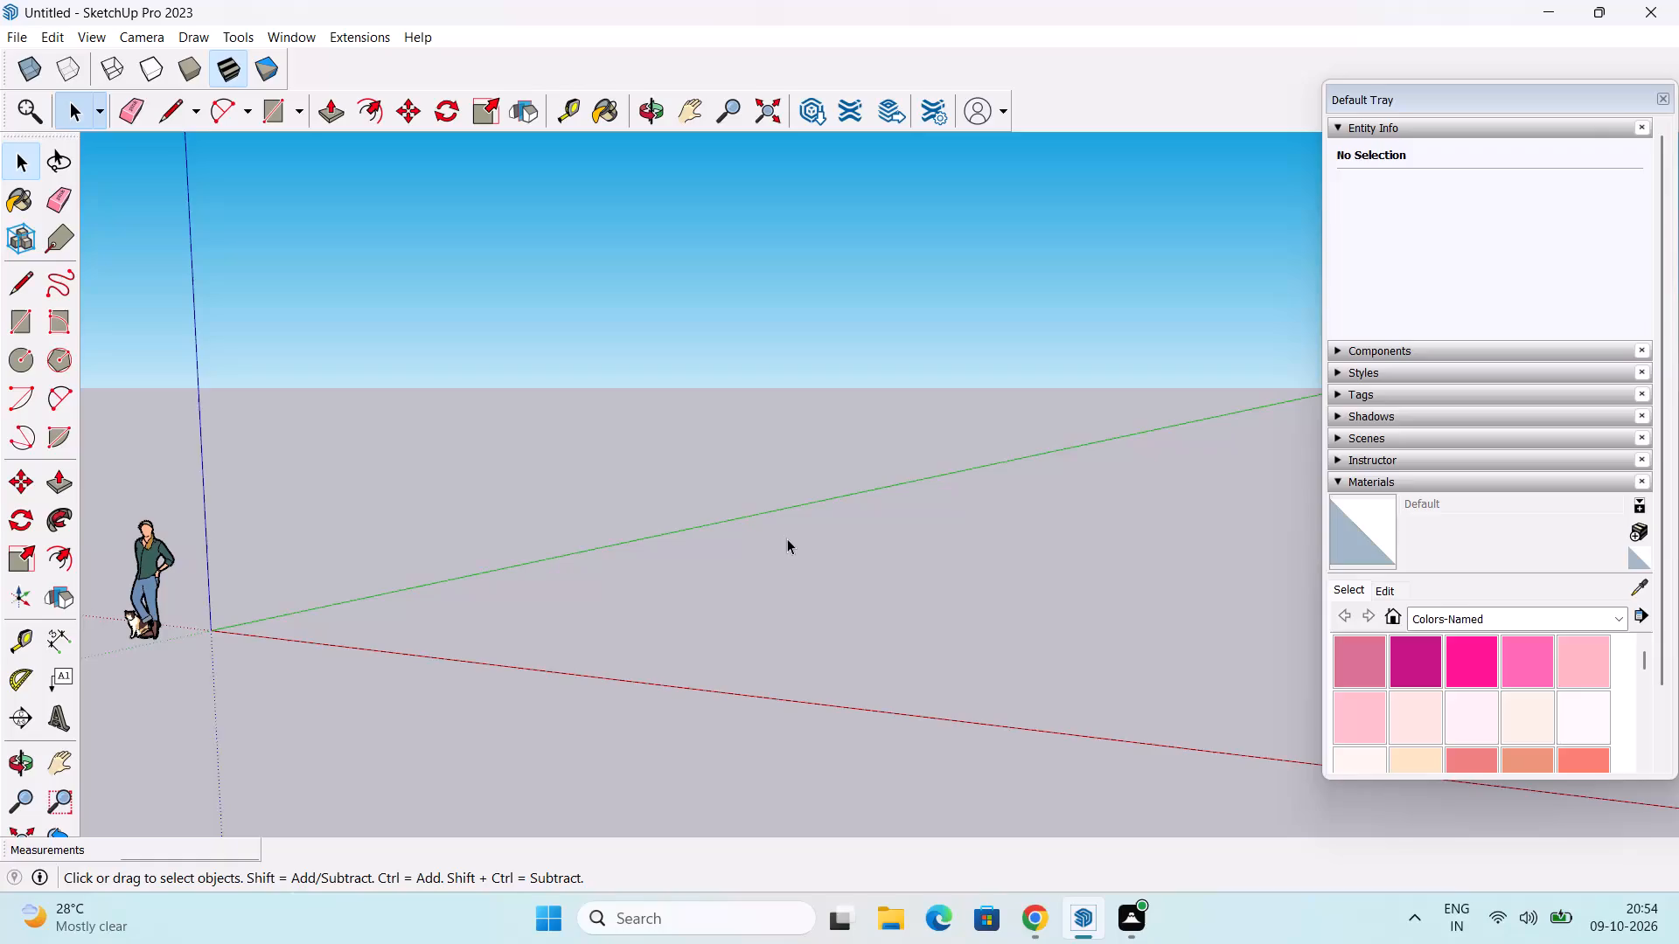
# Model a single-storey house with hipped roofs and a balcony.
# Draw a 40' by 40' rectangle on the ground plane, away from the axes and the scale figure.
pyautogui.scroll(-2, 786, 530)
pyautogui.moveTo(786, 530); pyautogui.dragTo(648, 581, button='middle')
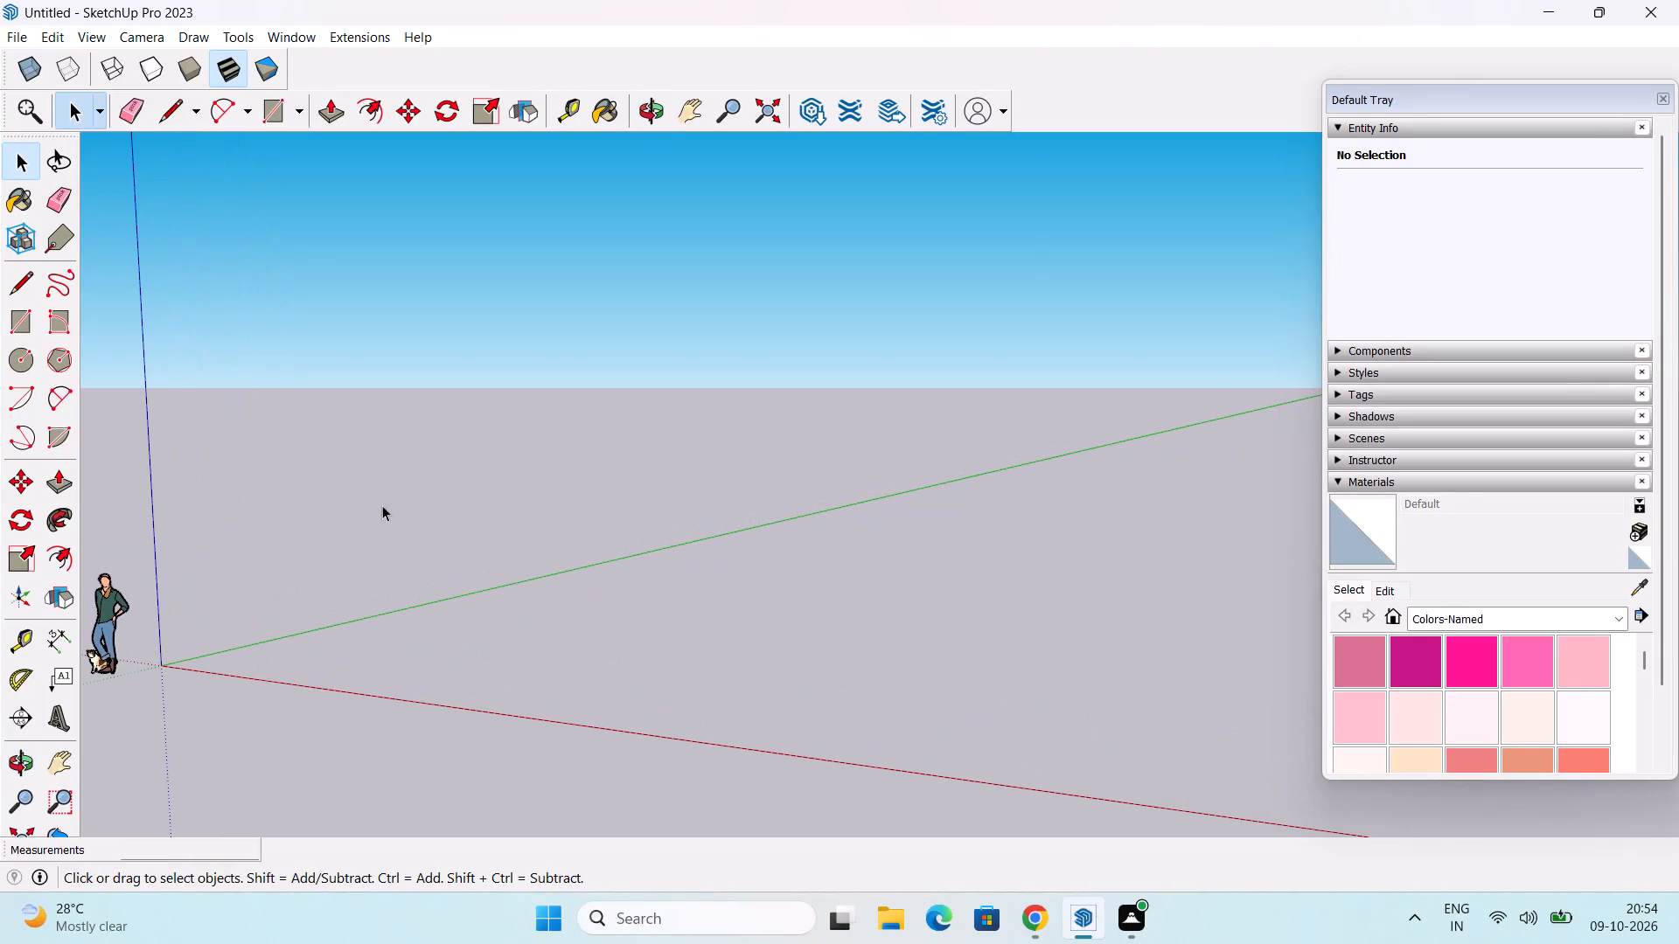
pyautogui.click(13, 331)
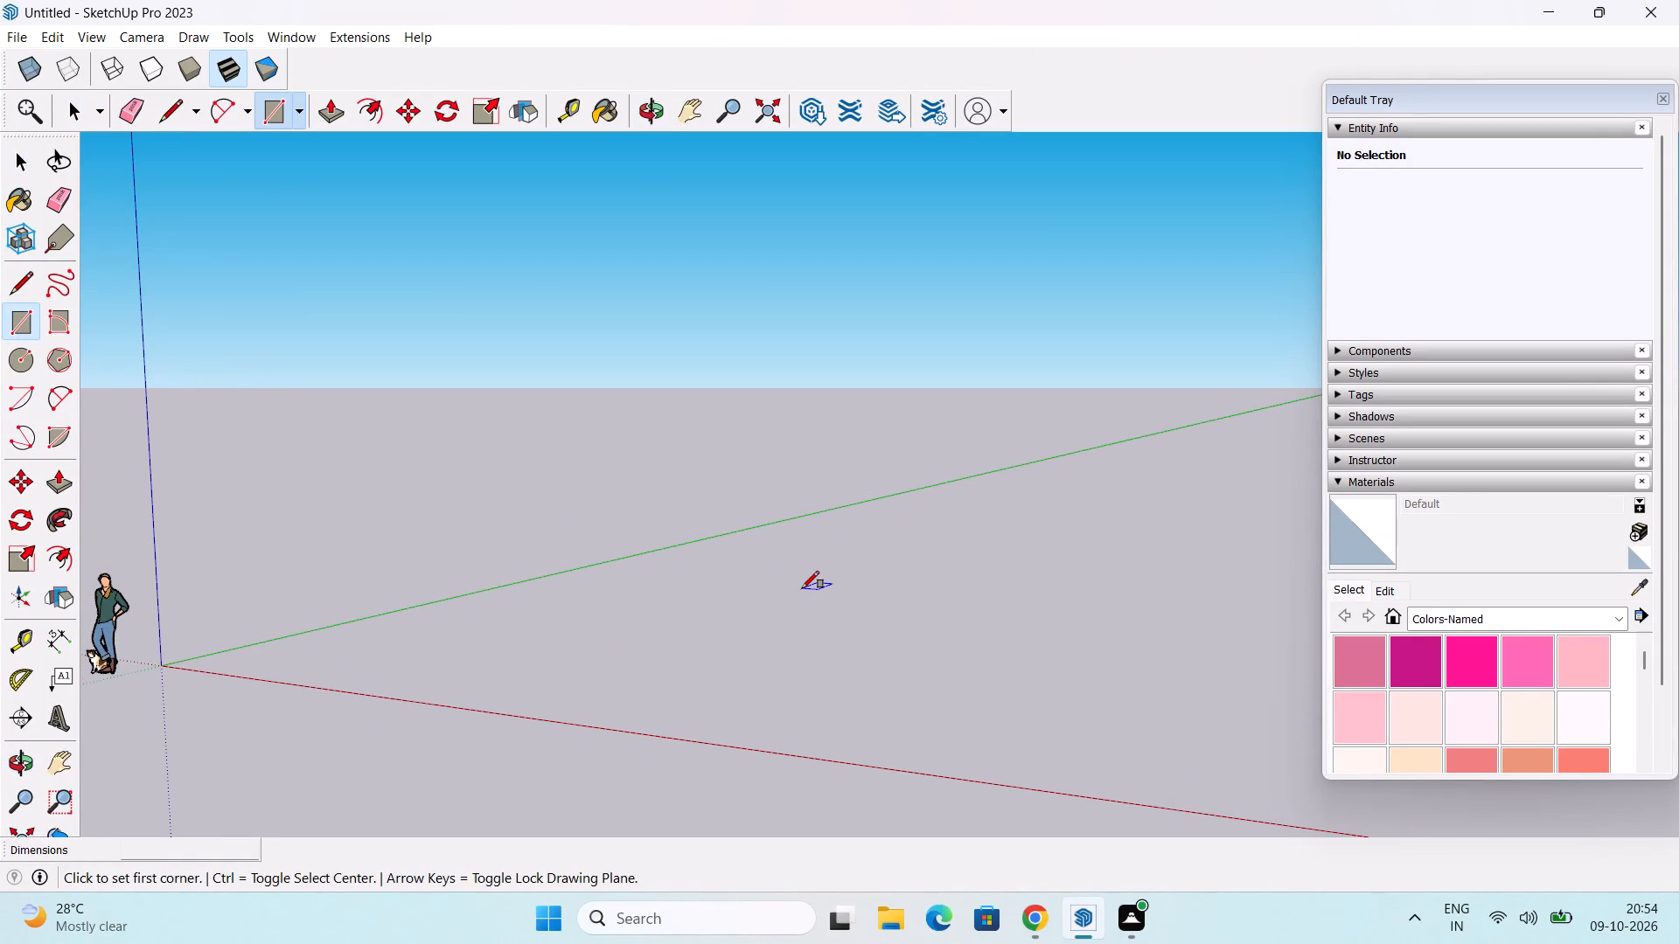
pyautogui.scroll(-1, 804, 591)
pyautogui.moveTo(812, 621); pyautogui.dragTo(881, 695, button='middle')
pyautogui.keyDown('shift'); pyautogui.moveTo(892, 622); pyautogui.dragTo(831, 621, button='middle'); pyautogui.keyUp('shift')
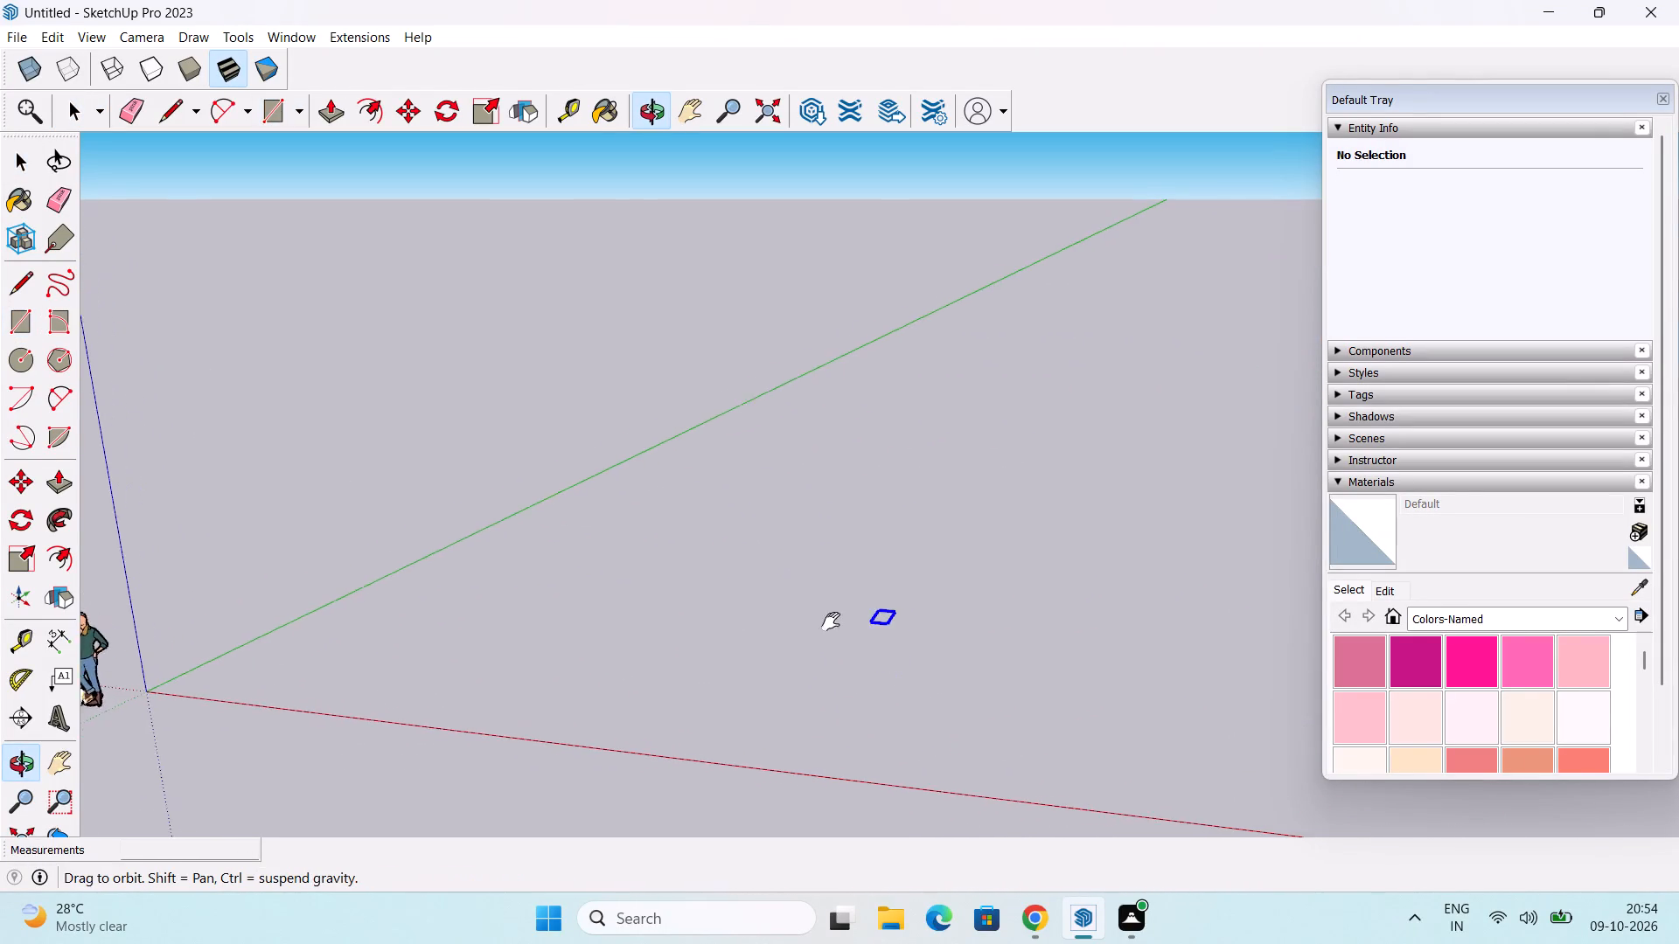
pyautogui.keyDown('shift'); pyautogui.moveTo(831, 621); pyautogui.dragTo(652, 636, button='middle'); pyautogui.keyUp('shift')
pyautogui.click(514, 620)
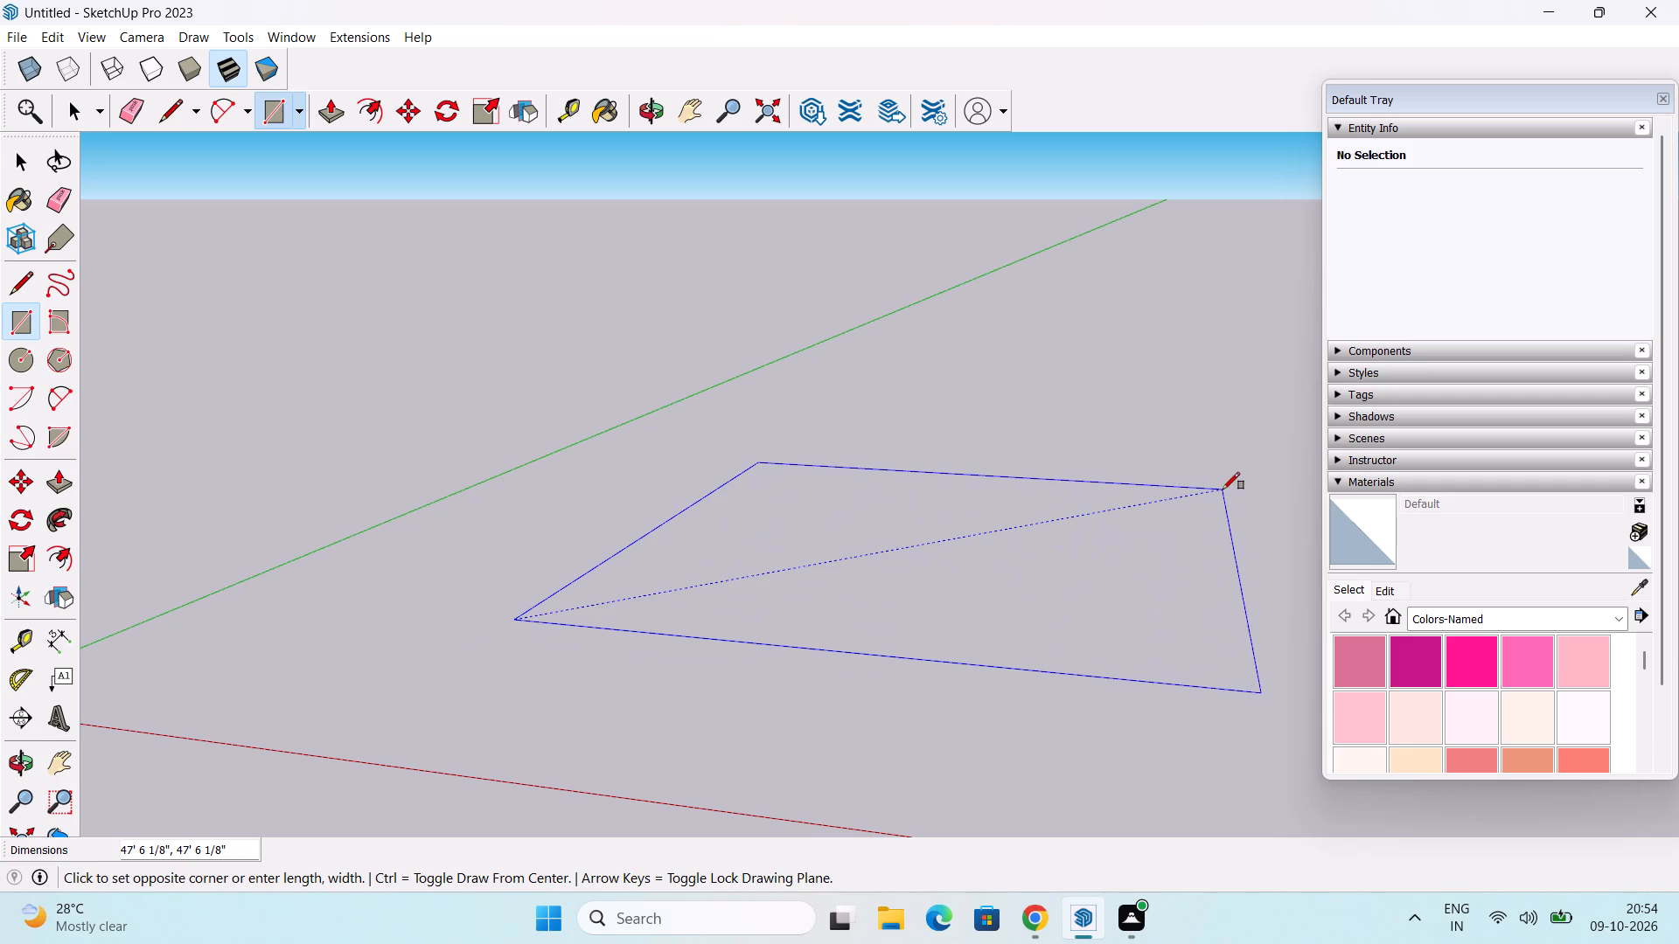
pyautogui.write('40')
pyautogui.press("'")
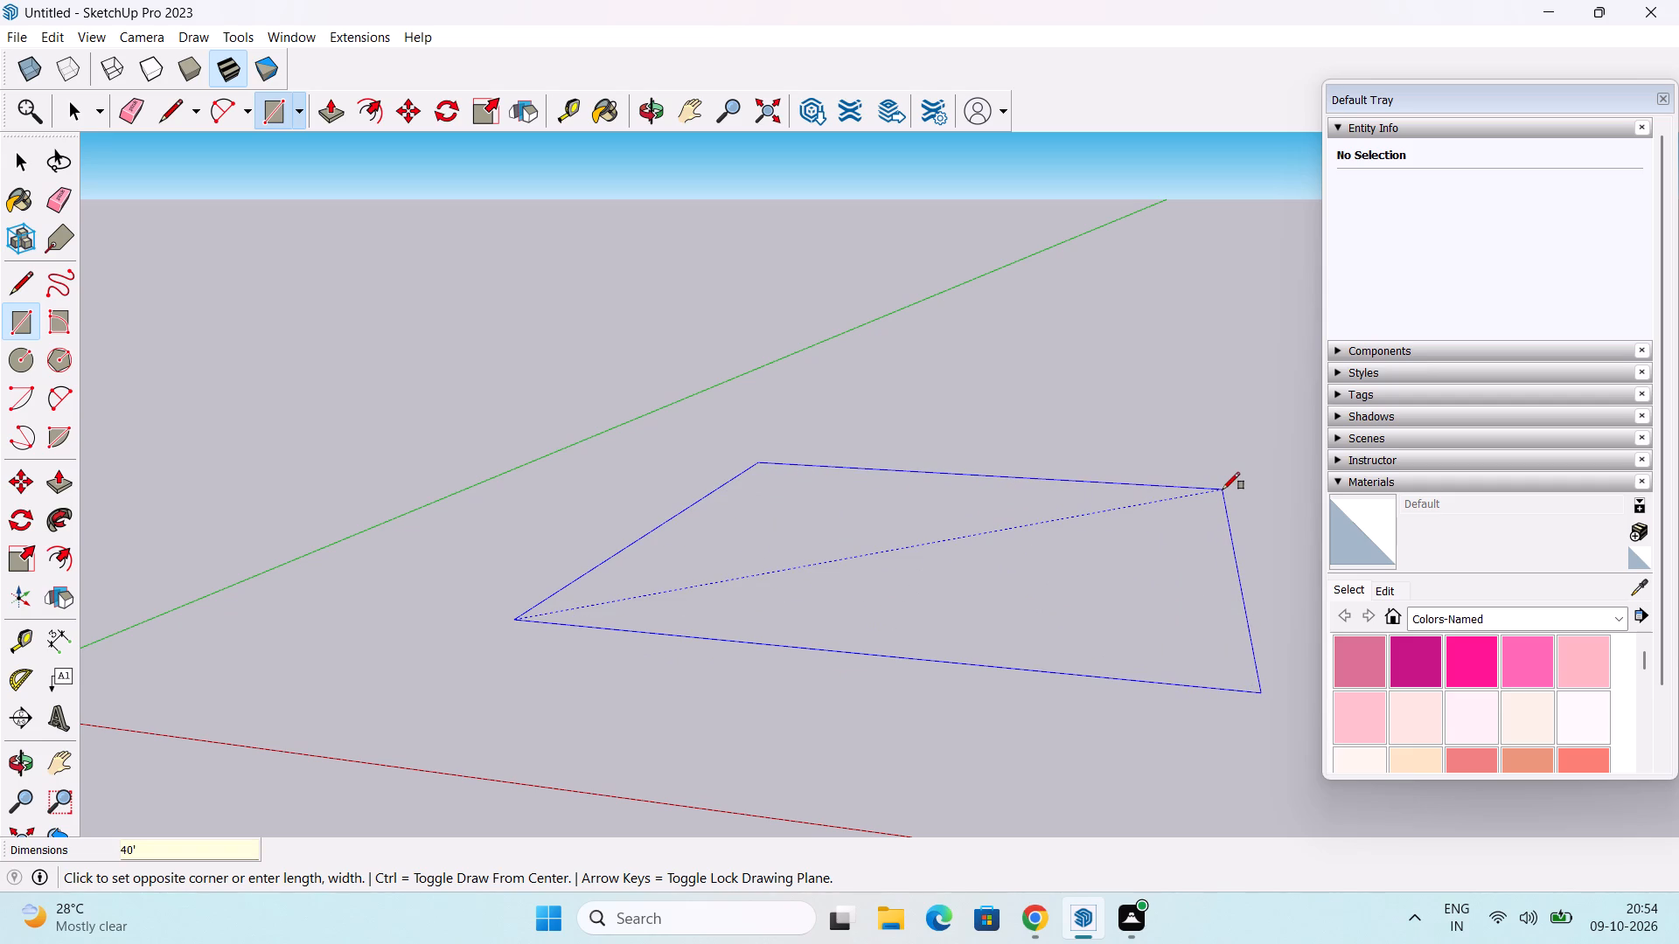
pyautogui.write(",40'")
pyautogui.press('Return')
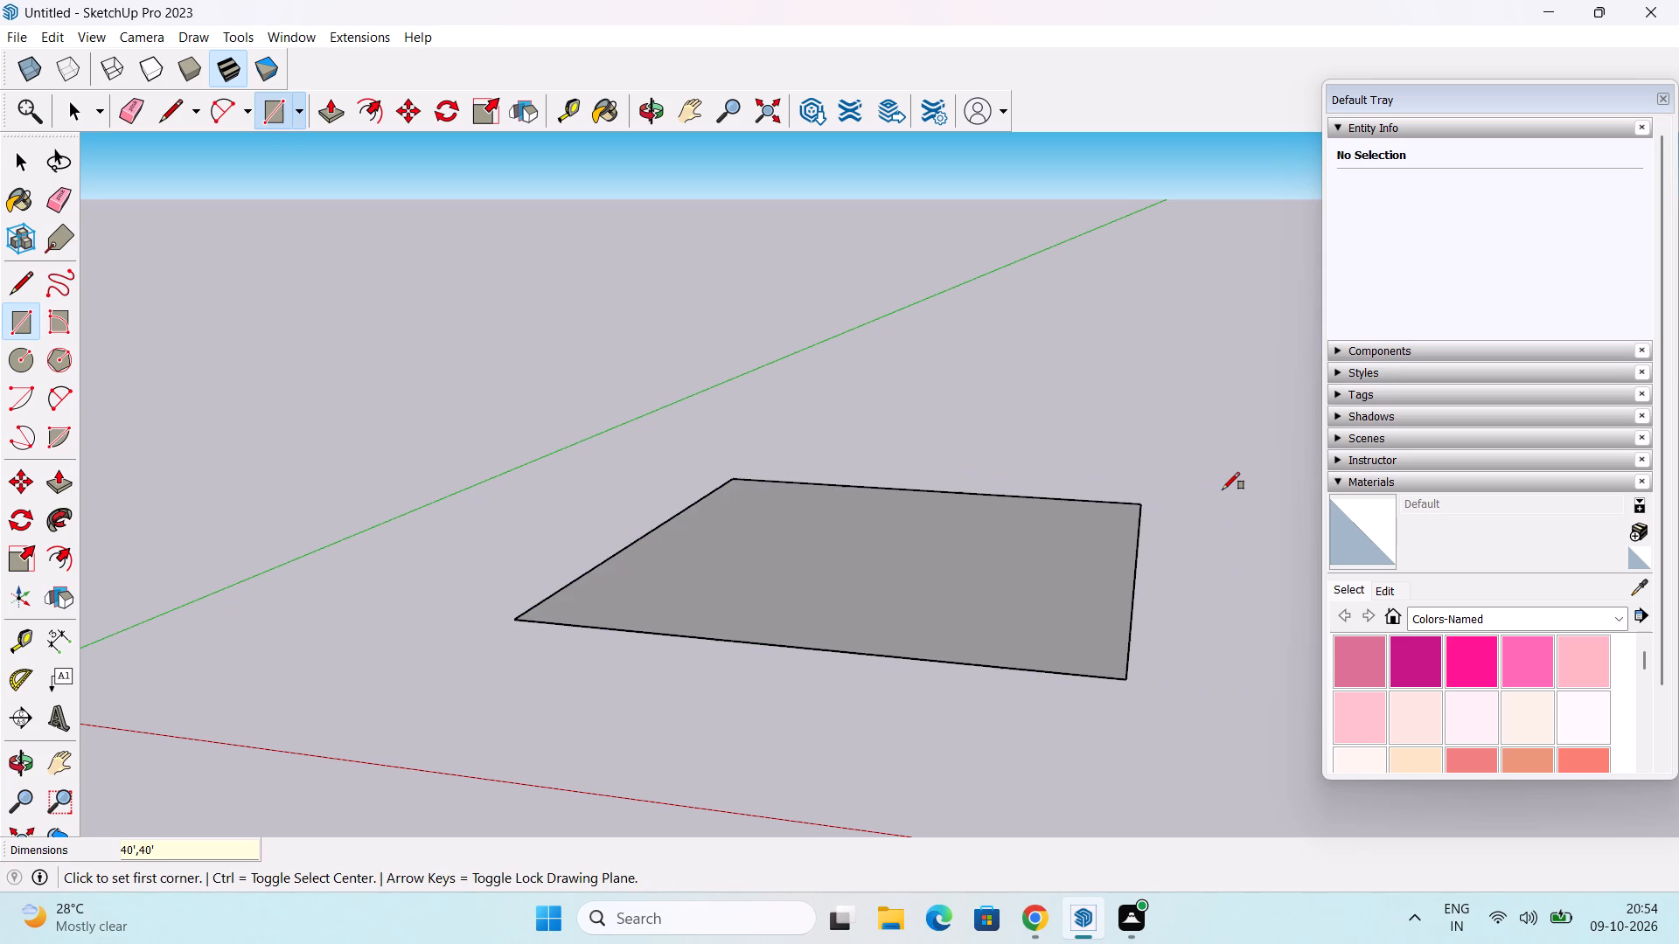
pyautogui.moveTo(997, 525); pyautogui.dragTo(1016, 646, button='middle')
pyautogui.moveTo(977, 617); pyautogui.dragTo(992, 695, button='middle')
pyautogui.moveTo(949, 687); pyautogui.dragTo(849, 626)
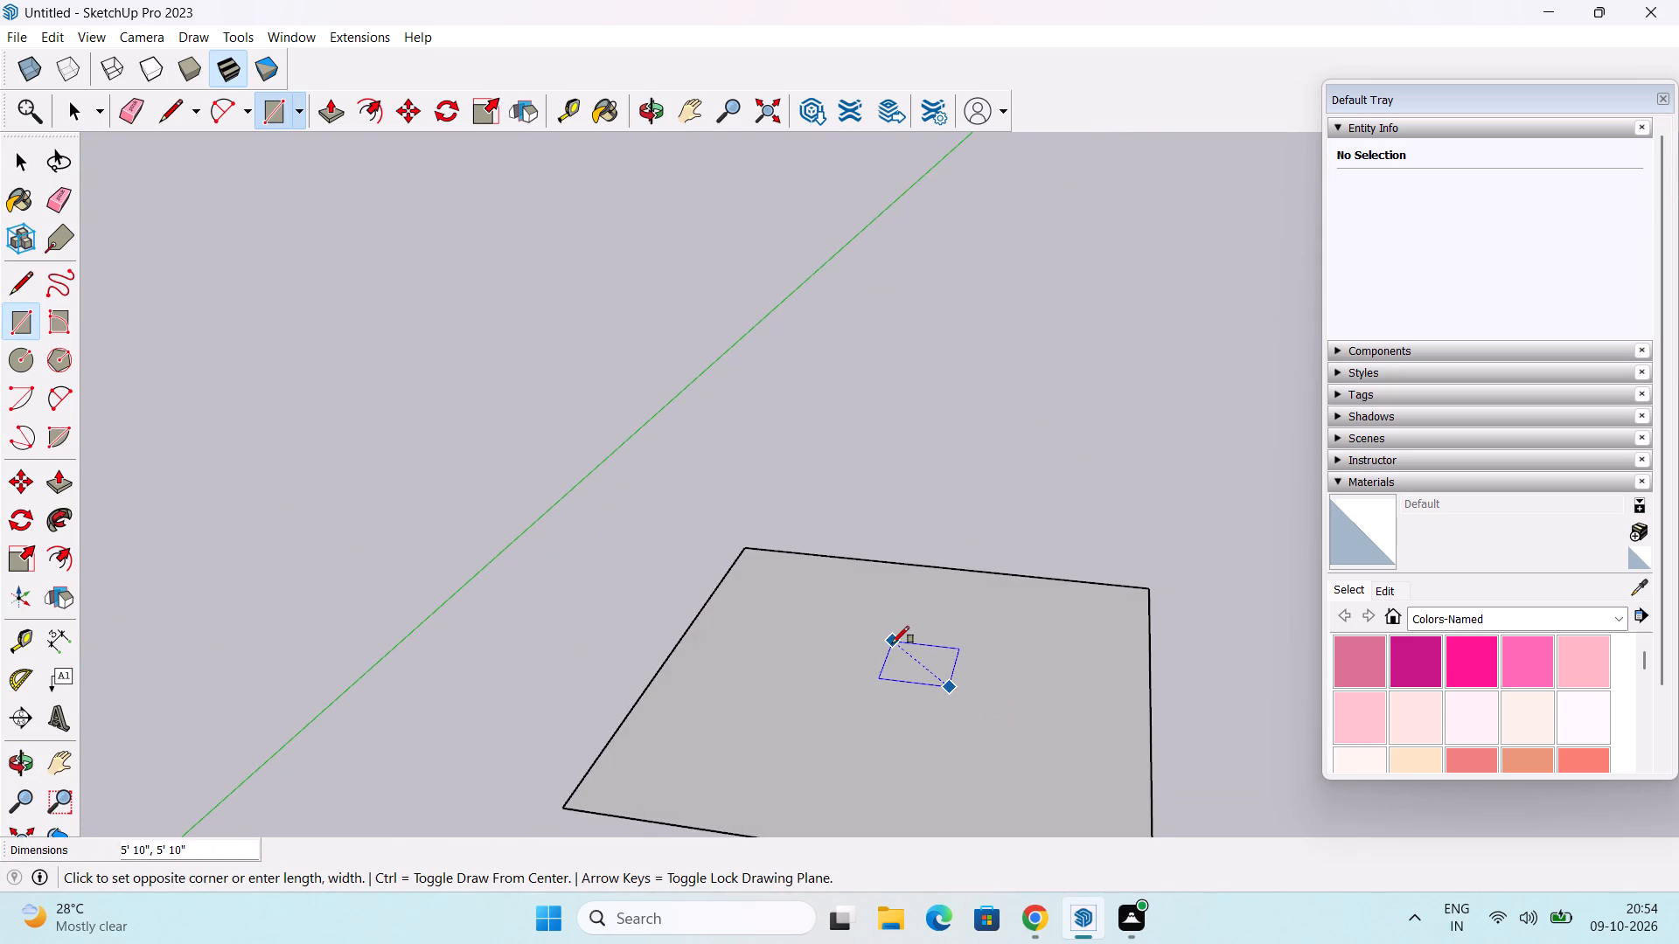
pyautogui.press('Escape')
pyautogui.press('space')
# Push/Pull the square face up 6" into a thin base slab.
pyautogui.moveTo(972, 718); pyautogui.dragTo(921, 634, button='middle')
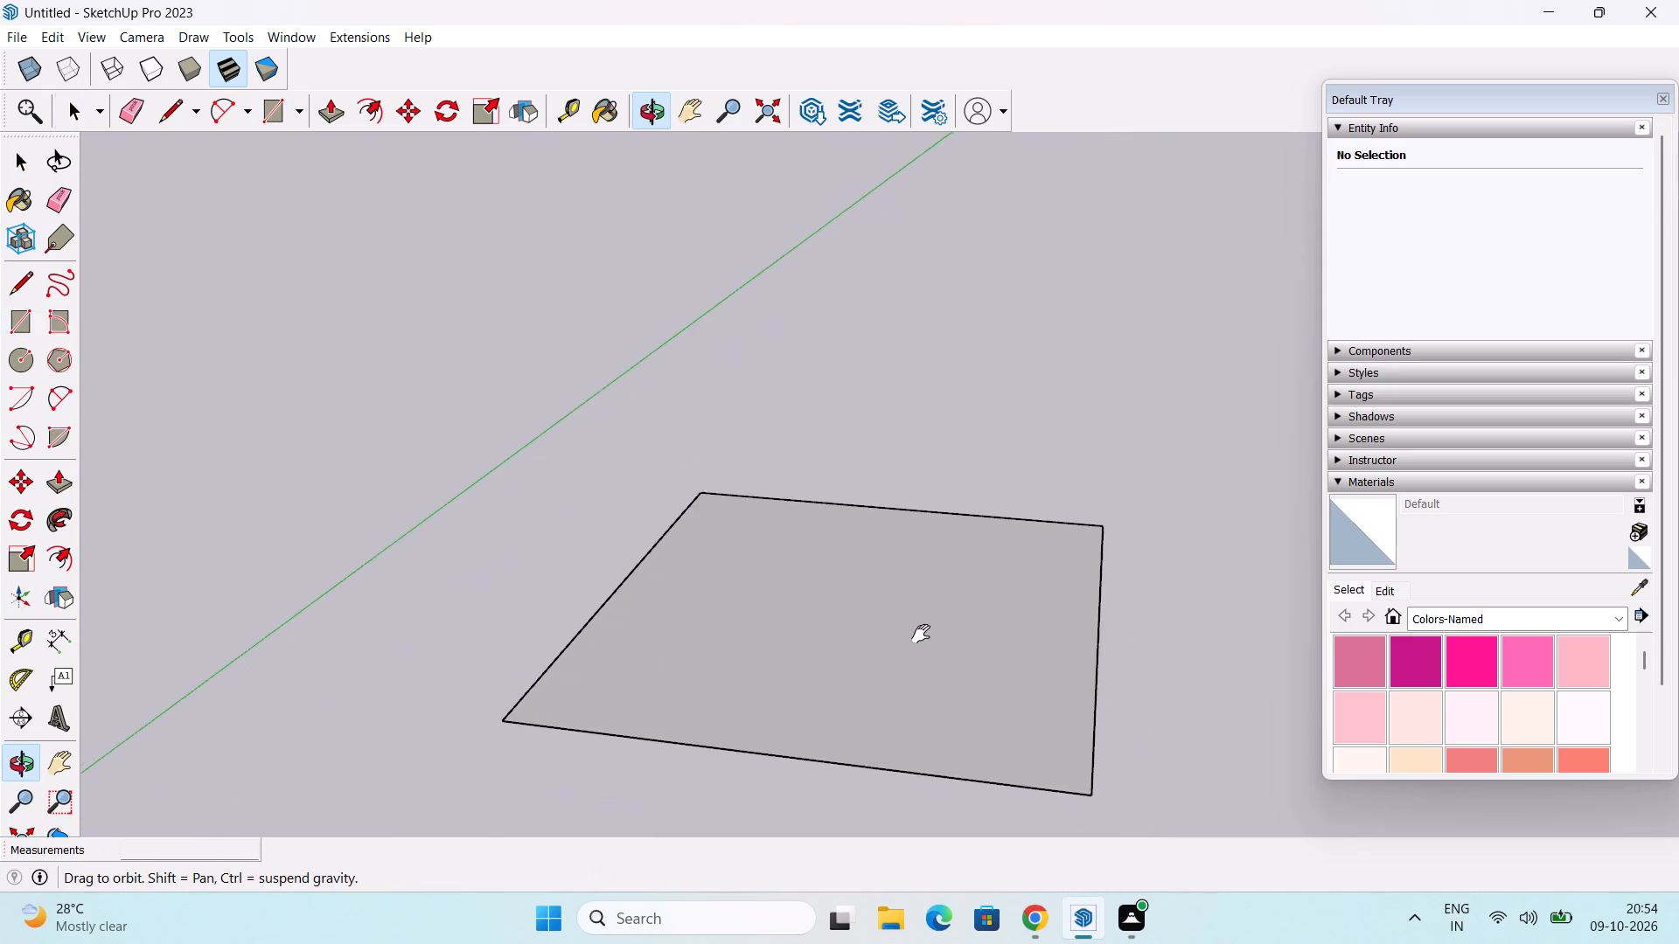
pyautogui.moveTo(921, 634); pyautogui.dragTo(913, 634, button='middle')
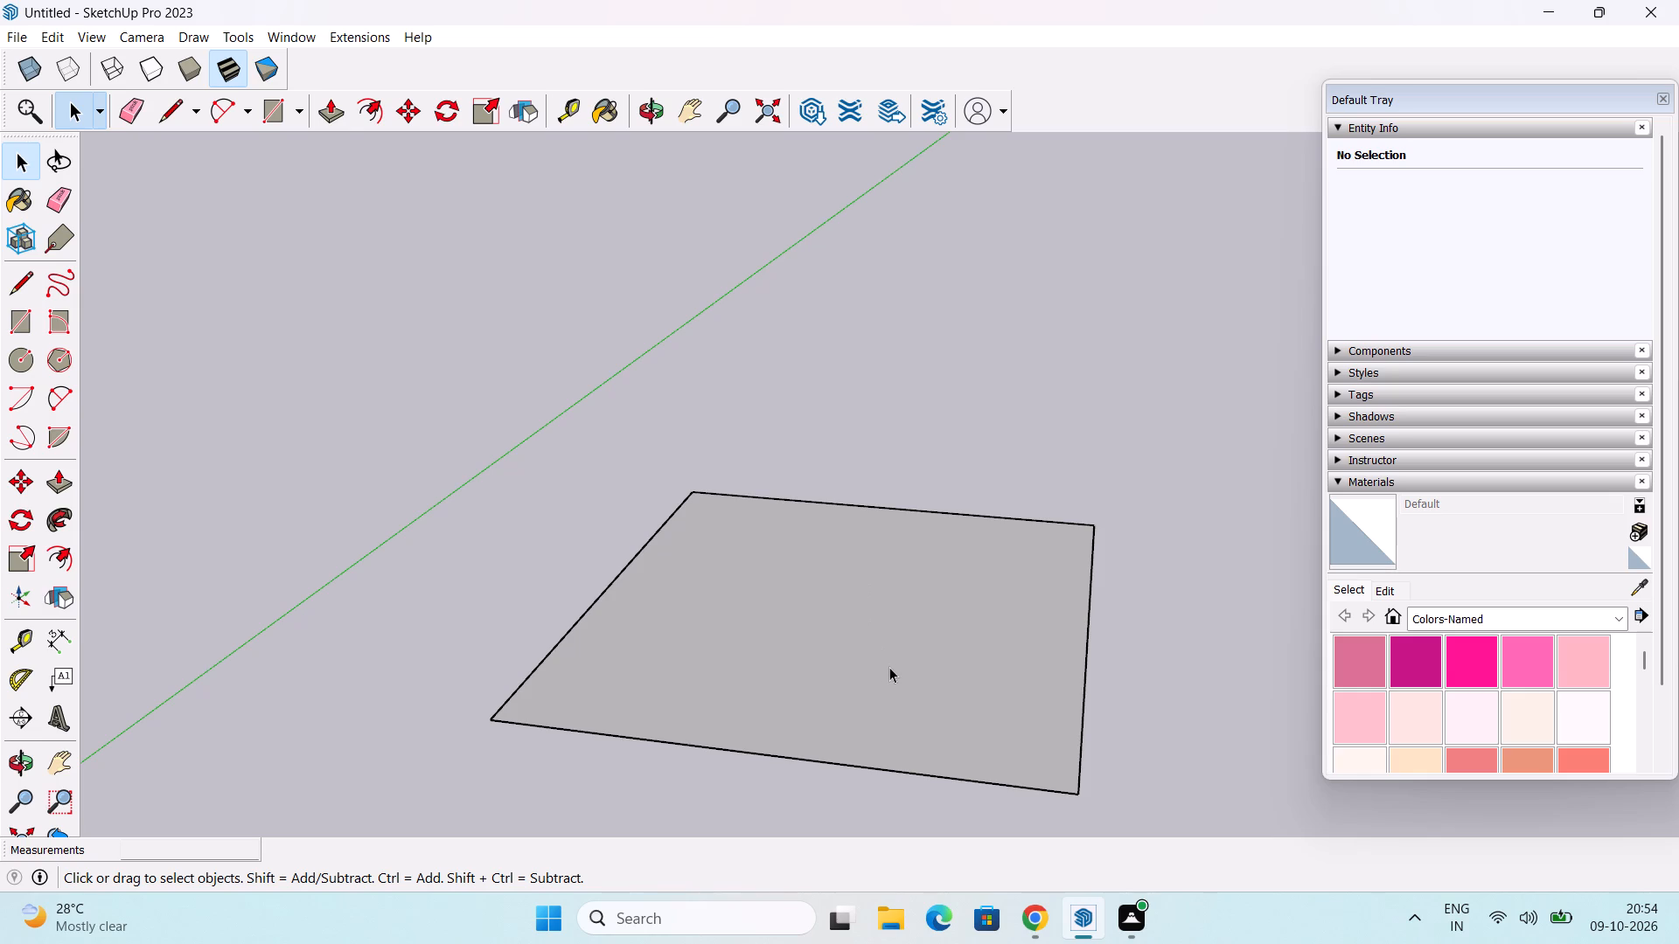
pyautogui.press('p')
pyautogui.click(879, 669)
pyautogui.write('6"')
pyautogui.press('Return')
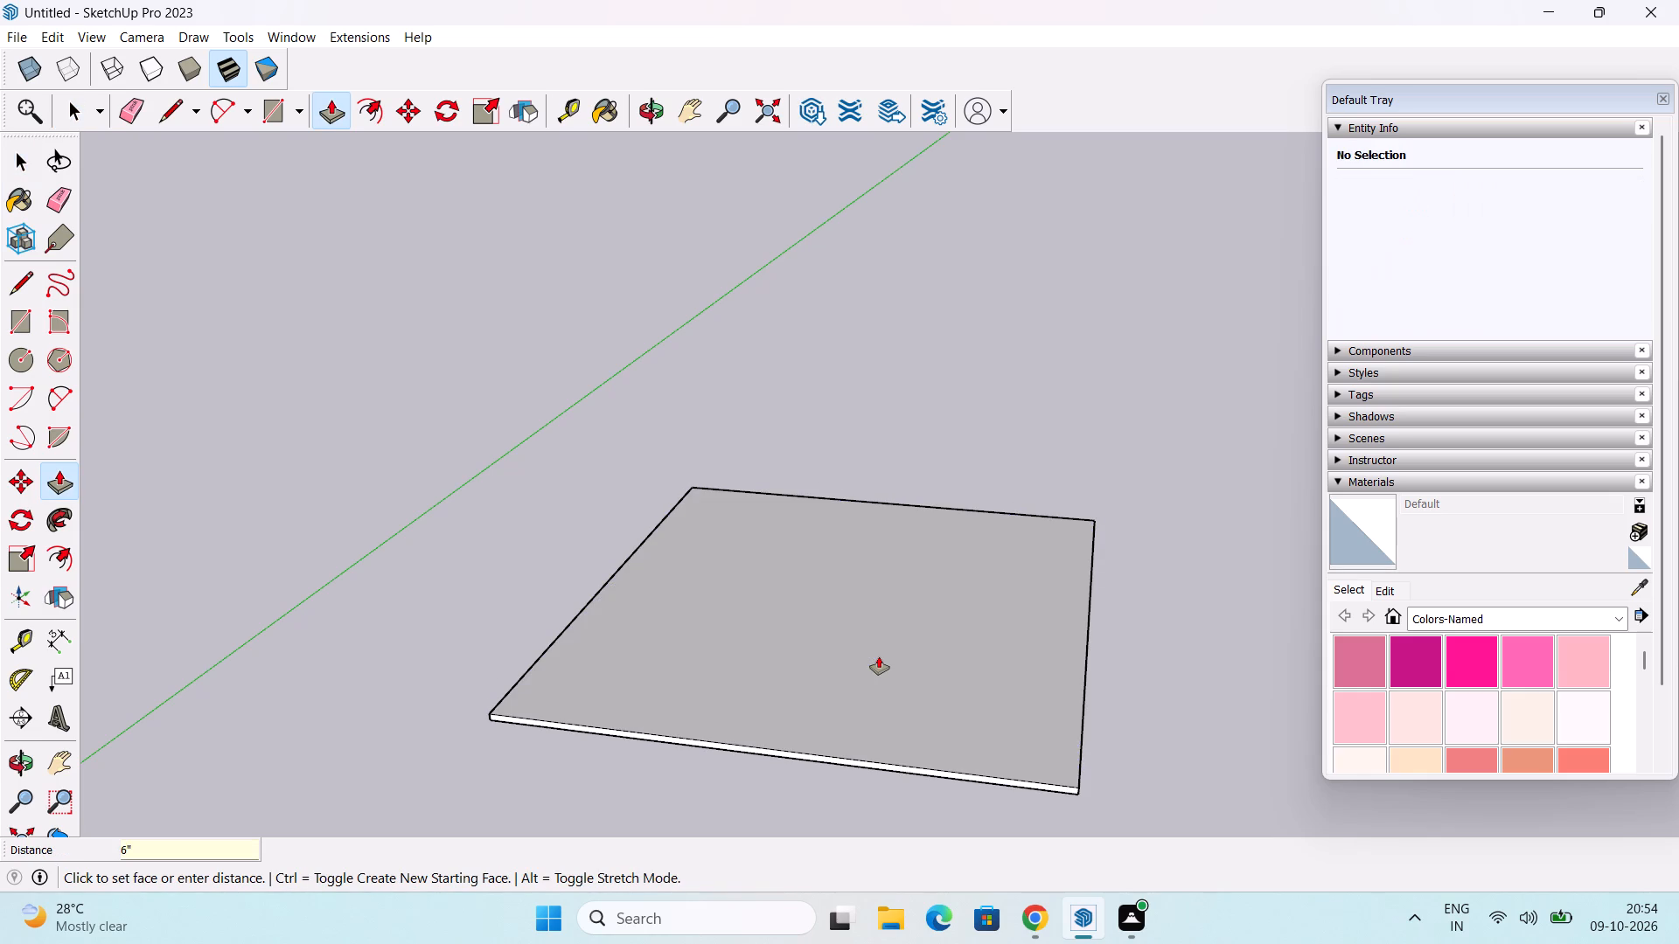
pyautogui.moveTo(900, 666); pyautogui.dragTo(944, 721, button='middle')
pyautogui.press('space')
# Offset the outline of the slab's top face 9" inward.
pyautogui.click(61, 559)
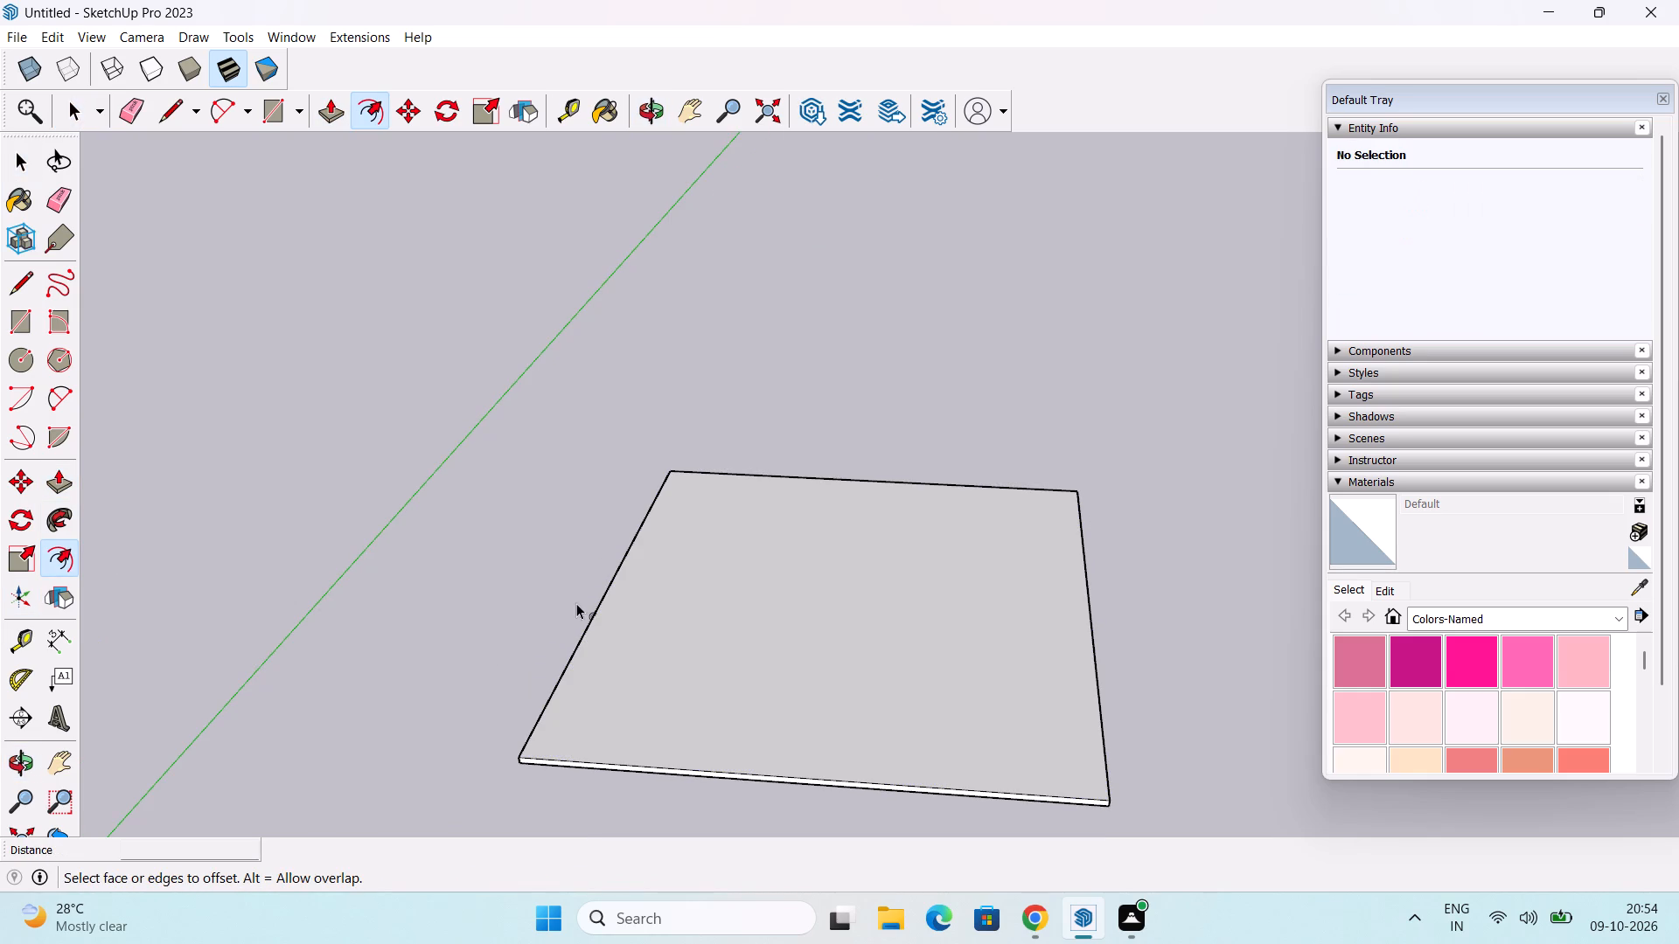
pyautogui.click(590, 637)
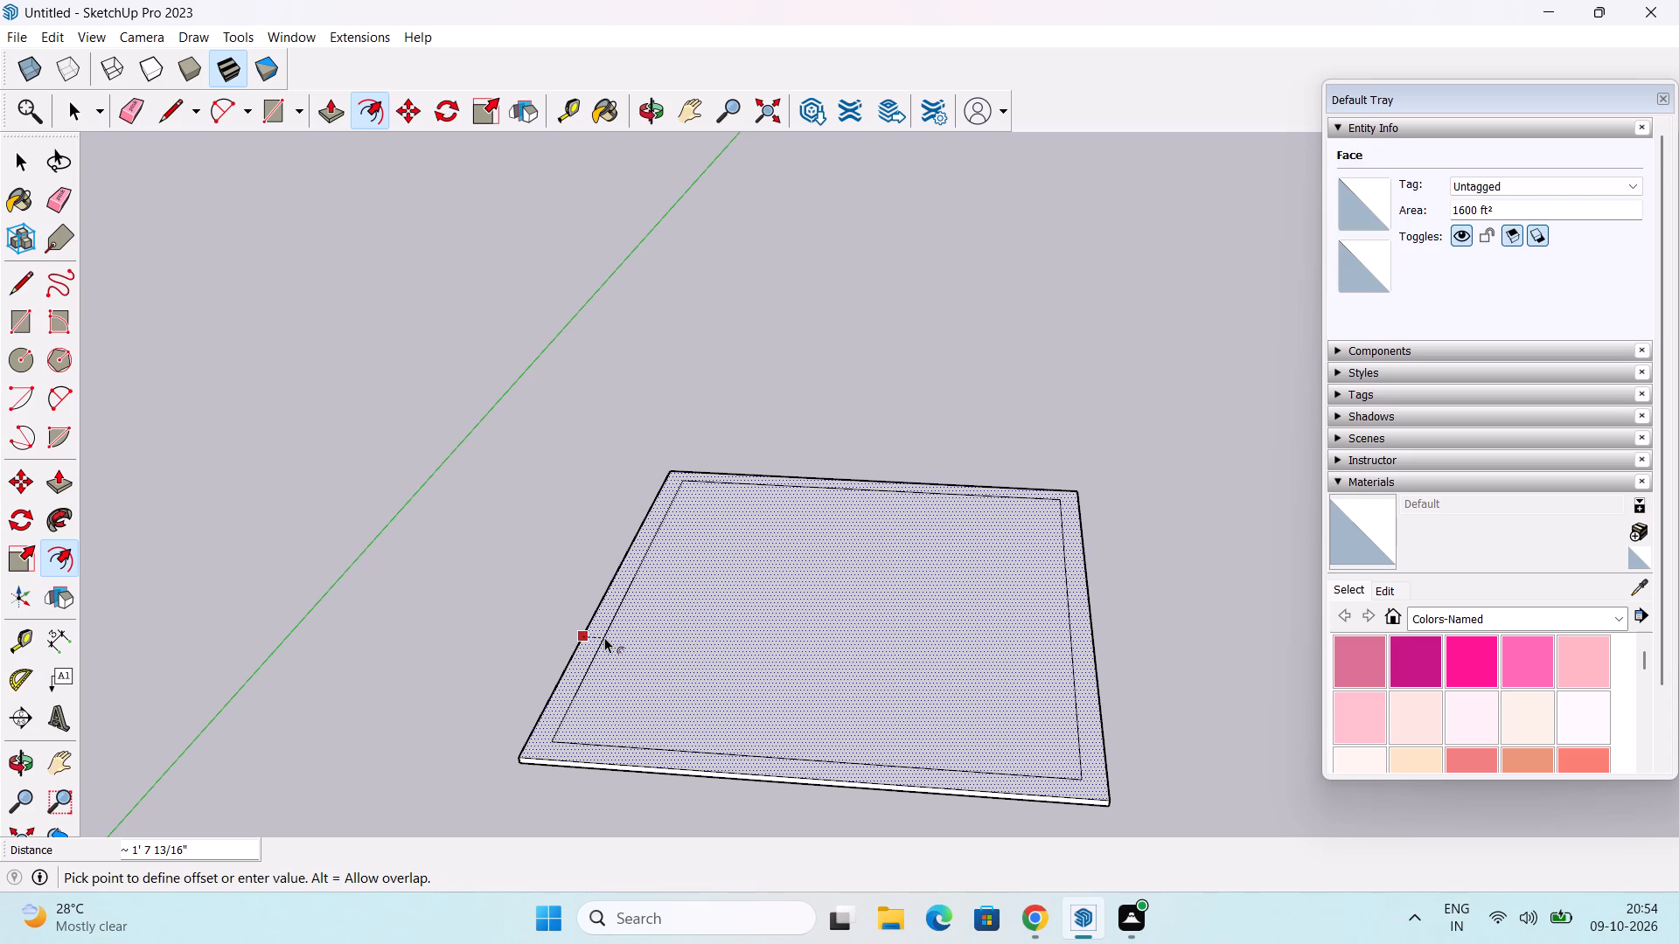
pyautogui.write('9"')
pyautogui.press('Return')
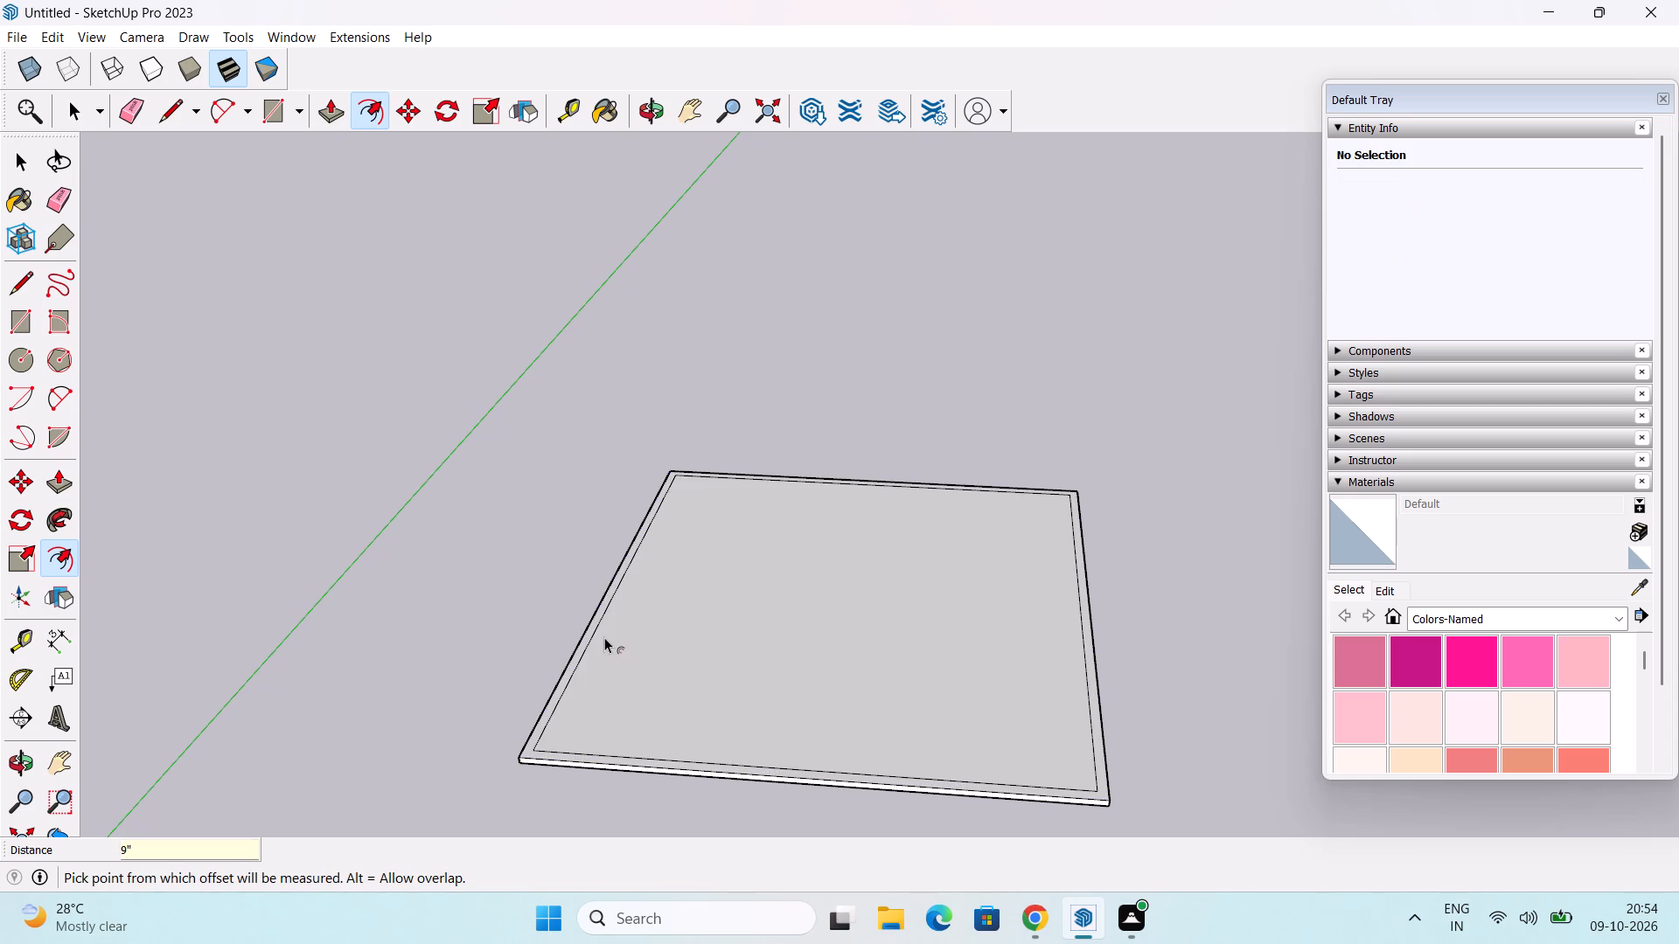
pyautogui.scroll(1, 671, 719)
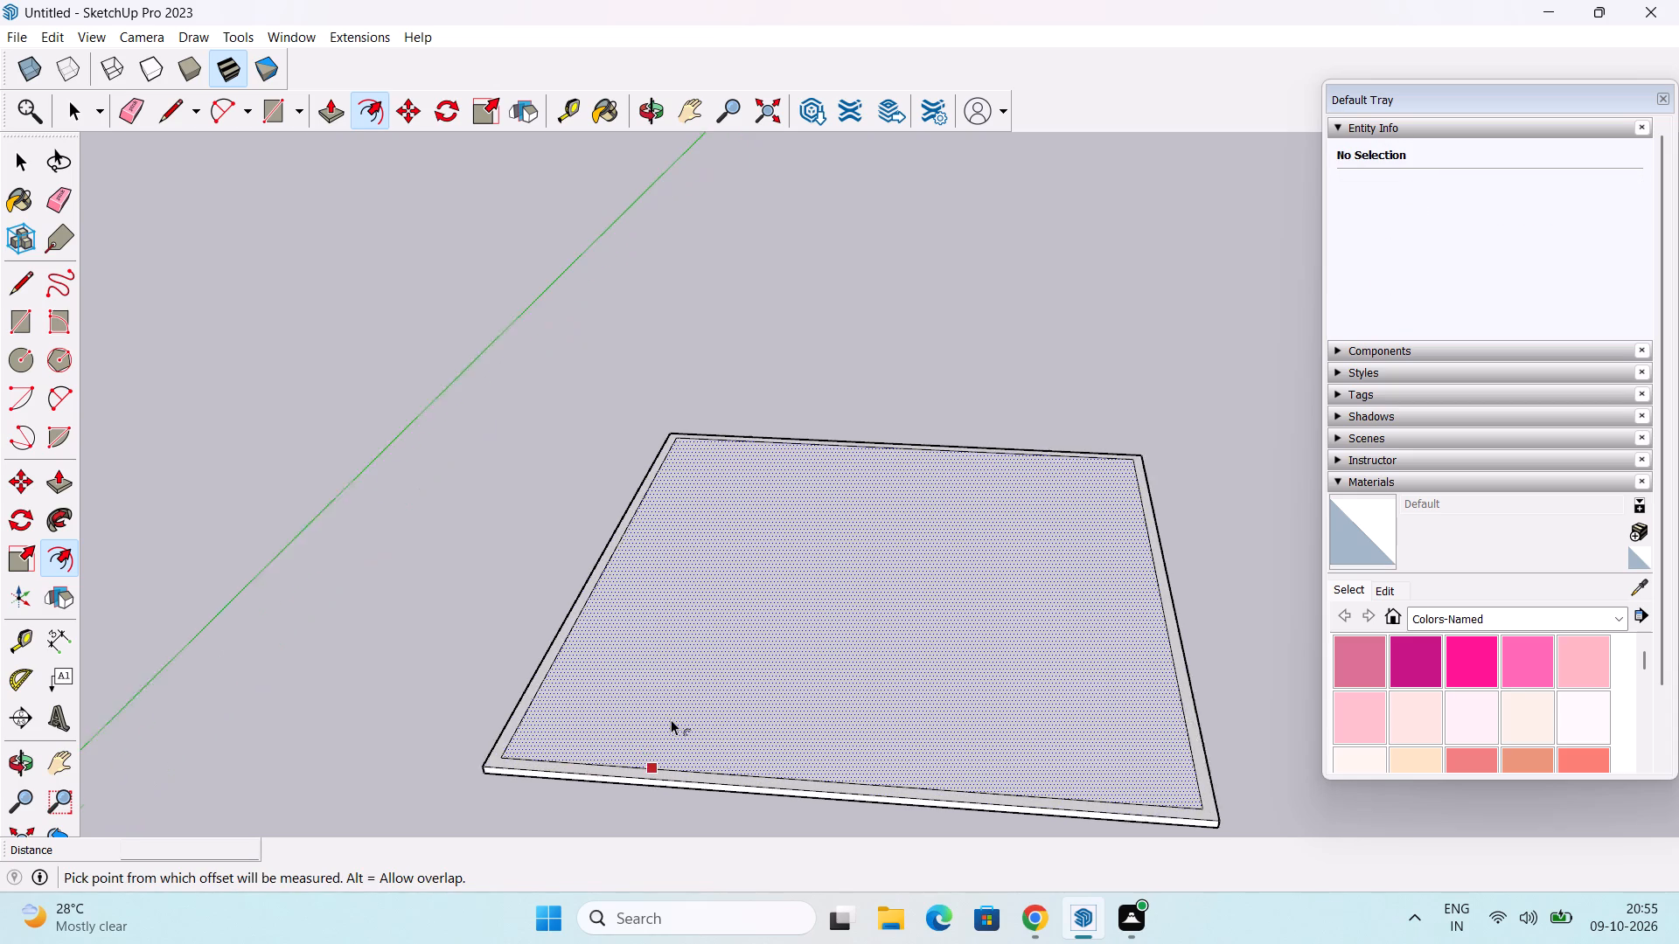
pyautogui.scroll(2, 671, 719)
pyautogui.moveTo(714, 710); pyautogui.dragTo(674, 697, button='middle')
pyautogui.press('space')
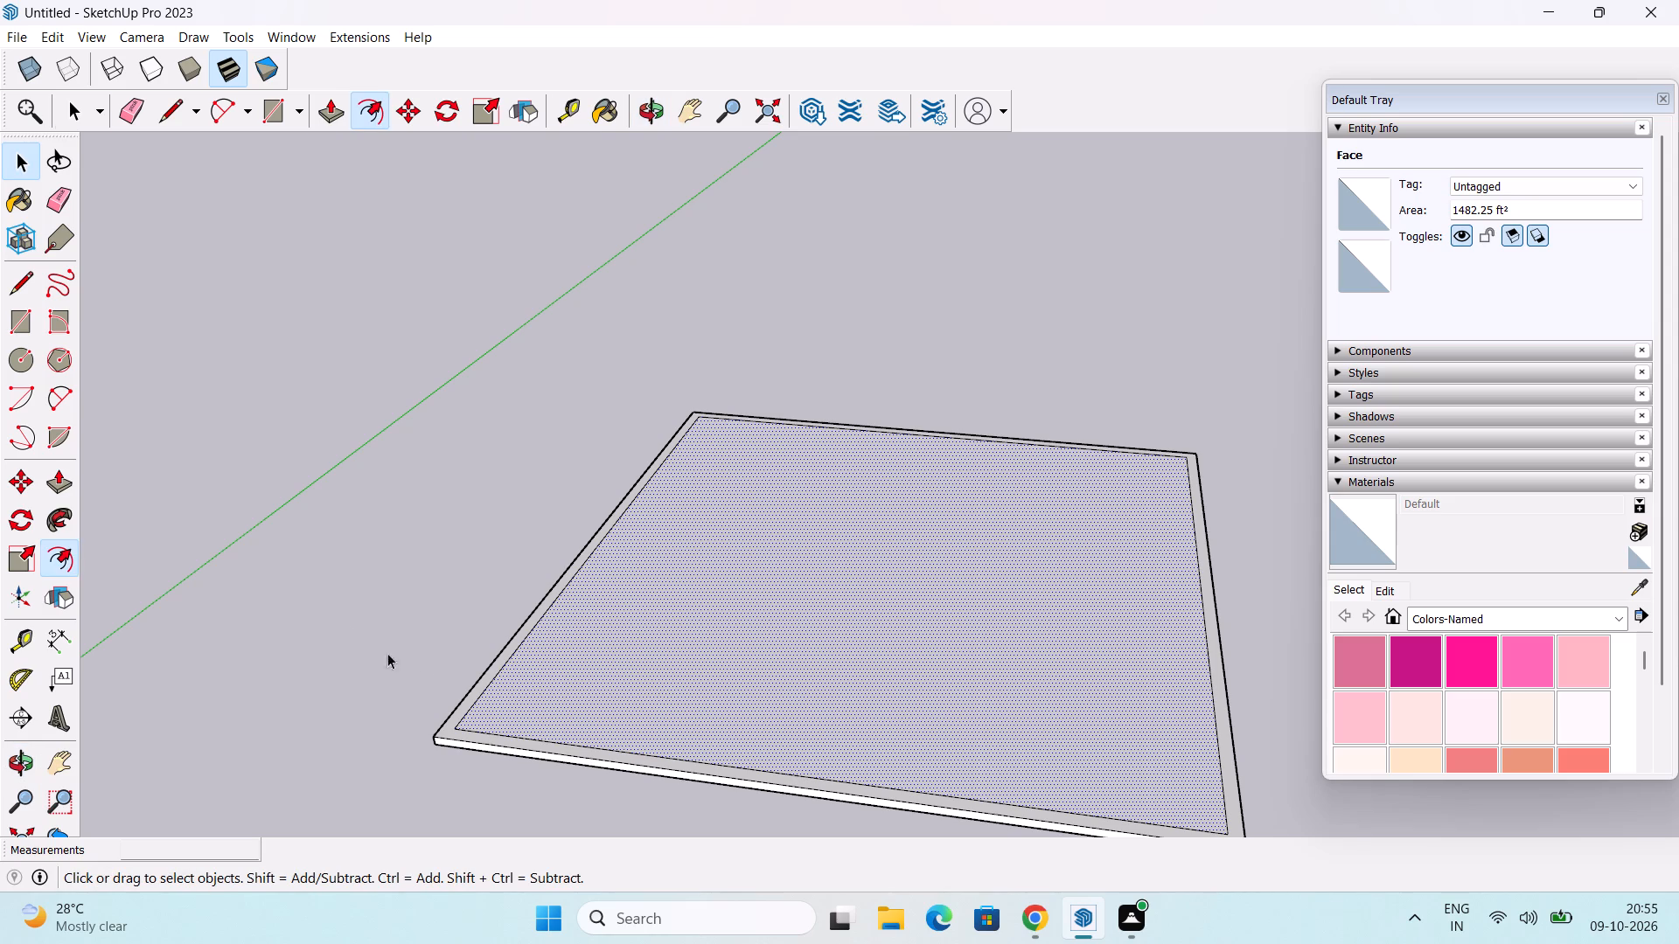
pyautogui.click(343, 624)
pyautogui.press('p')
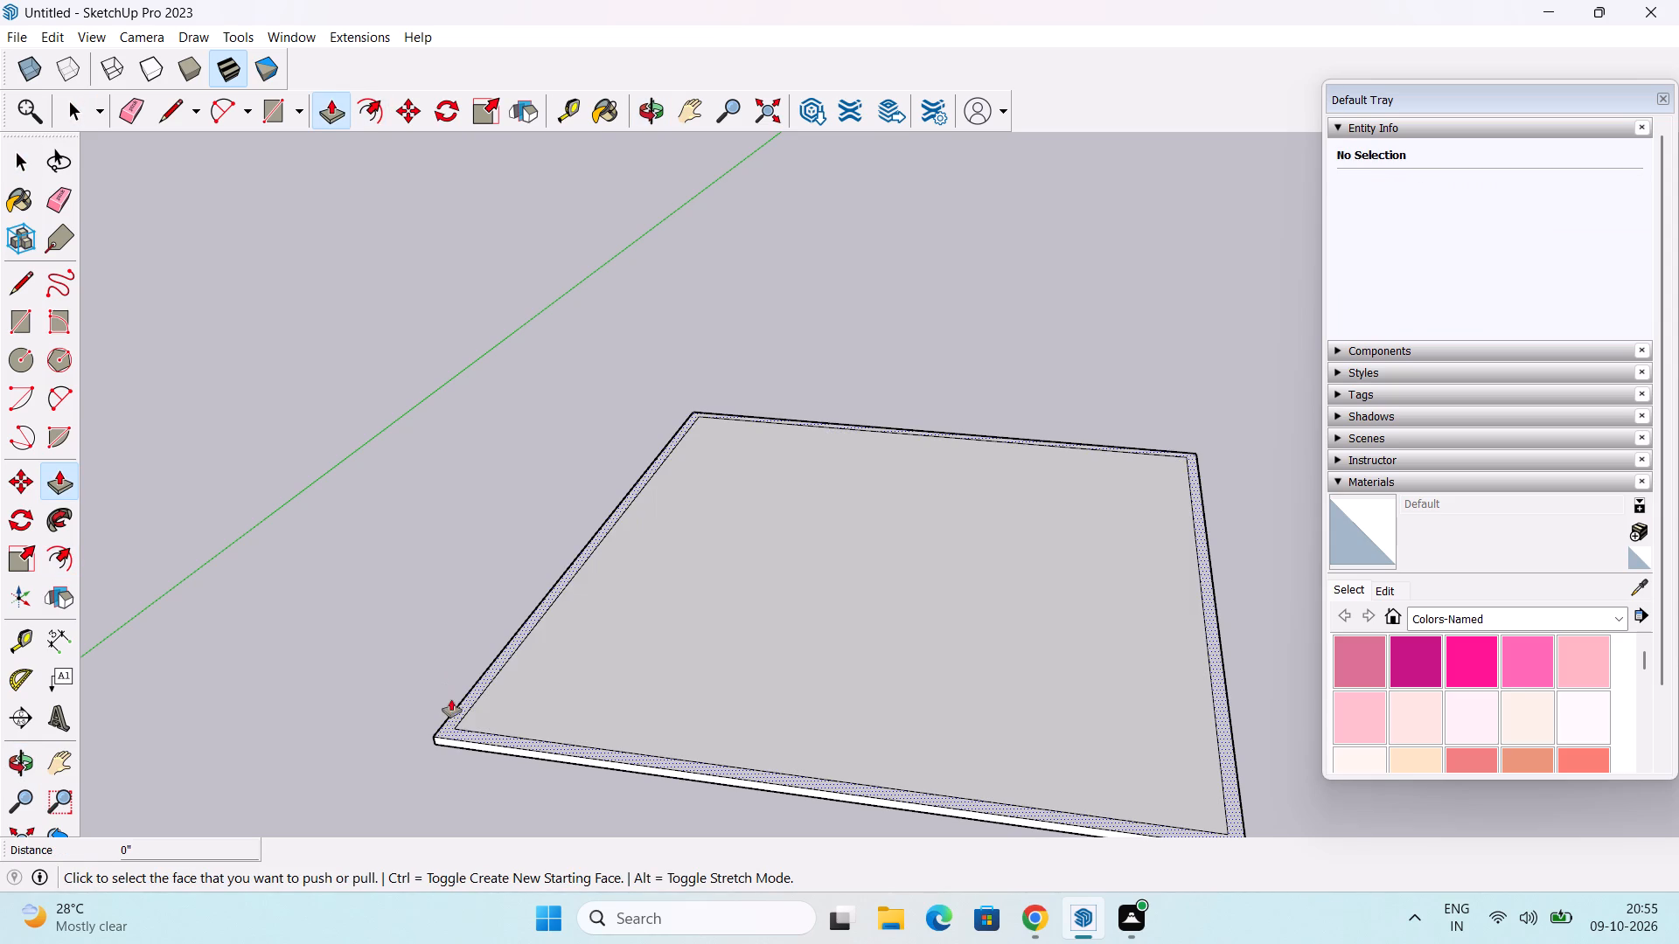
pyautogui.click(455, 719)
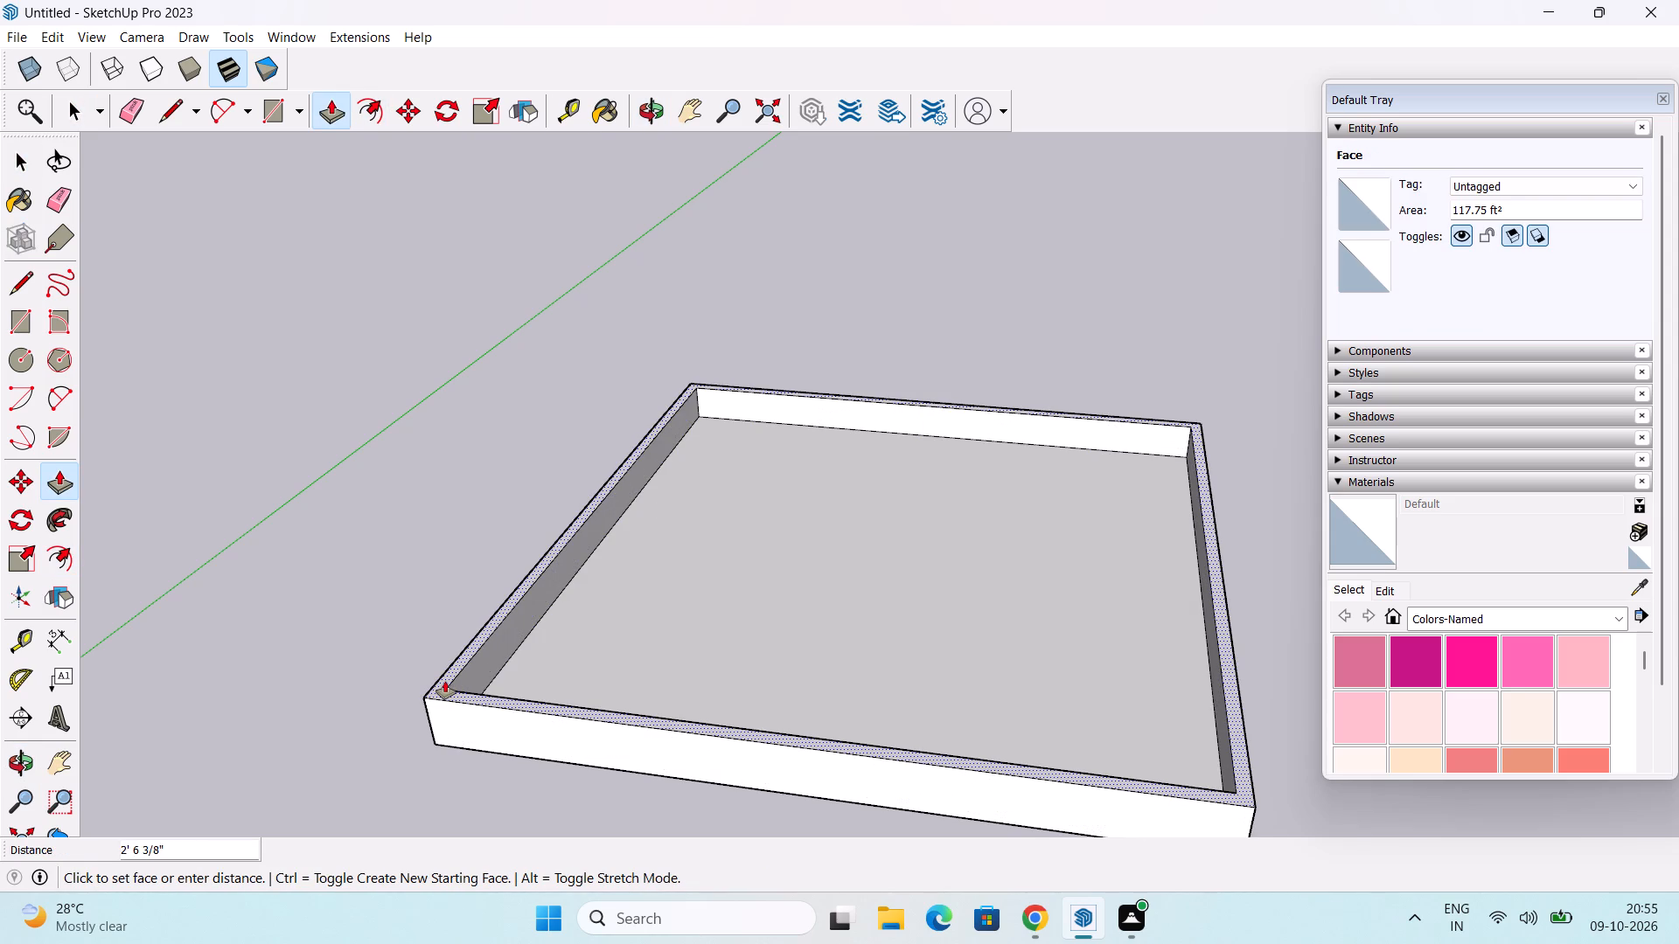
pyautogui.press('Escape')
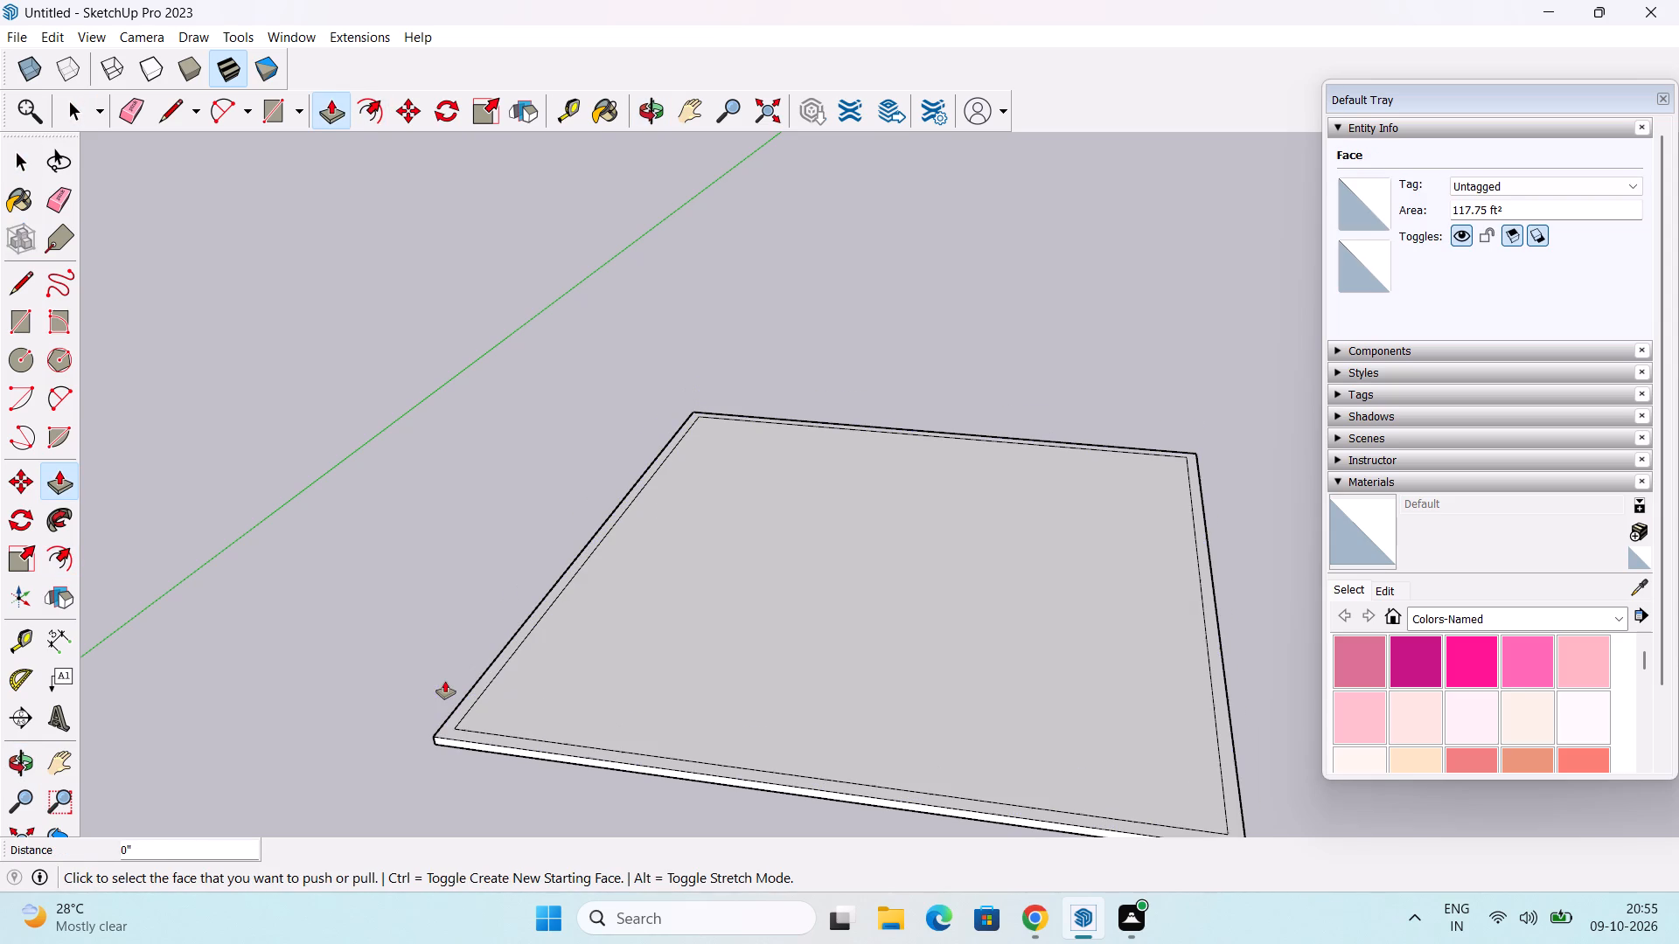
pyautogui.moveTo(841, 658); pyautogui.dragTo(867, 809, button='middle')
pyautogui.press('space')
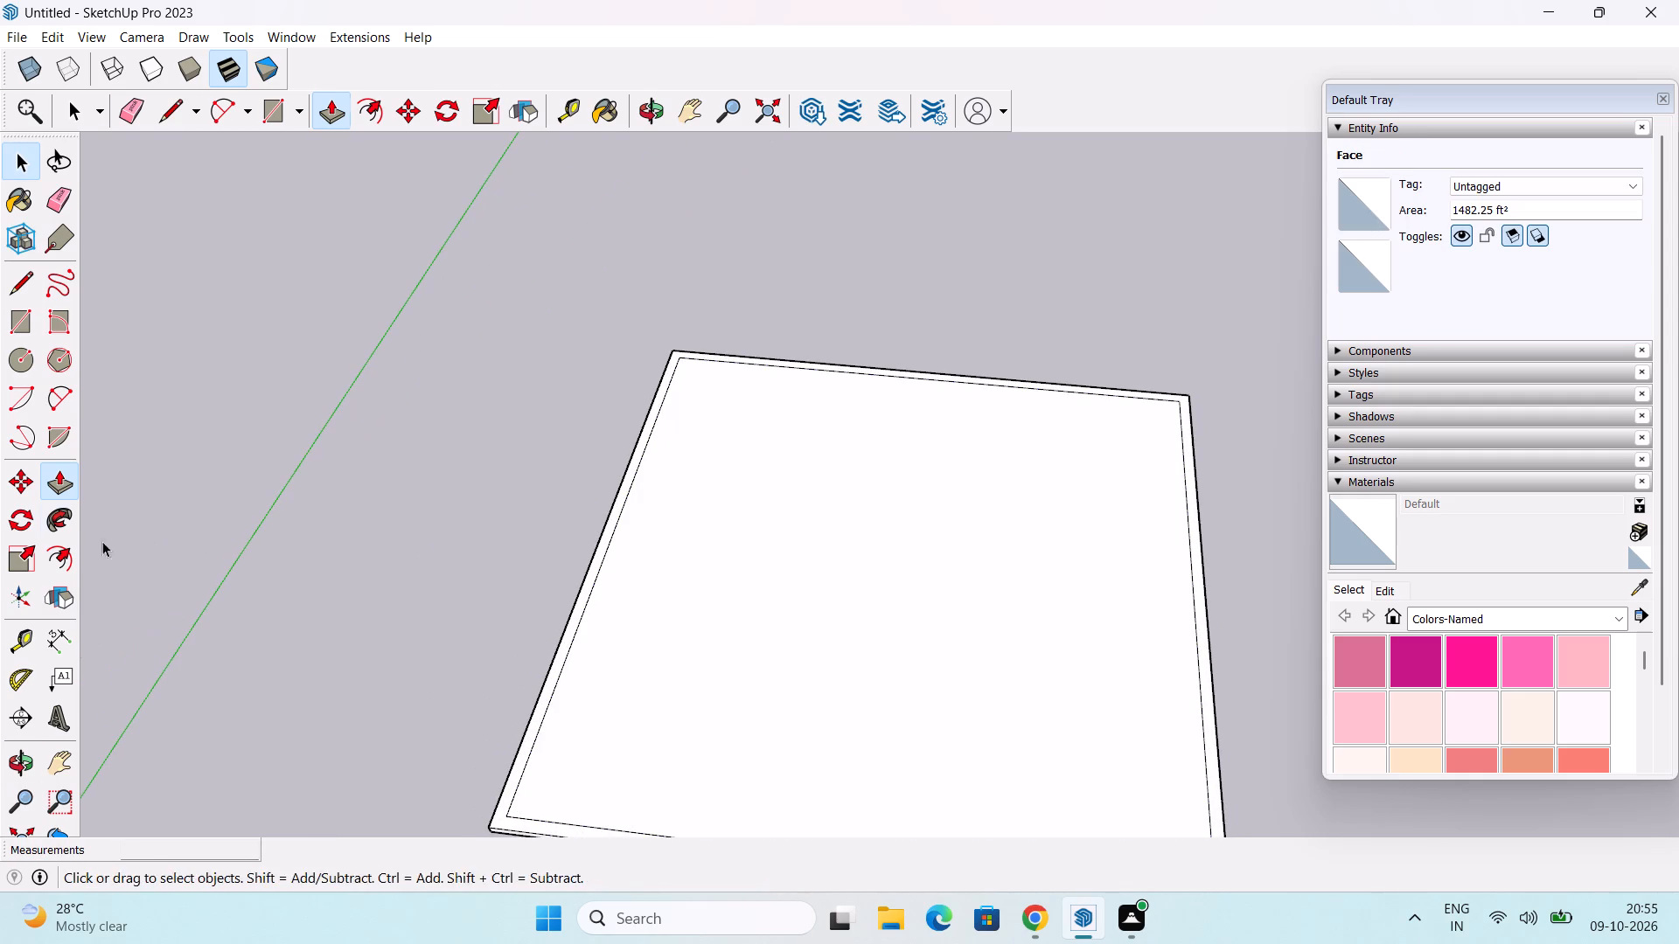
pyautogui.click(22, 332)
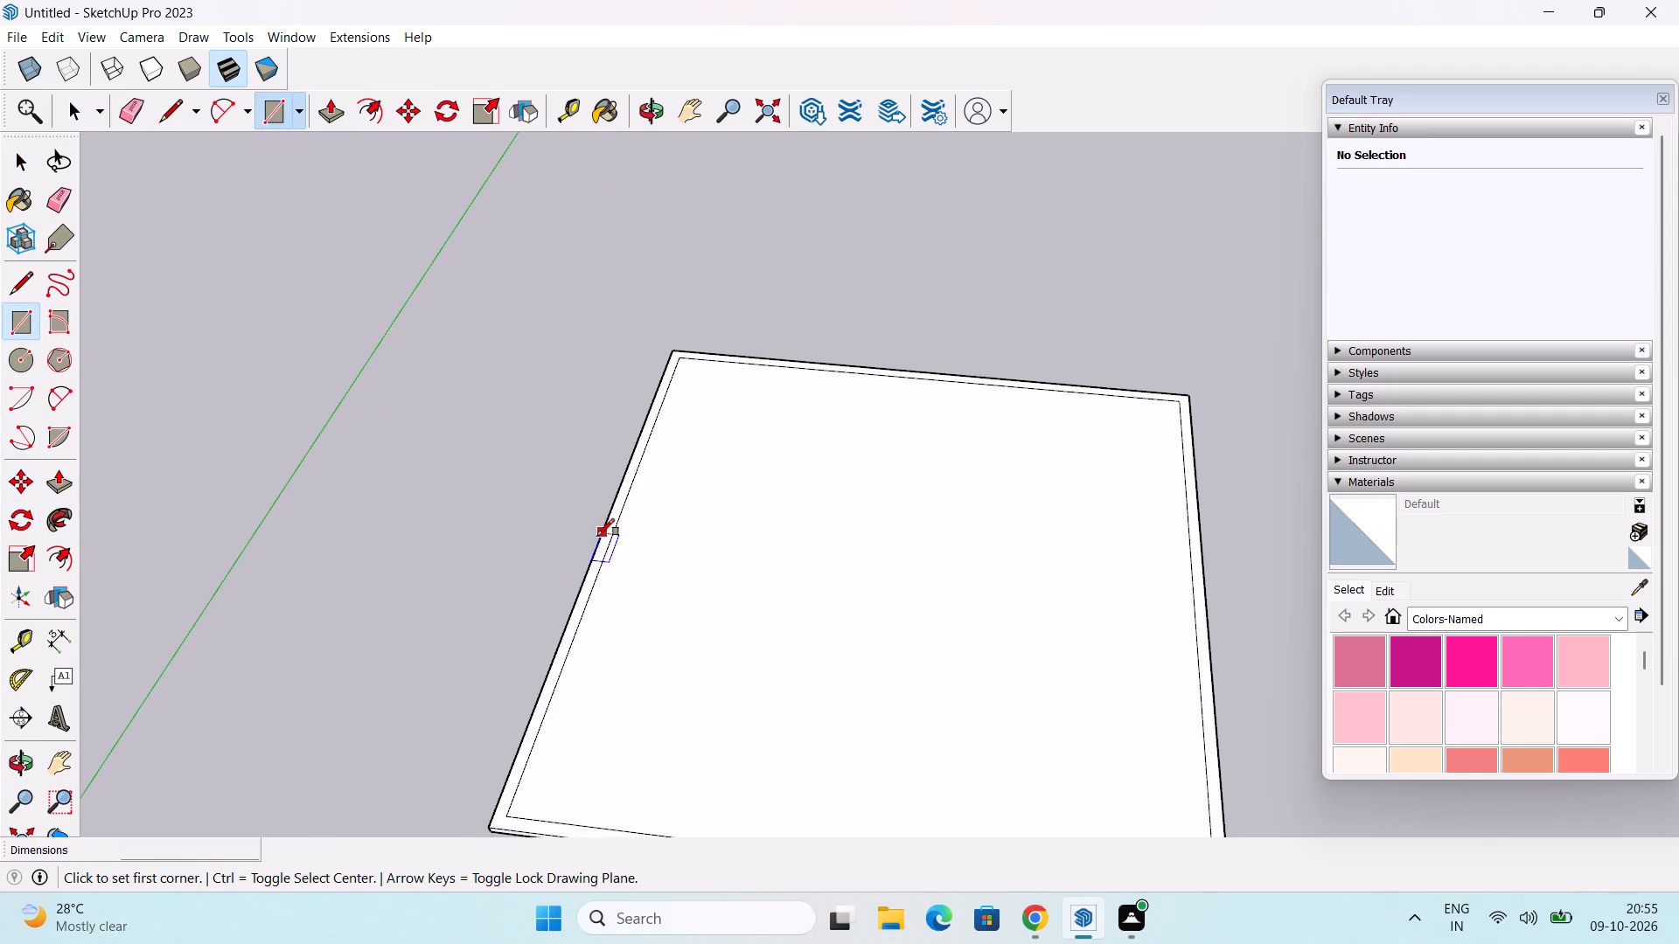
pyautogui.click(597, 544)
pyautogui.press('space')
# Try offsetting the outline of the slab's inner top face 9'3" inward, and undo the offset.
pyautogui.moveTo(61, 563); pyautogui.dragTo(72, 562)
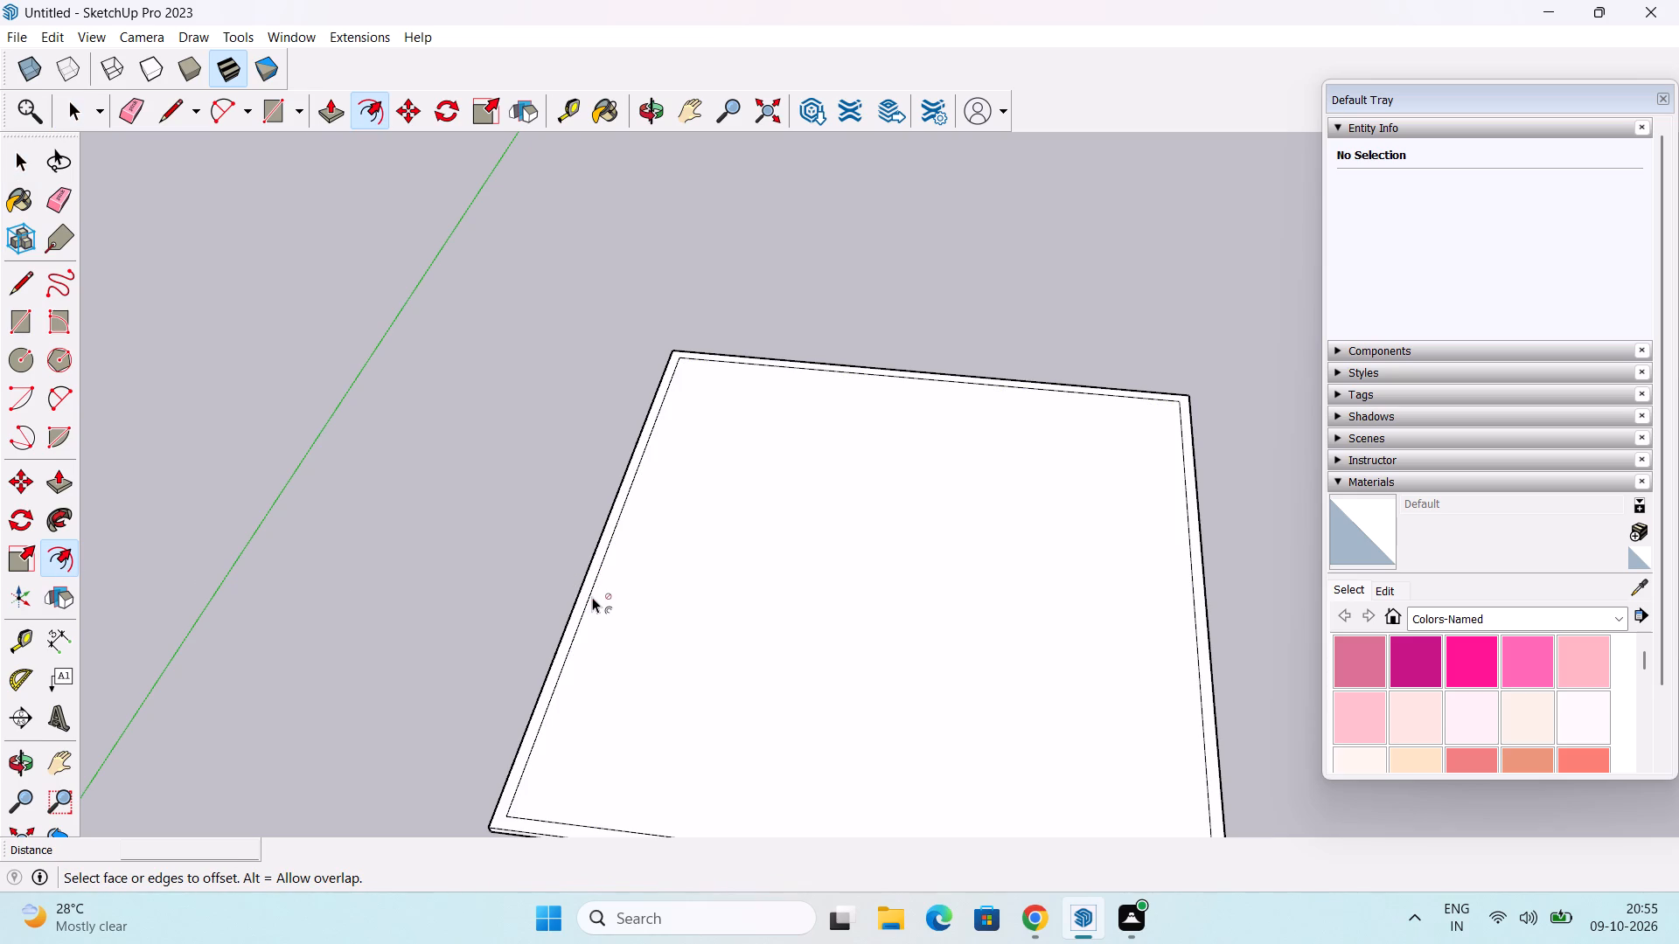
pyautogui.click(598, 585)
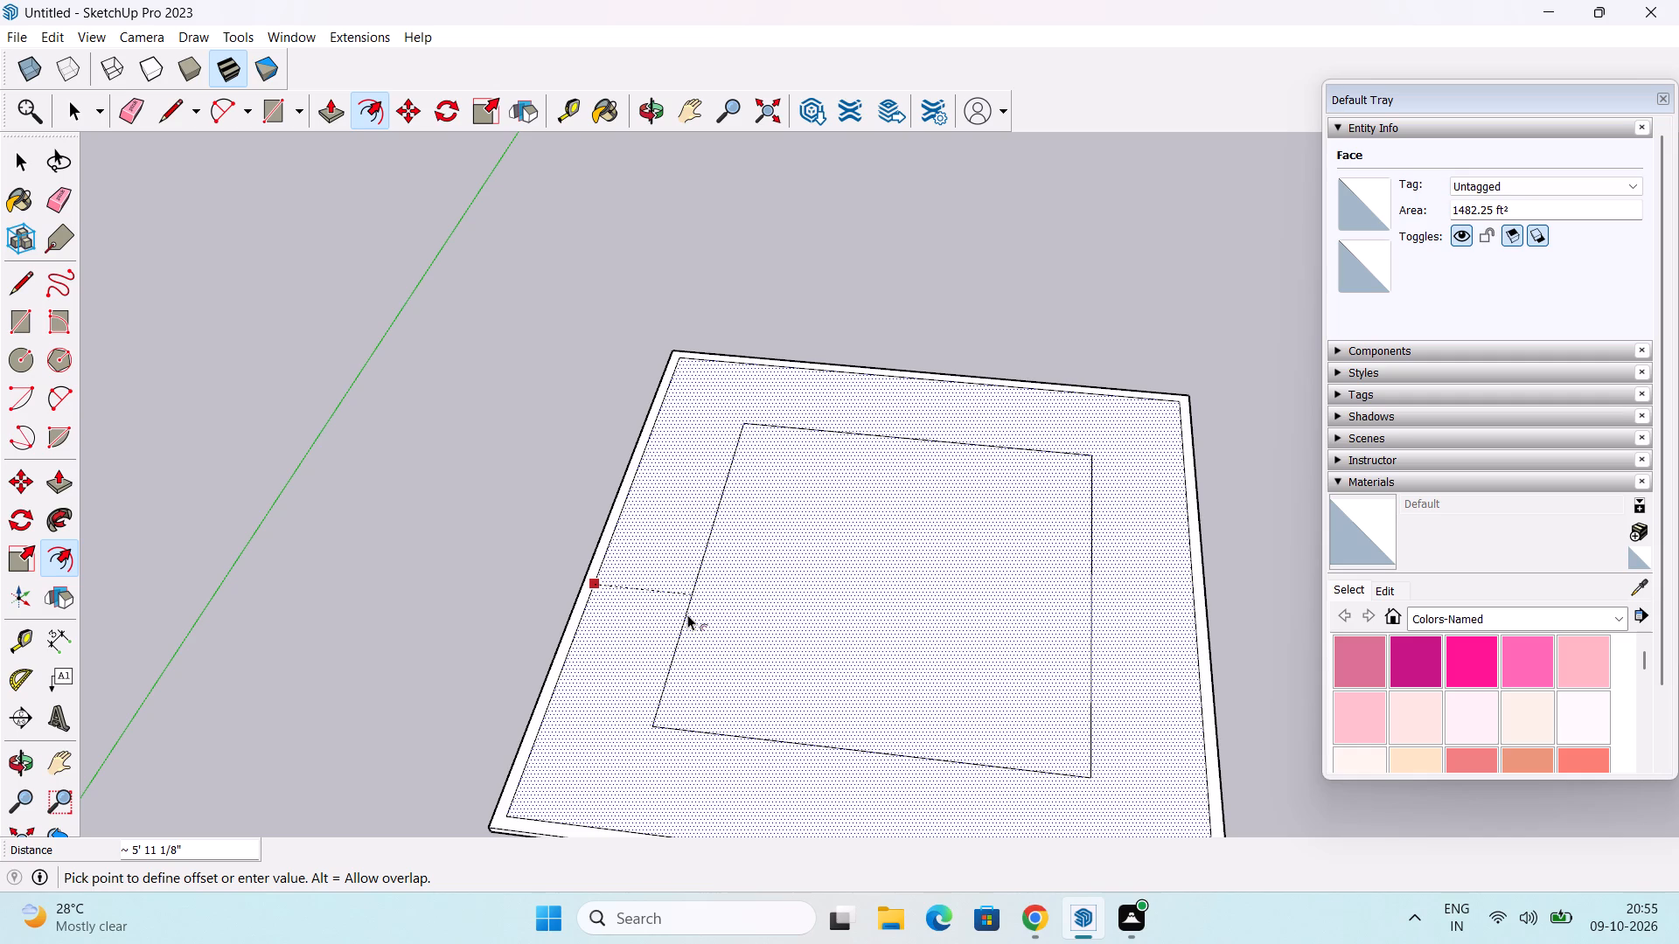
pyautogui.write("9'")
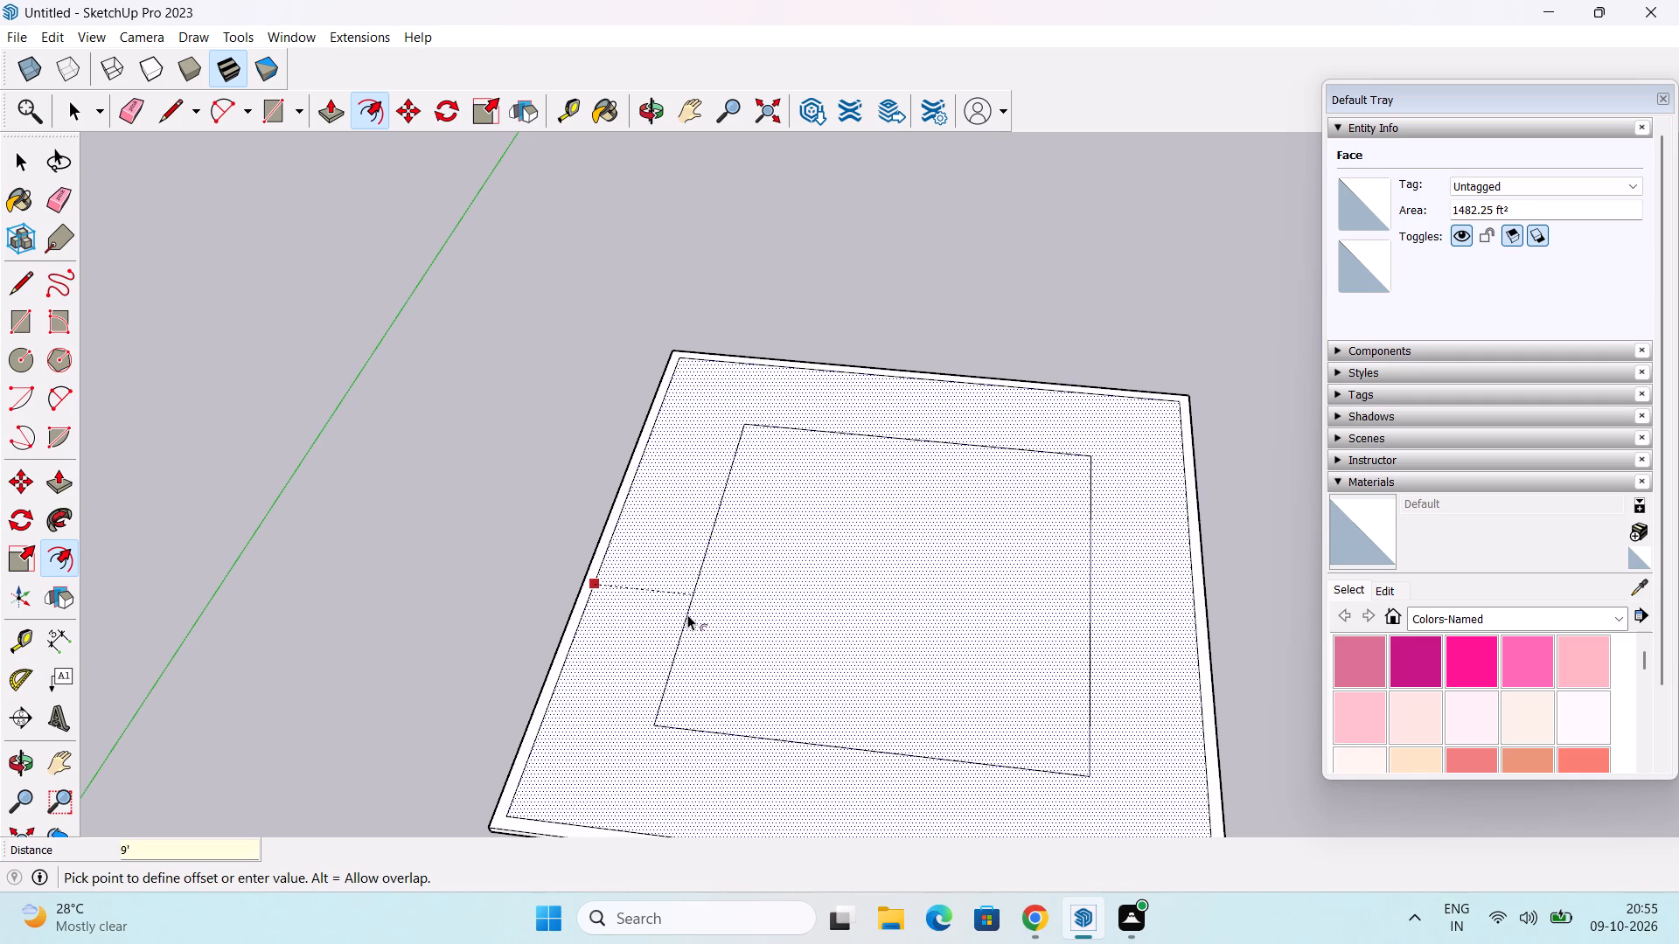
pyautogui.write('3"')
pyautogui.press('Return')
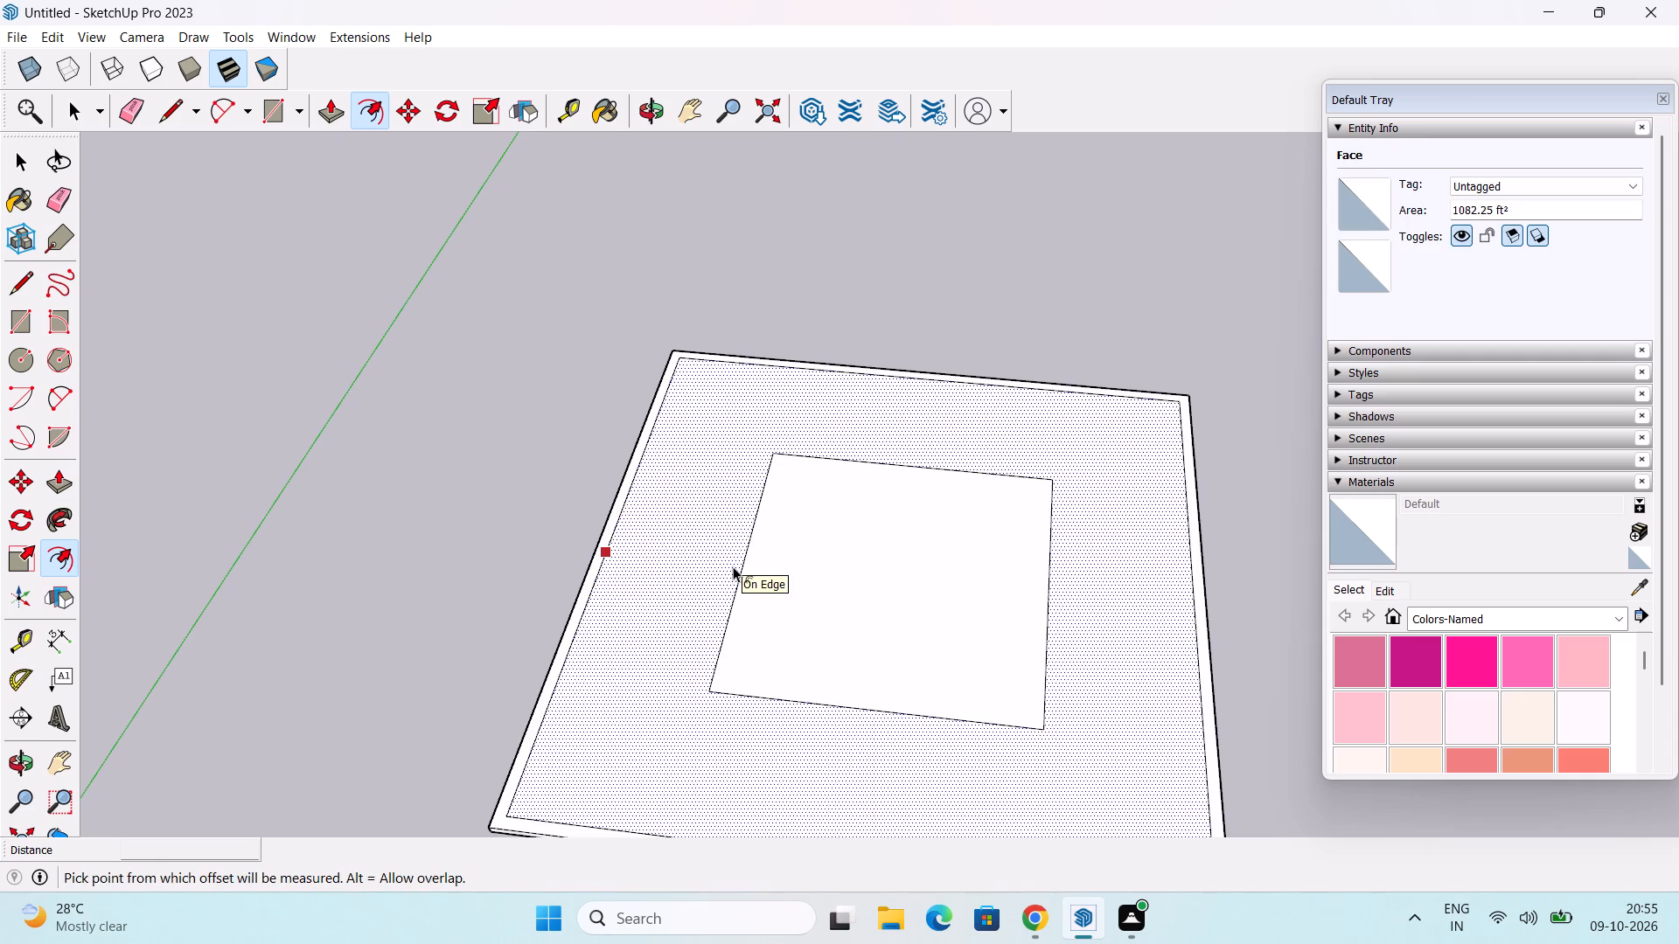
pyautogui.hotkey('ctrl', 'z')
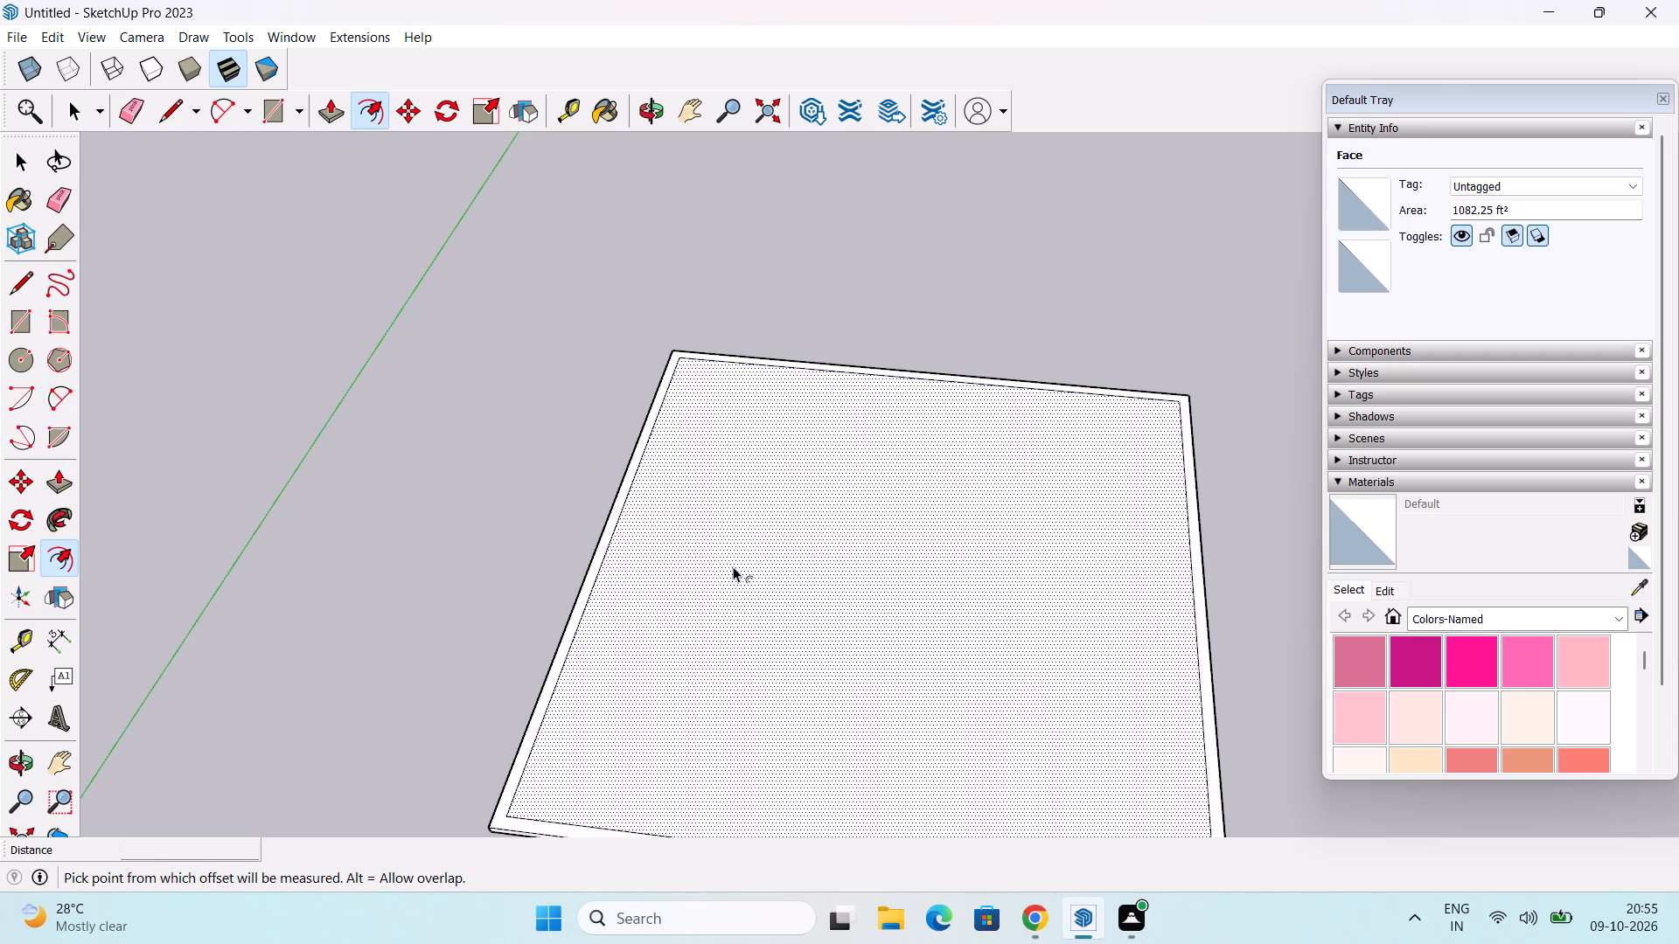
# Offset the outline of the slab's inner top face about 5' 3" inward.
pyautogui.click(630, 559)
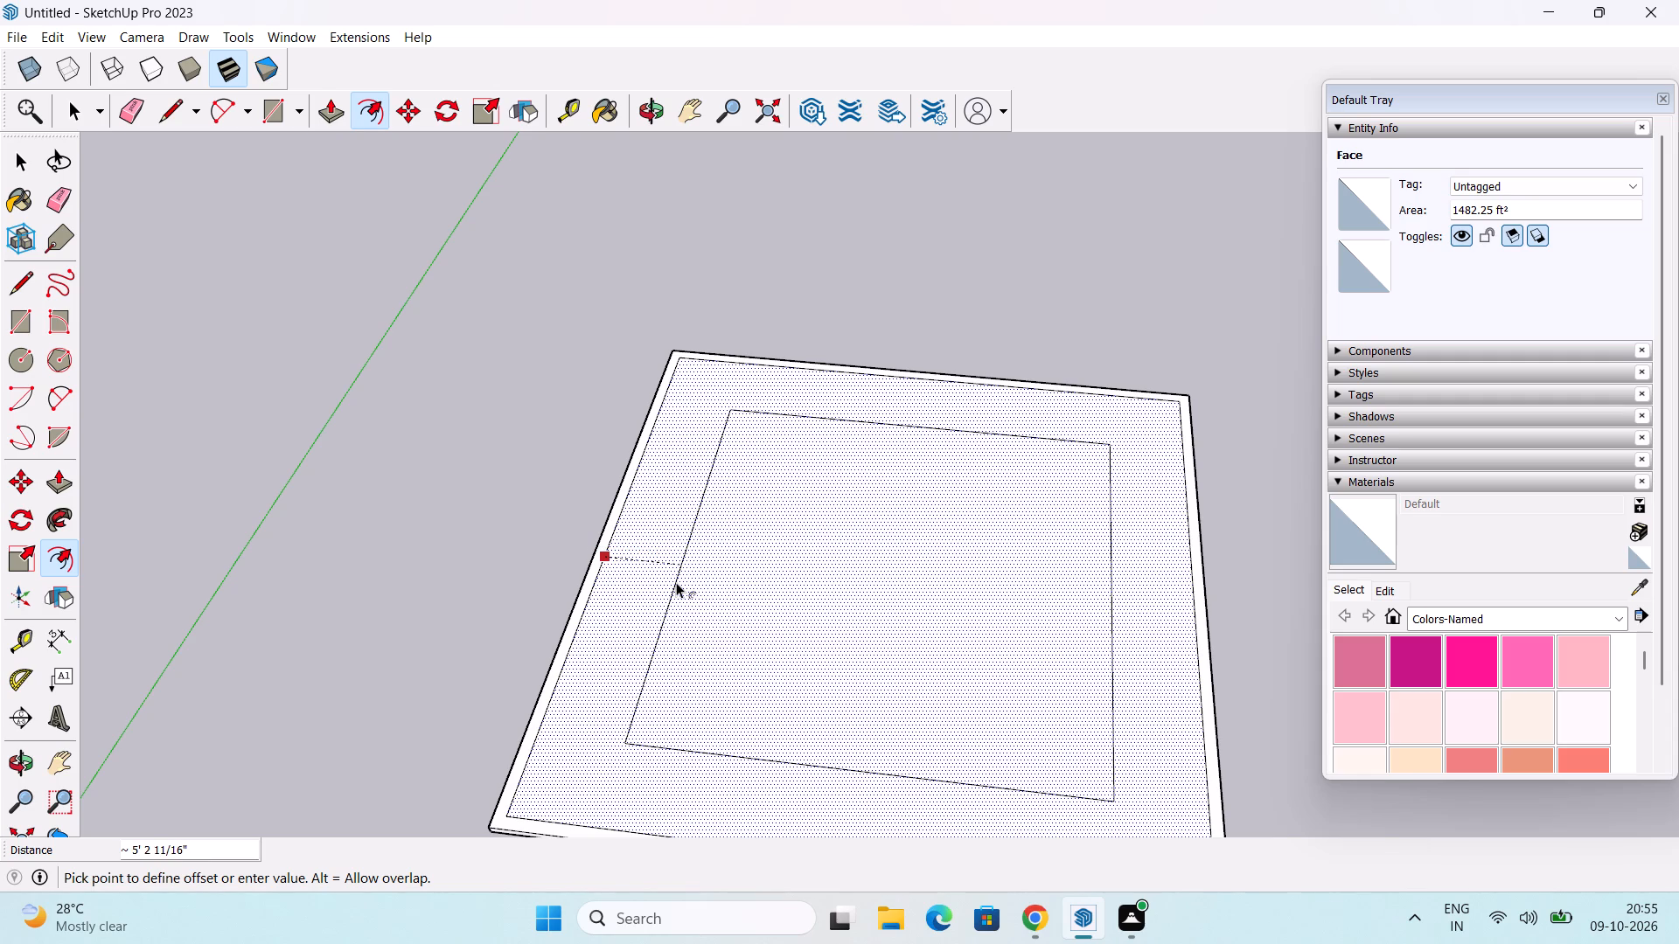
pyautogui.click(676, 582)
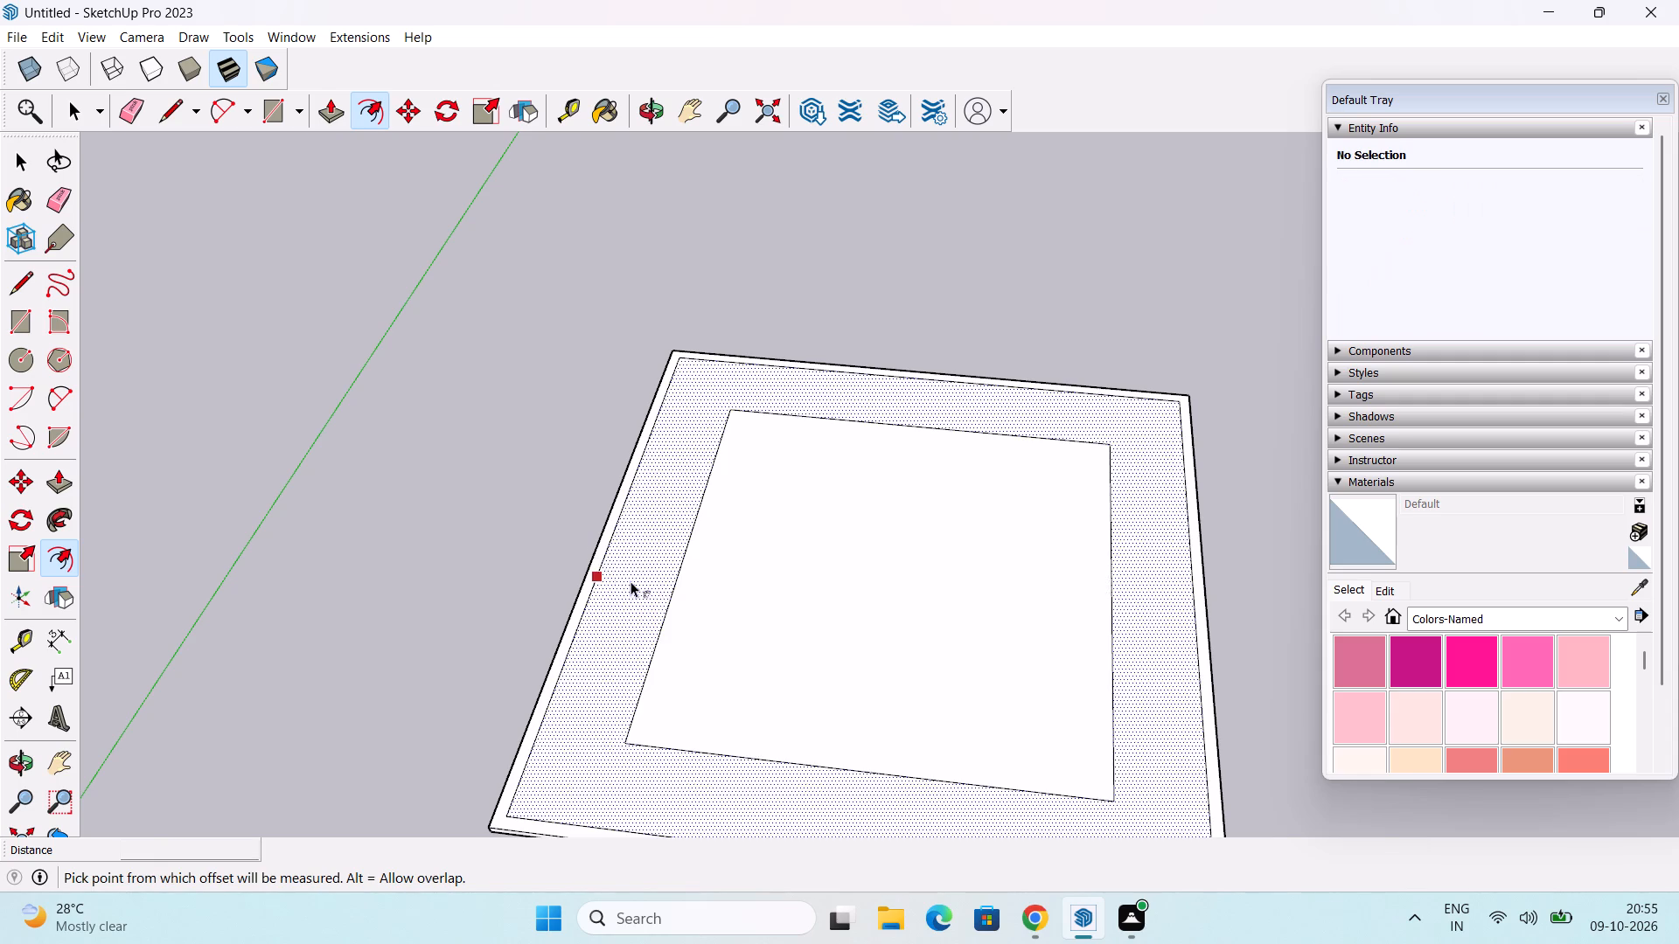
pyautogui.press('space')
# Push/Pull the central square face up 1' and raise it by a further 2' to form a raised platform.
pyautogui.press('p')
pyautogui.click(782, 620)
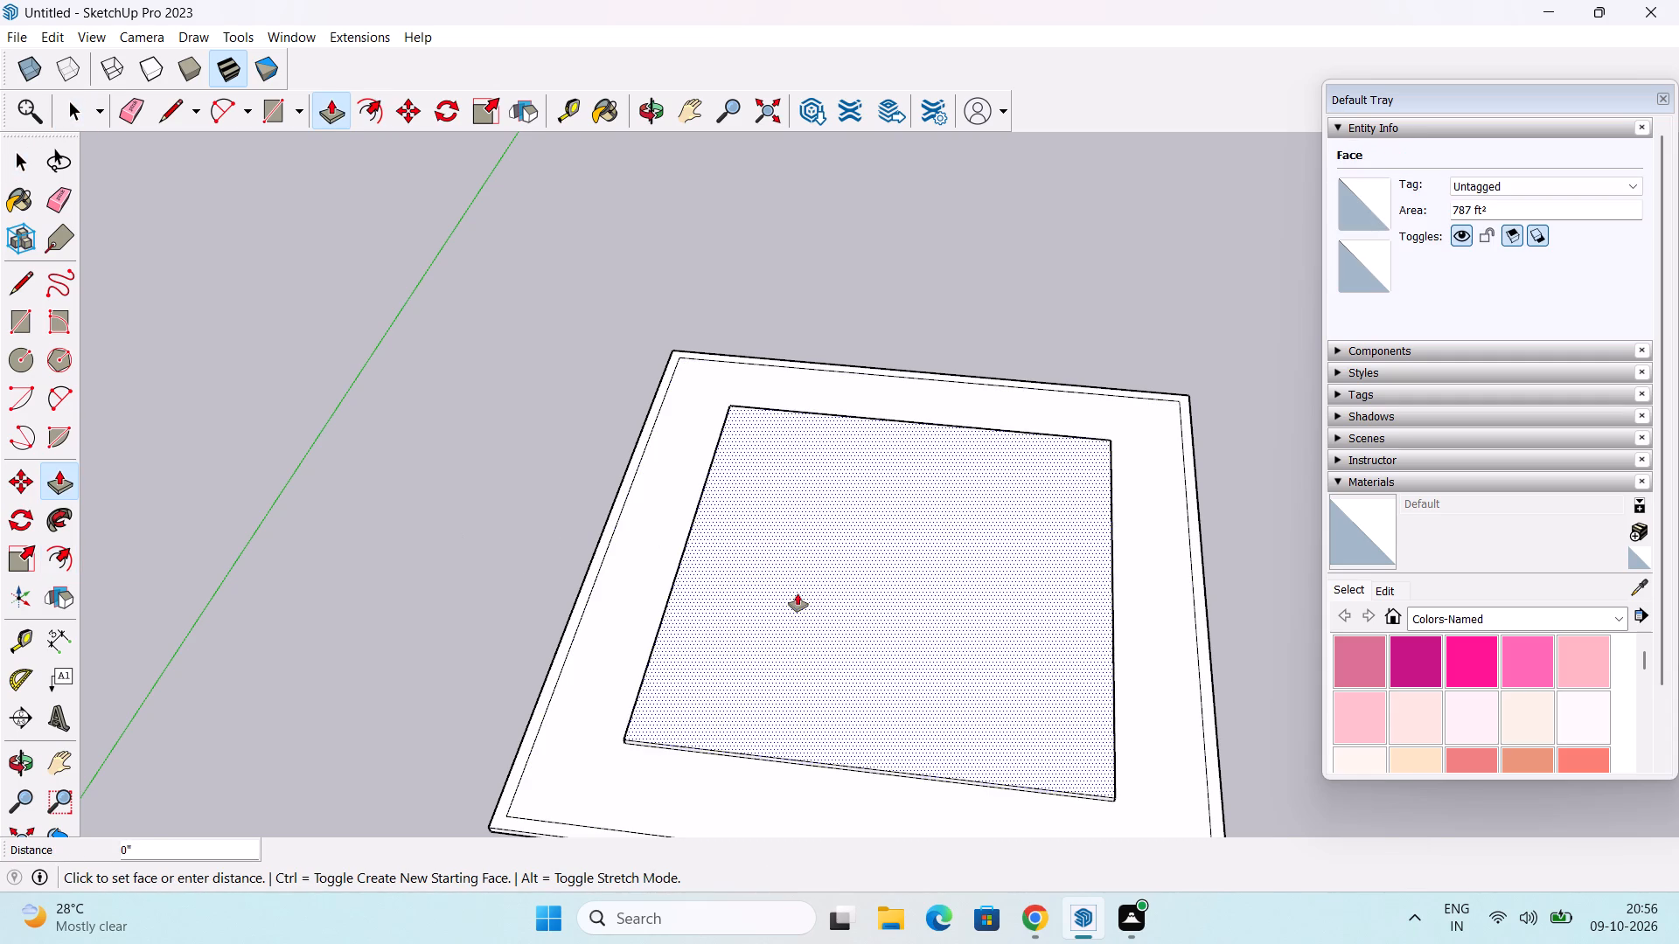
pyautogui.write("1'")
pyautogui.press('Return')
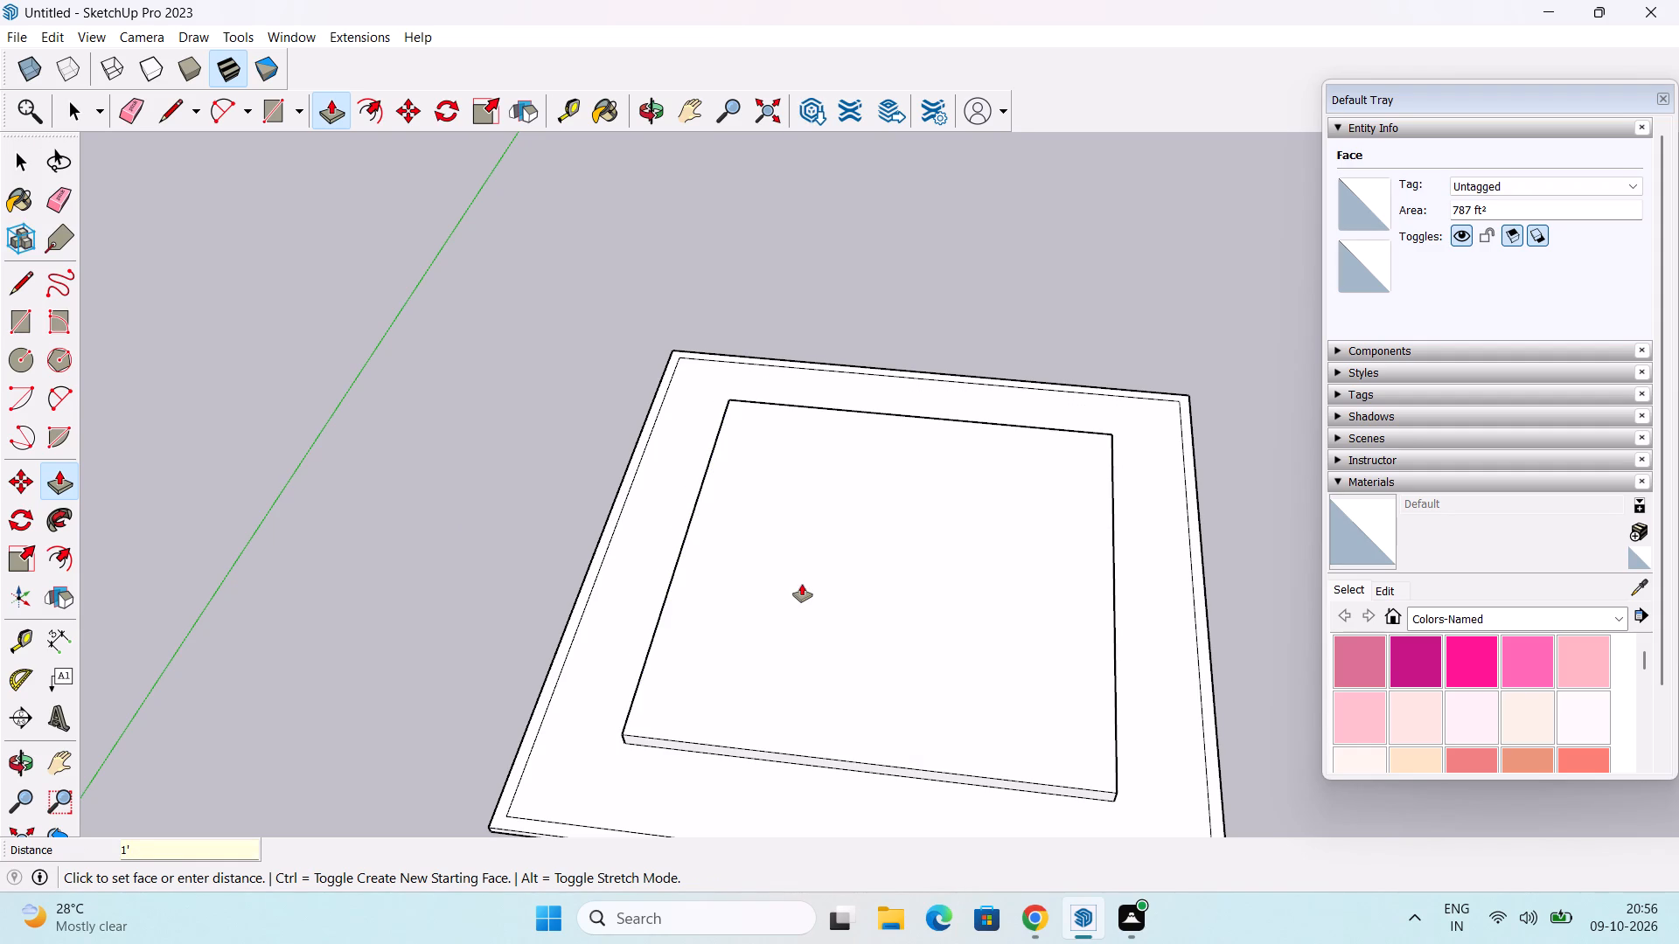
pyautogui.click(814, 591)
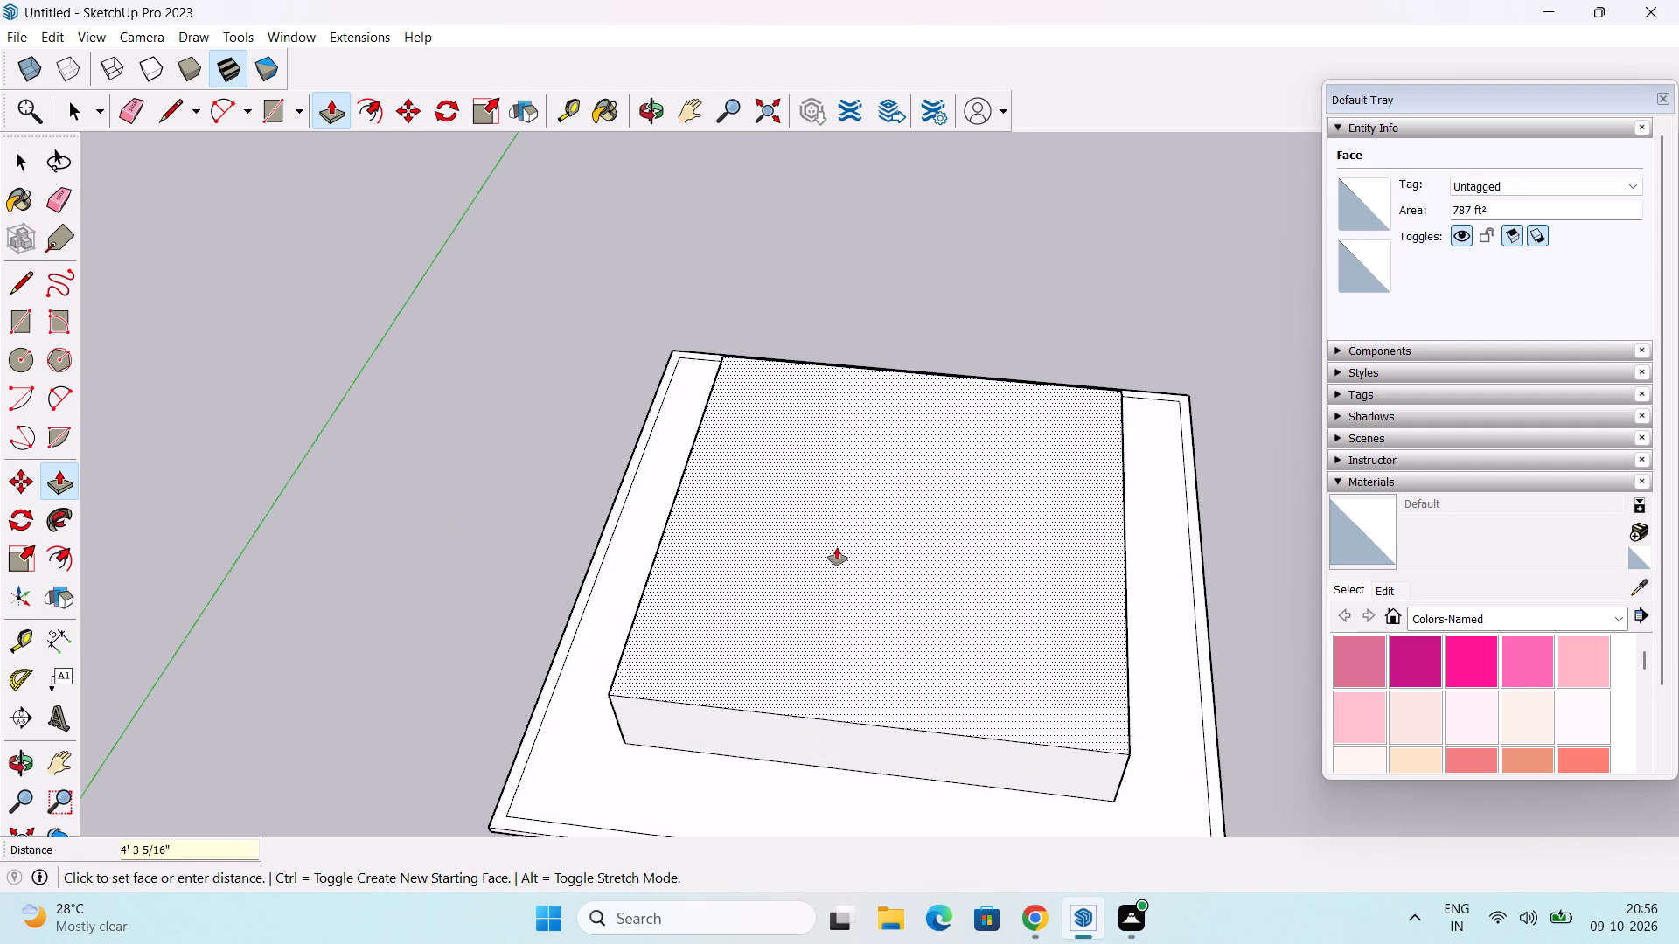
pyautogui.write("2'")
pyautogui.press('Return')
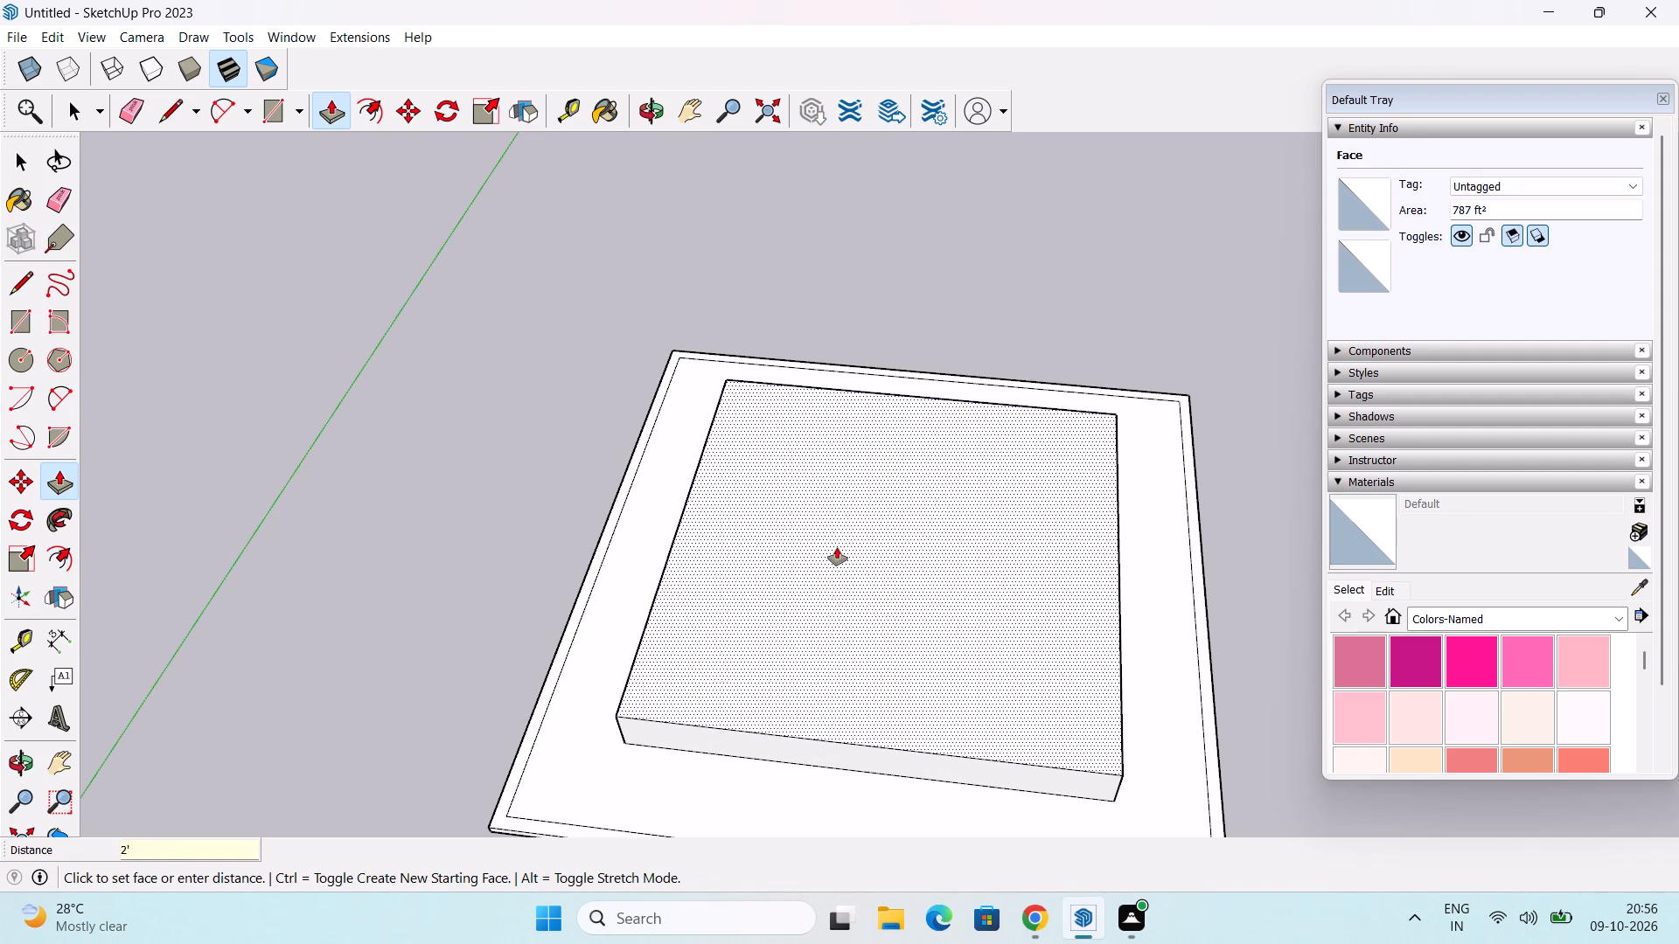
pyautogui.scroll(-1, 837, 547)
pyautogui.moveTo(874, 644); pyautogui.dragTo(731, 503, button='middle')
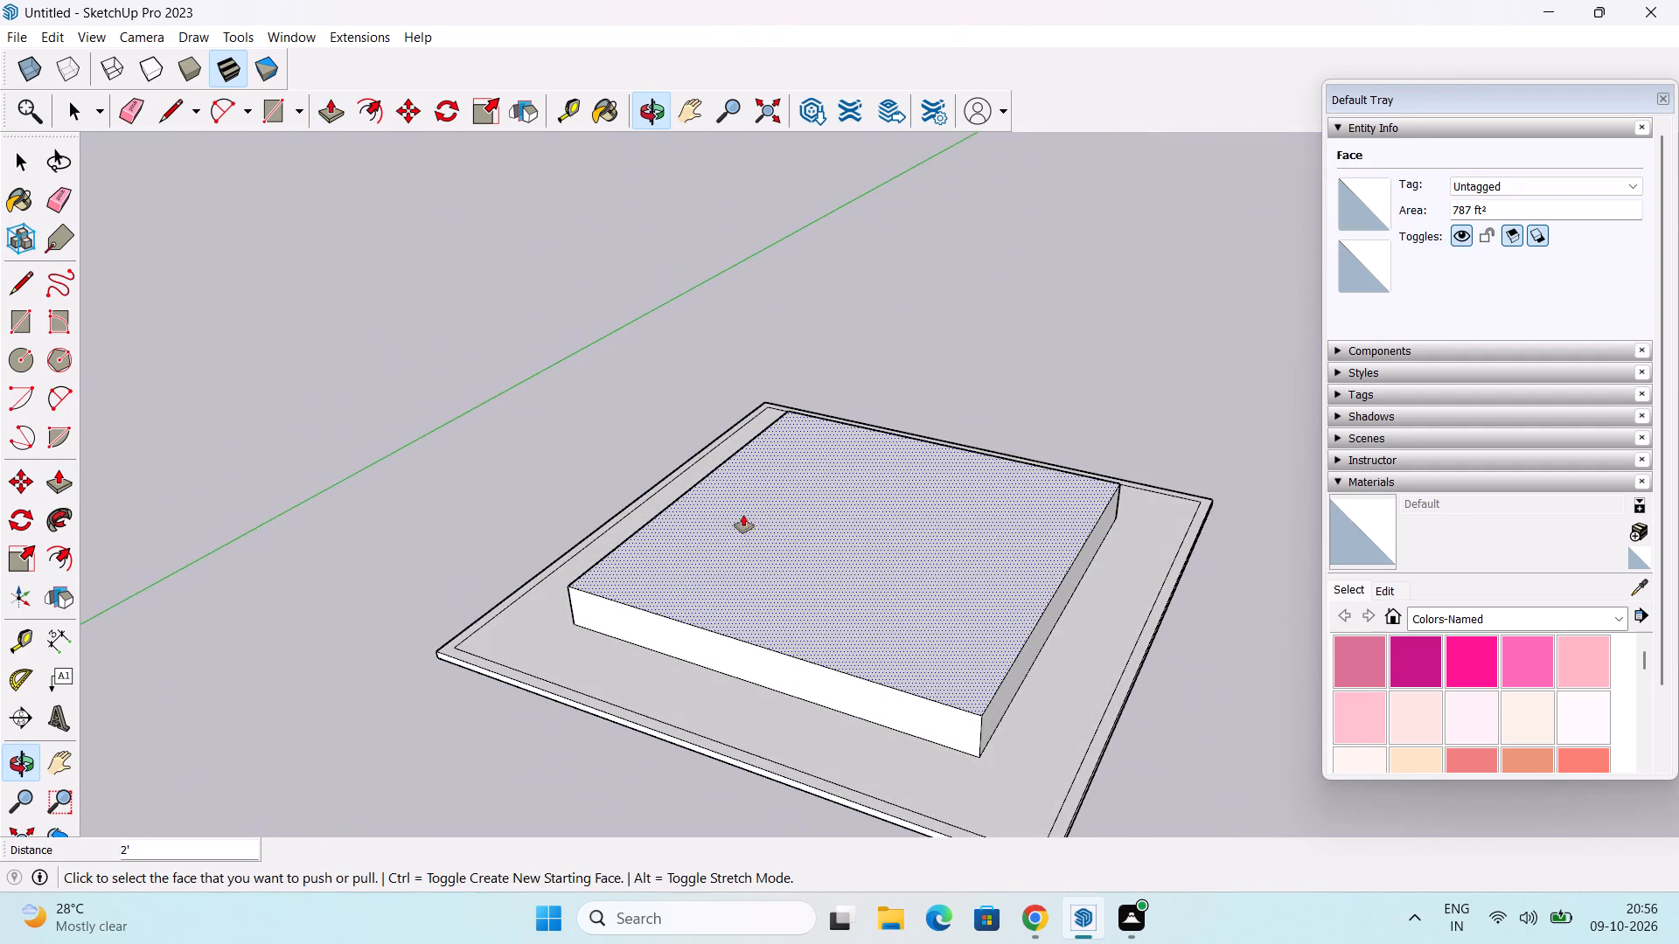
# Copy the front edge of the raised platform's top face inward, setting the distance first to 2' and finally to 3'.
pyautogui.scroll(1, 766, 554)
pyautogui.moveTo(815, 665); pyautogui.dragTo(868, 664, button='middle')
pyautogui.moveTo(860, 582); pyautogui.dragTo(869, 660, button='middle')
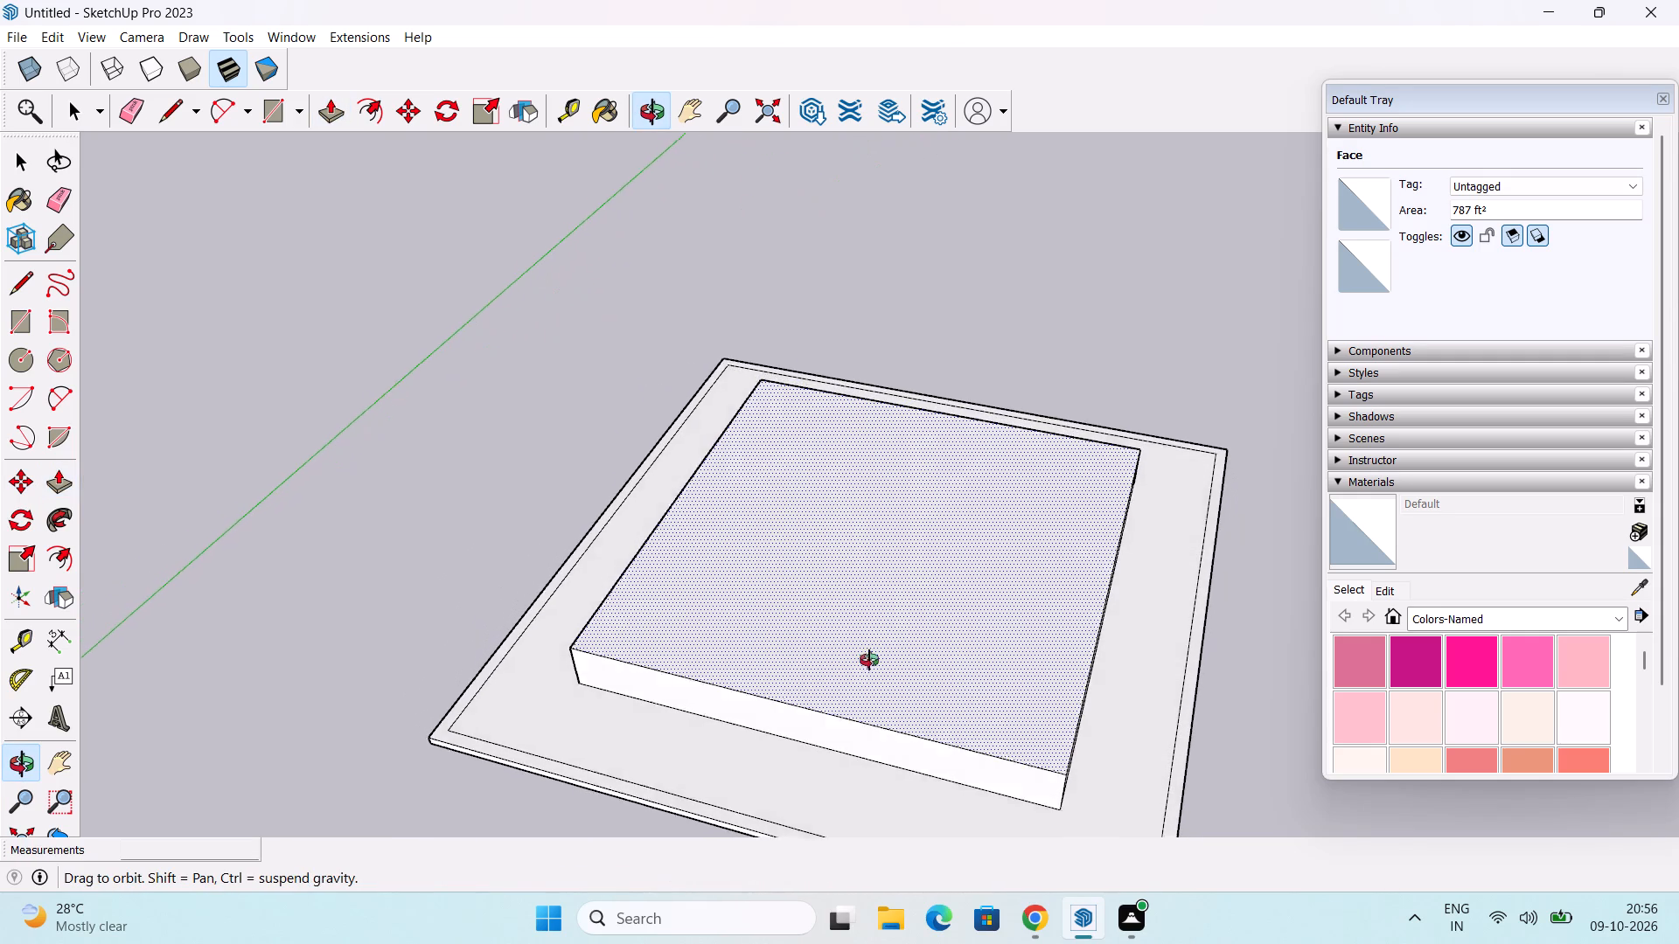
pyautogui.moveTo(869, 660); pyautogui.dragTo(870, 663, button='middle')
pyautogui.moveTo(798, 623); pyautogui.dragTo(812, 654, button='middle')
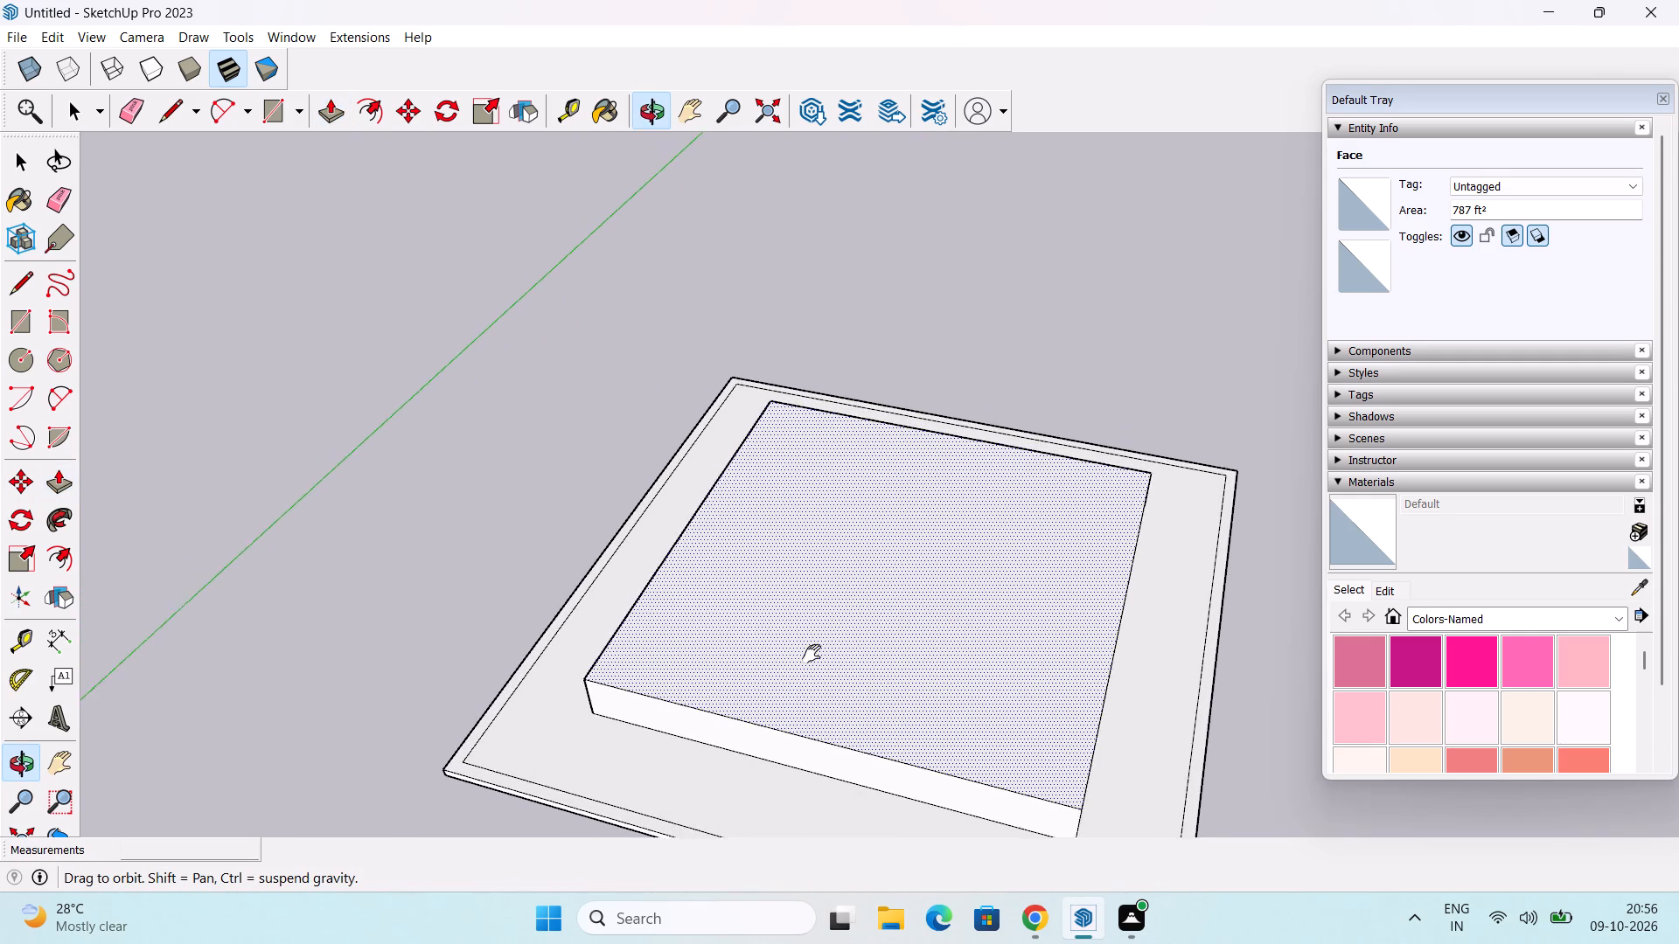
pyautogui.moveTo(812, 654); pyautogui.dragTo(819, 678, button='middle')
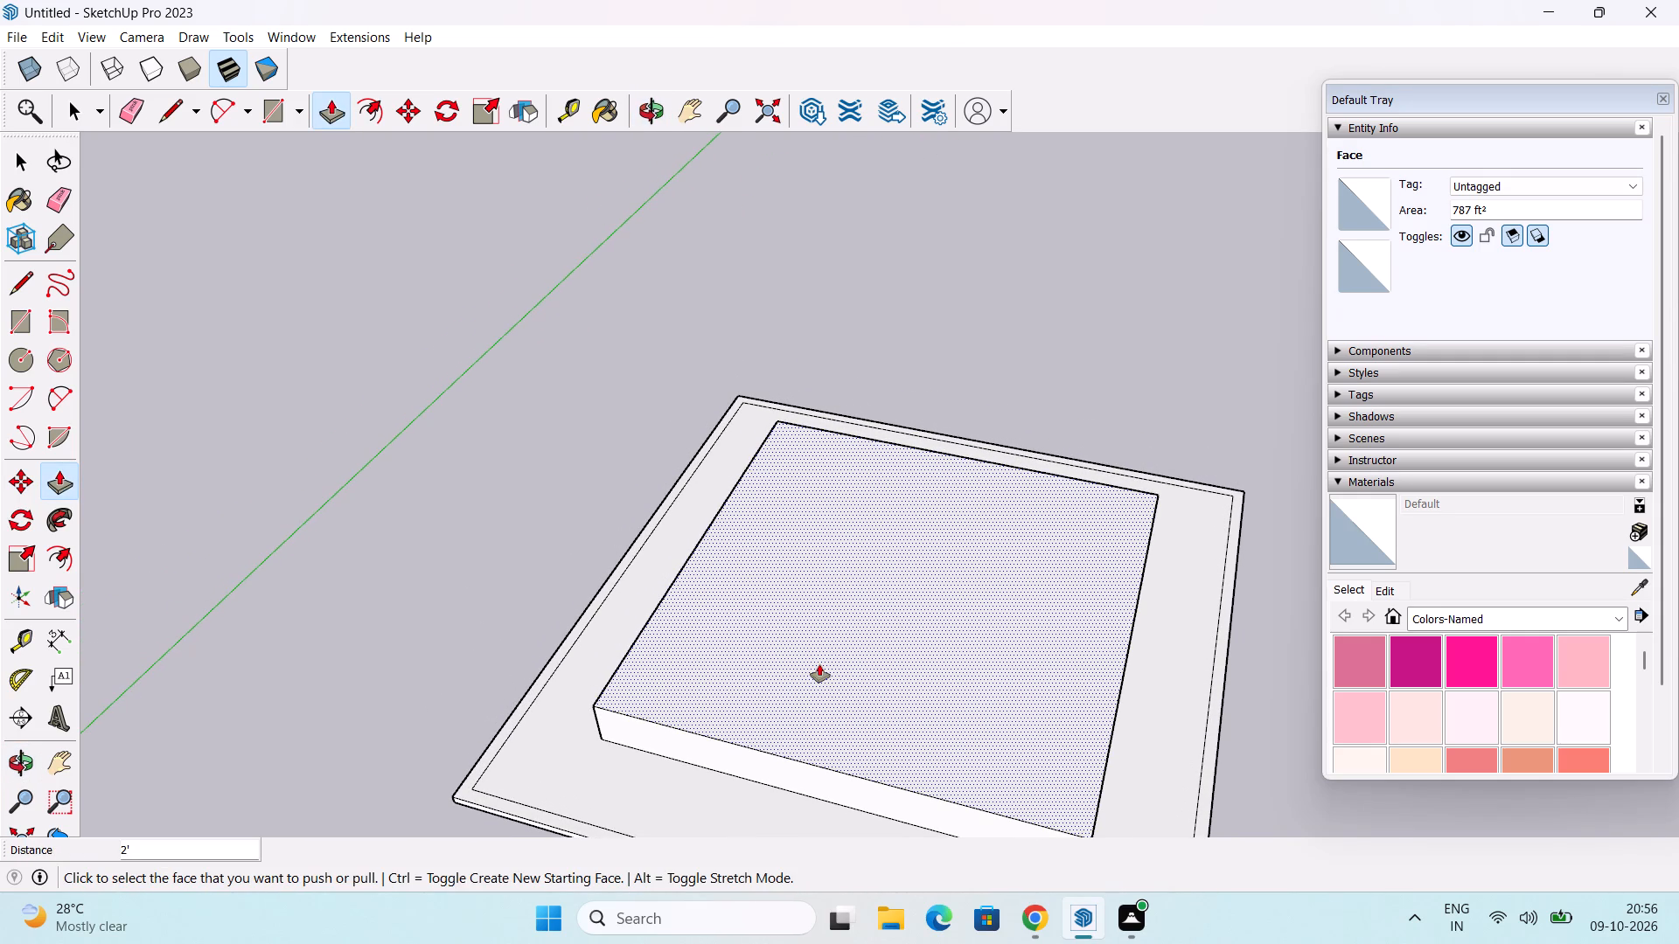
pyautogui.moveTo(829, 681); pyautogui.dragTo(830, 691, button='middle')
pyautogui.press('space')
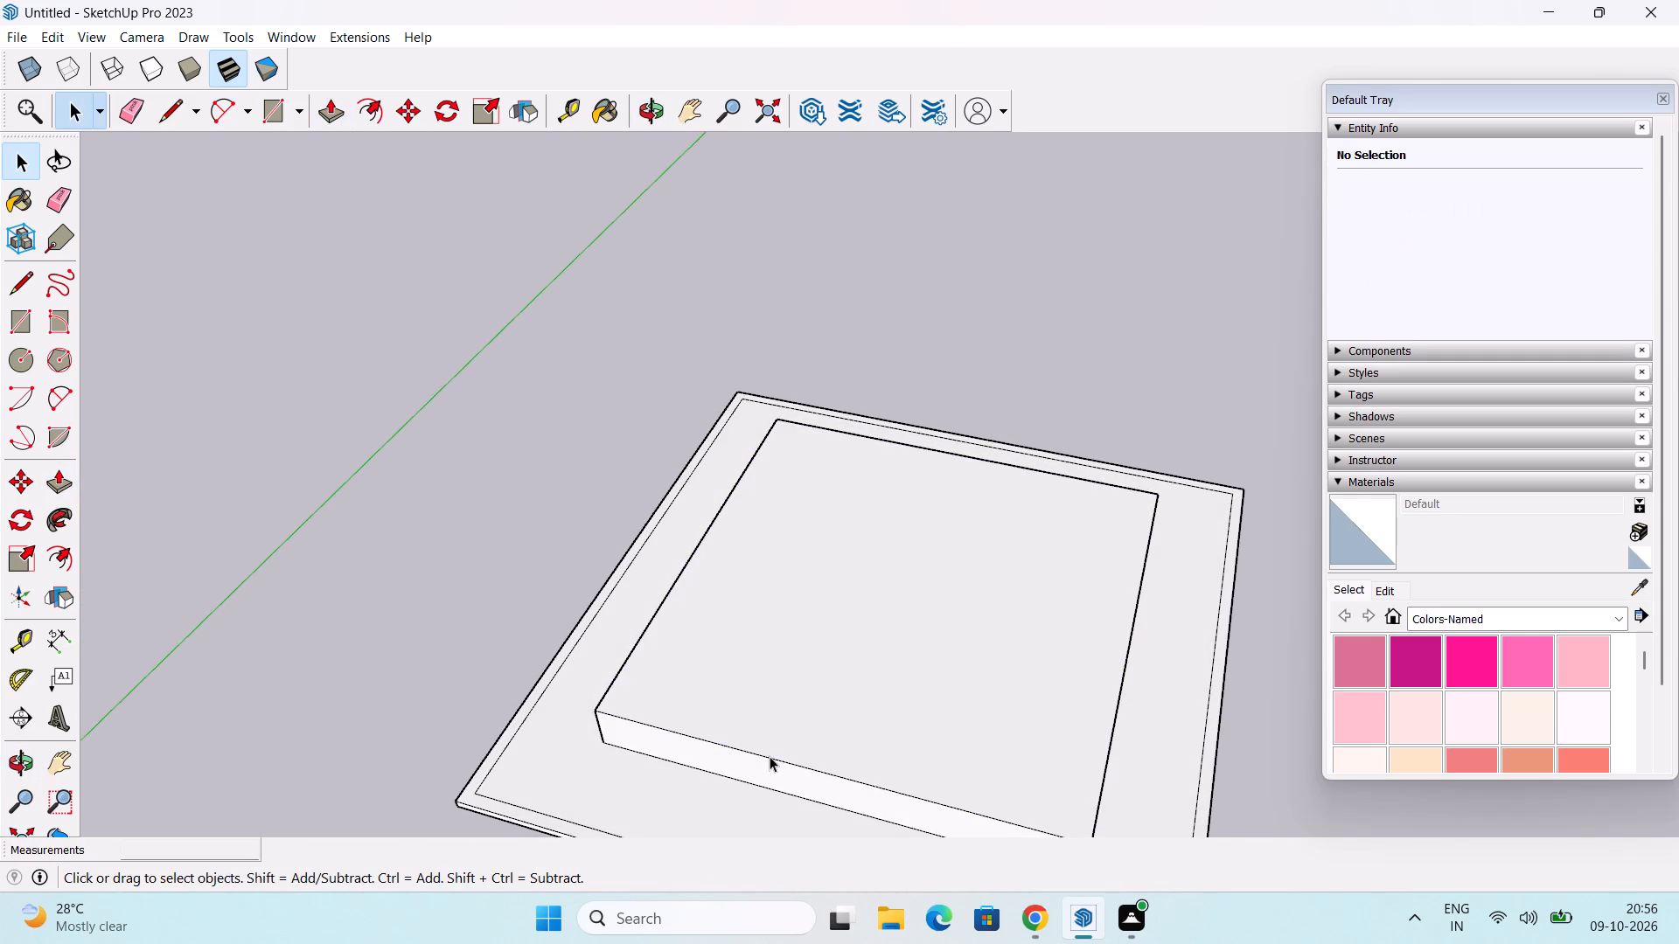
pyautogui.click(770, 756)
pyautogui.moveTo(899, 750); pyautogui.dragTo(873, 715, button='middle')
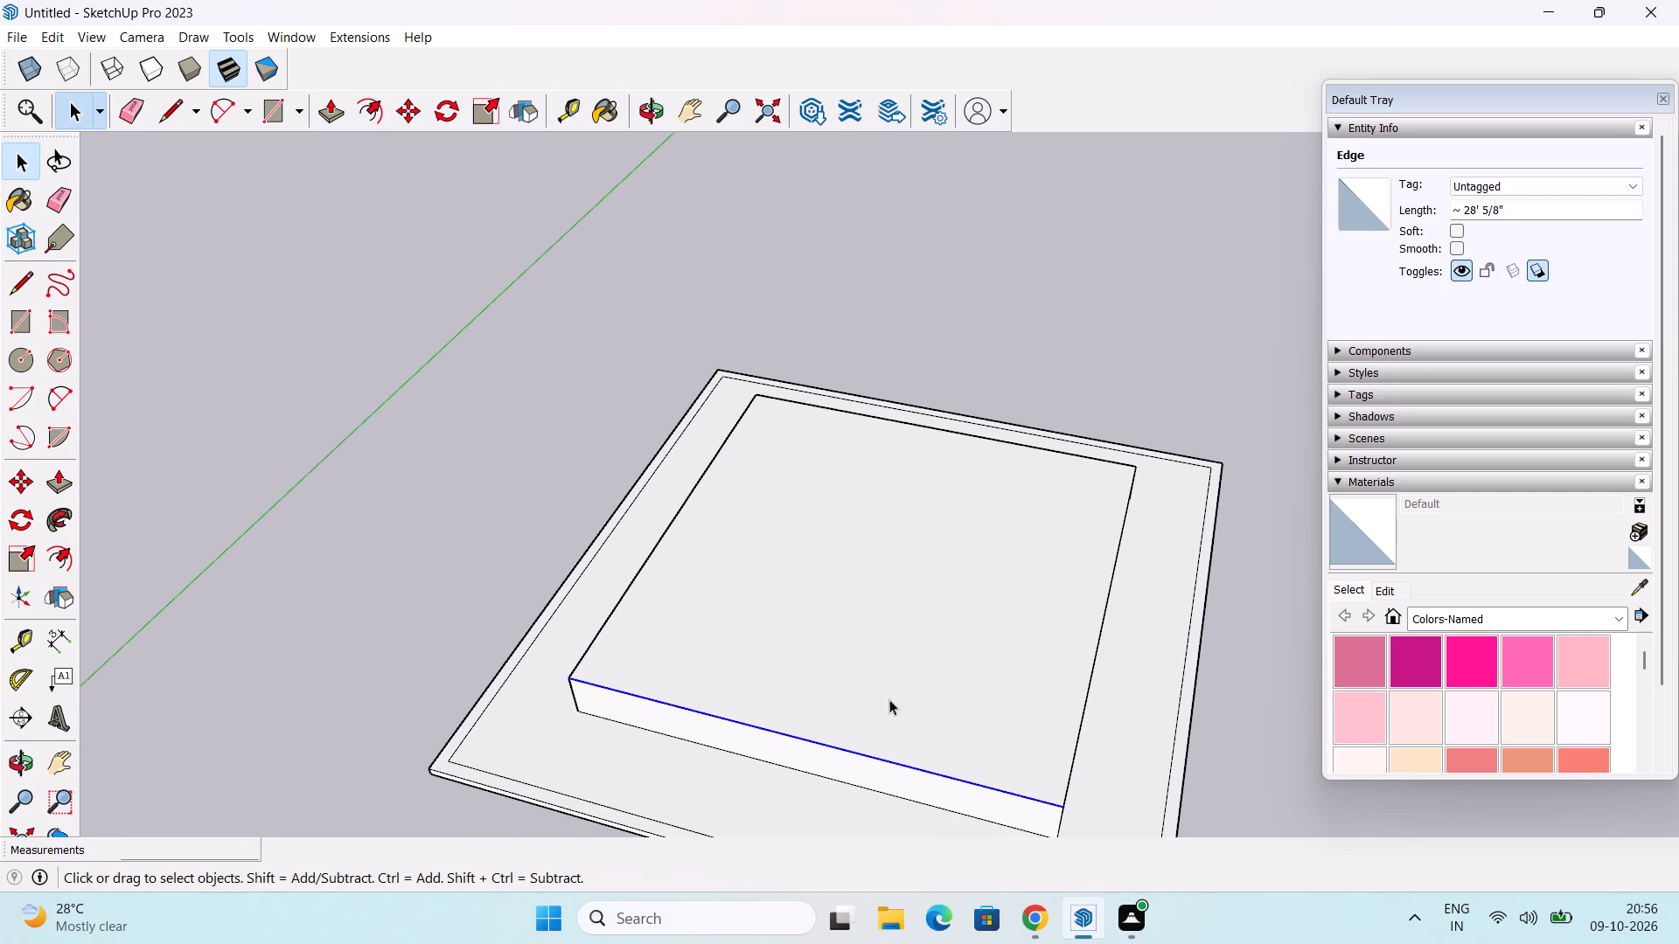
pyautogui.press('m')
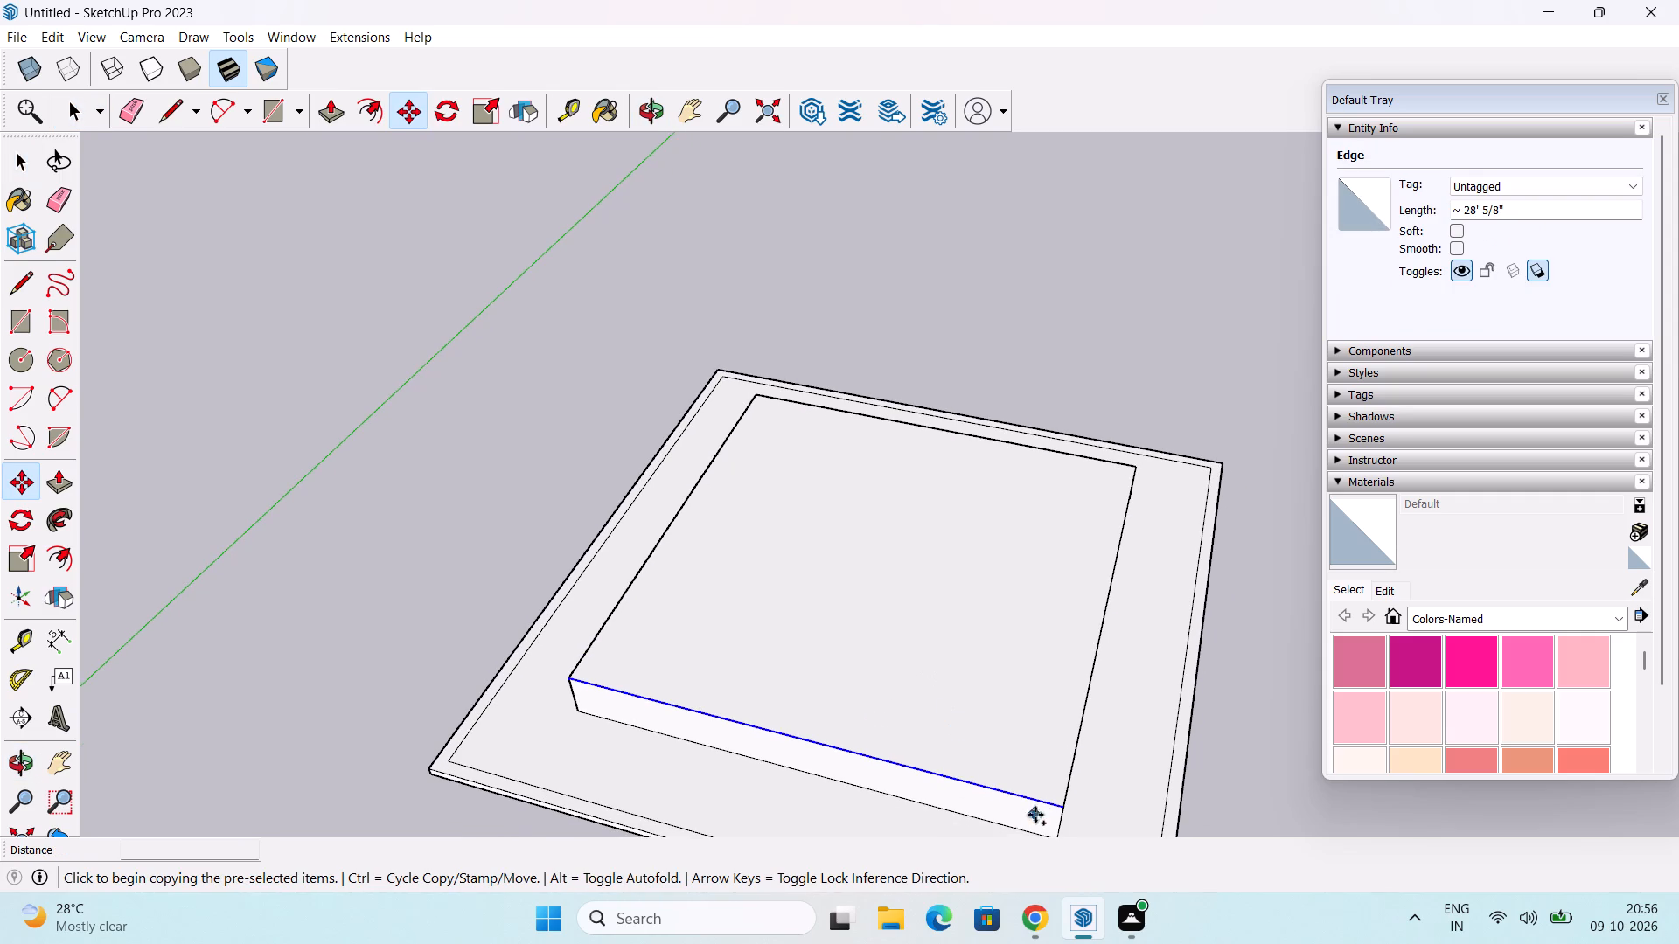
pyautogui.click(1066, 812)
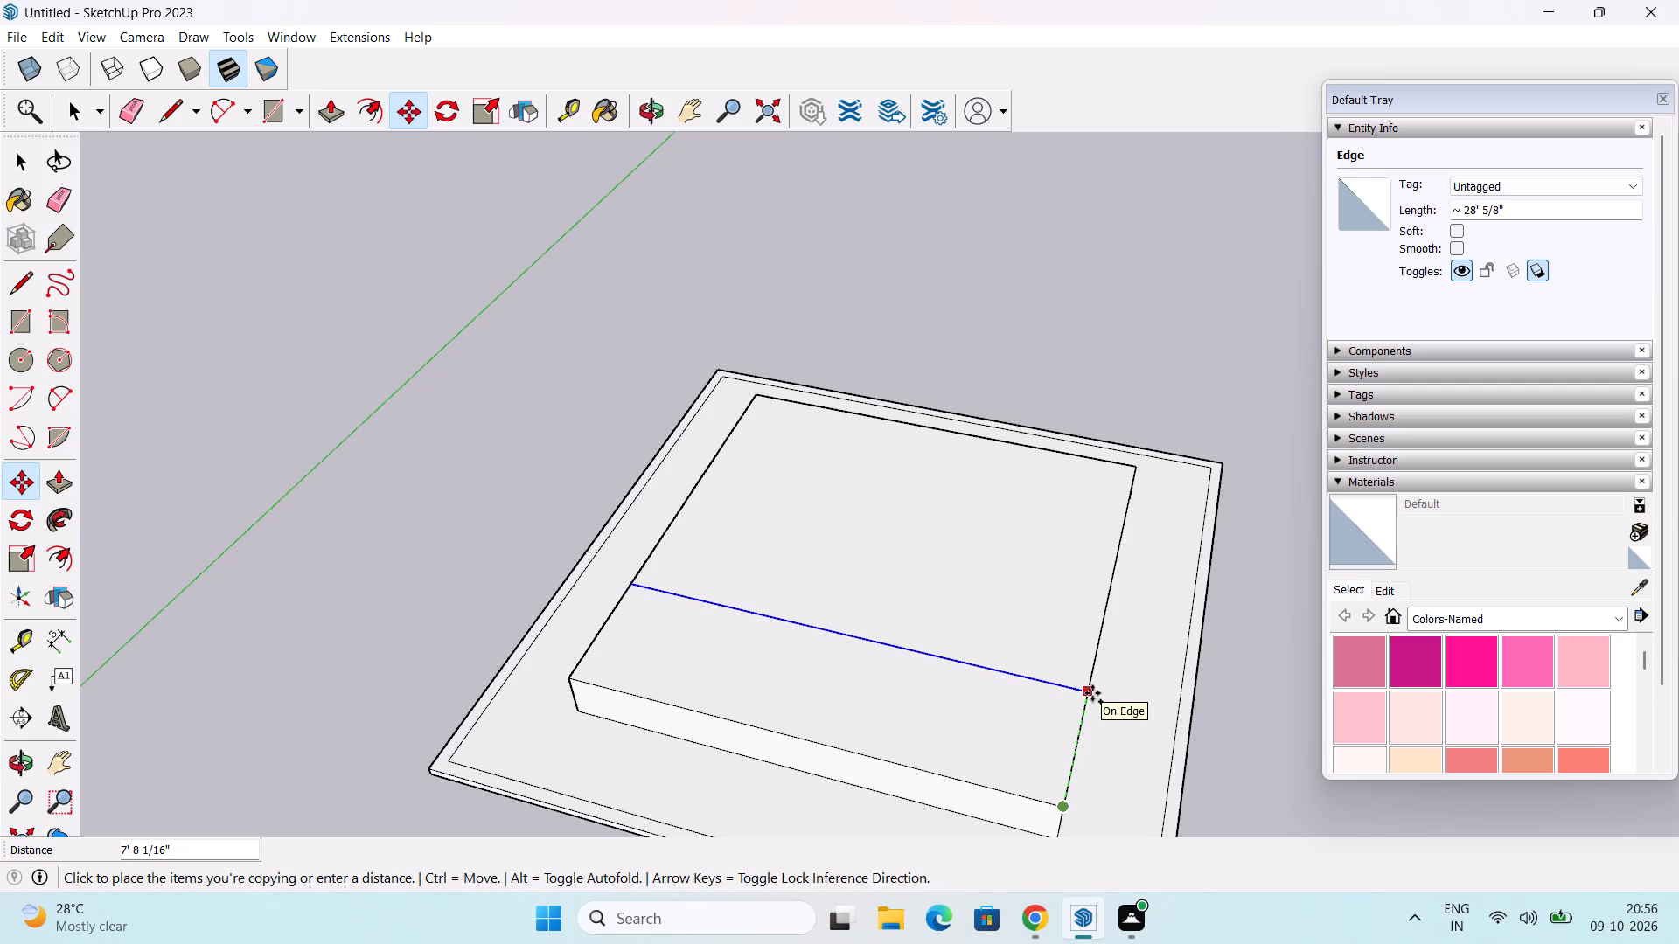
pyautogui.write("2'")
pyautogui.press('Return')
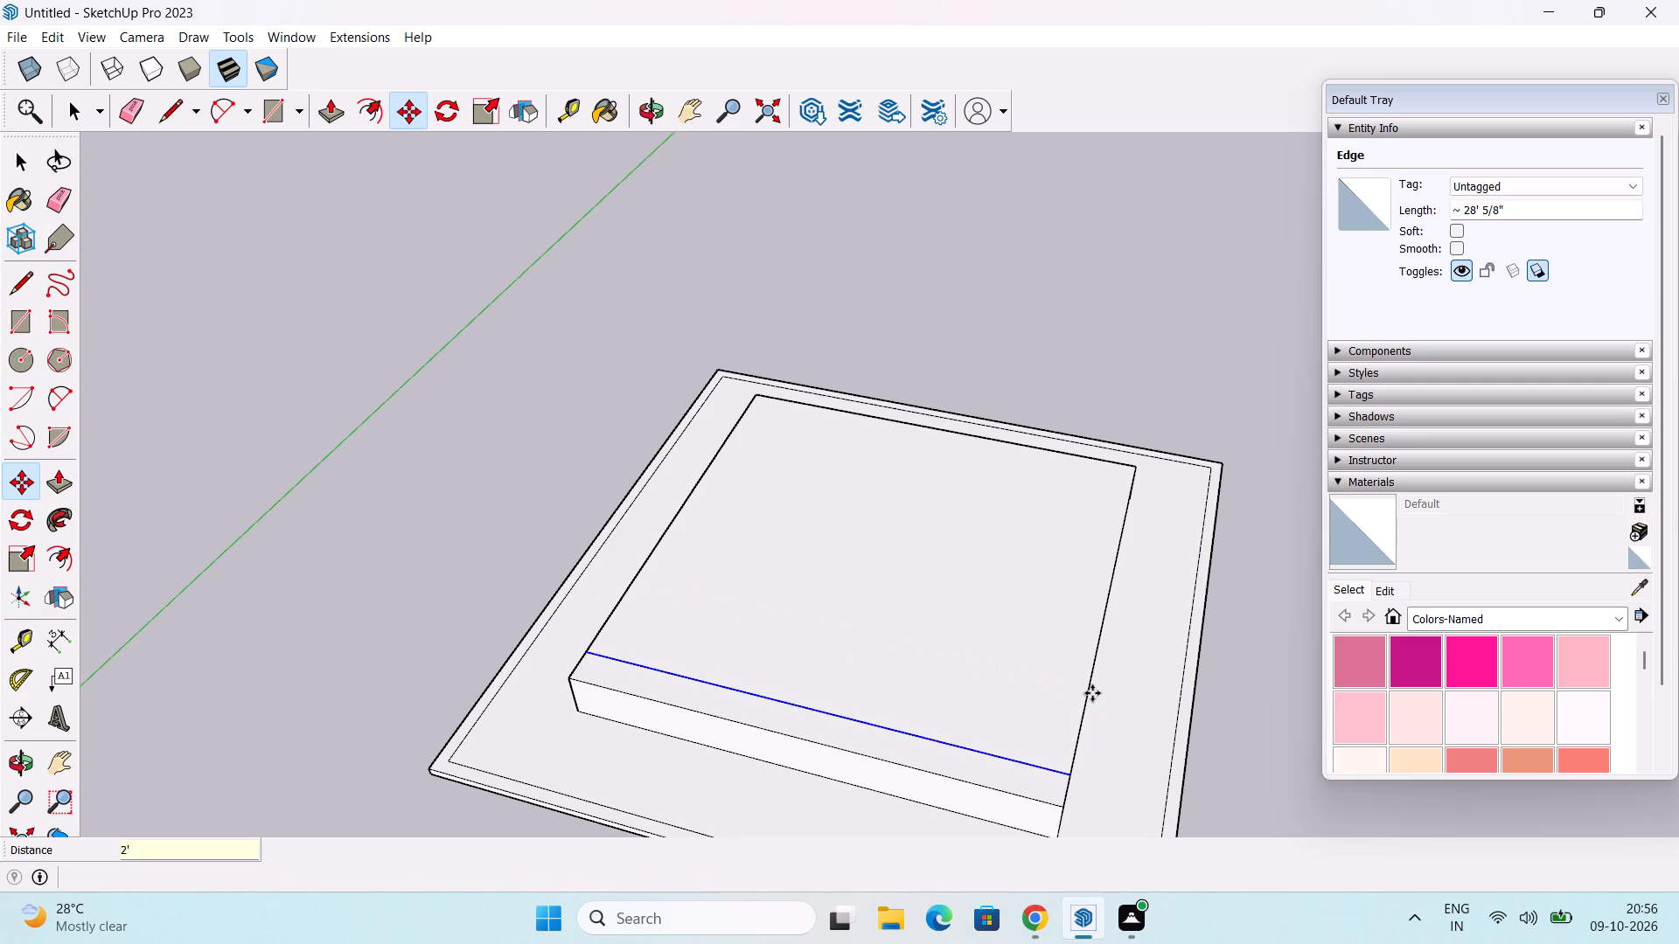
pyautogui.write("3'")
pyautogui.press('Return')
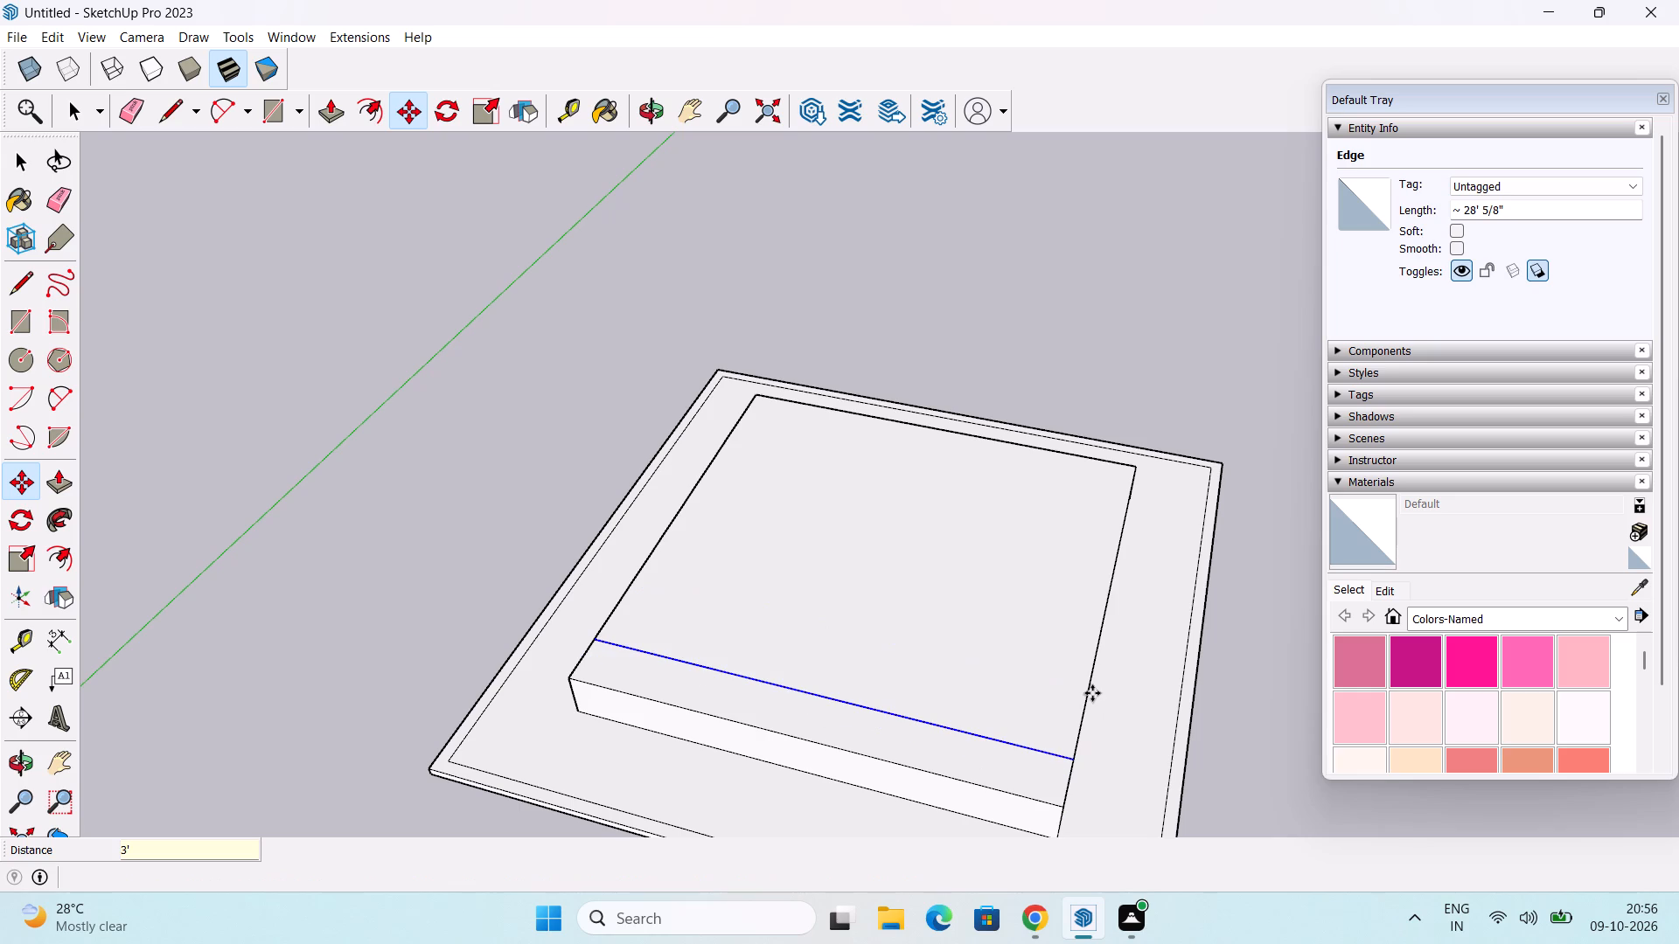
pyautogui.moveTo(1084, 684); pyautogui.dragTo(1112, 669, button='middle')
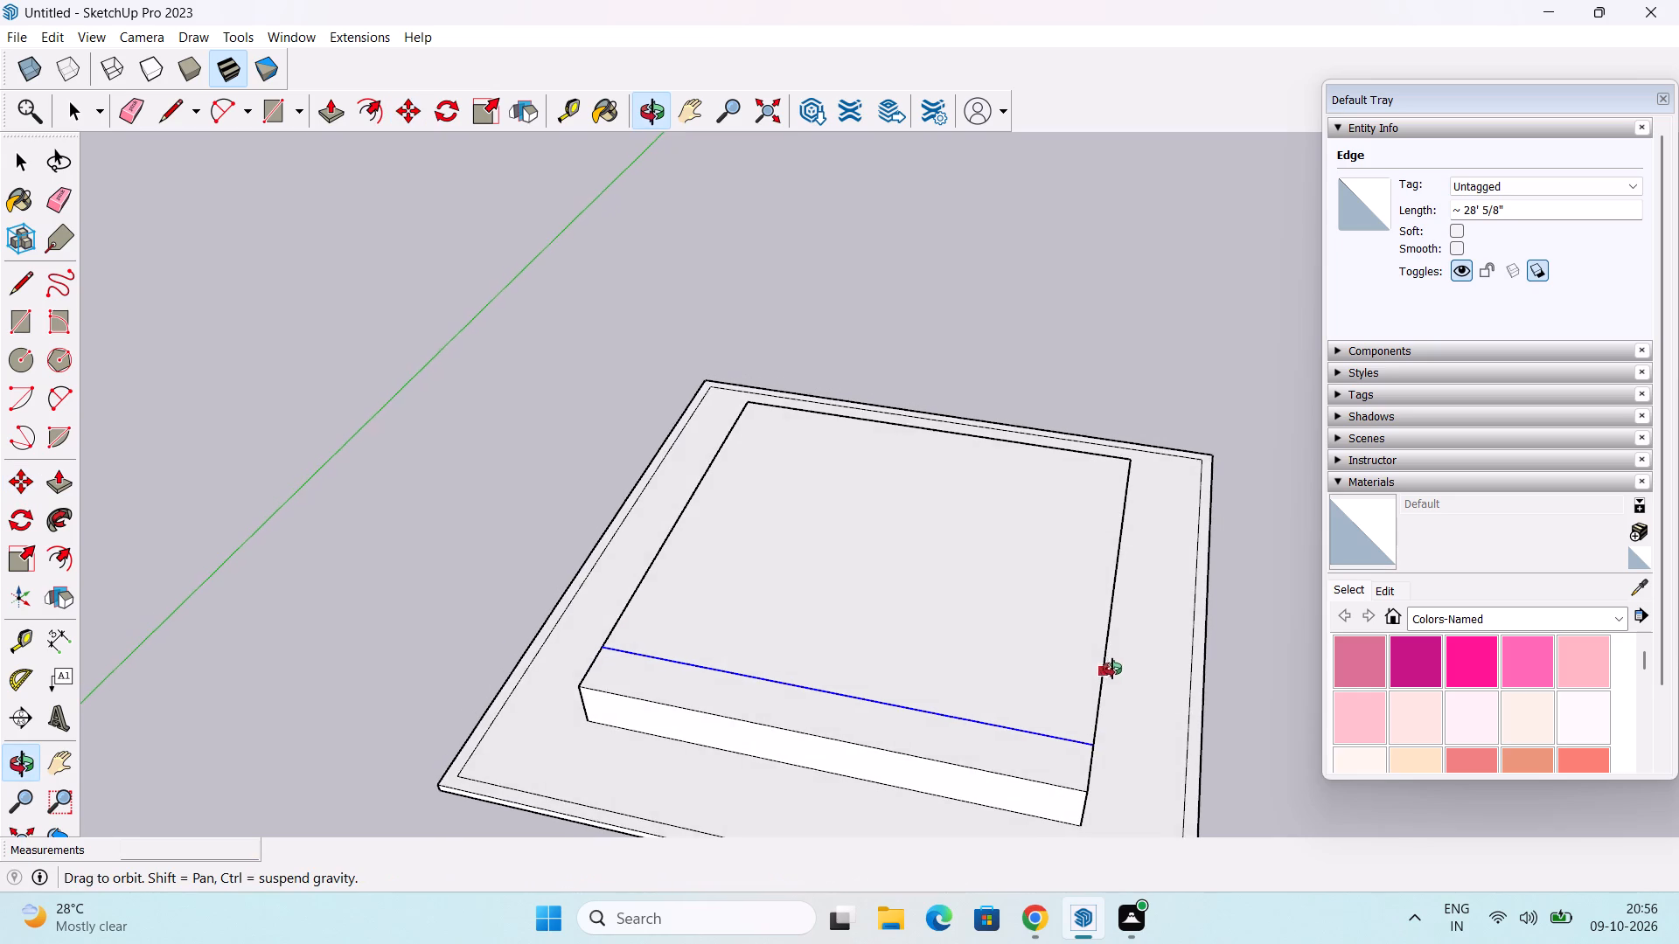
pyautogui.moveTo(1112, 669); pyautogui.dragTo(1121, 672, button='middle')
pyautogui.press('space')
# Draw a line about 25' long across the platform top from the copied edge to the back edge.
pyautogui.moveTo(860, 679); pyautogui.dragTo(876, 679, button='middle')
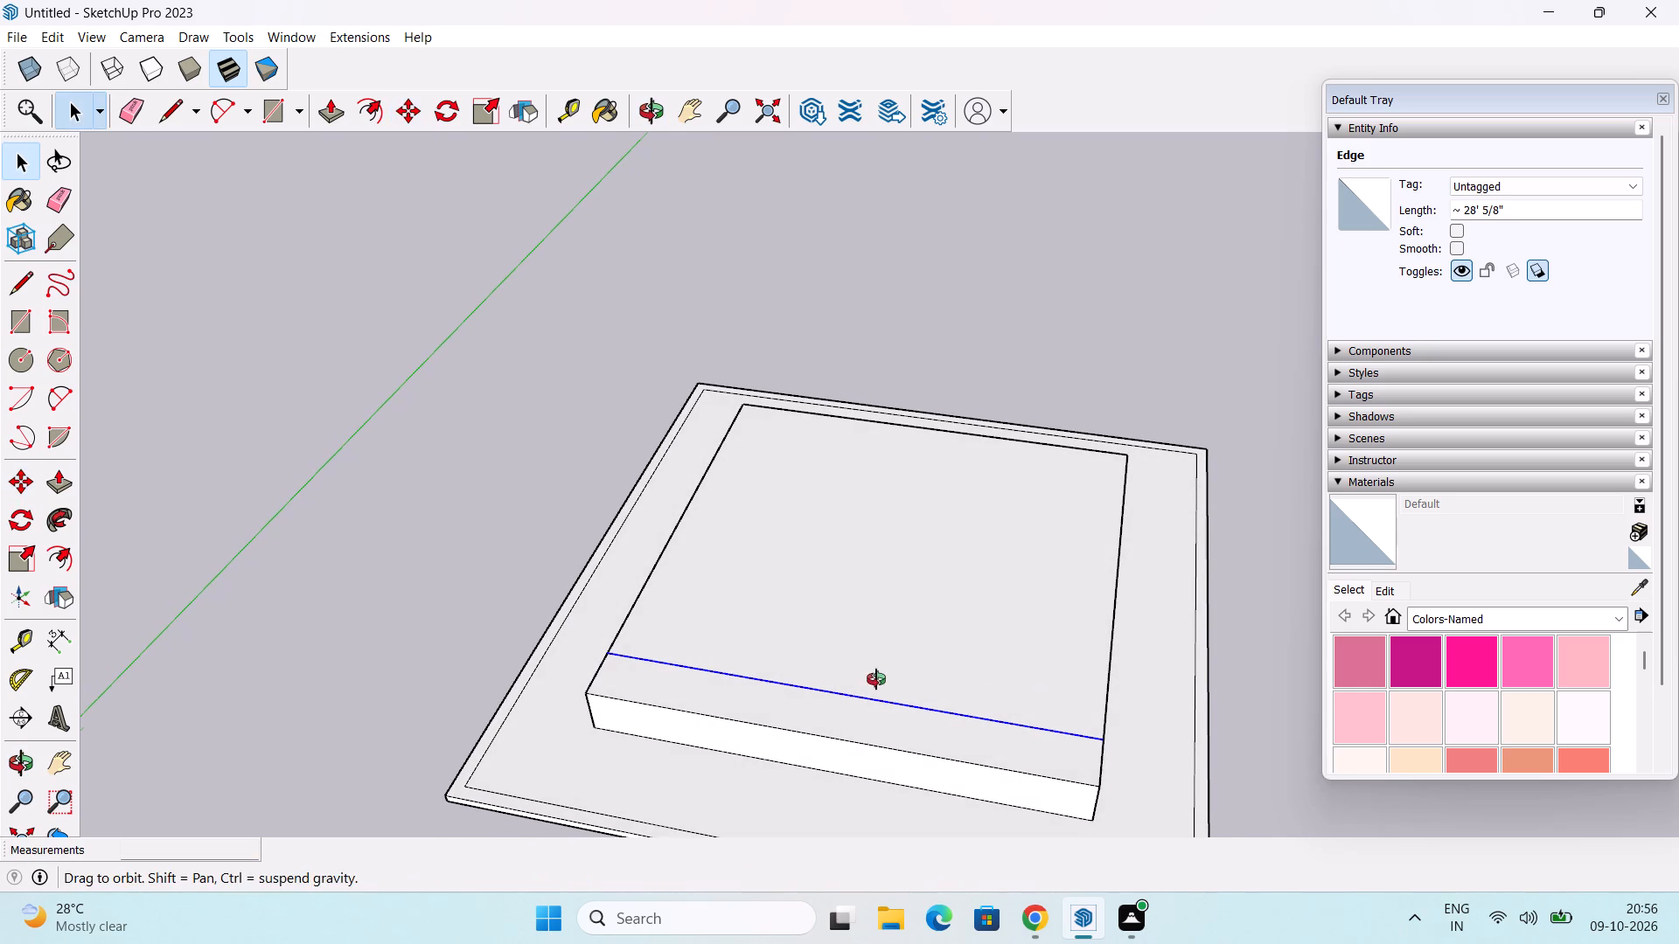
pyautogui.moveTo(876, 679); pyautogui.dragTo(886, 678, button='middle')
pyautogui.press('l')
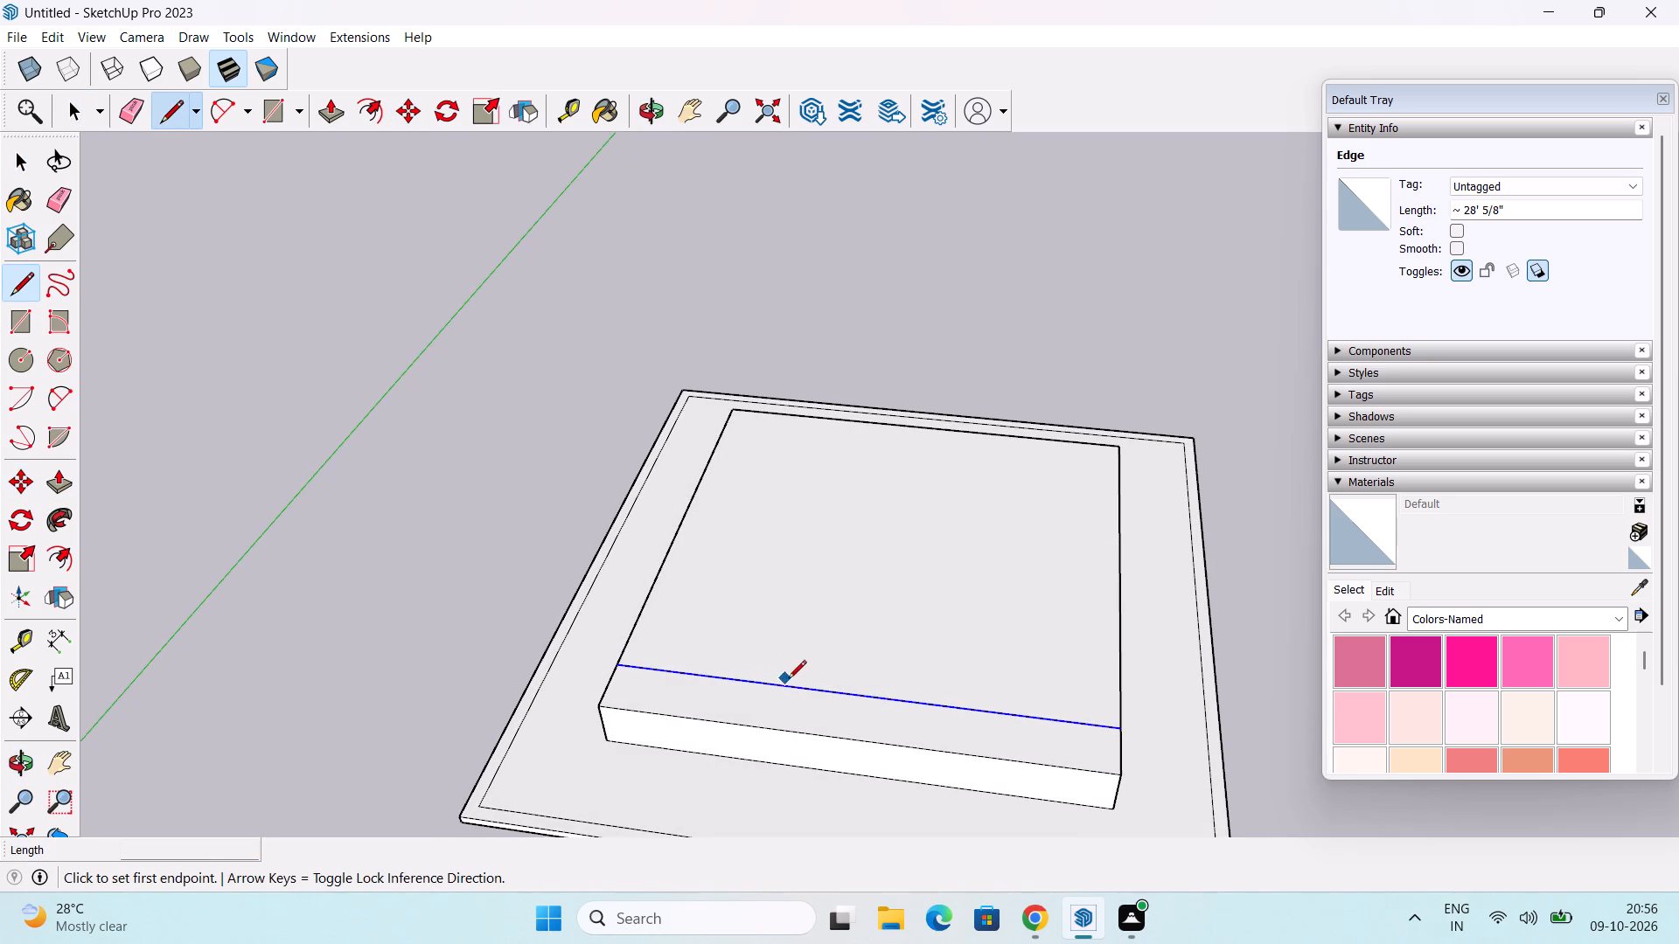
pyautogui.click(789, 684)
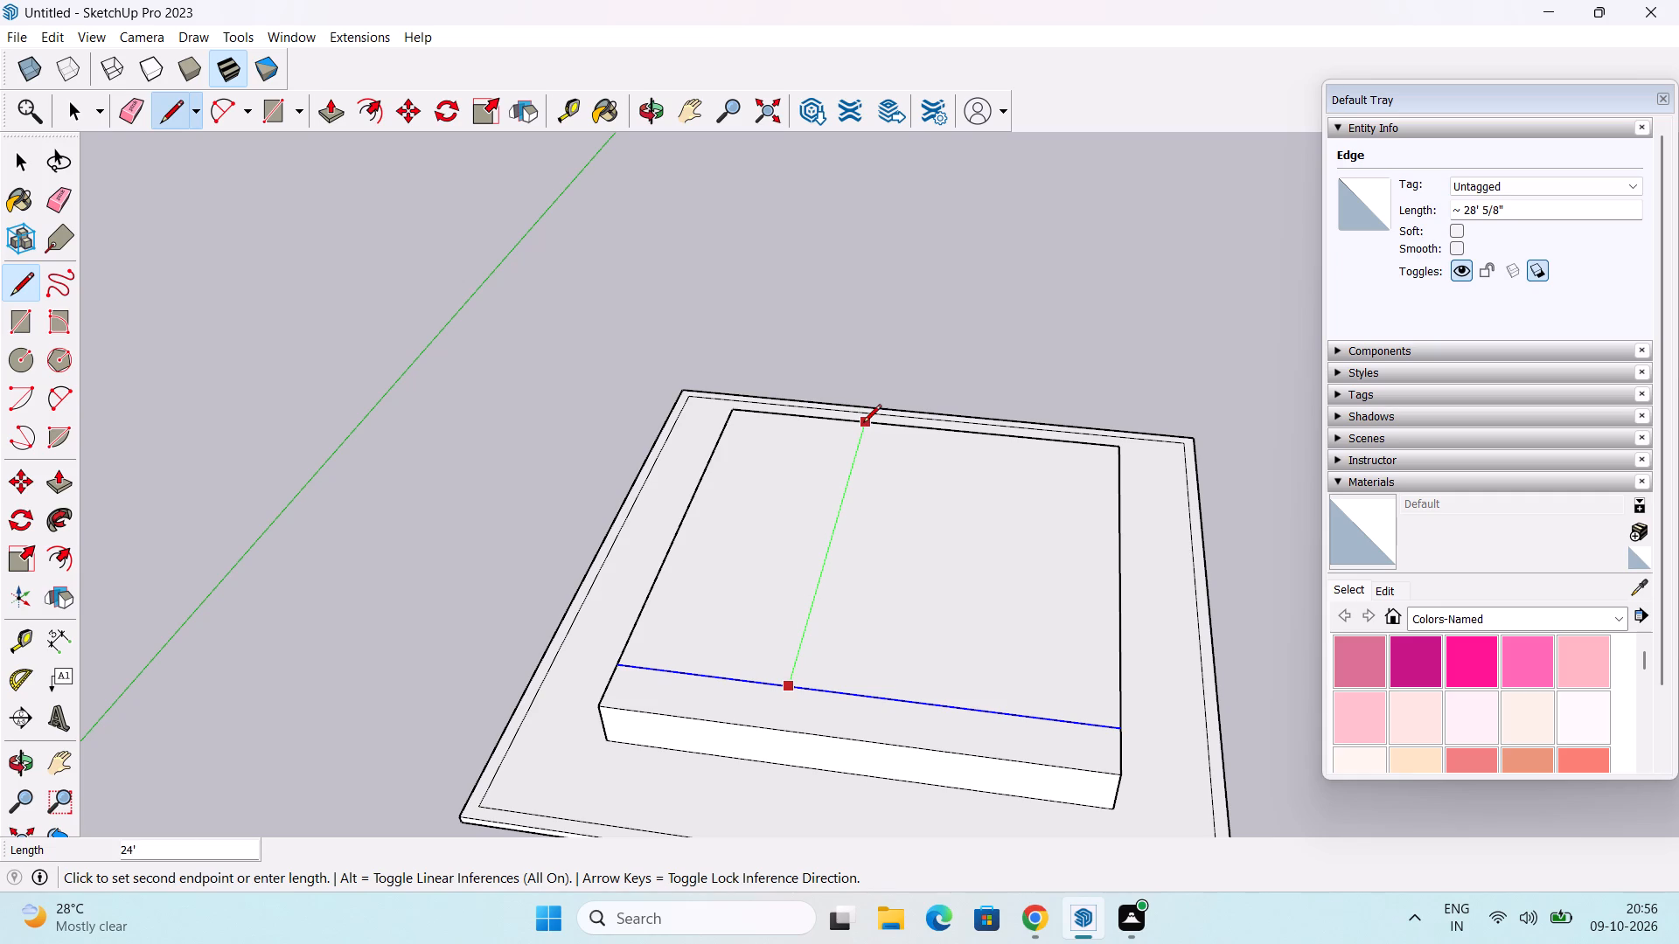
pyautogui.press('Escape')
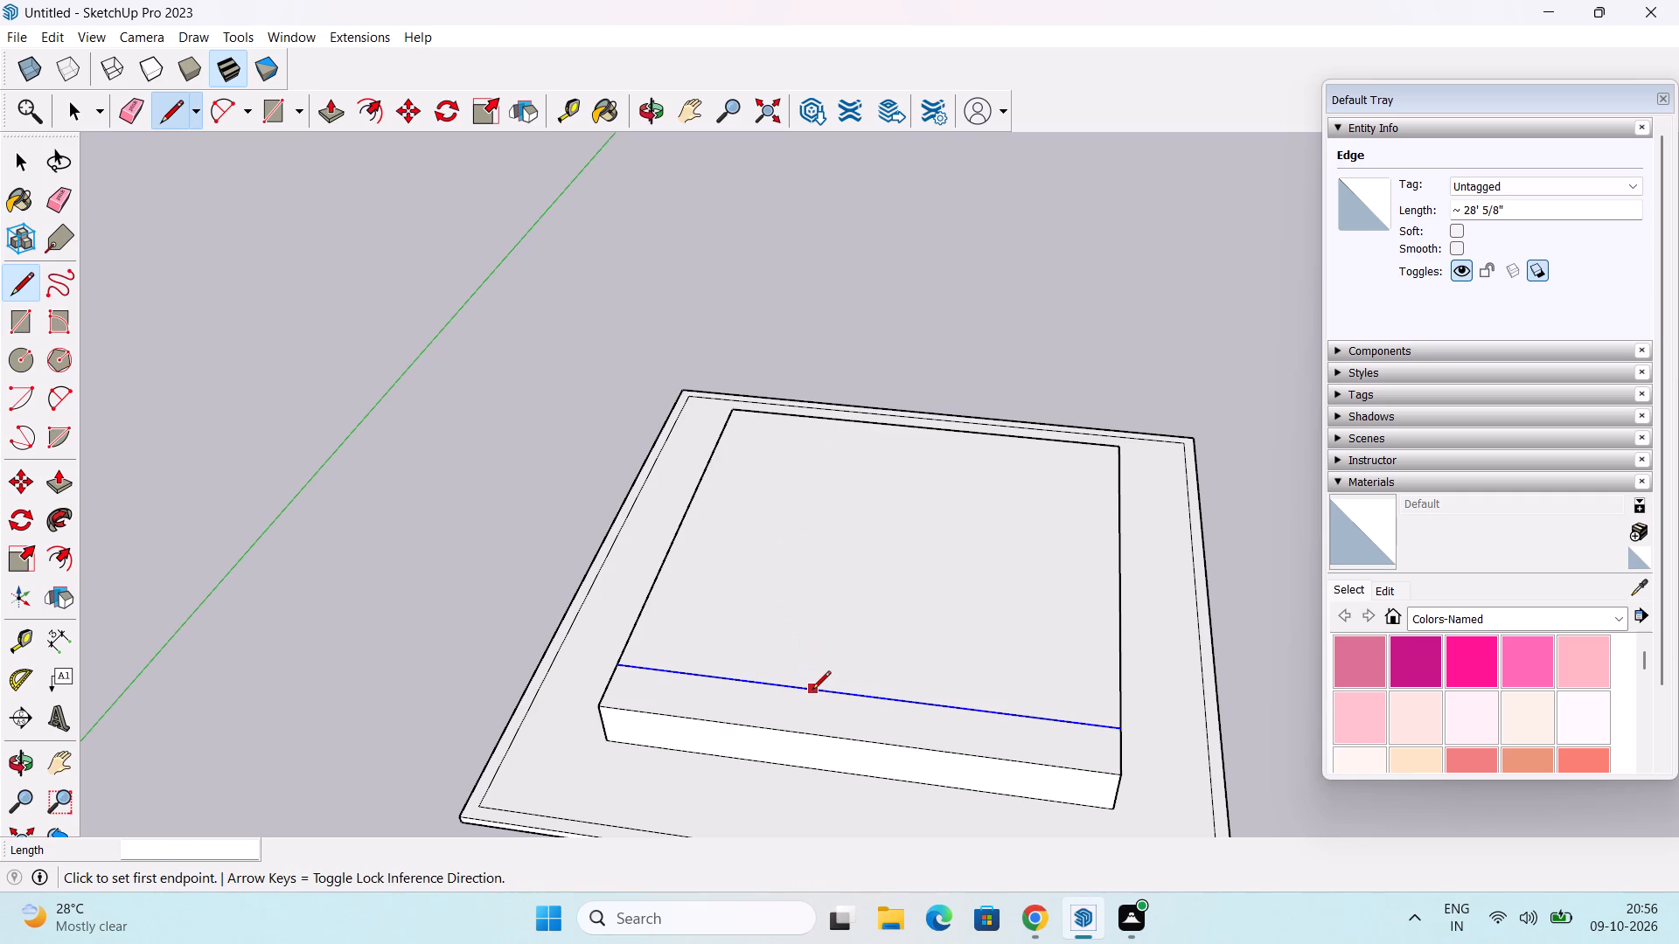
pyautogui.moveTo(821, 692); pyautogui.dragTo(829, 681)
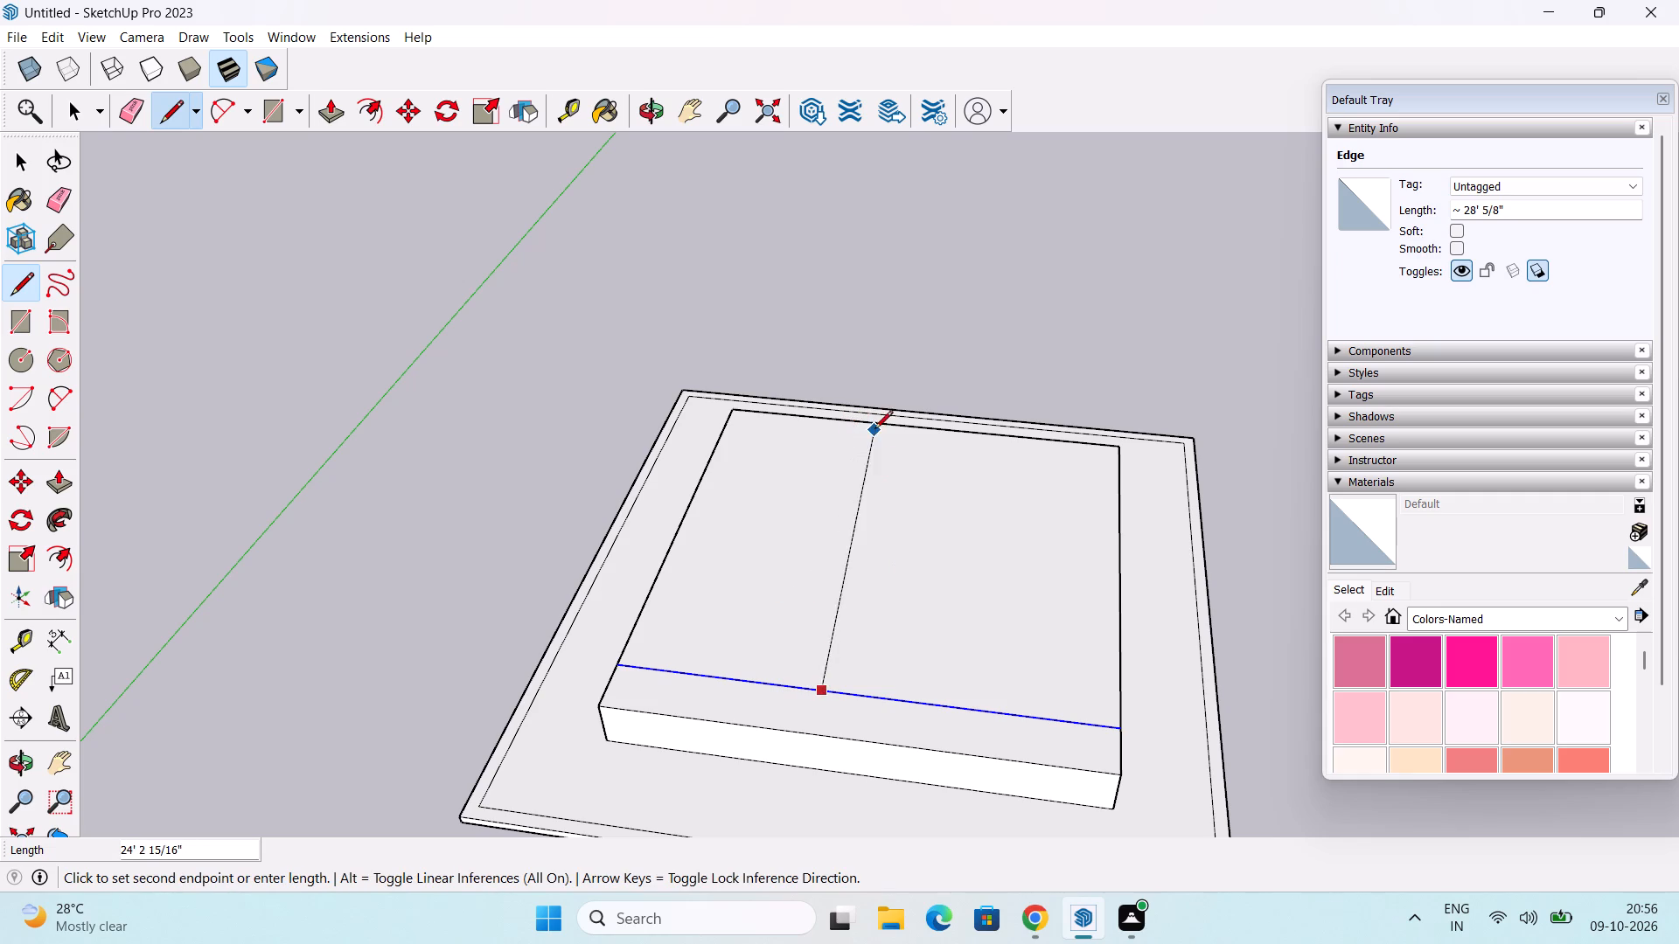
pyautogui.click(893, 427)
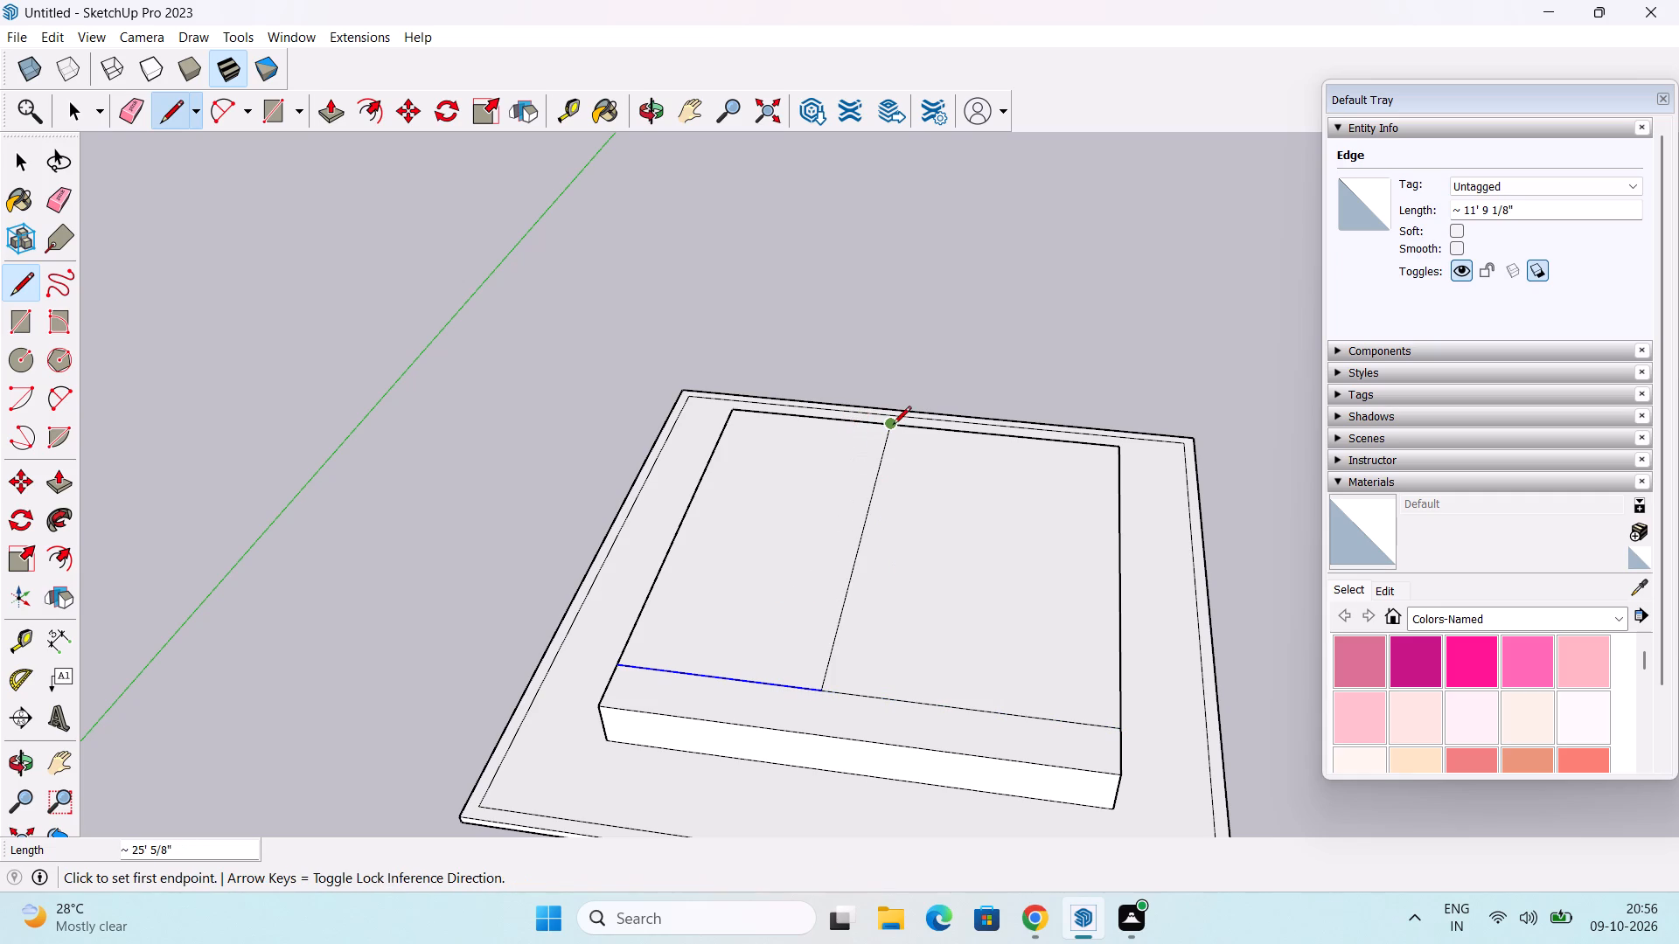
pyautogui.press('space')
# Examine the divided platform top and its proportions from several sides.
pyautogui.scroll(-2, 937, 475)
pyautogui.moveTo(964, 545); pyautogui.dragTo(1144, 523, button='middle')
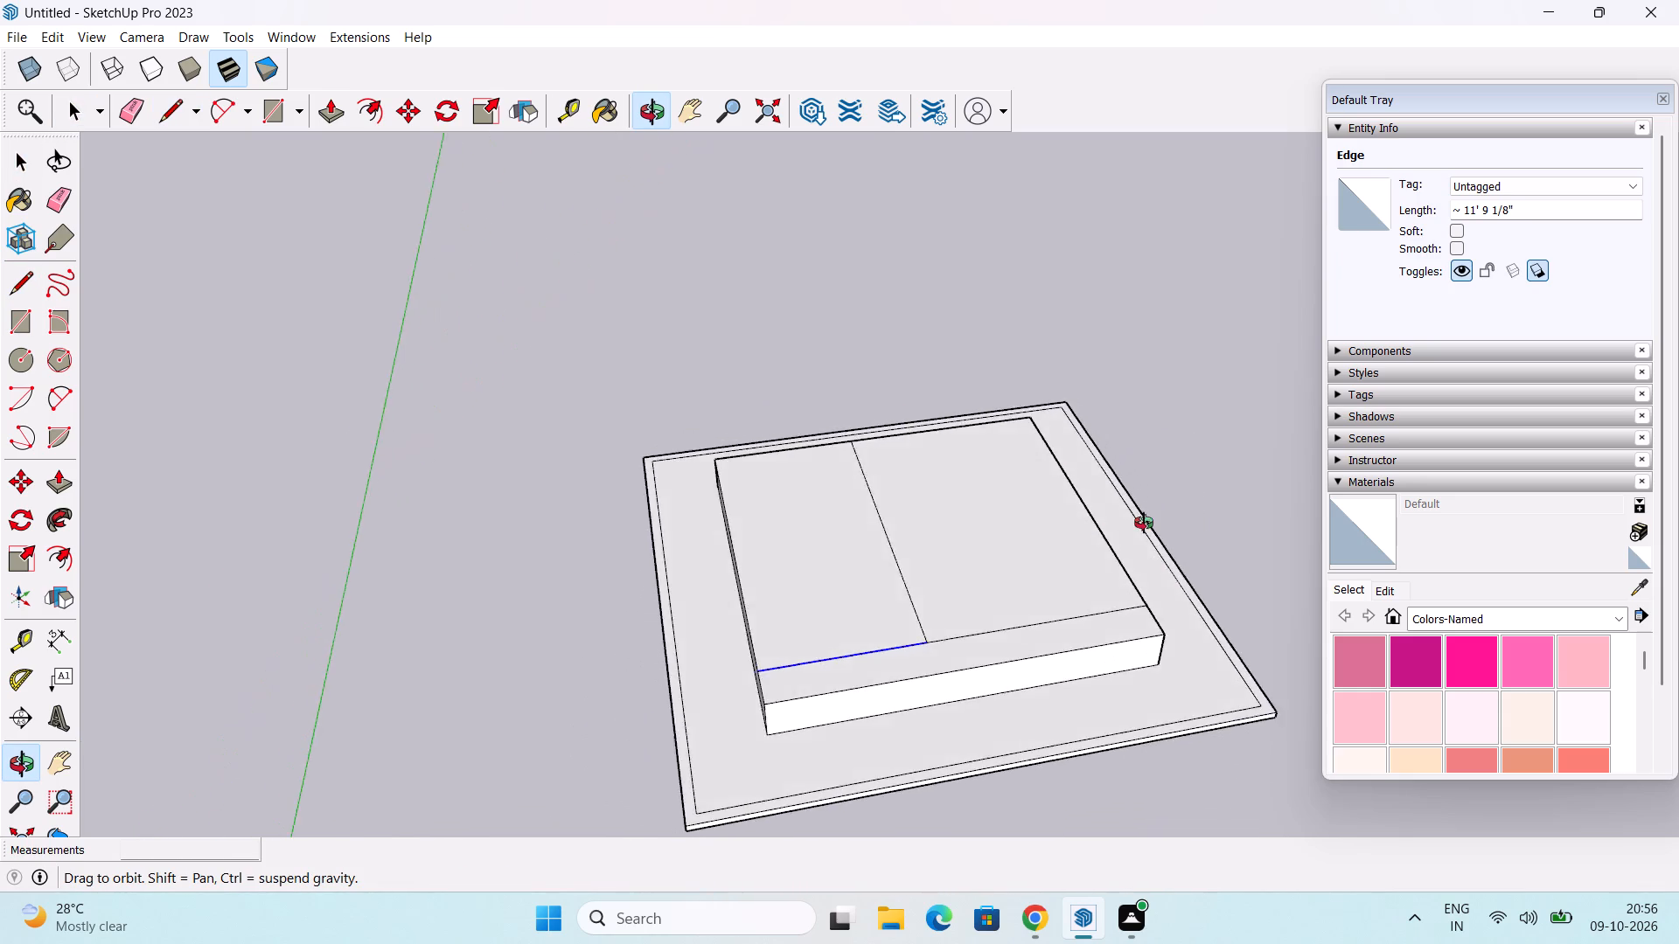
pyautogui.moveTo(1144, 523); pyautogui.dragTo(1336, 545, button='middle')
pyautogui.moveTo(882, 626); pyautogui.dragTo(1082, 570, button='middle')
pyautogui.moveTo(940, 602); pyautogui.dragTo(983, 589, button='middle')
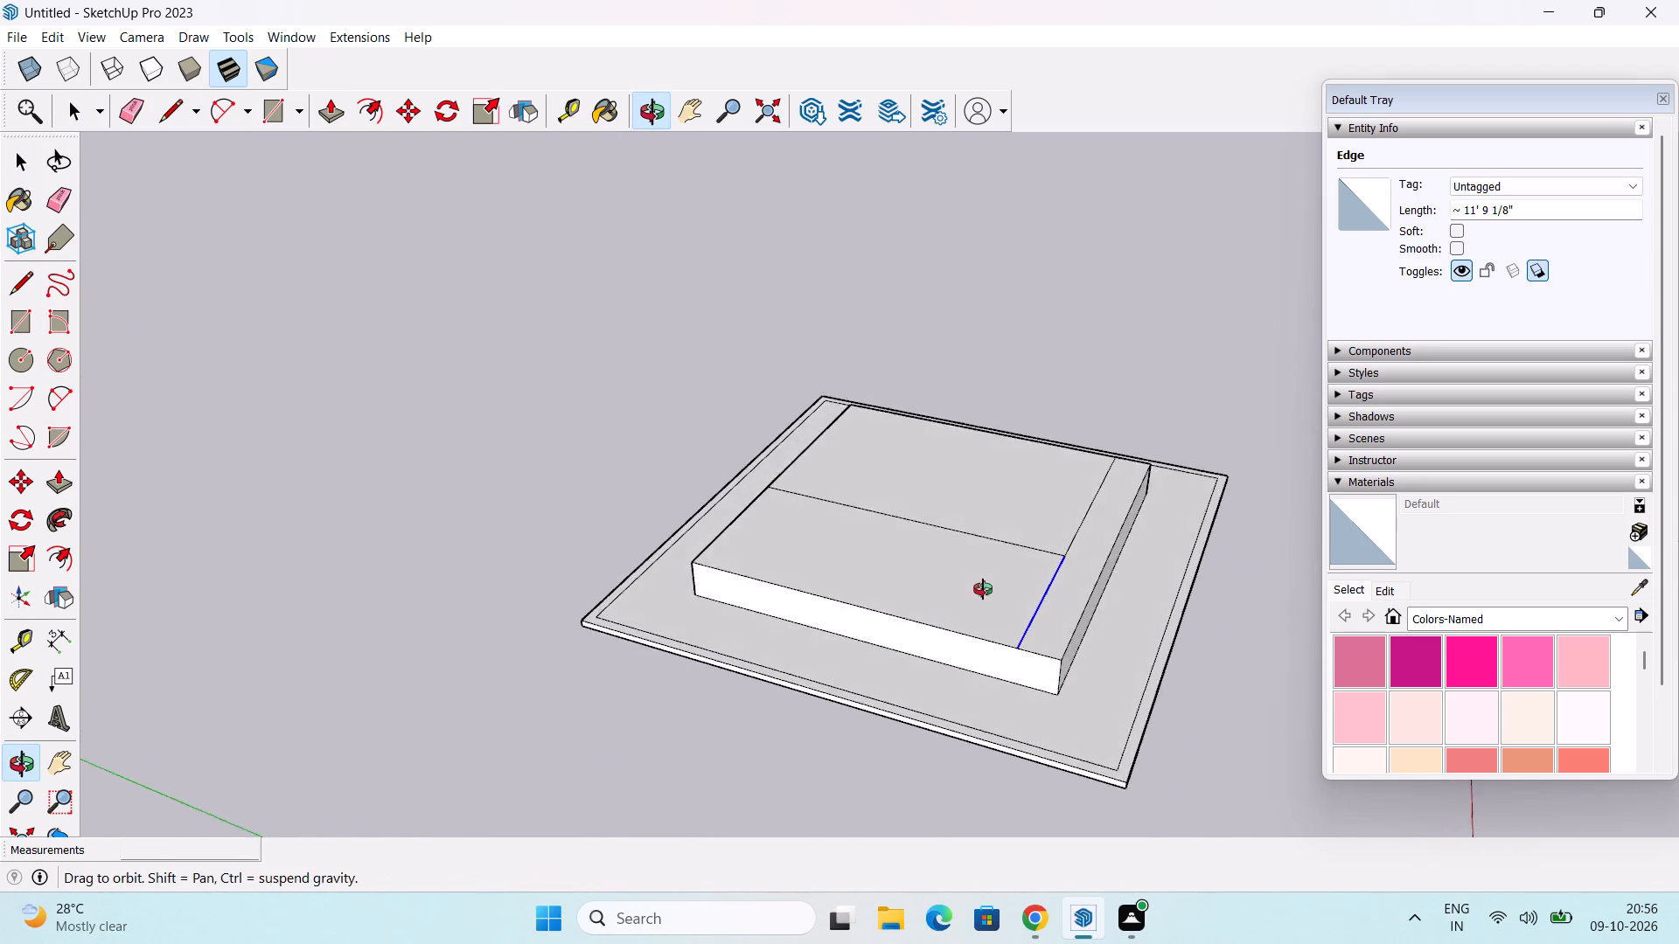
pyautogui.moveTo(983, 589); pyautogui.dragTo(1128, 617, button='middle')
pyautogui.moveTo(902, 628); pyautogui.dragTo(796, 575, button='middle')
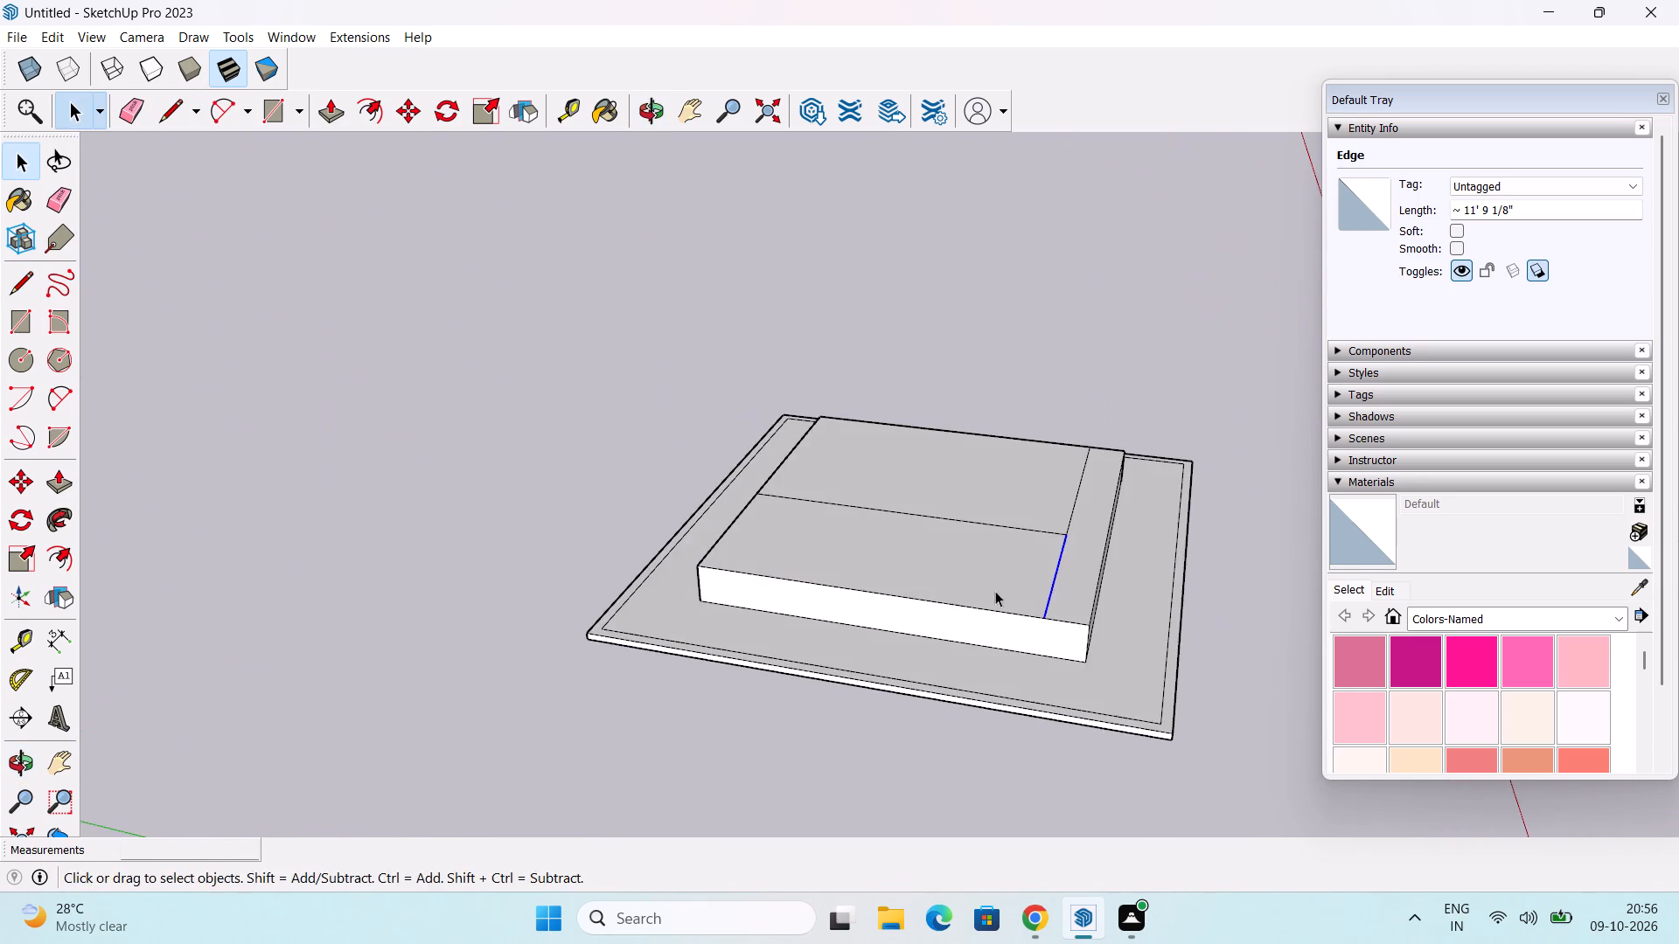
pyautogui.moveTo(1005, 593); pyautogui.dragTo(918, 583, button='middle')
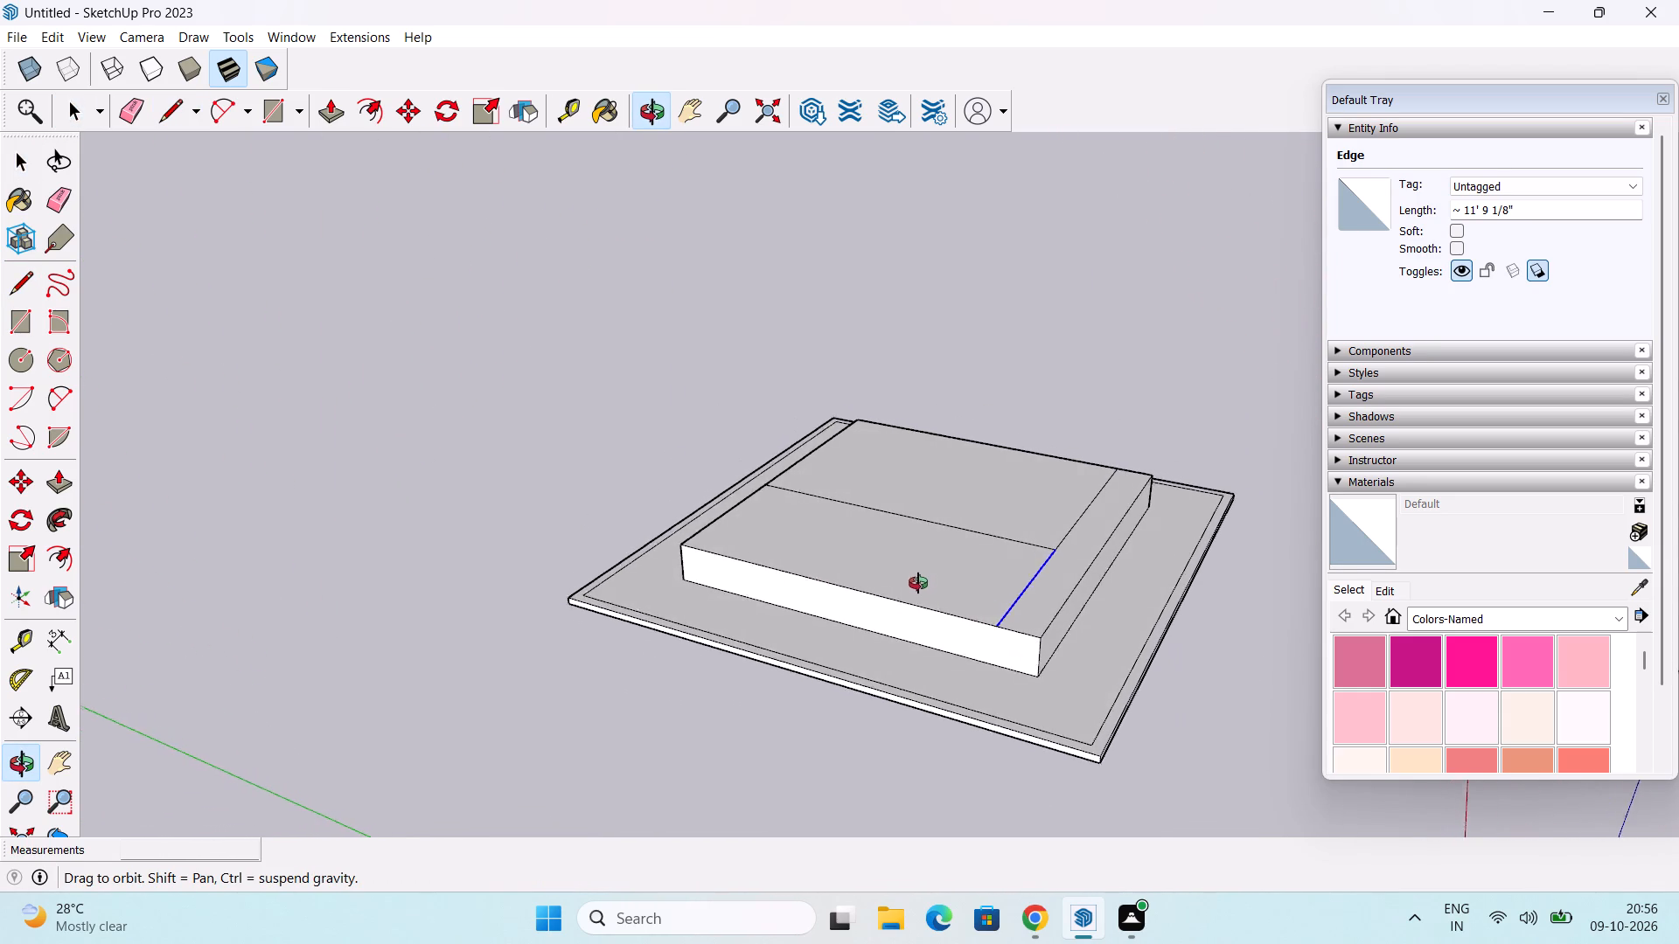
pyautogui.moveTo(918, 583); pyautogui.dragTo(636, 548, button='middle')
pyautogui.moveTo(918, 551); pyautogui.dragTo(815, 568, button='middle')
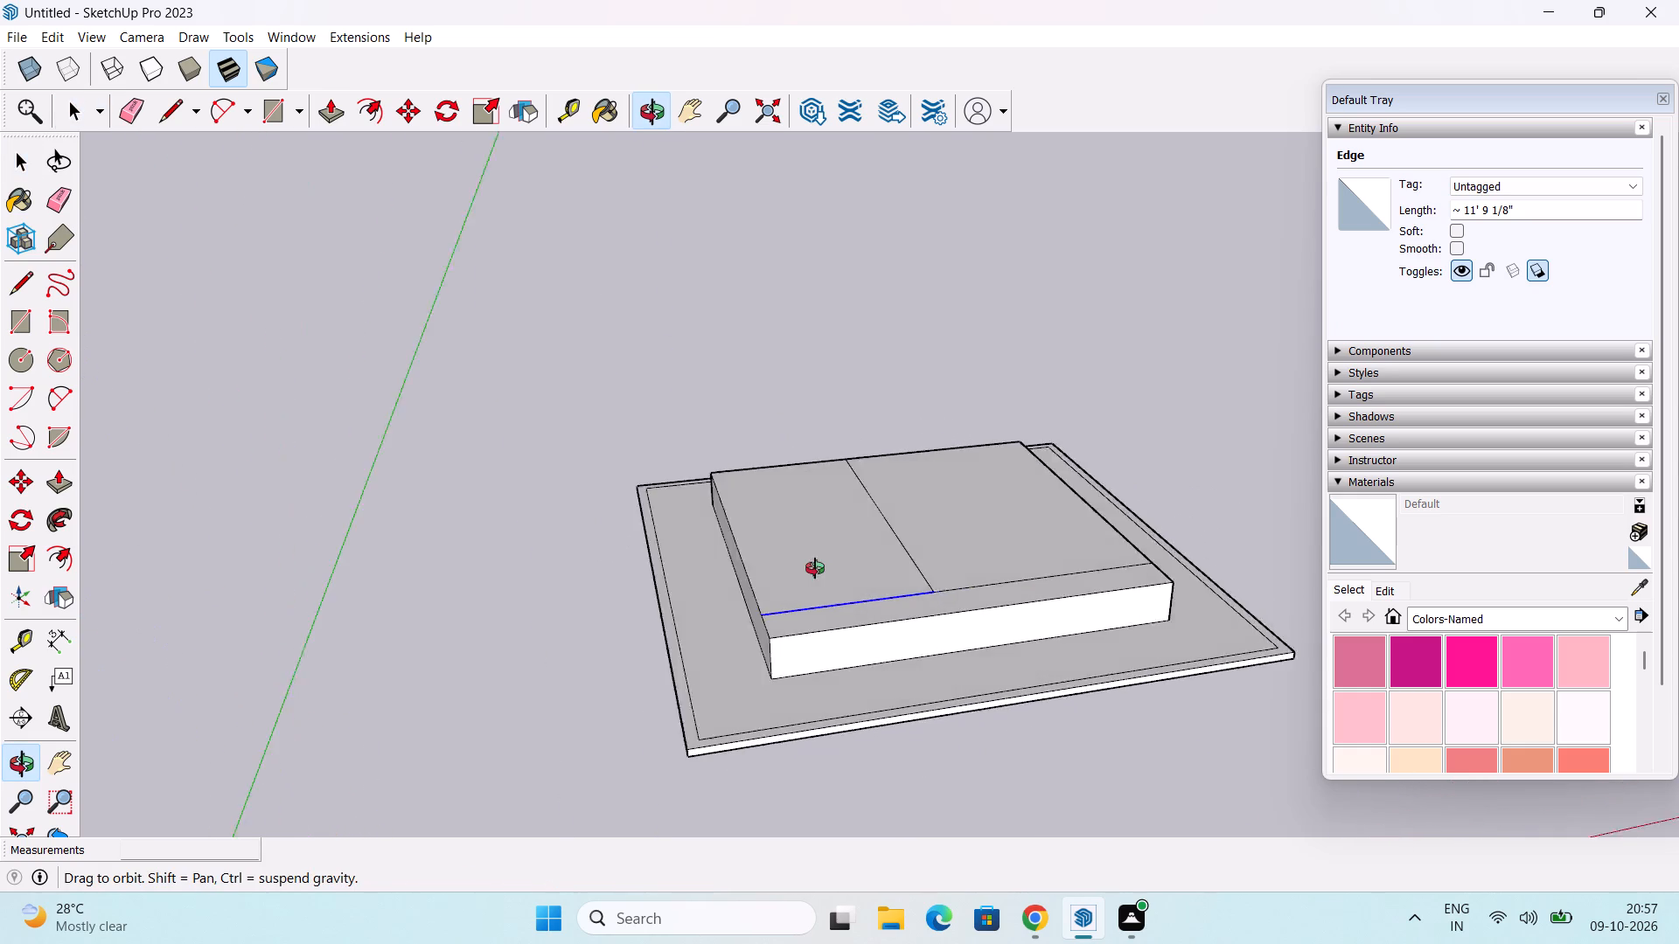
pyautogui.moveTo(815, 568); pyautogui.dragTo(739, 624, button='middle')
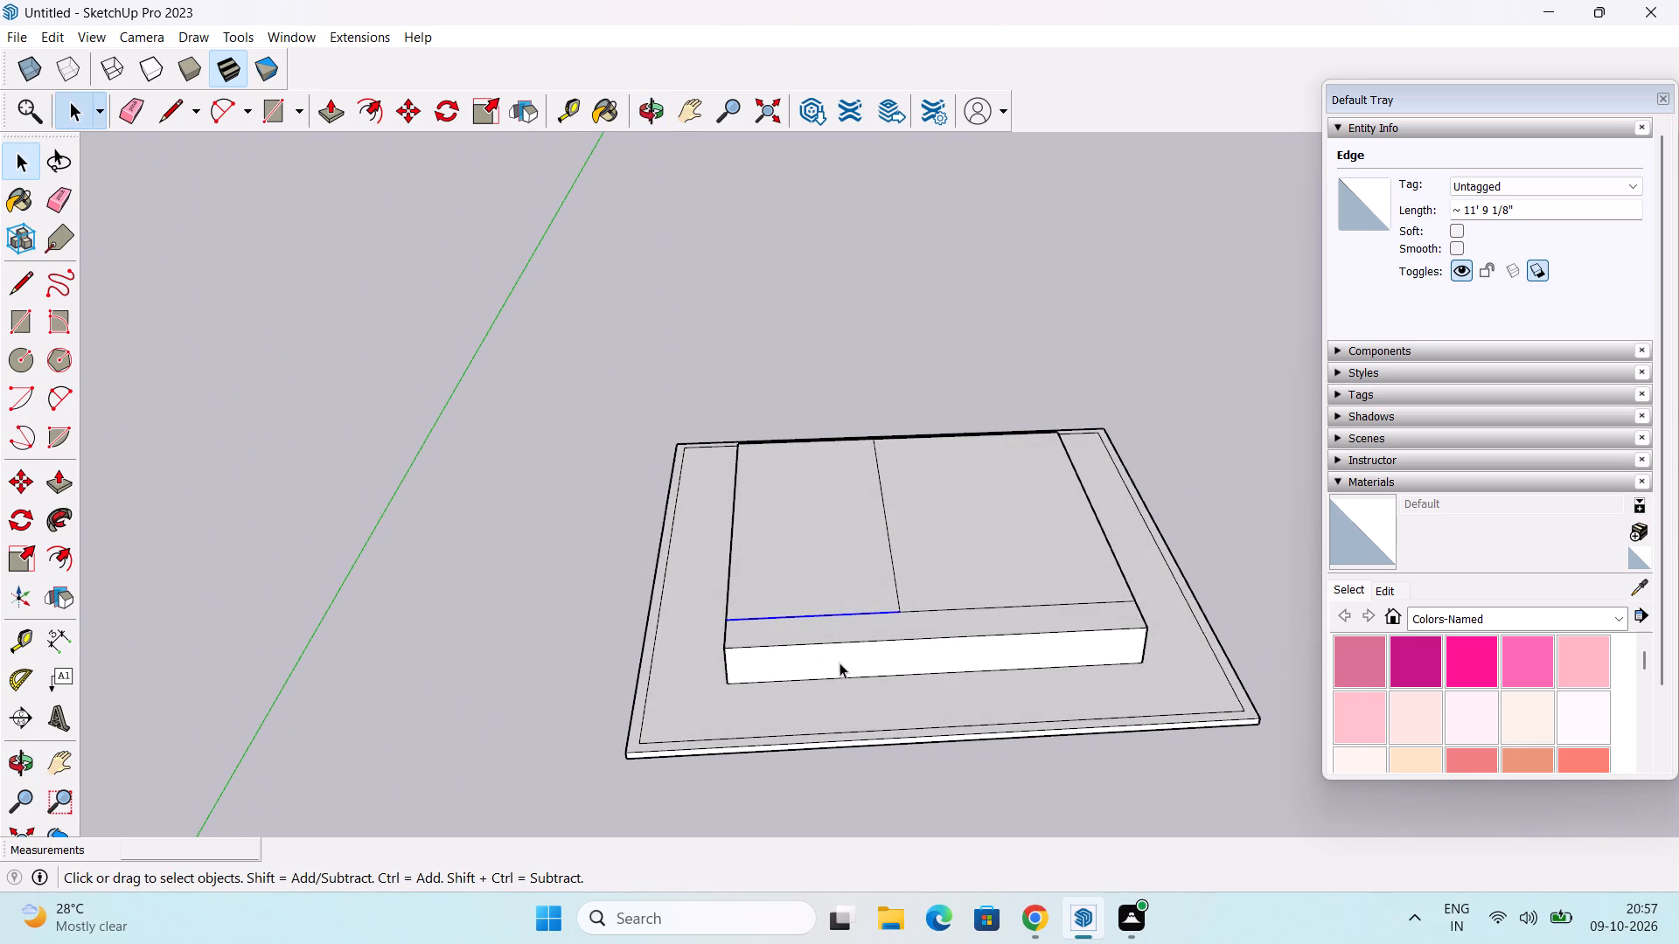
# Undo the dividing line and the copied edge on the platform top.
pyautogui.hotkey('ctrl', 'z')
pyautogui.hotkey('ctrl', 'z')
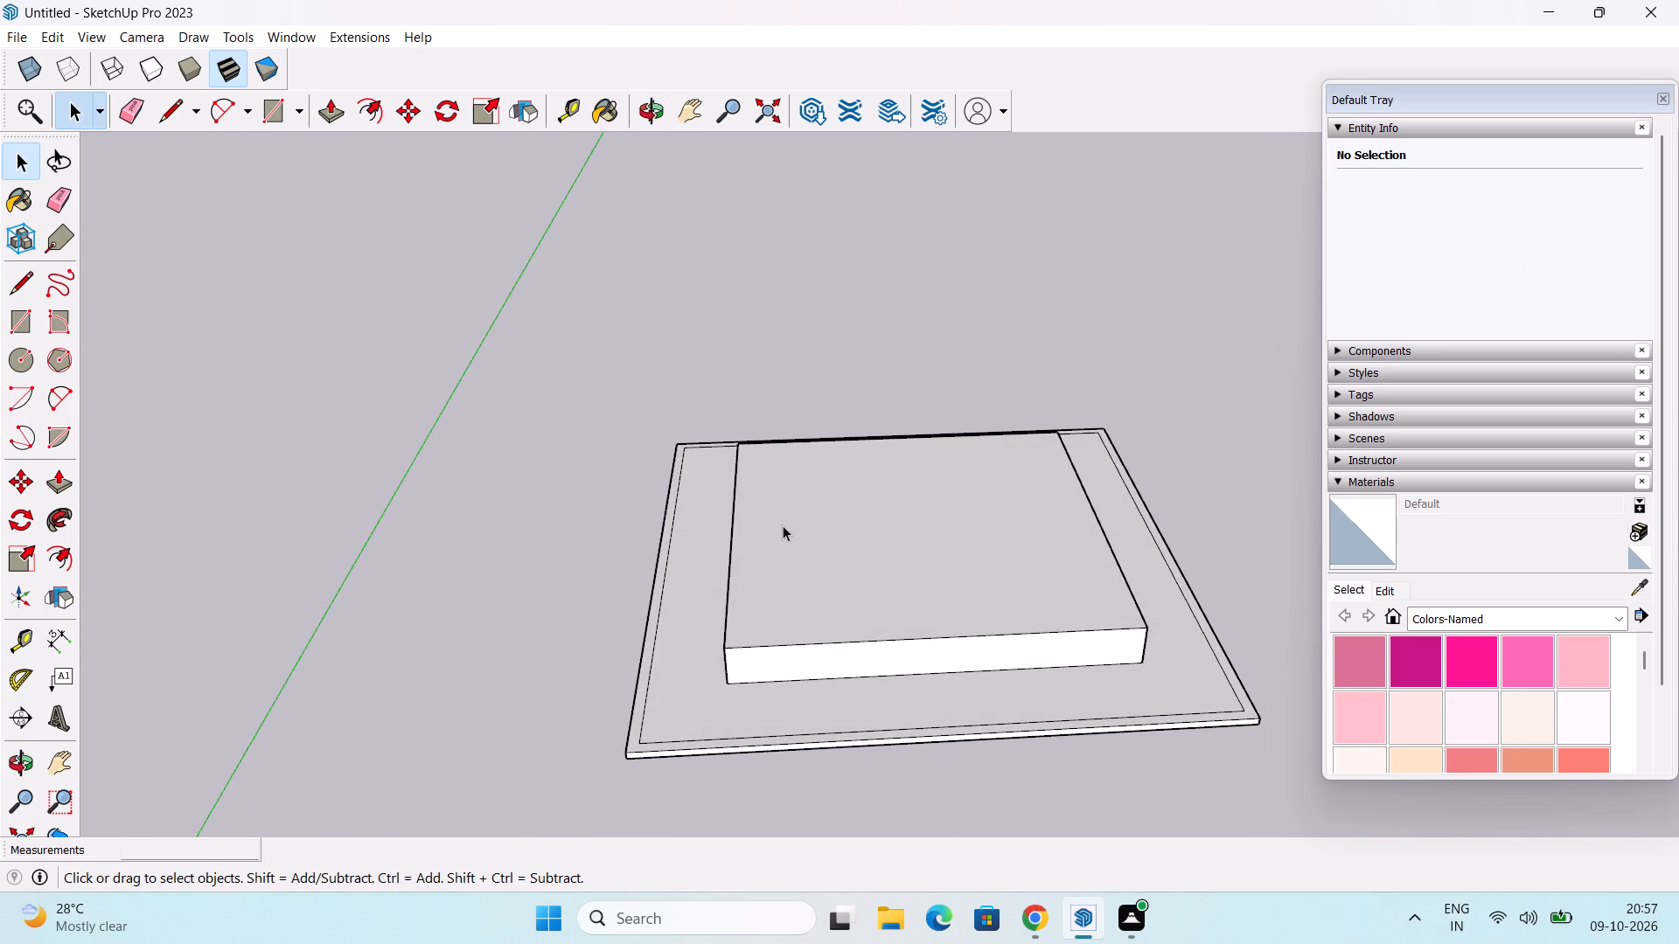
# Draw a line about 28' long across the platform top, parallel to its front edge, separating a front strip.
pyautogui.press('l')
pyautogui.click(735, 578)
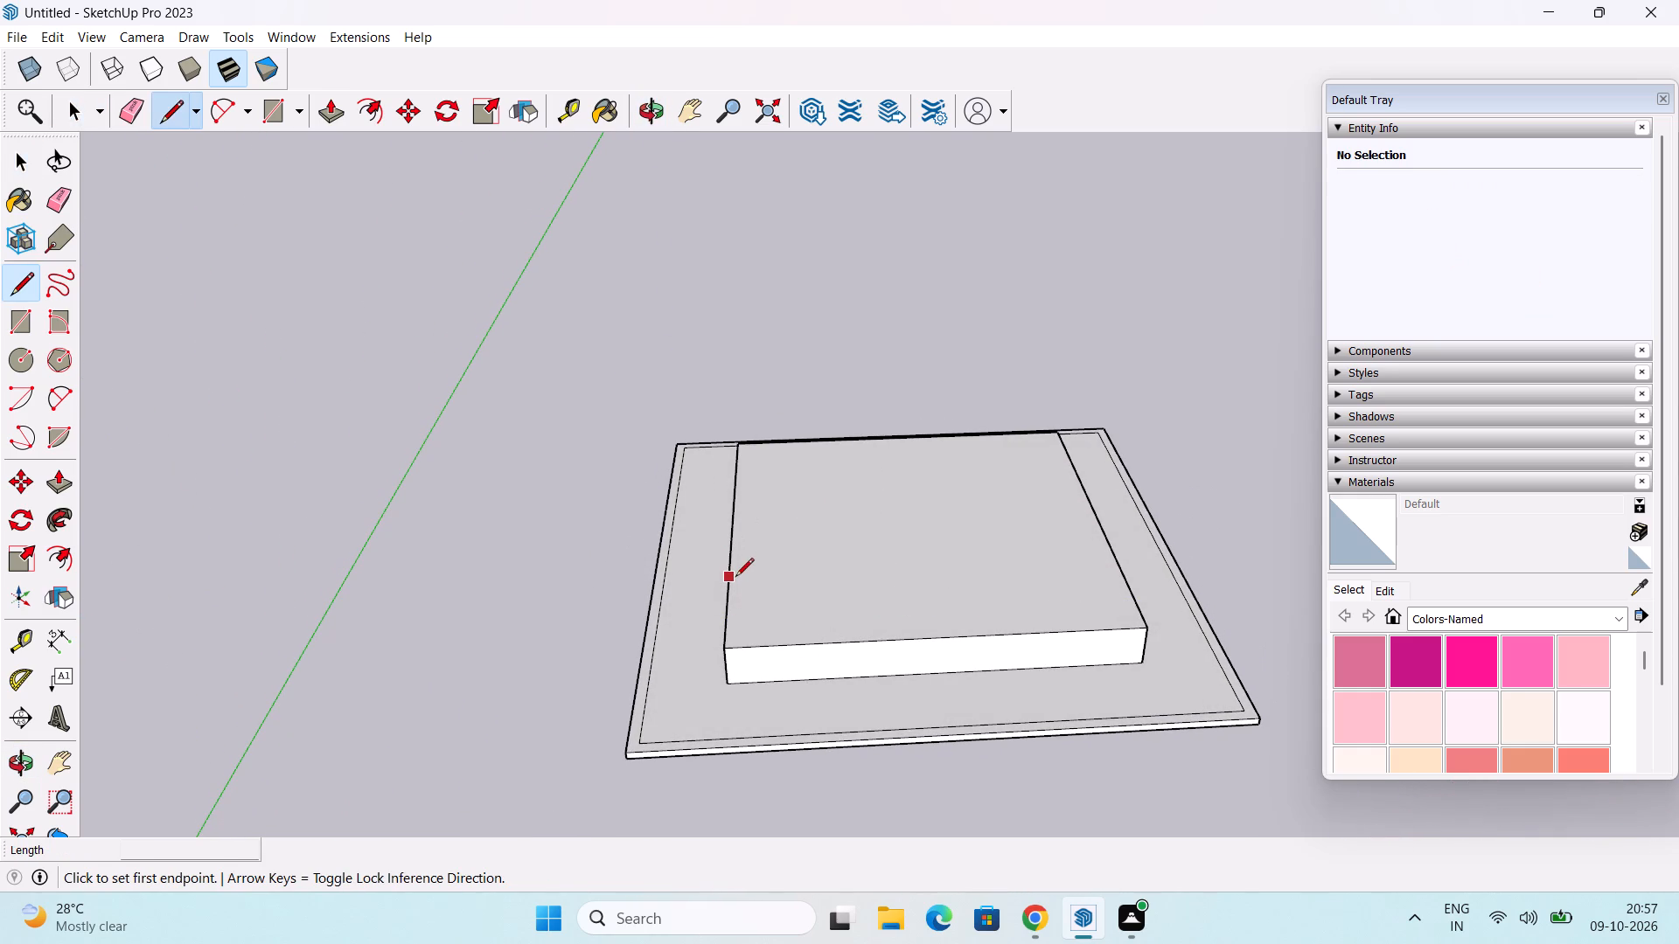
pyautogui.click(1117, 562)
pyautogui.press('space')
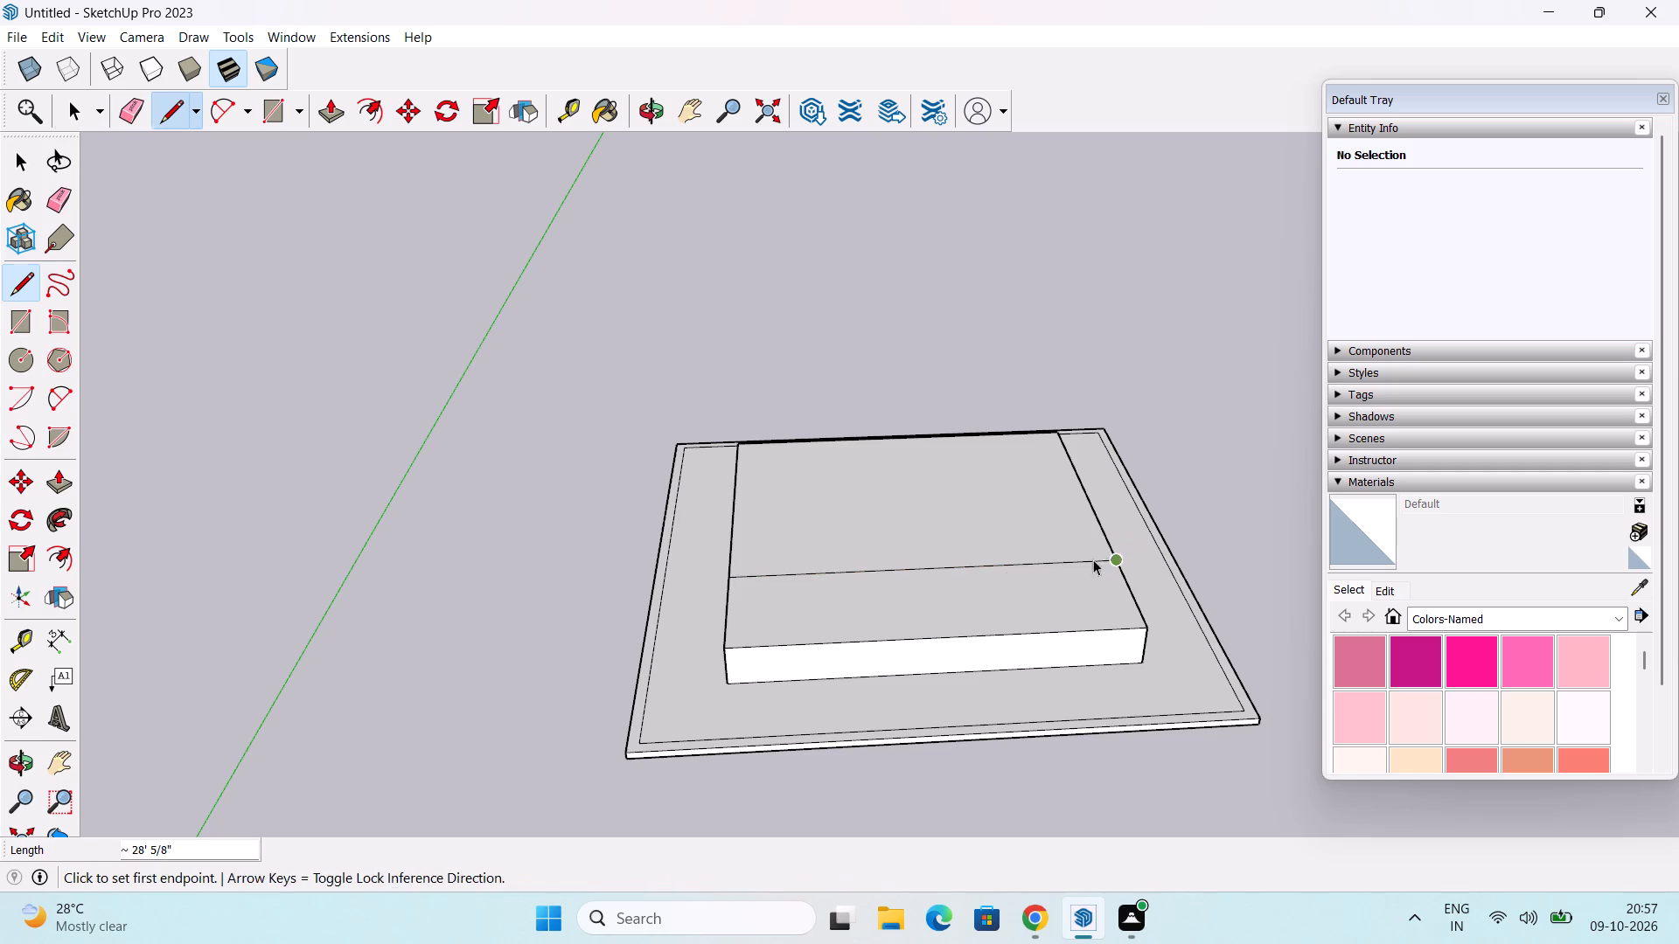
# Draw a line about 20' long from the cross line to the platform's back edge, dividing the rear area in two.
pyautogui.moveTo(784, 566); pyautogui.dragTo(763, 746, button='middle')
pyautogui.press('l')
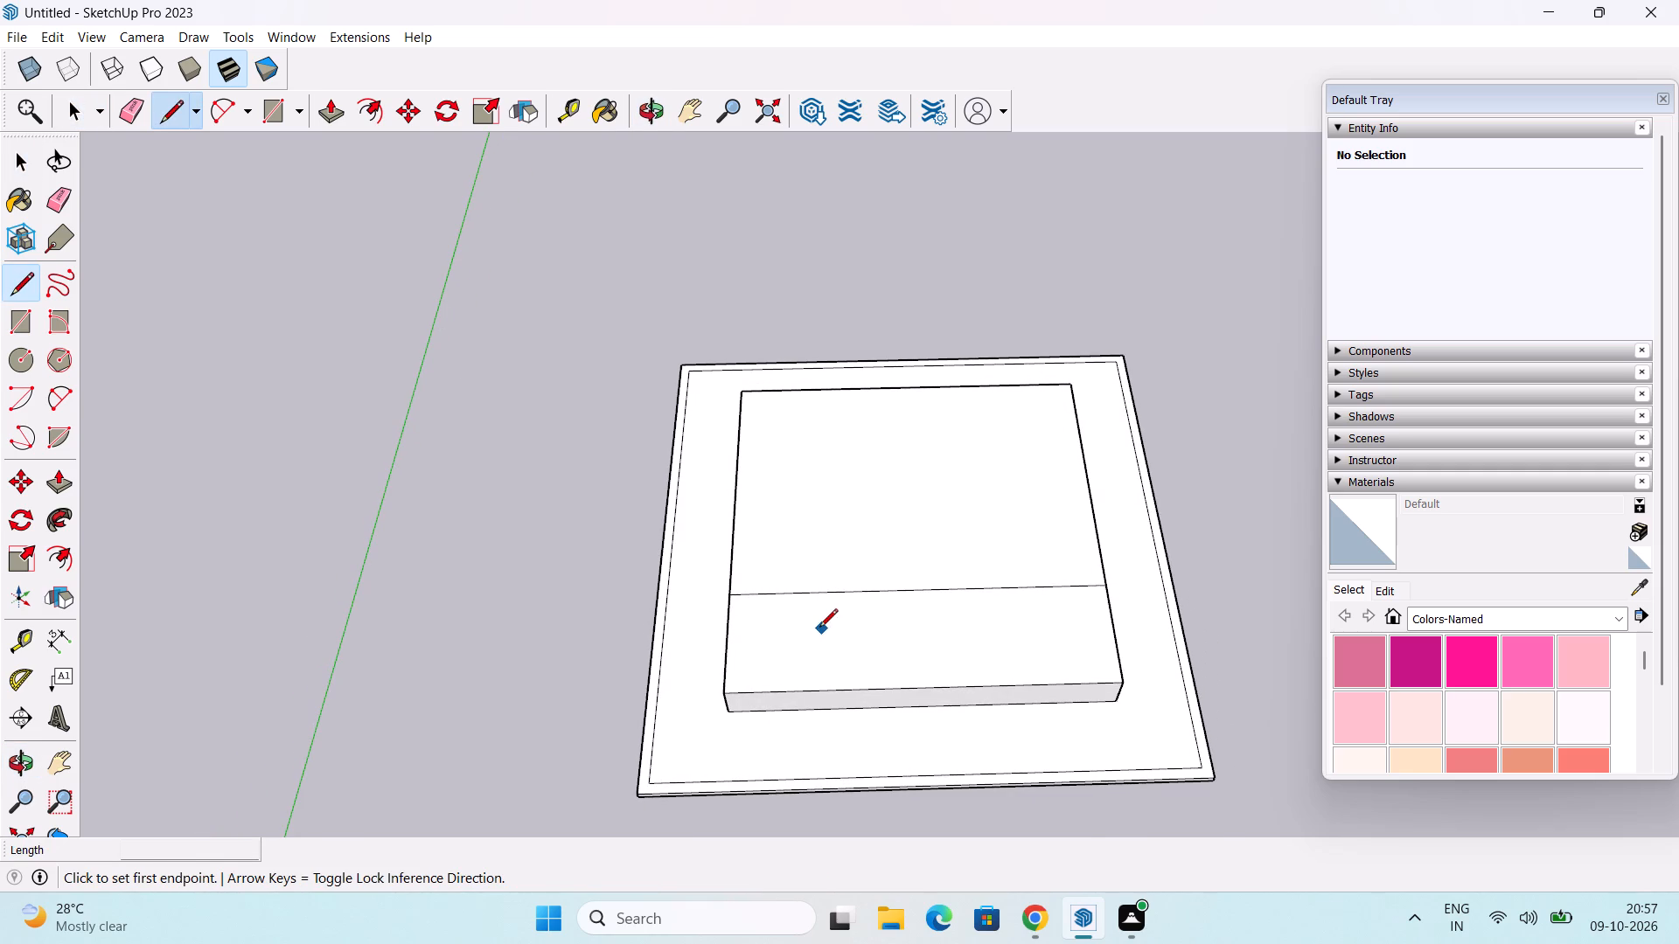
pyautogui.scroll(2, 819, 628)
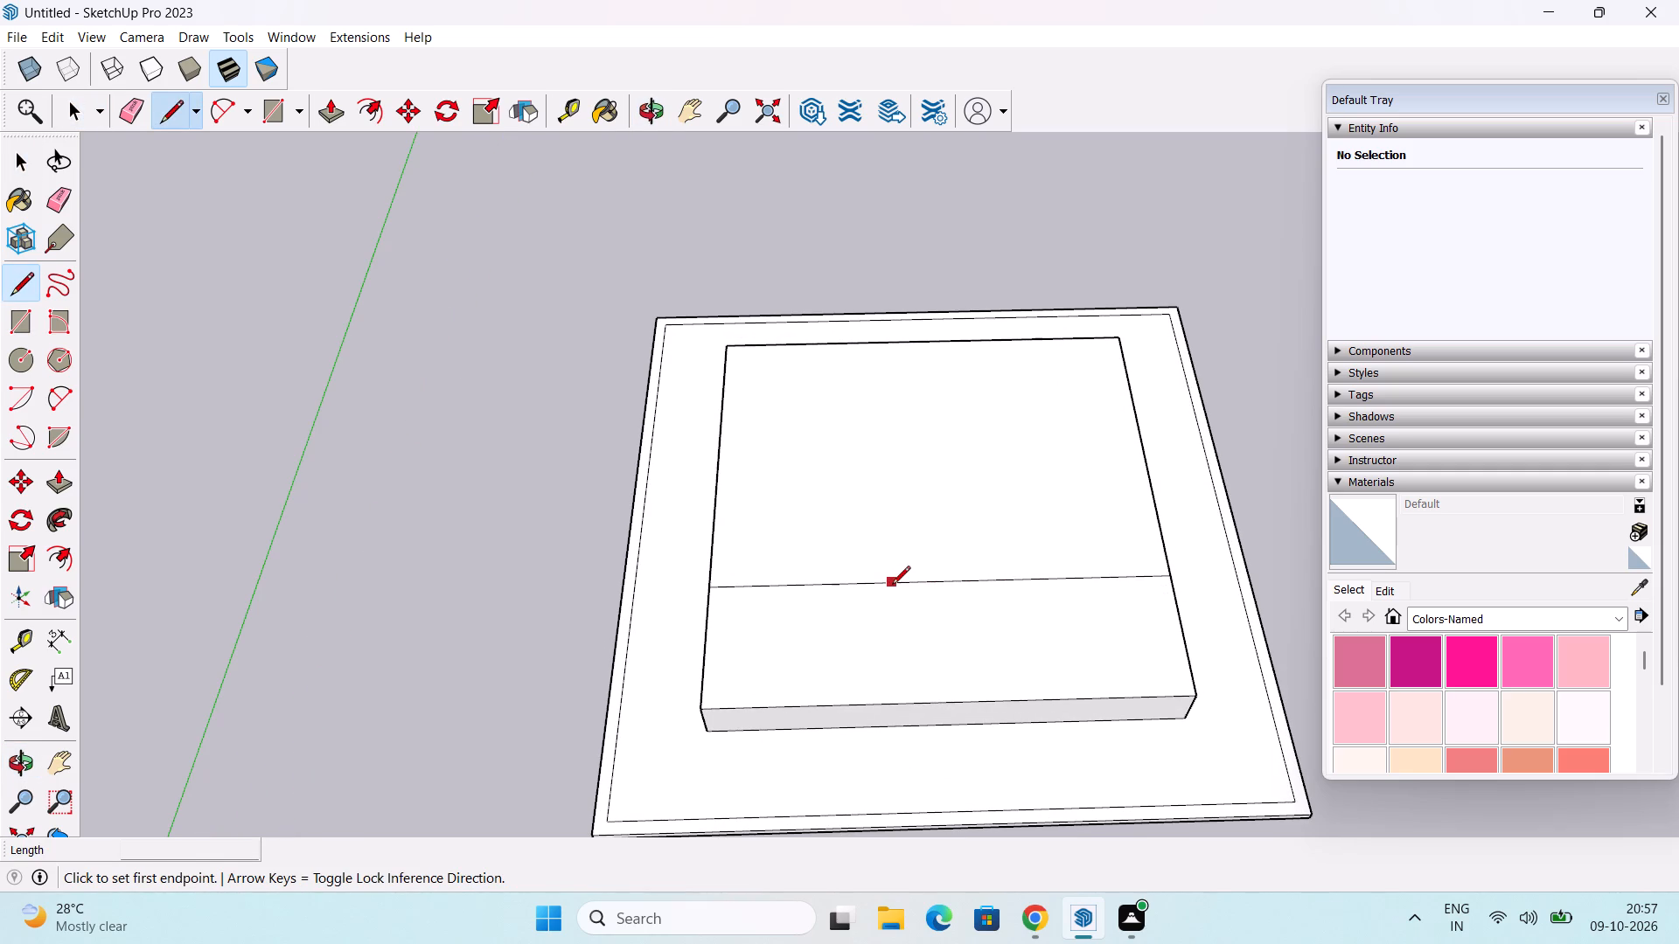
pyautogui.click(896, 586)
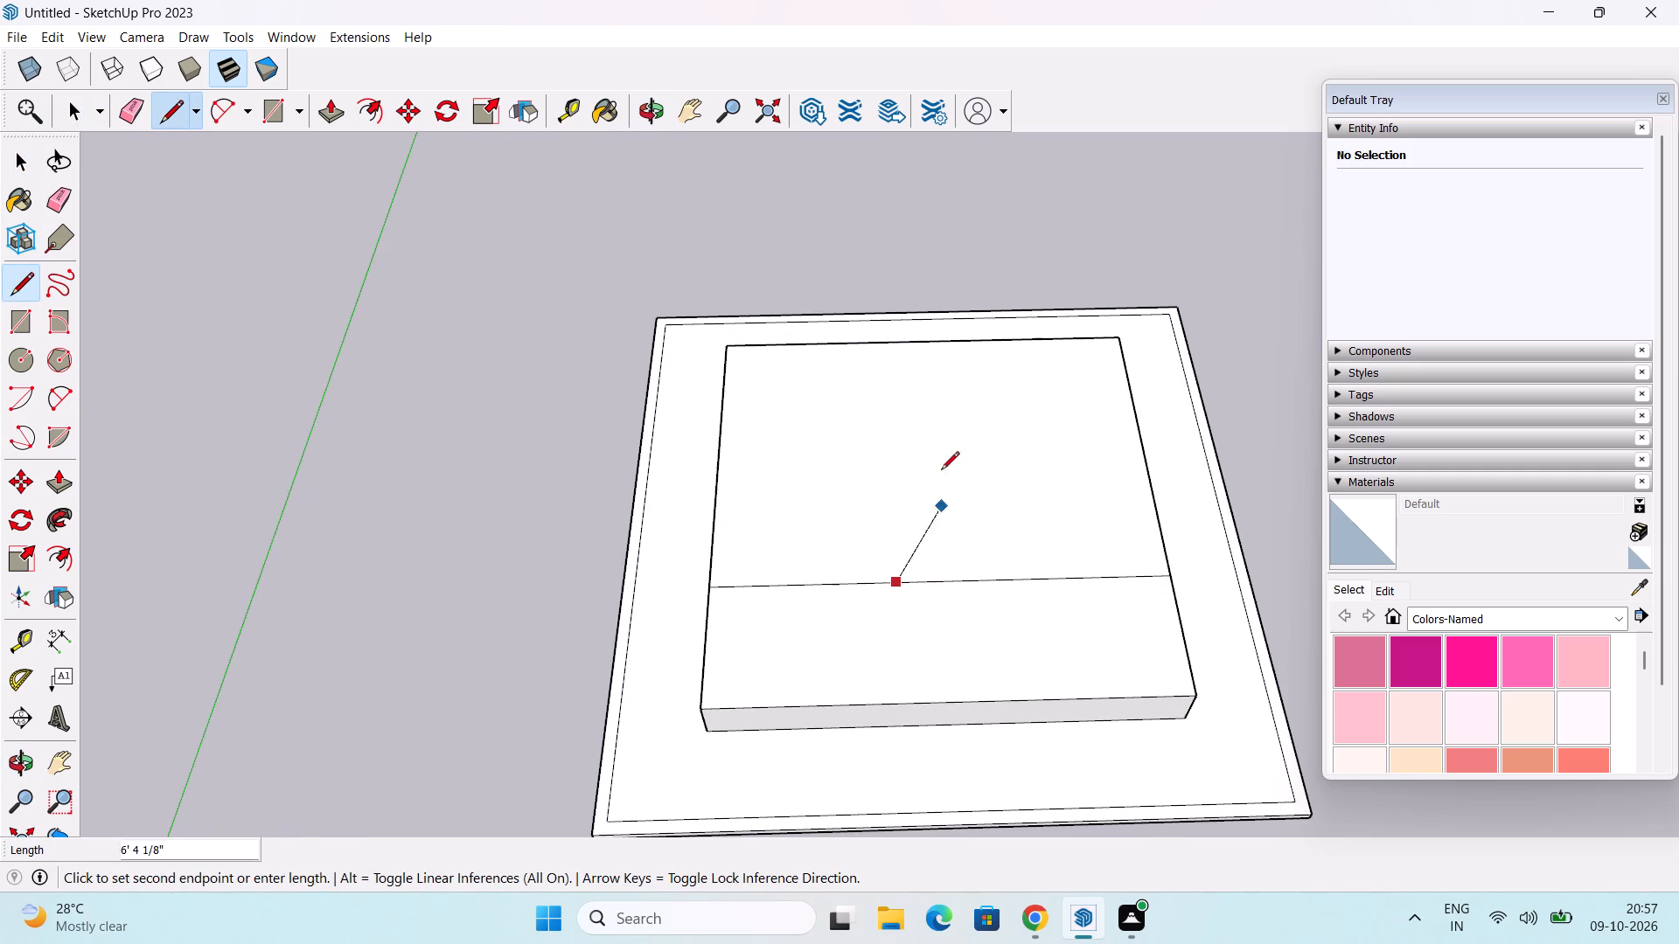
pyautogui.click(882, 344)
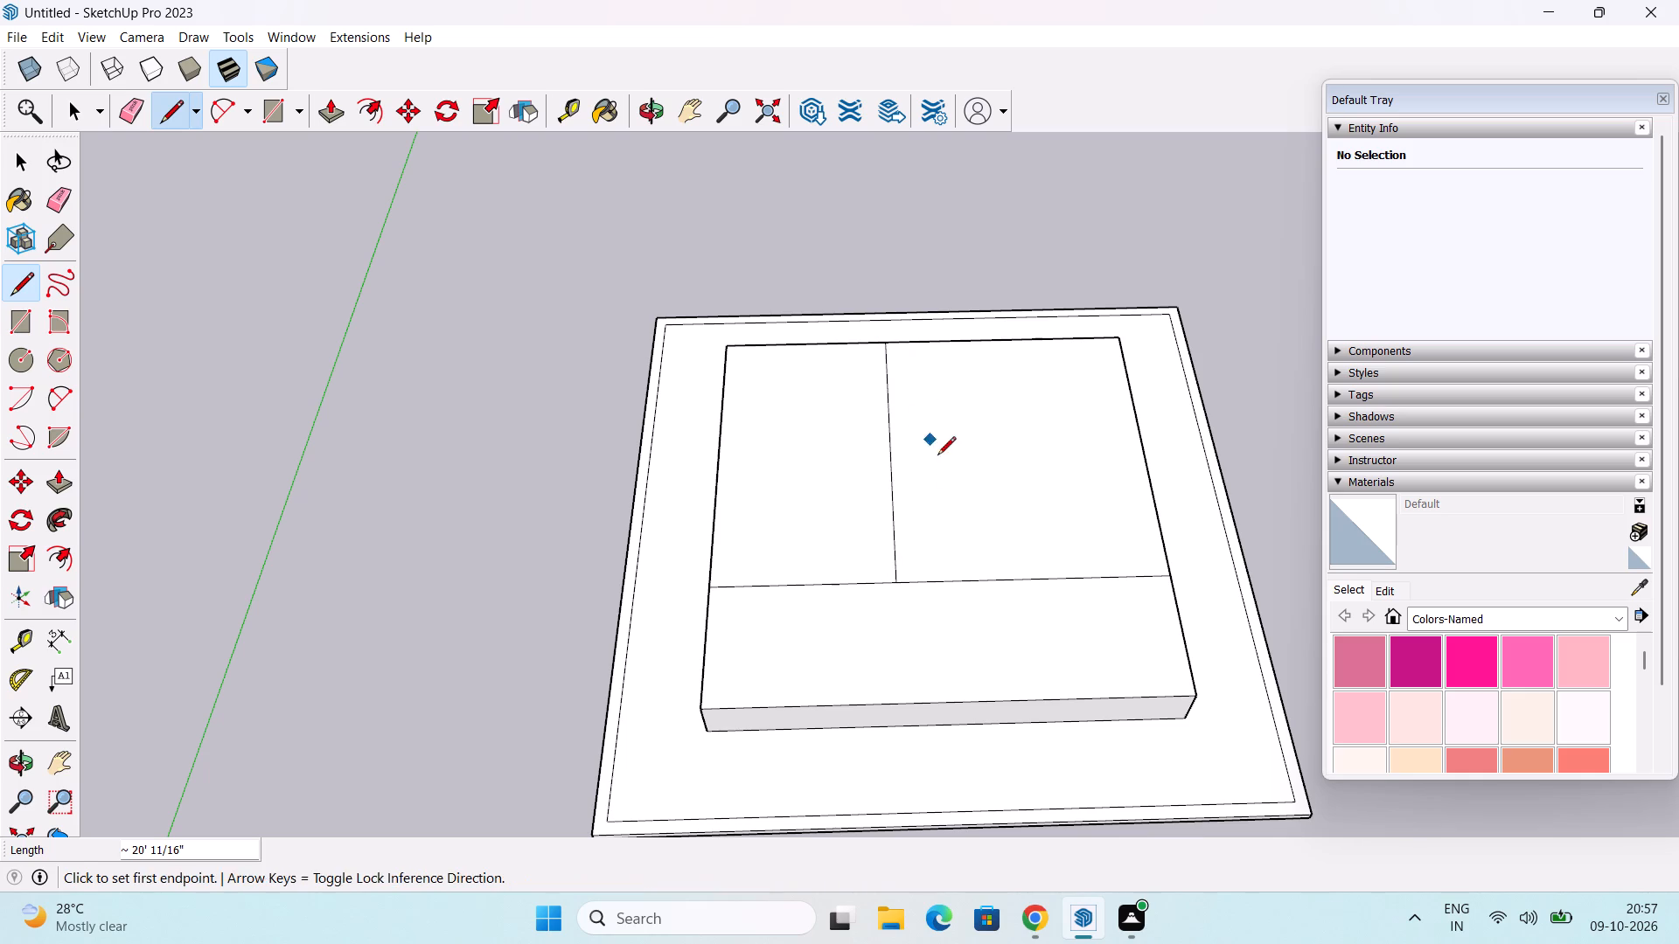
pyautogui.press('space')
# Push/Pull the larger rear face of the divided platform top up 20' to form a tall block.
pyautogui.moveTo(991, 628); pyautogui.dragTo(938, 565, button='middle')
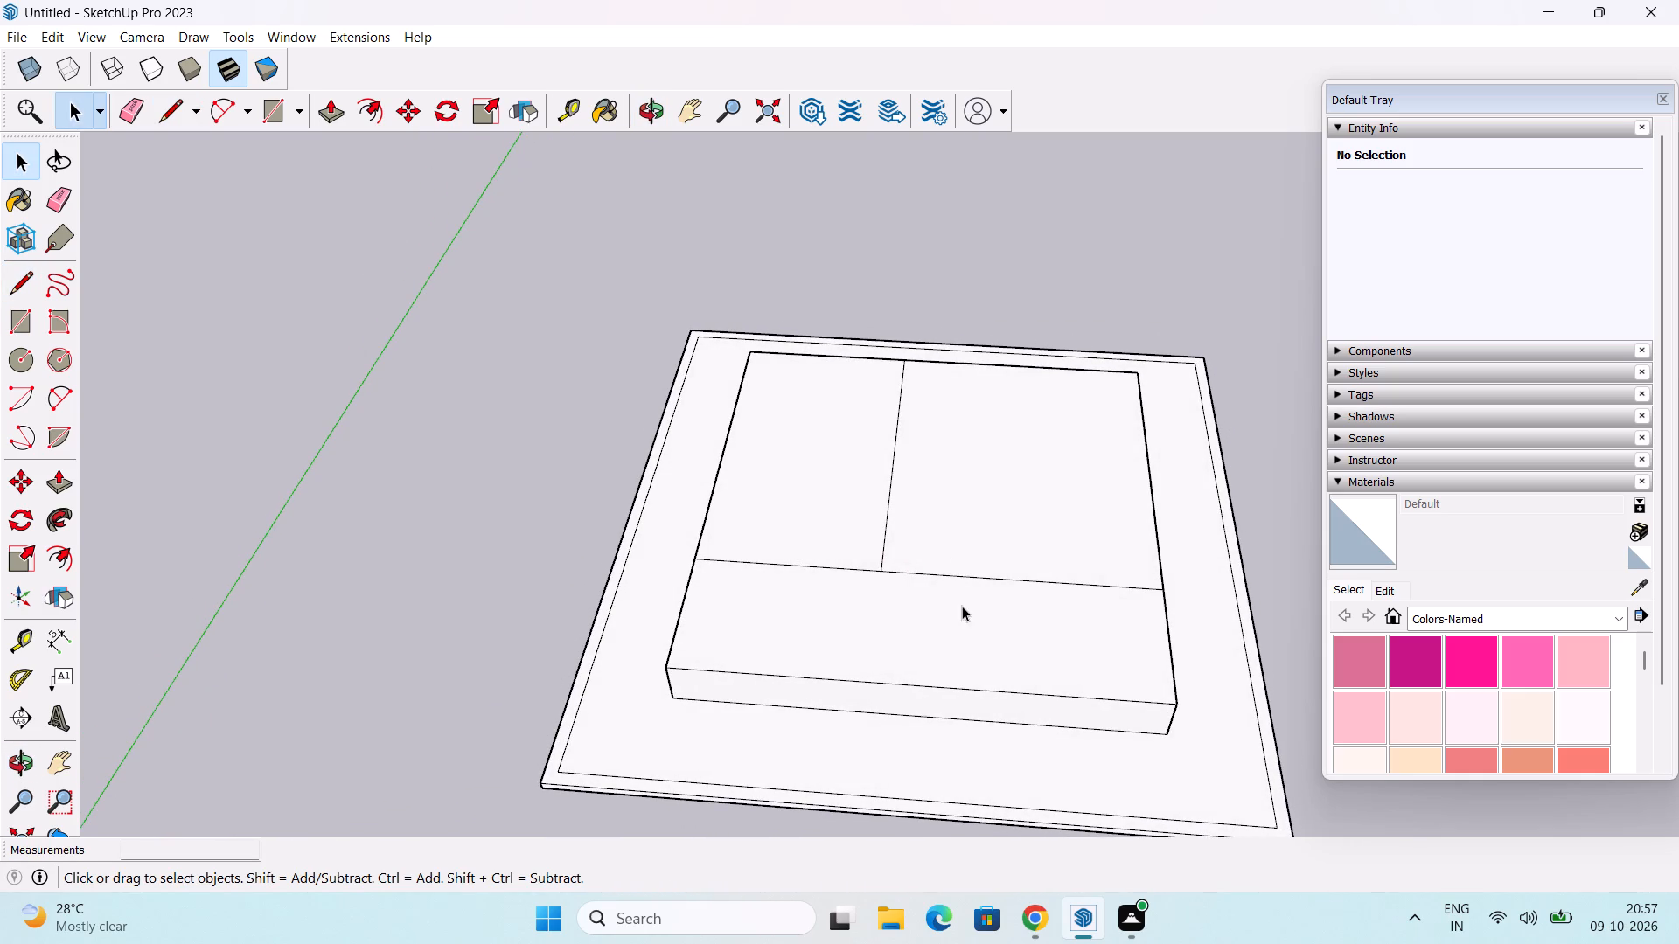
pyautogui.moveTo(966, 606); pyautogui.dragTo(975, 628, button='middle')
pyautogui.press('p')
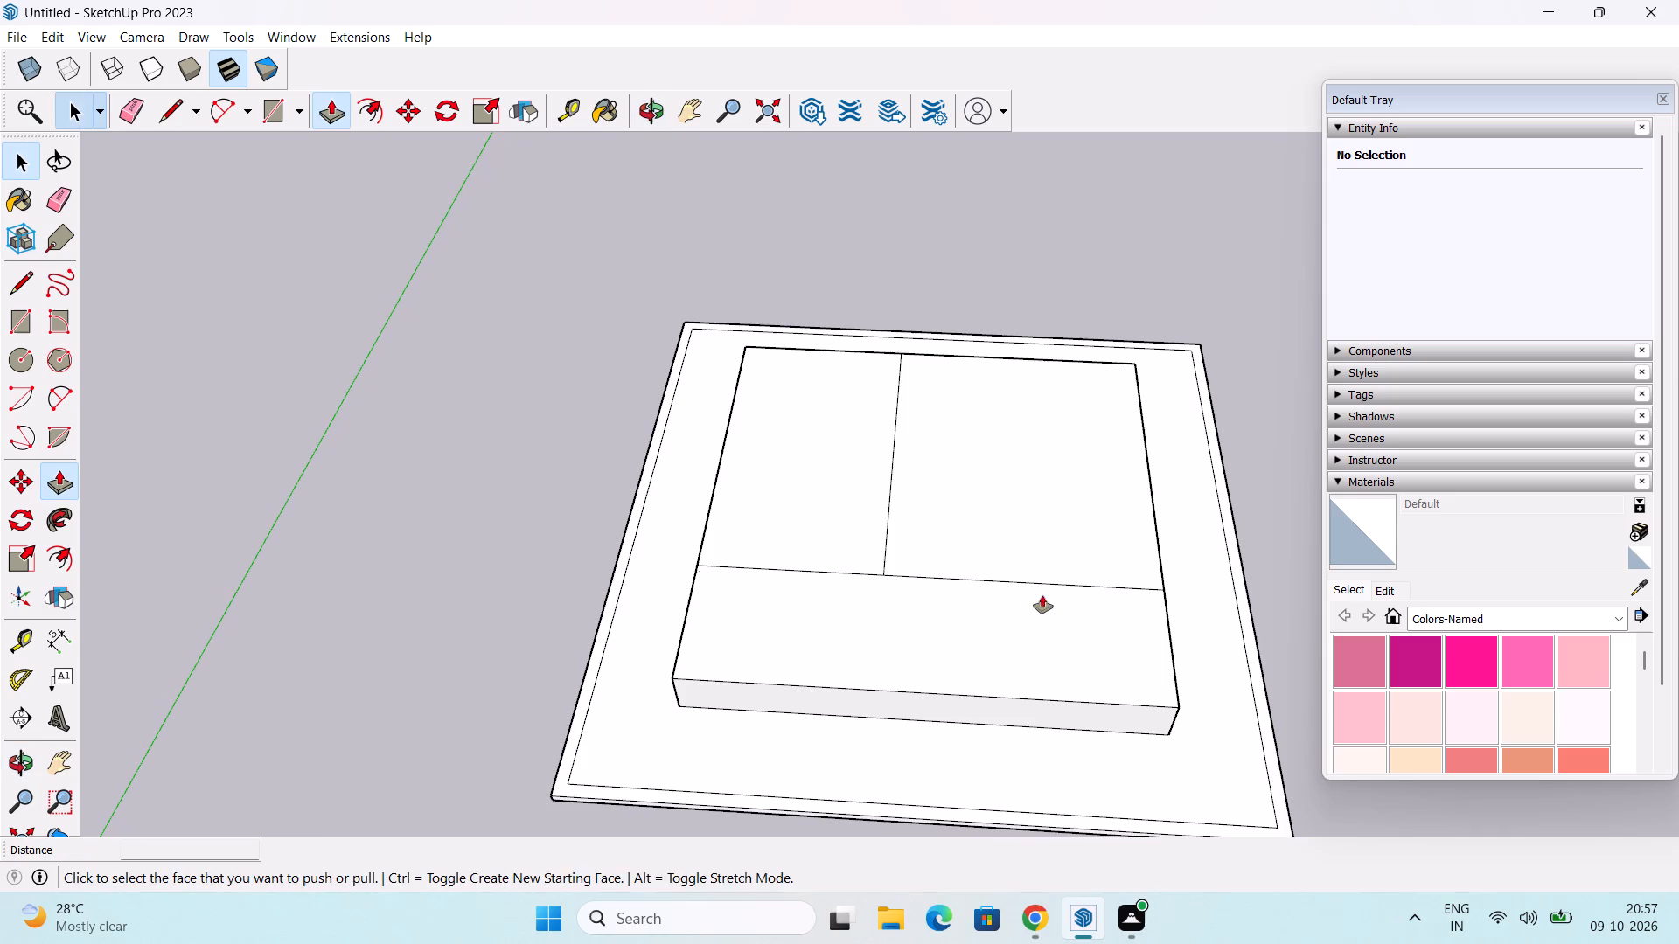
pyautogui.click(1039, 528)
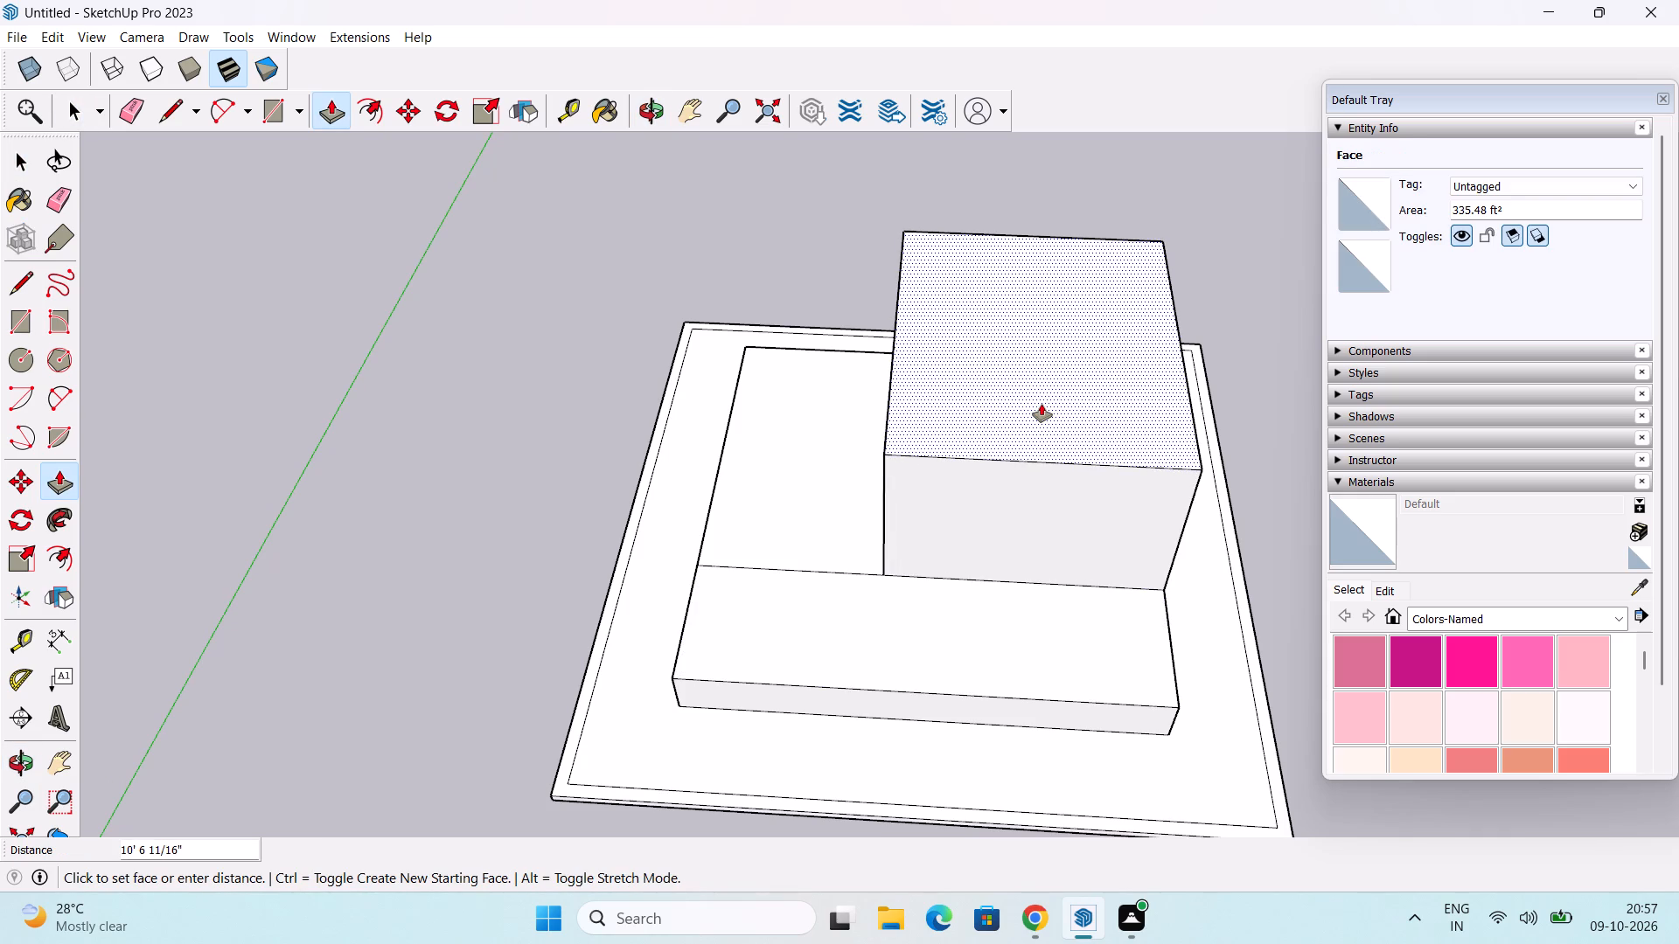
pyautogui.press('1')
pyautogui.press('BackSpace')
pyautogui.write("20'")
pyautogui.press('Return')
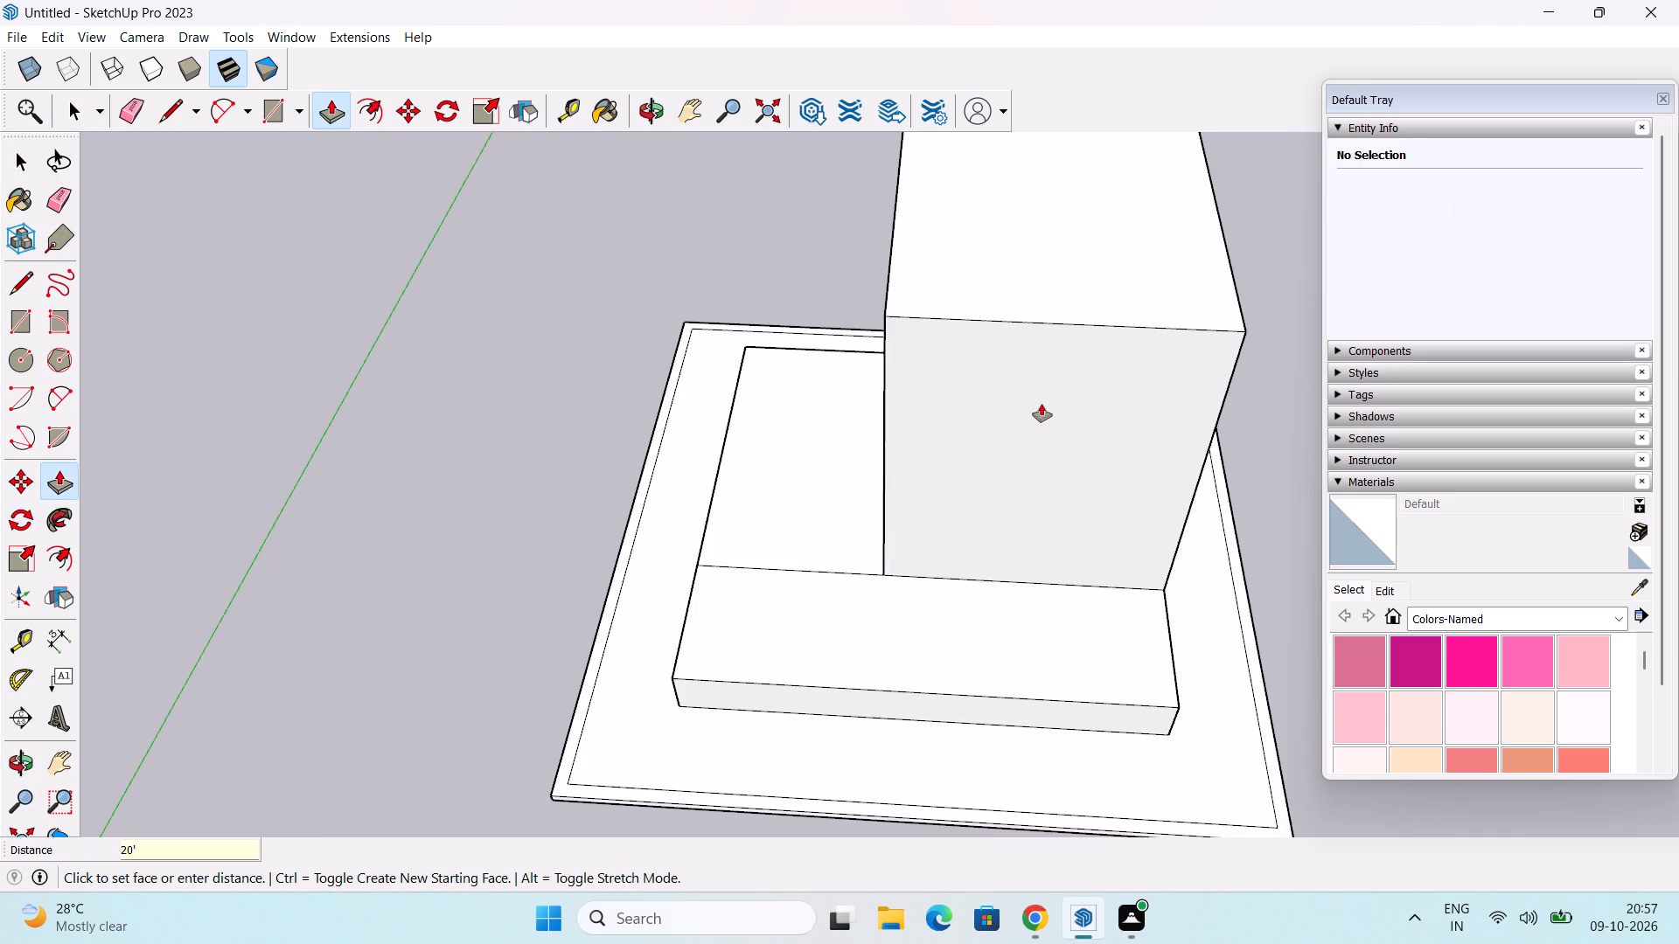
pyautogui.scroll(-1, 1006, 546)
pyautogui.moveTo(1021, 607); pyautogui.dragTo(993, 407, button='middle')
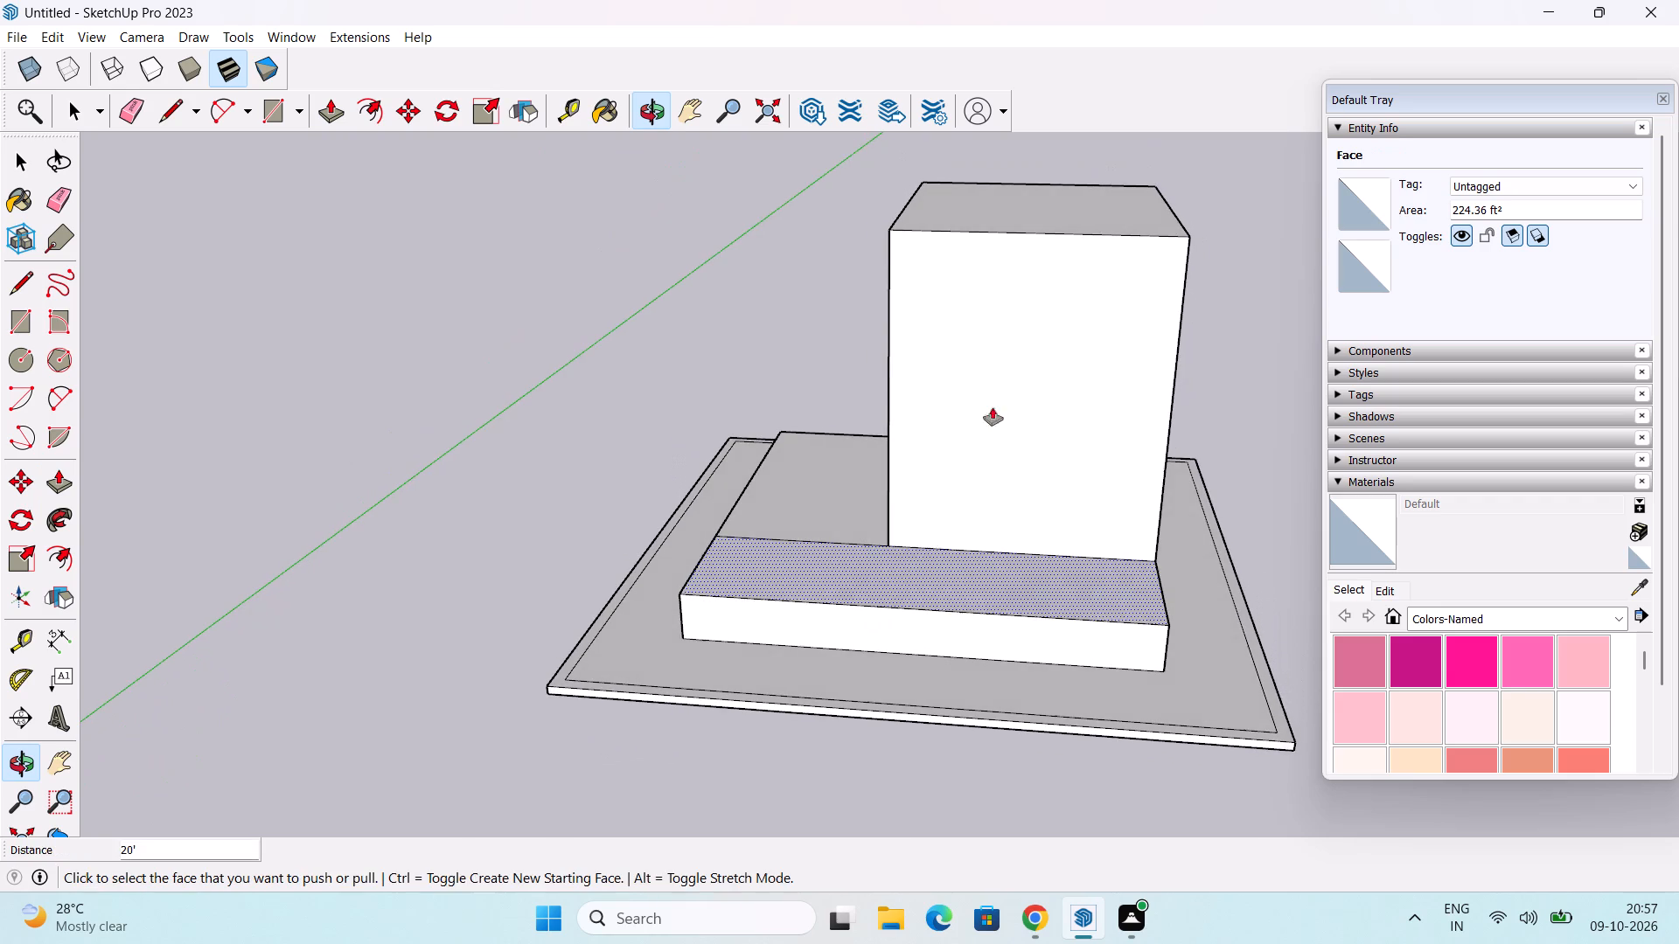
pyautogui.keyDown('shift'); pyautogui.moveTo(951, 442); pyautogui.dragTo(899, 593, button='middle'); pyautogui.keyUp('shift')
pyautogui.moveTo(900, 594); pyautogui.dragTo(901, 587, button='middle')
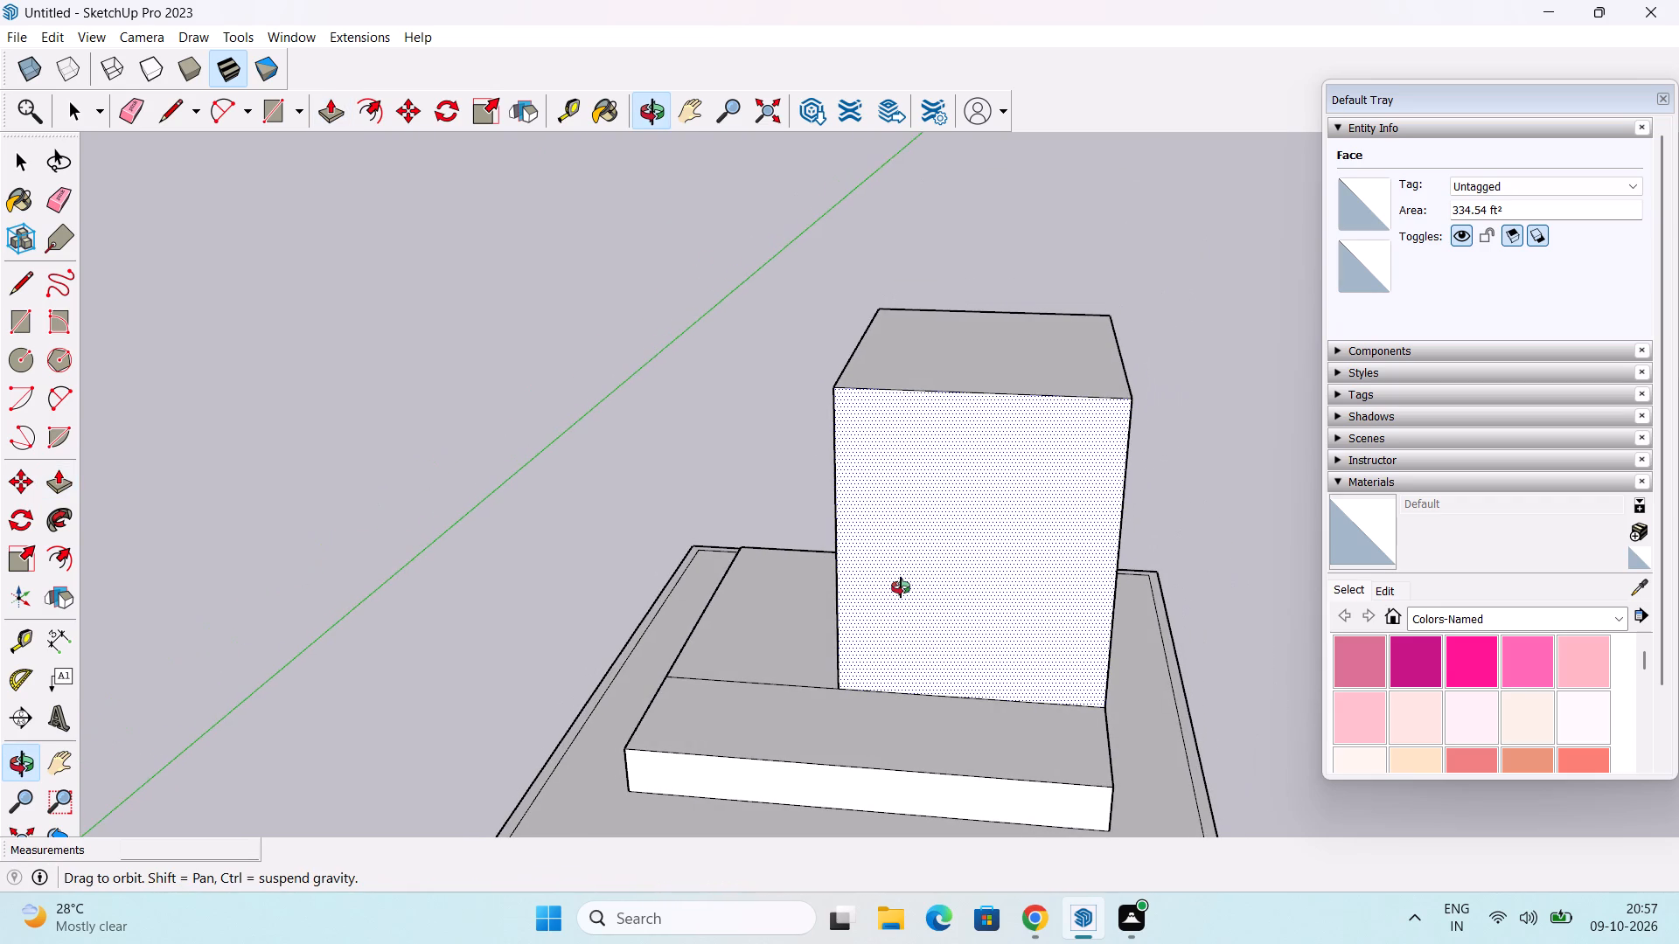
# Push/Pull the tall block's front face back about 3' 6", away from the platform's front strip.
pyautogui.moveTo(901, 587); pyautogui.dragTo(920, 528, button='middle')
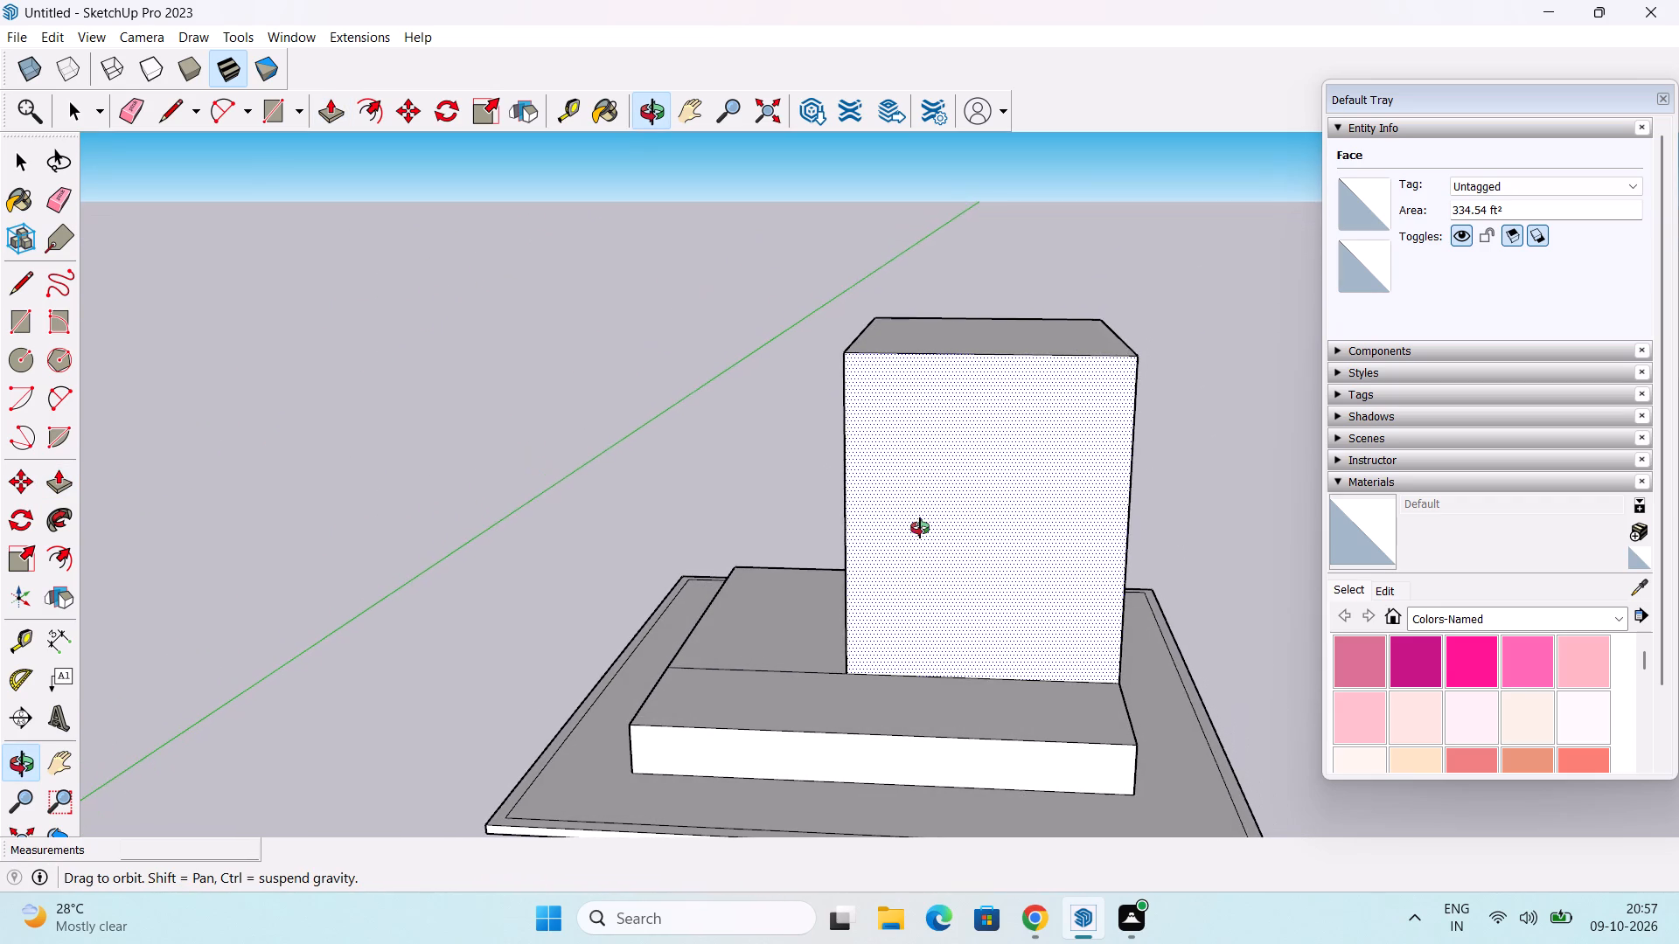
pyautogui.moveTo(920, 528); pyautogui.dragTo(909, 537, button='middle')
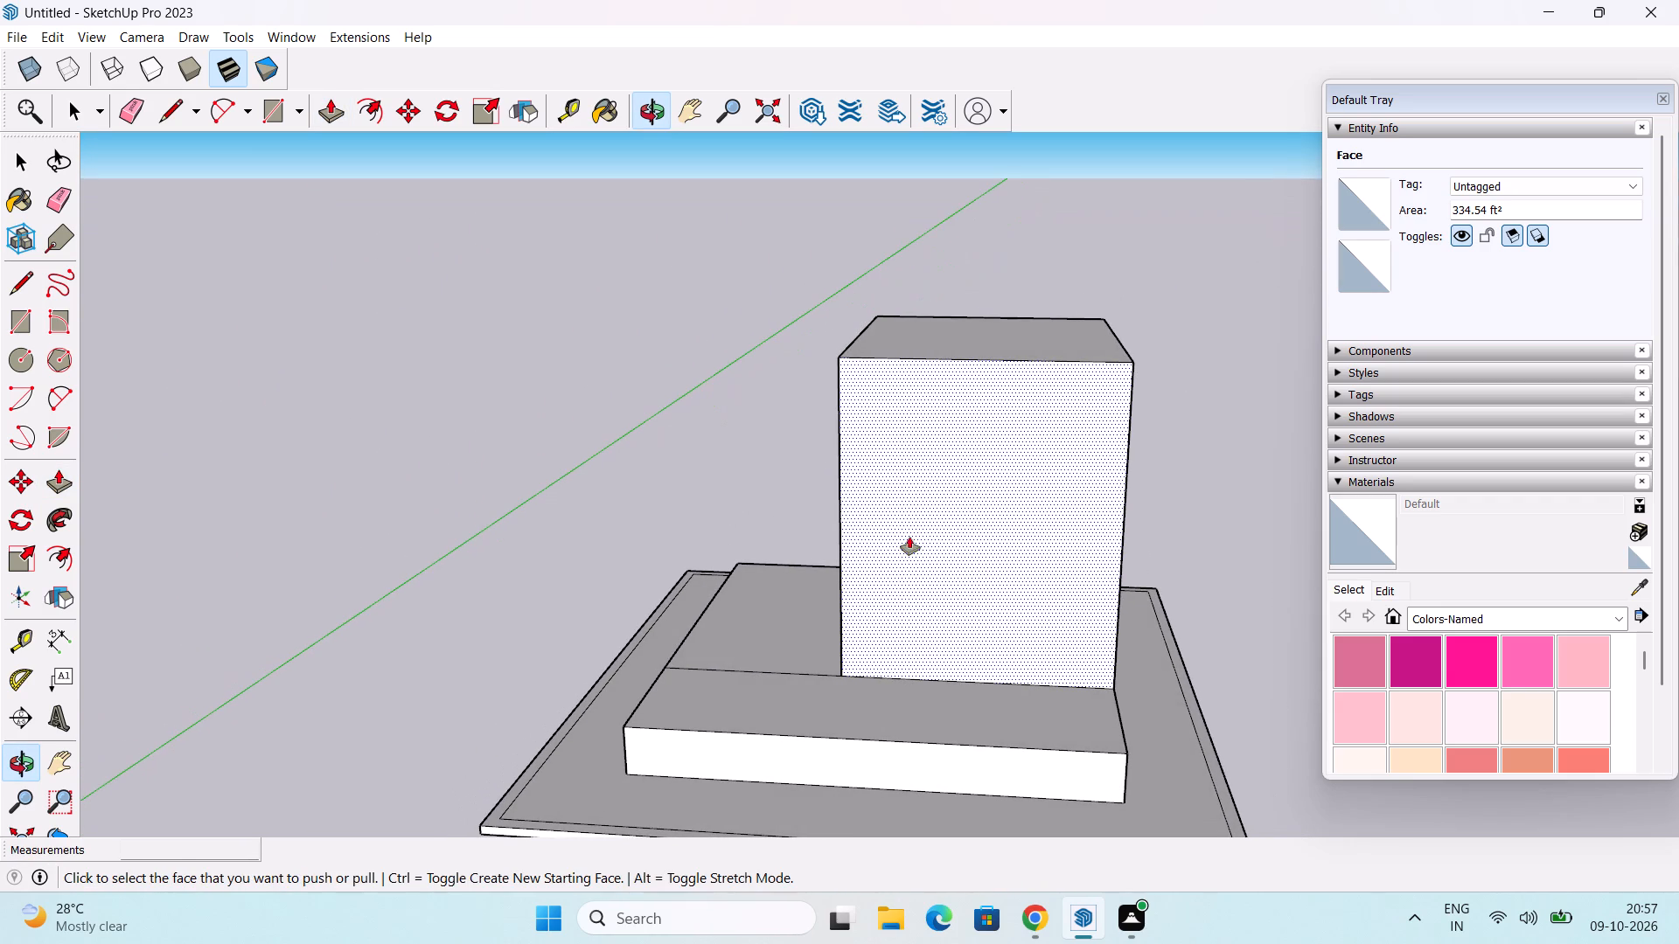
pyautogui.middleClick(909, 591)
pyautogui.moveTo(914, 591); pyautogui.dragTo(910, 570)
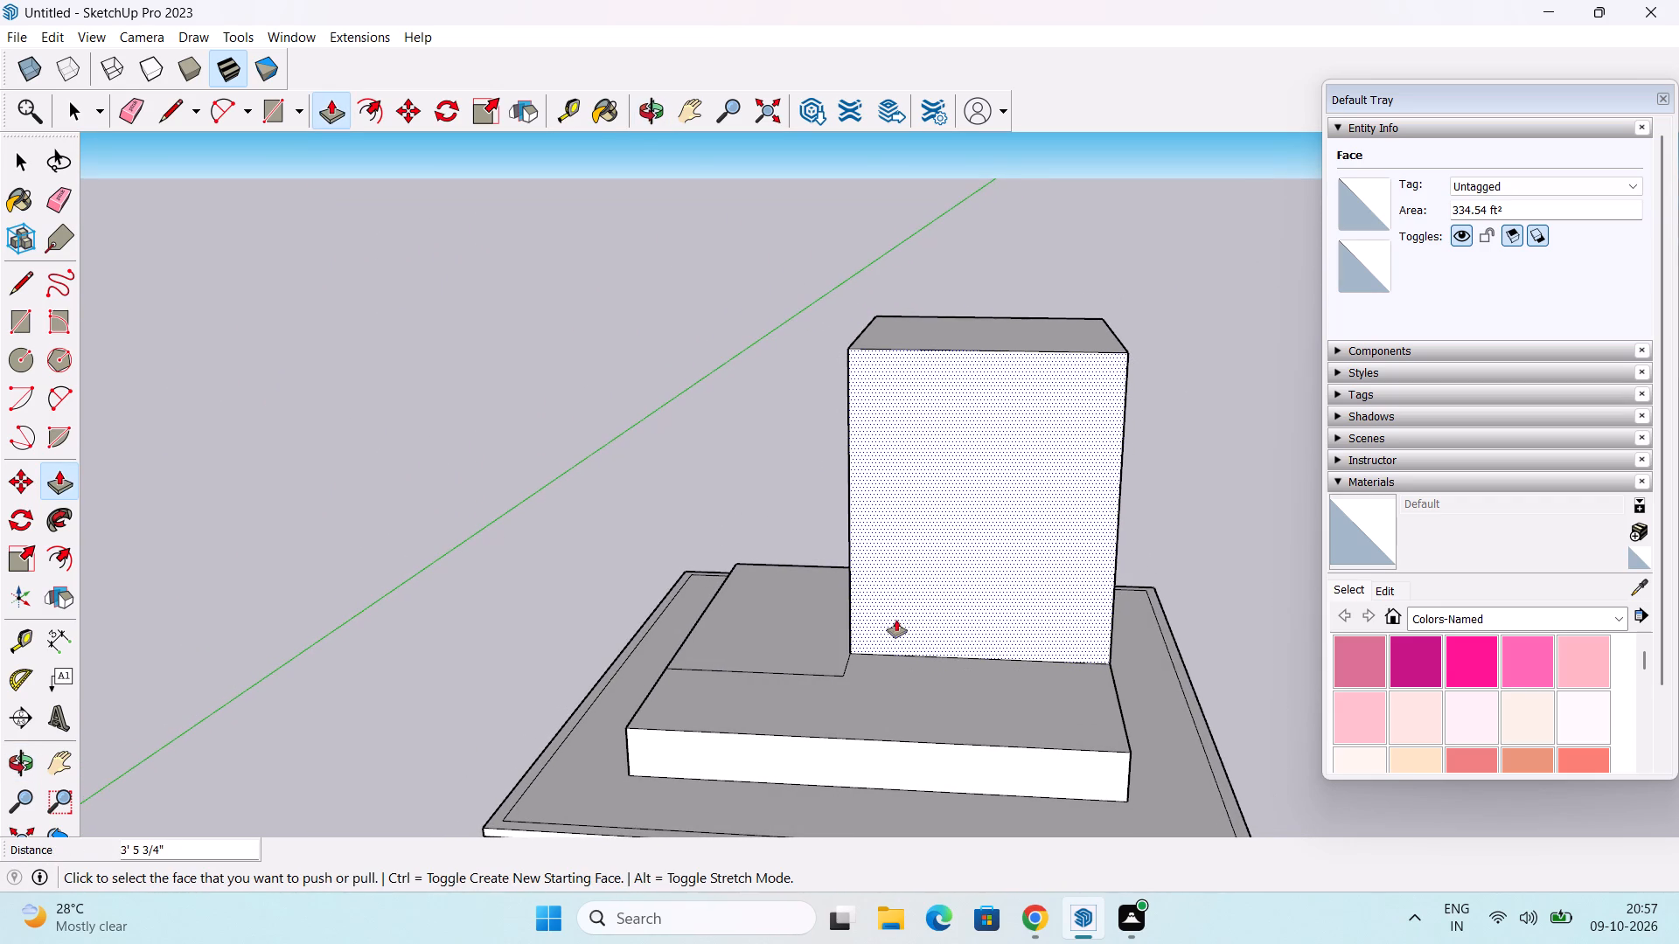
# Copy the bottom edge of the block's front face 10' upward to divide that face.
pyautogui.press('space')
pyautogui.click(899, 654)
pyautogui.press('m')
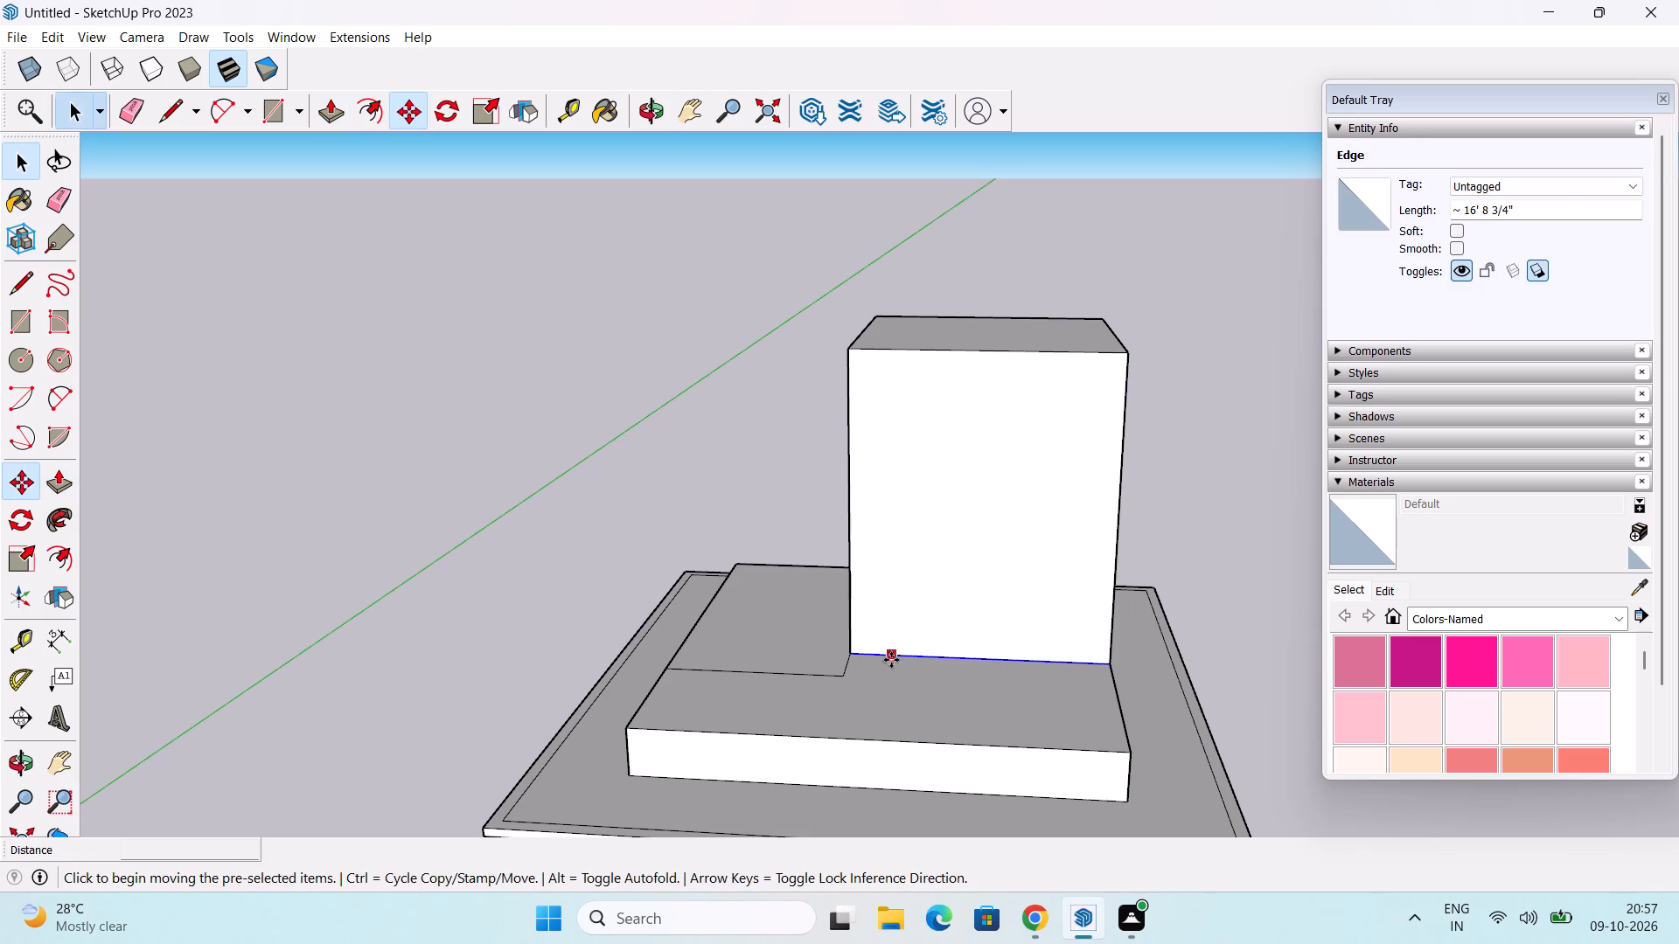
pyautogui.click(1110, 664)
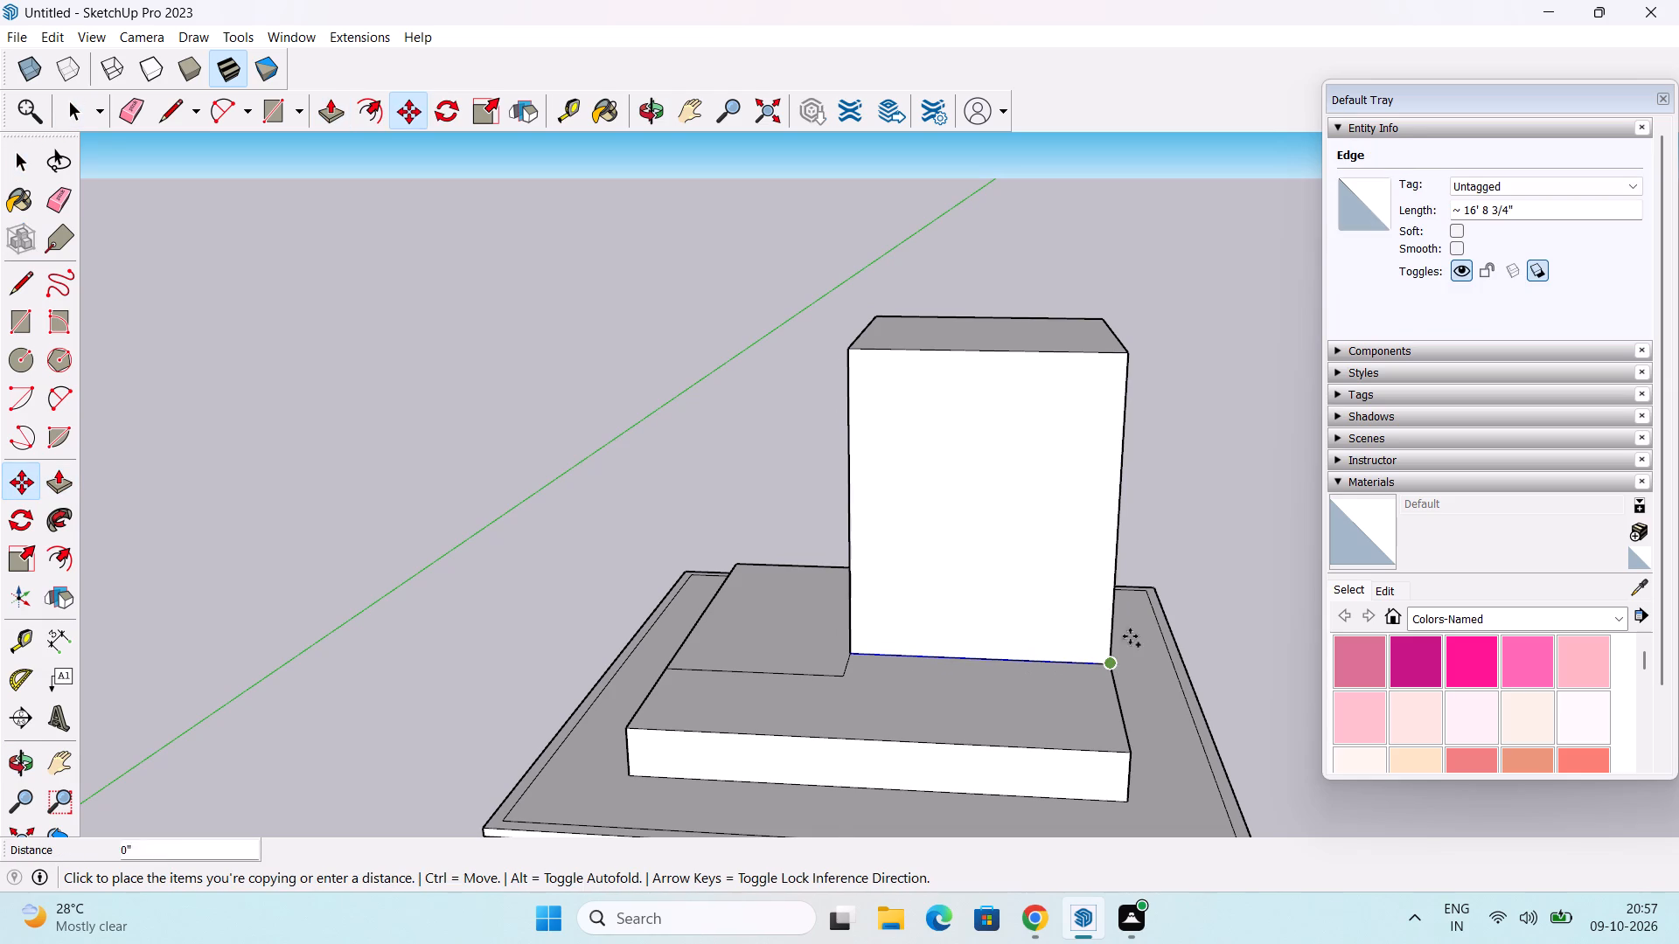
pyautogui.write("10'")
pyautogui.press('Return')
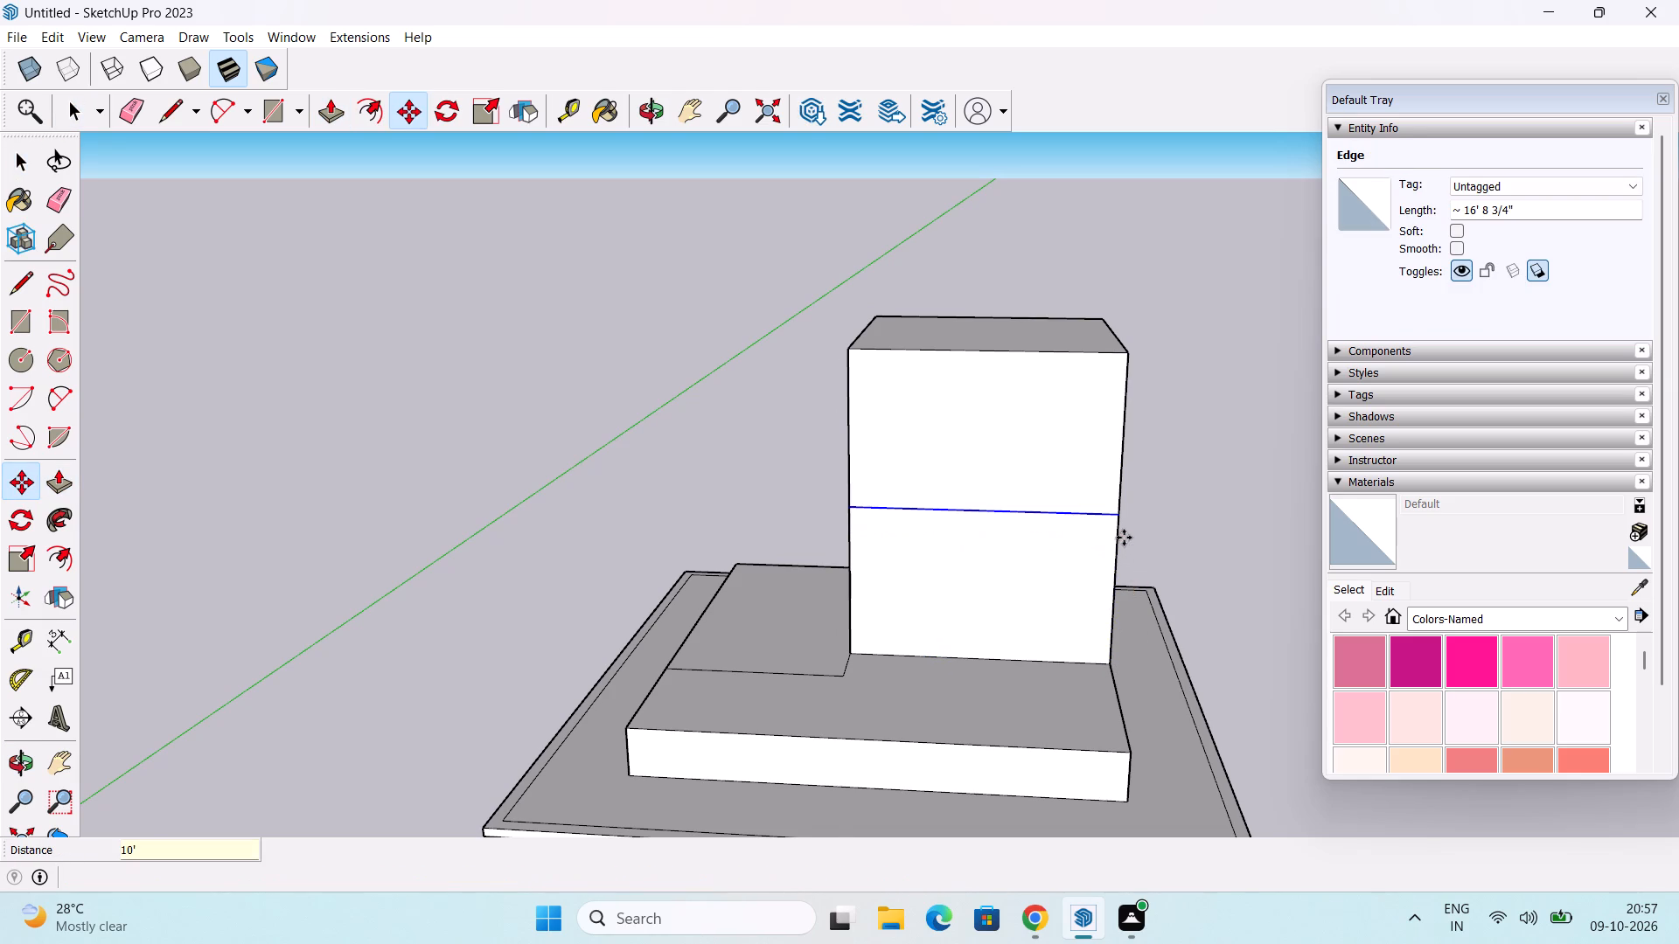
# Make three more copies of the dividing line upward on the front face, each 6" above the last, forming thin bands.
pyautogui.moveTo(1123, 538); pyautogui.dragTo(1130, 524, button='middle')
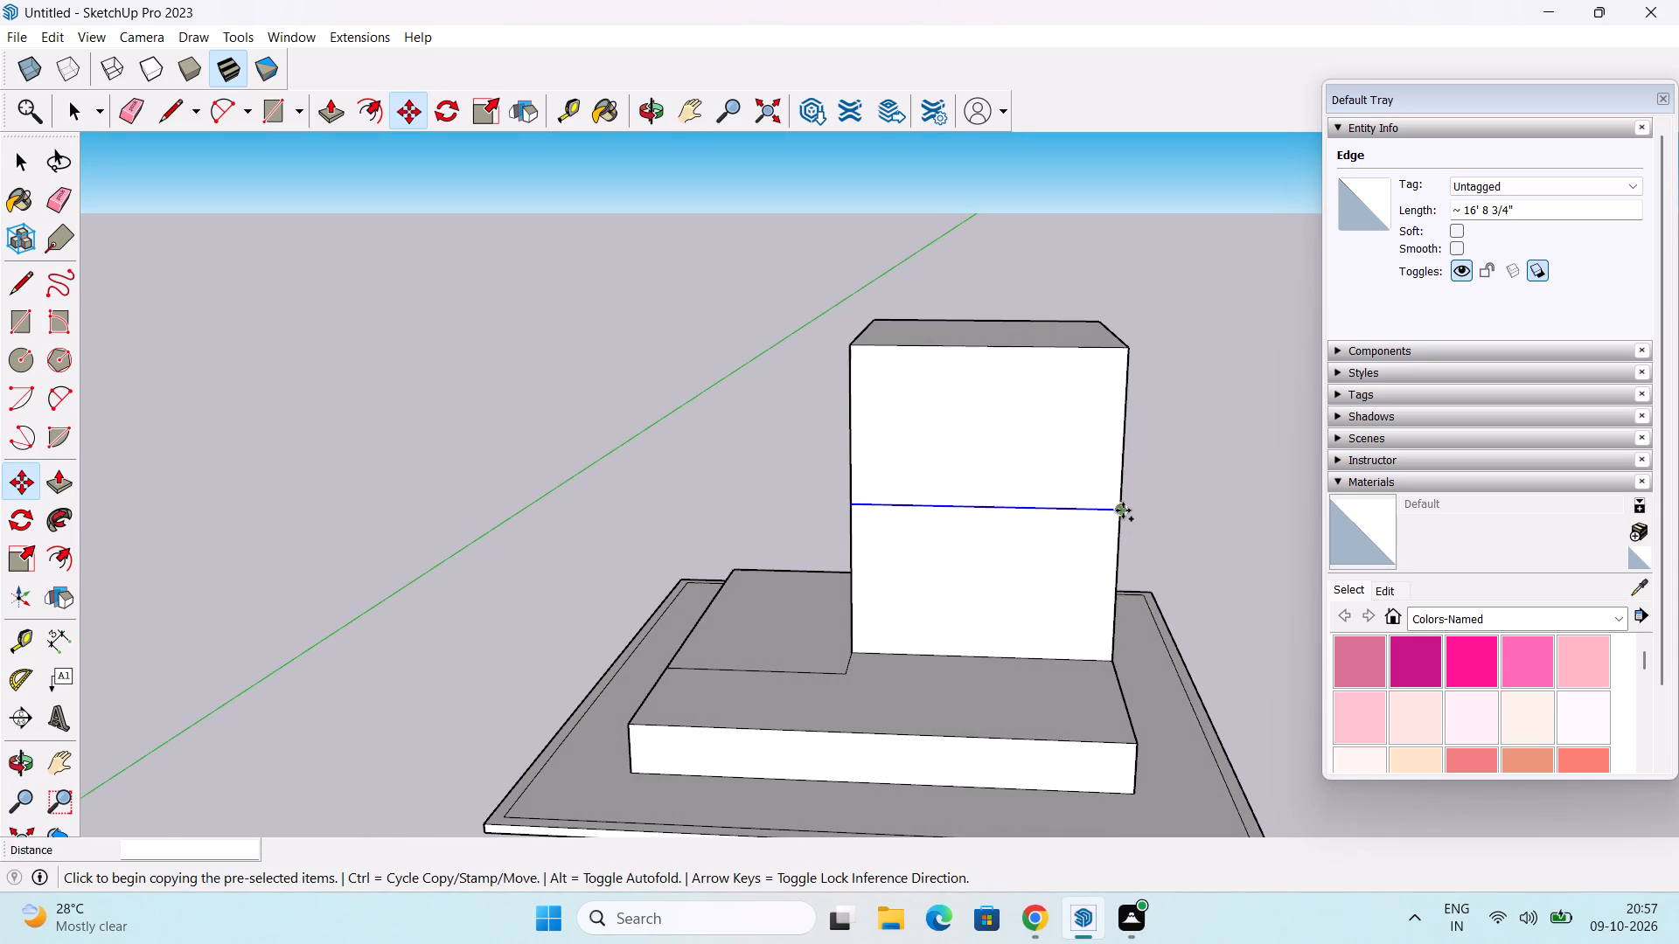
pyautogui.click(1123, 510)
pyautogui.write('6"')
pyautogui.press('Return')
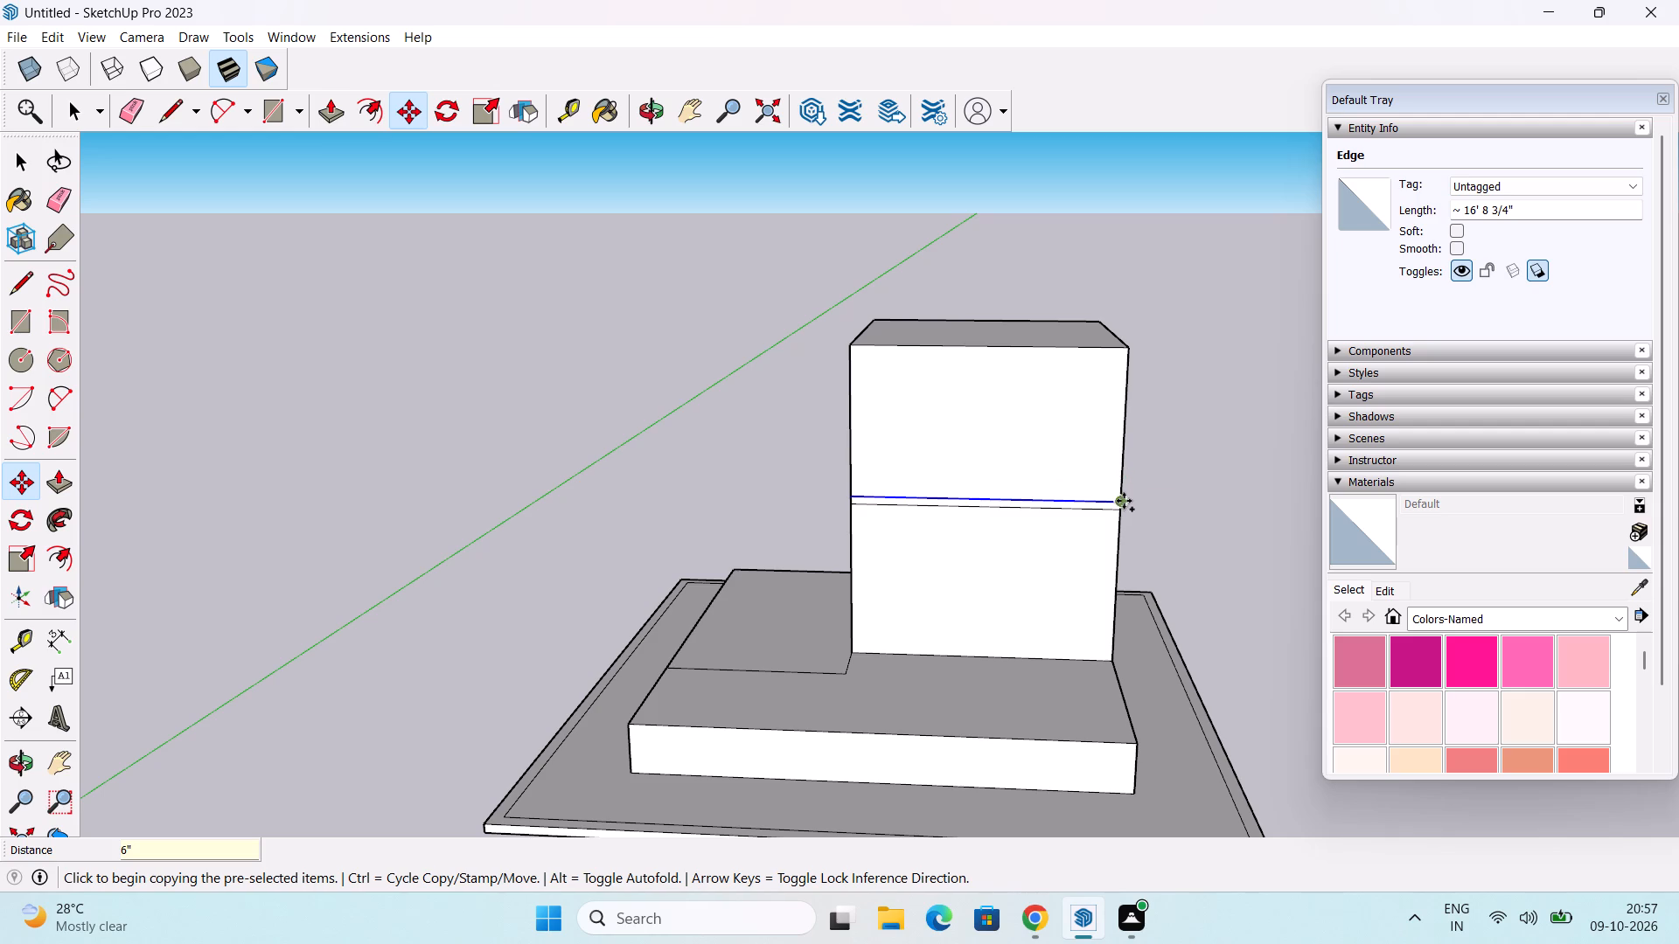
pyautogui.click(1124, 501)
pyautogui.write('6"')
pyautogui.press('Return')
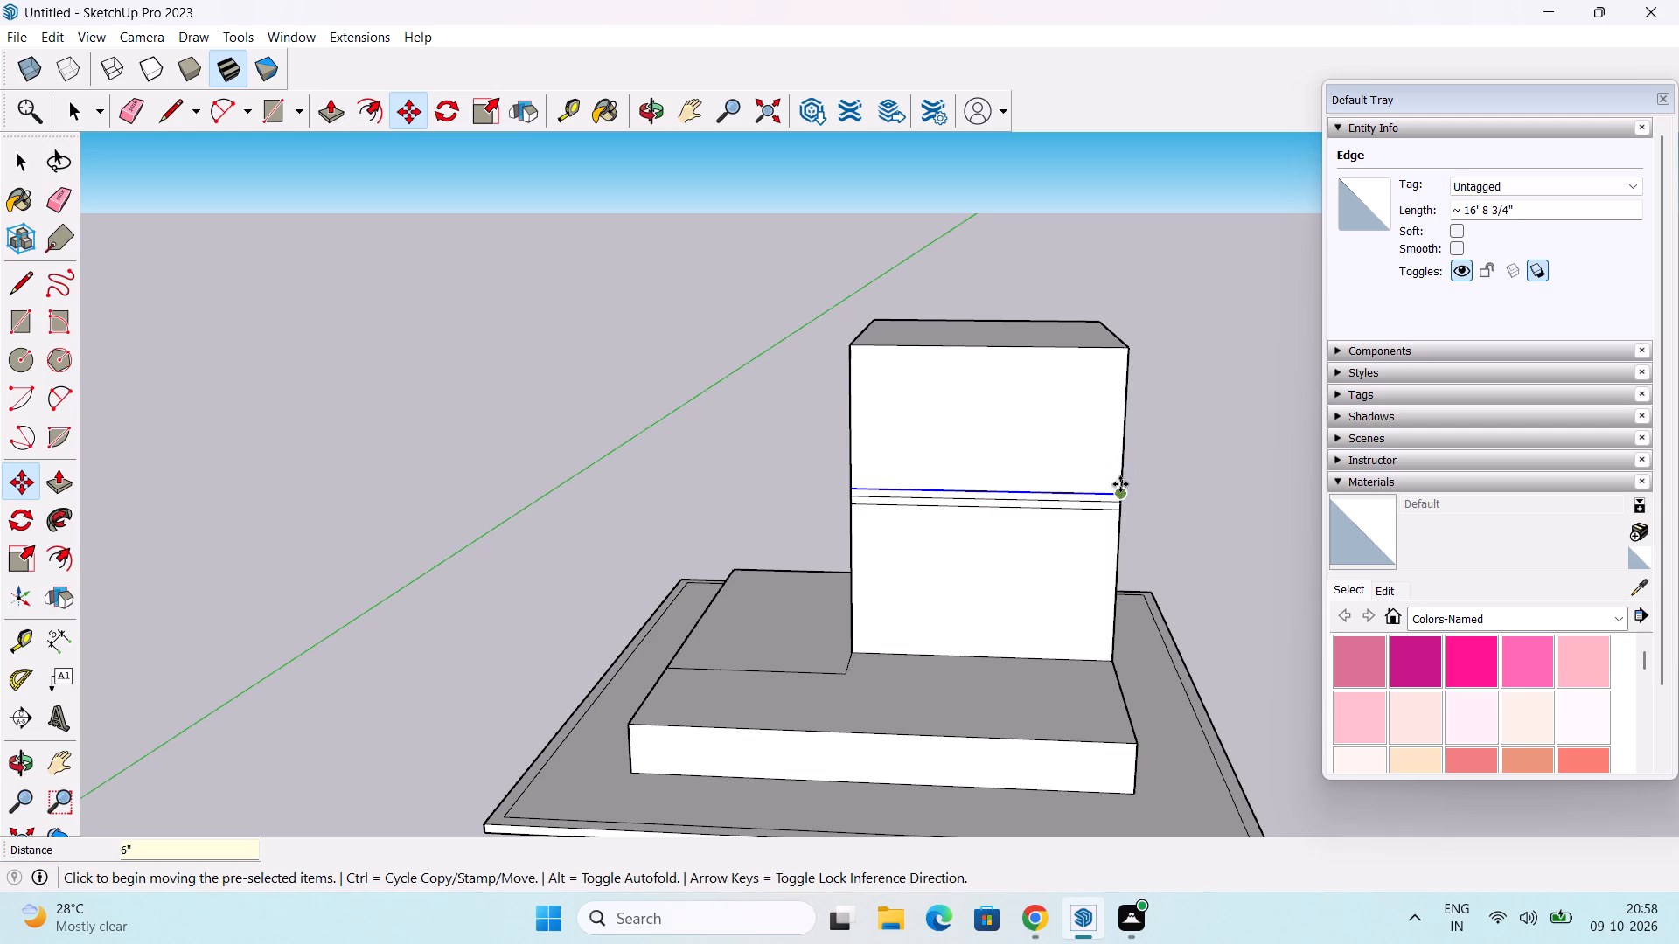
pyautogui.click(1124, 490)
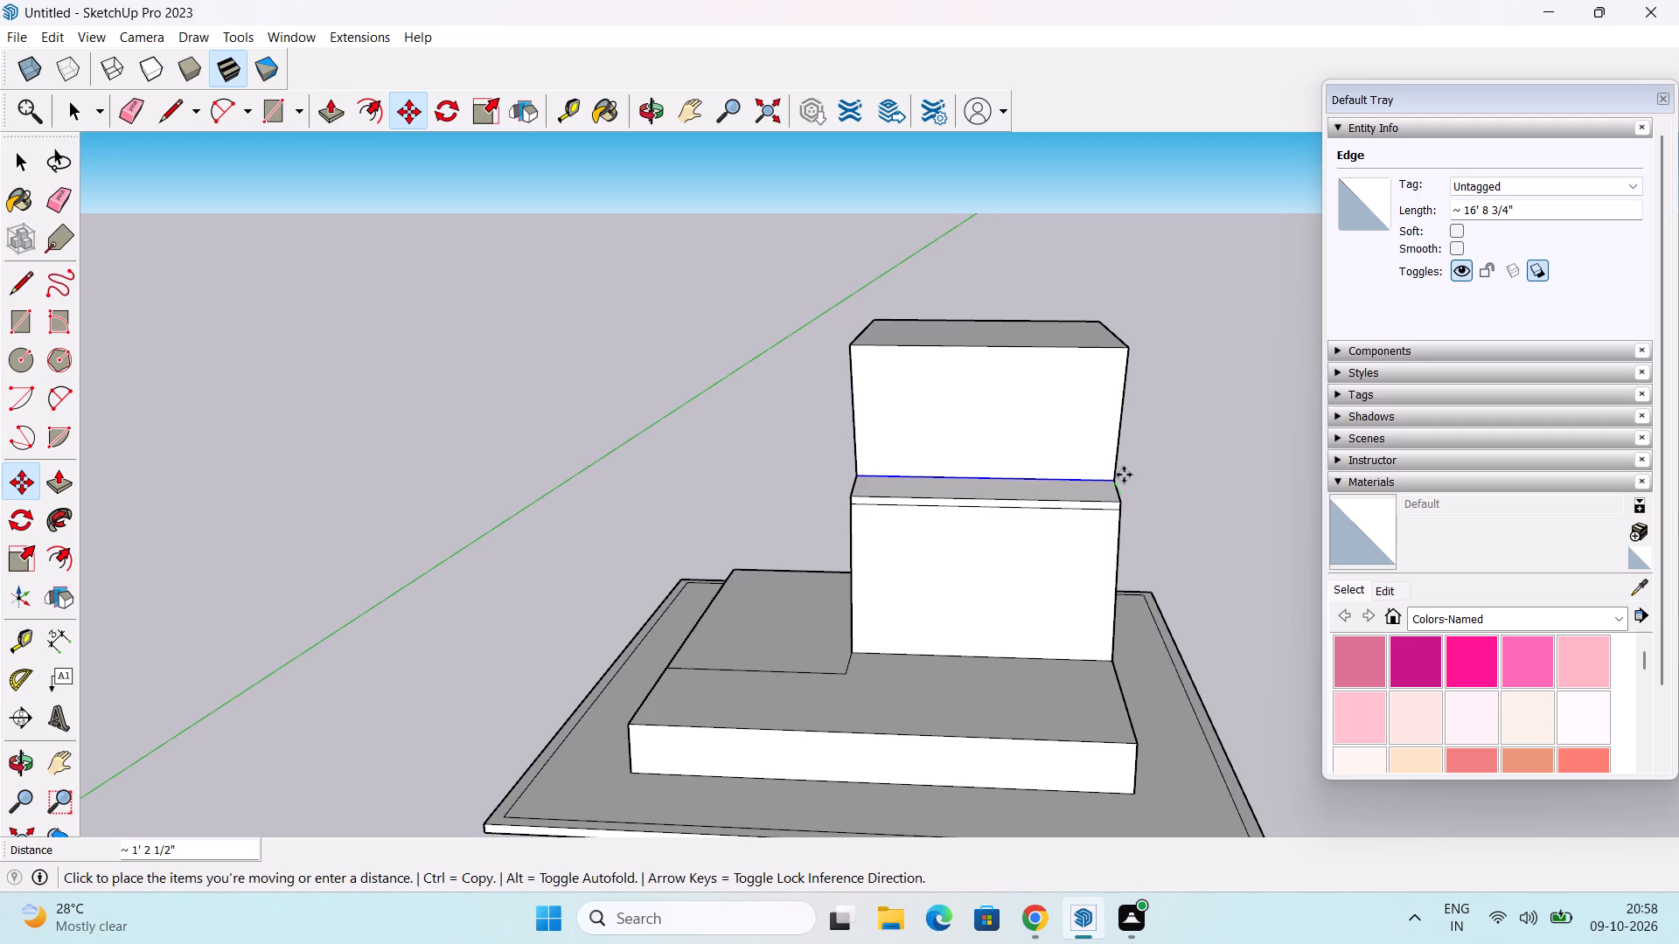
pyautogui.press('Escape')
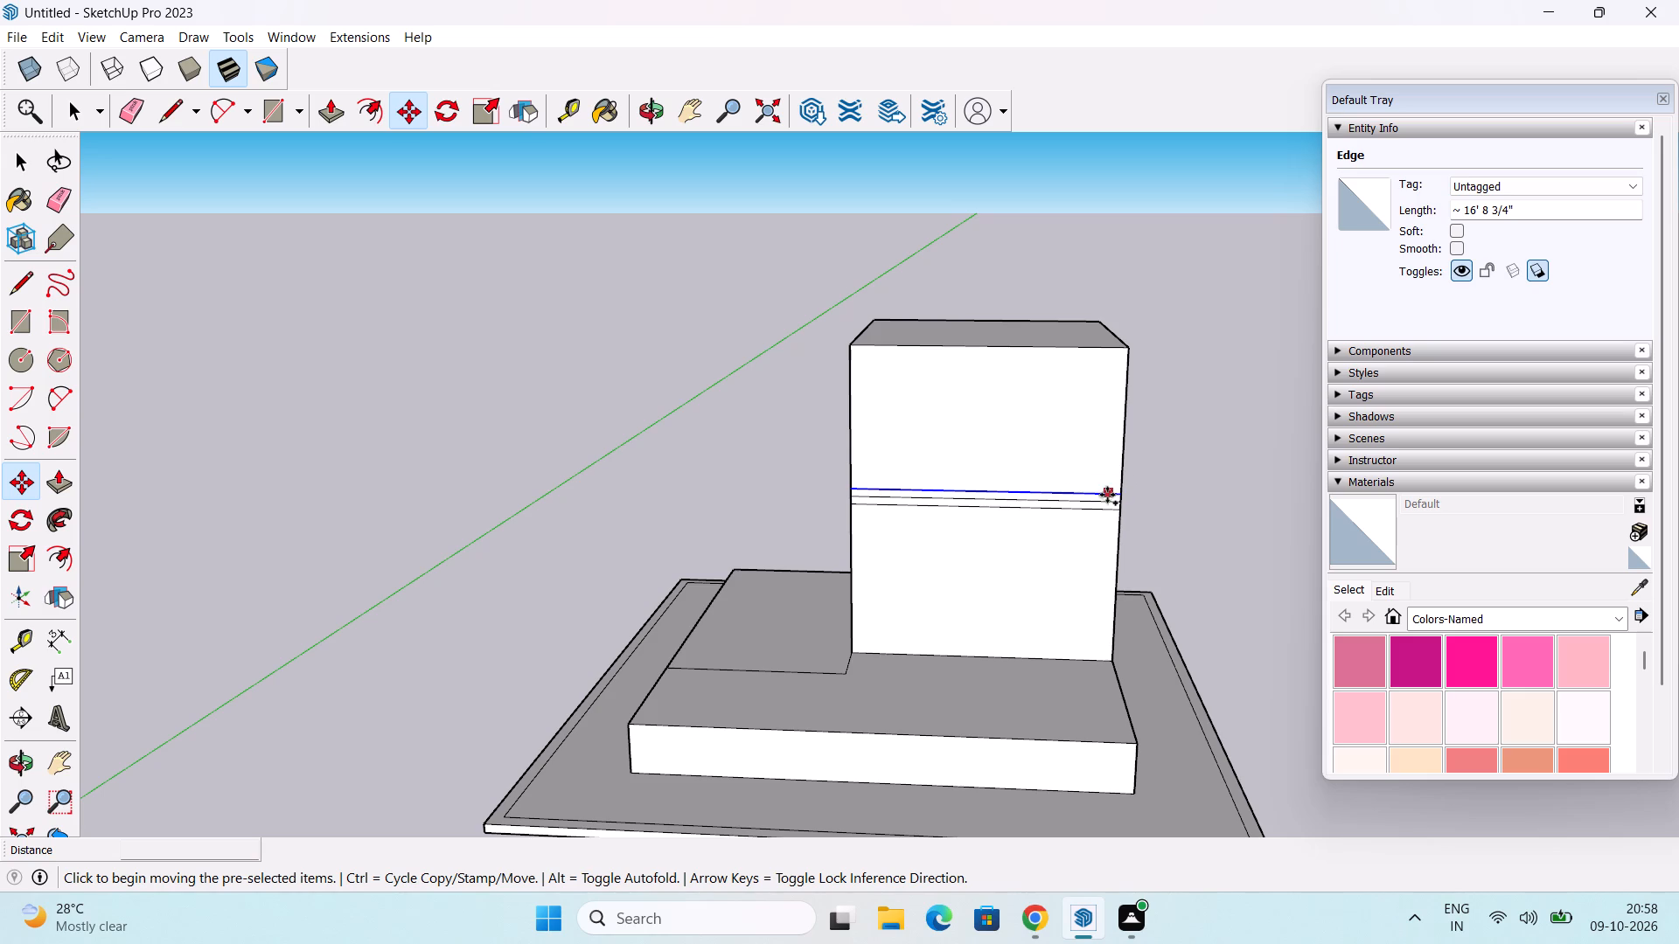
pyautogui.click(1124, 493)
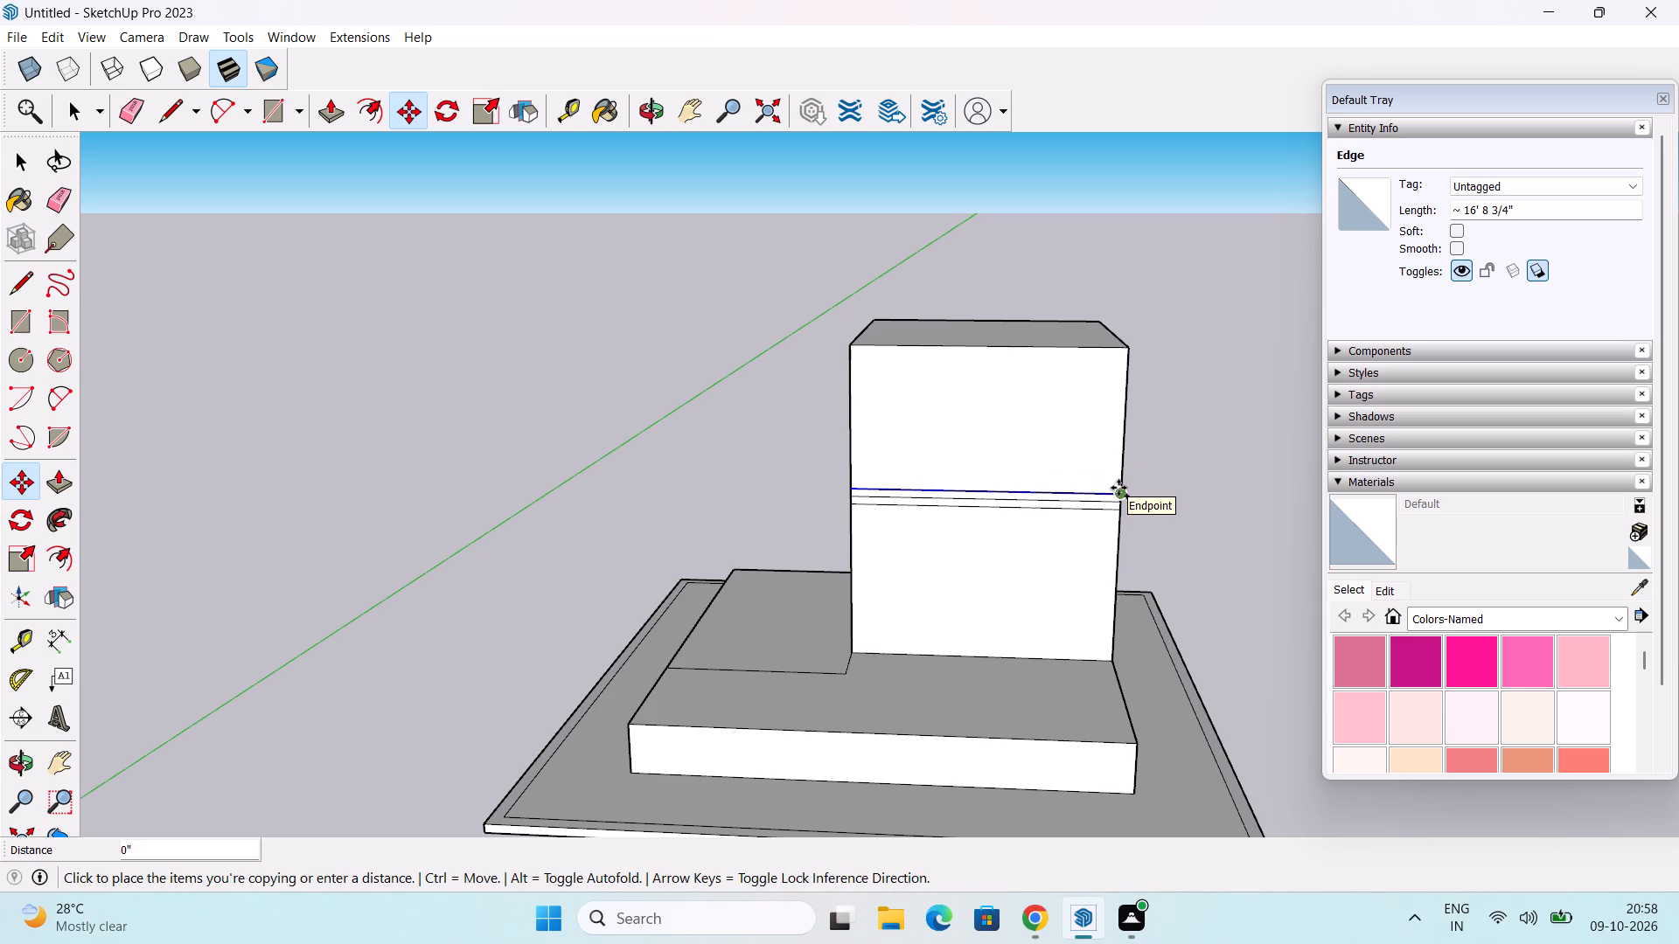
pyautogui.write('6"')
pyautogui.press('Return')
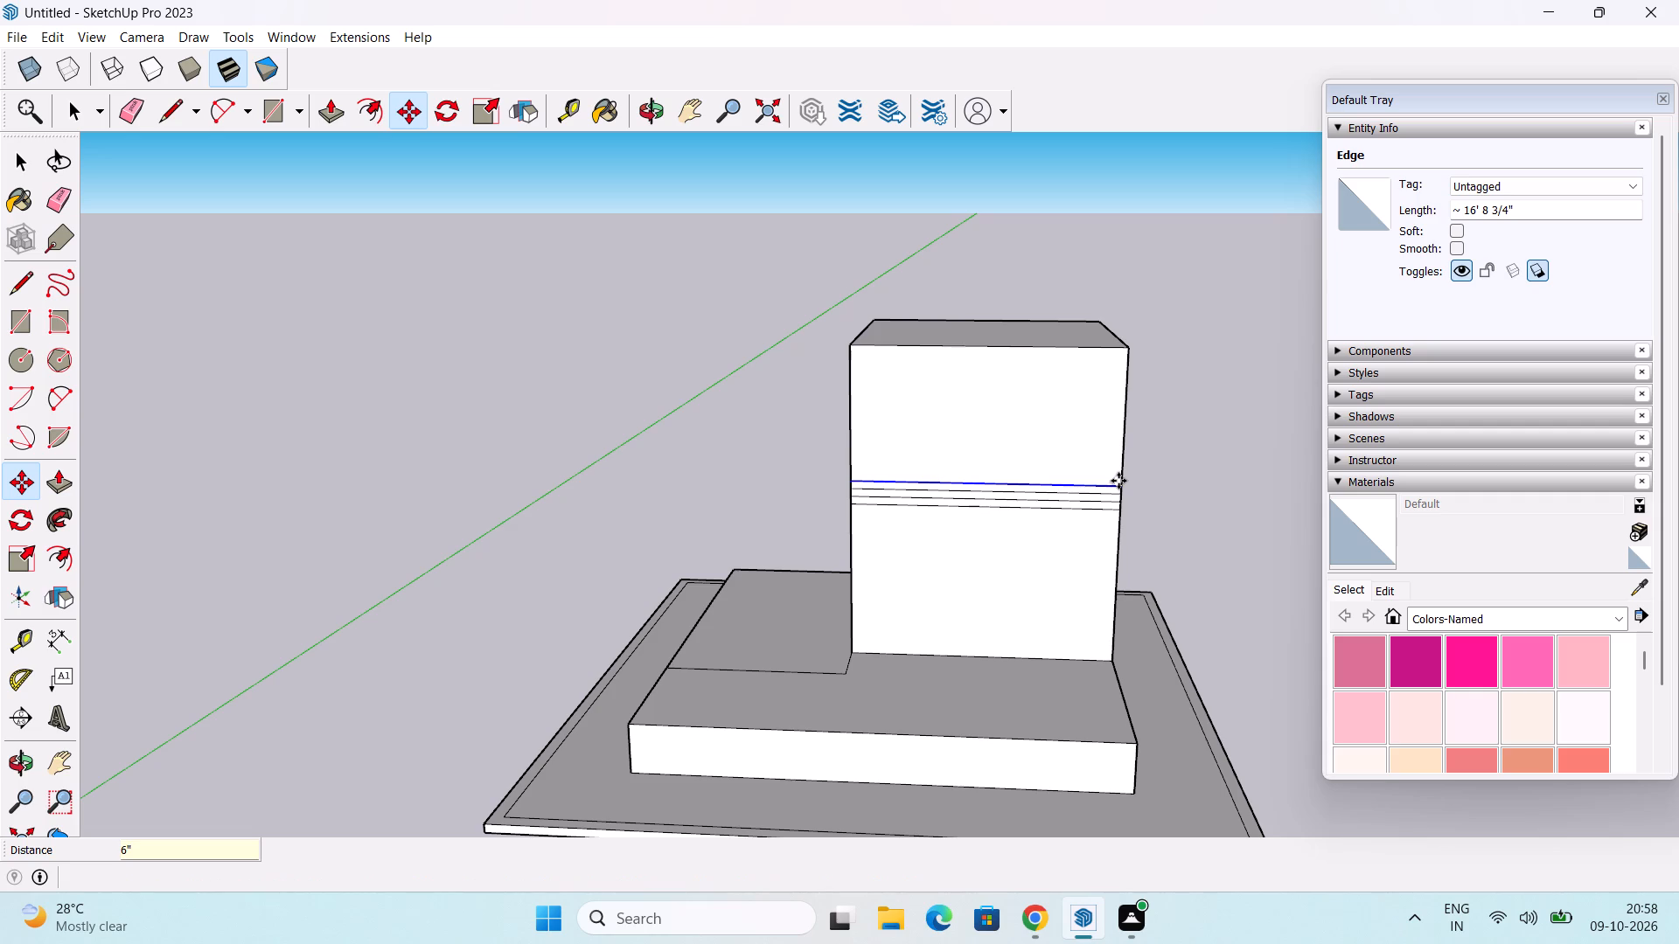
# Push/Pull the top face of the tall block up 1'.
pyautogui.moveTo(1105, 484); pyautogui.dragTo(1103, 517, button='middle')
pyautogui.press('space')
pyautogui.press('p')
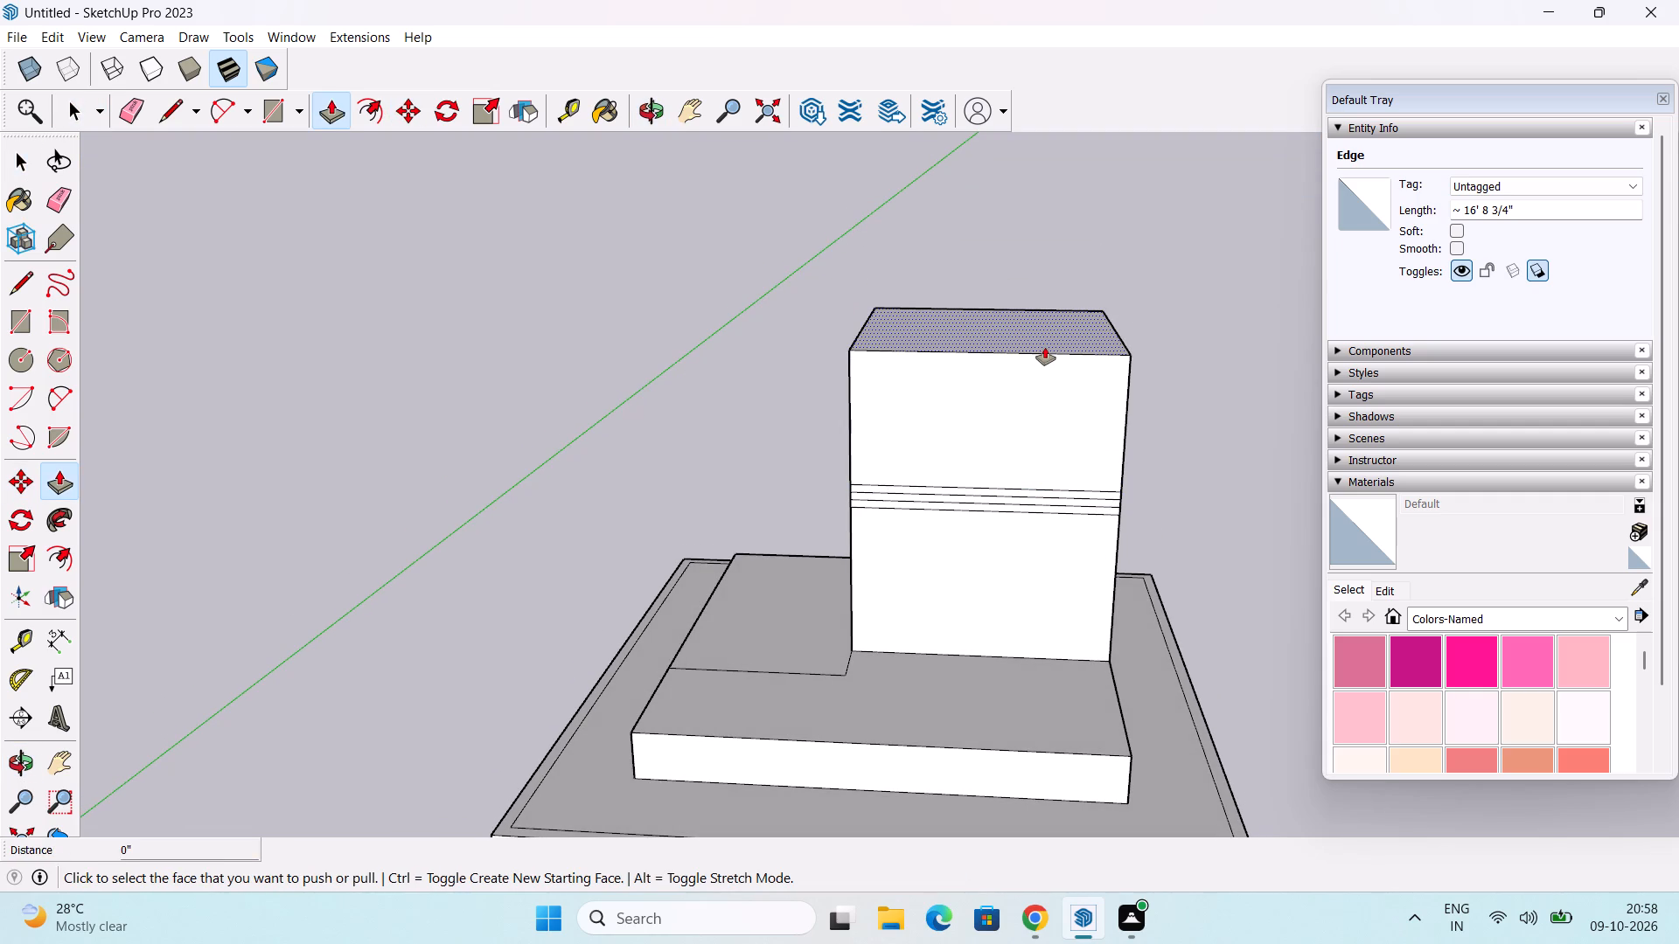
pyautogui.moveTo(981, 474); pyautogui.dragTo(1011, 415, button='middle')
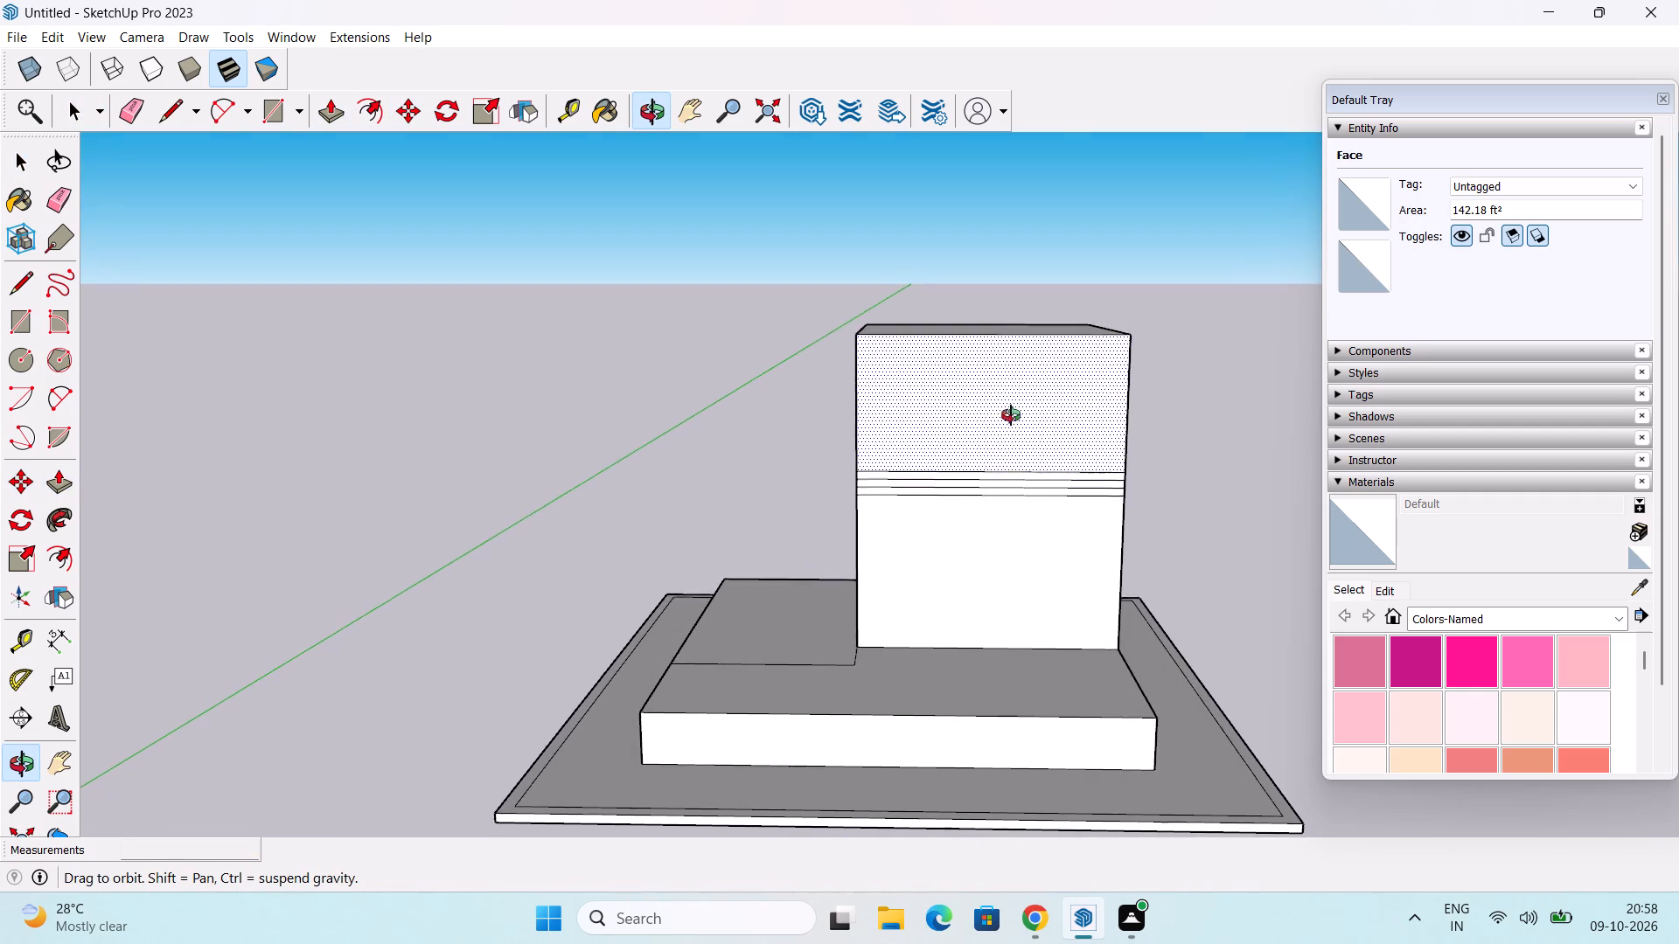
pyautogui.moveTo(1011, 415); pyautogui.dragTo(1028, 476, button='middle')
pyautogui.click(972, 326)
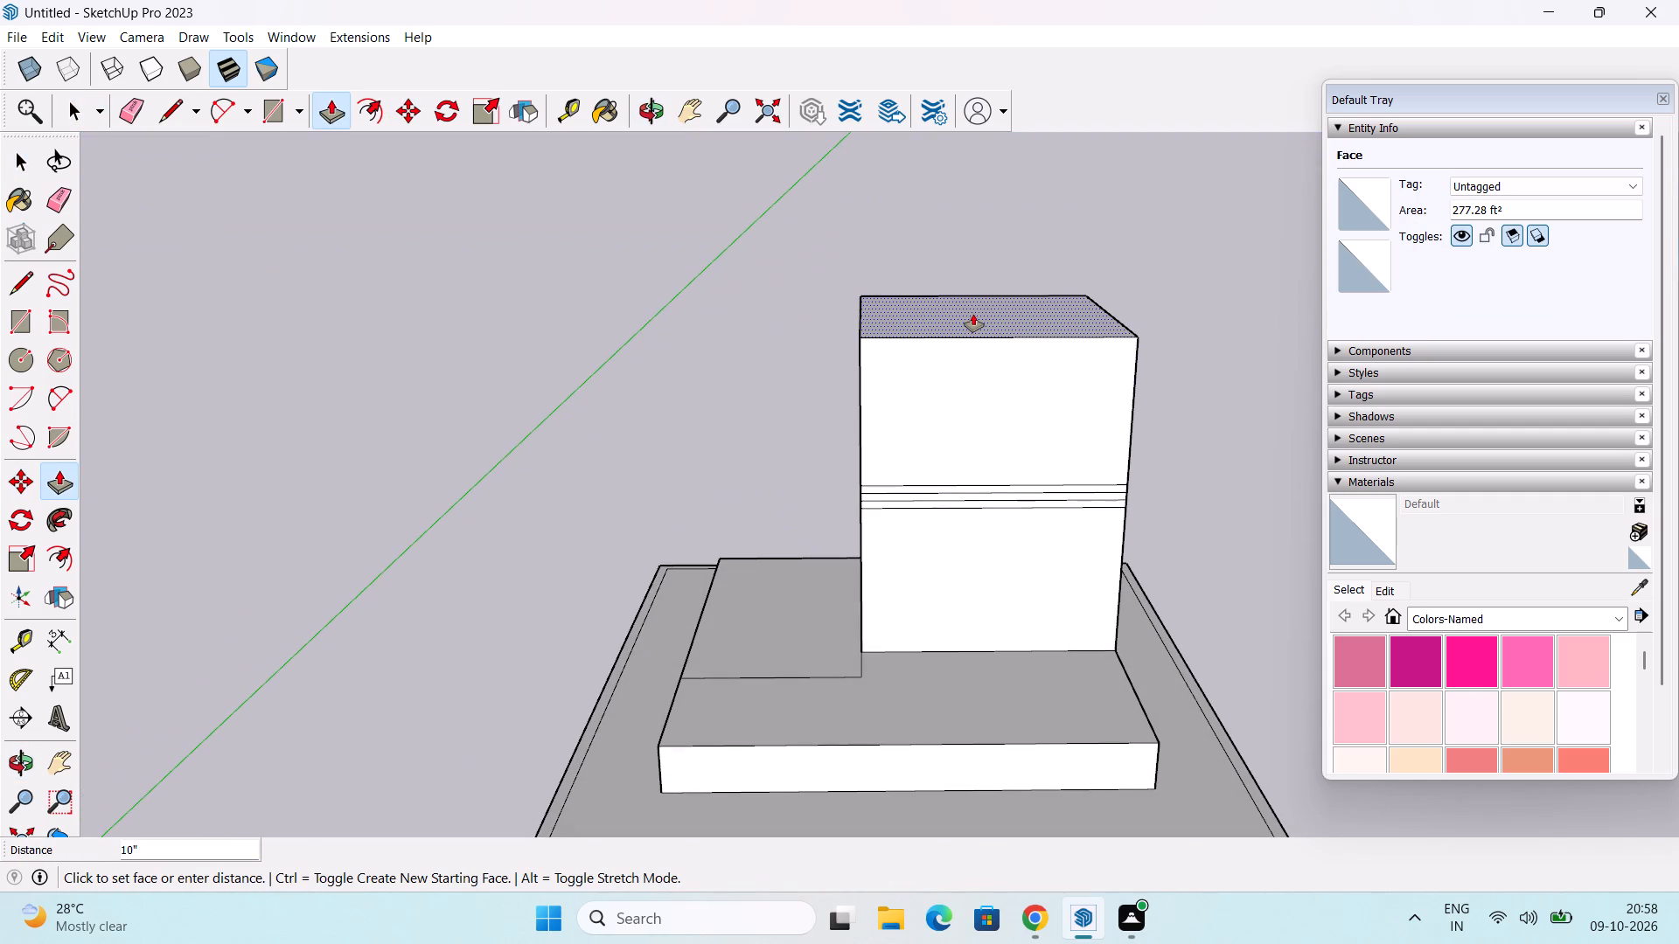
pyautogui.write("1'")
pyautogui.press('Return')
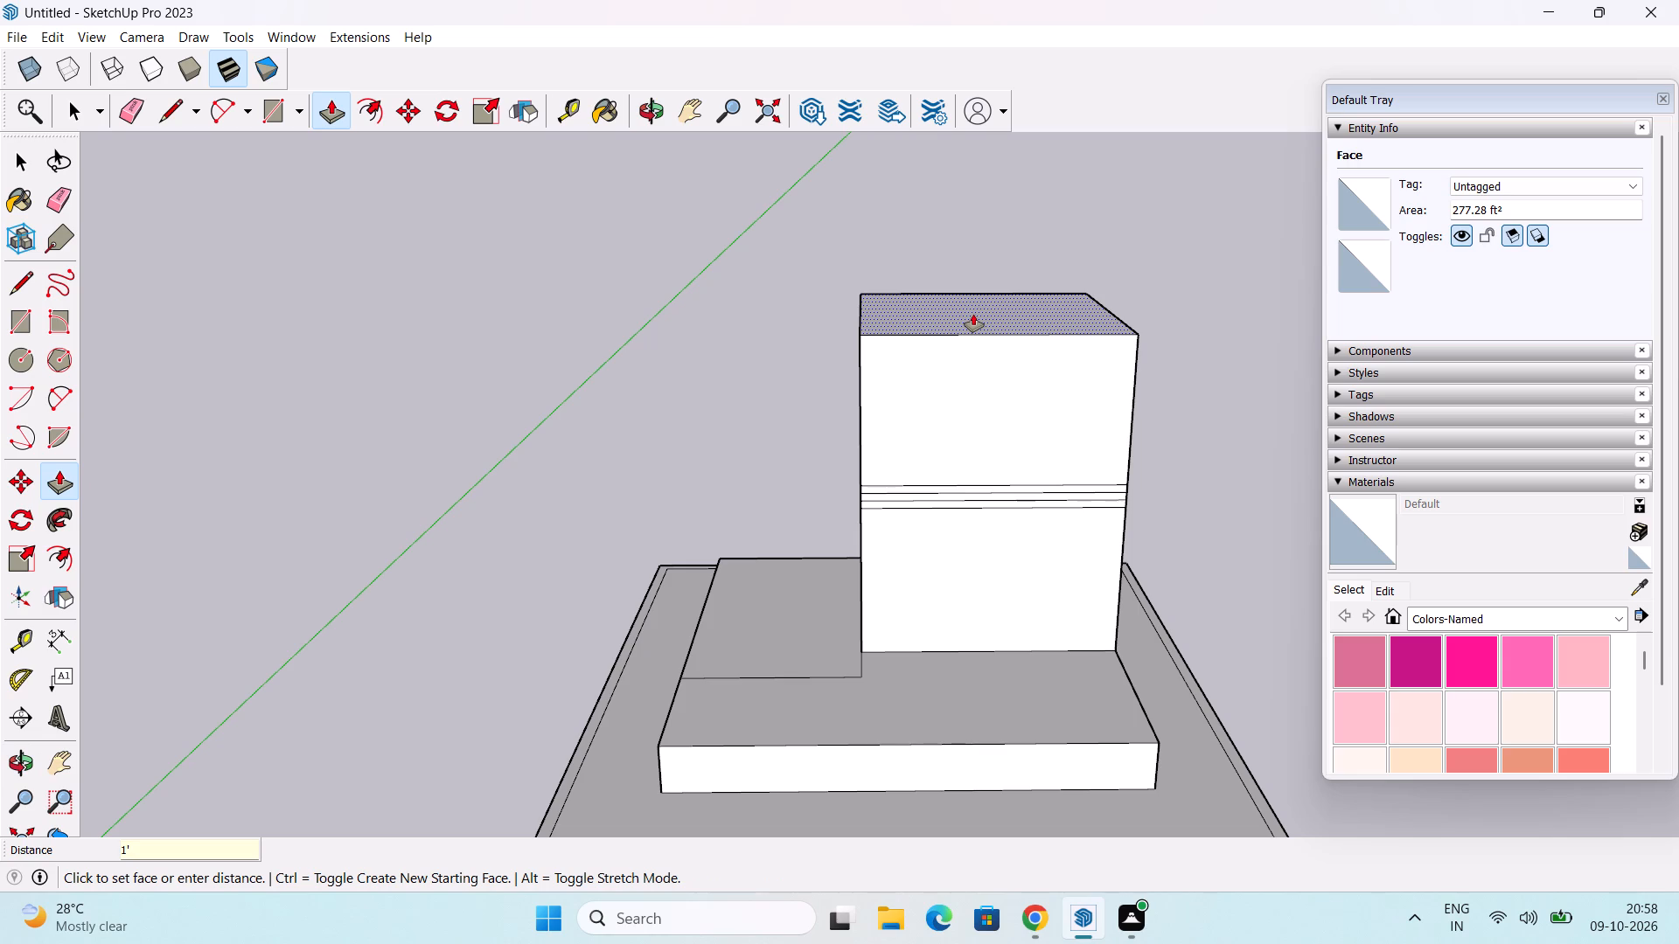
# Examine the tall block and its banded front face from above and from several angles.
pyautogui.moveTo(990, 378); pyautogui.dragTo(983, 385, button='middle')
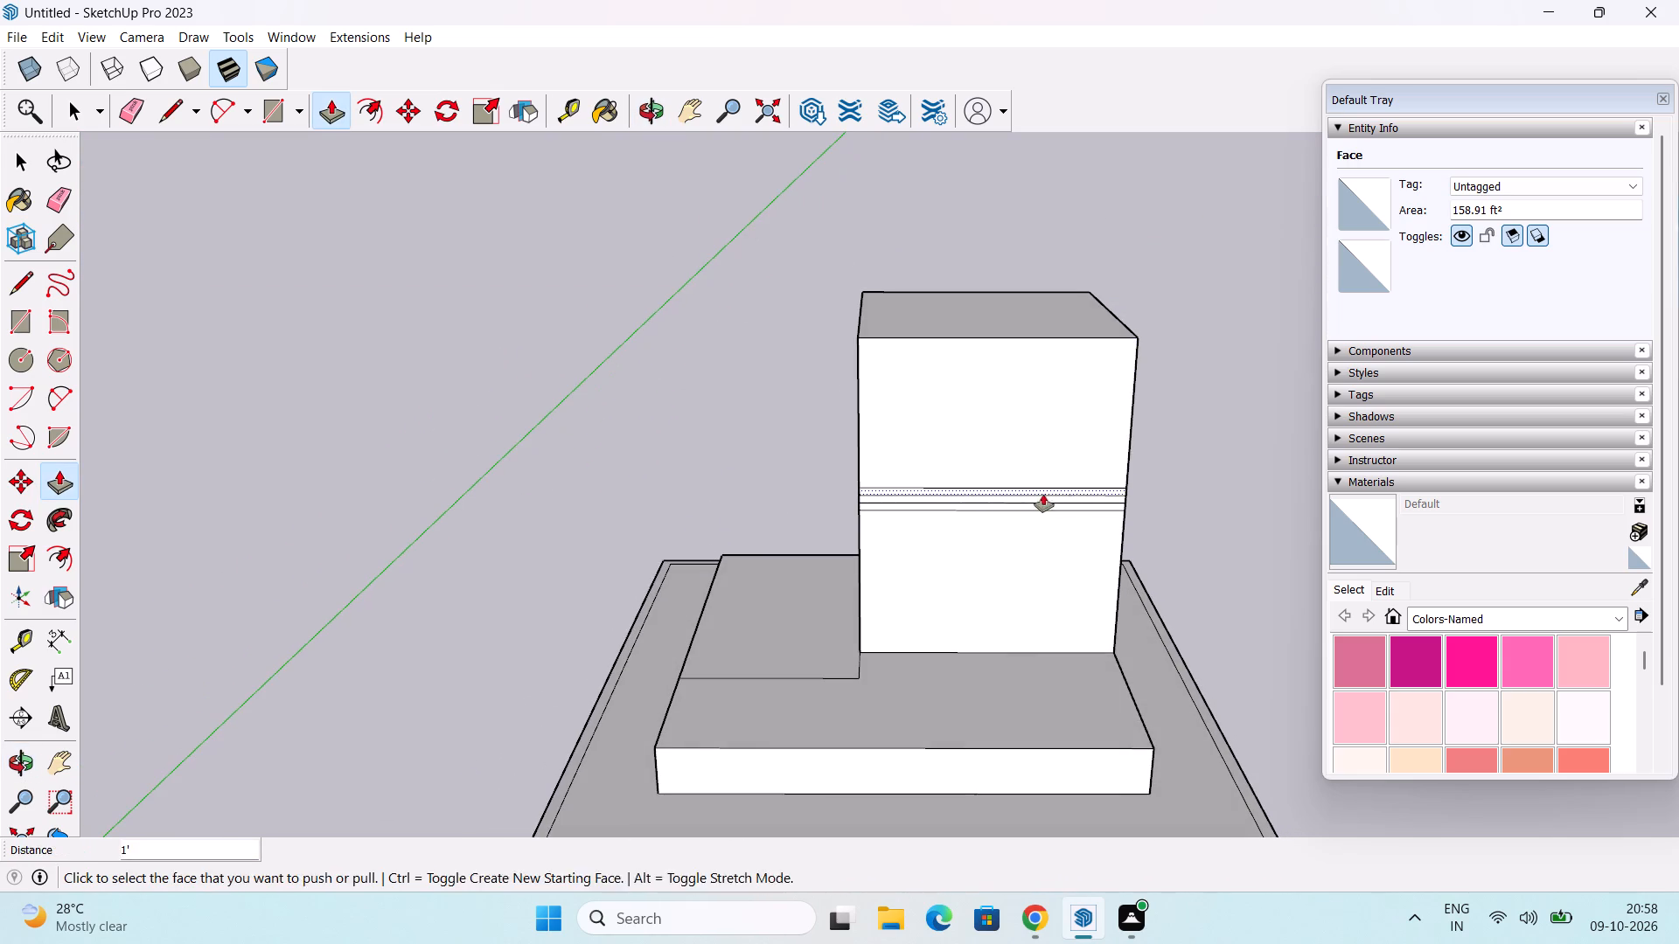
pyautogui.press('space')
pyautogui.moveTo(1118, 524); pyautogui.dragTo(1076, 458, button='middle')
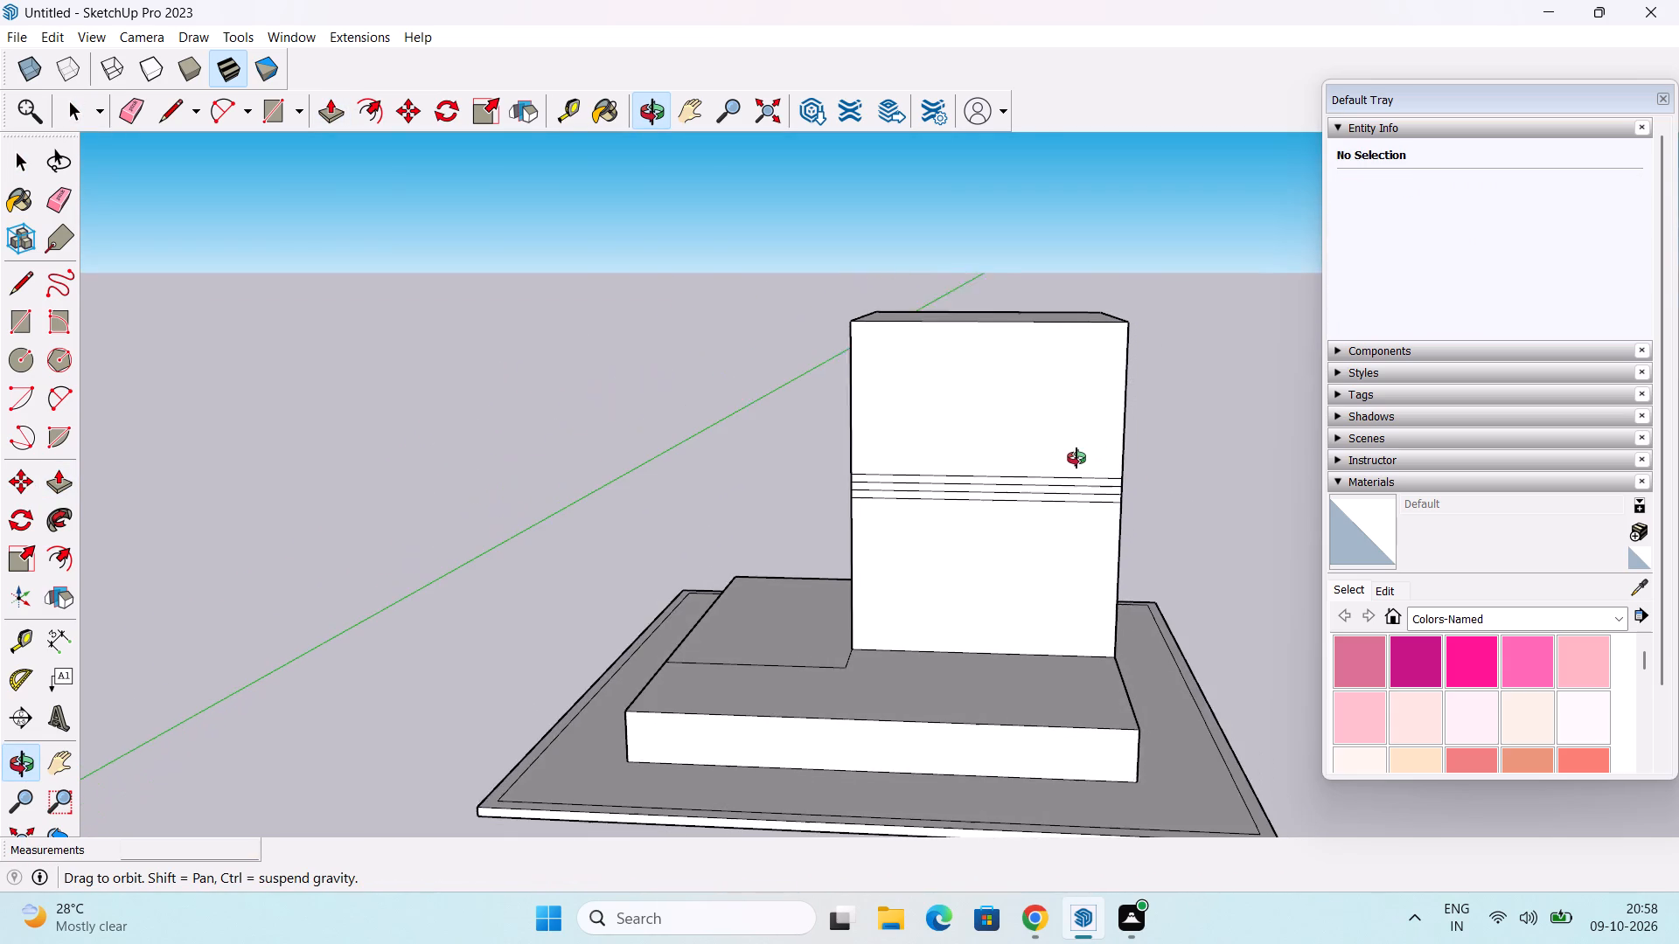
pyautogui.moveTo(1076, 458); pyautogui.dragTo(1118, 488, button='middle')
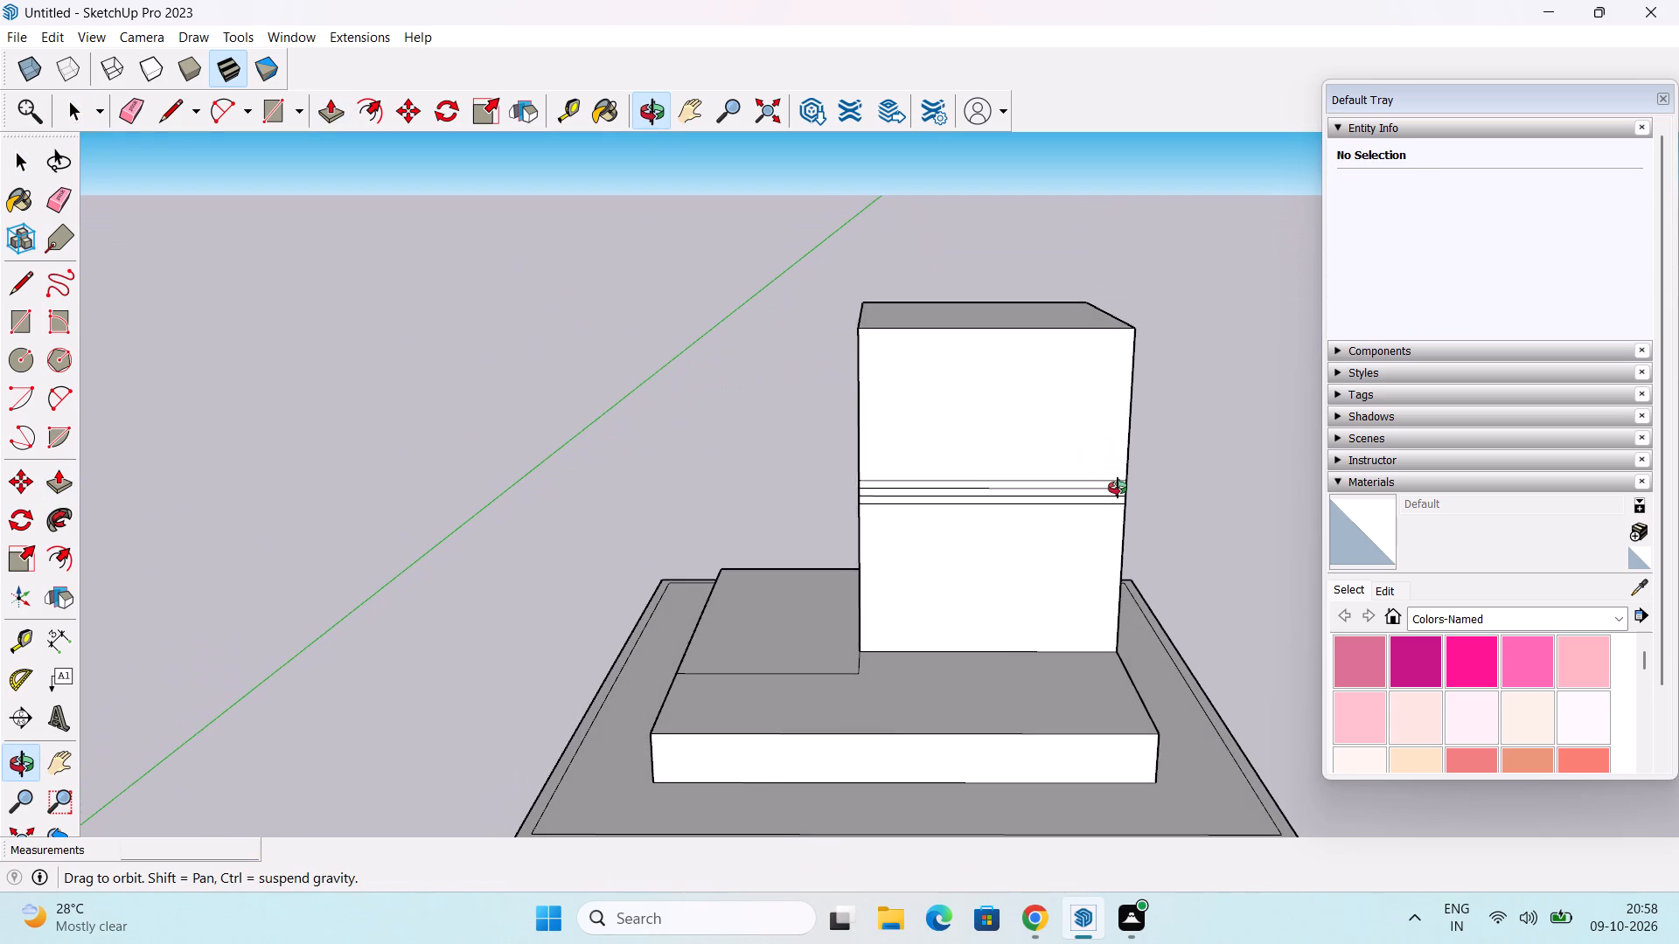
pyautogui.moveTo(1118, 488); pyautogui.dragTo(1158, 773, button='middle')
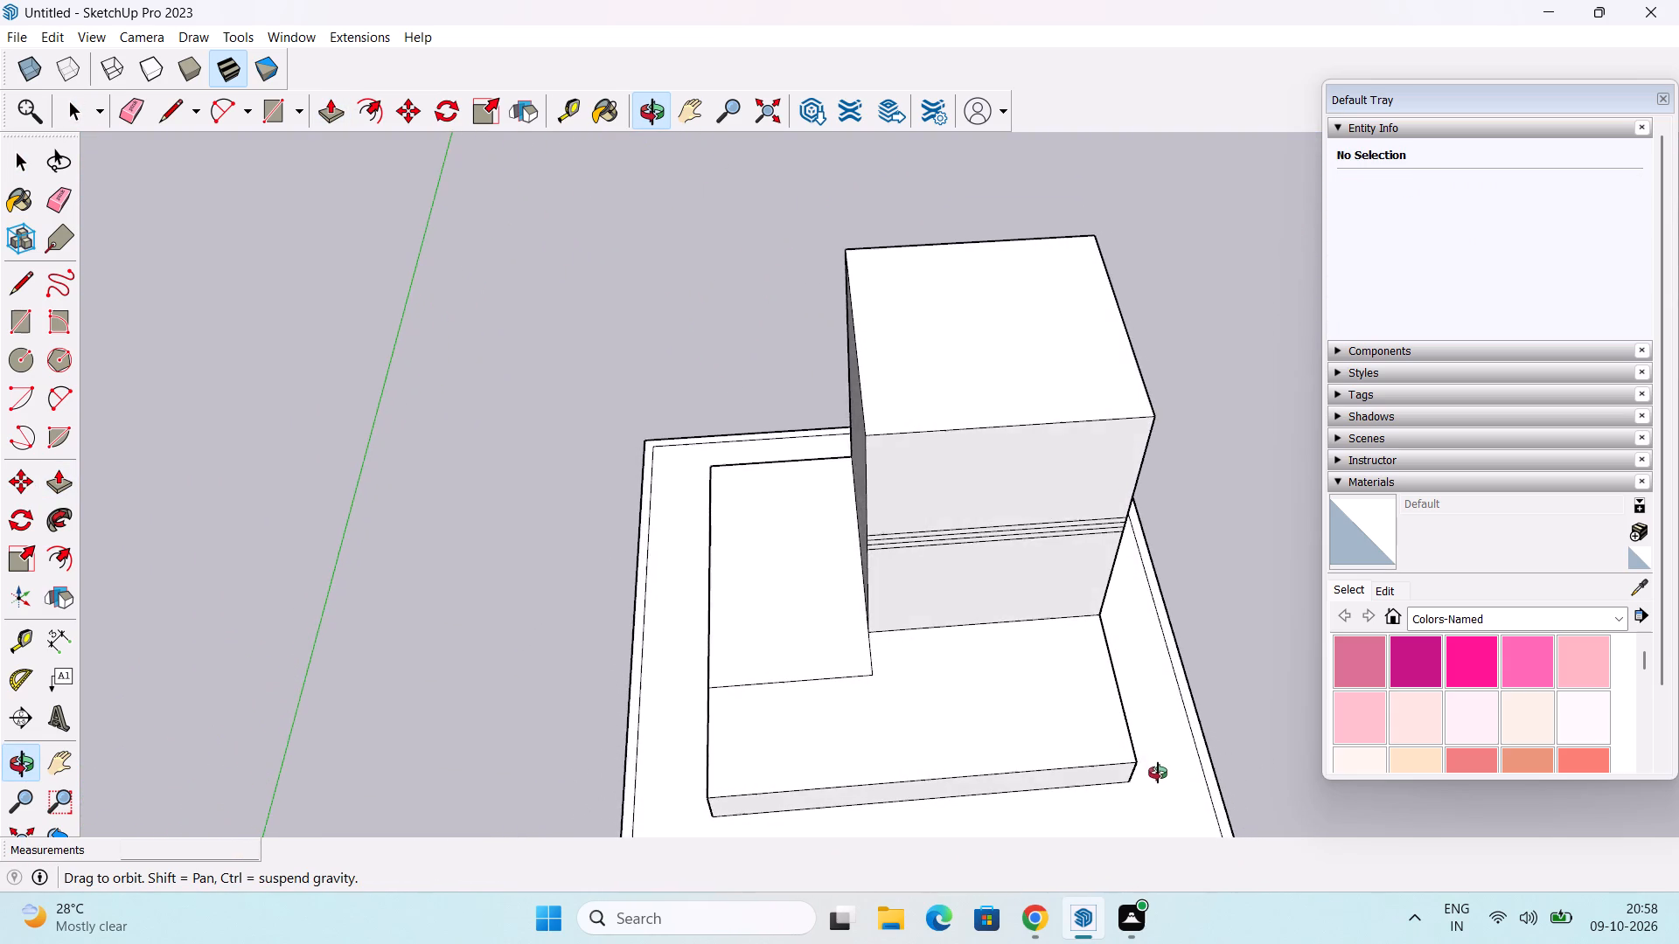
pyautogui.moveTo(1158, 773); pyautogui.dragTo(1191, 738, button='middle')
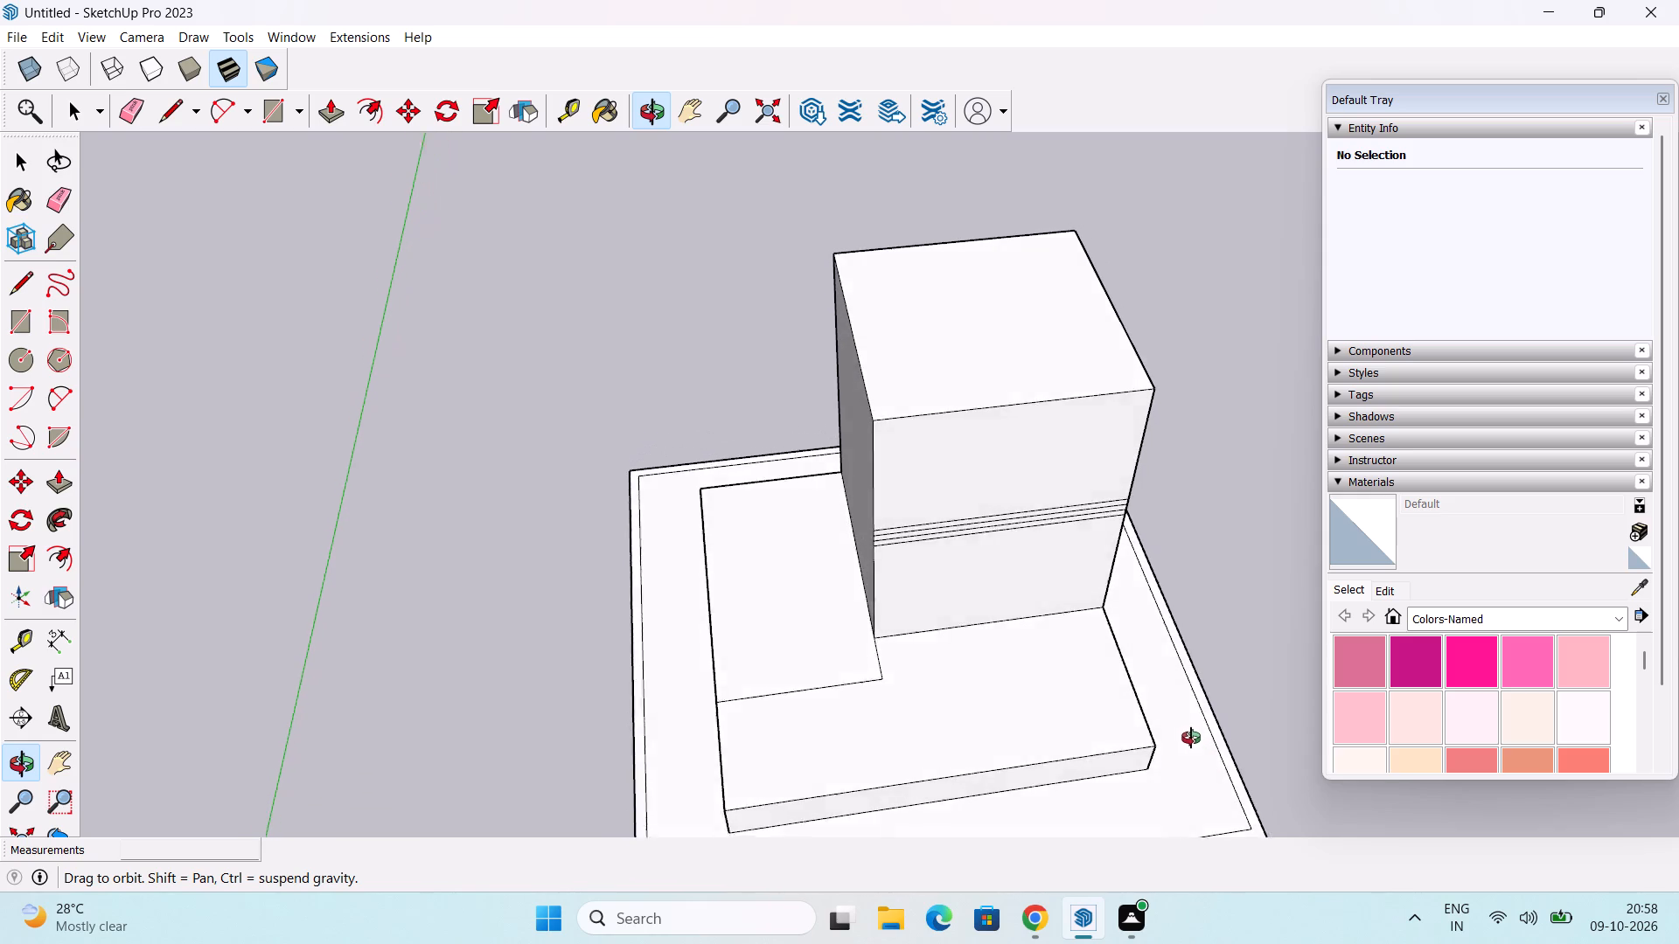
pyautogui.moveTo(1191, 738); pyautogui.dragTo(858, 718, button='middle')
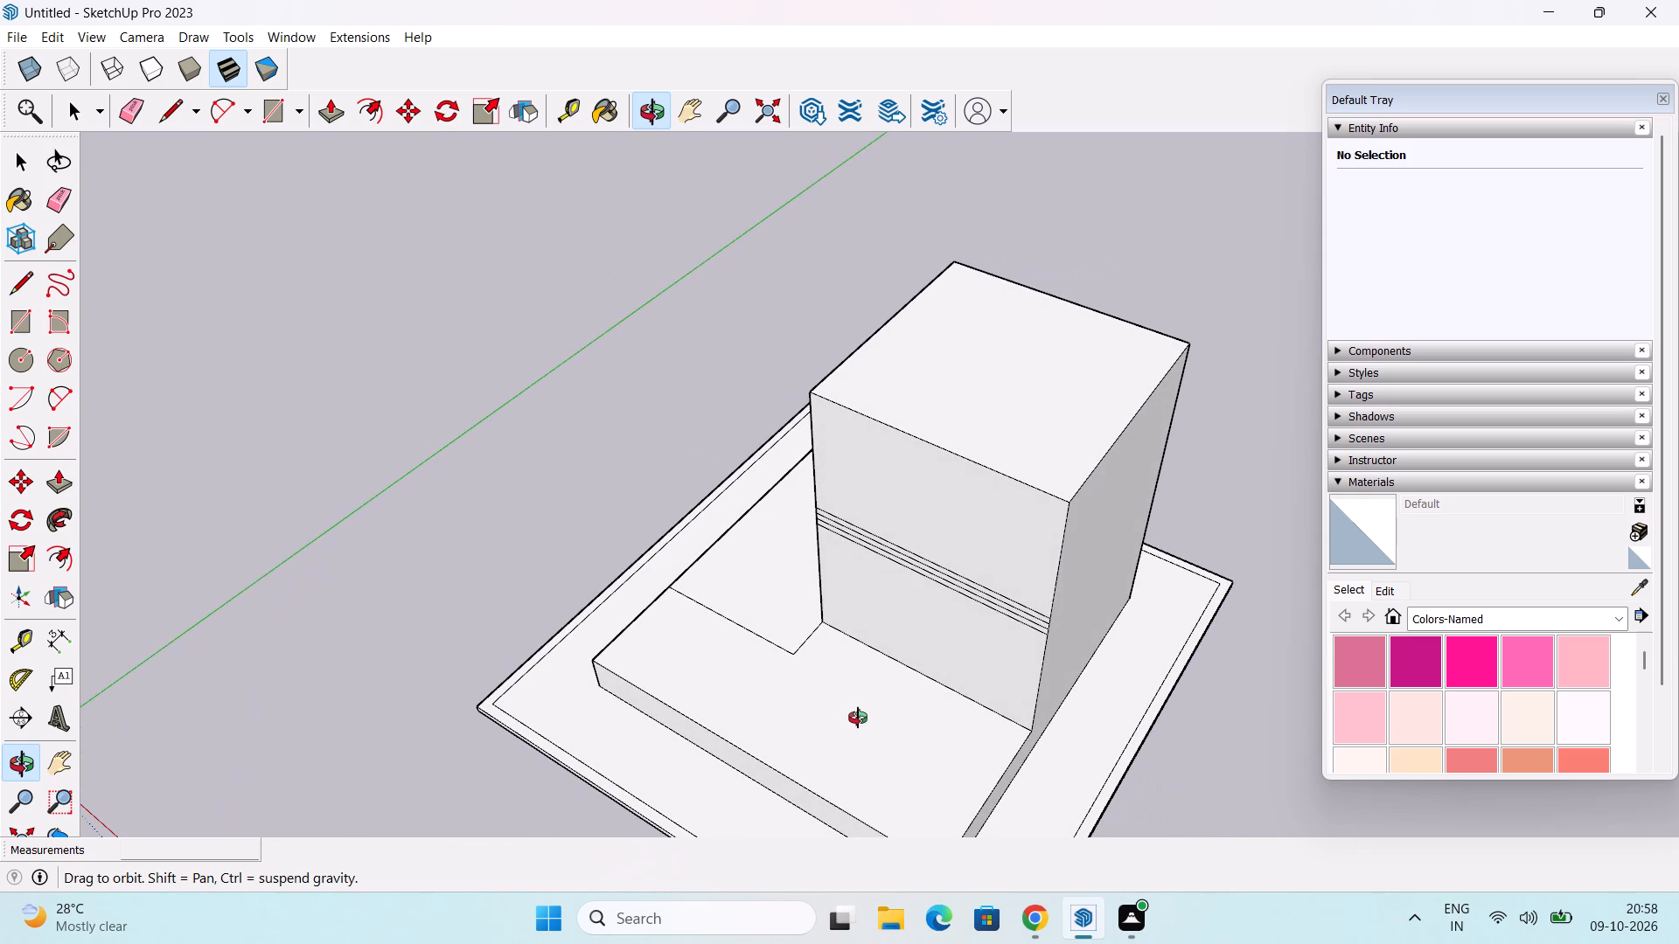
pyautogui.moveTo(858, 718); pyautogui.dragTo(870, 690, button='middle')
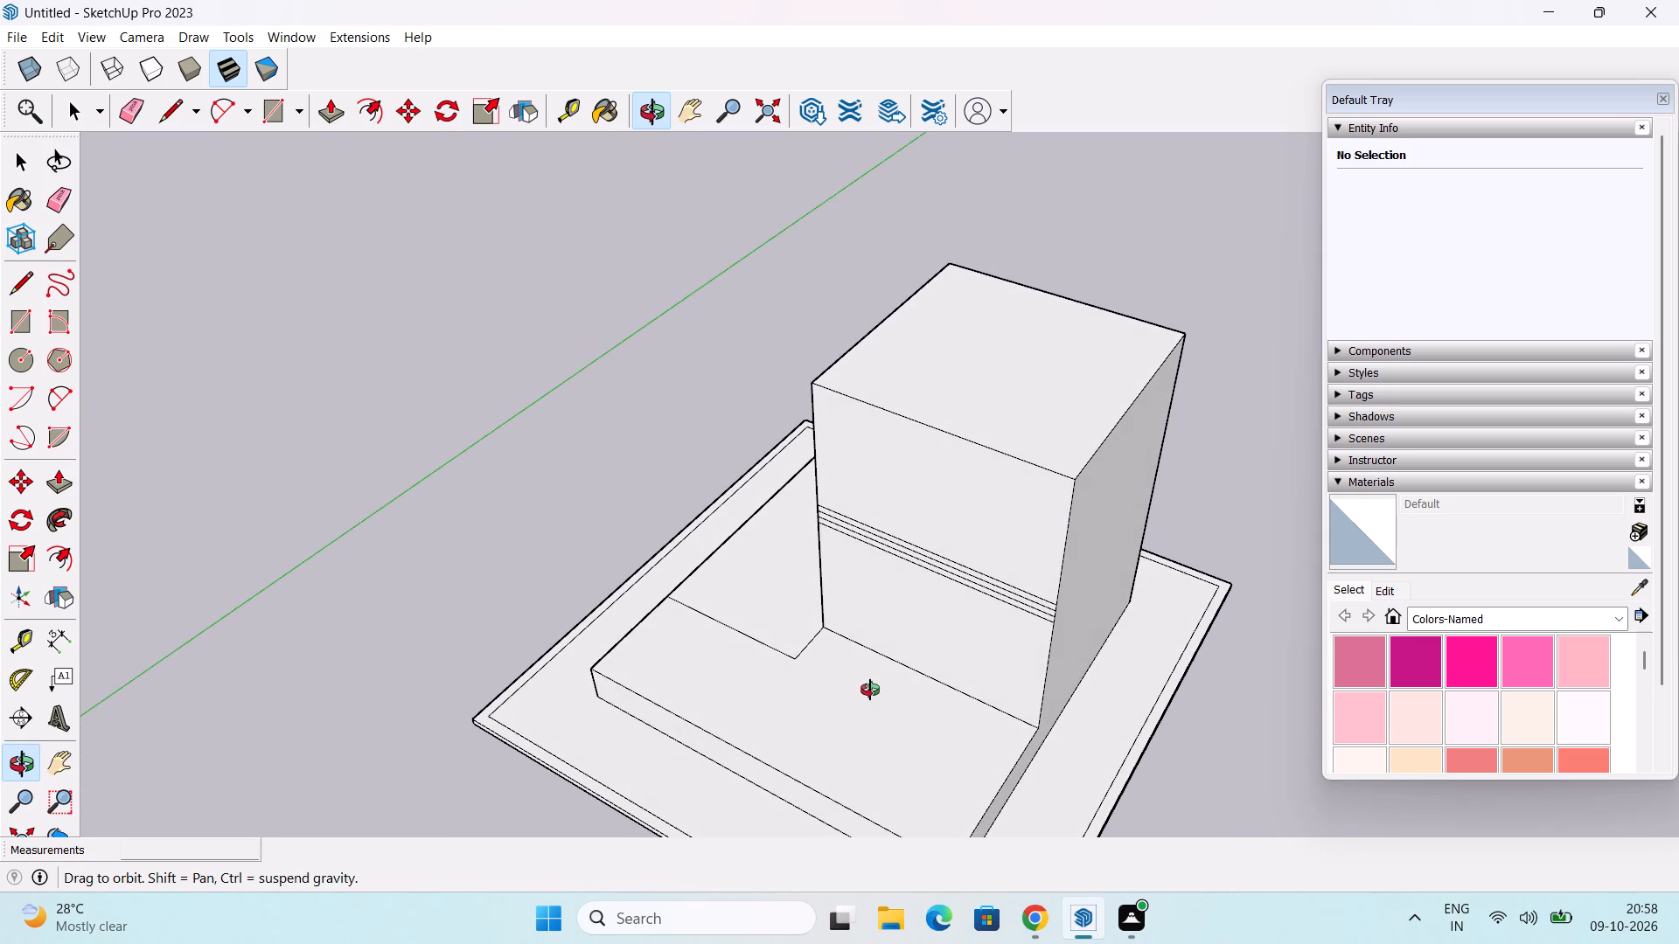
pyautogui.moveTo(870, 690); pyautogui.dragTo(922, 695, button='middle')
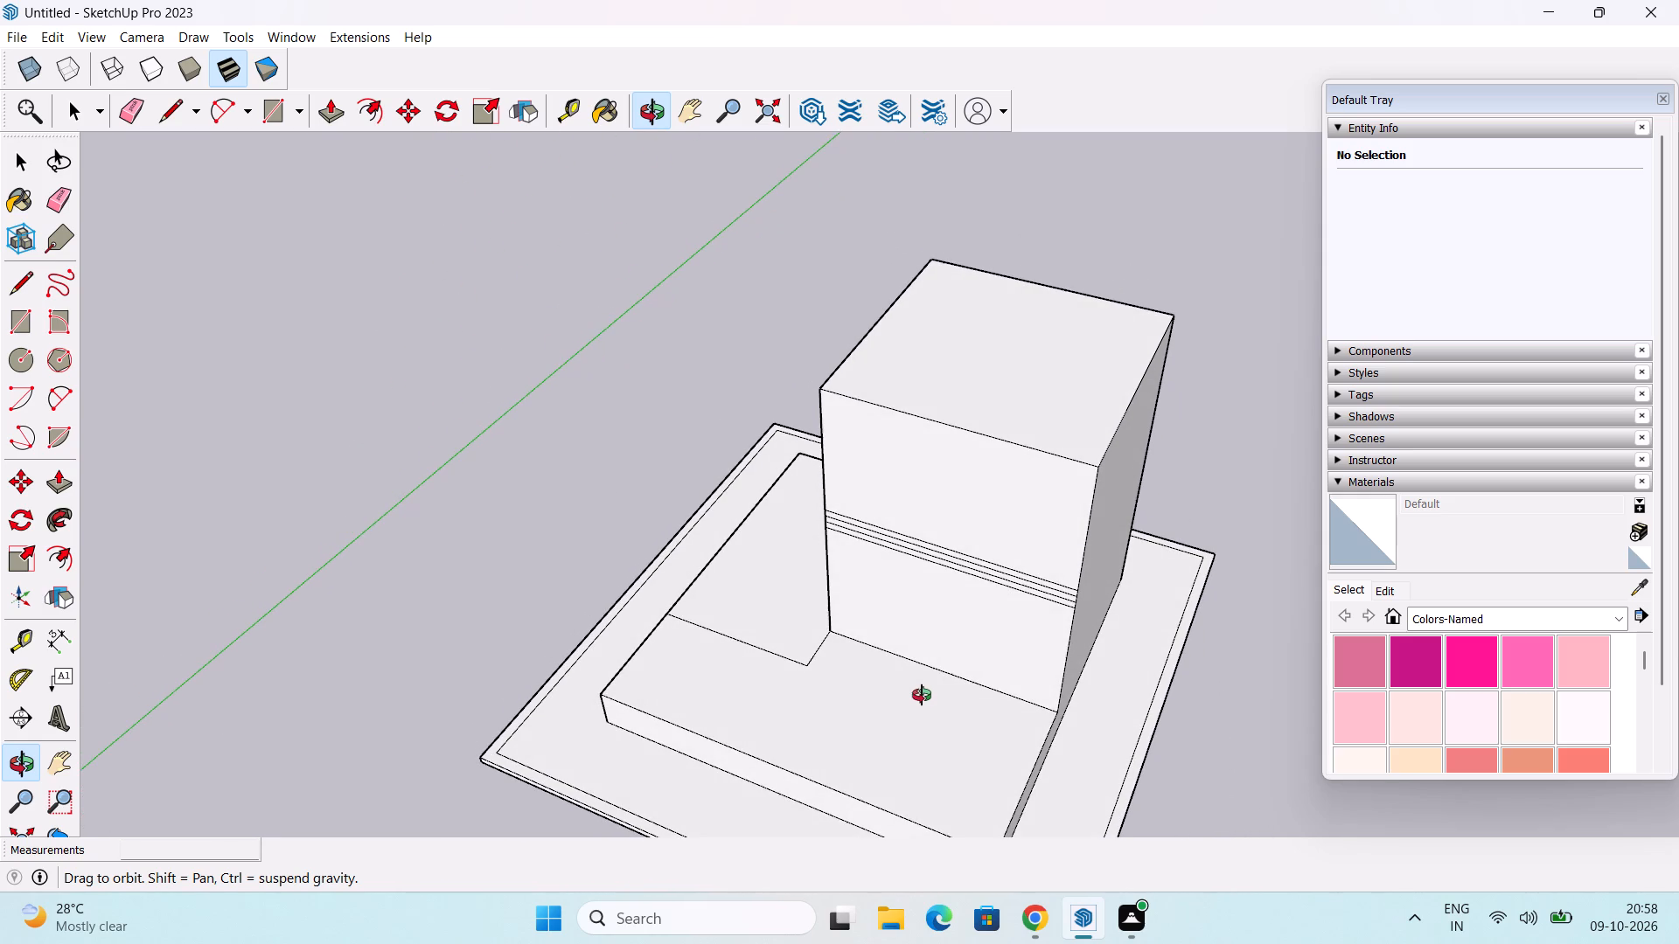
pyautogui.moveTo(922, 695); pyautogui.dragTo(1000, 584, button='middle')
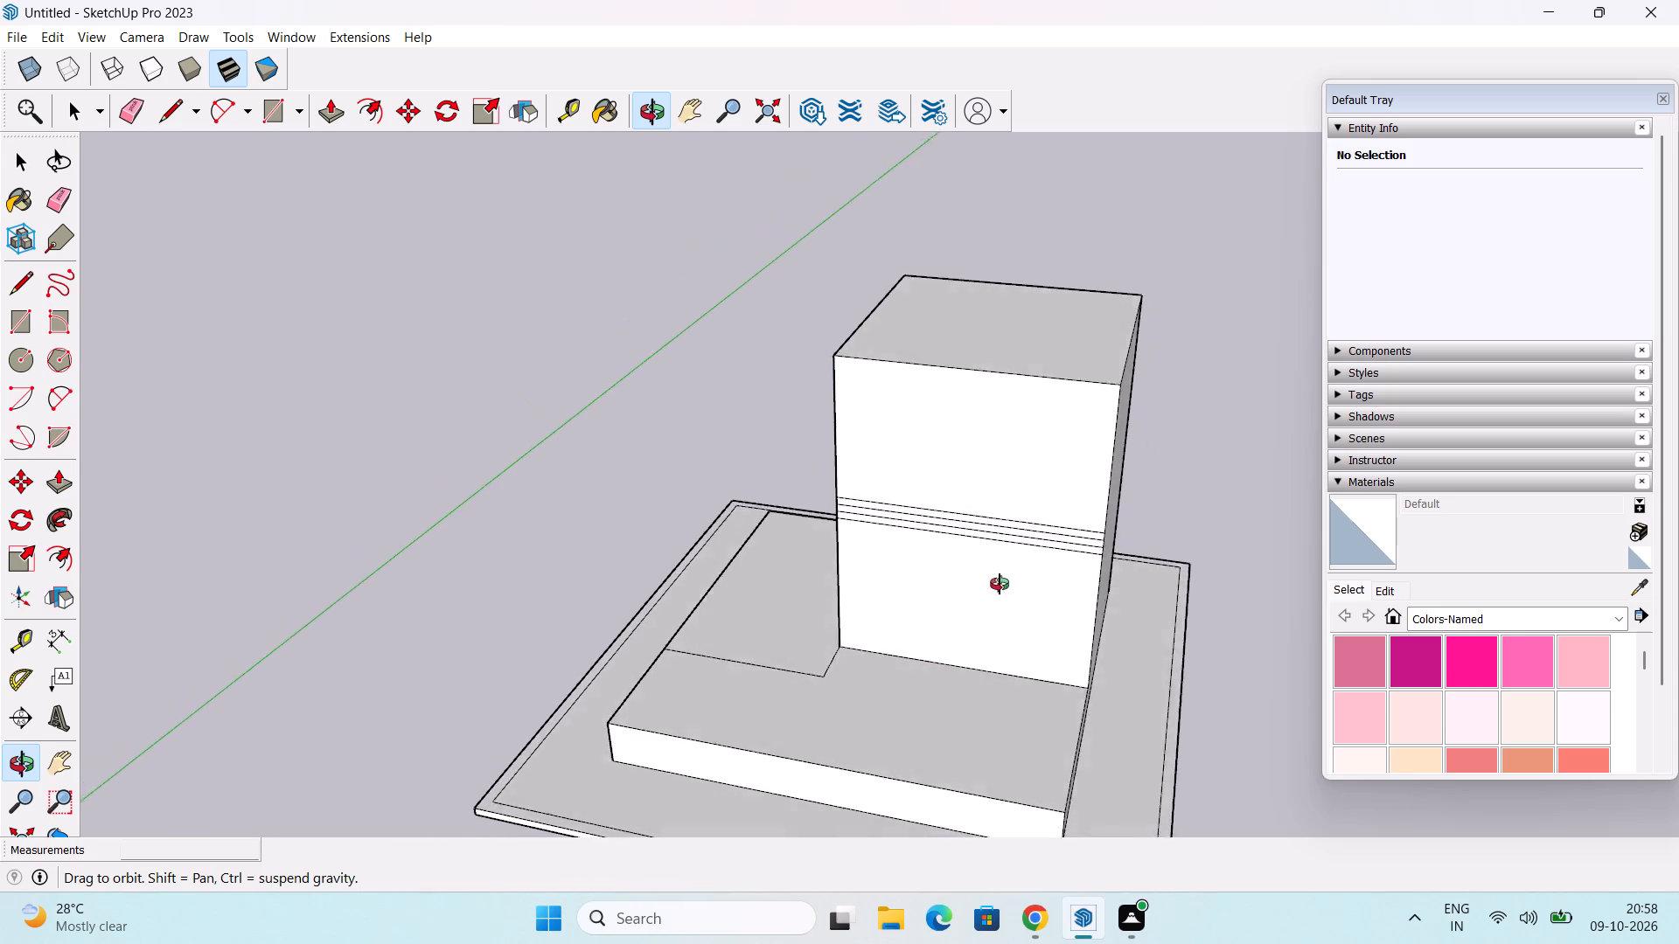
pyautogui.moveTo(1000, 584); pyautogui.dragTo(1036, 549, button='middle')
# Draw a rectangle 10' high and about 1' 6 1/2" wide below the bands, at the front face's left corner.
pyautogui.click(11, 312)
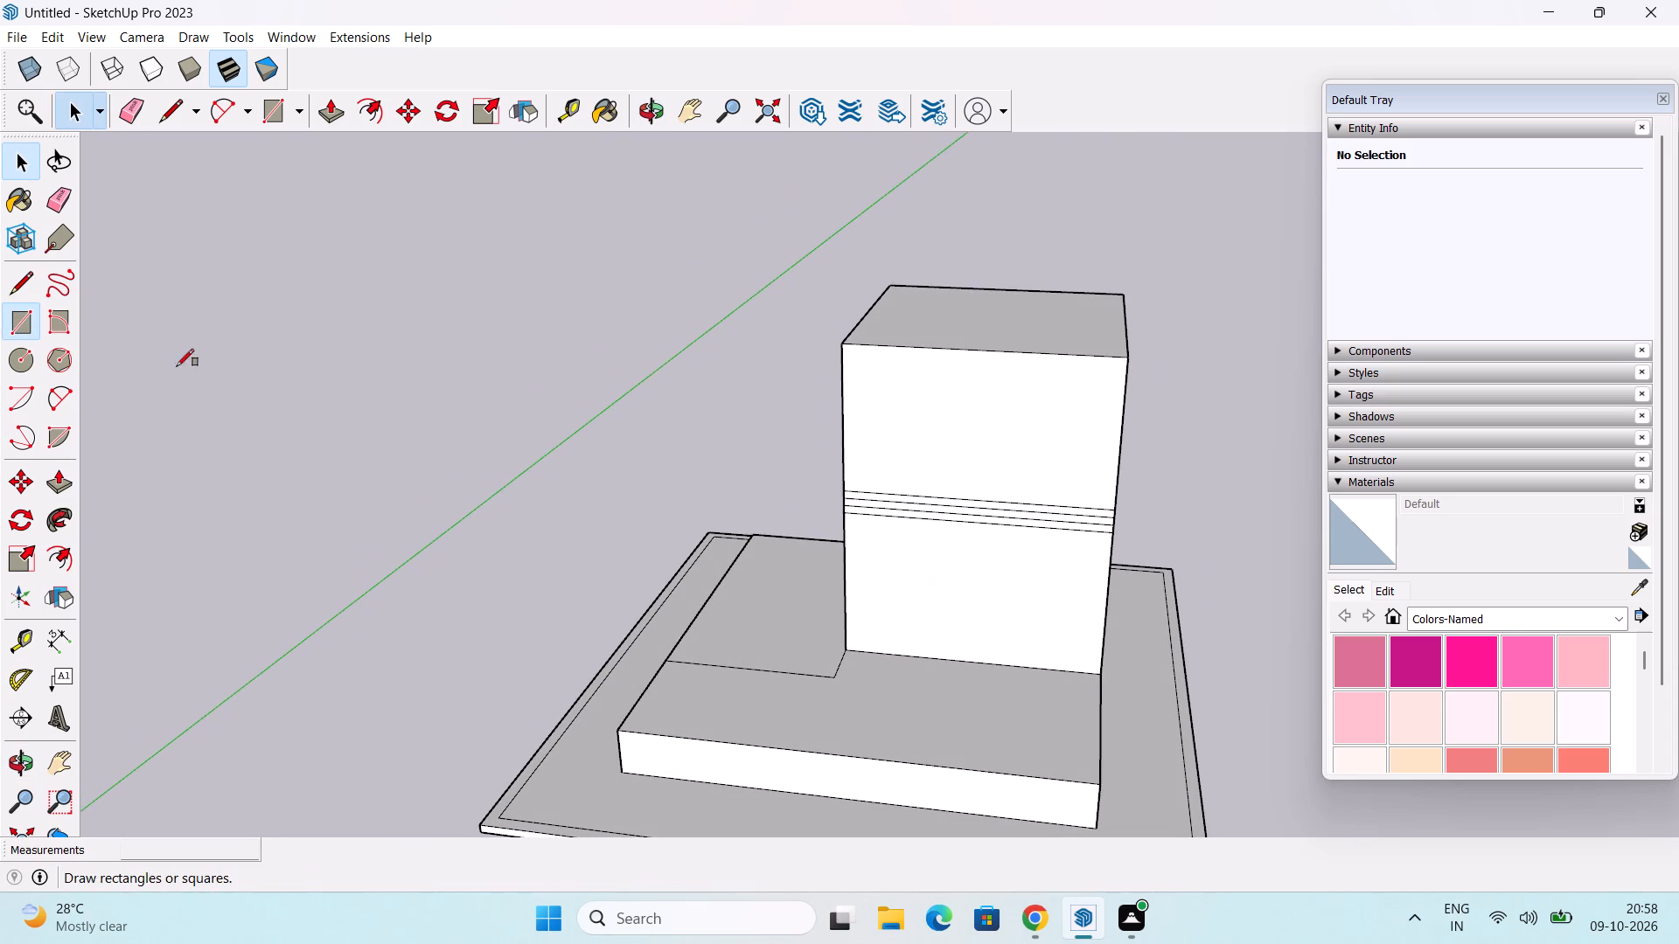
pyautogui.moveTo(530, 574); pyautogui.dragTo(582, 530, button='middle')
pyautogui.scroll(2, 717, 559)
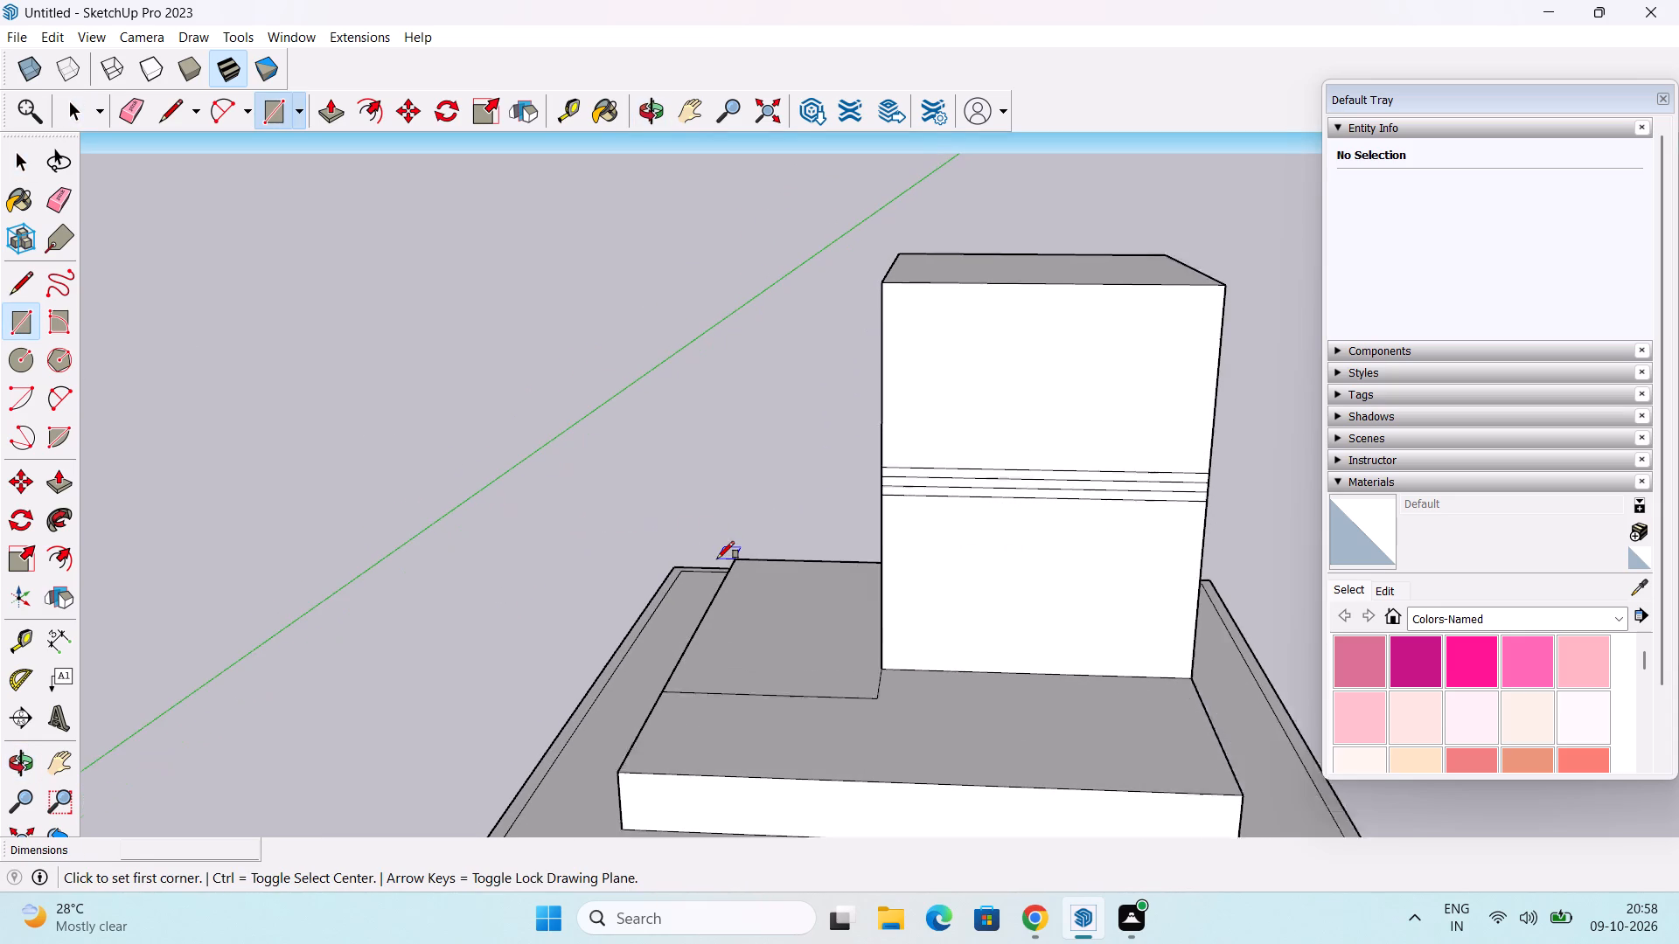
pyautogui.scroll(1, 717, 559)
pyautogui.moveTo(717, 559); pyautogui.dragTo(687, 541, button='middle')
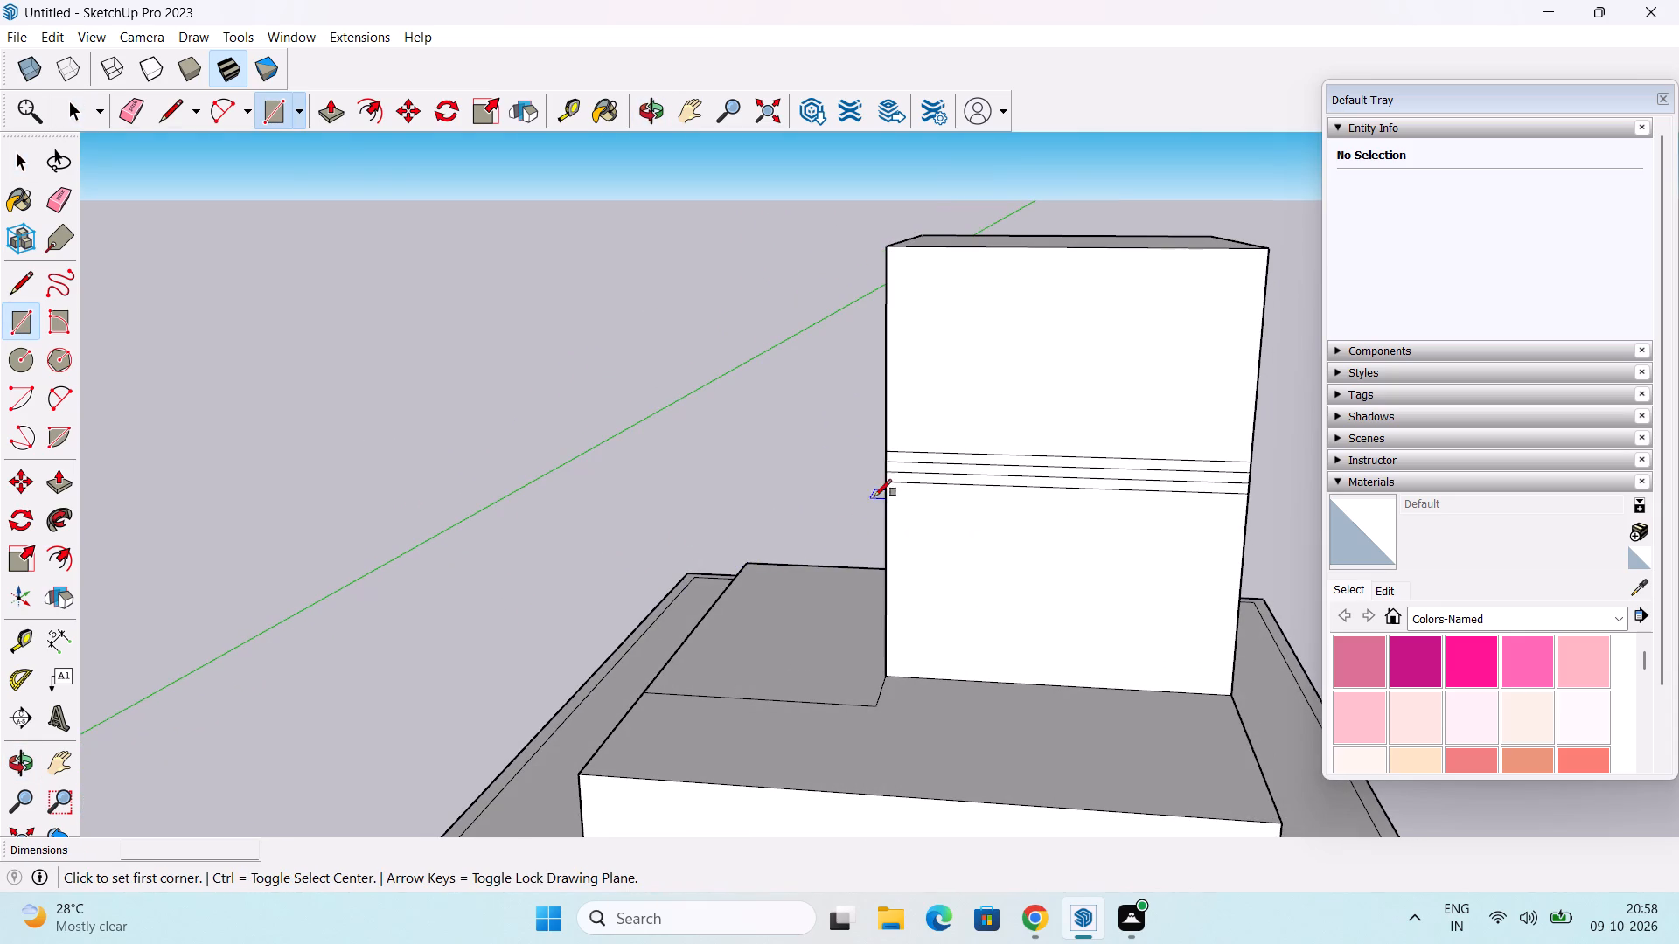
pyautogui.click(885, 487)
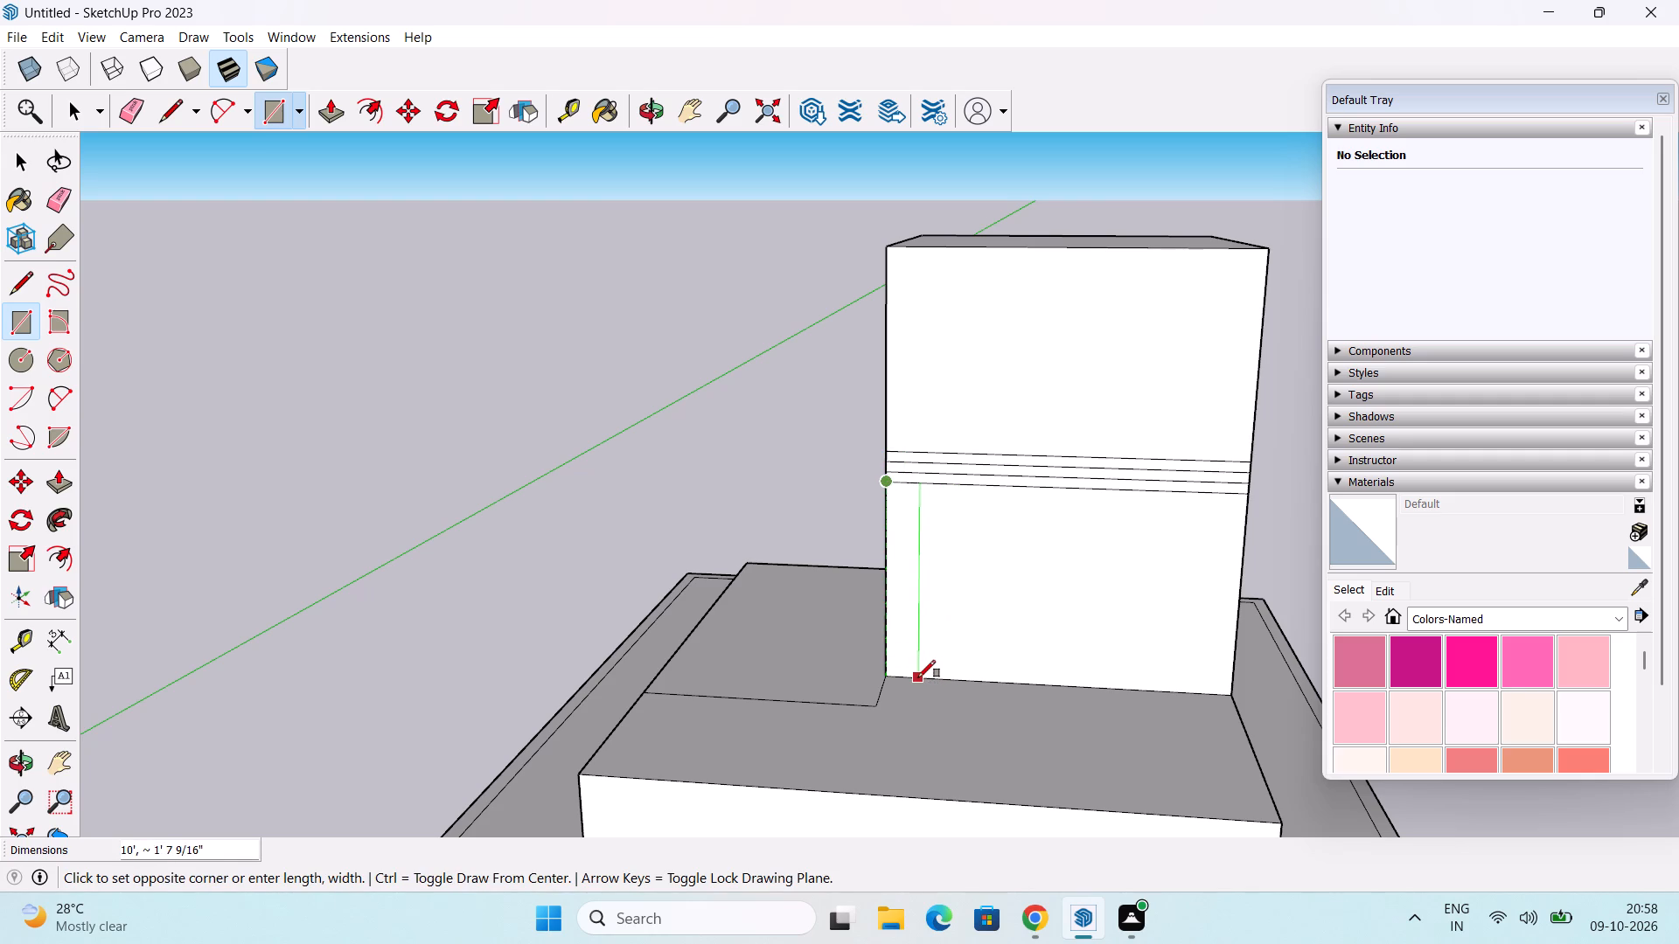
pyautogui.click(916, 677)
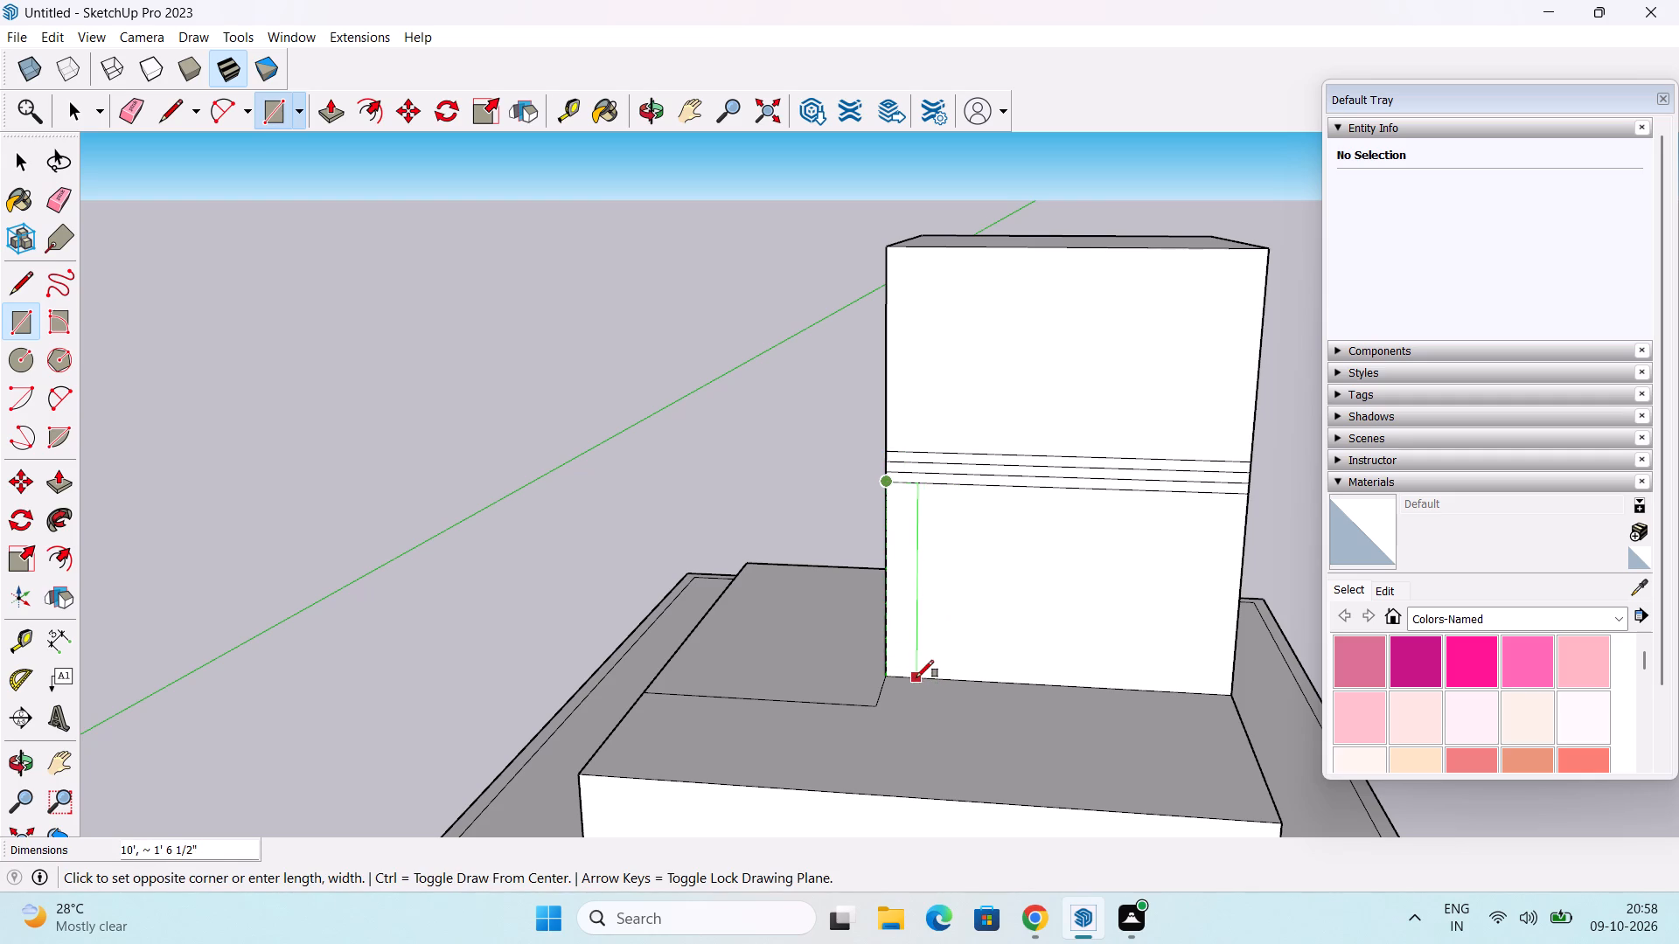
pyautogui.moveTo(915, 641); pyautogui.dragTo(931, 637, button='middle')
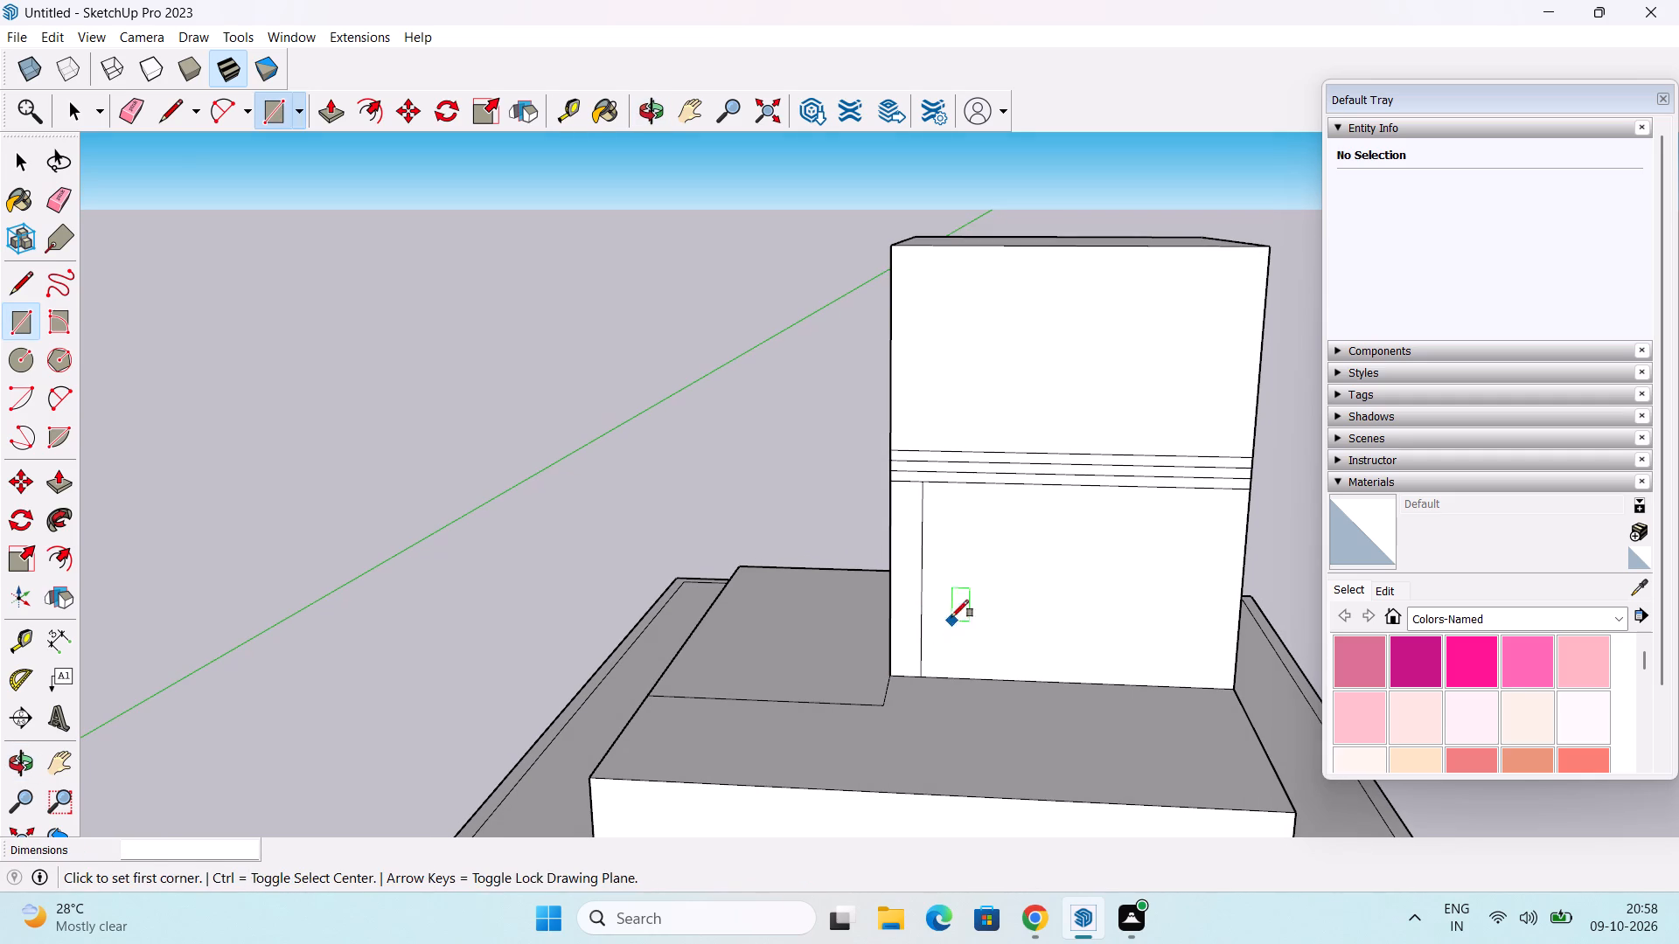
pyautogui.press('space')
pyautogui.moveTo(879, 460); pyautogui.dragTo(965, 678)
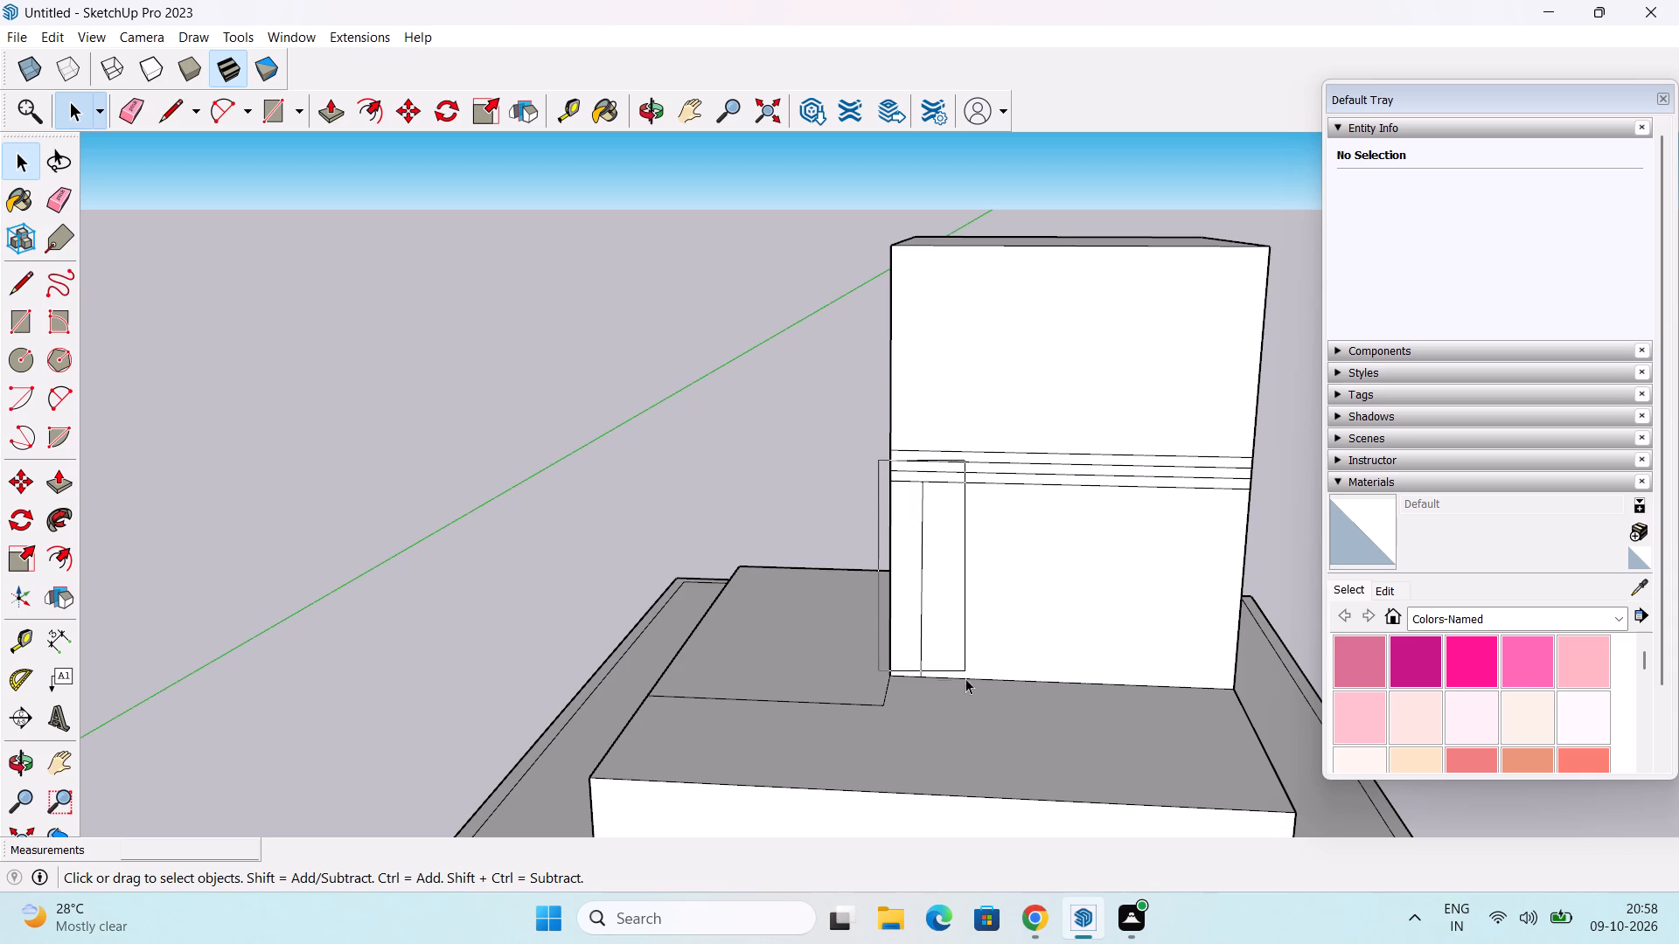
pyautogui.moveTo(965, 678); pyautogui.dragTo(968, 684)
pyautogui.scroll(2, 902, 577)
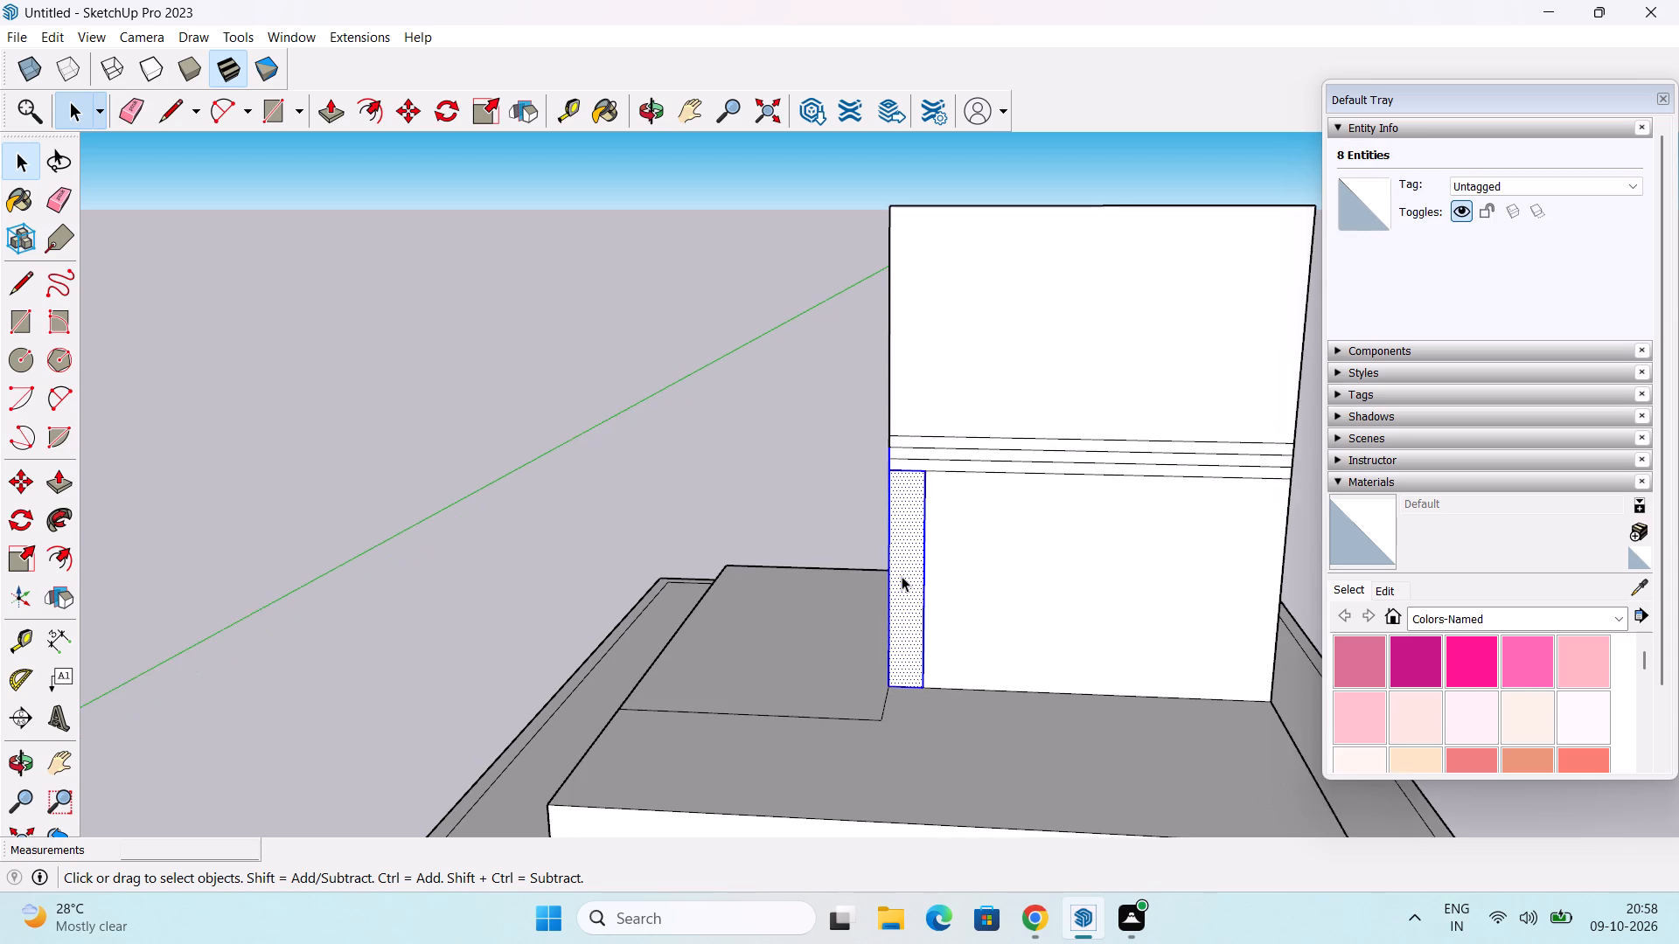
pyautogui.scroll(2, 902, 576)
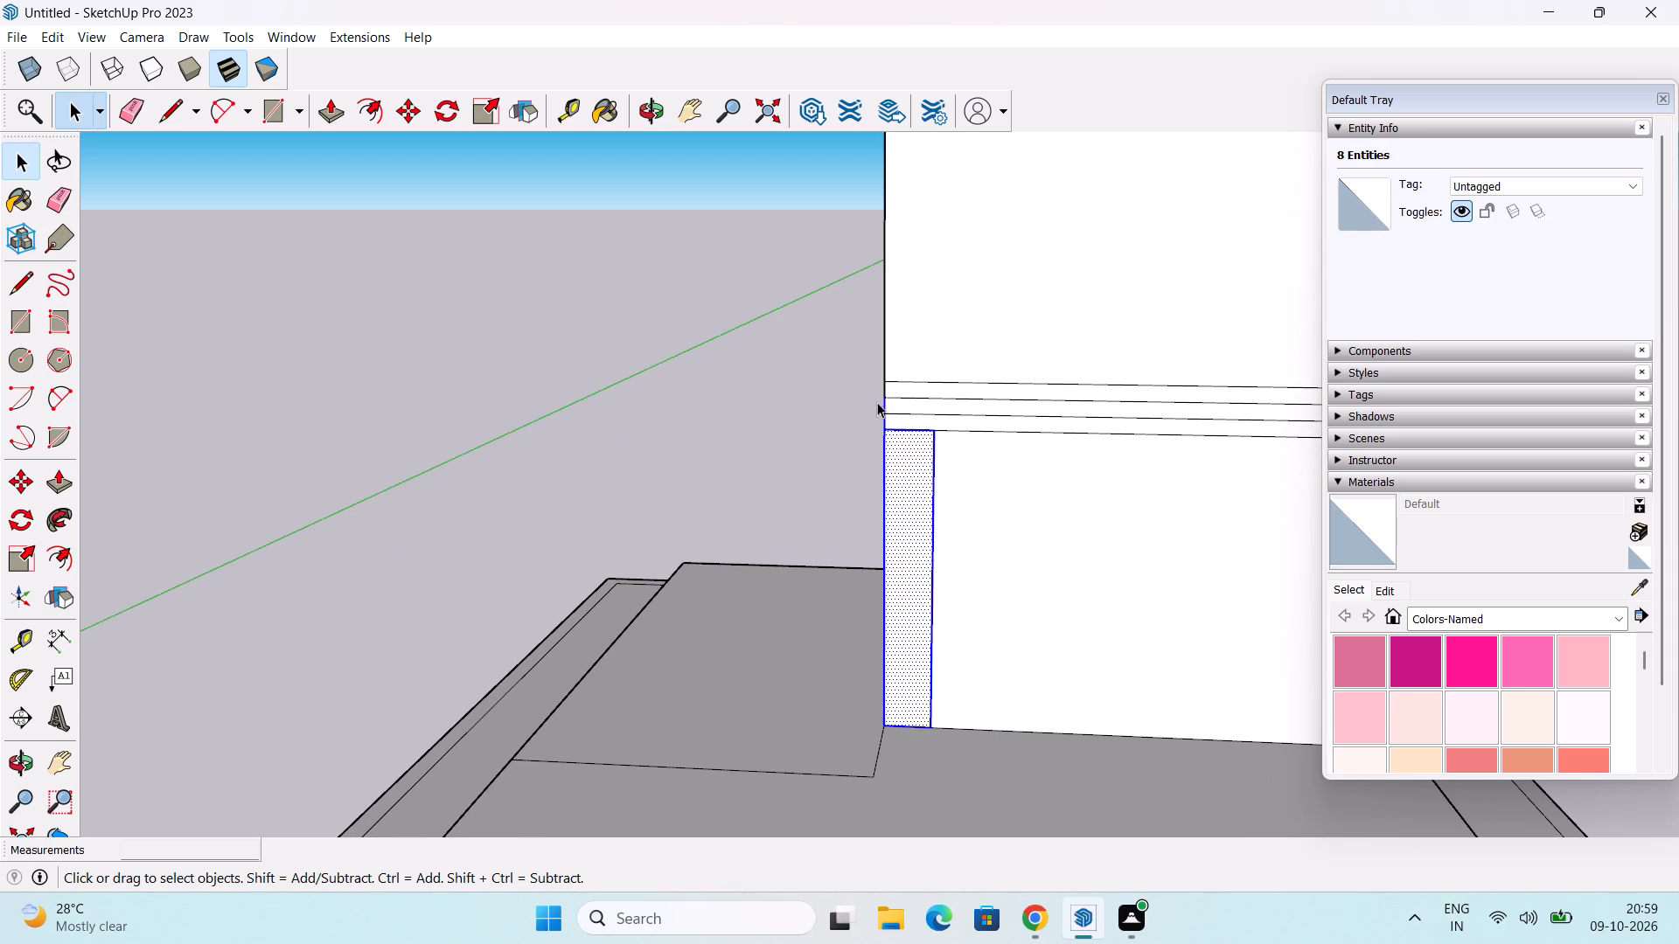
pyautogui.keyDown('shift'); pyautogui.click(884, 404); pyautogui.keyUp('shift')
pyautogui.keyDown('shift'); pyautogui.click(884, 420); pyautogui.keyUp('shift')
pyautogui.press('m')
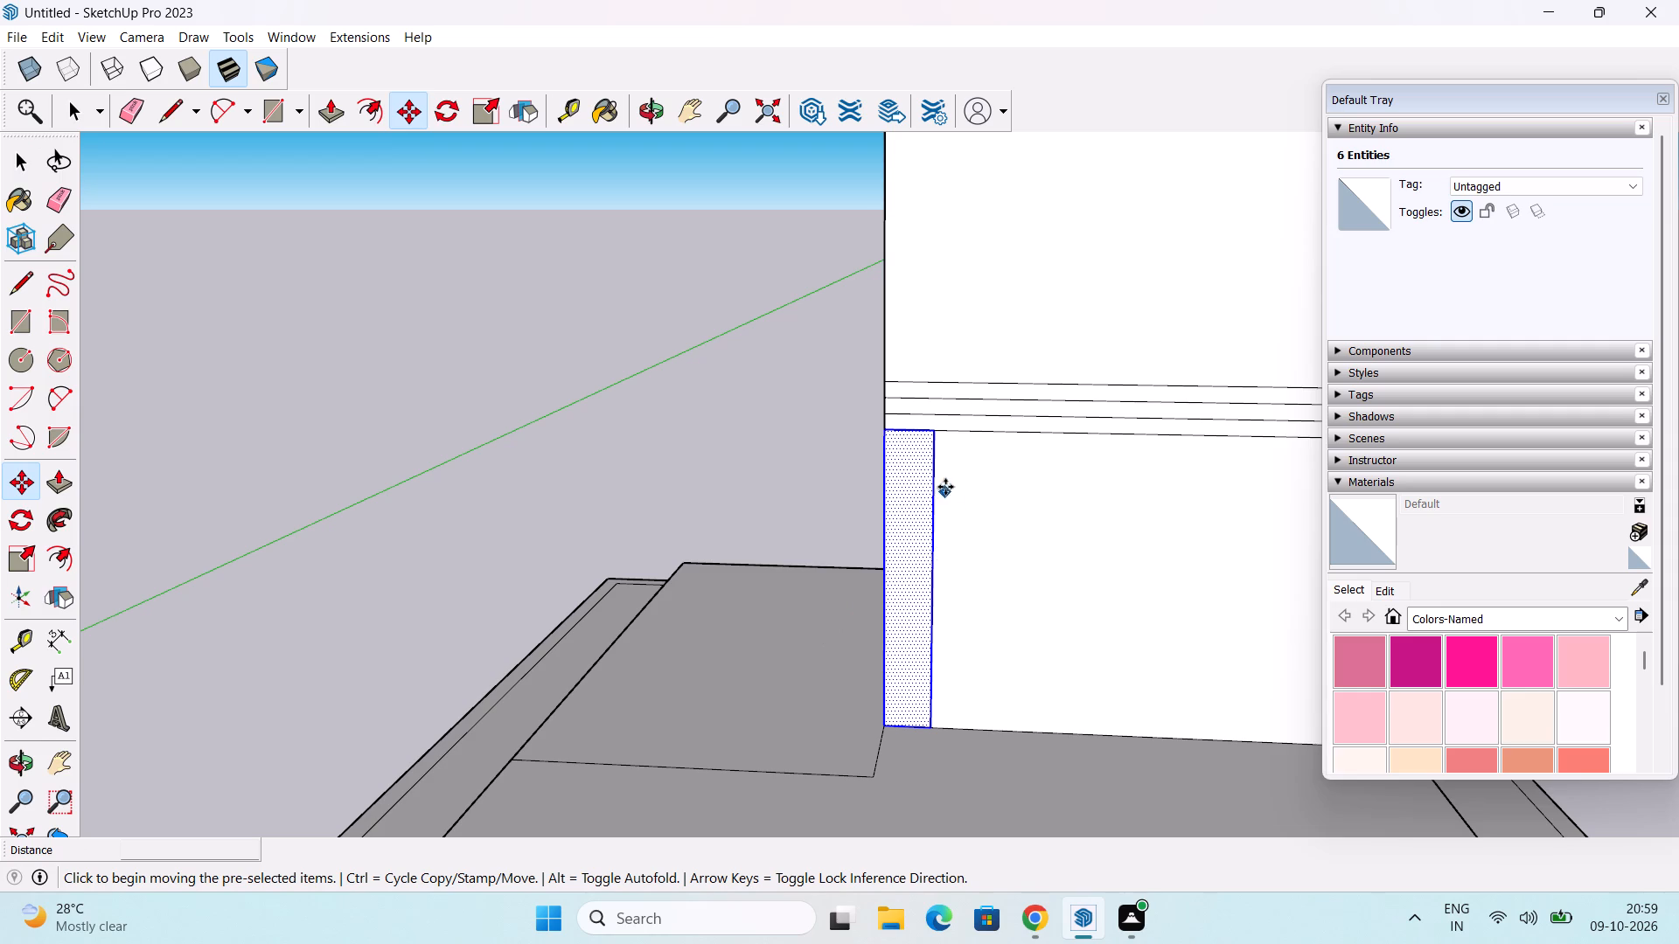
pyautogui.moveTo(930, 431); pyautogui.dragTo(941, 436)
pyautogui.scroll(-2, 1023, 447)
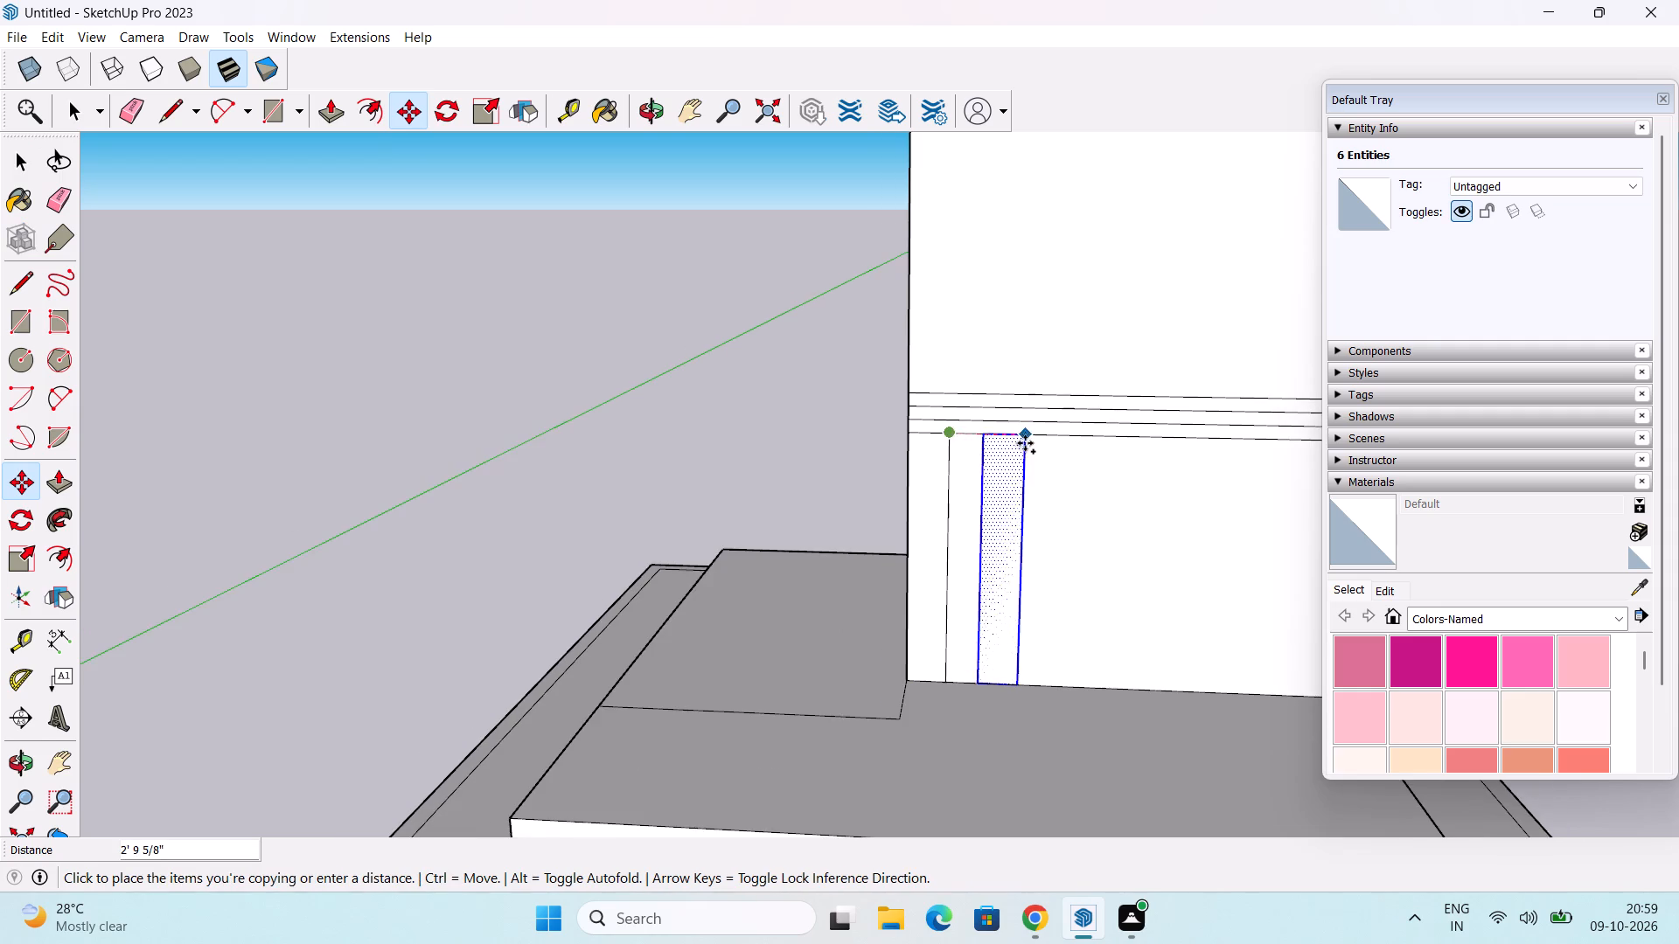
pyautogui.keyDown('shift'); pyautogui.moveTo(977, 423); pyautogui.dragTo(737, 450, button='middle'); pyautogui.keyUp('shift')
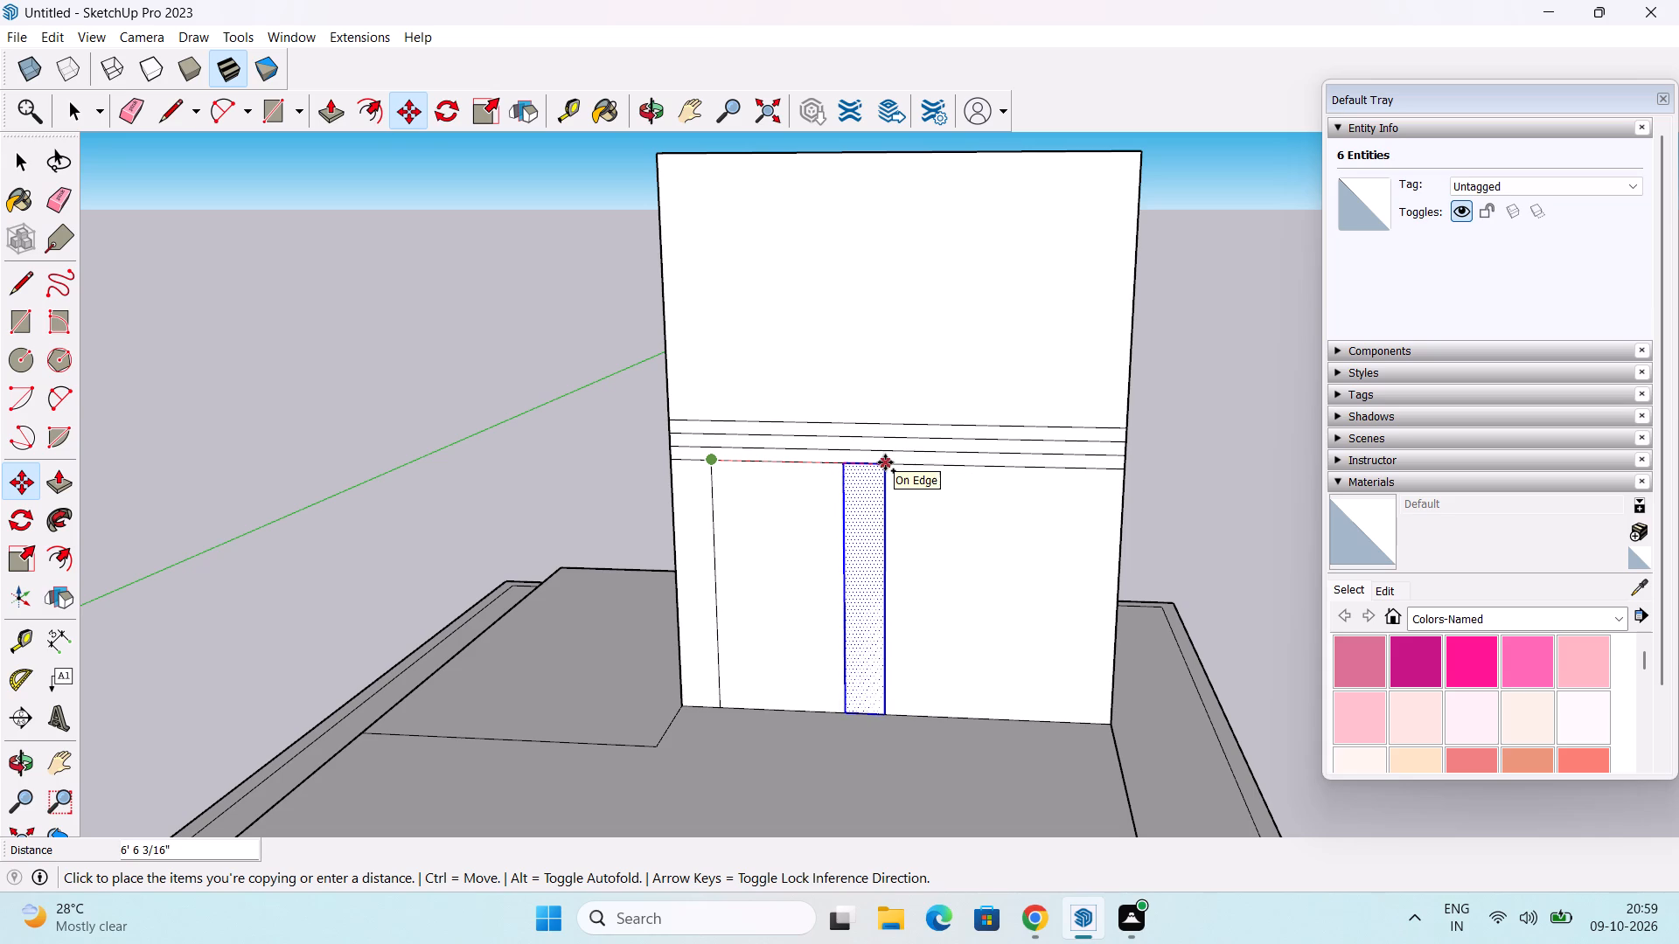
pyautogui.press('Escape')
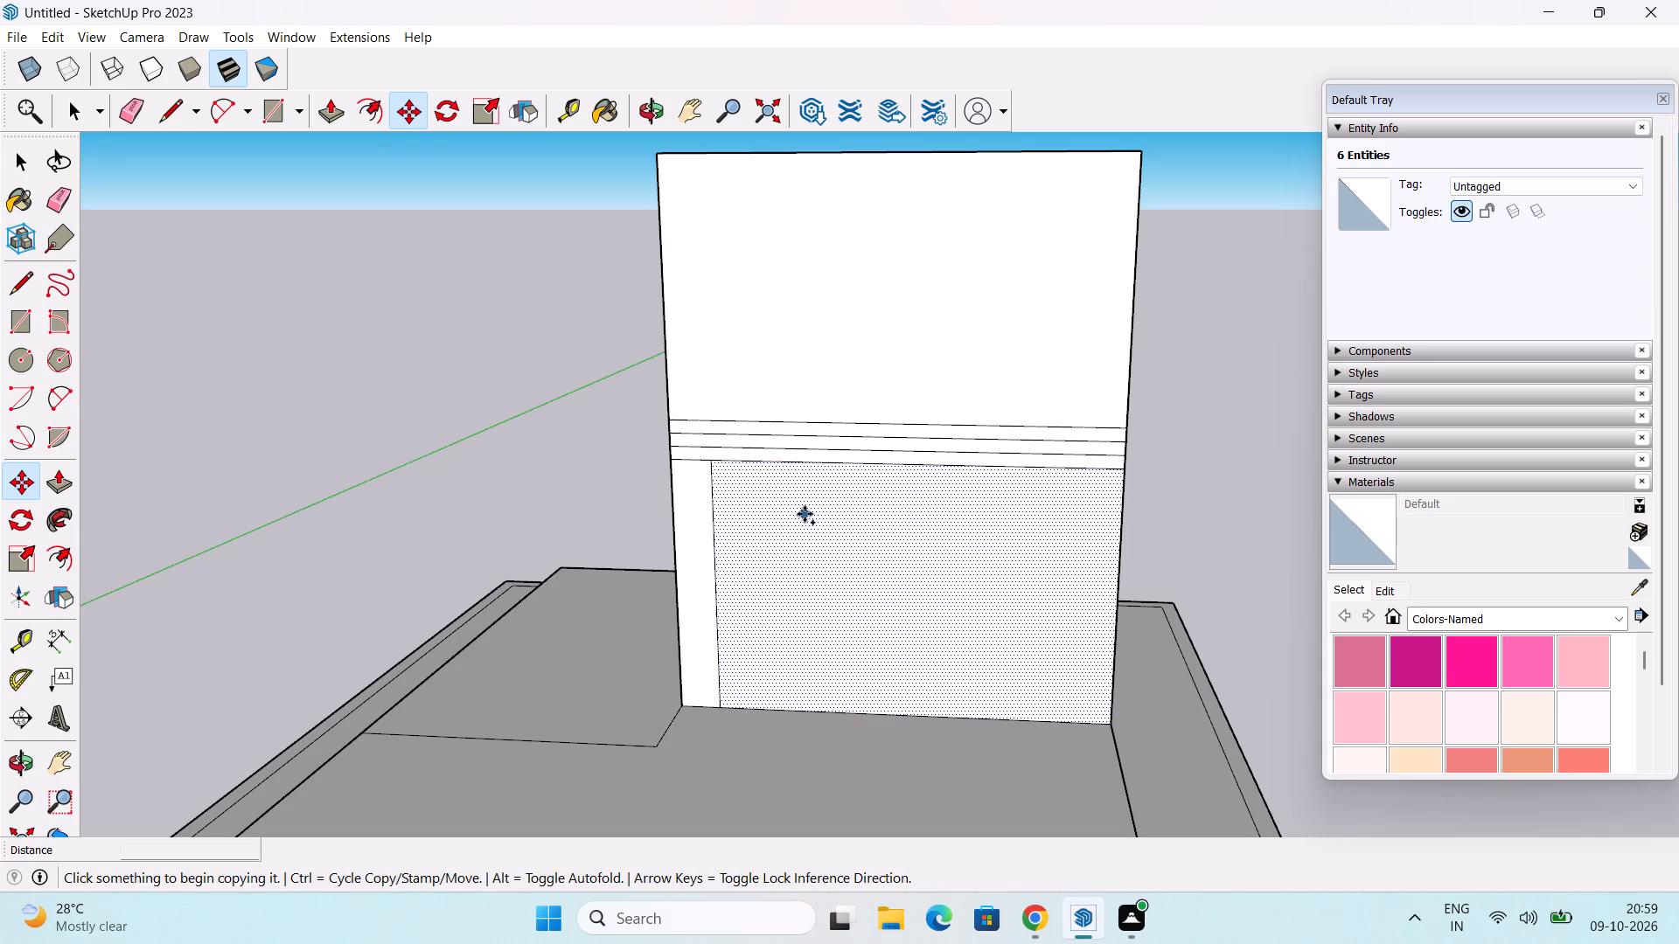
# Undo the corner strip rectangle on the tall block's front face.
pyautogui.moveTo(809, 514); pyautogui.dragTo(884, 500, button='middle')
pyautogui.hotkey('ctrl', 'z')
# Draw a rectangle 10' high and about 1' wide below the bands, at the front face's left corner.
pyautogui.scroll(2, 776, 502)
pyautogui.press('space')
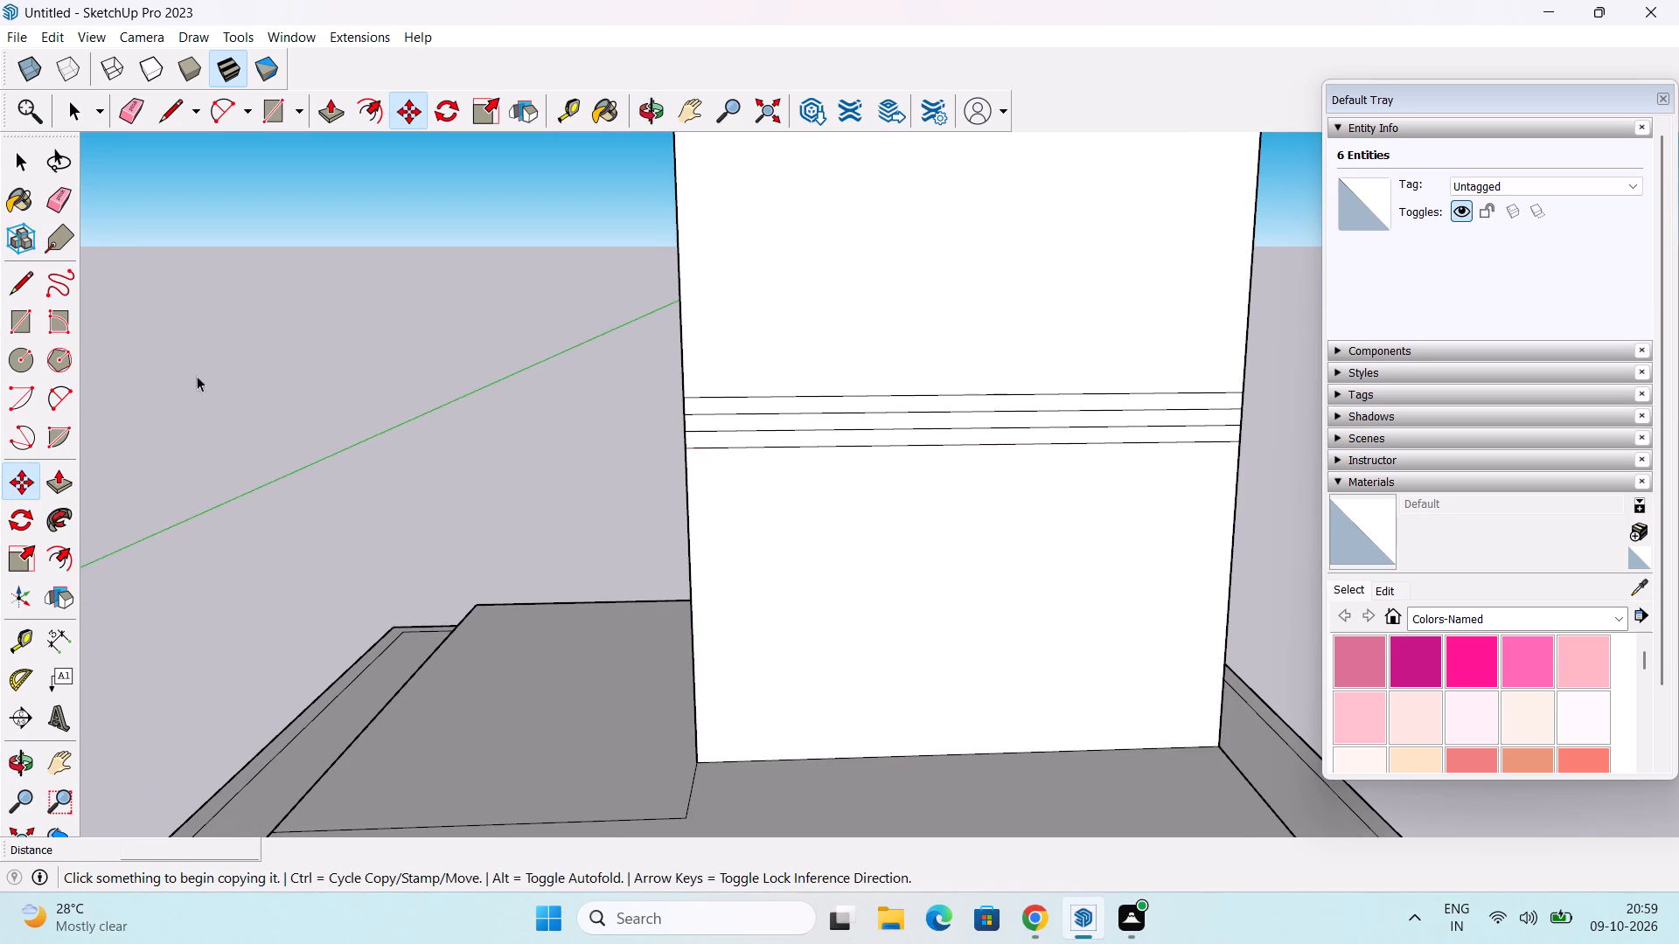
pyautogui.click(17, 324)
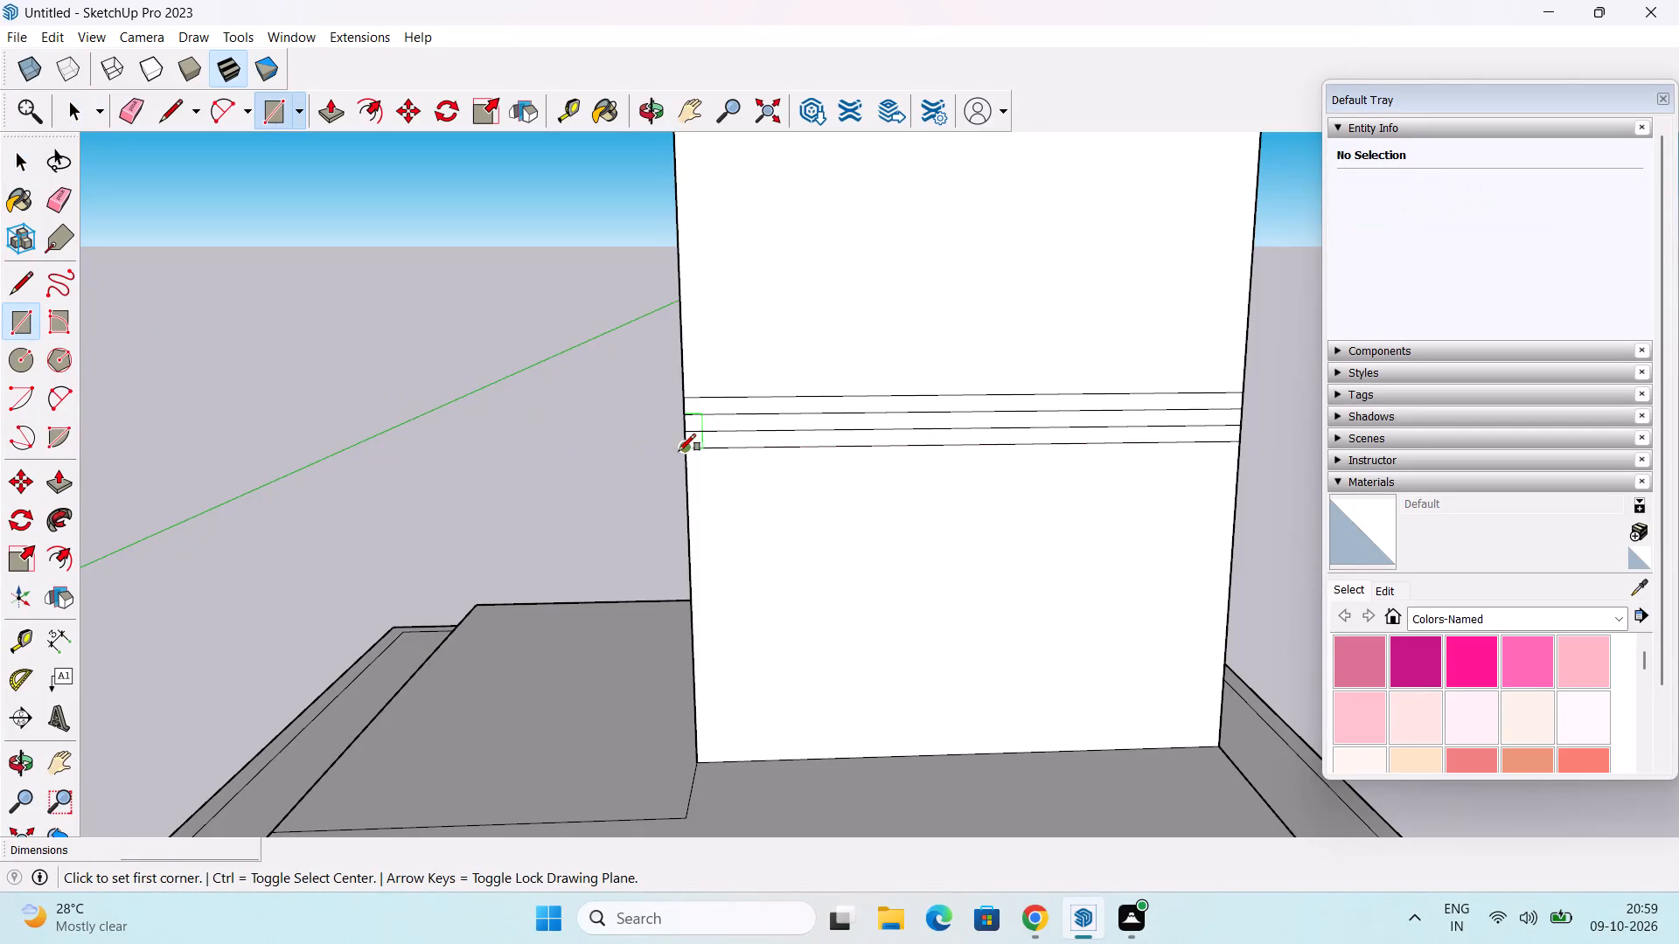
pyautogui.click(681, 451)
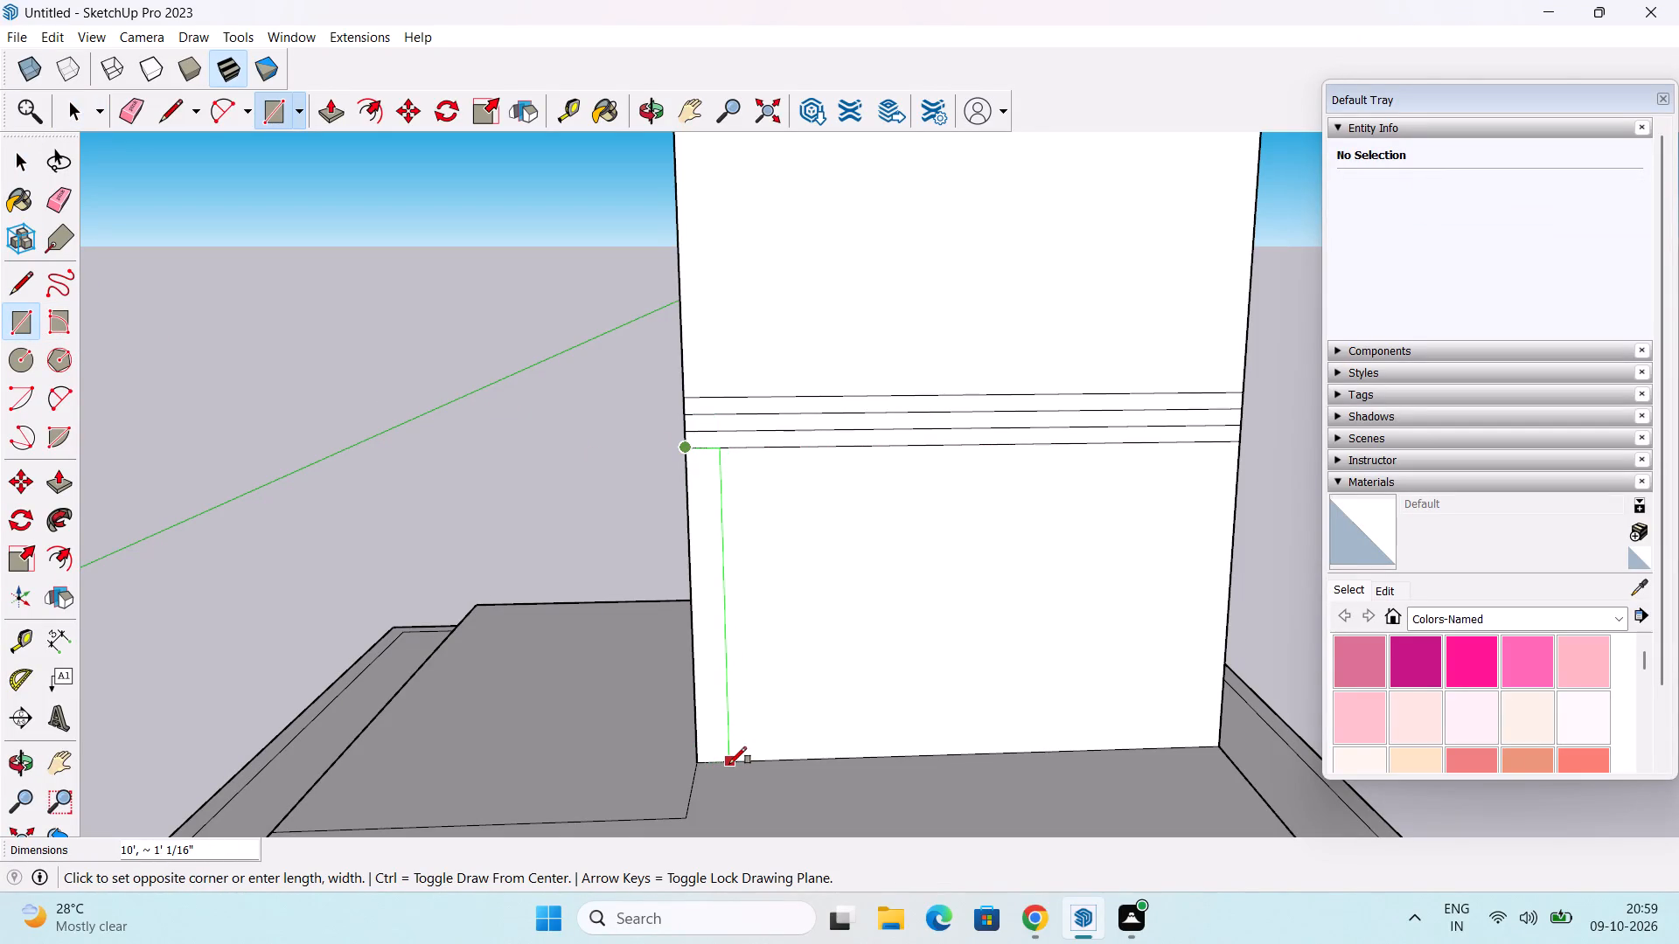
pyautogui.click(729, 764)
# Copy the corner strip 7' across the front face along the lowest band line.
pyautogui.press('space')
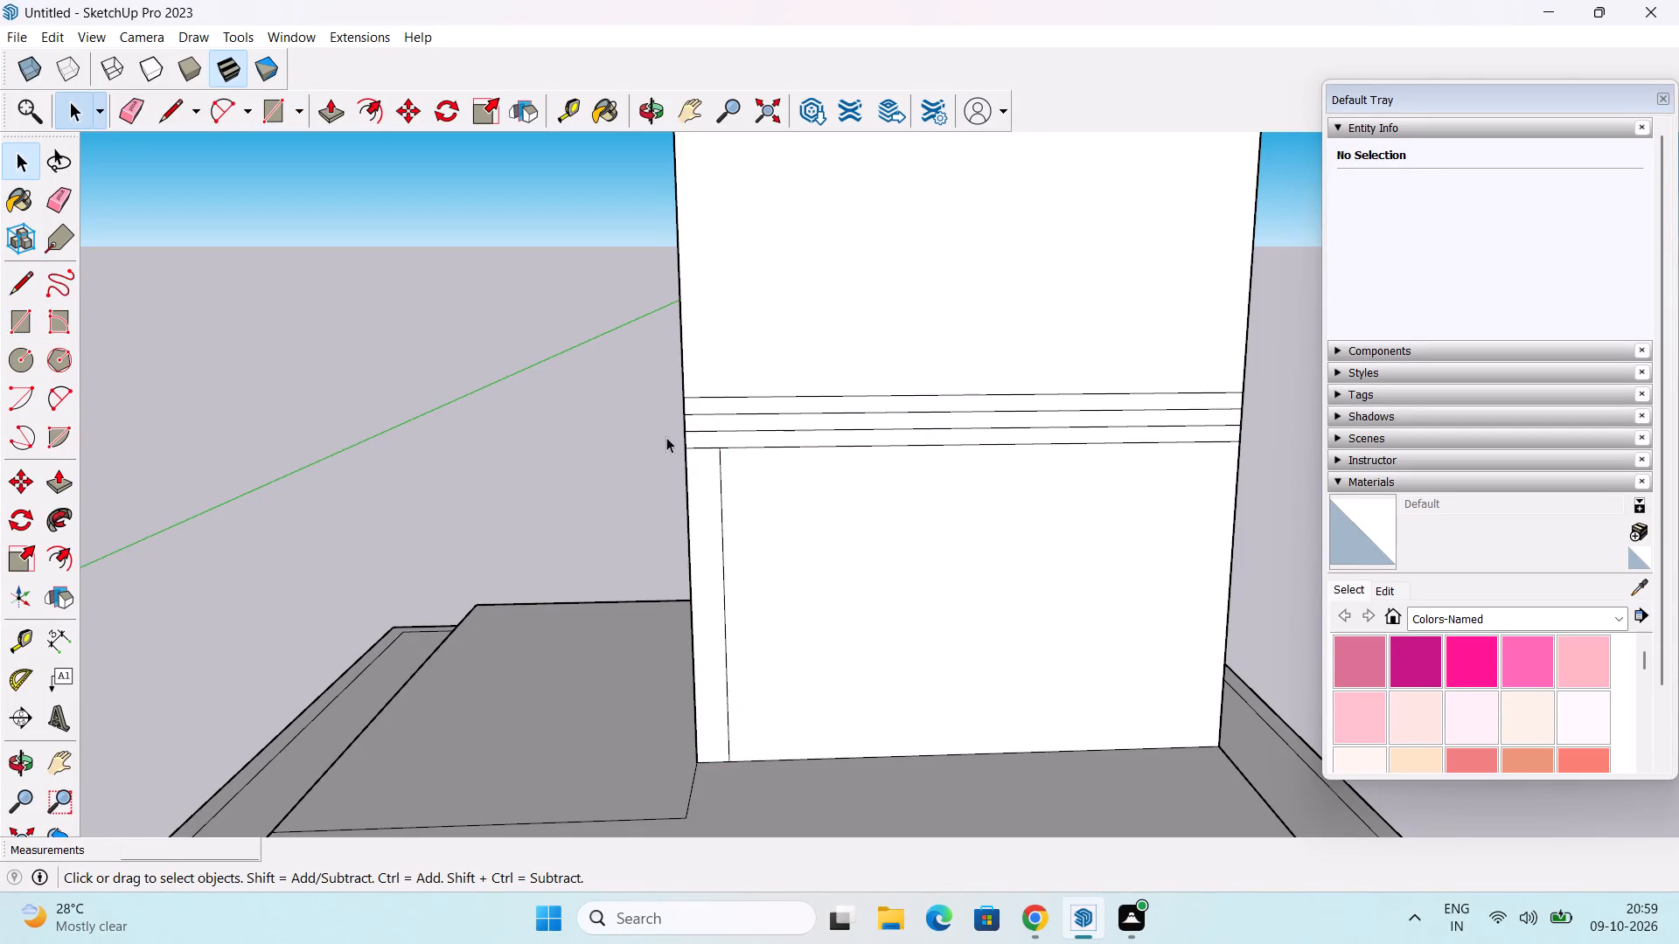
pyautogui.moveTo(673, 443); pyautogui.dragTo(777, 775)
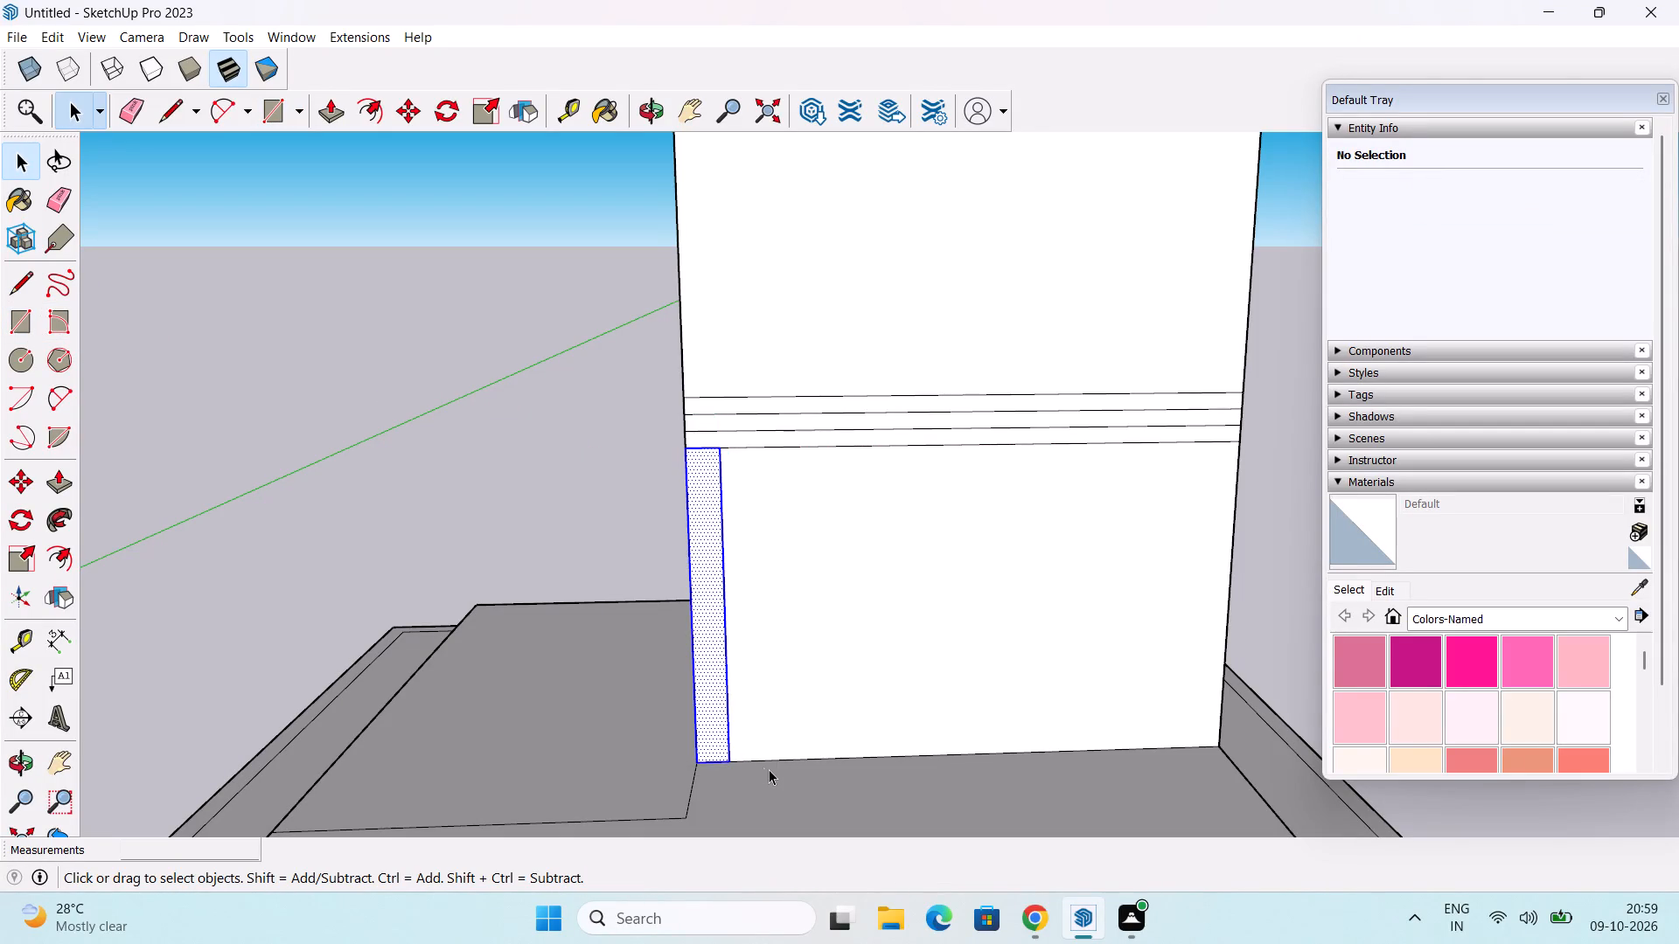
pyautogui.press('m')
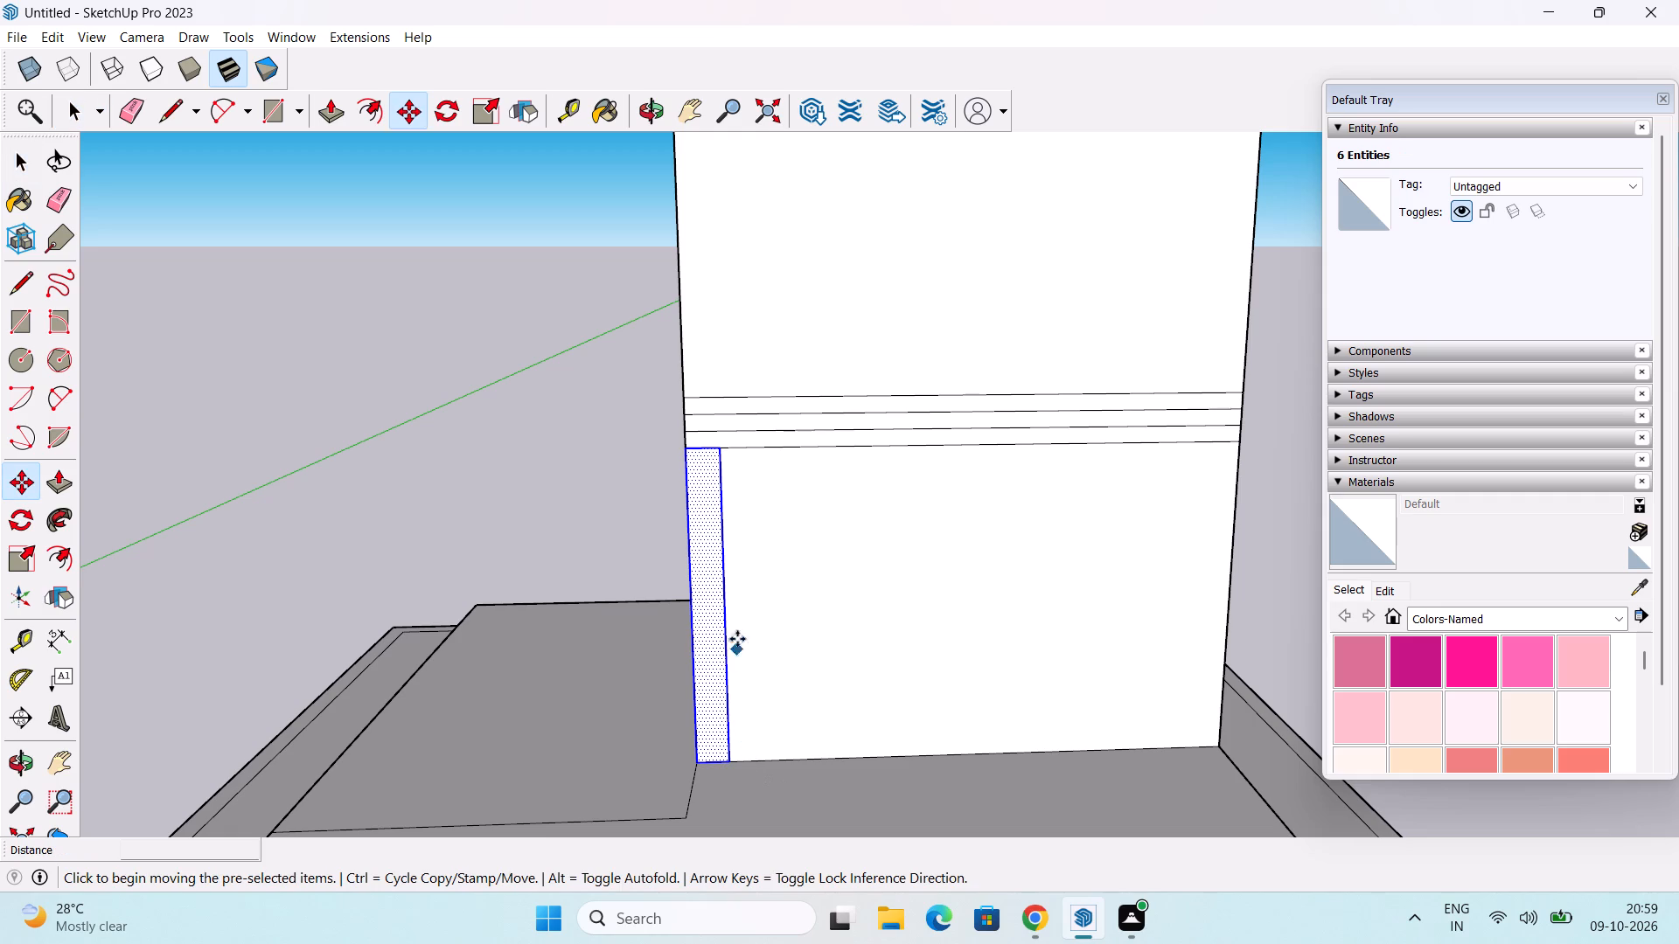
pyautogui.click(683, 449)
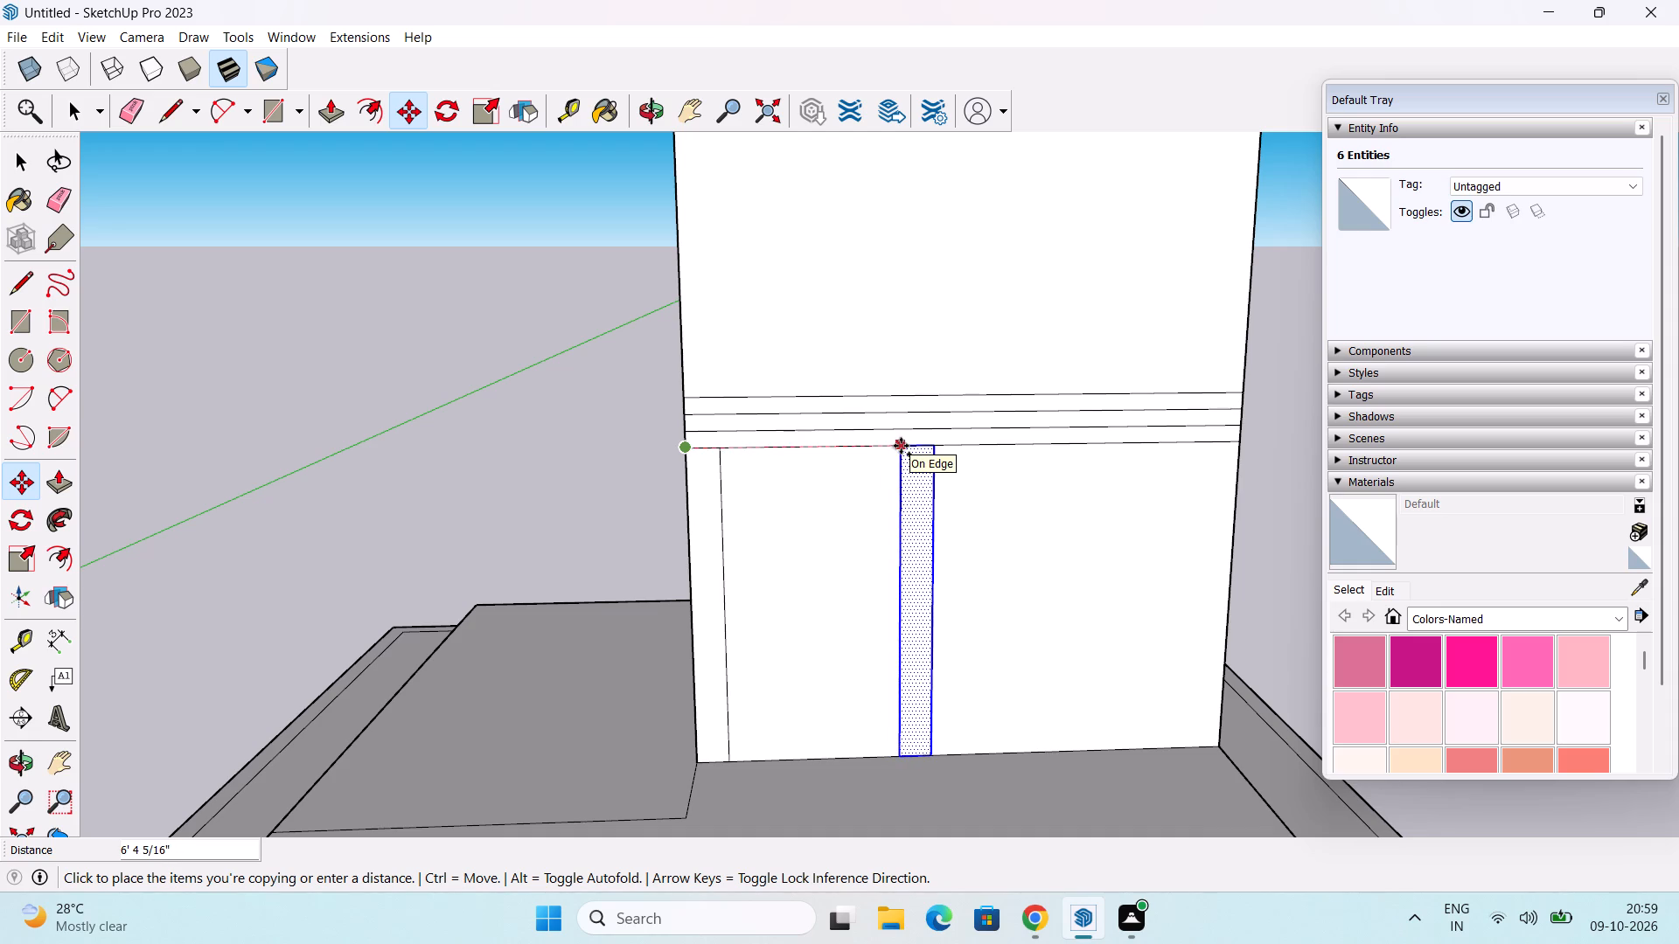
pyautogui.write("7'")
pyautogui.press('Return')
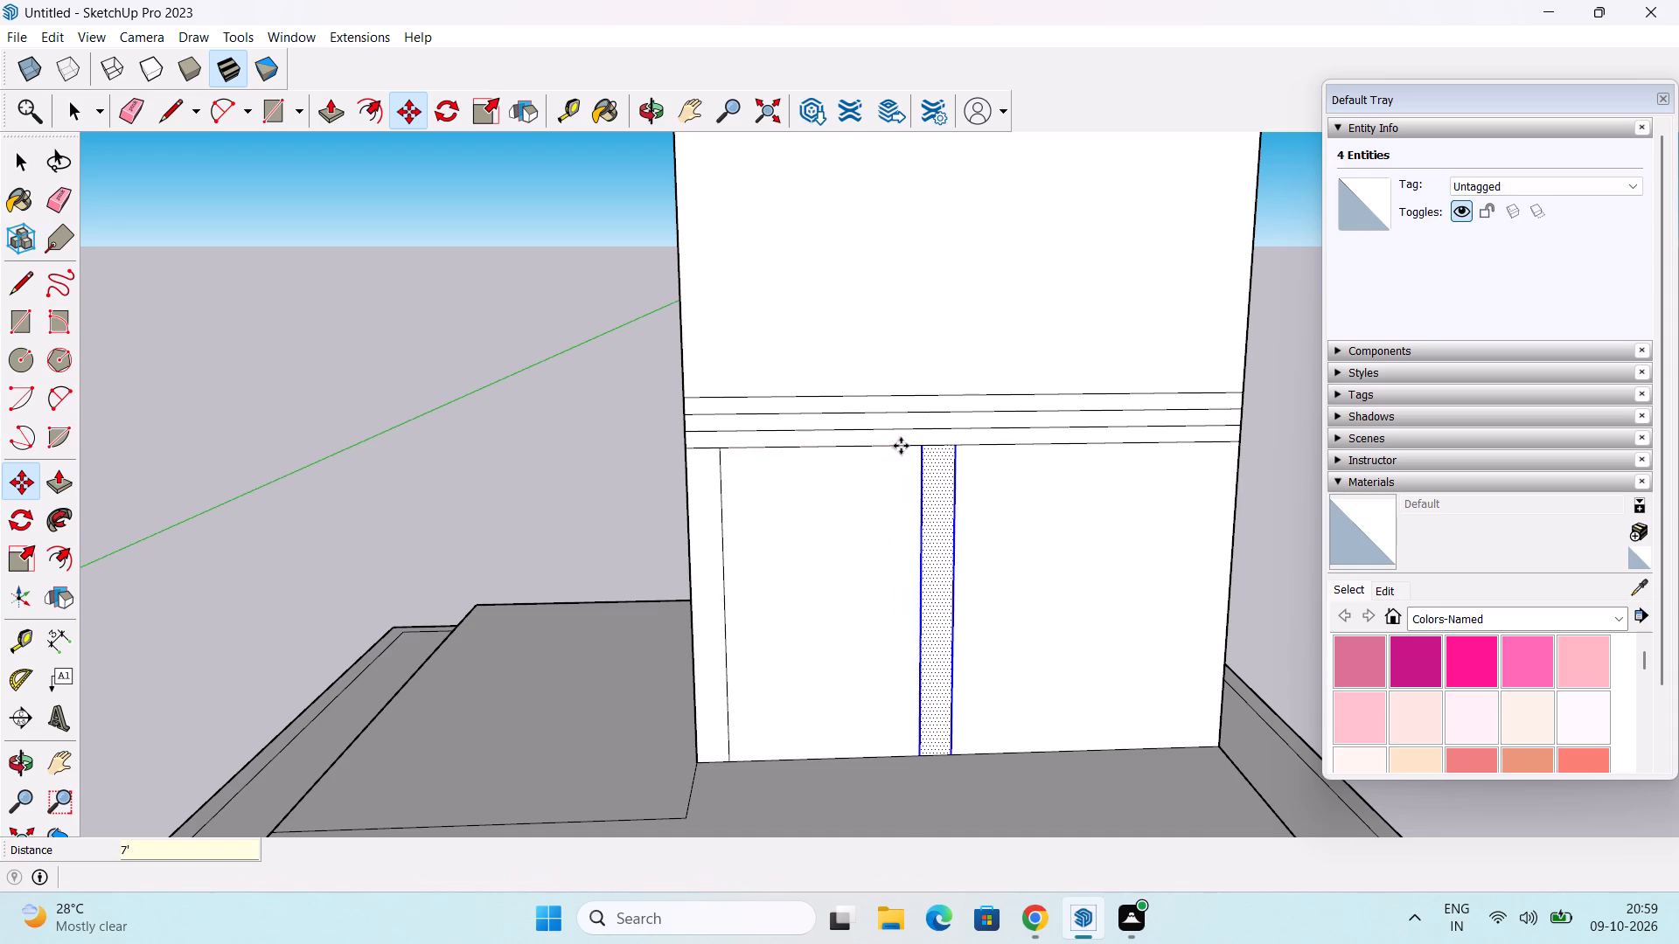
# Examine the front face and the placement of its two vertical strips from slightly different angles.
pyautogui.moveTo(1011, 540); pyautogui.dragTo(1002, 500, button='middle')
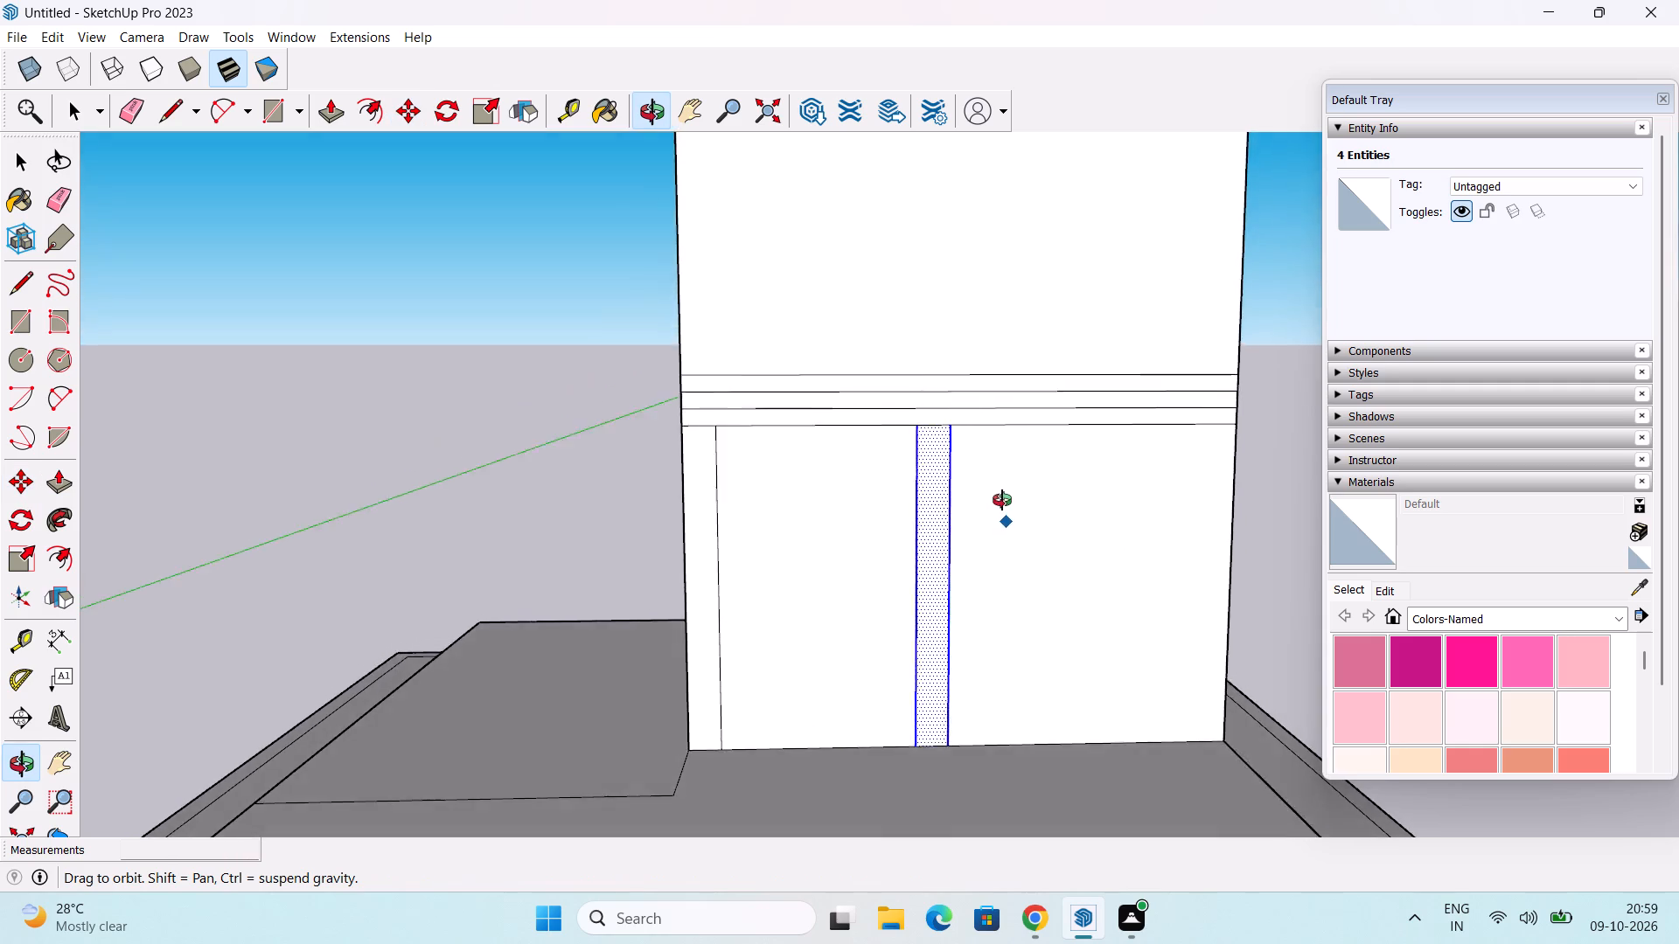
pyautogui.moveTo(1002, 500); pyautogui.dragTo(1063, 512, button='middle')
pyautogui.moveTo(1033, 665); pyautogui.dragTo(1020, 644, button='middle')
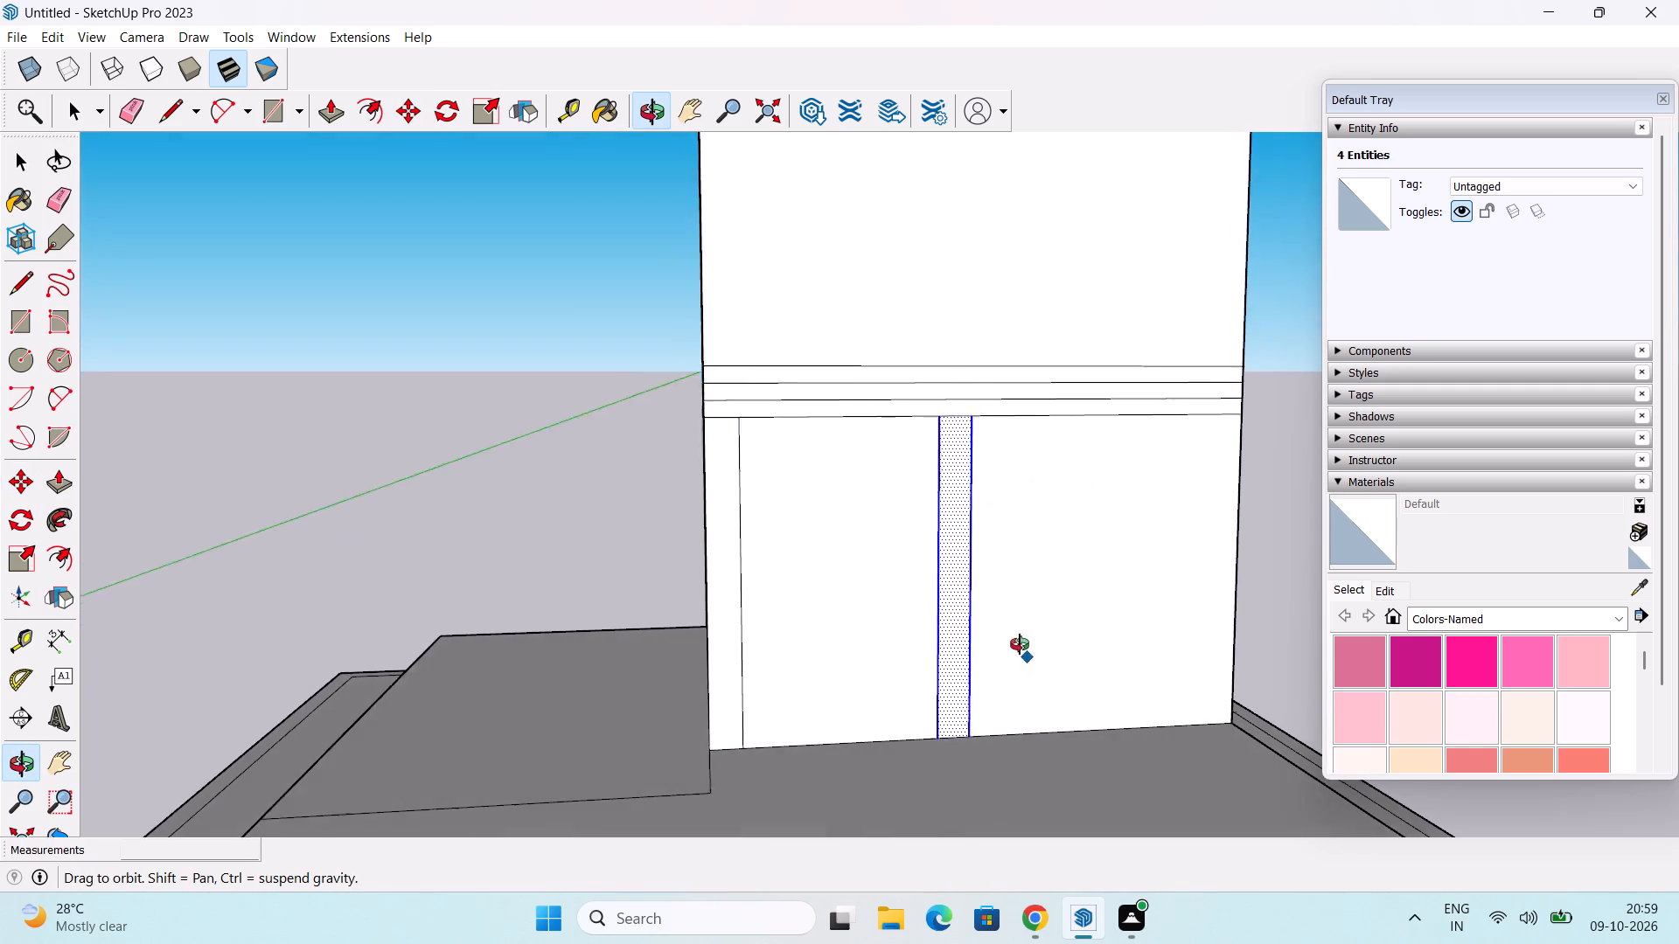
pyautogui.moveTo(1020, 644); pyautogui.dragTo(995, 648, button='middle')
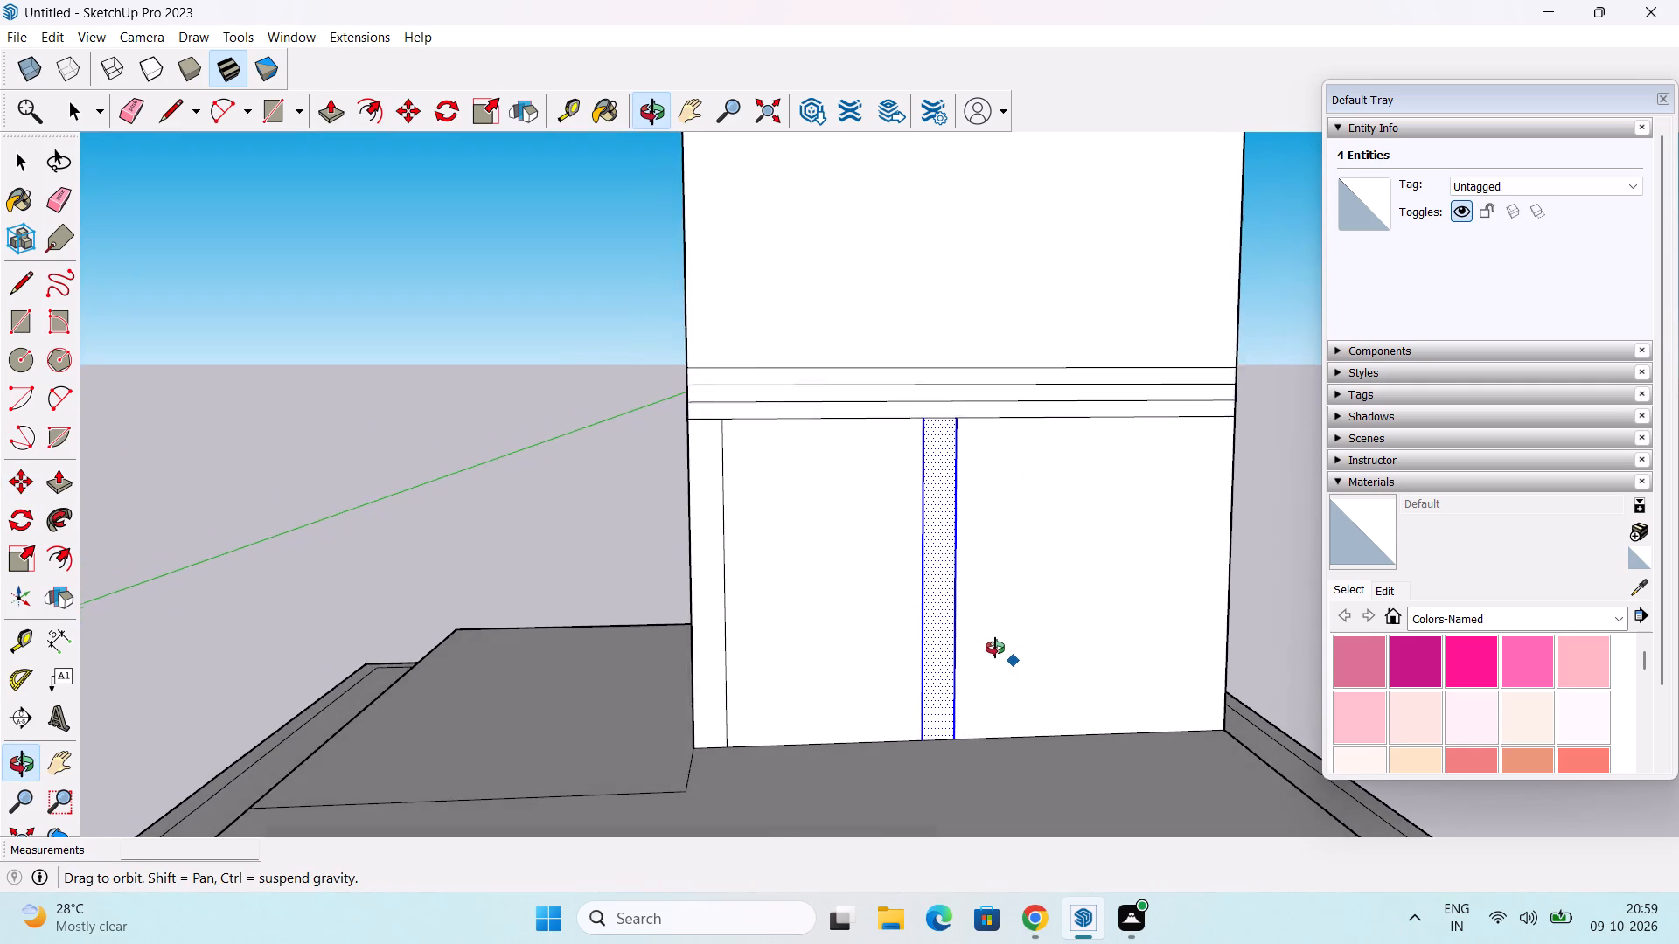
pyautogui.moveTo(995, 648); pyautogui.dragTo(994, 670, button='middle')
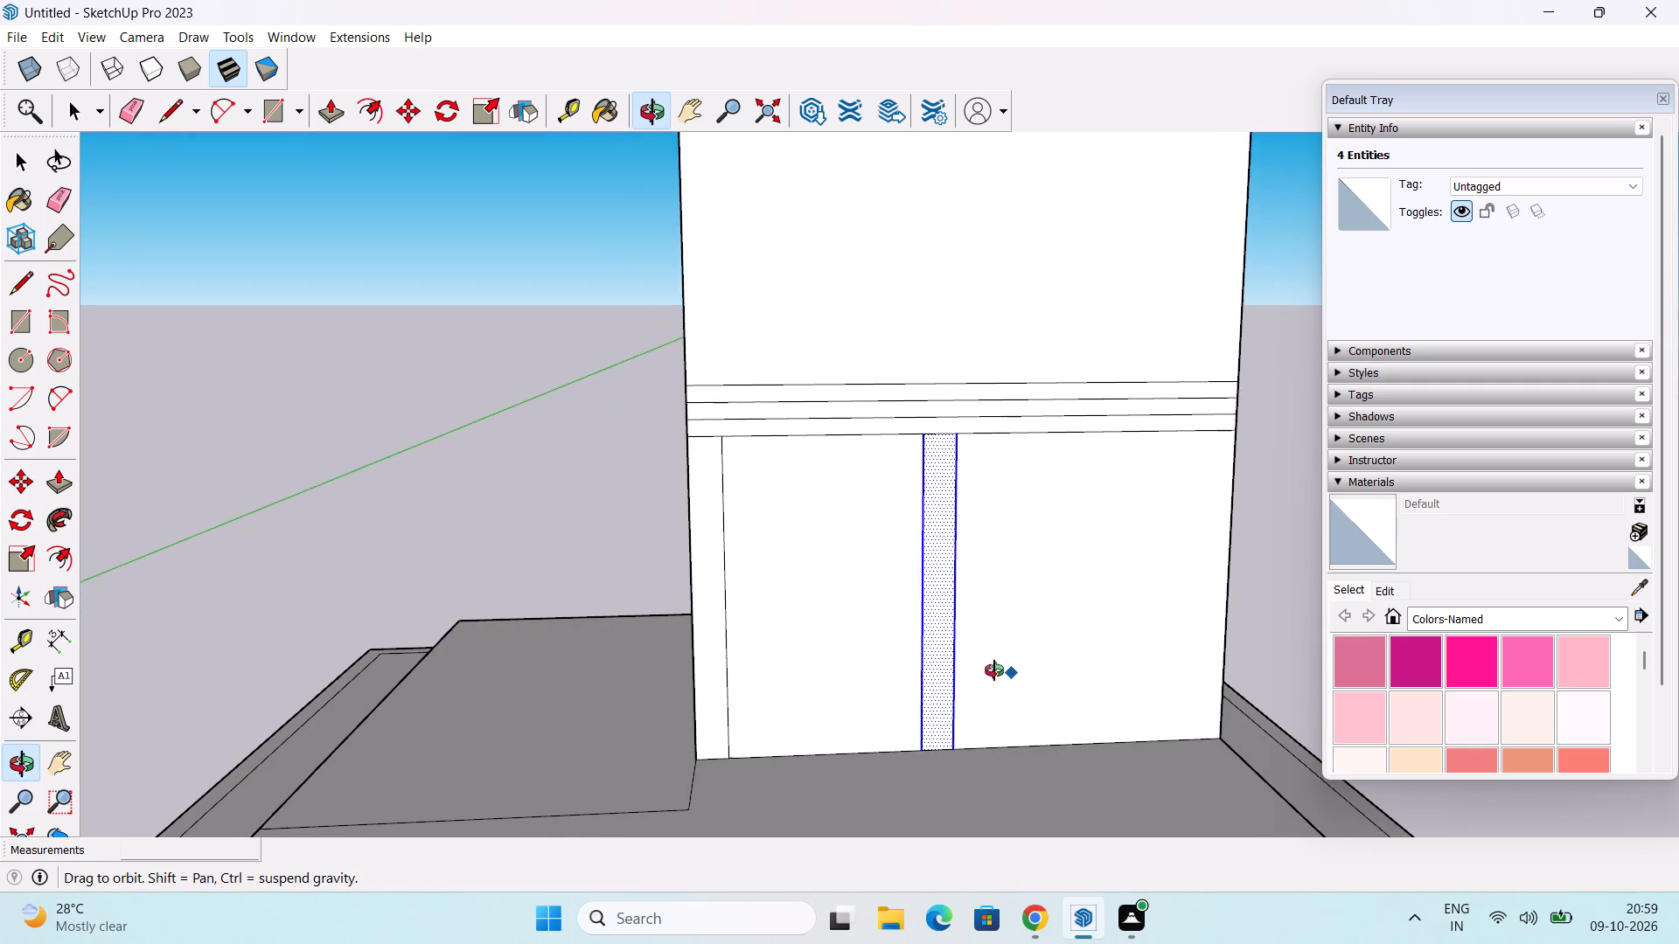
pyautogui.moveTo(994, 670); pyautogui.dragTo(979, 660, button='middle')
pyautogui.moveTo(1021, 597); pyautogui.dragTo(1050, 600)
pyautogui.moveTo(1037, 597); pyautogui.dragTo(1050, 600, button='middle')
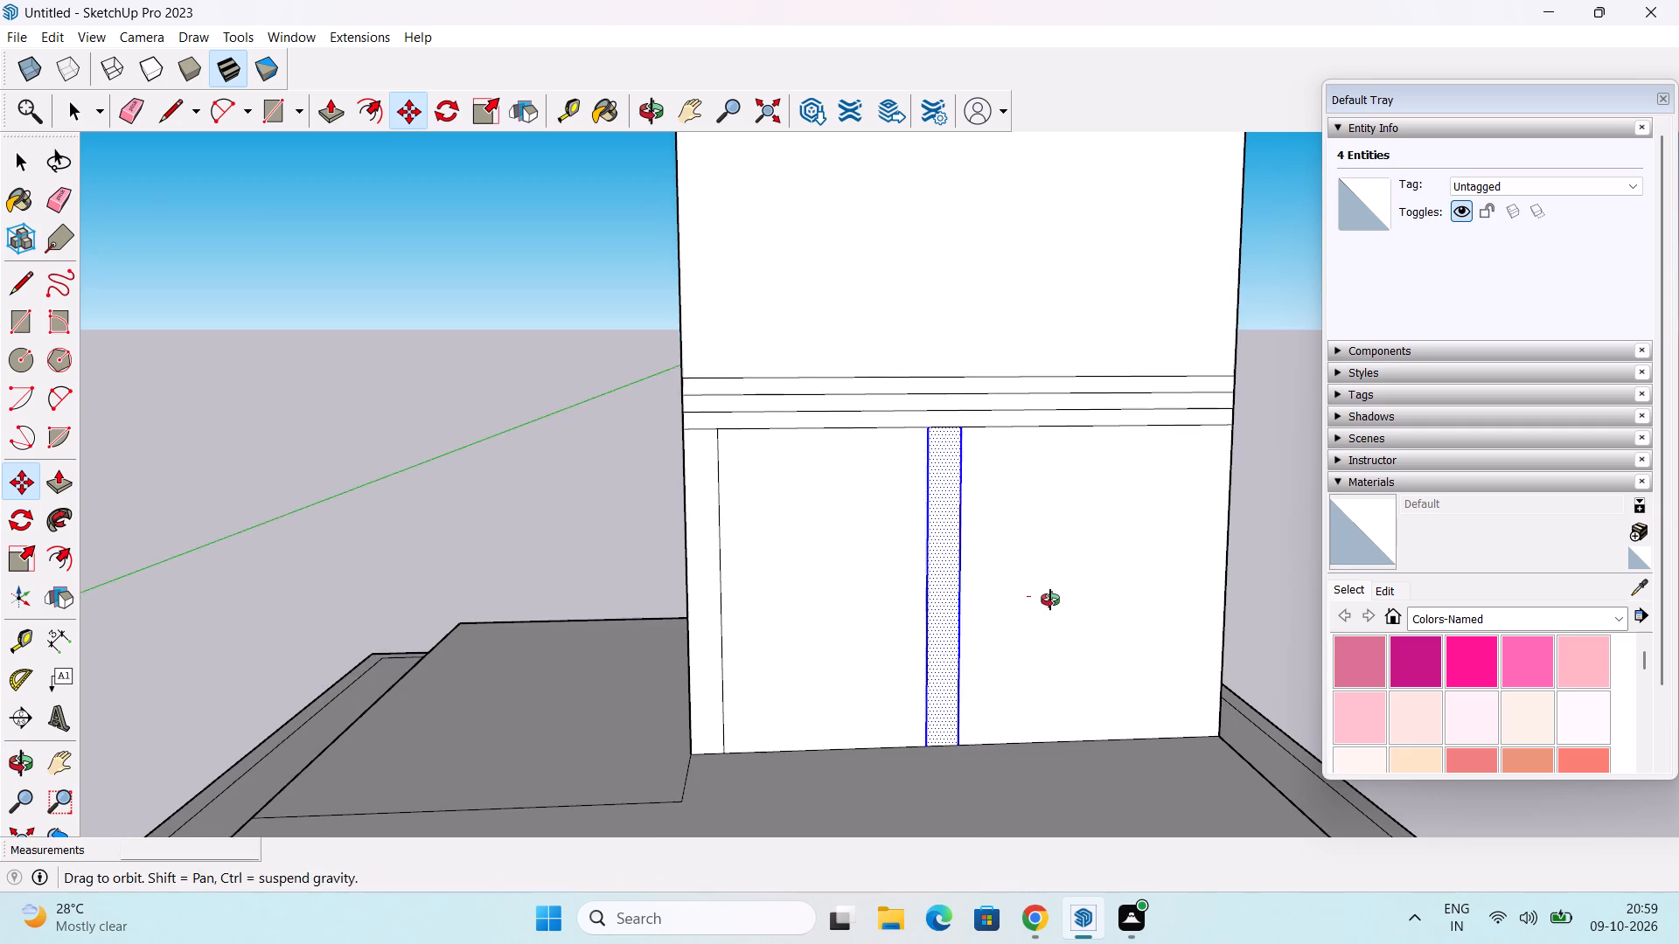
pyautogui.moveTo(1050, 600); pyautogui.dragTo(1050, 600)
pyautogui.moveTo(1050, 600); pyautogui.dragTo(1063, 614, button='middle')
pyautogui.press('Escape')
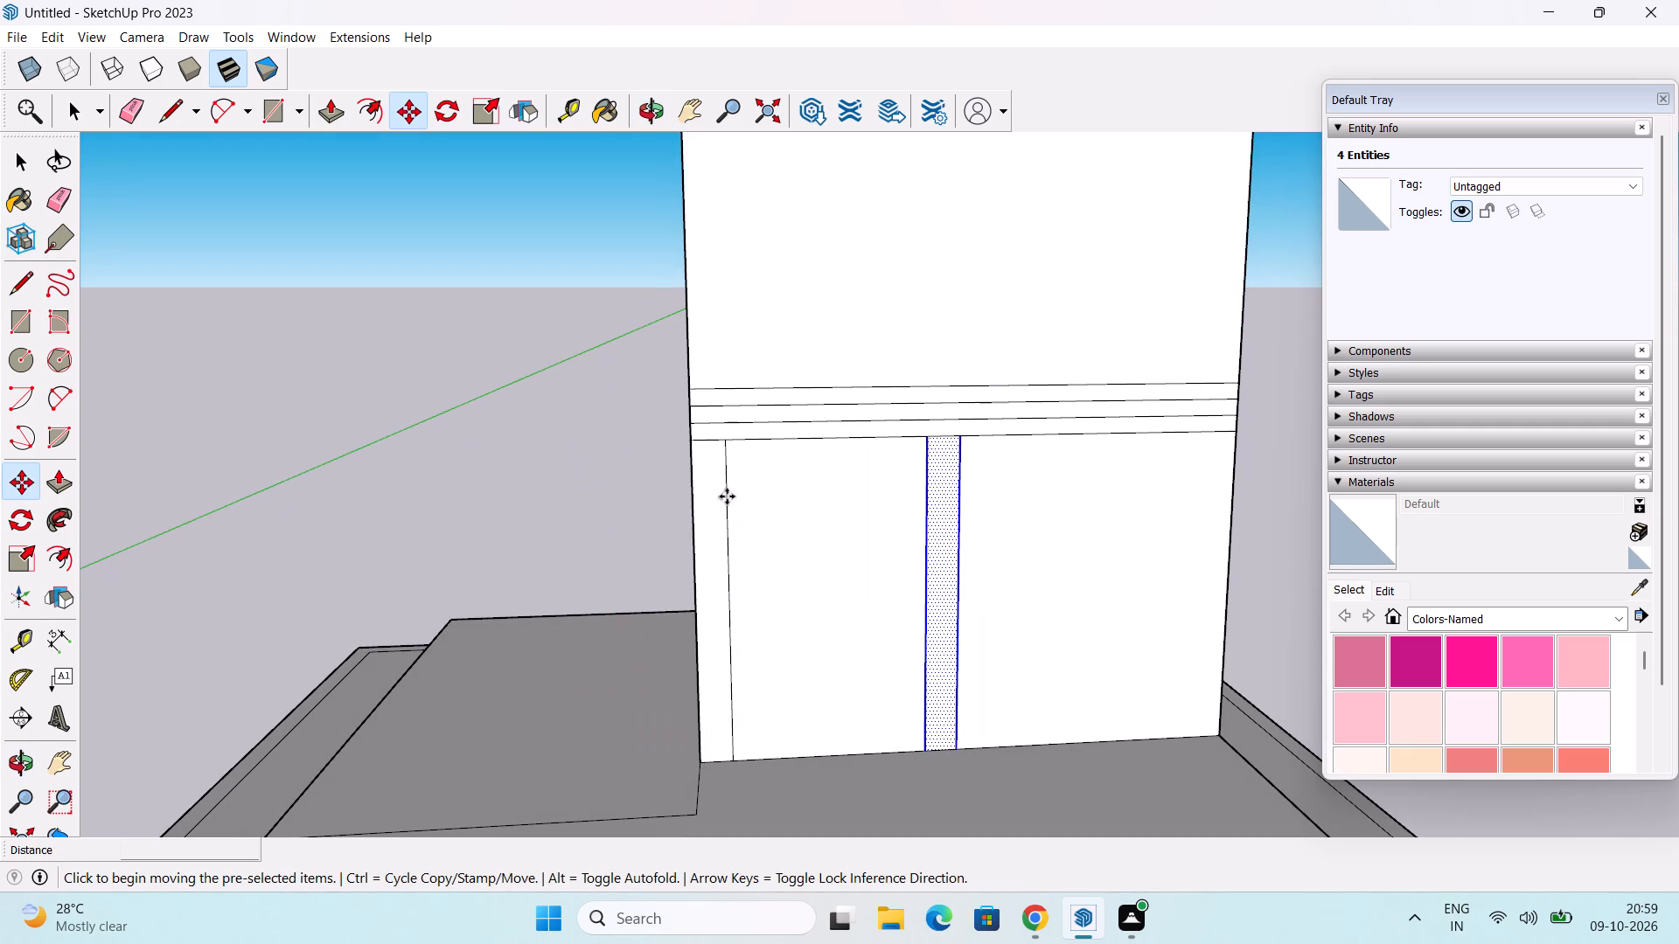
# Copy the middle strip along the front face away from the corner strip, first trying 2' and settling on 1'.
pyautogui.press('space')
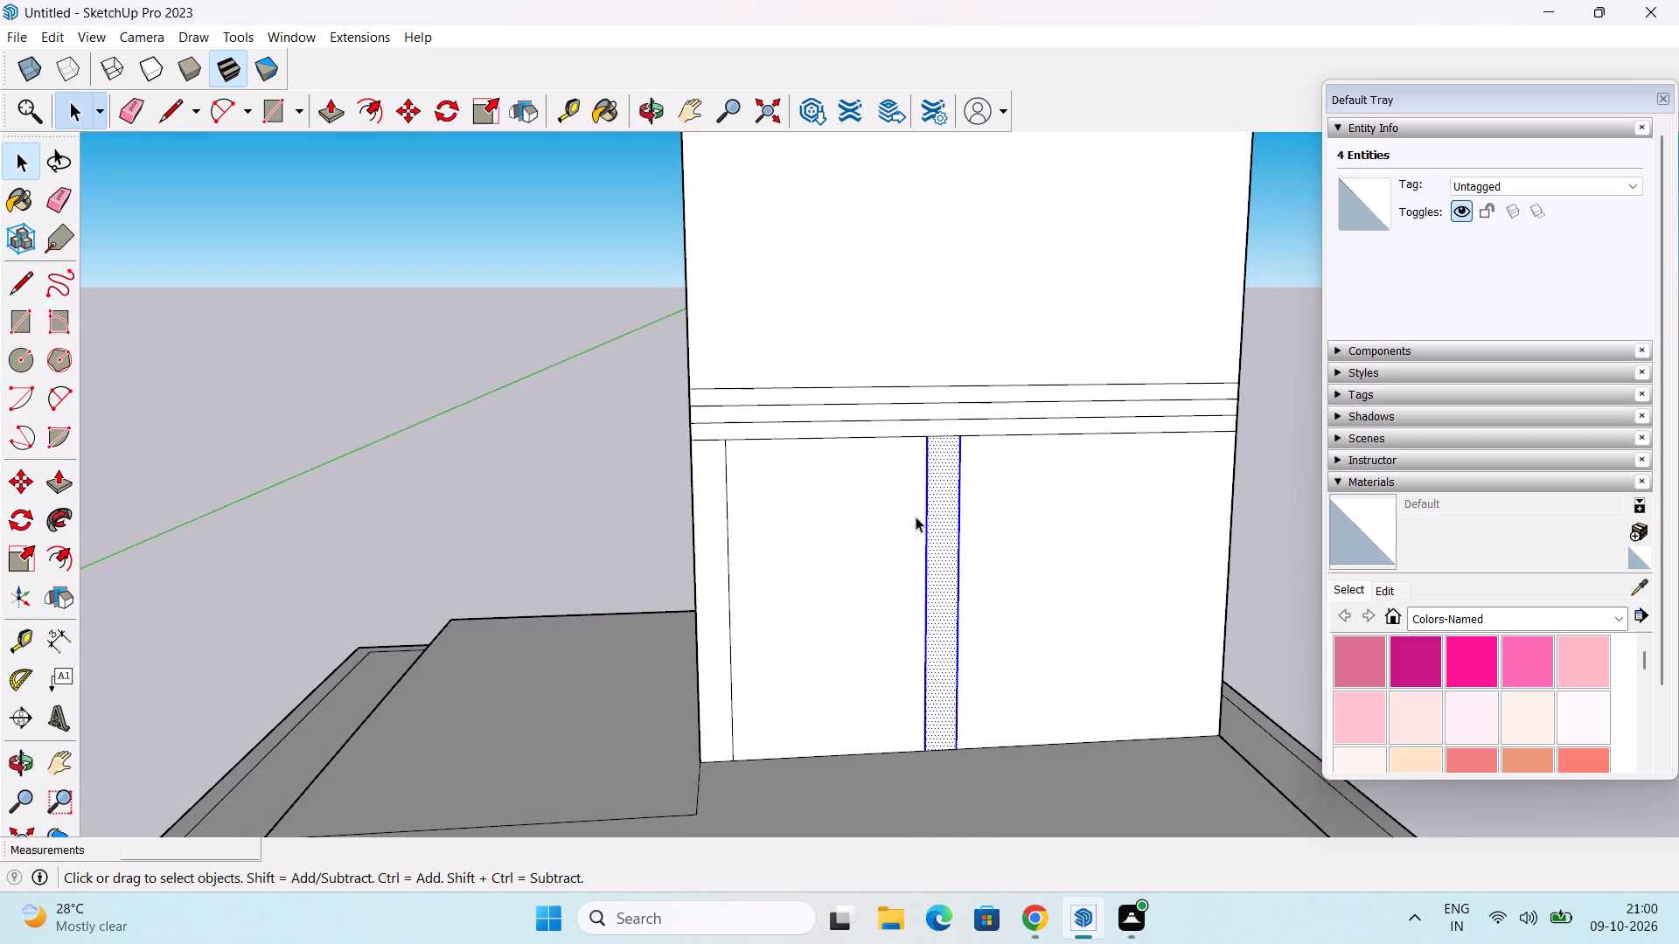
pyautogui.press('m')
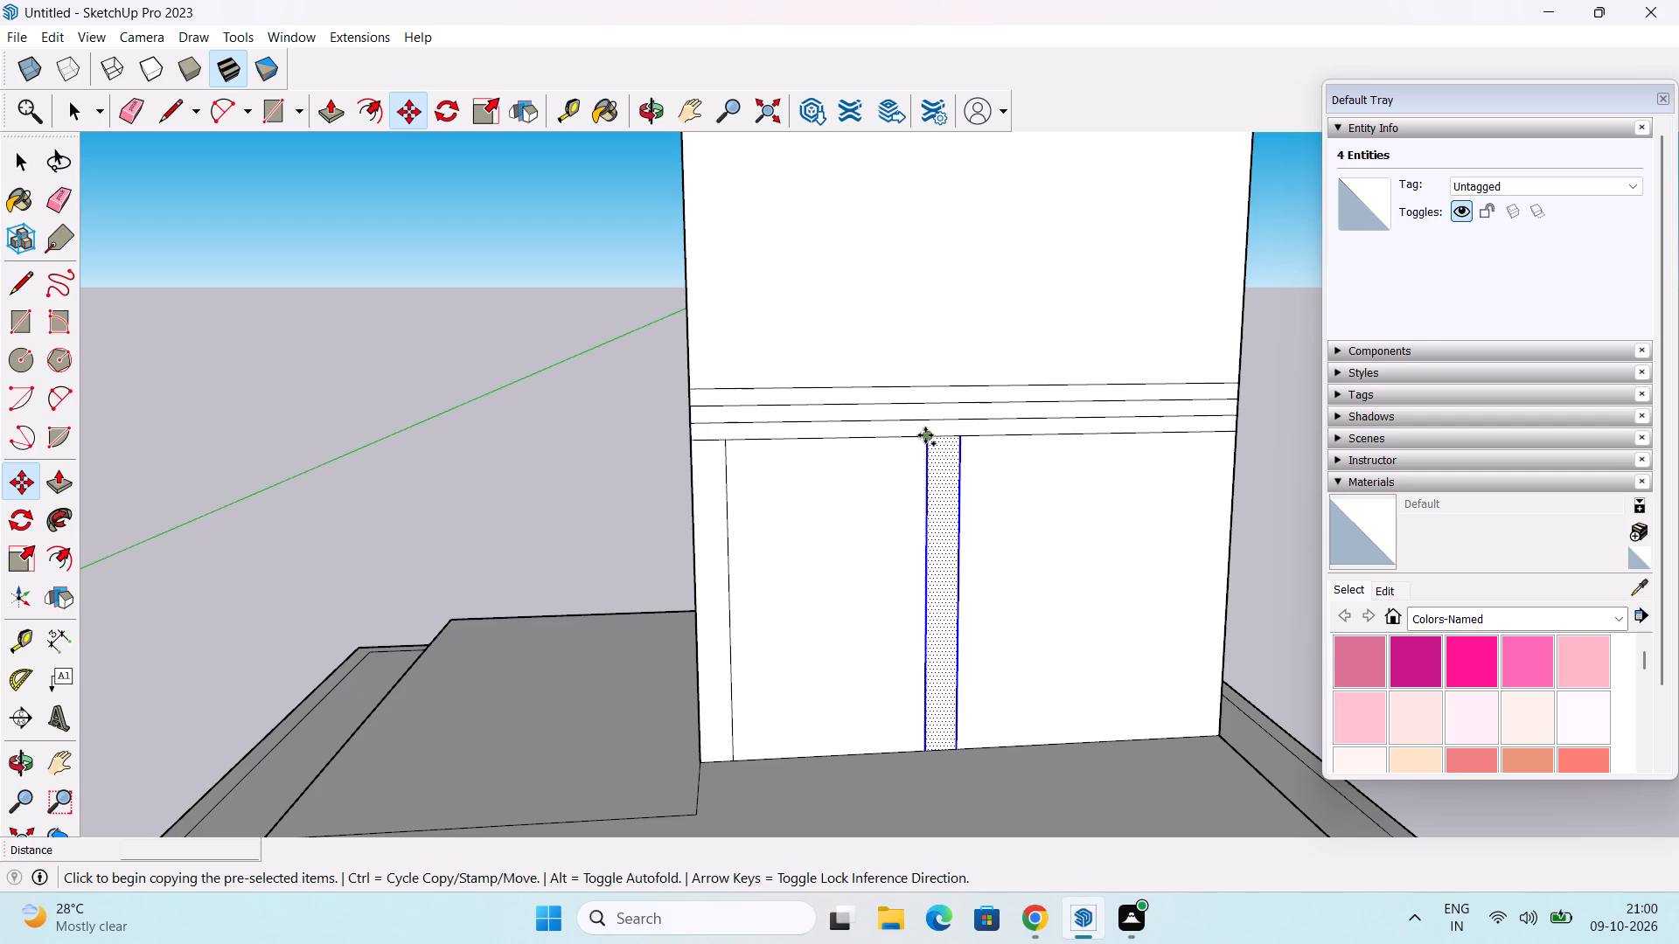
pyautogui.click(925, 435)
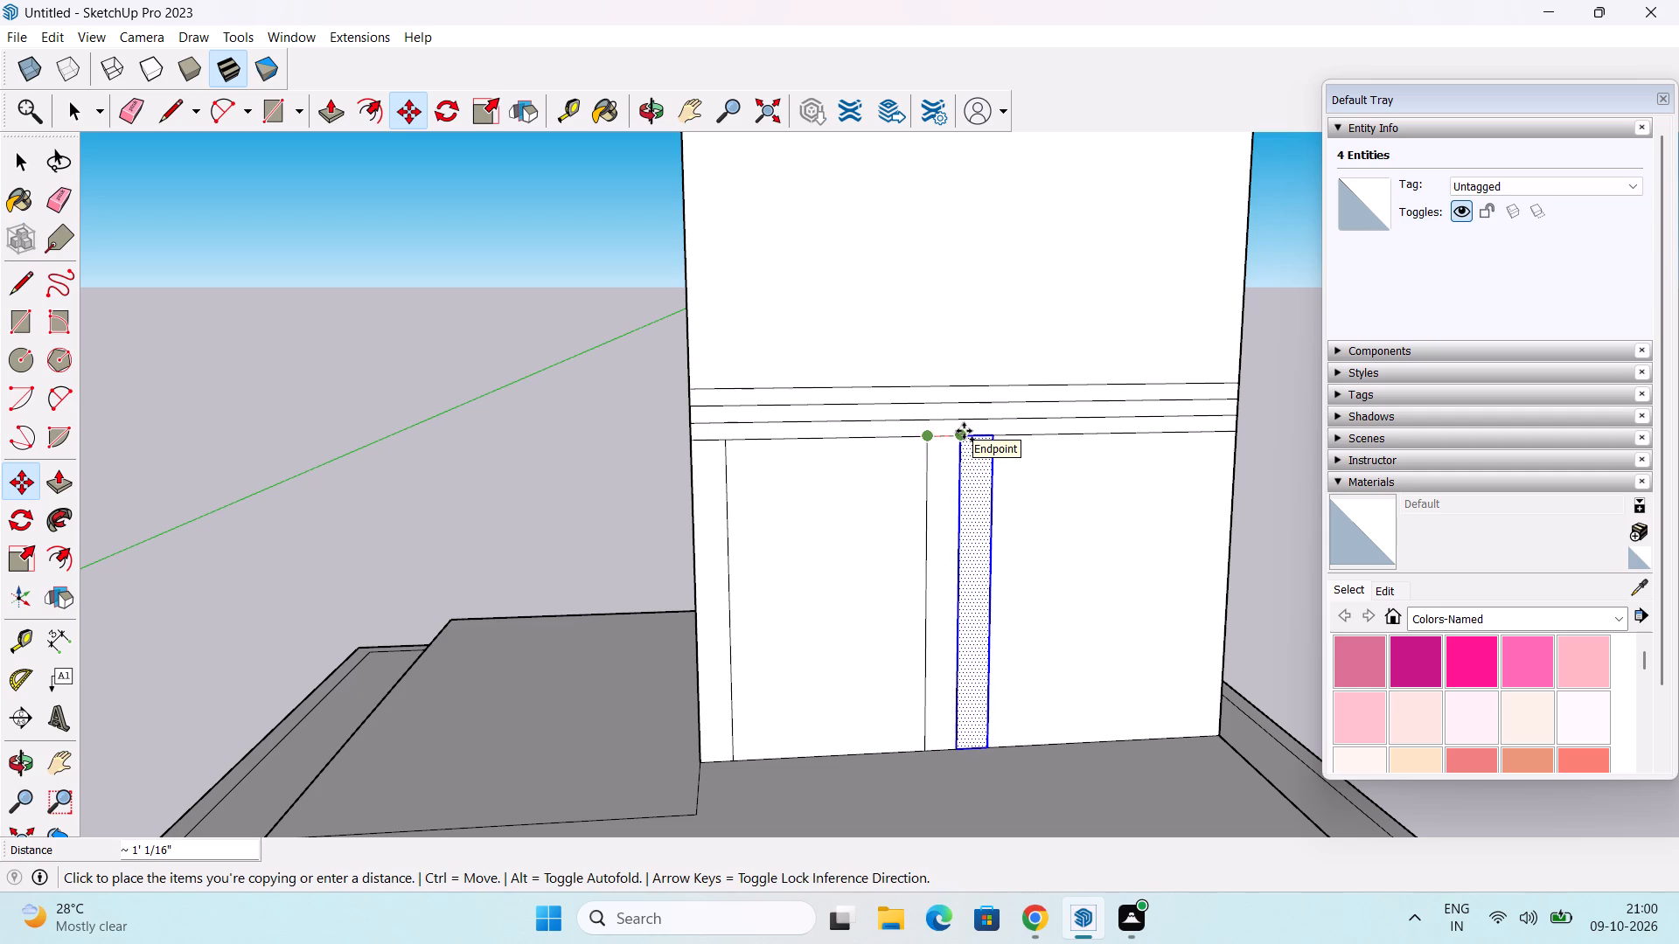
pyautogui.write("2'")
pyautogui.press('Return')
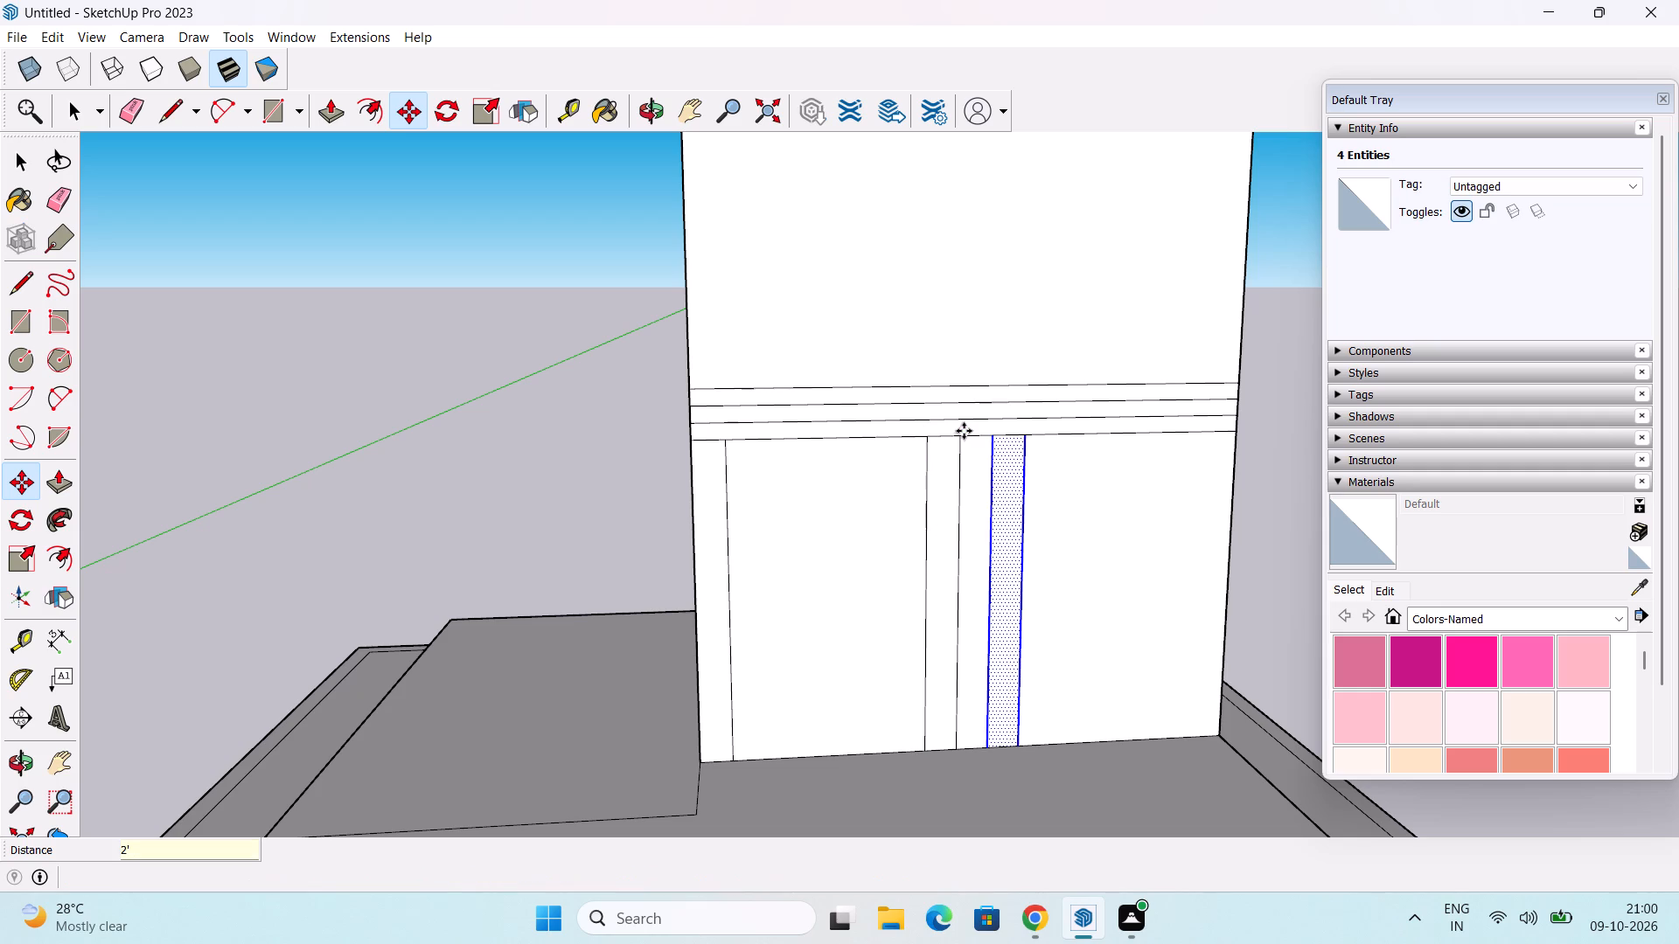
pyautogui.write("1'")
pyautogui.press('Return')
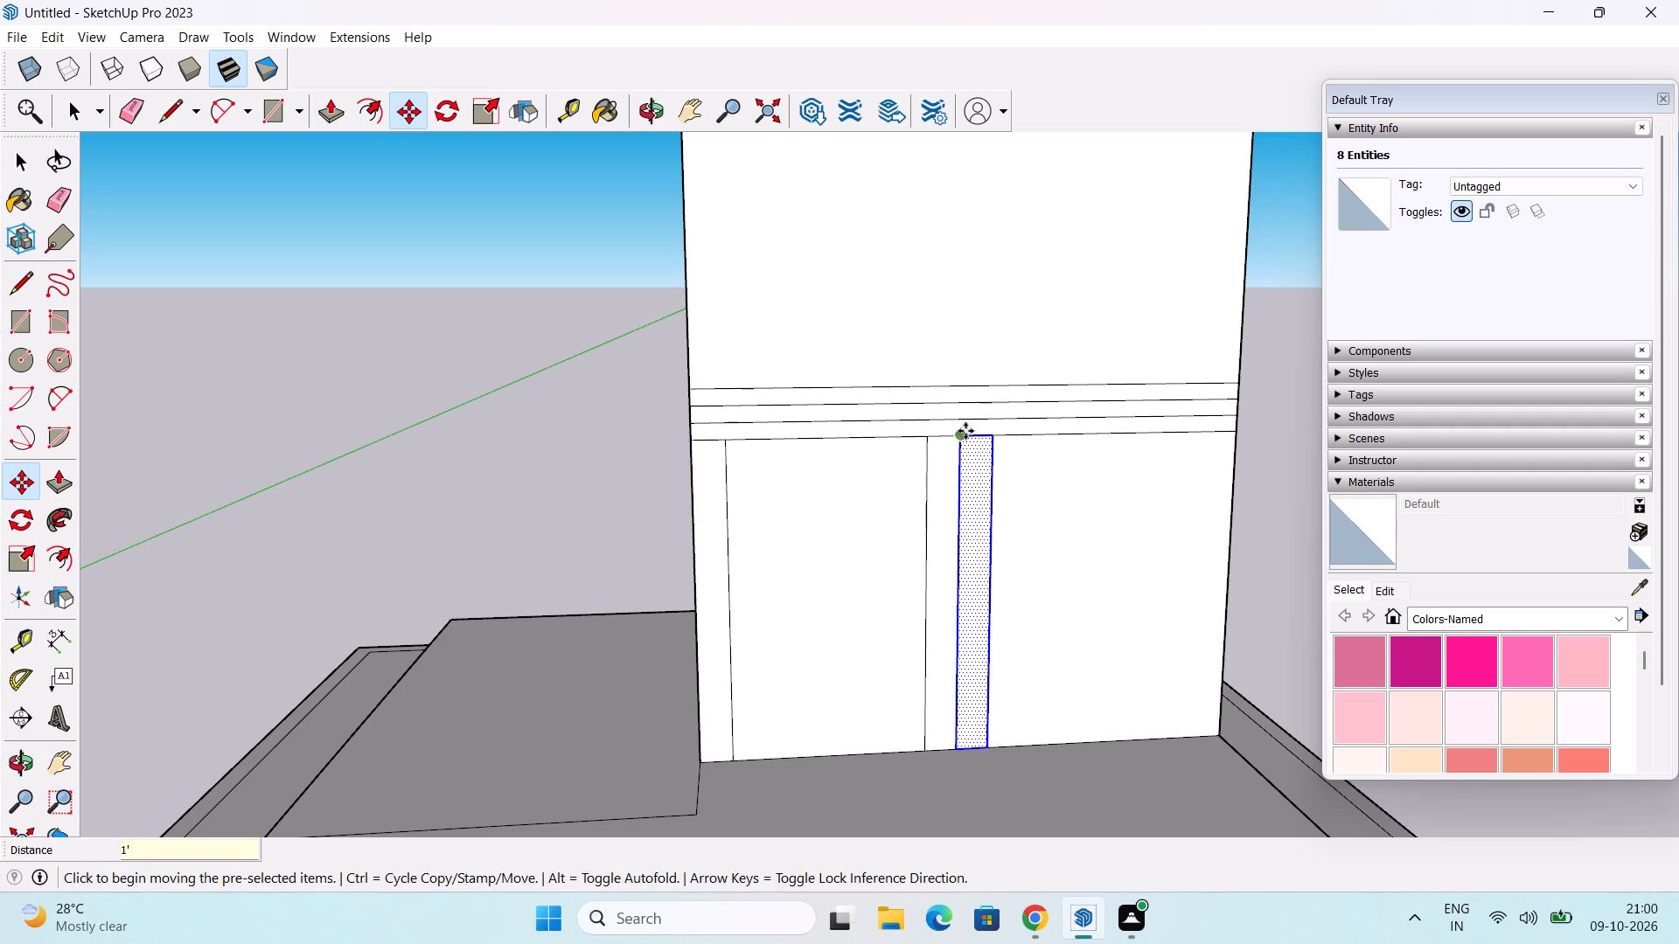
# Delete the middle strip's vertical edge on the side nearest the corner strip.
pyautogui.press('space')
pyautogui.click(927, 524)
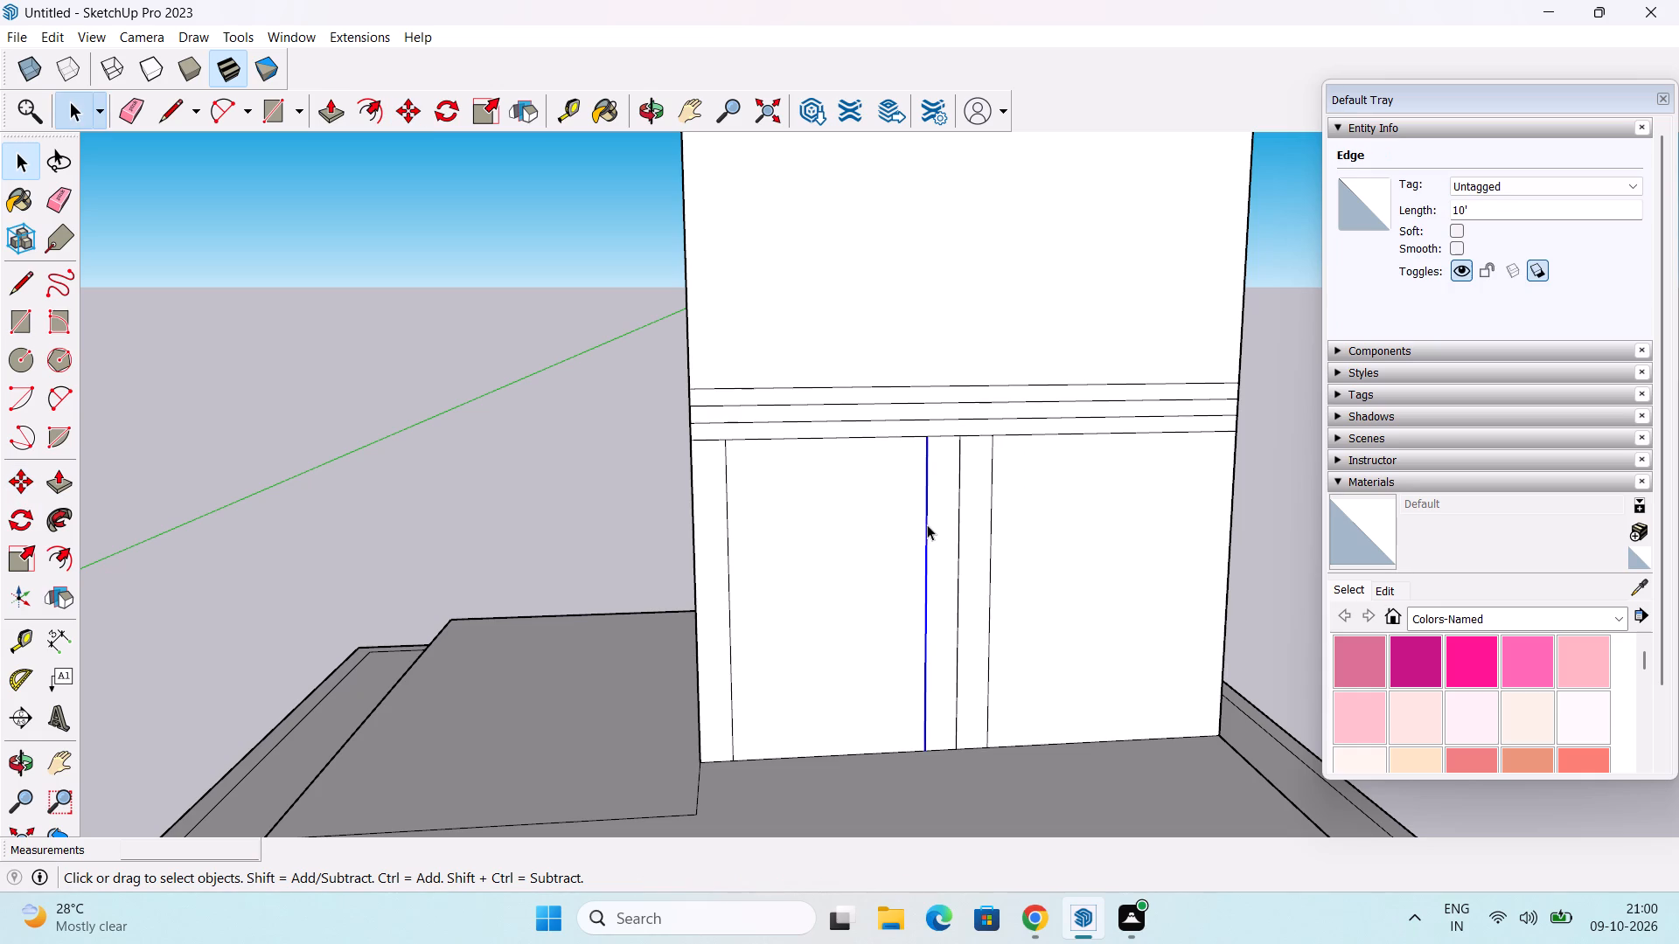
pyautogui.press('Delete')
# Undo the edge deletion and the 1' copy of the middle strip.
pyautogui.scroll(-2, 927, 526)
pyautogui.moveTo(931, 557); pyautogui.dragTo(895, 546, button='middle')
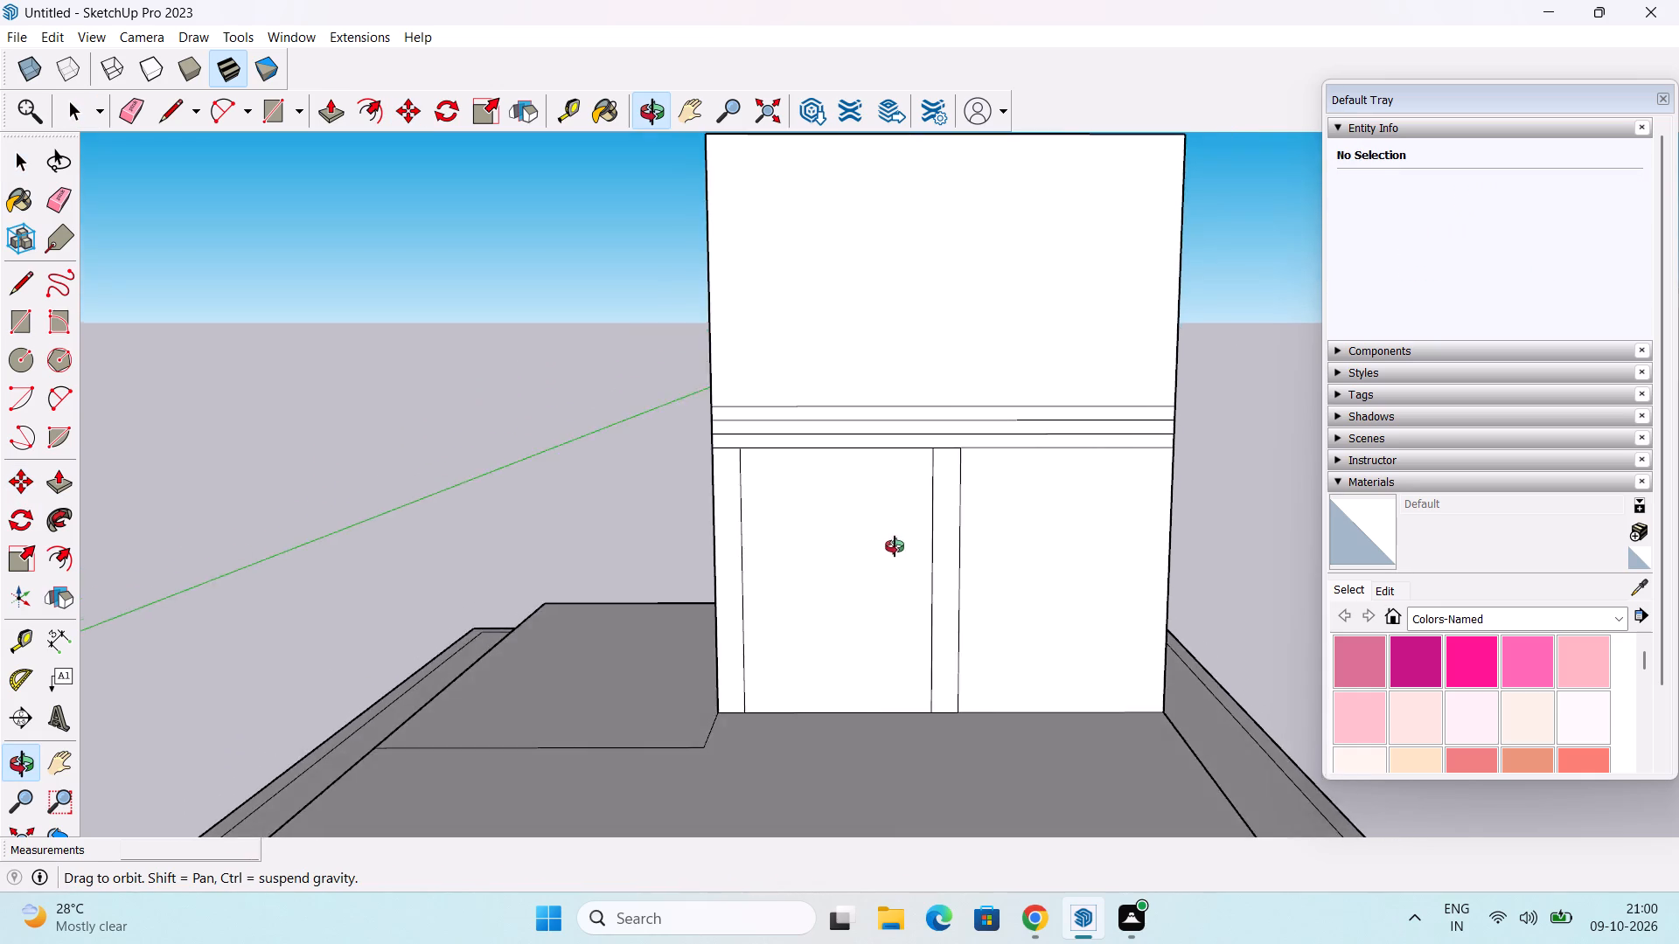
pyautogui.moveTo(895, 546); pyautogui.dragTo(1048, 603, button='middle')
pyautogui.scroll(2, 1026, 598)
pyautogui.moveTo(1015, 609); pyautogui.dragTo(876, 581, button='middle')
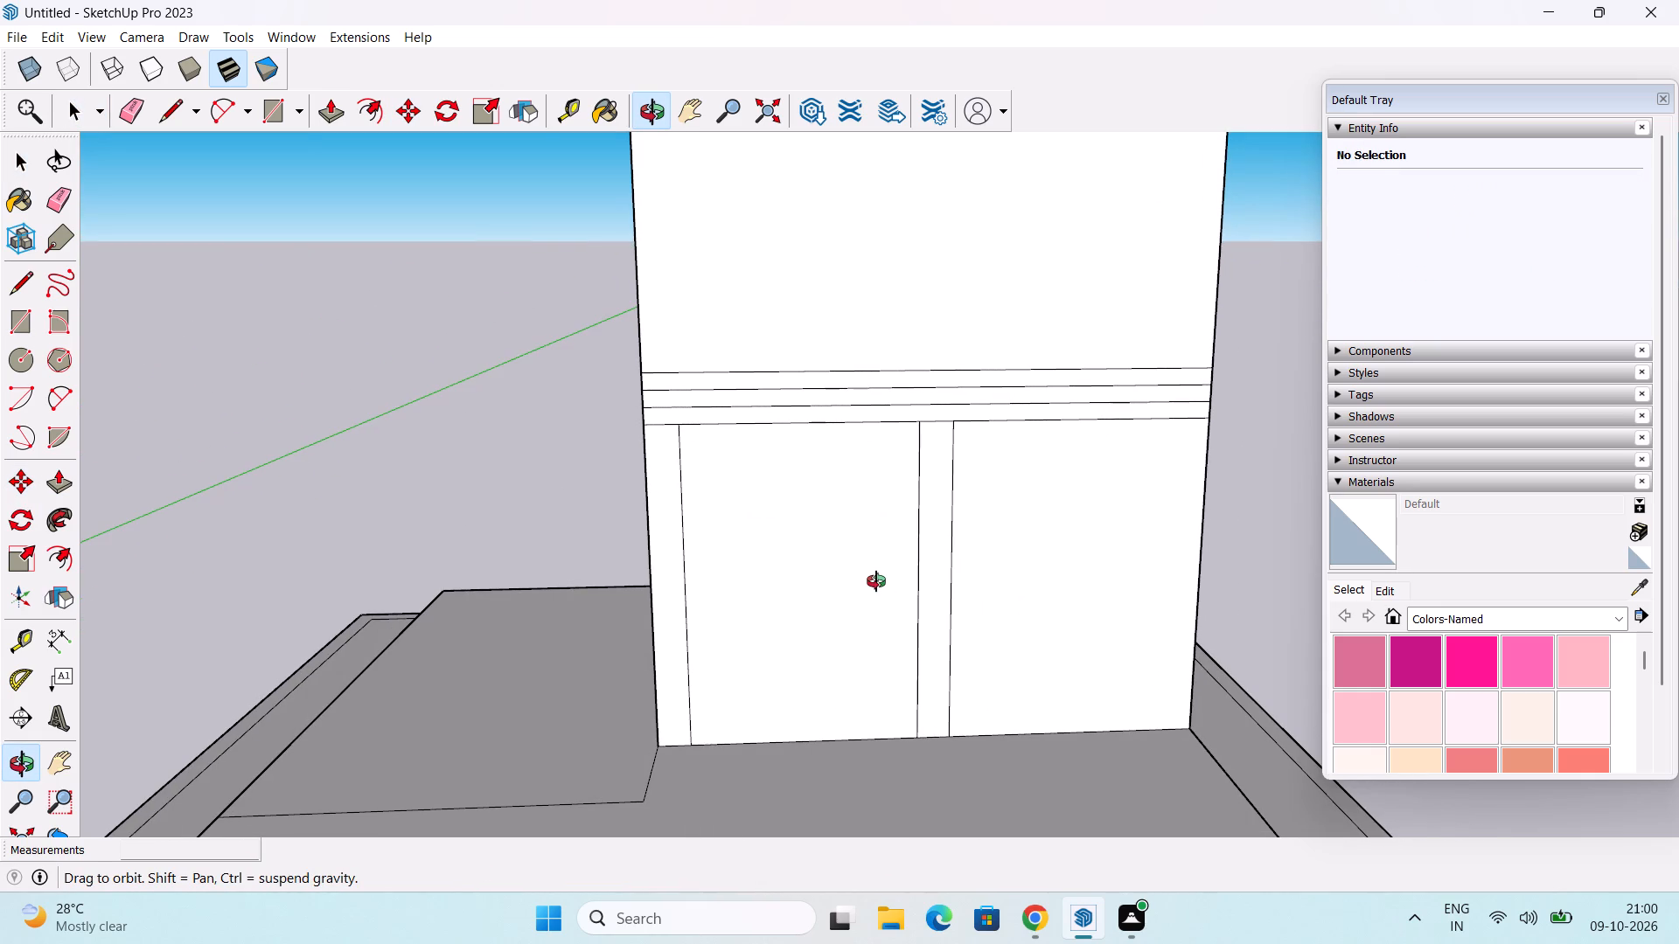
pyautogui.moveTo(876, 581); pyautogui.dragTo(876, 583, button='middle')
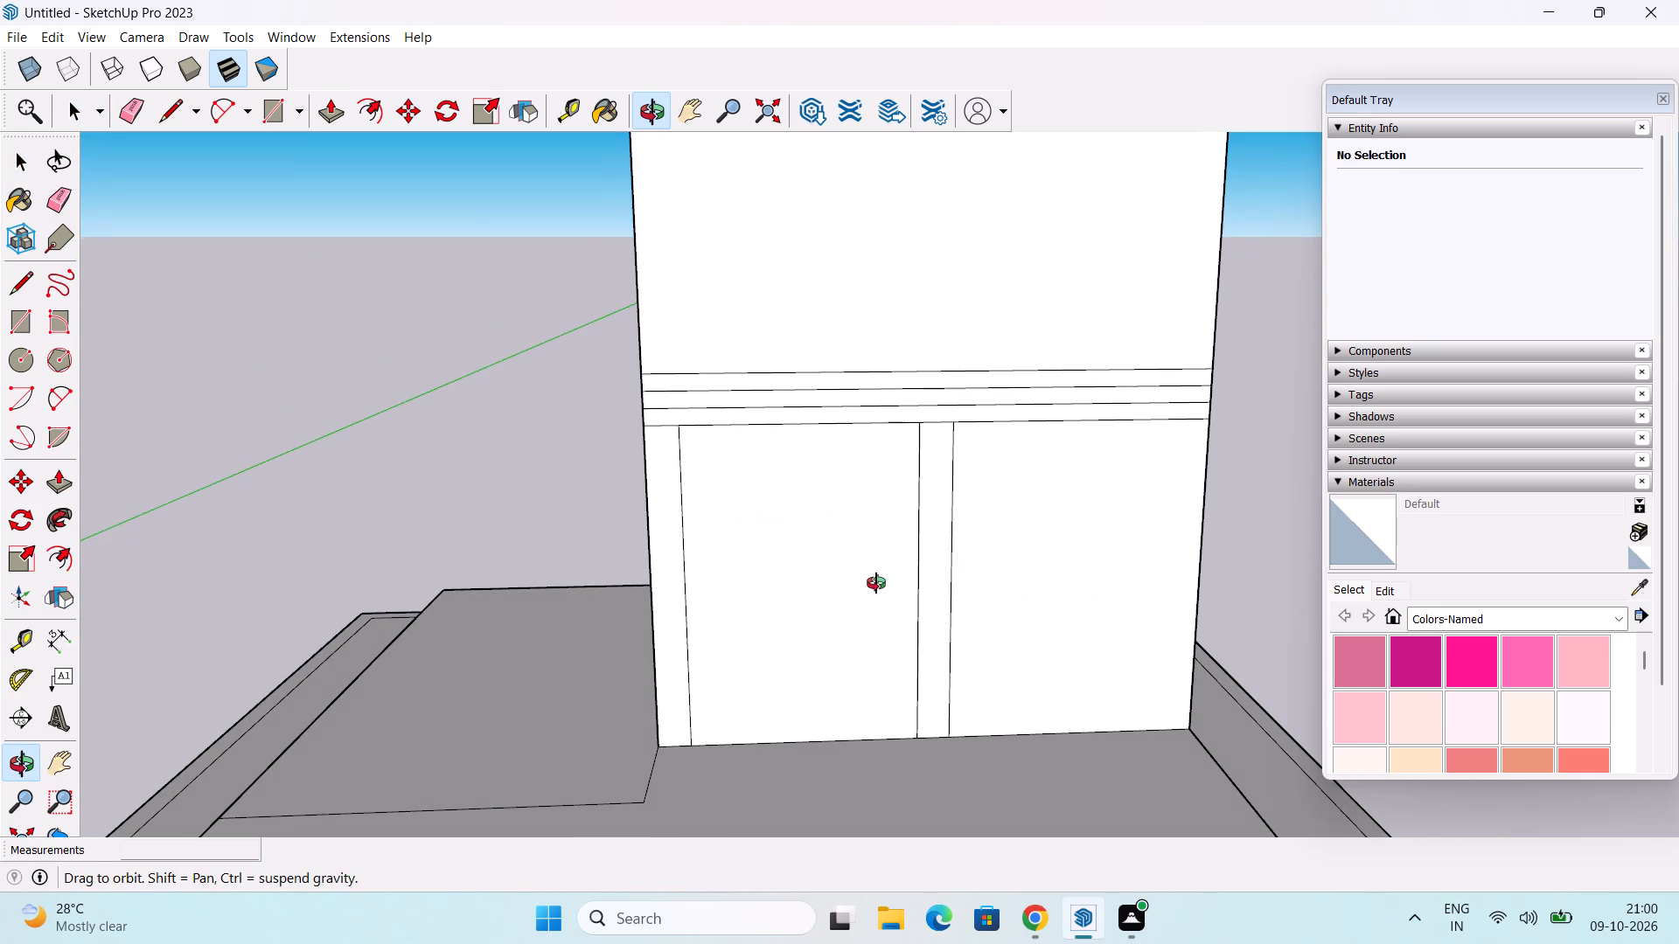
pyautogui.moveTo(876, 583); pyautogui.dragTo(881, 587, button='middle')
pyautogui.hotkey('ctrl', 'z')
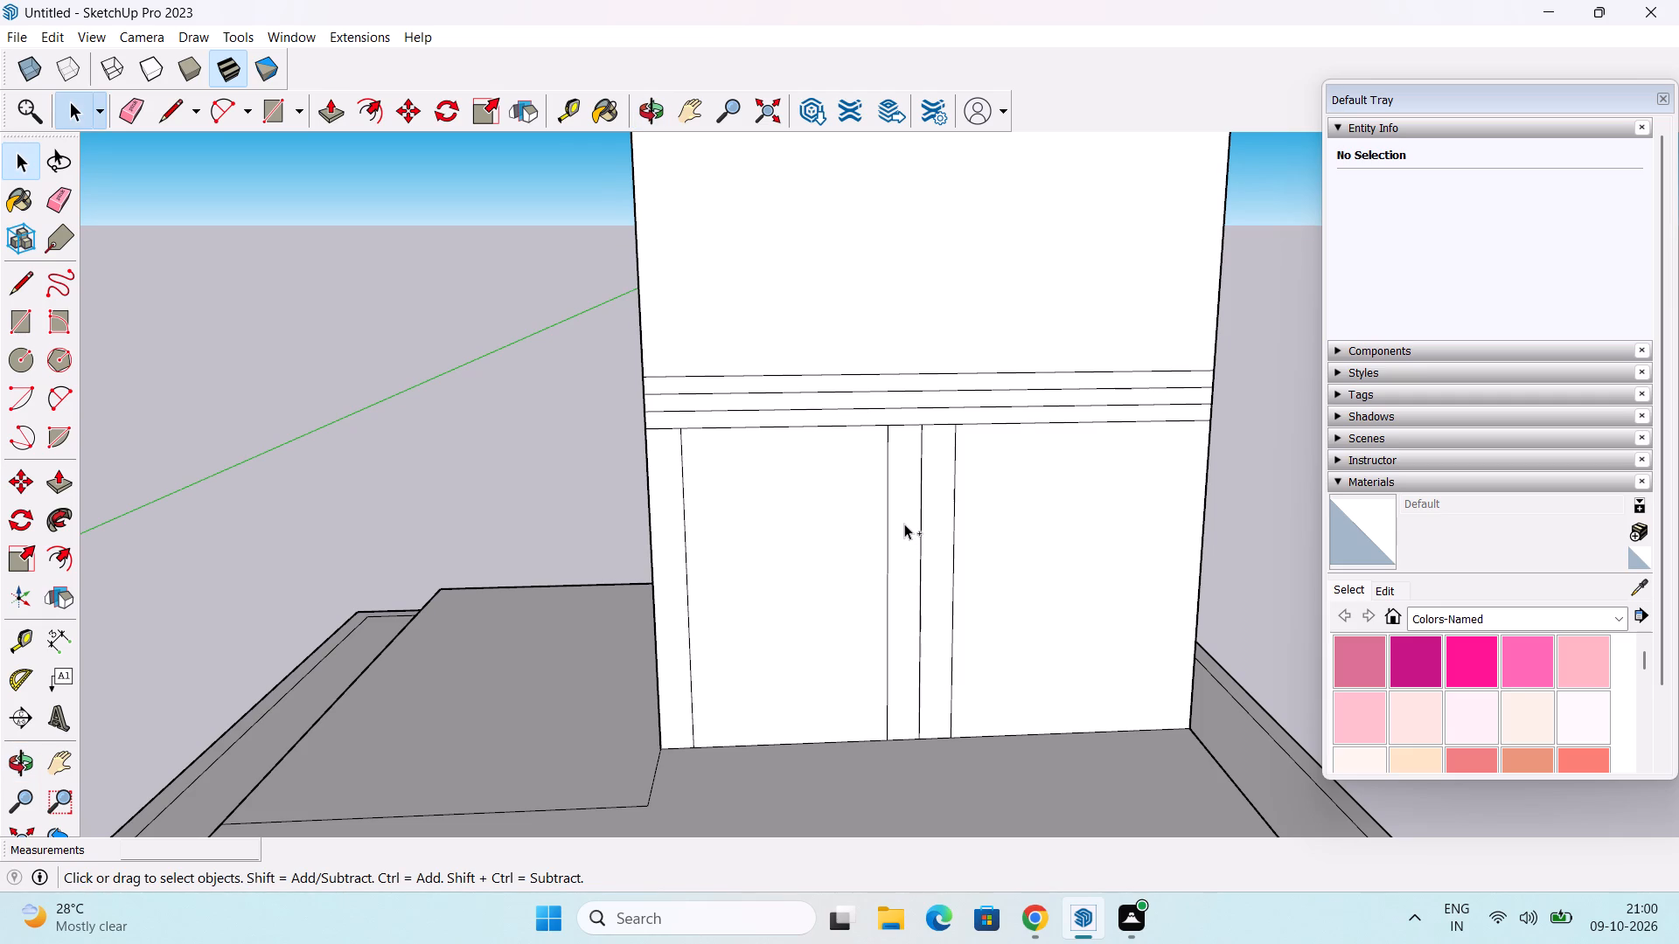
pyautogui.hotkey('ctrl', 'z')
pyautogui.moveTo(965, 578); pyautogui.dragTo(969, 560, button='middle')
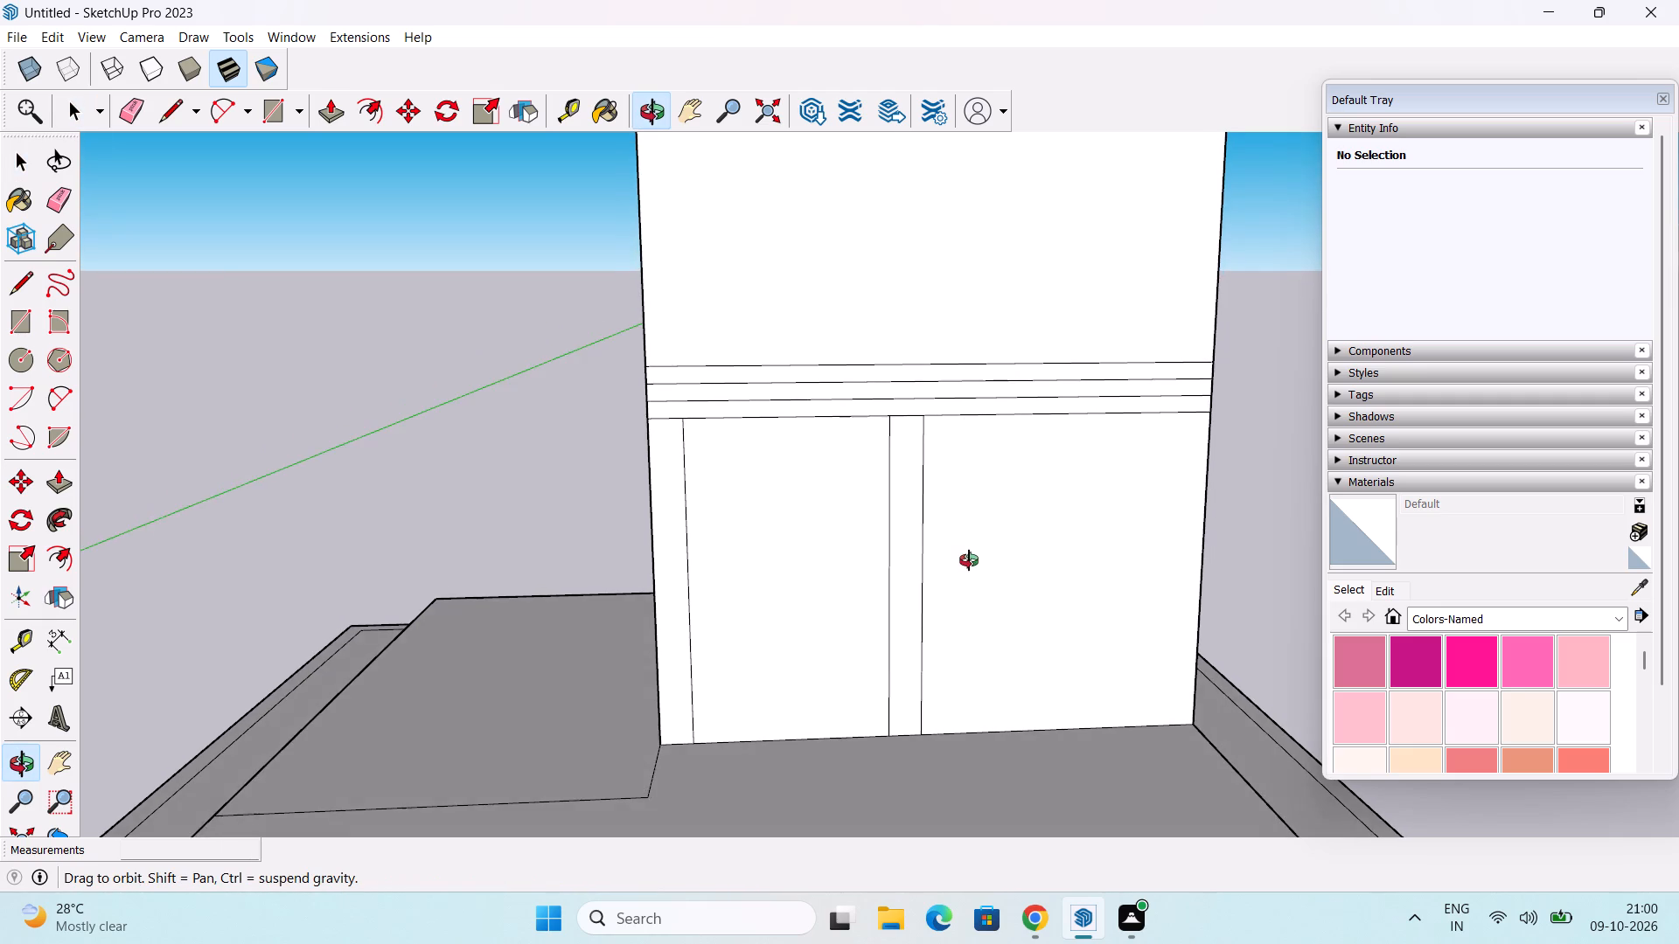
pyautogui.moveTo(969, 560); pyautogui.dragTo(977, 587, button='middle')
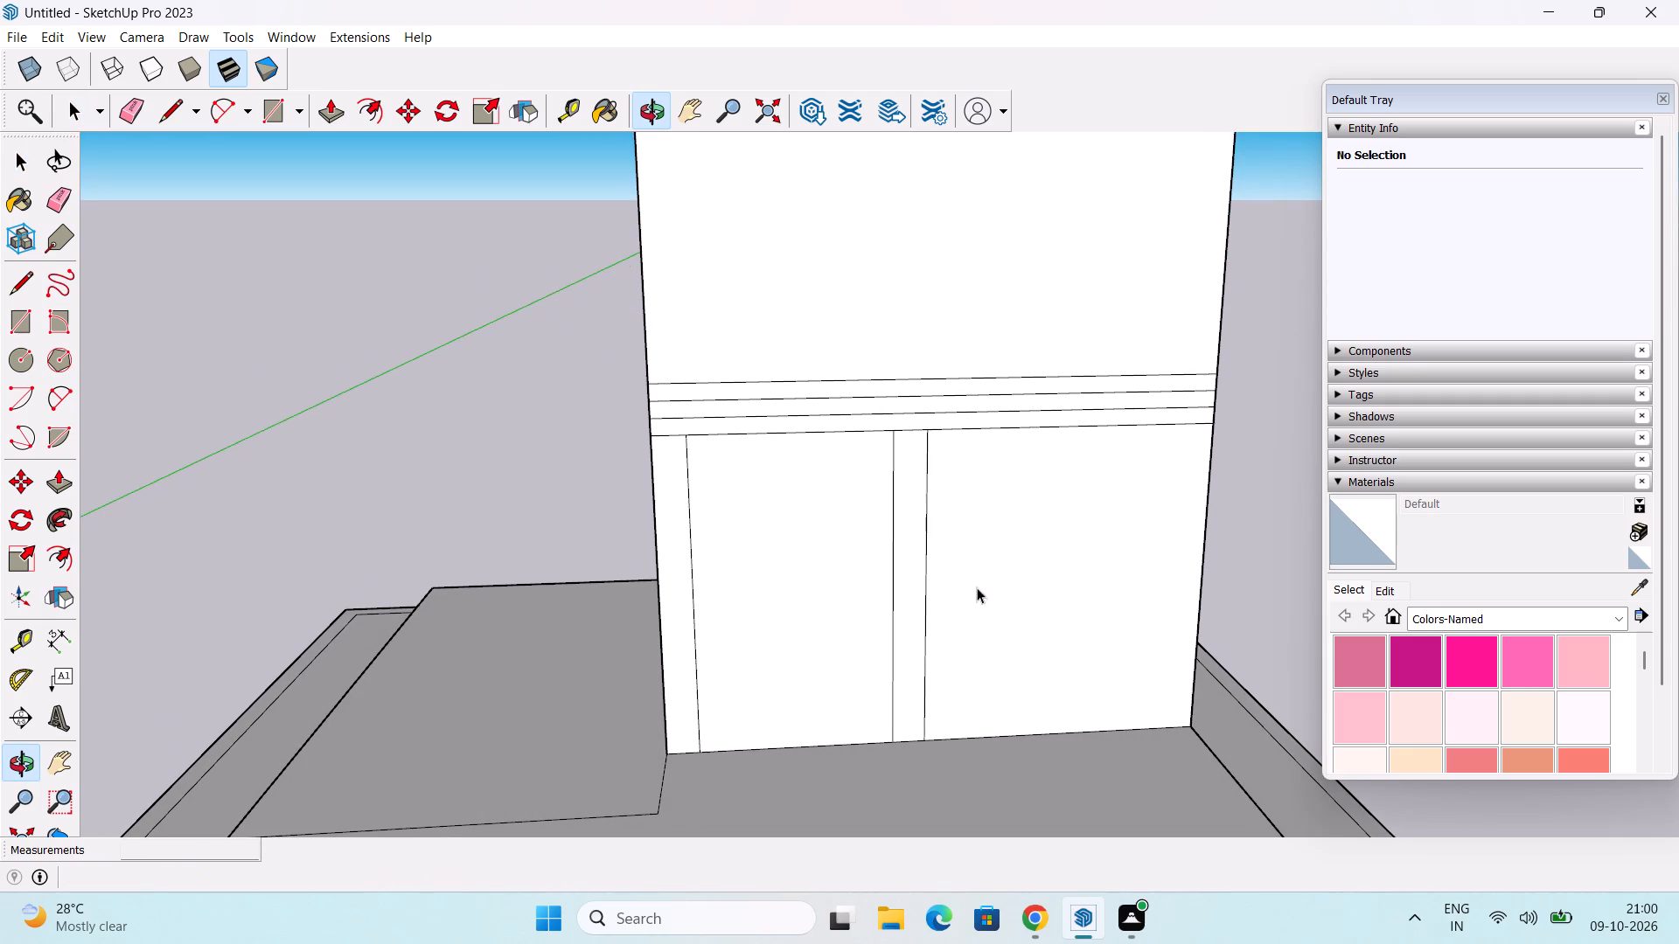
# Redo the 1' copy of the middle strip and the deletion of its vertical edge nearest the corner strip.
pyautogui.hotkey('ctrl', 'z')
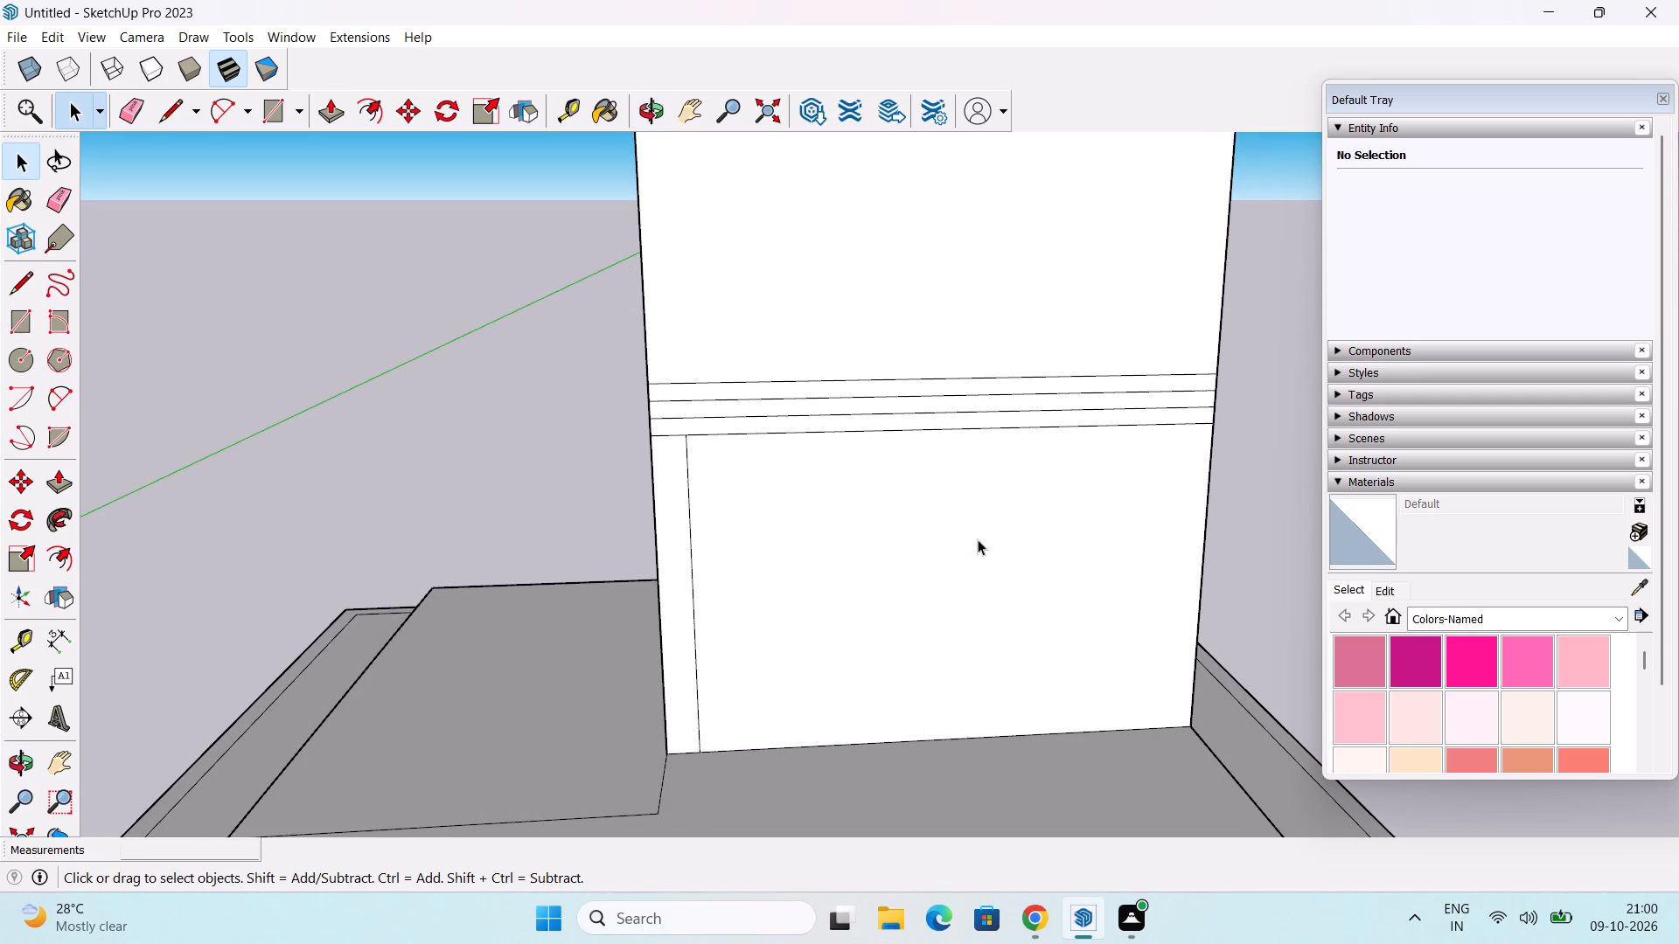
pyautogui.hotkey('ctrl', 'y')
pyautogui.hotkey('ctrl', 'y')
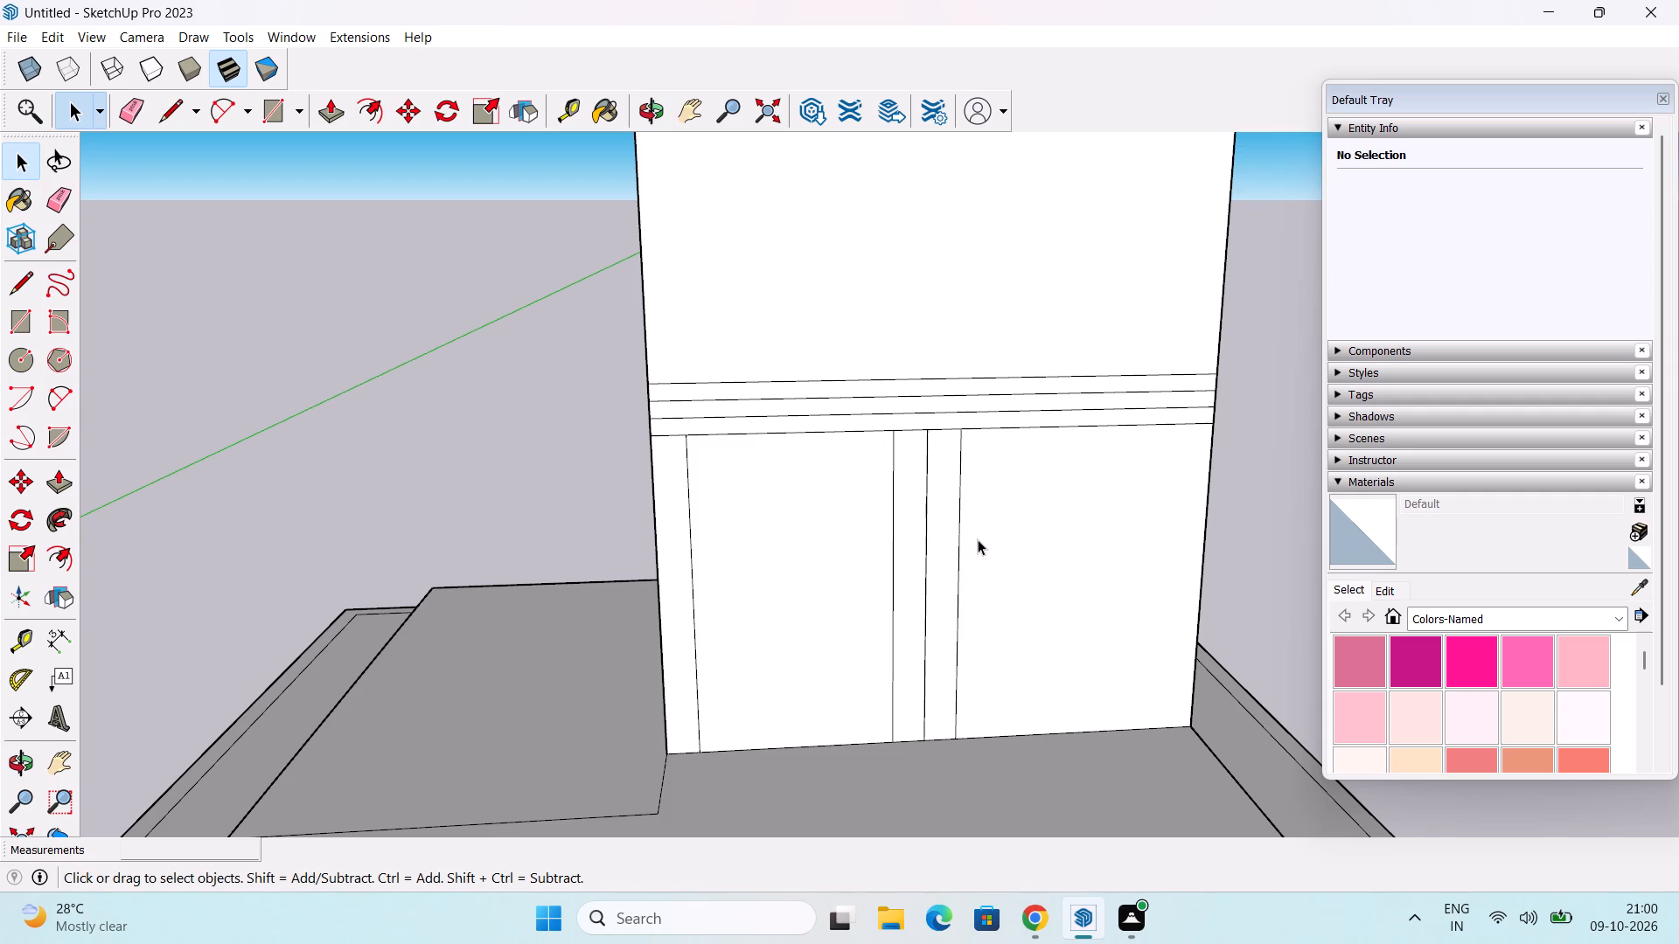
pyautogui.hotkey('ctrl', 'y')
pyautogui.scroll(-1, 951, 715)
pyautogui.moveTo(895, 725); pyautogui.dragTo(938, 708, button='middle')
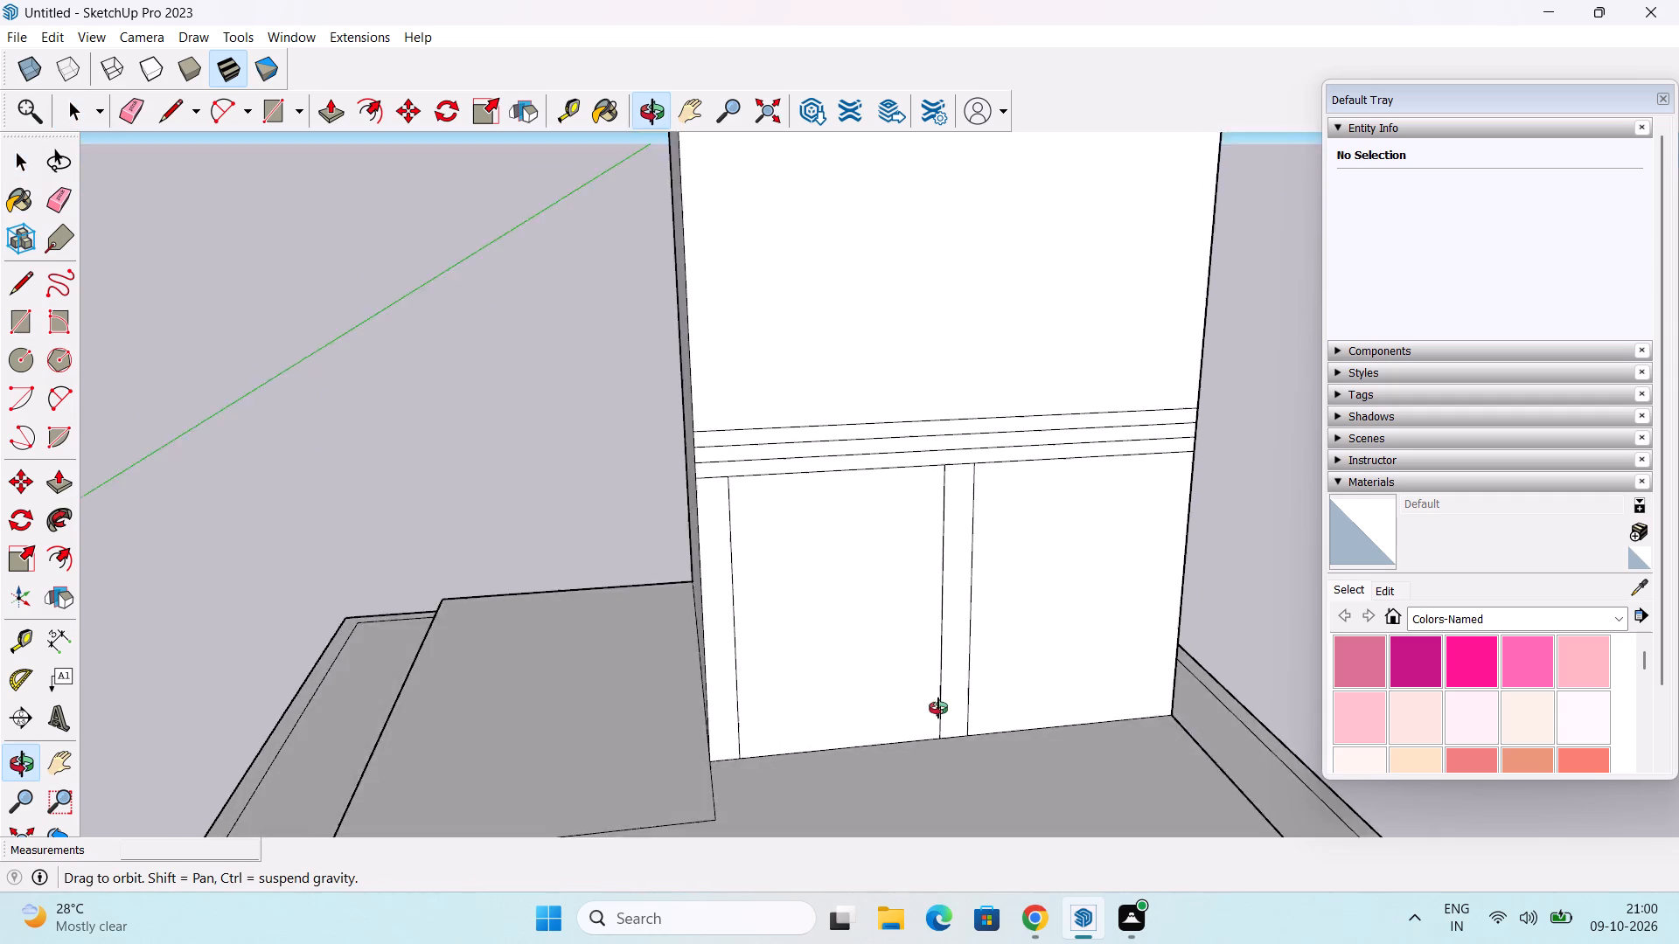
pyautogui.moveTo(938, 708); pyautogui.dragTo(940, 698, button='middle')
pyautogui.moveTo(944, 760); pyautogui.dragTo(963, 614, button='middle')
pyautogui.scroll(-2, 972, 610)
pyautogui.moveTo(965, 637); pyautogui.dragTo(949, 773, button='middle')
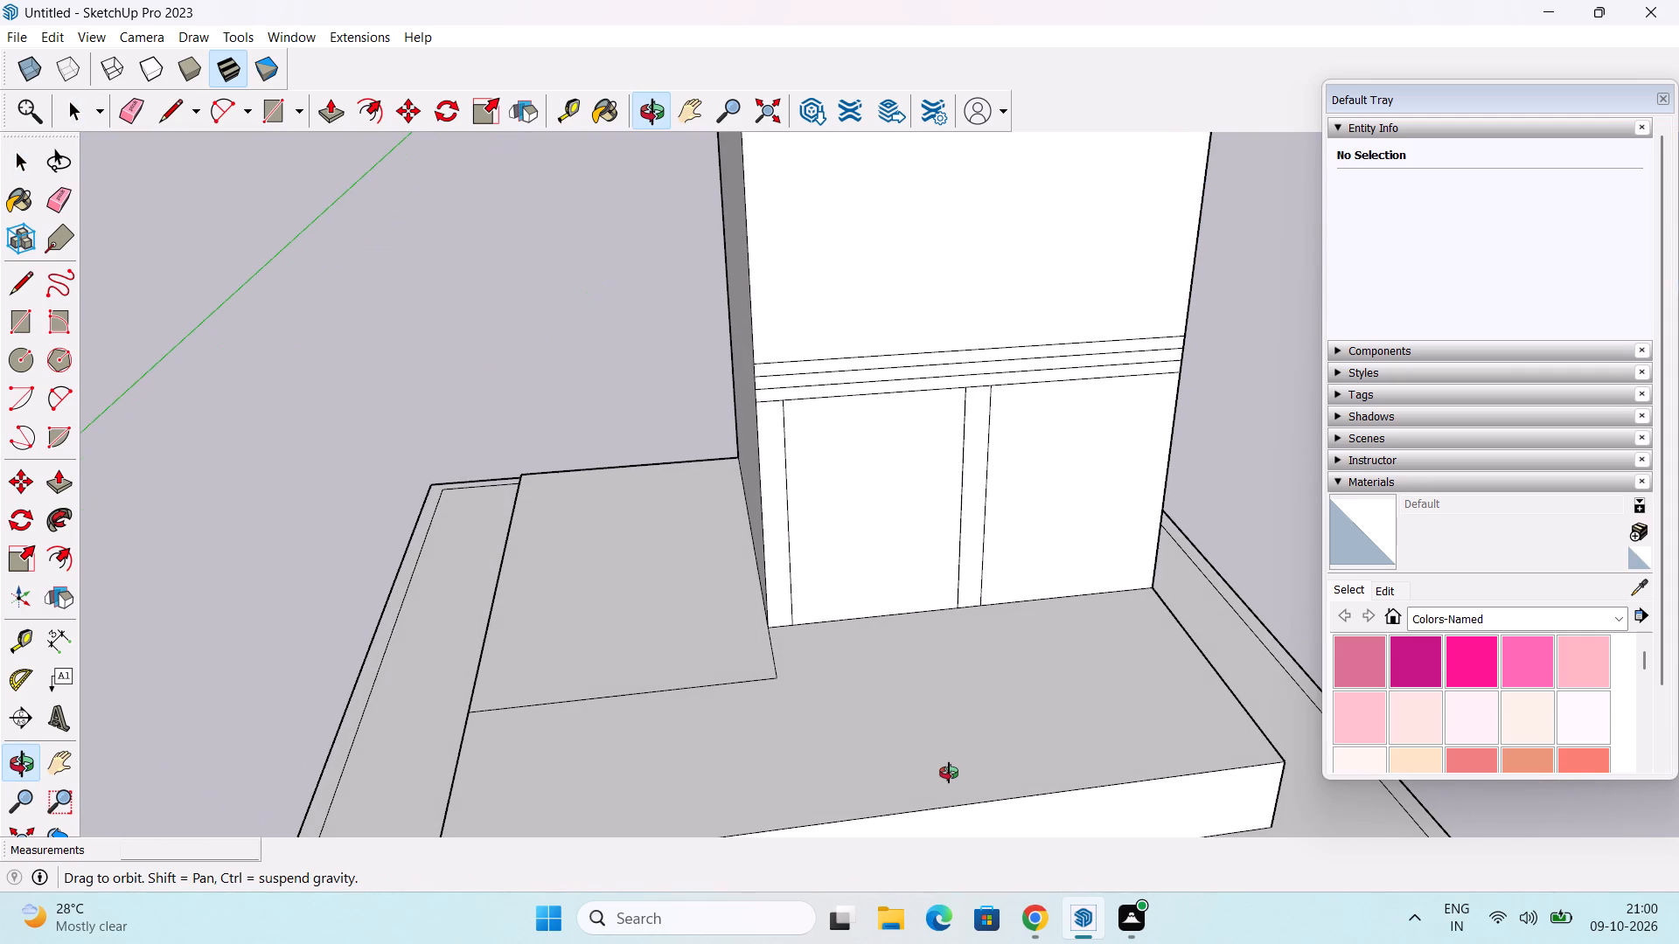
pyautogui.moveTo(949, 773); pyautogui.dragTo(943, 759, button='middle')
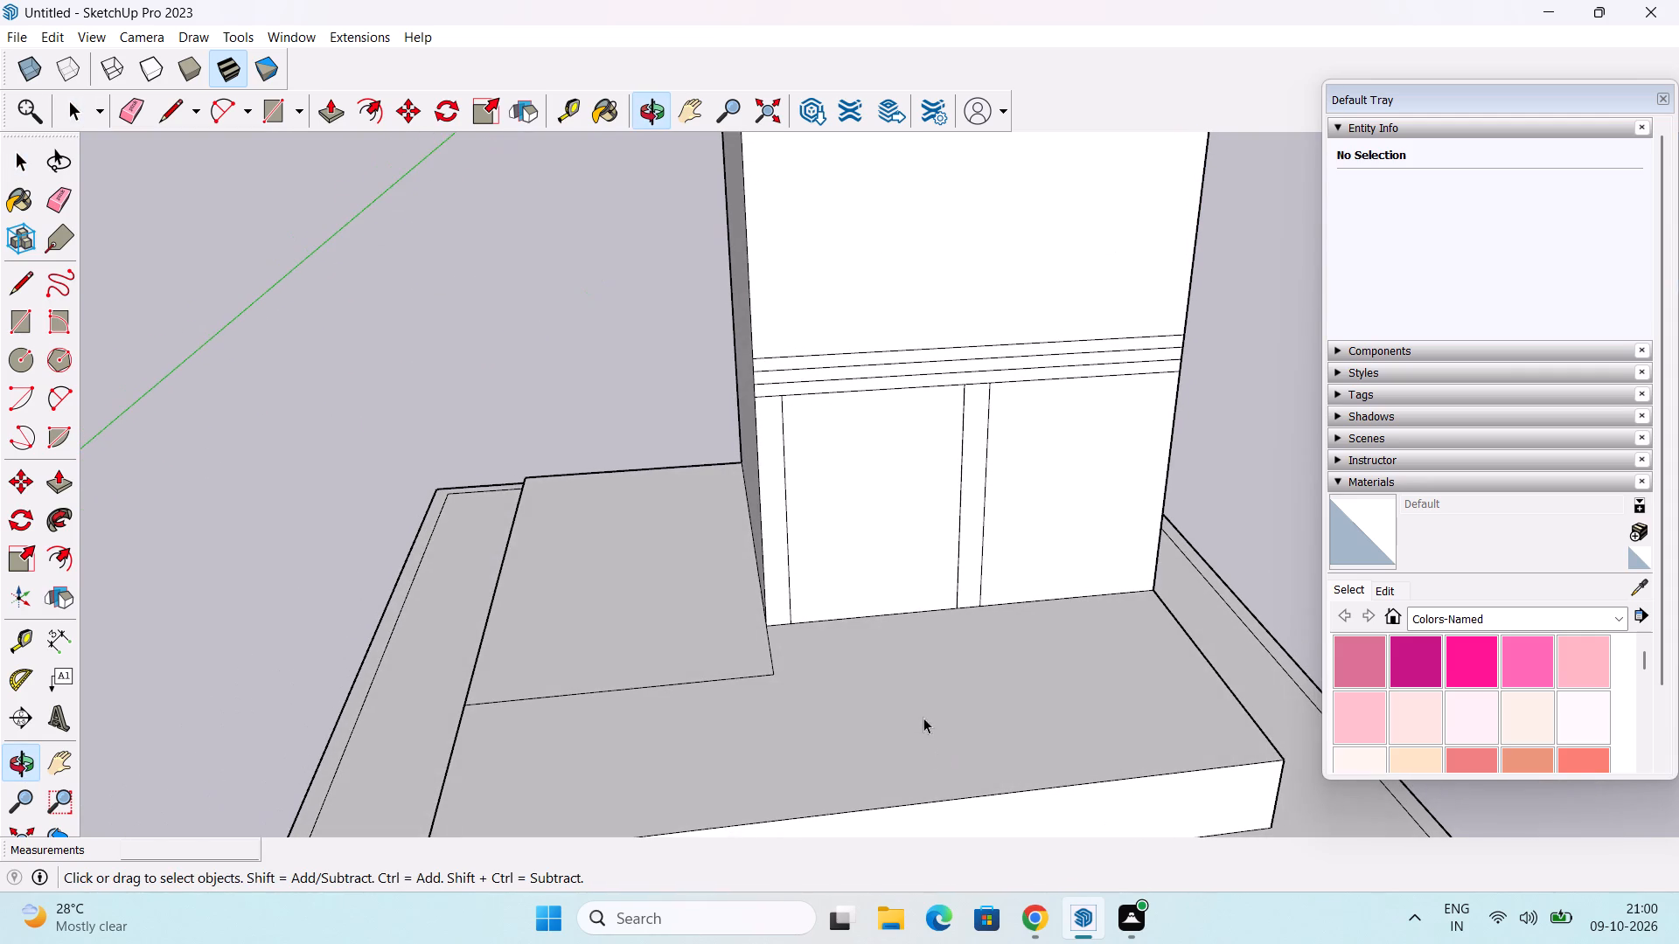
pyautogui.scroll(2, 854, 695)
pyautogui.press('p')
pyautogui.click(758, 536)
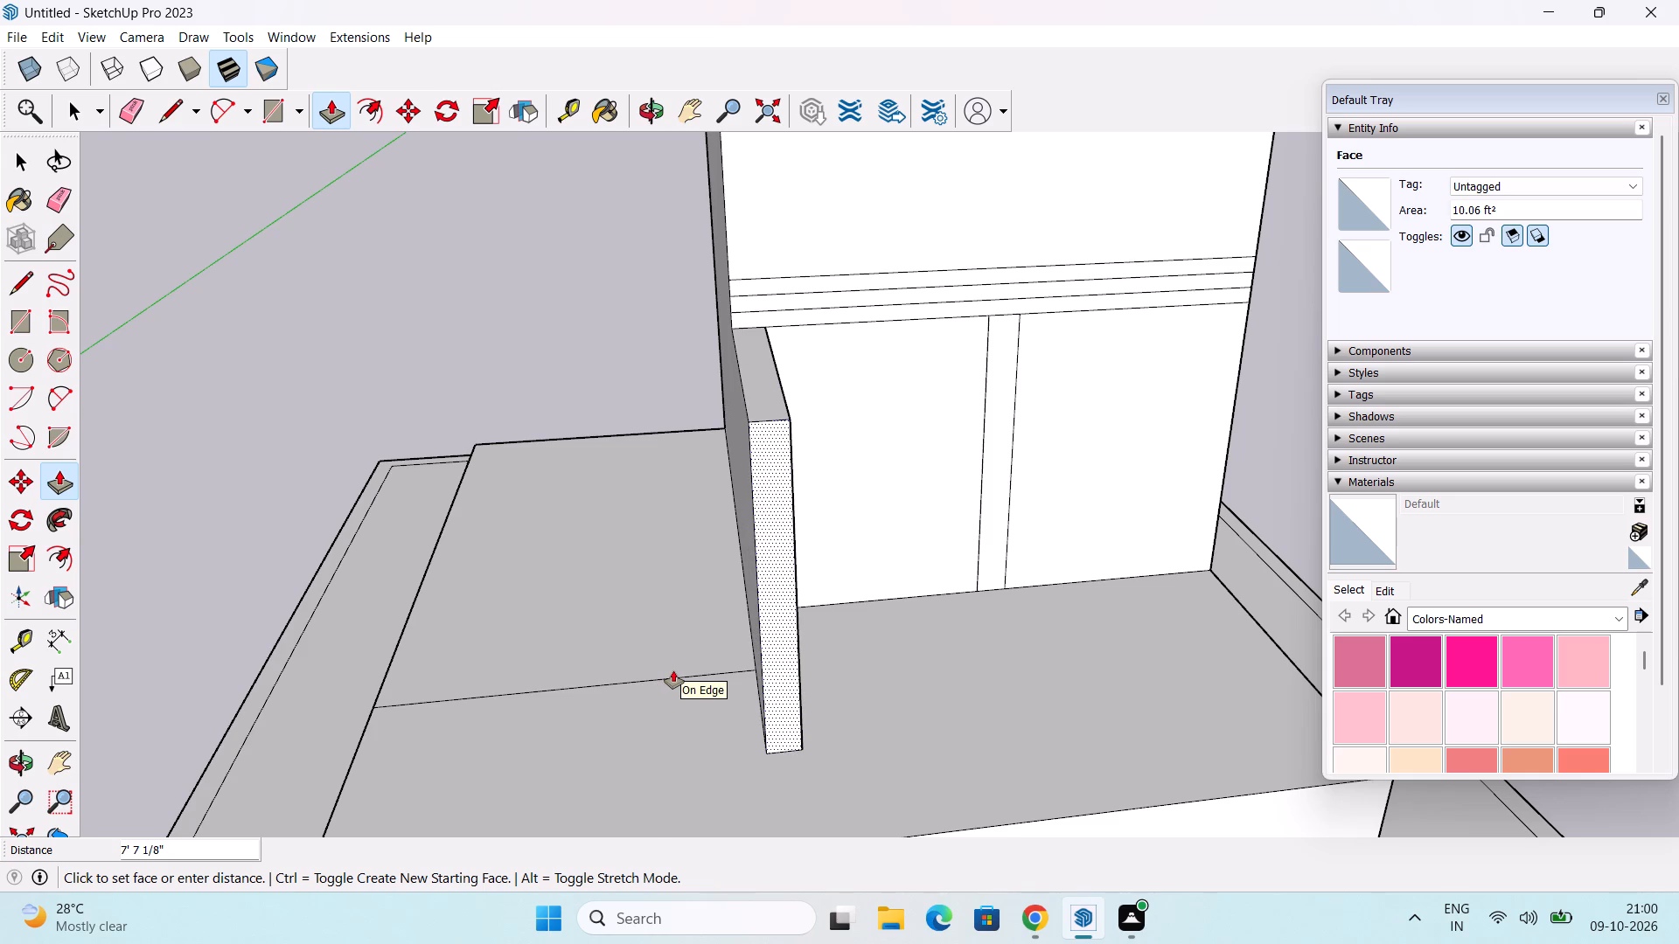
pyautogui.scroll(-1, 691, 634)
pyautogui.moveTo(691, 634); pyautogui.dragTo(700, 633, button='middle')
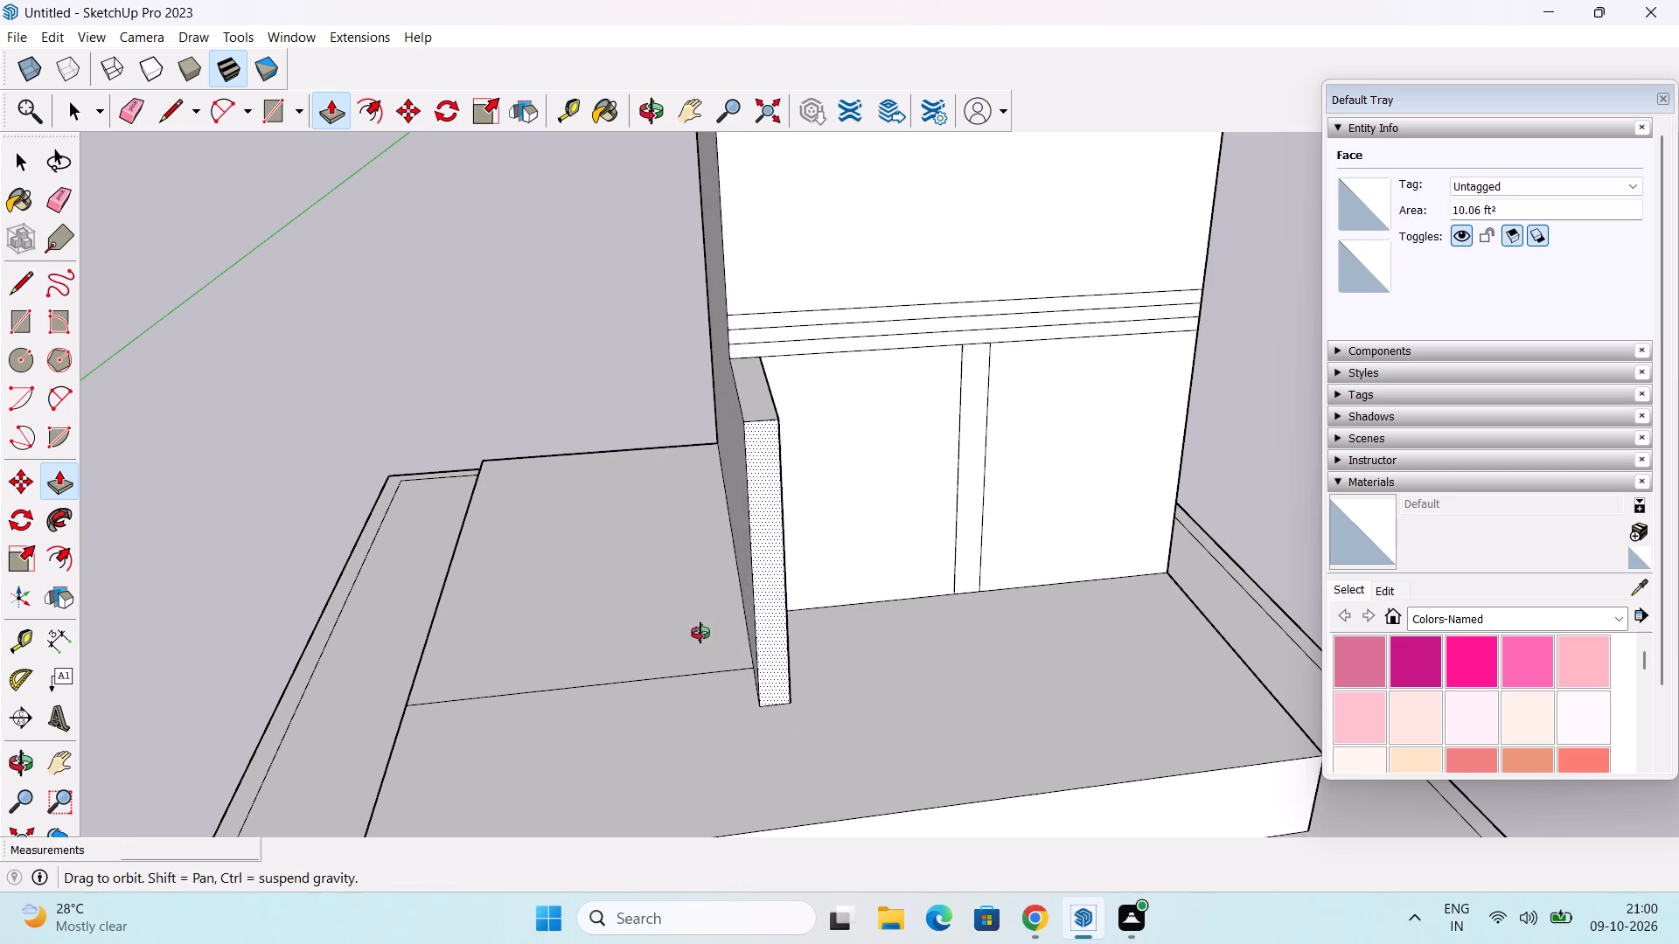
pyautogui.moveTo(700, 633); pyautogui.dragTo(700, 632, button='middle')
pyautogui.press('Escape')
# Pull the corner strip and the middle vertical strip 6" out from the block's front face.
pyautogui.moveTo(781, 624); pyautogui.dragTo(759, 641, button='middle')
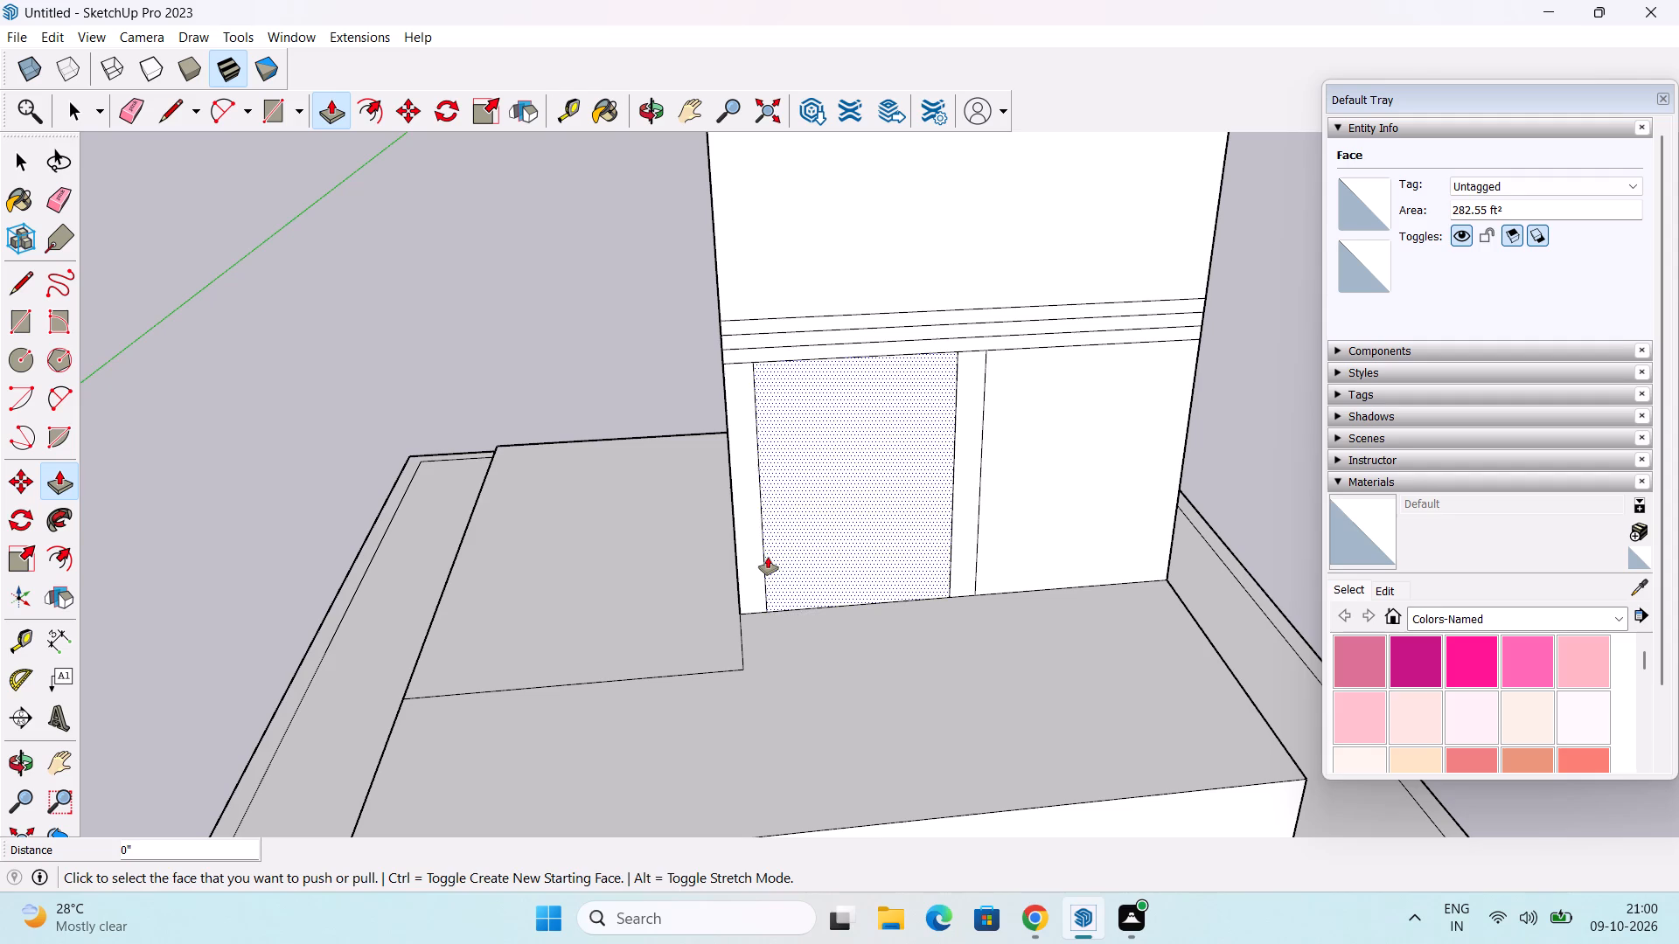
pyautogui.click(749, 557)
pyautogui.write('6"')
pyautogui.press('Return')
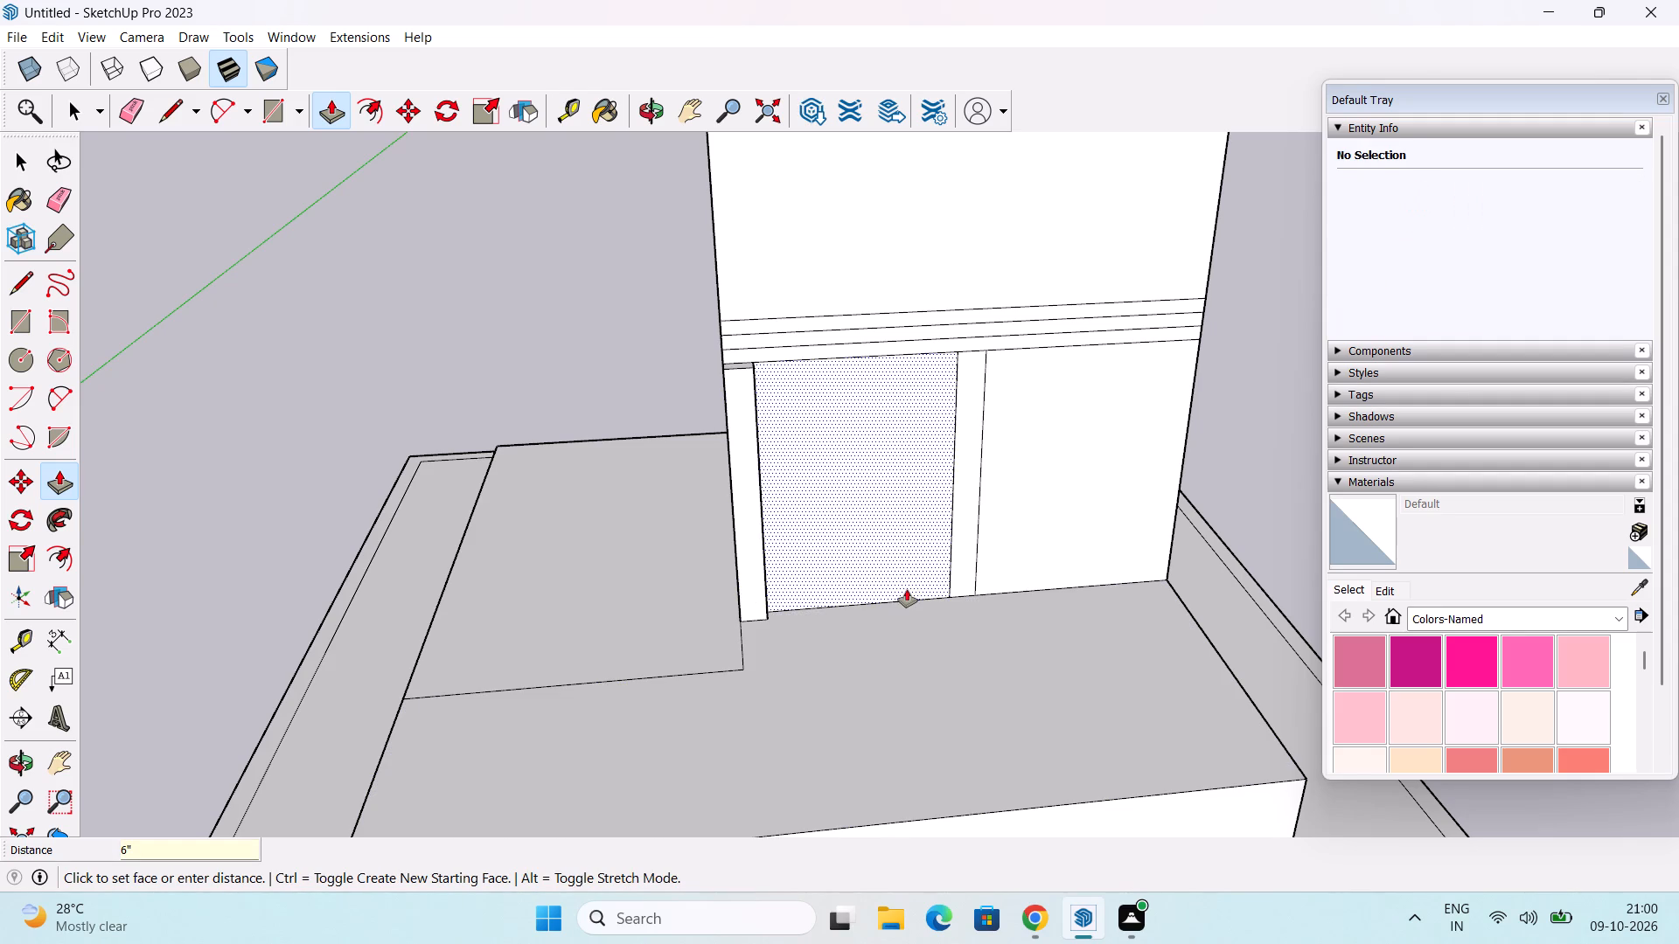
pyautogui.doubleClick(962, 530)
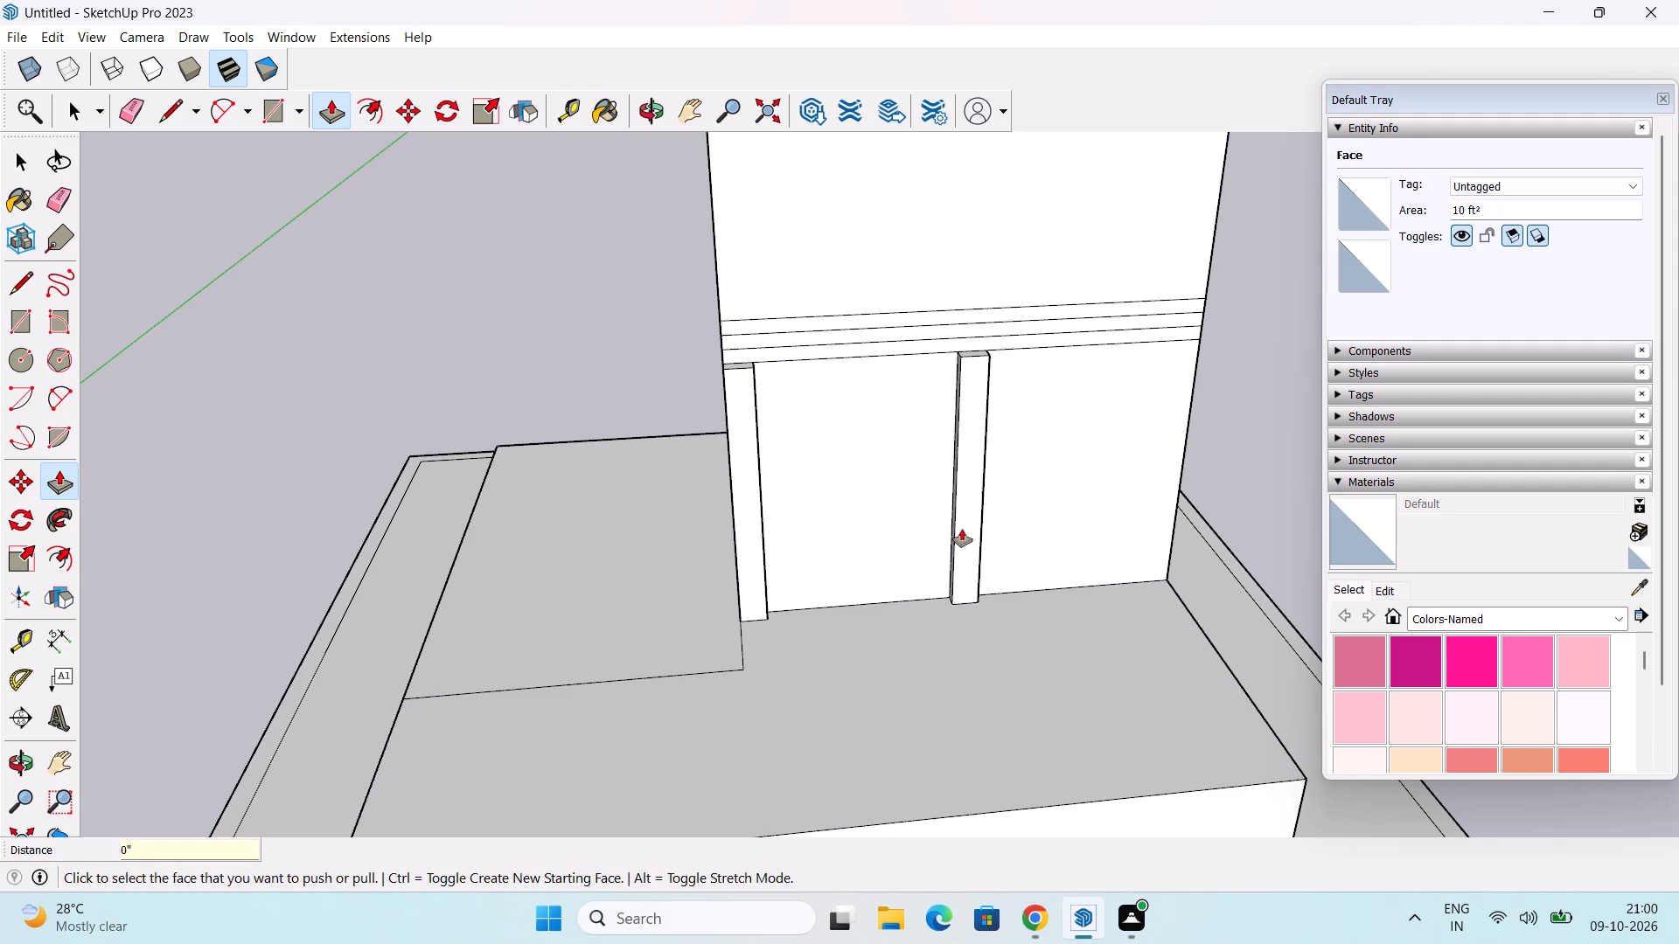
# Pull all three horizontal bands above the strips out by the same 6", starting with the lowest band.
pyautogui.moveTo(972, 618); pyautogui.dragTo(1044, 573, button='middle')
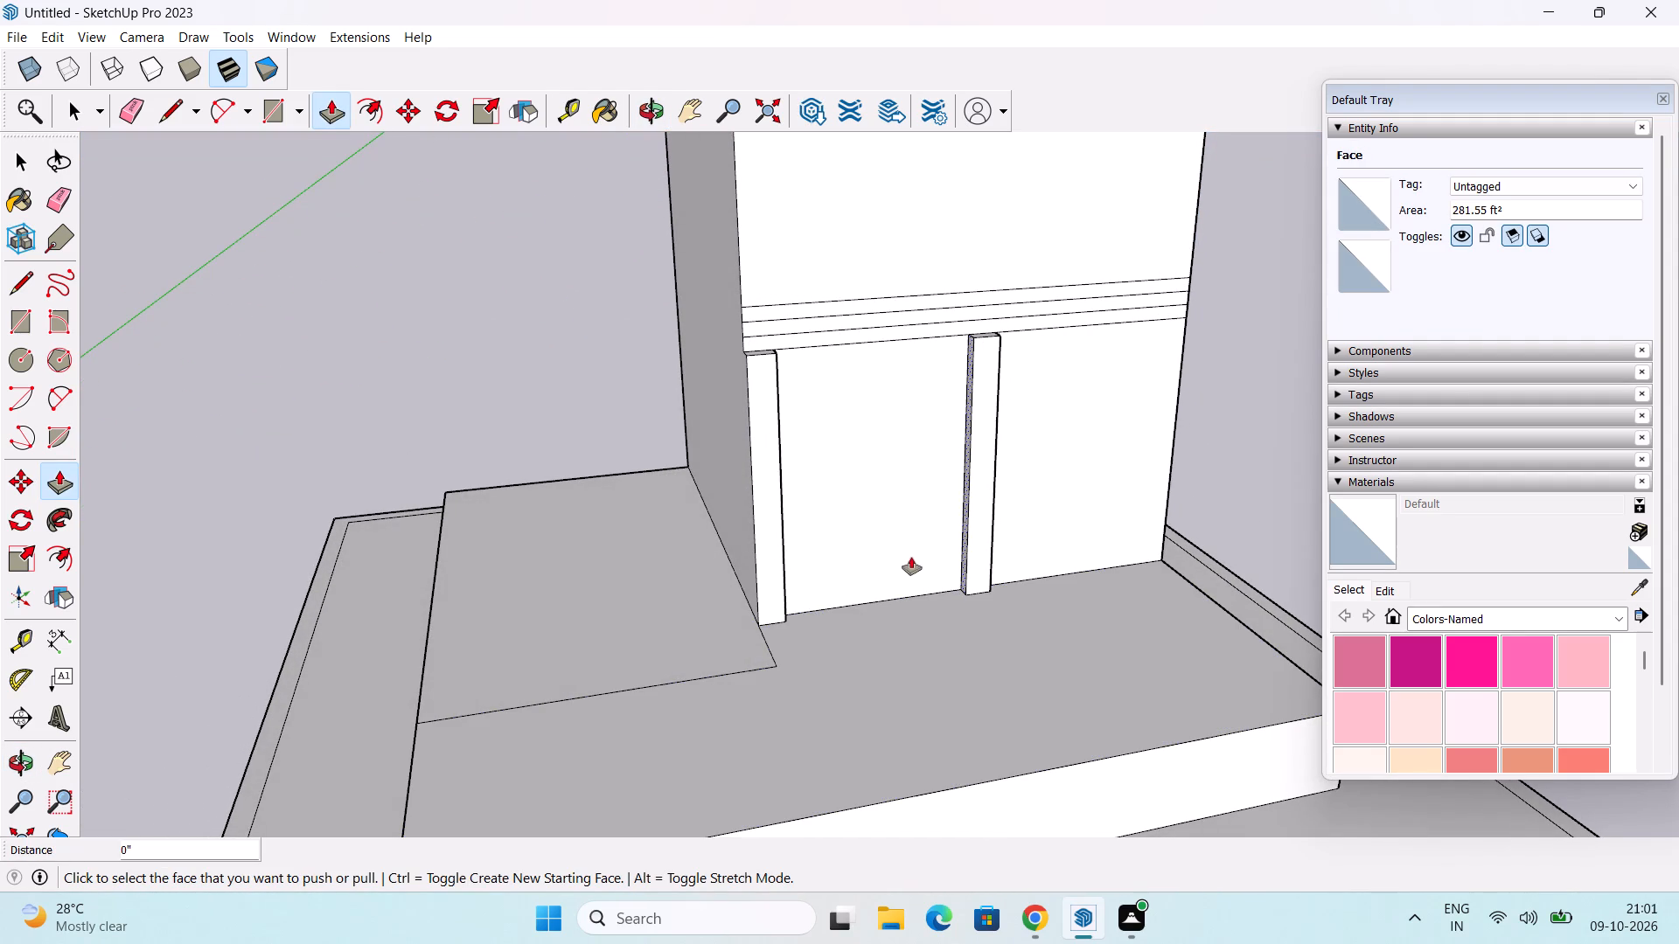
pyautogui.moveTo(892, 506); pyautogui.dragTo(860, 600, button='middle')
pyautogui.moveTo(867, 592); pyautogui.dragTo(852, 575, button='middle')
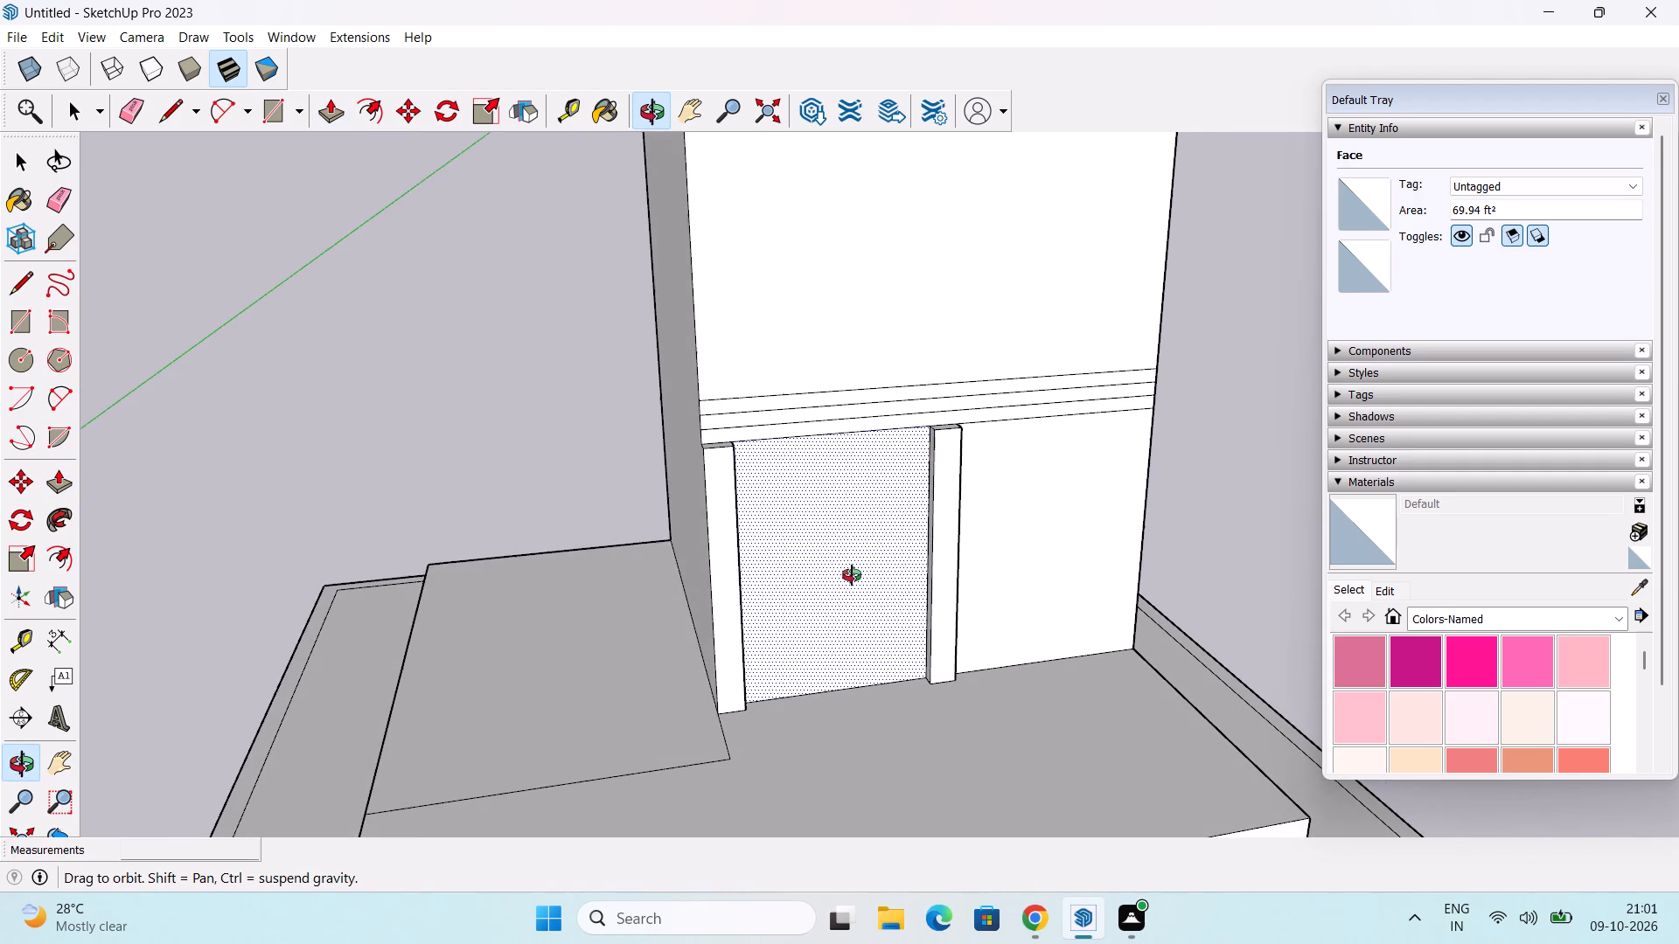
pyautogui.moveTo(852, 575); pyautogui.dragTo(869, 566, button='middle')
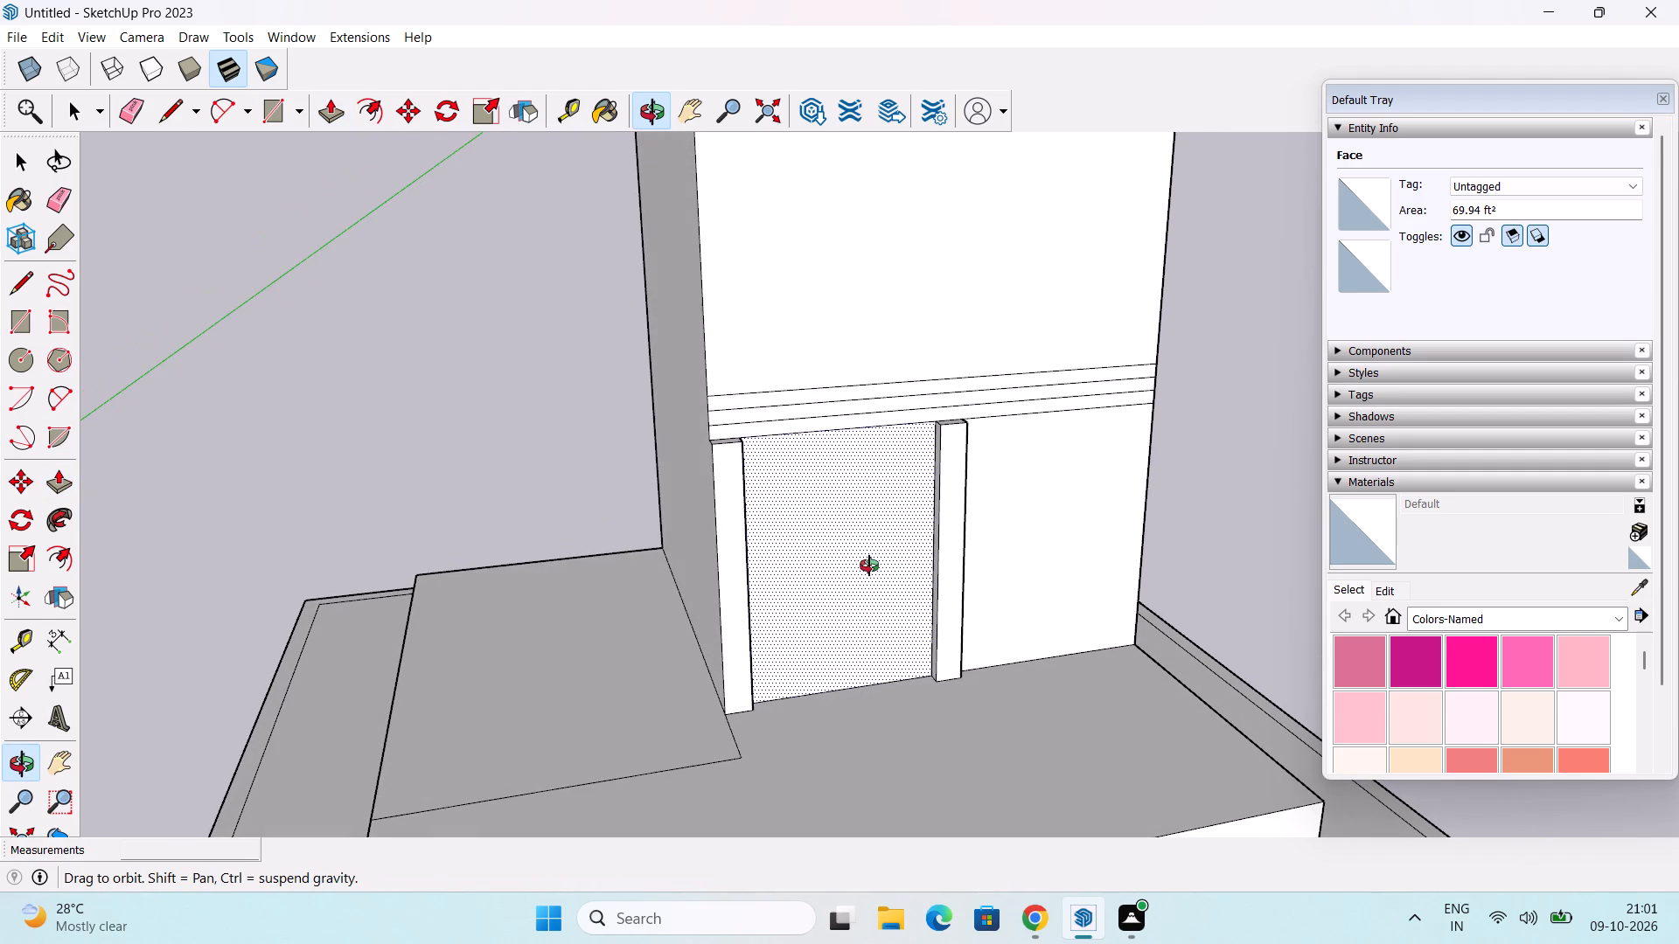
pyautogui.moveTo(869, 566); pyautogui.dragTo(856, 569, button='middle')
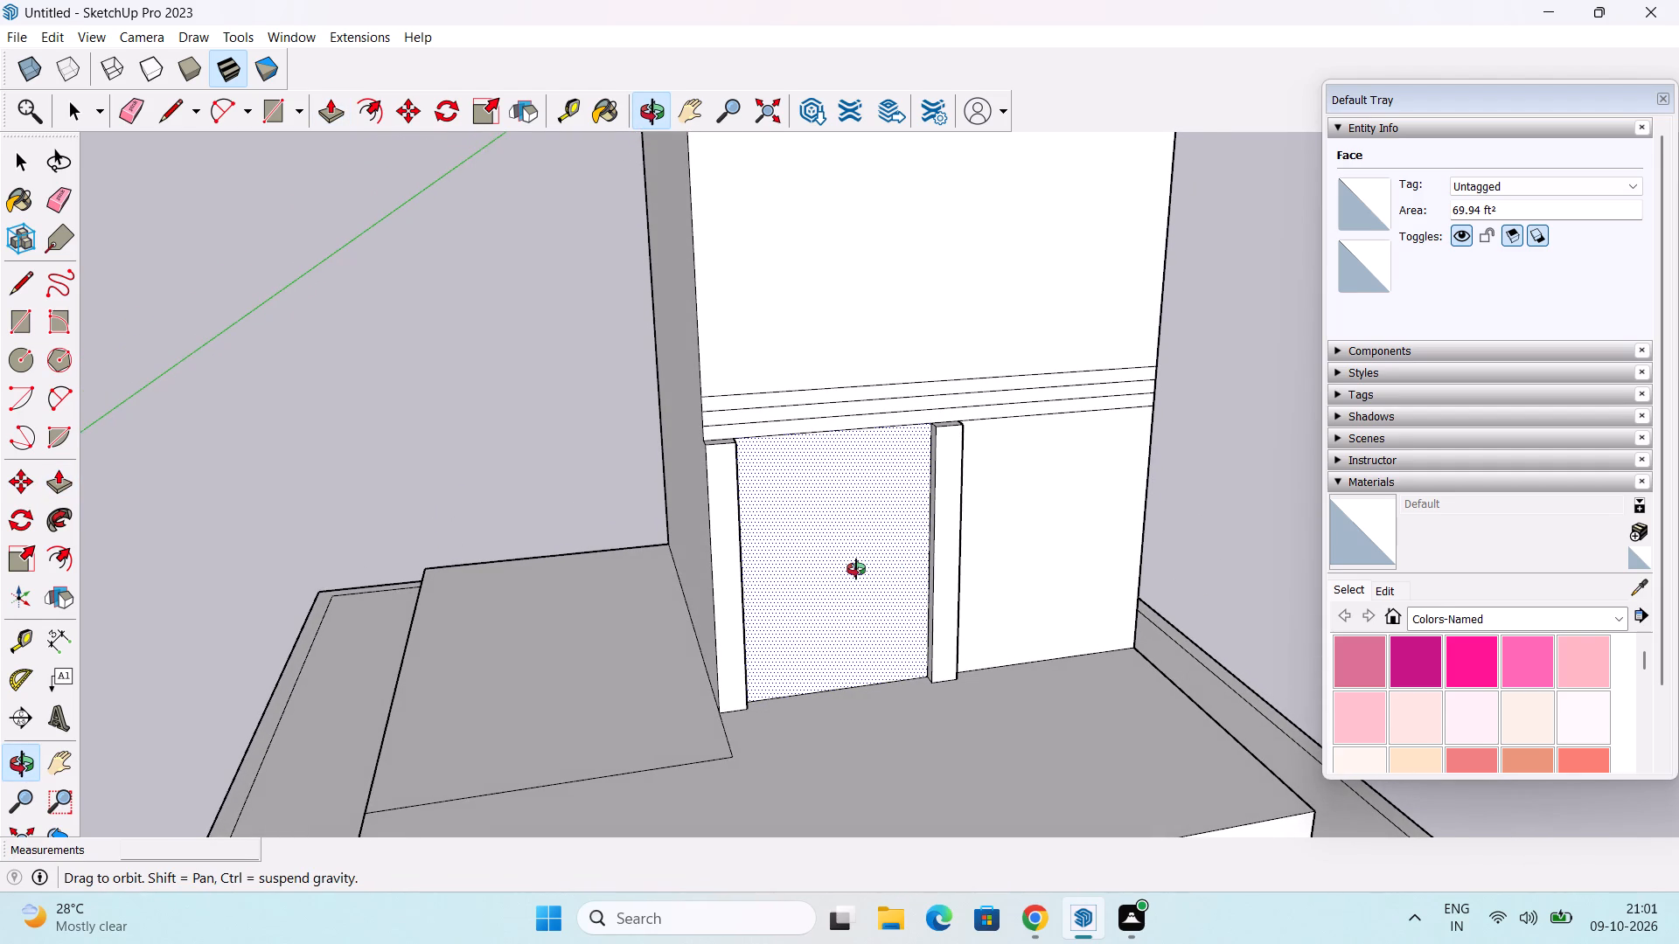
pyautogui.moveTo(856, 569); pyautogui.dragTo(862, 537, button='middle')
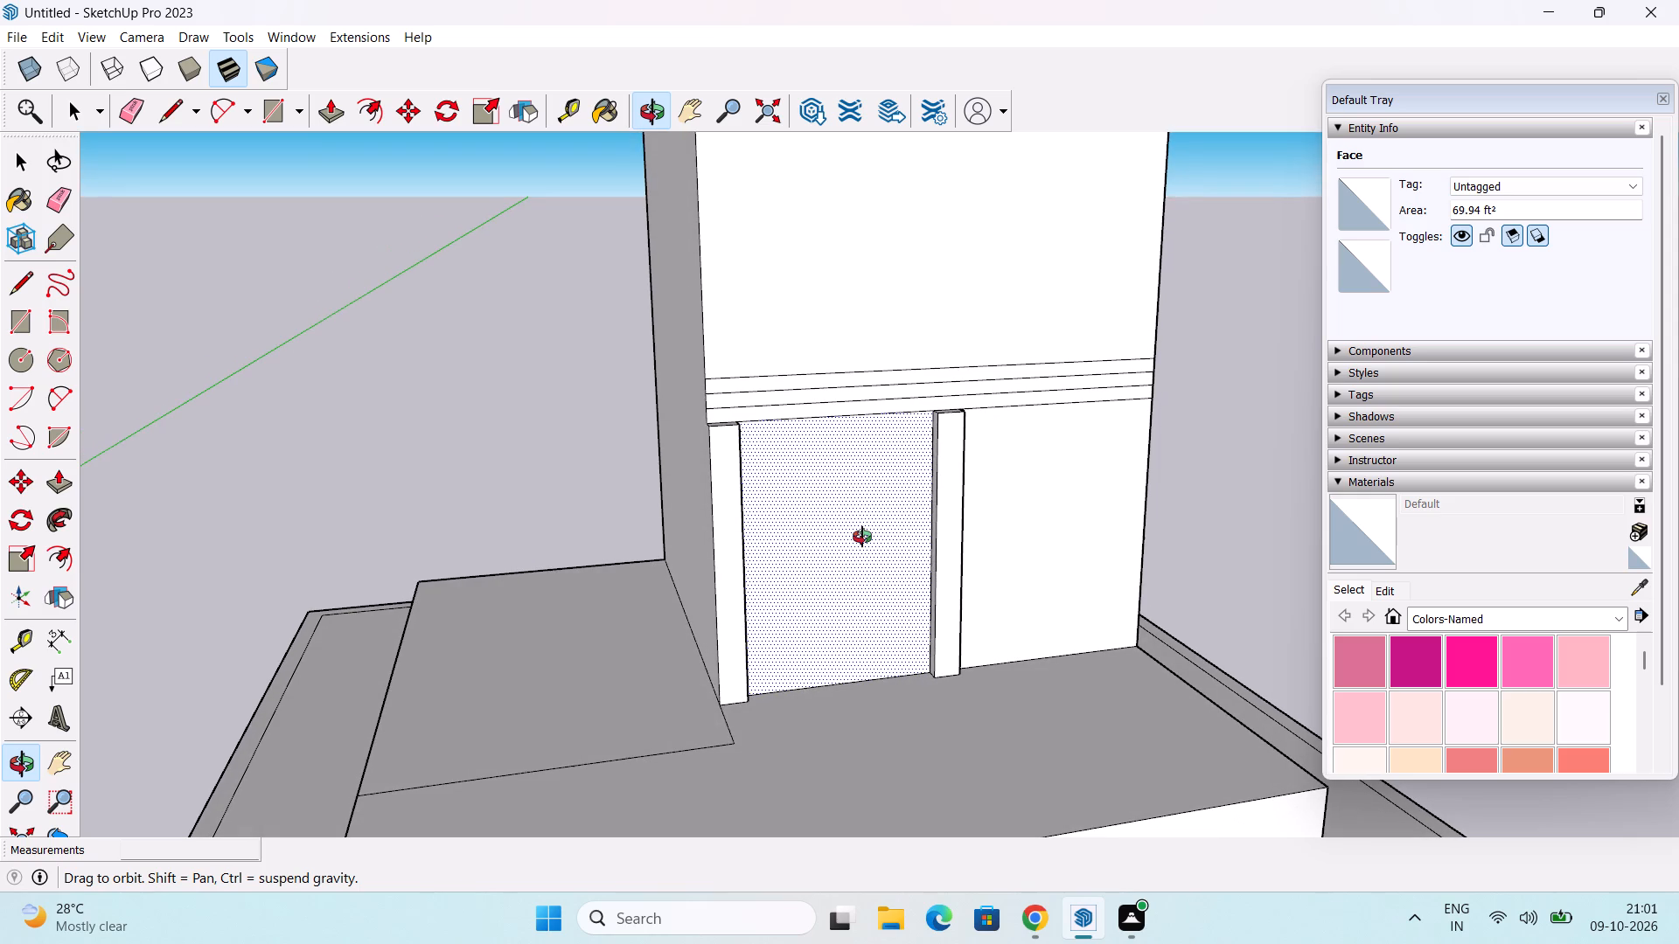
pyautogui.moveTo(862, 537); pyautogui.dragTo(867, 559, button='middle')
pyautogui.scroll(2, 870, 483)
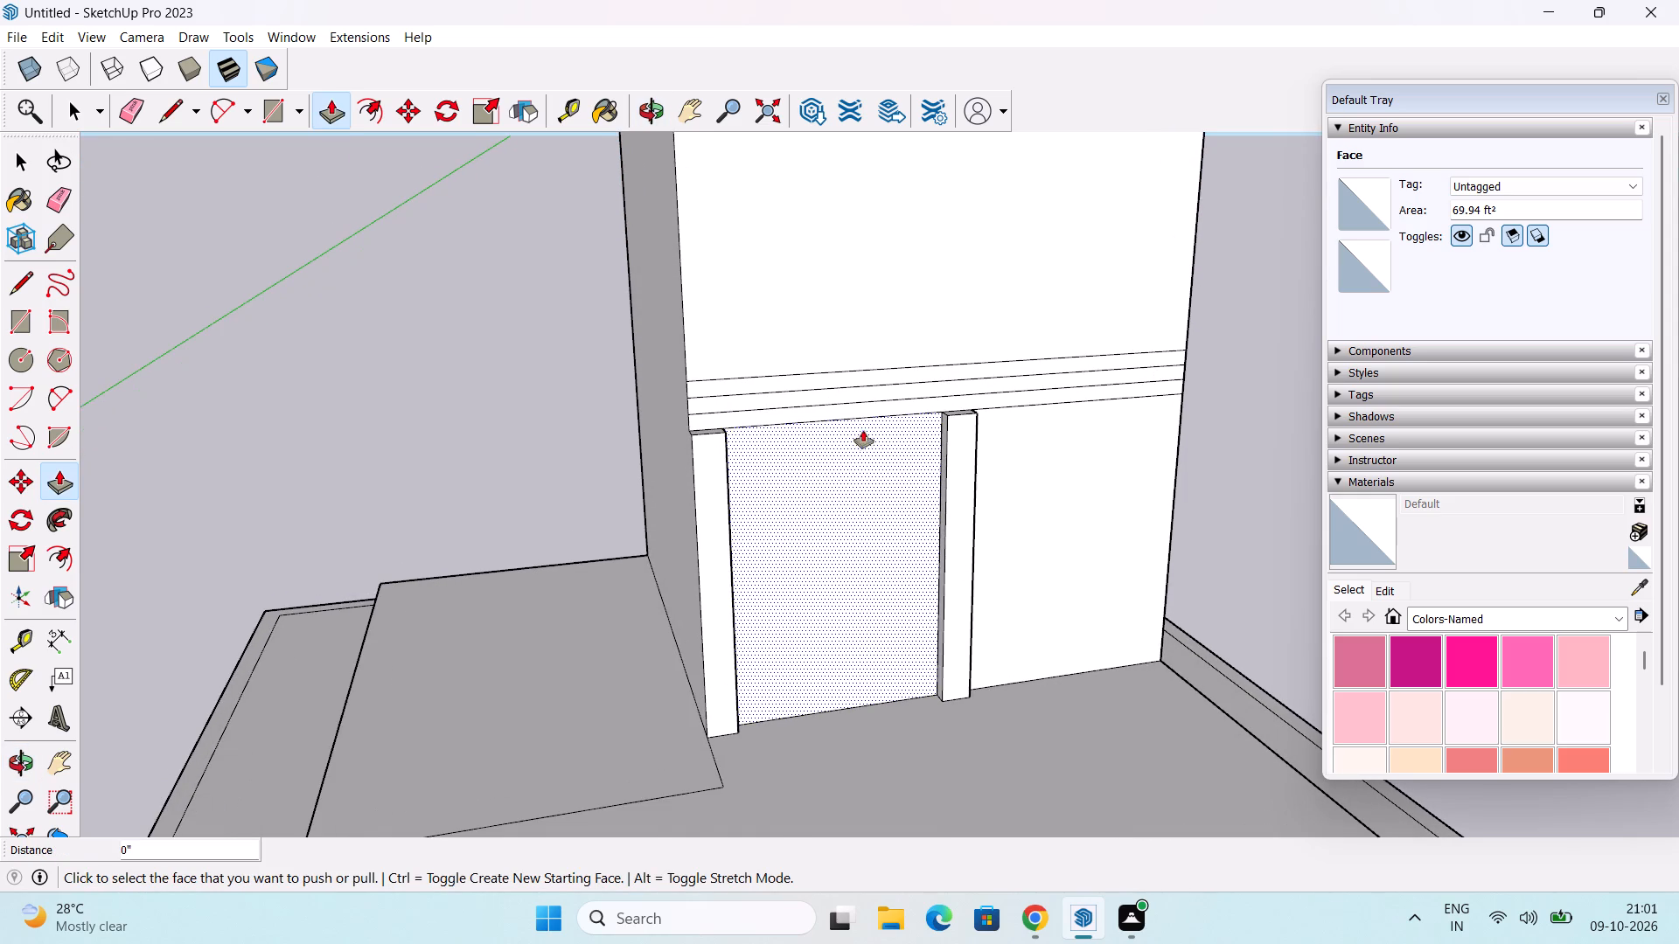
pyautogui.doubleClick(890, 397)
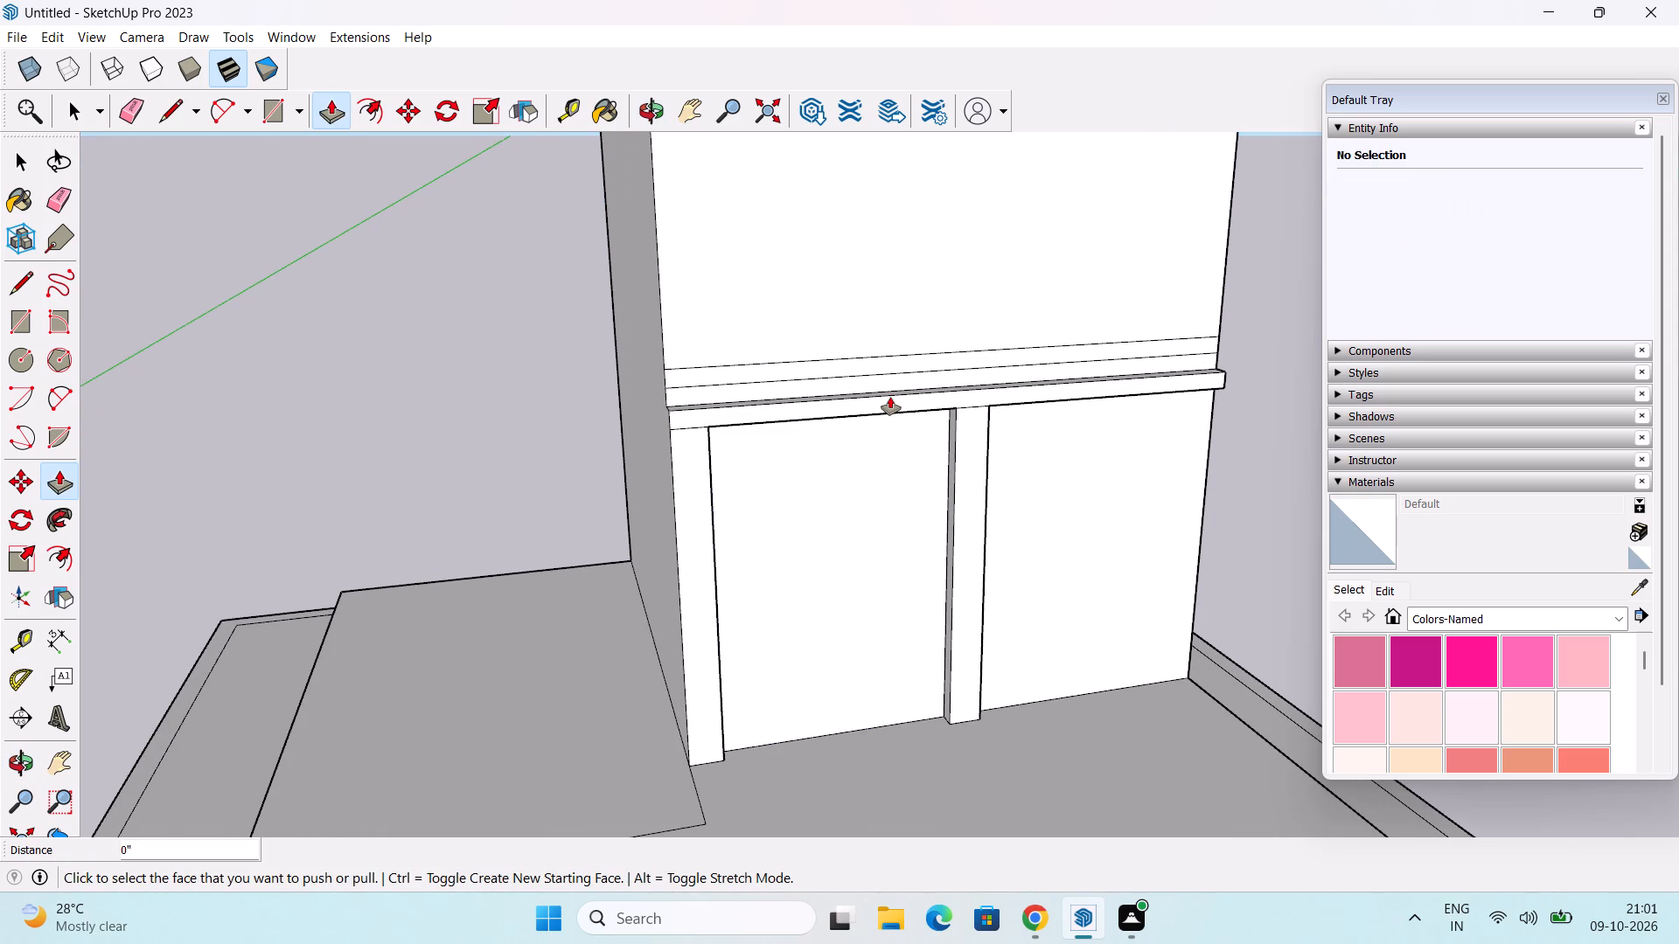
pyautogui.middleClick(896, 420)
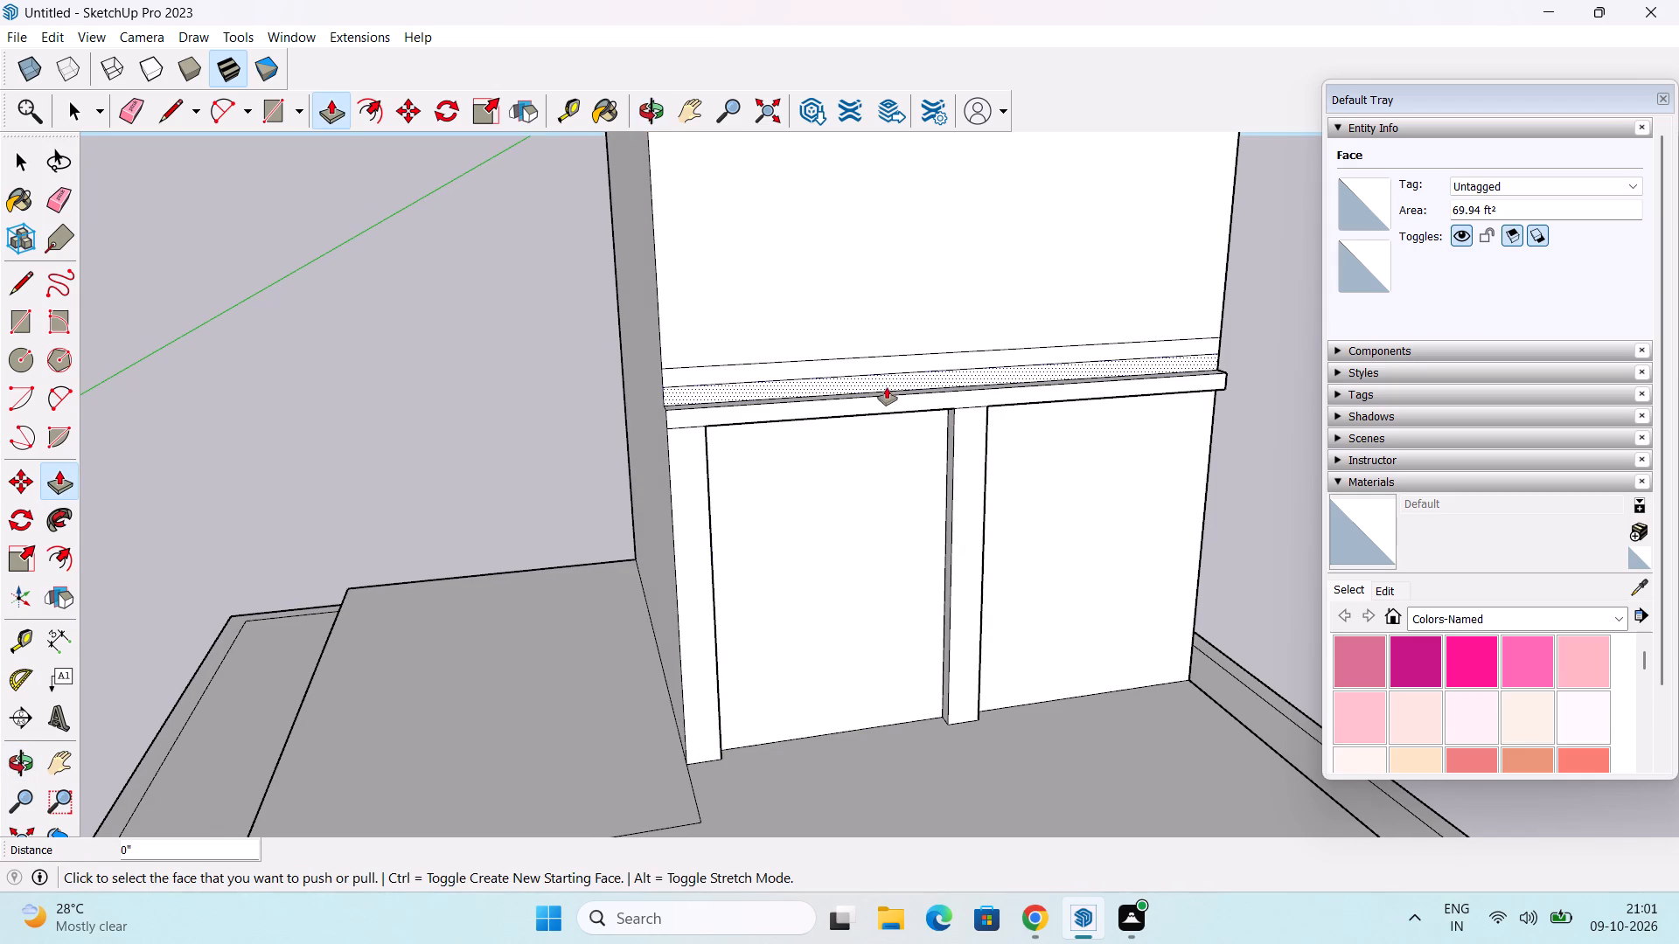
pyautogui.doubleClick(888, 380)
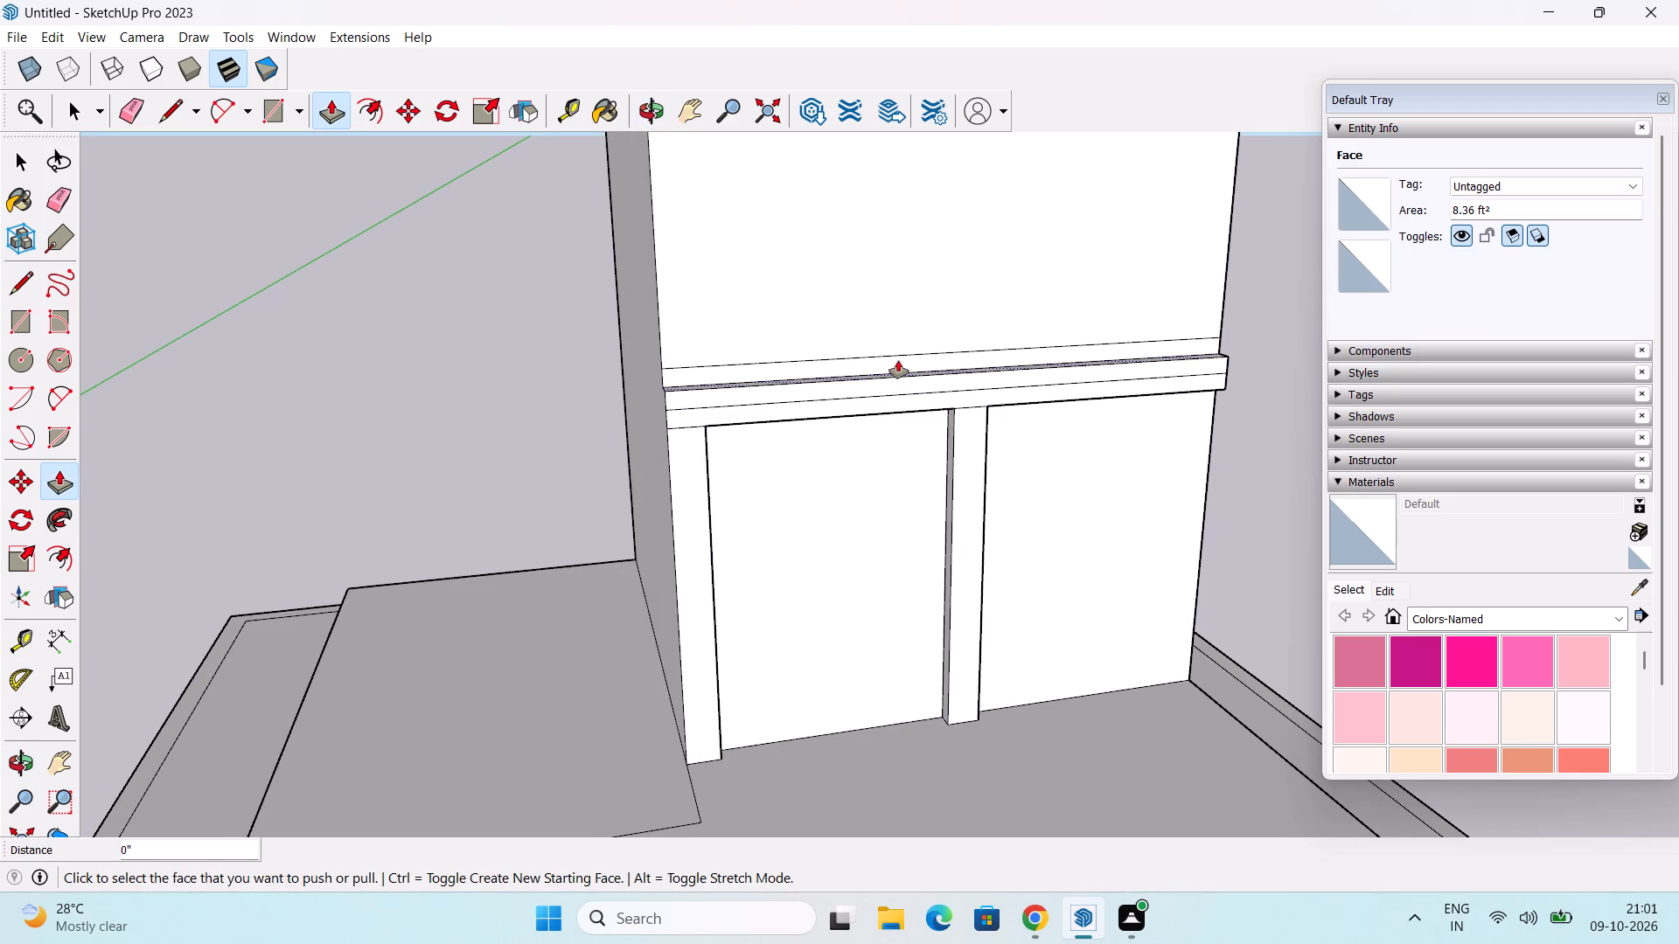
pyautogui.click(898, 360)
pyautogui.click(898, 360)
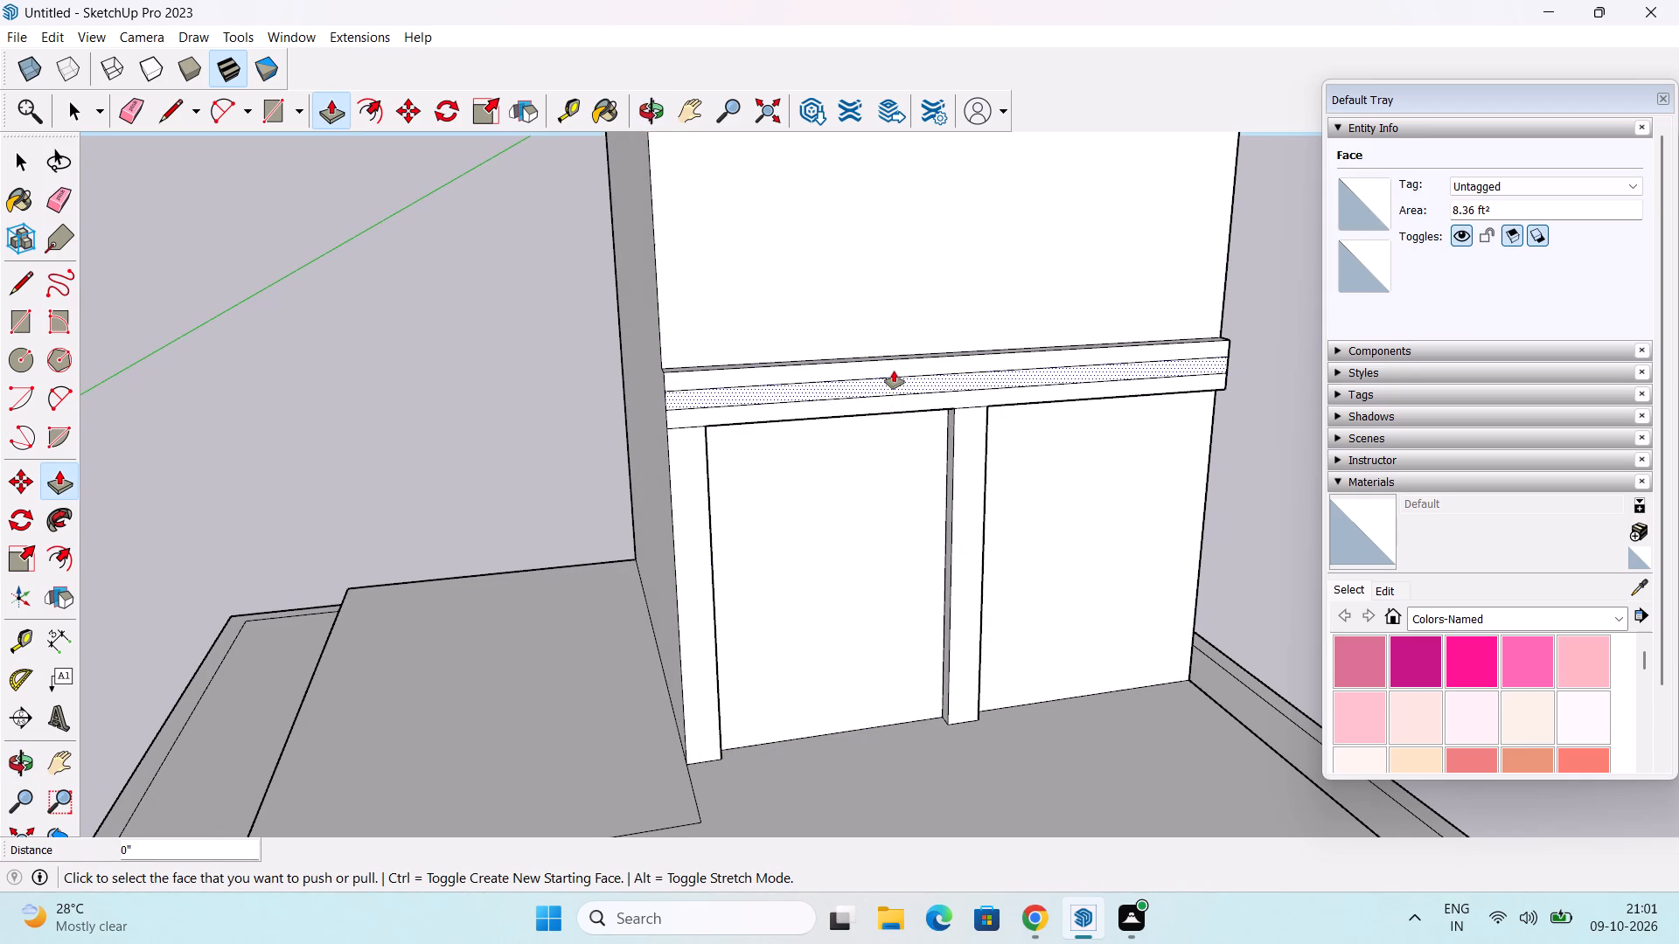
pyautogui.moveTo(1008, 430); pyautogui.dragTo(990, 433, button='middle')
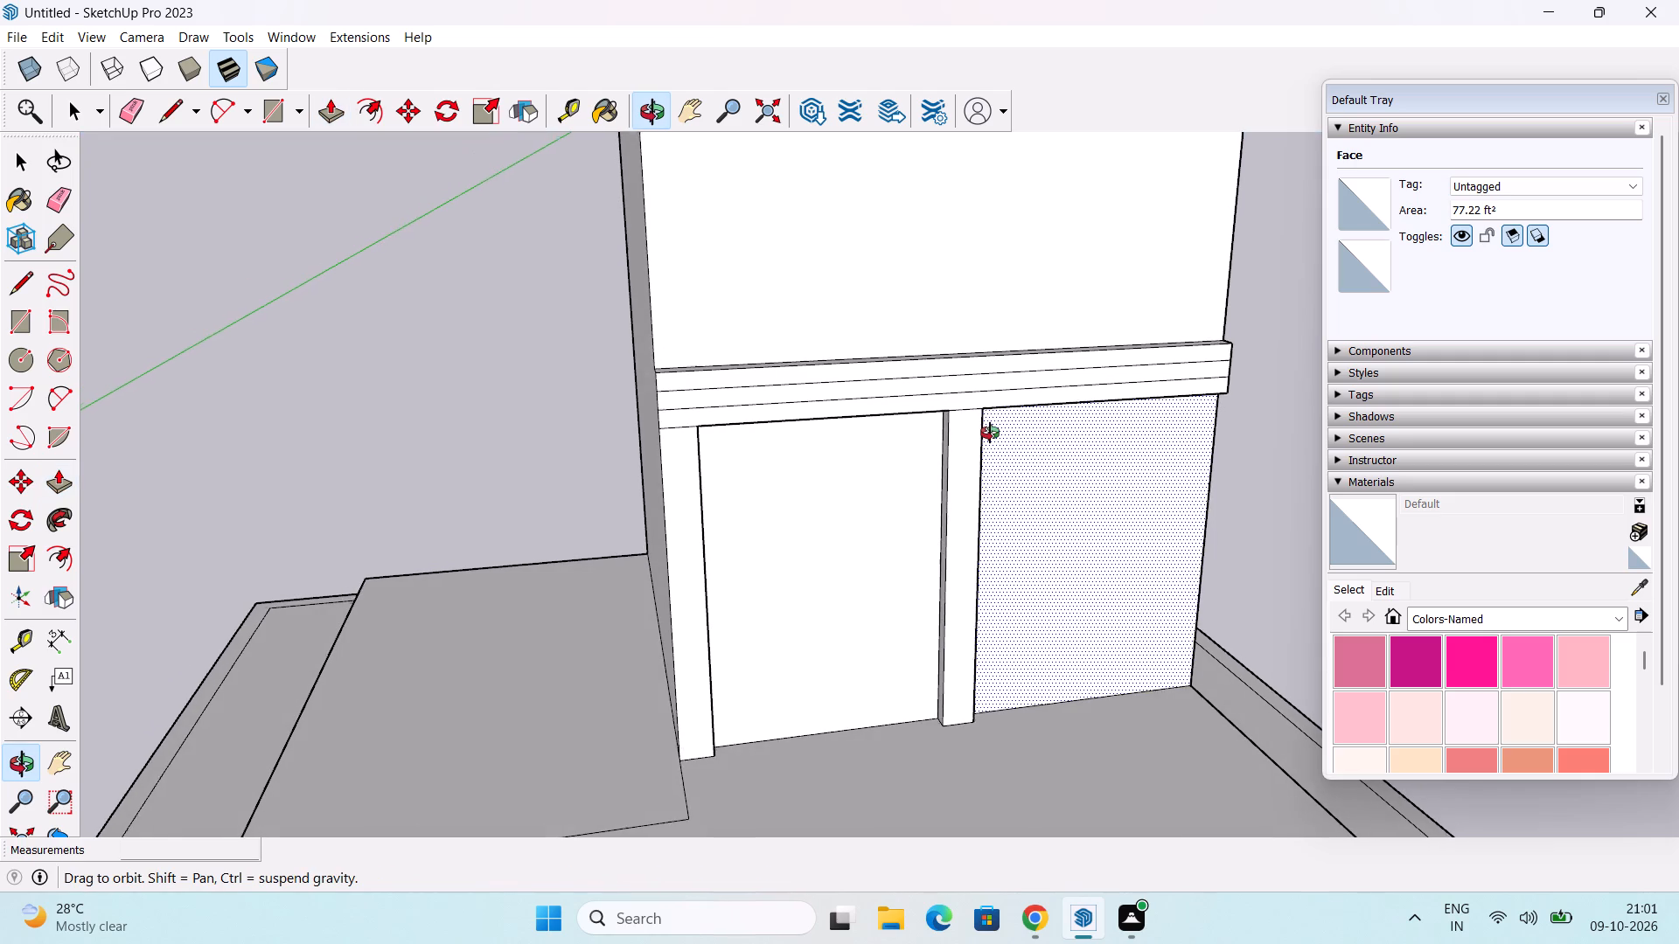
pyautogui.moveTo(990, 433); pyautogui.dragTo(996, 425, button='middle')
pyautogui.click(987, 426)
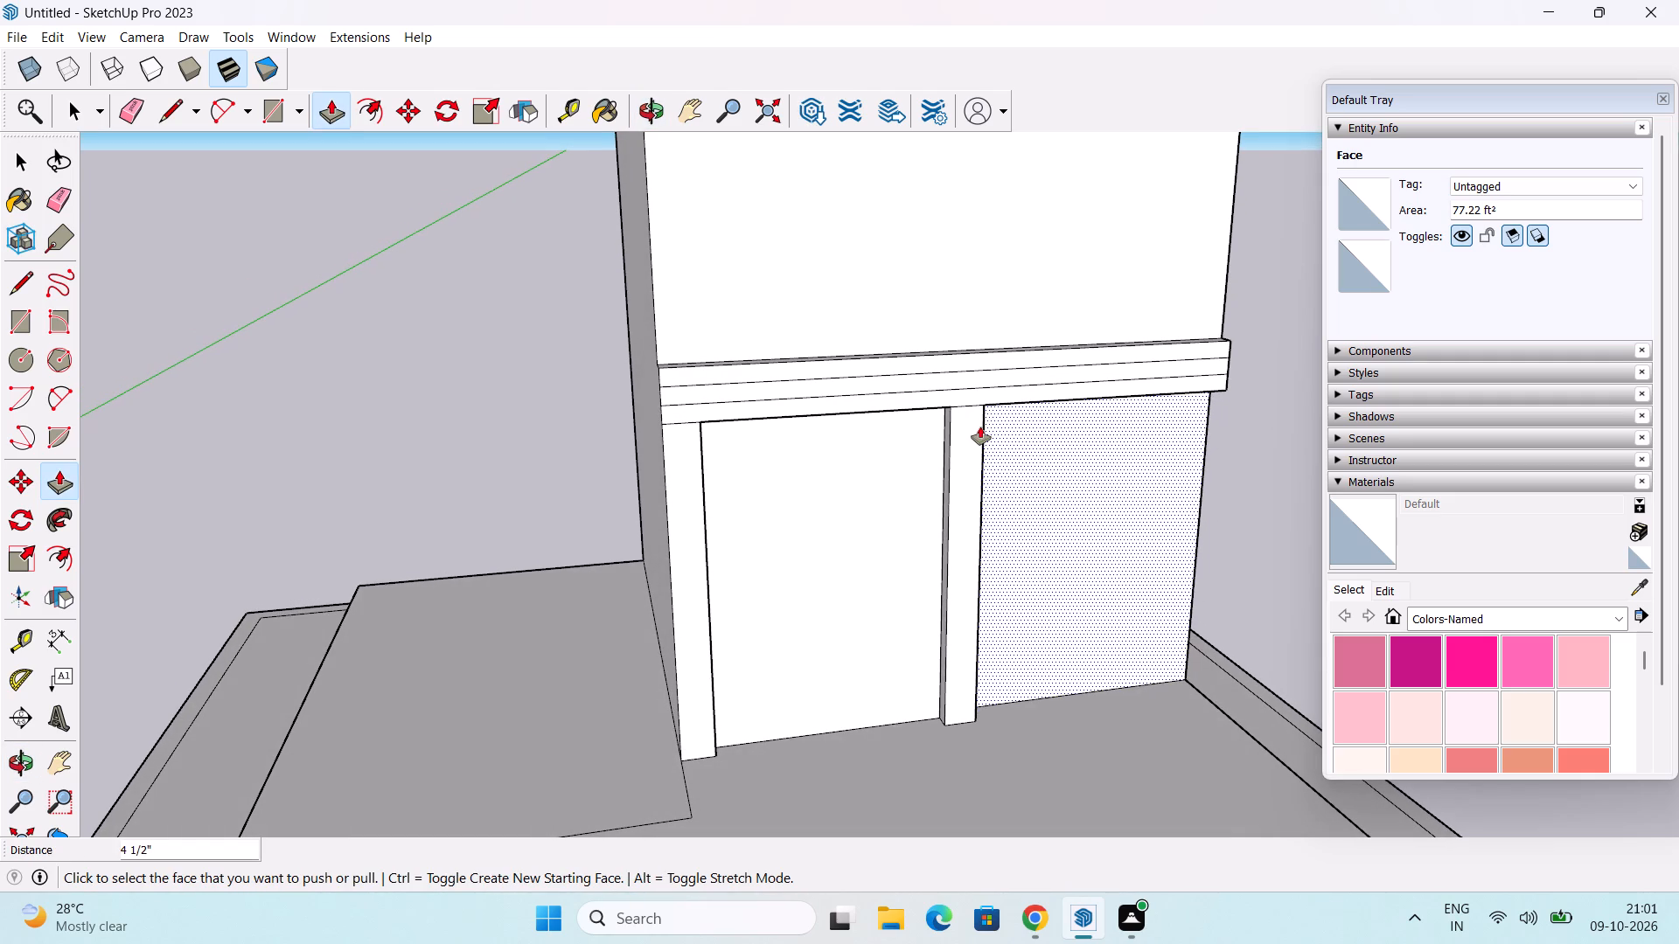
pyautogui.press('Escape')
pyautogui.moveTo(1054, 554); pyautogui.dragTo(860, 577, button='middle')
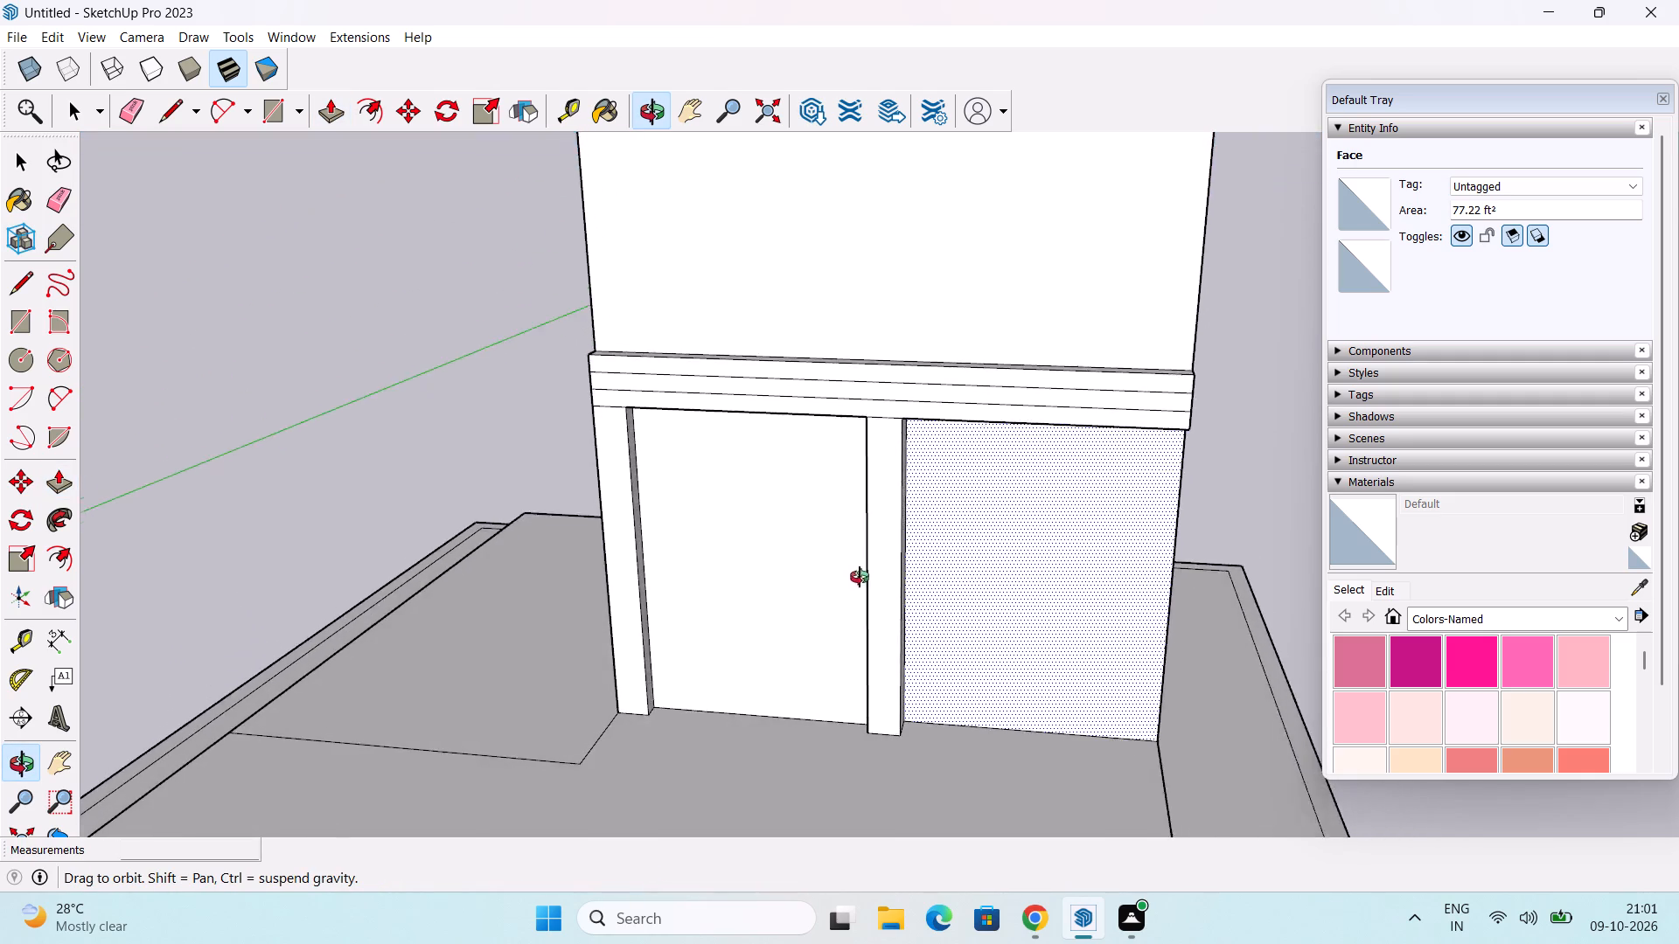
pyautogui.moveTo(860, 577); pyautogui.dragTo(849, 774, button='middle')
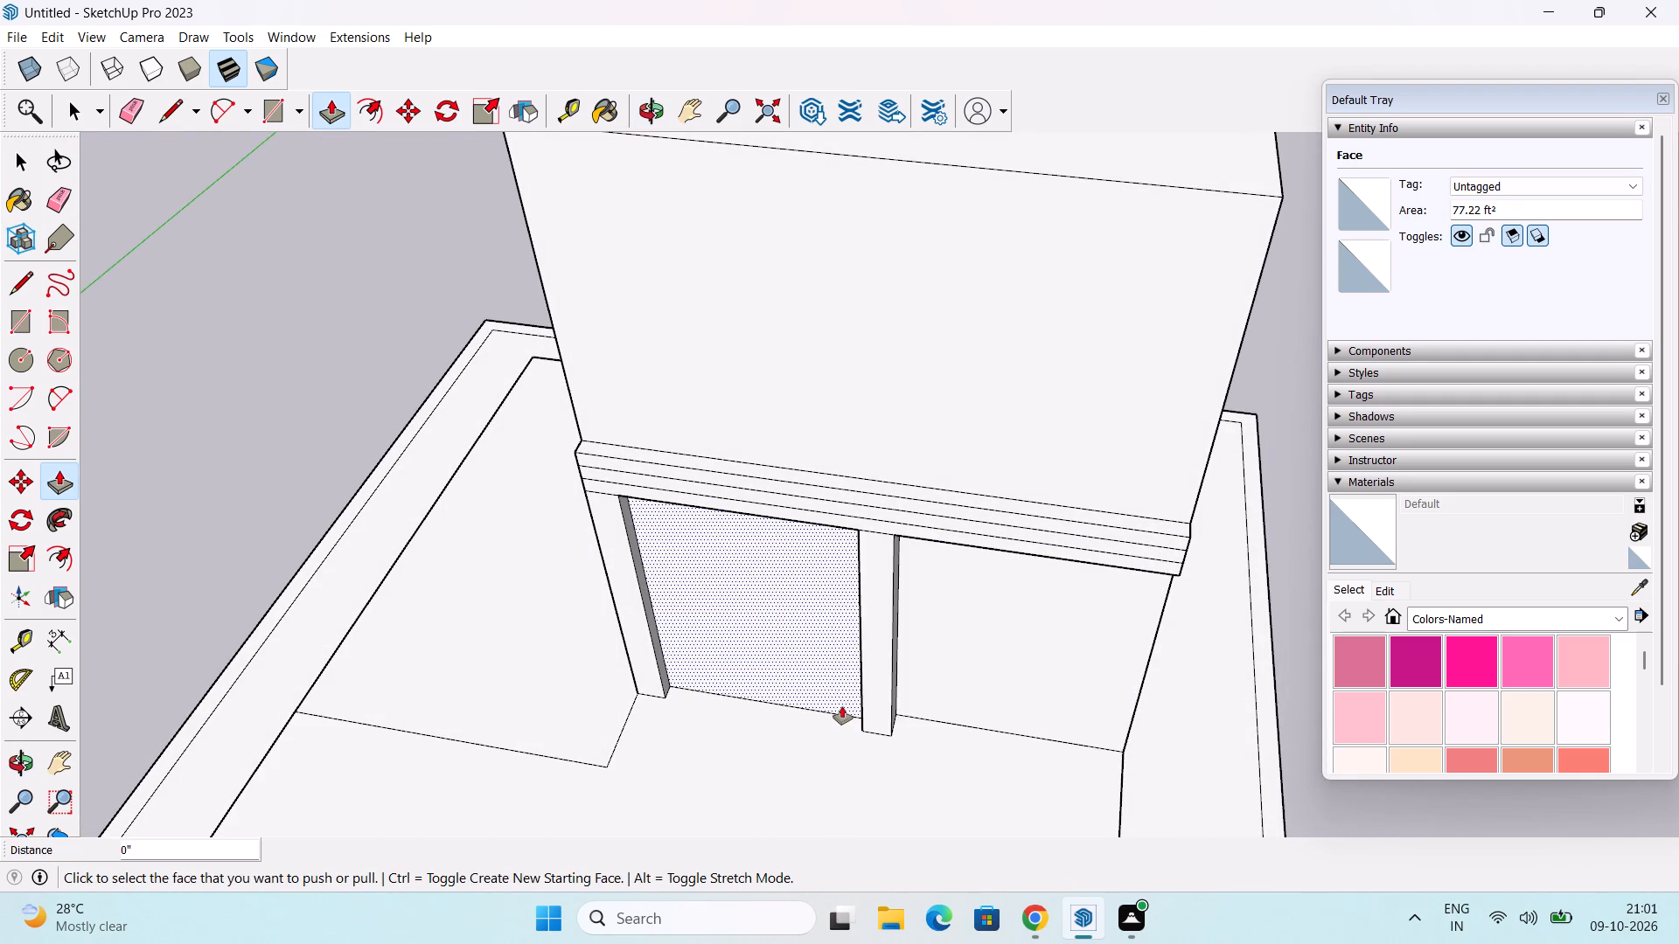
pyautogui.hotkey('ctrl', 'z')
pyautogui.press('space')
# Draw a 1' 6" vertical line up across the three bands from the top of the middle strip's edge farthest from the corner strip.
pyautogui.moveTo(776, 695); pyautogui.dragTo(823, 653, button='middle')
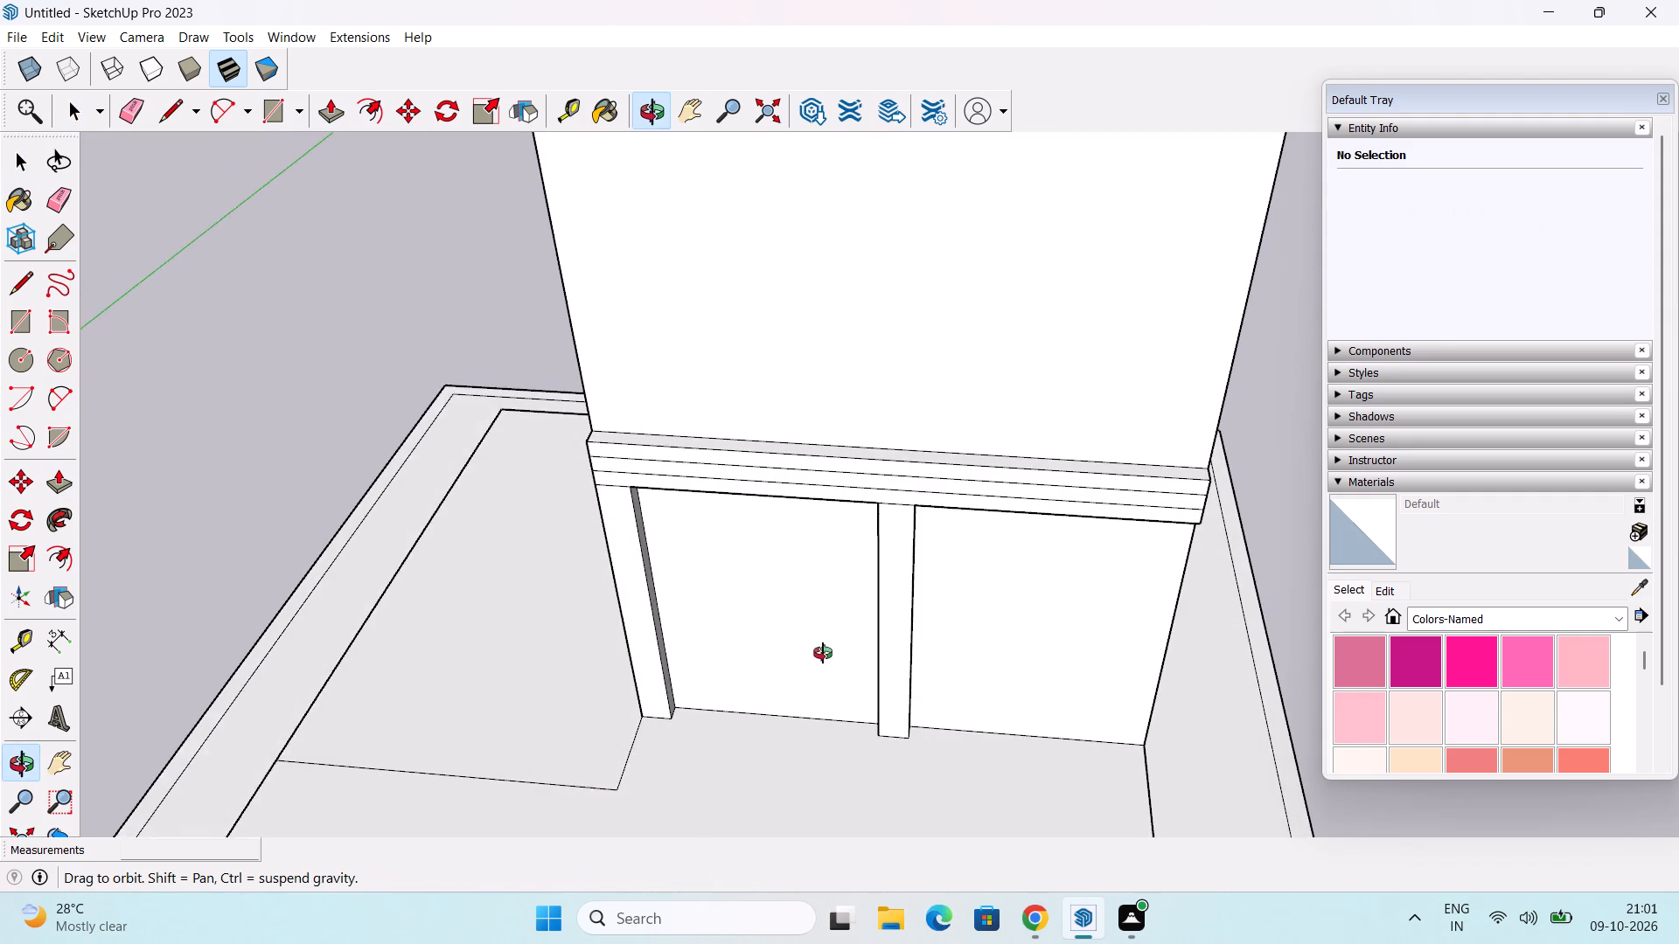
pyautogui.moveTo(823, 653); pyautogui.dragTo(830, 661, button='middle')
pyautogui.moveTo(872, 614); pyautogui.dragTo(935, 559, button='middle')
pyautogui.scroll(4, 928, 553)
pyautogui.press('l')
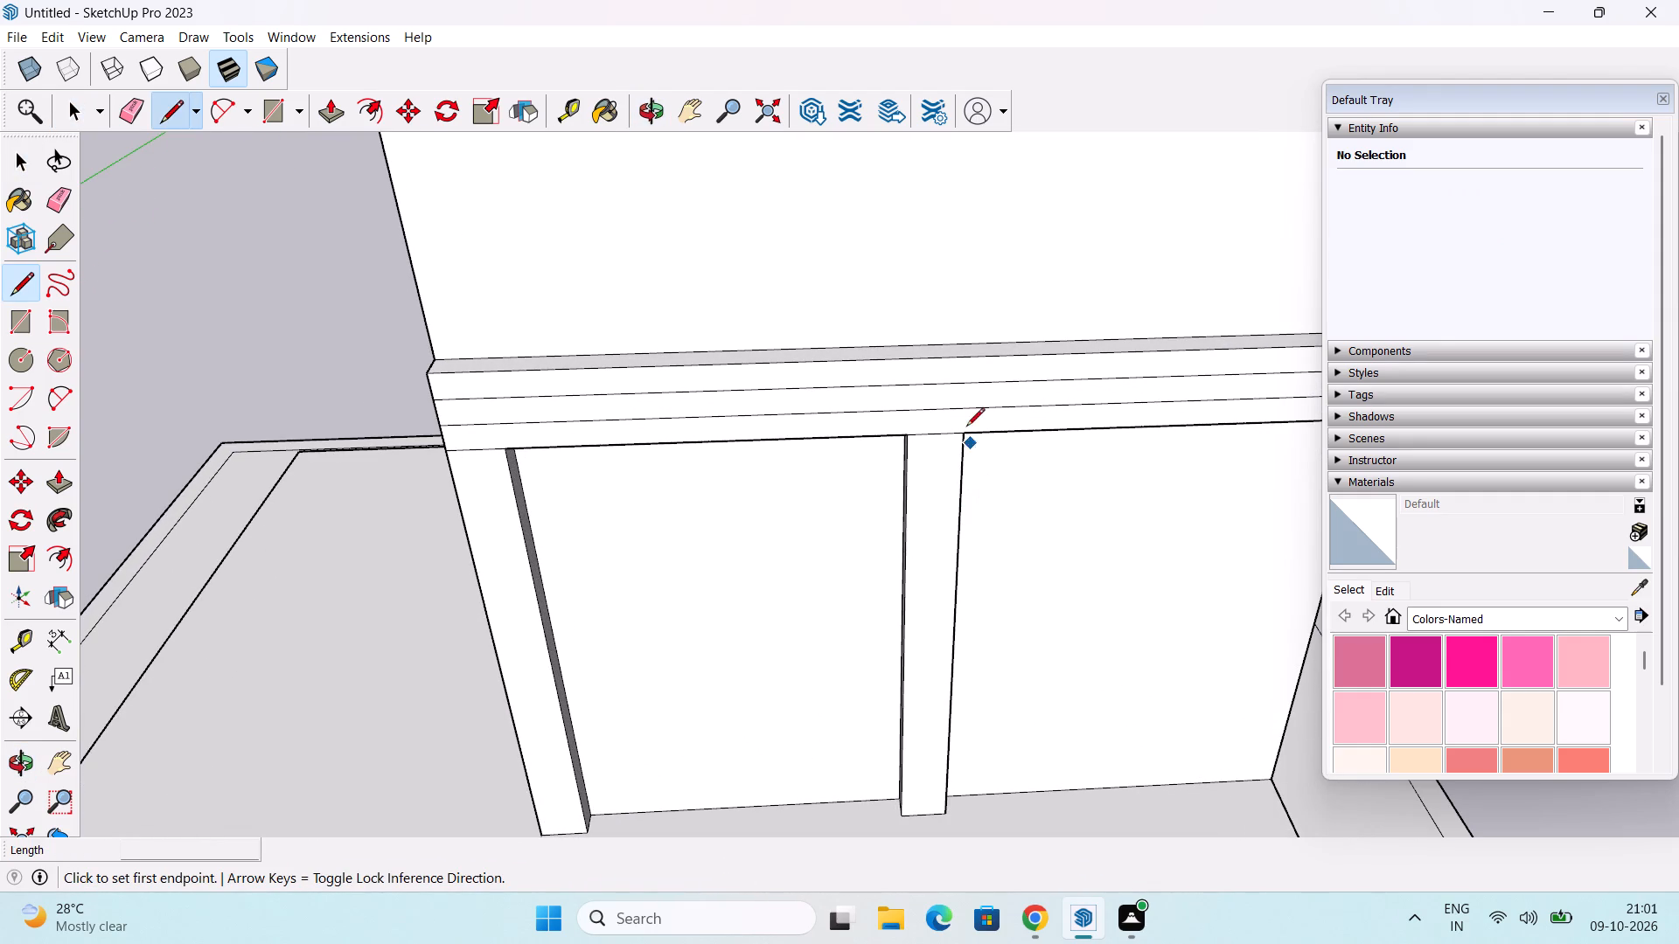
pyautogui.click(968, 436)
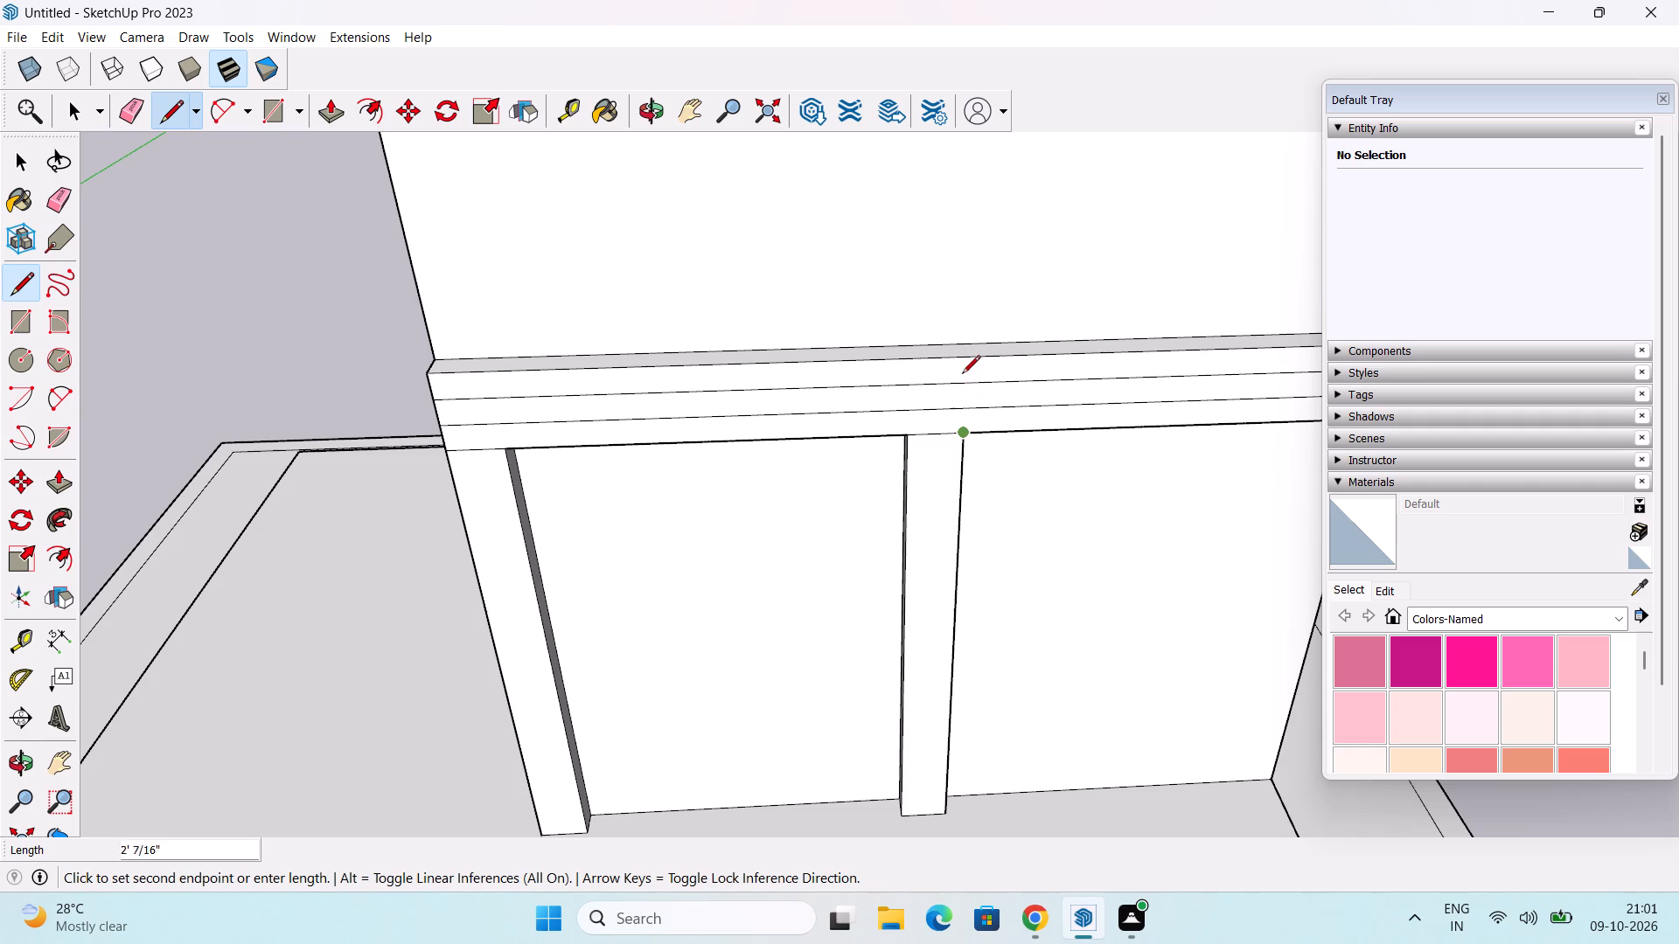
pyautogui.click(967, 358)
pyautogui.press('space')
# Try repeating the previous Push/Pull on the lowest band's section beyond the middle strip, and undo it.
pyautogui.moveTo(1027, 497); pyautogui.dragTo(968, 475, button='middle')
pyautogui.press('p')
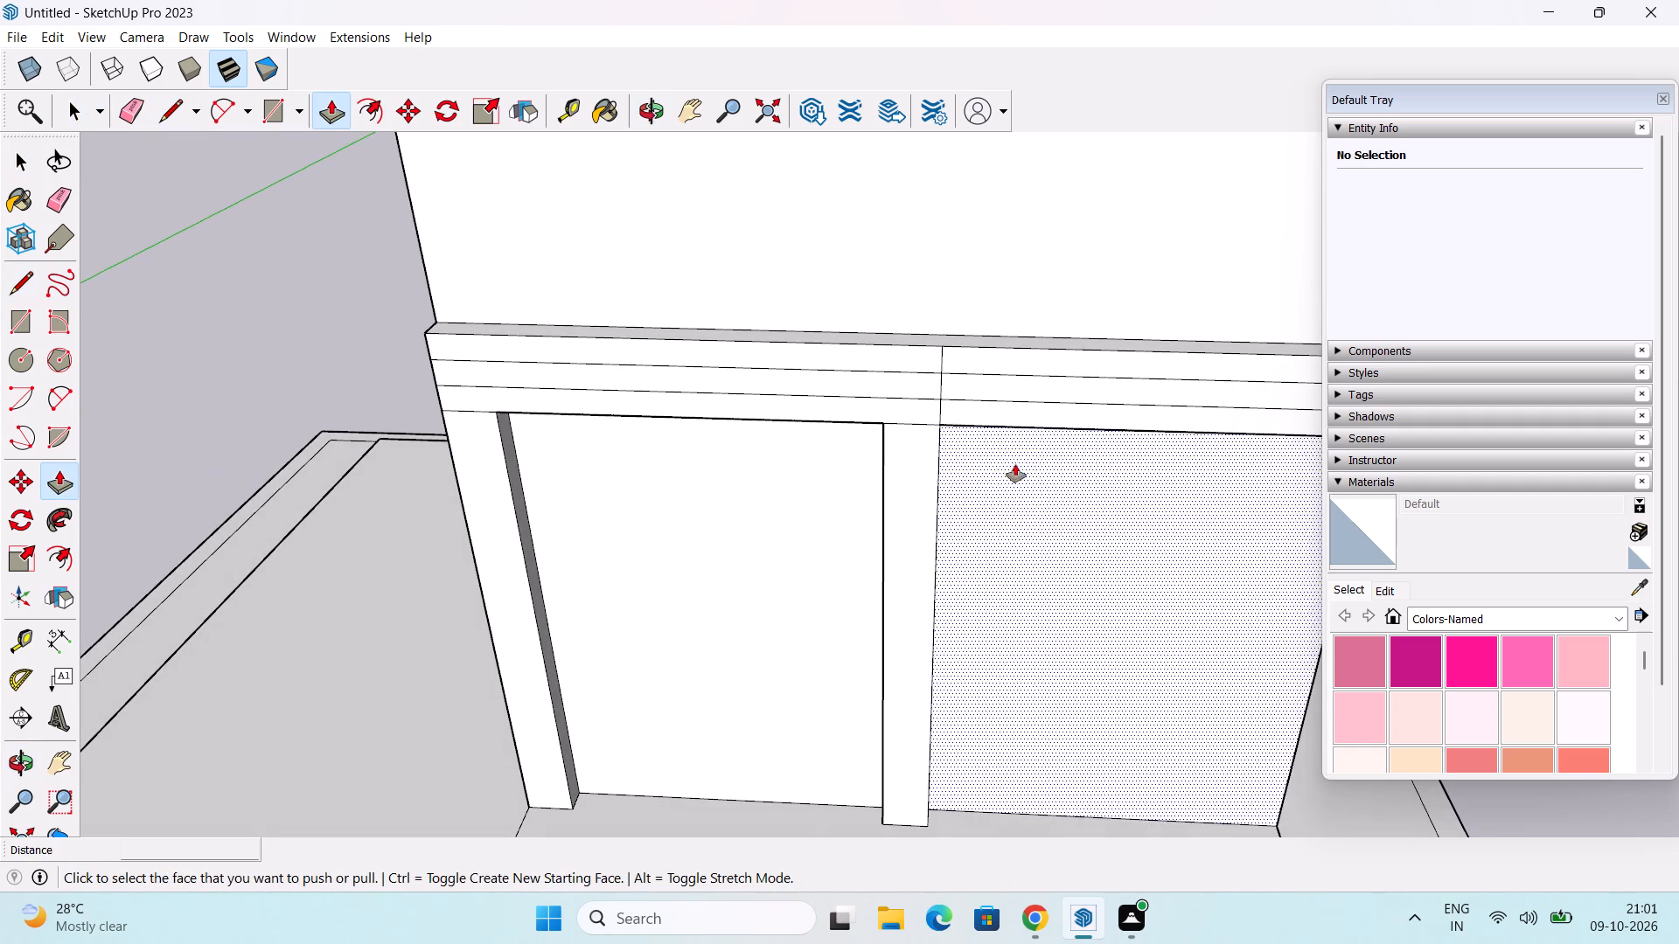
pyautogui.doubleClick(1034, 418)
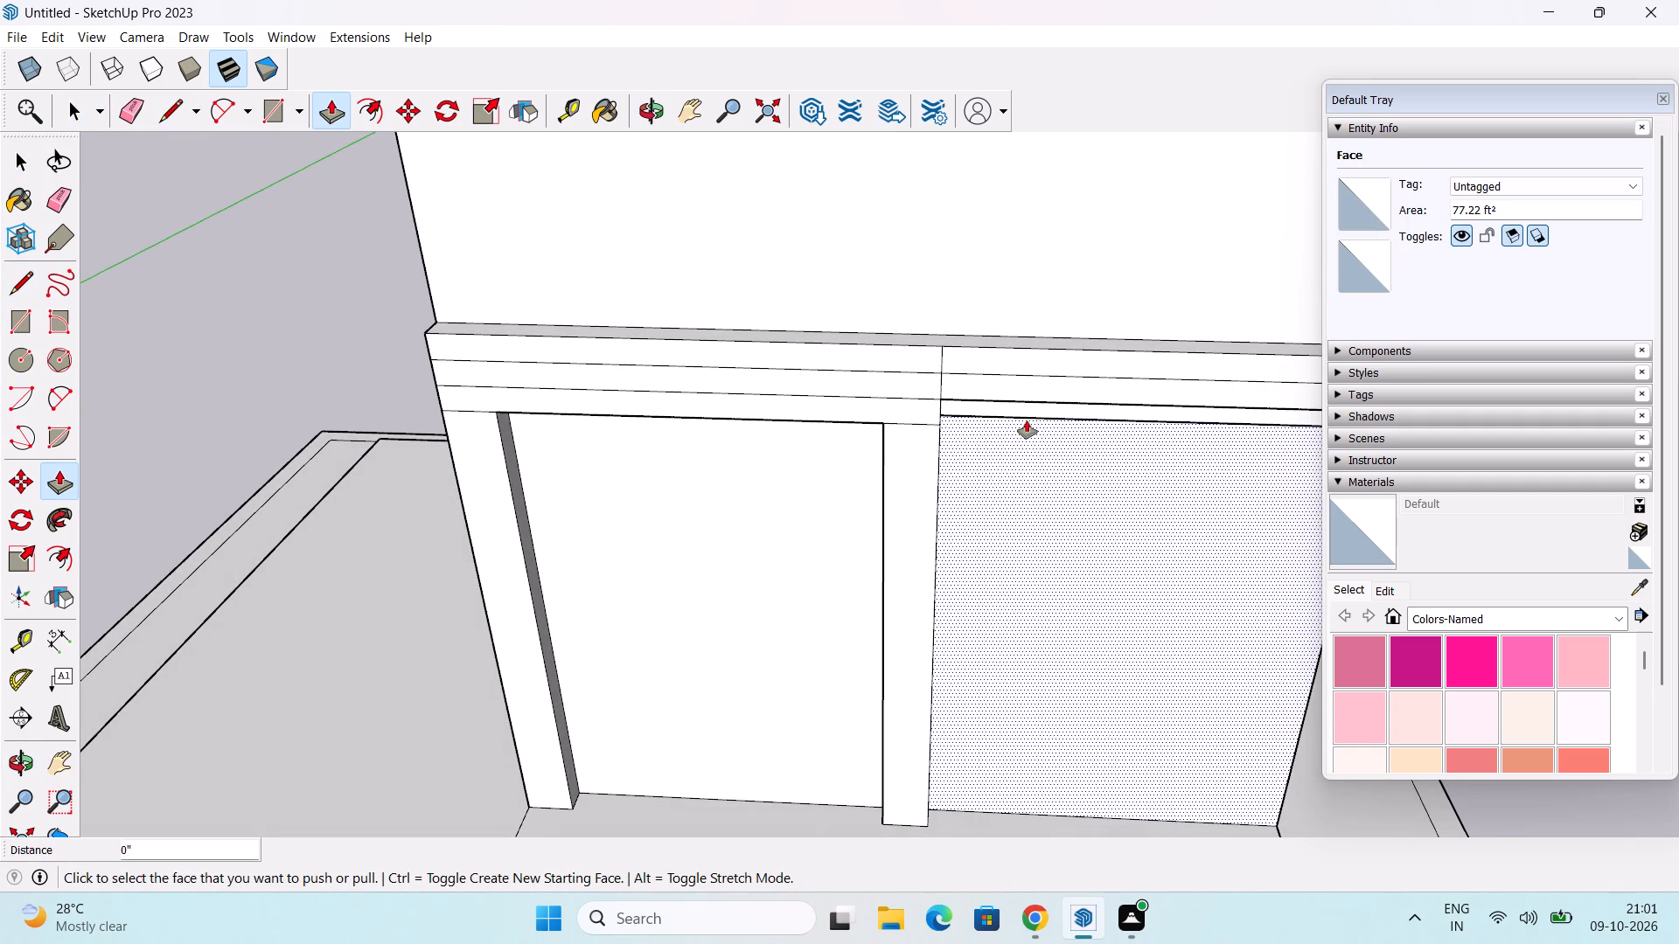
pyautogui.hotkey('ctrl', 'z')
# Pull the three band sections beyond the middle strip out a further 6", working from the lowest to the top one.
pyautogui.click(1035, 415)
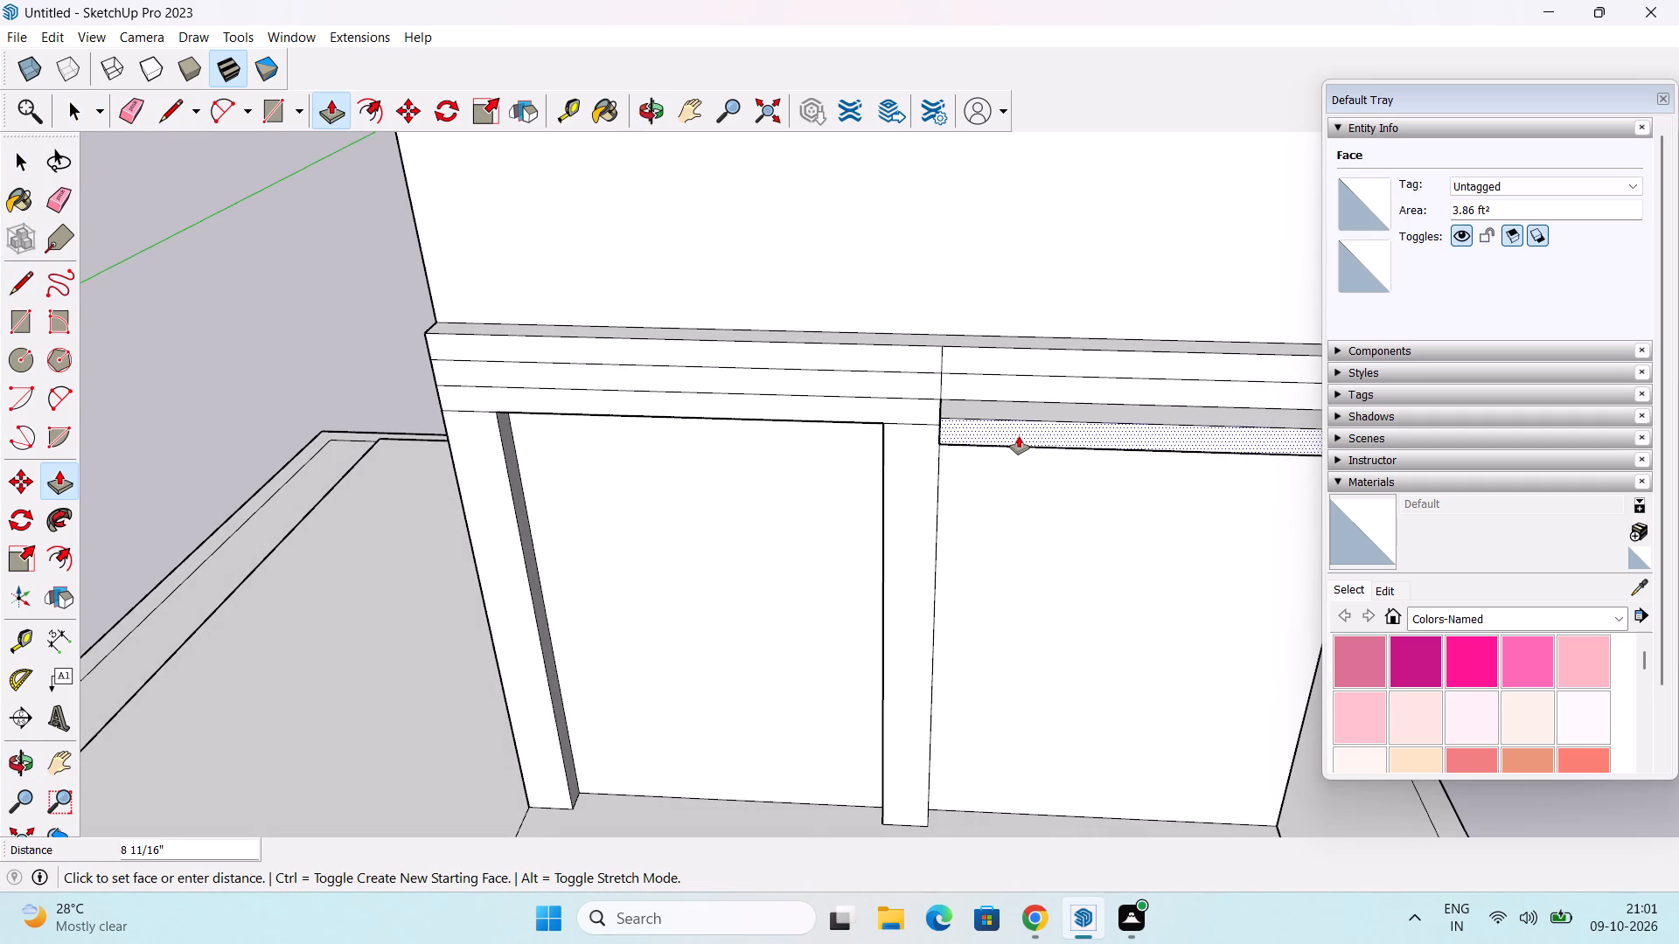
pyautogui.write('6"')
pyautogui.press('Return')
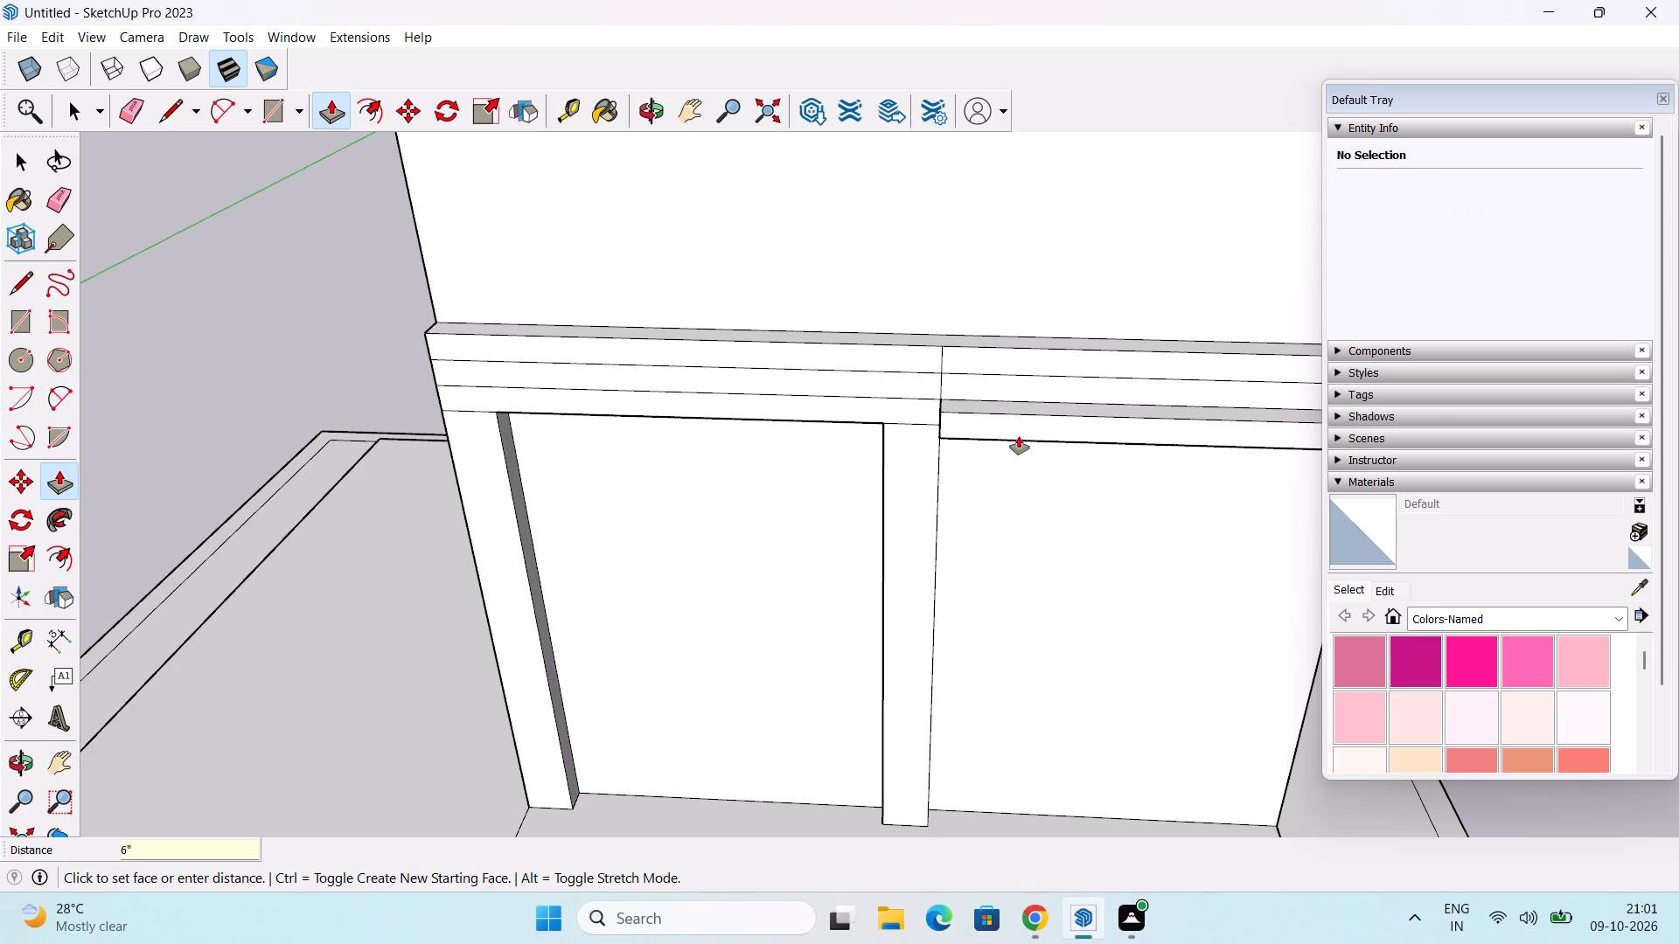
pyautogui.doubleClick(1081, 379)
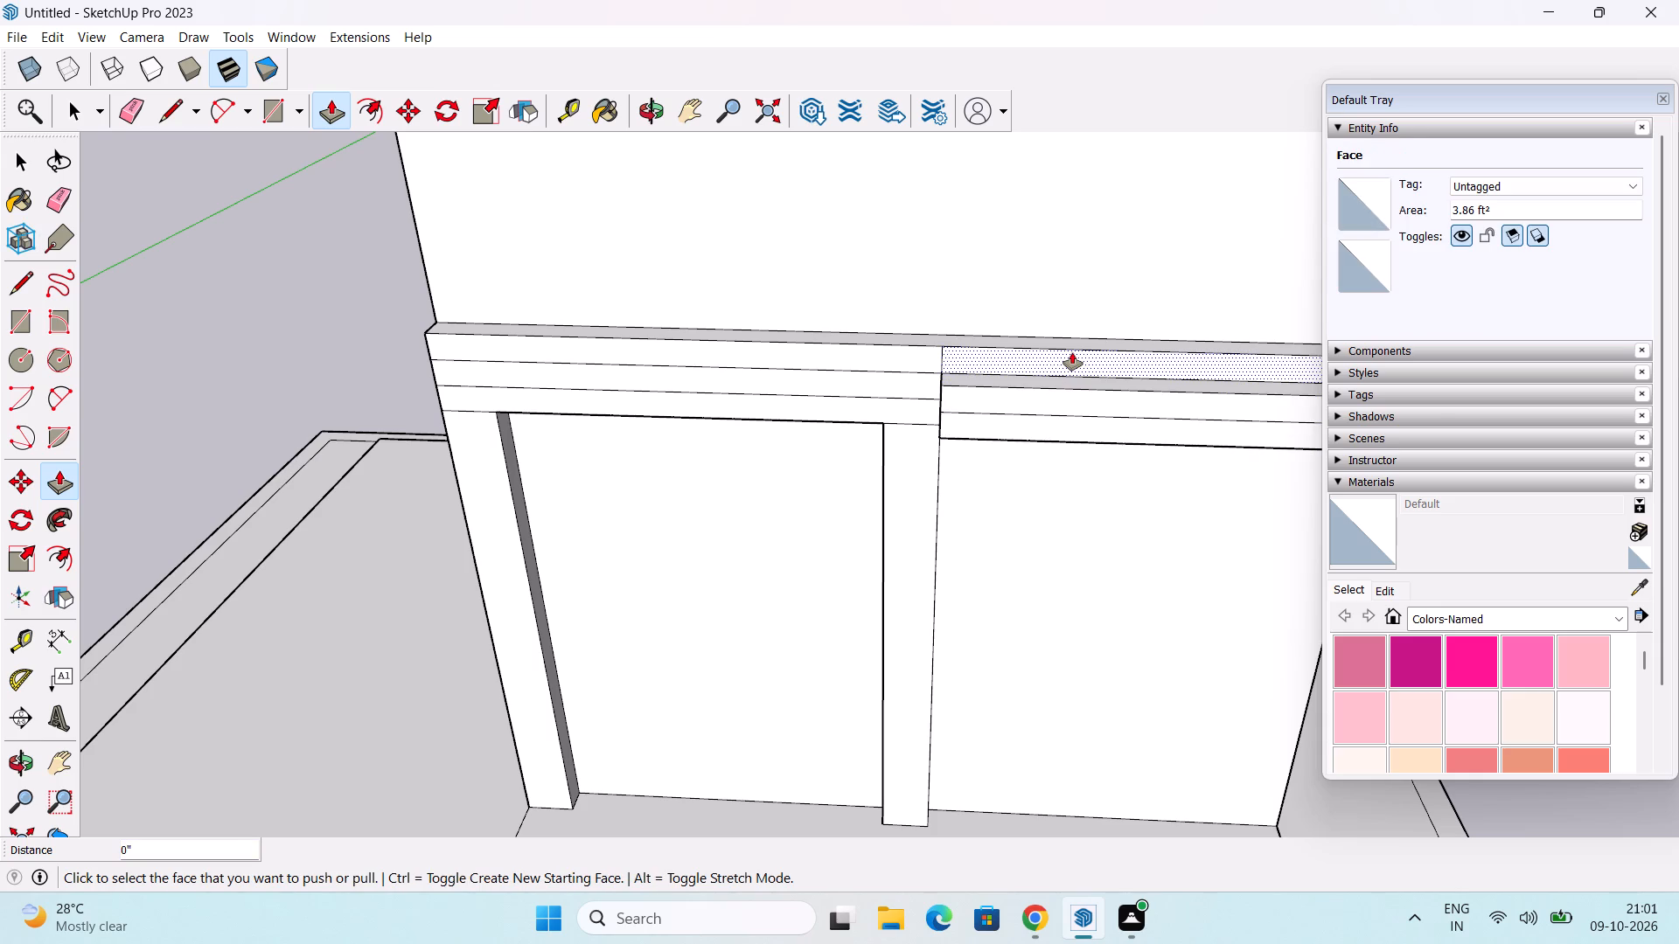
pyautogui.doubleClick(1072, 352)
pyautogui.moveTo(1052, 425); pyautogui.dragTo(1066, 558, button='middle')
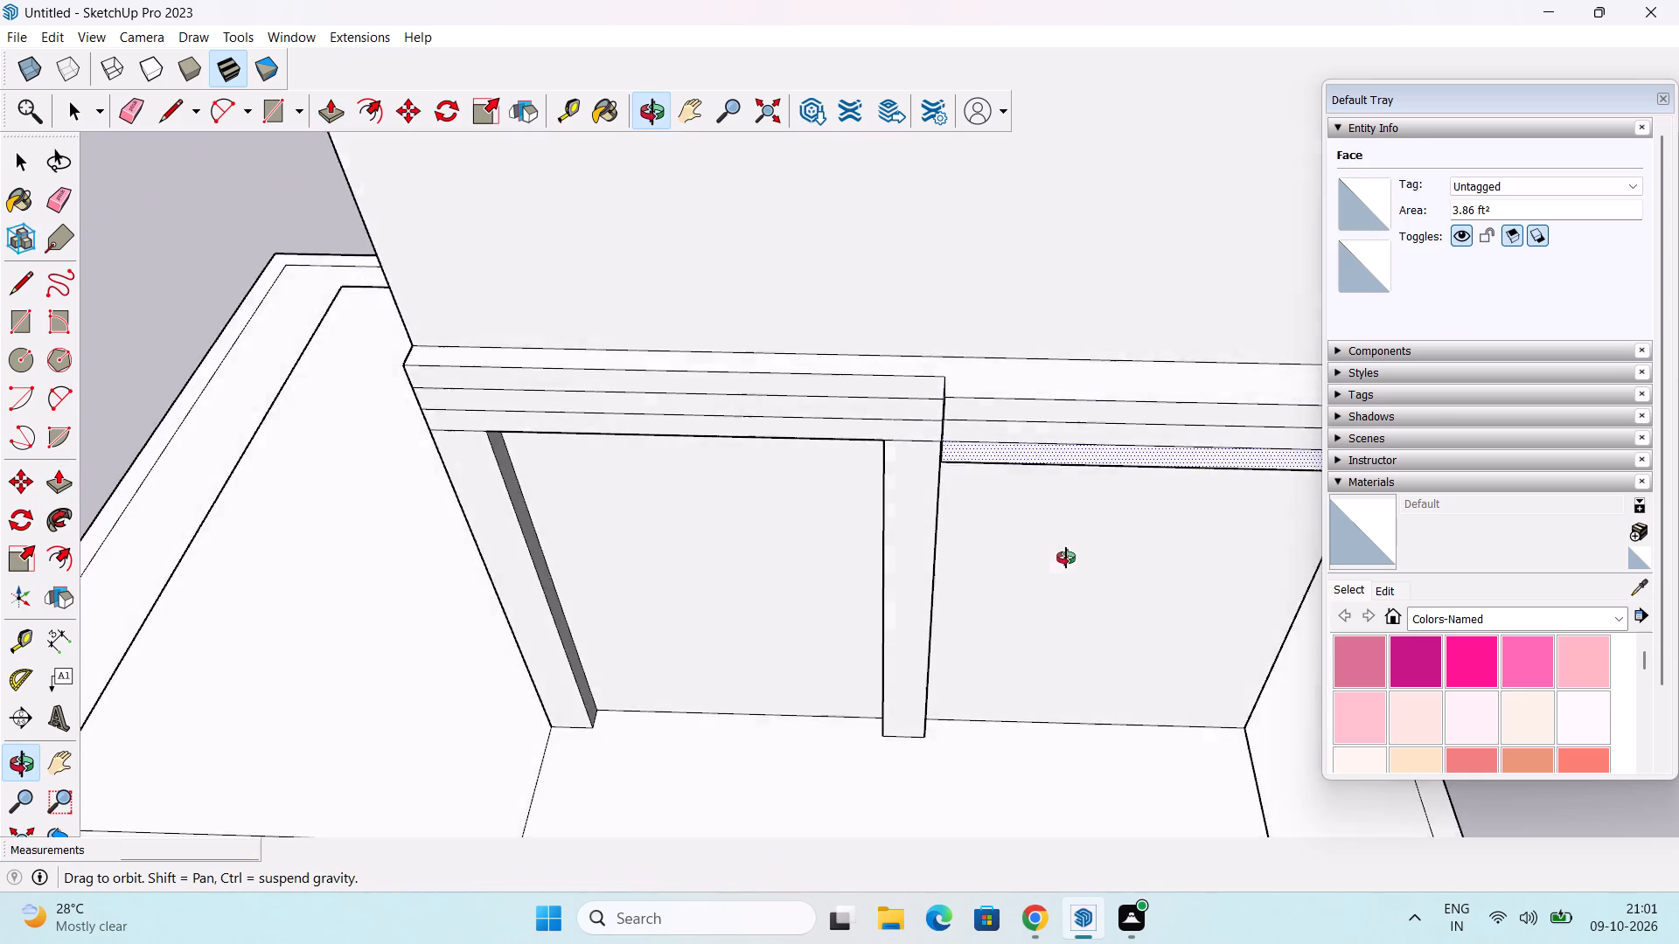
# Pull the lowest band's section beyond the middle strip out by another 6".
pyautogui.moveTo(1066, 558); pyautogui.dragTo(1057, 521, button='middle')
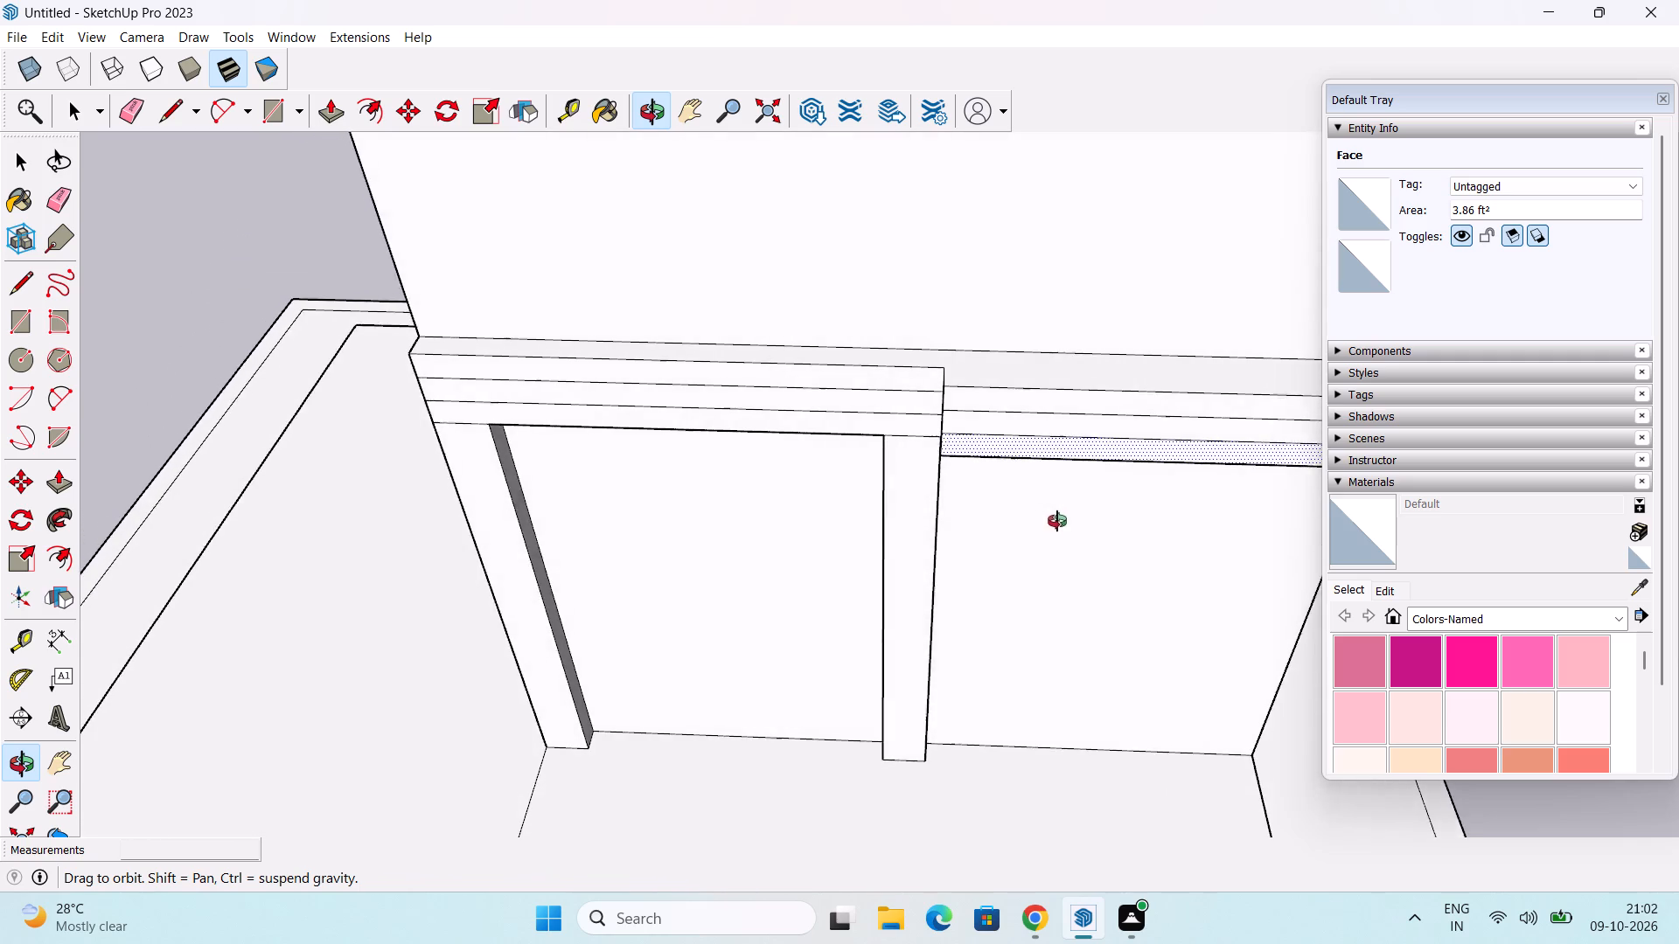
pyautogui.moveTo(1057, 521); pyautogui.dragTo(1167, 559, button='middle')
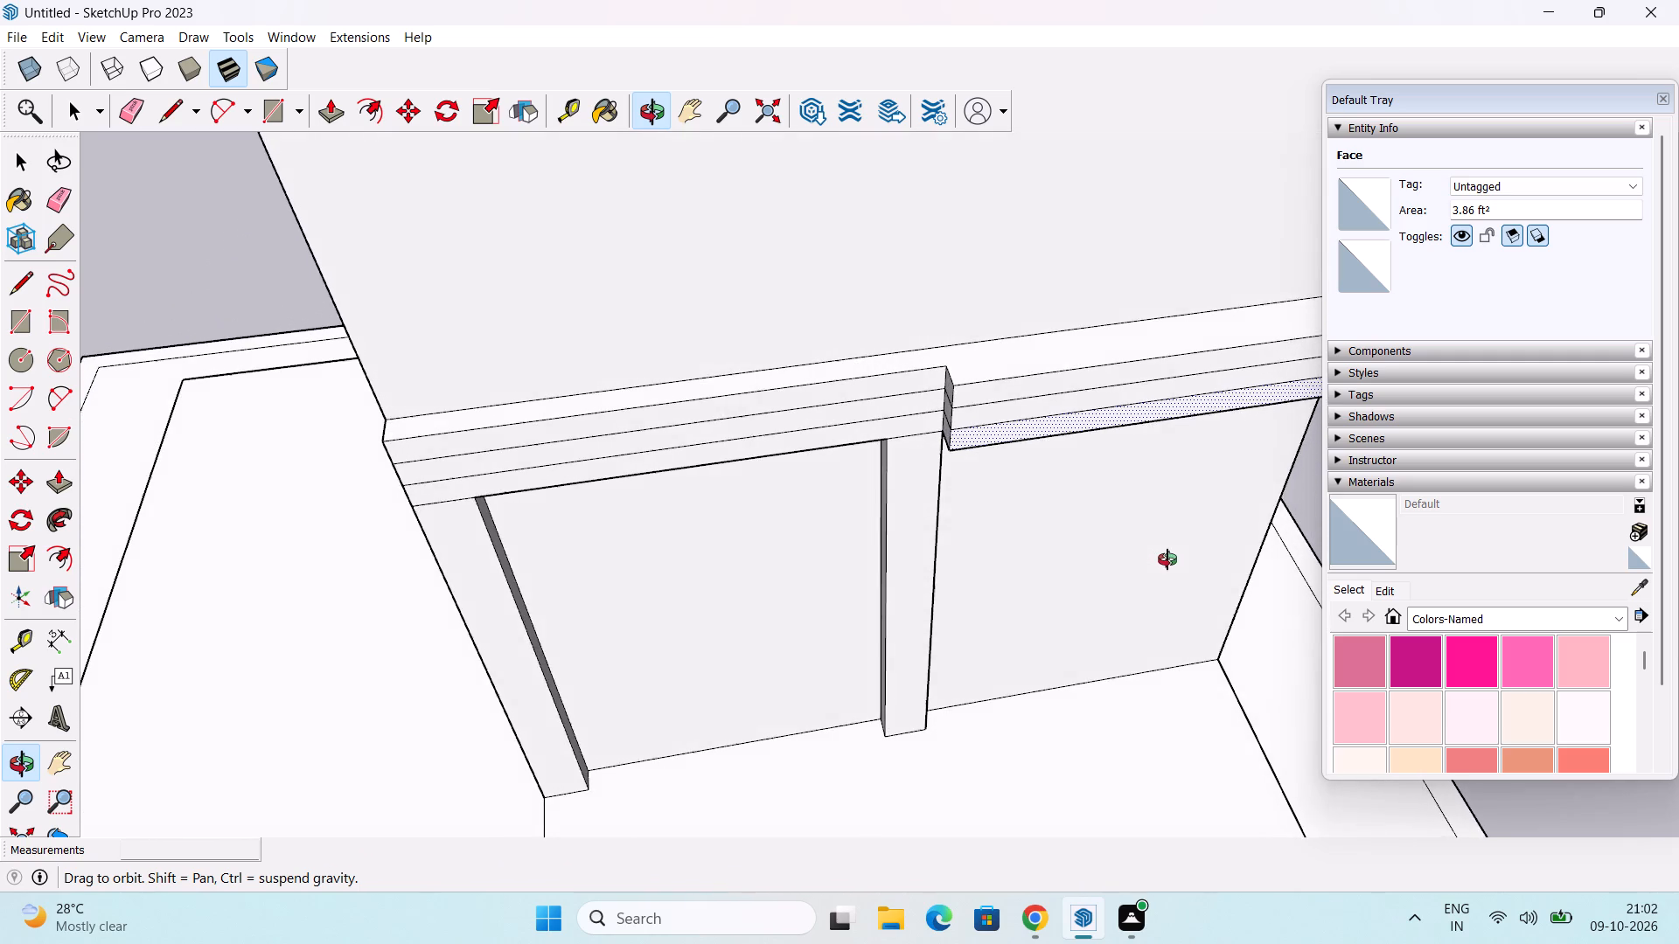
pyautogui.moveTo(1167, 559); pyautogui.dragTo(1085, 516, button='middle')
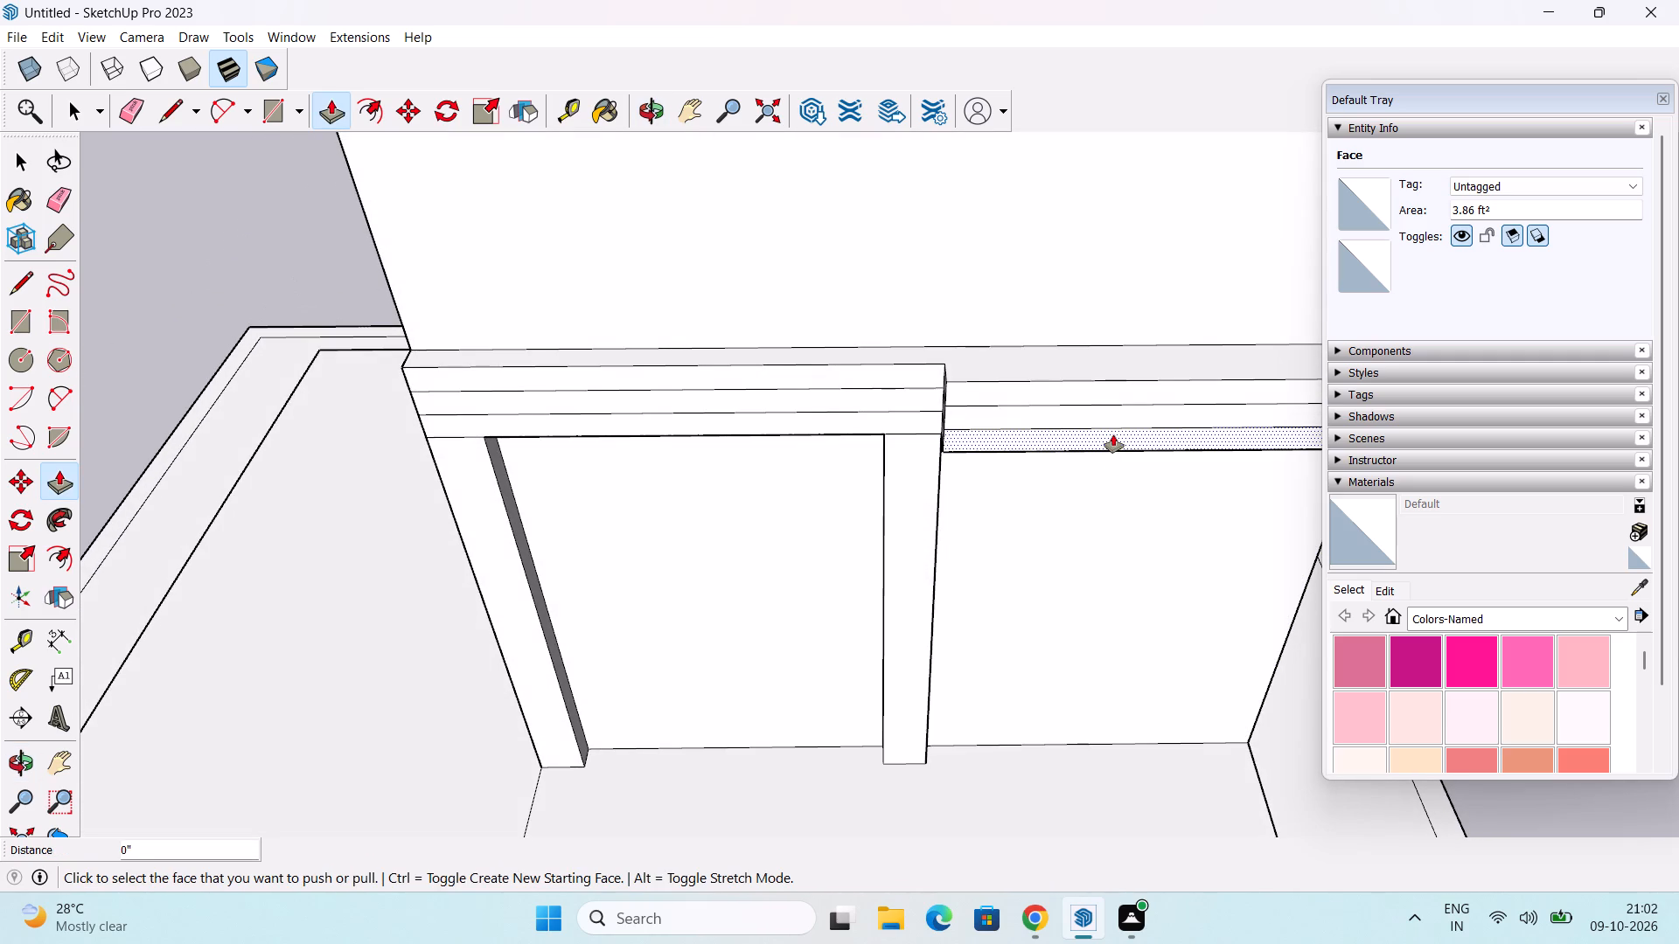
pyautogui.doubleClick(1113, 434)
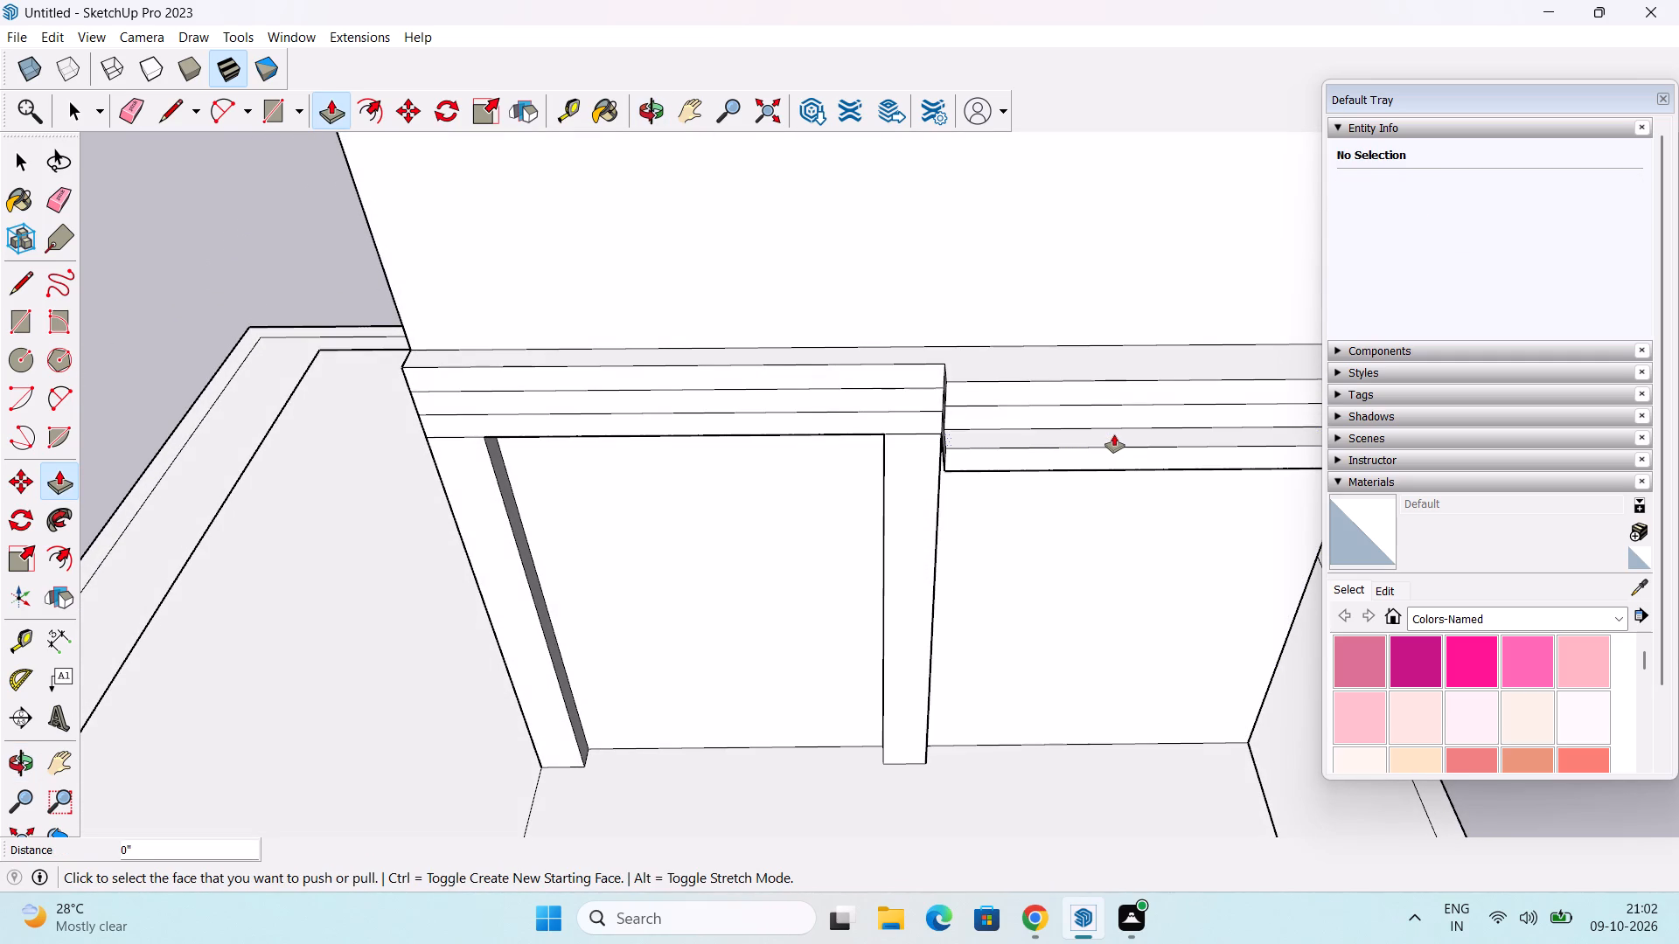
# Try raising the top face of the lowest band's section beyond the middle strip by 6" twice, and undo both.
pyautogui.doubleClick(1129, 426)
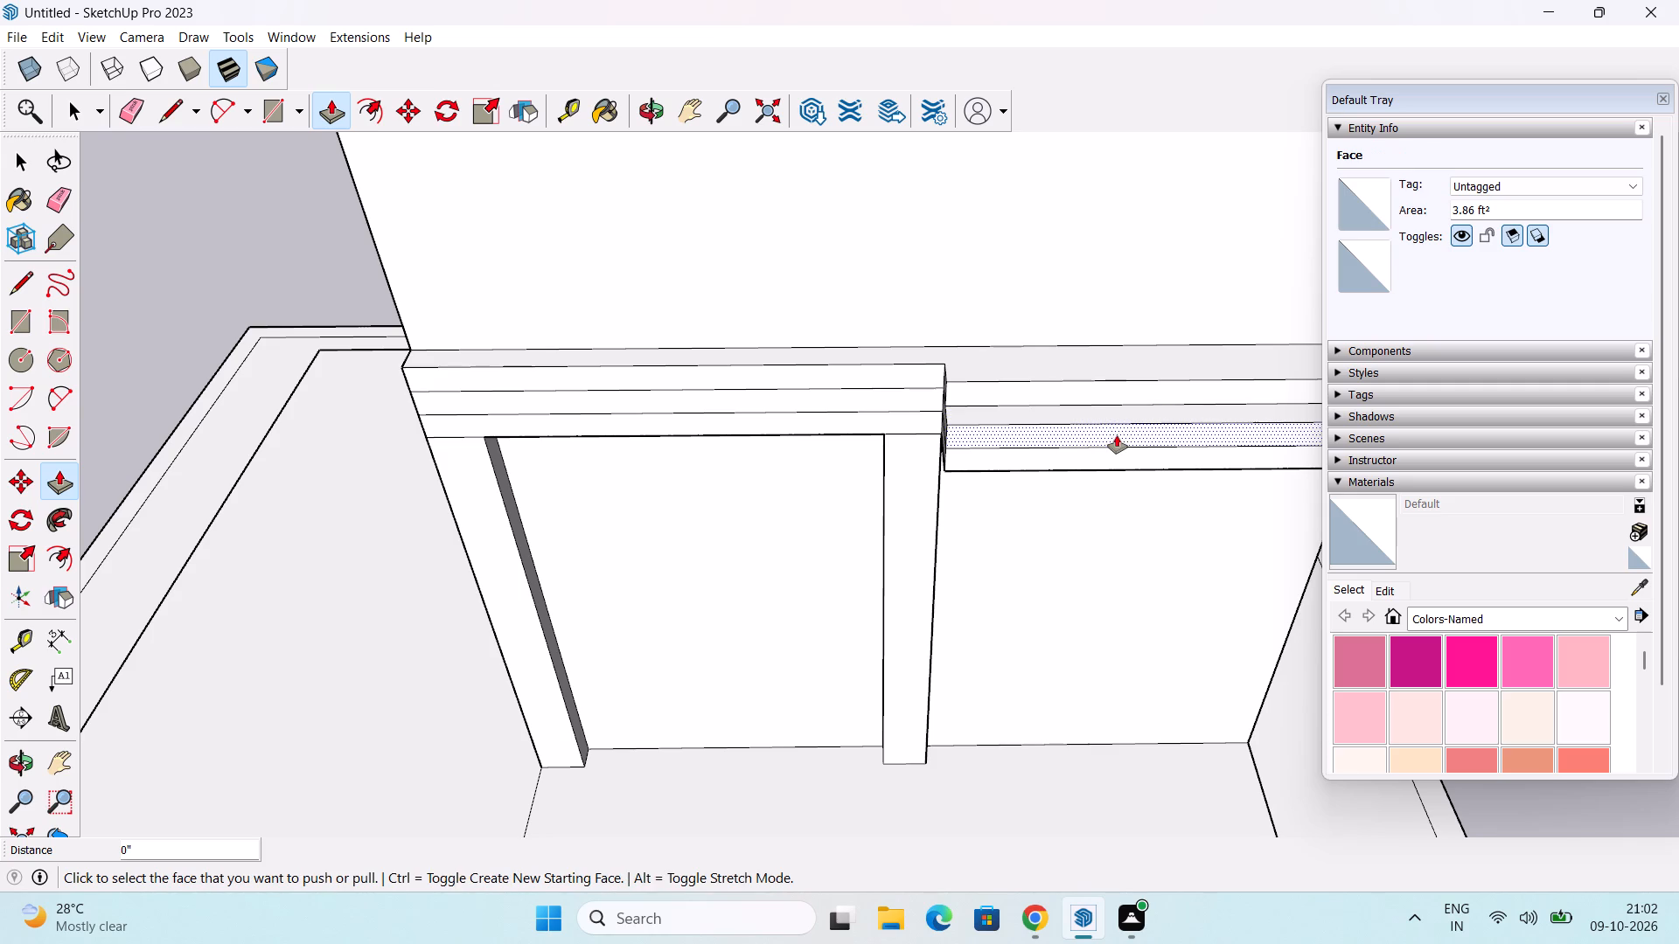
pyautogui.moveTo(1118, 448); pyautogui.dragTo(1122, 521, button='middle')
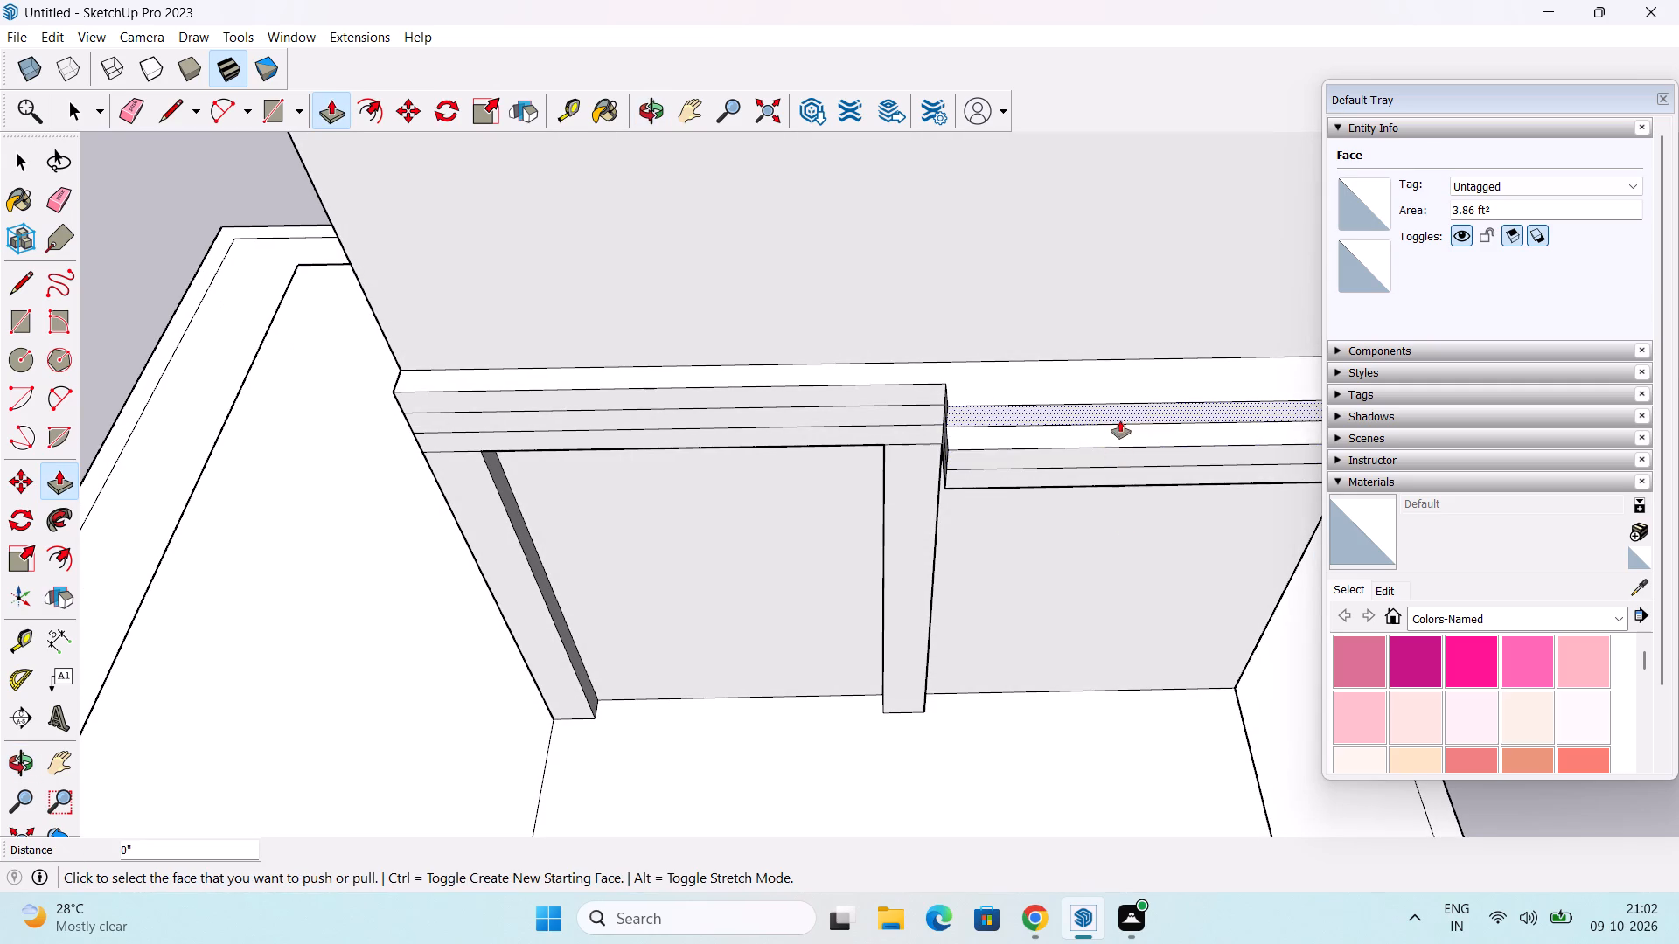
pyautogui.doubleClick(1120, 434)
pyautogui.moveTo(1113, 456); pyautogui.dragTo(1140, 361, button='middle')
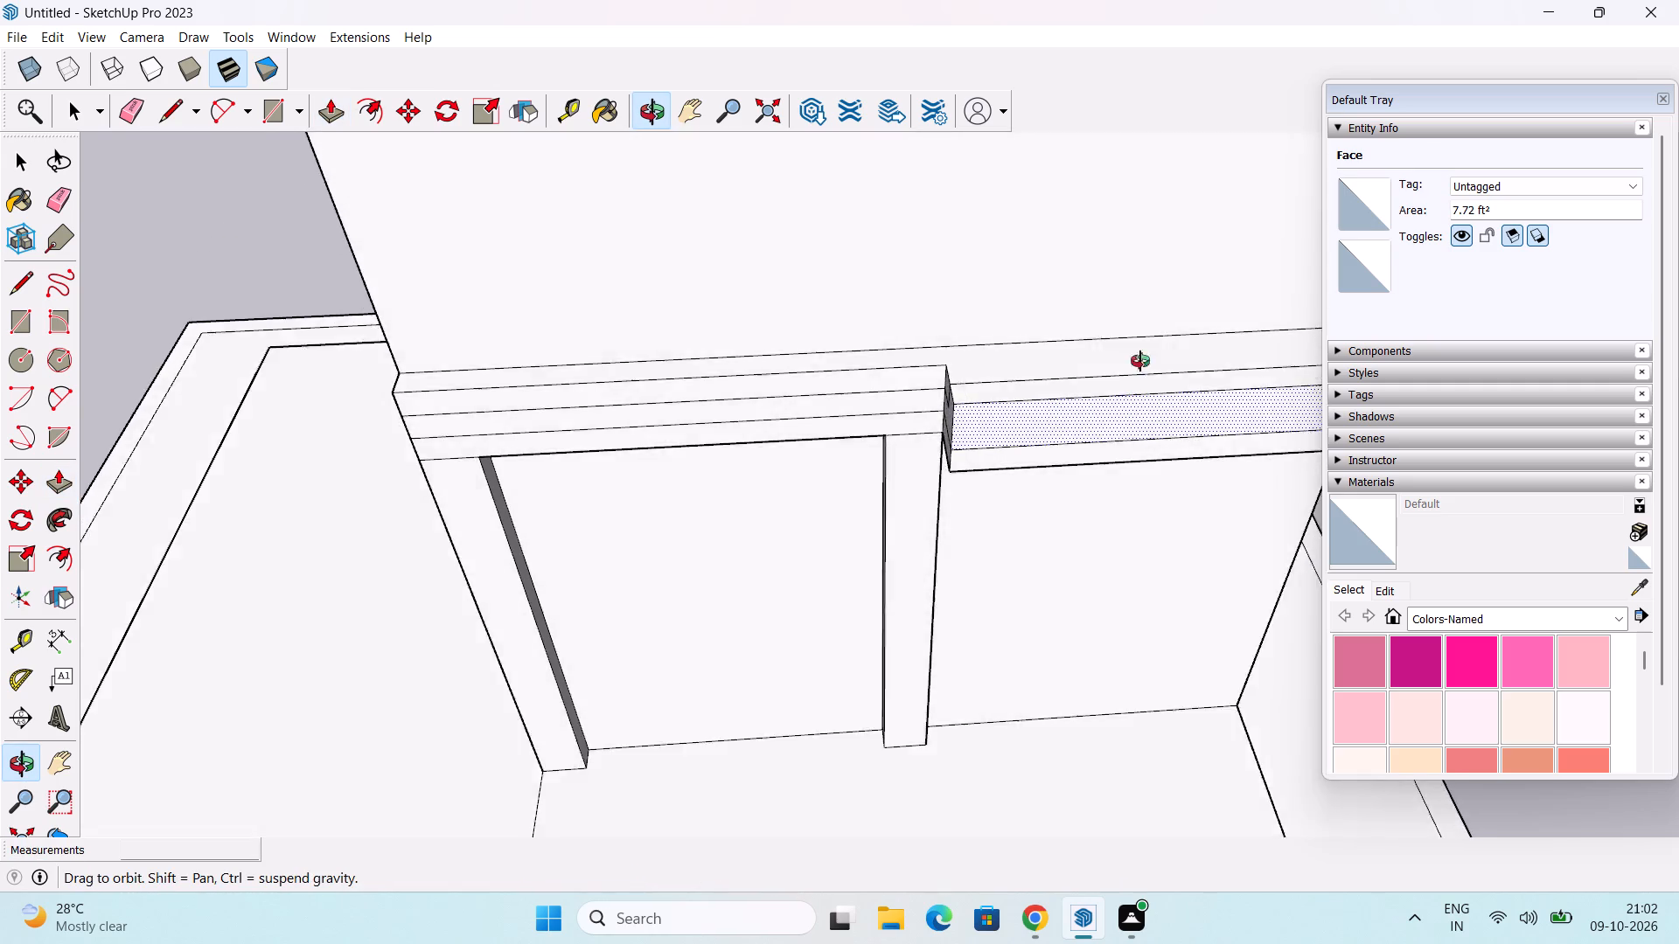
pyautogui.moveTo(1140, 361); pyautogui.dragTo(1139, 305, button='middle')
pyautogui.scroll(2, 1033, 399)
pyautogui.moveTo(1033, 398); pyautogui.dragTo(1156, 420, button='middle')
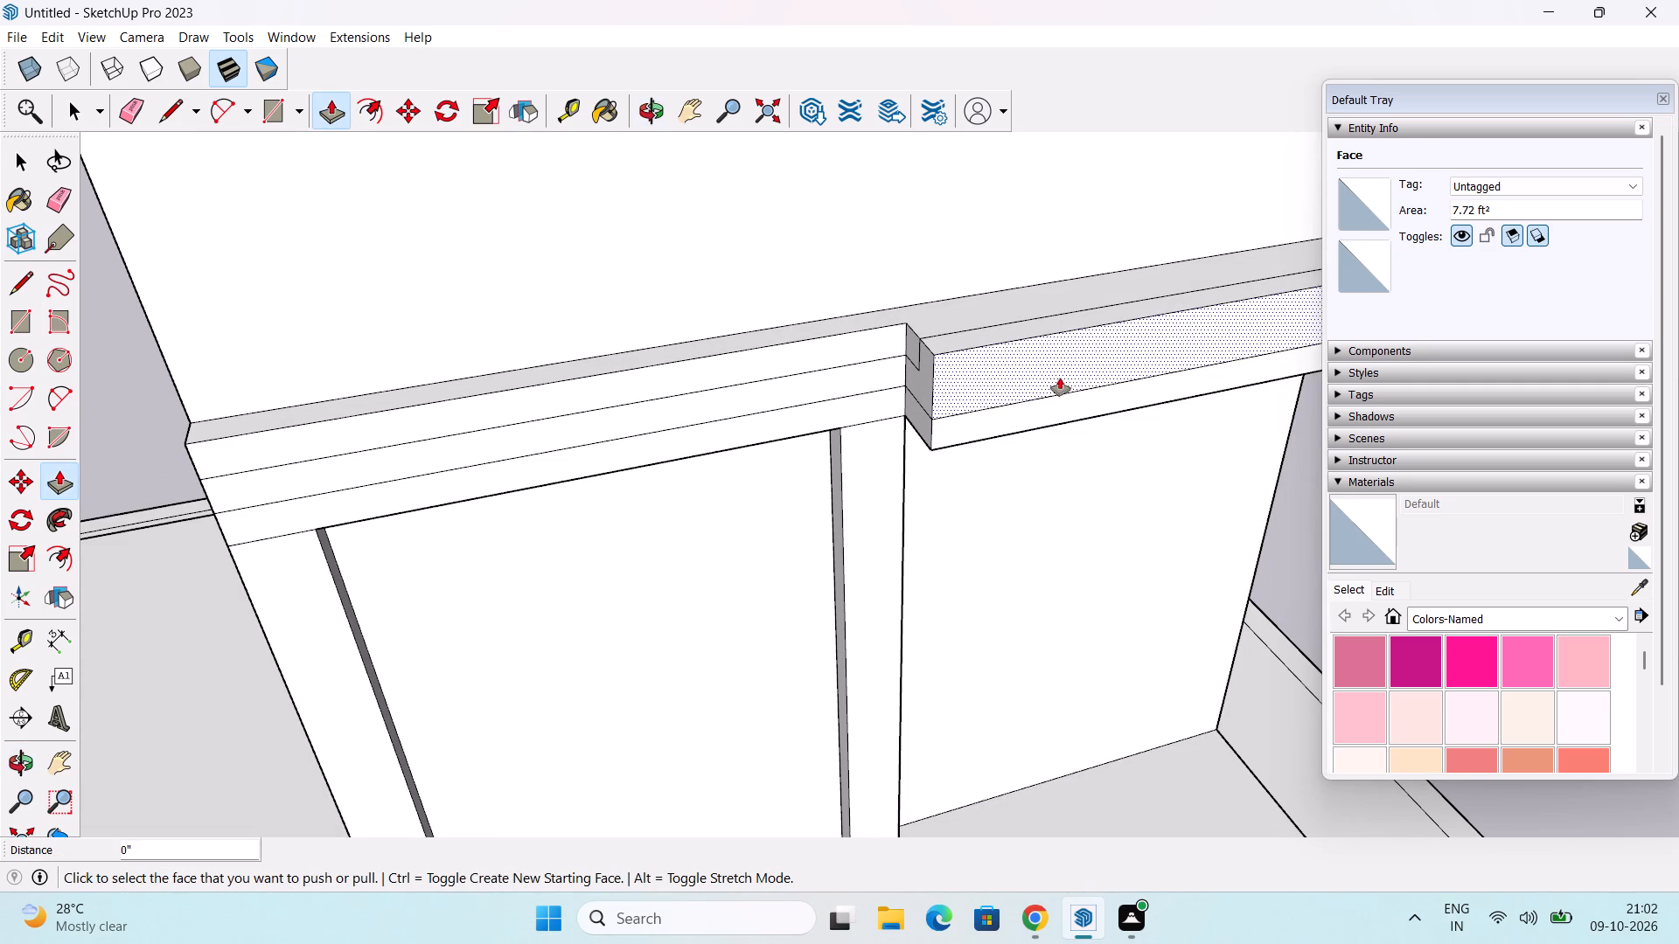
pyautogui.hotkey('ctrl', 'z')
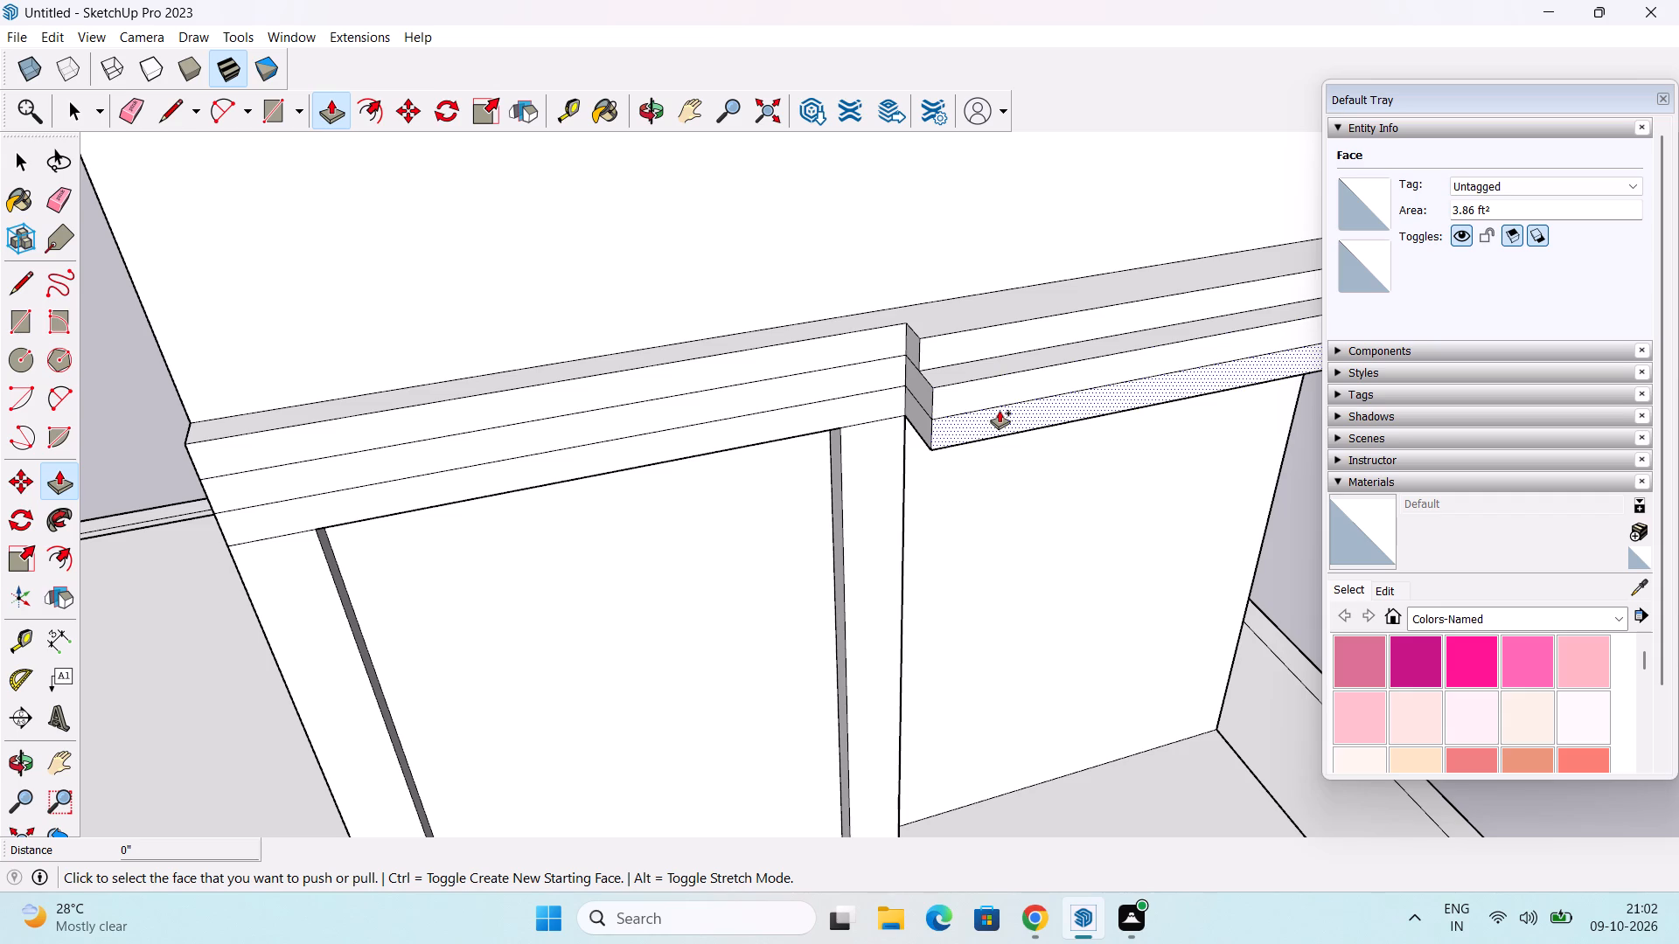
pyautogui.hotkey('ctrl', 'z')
# Raise the top face of the lowest band's projecting section by 6" to the top edge of the middle band.
pyautogui.moveTo(999, 412); pyautogui.dragTo(989, 447, button='middle')
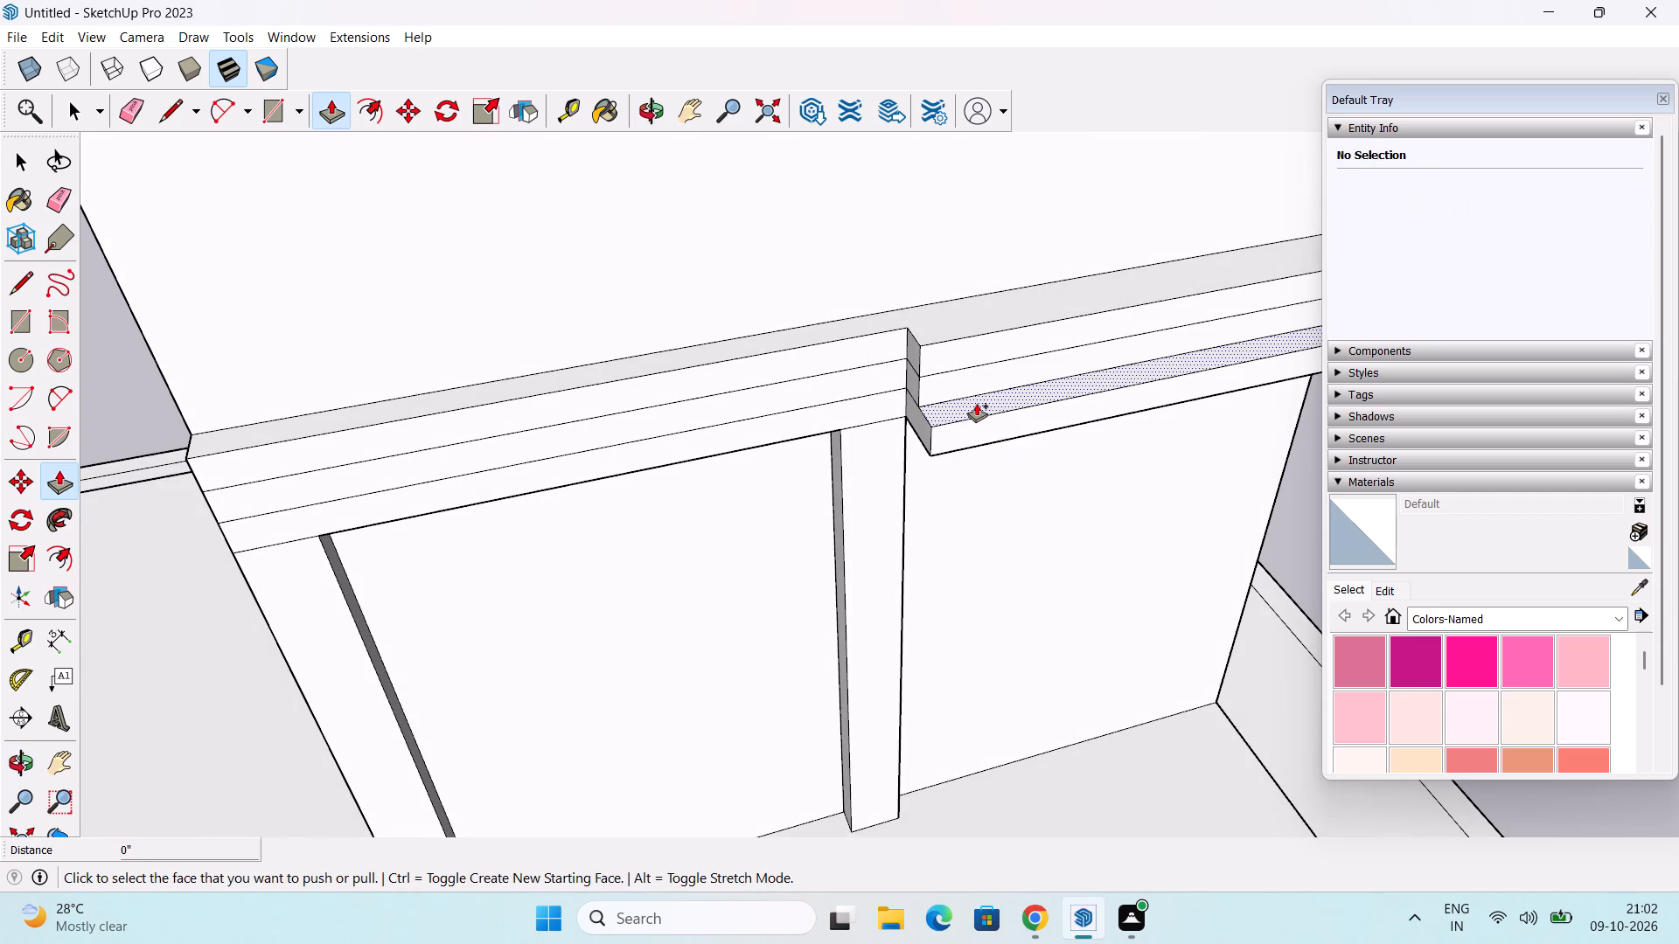
pyautogui.click(977, 404)
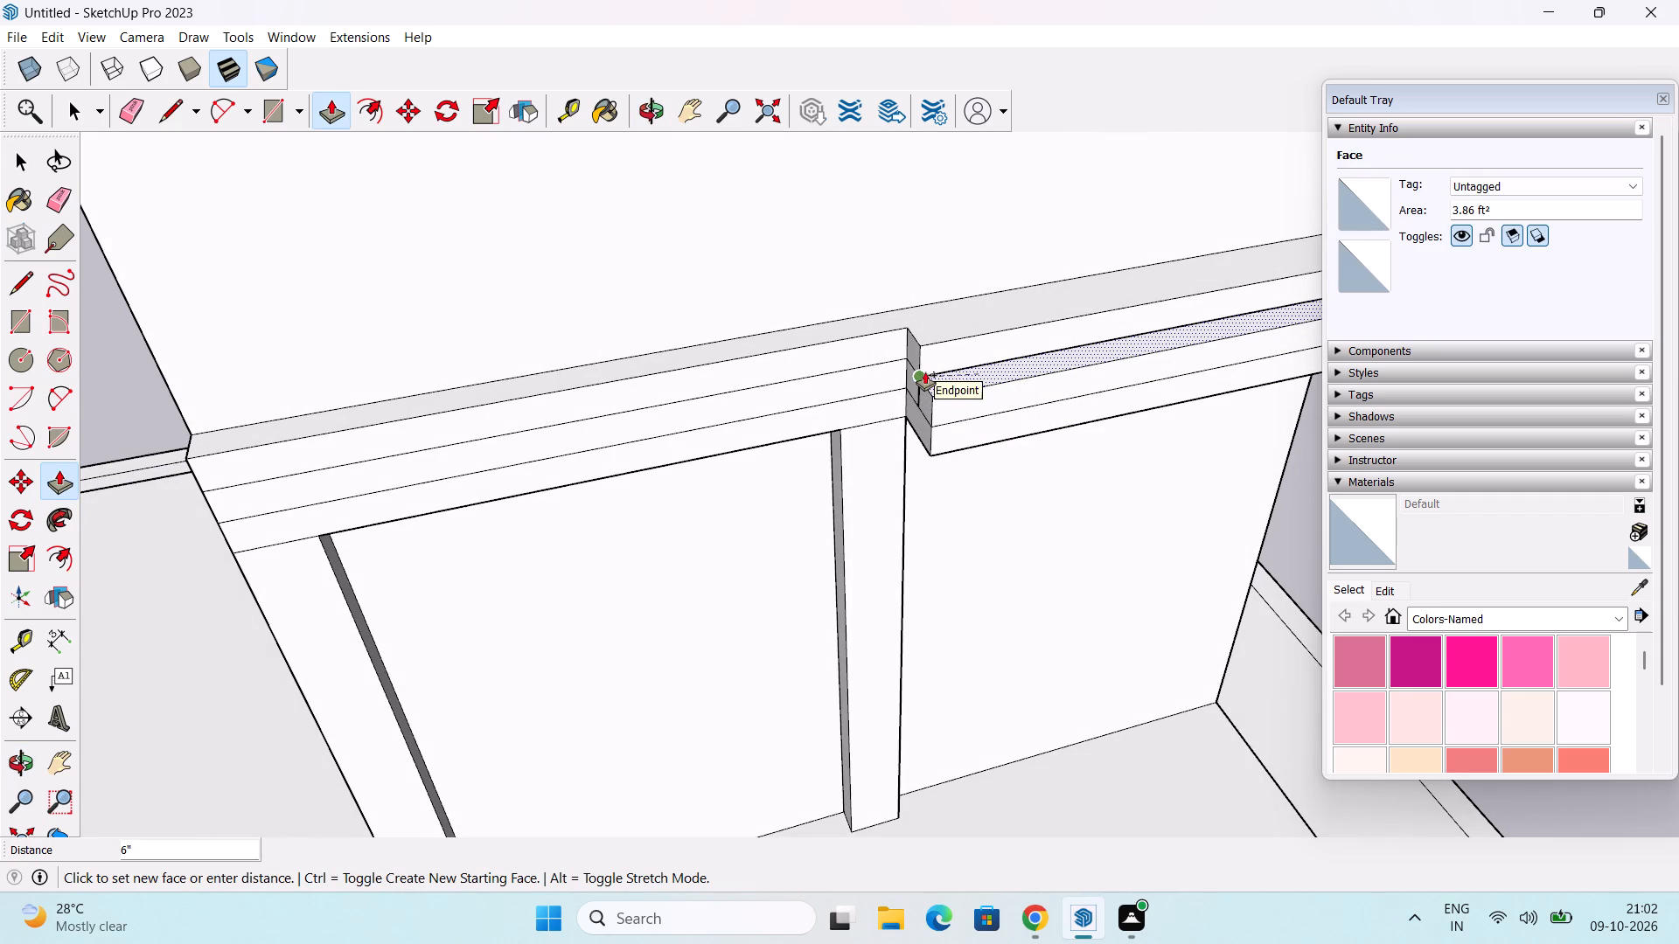
pyautogui.click(925, 372)
# Erase the dividing lines between the two lower bands on the projecting section's front and end, and on the section above the strips.
pyautogui.moveTo(1055, 388); pyautogui.dragTo(915, 337, button='middle')
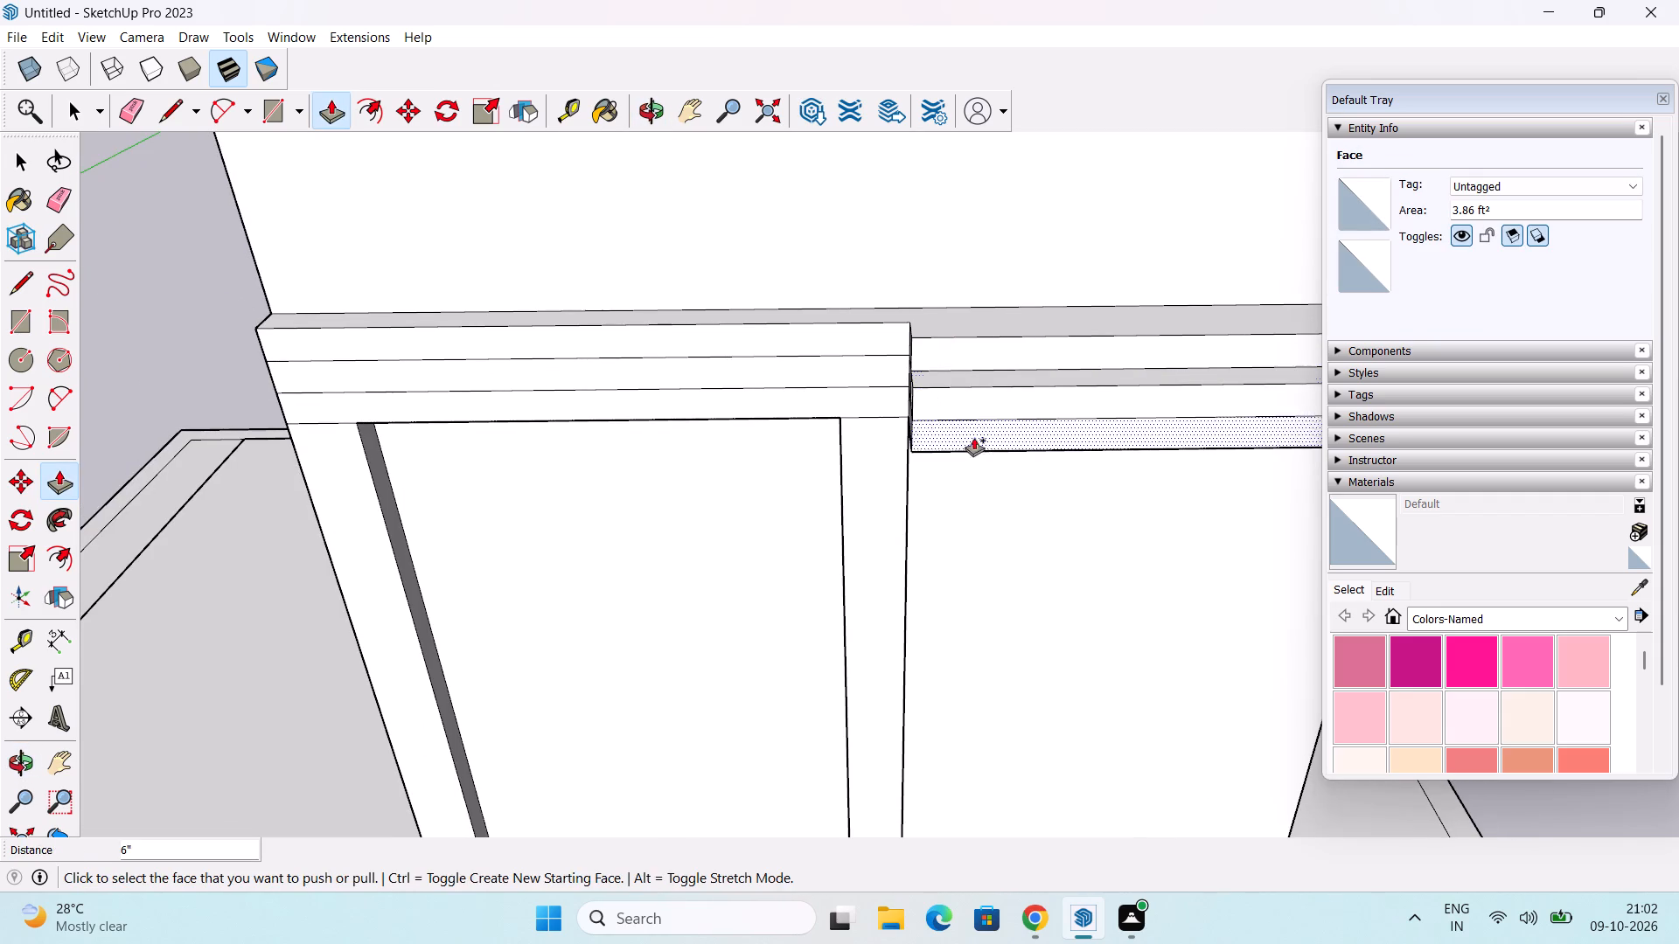
pyautogui.press('space')
pyautogui.press('e')
pyautogui.click(1036, 419)
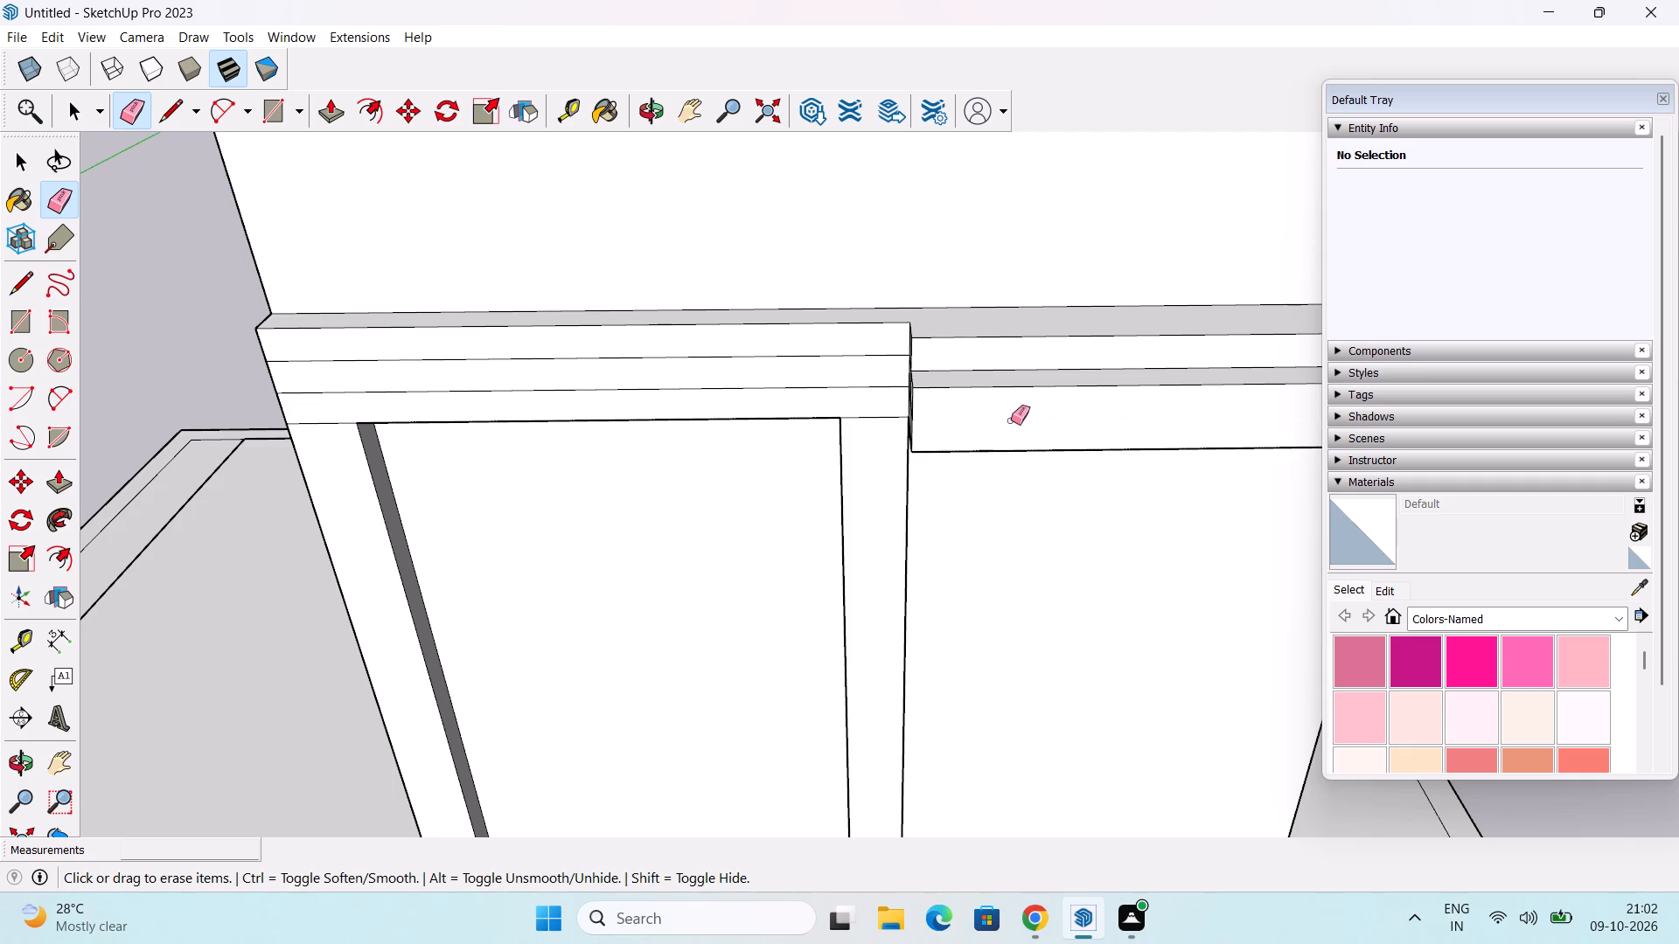
pyautogui.moveTo(1005, 413); pyautogui.dragTo(1271, 414, button='middle')
pyautogui.scroll(5, 915, 385)
pyautogui.moveTo(863, 379); pyautogui.dragTo(853, 392)
pyautogui.scroll(-2, 1033, 463)
pyautogui.moveTo(1076, 494); pyautogui.dragTo(878, 452, button='middle')
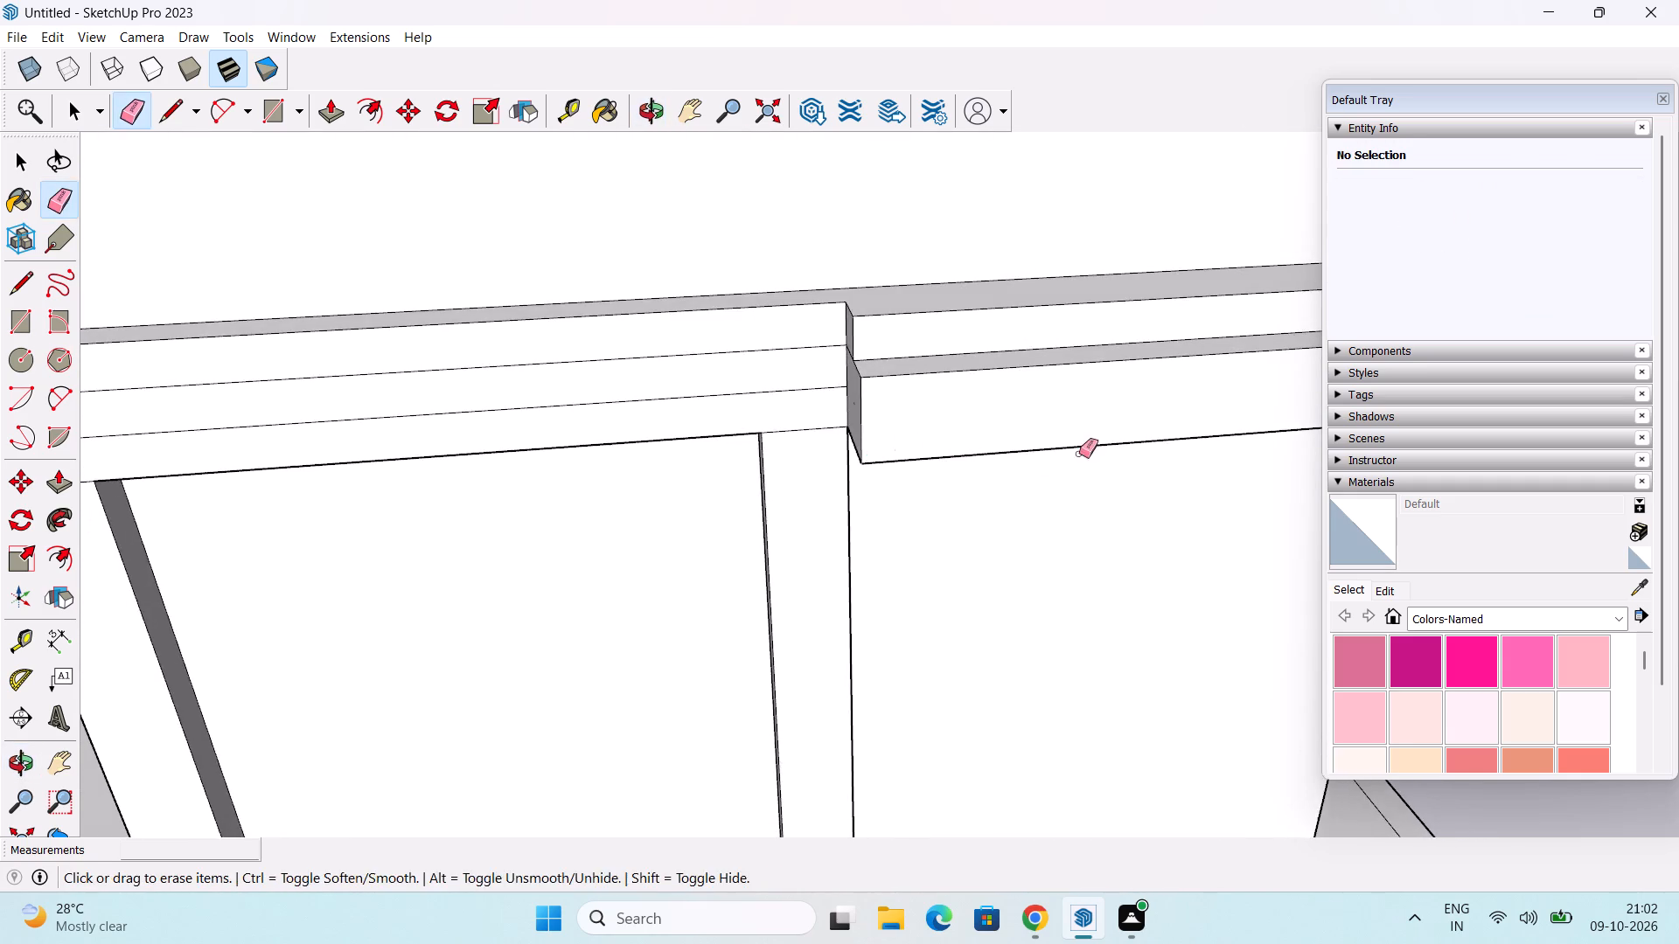
pyautogui.moveTo(1079, 457); pyautogui.dragTo(850, 449, button='middle')
pyautogui.scroll(-5, 946, 455)
pyautogui.moveTo(1000, 528); pyautogui.dragTo(1086, 415, button='middle')
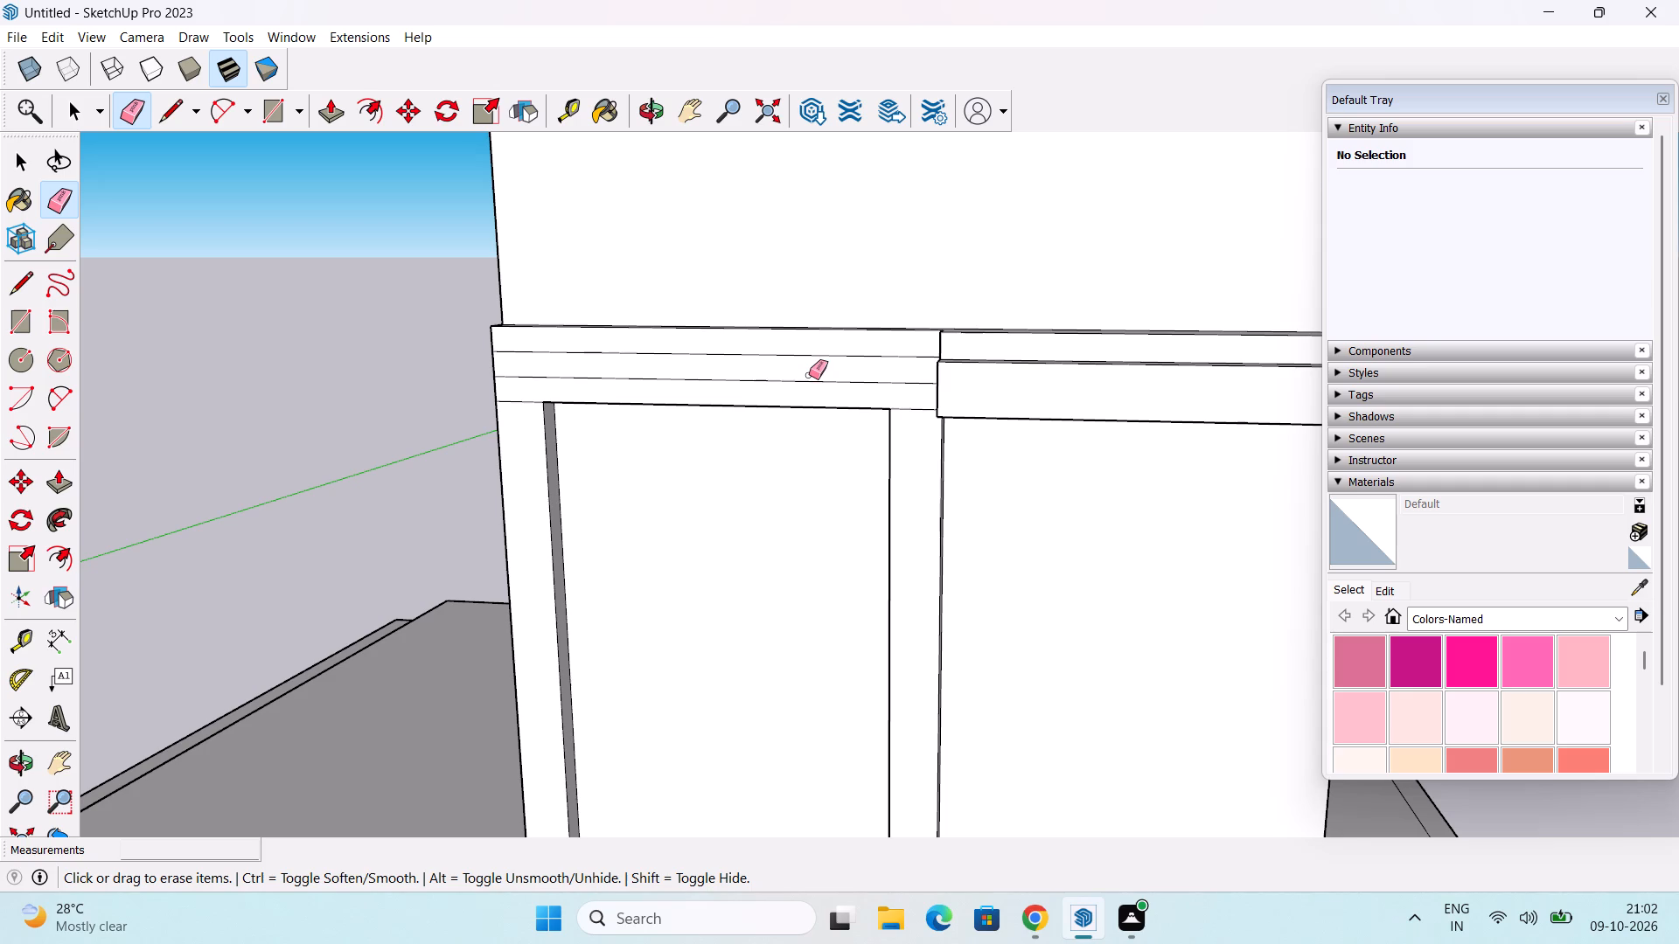
pyautogui.click(805, 383)
# Pull the top band's section beyond the middle strip out by 6" twice, so it overhangs the merged lower band.
pyautogui.scroll(-2, 793, 406)
pyautogui.moveTo(823, 437); pyautogui.dragTo(1029, 472, button='middle')
pyautogui.moveTo(603, 375); pyautogui.dragTo(623, 438, button='middle')
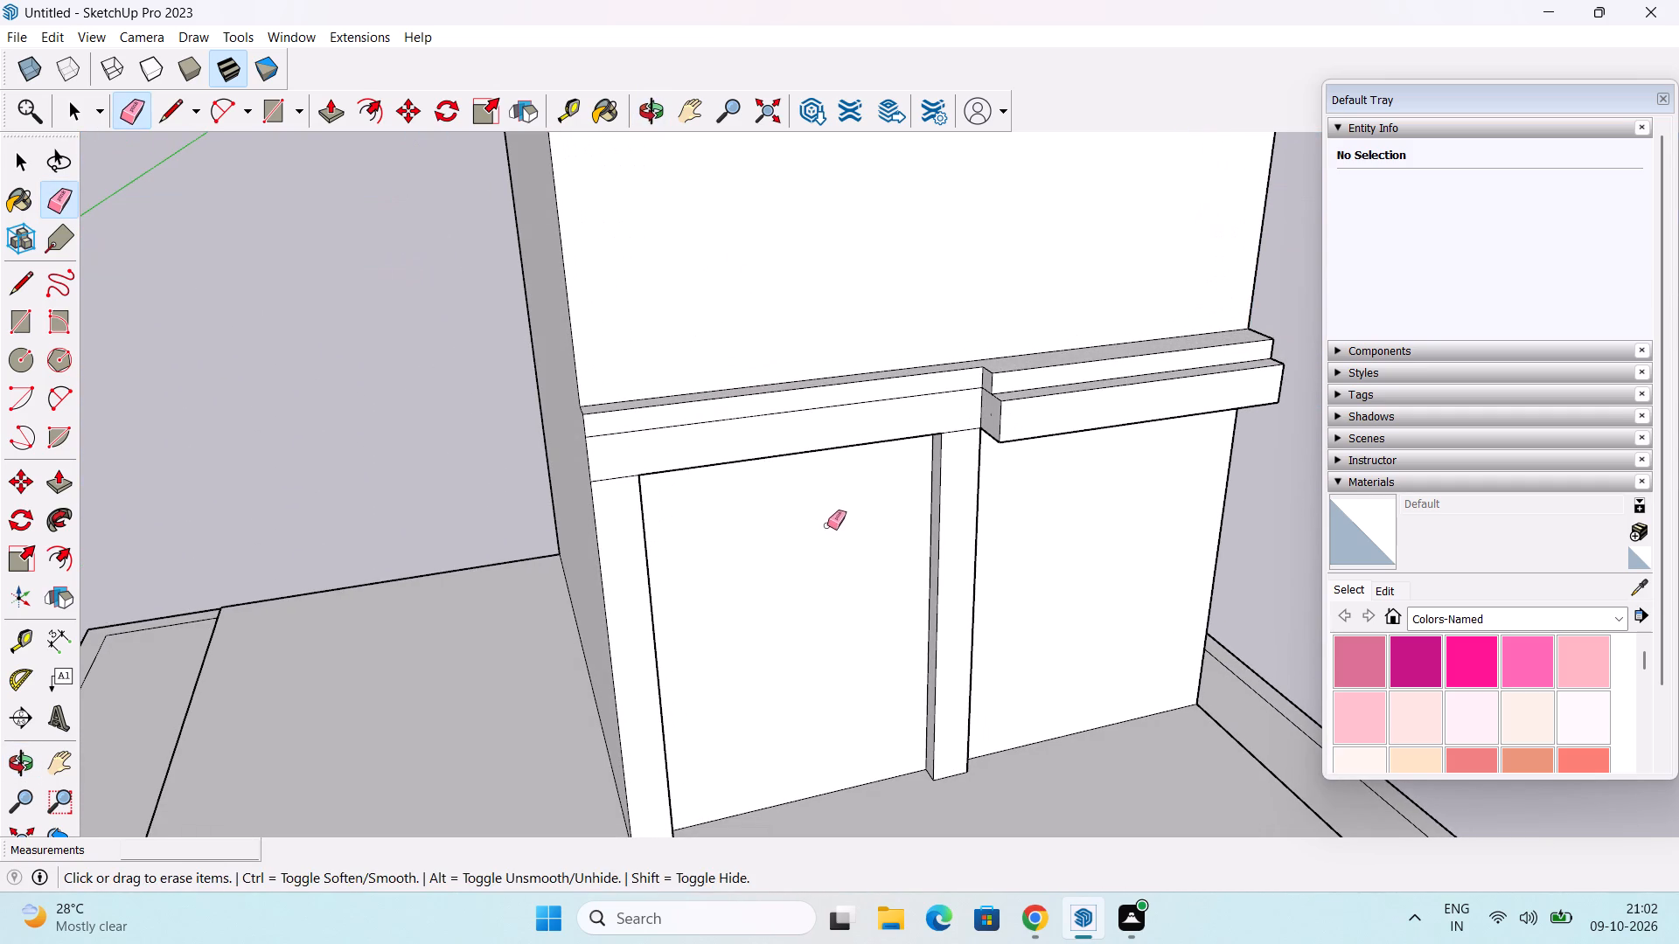
pyautogui.press('space')
pyautogui.moveTo(937, 479); pyautogui.dragTo(719, 485, button='middle')
pyautogui.press('p')
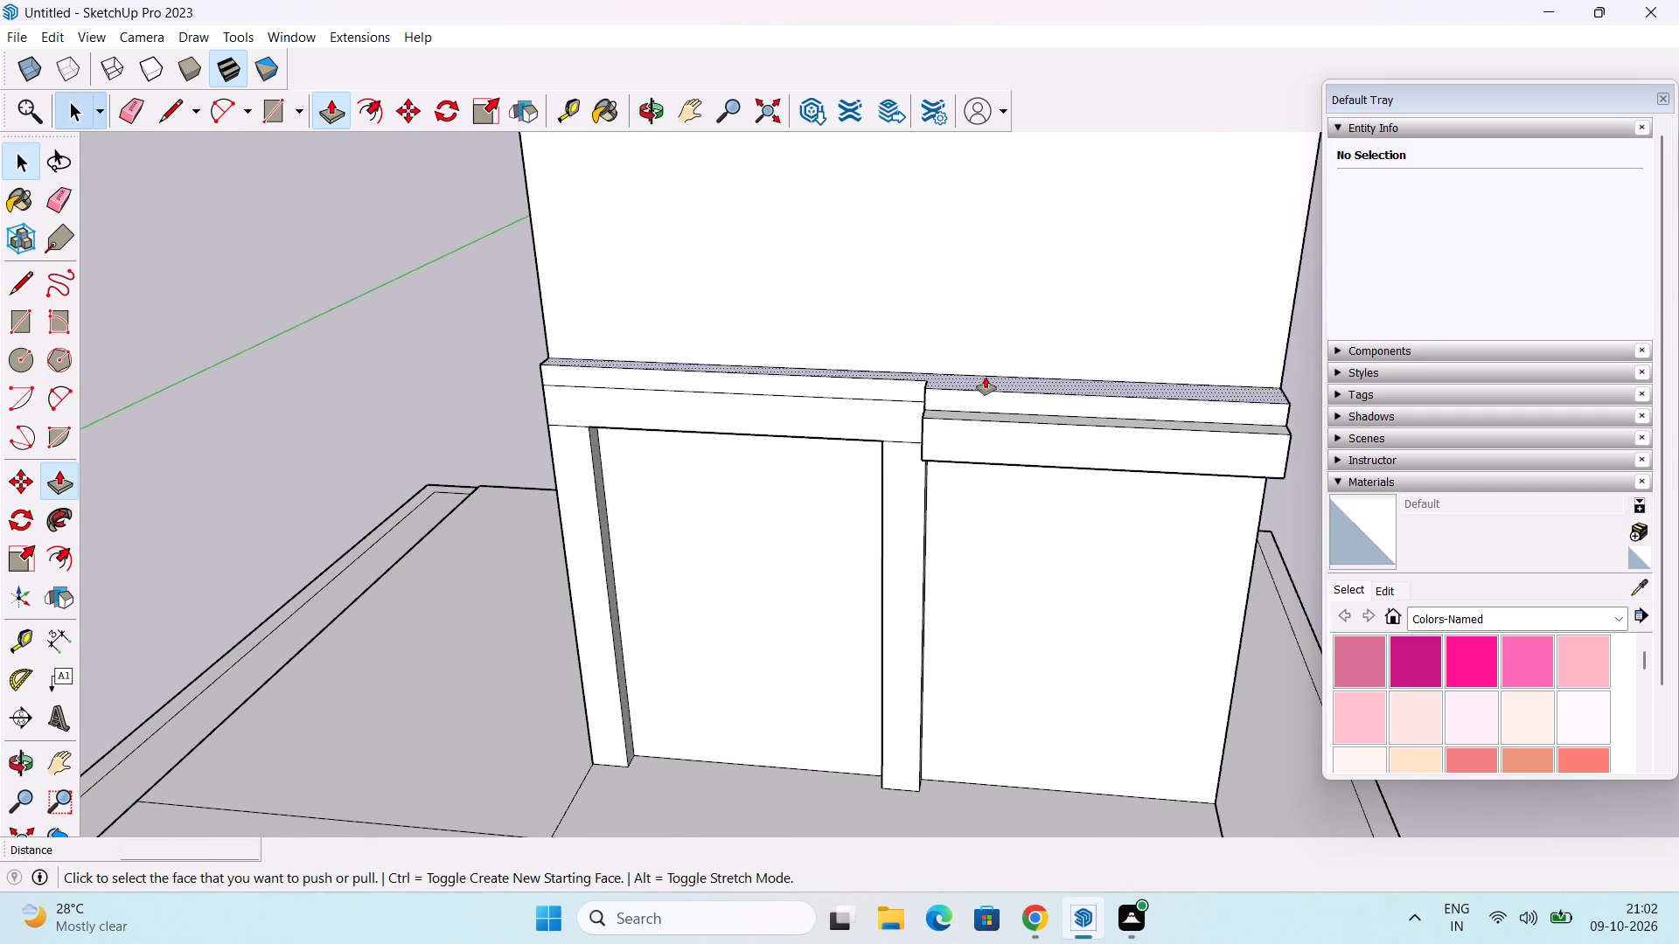
pyautogui.doubleClick(998, 403)
pyautogui.moveTo(995, 428); pyautogui.dragTo(1003, 448, button='middle')
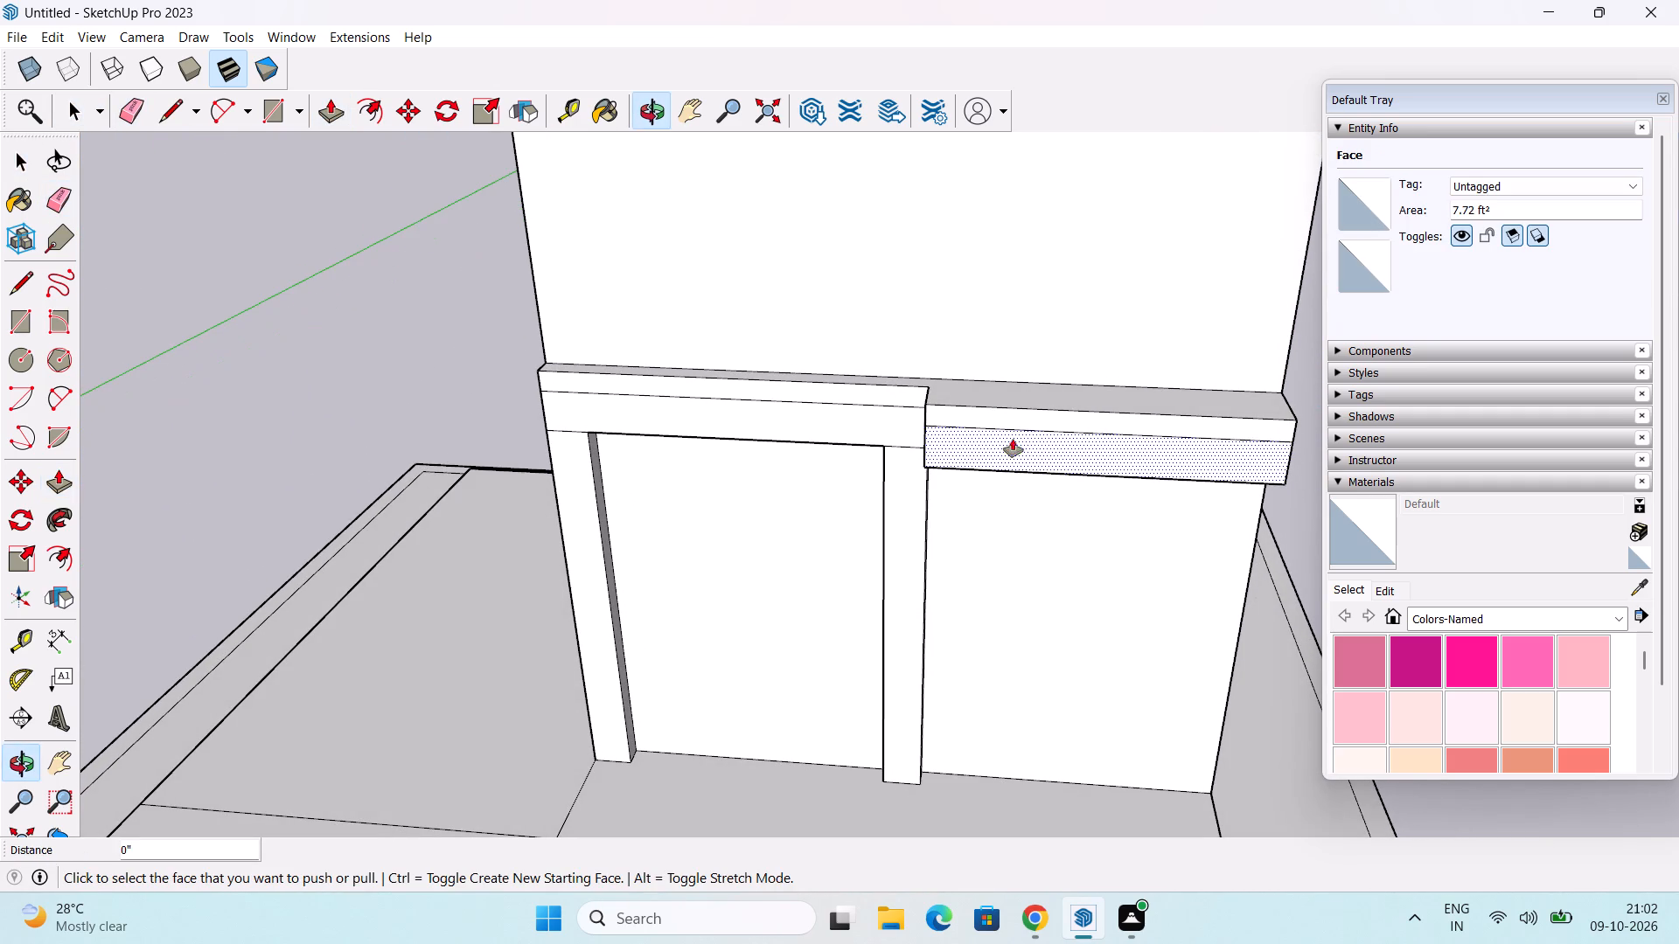
pyautogui.doubleClick(1045, 417)
# Pull the top band's section above the two strips out by 6".
pyautogui.moveTo(1042, 517); pyautogui.dragTo(1122, 351, button='middle')
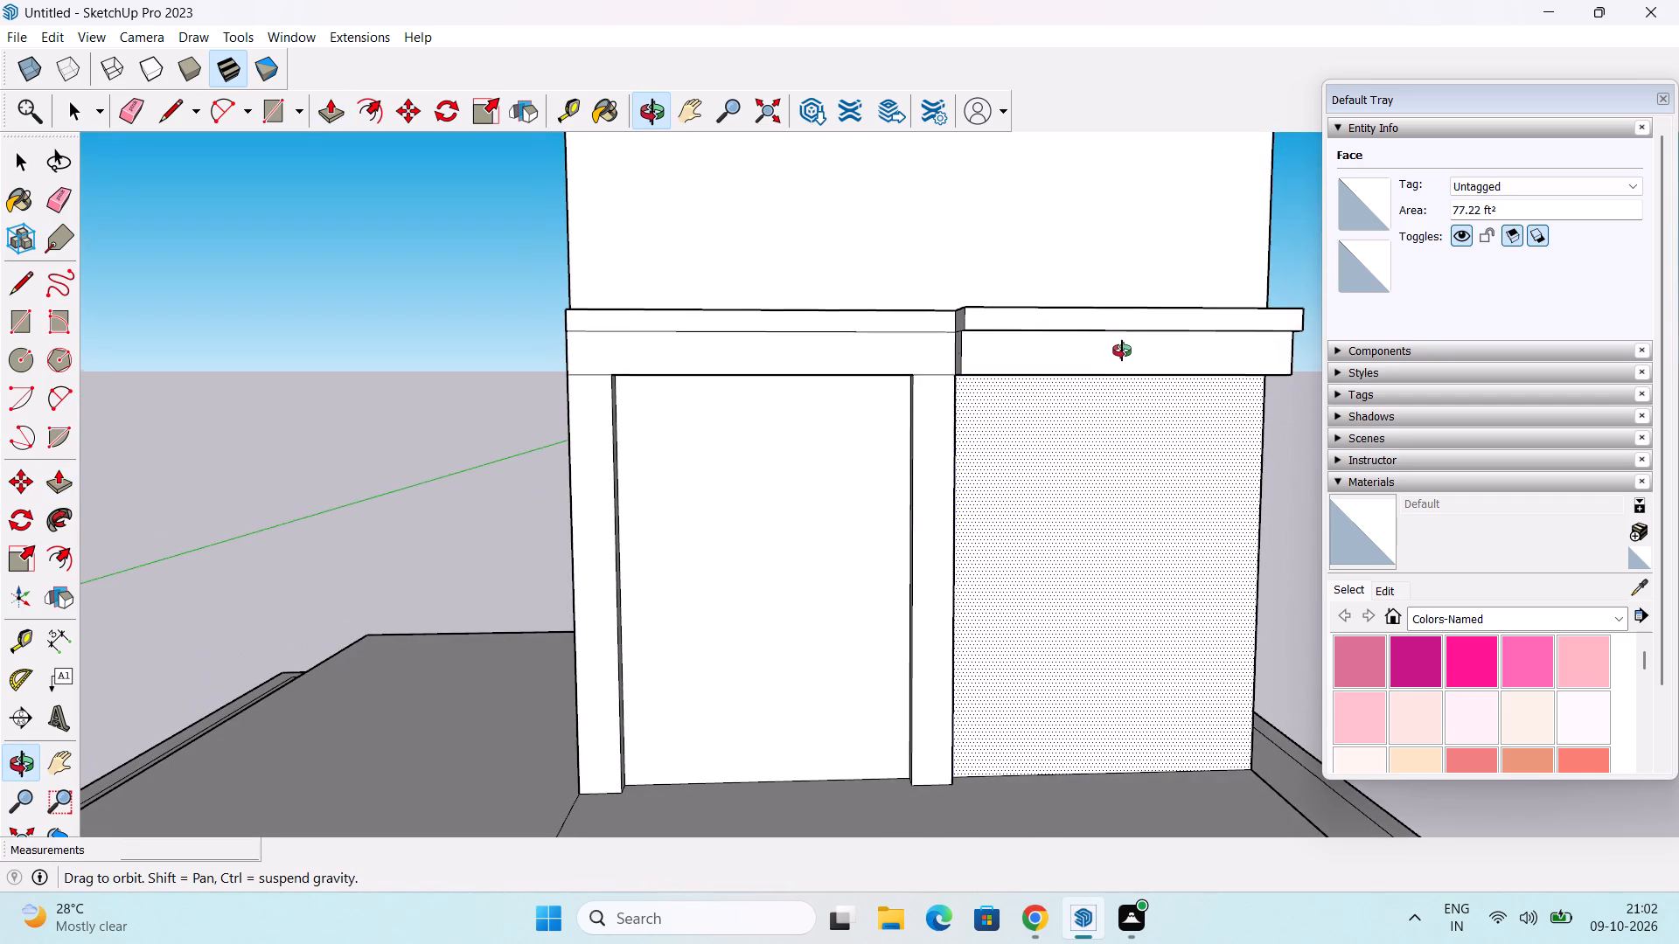
pyautogui.moveTo(1122, 351); pyautogui.dragTo(1132, 364, button='middle')
pyautogui.doubleClick(823, 326)
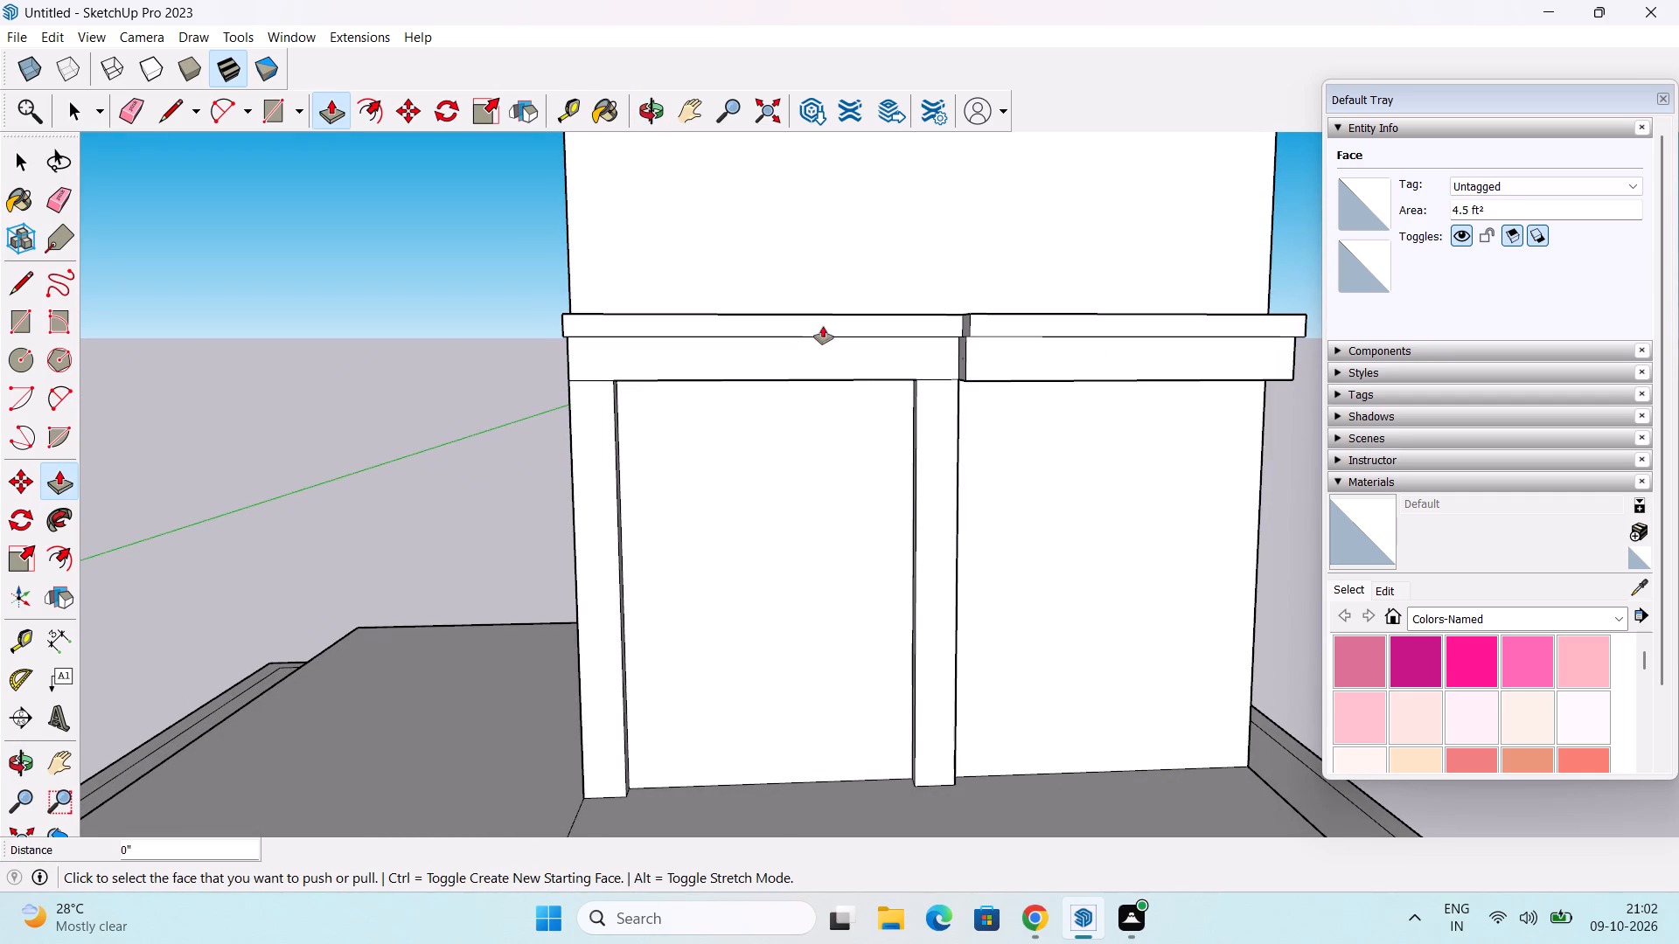
# Examine the stepped bands and the end faces where the deeper section meets the strips from several angles.
pyautogui.scroll(-2, 861, 396)
pyautogui.moveTo(876, 442); pyautogui.dragTo(808, 509, button='middle')
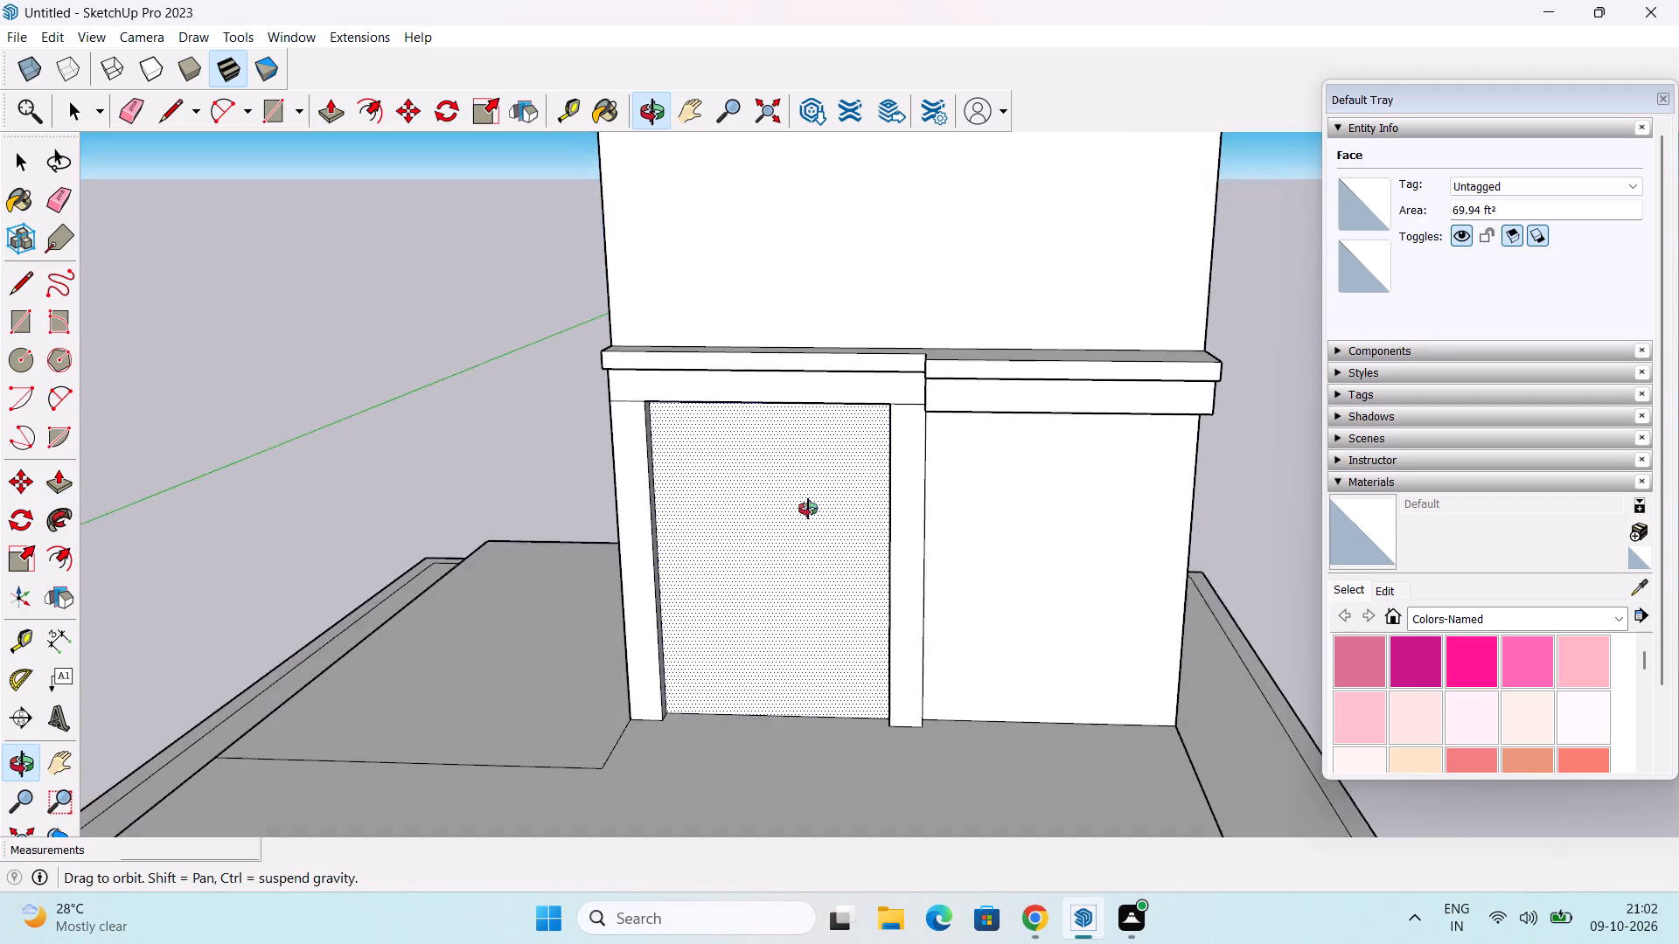
pyautogui.moveTo(808, 509); pyautogui.dragTo(805, 512, button='middle')
pyautogui.scroll(-2, 817, 487)
pyautogui.moveTo(818, 491); pyautogui.dragTo(995, 453, button='middle')
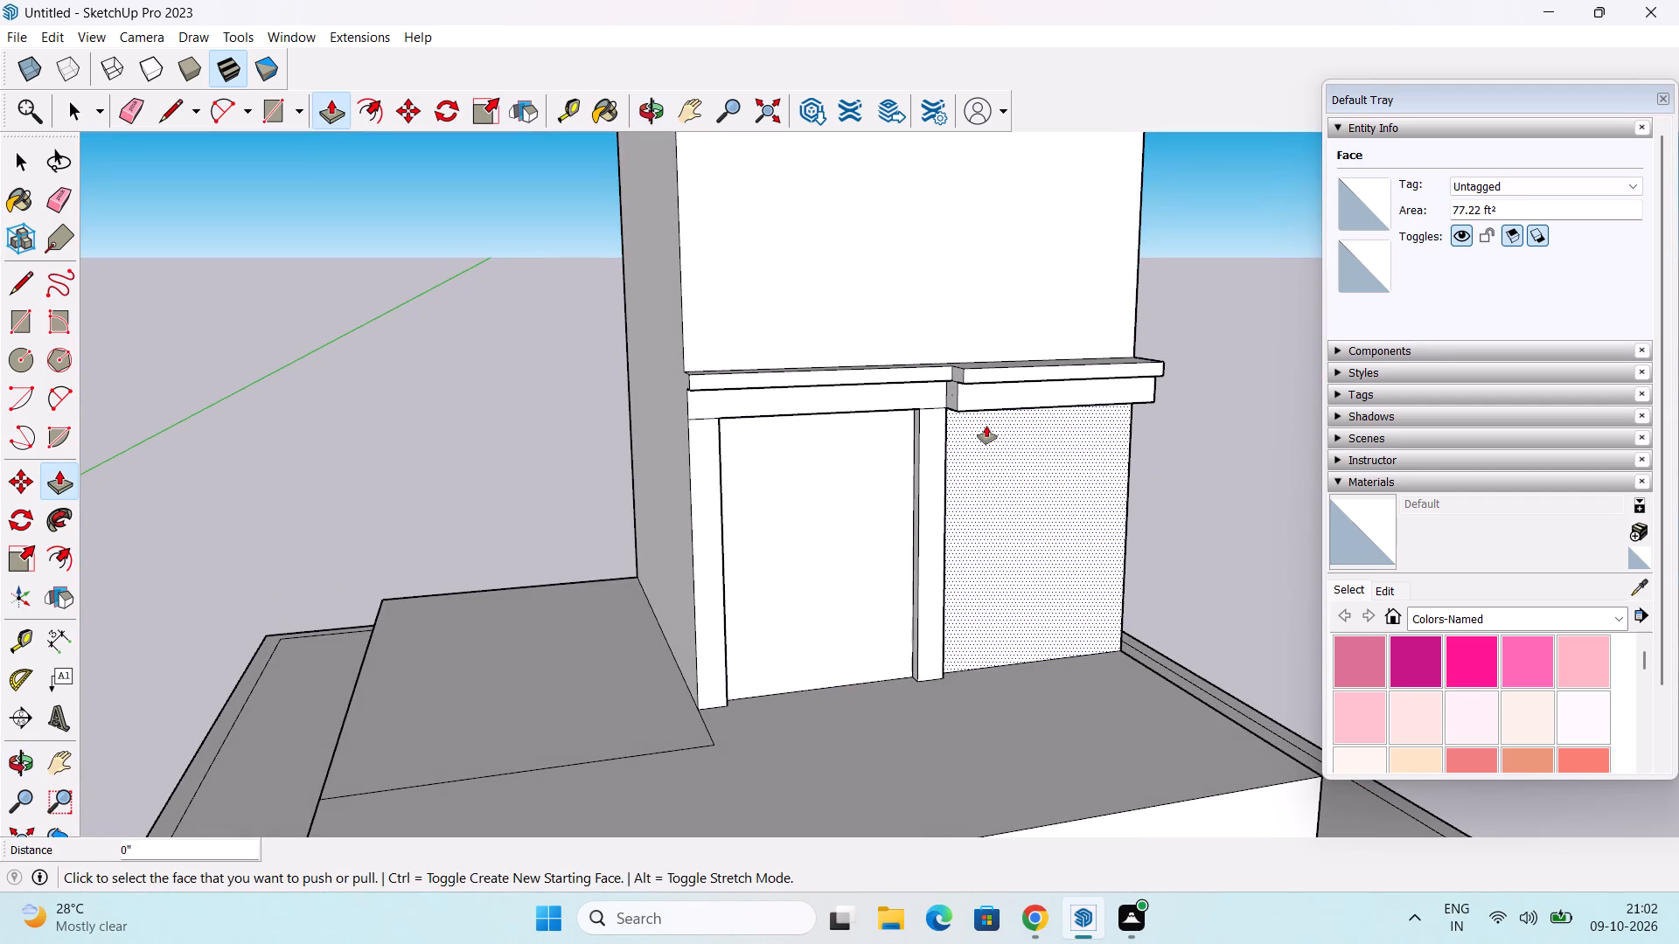
pyautogui.hotkey('alt', 'Tab')
pyautogui.hotkey('alt', 'Tab')
pyautogui.hotkey('alt', 'Tab')
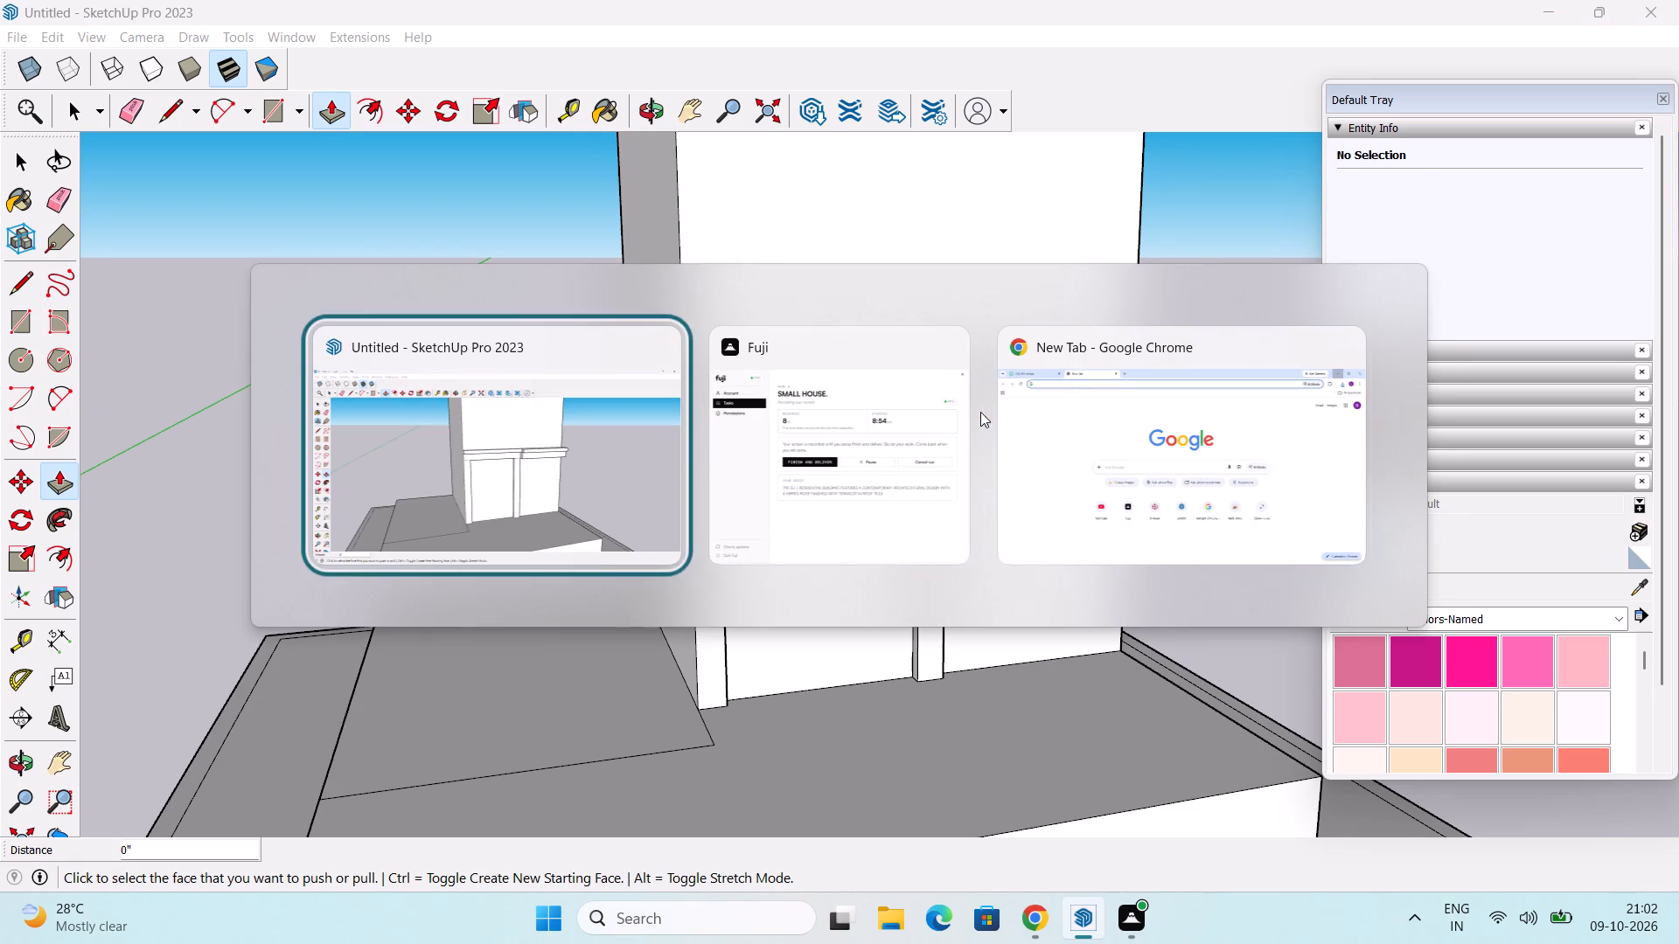
pyautogui.scroll(-1, 986, 443)
pyautogui.moveTo(987, 449); pyautogui.dragTo(1128, 450, button='middle')
pyautogui.scroll(3, 1007, 425)
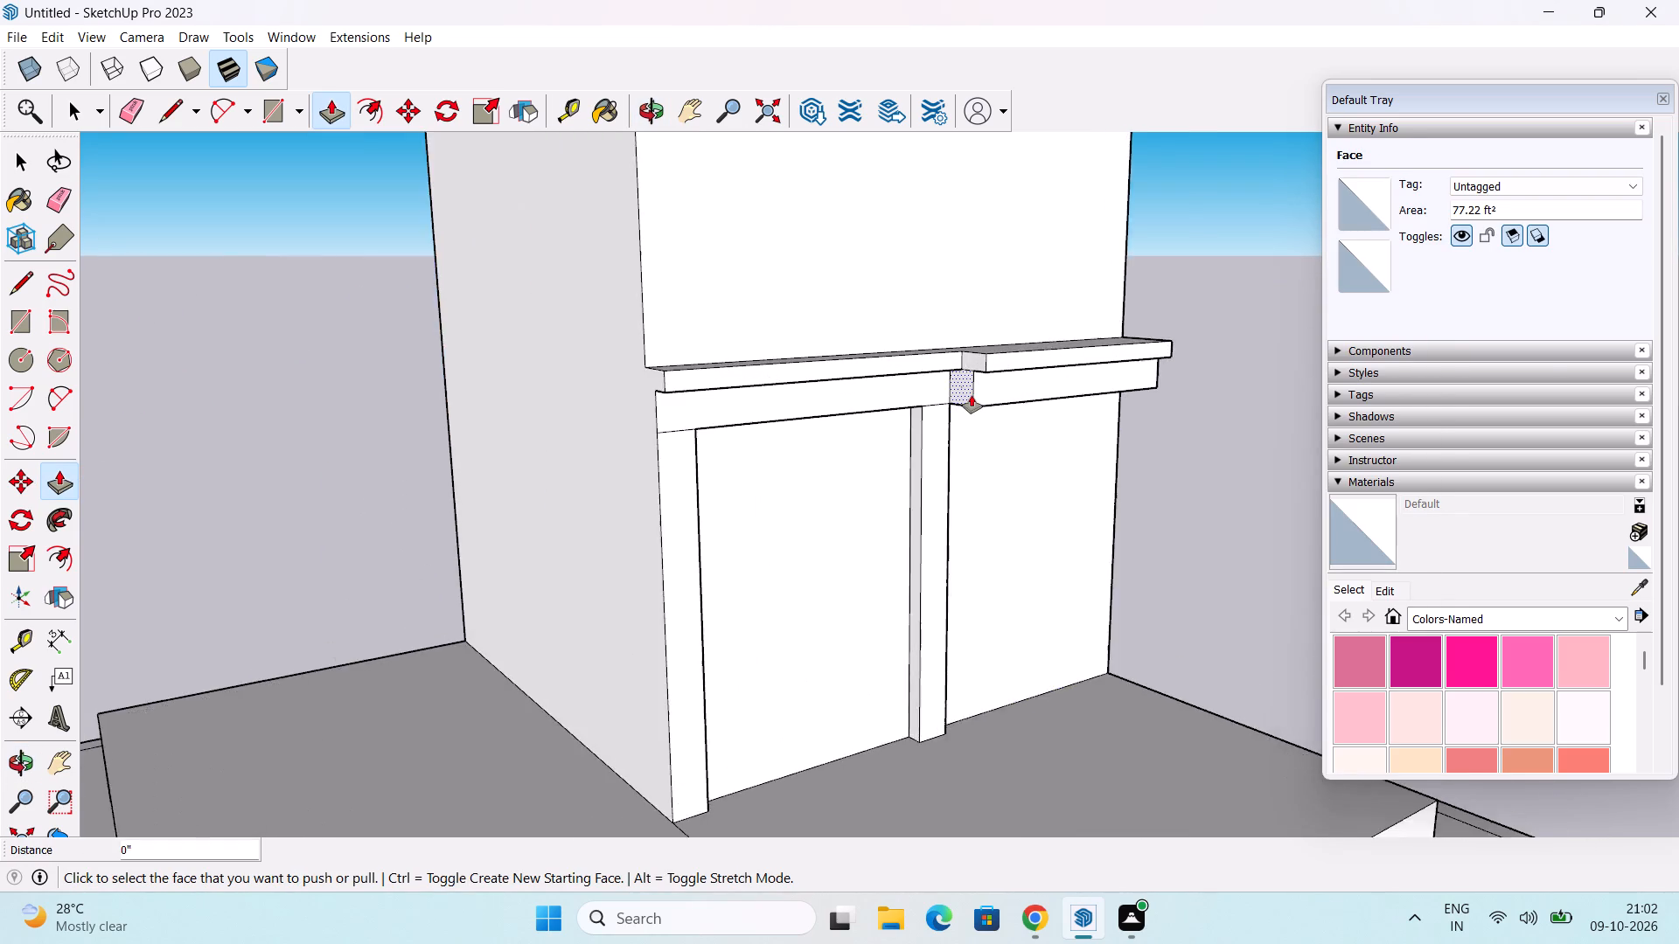
pyautogui.scroll(6, 972, 395)
pyautogui.moveTo(975, 396); pyautogui.dragTo(988, 452, button='middle')
pyautogui.press('space')
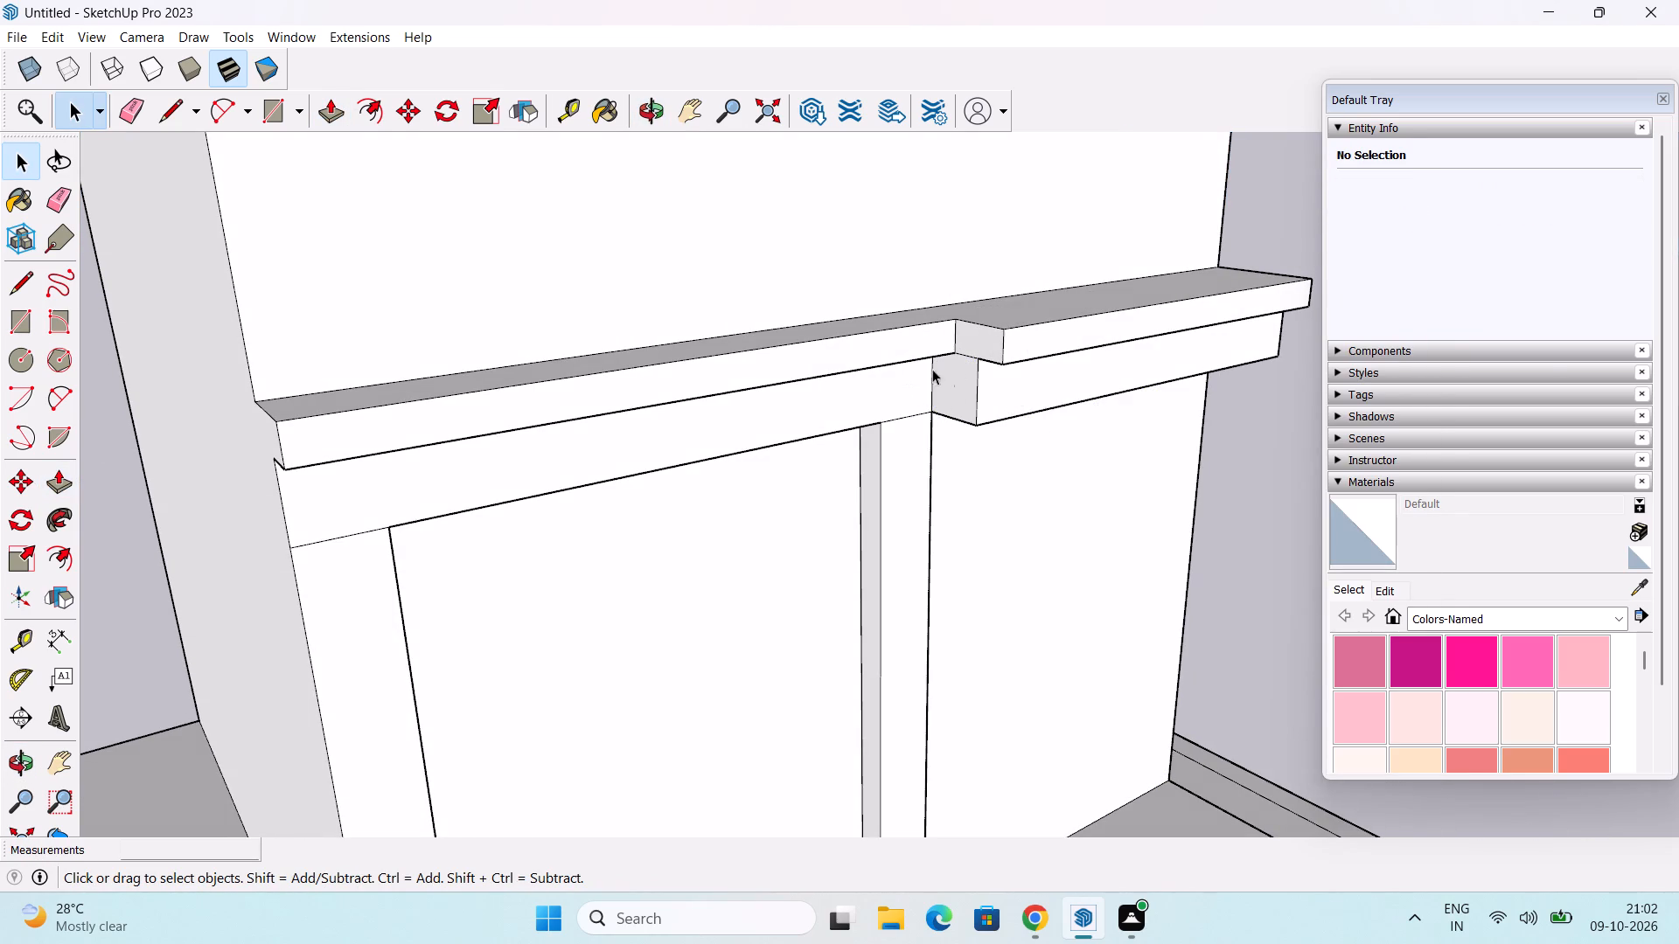
pyautogui.moveTo(942, 371); pyautogui.dragTo(972, 402)
pyautogui.scroll(-2, 1027, 468)
pyautogui.moveTo(1027, 493); pyautogui.dragTo(763, 311, button='middle')
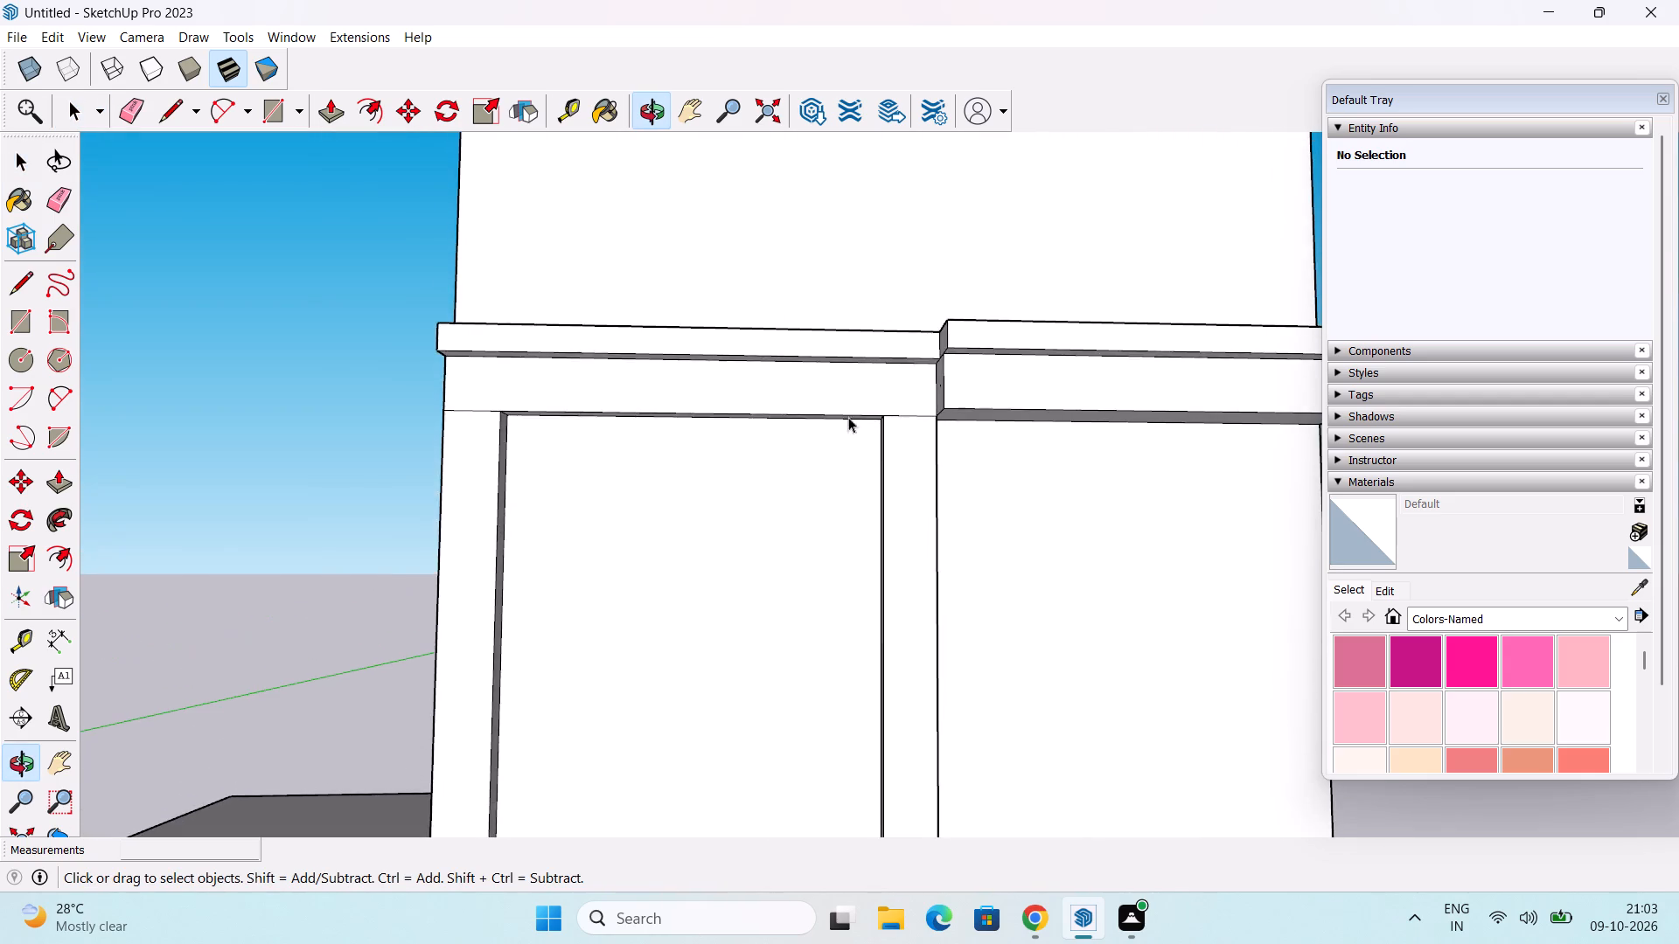
pyautogui.scroll(-2, 963, 525)
pyautogui.moveTo(967, 535); pyautogui.dragTo(989, 614, button='middle')
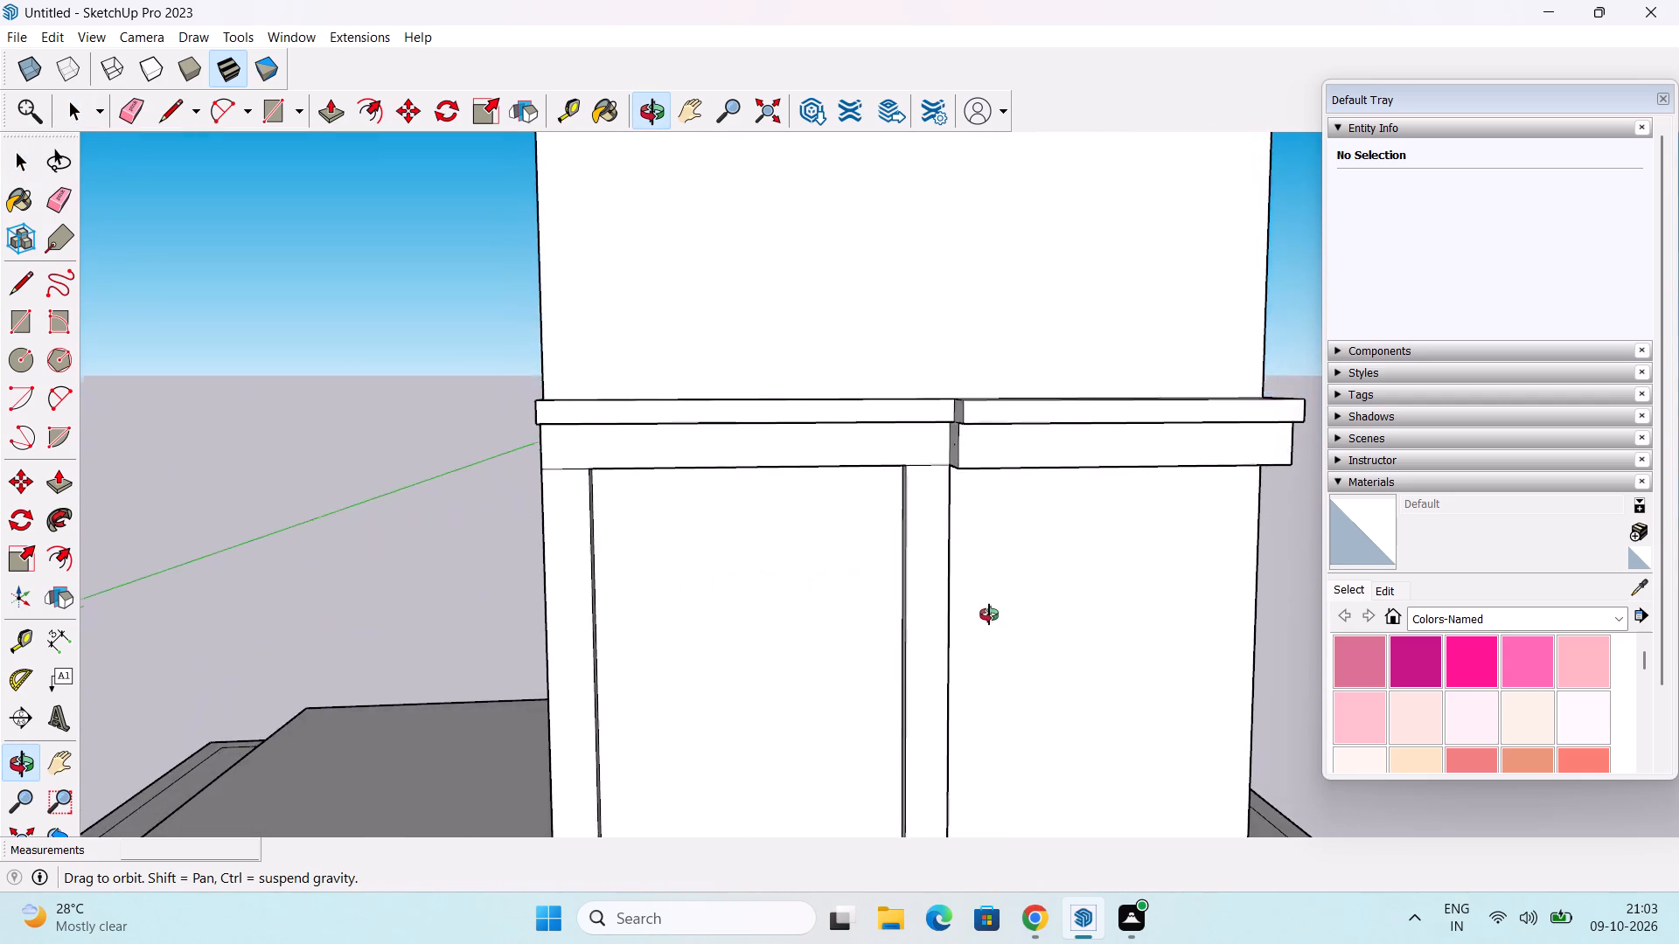
pyautogui.moveTo(989, 614); pyautogui.dragTo(988, 592, button='middle')
pyautogui.scroll(-2, 976, 552)
pyautogui.moveTo(992, 528); pyautogui.dragTo(860, 540, button='middle')
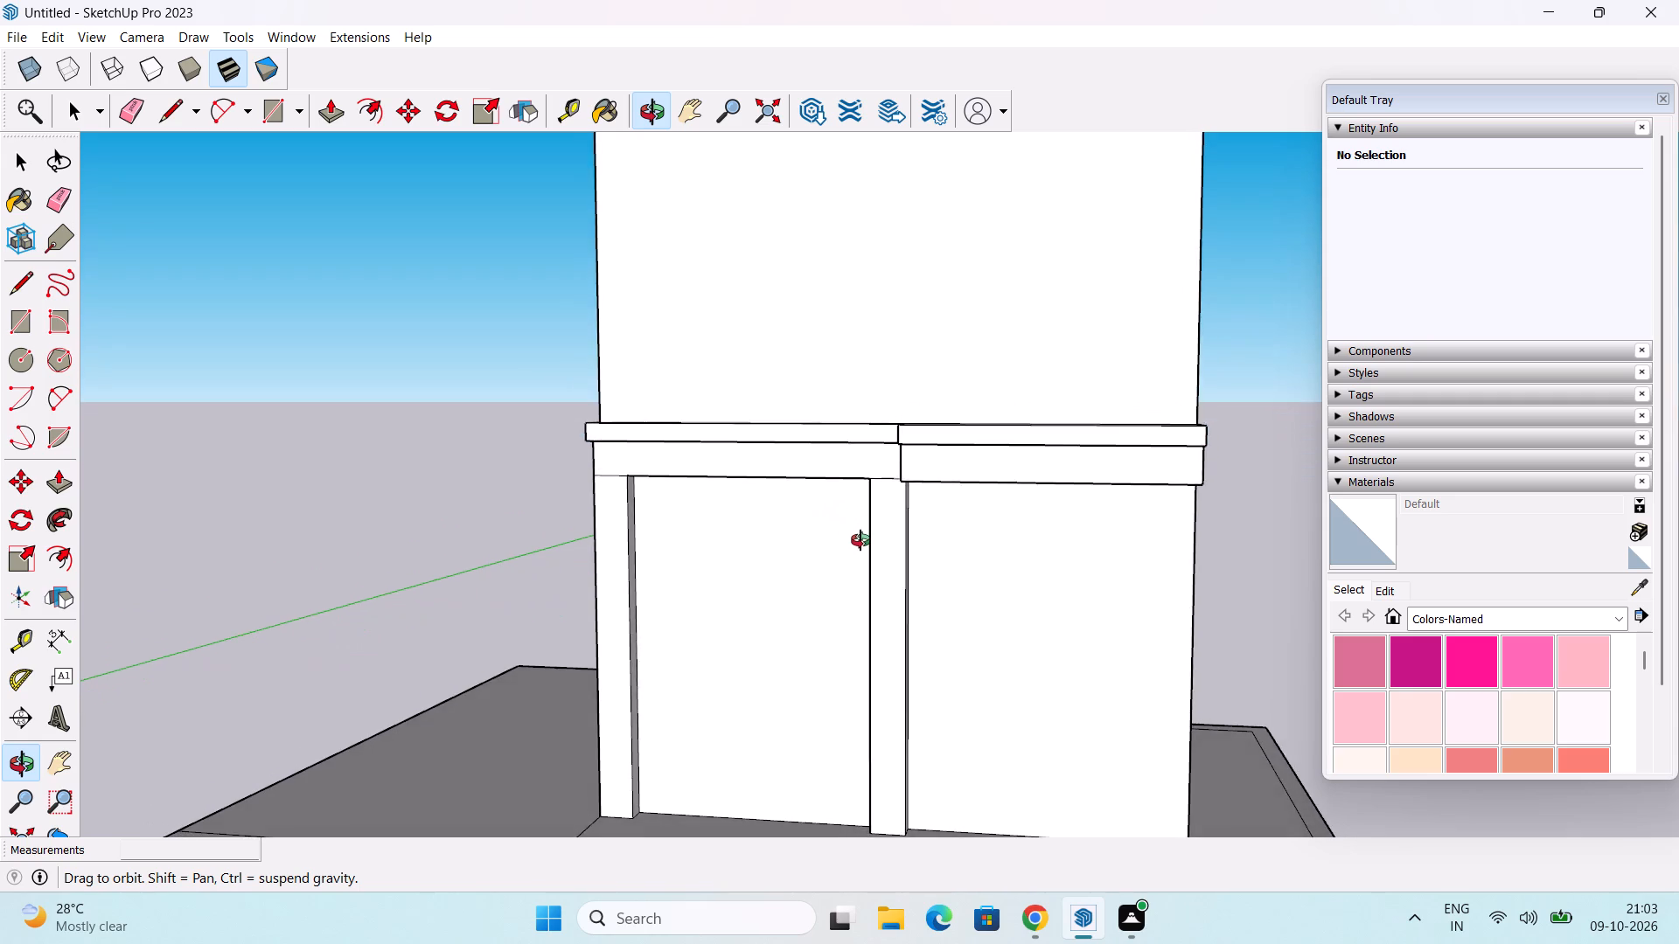
pyautogui.moveTo(860, 540); pyautogui.dragTo(1023, 551, button='middle')
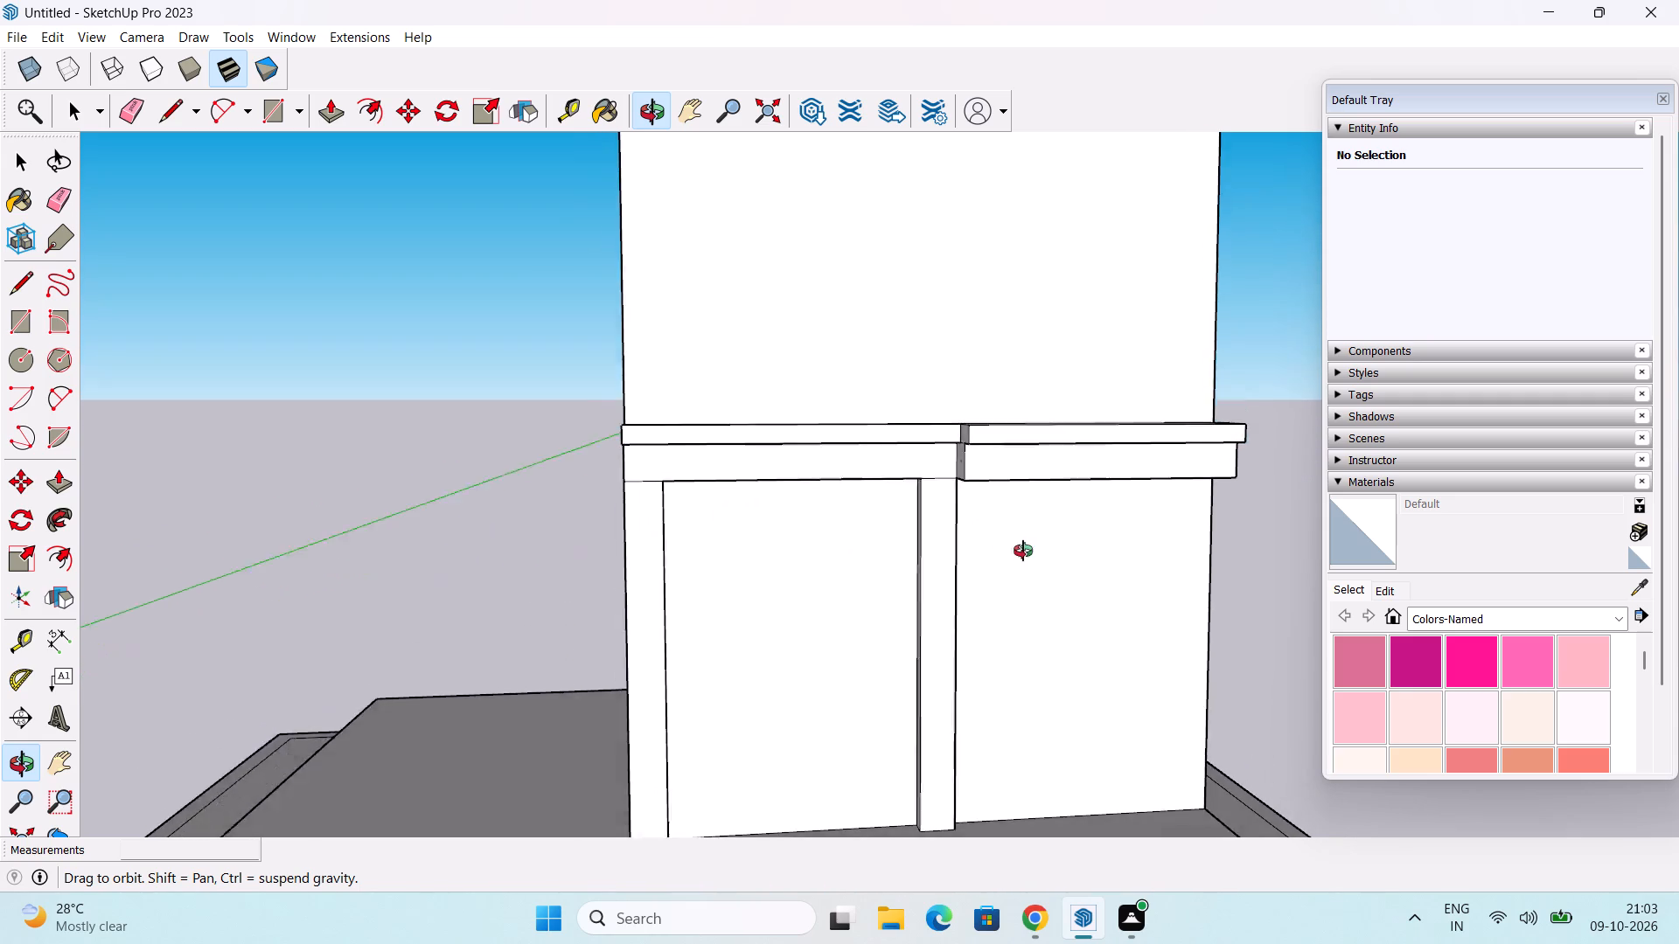
pyautogui.moveTo(1023, 551); pyautogui.dragTo(886, 521, button='middle')
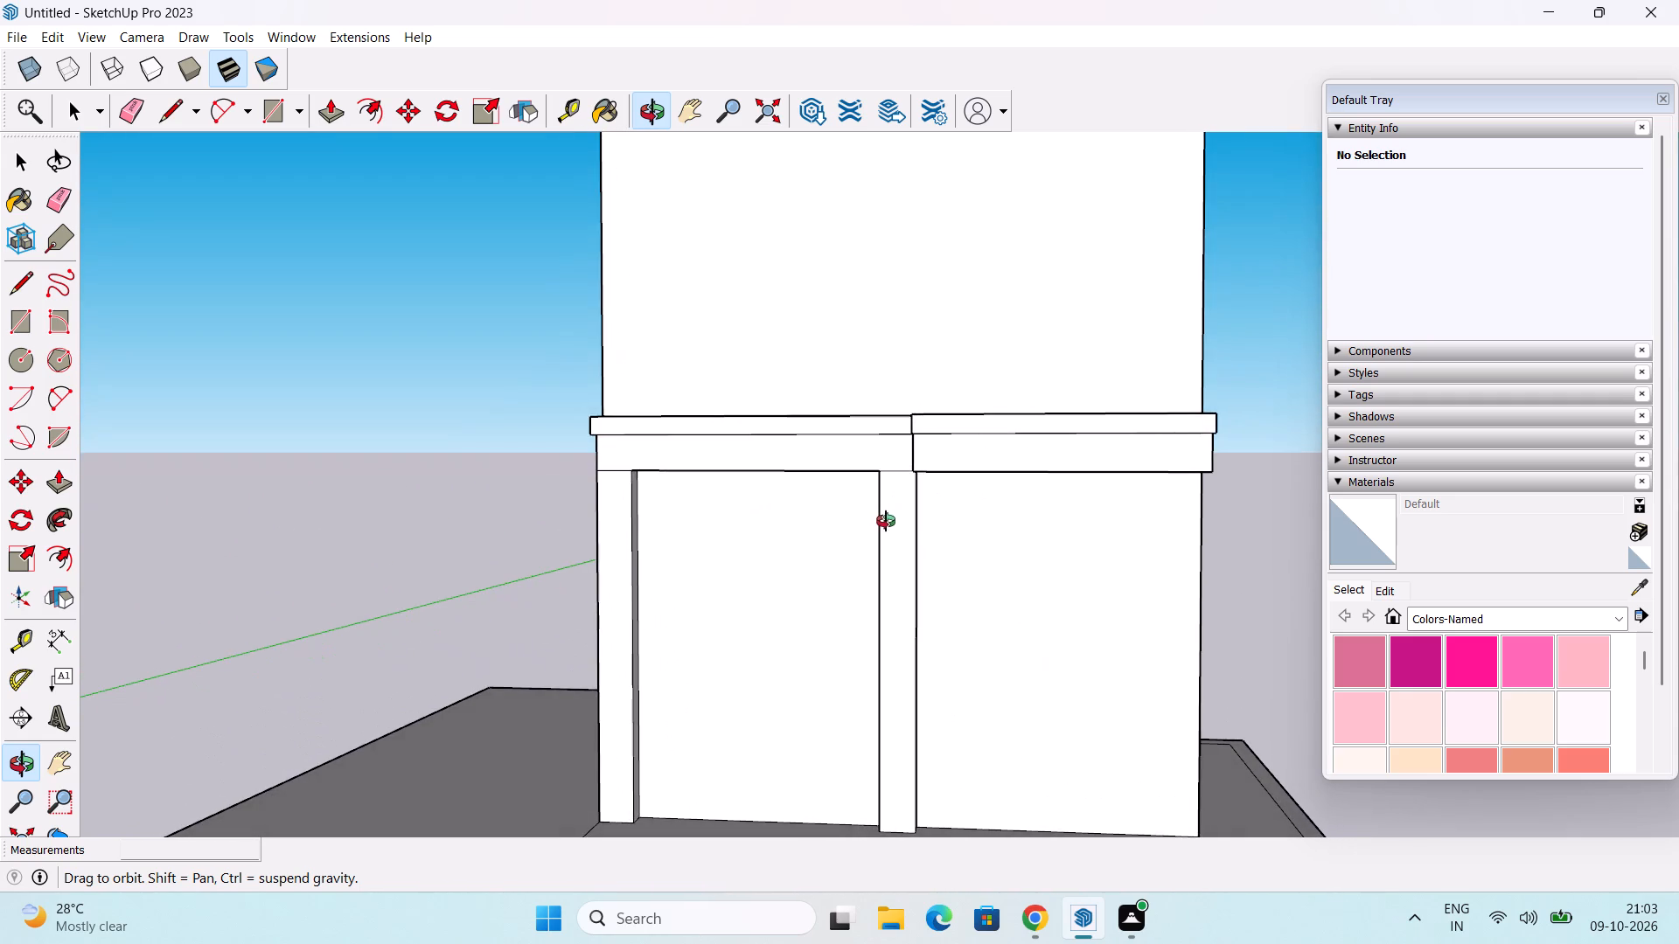
pyautogui.moveTo(886, 521); pyautogui.dragTo(1117, 557, button='middle')
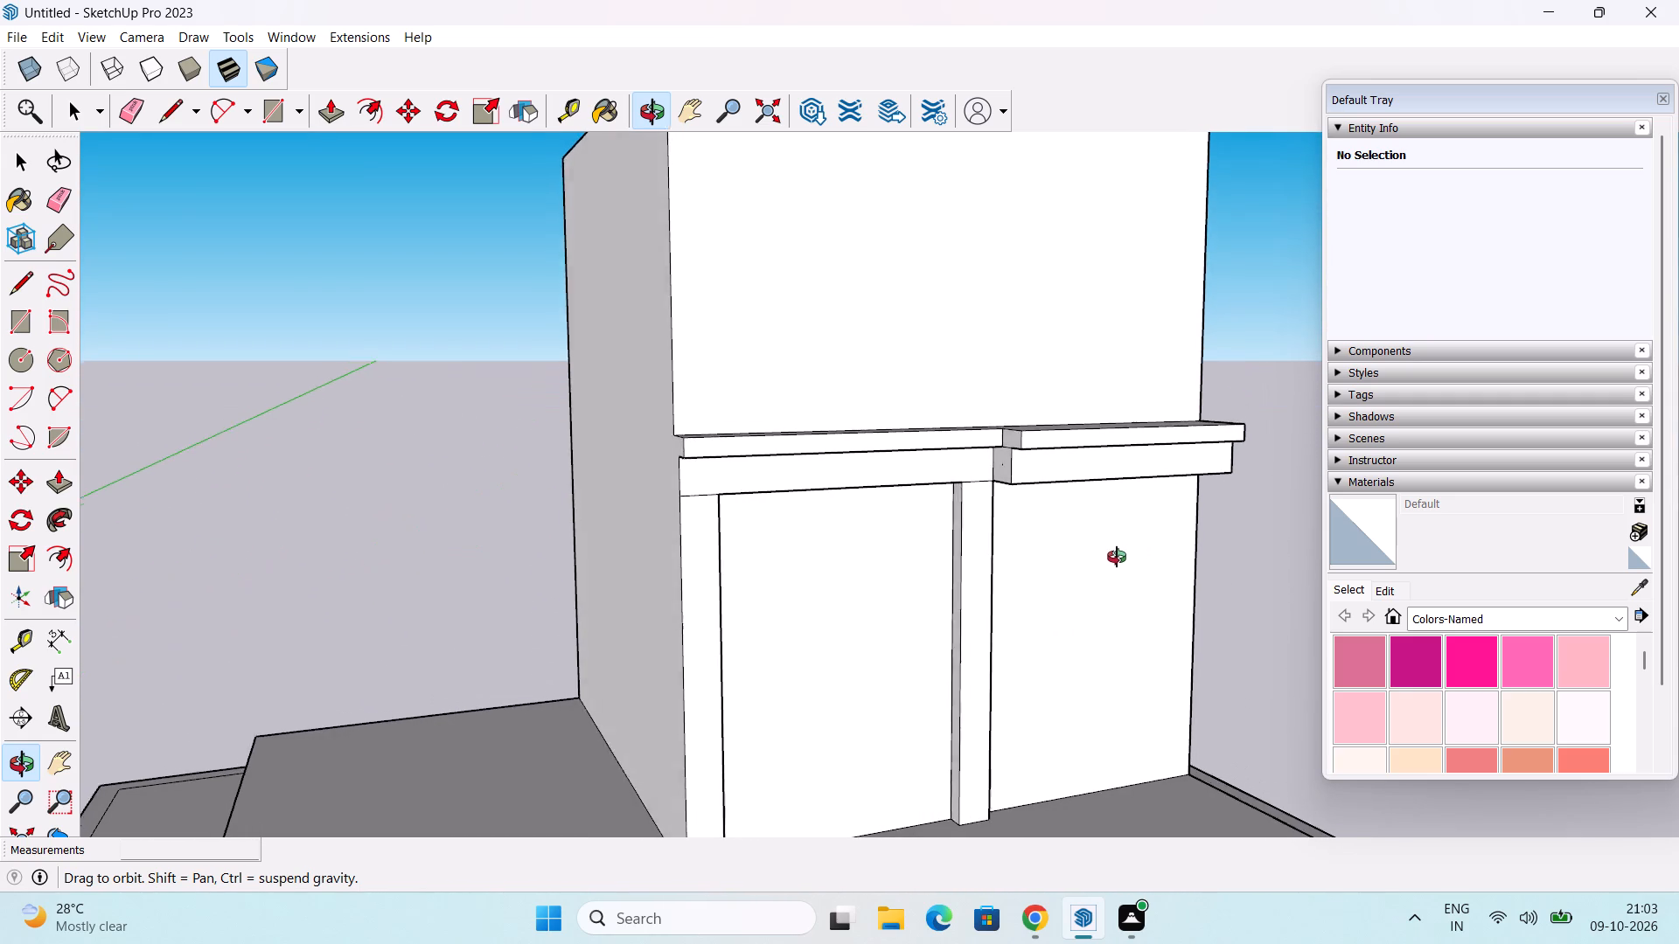
pyautogui.moveTo(1117, 557); pyautogui.dragTo(1105, 559, button='middle')
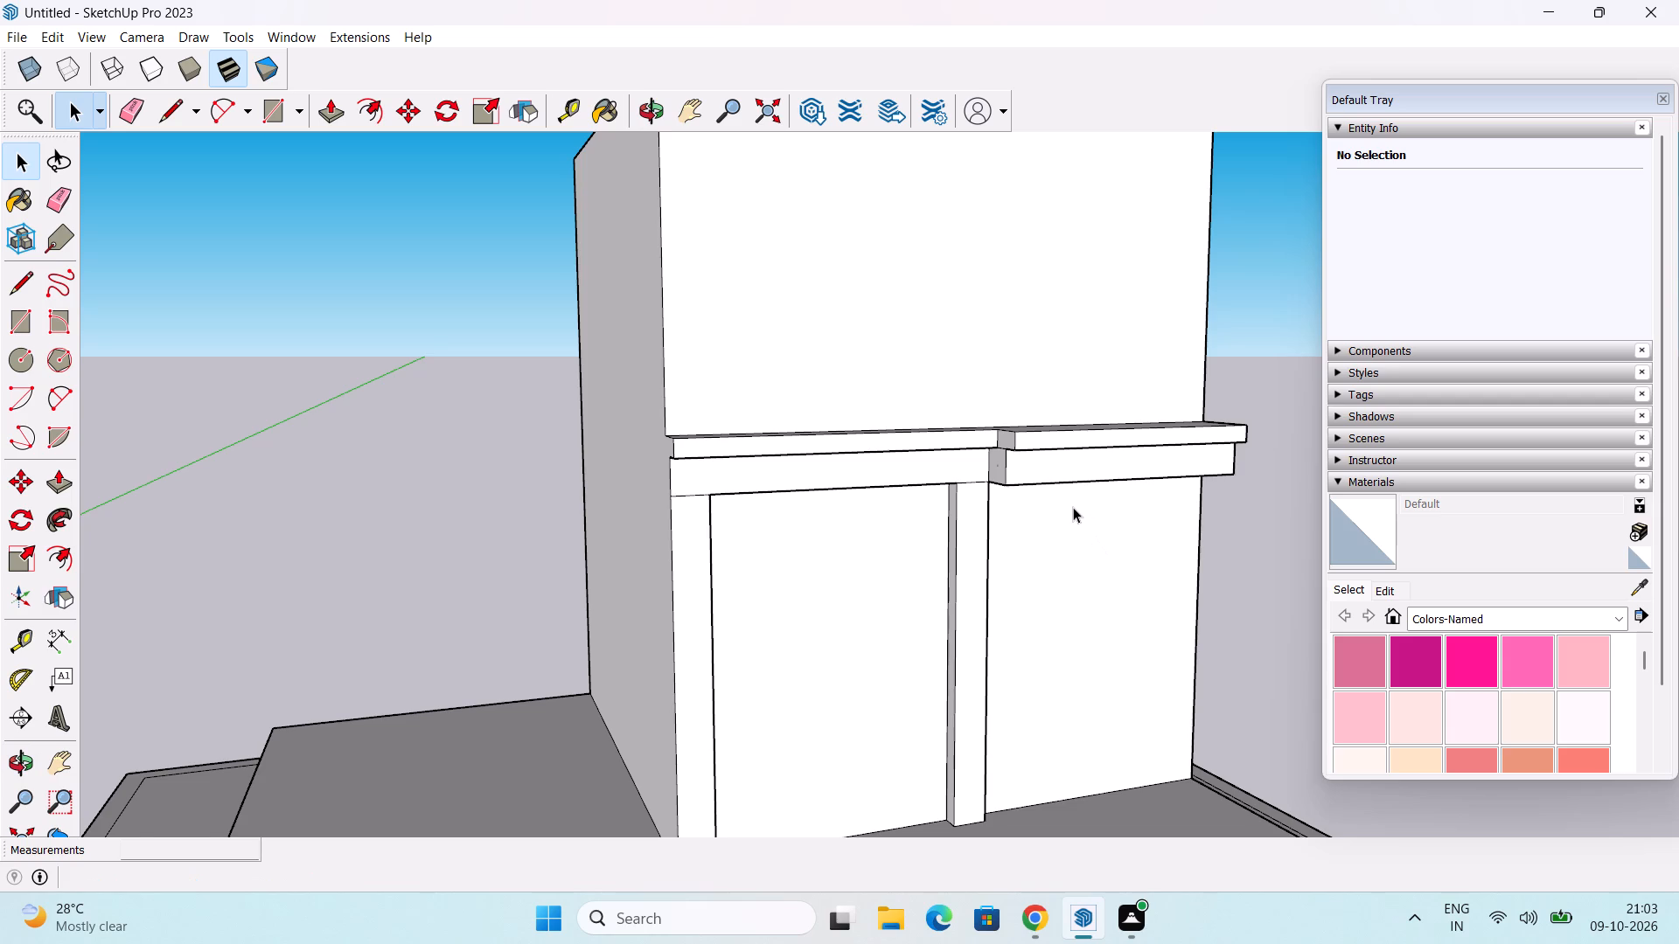
# Pull the inner end face of the top band's deeper section out 6" toward the strips, beyond the lower band's end.
pyautogui.moveTo(1073, 507); pyautogui.dragTo(1035, 510, button='middle')
pyautogui.scroll(3, 959, 445)
pyautogui.moveTo(1000, 469); pyautogui.dragTo(958, 488, button='middle')
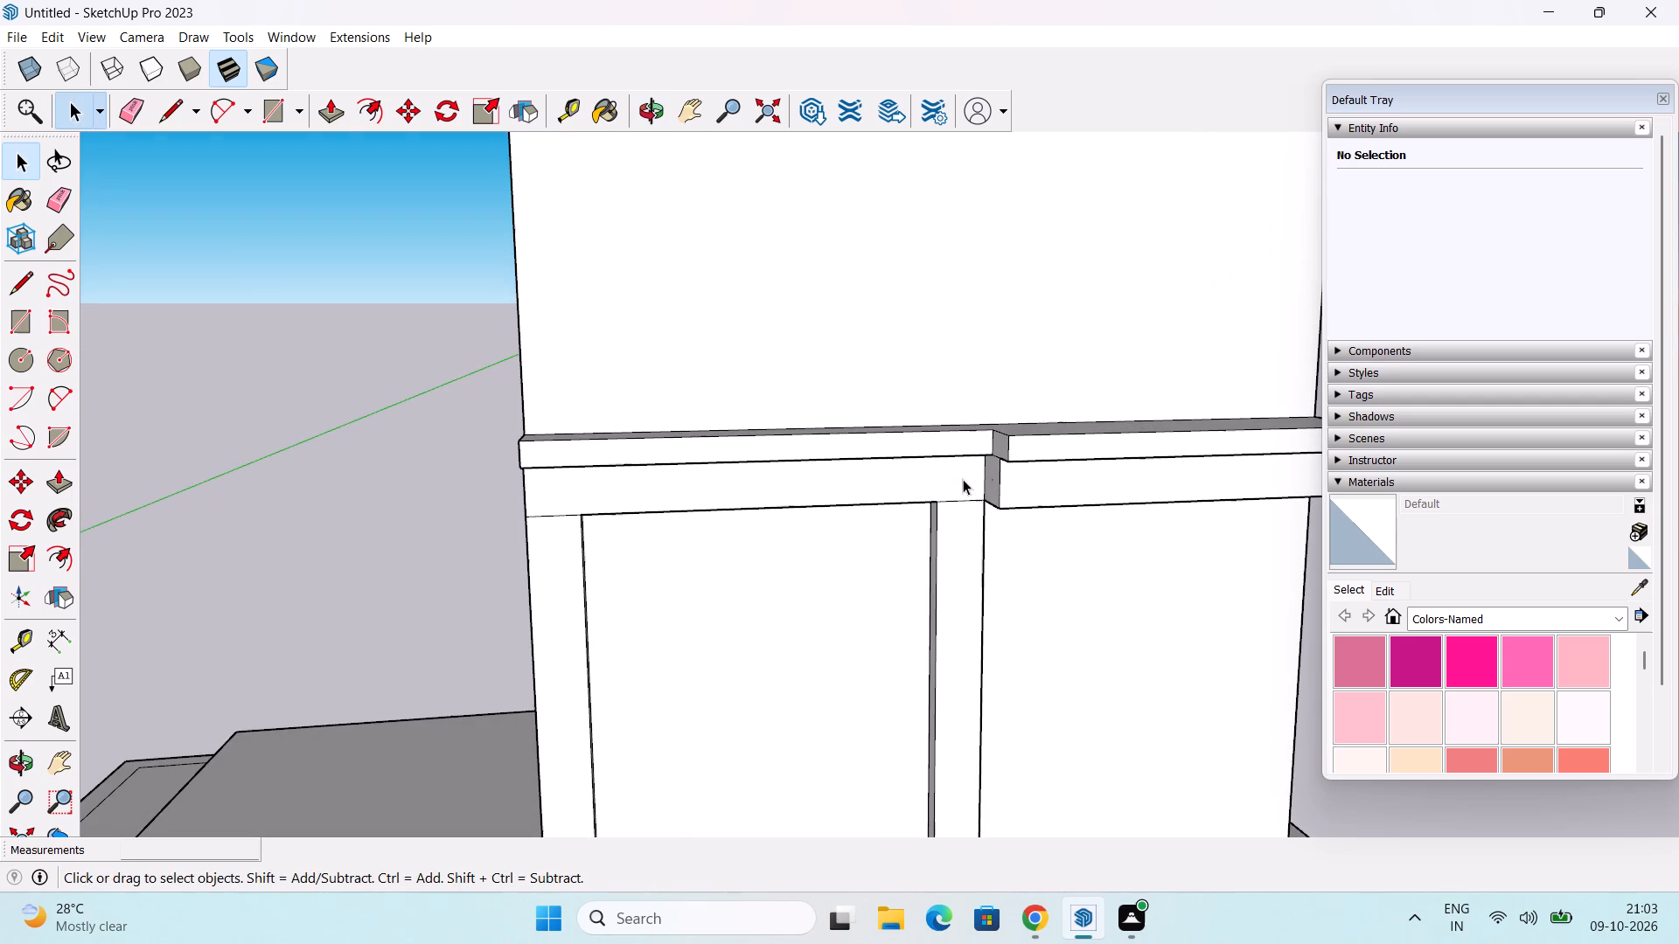
pyautogui.press('p')
pyautogui.doubleClick(993, 443)
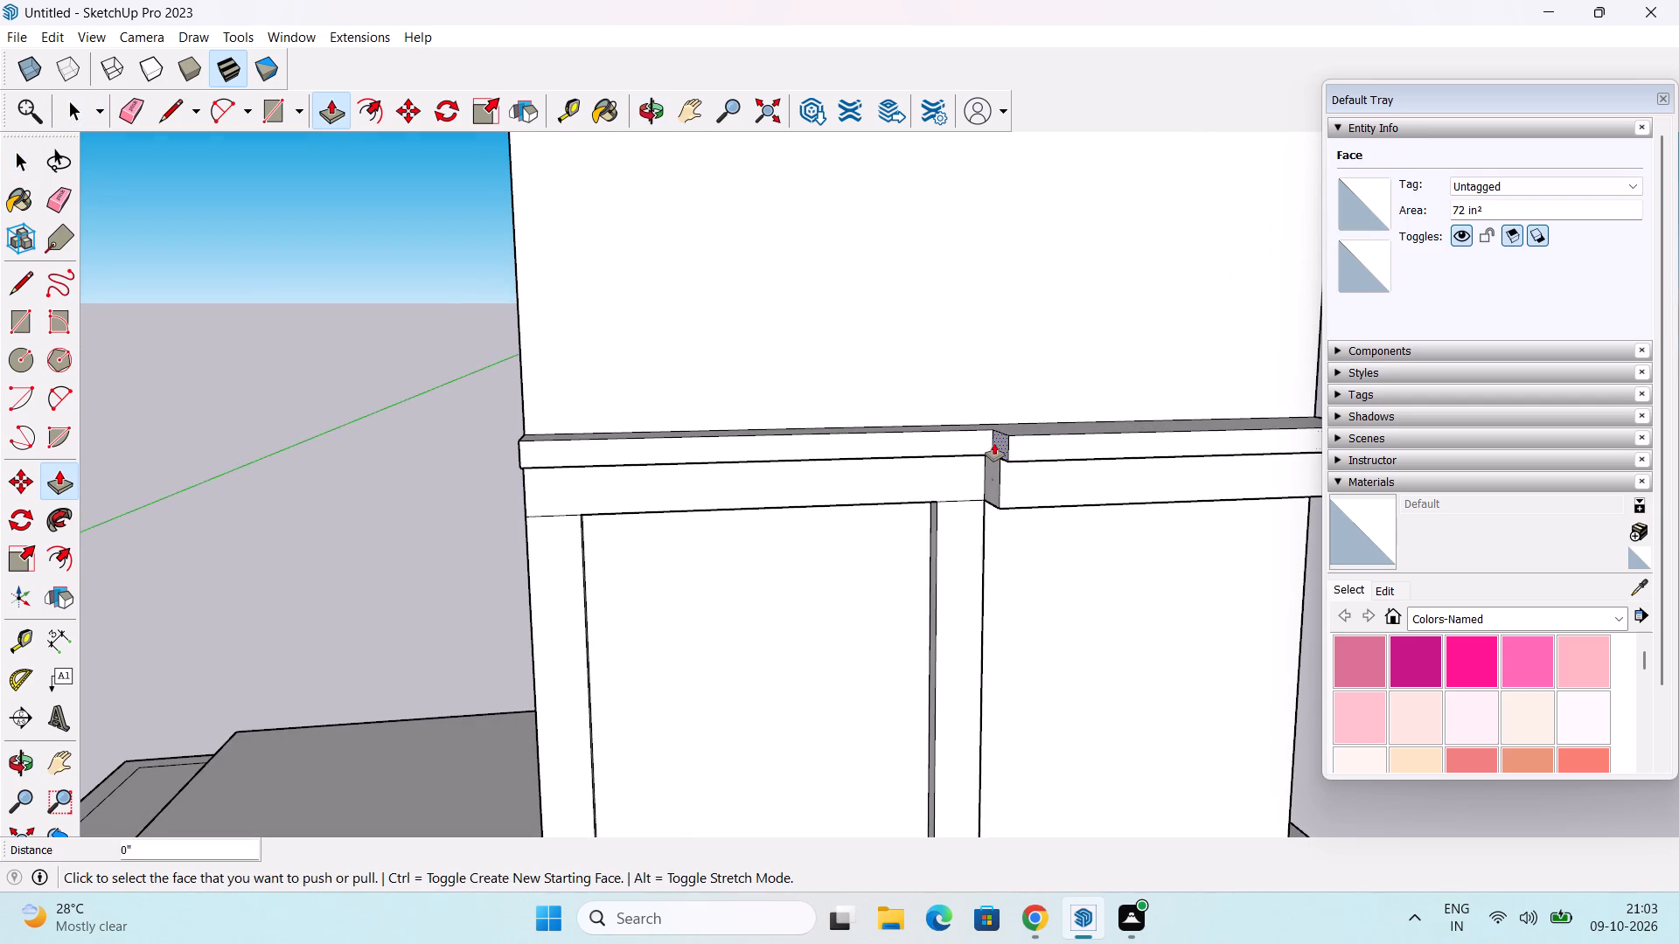
# Draw a vertical line along the block's corner to separate the bands' outer end face from the block's side wall.
pyautogui.moveTo(1027, 489); pyautogui.dragTo(911, 456, button='middle')
pyautogui.scroll(-6, 941, 455)
pyautogui.moveTo(969, 492); pyautogui.dragTo(914, 627, button='middle')
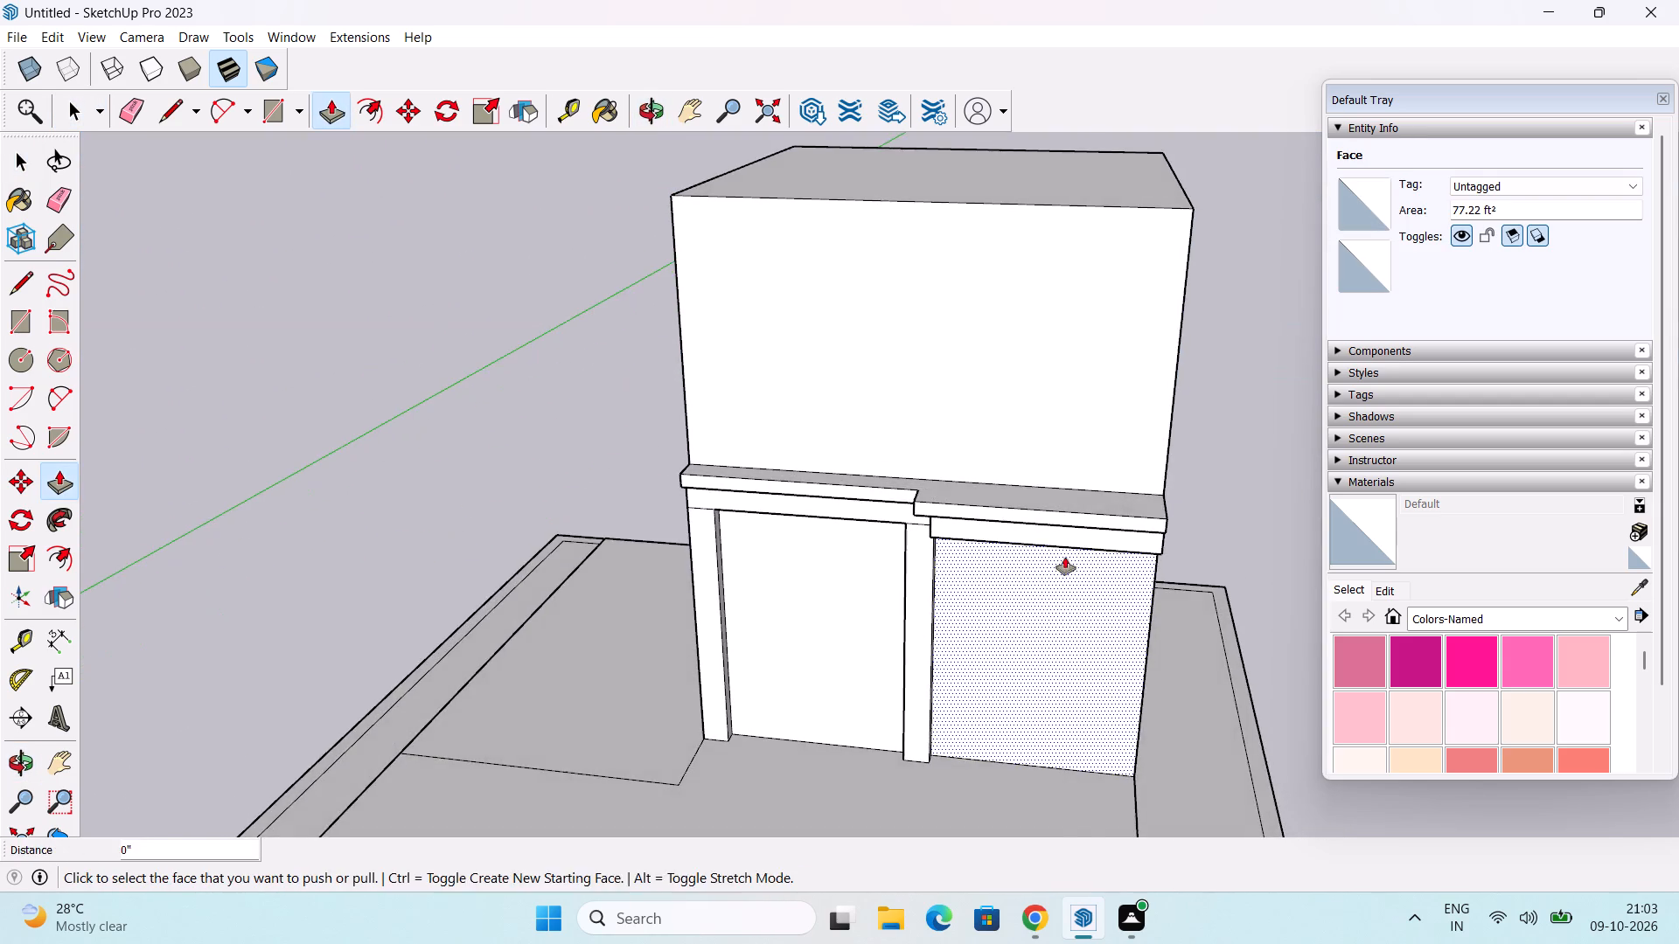
pyautogui.moveTo(1054, 558); pyautogui.dragTo(912, 611, button='middle')
pyautogui.scroll(4, 1038, 589)
pyautogui.moveTo(1119, 597); pyautogui.dragTo(807, 551, button='middle')
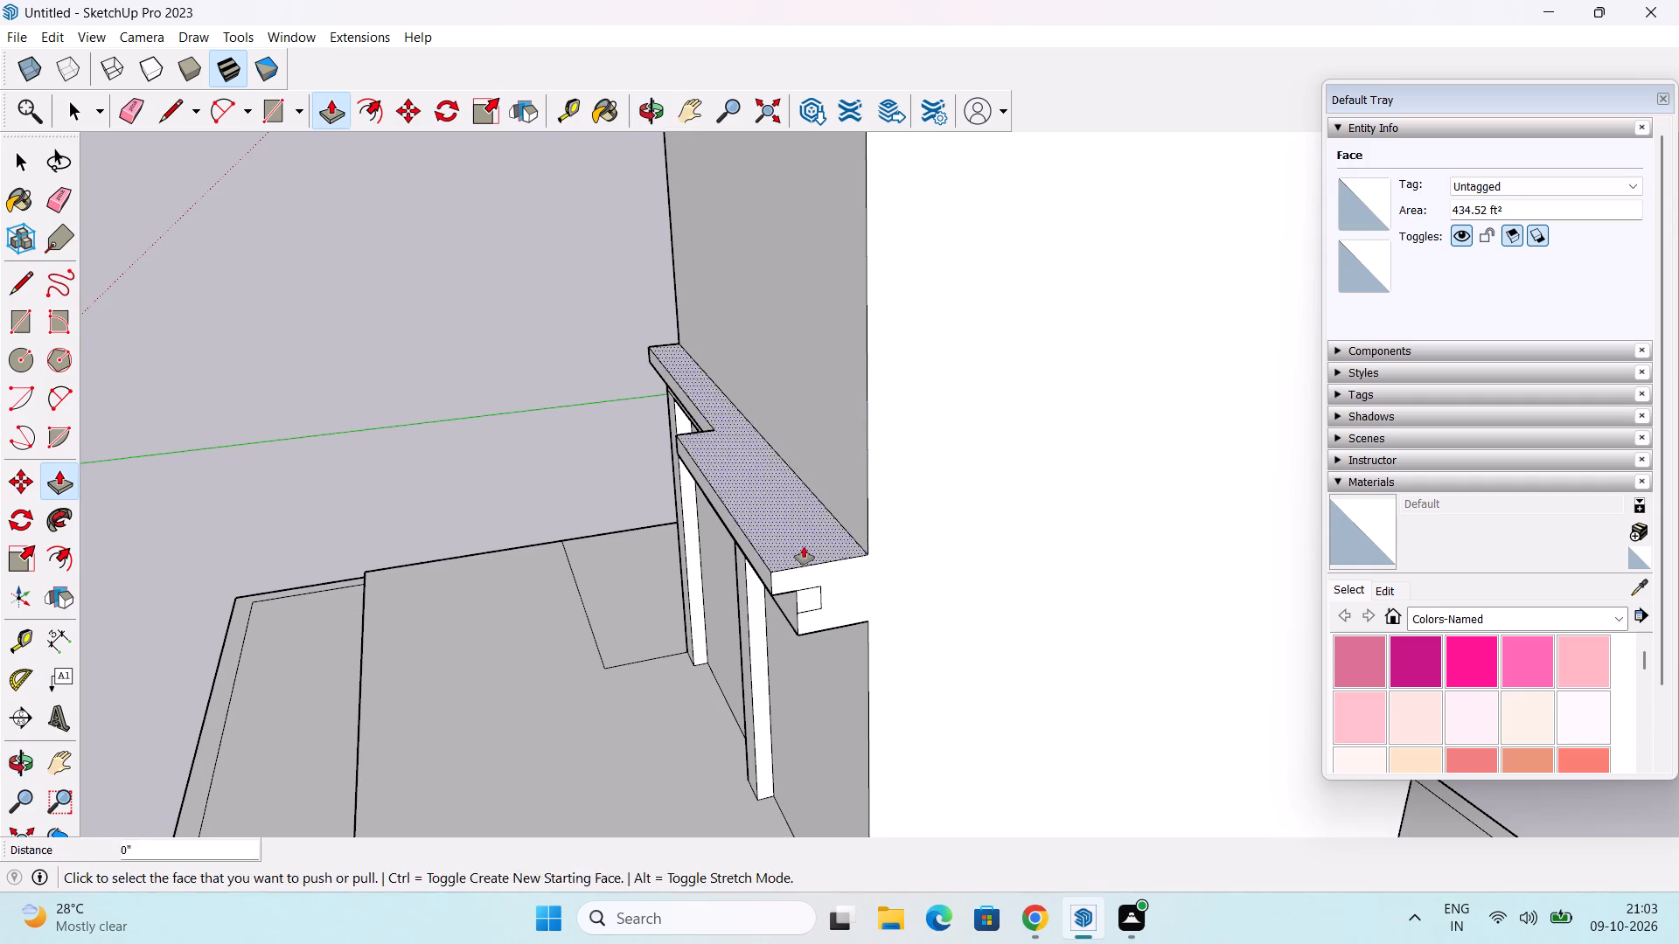
pyautogui.press('space')
pyautogui.press('l')
pyautogui.click(868, 556)
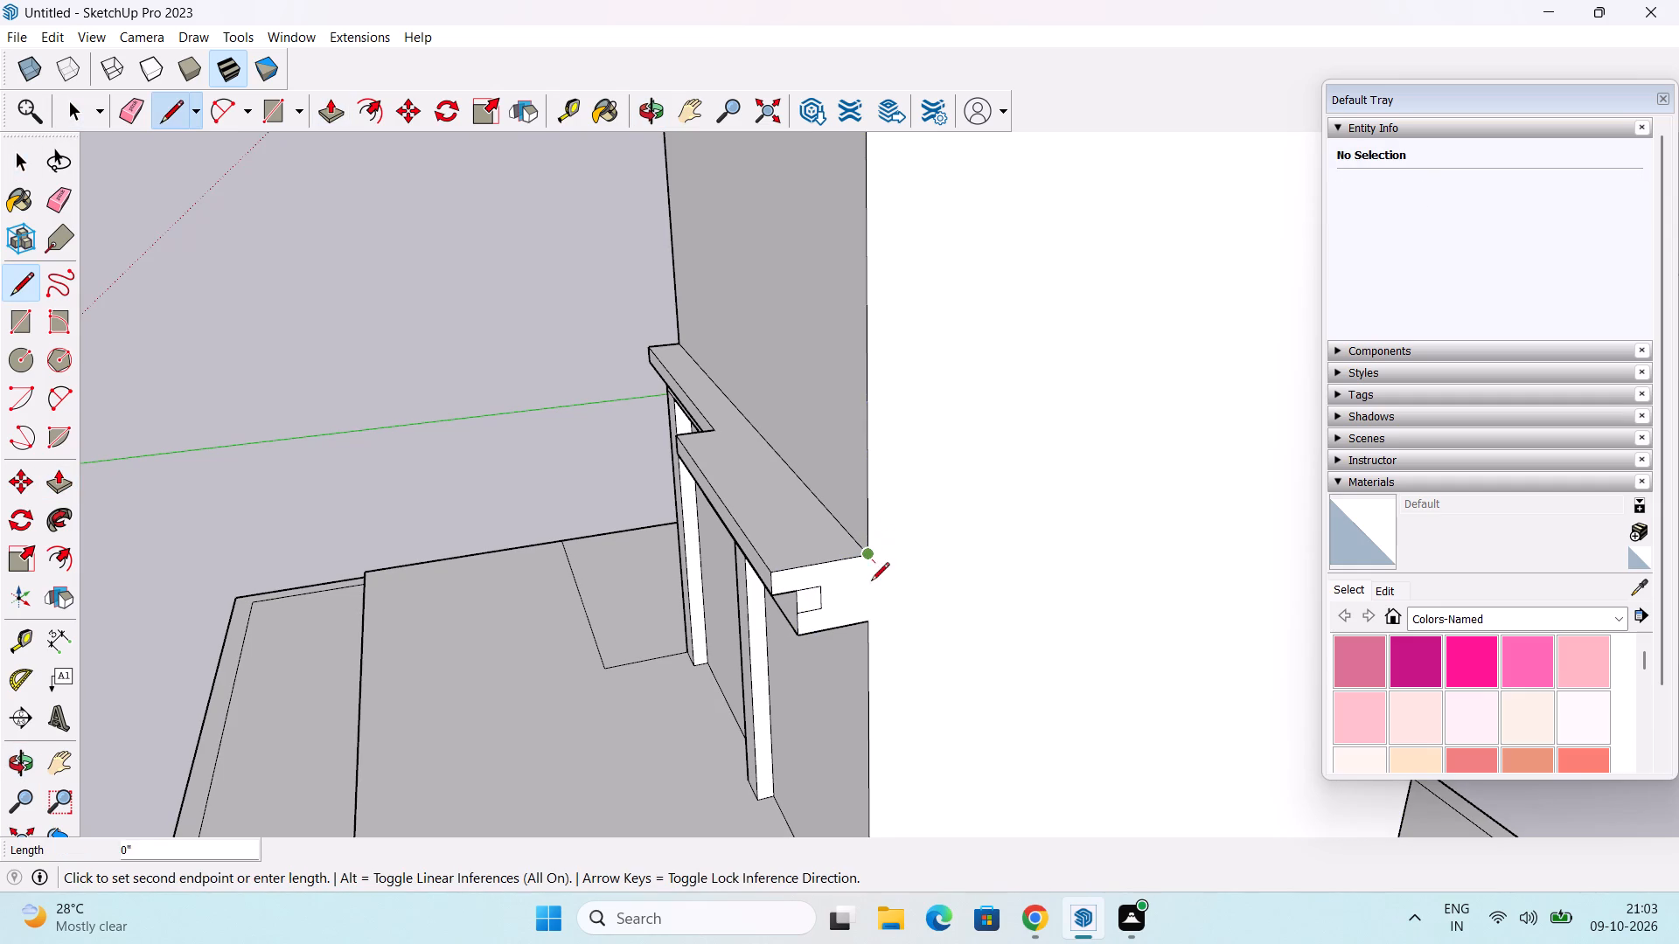
pyautogui.click(873, 621)
pyautogui.press('space')
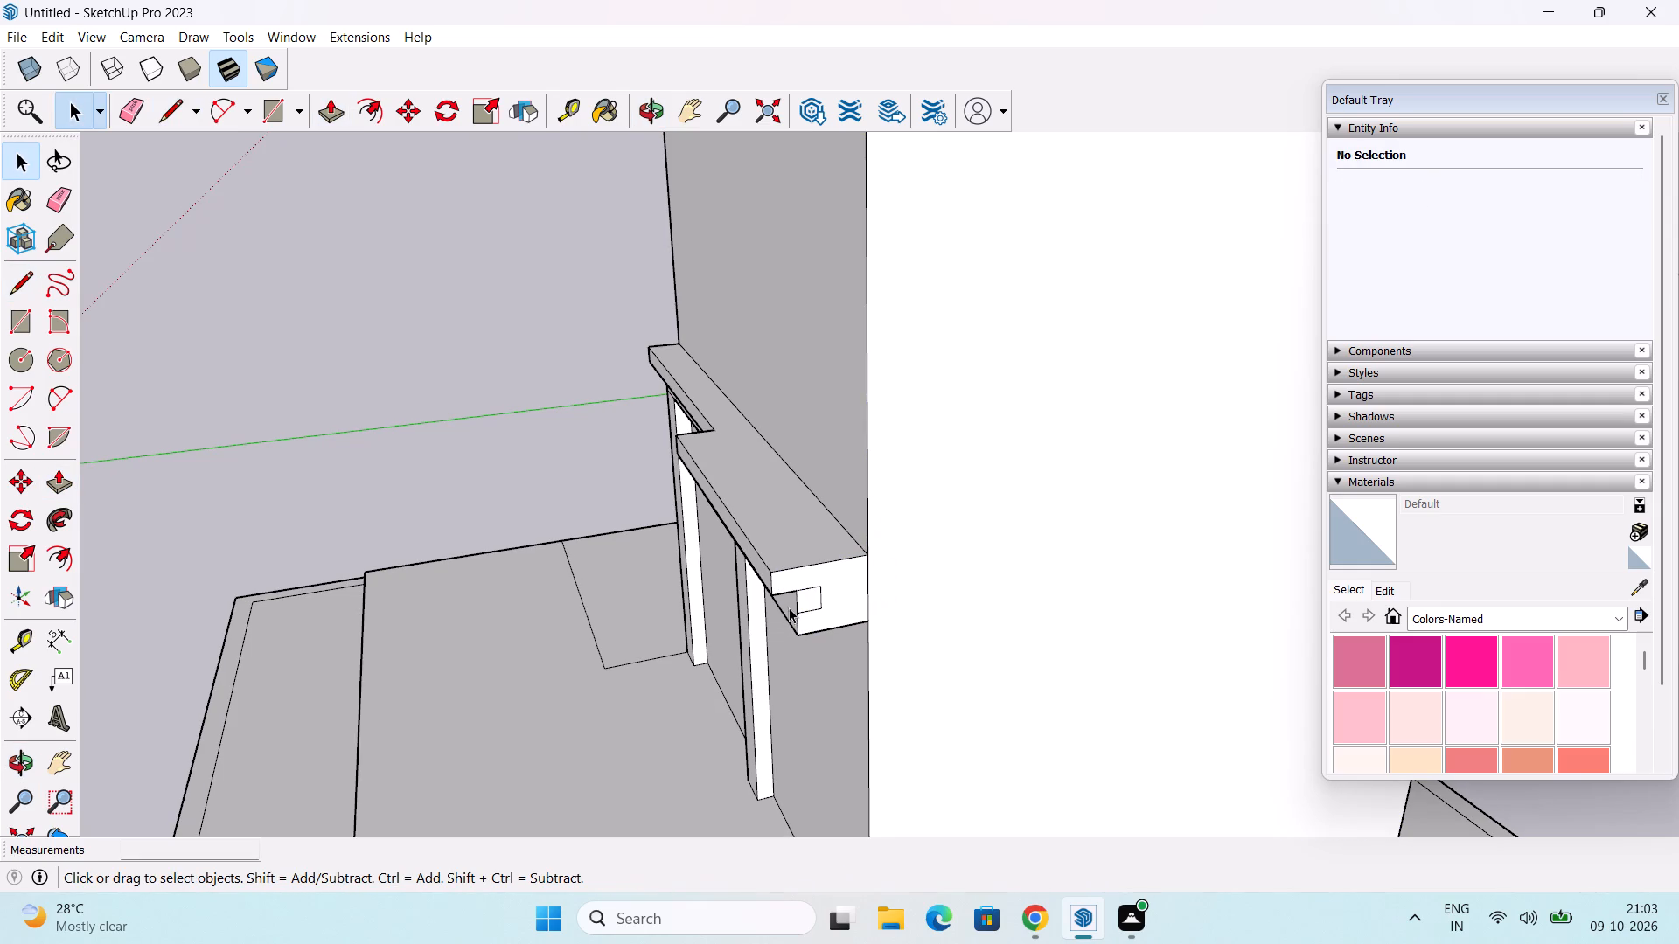
# Draw a 1' line separating the top band's outer end face from the lower band's, and pull the top band's end out 6".
pyautogui.moveTo(792, 593); pyautogui.dragTo(830, 545, button='middle')
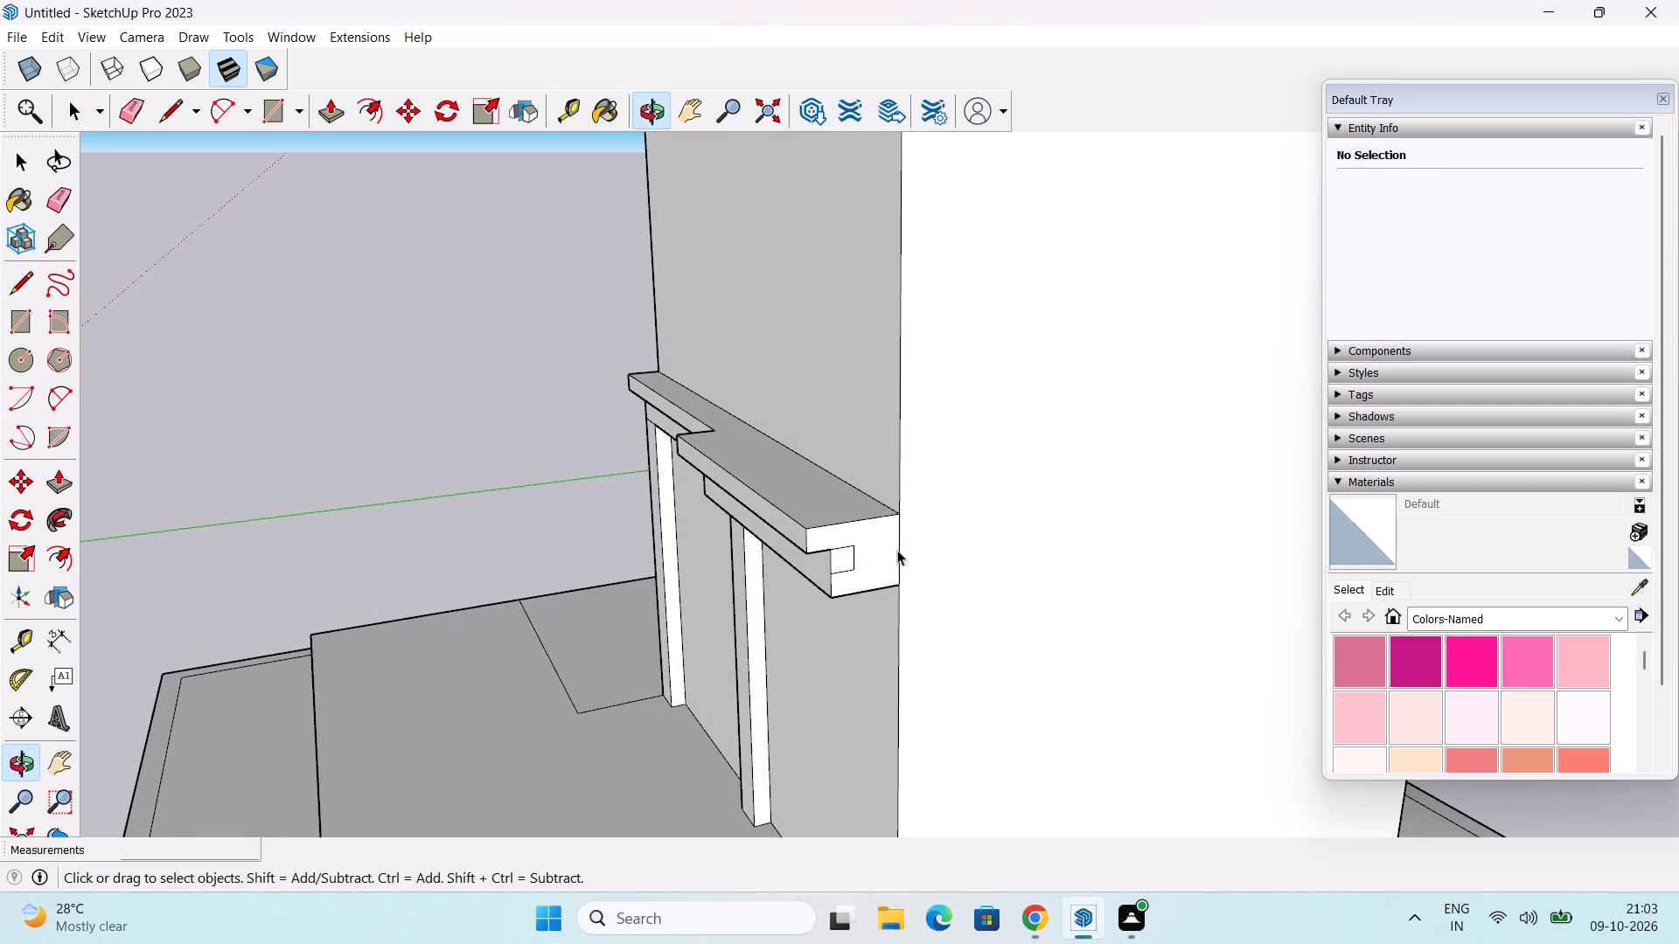
pyautogui.press('l')
pyautogui.click(850, 550)
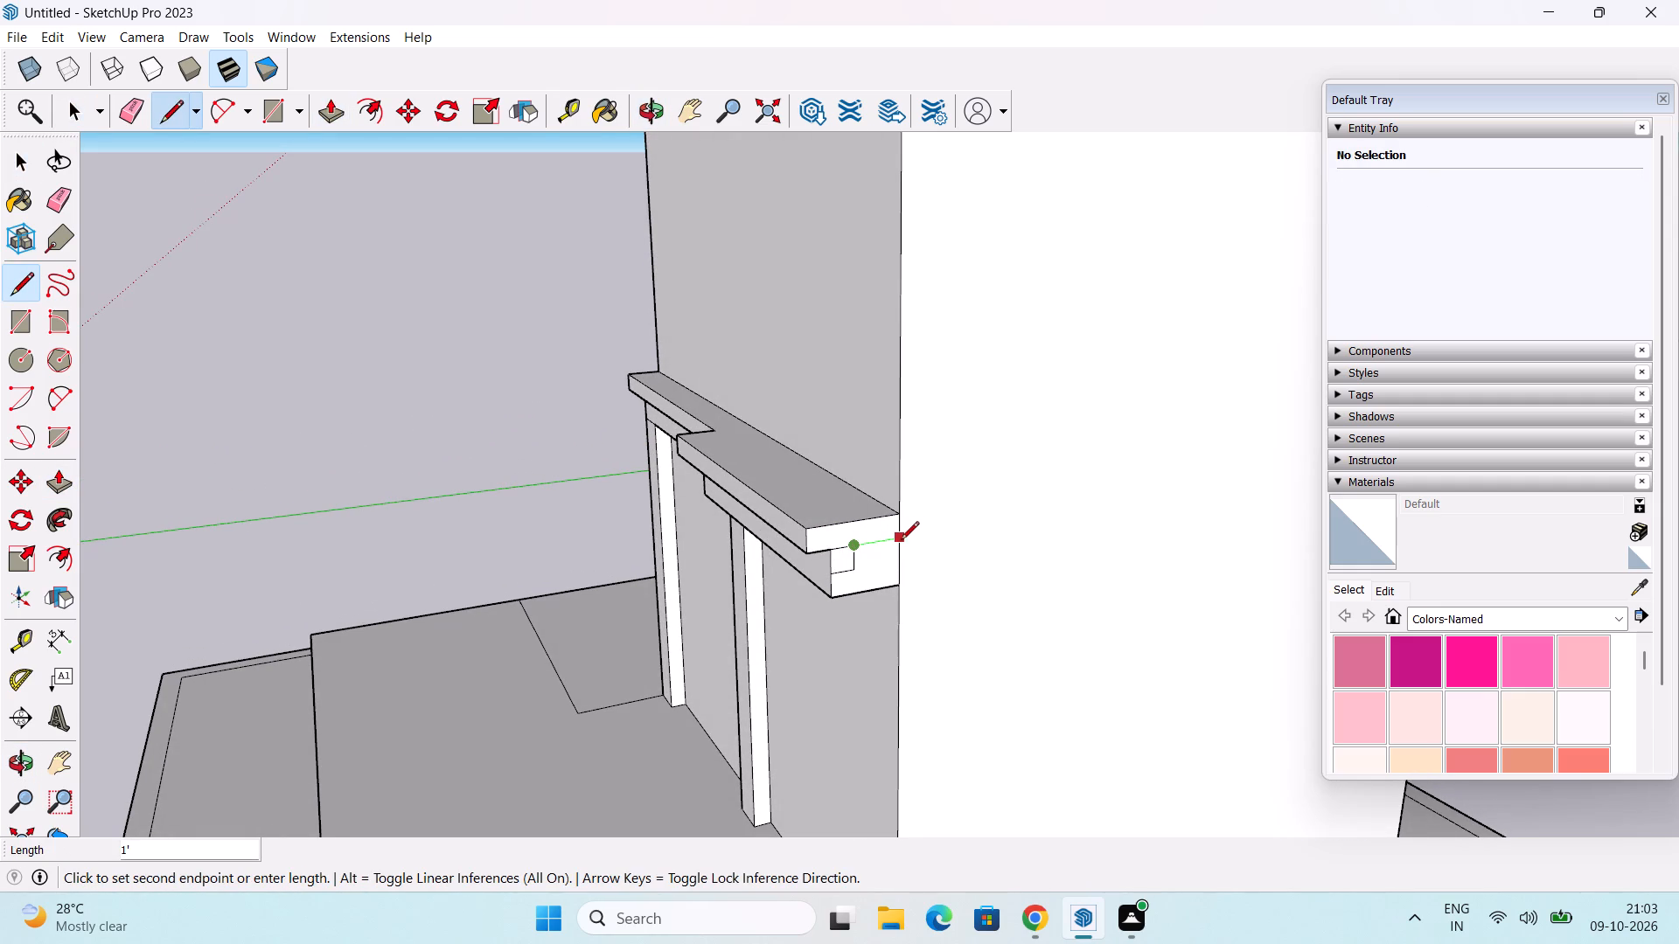
pyautogui.click(905, 538)
pyautogui.press('space')
pyautogui.press('p')
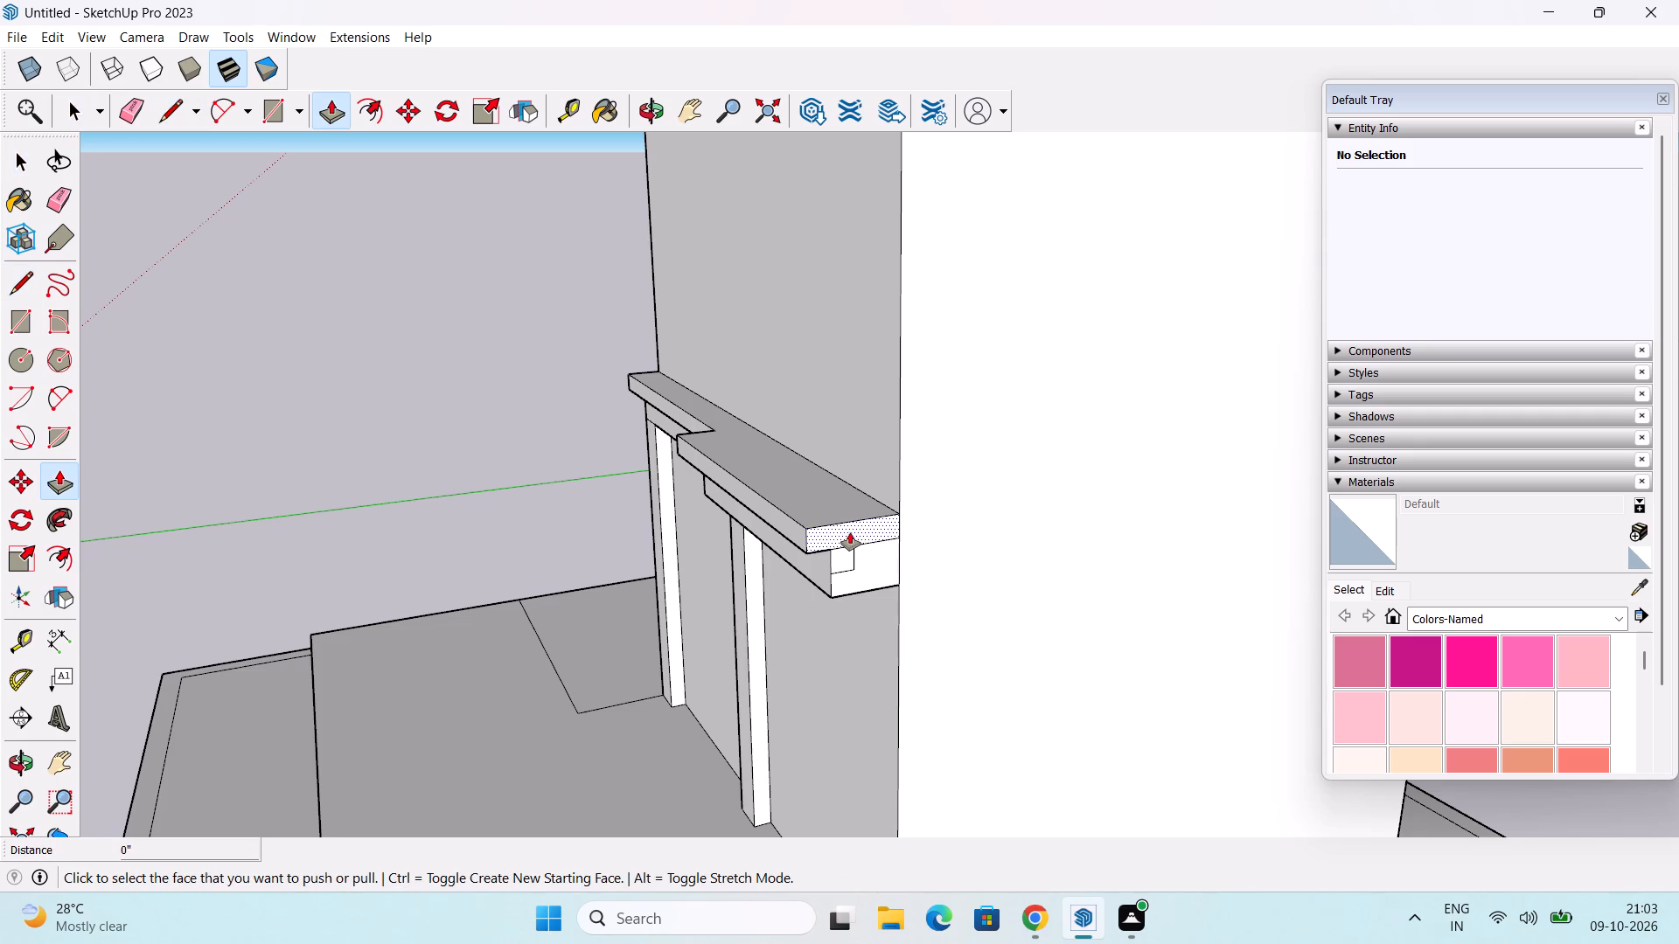
pyautogui.doubleClick(850, 532)
pyautogui.moveTo(865, 604); pyautogui.dragTo(927, 469, button='middle')
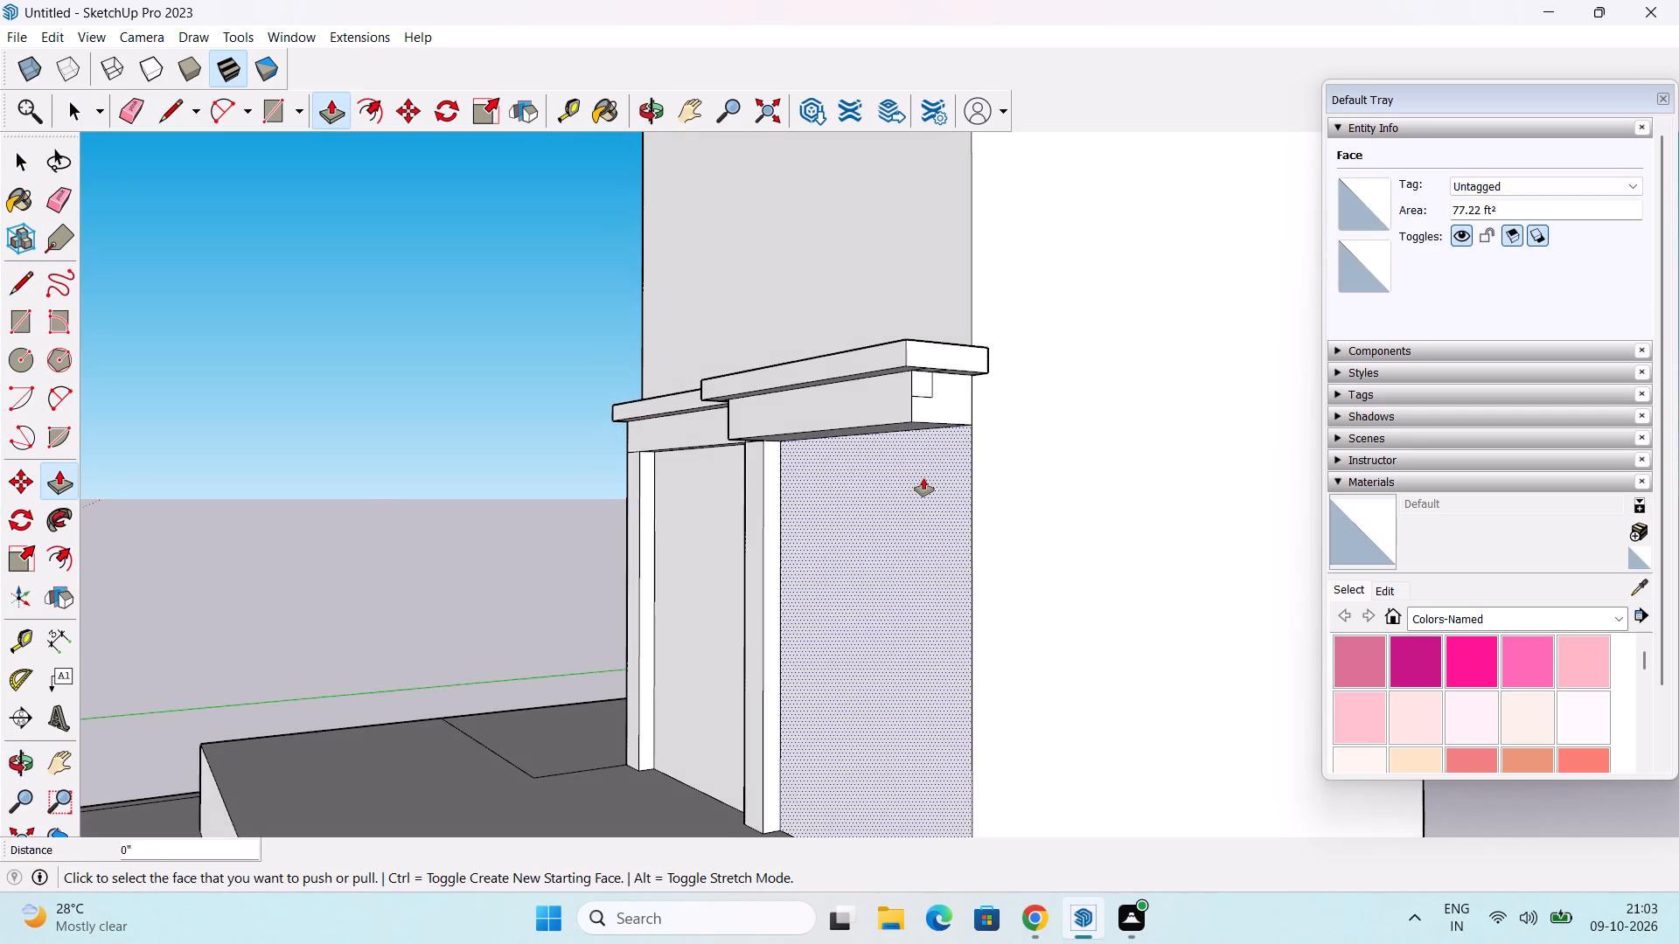
pyautogui.press('space')
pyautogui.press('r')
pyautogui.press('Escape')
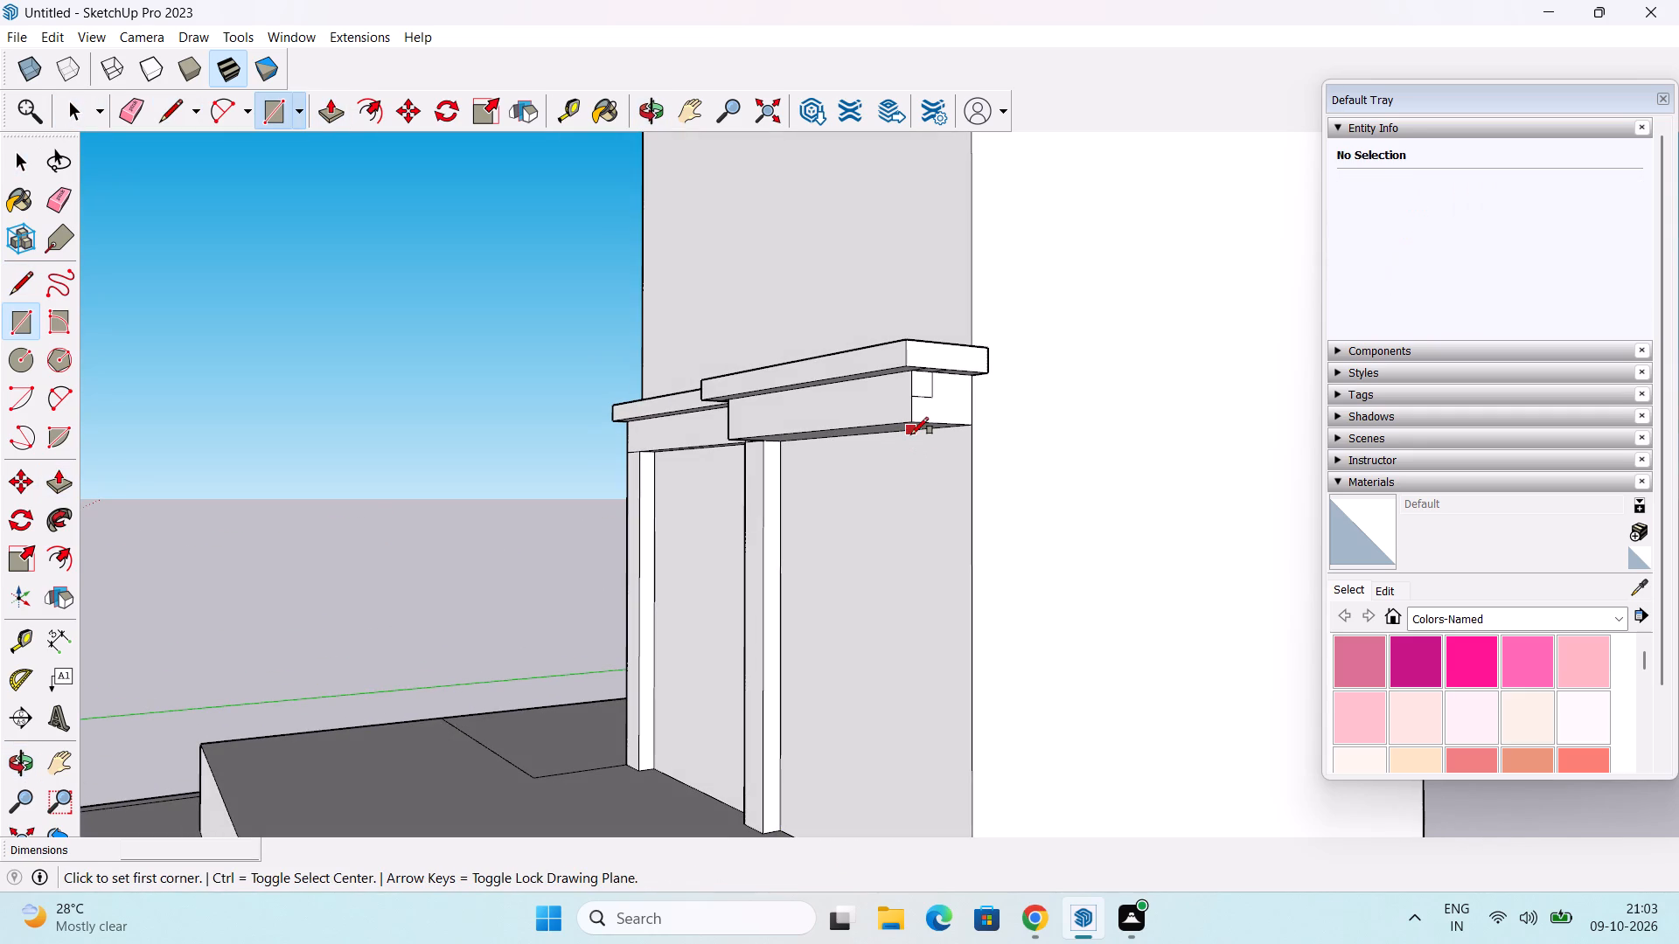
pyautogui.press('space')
# Erase the leftover lines on the lower band's outer end face and on the underside of the top band's end overhang.
pyautogui.press('e')
pyautogui.moveTo(932, 381); pyautogui.dragTo(924, 398)
pyautogui.moveTo(892, 447); pyautogui.dragTo(955, 355, button='middle')
pyautogui.scroll(4, 959, 327)
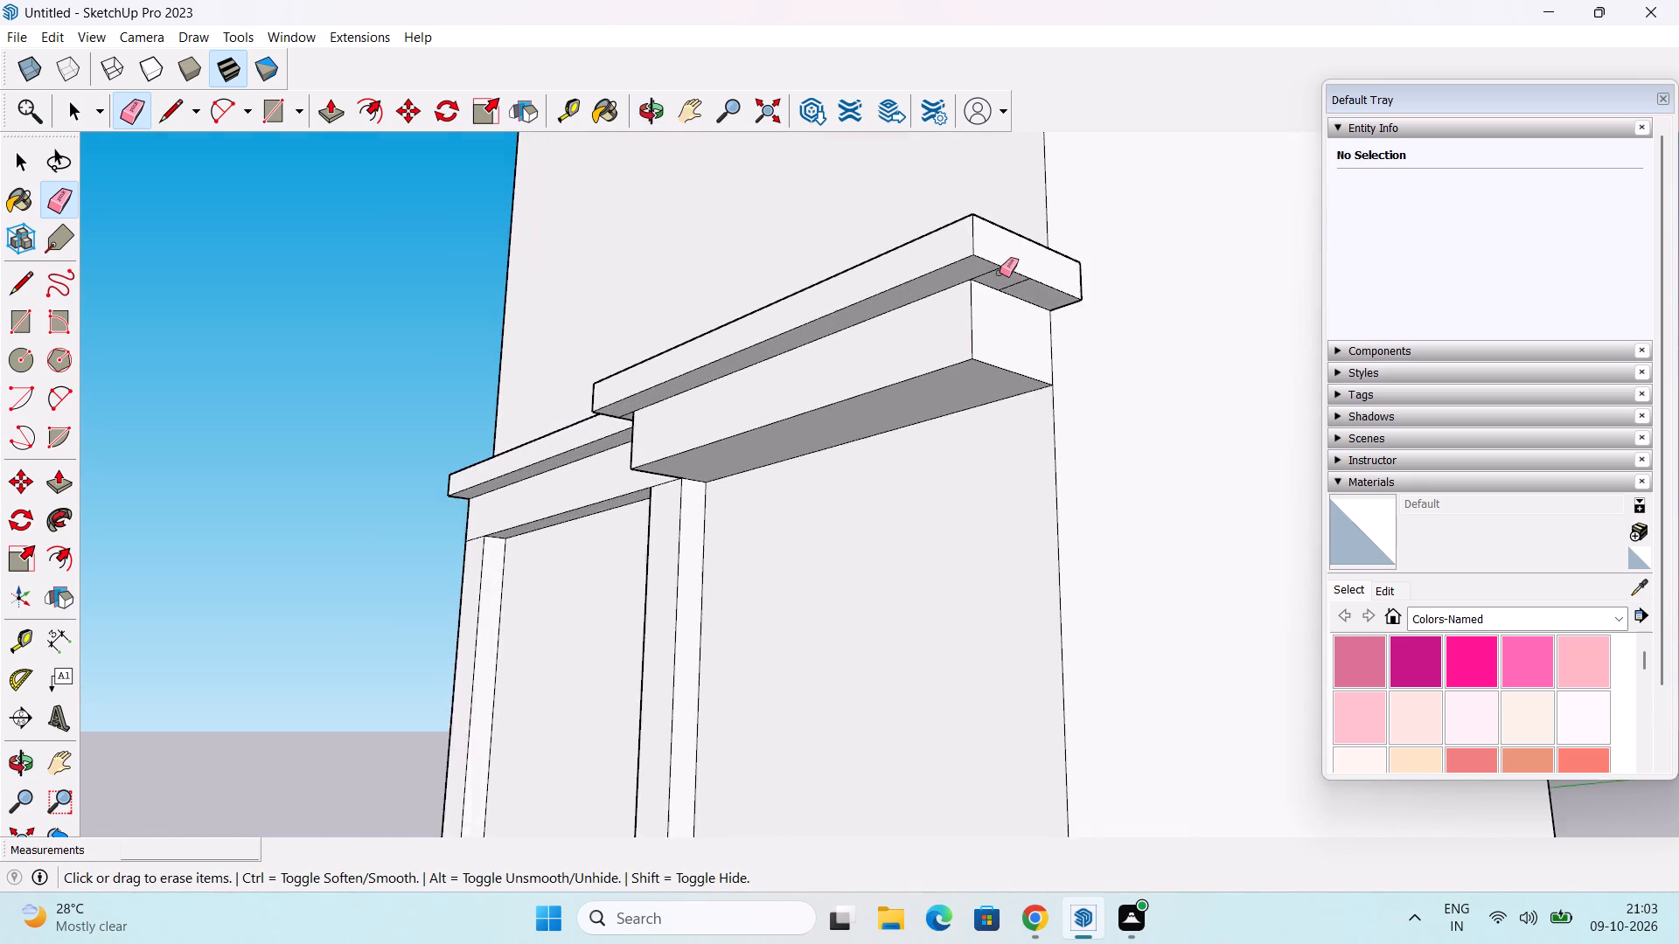
pyautogui.scroll(4, 1000, 273)
pyautogui.moveTo(972, 265); pyautogui.dragTo(1035, 295)
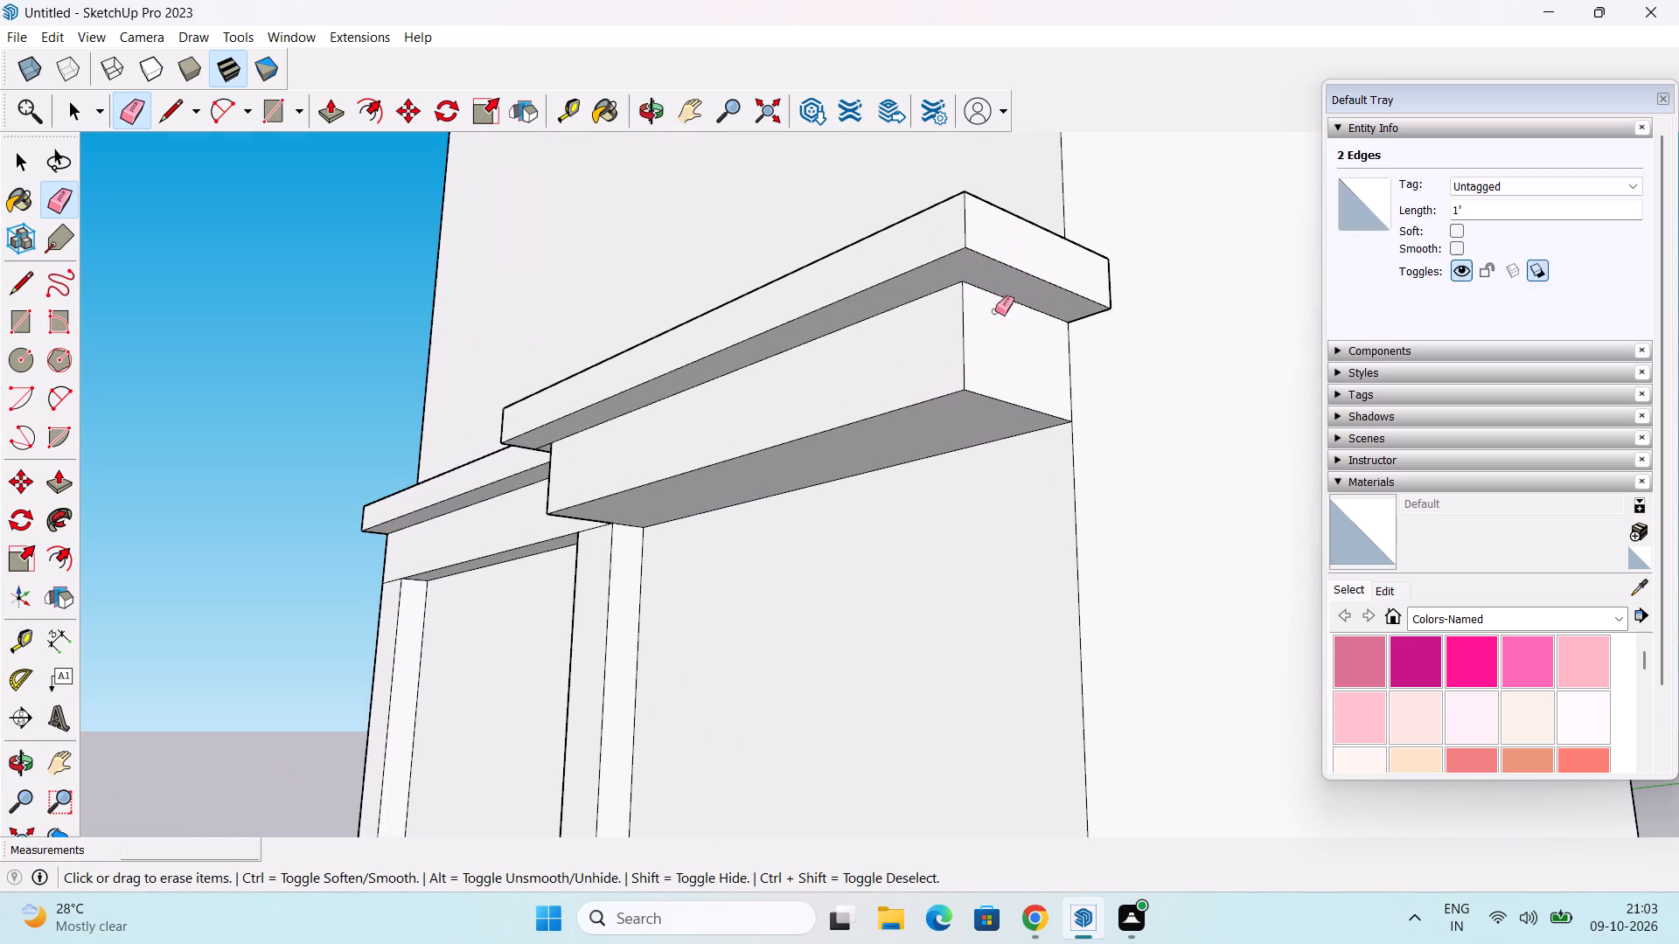
# Erase the leftover line under the top band where its deeper section meets the shallower one above the middle strip.
pyautogui.scroll(-3, 787, 406)
pyautogui.moveTo(700, 503); pyautogui.dragTo(971, 285, button='middle')
pyautogui.moveTo(927, 288); pyautogui.dragTo(950, 663, button='middle')
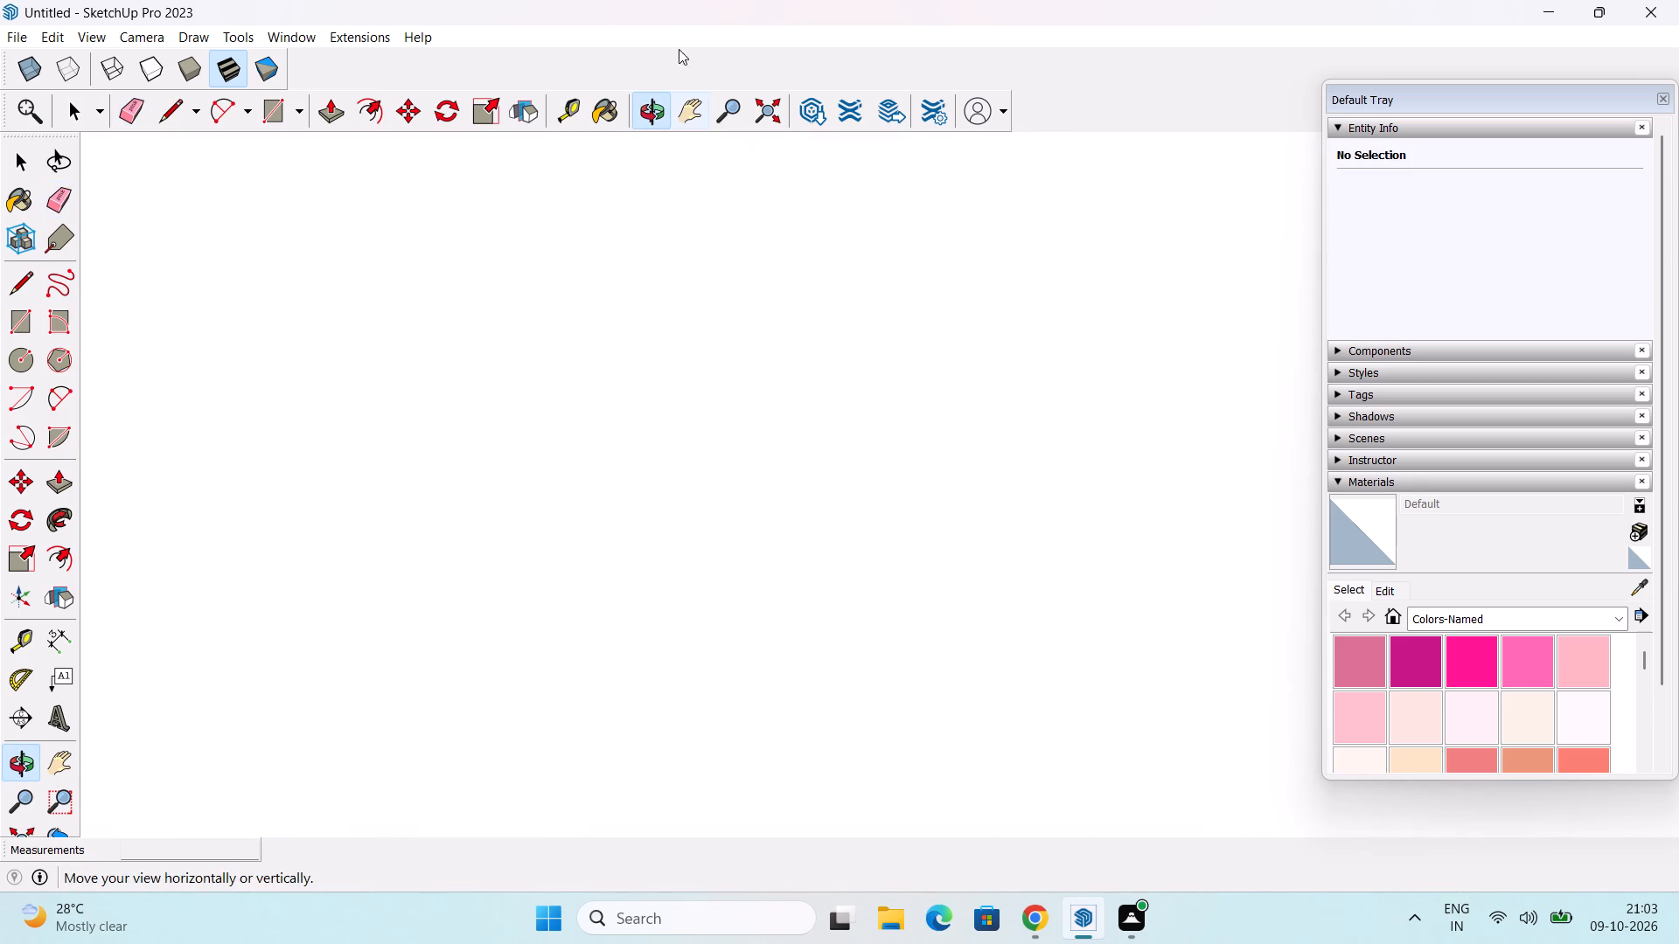
pyautogui.click(757, 111)
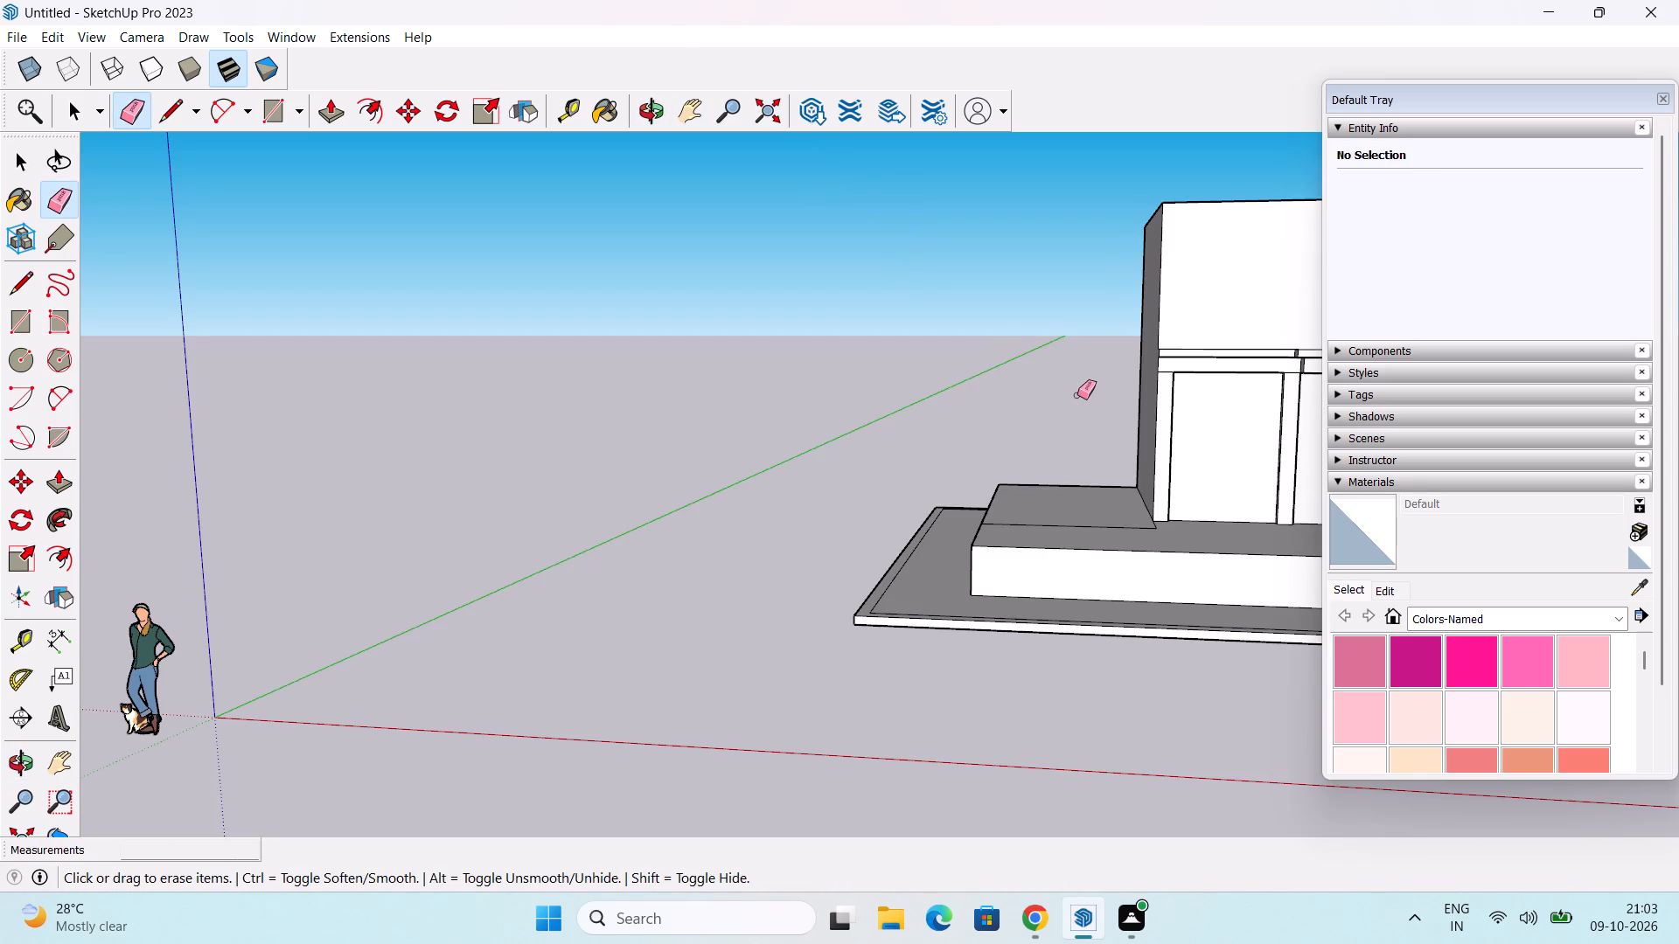
pyautogui.moveTo(1064, 382); pyautogui.dragTo(801, 427, button='middle')
pyautogui.scroll(5, 936, 446)
pyautogui.moveTo(1018, 469); pyautogui.dragTo(1070, 405, button='middle')
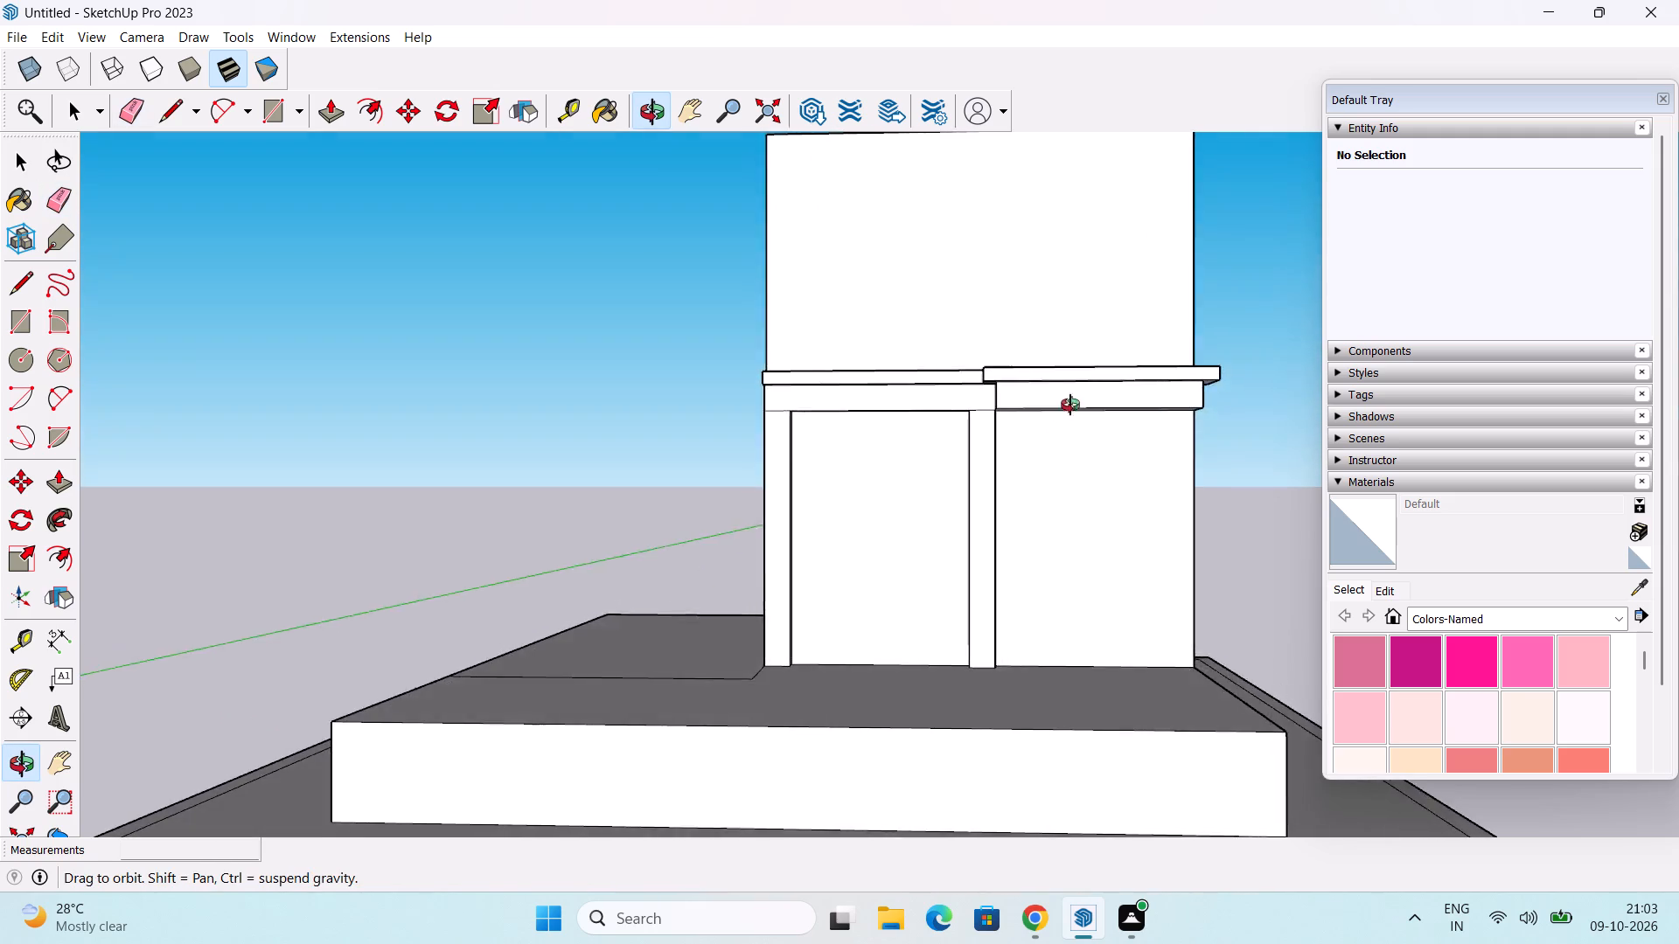
pyautogui.moveTo(1070, 405); pyautogui.dragTo(1075, 385, button='middle')
pyautogui.scroll(14, 1025, 376)
pyautogui.moveTo(969, 371); pyautogui.dragTo(969, 276, button='middle')
pyautogui.moveTo(973, 306); pyautogui.dragTo(972, 346)
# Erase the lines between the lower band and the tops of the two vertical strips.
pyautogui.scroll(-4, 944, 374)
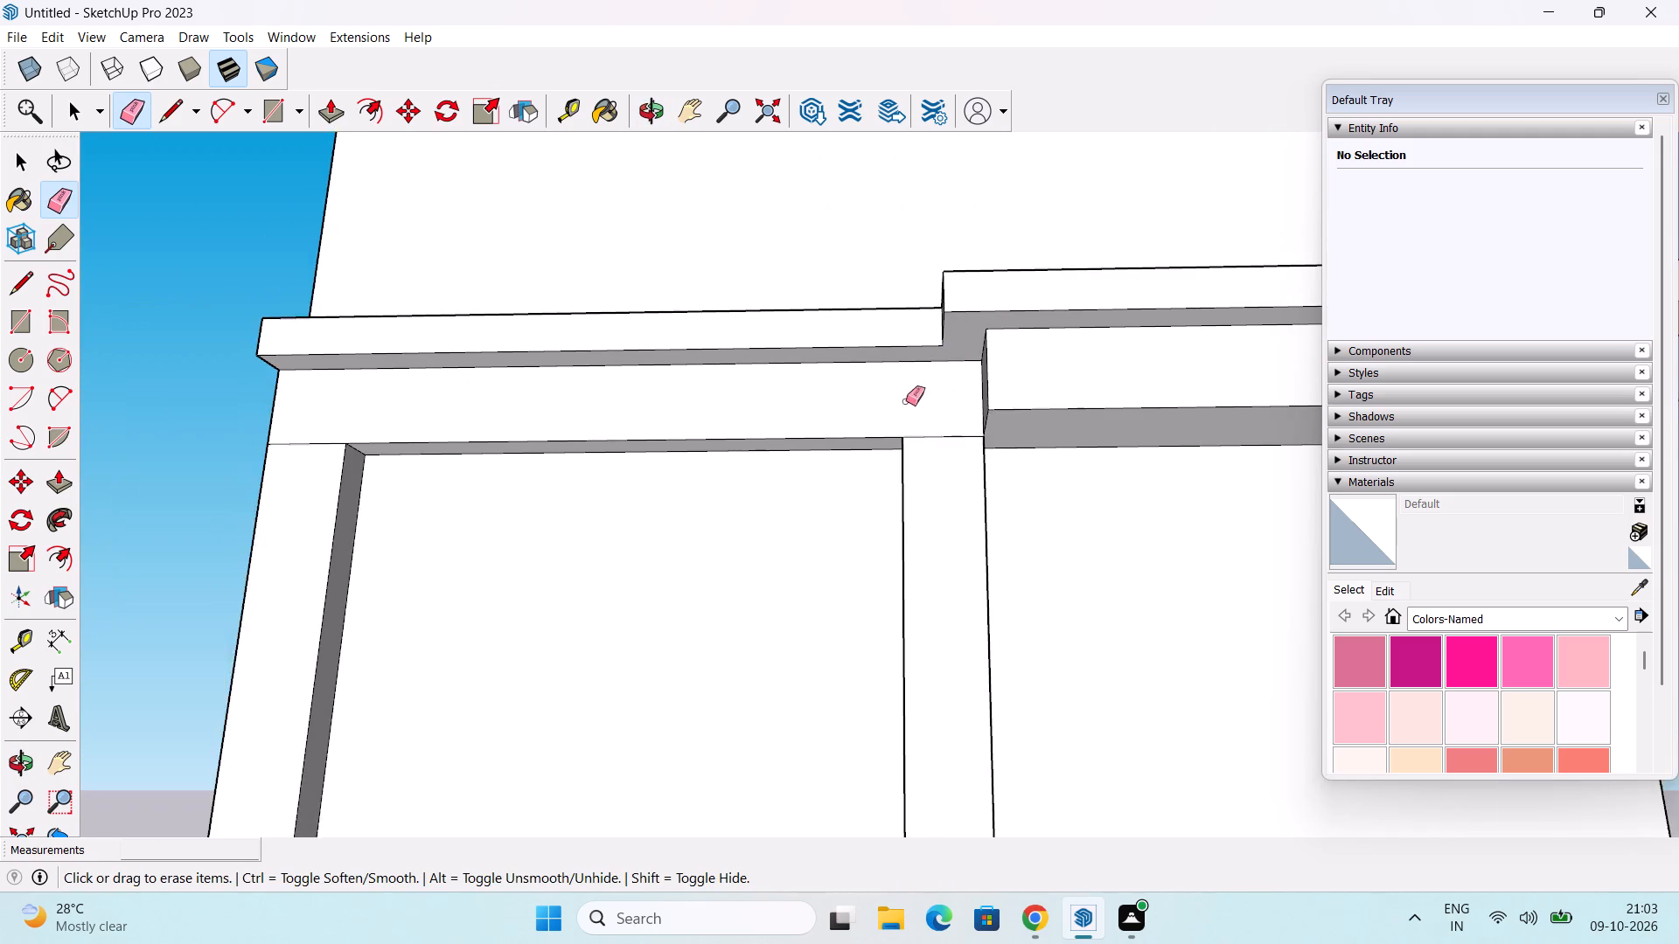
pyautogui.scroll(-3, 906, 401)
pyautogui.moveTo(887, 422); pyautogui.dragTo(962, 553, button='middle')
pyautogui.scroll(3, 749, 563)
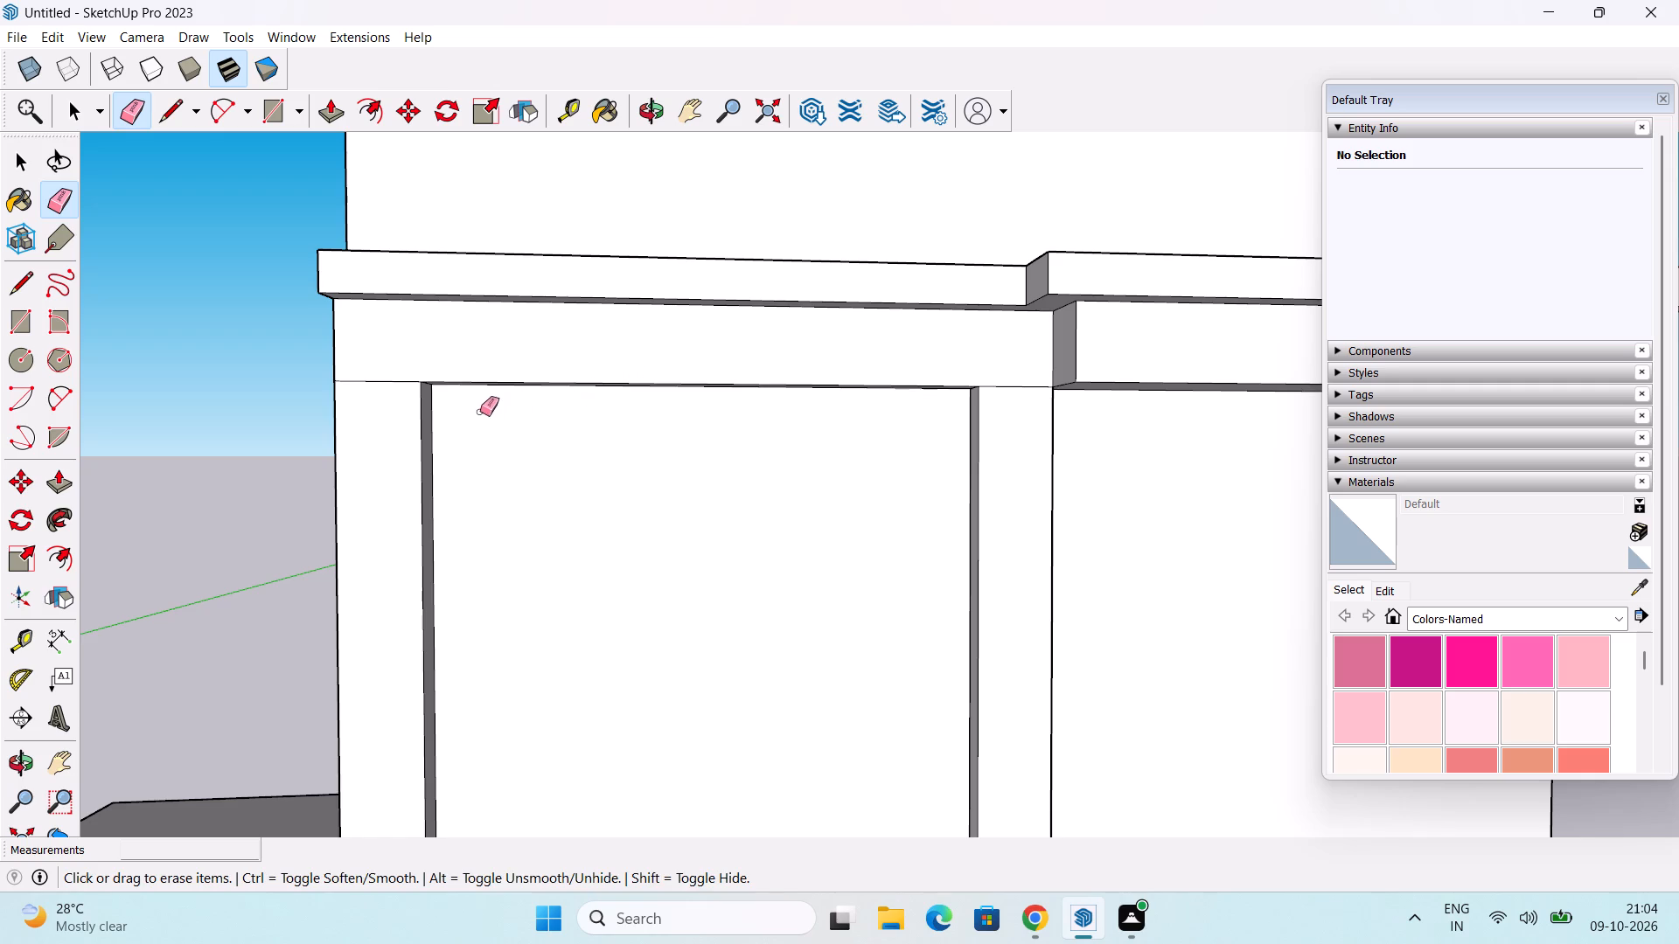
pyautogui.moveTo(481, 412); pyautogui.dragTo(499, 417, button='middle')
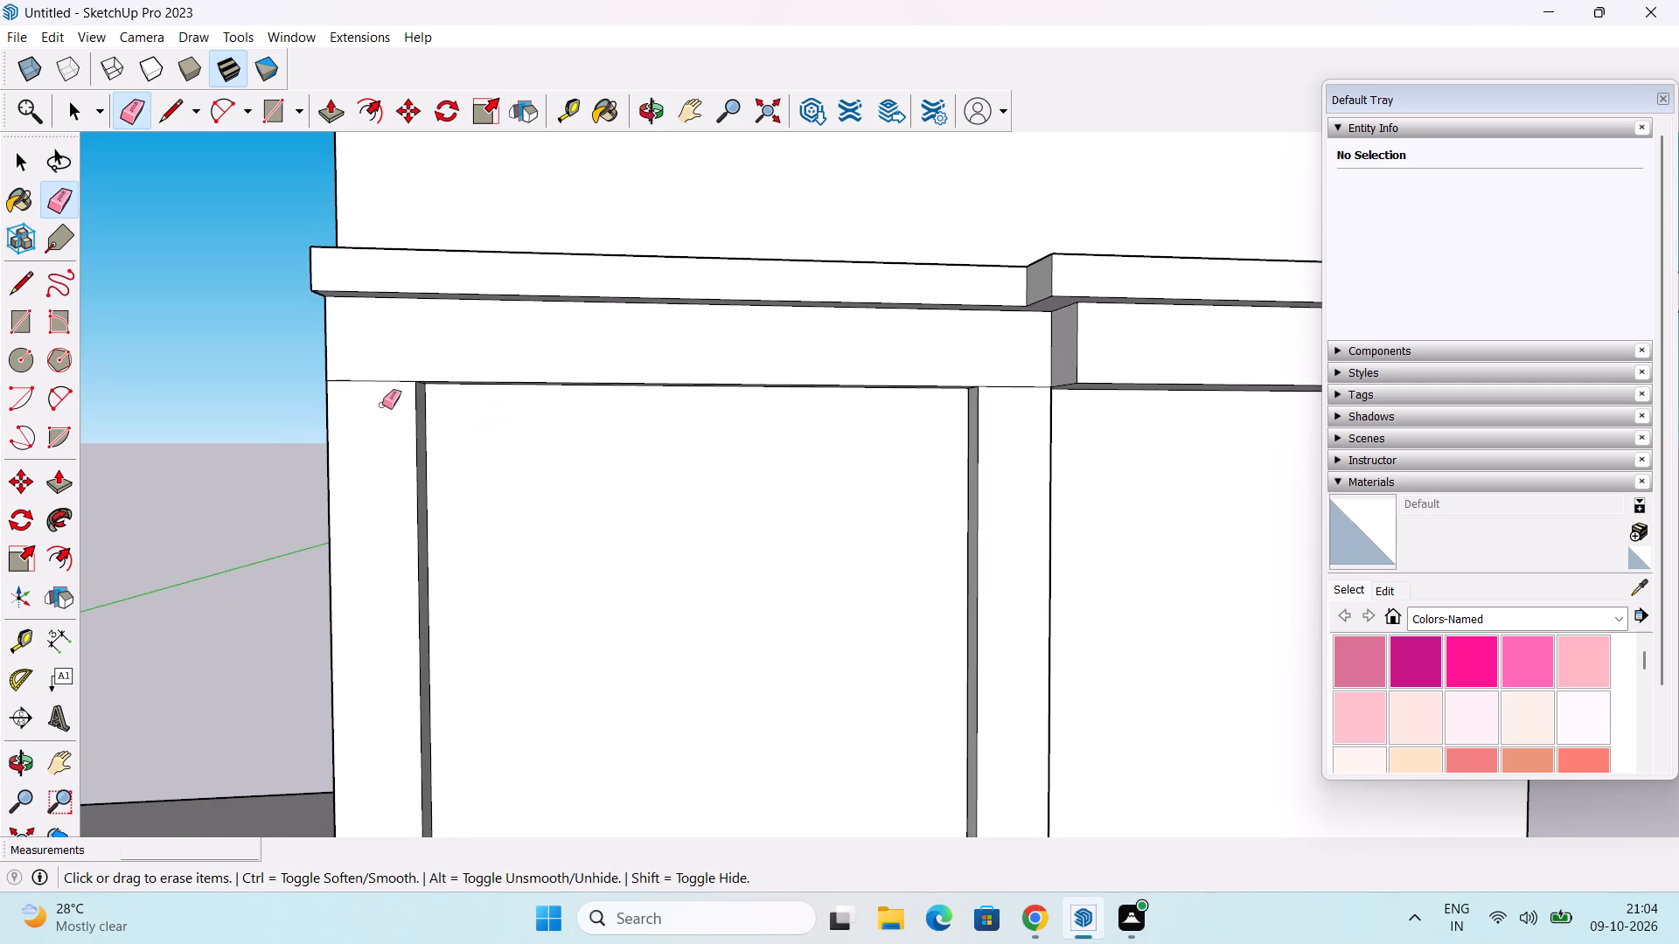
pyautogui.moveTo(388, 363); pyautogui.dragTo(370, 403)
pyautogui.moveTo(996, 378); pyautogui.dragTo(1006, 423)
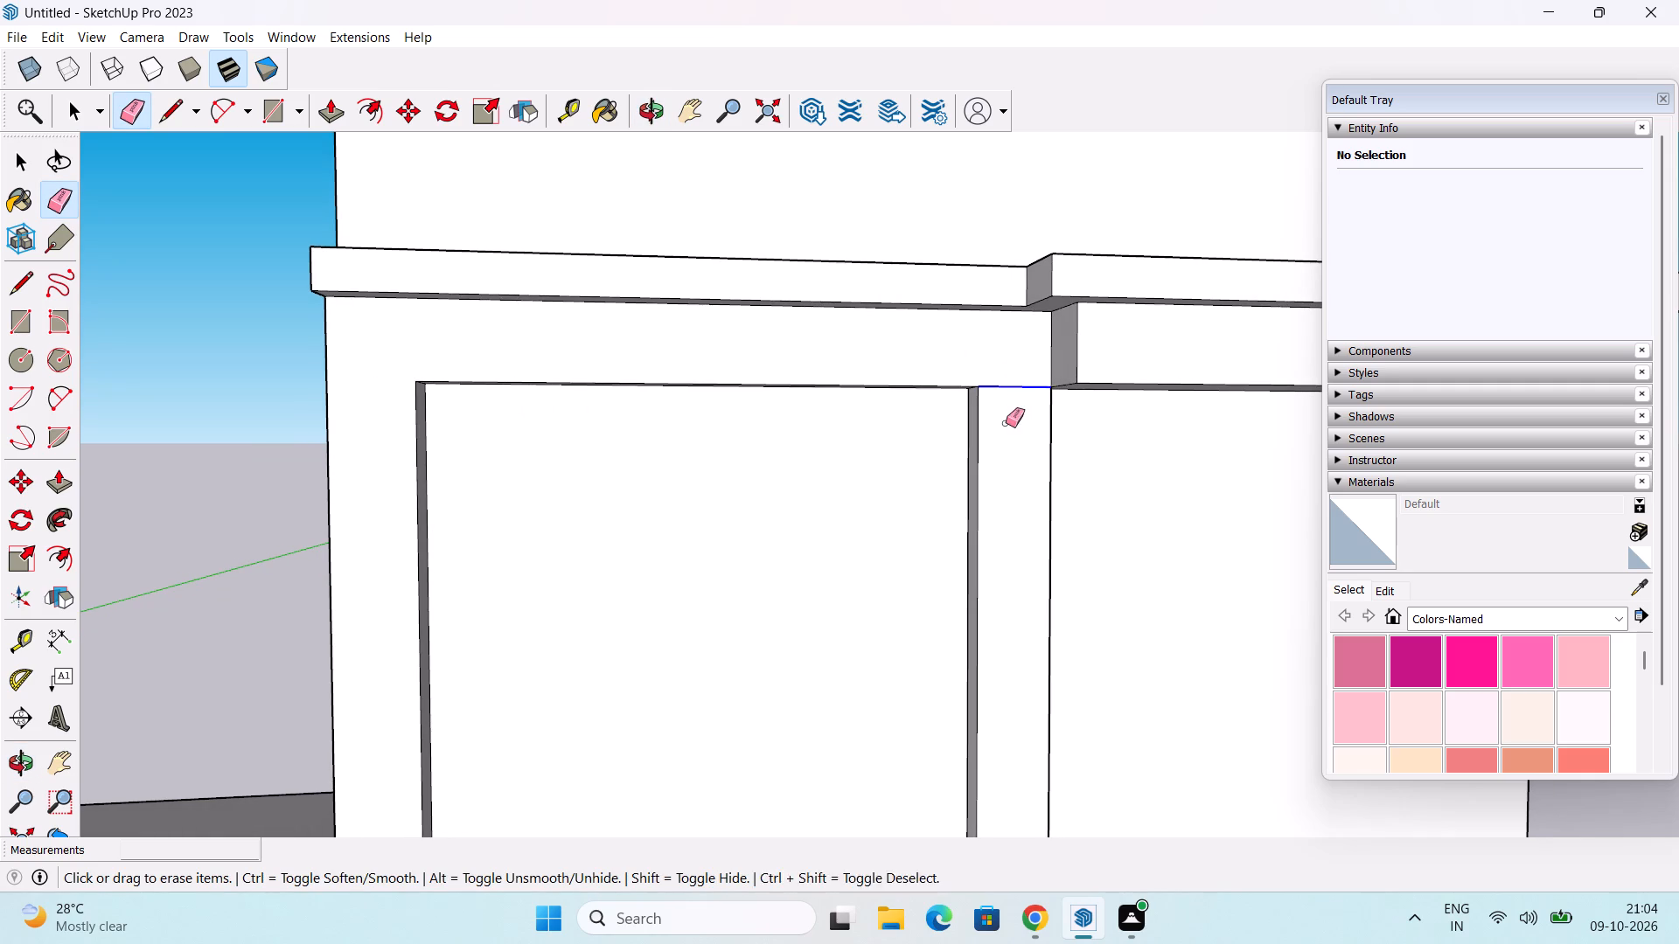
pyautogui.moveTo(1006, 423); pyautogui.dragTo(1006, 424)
# Examine the merged strips and lower band around the recessed panel from below and from the side.
pyautogui.moveTo(903, 580); pyautogui.dragTo(900, 511, button='middle')
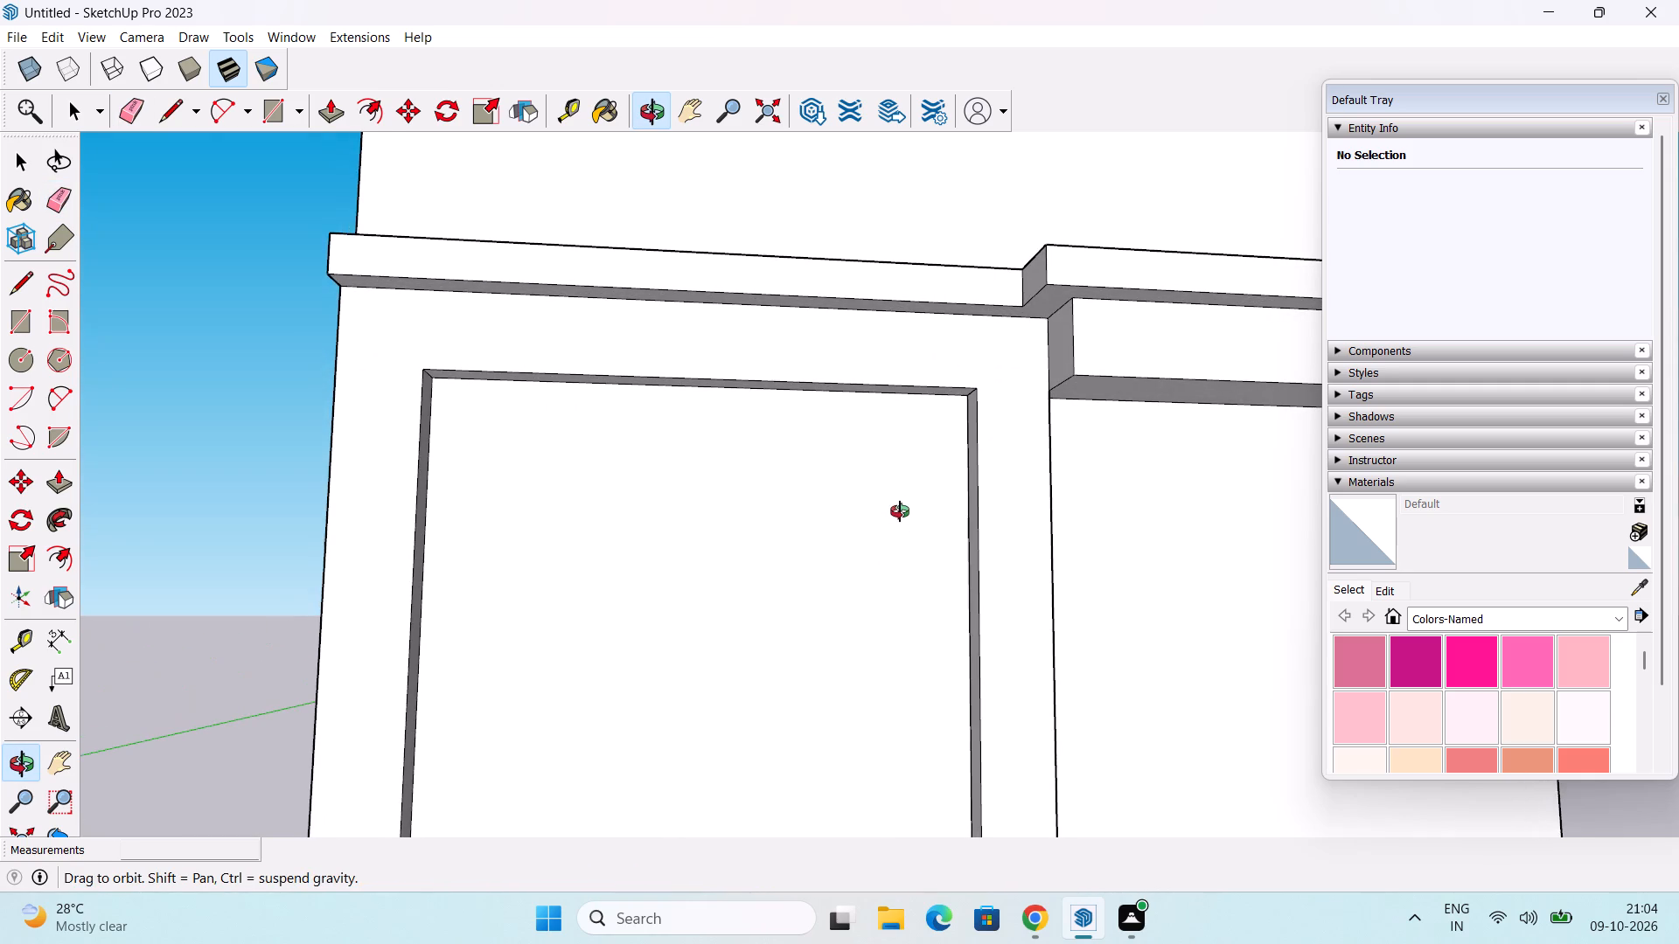
pyautogui.moveTo(900, 511); pyautogui.dragTo(894, 526, button='middle')
pyautogui.moveTo(822, 554); pyautogui.dragTo(822, 489, button='middle')
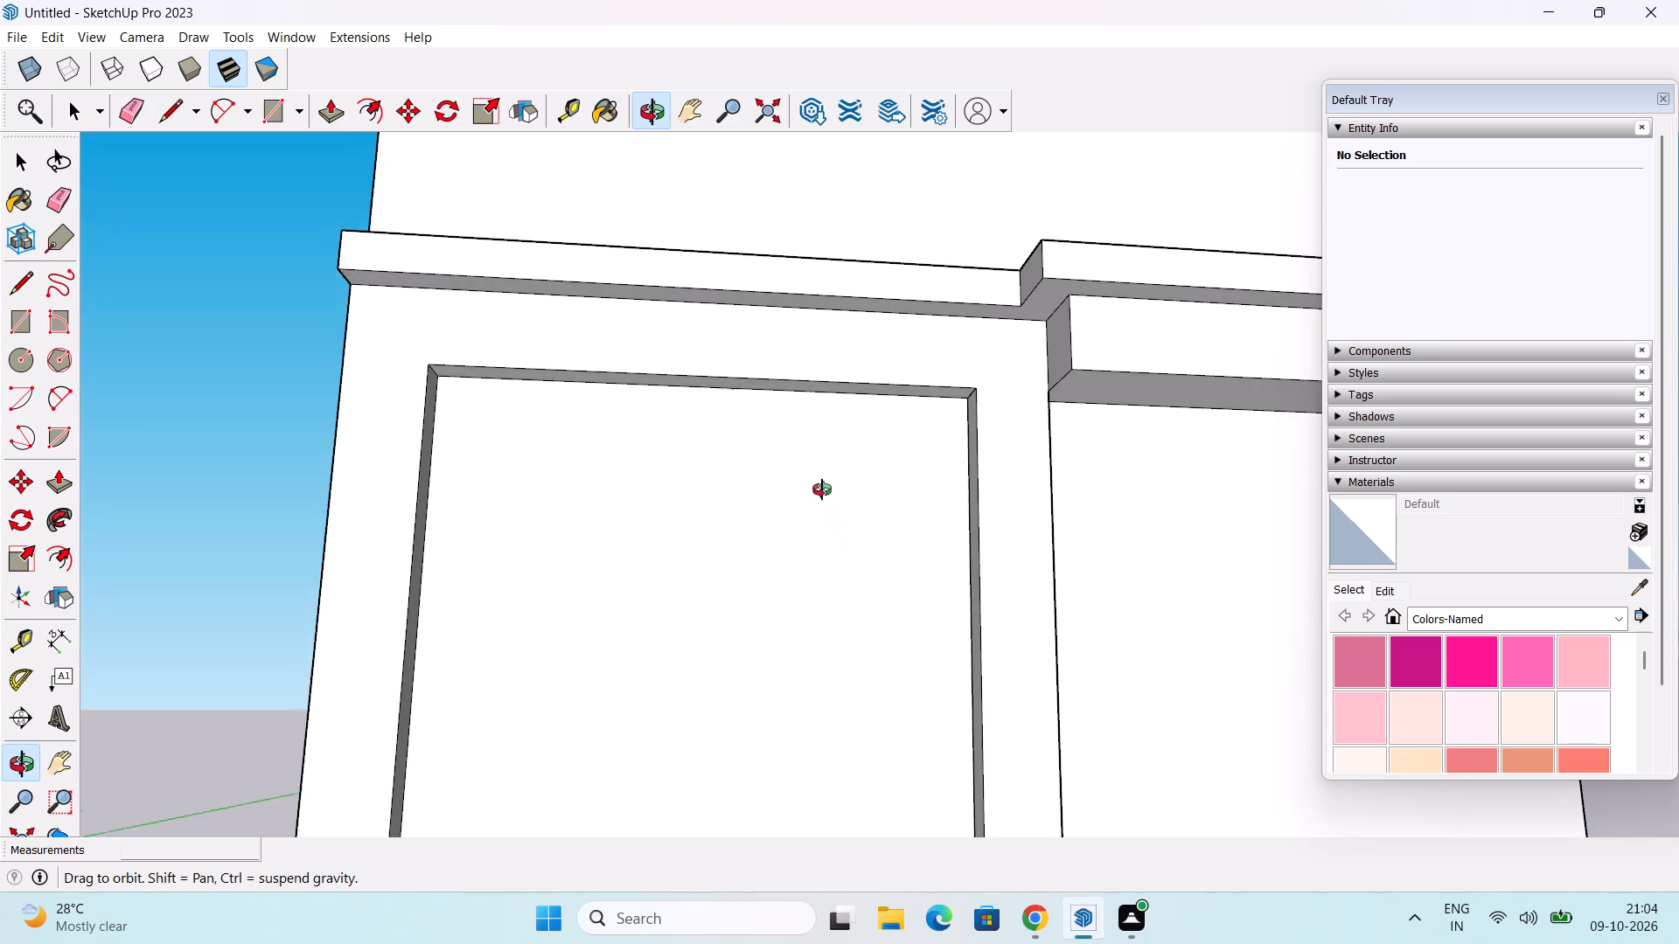
pyautogui.moveTo(822, 489); pyautogui.dragTo(822, 485, button='middle')
pyautogui.scroll(-5, 818, 476)
pyautogui.moveTo(818, 476); pyautogui.dragTo(810, 552, button='middle')
pyautogui.scroll(-1, 802, 552)
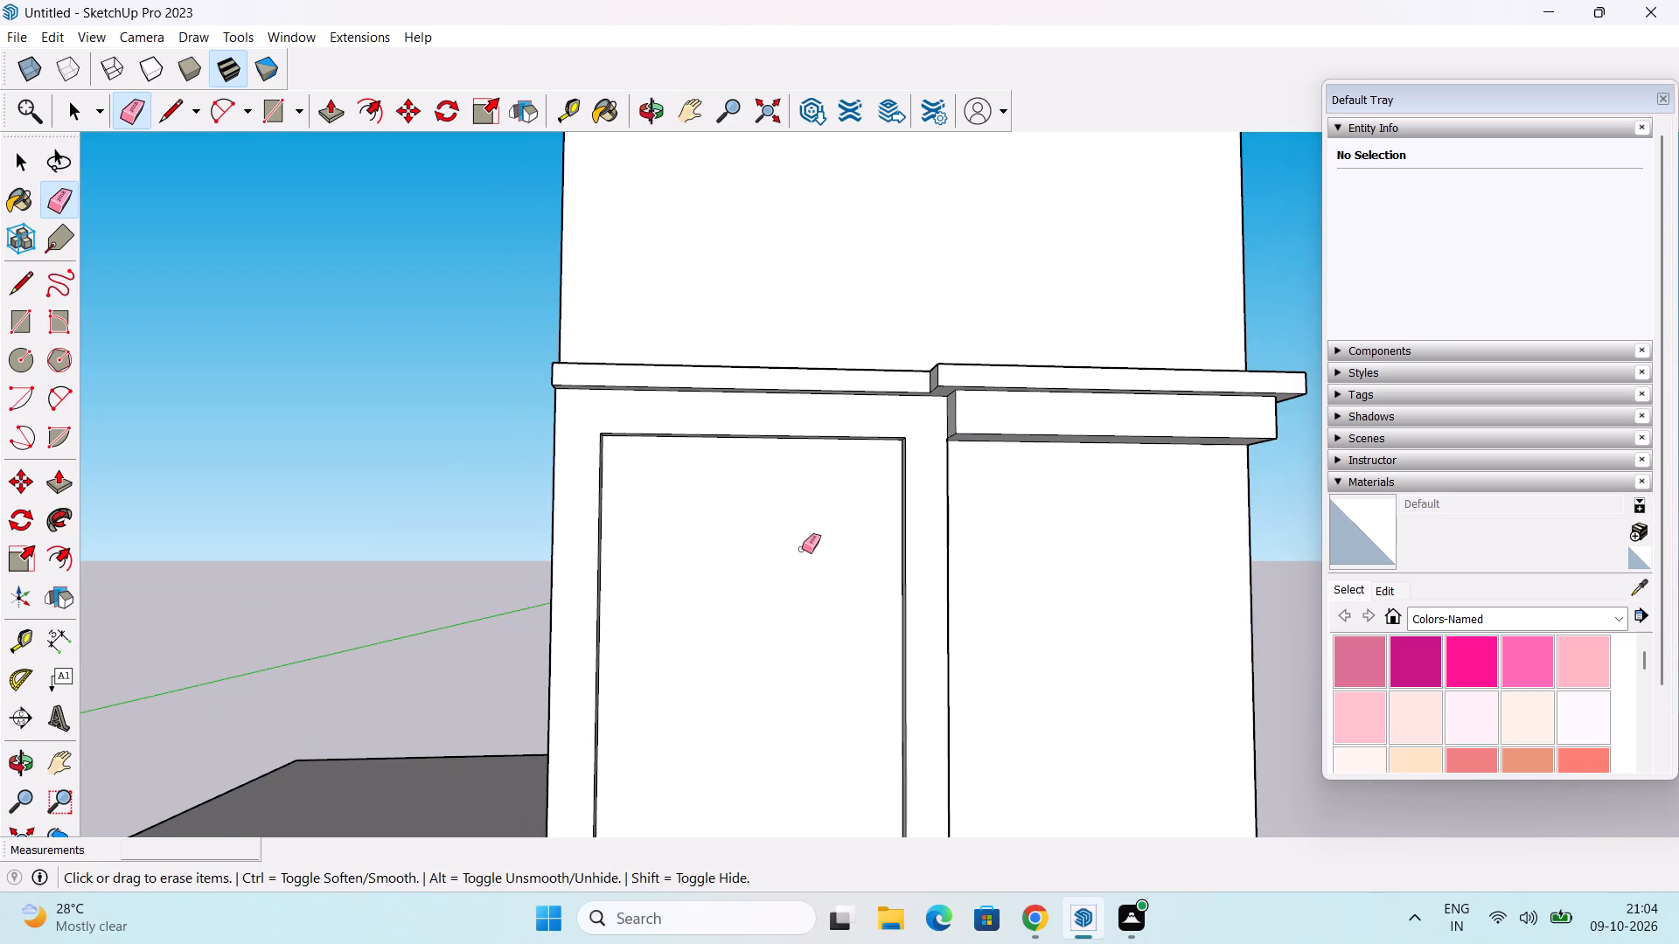
pyautogui.moveTo(802, 541); pyautogui.dragTo(813, 541, button='middle')
pyautogui.moveTo(747, 524); pyautogui.dragTo(974, 511, button='middle')
pyautogui.moveTo(897, 512); pyautogui.dragTo(915, 466, button='middle')
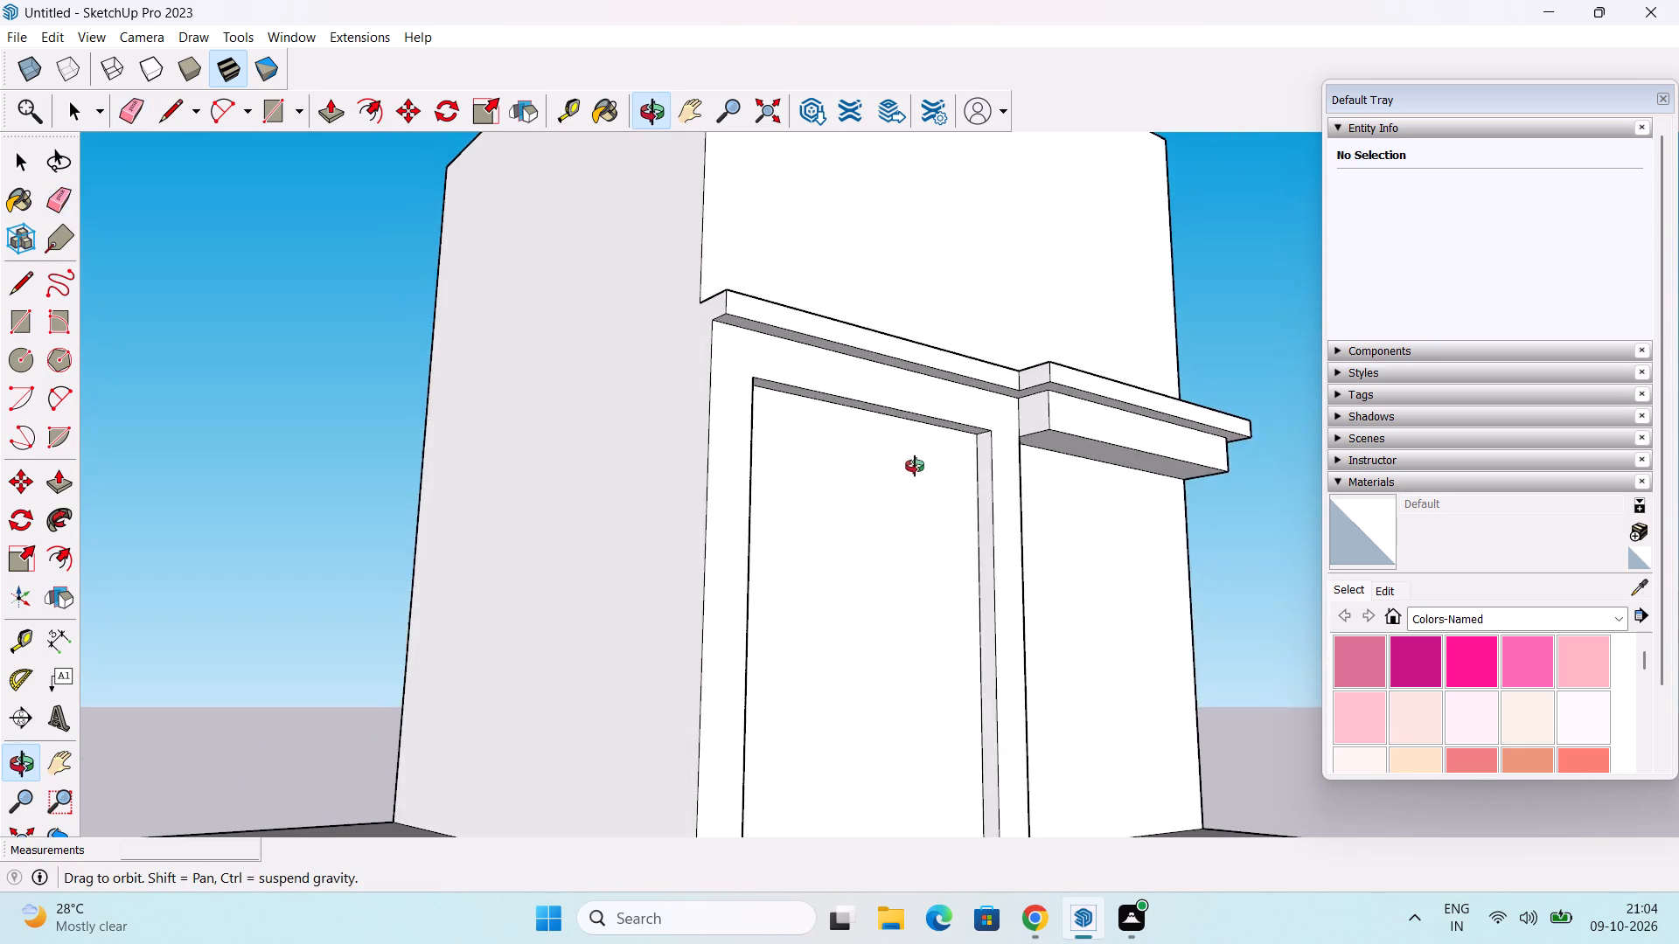
pyautogui.moveTo(915, 466); pyautogui.dragTo(862, 483, button='middle')
pyautogui.moveTo(814, 435); pyautogui.dragTo(828, 461, button='middle')
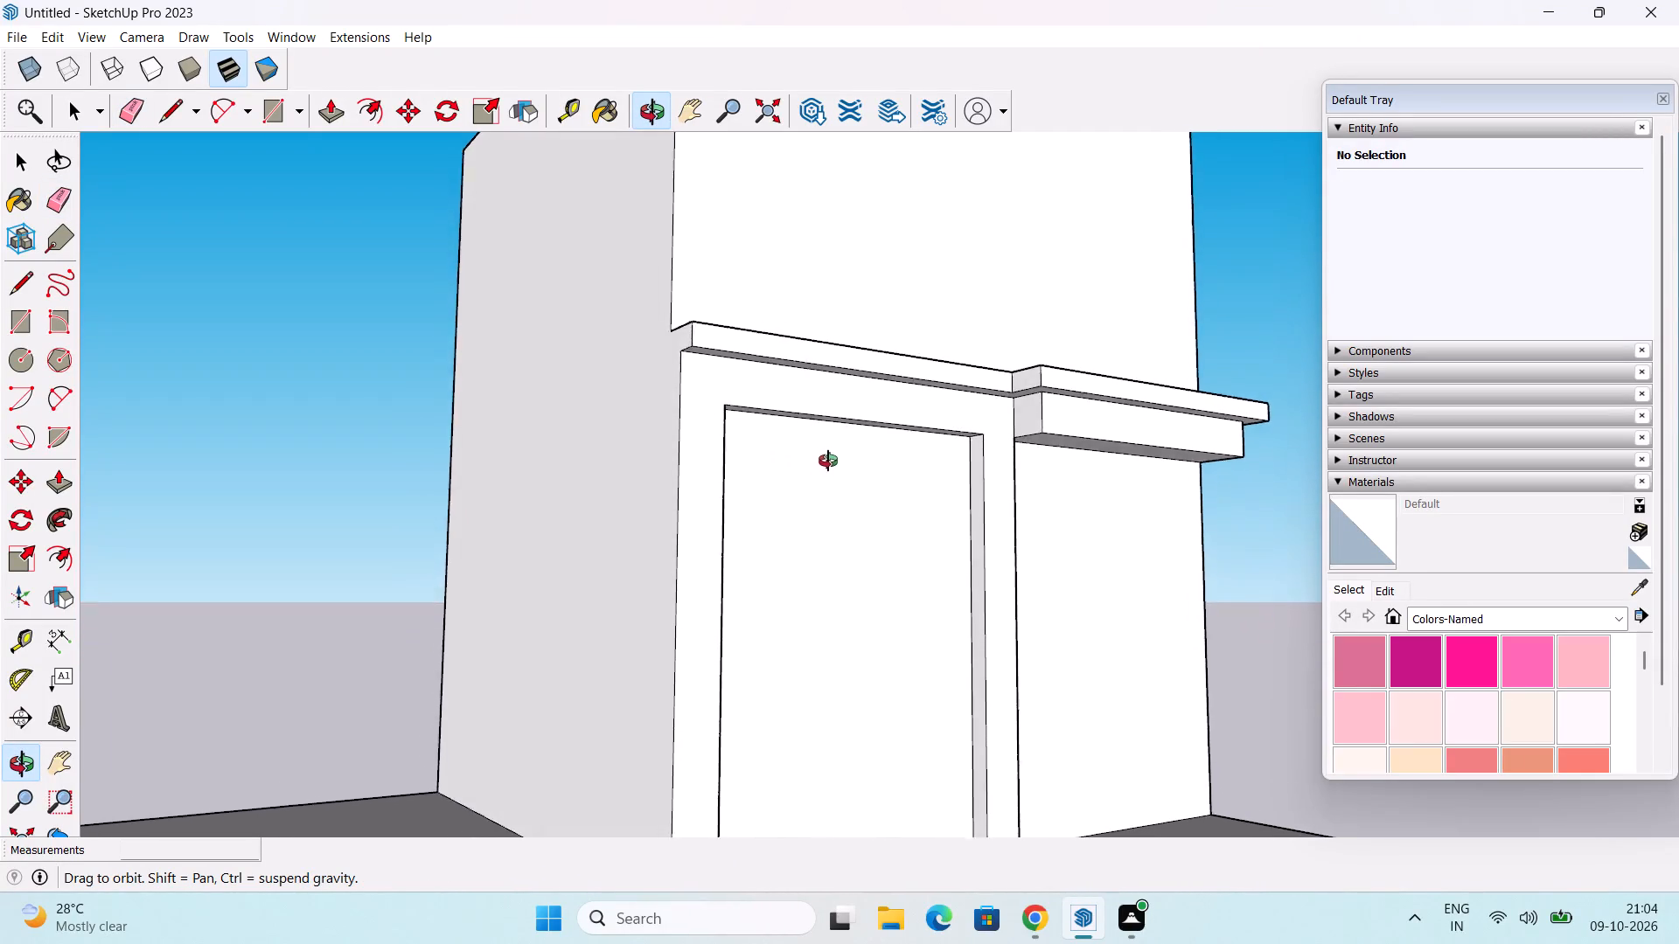
pyautogui.moveTo(828, 461); pyautogui.dragTo(755, 492, button='middle')
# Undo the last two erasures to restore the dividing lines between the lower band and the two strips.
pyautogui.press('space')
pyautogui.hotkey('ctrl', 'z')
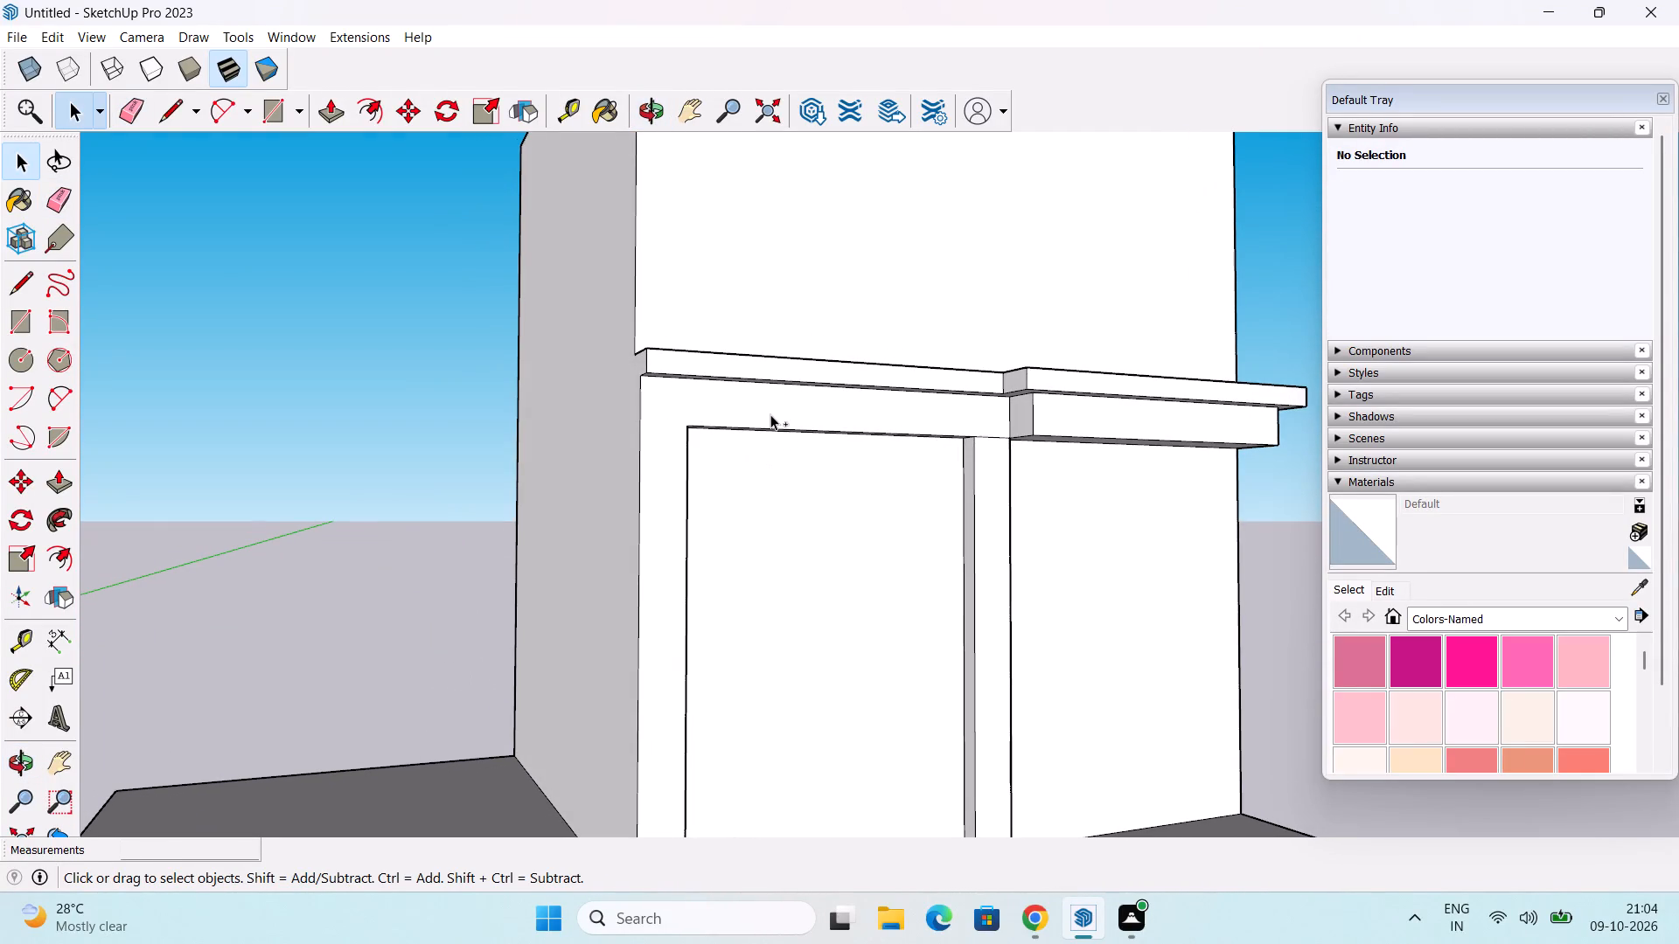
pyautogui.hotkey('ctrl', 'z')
# Select the lower band's front face above the two strips and examine it and the adjoining end from several angles.
pyautogui.keyDown('ctrl'); pyautogui.click(761, 398); pyautogui.keyUp('ctrl')
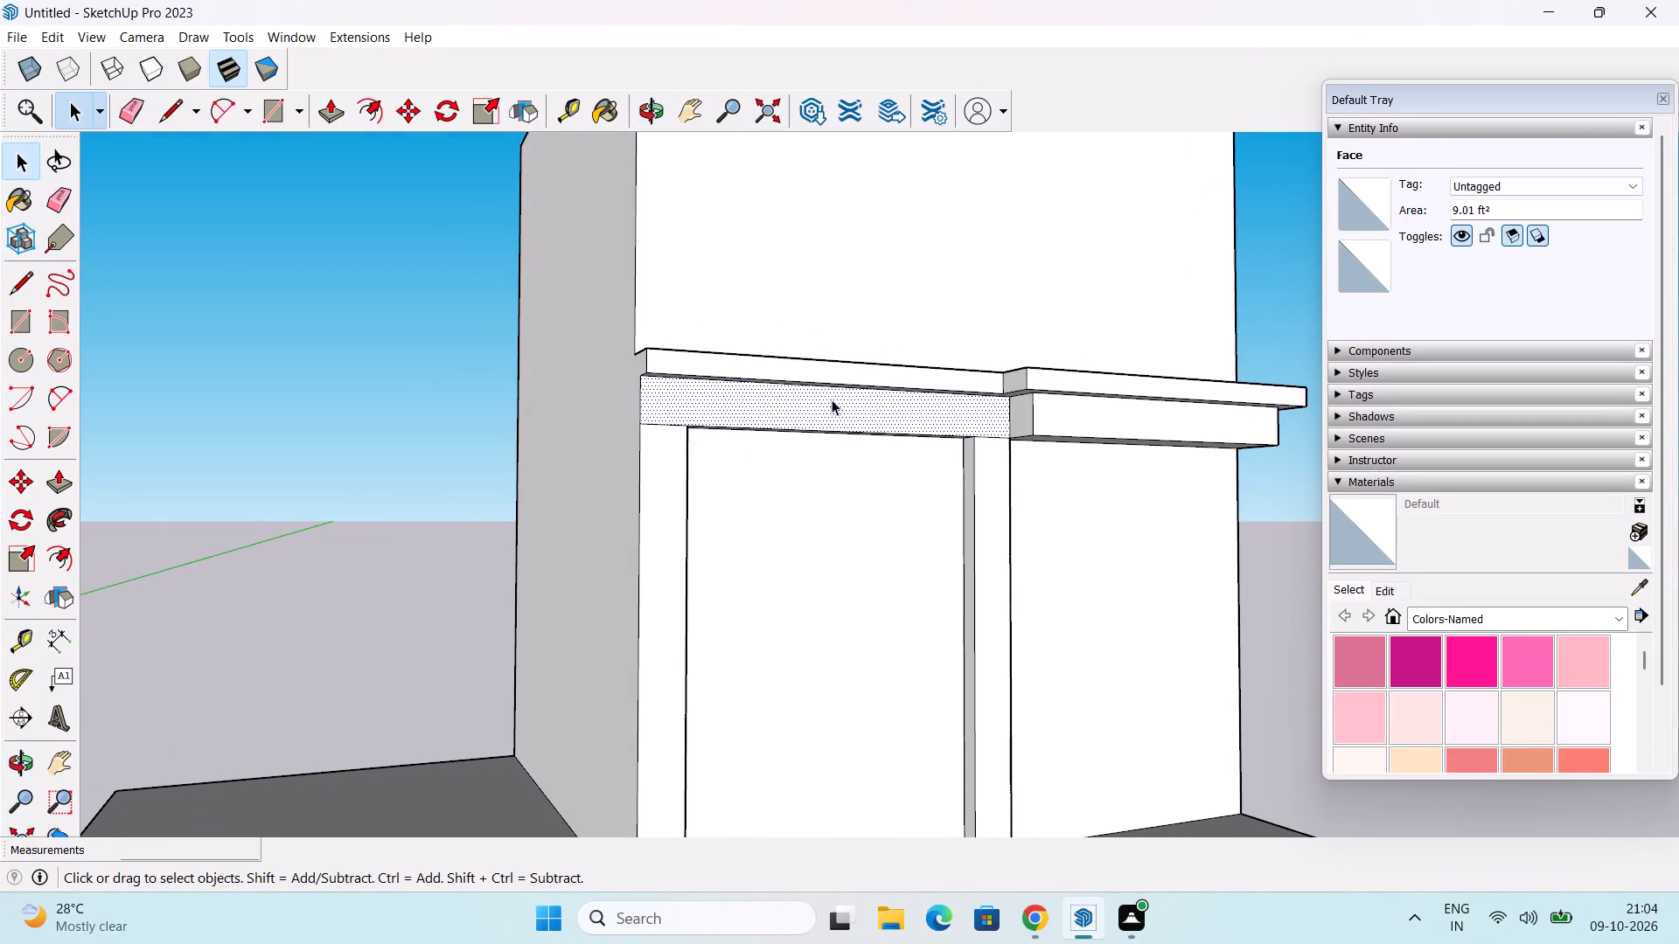
pyautogui.moveTo(705, 448); pyautogui.dragTo(724, 391, button='middle')
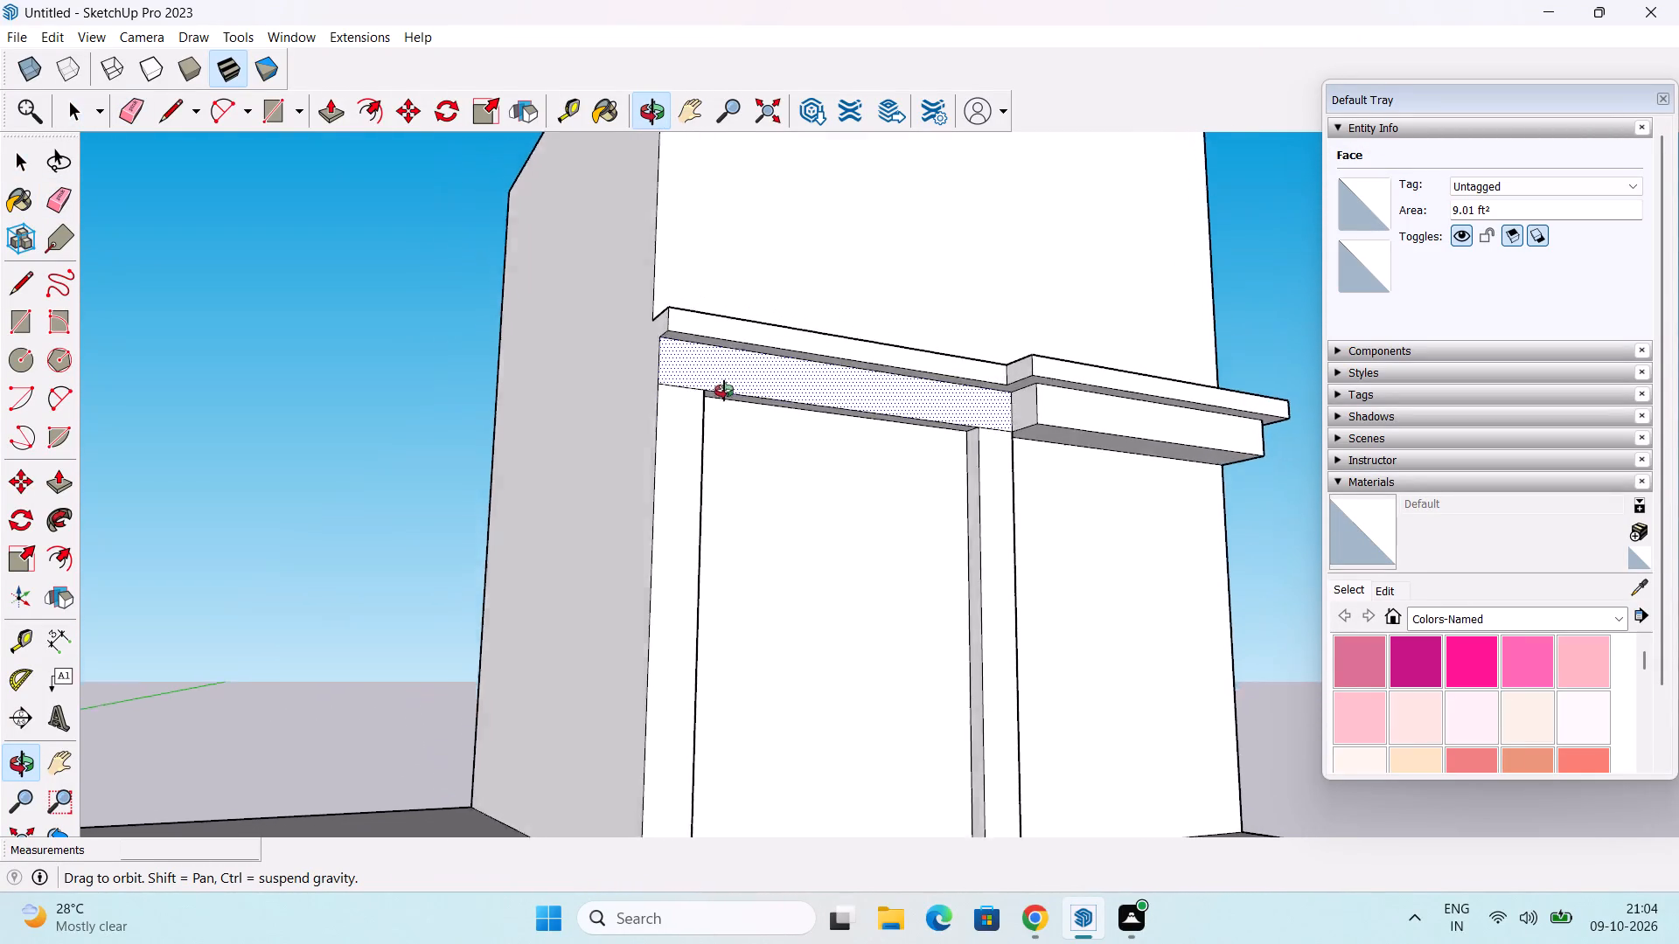
pyautogui.moveTo(724, 391); pyautogui.dragTo(711, 399, button='middle')
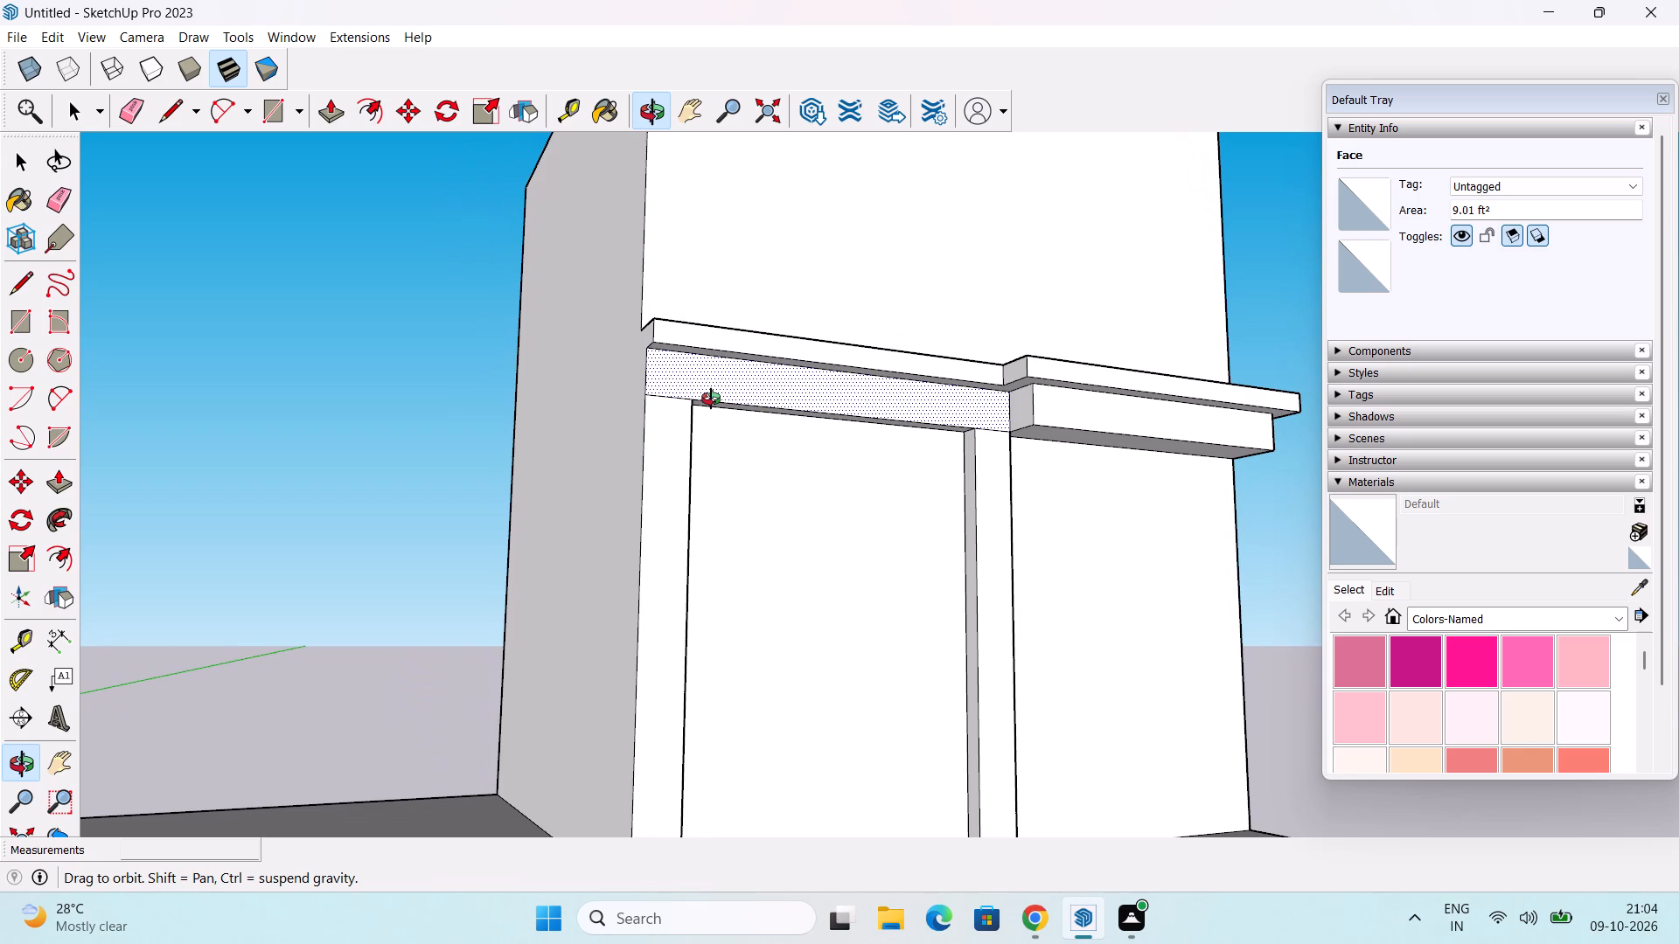
pyautogui.moveTo(711, 399); pyautogui.dragTo(672, 435, button='middle')
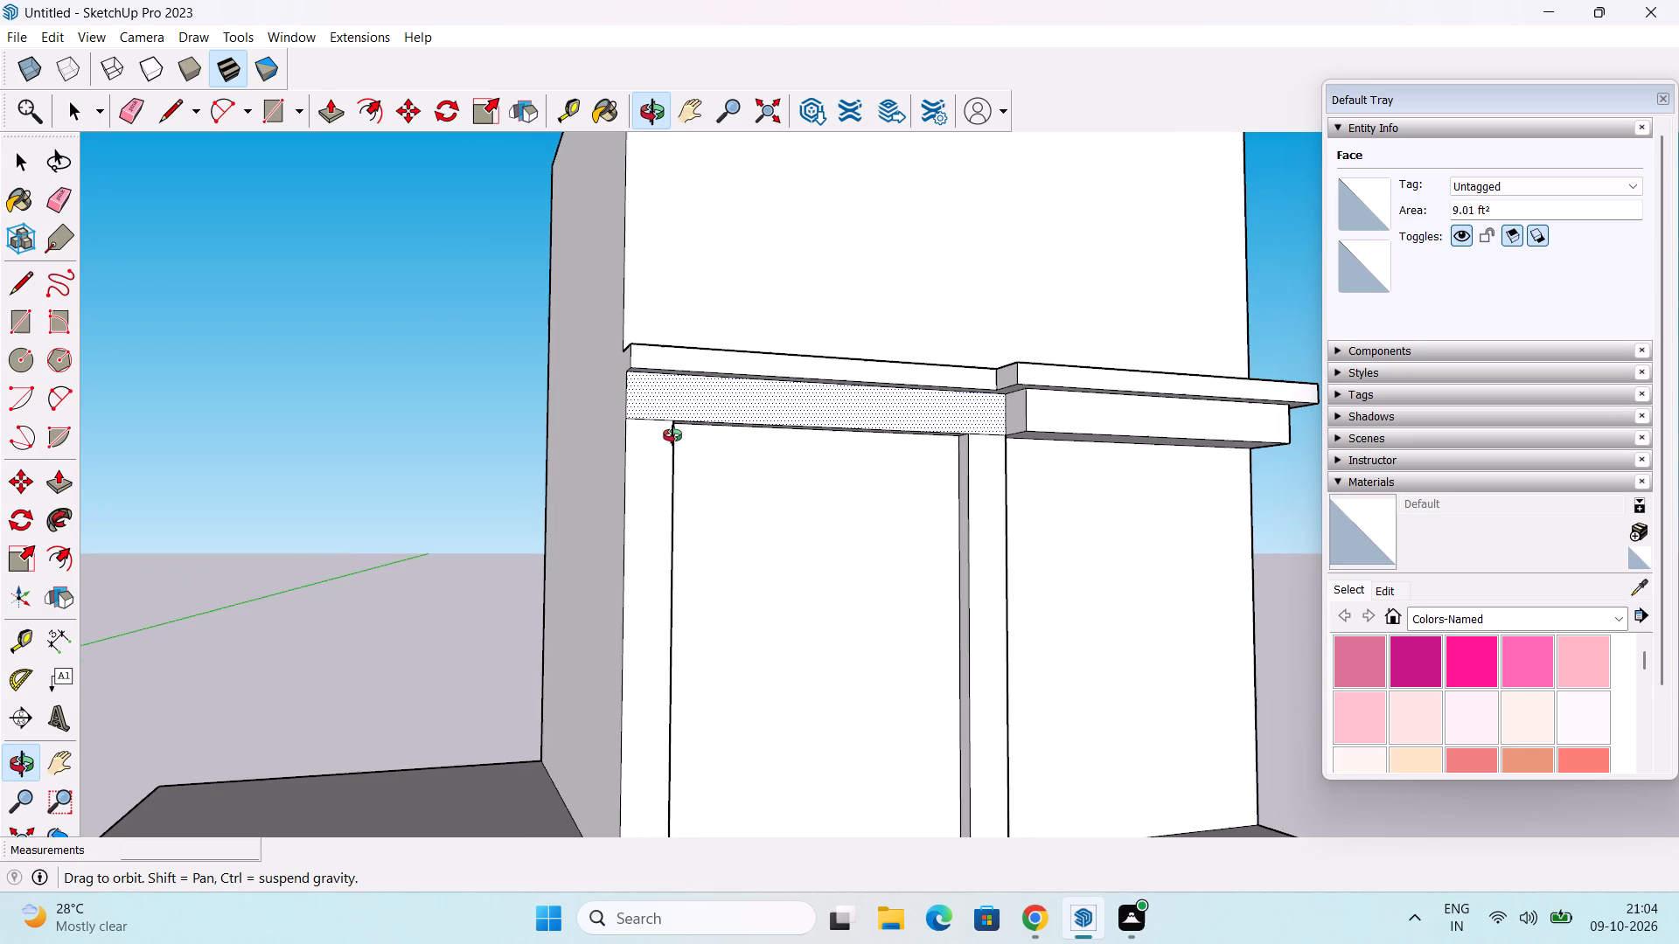
pyautogui.moveTo(672, 435); pyautogui.dragTo(665, 438, button='middle')
pyautogui.scroll(1, 669, 427)
pyautogui.moveTo(665, 432); pyautogui.dragTo(671, 388, button='middle')
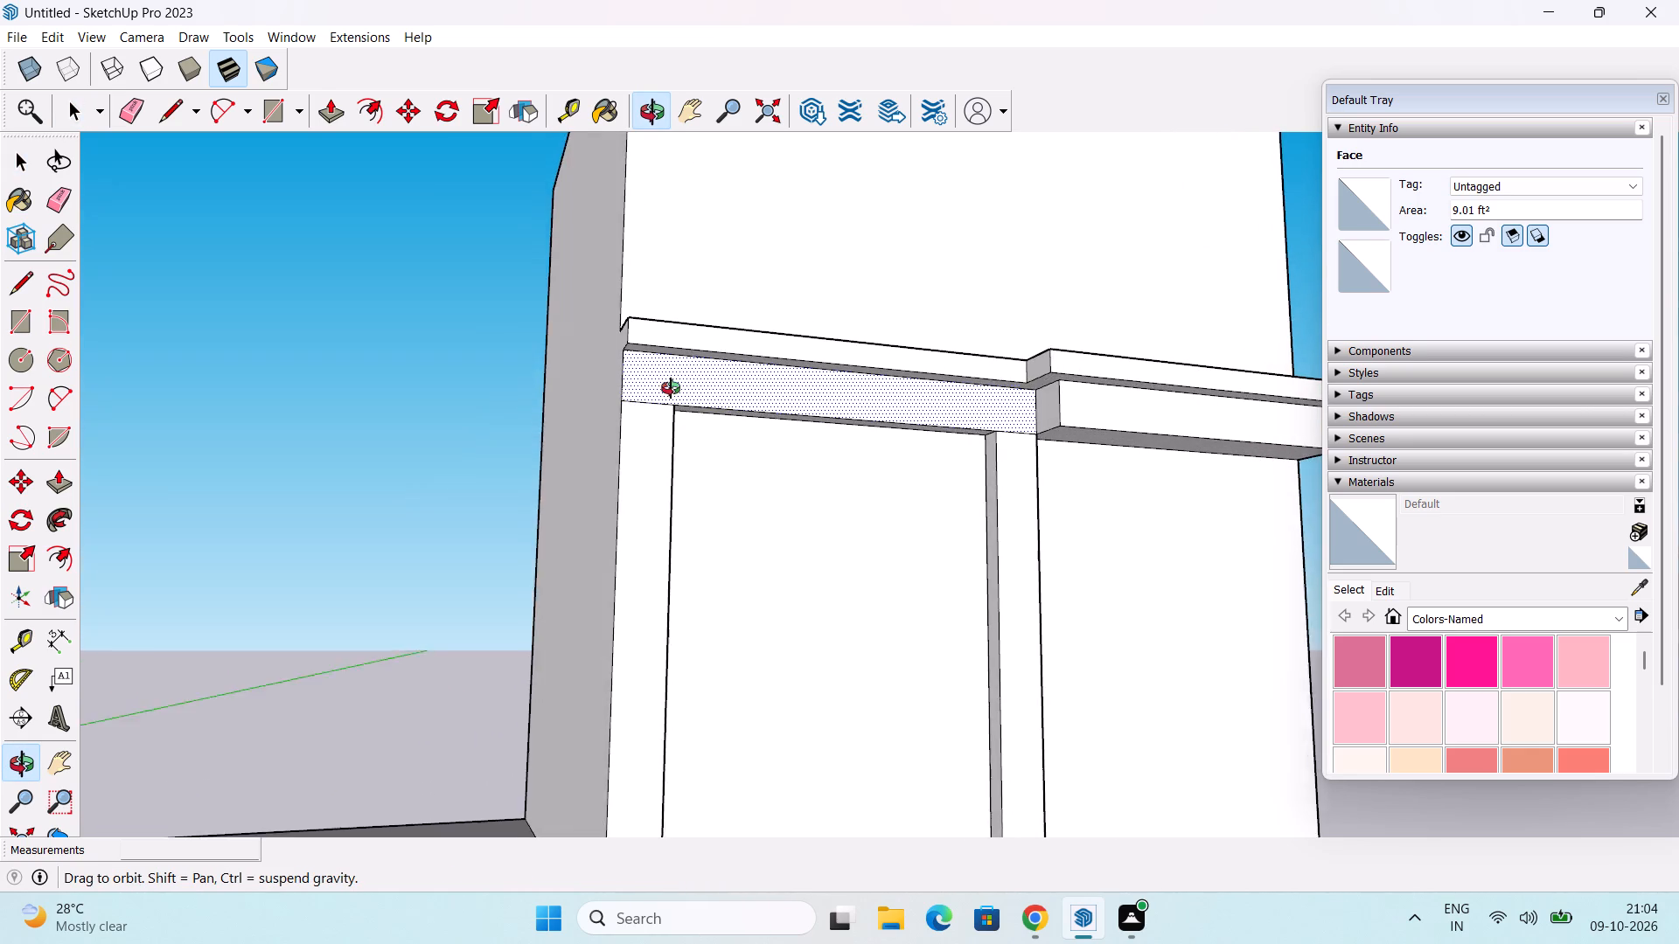
pyautogui.moveTo(671, 388); pyautogui.dragTo(656, 378, button='middle')
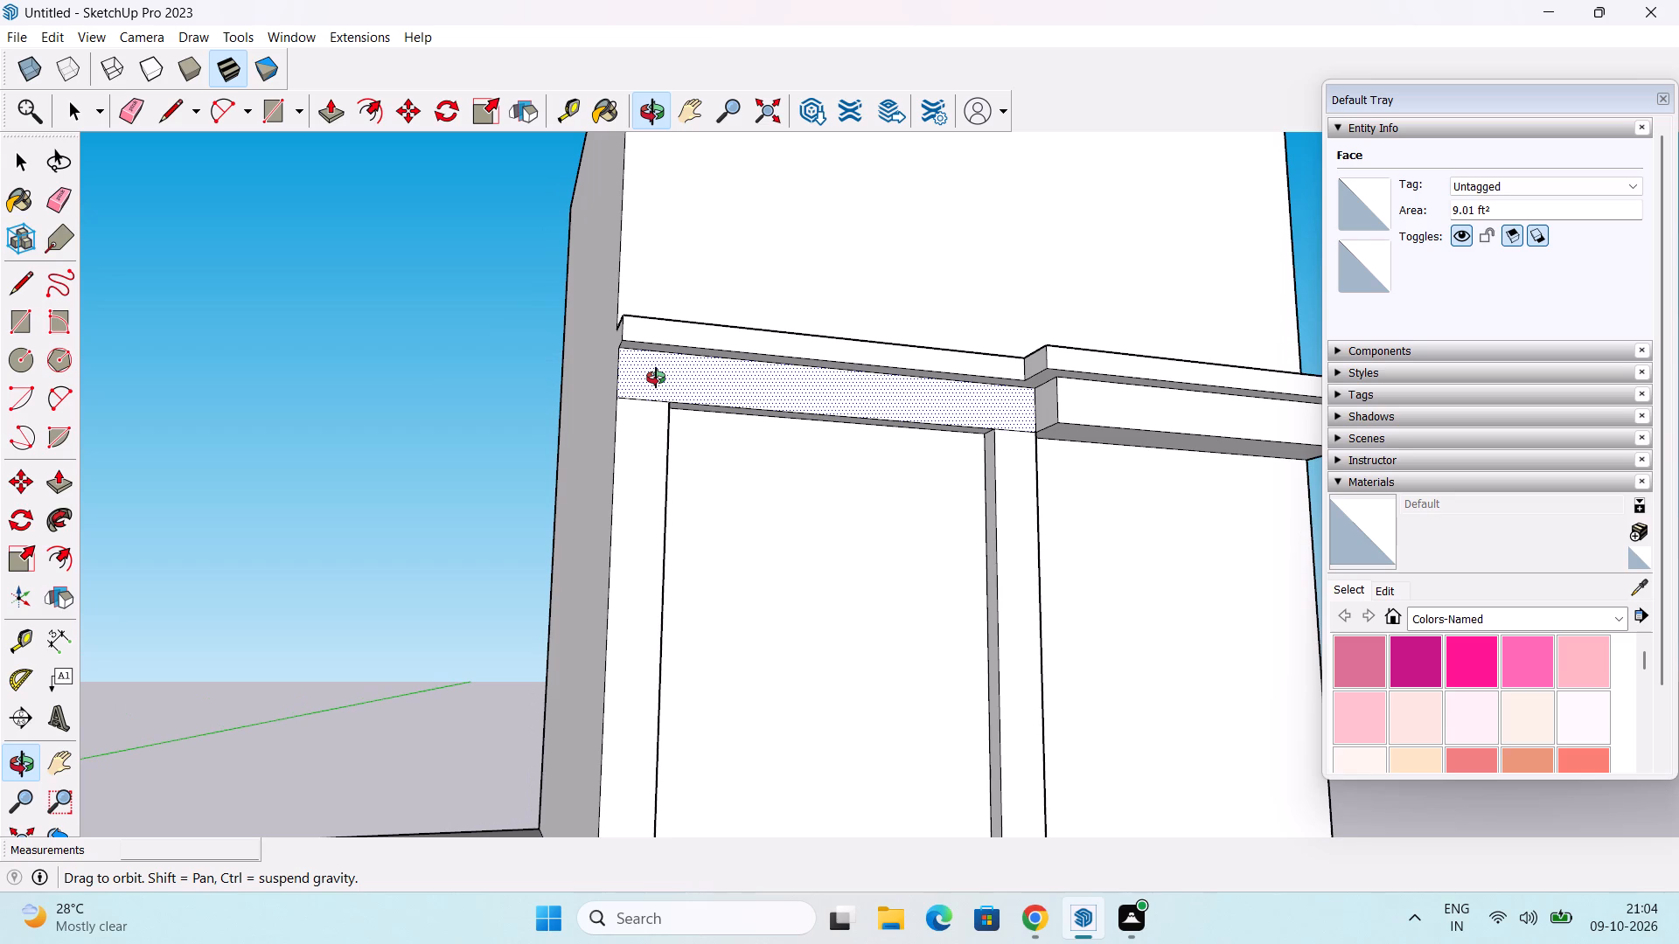
pyautogui.moveTo(656, 378); pyautogui.dragTo(866, 375, button='middle')
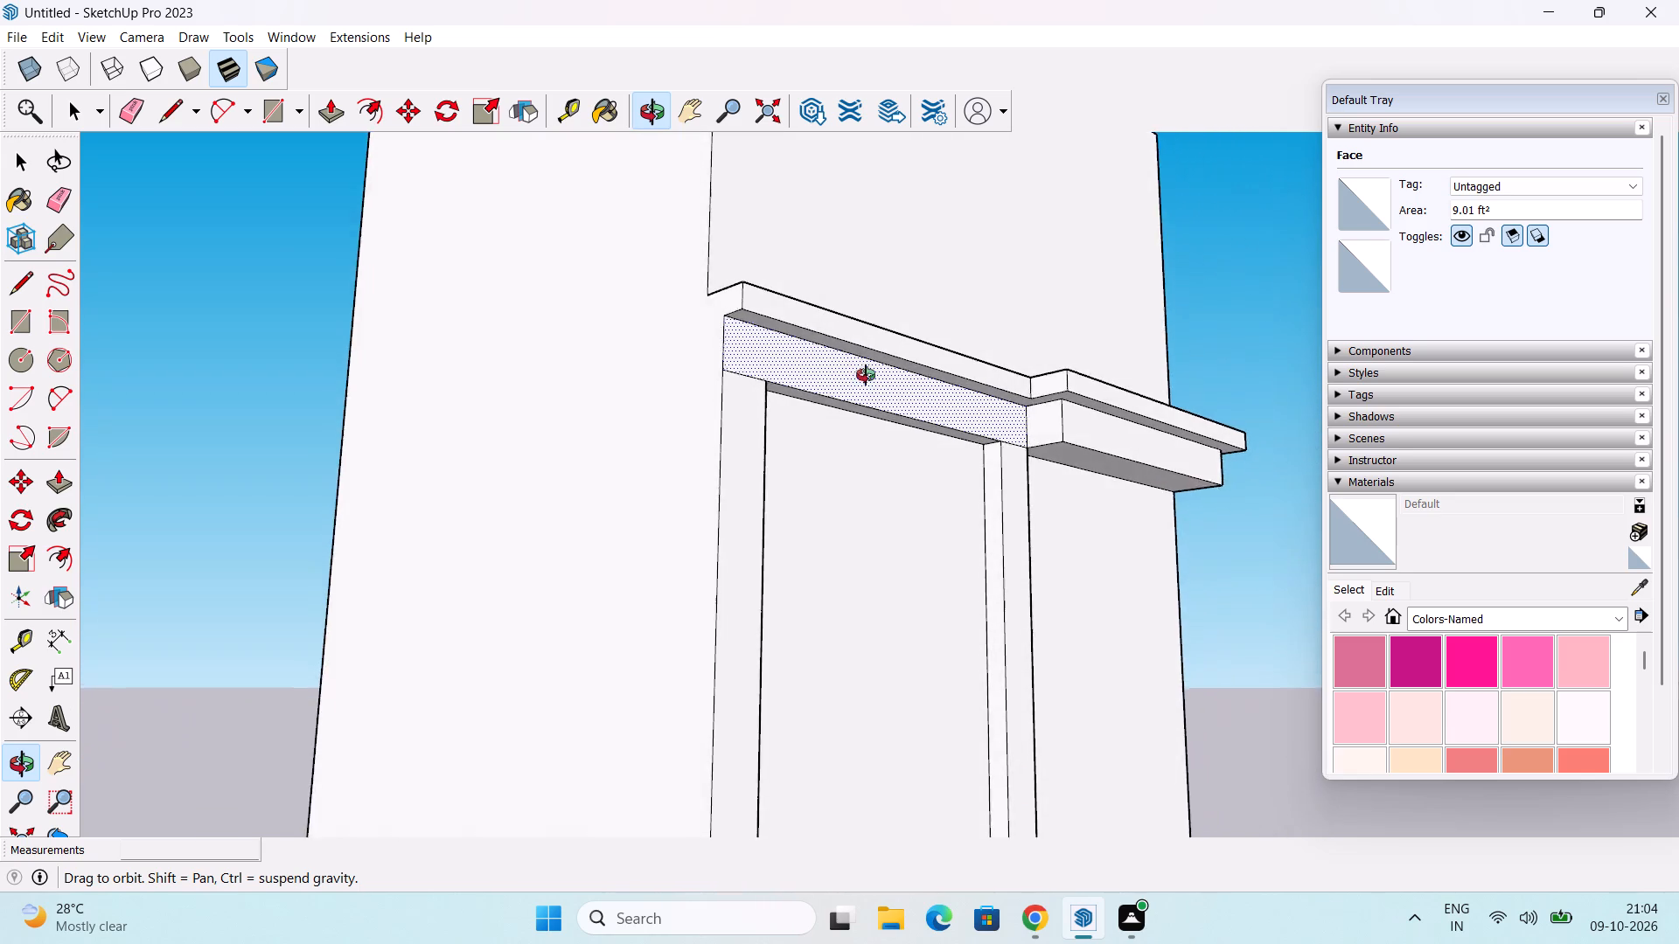
pyautogui.moveTo(866, 375); pyautogui.dragTo(808, 422, button='middle')
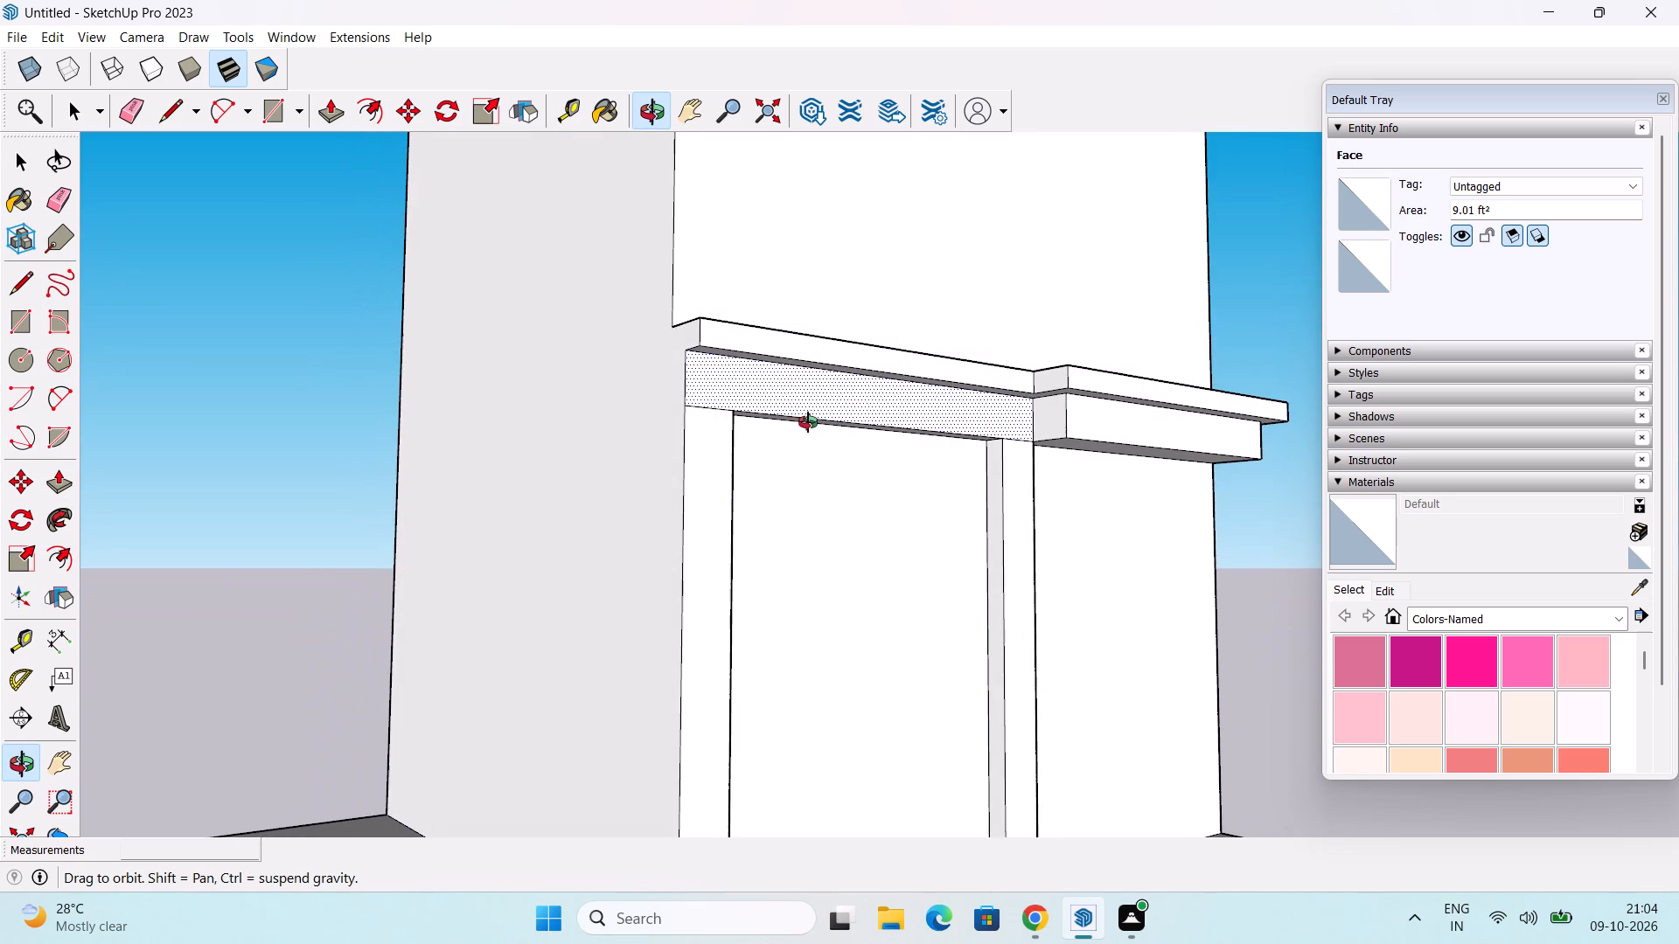
pyautogui.moveTo(808, 422); pyautogui.dragTo(601, 456, button='middle')
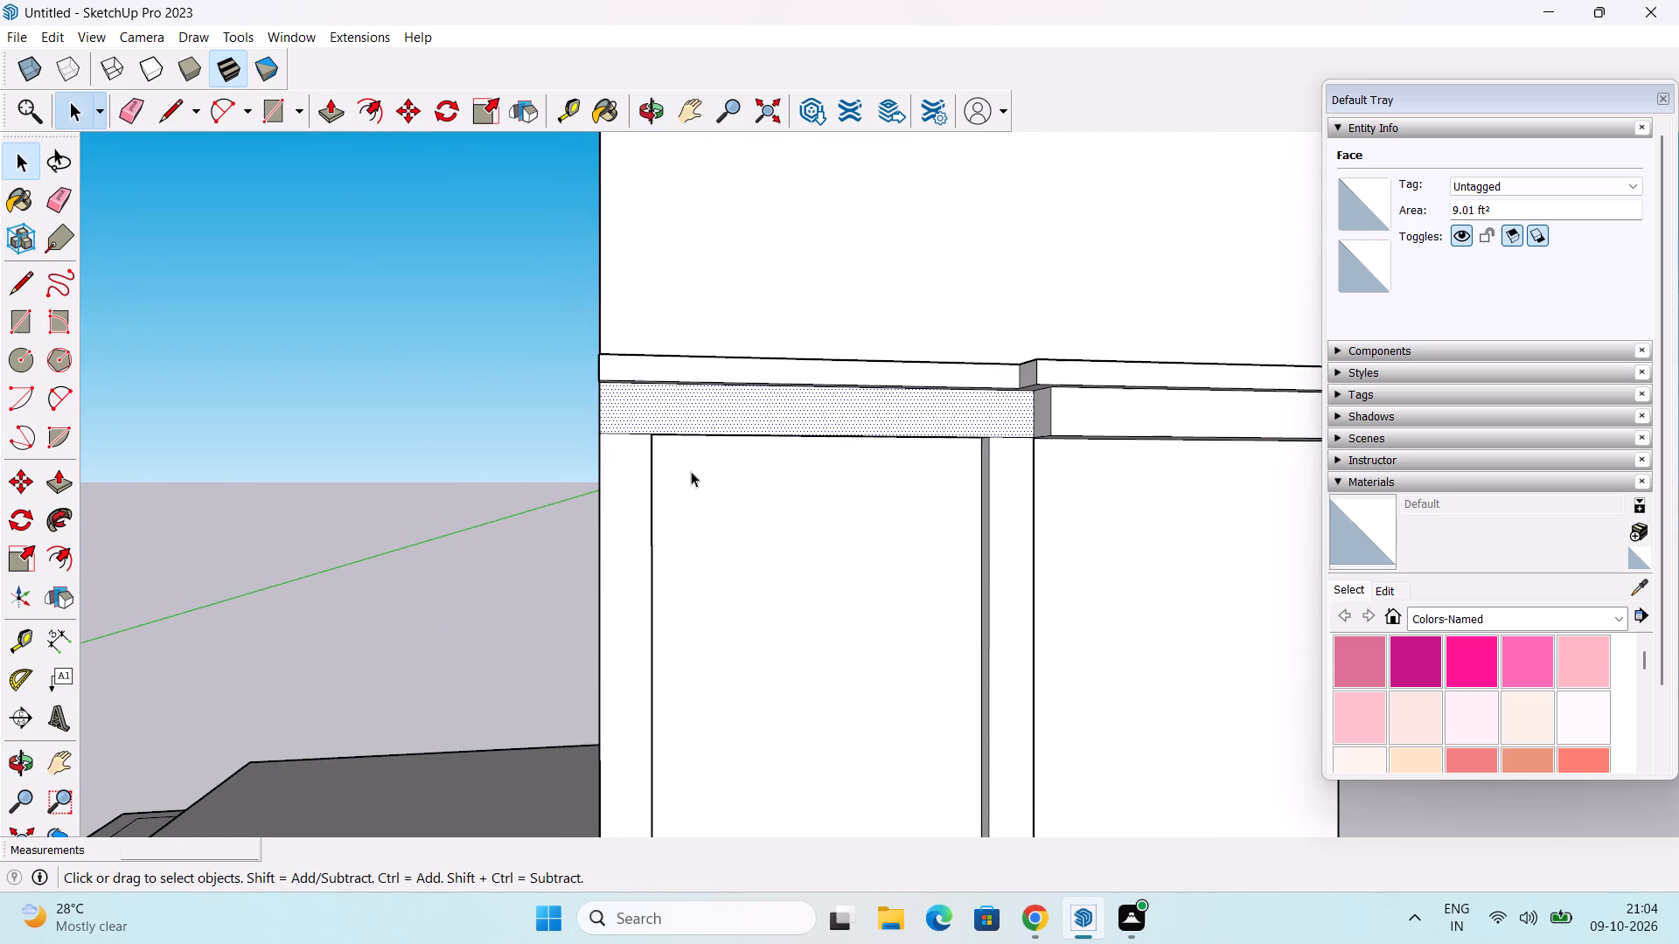
# Push/Pull the lower band's front face above the two strips outward twice, repeating the previous extrusion distance.
pyautogui.press('p')
pyautogui.press('space')
pyautogui.press('p')
pyautogui.press('Escape')
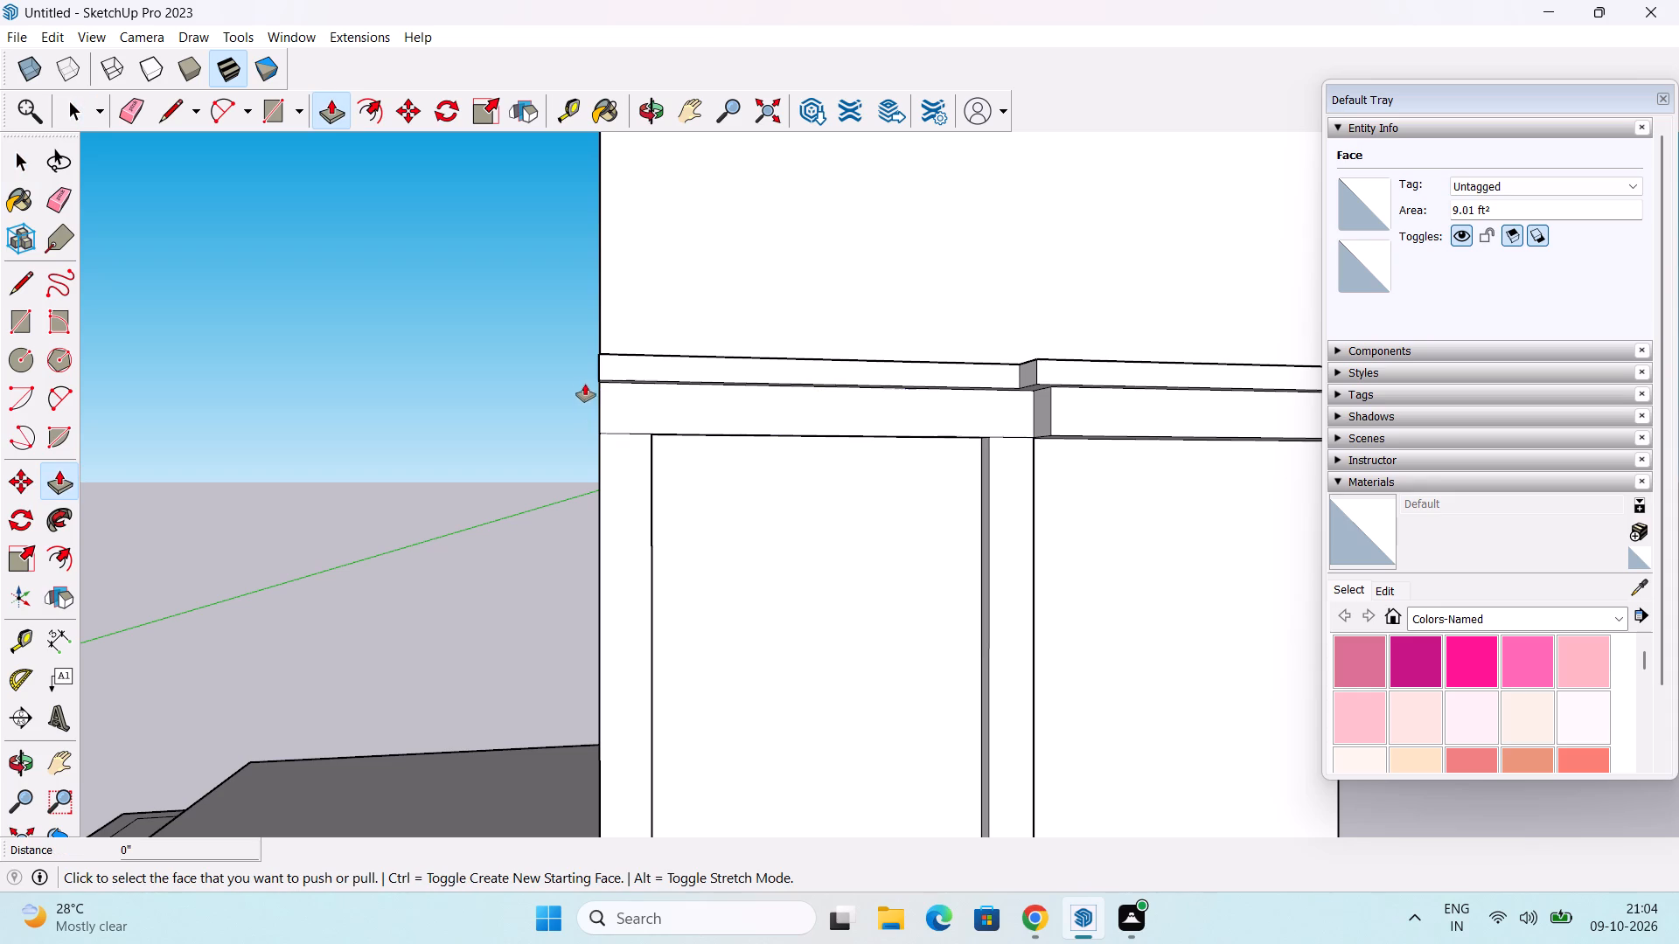
pyautogui.press('space')
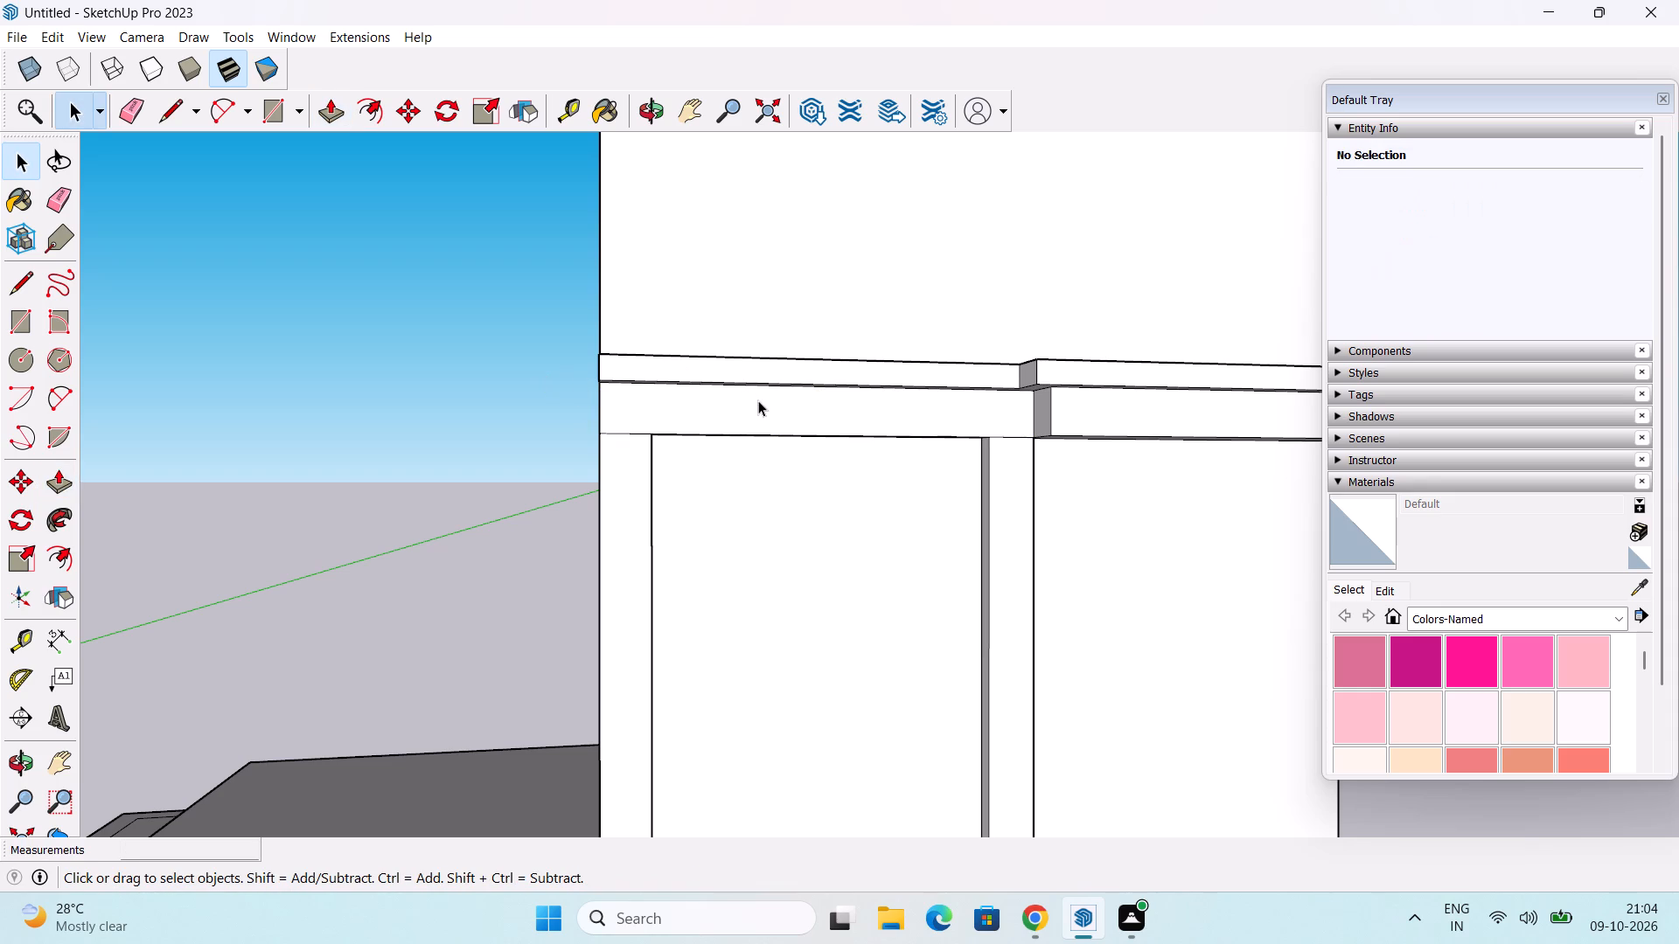
pyautogui.press('p')
pyautogui.doubleClick(781, 413)
pyautogui.moveTo(798, 449); pyautogui.dragTo(819, 344, button='middle')
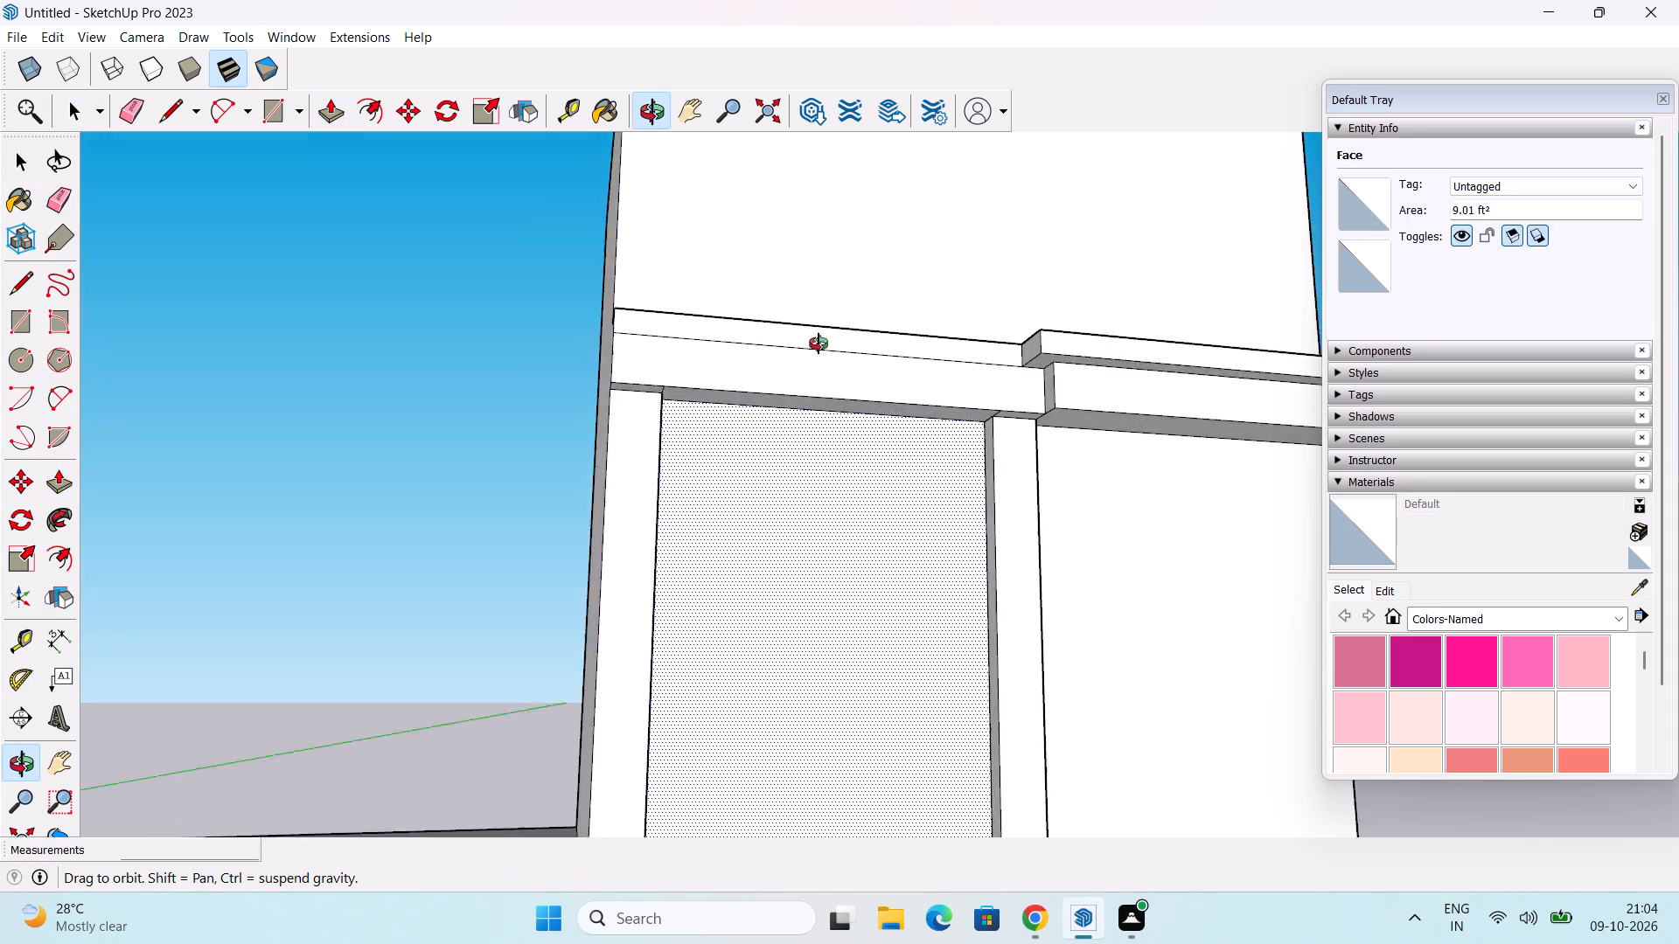
pyautogui.moveTo(819, 344); pyautogui.dragTo(789, 423, button='middle')
pyautogui.doubleClick(800, 398)
# Push/Pull the upper band's front face above the two strips outward twice by the same repeated distance, overhanging the lower band.
pyautogui.moveTo(826, 438); pyautogui.dragTo(851, 419, button='middle')
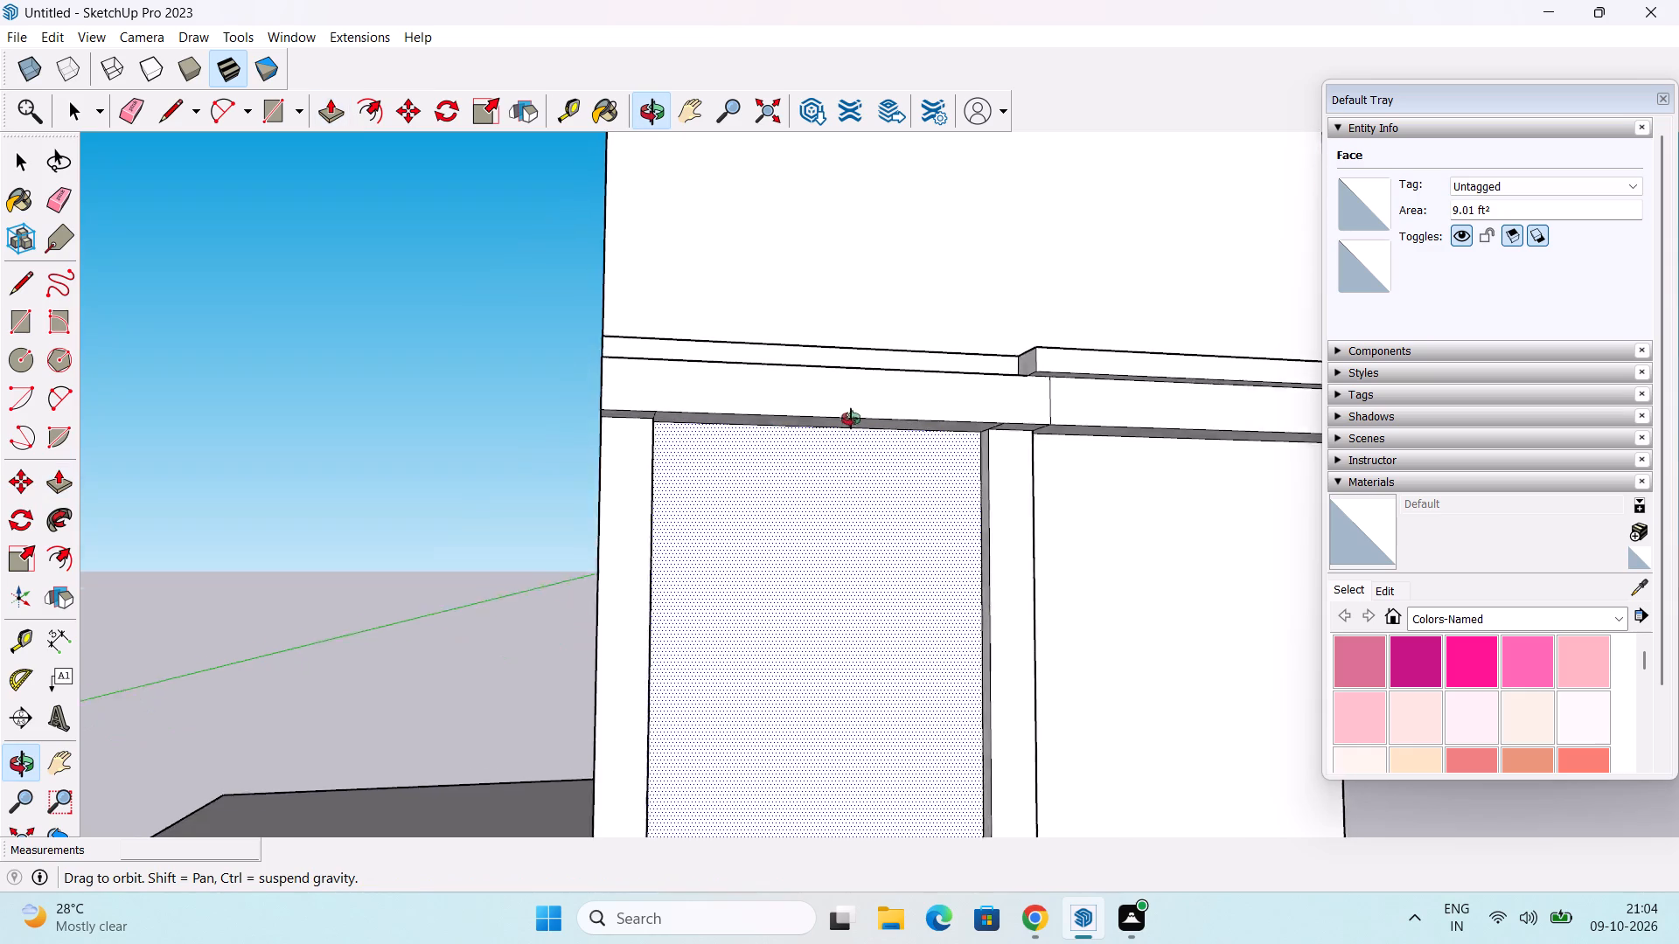
pyautogui.moveTo(851, 419); pyautogui.dragTo(1052, 490, button='middle')
pyautogui.moveTo(907, 457); pyautogui.dragTo(934, 361, button='middle')
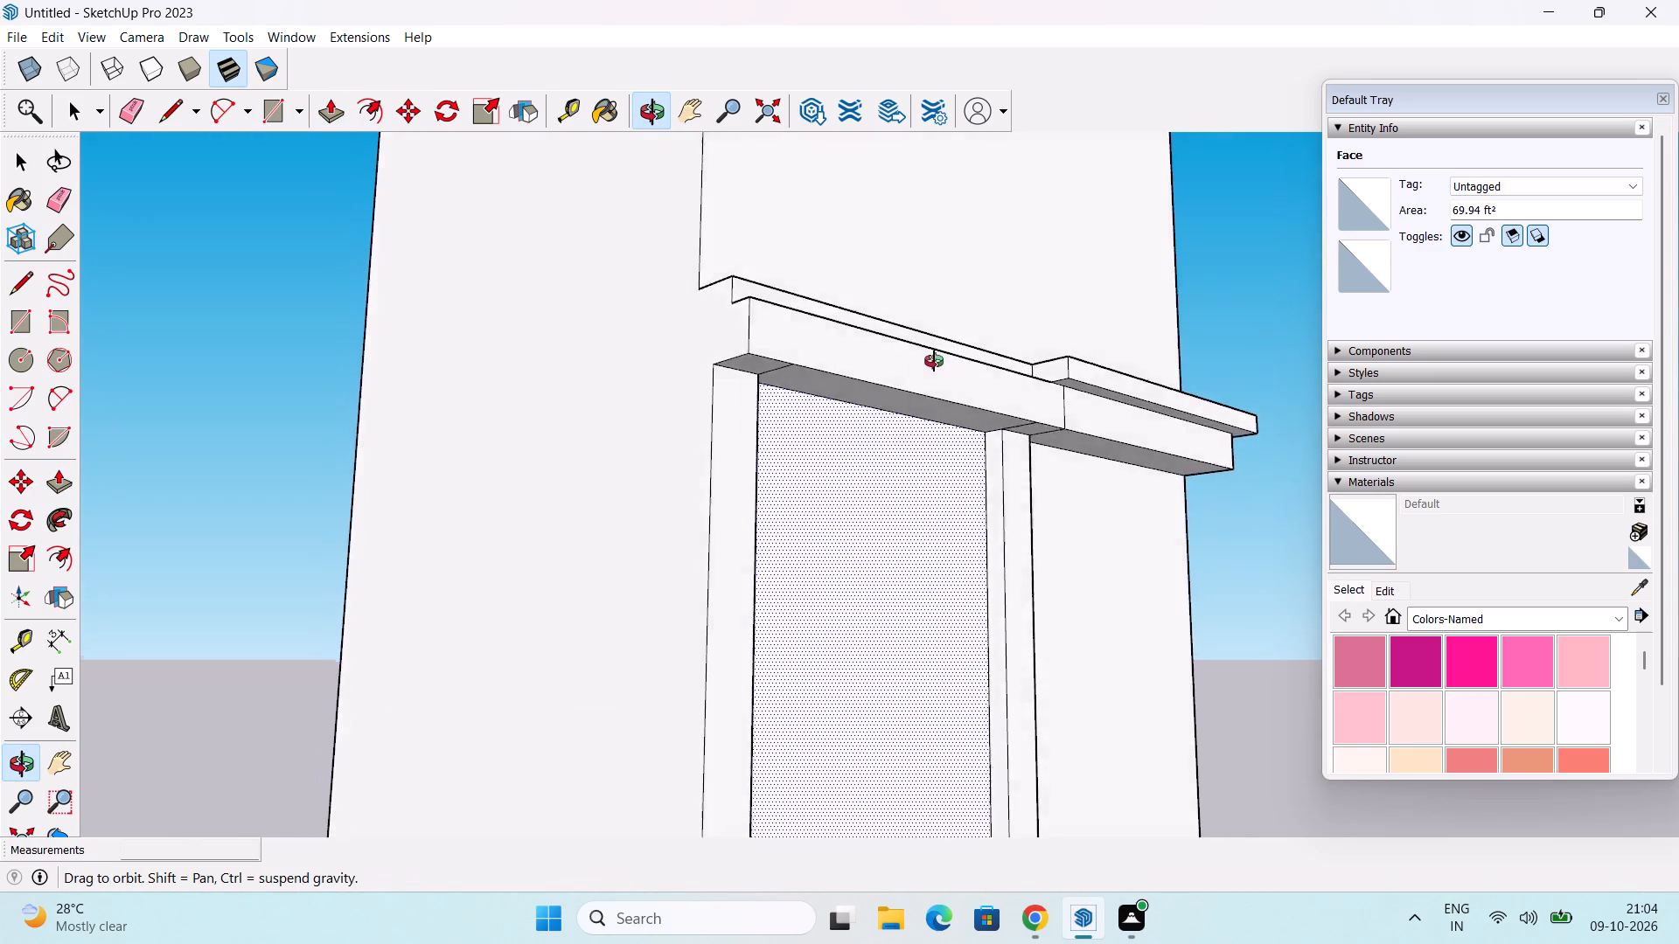
pyautogui.moveTo(934, 361); pyautogui.dragTo(373, 448, button='middle')
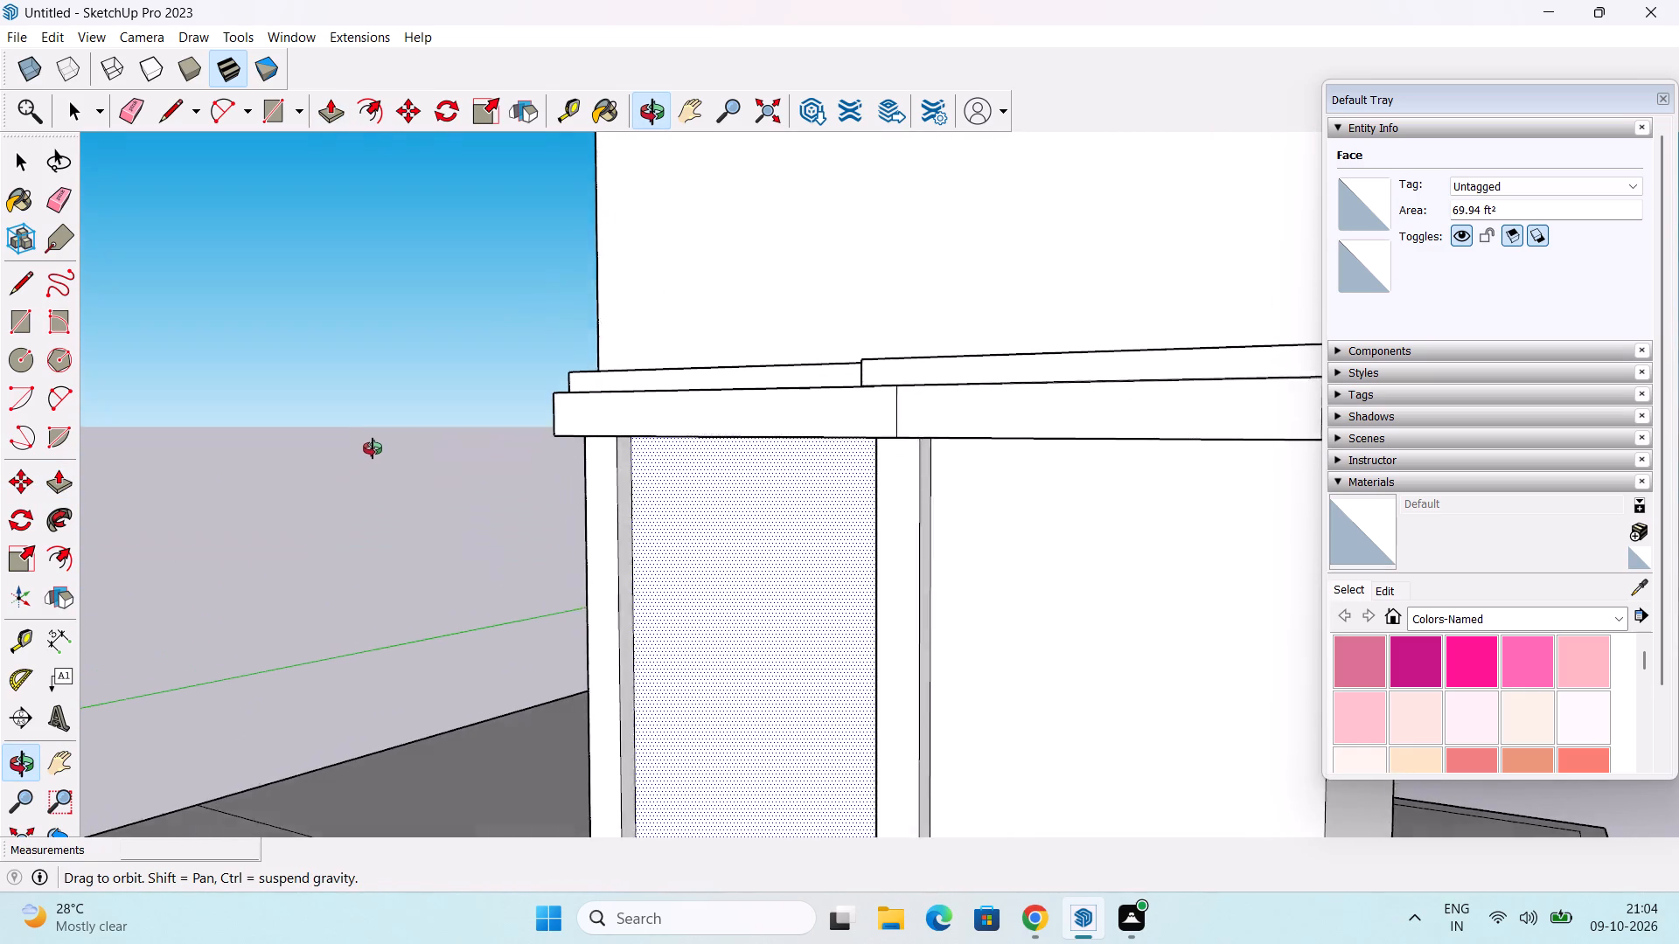
pyautogui.moveTo(373, 448); pyautogui.dragTo(637, 553, button='middle')
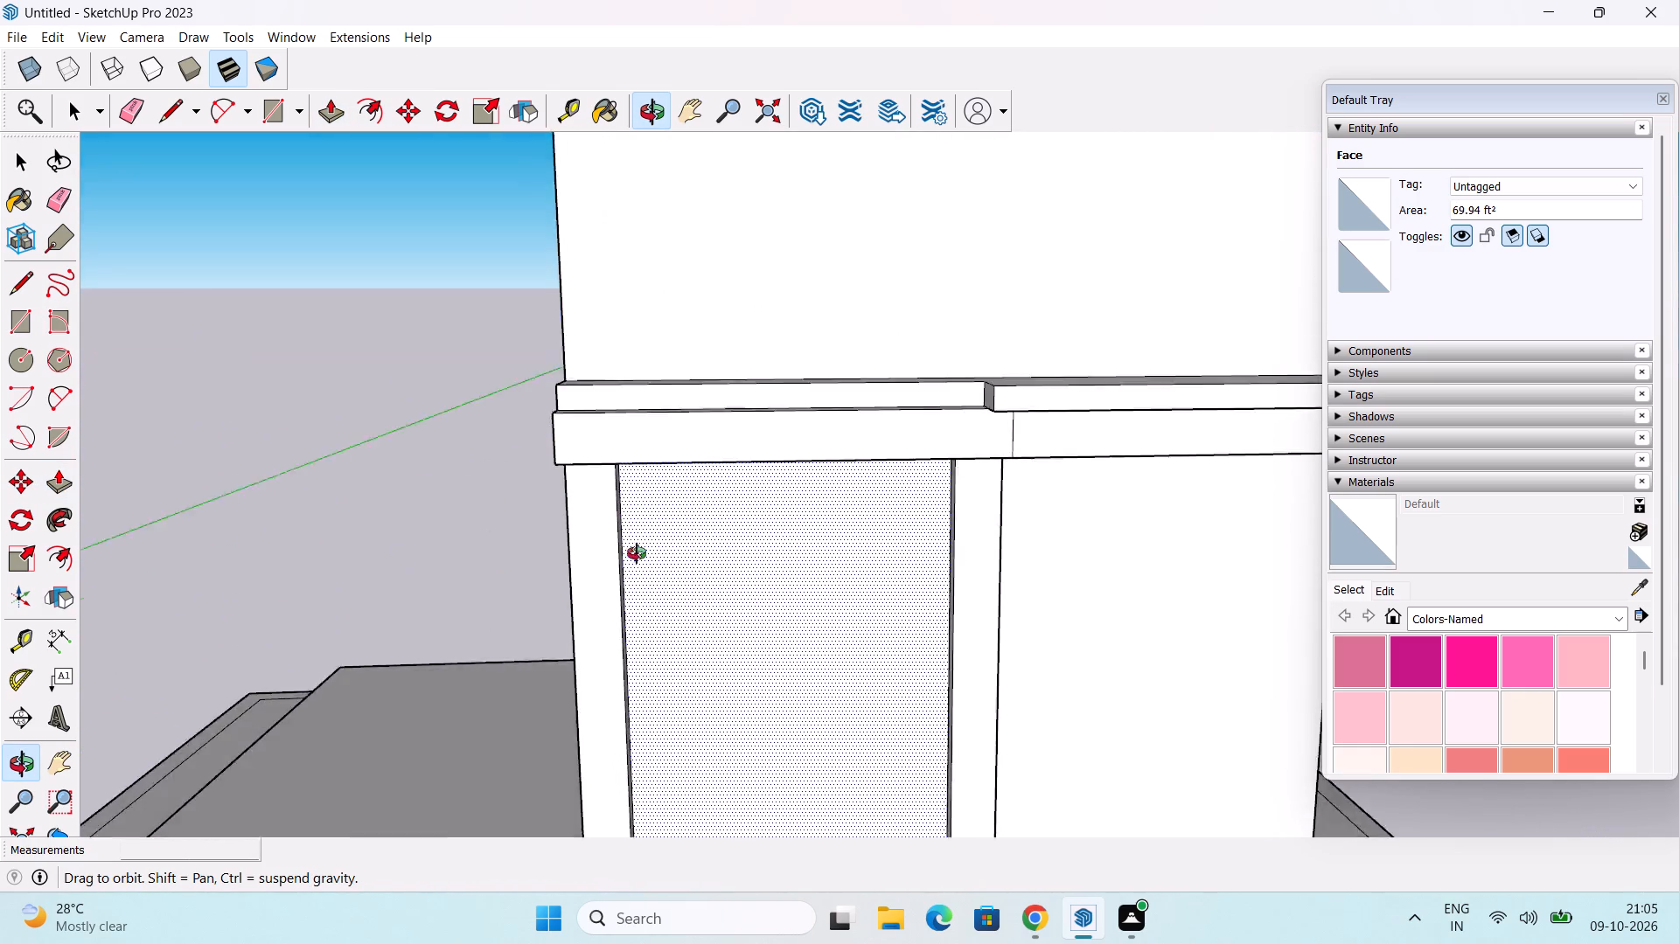
pyautogui.moveTo(637, 553); pyautogui.dragTo(637, 575, button='middle')
pyautogui.doubleClick(686, 421)
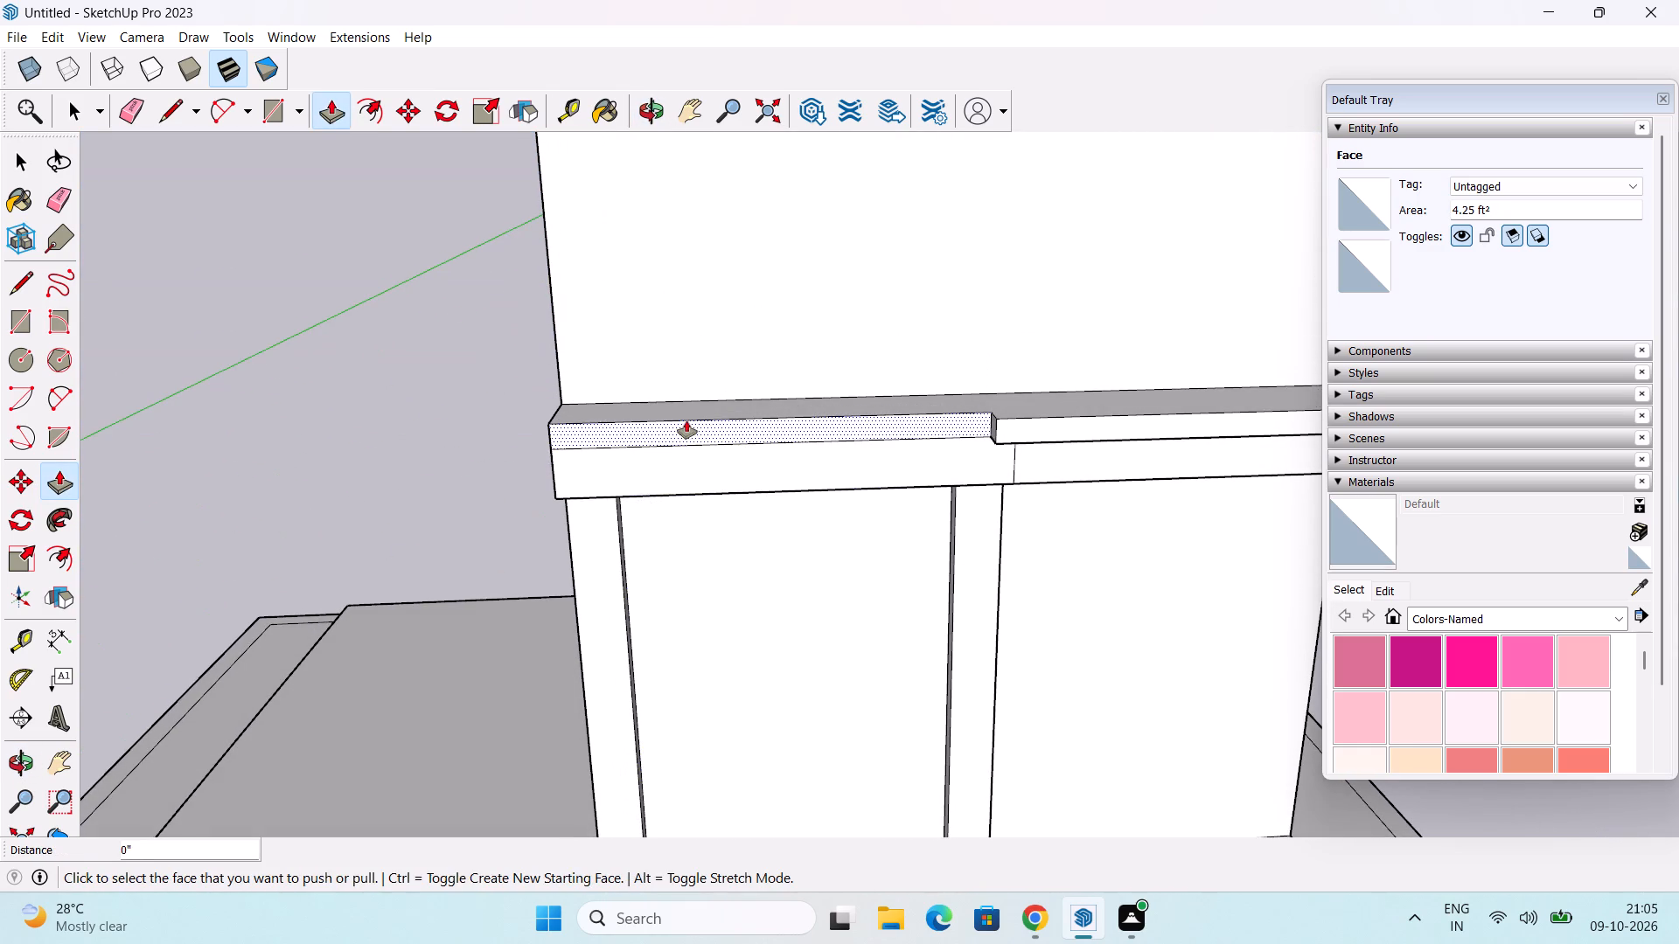
pyautogui.moveTo(689, 420); pyautogui.dragTo(669, 498, button='middle')
pyautogui.doubleClick(729, 449)
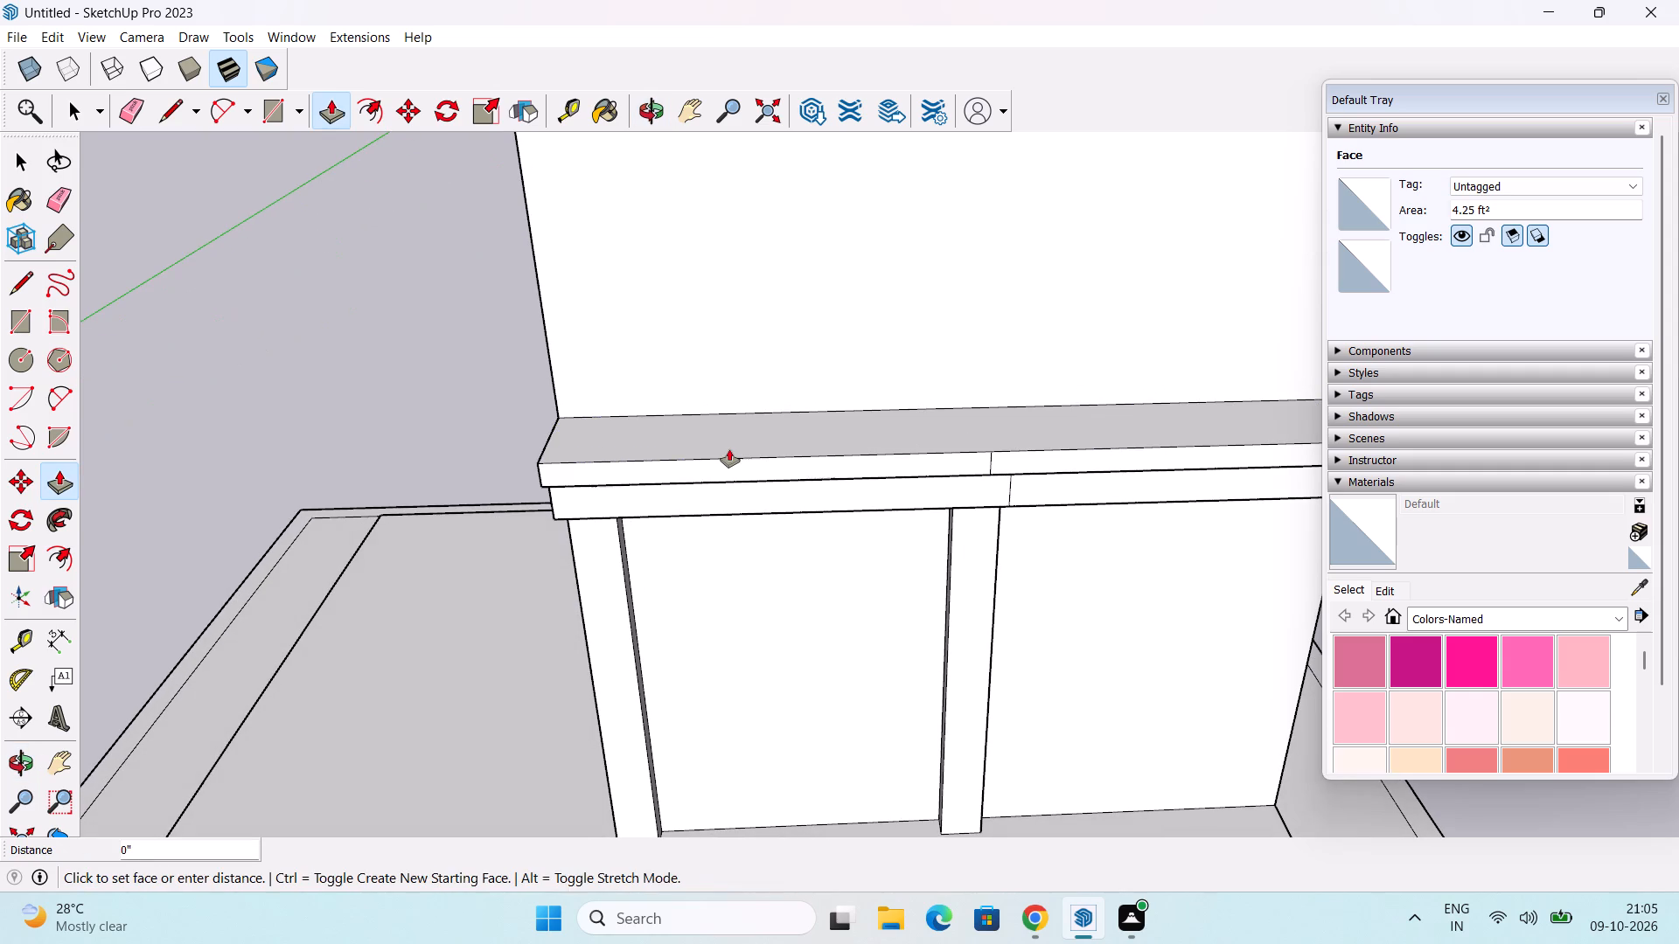
# Push/Pull the front face of the lower band's section over the plain wall outward, repeating the previous distance, past the section above the strips.
pyautogui.moveTo(805, 503); pyautogui.dragTo(744, 433, button='middle')
pyautogui.moveTo(986, 472); pyautogui.dragTo(937, 268, button='middle')
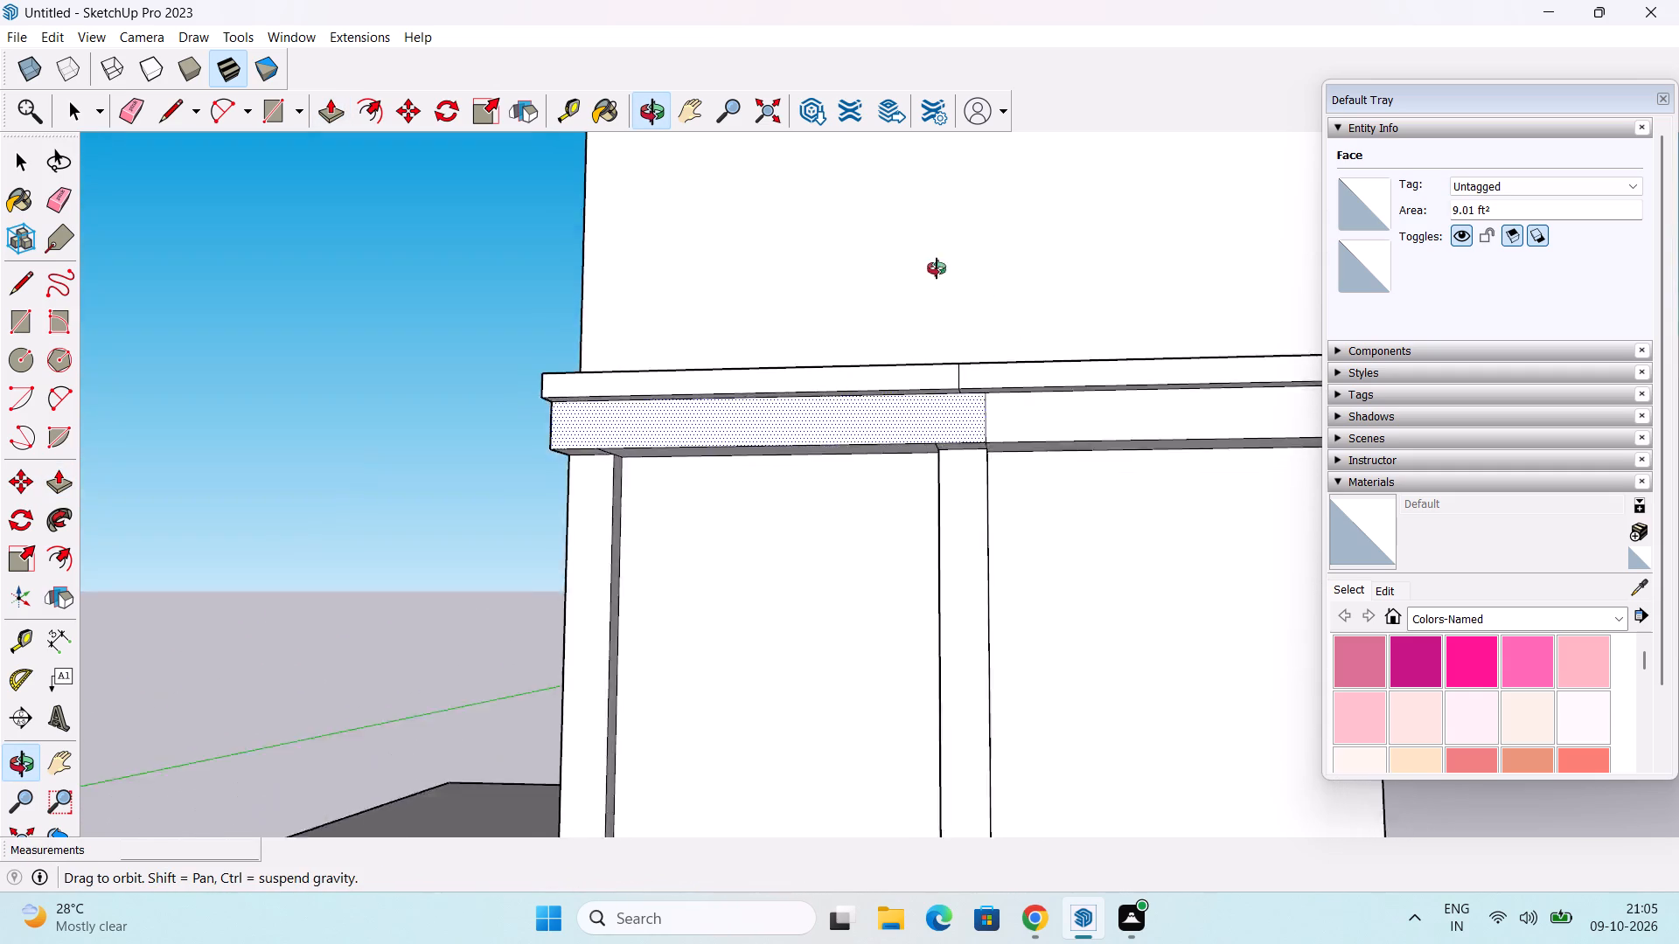
pyautogui.moveTo(937, 268); pyautogui.dragTo(749, 265, button='middle')
pyautogui.doubleClick(1026, 400)
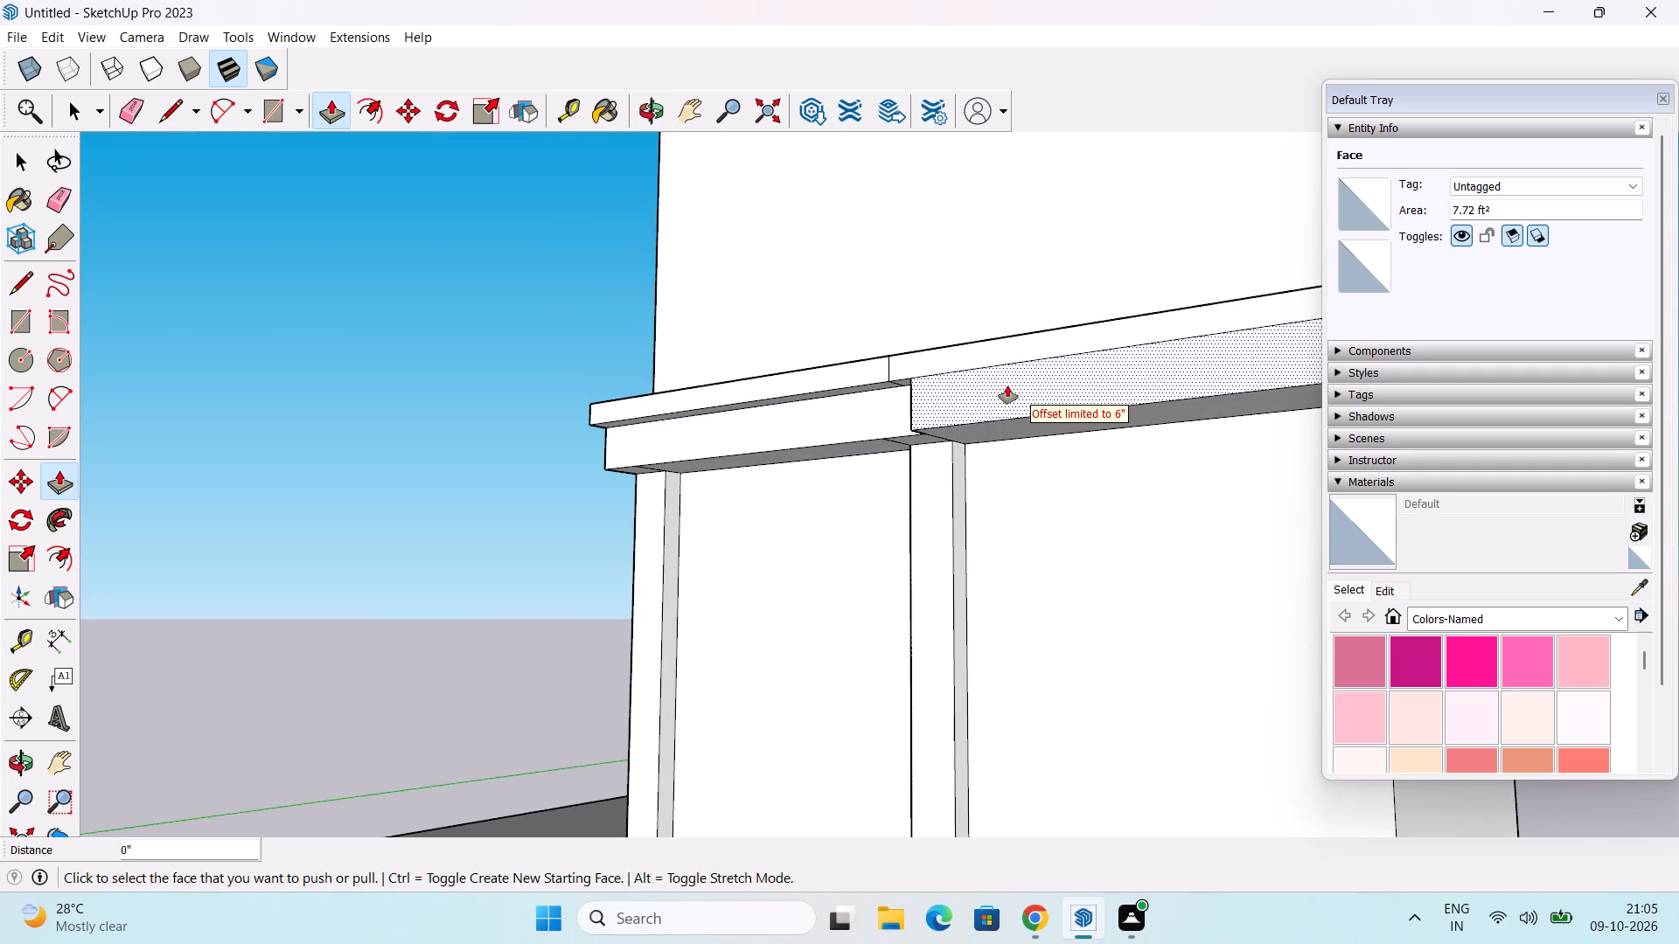
pyautogui.doubleClick(1007, 385)
# Push/Pull the front face of the upper band's section over the plain wall outward, repeating the previous distance, to overhang the lower band.
pyautogui.moveTo(1007, 385); pyautogui.dragTo(1106, 593, button='middle')
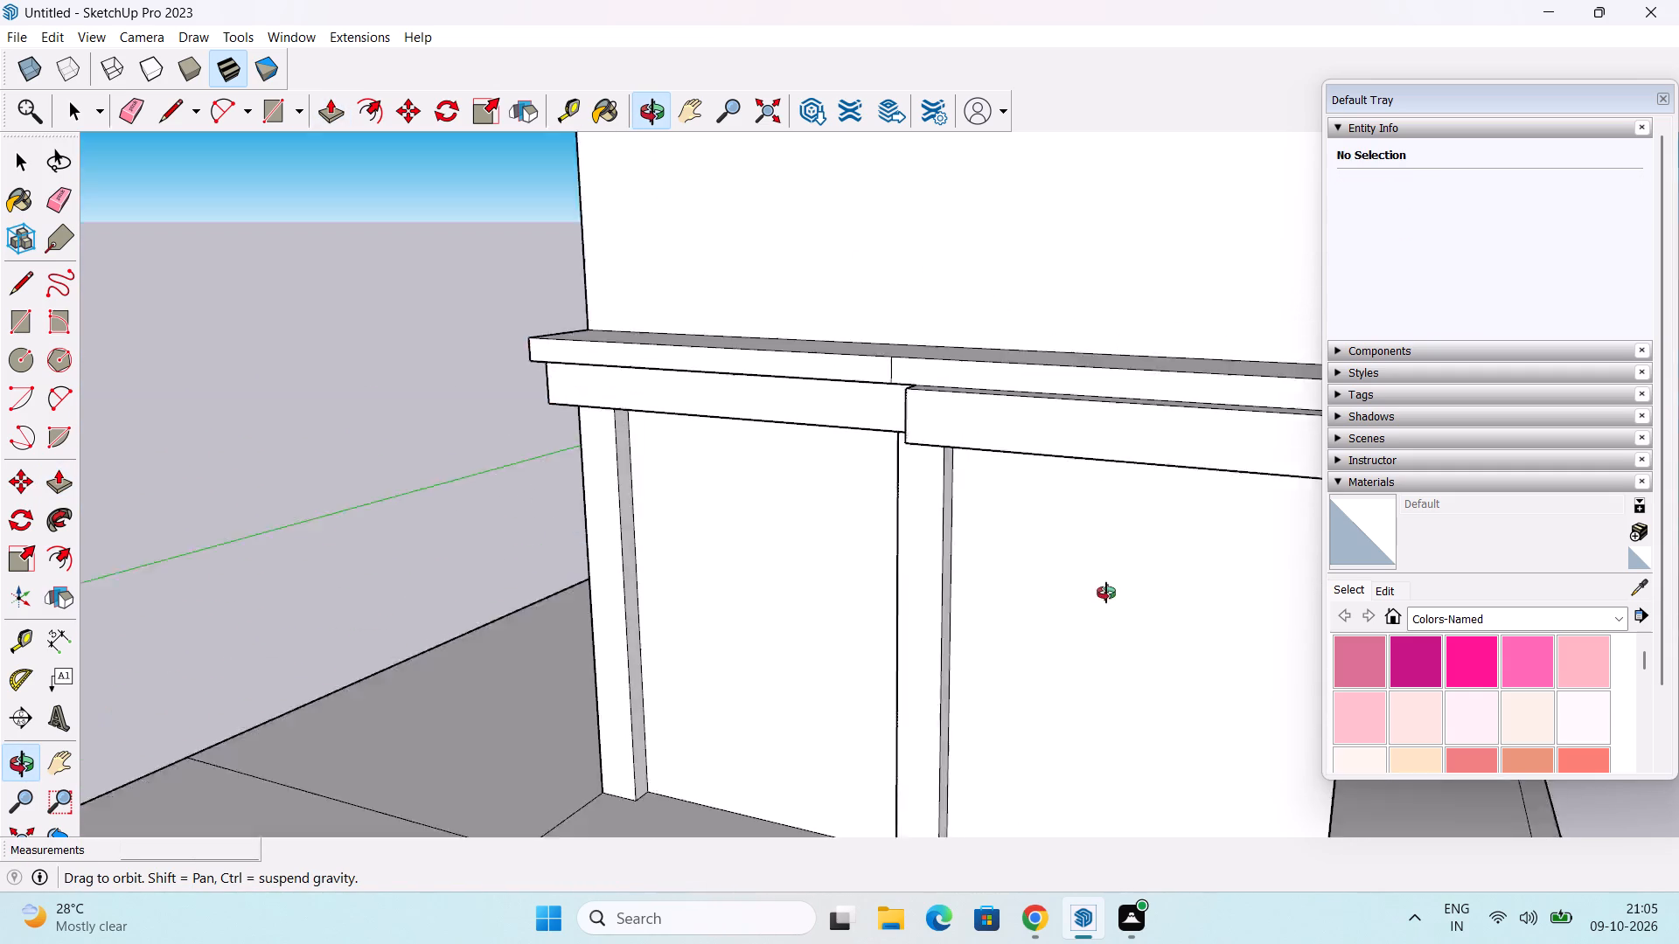
pyautogui.moveTo(1106, 593); pyautogui.dragTo(1132, 640, button='middle')
pyautogui.doubleClick(1056, 396)
pyautogui.doubleClick(1056, 395)
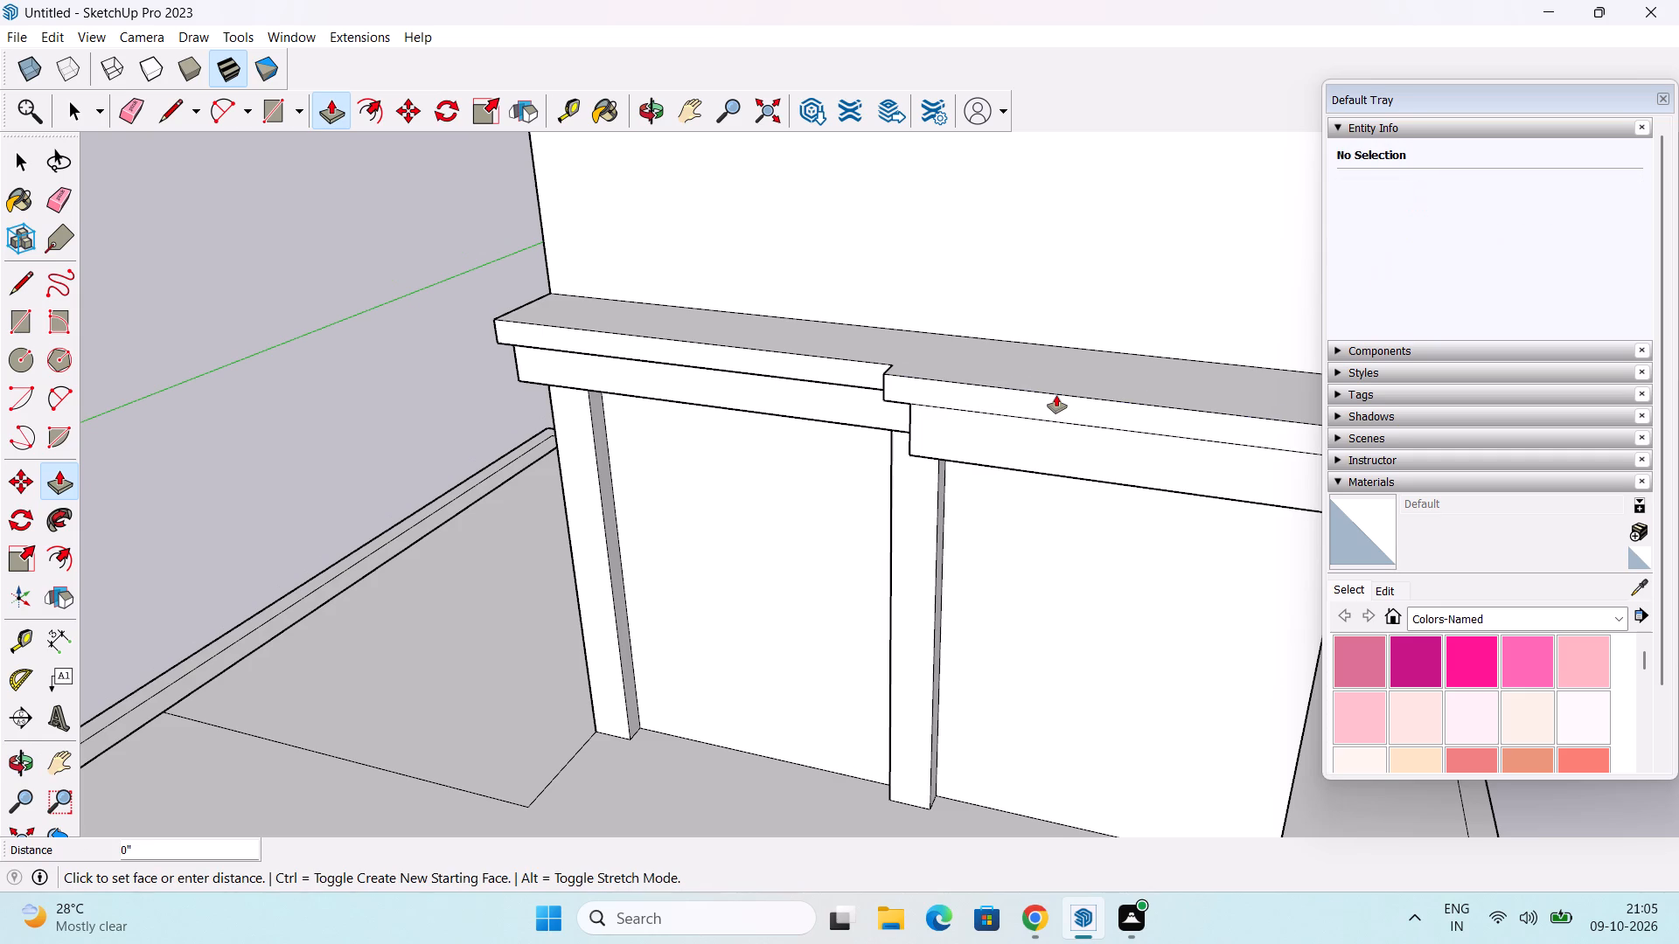
# Examine the deepened stepped bands, the strips and the whole block from above, below and several sides.
pyautogui.moveTo(1047, 524); pyautogui.dragTo(742, 502, button='middle')
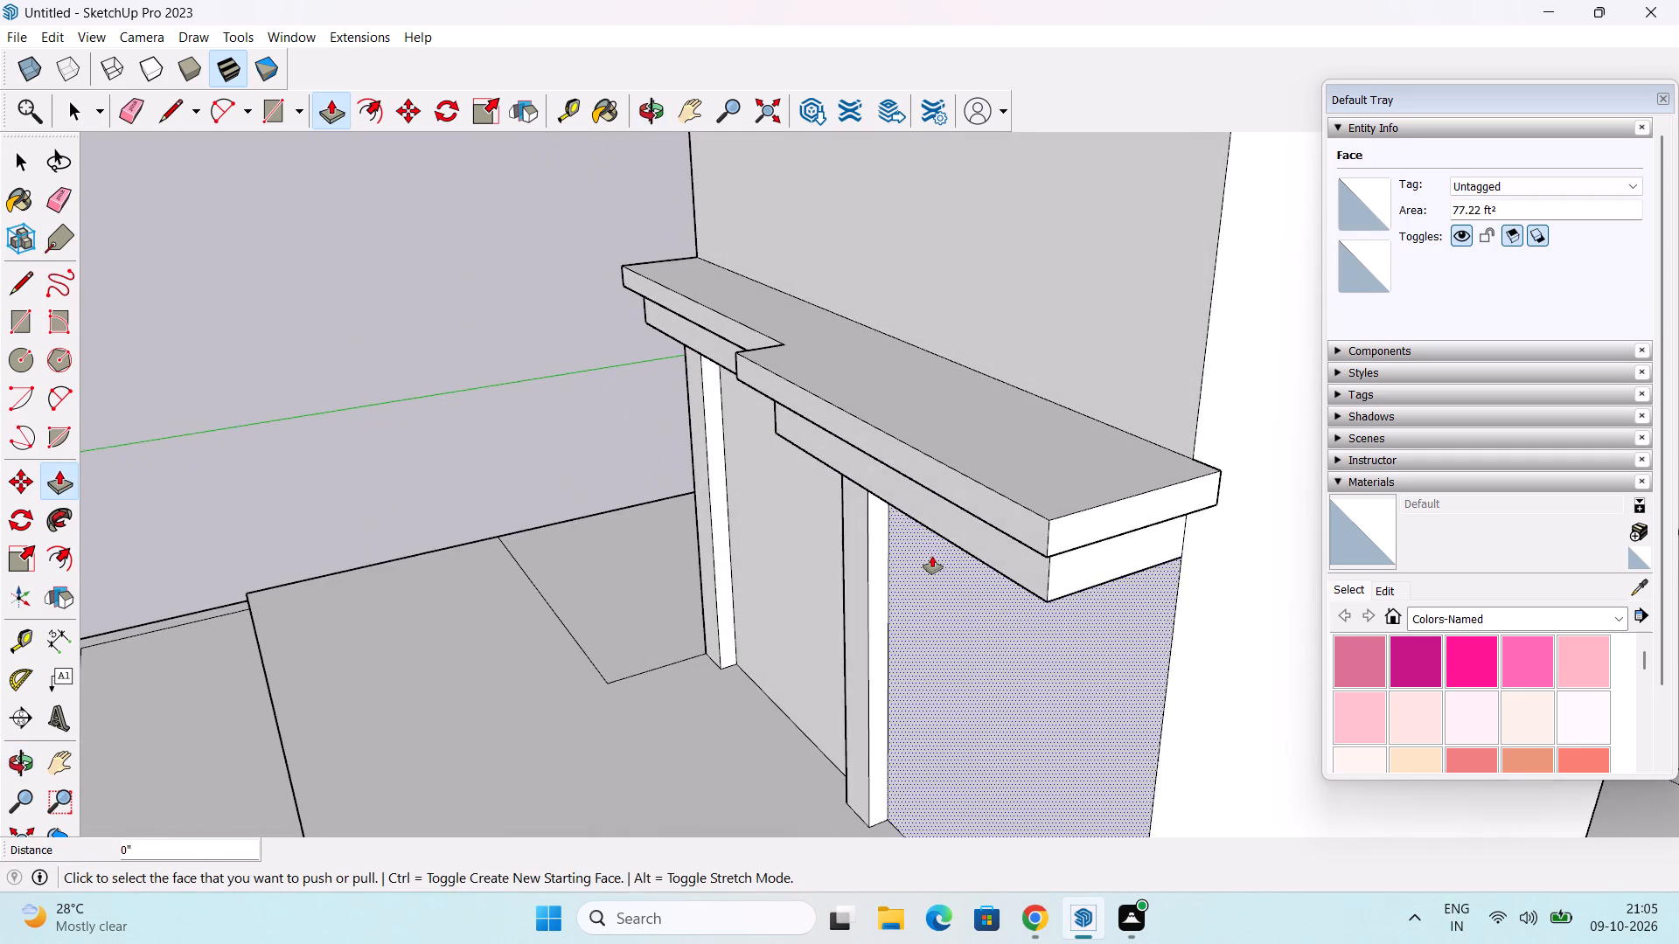
pyautogui.moveTo(939, 556); pyautogui.dragTo(1050, 307, button='middle')
pyautogui.scroll(-1, 981, 496)
pyautogui.moveTo(986, 511); pyautogui.dragTo(1004, 472, button='middle')
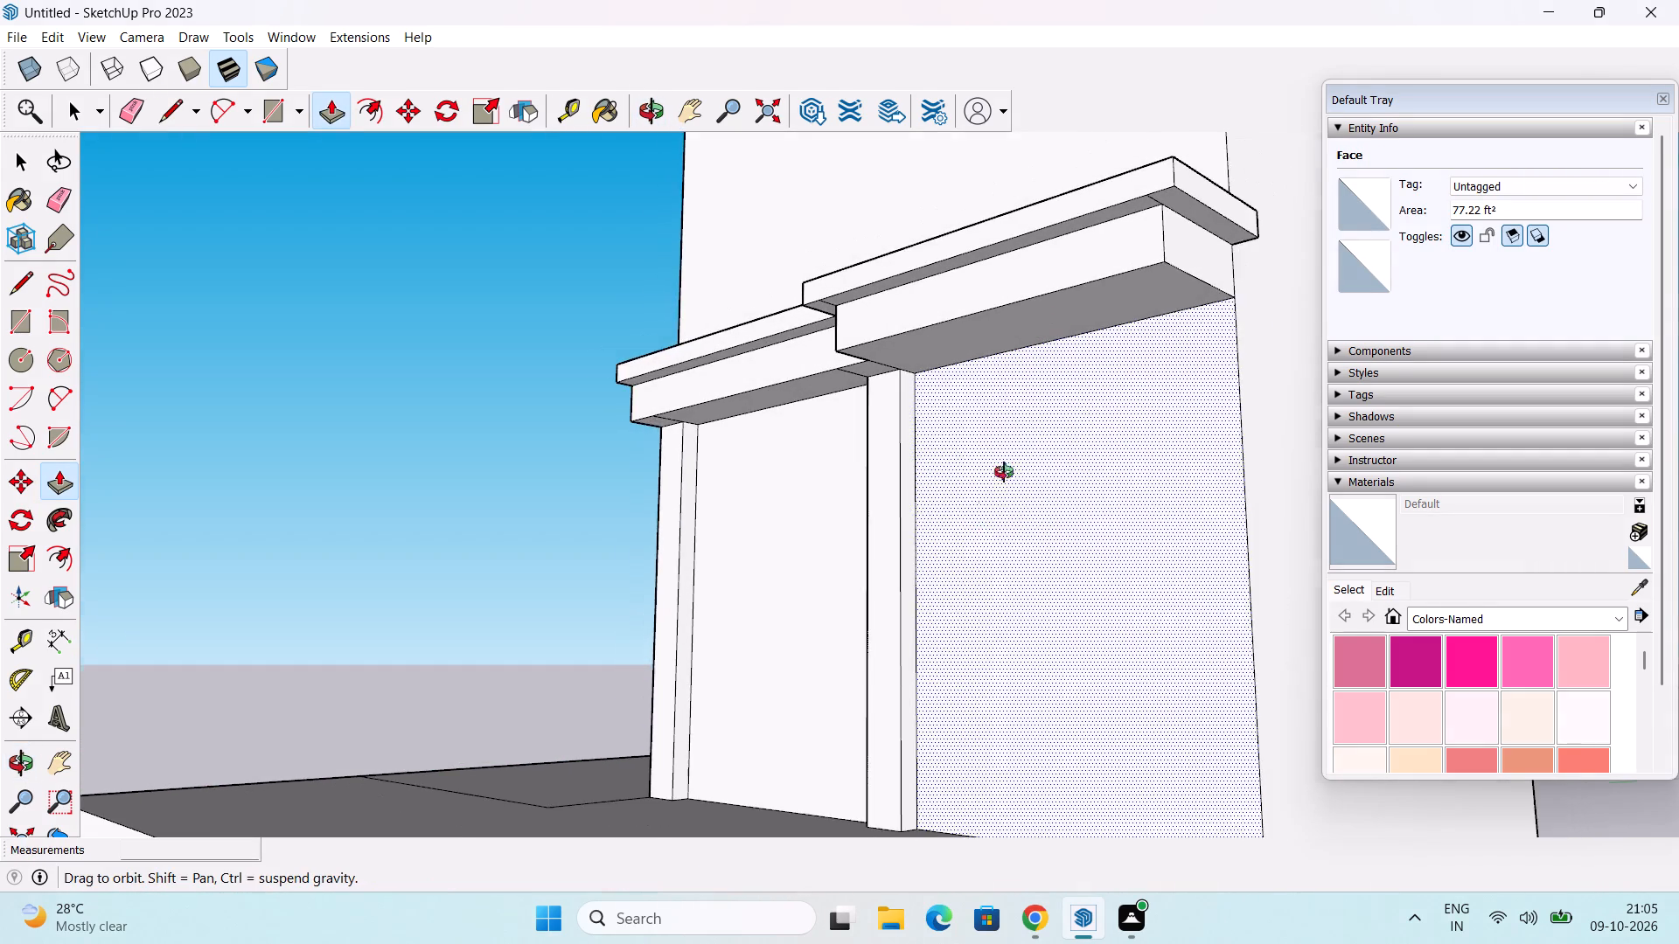
pyautogui.moveTo(1004, 472); pyautogui.dragTo(1220, 503, button='middle')
pyautogui.scroll(-1, 991, 449)
pyautogui.moveTo(991, 444); pyautogui.dragTo(1010, 796, button='middle')
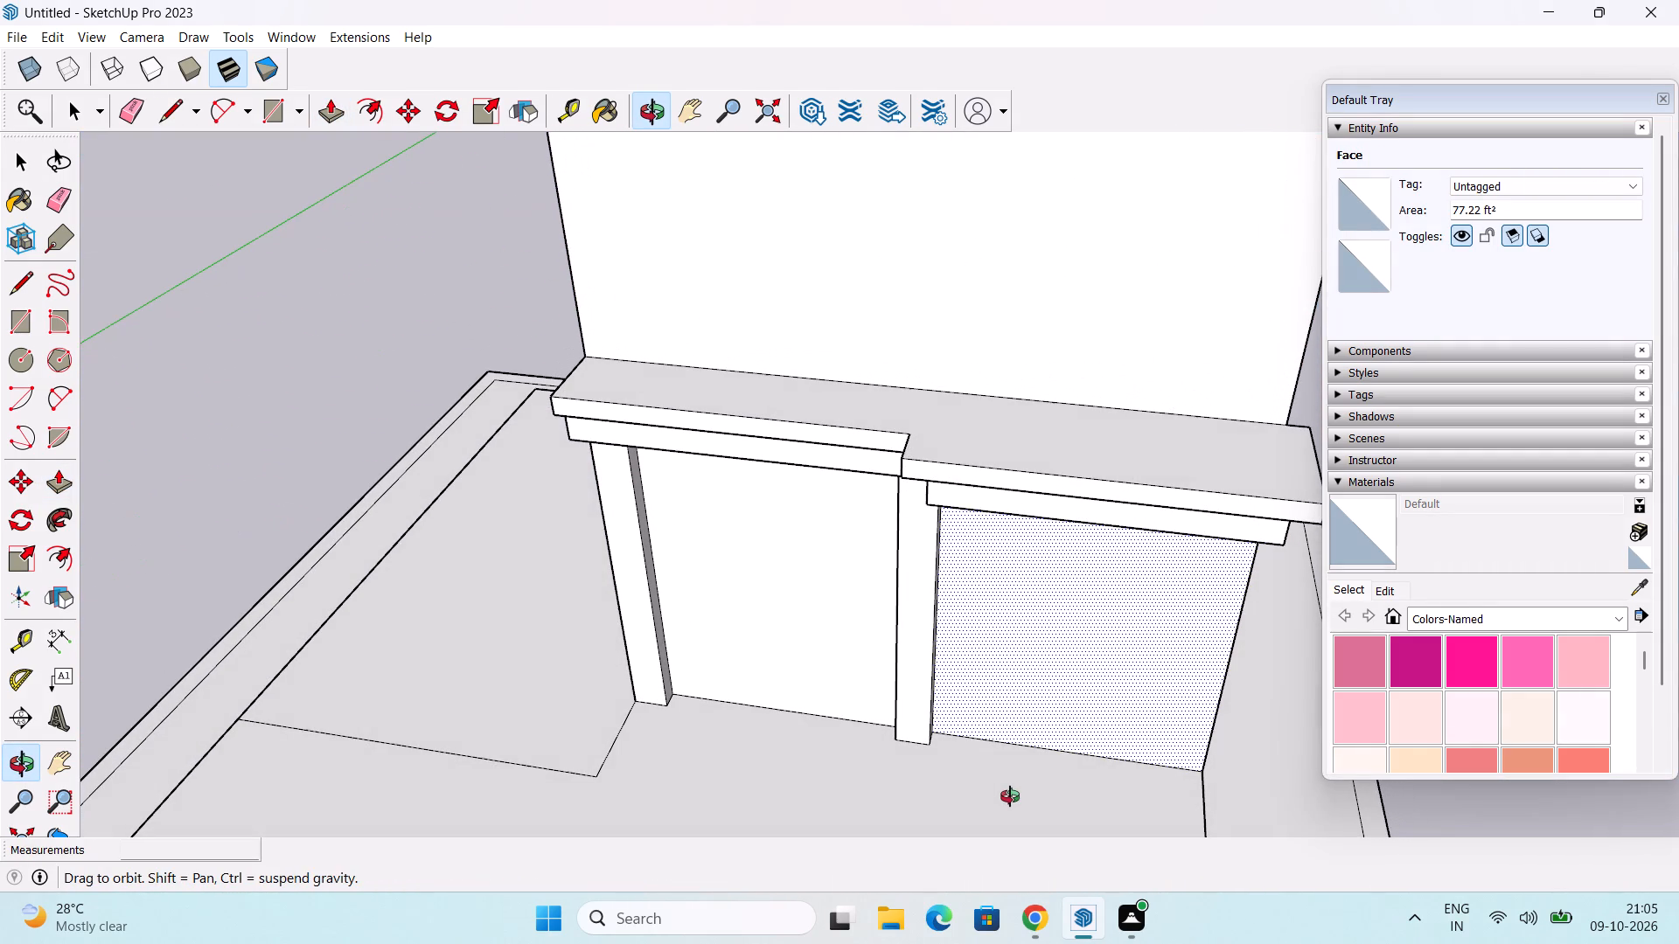
pyautogui.moveTo(1010, 796); pyautogui.dragTo(1010, 784, button='middle')
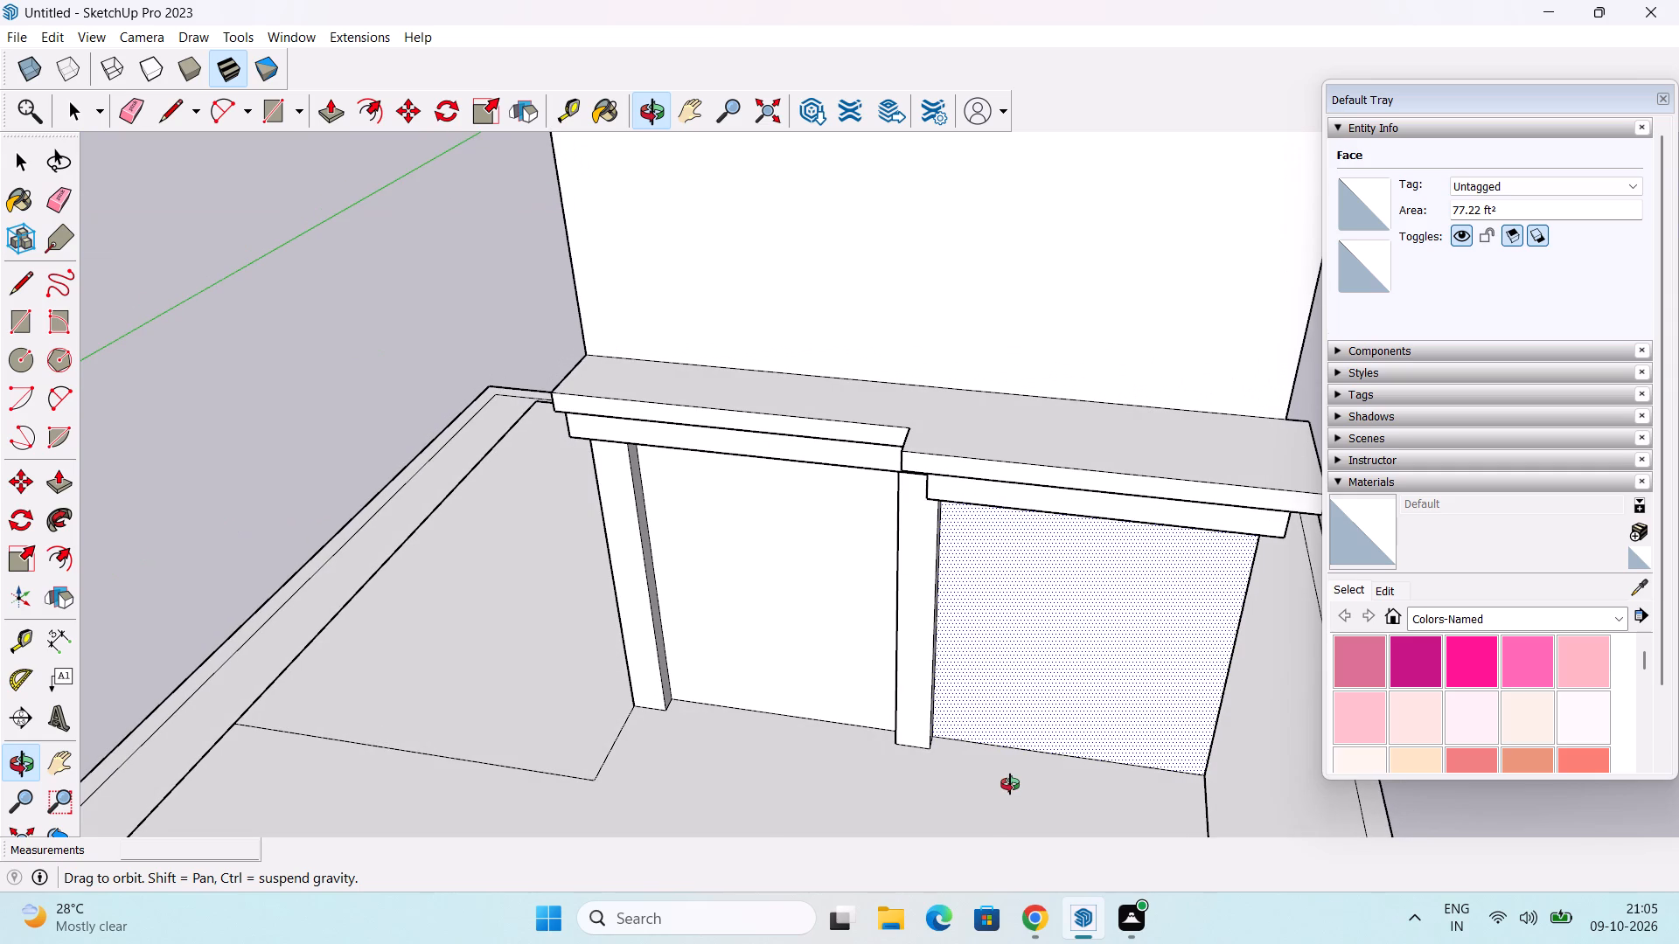
pyautogui.moveTo(1010, 784); pyautogui.dragTo(1016, 801, button='middle')
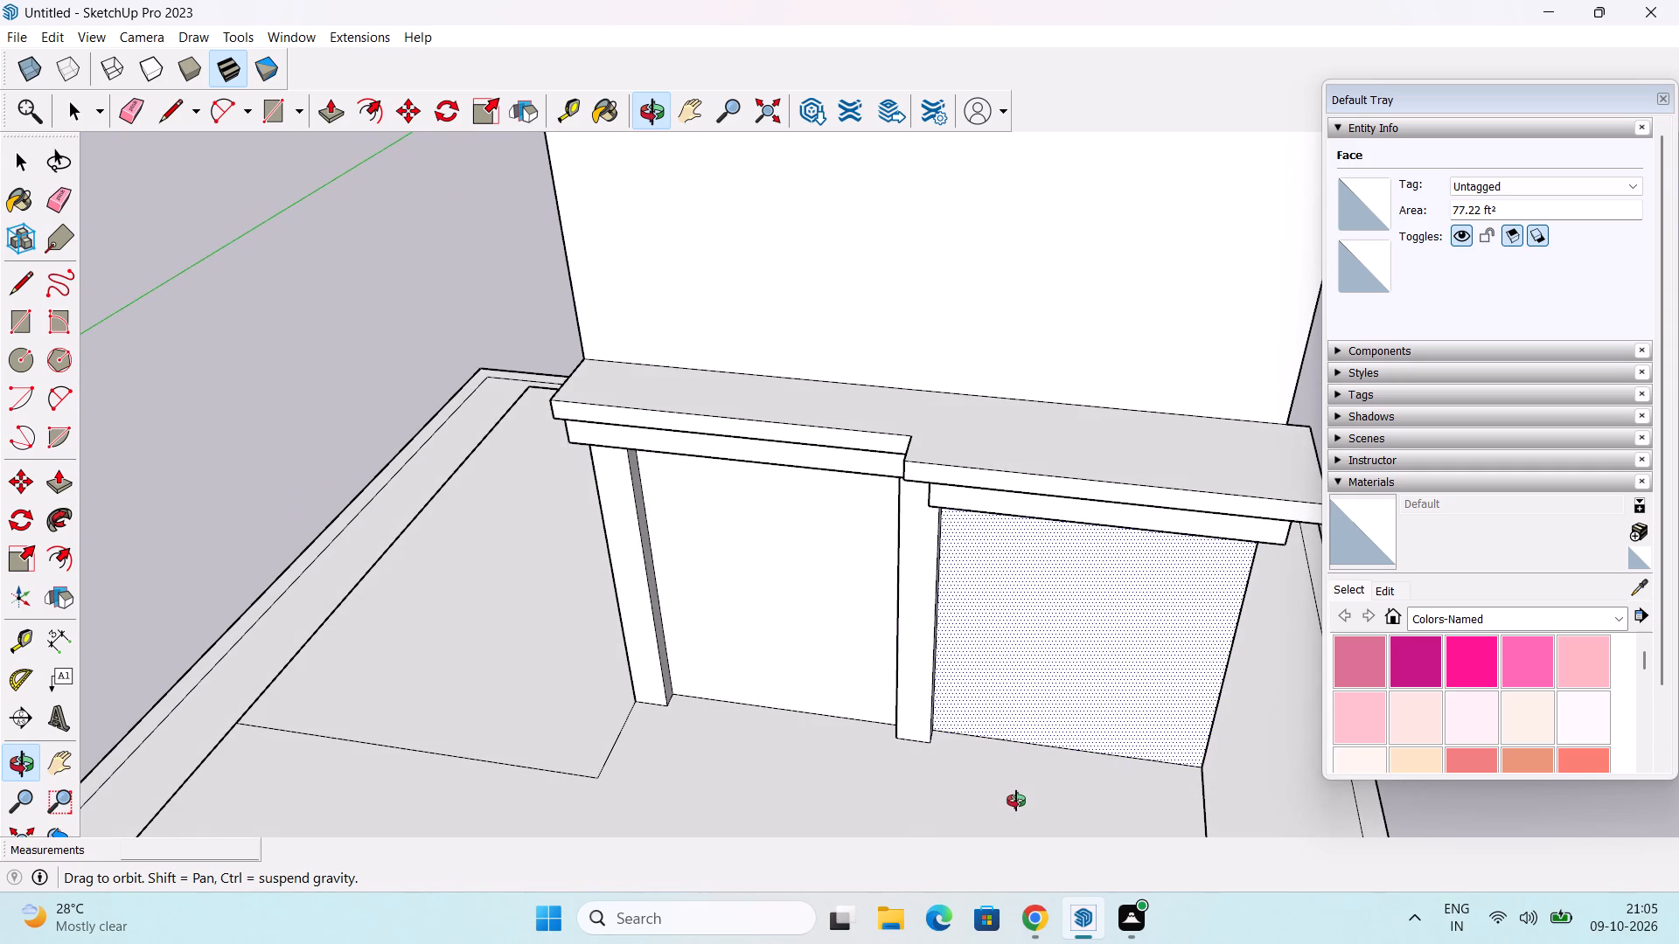
pyautogui.moveTo(1016, 801); pyautogui.dragTo(1042, 723, button='middle')
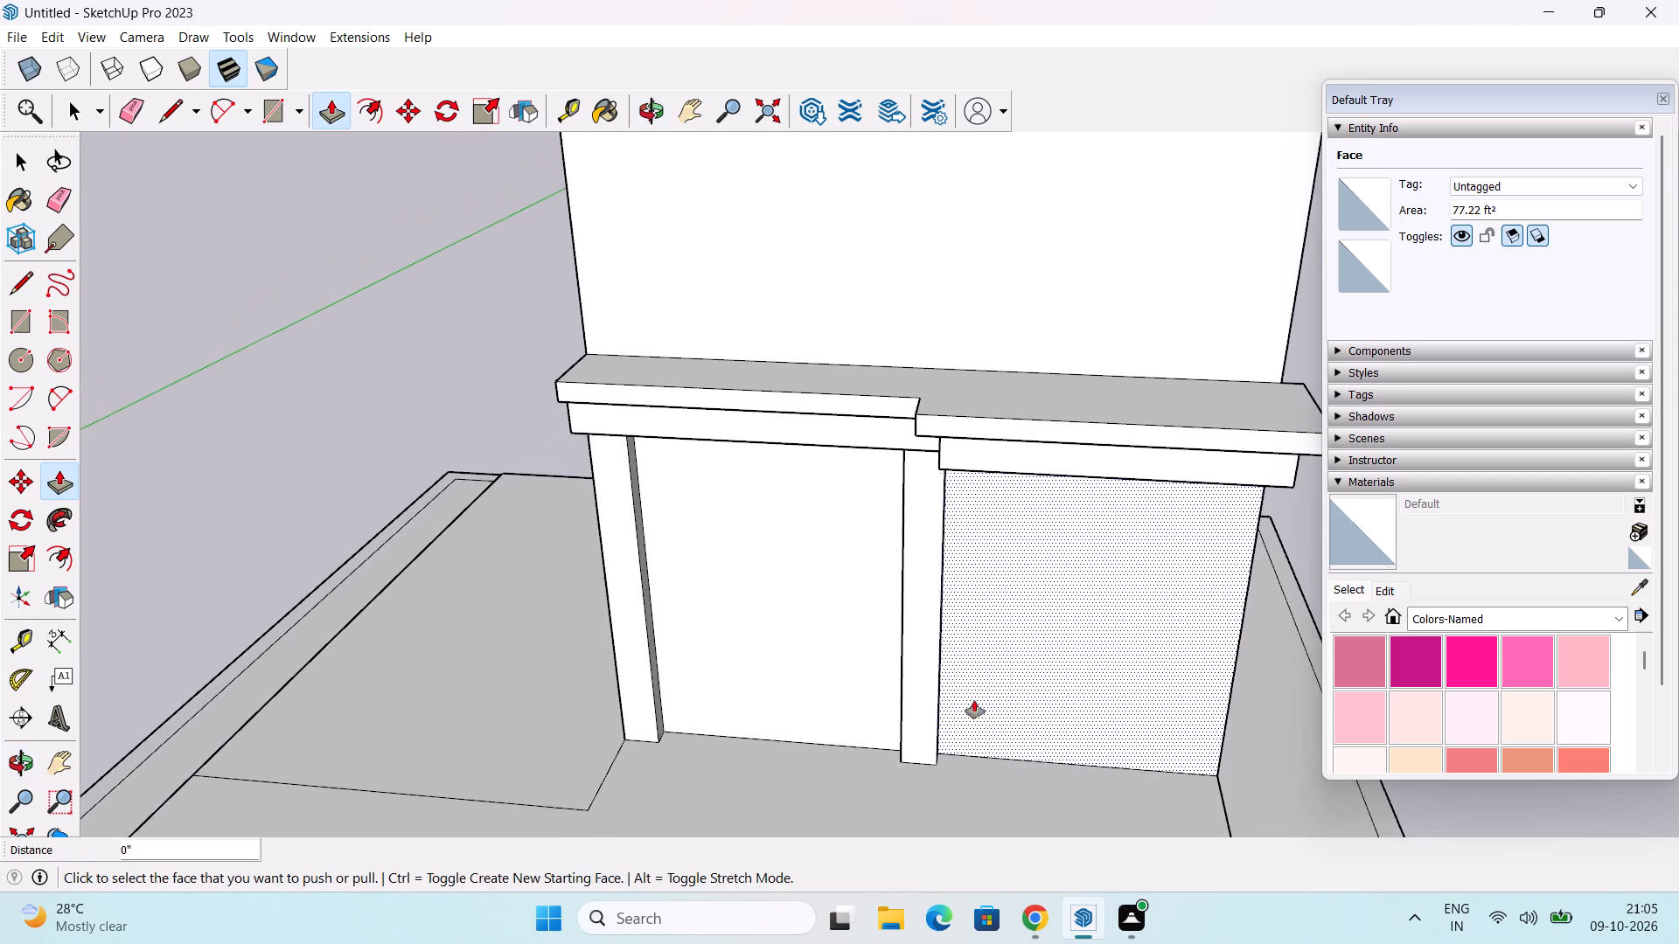
pyautogui.scroll(-2, 909, 671)
pyautogui.moveTo(909, 694); pyautogui.dragTo(1099, 498, button='middle')
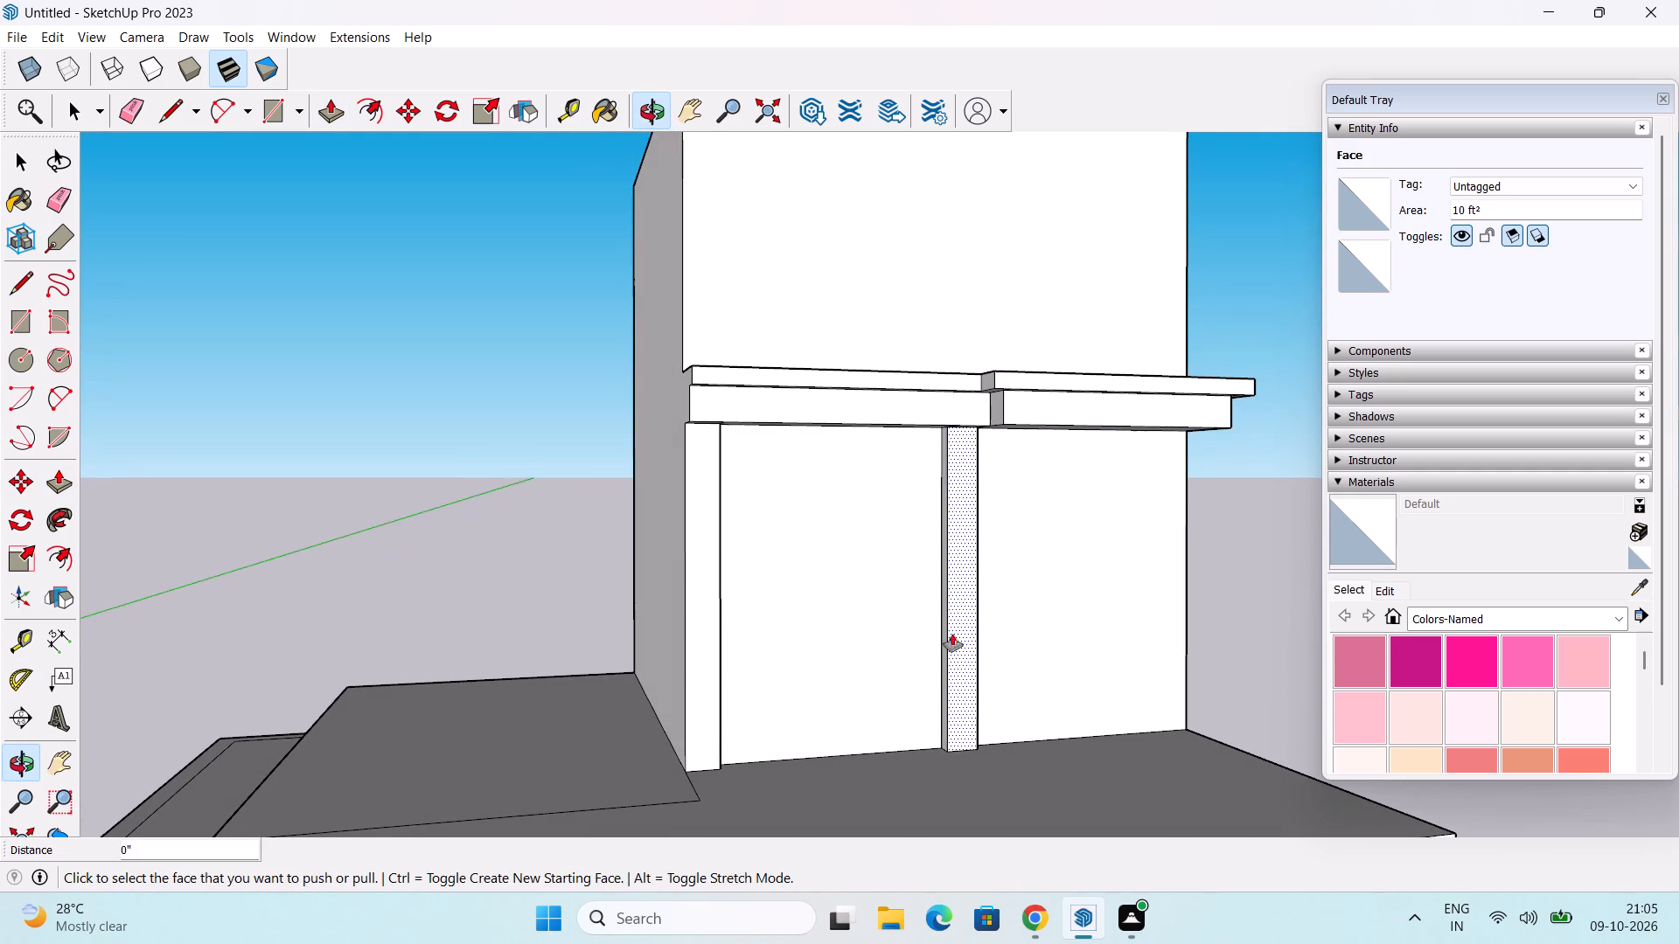
pyautogui.moveTo(944, 648); pyautogui.dragTo(935, 627, button='middle')
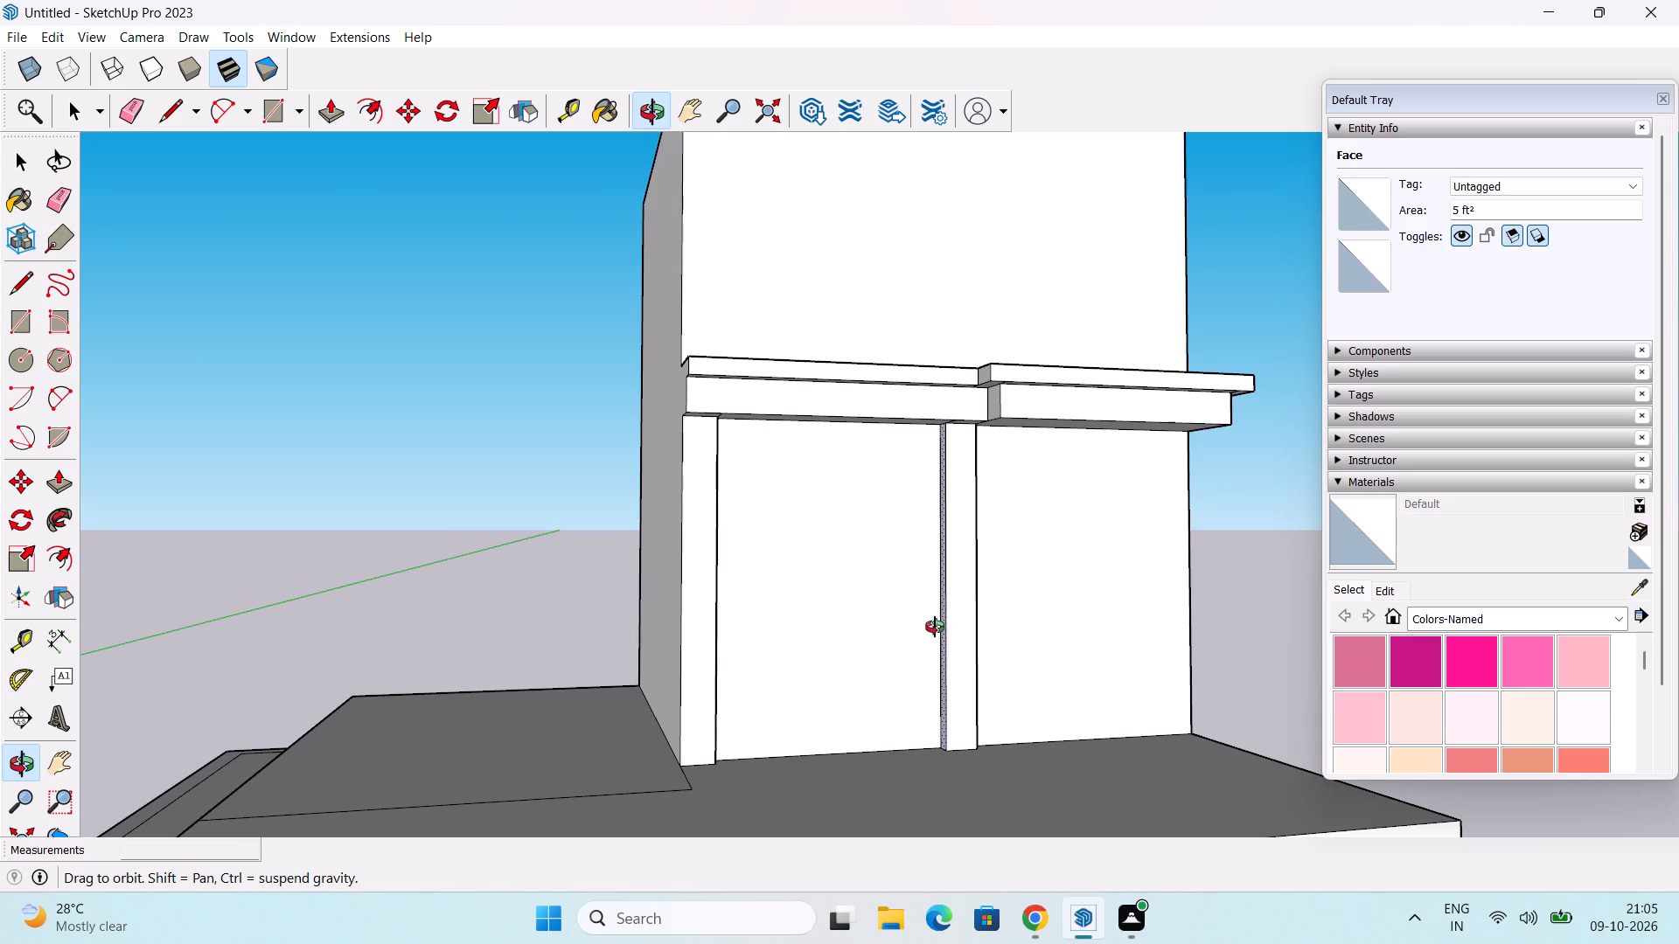
pyautogui.moveTo(935, 627); pyautogui.dragTo(917, 631, button='middle')
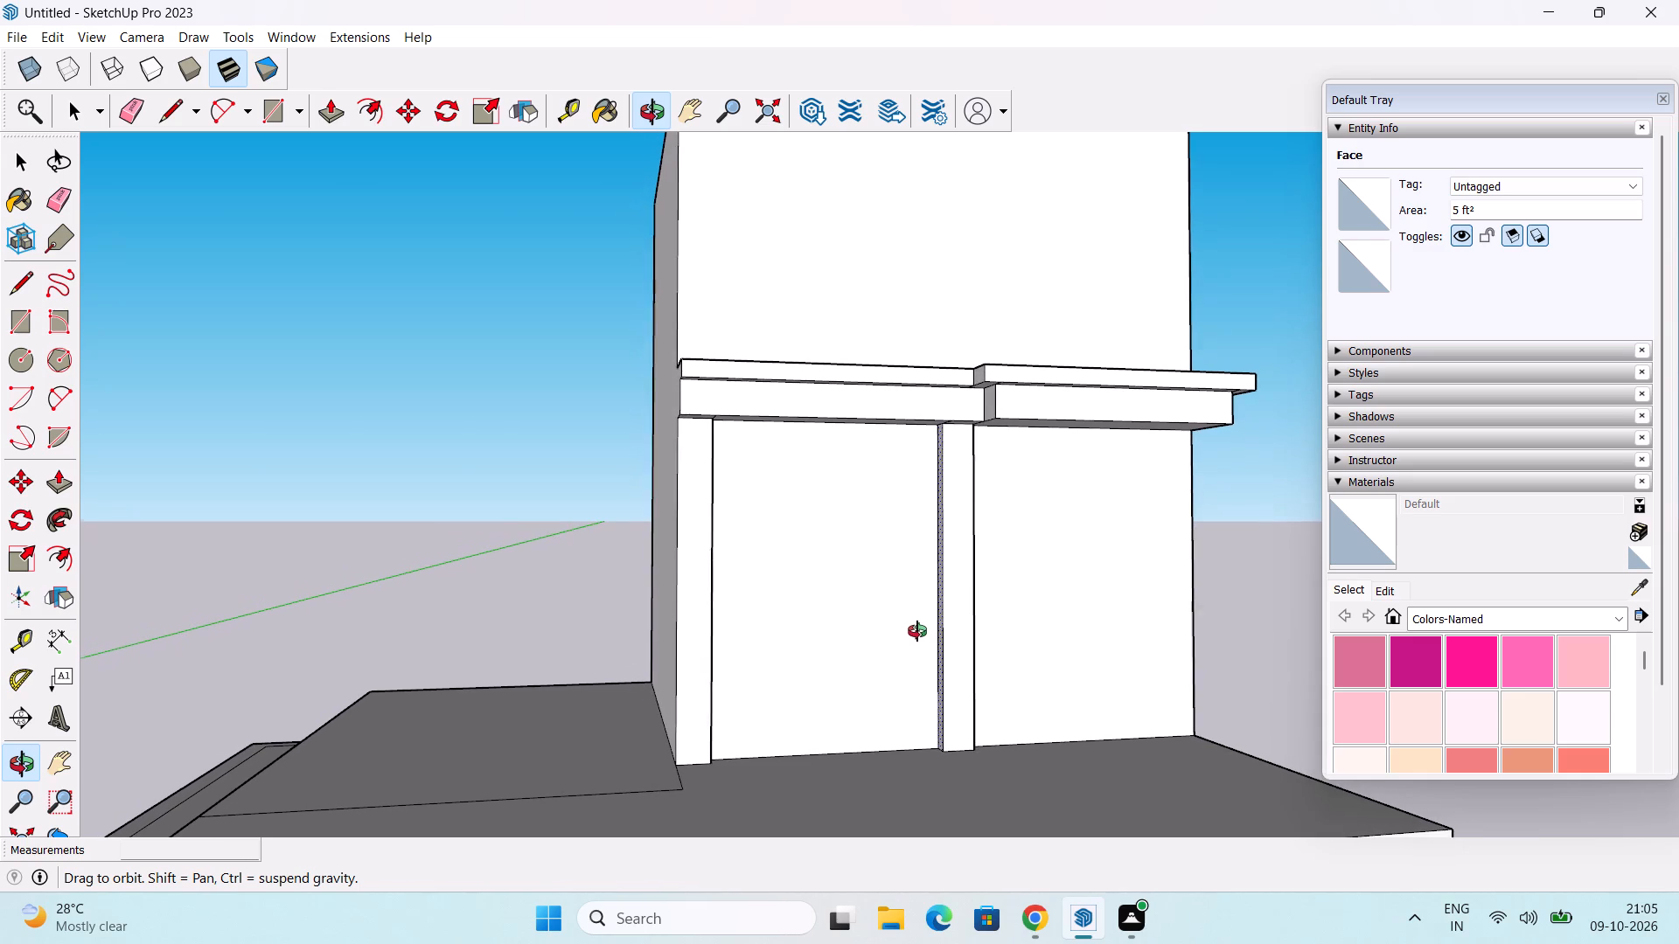
pyautogui.moveTo(917, 631); pyautogui.dragTo(901, 631, button='middle')
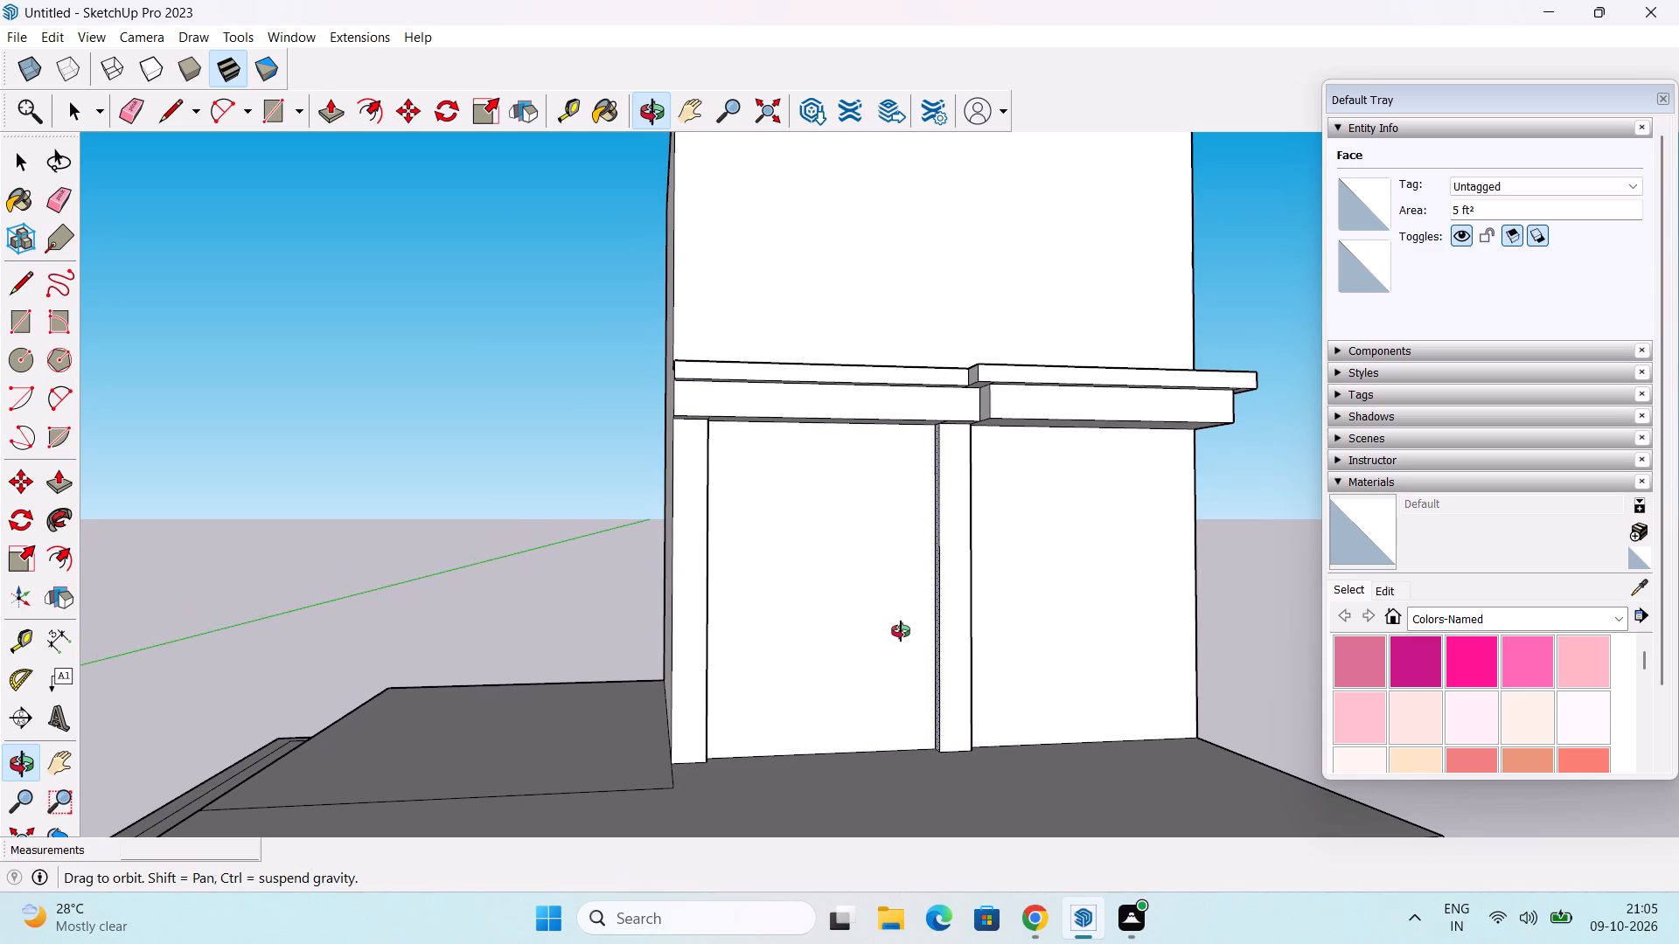
pyautogui.moveTo(901, 631); pyautogui.dragTo(826, 683, button='middle')
pyautogui.moveTo(935, 600); pyautogui.dragTo(944, 601, button='middle')
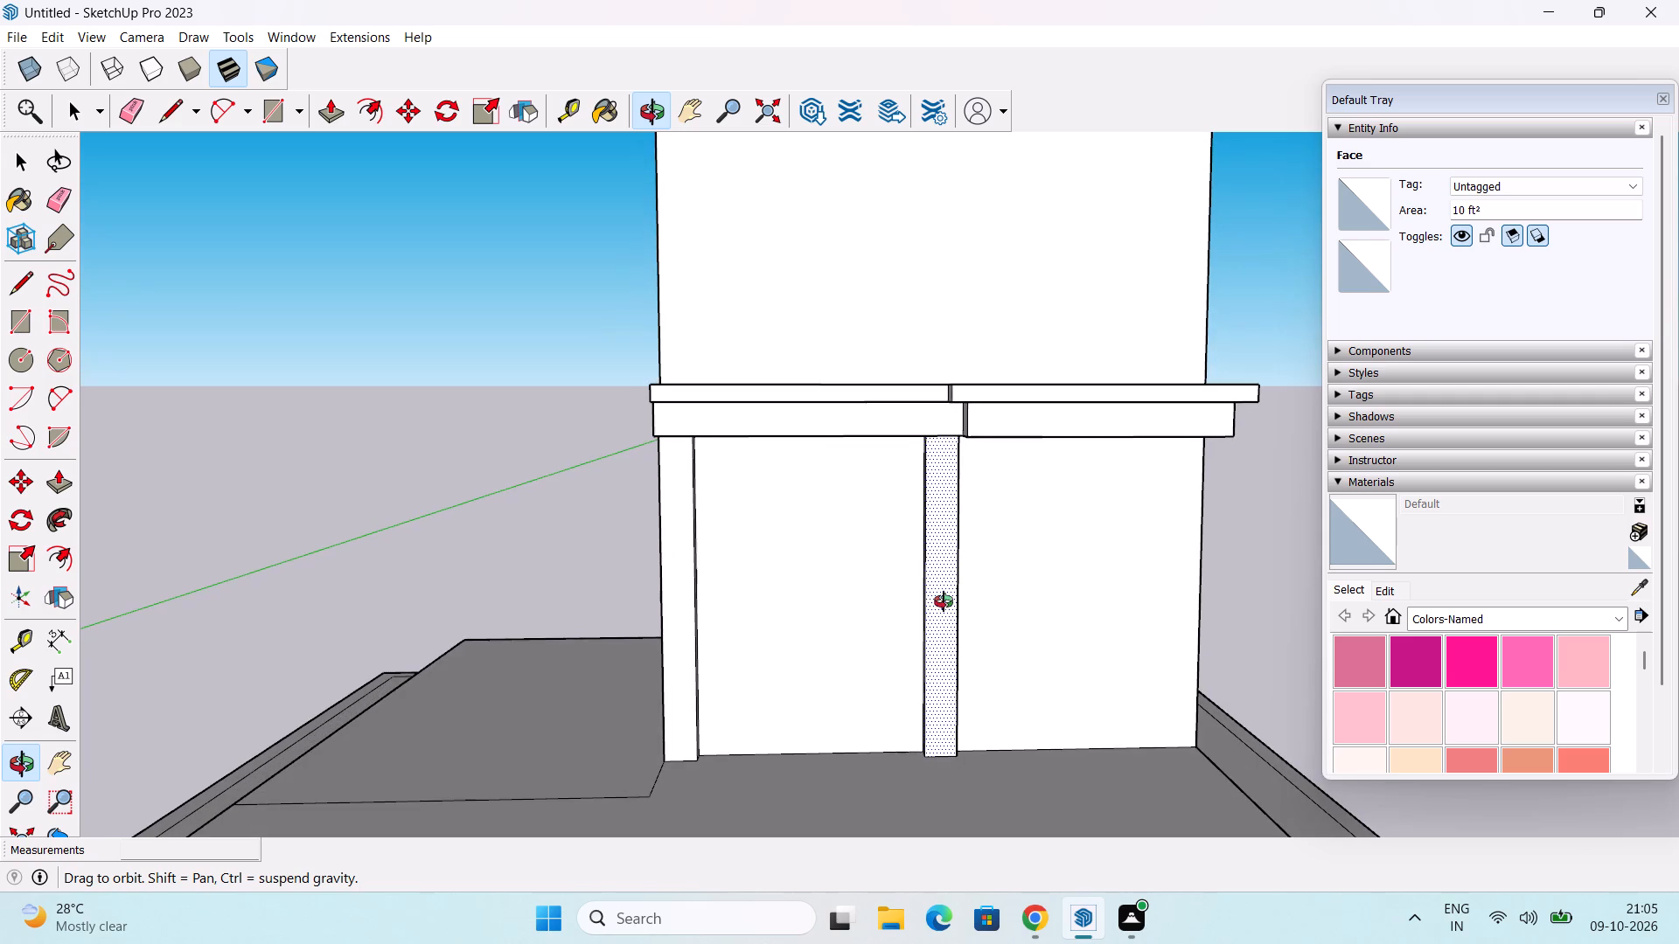
pyautogui.moveTo(944, 601); pyautogui.dragTo(1095, 577, button='middle')
pyautogui.moveTo(1057, 560); pyautogui.dragTo(1055, 582, button='middle')
pyautogui.keyDown('shift'); pyautogui.moveTo(1055, 580); pyautogui.dragTo(1034, 666, button='middle'); pyautogui.keyUp('shift')
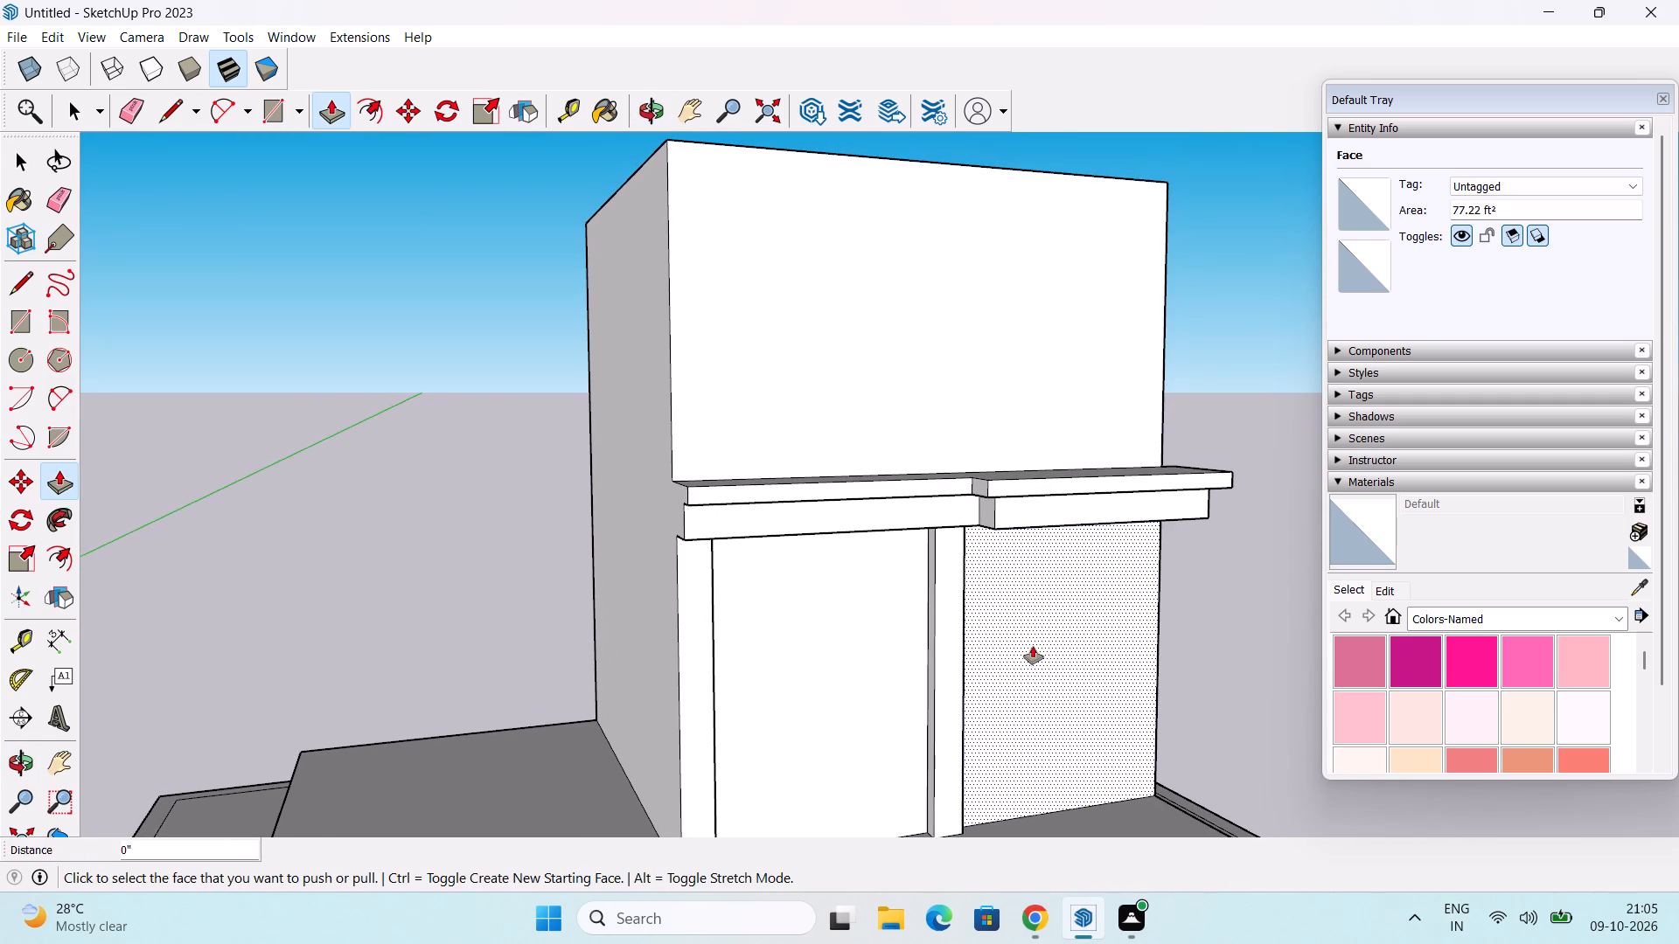
pyautogui.moveTo(1038, 578); pyautogui.dragTo(1002, 617, button='middle')
pyautogui.press('space')
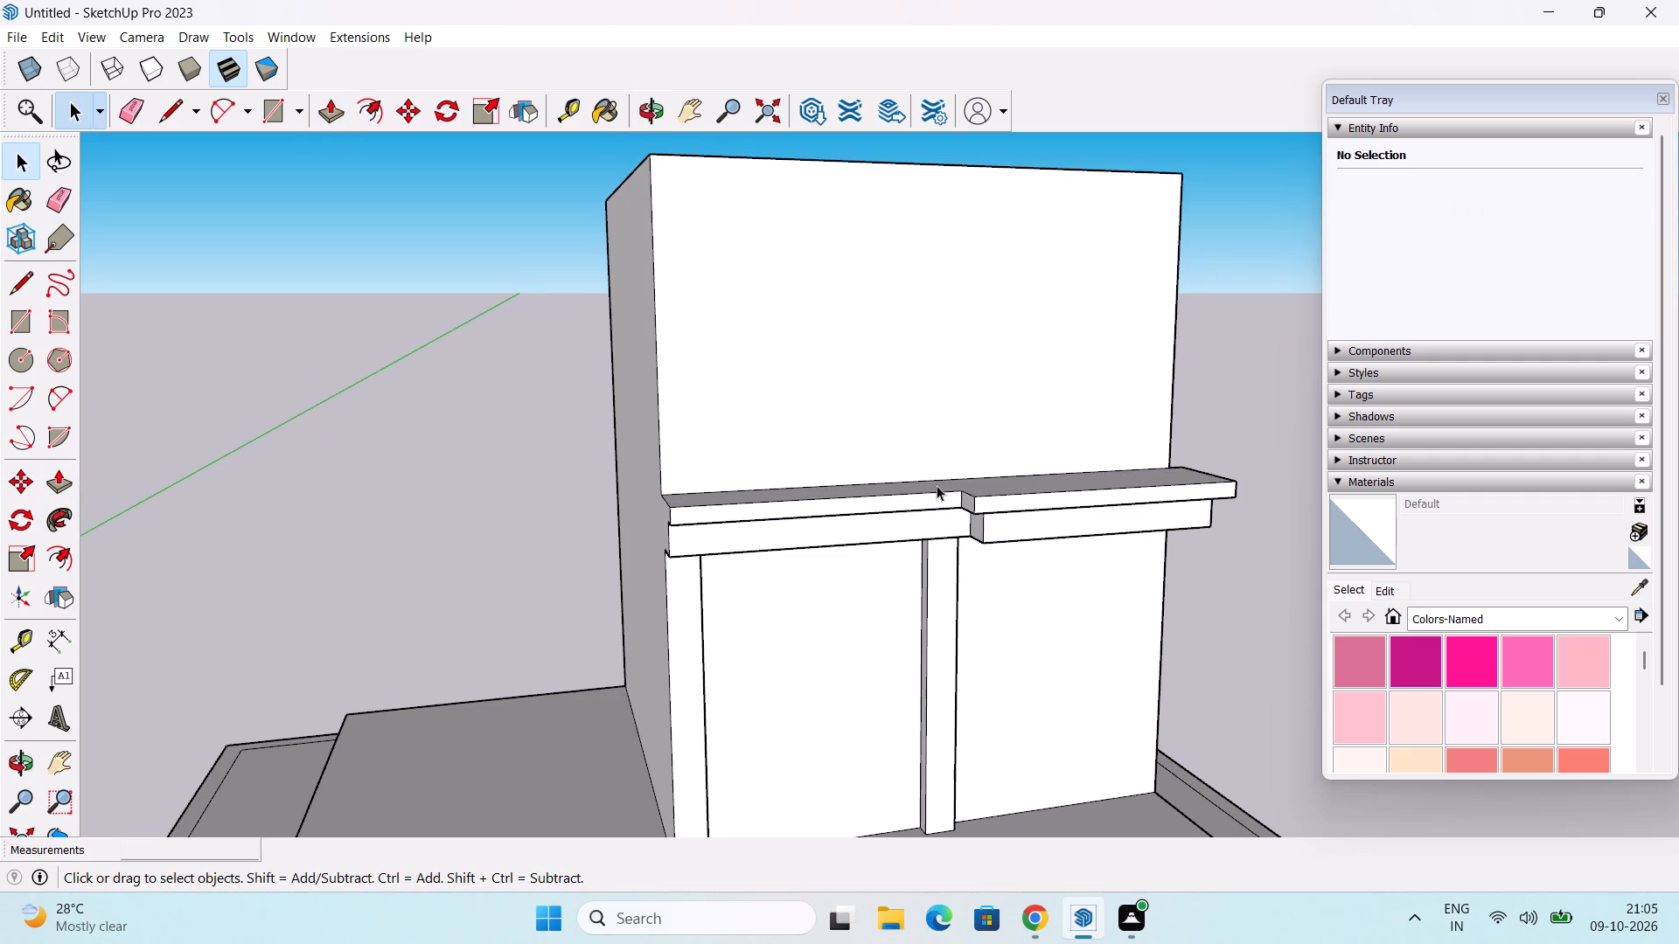
pyautogui.moveTo(946, 486); pyautogui.dragTo(909, 491, button='middle')
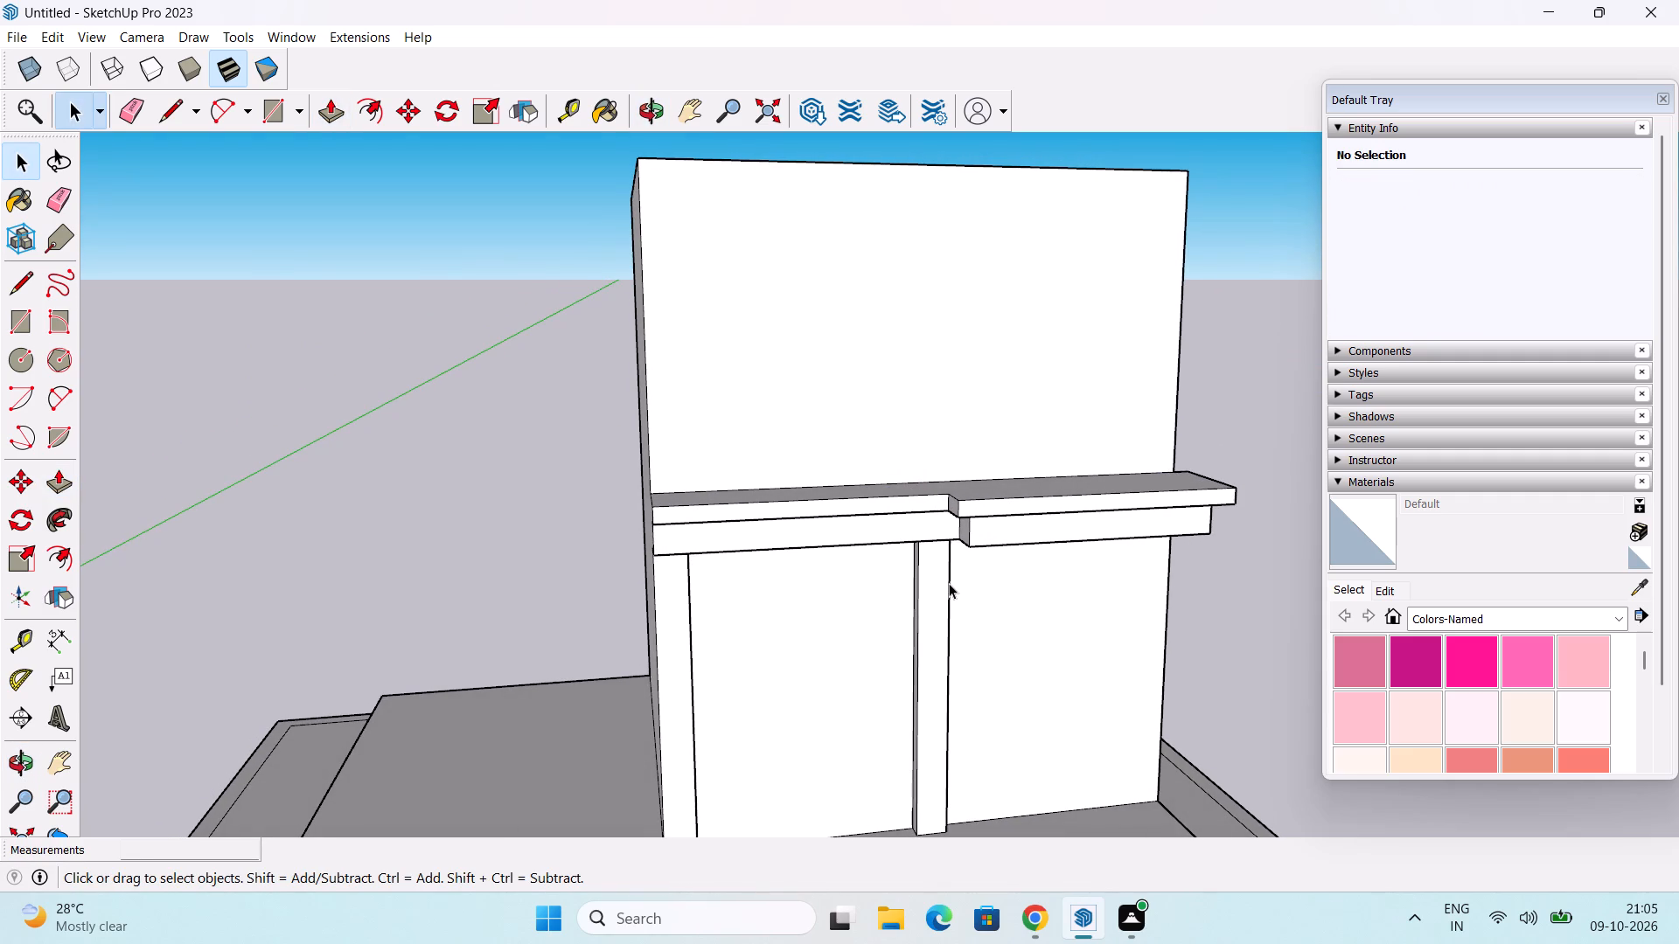
pyautogui.moveTo(949, 583); pyautogui.dragTo(953, 574, button='middle')
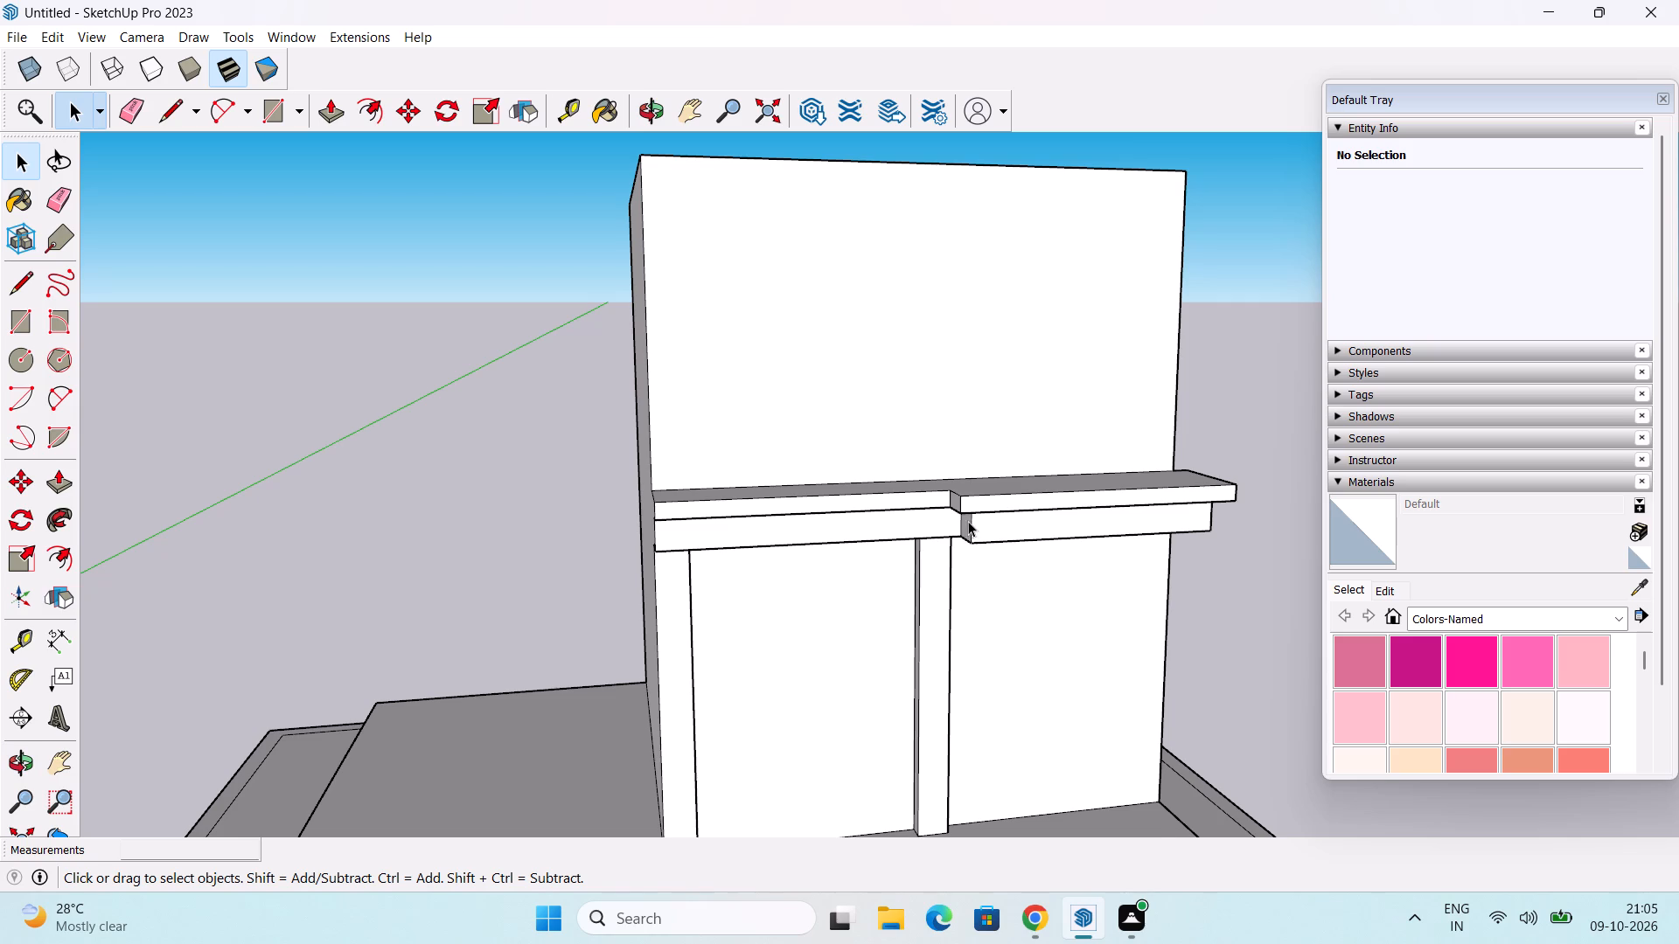
pyautogui.moveTo(968, 521); pyautogui.dragTo(950, 530, button='middle')
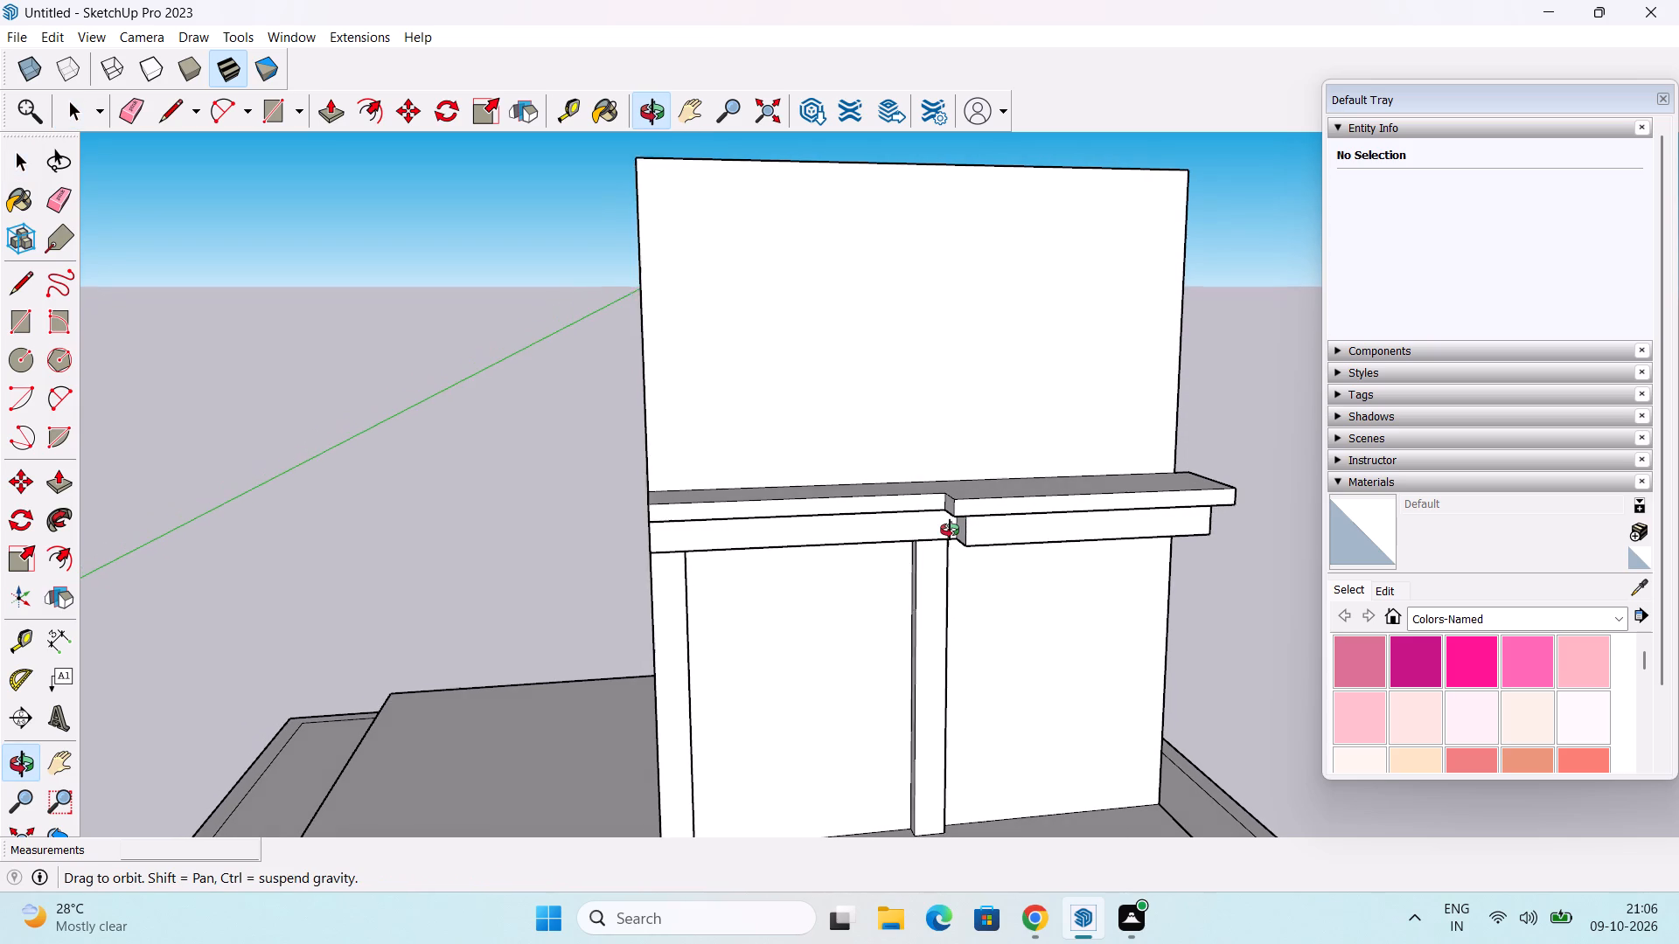
pyautogui.moveTo(950, 530); pyautogui.dragTo(944, 533, button='middle')
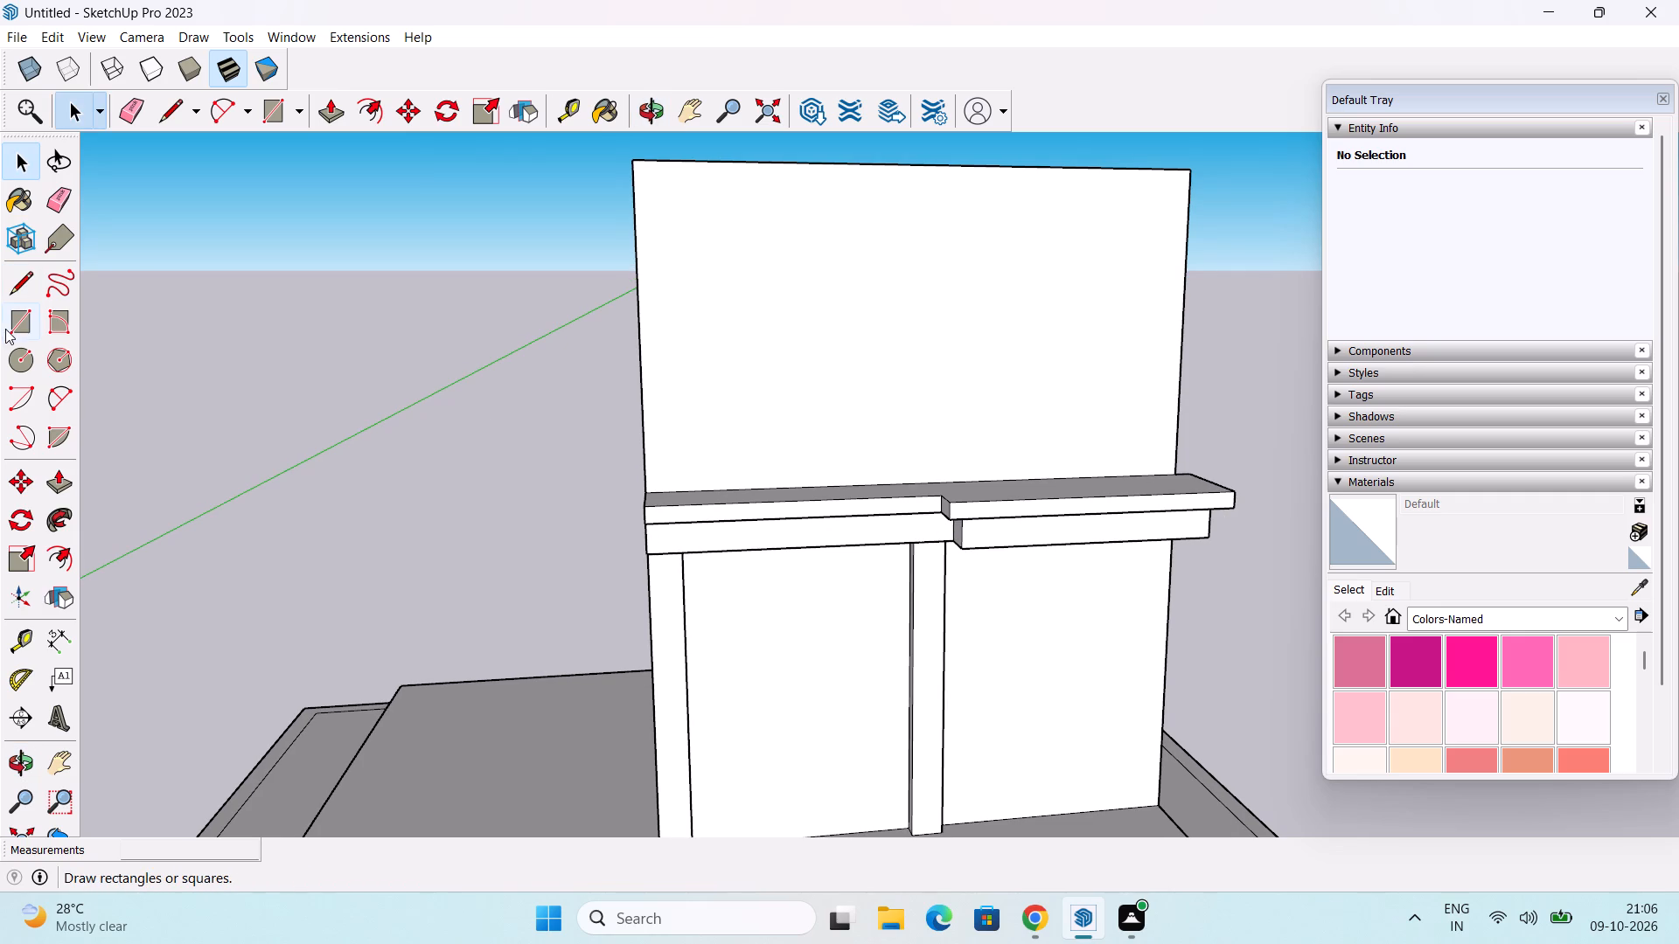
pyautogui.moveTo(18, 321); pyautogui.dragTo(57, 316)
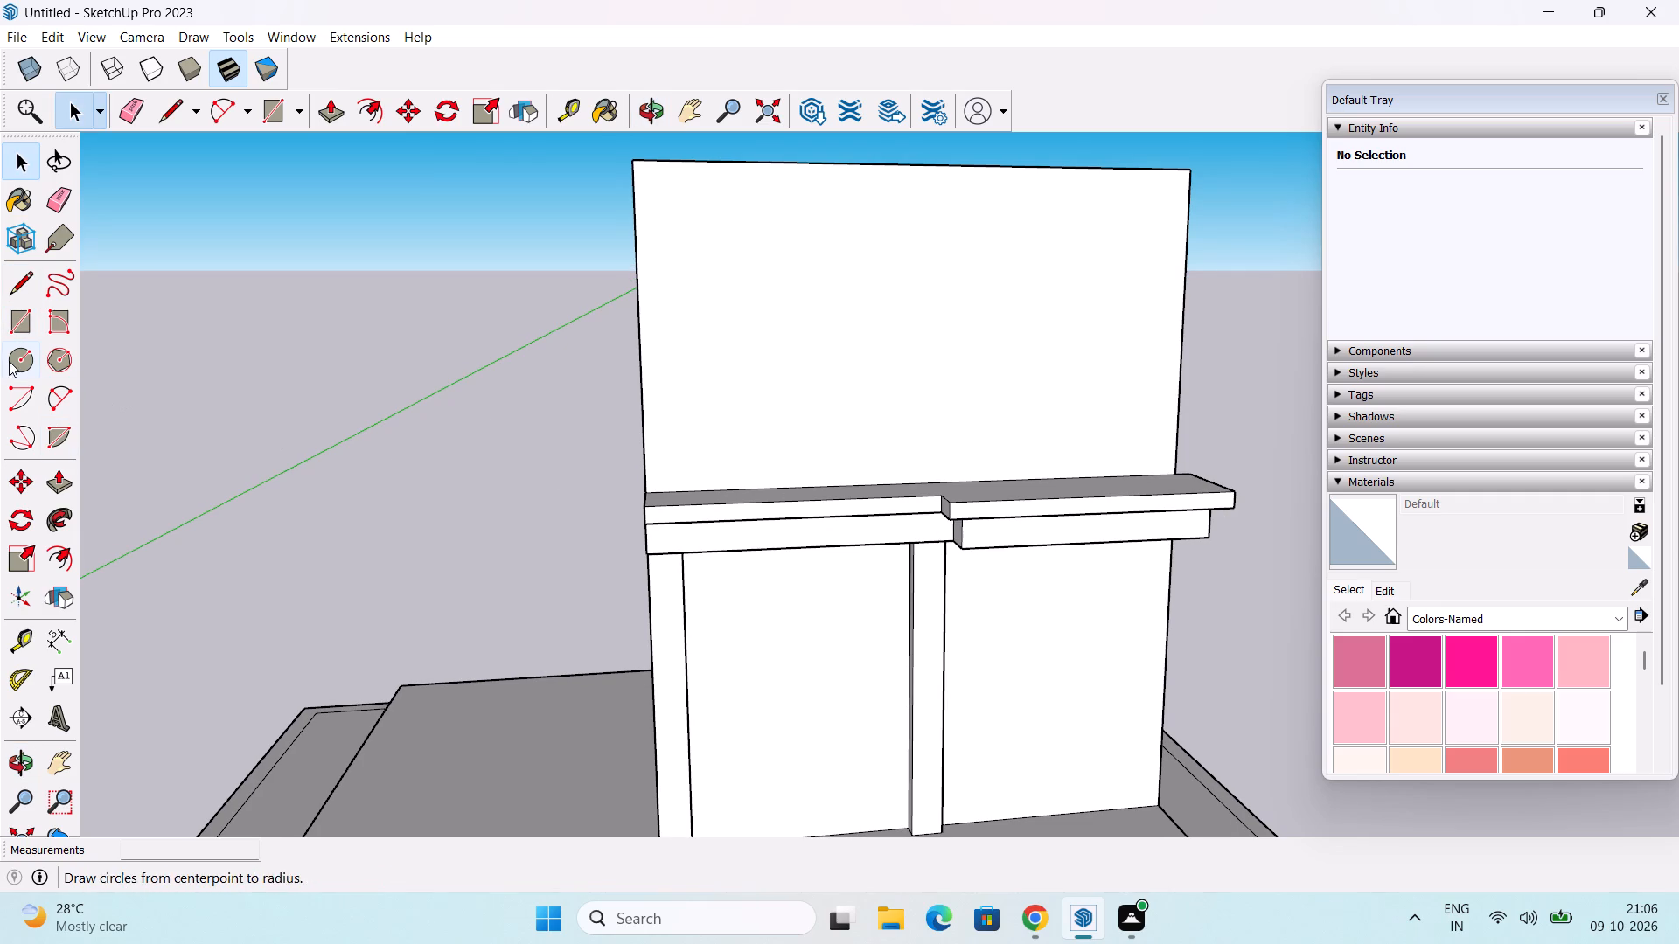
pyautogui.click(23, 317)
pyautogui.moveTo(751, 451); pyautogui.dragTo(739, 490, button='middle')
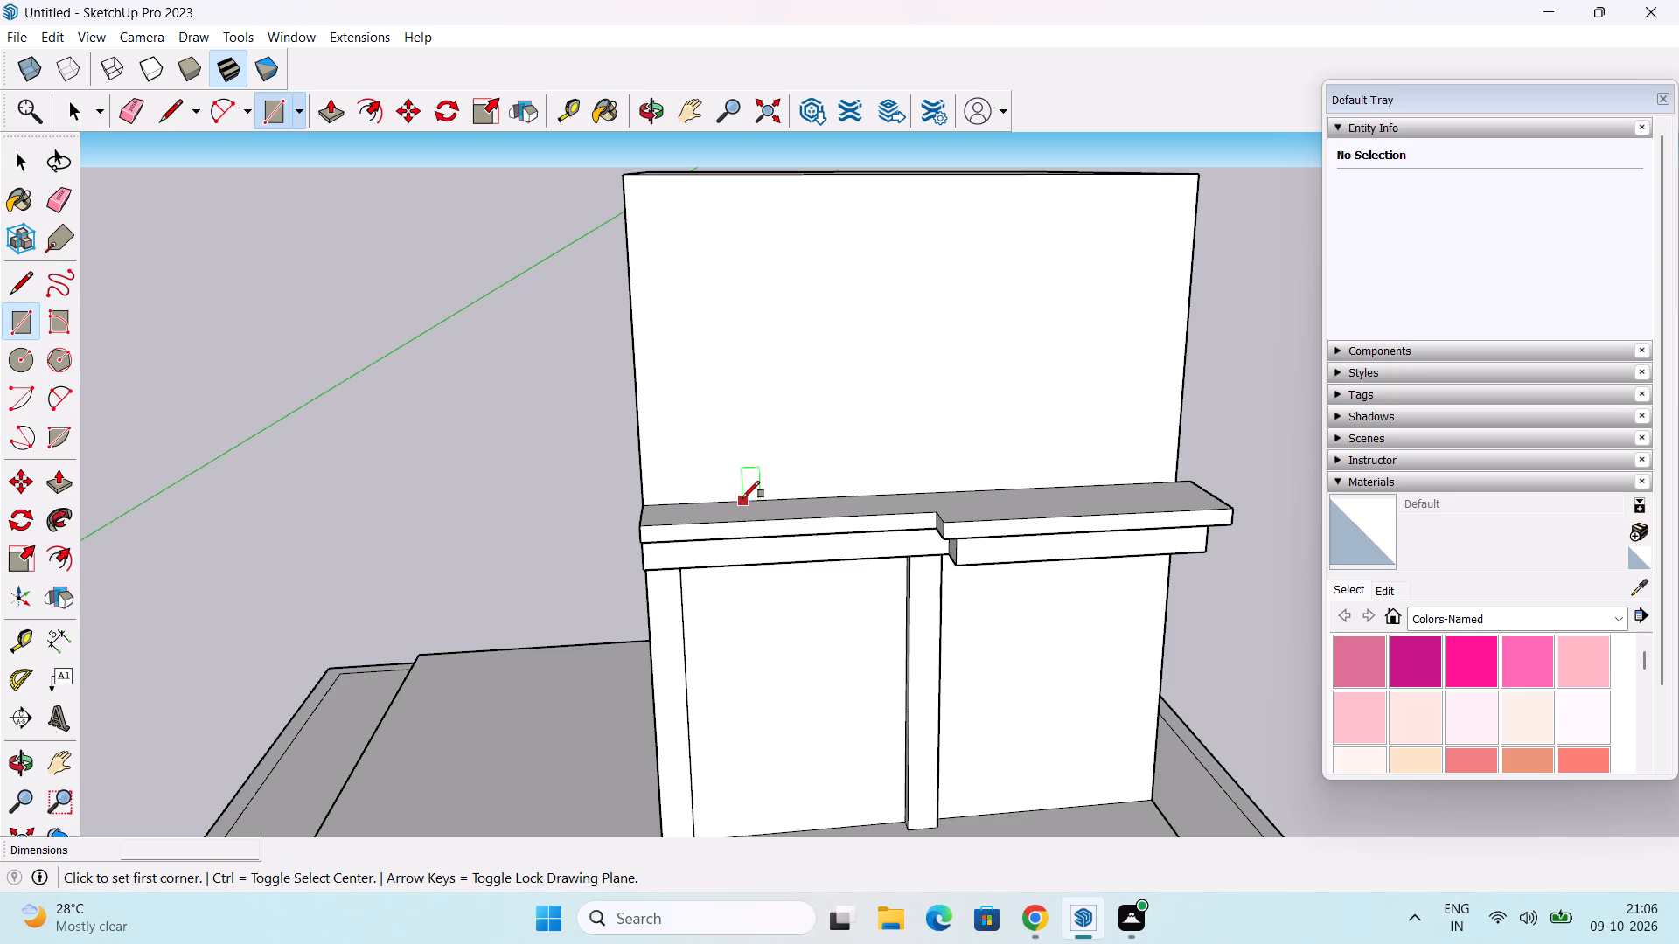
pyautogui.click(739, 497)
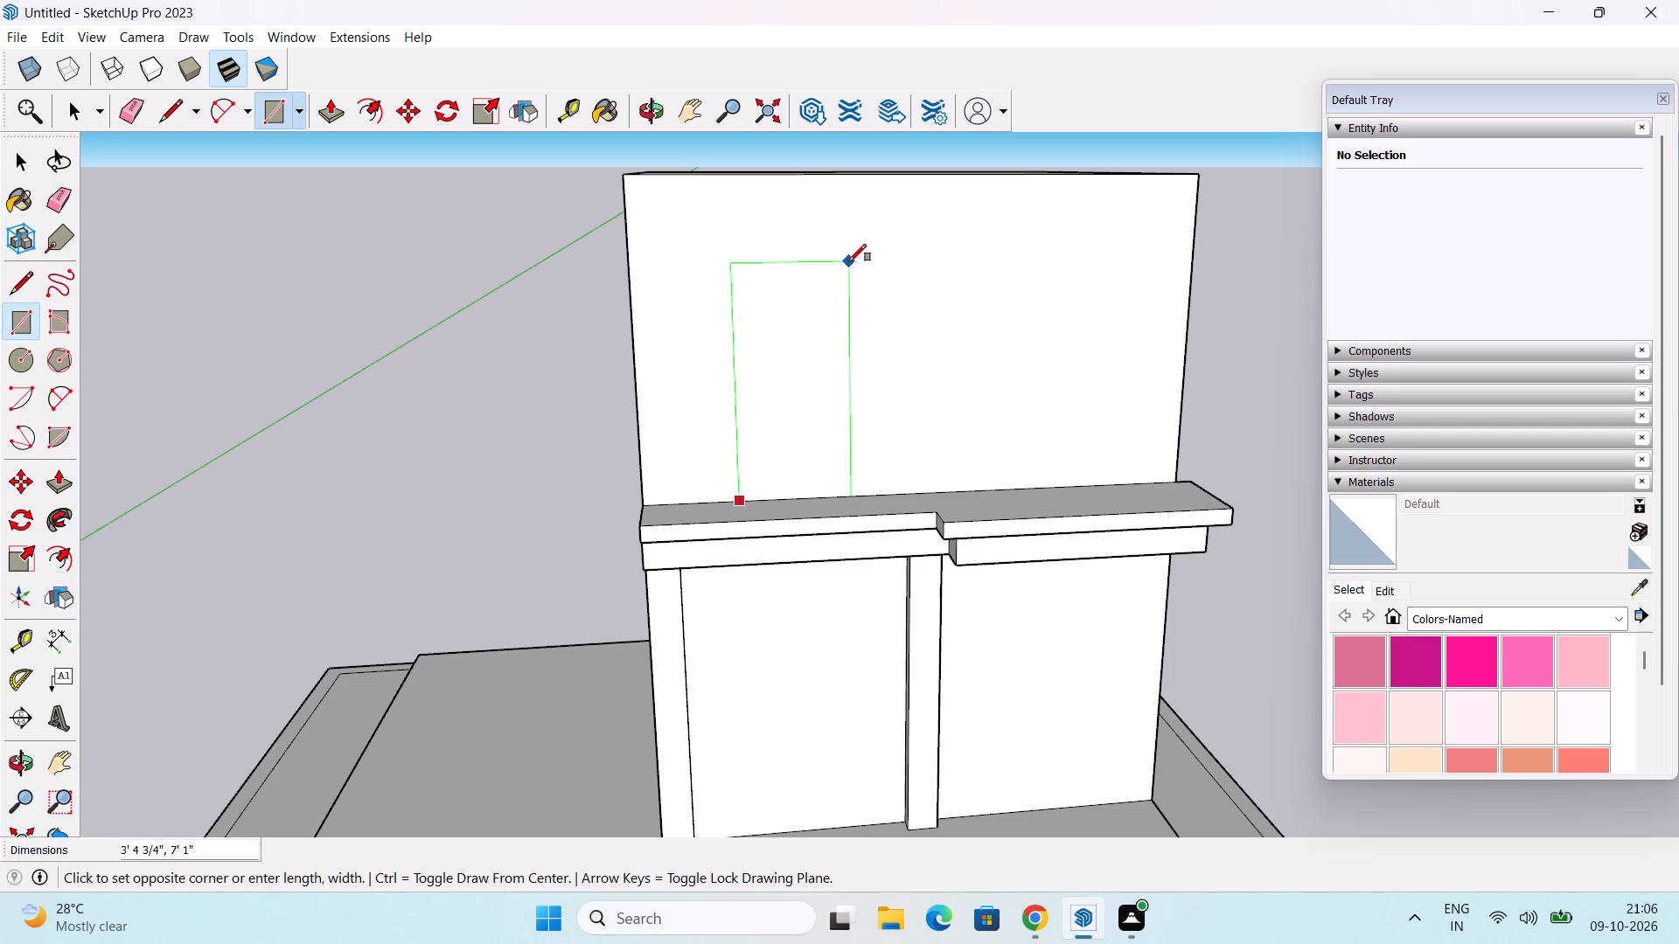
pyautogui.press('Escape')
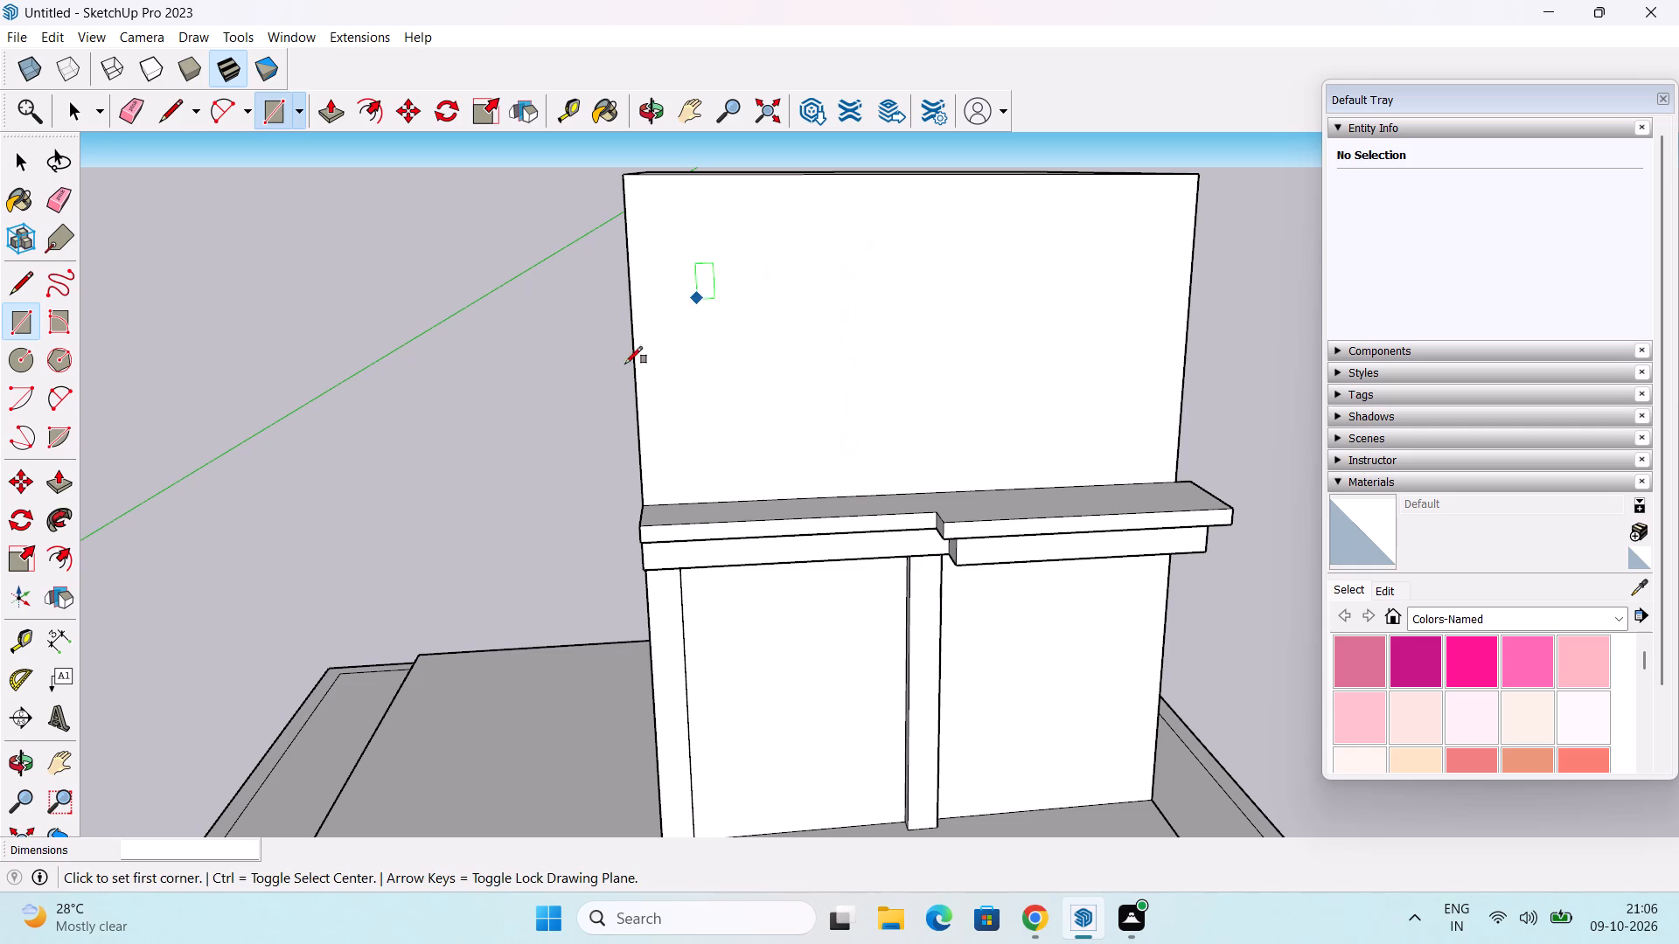
# Draw a rectangle about 4' 2" wide and 6' 9" high on the upper wall above the strips, standing on the ledge.
pyautogui.click(707, 497)
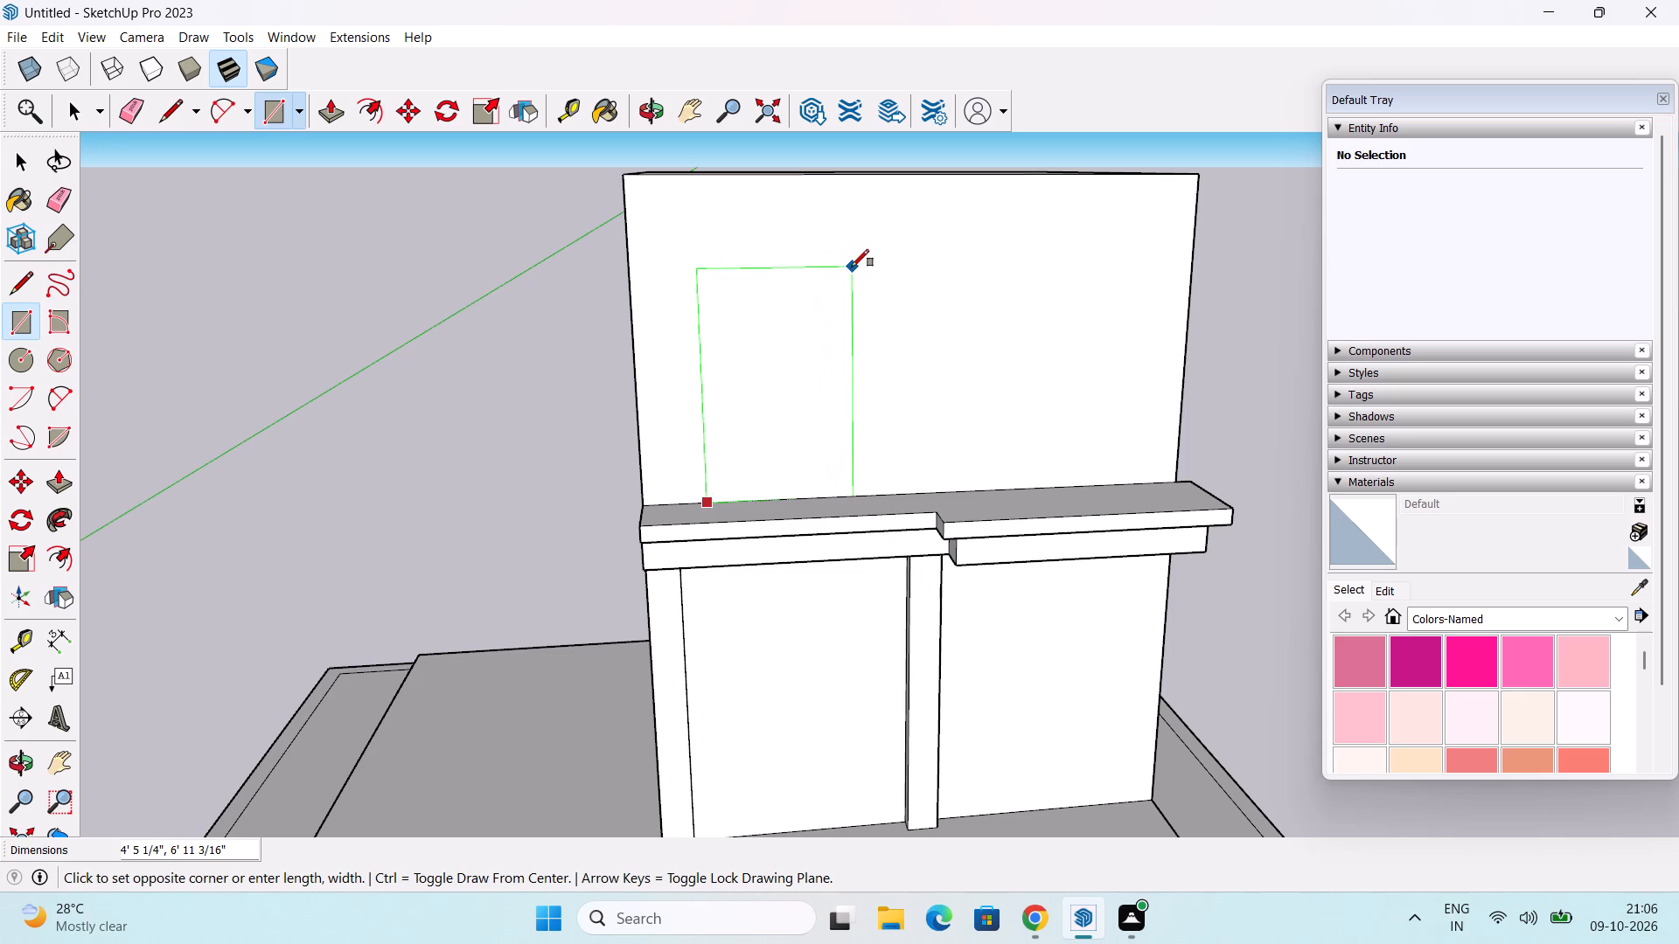
pyautogui.press('Escape')
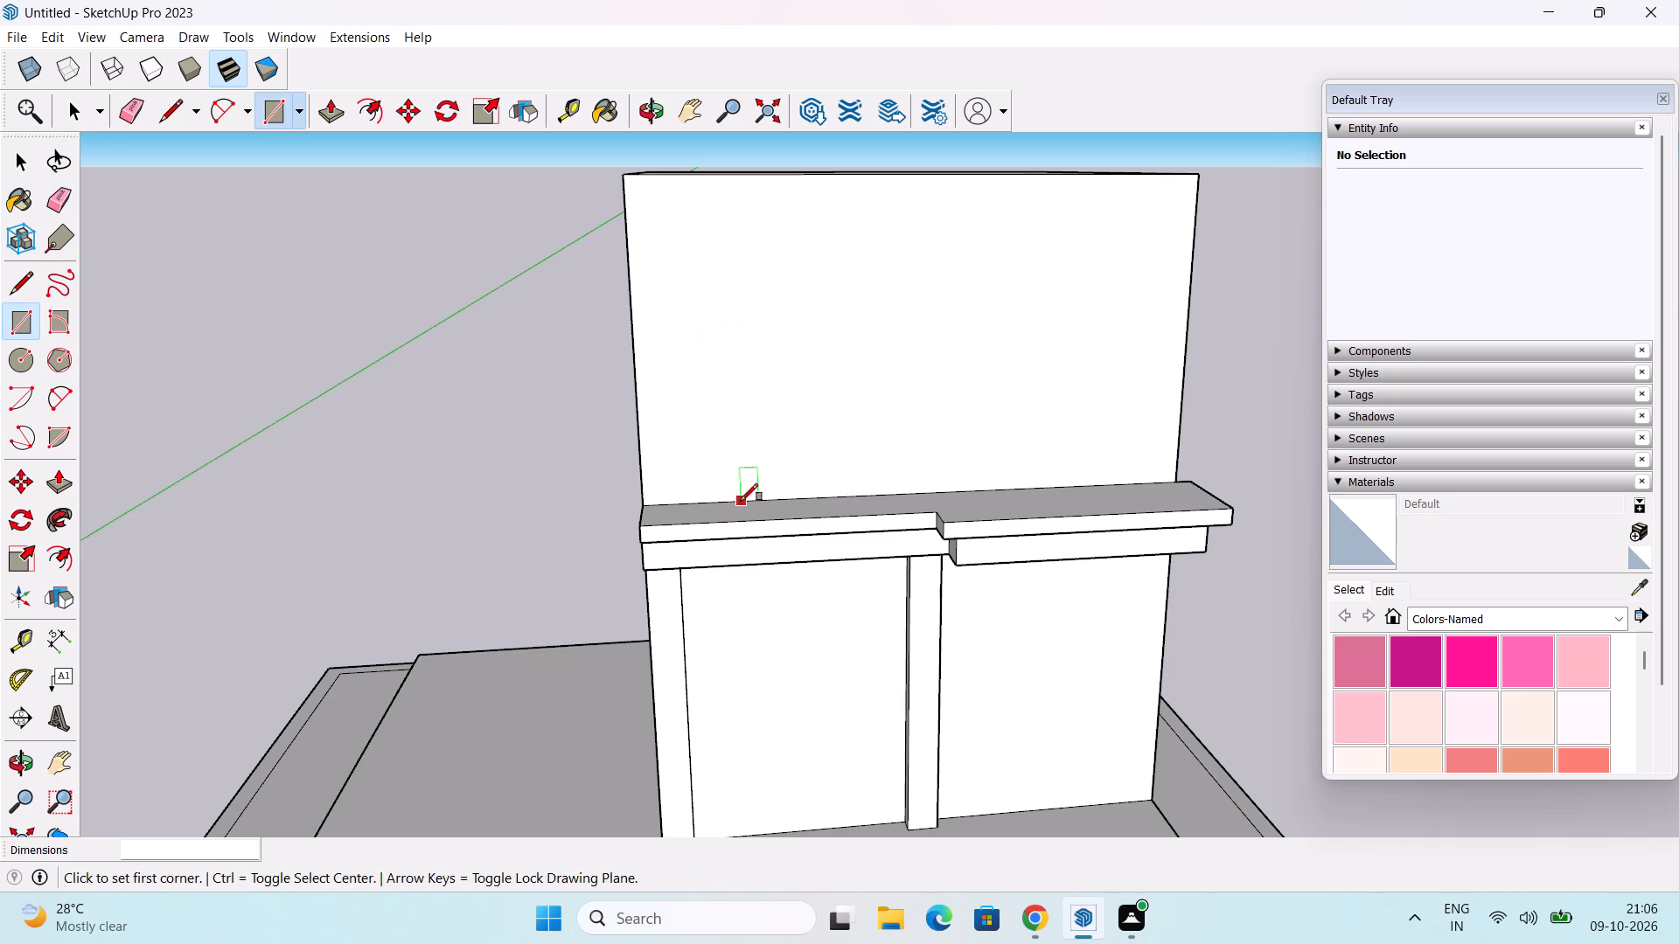
pyautogui.click(734, 499)
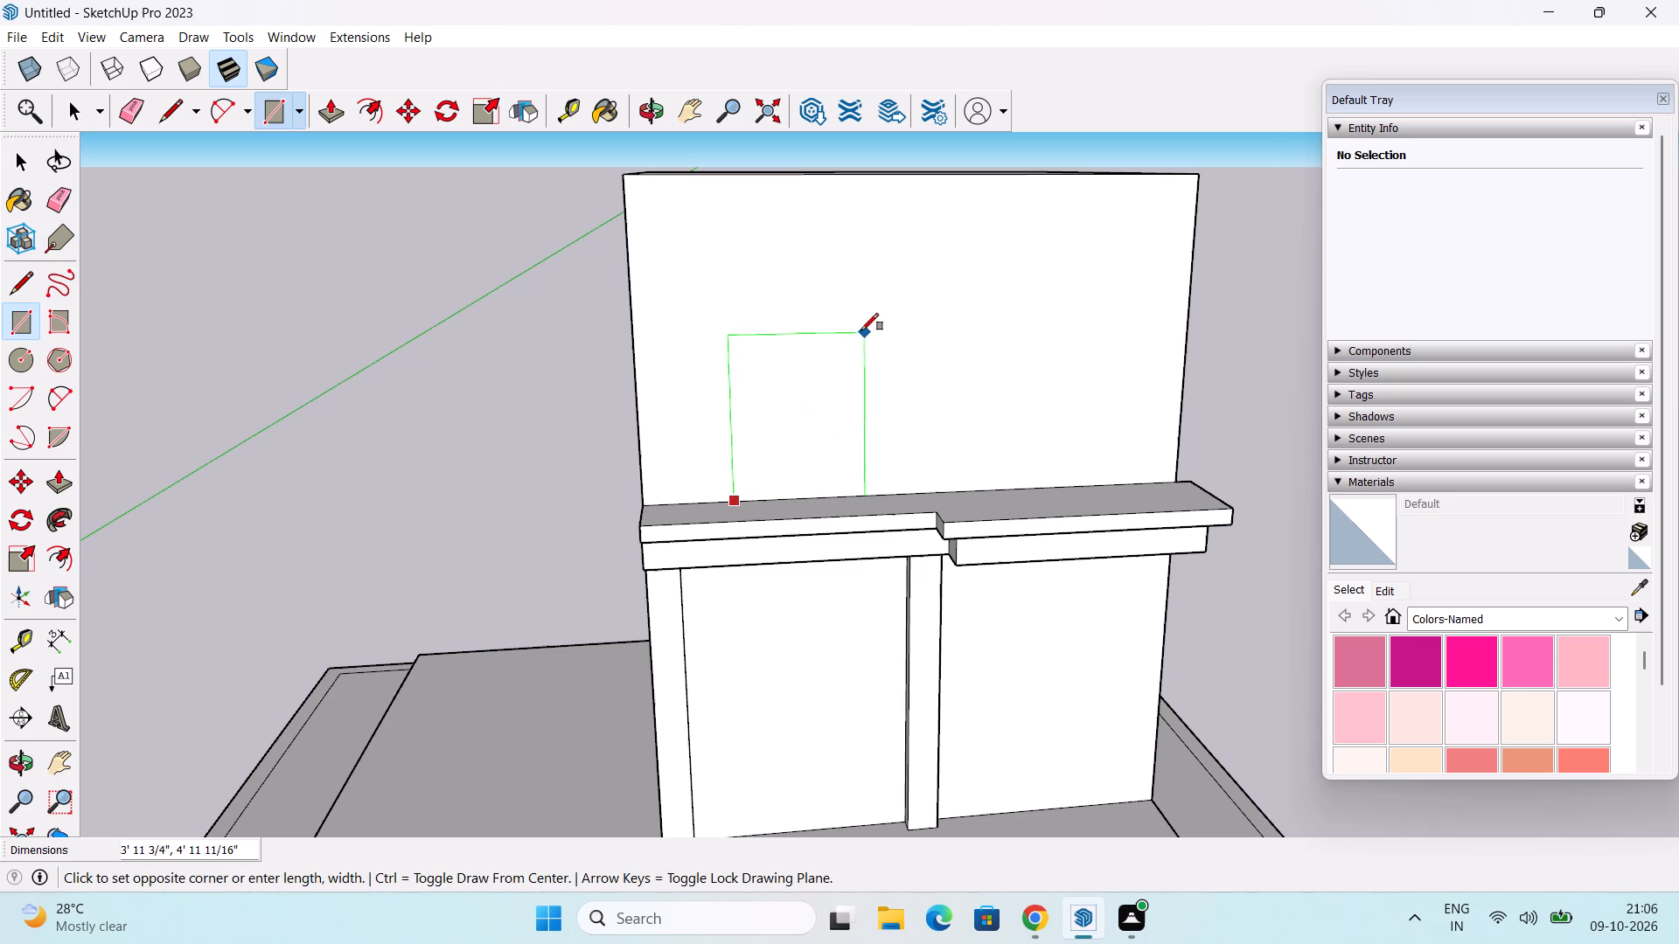
pyautogui.click(870, 276)
# Draw a second rectangle about 3' 6" wide and 6' 8" high on the ledge above the plain wall section, level with the first.
pyautogui.moveTo(1000, 503); pyautogui.dragTo(985, 511, button='middle')
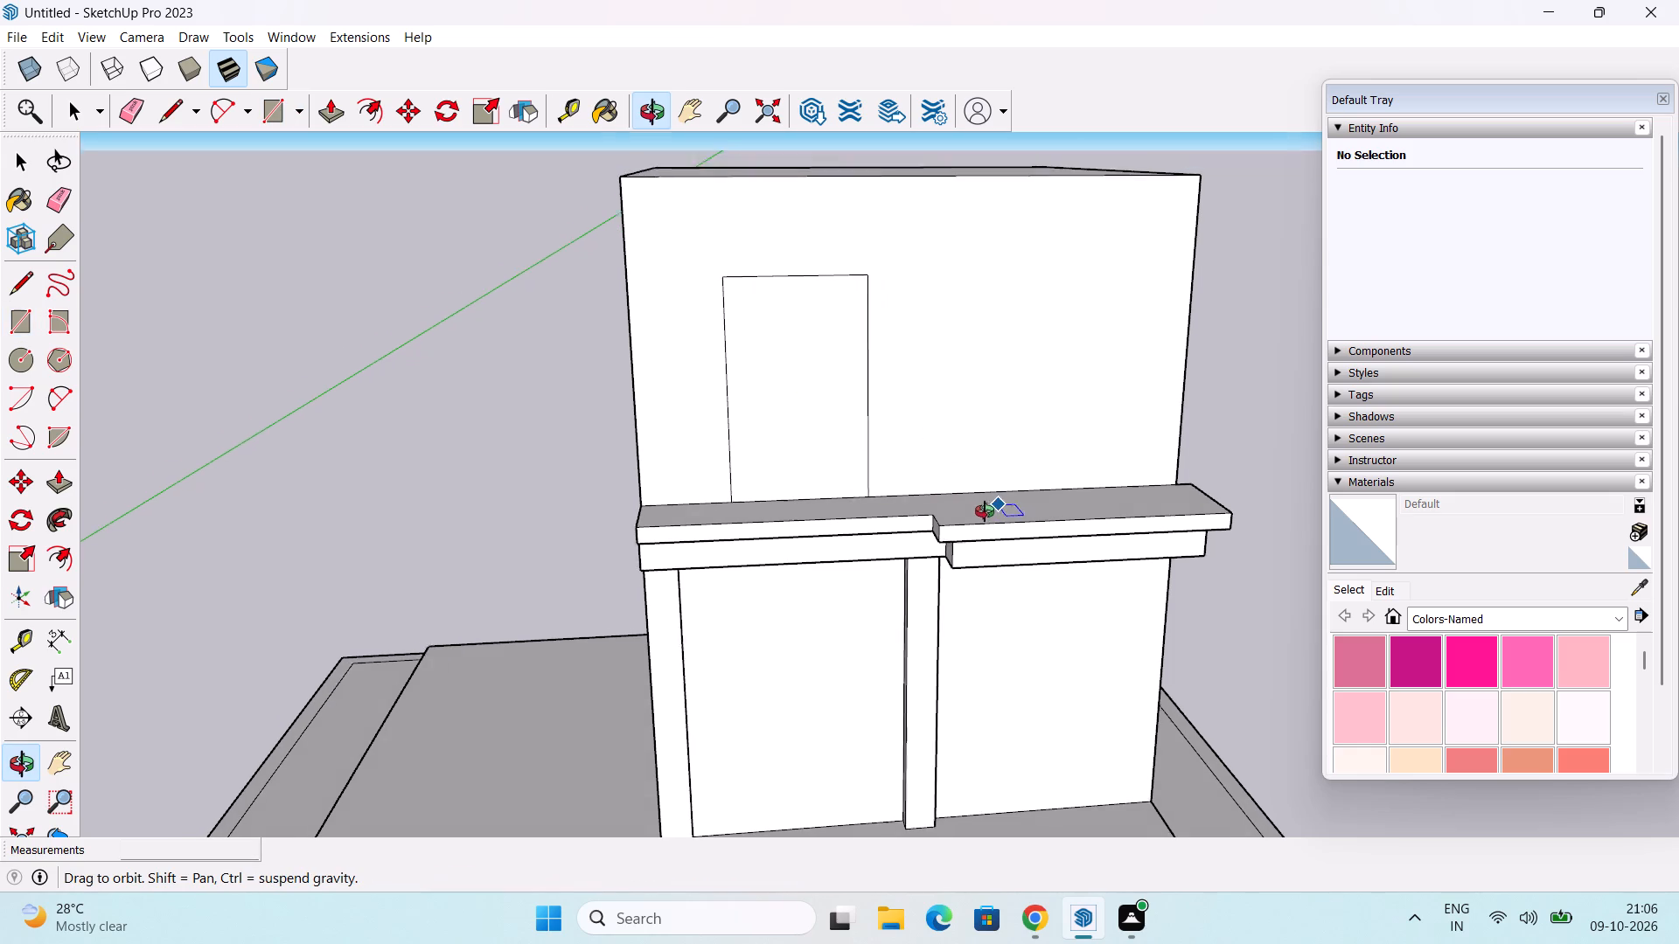
pyautogui.moveTo(985, 511); pyautogui.dragTo(981, 524, button='middle')
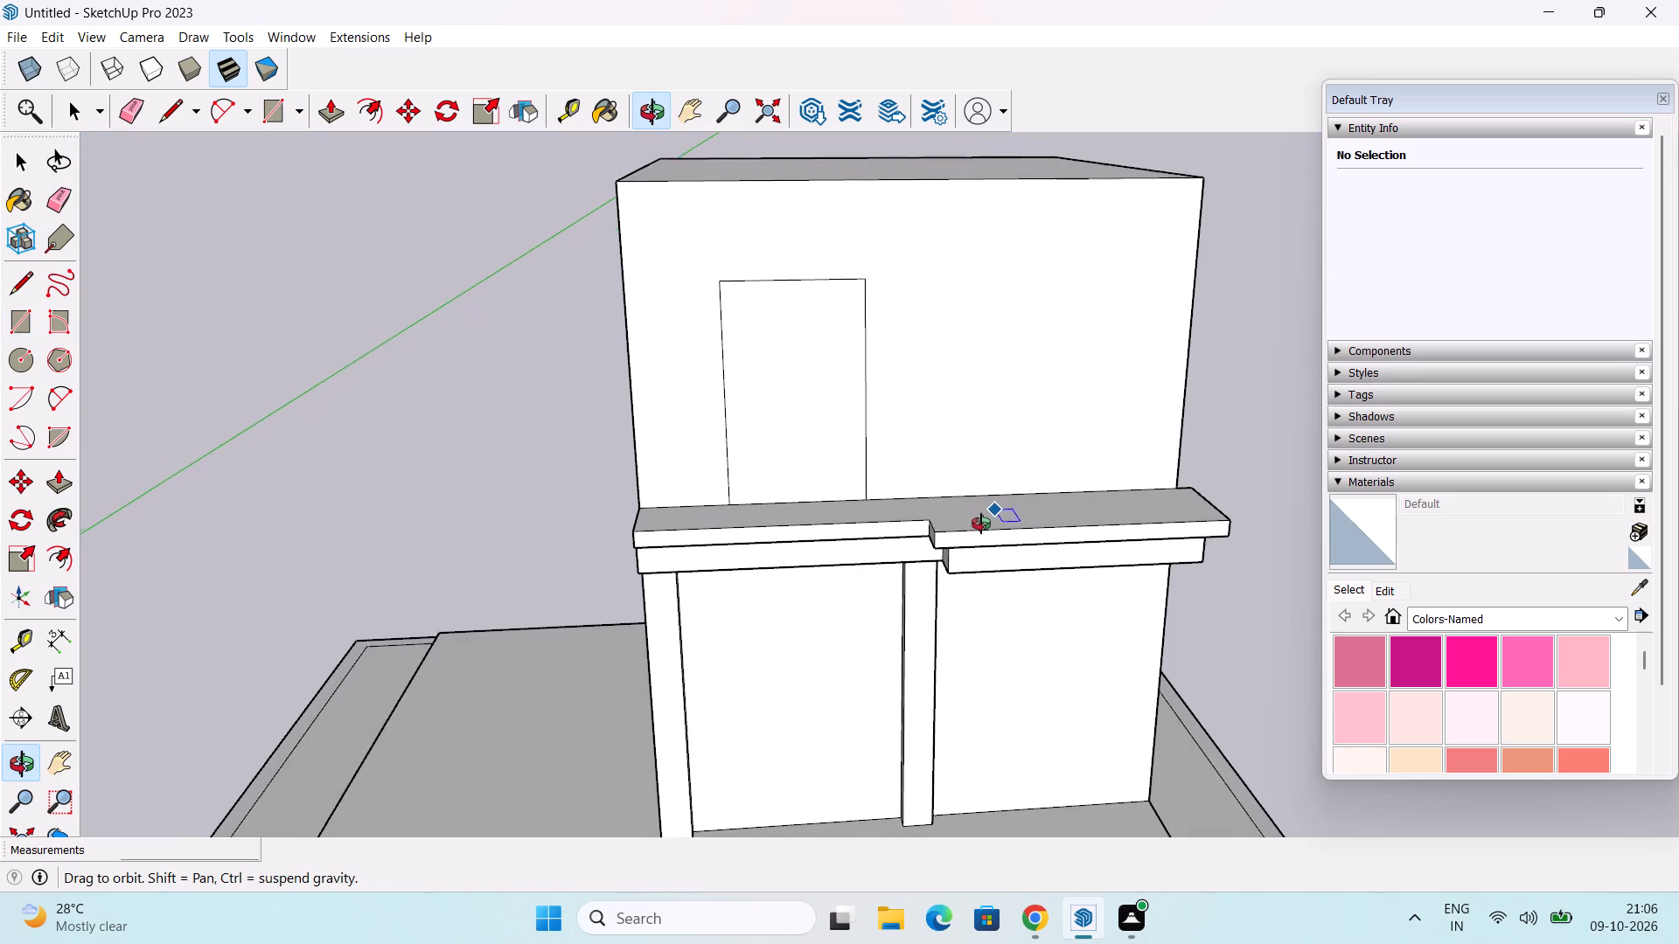
pyautogui.moveTo(981, 524); pyautogui.dragTo(963, 557, button='middle')
pyautogui.moveTo(978, 554); pyautogui.dragTo(958, 514, button='middle')
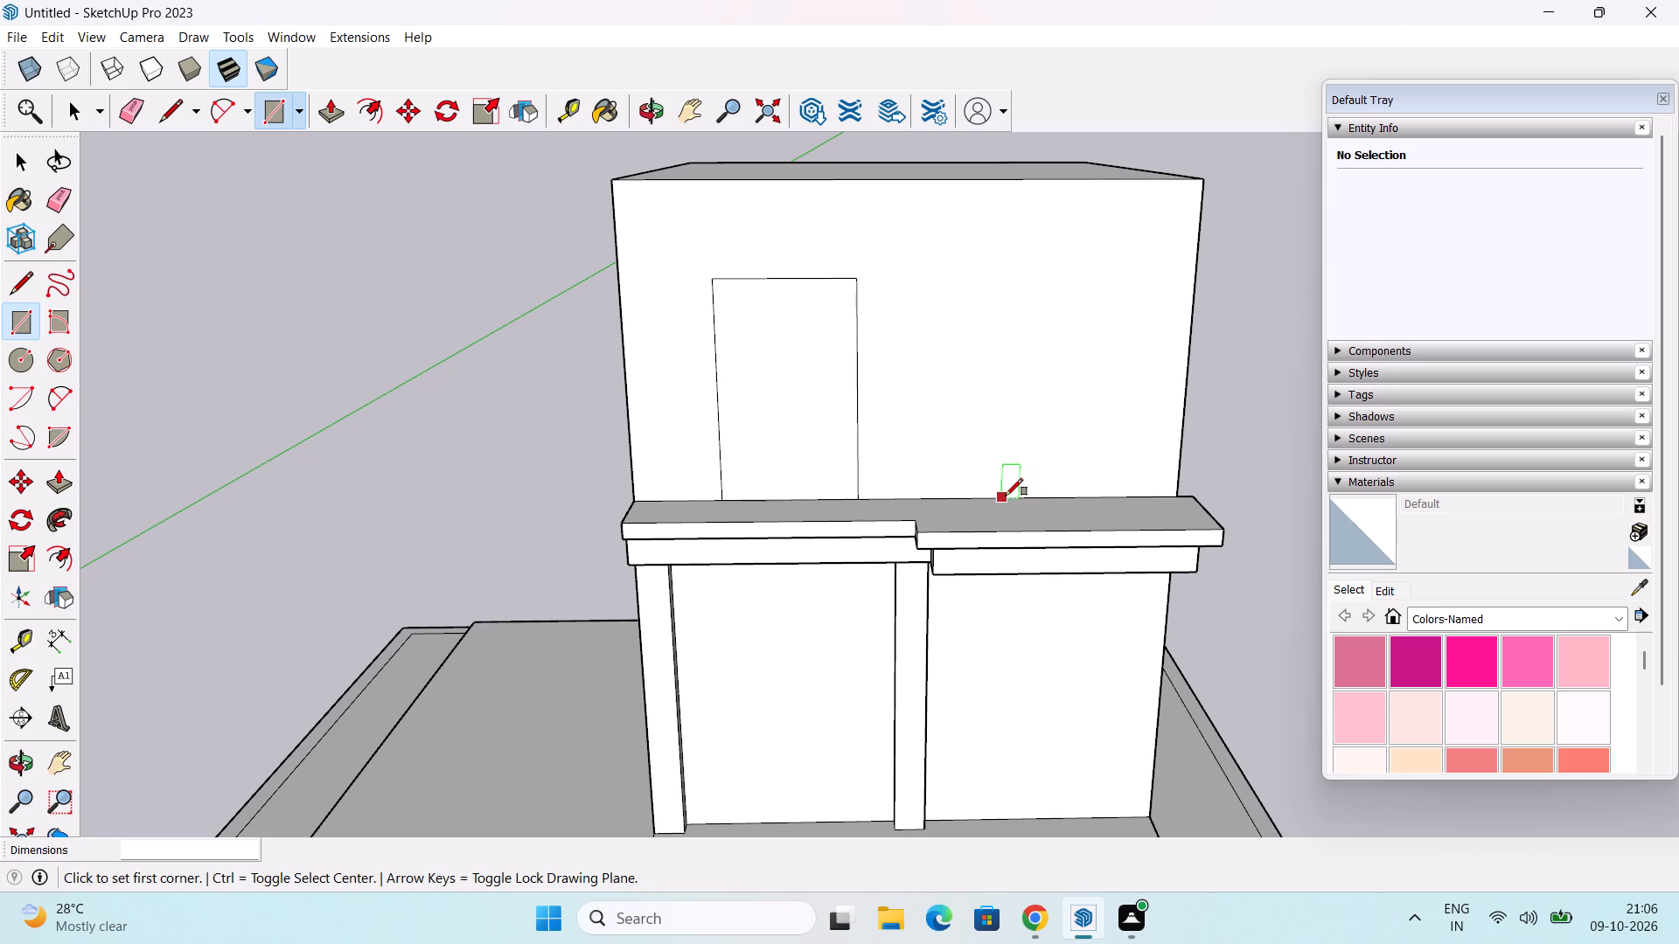
pyautogui.click(1006, 496)
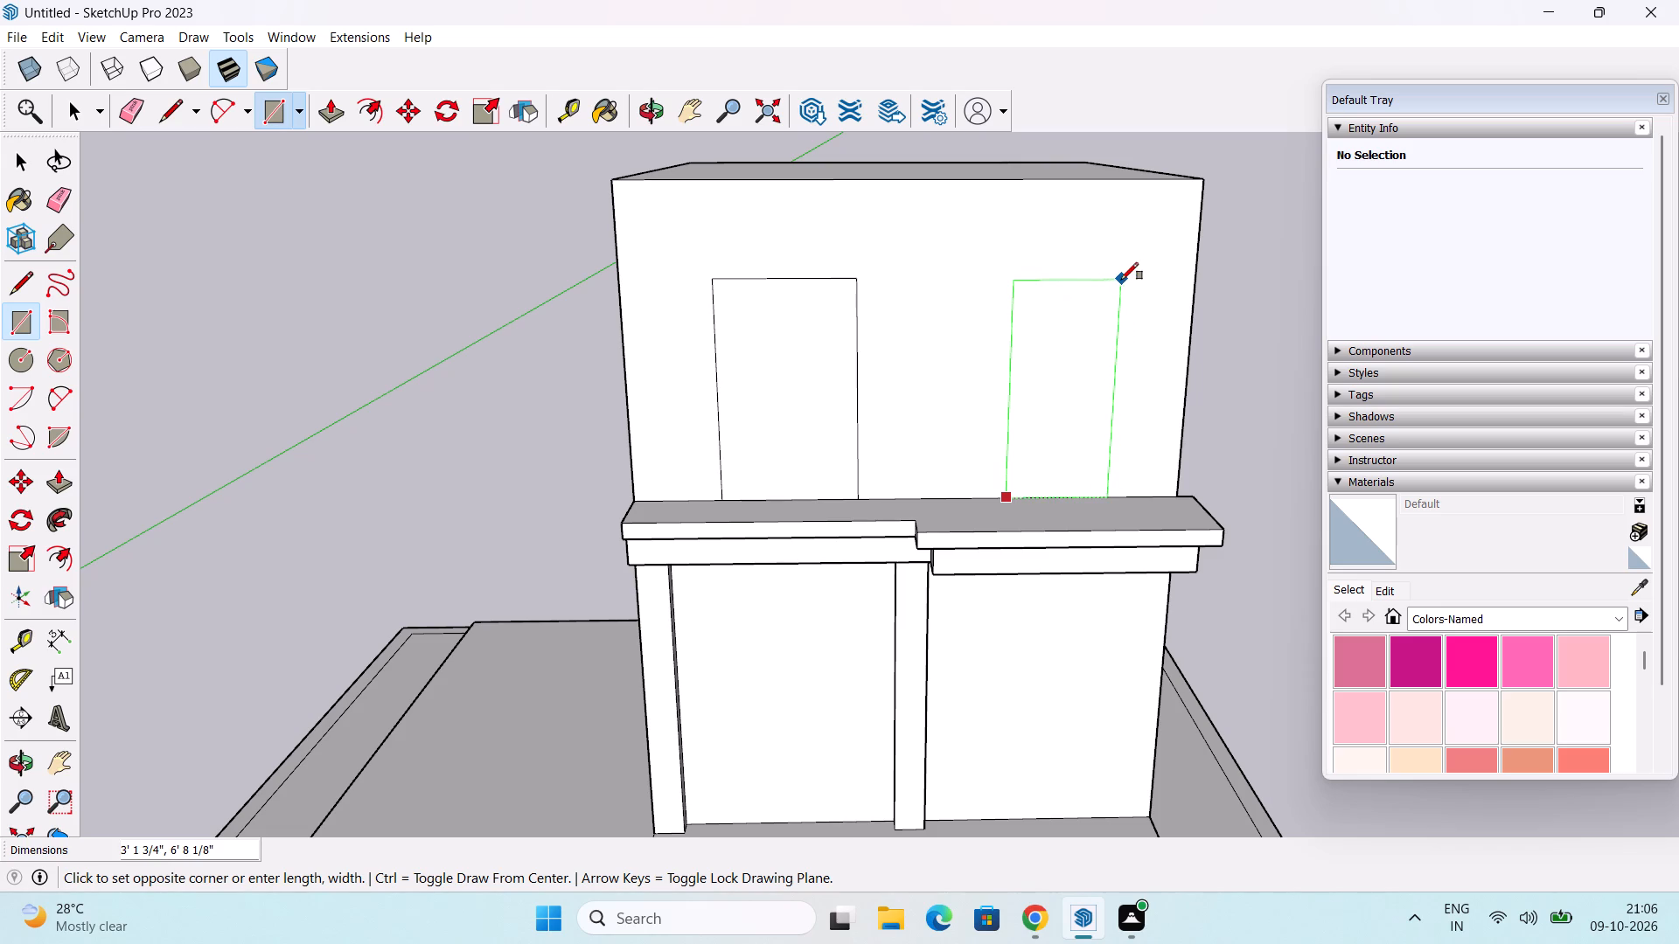
pyautogui.click(1132, 279)
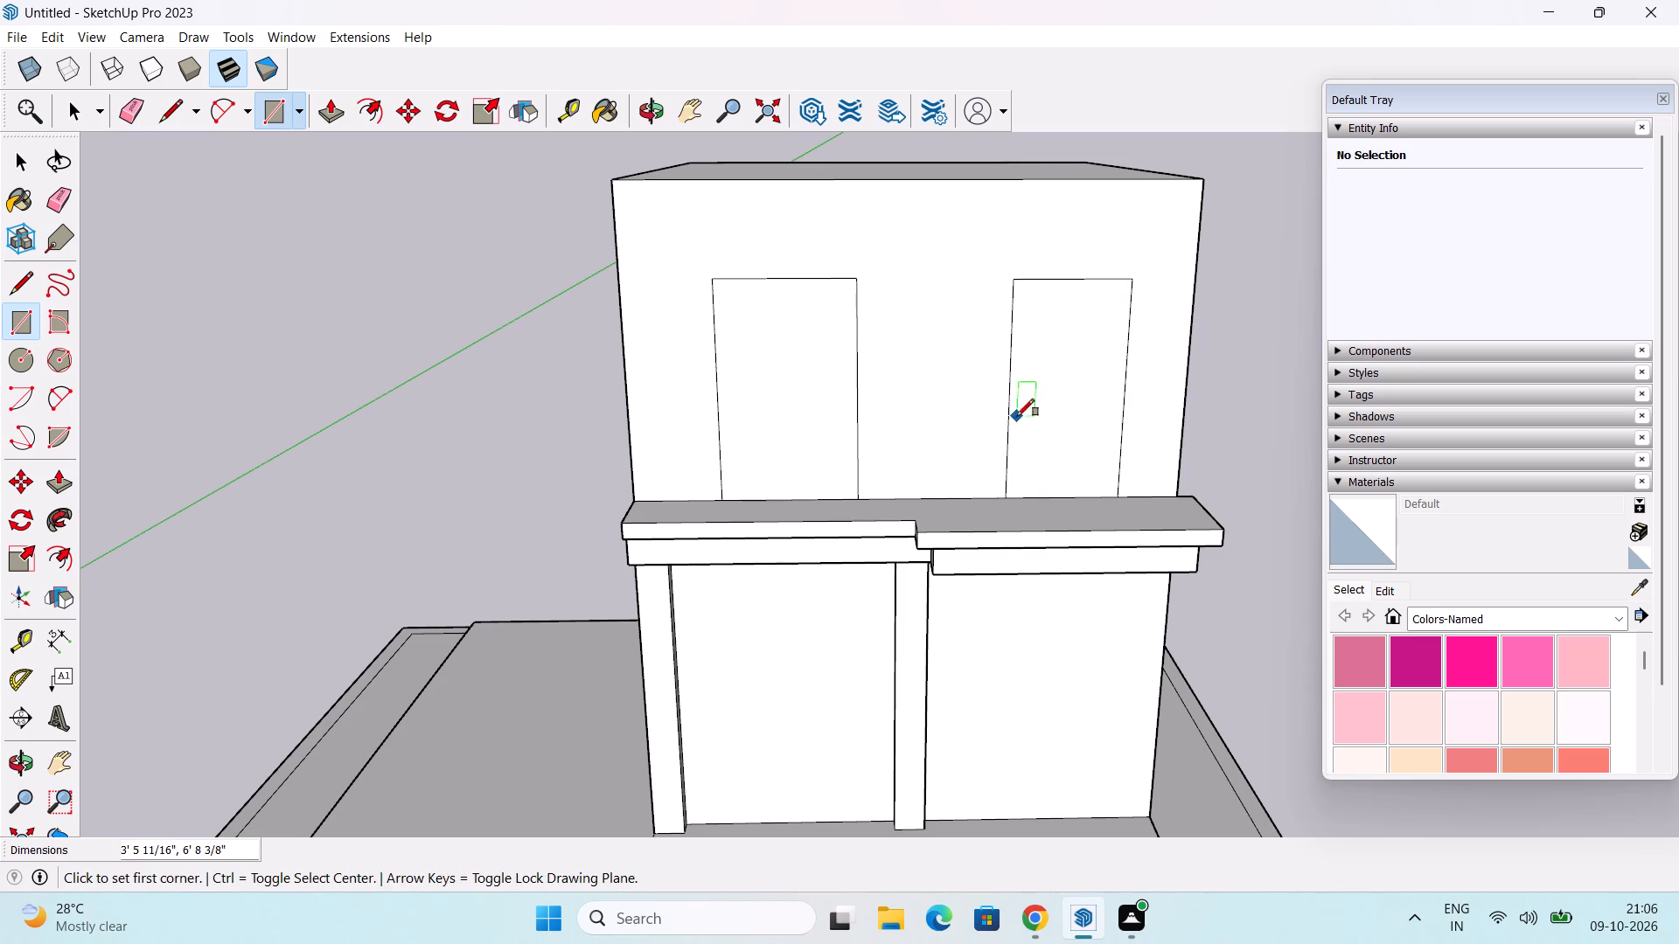
pyautogui.moveTo(1039, 413); pyautogui.dragTo(1073, 410, button='middle')
pyautogui.press('space')
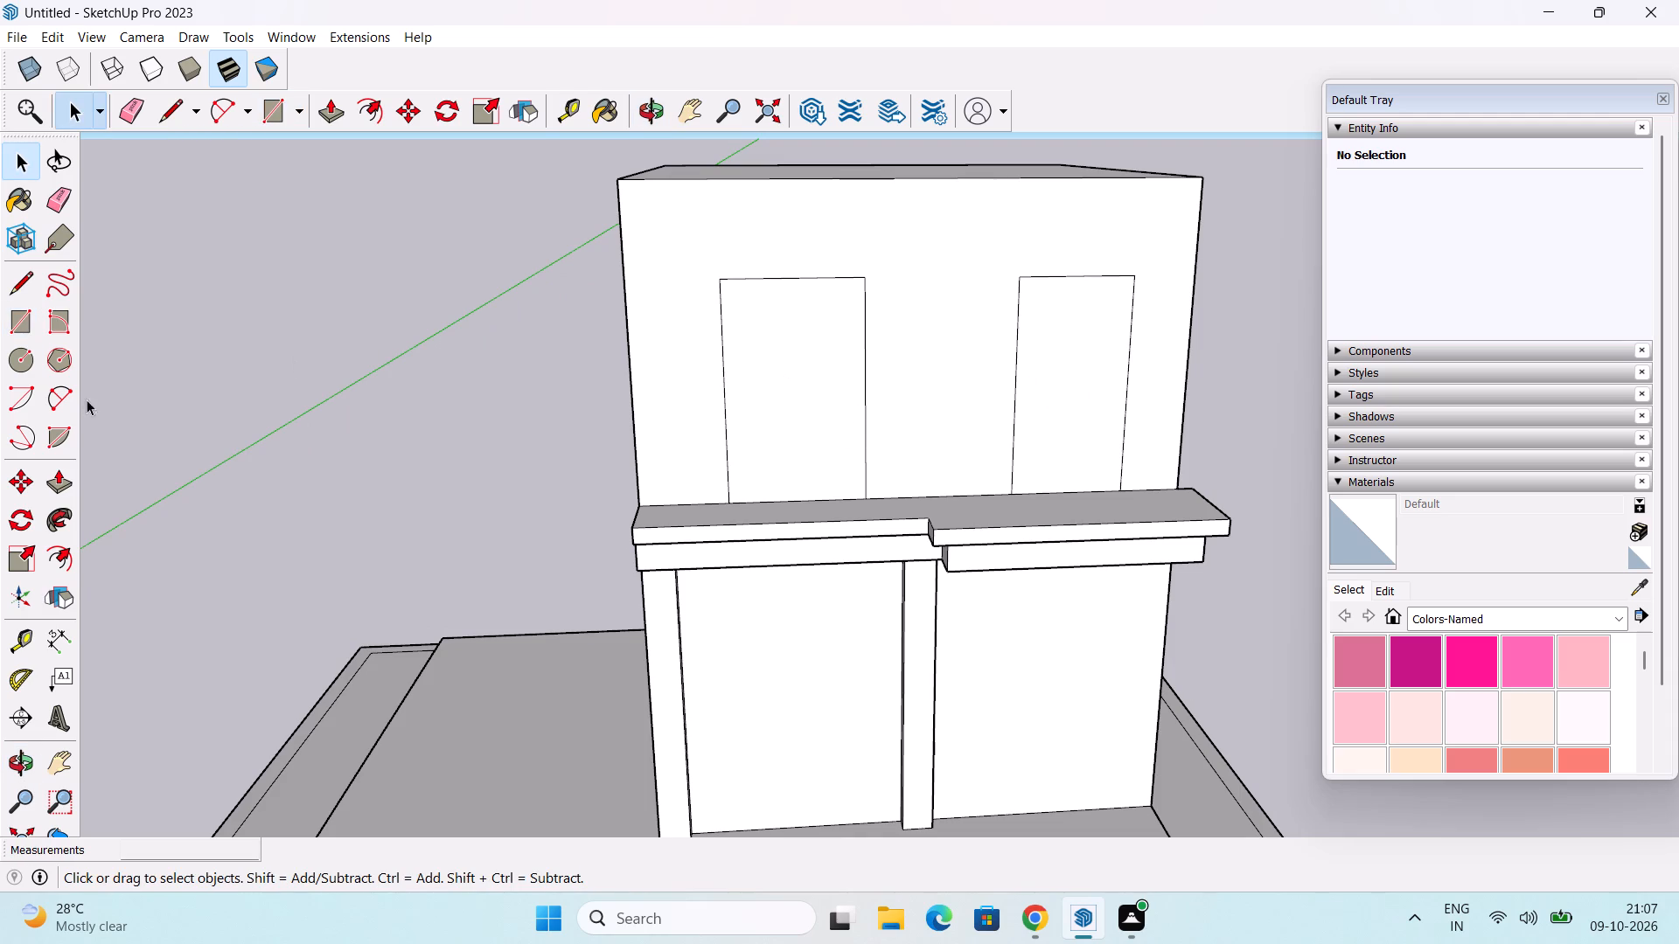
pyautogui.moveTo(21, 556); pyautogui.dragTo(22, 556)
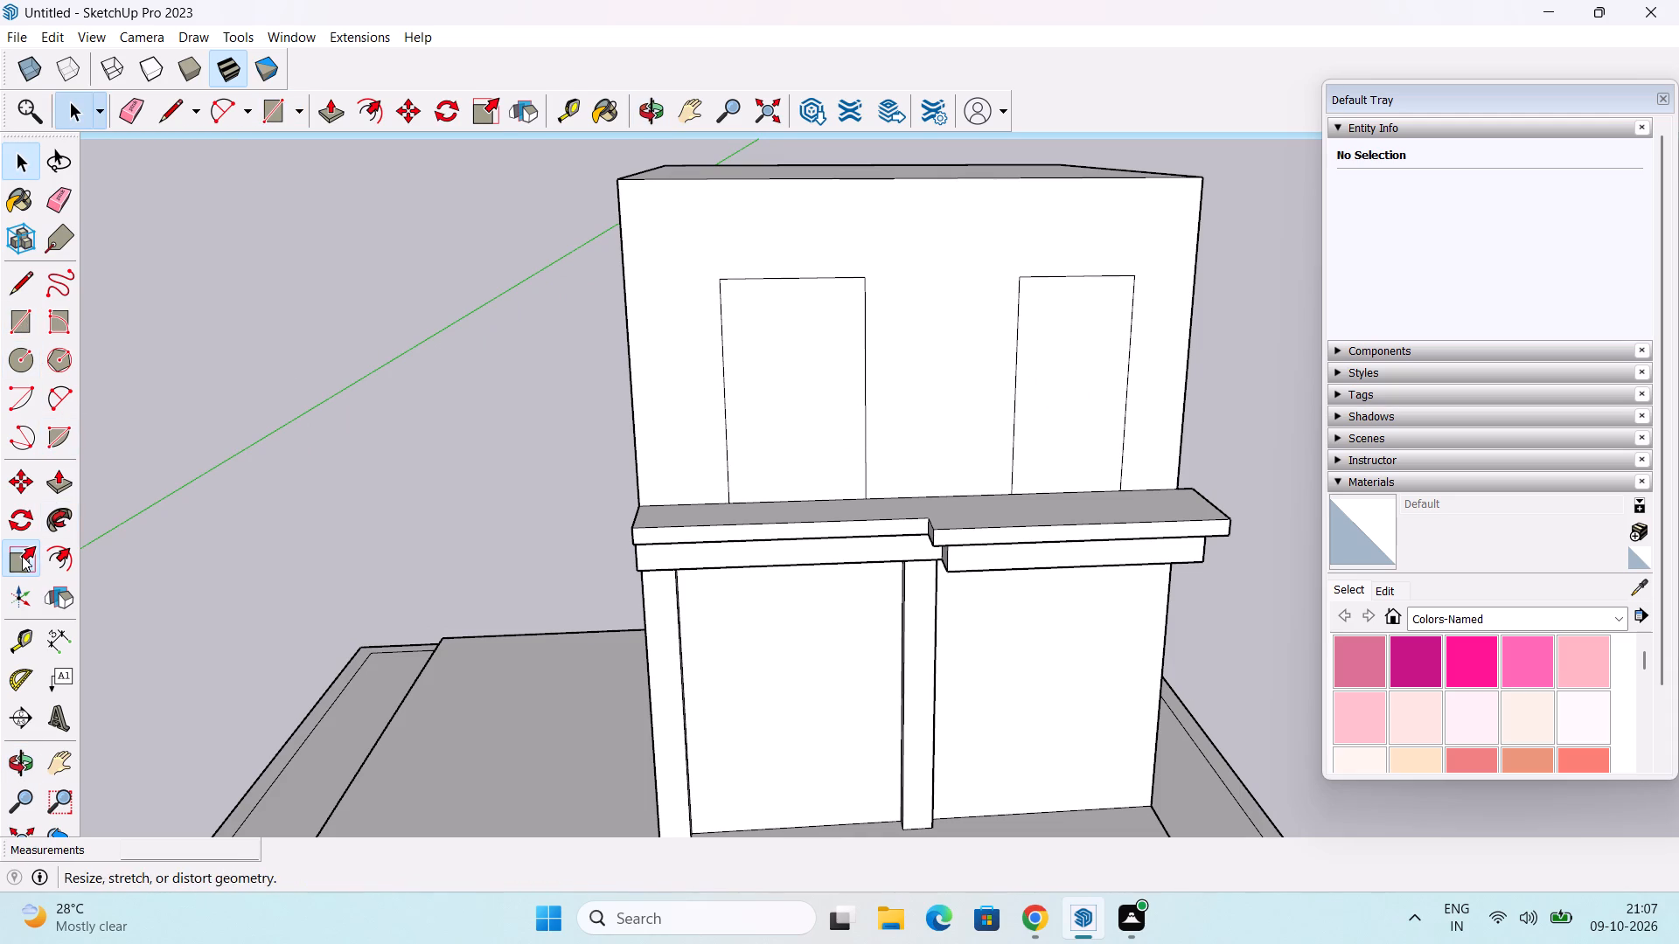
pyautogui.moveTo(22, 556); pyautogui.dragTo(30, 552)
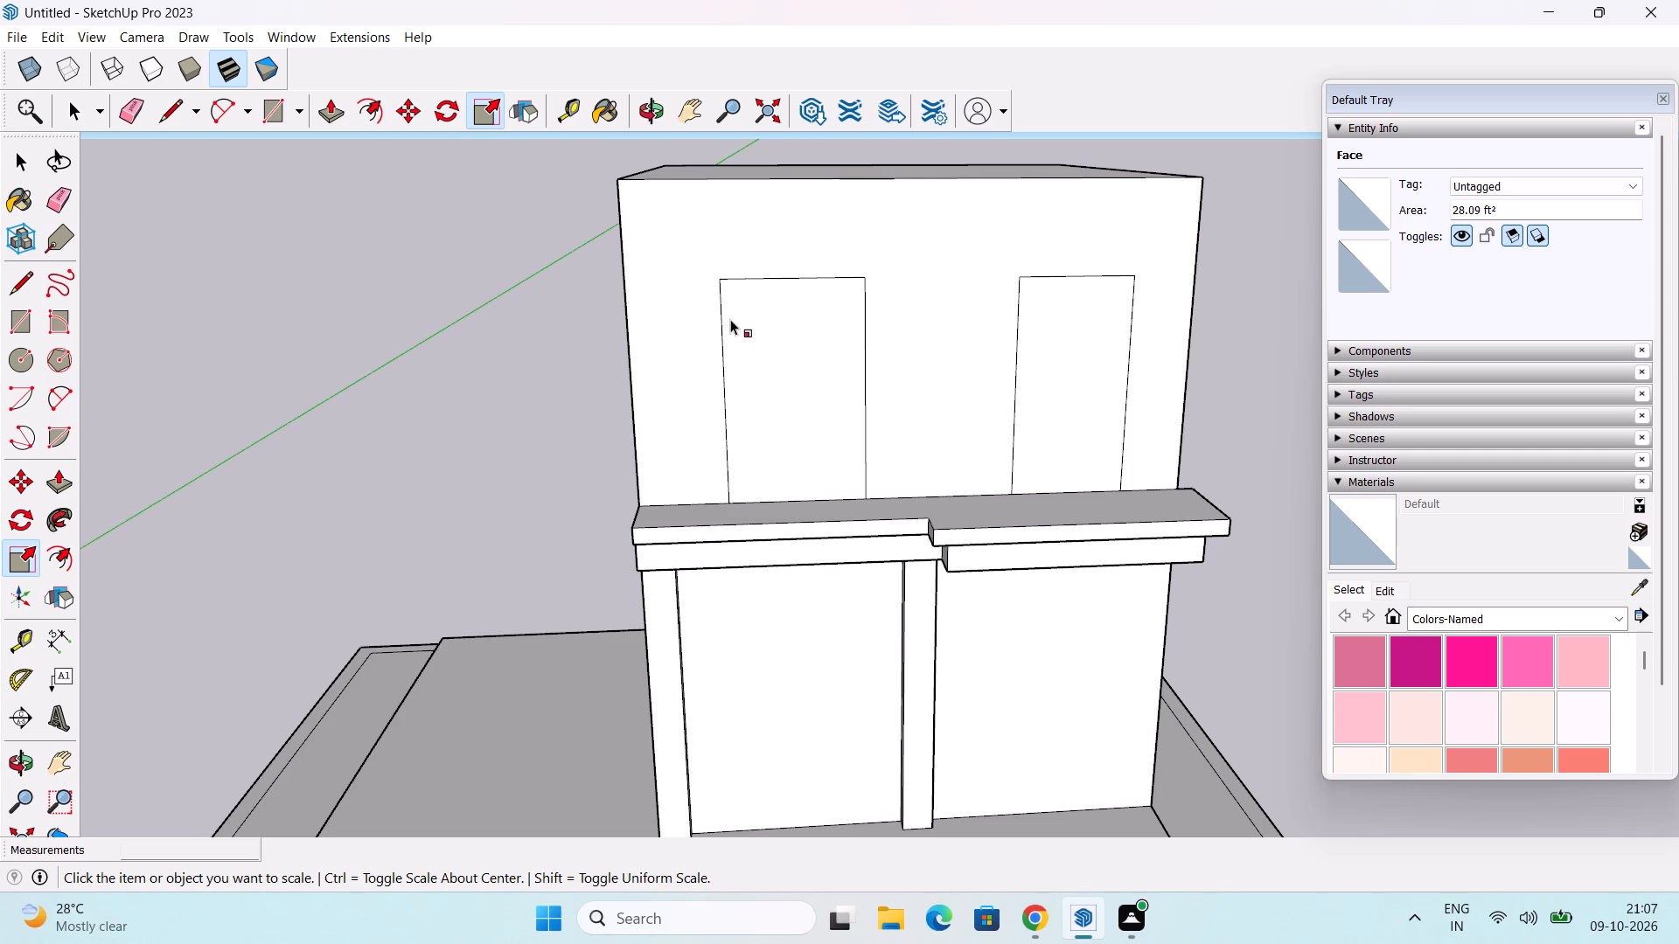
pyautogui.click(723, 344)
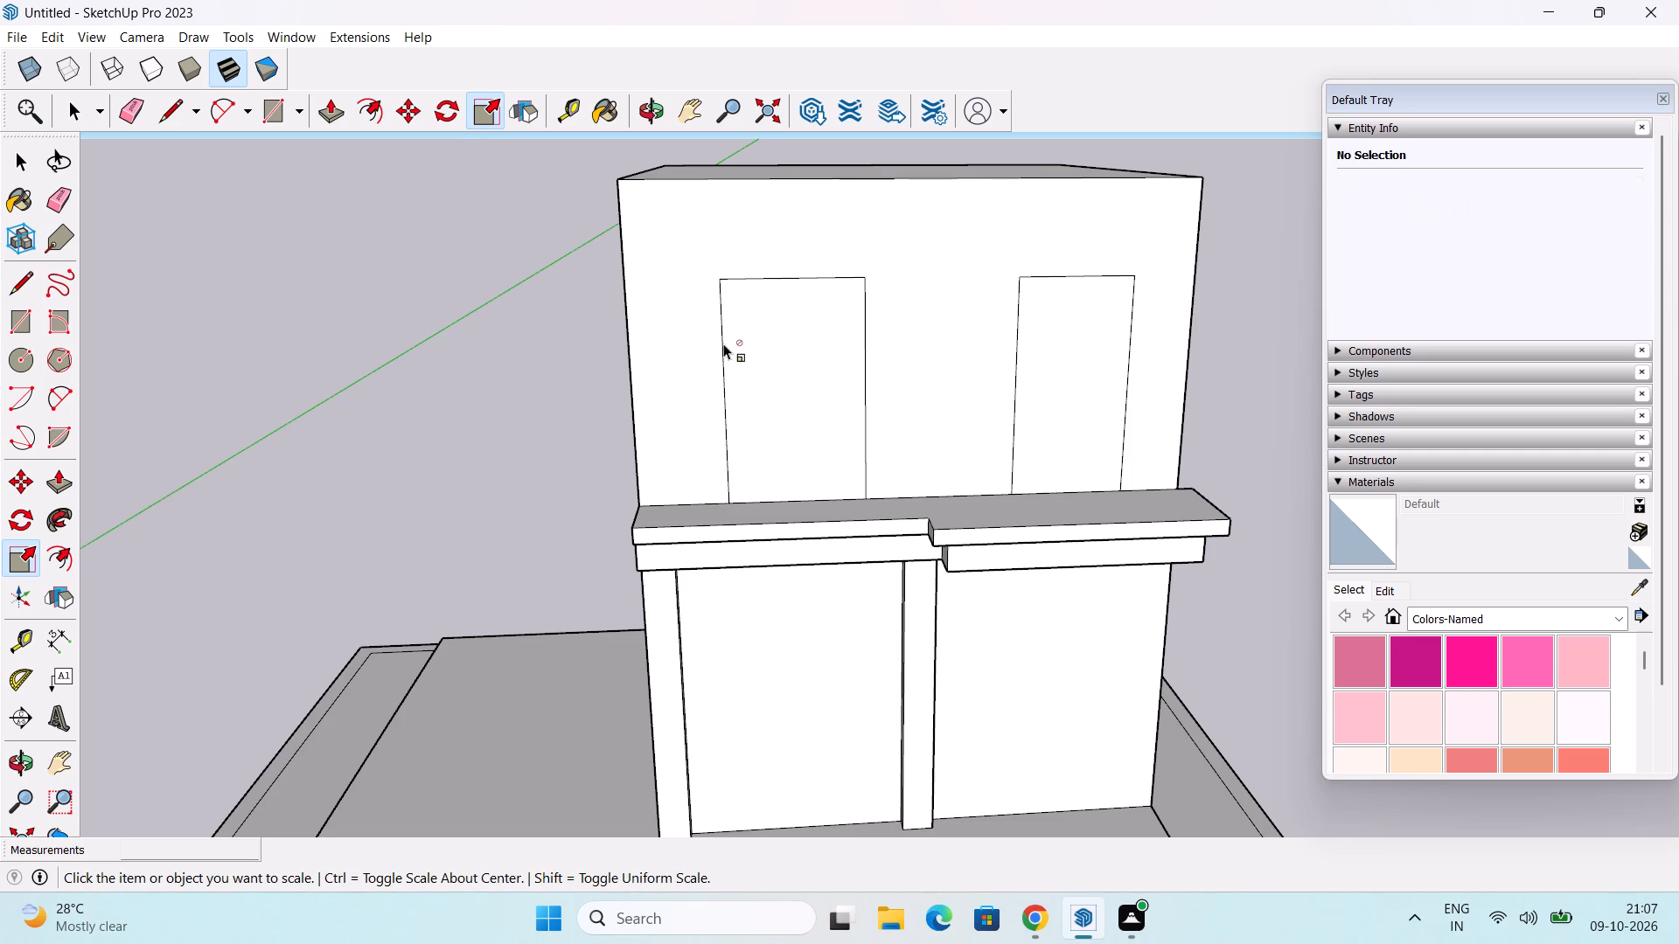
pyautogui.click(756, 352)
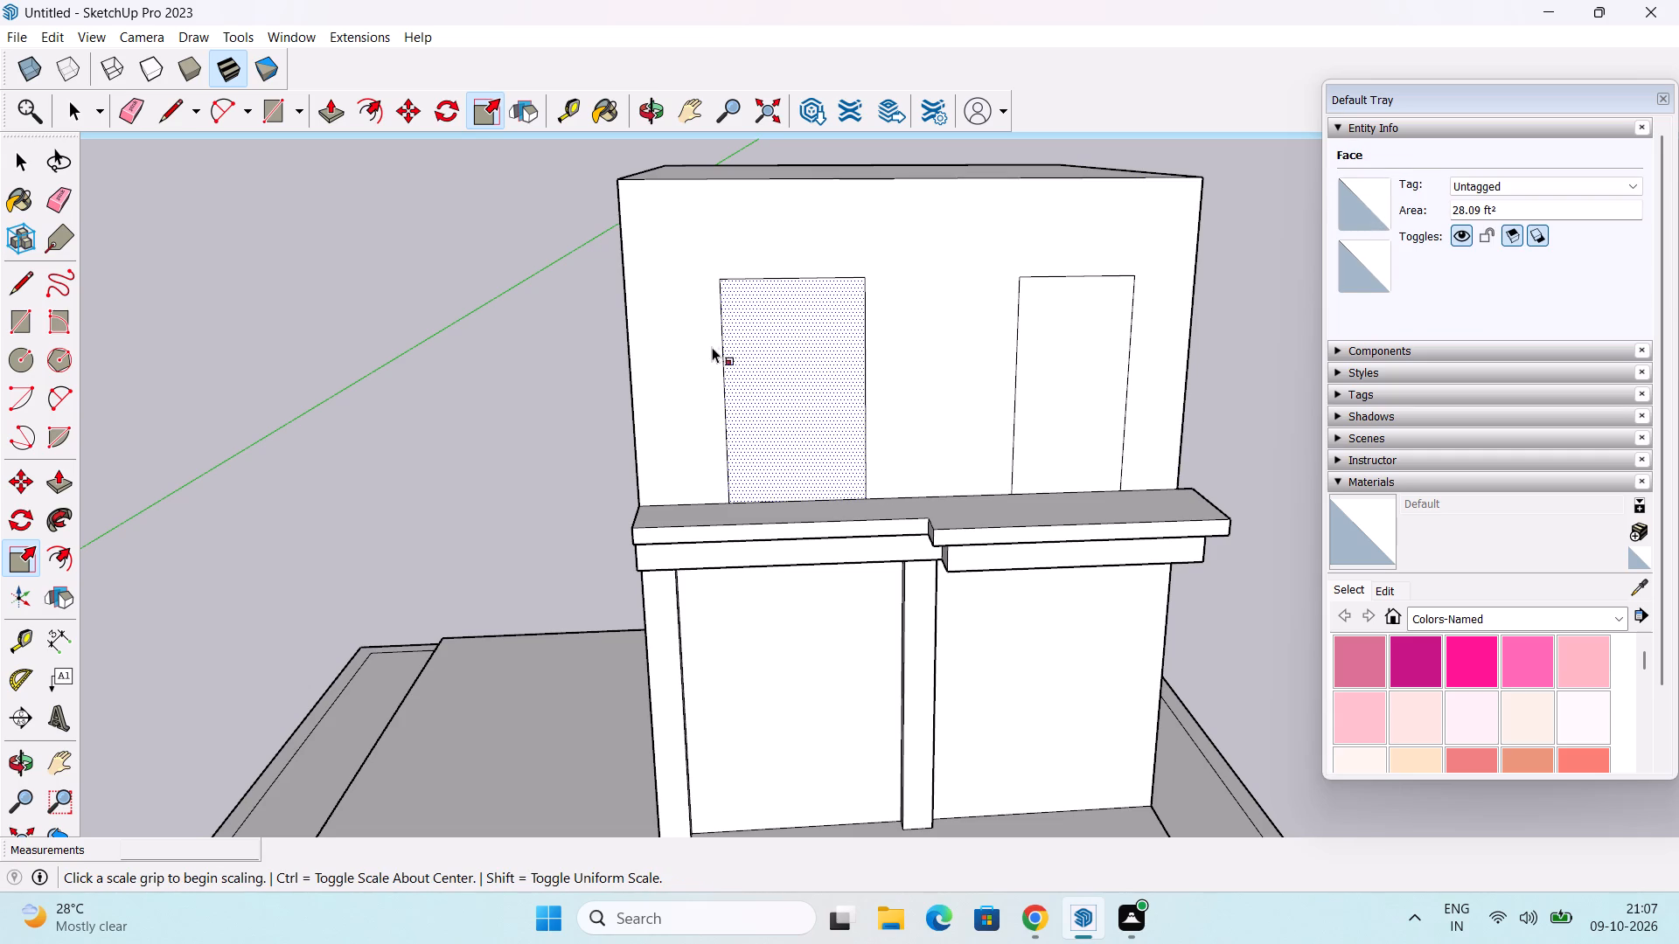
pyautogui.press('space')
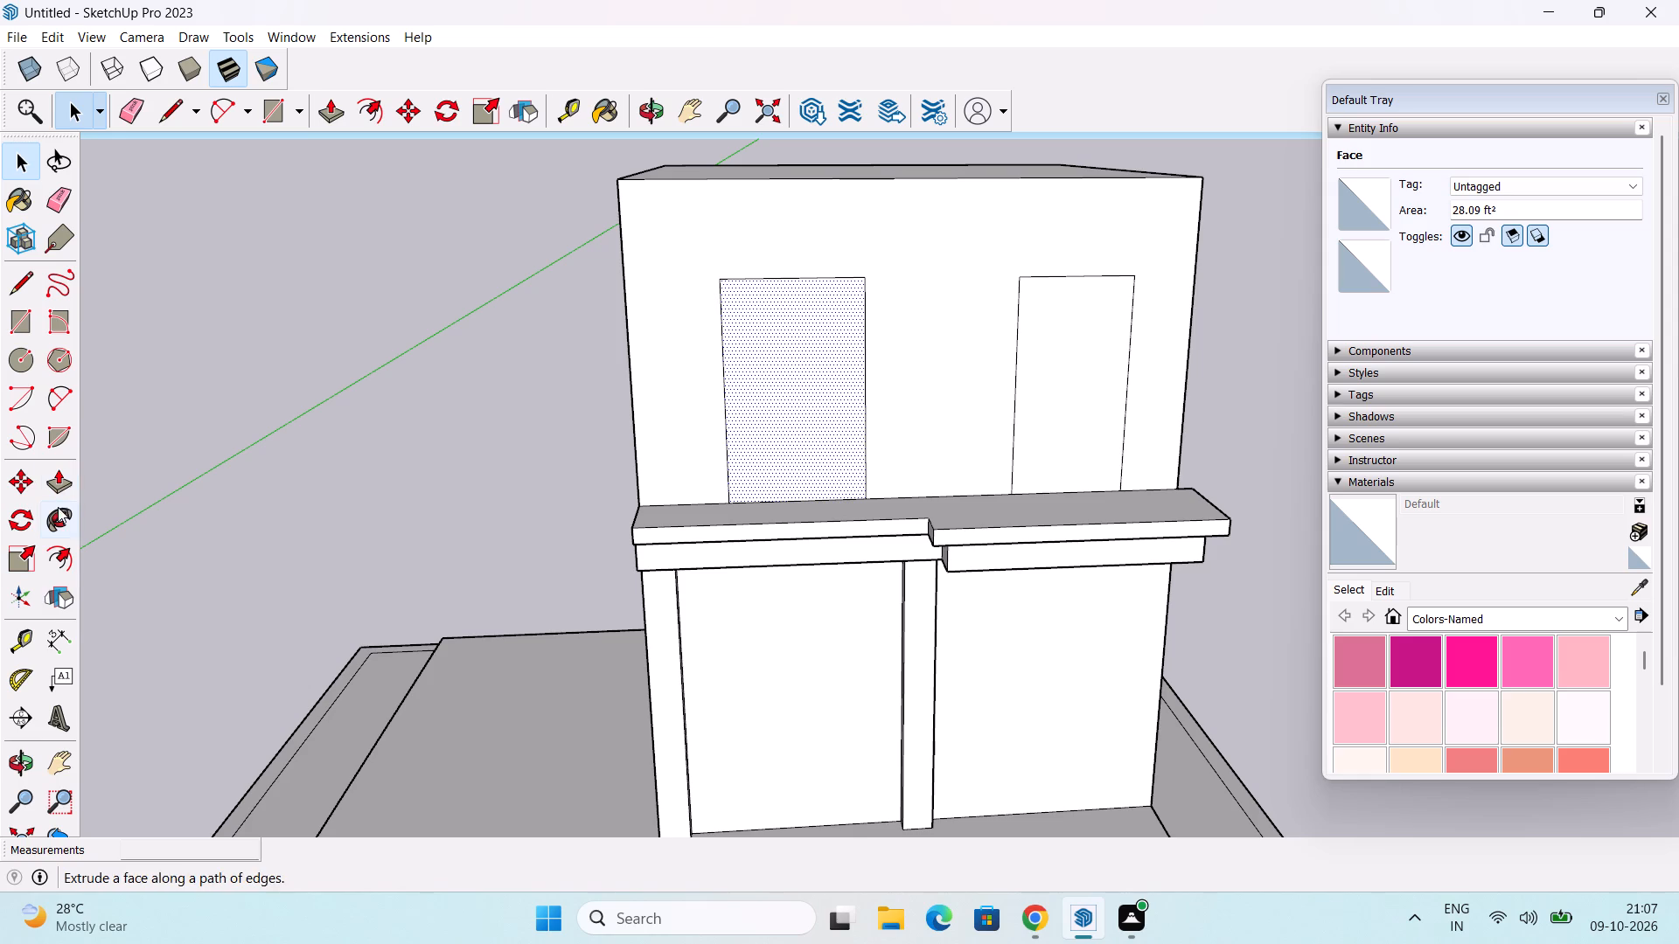
# Offset the wider rectangle's outline outward on the upper wall by 3", revising the distance to 4".
pyautogui.click(63, 555)
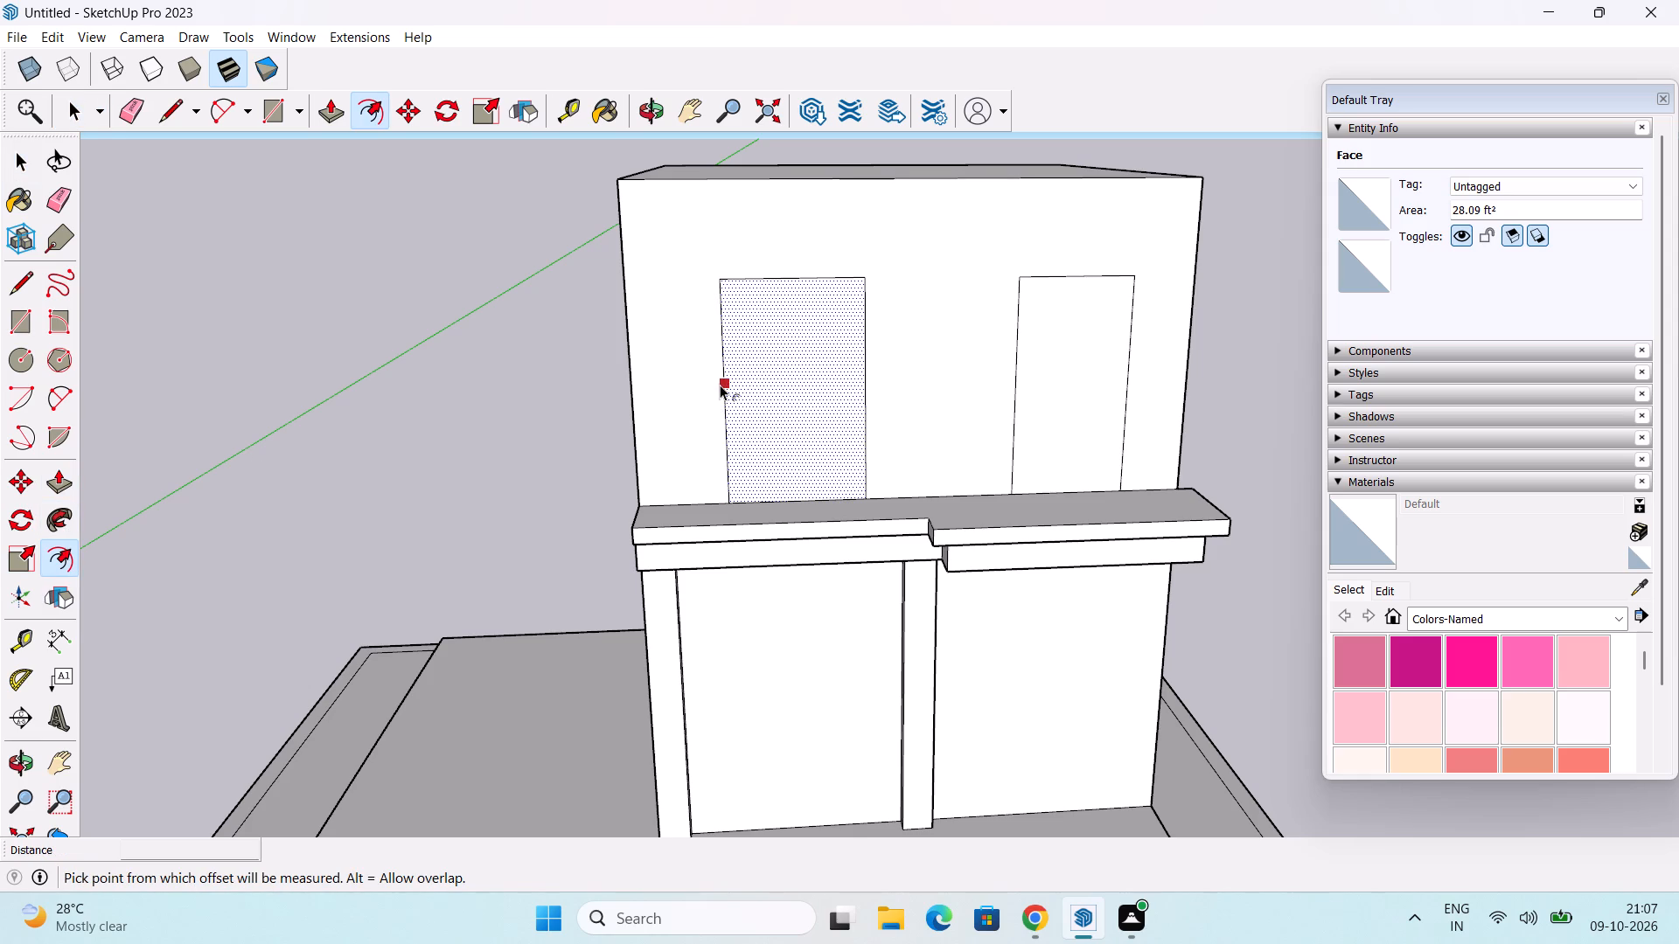
pyautogui.click(720, 385)
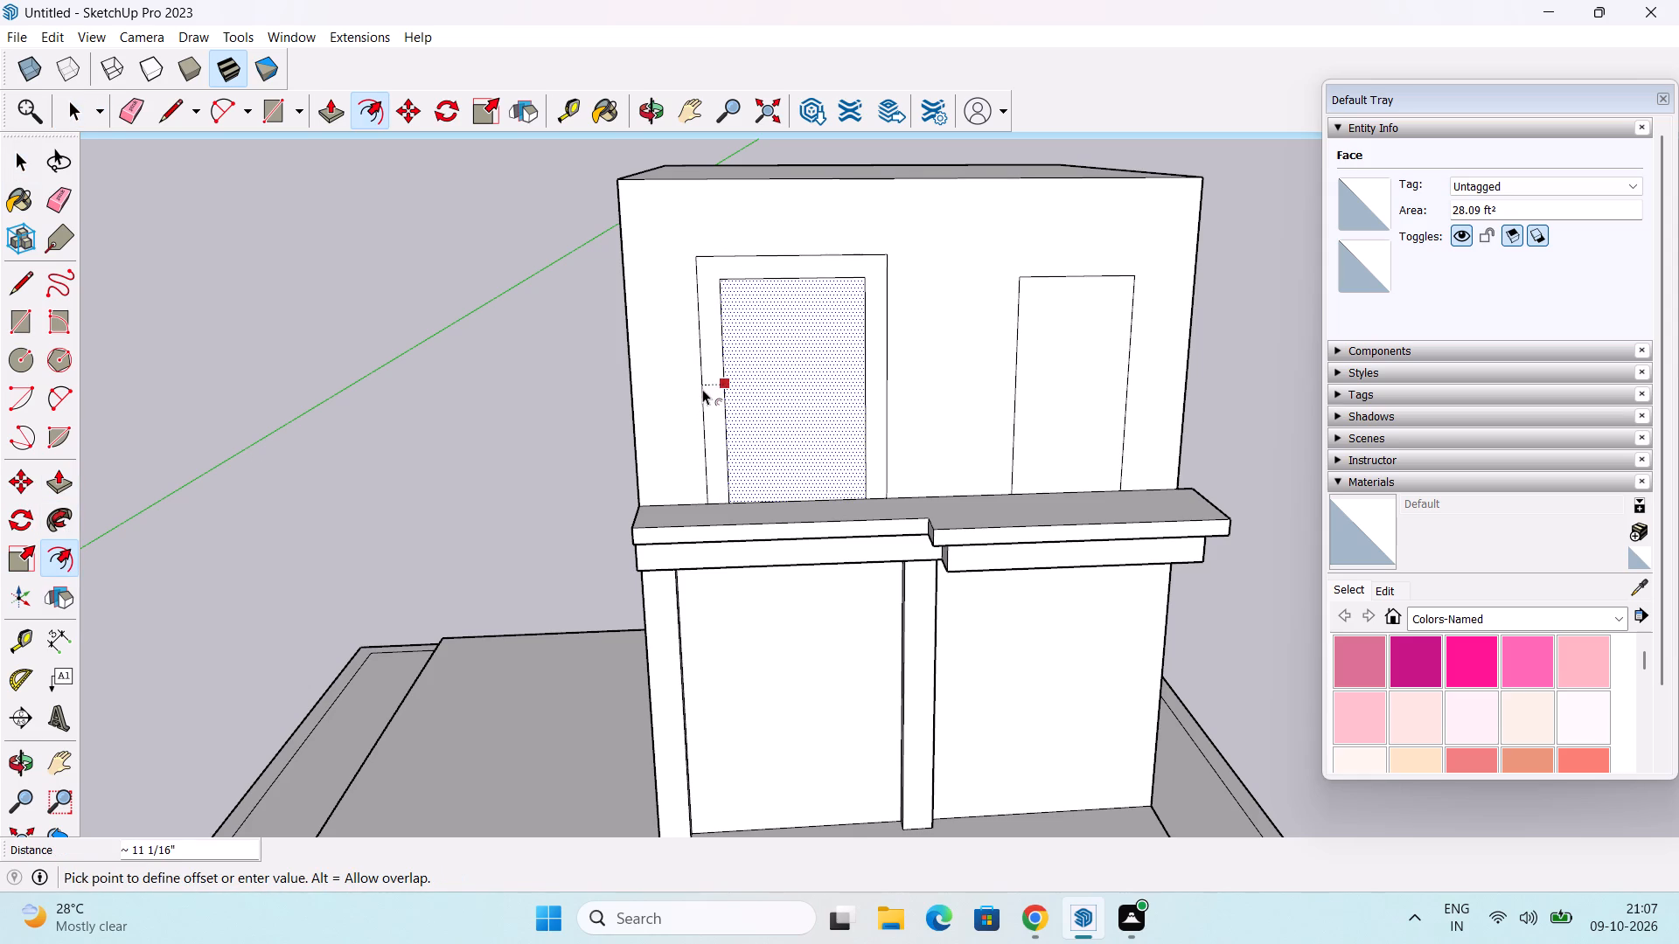
pyautogui.write('3"')
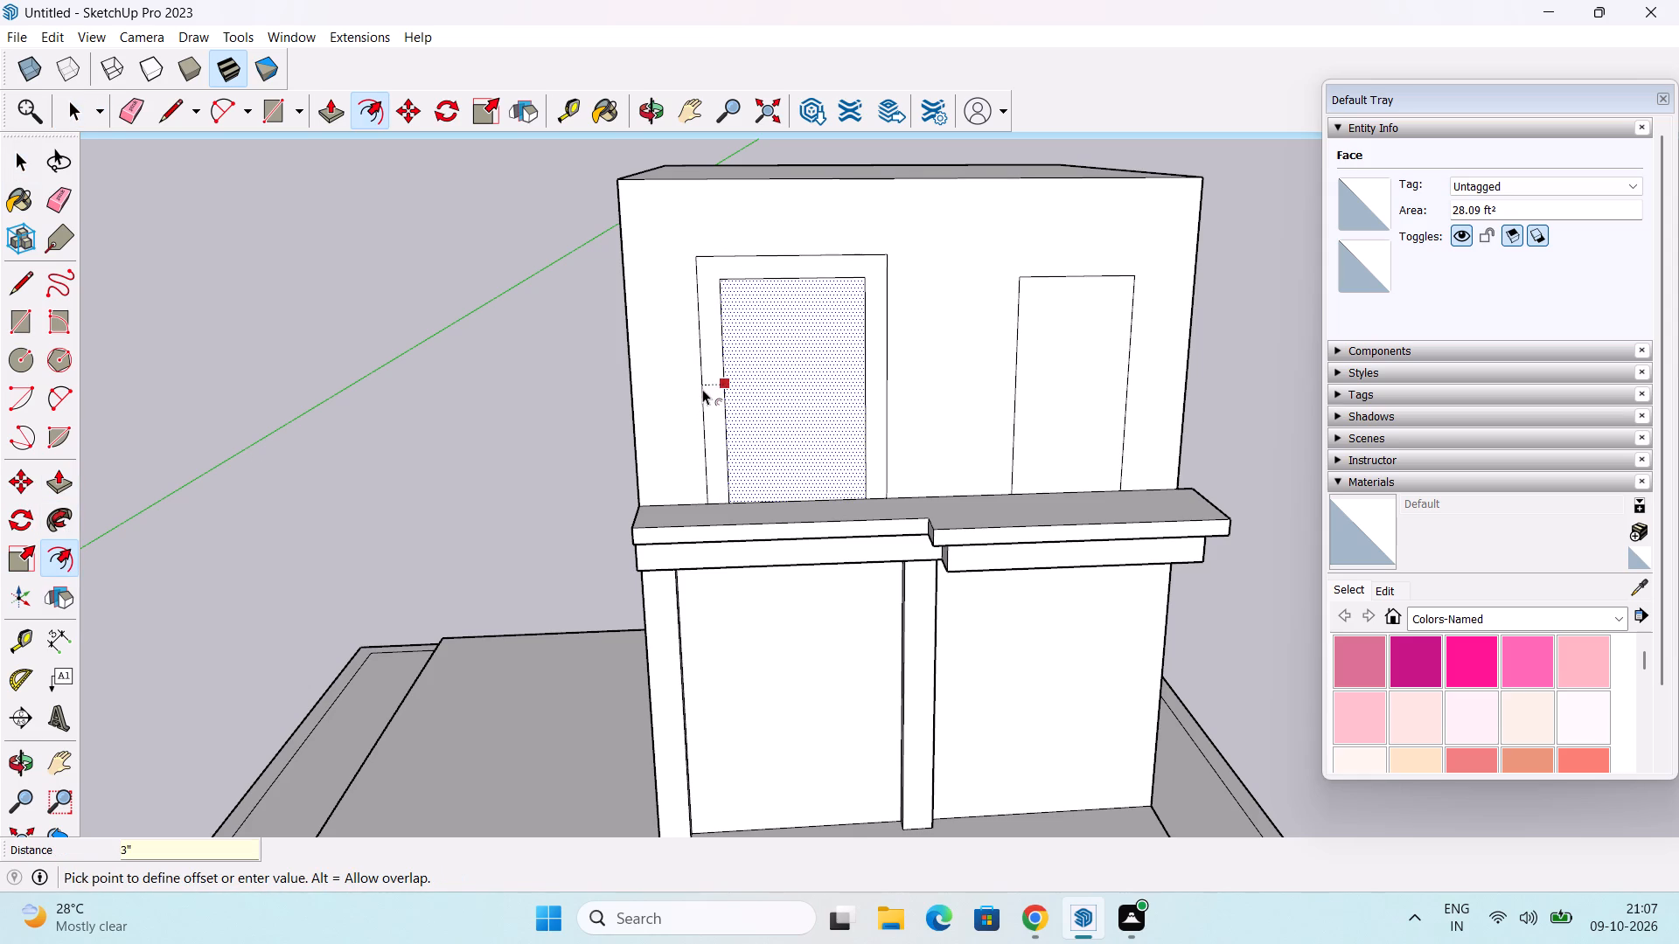
pyautogui.press('Return')
pyautogui.write('4"')
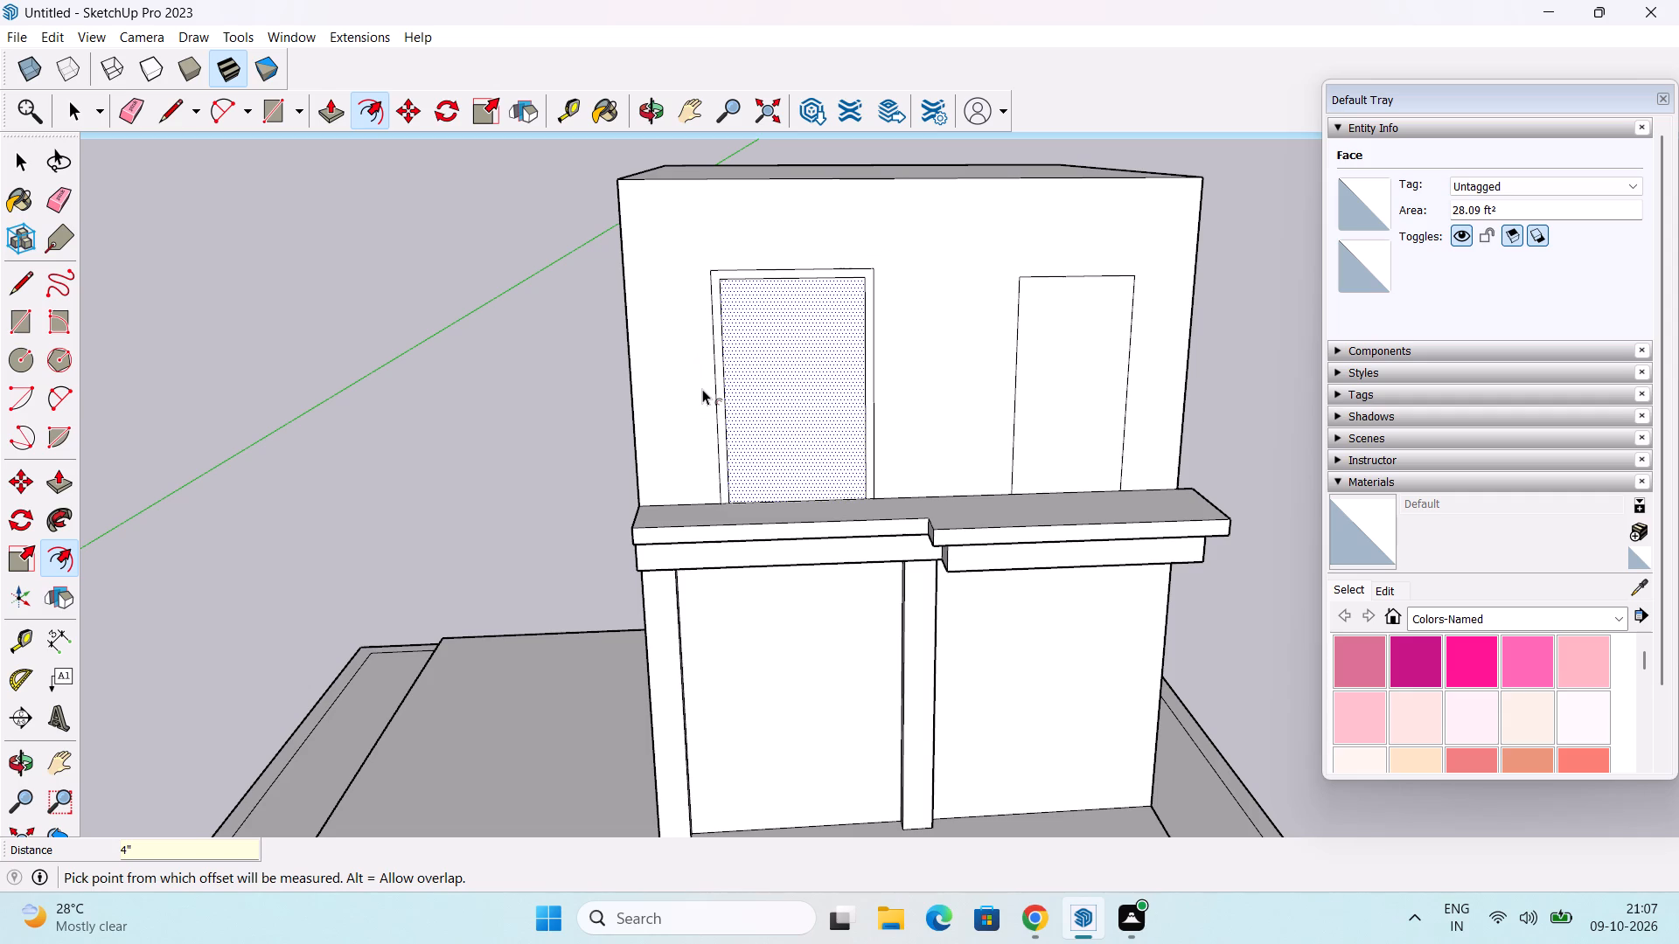
pyautogui.press('Return')
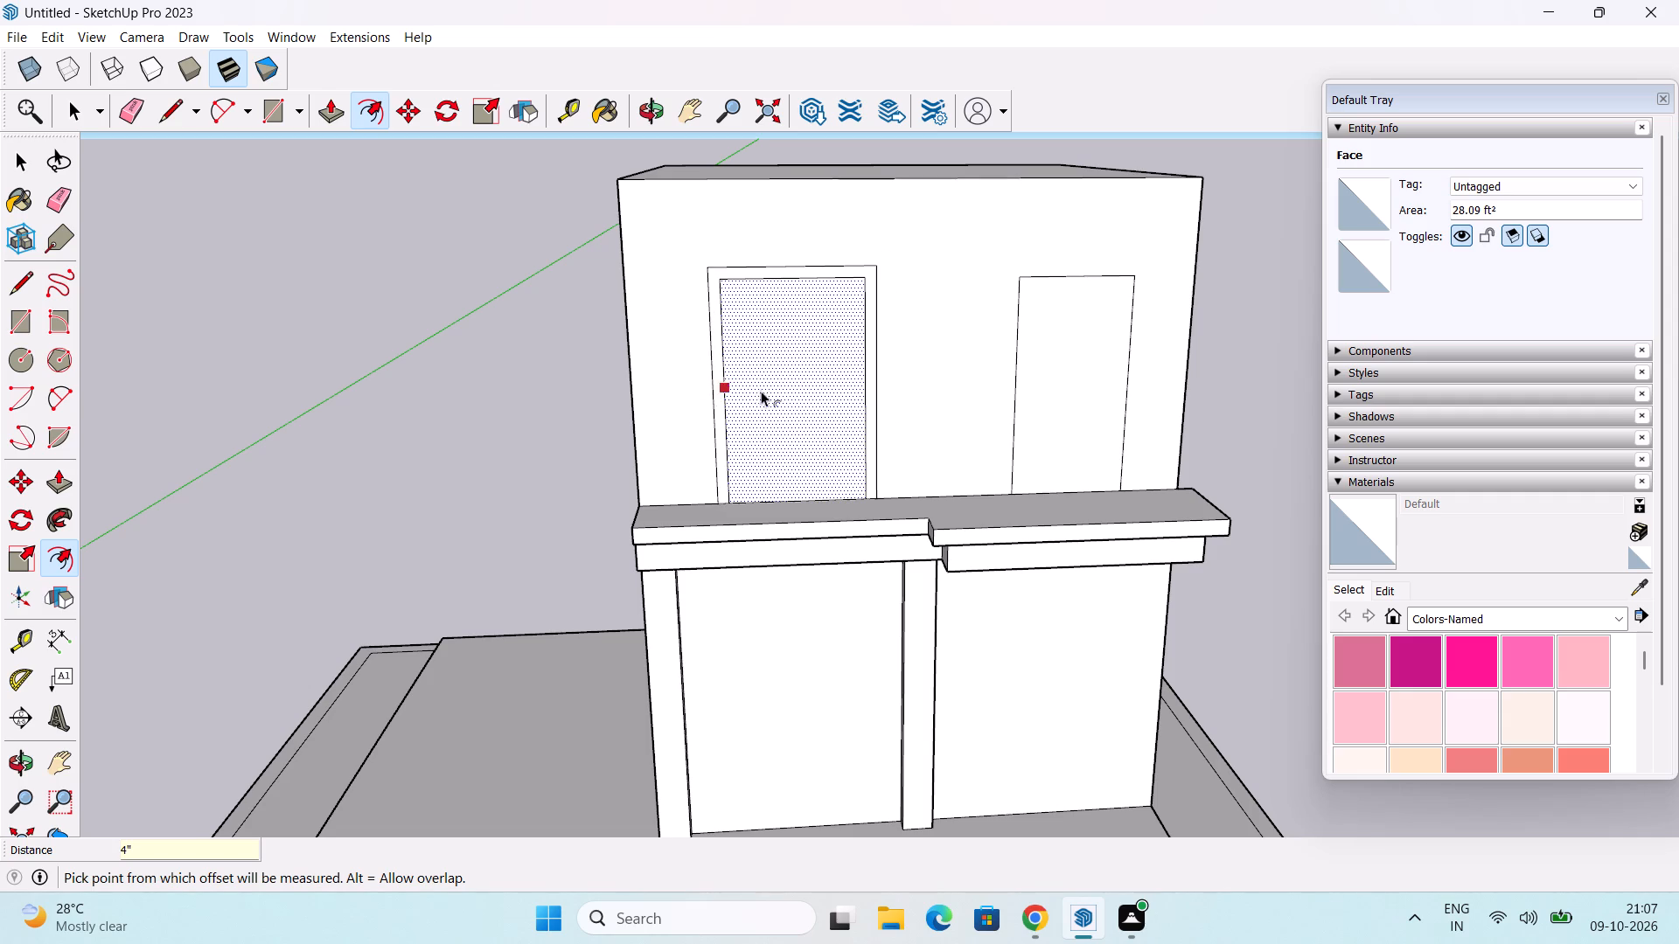
pyautogui.press('Escape')
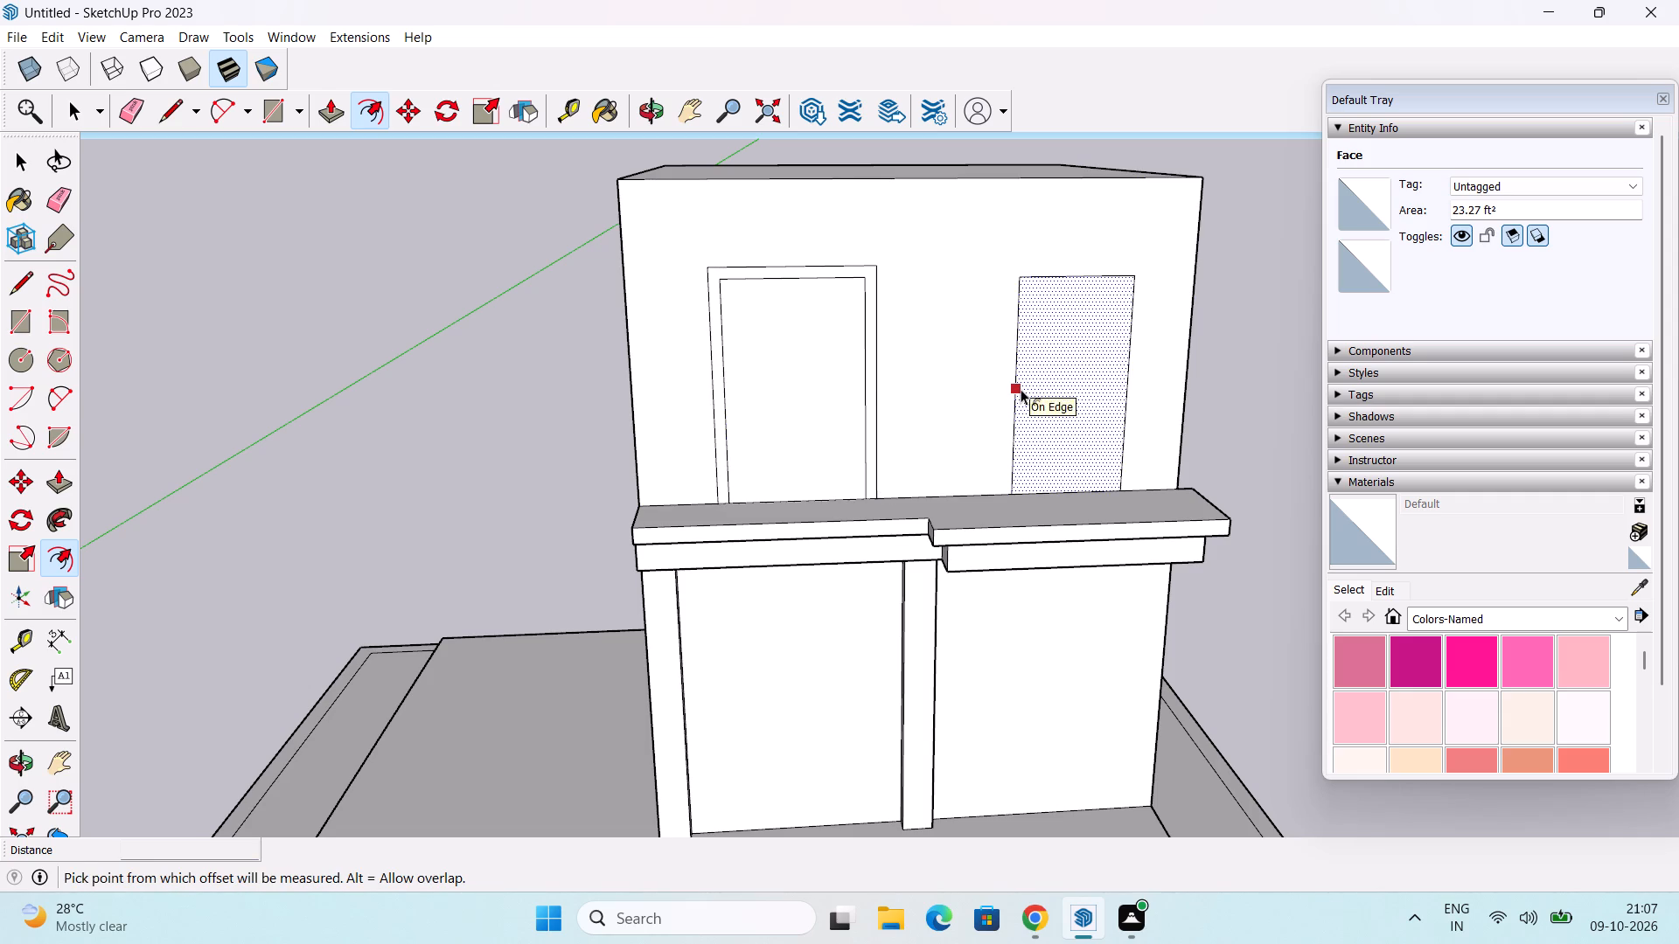
# Offset the narrower rectangle's outline outward on the upper wall by 4".
pyautogui.click(1021, 389)
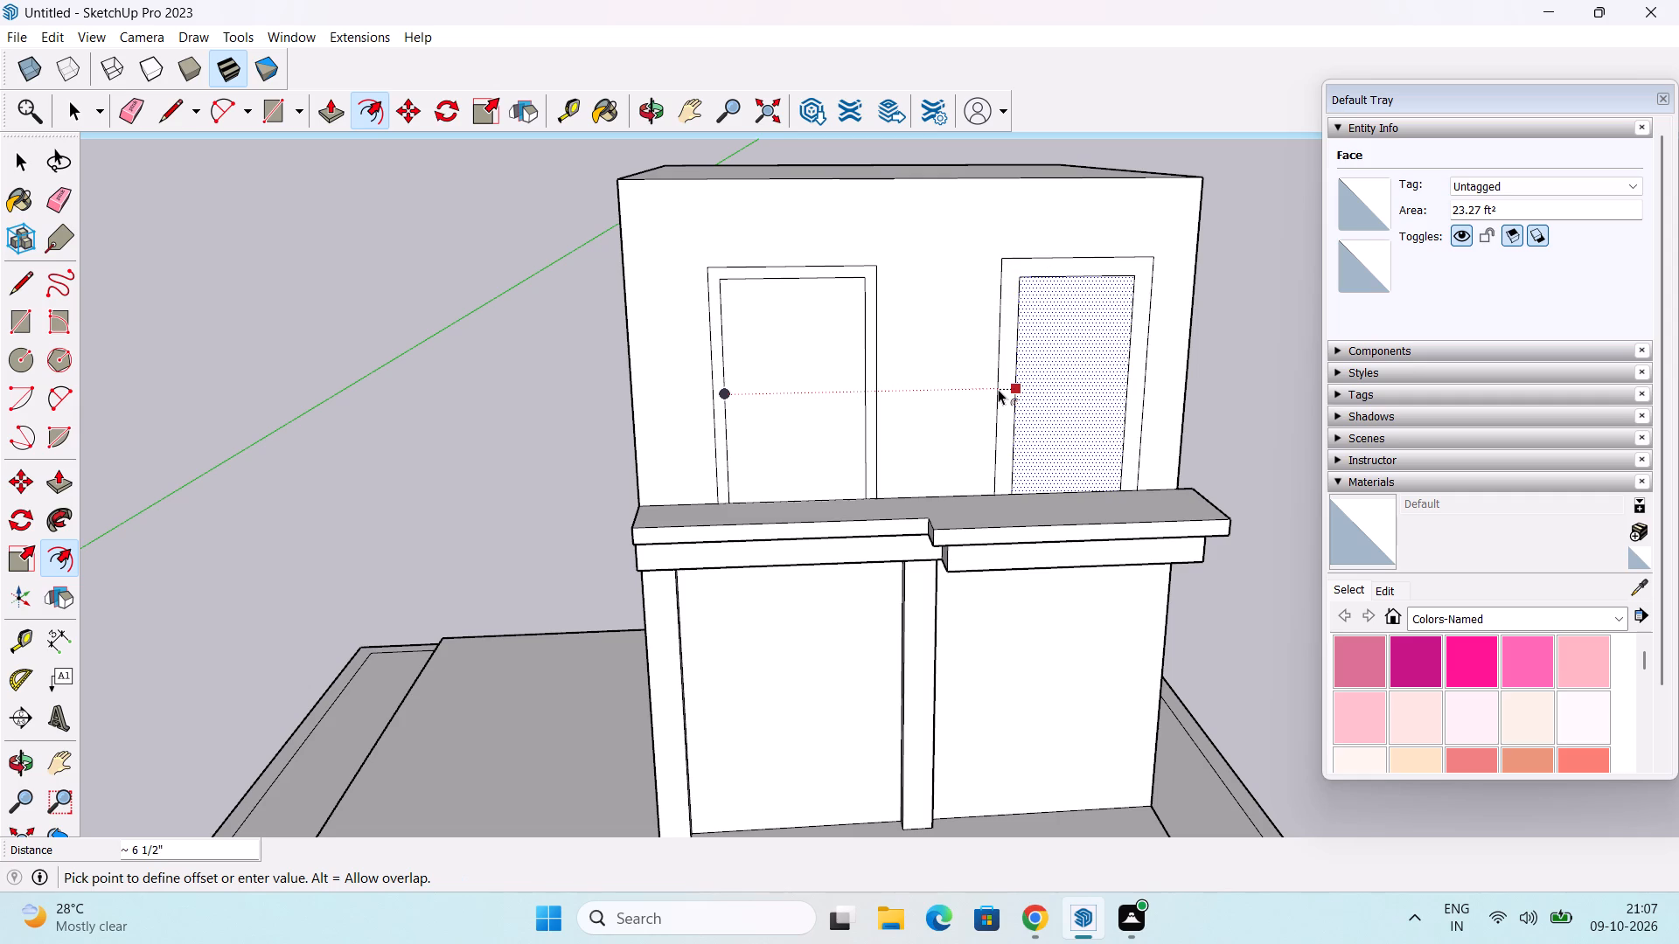
pyautogui.press('4')
pyautogui.hotkey('shift', '"')
pyautogui.press('Return')
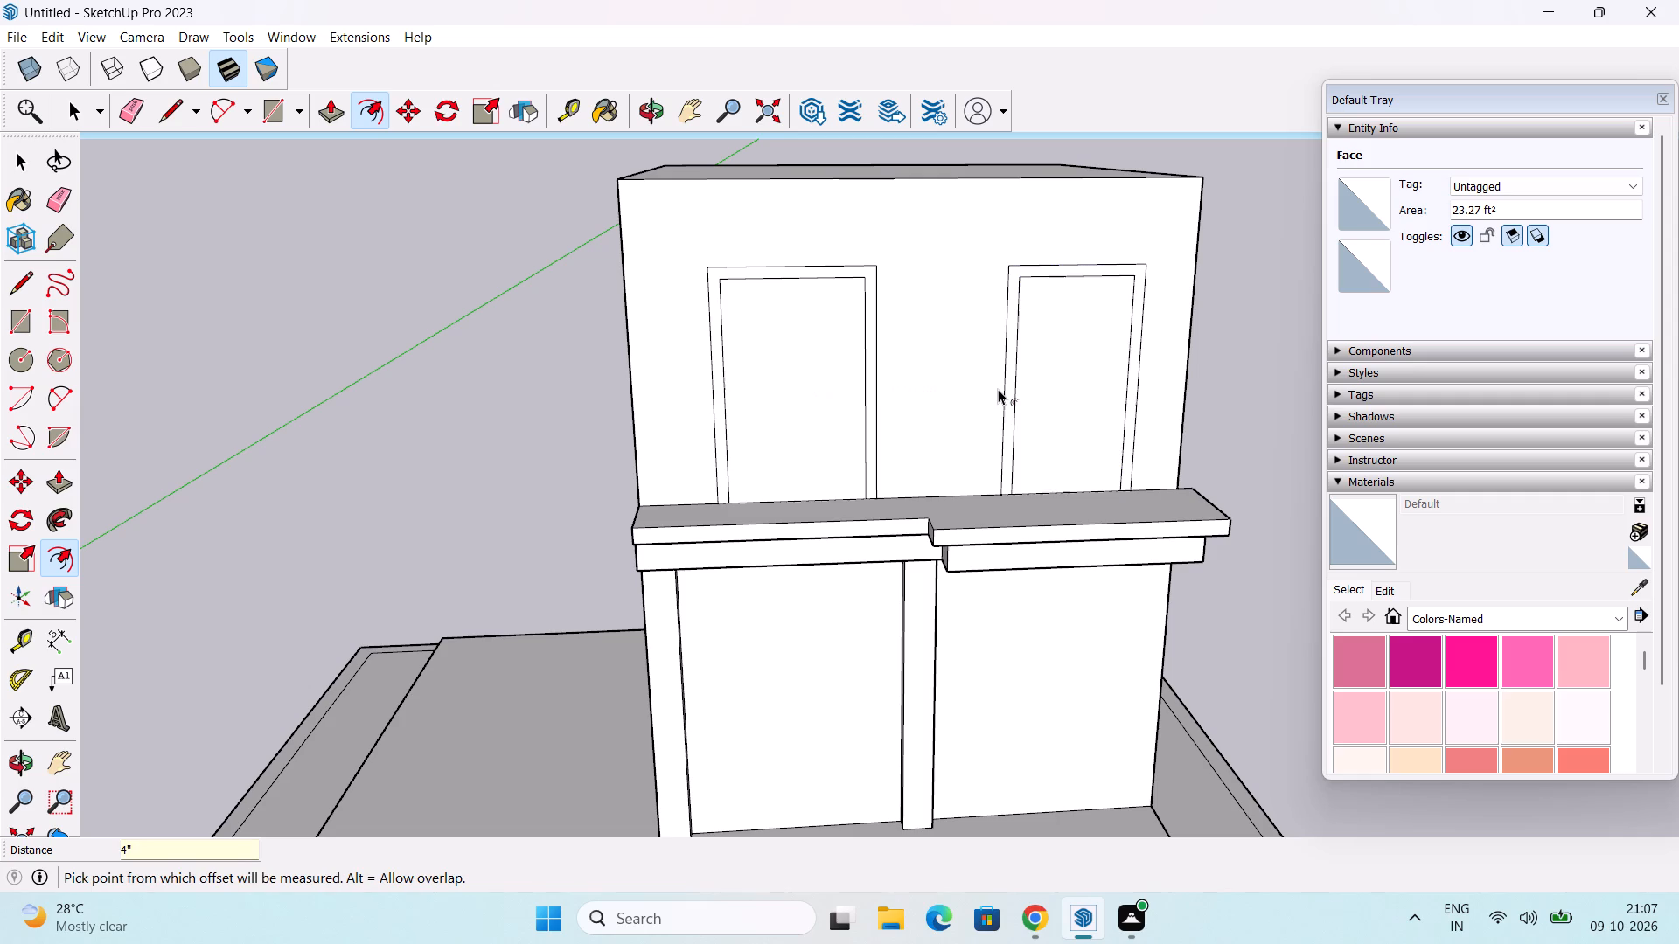
pyautogui.press('space')
# Push/Pull the border face around the wider rectangle outward 4" to form a raised frame.
pyautogui.moveTo(993, 397); pyautogui.dragTo(1125, 474, button='middle')
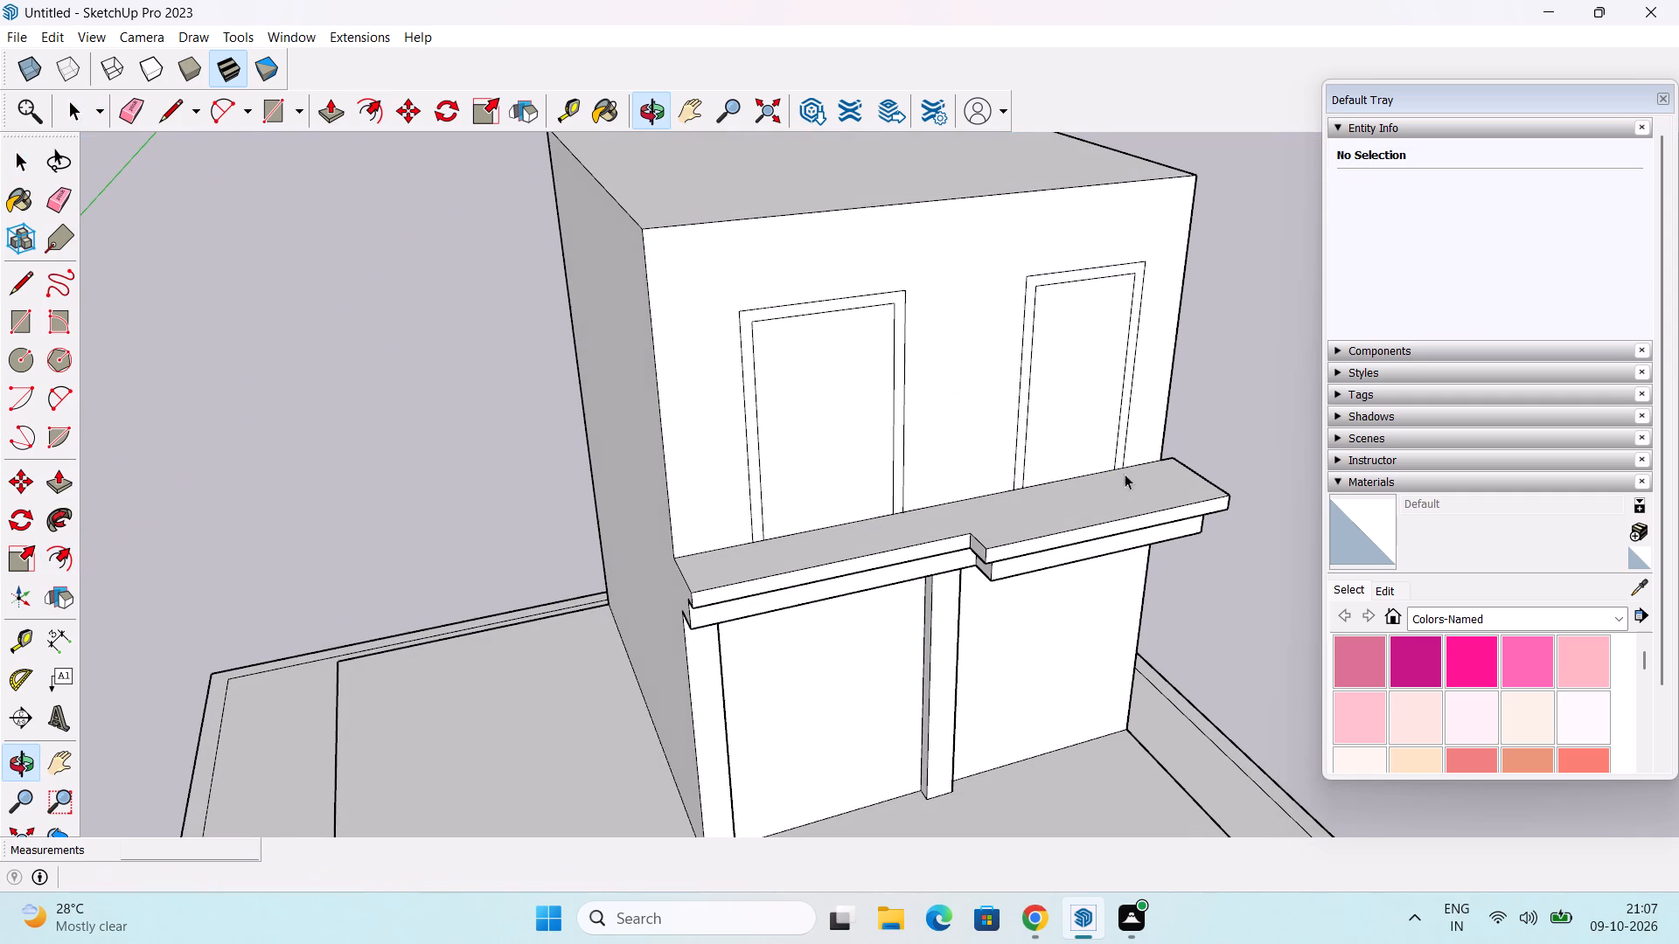
pyautogui.press('p')
pyautogui.scroll(2, 760, 427)
pyautogui.click(750, 438)
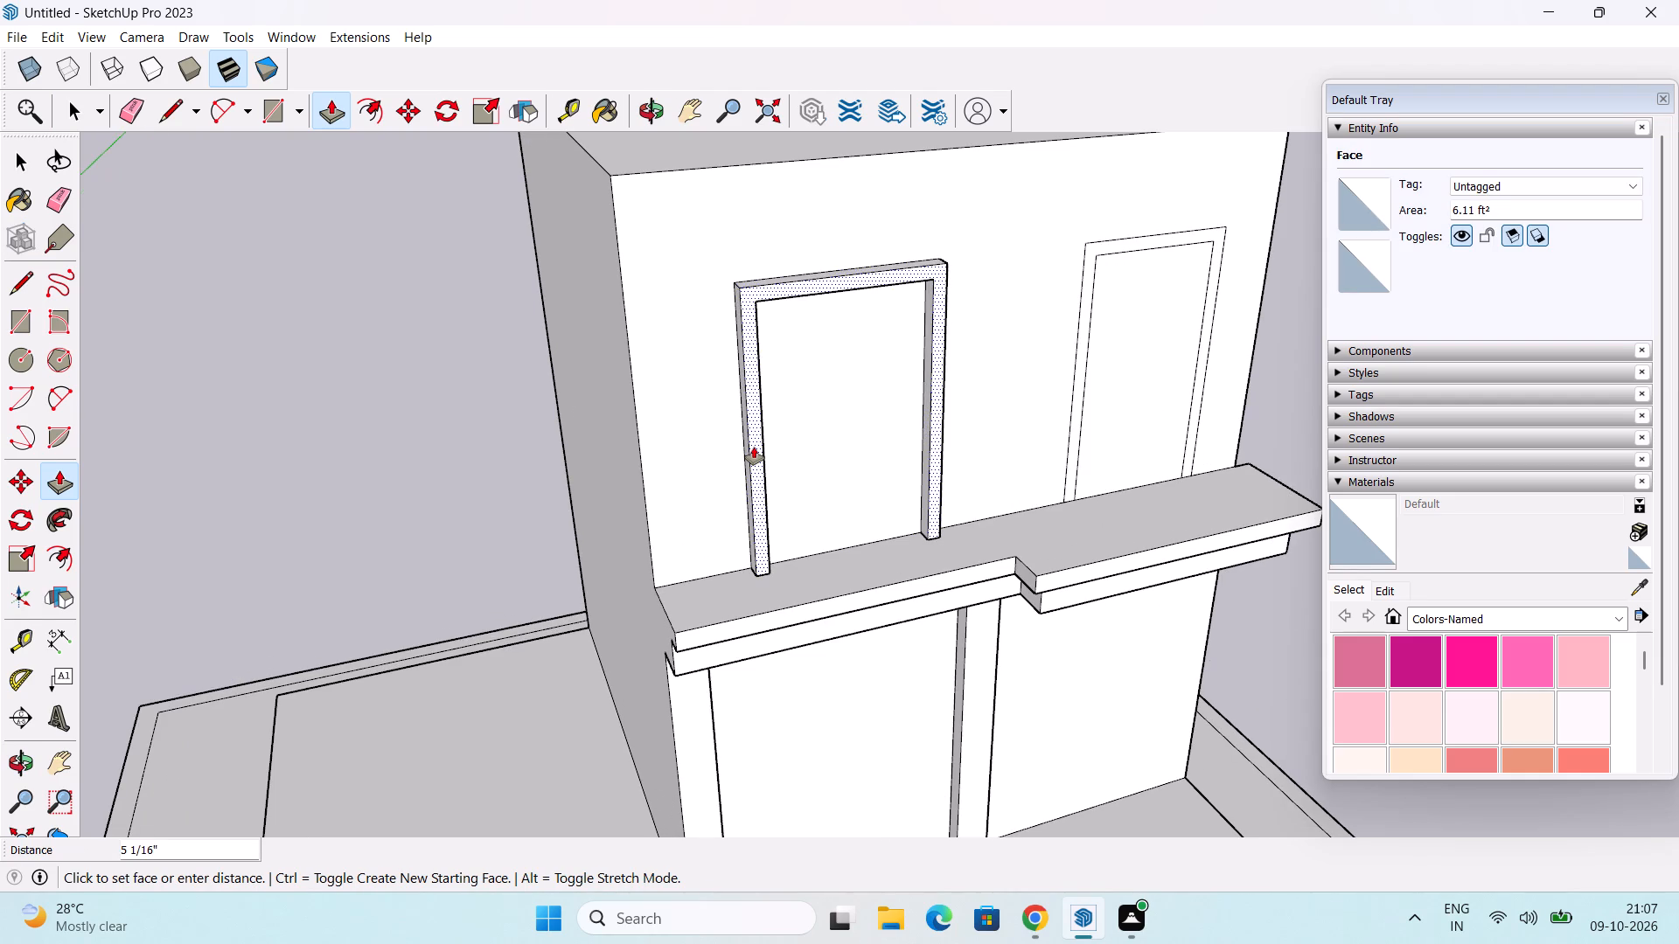
pyautogui.write('4"')
pyautogui.press('Return')
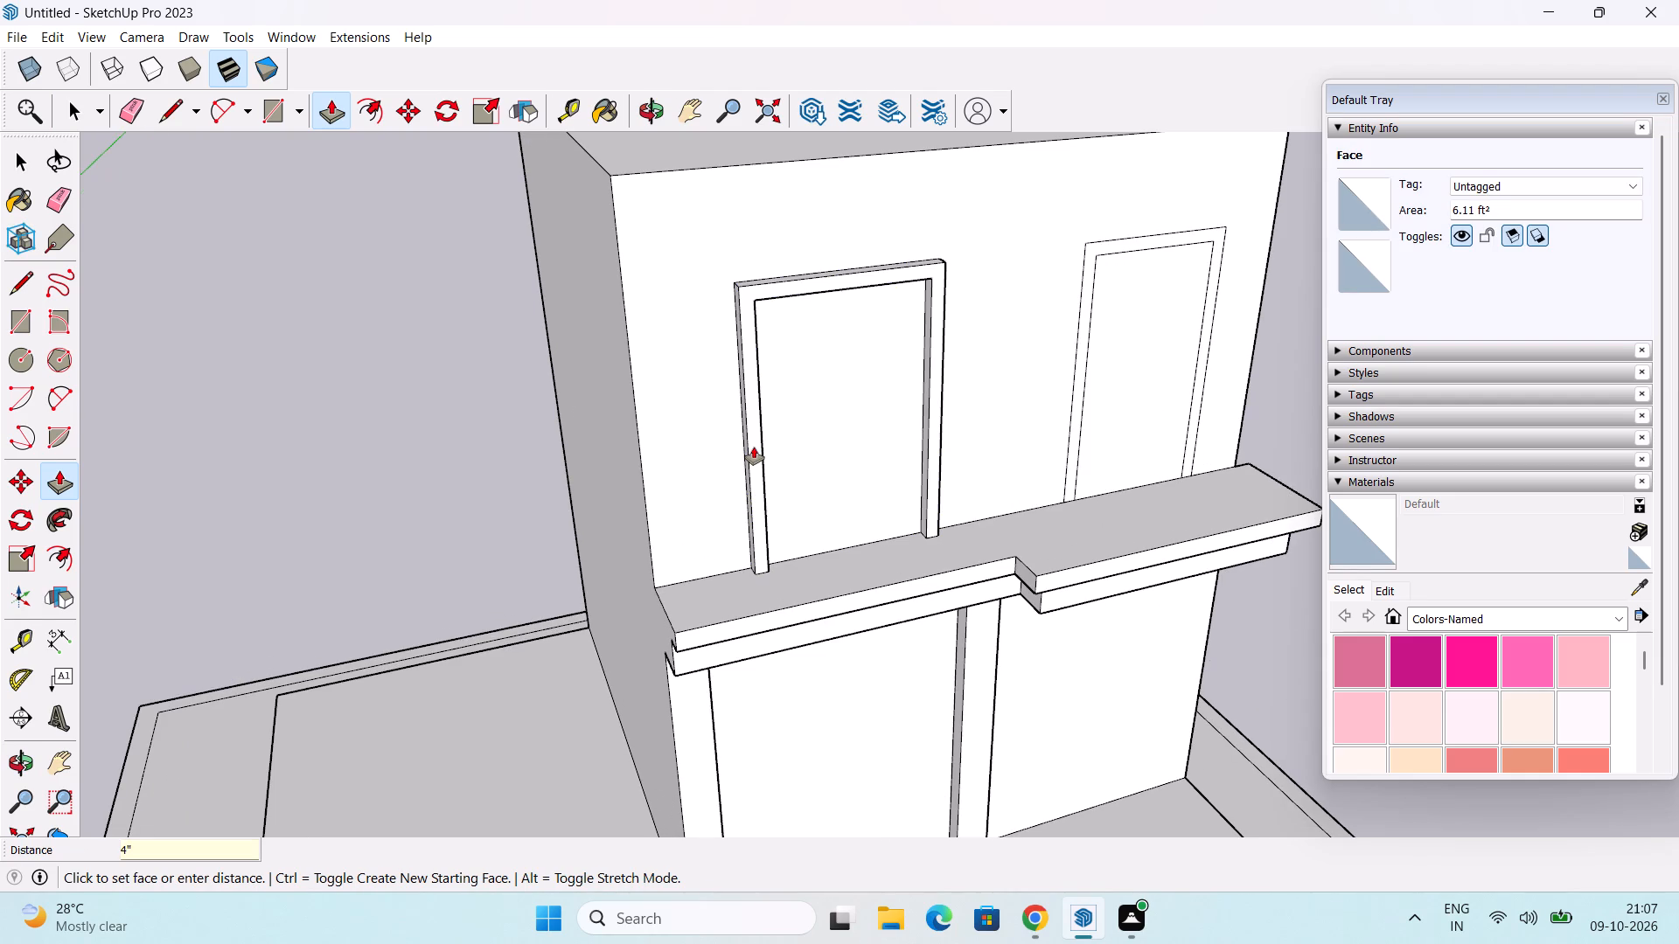
# Push/Pull the border face around the narrower rectangle outward, repeating the previous 4" distance.
pyautogui.moveTo(750, 495); pyautogui.dragTo(666, 517, button='middle')
pyautogui.scroll(4, 959, 505)
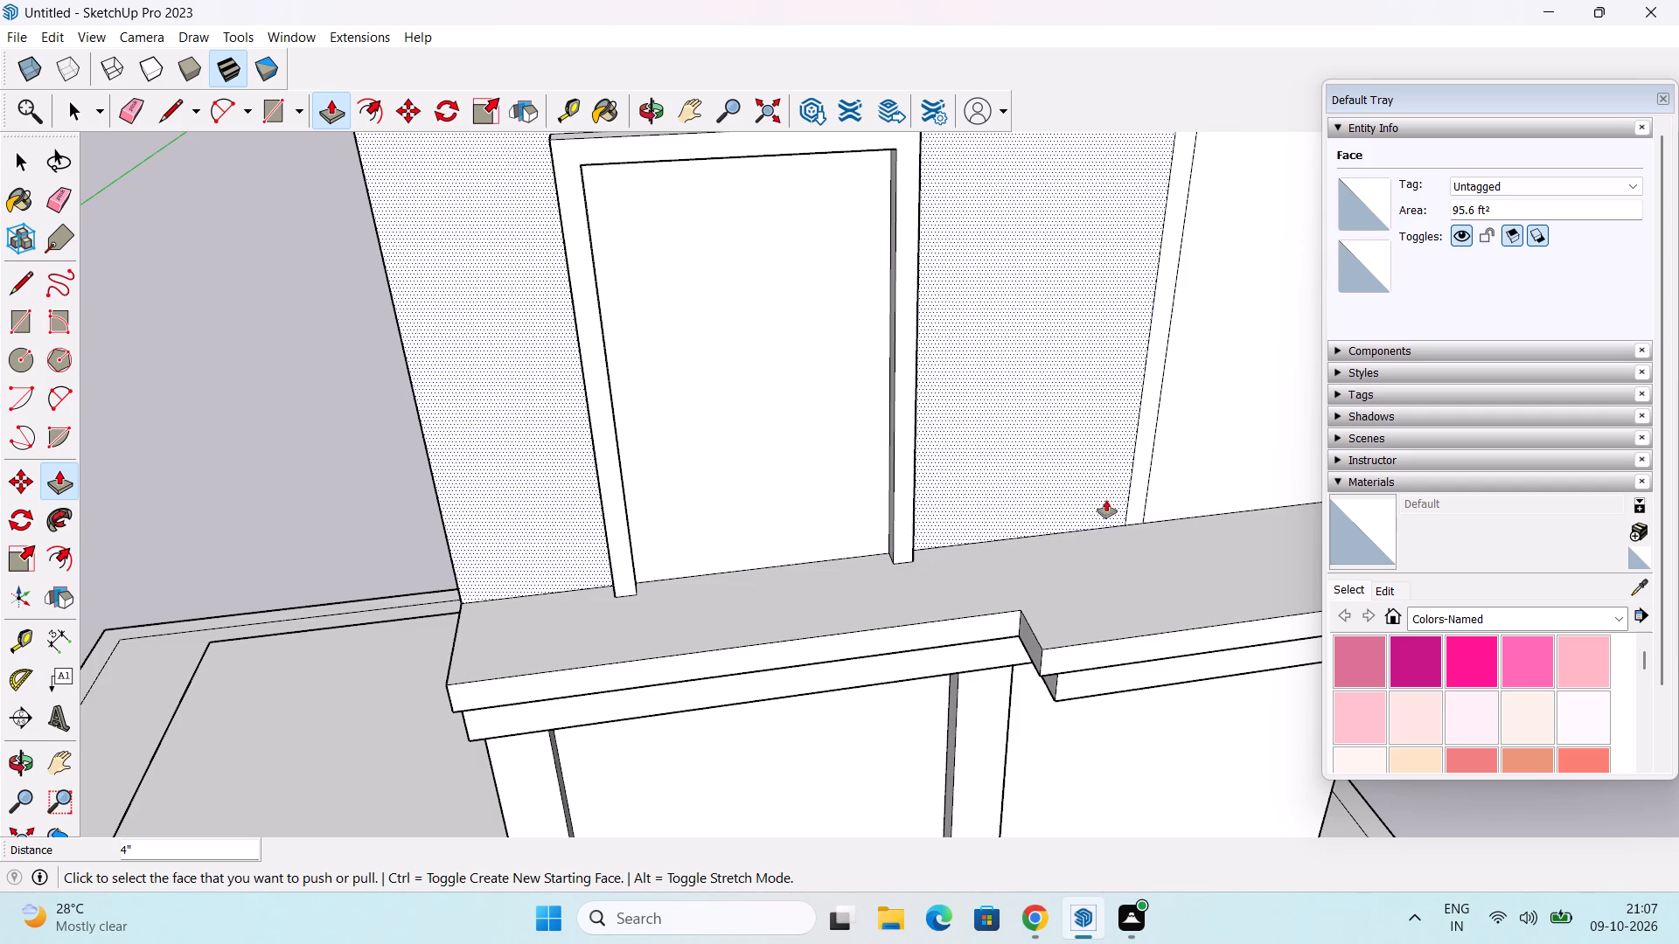
pyautogui.doubleClick(1139, 491)
# Examine the two raised frames and how they meet the ledge from several angles.
pyautogui.moveTo(860, 589); pyautogui.dragTo(864, 531, button='middle')
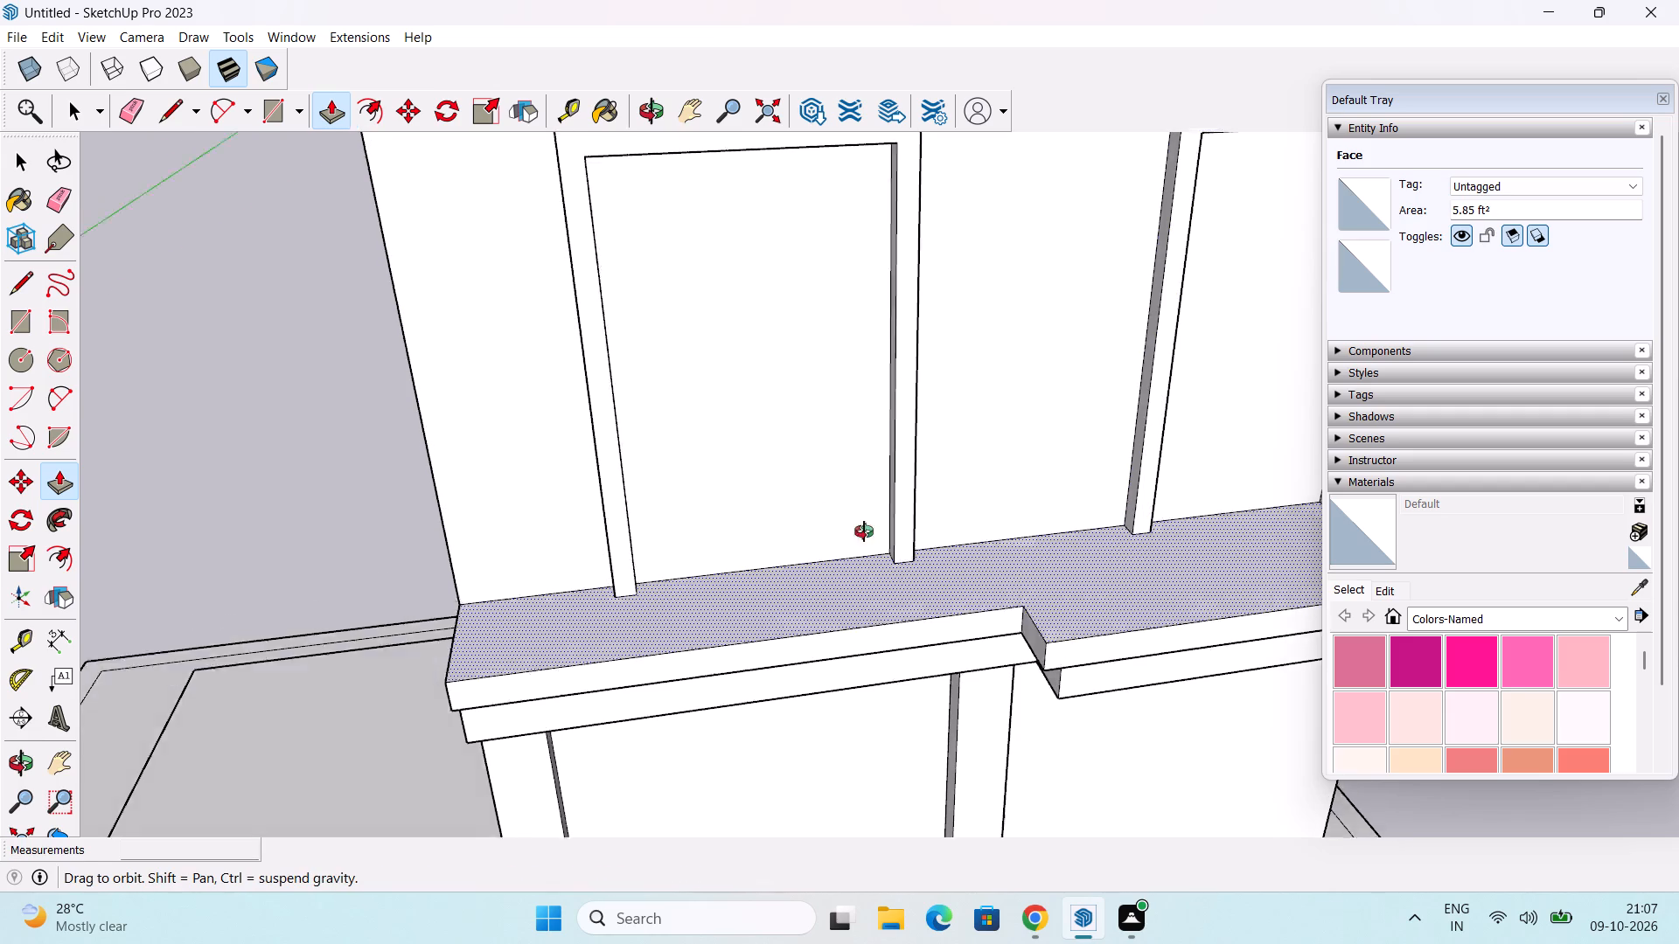
pyautogui.moveTo(864, 531); pyautogui.dragTo(819, 478, button='middle')
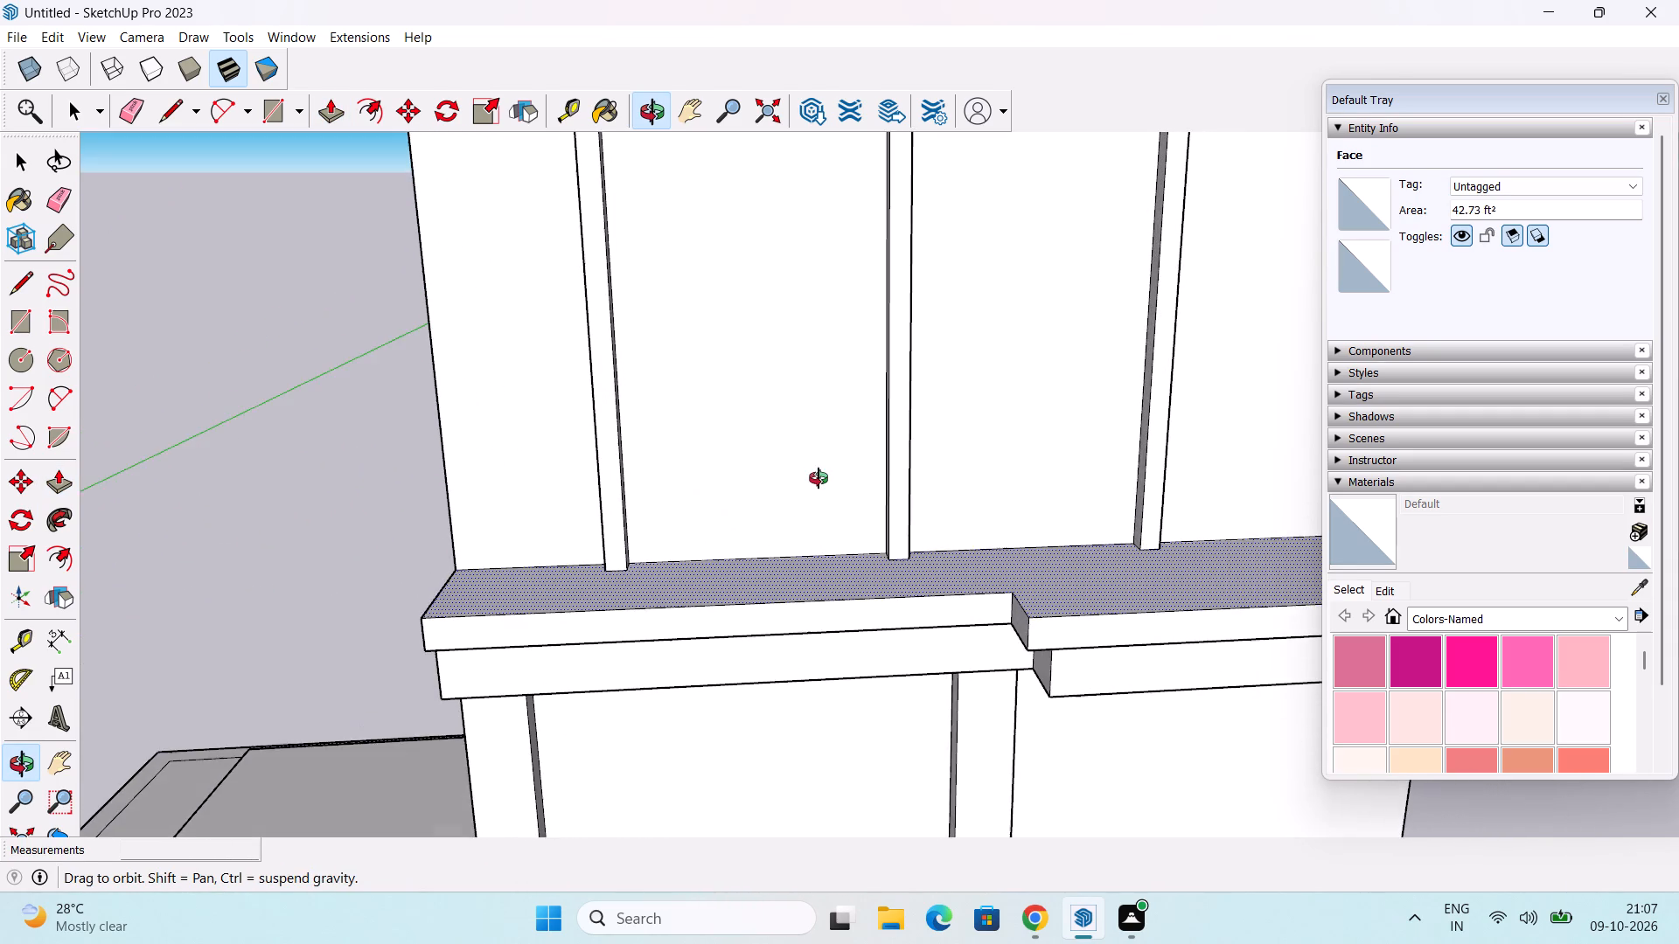
pyautogui.moveTo(819, 478); pyautogui.dragTo(850, 462, button='middle')
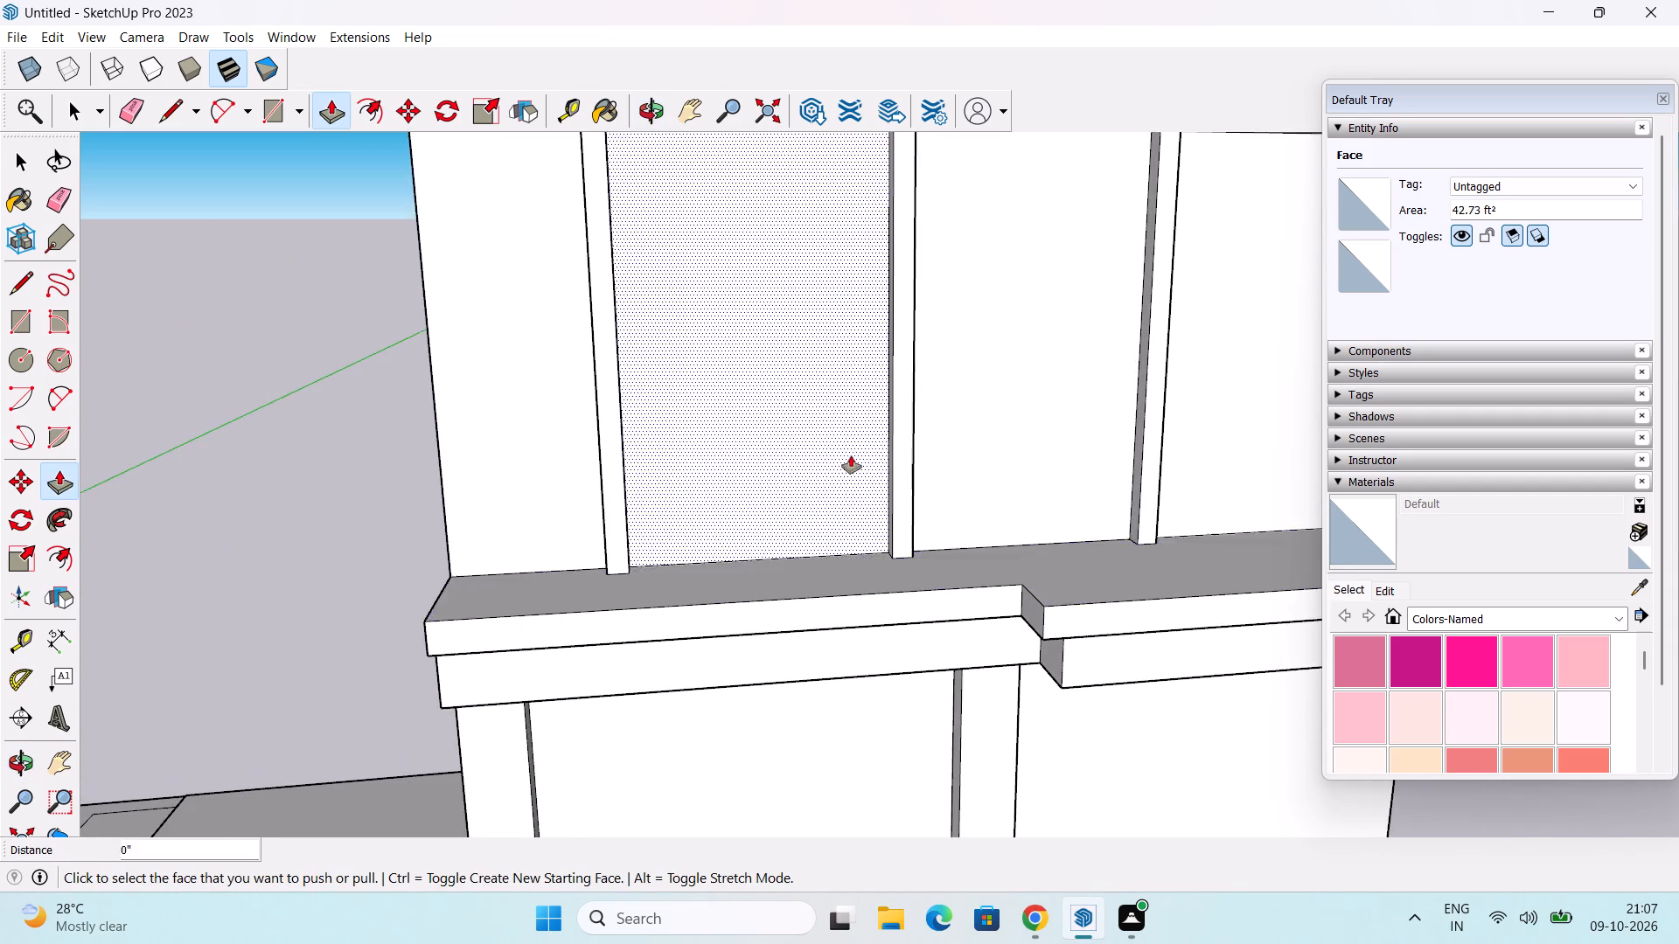
pyautogui.scroll(-3, 855, 455)
pyautogui.moveTo(856, 462); pyautogui.dragTo(884, 531, button='middle')
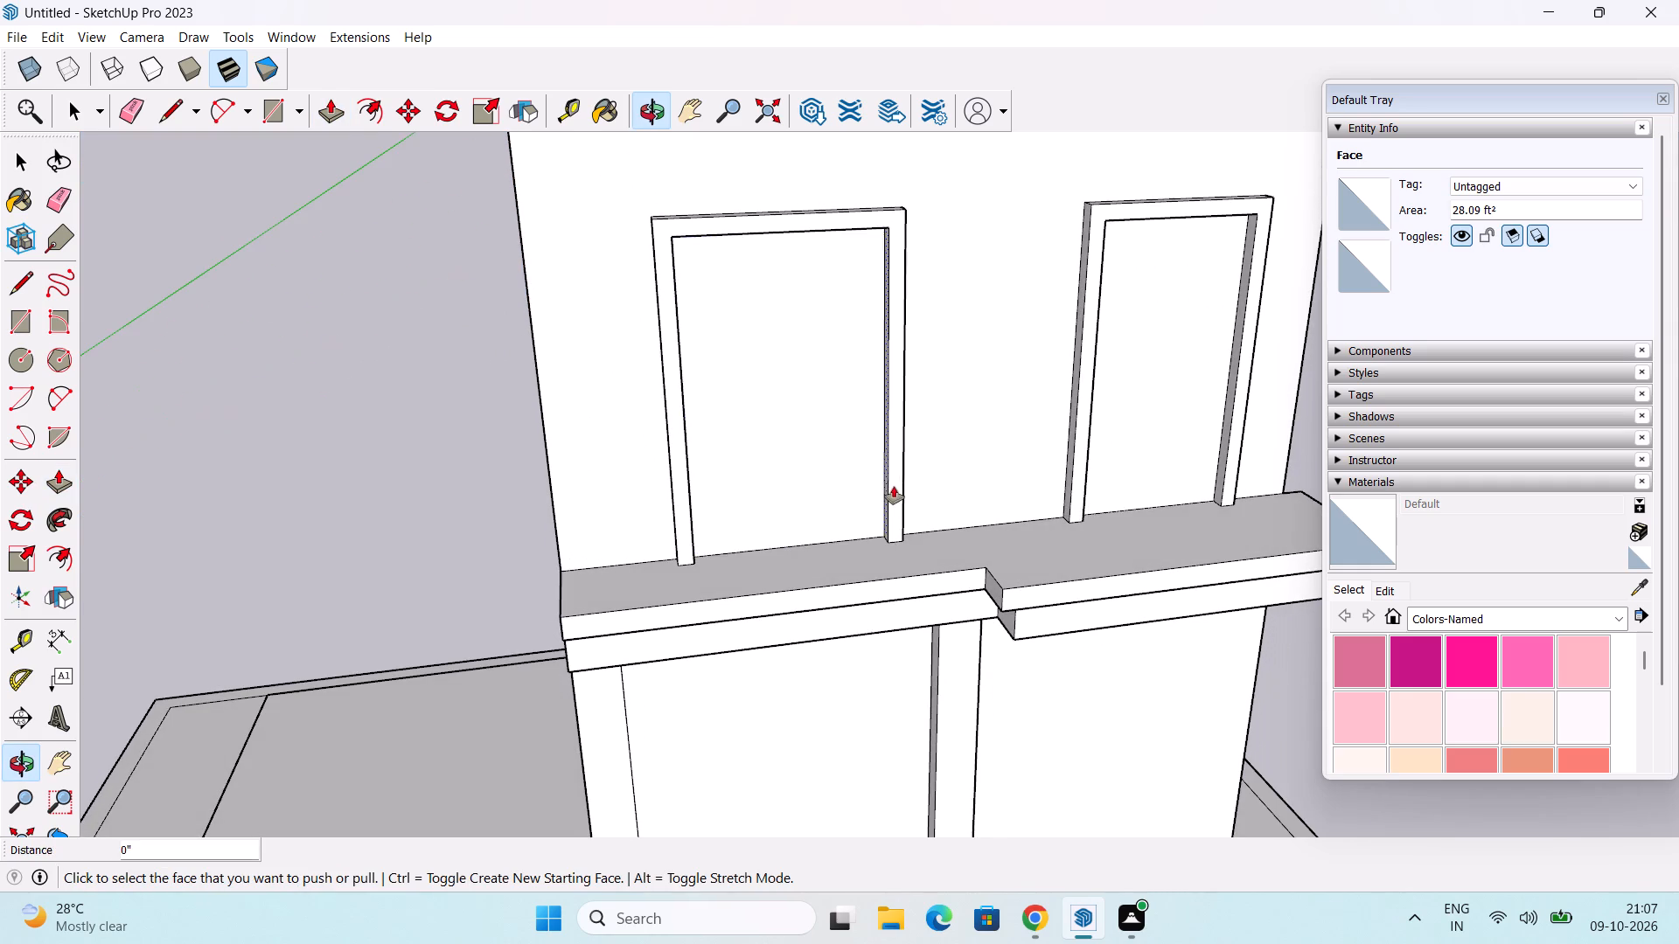
pyautogui.moveTo(891, 475); pyautogui.dragTo(778, 552, button='middle')
pyautogui.moveTo(751, 600); pyautogui.dragTo(728, 597, button='middle')
pyautogui.scroll(-1, 726, 574)
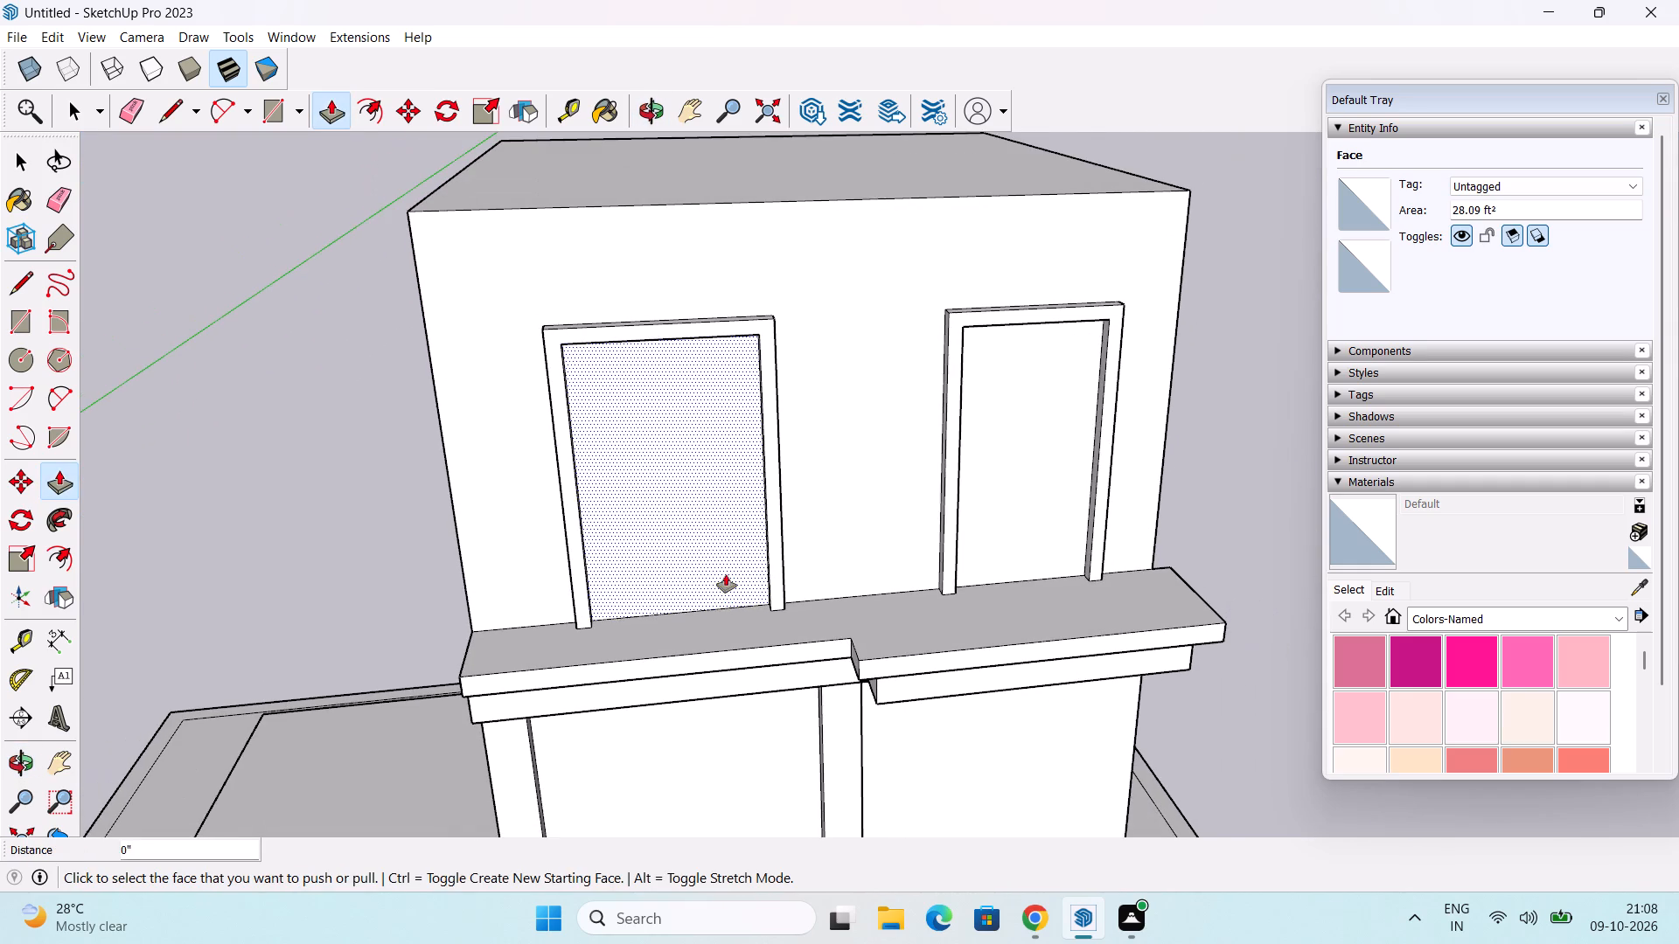
# Copy the bottom edge of the wider framed opening upward by 4".
pyautogui.press('space')
pyautogui.scroll(5, 688, 607)
pyautogui.click(639, 616)
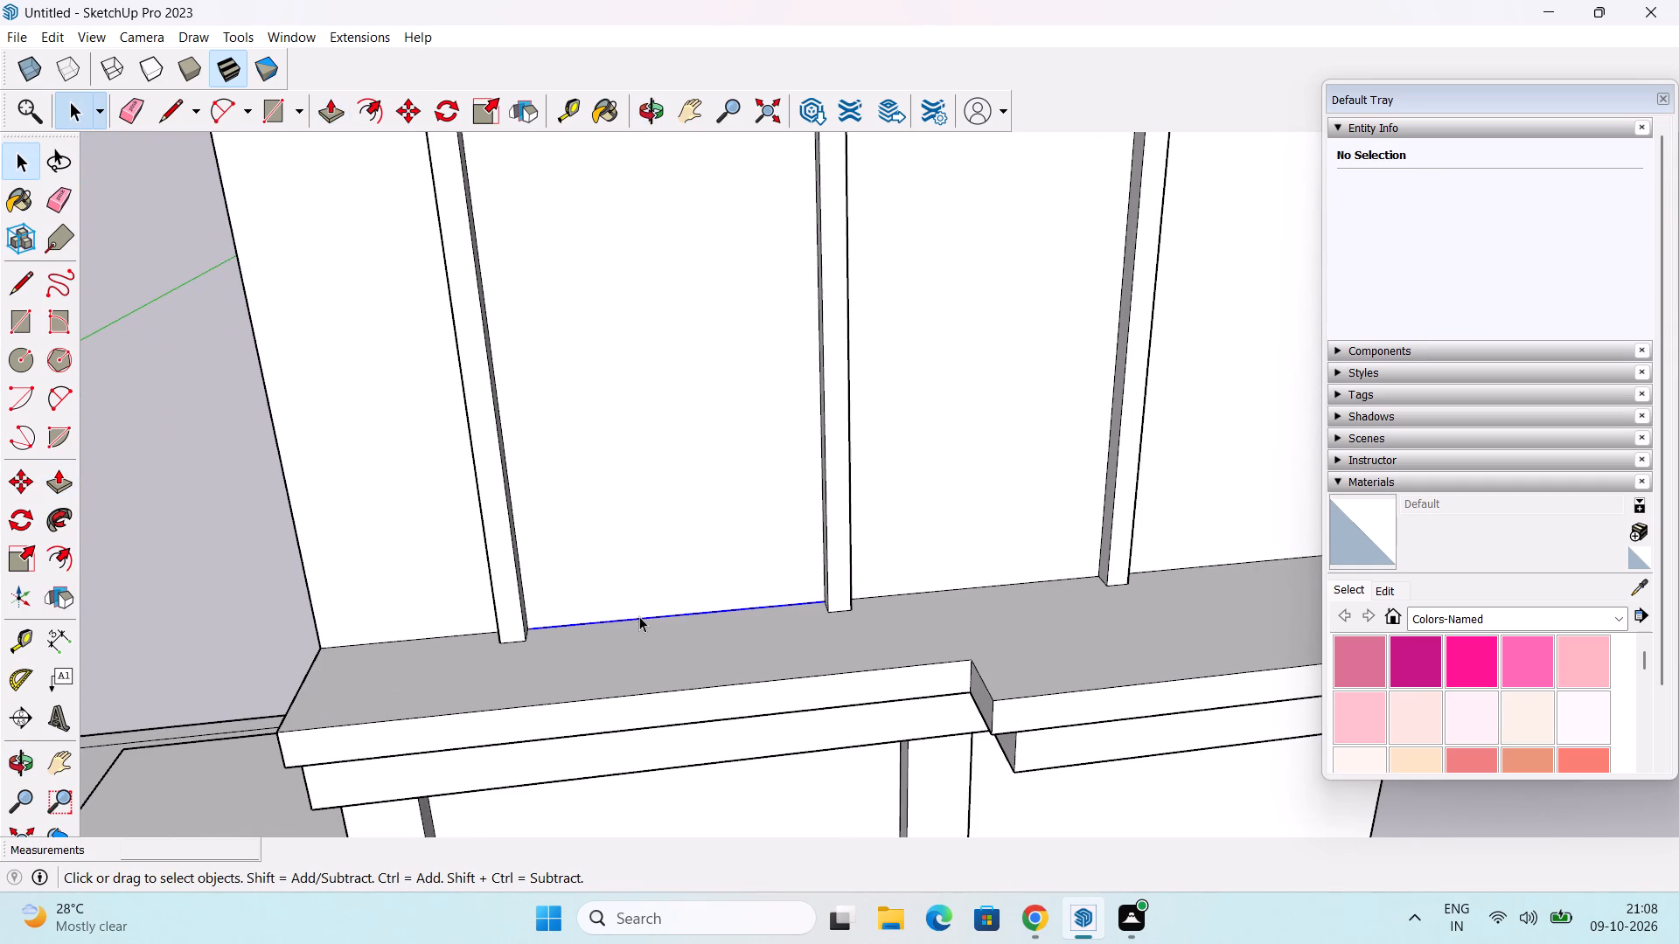
pyautogui.press('m')
pyautogui.moveTo(629, 609); pyautogui.dragTo(614, 608, button='middle')
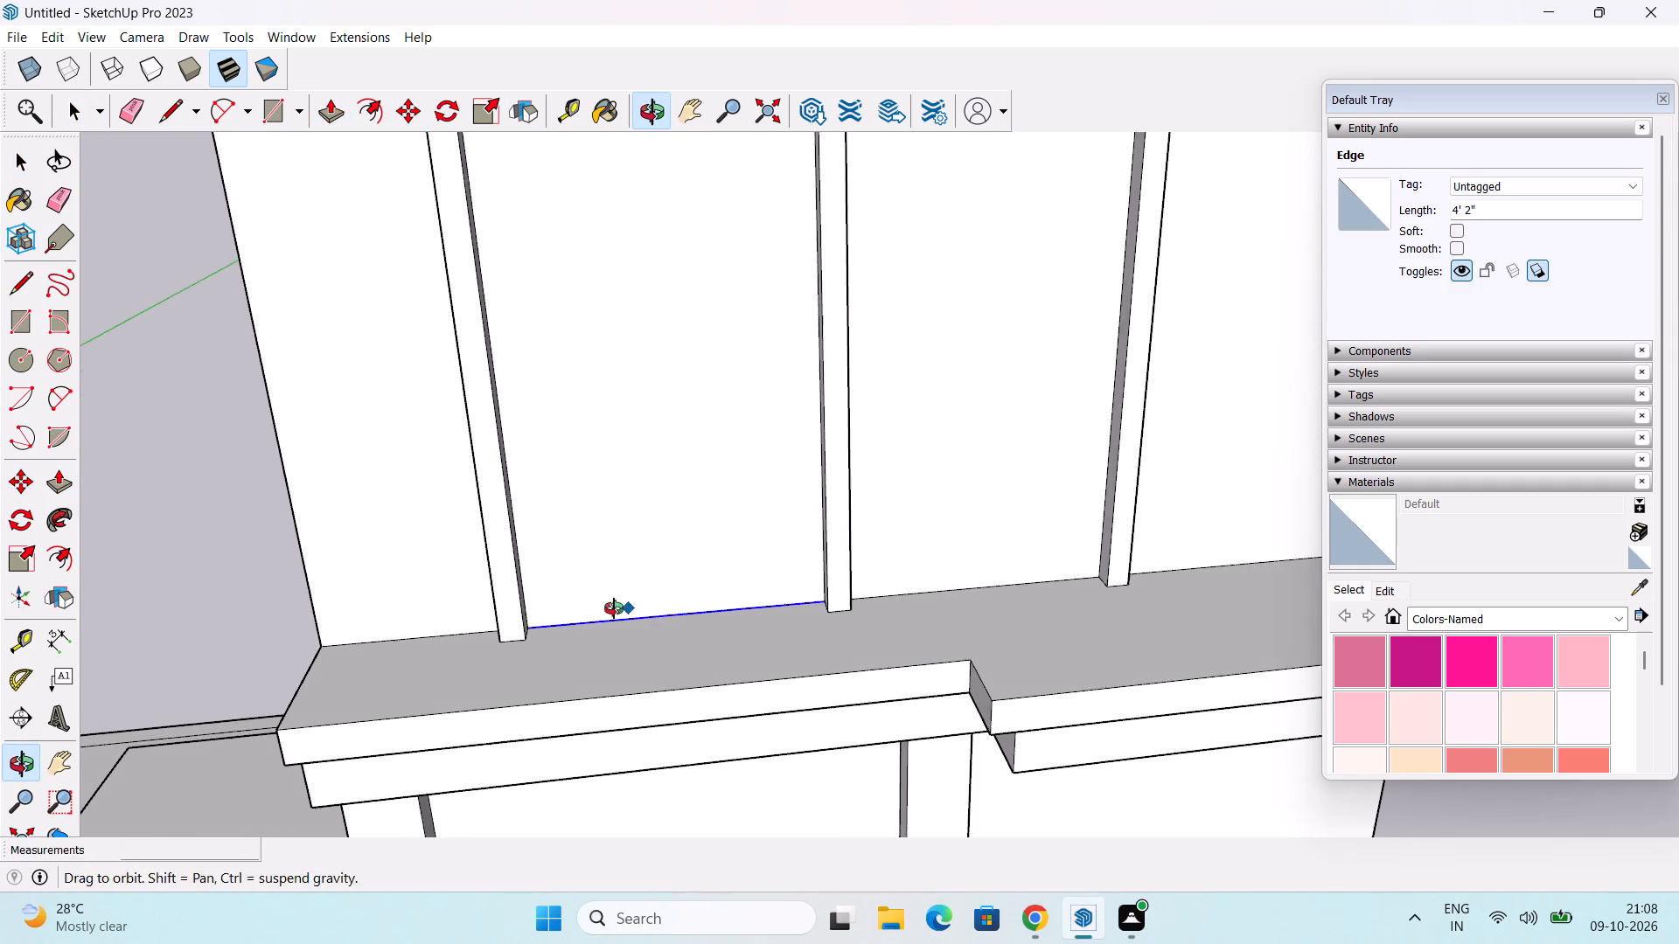
pyautogui.moveTo(614, 608); pyautogui.dragTo(560, 615, button='middle')
pyautogui.click(537, 605)
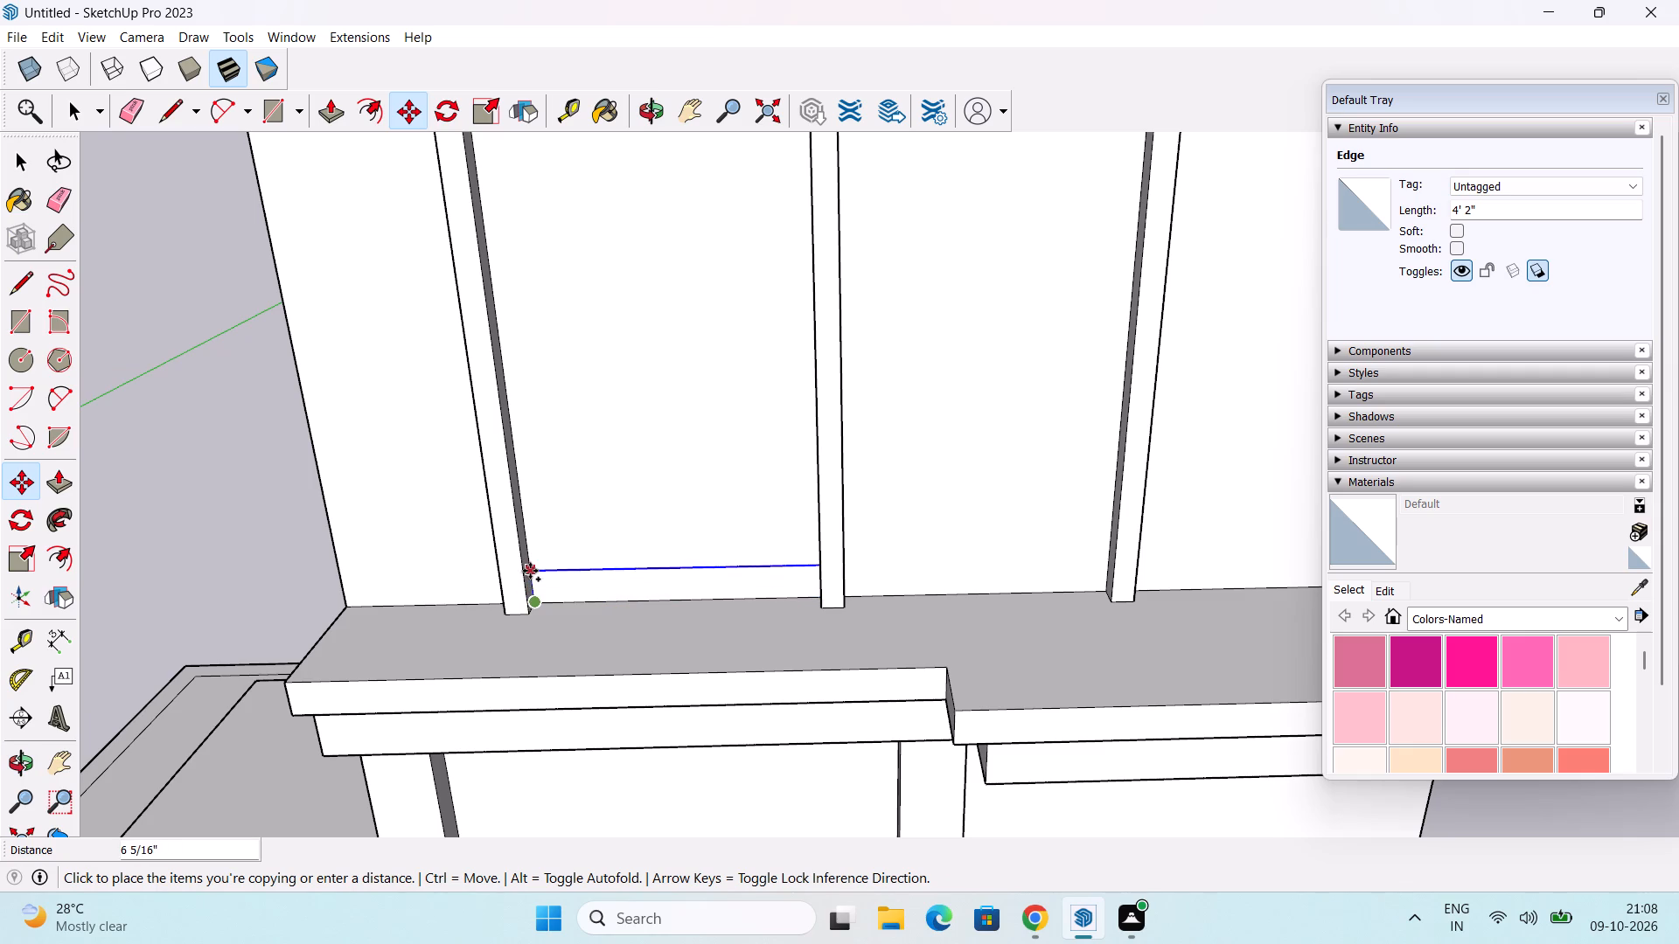
pyautogui.write('4"')
pyautogui.press('Return')
pyautogui.press('space')
# Push/Pull the strip at the base of the wider opening outward, repeating the previous 4" distance.
pyautogui.moveTo(538, 568); pyautogui.dragTo(617, 578, button='middle')
pyautogui.press('p')
pyautogui.doubleClick(573, 615)
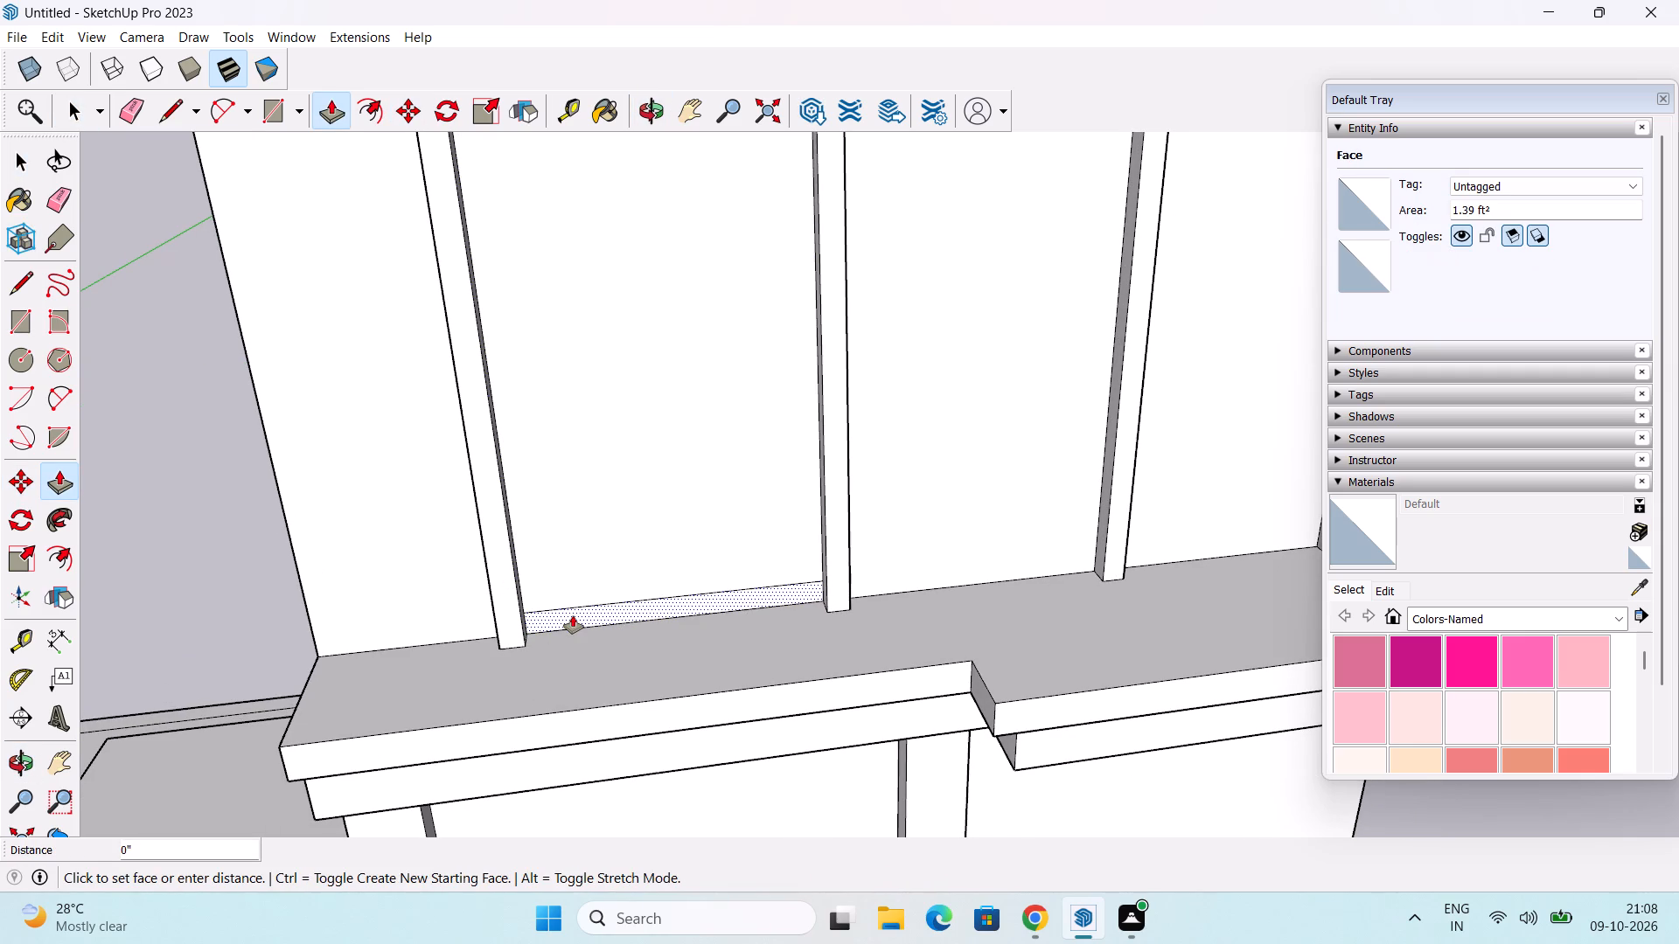
# Copy the bottom edge of the narrower framed opening upward by 4".
pyautogui.scroll(-2, 578, 607)
pyautogui.moveTo(668, 658); pyautogui.dragTo(721, 568, button='middle')
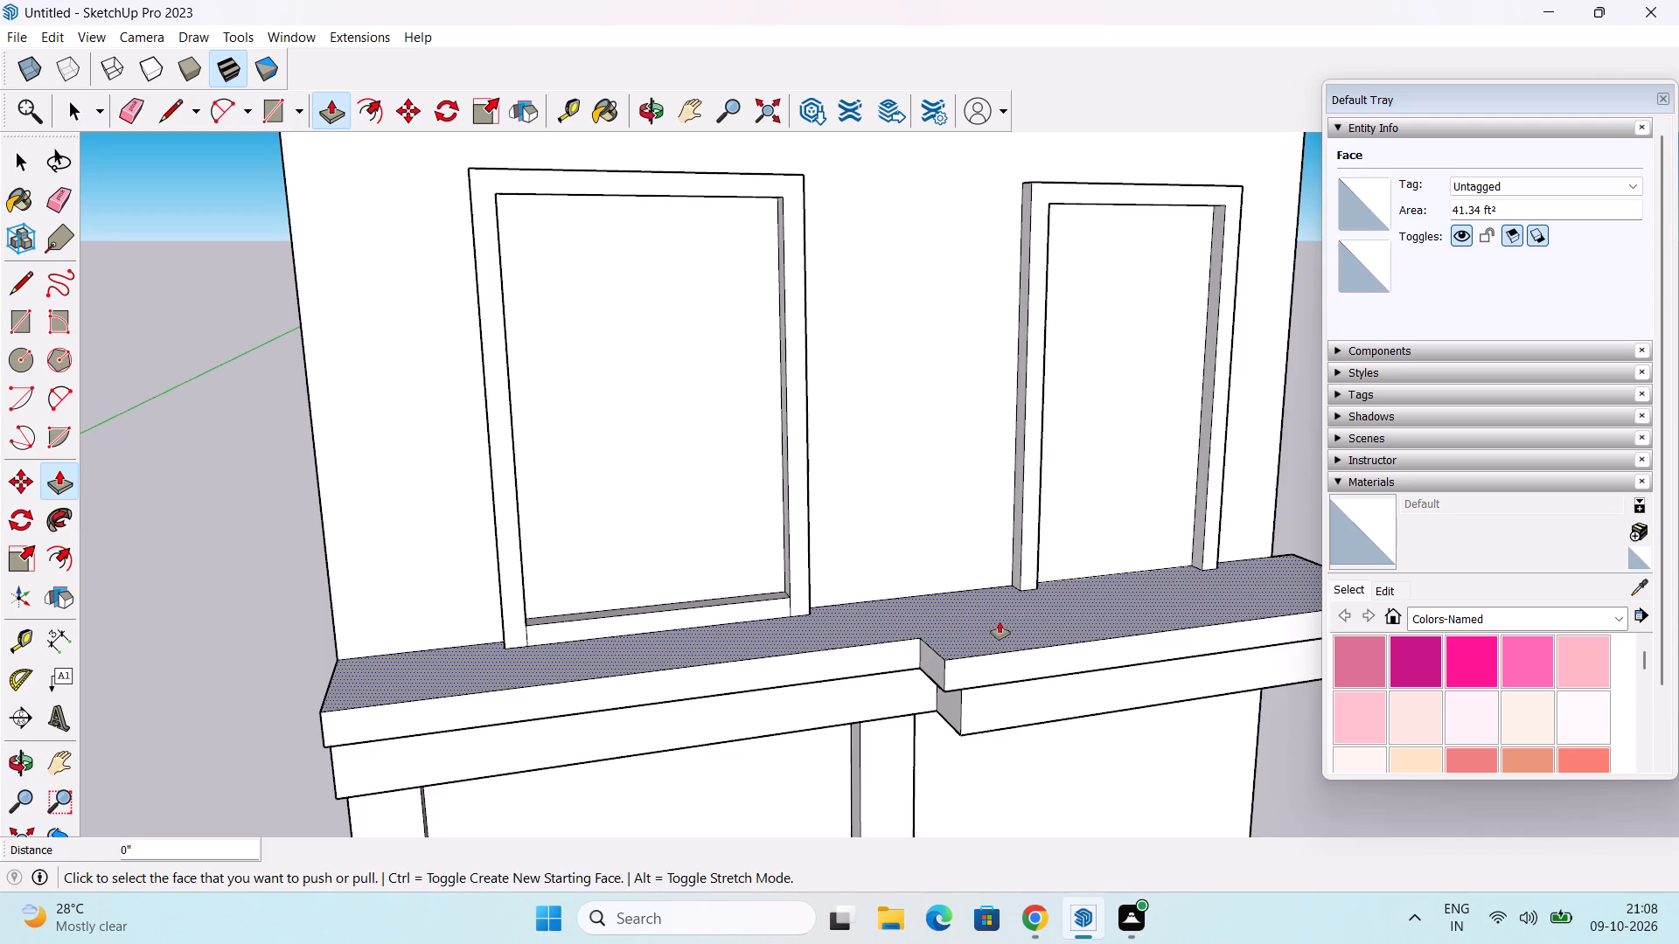
pyautogui.moveTo(1000, 621); pyautogui.dragTo(637, 858, button='middle')
pyautogui.moveTo(693, 722); pyautogui.dragTo(526, 773, button='middle')
pyautogui.press('space')
pyautogui.click(806, 725)
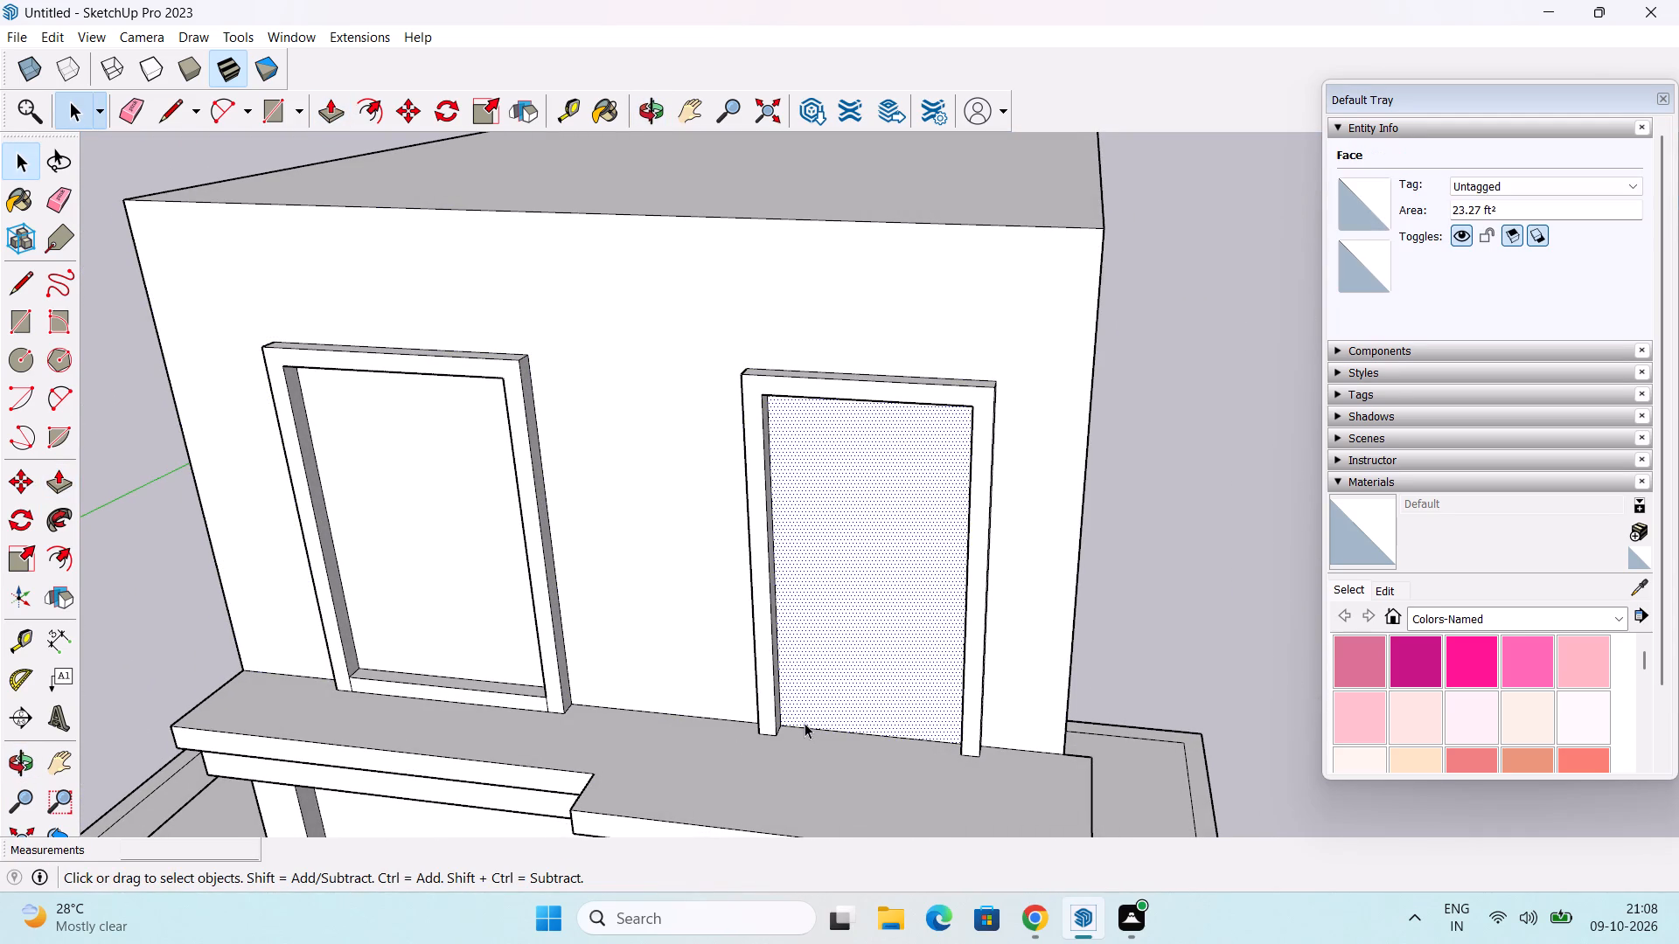
pyautogui.click(819, 729)
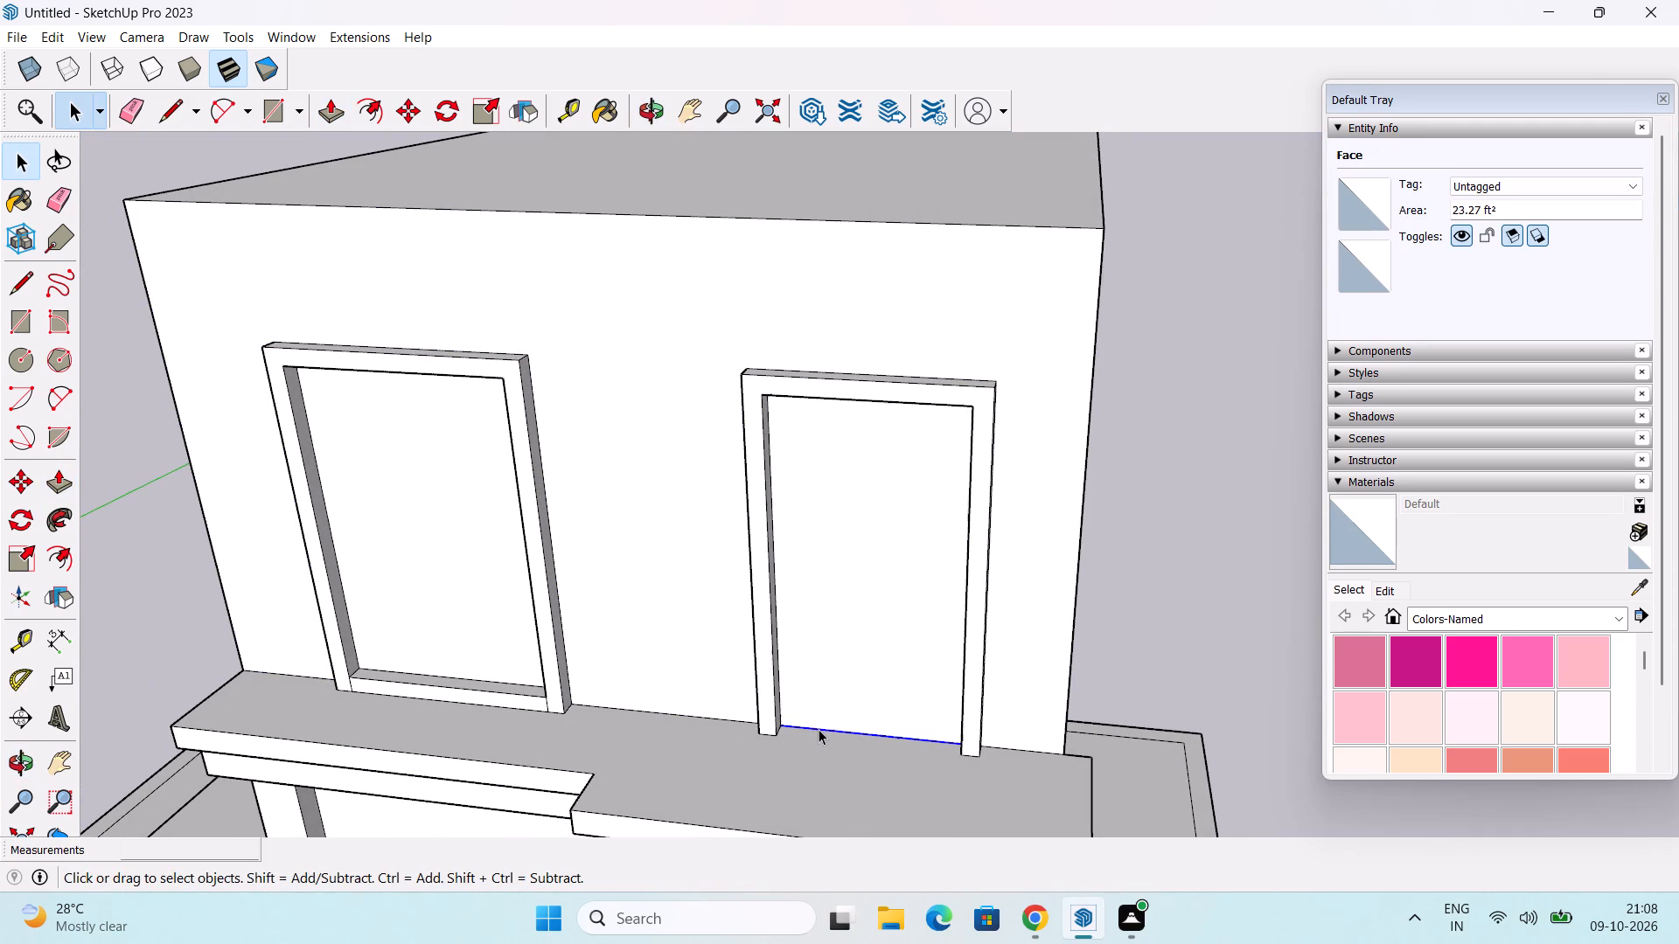
pyautogui.press('m')
pyautogui.scroll(3, 787, 744)
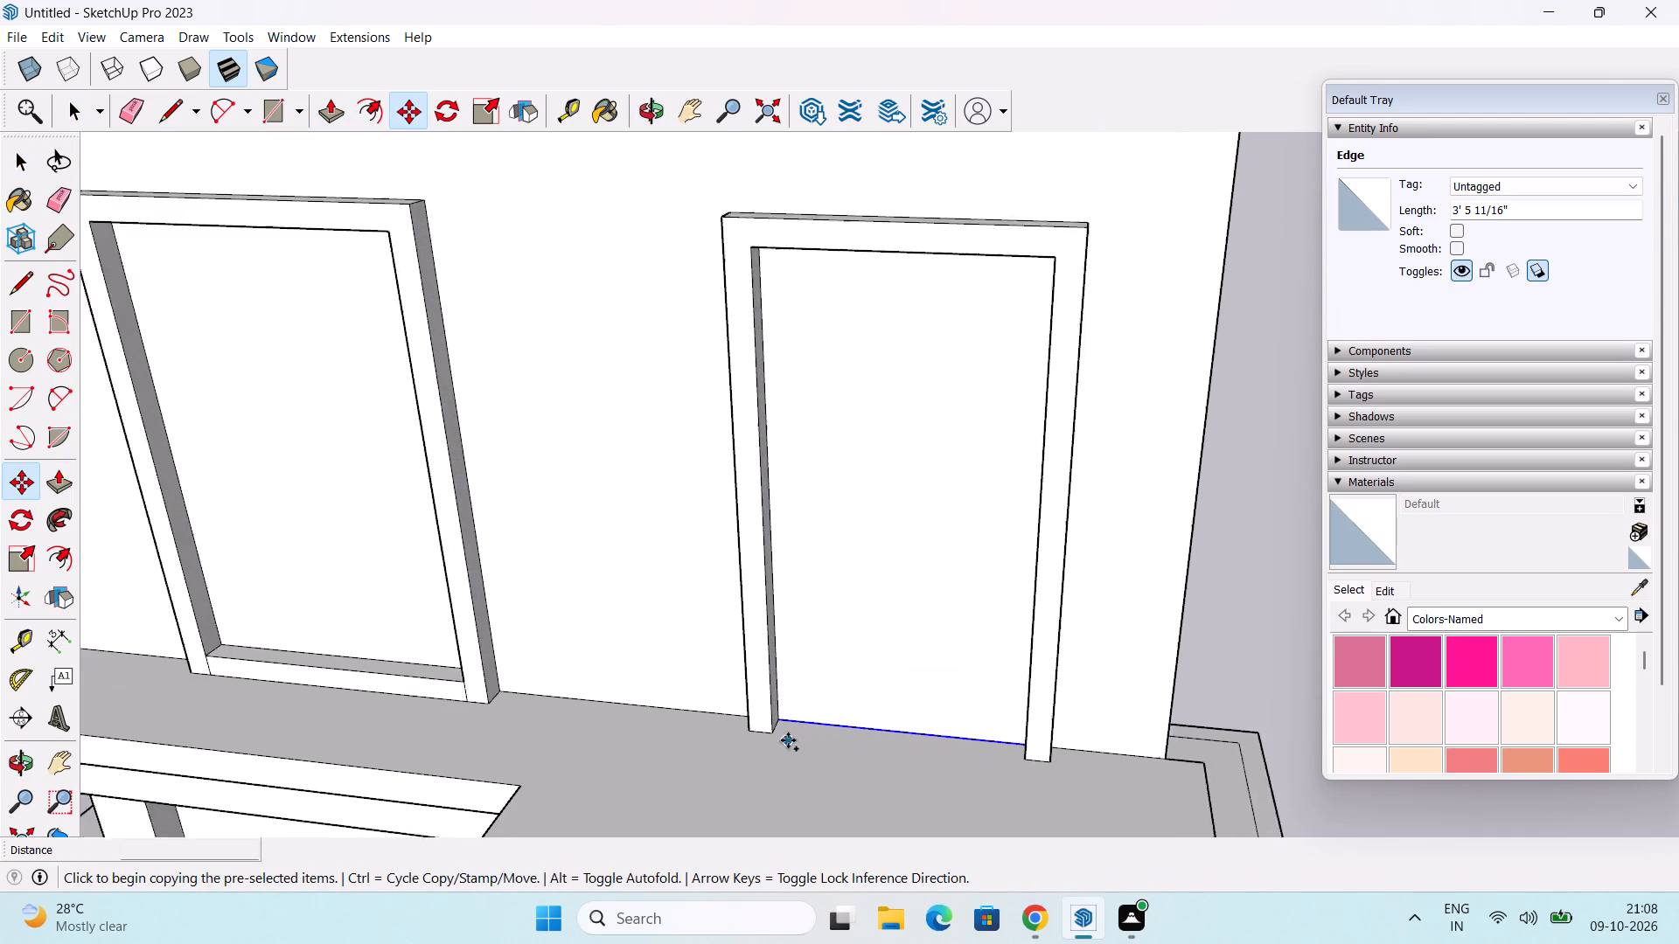
pyautogui.scroll(1, 788, 740)
pyautogui.click(784, 720)
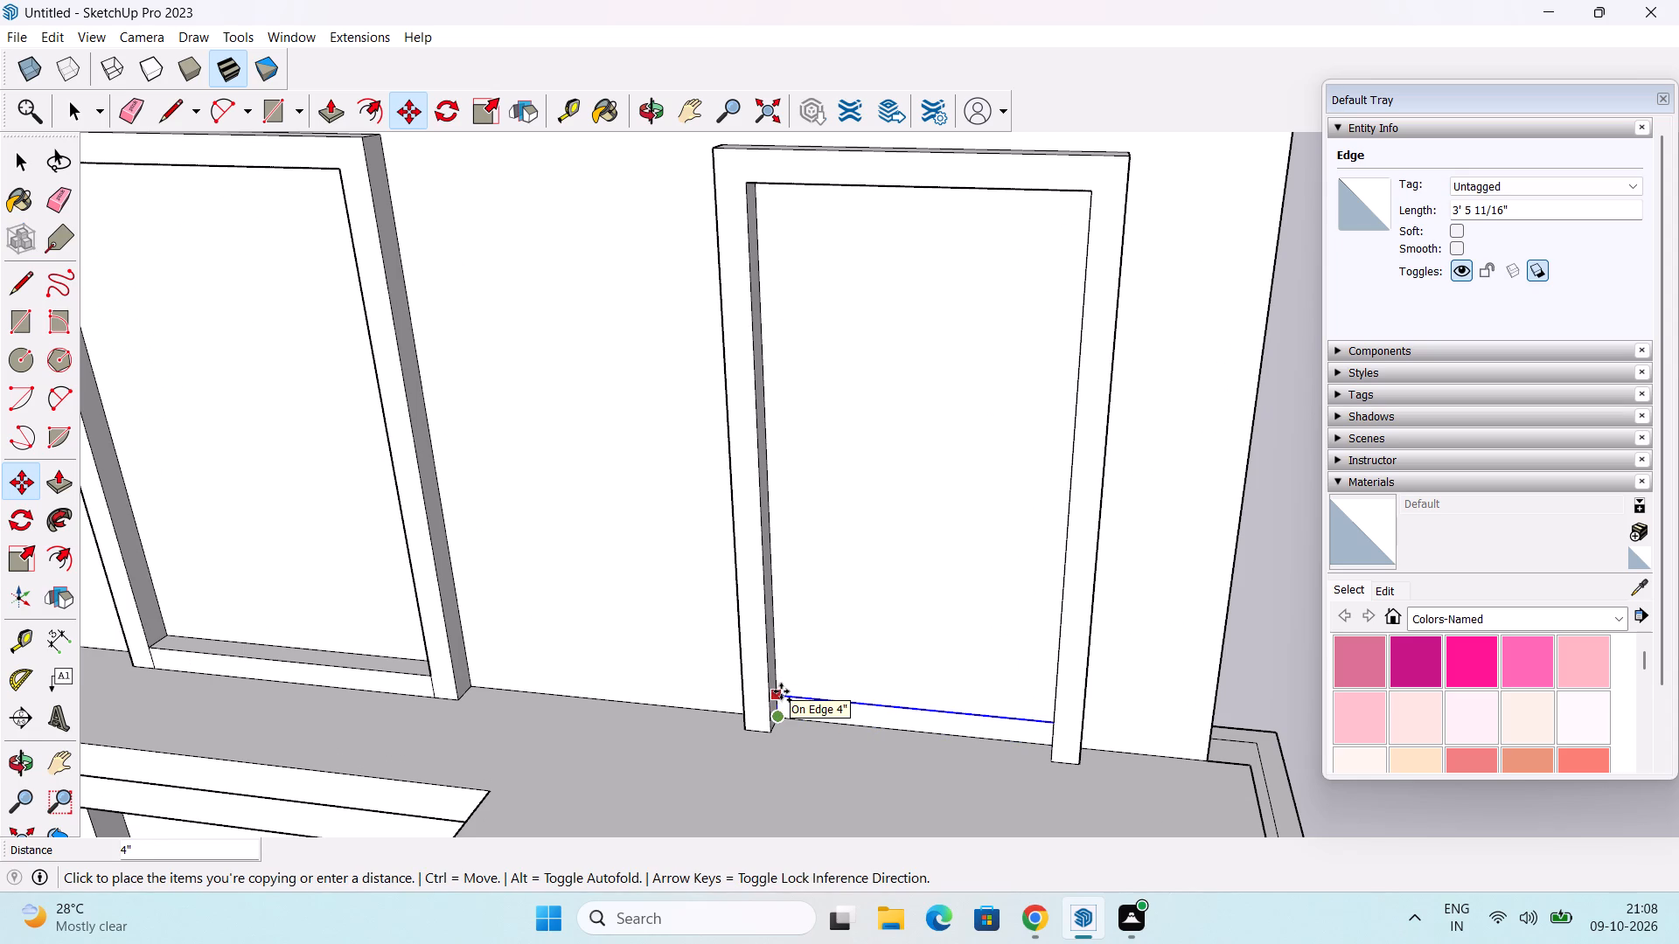
pyautogui.click(781, 691)
pyautogui.press('space')
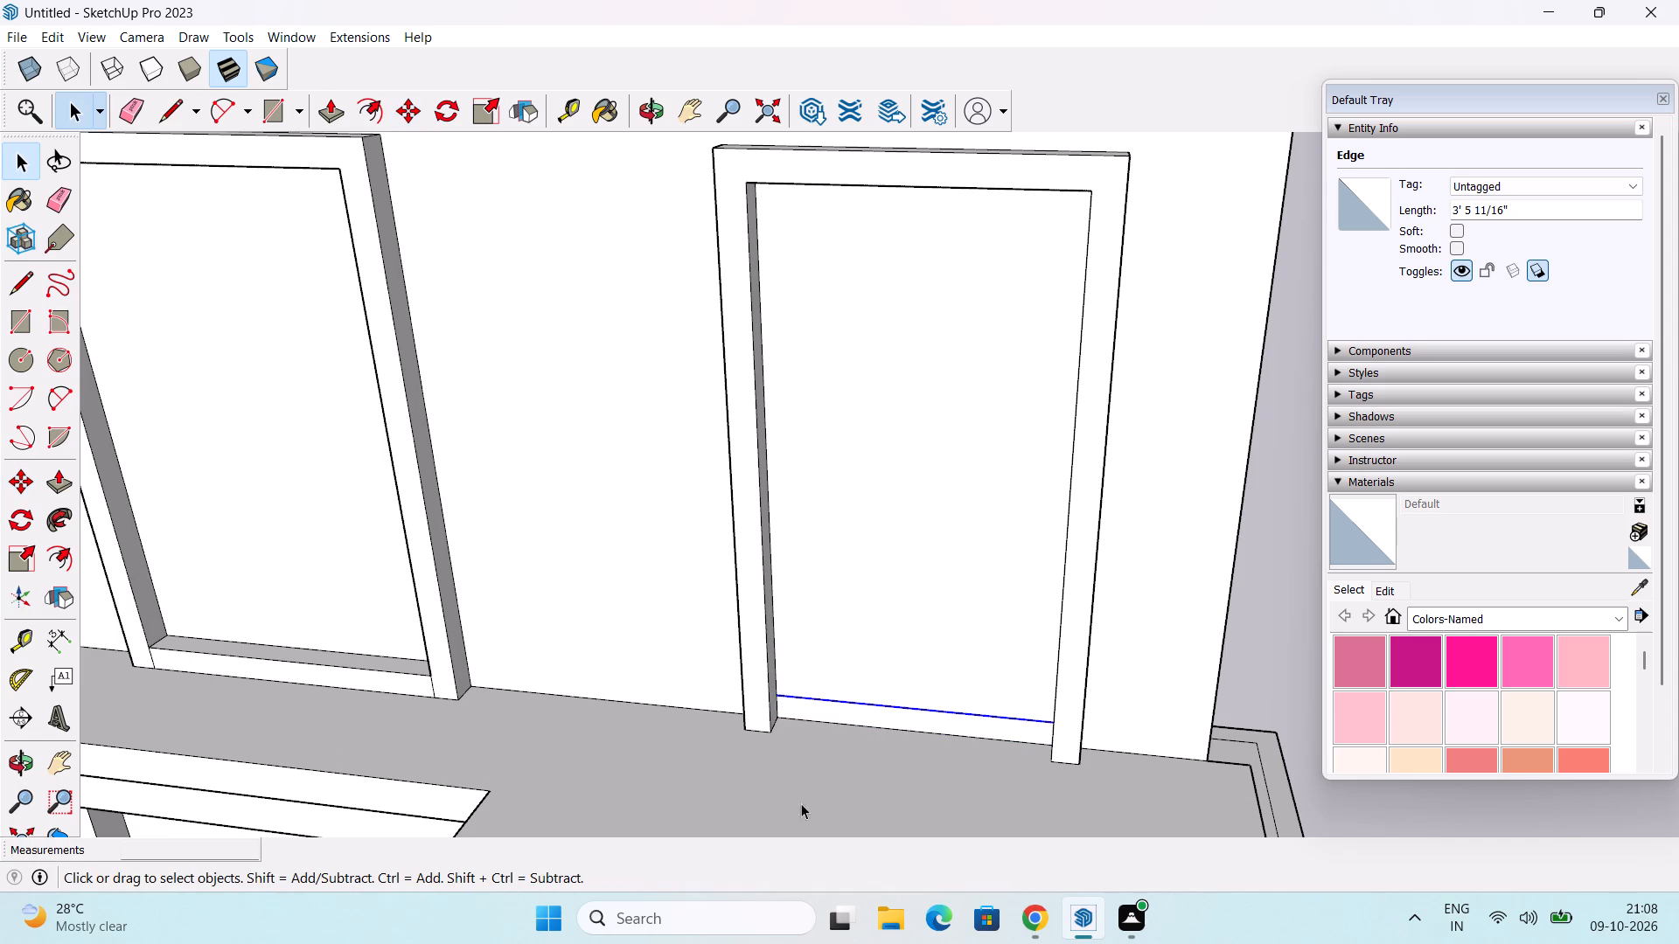
# Push/Pull the strip at the base of the narrower opening outward, repeating the previous 4" distance.
pyautogui.press('p')
pyautogui.doubleClick(847, 718)
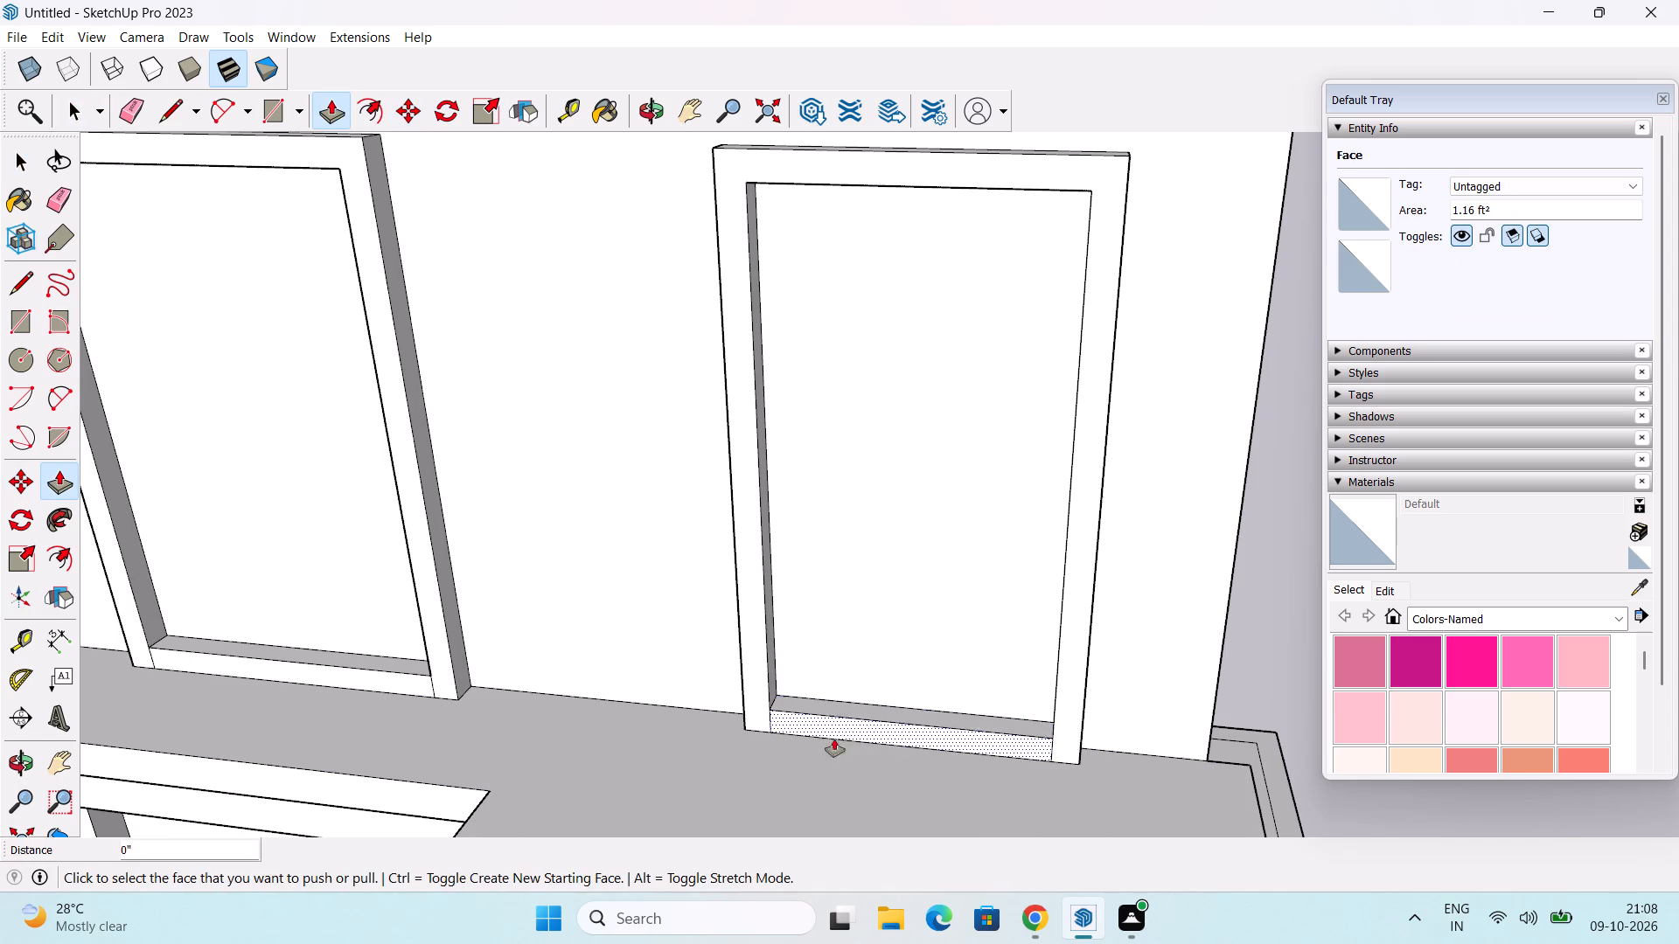
# Erase the two short seam edges where the wider frame's bottom rail meets its side posts.
pyautogui.moveTo(825, 769); pyautogui.dragTo(914, 737, button='middle')
pyautogui.scroll(-2, 772, 760)
pyautogui.keyDown('shift'); pyautogui.moveTo(730, 759); pyautogui.dragTo(799, 740, button='middle'); pyautogui.keyUp('shift')
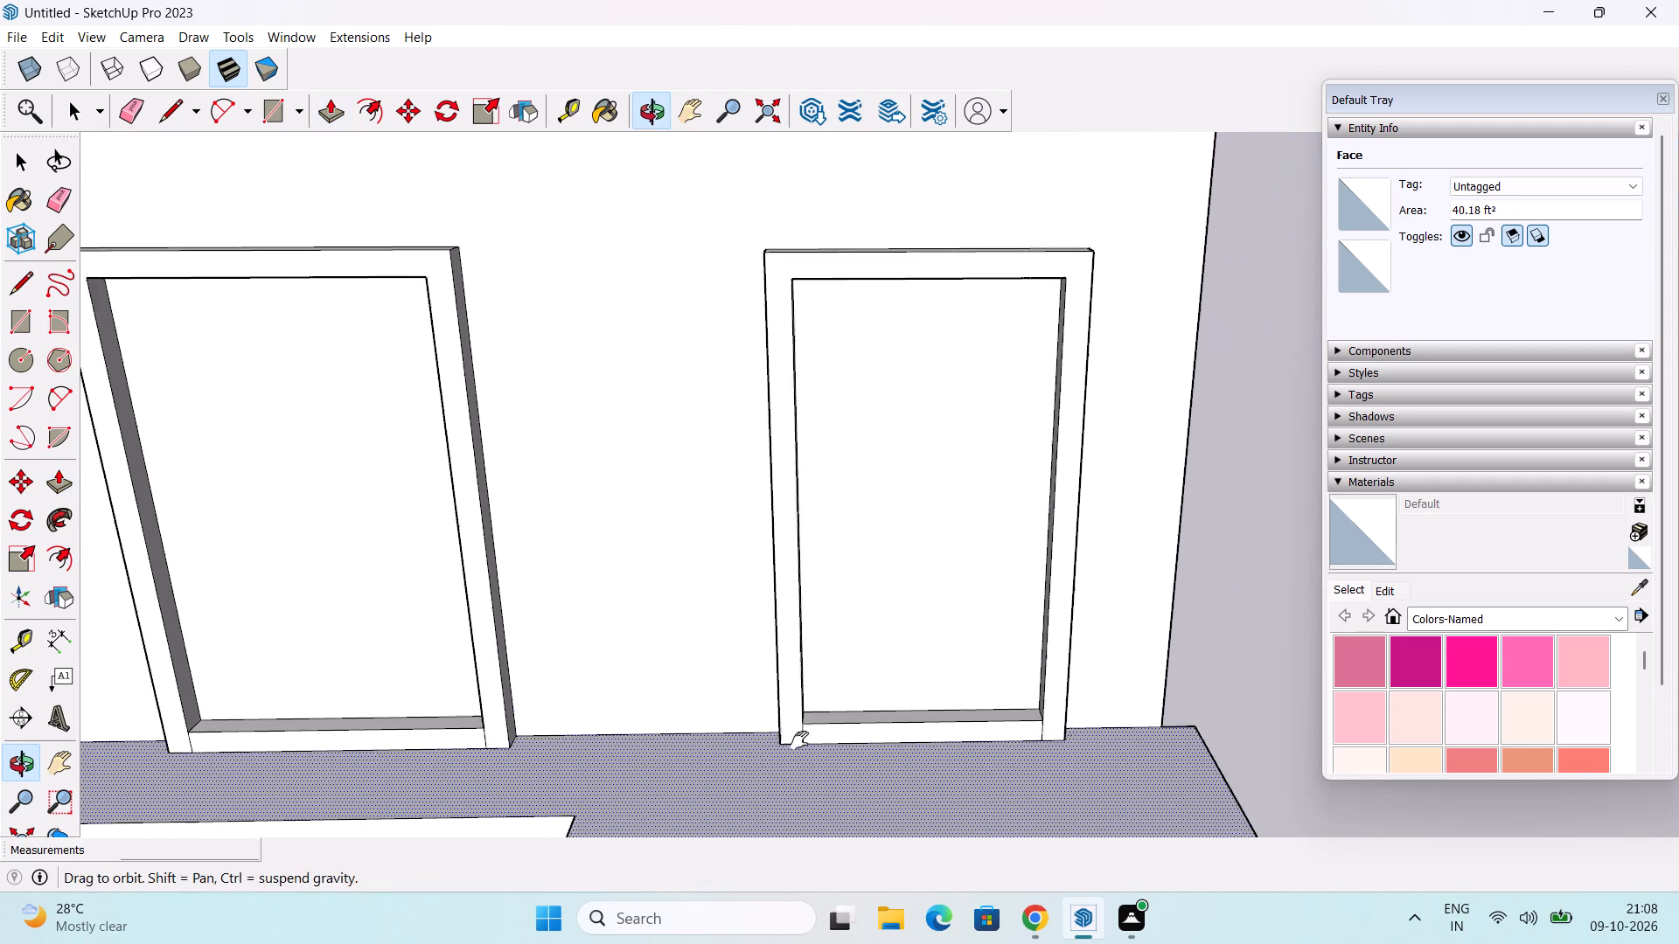
pyautogui.keyDown('shift'); pyautogui.moveTo(799, 740); pyautogui.dragTo(882, 728, button='middle'); pyautogui.keyUp('shift')
pyautogui.press('space')
pyautogui.press('e')
pyautogui.scroll(3, 261, 744)
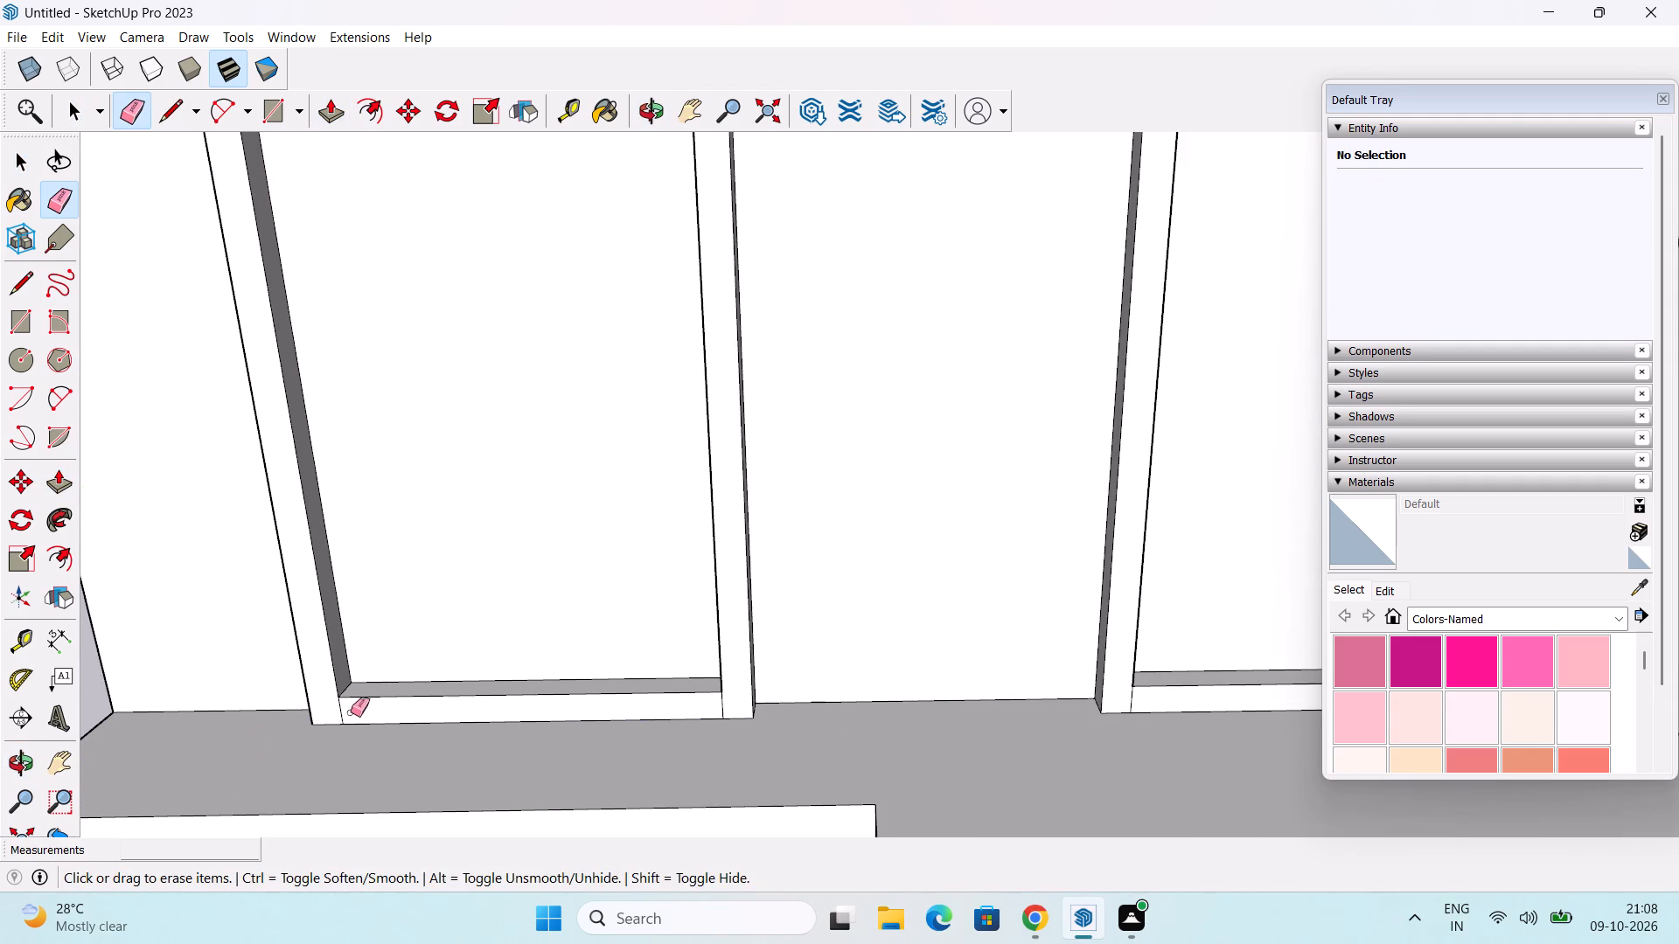
pyautogui.moveTo(331, 713); pyautogui.dragTo(347, 710)
pyautogui.moveTo(719, 710); pyautogui.dragTo(736, 710)
# Erase the two short seam edges at the narrower frame's bottom corners, keeping the frame's faces intact.
pyautogui.scroll(-2, 787, 692)
pyautogui.moveTo(829, 699); pyautogui.dragTo(589, 752, button='middle')
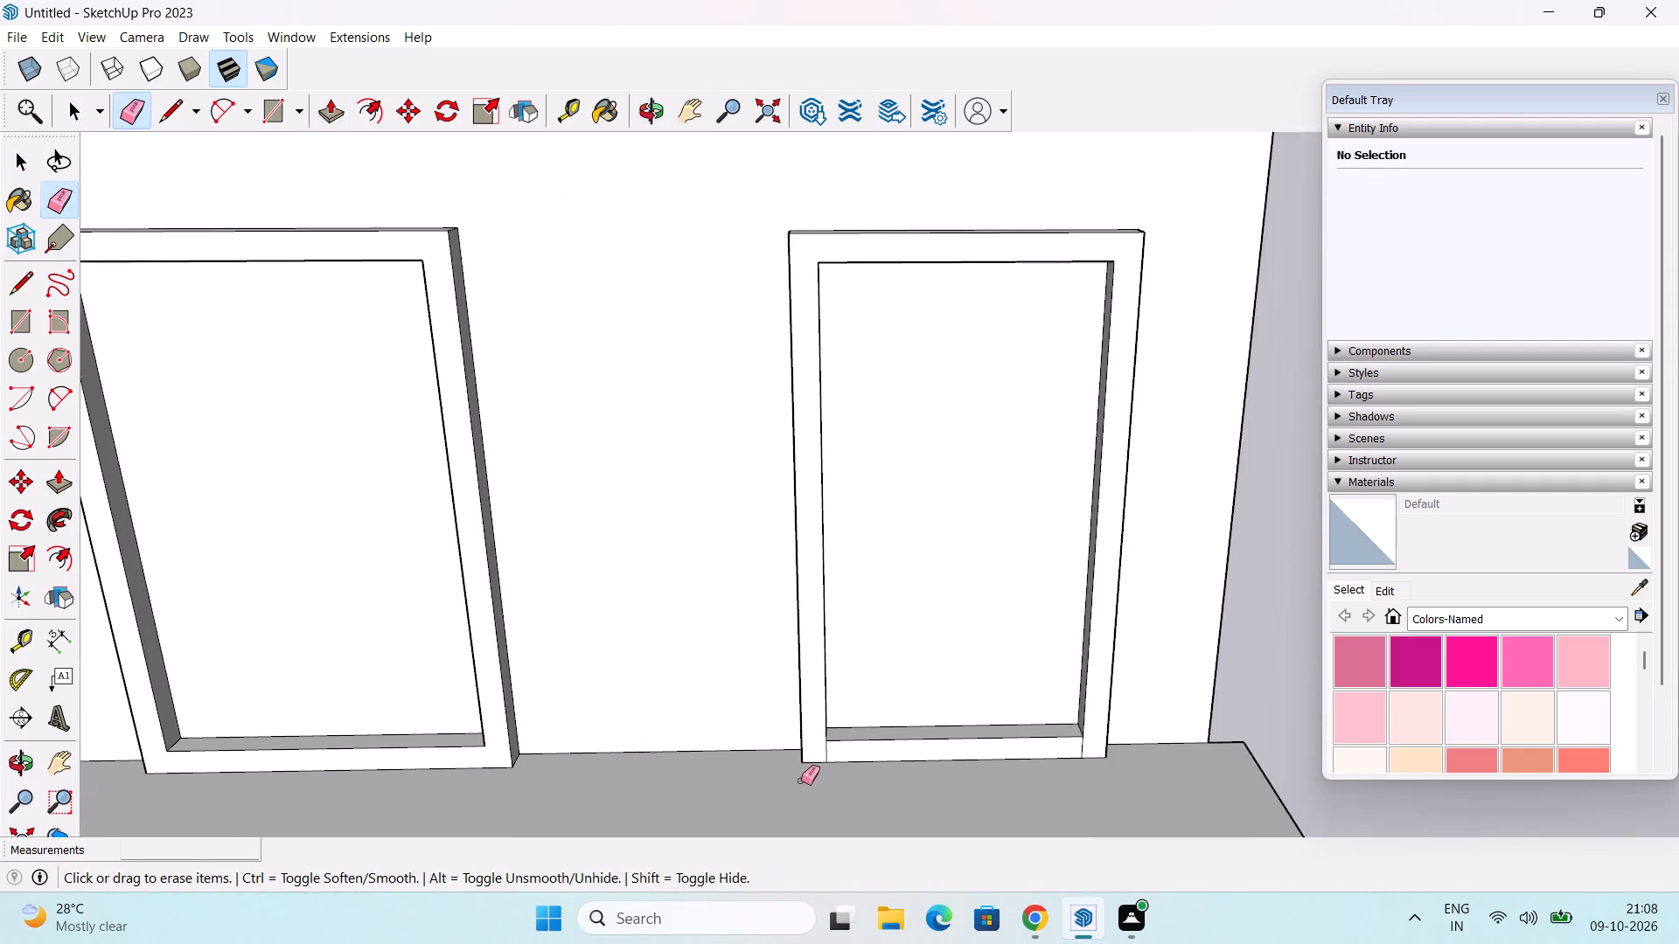
pyautogui.scroll(3, 814, 778)
pyautogui.moveTo(819, 741); pyautogui.dragTo(848, 741)
pyautogui.moveTo(973, 767); pyautogui.dragTo(724, 783, button='middle')
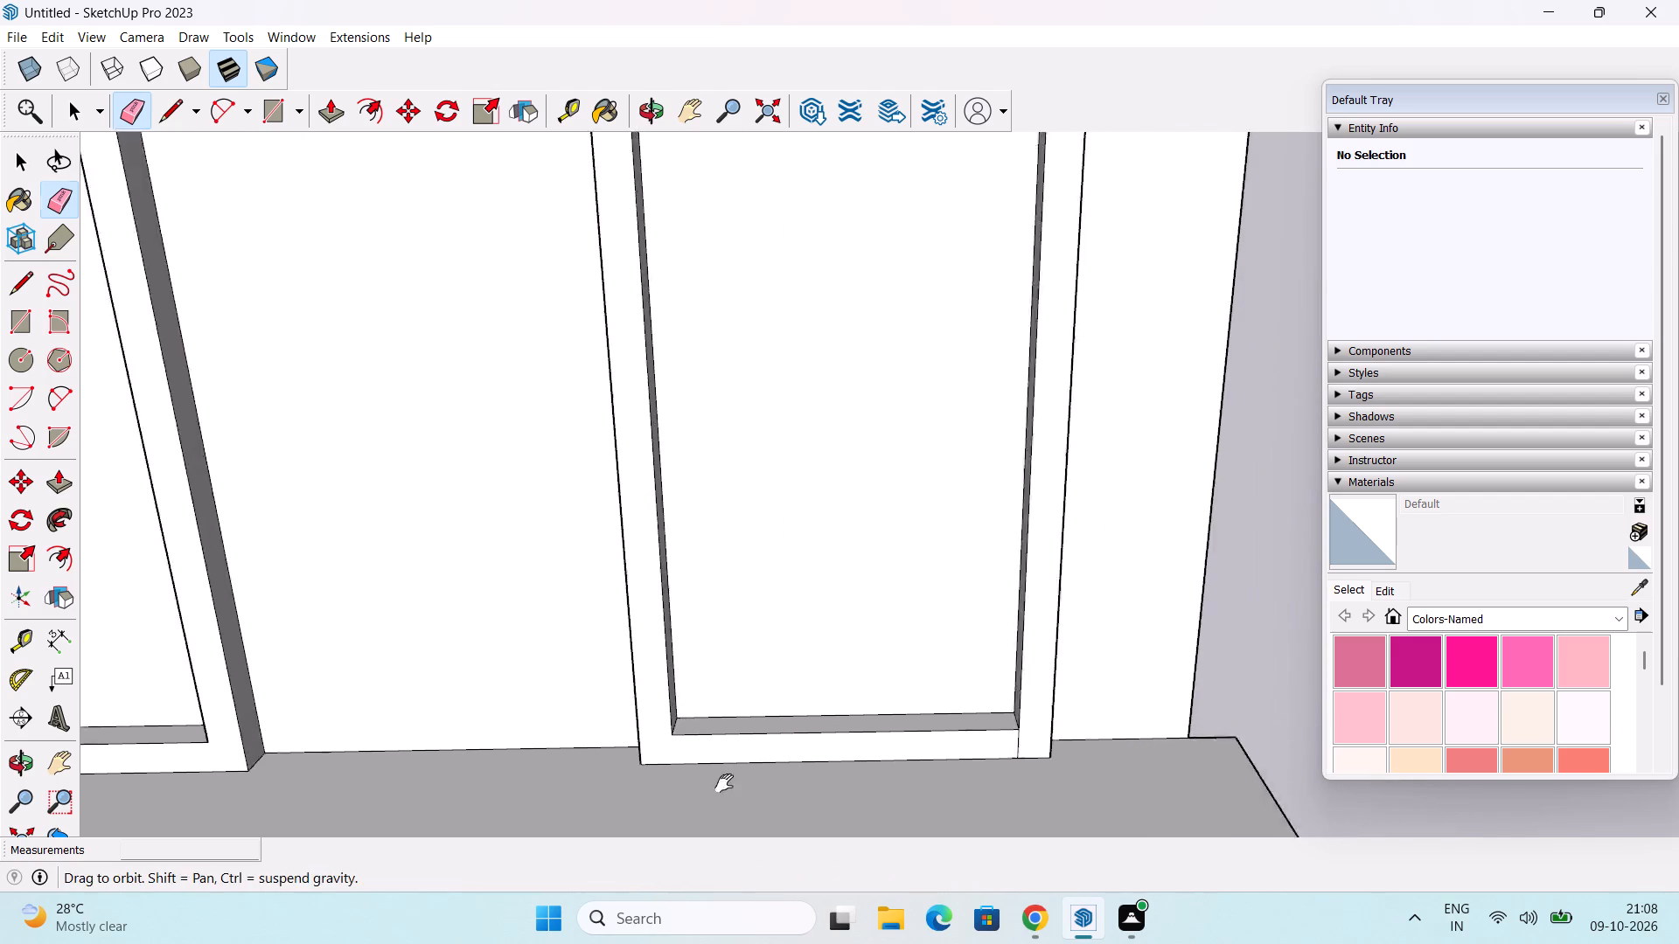
pyautogui.moveTo(724, 783); pyautogui.dragTo(708, 784, button='middle')
pyautogui.moveTo(902, 754); pyautogui.dragTo(958, 760)
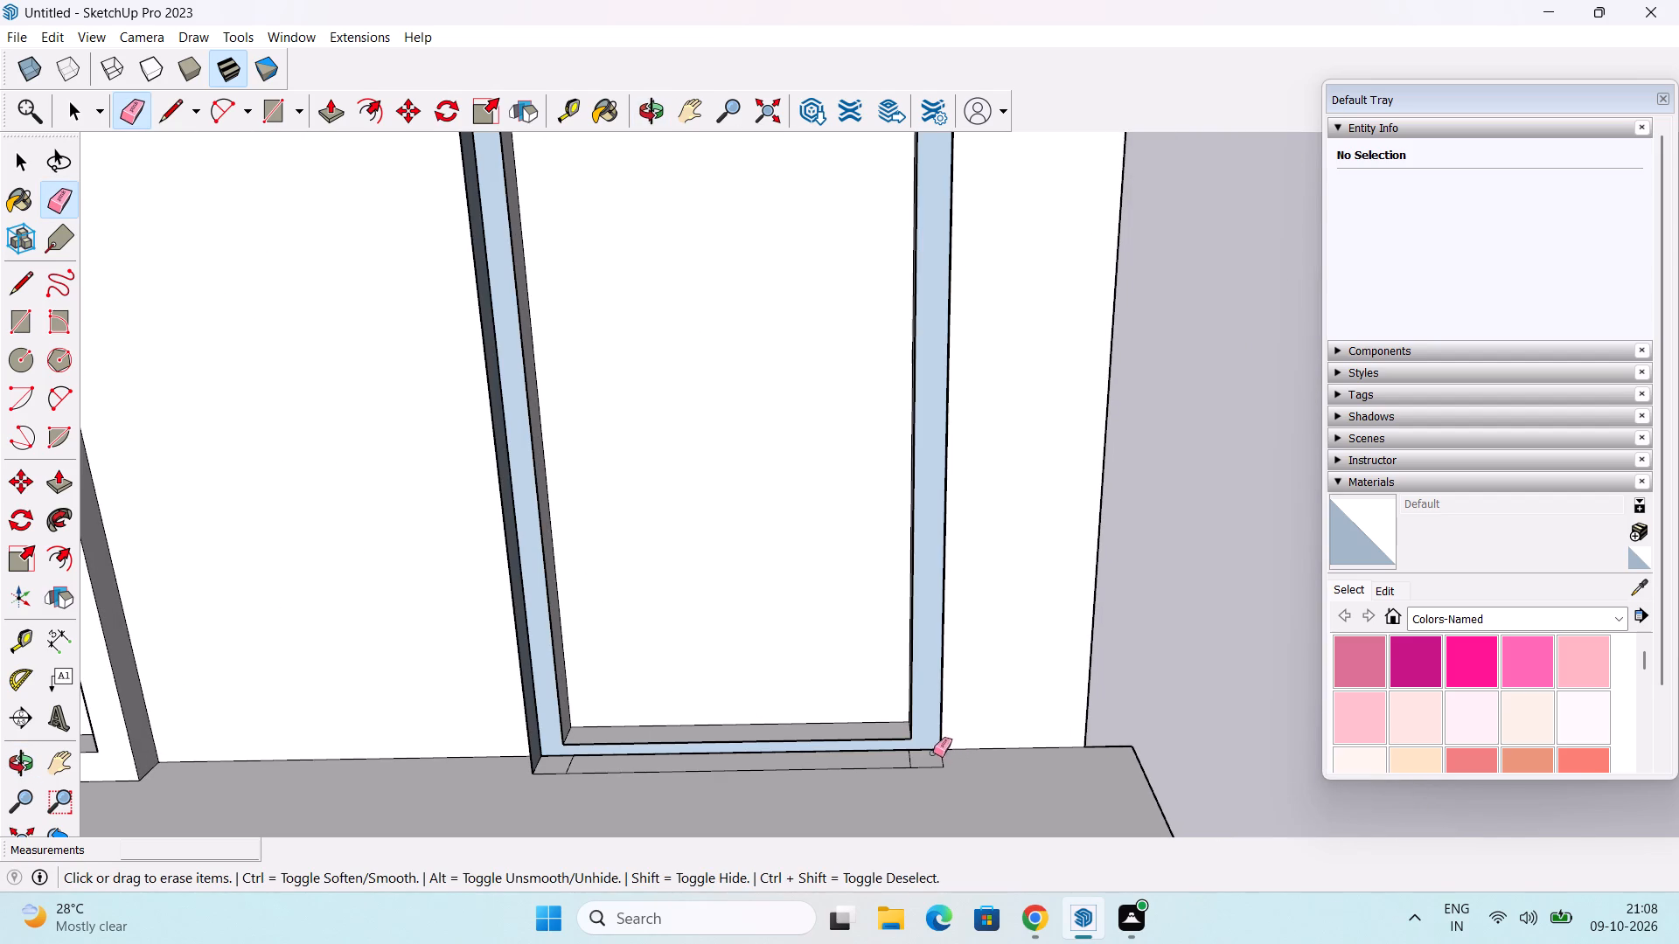
pyautogui.hotkey('ctrl', 'z')
pyautogui.click(909, 754)
pyautogui.moveTo(1007, 768); pyautogui.dragTo(1116, 773)
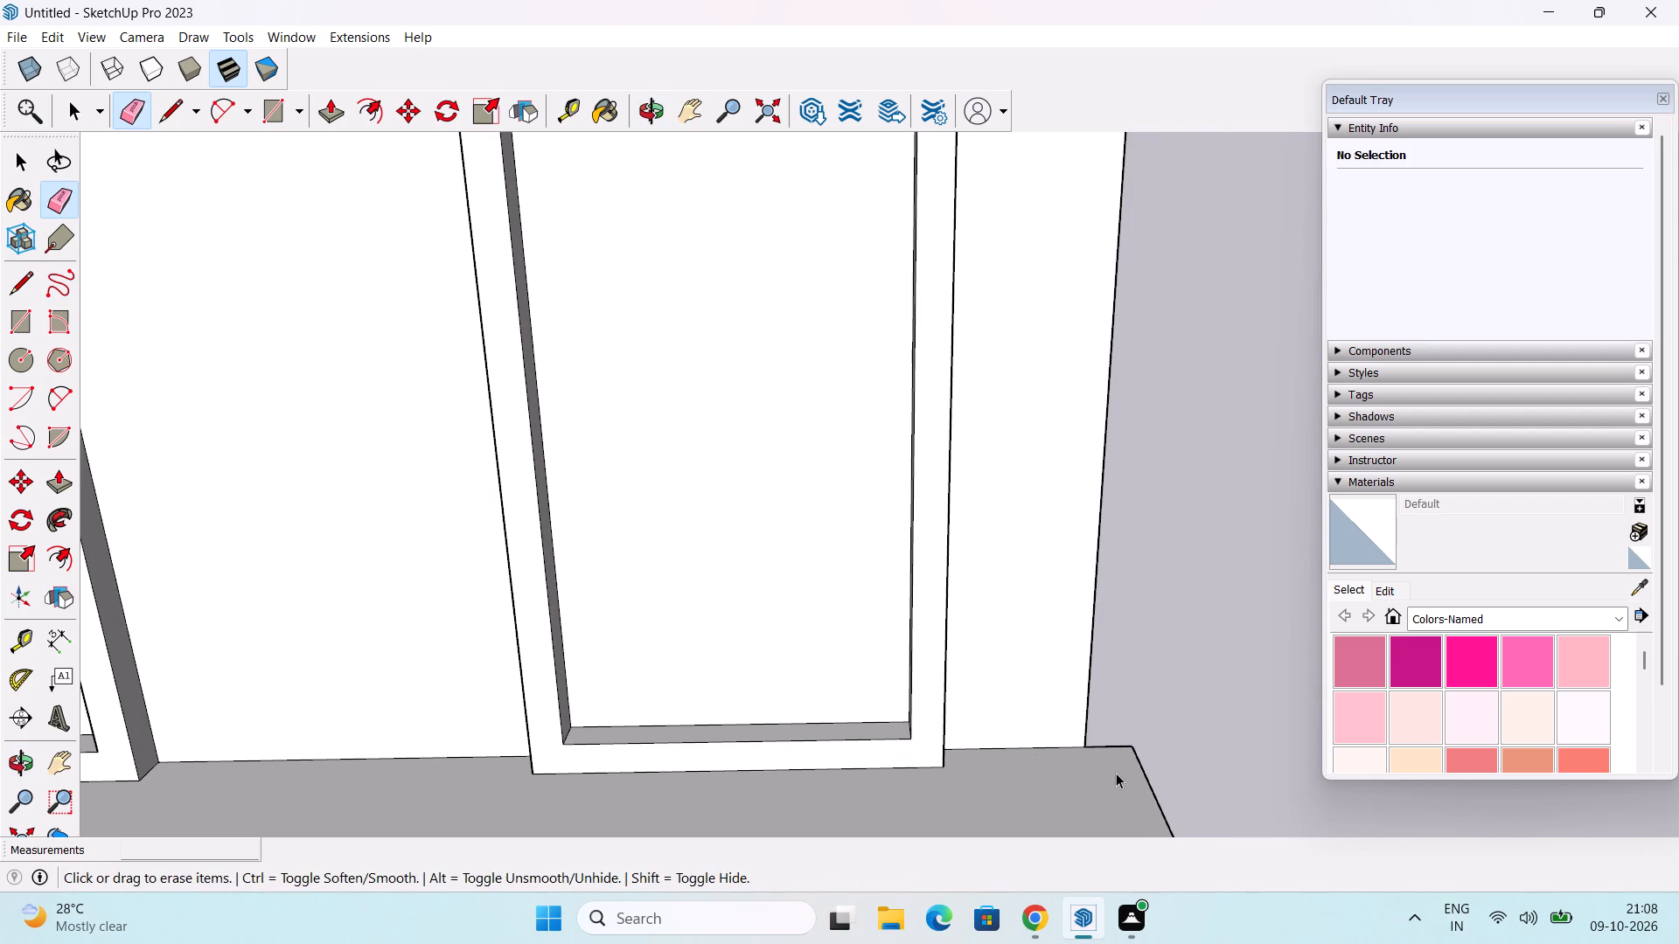
pyautogui.press('space')
pyautogui.moveTo(1116, 773); pyautogui.dragTo(1118, 766)
# Examine the two completed frames and the whole building front from several angles and distances.
pyautogui.scroll(-5, 1119, 763)
pyautogui.moveTo(980, 787); pyautogui.dragTo(1030, 750, button='middle')
pyautogui.scroll(-1, 853, 666)
pyautogui.keyDown('shift'); pyautogui.moveTo(841, 679); pyautogui.dragTo(912, 700, button='middle'); pyautogui.keyUp('shift')
pyautogui.moveTo(820, 728); pyautogui.dragTo(772, 627, button='middle')
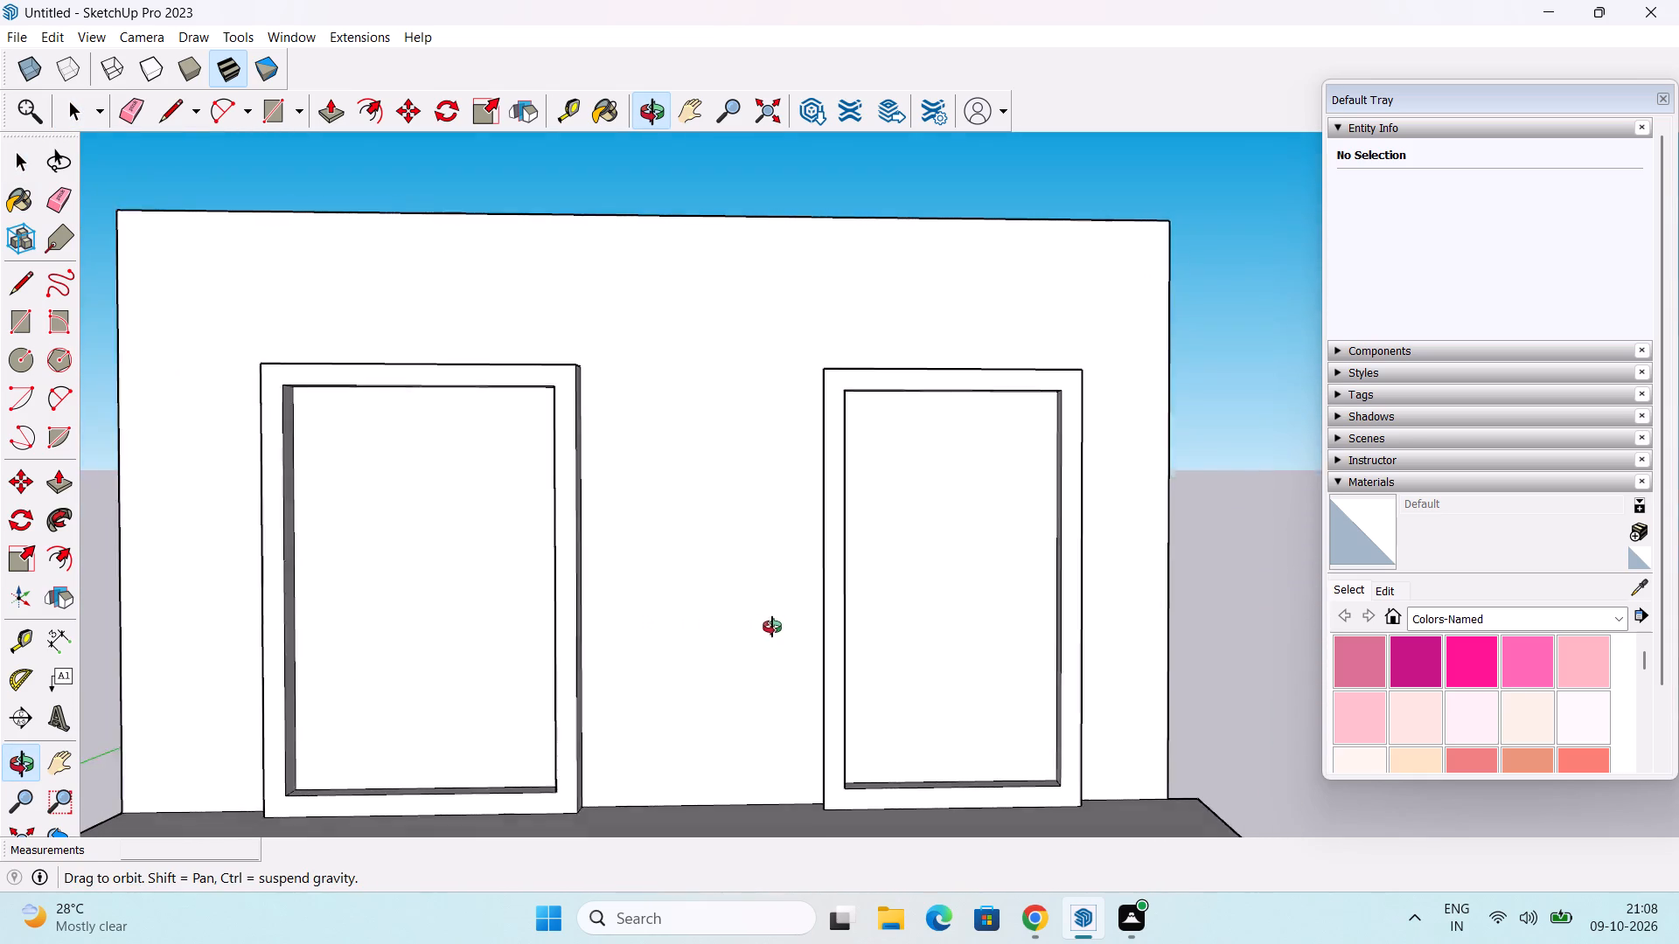
pyautogui.moveTo(772, 627); pyautogui.dragTo(752, 645, button='middle')
pyautogui.moveTo(763, 651); pyautogui.dragTo(884, 643, button='middle')
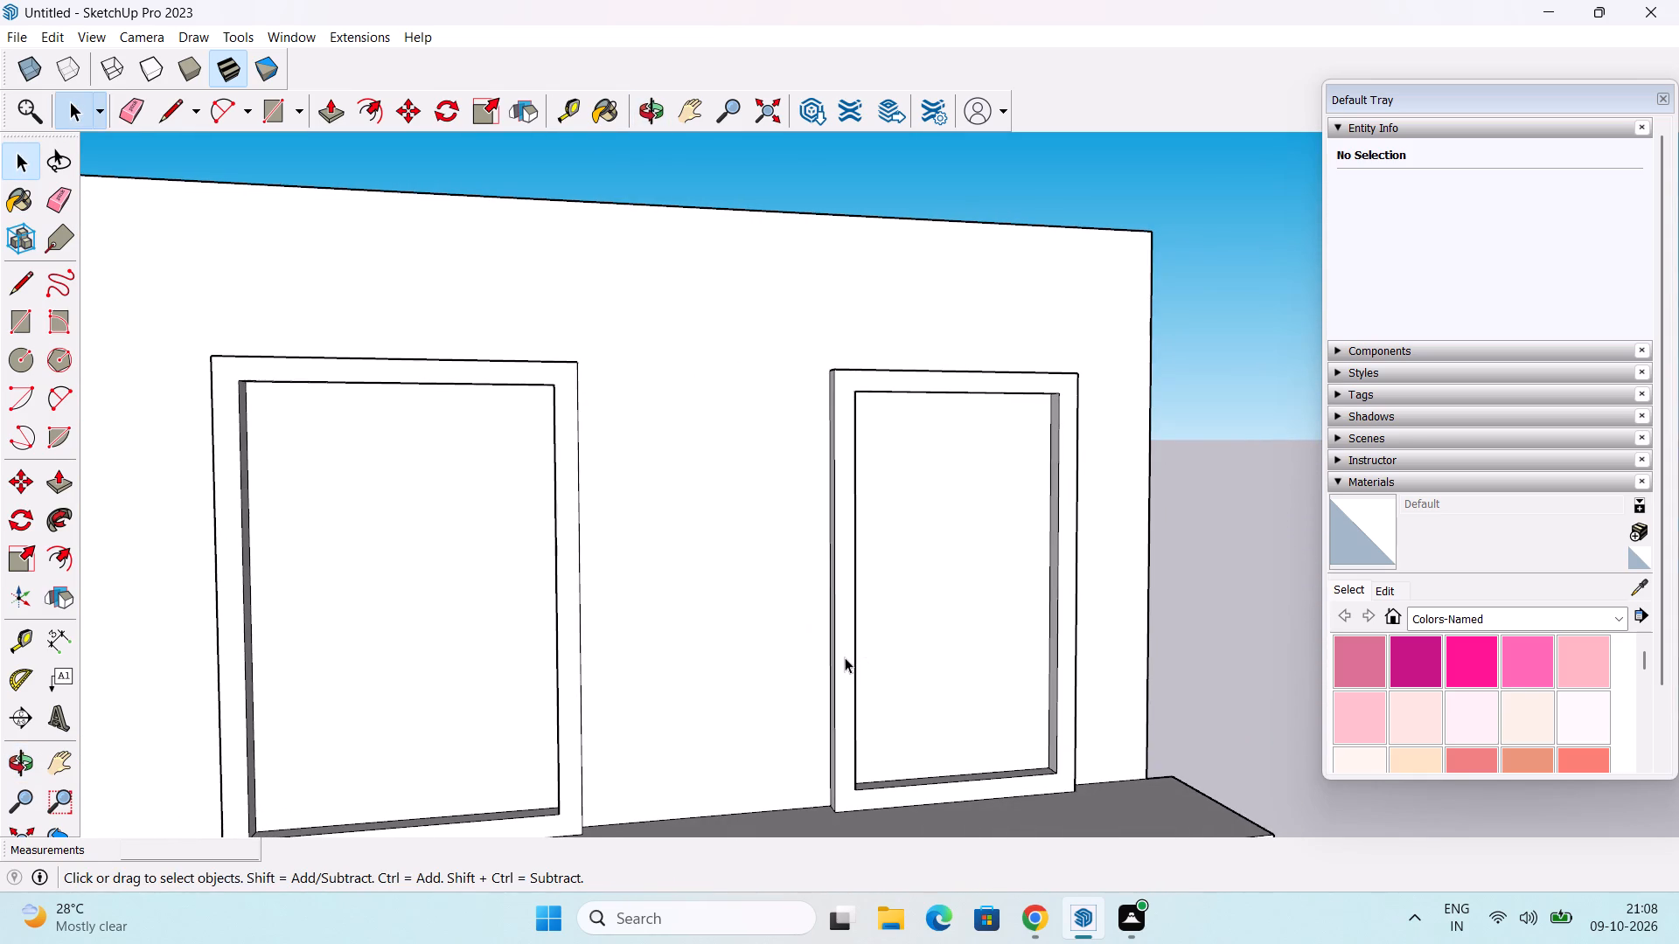
pyautogui.moveTo(839, 659); pyautogui.dragTo(904, 627, button='middle')
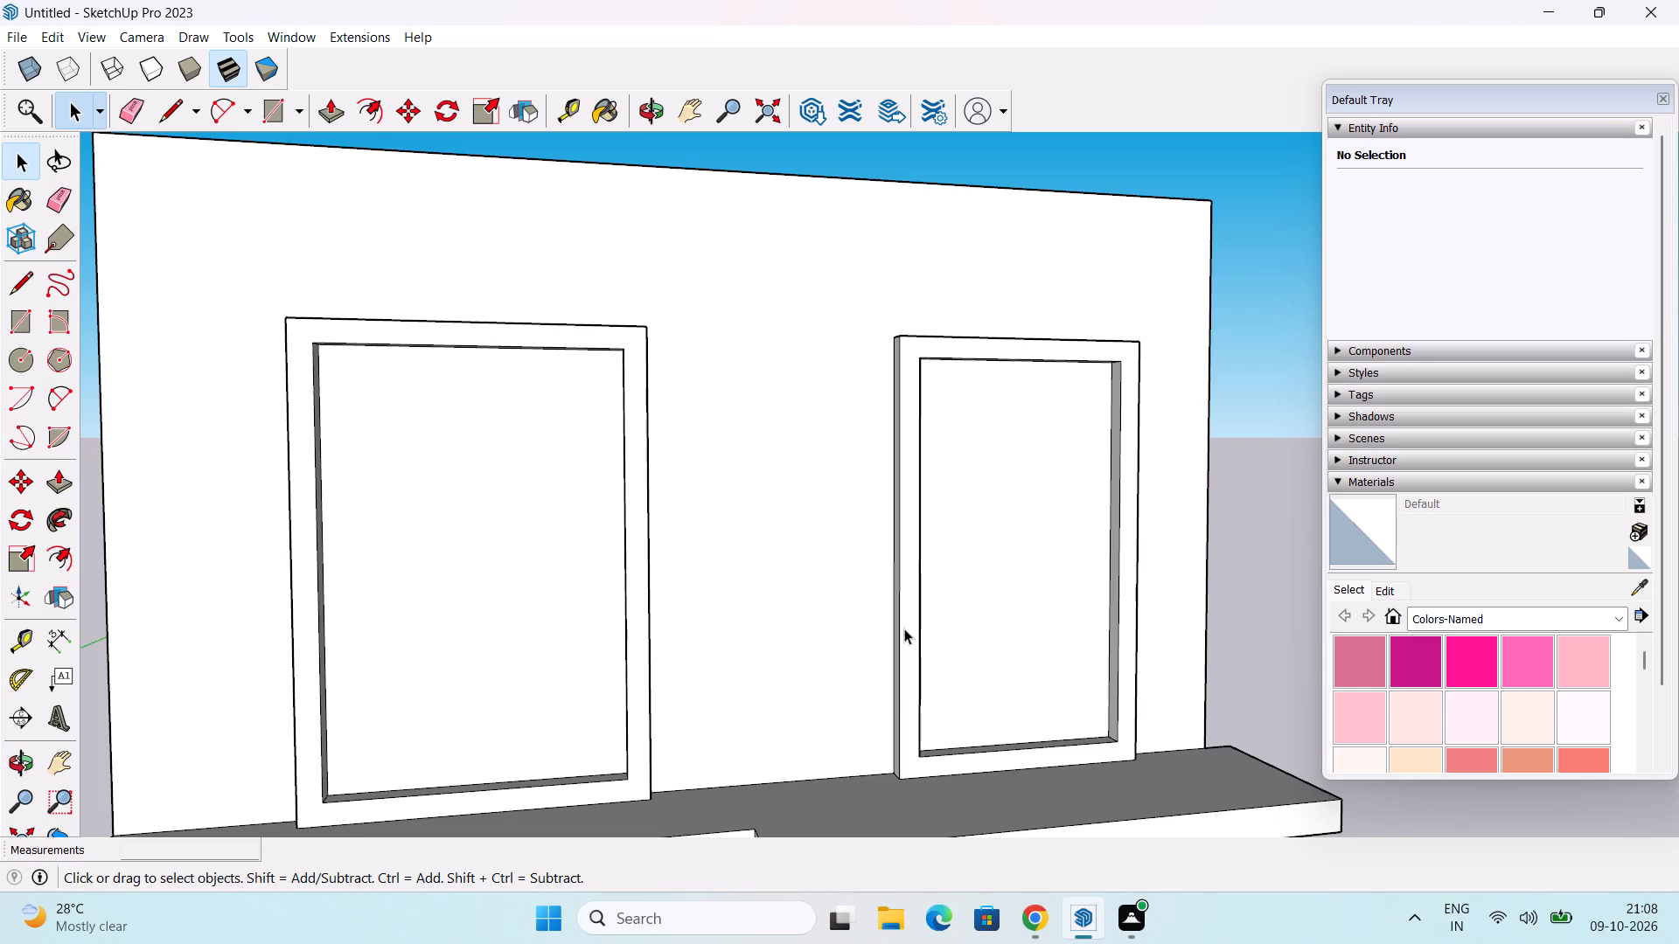
pyautogui.moveTo(689, 610); pyautogui.dragTo(616, 613, button='middle')
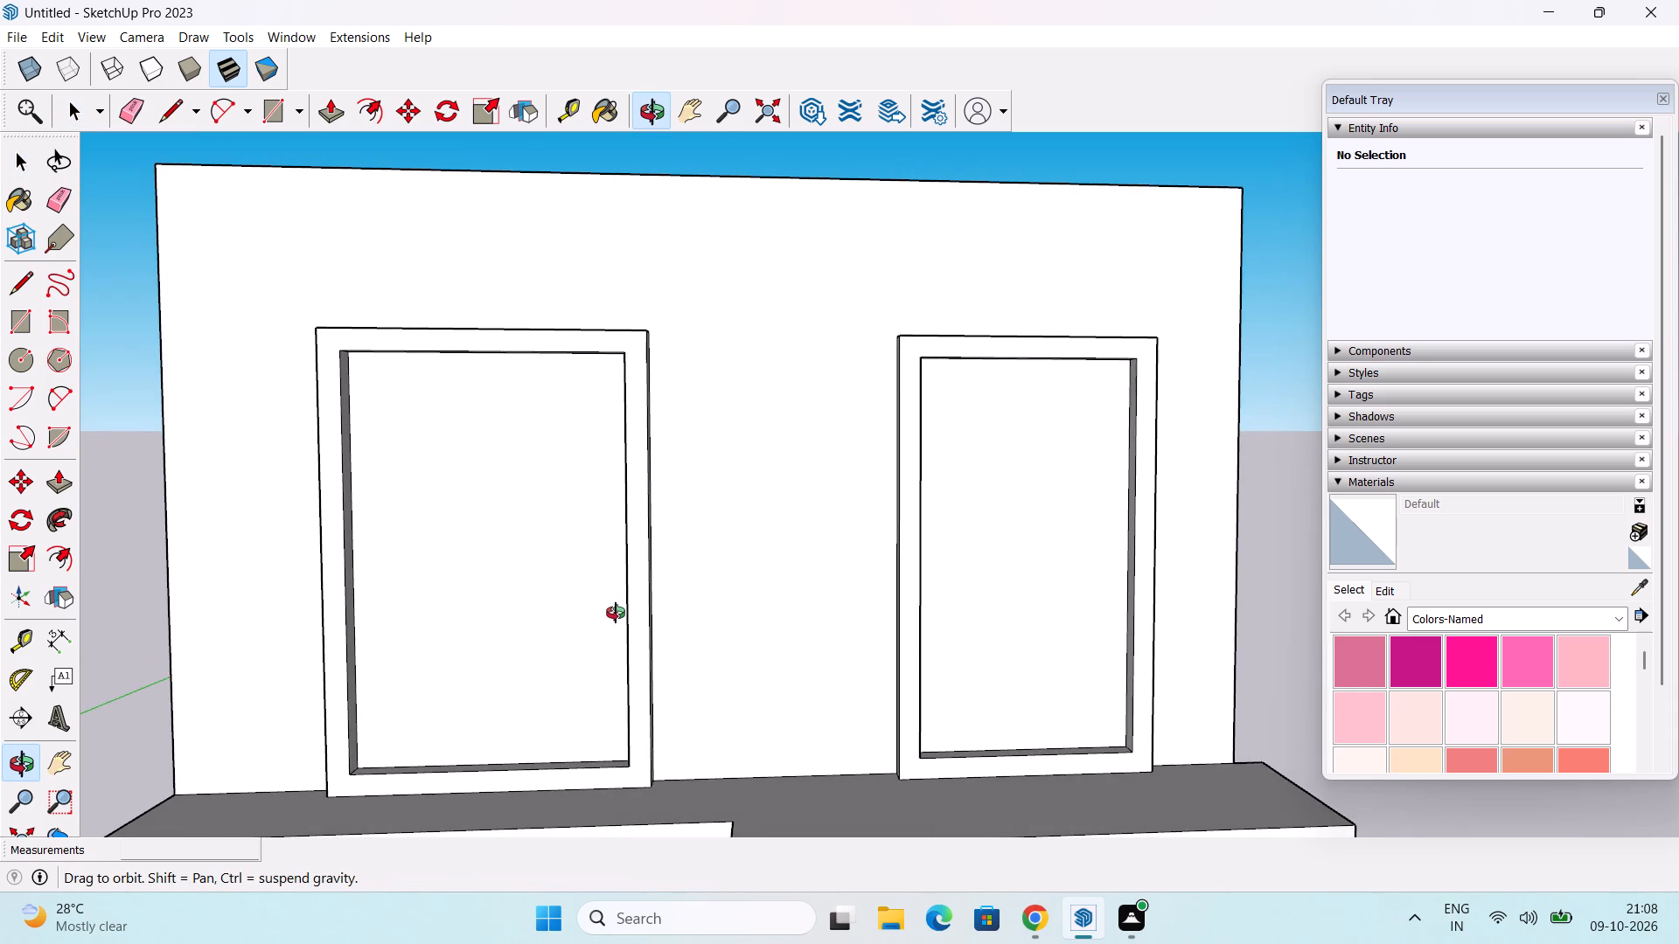
pyautogui.moveTo(616, 613); pyautogui.dragTo(672, 619, button='middle')
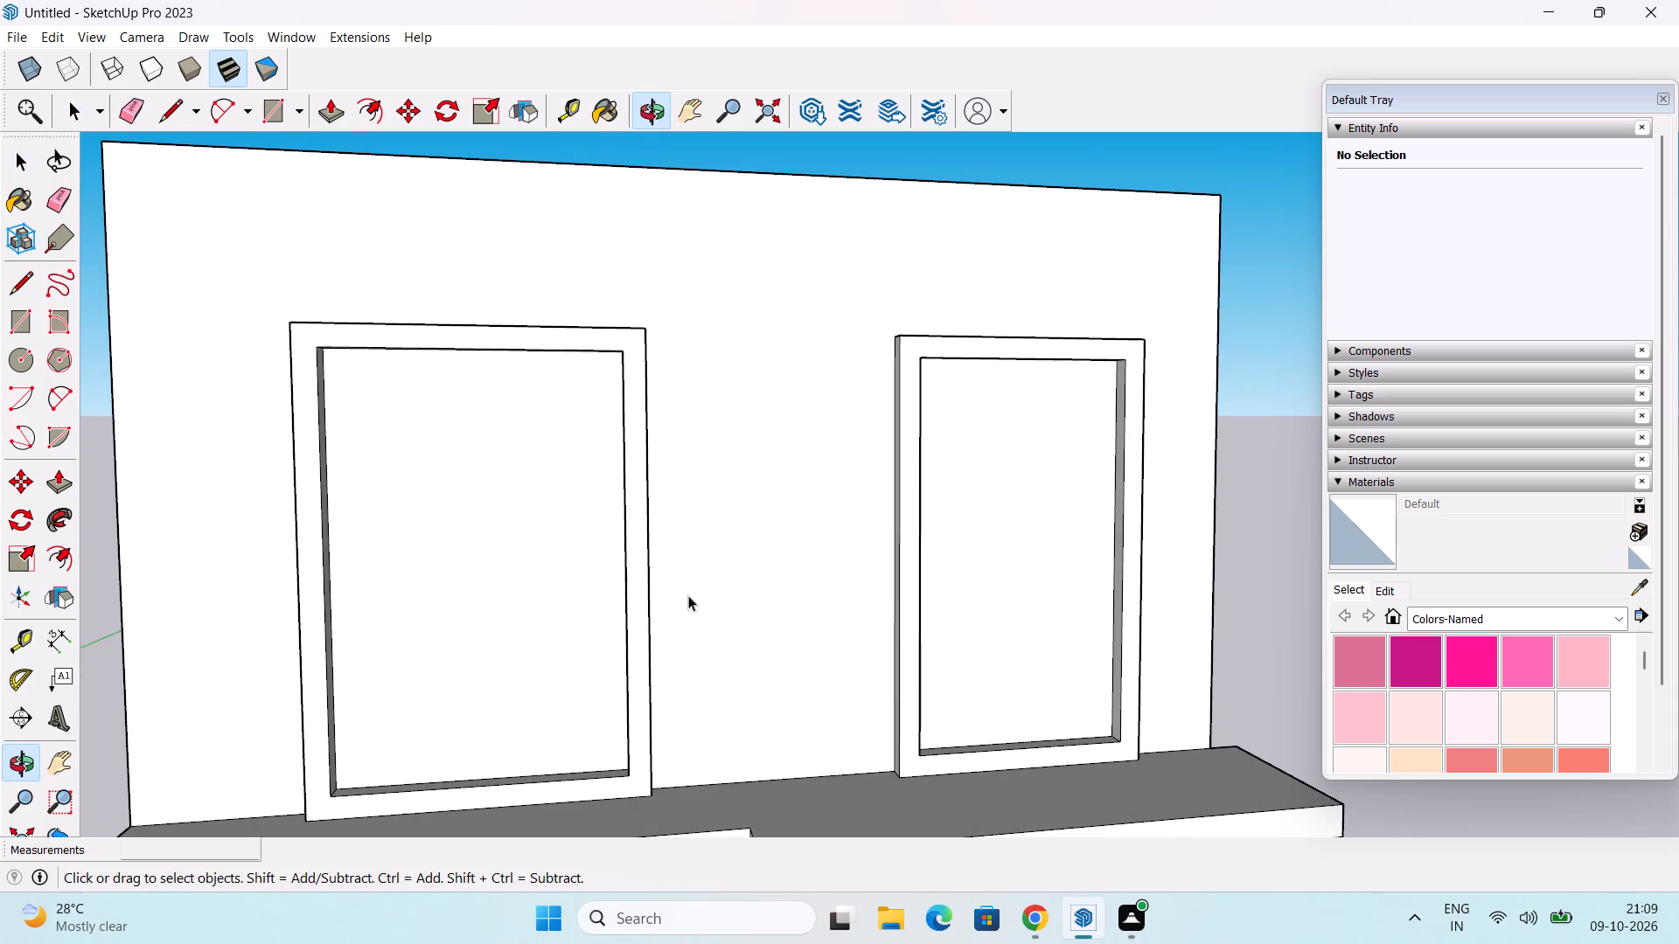
pyautogui.scroll(-4, 688, 595)
pyautogui.moveTo(721, 590); pyautogui.dragTo(707, 600, button='middle')
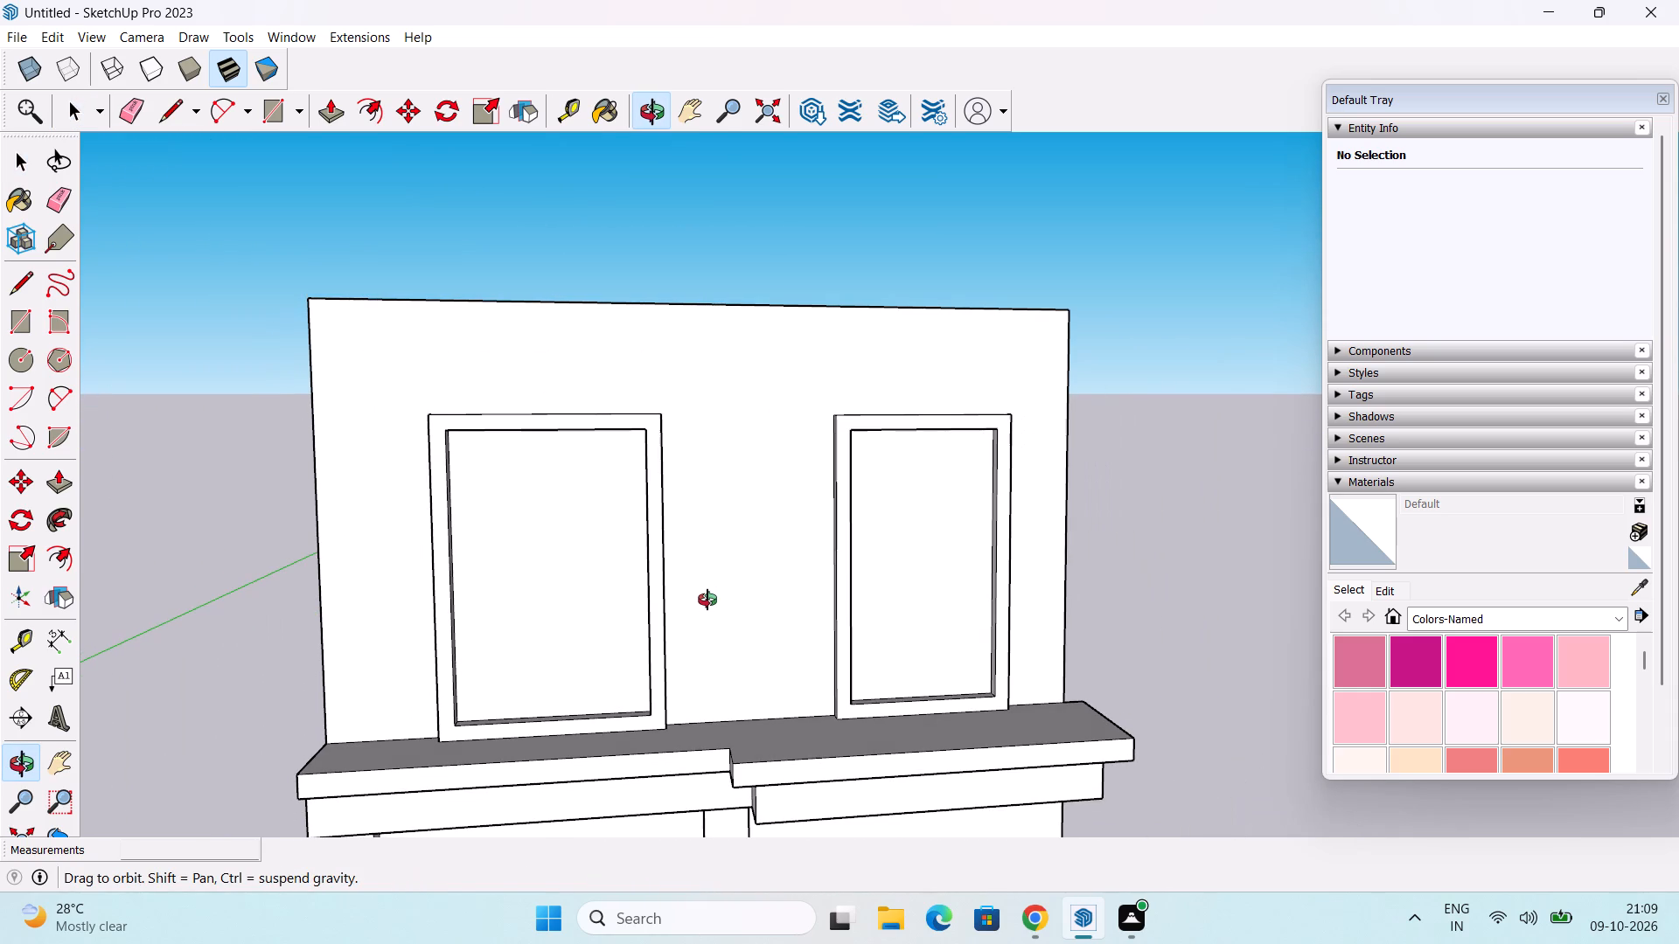
pyautogui.moveTo(707, 600); pyautogui.dragTo(708, 599, button='middle')
pyautogui.scroll(-6, 708, 587)
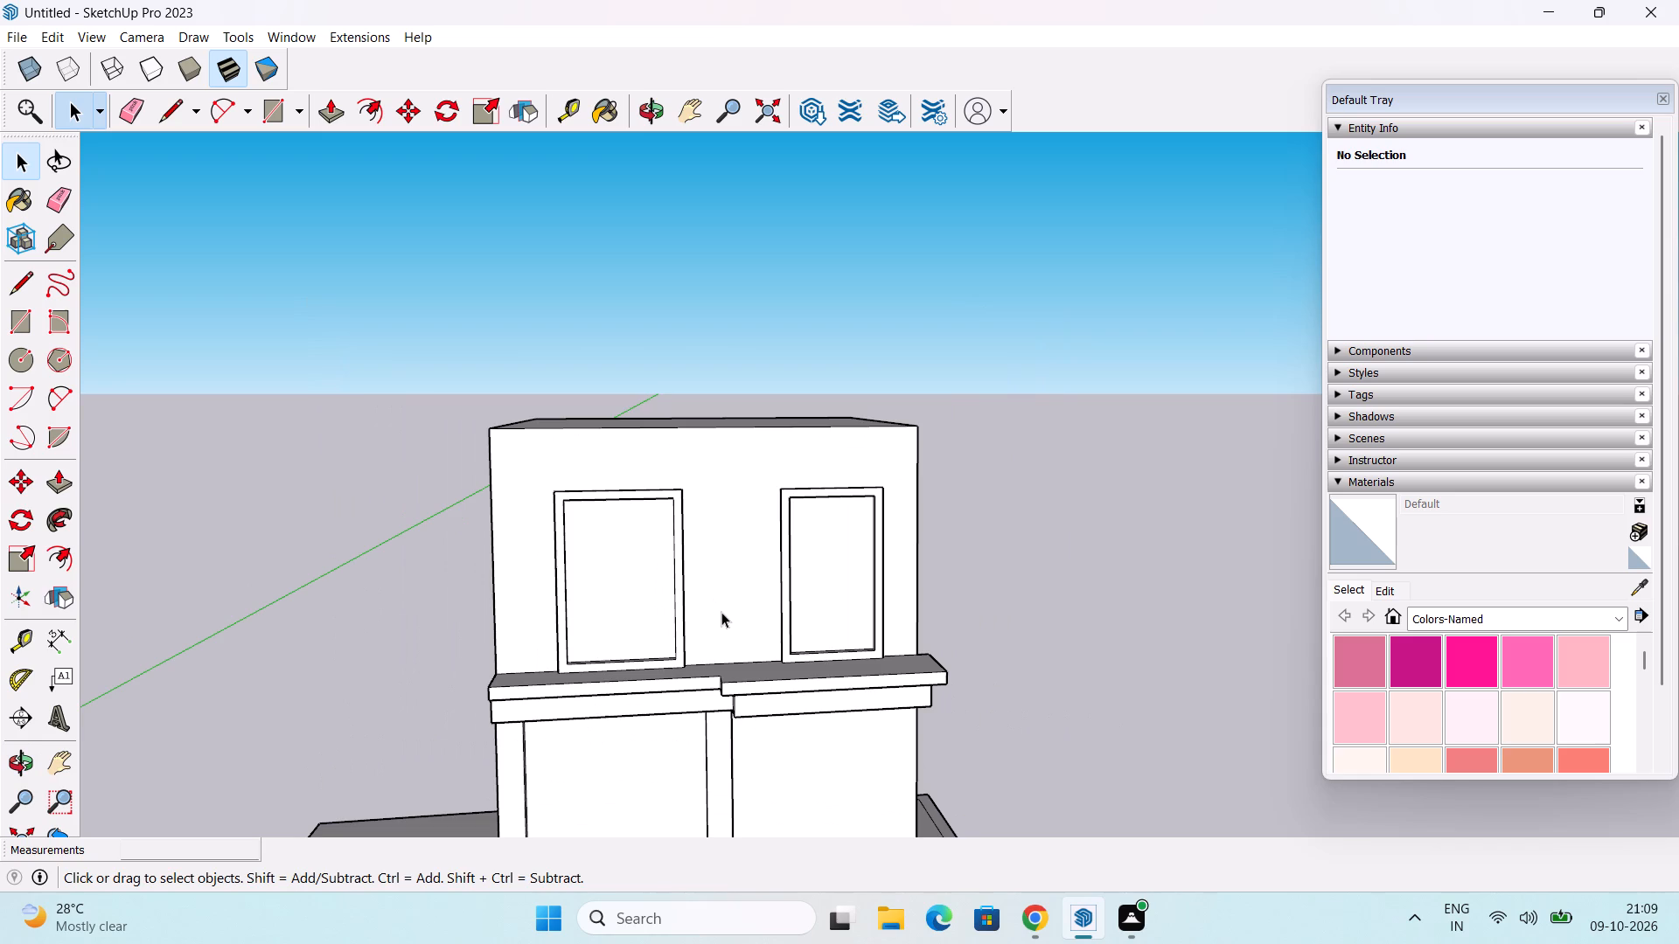
pyautogui.moveTo(721, 612); pyautogui.dragTo(781, 453, button='middle')
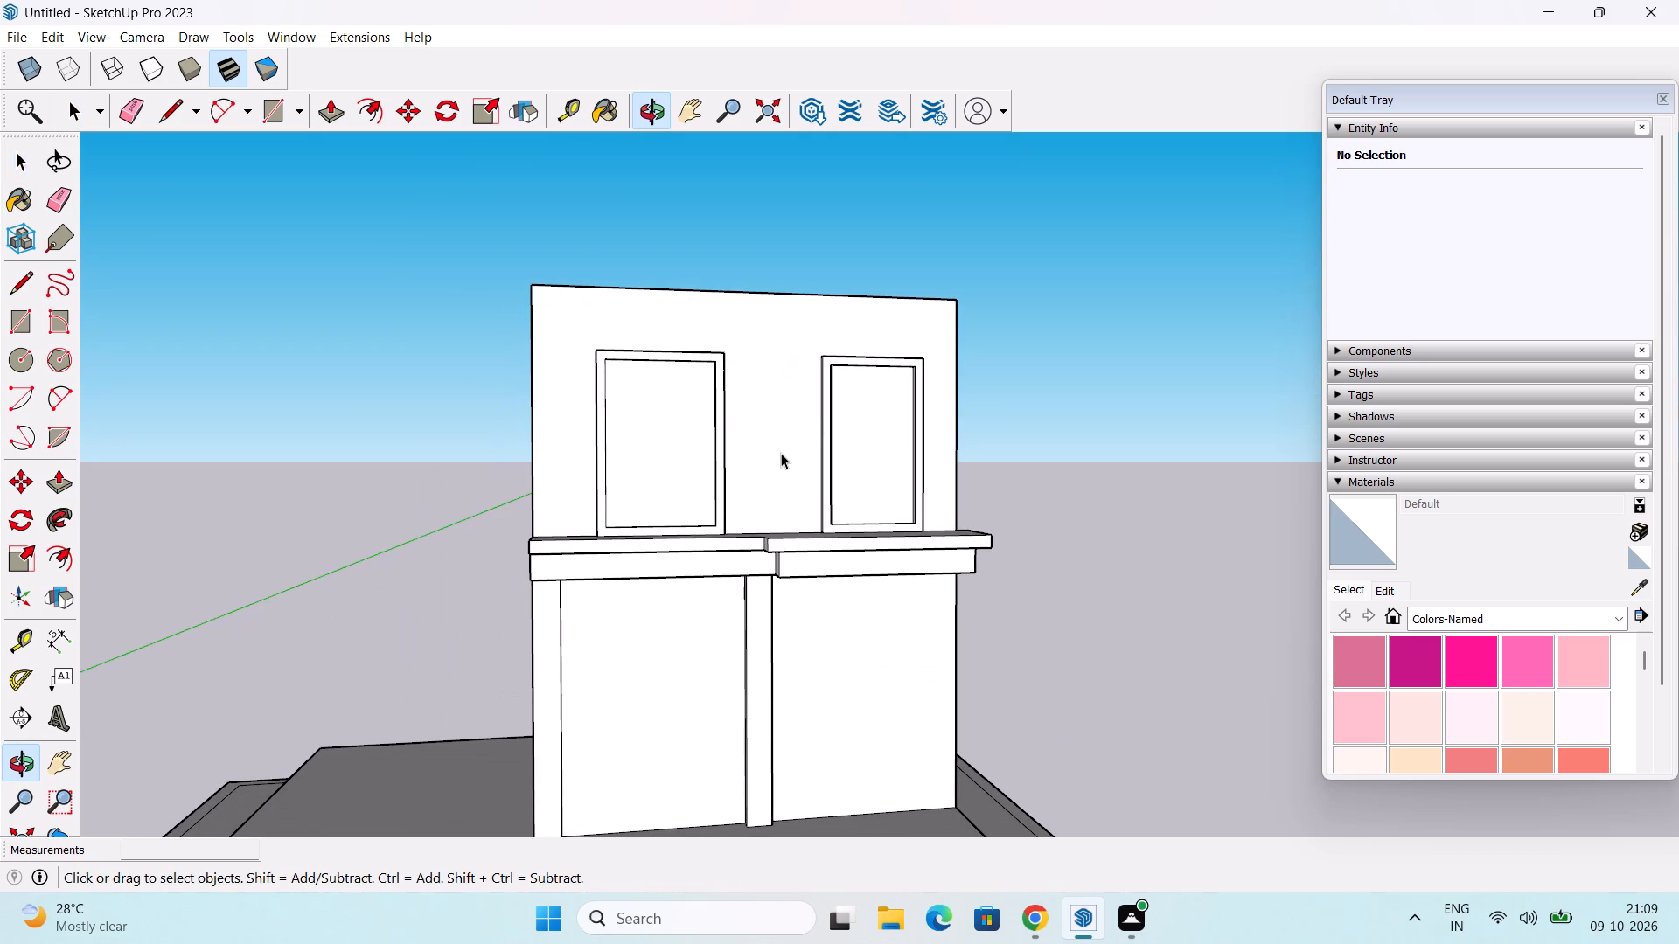
pyautogui.moveTo(781, 453); pyautogui.dragTo(804, 532, button='middle')
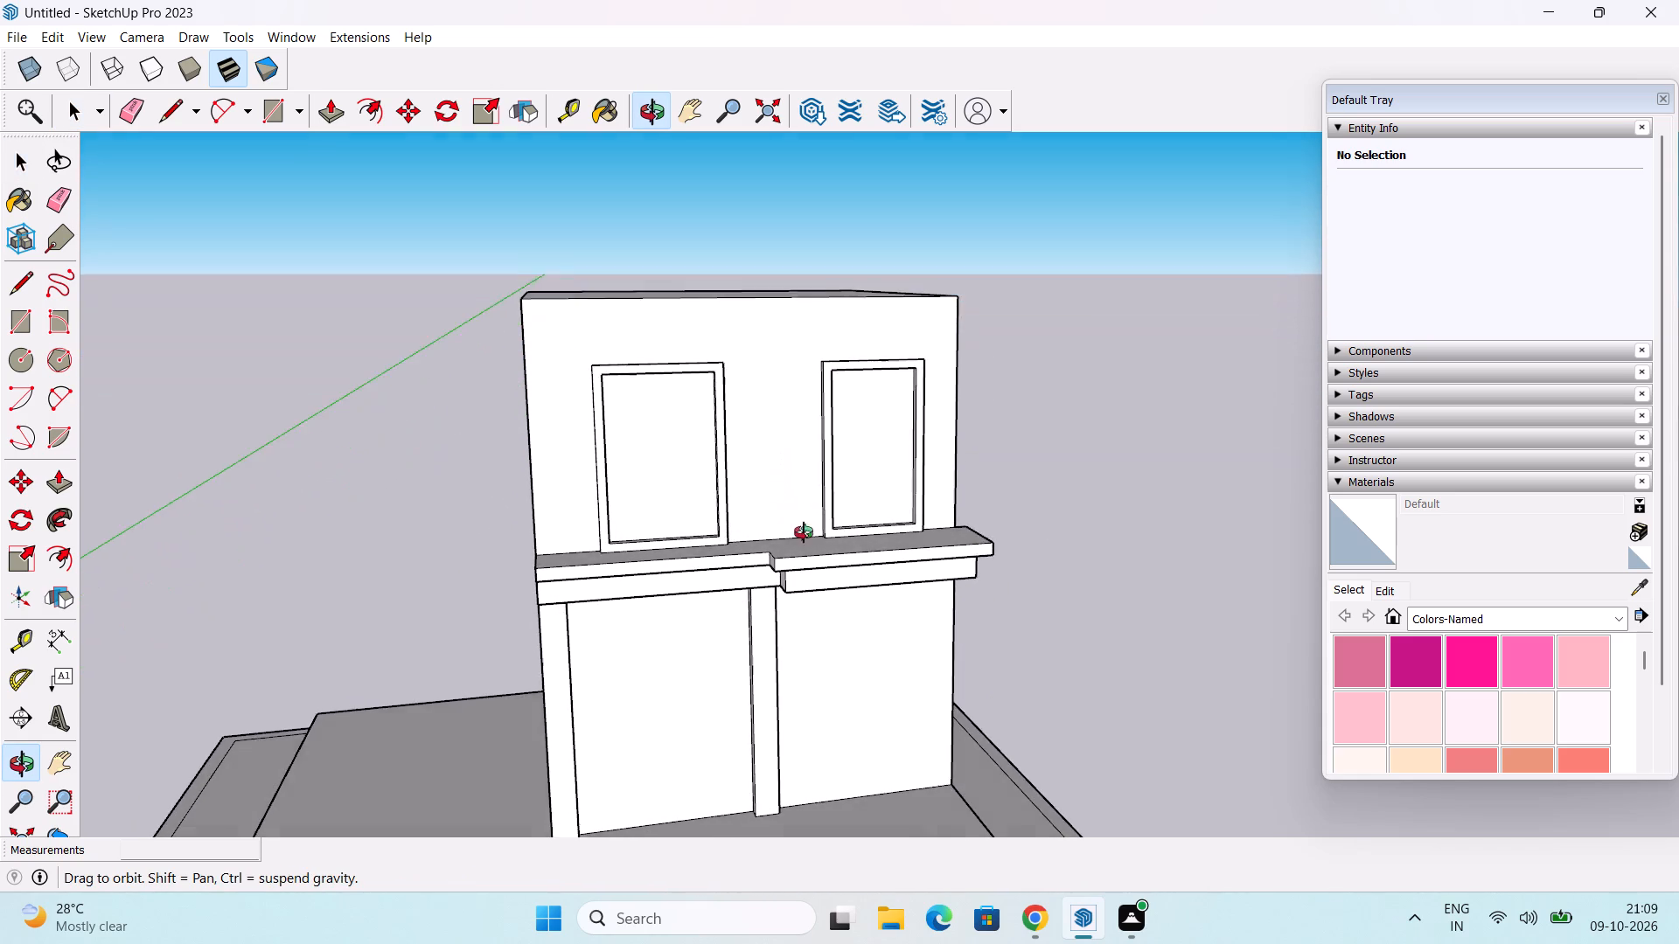
pyautogui.moveTo(804, 532); pyautogui.dragTo(806, 548, button='middle')
pyautogui.keyDown('shift'); pyautogui.moveTo(781, 448); pyautogui.dragTo(766, 533, button='middle'); pyautogui.keyUp('shift')
pyautogui.moveTo(749, 492); pyautogui.dragTo(753, 500, button='middle')
pyautogui.keyDown('shift'); pyautogui.moveTo(751, 482); pyautogui.dragTo(735, 517, button='middle'); pyautogui.keyUp('shift')
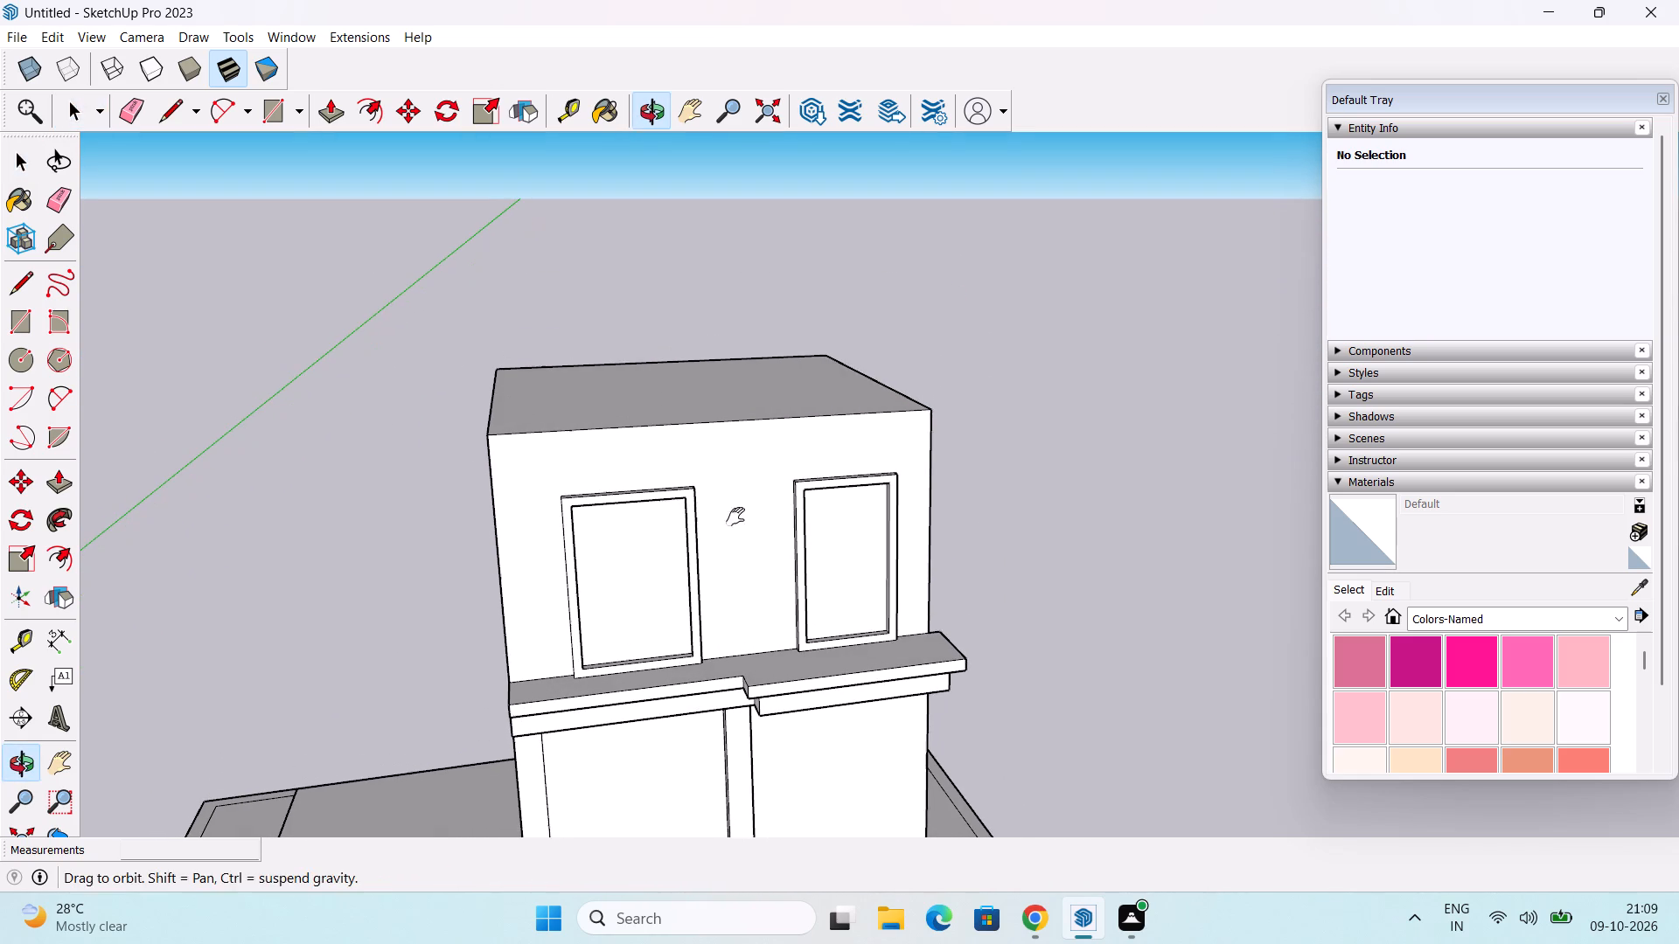
pyautogui.keyDown('shift'); pyautogui.moveTo(735, 517); pyautogui.dragTo(735, 517, button='middle'); pyautogui.keyUp('shift')
# Push/Pull the block's top face downward by about 11 15/16" to lower the upper wall.
pyautogui.press('p')
pyautogui.click(678, 382)
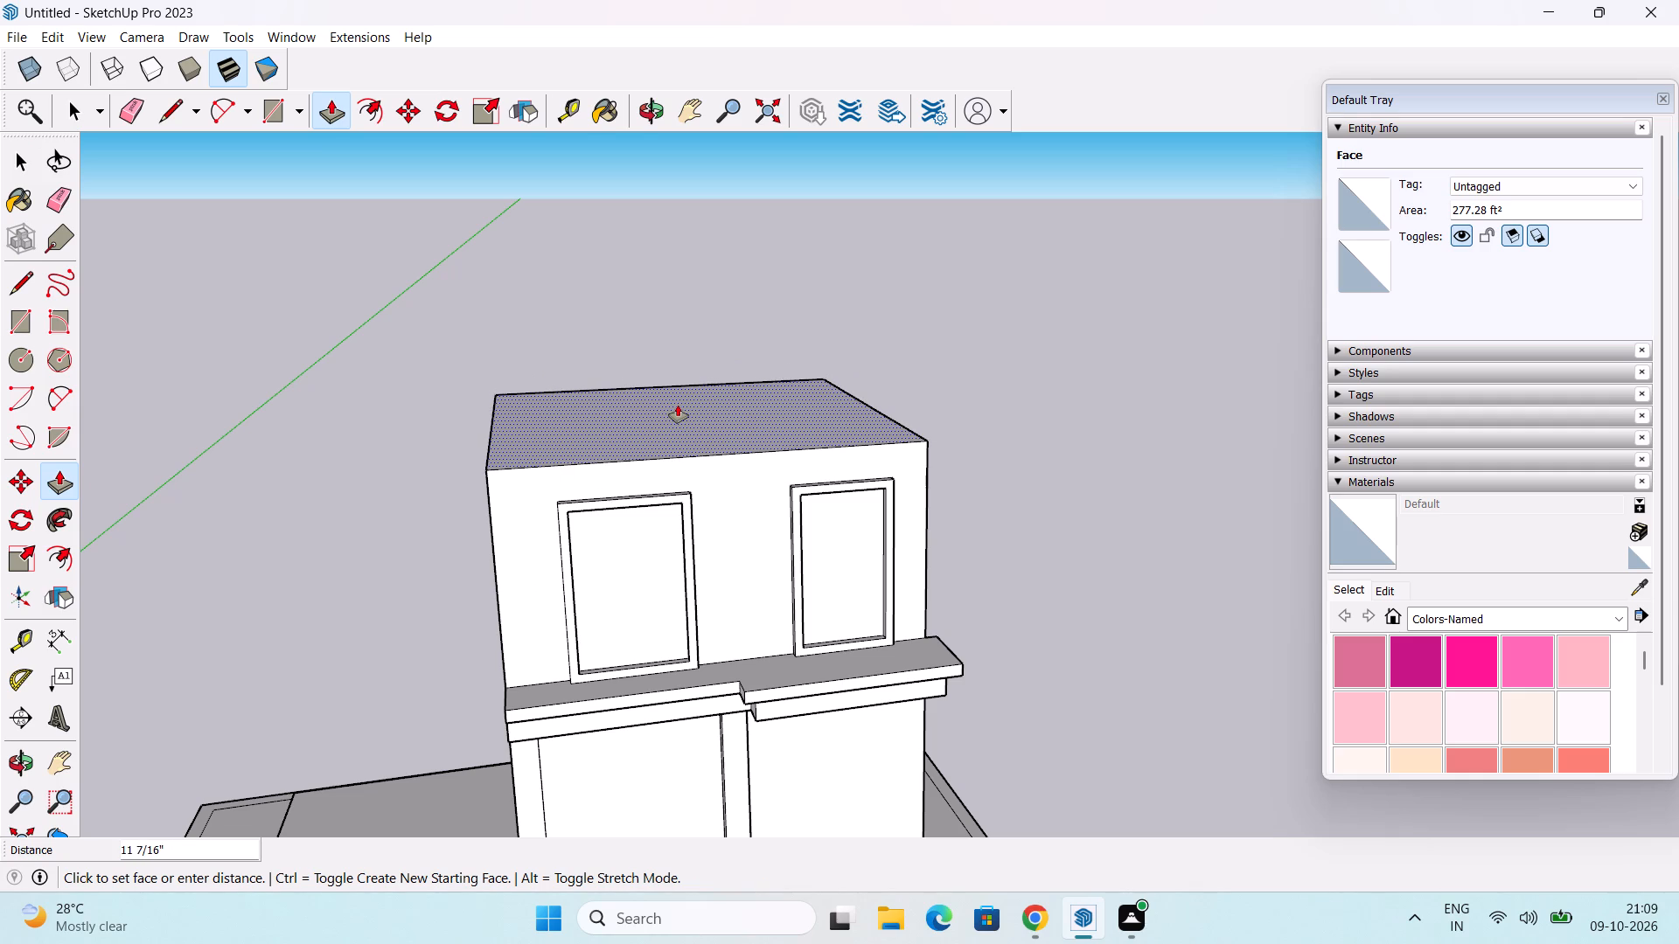
pyautogui.click(678, 403)
# Copy the front top edge of the block down the upper wall by 9".
pyautogui.moveTo(666, 482); pyautogui.dragTo(697, 446, button='middle')
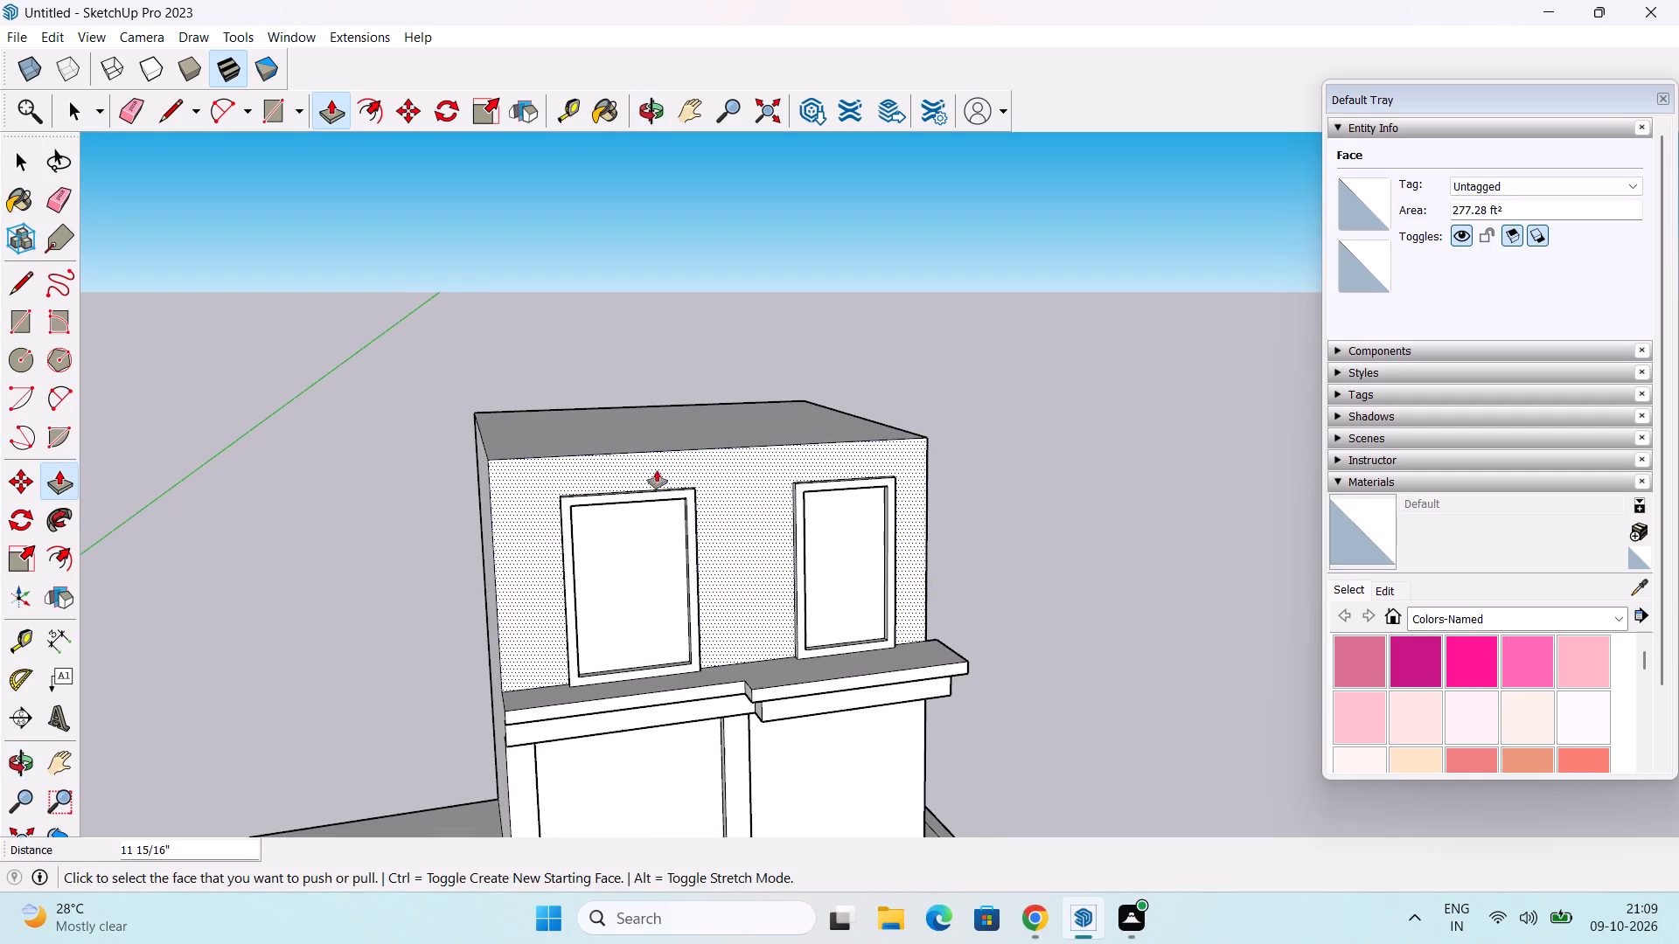
pyautogui.press('space')
pyautogui.click(558, 458)
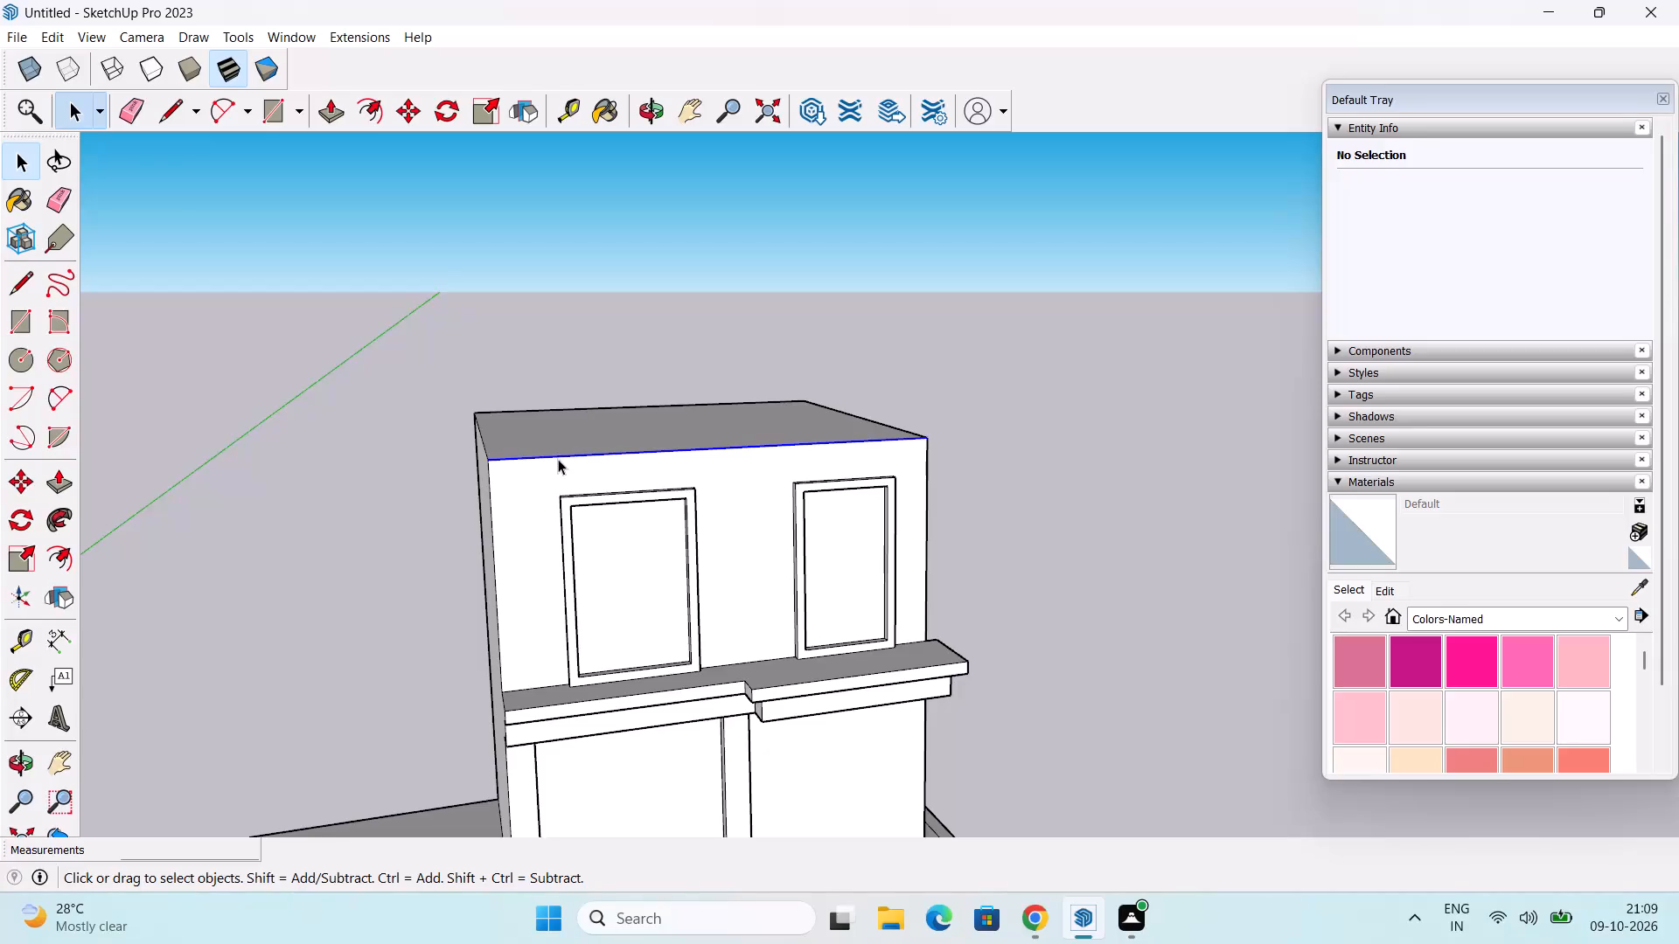
pyautogui.press('m')
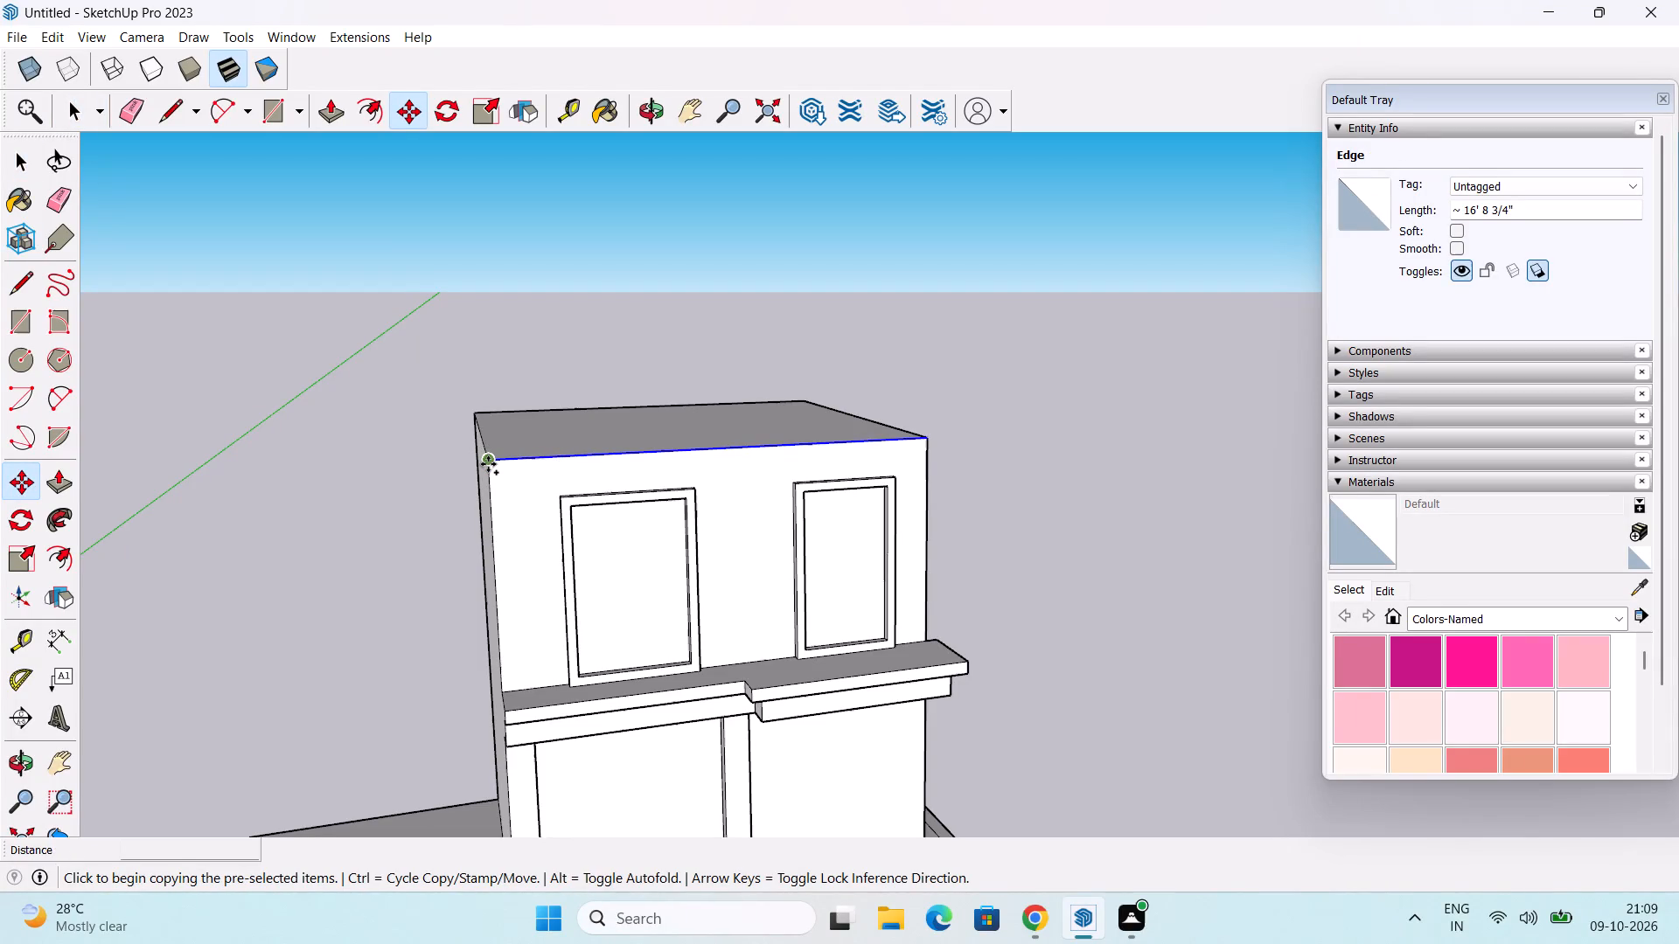
pyautogui.click(488, 464)
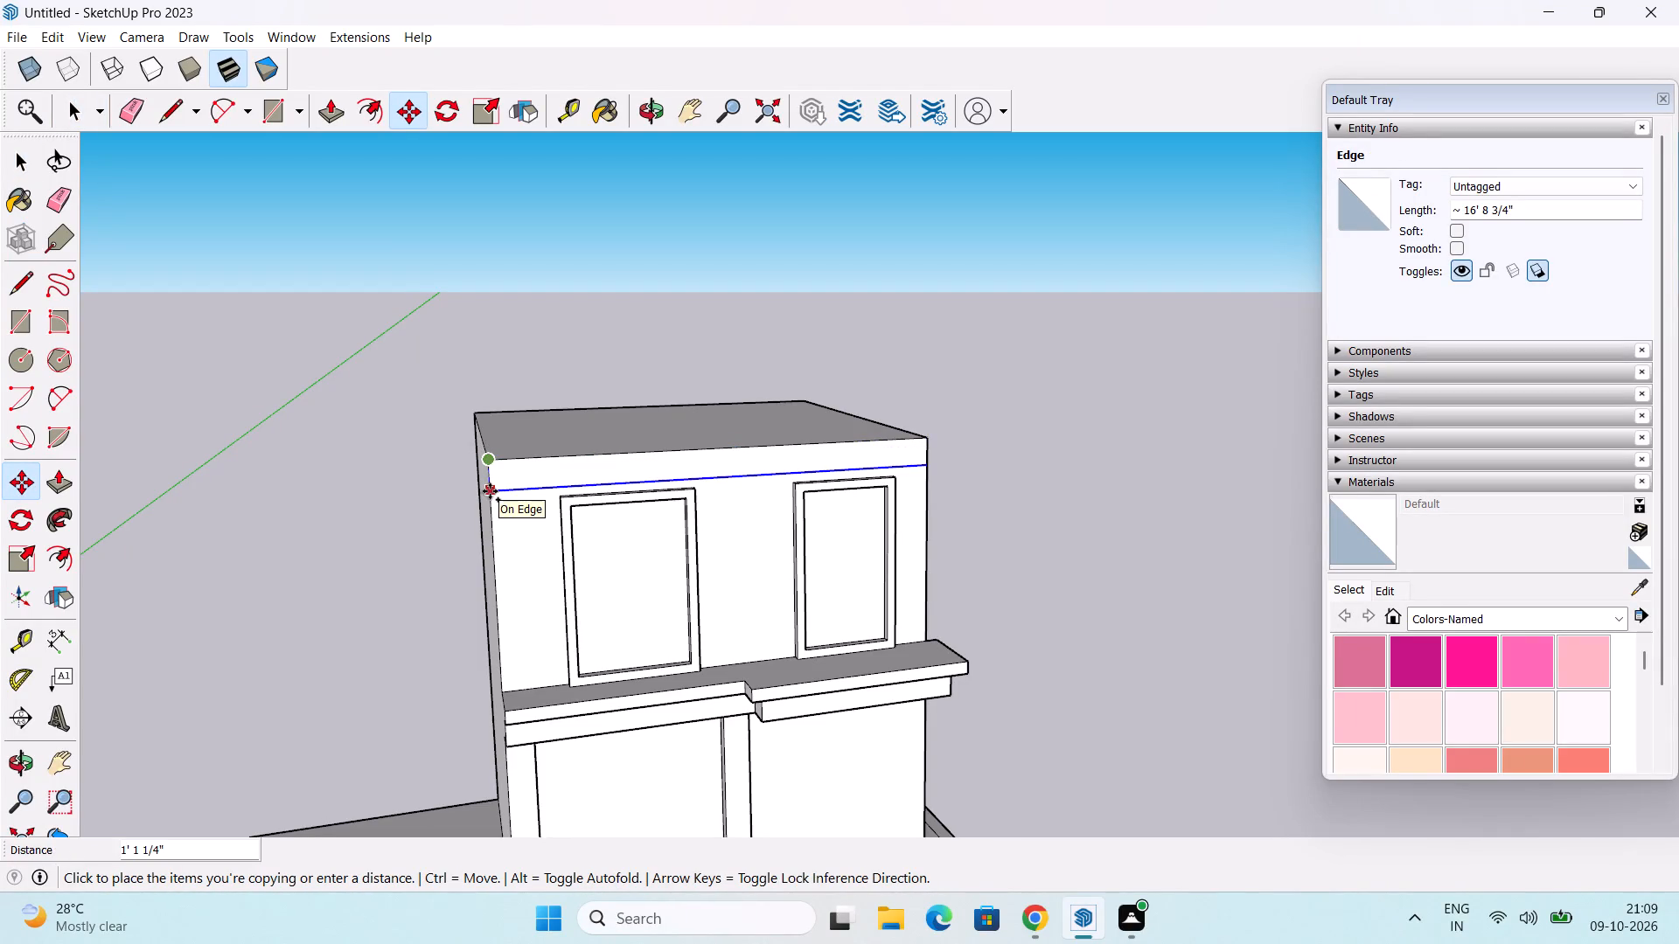
pyautogui.write('6"')
pyautogui.press('Return')
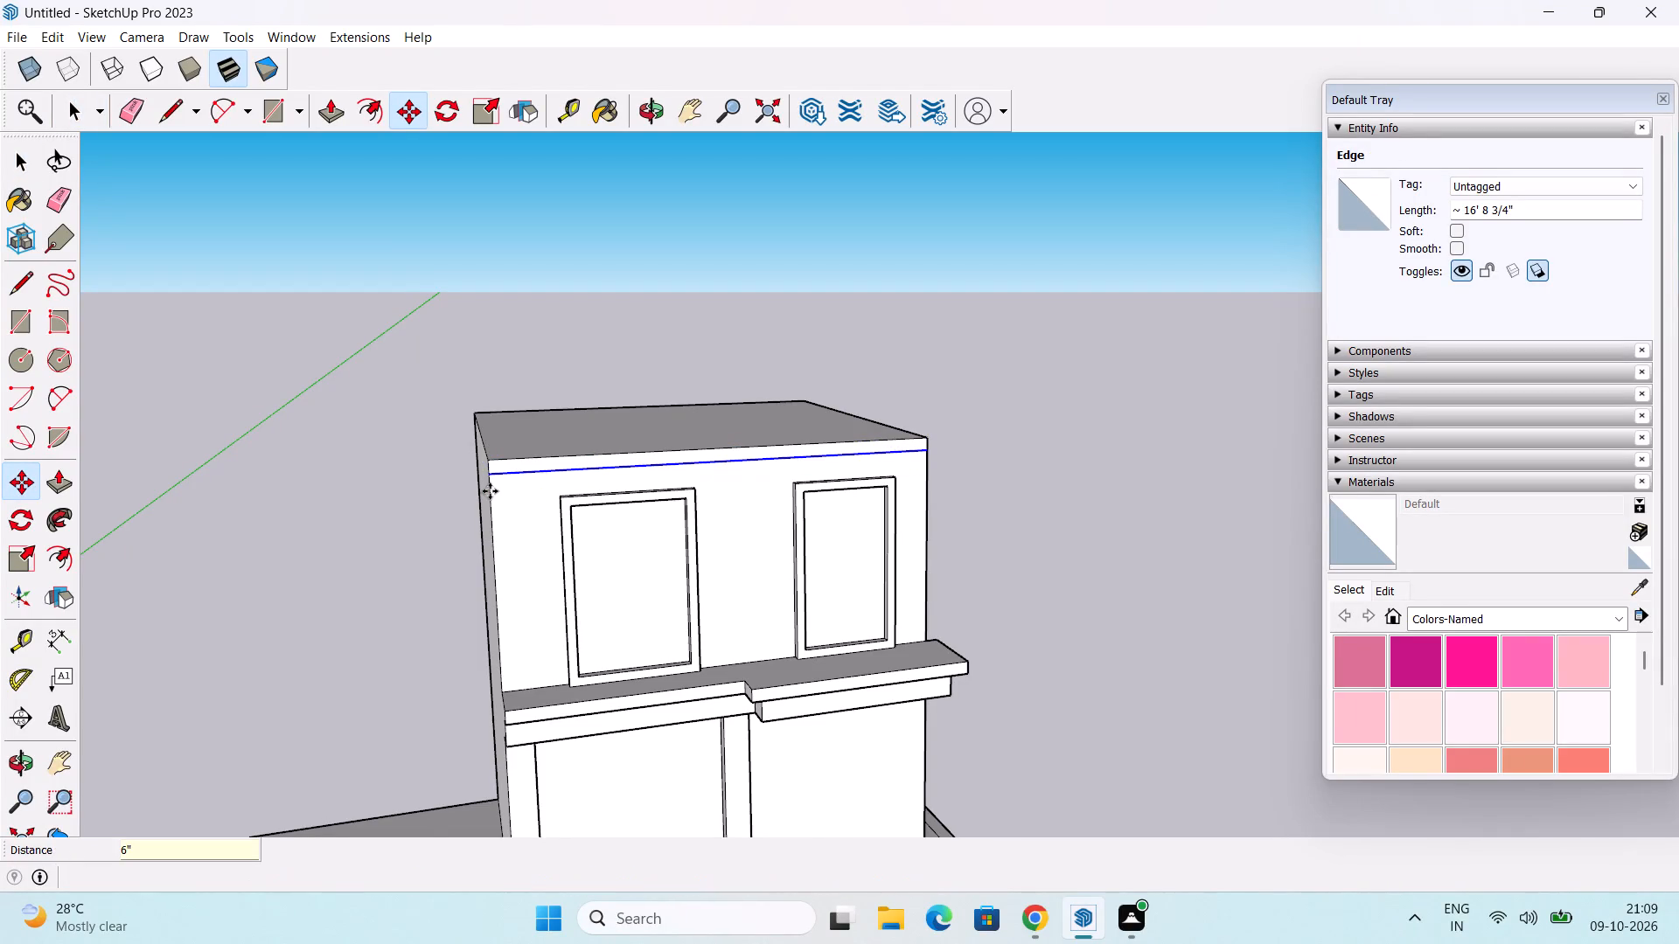
pyautogui.write('9"')
pyautogui.press('Return')
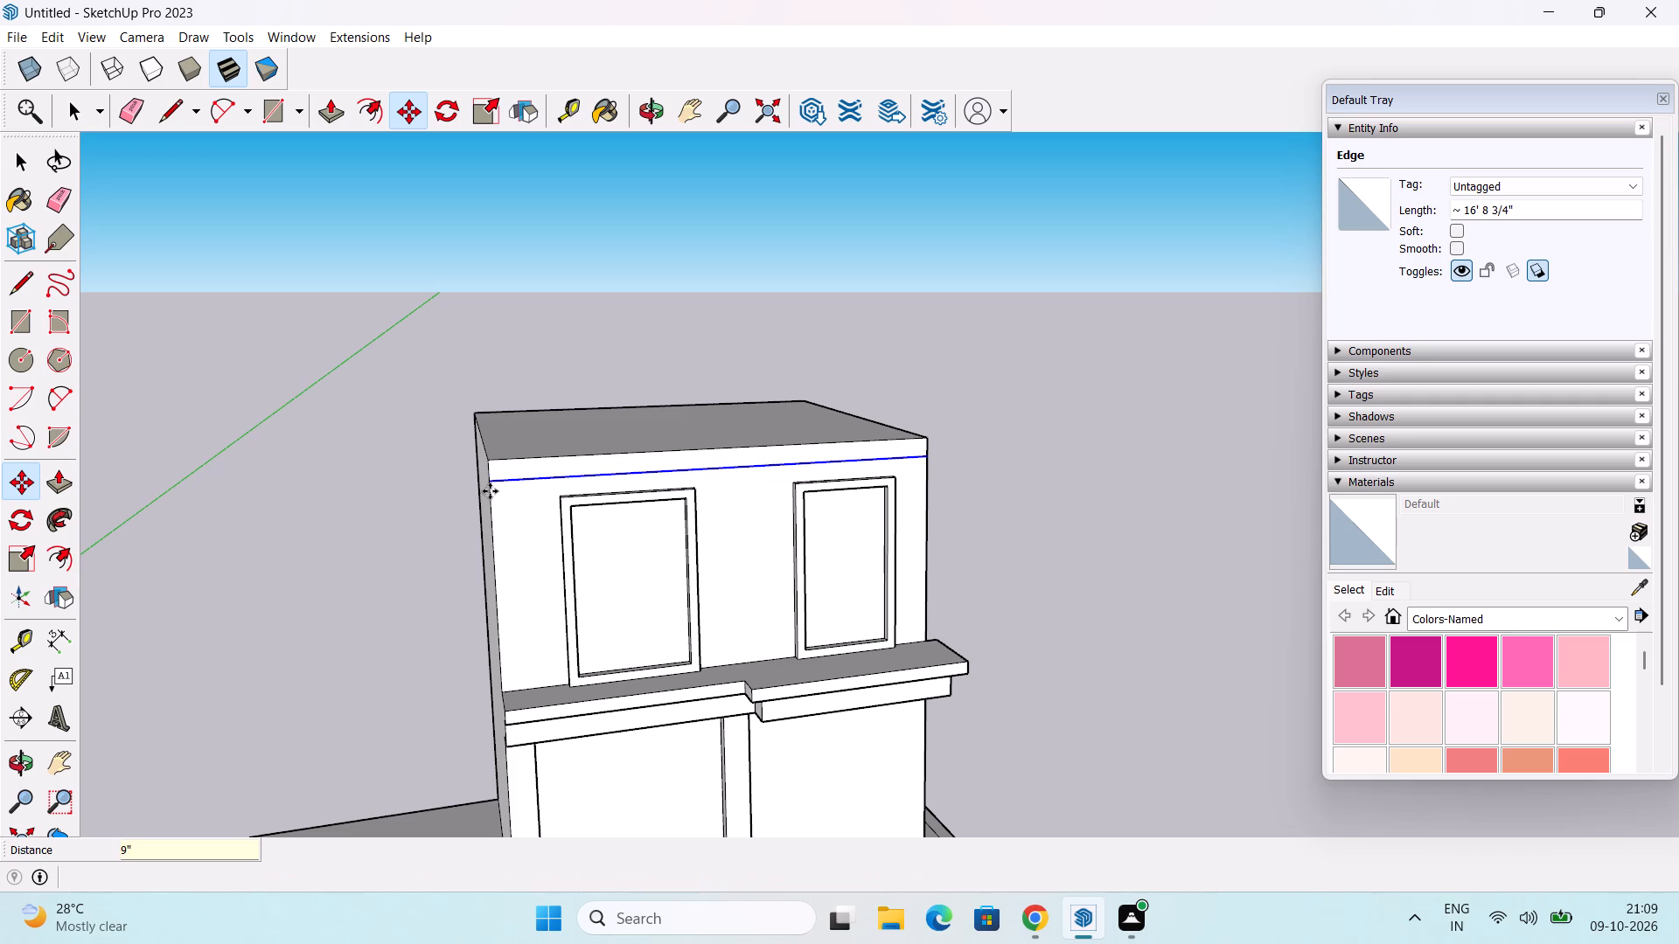
# Draw a horizontal line across each of the block's two side walls, continuing the front wall's band line to the rear corners.
pyautogui.moveTo(490, 488); pyautogui.dragTo(617, 440, button='middle')
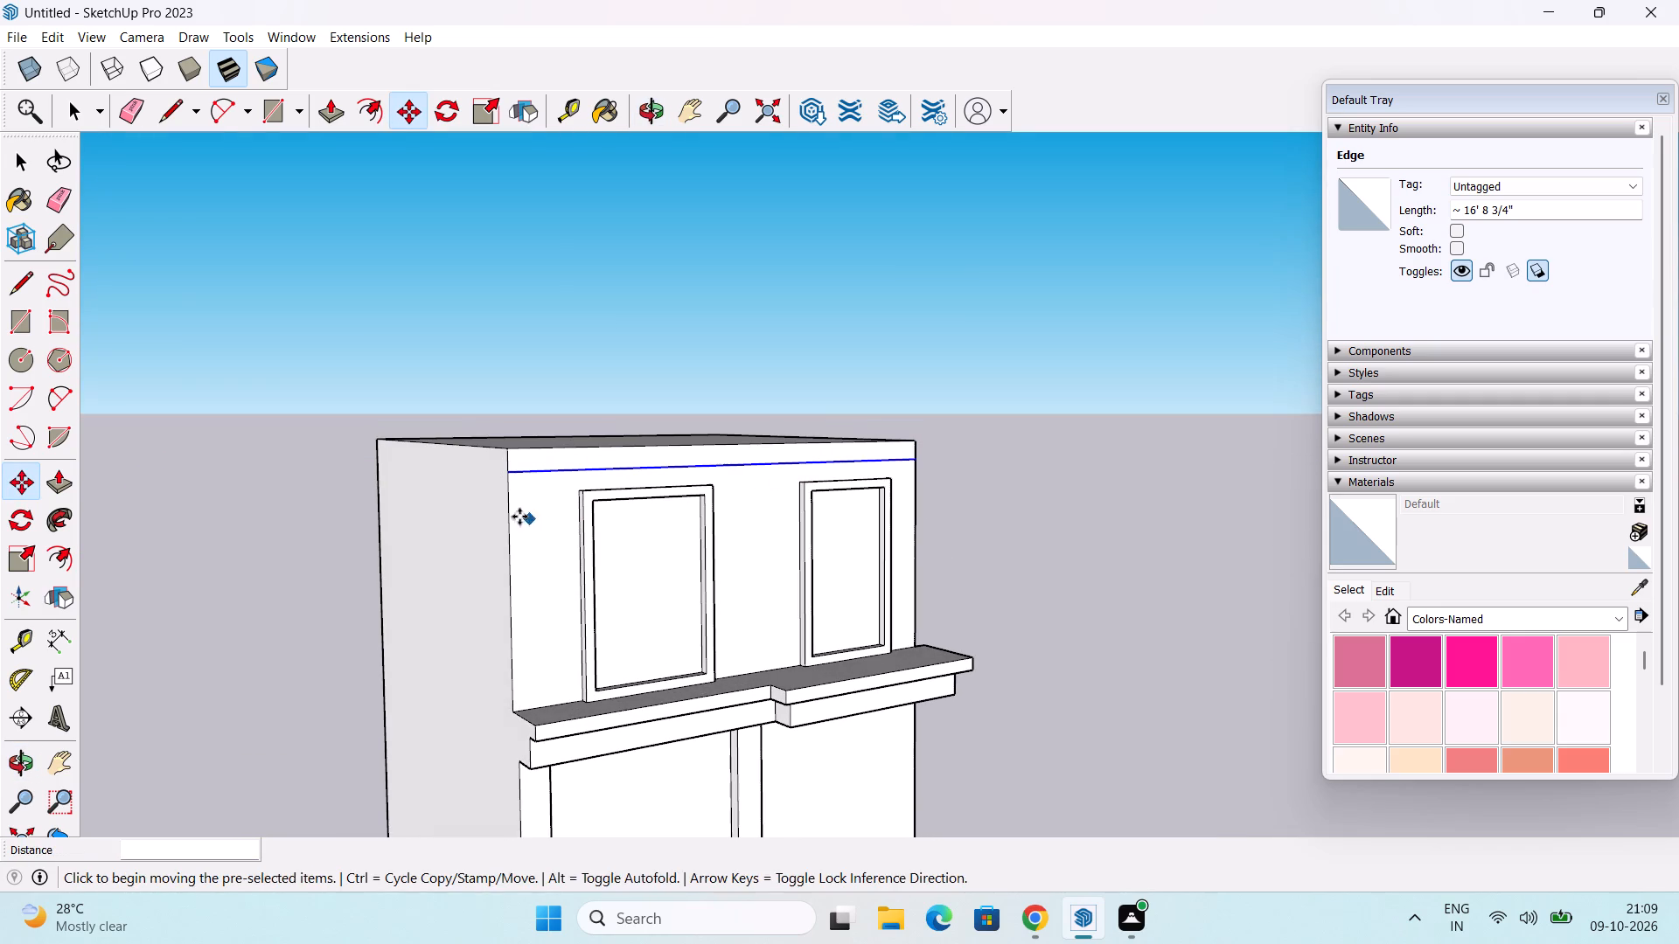
pyautogui.press('space')
pyautogui.moveTo(495, 502); pyautogui.dragTo(519, 503, button='middle')
pyautogui.press('l')
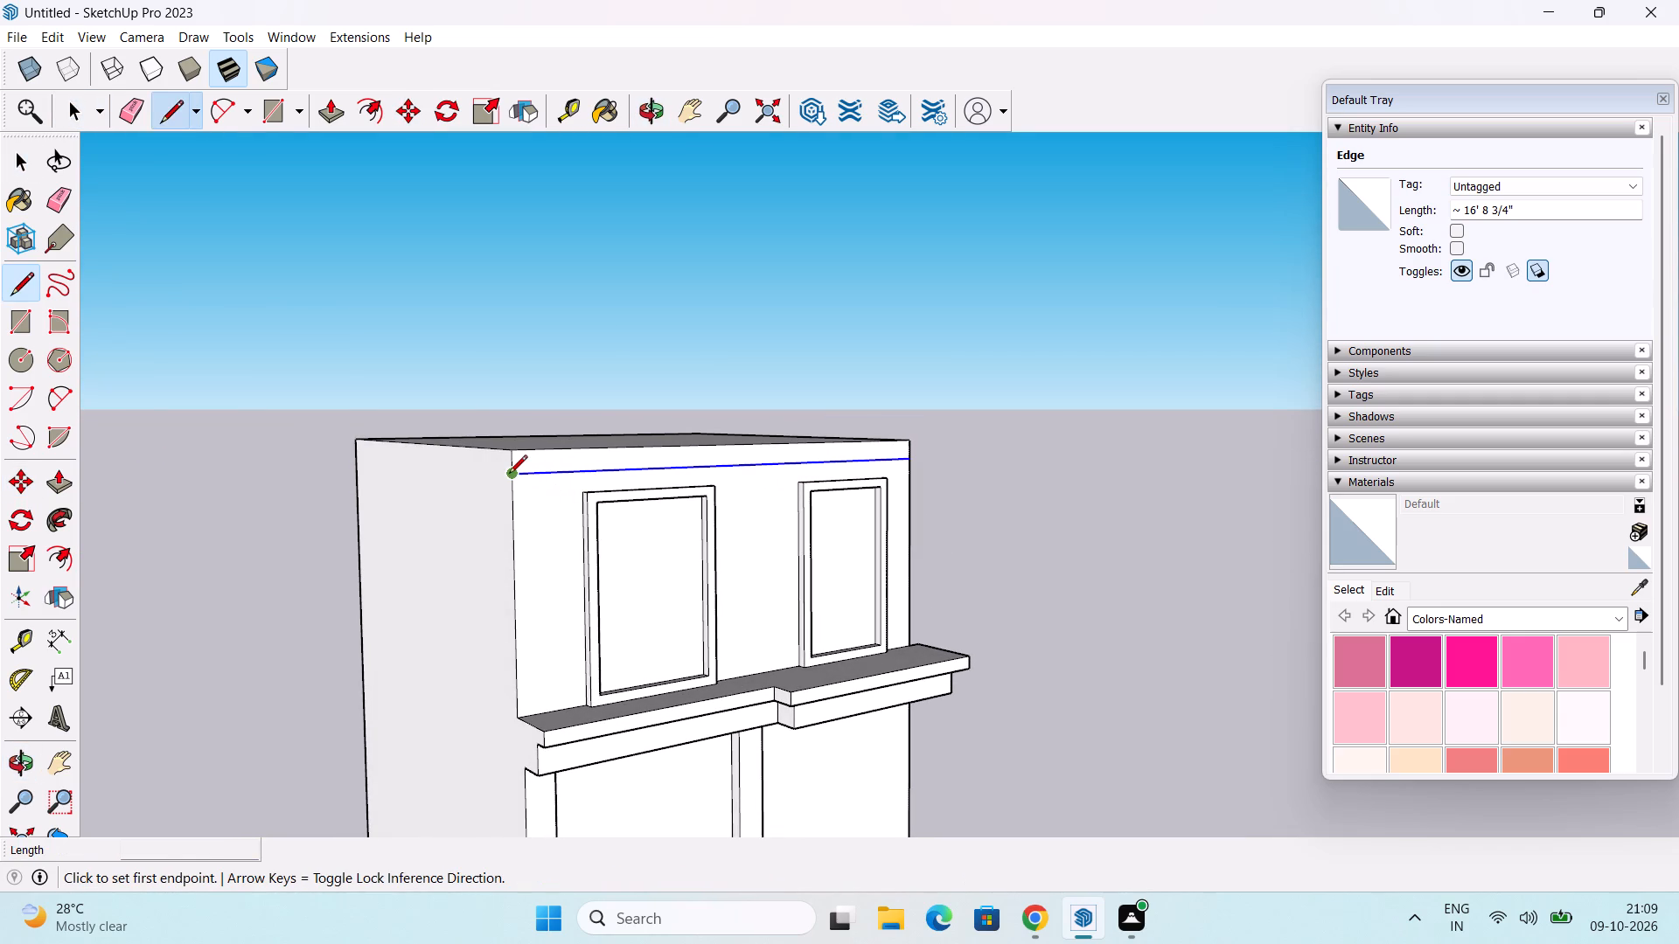
pyautogui.click(509, 475)
pyautogui.click(357, 455)
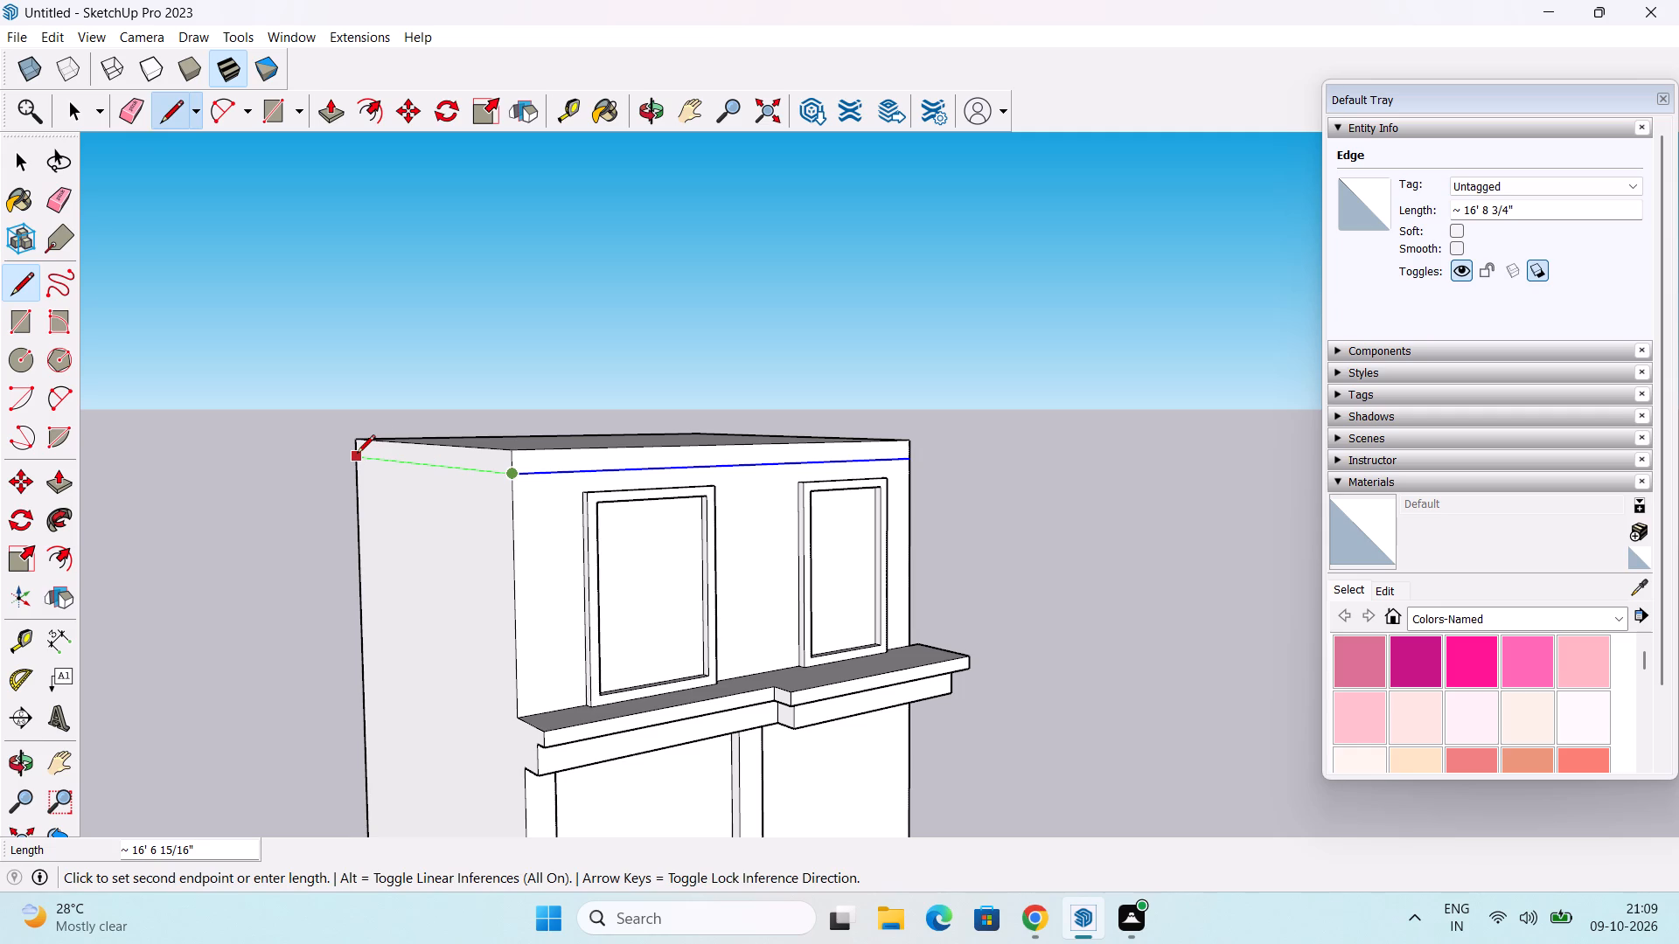
pyautogui.moveTo(734, 525); pyautogui.dragTo(305, 534, button='middle')
pyautogui.moveTo(1093, 613); pyautogui.dragTo(805, 614, button='middle')
pyautogui.moveTo(987, 587); pyautogui.dragTo(769, 621, button='middle')
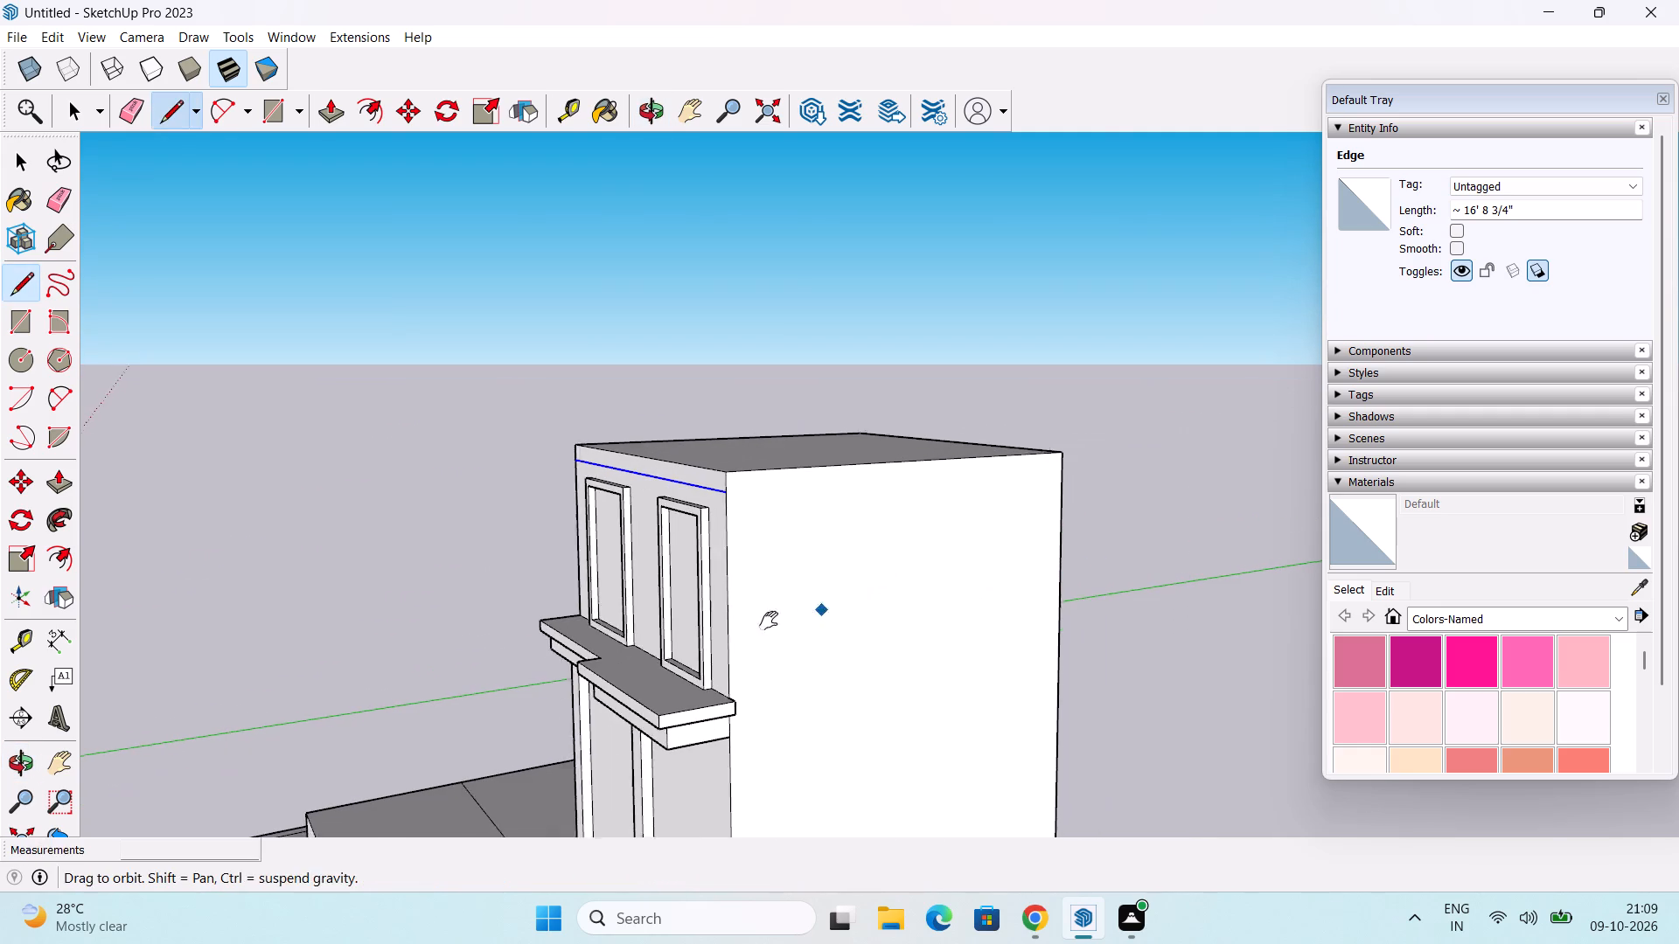
pyautogui.moveTo(769, 621); pyautogui.dragTo(767, 621, button='middle')
pyautogui.click(714, 494)
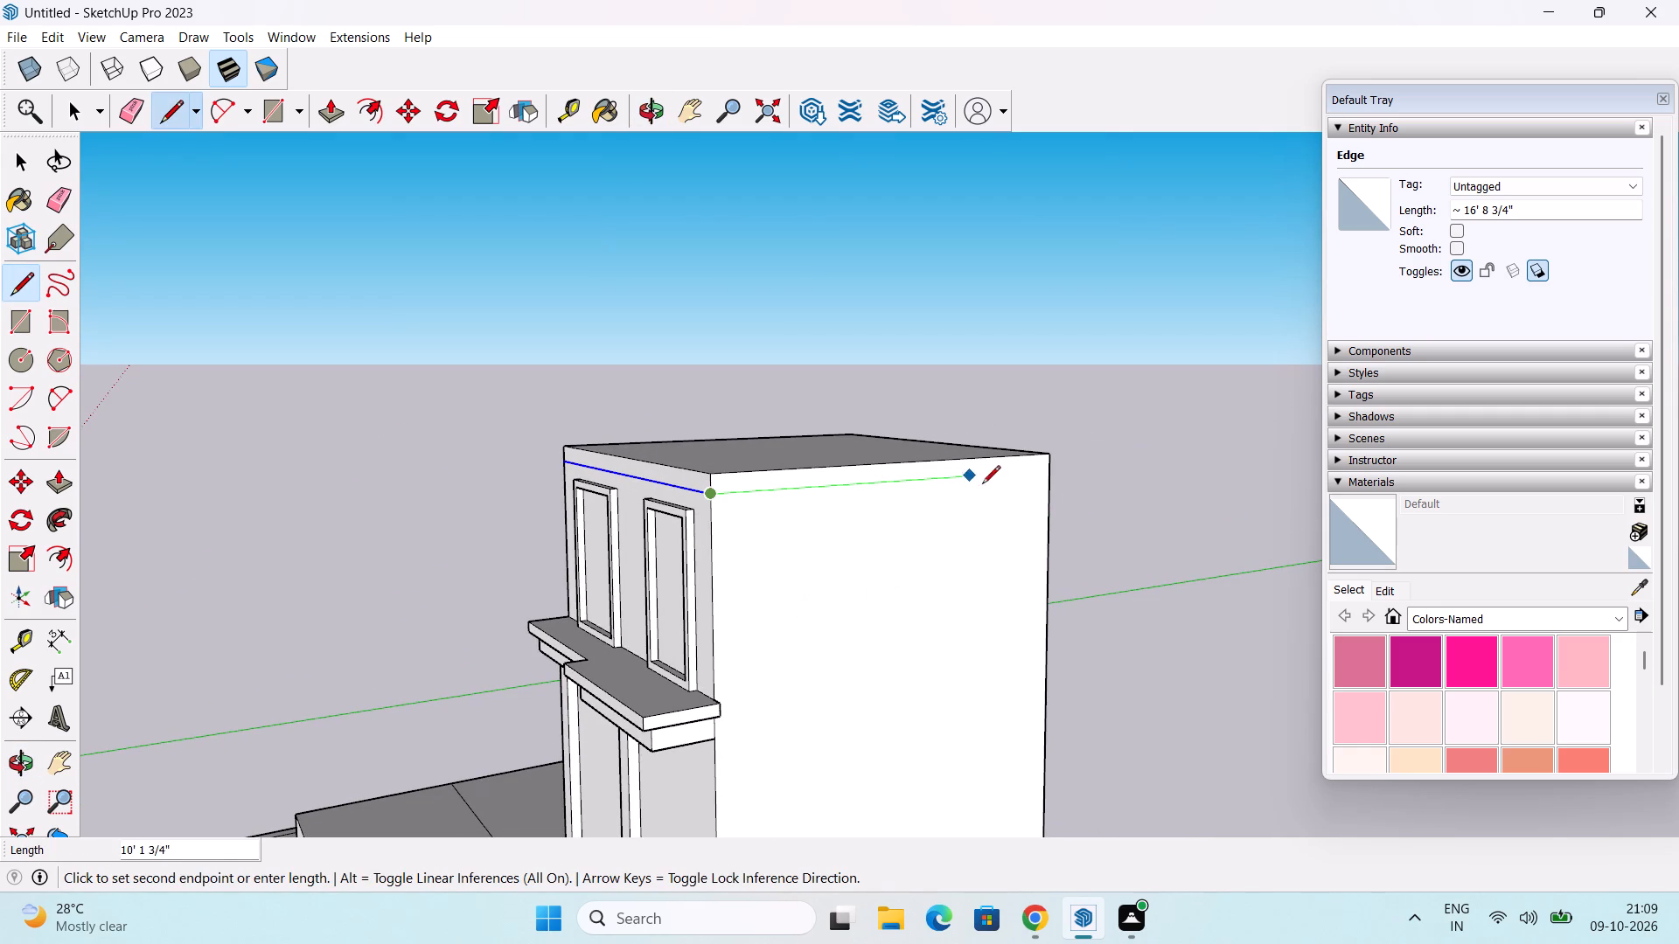
pyautogui.click(1052, 473)
# Draw a line across the block's back wall between the two side lines to close the band around the roof edge.
pyautogui.moveTo(1025, 491); pyautogui.dragTo(632, 476, button='middle')
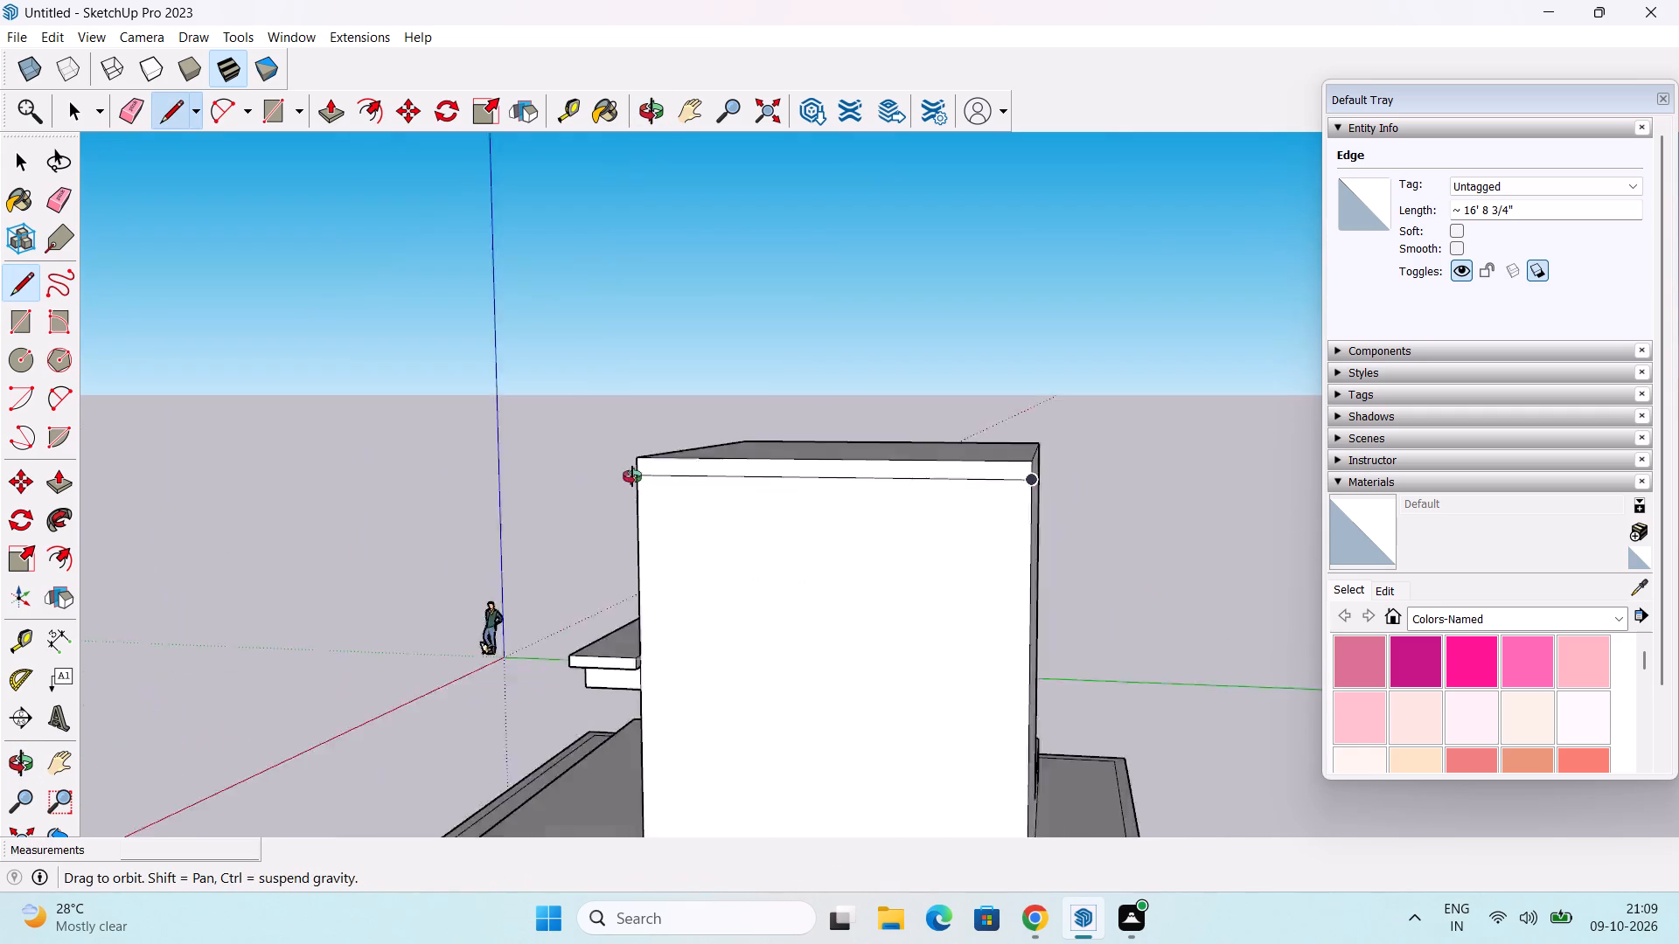
pyautogui.moveTo(632, 476); pyautogui.dragTo(498, 484, button='middle')
pyautogui.moveTo(1020, 498); pyautogui.dragTo(766, 567, button='middle')
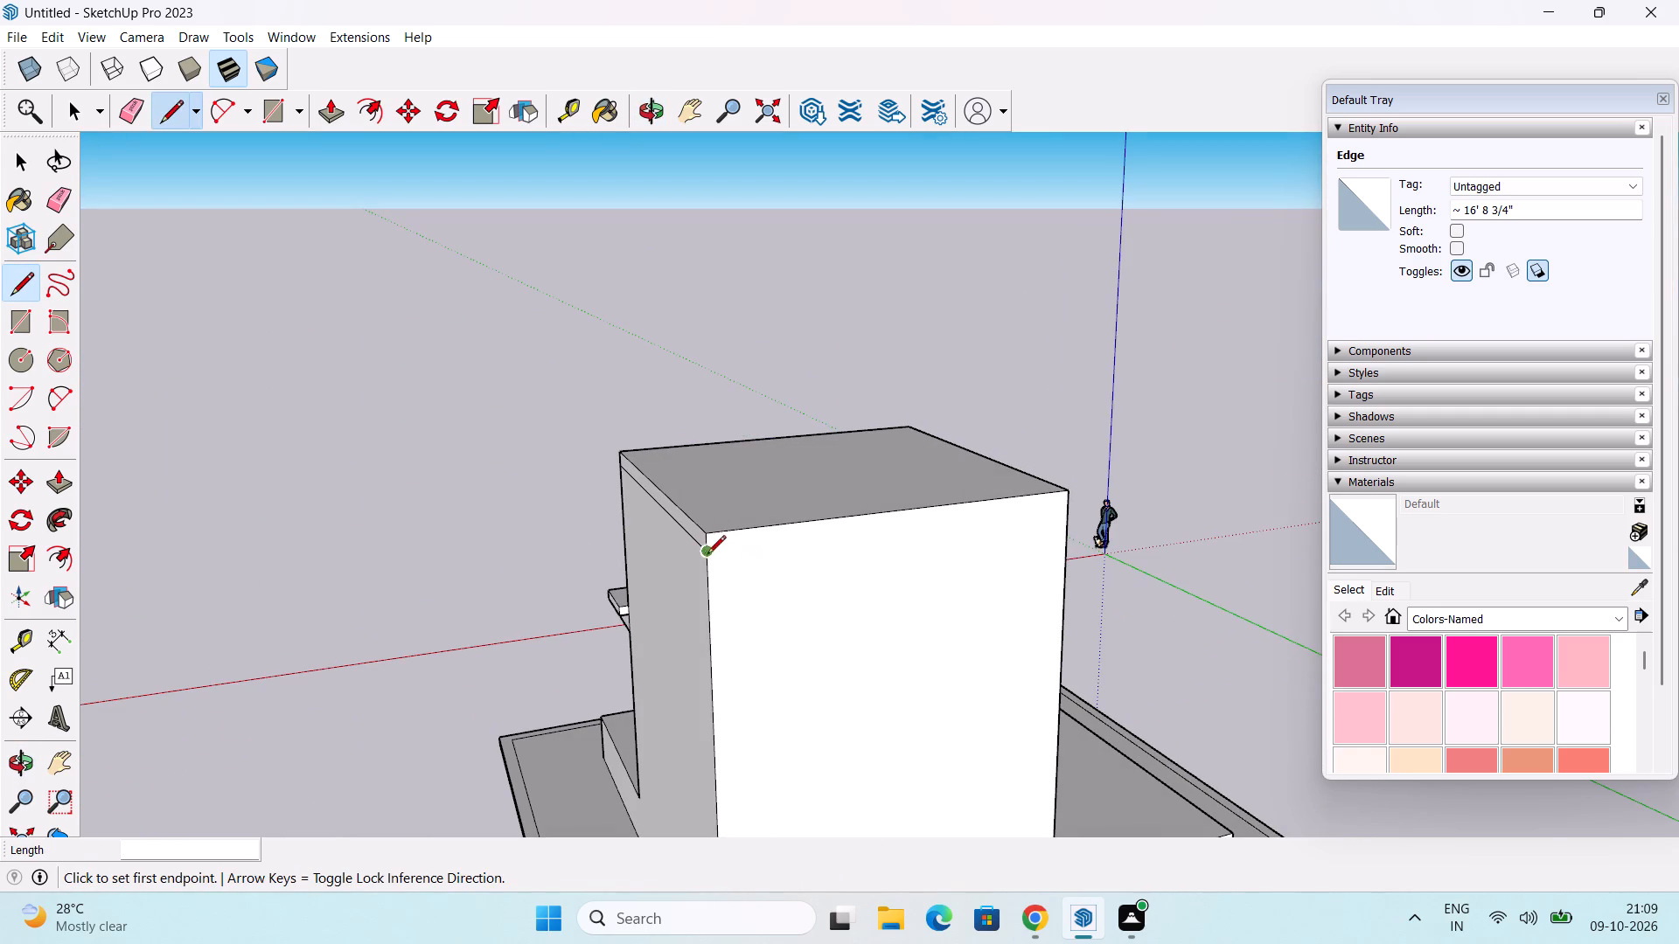
pyautogui.moveTo(707, 554); pyautogui.dragTo(716, 554)
pyautogui.moveTo(923, 548); pyautogui.dragTo(447, 566, button='middle')
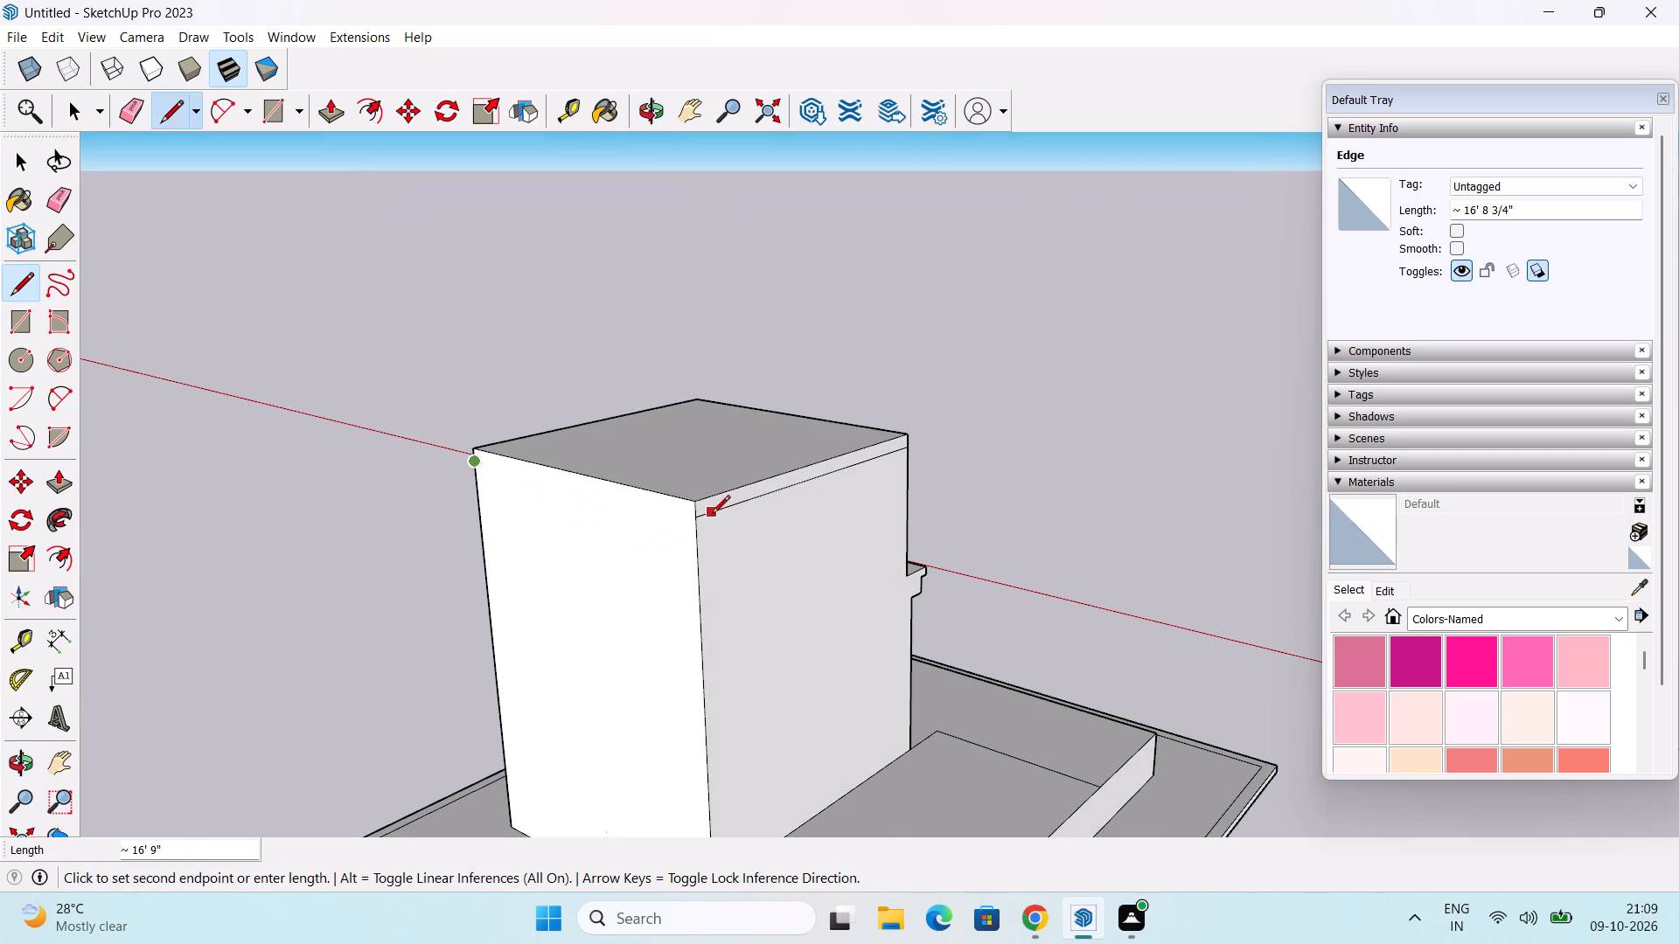
pyautogui.click(699, 518)
pyautogui.moveTo(677, 527); pyautogui.dragTo(664, 538, button='middle')
pyautogui.press('space')
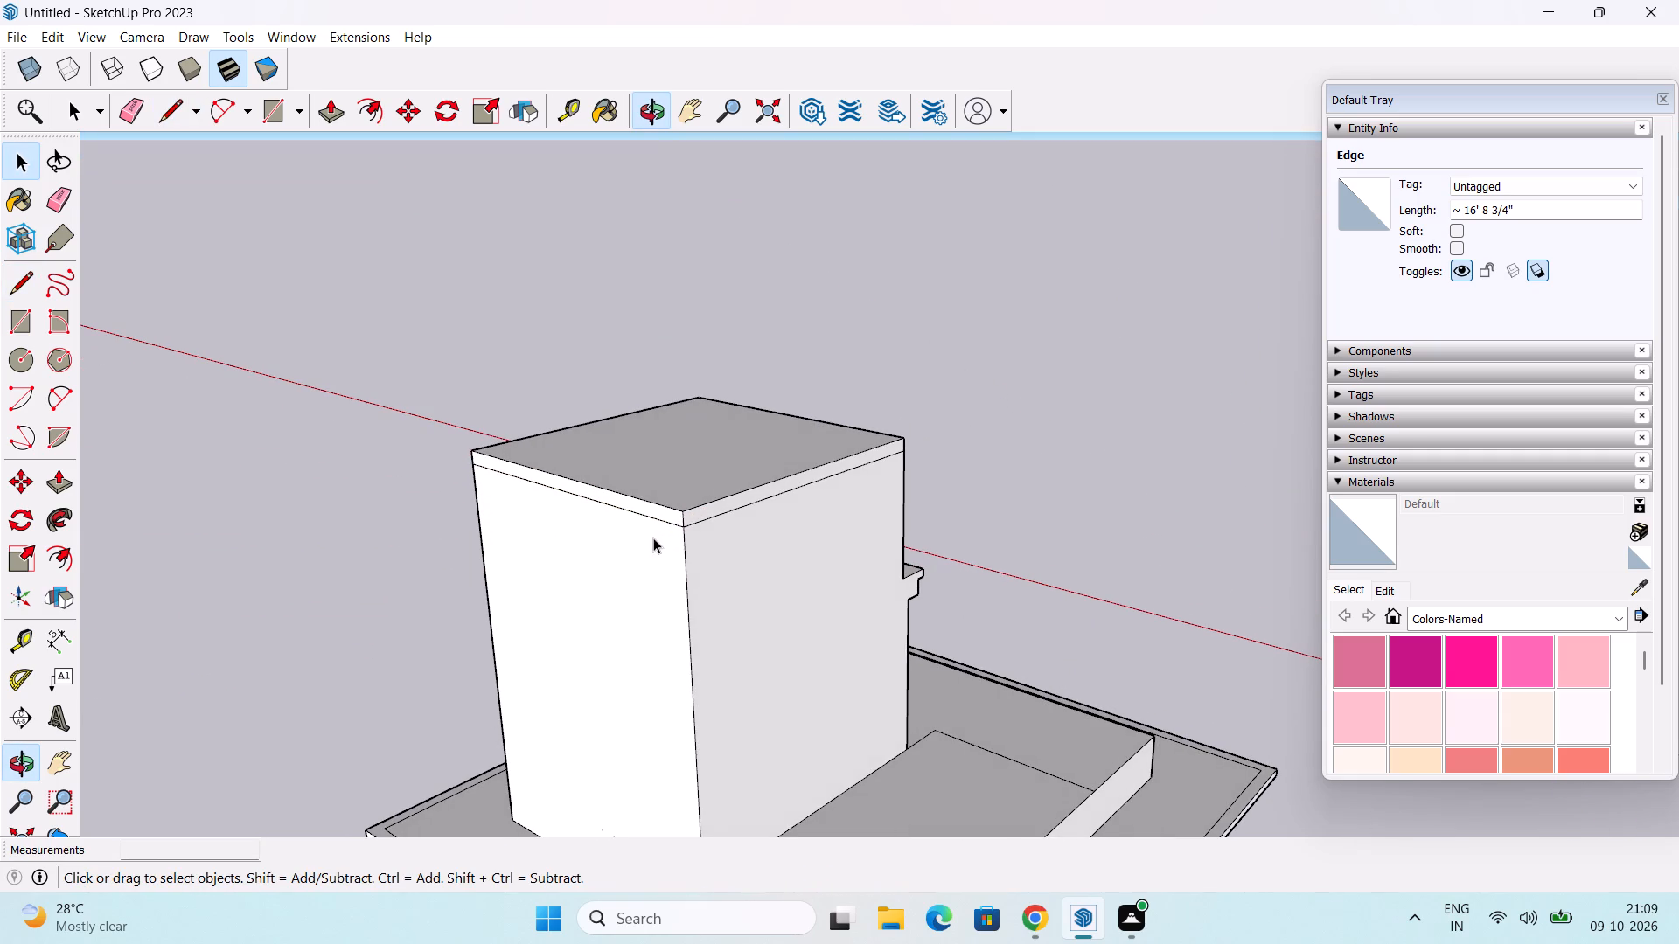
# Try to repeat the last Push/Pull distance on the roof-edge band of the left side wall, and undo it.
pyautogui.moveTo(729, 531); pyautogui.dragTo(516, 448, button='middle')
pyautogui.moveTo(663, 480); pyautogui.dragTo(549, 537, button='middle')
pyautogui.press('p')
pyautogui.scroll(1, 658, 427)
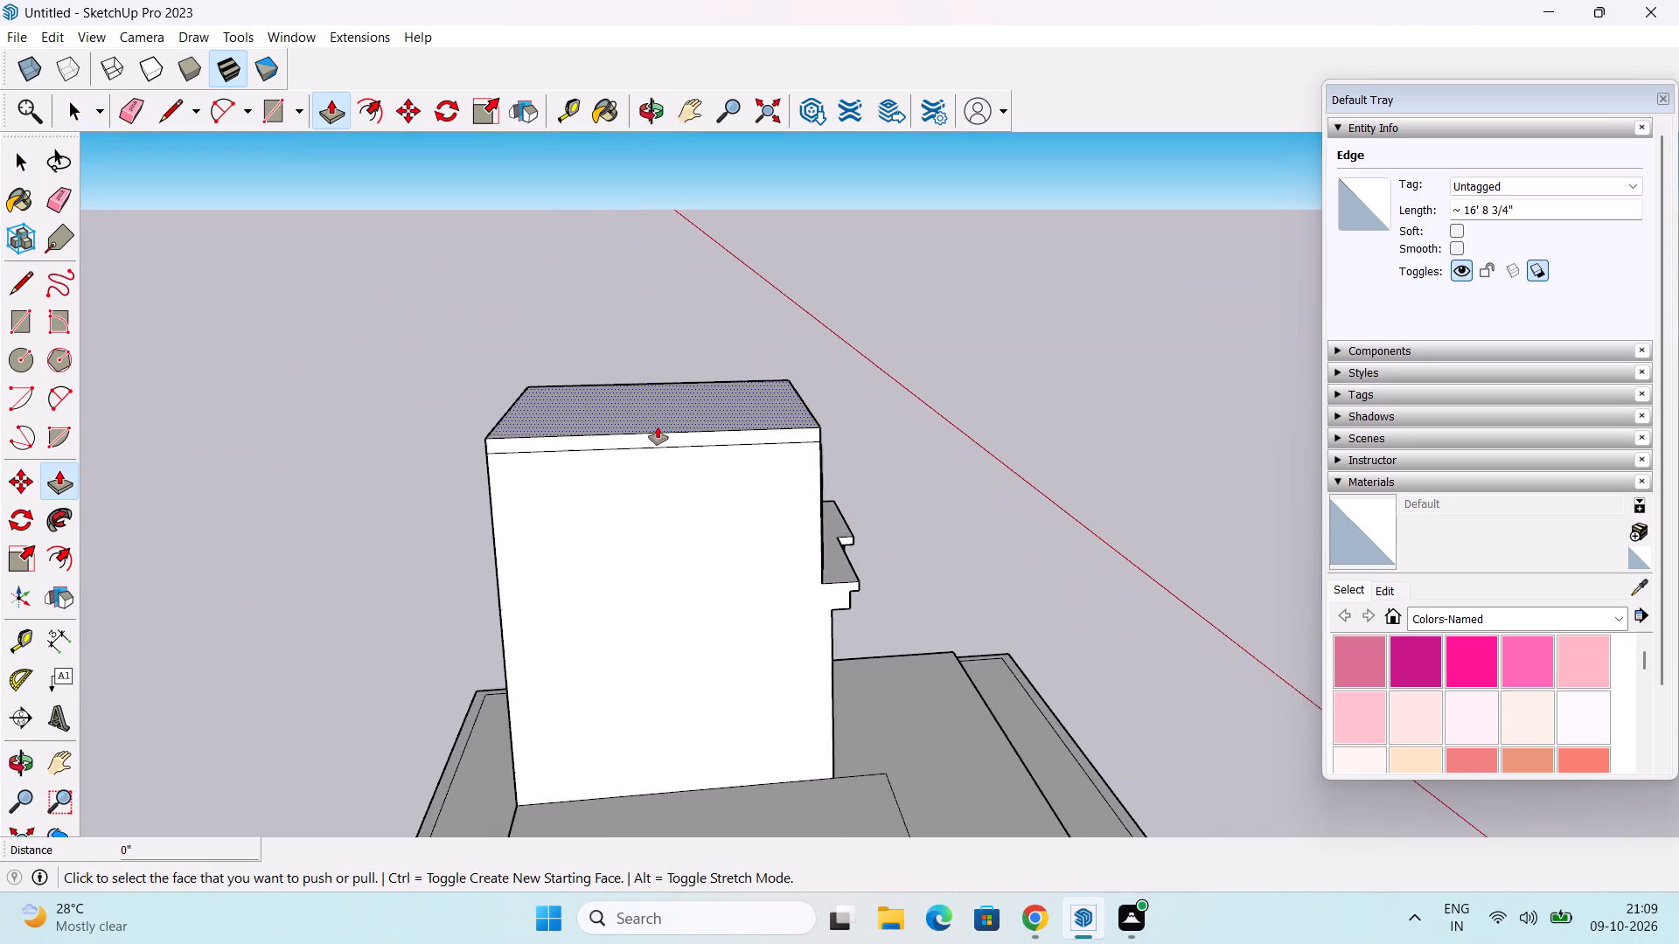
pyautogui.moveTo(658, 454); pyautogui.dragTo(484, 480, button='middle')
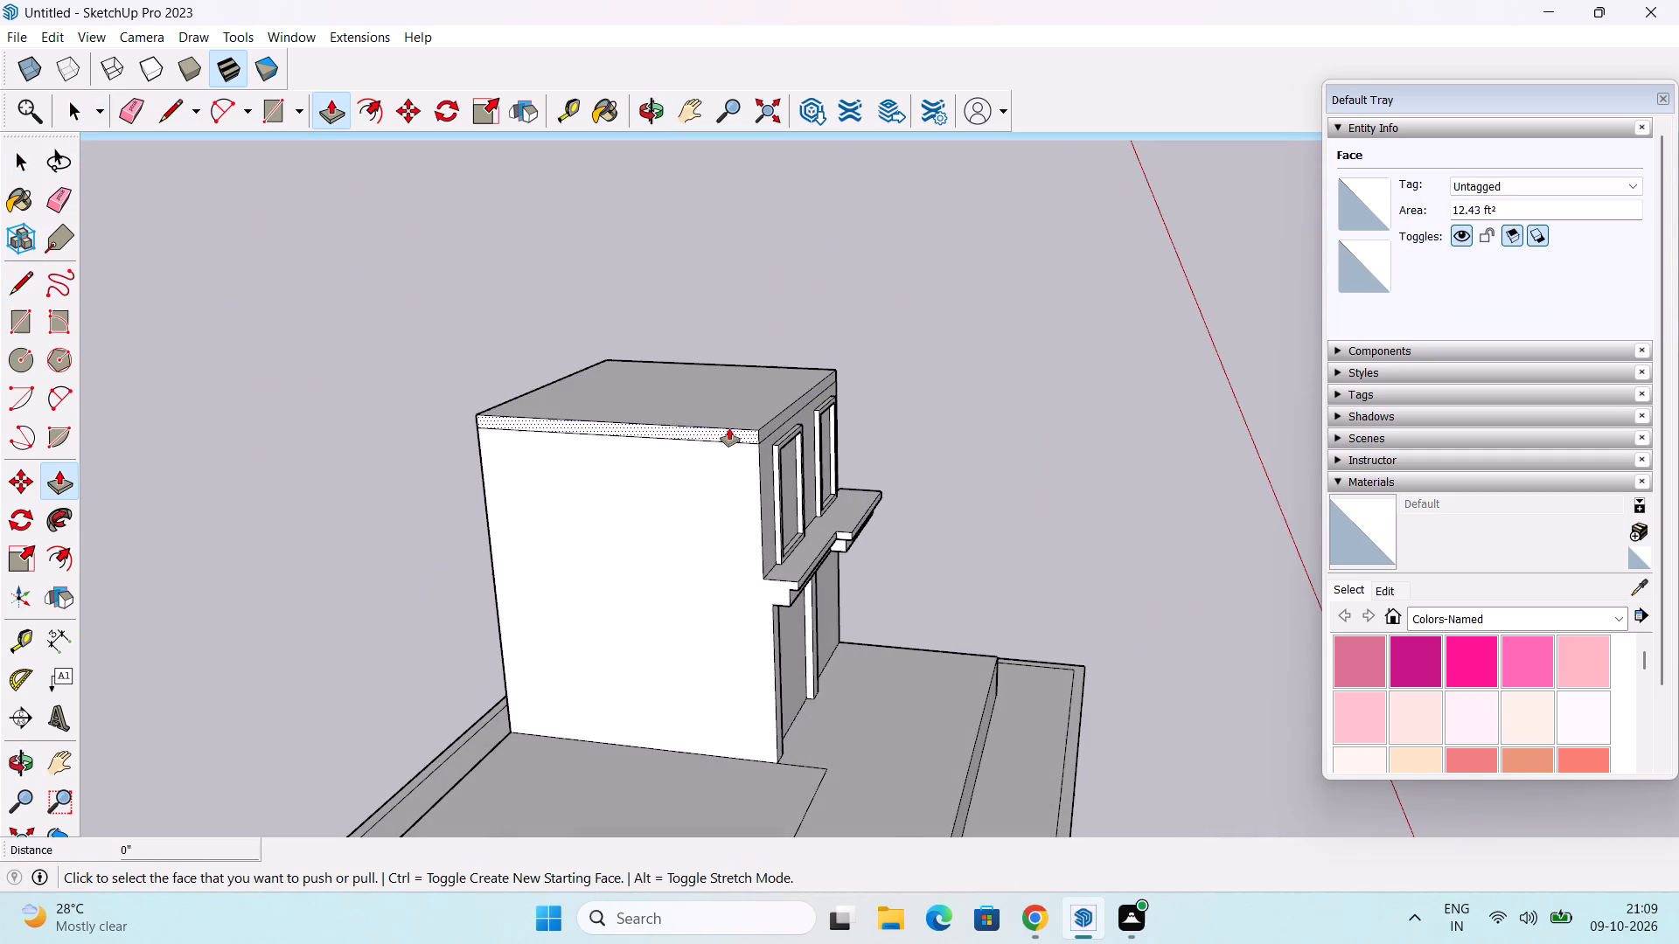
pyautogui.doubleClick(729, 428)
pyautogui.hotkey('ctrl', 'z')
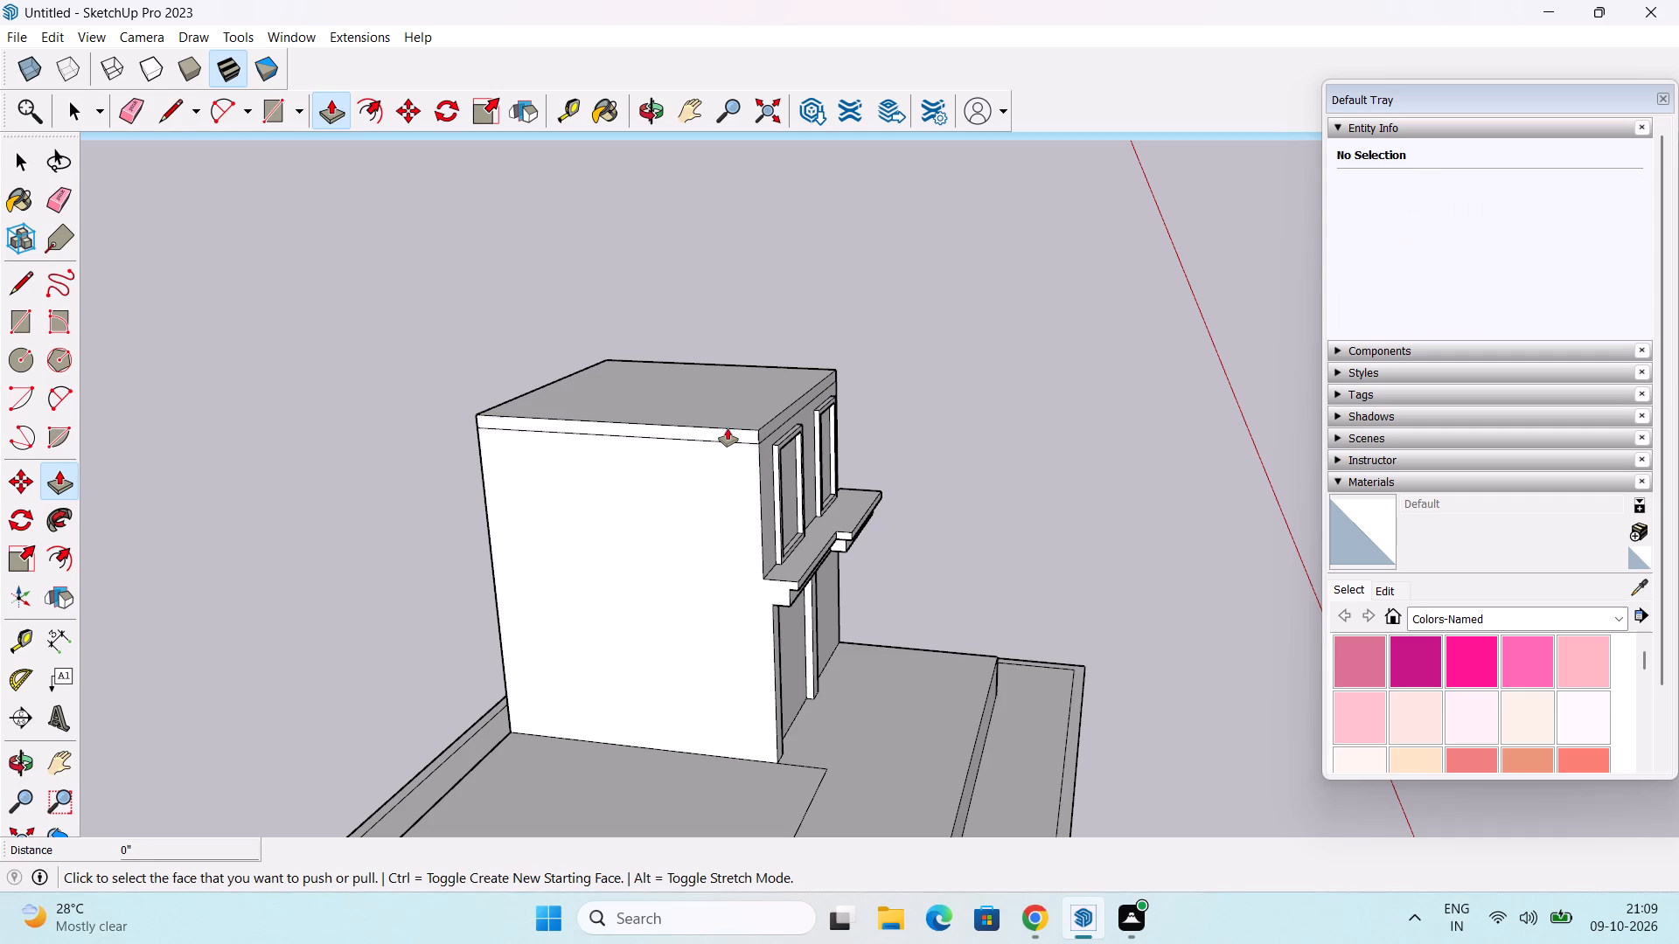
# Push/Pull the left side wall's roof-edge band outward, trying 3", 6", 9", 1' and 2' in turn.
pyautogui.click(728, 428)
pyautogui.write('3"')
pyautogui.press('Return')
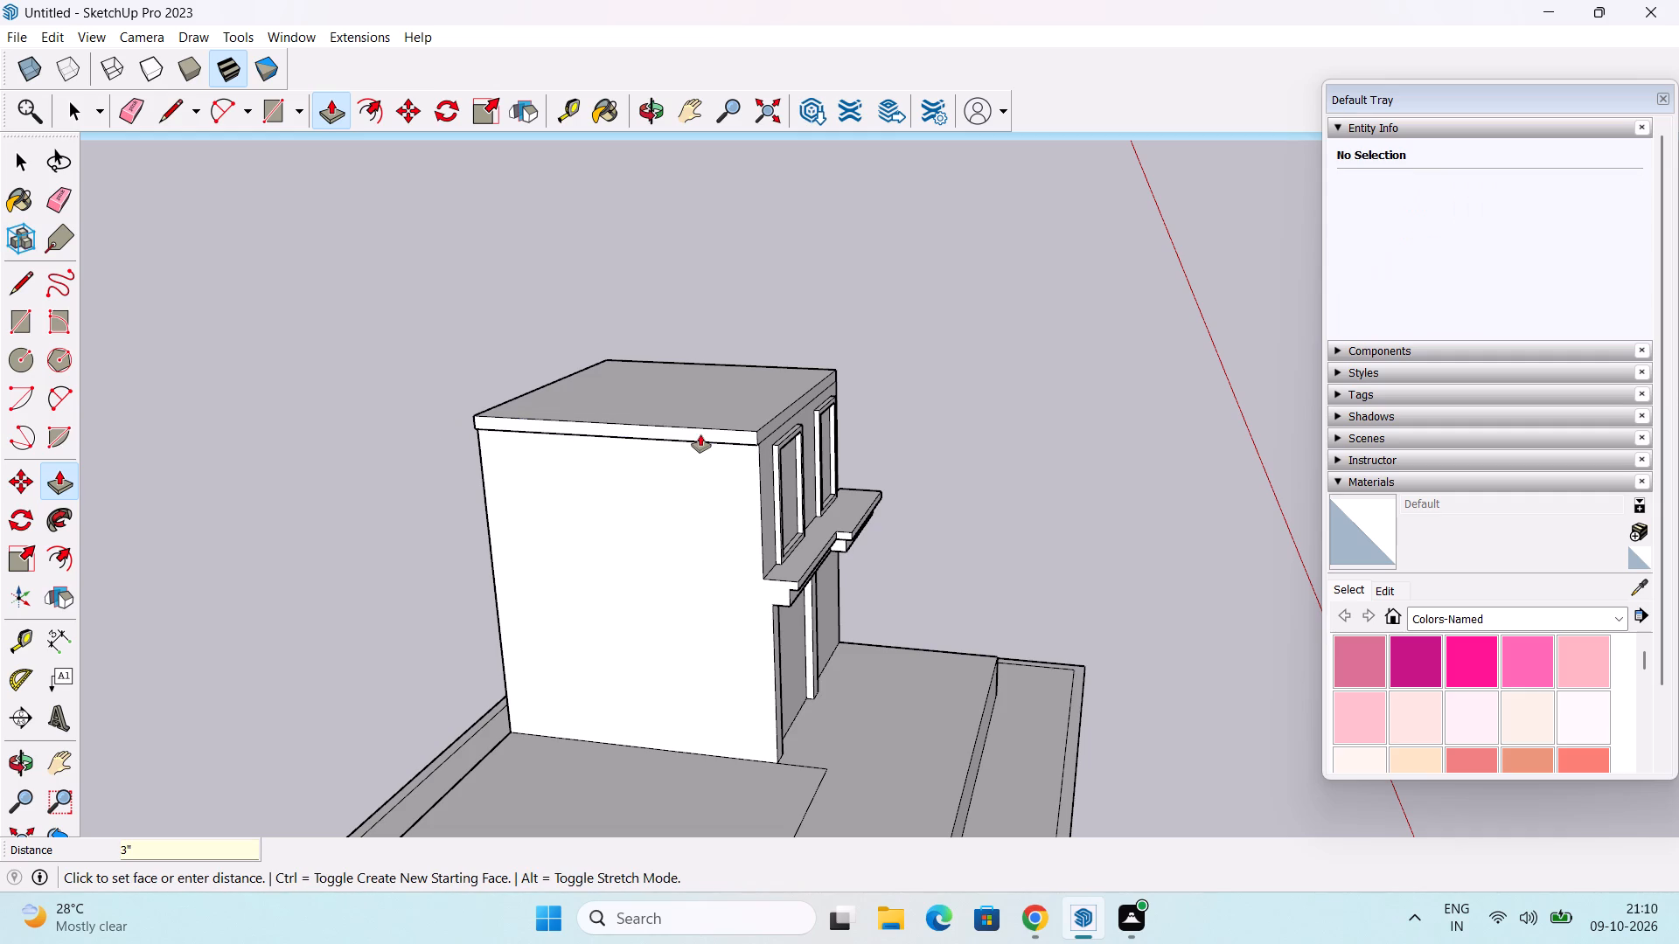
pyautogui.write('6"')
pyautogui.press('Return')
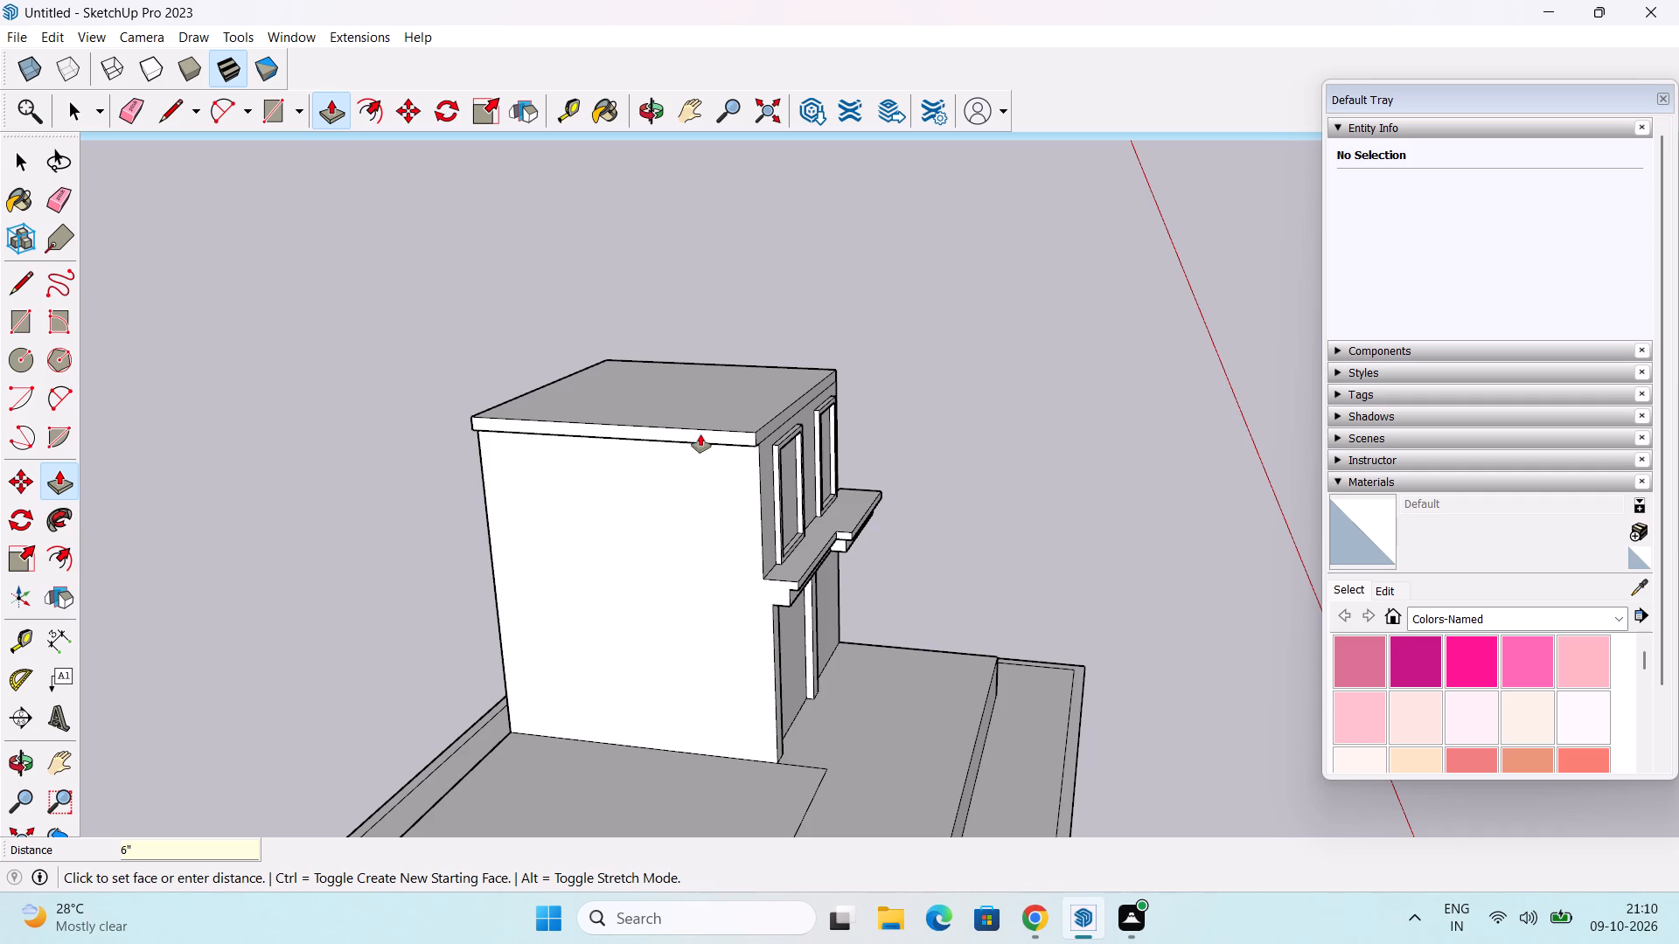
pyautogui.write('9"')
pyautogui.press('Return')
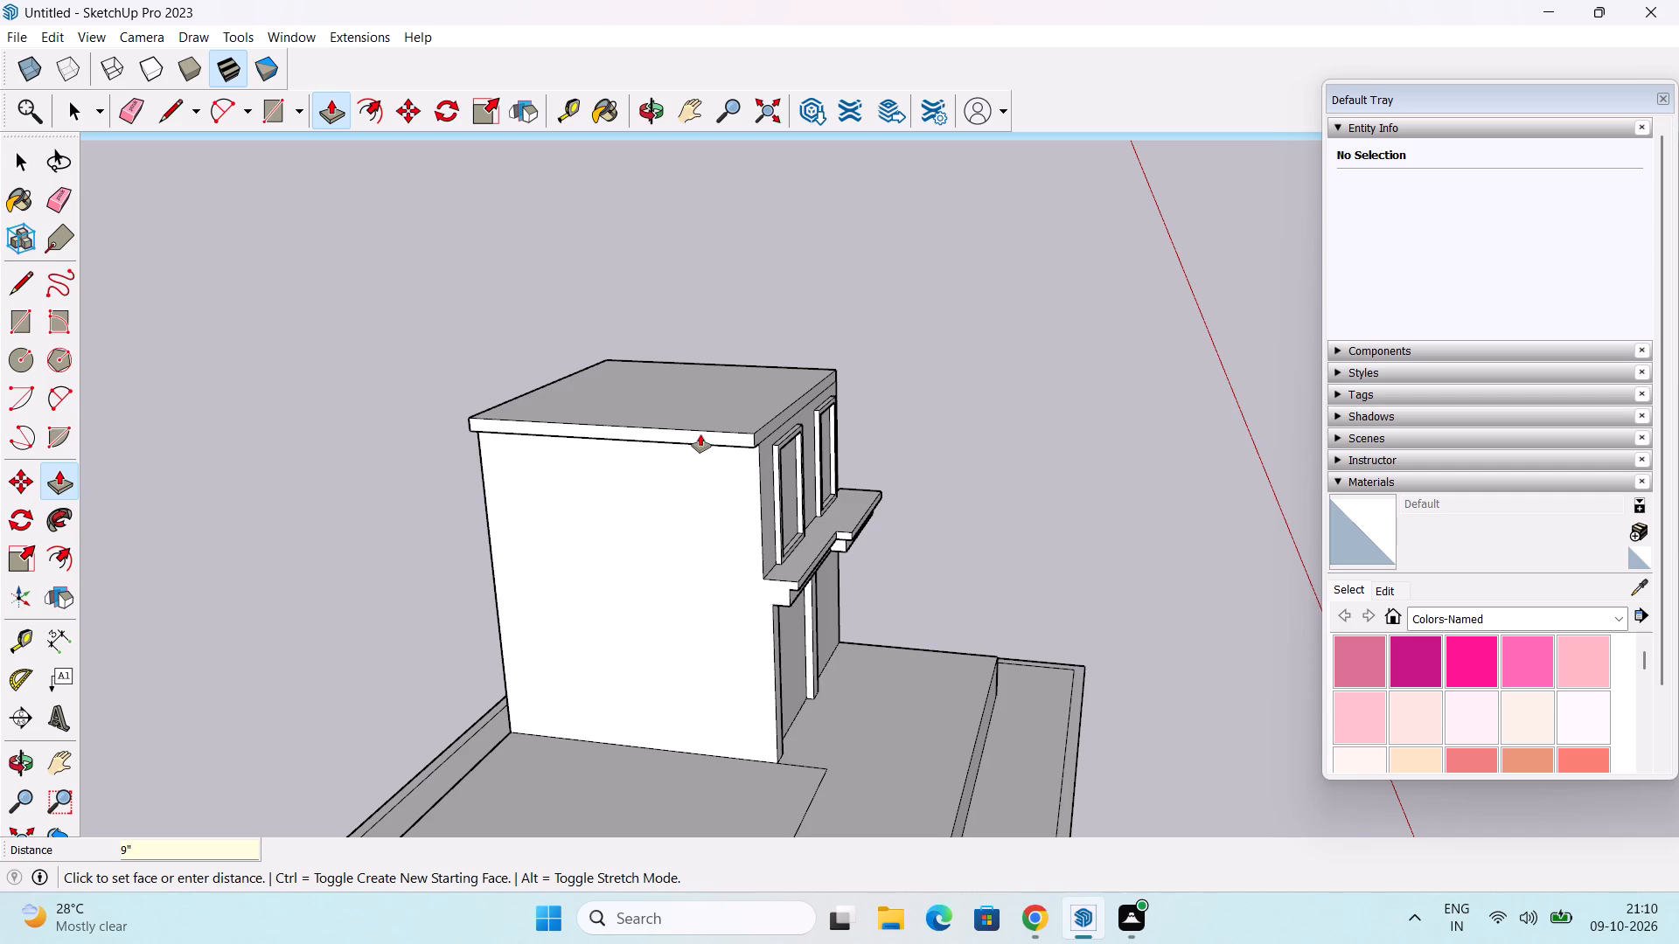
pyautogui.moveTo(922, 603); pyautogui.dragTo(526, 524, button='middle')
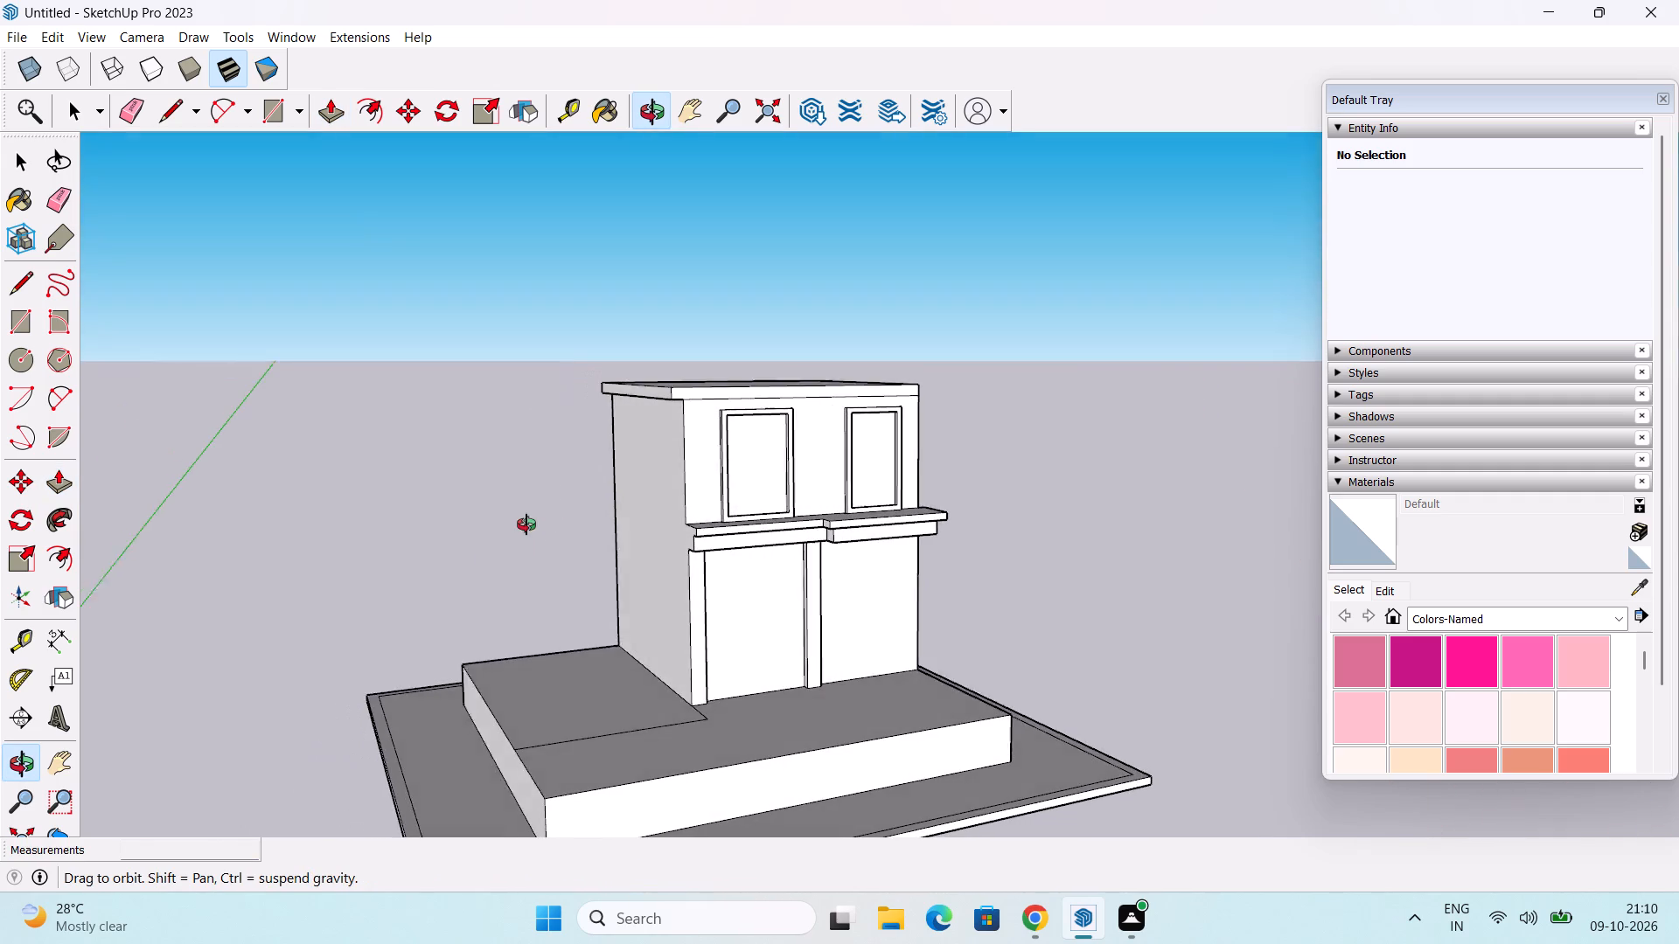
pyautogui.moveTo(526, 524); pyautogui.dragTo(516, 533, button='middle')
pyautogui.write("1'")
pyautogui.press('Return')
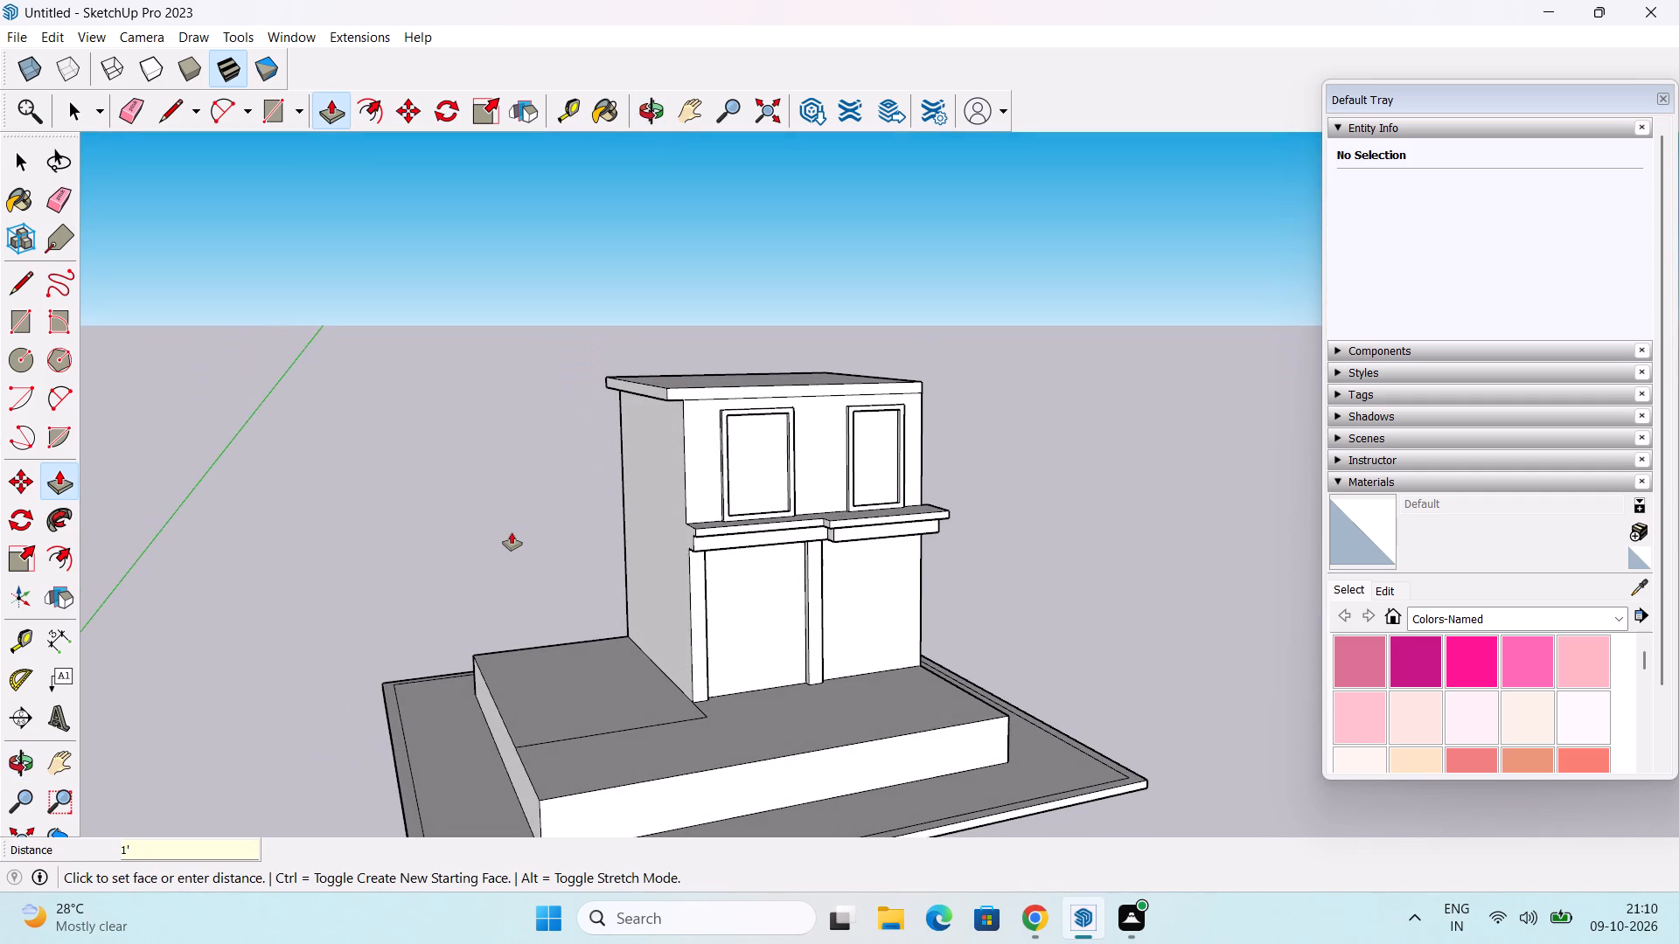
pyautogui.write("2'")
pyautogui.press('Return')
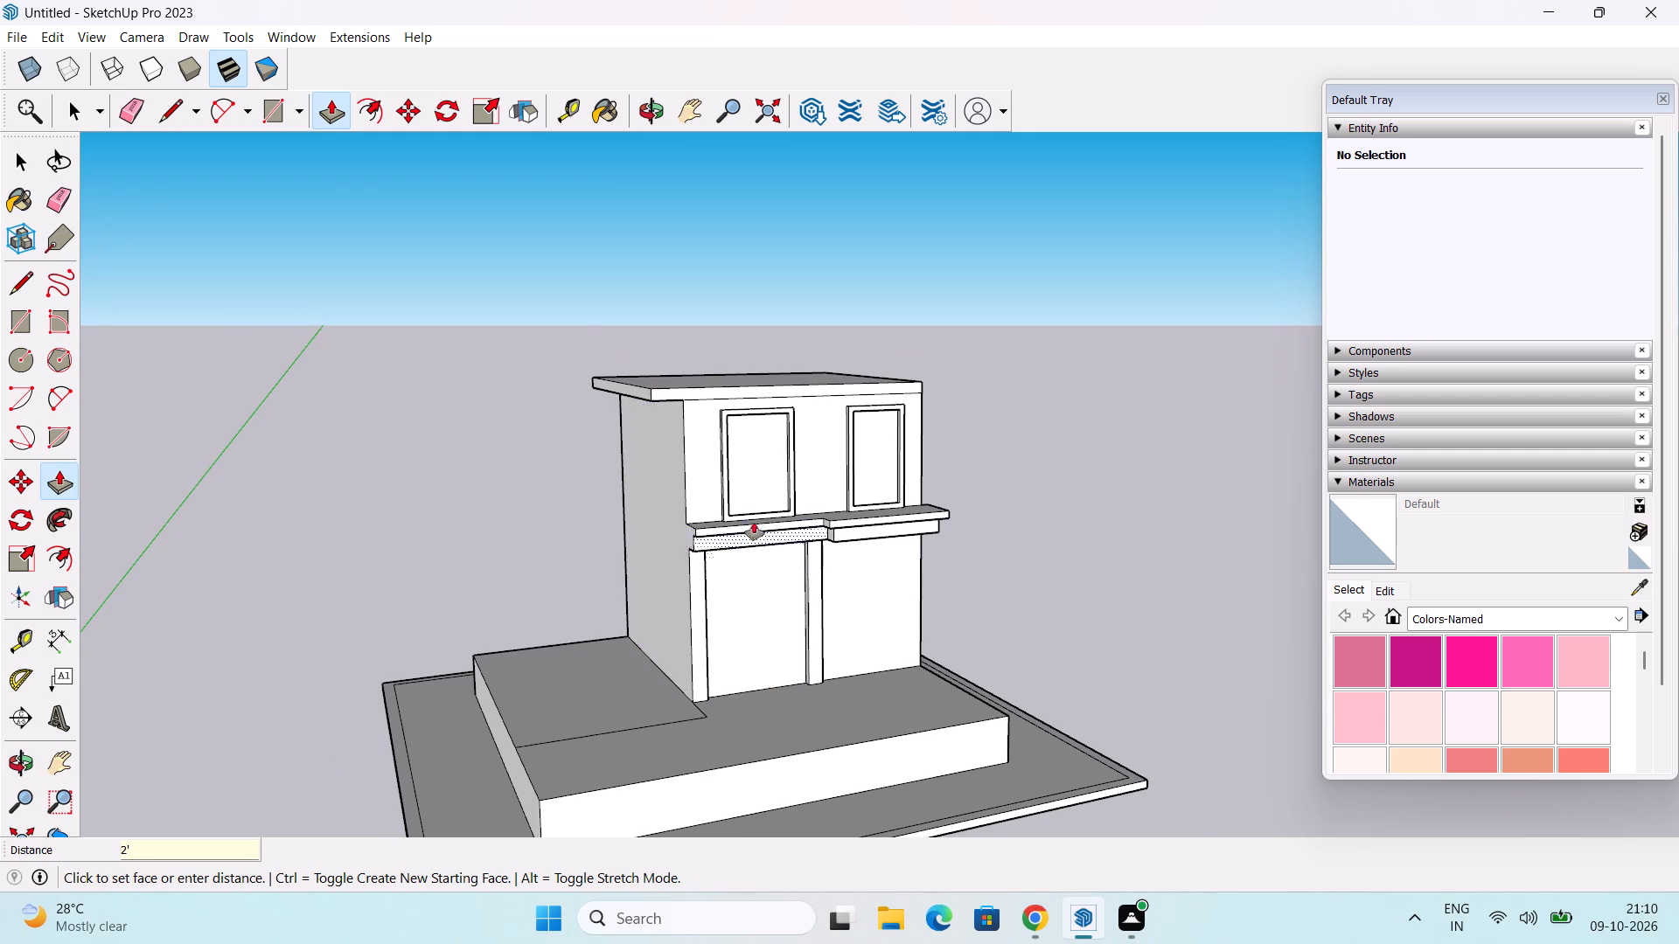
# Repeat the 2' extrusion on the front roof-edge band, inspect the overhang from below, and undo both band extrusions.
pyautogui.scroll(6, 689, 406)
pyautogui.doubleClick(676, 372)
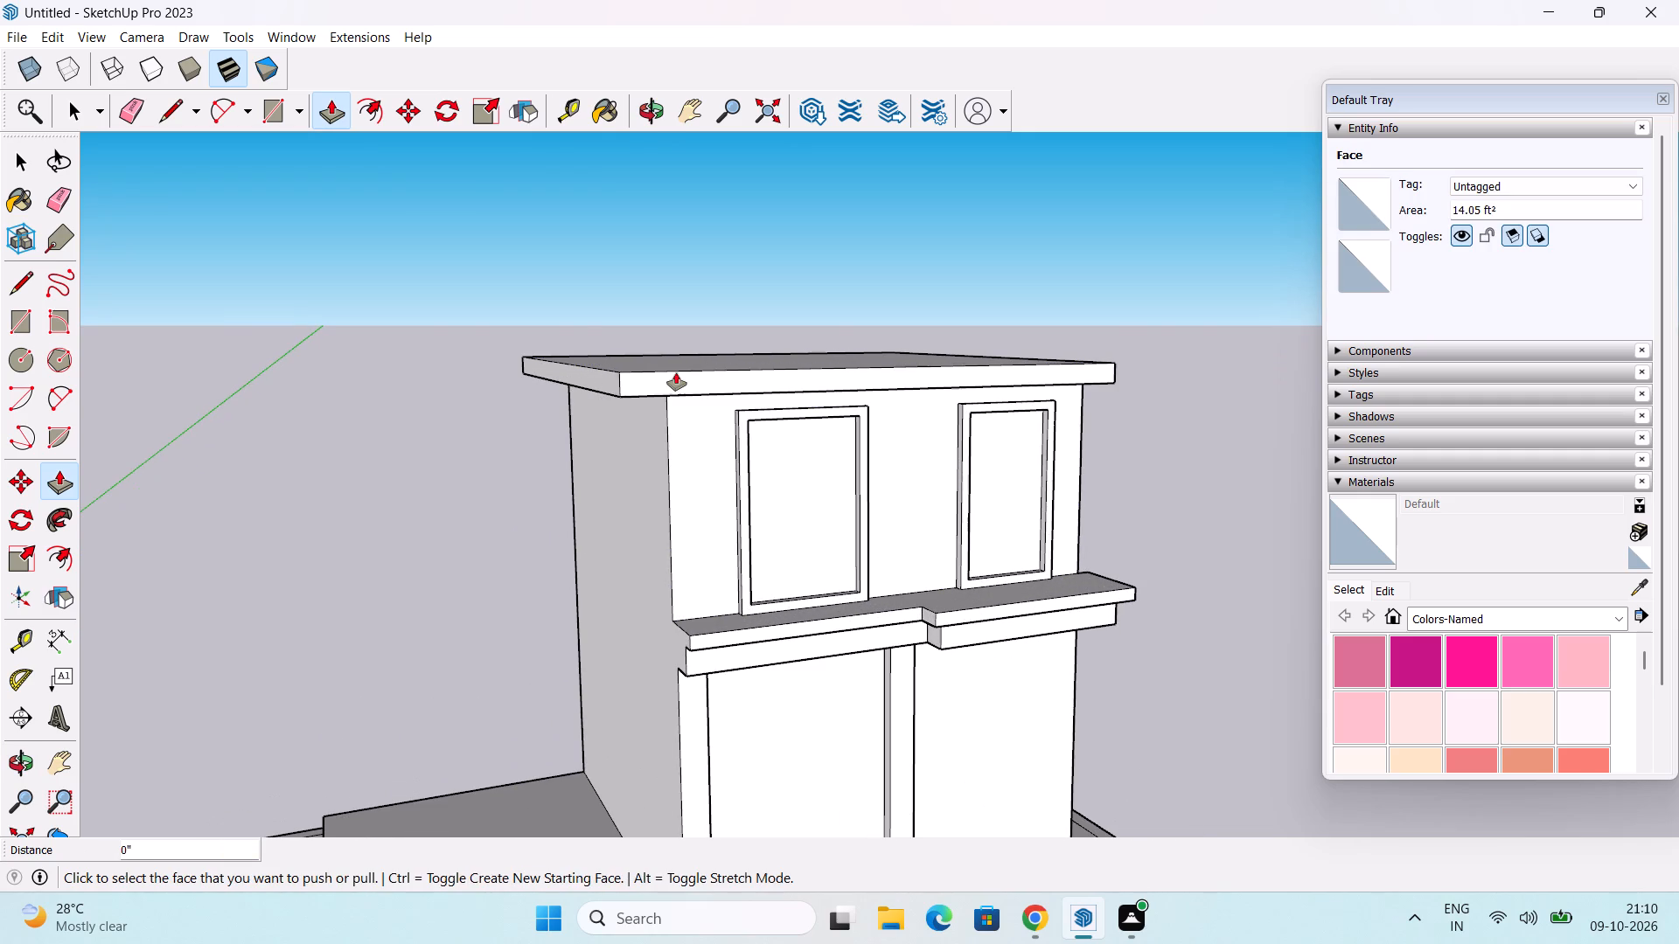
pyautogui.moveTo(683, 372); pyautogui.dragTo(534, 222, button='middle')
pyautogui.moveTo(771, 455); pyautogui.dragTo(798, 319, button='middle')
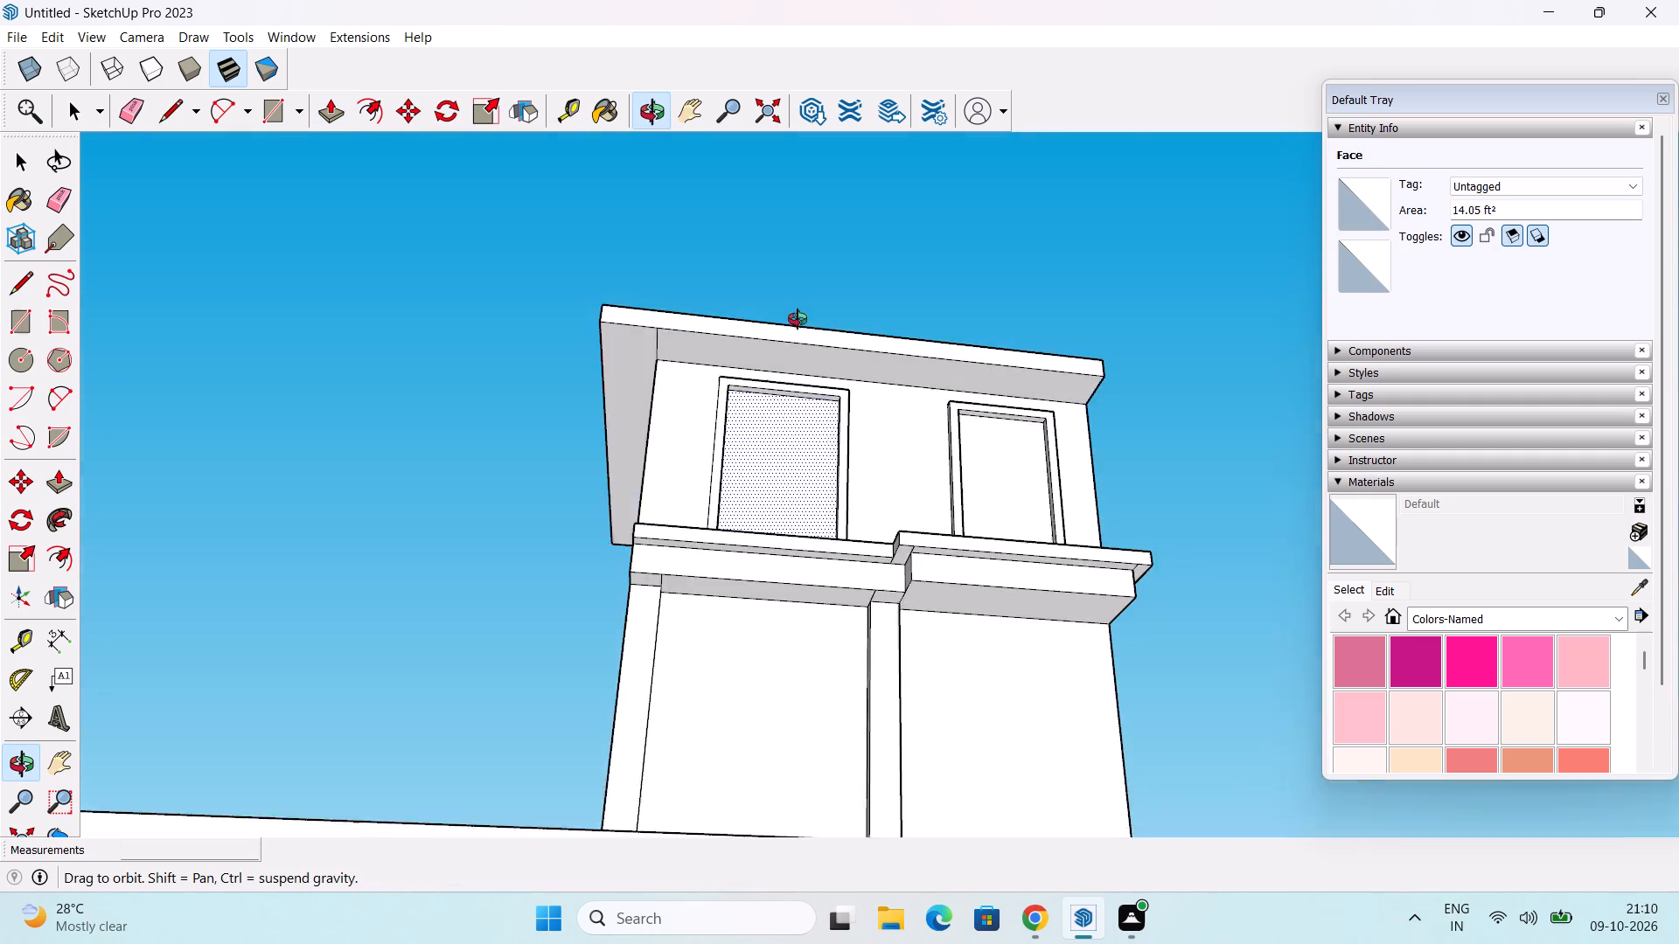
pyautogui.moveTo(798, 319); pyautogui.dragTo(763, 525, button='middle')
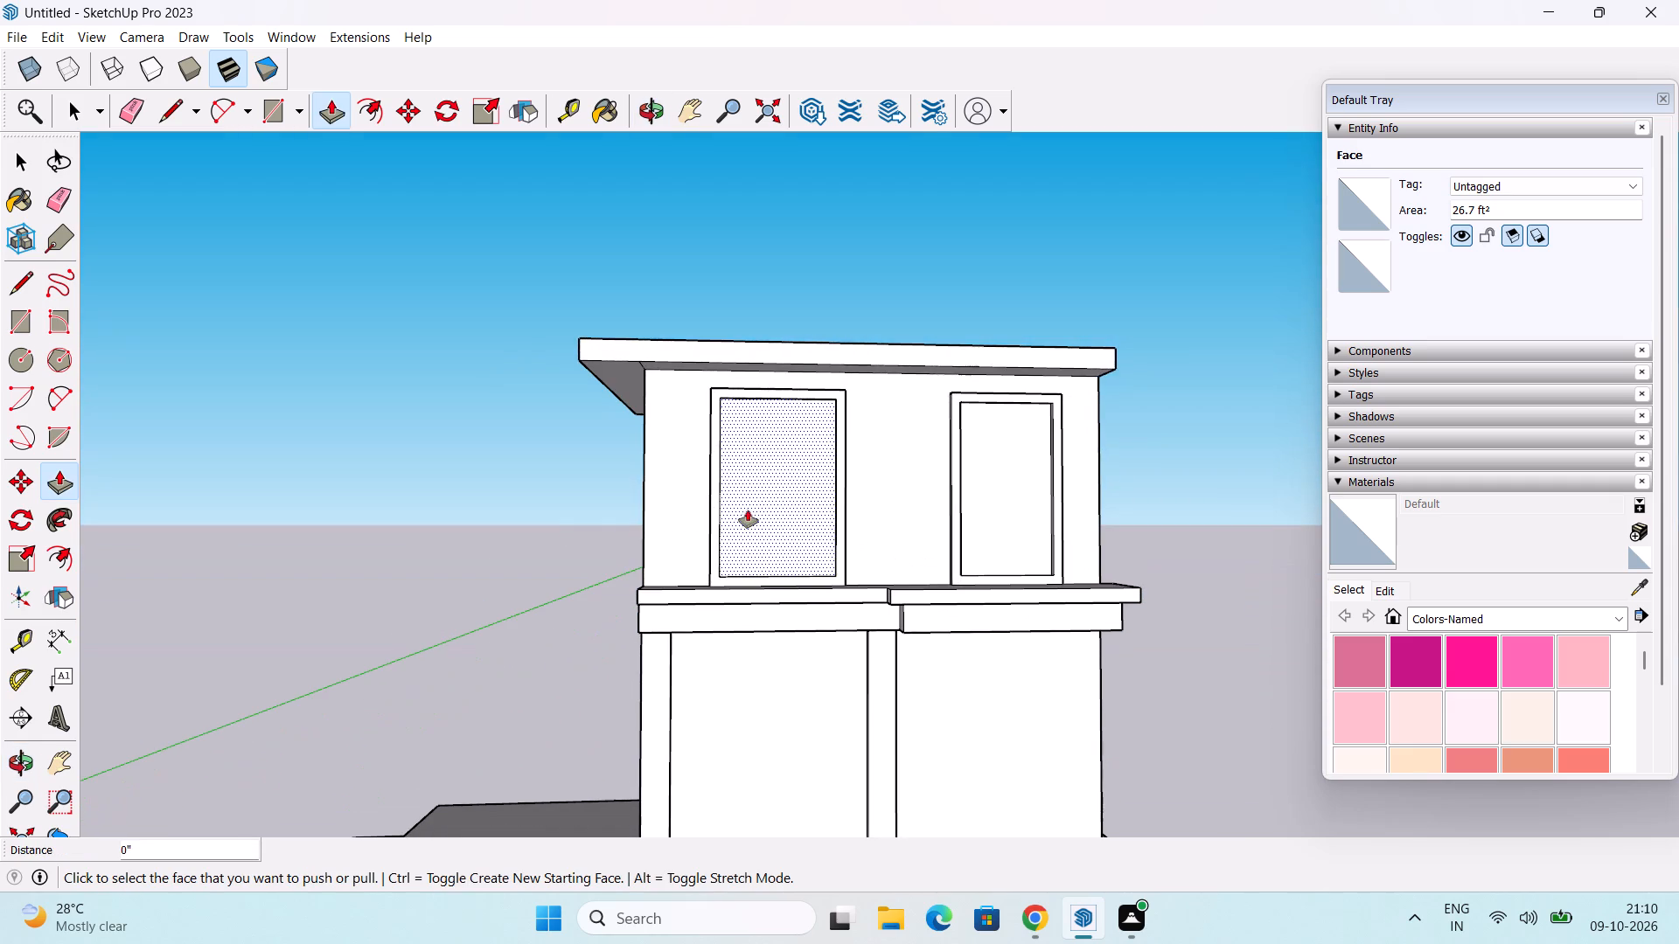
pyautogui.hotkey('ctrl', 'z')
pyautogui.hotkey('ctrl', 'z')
# Push/Pull the left side wall's roof-edge band outward by 2'6".
pyautogui.moveTo(713, 482); pyautogui.dragTo(806, 606, button='middle')
pyautogui.scroll(2, 714, 462)
pyautogui.click(617, 349)
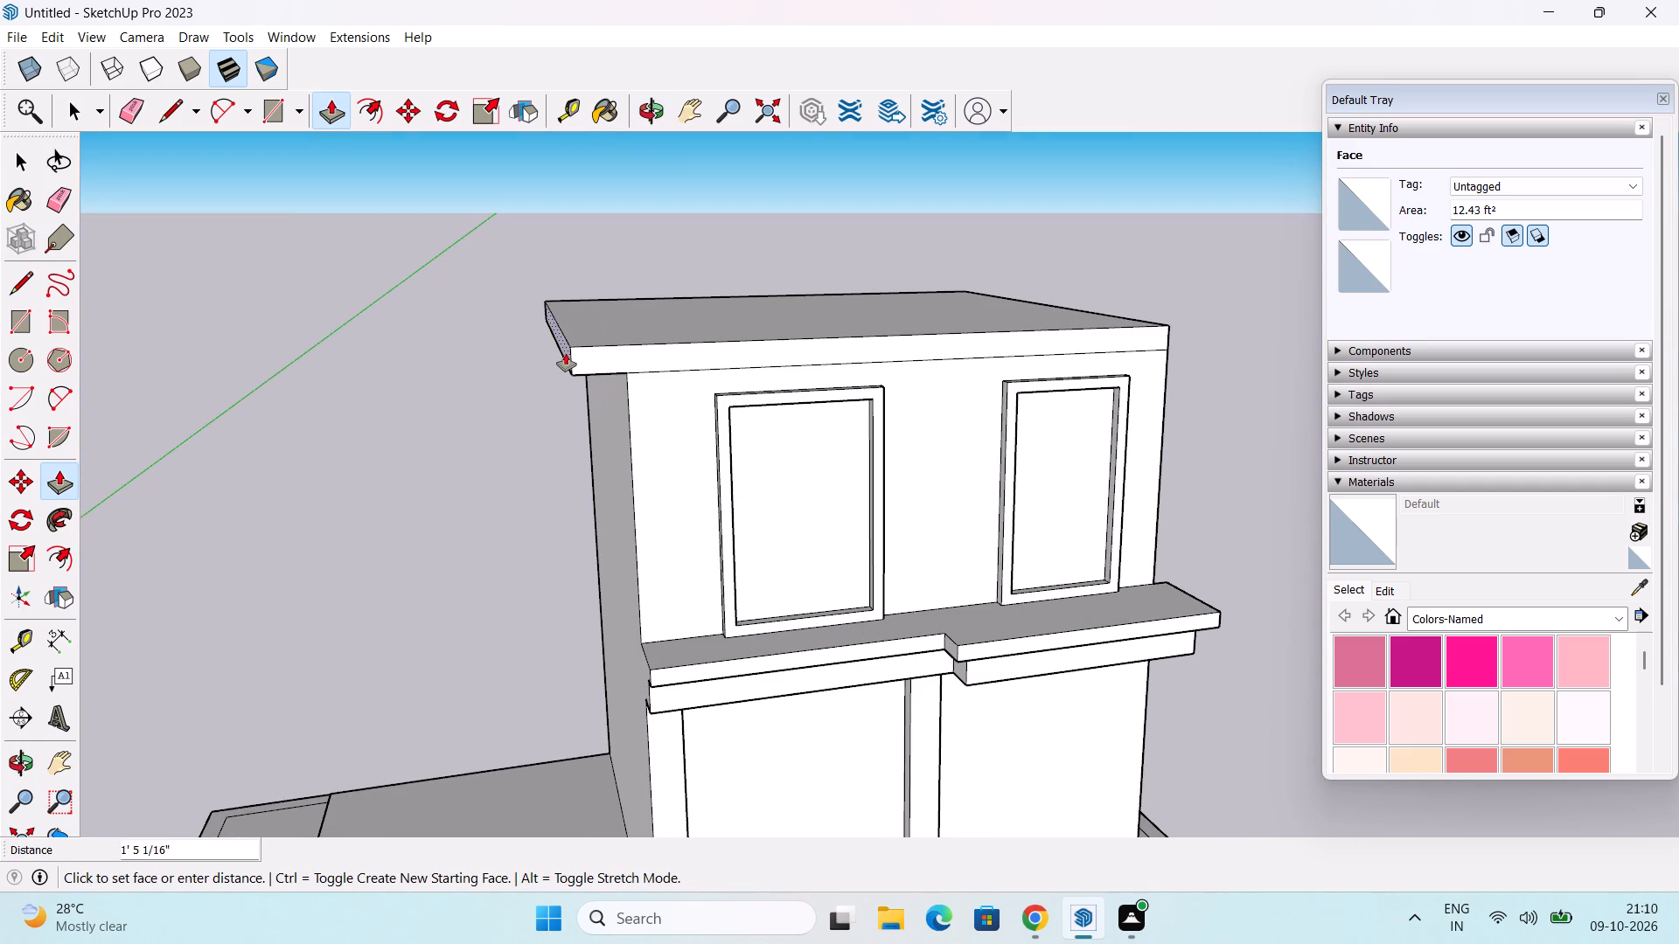
pyautogui.write('2\'6"')
pyautogui.press('Return')
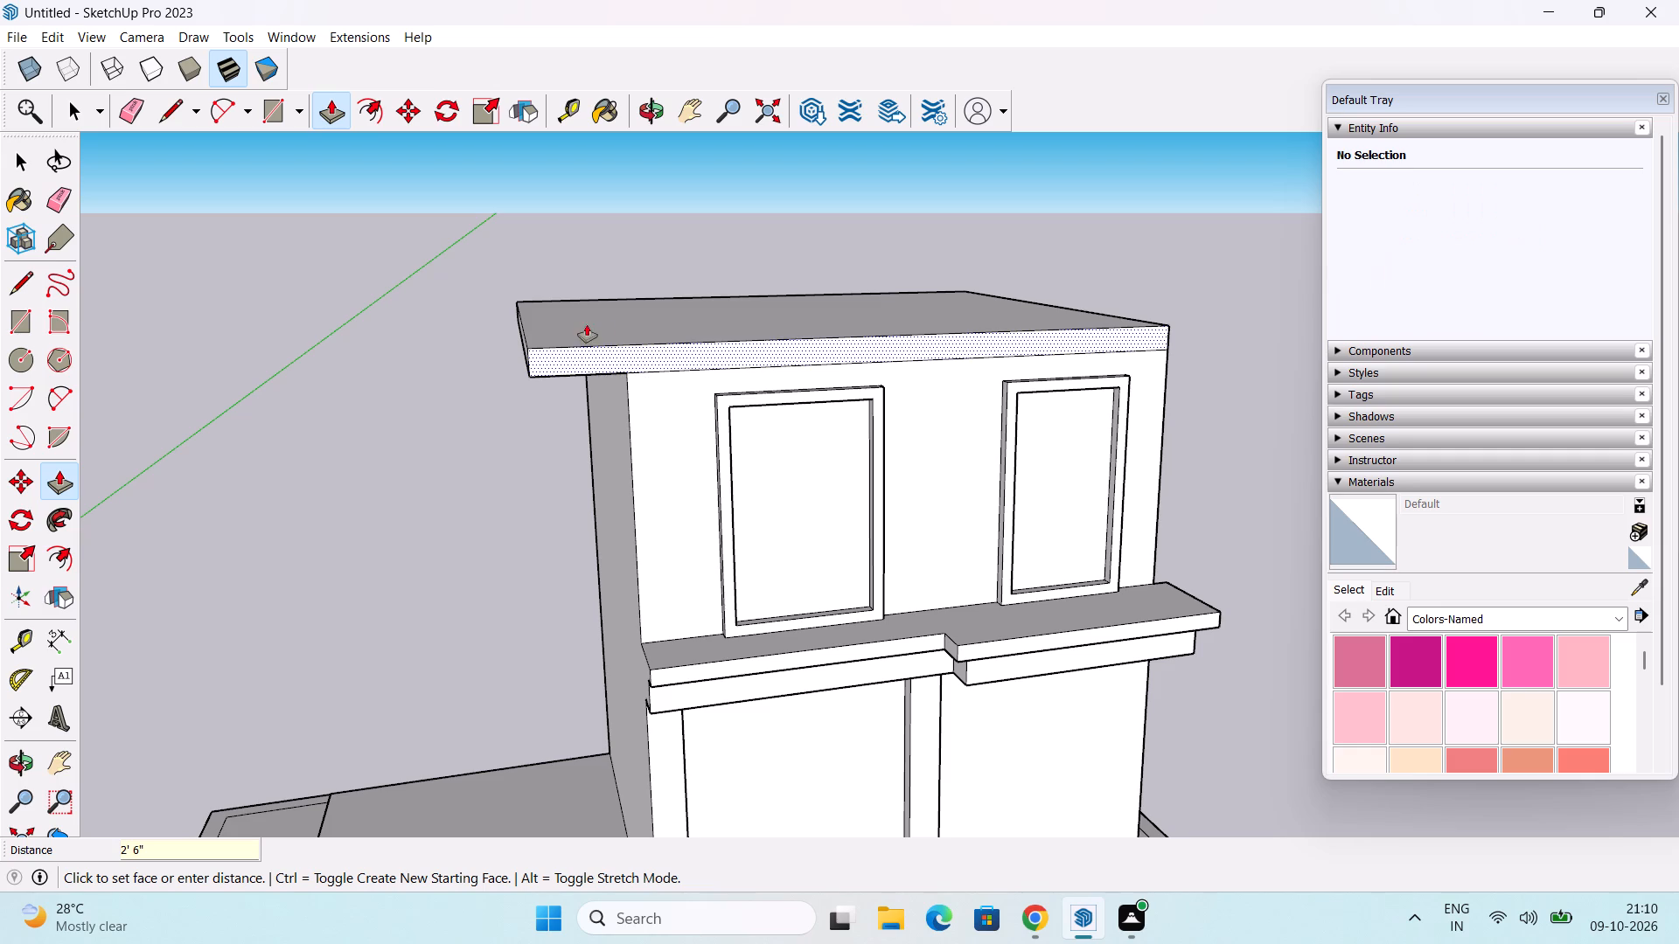
# Repeat the 2'6" outward extrusion on the front, right side and back roof-edge bands to complete the roof overhang.
pyautogui.doubleClick(654, 351)
pyautogui.moveTo(1020, 482); pyautogui.dragTo(696, 498, button='middle')
pyautogui.moveTo(1053, 525); pyautogui.dragTo(761, 522, button='middle')
pyautogui.doubleClick(1040, 385)
pyautogui.moveTo(1090, 502); pyautogui.dragTo(747, 508, button='middle')
pyautogui.moveTo(909, 497); pyautogui.dragTo(610, 448, button='middle')
pyautogui.moveTo(740, 477); pyautogui.dragTo(617, 479, button='middle')
pyautogui.doubleClick(839, 358)
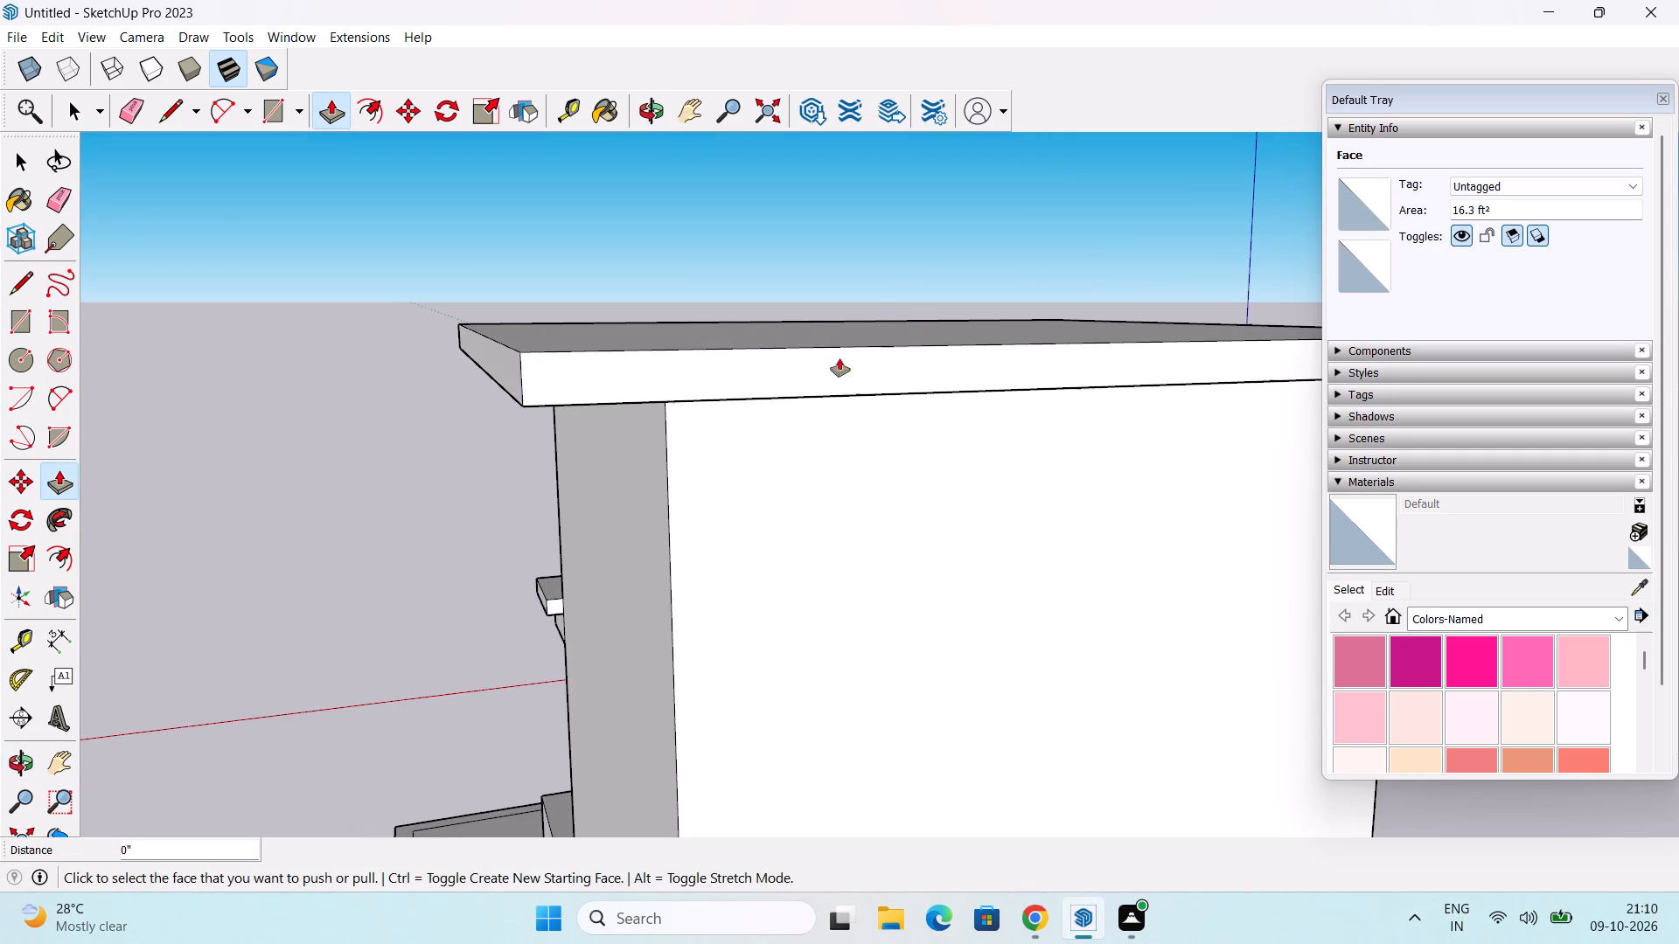
# Examine the overhanging roof slab and the whole building front from several angles and distances.
pyautogui.moveTo(531, 415); pyautogui.dragTo(1004, 501, button='middle')
pyautogui.moveTo(664, 518); pyautogui.dragTo(1148, 581, button='middle')
pyautogui.moveTo(902, 569); pyautogui.dragTo(1333, 569, button='middle')
pyautogui.moveTo(1087, 587); pyautogui.dragTo(999, 564, button='middle')
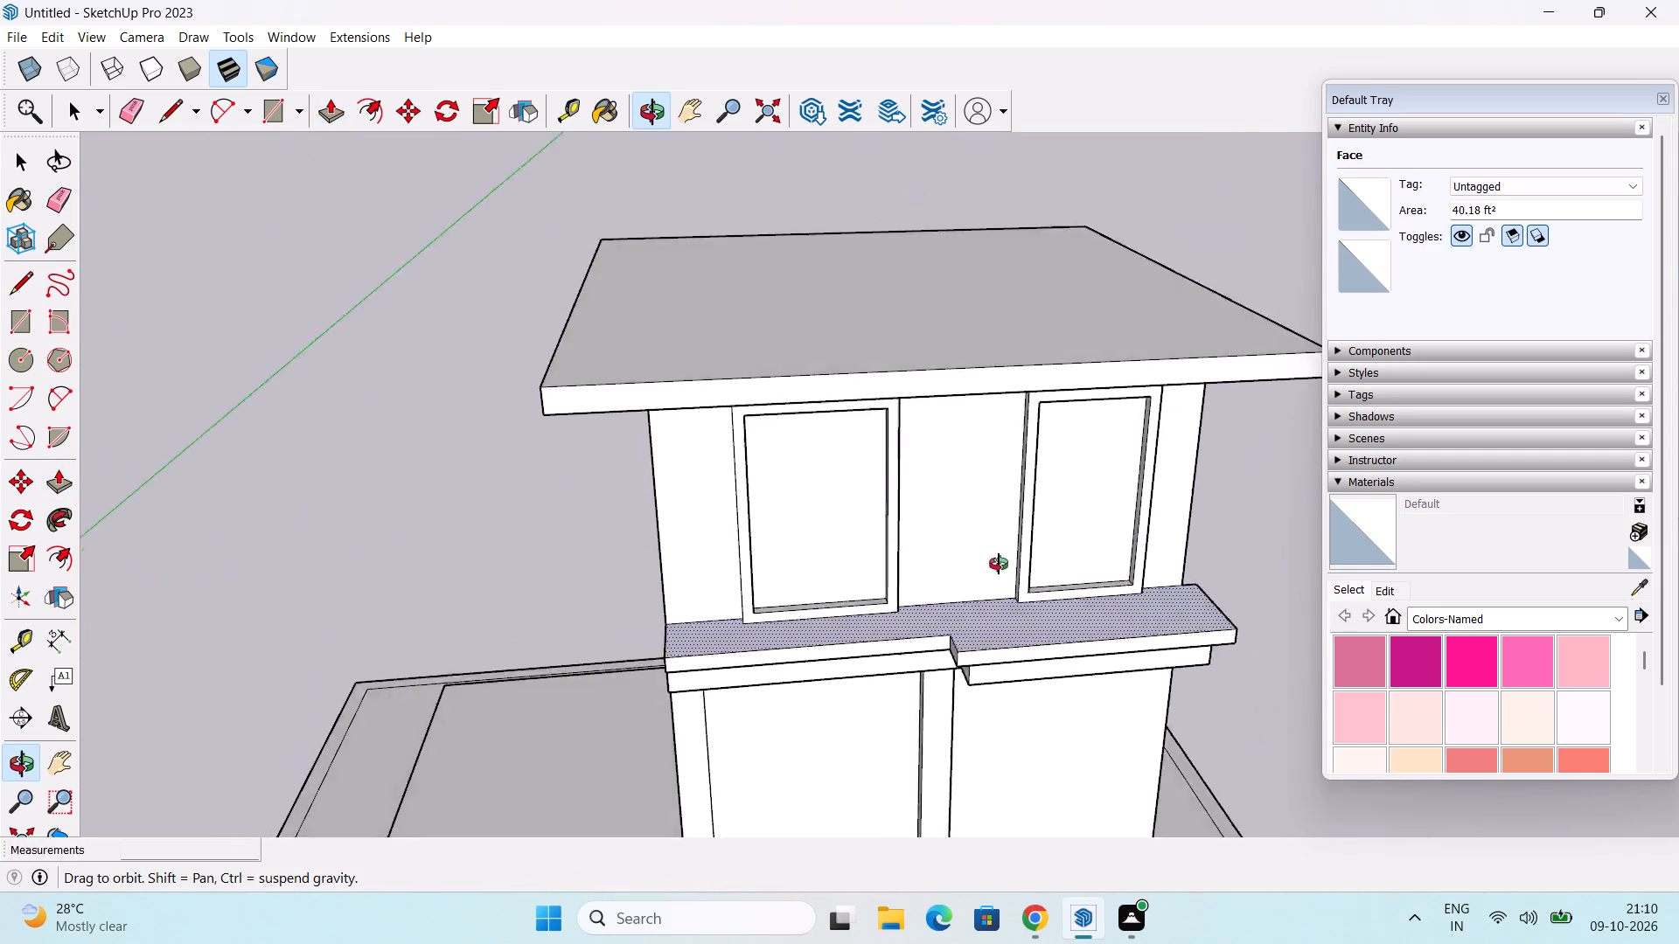
pyautogui.moveTo(999, 564); pyautogui.dragTo(996, 569, button='middle')
pyautogui.moveTo(990, 517); pyautogui.dragTo(948, 601, button='middle')
pyautogui.moveTo(946, 593); pyautogui.dragTo(887, 649, button='middle')
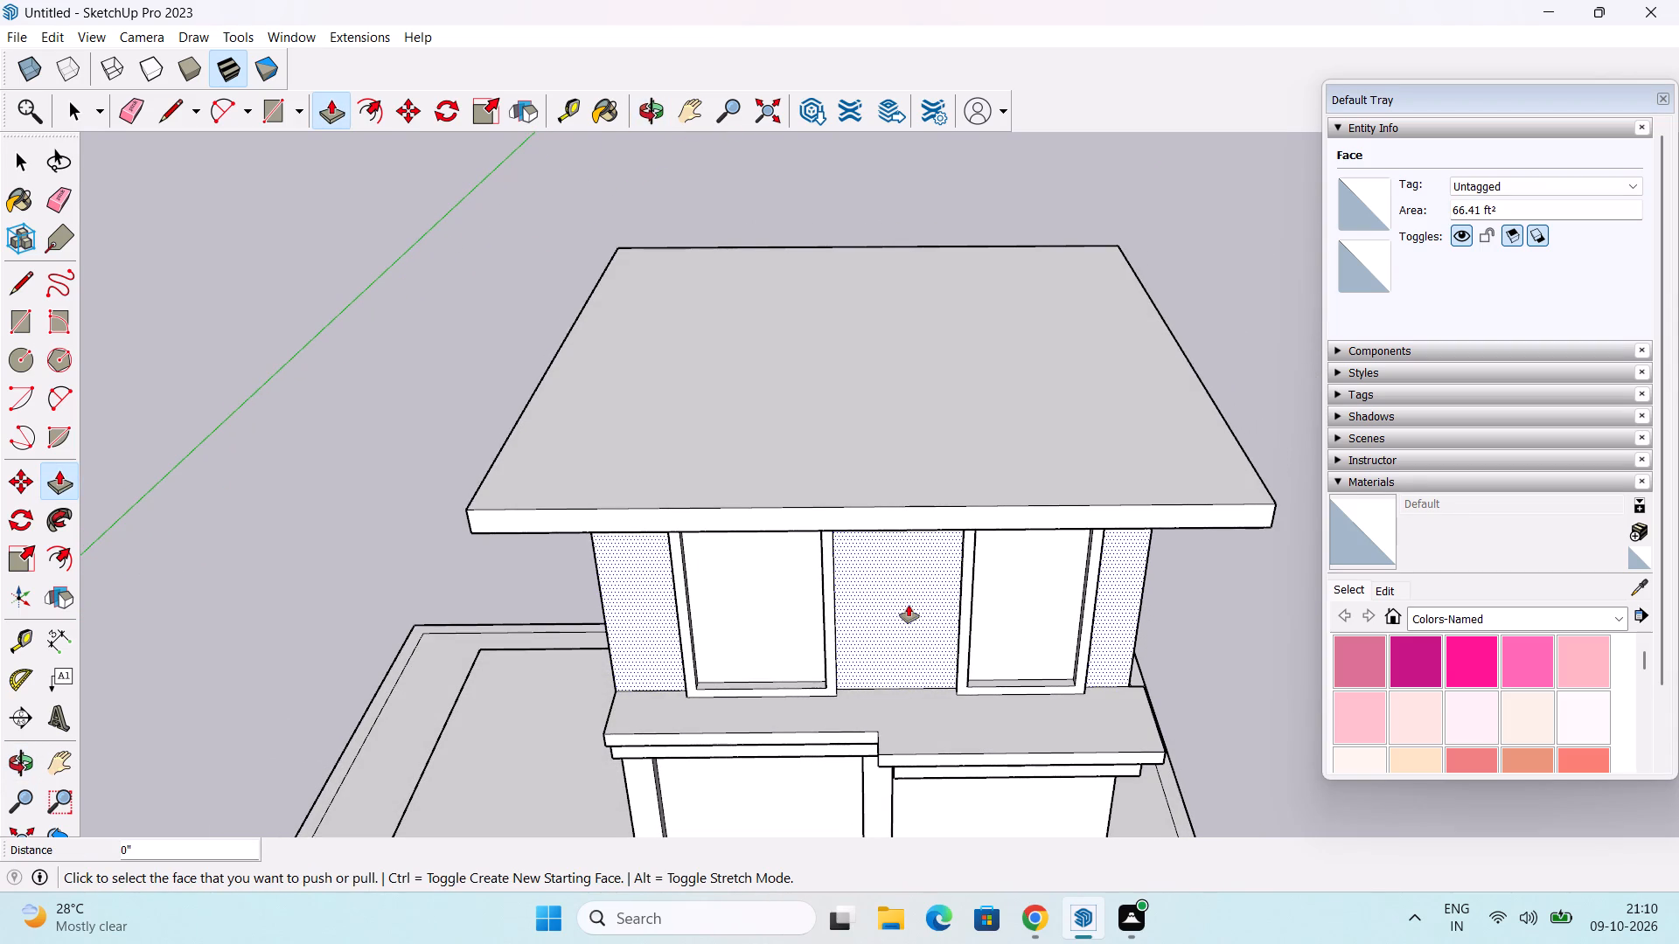
pyautogui.moveTo(909, 605); pyautogui.dragTo(896, 523, button='middle')
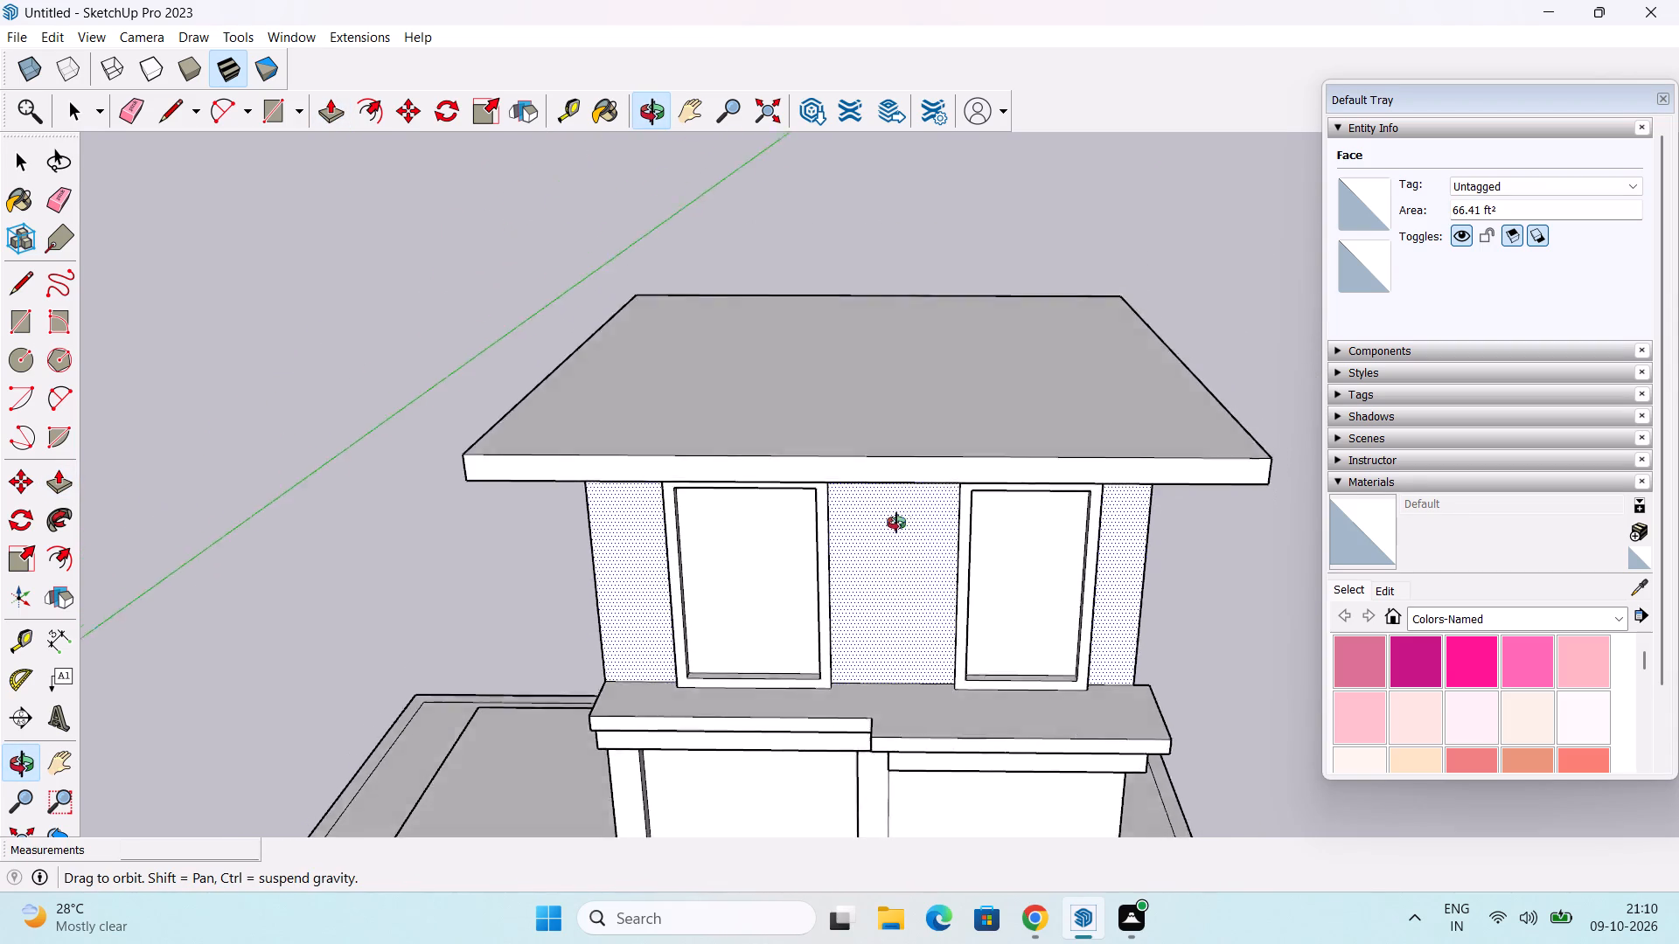
pyautogui.moveTo(896, 523); pyautogui.dragTo(896, 512, button='middle')
pyautogui.scroll(-5, 909, 498)
pyautogui.moveTo(962, 642); pyautogui.dragTo(1006, 570, button='middle')
pyautogui.scroll(-2, 1014, 567)
pyautogui.moveTo(1037, 615); pyautogui.dragTo(1042, 600, button='middle')
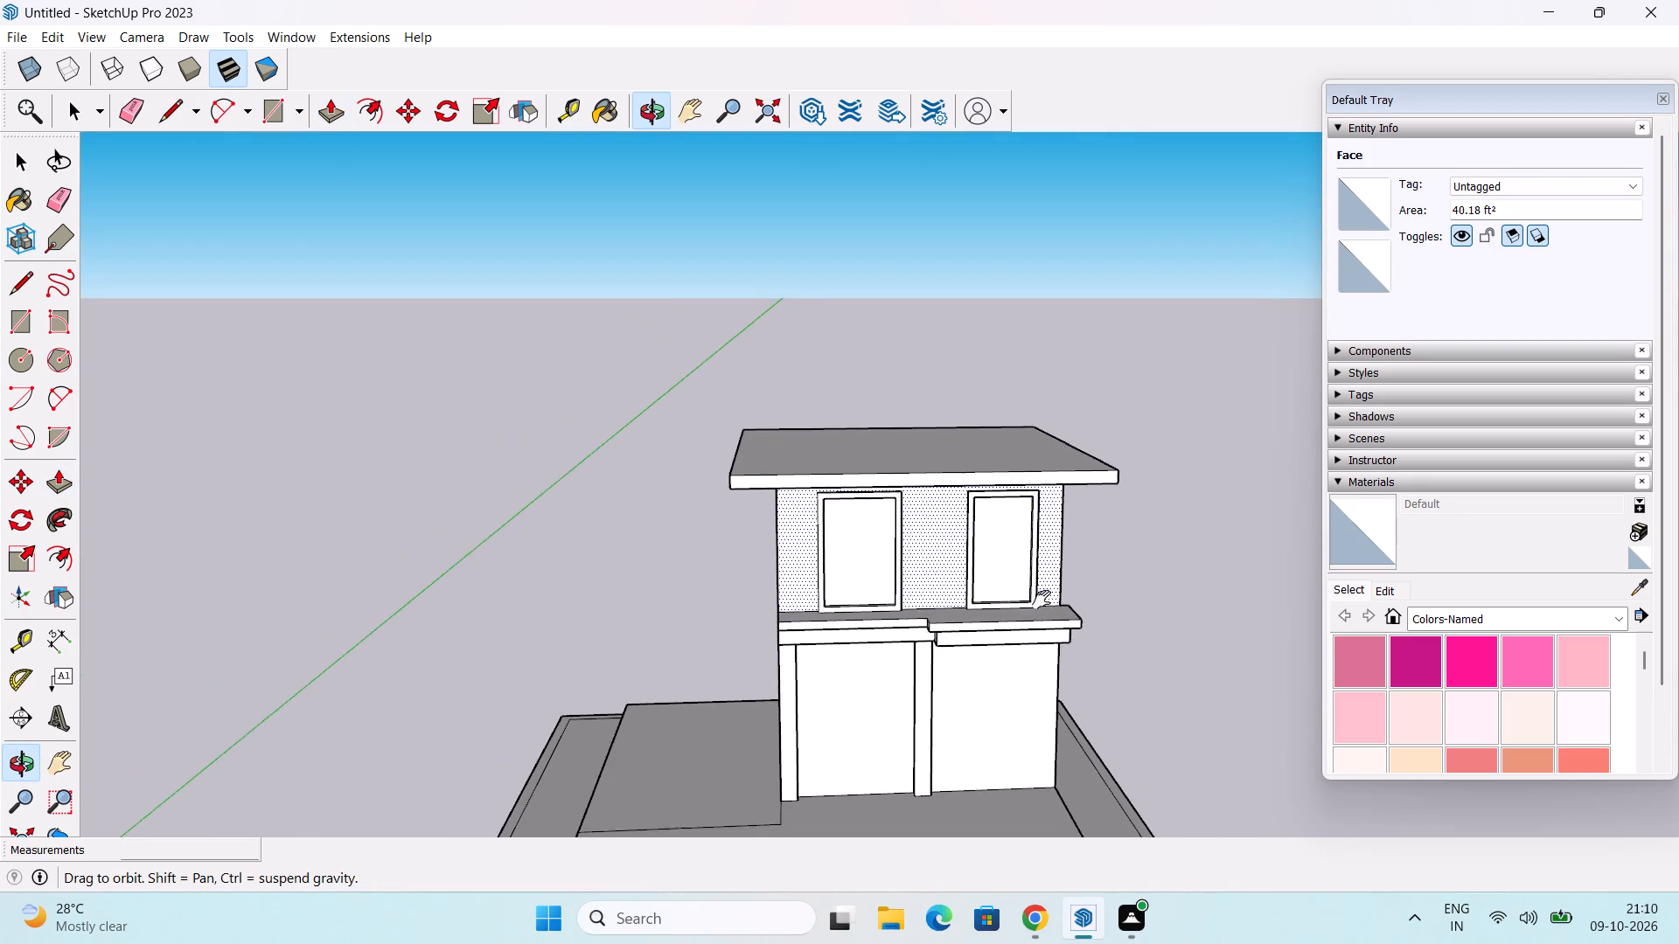
pyautogui.moveTo(1042, 600); pyautogui.dragTo(1022, 559, button='middle')
pyautogui.moveTo(1072, 594); pyautogui.dragTo(1077, 594, button='middle')
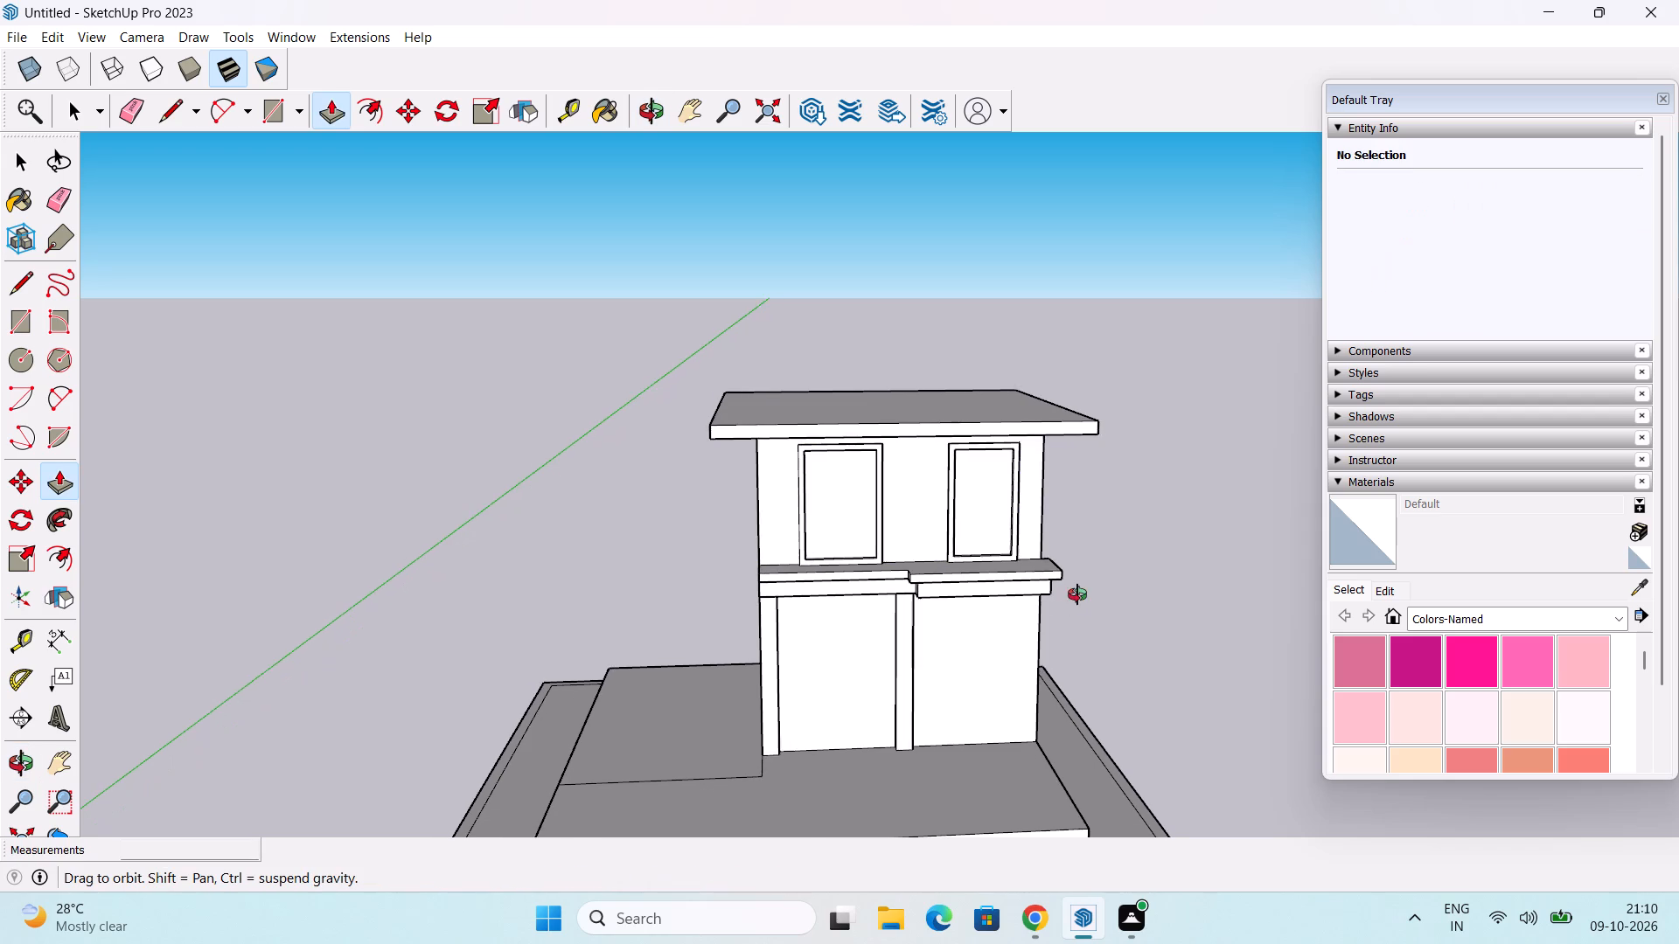
pyautogui.moveTo(1077, 594); pyautogui.dragTo(1106, 595, button='middle')
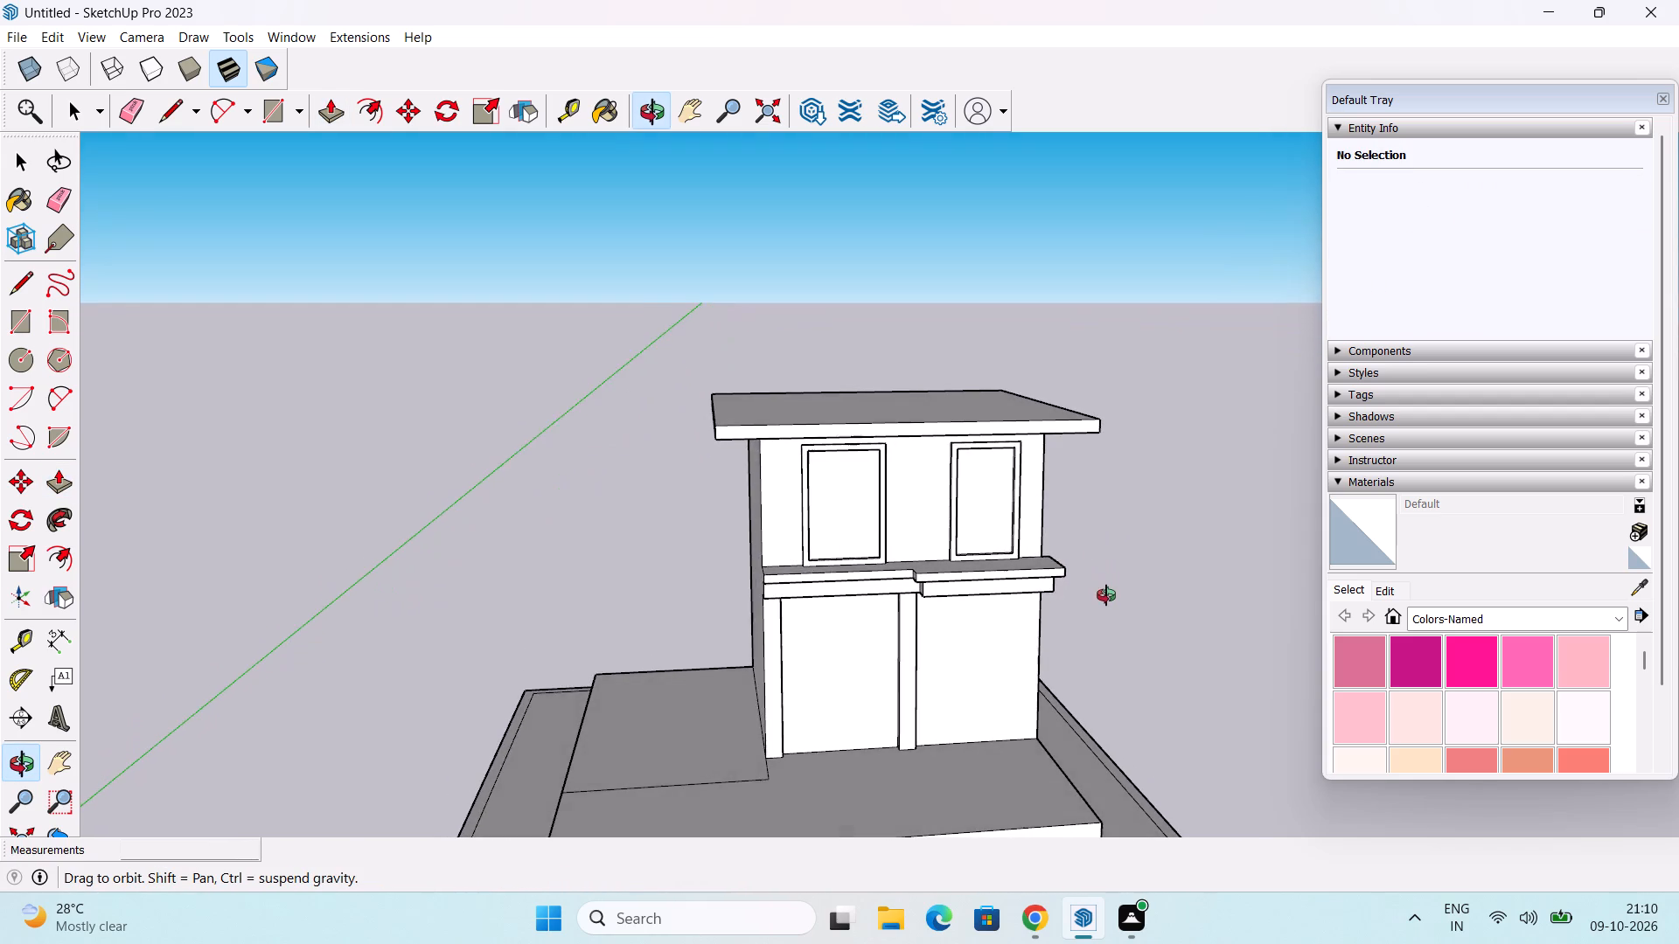
pyautogui.moveTo(1106, 595); pyautogui.dragTo(1110, 602, button='middle')
# Draw two diagonal lines across the overhanging roof slab's top face, joining its opposite corners.
pyautogui.press('space')
pyautogui.moveTo(938, 566); pyautogui.dragTo(846, 730, button='middle')
pyautogui.press('l')
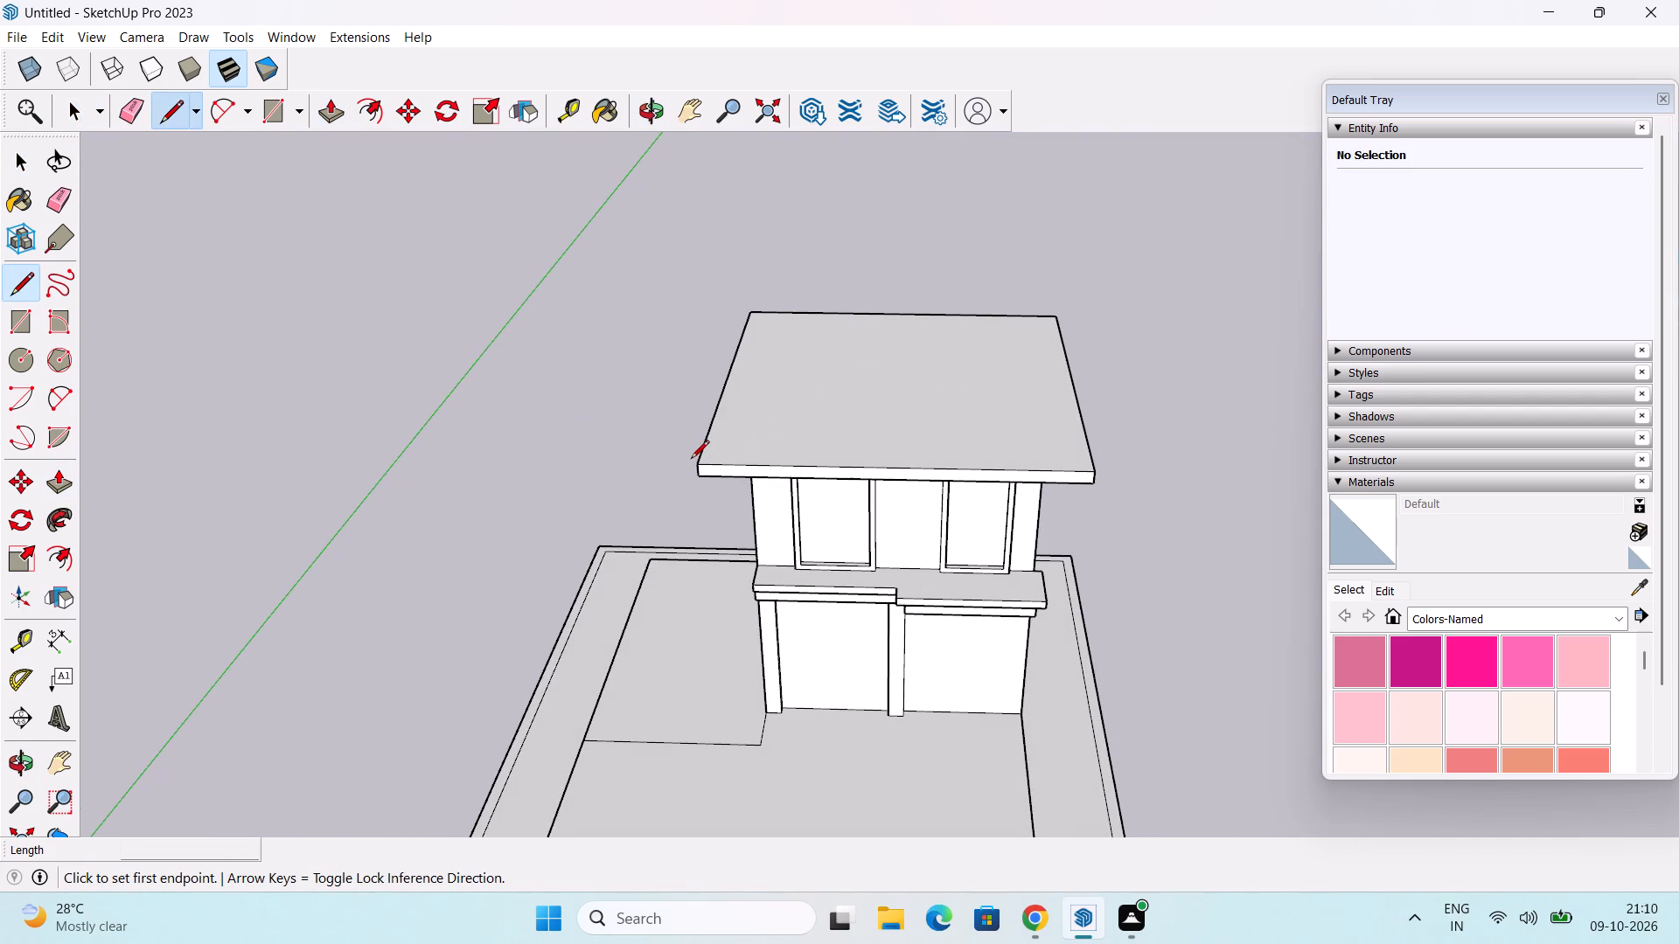
pyautogui.click(697, 465)
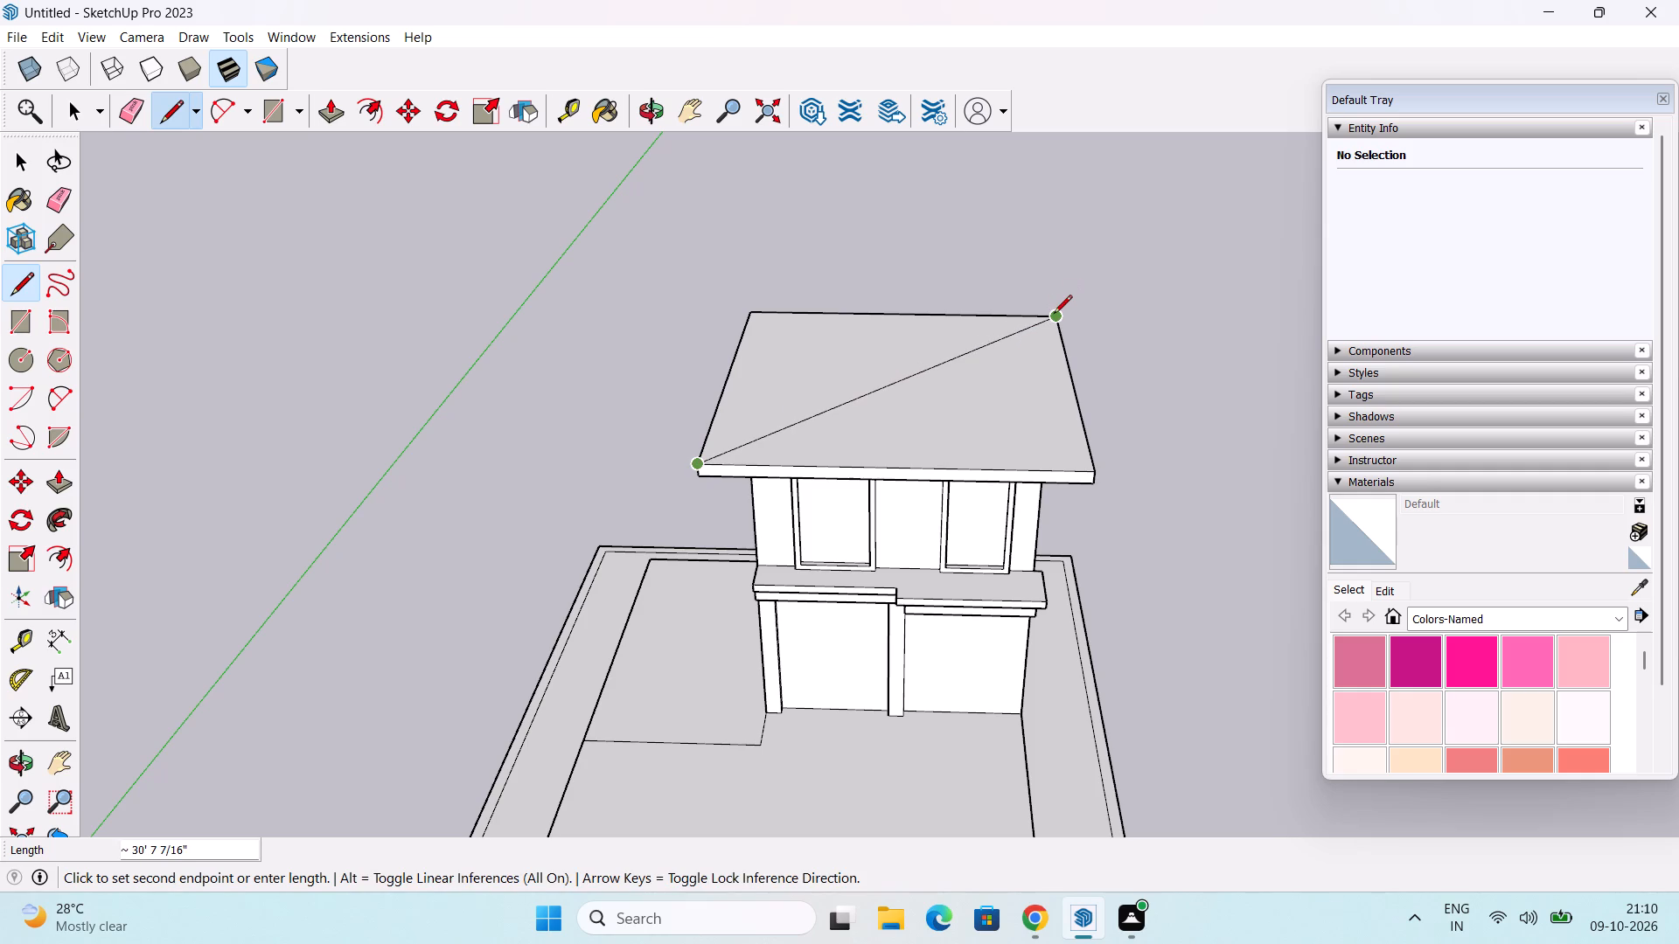
pyautogui.click(1054, 315)
pyautogui.click(751, 315)
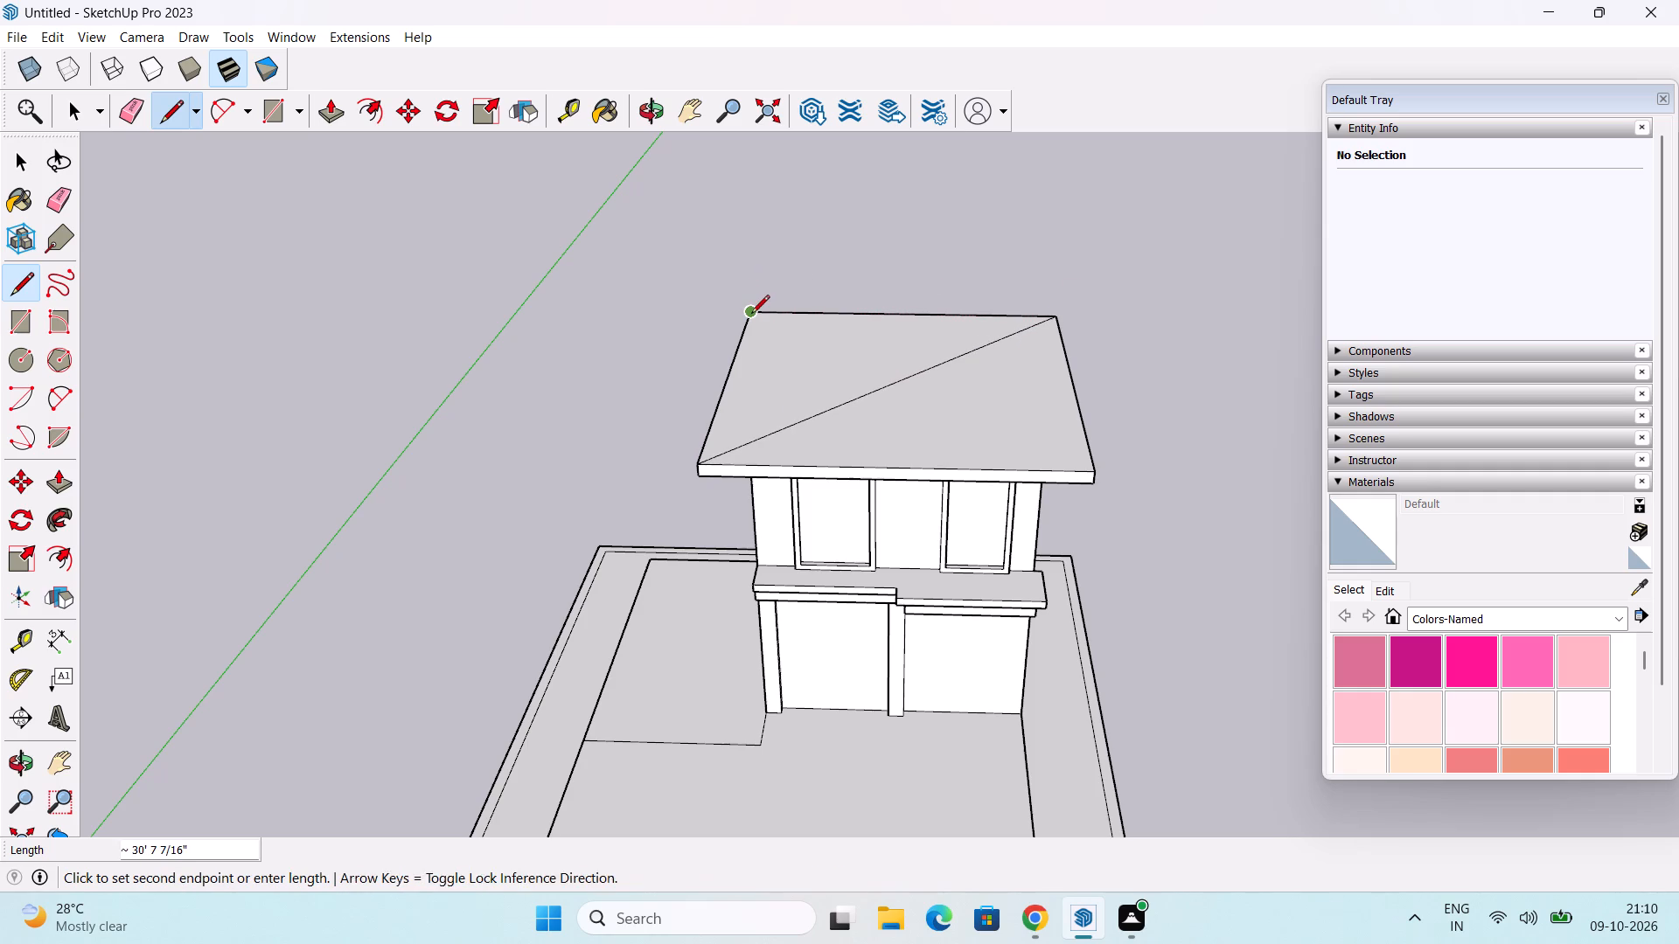
pyautogui.click(1097, 475)
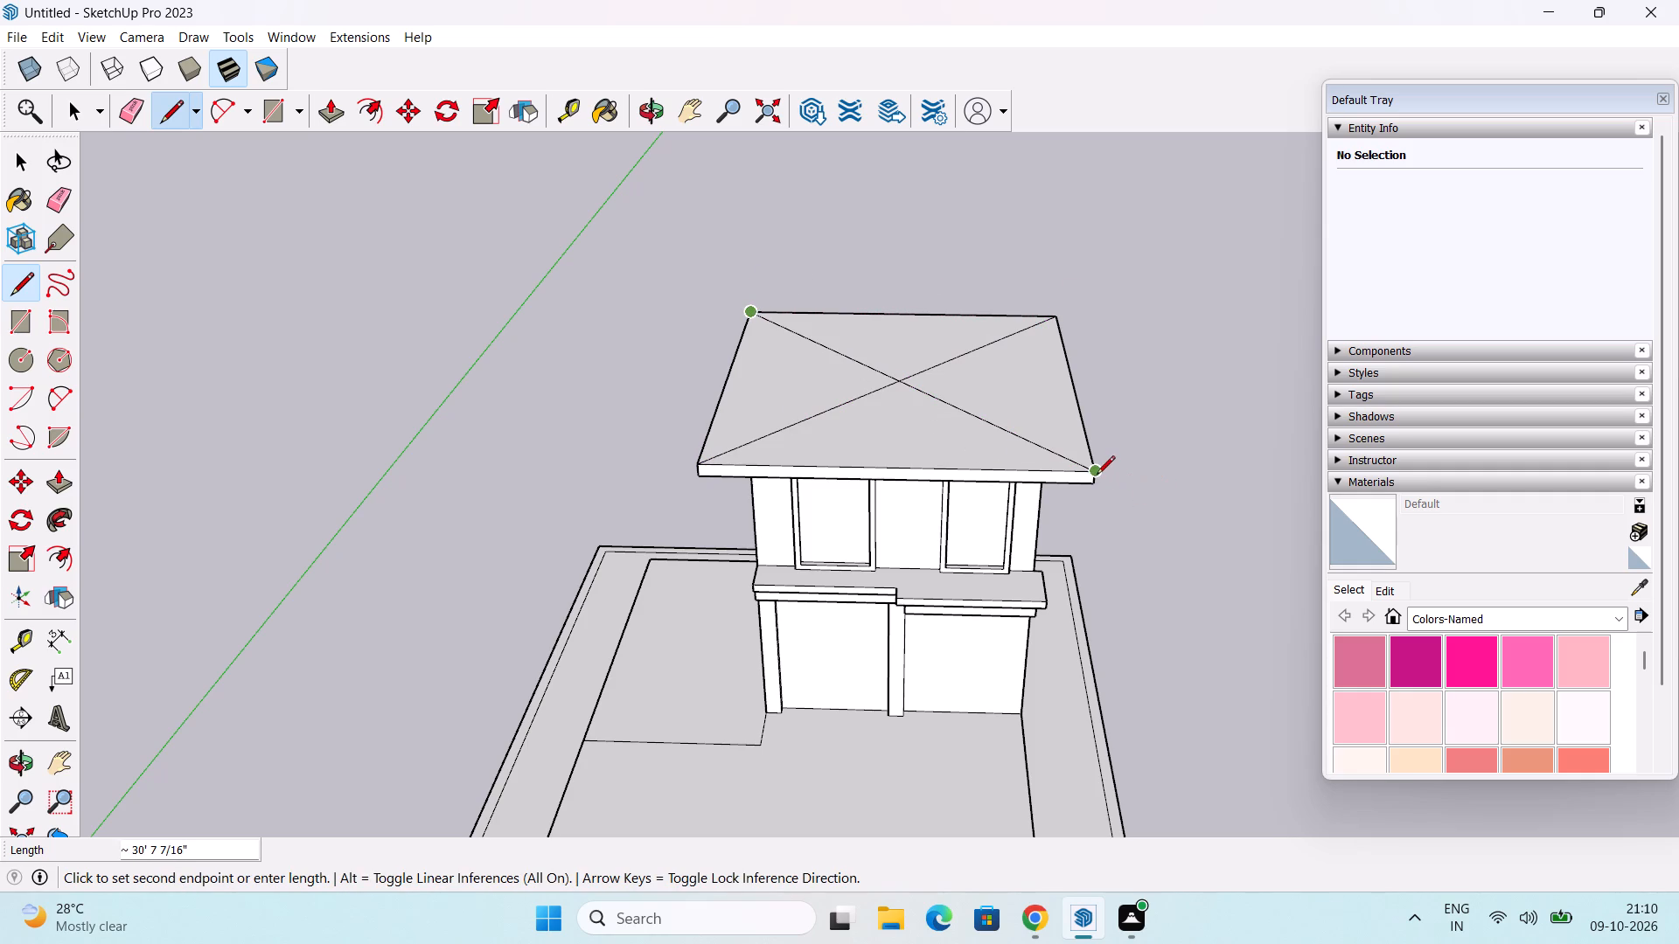
# Draw a 6' vertical line upward from the intersection of the roof diagonals.
pyautogui.click(899, 380)
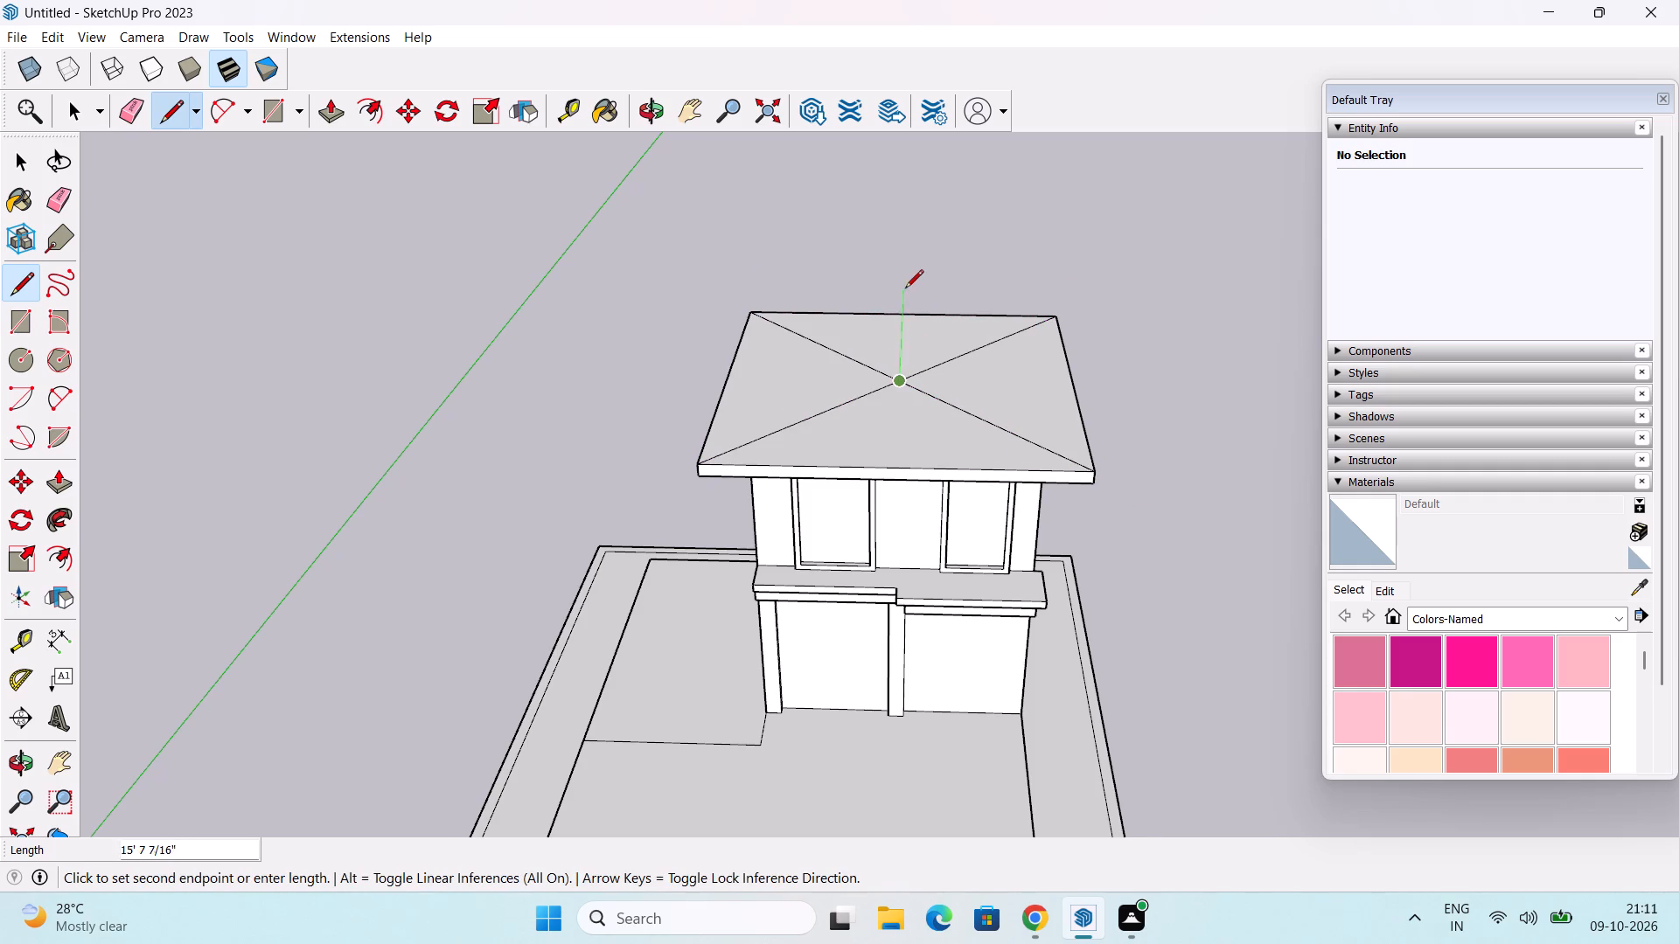
pyautogui.moveTo(910, 288); pyautogui.dragTo(764, 182, button='middle')
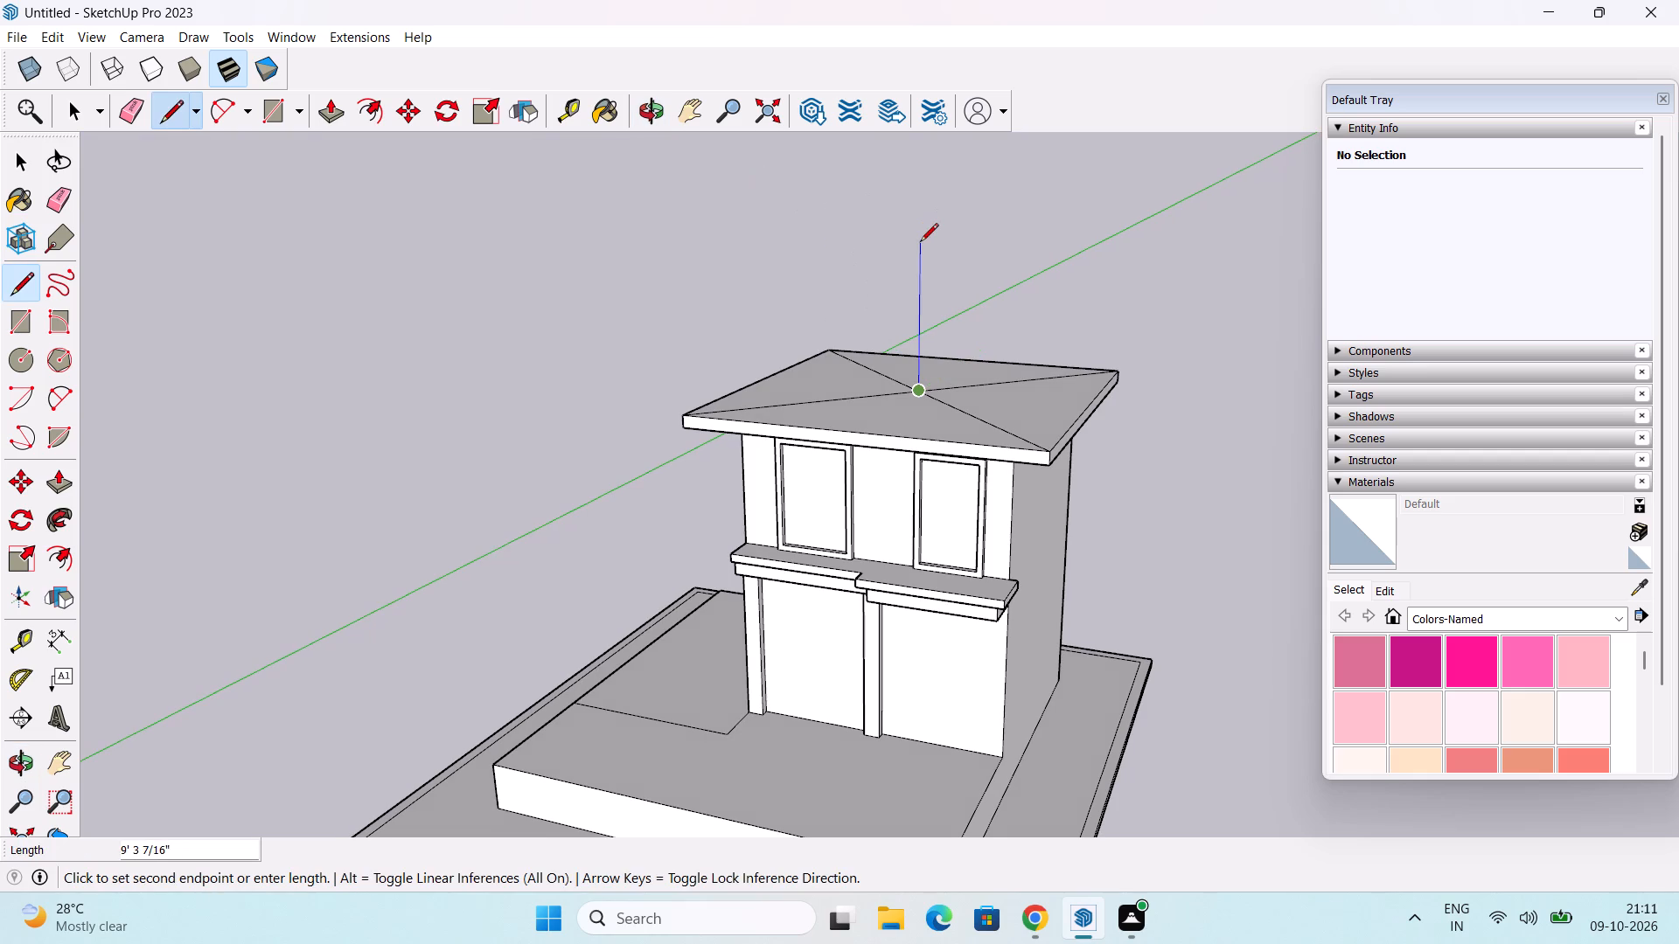
pyautogui.write("6'")
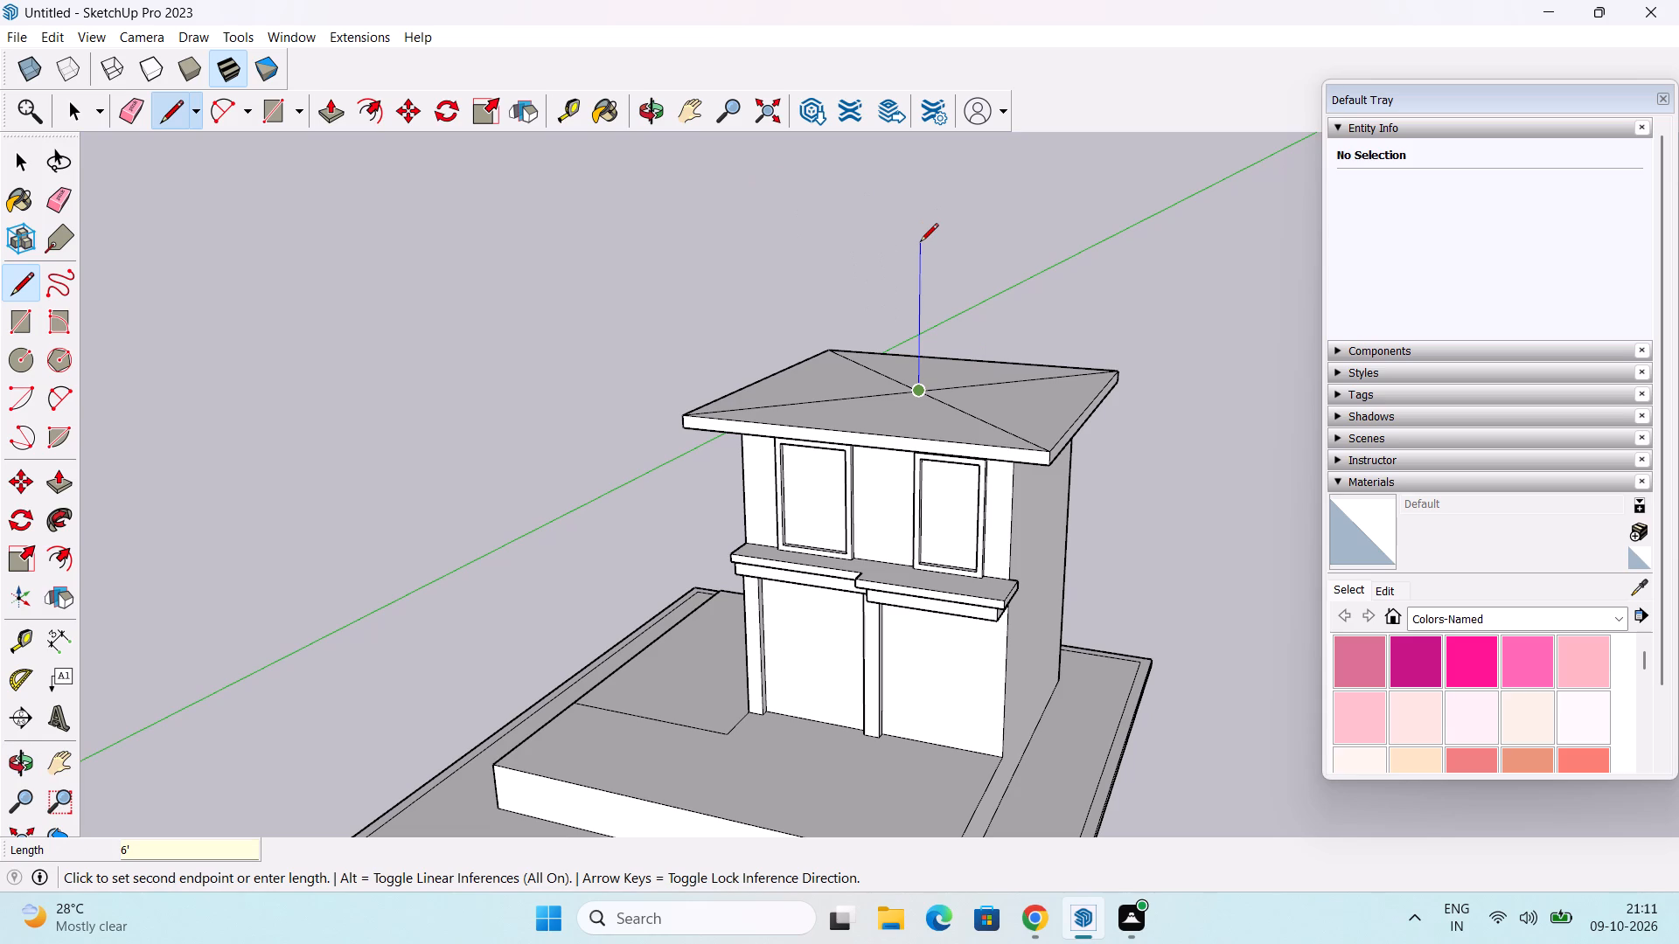
pyautogui.press('Return')
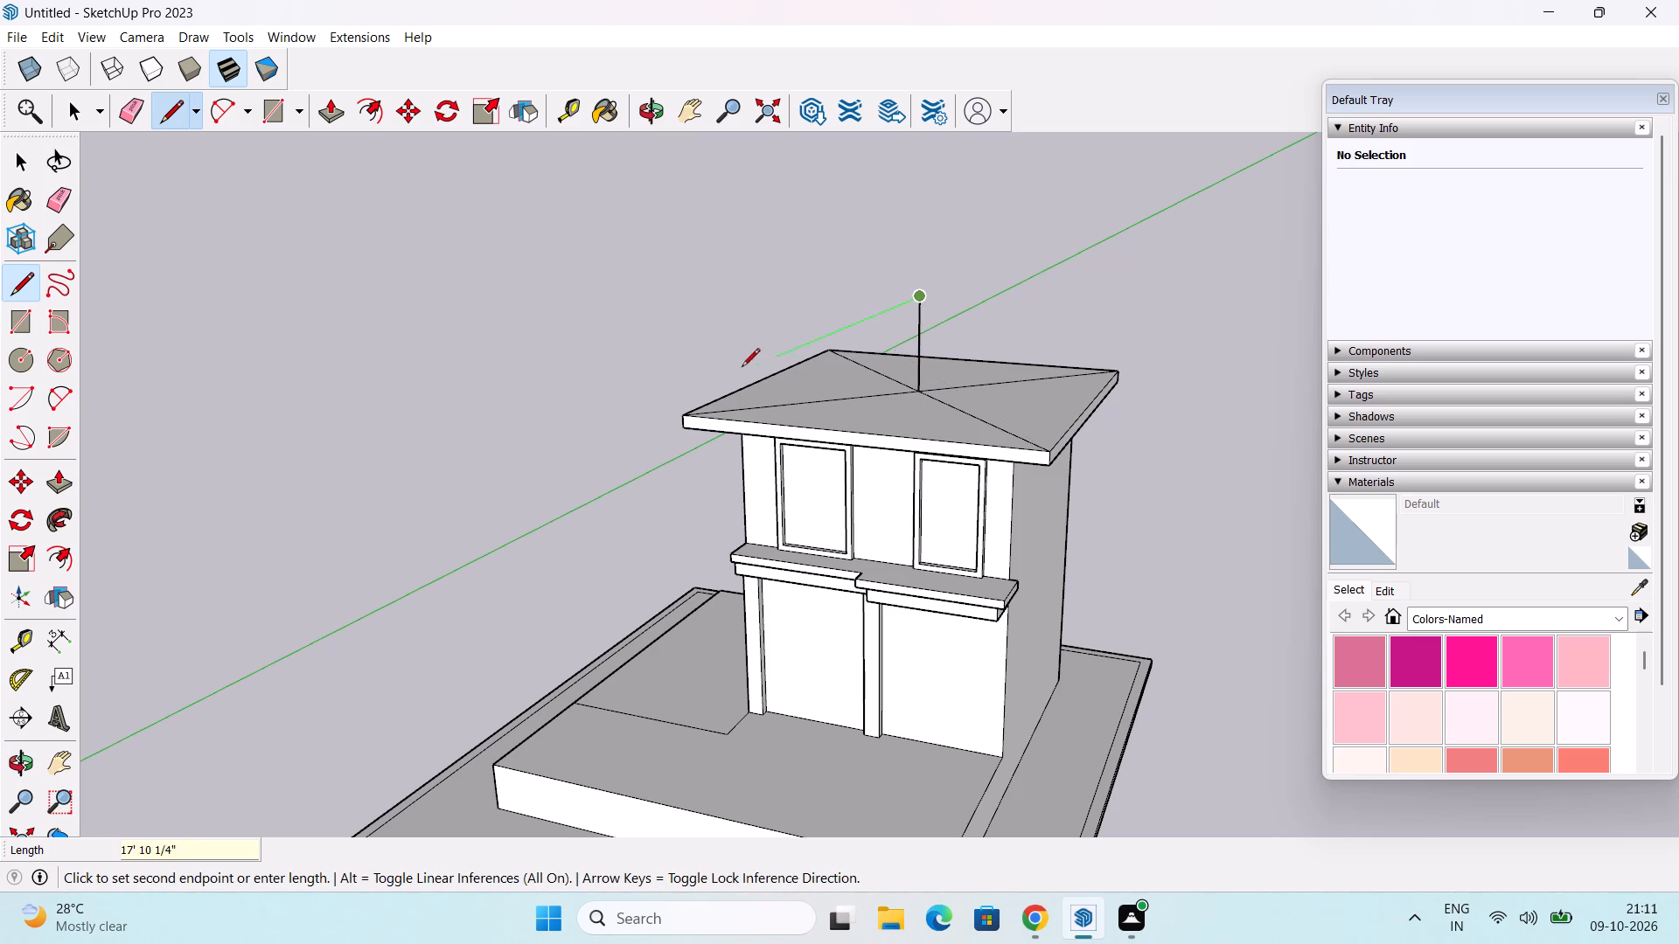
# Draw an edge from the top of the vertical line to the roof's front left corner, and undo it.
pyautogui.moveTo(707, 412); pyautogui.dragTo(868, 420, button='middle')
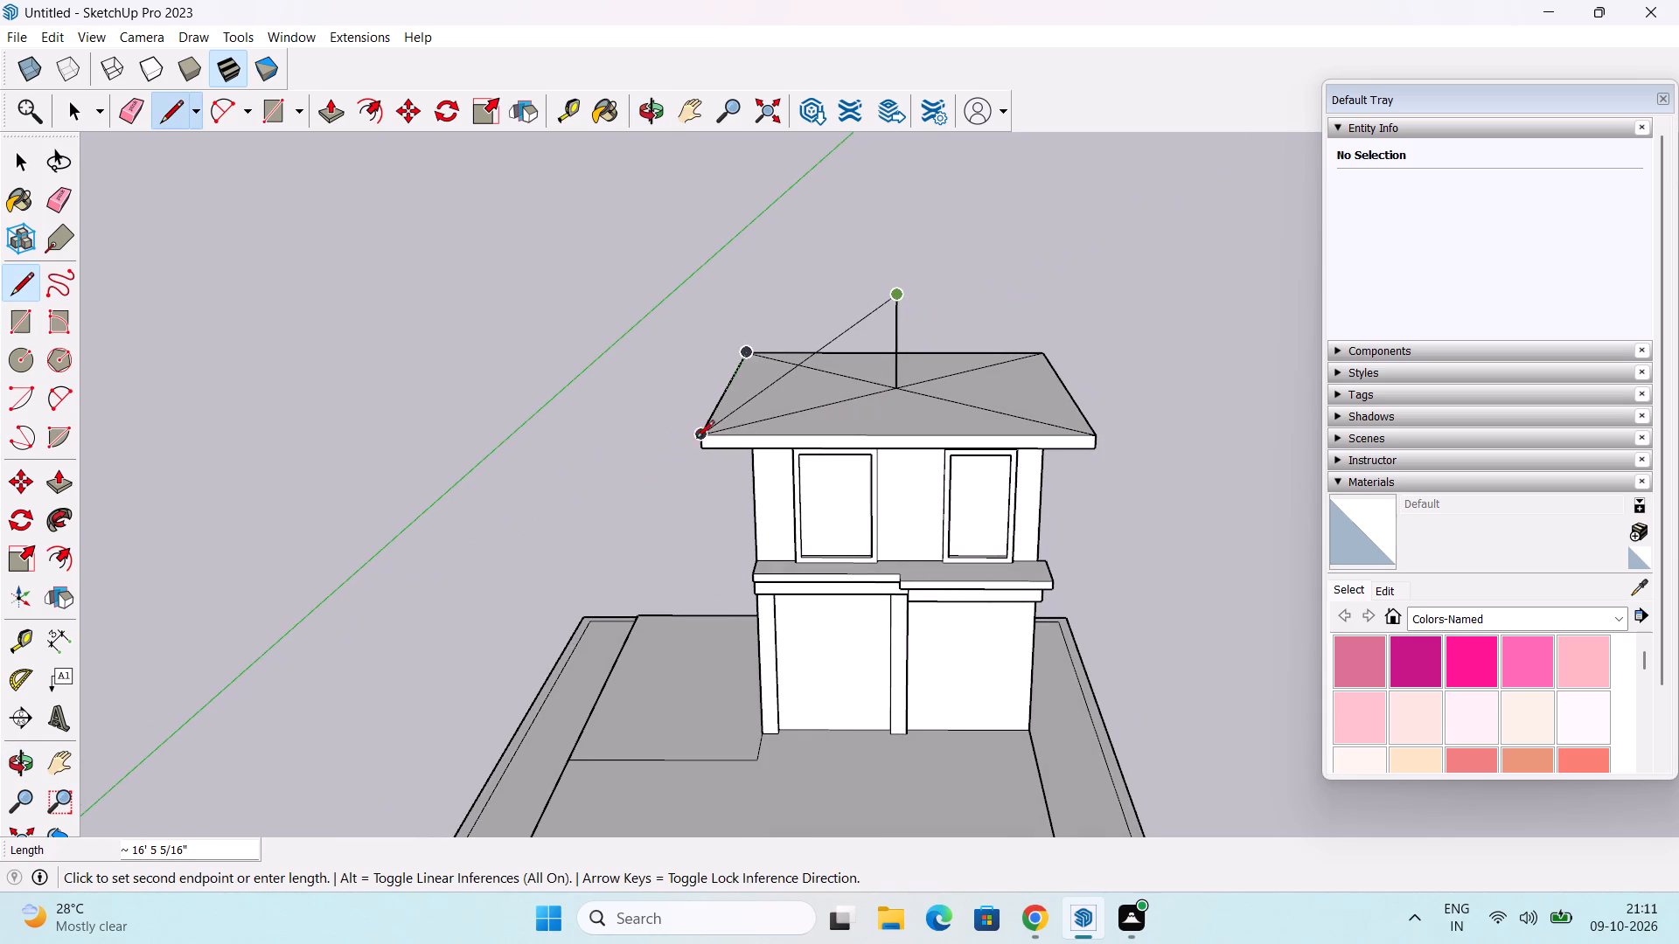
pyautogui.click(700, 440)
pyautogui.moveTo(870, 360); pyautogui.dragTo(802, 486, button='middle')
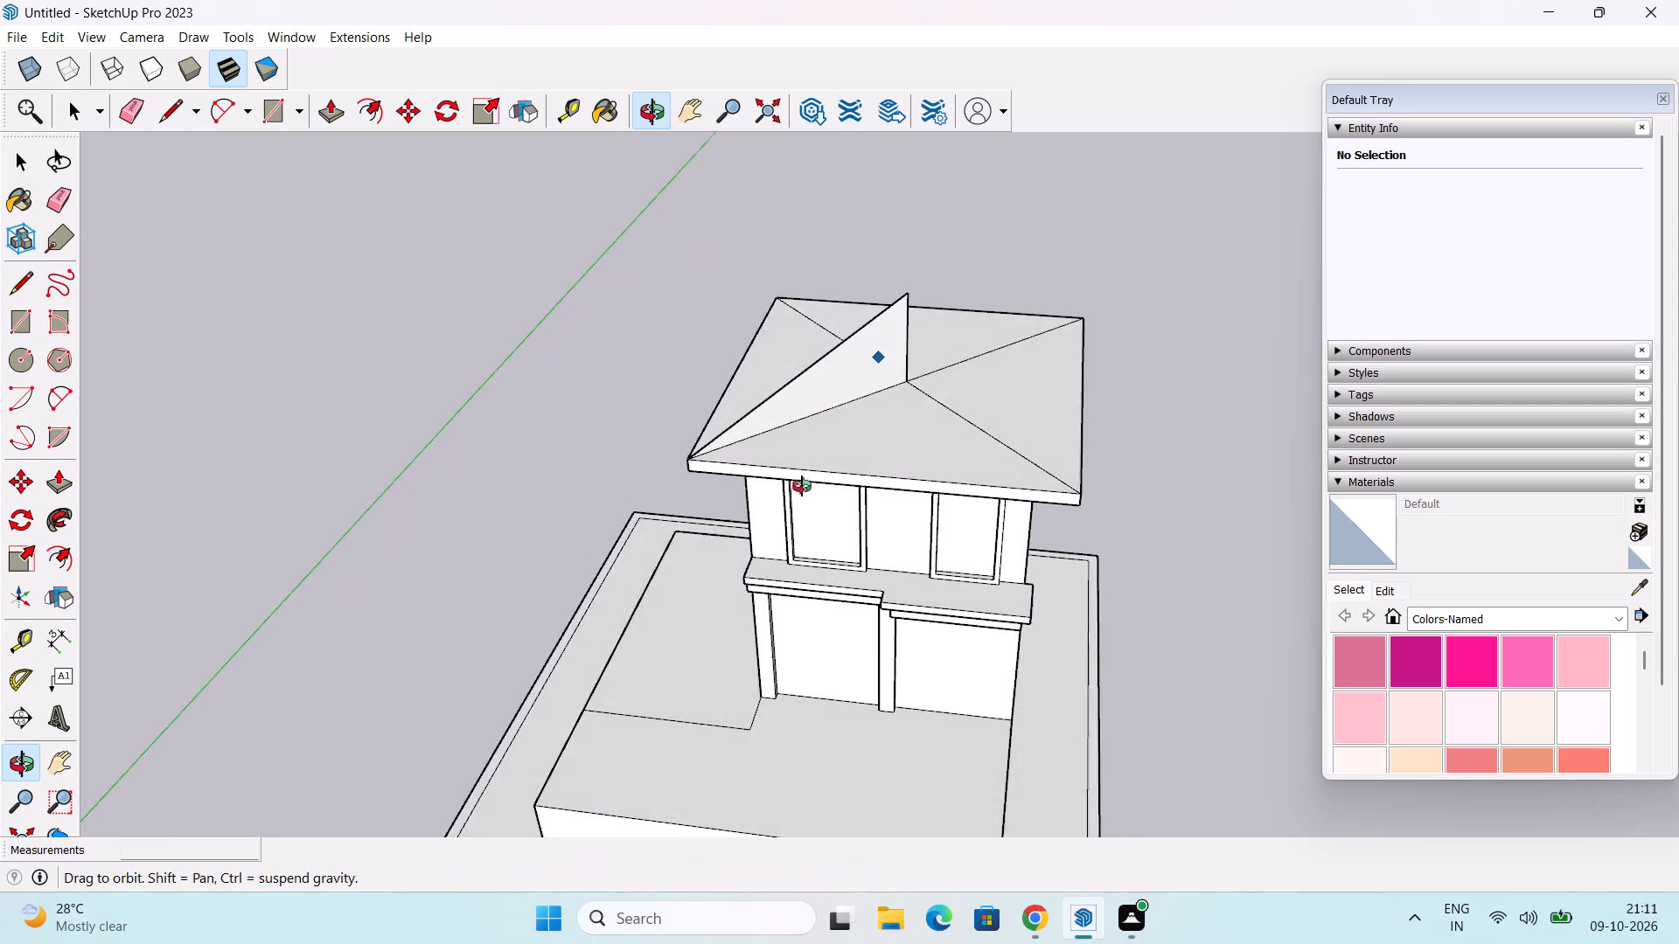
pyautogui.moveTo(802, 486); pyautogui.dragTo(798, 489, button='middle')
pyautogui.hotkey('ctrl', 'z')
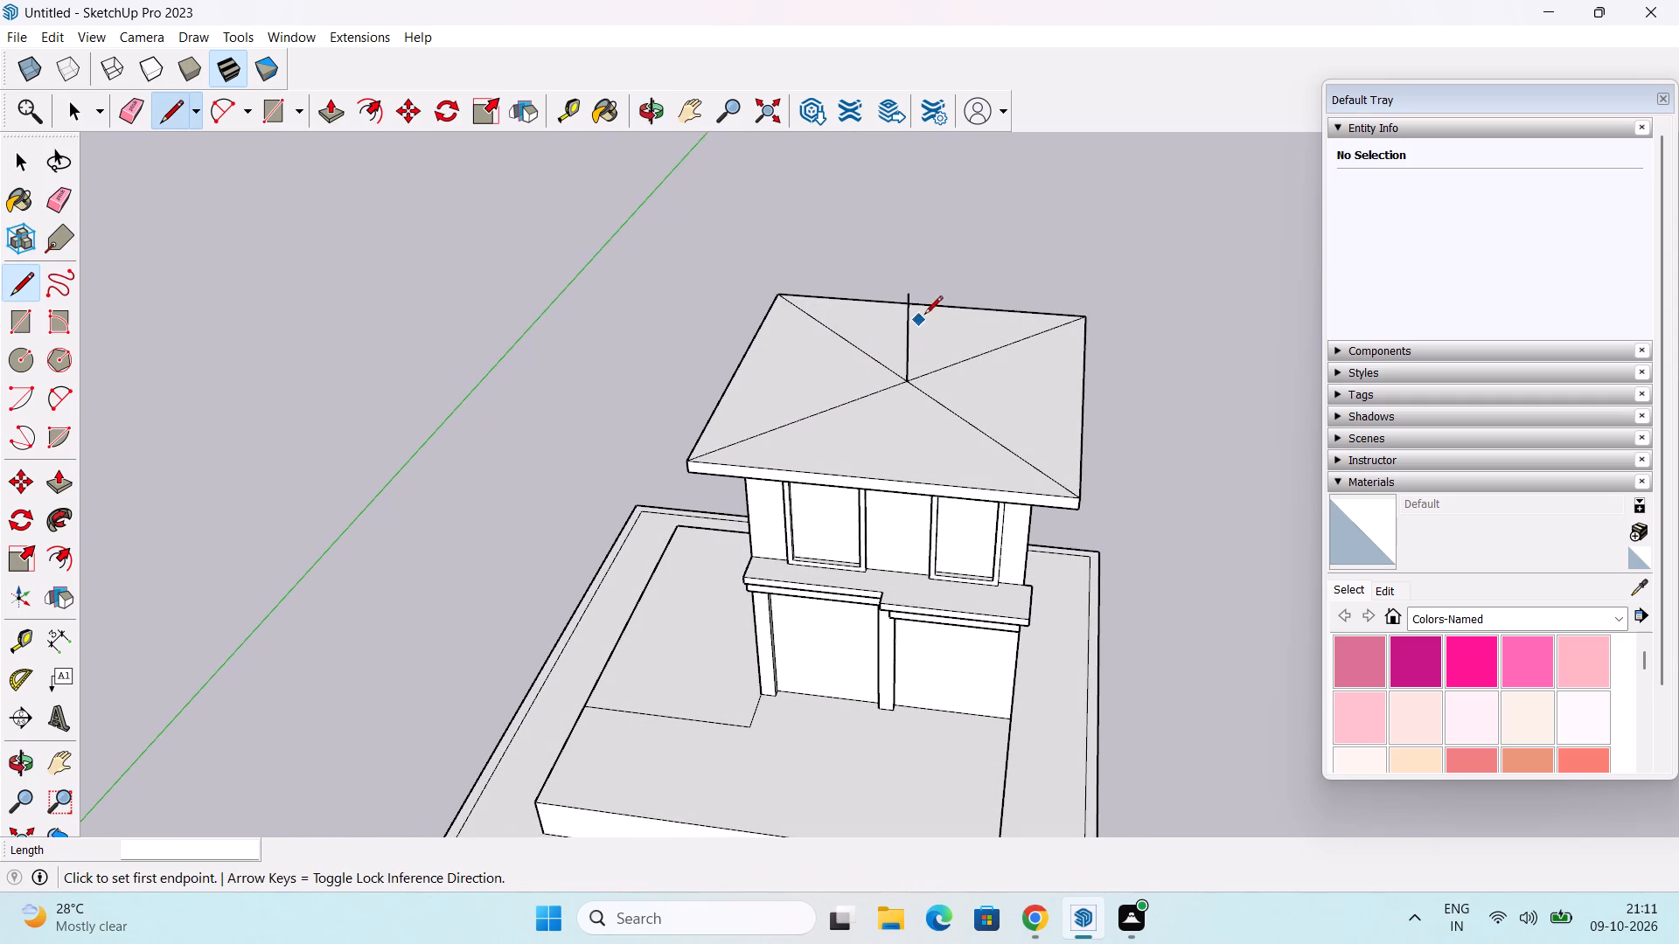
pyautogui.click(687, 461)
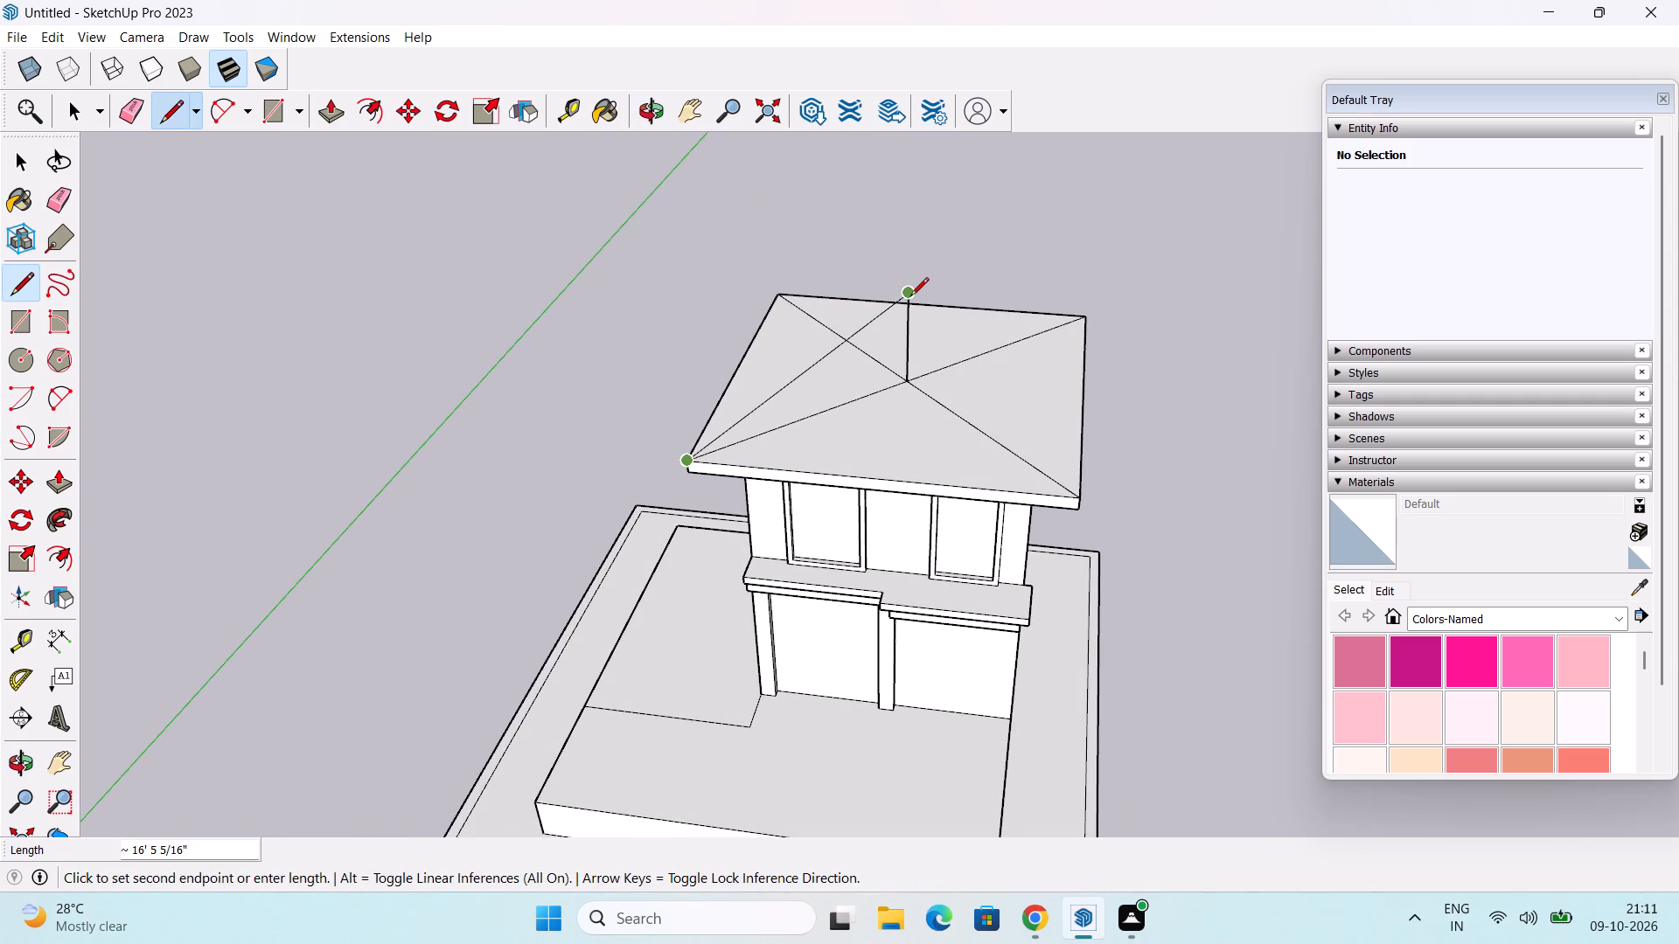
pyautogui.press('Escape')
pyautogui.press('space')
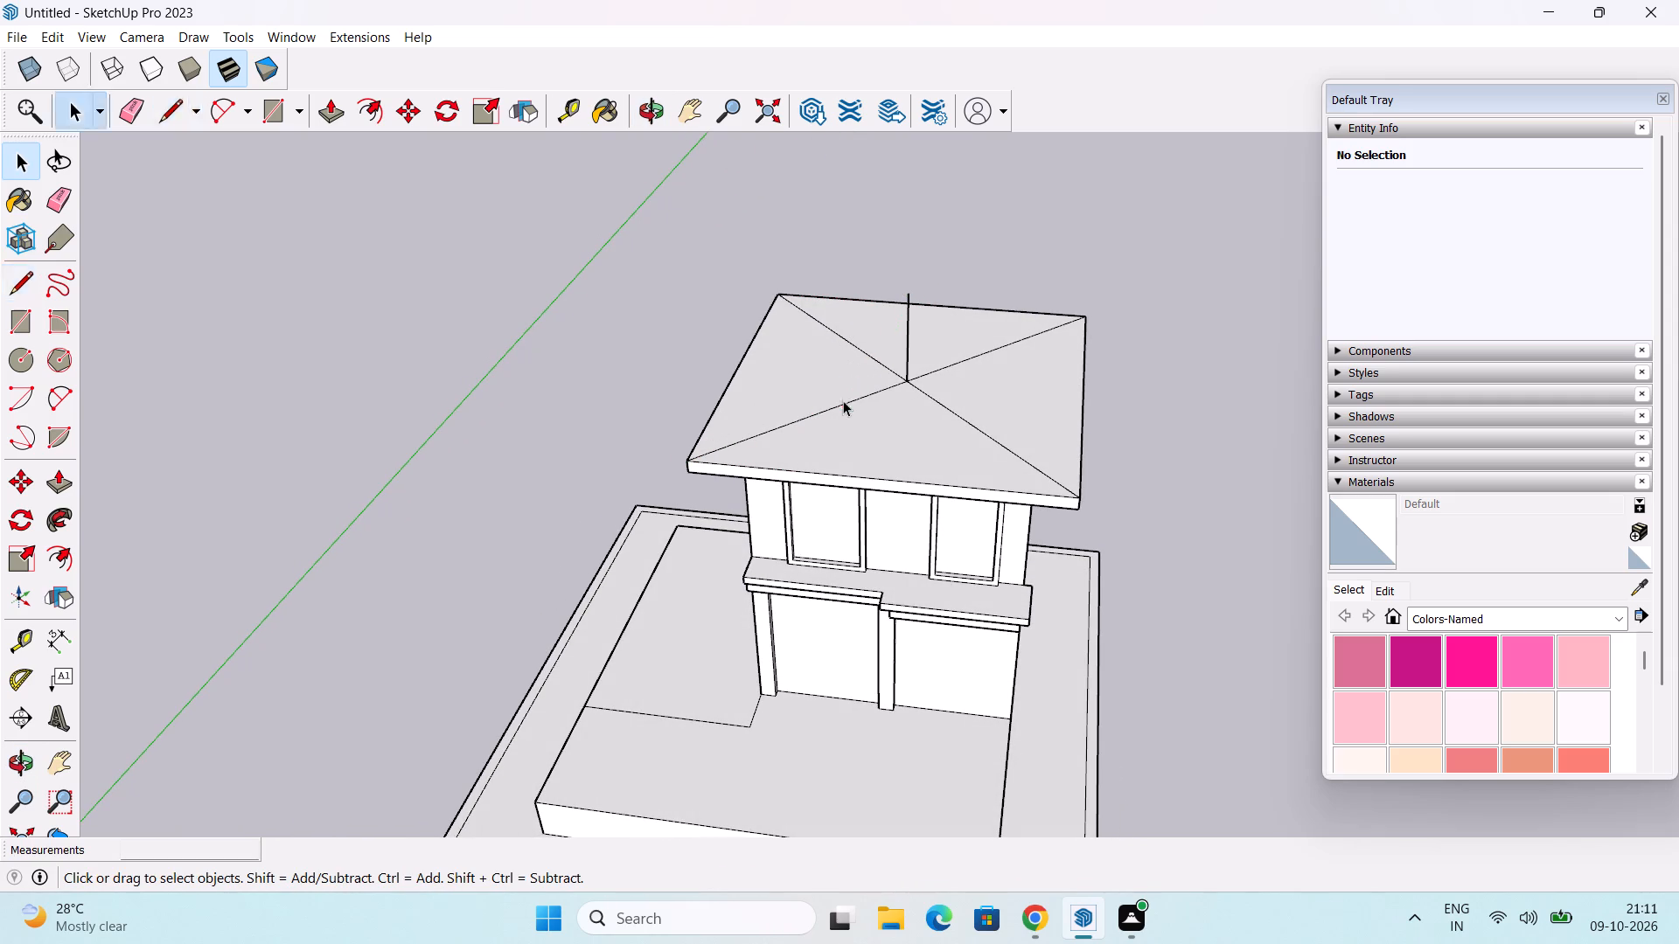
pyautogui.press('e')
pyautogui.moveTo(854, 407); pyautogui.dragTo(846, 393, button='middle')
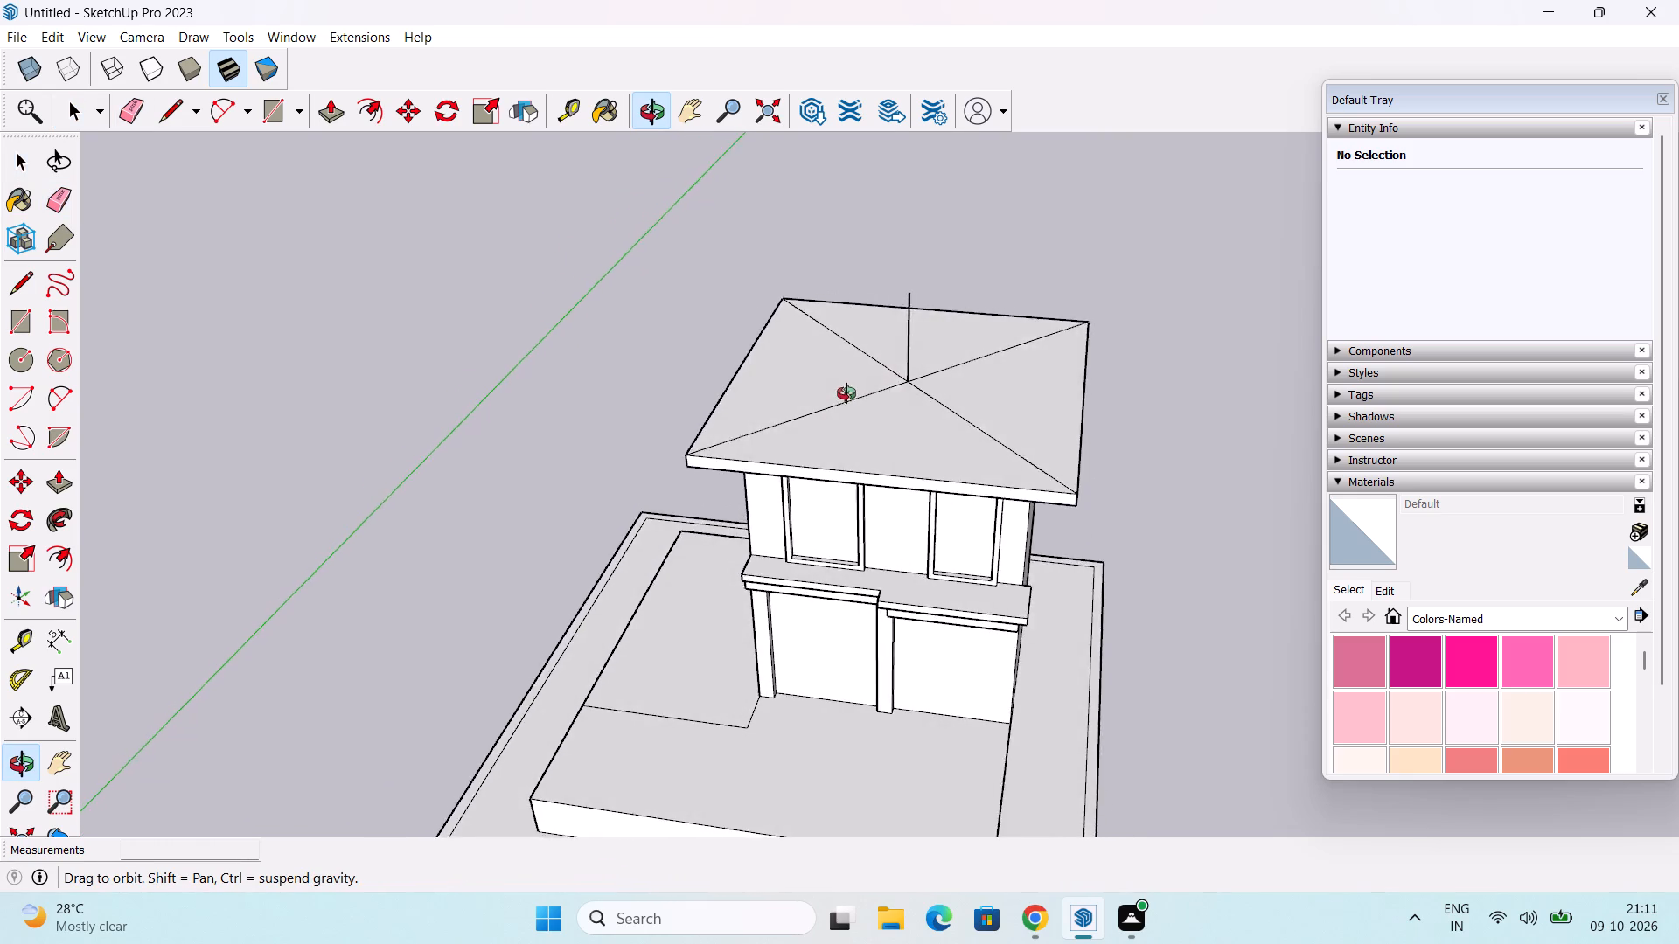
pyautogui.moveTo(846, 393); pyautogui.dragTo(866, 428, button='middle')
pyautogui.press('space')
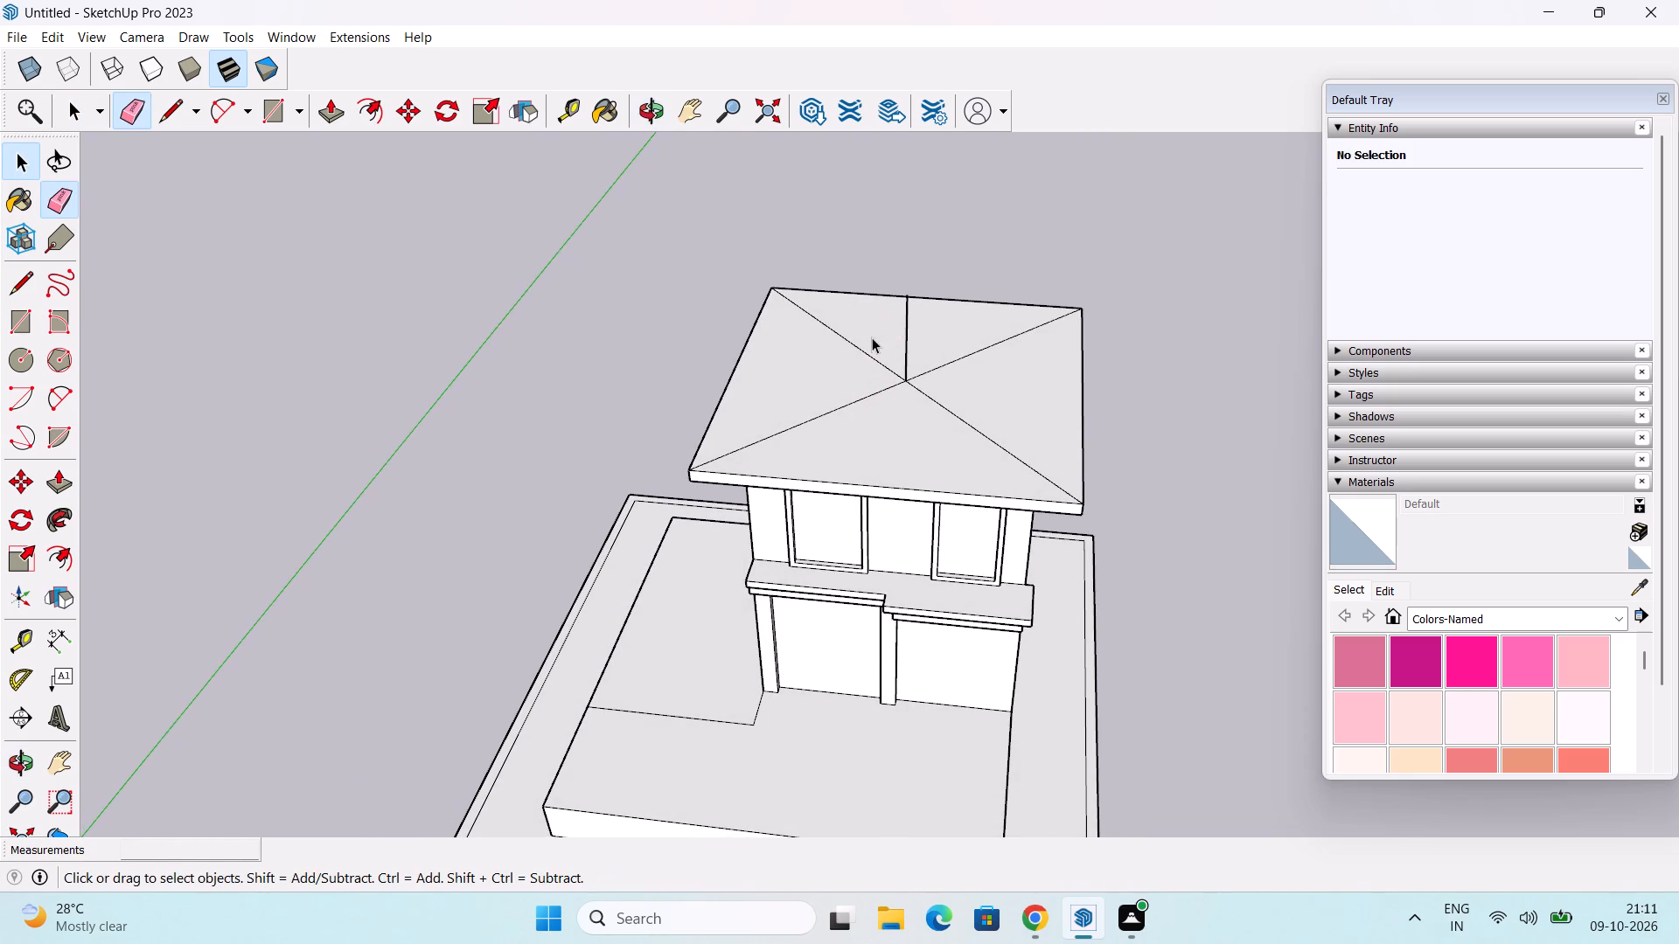
# Draw sloping hip edges from the top of the vertical line to all four roof corners, closing the pyramid roof.
pyautogui.press('l')
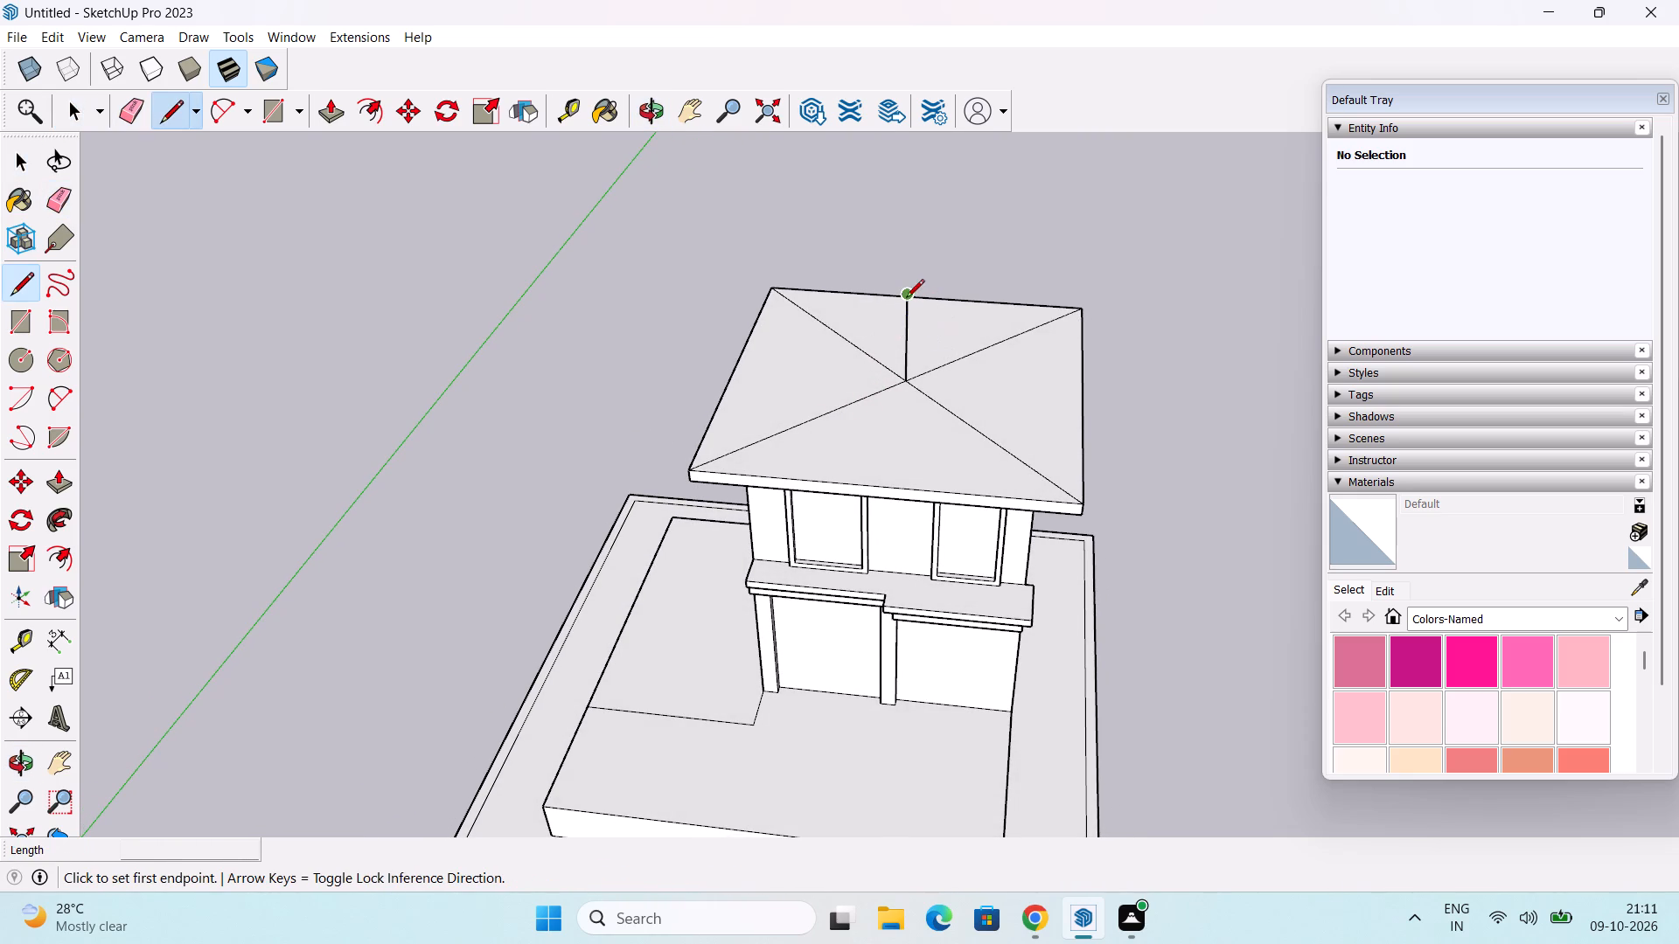
pyautogui.click(902, 297)
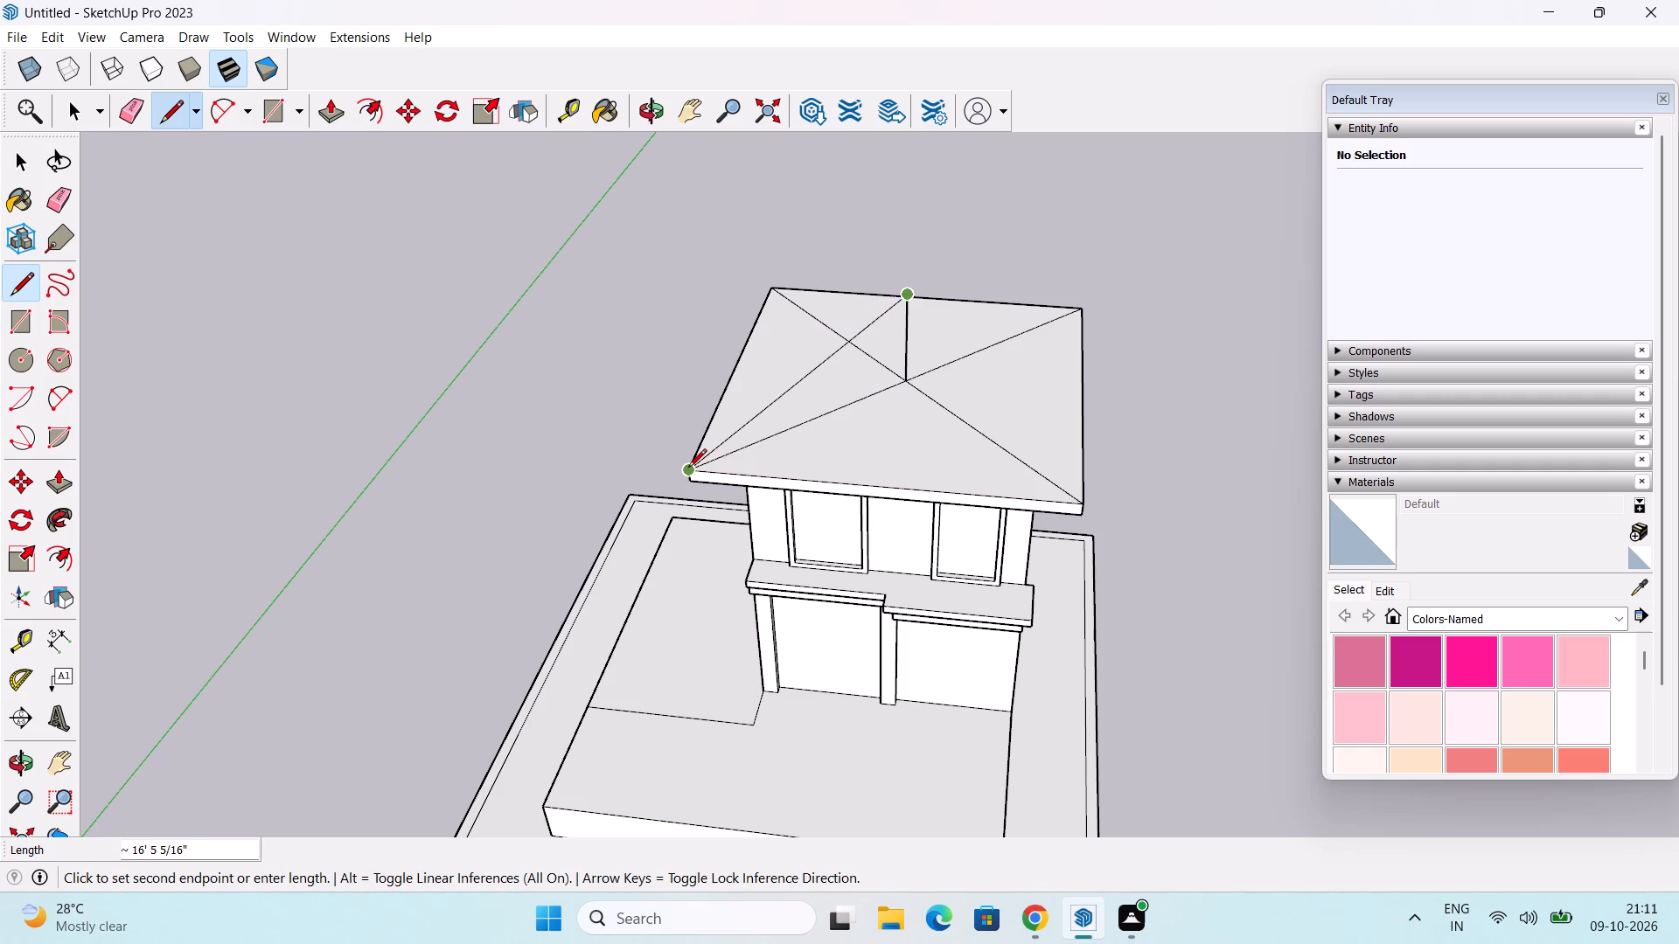
pyautogui.click(688, 469)
pyautogui.click(912, 295)
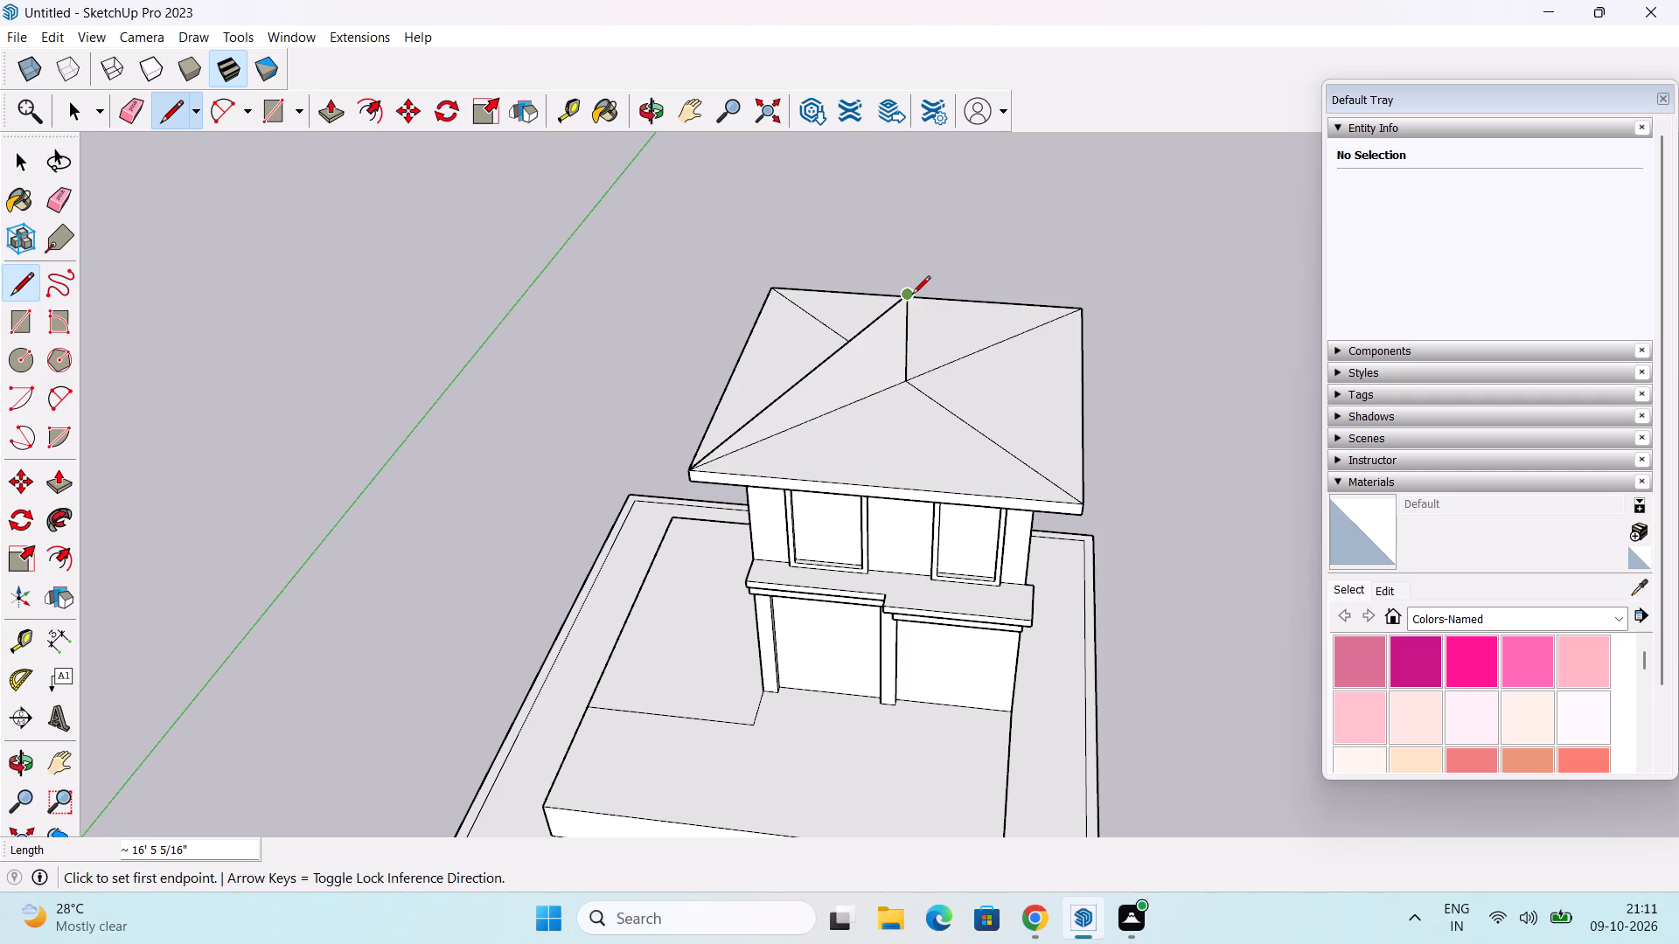
pyautogui.click(1084, 500)
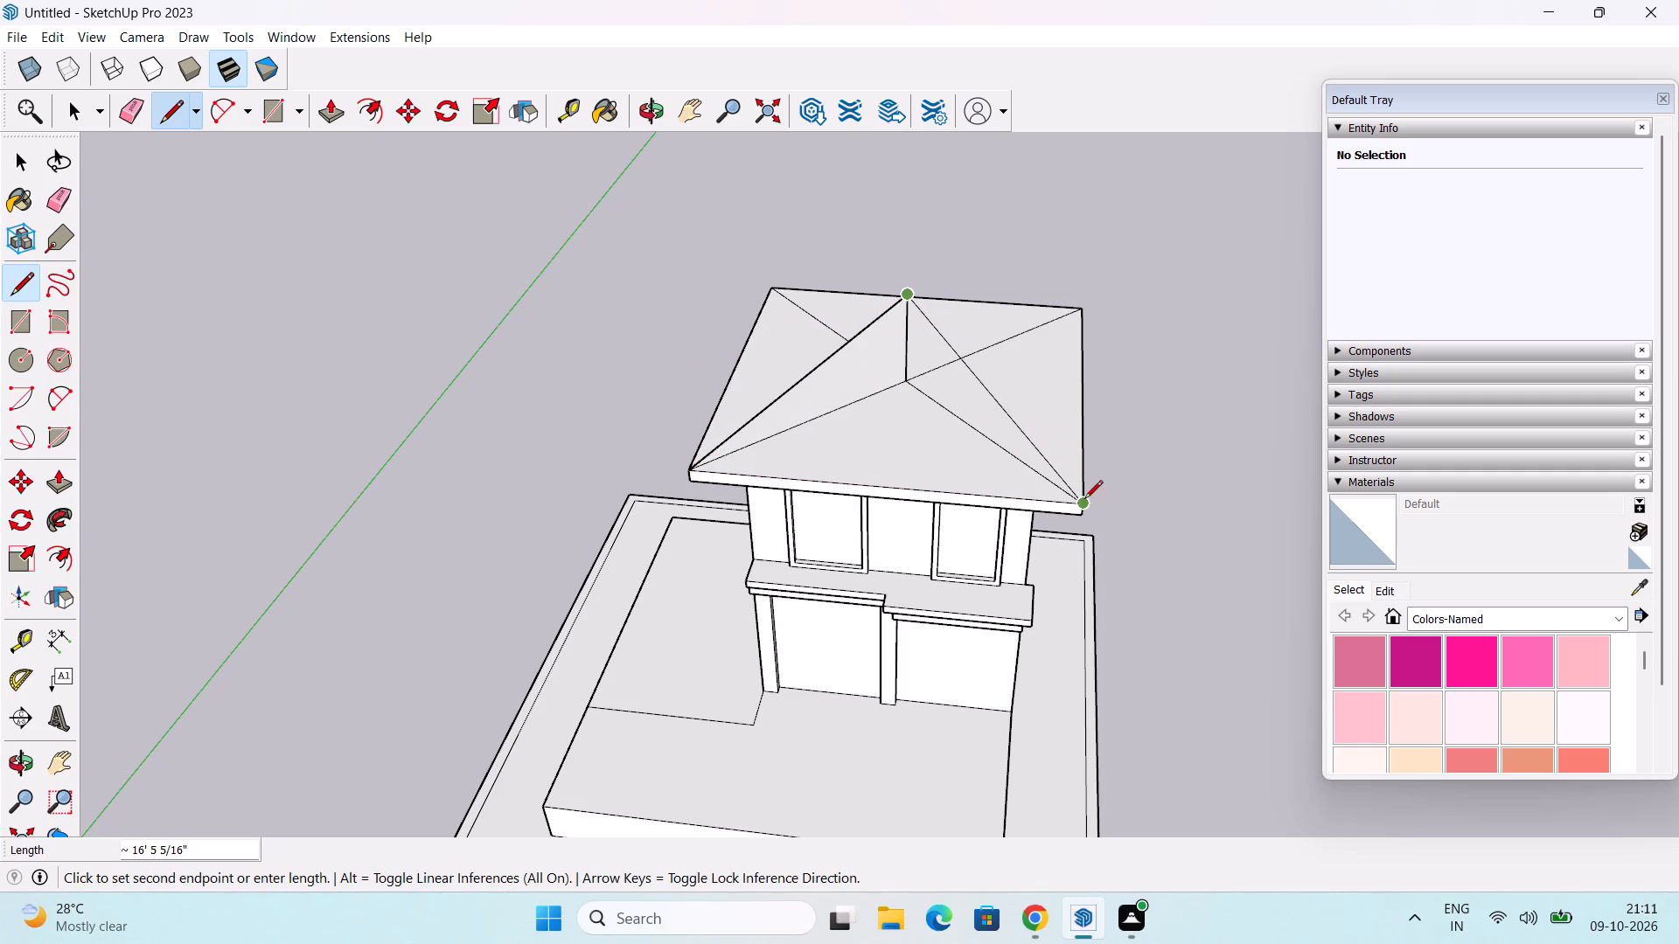
pyautogui.moveTo(1029, 496); pyautogui.dragTo(504, 485, button='middle')
pyautogui.moveTo(952, 488); pyautogui.dragTo(815, 491, button='middle')
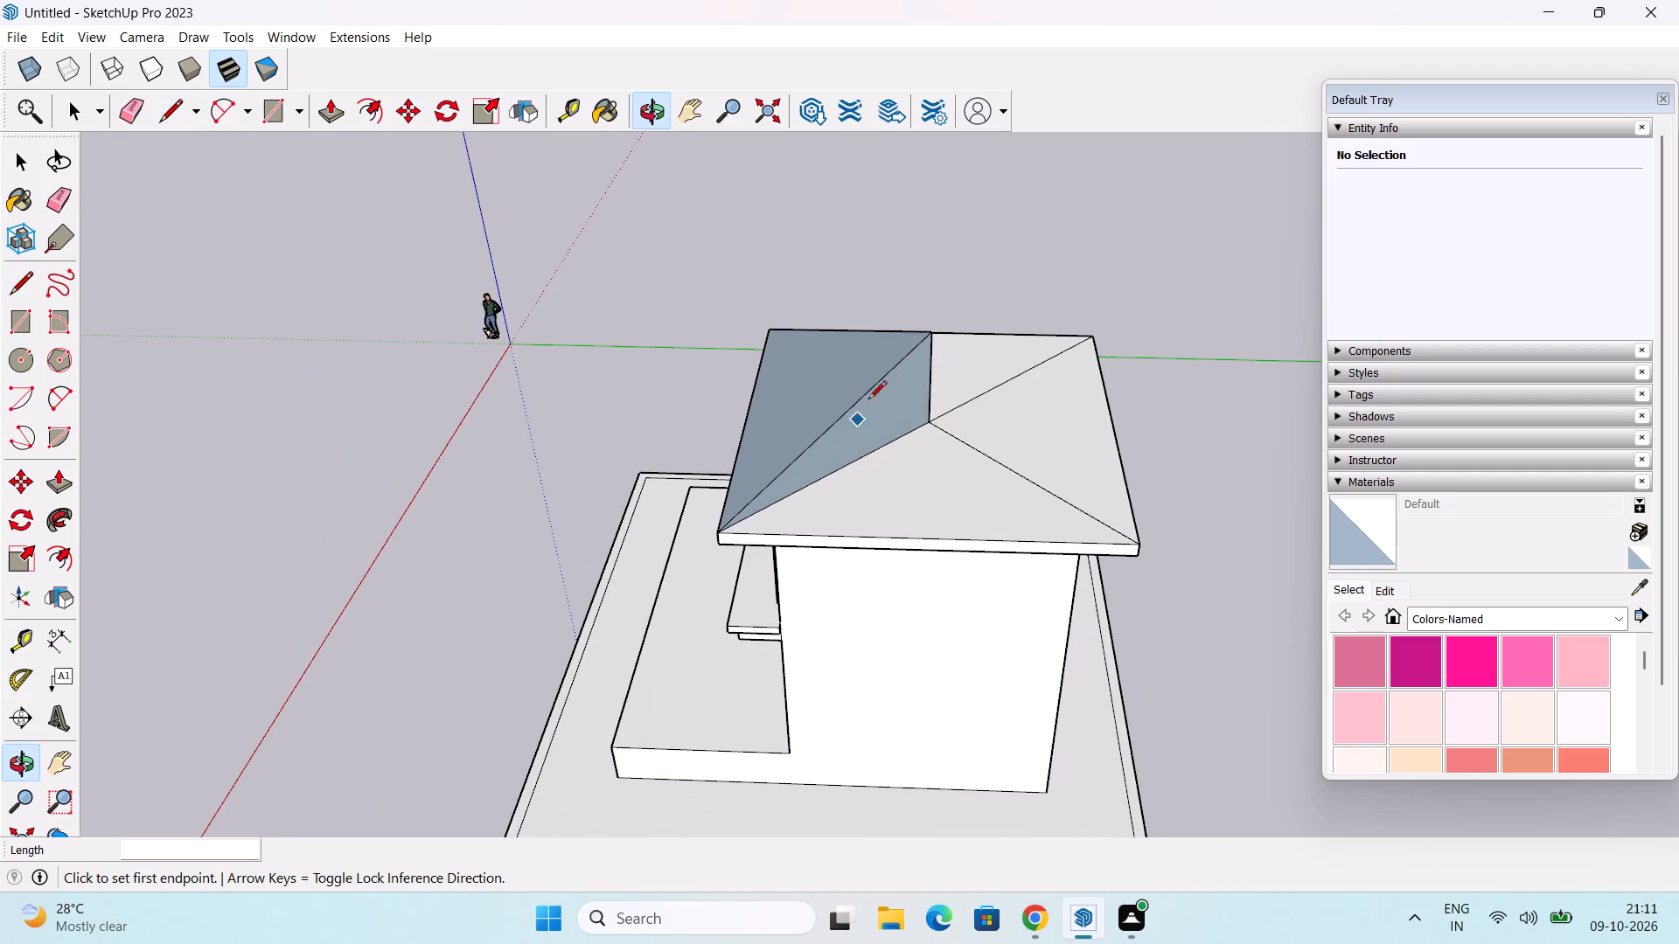
pyautogui.click(928, 337)
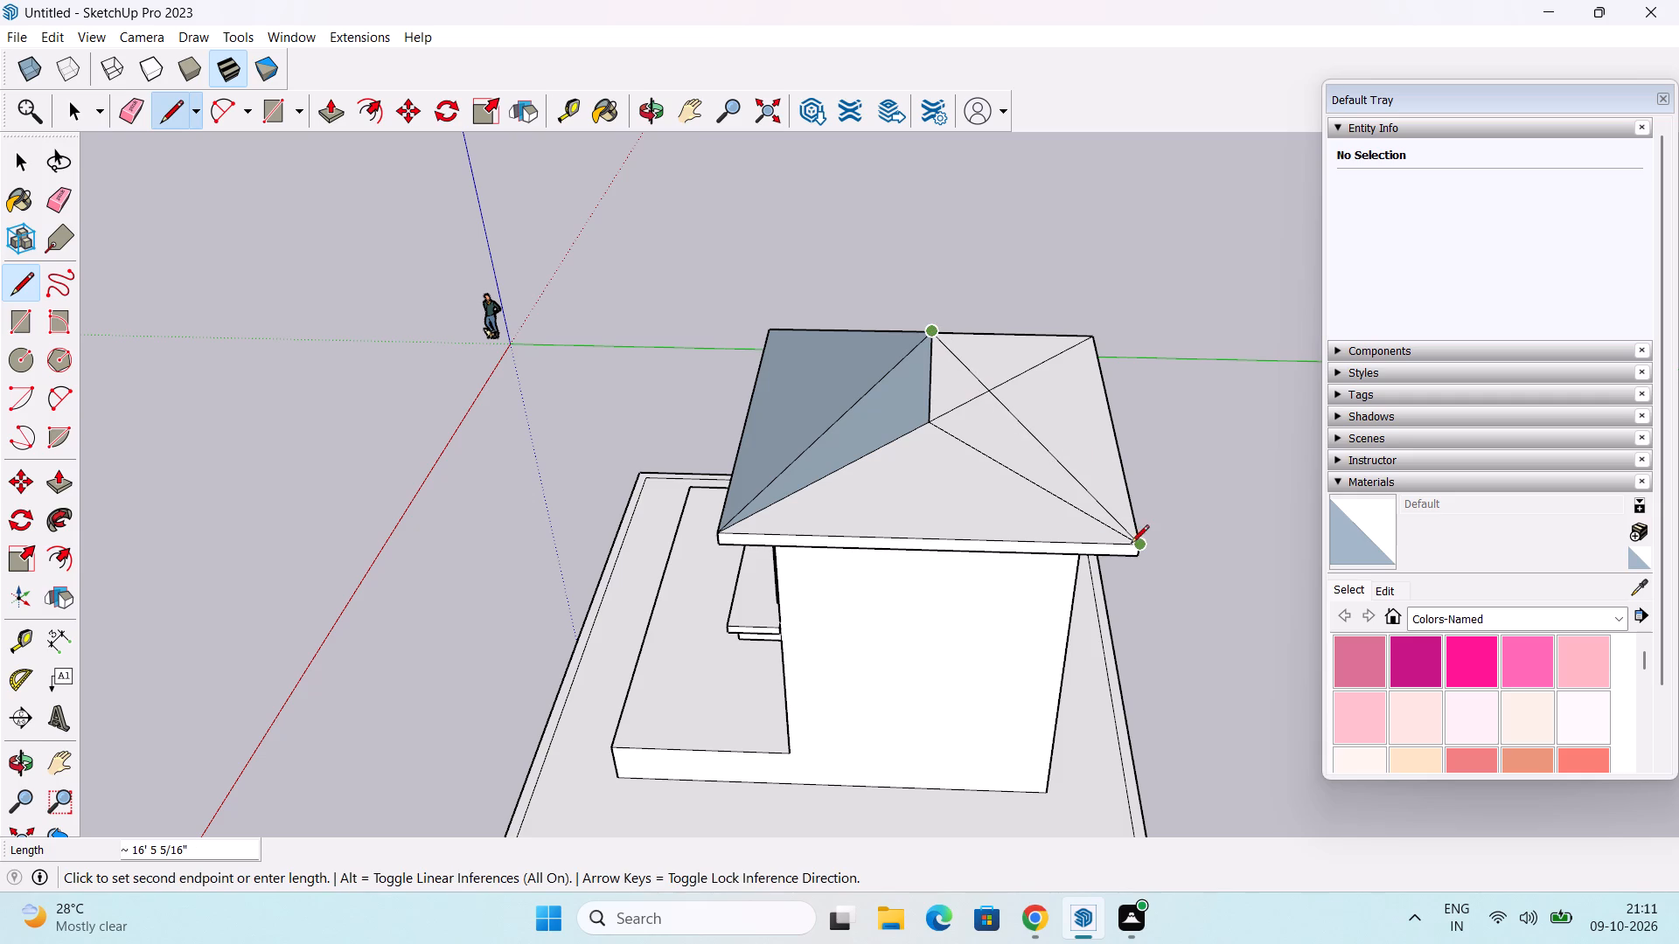
pyautogui.click(1142, 548)
pyautogui.moveTo(1116, 546); pyautogui.dragTo(697, 552, button='middle')
pyautogui.moveTo(921, 512); pyautogui.dragTo(753, 517, button='middle')
pyautogui.click(830, 341)
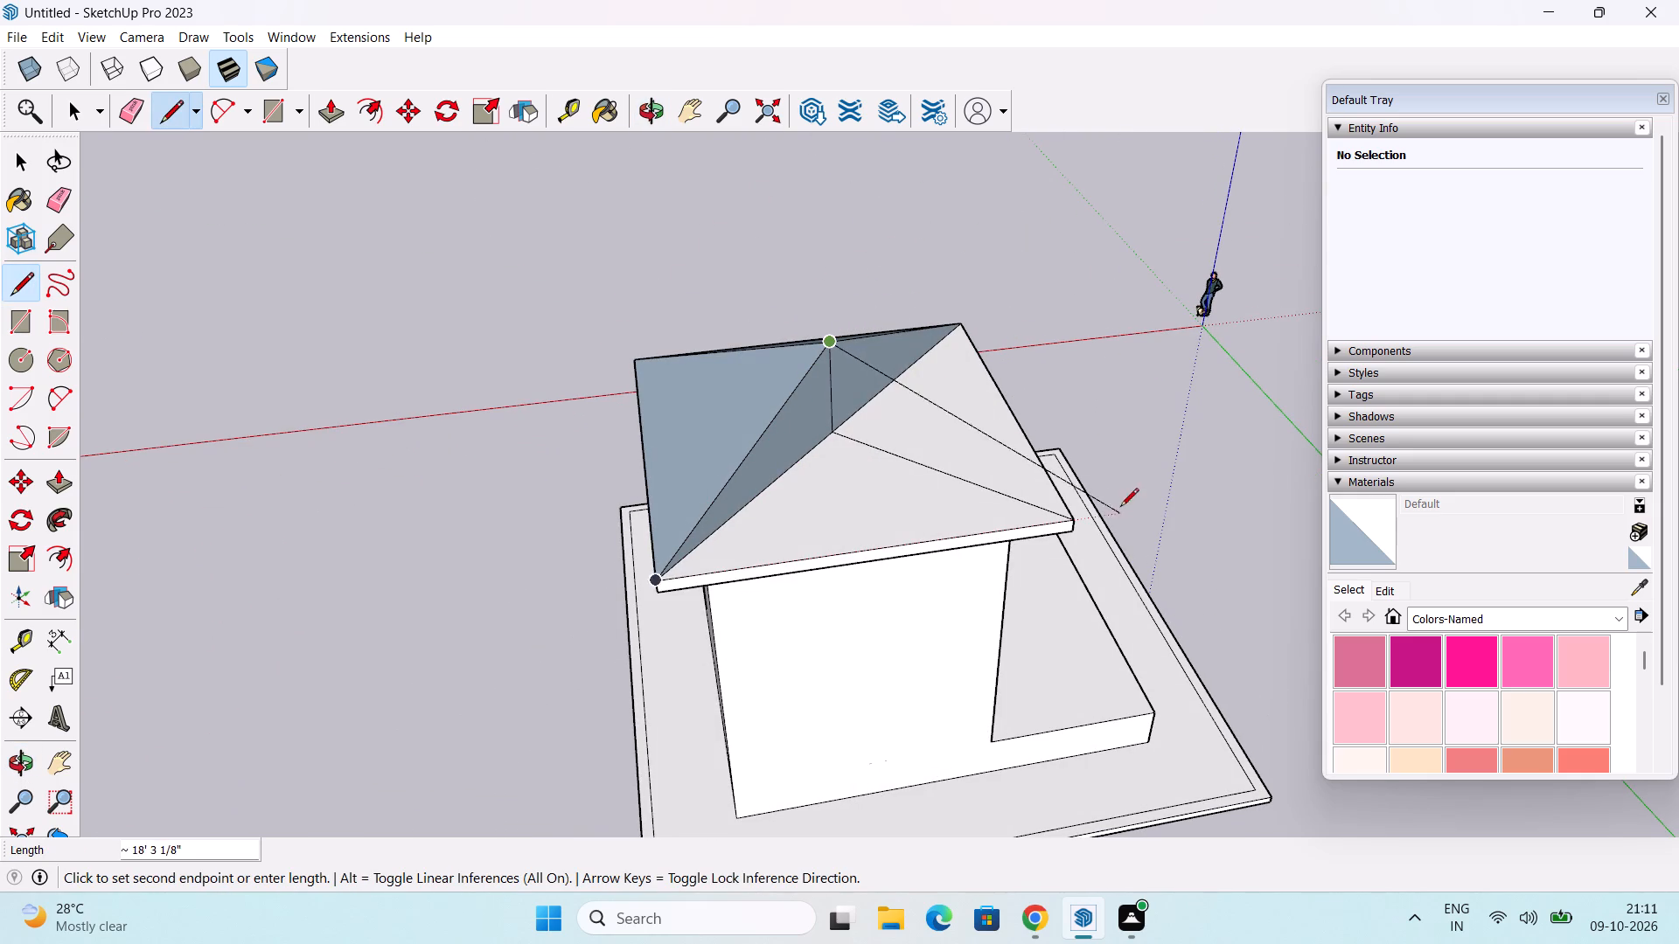
pyautogui.click(1073, 520)
# Examine the pyramid roof and the building from the back, sides and front.
pyautogui.moveTo(1056, 520); pyautogui.dragTo(940, 535, button='middle')
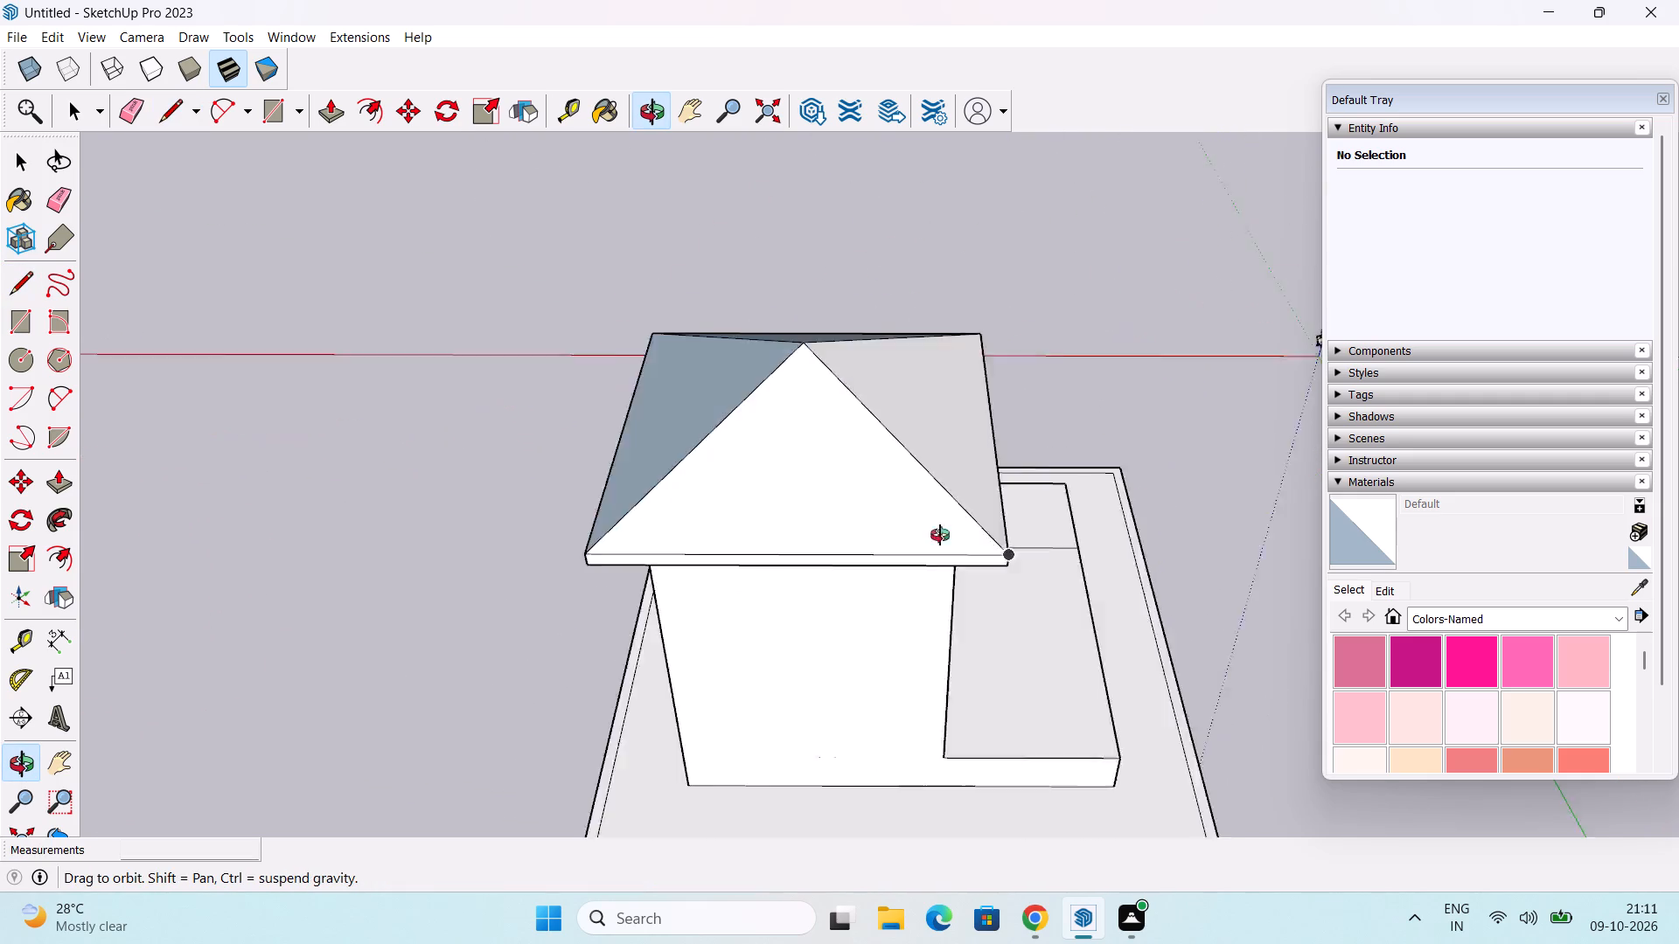
pyautogui.moveTo(940, 535); pyautogui.dragTo(735, 539, button='middle')
pyautogui.scroll(-3, 824, 479)
pyautogui.moveTo(784, 496); pyautogui.dragTo(1237, 484, button='middle')
pyautogui.moveTo(968, 542); pyautogui.dragTo(1202, 538, button='middle')
pyautogui.moveTo(744, 564); pyautogui.dragTo(1167, 592, button='middle')
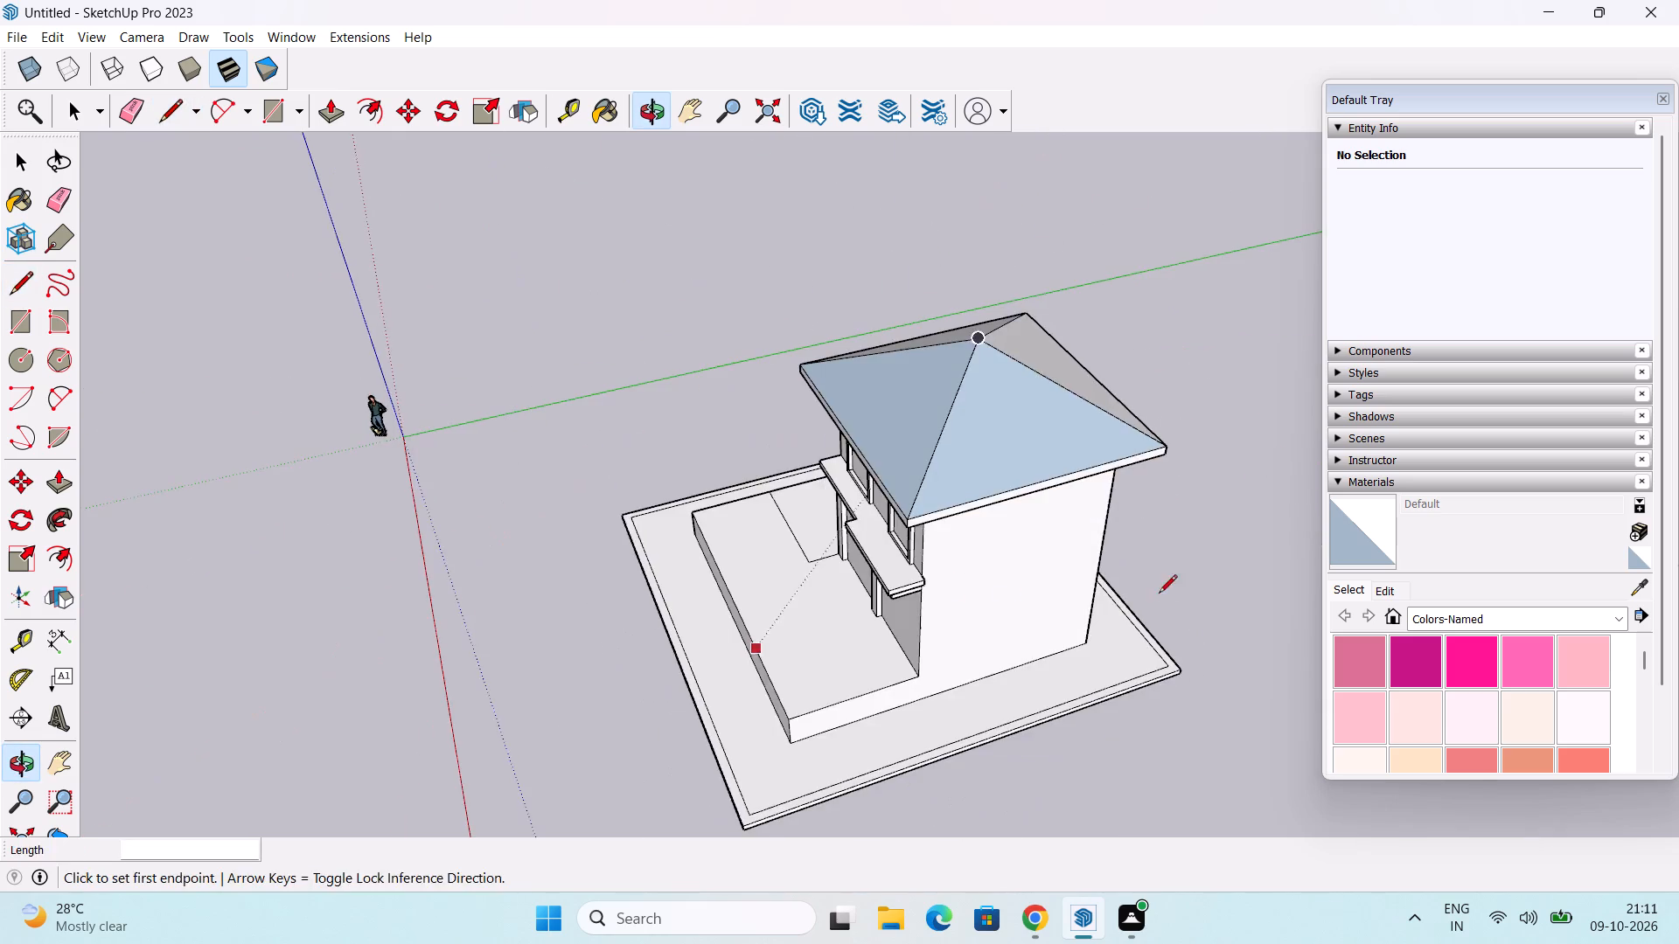
pyautogui.moveTo(966, 587); pyautogui.dragTo(1299, 542, button='middle')
pyautogui.moveTo(939, 563); pyautogui.dragTo(1098, 528, button='middle')
pyautogui.moveTo(950, 499); pyautogui.dragTo(1010, 365, button='middle')
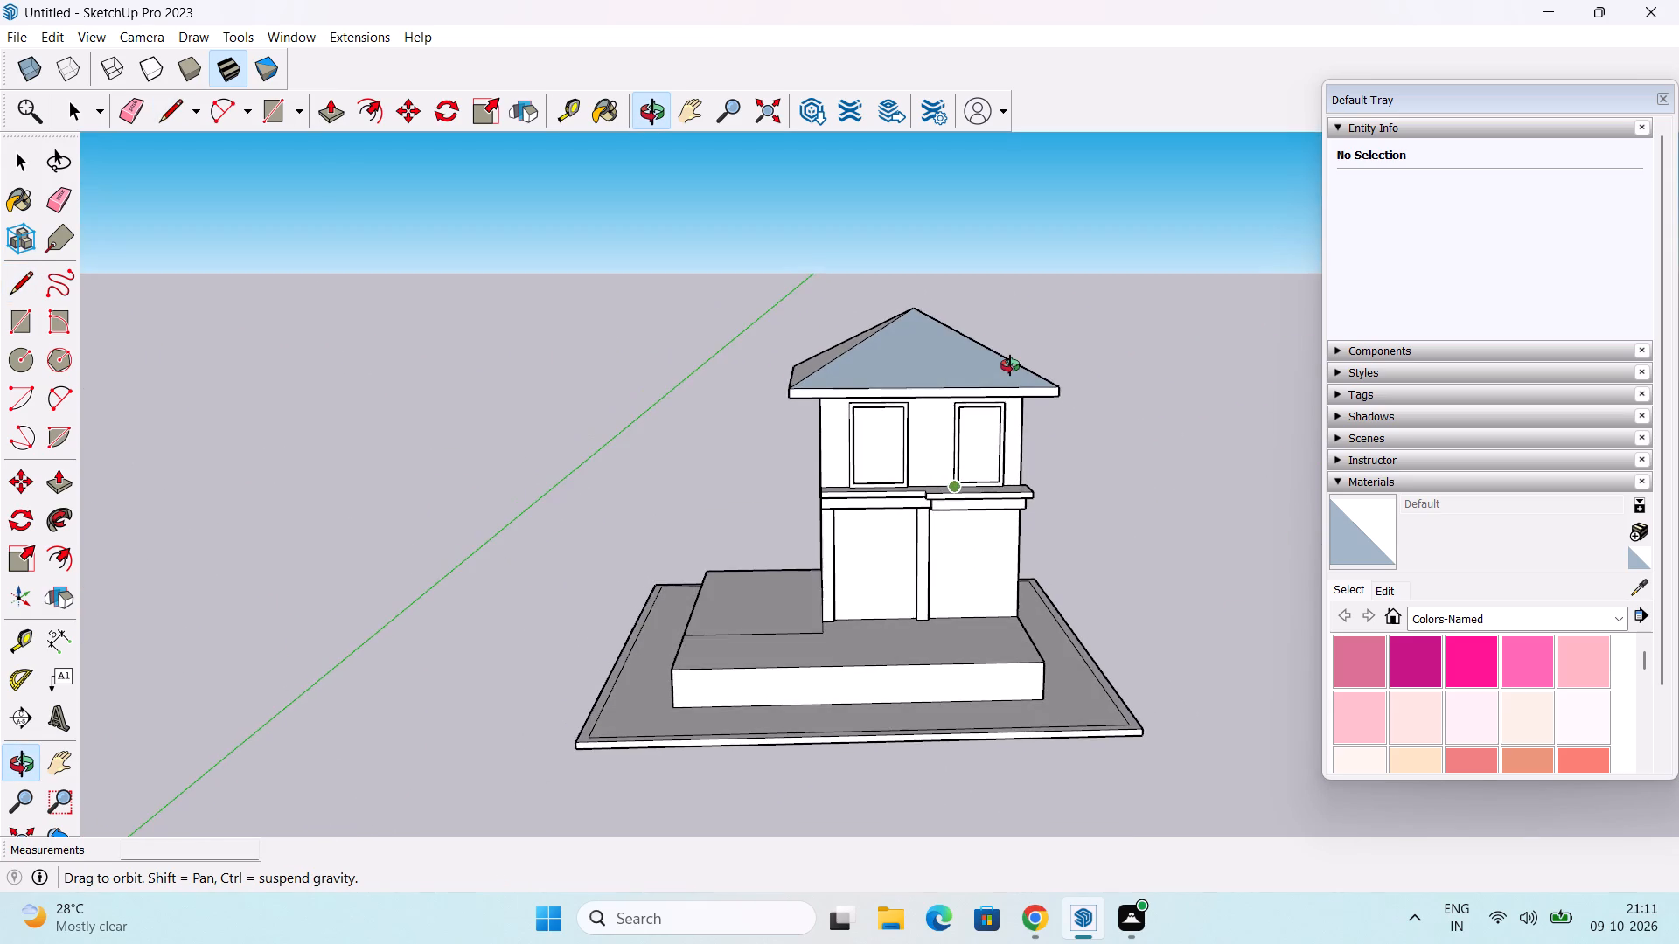
pyautogui.moveTo(1010, 365); pyautogui.dragTo(1085, 385, button='middle')
pyautogui.moveTo(923, 443); pyautogui.dragTo(949, 432, button='middle')
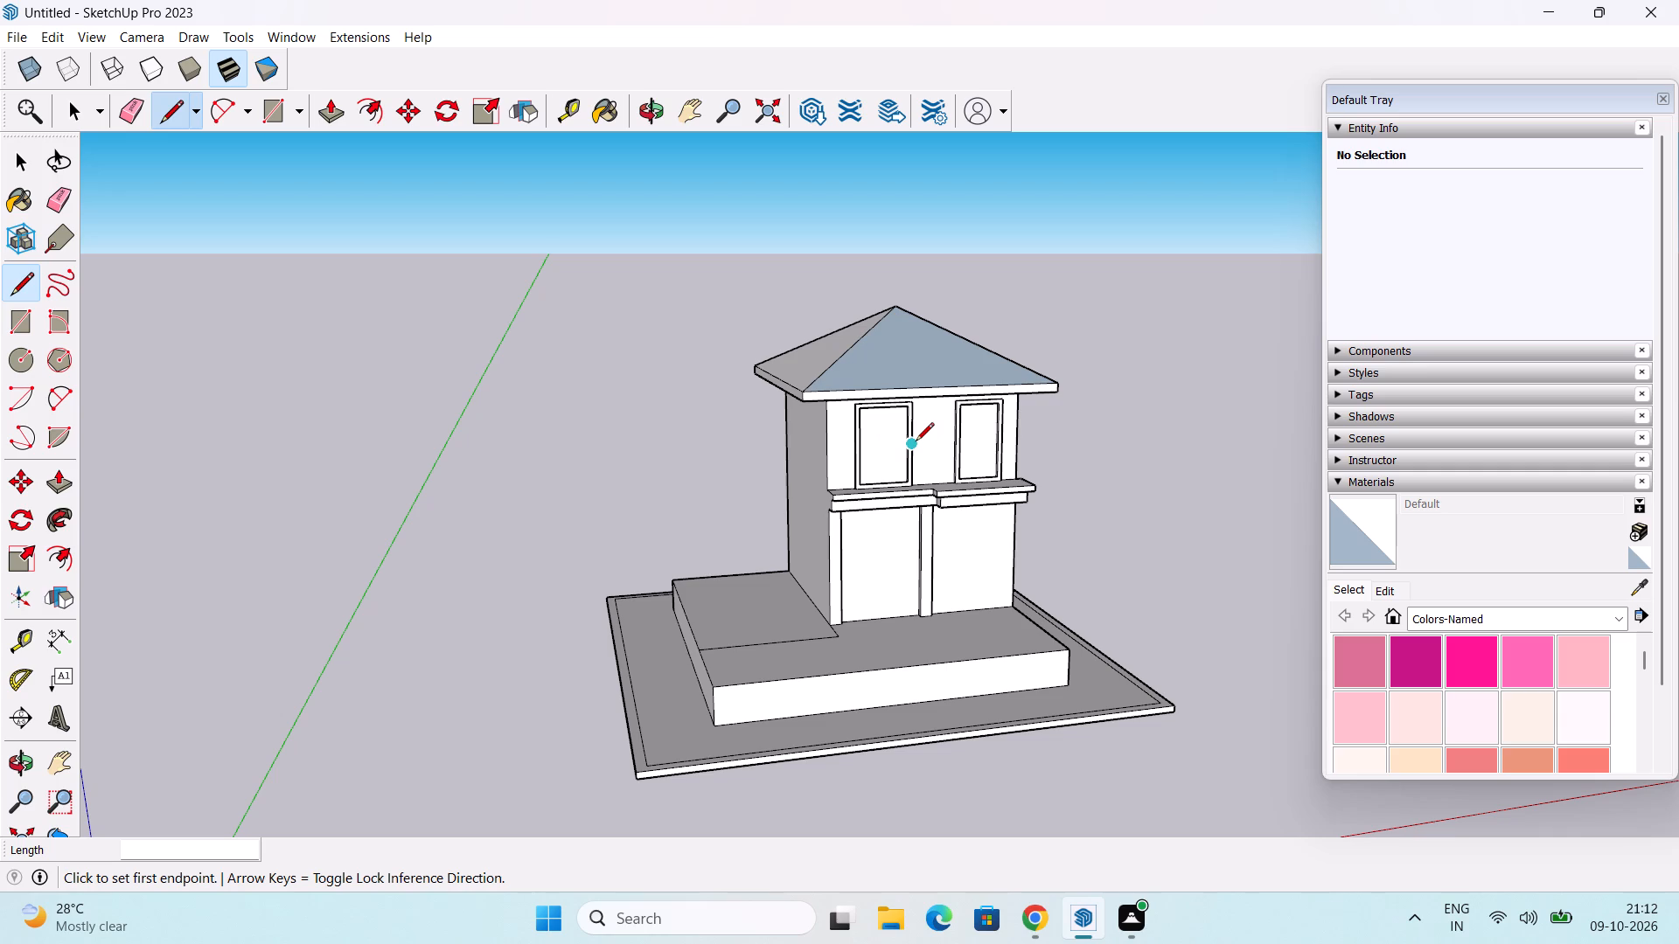
# Reverse the blue-grey front and right side faces of the pyramid roof.
pyautogui.keyDown('shift'); pyautogui.moveTo(916, 442); pyautogui.dragTo(894, 510, button='middle'); pyautogui.keyUp('shift')
pyautogui.moveTo(885, 496); pyautogui.dragTo(881, 547, button='middle')
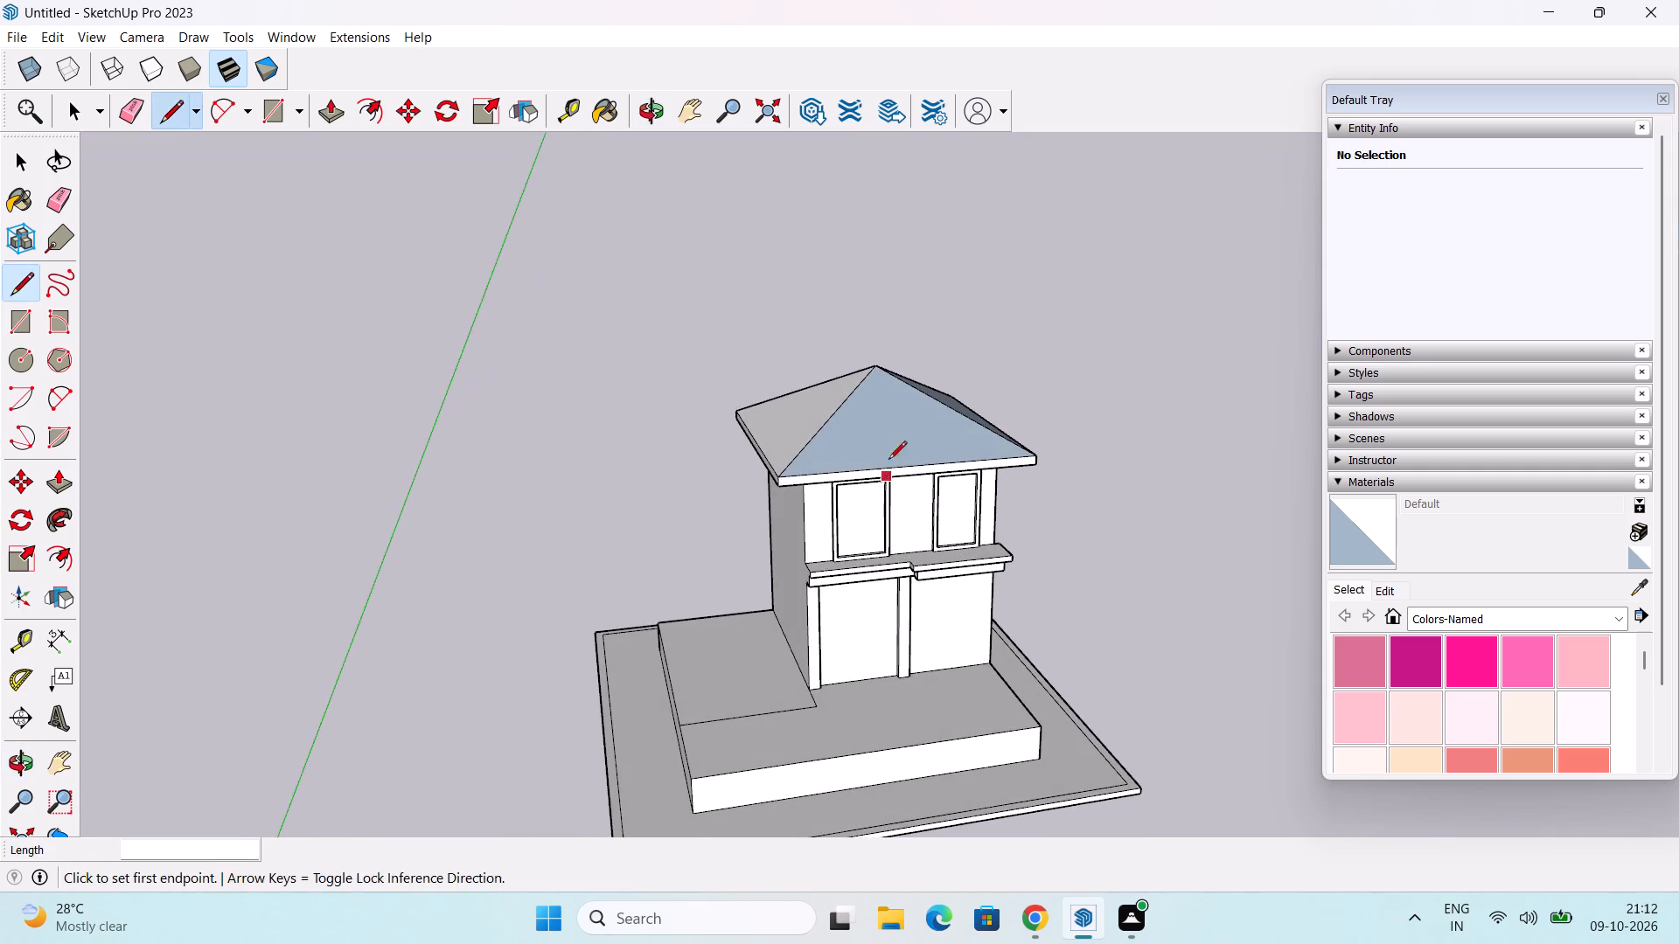
pyautogui.moveTo(890, 449); pyautogui.dragTo(848, 552, button='middle')
pyautogui.press('space')
pyautogui.scroll(4, 882, 425)
pyautogui.click(882, 425)
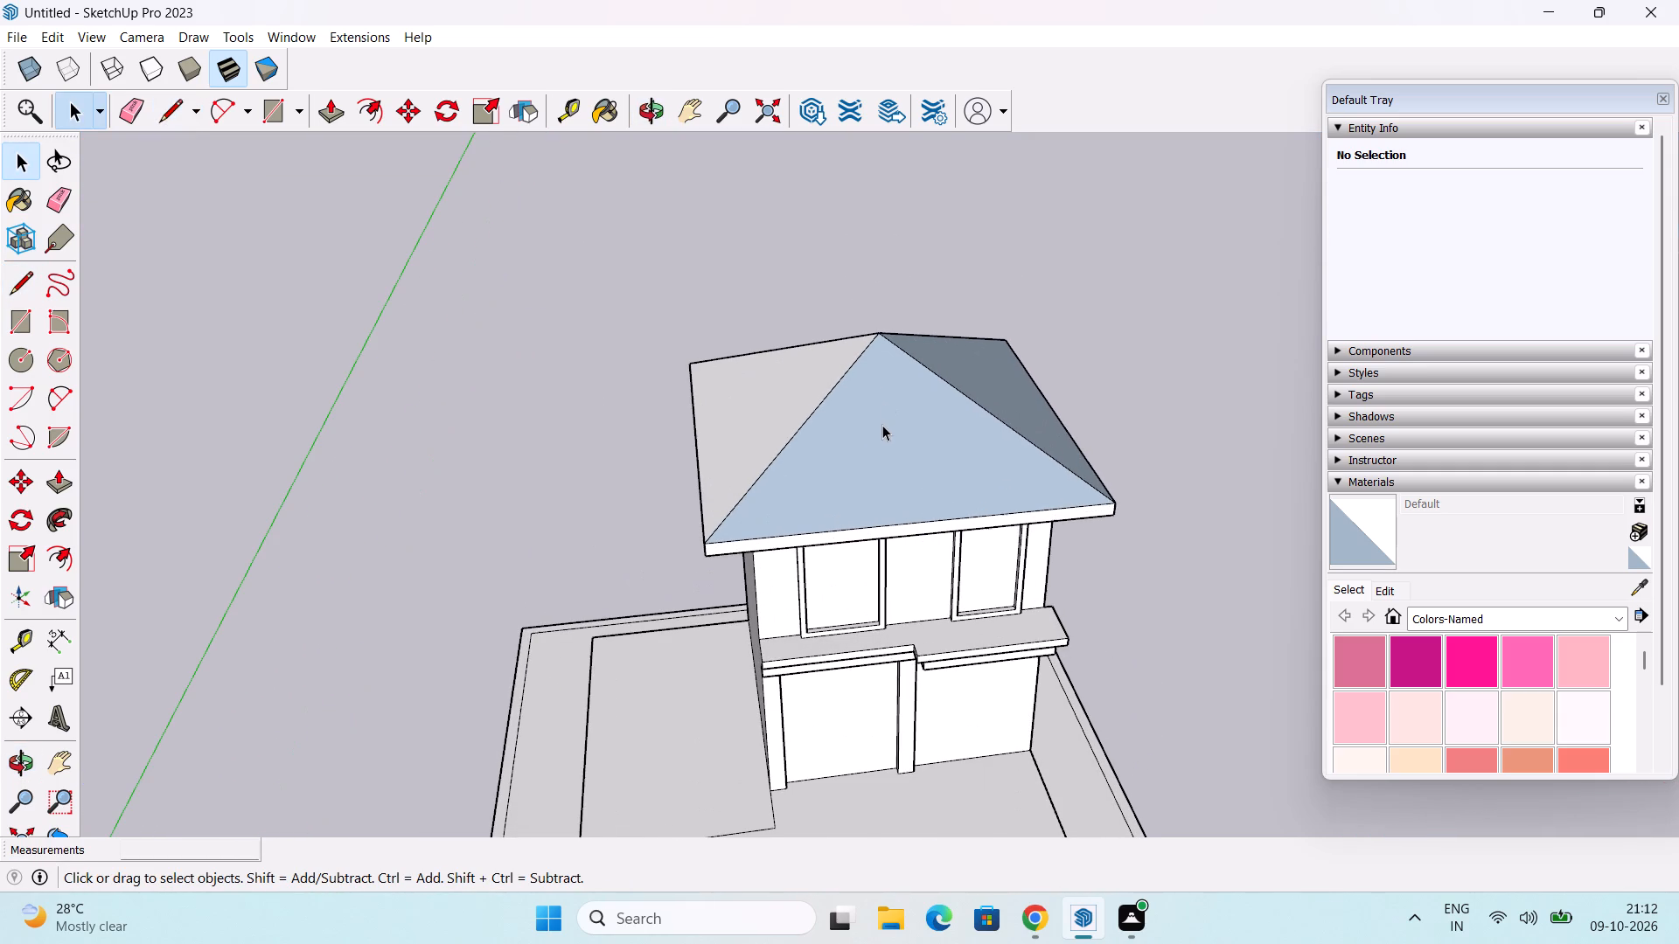
pyautogui.rightClick(882, 425)
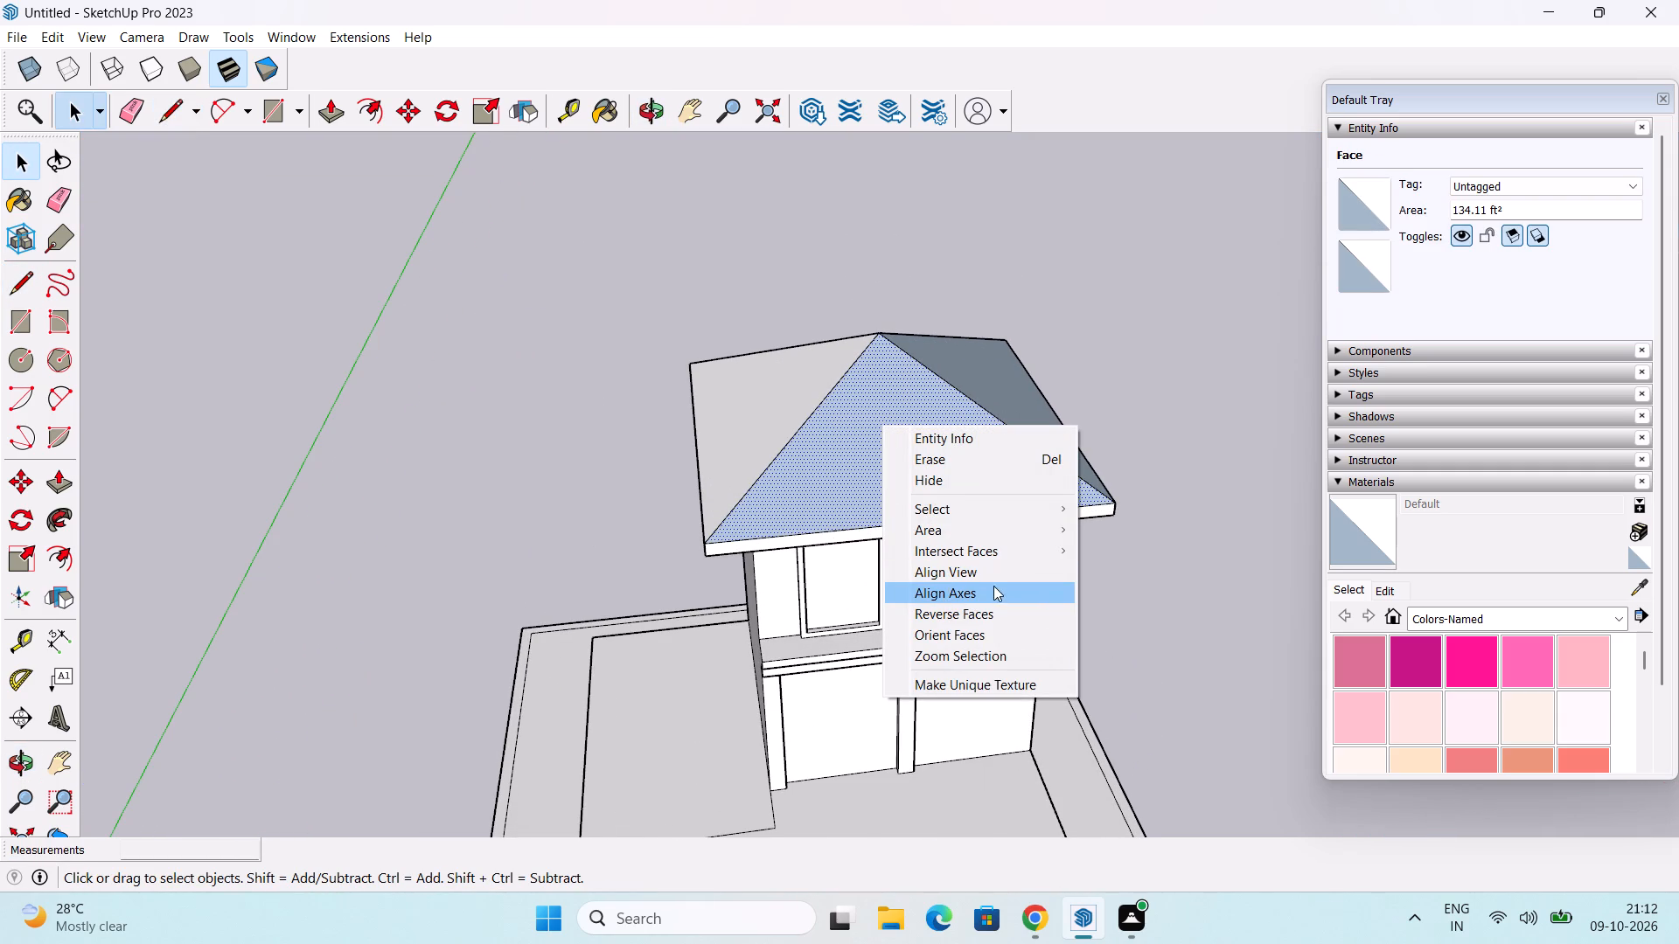
pyautogui.click(993, 608)
pyautogui.moveTo(1008, 538); pyautogui.dragTo(810, 572, button='middle')
pyautogui.click(1013, 429)
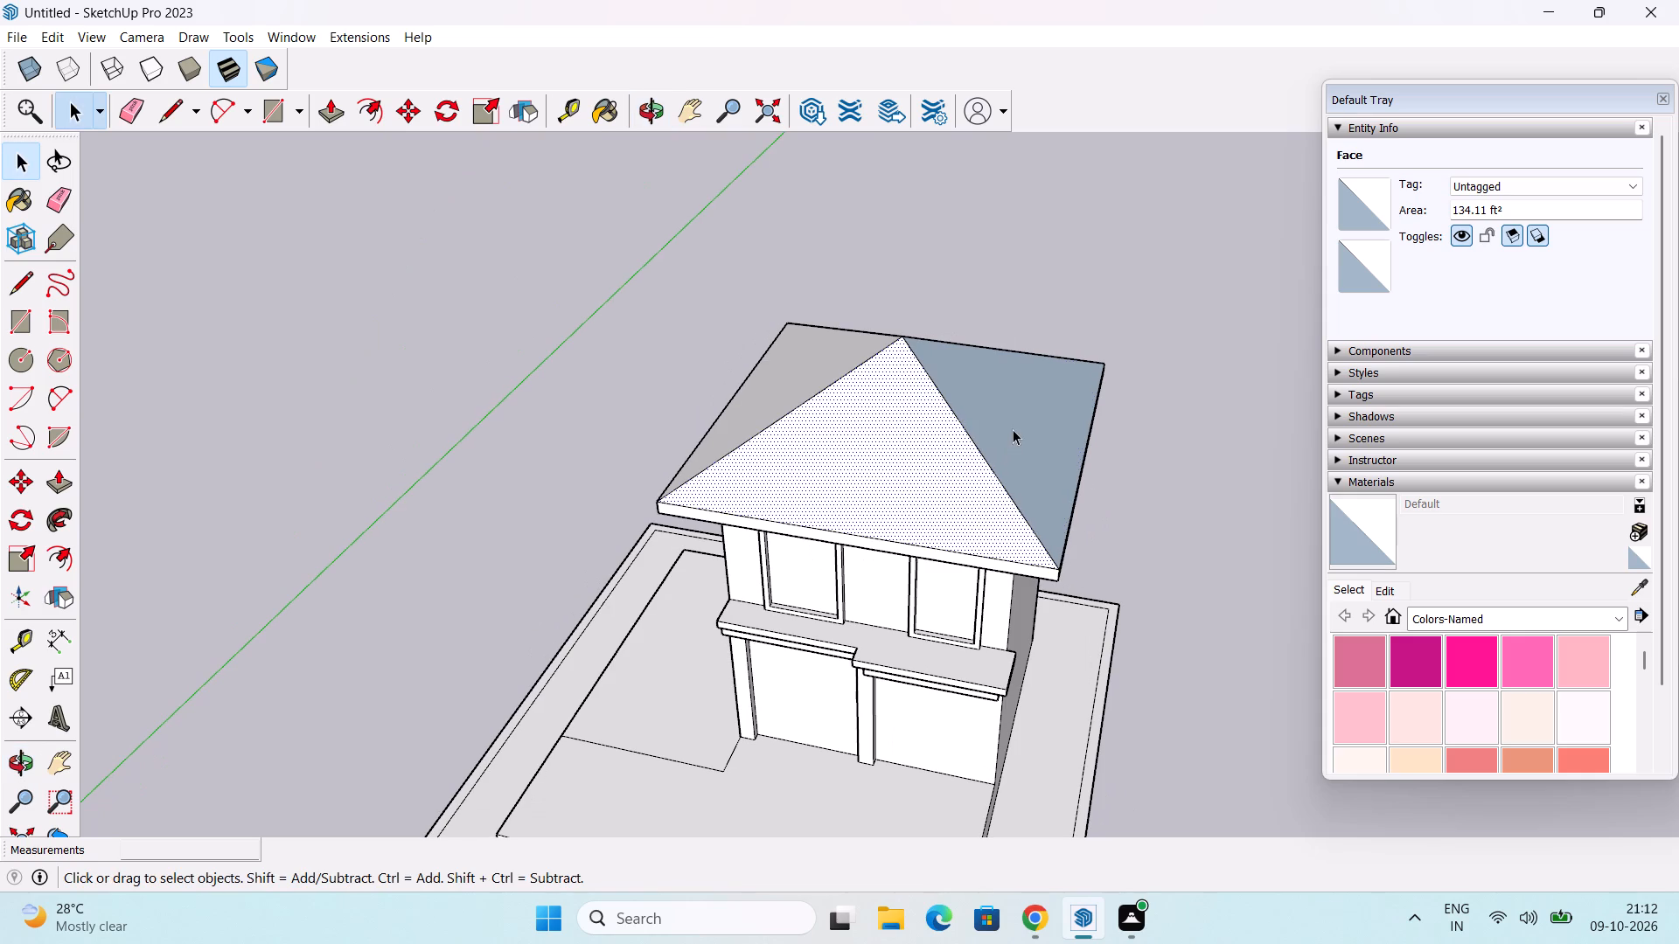
pyautogui.rightClick(1013, 429)
pyautogui.click(1098, 614)
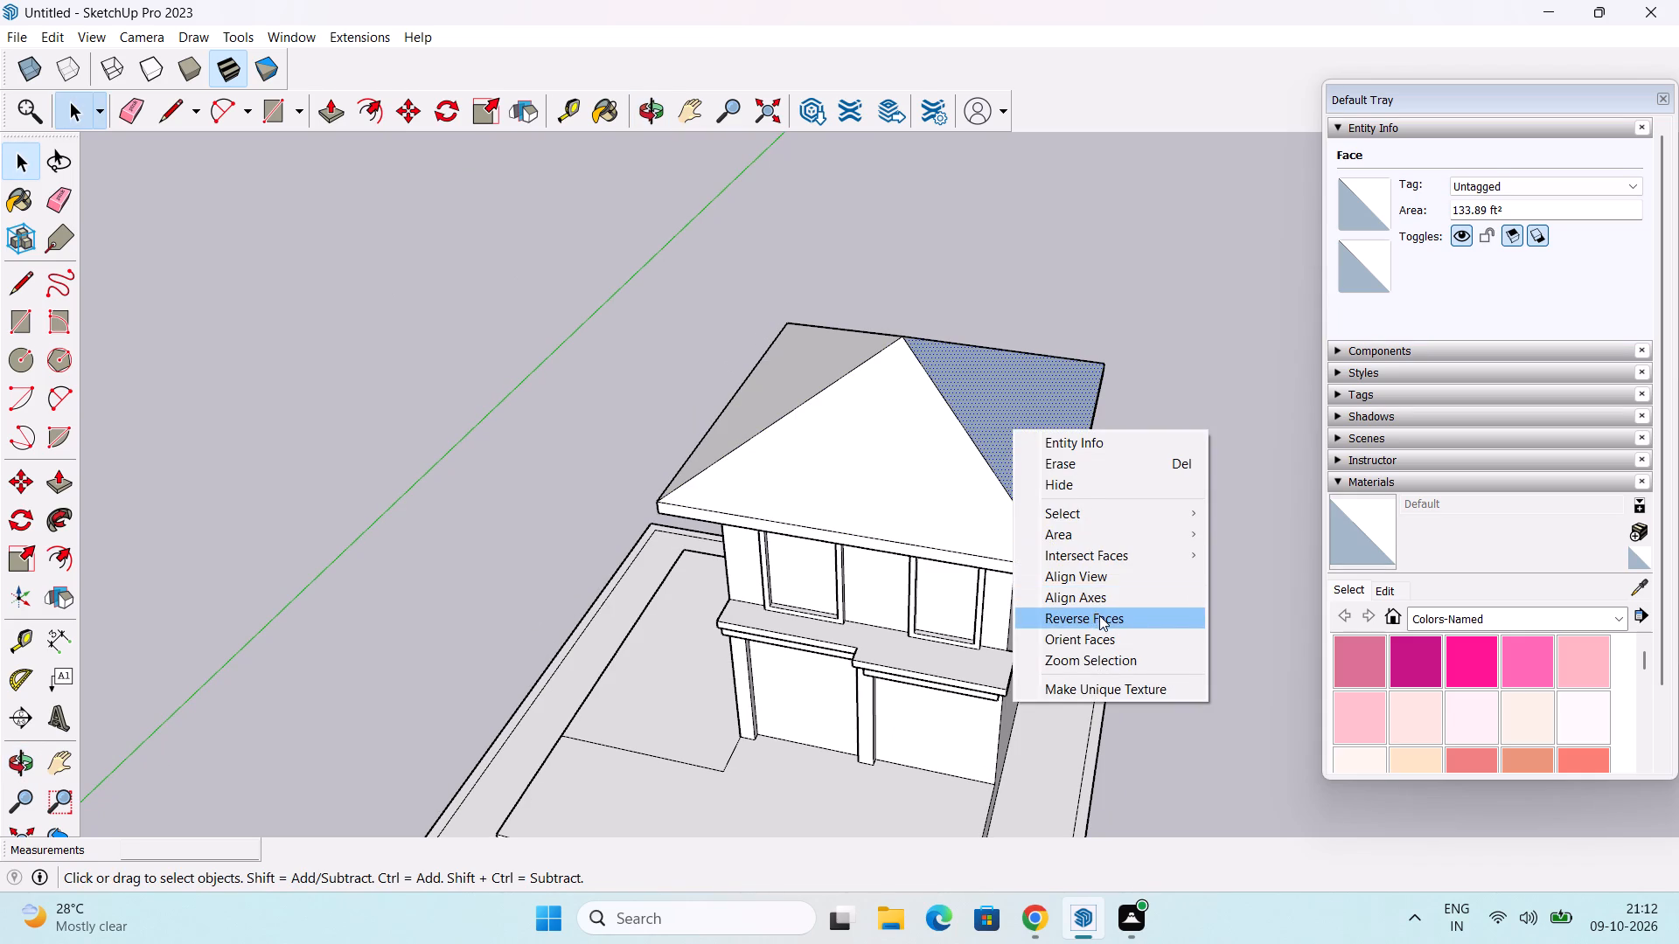
# Clear the face selection and examine the pyramid roof and building front from above and at eye level.
pyautogui.moveTo(1030, 374); pyautogui.dragTo(1104, 433, button='middle')
pyautogui.moveTo(956, 567); pyautogui.dragTo(1065, 453, button='middle')
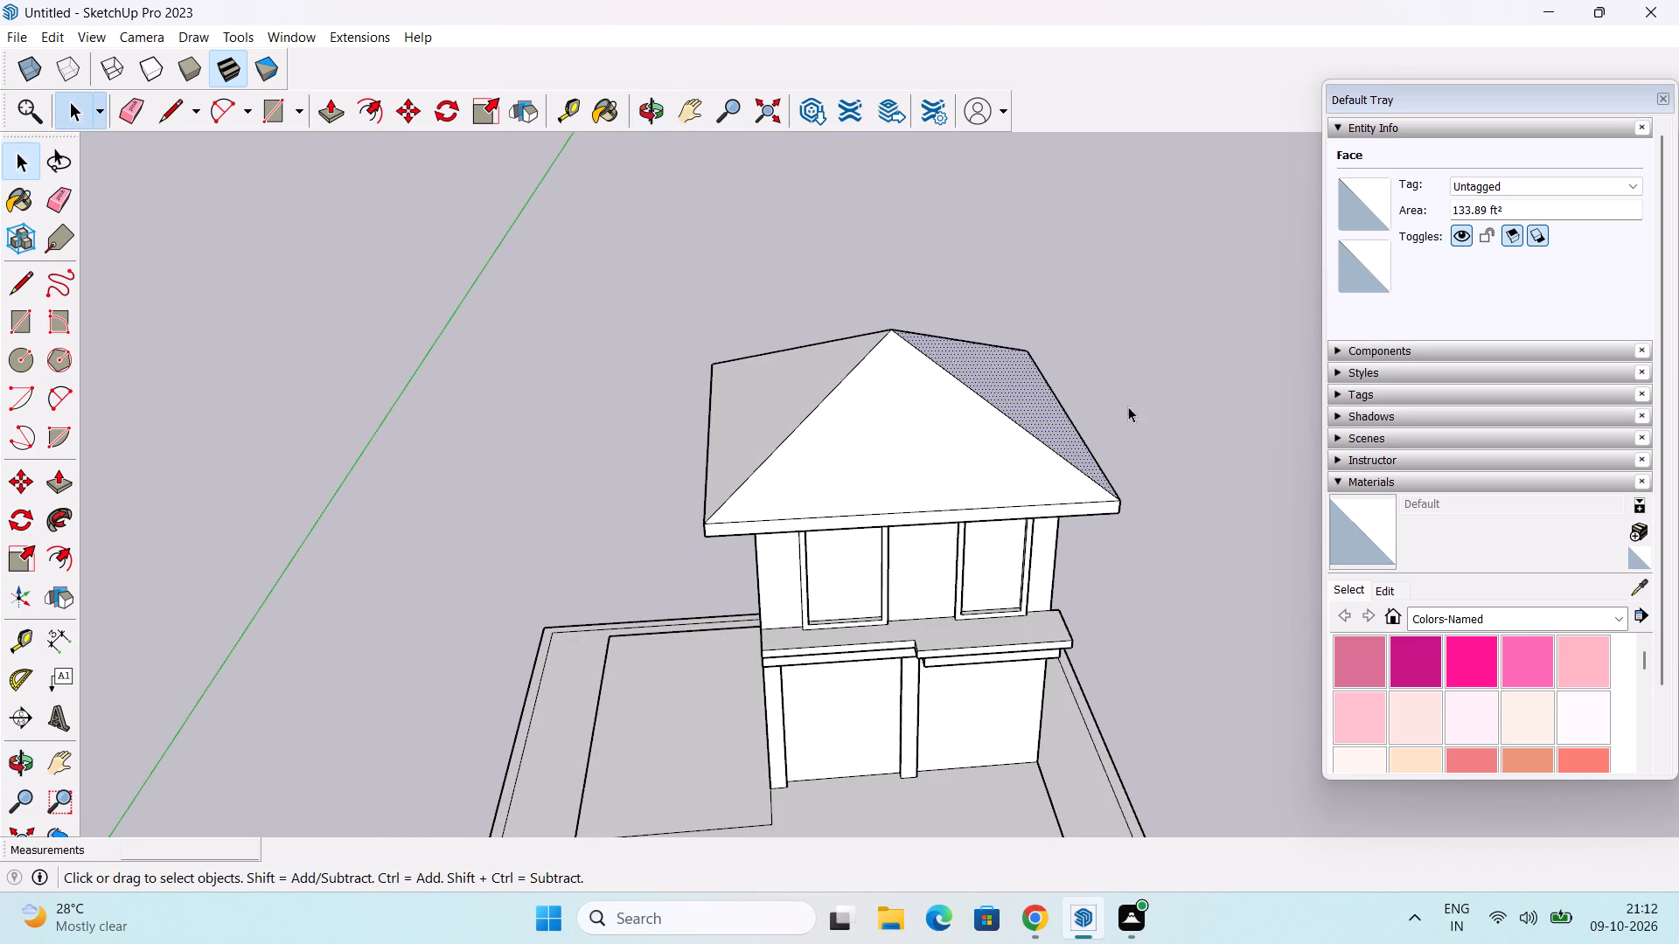
pyautogui.press('space')
pyautogui.moveTo(1079, 484); pyautogui.dragTo(1105, 434, button='middle')
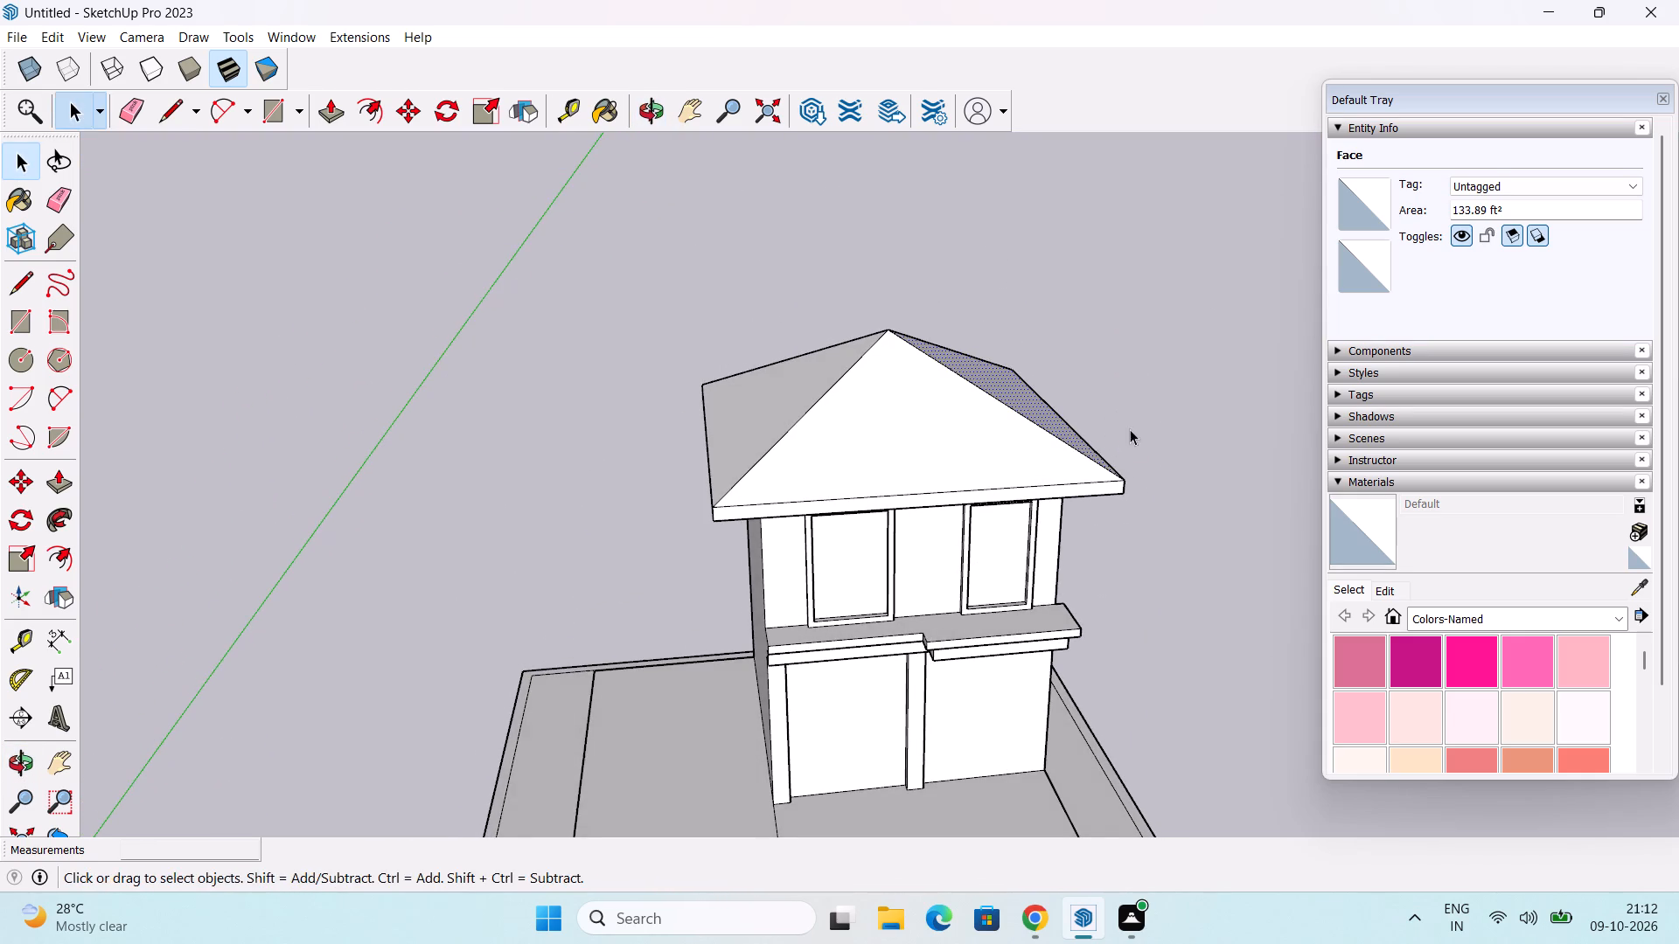
pyautogui.moveTo(1130, 428); pyautogui.dragTo(1127, 474, button='middle')
pyautogui.press('p')
pyautogui.press('space')
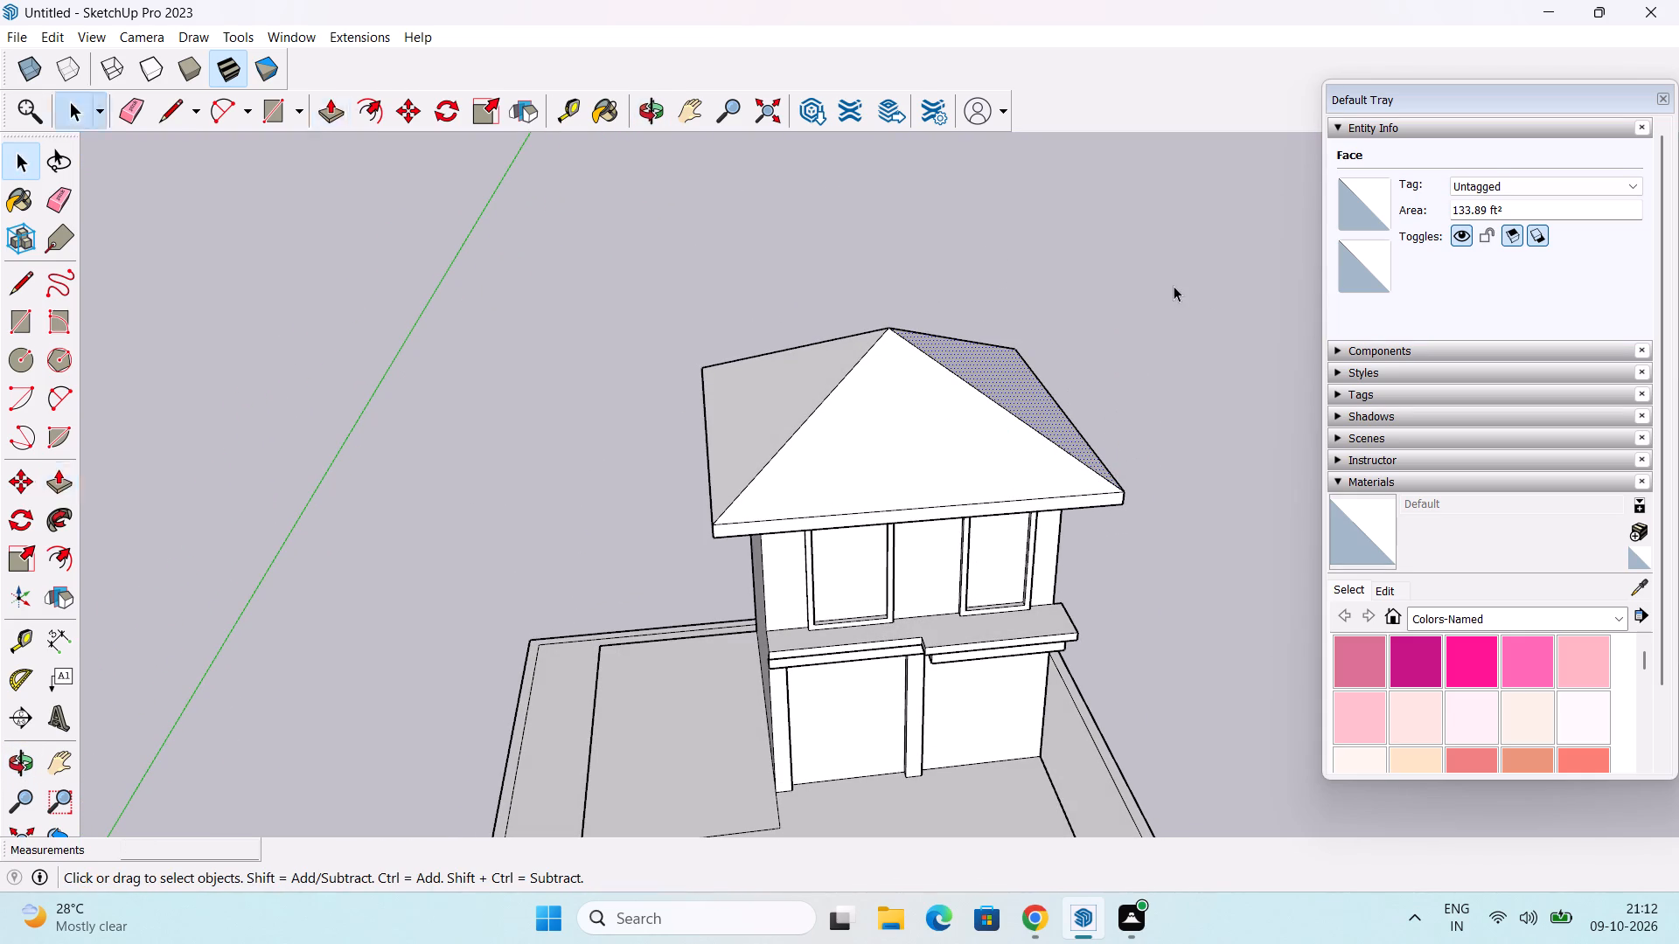
pyautogui.click(1174, 286)
pyautogui.moveTo(902, 428); pyautogui.dragTo(950, 289, button='middle')
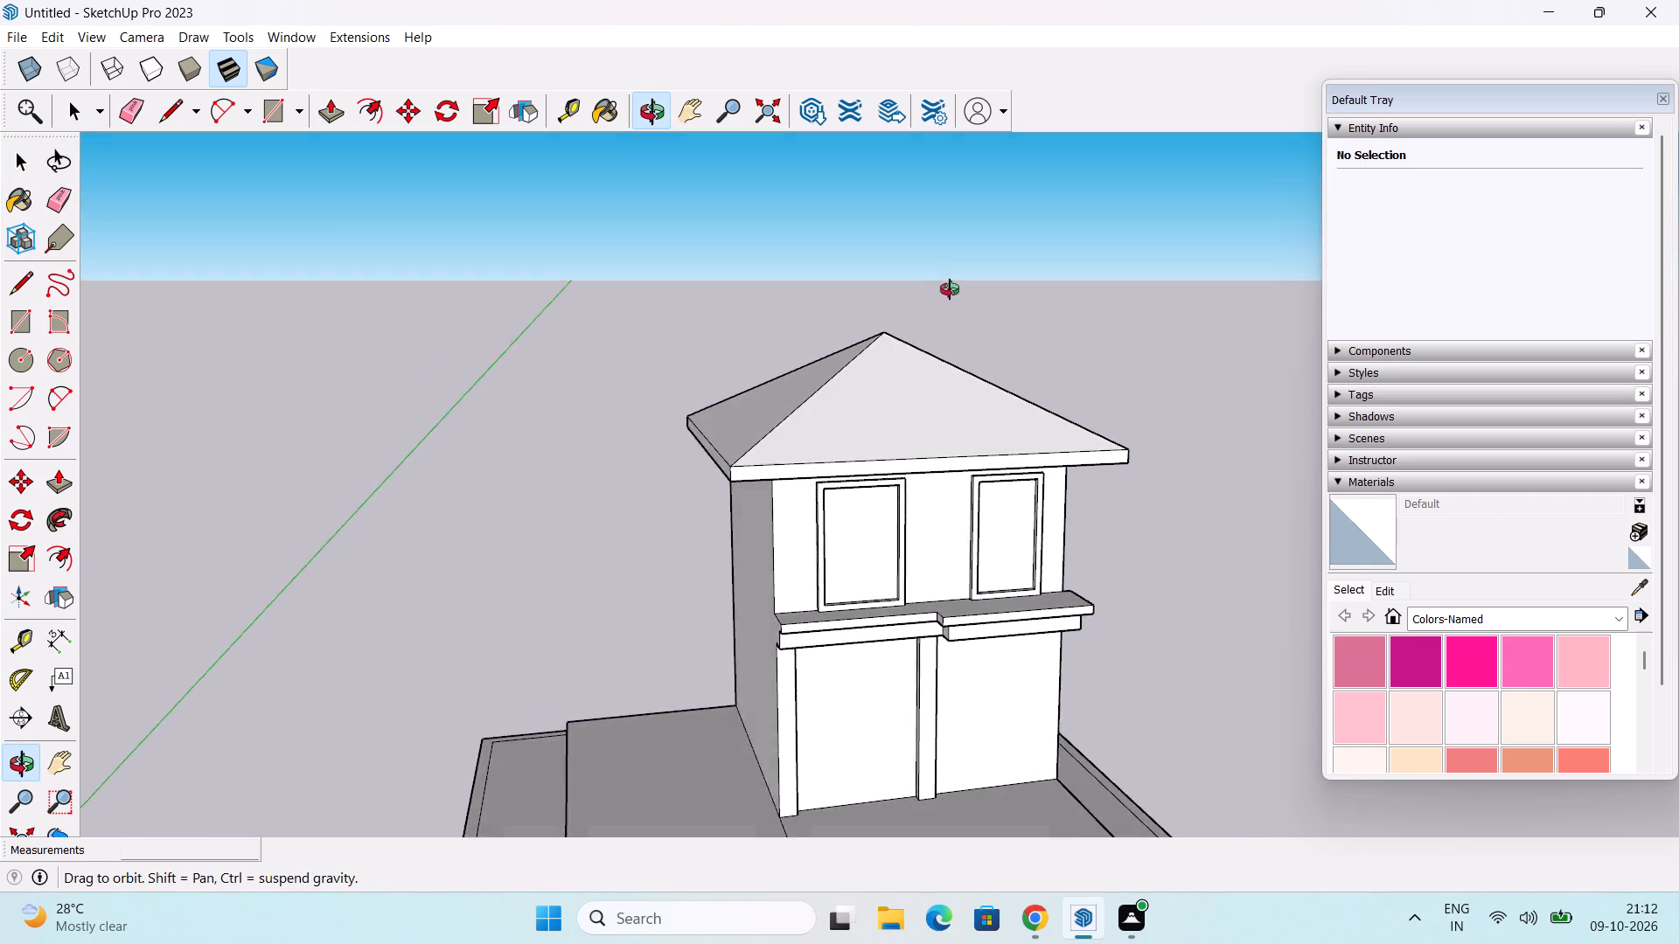
# Push/Pull the front slope of the pyramid roof 3" outward.
pyautogui.moveTo(950, 289); pyautogui.dragTo(950, 385, button='middle')
pyautogui.moveTo(909, 475); pyautogui.dragTo(990, 338, button='middle')
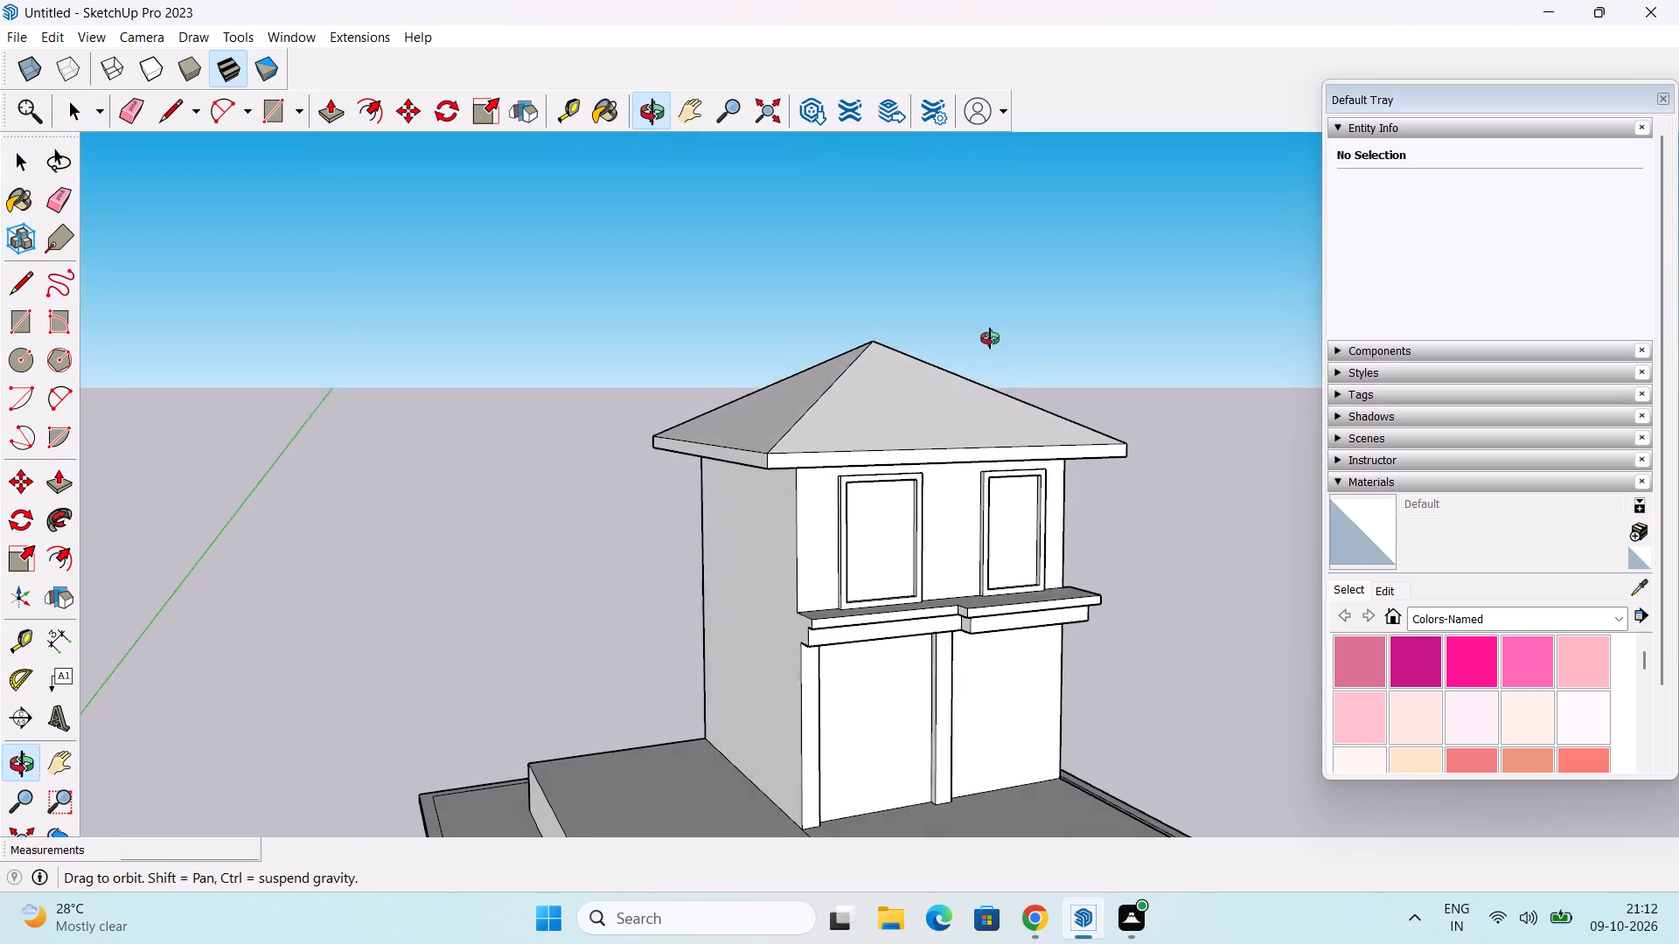
pyautogui.moveTo(990, 338); pyautogui.dragTo(958, 335, button='middle')
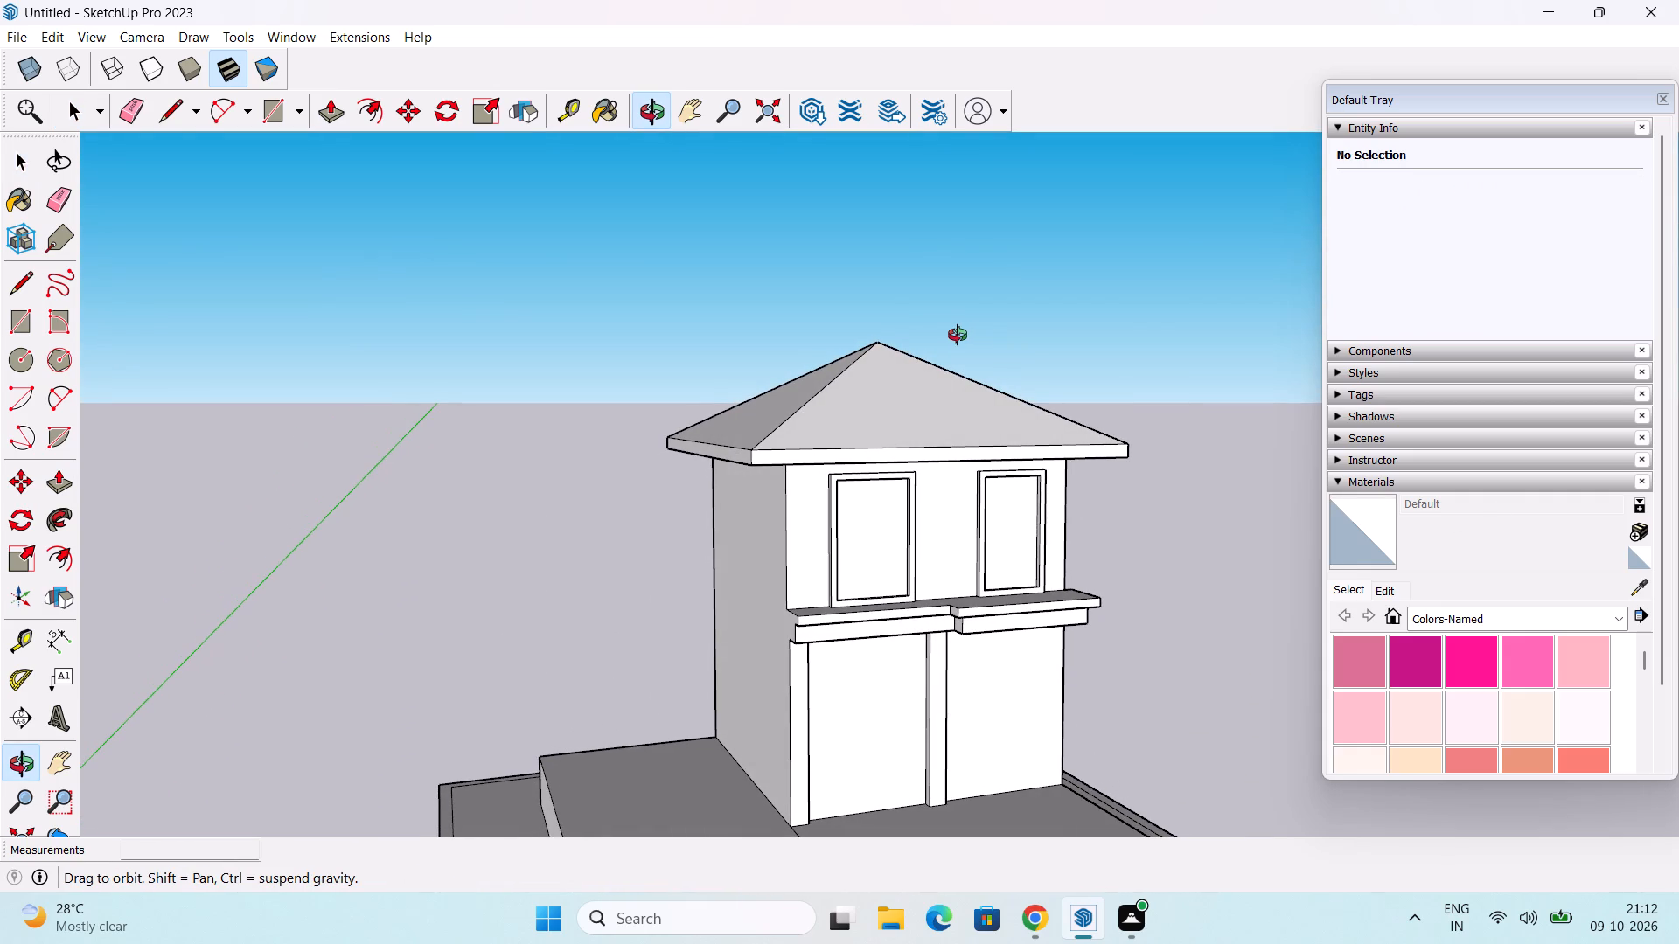
pyautogui.moveTo(958, 335); pyautogui.dragTo(937, 341, button='middle')
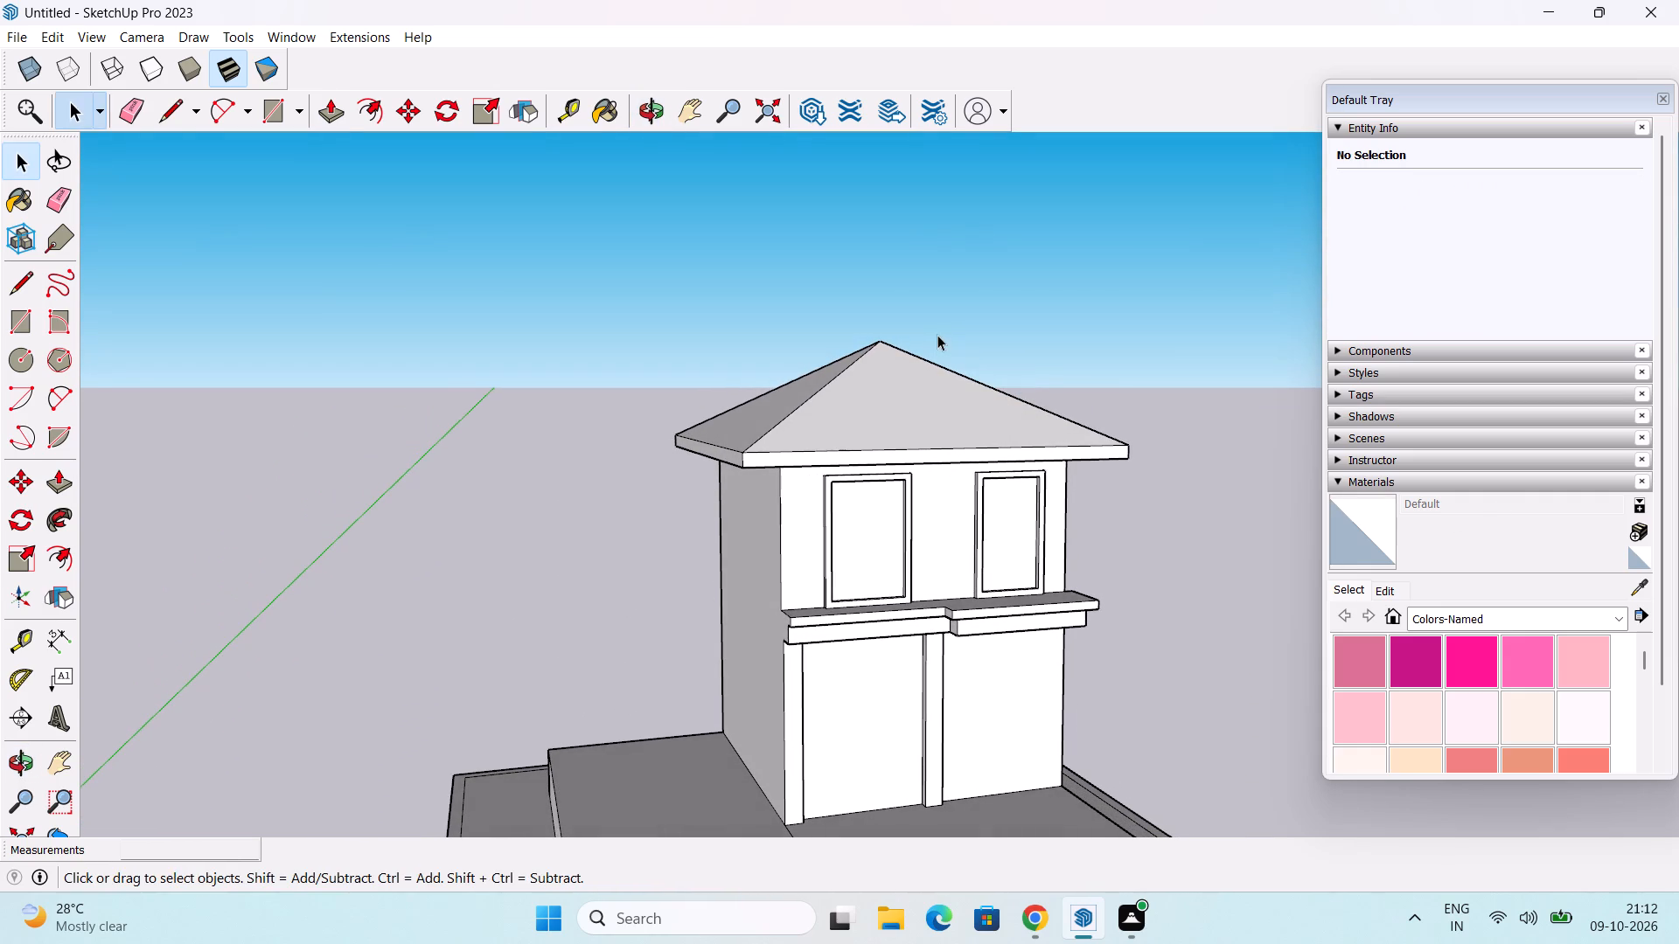
pyautogui.press('p')
pyautogui.click(857, 405)
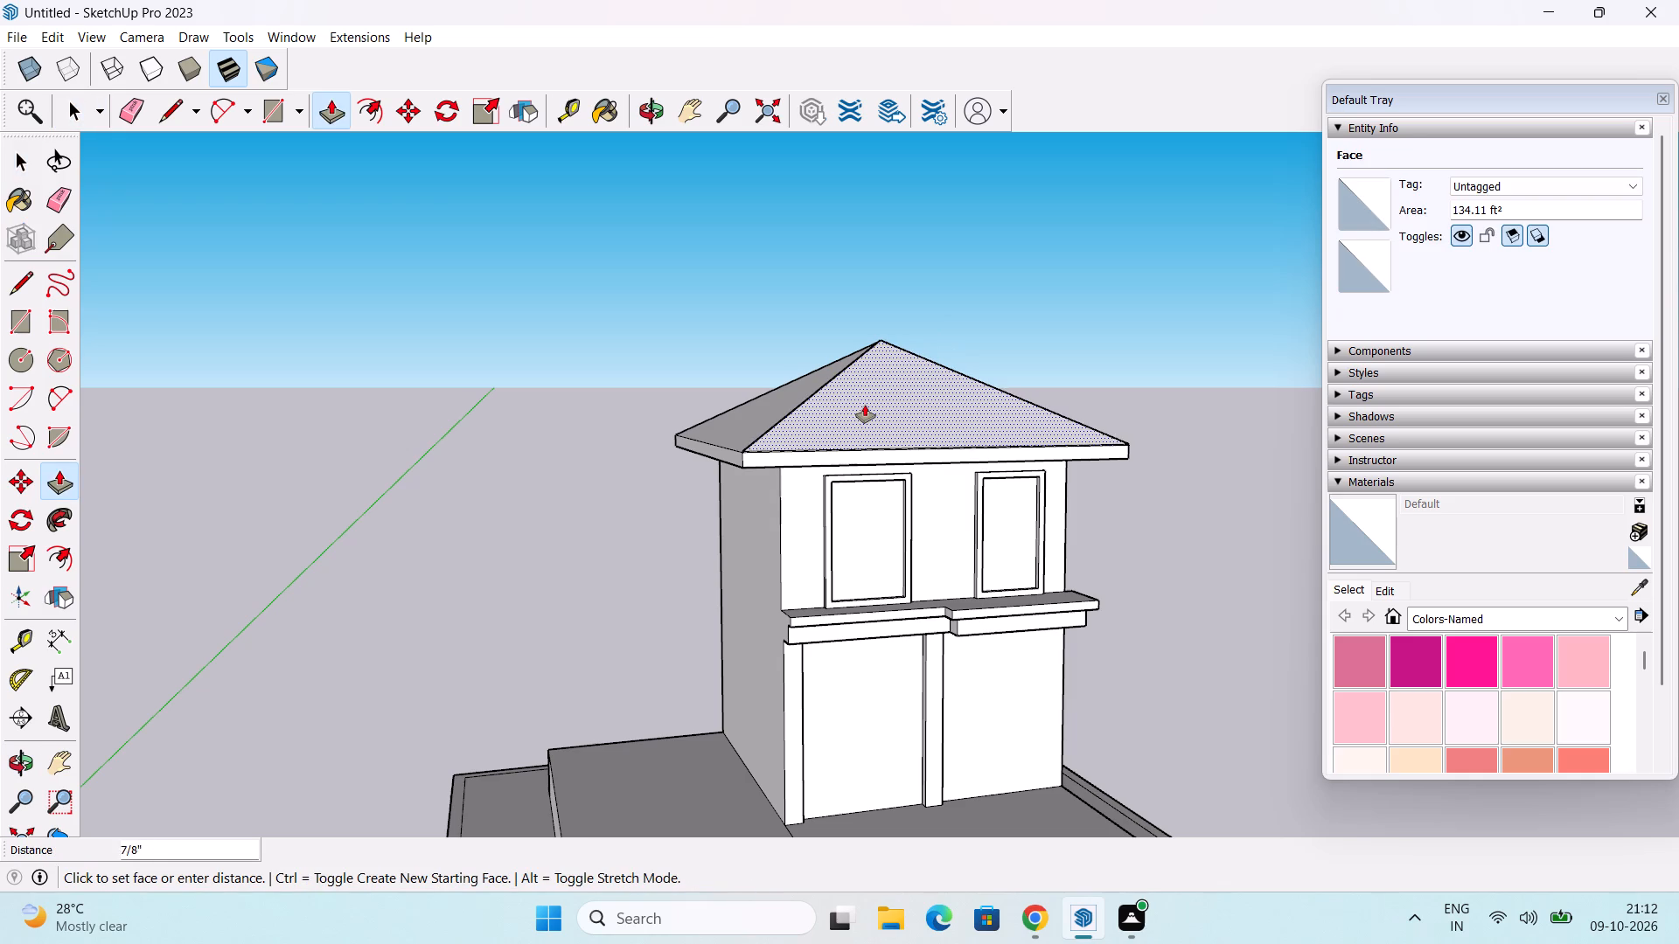
pyautogui.moveTo(874, 405); pyautogui.dragTo(1123, 530, button='middle')
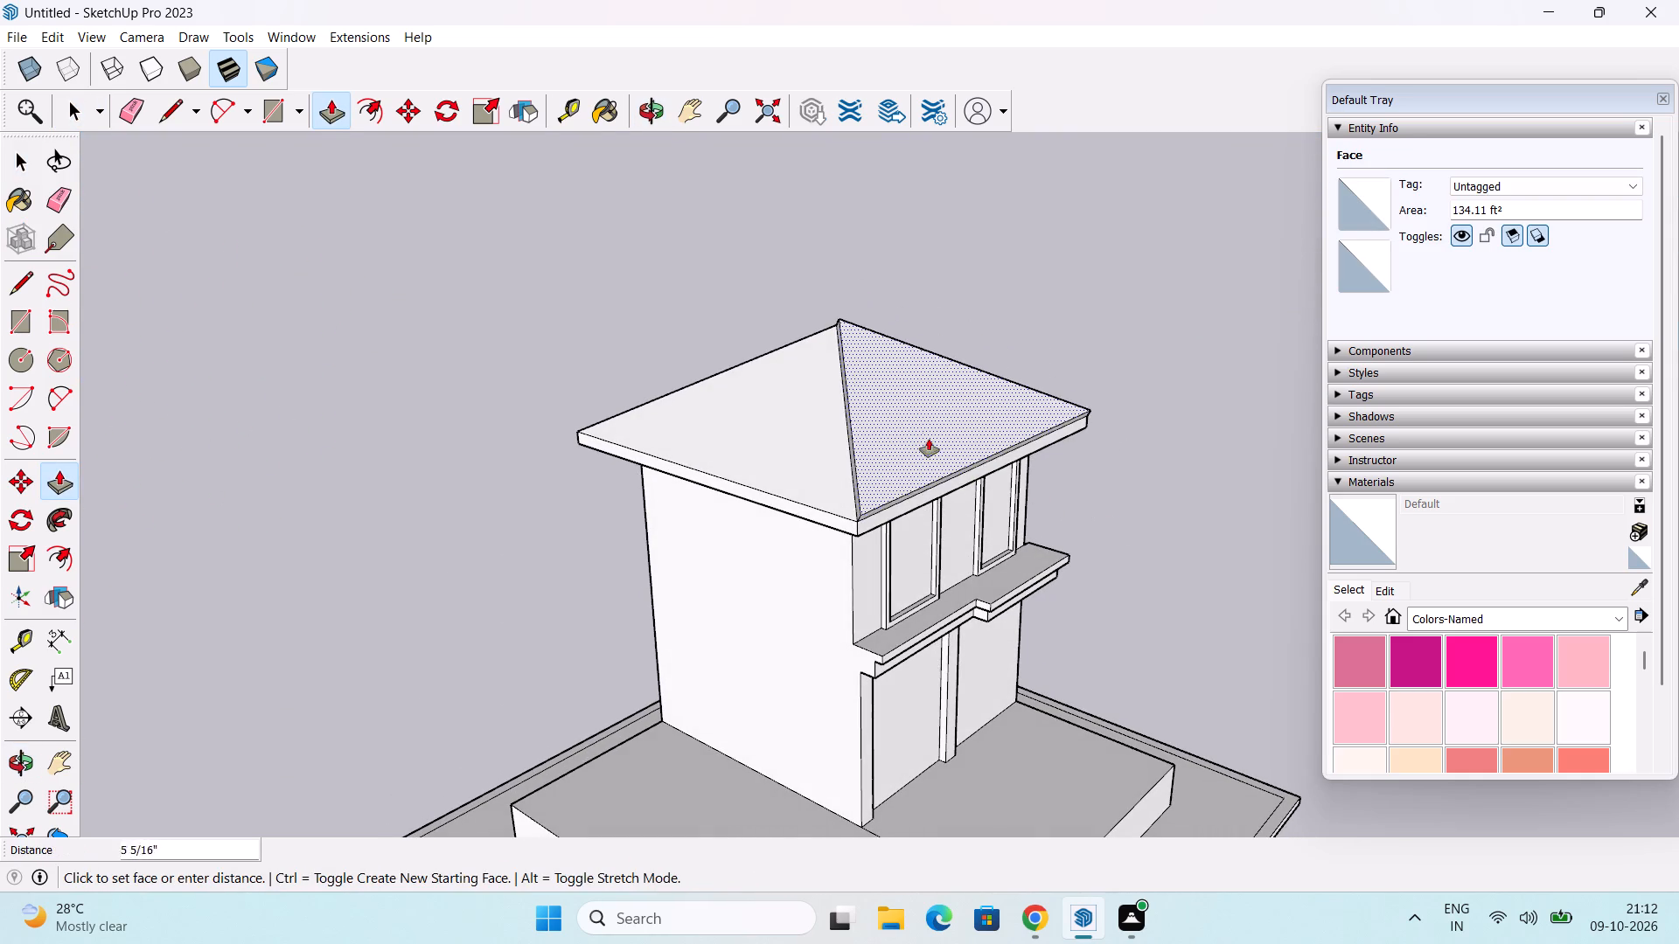
pyautogui.moveTo(929, 439); pyautogui.dragTo(1113, 461, button='middle')
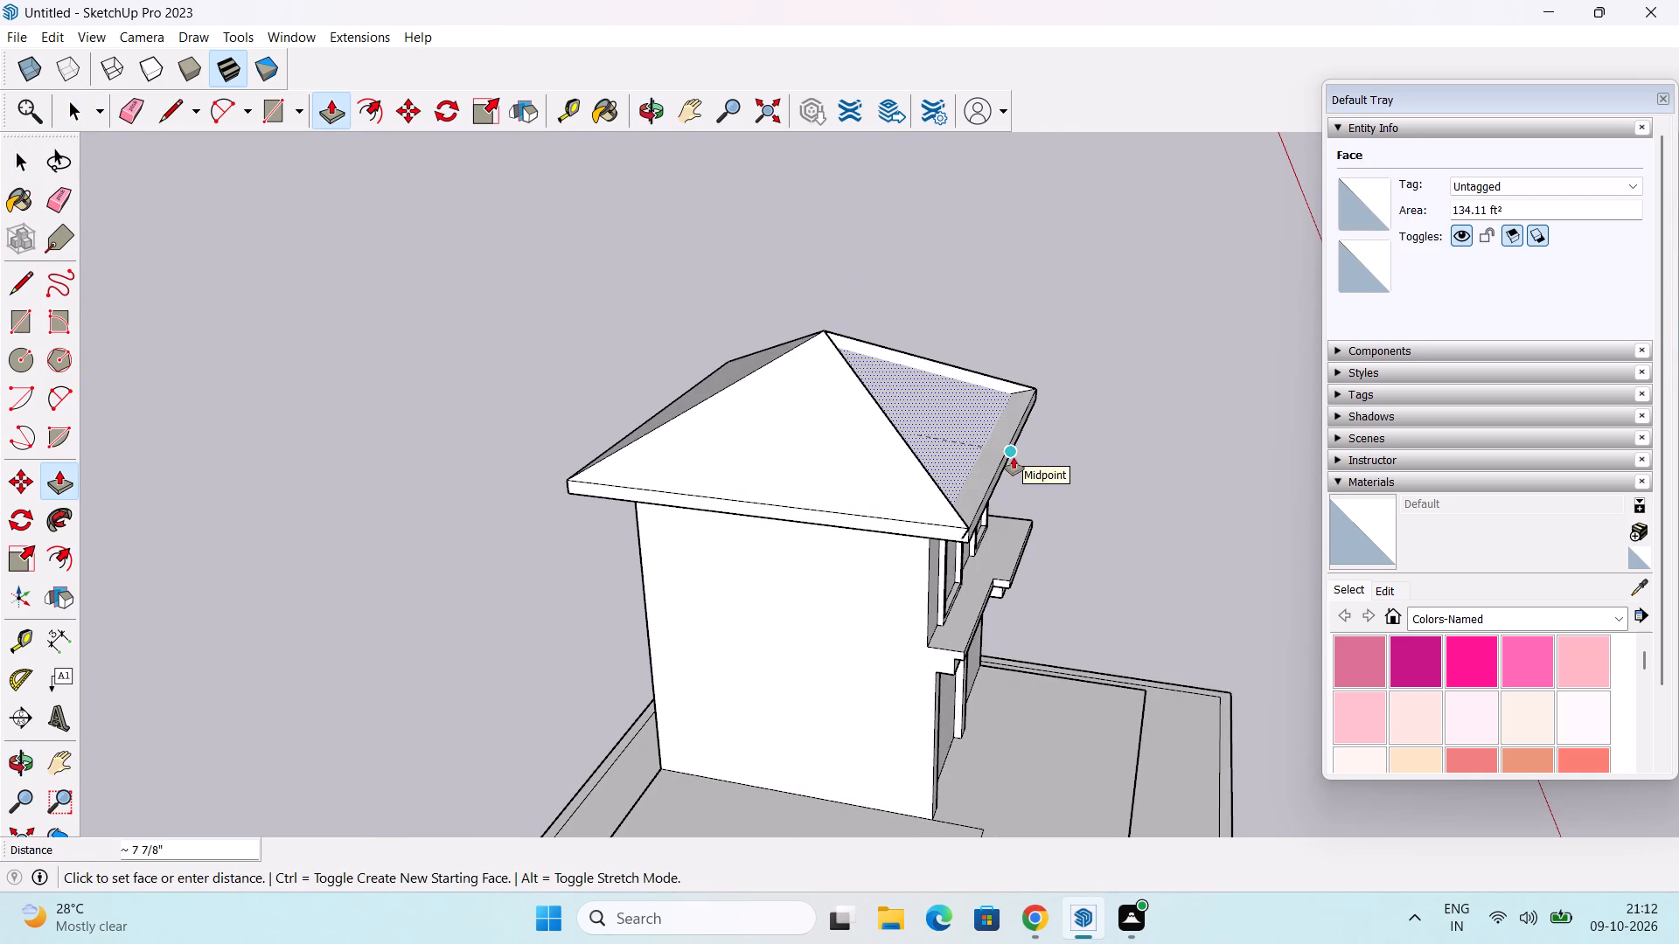
pyautogui.write('3"')
pyautogui.press('Return')
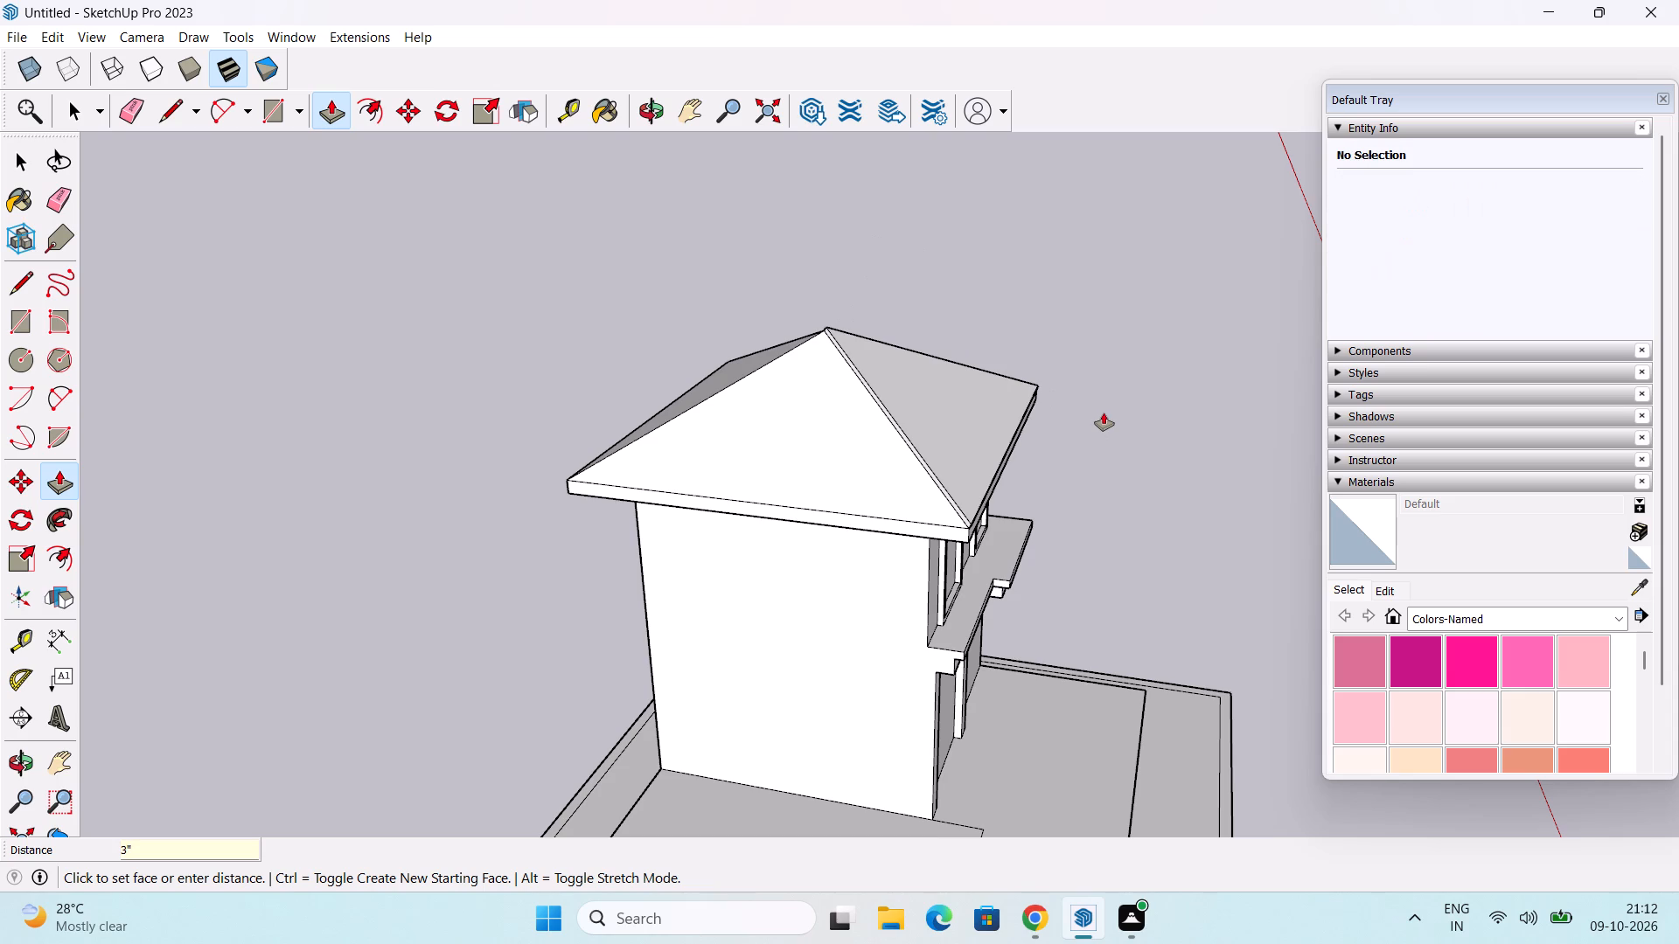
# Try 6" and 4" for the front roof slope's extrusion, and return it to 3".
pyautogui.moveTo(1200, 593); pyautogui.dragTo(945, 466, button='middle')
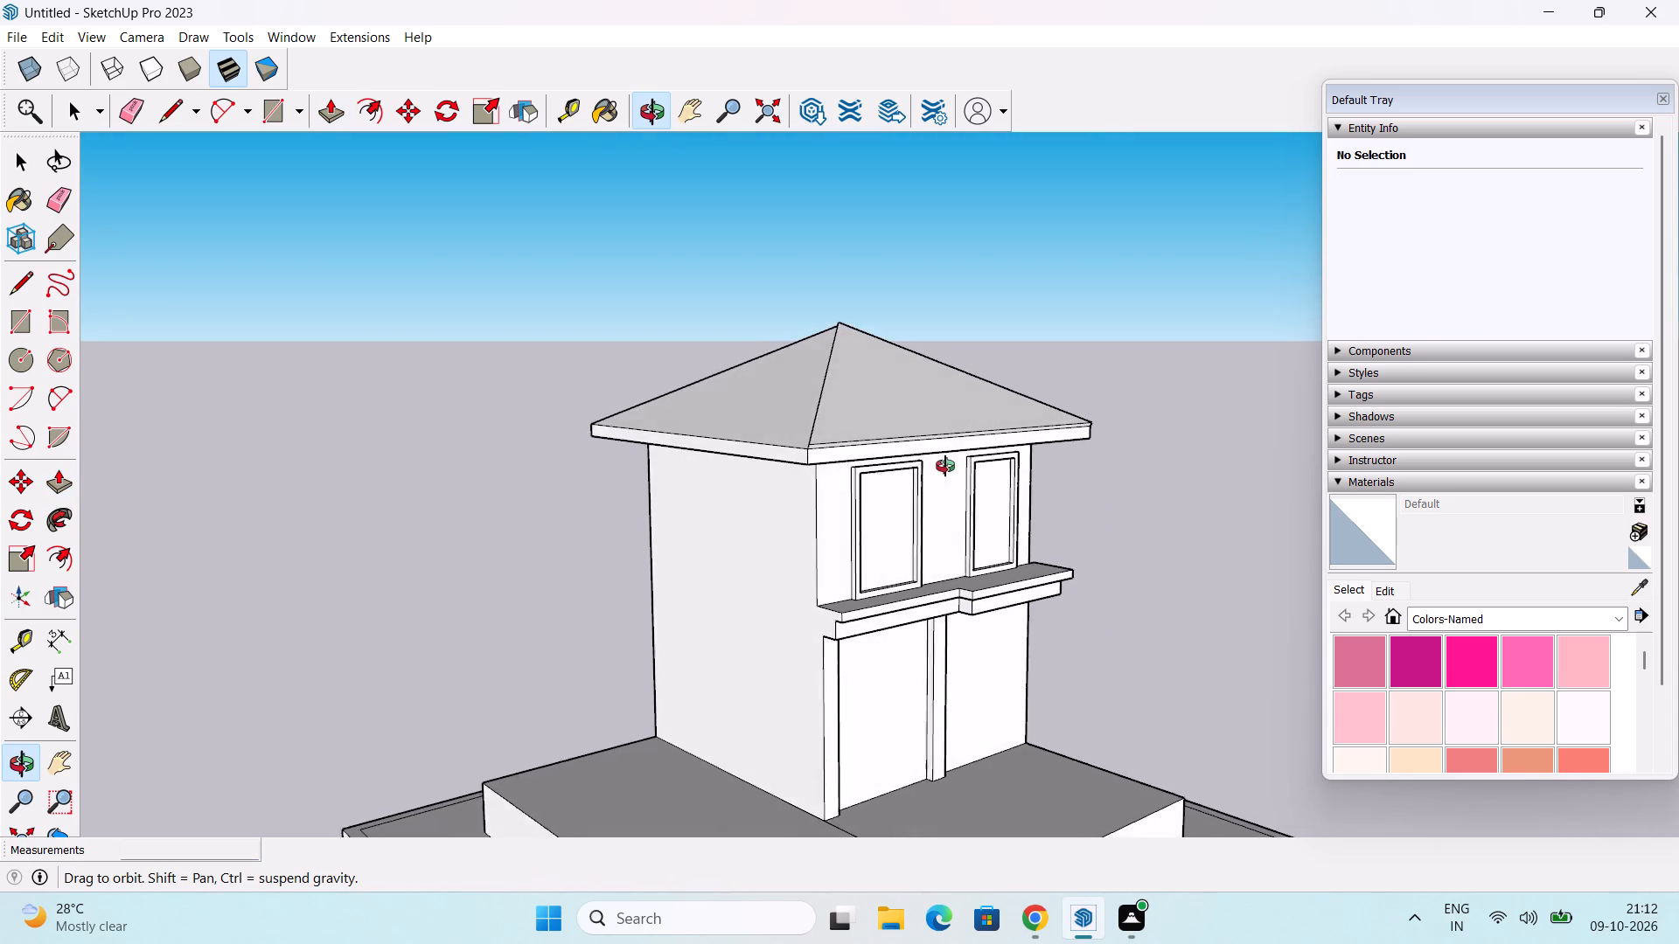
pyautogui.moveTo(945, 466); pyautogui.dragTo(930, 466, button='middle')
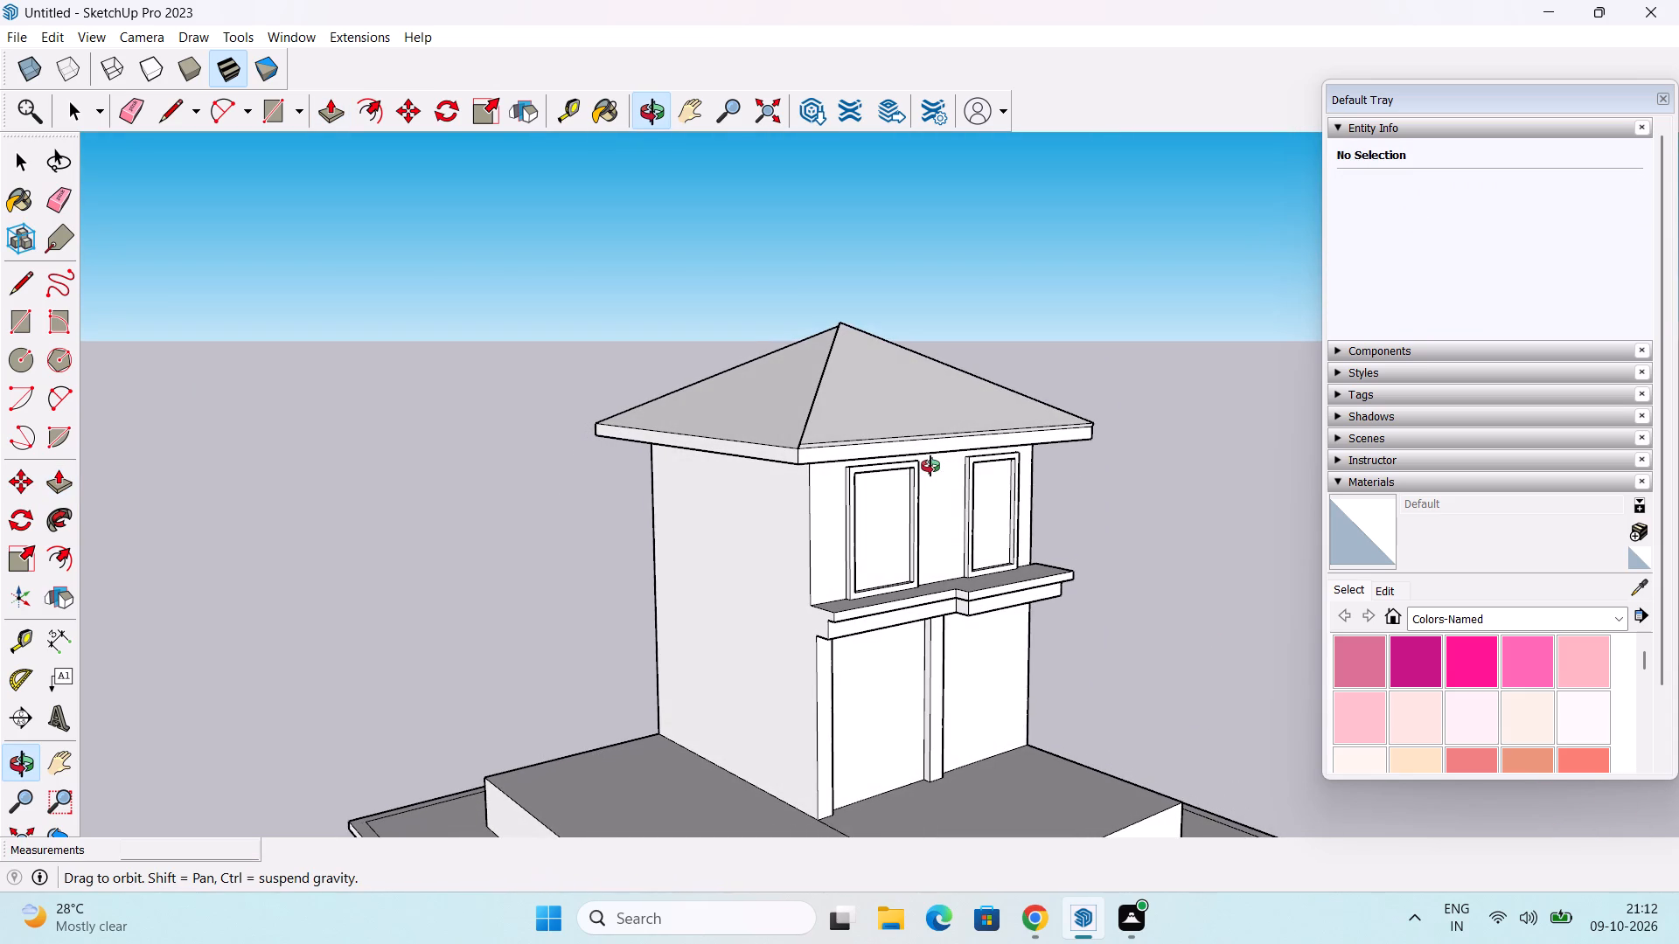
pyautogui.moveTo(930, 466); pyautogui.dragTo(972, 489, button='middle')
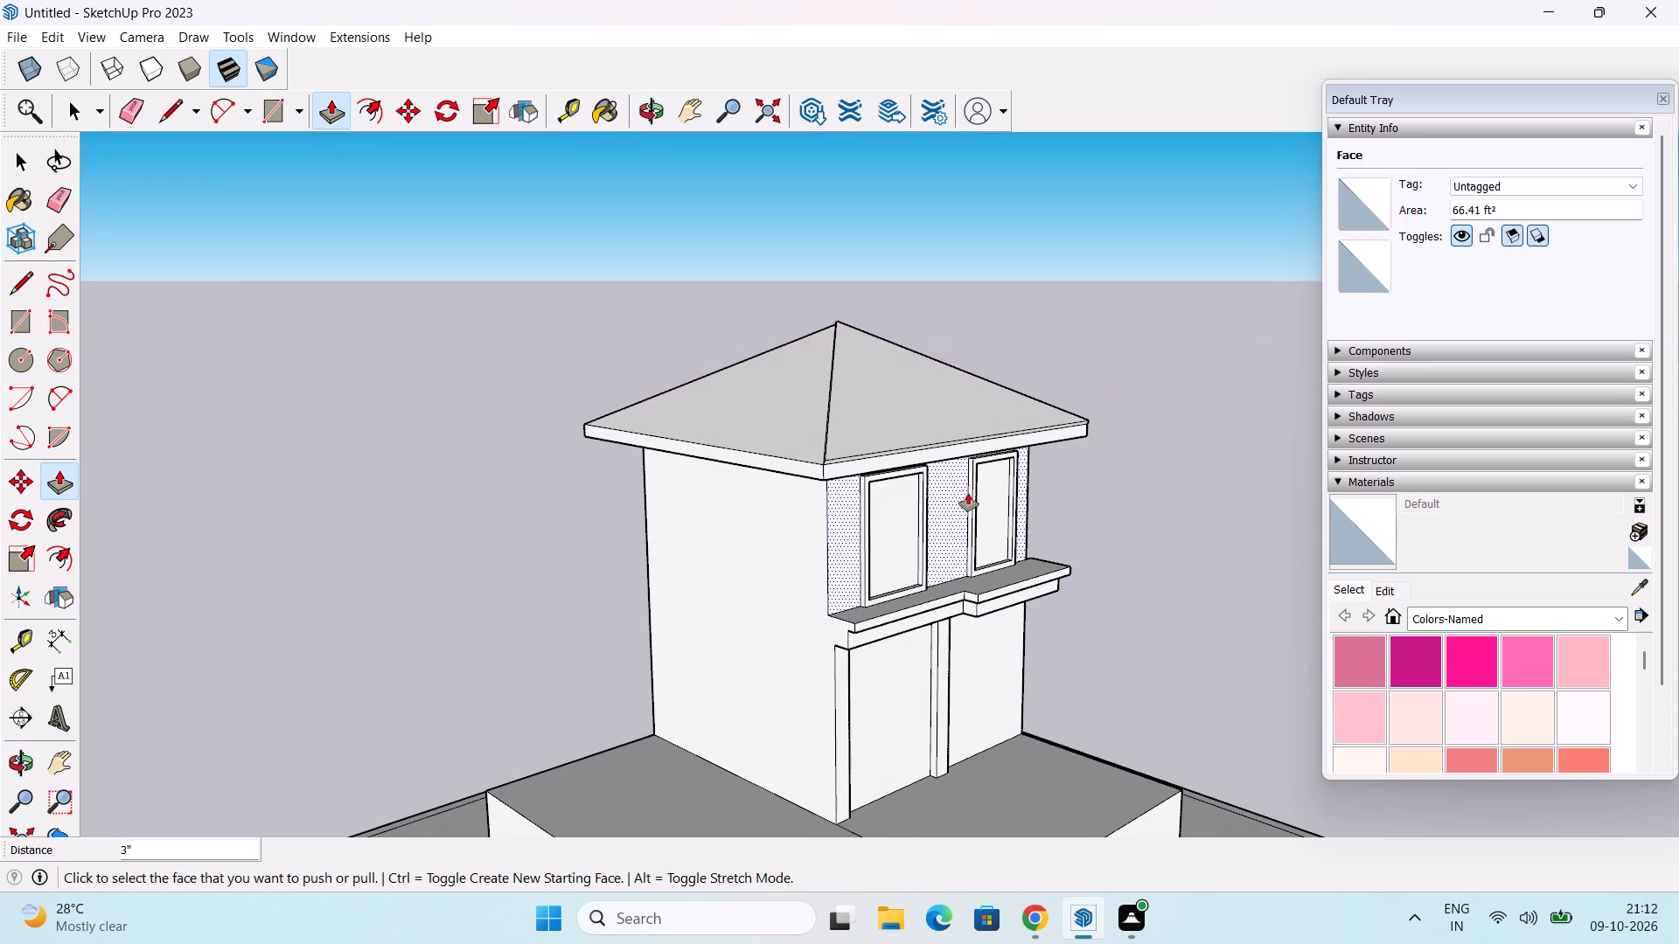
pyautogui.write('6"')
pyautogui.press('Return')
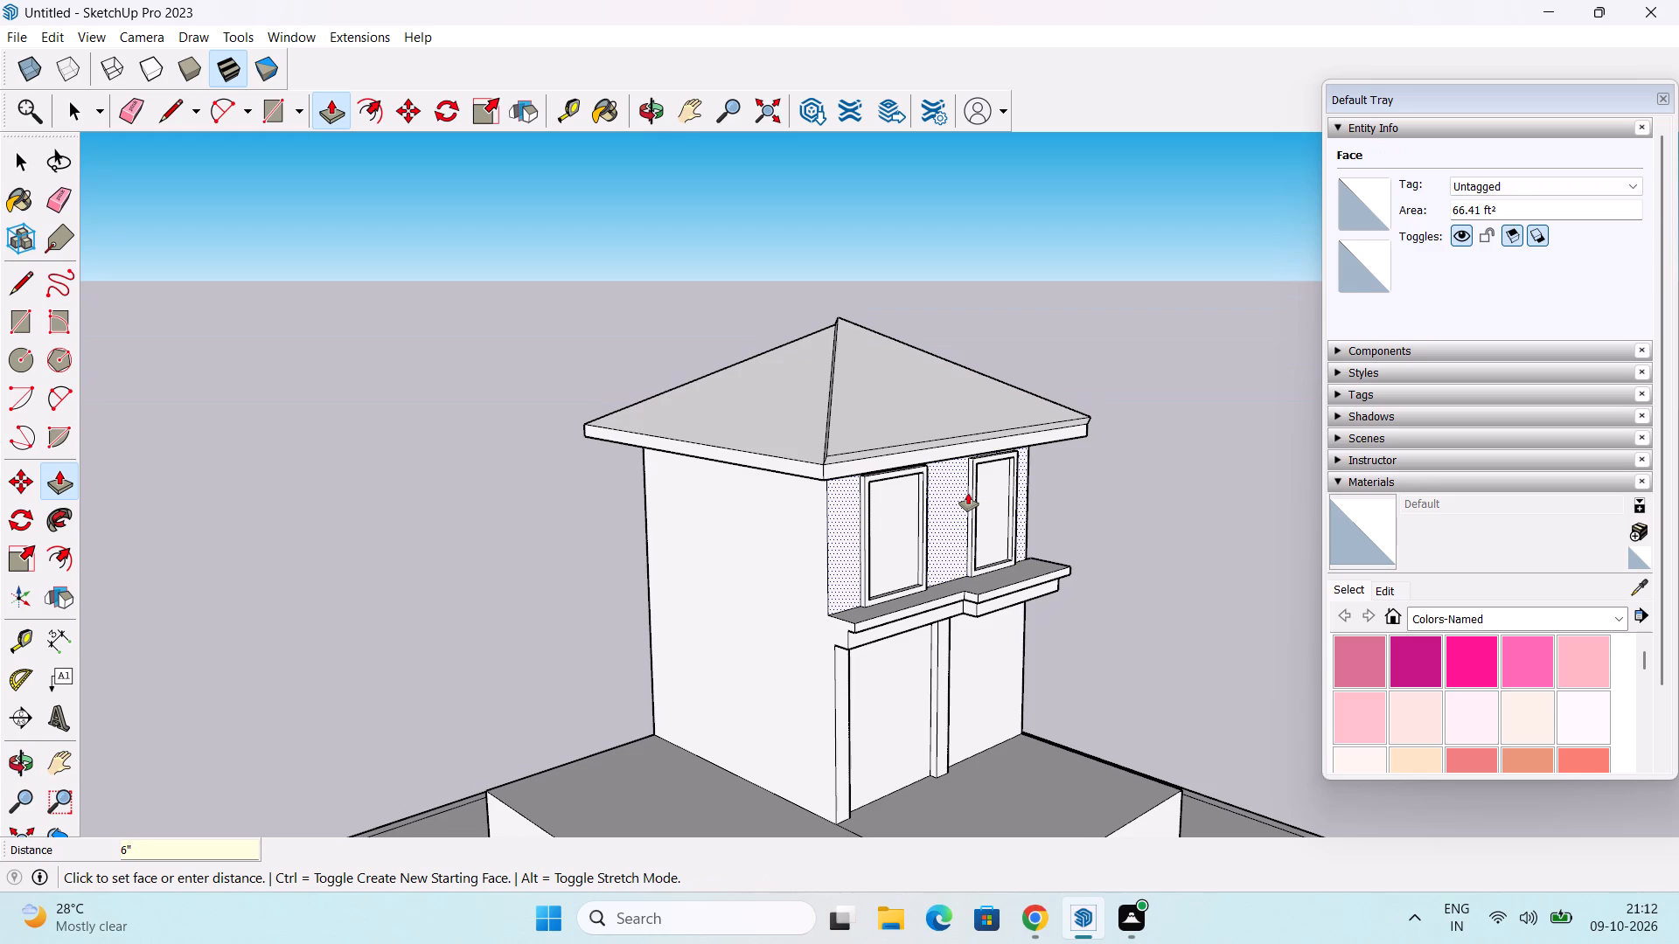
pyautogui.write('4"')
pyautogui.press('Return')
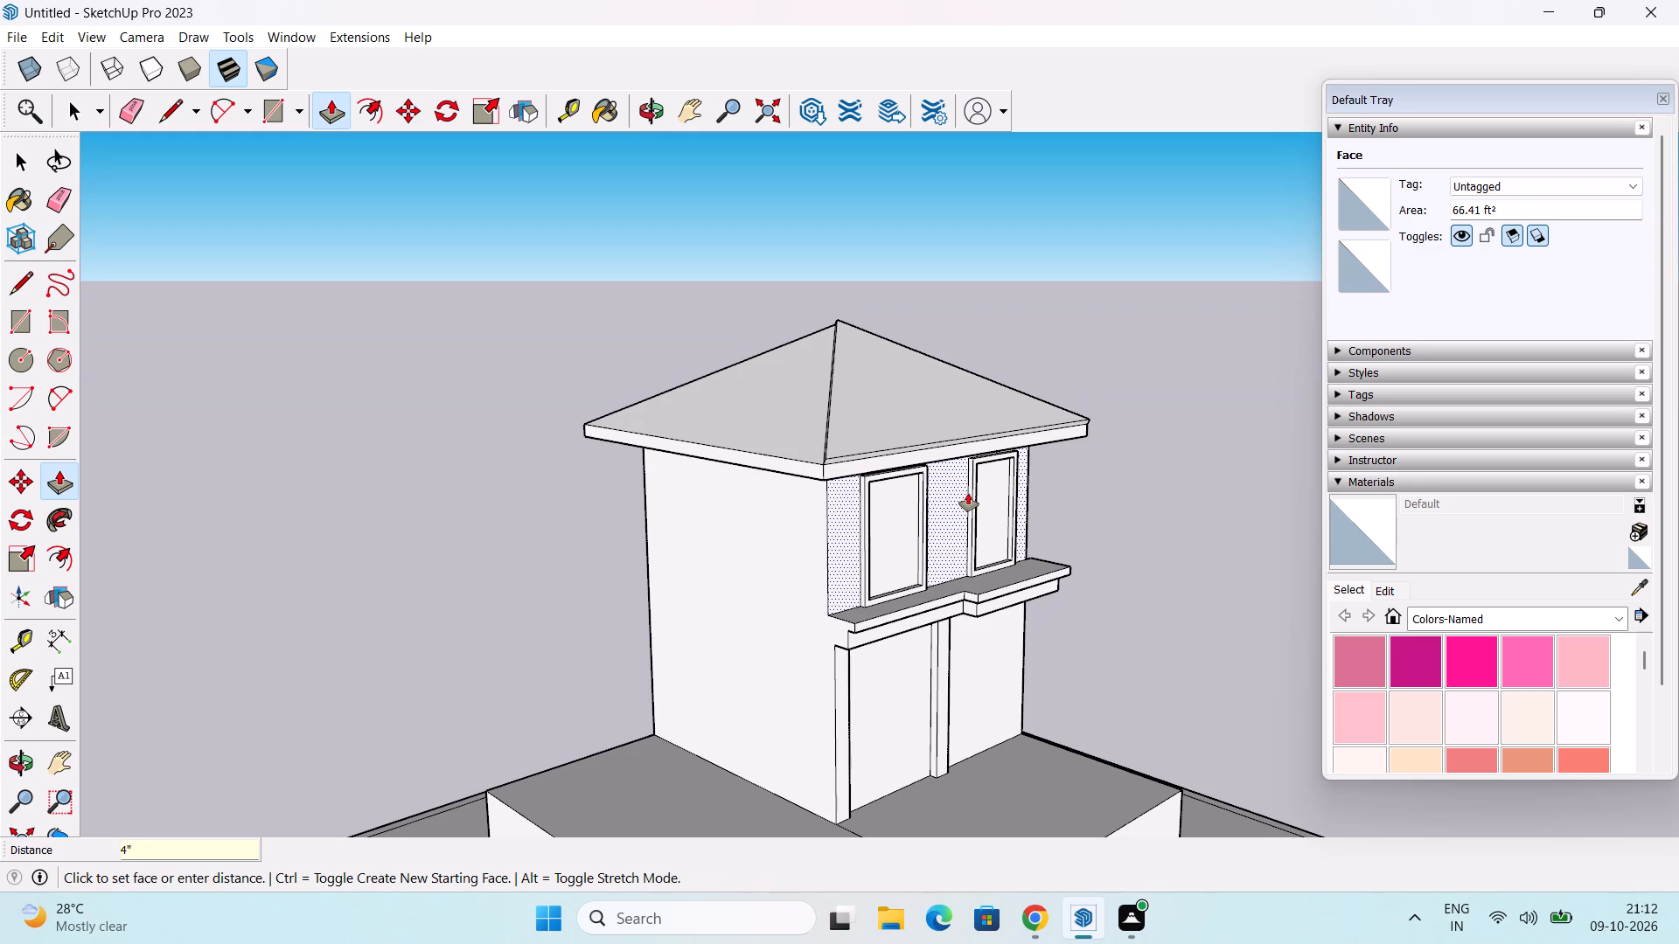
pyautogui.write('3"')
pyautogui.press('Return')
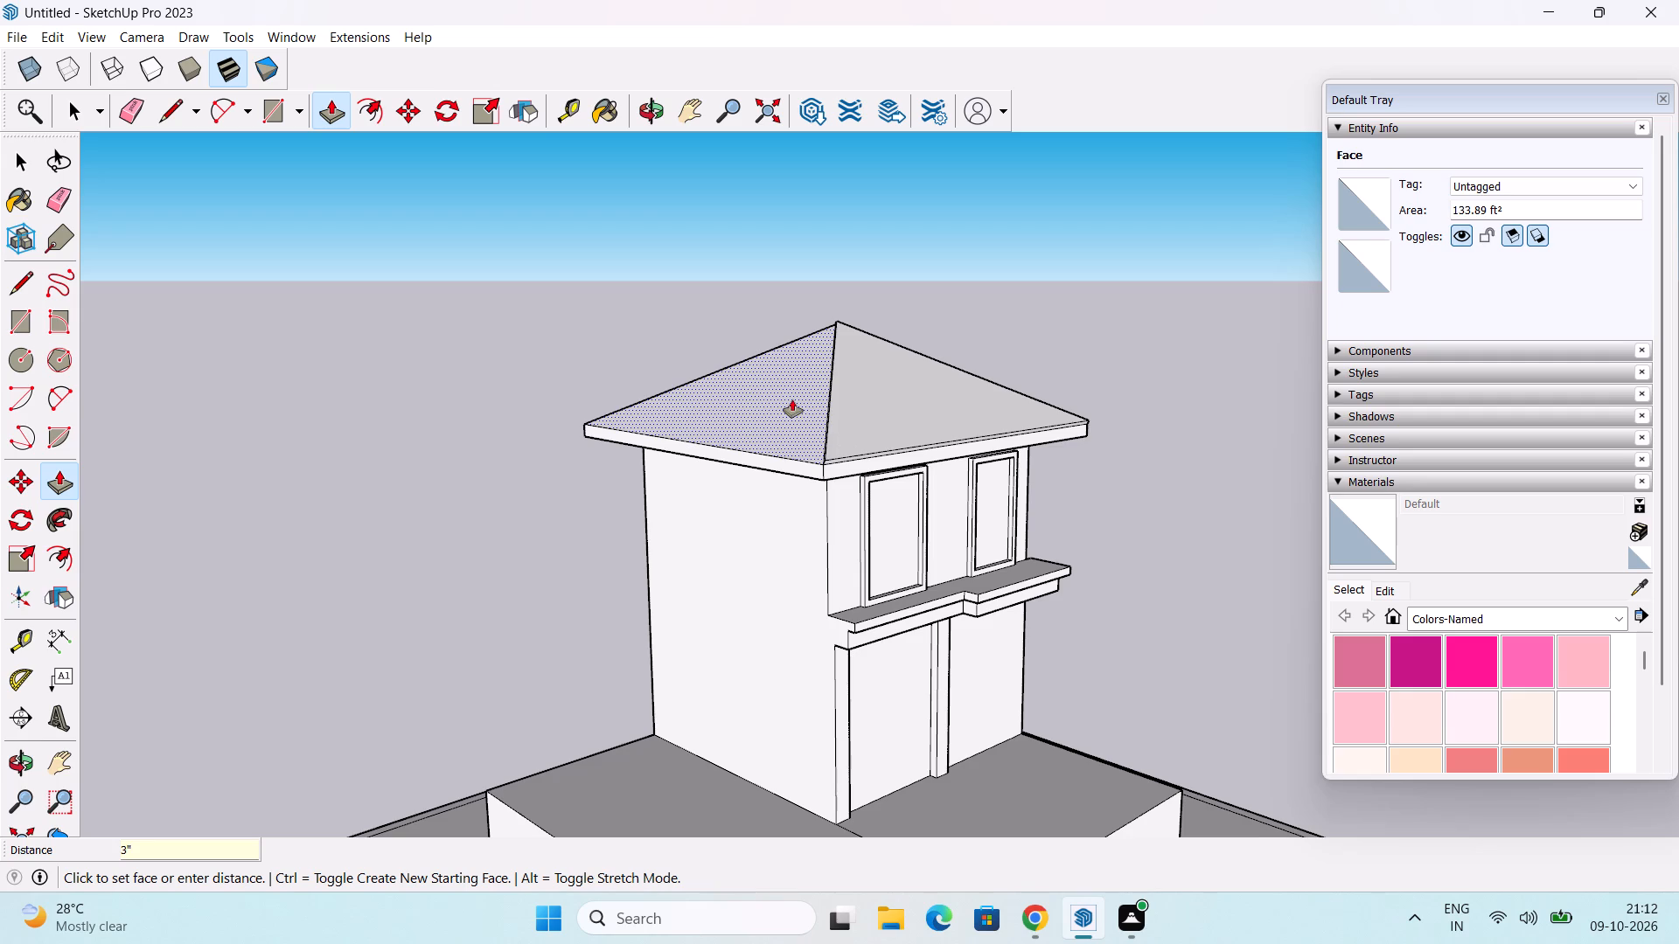
# Repeat the 3" outward Push/Pull on the building's left side roof slope and on the back roof slope.
pyautogui.doubleClick(792, 399)
pyautogui.moveTo(765, 401); pyautogui.dragTo(1039, 486, button='middle')
pyautogui.moveTo(732, 468); pyautogui.dragTo(944, 482, button='middle')
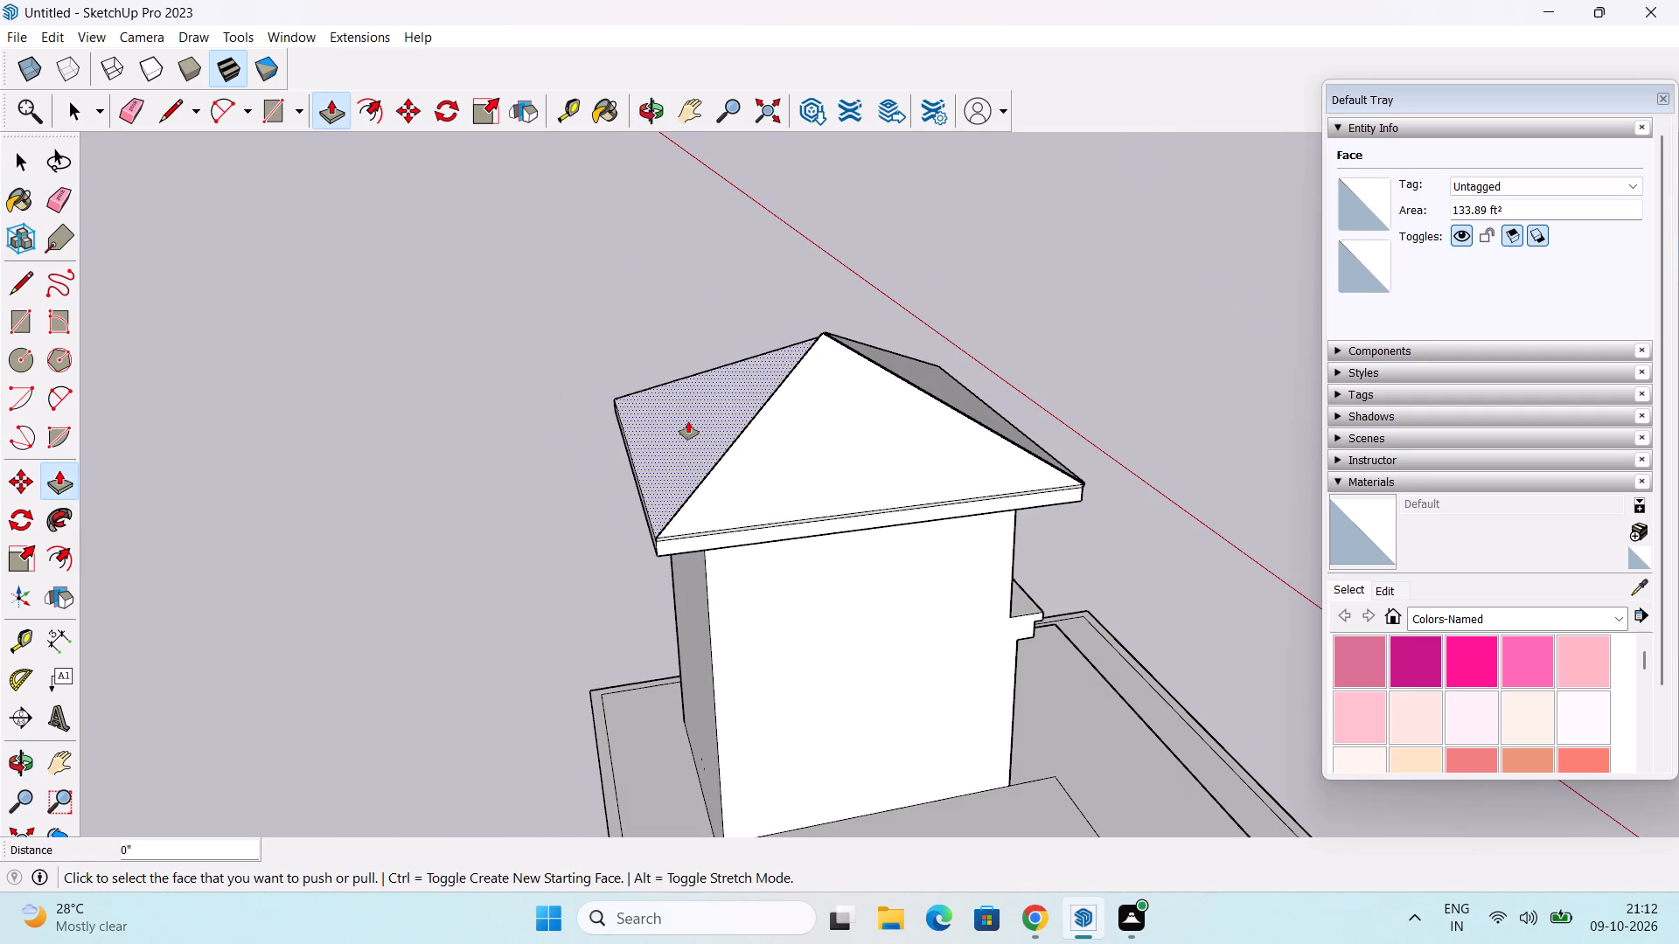
pyautogui.doubleClick(688, 421)
pyautogui.moveTo(696, 422); pyautogui.dragTo(860, 475, button='middle')
pyautogui.moveTo(739, 462); pyautogui.dragTo(898, 485, button='middle')
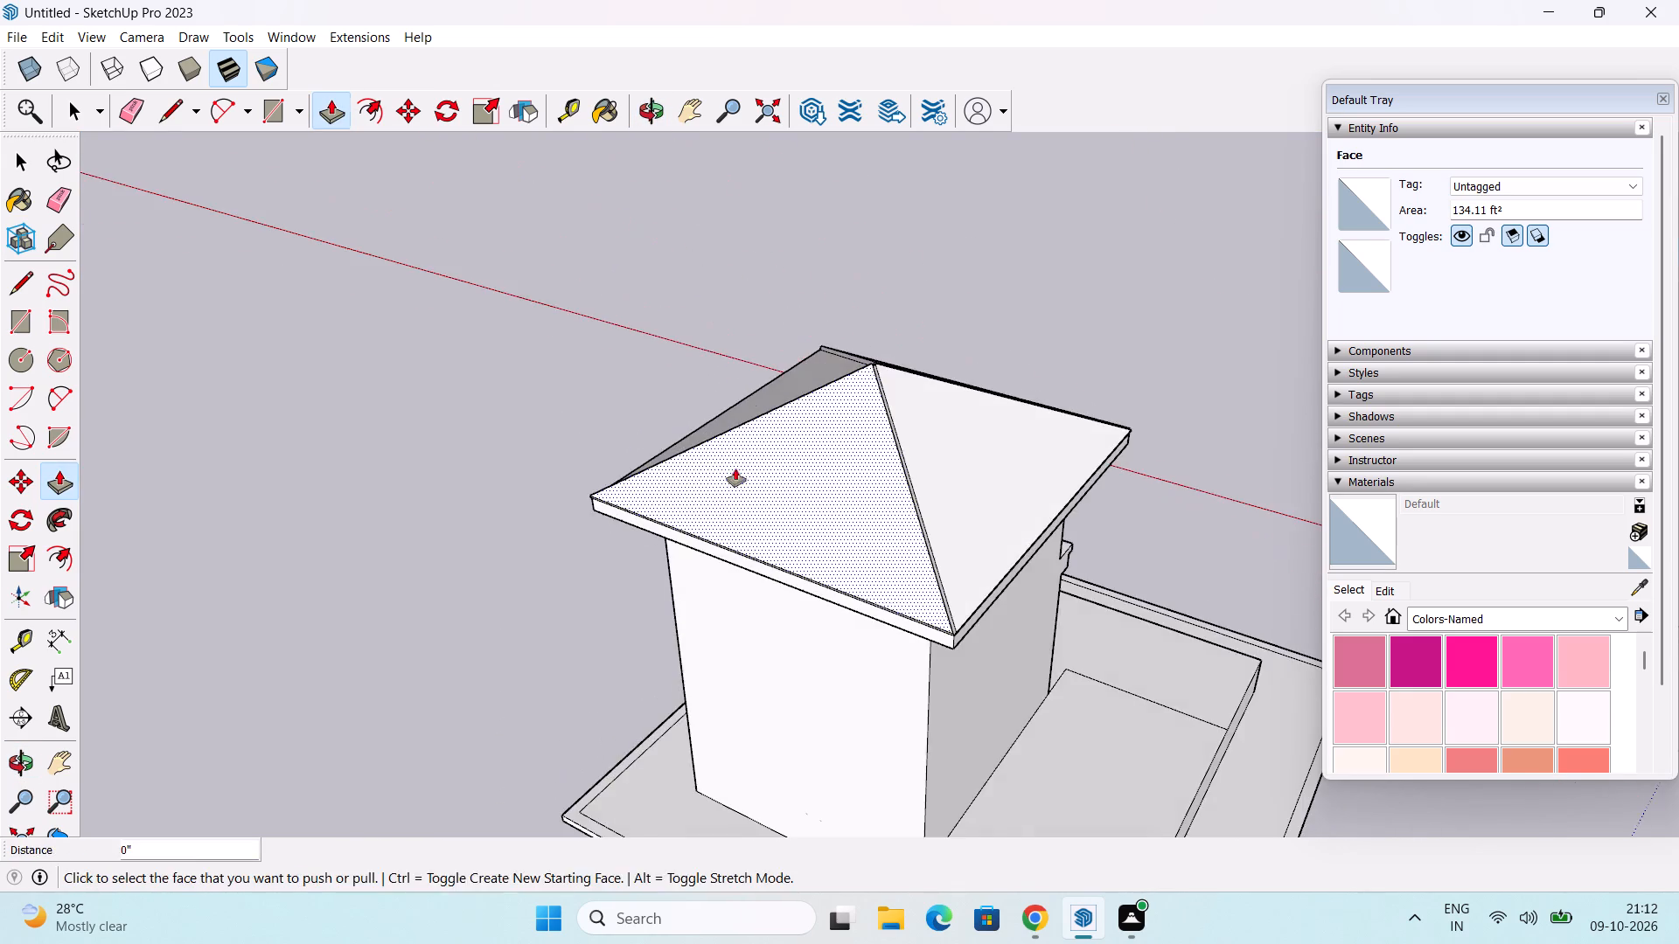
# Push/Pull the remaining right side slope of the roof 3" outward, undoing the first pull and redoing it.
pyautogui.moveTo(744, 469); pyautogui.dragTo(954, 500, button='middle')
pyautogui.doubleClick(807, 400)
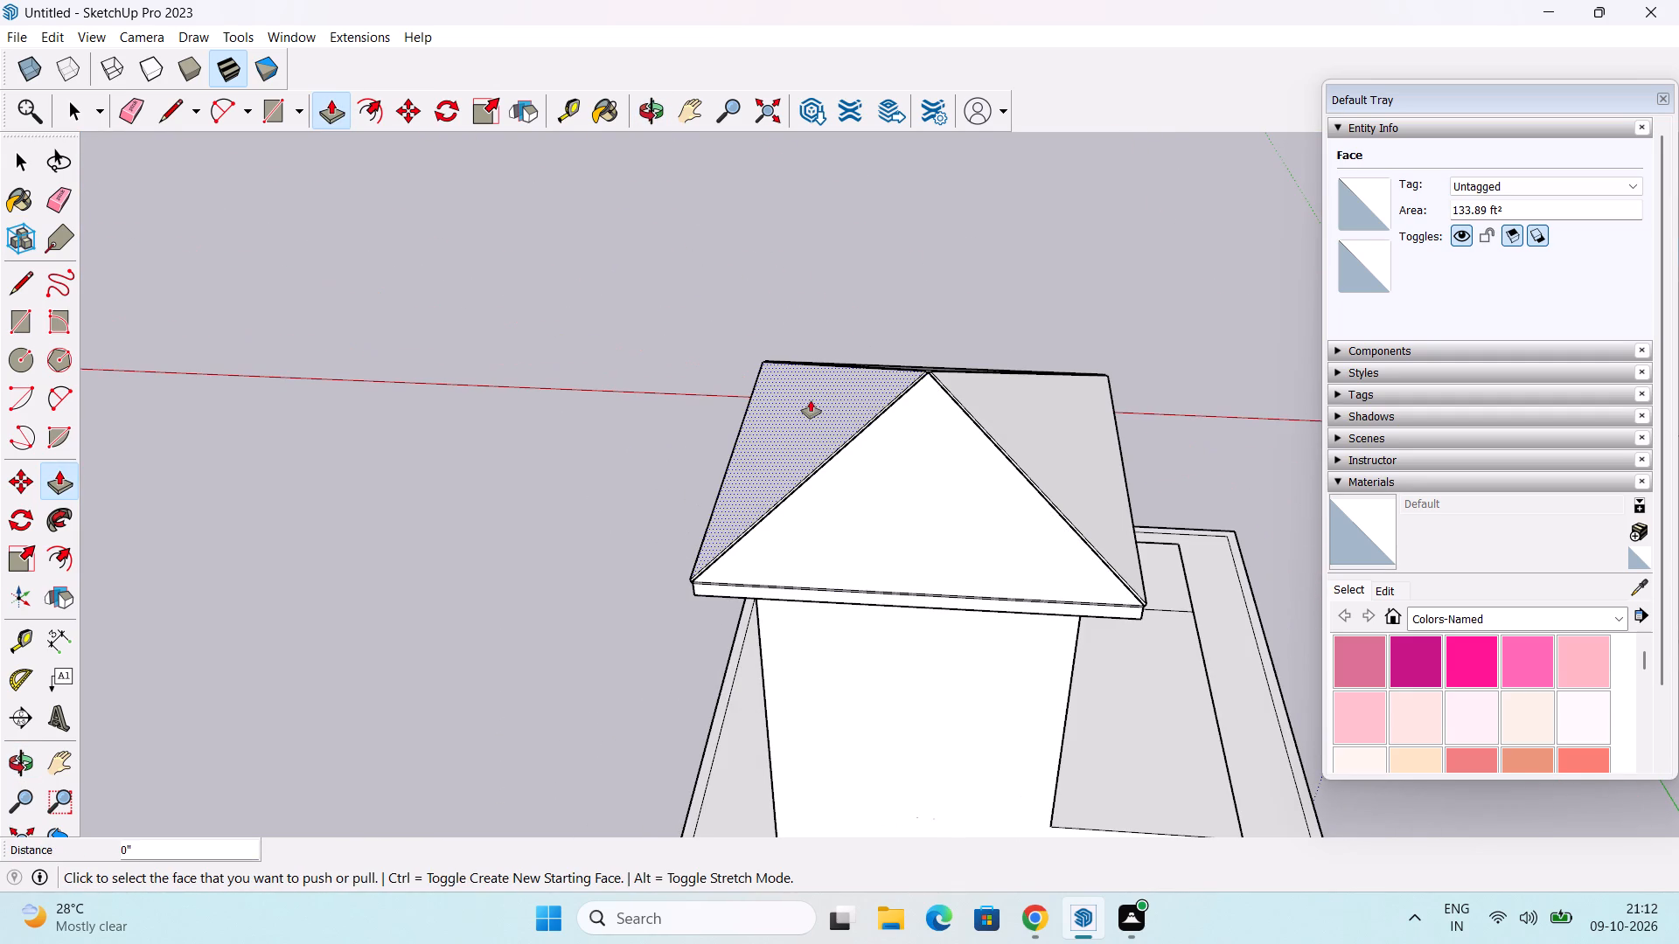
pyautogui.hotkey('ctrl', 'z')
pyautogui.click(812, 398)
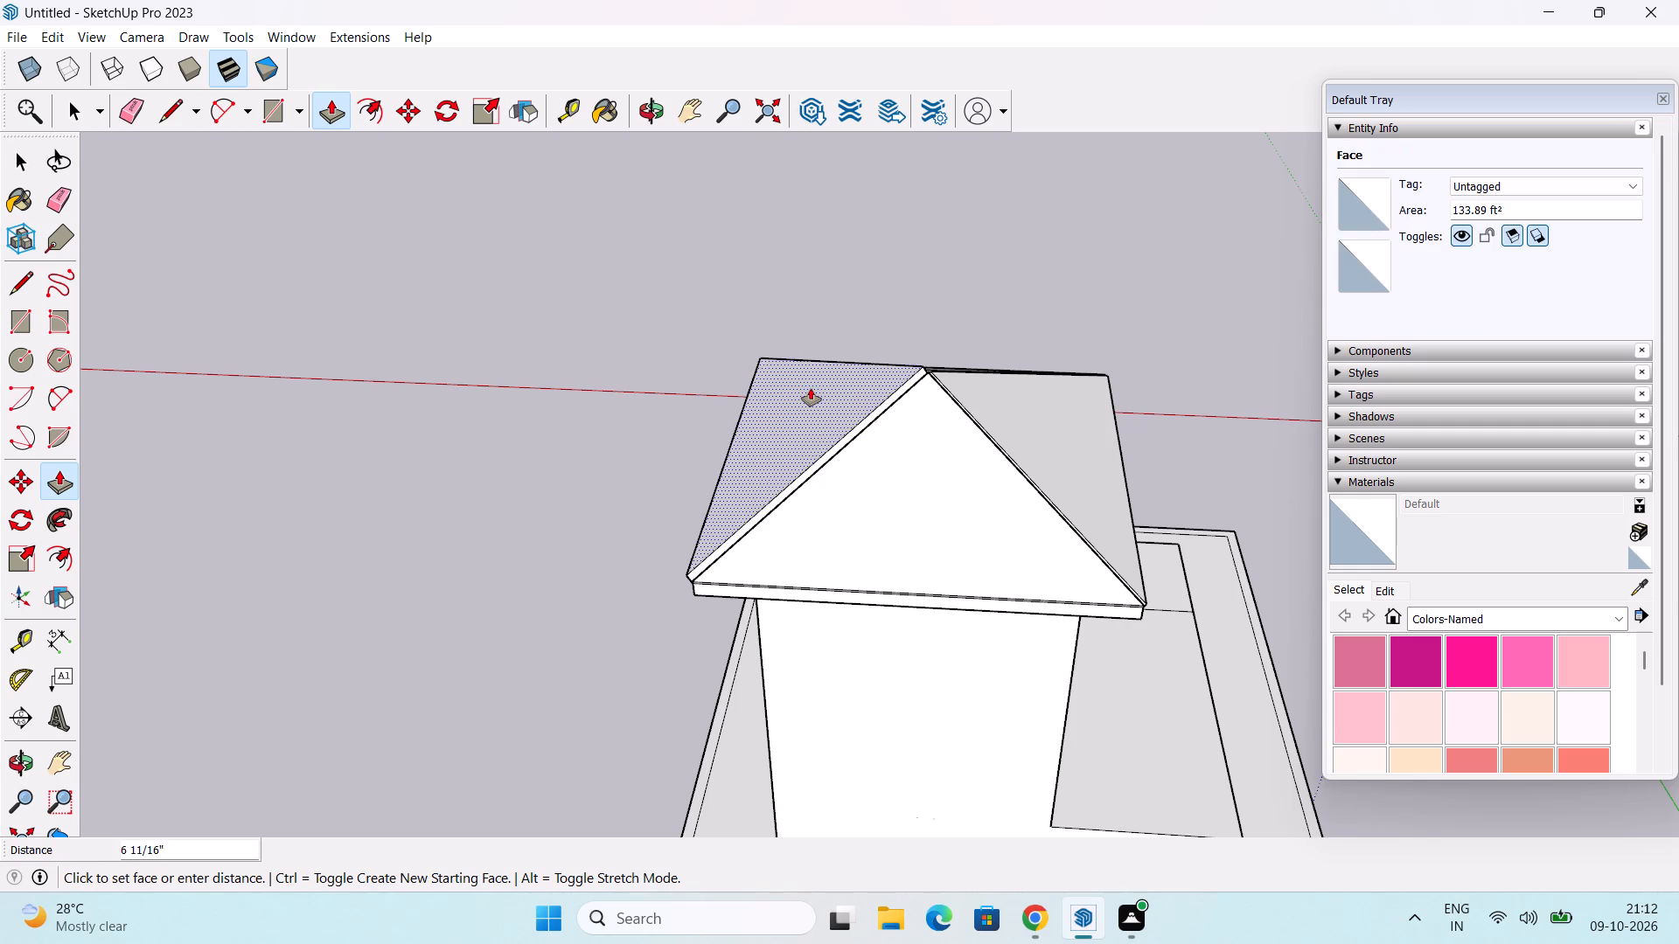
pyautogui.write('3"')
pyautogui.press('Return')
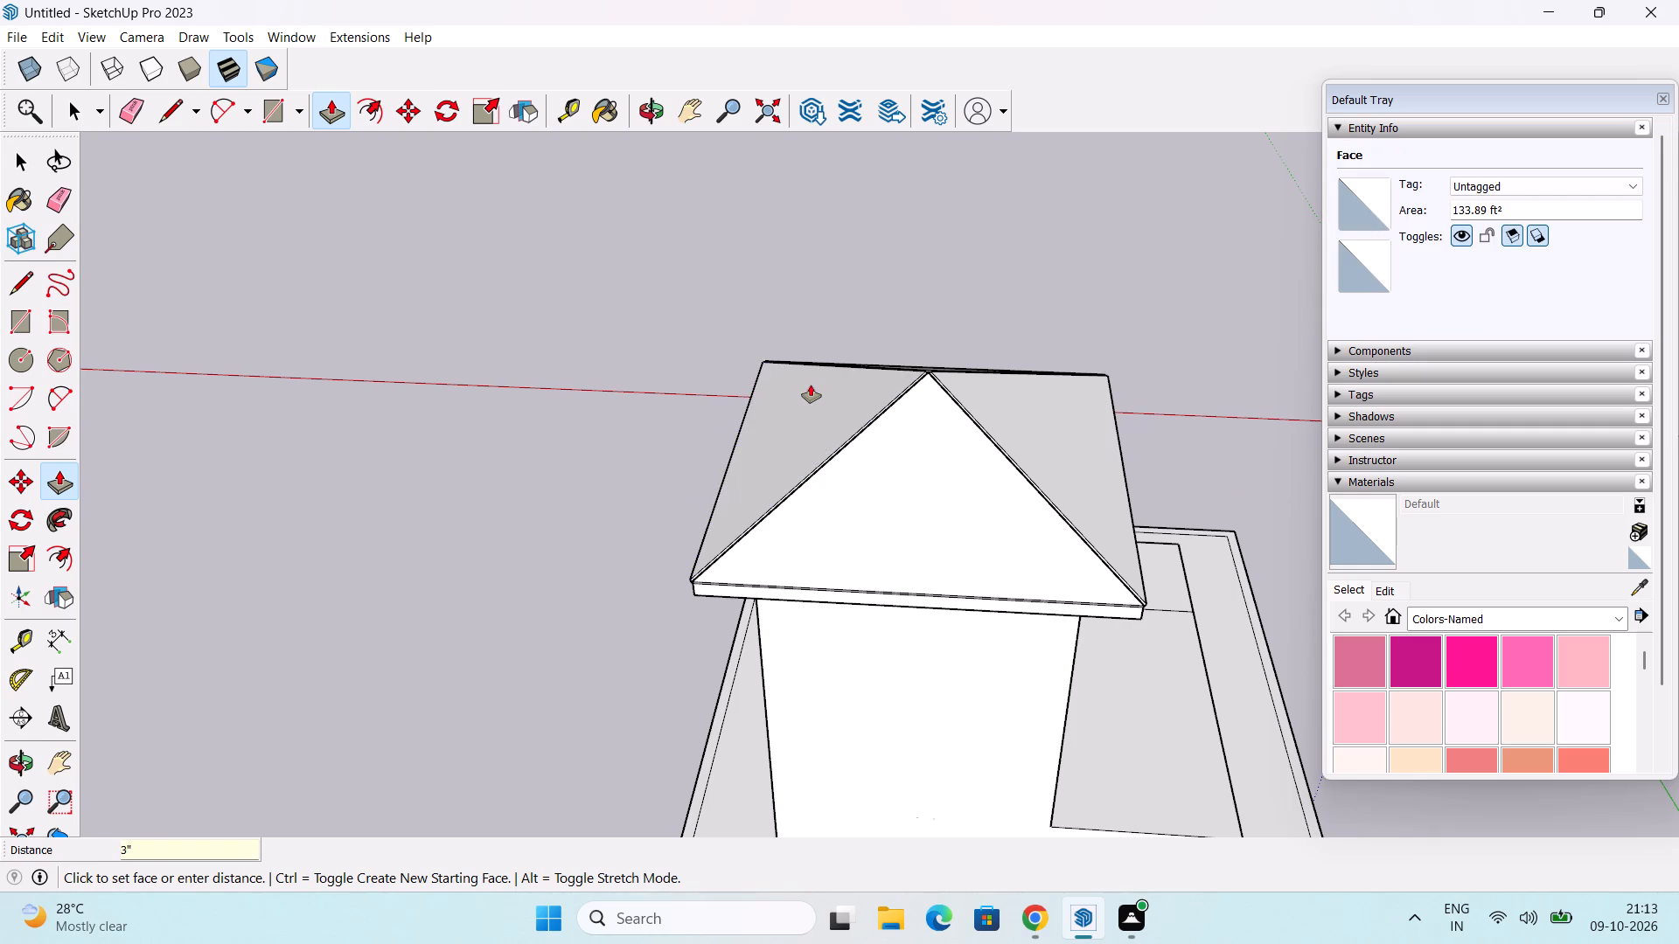
# Examine the thickened roof slopes from above and the gaps along the hips close up at the apex.
pyautogui.moveTo(1007, 364); pyautogui.dragTo(951, 550, button='middle')
pyautogui.moveTo(909, 510); pyautogui.dragTo(872, 610, button='middle')
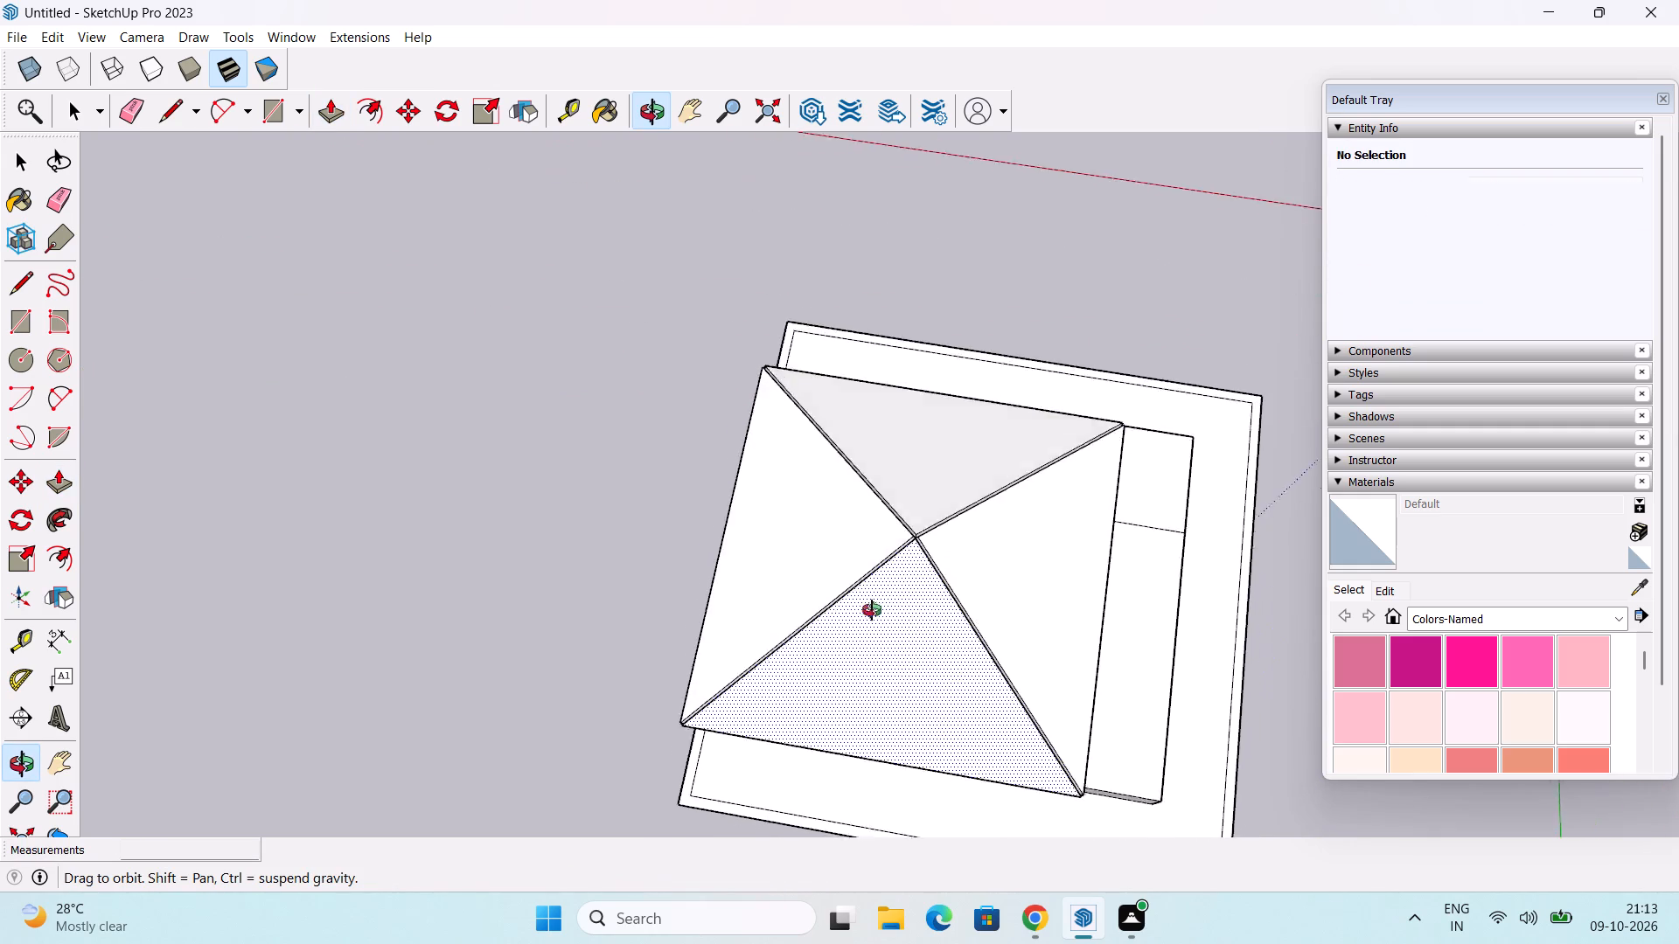
pyautogui.moveTo(872, 610); pyautogui.dragTo(701, 591, button='middle')
pyautogui.moveTo(953, 638); pyautogui.dragTo(776, 509, button='middle')
pyautogui.moveTo(901, 559); pyautogui.dragTo(825, 538, button='middle')
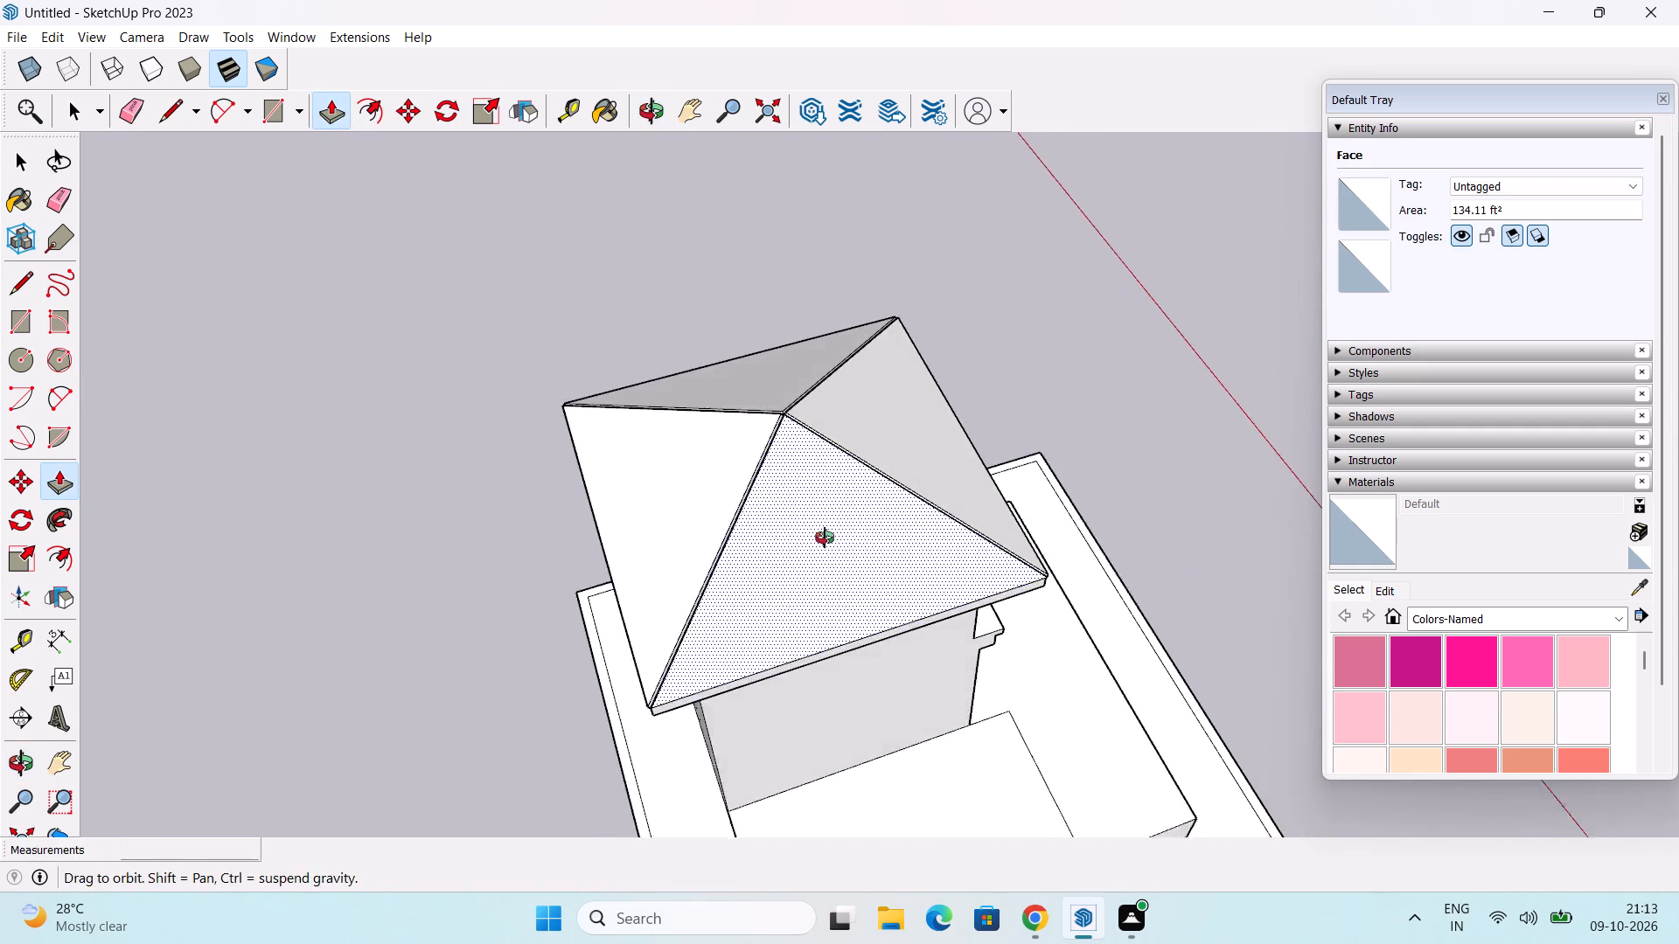
pyautogui.moveTo(825, 538); pyautogui.dragTo(814, 523, button='middle')
pyautogui.scroll(15, 739, 462)
pyautogui.moveTo(762, 401); pyautogui.dragTo(784, 422, button='middle')
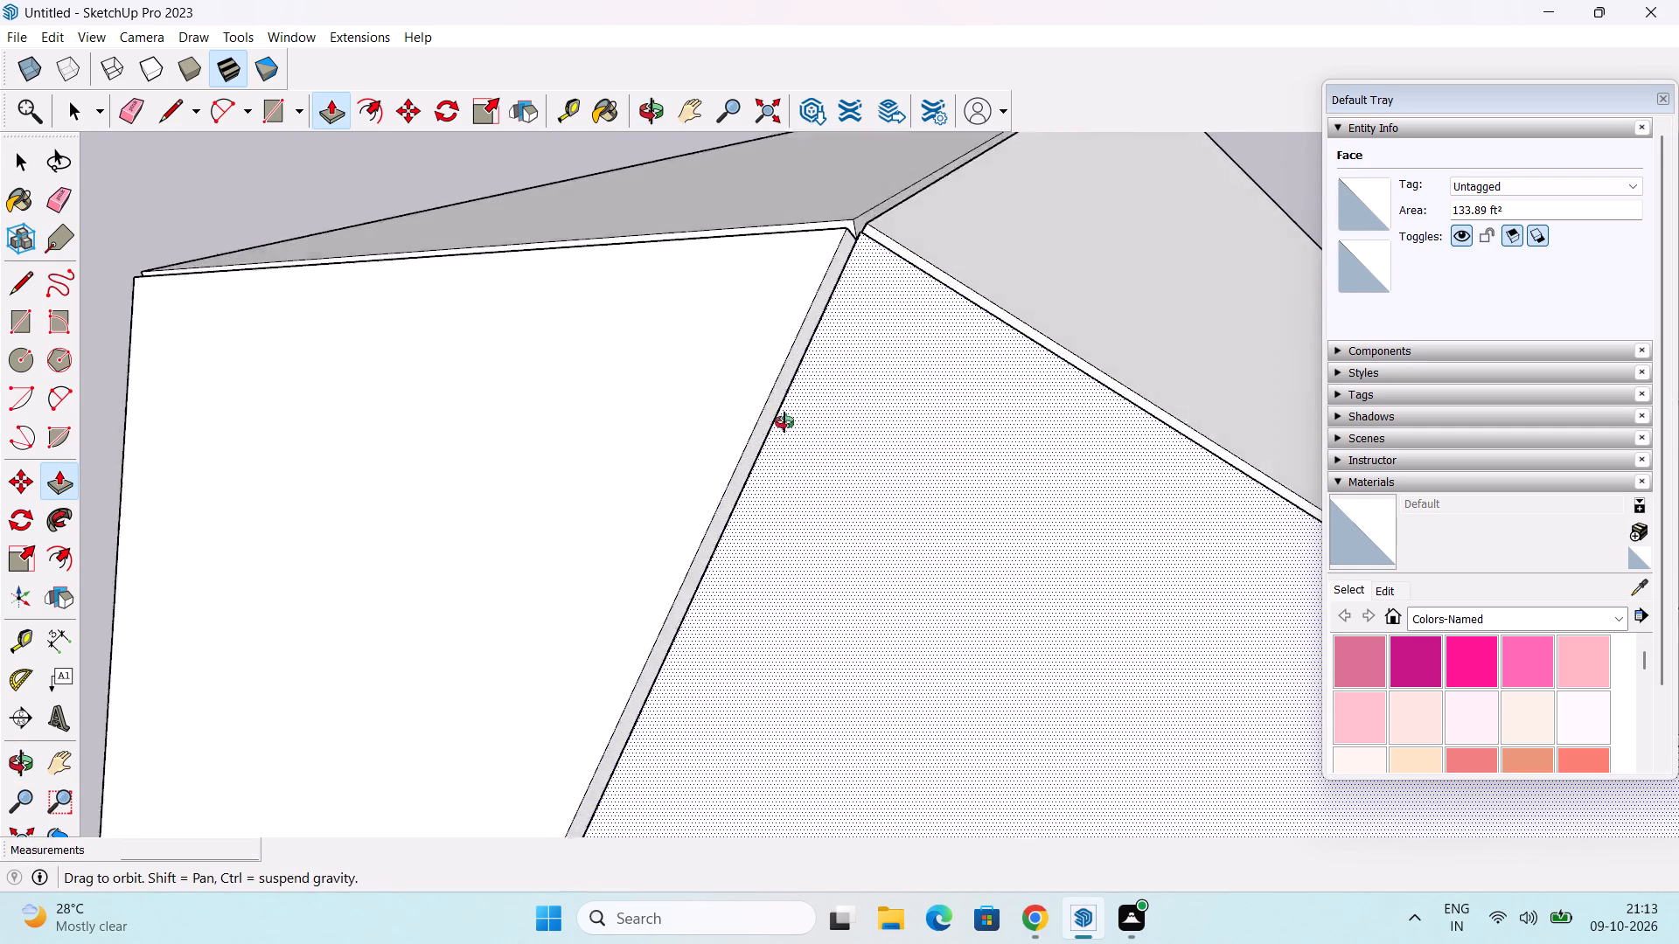
pyautogui.moveTo(784, 422); pyautogui.dragTo(857, 485, button='middle')
pyautogui.scroll(8, 827, 468)
pyautogui.moveTo(848, 414); pyautogui.dragTo(894, 521, button='middle')
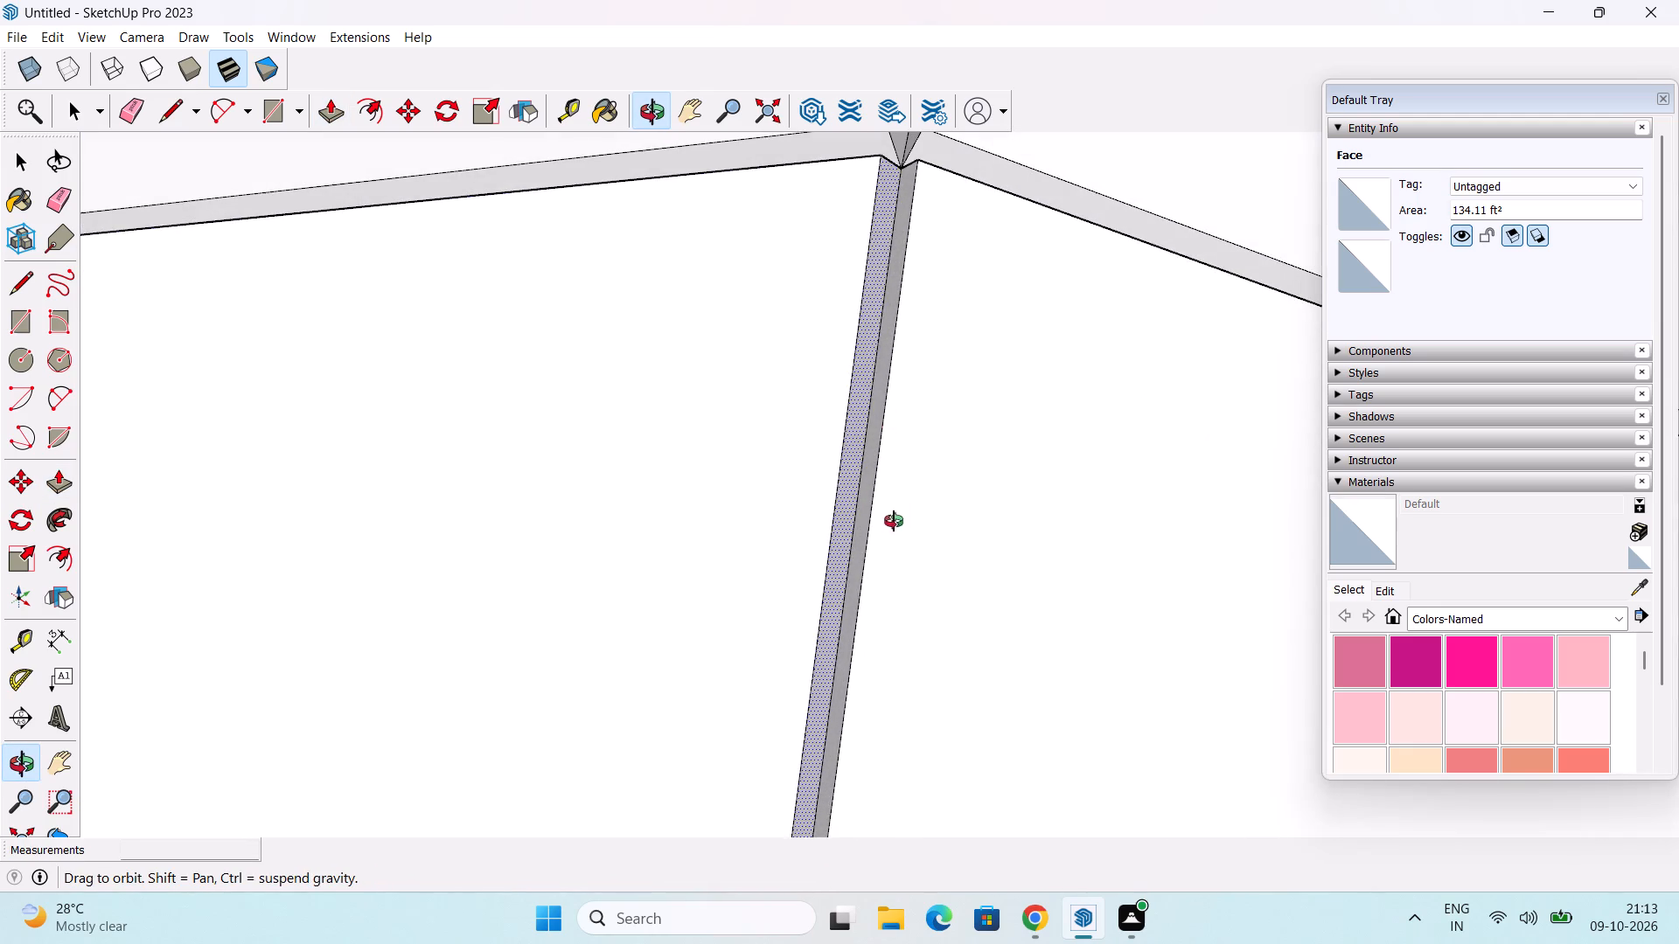
pyautogui.moveTo(894, 521); pyautogui.dragTo(892, 521, button='middle')
pyautogui.moveTo(903, 398); pyautogui.dragTo(891, 593, button='middle')
pyautogui.moveTo(881, 475); pyautogui.dragTo(887, 547, button='middle')
pyautogui.keyDown('shift'); pyautogui.moveTo(907, 411); pyautogui.dragTo(910, 492, button='middle'); pyautogui.keyUp('shift')
pyautogui.moveTo(885, 413); pyautogui.dragTo(887, 433, button='middle')
pyautogui.press('space')
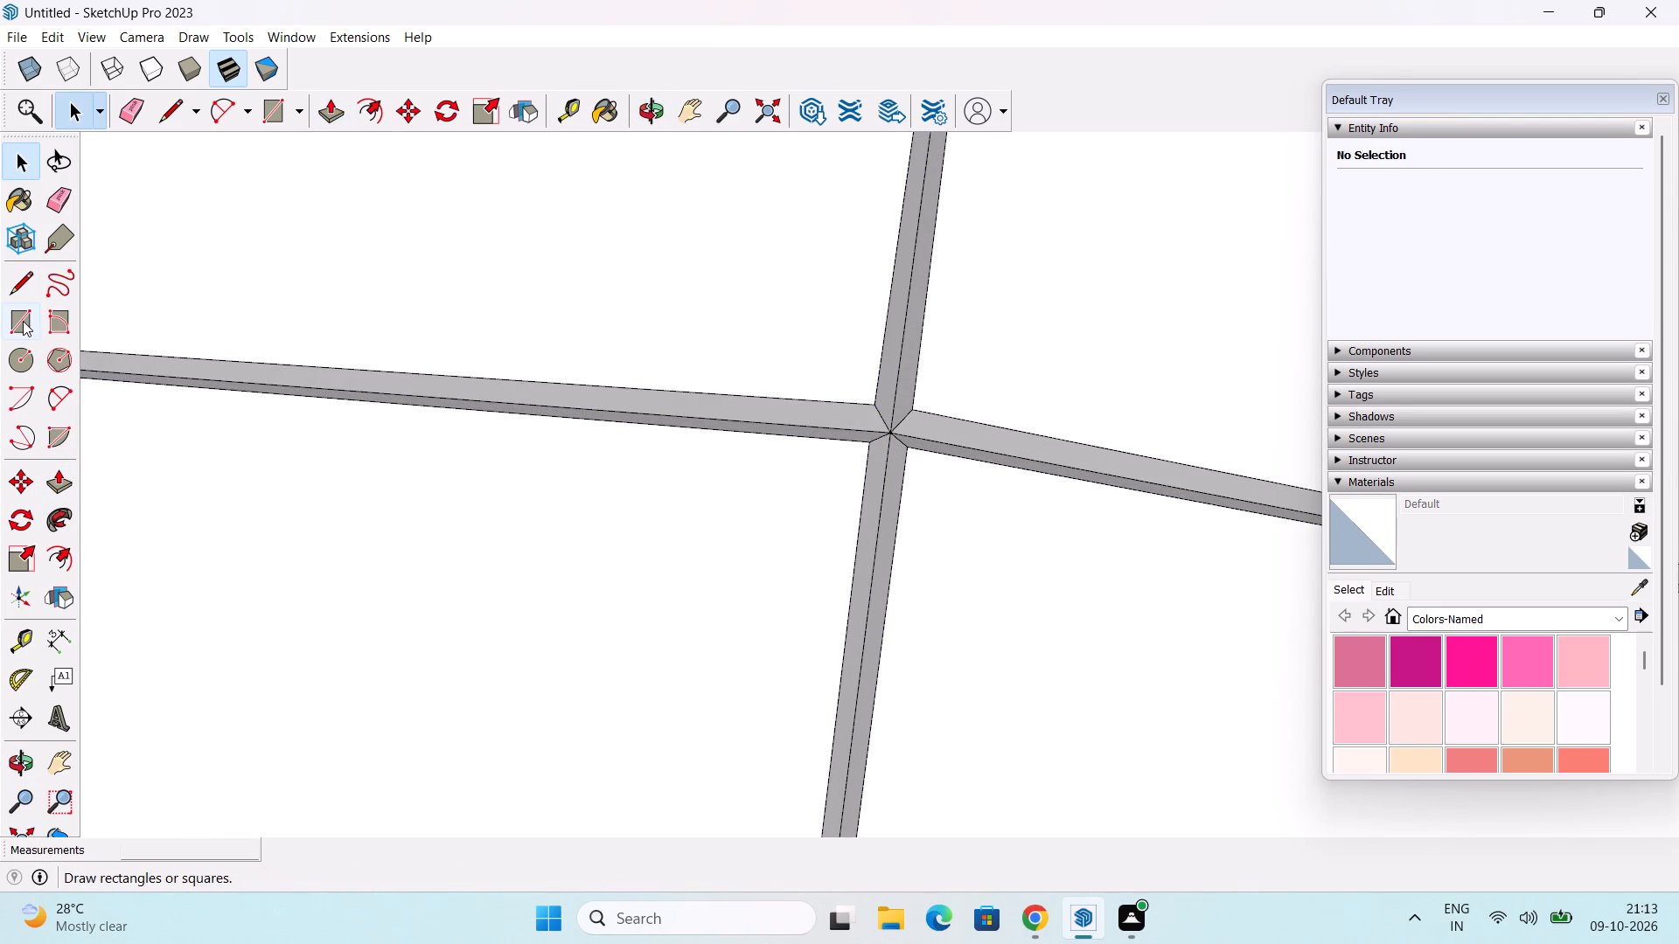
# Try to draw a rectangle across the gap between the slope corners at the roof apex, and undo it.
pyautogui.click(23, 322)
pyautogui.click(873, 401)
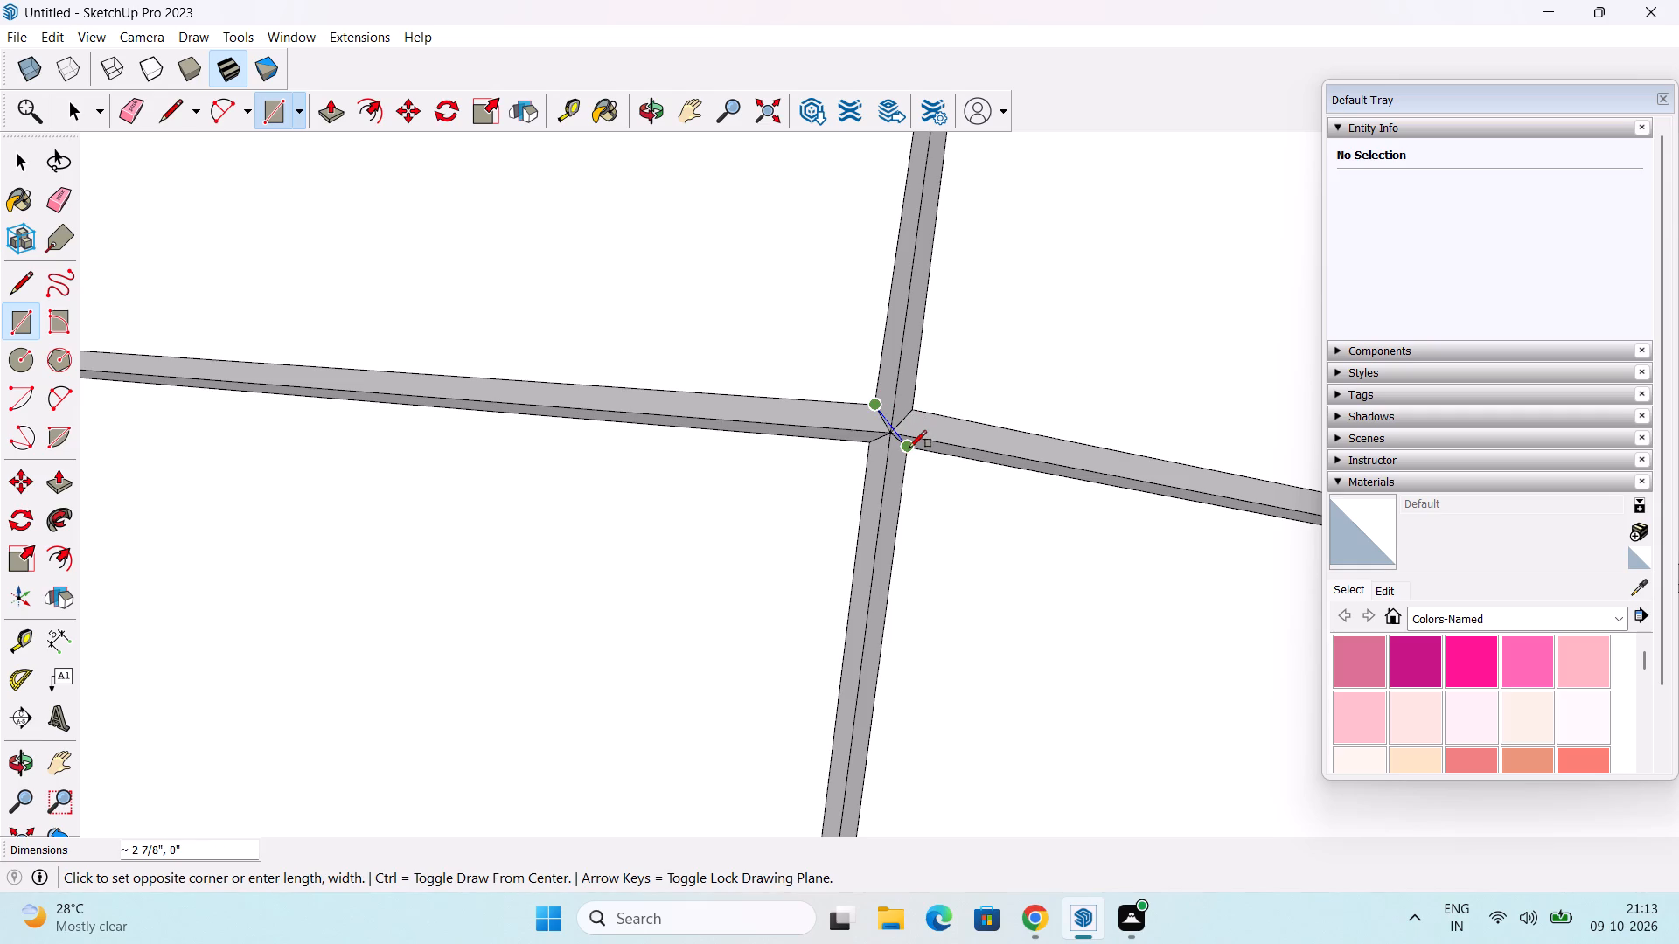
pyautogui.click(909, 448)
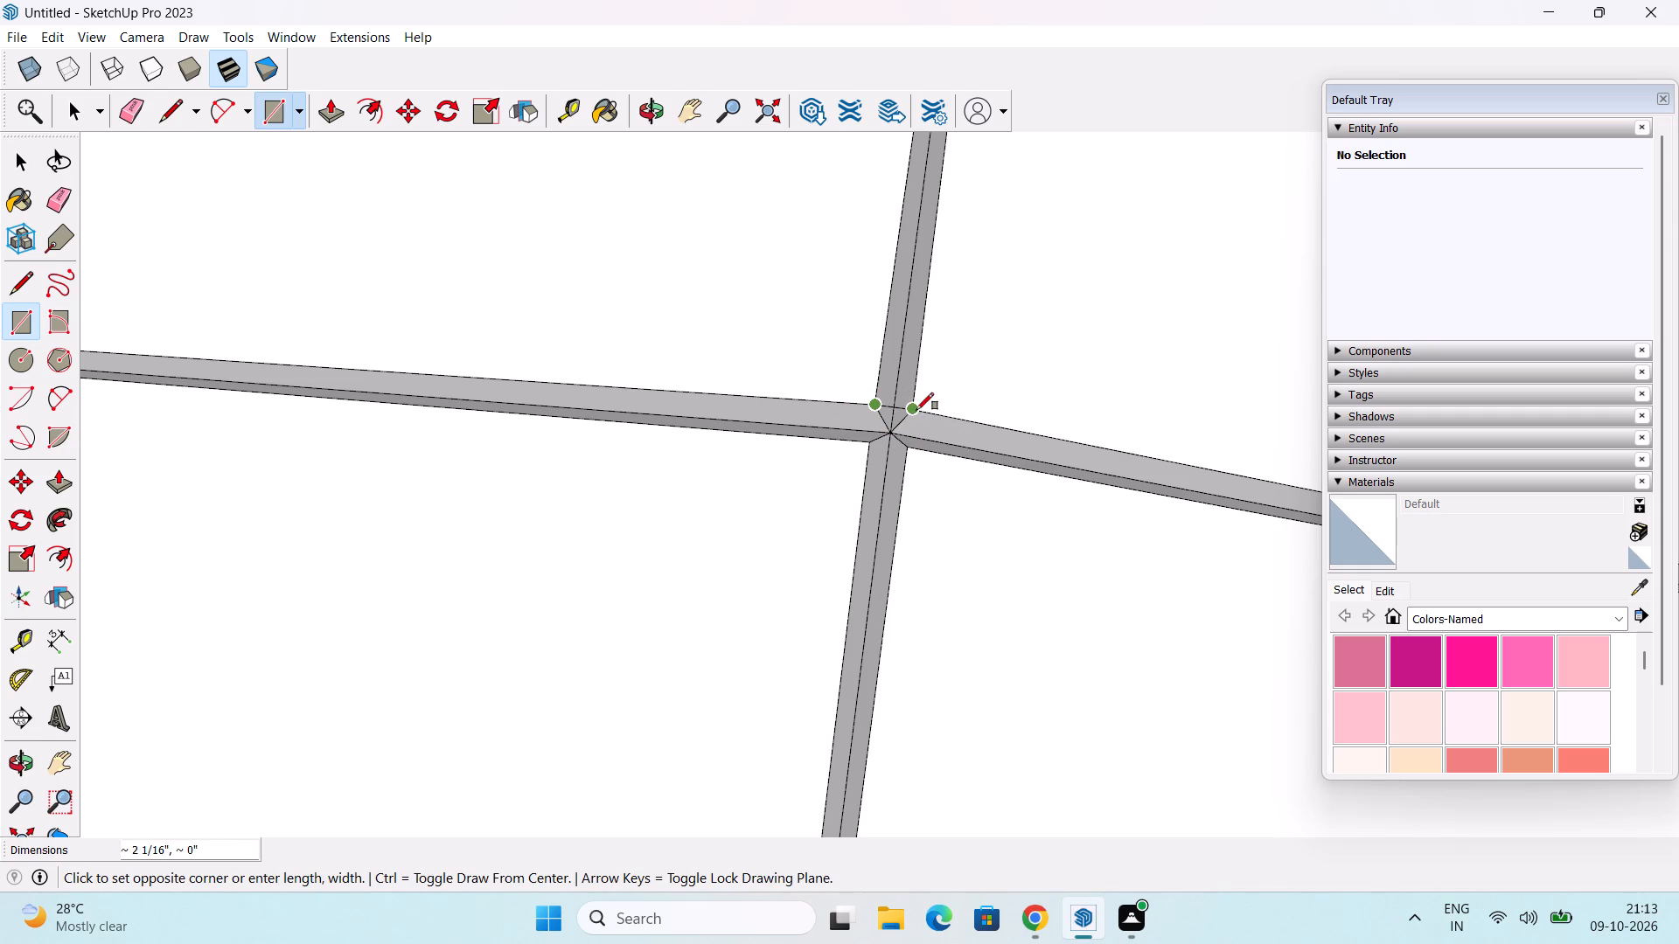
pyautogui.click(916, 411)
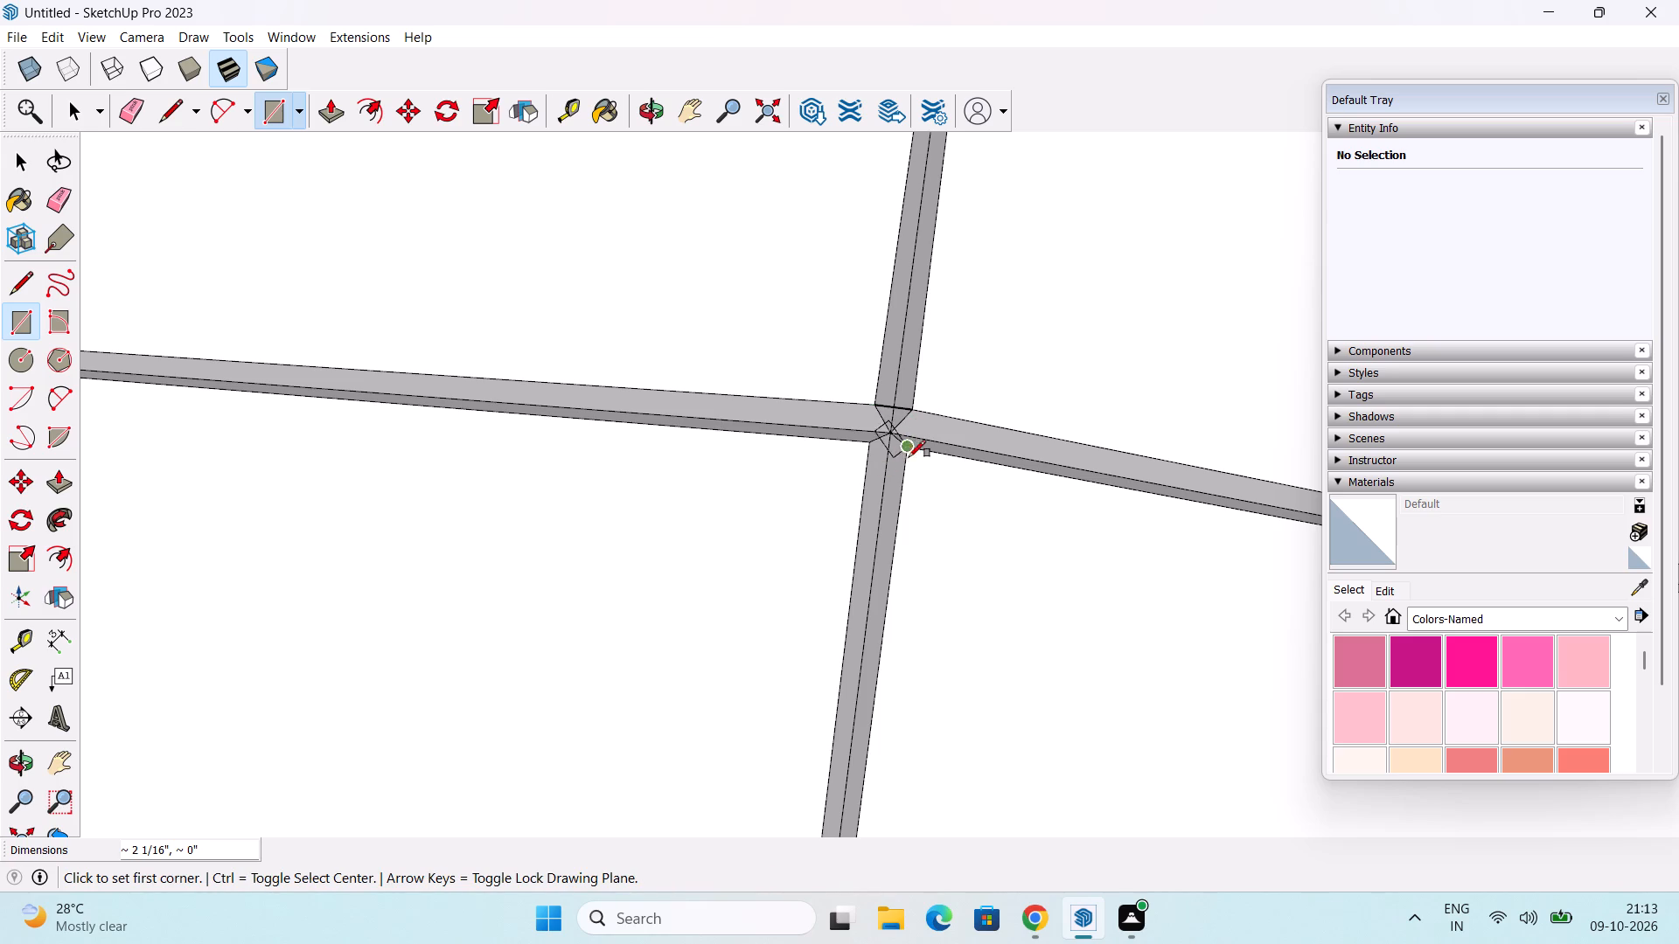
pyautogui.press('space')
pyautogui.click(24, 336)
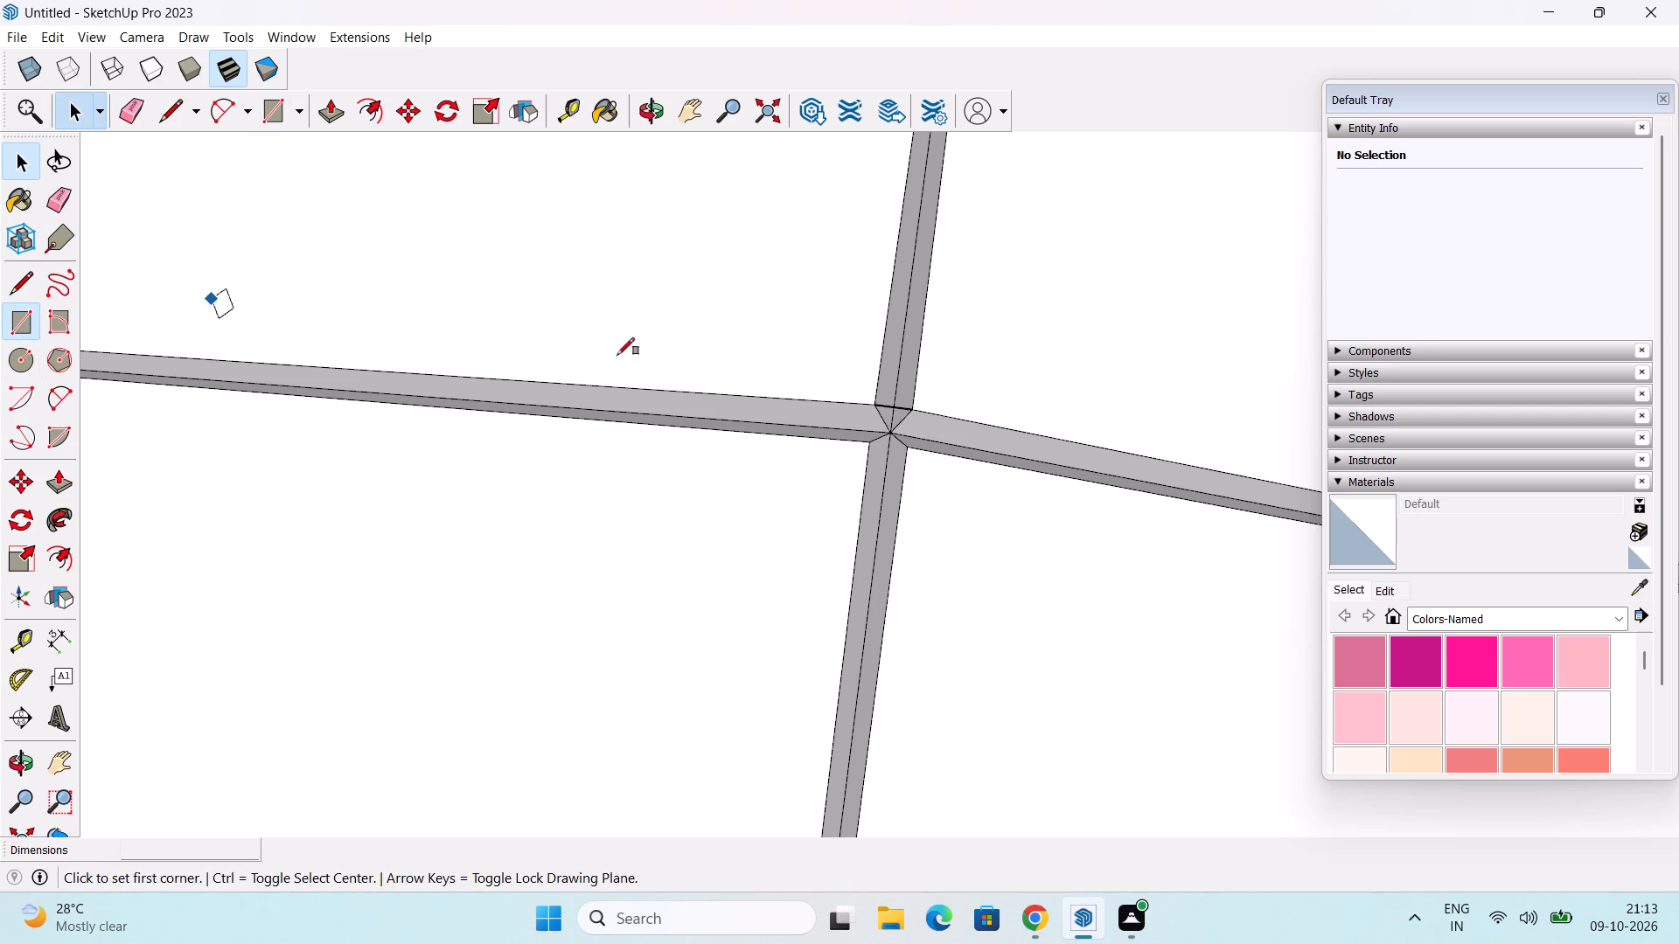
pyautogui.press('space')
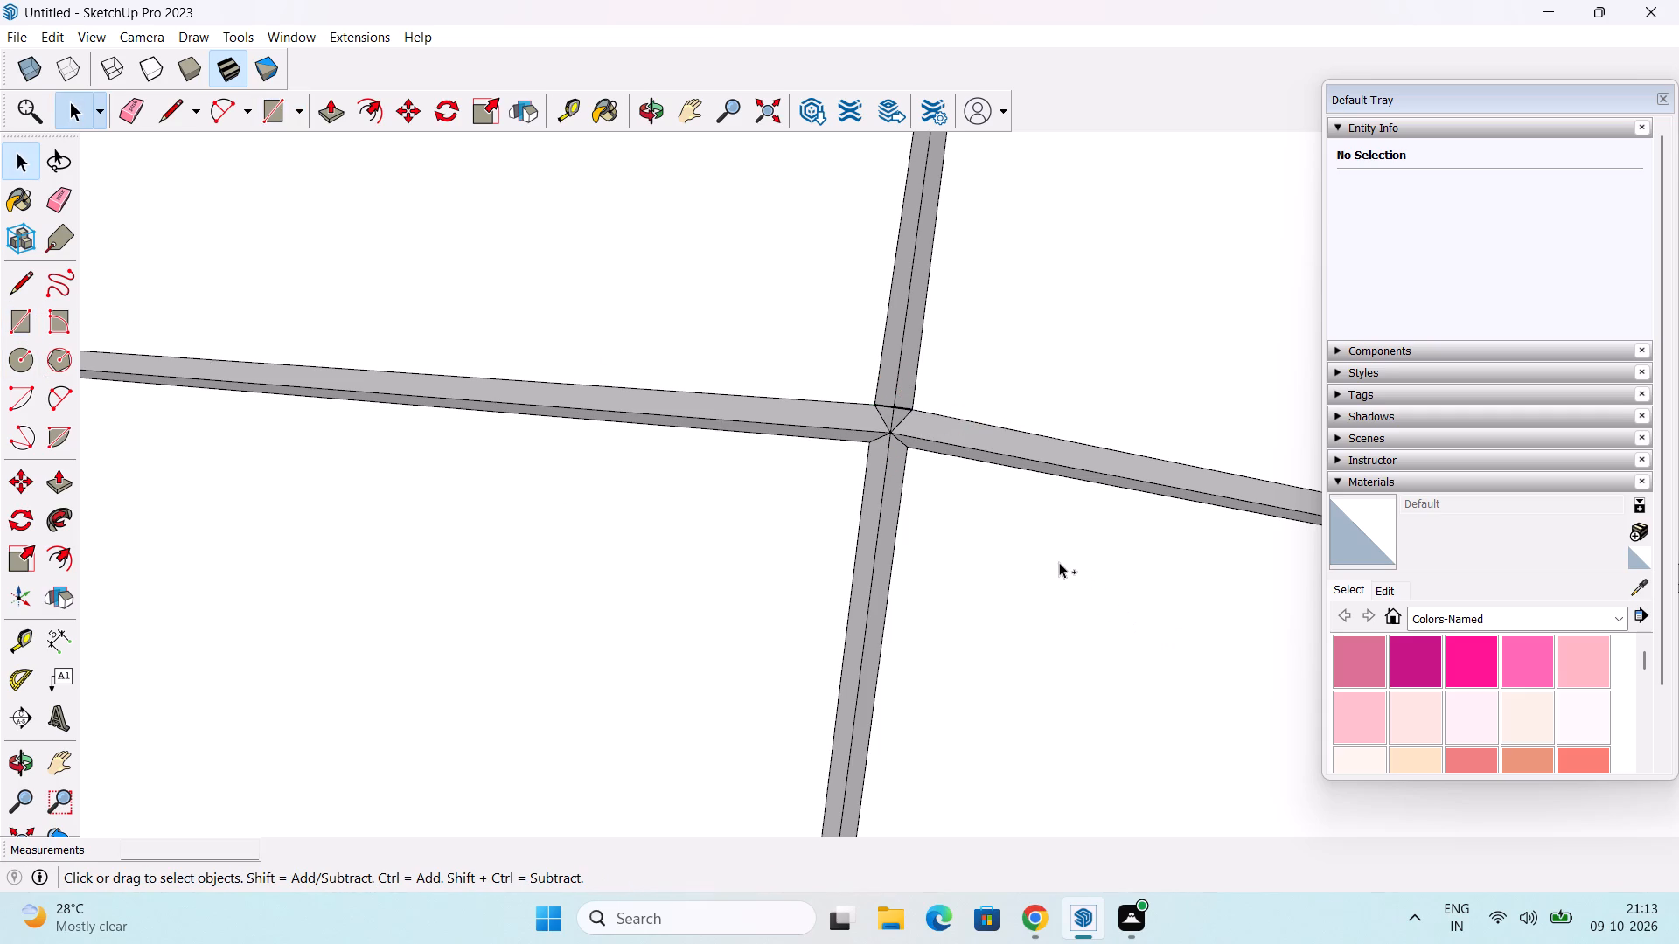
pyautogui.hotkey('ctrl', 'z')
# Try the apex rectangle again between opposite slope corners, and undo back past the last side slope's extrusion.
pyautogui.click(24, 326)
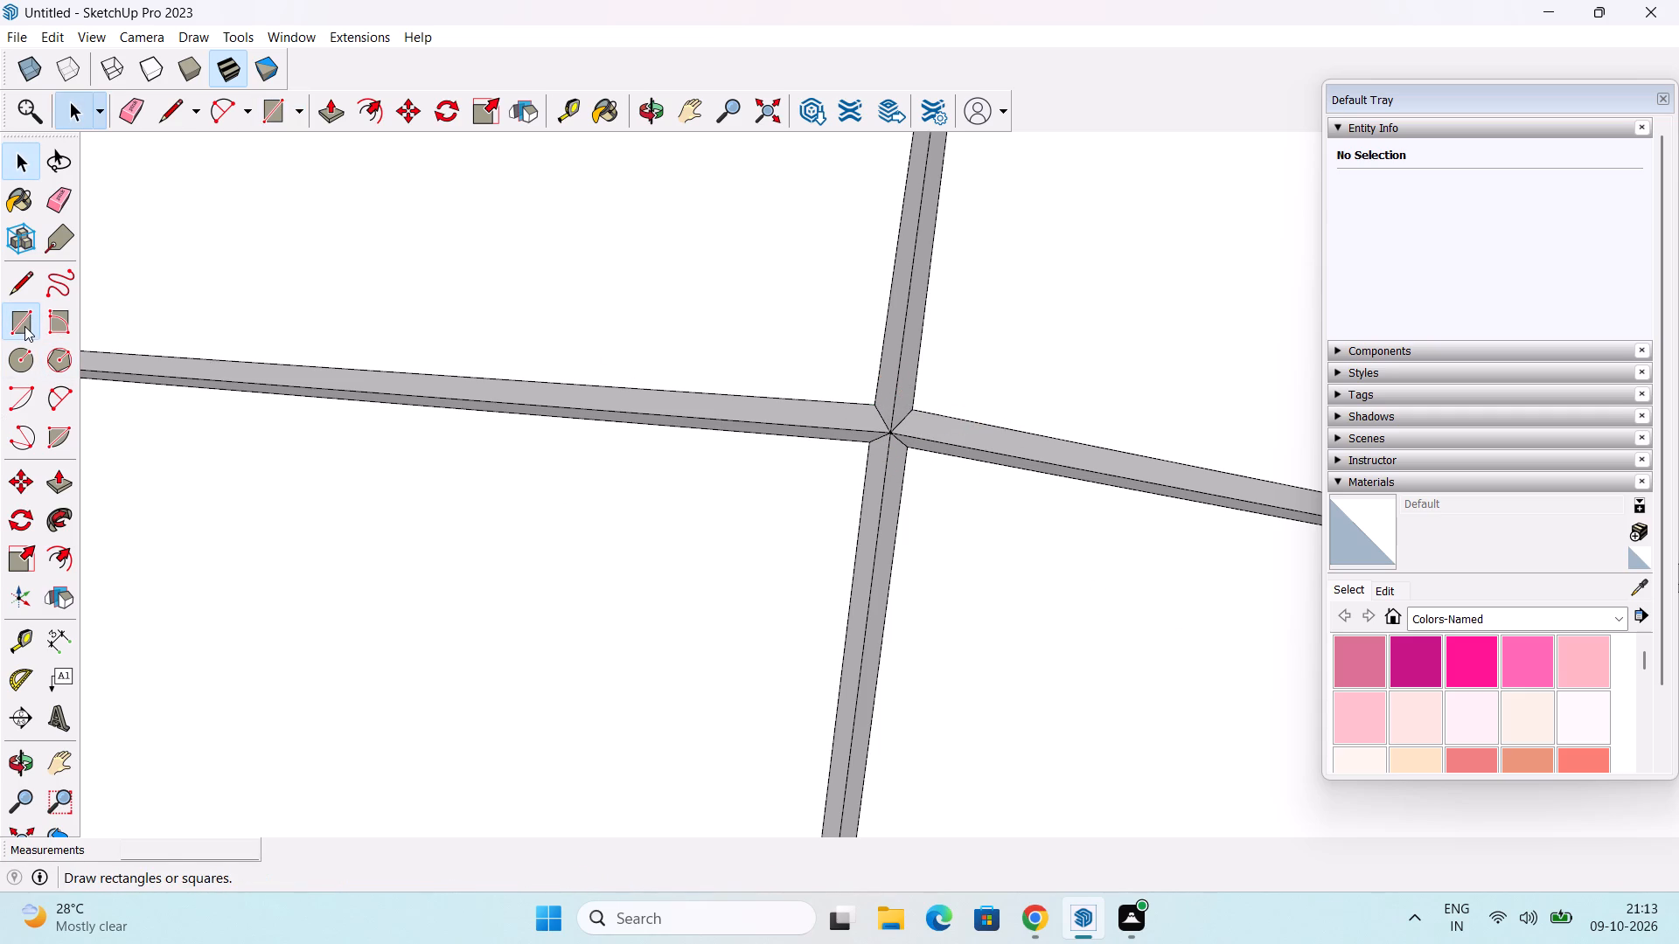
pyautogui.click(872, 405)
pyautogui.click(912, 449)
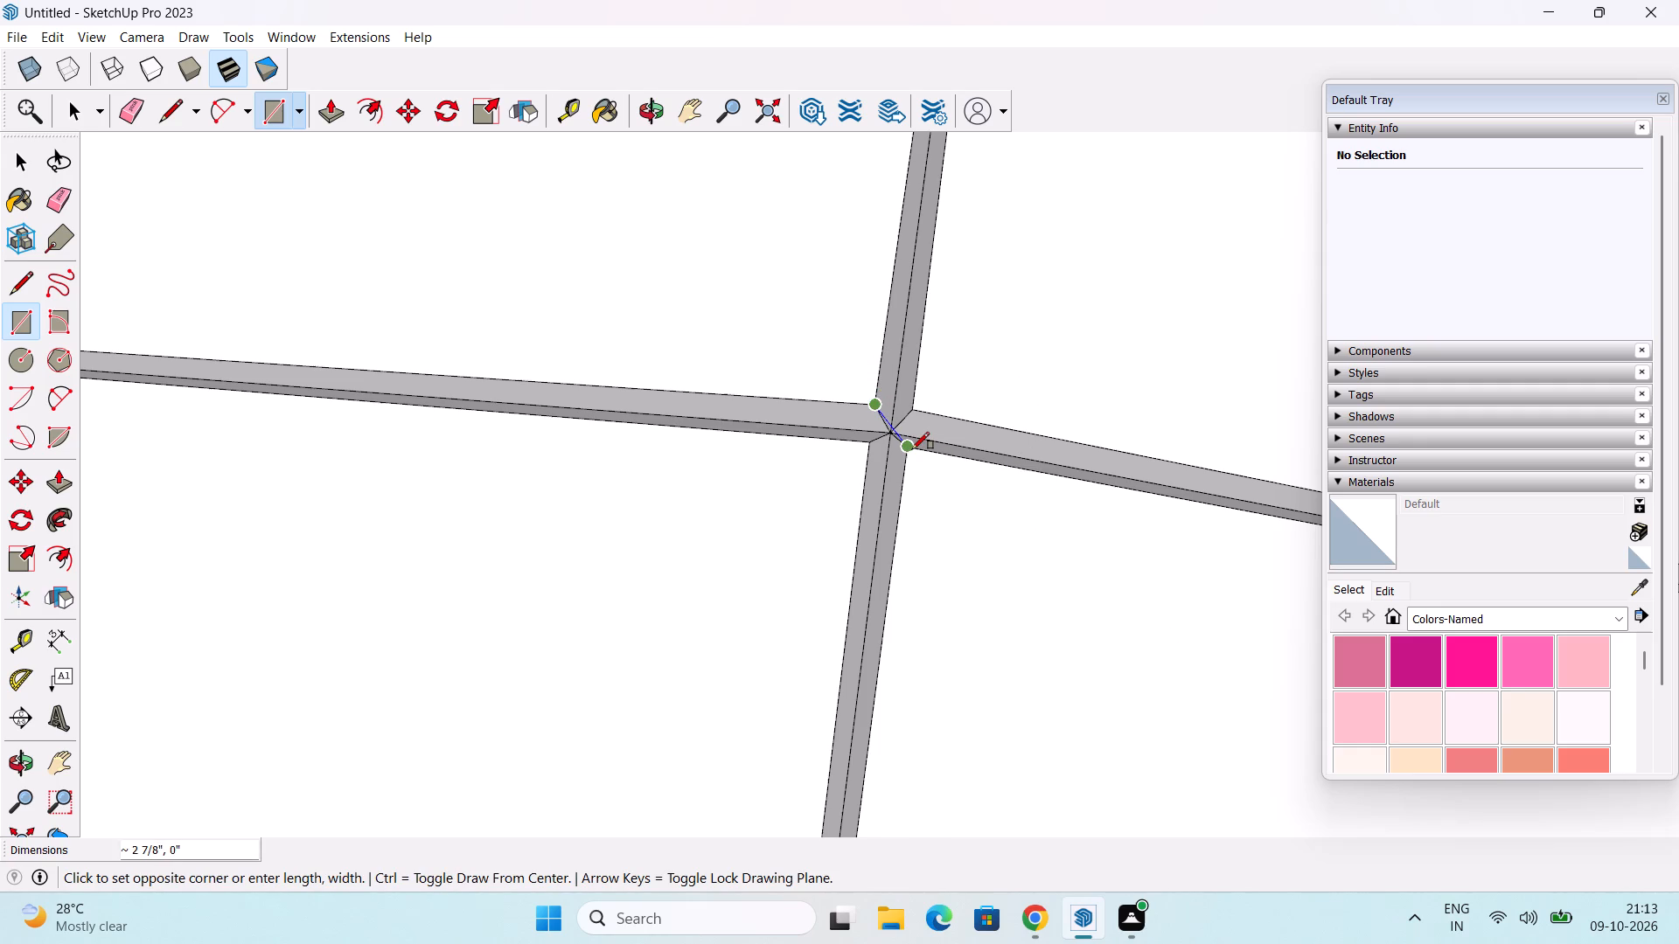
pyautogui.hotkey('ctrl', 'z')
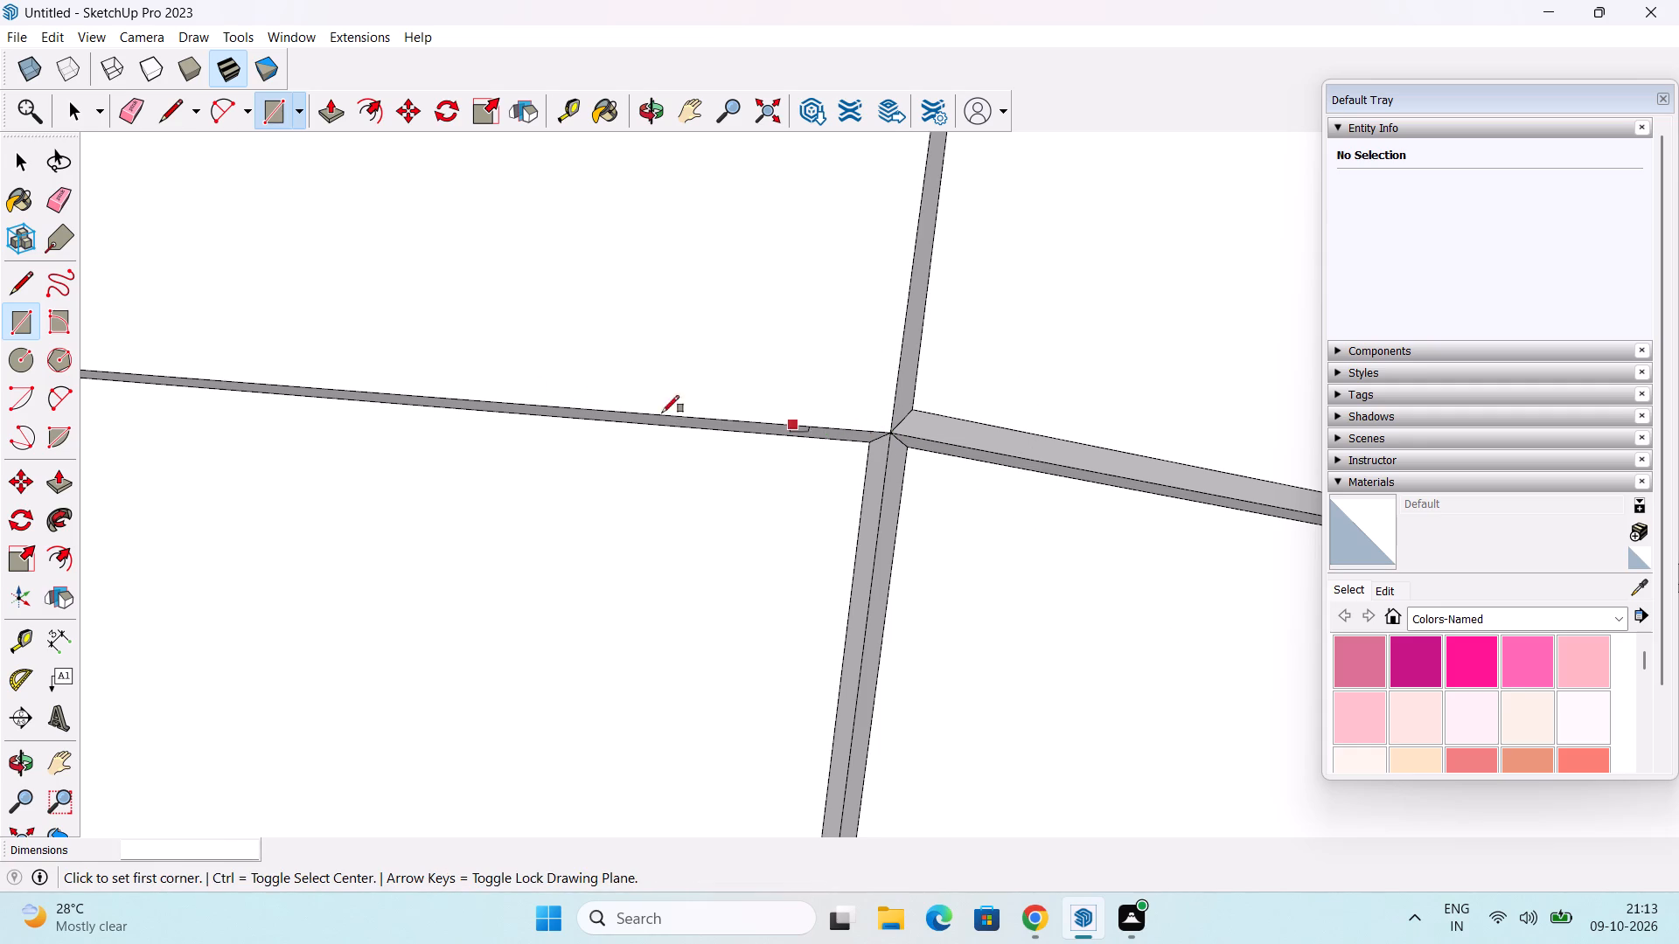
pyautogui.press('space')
# Examine the roof apex and the hip gaps between the slopes from lower angles.
pyautogui.moveTo(758, 488); pyautogui.dragTo(852, 357, button='middle')
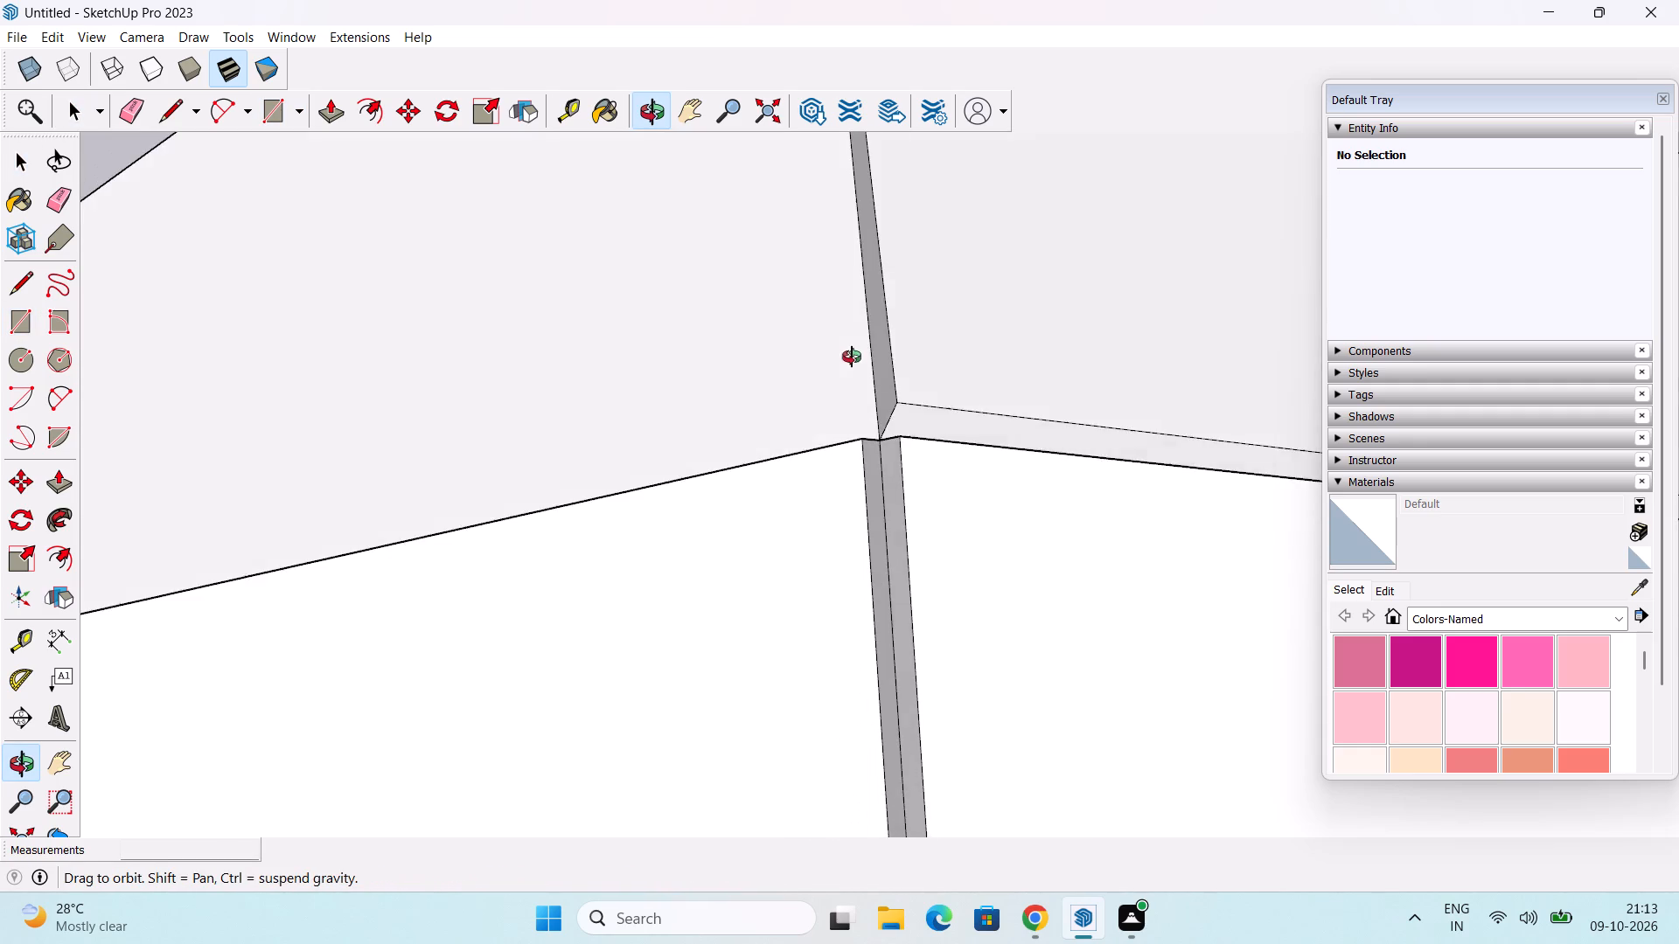
pyautogui.moveTo(852, 357); pyautogui.dragTo(874, 416, button='middle')
pyautogui.scroll(-1, 914, 550)
pyautogui.moveTo(914, 560); pyautogui.dragTo(909, 269, button='middle')
pyautogui.scroll(-1, 954, 233)
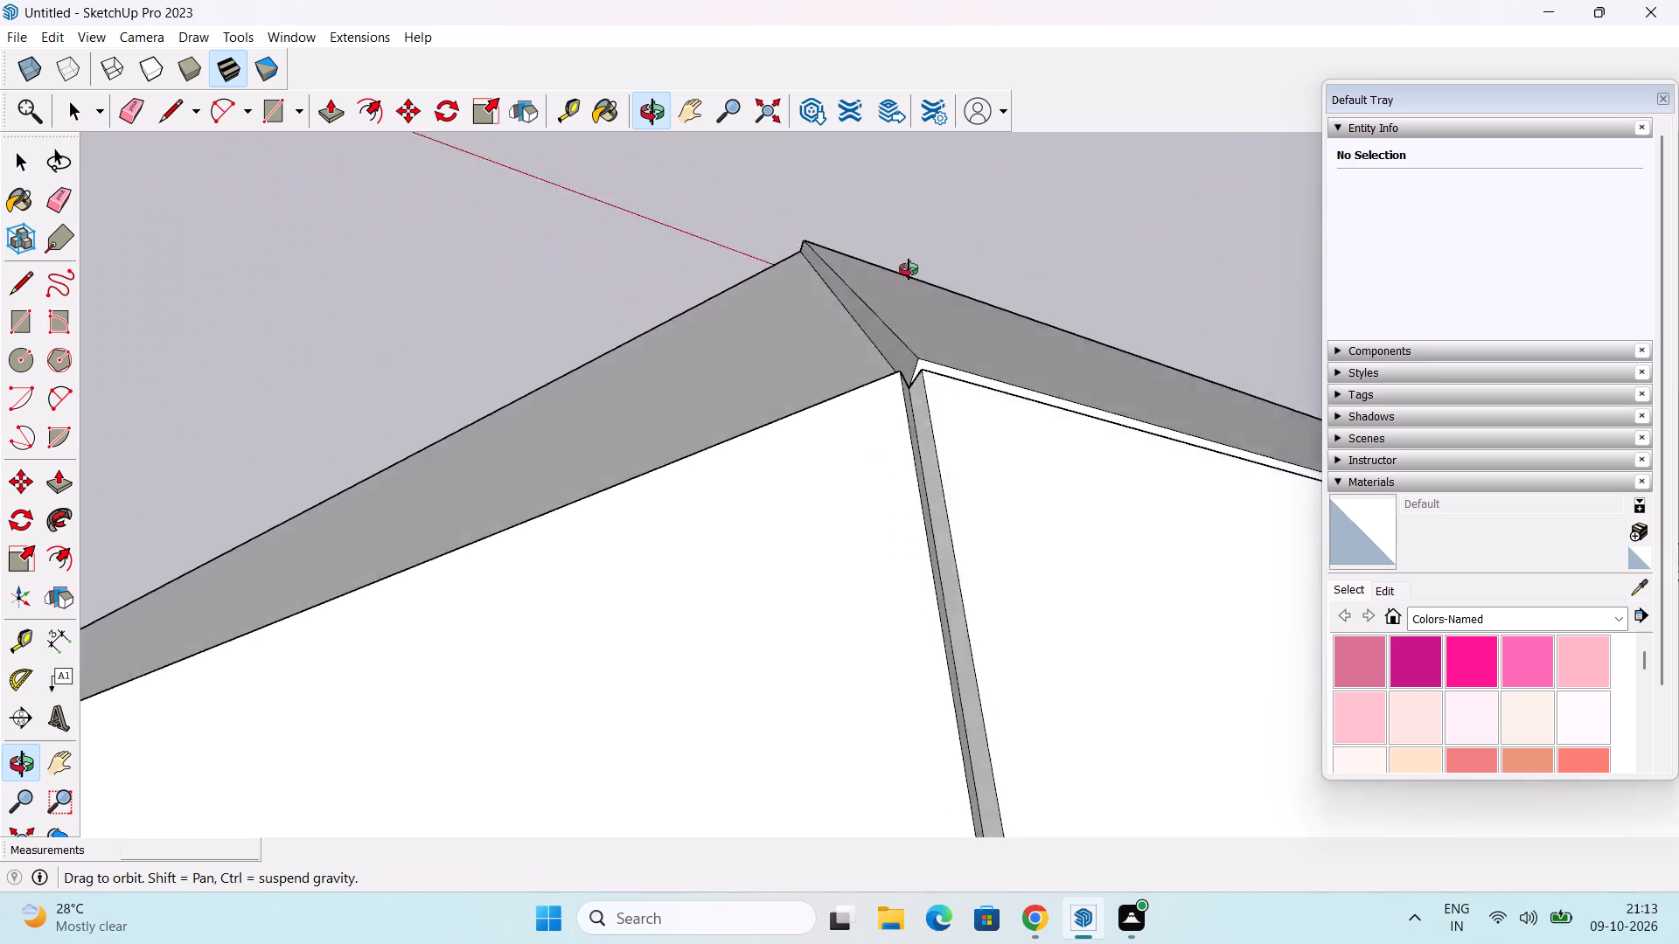
pyautogui.moveTo(909, 269); pyautogui.dragTo(952, 417, button='middle')
pyautogui.scroll(-4, 939, 377)
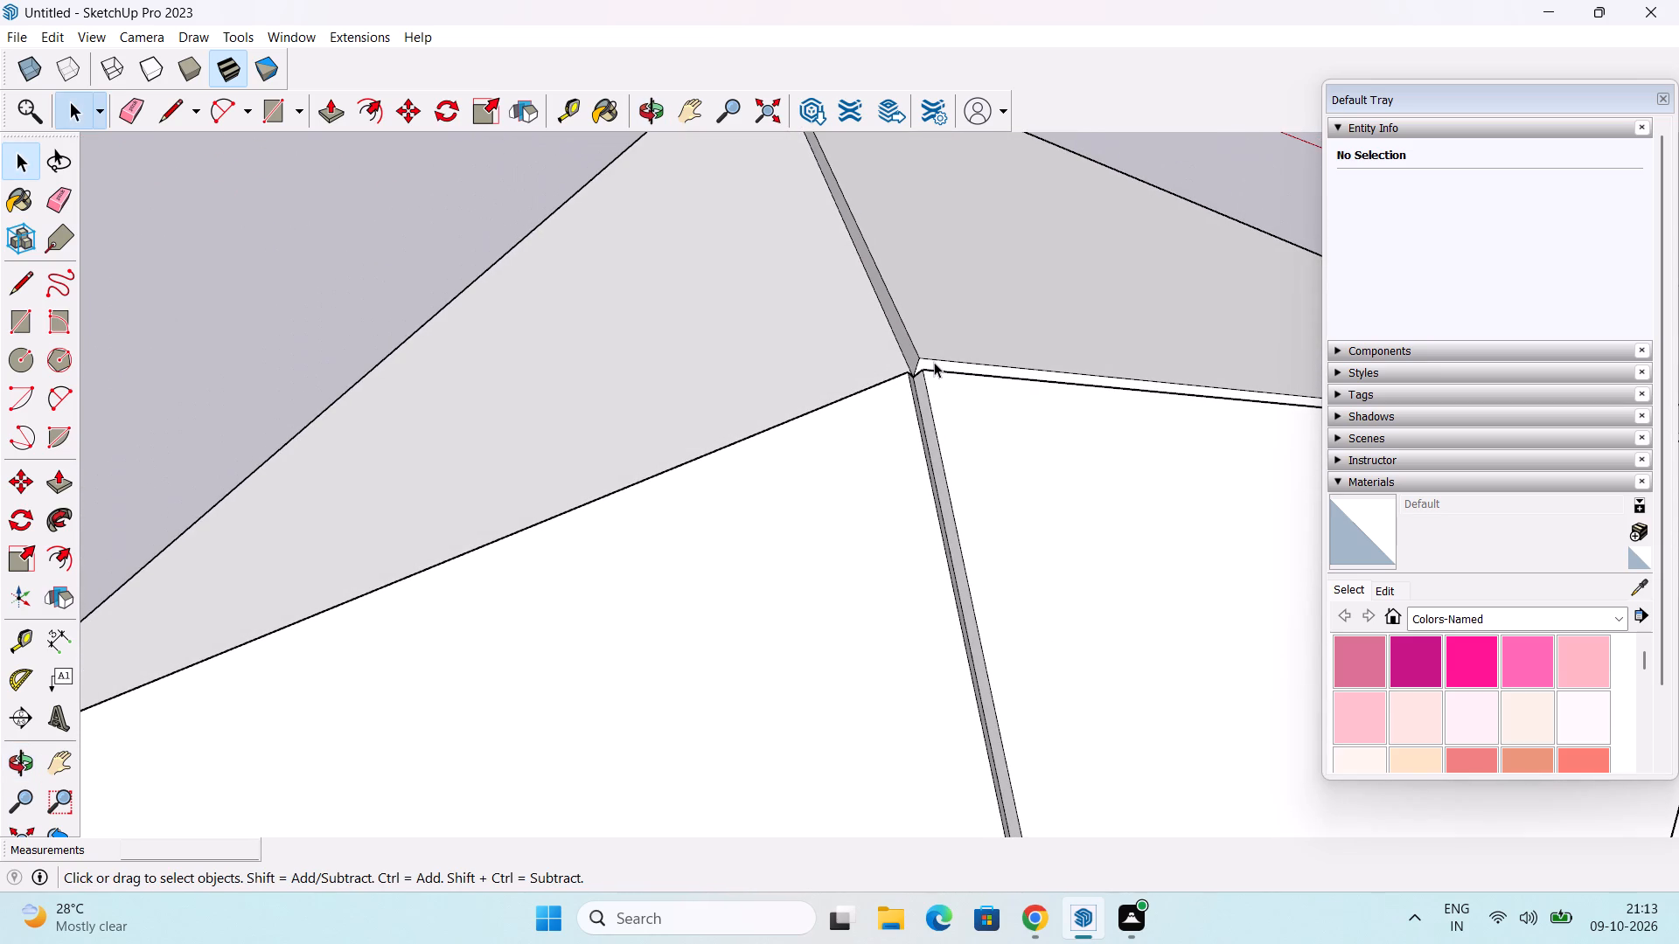
# Redo the last side slope's extrusion on the roof.
pyautogui.hotkey('ctrl', 'y')
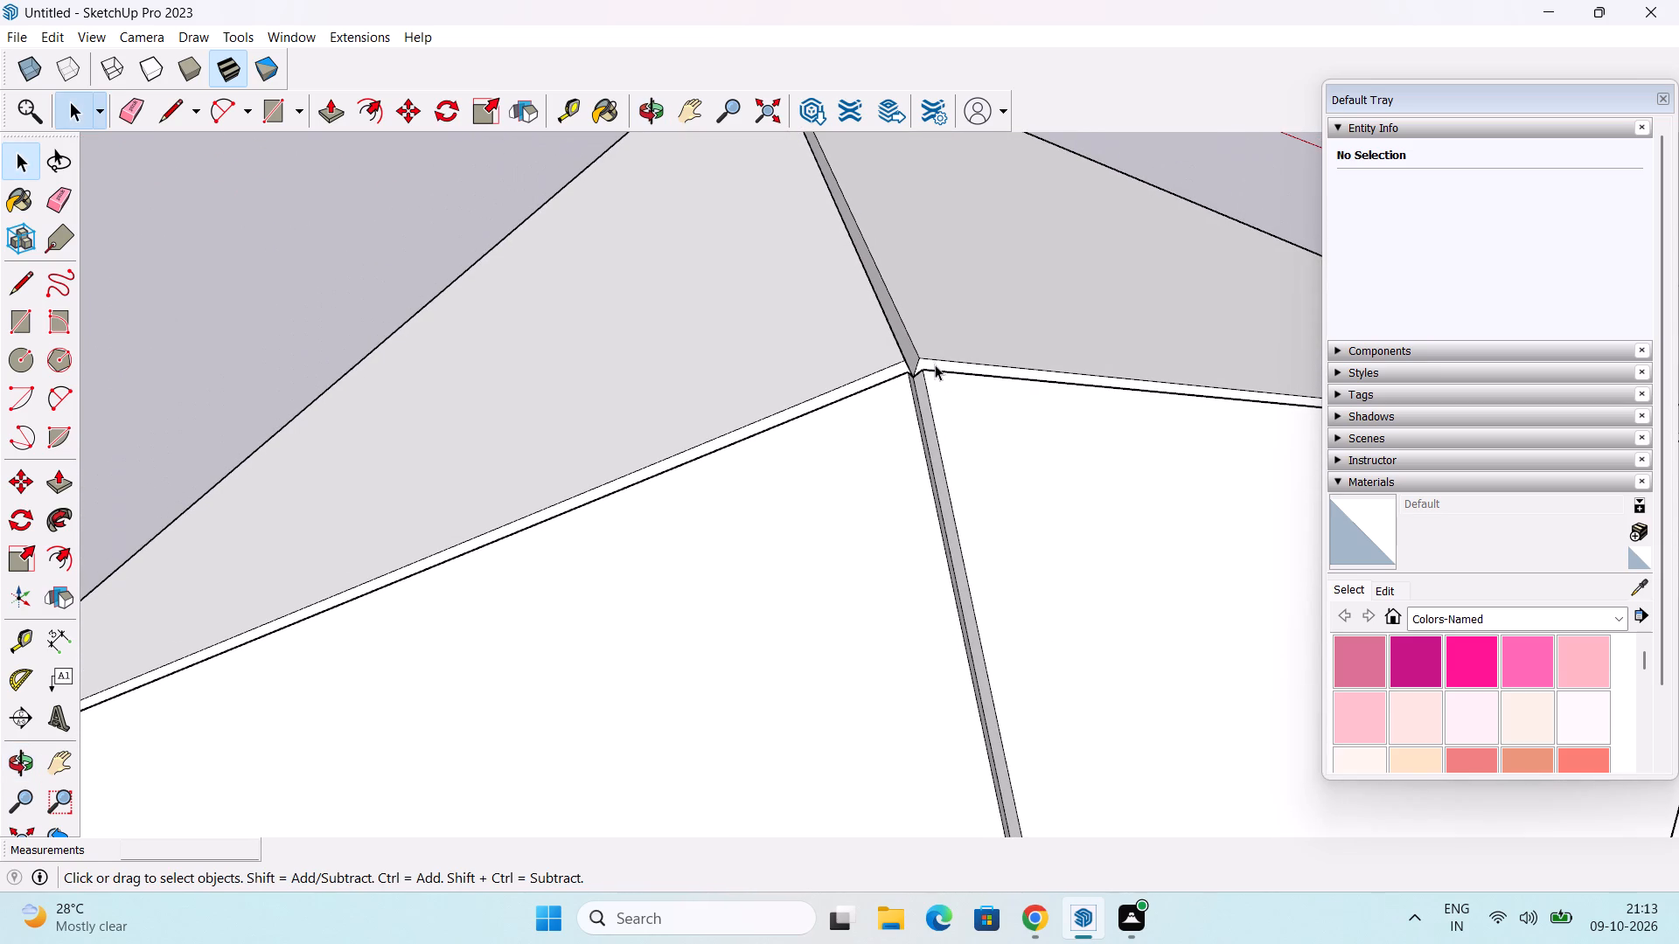
# Draw four lines about 2 1/16" long between the upper corners of the thickened slopes, outlining a small square at the roof apex.
pyautogui.moveTo(940, 382); pyautogui.dragTo(924, 502, button='middle')
pyautogui.moveTo(901, 454); pyautogui.dragTo(908, 472, button='middle')
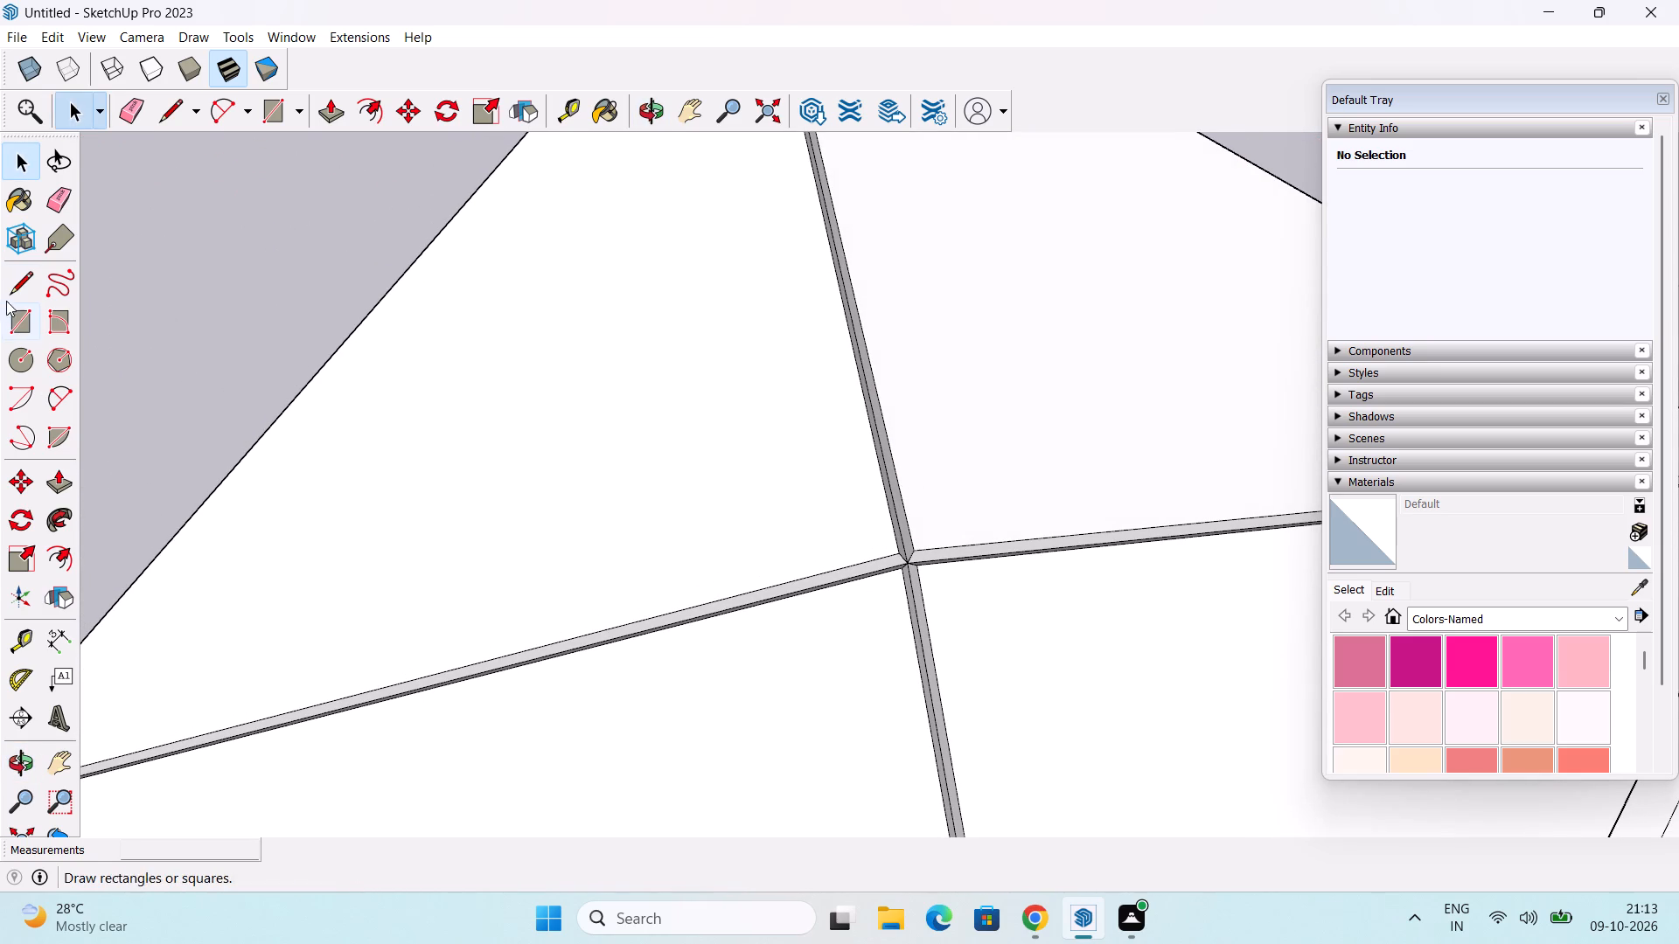
pyautogui.click(10, 289)
pyautogui.scroll(2, 975, 596)
pyautogui.scroll(2, 875, 496)
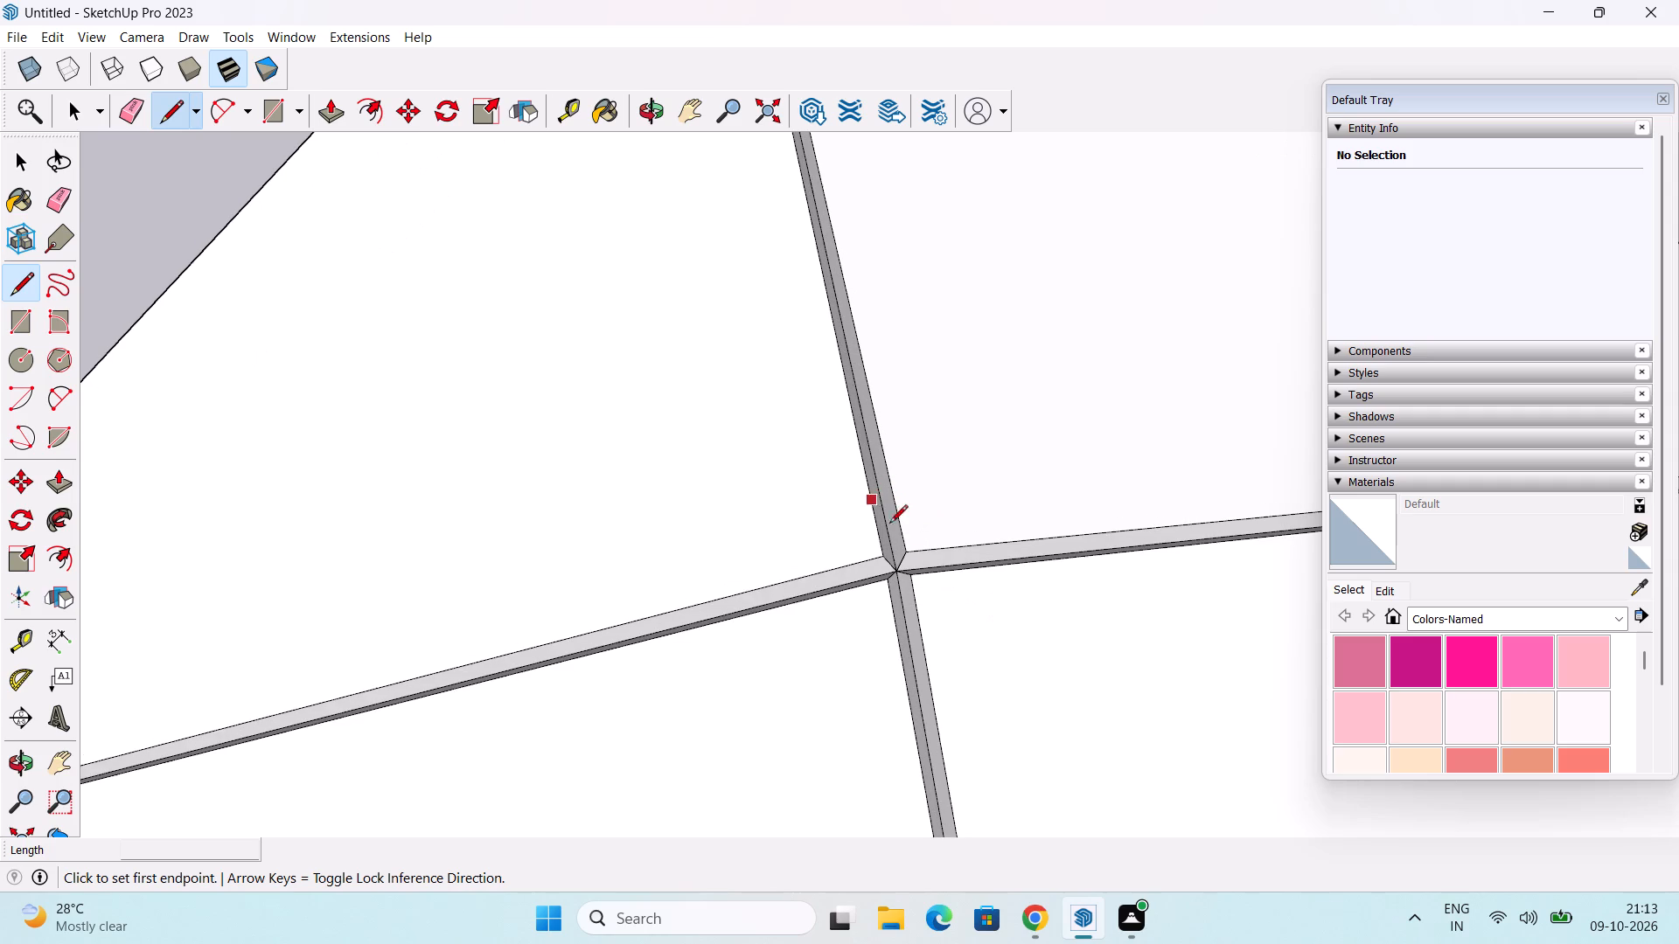
pyautogui.click(879, 557)
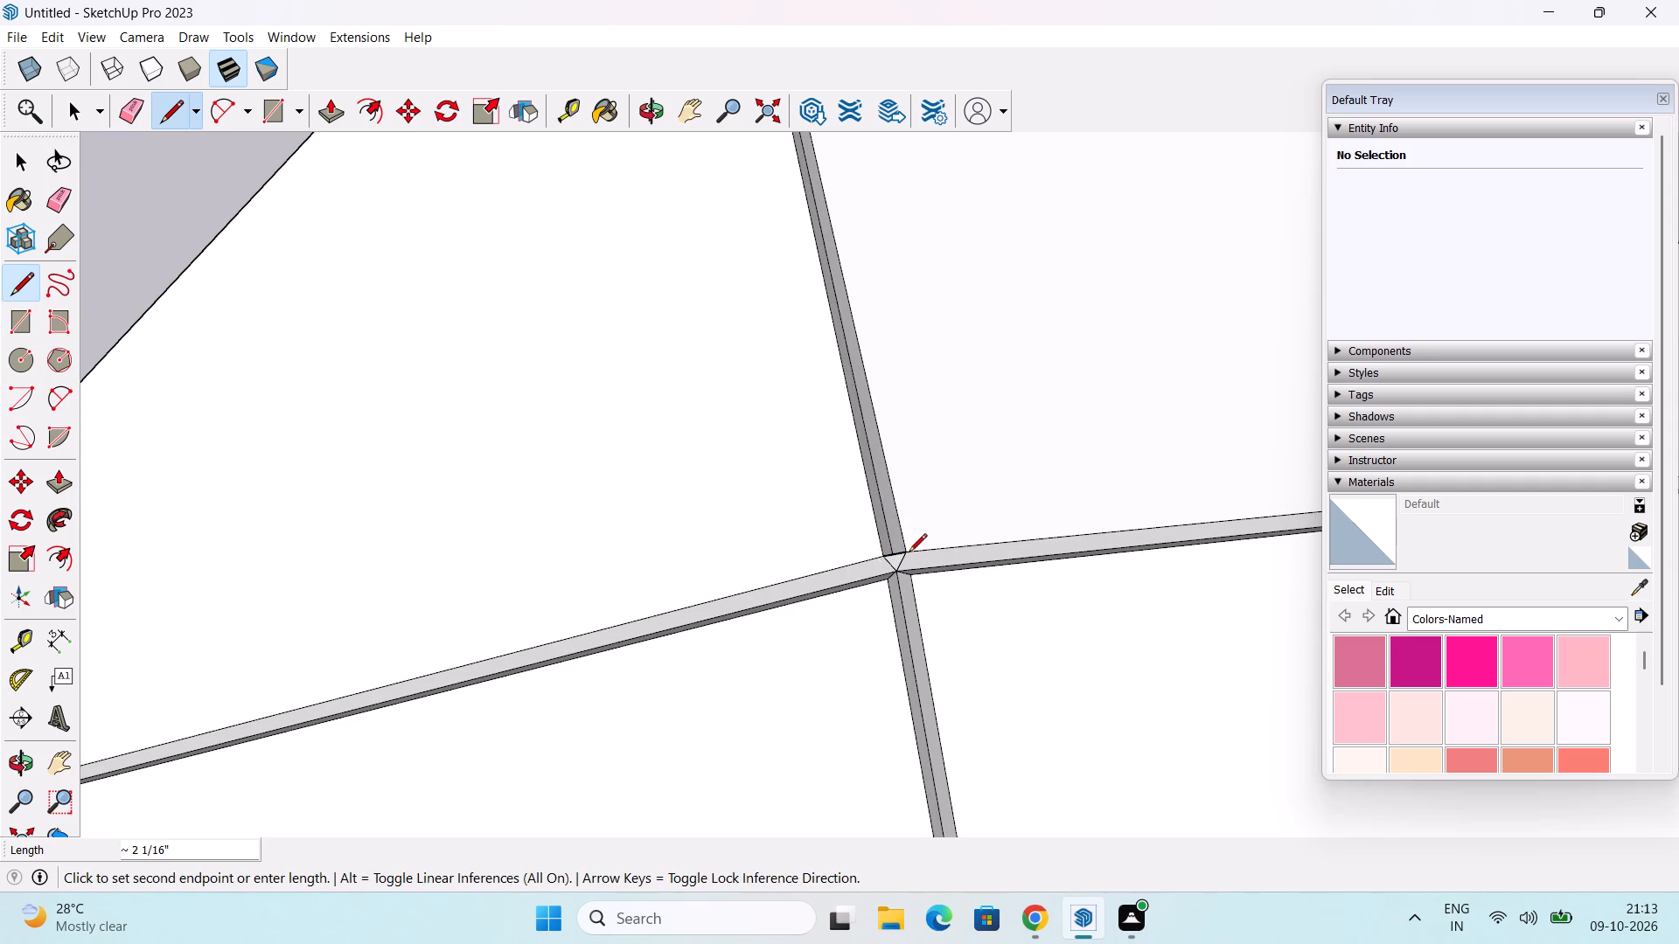
pyautogui.click(909, 553)
pyautogui.click(914, 577)
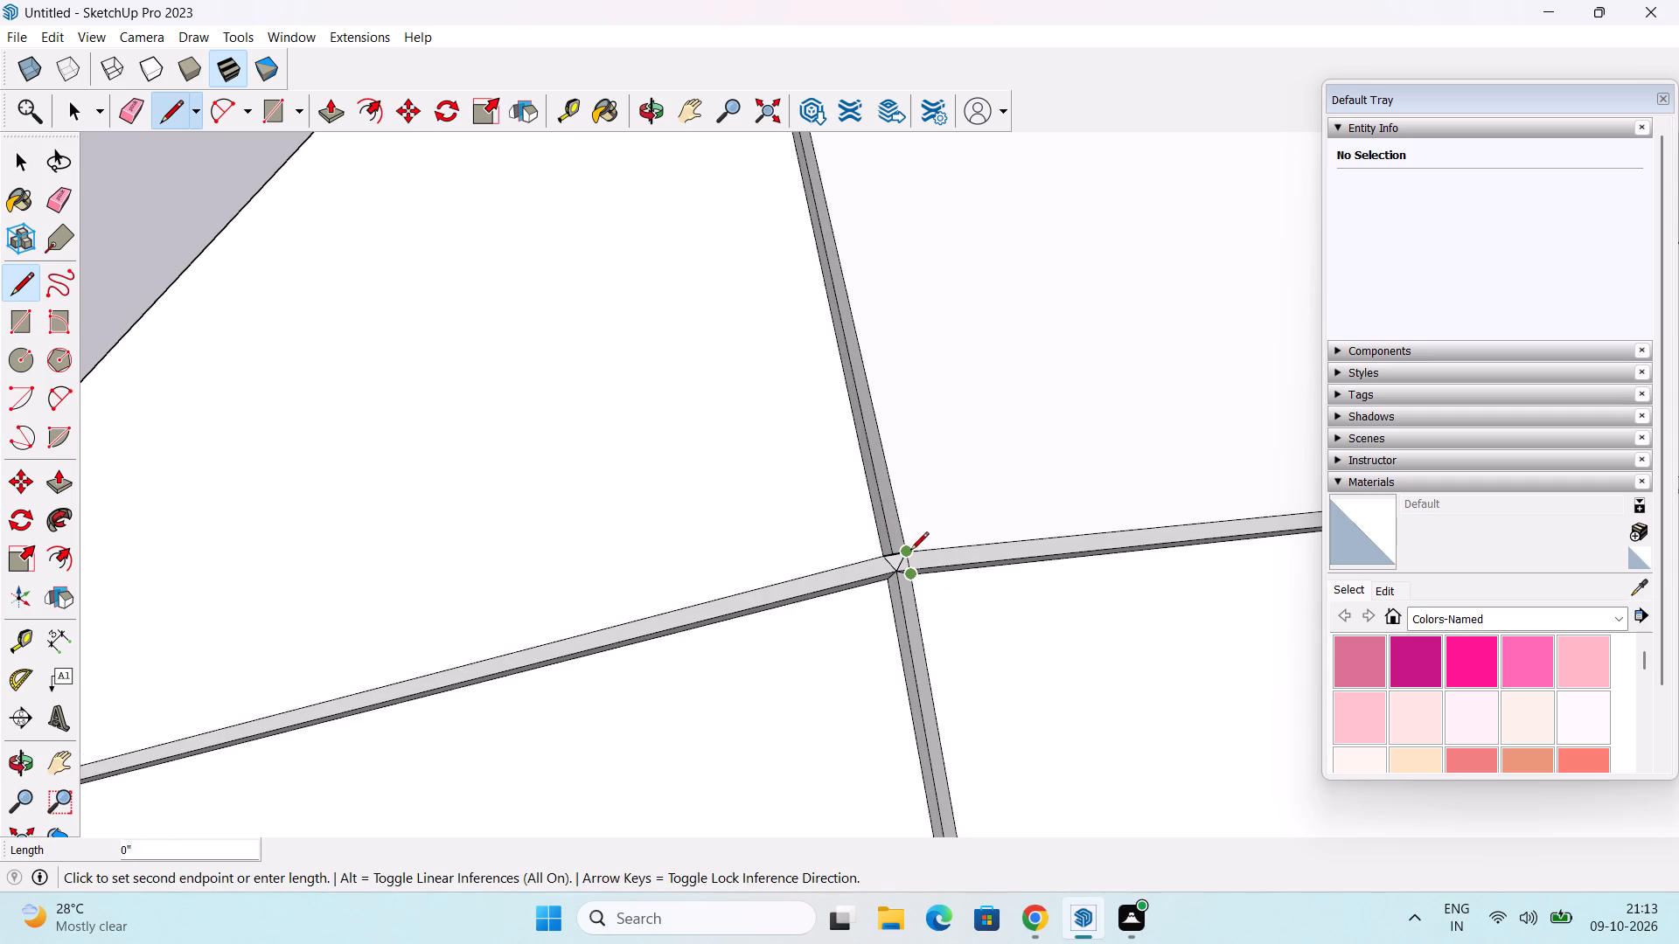
pyautogui.click(910, 551)
pyautogui.click(878, 558)
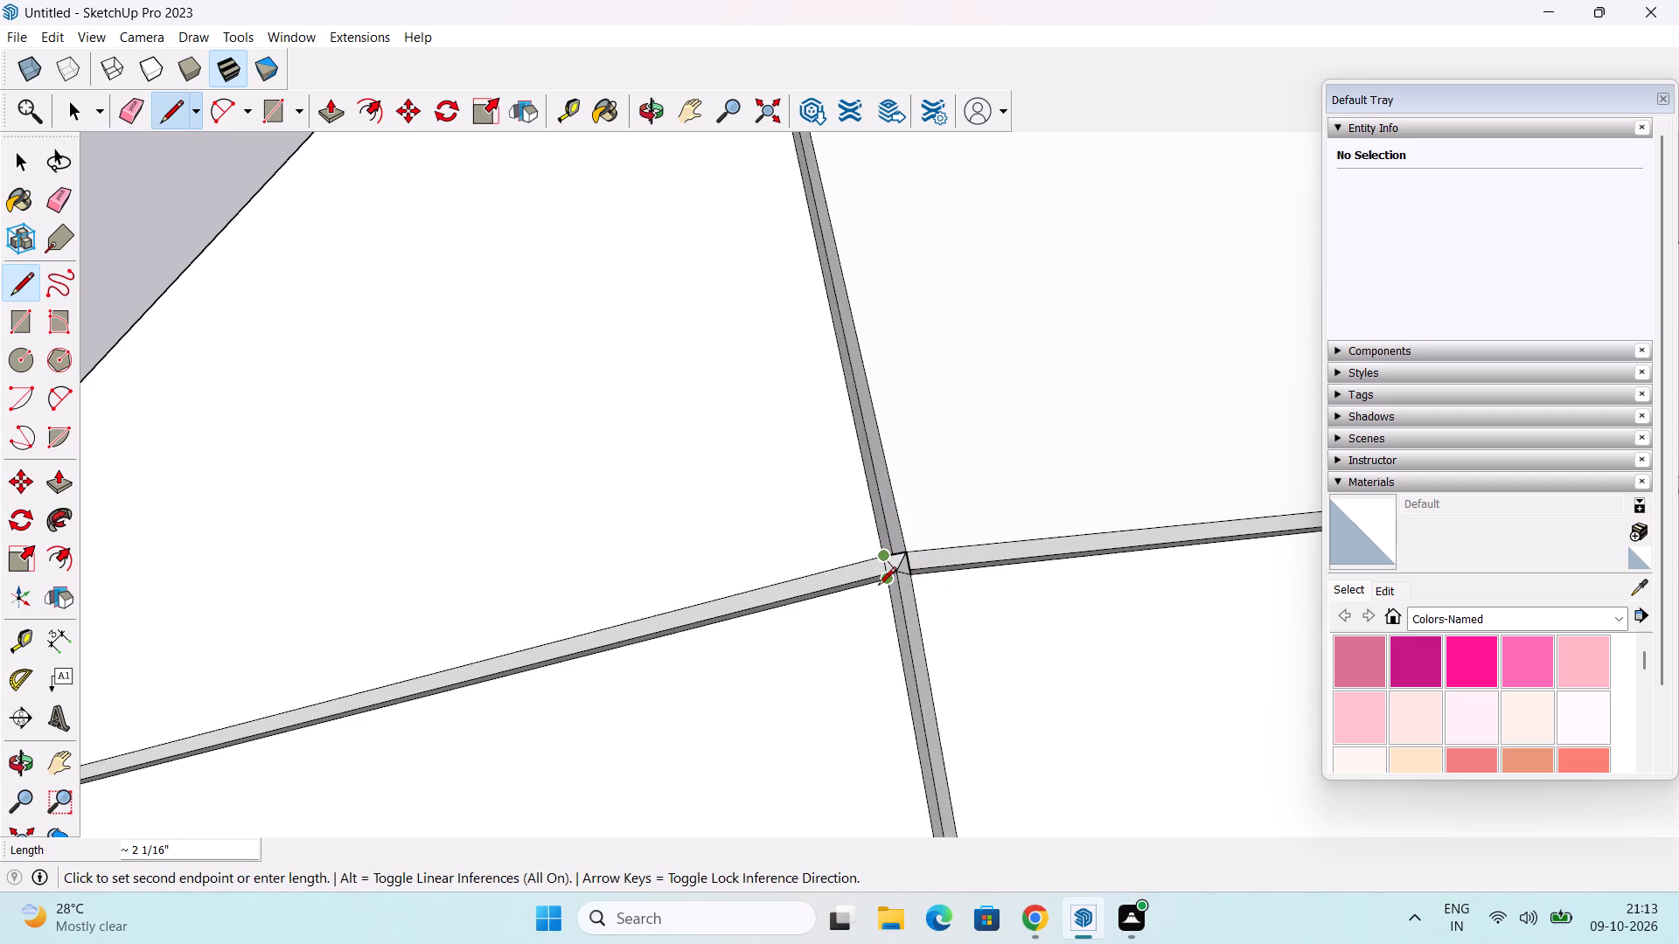
pyautogui.click(881, 586)
pyautogui.click(882, 582)
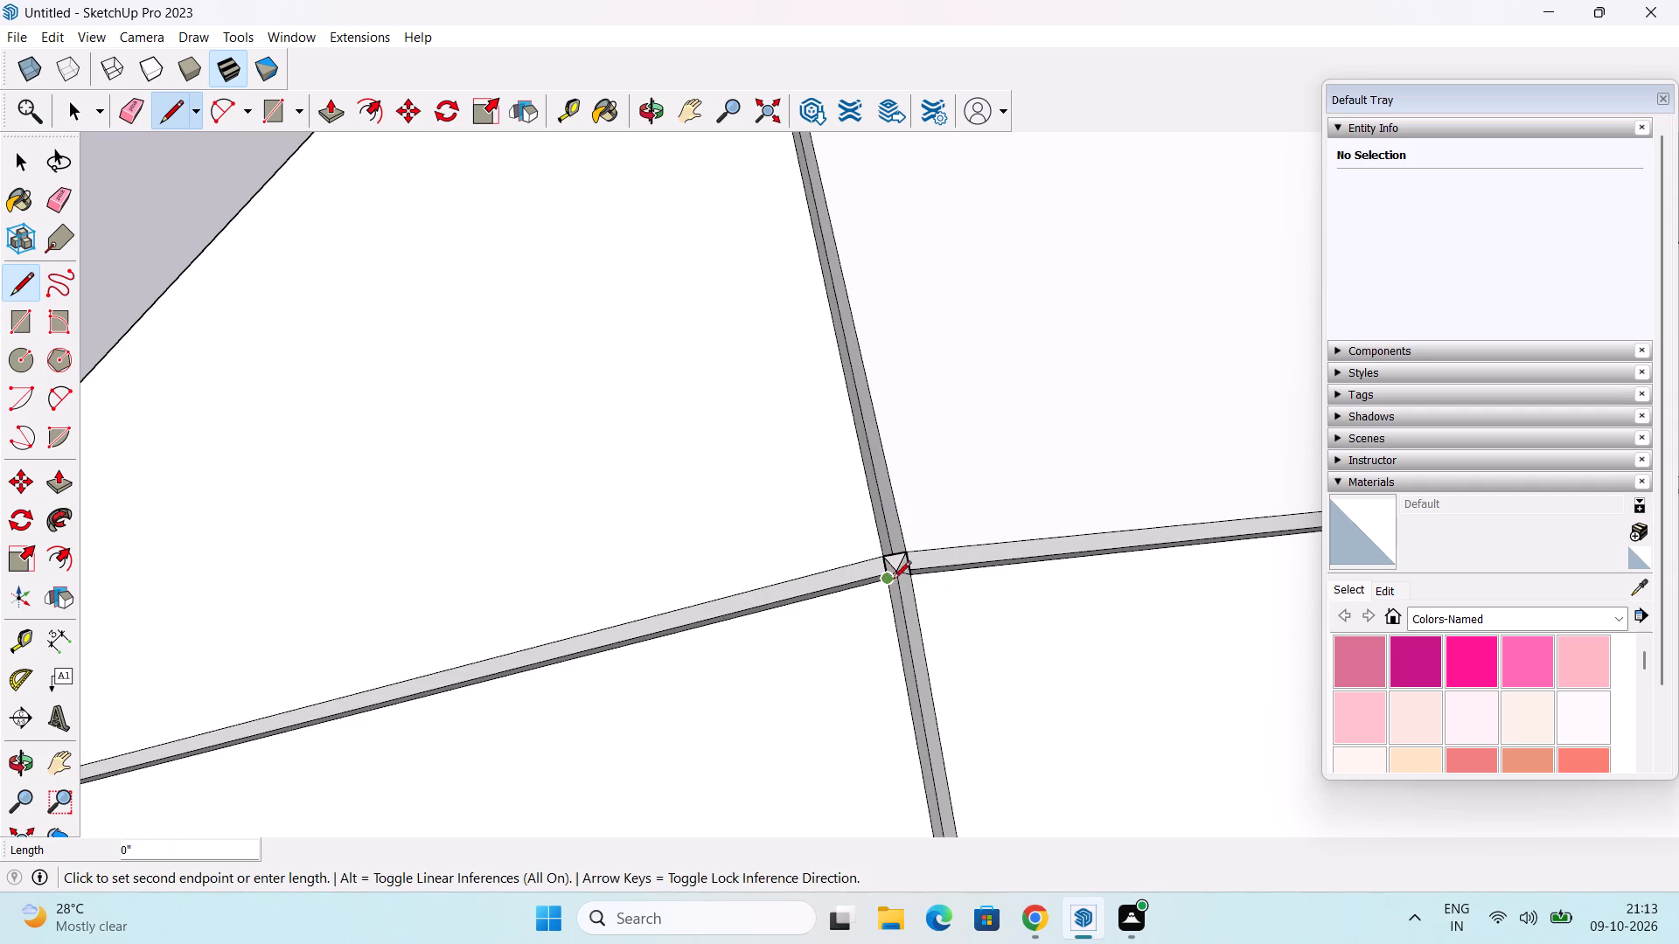
pyautogui.click(908, 580)
# Push/Pull each of the four triangular faces inside the apex square by 9/16".
pyautogui.moveTo(894, 594); pyautogui.dragTo(895, 634, button='middle')
pyautogui.scroll(2, 901, 593)
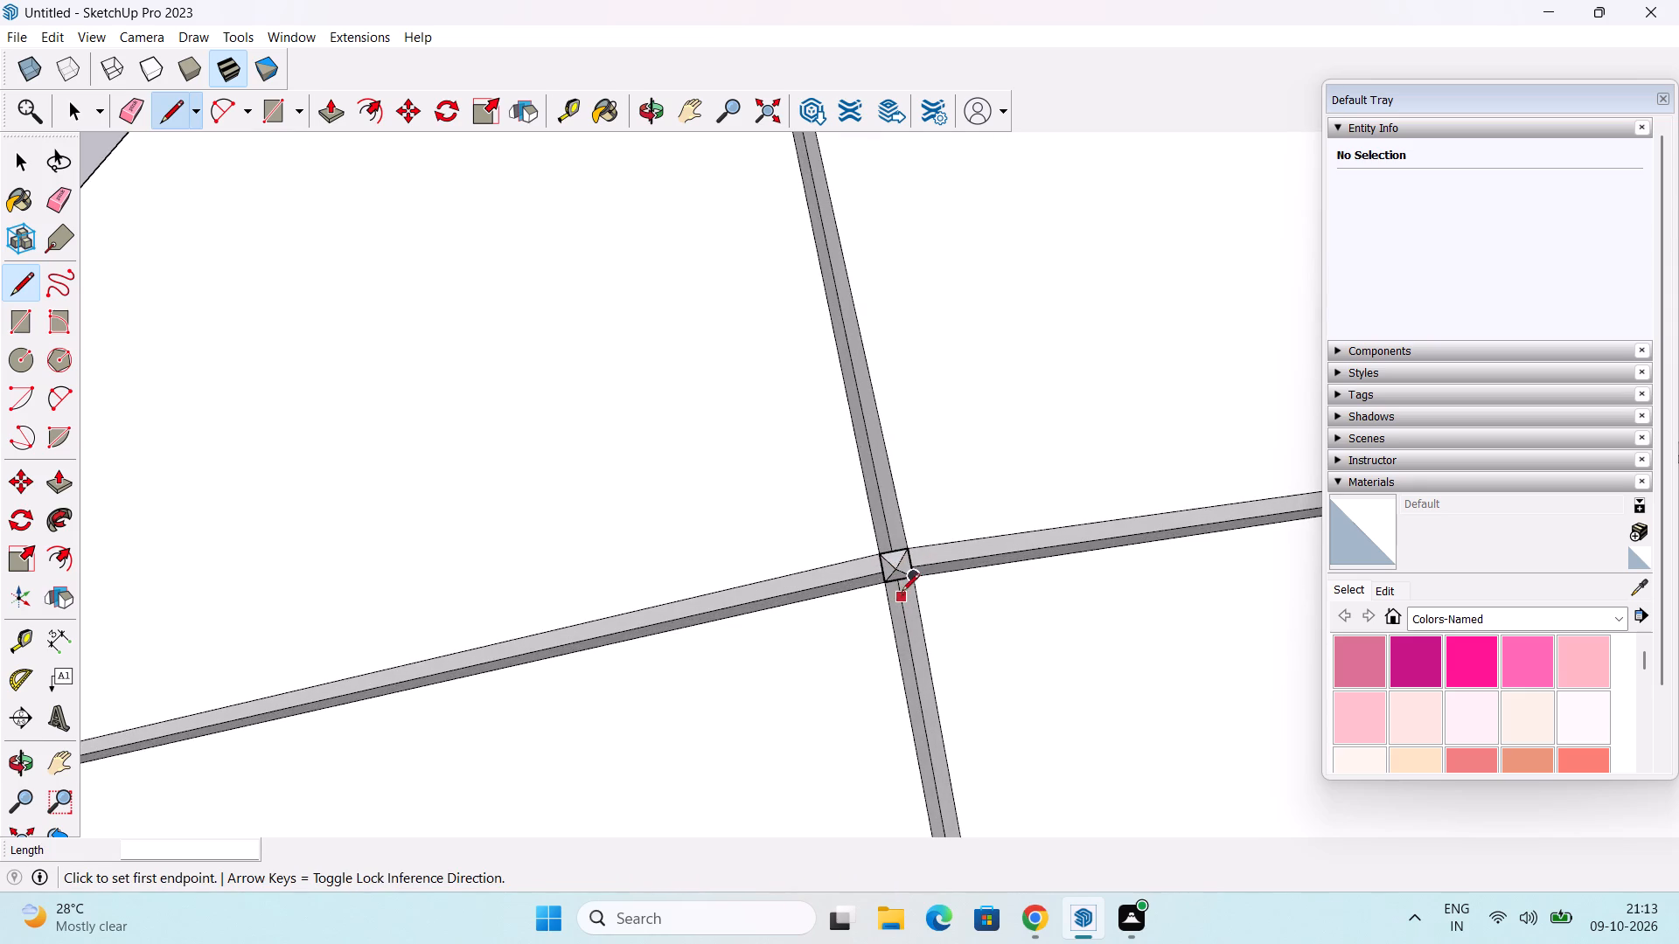
pyautogui.scroll(3, 902, 593)
pyautogui.moveTo(910, 586); pyautogui.dragTo(909, 652, button='middle')
pyautogui.scroll(8, 884, 560)
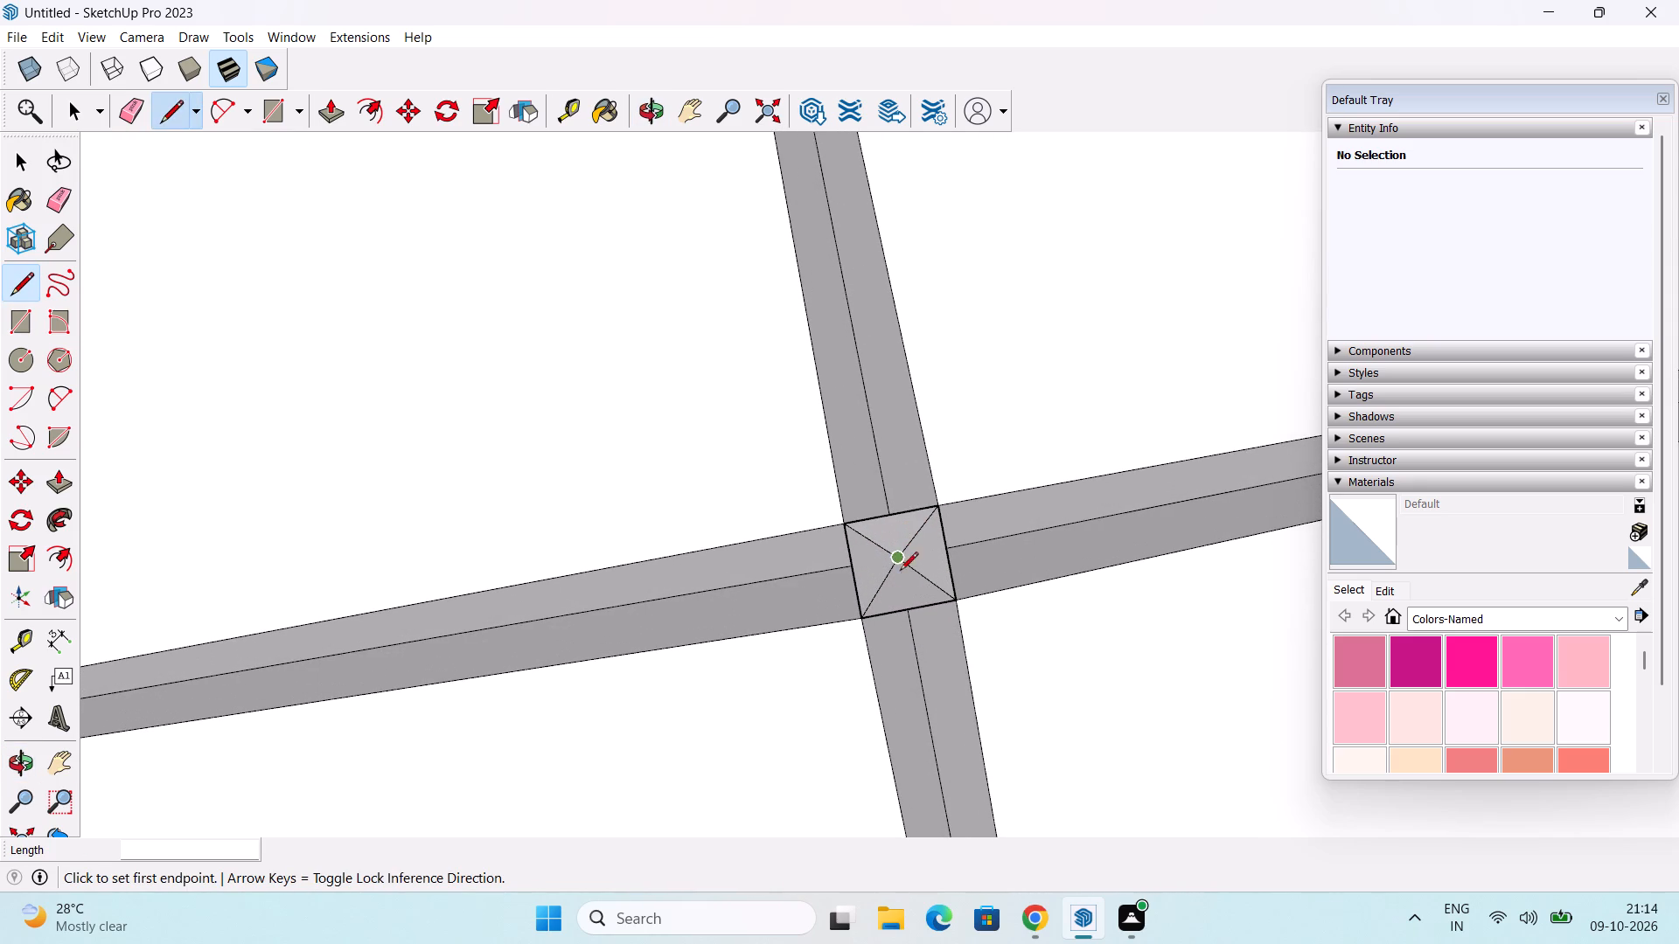
pyautogui.press('space')
pyautogui.press('p')
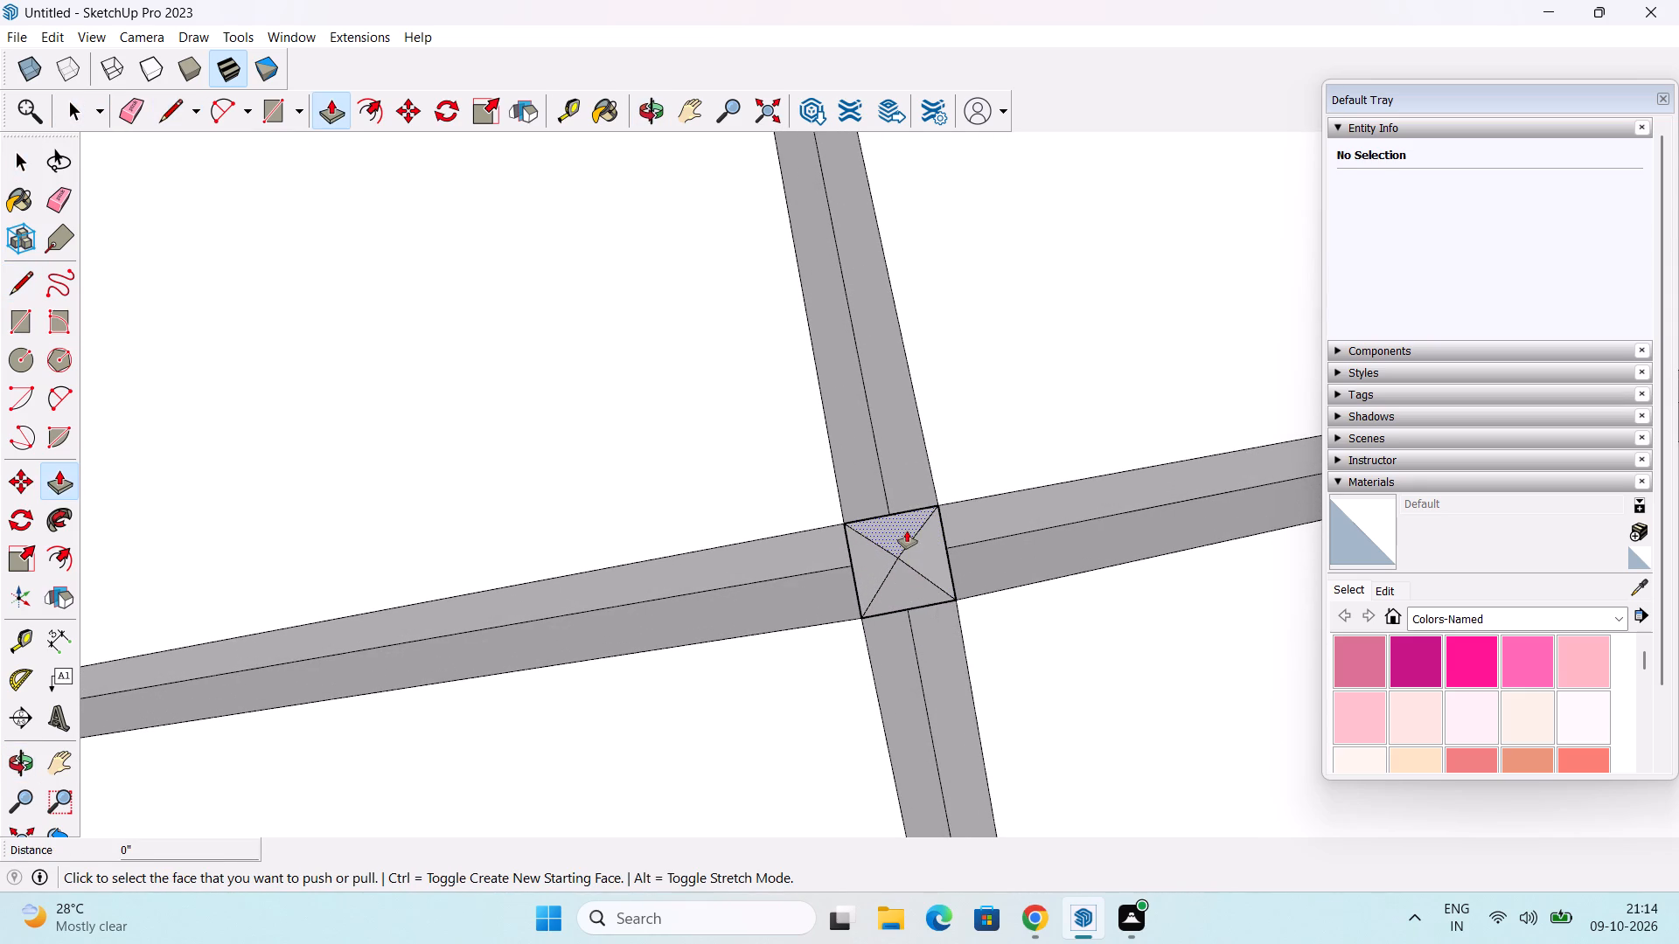
pyautogui.click(907, 531)
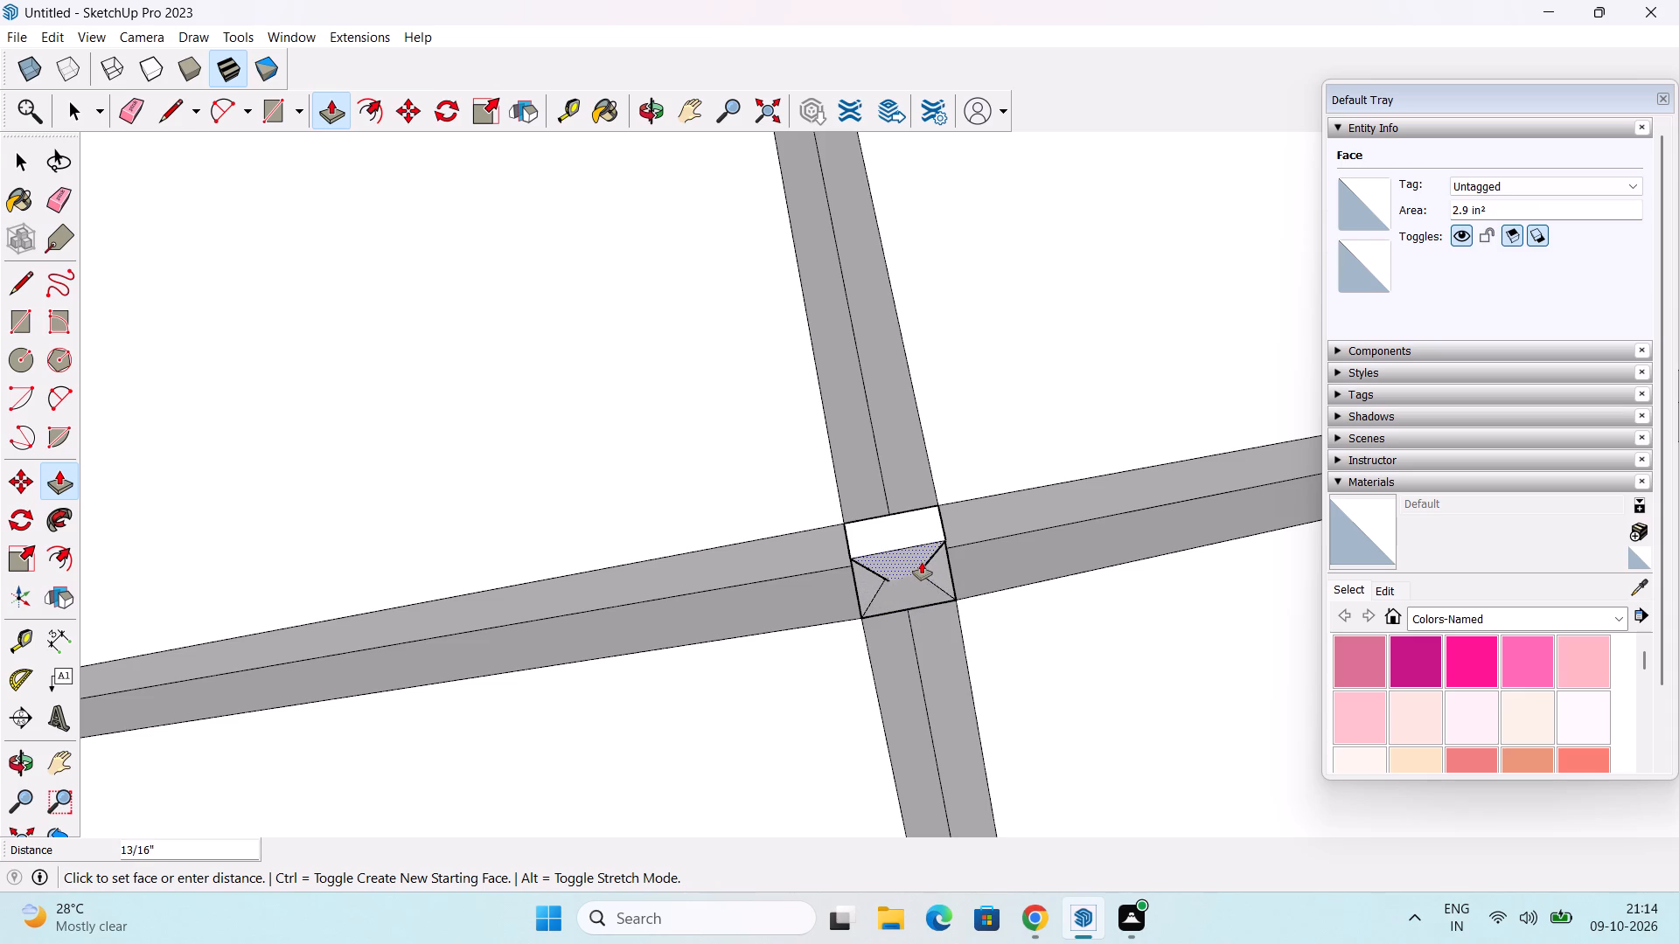
pyautogui.click(850, 564)
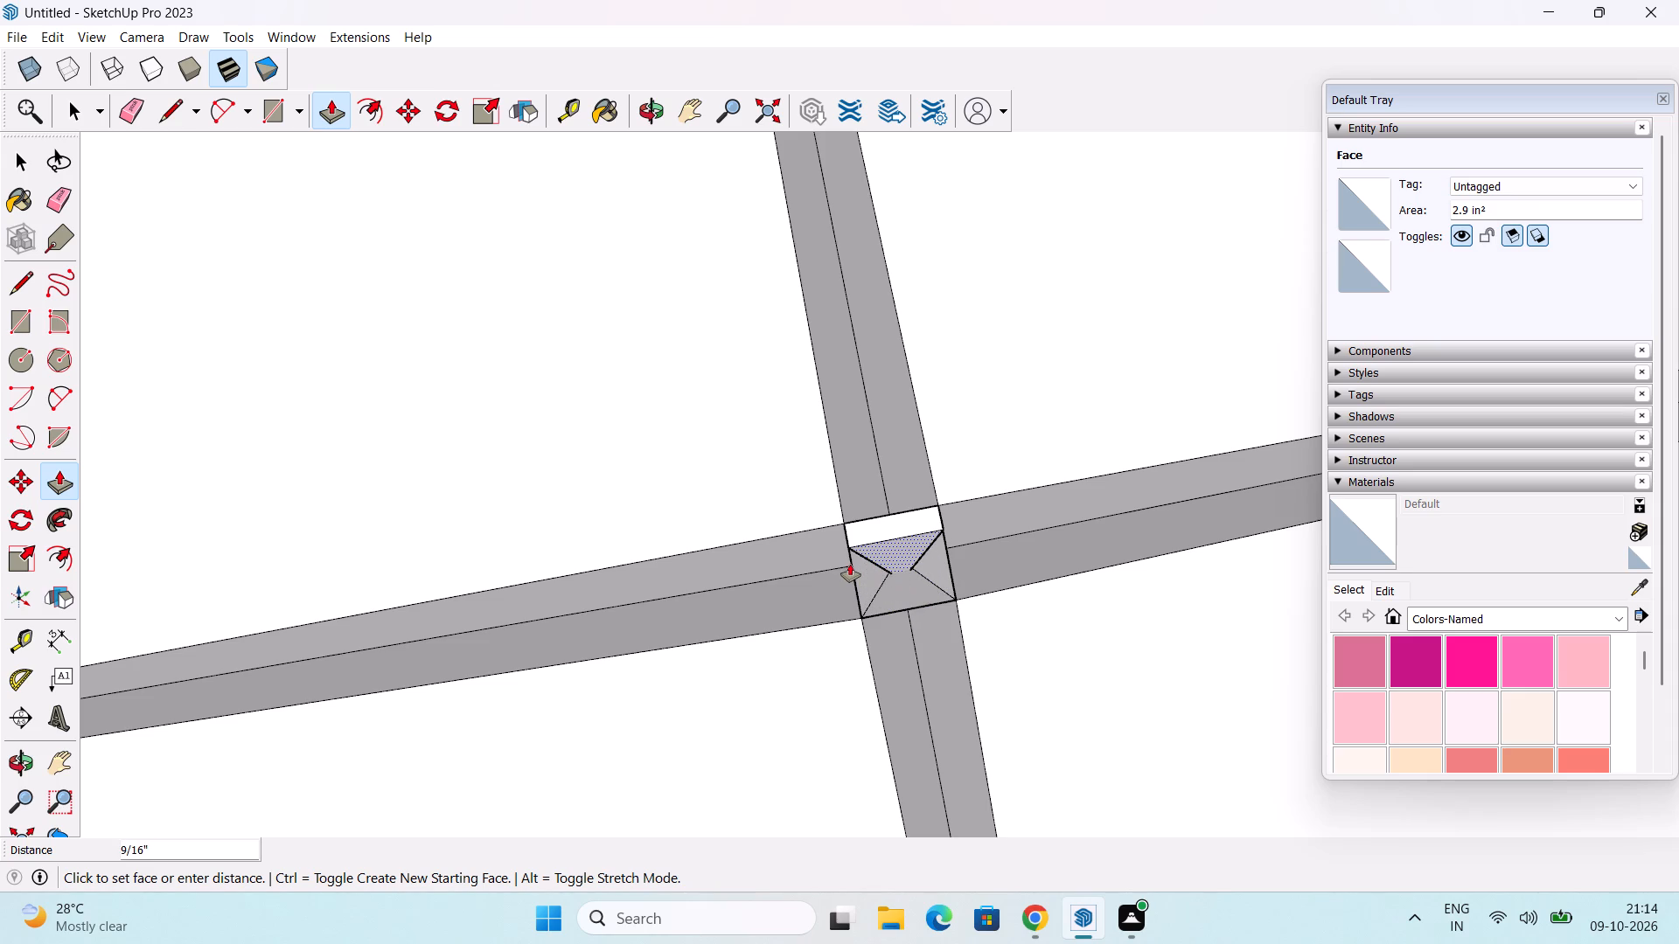
pyautogui.doubleClick(871, 563)
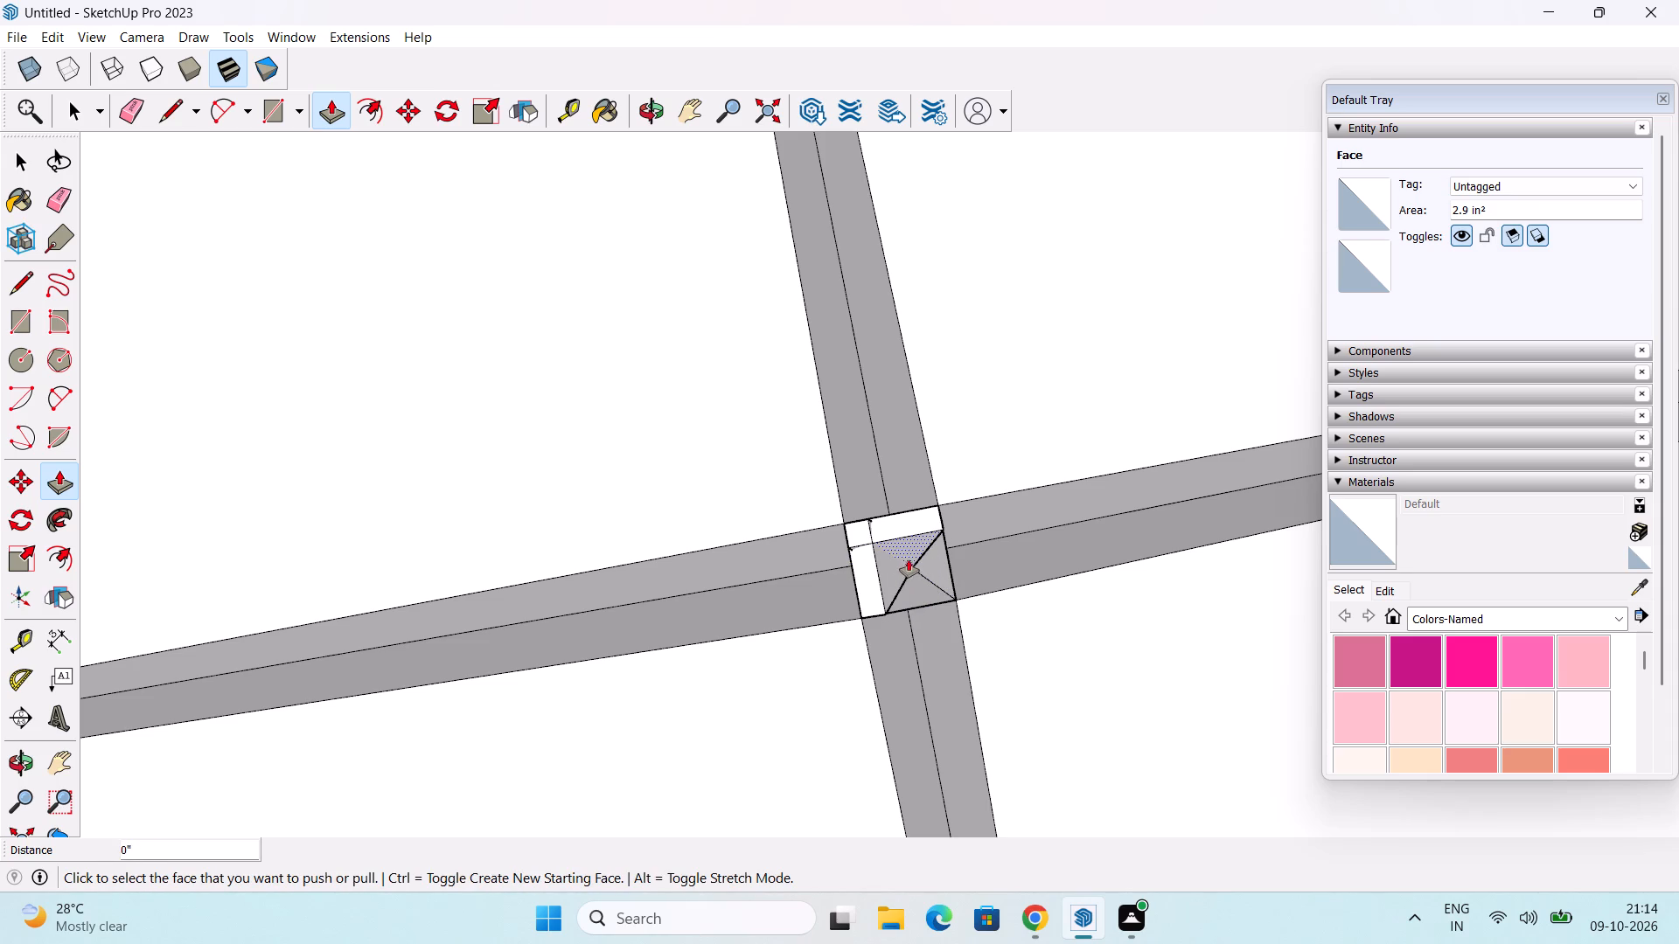
pyautogui.doubleClick(932, 559)
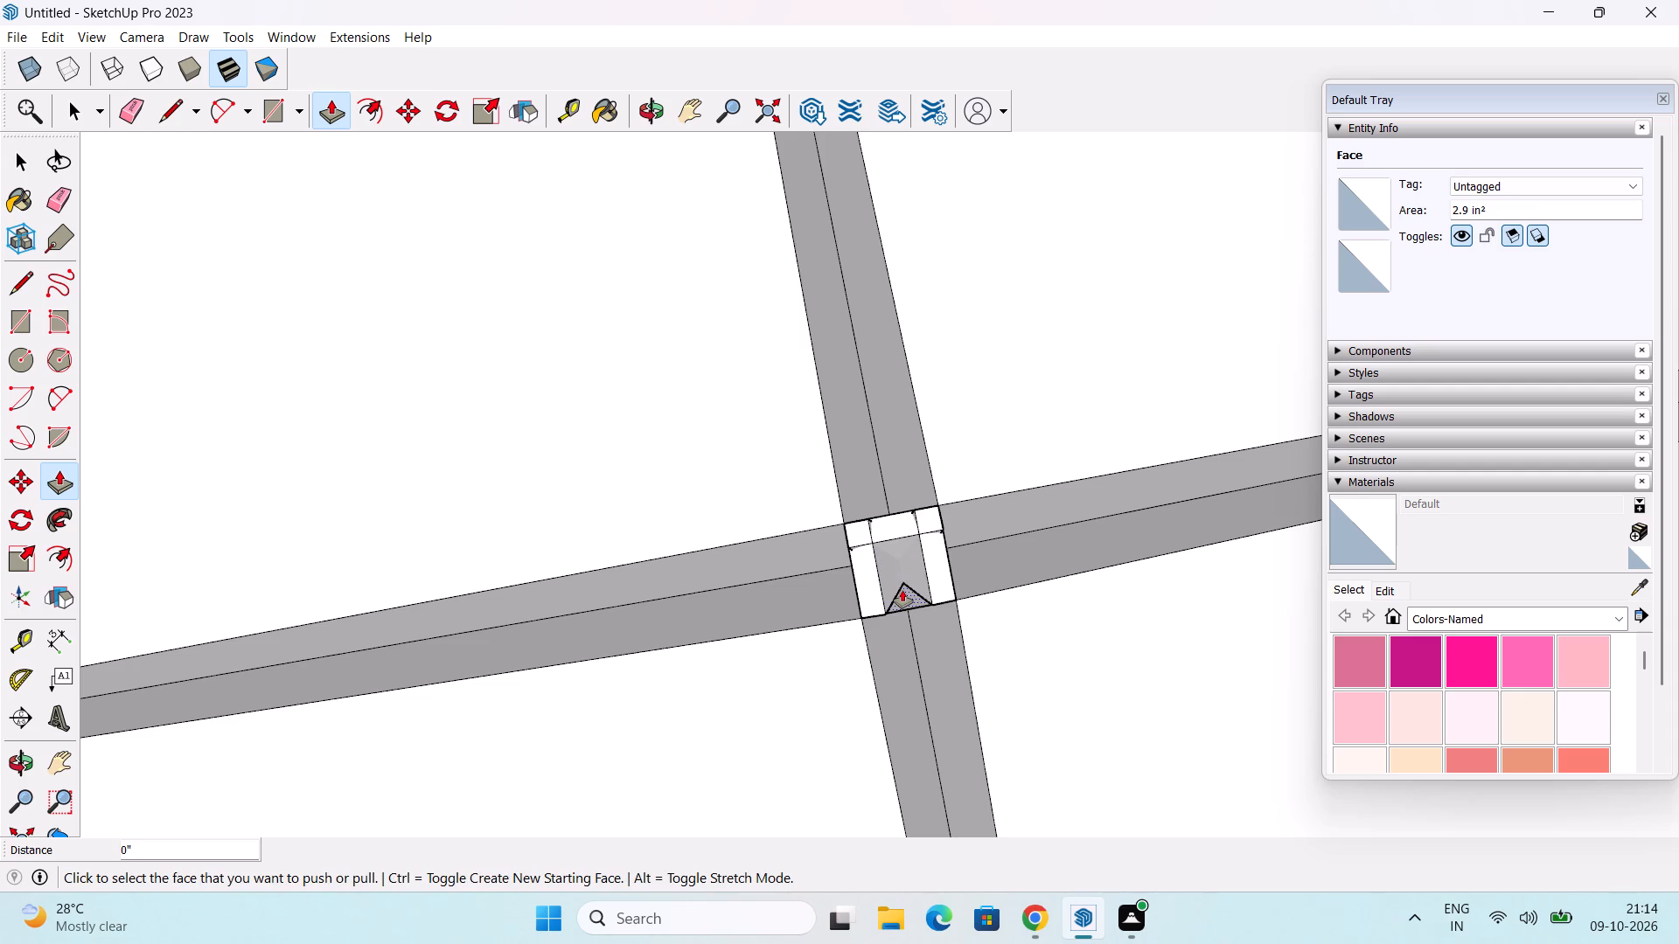
pyautogui.doubleClick(902, 590)
# Draw a line about 2 1/16" long across the hip gap at one eave corner, joining the two slopes' lower corners.
pyautogui.moveTo(902, 549); pyautogui.dragTo(922, 573, button='middle')
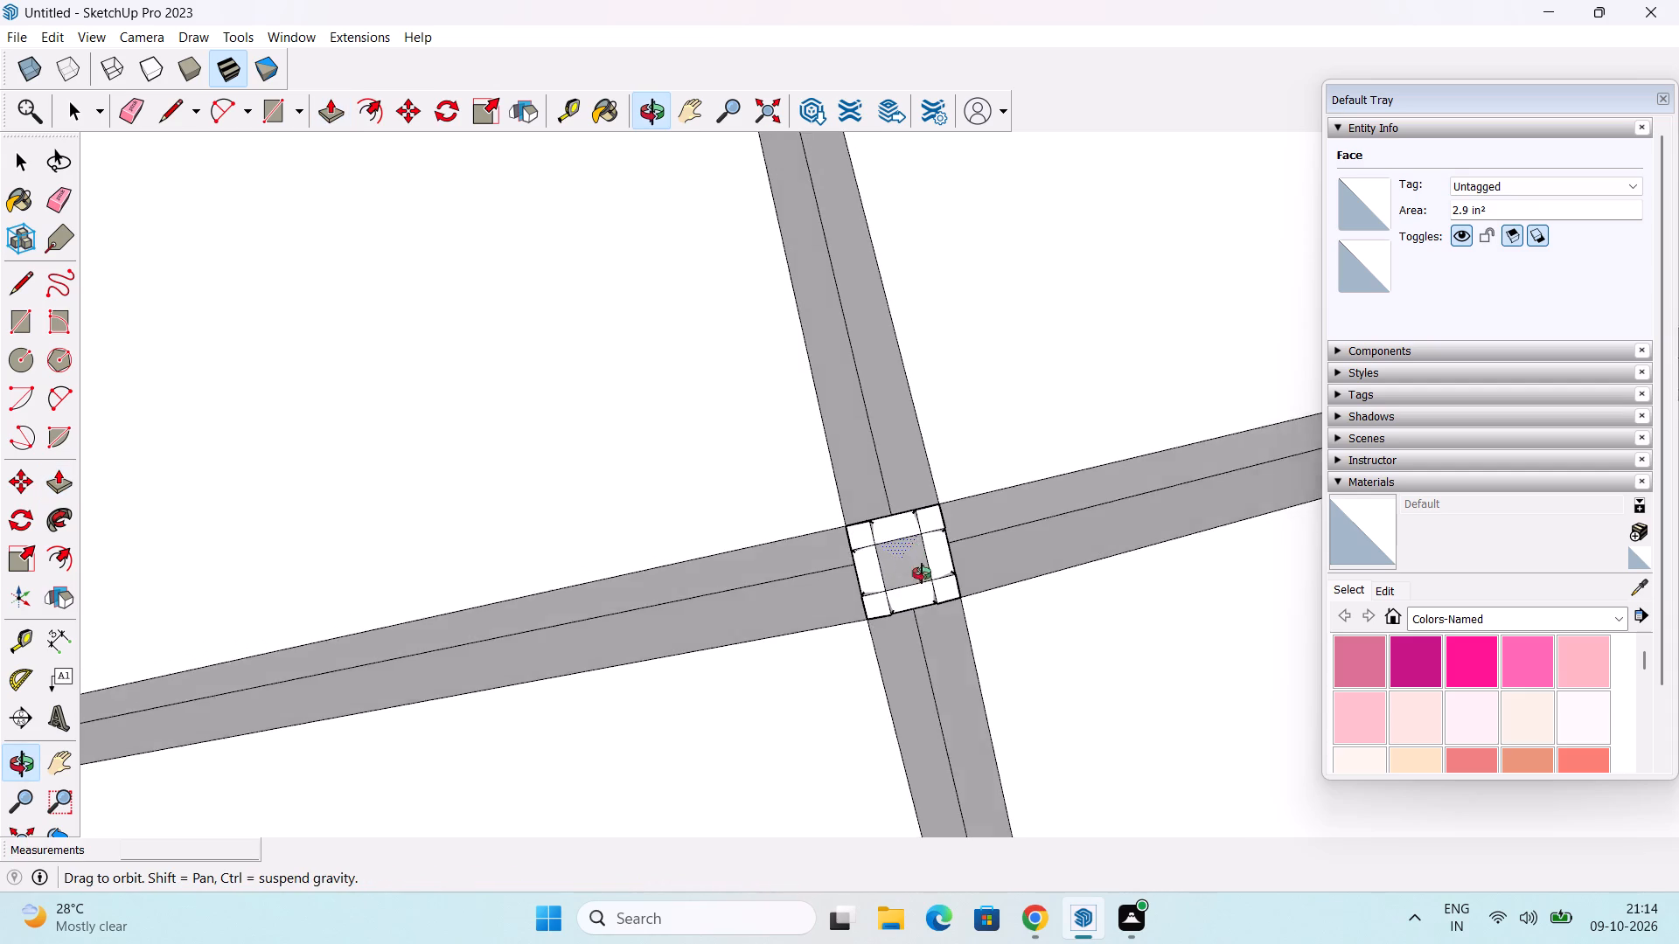
pyautogui.moveTo(922, 573); pyautogui.dragTo(951, 514, button='middle')
pyautogui.scroll(-5, 957, 544)
pyautogui.moveTo(918, 656); pyautogui.dragTo(1011, 282, button='middle')
pyautogui.scroll(-1, 1027, 464)
pyautogui.scroll(-6, 987, 646)
pyautogui.moveTo(999, 661); pyautogui.dragTo(1005, 559, button='middle')
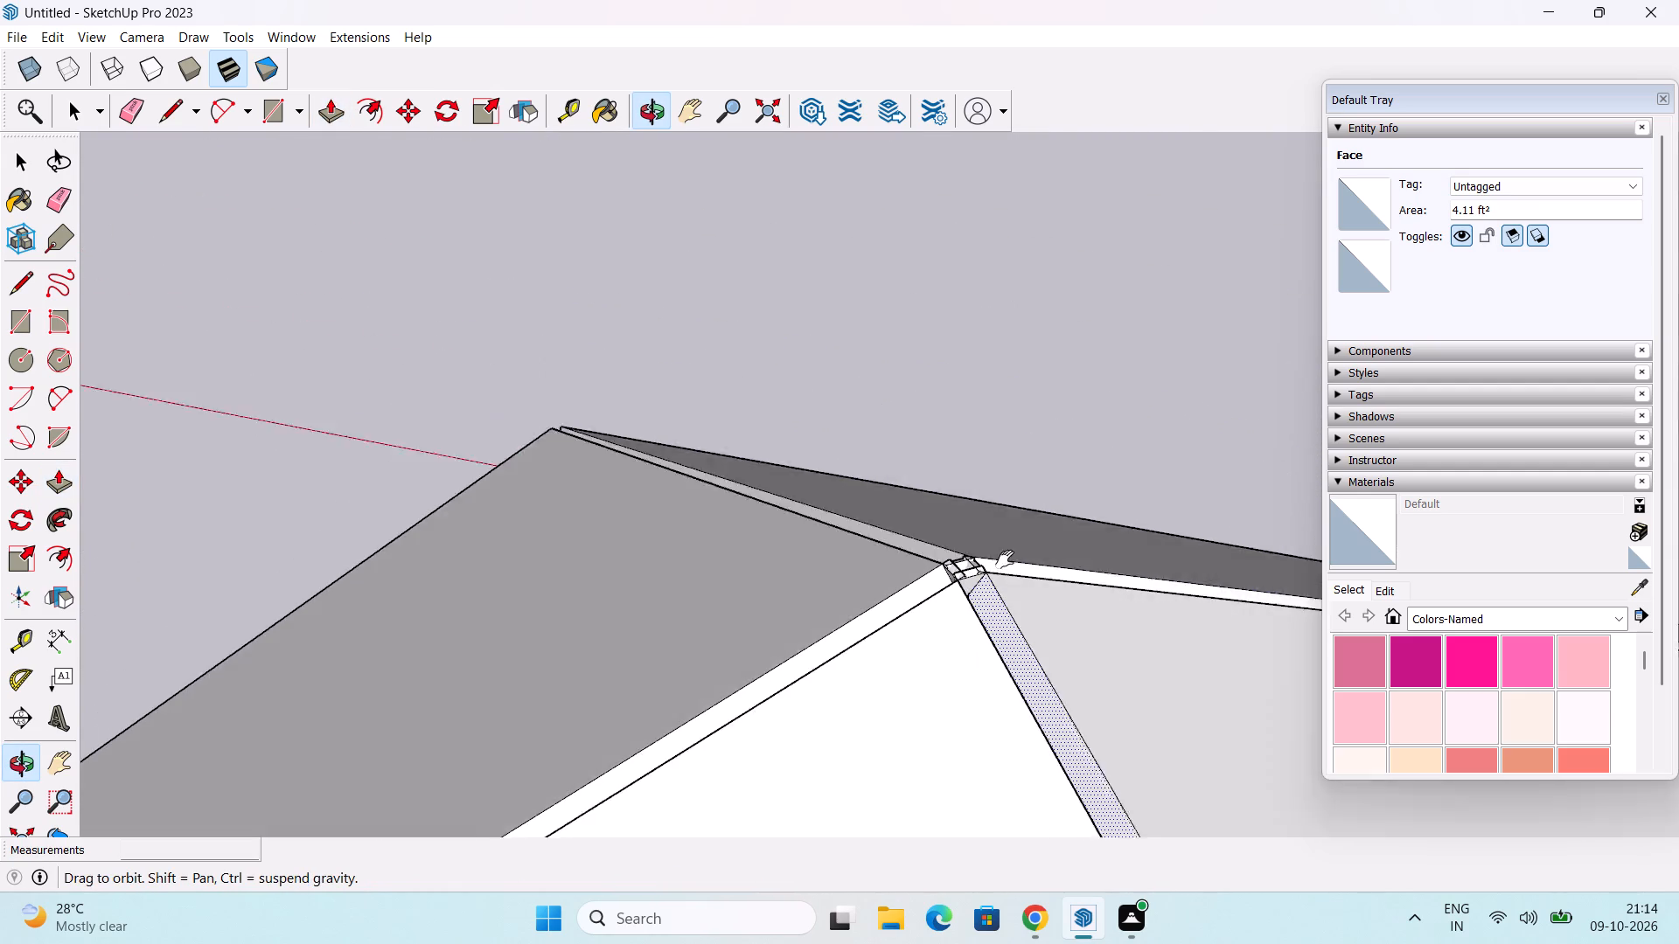
pyautogui.moveTo(1005, 559); pyautogui.dragTo(1006, 496, button='middle')
pyautogui.scroll(-5, 1008, 485)
pyautogui.keyDown('shift'); pyautogui.moveTo(953, 570); pyautogui.dragTo(1044, 455, button='middle'); pyautogui.keyUp('shift')
pyautogui.scroll(-5, 1041, 465)
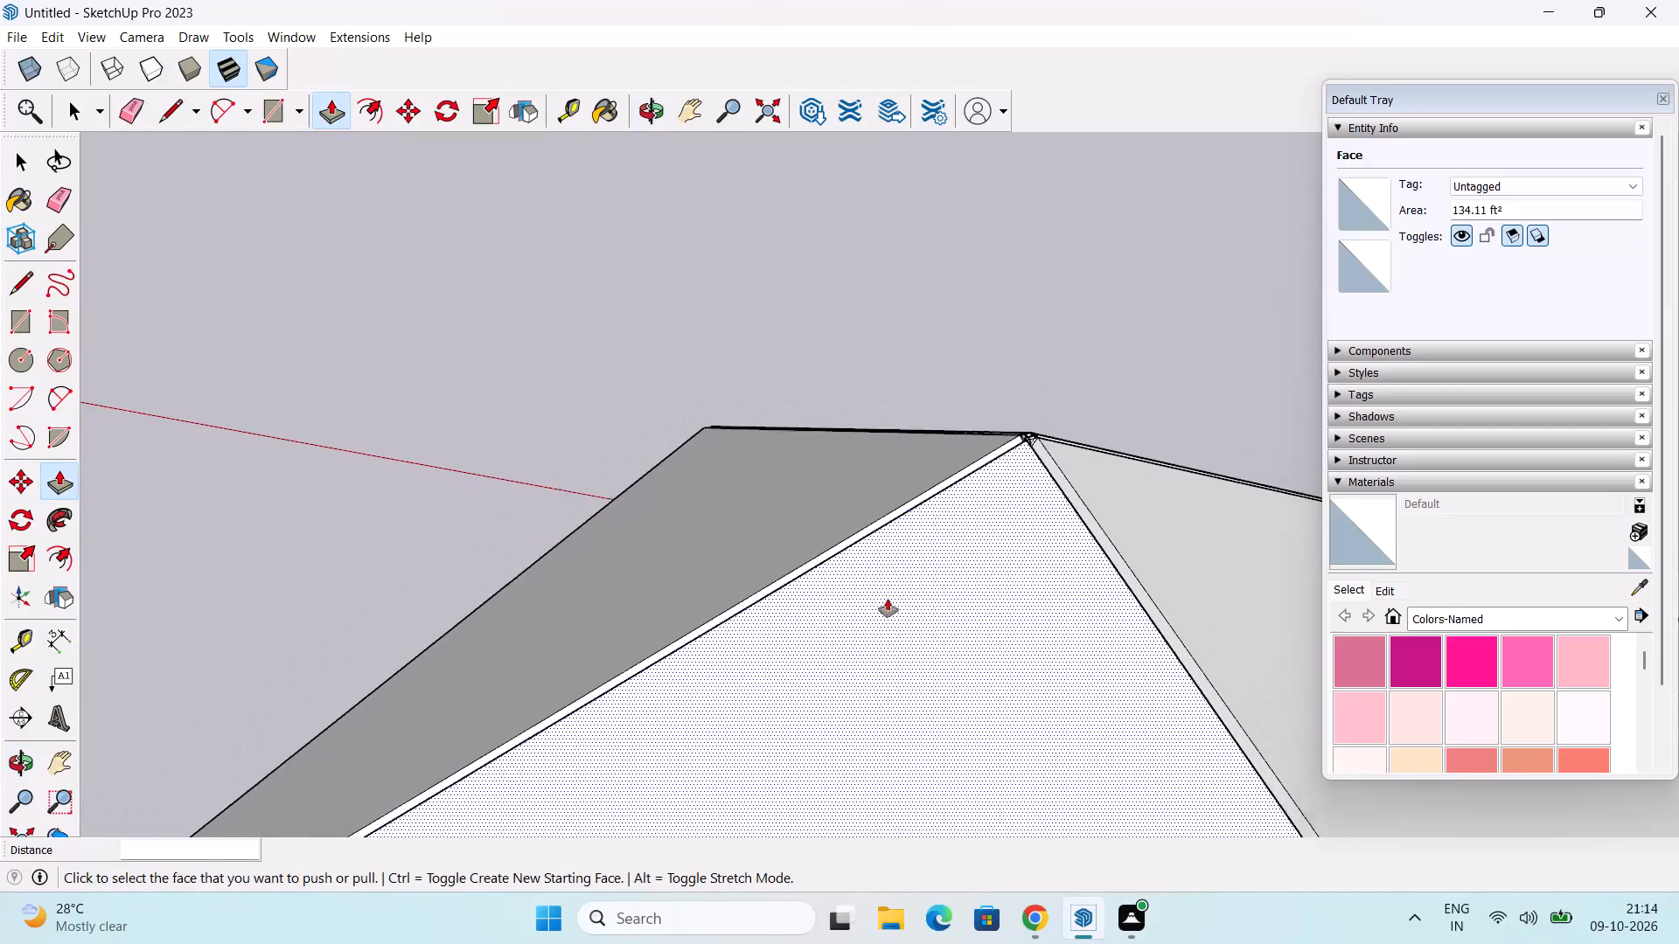
pyautogui.scroll(-1, 888, 599)
pyautogui.keyDown('shift'); pyautogui.moveTo(904, 599); pyautogui.dragTo(1062, 452, button='middle'); pyautogui.keyUp('shift')
pyautogui.scroll(-4, 994, 524)
pyautogui.moveTo(895, 585); pyautogui.dragTo(1202, 568, button='middle')
pyautogui.keyDown('shift'); pyautogui.moveTo(1161, 570); pyautogui.dragTo(1107, 496, button='middle'); pyautogui.keyUp('shift')
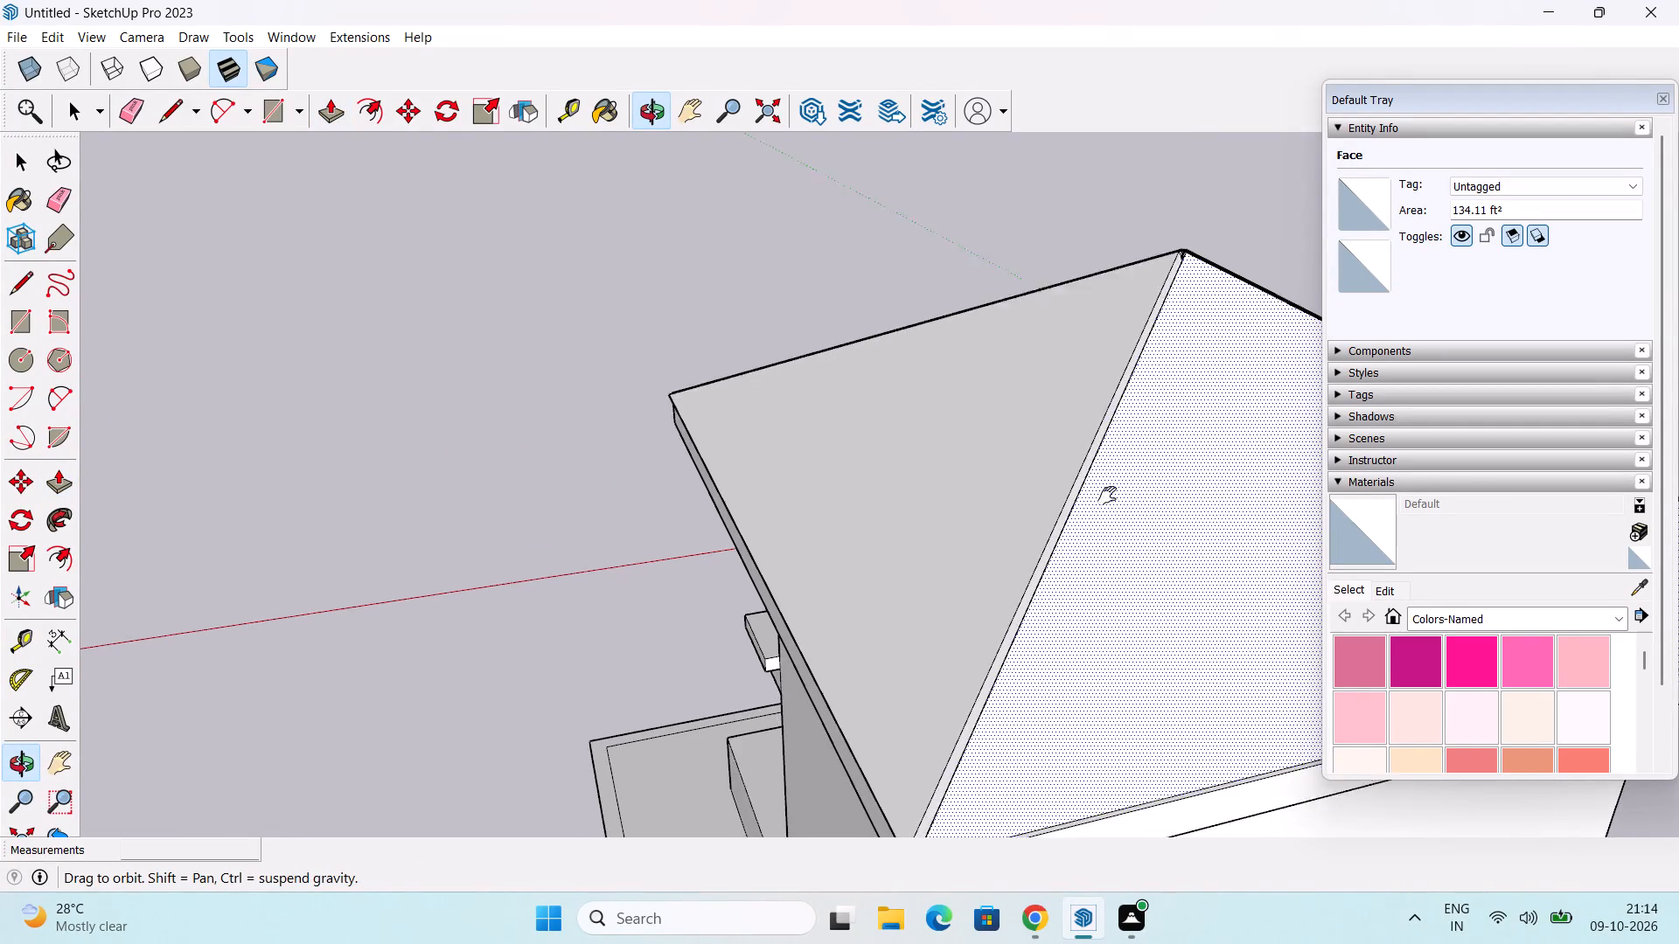
pyautogui.keyDown('shift'); pyautogui.moveTo(1107, 496); pyautogui.dragTo(1089, 473, button='middle'); pyautogui.keyUp('shift')
pyautogui.moveTo(1083, 590); pyautogui.dragTo(1093, 507, button='middle')
pyautogui.moveTo(1011, 613); pyautogui.dragTo(1089, 615, button='middle')
pyautogui.scroll(5, 1039, 704)
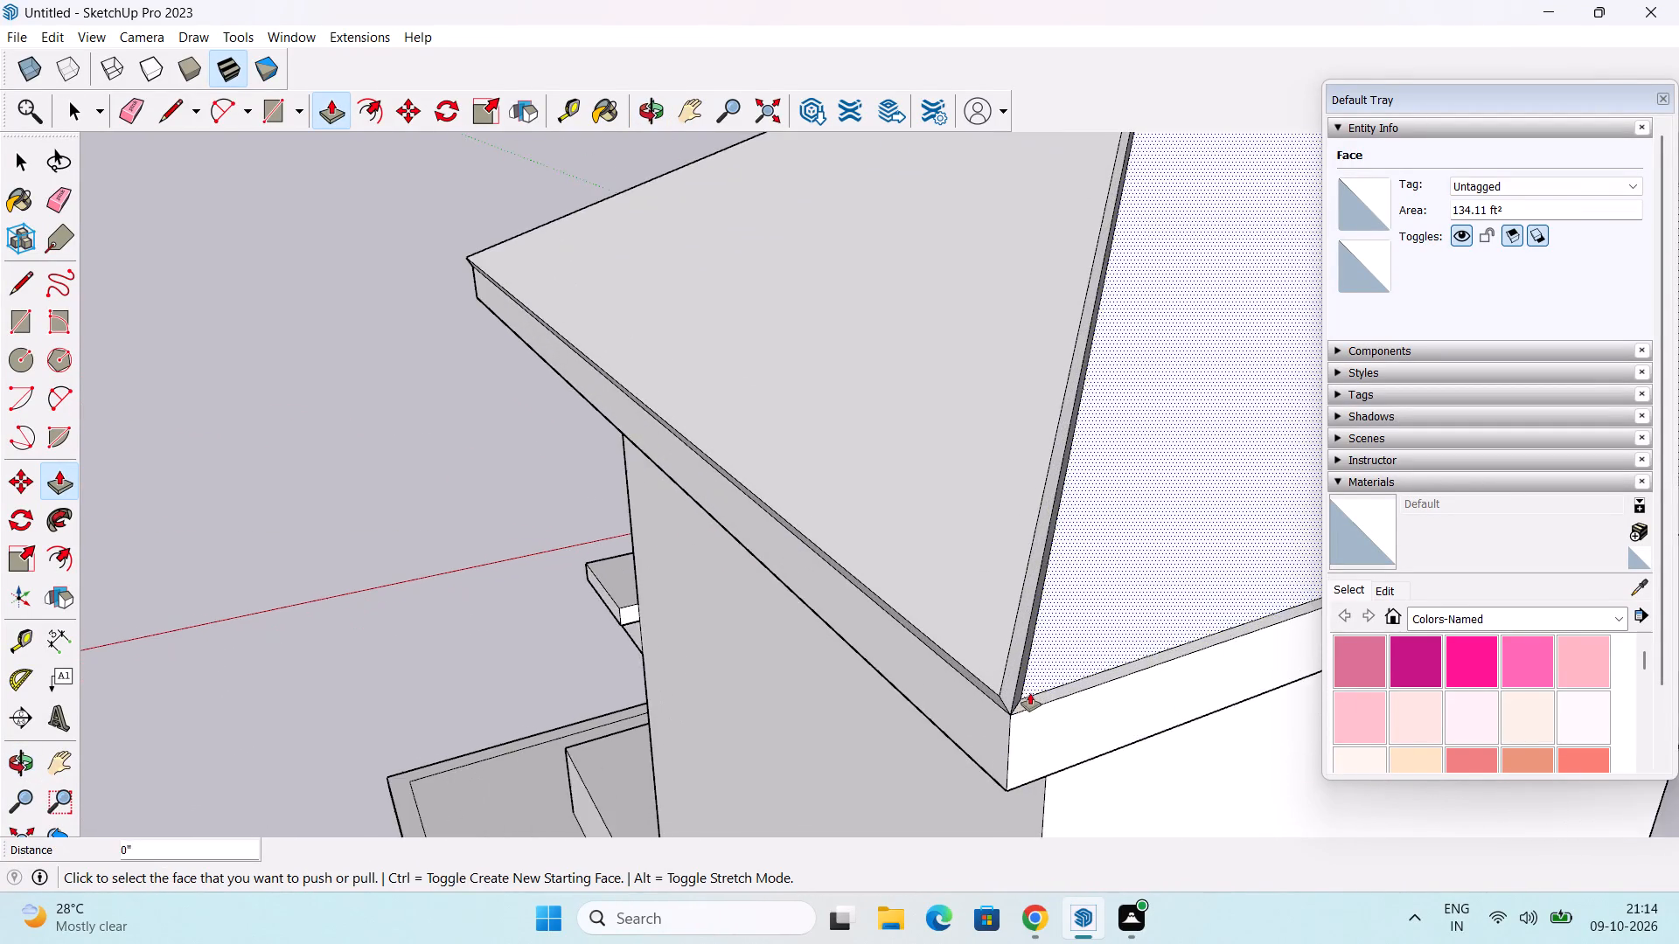
pyautogui.scroll(7, 1030, 693)
pyautogui.press('space')
pyautogui.scroll(2, 988, 694)
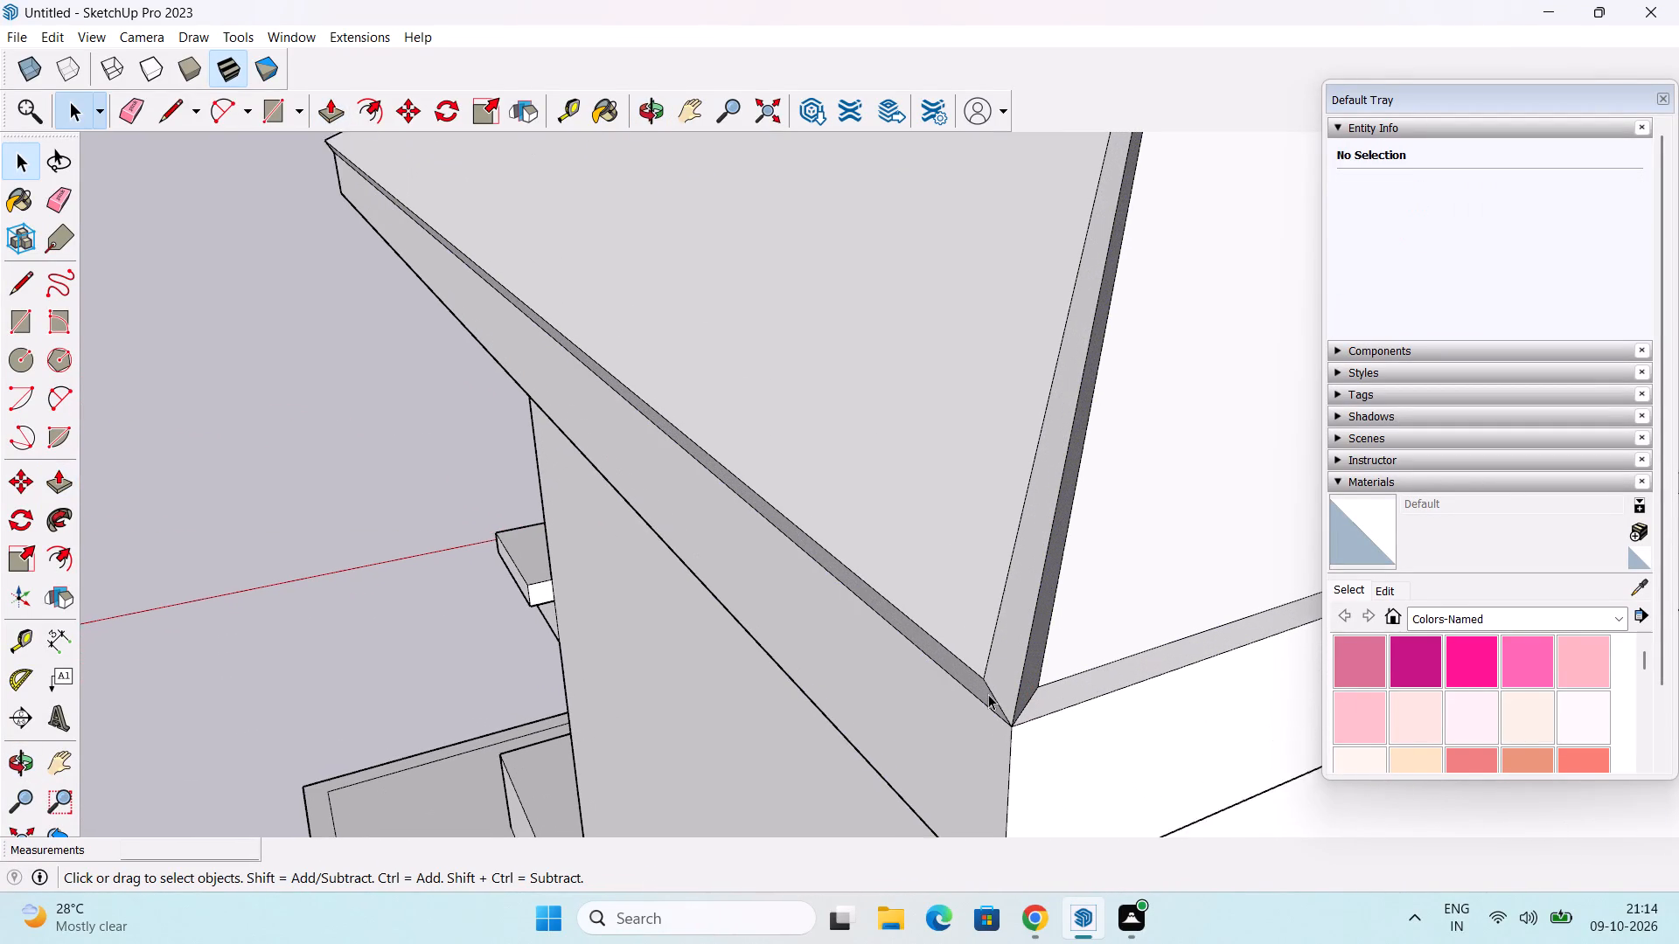
pyautogui.scroll(2, 988, 694)
pyautogui.press('l')
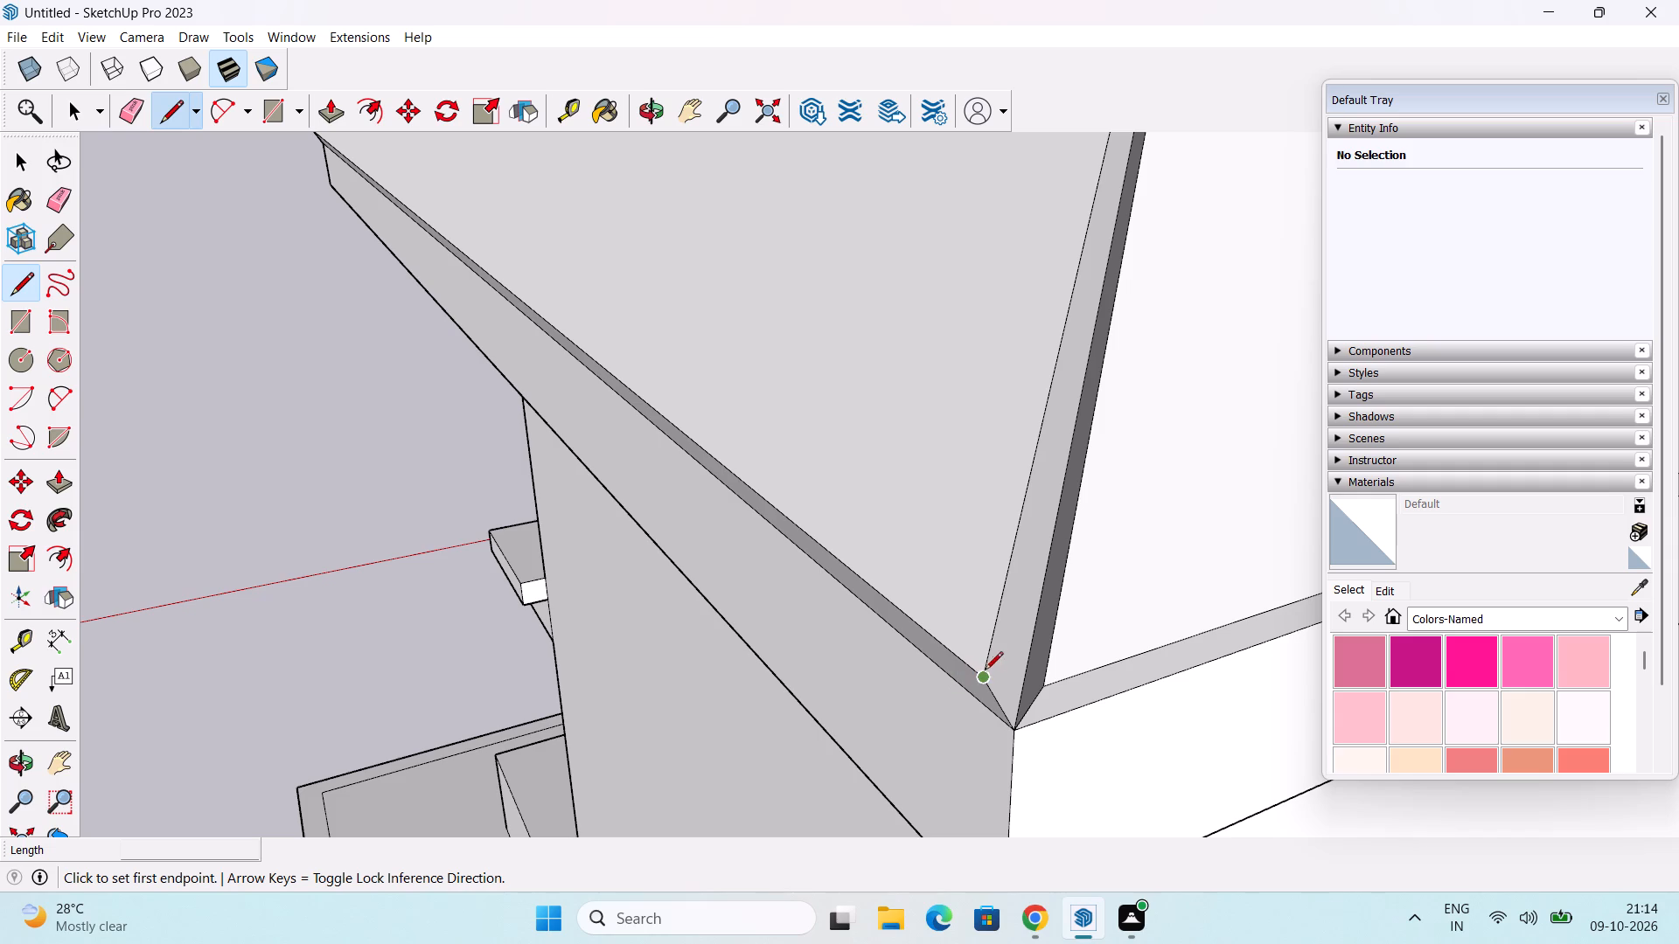
pyautogui.click(987, 678)
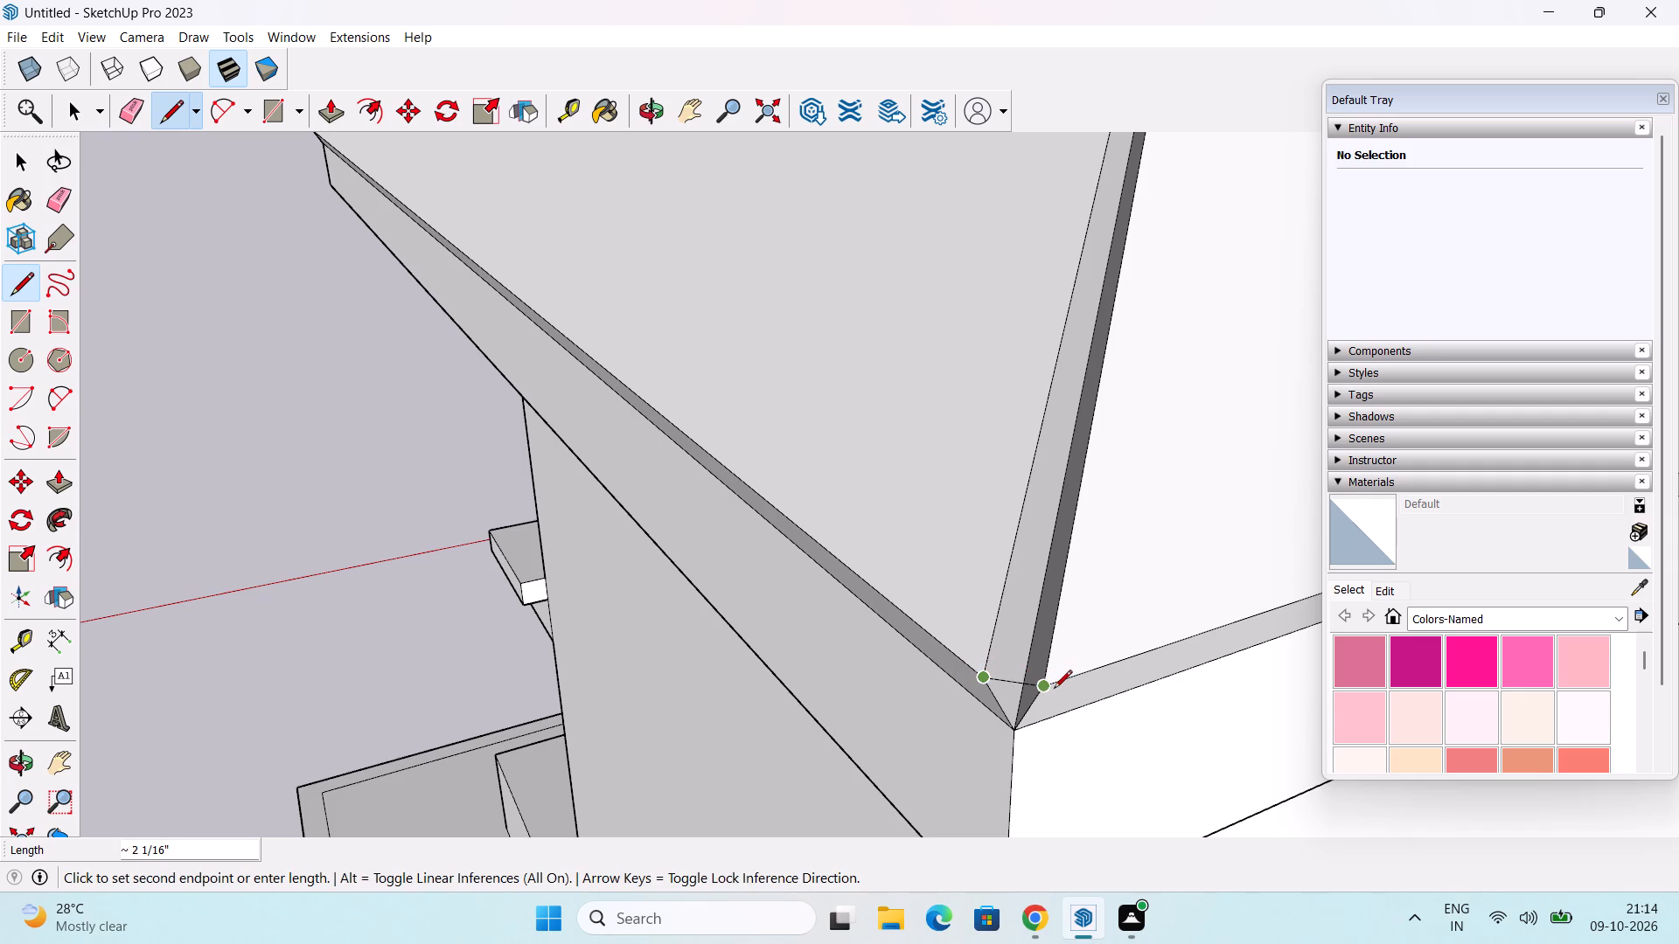
pyautogui.click(1049, 685)
# Draw a line about 2 1/16" long across the open hip gap at the adjacent eave corner, between the slopes' lower corners.
pyautogui.scroll(-8, 1046, 674)
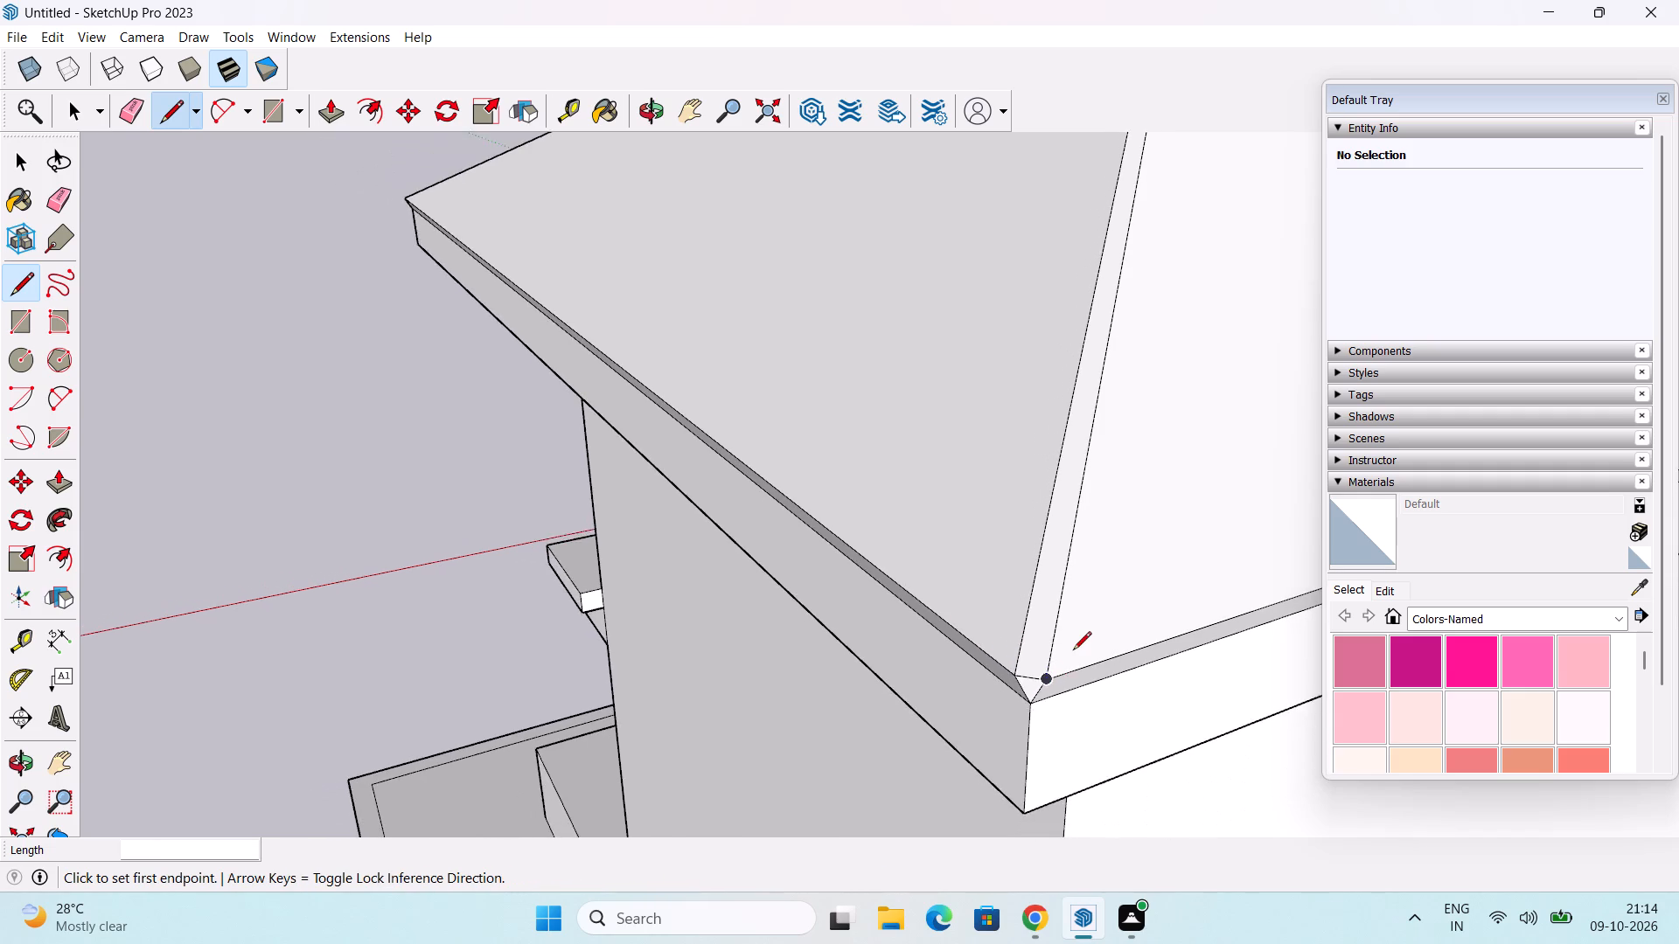
pyautogui.scroll(-13, 1073, 651)
pyautogui.moveTo(1109, 654); pyautogui.dragTo(567, 679, button='middle')
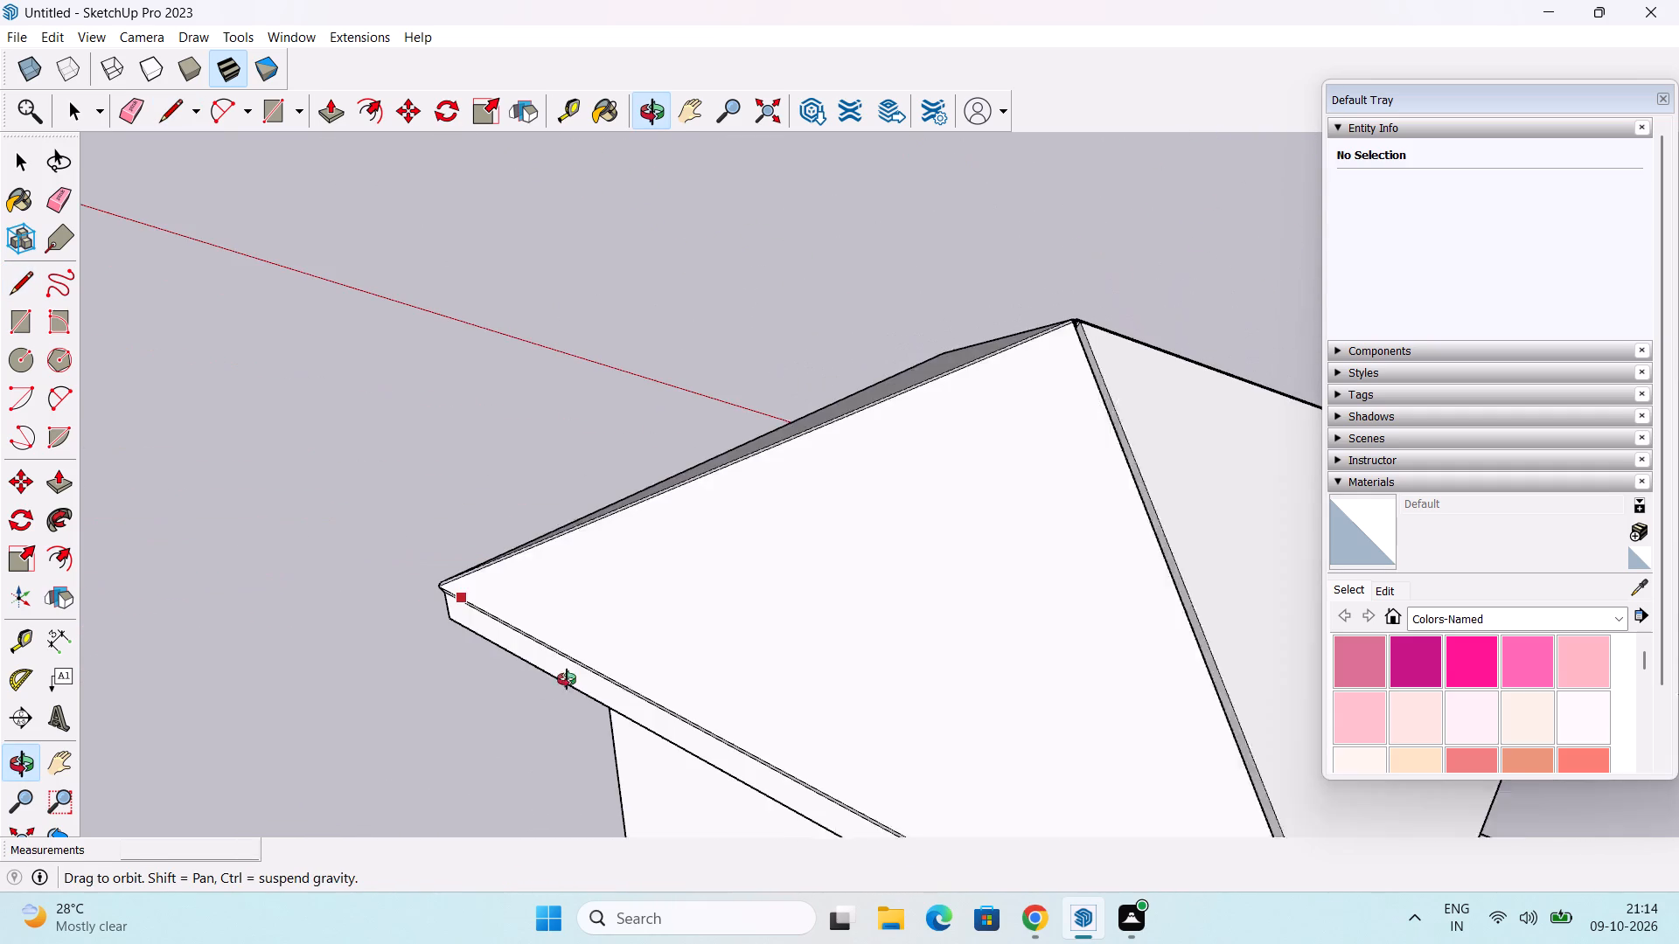
pyautogui.moveTo(567, 679); pyautogui.dragTo(566, 679, button='middle')
pyautogui.keyDown('shift'); pyautogui.moveTo(1138, 682); pyautogui.dragTo(867, 460, button='middle'); pyautogui.keyUp('shift')
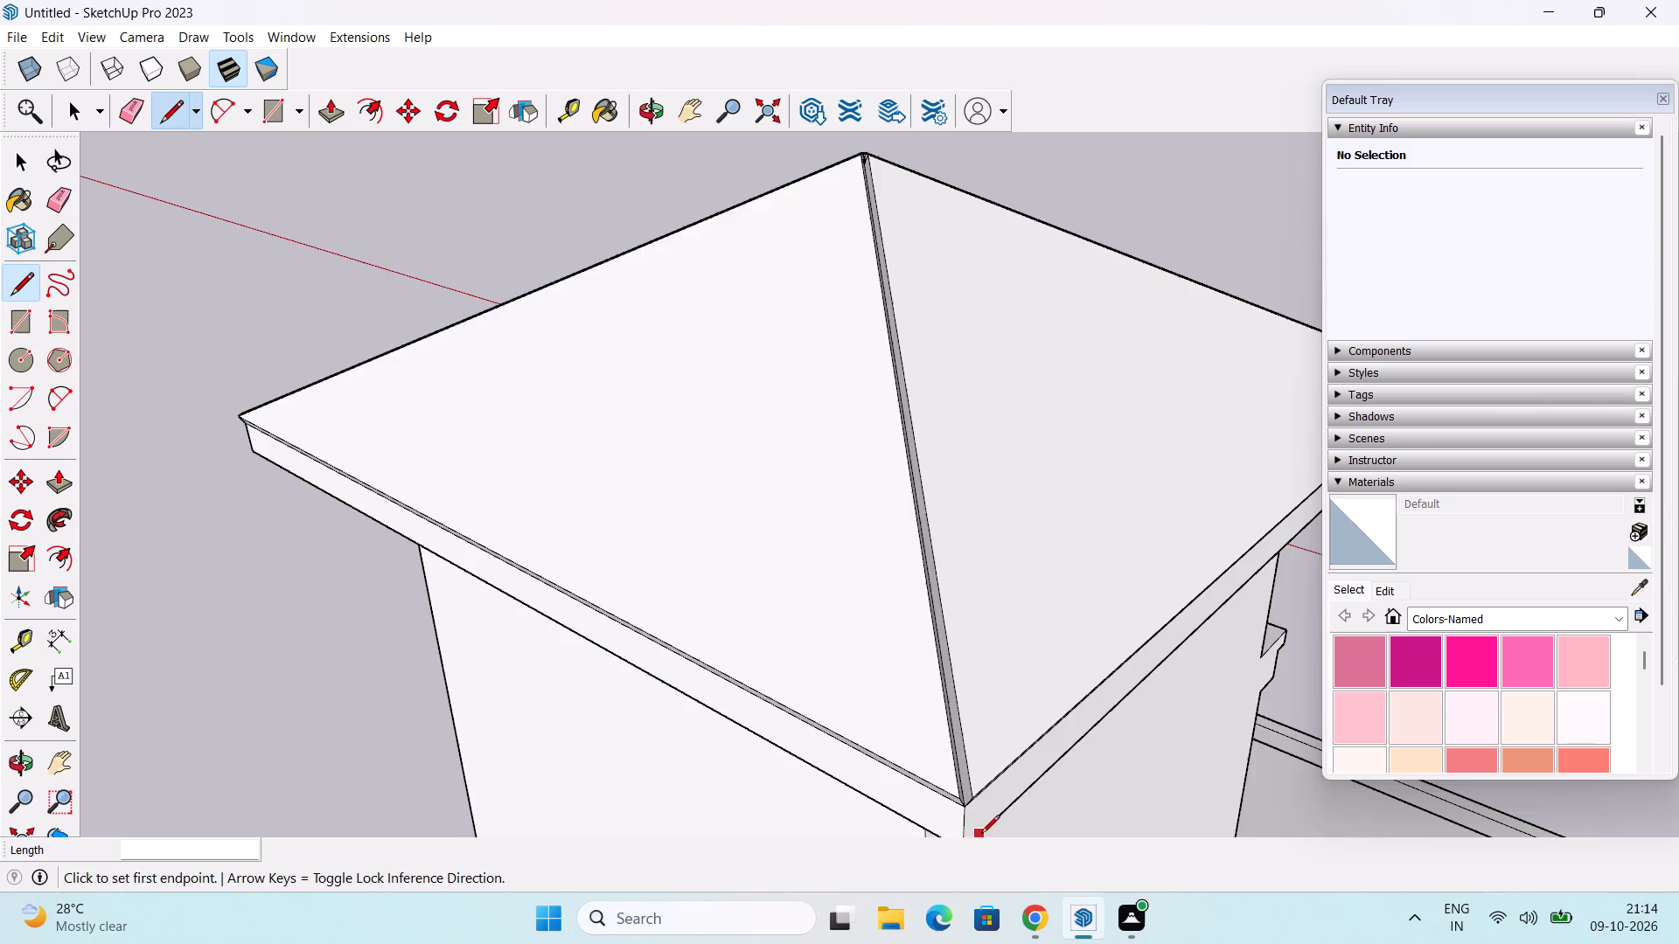
pyautogui.scroll(5, 983, 836)
pyautogui.click(936, 787)
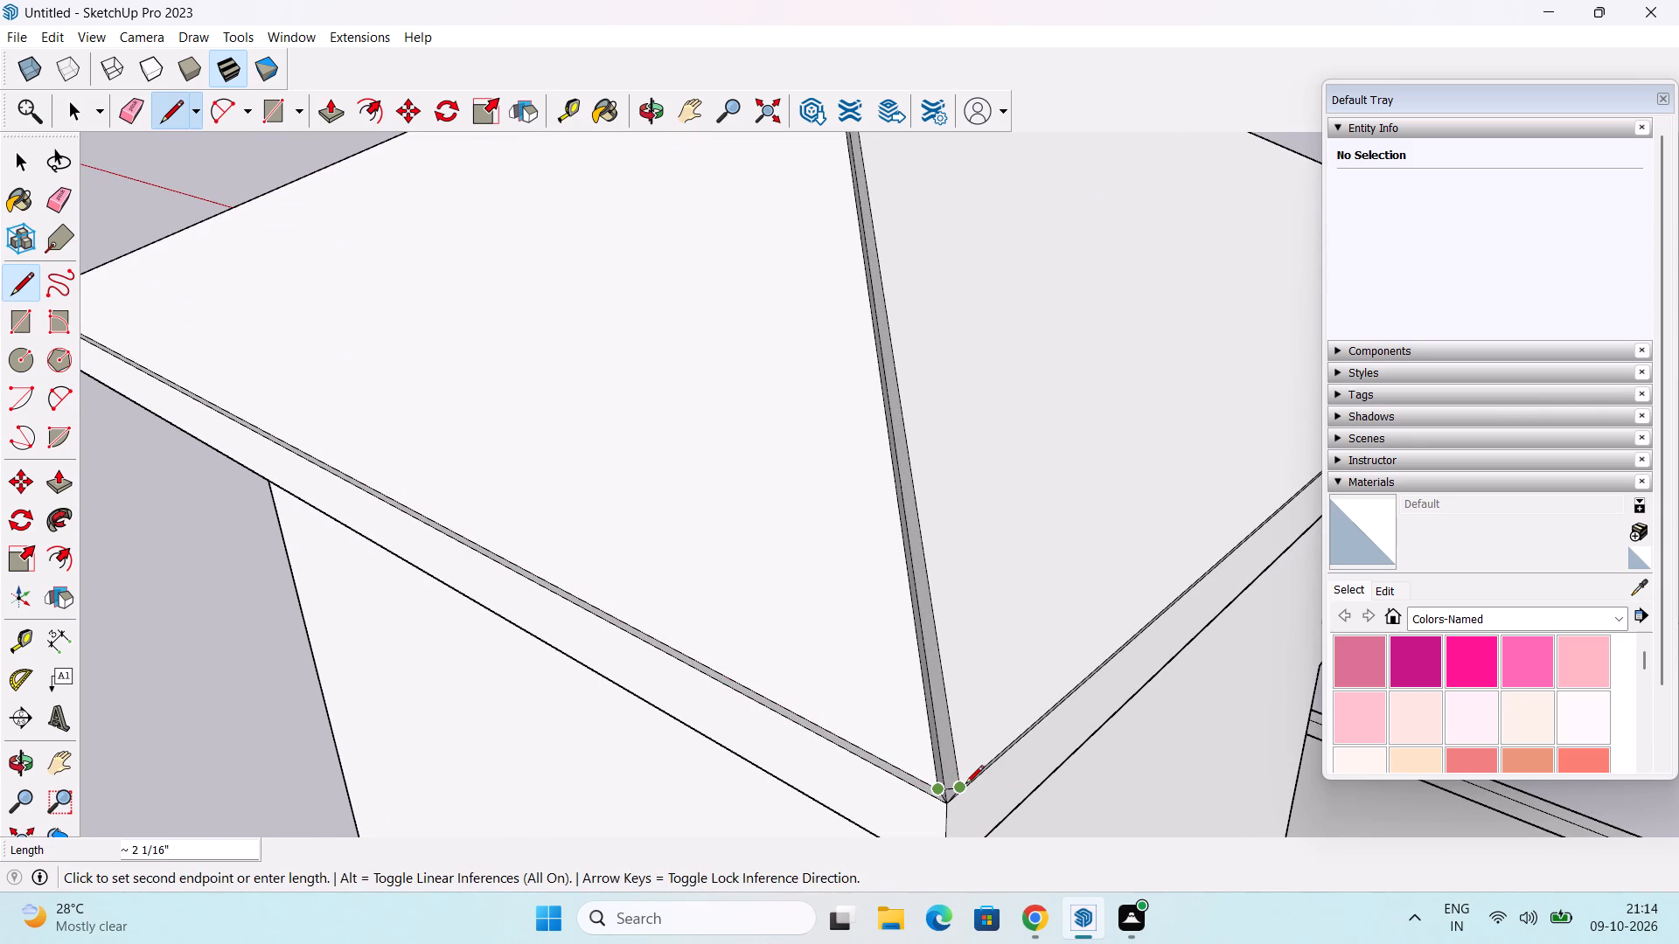
pyautogui.click(965, 785)
# Close the third hip gap with a line between the slopes' lower corners at the eave corner beside the framed openings.
pyautogui.scroll(-5, 992, 670)
pyautogui.moveTo(996, 734); pyautogui.dragTo(1007, 720, button='middle')
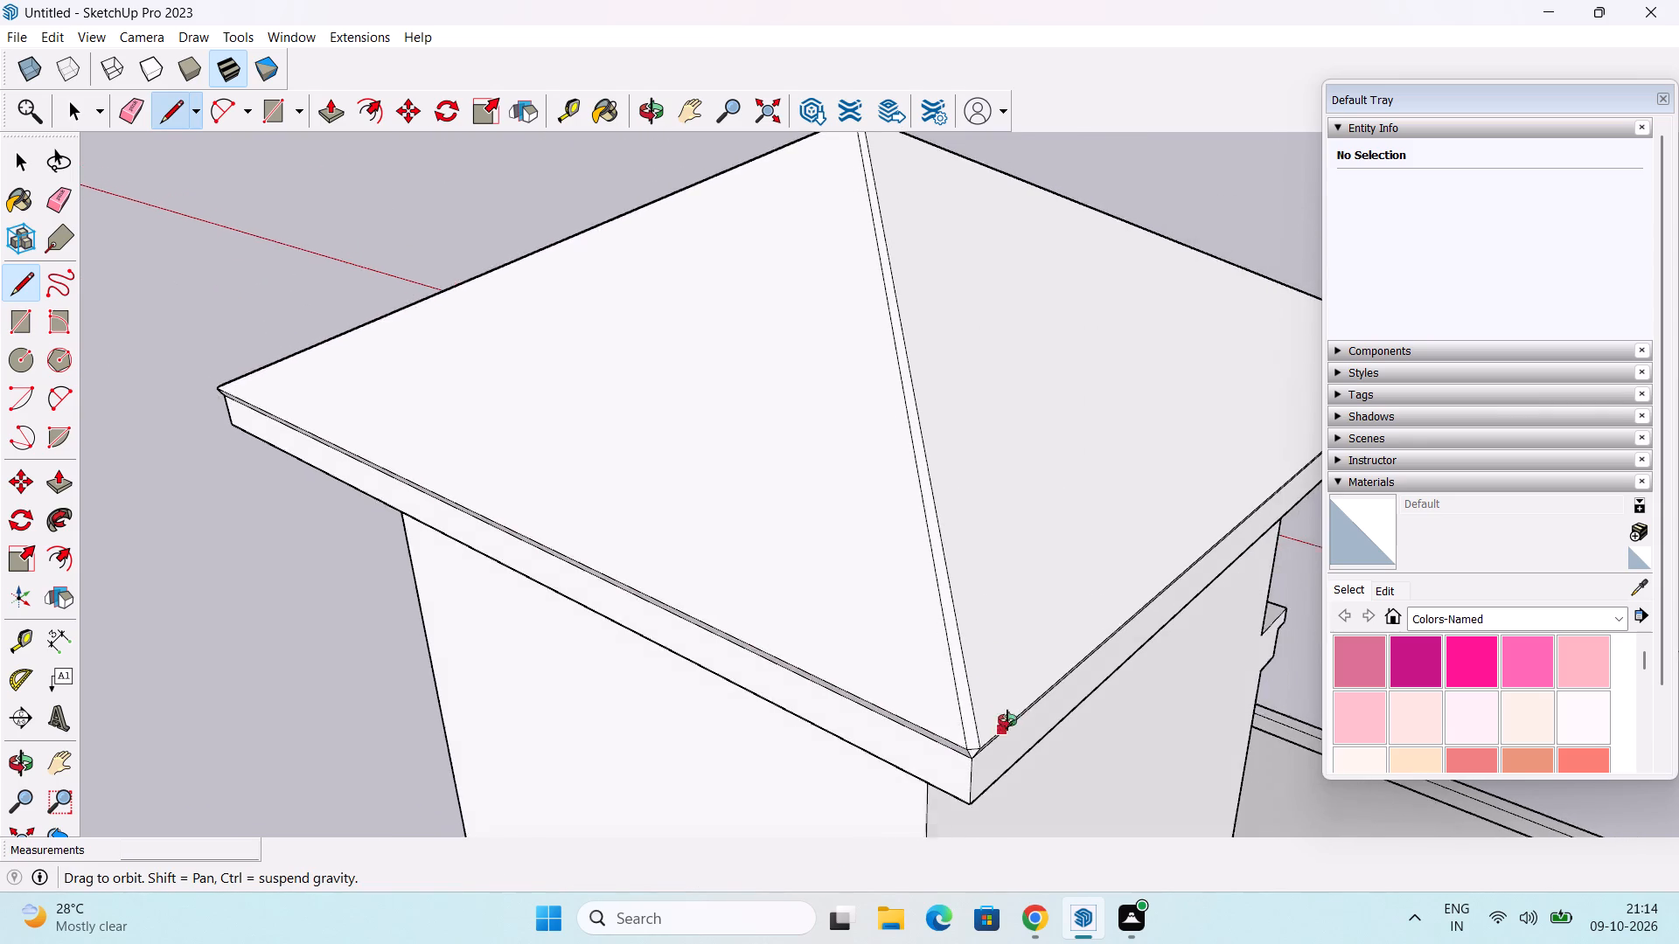
pyautogui.moveTo(1007, 720); pyautogui.dragTo(495, 723, button='middle')
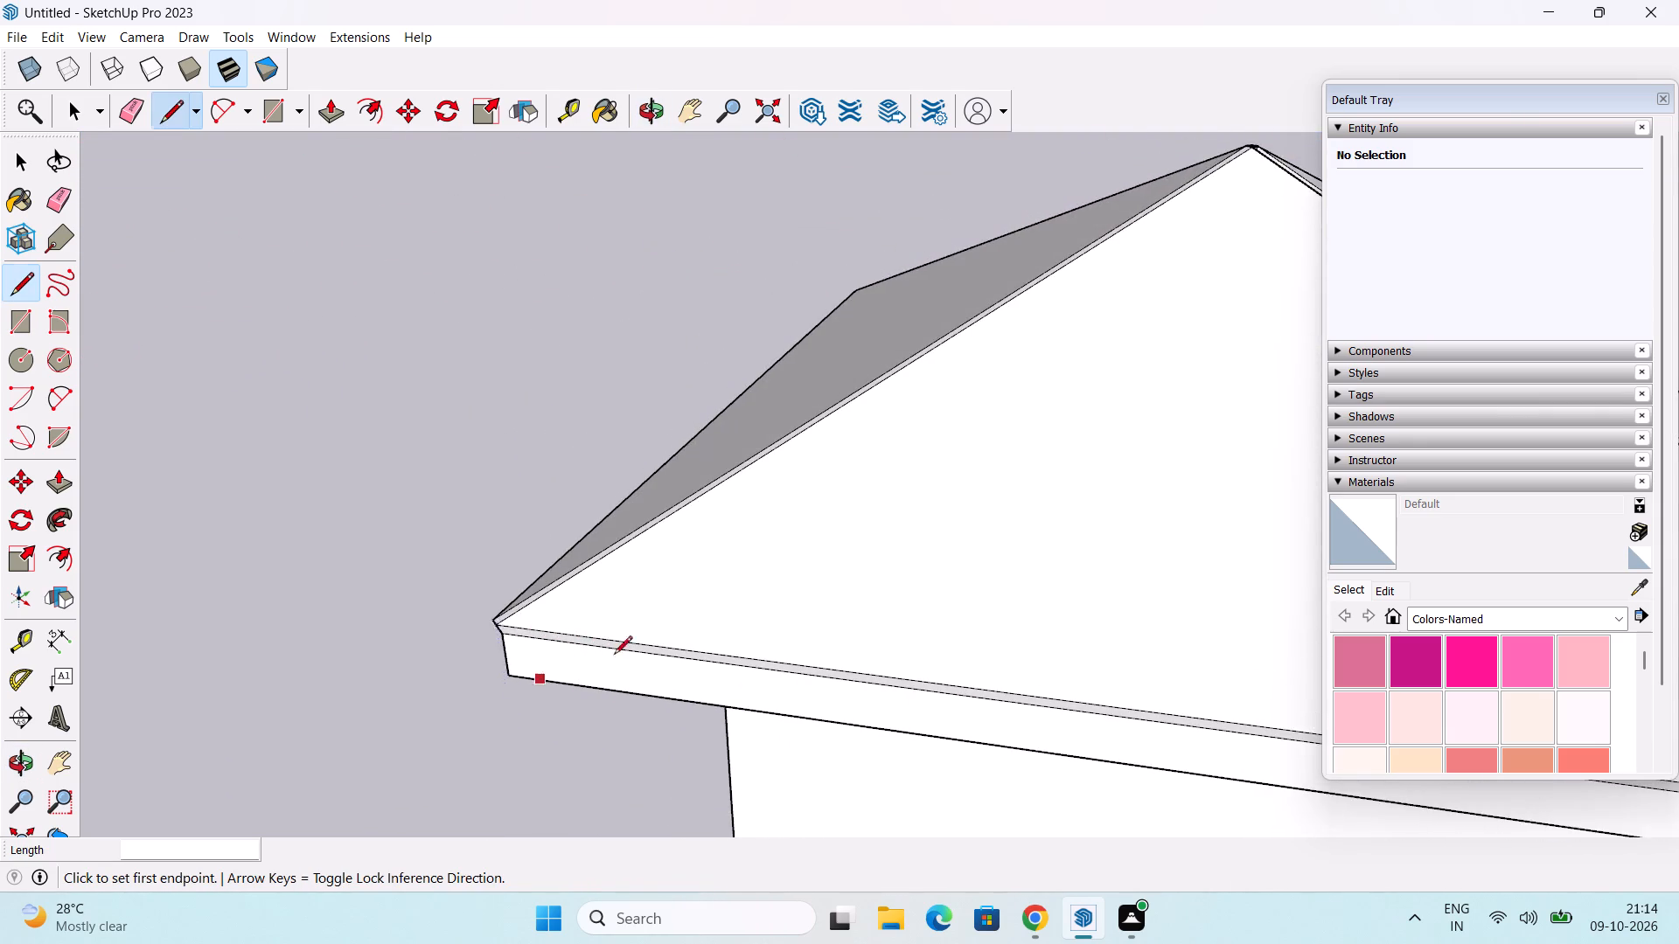
pyautogui.scroll(-6, 679, 637)
pyautogui.keyDown('shift'); pyautogui.moveTo(934, 675); pyautogui.dragTo(648, 679, button='middle'); pyautogui.keyUp('shift')
pyautogui.moveTo(913, 705); pyautogui.dragTo(733, 706, button='middle')
pyautogui.keyDown('shift'); pyautogui.moveTo(1023, 786); pyautogui.dragTo(939, 661, button='middle'); pyautogui.keyUp('shift')
pyautogui.scroll(9, 846, 669)
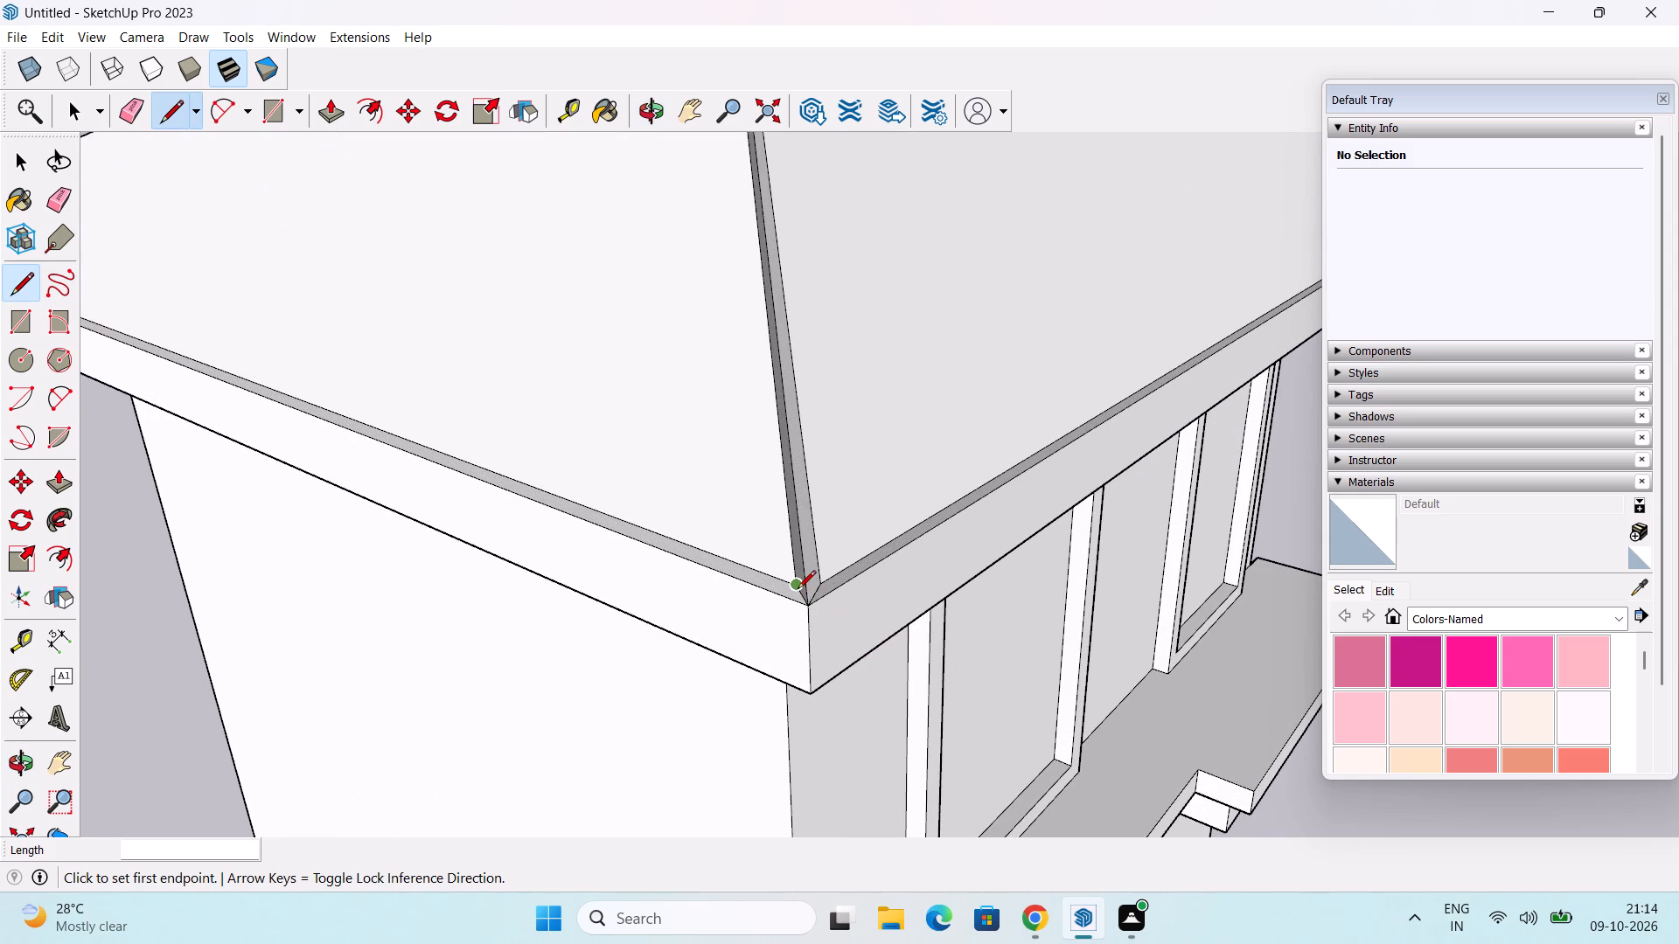
pyautogui.click(798, 590)
pyautogui.click(818, 586)
# Close the last hip gap with a line between the slopes' lower corners at the remaining eave corner.
pyautogui.scroll(-6, 931, 591)
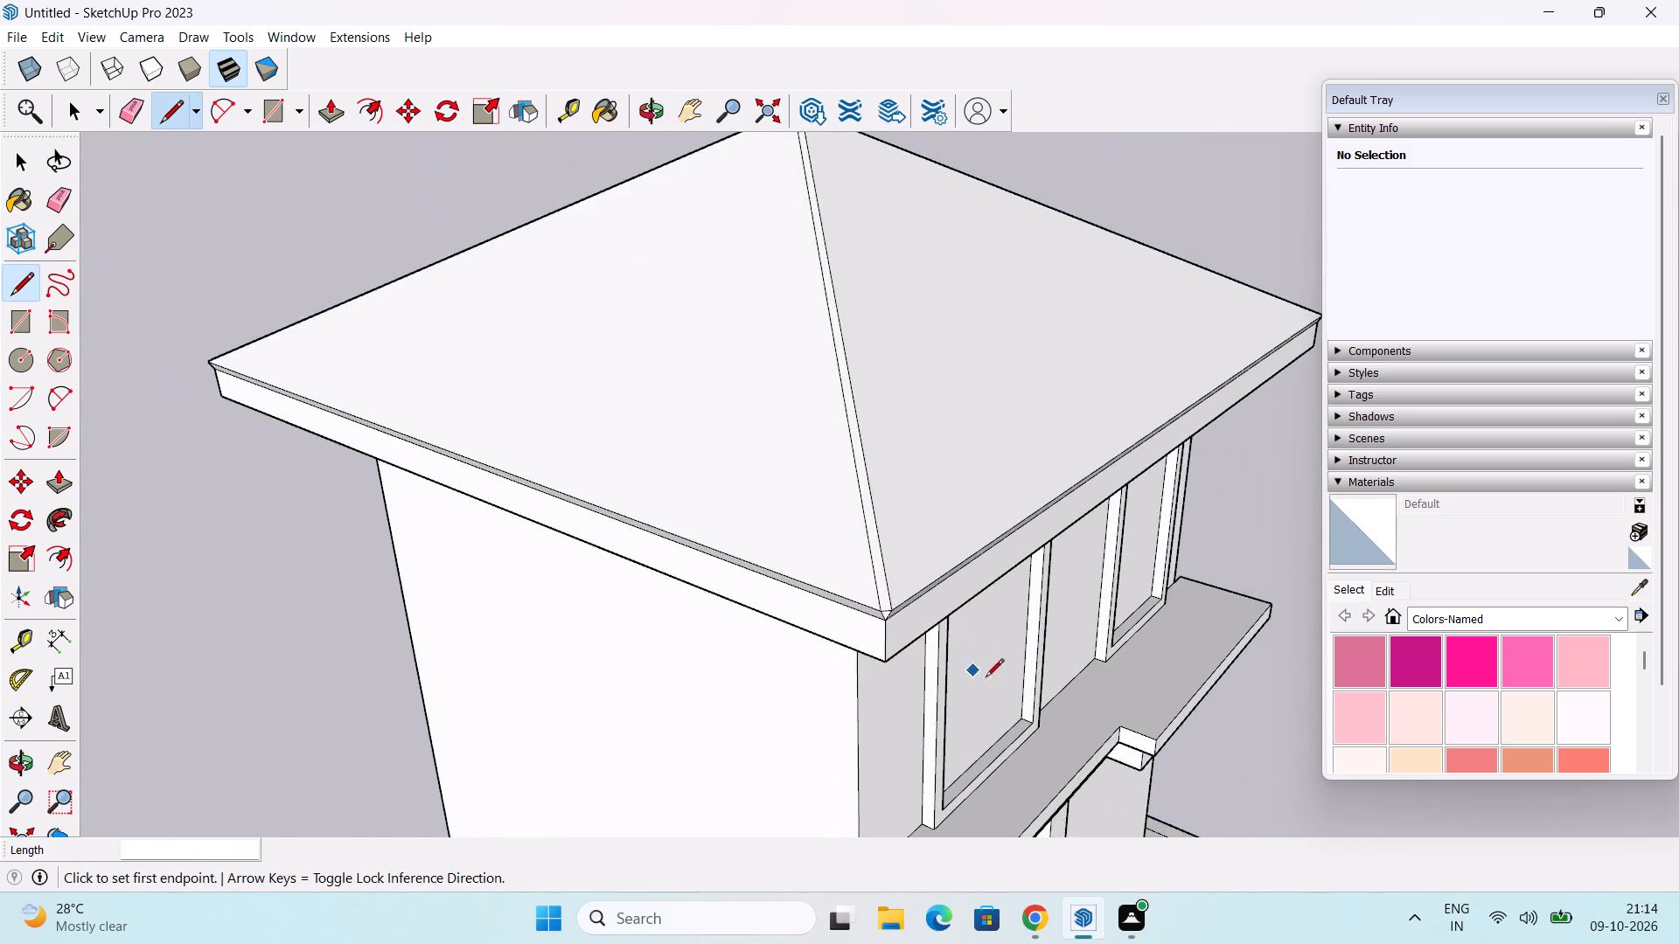
pyautogui.moveTo(994, 657); pyautogui.dragTo(749, 693, button='middle')
pyautogui.moveTo(1156, 712); pyautogui.dragTo(805, 721, button='middle')
pyautogui.moveTo(924, 648); pyautogui.dragTo(672, 648, button='middle')
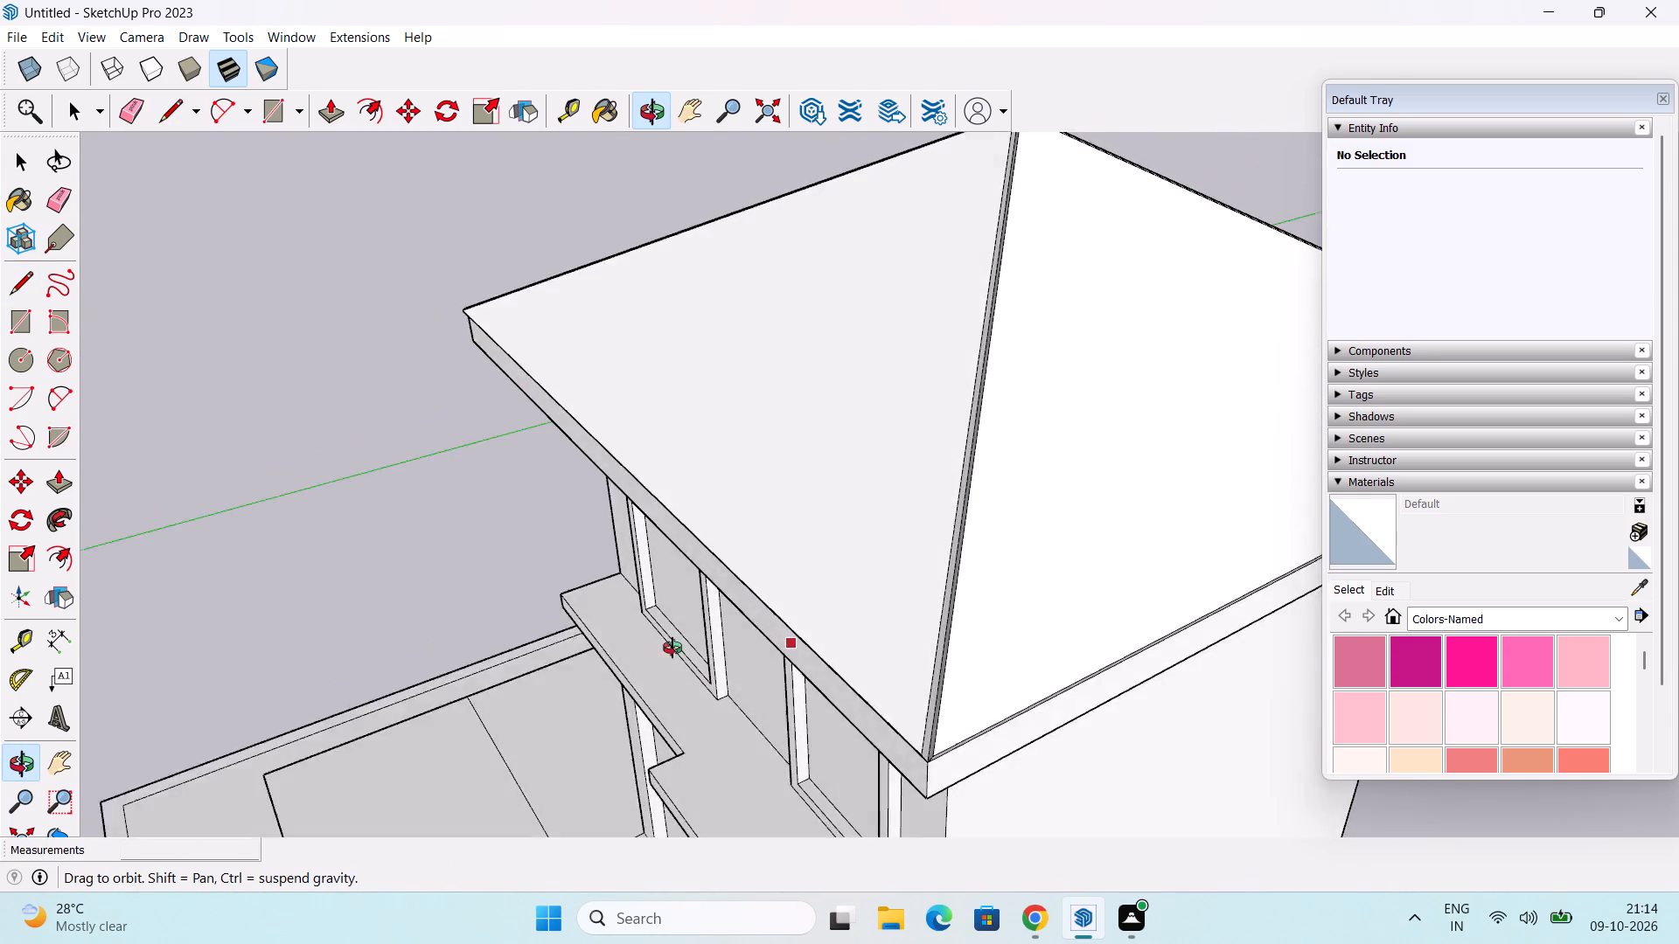
pyautogui.moveTo(672, 648); pyautogui.dragTo(837, 602, button='middle')
pyautogui.moveTo(1004, 635); pyautogui.dragTo(738, 641, button='middle')
pyautogui.scroll(7, 728, 642)
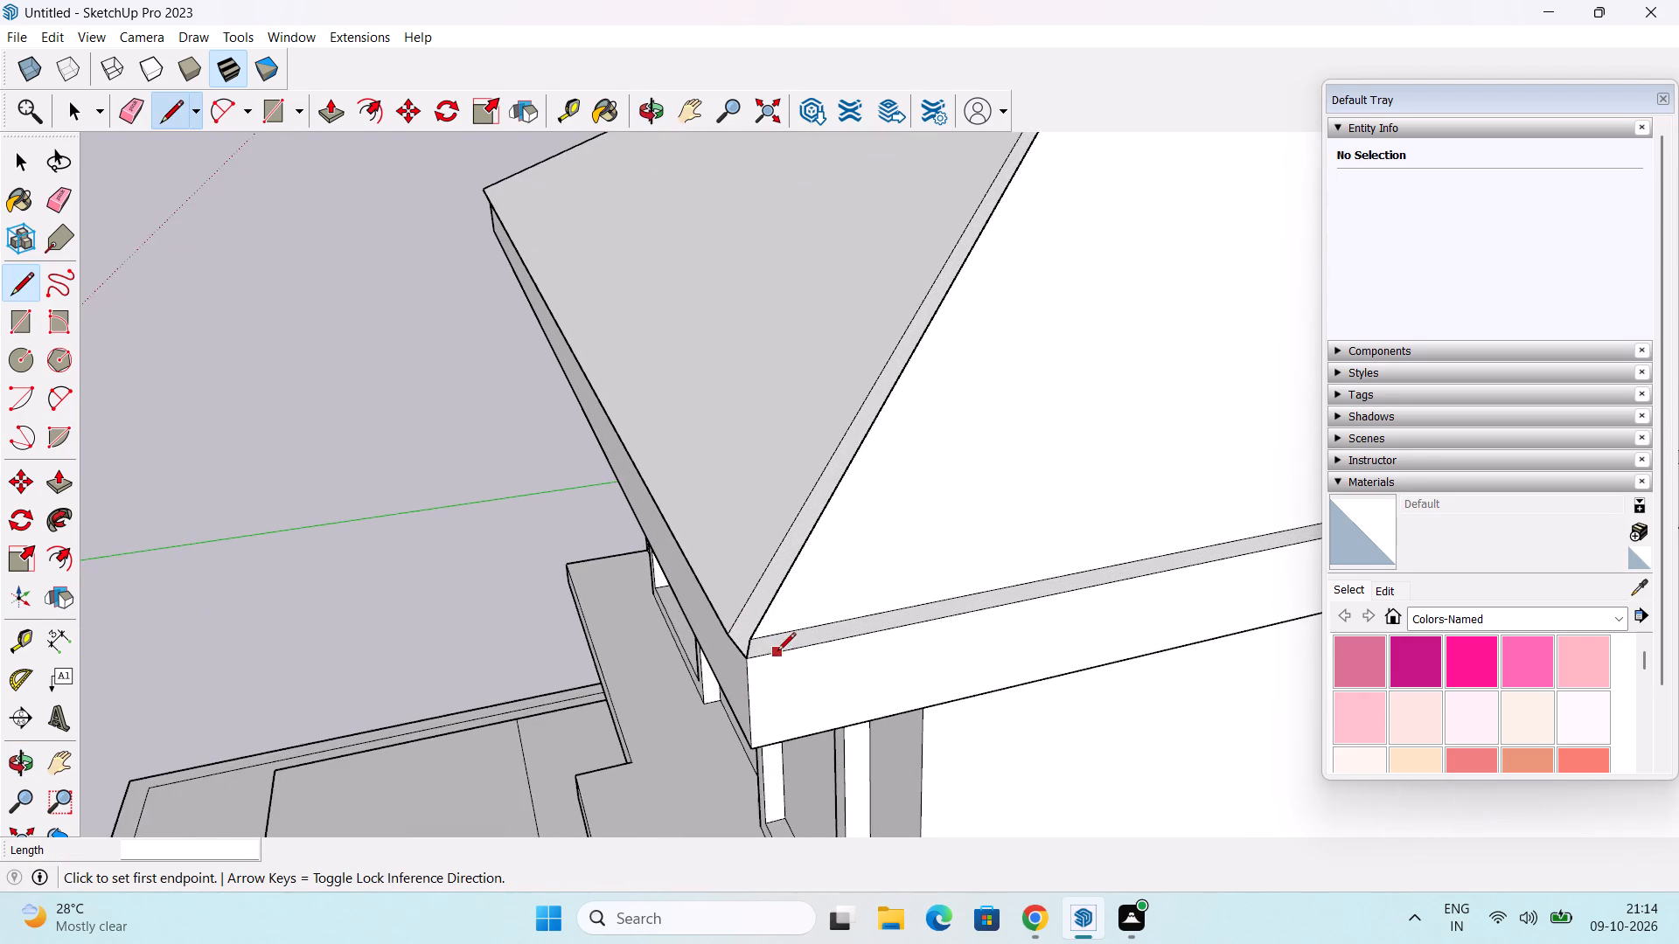
pyautogui.moveTo(811, 657); pyautogui.dragTo(891, 671, button='middle')
pyautogui.click(788, 652)
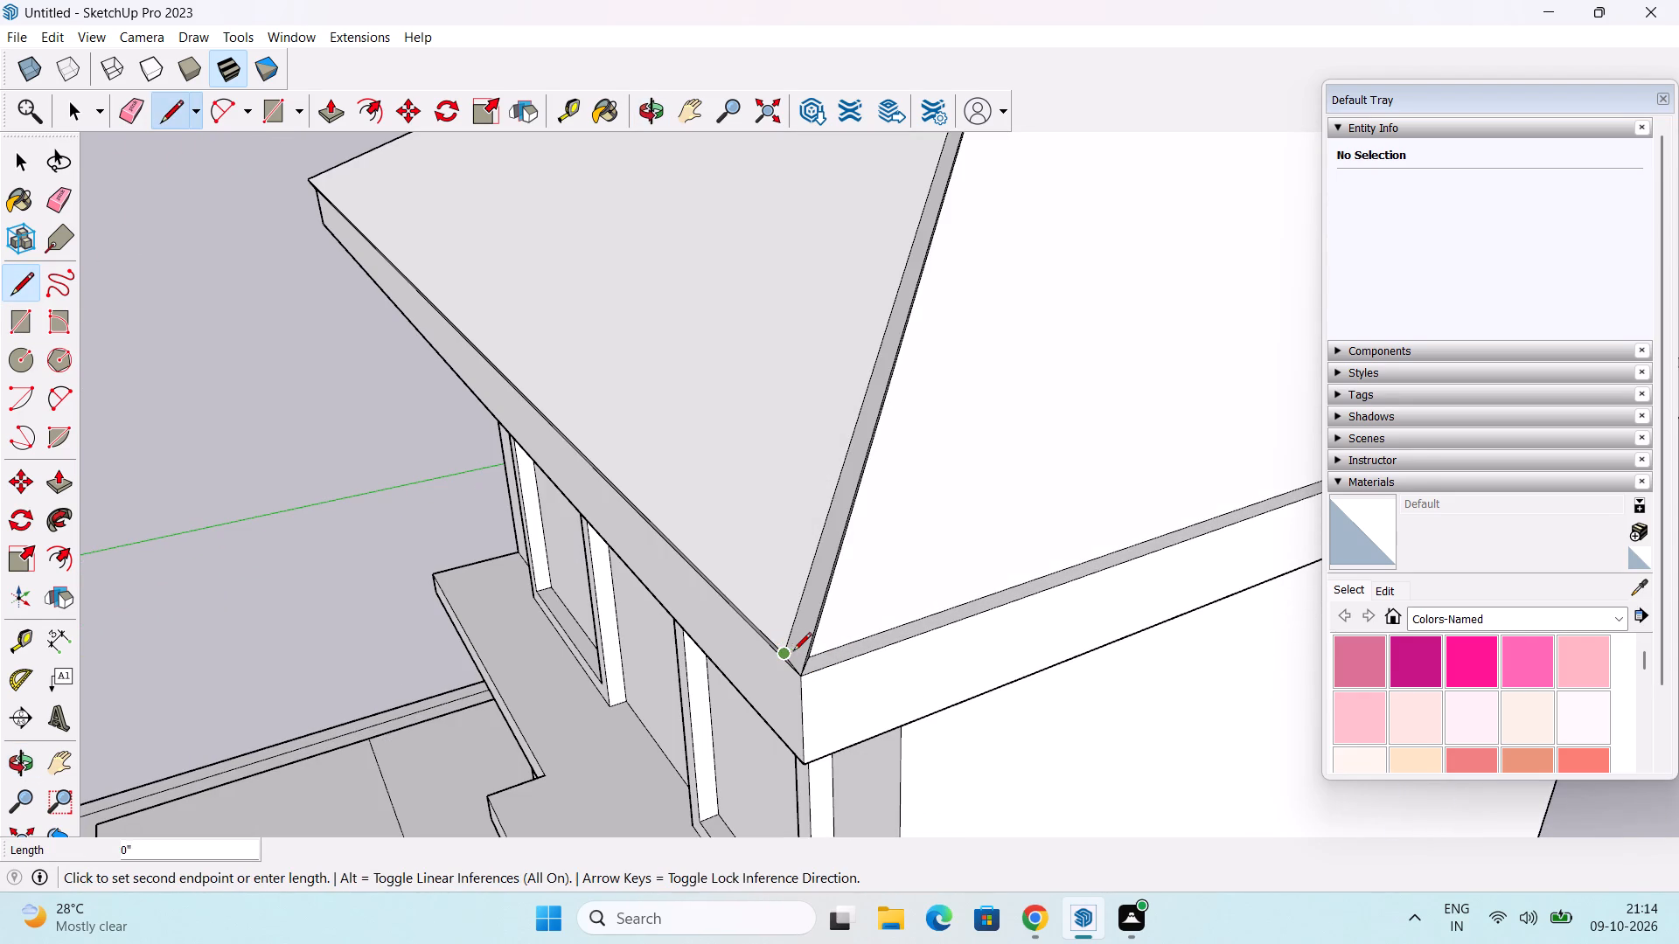
pyautogui.click(814, 652)
pyautogui.scroll(-6, 868, 616)
pyautogui.moveTo(865, 652); pyautogui.dragTo(965, 536, button='middle')
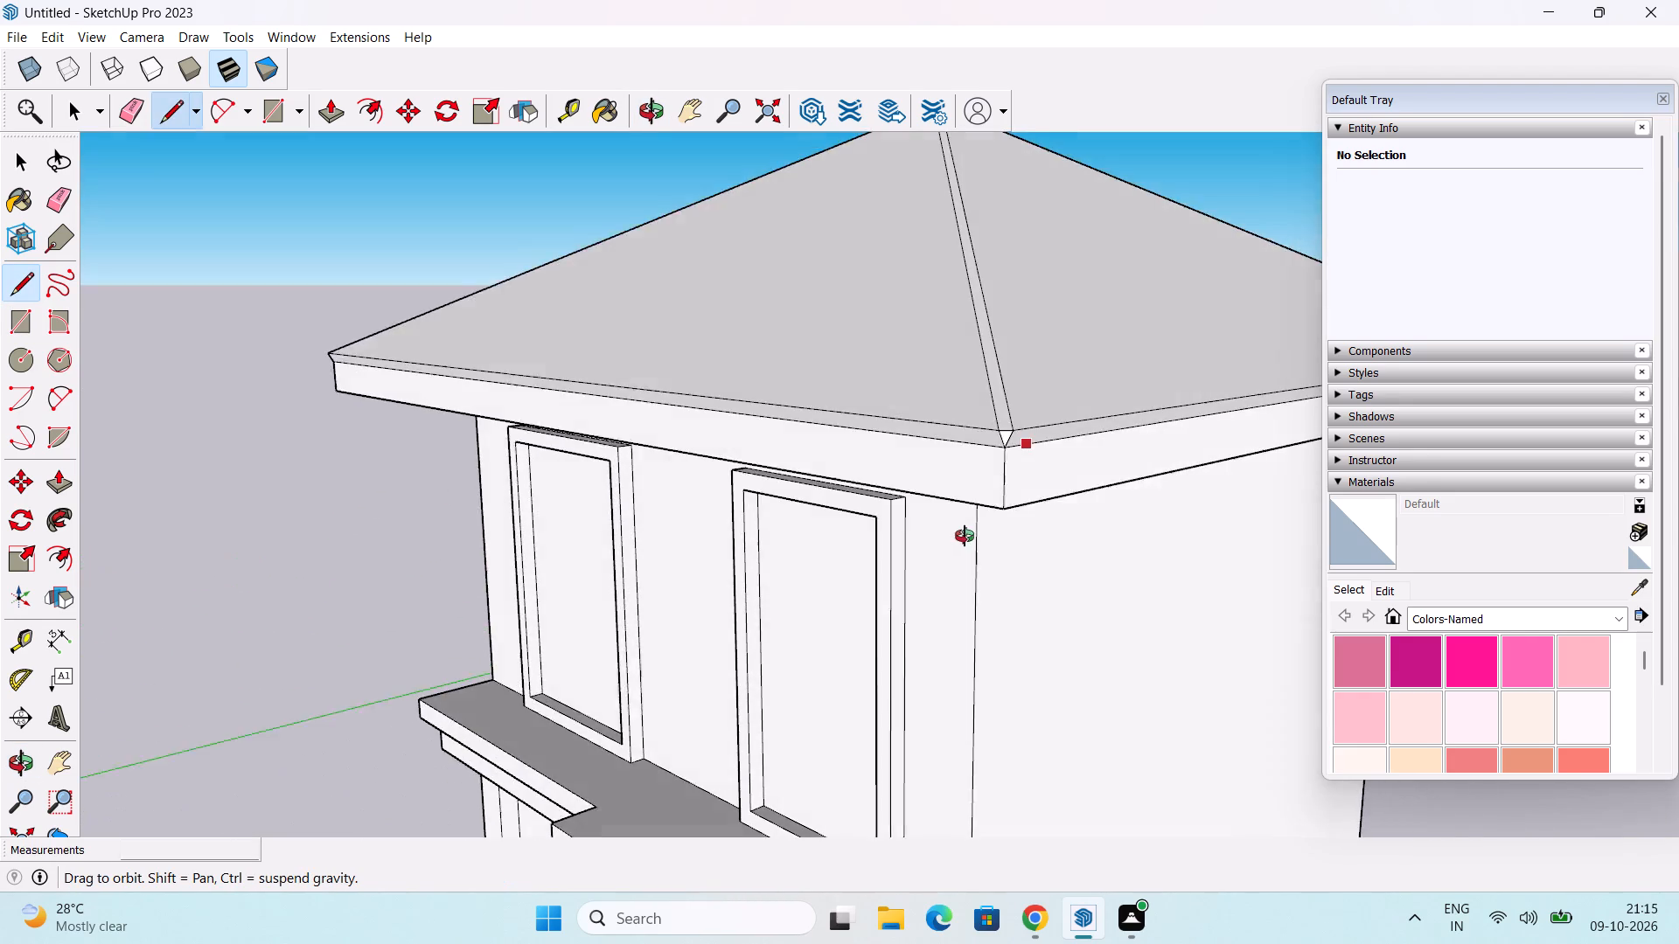
pyautogui.moveTo(965, 536); pyautogui.dragTo(853, 646, button='middle')
pyautogui.press('space')
pyautogui.click(415, 546)
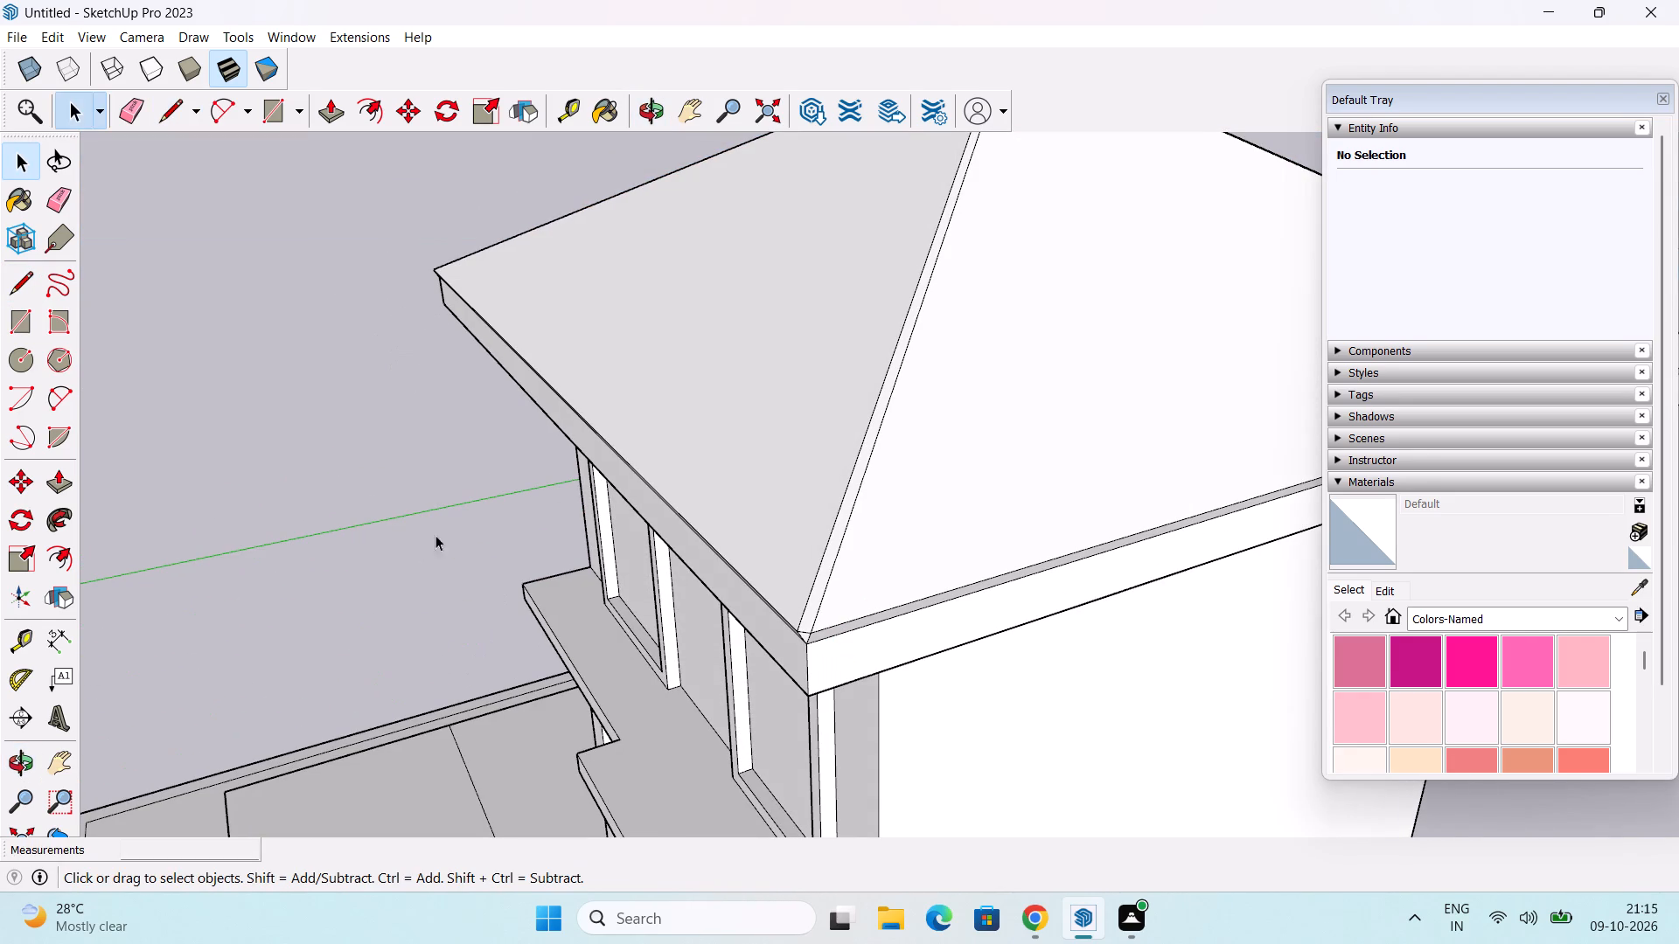
# Examine the closed hip roof and the whole building, including the platform, from several sides.
pyautogui.scroll(-3, 1041, 530)
pyautogui.moveTo(1031, 555); pyautogui.dragTo(1300, 587, button='middle')
pyautogui.moveTo(993, 603); pyautogui.dragTo(1212, 599, button='middle')
pyautogui.moveTo(972, 604); pyautogui.dragTo(1320, 606, button='middle')
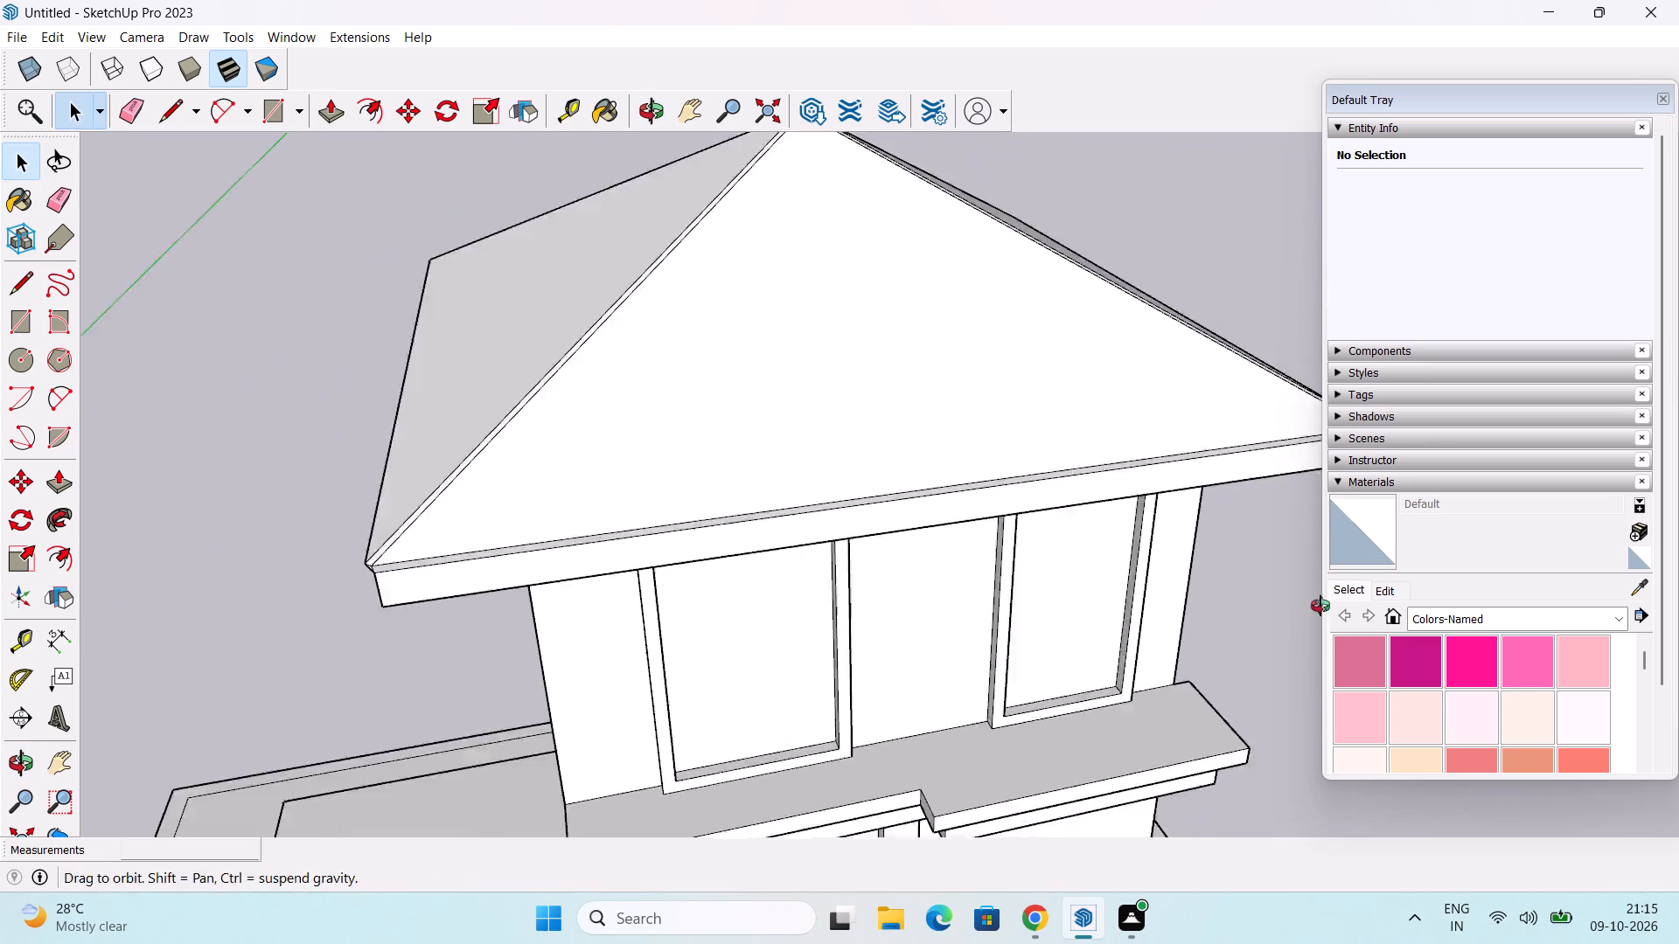
pyautogui.moveTo(1320, 606); pyautogui.dragTo(1385, 609, button='middle')
pyautogui.scroll(-3, 1051, 580)
pyautogui.moveTo(1066, 589); pyautogui.dragTo(971, 519, button='middle')
pyautogui.scroll(-1, 1053, 515)
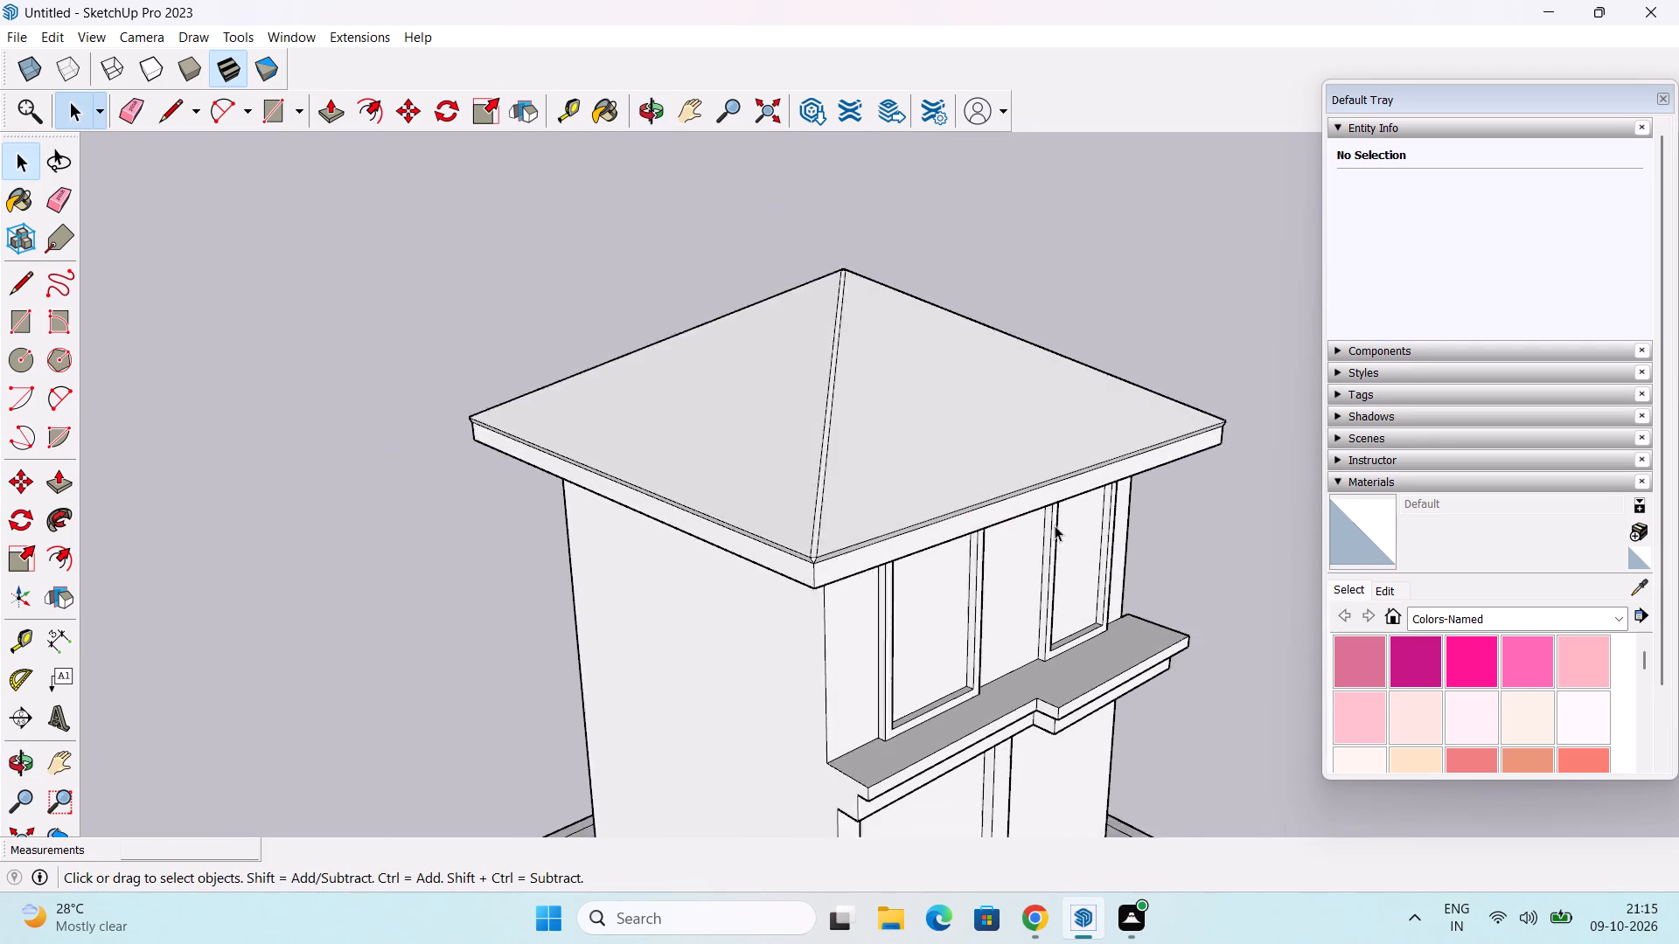
pyautogui.scroll(-1, 1055, 525)
pyautogui.keyDown('shift'); pyautogui.moveTo(1080, 541); pyautogui.dragTo(1118, 423, button='middle'); pyautogui.keyUp('shift')
pyautogui.scroll(-4, 1118, 421)
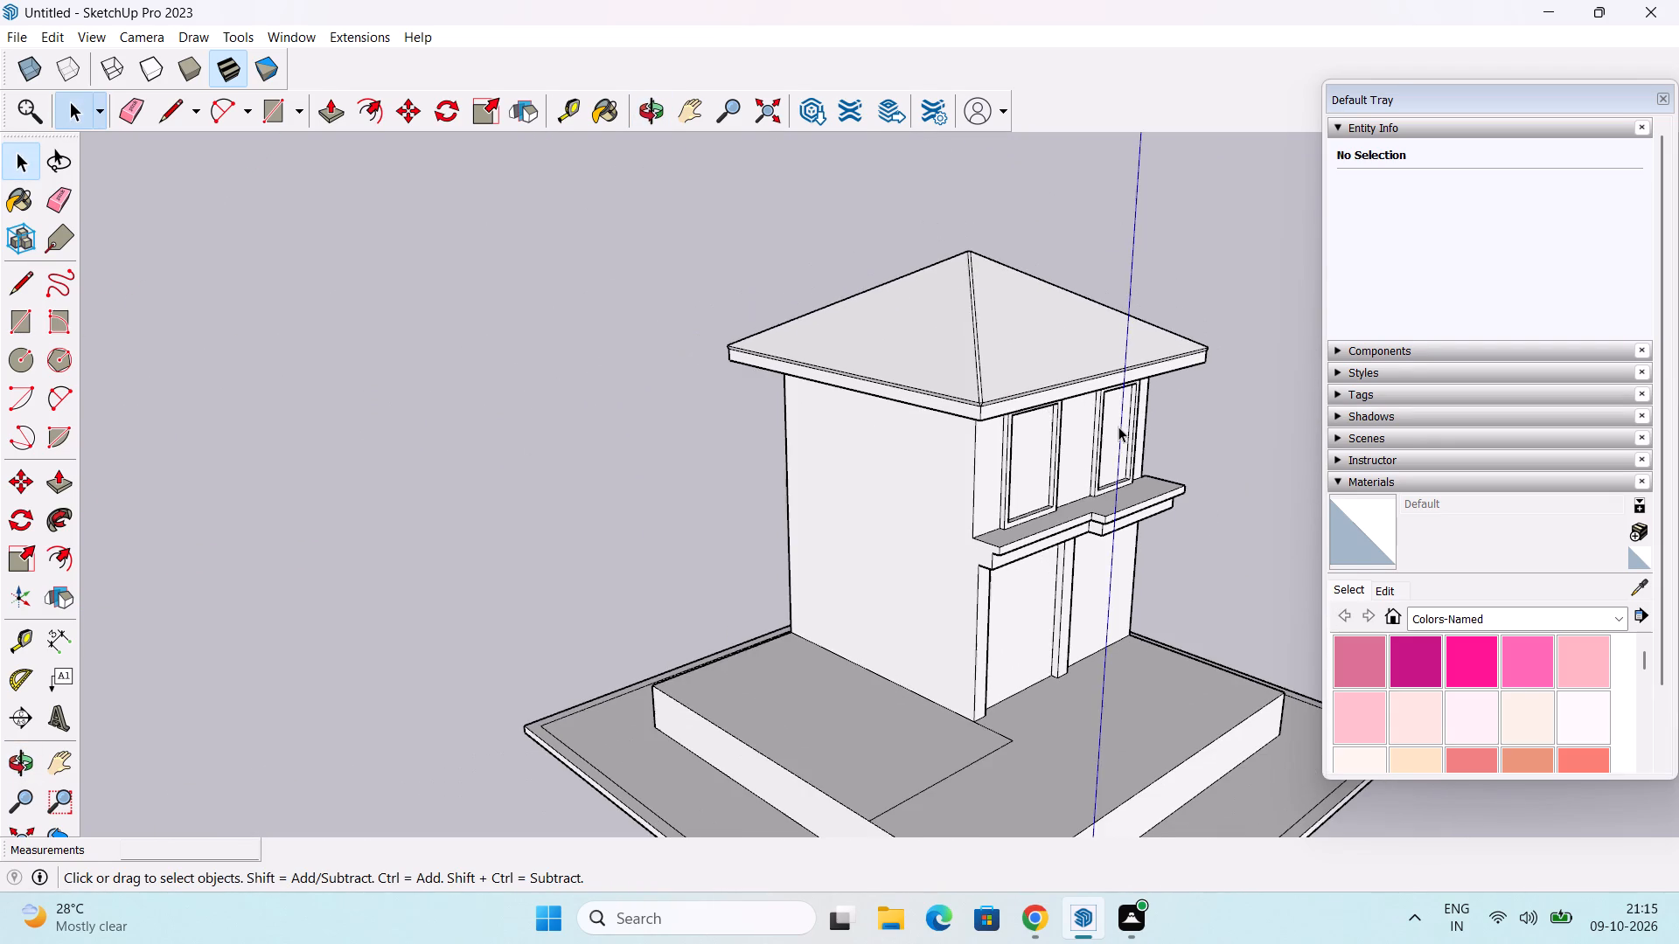
pyautogui.keyDown('shift'); pyautogui.moveTo(1118, 427); pyautogui.dragTo(1057, 462, button='middle'); pyautogui.keyUp('shift')
pyautogui.moveTo(1114, 524); pyautogui.dragTo(1151, 530, button='middle')
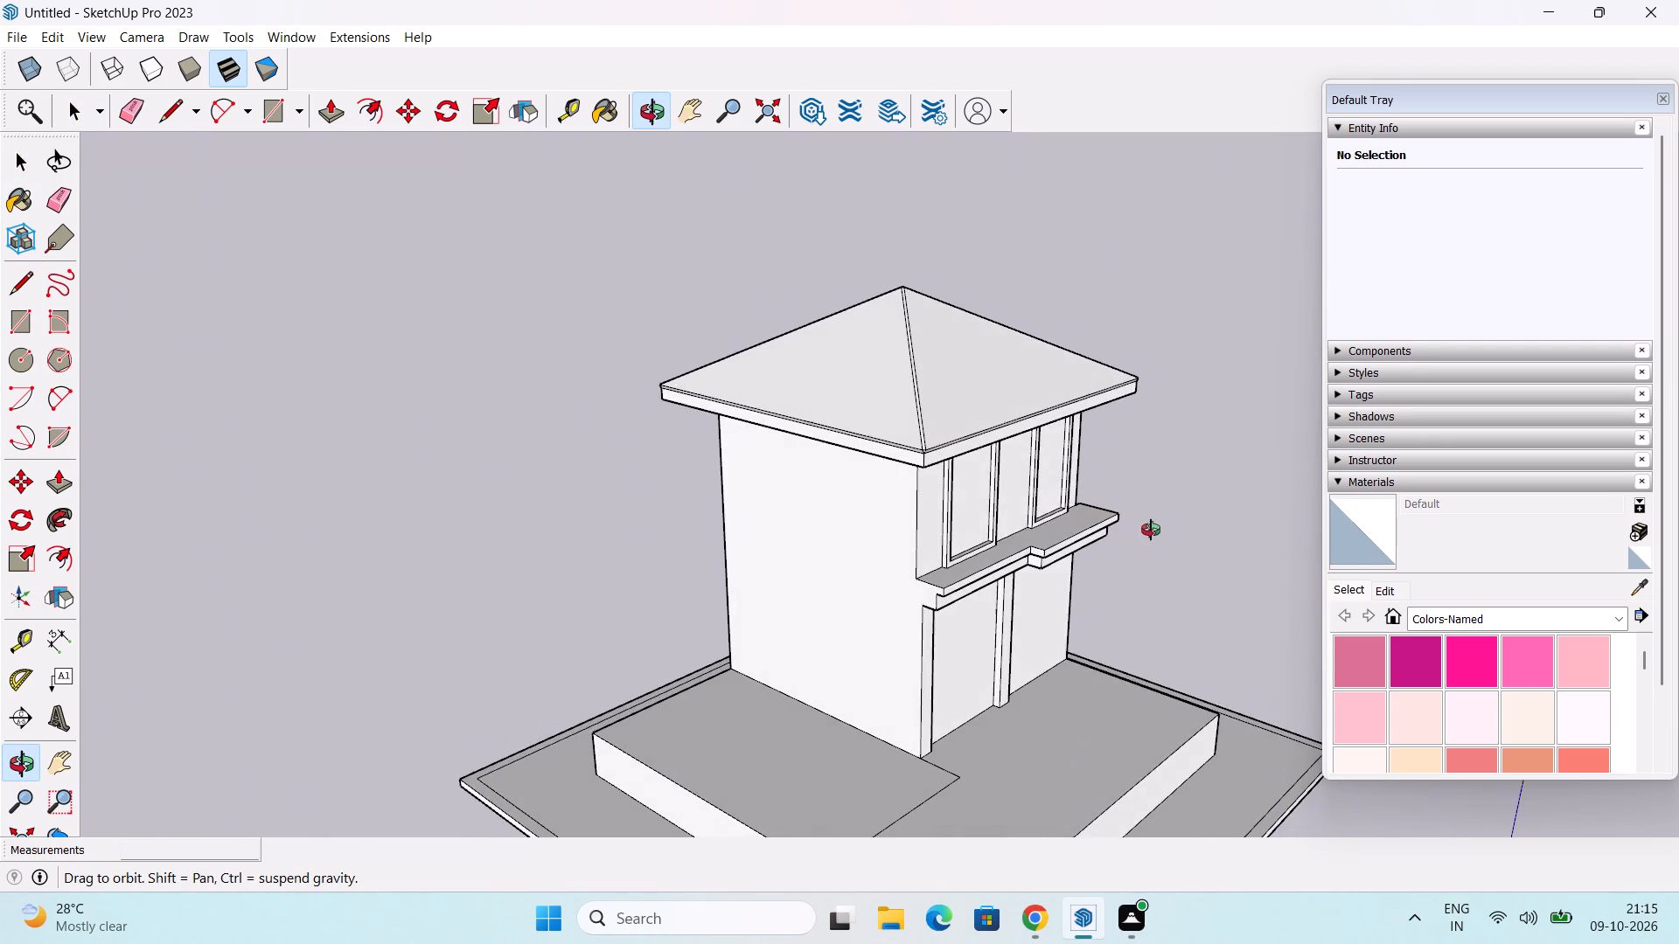
pyautogui.moveTo(1151, 530); pyautogui.dragTo(1226, 528, button='middle')
pyautogui.moveTo(1201, 548); pyautogui.dragTo(1230, 520, button='middle')
pyautogui.scroll(-1, 1235, 517)
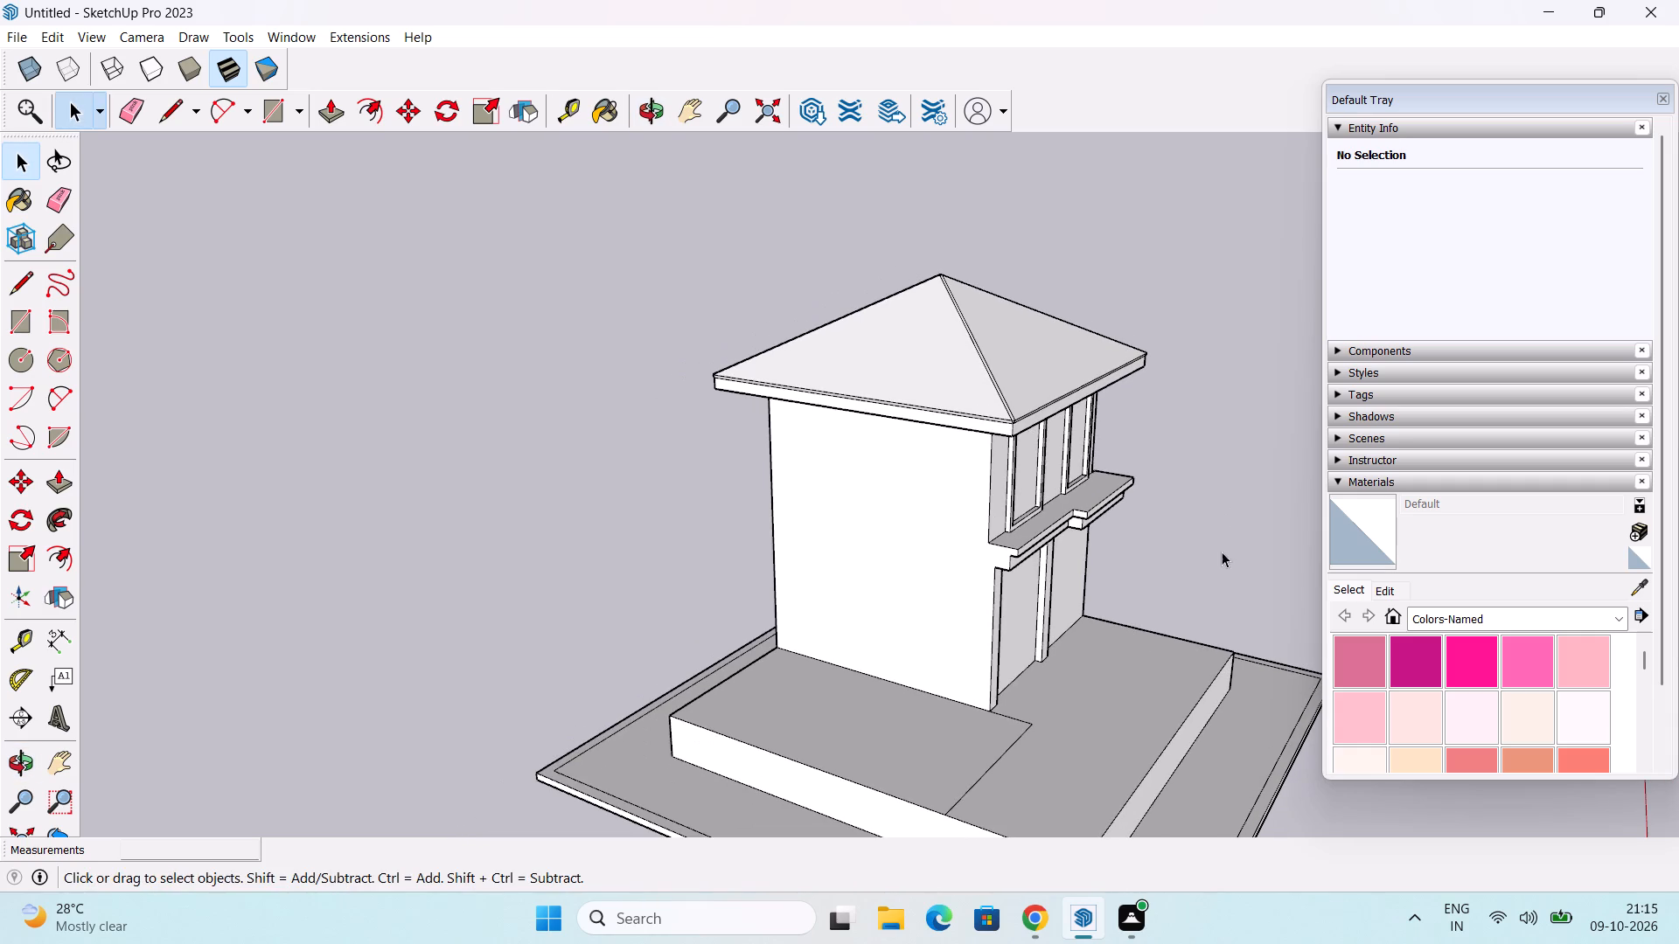
pyautogui.moveTo(1209, 559); pyautogui.dragTo(1225, 559, button='middle')
pyautogui.moveTo(1245, 574); pyautogui.dragTo(1262, 598, button='middle')
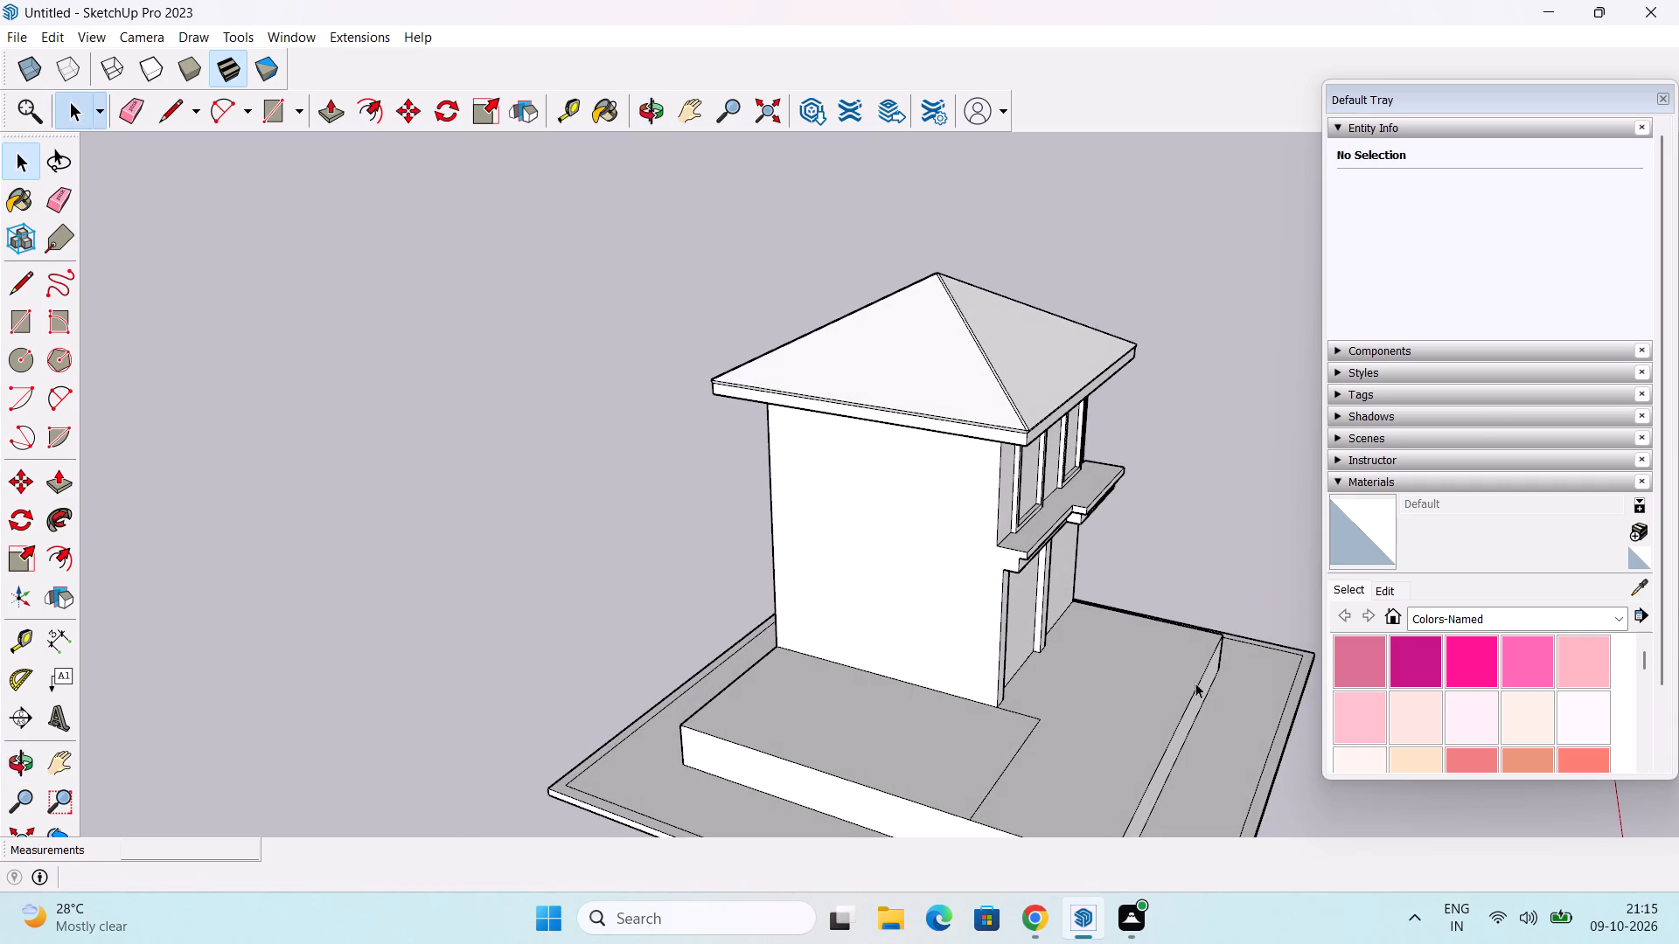
# Draw a line about 11' 3 15/16" long across the platform top, from the building's lower wall corner to the platform's side edge.
pyautogui.press('l')
pyautogui.click(993, 708)
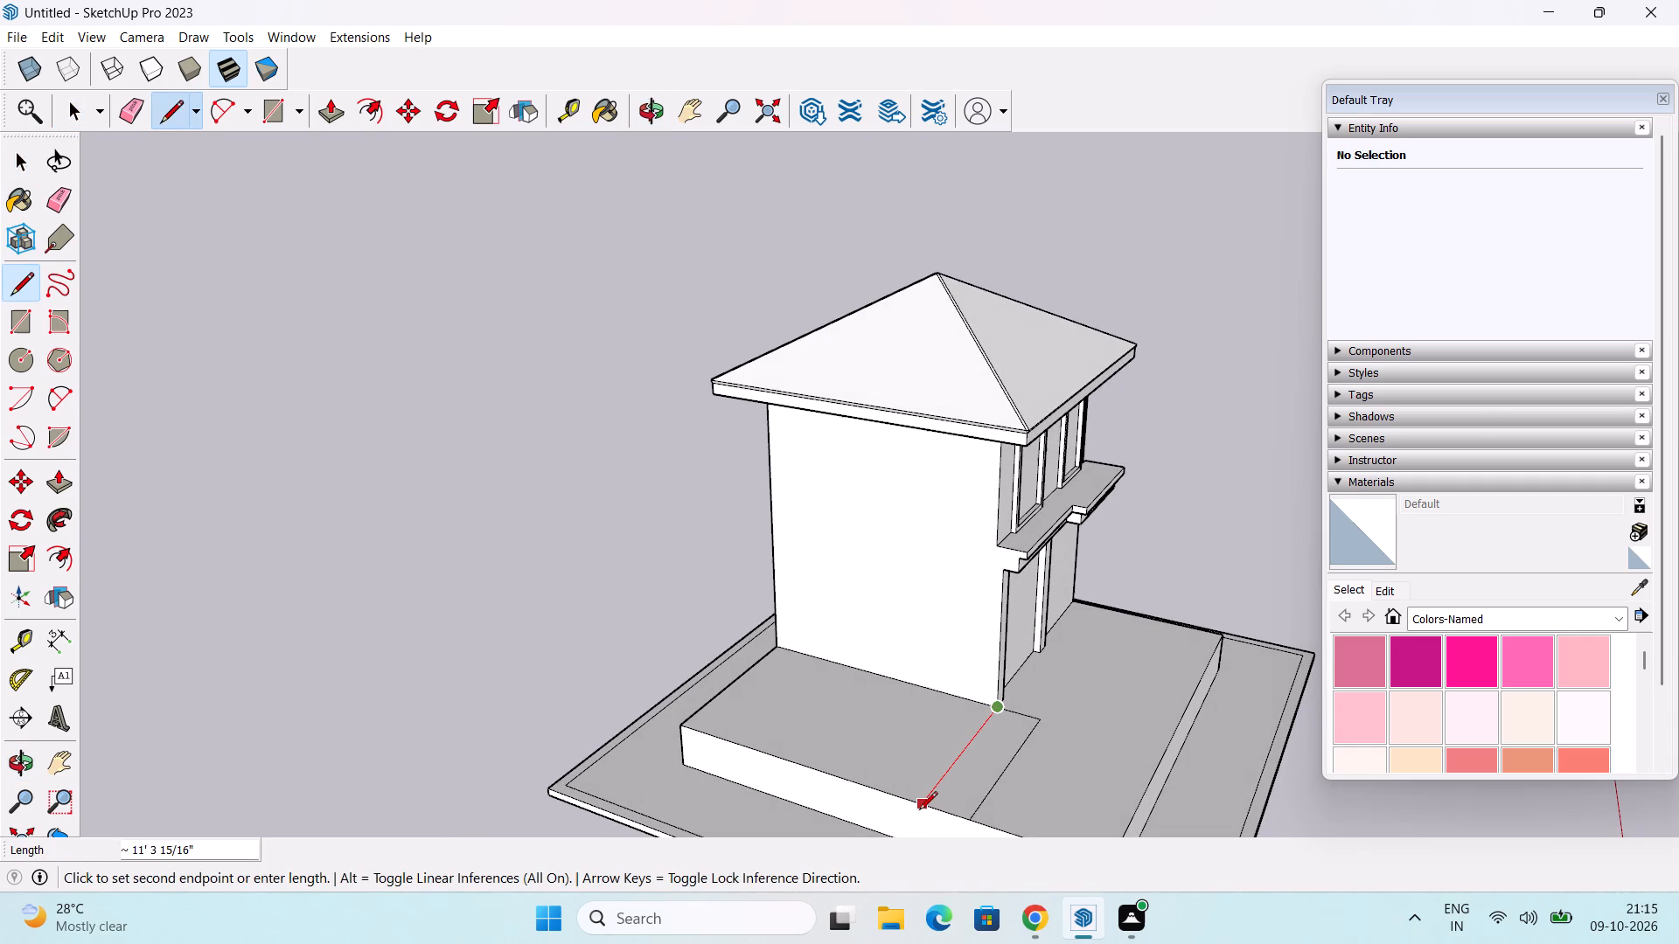
pyautogui.click(920, 804)
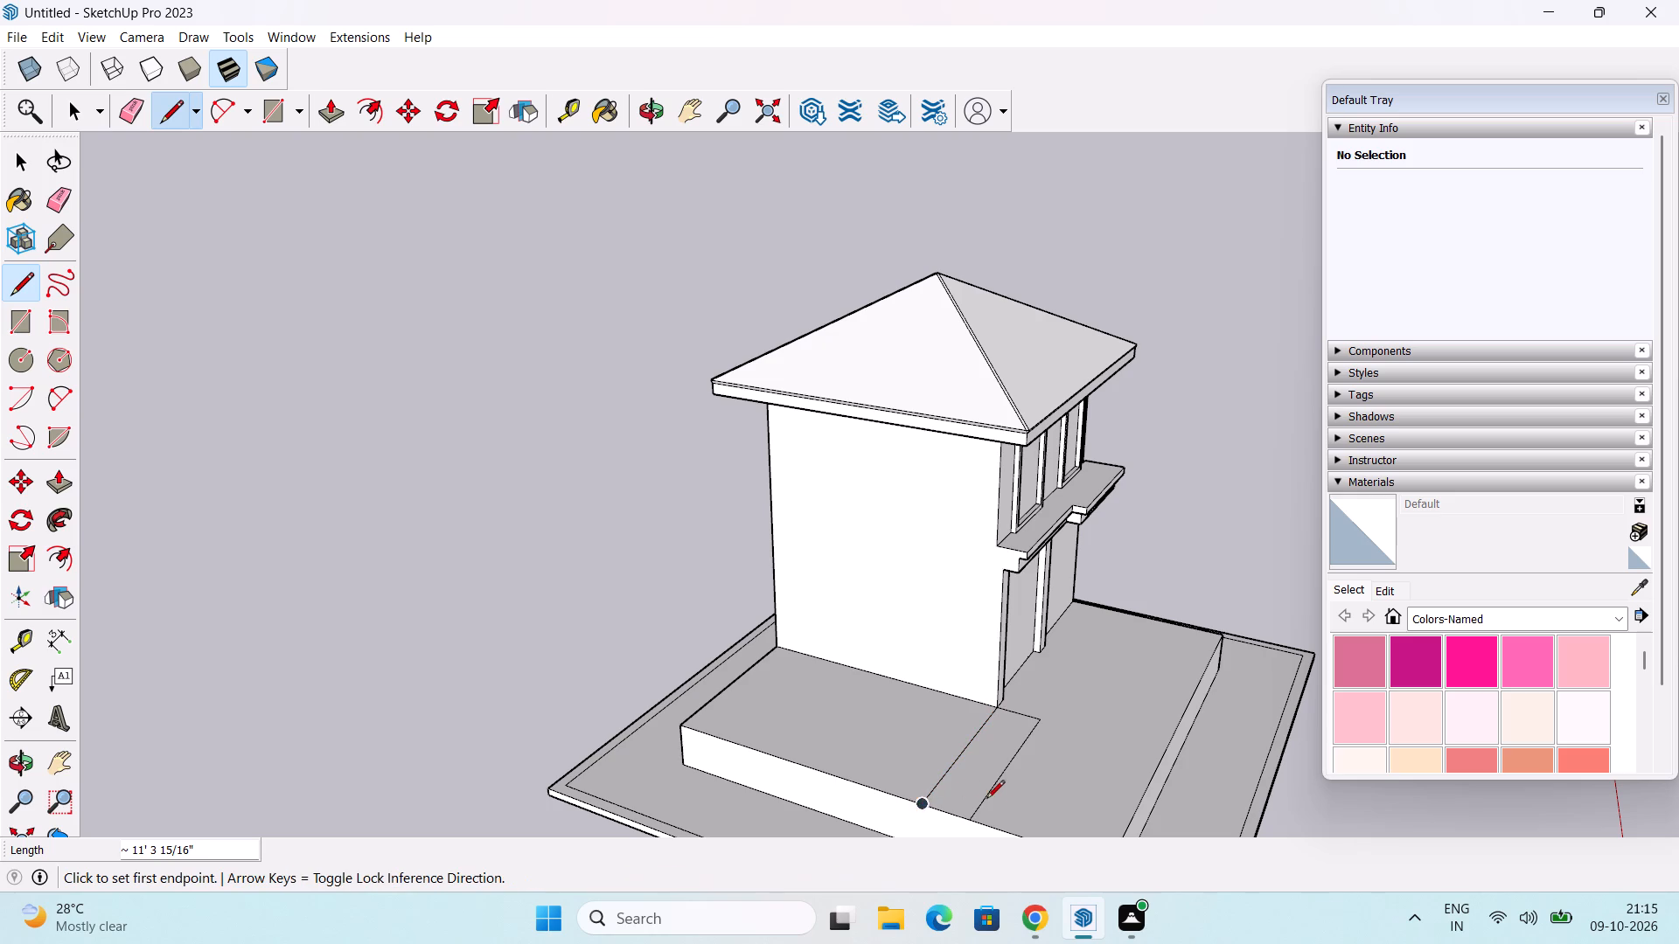
pyautogui.press('space')
# Erase the two old outline edges on the platform top that project beyond the new line.
pyautogui.moveTo(1038, 788); pyautogui.dragTo(985, 816, button='middle')
pyautogui.press('e')
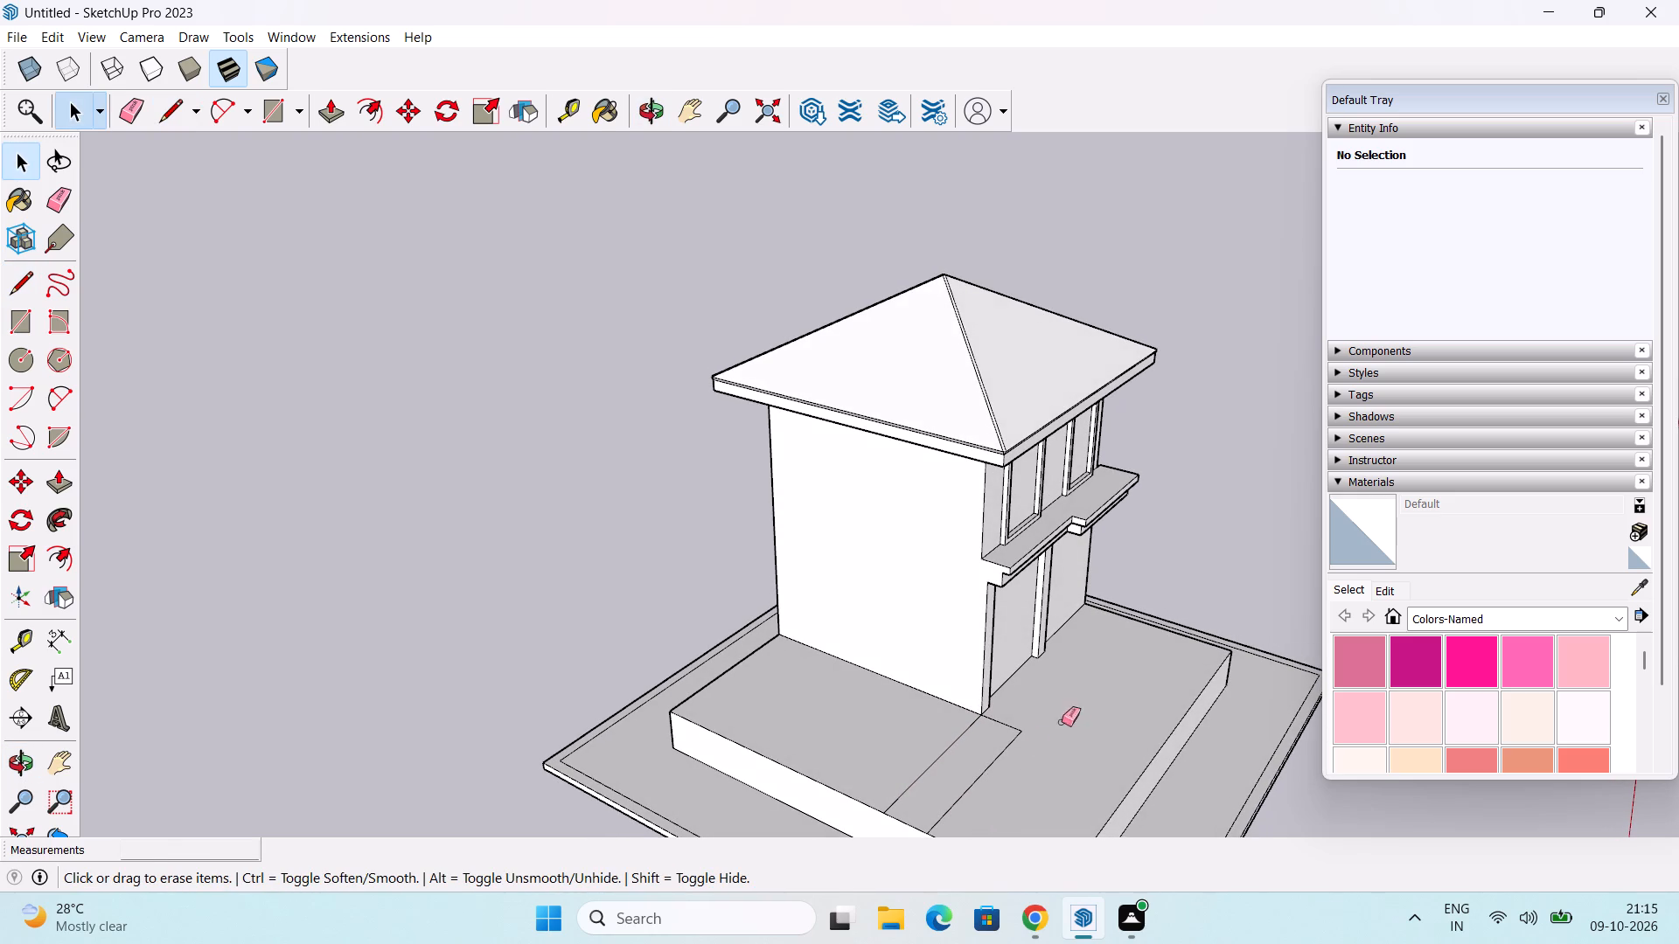
pyautogui.moveTo(1016, 715); pyautogui.dragTo(972, 788)
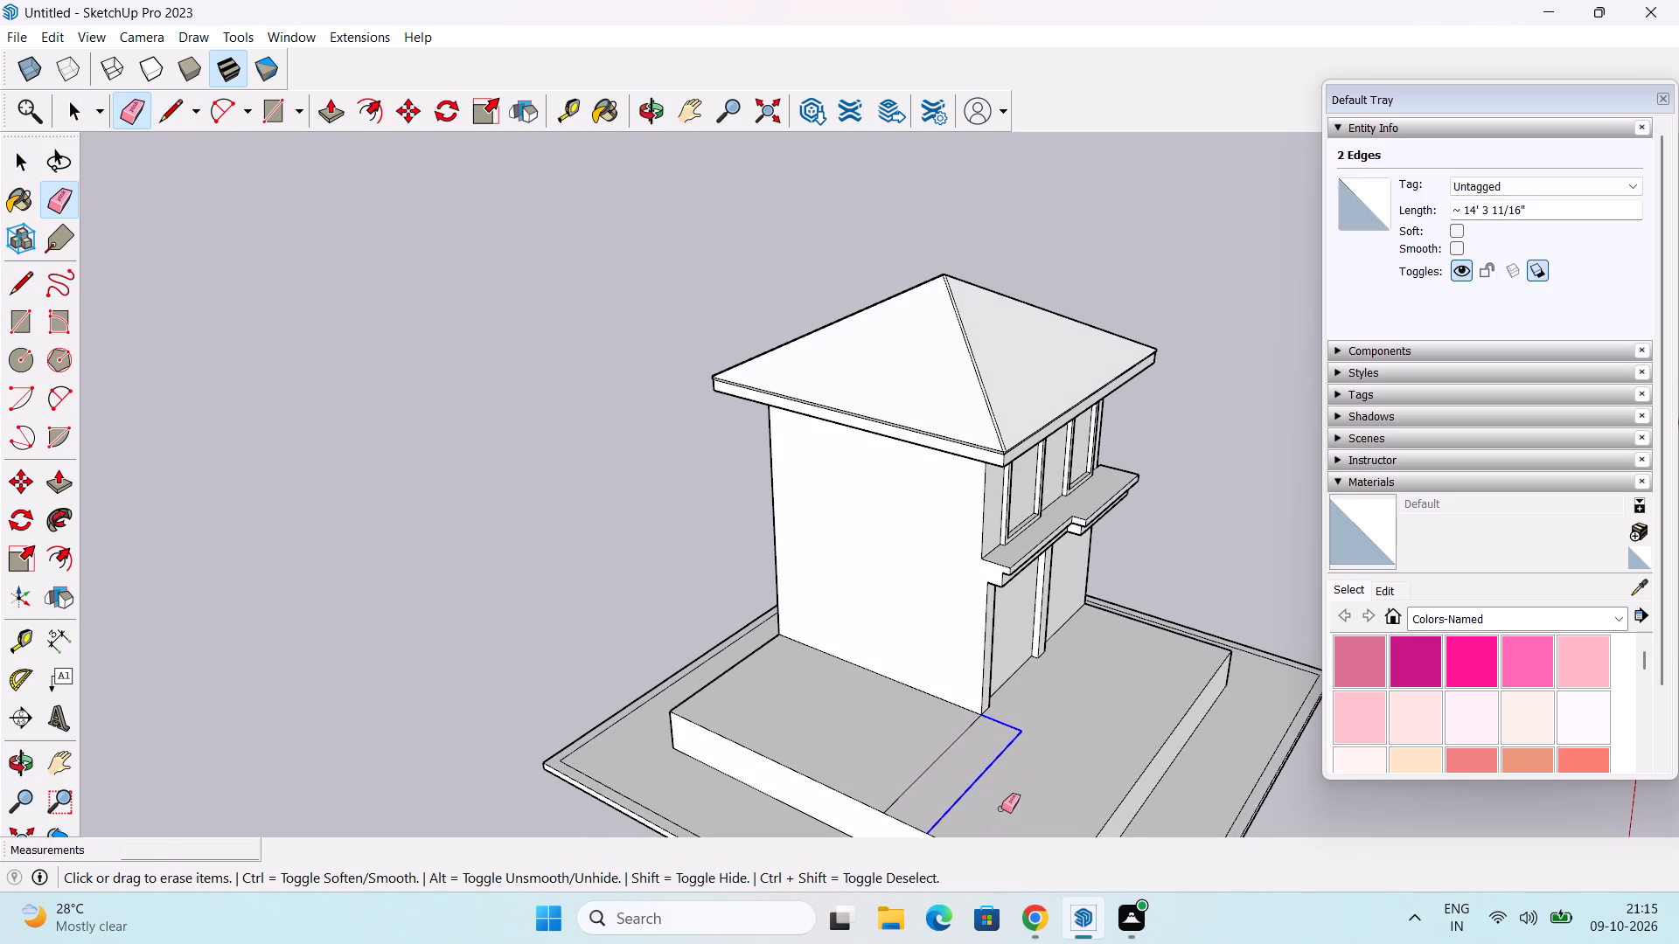
# Push/Pull the platform face beside the building up 10' to form a side block.
pyautogui.moveTo(1014, 806); pyautogui.dragTo(1043, 782, button='middle')
pyautogui.press('space')
pyautogui.press('p')
pyautogui.click(875, 728)
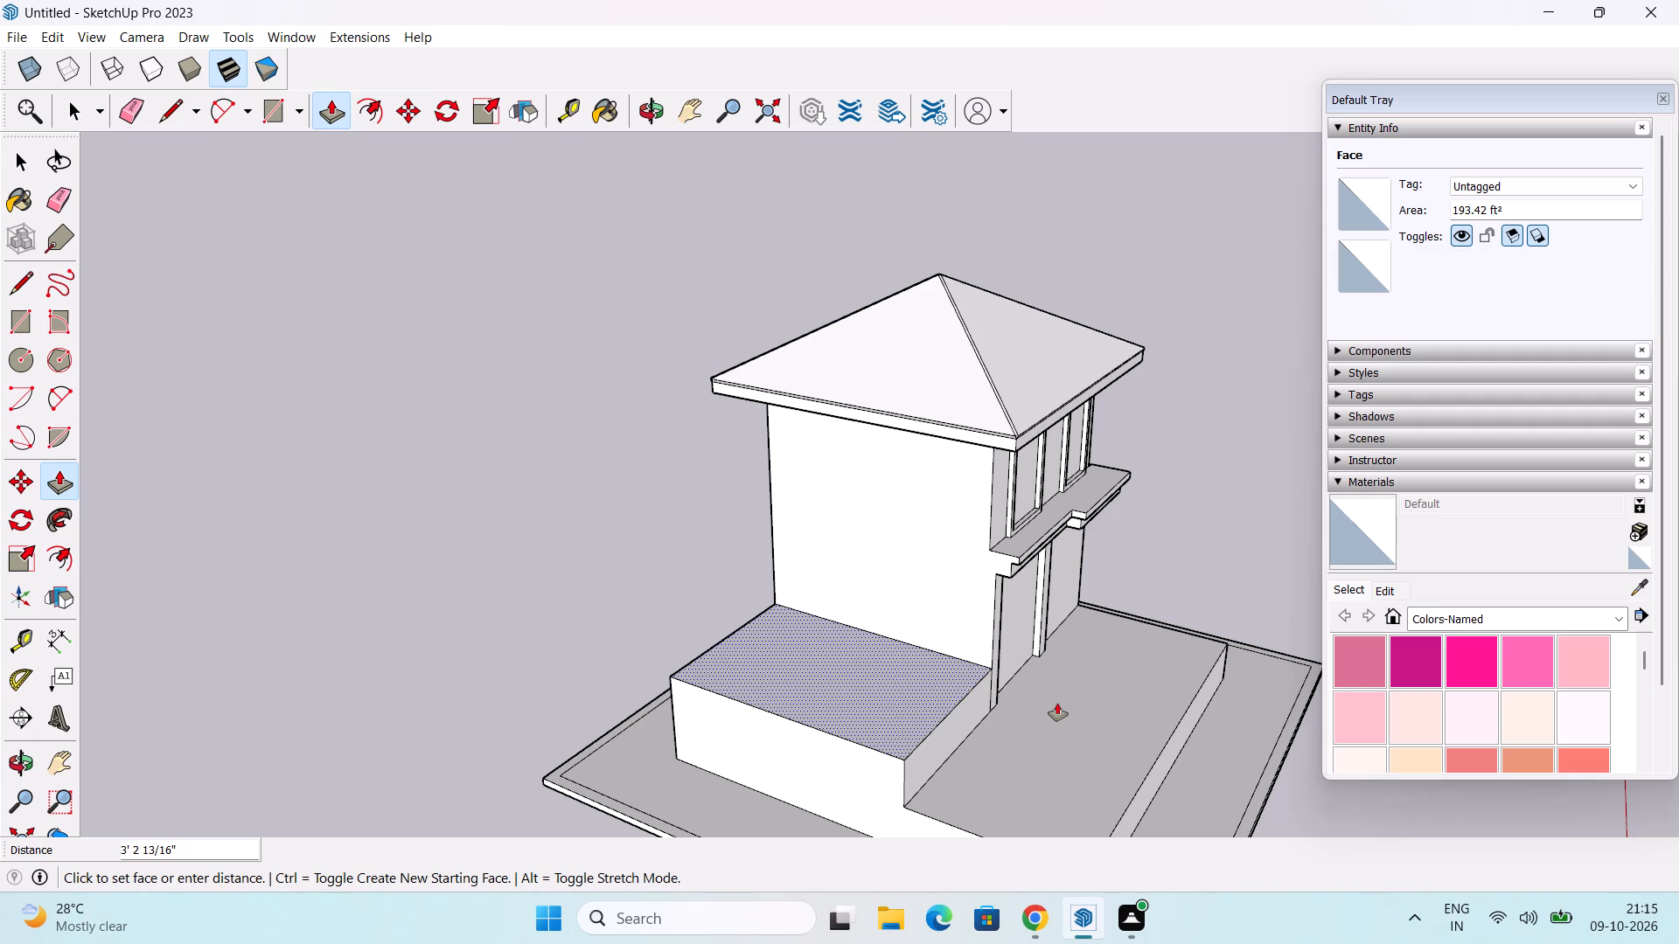
pyautogui.write('10')
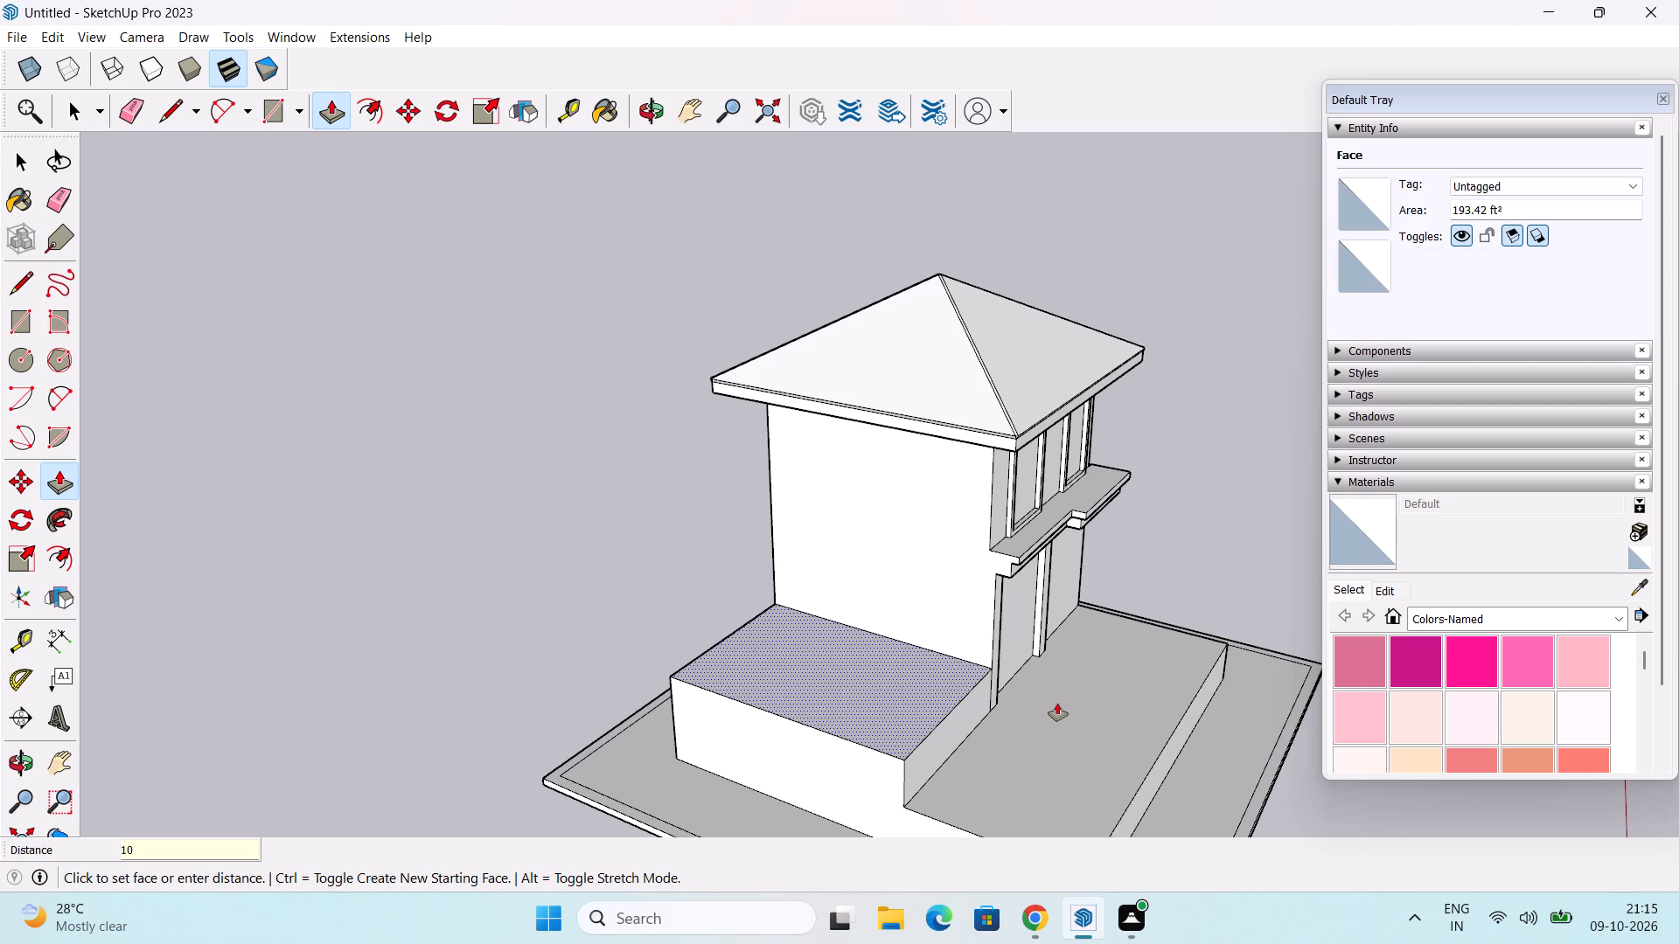
pyautogui.press("'")
pyautogui.press('Return')
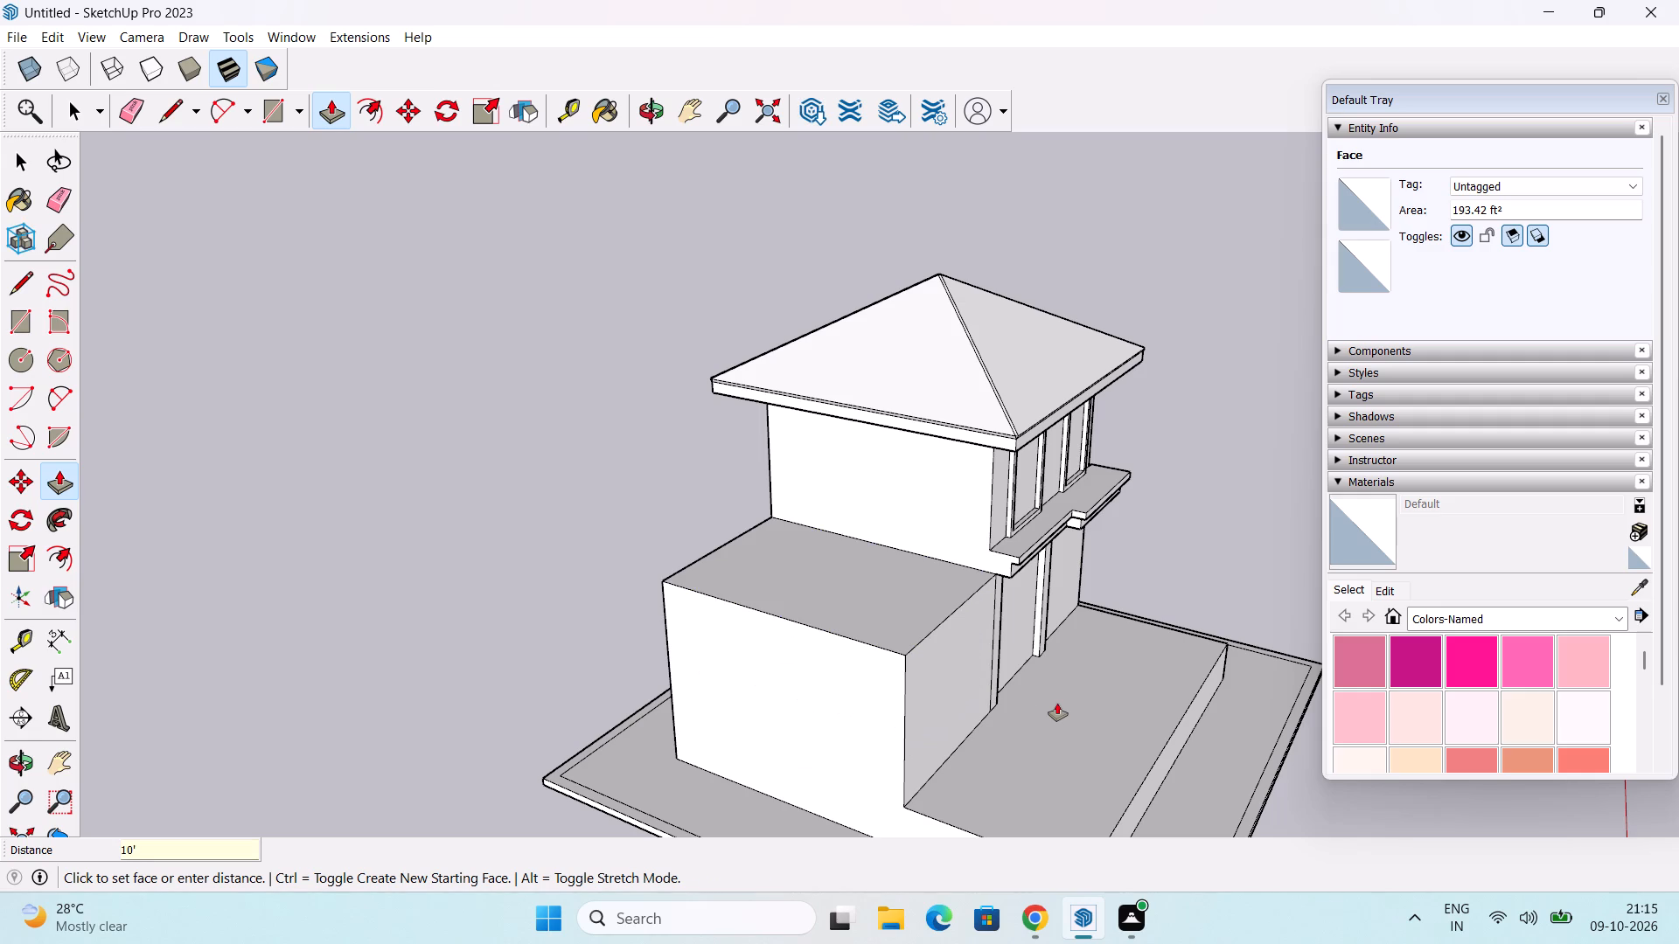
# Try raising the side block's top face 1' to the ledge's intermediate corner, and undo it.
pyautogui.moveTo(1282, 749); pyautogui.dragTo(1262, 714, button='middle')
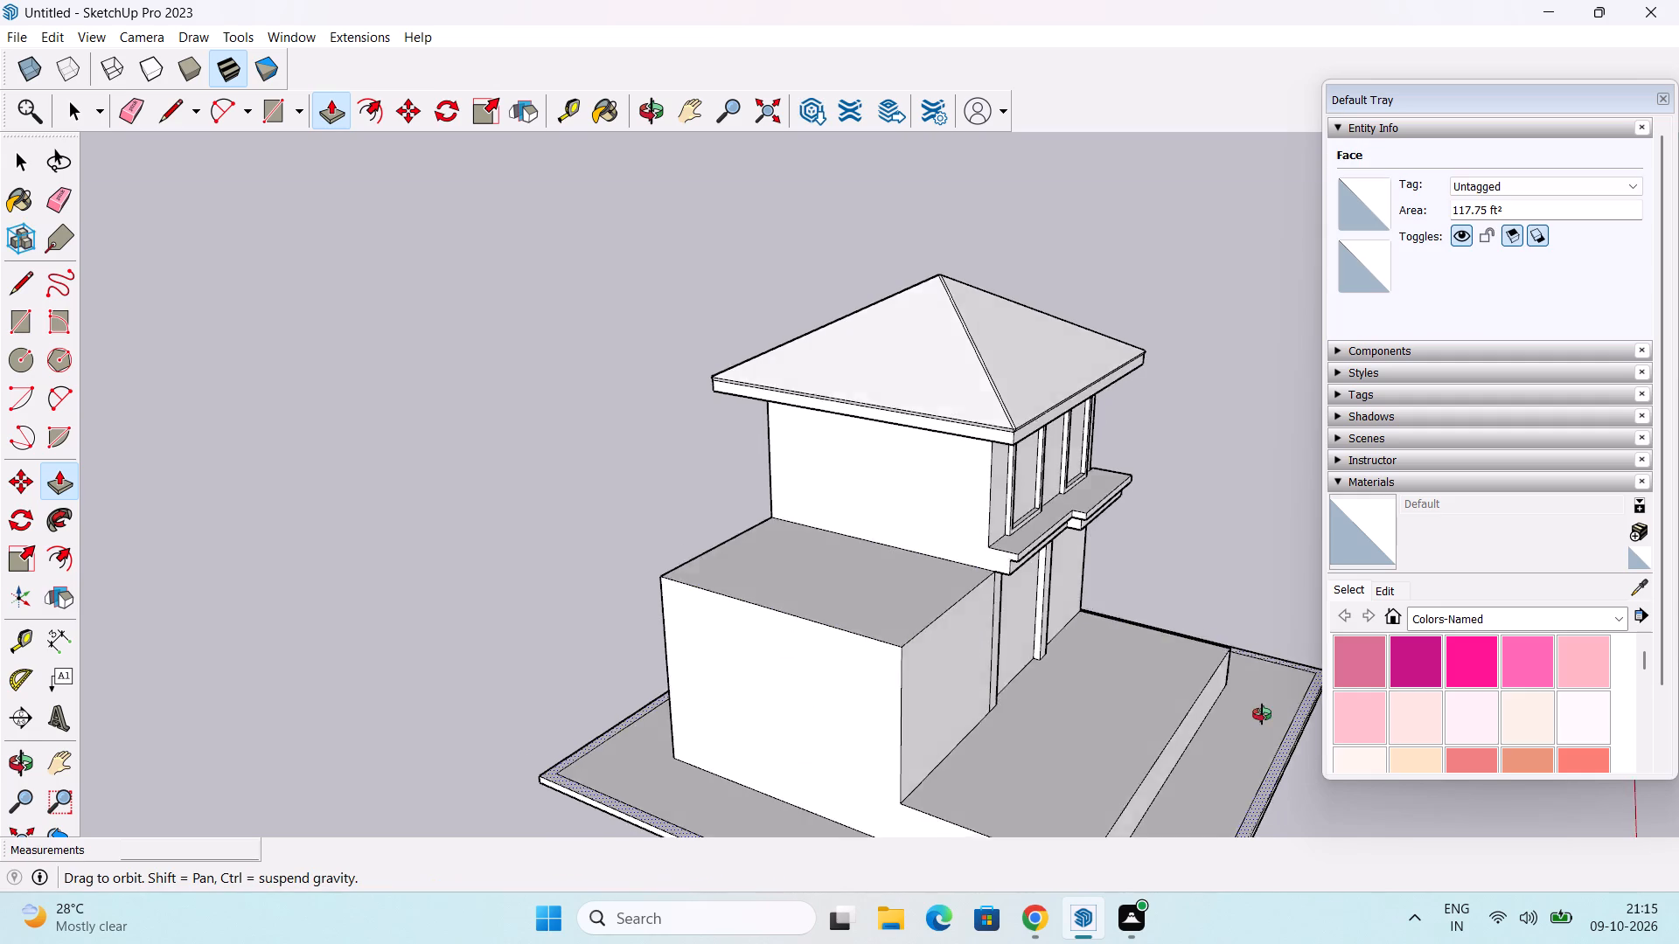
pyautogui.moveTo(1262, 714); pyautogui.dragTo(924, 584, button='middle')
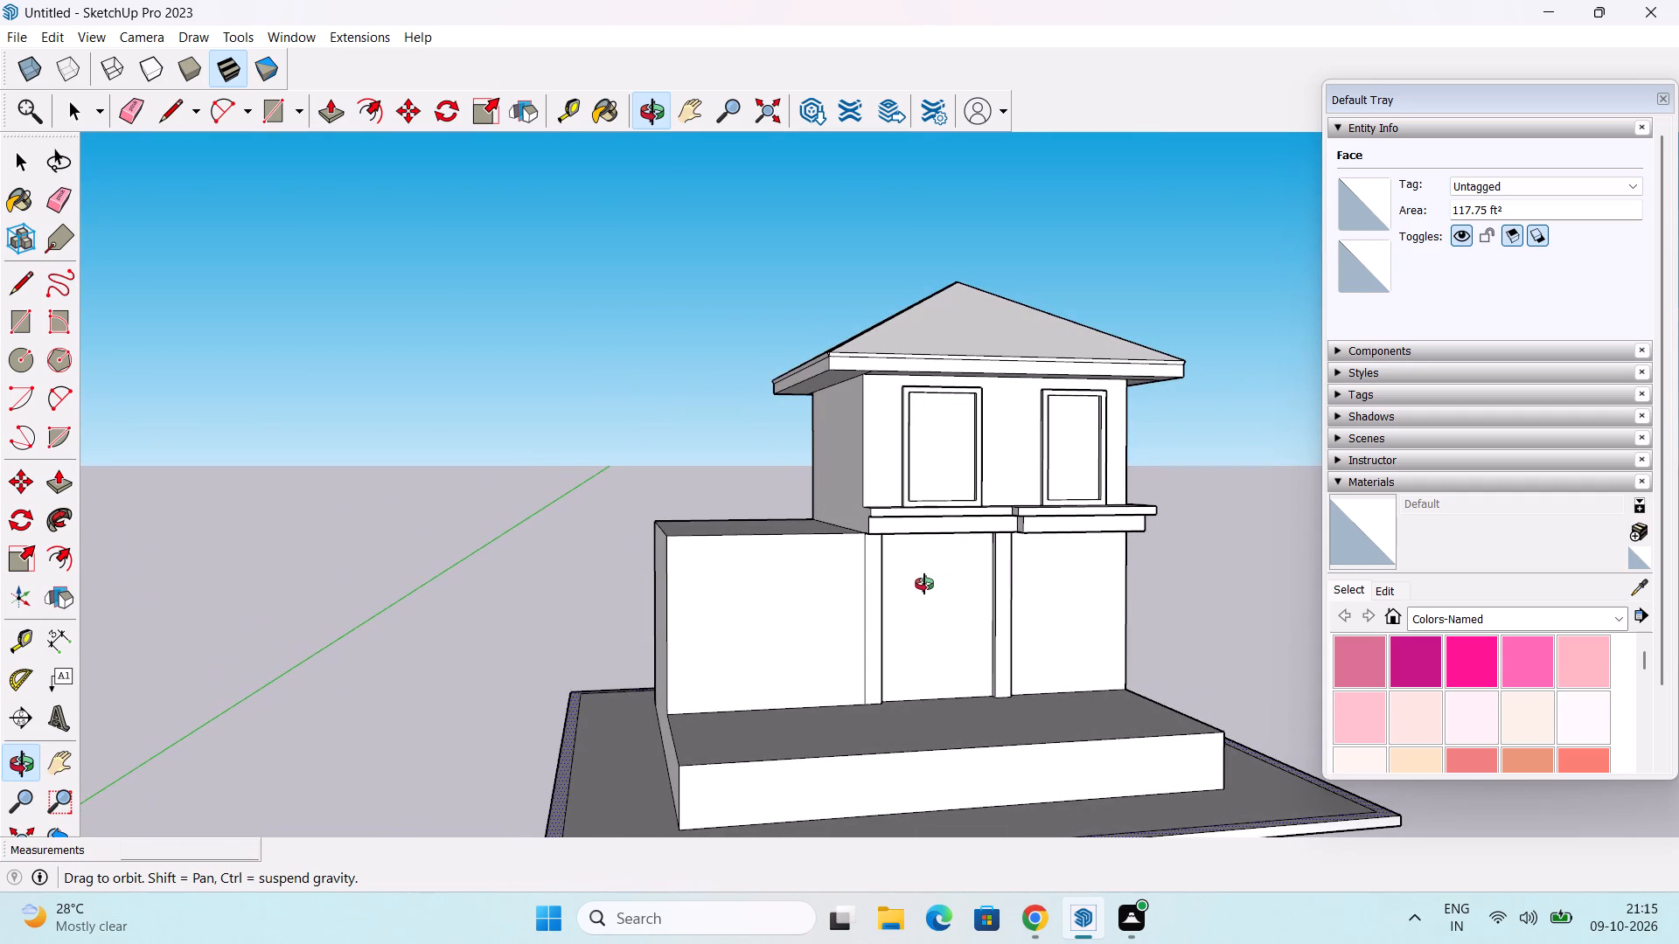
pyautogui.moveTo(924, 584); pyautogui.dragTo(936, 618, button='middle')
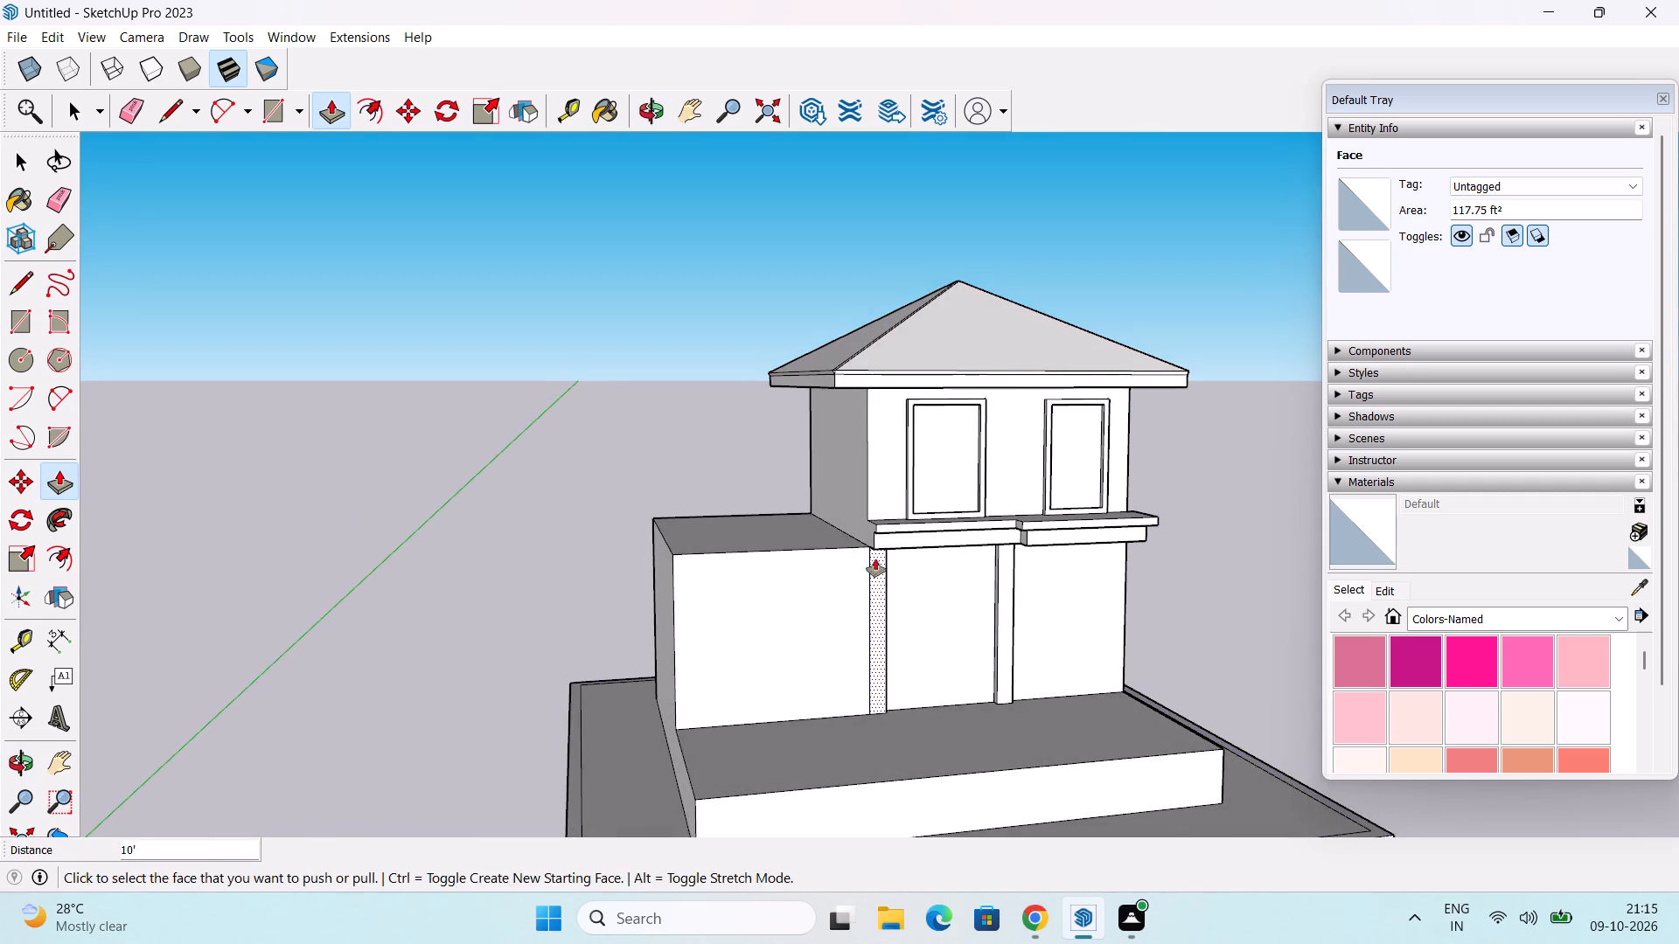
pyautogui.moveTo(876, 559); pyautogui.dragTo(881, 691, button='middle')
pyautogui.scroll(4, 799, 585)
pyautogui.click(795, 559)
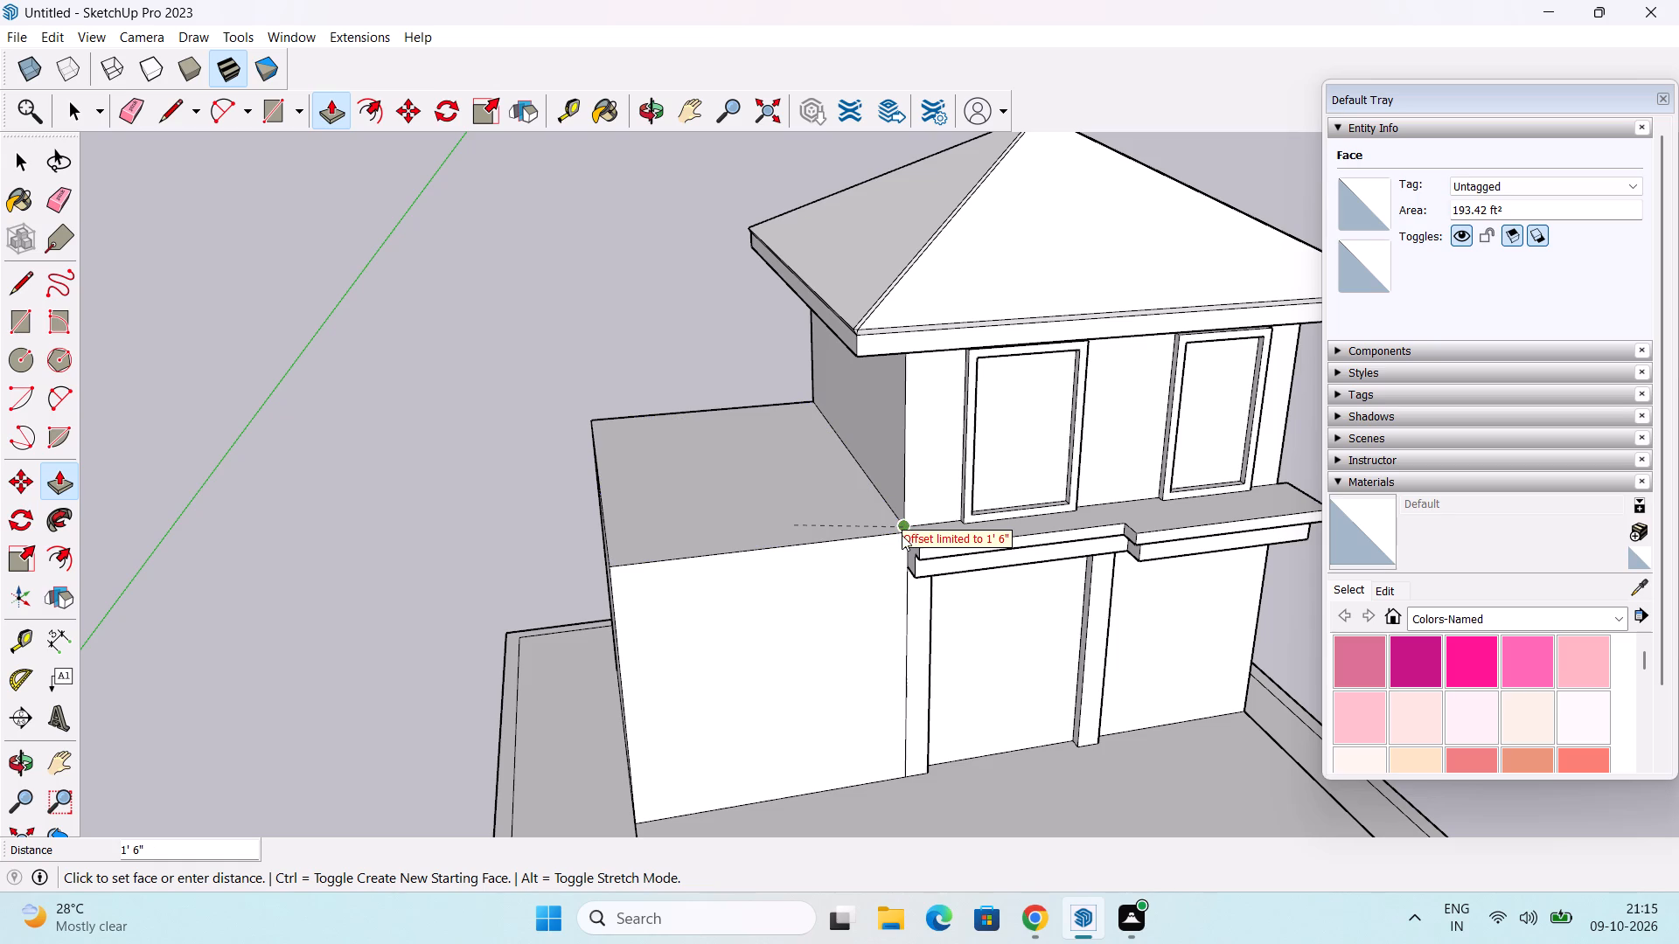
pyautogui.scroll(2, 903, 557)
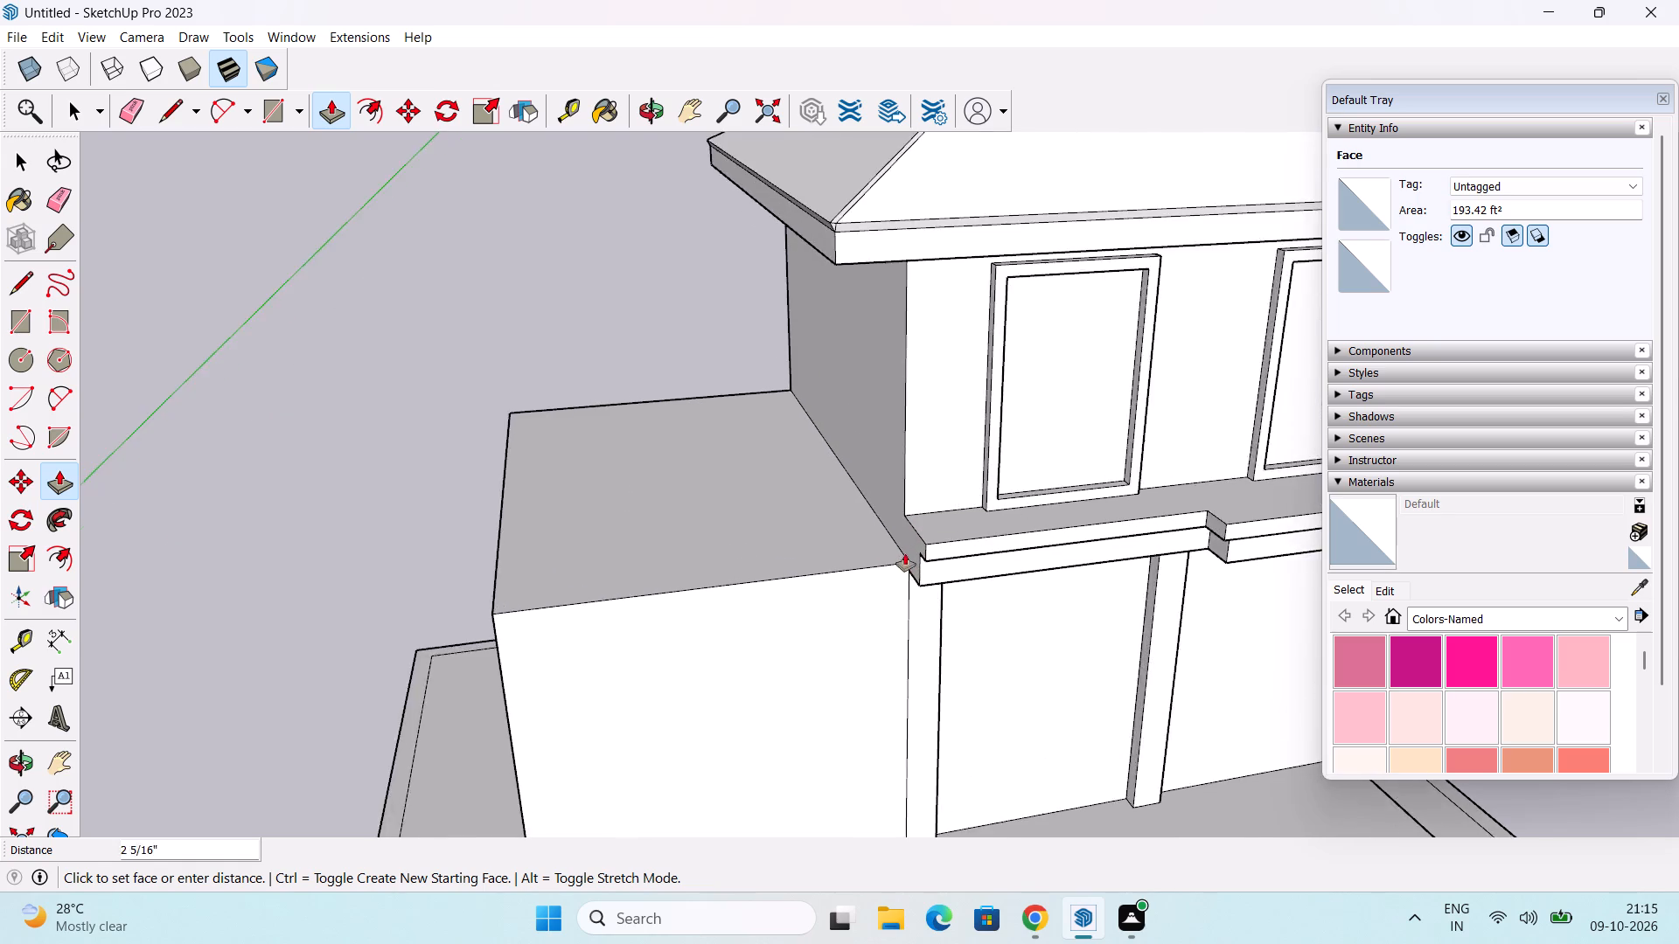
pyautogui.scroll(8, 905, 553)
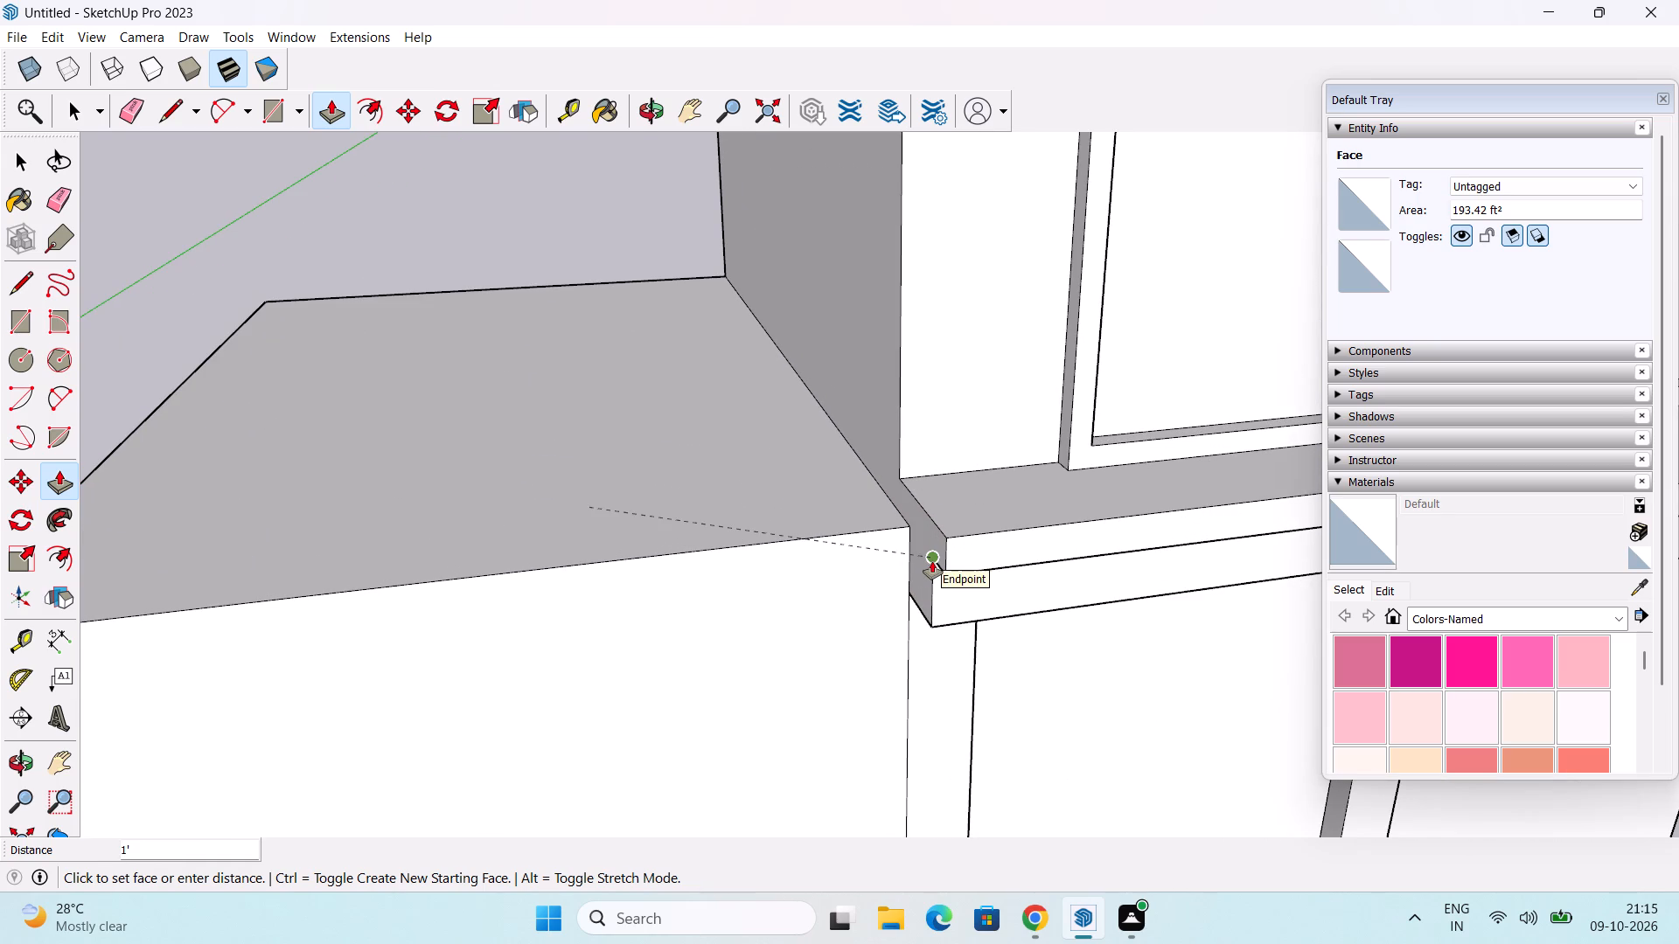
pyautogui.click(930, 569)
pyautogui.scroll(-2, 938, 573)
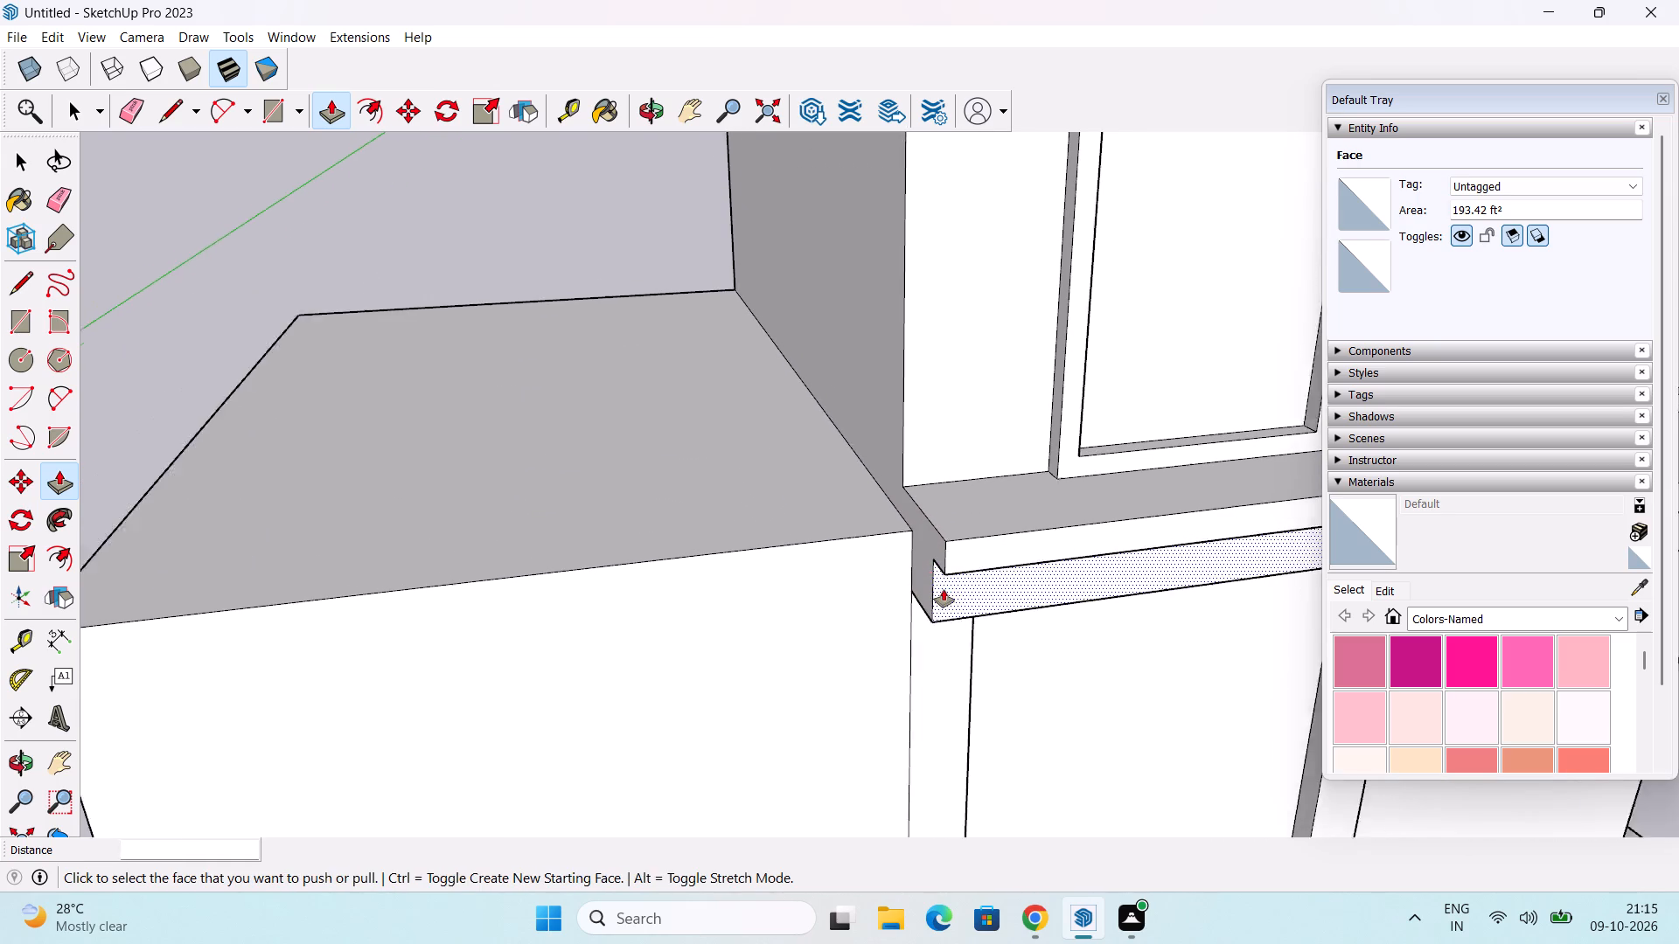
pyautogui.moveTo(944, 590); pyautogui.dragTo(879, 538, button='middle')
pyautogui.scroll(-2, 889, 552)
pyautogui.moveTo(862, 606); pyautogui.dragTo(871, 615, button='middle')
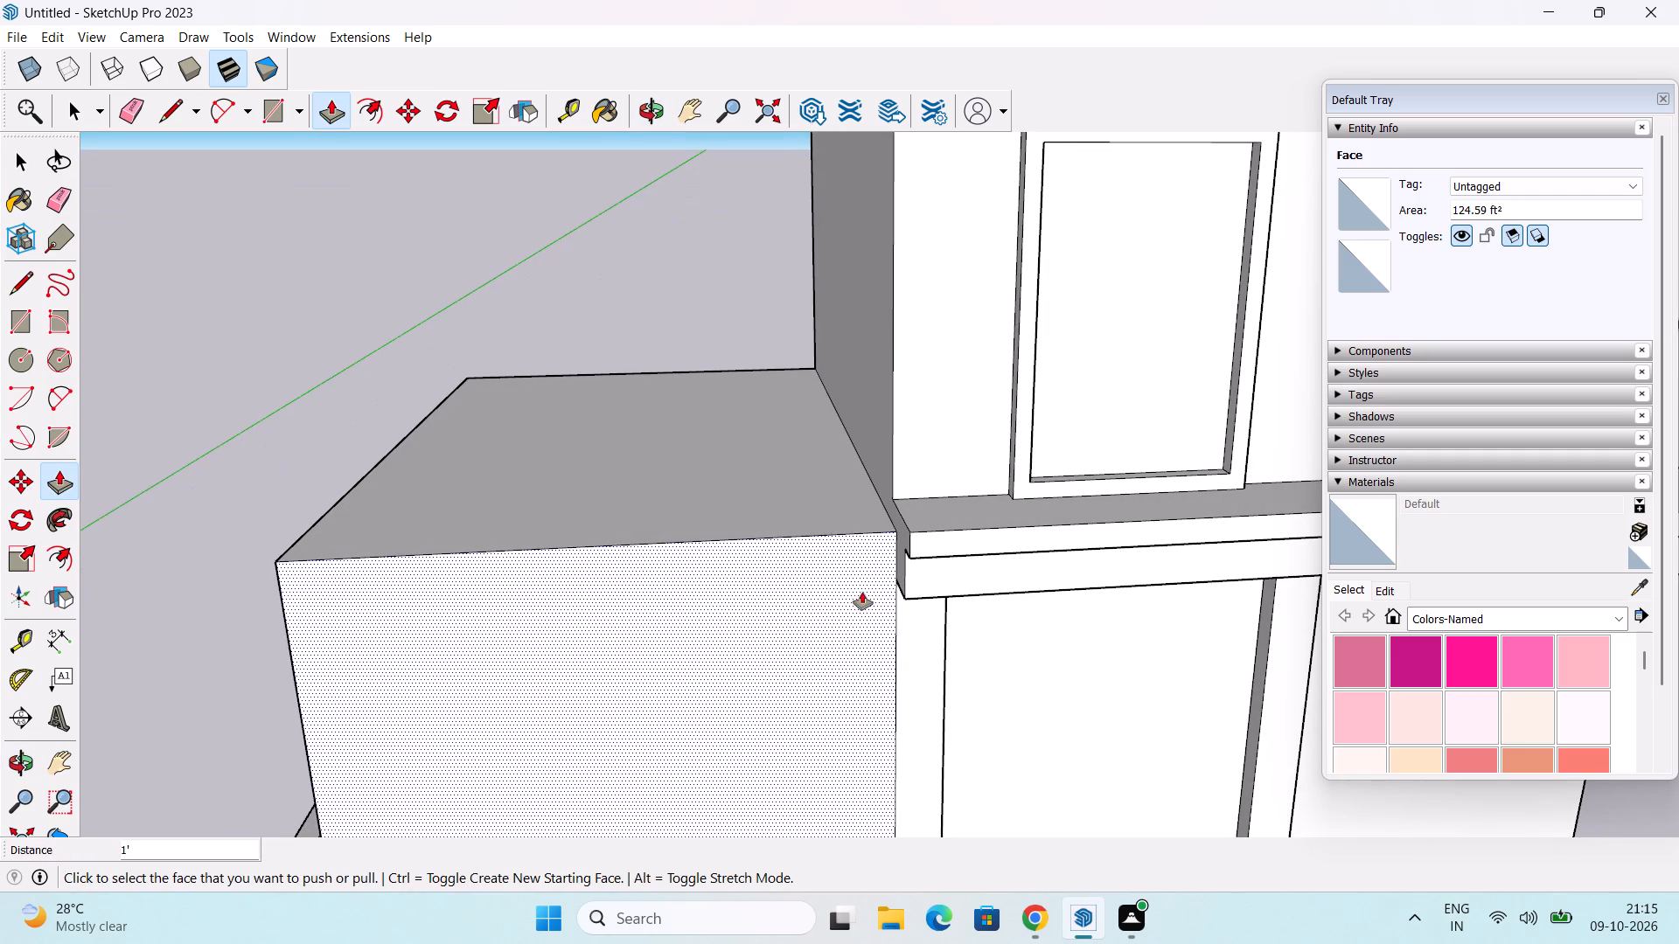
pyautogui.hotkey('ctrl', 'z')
# Push/Pull the side block's top face up 1' 6" to the level of the ledge's top.
pyautogui.click(782, 528)
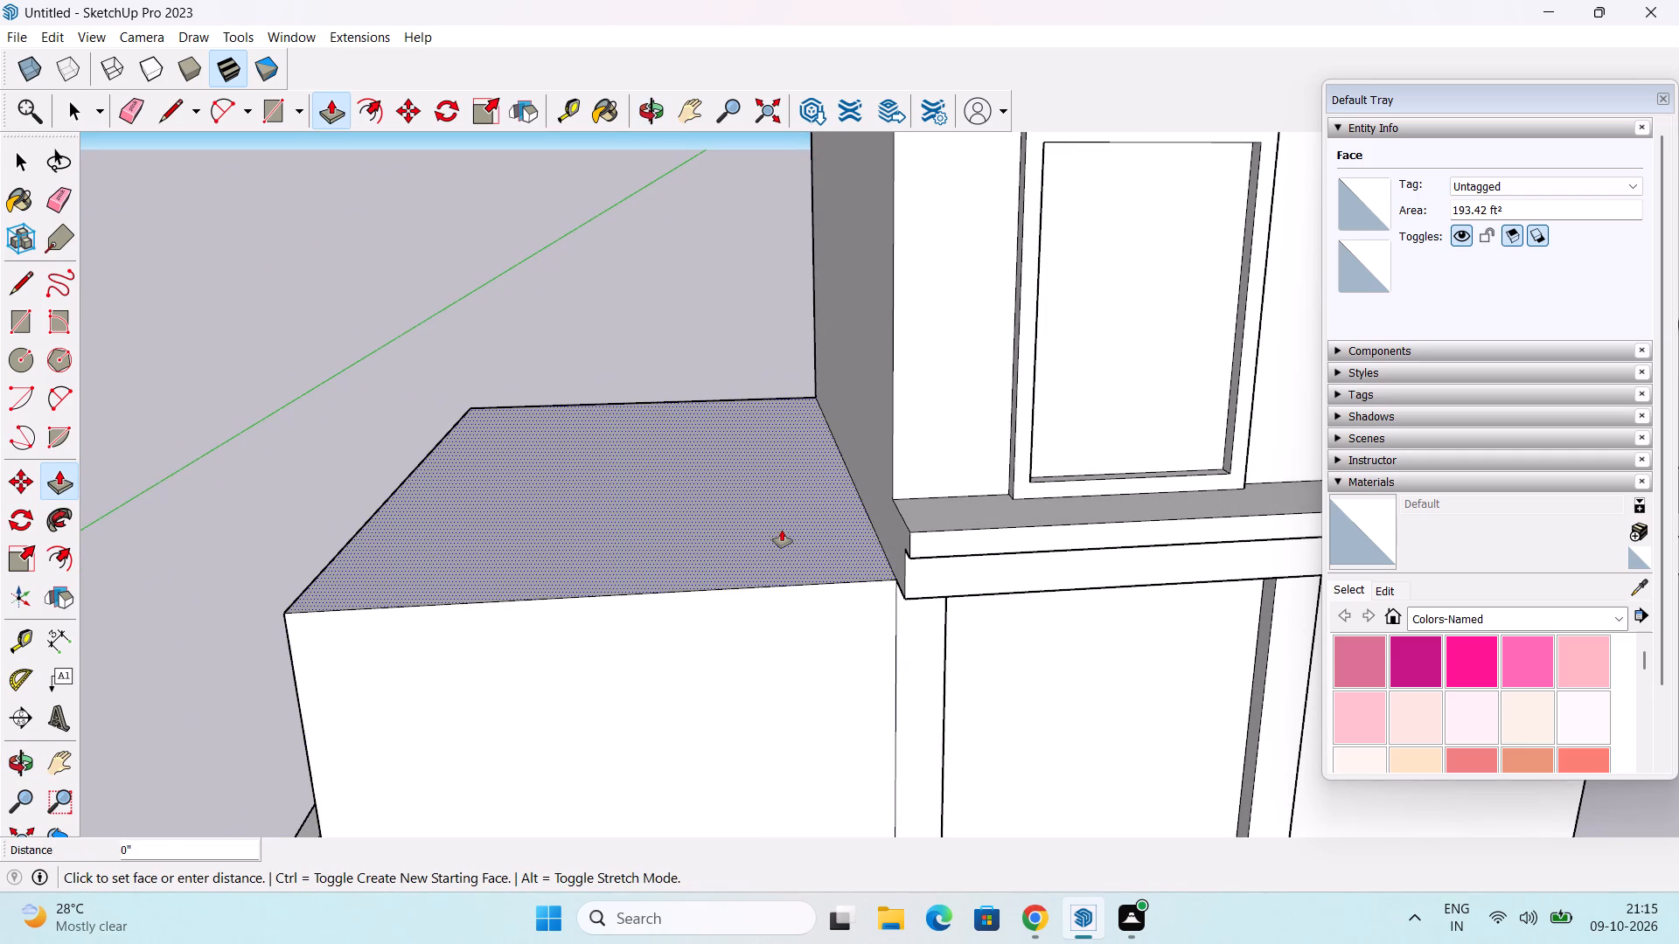
pyautogui.click(897, 503)
pyautogui.scroll(-2, 1045, 658)
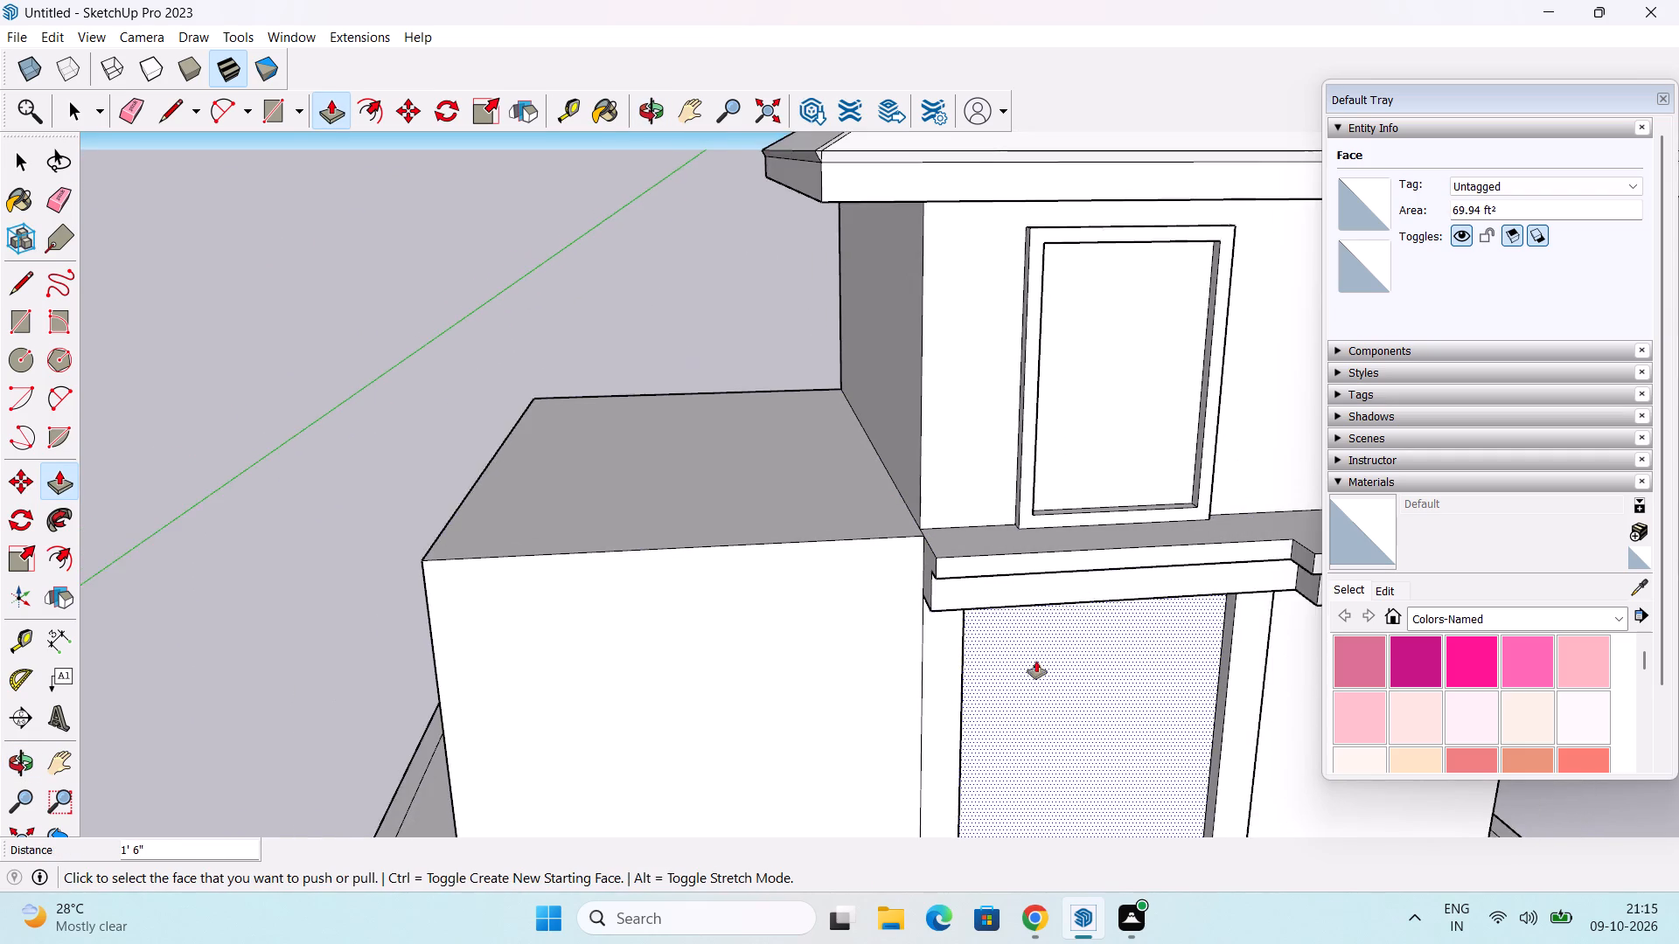
# Push/Pull the side block's top face up a further 6".
pyautogui.middleClick(1036, 659)
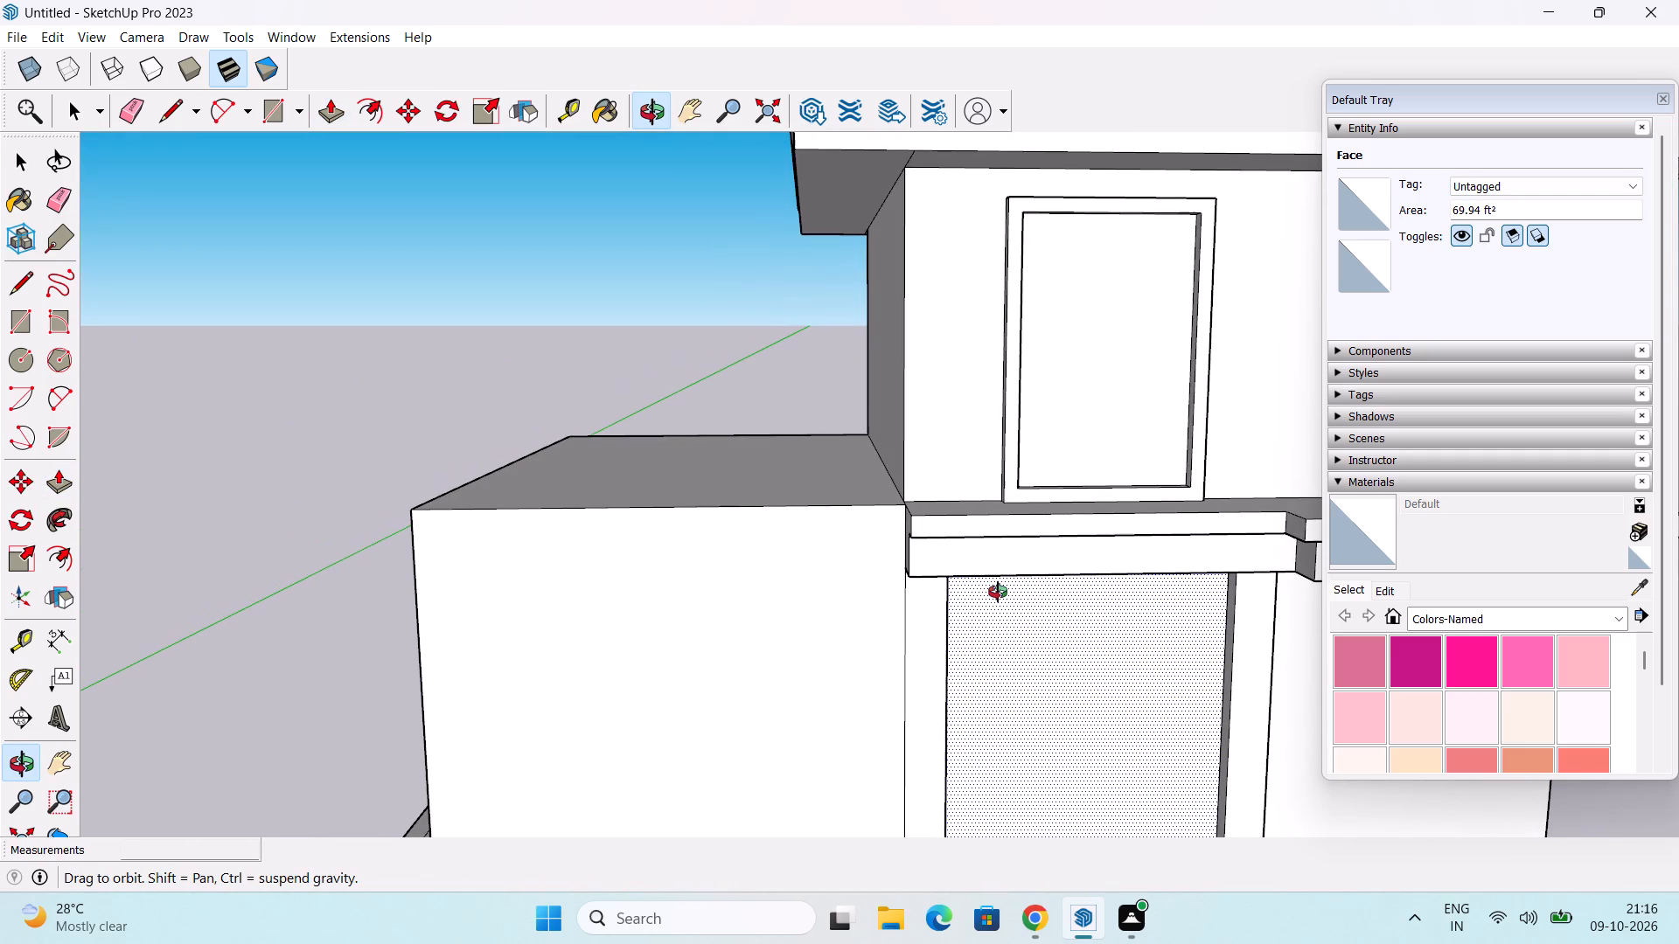
pyautogui.click(798, 506)
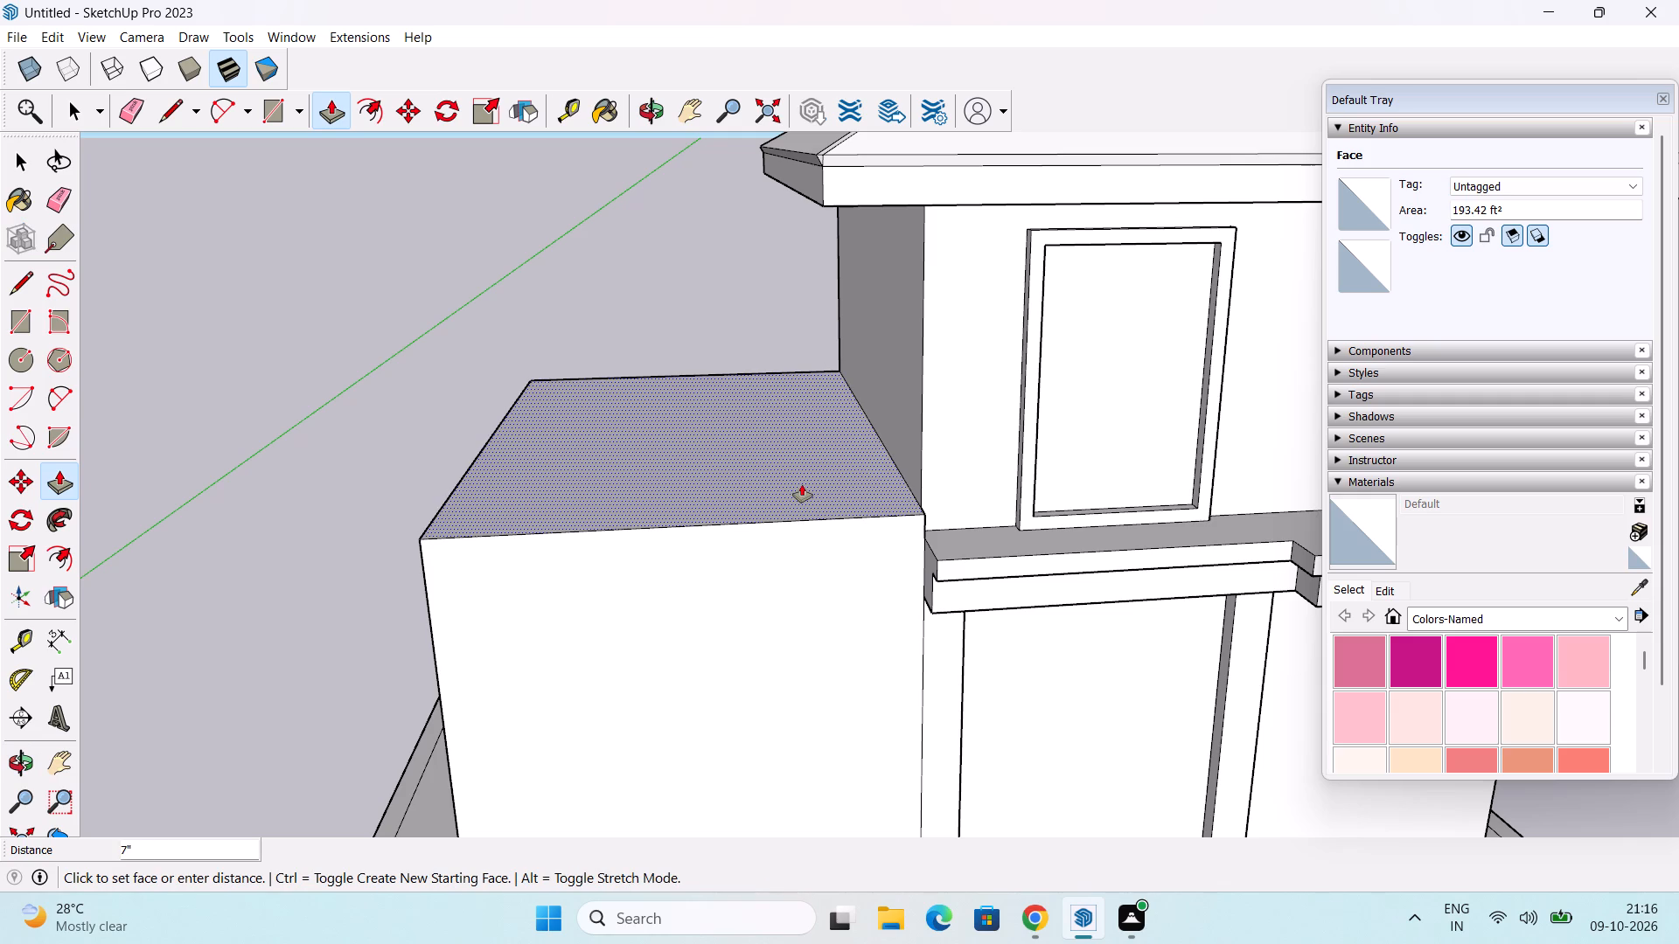
pyautogui.write('6"')
pyautogui.press('Return')
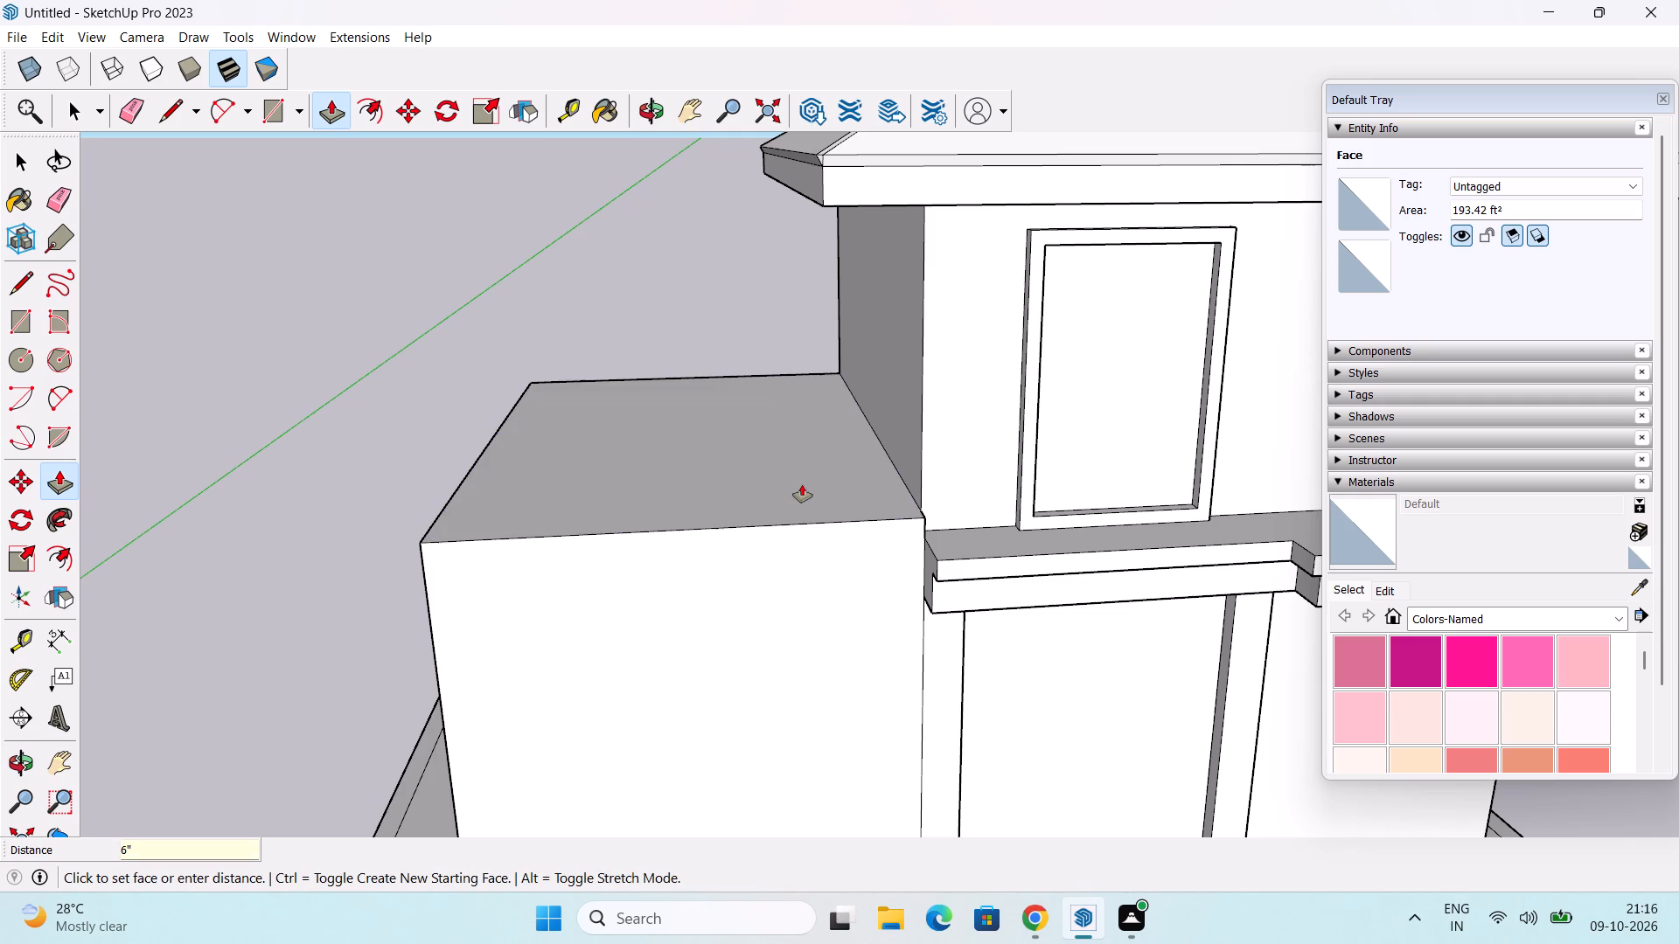
pyautogui.moveTo(863, 602); pyautogui.dragTo(848, 552, button='middle')
pyautogui.scroll(-3, 1083, 621)
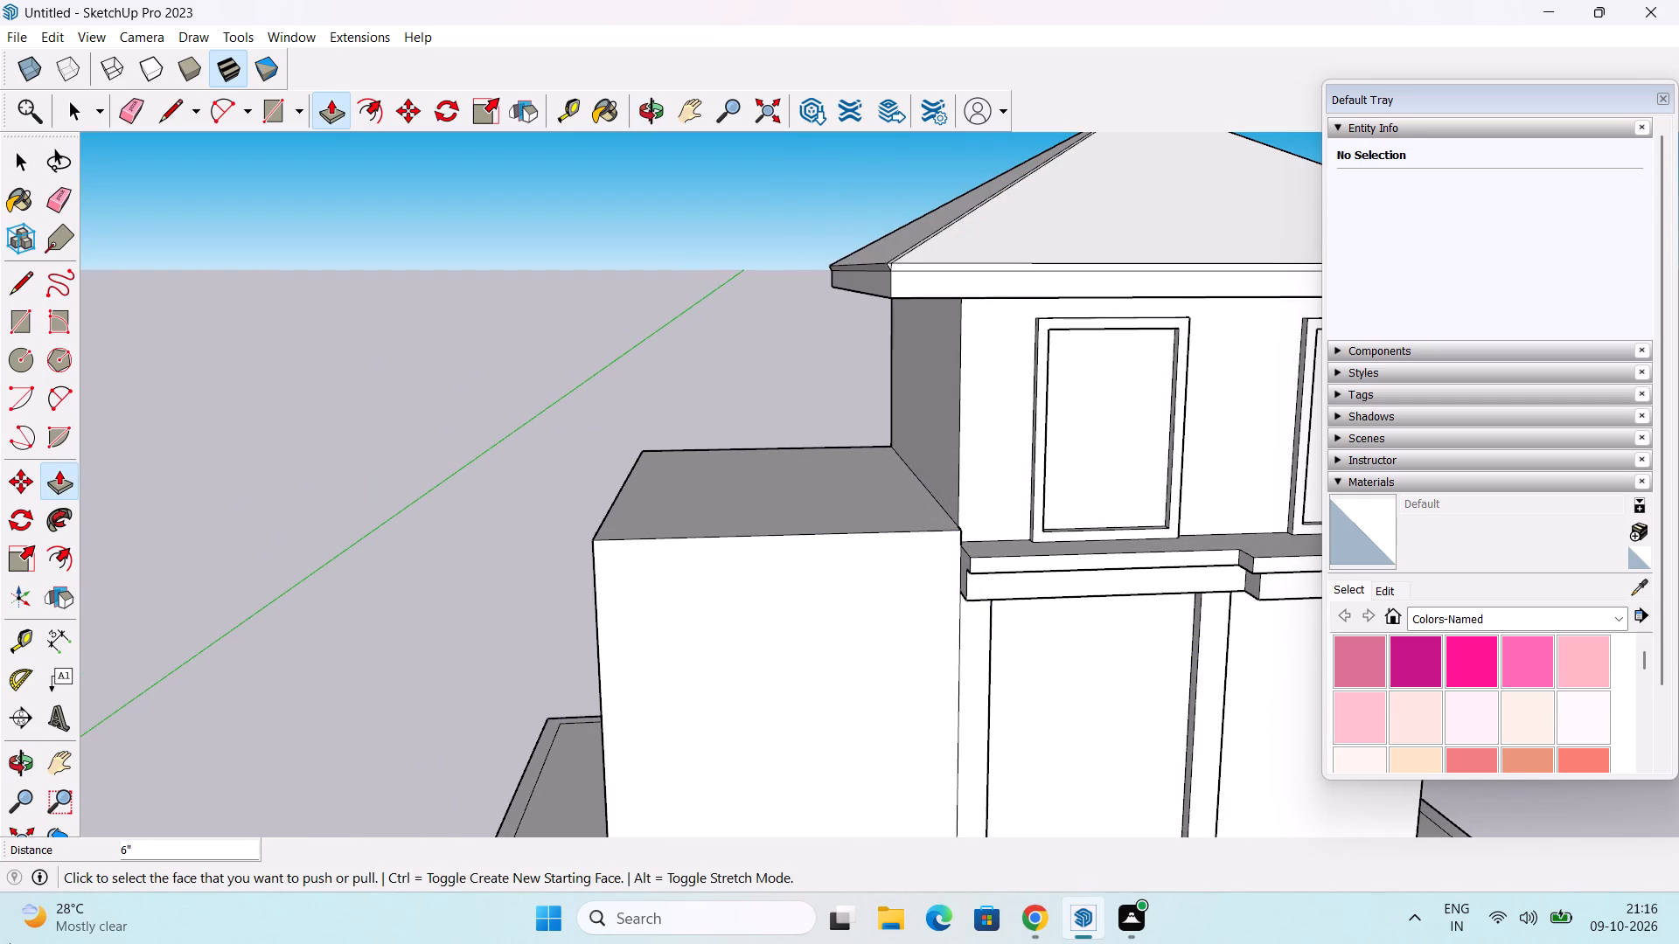
pyautogui.press('space')
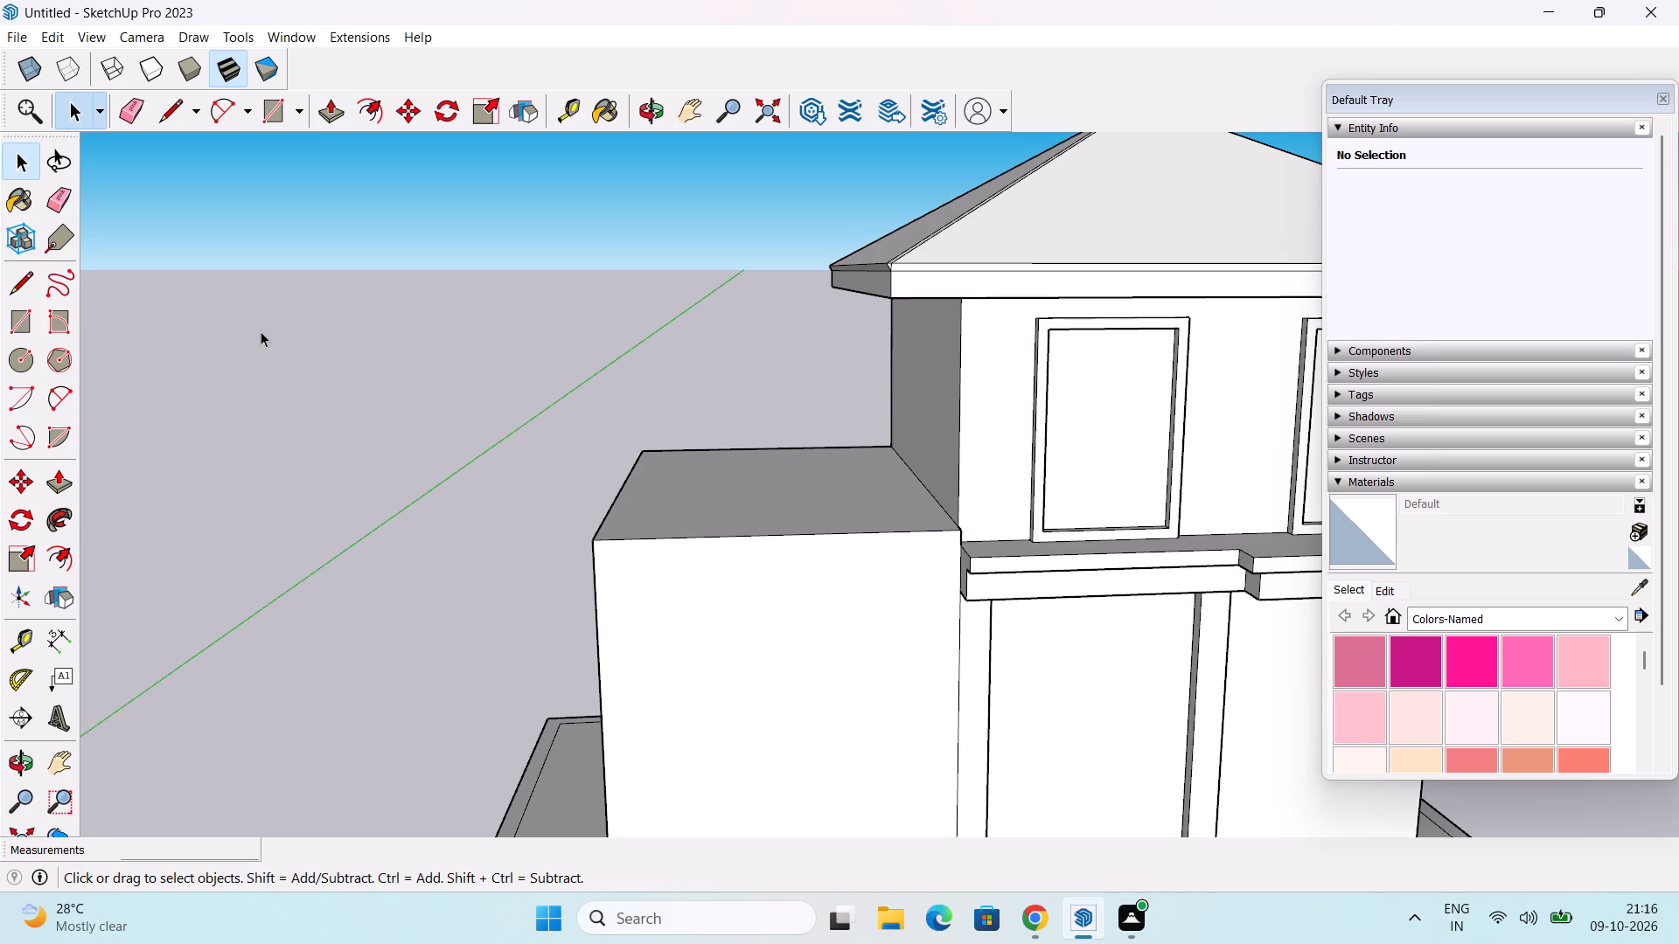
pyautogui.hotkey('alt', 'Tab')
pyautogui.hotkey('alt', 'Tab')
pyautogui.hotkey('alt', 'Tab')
# Copy the side block's front top edge 1' down its front face.
pyautogui.keyDown('shift'); pyautogui.moveTo(587, 604); pyautogui.dragTo(583, 560, button='middle'); pyautogui.keyUp('shift')
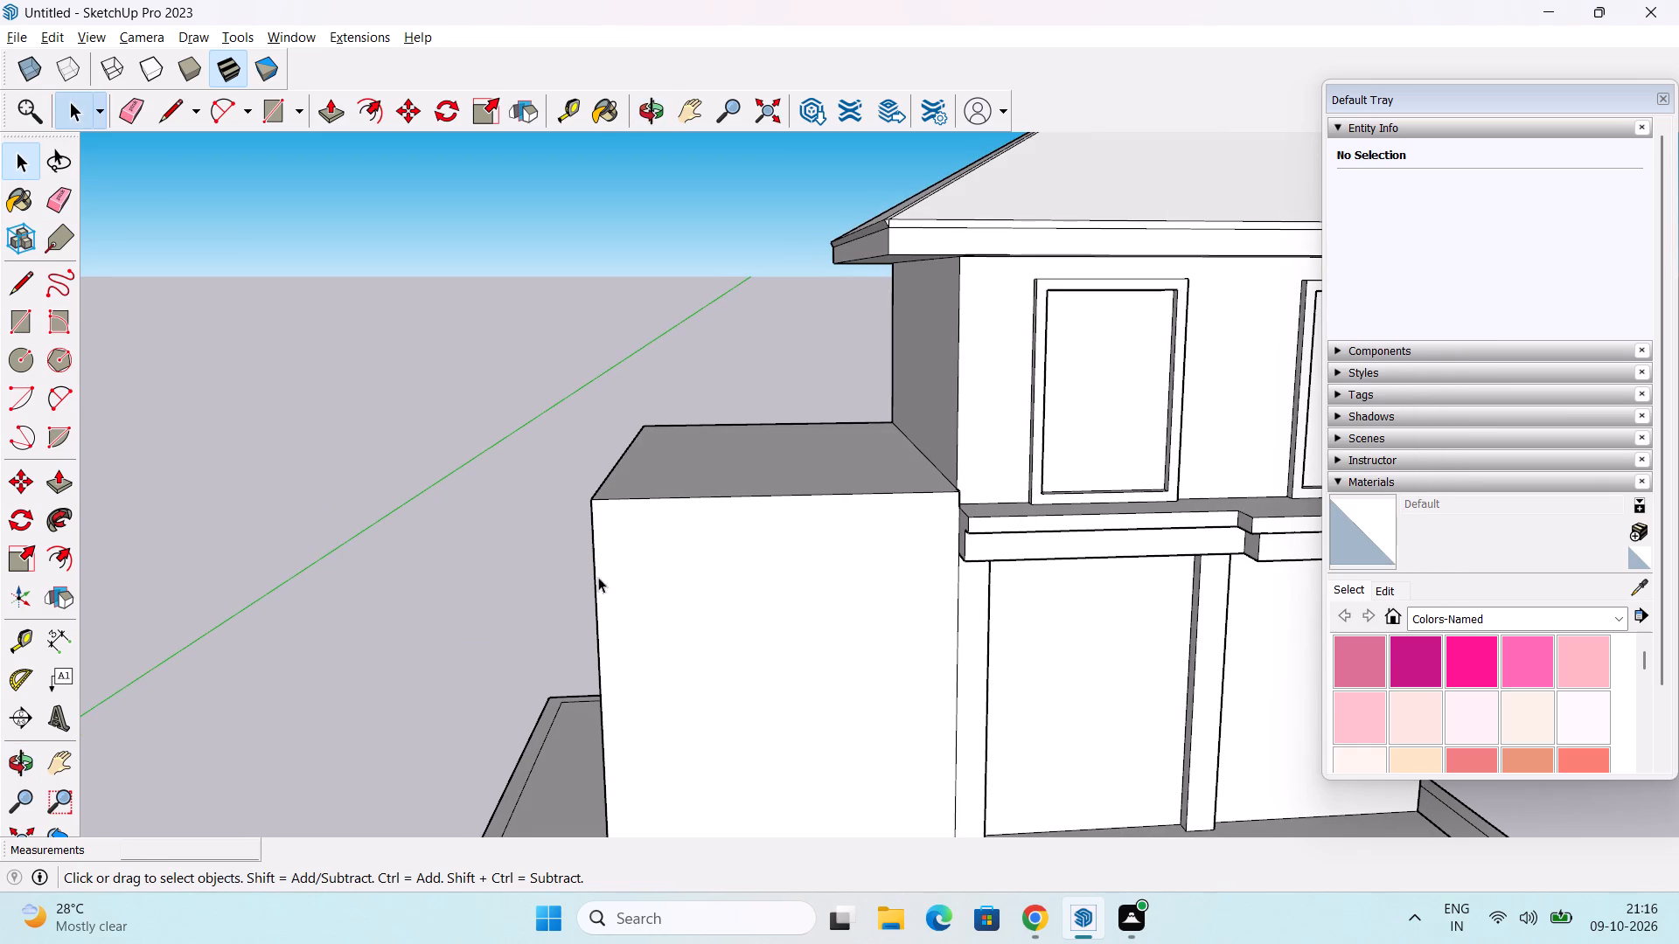
pyautogui.click(641, 496)
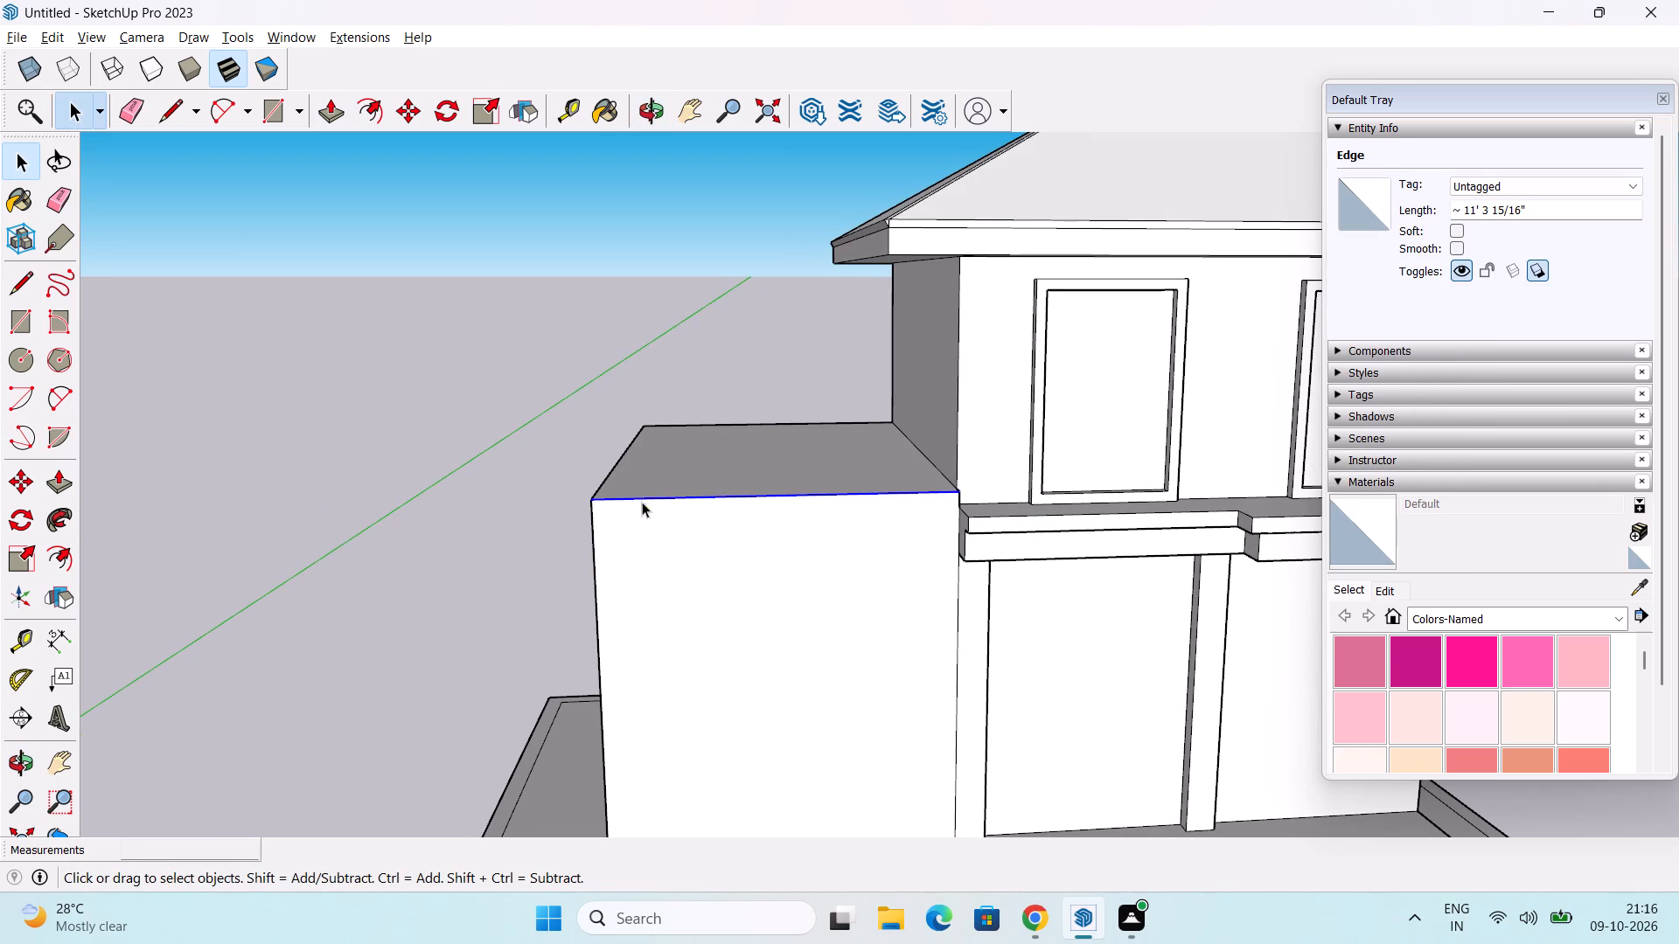
pyautogui.press('m')
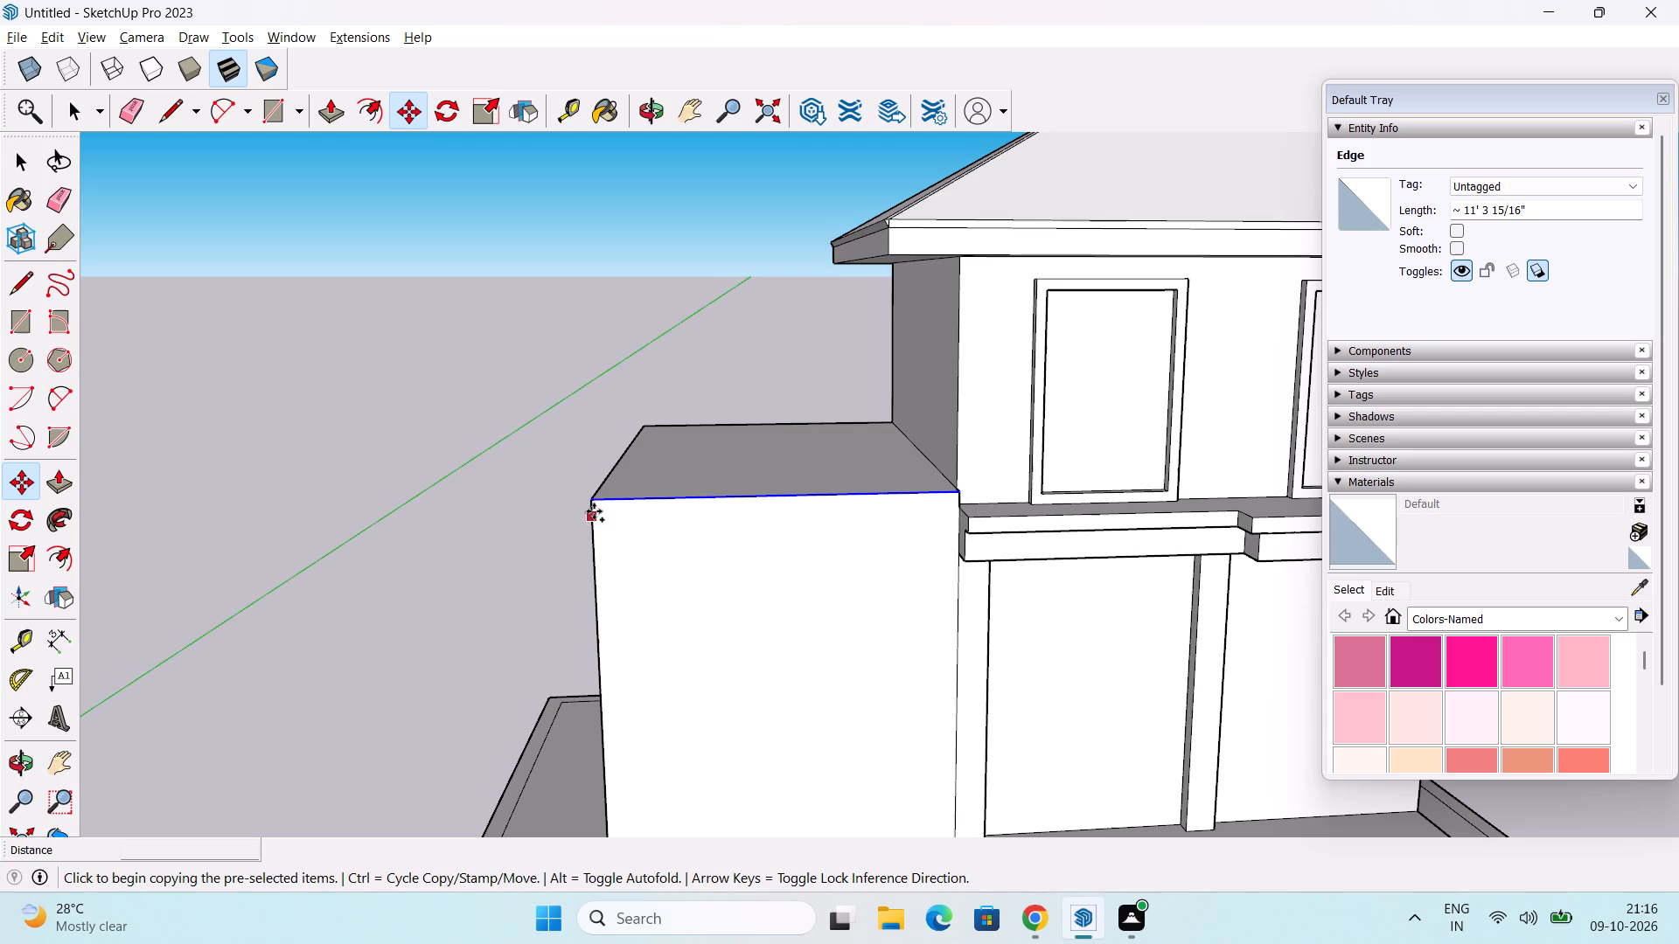
pyautogui.click(594, 496)
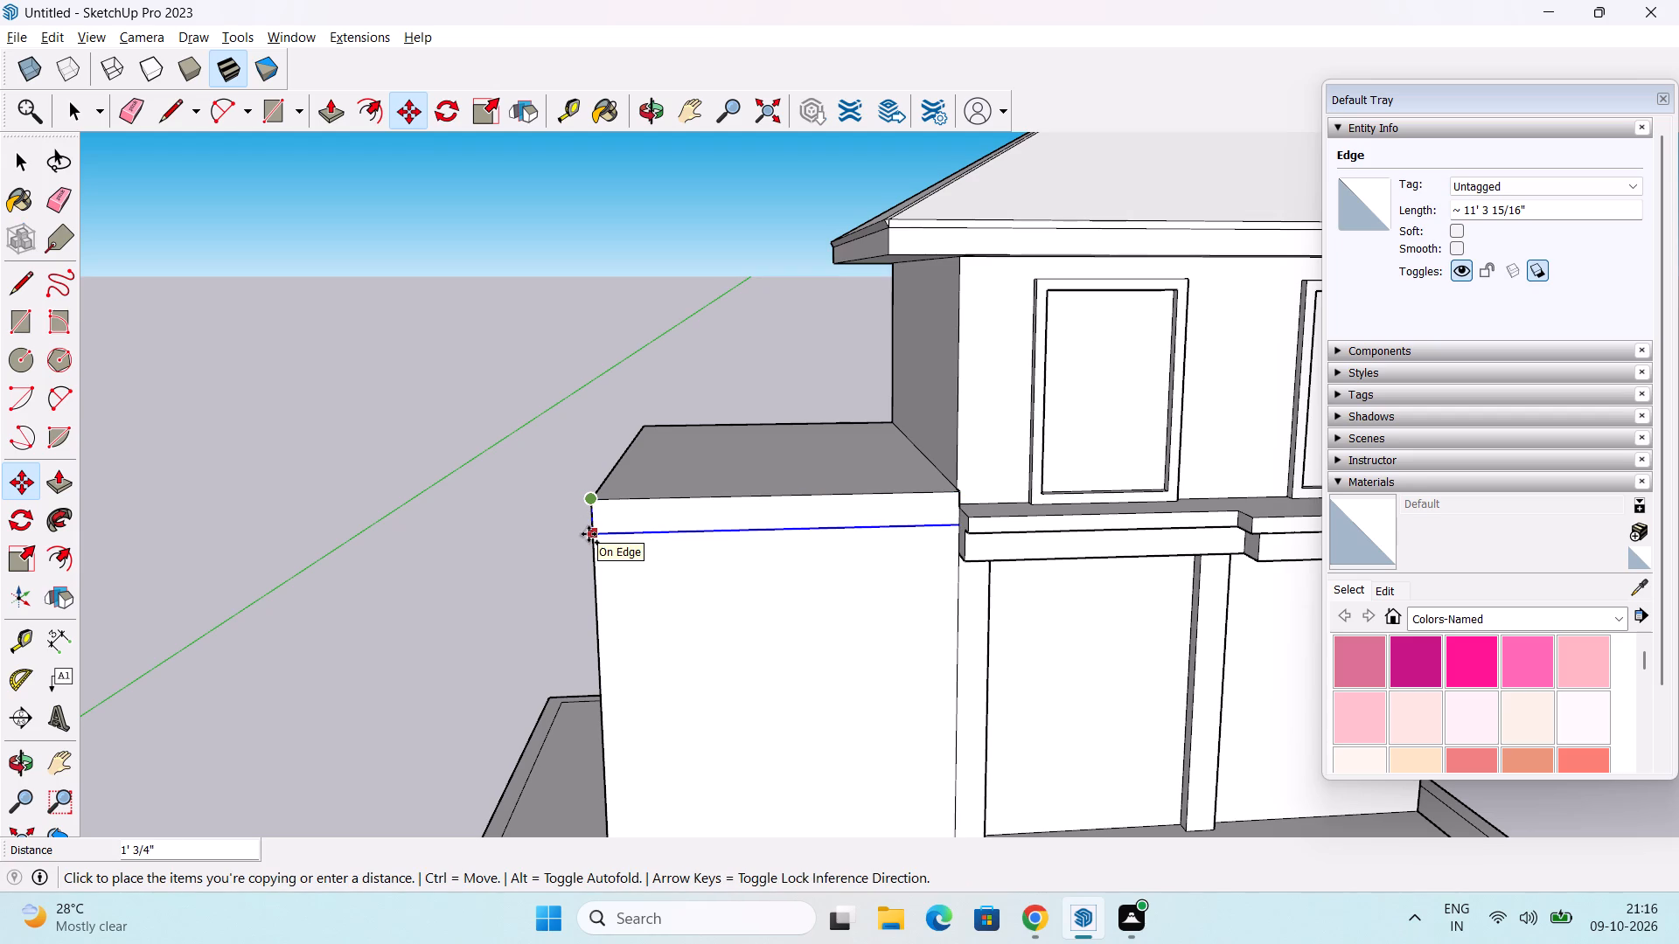
pyautogui.write("1'")
pyautogui.press('Return')
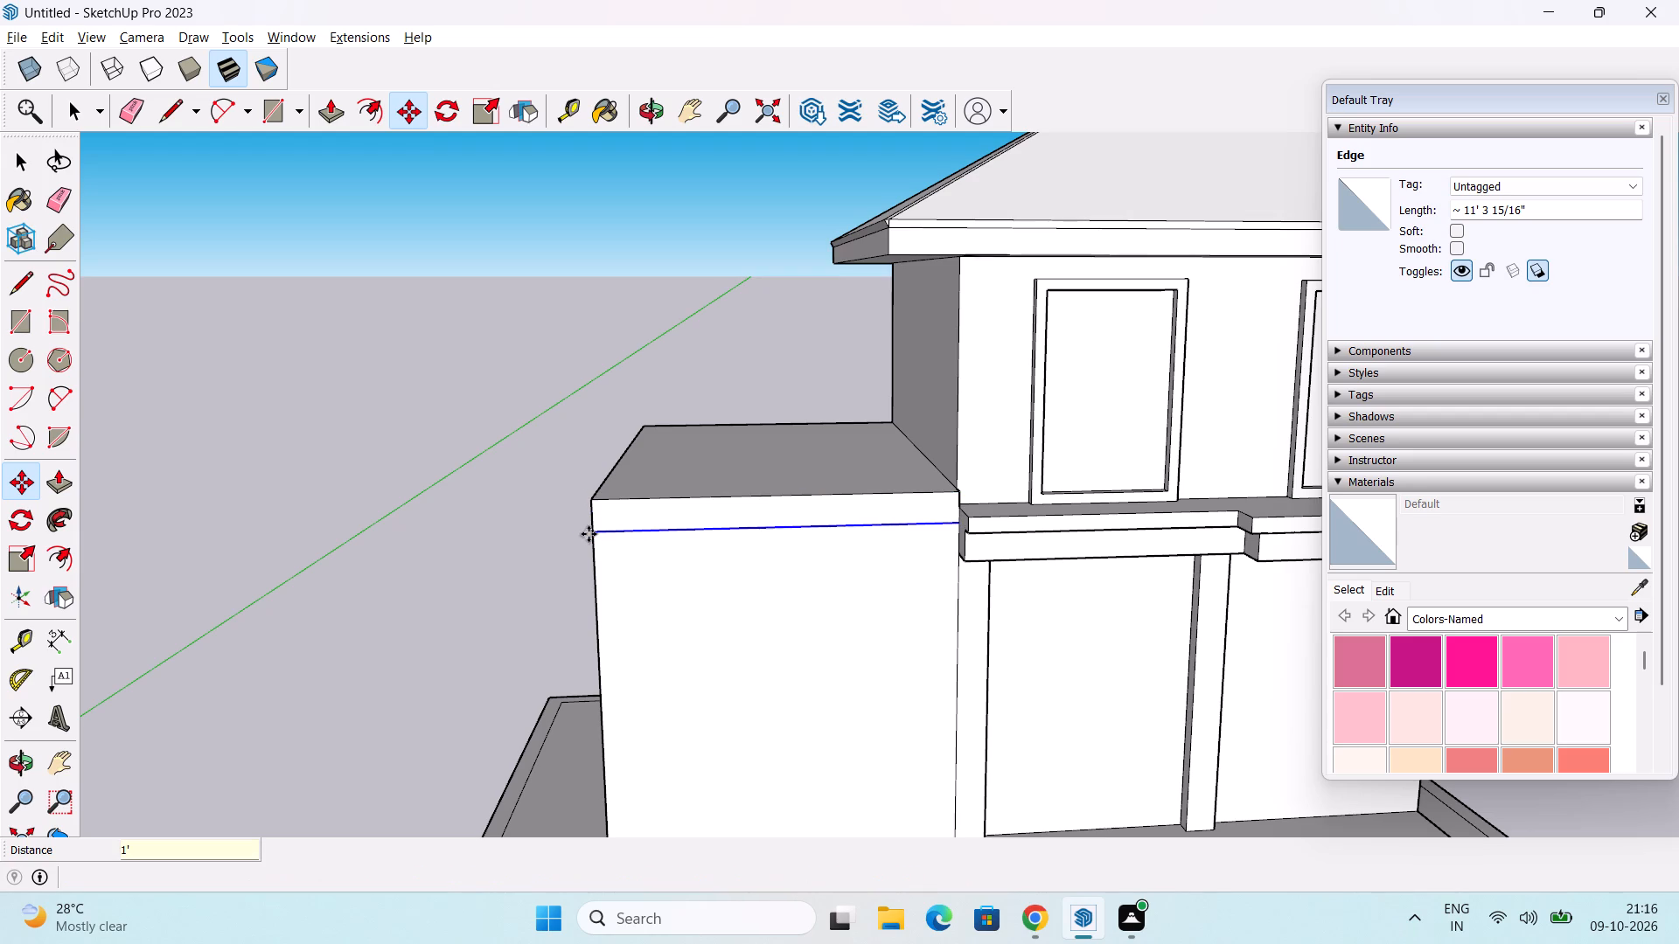
pyautogui.scroll(-2, 583, 565)
pyautogui.moveTo(578, 613); pyautogui.dragTo(690, 572, button='middle')
pyautogui.moveTo(649, 596); pyautogui.dragTo(816, 607, button='middle')
pyautogui.moveTo(717, 626); pyautogui.dragTo(628, 614, button='middle')
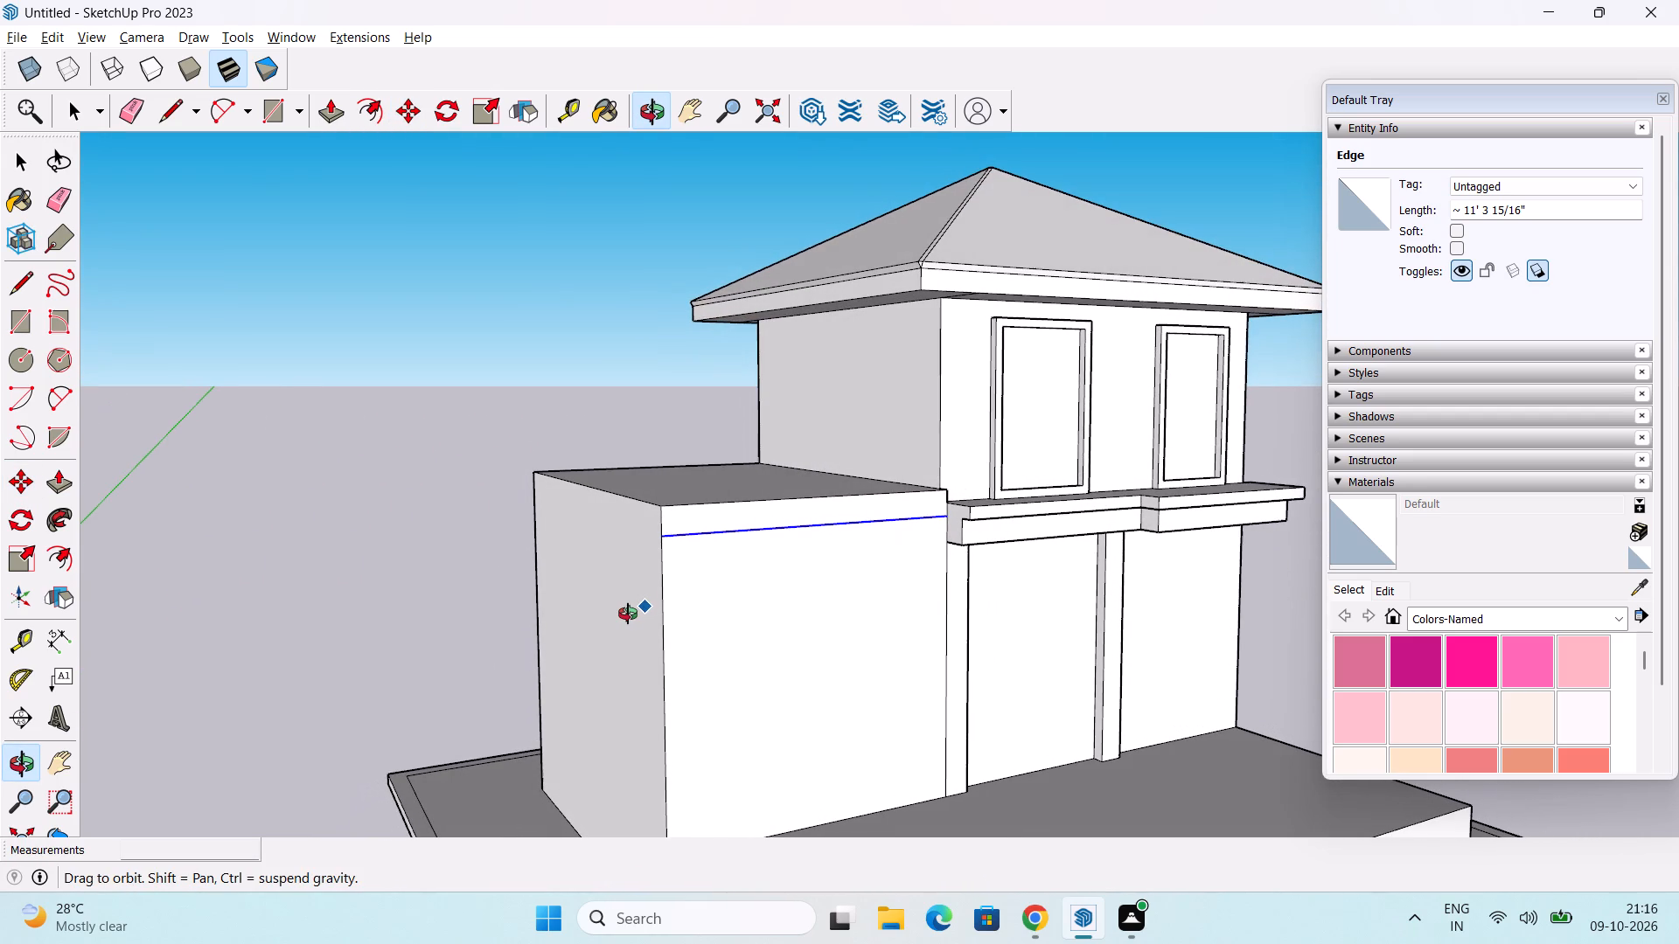
# Draw a line about 17' long across the side block's outer side face, 1' below its top, from the copied edge's end to the rear corner.
pyautogui.moveTo(628, 614); pyautogui.dragTo(768, 608, button='middle')
pyautogui.moveTo(757, 614); pyautogui.dragTo(798, 610, button='middle')
pyautogui.press('space')
pyautogui.press('l')
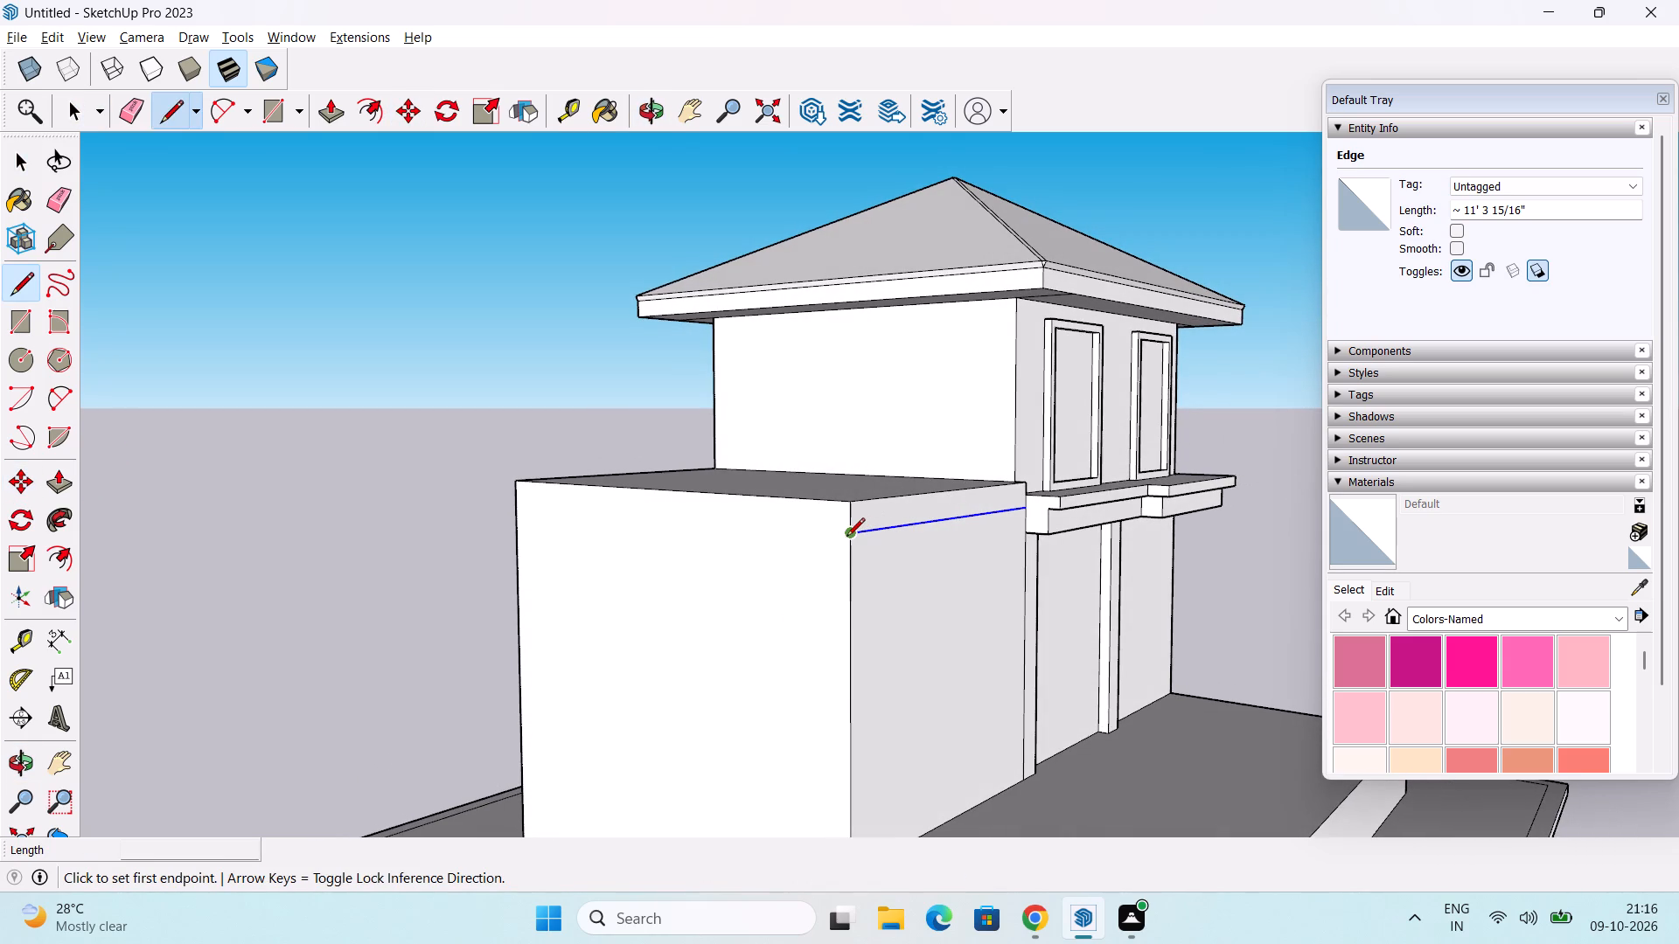
pyautogui.moveTo(846, 538); pyautogui.dragTo(835, 541)
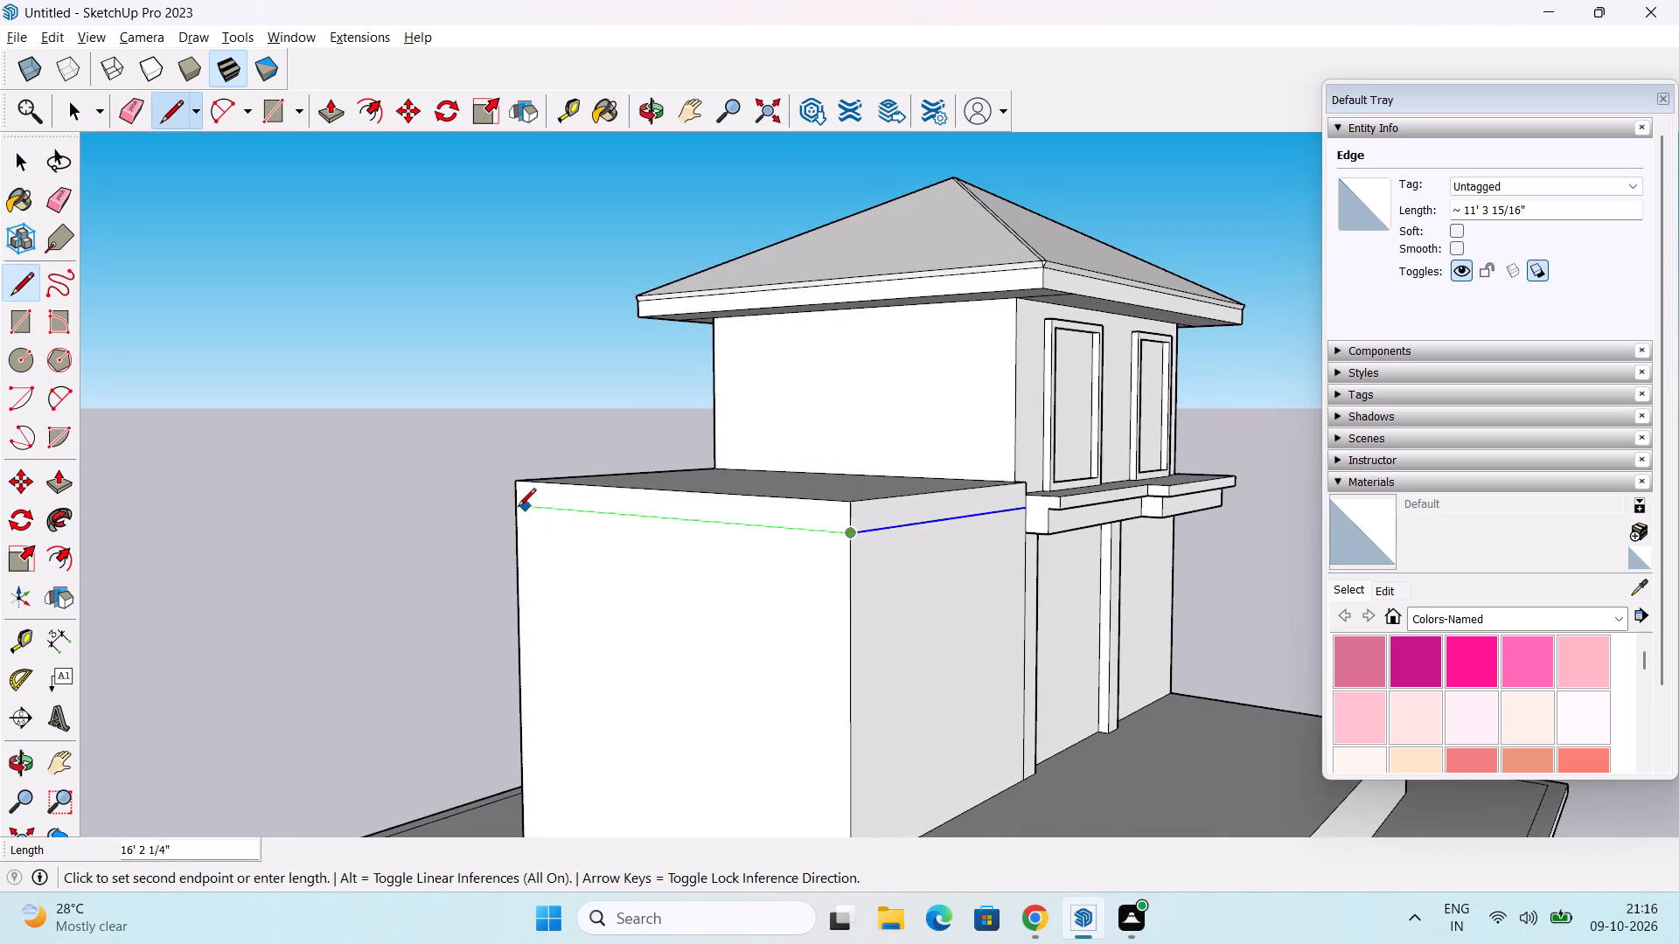
pyautogui.click(512, 505)
# On the rear wall, draw a 1' line down from the block's inner top corner, and a line across to the side band line; clear the selection.
pyautogui.moveTo(472, 539); pyautogui.dragTo(565, 548, button='middle')
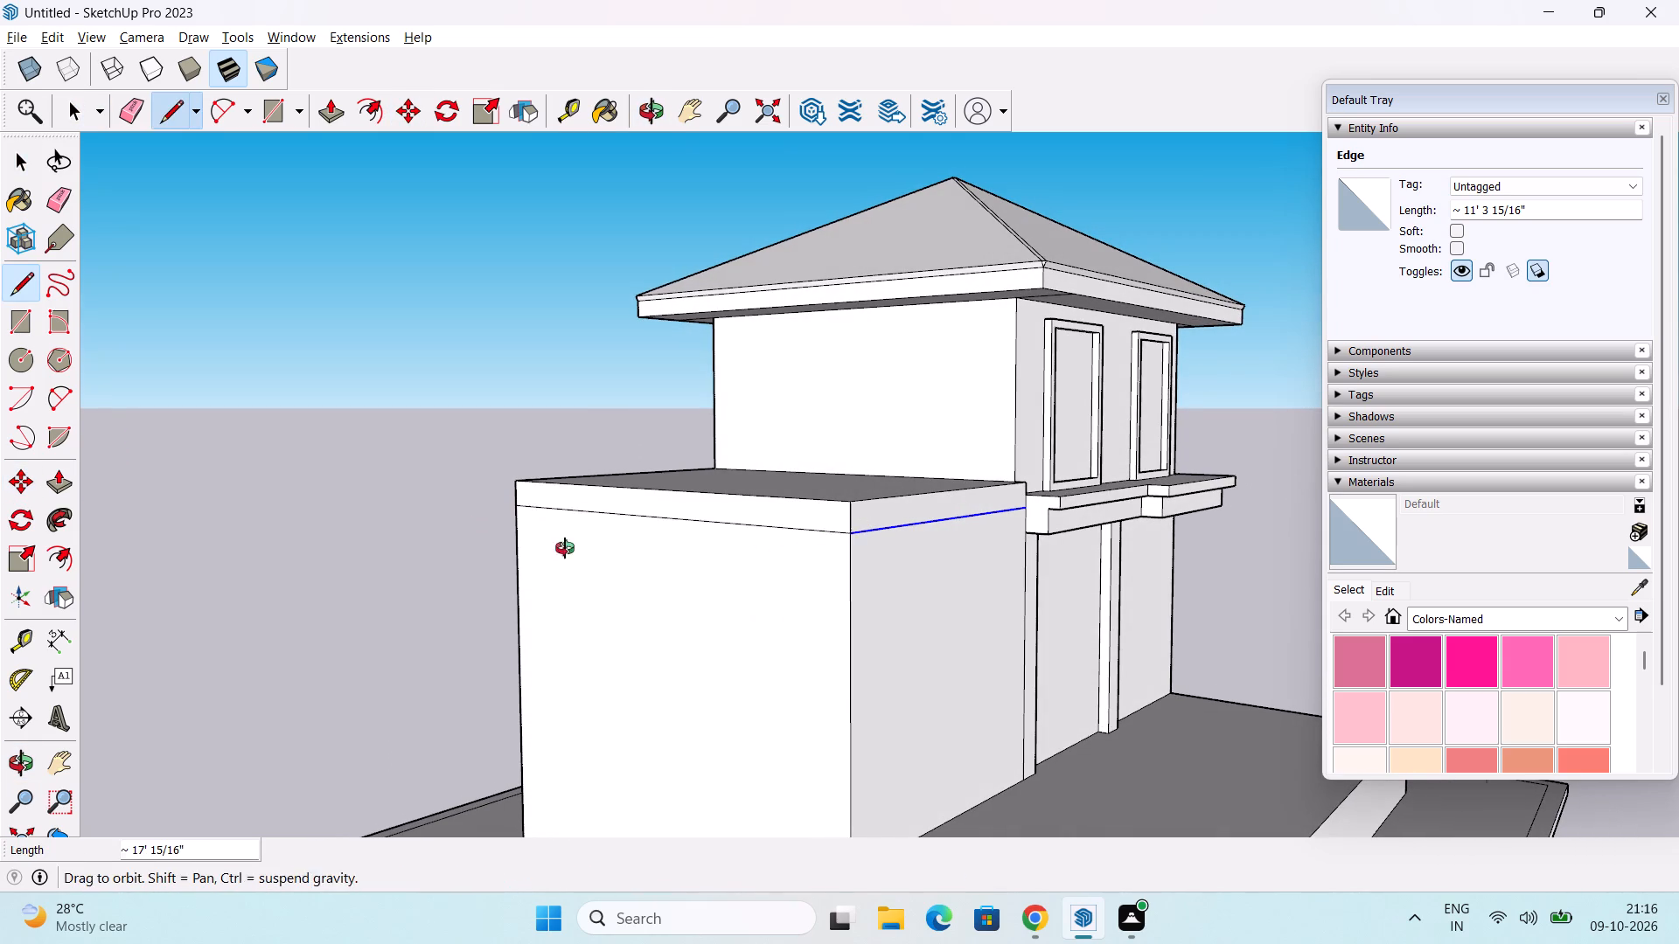
pyautogui.moveTo(565, 548); pyautogui.dragTo(761, 575, button='middle')
pyautogui.moveTo(733, 590); pyautogui.dragTo(1134, 629, button='middle')
pyautogui.moveTo(1078, 641); pyautogui.dragTo(1134, 635, button='middle')
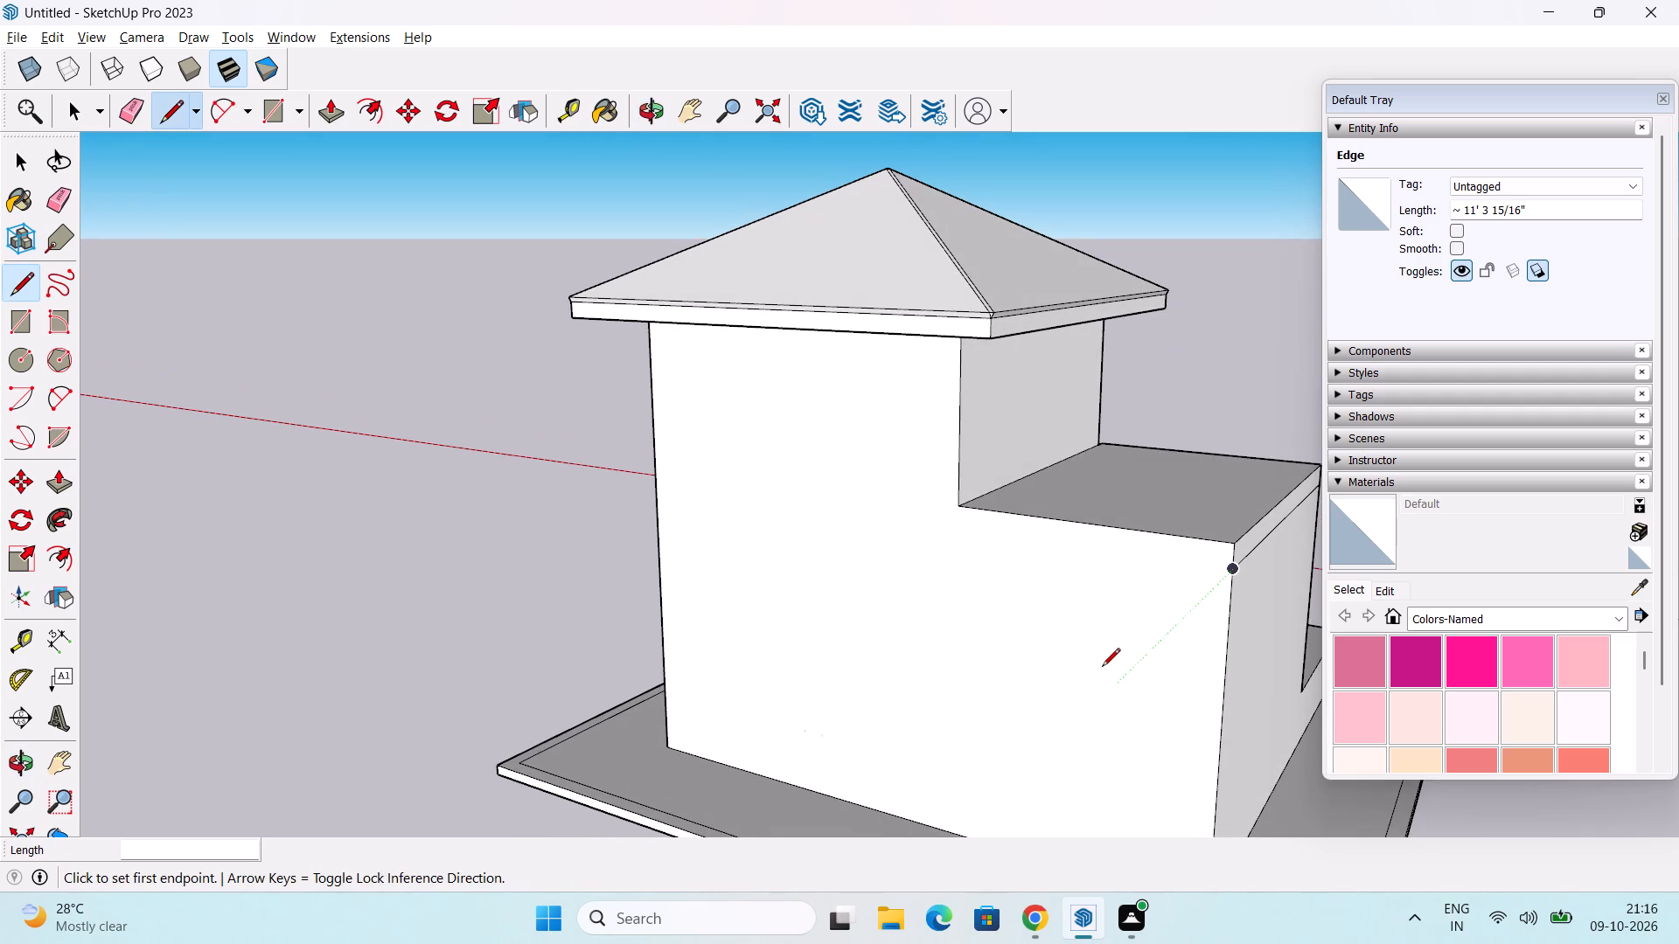
pyautogui.keyDown('shift'); pyautogui.moveTo(1102, 666); pyautogui.dragTo(974, 643, button='middle'); pyautogui.keyUp('shift')
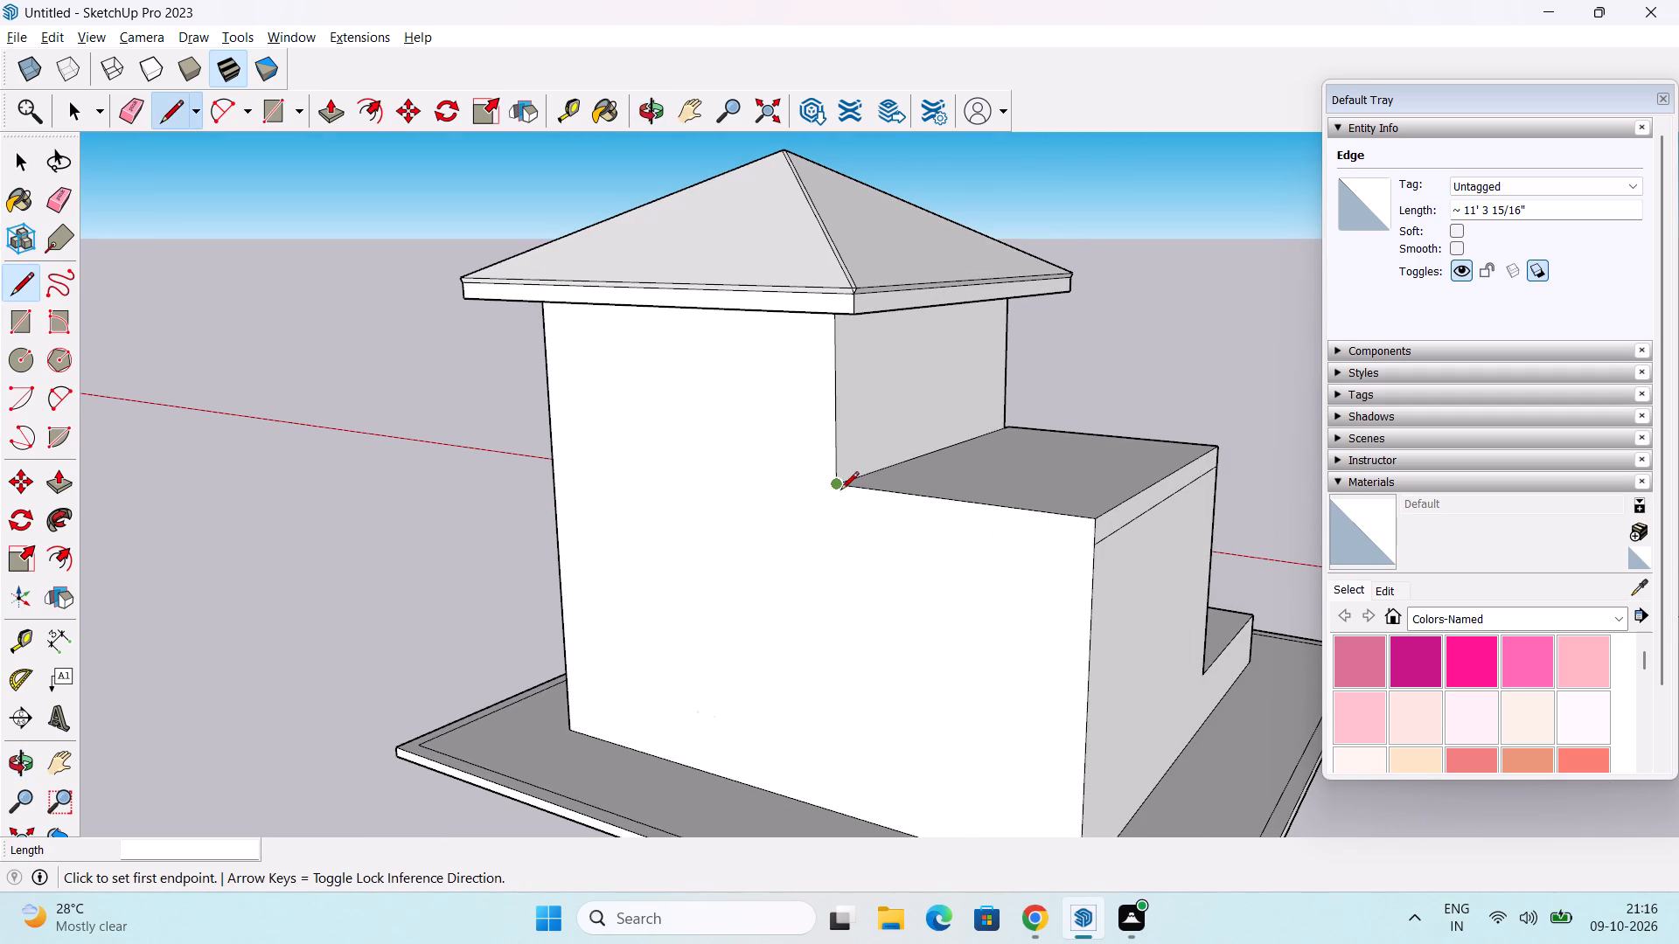
pyautogui.click(833, 485)
pyautogui.click(833, 514)
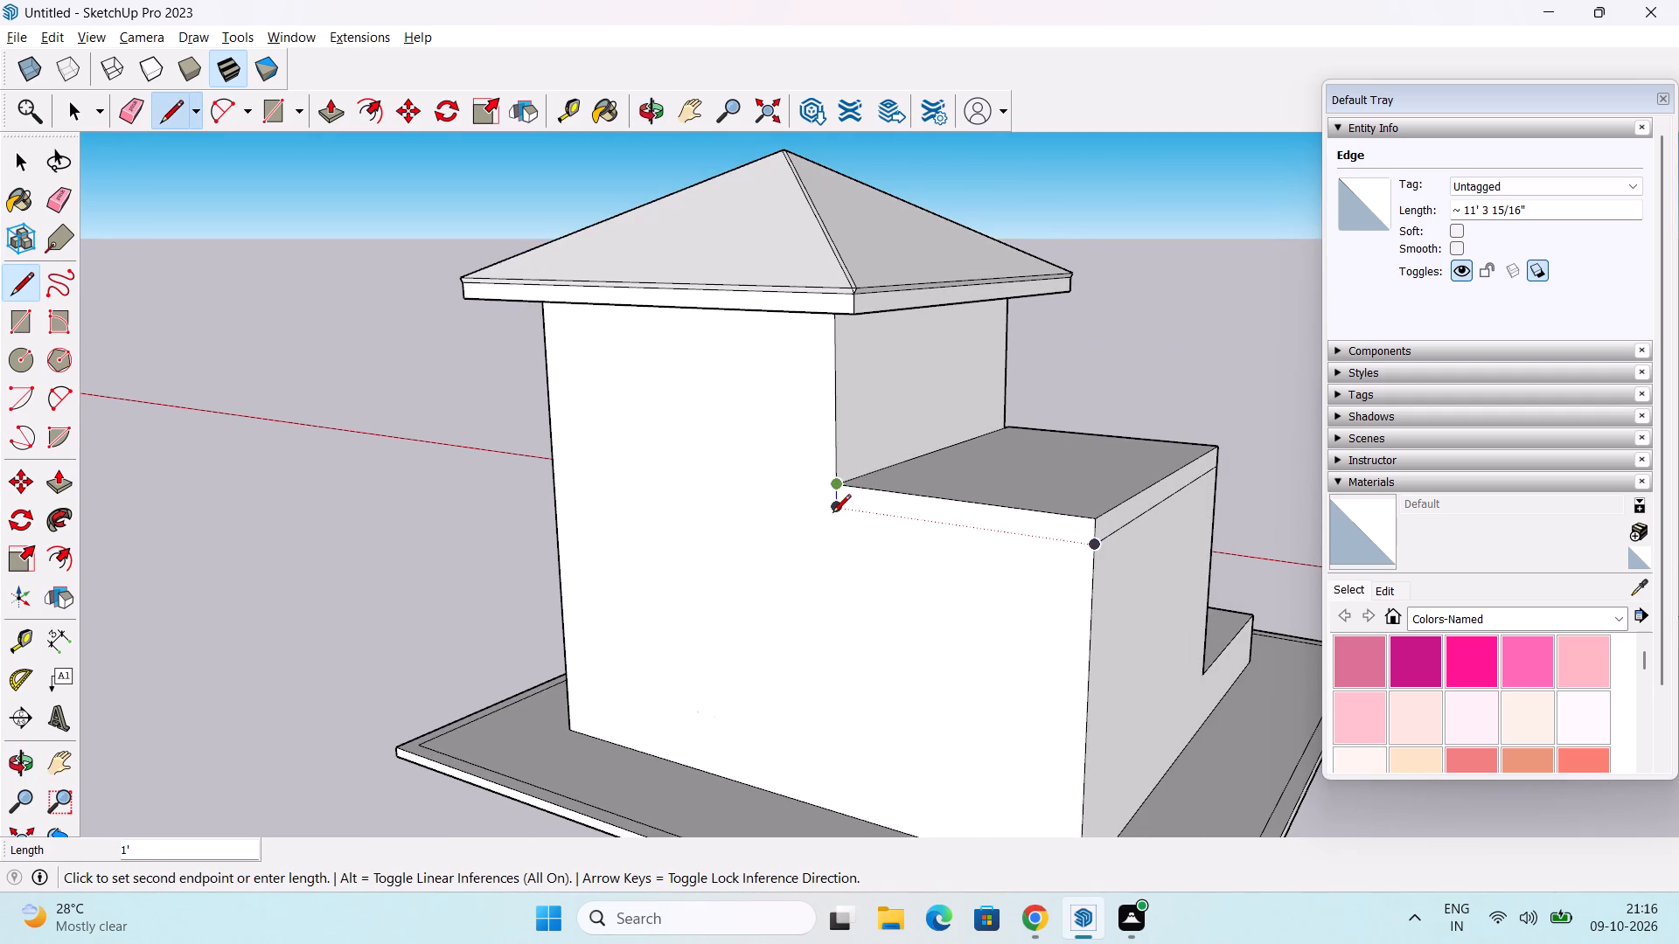
pyautogui.click(834, 512)
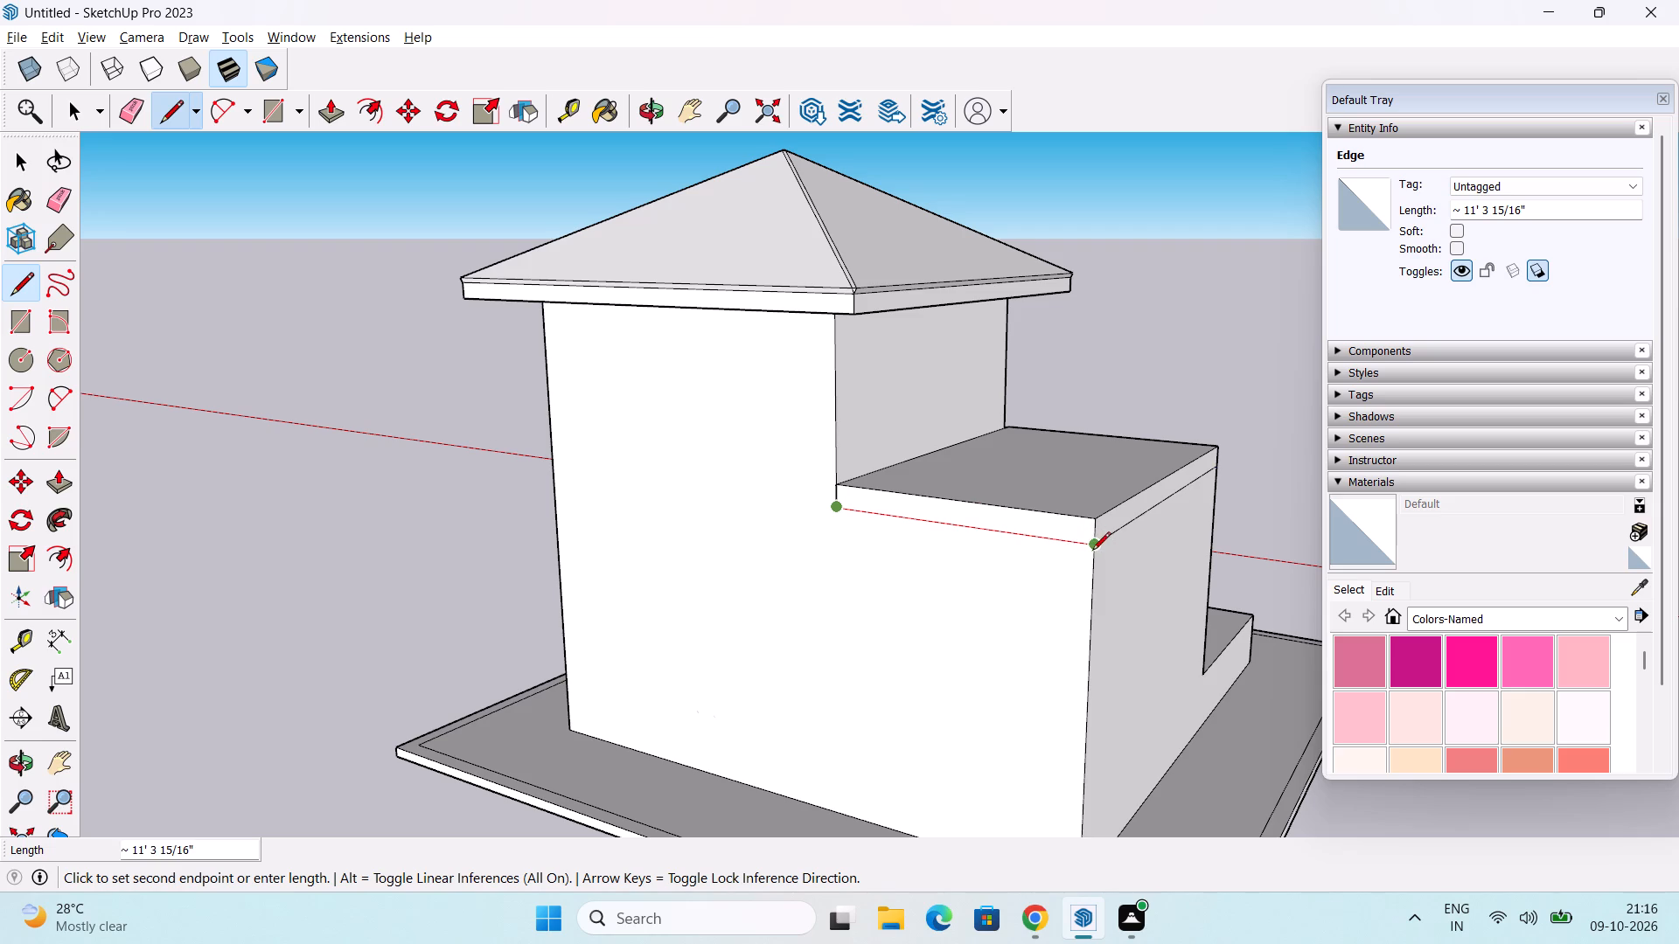
pyautogui.click(1092, 551)
pyautogui.moveTo(1005, 597); pyautogui.dragTo(716, 587, button='middle')
pyautogui.scroll(-2, 804, 567)
pyautogui.moveTo(890, 606); pyautogui.dragTo(537, 595, button='middle')
pyautogui.moveTo(825, 600); pyautogui.dragTo(570, 589, button='middle')
pyautogui.moveTo(1074, 617); pyautogui.dragTo(957, 739, button='middle')
pyautogui.moveTo(946, 736); pyautogui.dragTo(710, 637, button='middle')
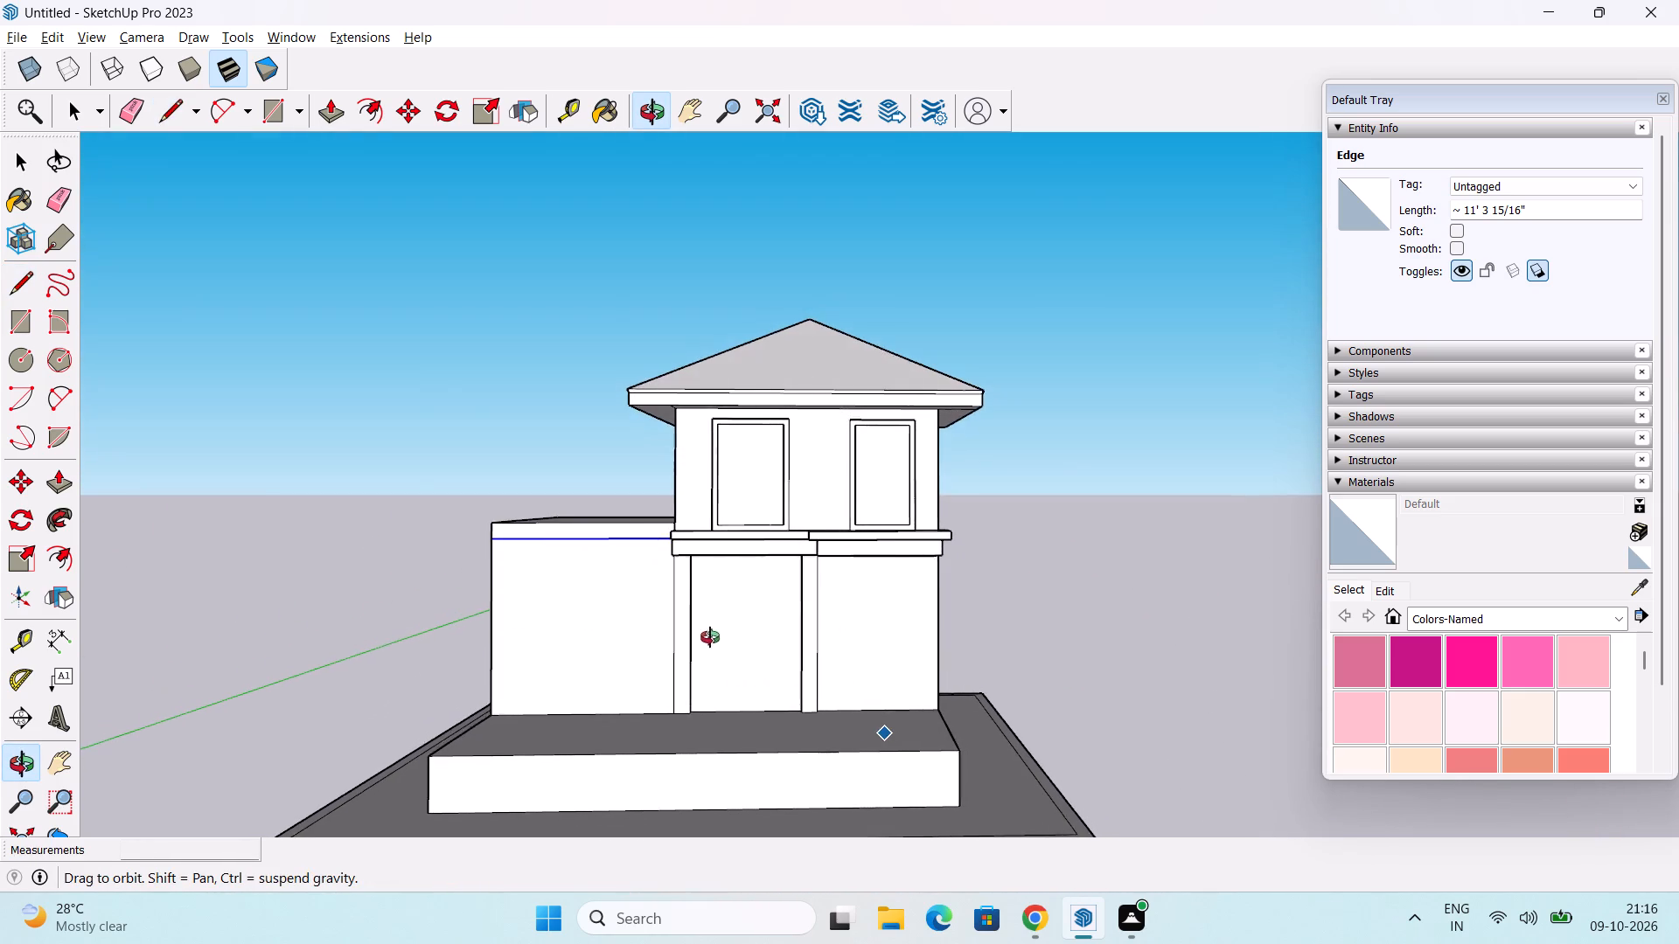
pyautogui.moveTo(710, 637); pyautogui.dragTo(709, 638, button='middle')
pyautogui.moveTo(688, 621); pyautogui.dragTo(689, 637, button='middle')
pyautogui.press('space')
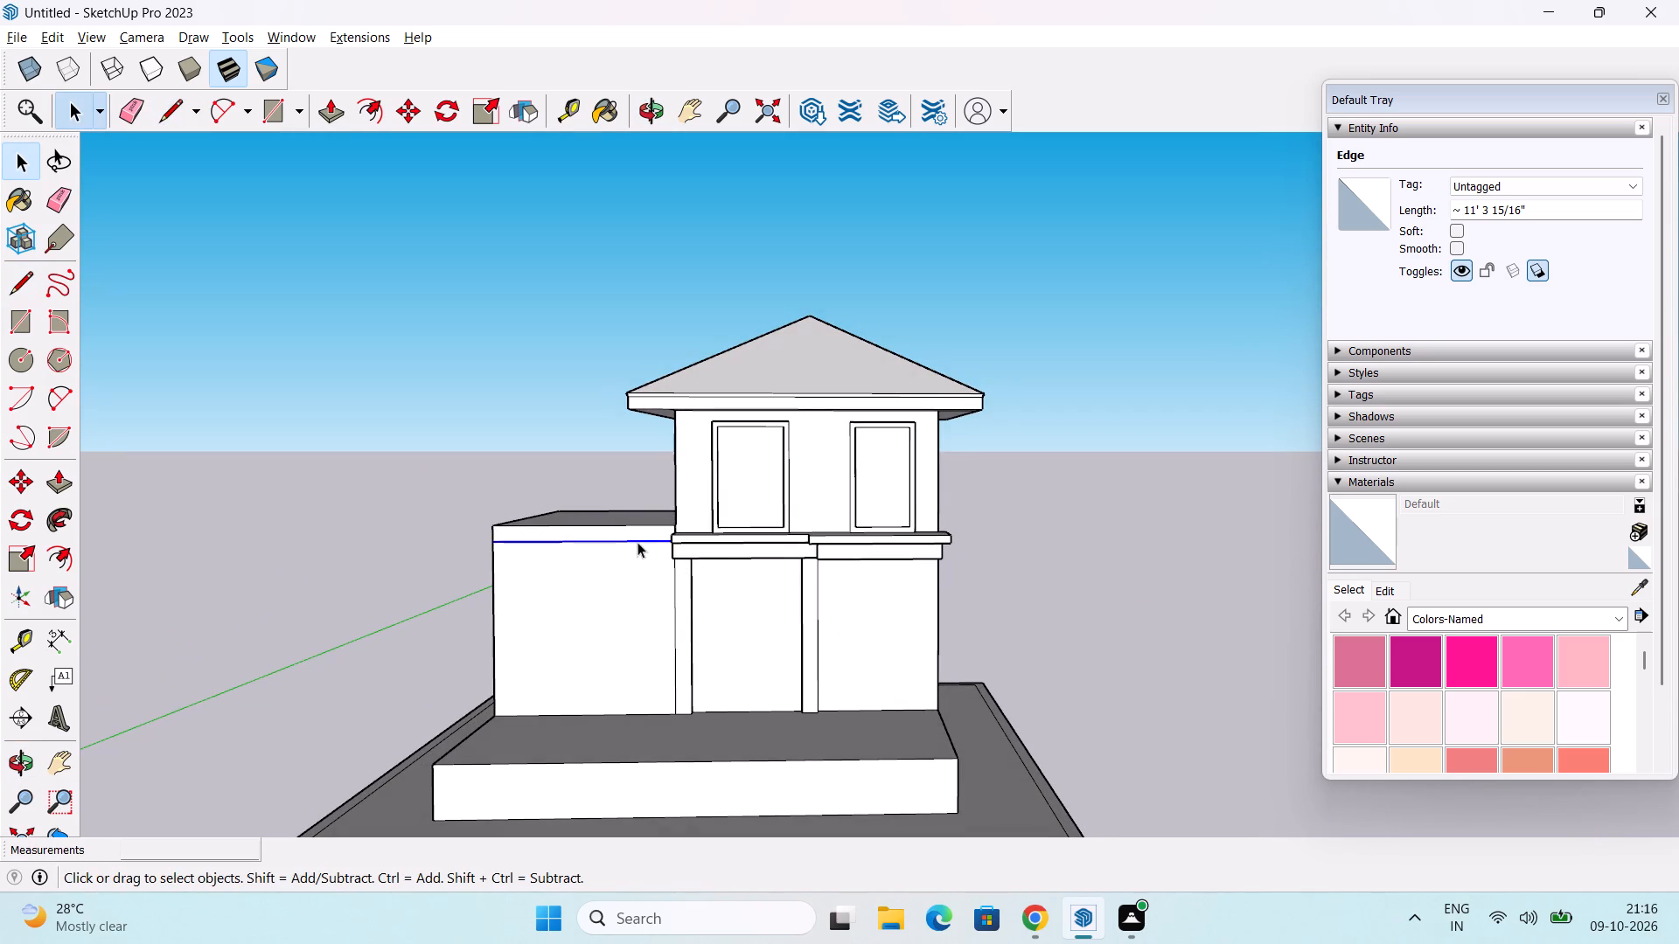
pyautogui.moveTo(636, 605); pyautogui.dragTo(649, 615, button='middle')
pyautogui.click(1066, 594)
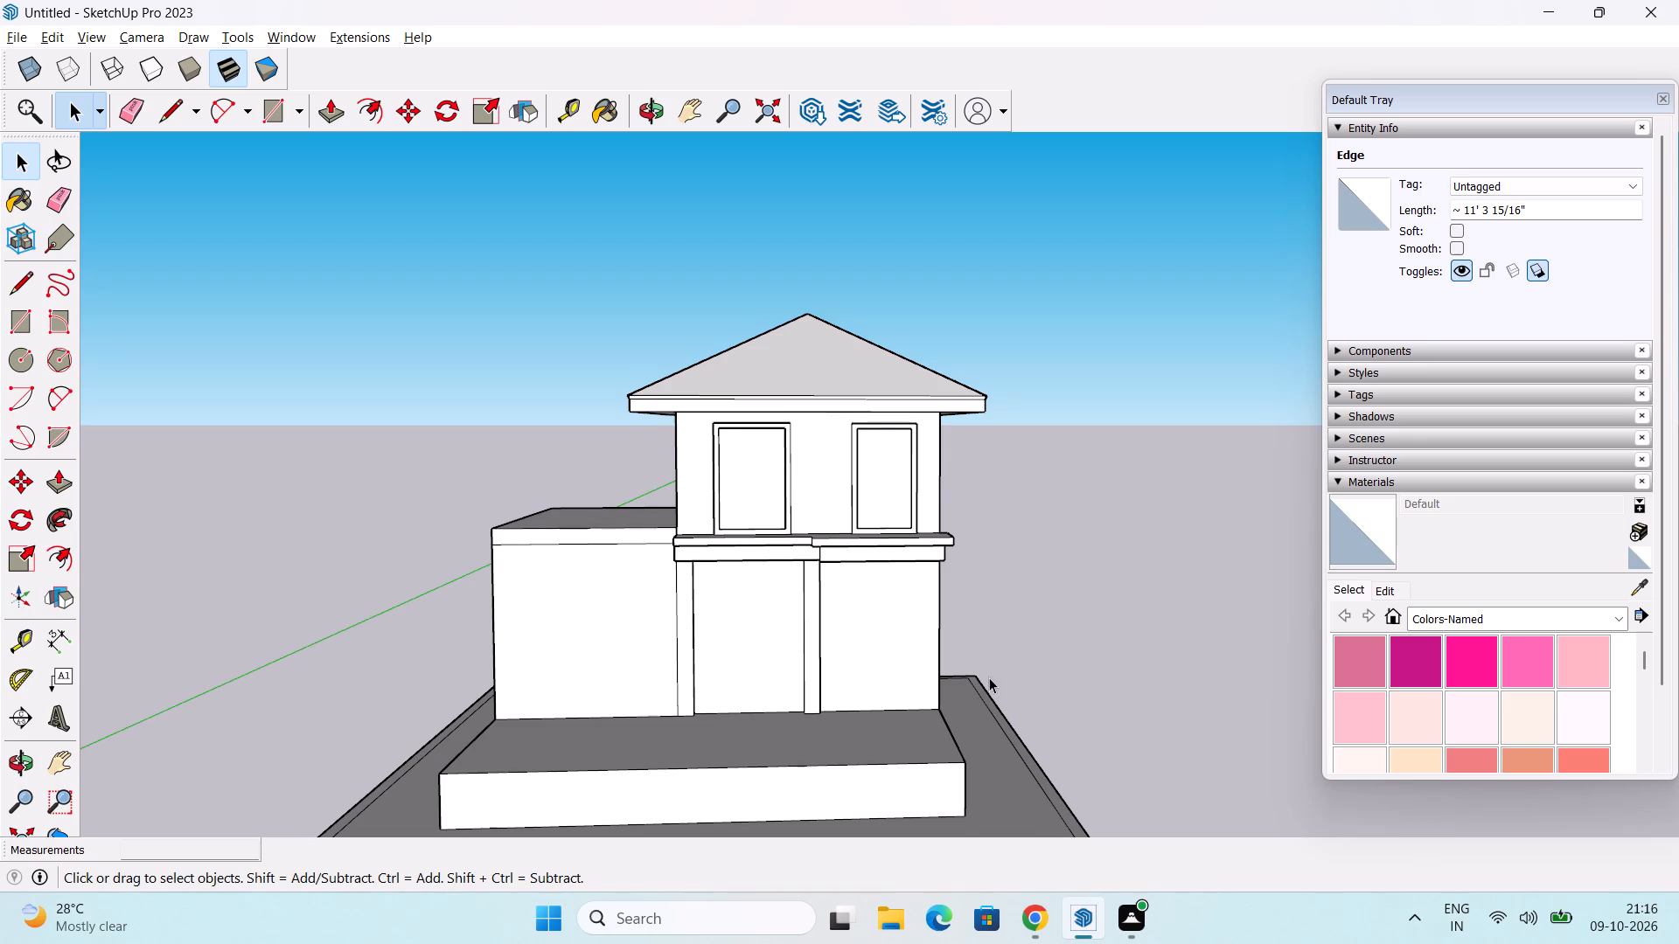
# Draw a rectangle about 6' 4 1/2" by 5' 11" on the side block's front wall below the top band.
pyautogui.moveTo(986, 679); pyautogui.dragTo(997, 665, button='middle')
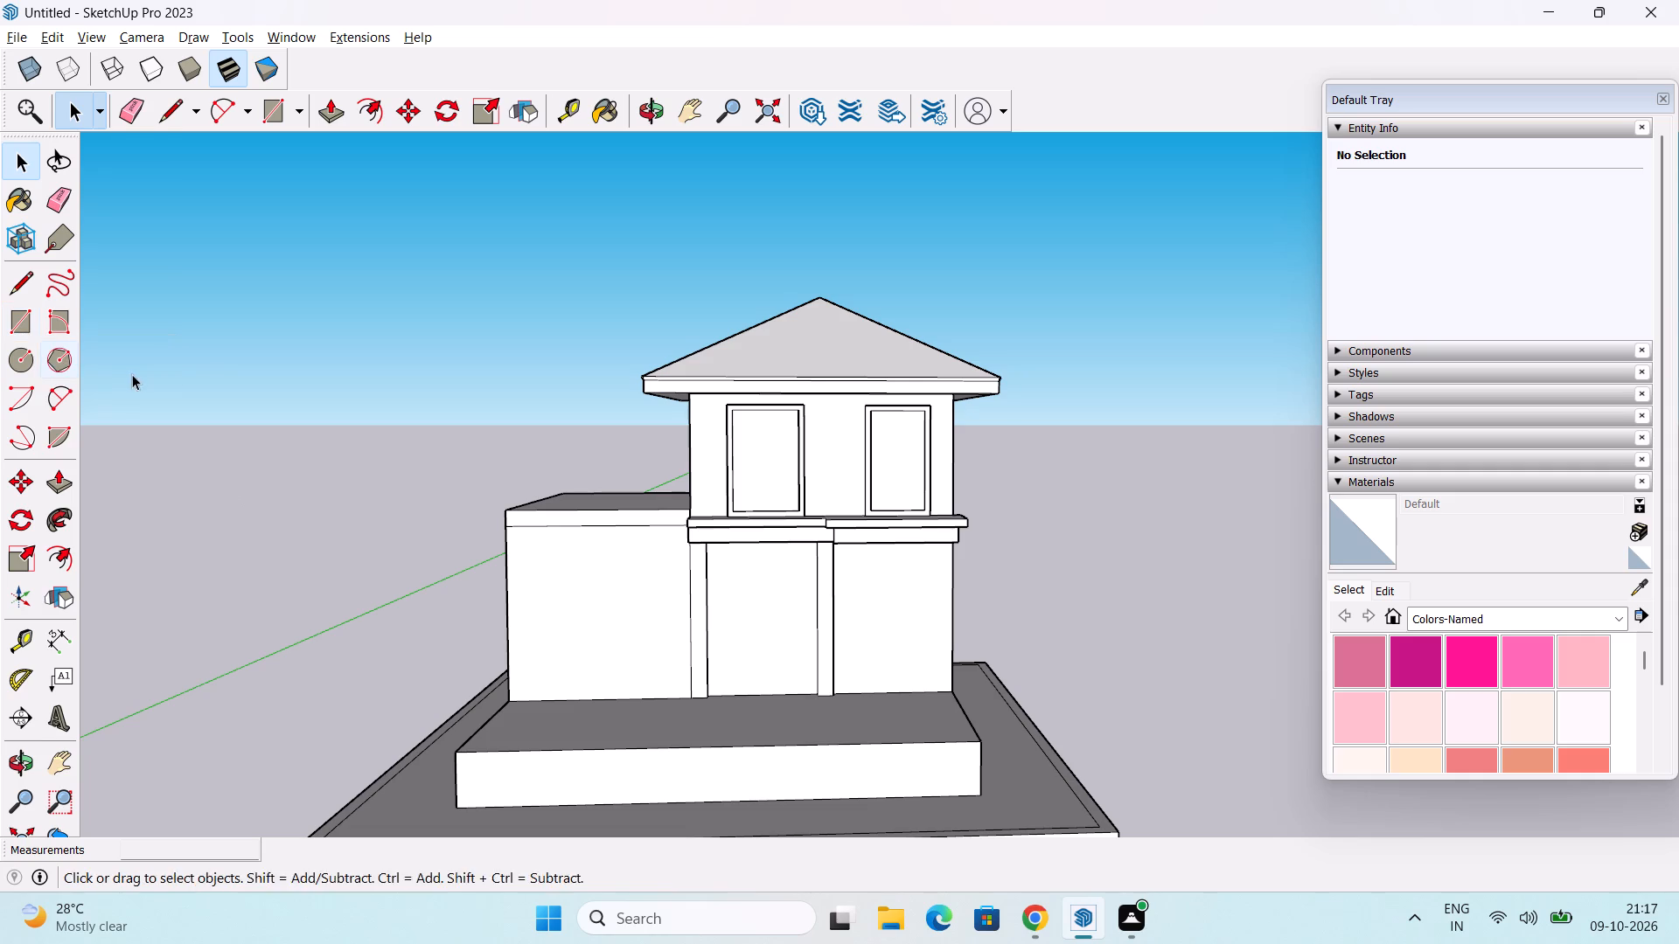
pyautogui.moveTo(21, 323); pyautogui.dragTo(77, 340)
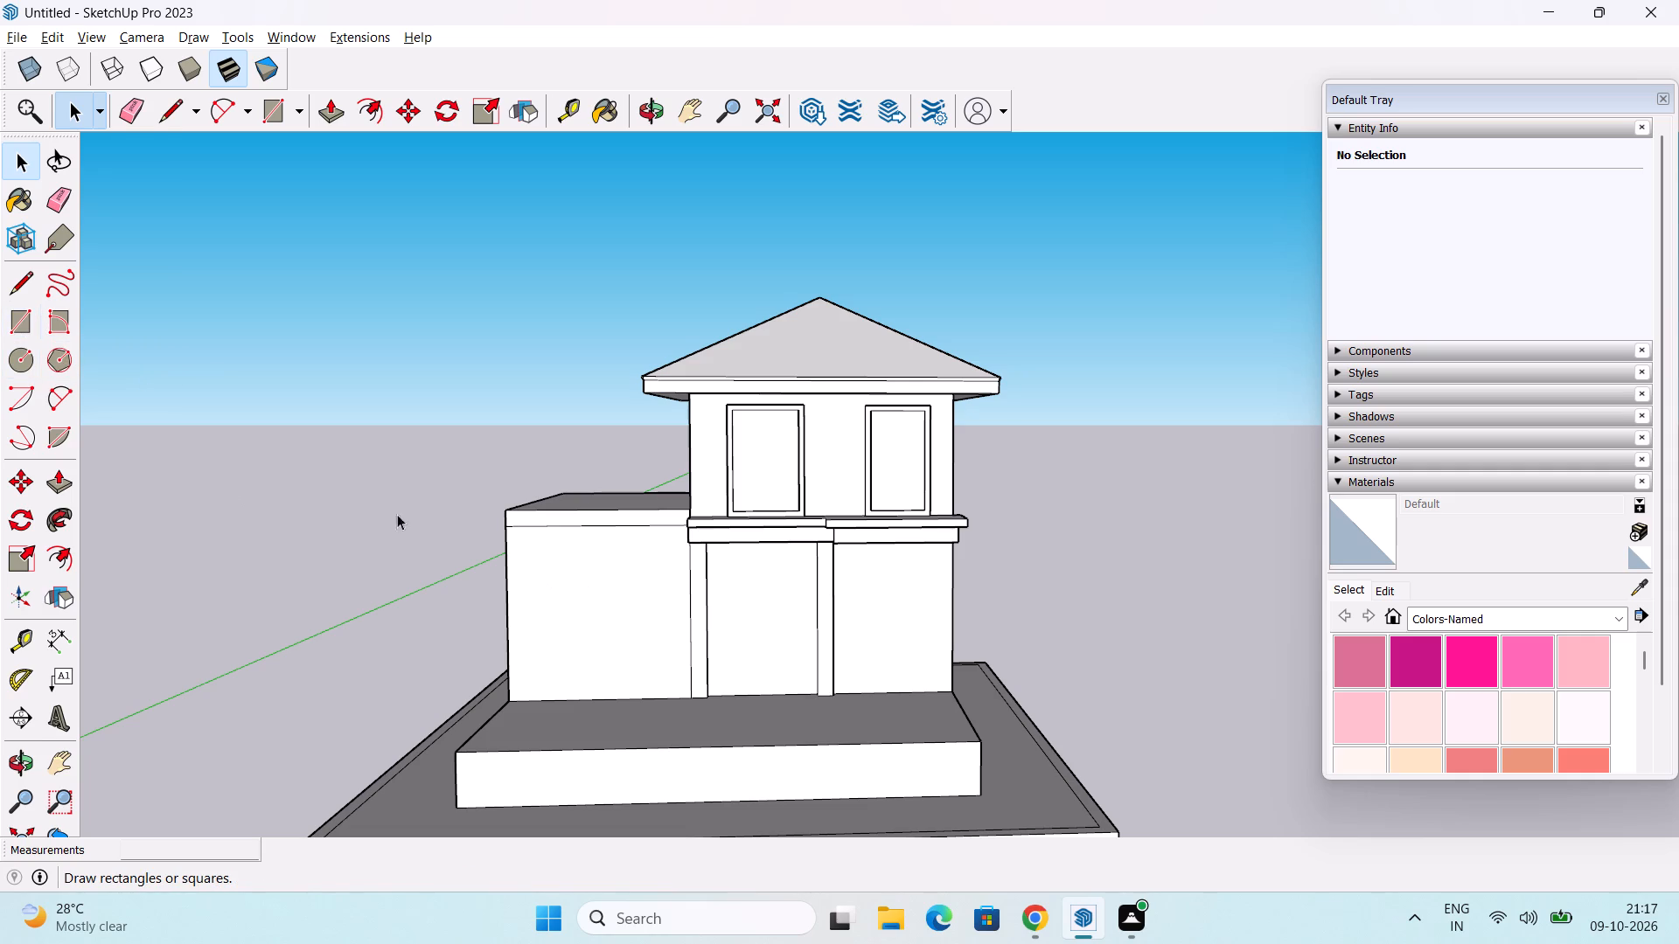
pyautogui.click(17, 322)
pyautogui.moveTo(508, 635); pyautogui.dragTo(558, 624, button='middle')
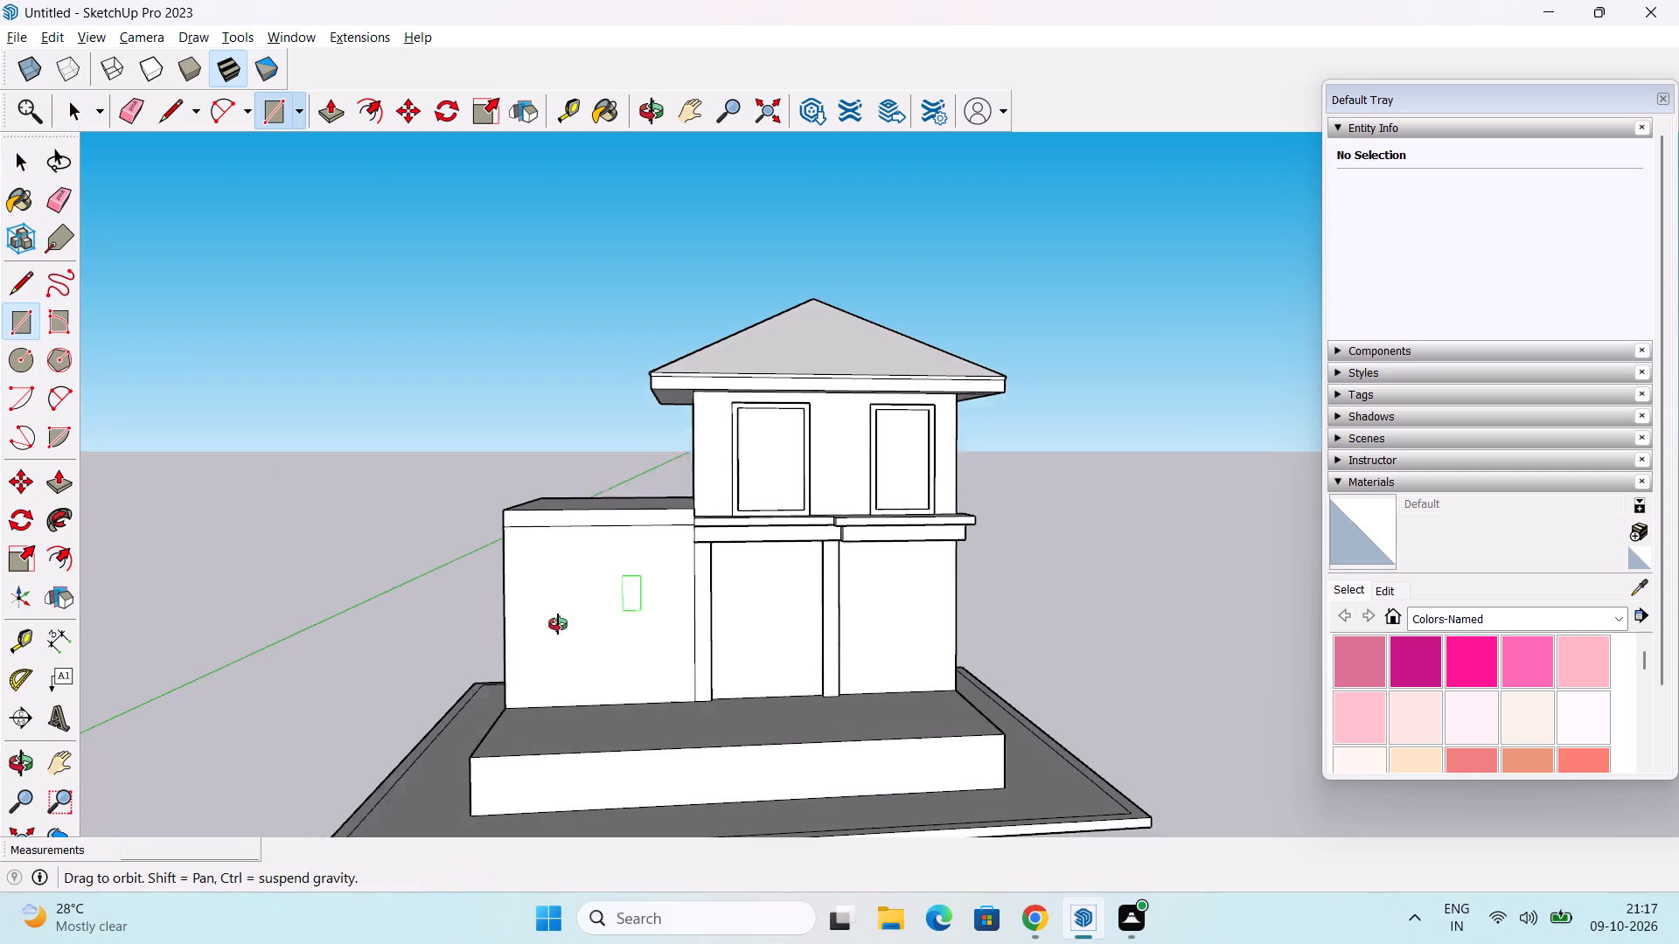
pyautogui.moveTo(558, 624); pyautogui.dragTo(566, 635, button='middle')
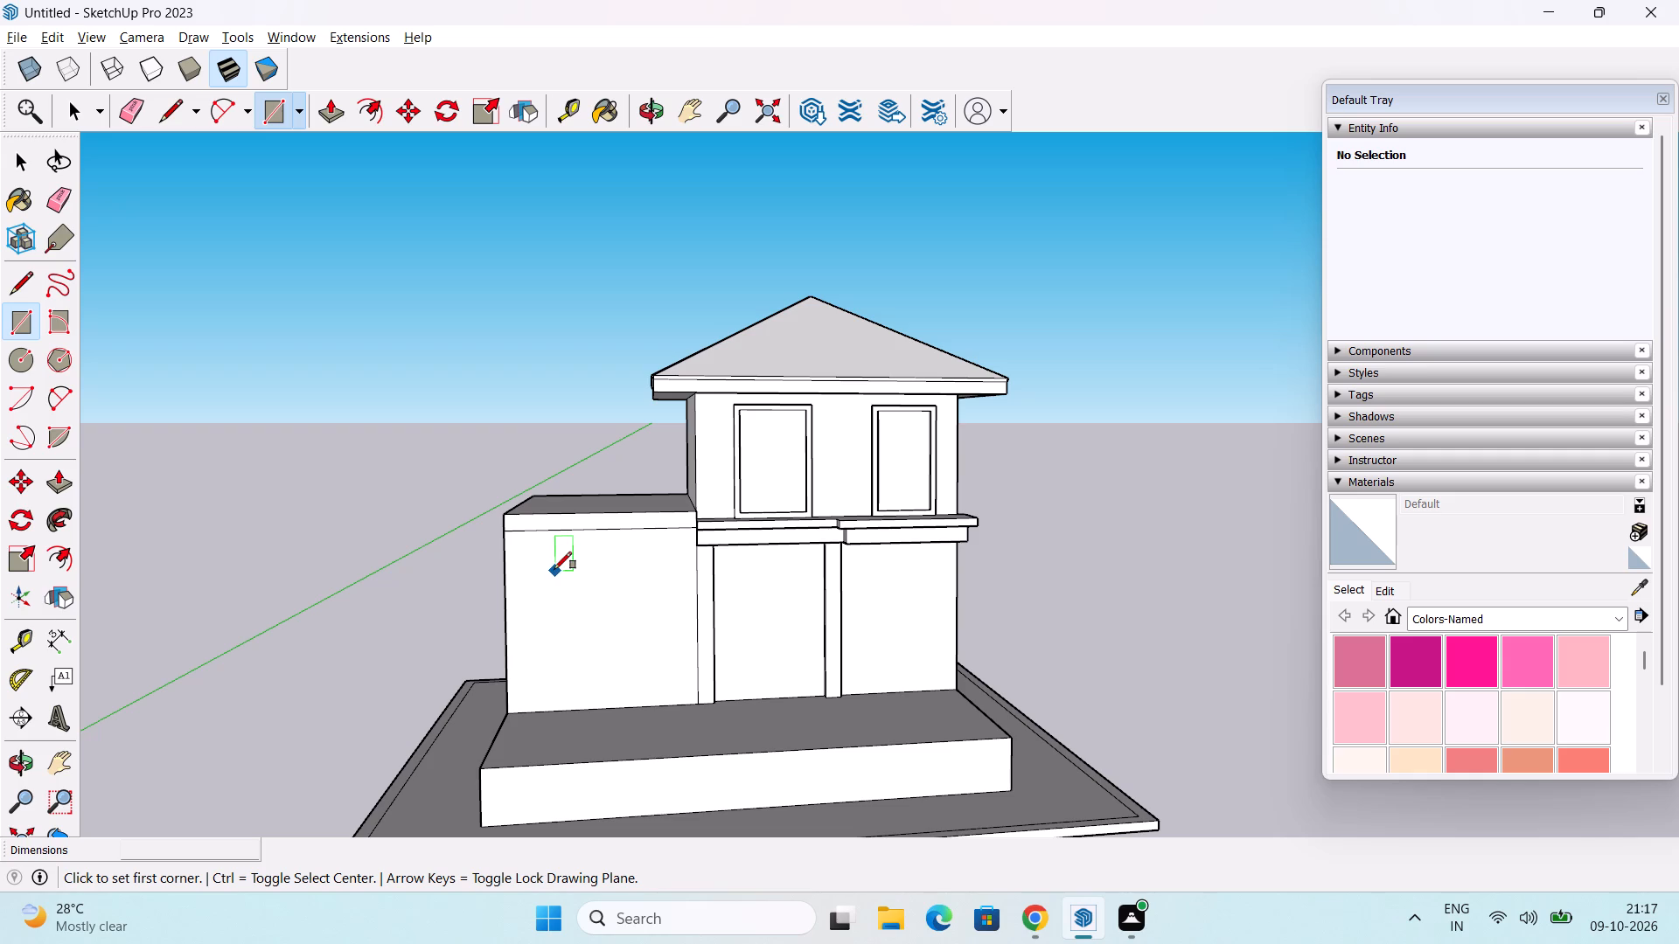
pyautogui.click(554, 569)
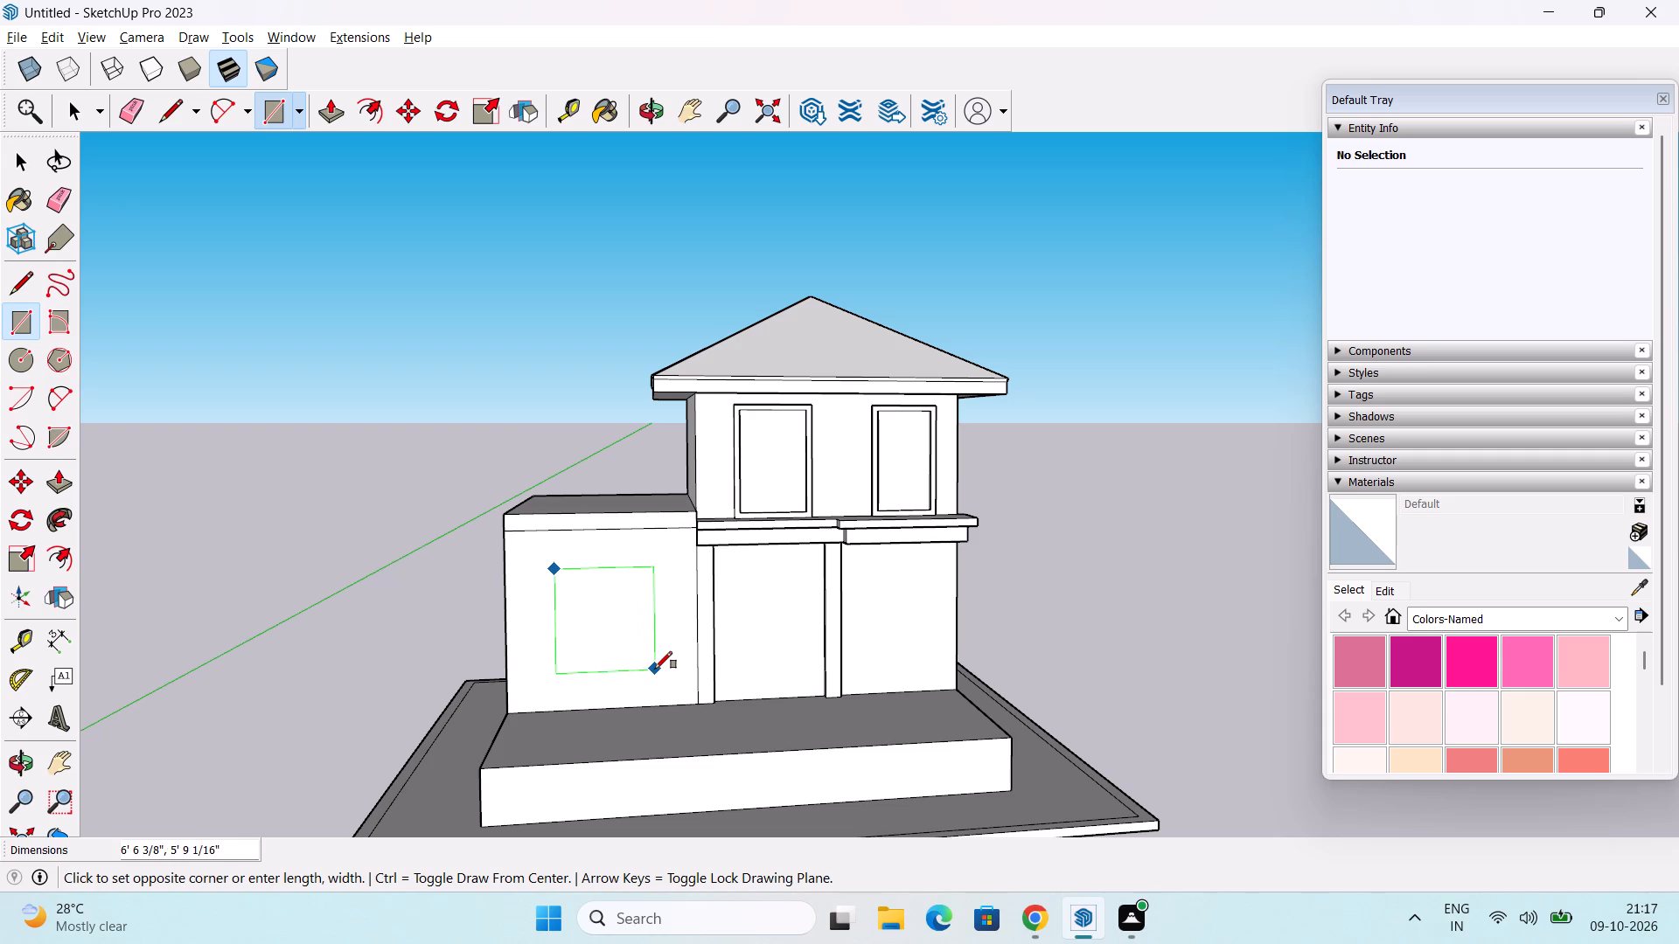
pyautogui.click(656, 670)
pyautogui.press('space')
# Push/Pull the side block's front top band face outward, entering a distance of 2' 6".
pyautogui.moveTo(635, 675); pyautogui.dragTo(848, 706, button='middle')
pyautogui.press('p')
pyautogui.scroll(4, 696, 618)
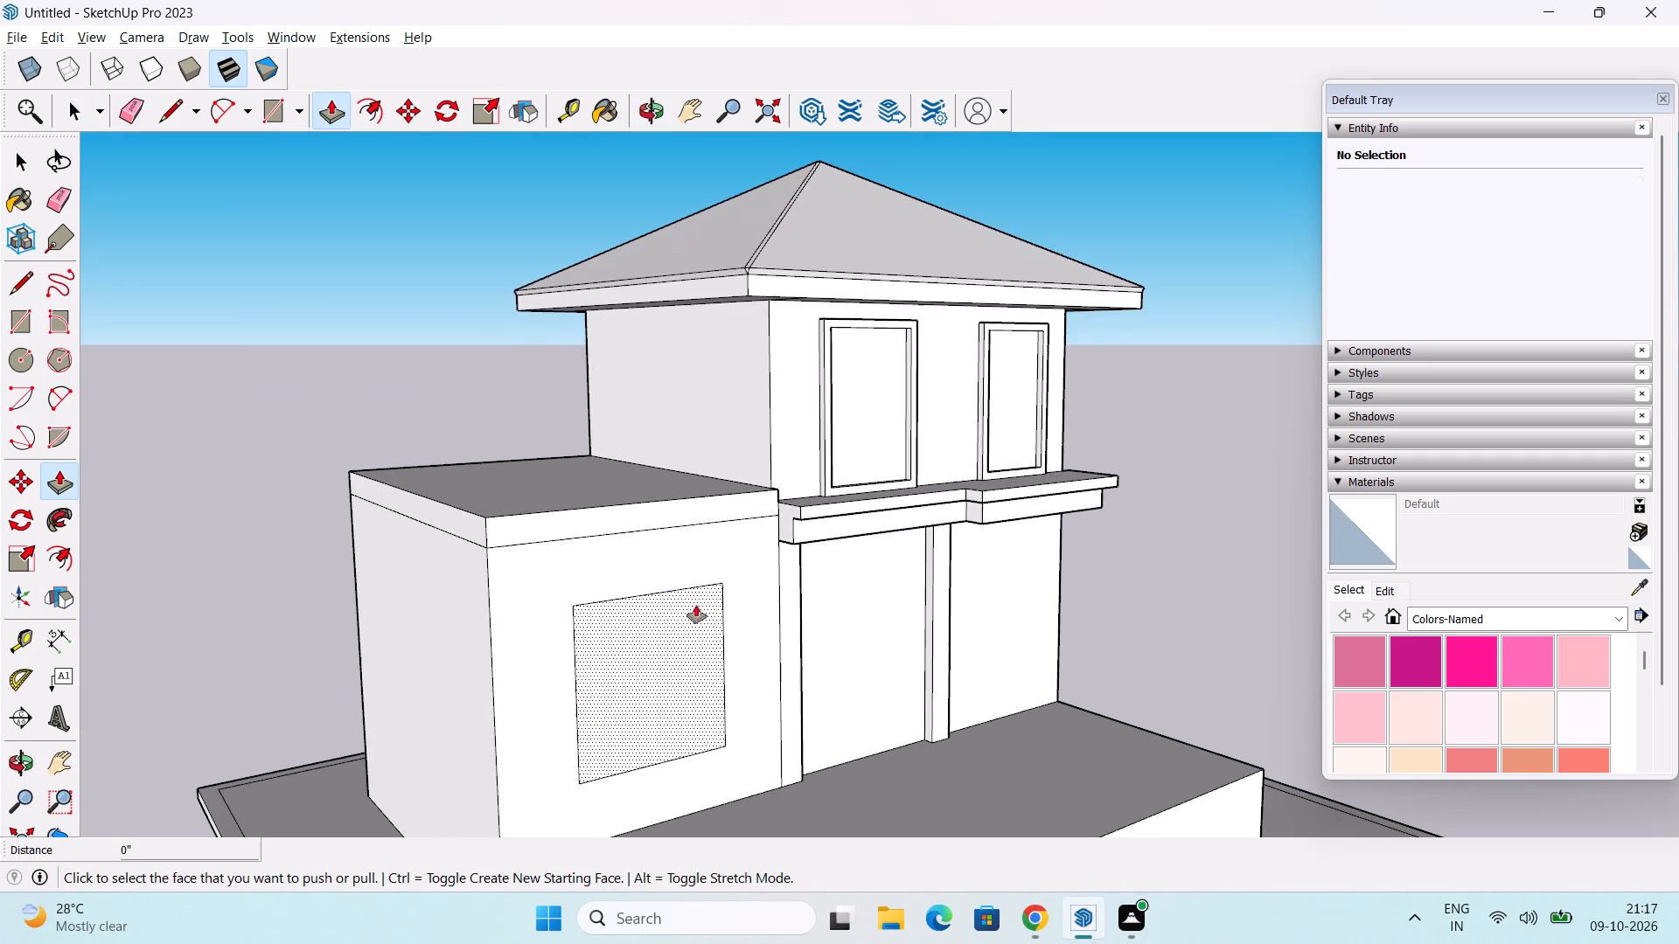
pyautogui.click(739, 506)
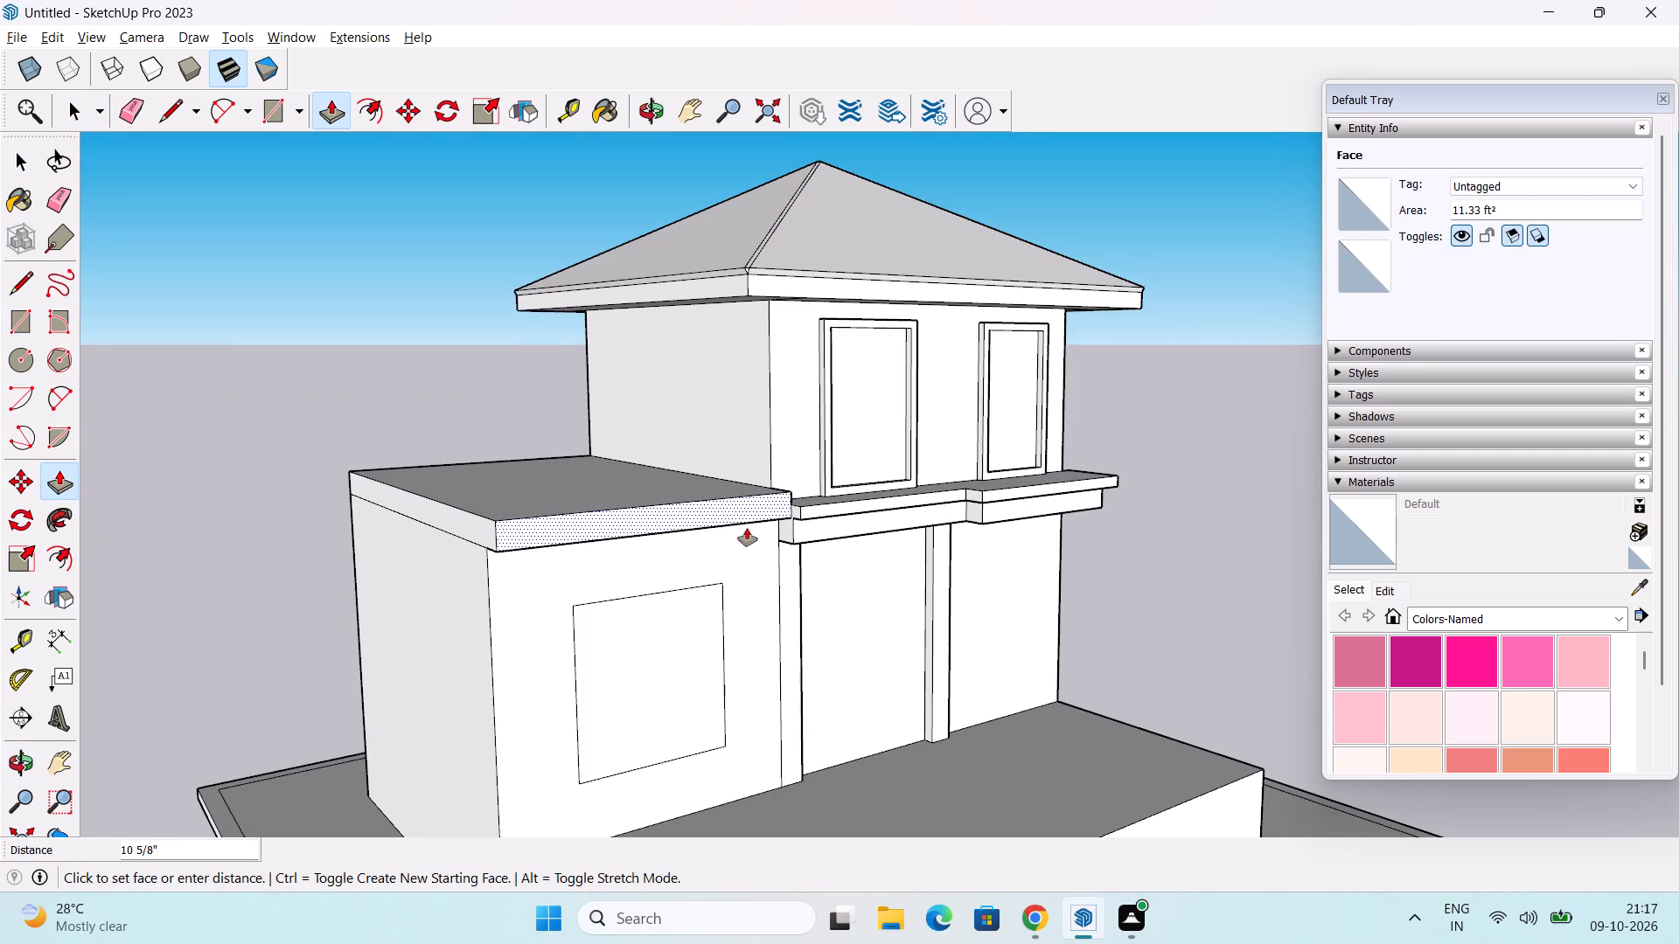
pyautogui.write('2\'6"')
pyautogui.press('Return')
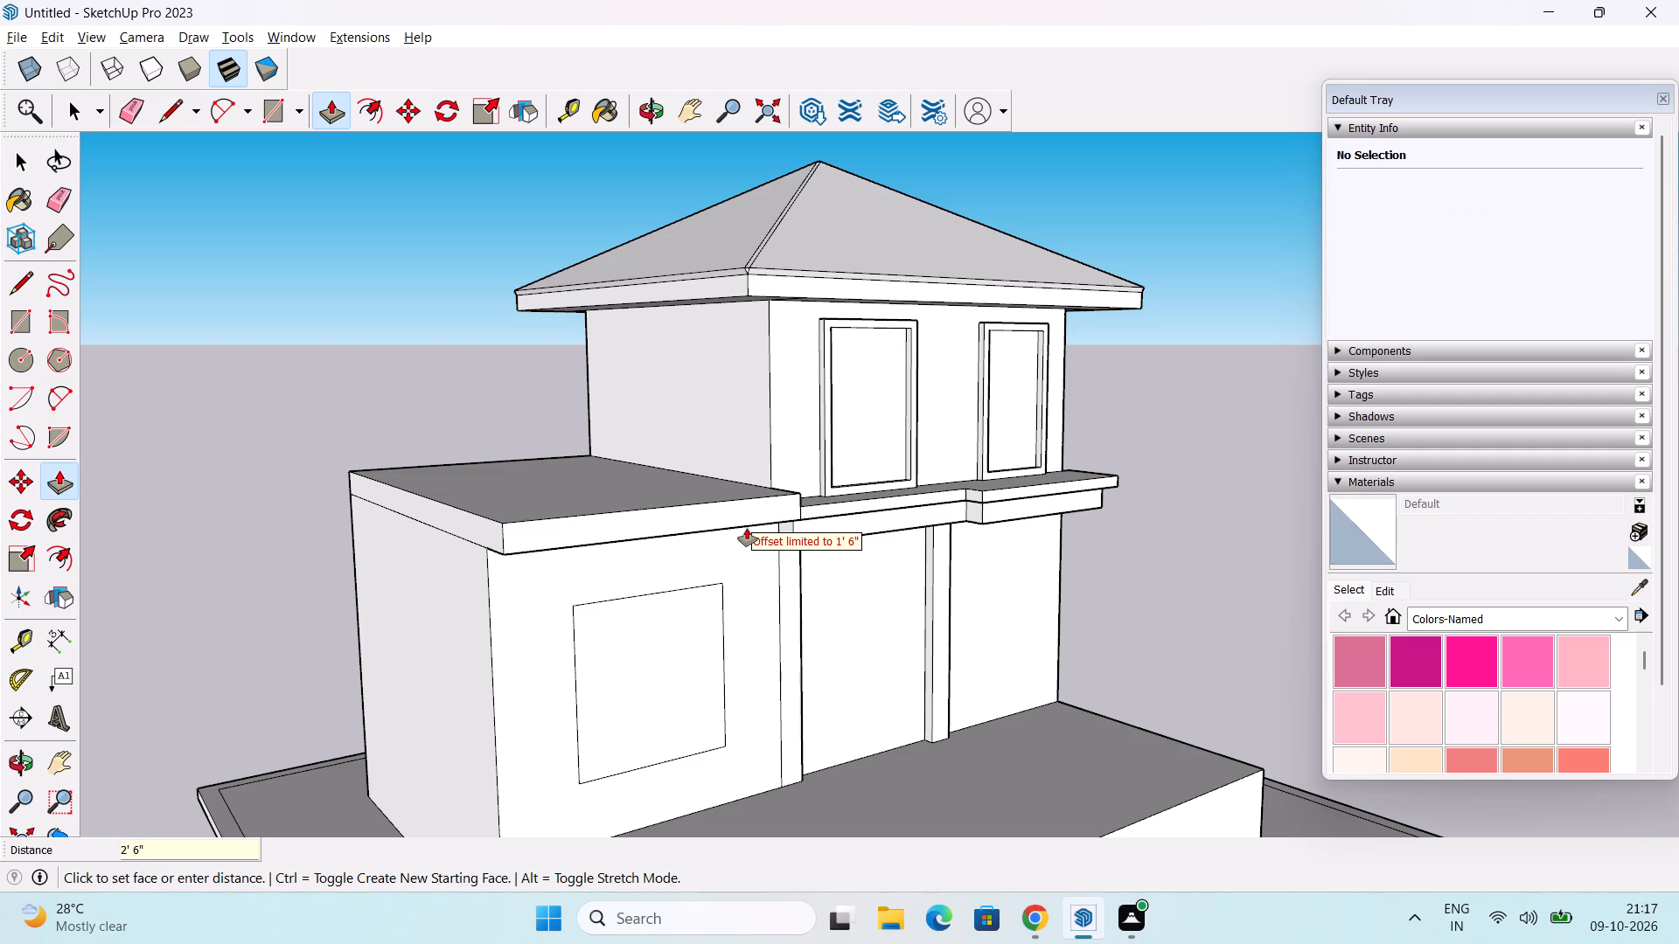
# Examine the projecting front band and the rectangle on the side block from below, above and both sides.
pyautogui.moveTo(748, 529); pyautogui.dragTo(760, 383, button='middle')
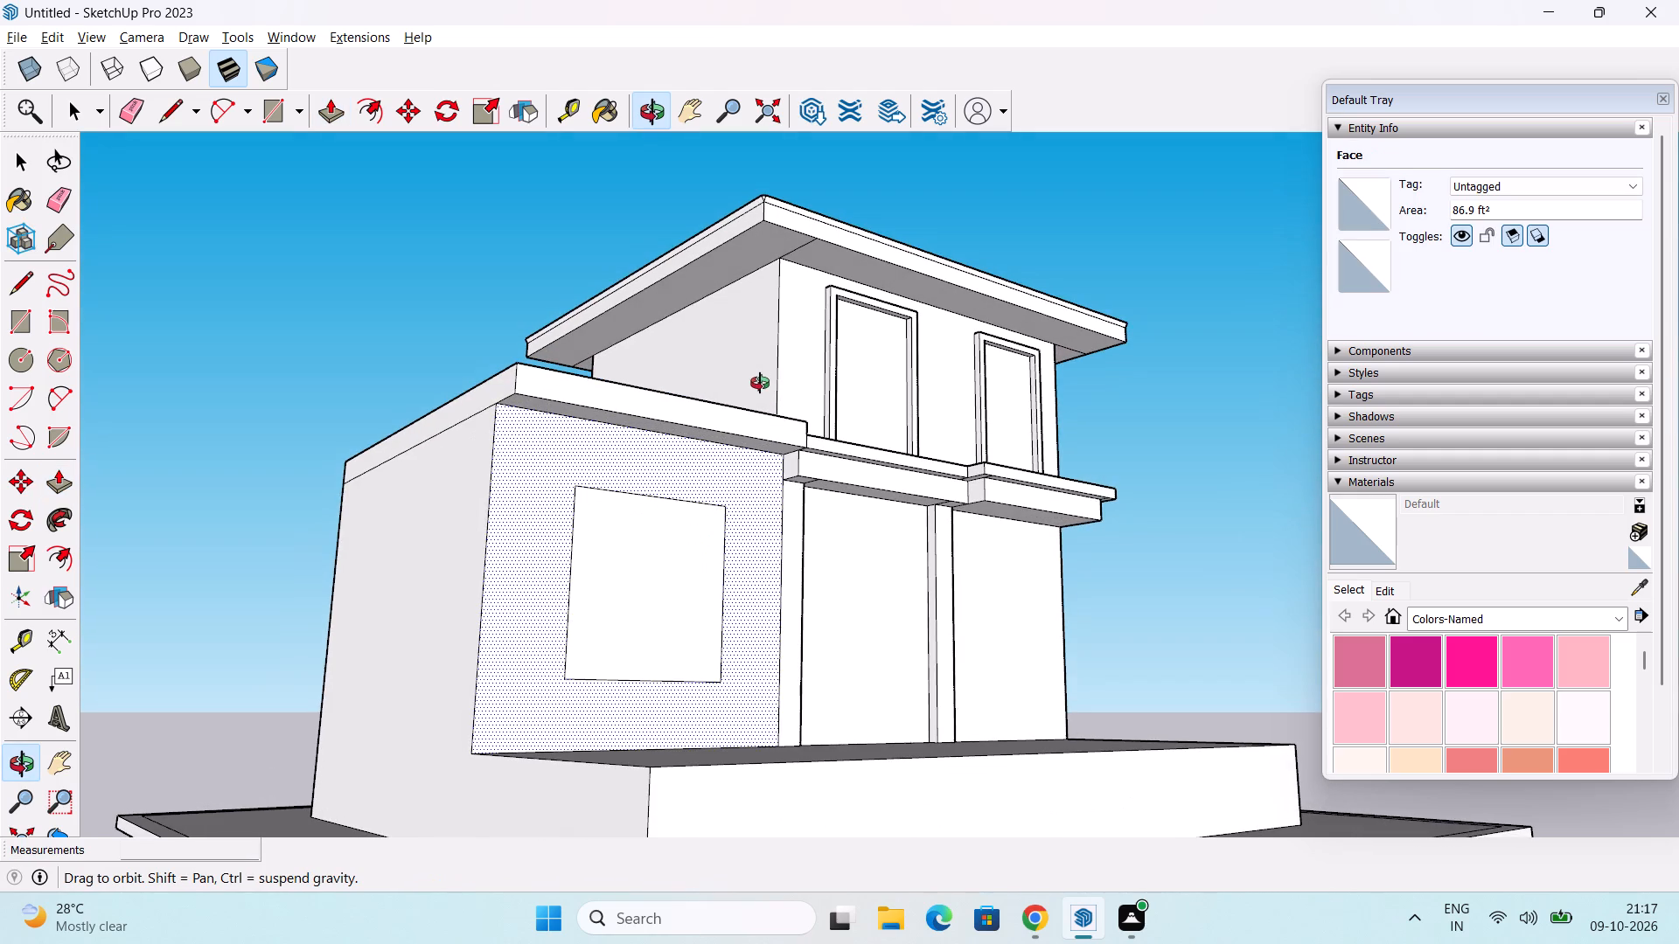
pyautogui.moveTo(760, 383); pyautogui.dragTo(444, 636, button='middle')
pyautogui.moveTo(686, 621); pyautogui.dragTo(643, 622, button='middle')
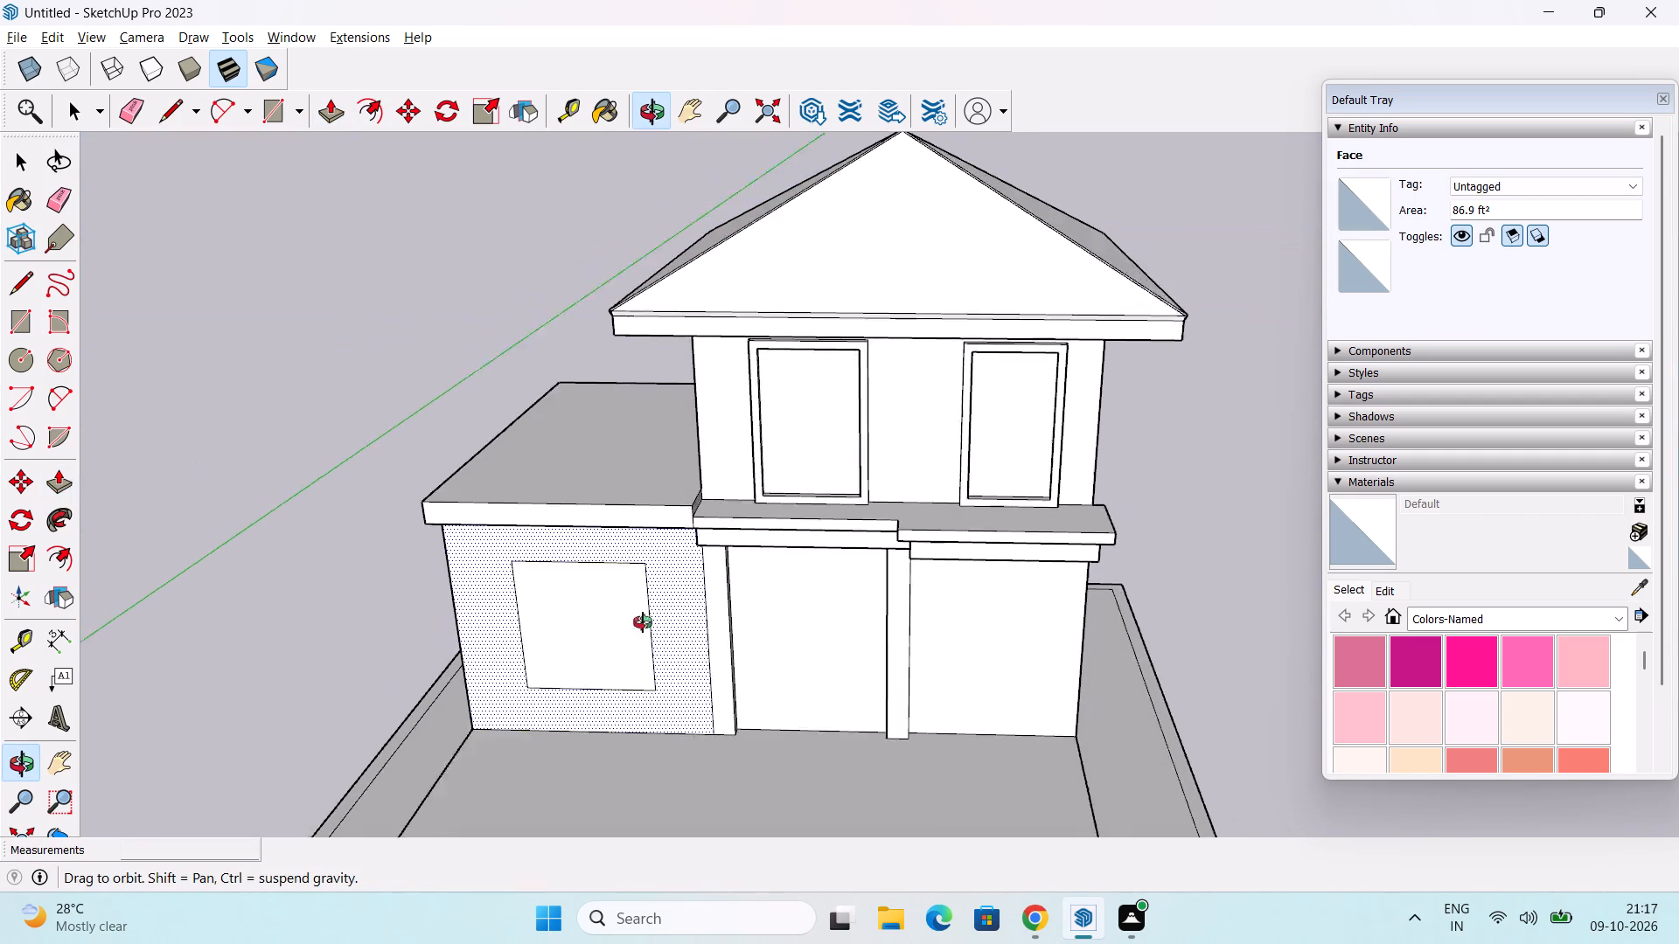
pyautogui.moveTo(643, 622); pyautogui.dragTo(499, 636, button='middle')
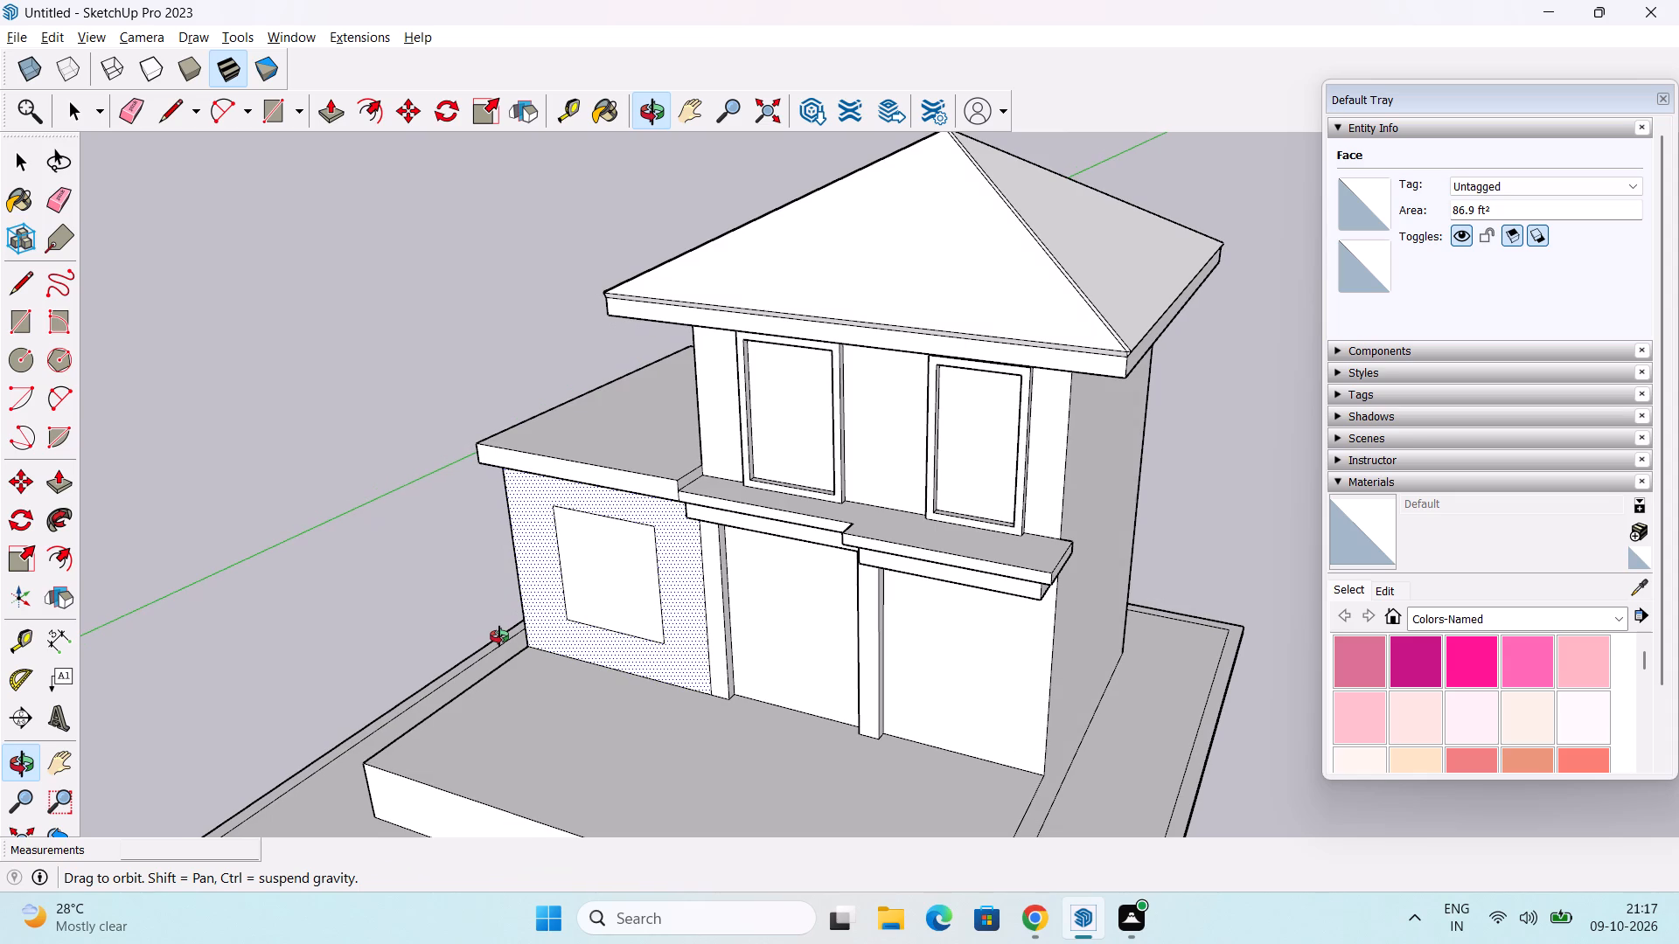
pyautogui.moveTo(499, 636); pyautogui.dragTo(845, 630, button='middle')
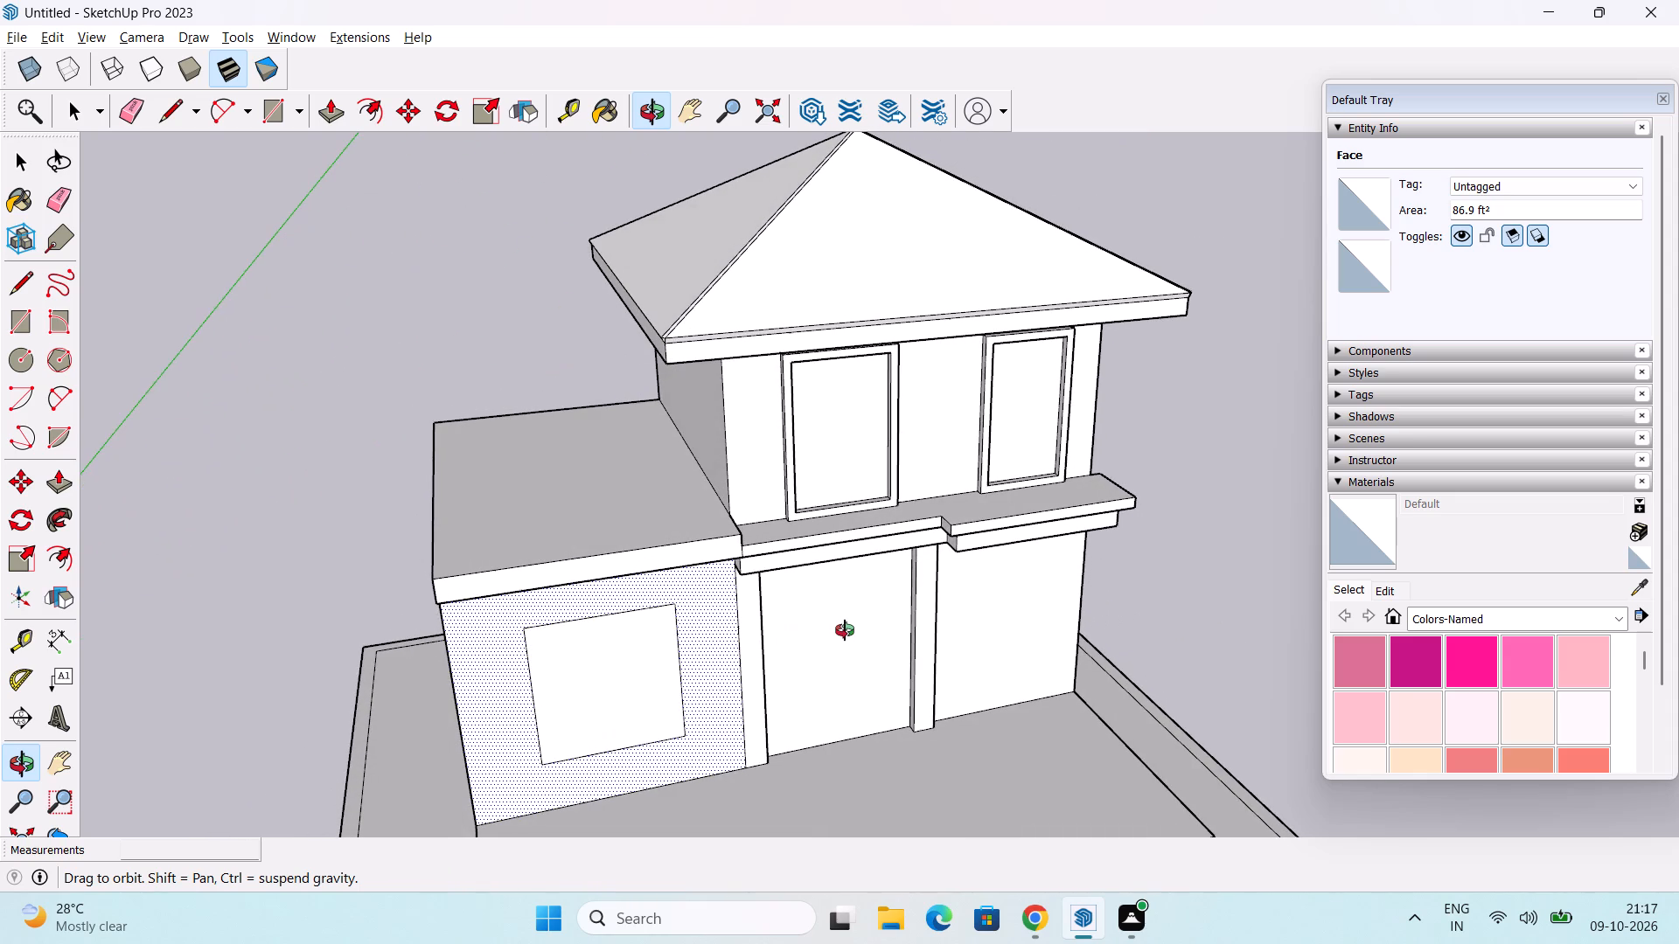
pyautogui.moveTo(845, 630); pyautogui.dragTo(764, 639, button='middle')
pyautogui.moveTo(710, 649); pyautogui.dragTo(673, 635, button='middle')
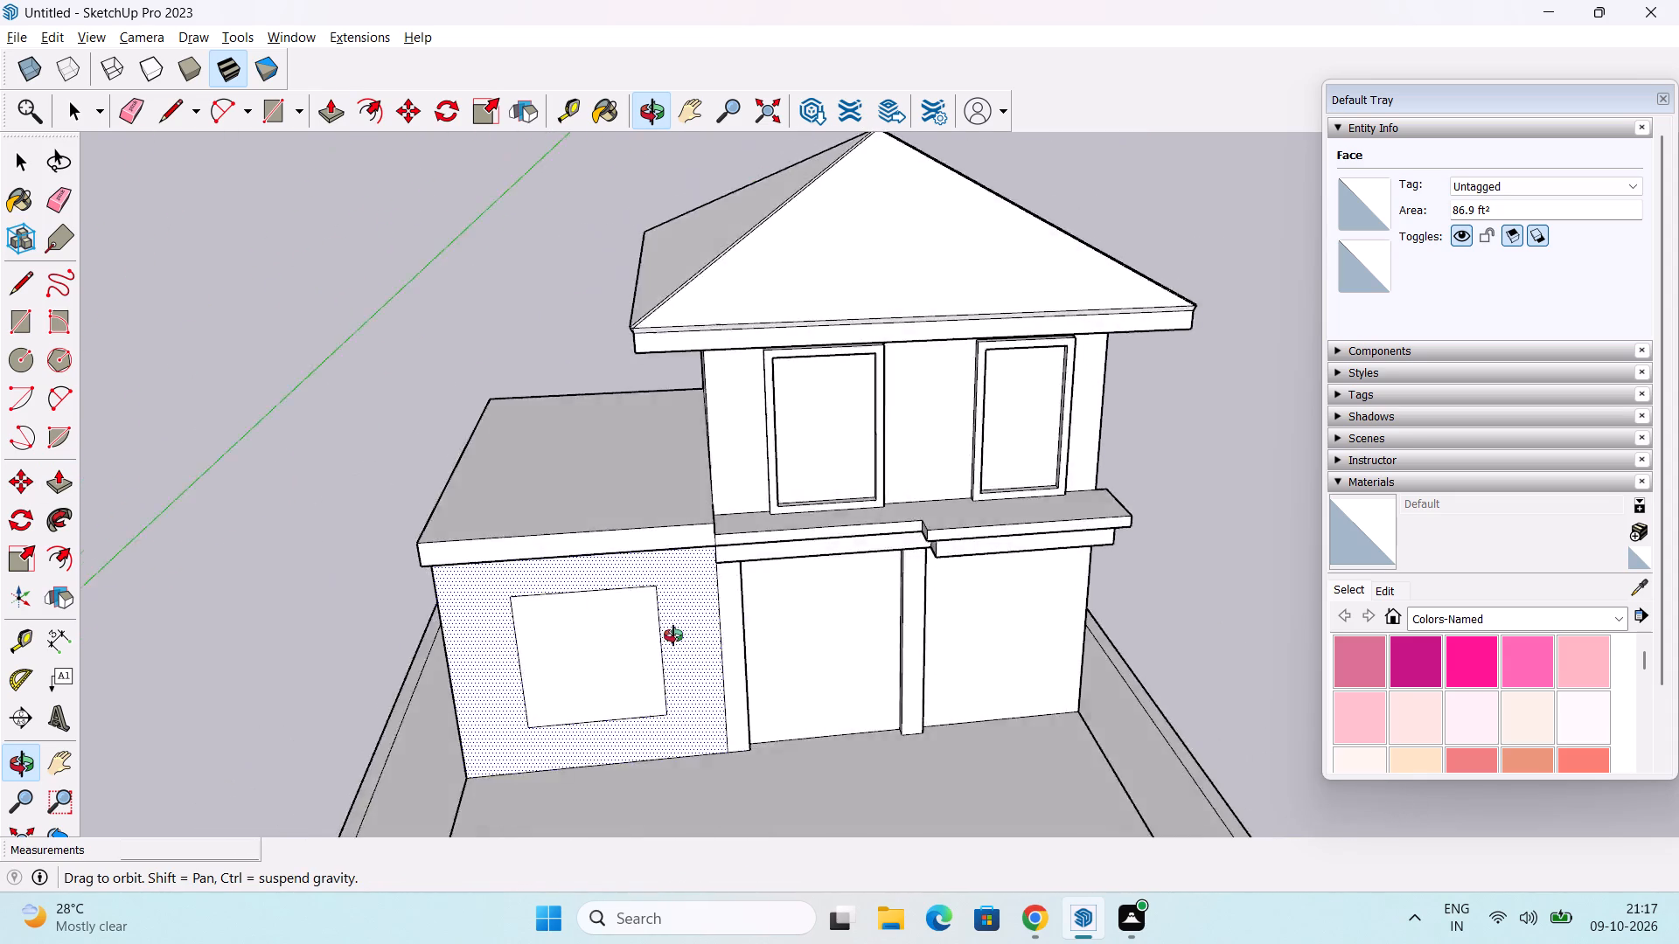
pyautogui.moveTo(673, 635); pyautogui.dragTo(220, 586, button='middle')
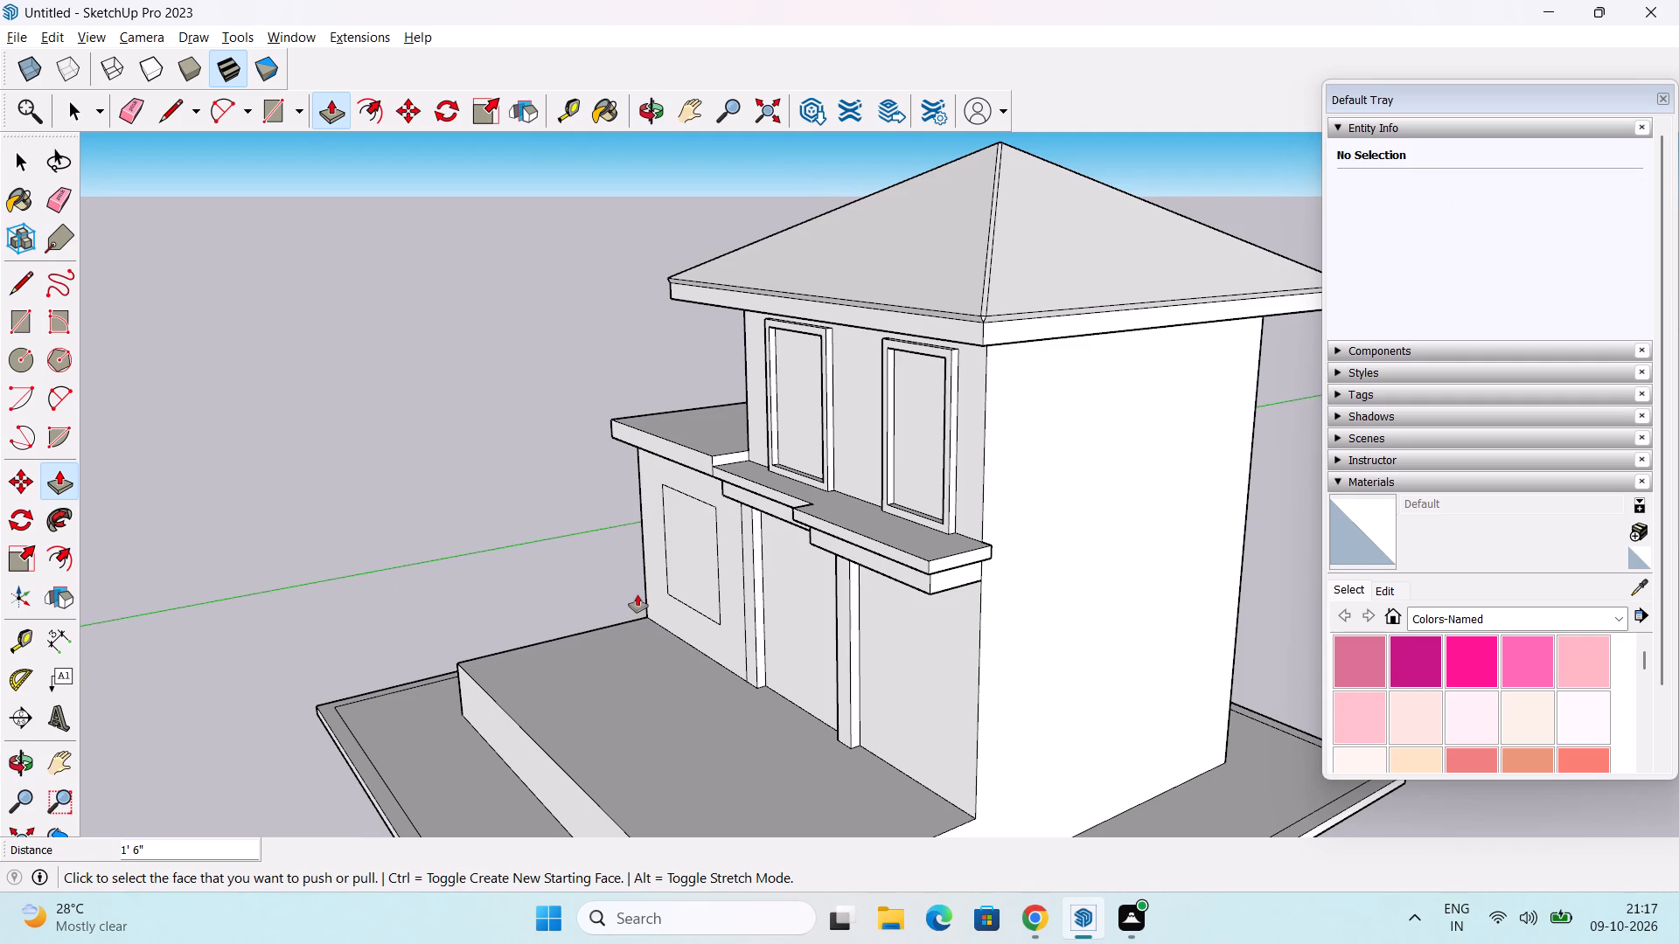
pyautogui.moveTo(663, 629); pyautogui.dragTo(815, 559, button='middle')
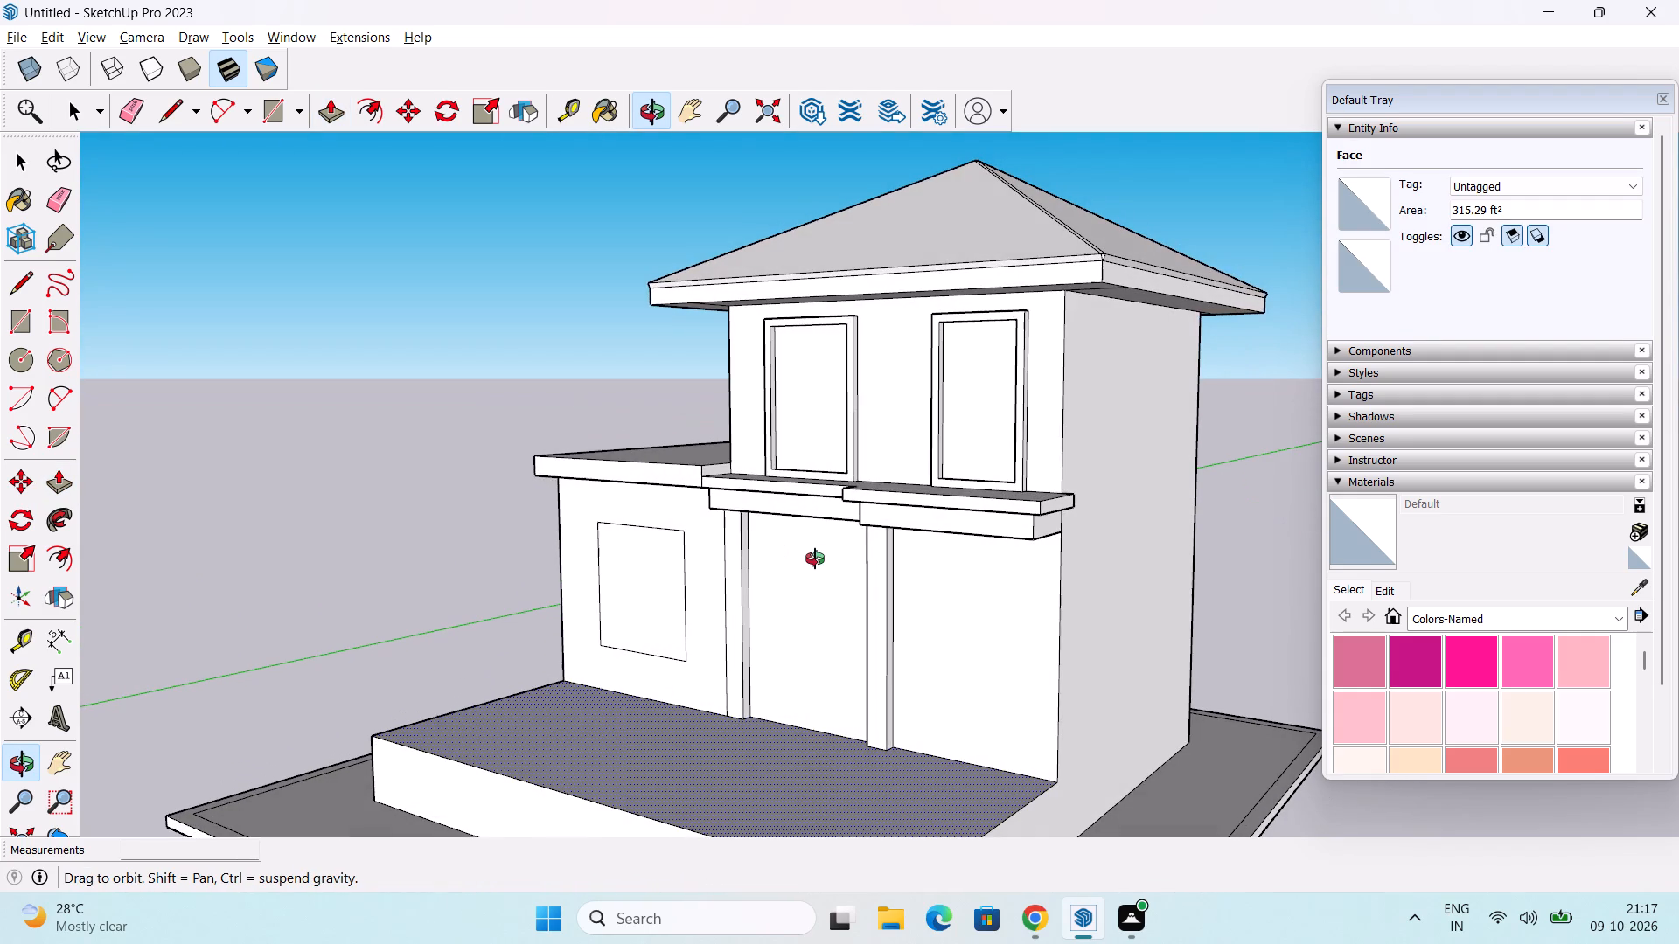
pyautogui.moveTo(815, 559); pyautogui.dragTo(825, 600, button='middle')
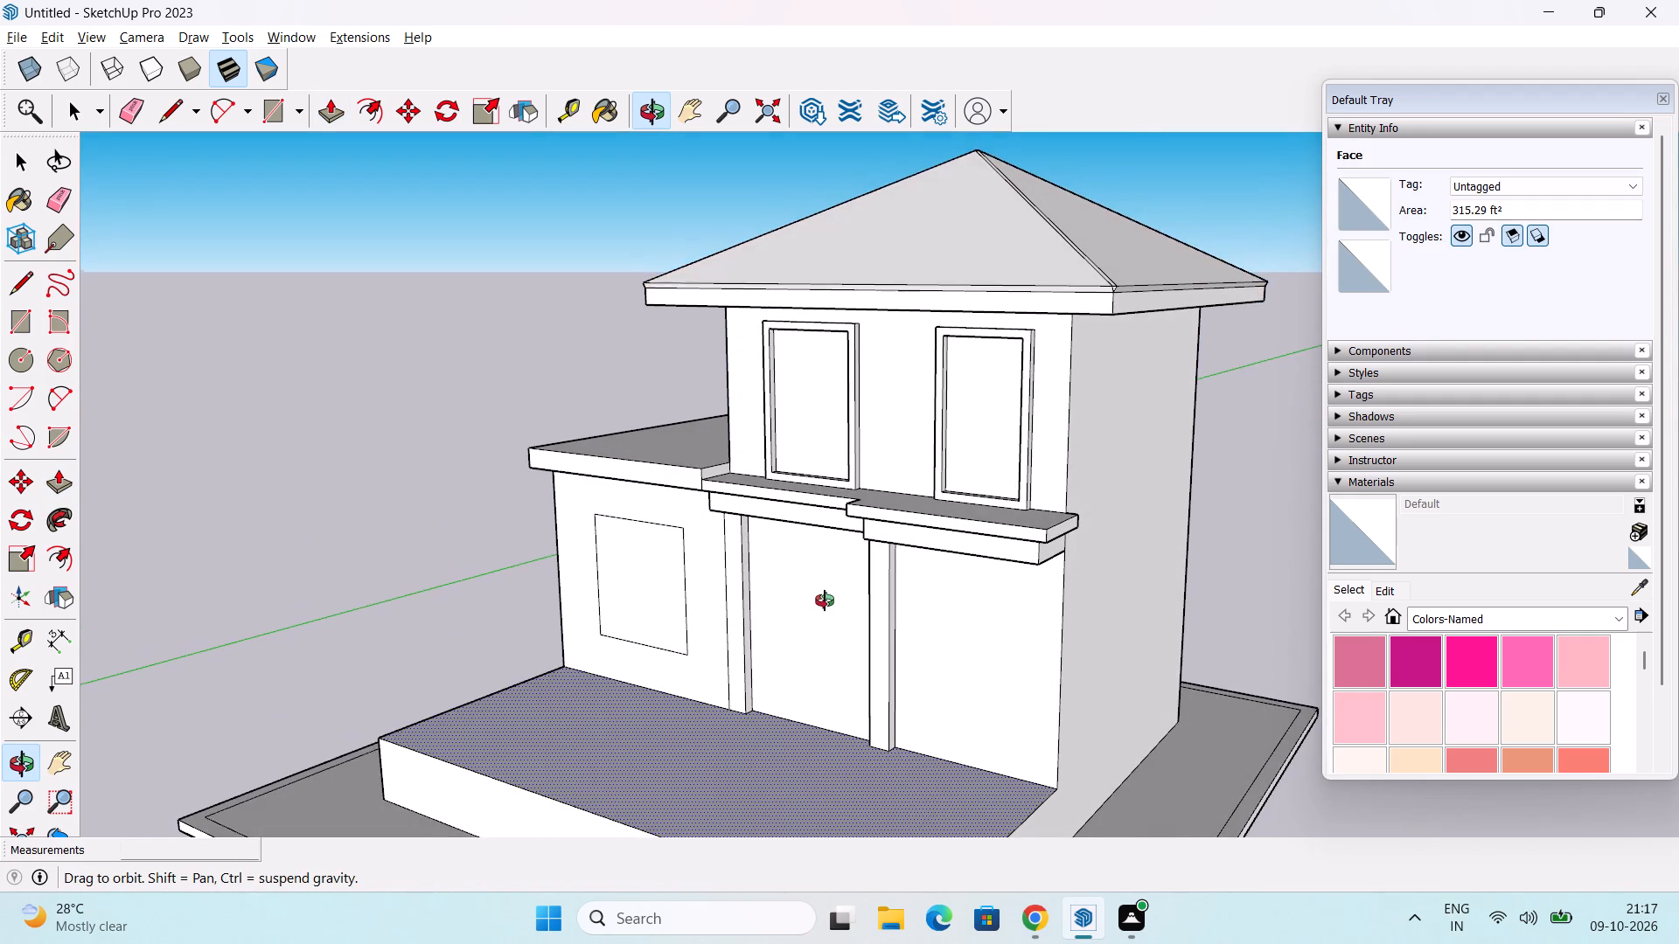
pyautogui.moveTo(825, 600); pyautogui.dragTo(826, 607, button='middle')
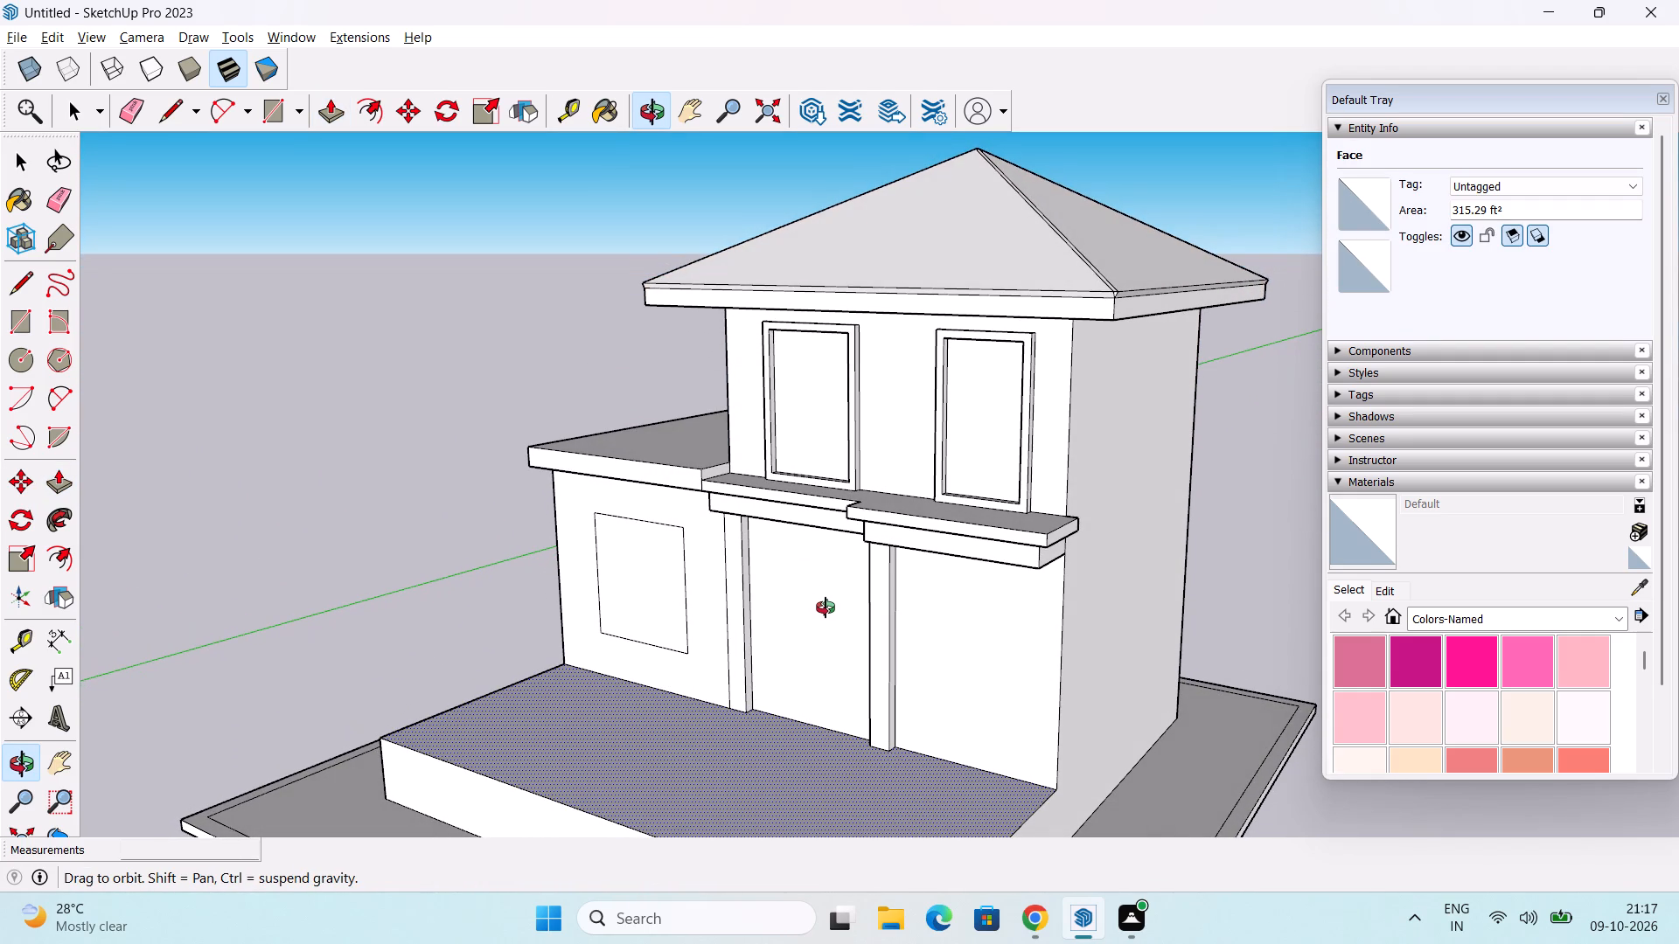
pyautogui.moveTo(826, 607); pyautogui.dragTo(829, 602, button='middle')
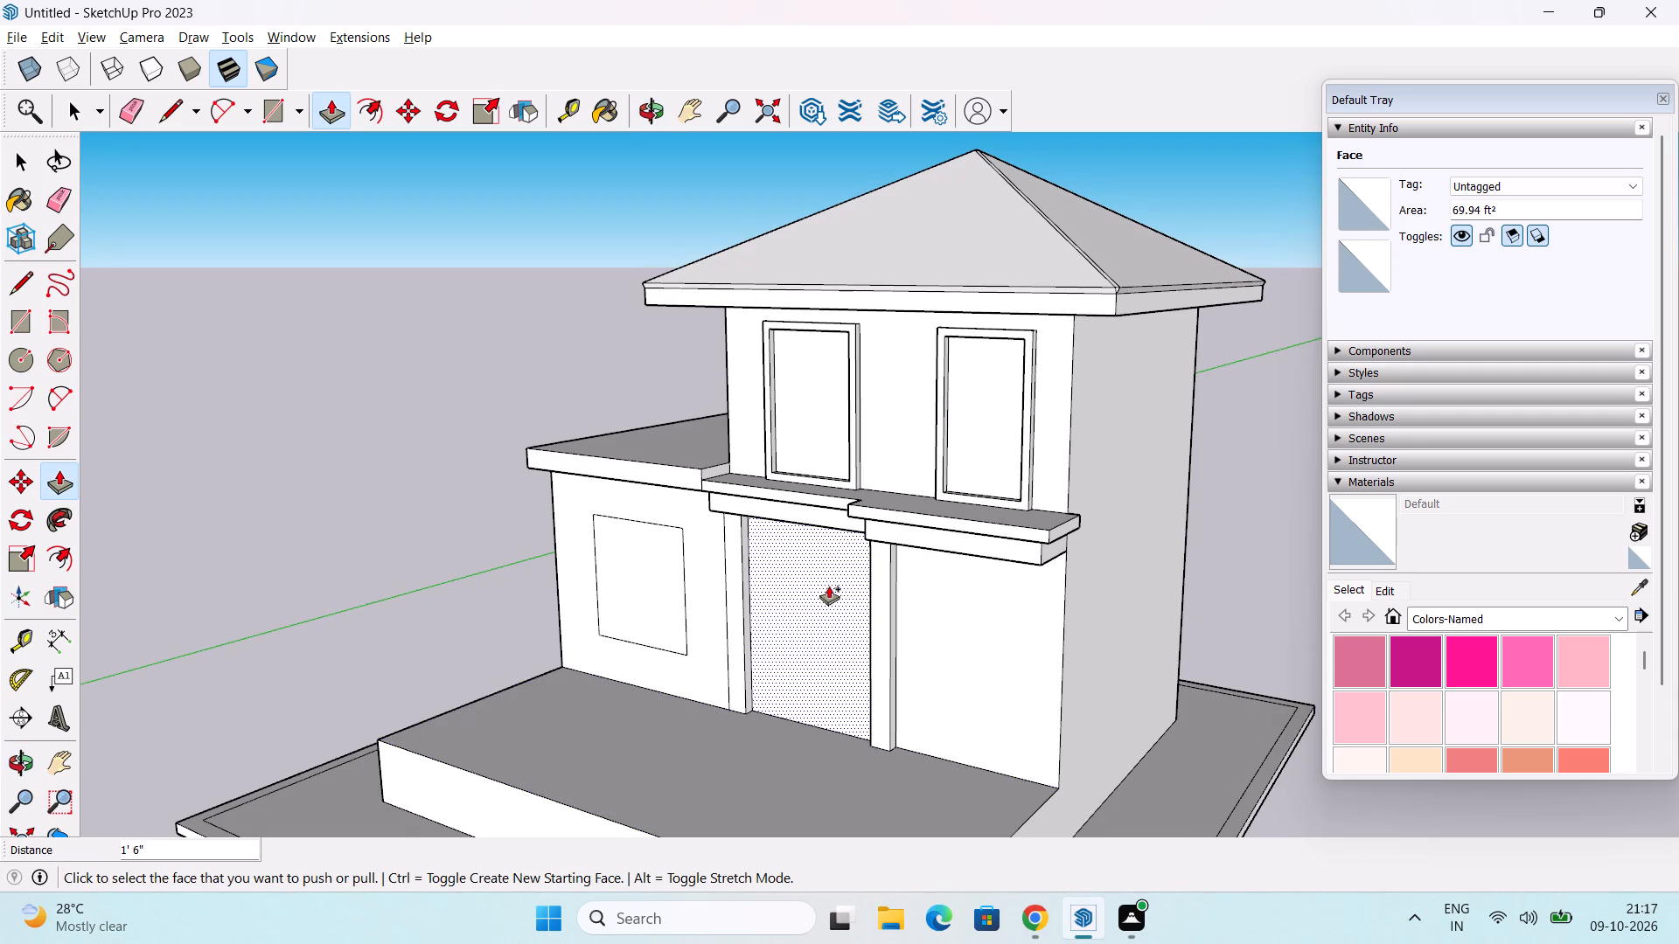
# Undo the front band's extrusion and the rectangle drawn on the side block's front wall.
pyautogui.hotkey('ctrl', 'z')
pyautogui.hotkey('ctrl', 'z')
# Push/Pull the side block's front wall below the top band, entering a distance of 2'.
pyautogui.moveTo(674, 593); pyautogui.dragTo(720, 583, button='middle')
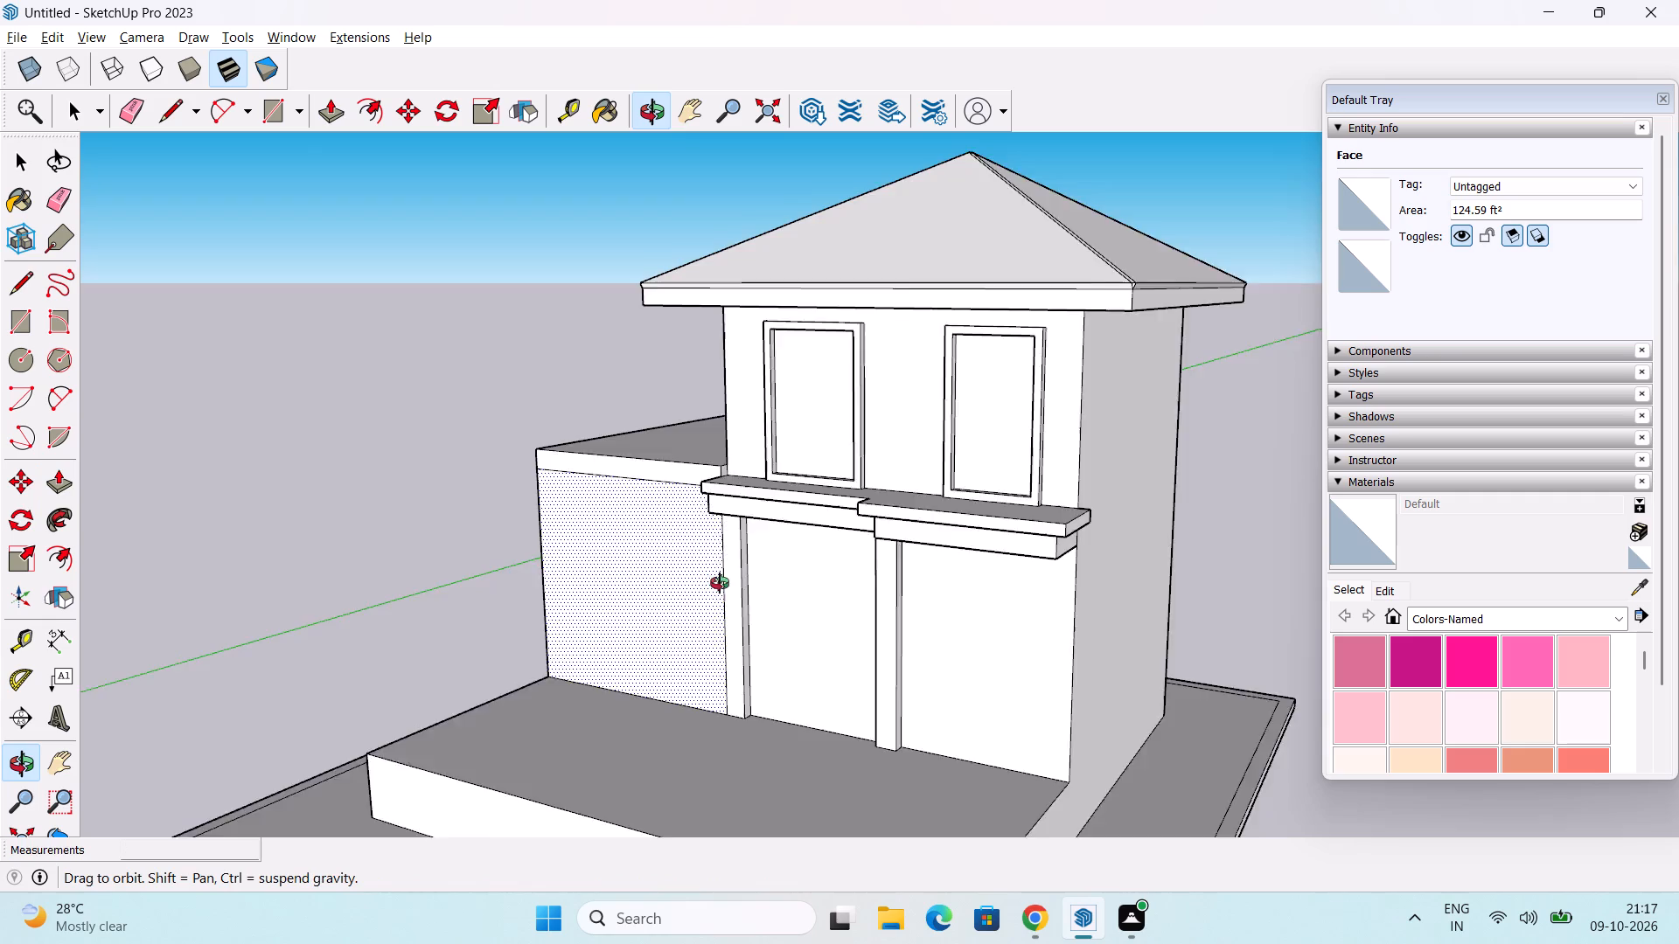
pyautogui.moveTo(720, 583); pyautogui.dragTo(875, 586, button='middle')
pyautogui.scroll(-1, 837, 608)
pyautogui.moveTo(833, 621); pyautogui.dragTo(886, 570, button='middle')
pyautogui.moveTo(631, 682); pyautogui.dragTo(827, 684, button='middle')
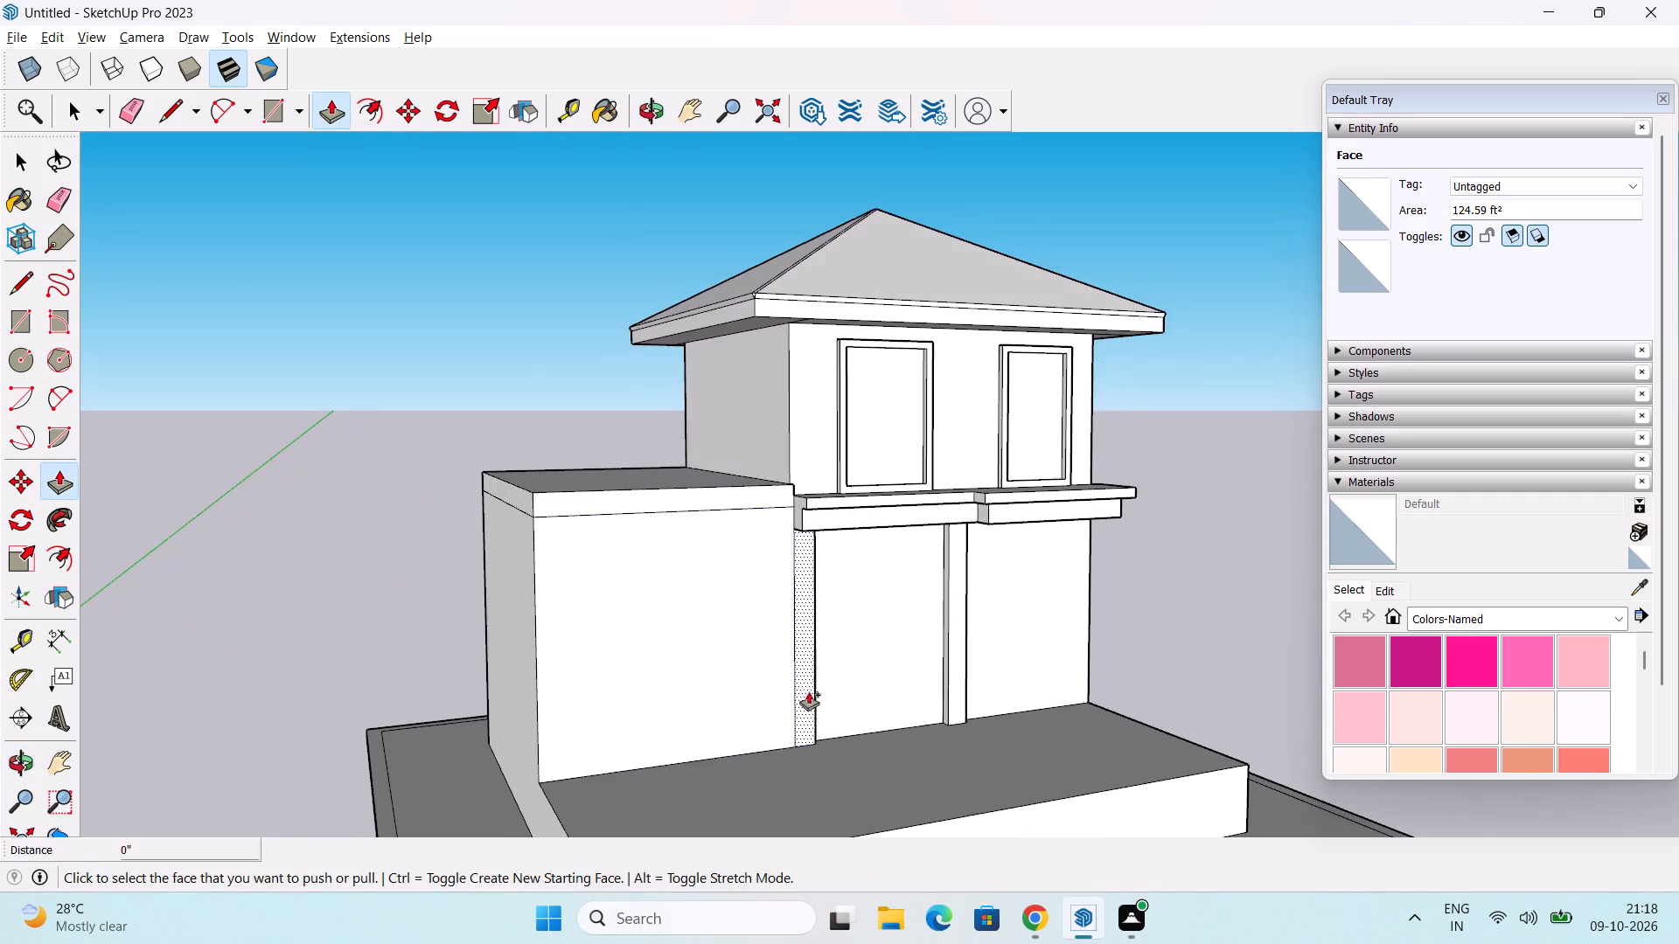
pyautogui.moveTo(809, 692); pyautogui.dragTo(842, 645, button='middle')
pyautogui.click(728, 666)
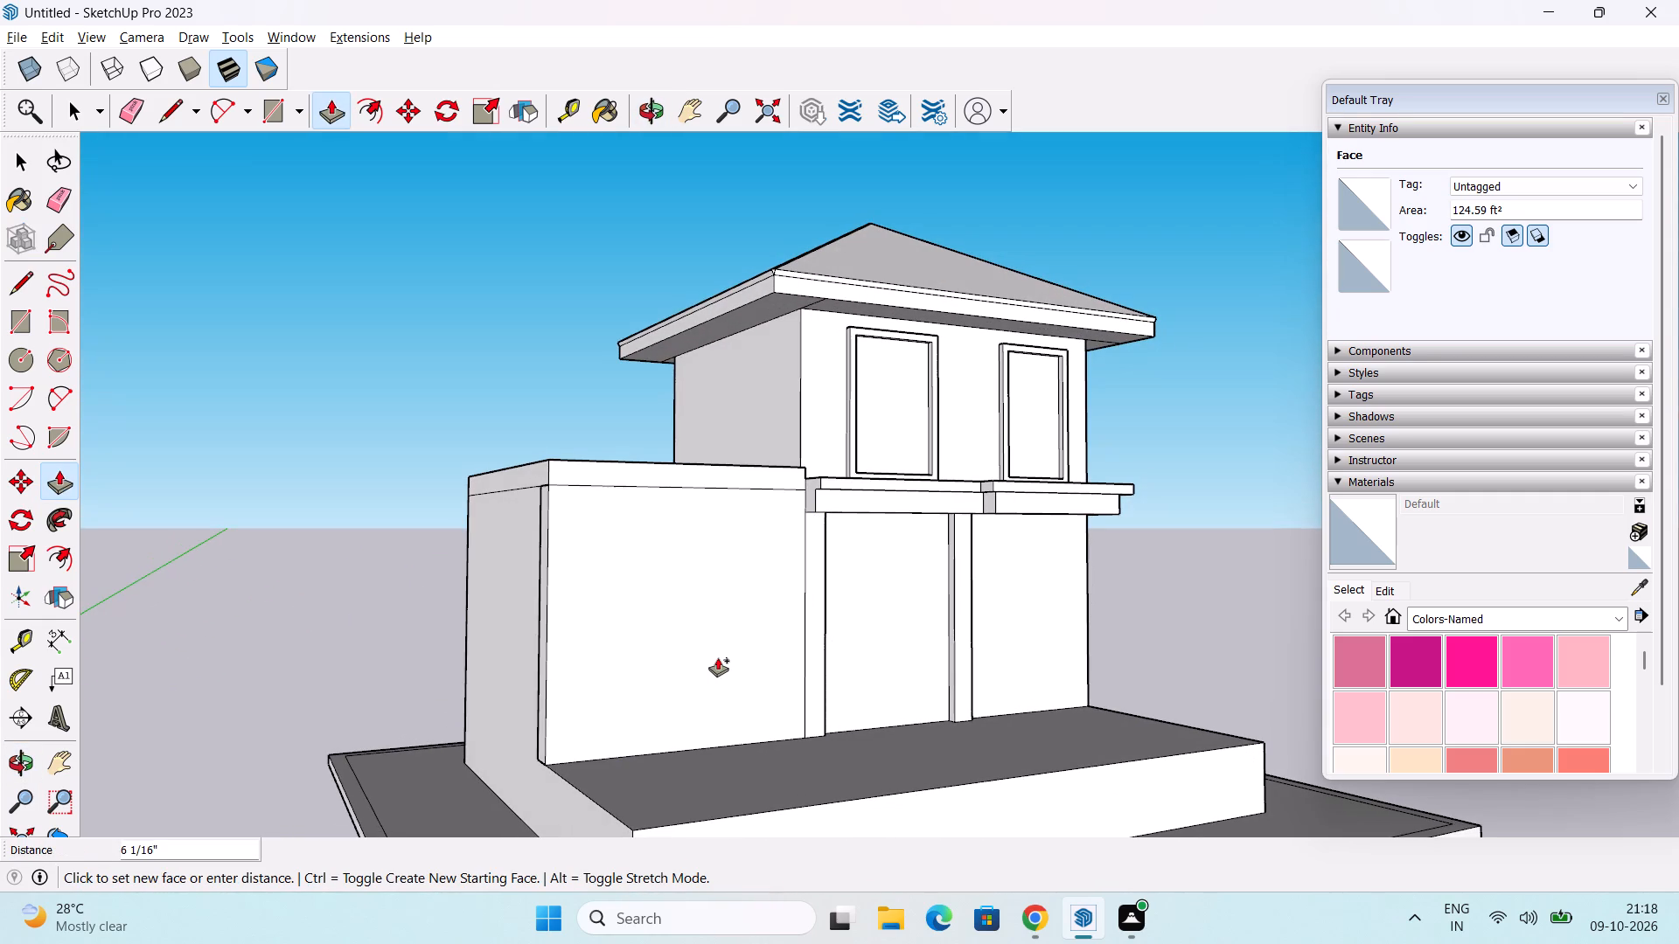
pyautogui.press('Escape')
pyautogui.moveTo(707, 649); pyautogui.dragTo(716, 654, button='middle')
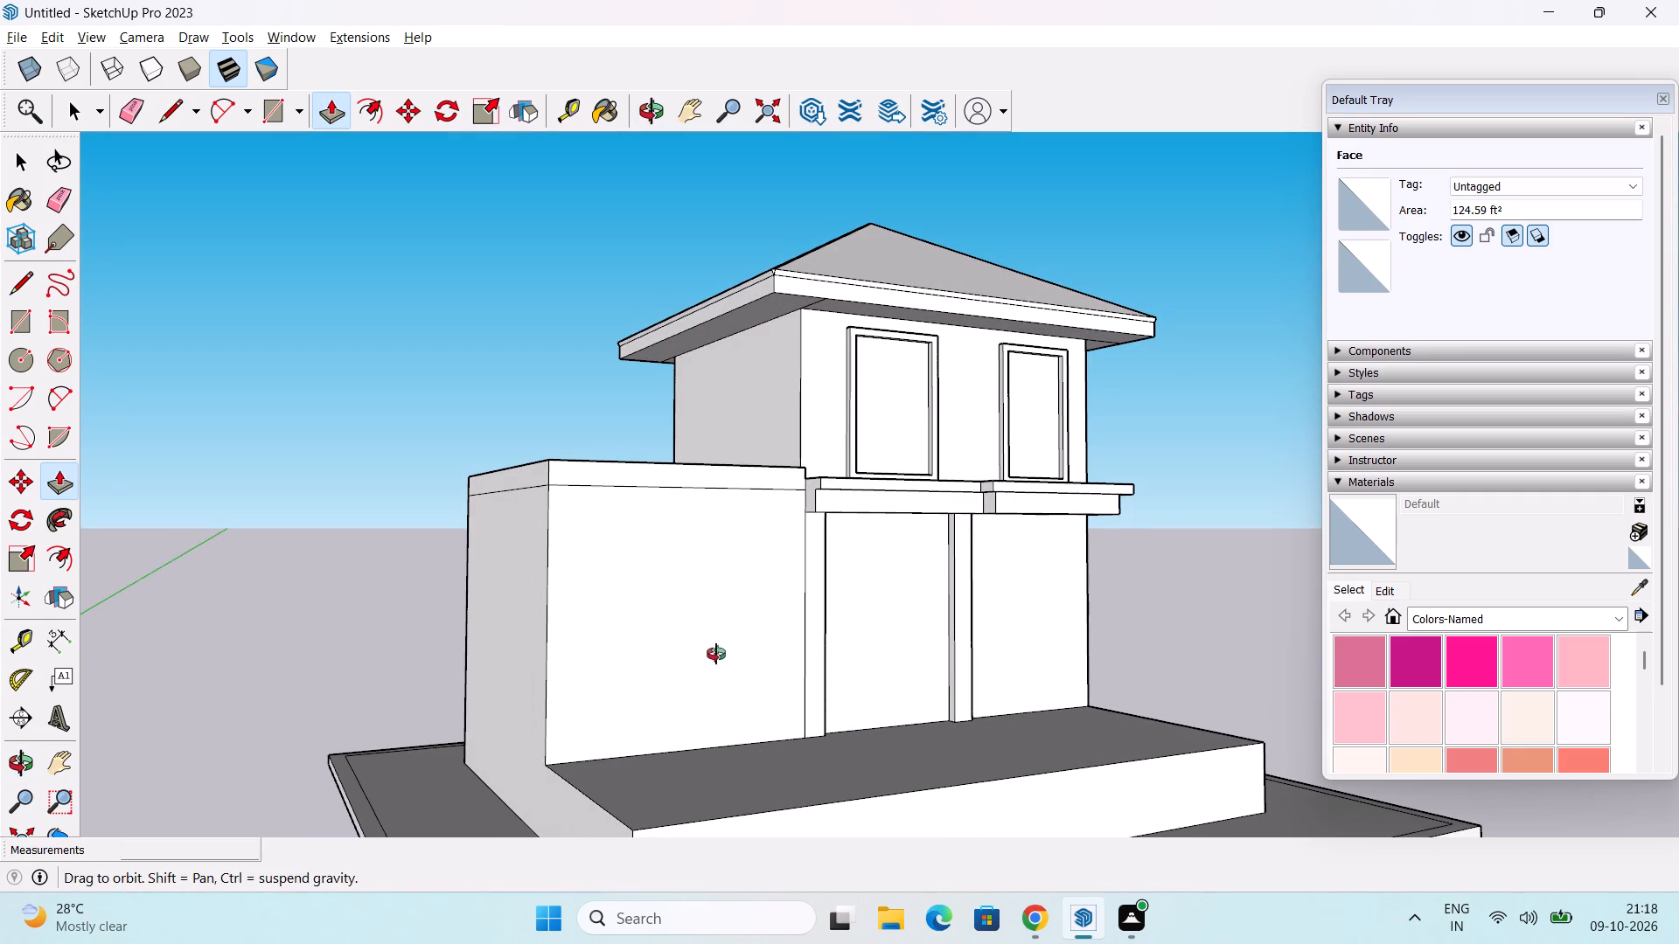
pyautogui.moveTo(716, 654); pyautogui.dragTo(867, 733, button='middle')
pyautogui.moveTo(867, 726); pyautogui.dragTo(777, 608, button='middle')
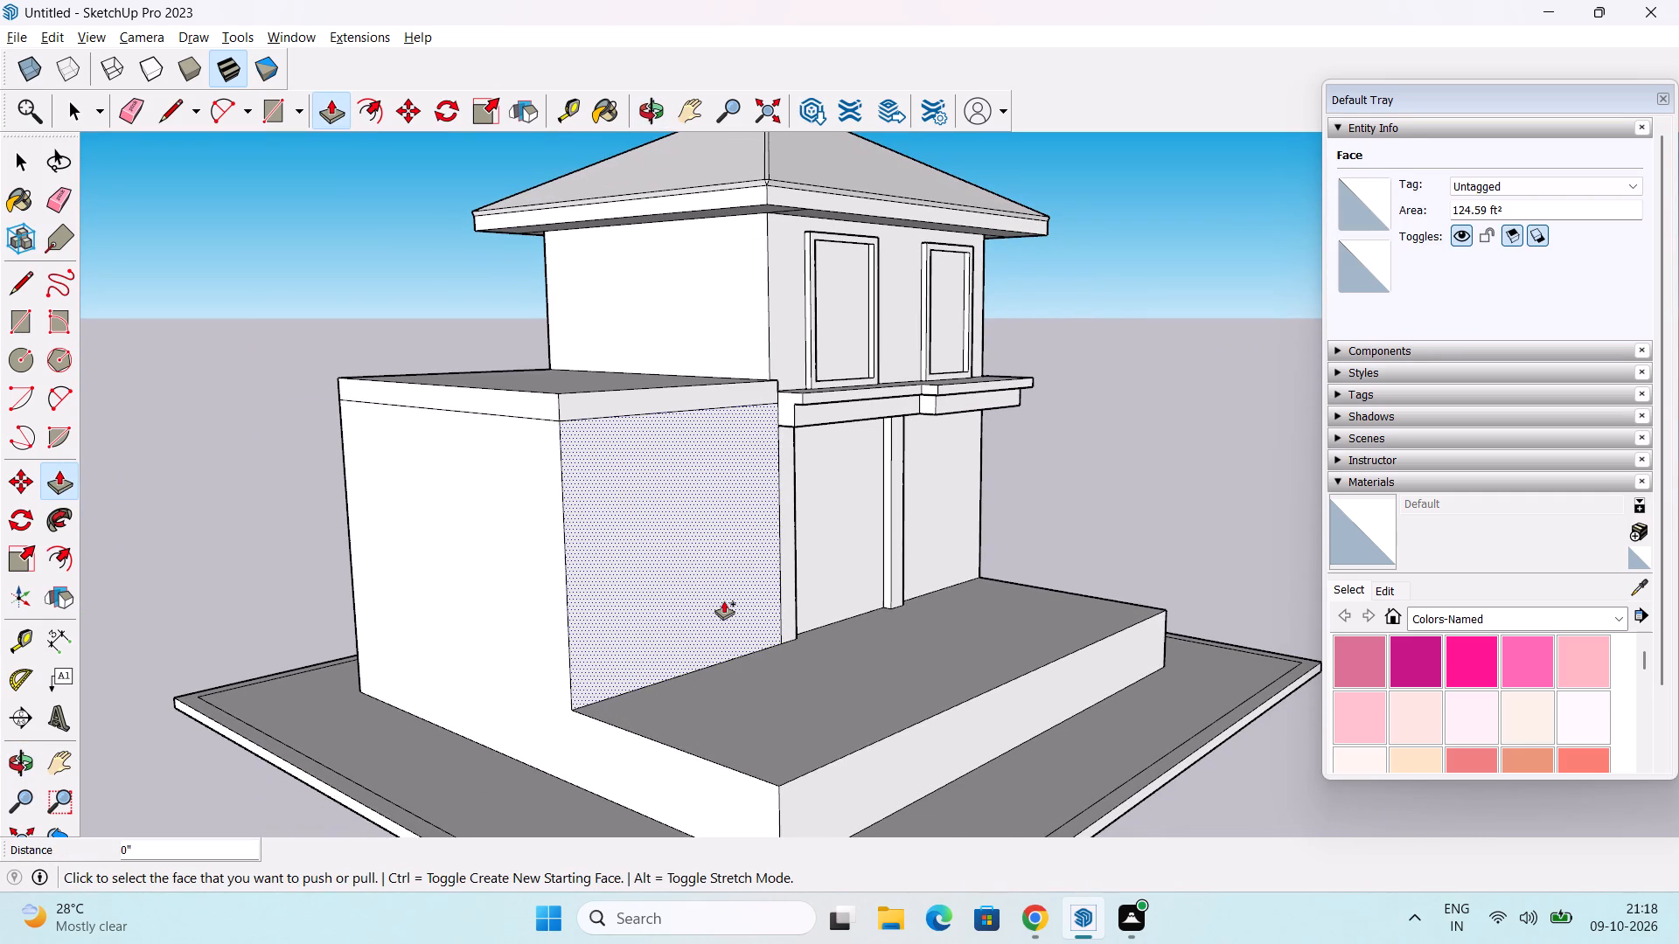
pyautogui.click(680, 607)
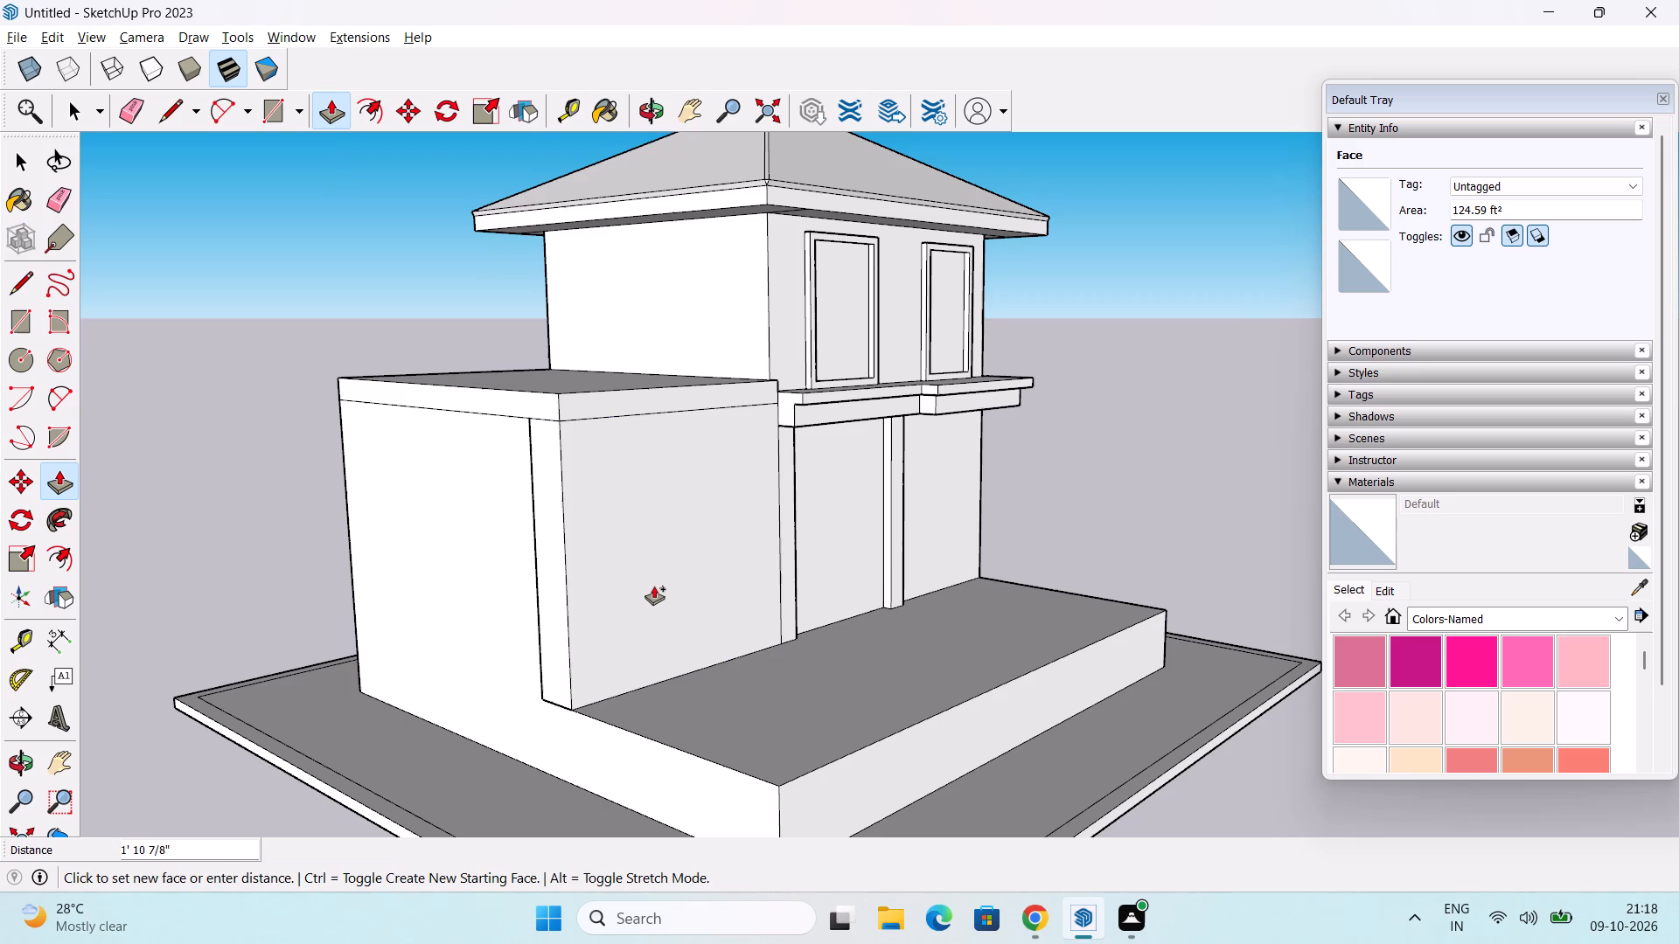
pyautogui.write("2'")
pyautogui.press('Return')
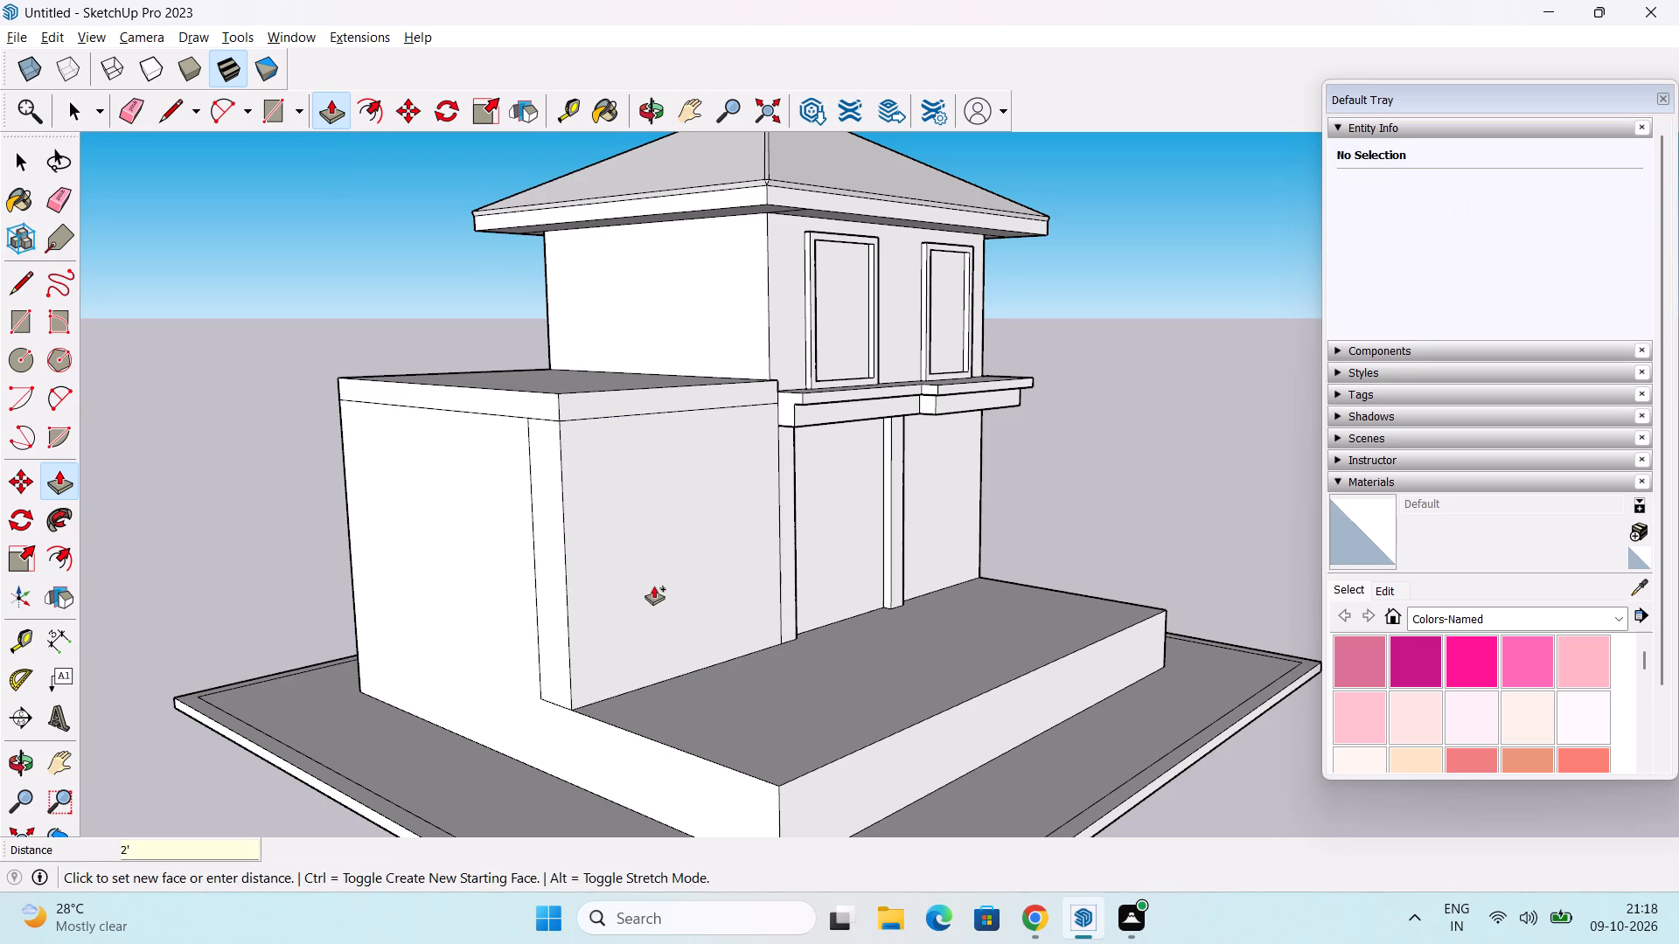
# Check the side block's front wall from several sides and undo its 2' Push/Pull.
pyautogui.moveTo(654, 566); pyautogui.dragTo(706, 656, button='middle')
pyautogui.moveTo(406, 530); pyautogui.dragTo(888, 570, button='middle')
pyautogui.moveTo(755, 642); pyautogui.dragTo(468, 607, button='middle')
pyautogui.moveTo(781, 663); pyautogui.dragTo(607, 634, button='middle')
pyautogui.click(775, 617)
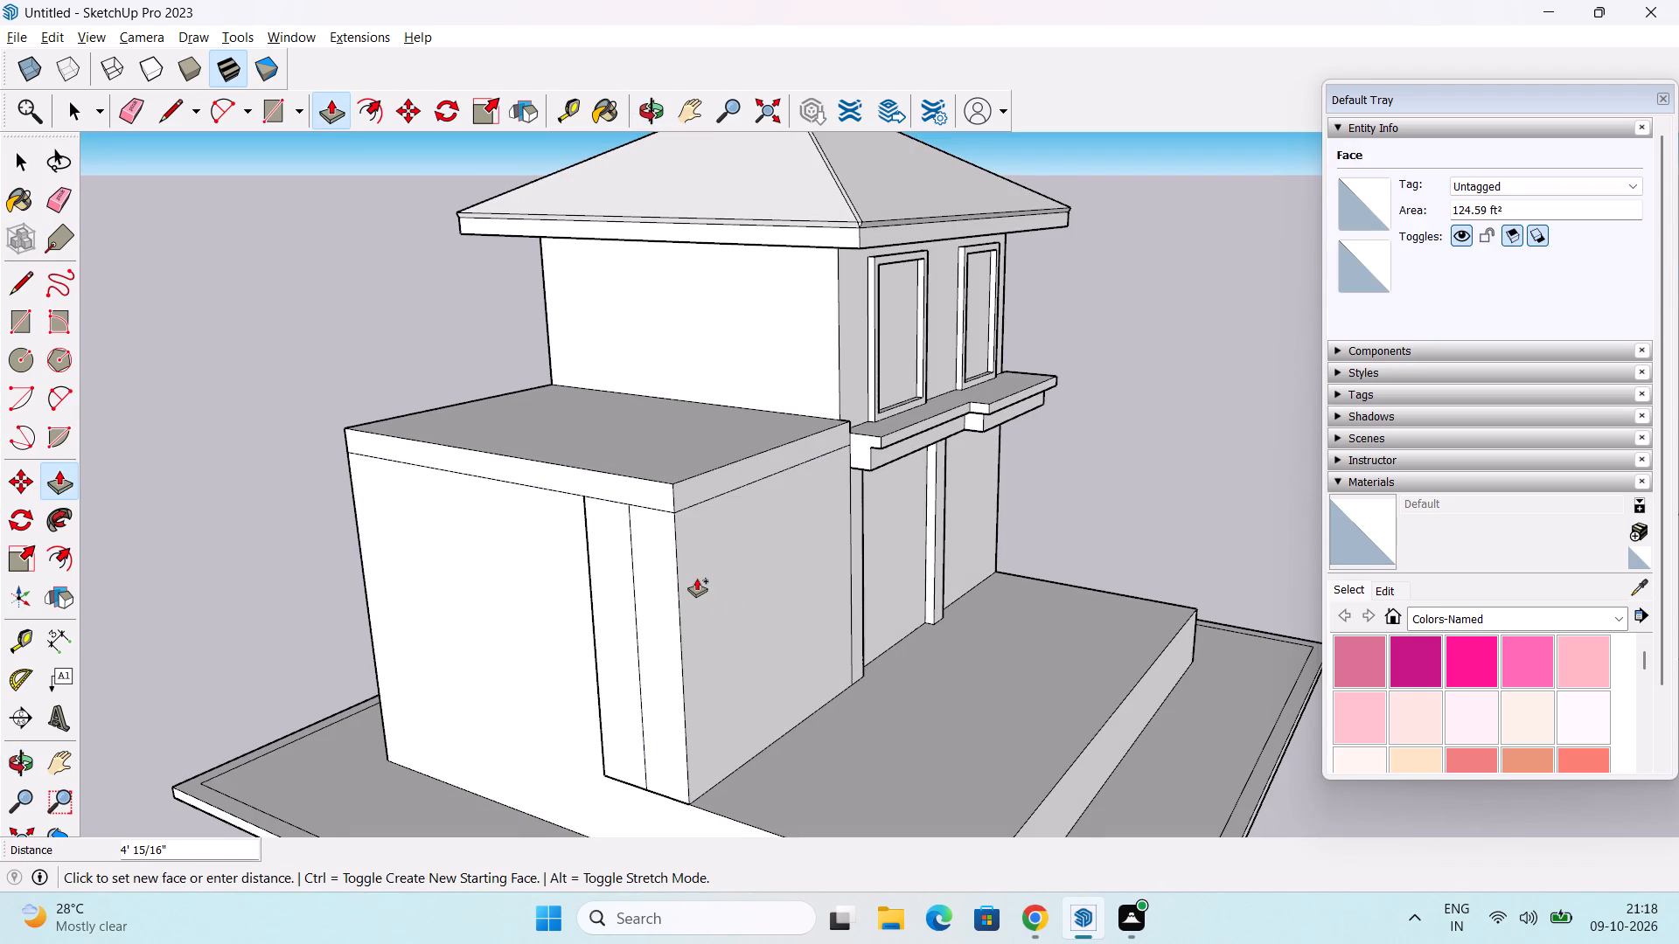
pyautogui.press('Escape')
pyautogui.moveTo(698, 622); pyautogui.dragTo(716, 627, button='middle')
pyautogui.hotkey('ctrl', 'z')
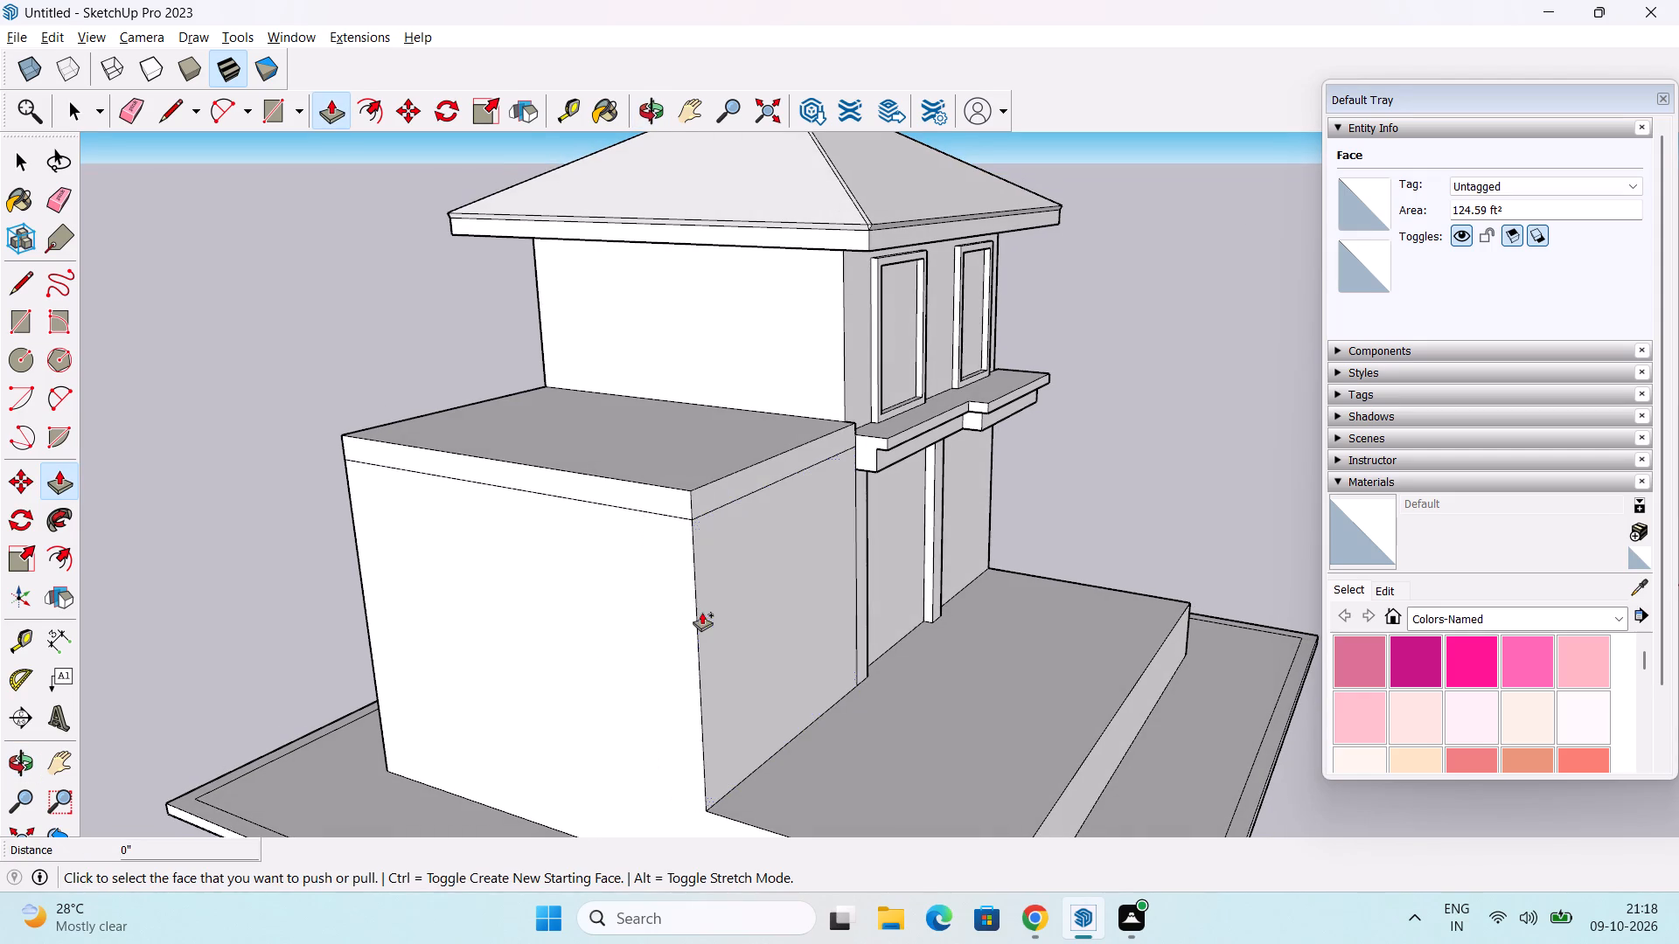
# Delete the horizontal edge under the top band on the side block's front face.
pyautogui.moveTo(728, 613); pyautogui.dragTo(641, 621, button='middle')
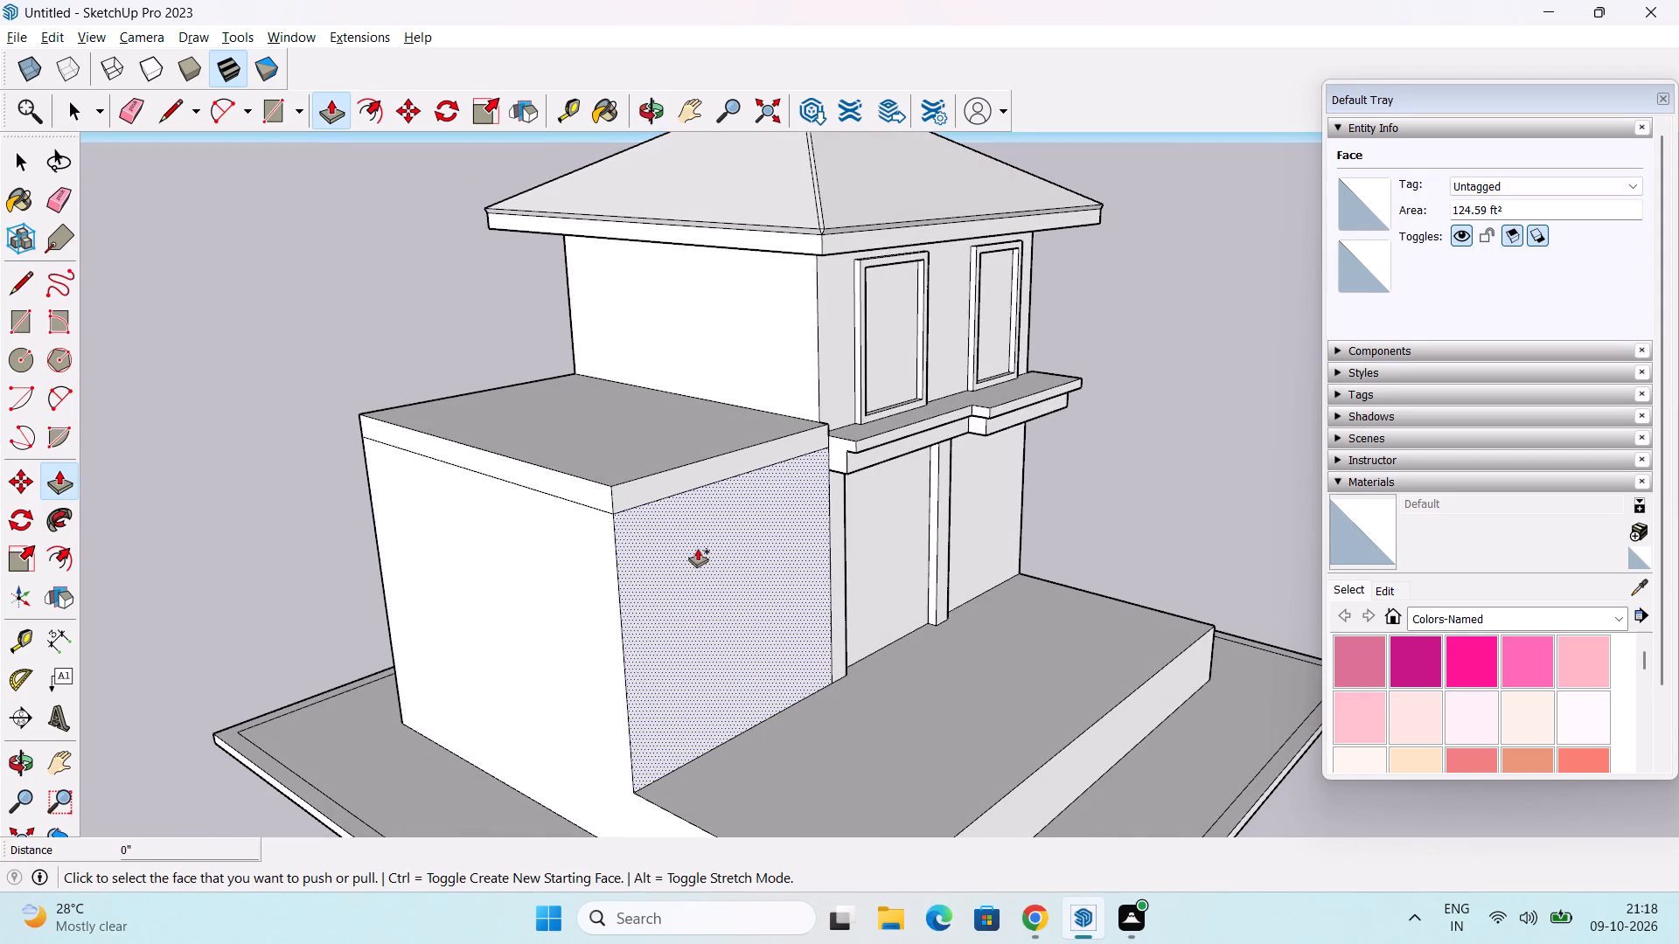
pyautogui.press('space')
pyautogui.click(700, 486)
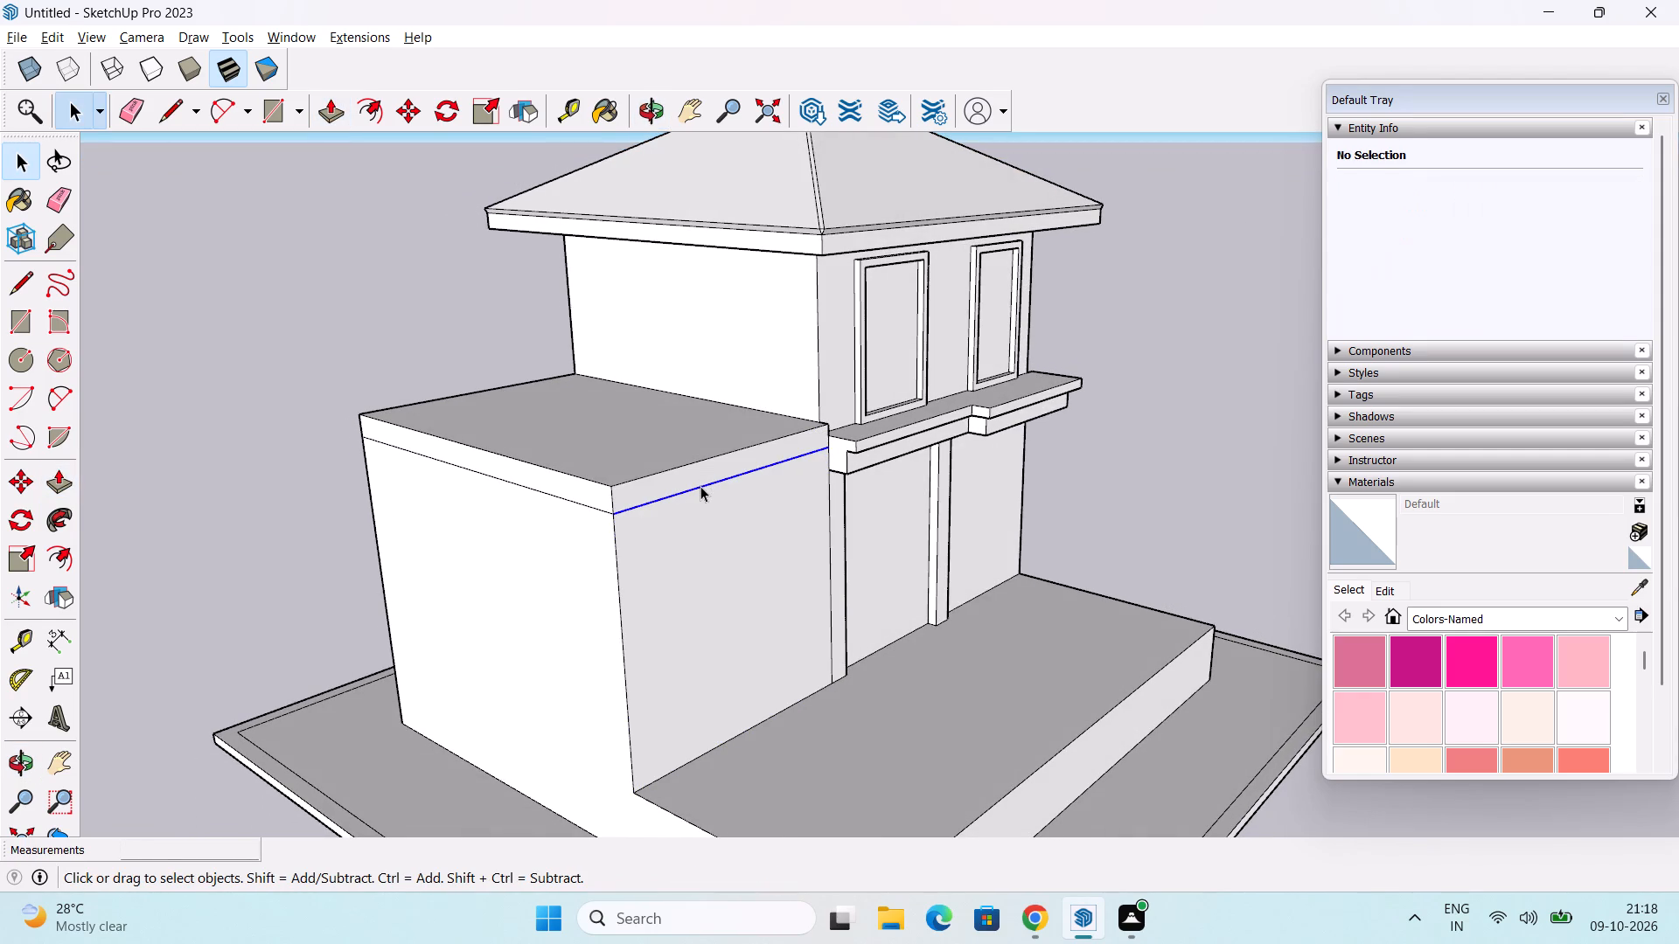
pyautogui.press('Delete')
# Push/Pull the side block's full-height front face inward by 6".
pyautogui.press('p')
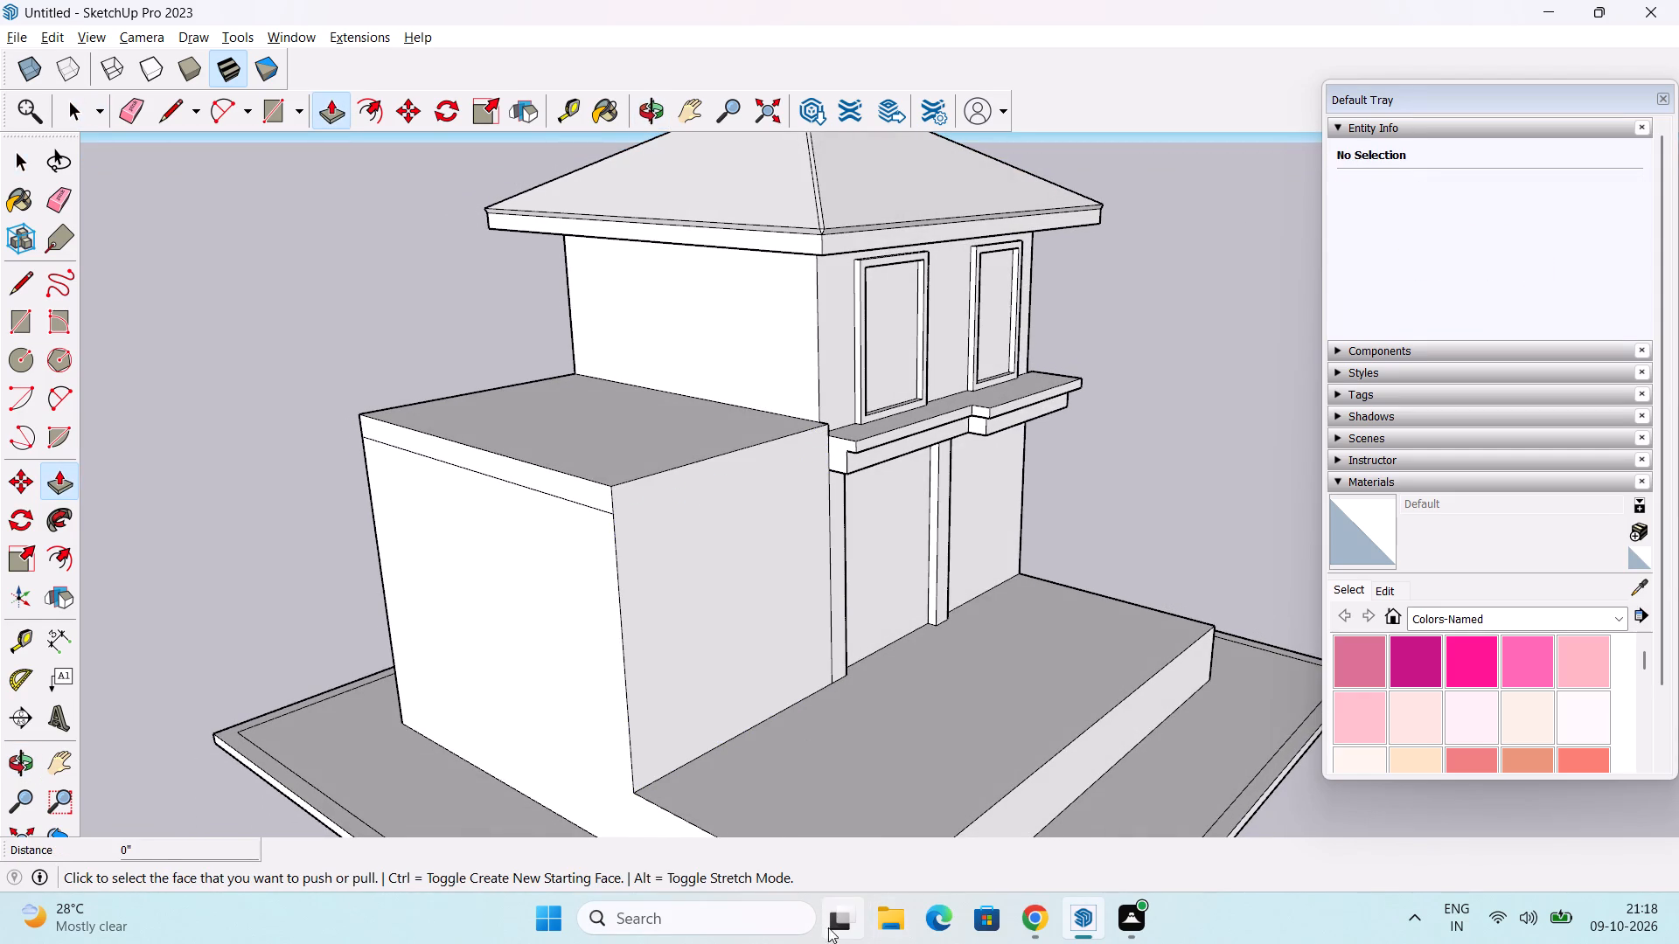
pyautogui.click(715, 653)
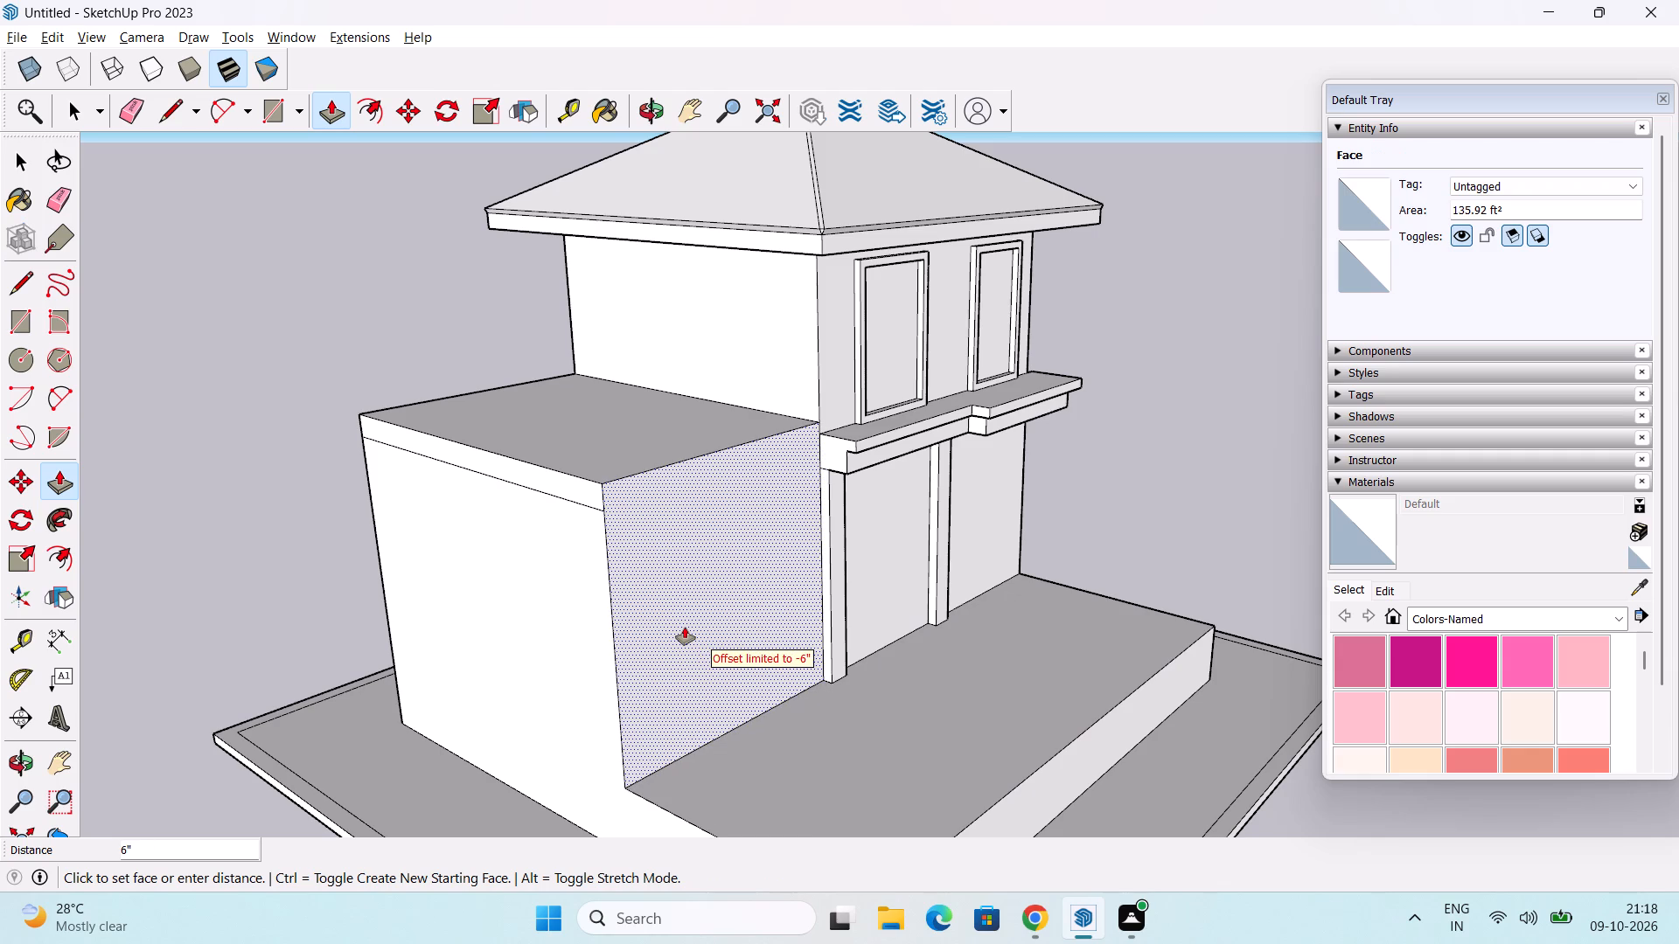
pyautogui.click(685, 627)
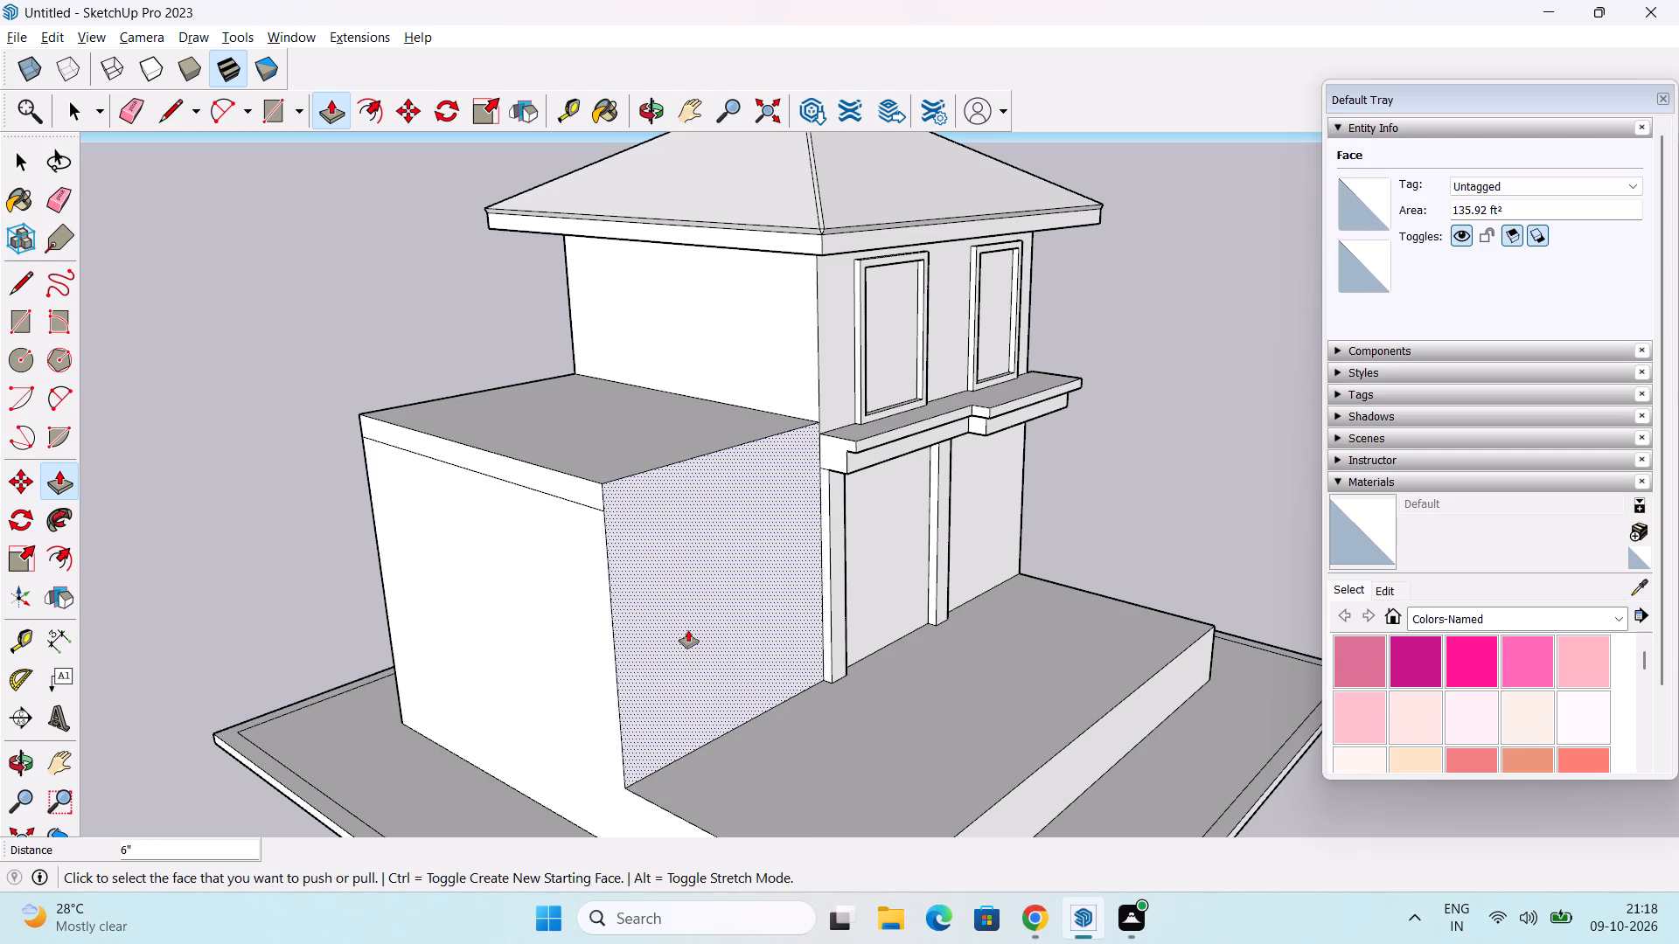
pyautogui.click(700, 651)
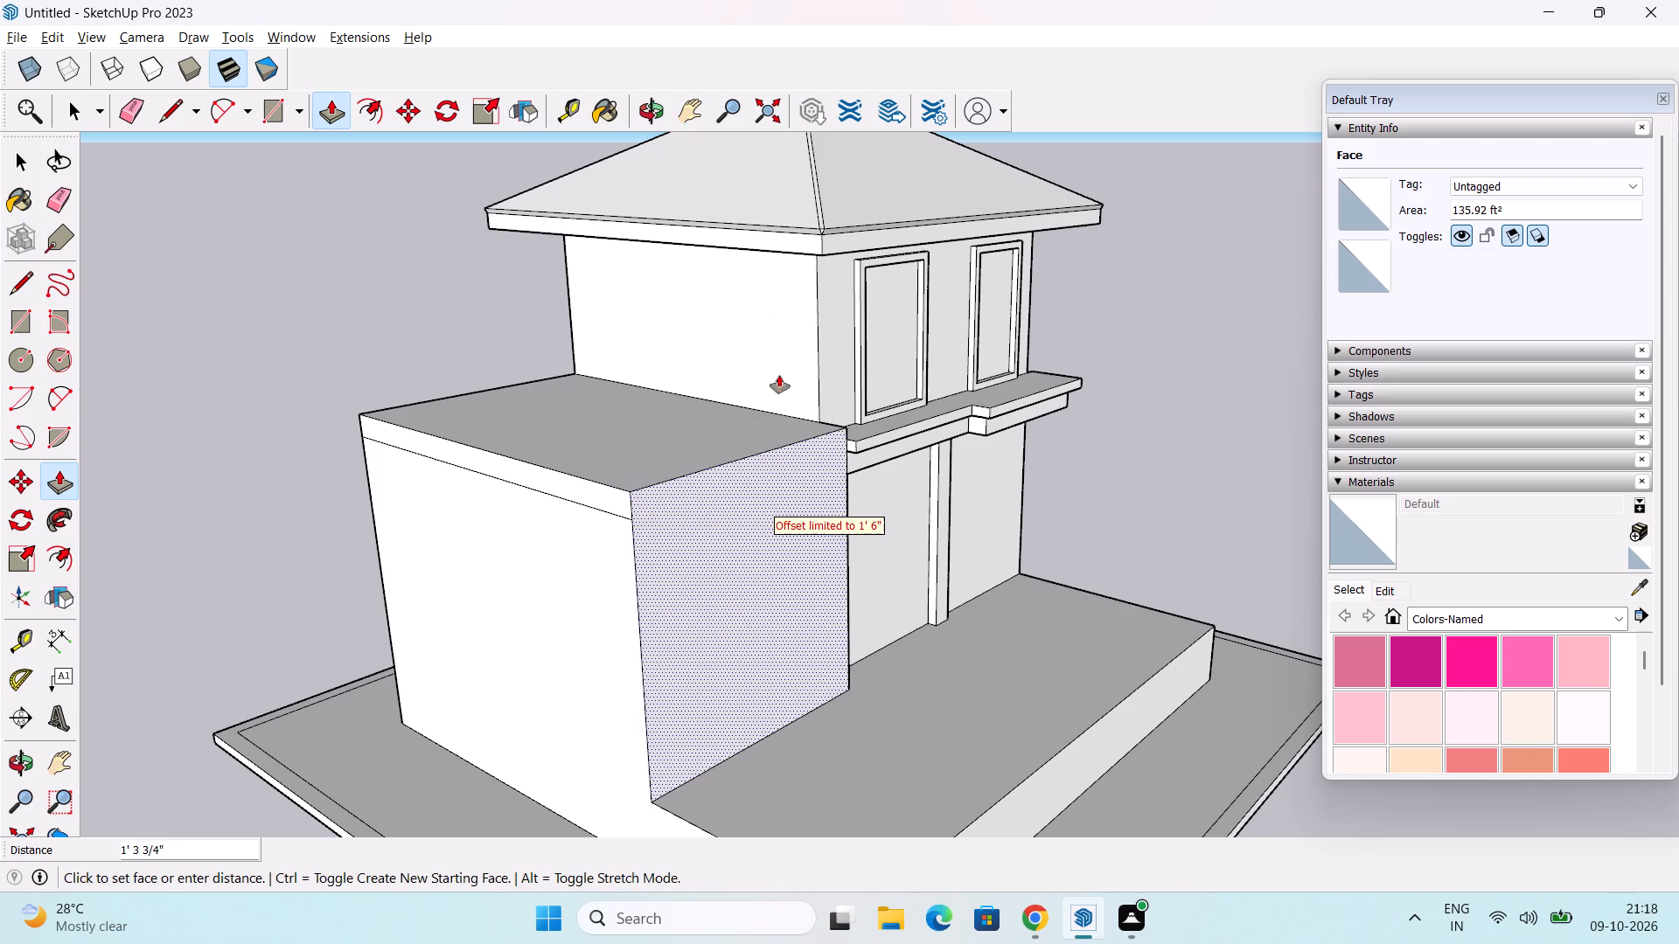
pyautogui.click(821, 332)
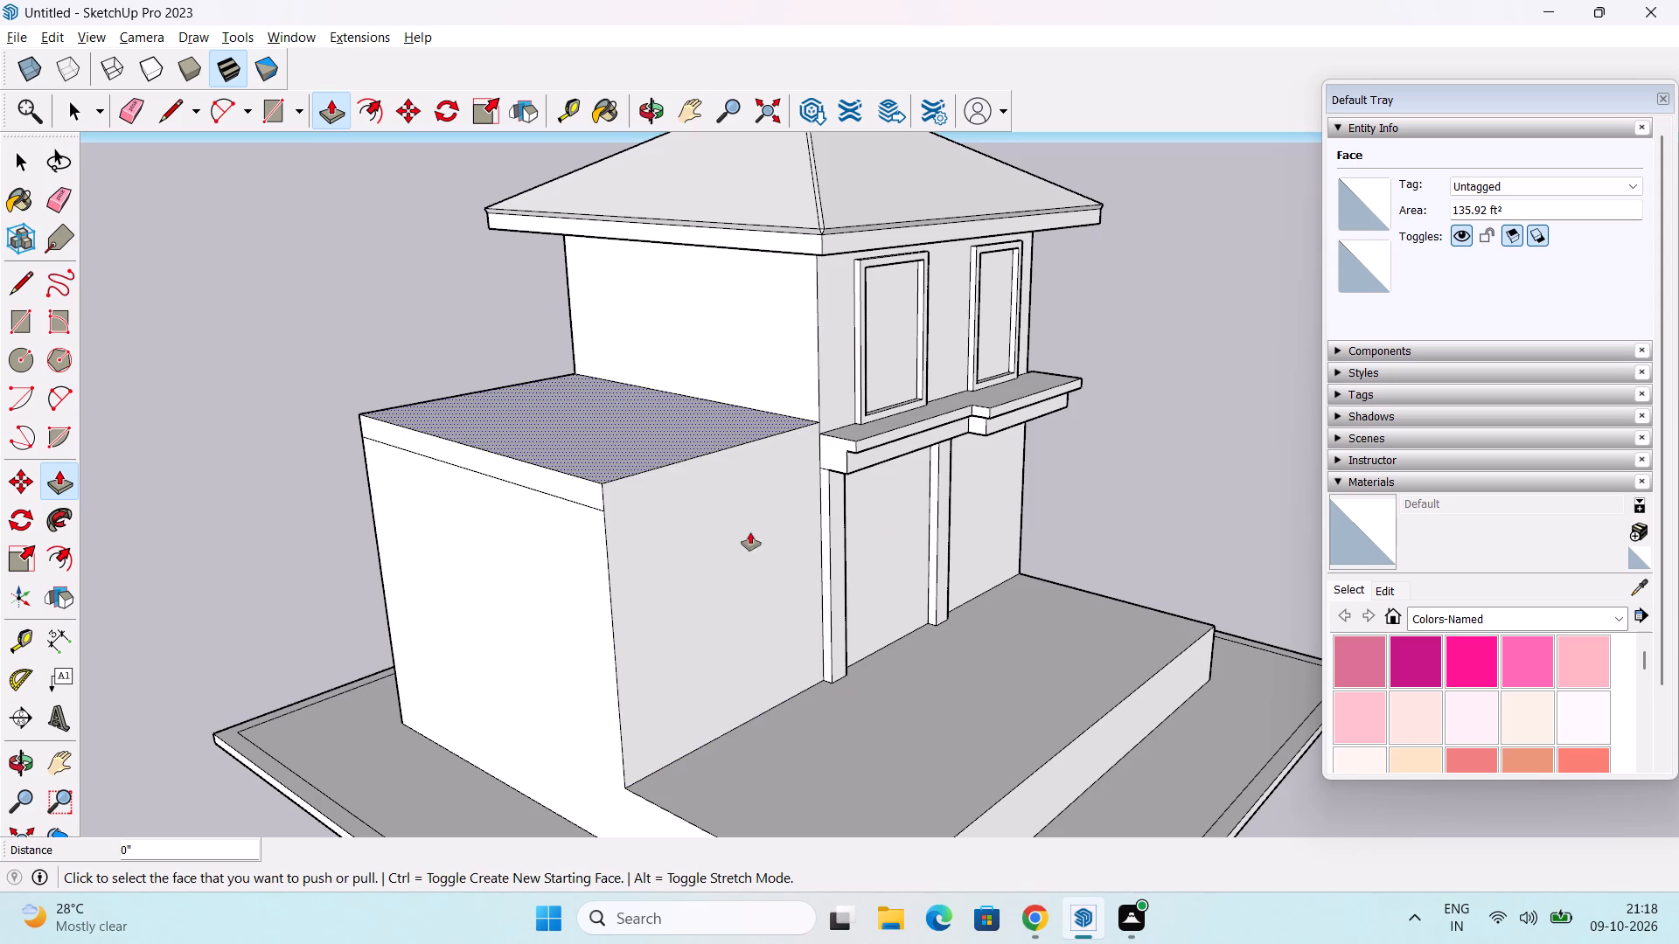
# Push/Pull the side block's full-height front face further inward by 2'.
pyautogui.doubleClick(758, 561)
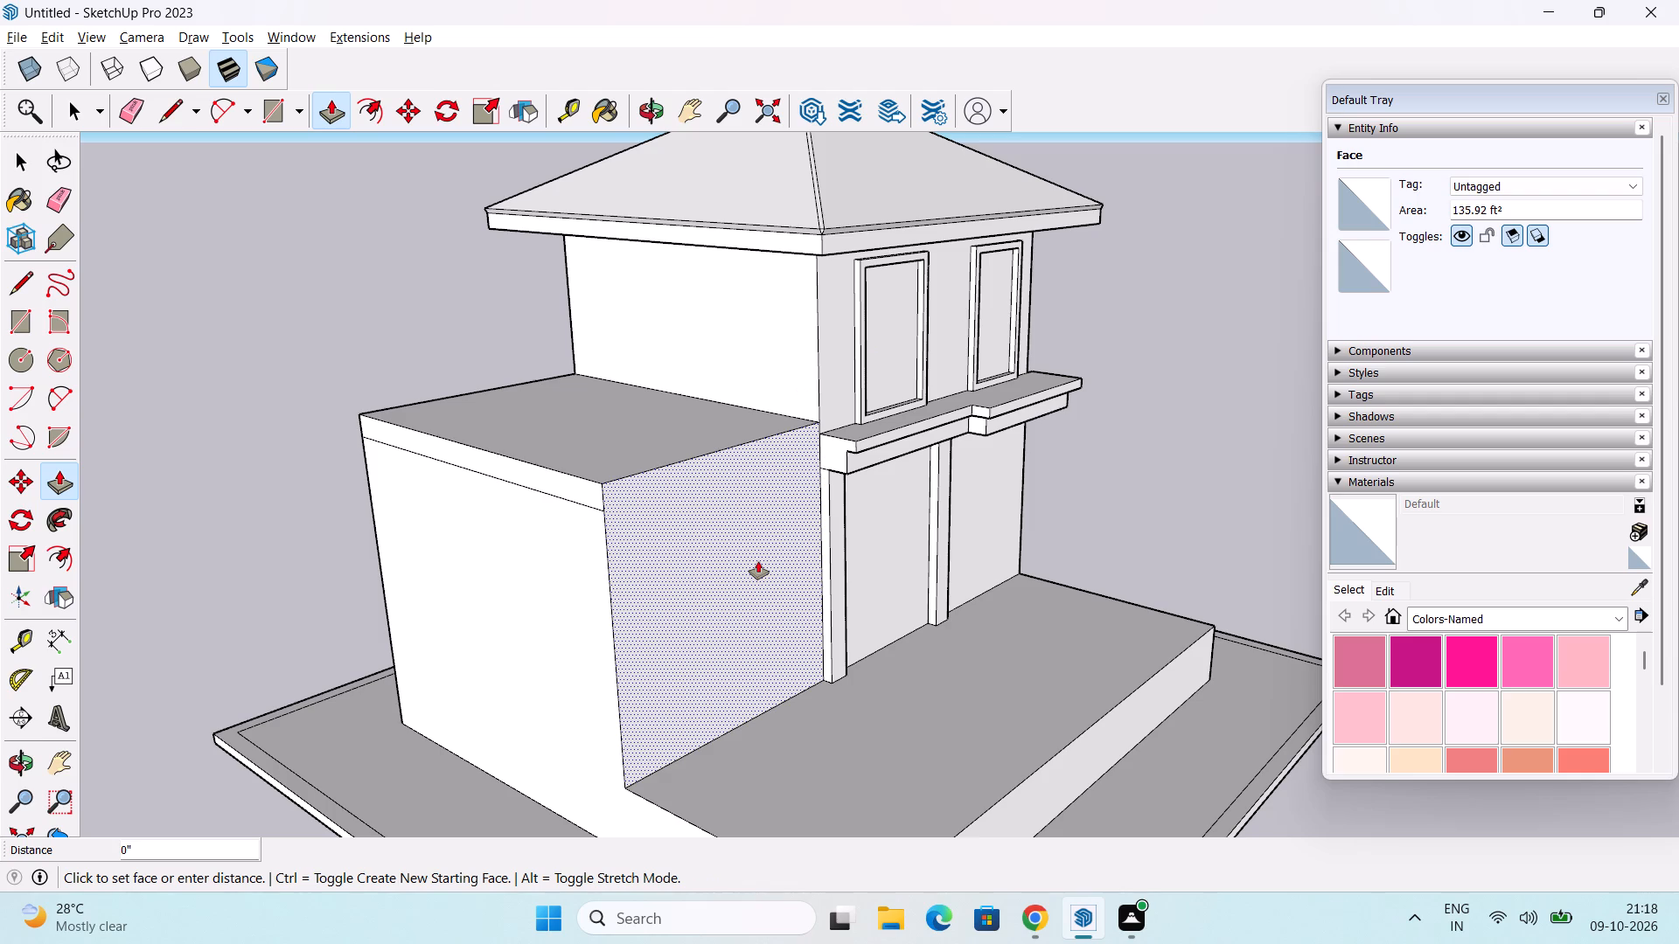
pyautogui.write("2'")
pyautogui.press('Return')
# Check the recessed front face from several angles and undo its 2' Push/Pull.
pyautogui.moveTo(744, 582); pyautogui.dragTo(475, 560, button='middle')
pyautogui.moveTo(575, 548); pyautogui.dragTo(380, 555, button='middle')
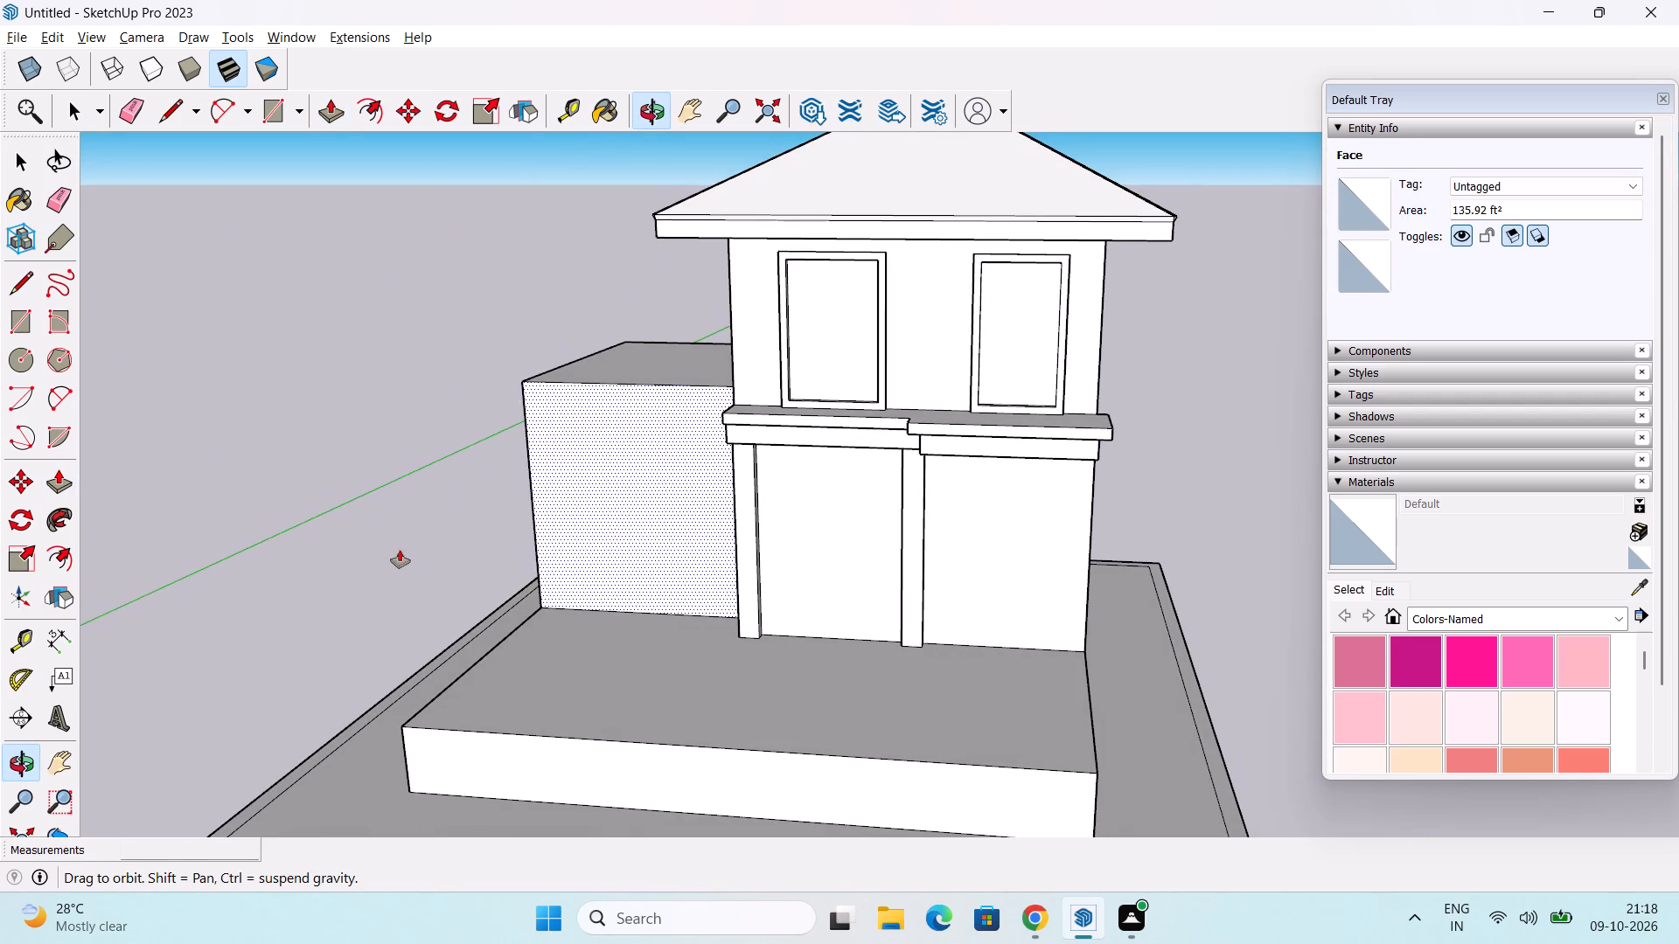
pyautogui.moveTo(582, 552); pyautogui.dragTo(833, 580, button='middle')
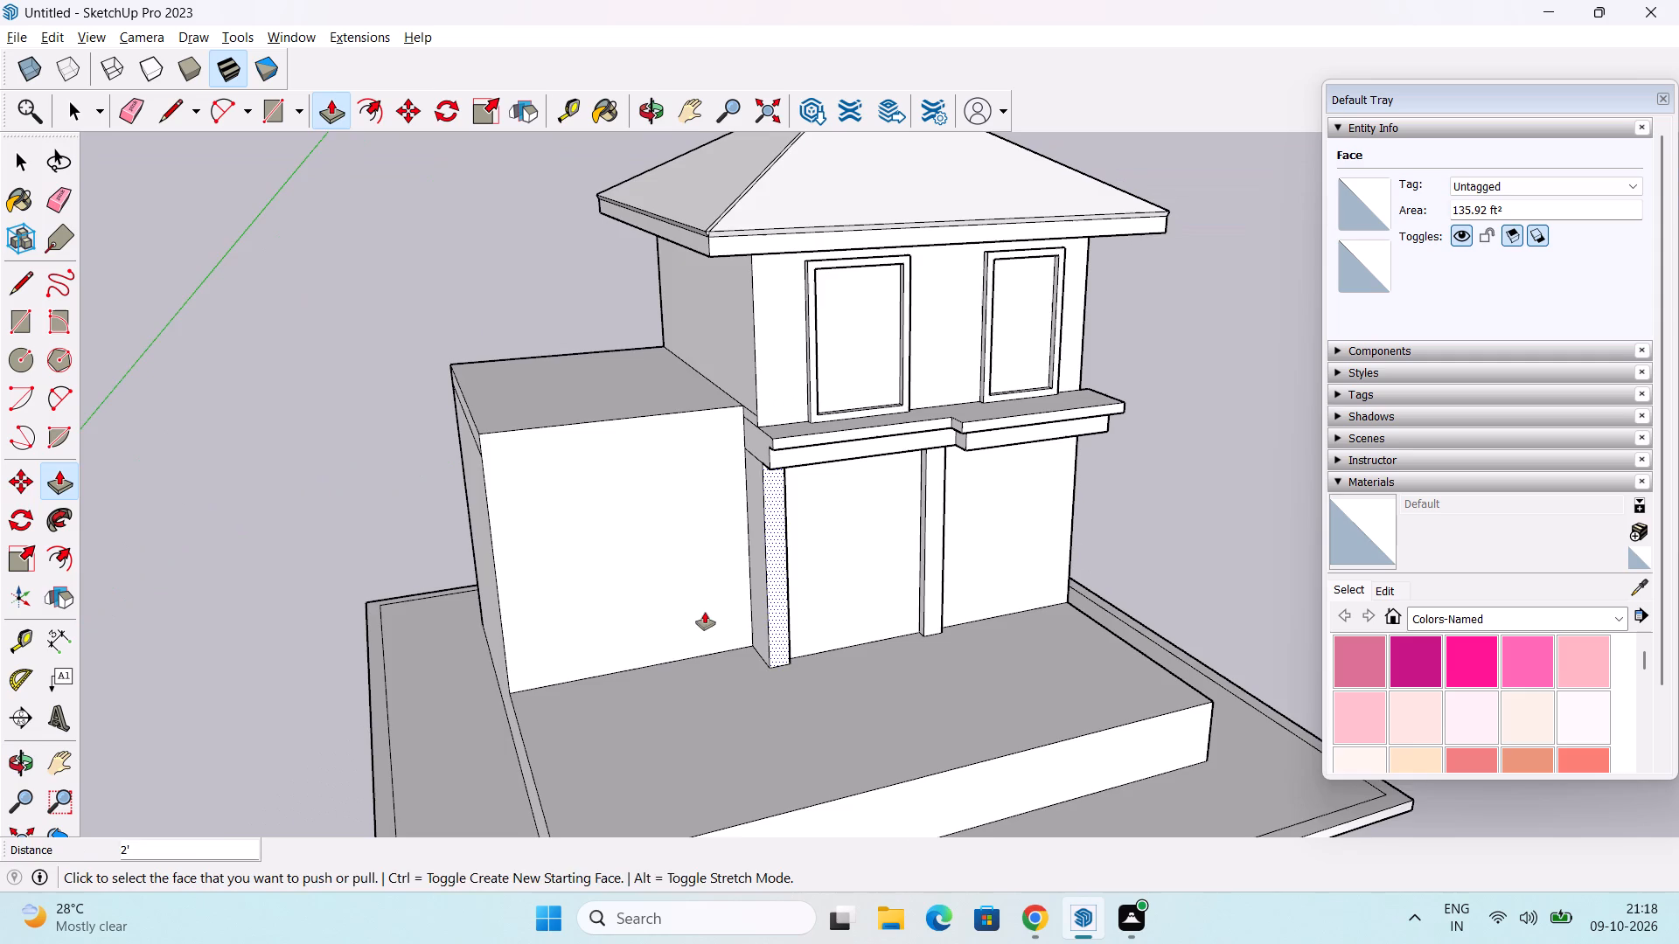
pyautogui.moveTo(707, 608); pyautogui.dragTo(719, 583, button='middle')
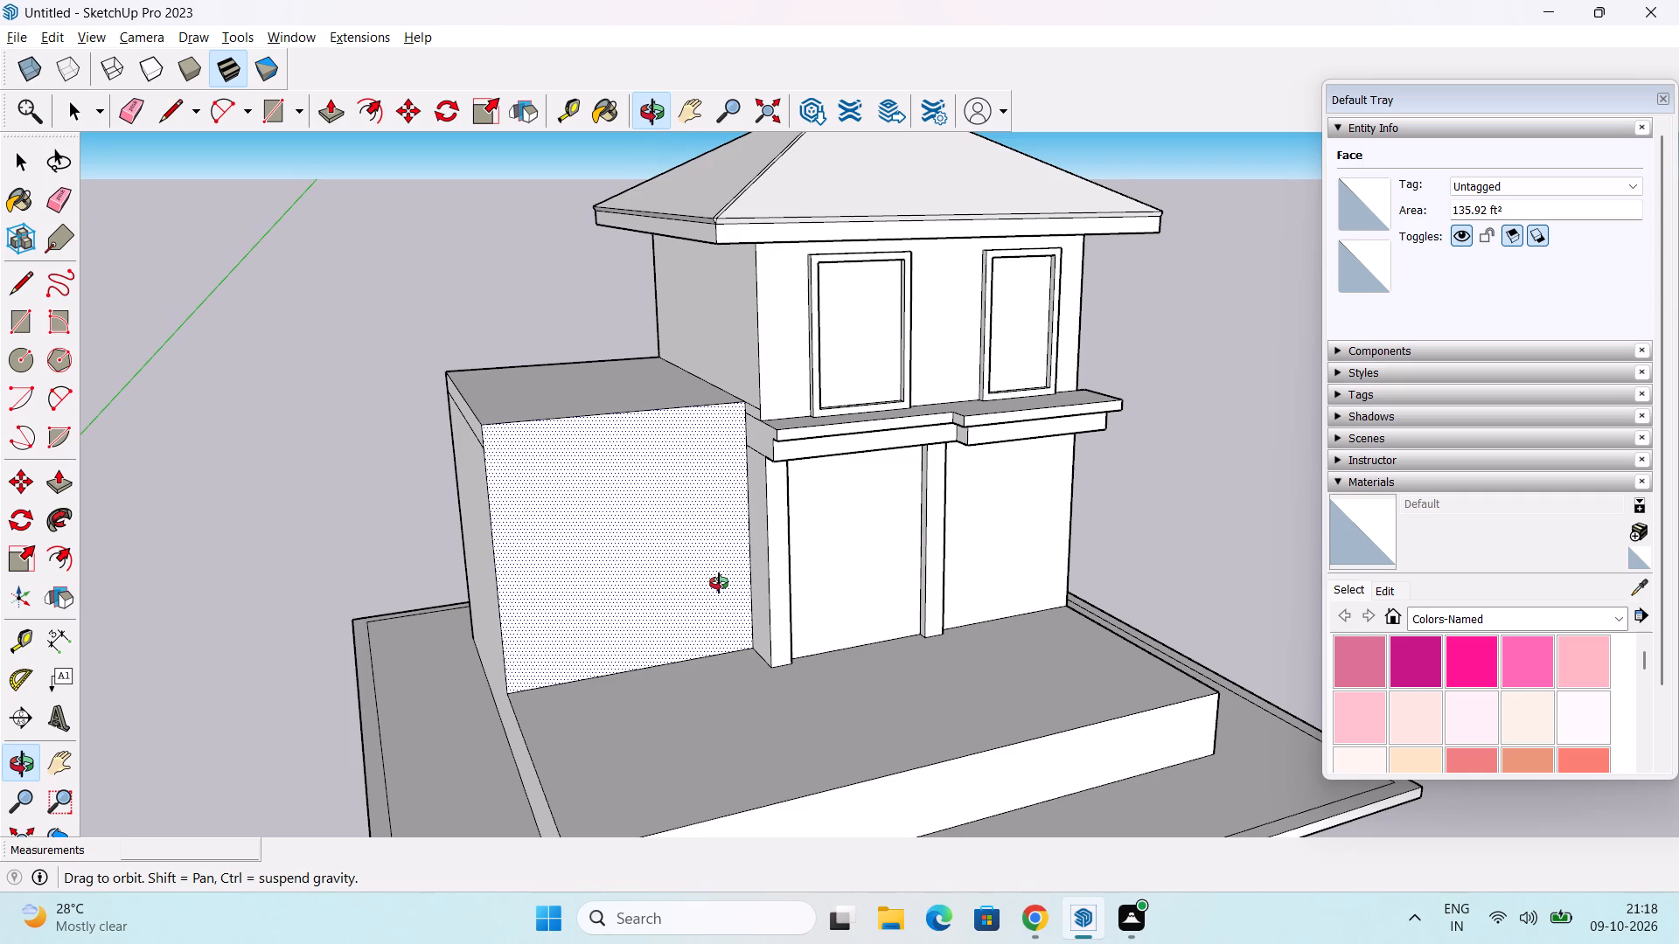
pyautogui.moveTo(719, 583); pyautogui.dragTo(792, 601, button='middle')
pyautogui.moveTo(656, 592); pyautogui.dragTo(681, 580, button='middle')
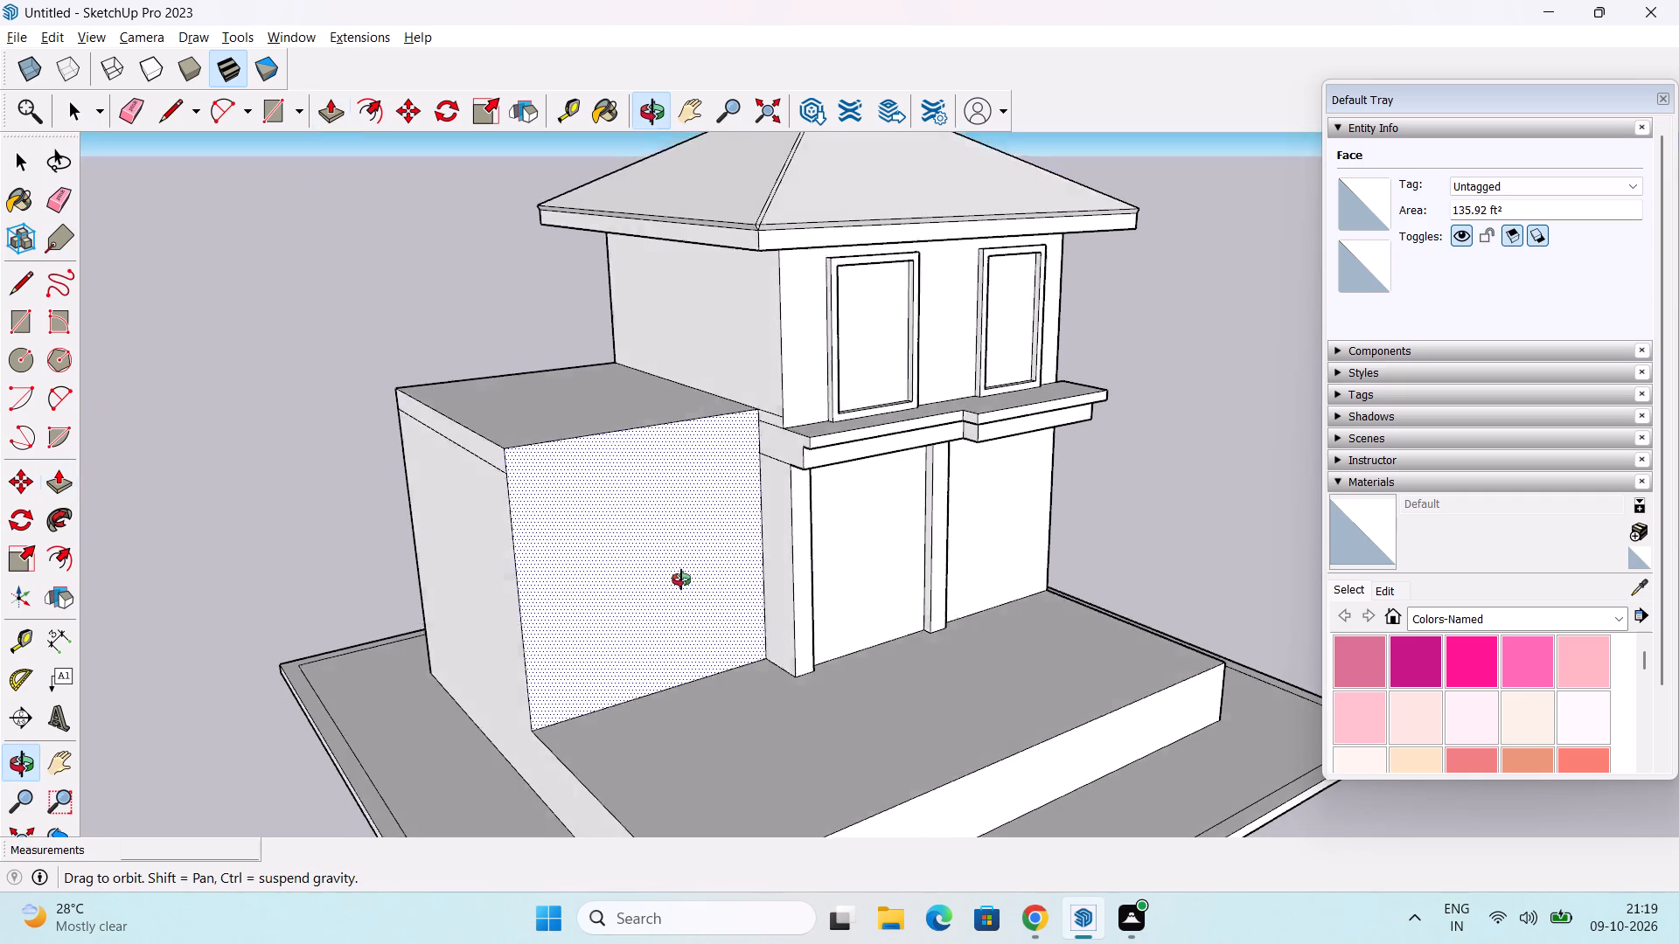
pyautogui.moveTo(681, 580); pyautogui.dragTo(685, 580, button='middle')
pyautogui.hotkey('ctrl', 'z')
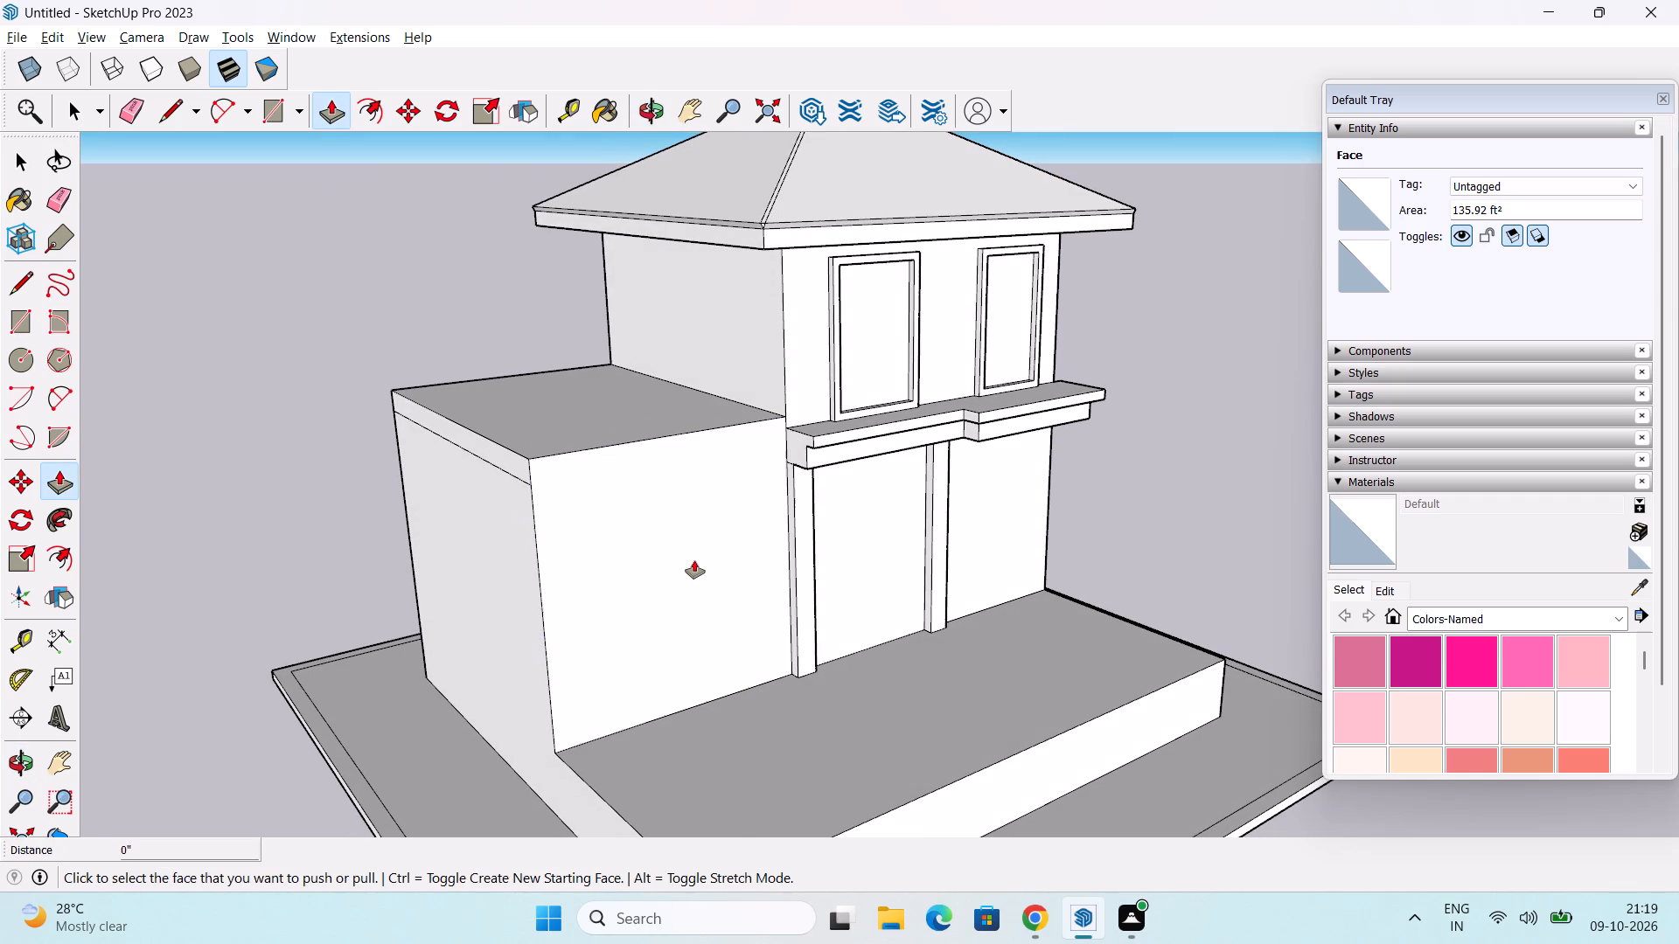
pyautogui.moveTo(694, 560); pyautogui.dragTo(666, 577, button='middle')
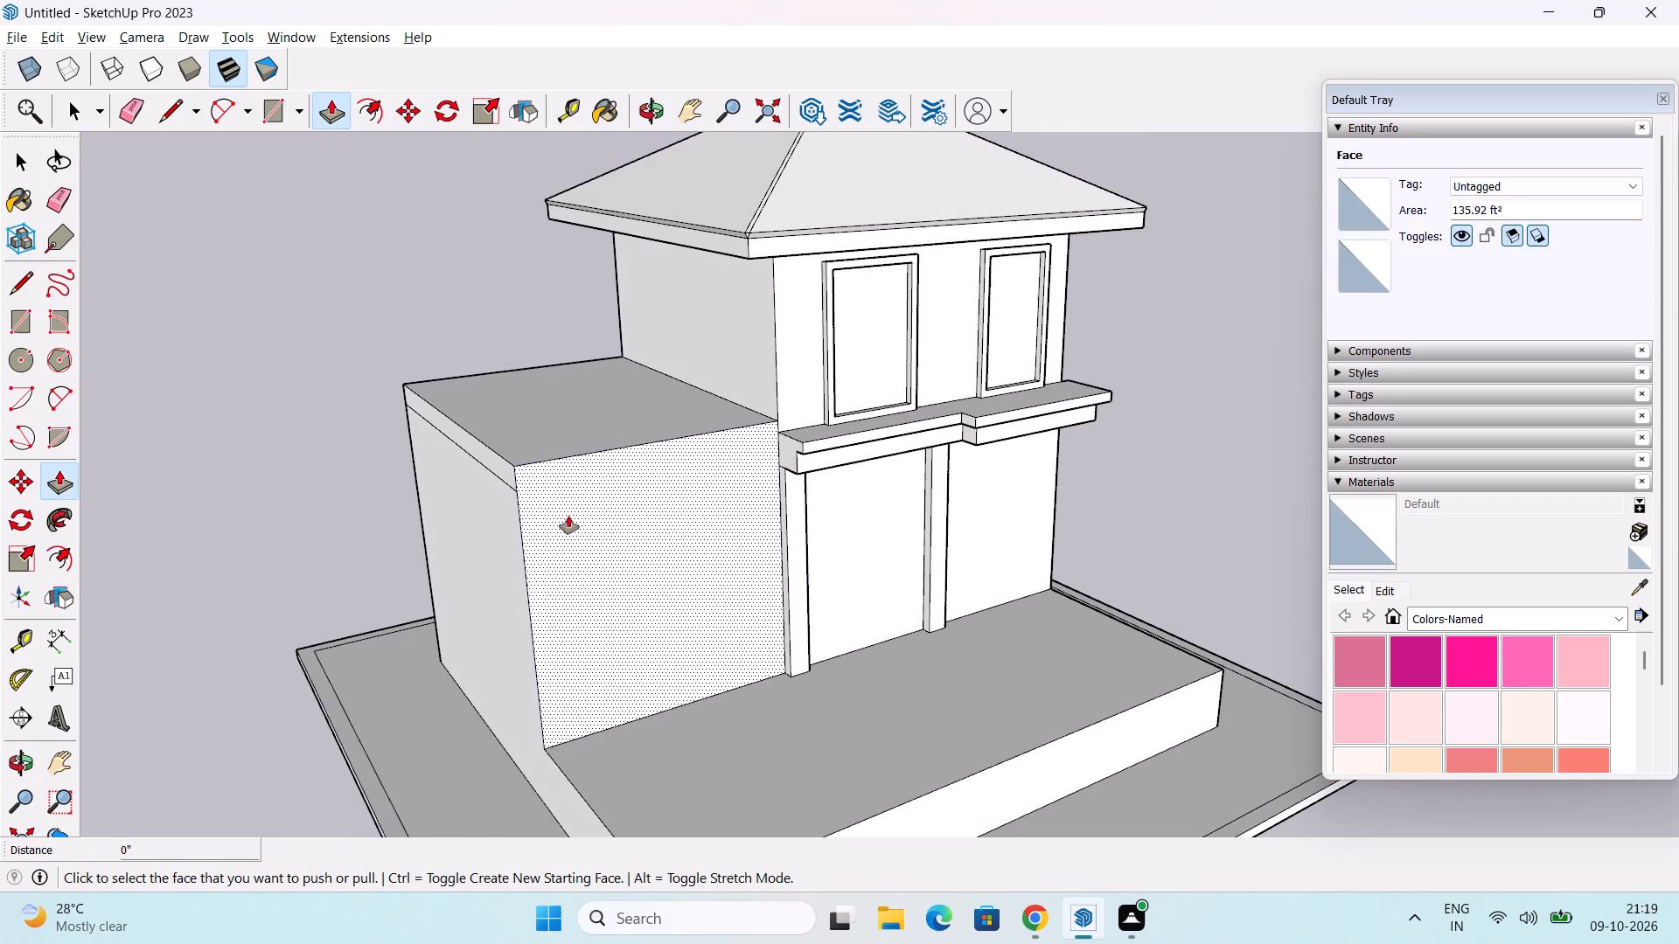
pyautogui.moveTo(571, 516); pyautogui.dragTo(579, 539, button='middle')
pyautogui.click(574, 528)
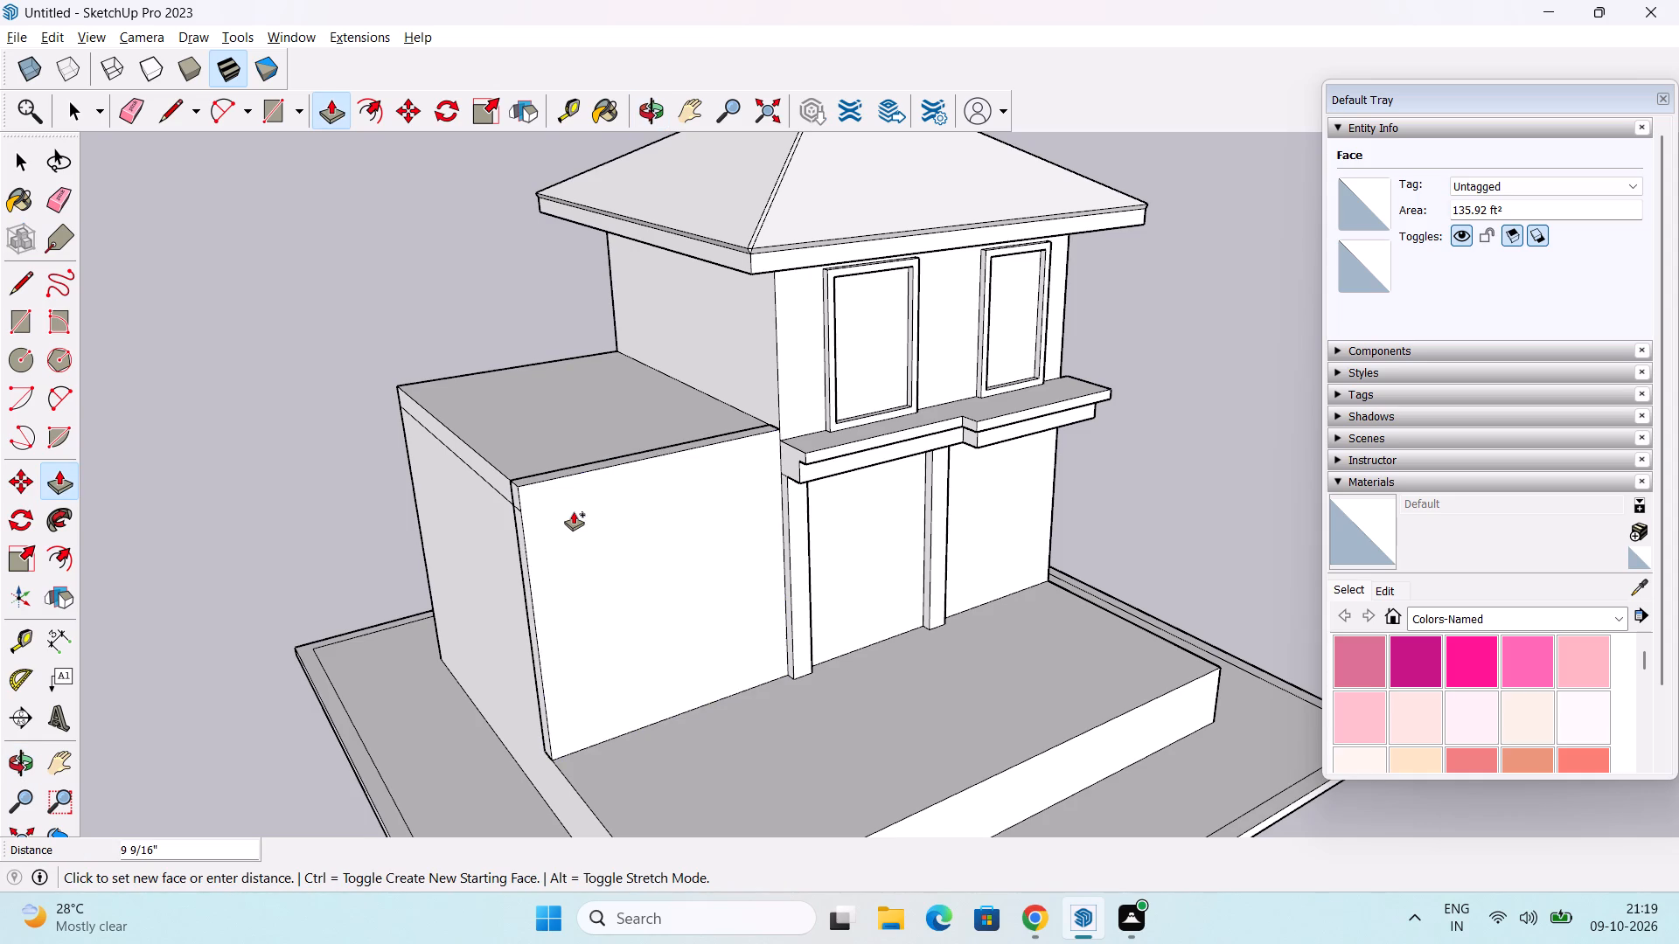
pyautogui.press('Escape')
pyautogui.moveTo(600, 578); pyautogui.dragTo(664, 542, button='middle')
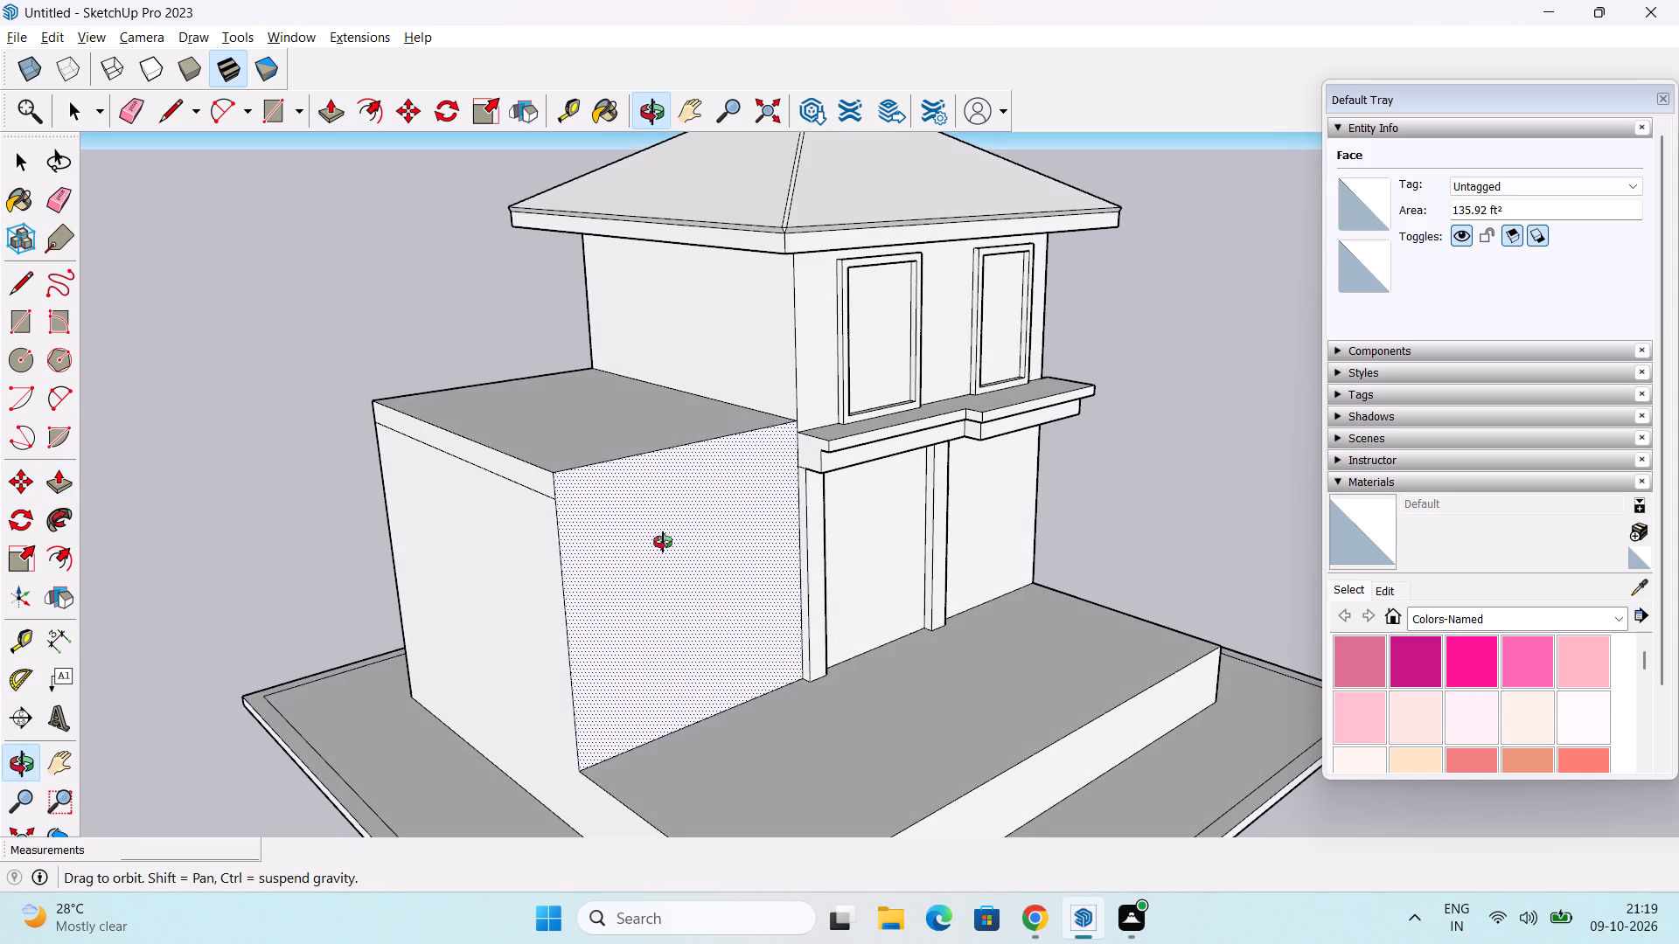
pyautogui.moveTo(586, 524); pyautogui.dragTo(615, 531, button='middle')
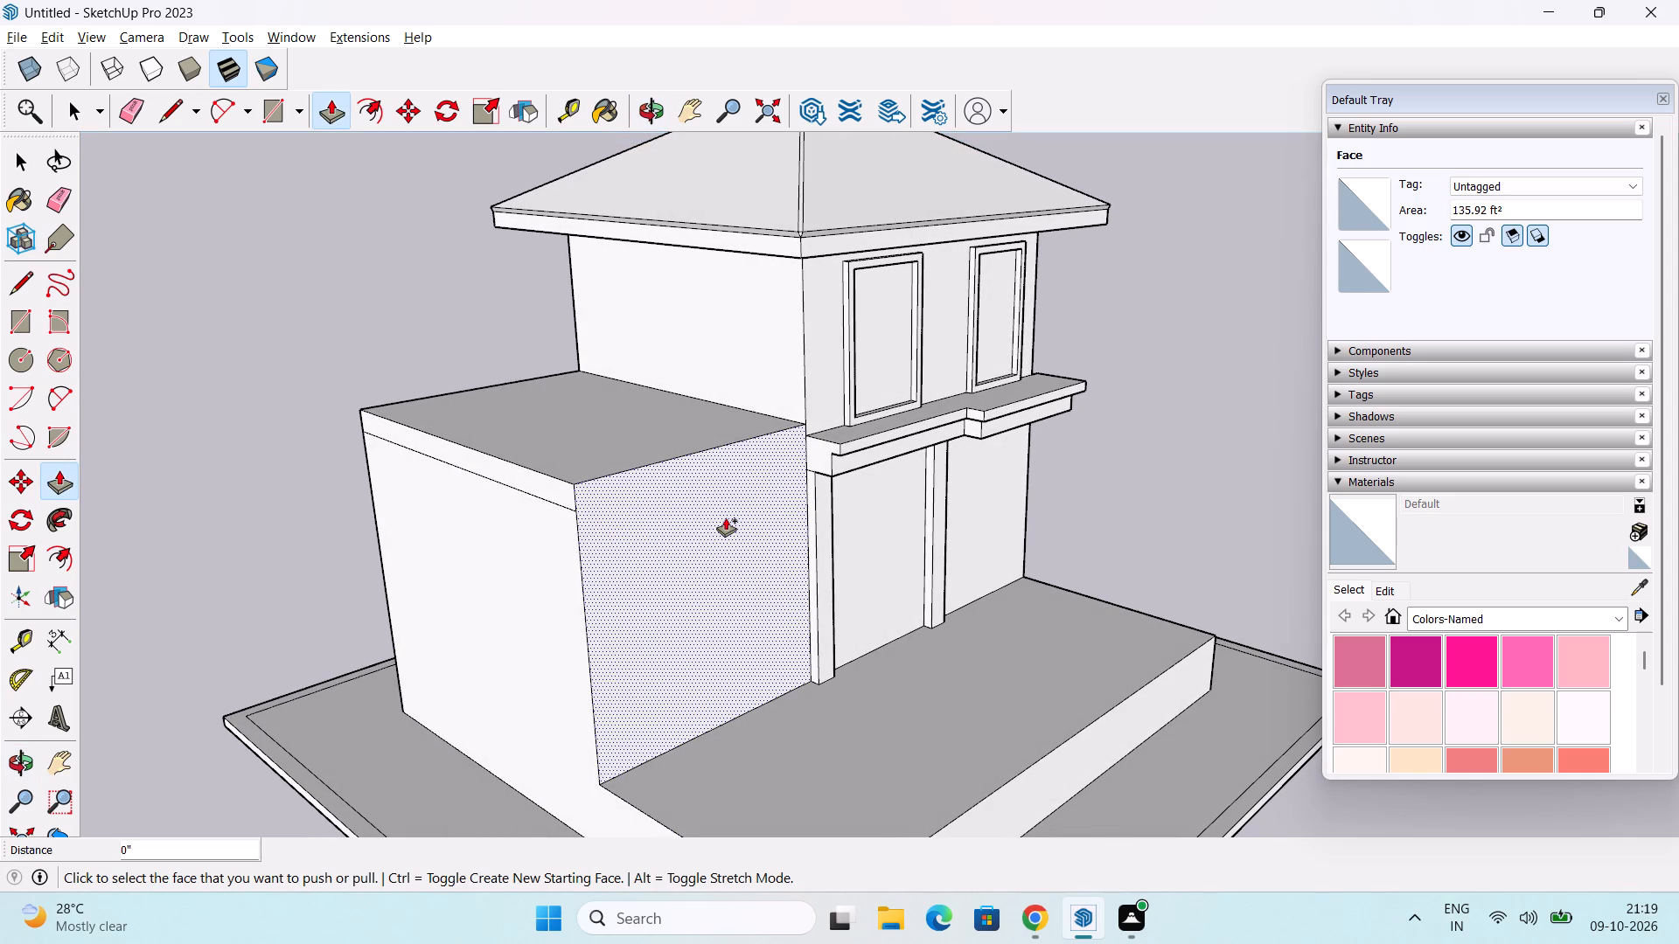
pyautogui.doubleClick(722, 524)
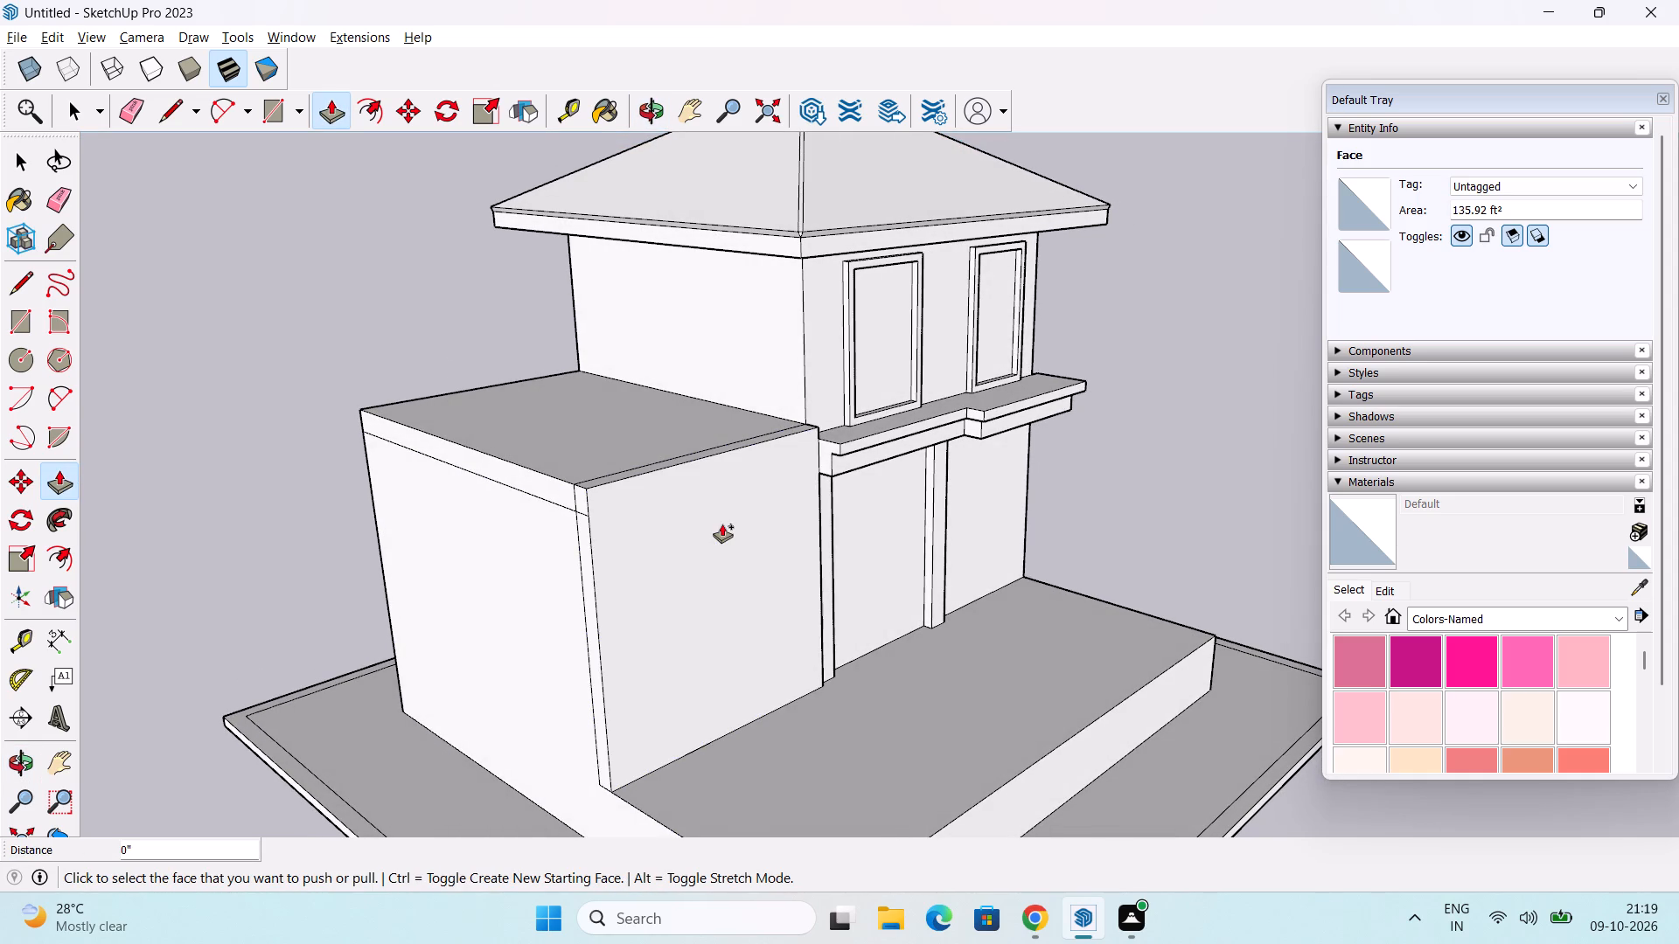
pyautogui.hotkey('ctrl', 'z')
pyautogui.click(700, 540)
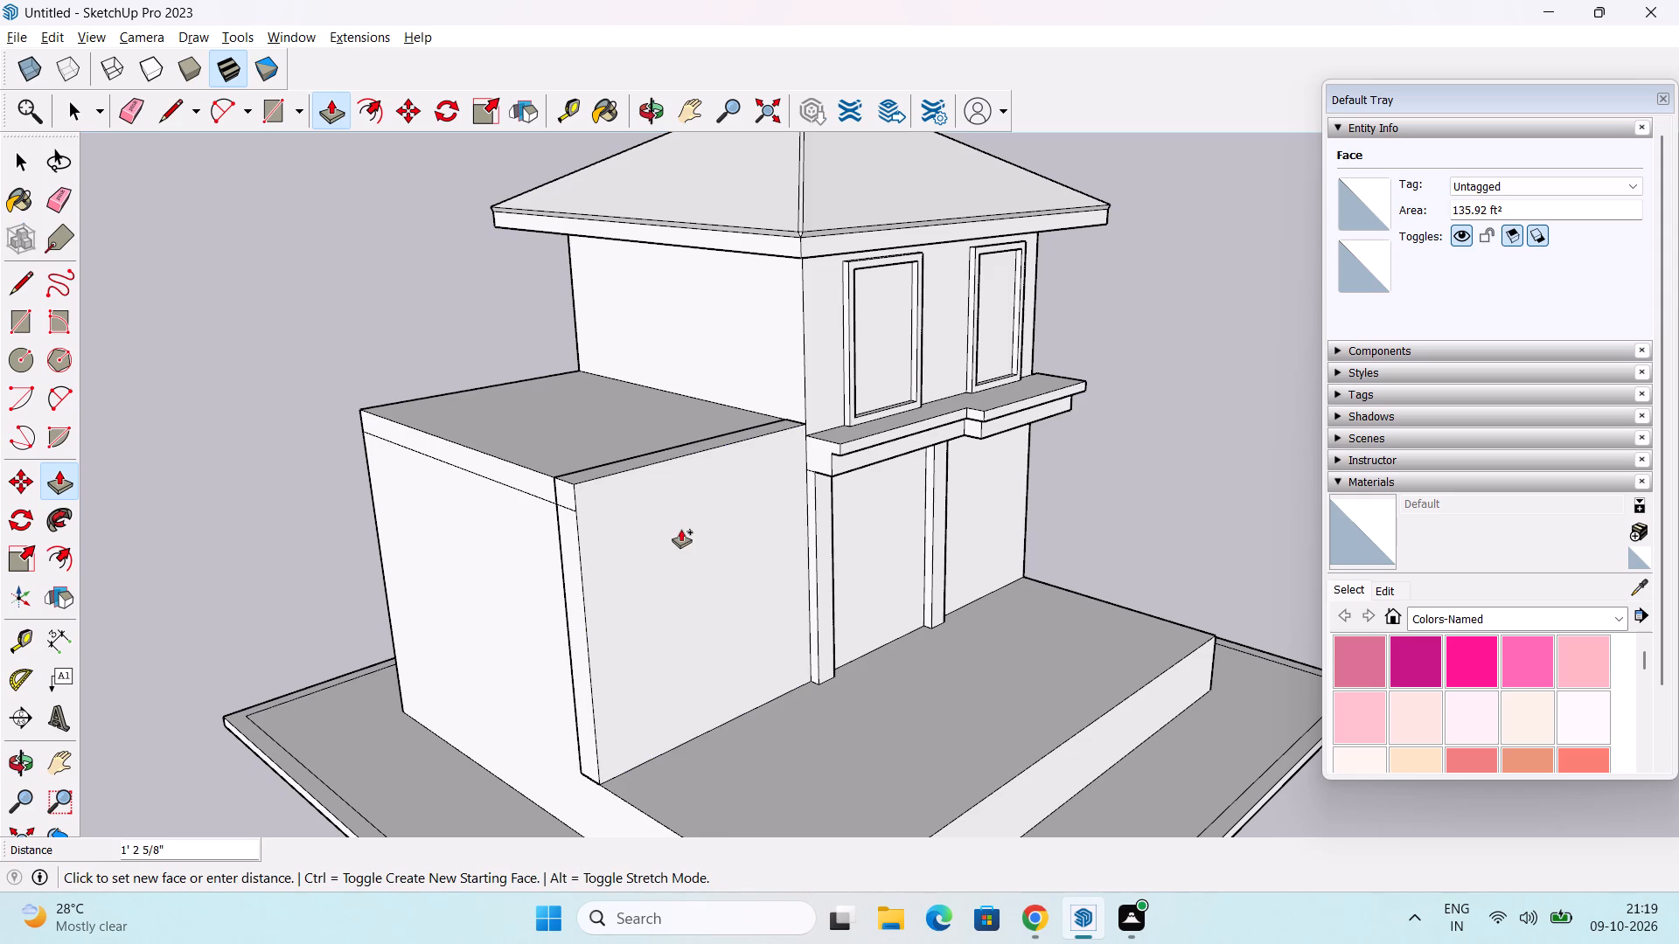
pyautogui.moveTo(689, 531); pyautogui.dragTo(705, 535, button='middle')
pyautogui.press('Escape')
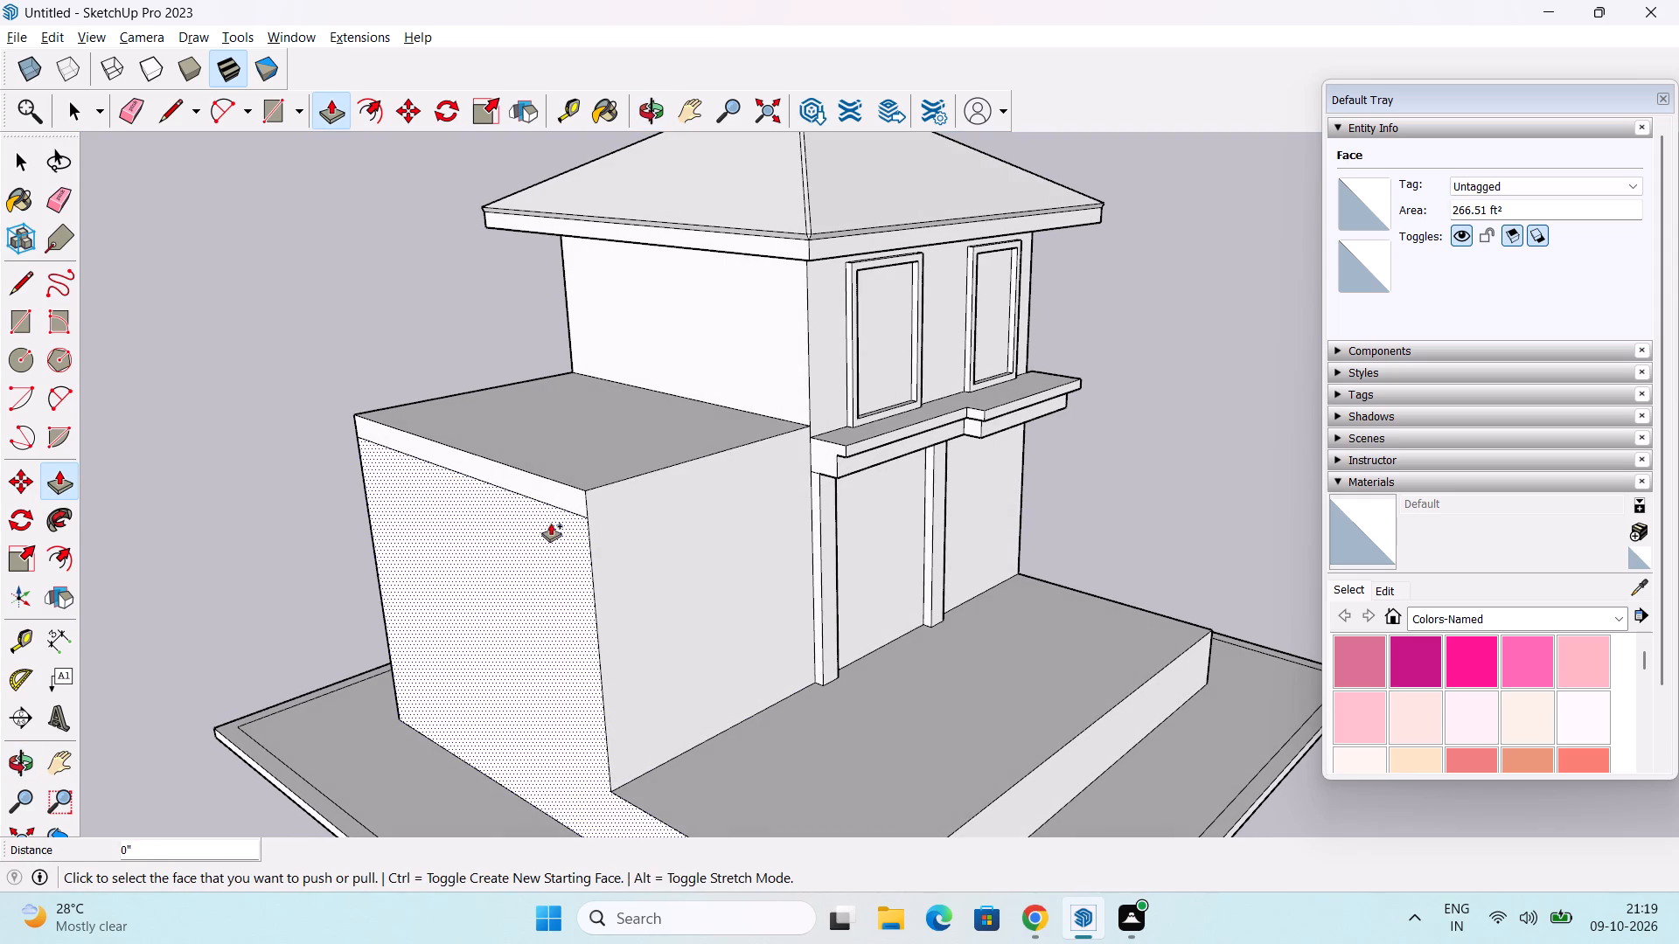
# Delete the horizontal band edge on the side block's outer end wall.
pyautogui.press('space')
pyautogui.click(554, 509)
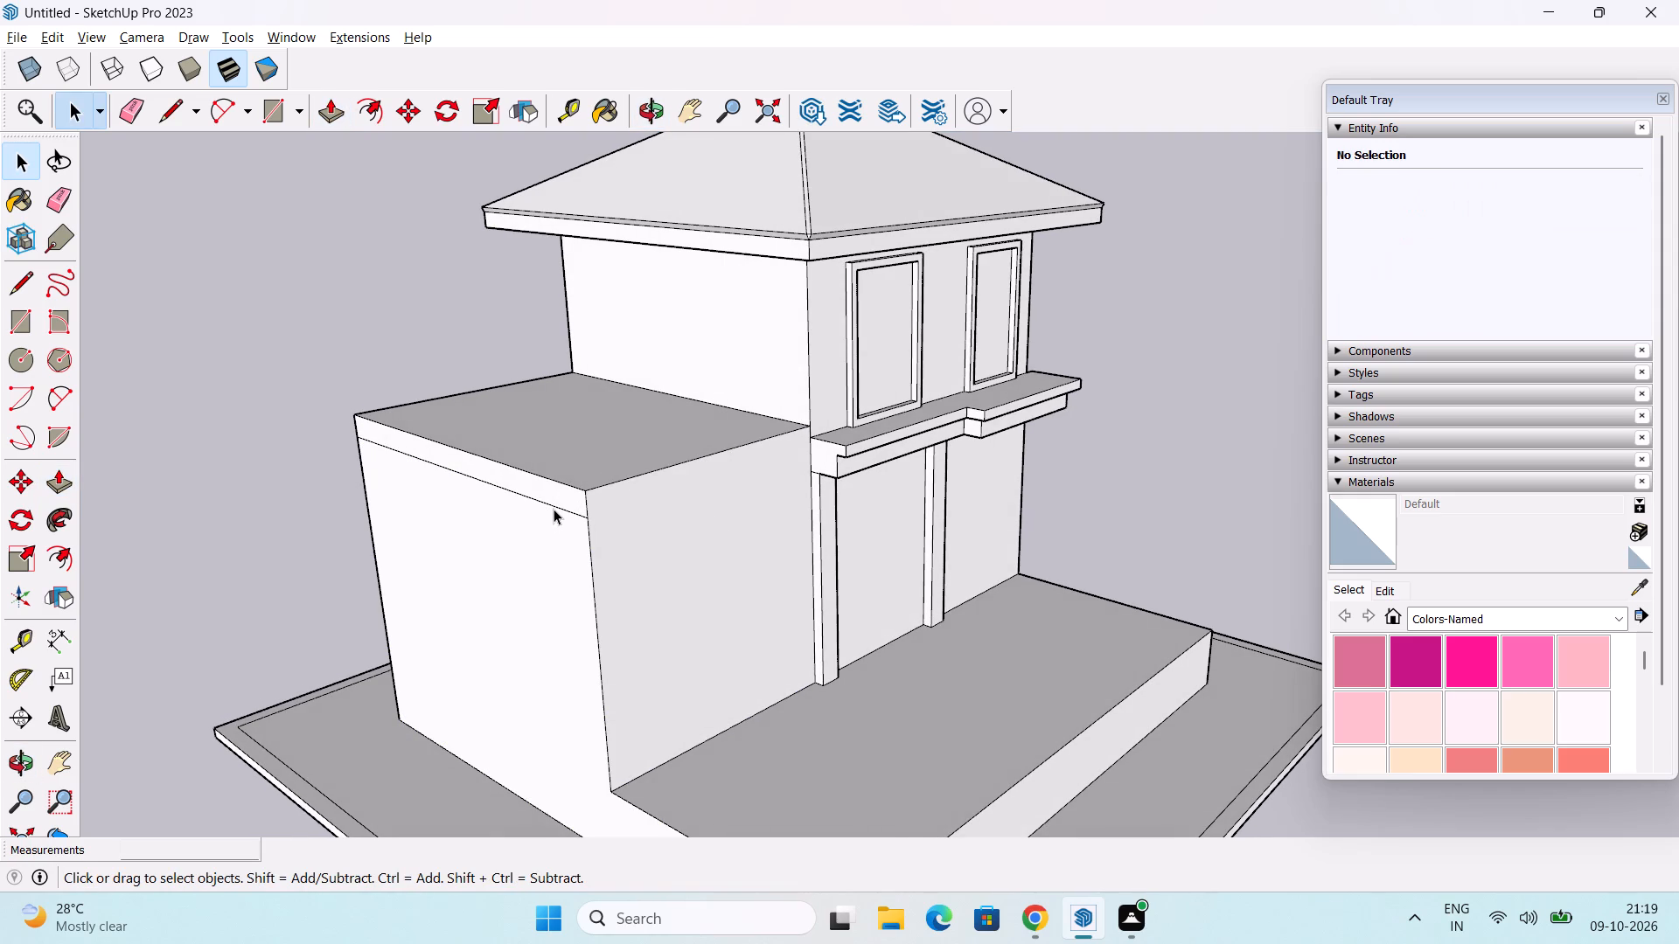
pyautogui.press('Delete')
# Push/Pull the side block's full-height front face inward by 1'.
pyautogui.moveTo(707, 567); pyautogui.dragTo(615, 580, button='middle')
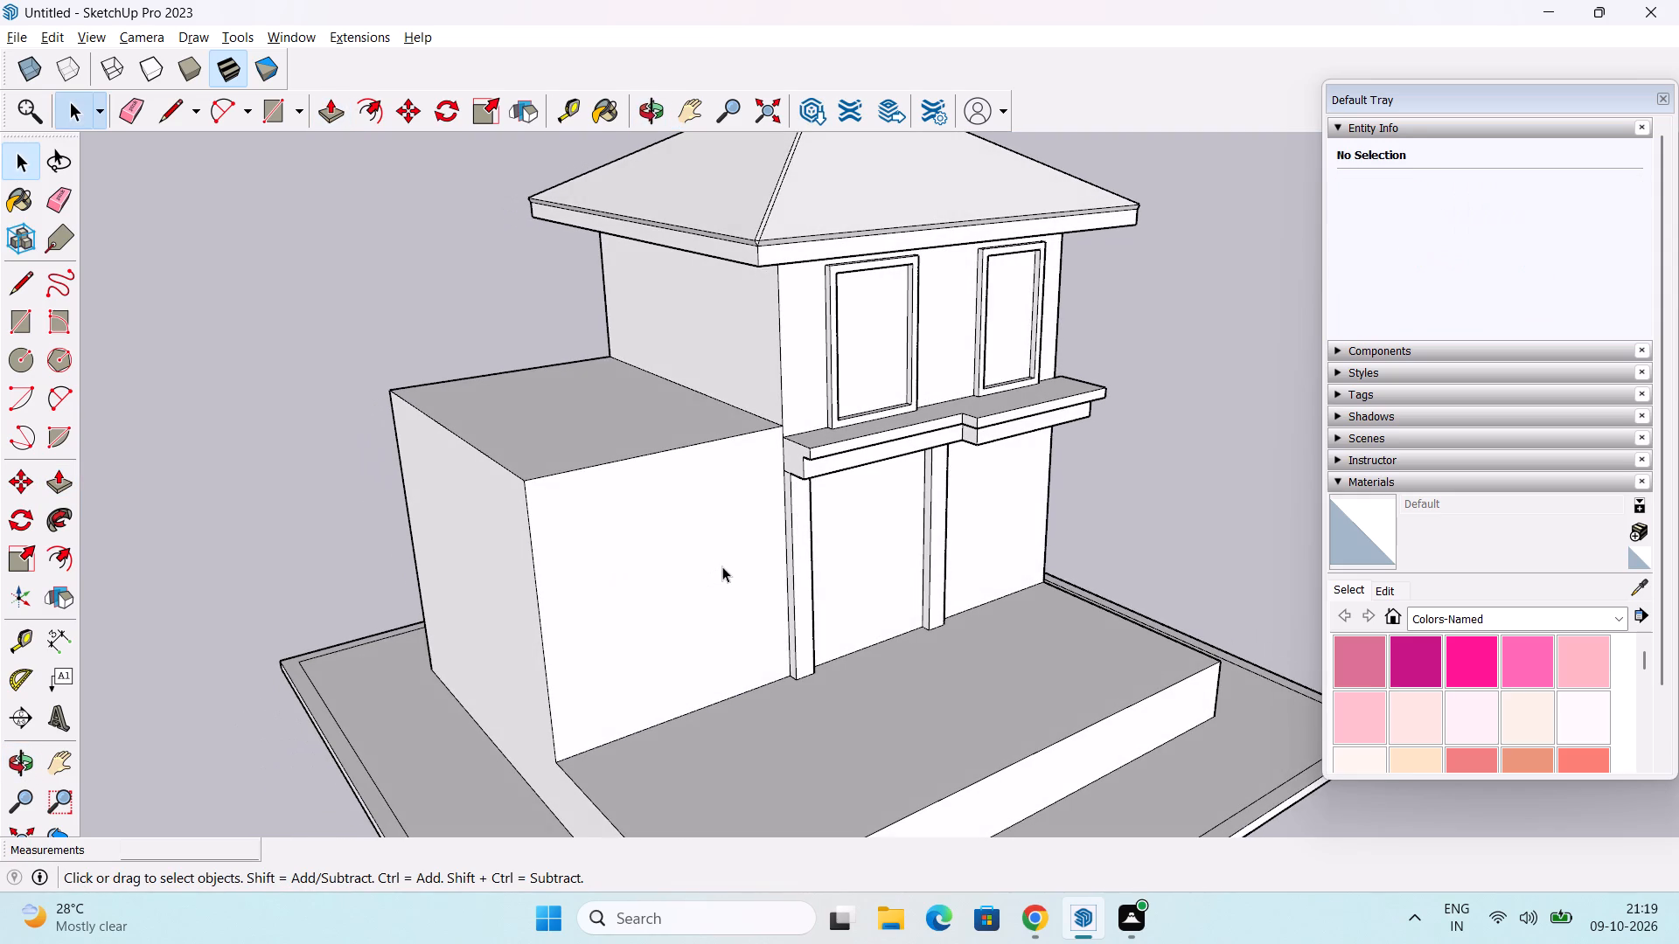
pyautogui.press('p')
pyautogui.click(657, 529)
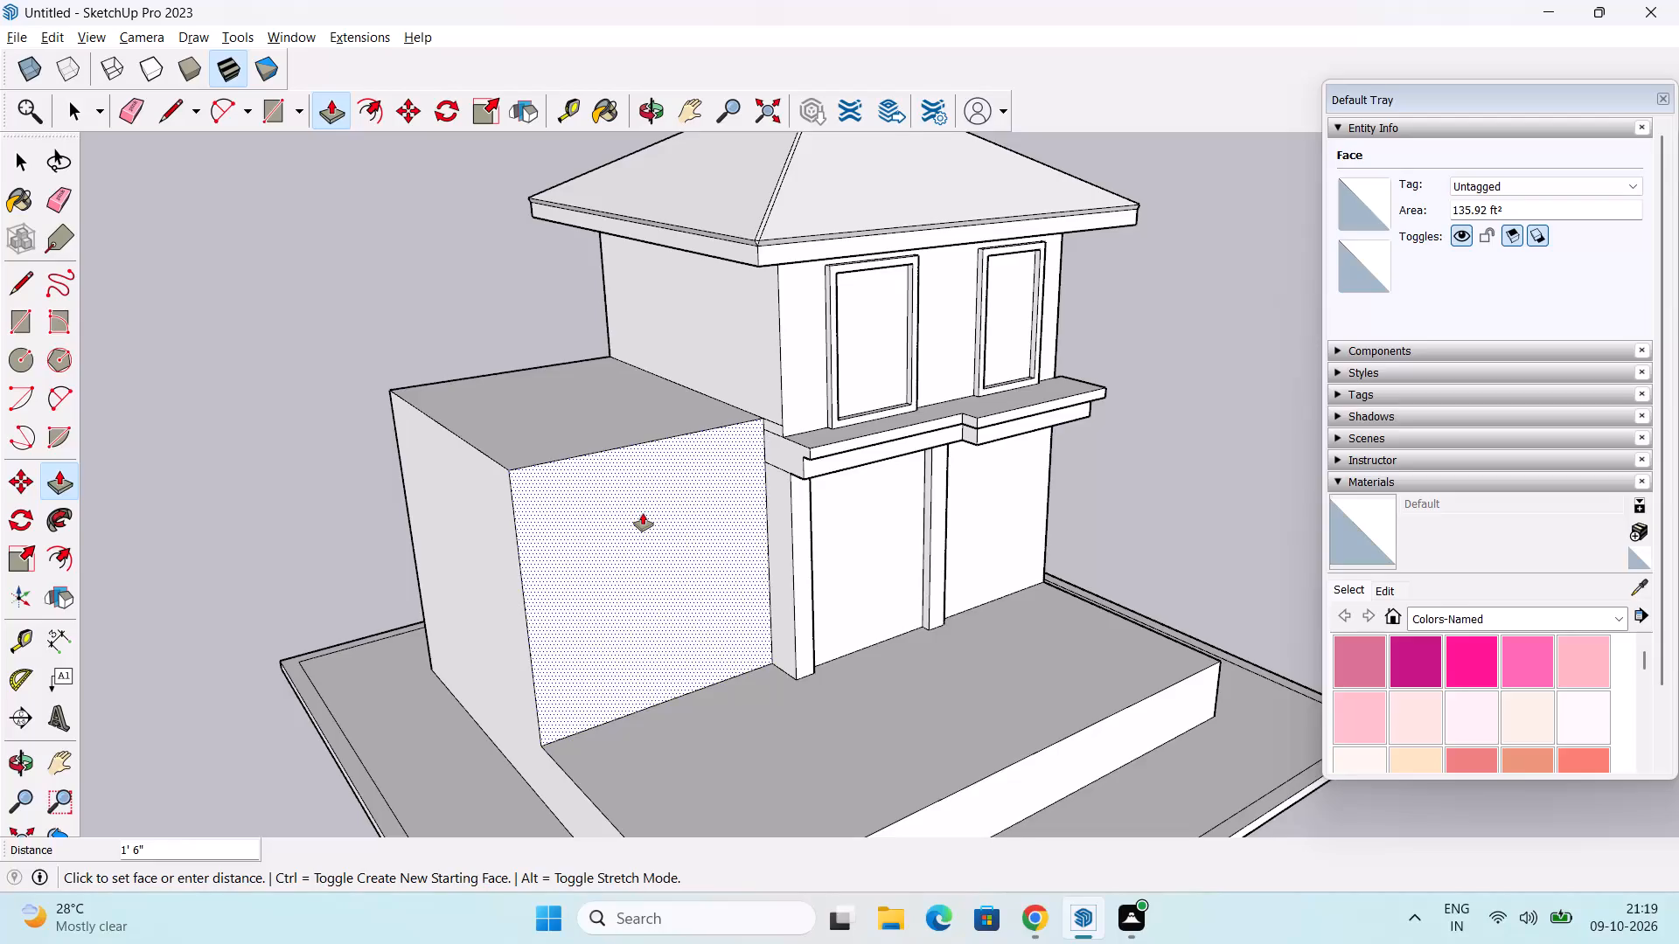
pyautogui.write("1'")
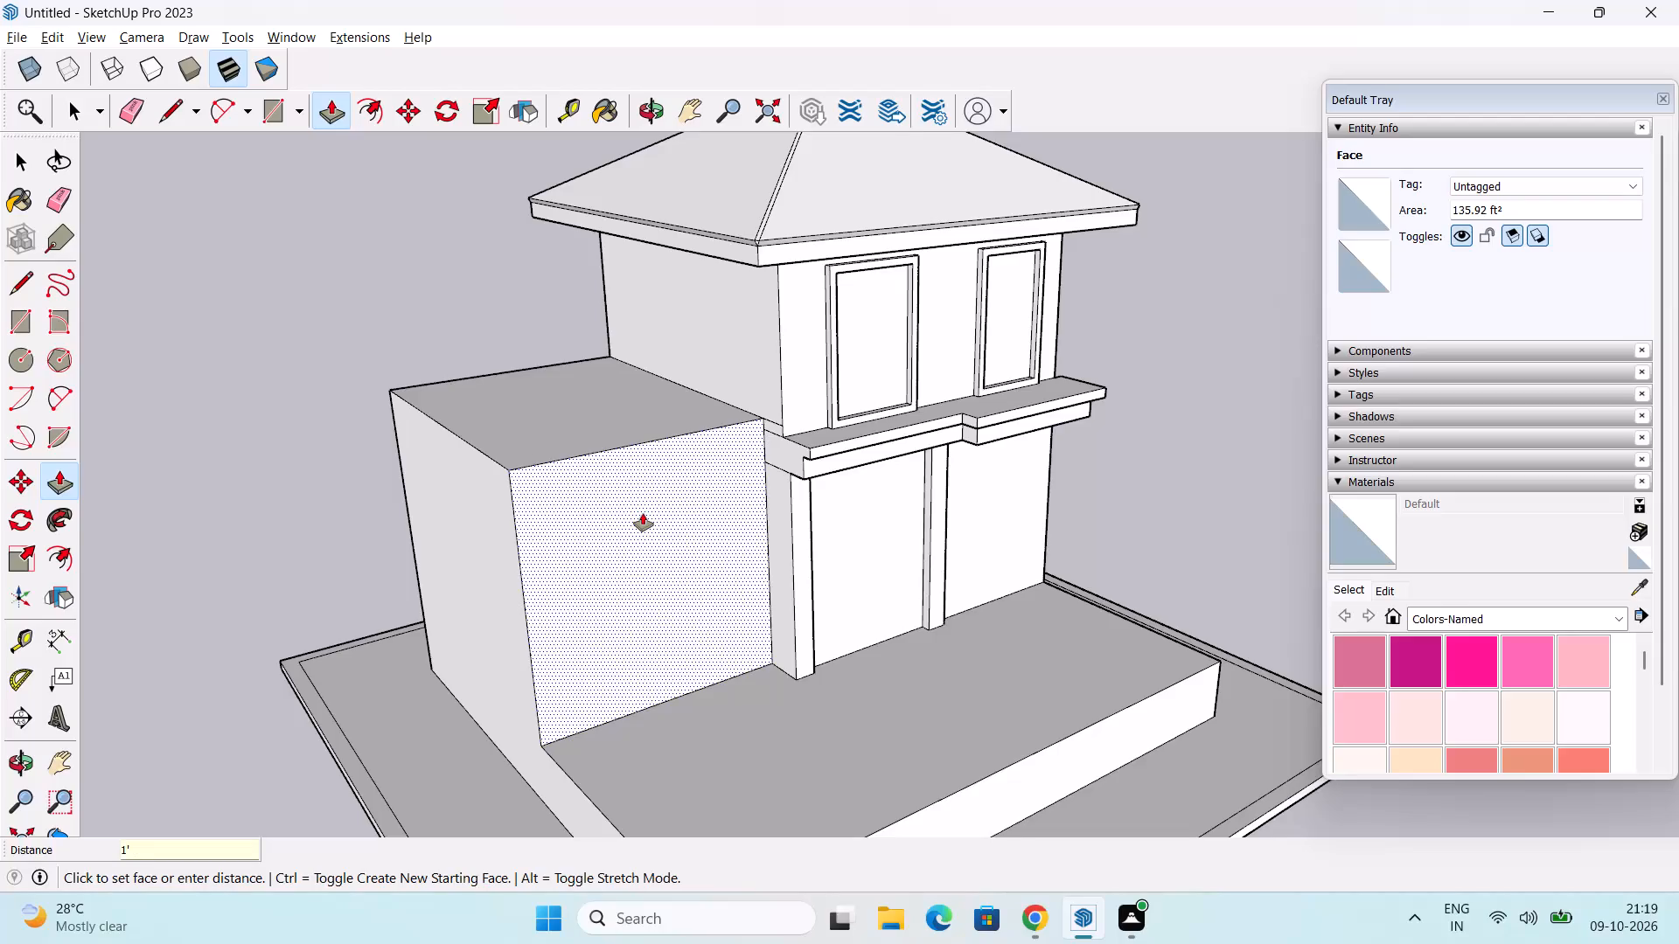
pyautogui.press('Return')
# Draw a horizontal line about 15' 7" long across the side block's outer end wall, continuing the adjoining band edge.
pyautogui.moveTo(669, 528); pyautogui.dragTo(739, 545, button='middle')
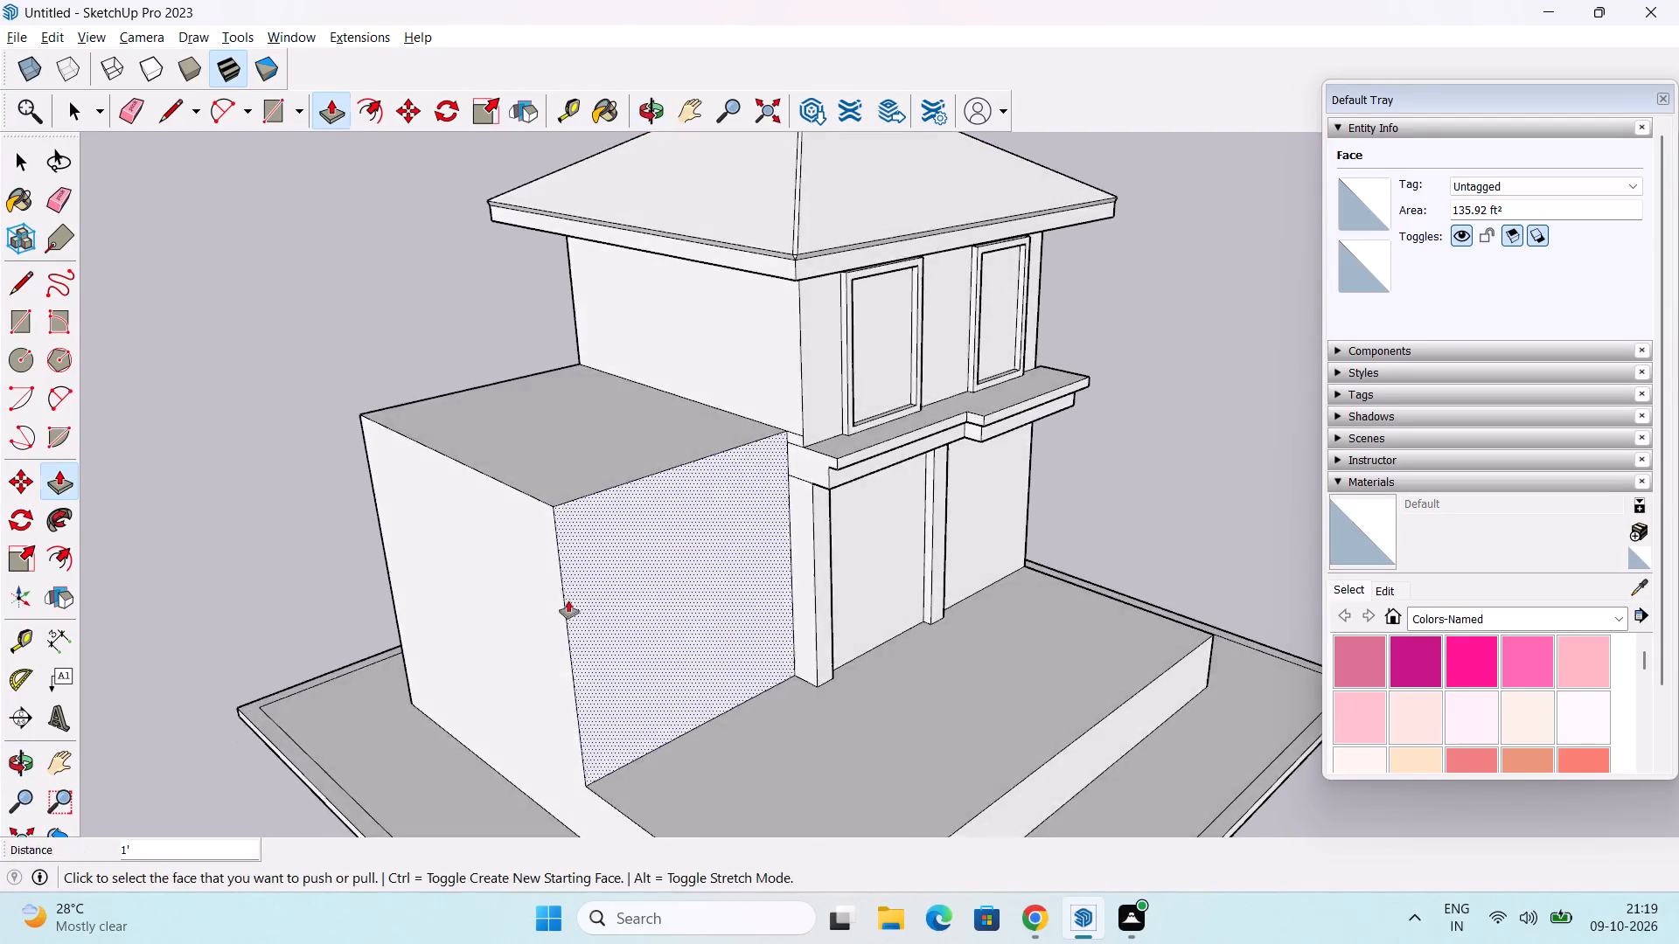
pyautogui.moveTo(568, 599); pyautogui.dragTo(700, 551, button='middle')
pyautogui.moveTo(466, 580); pyautogui.dragTo(812, 551, button='middle')
pyautogui.moveTo(702, 582); pyautogui.dragTo(712, 580, button='middle')
pyautogui.moveTo(712, 580); pyautogui.dragTo(770, 593, button='middle')
pyautogui.press('space')
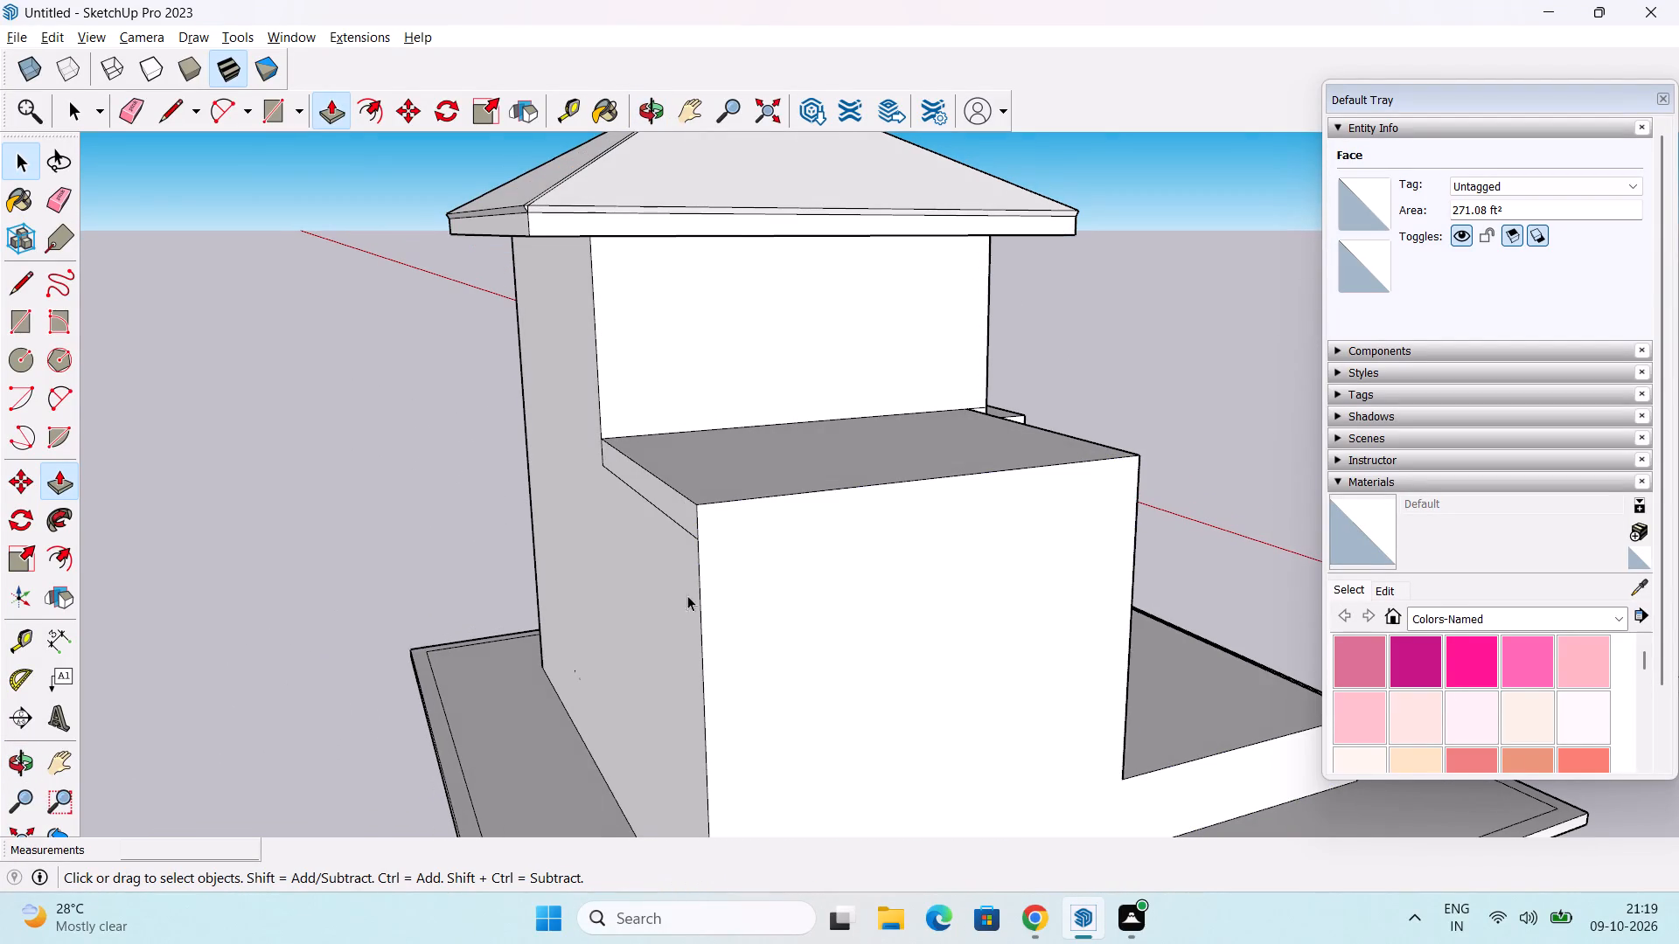
pyautogui.press('l')
pyautogui.click(696, 538)
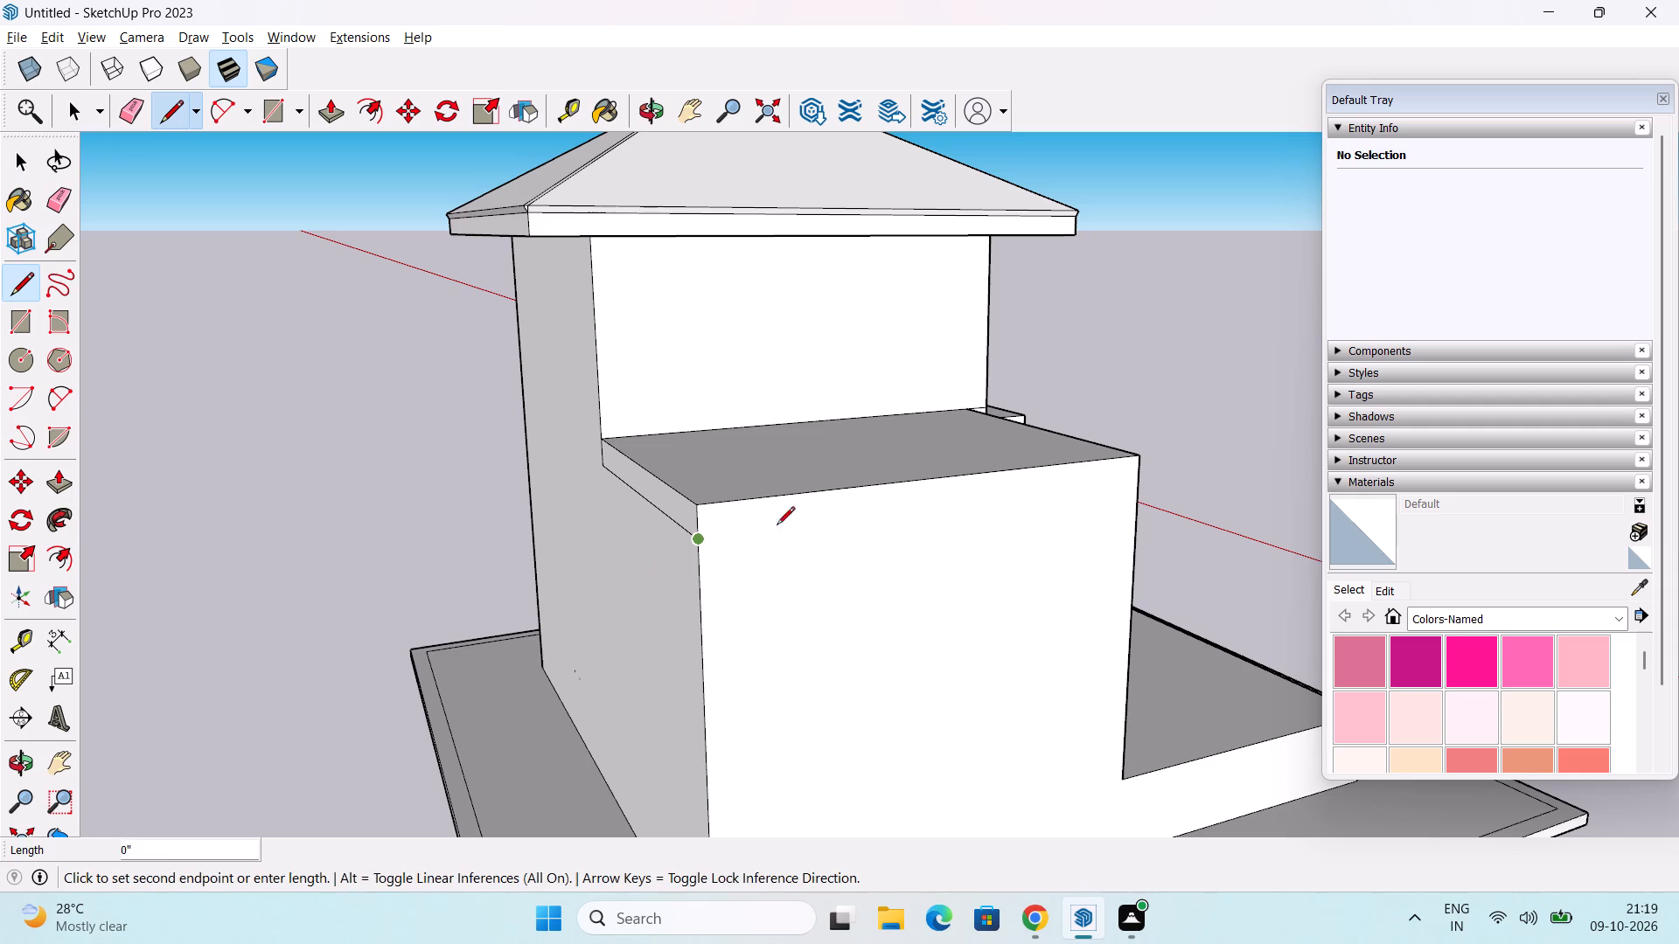
pyautogui.click(1137, 483)
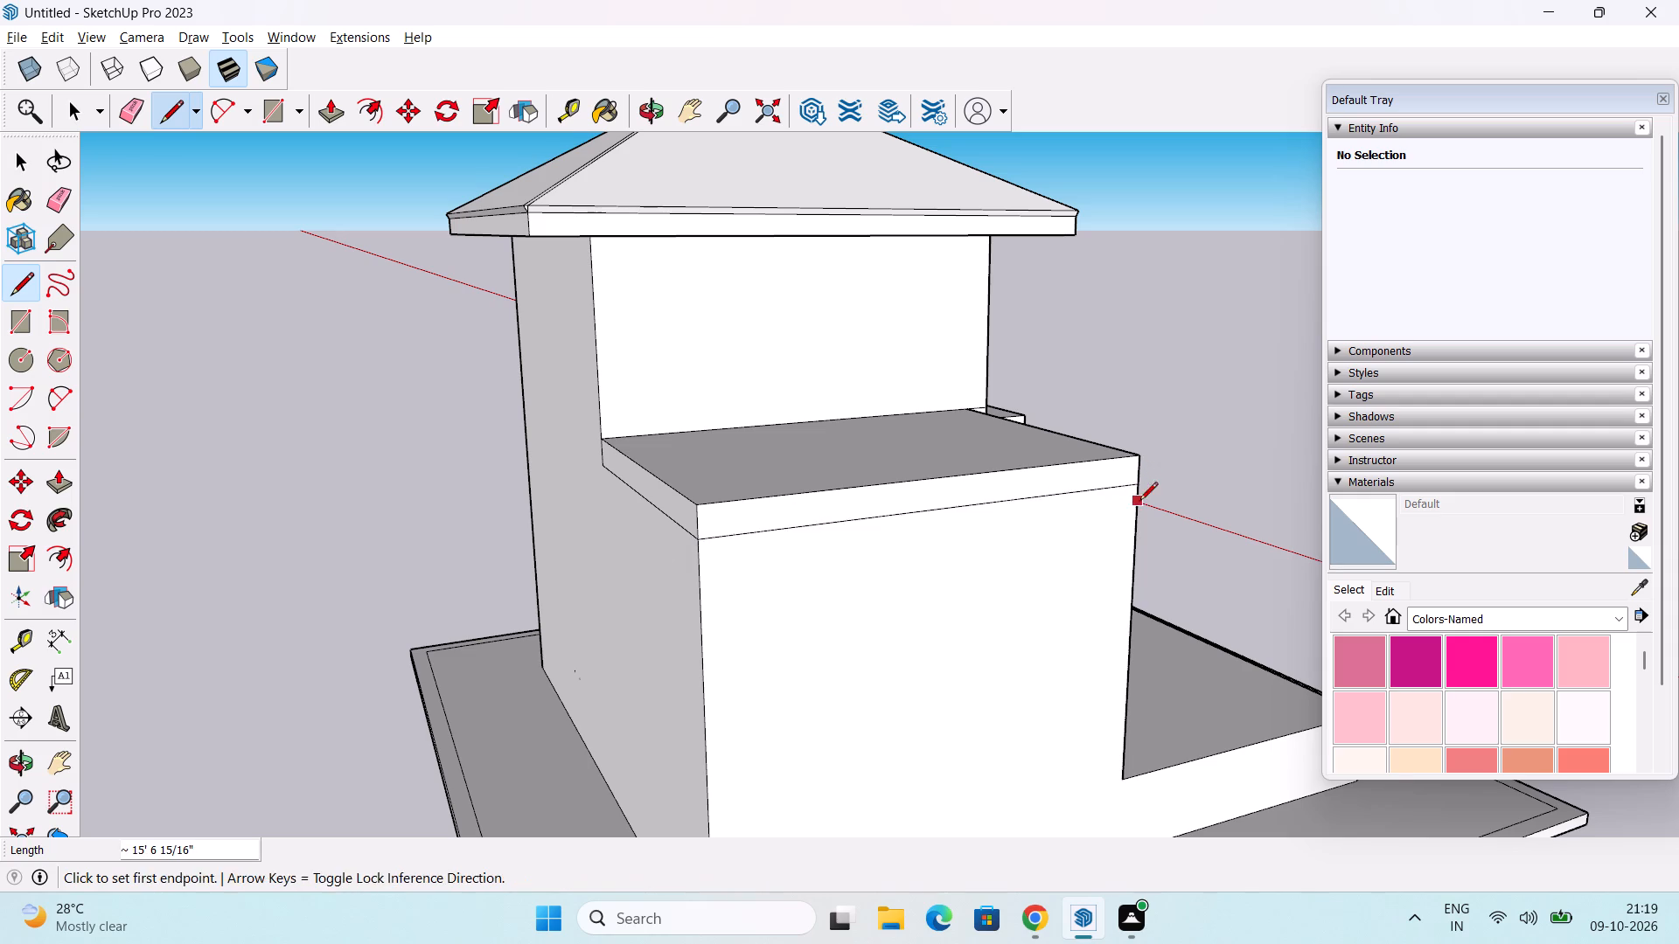
# Continue the band line across the side block's front face to the main wall, about 11' 4" long.
pyautogui.moveTo(1075, 503); pyautogui.dragTo(707, 515, button='middle')
pyautogui.moveTo(923, 538); pyautogui.dragTo(652, 548, button='middle')
pyautogui.click(518, 477)
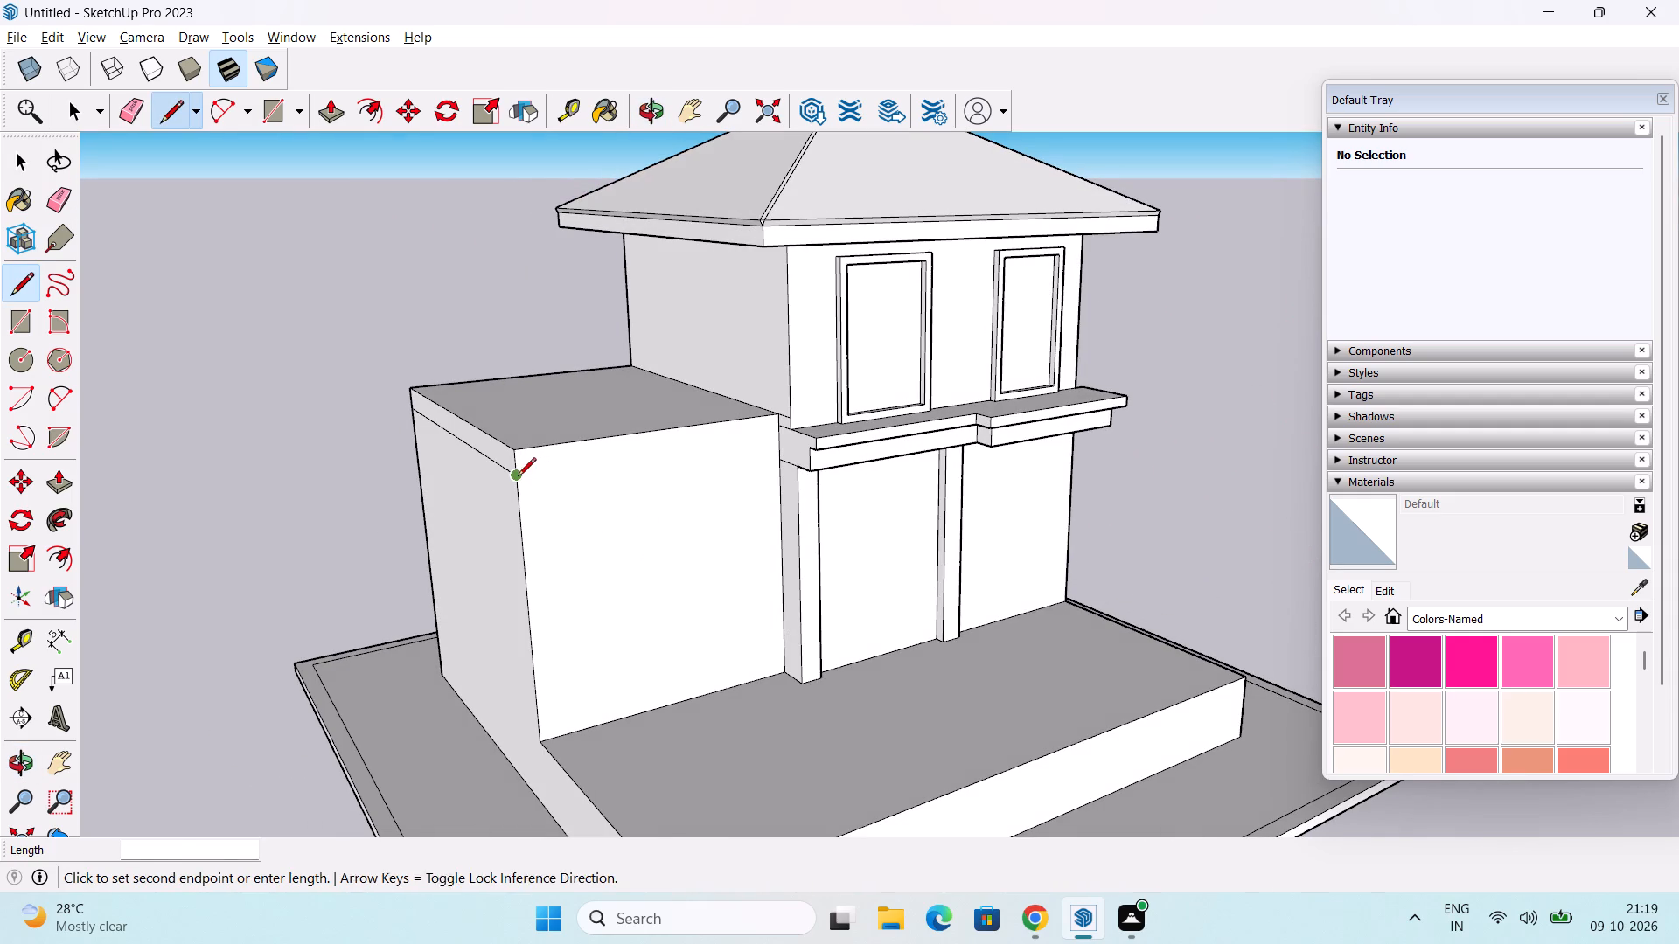
pyautogui.click(778, 439)
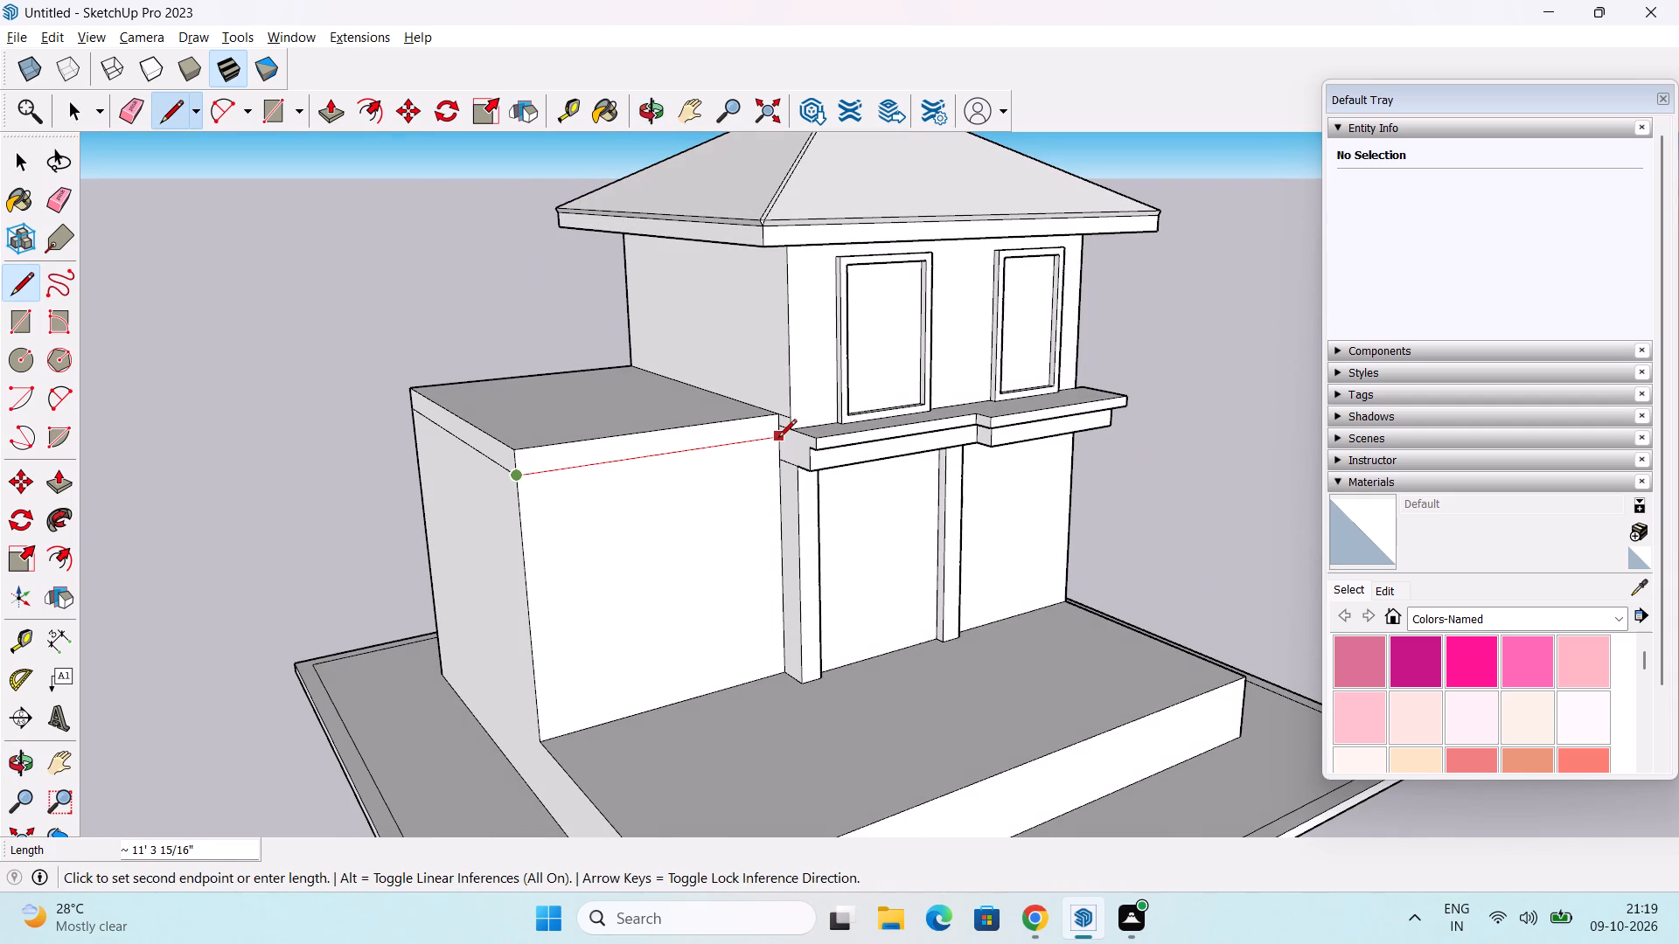
pyautogui.moveTo(779, 475); pyautogui.dragTo(759, 494, button='middle')
pyautogui.press('space')
# Erase the short leftover edges where the side block's top band meets the main building's wall and ledge.
pyautogui.moveTo(784, 525); pyautogui.dragTo(829, 496, button='middle')
pyautogui.press('e')
pyautogui.scroll(3, 832, 461)
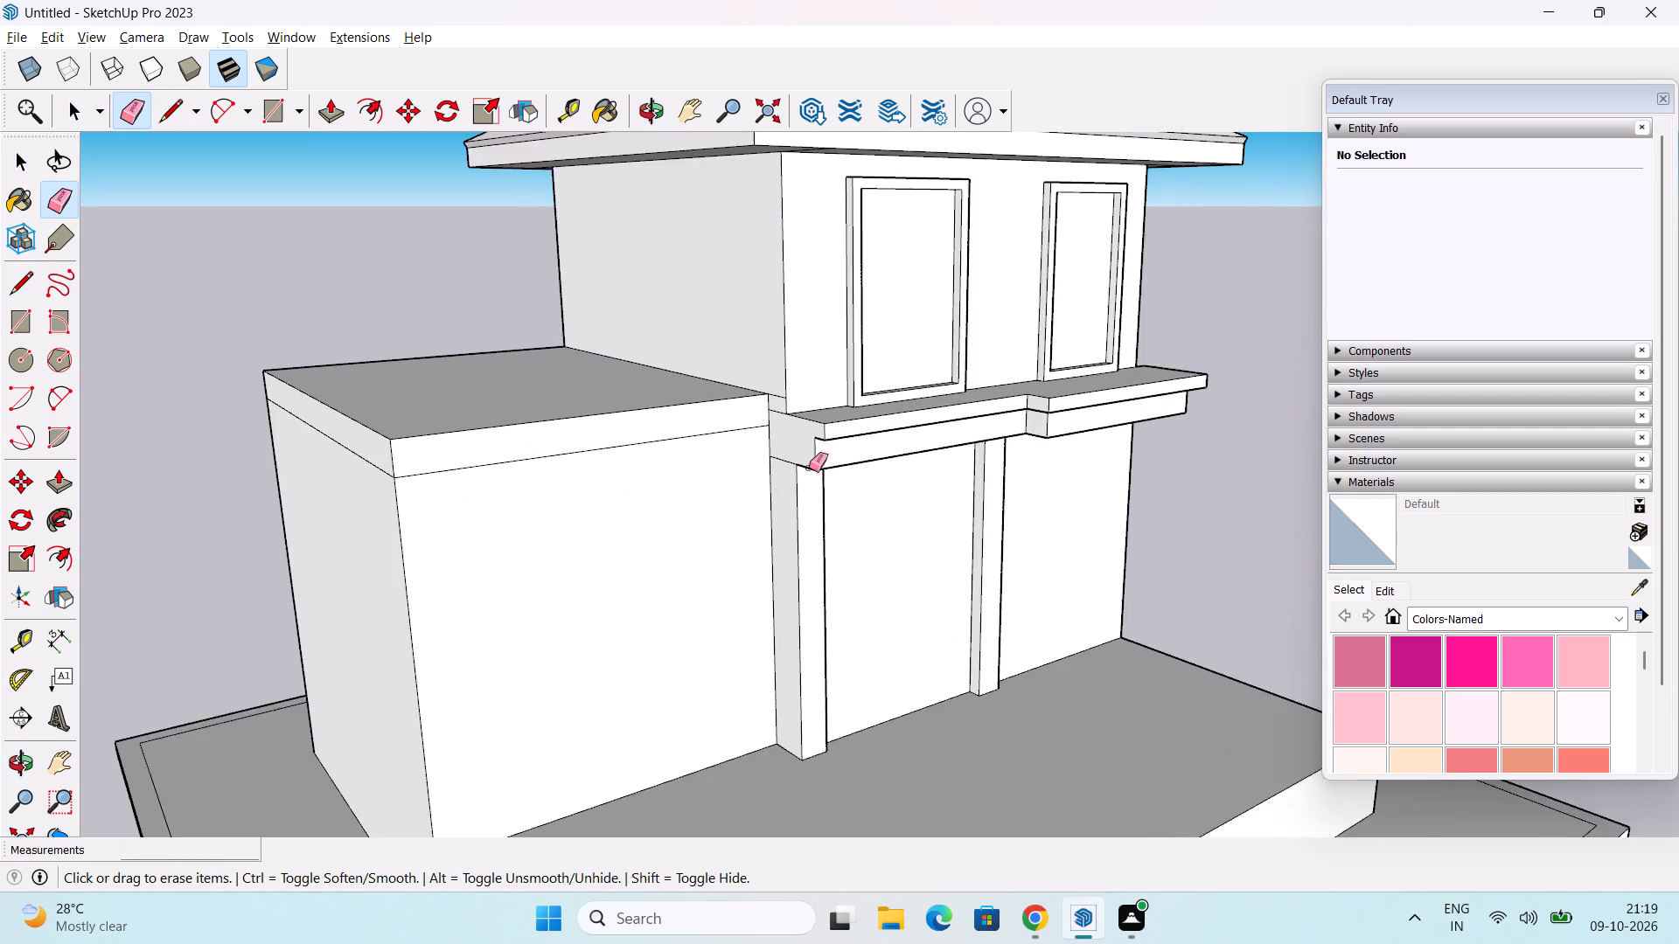
pyautogui.scroll(5, 809, 468)
pyautogui.moveTo(758, 342); pyautogui.dragTo(761, 422)
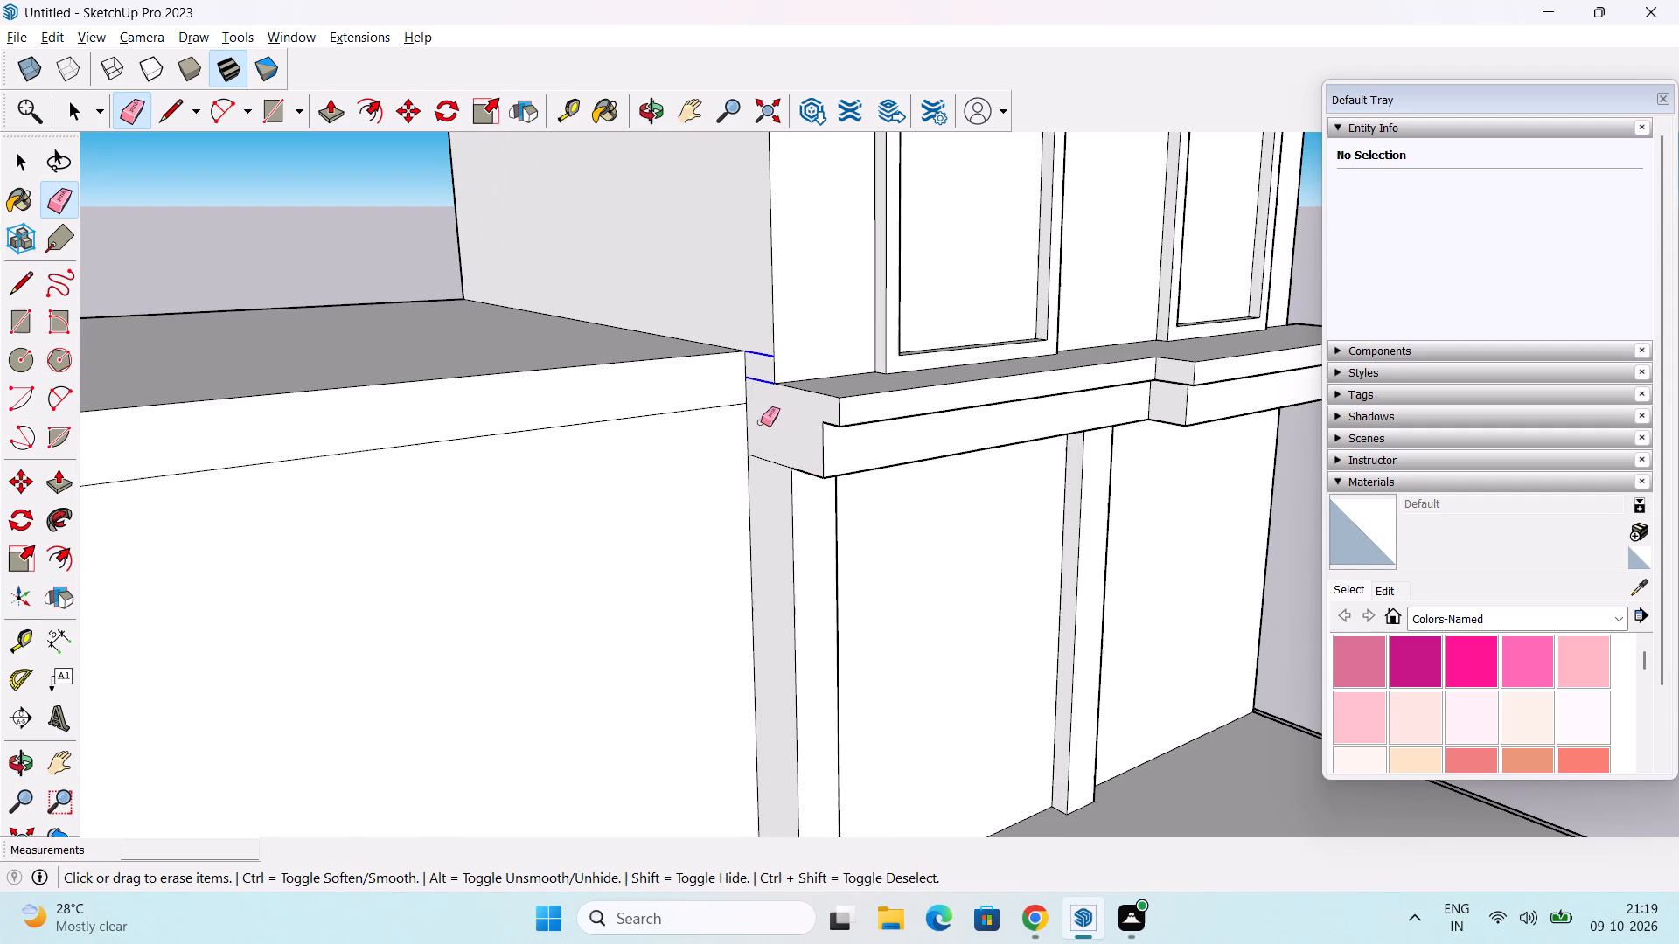
pyautogui.moveTo(761, 422); pyautogui.dragTo(766, 492)
pyautogui.scroll(-2, 765, 461)
pyautogui.moveTo(768, 499); pyautogui.dragTo(681, 524, button='middle')
pyautogui.press('space')
# Push/Pull the side block's front top band outward by 2' in two 1' pulls.
pyautogui.scroll(-5, 644, 462)
pyautogui.moveTo(643, 485); pyautogui.dragTo(608, 474, button='middle')
pyautogui.press('p')
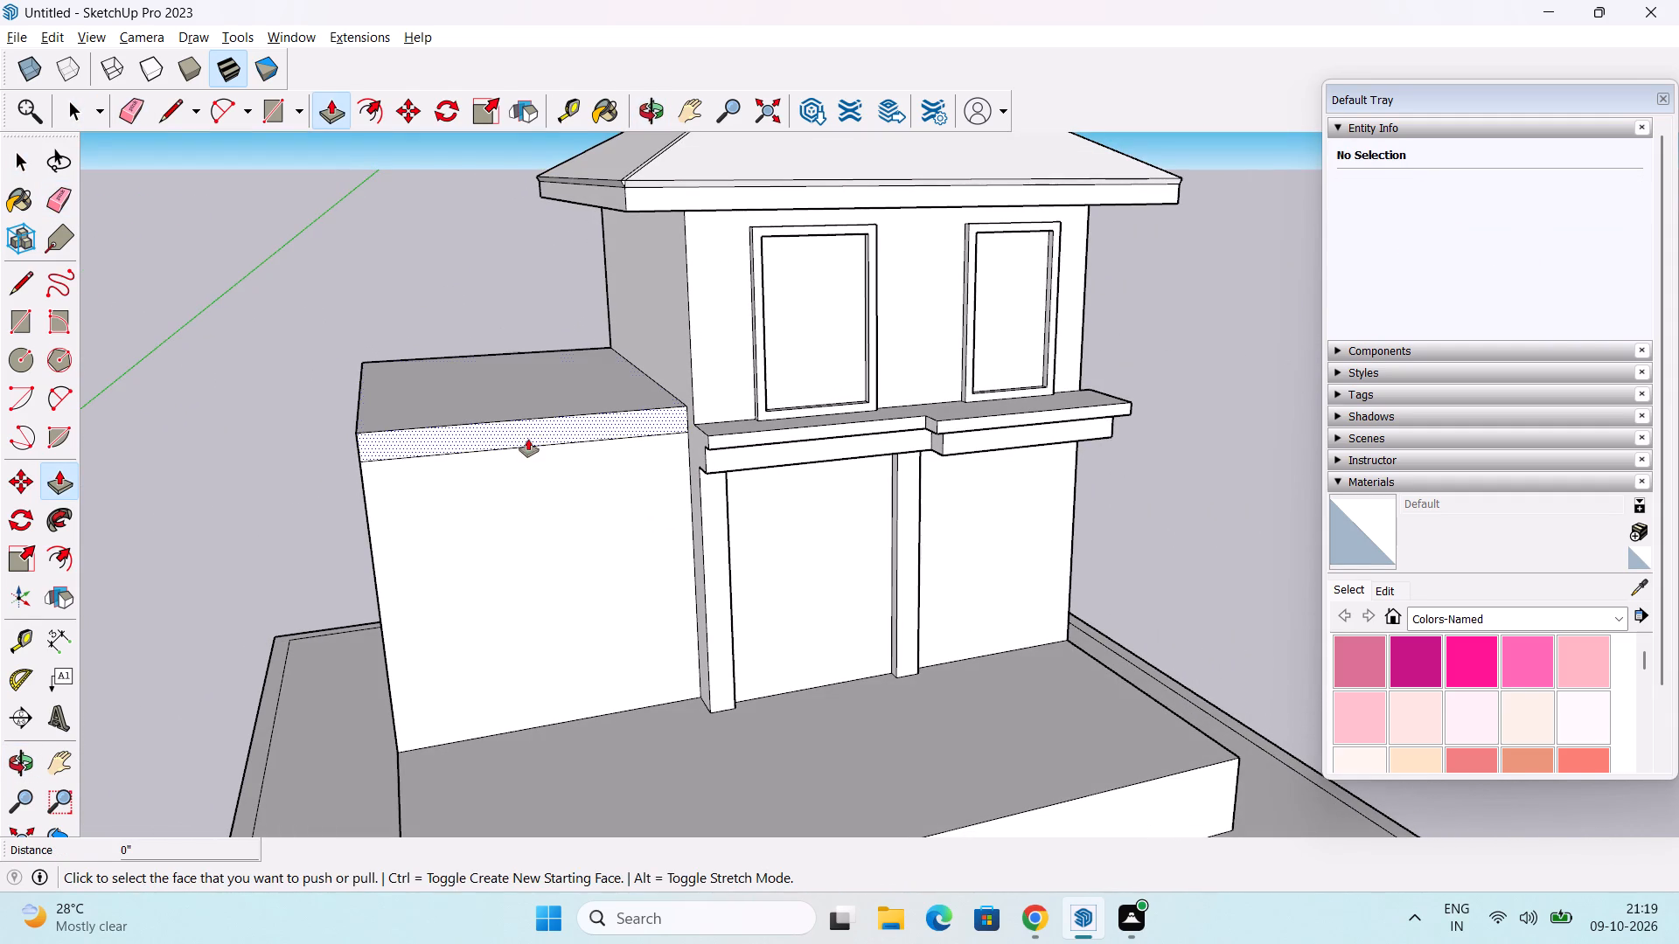
pyautogui.click(533, 434)
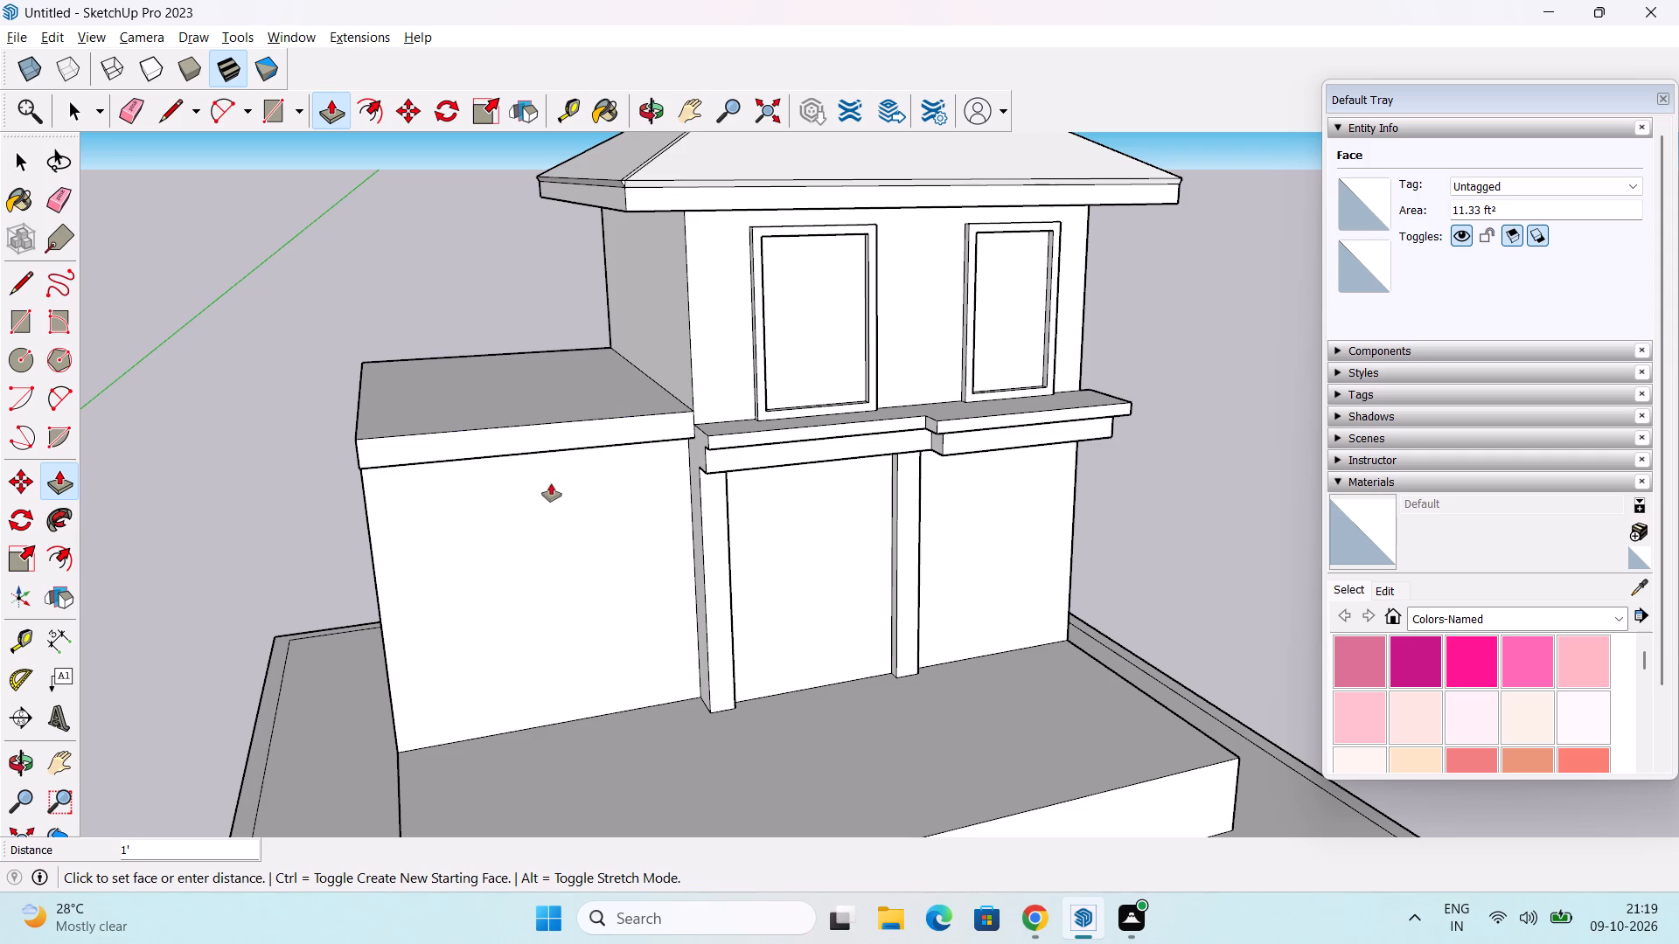
pyautogui.click(551, 483)
pyautogui.doubleClick(592, 433)
# Push/Pull the top band on the side block's outer end outward by 2', repeating the 1' pull twice.
pyautogui.moveTo(589, 477); pyautogui.dragTo(781, 323, button='middle')
pyautogui.moveTo(572, 328); pyautogui.dragTo(617, 399, button='middle')
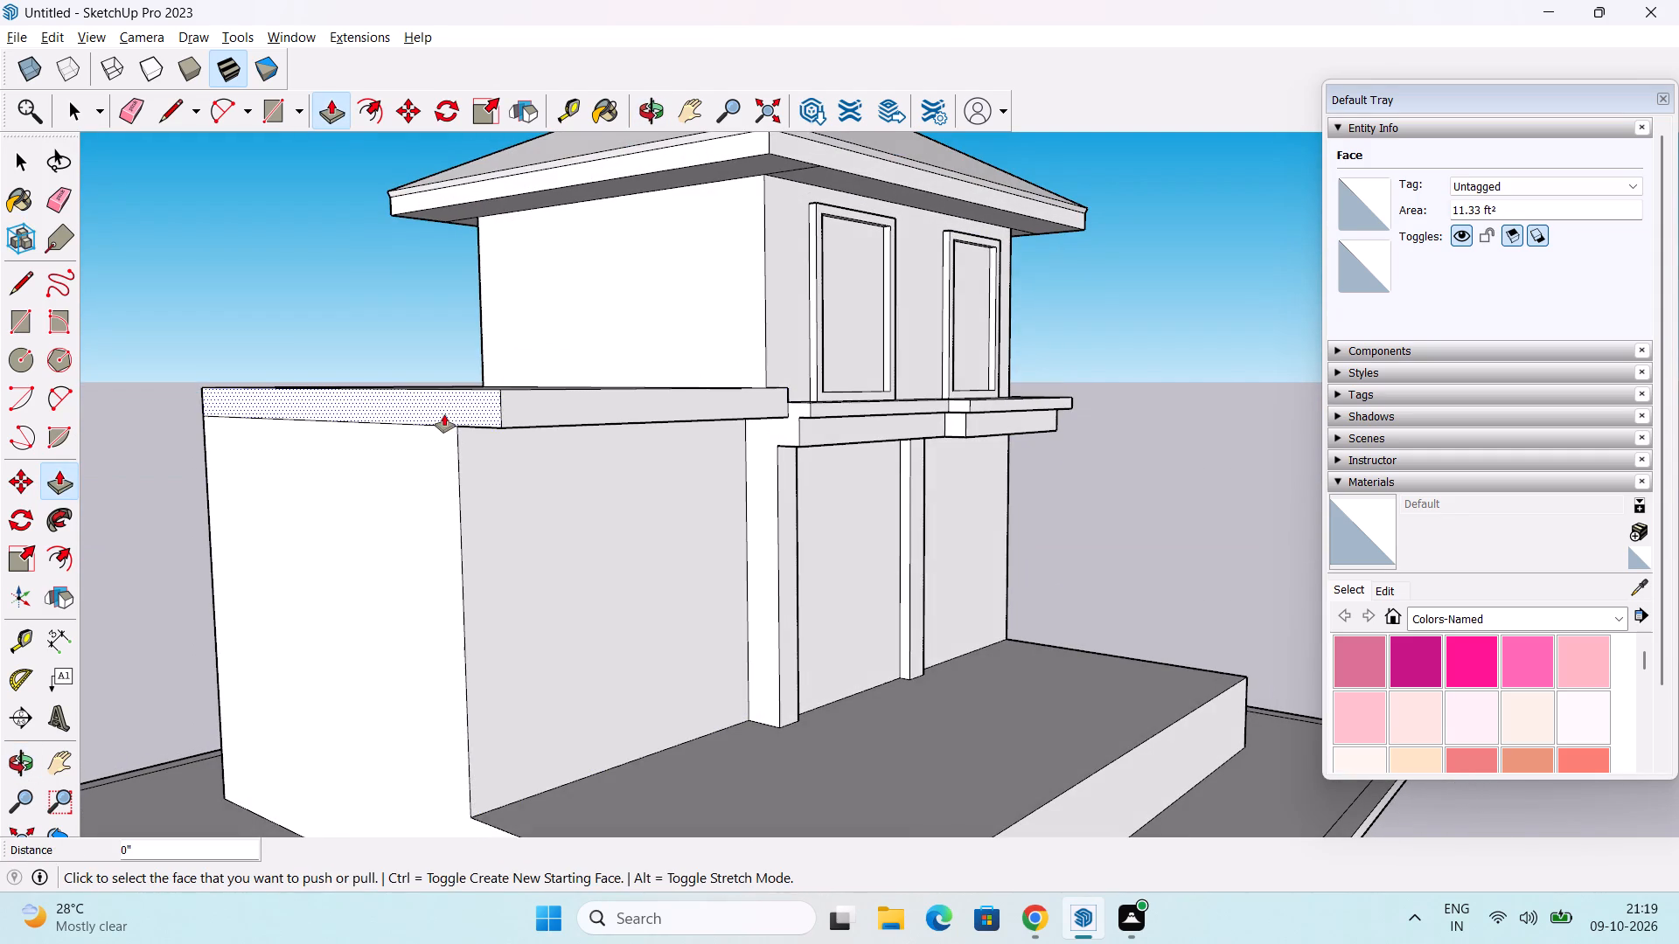
pyautogui.doubleClick(444, 413)
pyautogui.moveTo(480, 443); pyautogui.dragTo(509, 195, button='middle')
pyautogui.keyDown('shift'); pyautogui.moveTo(512, 194); pyautogui.dragTo(533, 361, button='middle'); pyautogui.keyUp('shift')
pyautogui.moveTo(557, 402); pyautogui.dragTo(660, 308, button='middle')
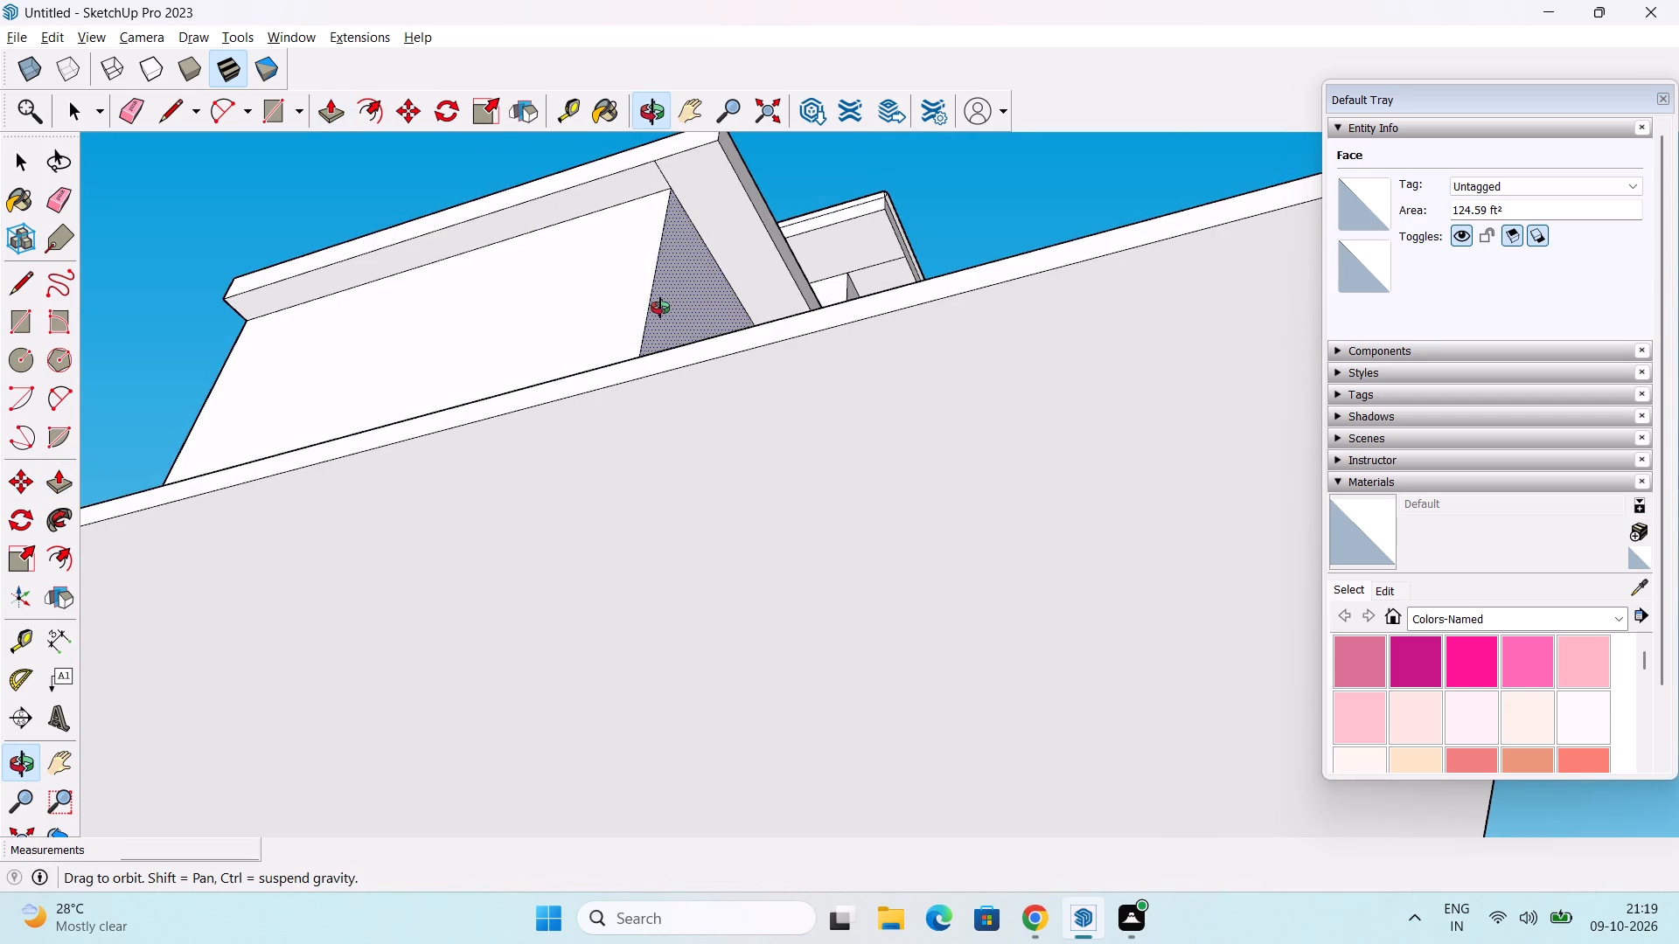
pyautogui.moveTo(660, 308); pyautogui.dragTo(685, 391, button='middle')
pyautogui.doubleClick(695, 244)
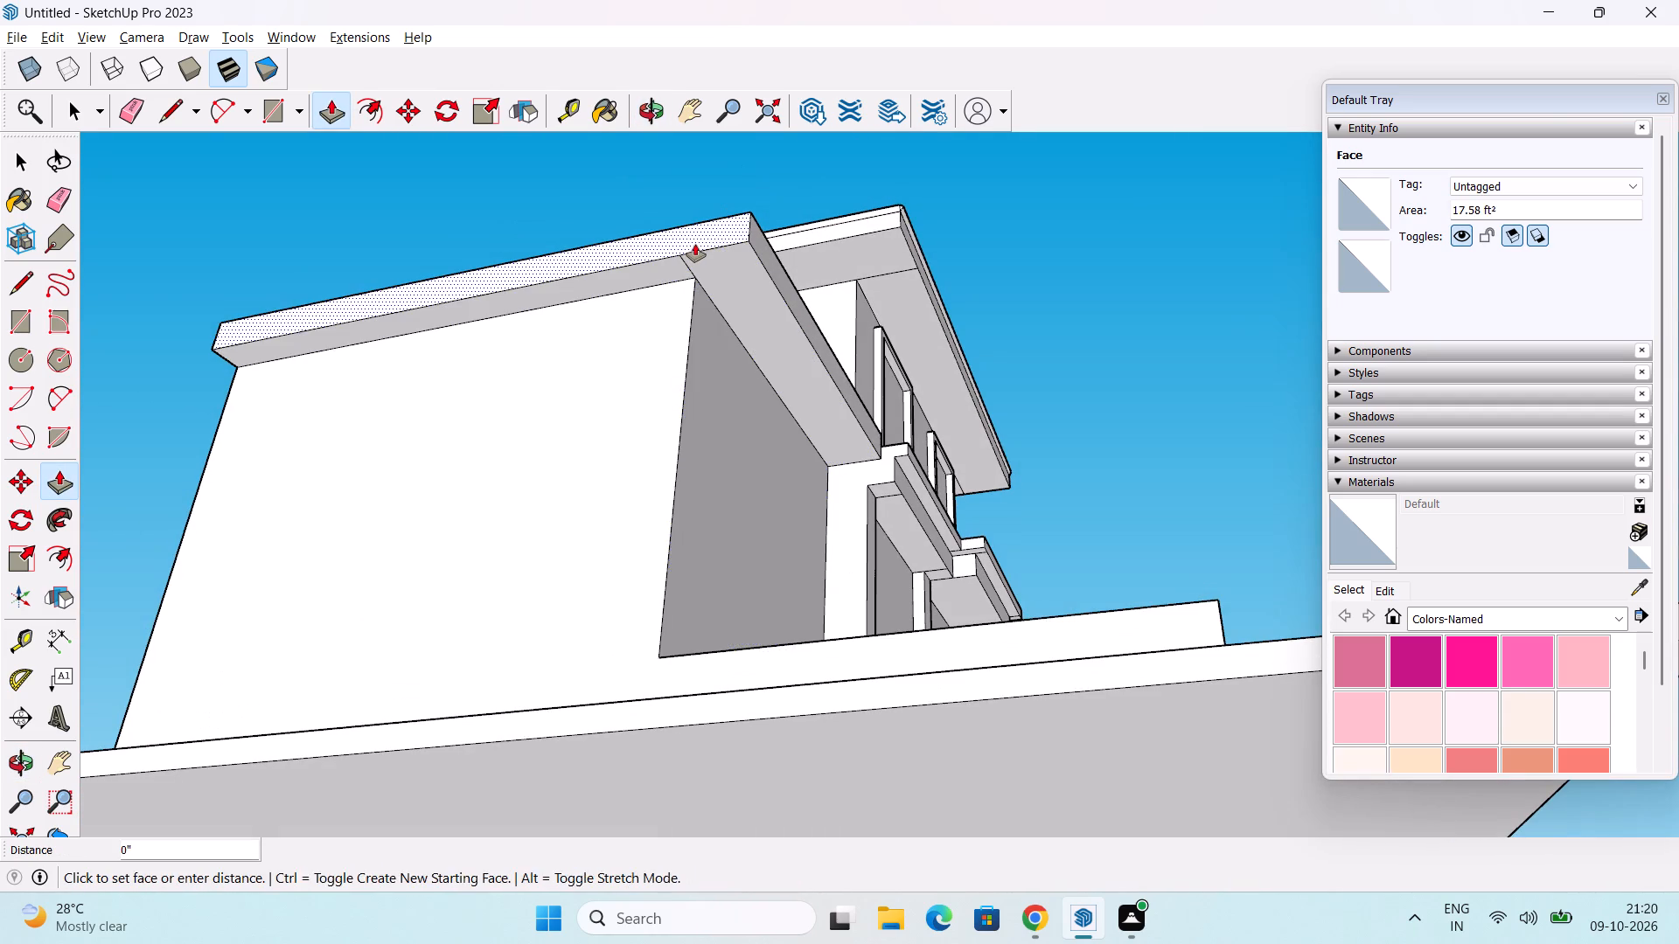
# Push/Pull the side block's rear top band outward by 2', repeating the 1' pull twice.
pyautogui.moveTo(534, 306); pyautogui.dragTo(855, 358, button='middle')
pyautogui.moveTo(540, 380); pyautogui.dragTo(738, 442, button='middle')
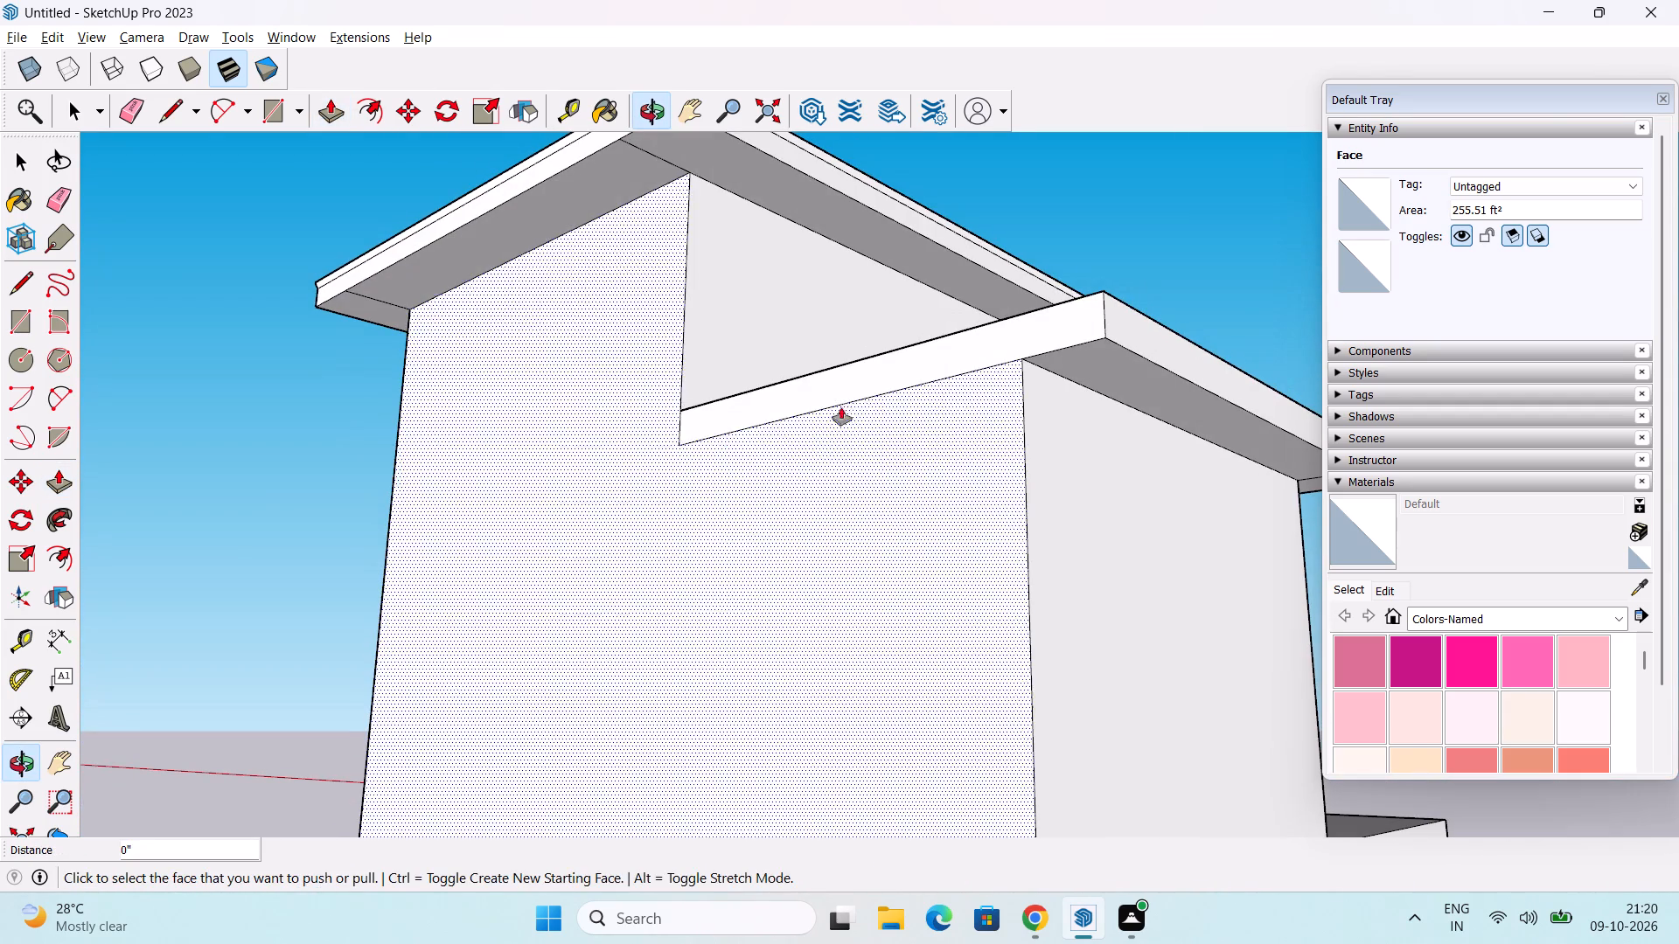
pyautogui.doubleClick(881, 373)
pyautogui.moveTo(908, 363); pyautogui.dragTo(777, 255, button='middle')
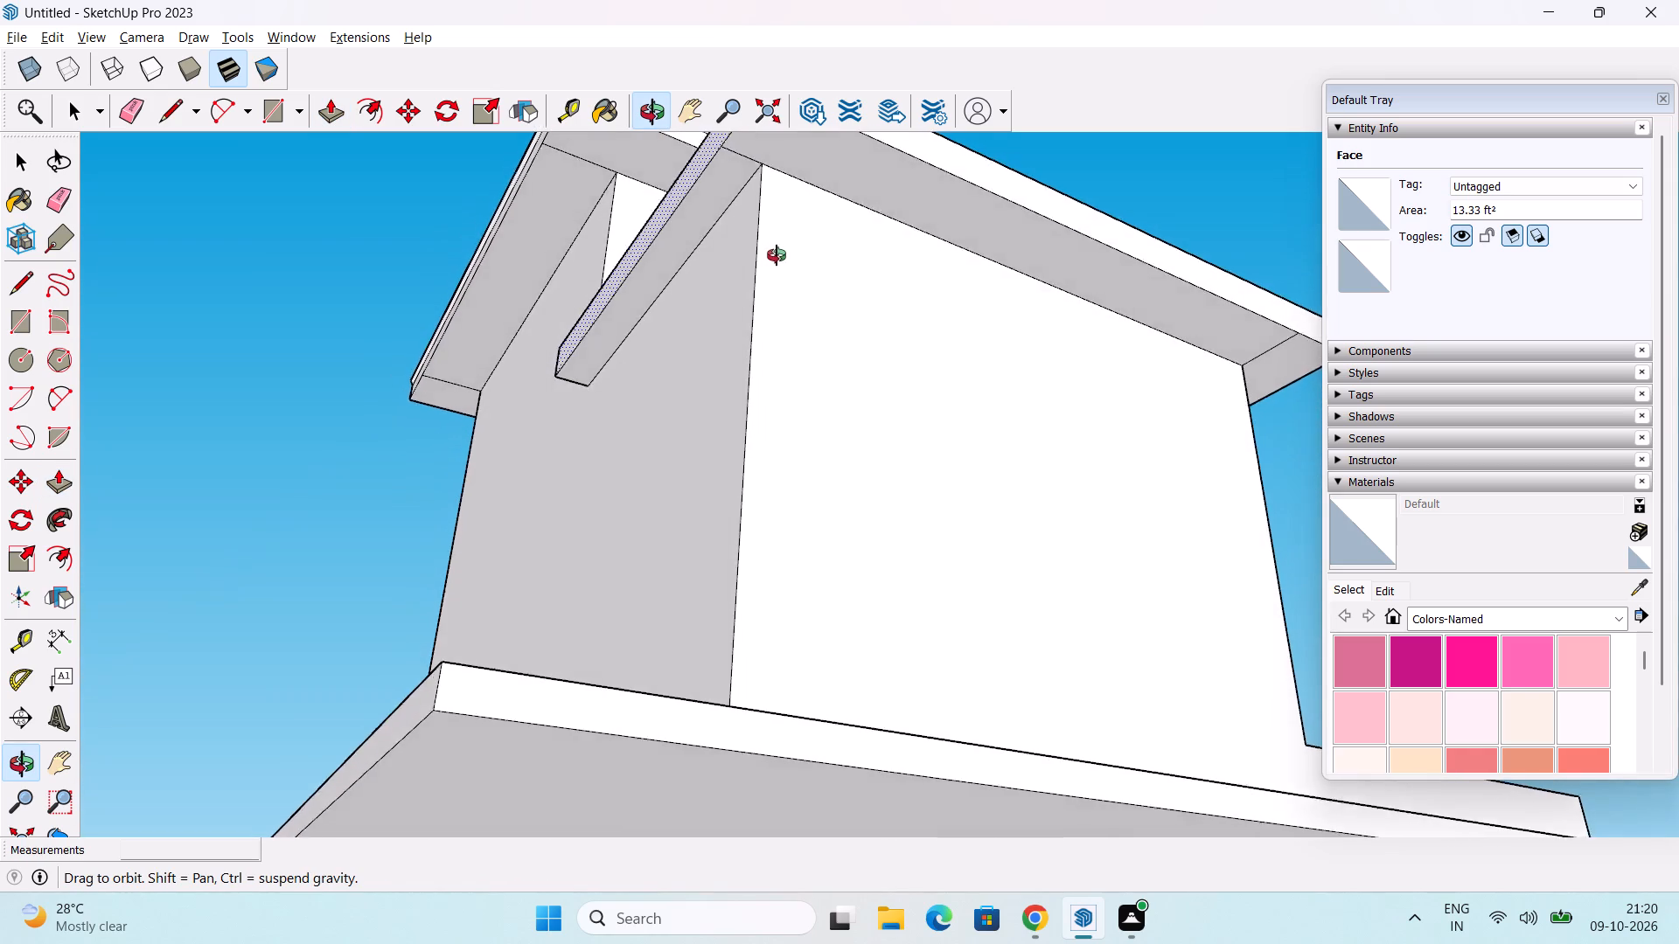
pyautogui.moveTo(777, 255); pyautogui.dragTo(760, 338, button='middle')
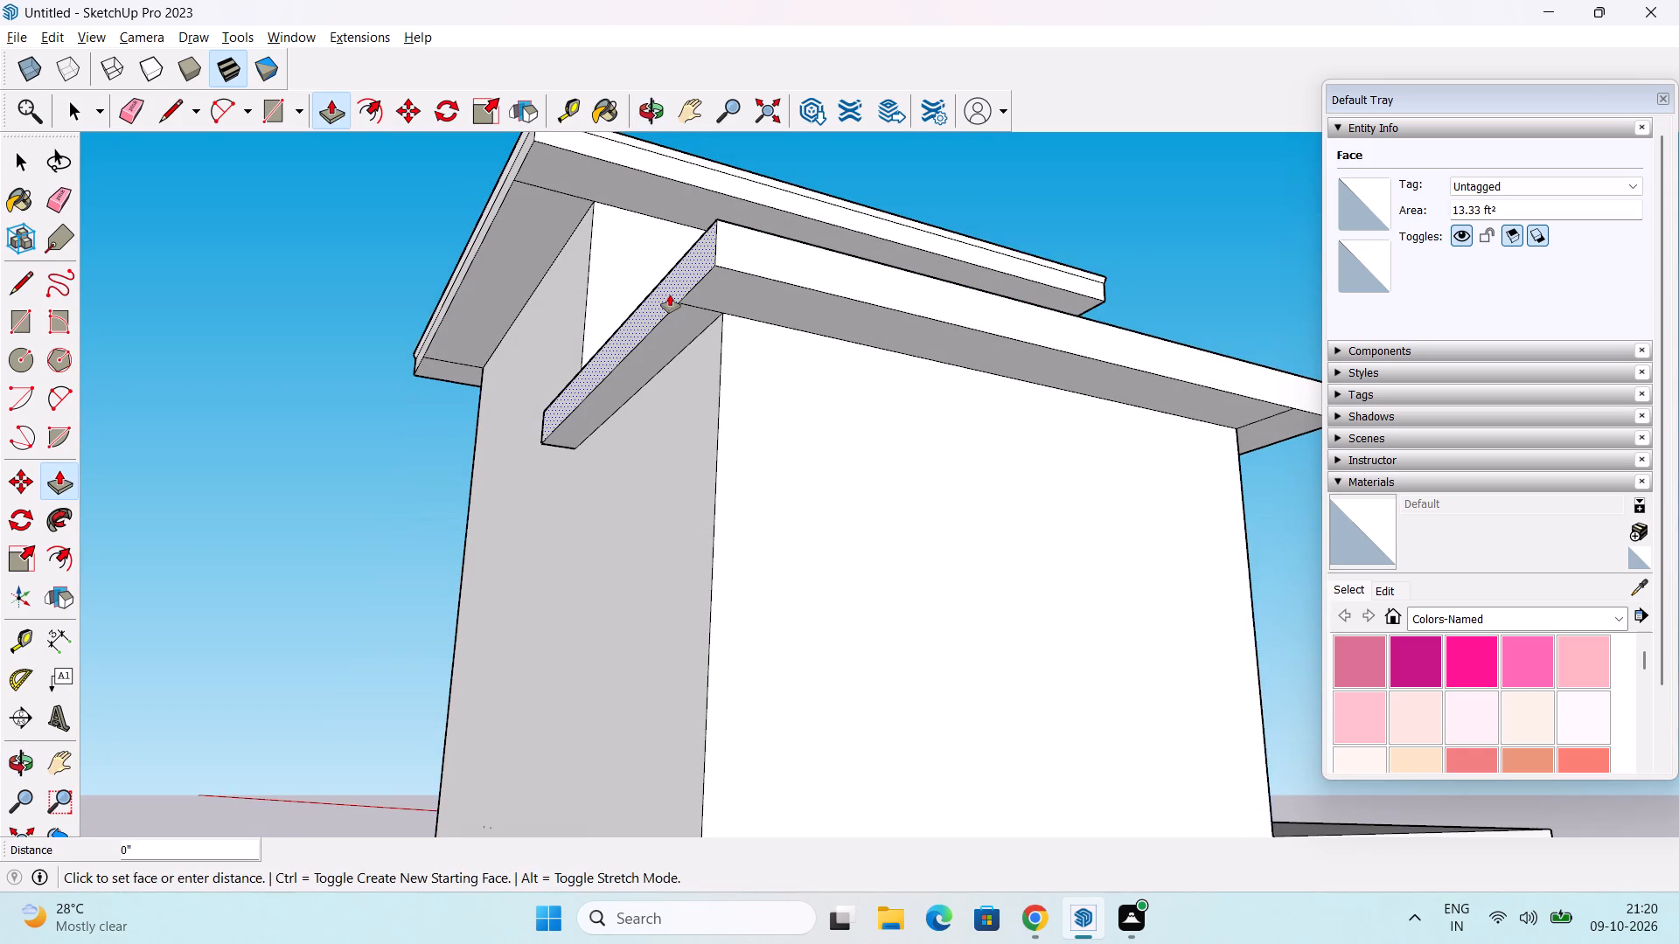
pyautogui.doubleClick(670, 295)
# Examine the side block's overhanging roof slab from below and from above.
pyautogui.scroll(-2, 690, 317)
pyautogui.moveTo(759, 388); pyautogui.dragTo(583, 418, button='middle')
pyautogui.moveTo(651, 413); pyautogui.dragTo(465, 419, button='middle')
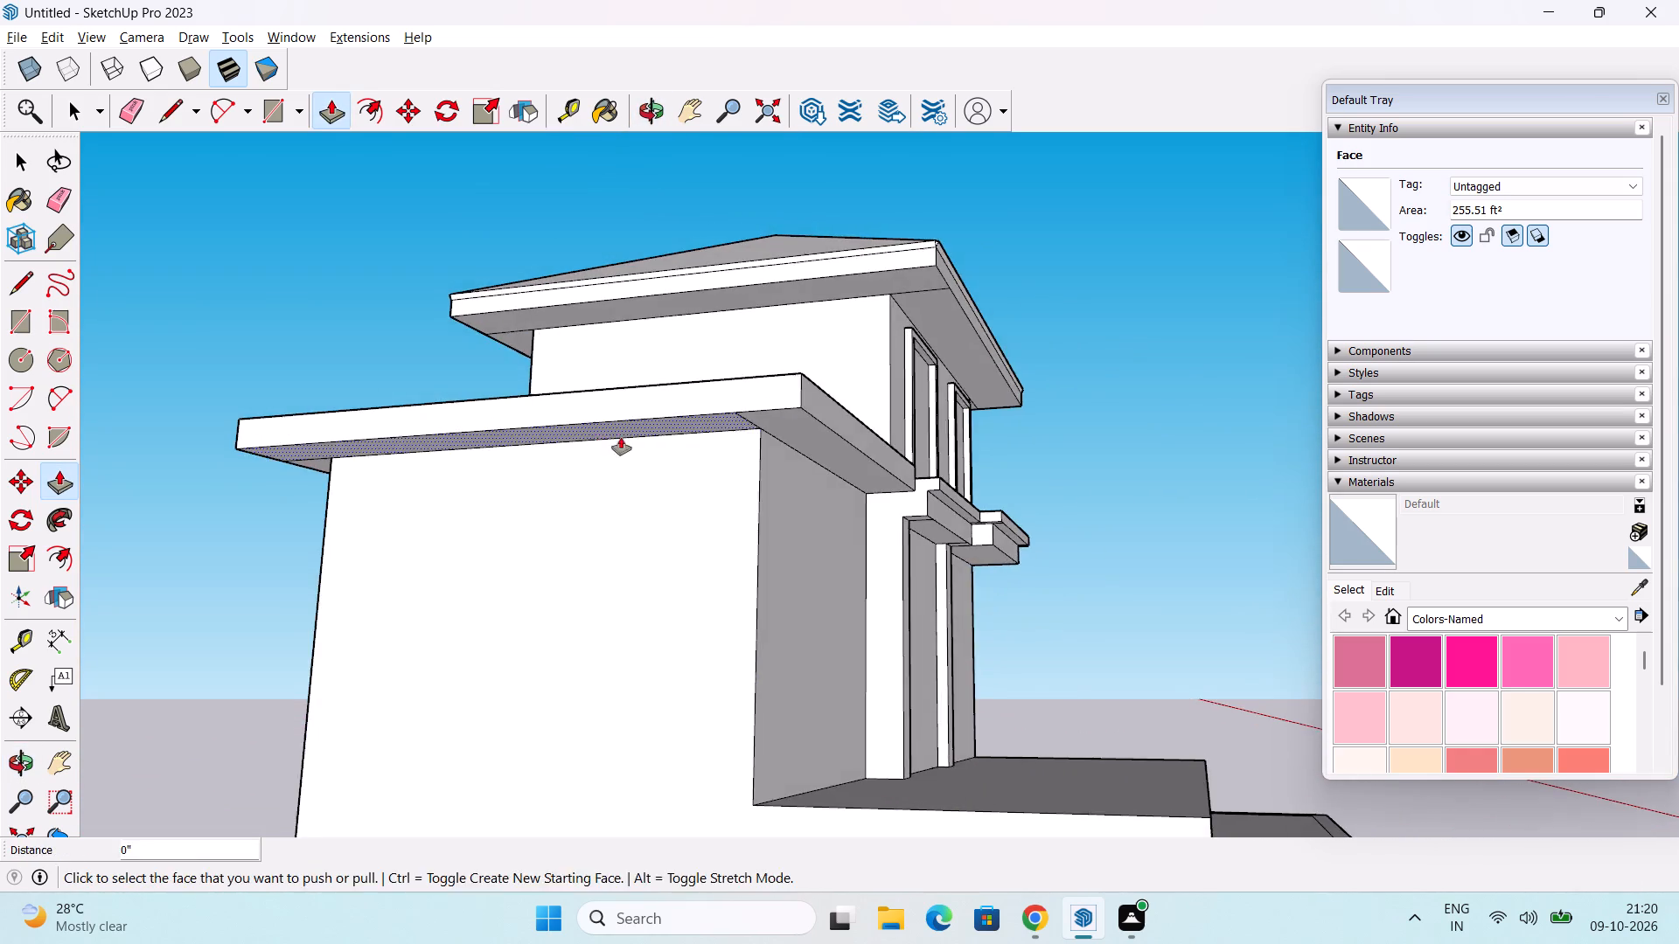
pyautogui.moveTo(621, 437); pyautogui.dragTo(389, 439, button='middle')
pyautogui.moveTo(526, 399); pyautogui.dragTo(498, 614, button='middle')
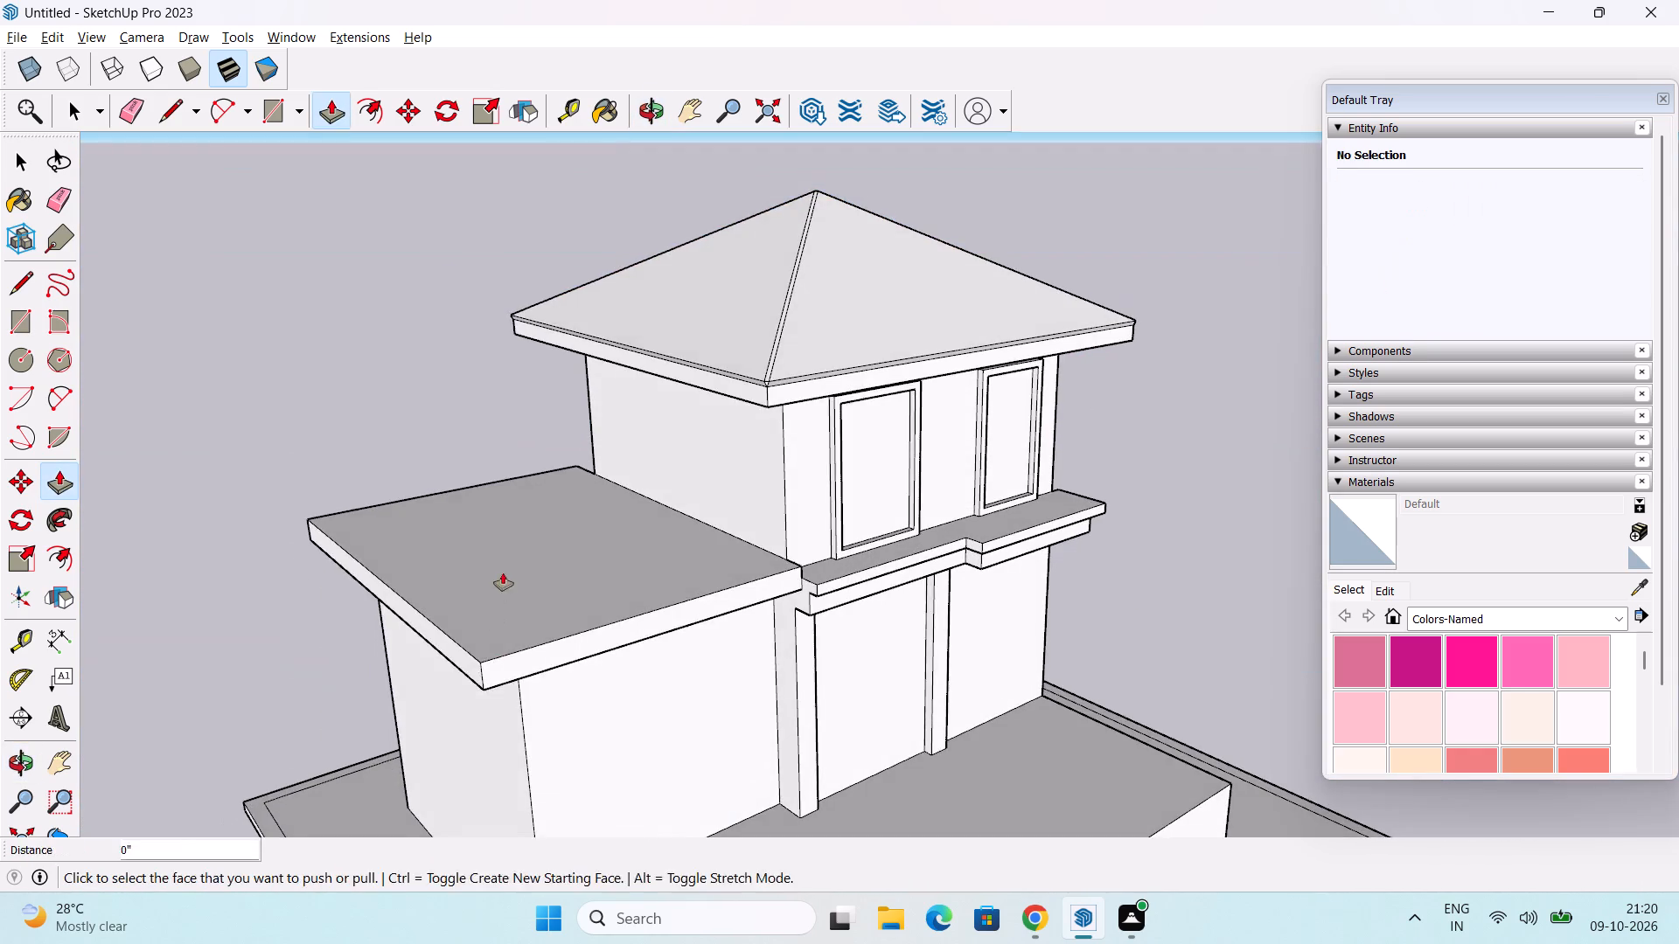
pyautogui.moveTo(503, 569); pyautogui.dragTo(505, 614, button='middle')
pyautogui.moveTo(544, 627); pyautogui.dragTo(547, 663, button='middle')
pyautogui.press('space')
# Draw a 4' 6" vertical line up the upper storey's side wall from the midpoint of its base at the side roof.
pyautogui.moveTo(512, 635); pyautogui.dragTo(739, 656, button='middle')
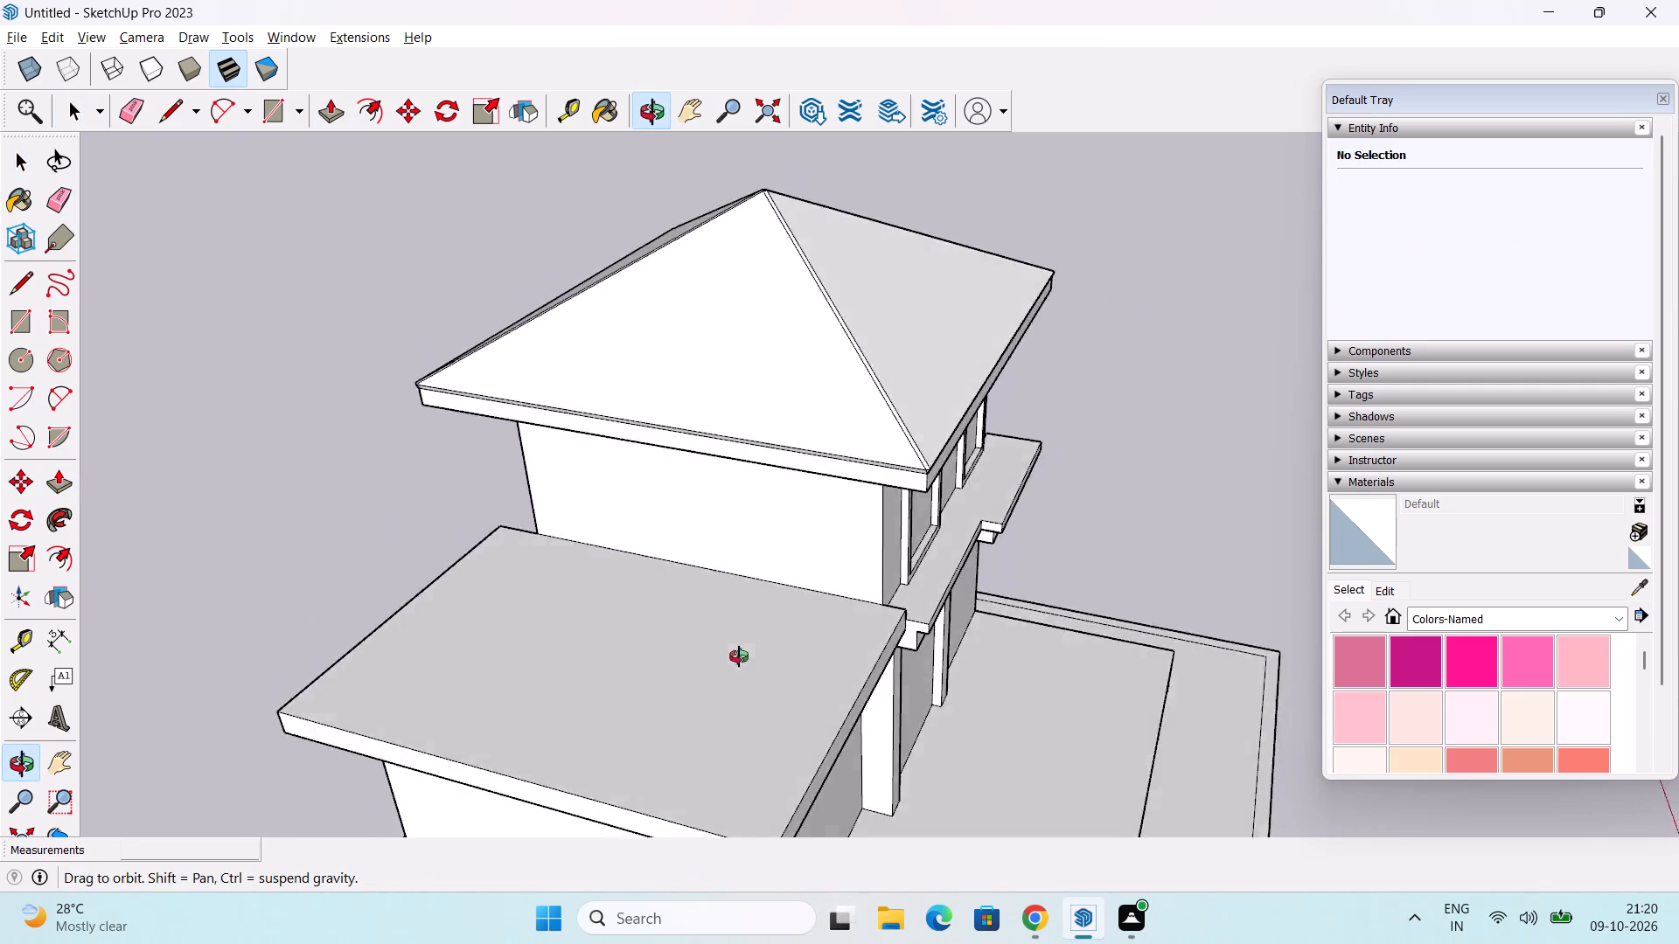
pyautogui.moveTo(739, 656); pyautogui.dragTo(818, 591, button='middle')
pyautogui.press('l')
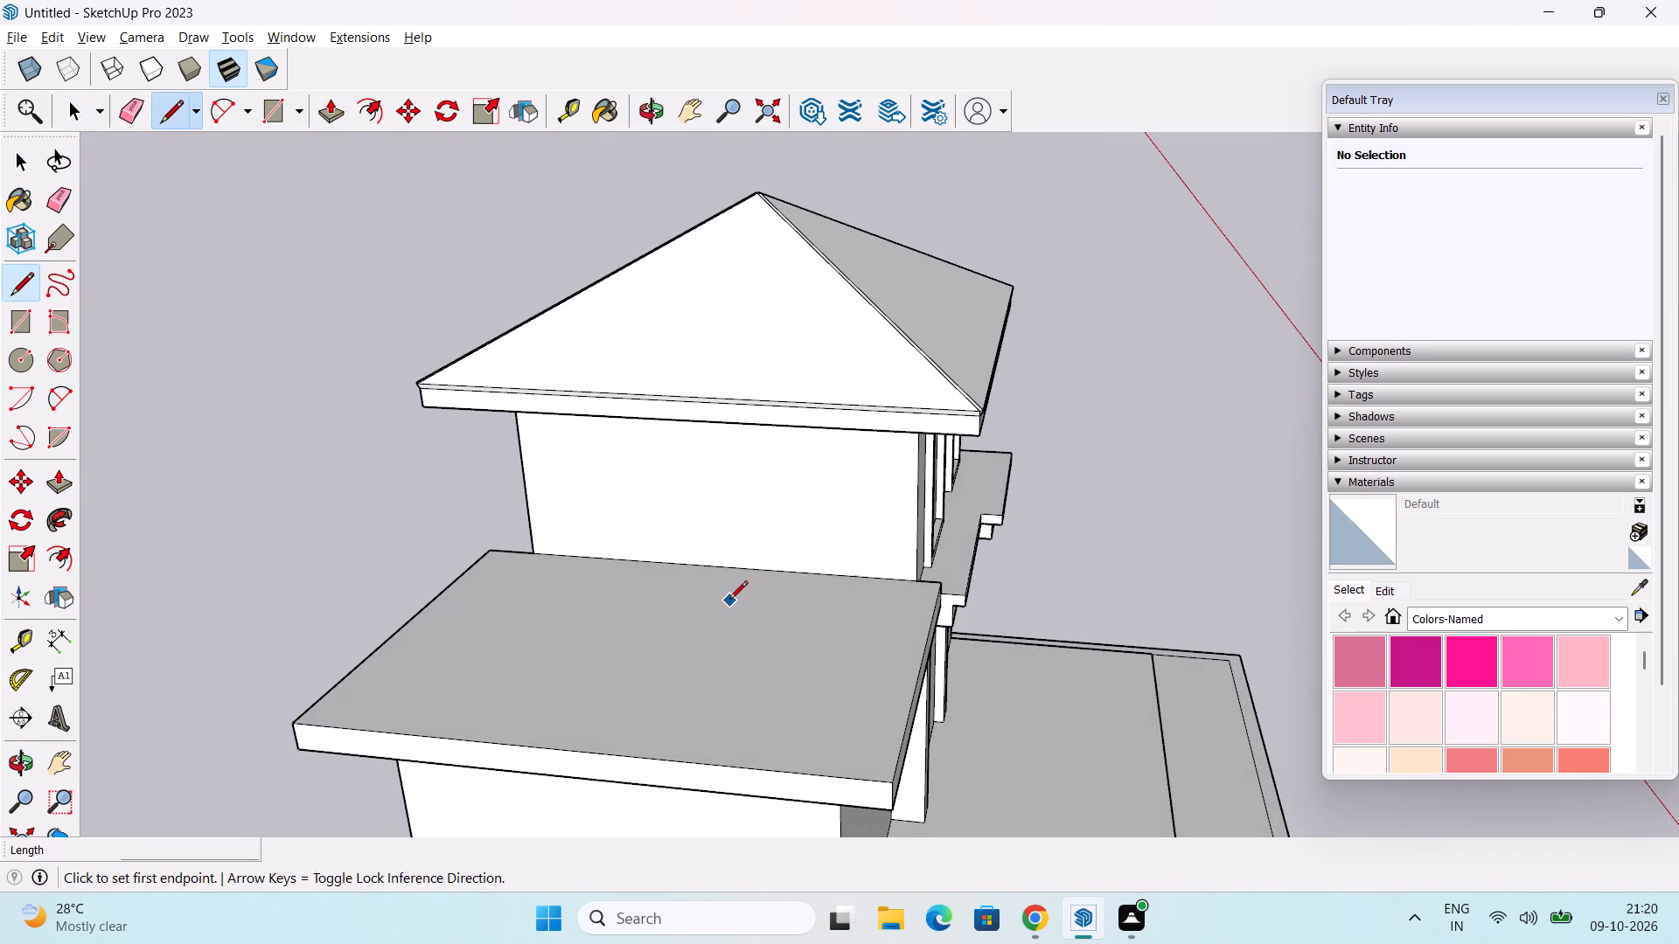
pyautogui.moveTo(730, 600); pyautogui.dragTo(779, 553, button='middle')
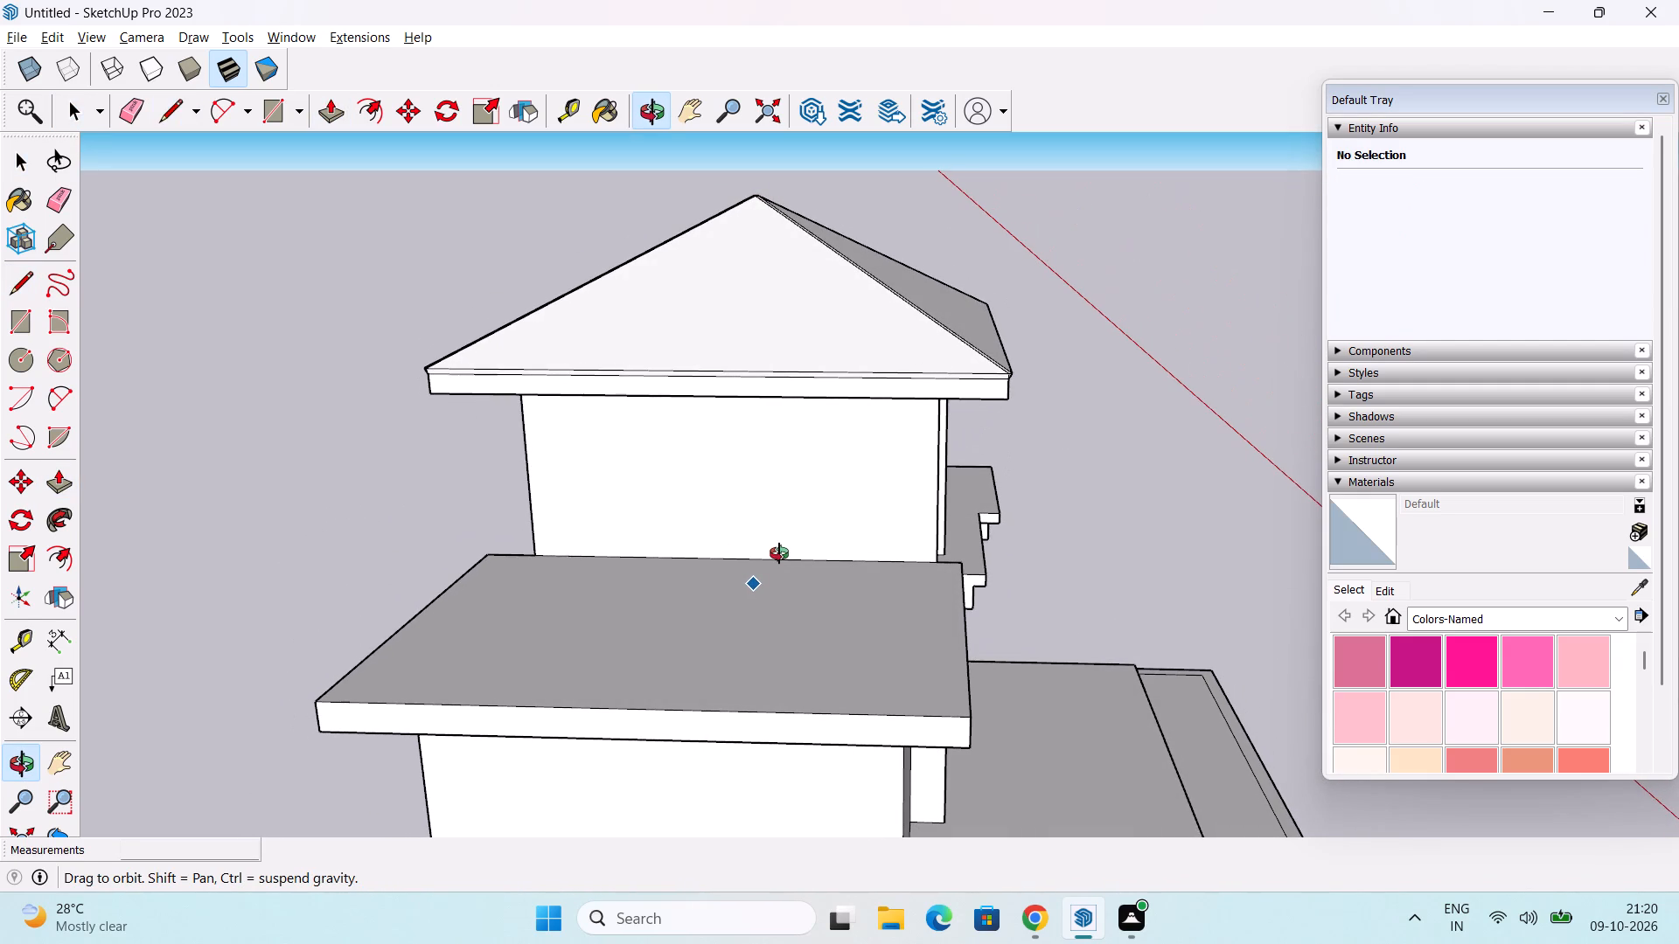
pyautogui.moveTo(779, 553); pyautogui.dragTo(779, 554, button='middle')
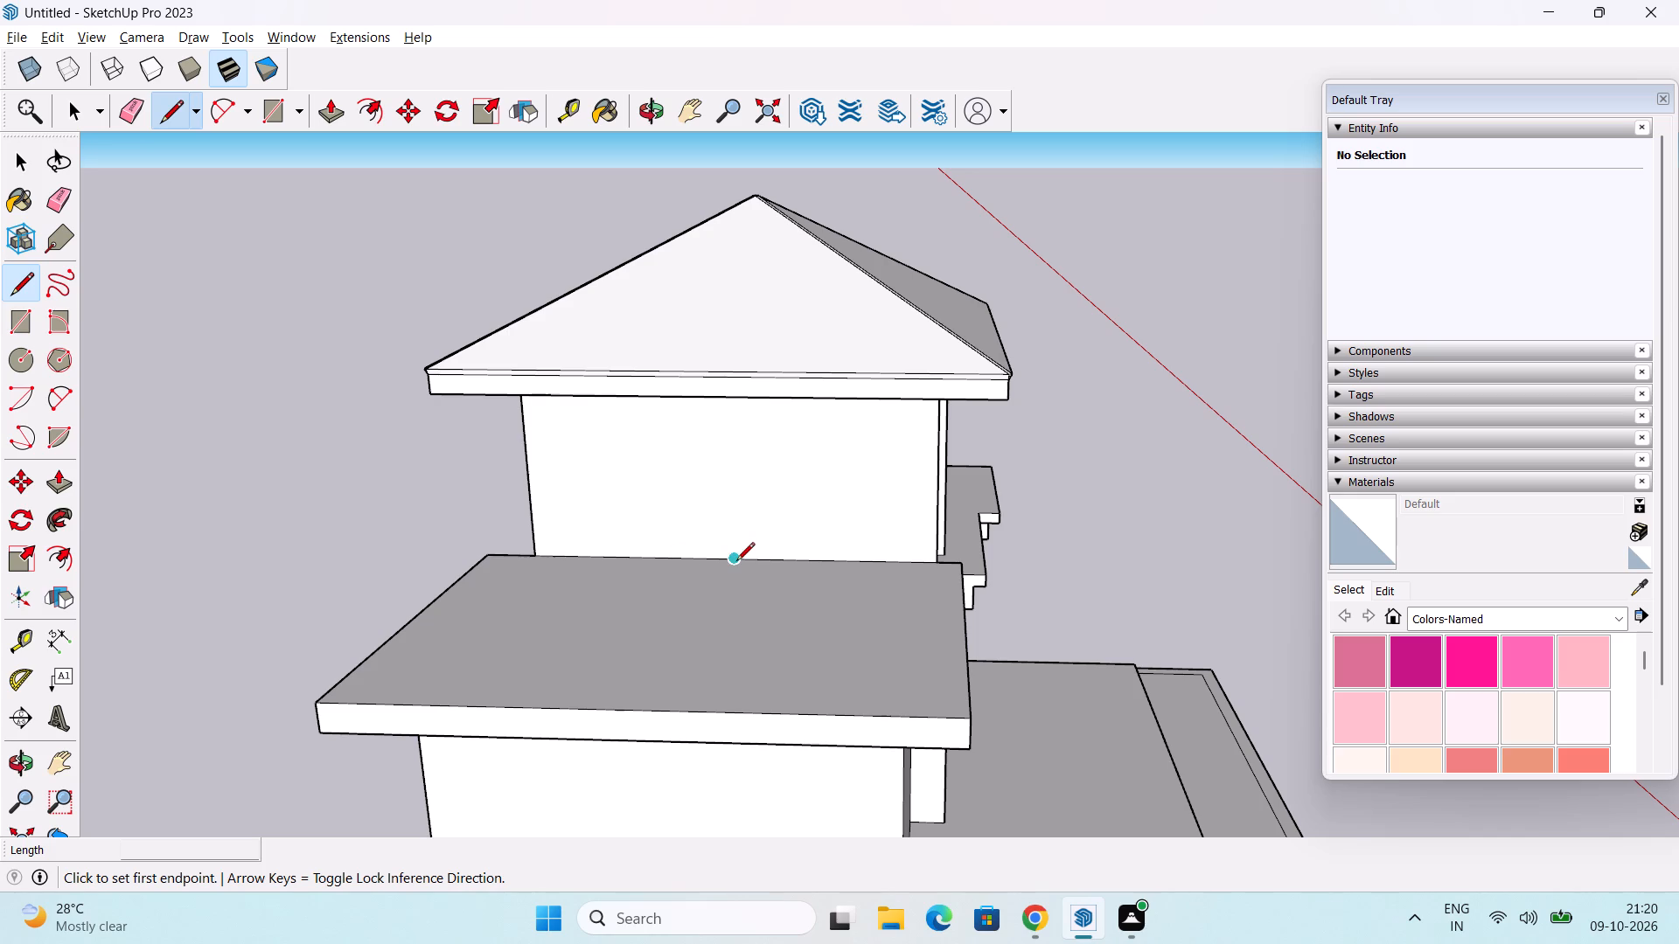
pyautogui.click(736, 562)
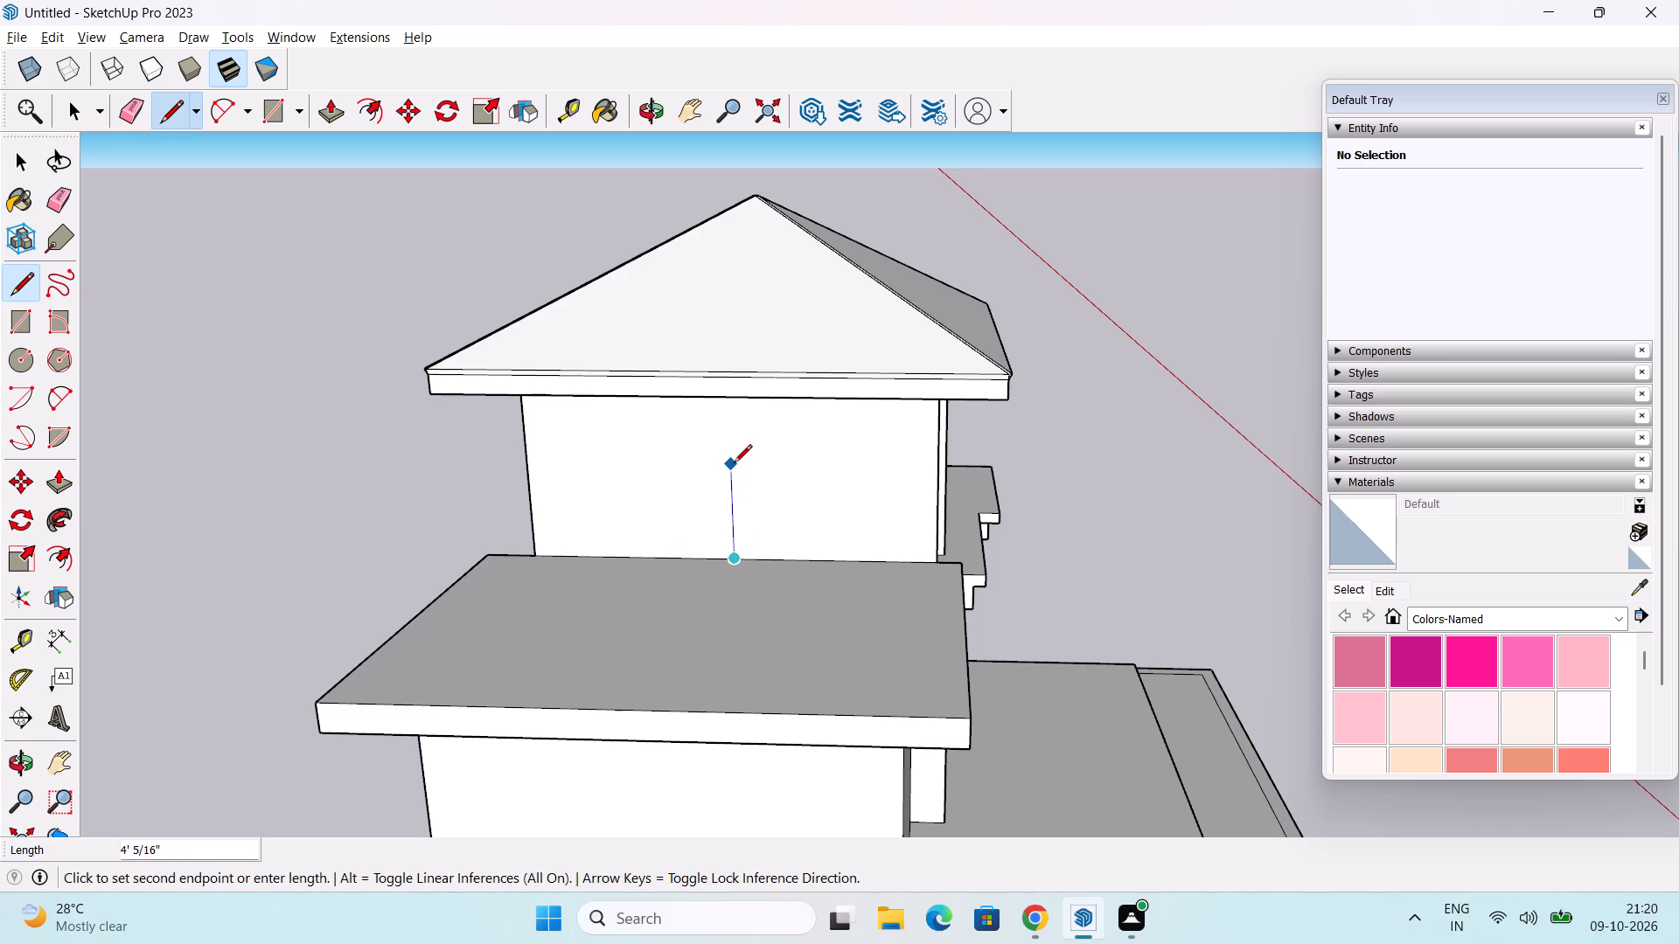
pyautogui.moveTo(734, 464); pyautogui.dragTo(758, 411, button='middle')
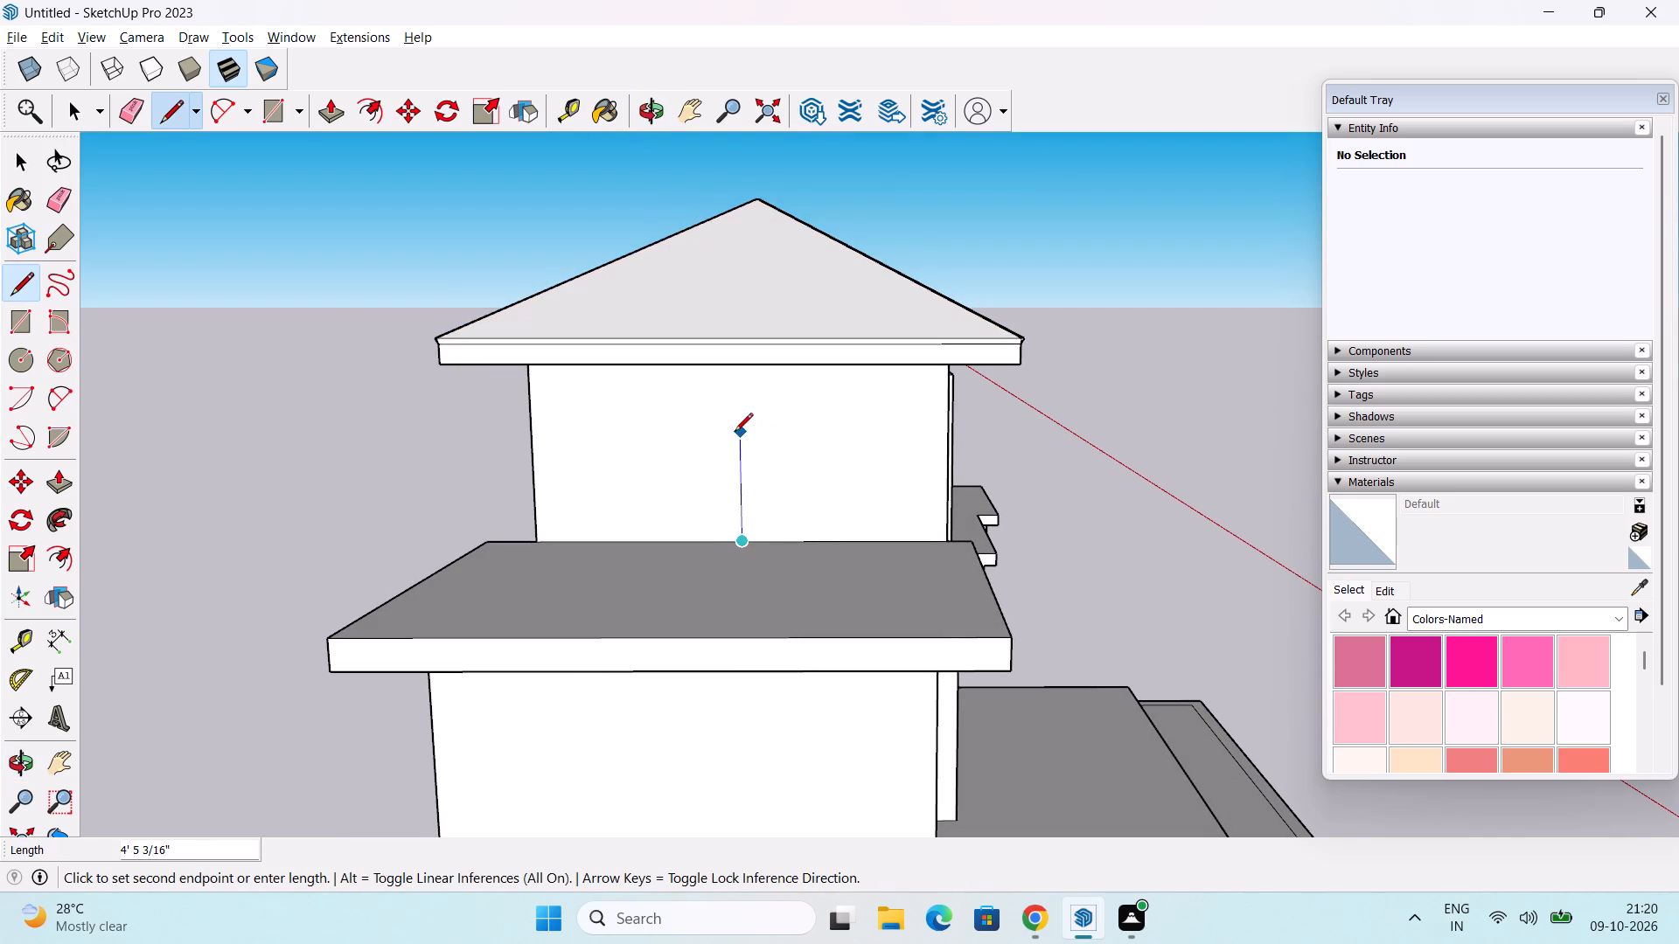
pyautogui.click(738, 431)
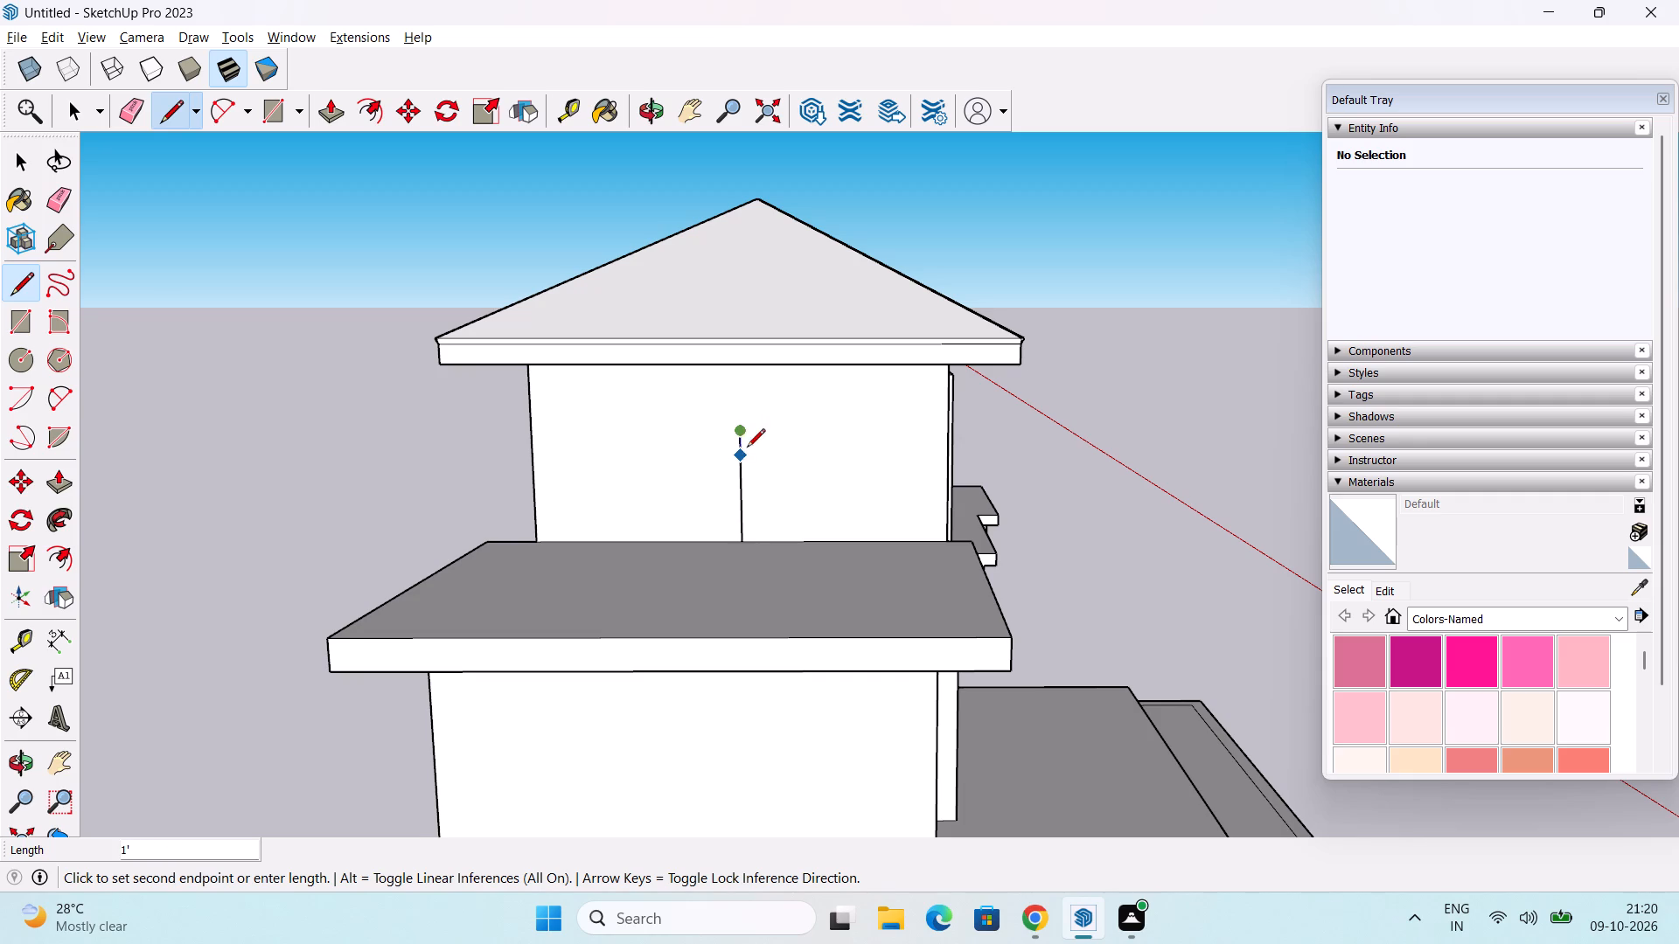
pyautogui.middleClick(749, 448)
pyautogui.press('space')
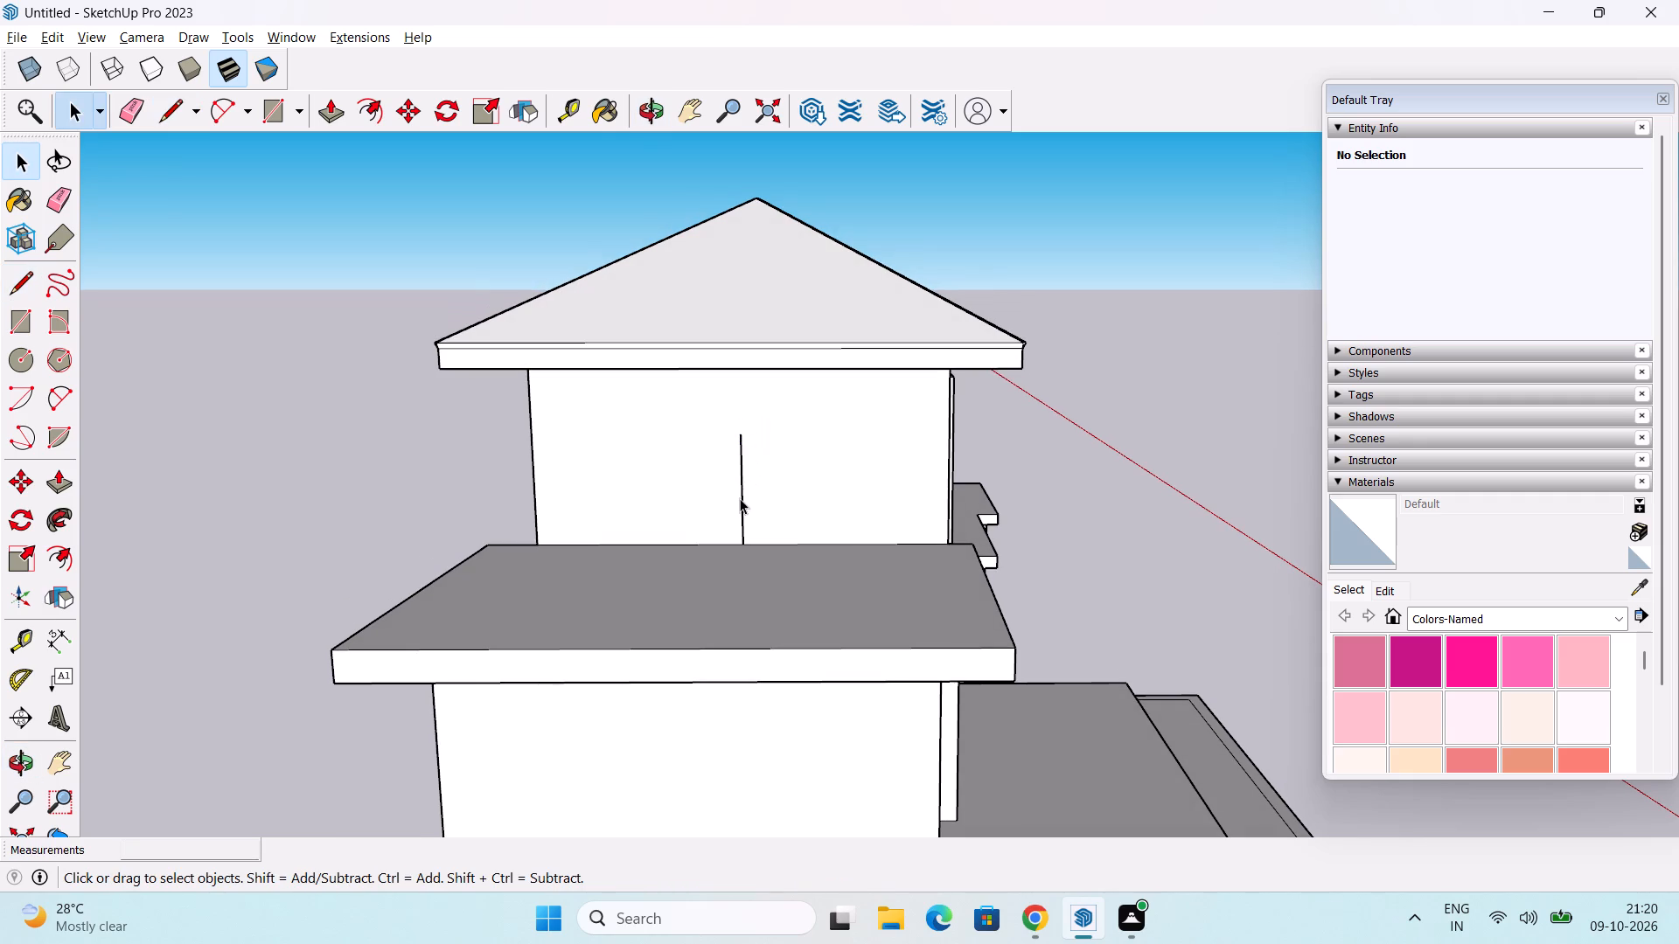
# Copy the vertical wall line 1' along the wall base toward the building's front.
pyautogui.click(740, 503)
pyautogui.press('m')
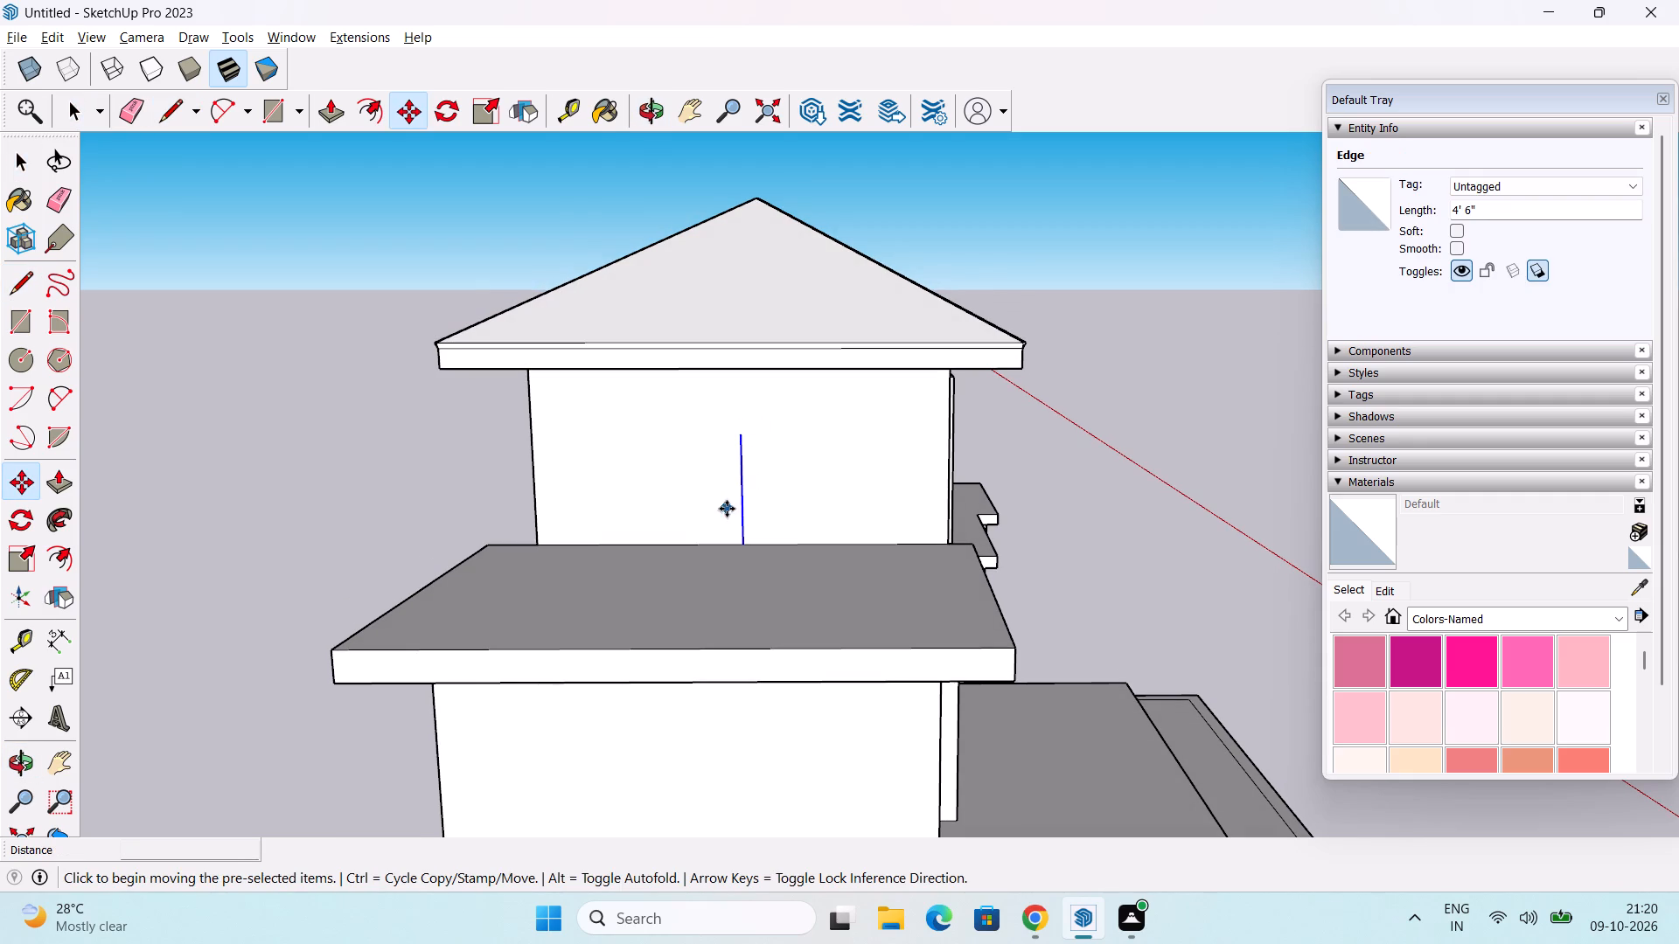
pyautogui.click(753, 548)
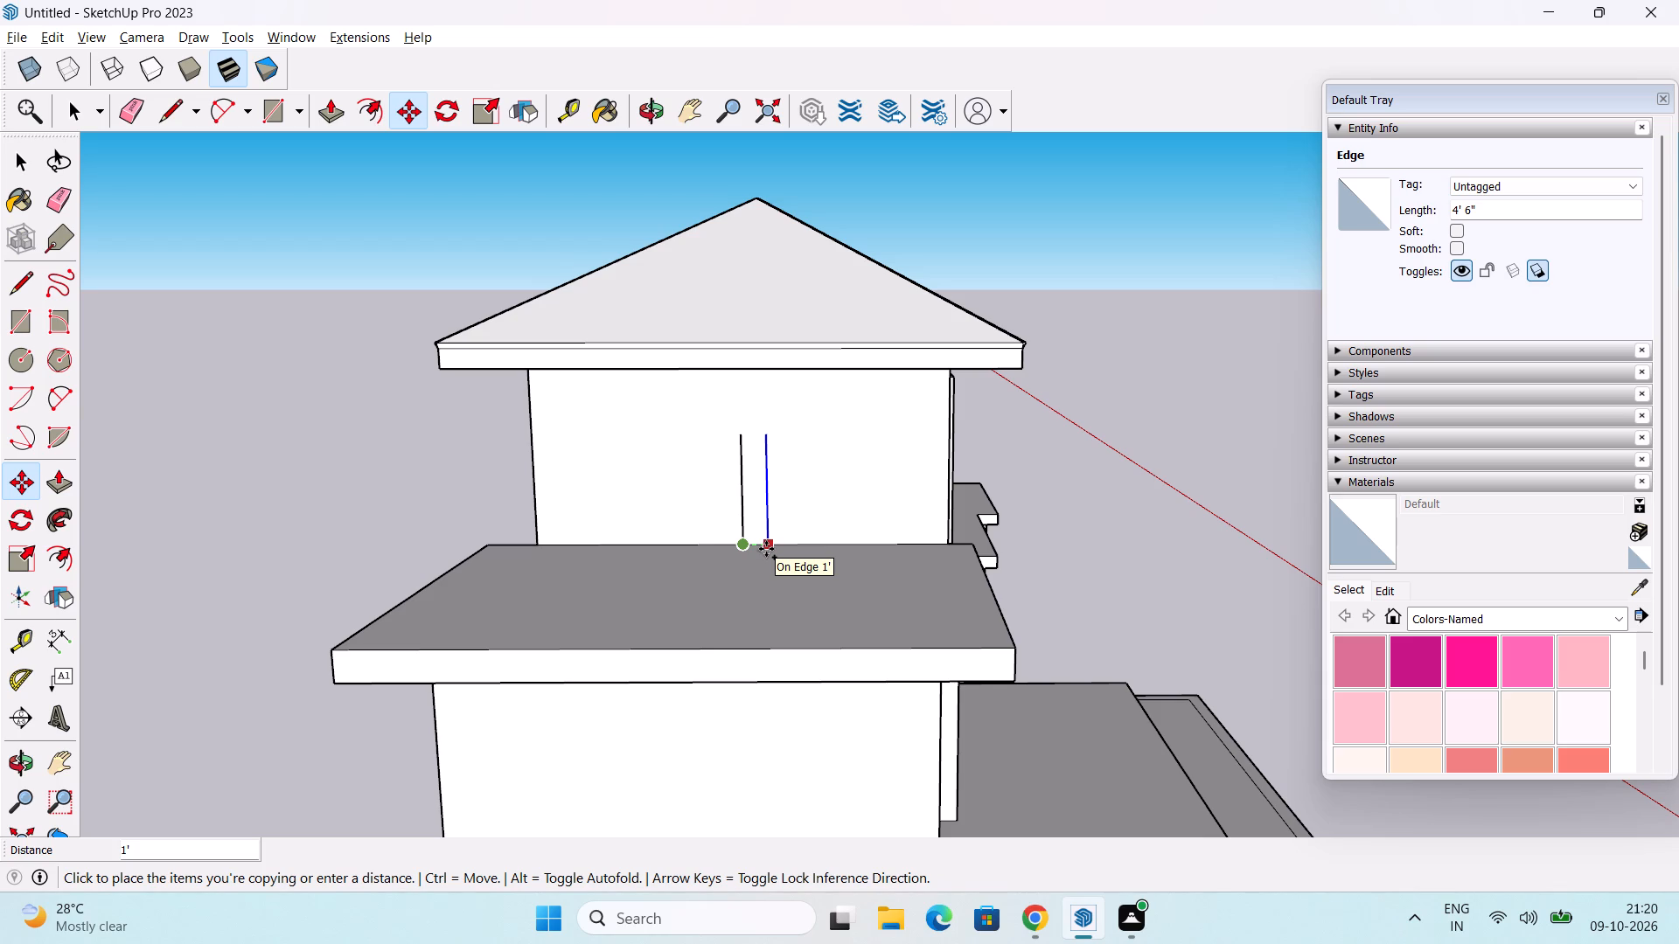
pyautogui.click(774, 546)
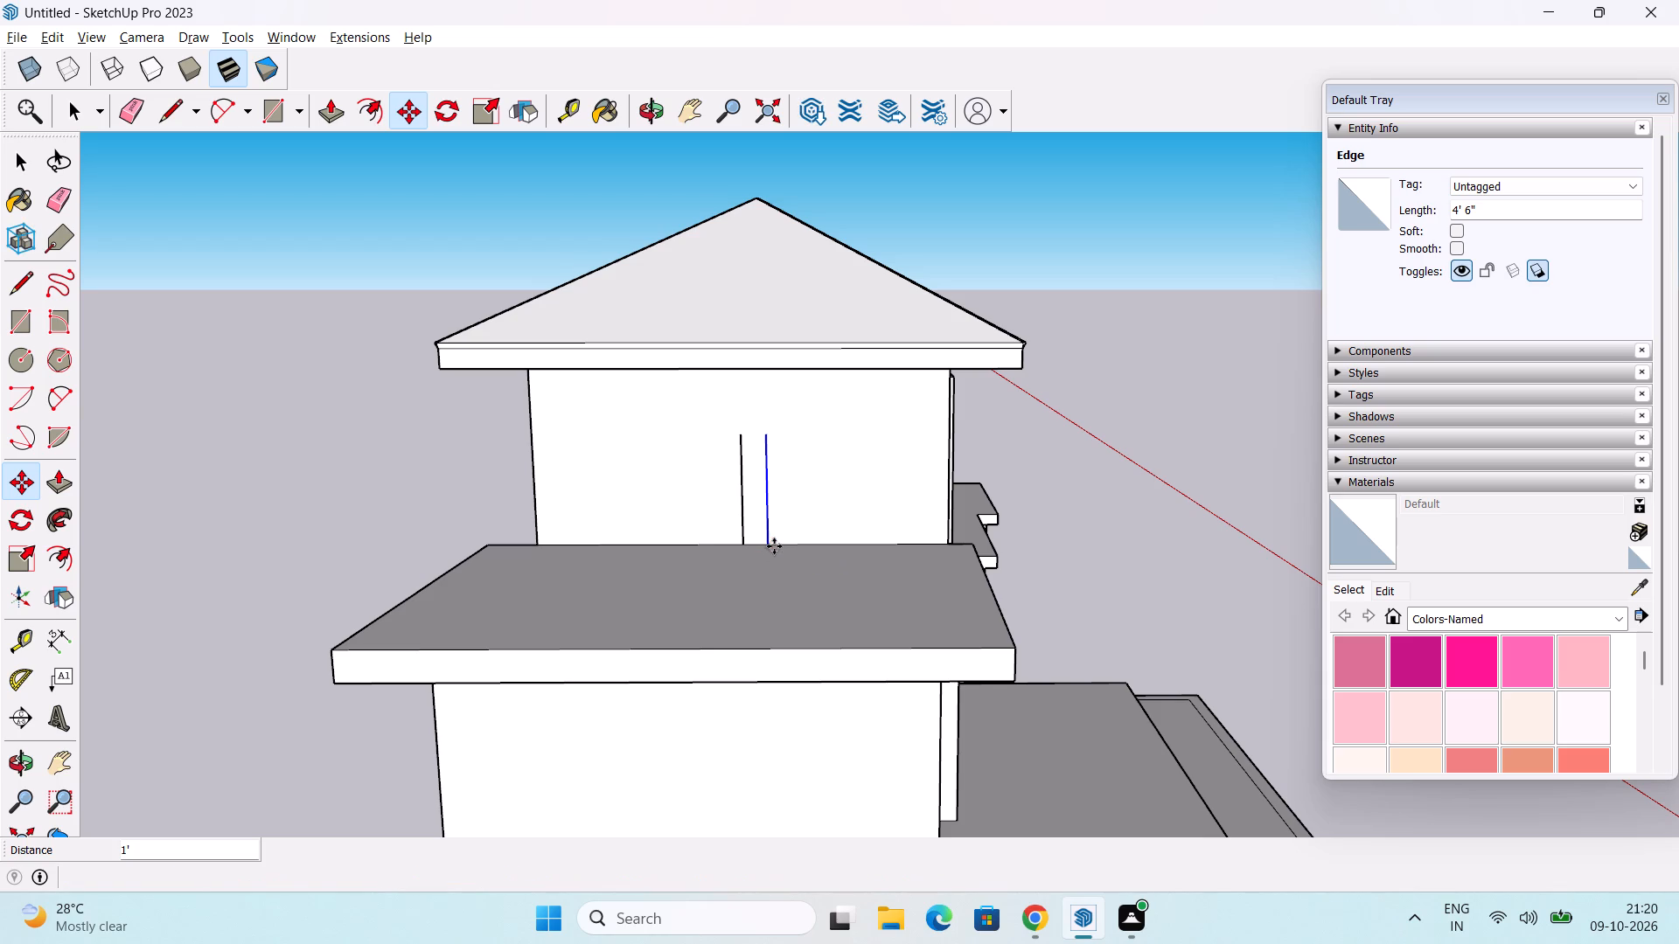
# Copy the front vertical line 2' along the wall base toward the building's rear.
pyautogui.click(766, 547)
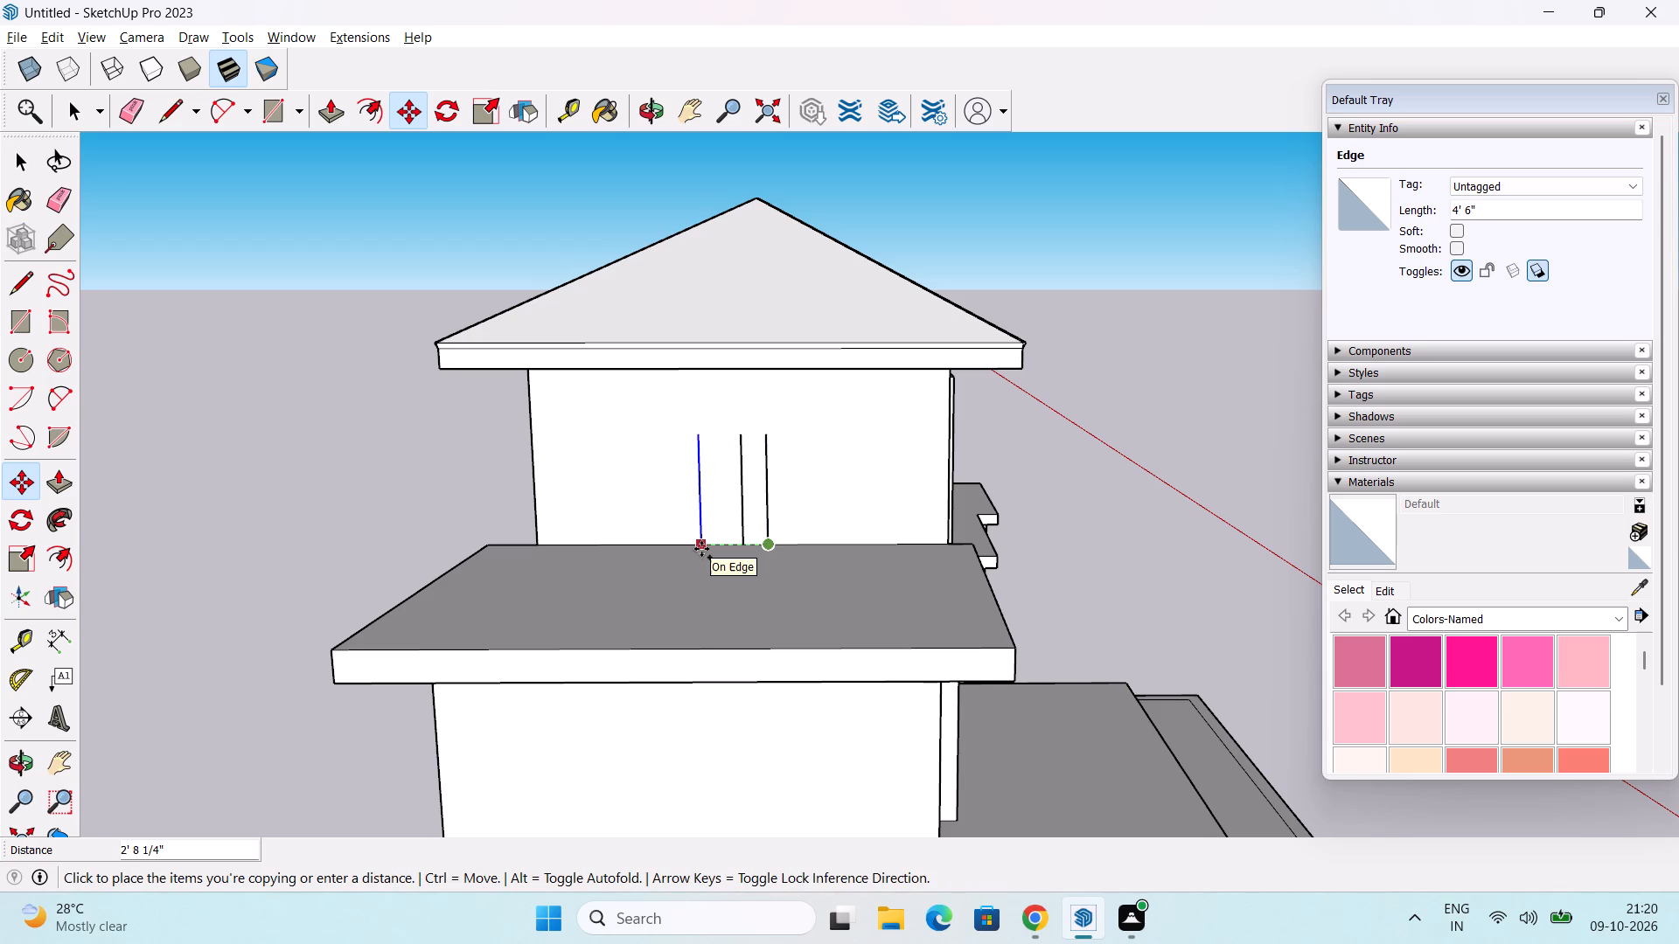
pyautogui.write("2'")
pyautogui.press('Return')
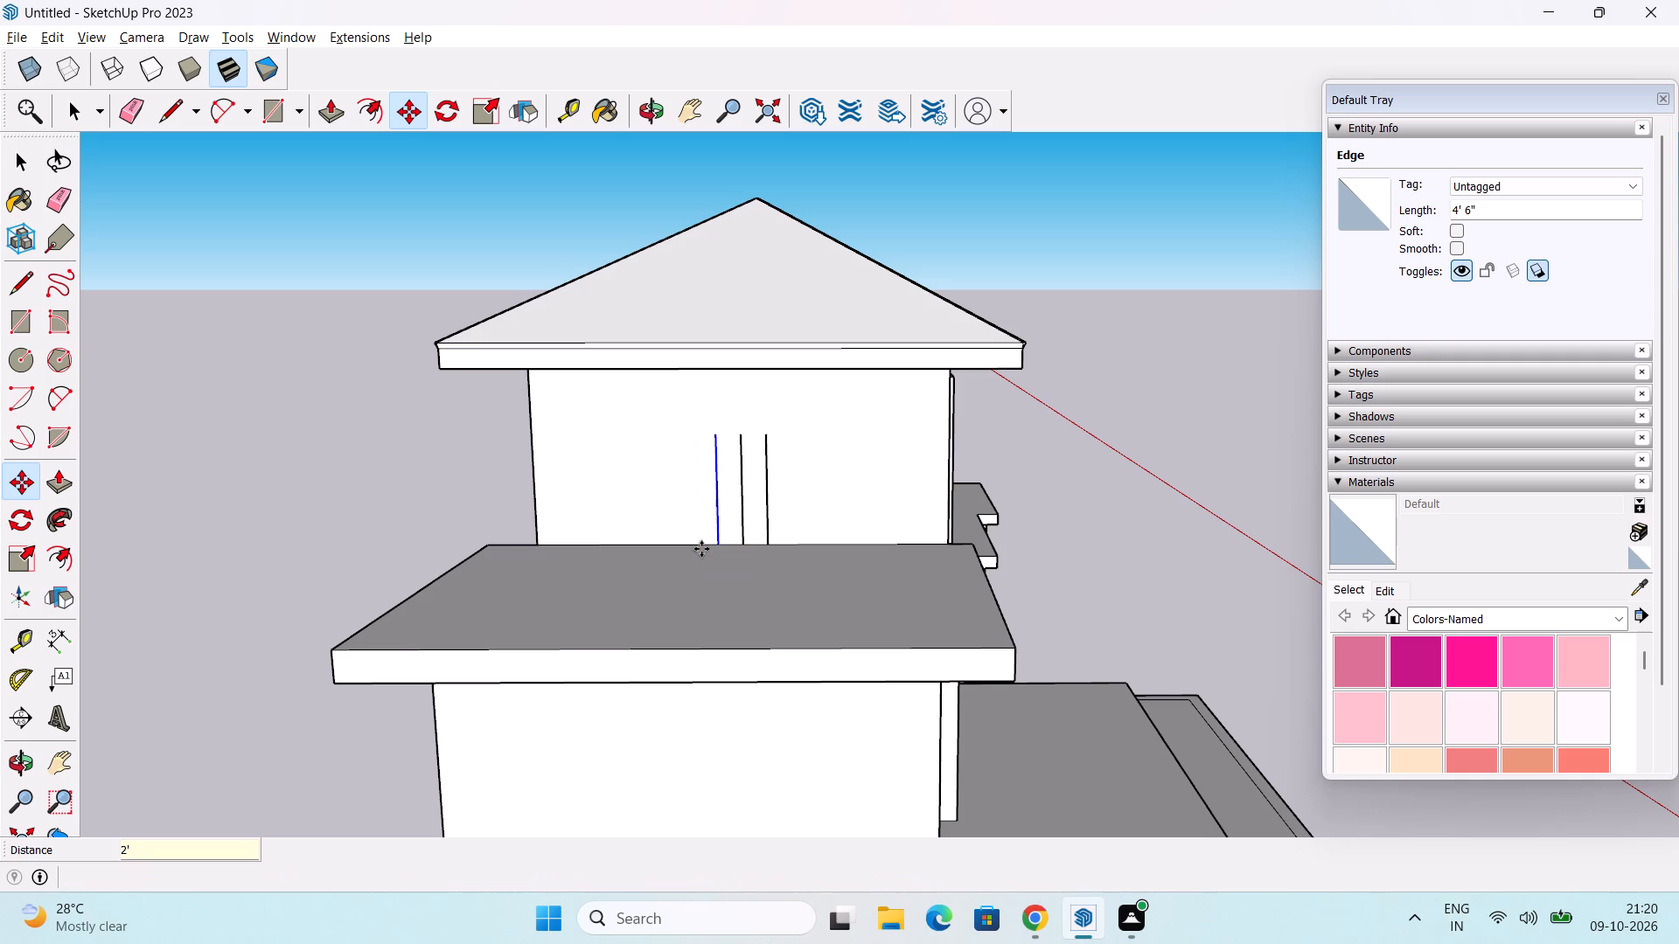
pyautogui.moveTo(701, 549); pyautogui.dragTo(431, 619, button='middle')
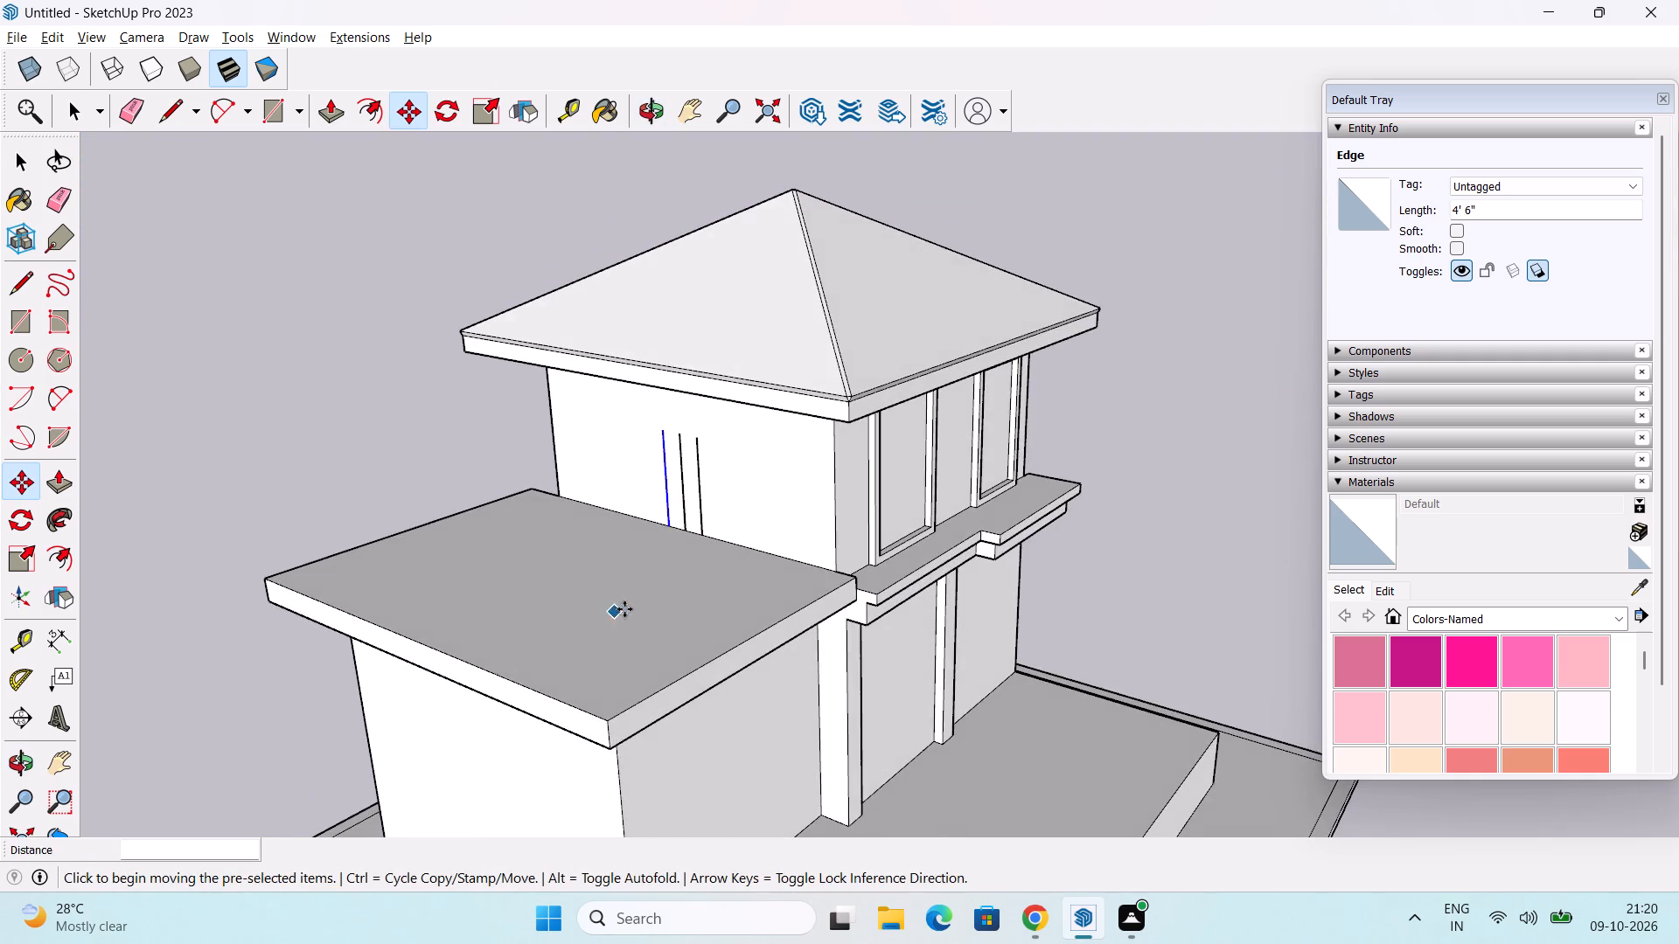
pyautogui.moveTo(617, 609); pyautogui.dragTo(561, 625, button='middle')
pyautogui.press('space')
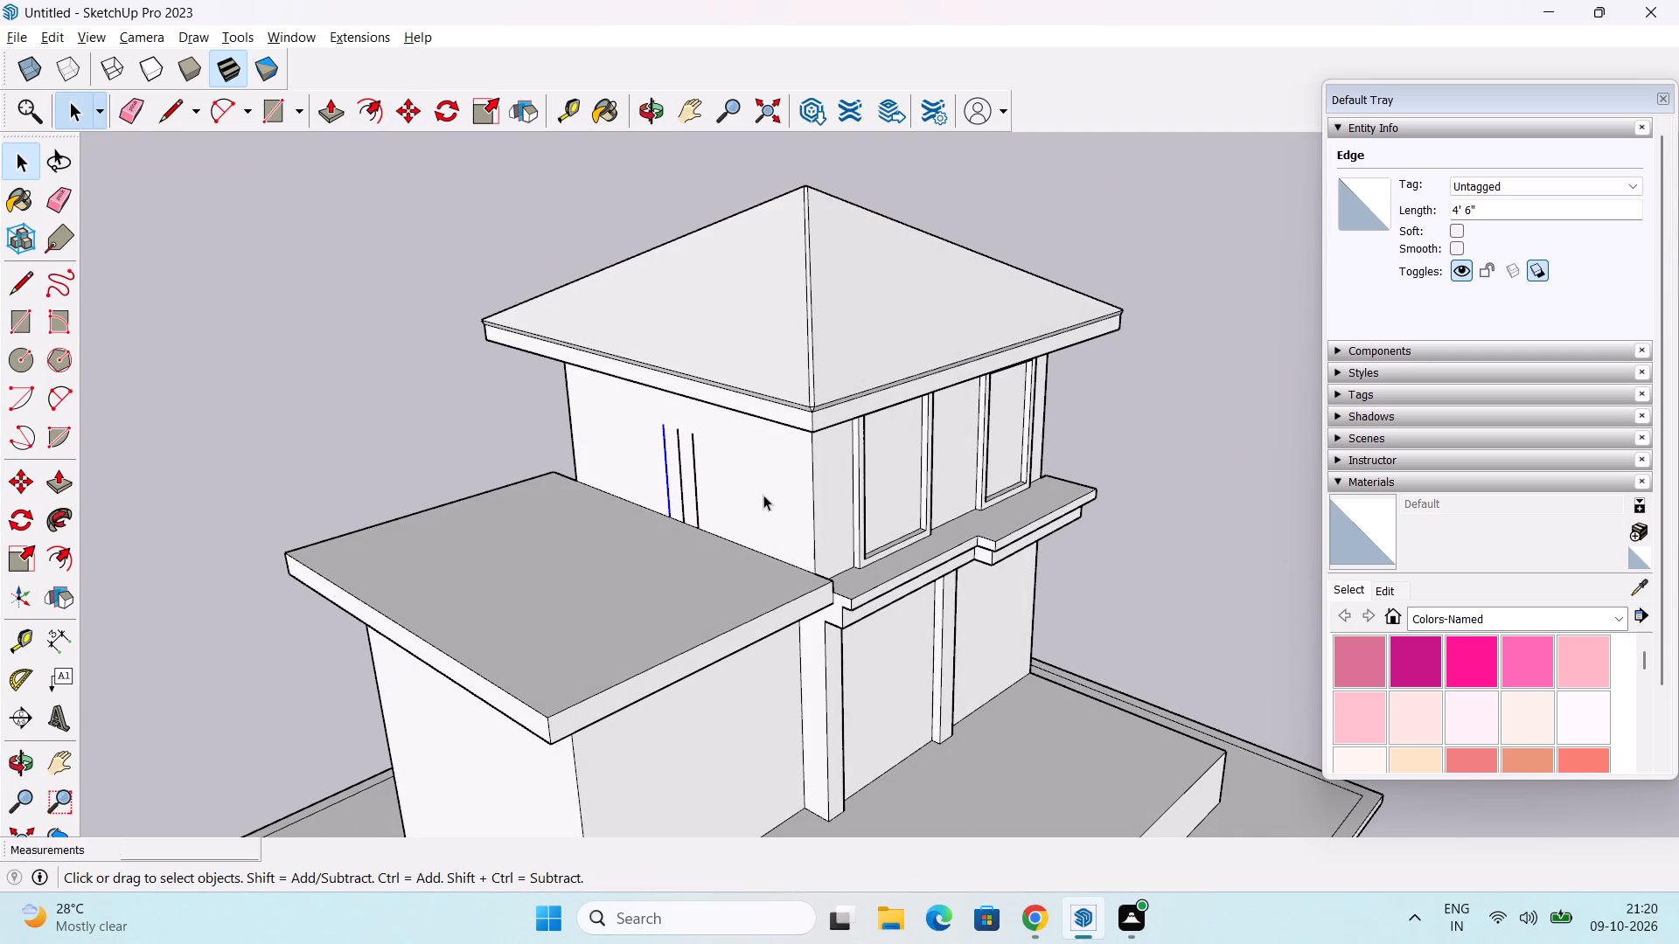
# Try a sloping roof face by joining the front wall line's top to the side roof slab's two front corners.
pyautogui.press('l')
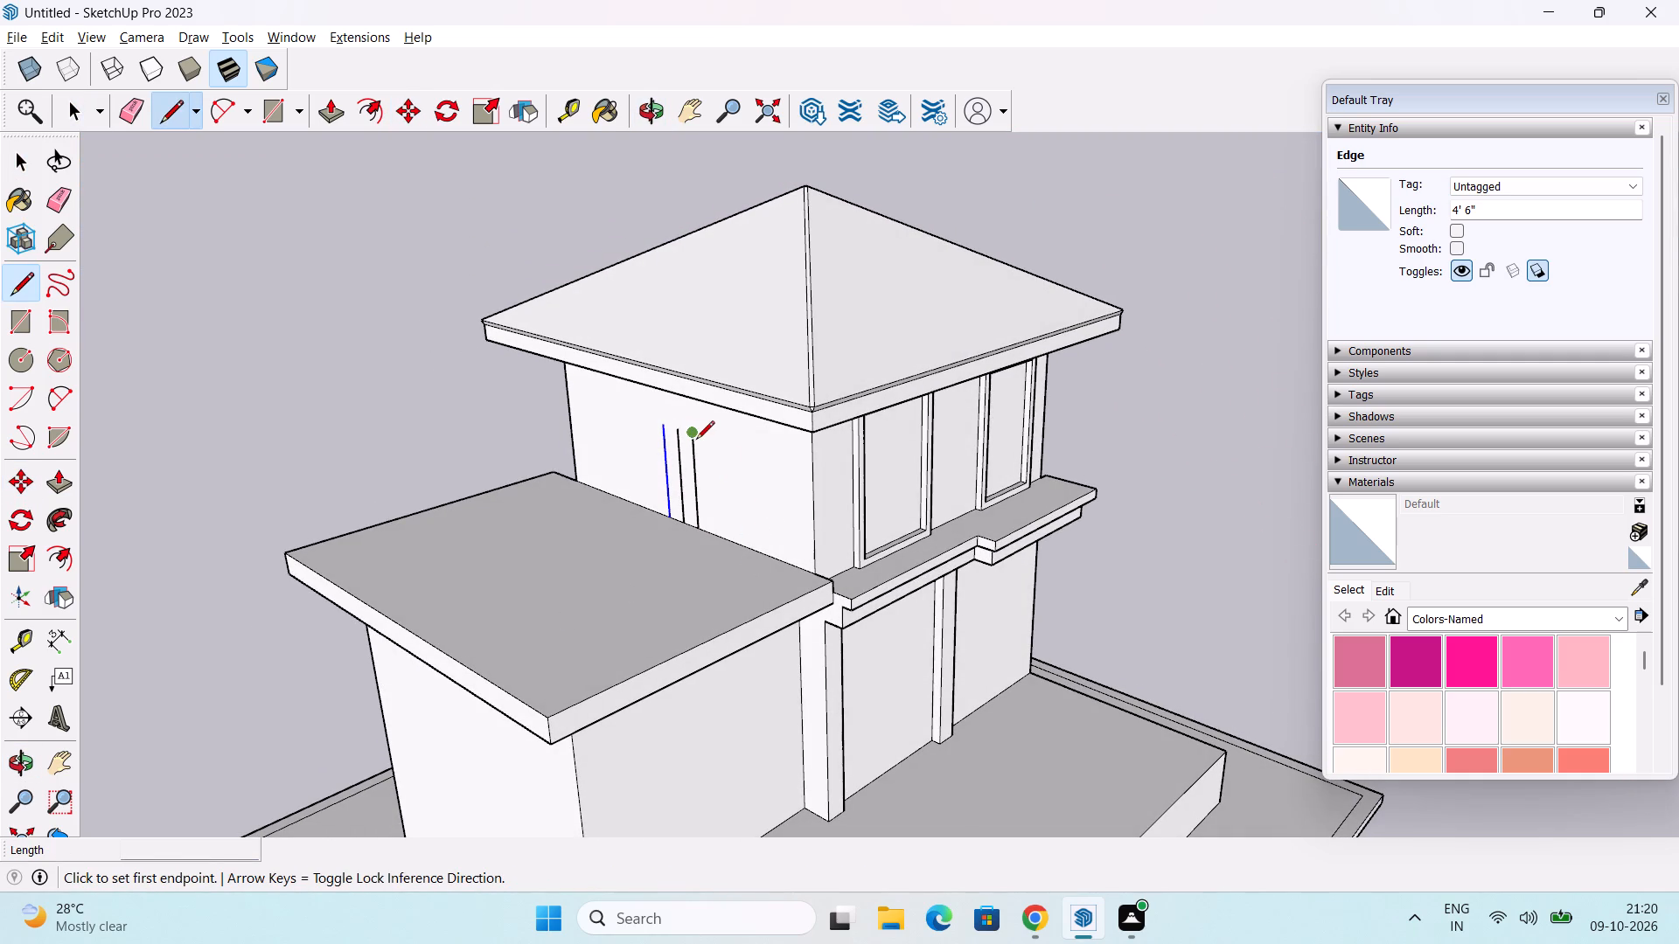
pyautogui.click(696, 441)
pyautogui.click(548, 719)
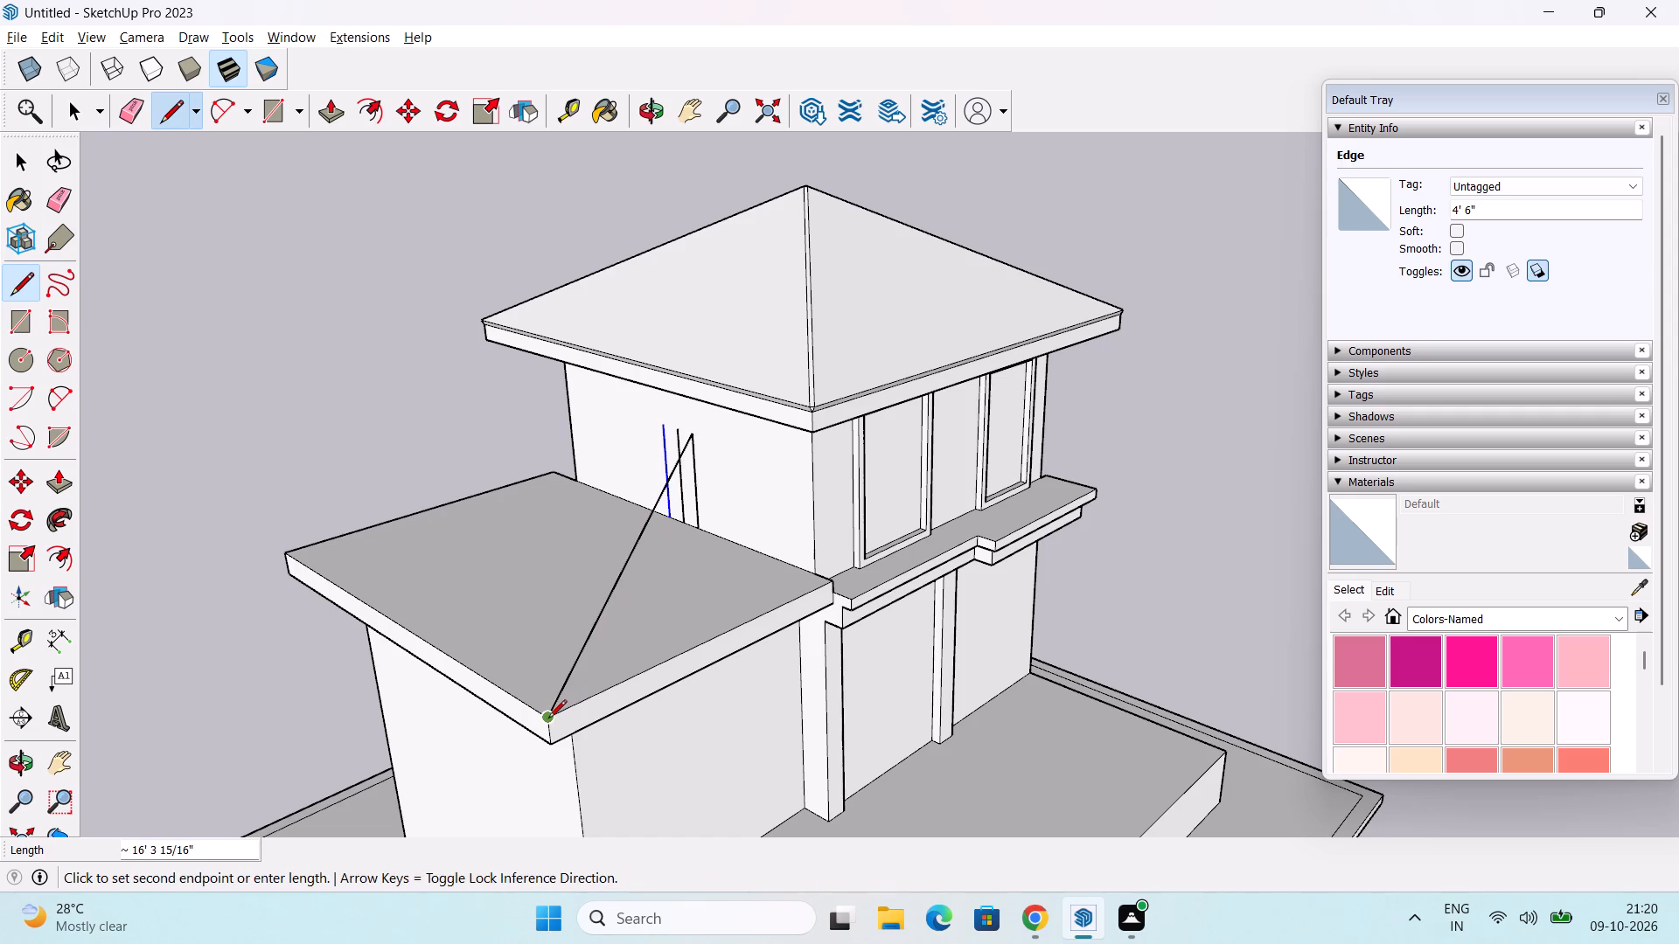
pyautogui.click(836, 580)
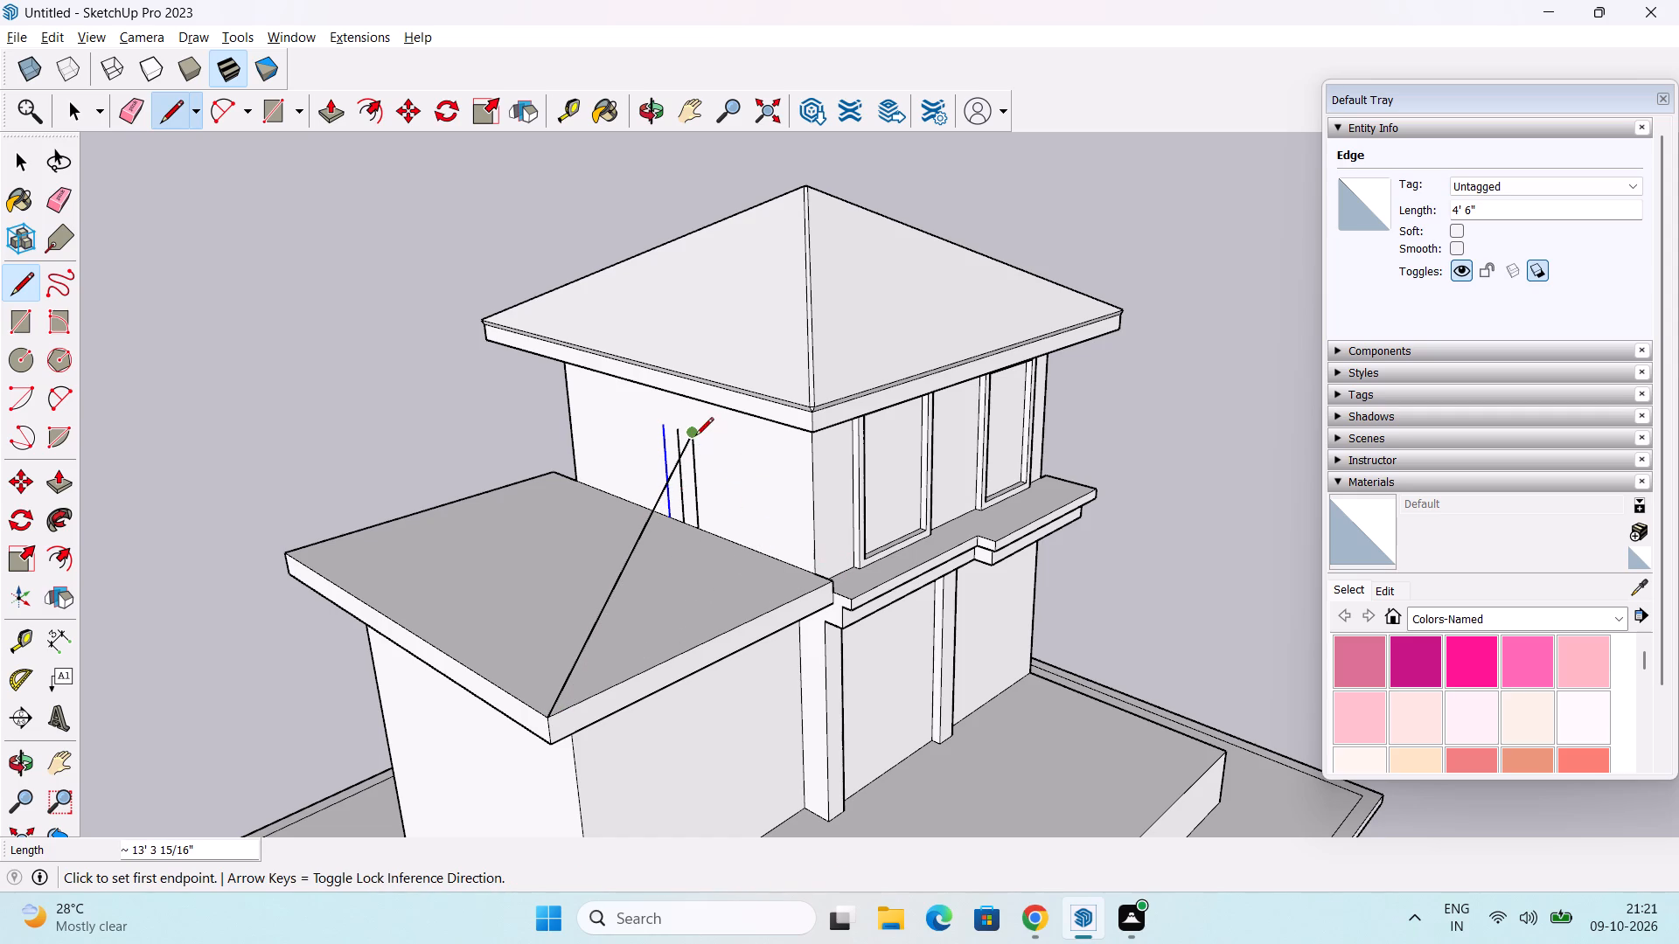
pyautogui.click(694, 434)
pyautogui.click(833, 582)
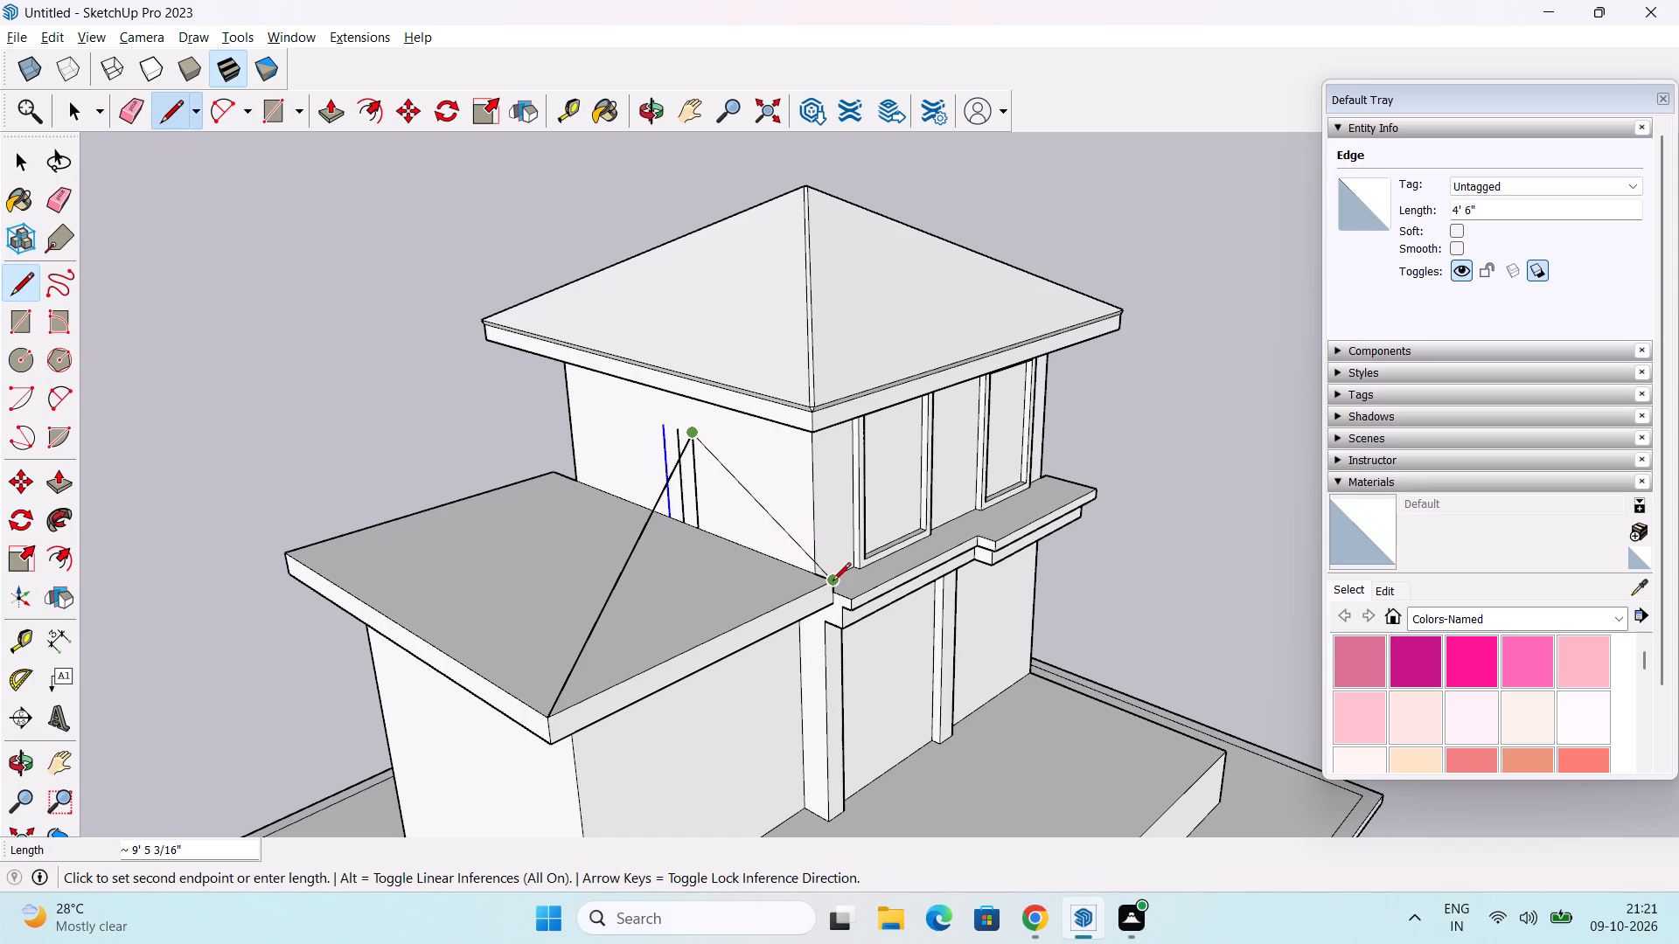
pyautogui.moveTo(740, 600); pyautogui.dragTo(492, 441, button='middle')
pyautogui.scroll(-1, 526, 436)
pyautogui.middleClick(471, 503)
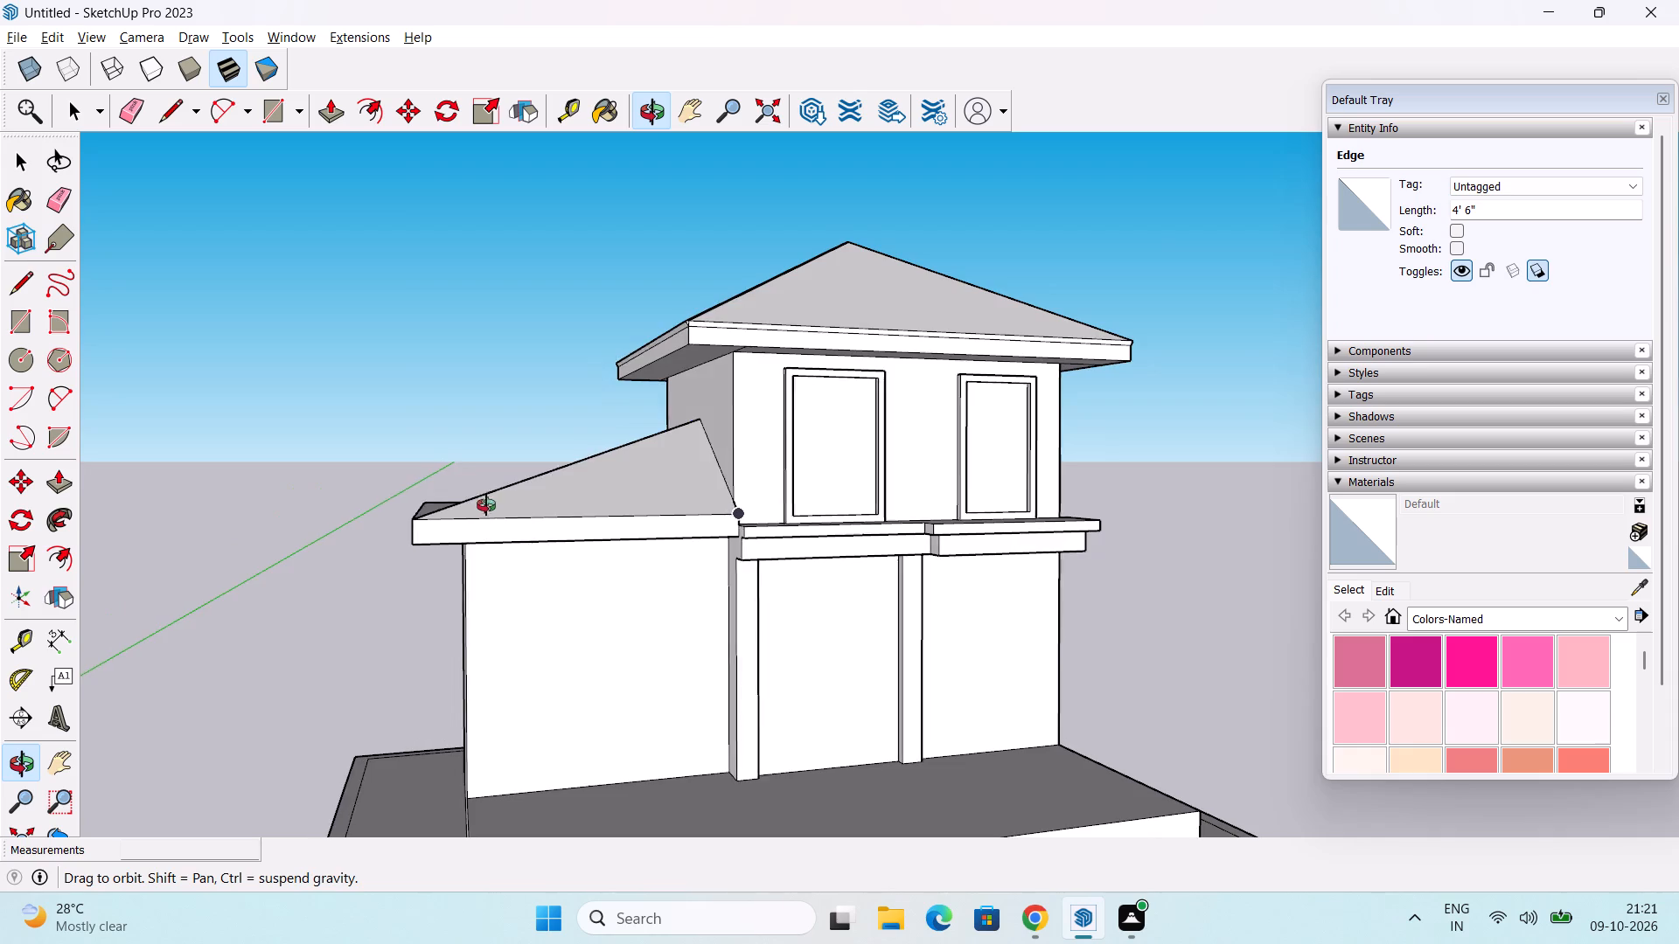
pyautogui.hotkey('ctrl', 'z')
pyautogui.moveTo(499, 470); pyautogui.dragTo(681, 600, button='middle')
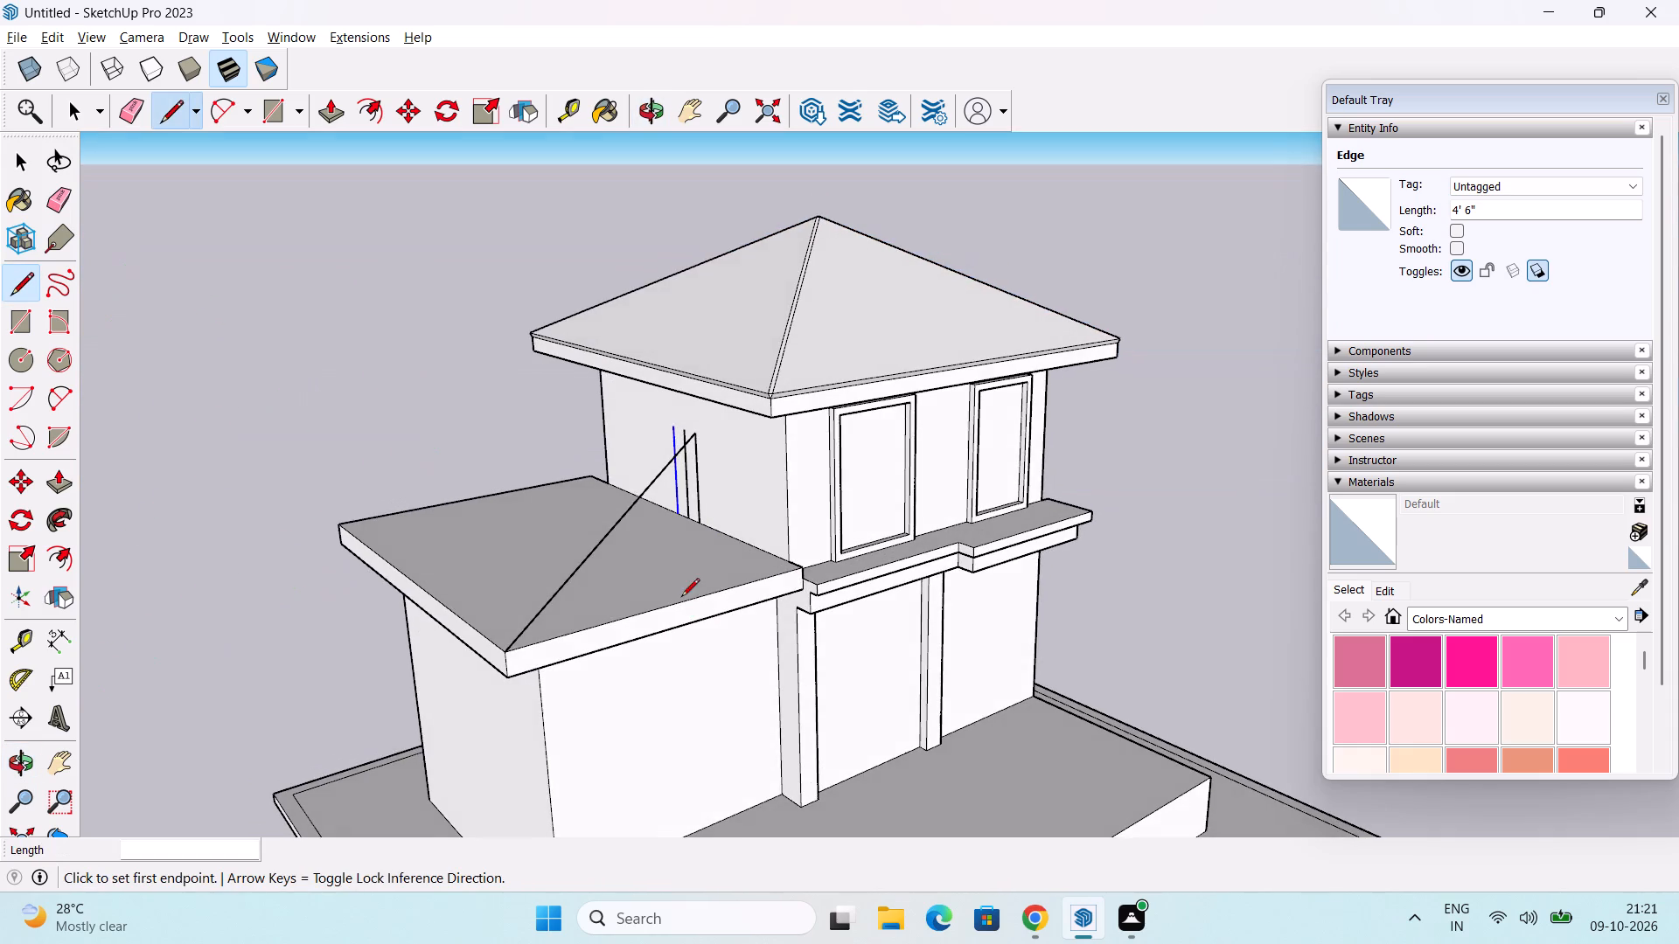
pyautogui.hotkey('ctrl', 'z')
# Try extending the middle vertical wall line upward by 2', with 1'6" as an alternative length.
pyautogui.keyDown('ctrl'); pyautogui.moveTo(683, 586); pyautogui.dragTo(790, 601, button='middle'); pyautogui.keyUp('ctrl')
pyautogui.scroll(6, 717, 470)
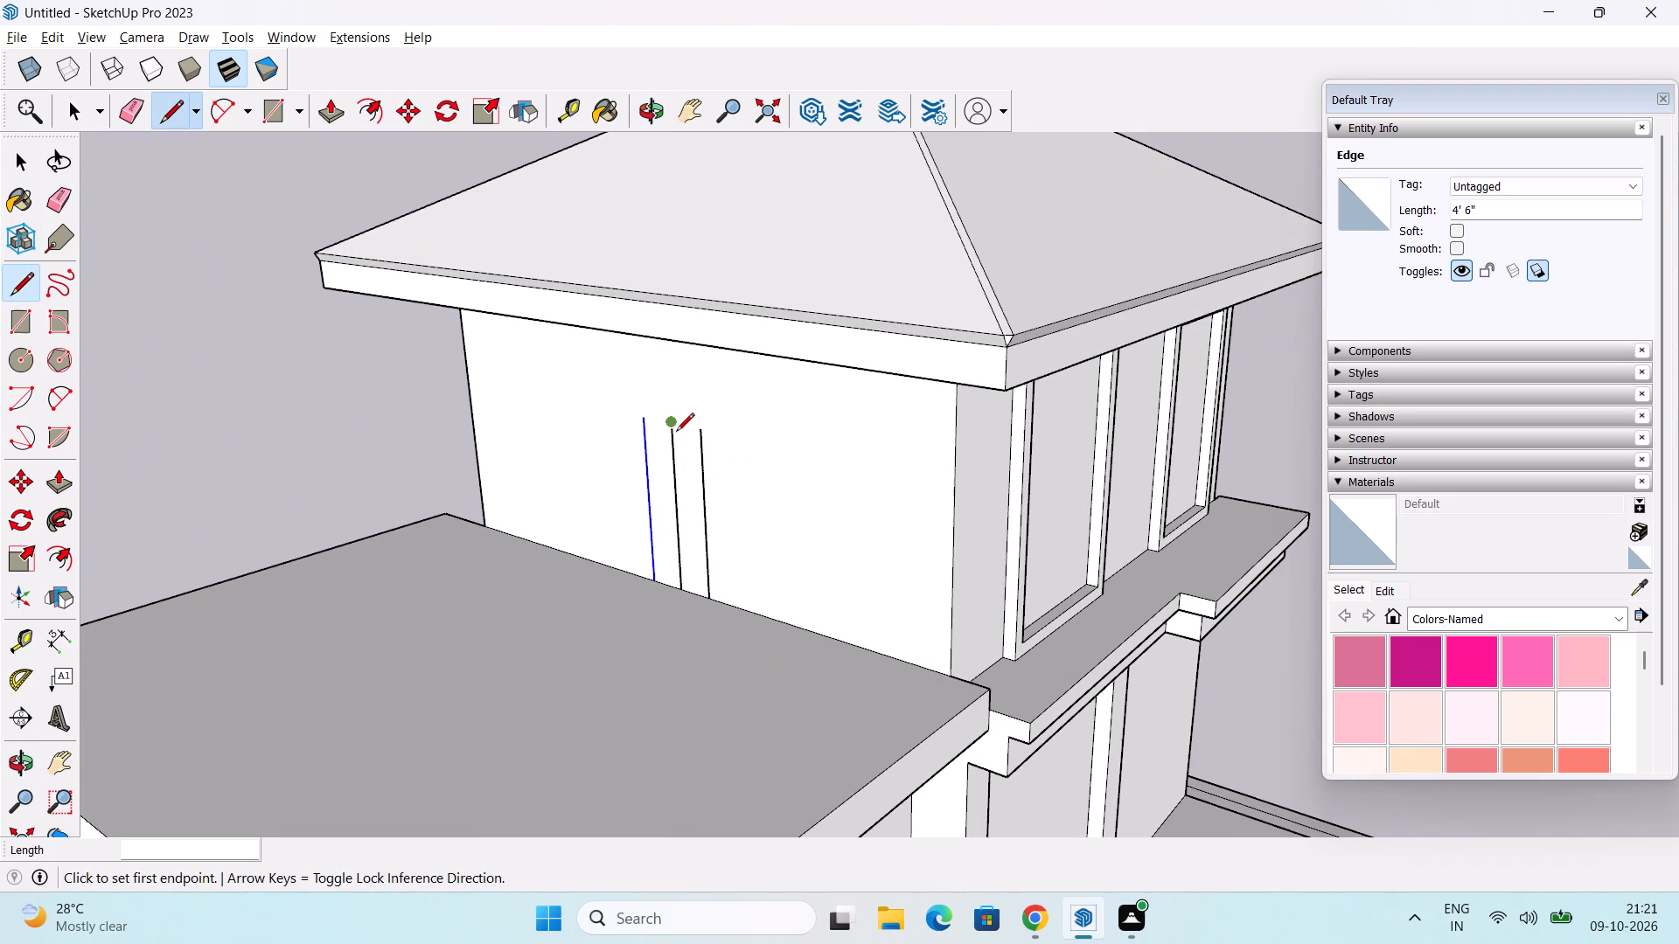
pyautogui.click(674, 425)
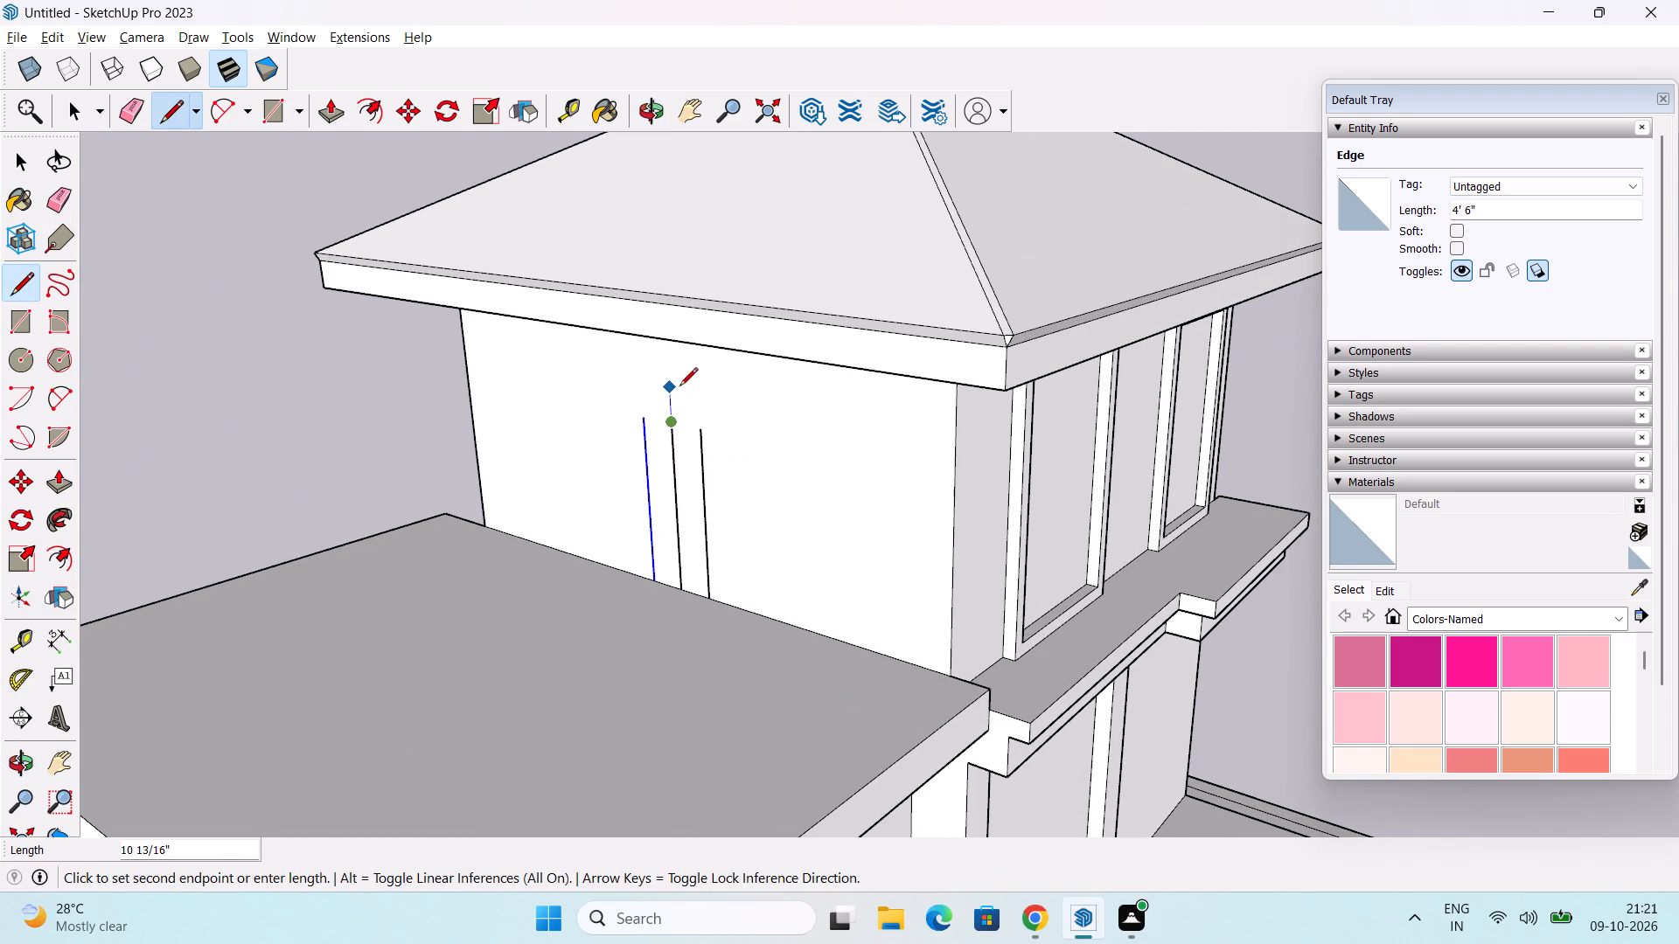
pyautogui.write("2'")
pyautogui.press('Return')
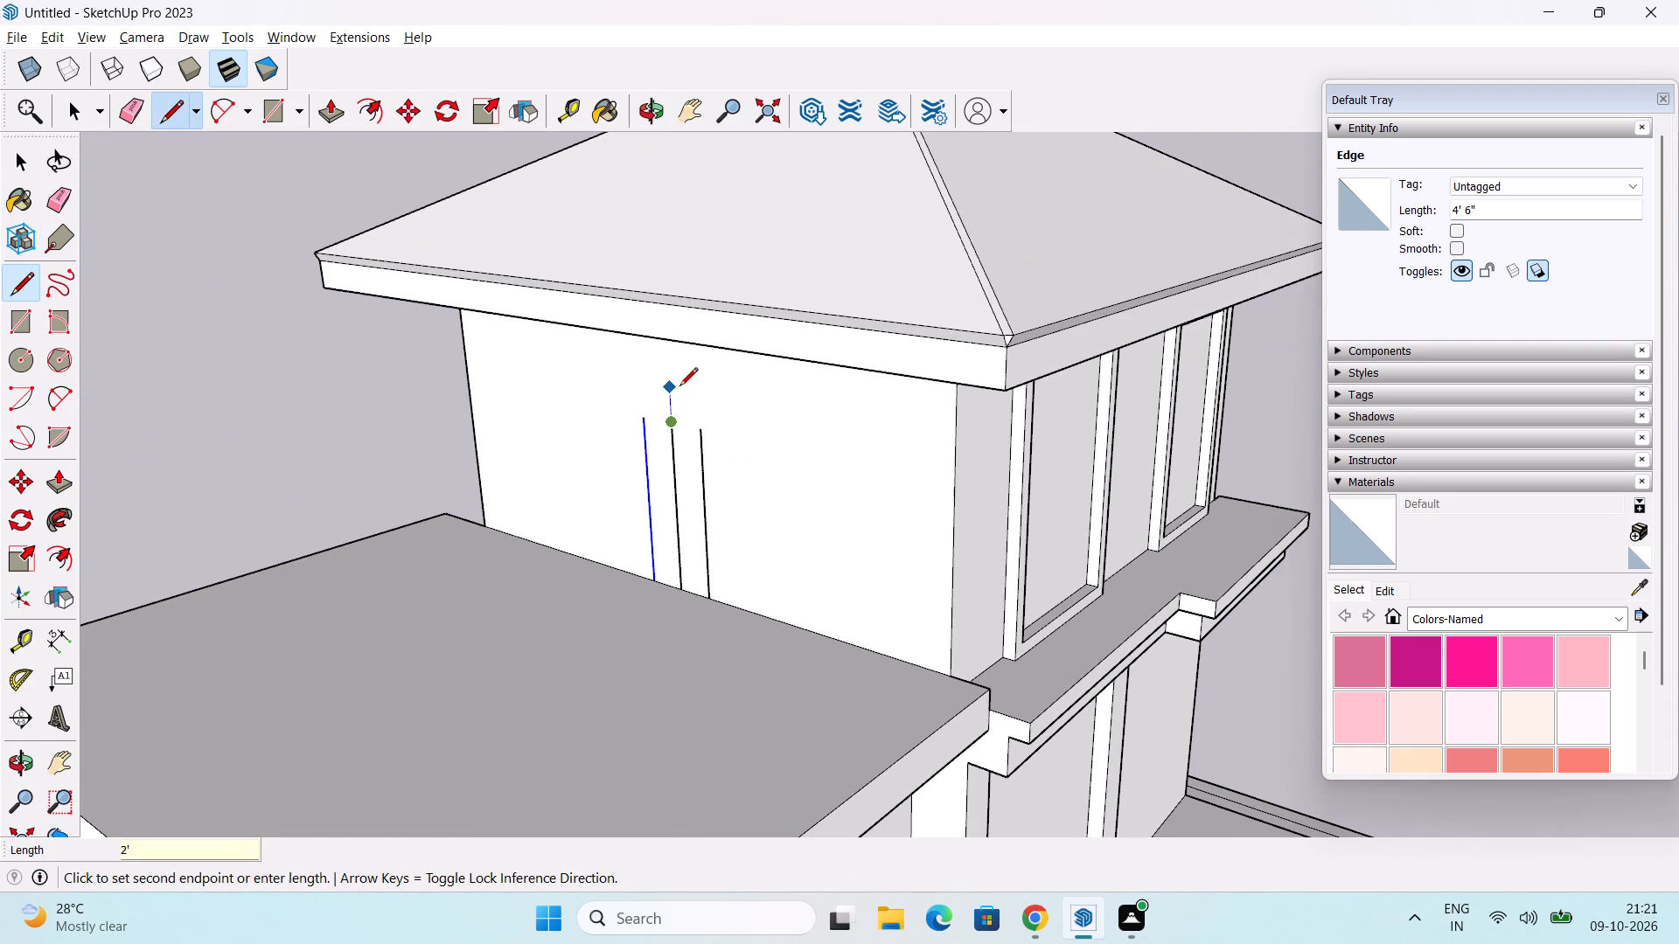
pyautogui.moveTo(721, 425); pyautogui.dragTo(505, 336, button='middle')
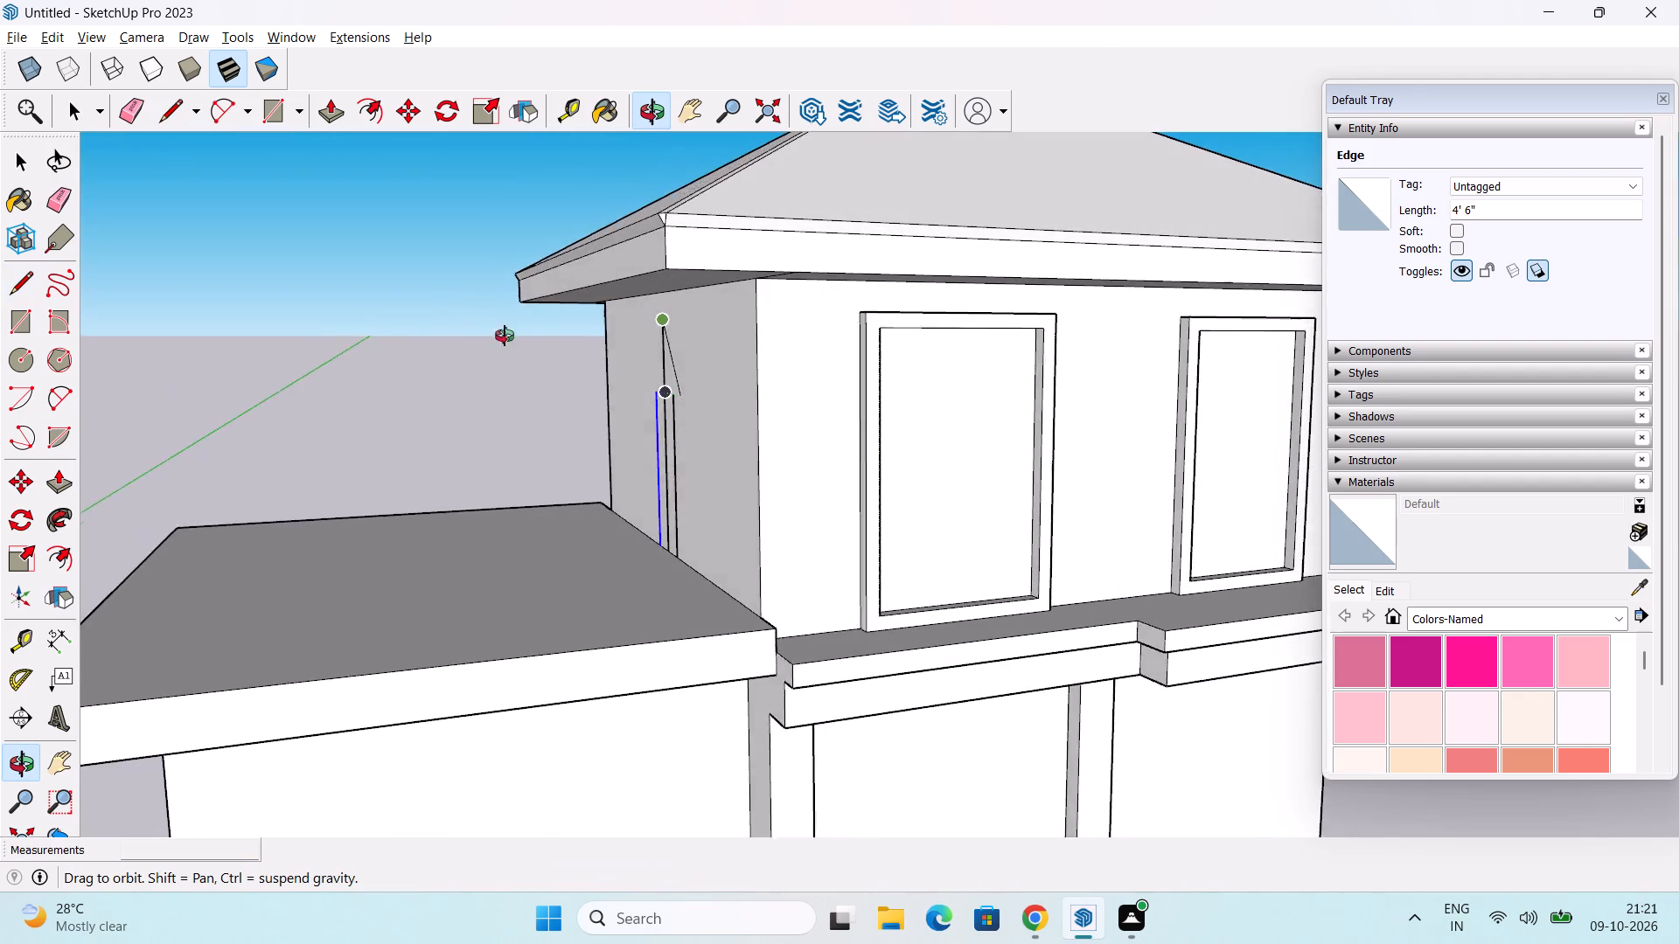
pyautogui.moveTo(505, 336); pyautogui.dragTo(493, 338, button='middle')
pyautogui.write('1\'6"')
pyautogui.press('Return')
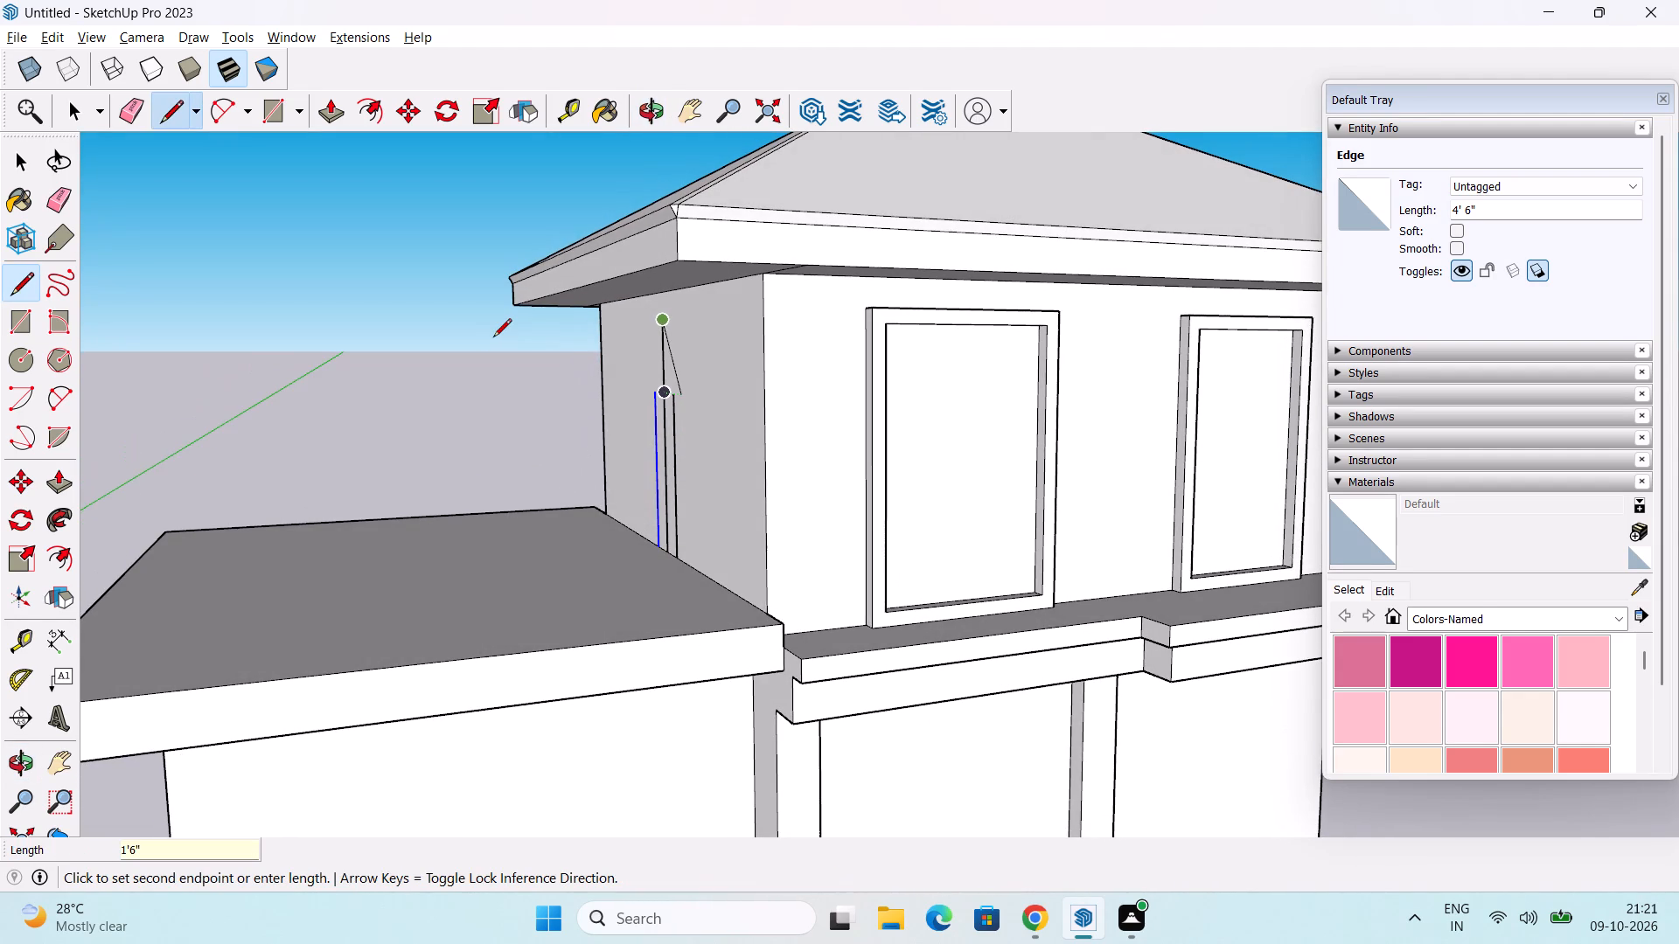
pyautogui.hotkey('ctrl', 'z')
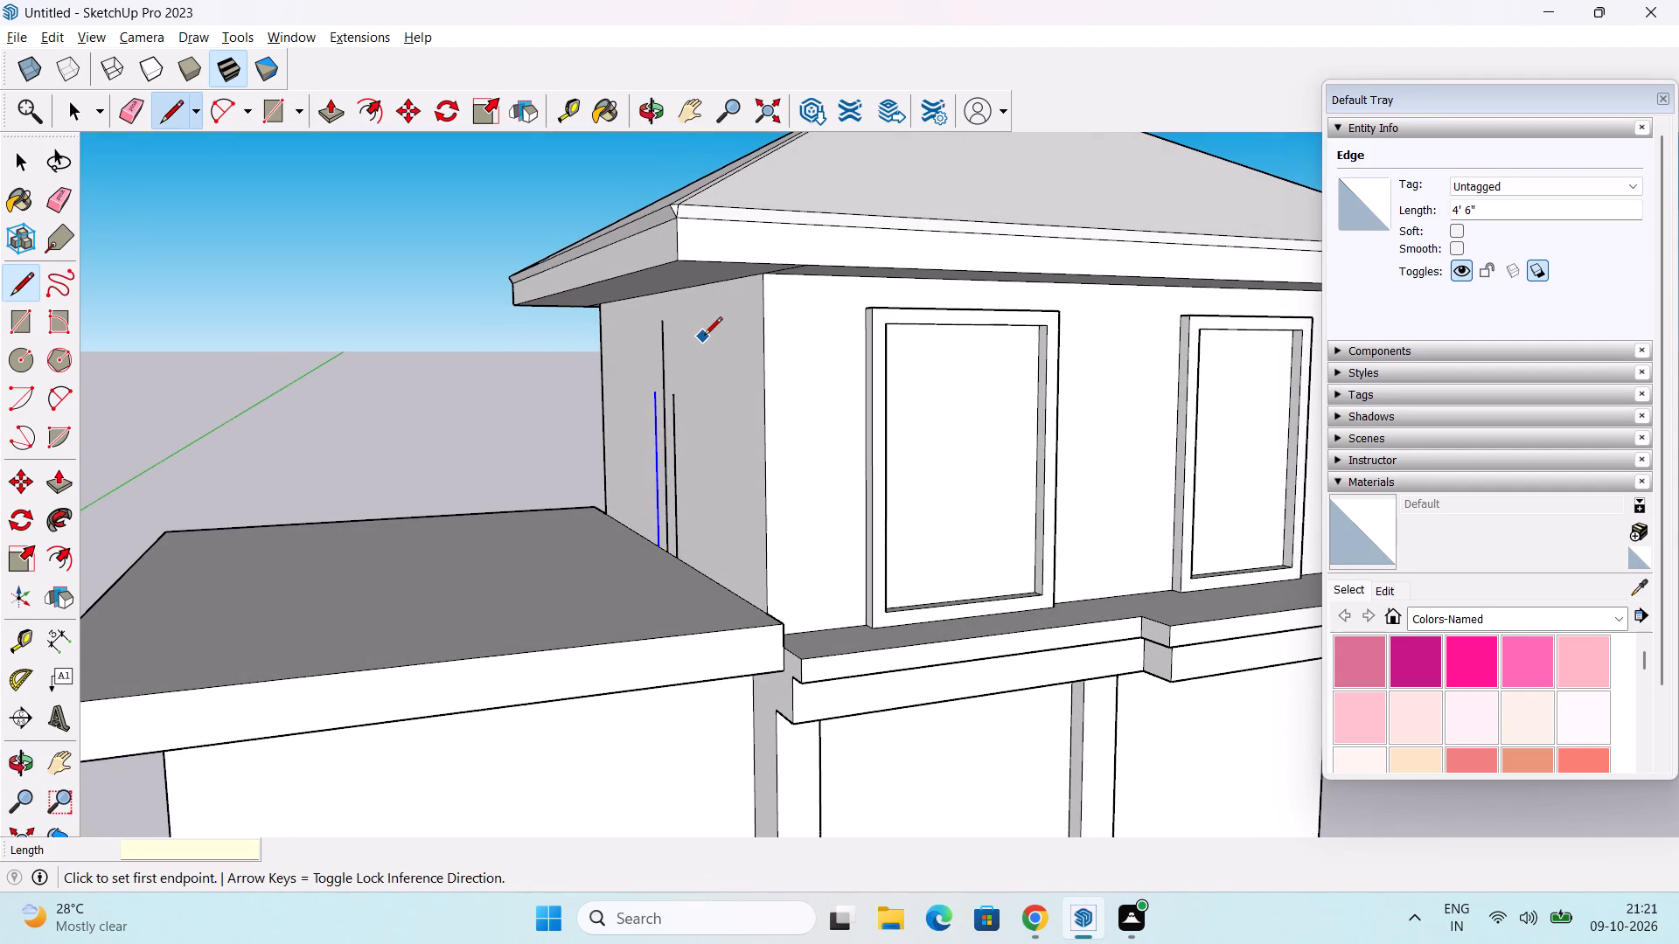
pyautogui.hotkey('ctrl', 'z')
# Extend the middle and front vertical wall lines upward by 1' each.
pyautogui.click(663, 396)
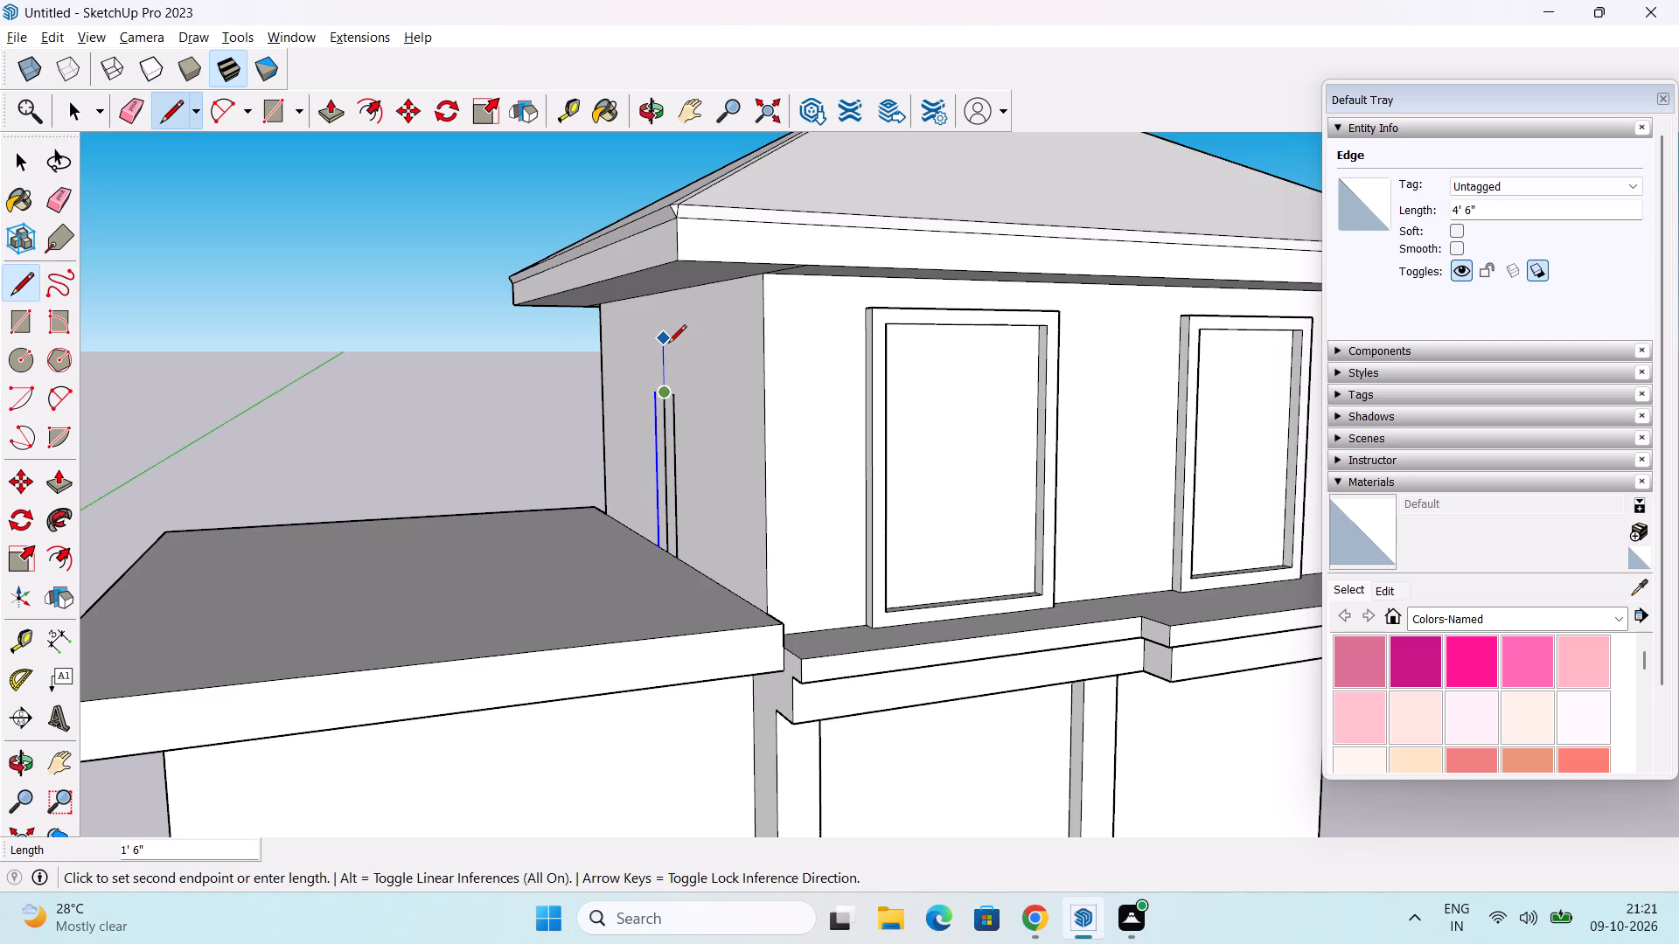
pyautogui.write("1'")
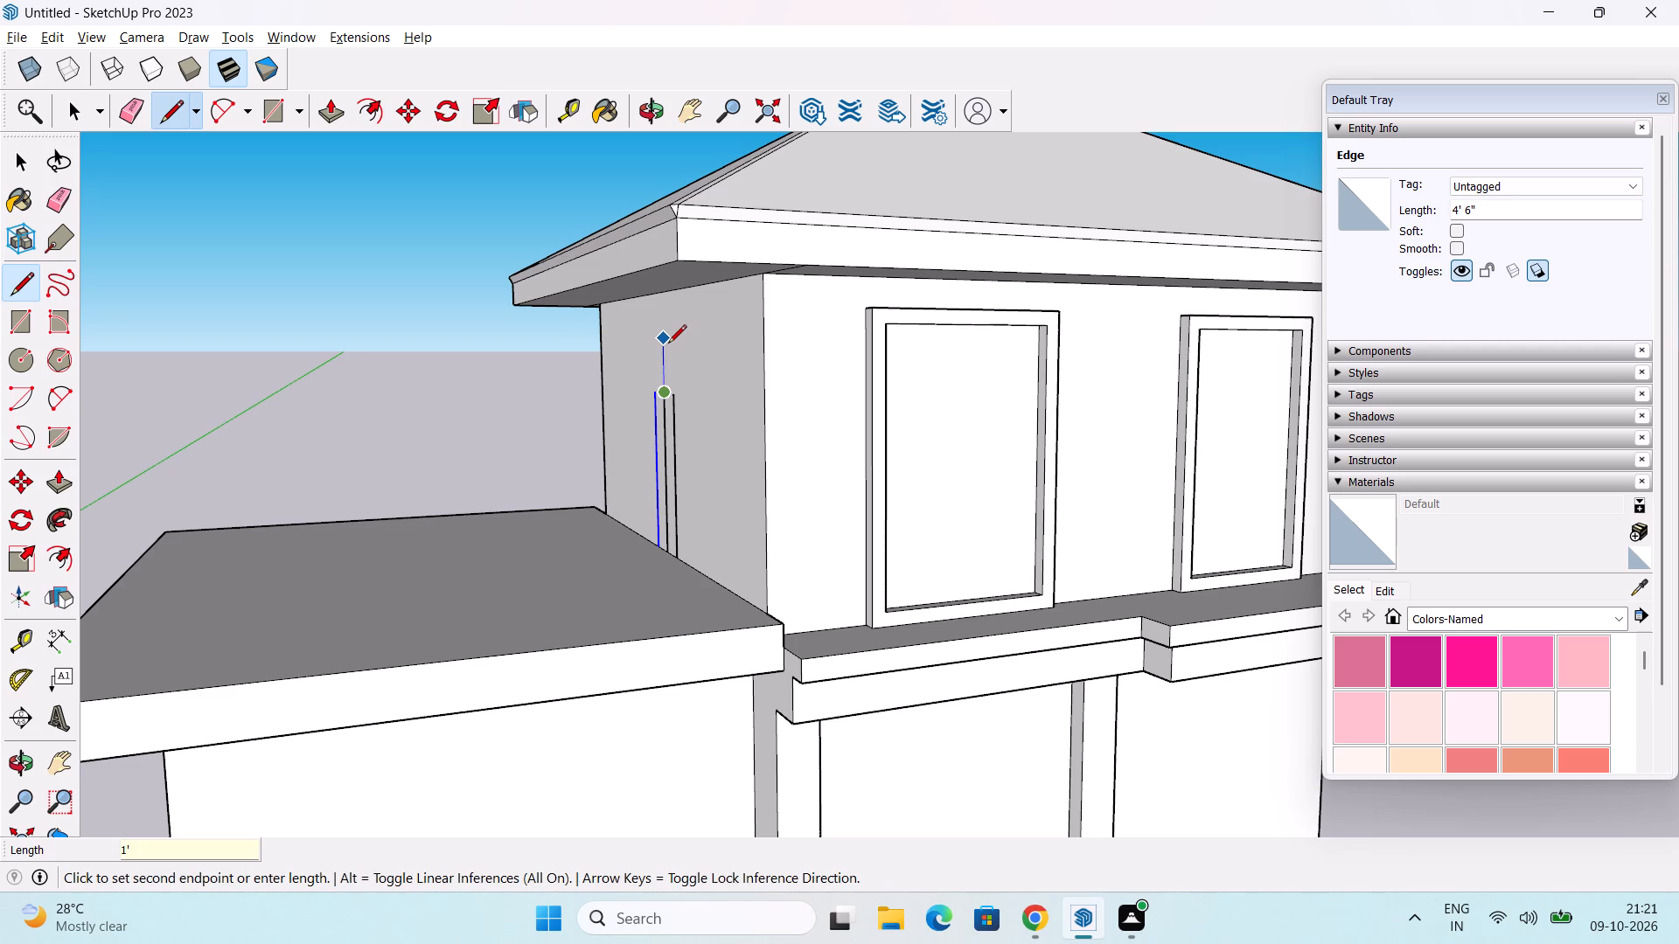
pyautogui.press('Return')
pyautogui.scroll(2, 682, 414)
pyautogui.moveTo(690, 404); pyautogui.dragTo(810, 413, button='middle')
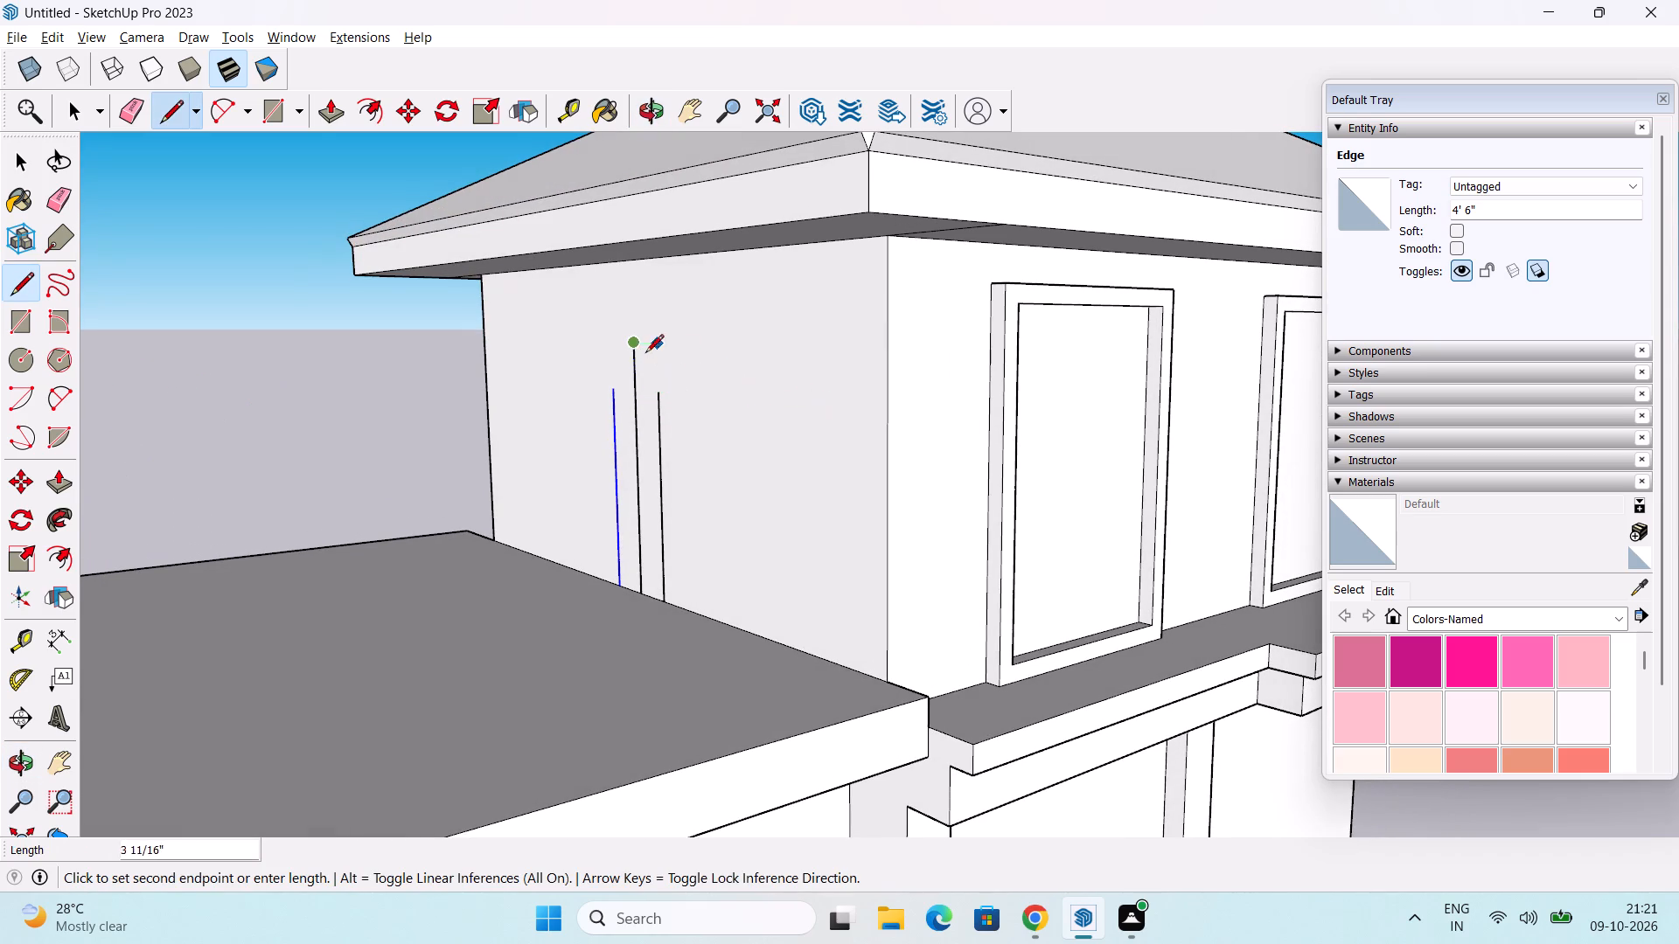
pyautogui.press('Escape')
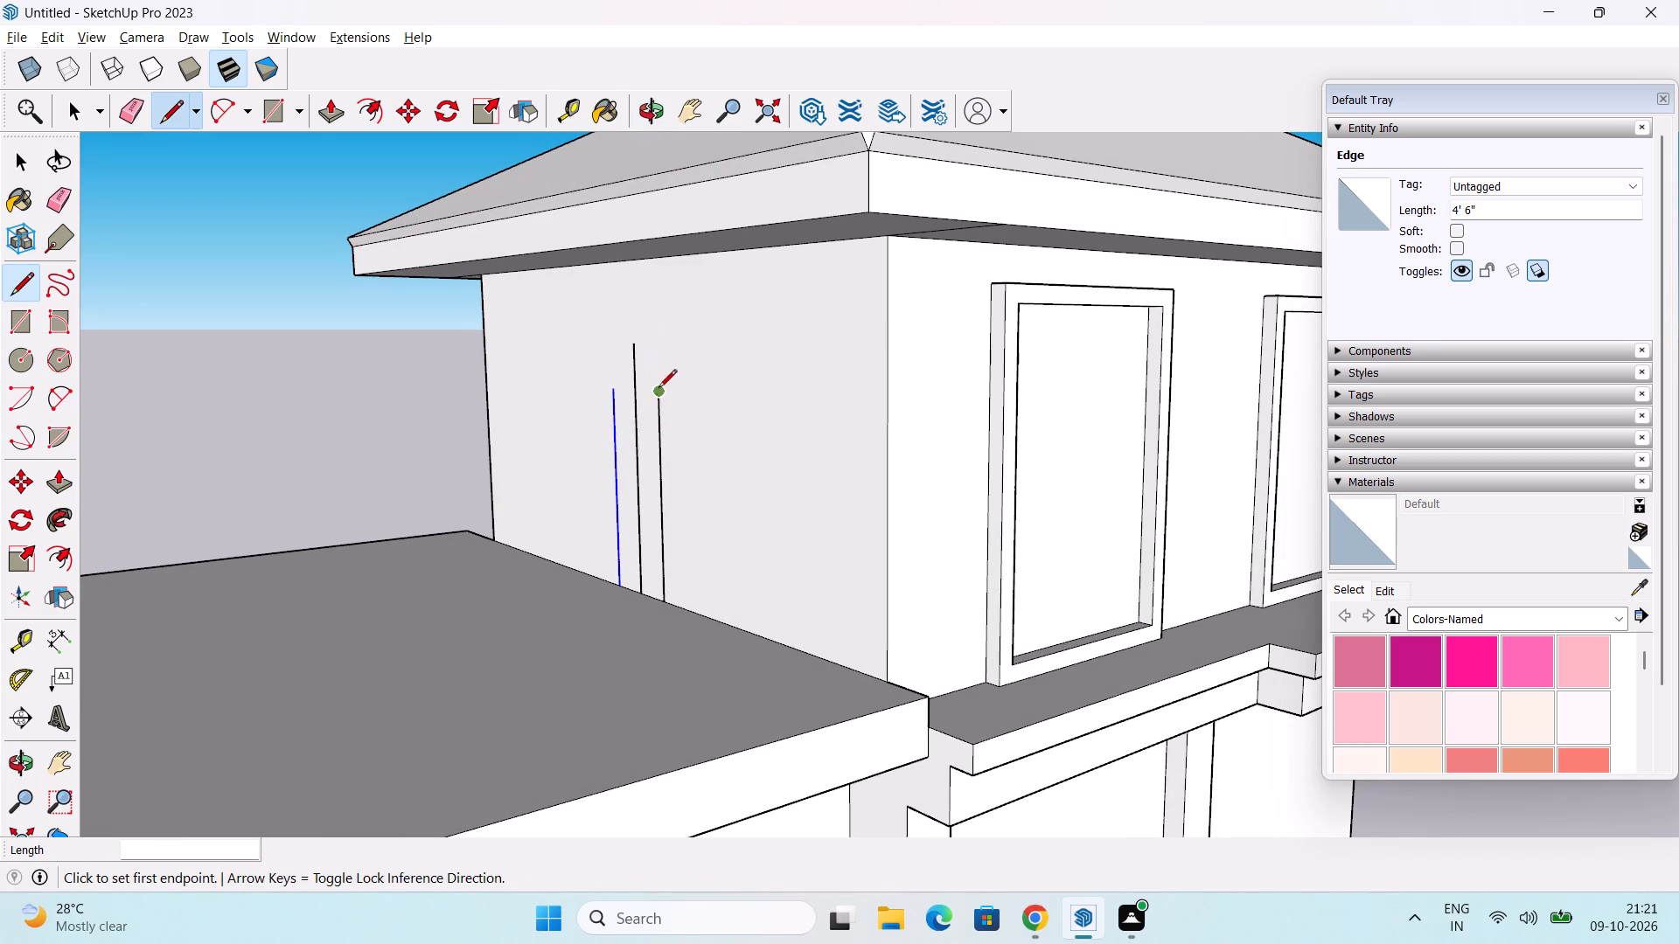
pyautogui.click(661, 390)
pyautogui.click(658, 342)
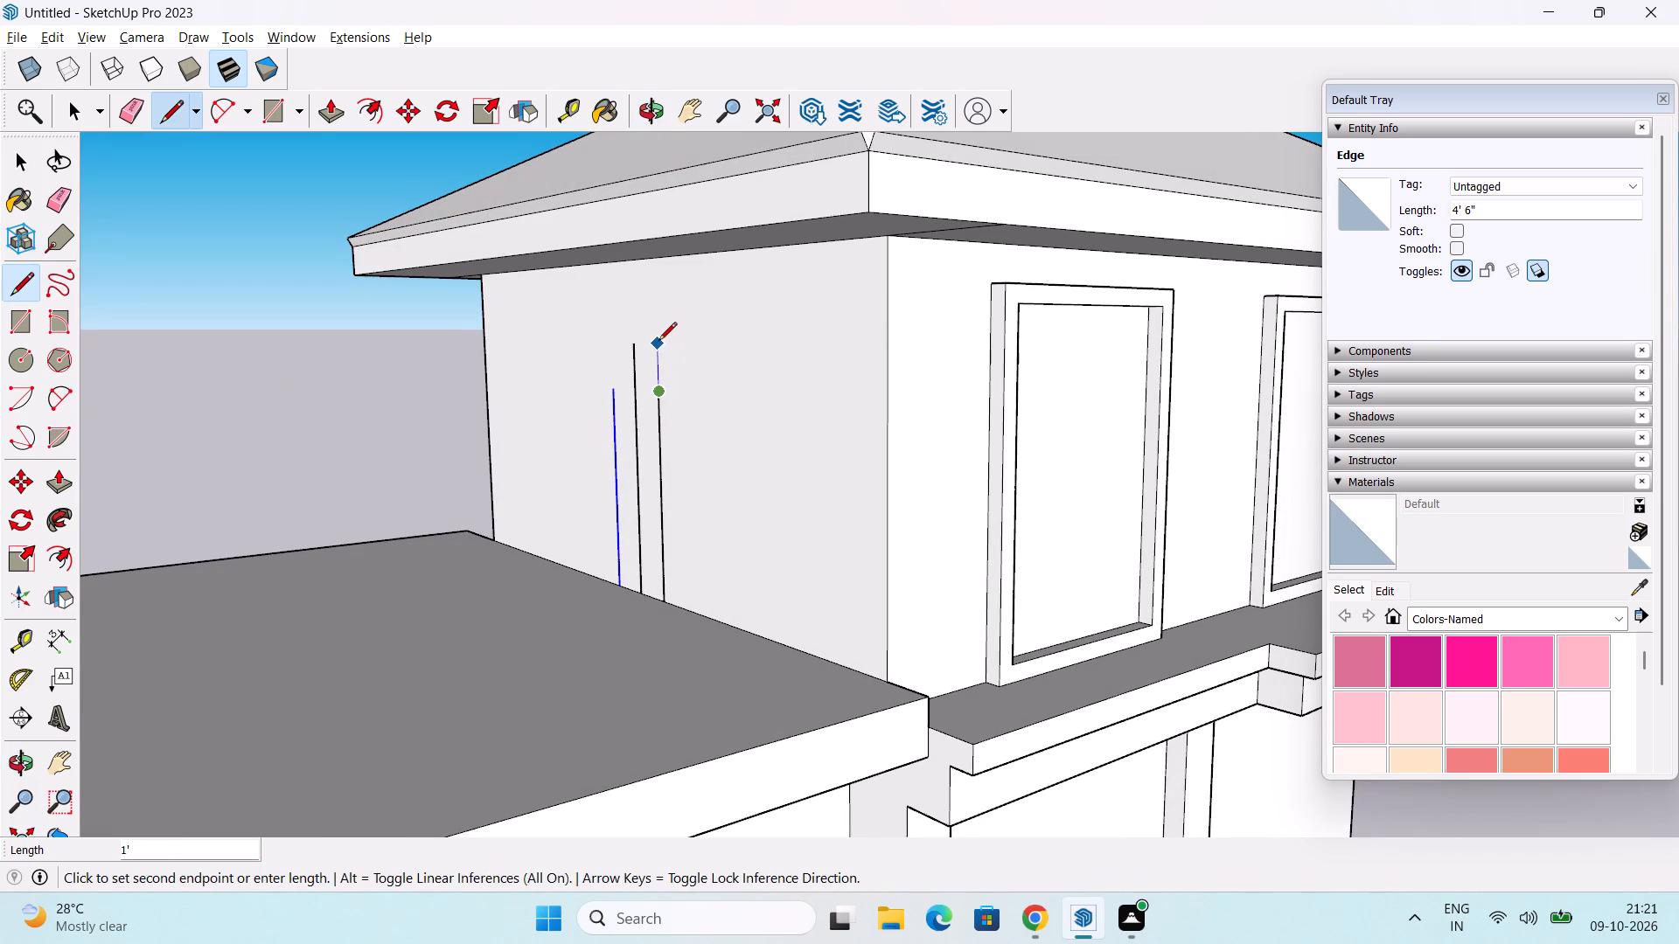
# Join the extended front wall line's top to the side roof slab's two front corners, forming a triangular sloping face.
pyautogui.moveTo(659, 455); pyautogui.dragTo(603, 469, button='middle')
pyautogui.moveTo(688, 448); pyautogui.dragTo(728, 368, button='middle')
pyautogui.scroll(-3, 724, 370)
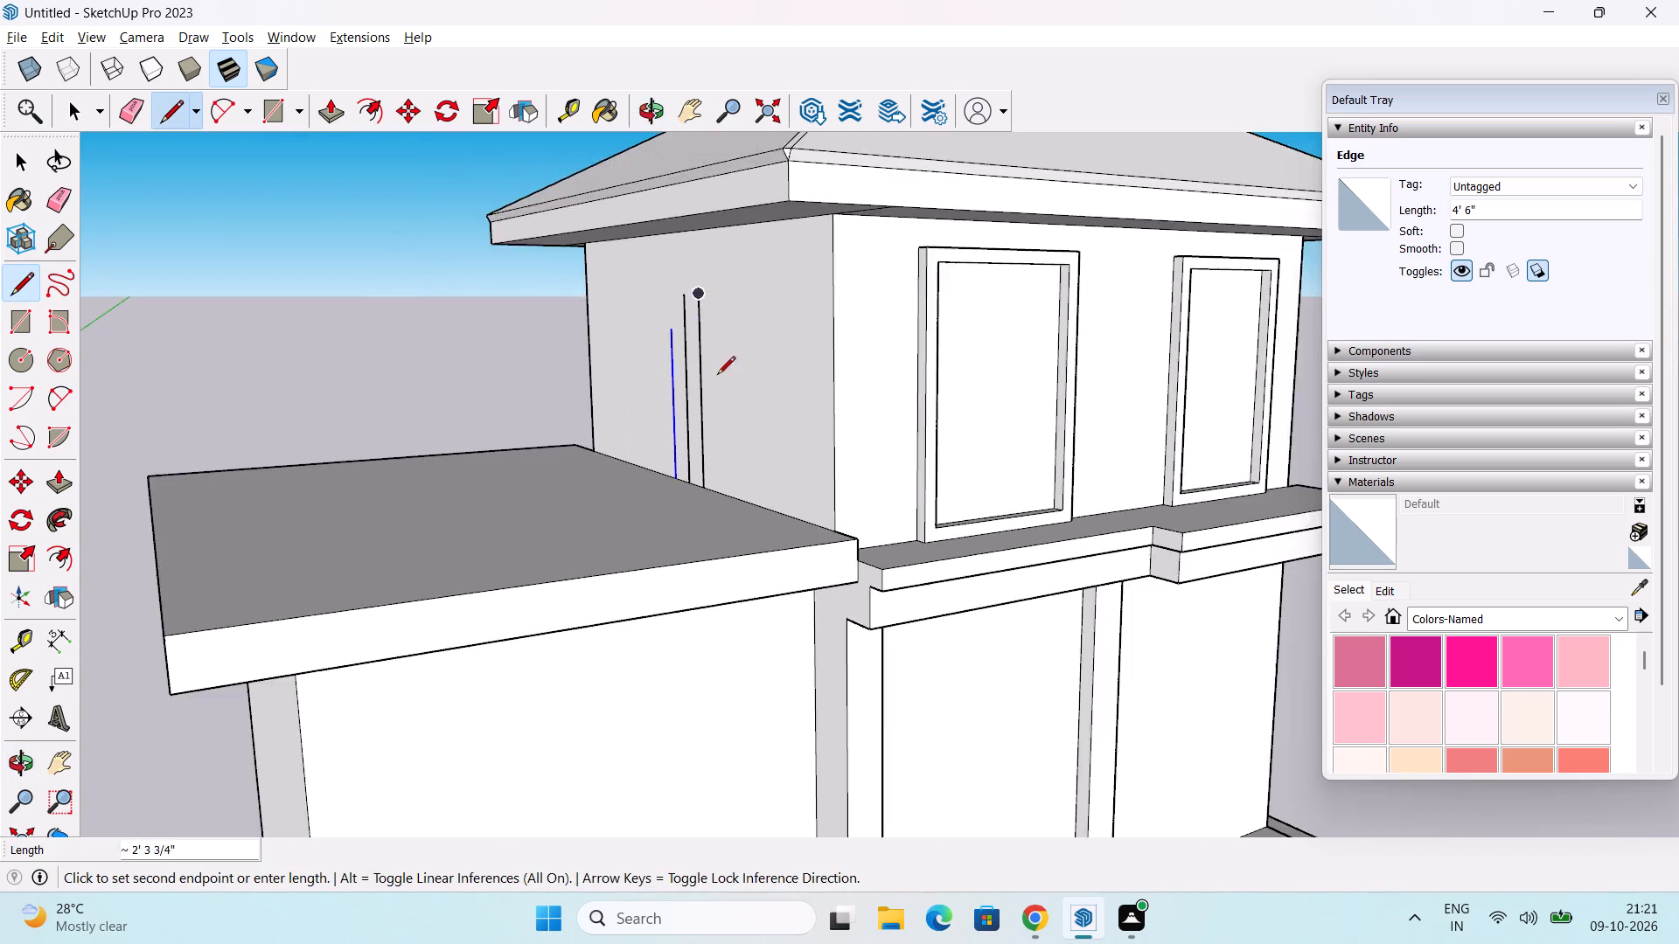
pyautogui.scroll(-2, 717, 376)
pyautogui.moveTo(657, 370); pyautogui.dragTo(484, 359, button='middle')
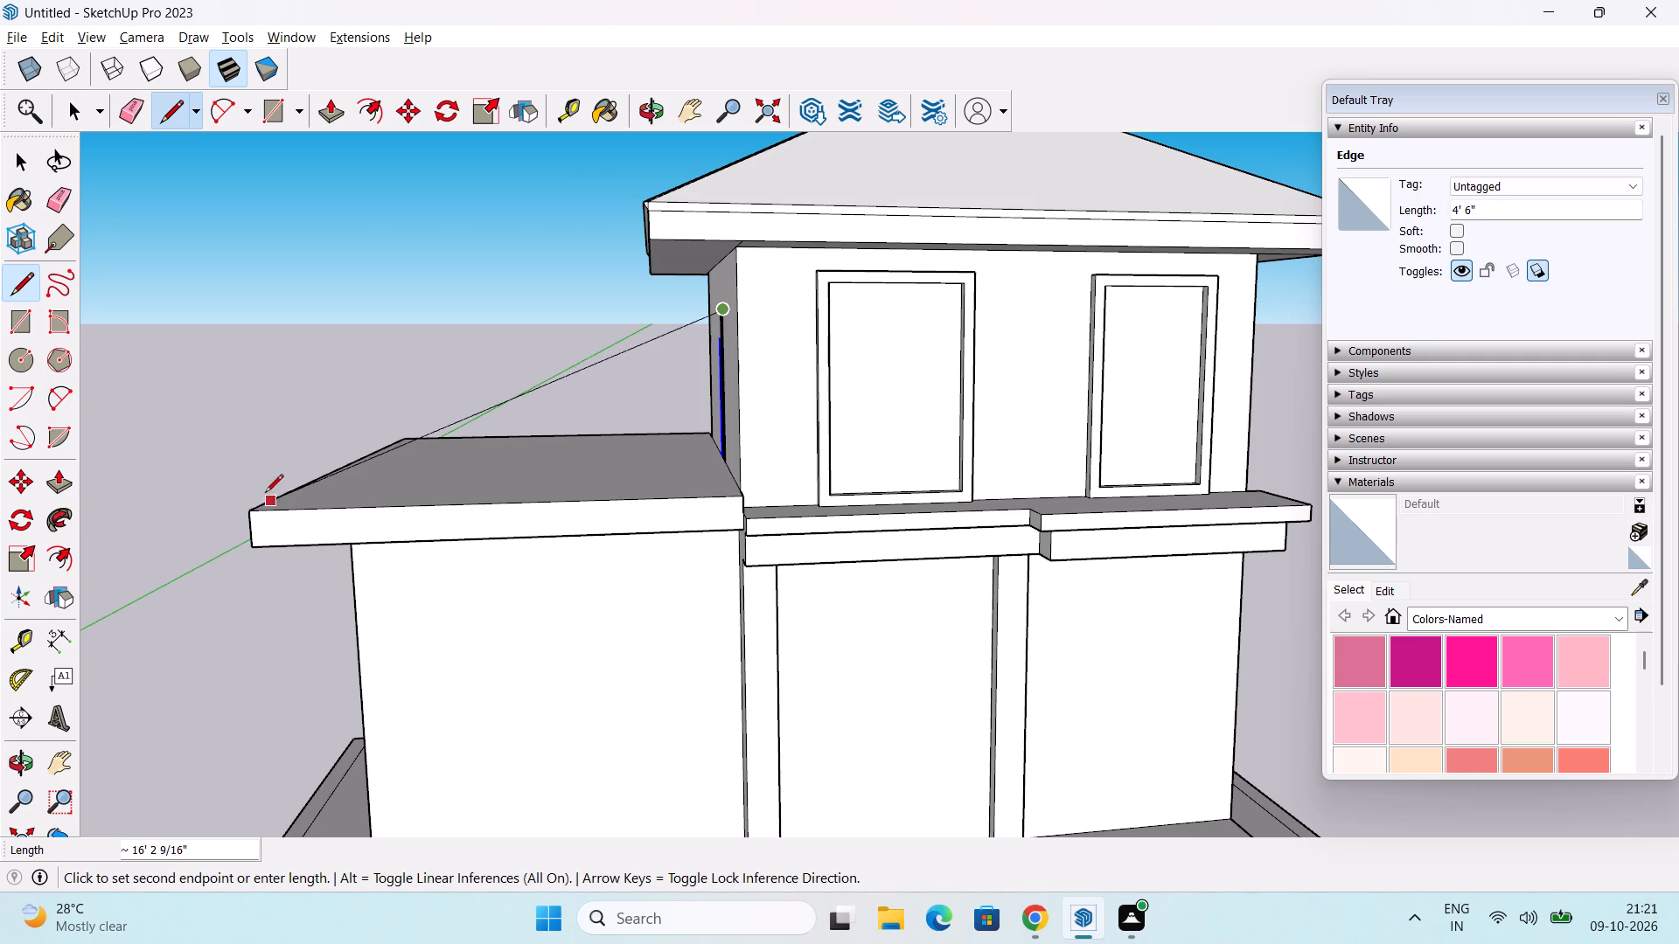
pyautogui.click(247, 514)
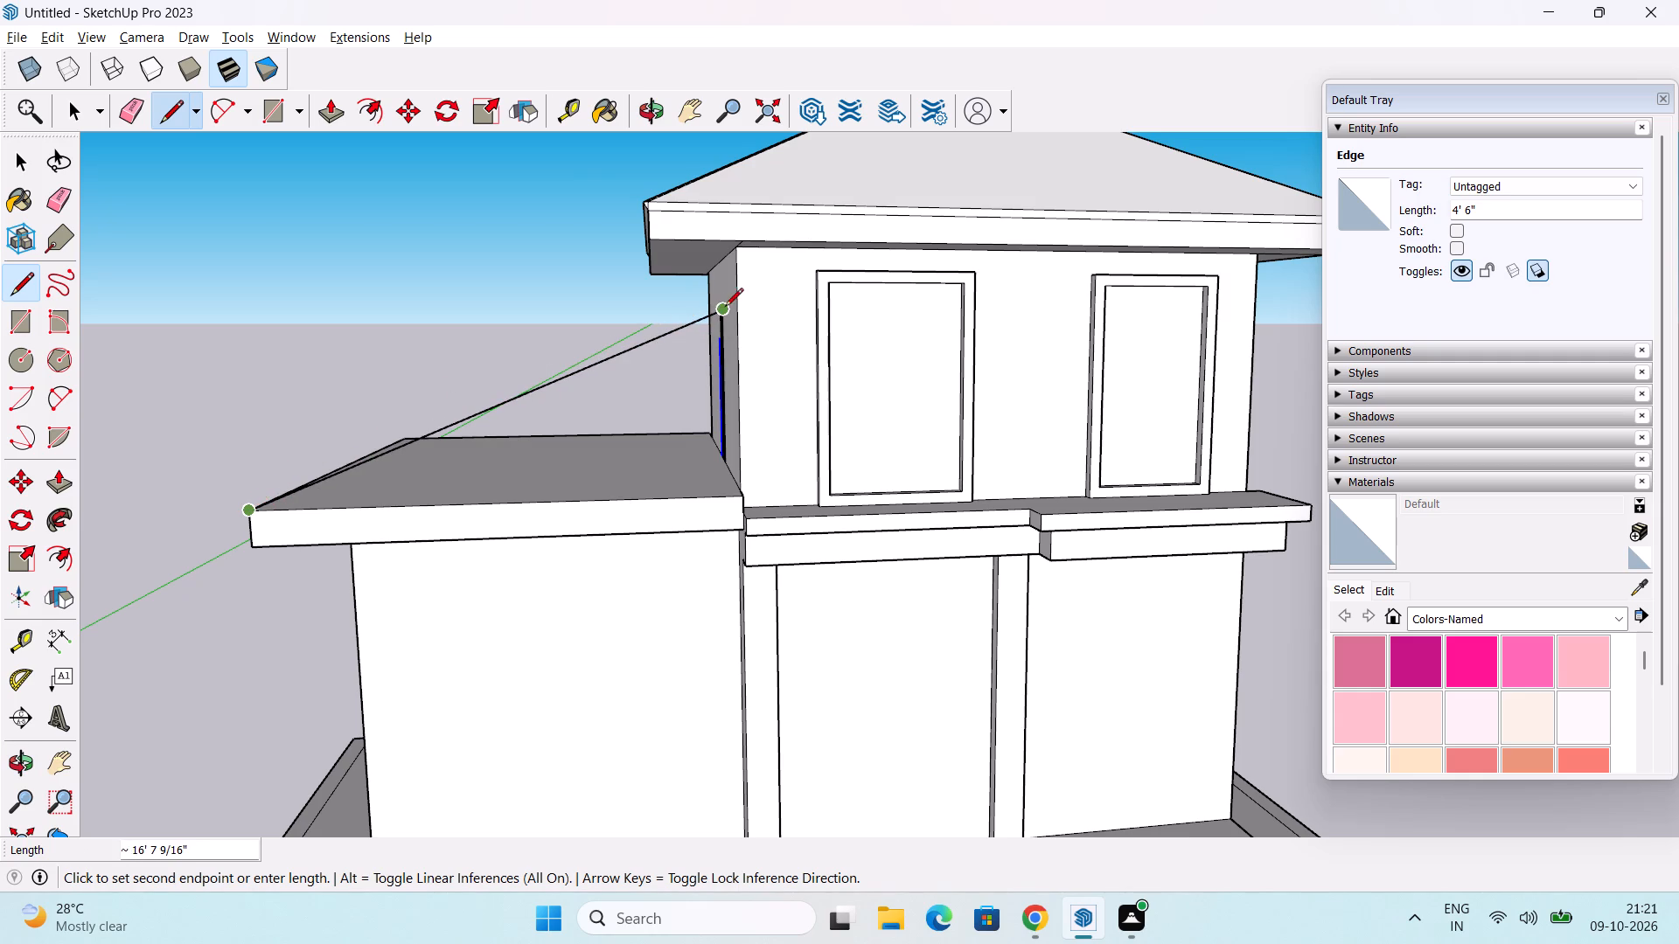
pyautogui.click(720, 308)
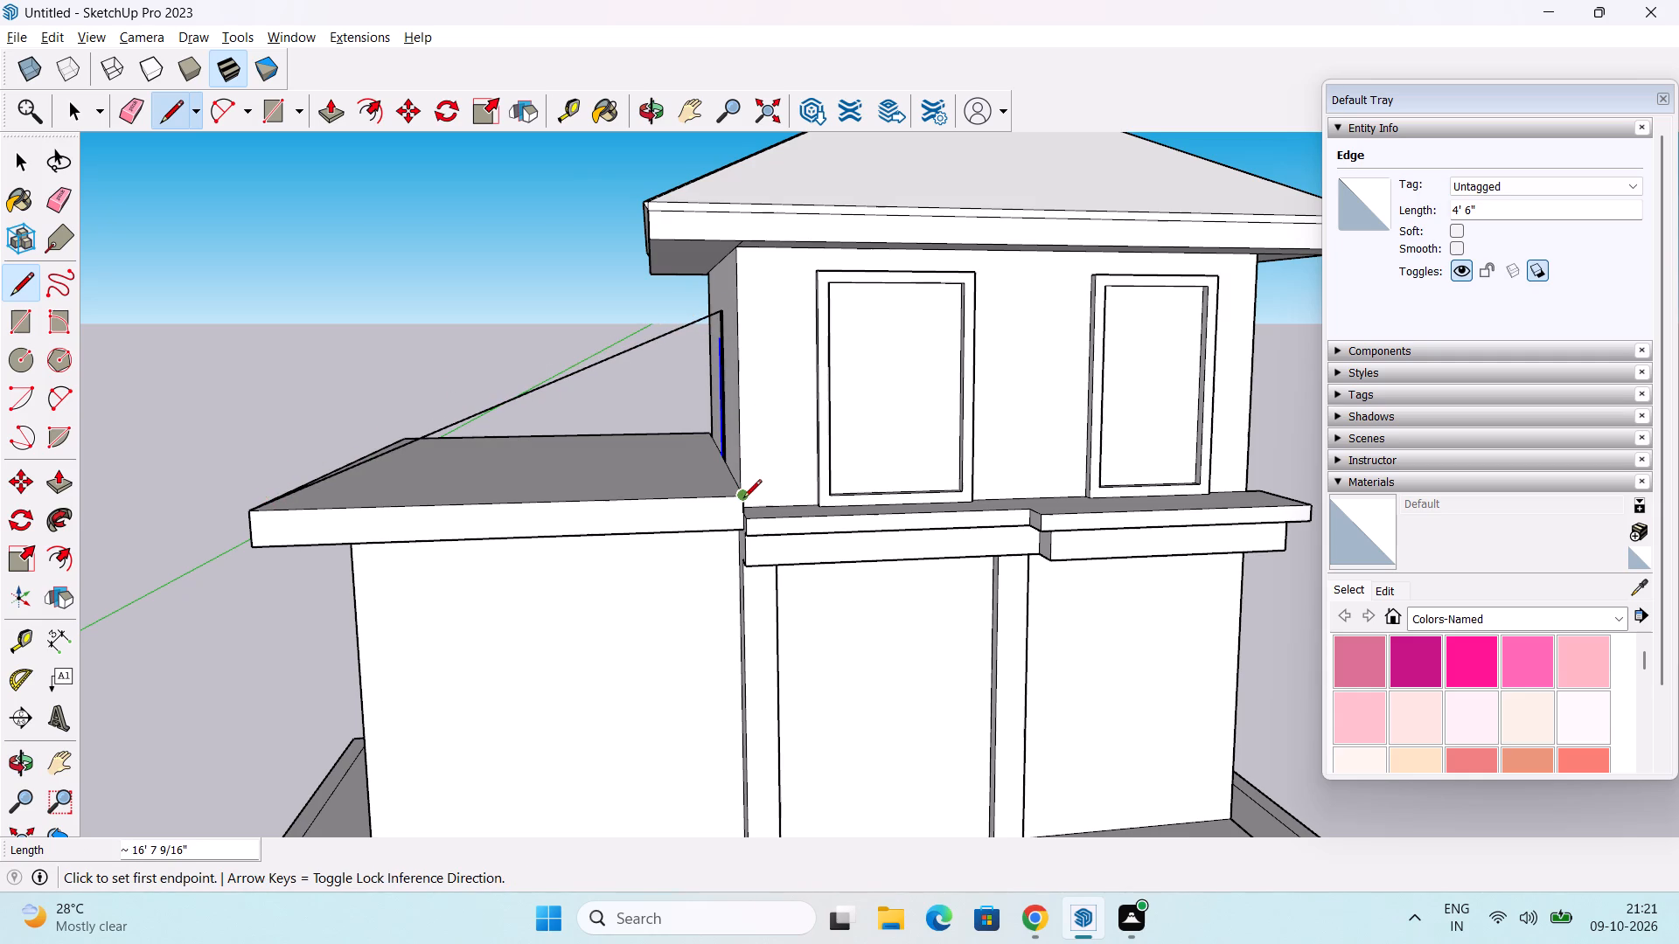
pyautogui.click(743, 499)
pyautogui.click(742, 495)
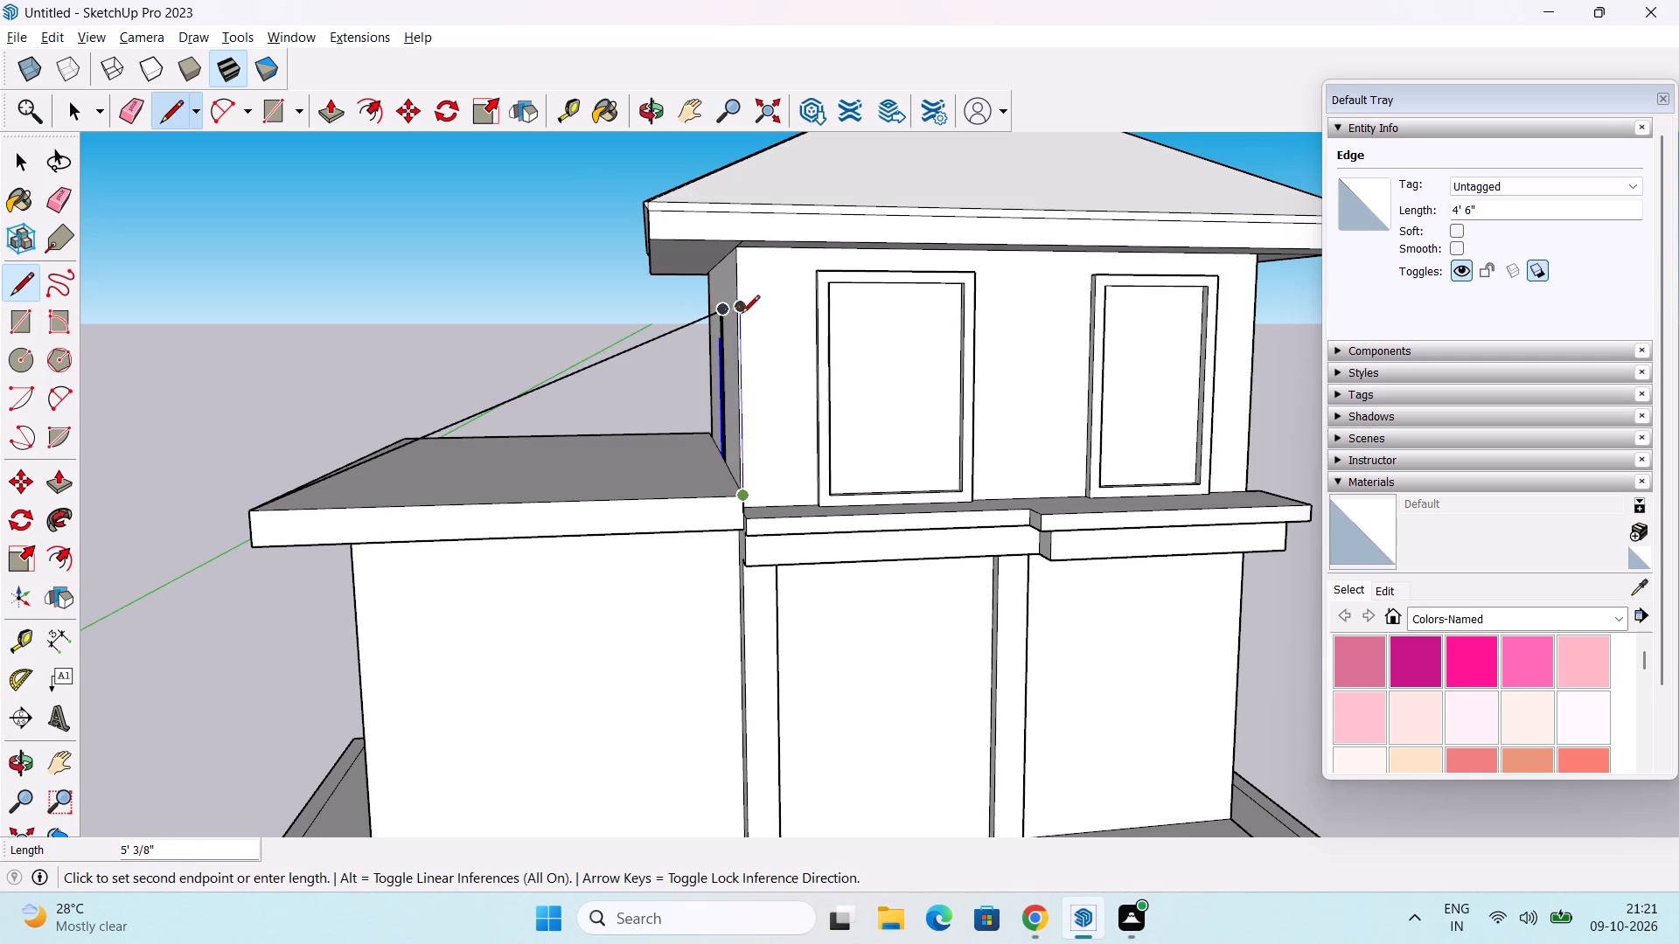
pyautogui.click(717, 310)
# Examine the sloping face over the side block from the front and from its outer side.
pyautogui.moveTo(555, 431); pyautogui.dragTo(582, 465, button='middle')
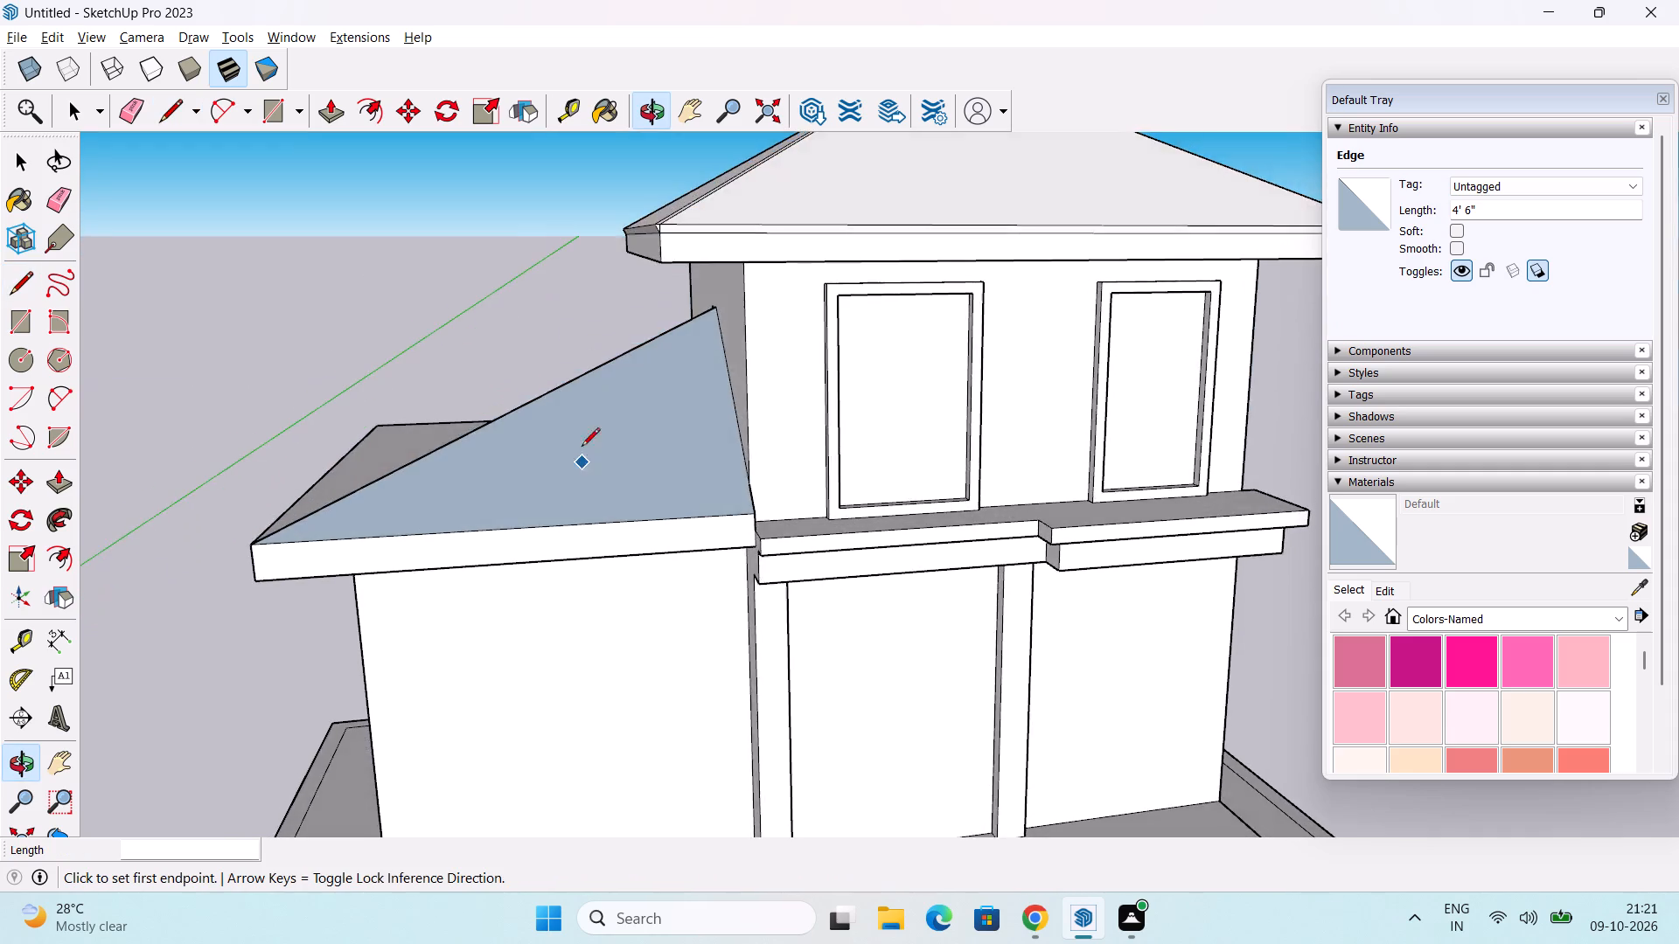
pyautogui.scroll(-5, 589, 427)
pyautogui.moveTo(601, 504); pyautogui.dragTo(608, 482, button='middle')
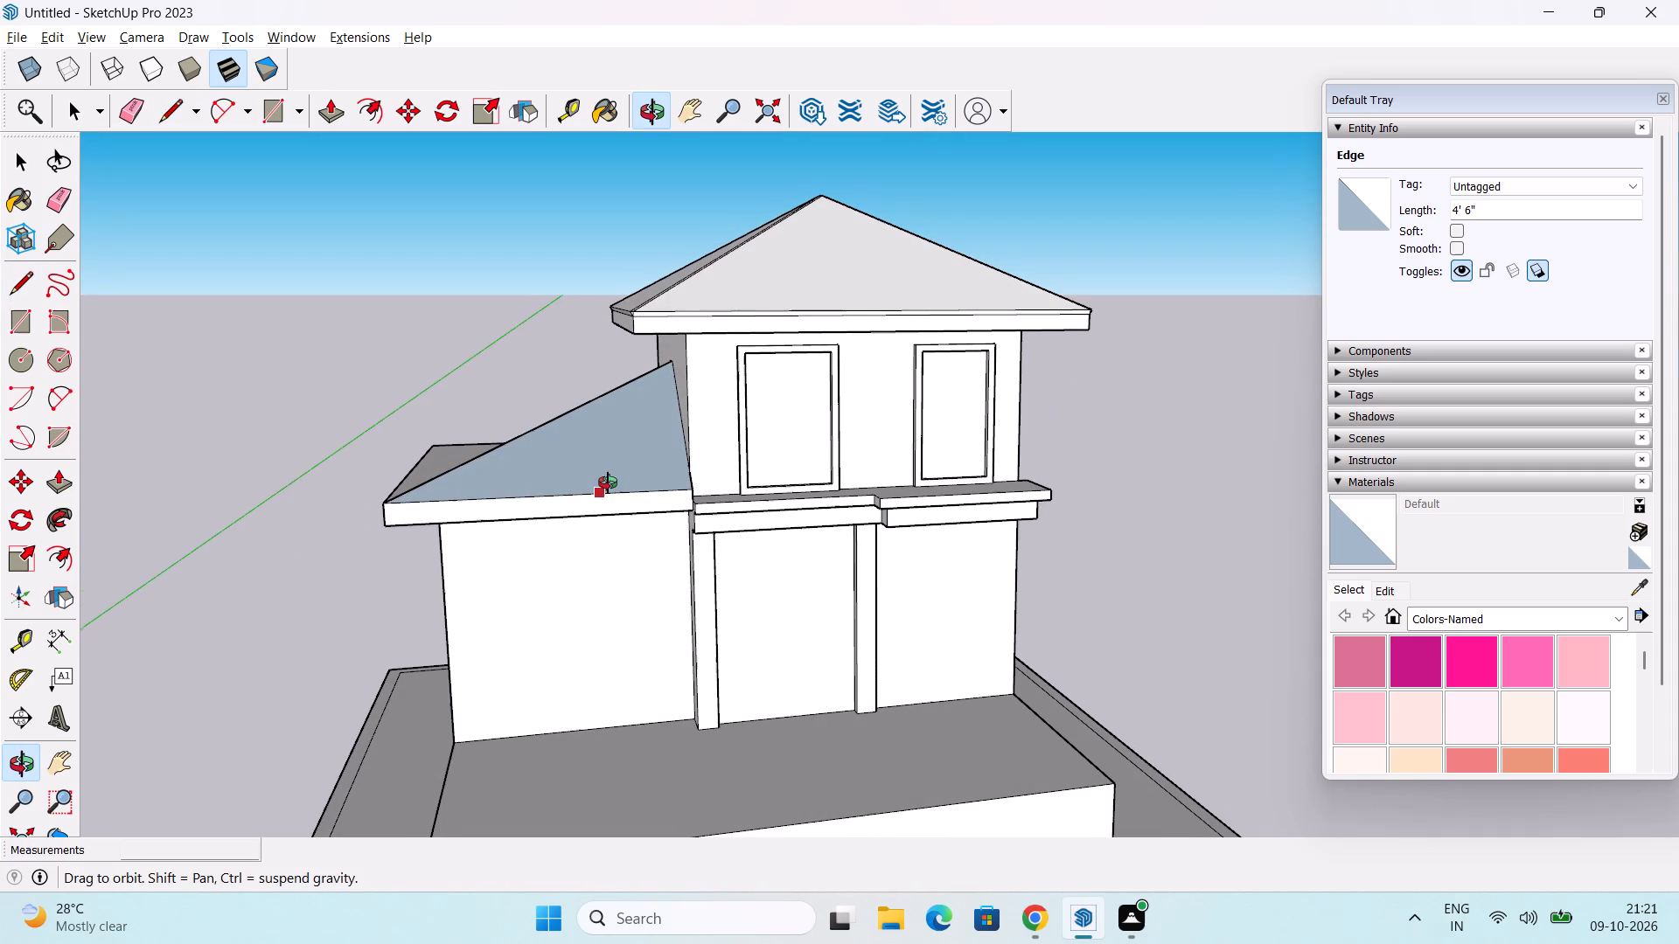
pyautogui.moveTo(608, 482); pyautogui.dragTo(691, 431, button='middle')
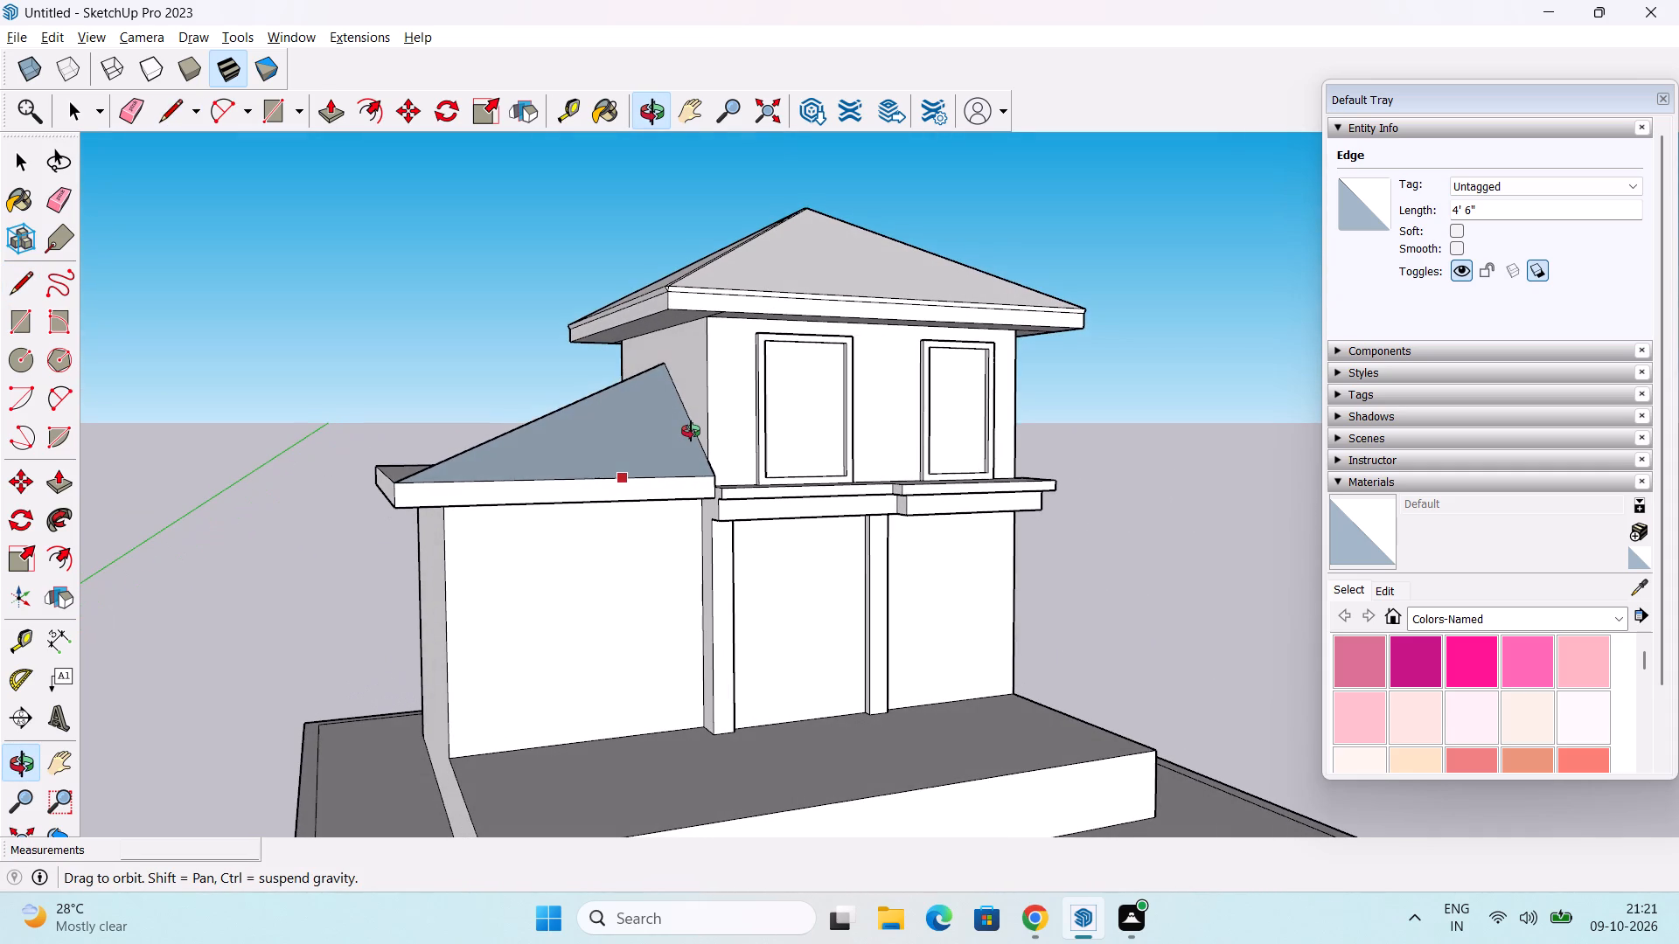
pyautogui.moveTo(691, 431); pyautogui.dragTo(730, 431, button='middle')
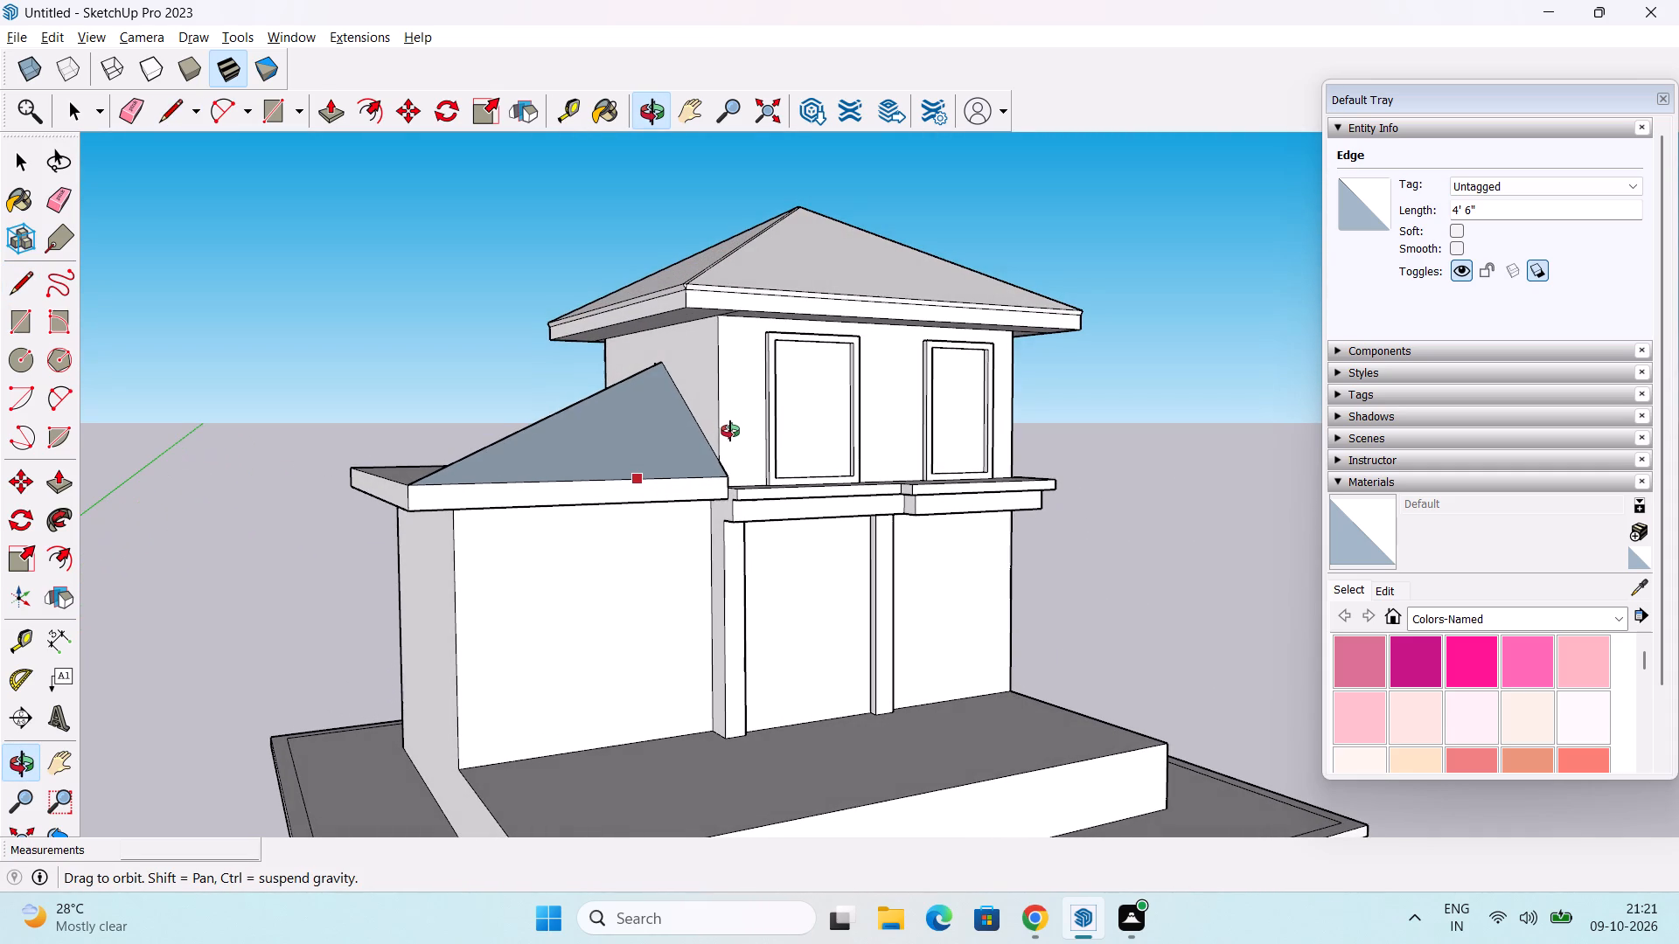
pyautogui.moveTo(730, 431); pyautogui.dragTo(703, 424, button='middle')
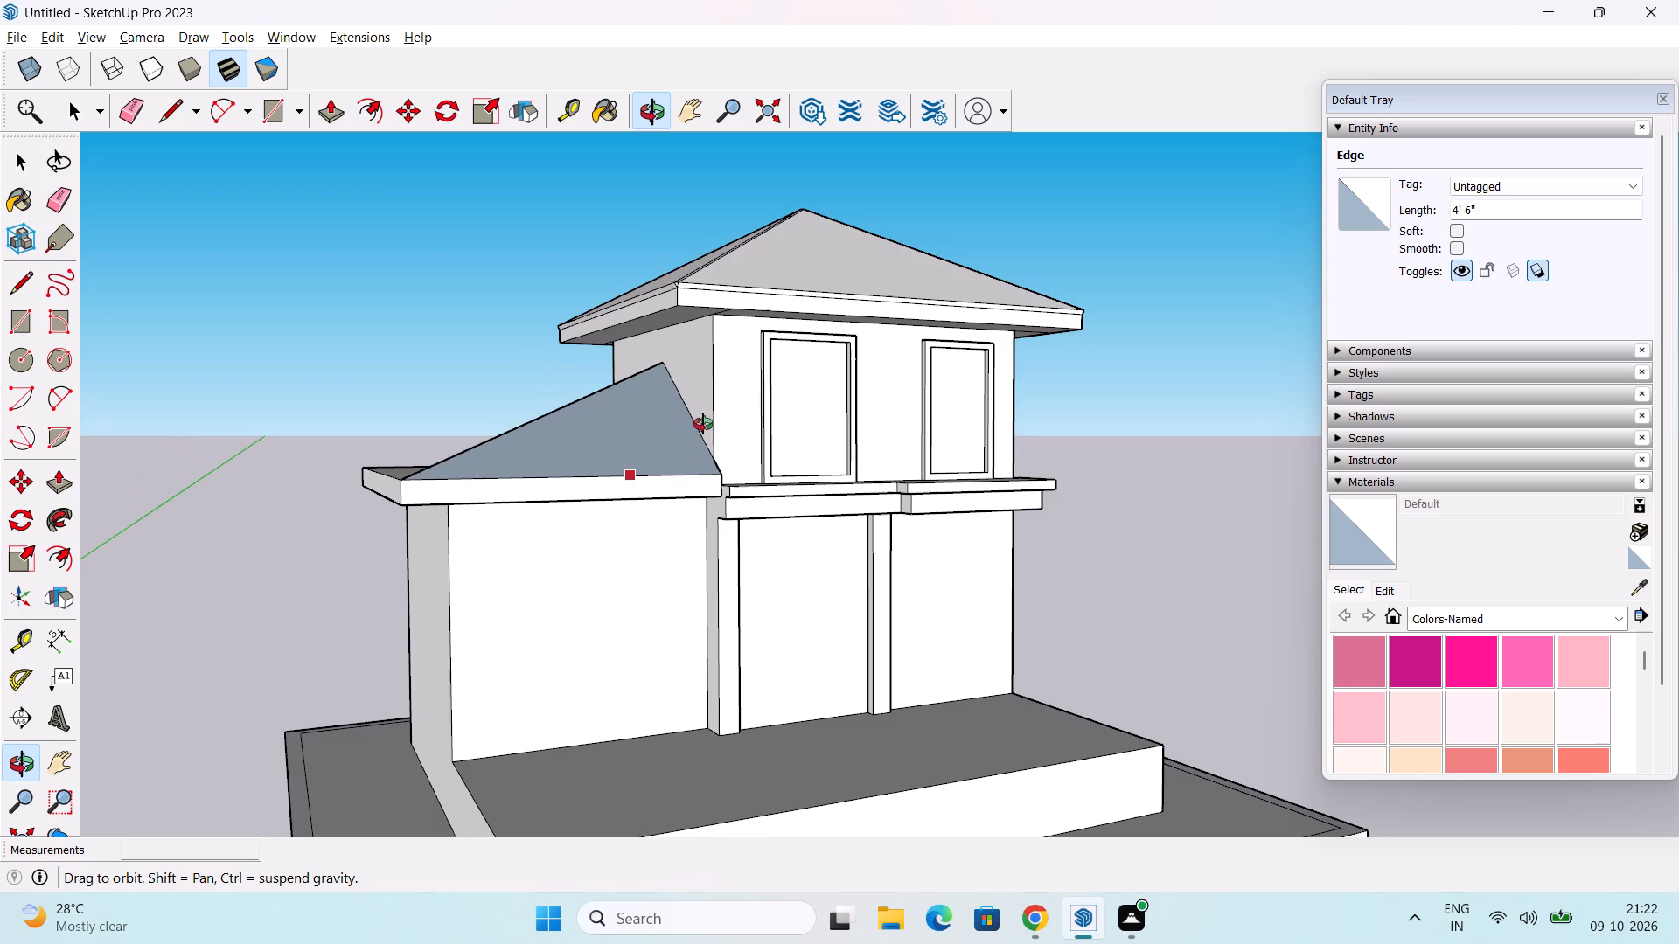
pyautogui.moveTo(703, 424); pyautogui.dragTo(686, 452, button='middle')
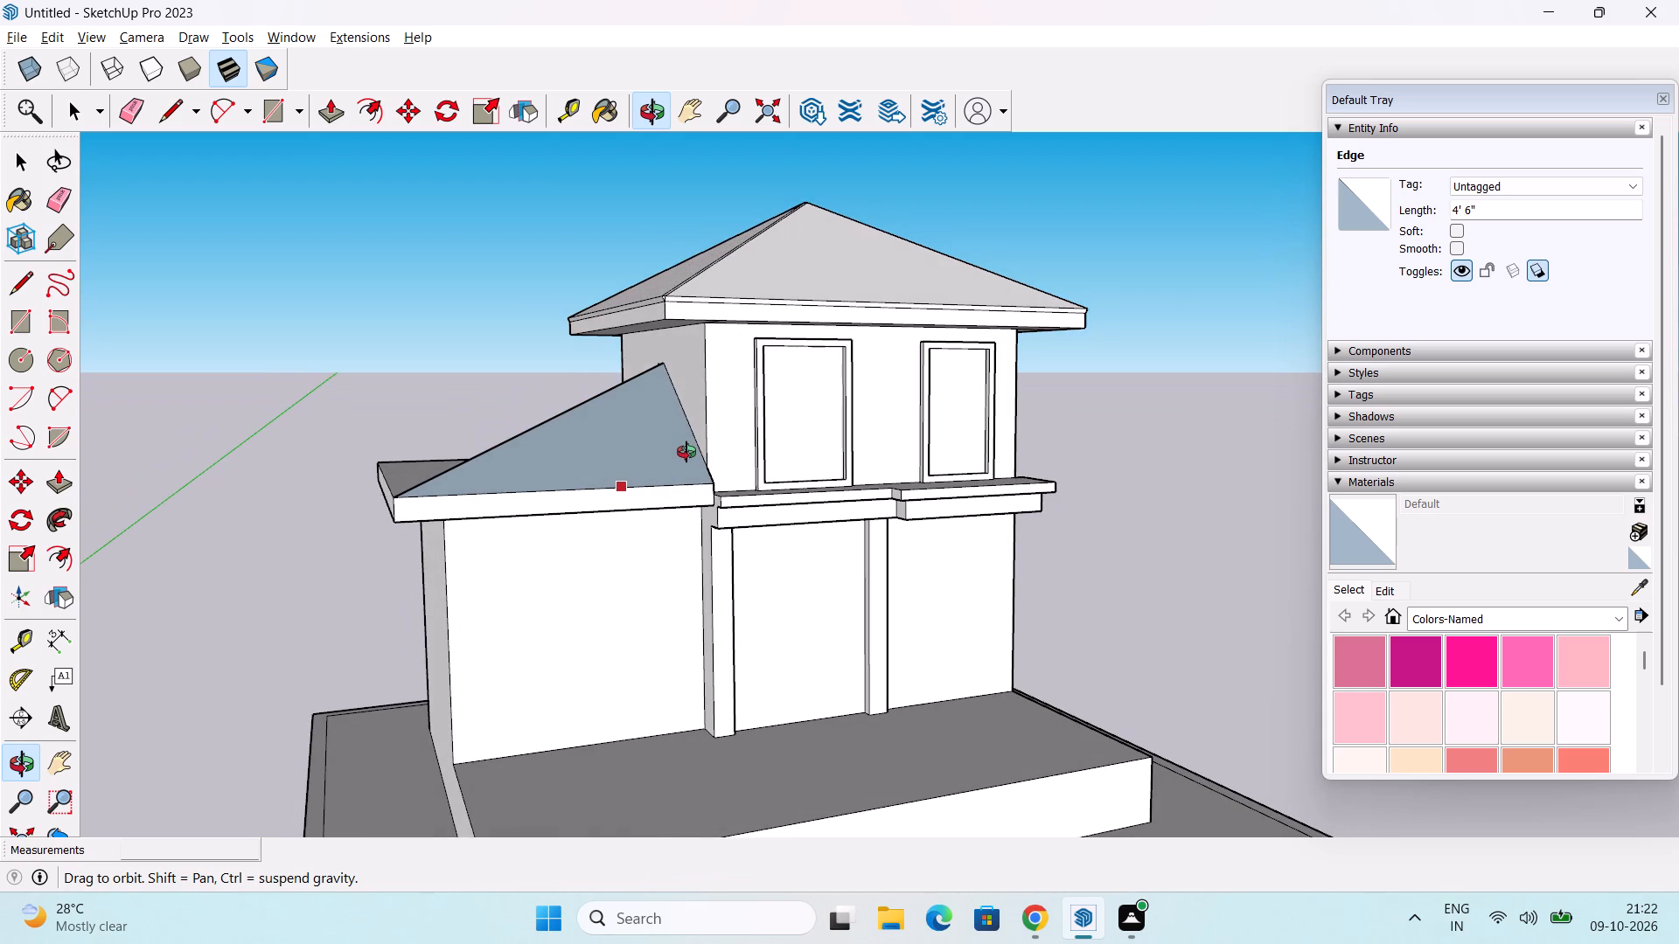
pyautogui.moveTo(686, 452); pyautogui.dragTo(659, 417, button='middle')
pyautogui.moveTo(647, 440); pyautogui.dragTo(763, 480, button='middle')
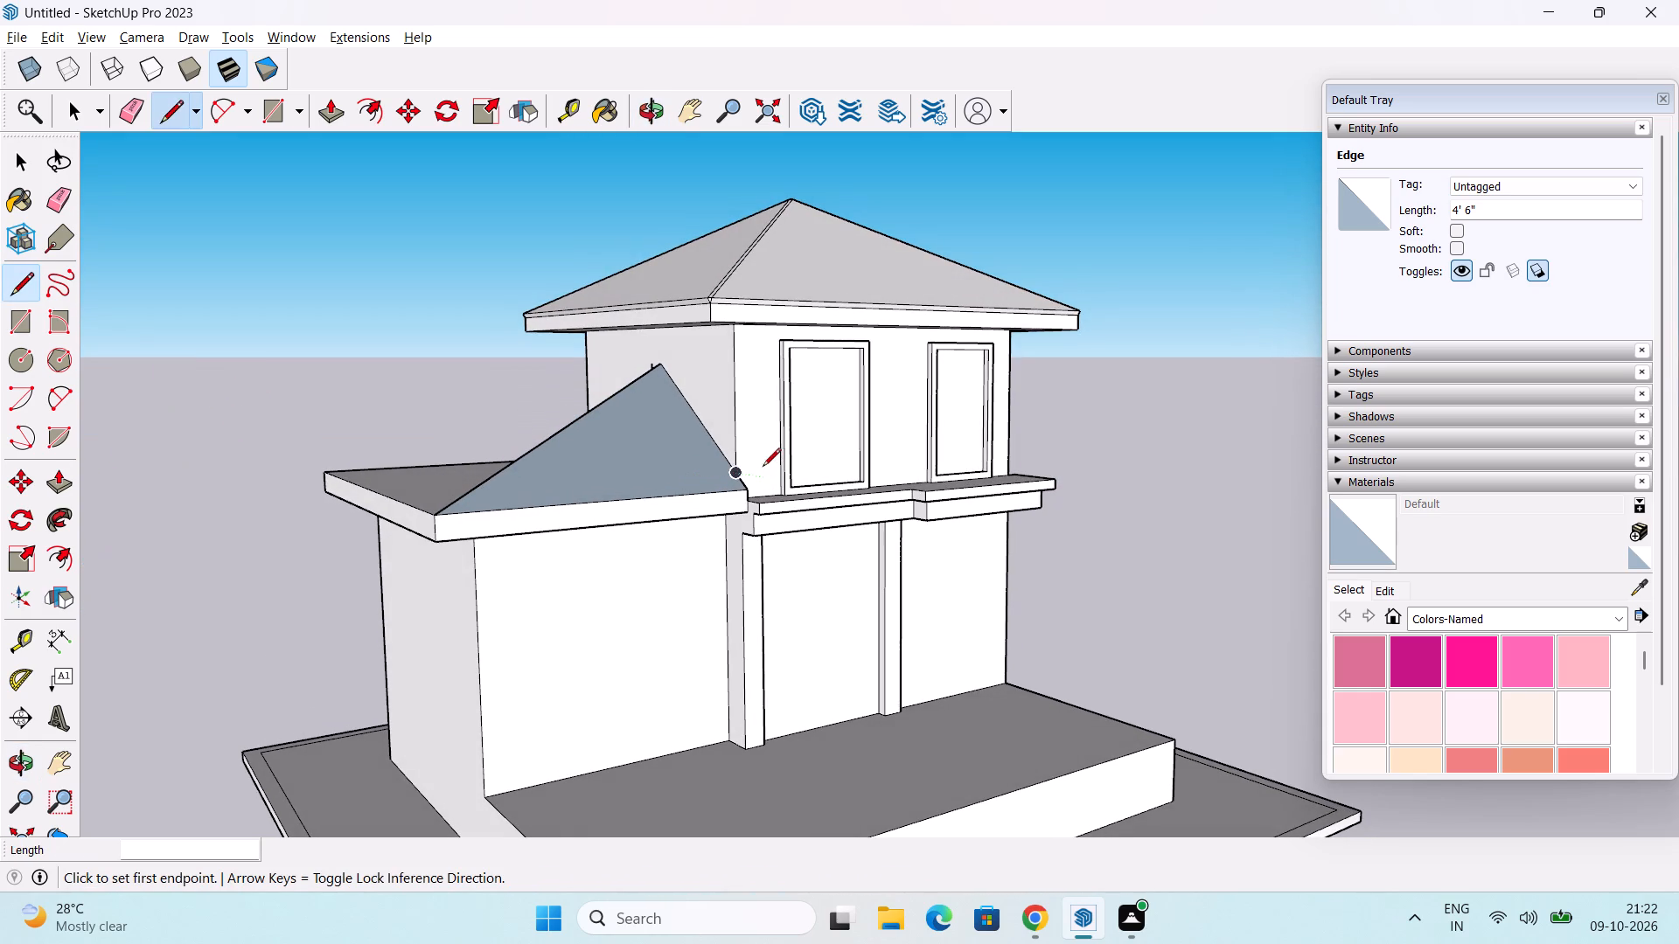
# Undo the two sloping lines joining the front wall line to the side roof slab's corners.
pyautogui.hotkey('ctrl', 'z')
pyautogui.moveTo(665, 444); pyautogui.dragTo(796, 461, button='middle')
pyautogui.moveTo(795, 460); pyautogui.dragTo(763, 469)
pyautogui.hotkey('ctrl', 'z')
# Extend the front vertical wall line upward by another 6".
pyautogui.scroll(5, 664, 427)
pyautogui.moveTo(669, 399); pyautogui.dragTo(611, 337, button='middle')
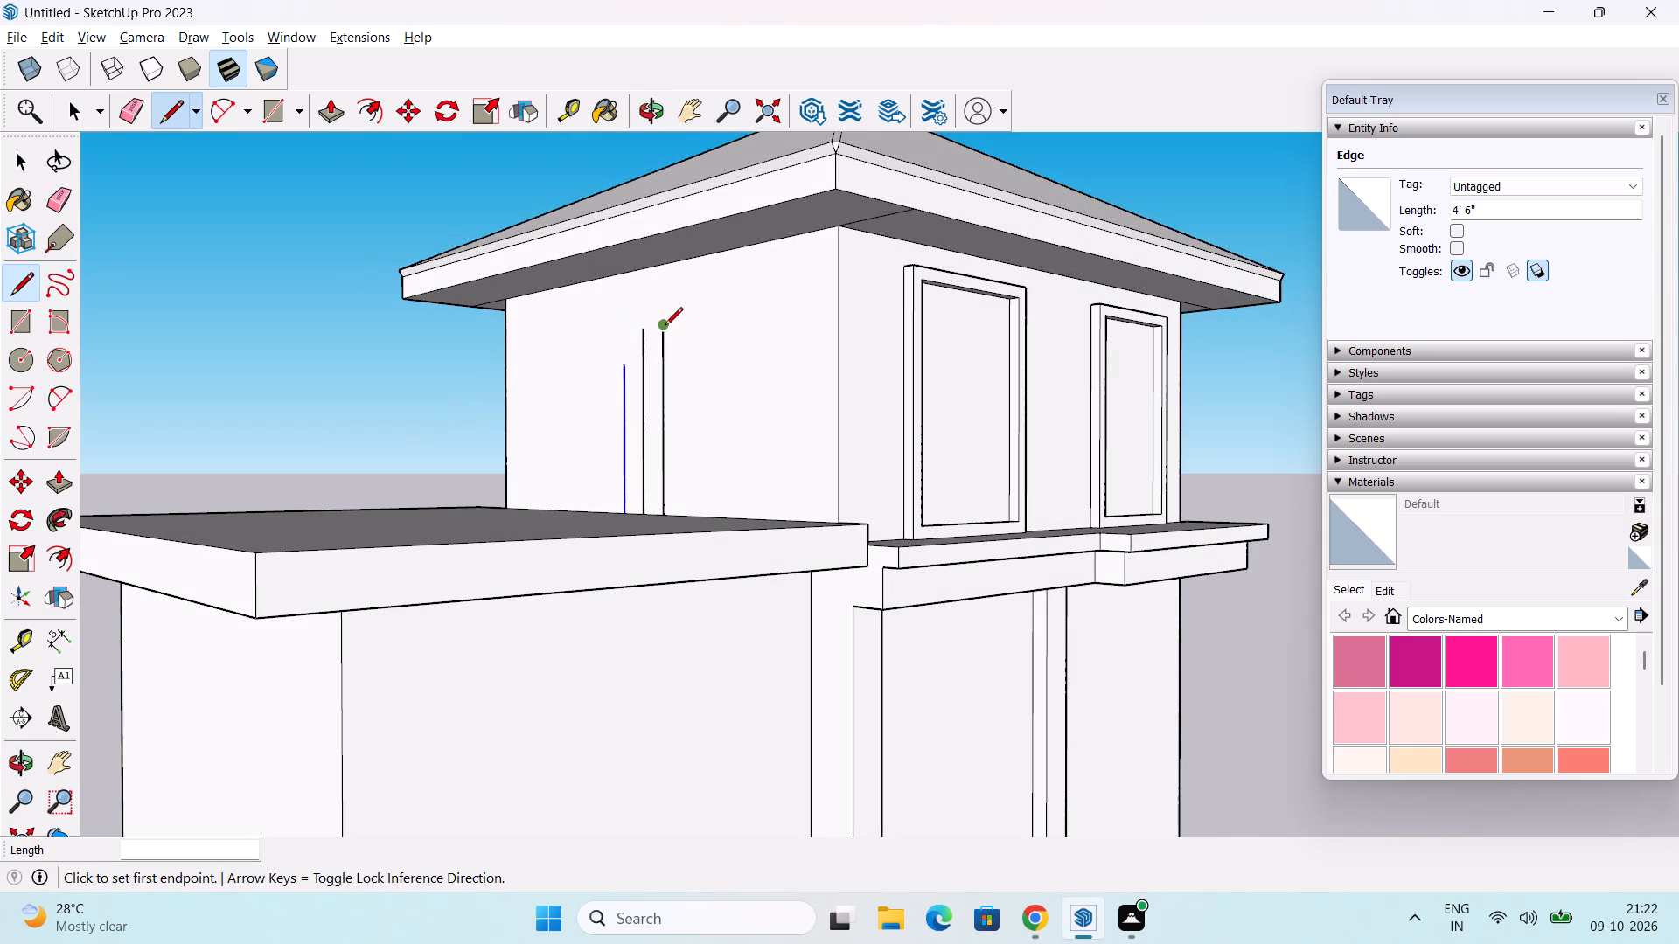
pyautogui.click(665, 327)
pyautogui.write('6"')
pyautogui.press('Return')
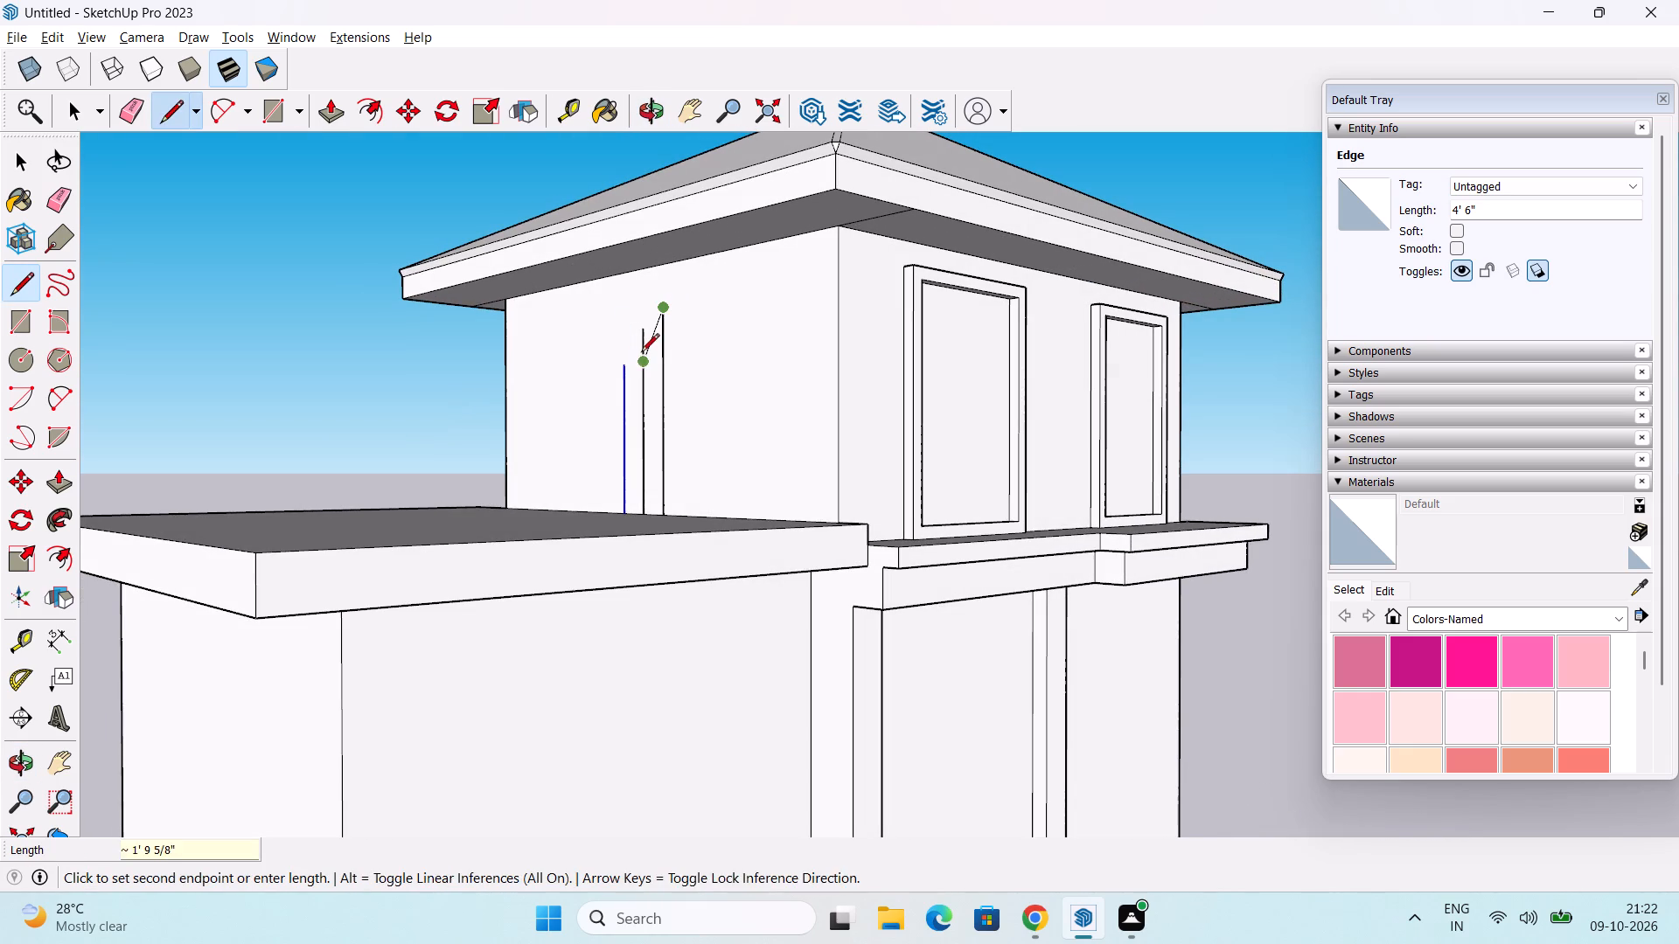
pyautogui.moveTo(641, 353); pyautogui.dragTo(819, 378, button='middle')
pyautogui.press('Escape')
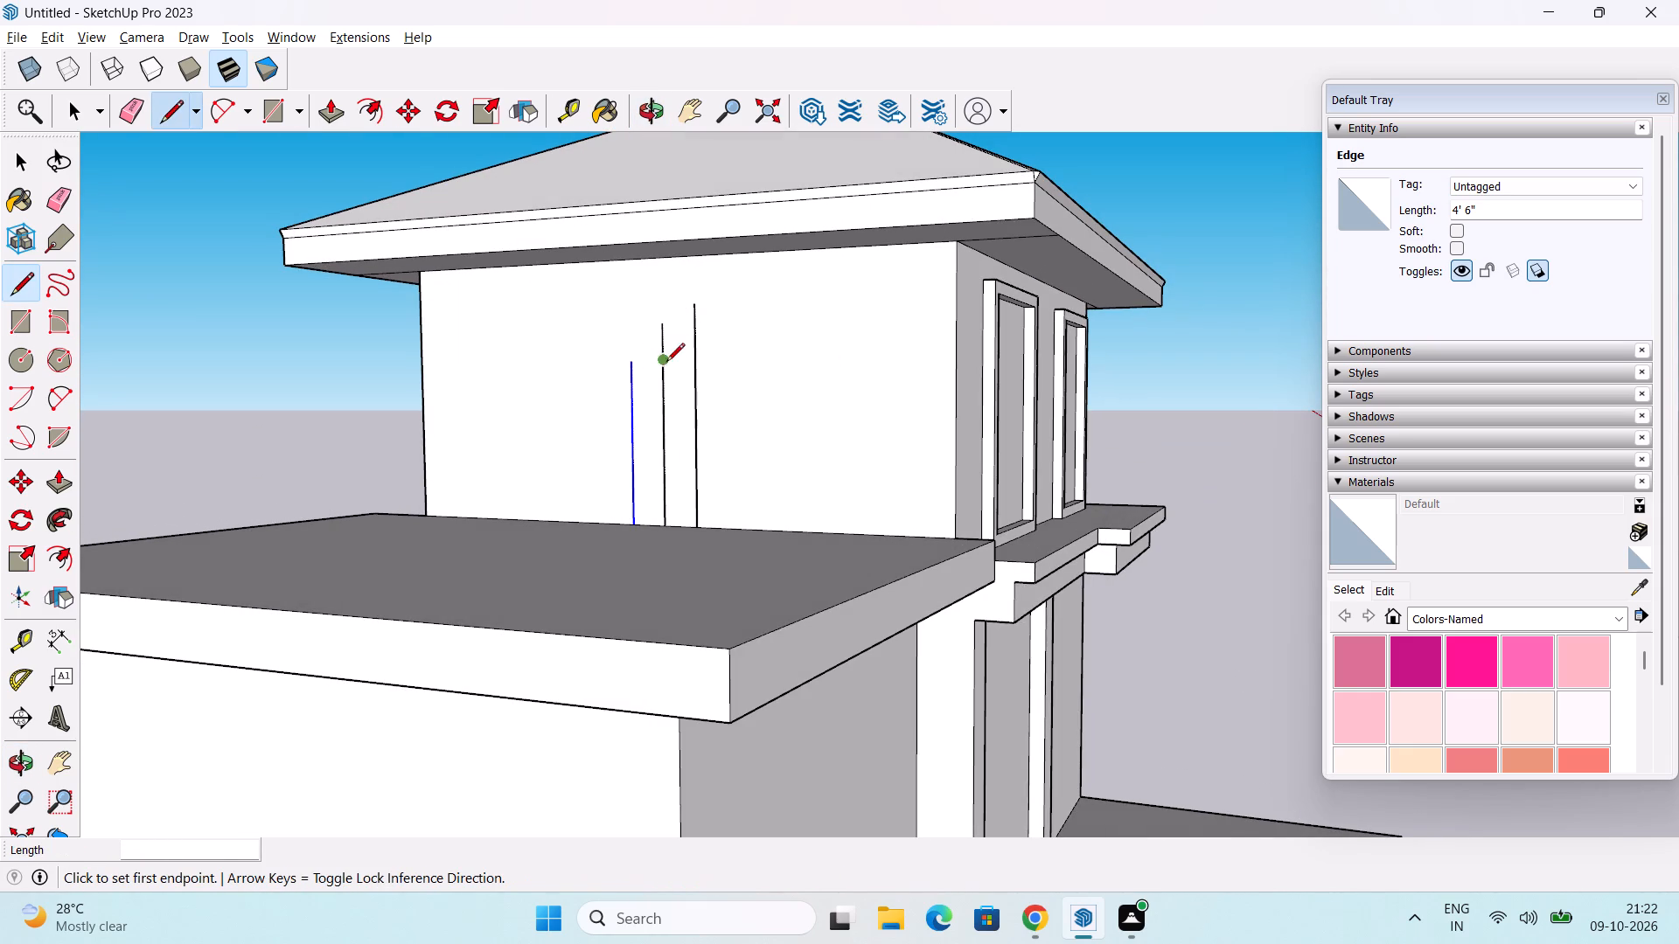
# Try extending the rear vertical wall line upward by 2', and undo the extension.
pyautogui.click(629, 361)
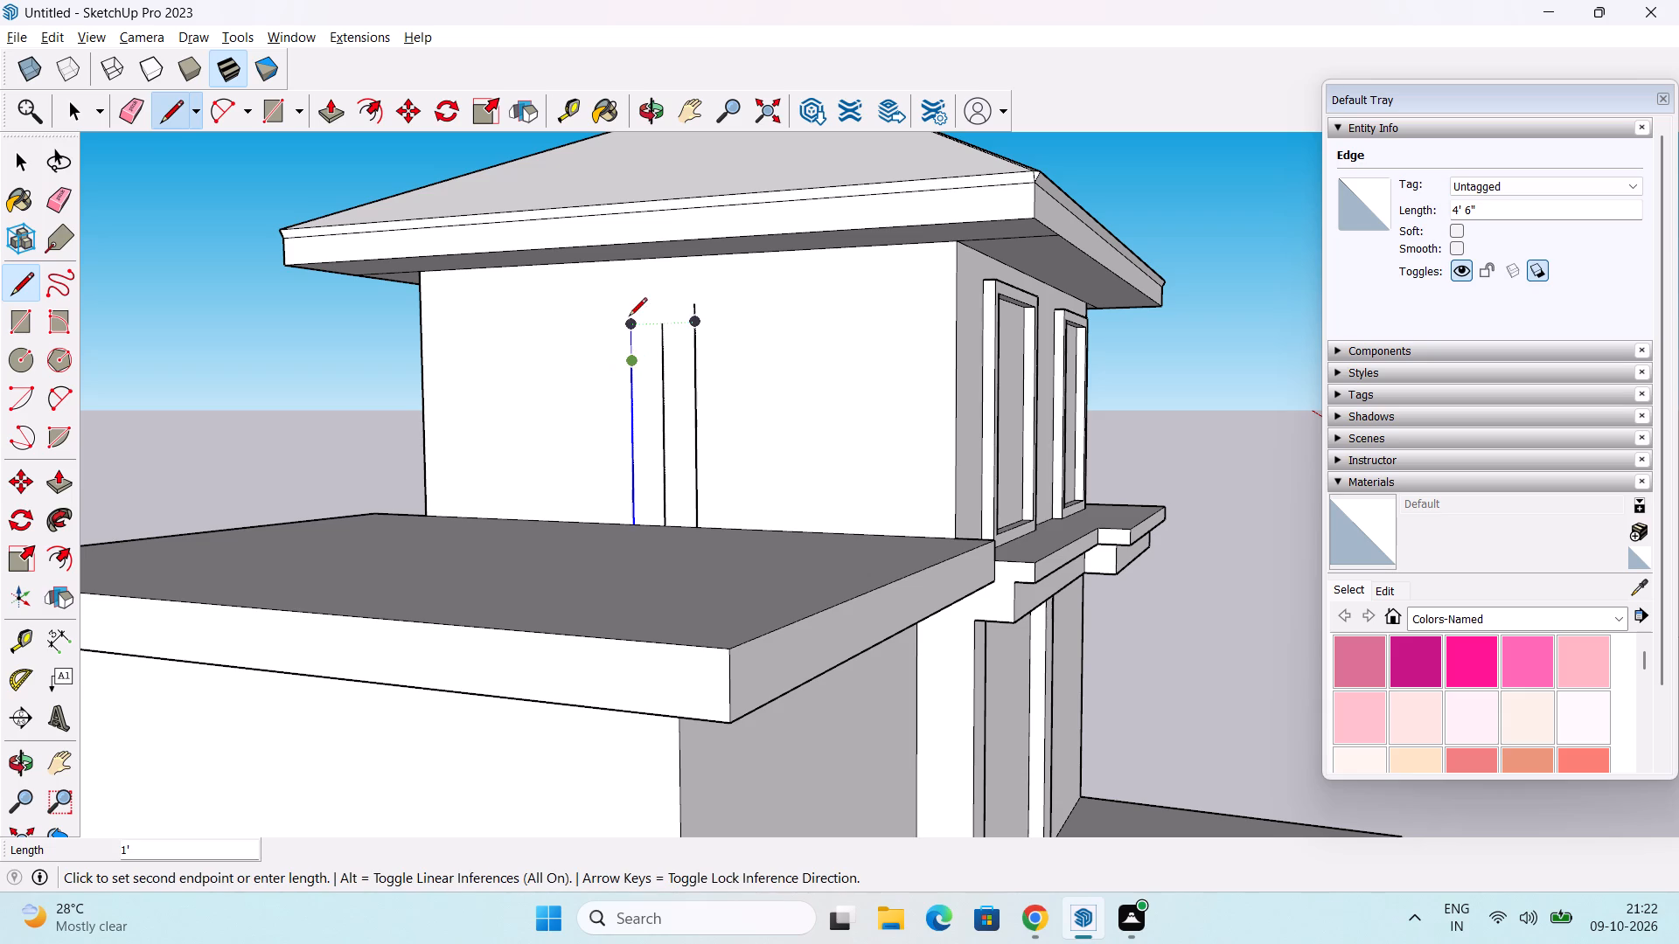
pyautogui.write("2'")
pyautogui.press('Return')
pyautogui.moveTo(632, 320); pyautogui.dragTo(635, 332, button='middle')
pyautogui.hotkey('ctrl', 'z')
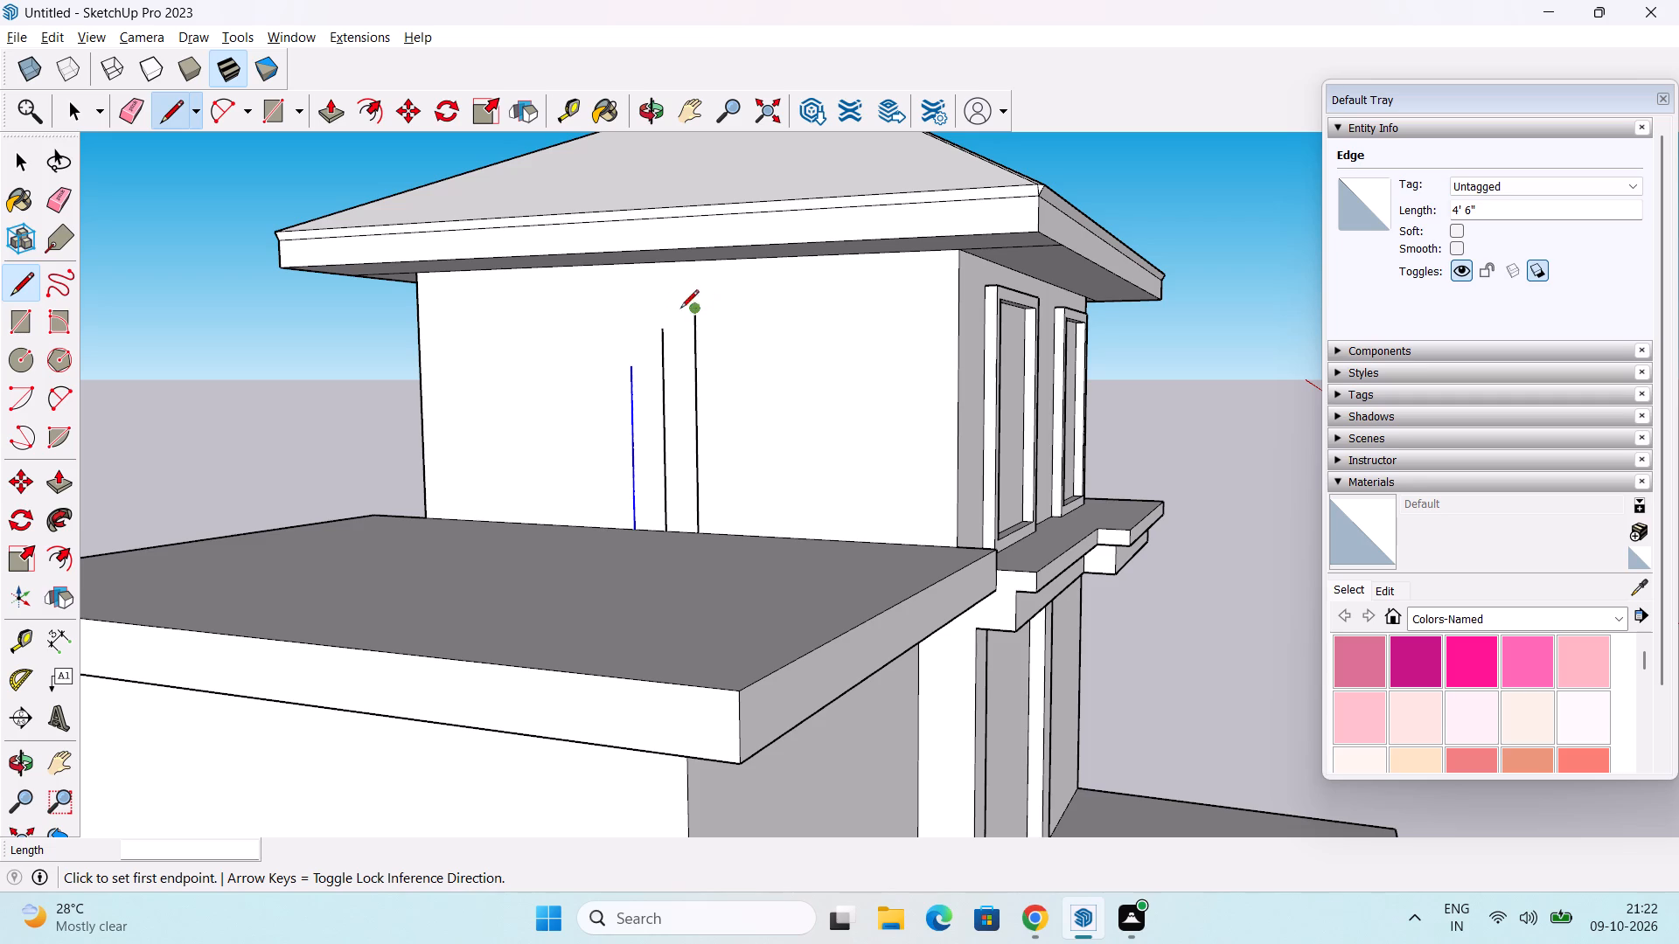
# Extend the rear vertical wall line upward to the same height as the top of the front wall line.
pyautogui.click(629, 309)
pyautogui.click(628, 314)
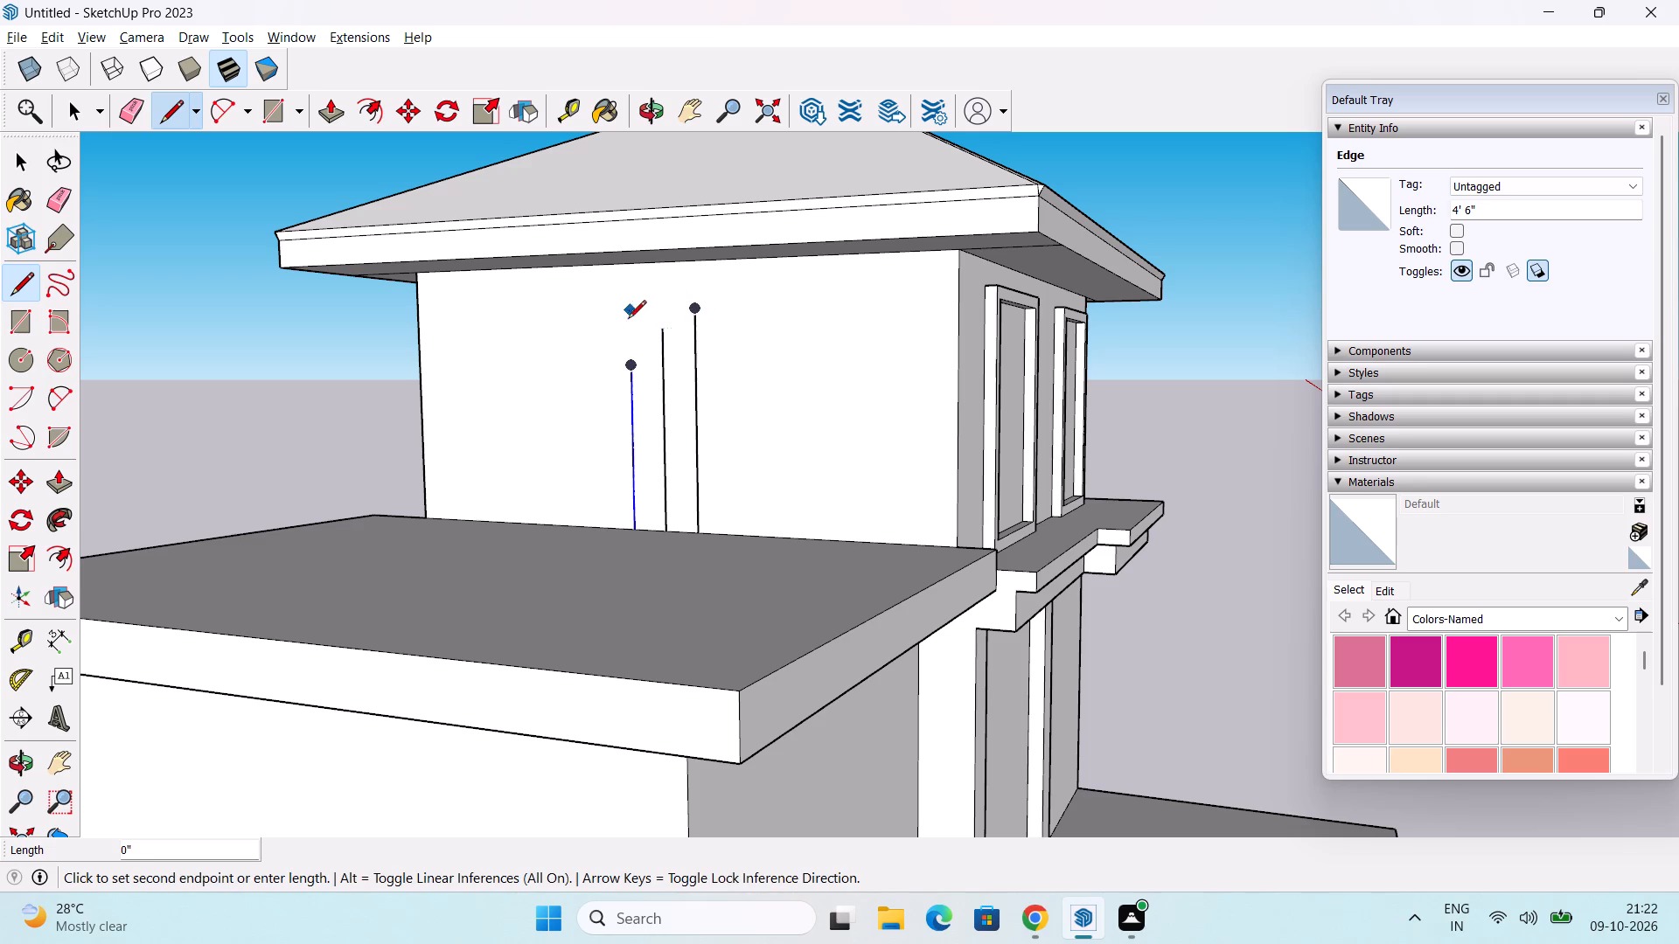
pyautogui.click(630, 369)
pyautogui.moveTo(651, 378); pyautogui.dragTo(602, 392, button='middle')
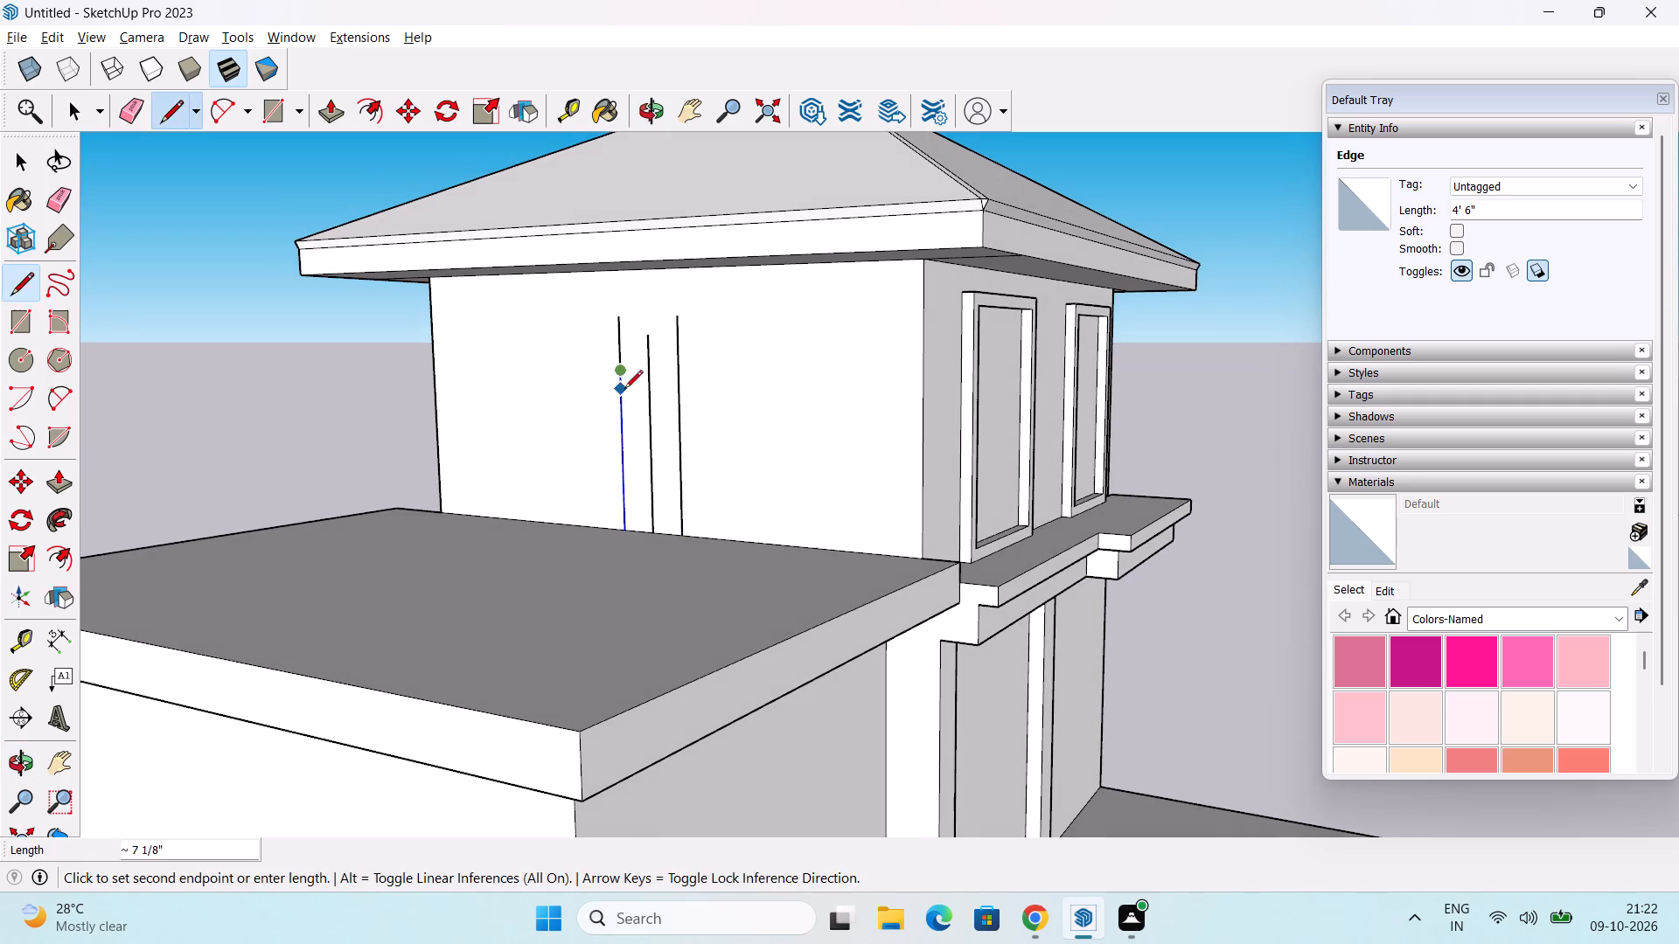
pyautogui.press('space')
pyautogui.moveTo(669, 336); pyautogui.dragTo(681, 356, button='middle')
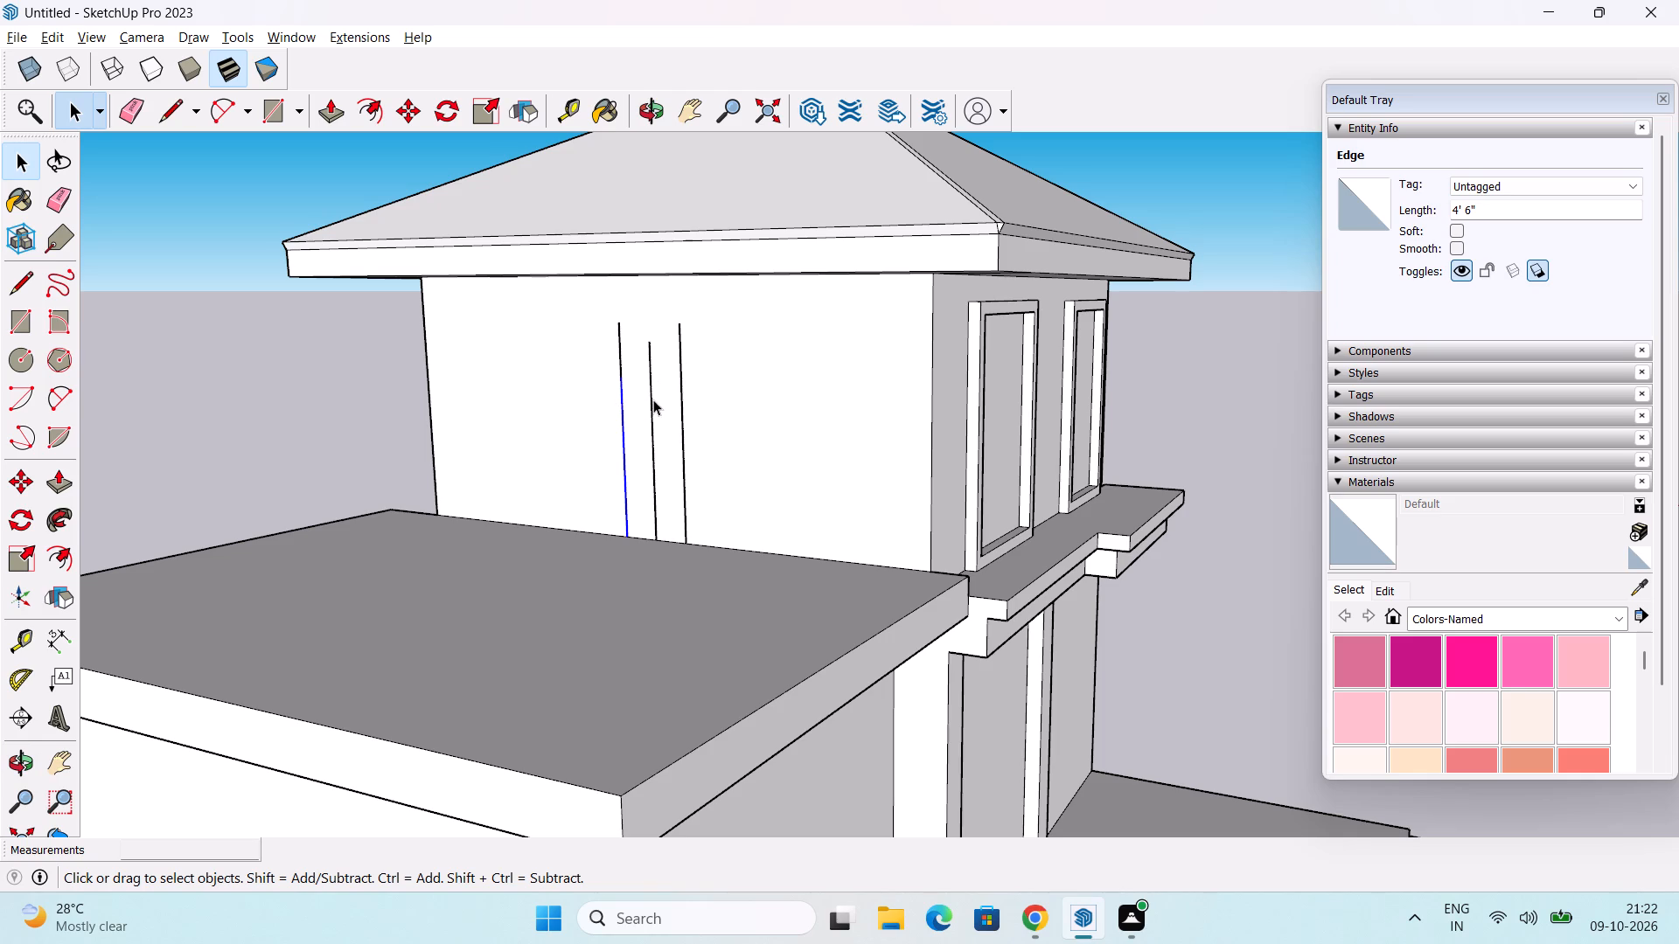
pyautogui.moveTo(648, 391); pyautogui.dragTo(637, 384, button='middle')
pyautogui.press('l')
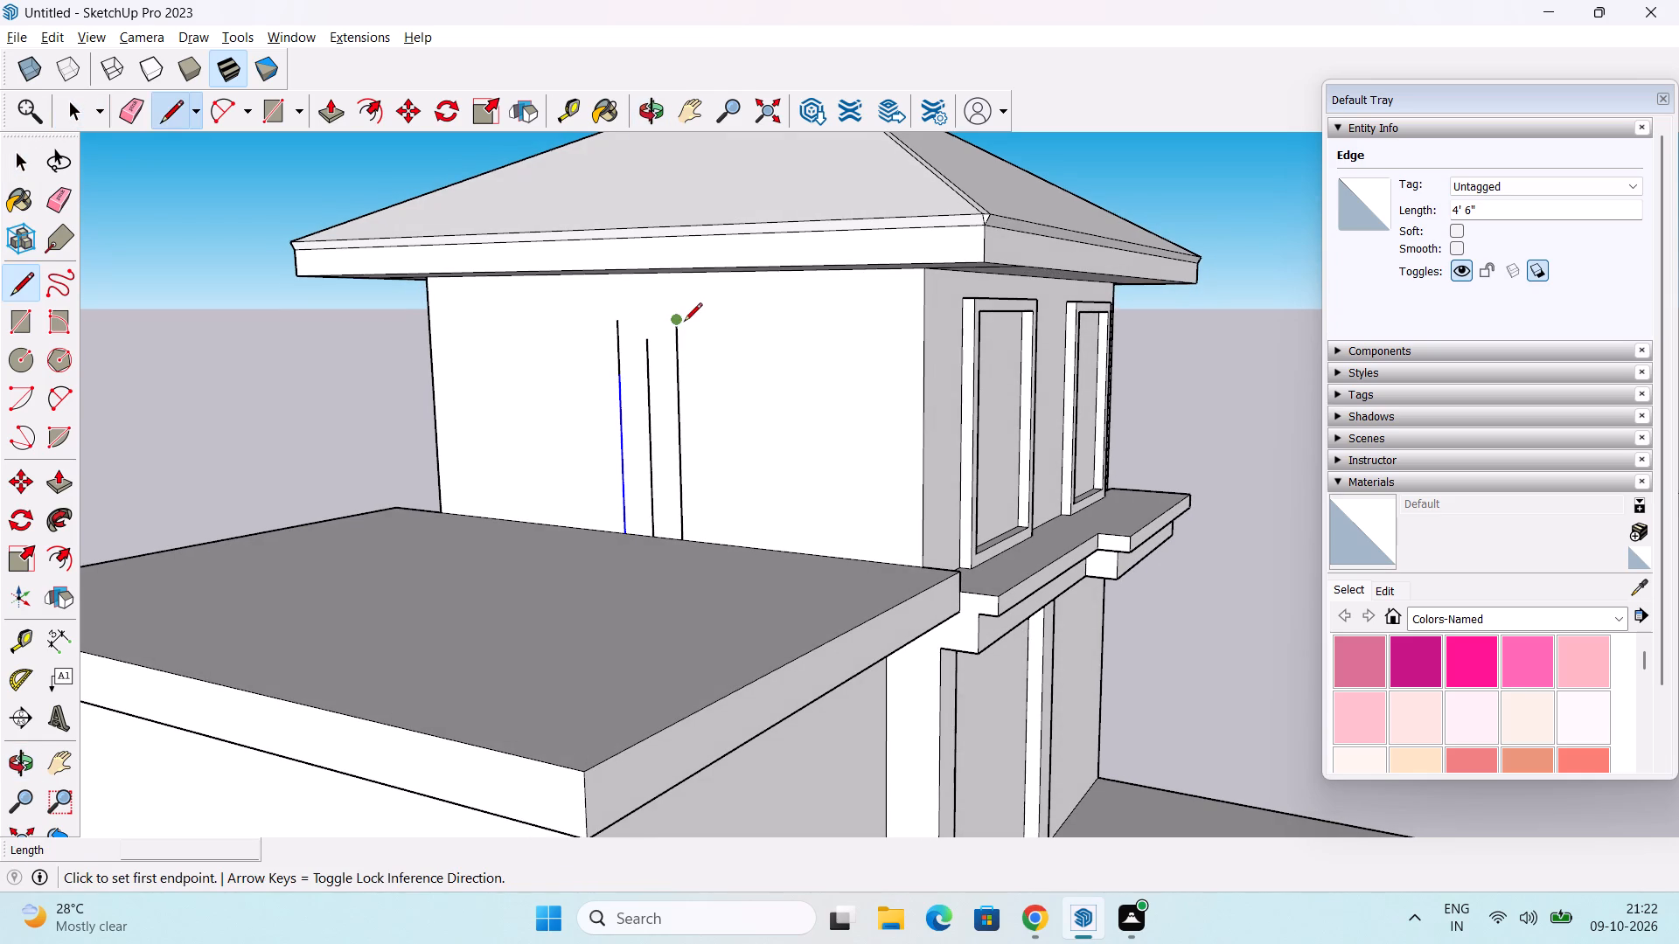
# Join the front wall line's top to the side roof slab's two front corners, forming the front triangular sloping face.
pyautogui.click(680, 320)
pyautogui.moveTo(672, 536); pyautogui.dragTo(655, 413, button='middle')
pyautogui.moveTo(655, 413); pyautogui.dragTo(415, 527, button='middle')
pyautogui.moveTo(412, 509); pyautogui.dragTo(477, 461, button='middle')
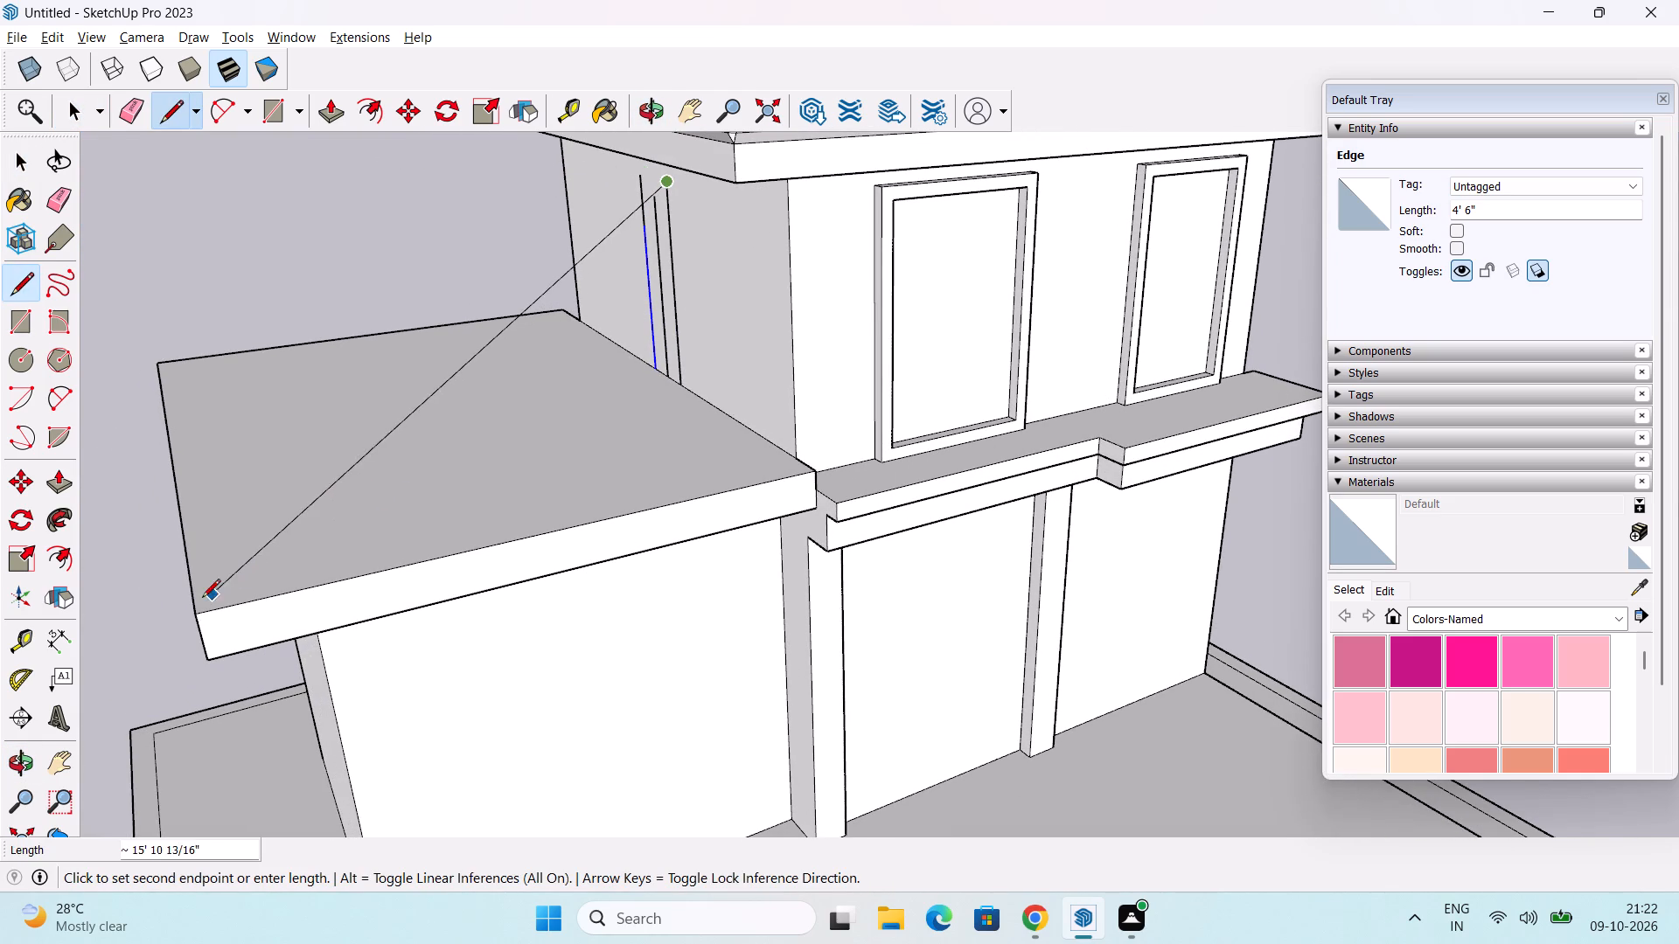
pyautogui.click(193, 614)
pyautogui.moveTo(489, 550); pyautogui.dragTo(705, 580, button='middle')
pyautogui.scroll(2, 857, 514)
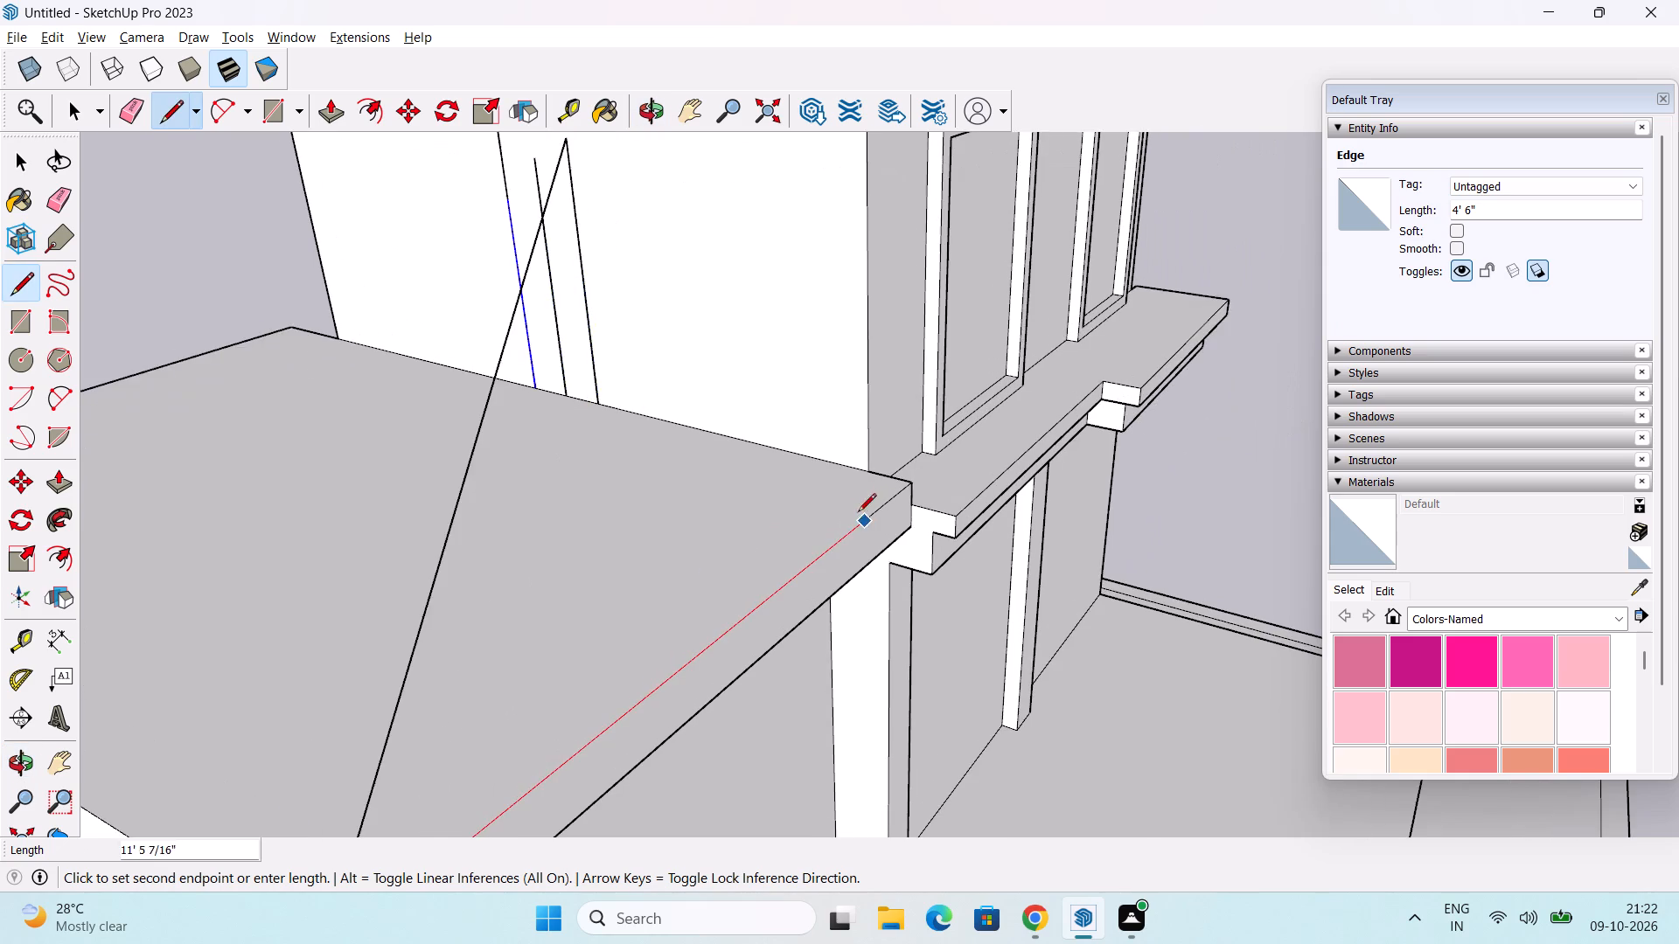
pyautogui.scroll(2, 949, 482)
pyautogui.click(903, 486)
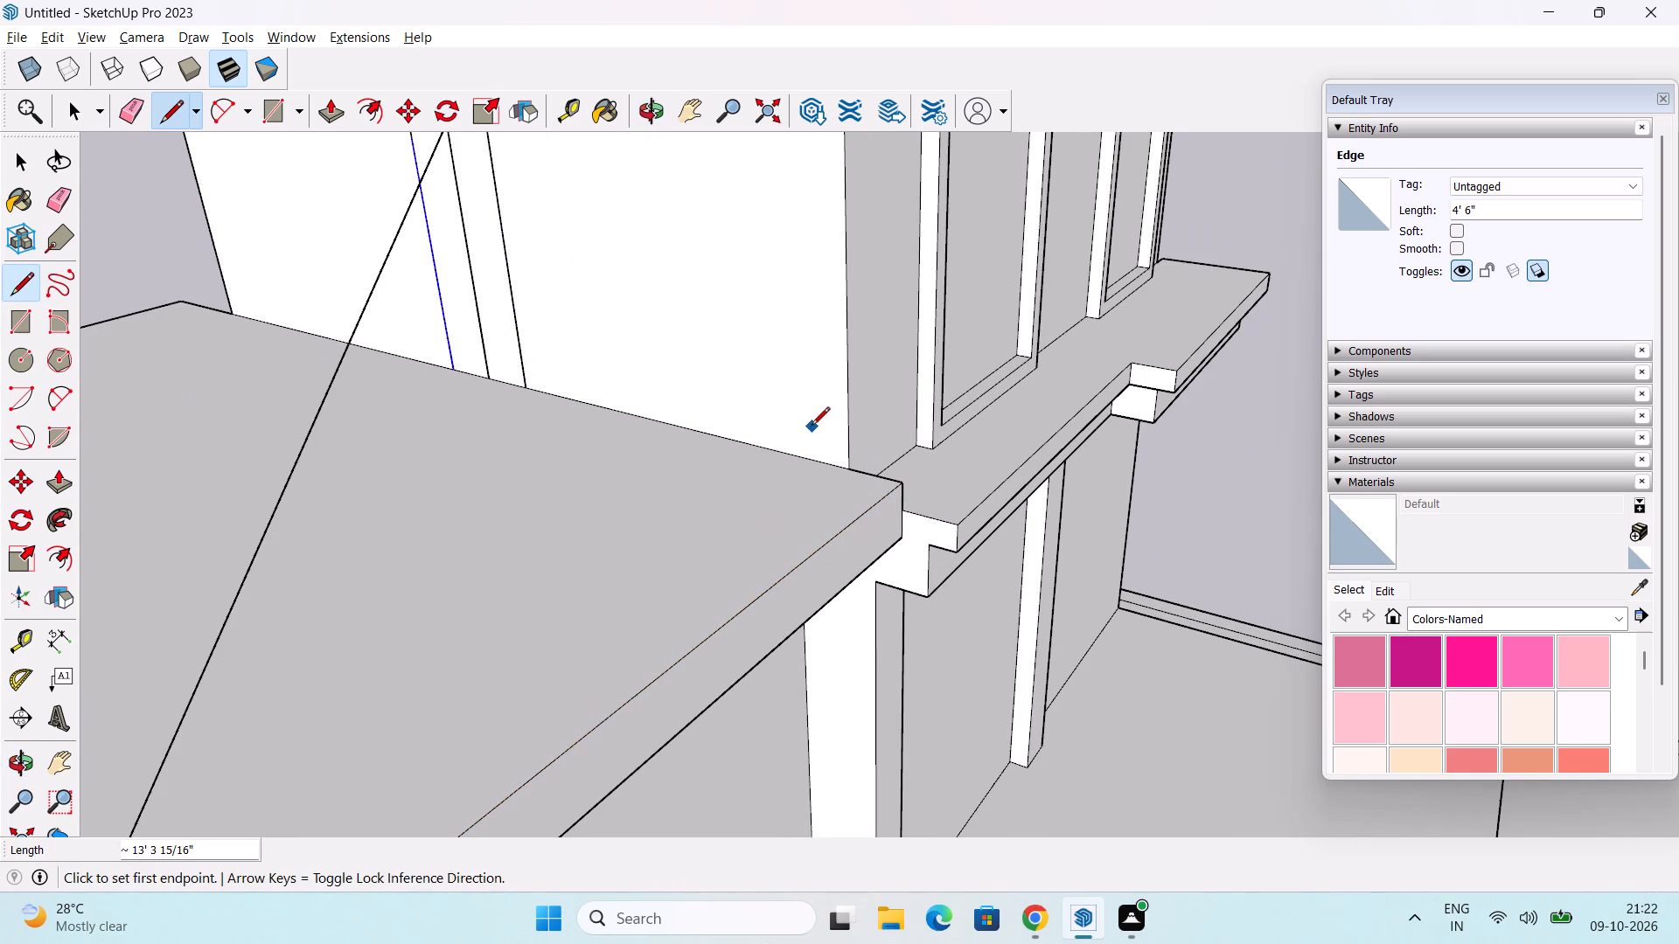
pyautogui.moveTo(812, 426); pyautogui.dragTo(856, 550, button='middle')
pyautogui.scroll(-2, 853, 519)
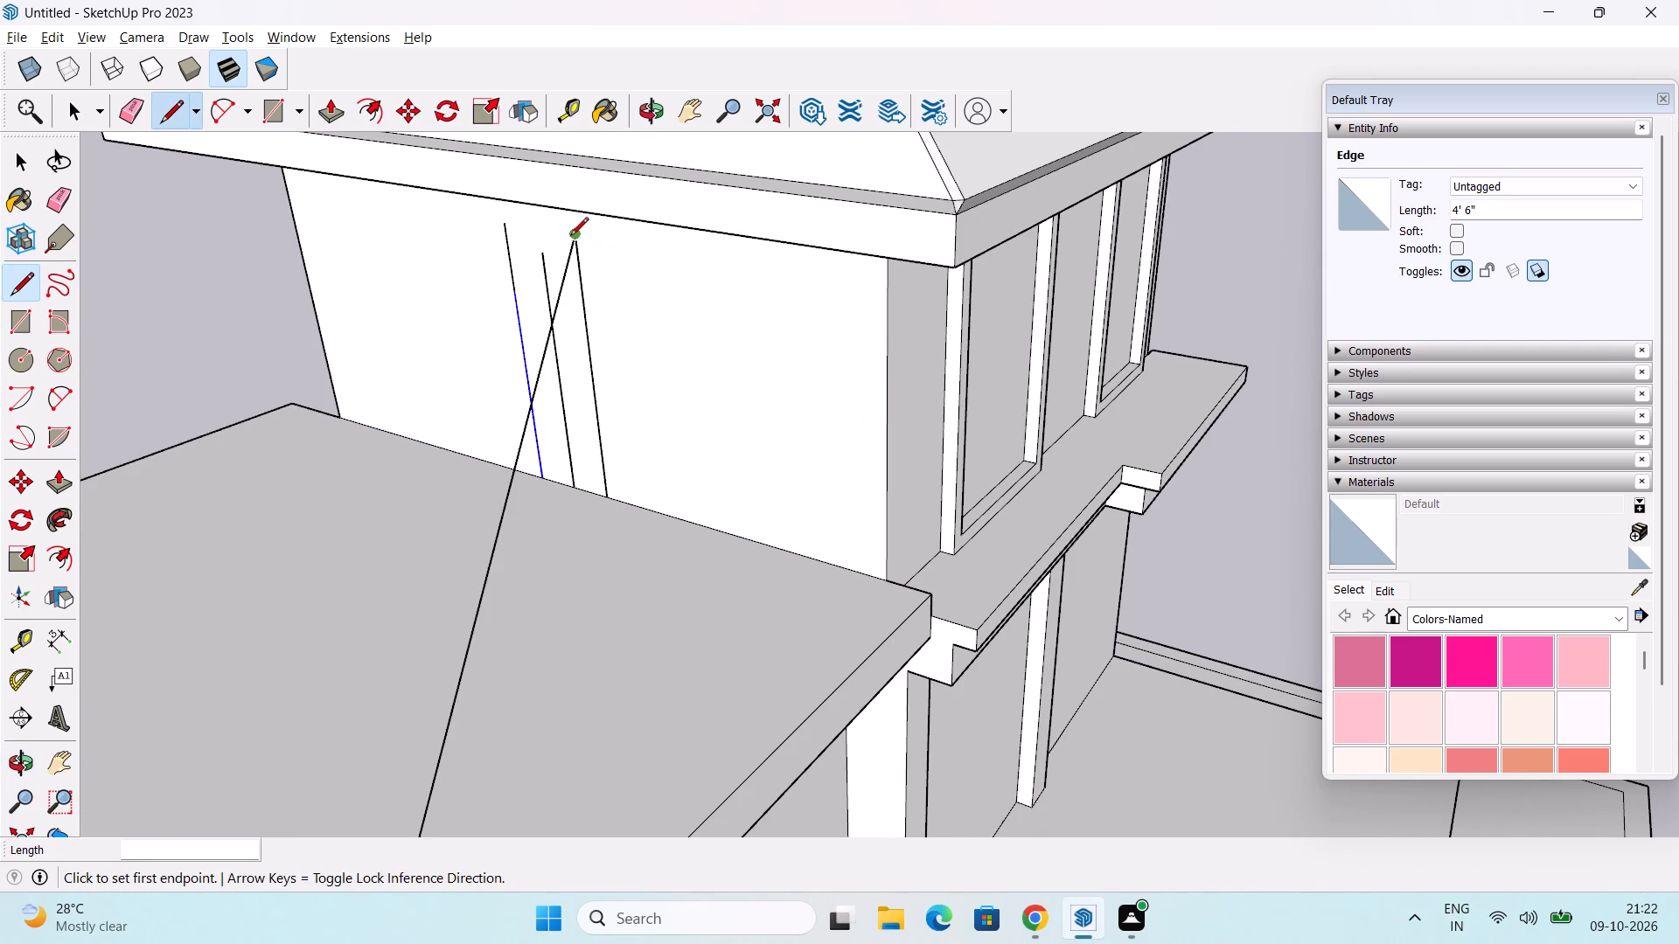
pyautogui.click(570, 237)
pyautogui.click(933, 597)
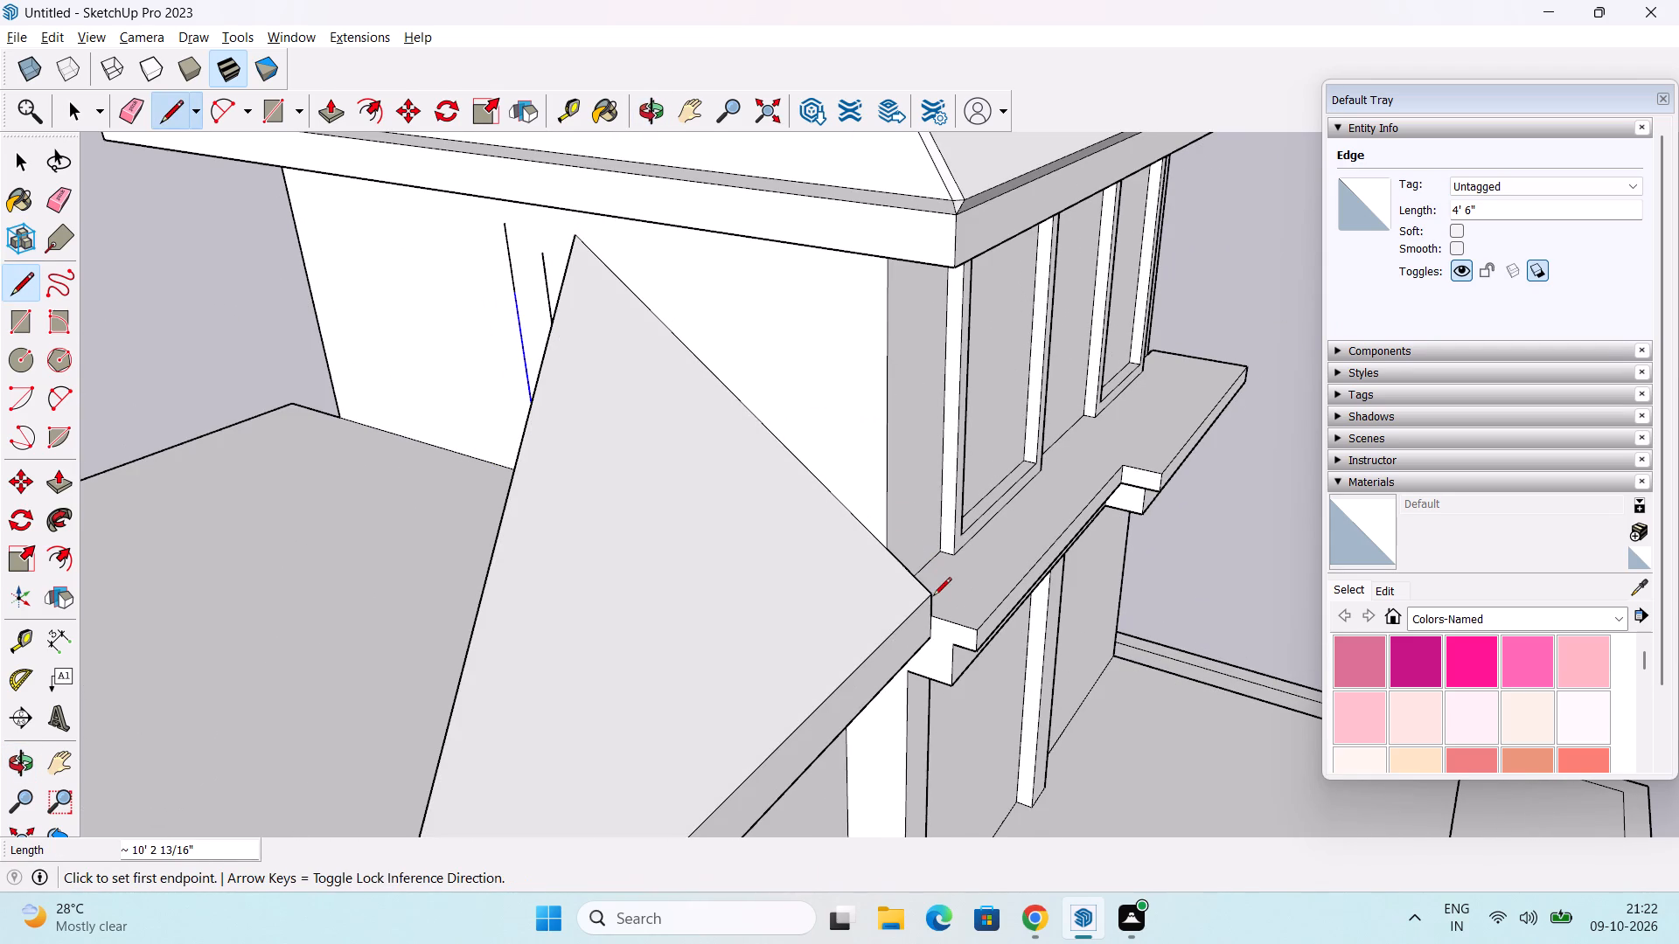
# Join the rear wall line's top to the side roof slab's two rear corners, forming the rear triangular sloping face.
pyautogui.scroll(-2, 721, 597)
pyautogui.moveTo(711, 568); pyautogui.dragTo(782, 435, button='middle')
pyautogui.scroll(-2, 765, 462)
pyautogui.moveTo(561, 561); pyautogui.dragTo(822, 496, button='middle')
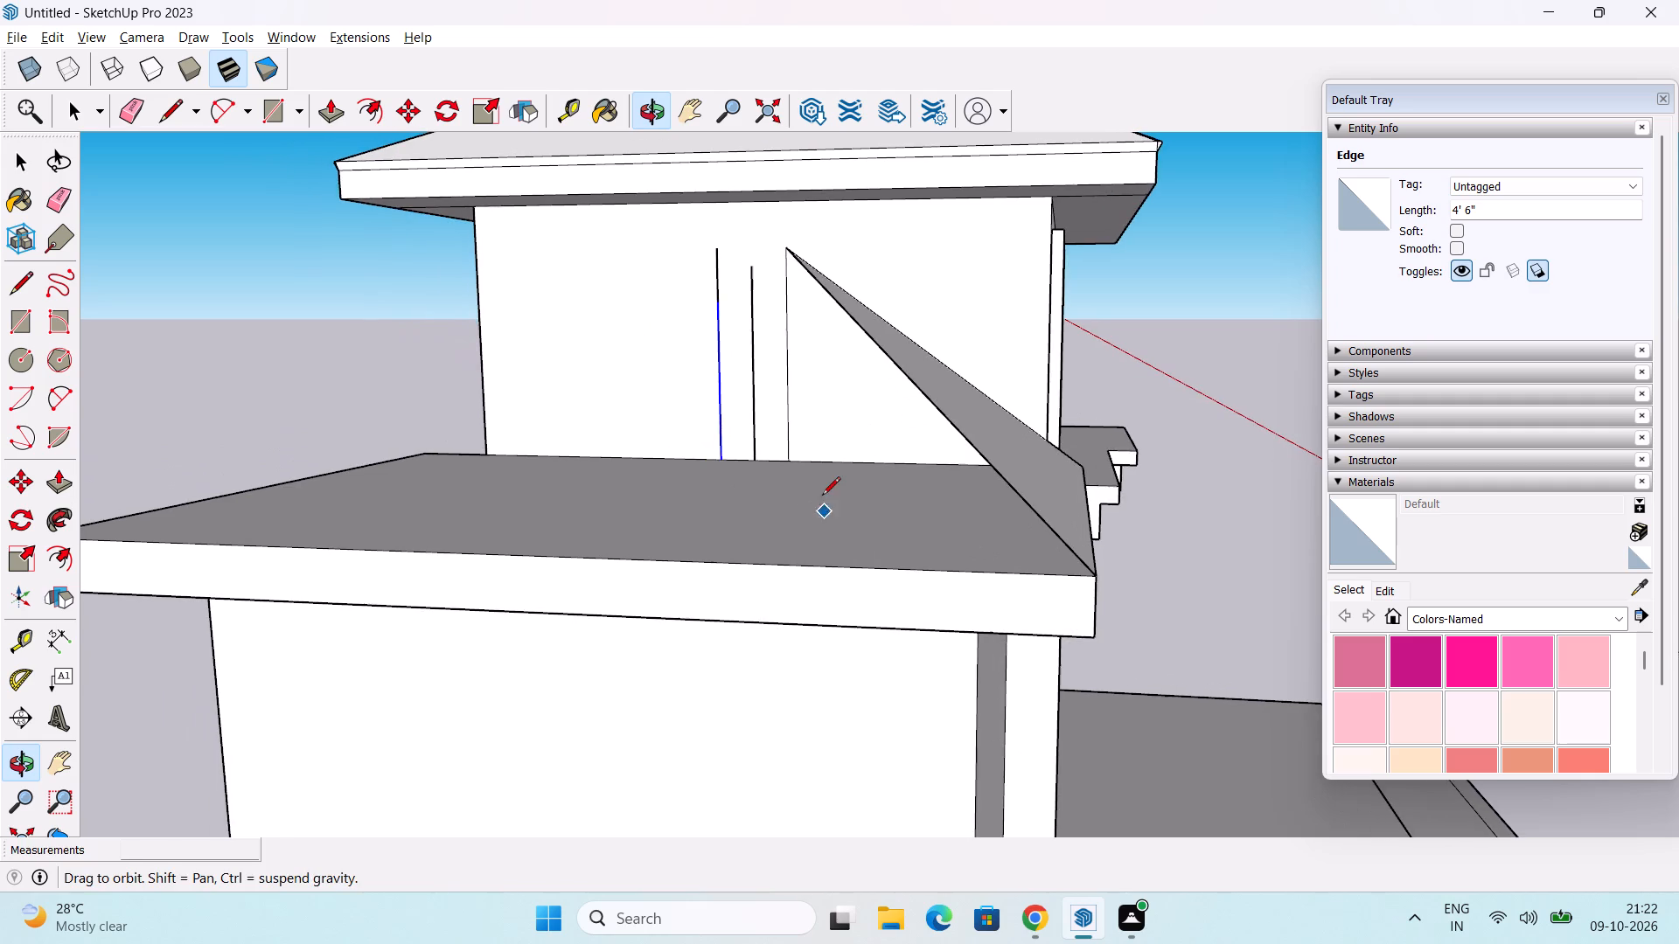
pyautogui.moveTo(822, 496); pyautogui.dragTo(821, 496, button='middle')
pyautogui.moveTo(816, 491); pyautogui.dragTo(930, 542, button='middle')
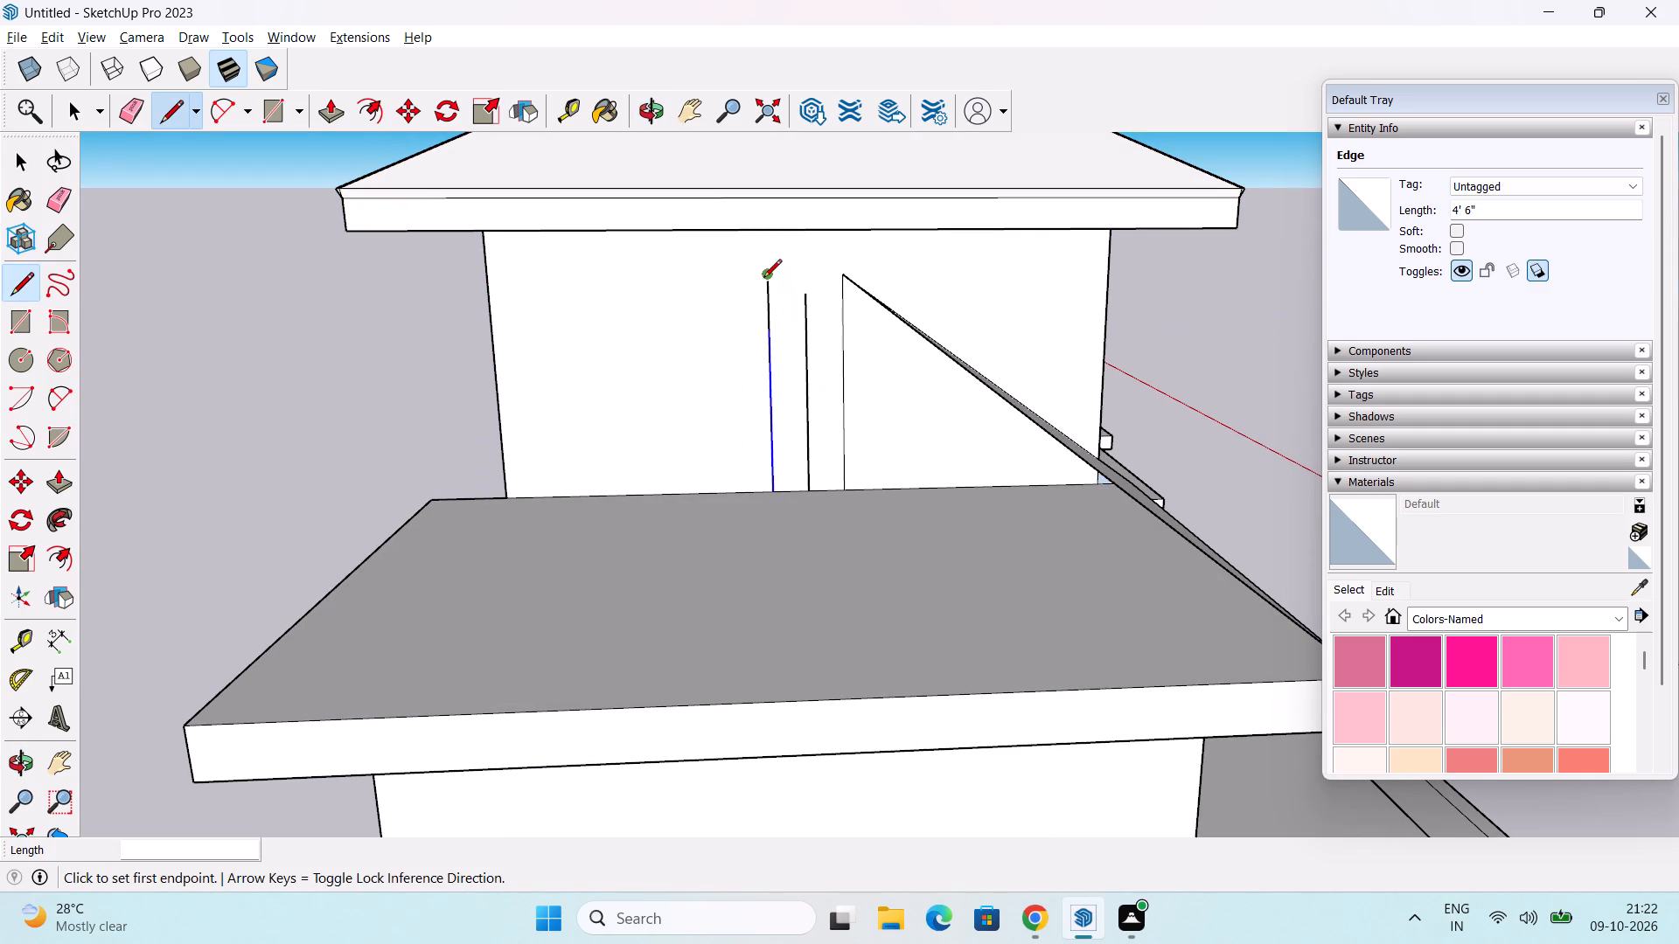
pyautogui.click(763, 279)
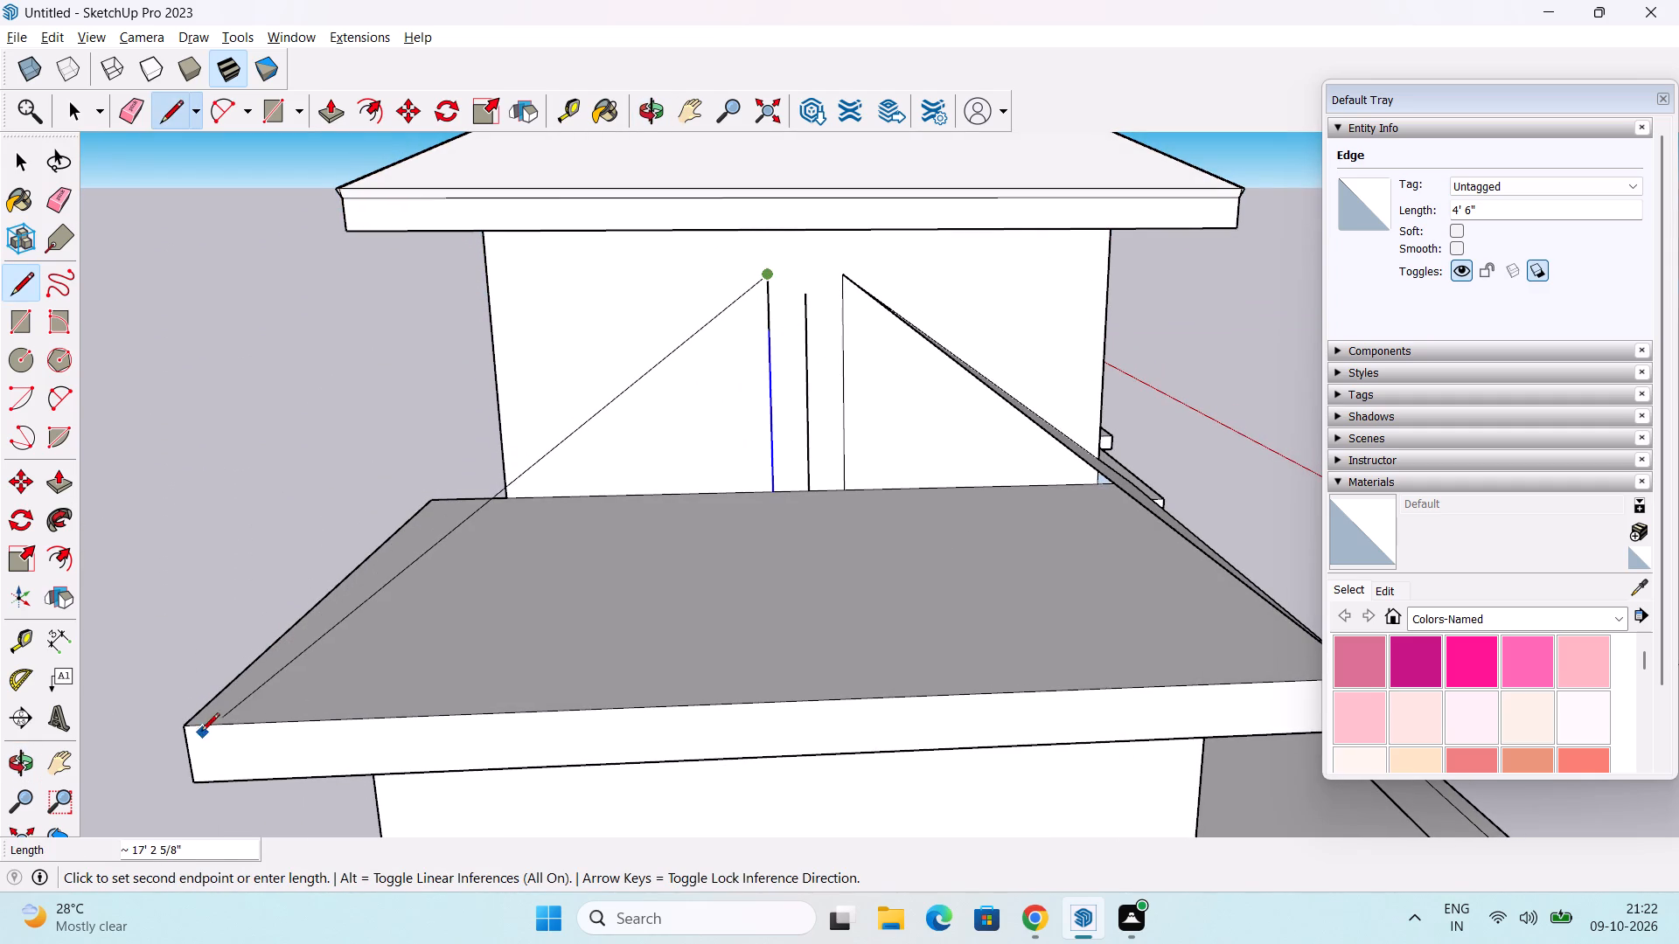
pyautogui.click(192, 729)
pyautogui.moveTo(302, 561); pyautogui.dragTo(480, 587, button='middle')
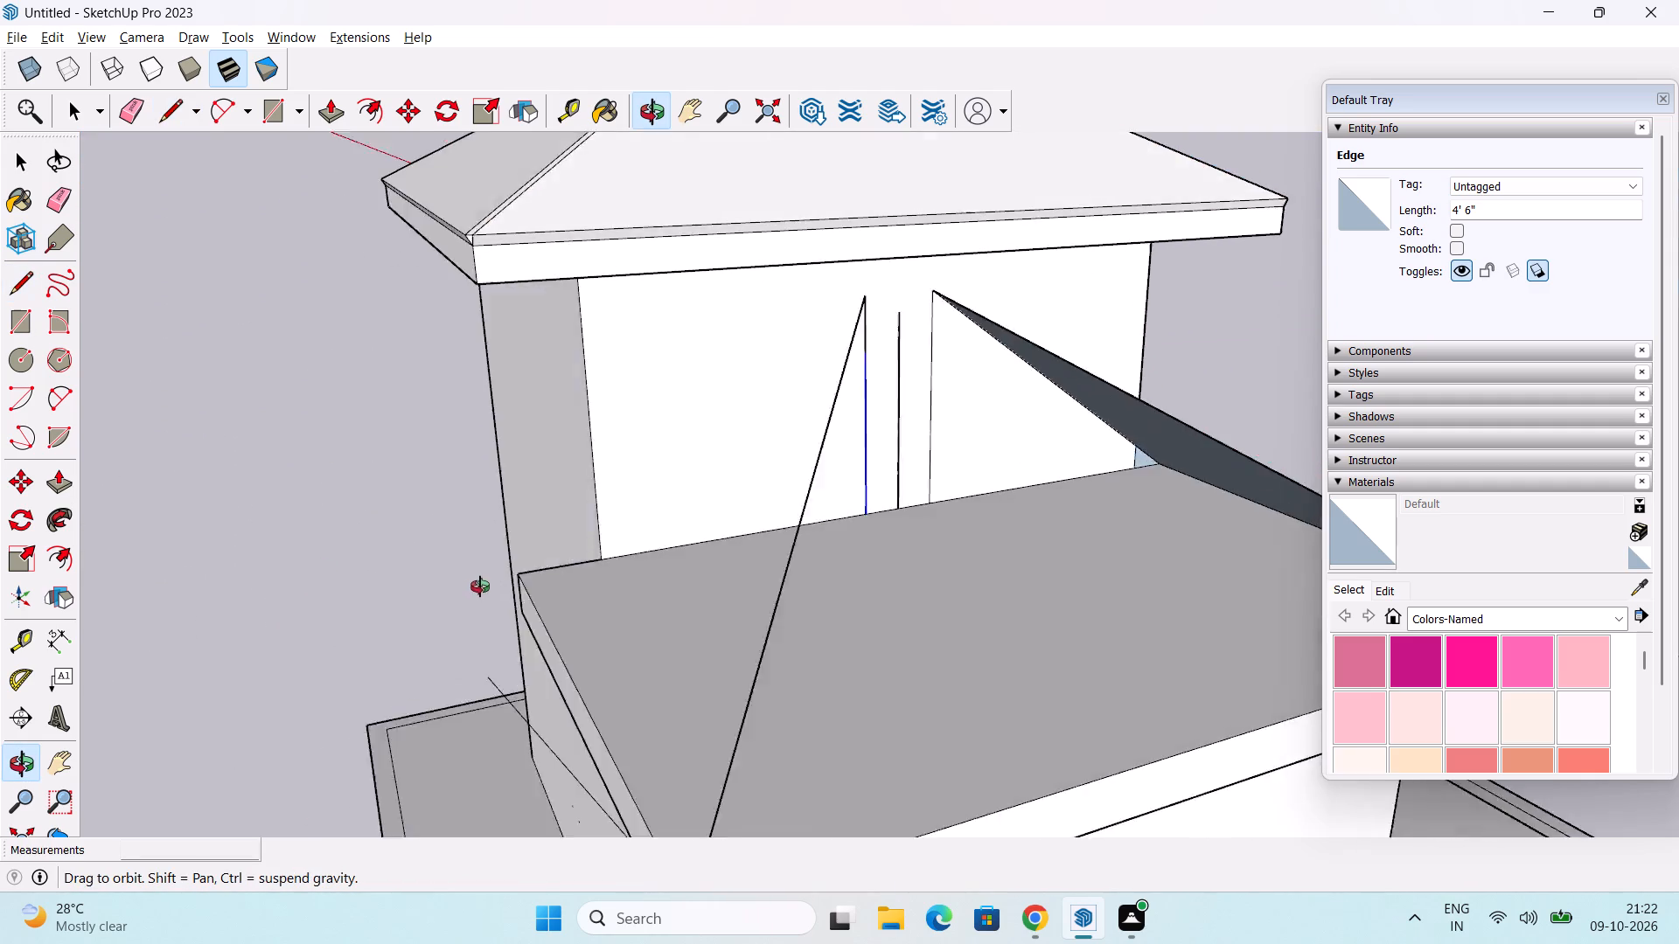
pyautogui.moveTo(480, 587); pyautogui.dragTo(589, 595, button='middle')
pyautogui.click(640, 612)
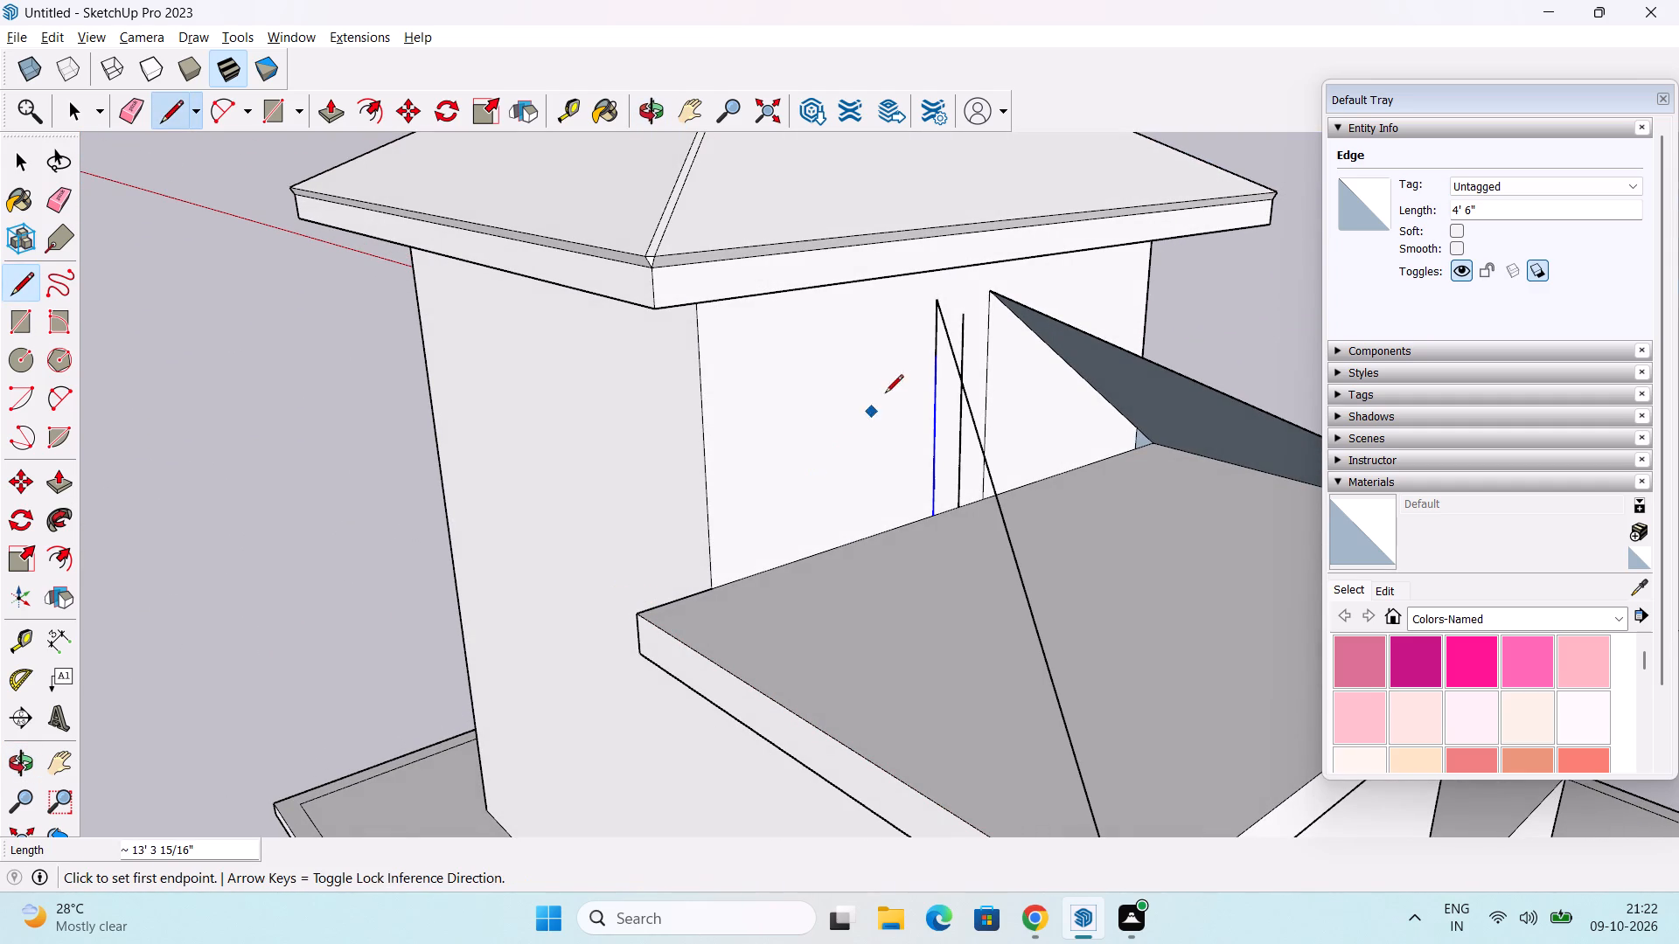
pyautogui.click(942, 300)
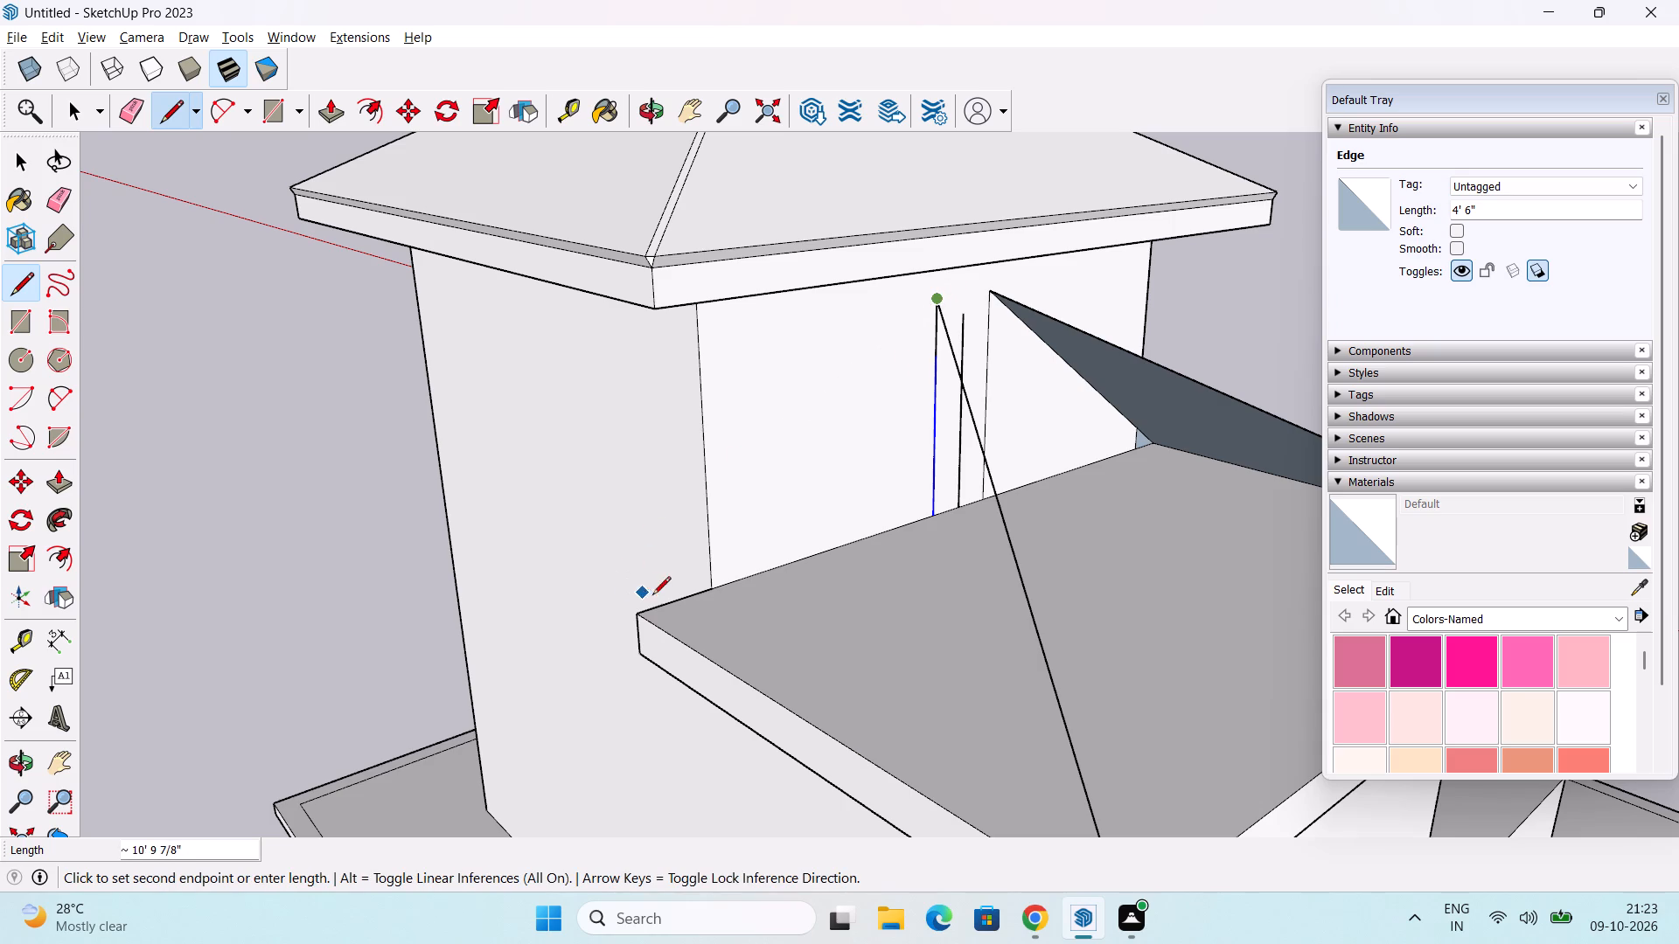
pyautogui.click(642, 616)
# Draw a ridge line between the tops of the rear and front wall lines, closing the outer sloping roof face.
pyautogui.scroll(-2, 774, 581)
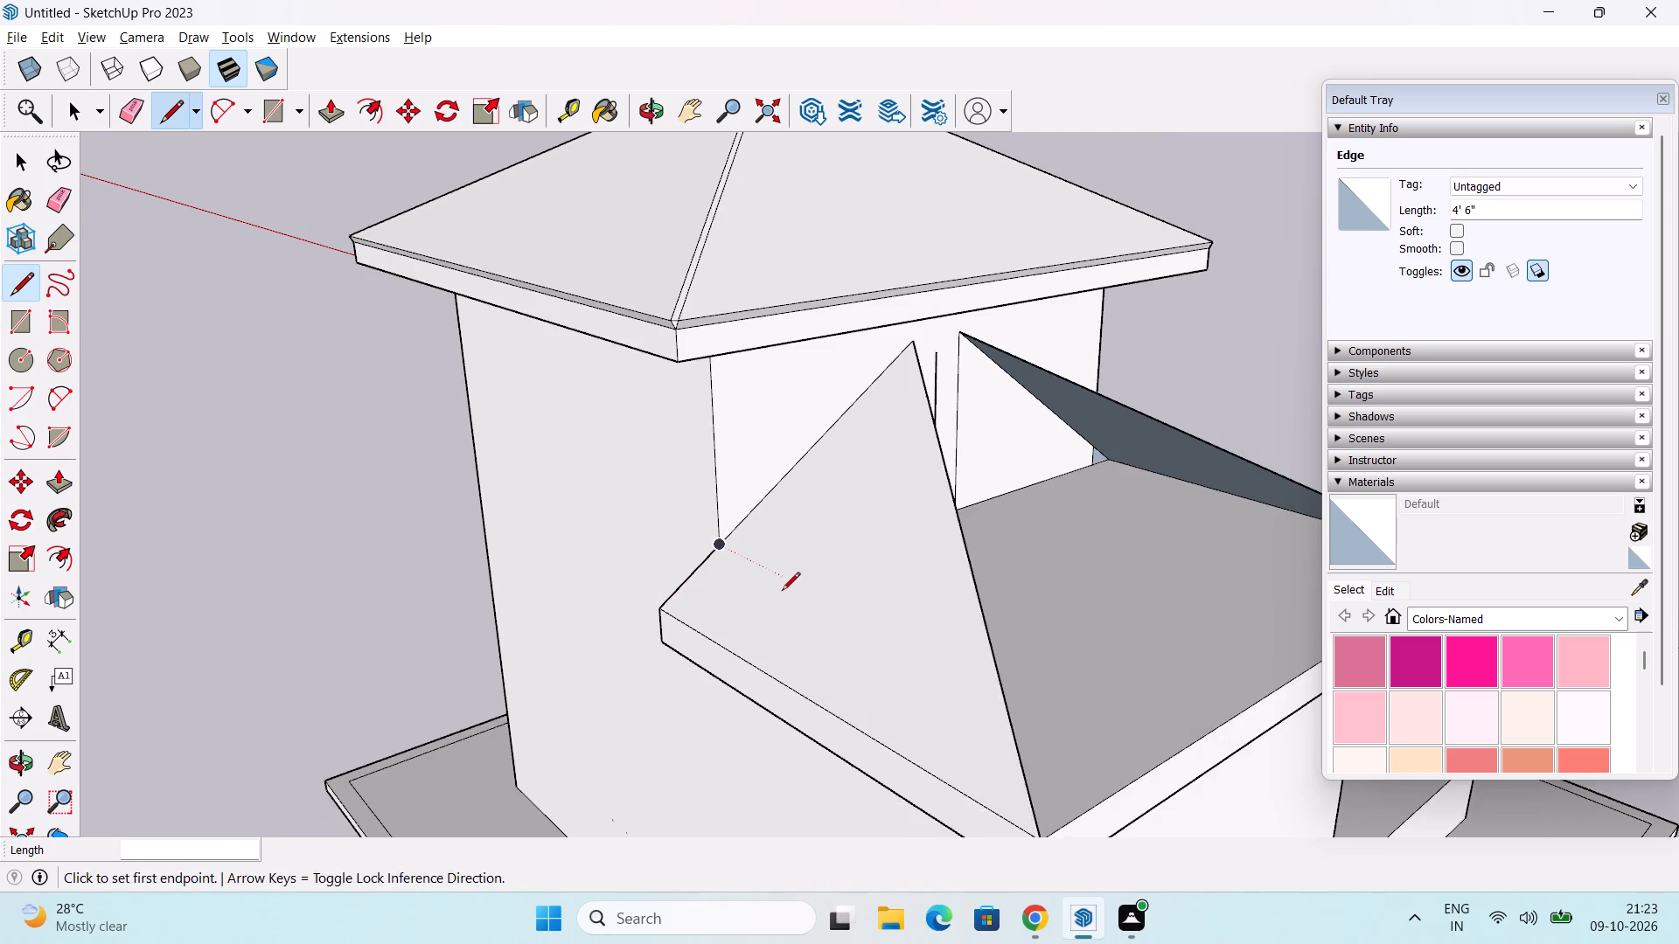
pyautogui.moveTo(762, 582); pyautogui.dragTo(459, 529, button='middle')
pyautogui.moveTo(560, 503); pyautogui.dragTo(578, 559, button='middle')
pyautogui.scroll(4, 721, 360)
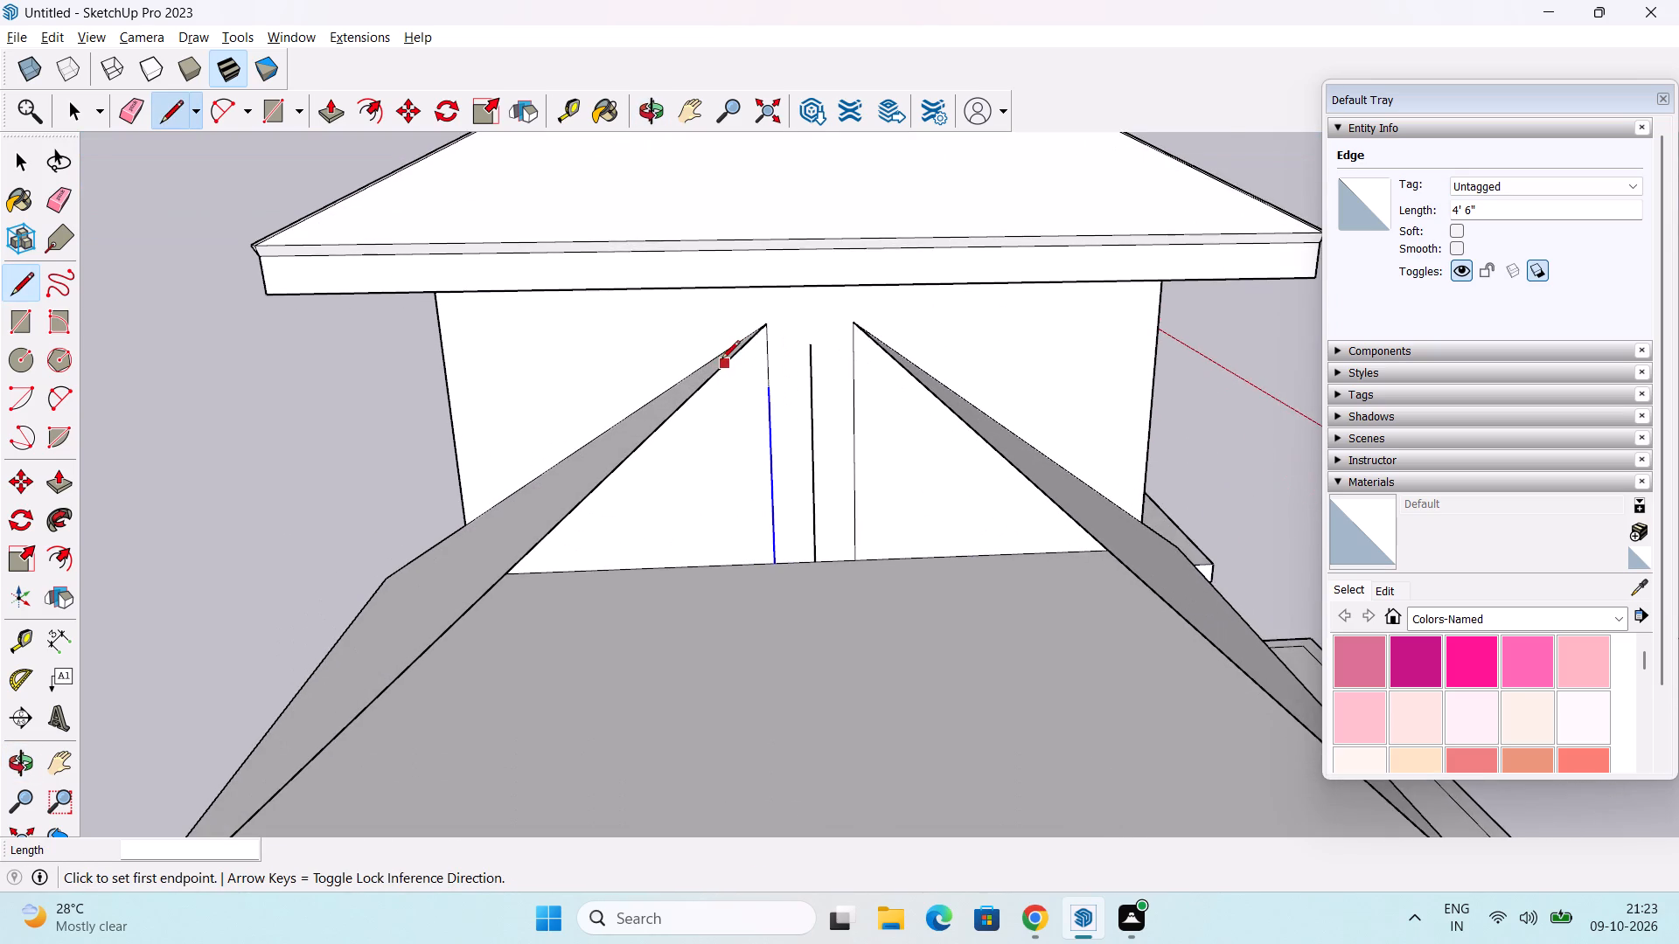
pyautogui.click(767, 323)
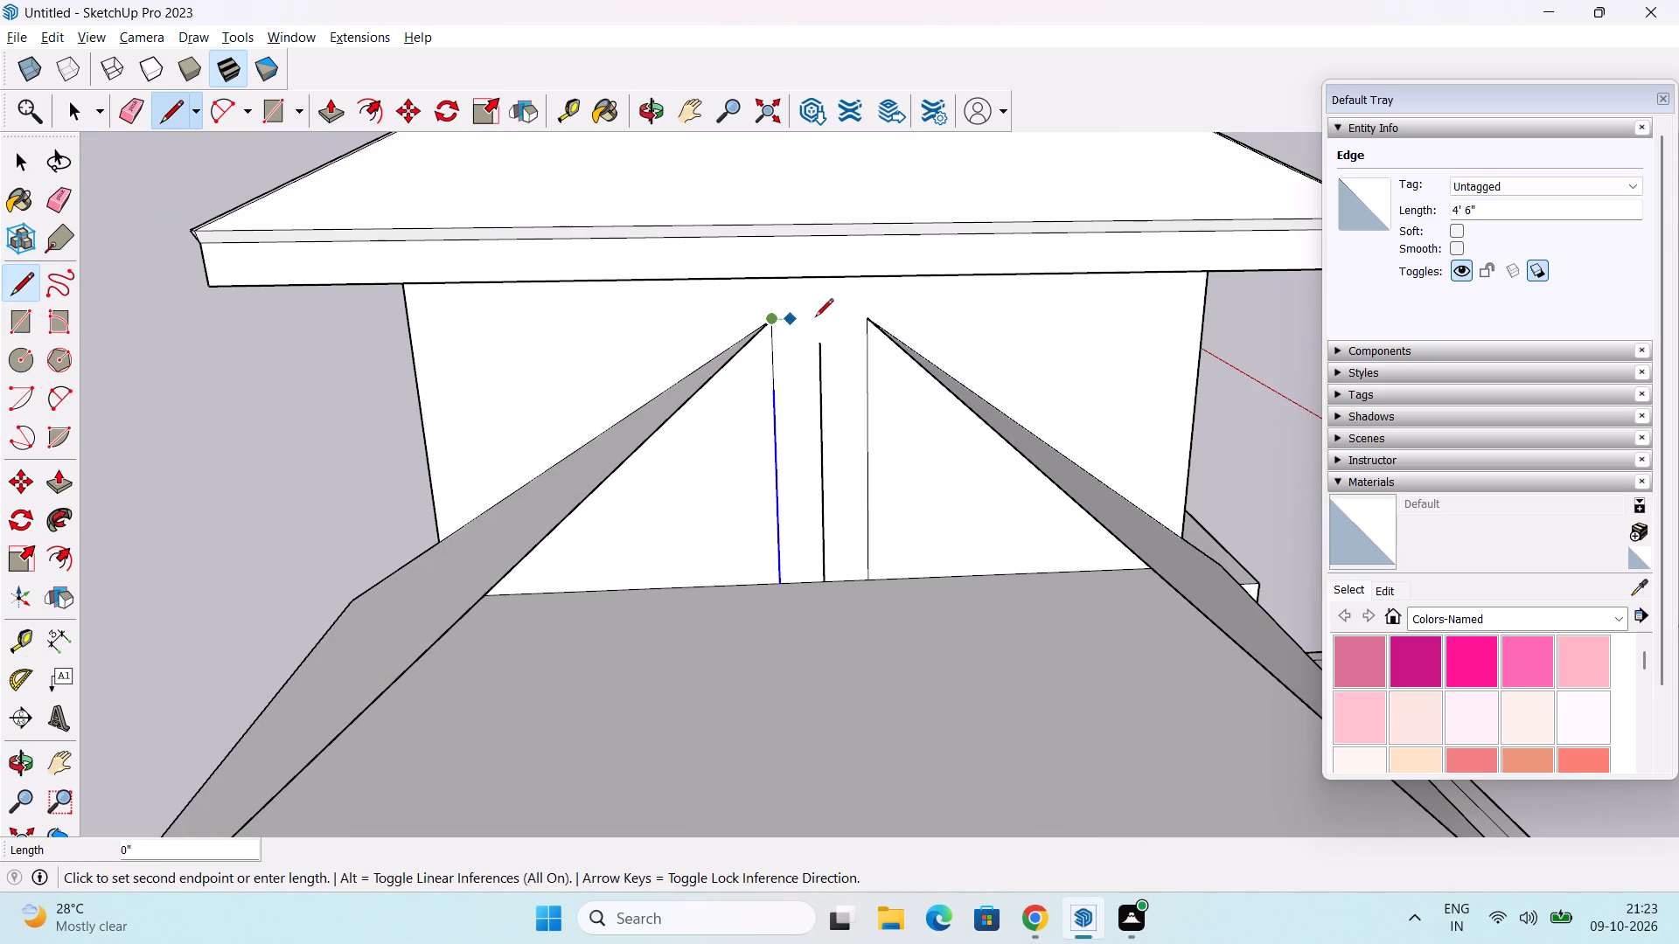
pyautogui.click(866, 320)
pyautogui.scroll(-4, 866, 319)
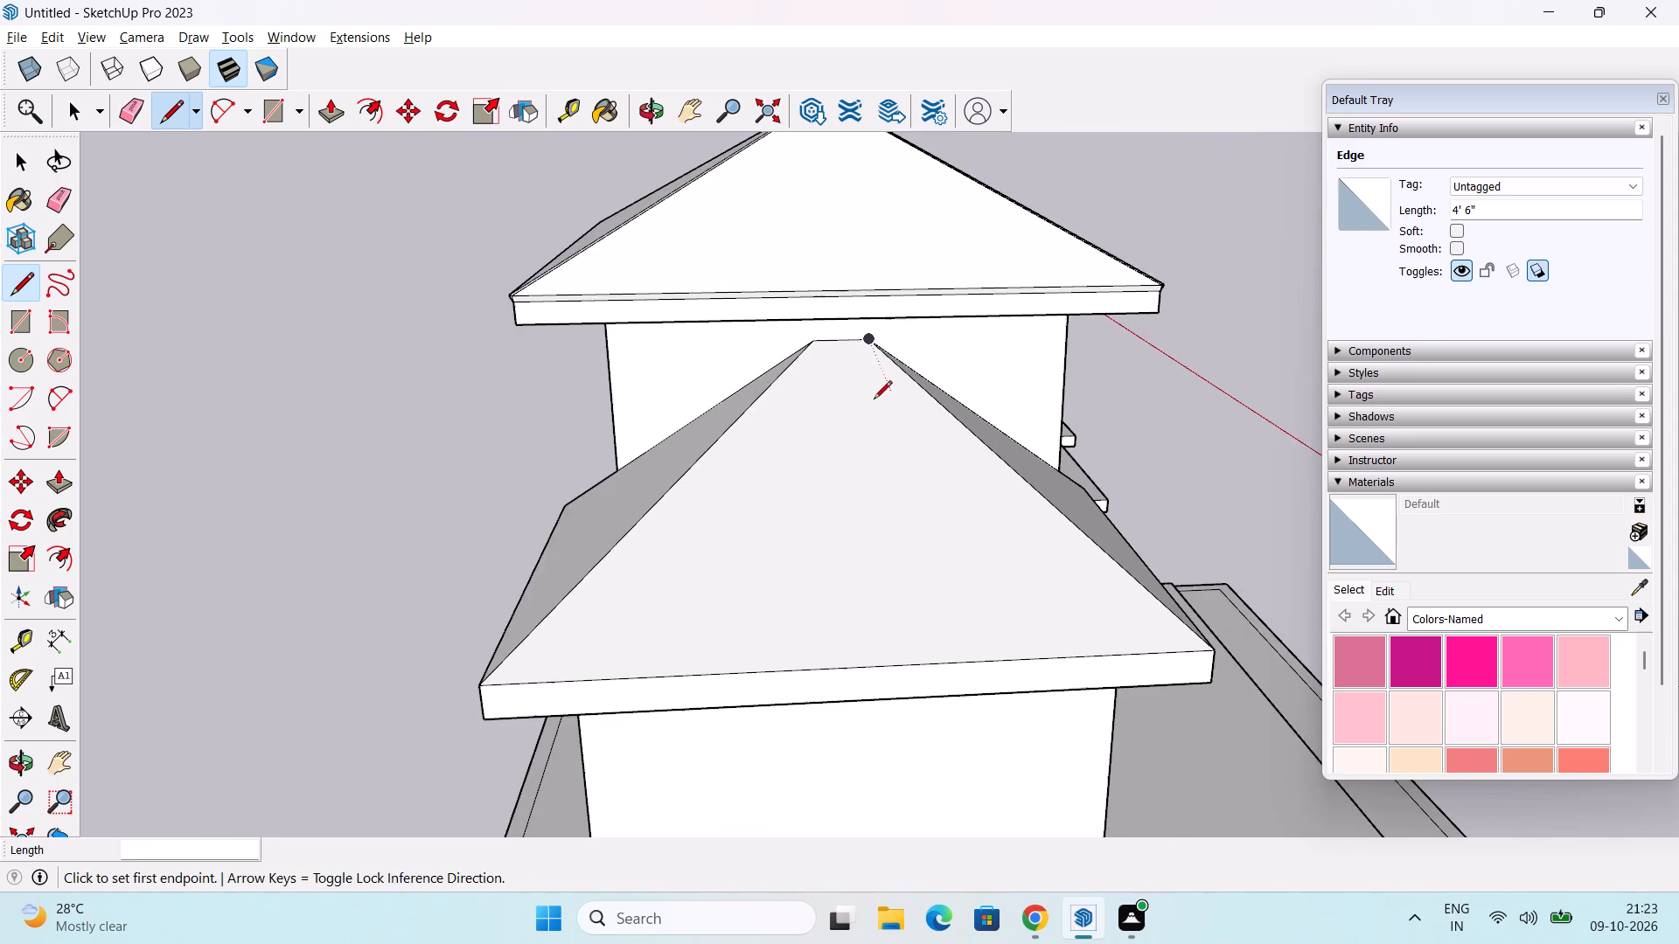
# Examine the side block's hip roof together with the main building from the front and outer side.
pyautogui.scroll(-4, 874, 400)
pyautogui.moveTo(877, 512); pyautogui.dragTo(607, 517, button='middle')
pyautogui.moveTo(760, 546); pyautogui.dragTo(491, 482, button='middle')
pyautogui.scroll(-2, 681, 492)
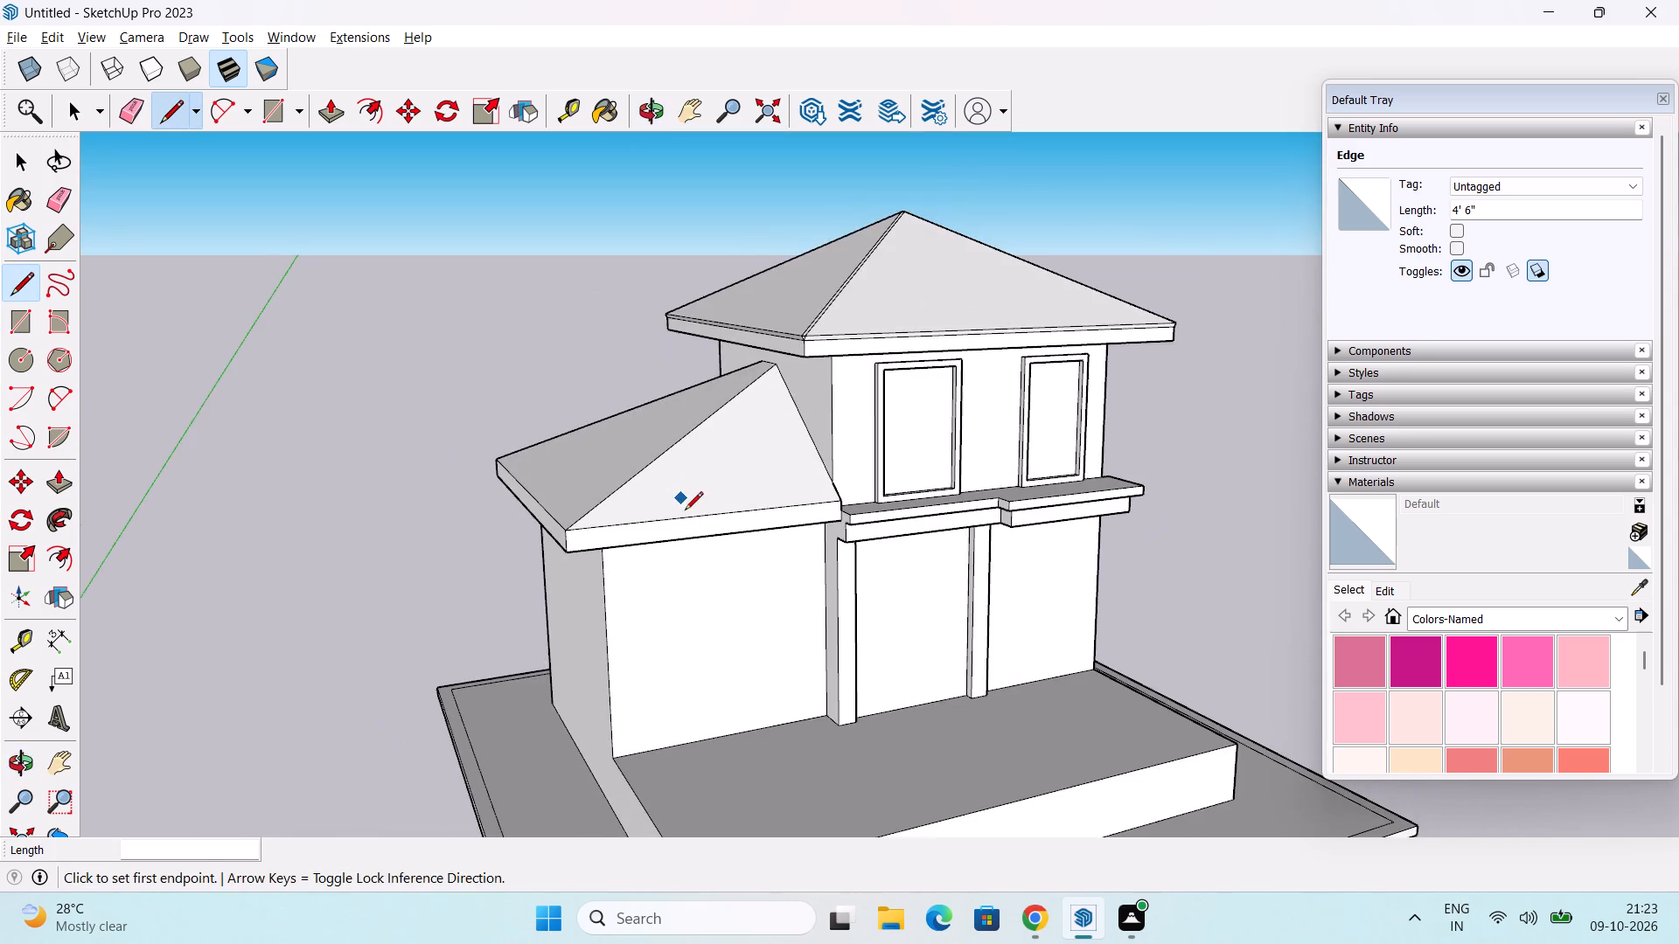
pyautogui.moveTo(690, 517); pyautogui.dragTo(554, 455, button='middle')
pyautogui.press('space')
pyautogui.moveTo(519, 417); pyautogui.dragTo(545, 500, button='middle')
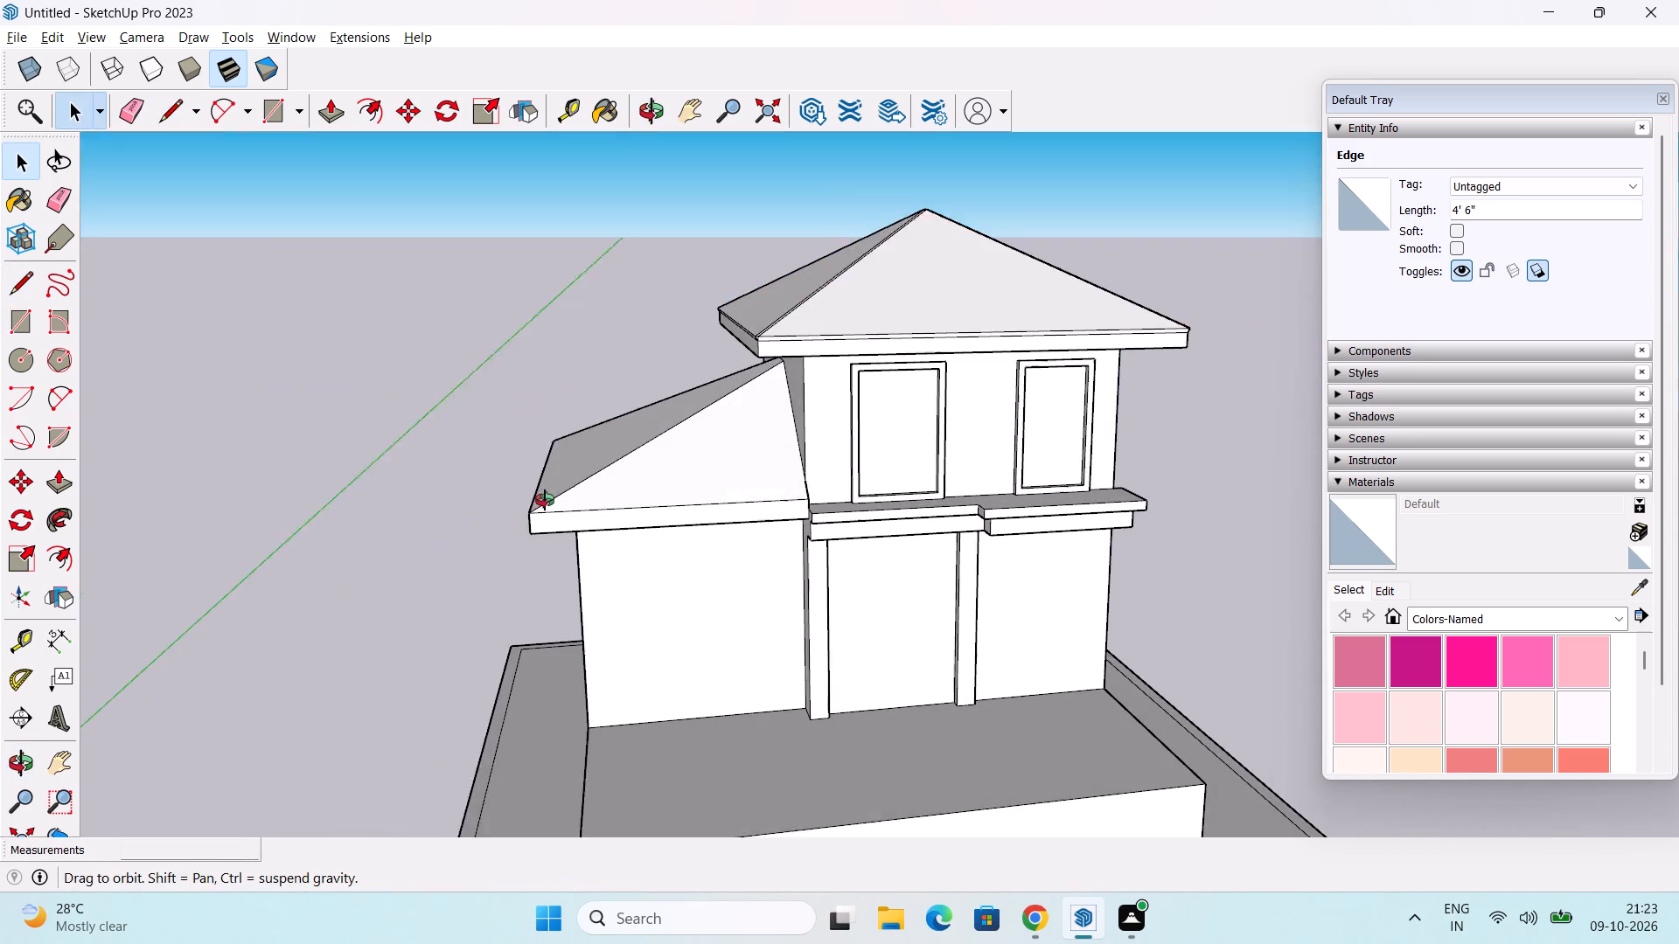
pyautogui.moveTo(545, 500); pyautogui.dragTo(546, 504, button='middle')
pyautogui.scroll(4, 584, 508)
pyautogui.moveTo(592, 506); pyautogui.dragTo(610, 506, button='middle')
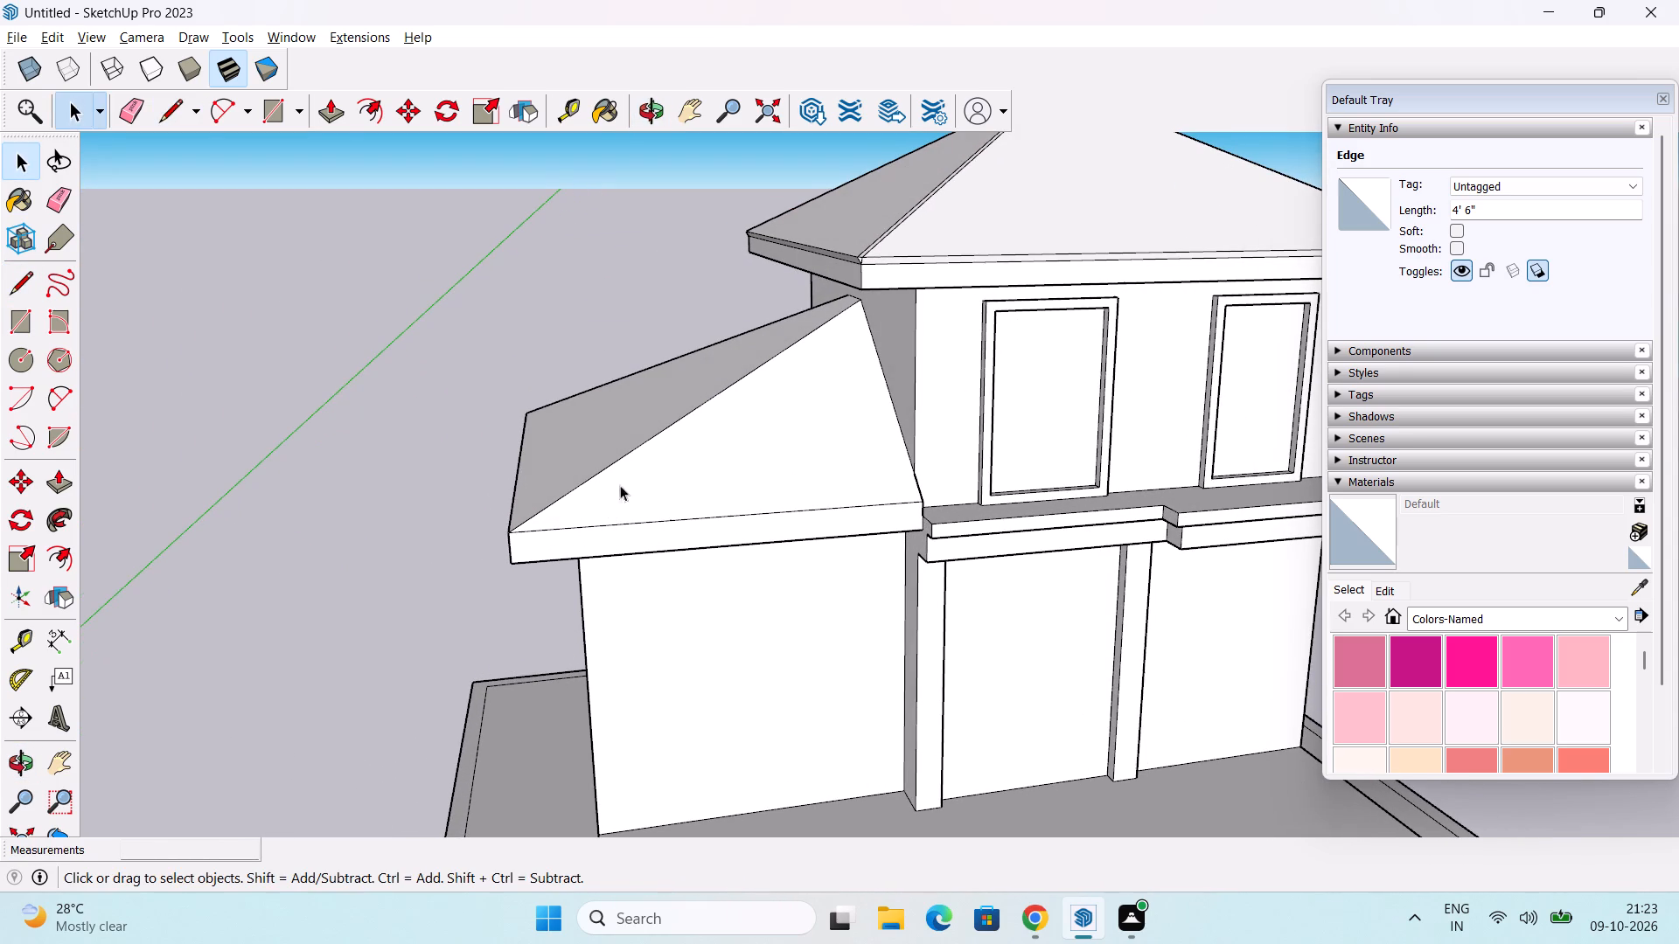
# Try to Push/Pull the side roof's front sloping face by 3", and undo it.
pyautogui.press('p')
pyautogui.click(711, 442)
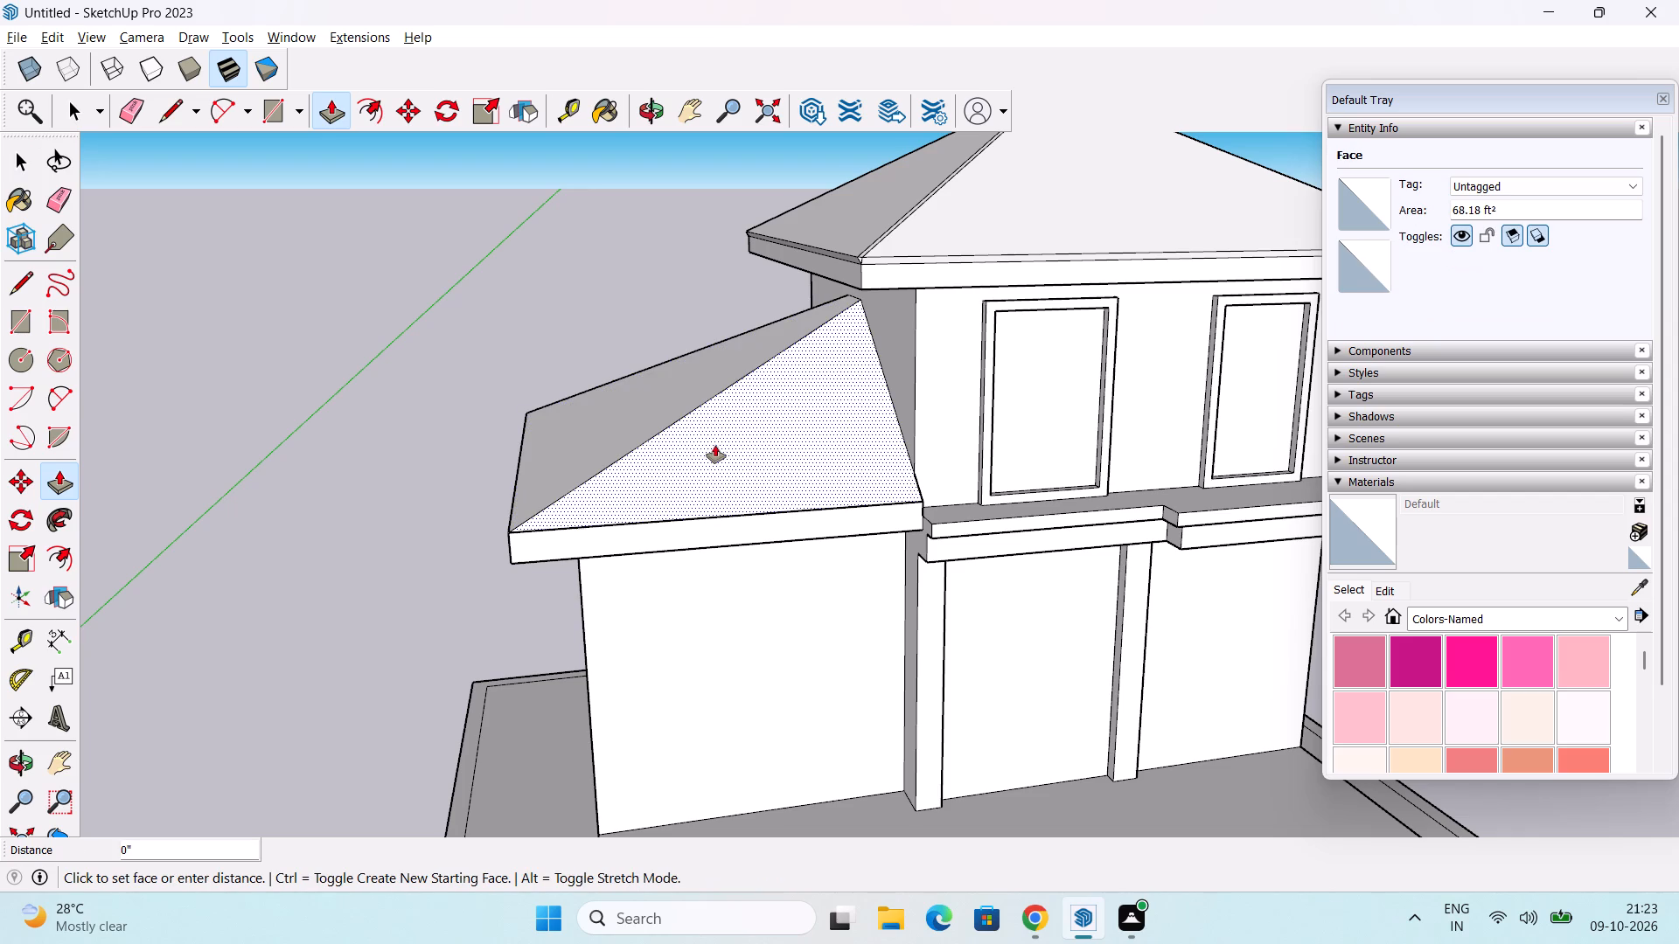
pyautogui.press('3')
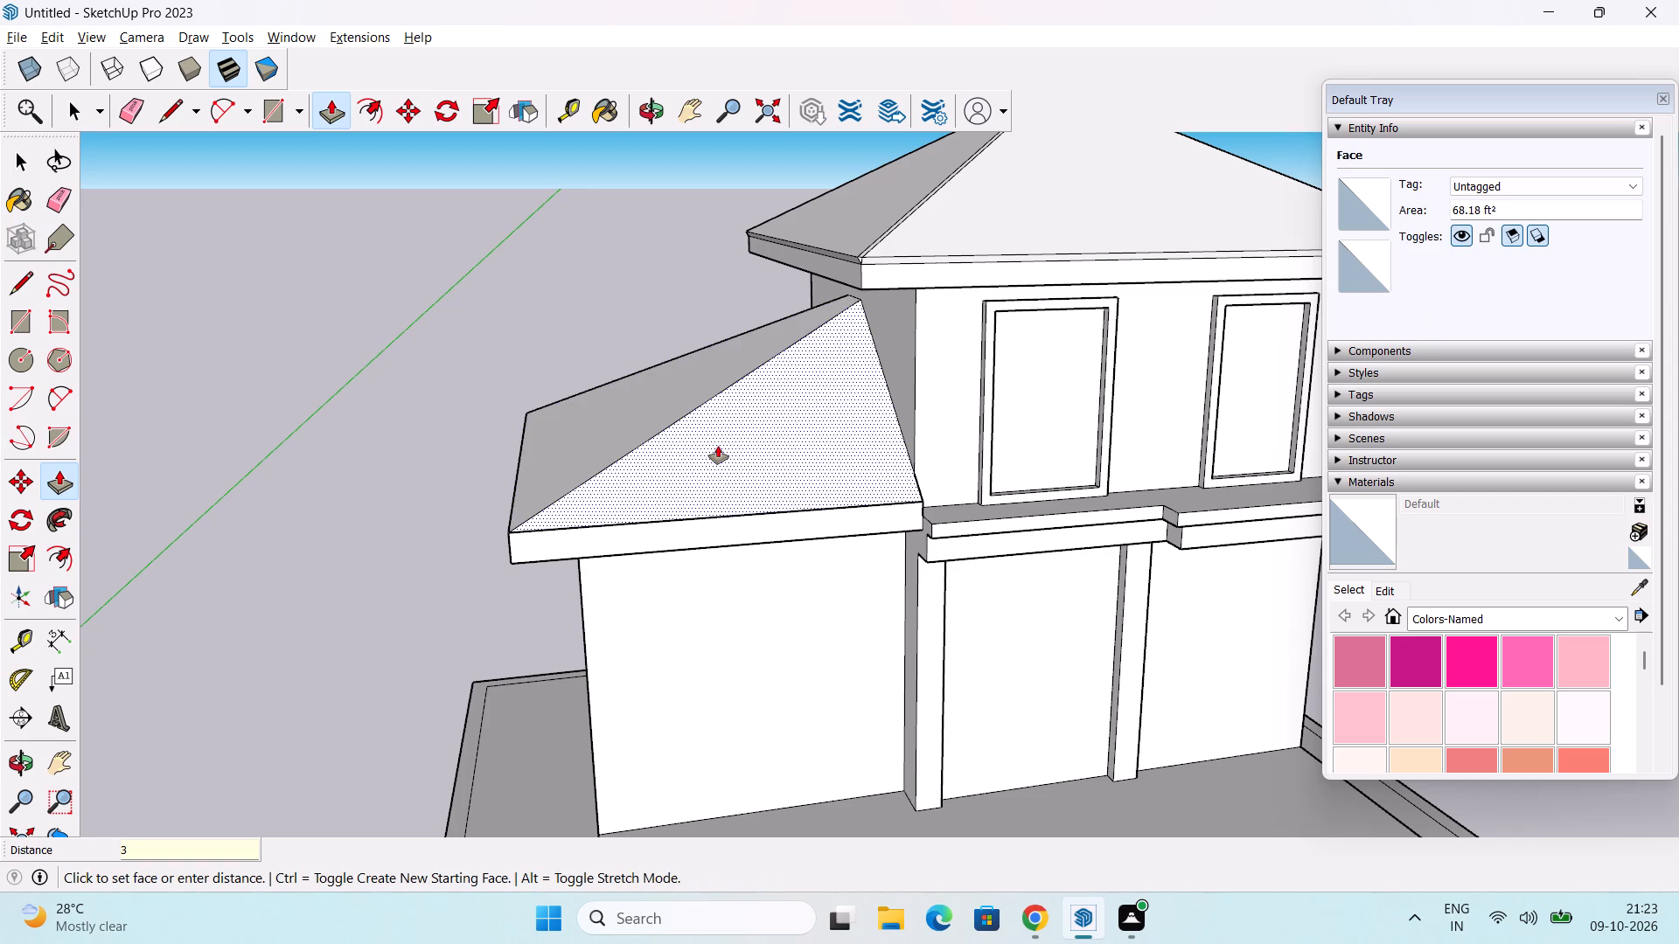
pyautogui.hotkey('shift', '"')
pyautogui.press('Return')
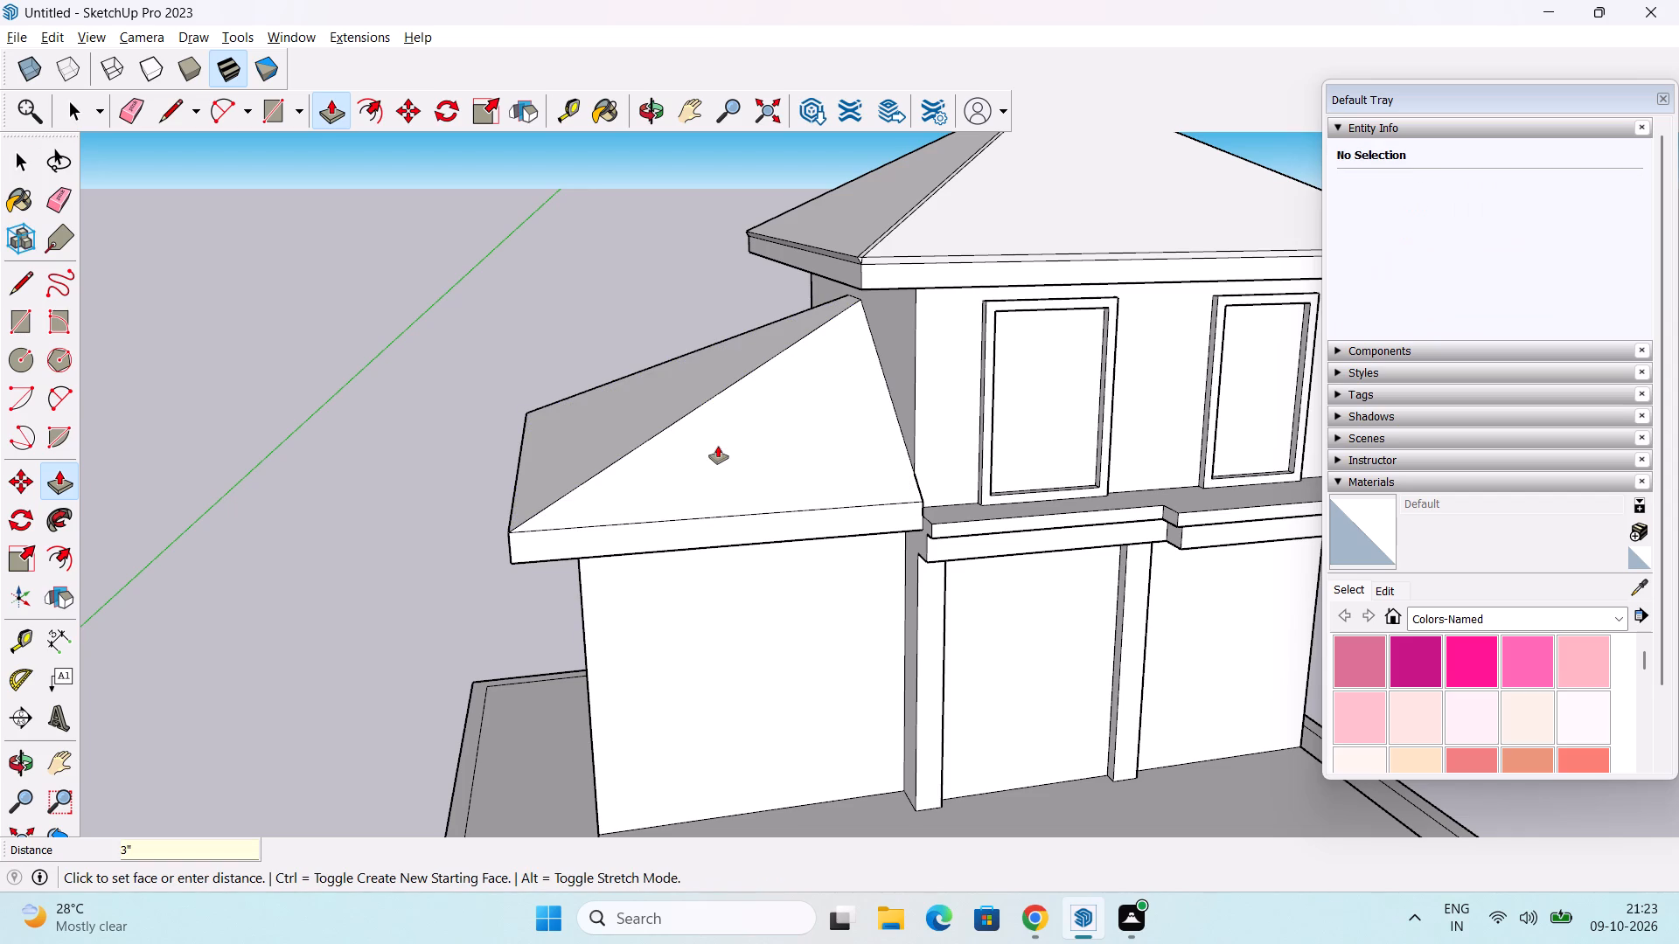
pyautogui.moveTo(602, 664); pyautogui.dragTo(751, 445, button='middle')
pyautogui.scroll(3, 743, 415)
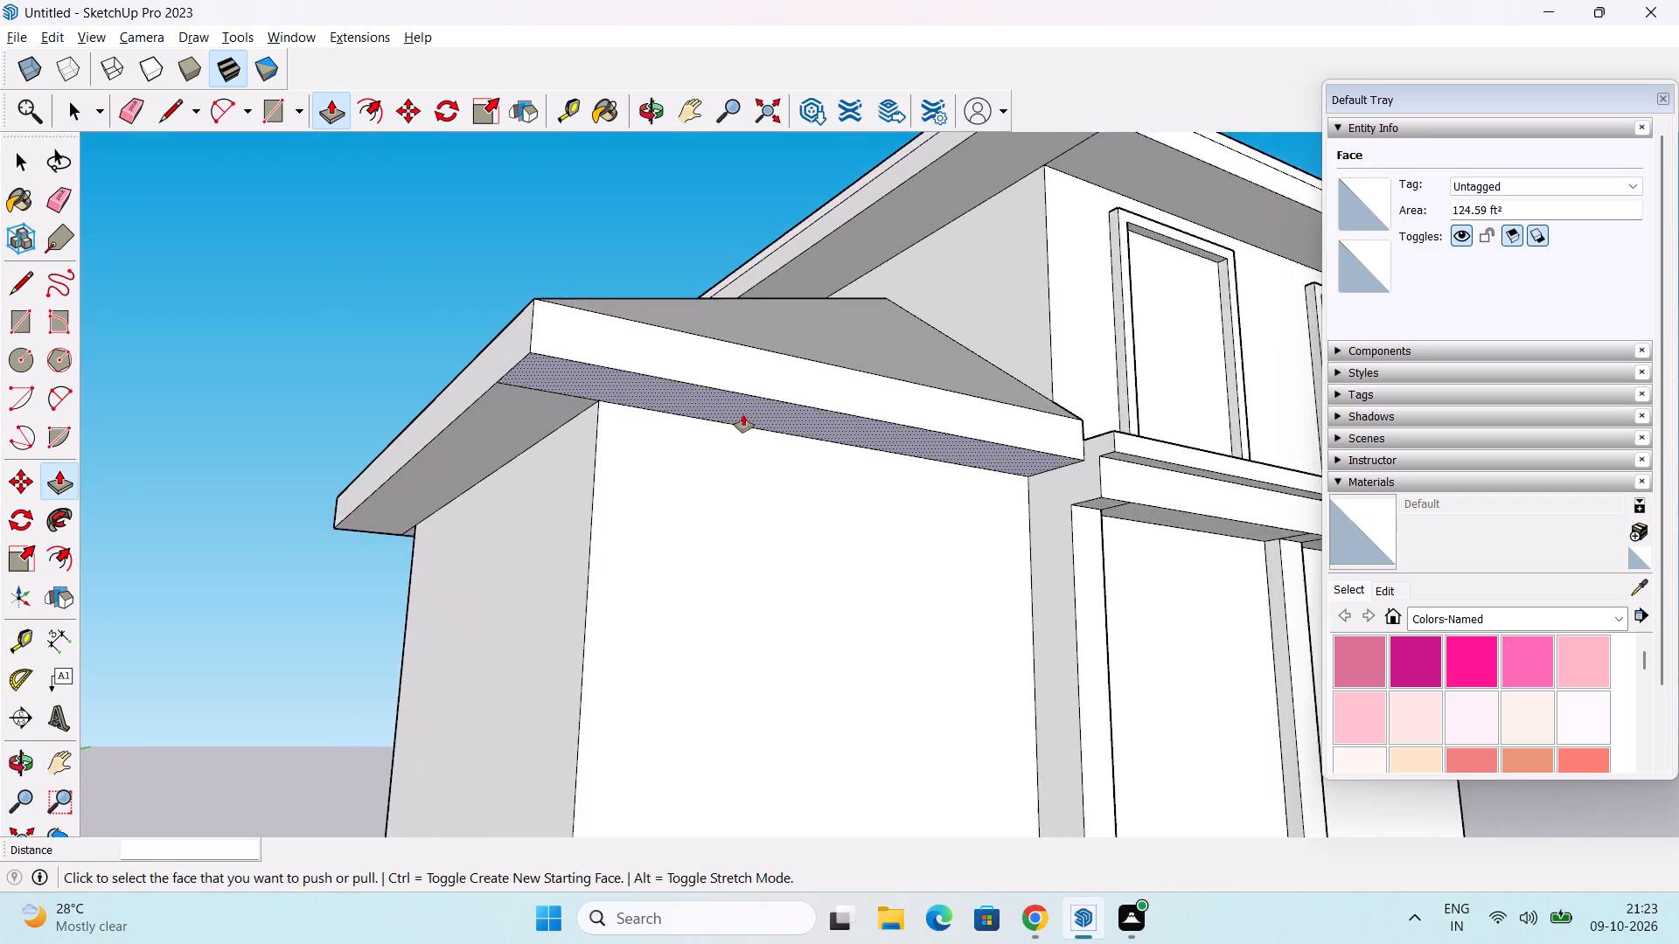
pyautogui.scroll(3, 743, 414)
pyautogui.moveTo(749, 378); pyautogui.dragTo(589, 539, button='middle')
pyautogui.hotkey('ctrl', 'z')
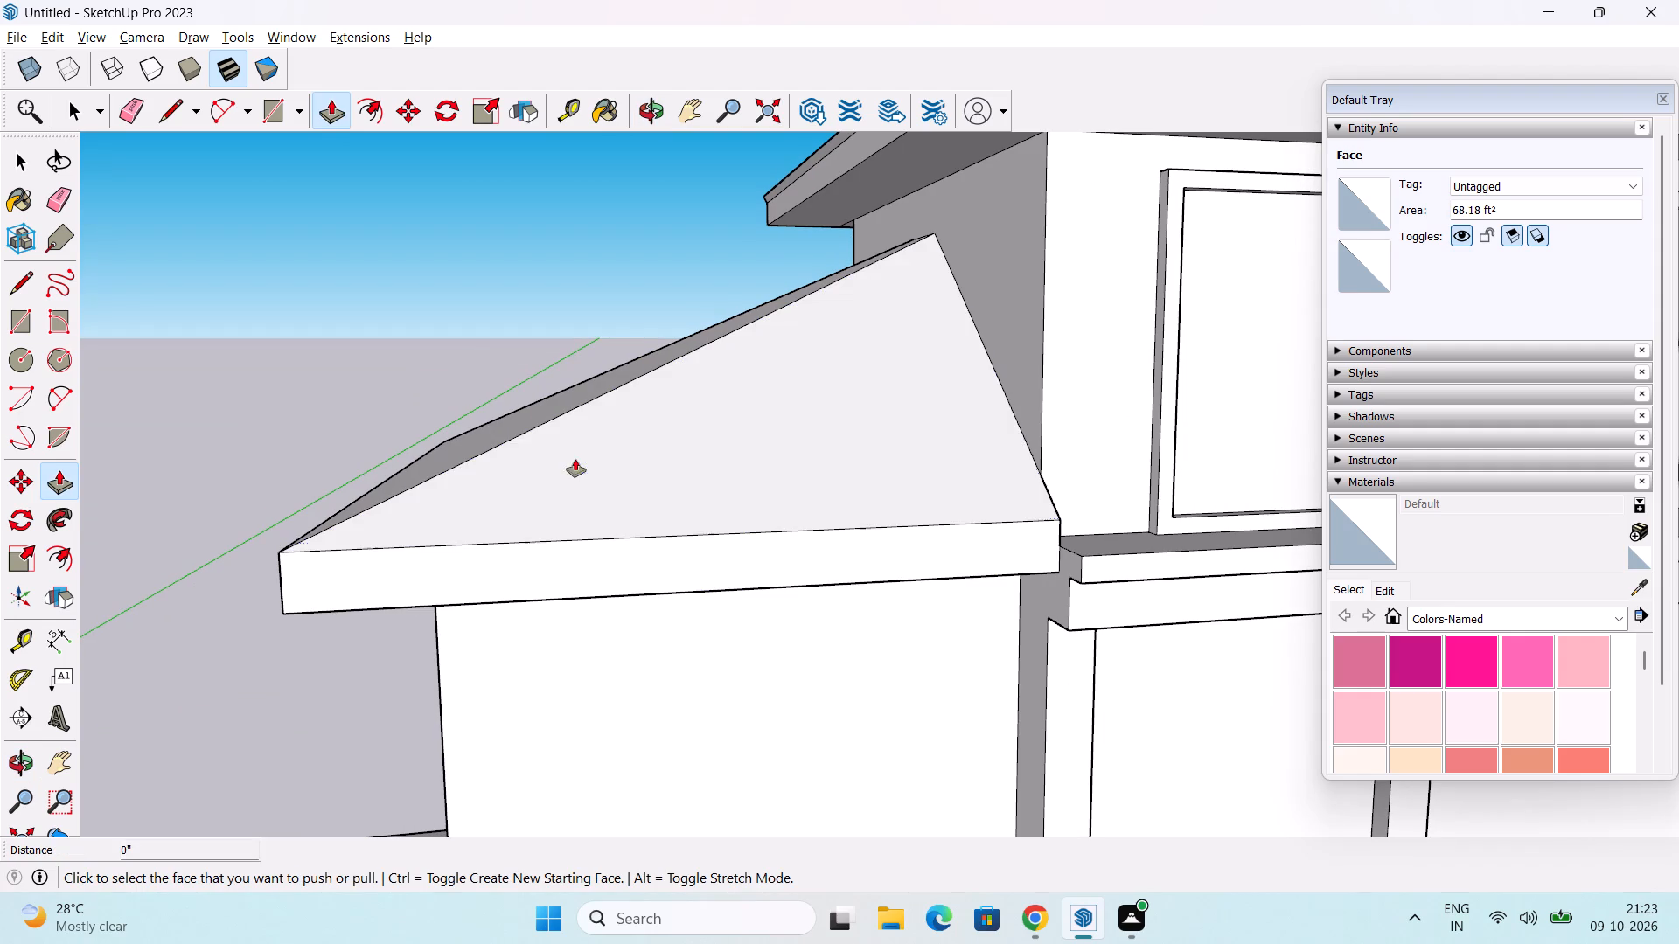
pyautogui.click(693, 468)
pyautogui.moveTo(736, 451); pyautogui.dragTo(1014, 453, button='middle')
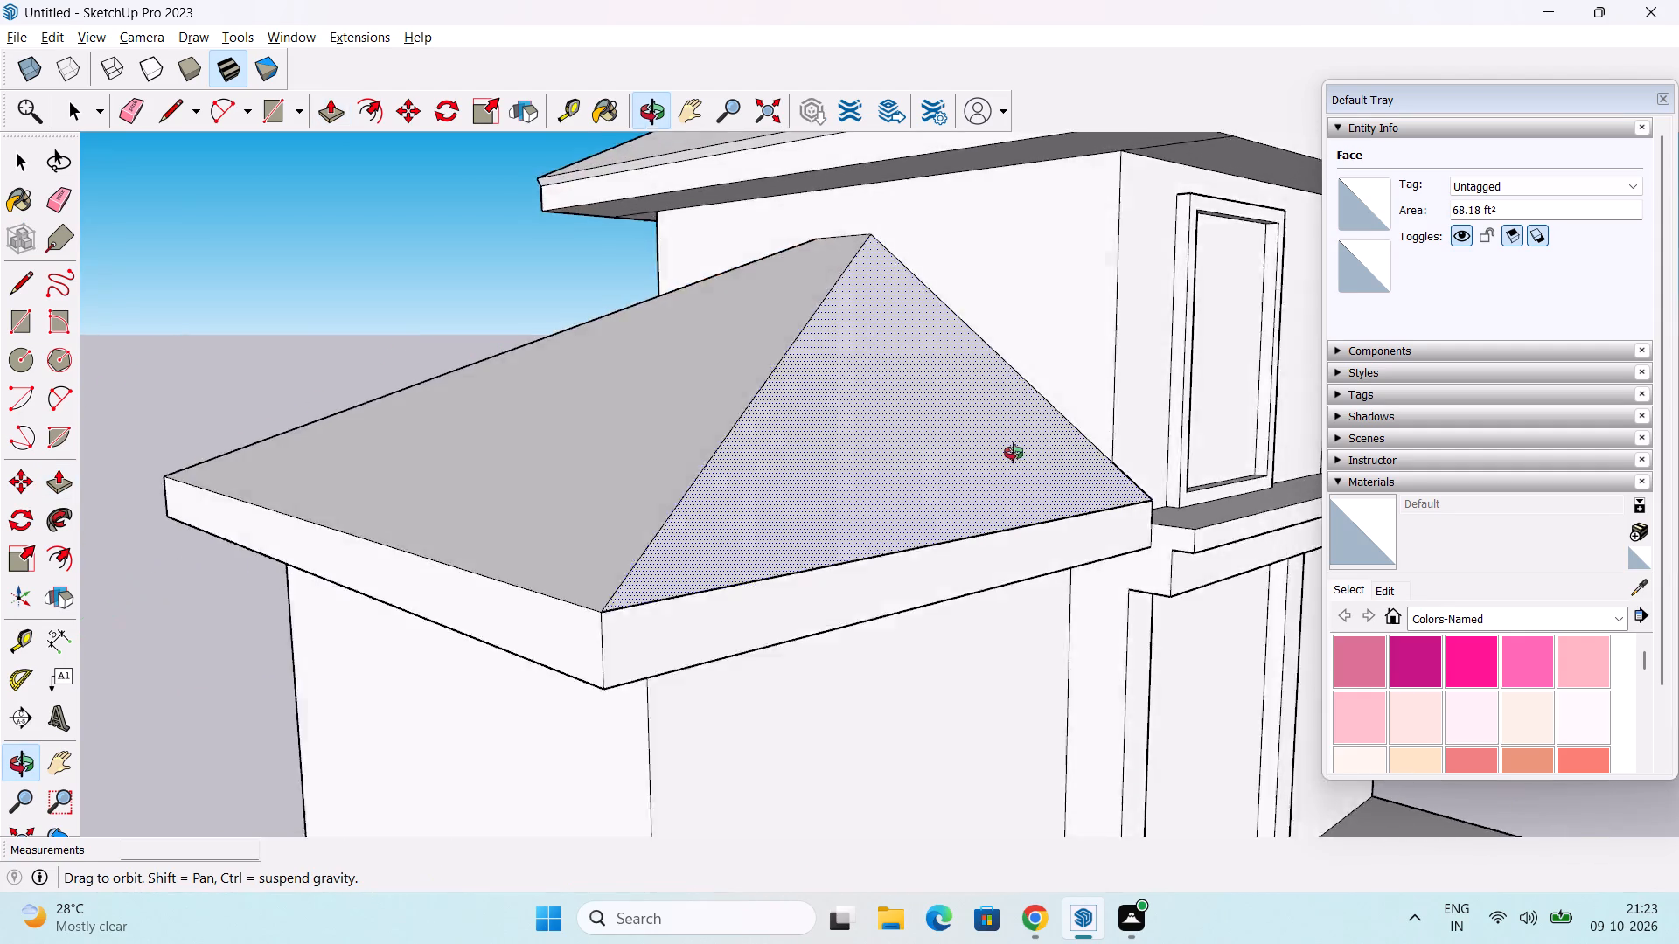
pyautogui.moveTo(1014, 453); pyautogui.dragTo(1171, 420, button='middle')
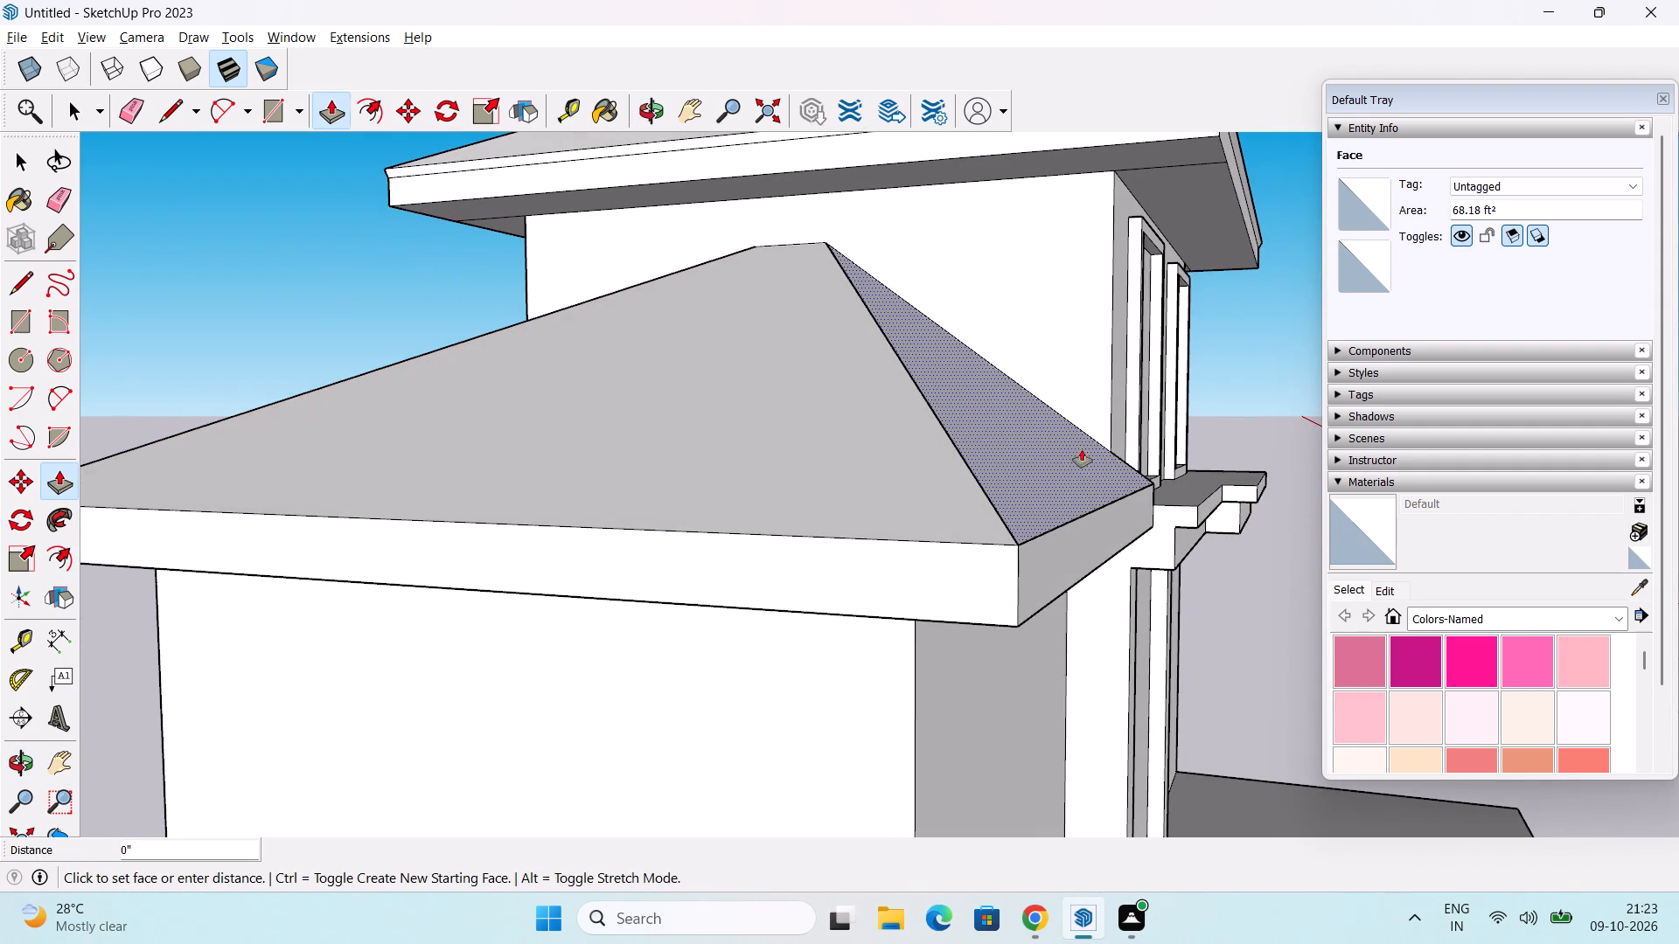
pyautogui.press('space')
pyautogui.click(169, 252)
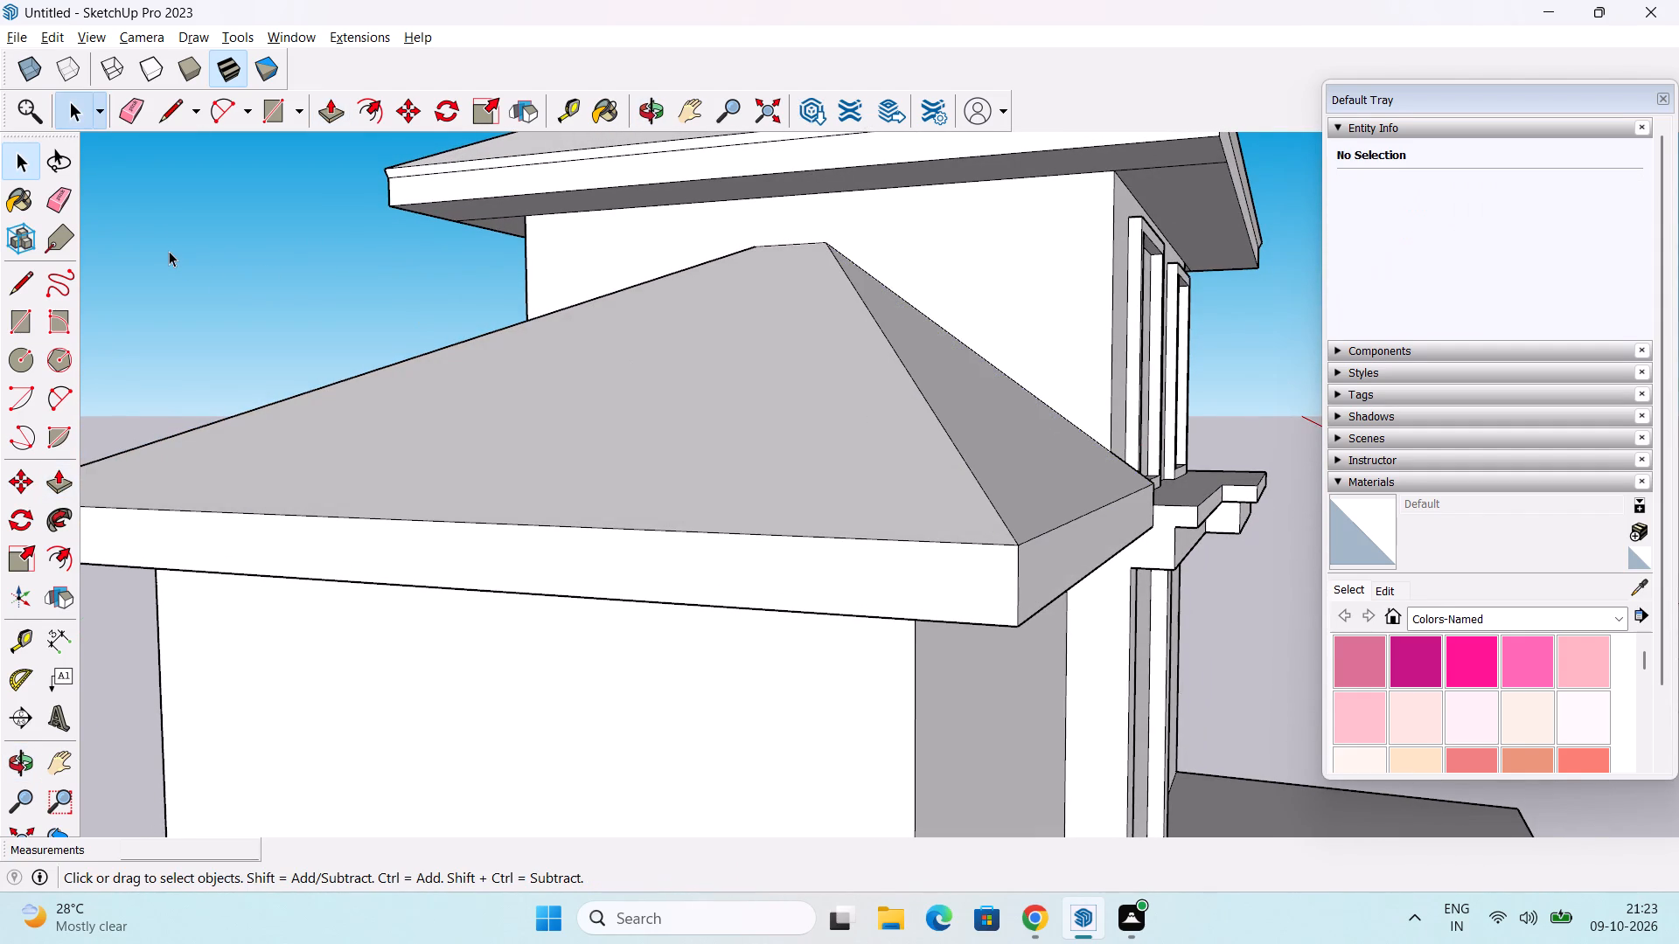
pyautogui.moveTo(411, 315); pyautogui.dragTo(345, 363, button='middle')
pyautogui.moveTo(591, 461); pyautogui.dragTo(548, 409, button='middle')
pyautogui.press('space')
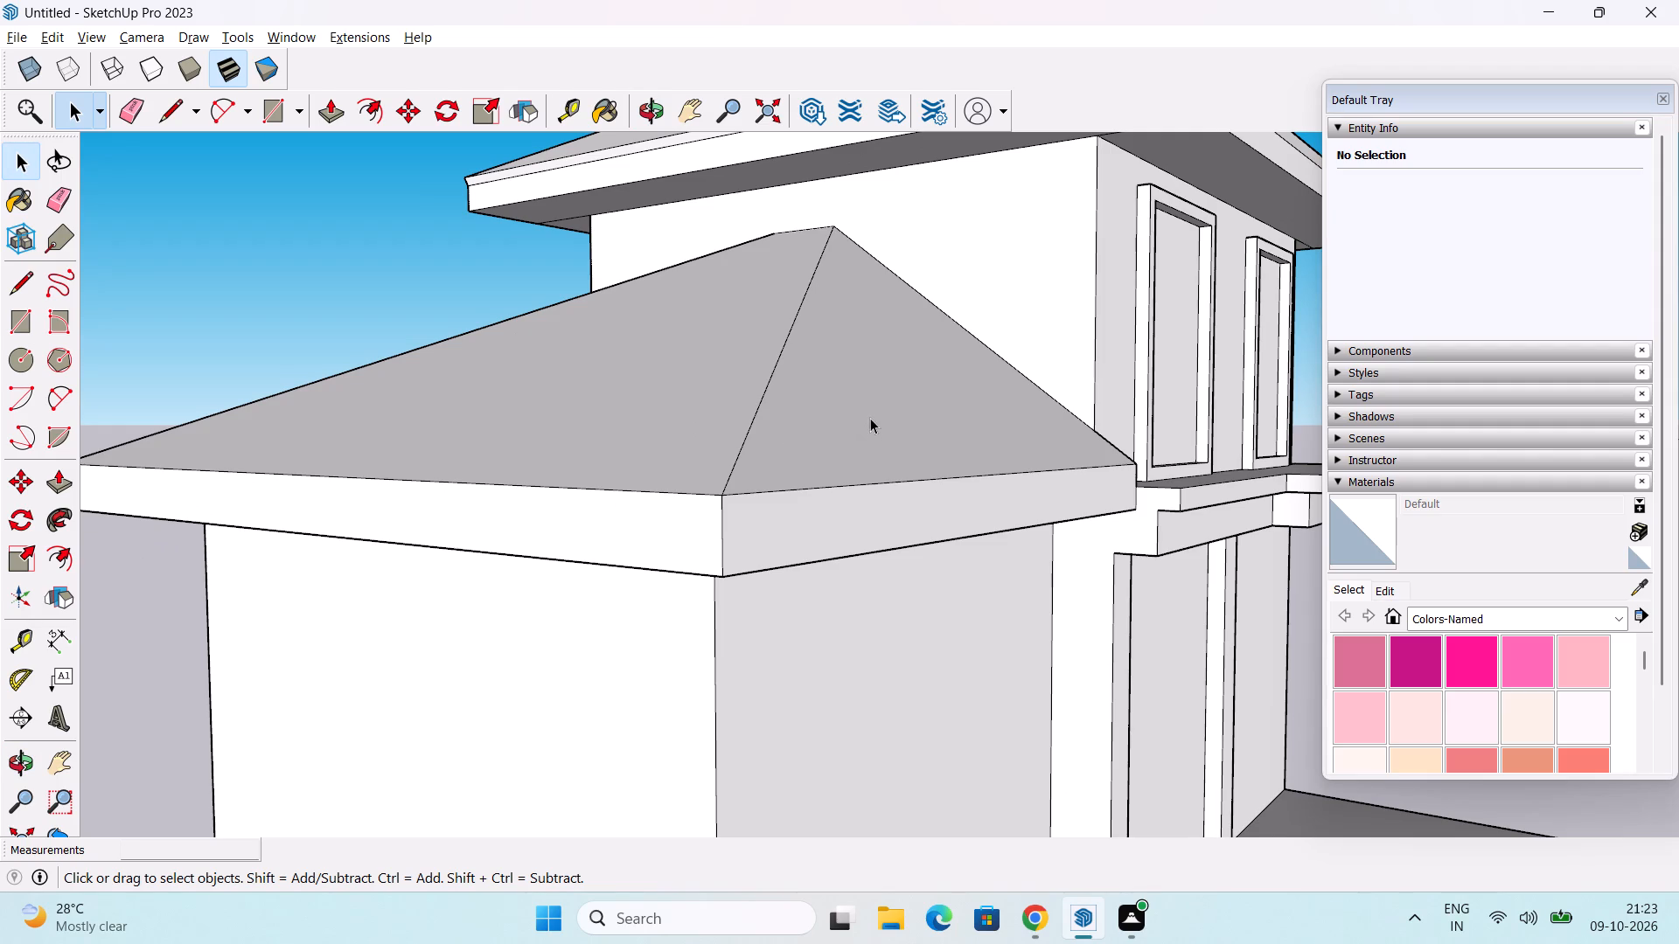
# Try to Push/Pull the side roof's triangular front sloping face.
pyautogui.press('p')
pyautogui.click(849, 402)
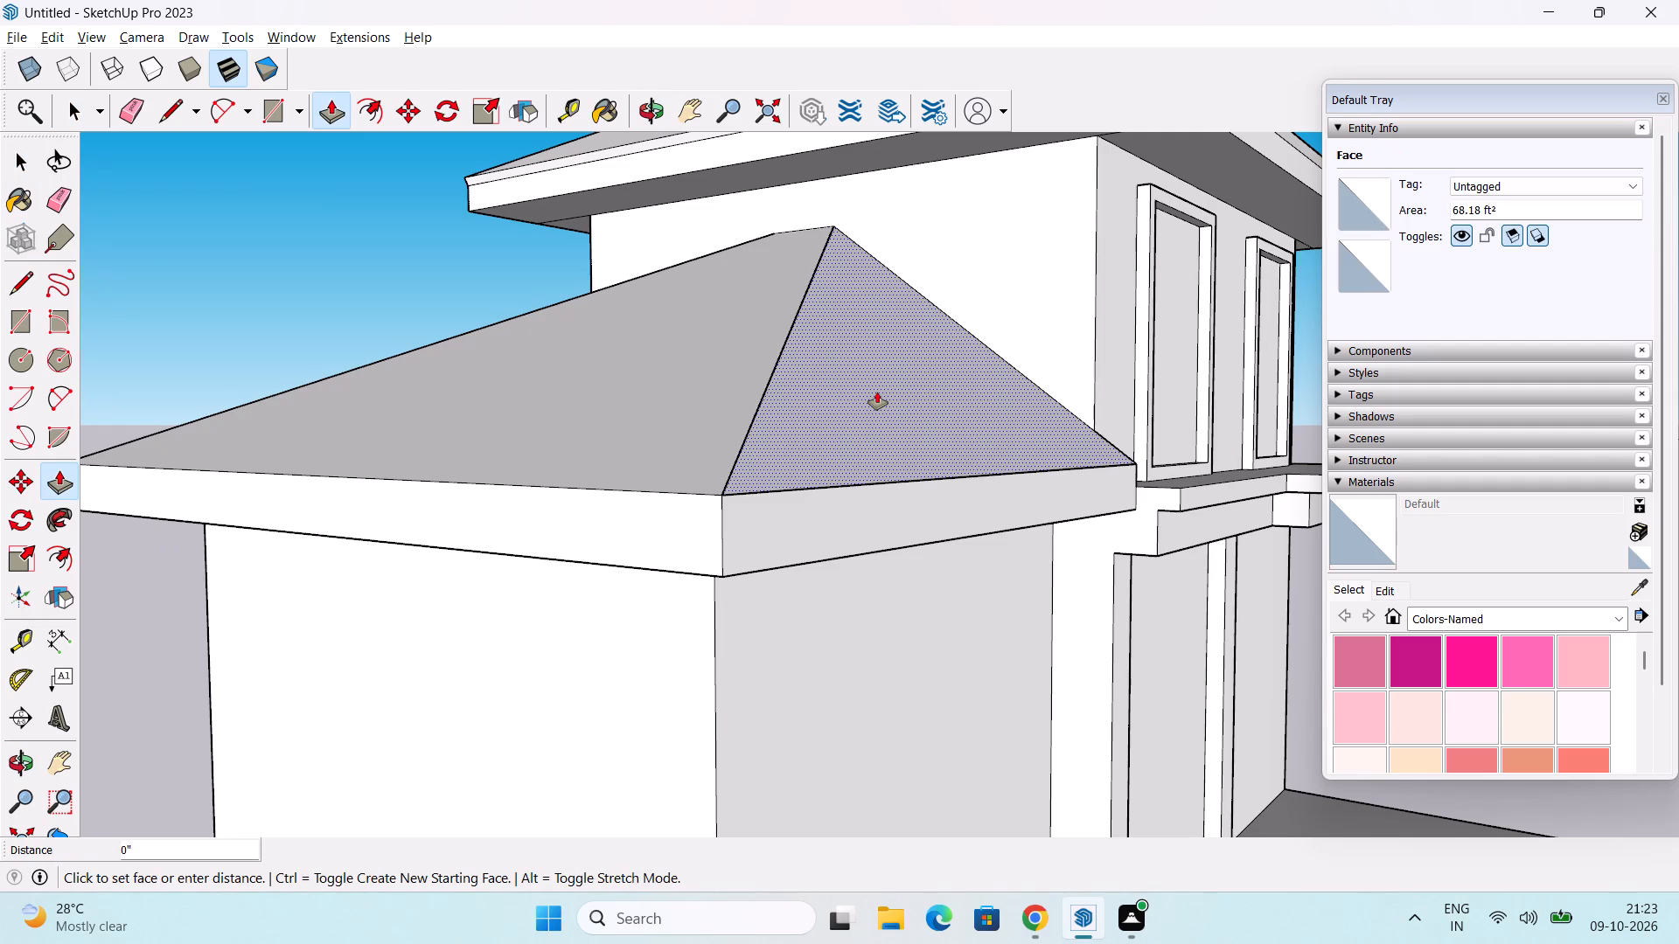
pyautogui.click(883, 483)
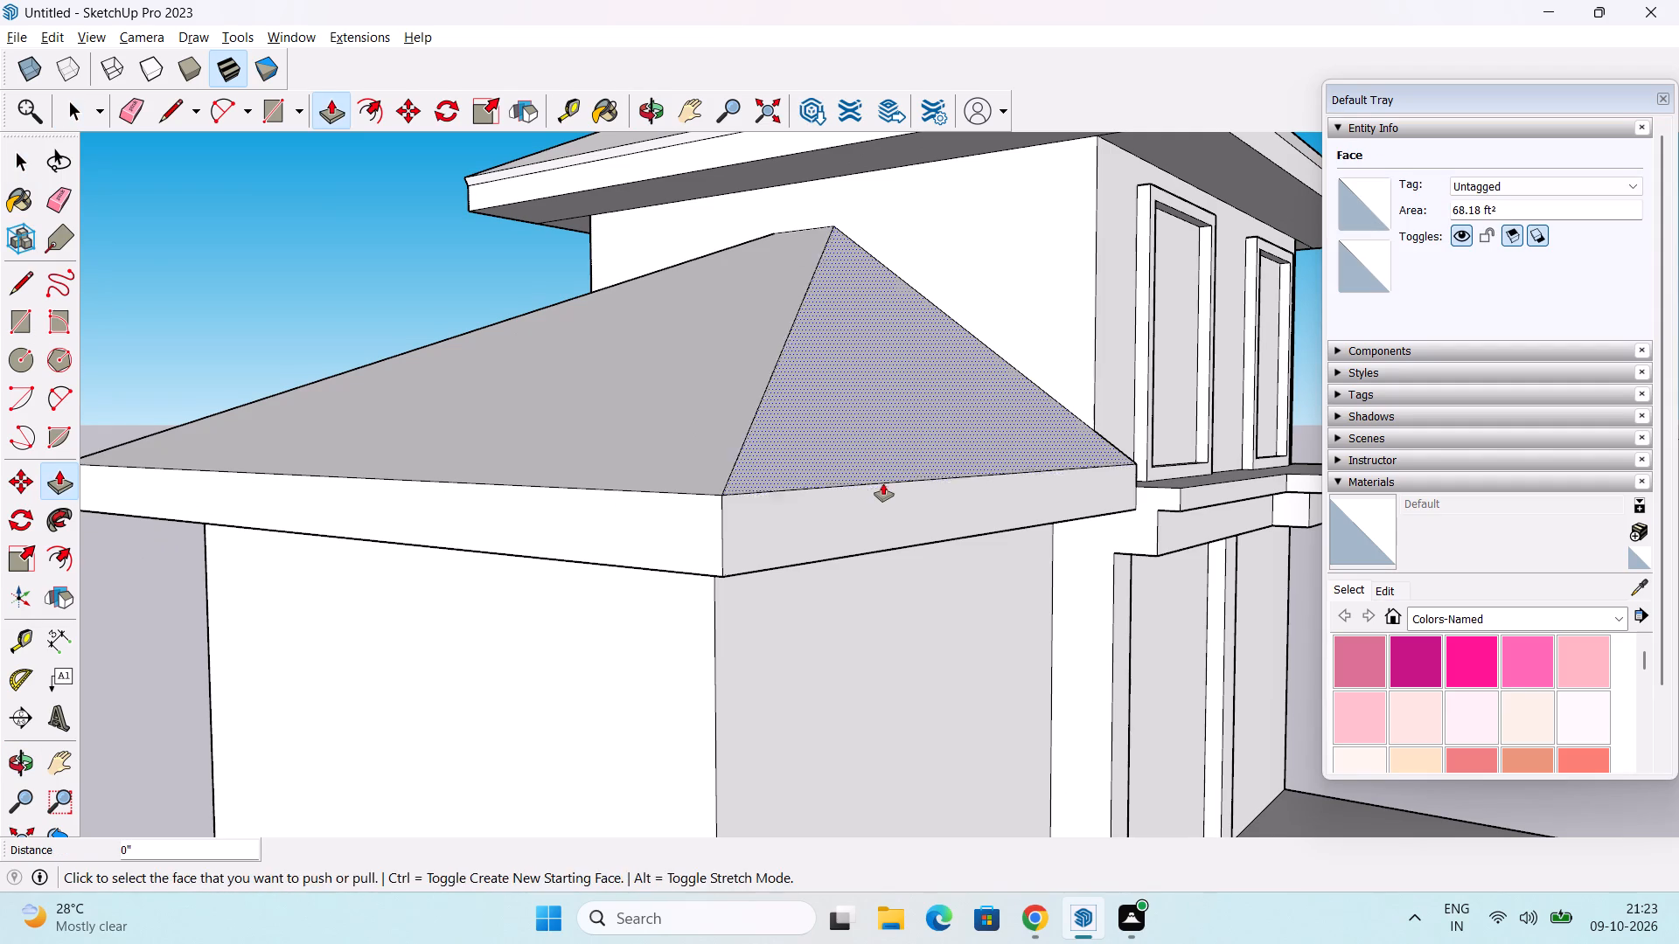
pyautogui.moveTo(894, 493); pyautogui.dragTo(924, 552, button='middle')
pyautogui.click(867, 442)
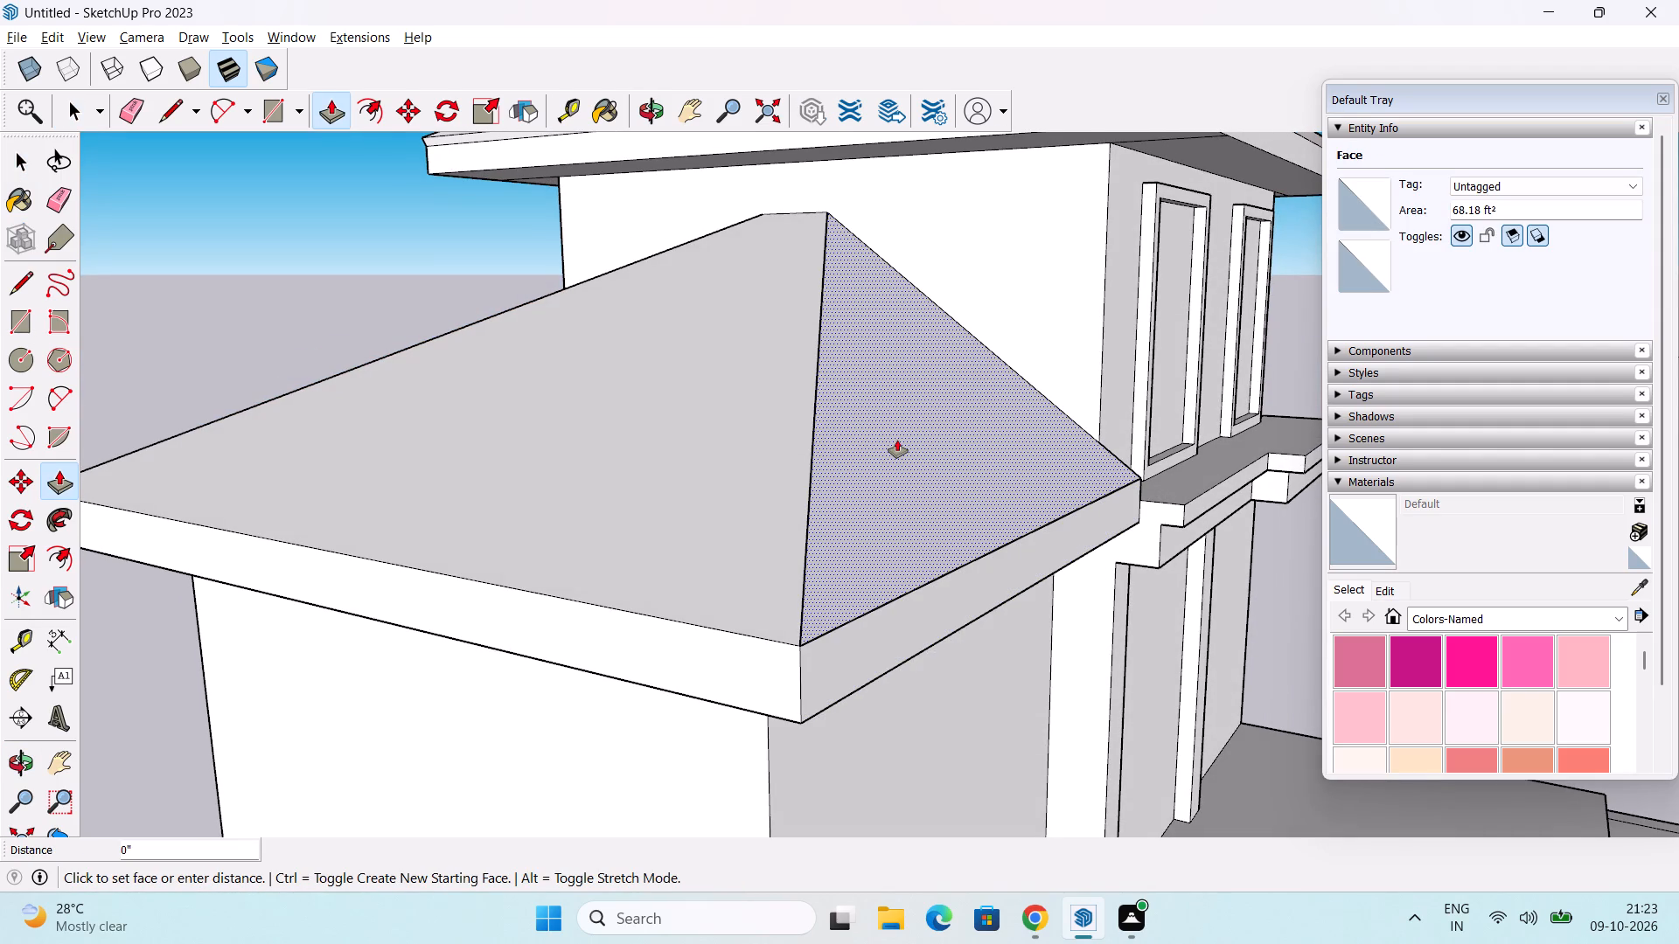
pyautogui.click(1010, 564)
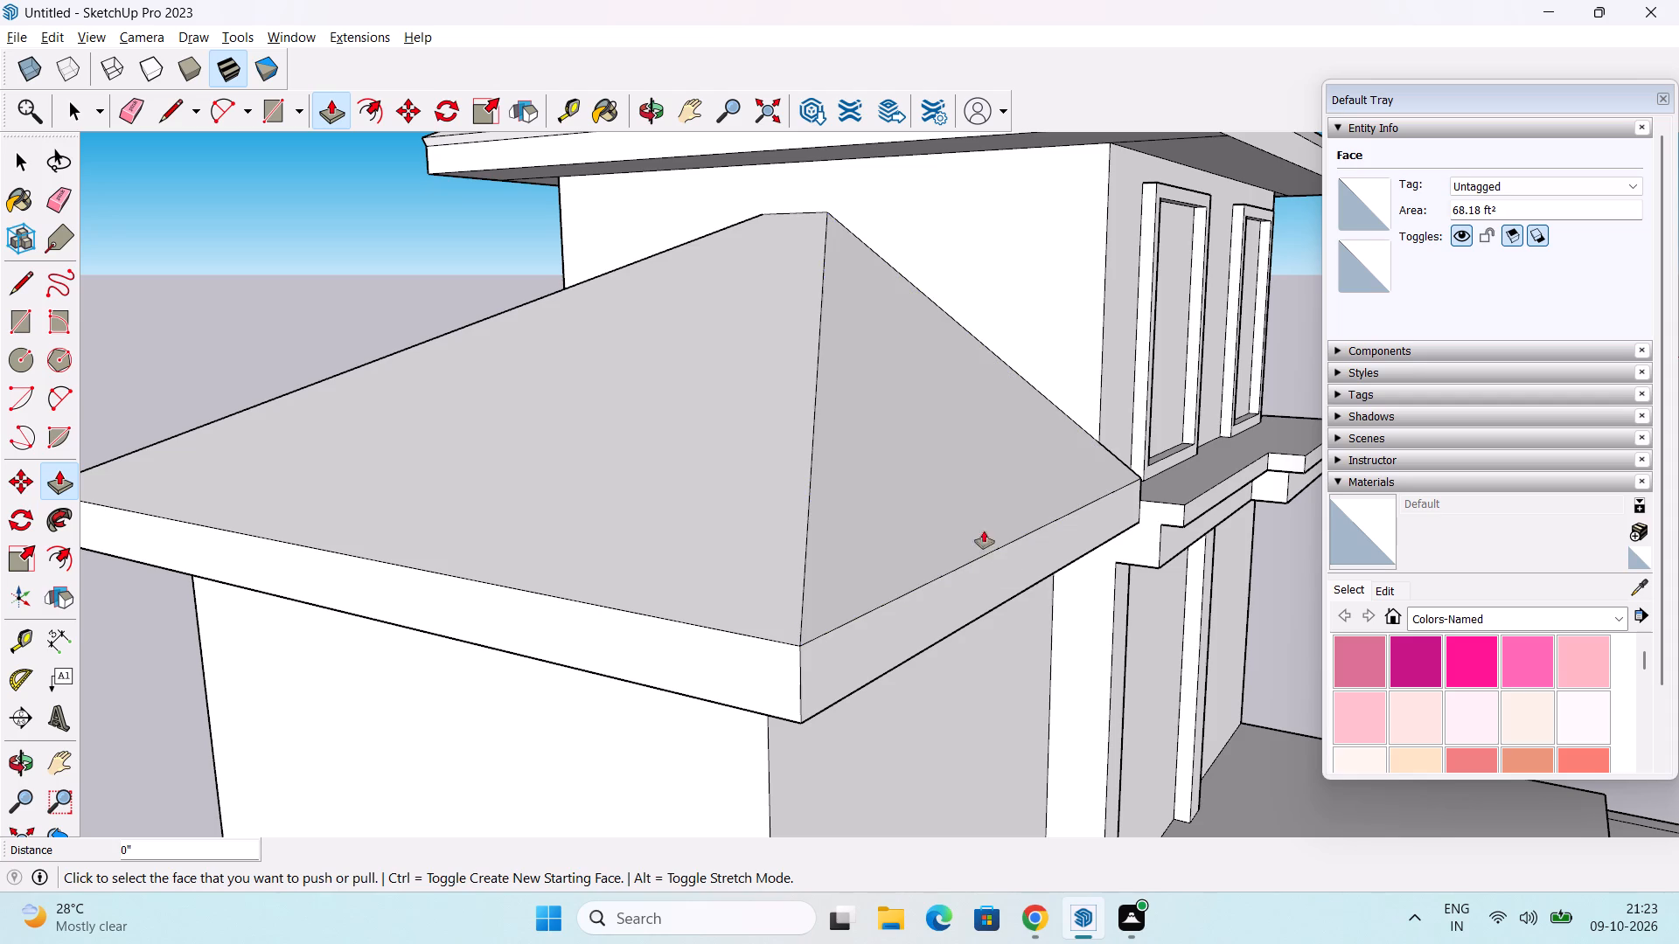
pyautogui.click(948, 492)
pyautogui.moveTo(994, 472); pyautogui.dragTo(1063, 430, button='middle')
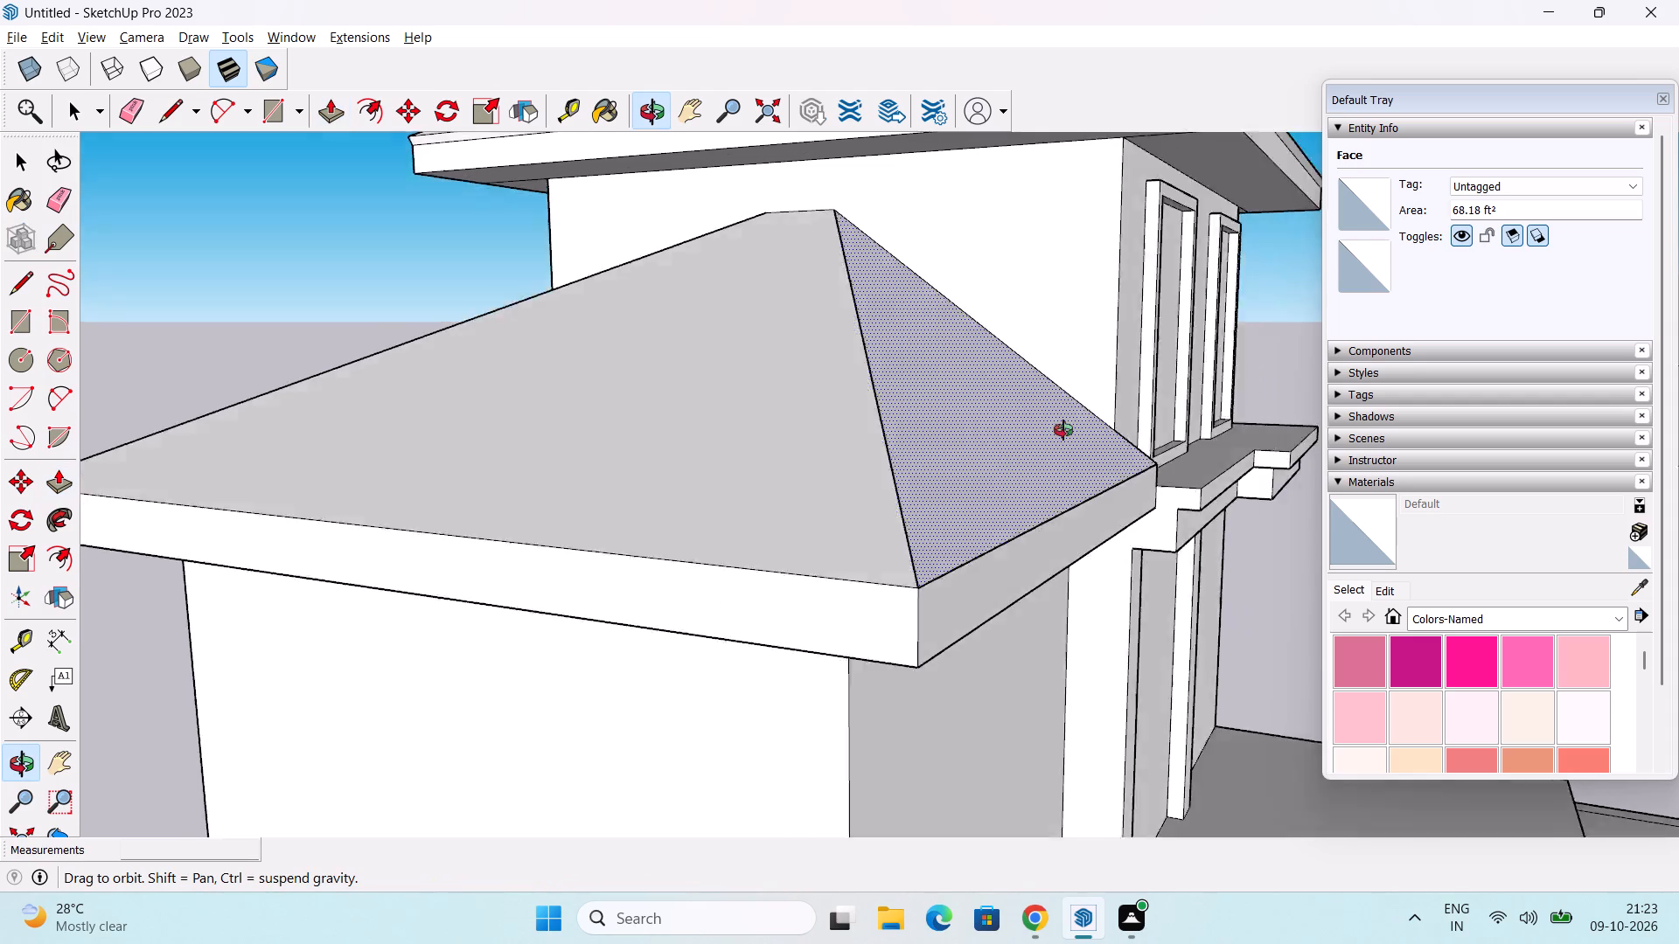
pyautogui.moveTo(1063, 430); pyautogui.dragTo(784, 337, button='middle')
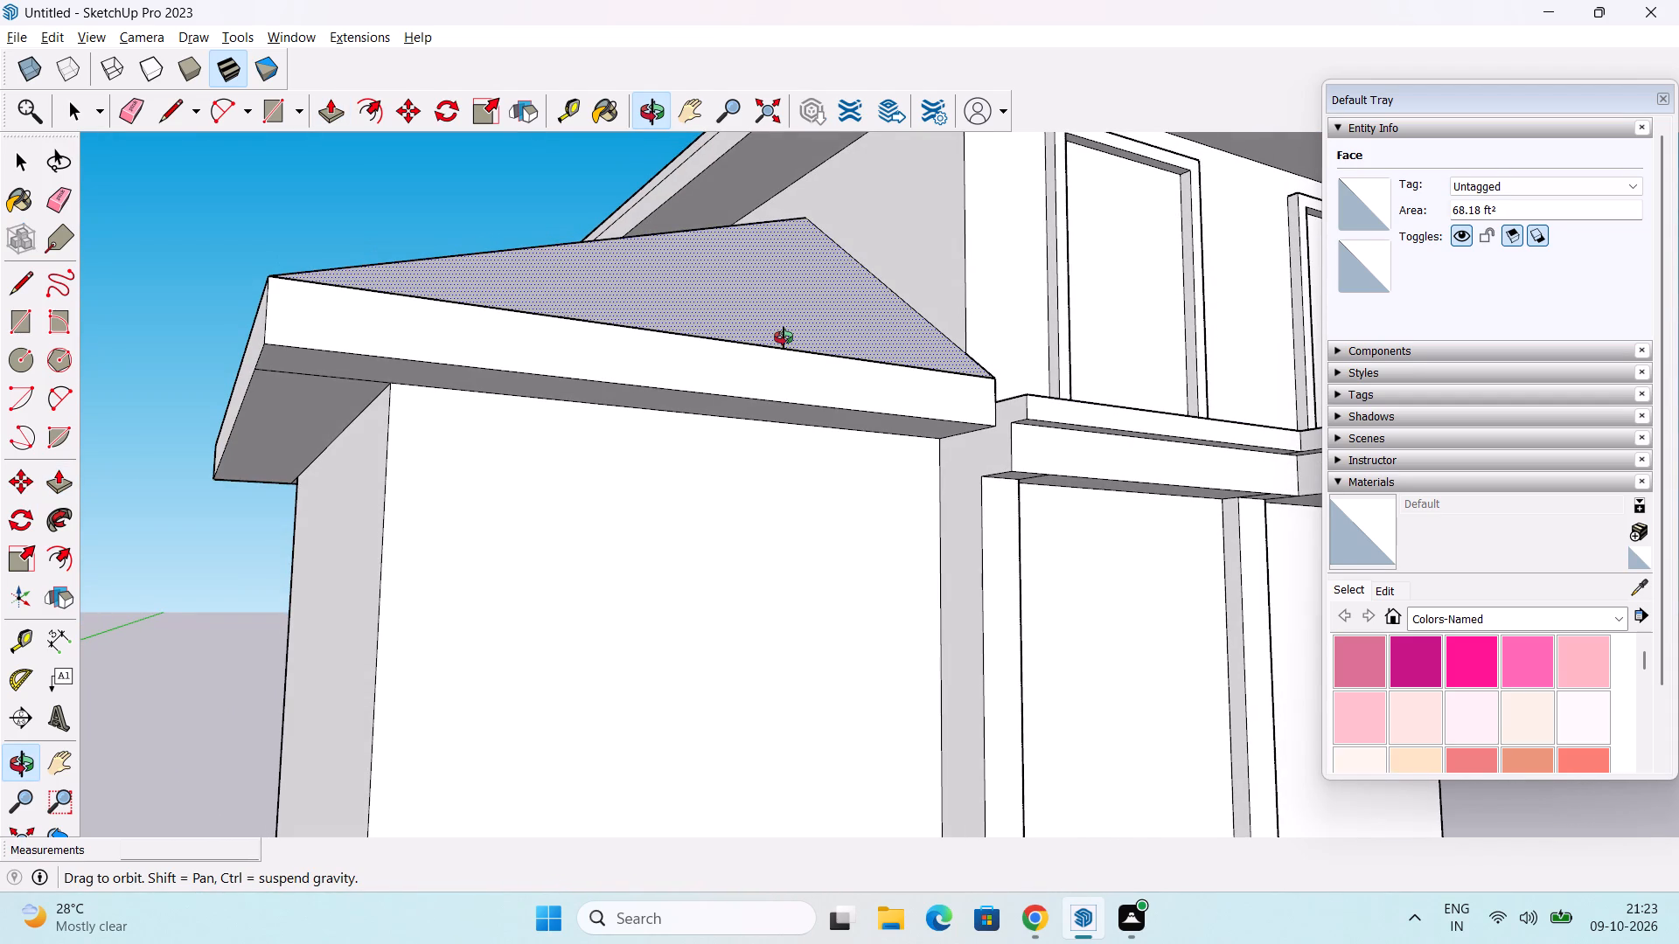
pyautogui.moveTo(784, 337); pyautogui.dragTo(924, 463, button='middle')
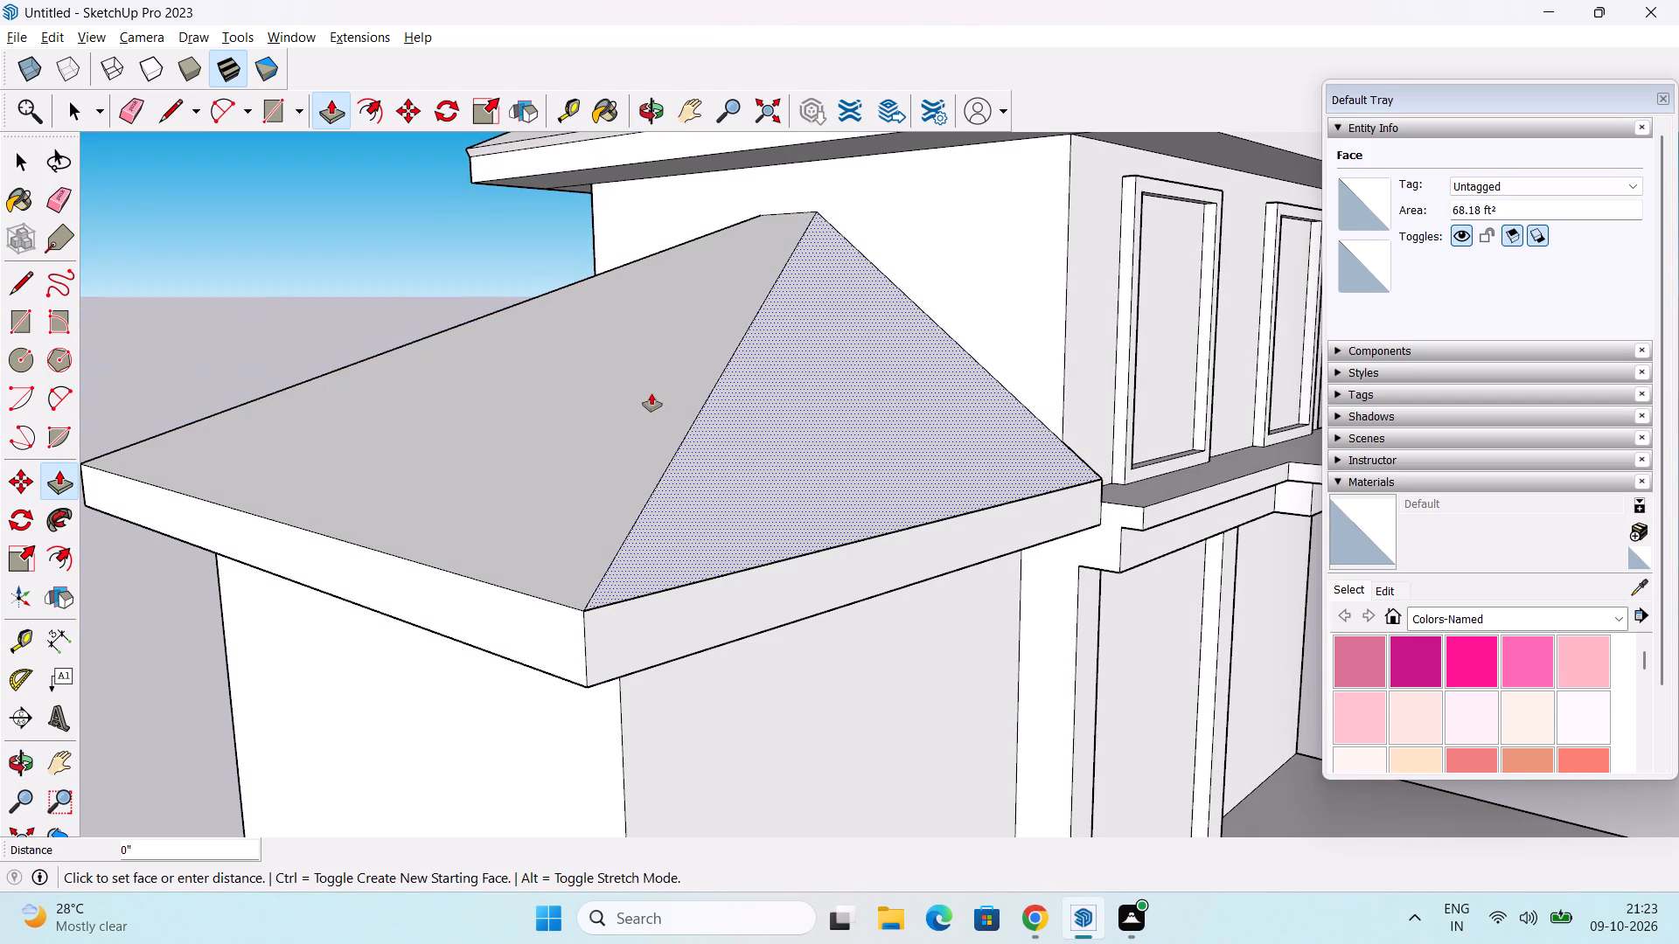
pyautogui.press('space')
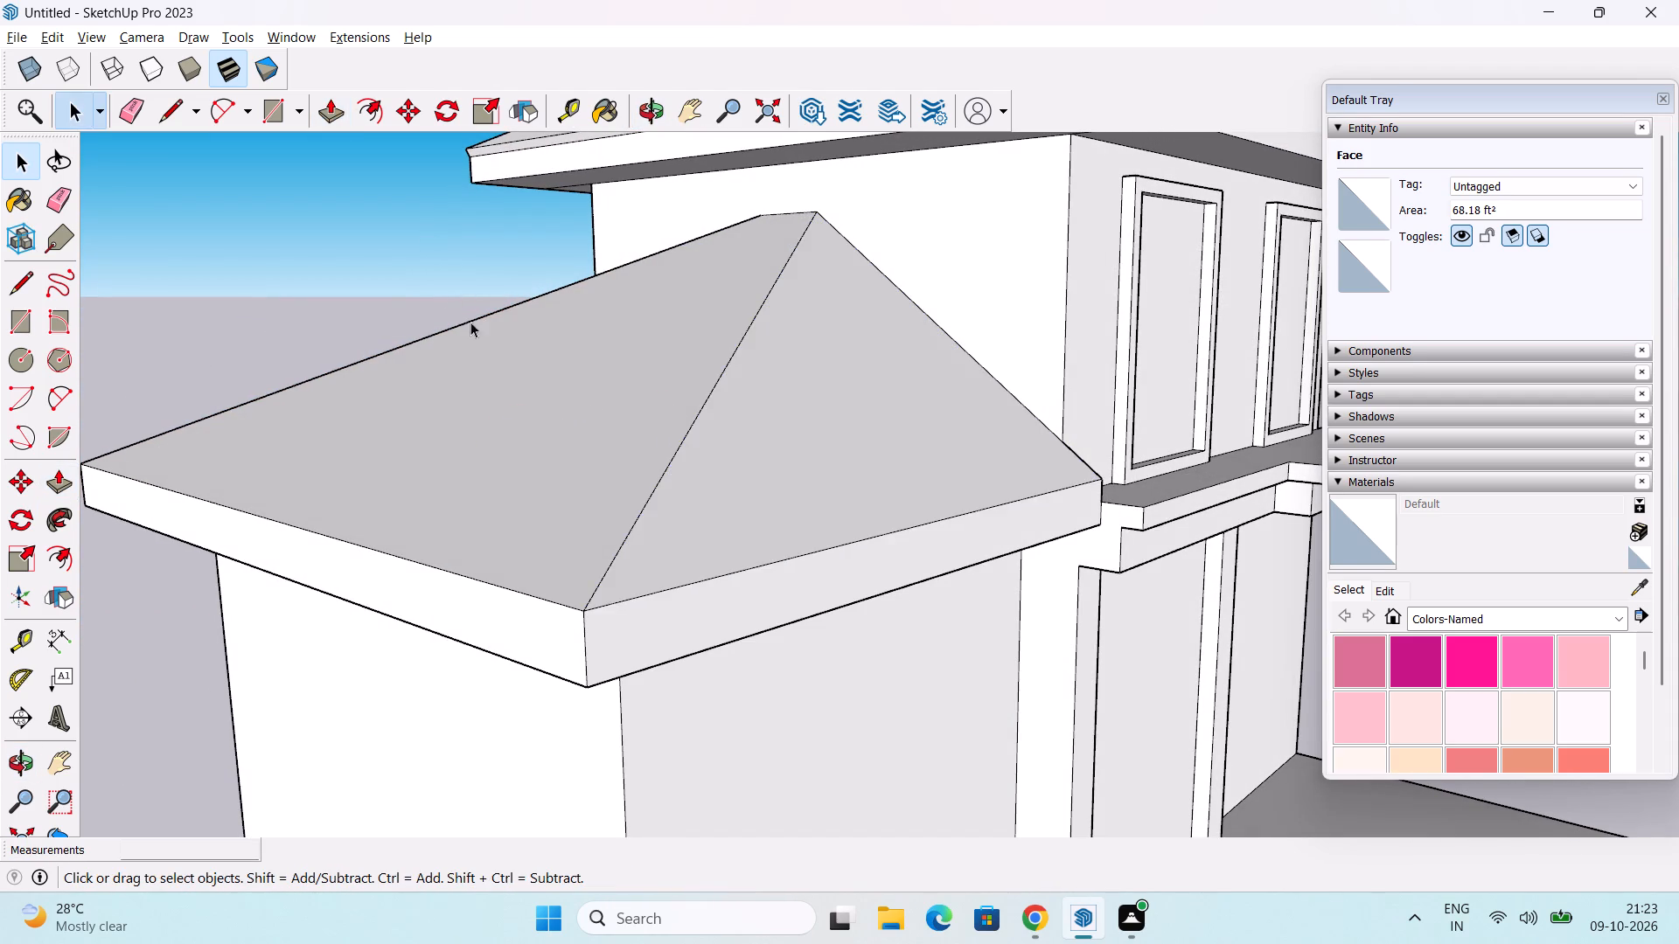
# Erase the two stray lines on the side roof slab's underside, at the block's front and rear outer wall corners.
pyautogui.moveTo(492, 343); pyautogui.dragTo(498, 382, button='middle')
pyautogui.scroll(-3, 315, 244)
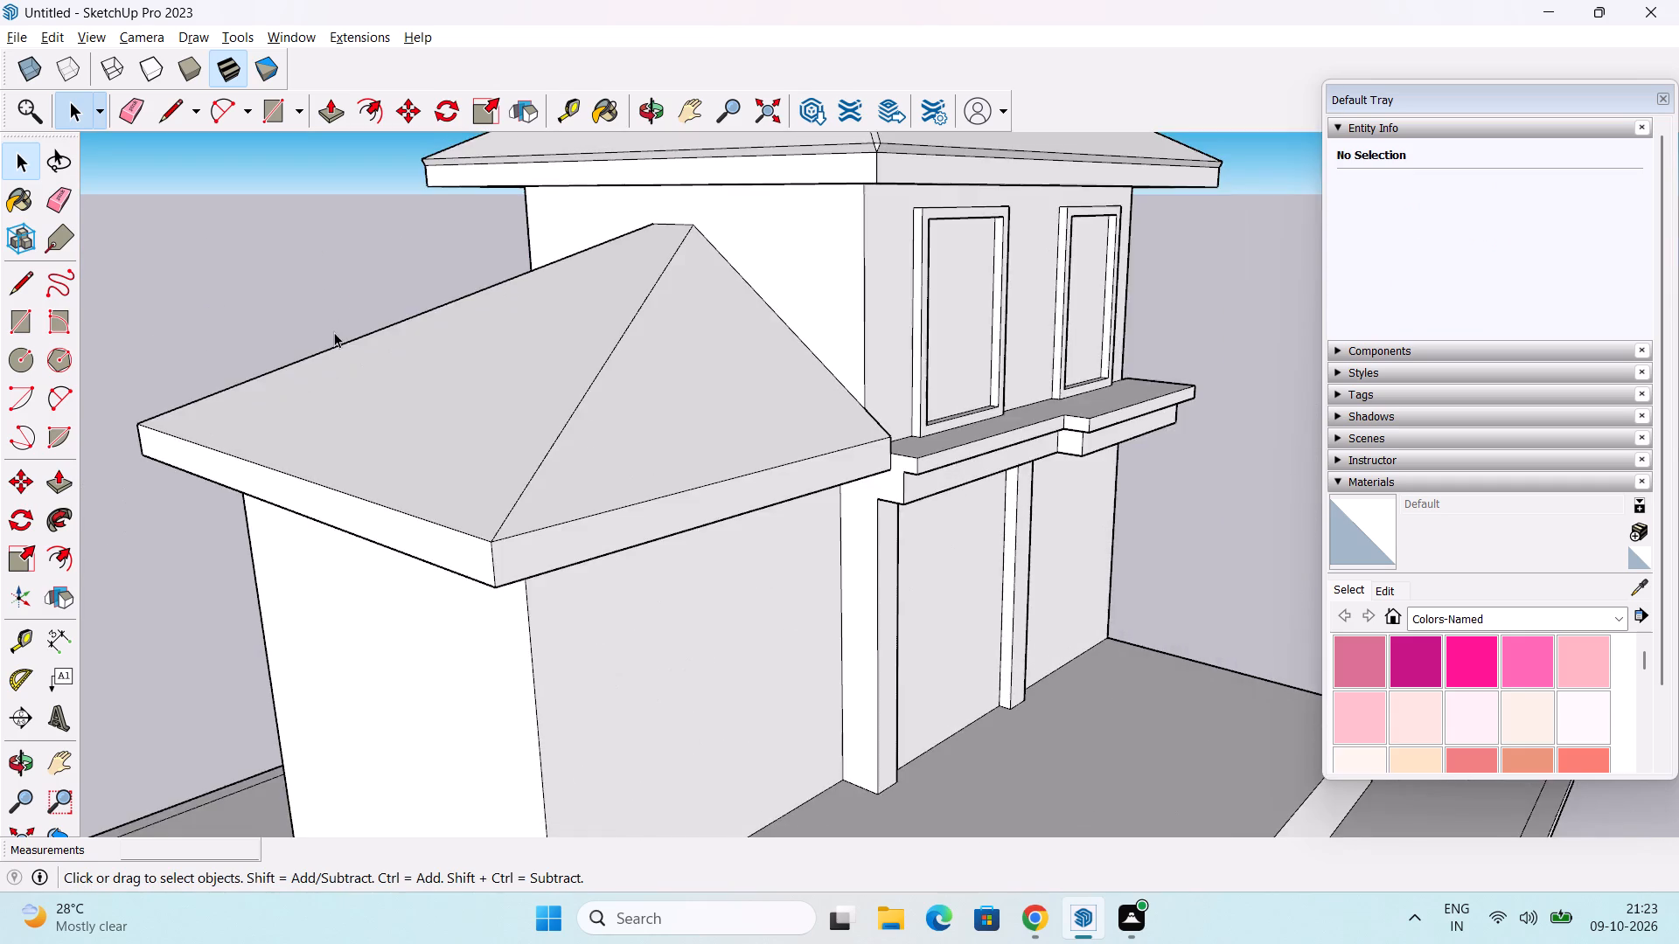
pyautogui.moveTo(341, 333); pyautogui.dragTo(1076, 330, button='middle')
pyautogui.moveTo(671, 635); pyautogui.dragTo(798, 420, button='middle')
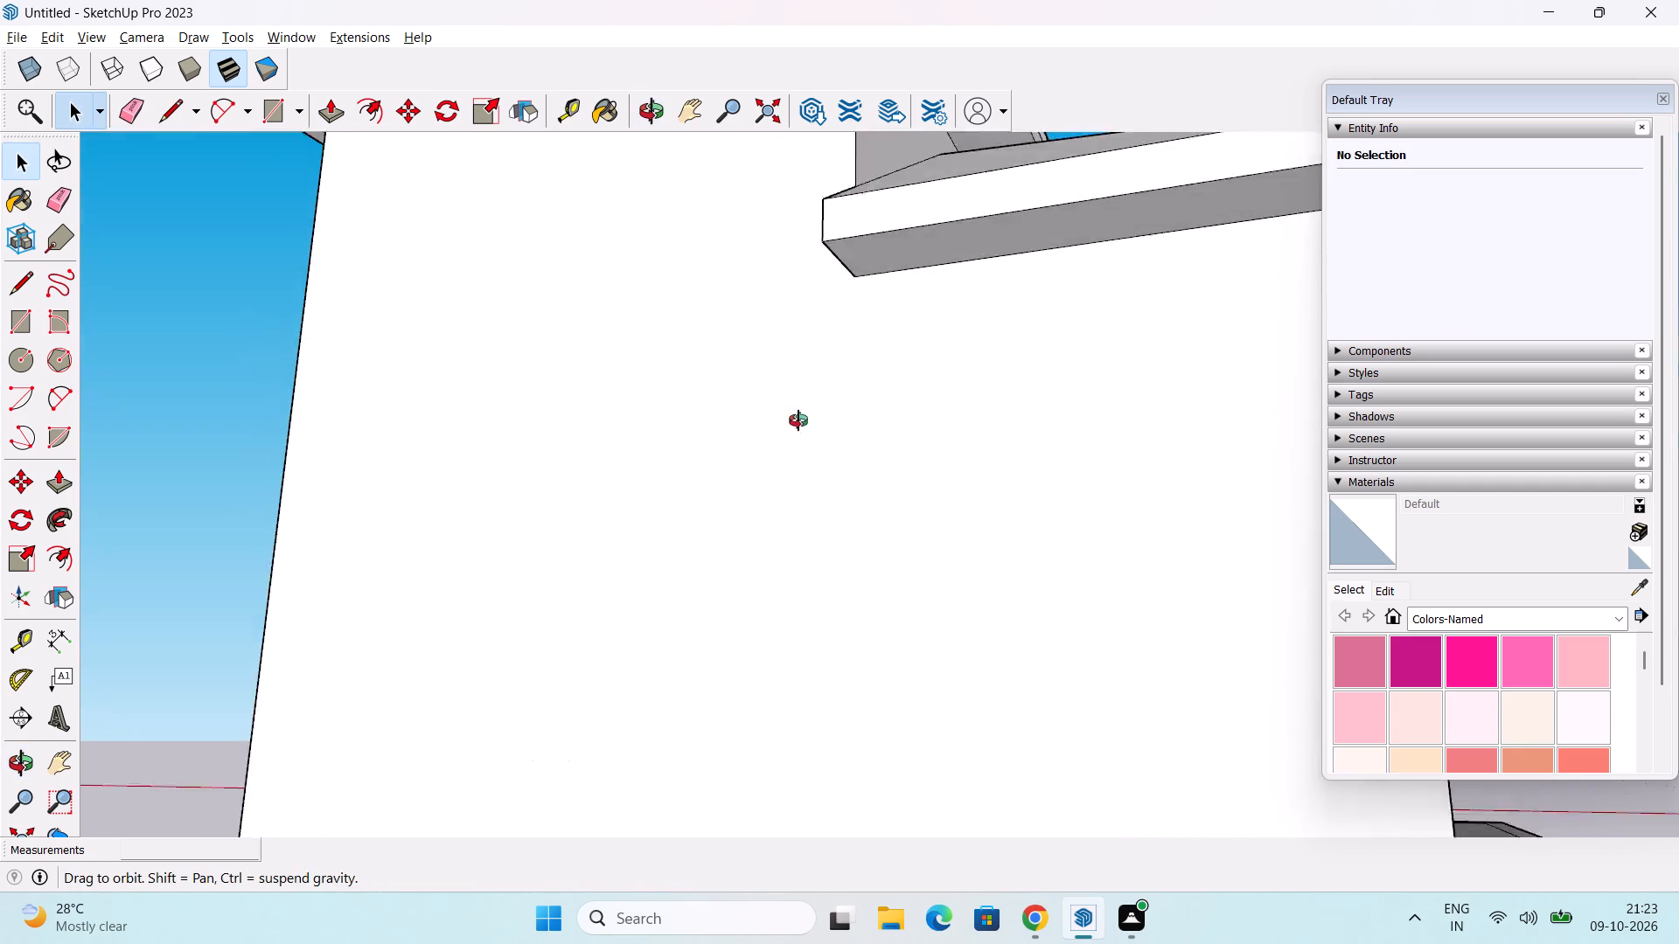
pyautogui.moveTo(798, 420); pyautogui.dragTo(496, 543, button='middle')
pyautogui.scroll(-2, 661, 496)
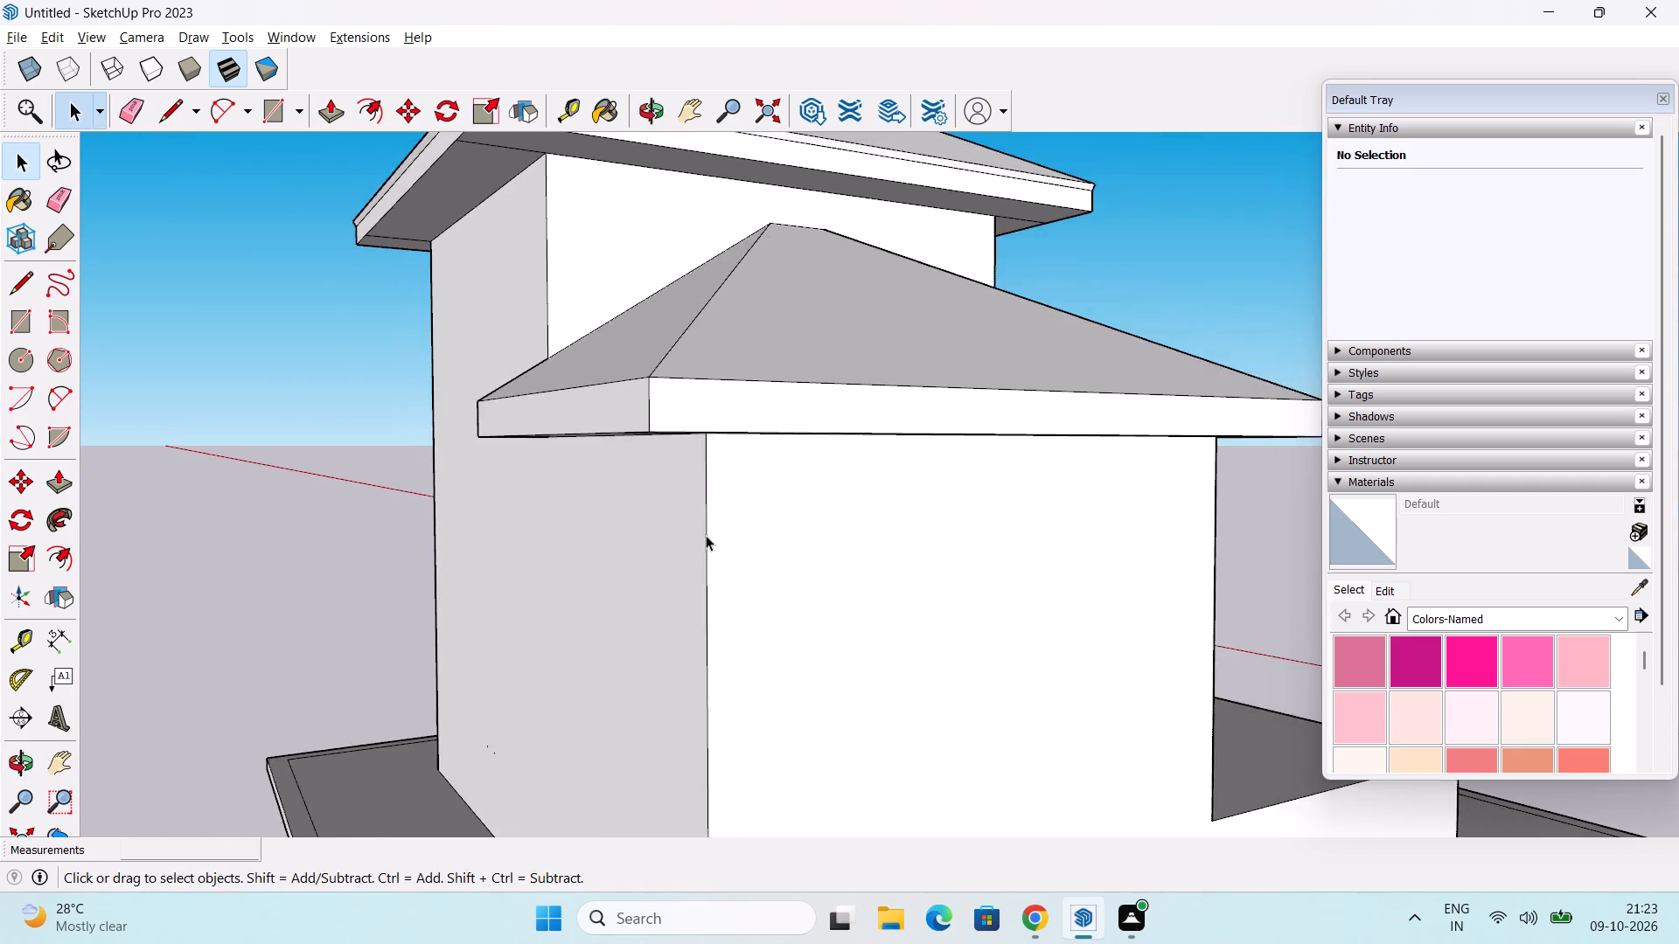
pyautogui.moveTo(693, 524); pyautogui.dragTo(557, 431, button='middle')
pyautogui.moveTo(557, 419); pyautogui.dragTo(325, 375, button='middle')
pyautogui.moveTo(511, 390); pyautogui.dragTo(450, 390, button='middle')
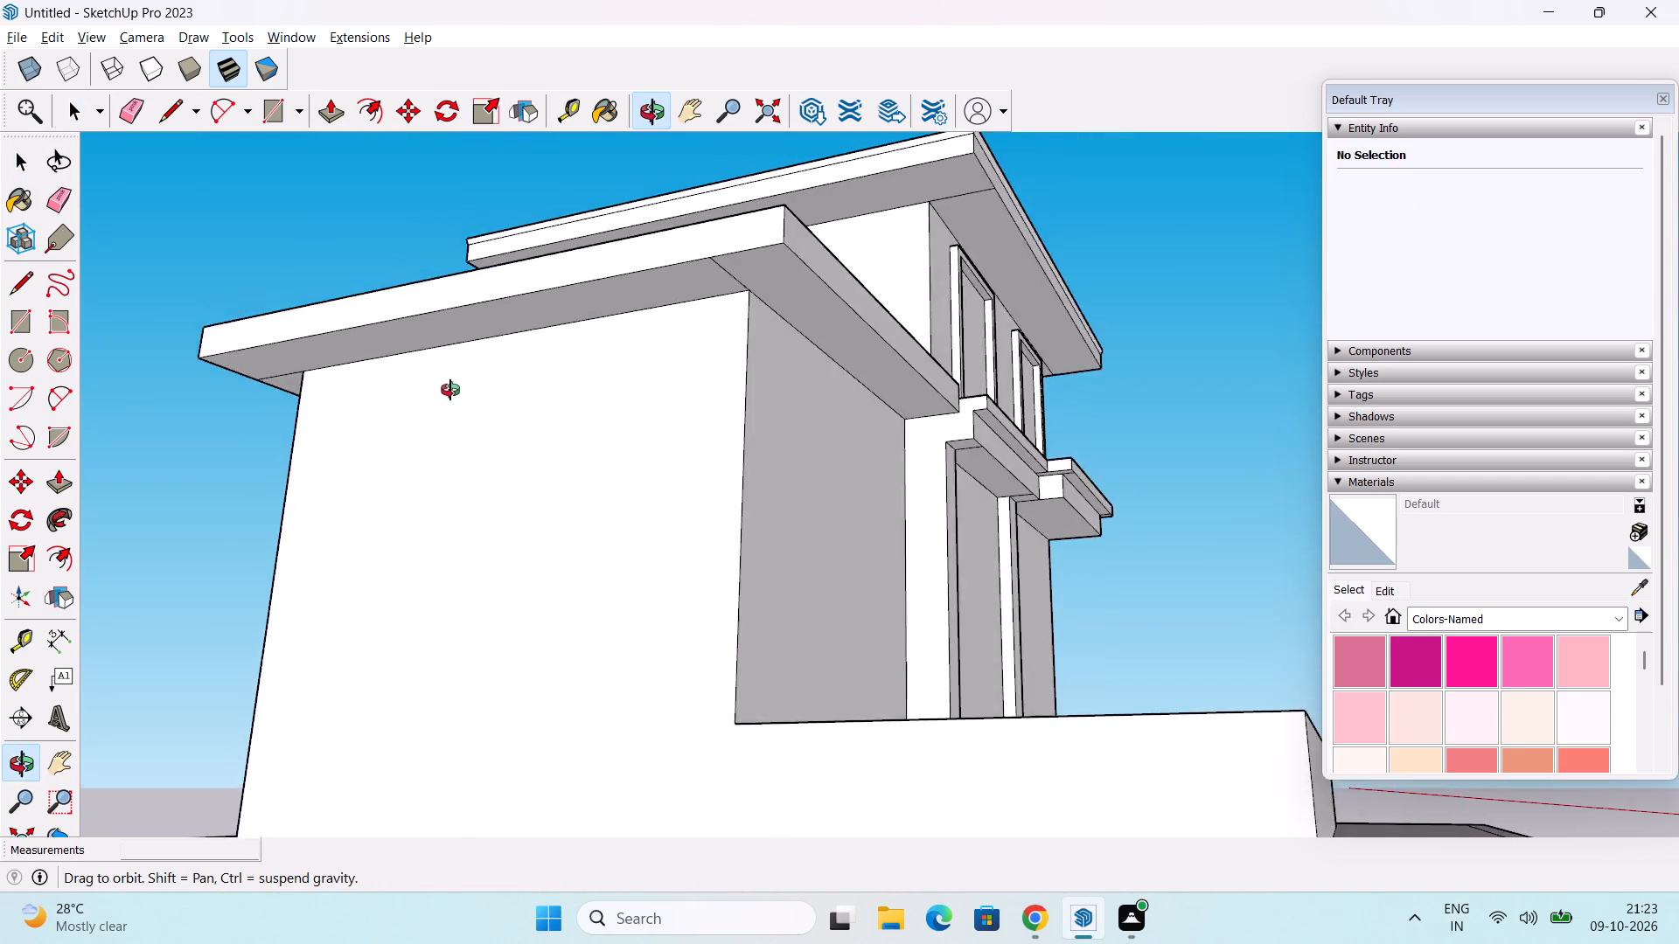
pyautogui.moveTo(450, 390); pyautogui.dragTo(609, 361, button='middle')
pyautogui.press('e')
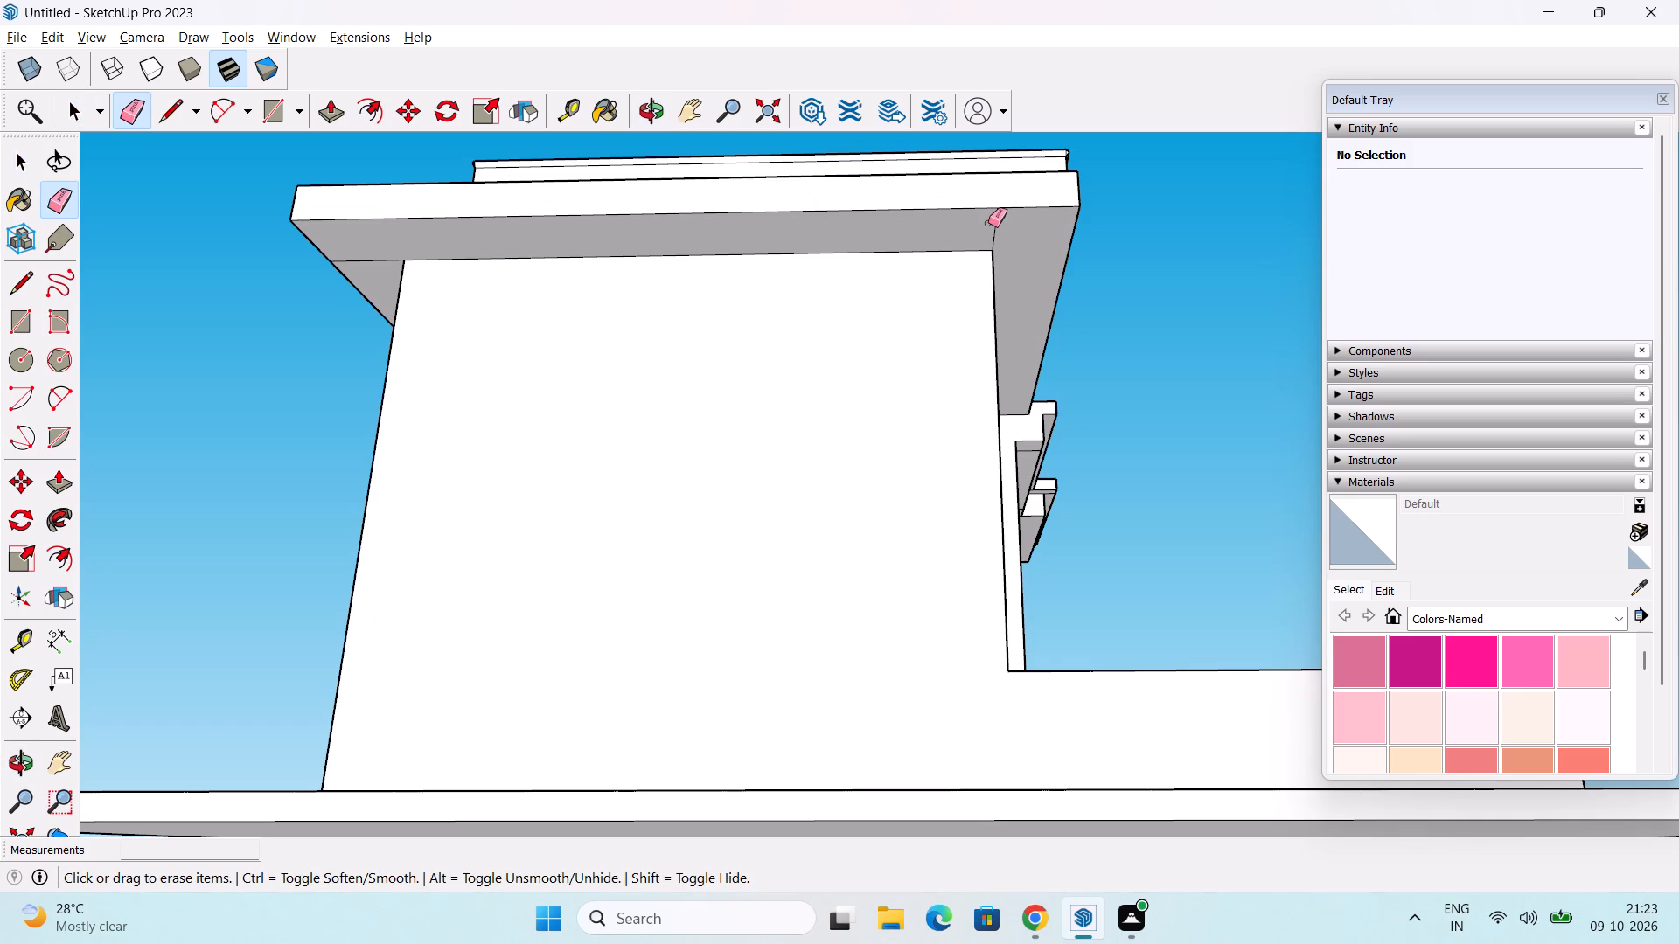
pyautogui.moveTo(988, 223); pyautogui.dragTo(1007, 223)
pyautogui.moveTo(265, 238); pyautogui.dragTo(423, 225, button='middle')
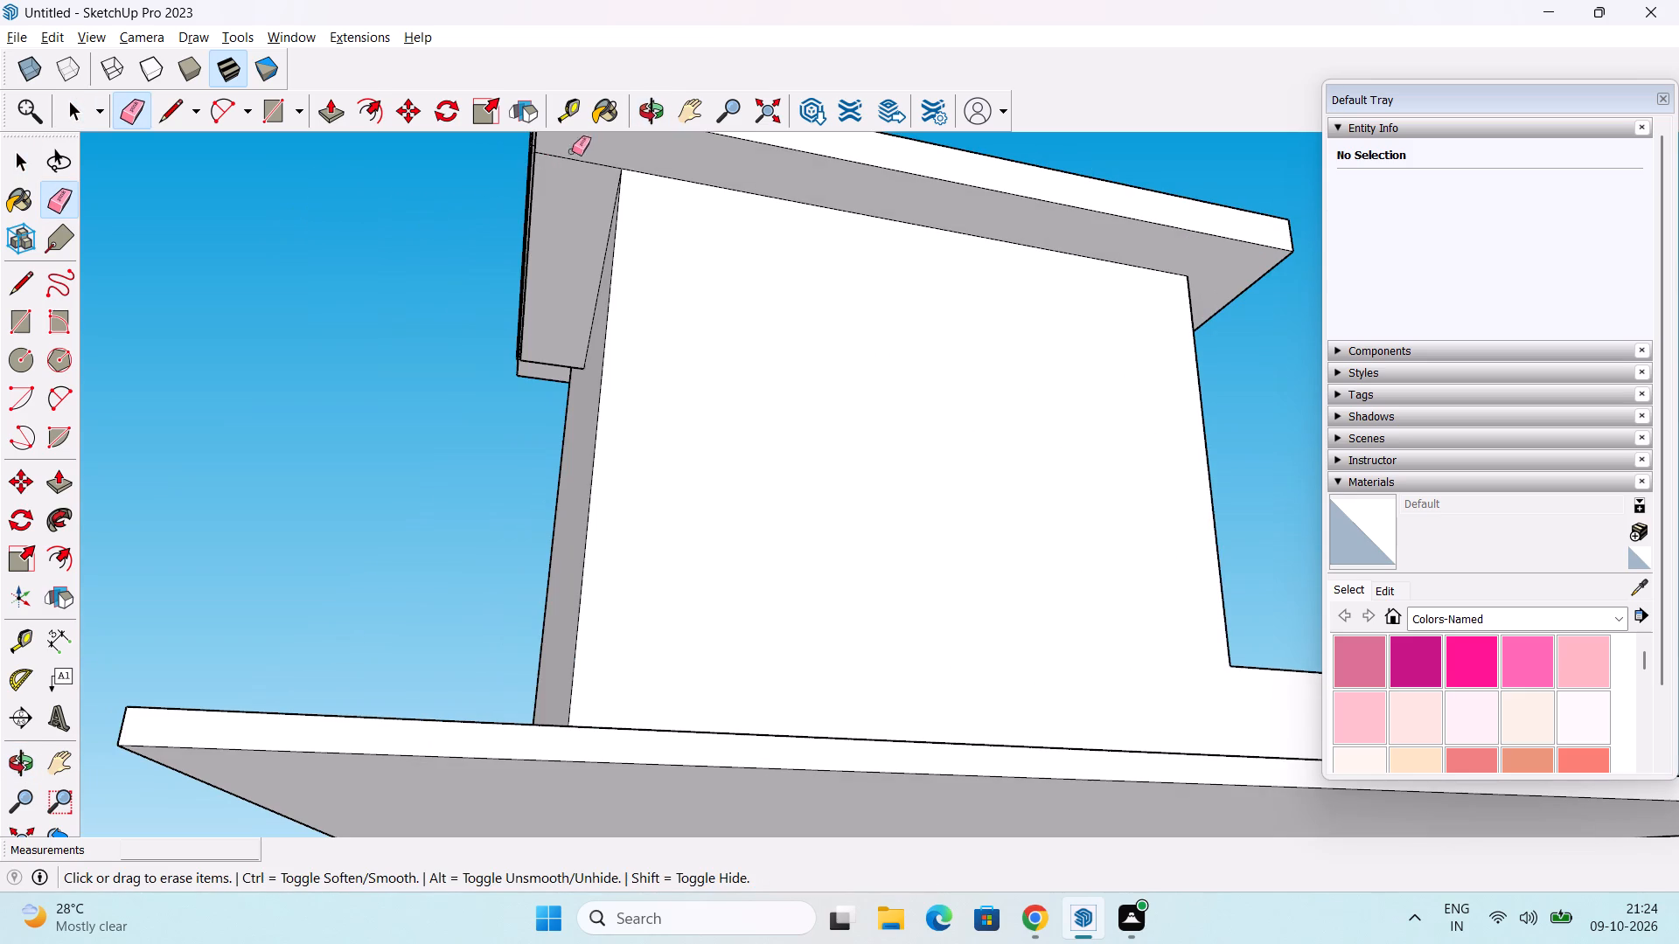
pyautogui.moveTo(572, 147); pyautogui.dragTo(565, 187)
# Erase the edge between the small triangle and the slab end at the side roof's rear inner end.
pyautogui.moveTo(449, 387); pyautogui.dragTo(613, 614, button='middle')
pyautogui.moveTo(619, 524); pyautogui.dragTo(904, 489, button='middle')
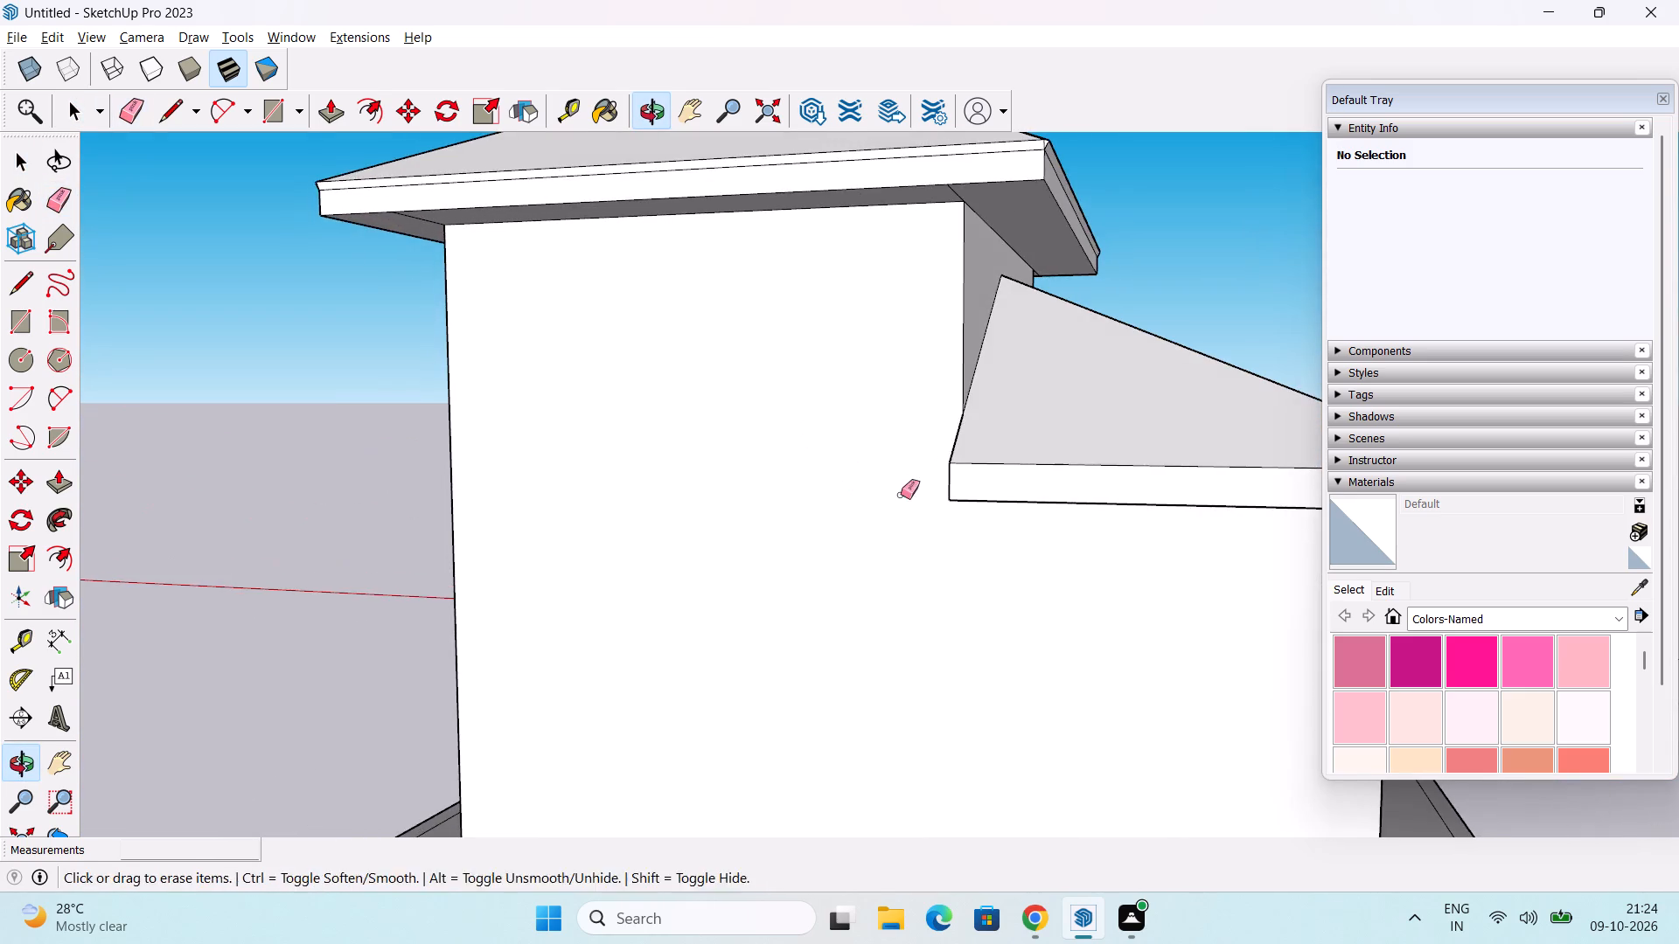
pyautogui.moveTo(879, 503); pyautogui.dragTo(1026, 517, button='middle')
pyautogui.scroll(3, 1117, 496)
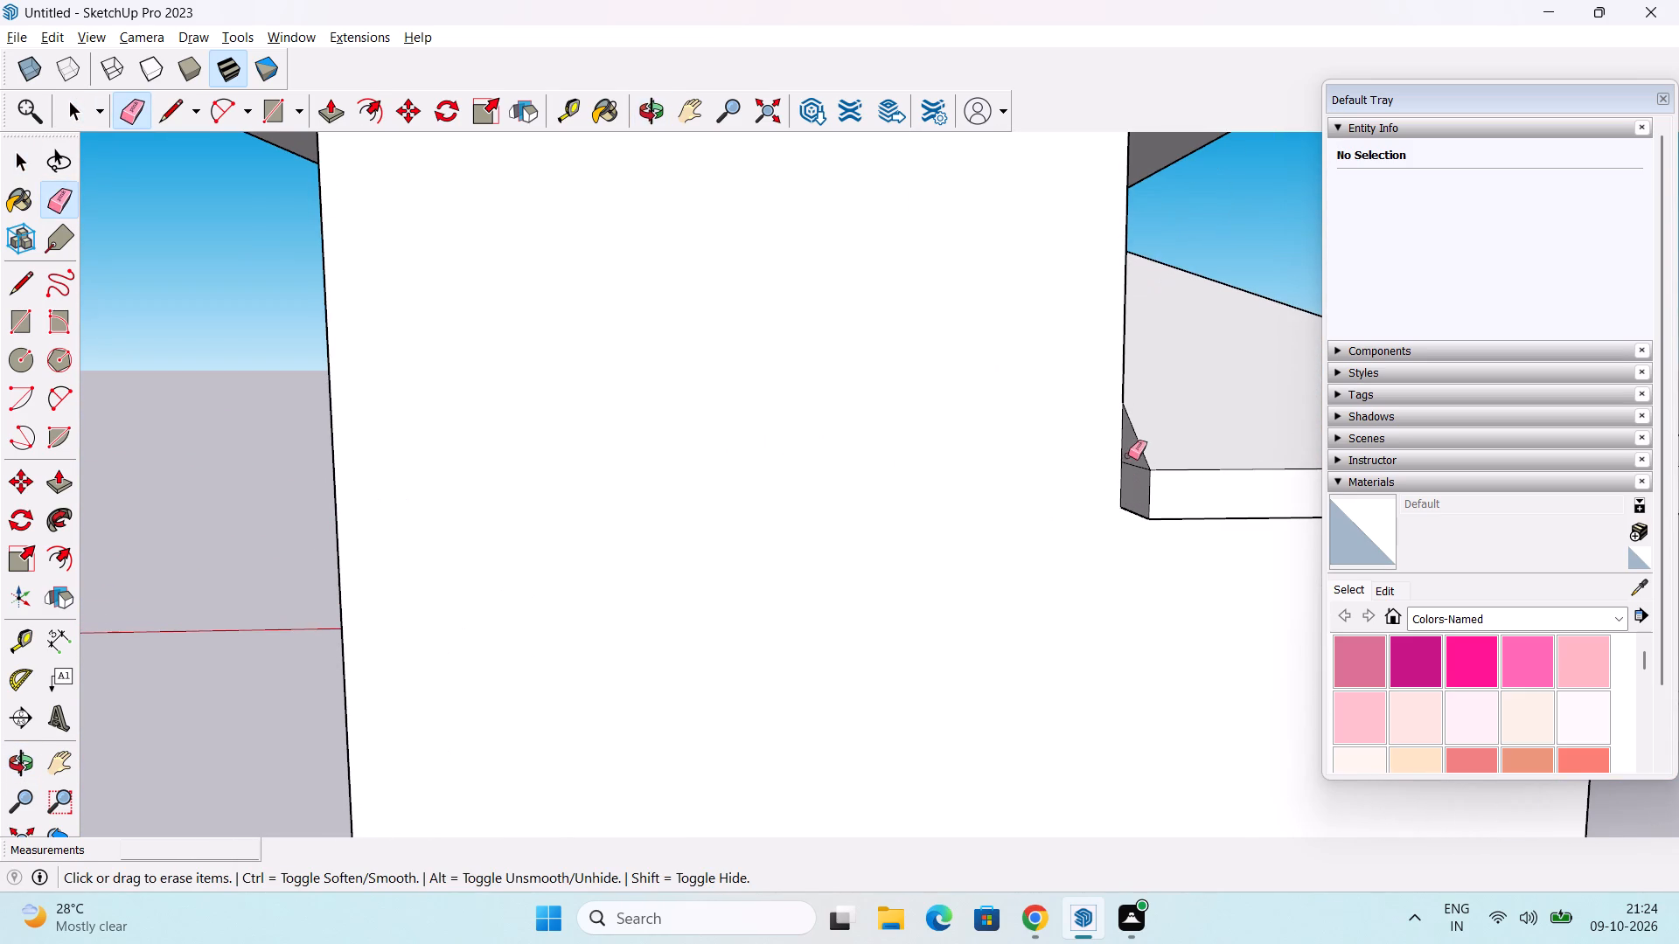
pyautogui.moveTo(1128, 455); pyautogui.dragTo(1133, 489)
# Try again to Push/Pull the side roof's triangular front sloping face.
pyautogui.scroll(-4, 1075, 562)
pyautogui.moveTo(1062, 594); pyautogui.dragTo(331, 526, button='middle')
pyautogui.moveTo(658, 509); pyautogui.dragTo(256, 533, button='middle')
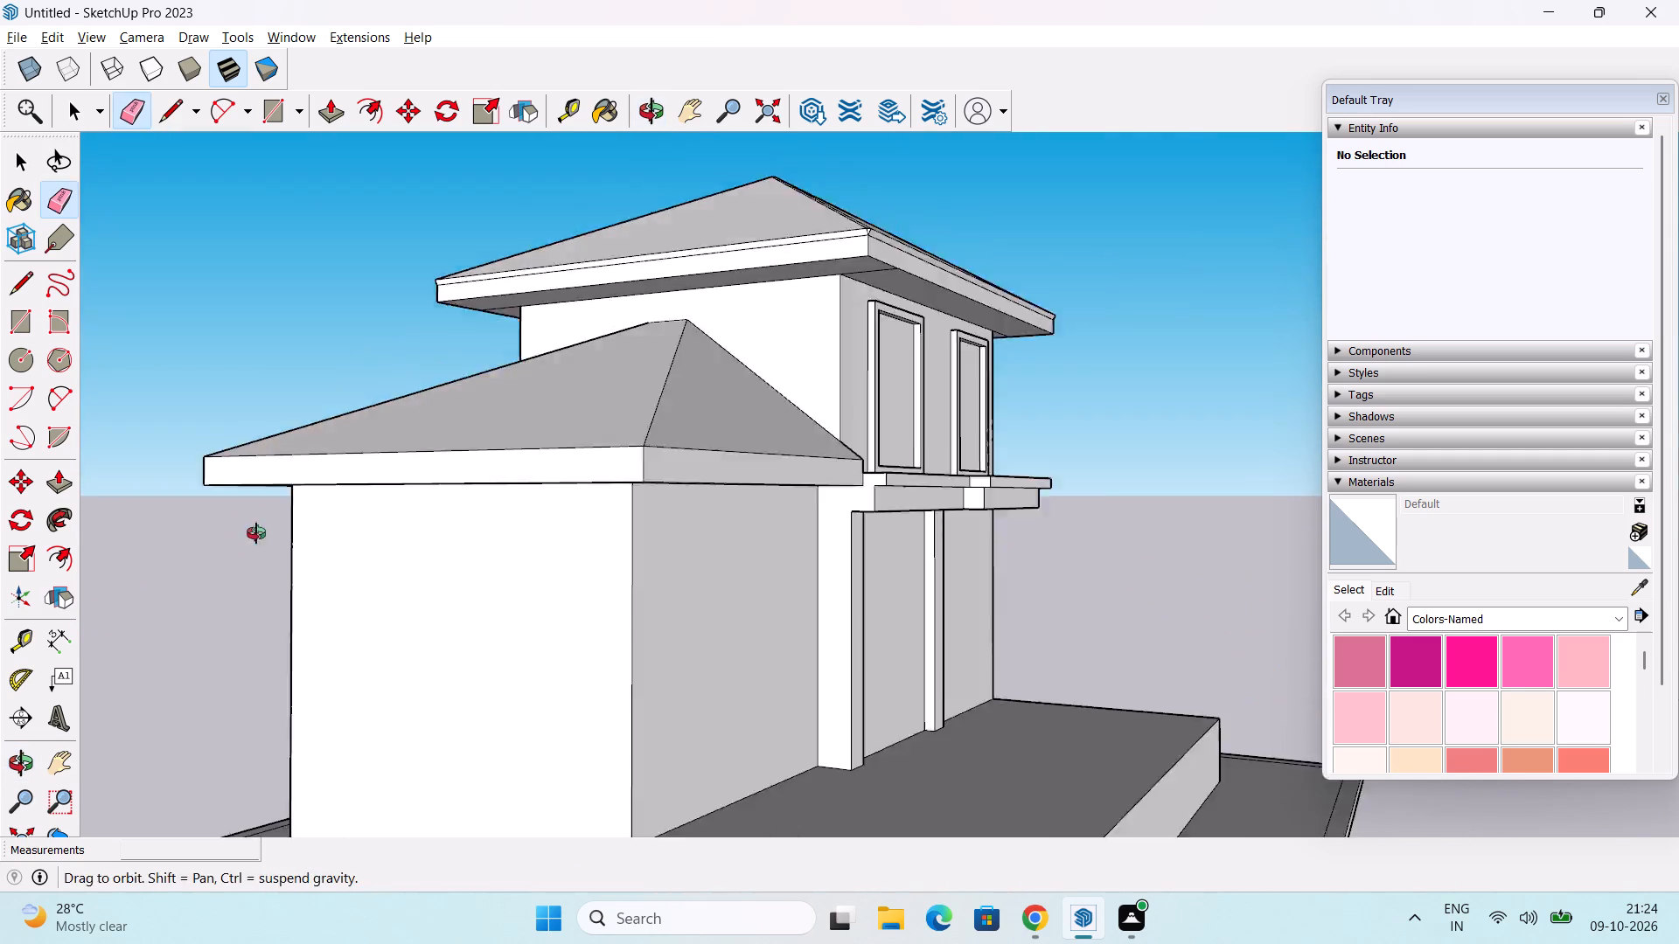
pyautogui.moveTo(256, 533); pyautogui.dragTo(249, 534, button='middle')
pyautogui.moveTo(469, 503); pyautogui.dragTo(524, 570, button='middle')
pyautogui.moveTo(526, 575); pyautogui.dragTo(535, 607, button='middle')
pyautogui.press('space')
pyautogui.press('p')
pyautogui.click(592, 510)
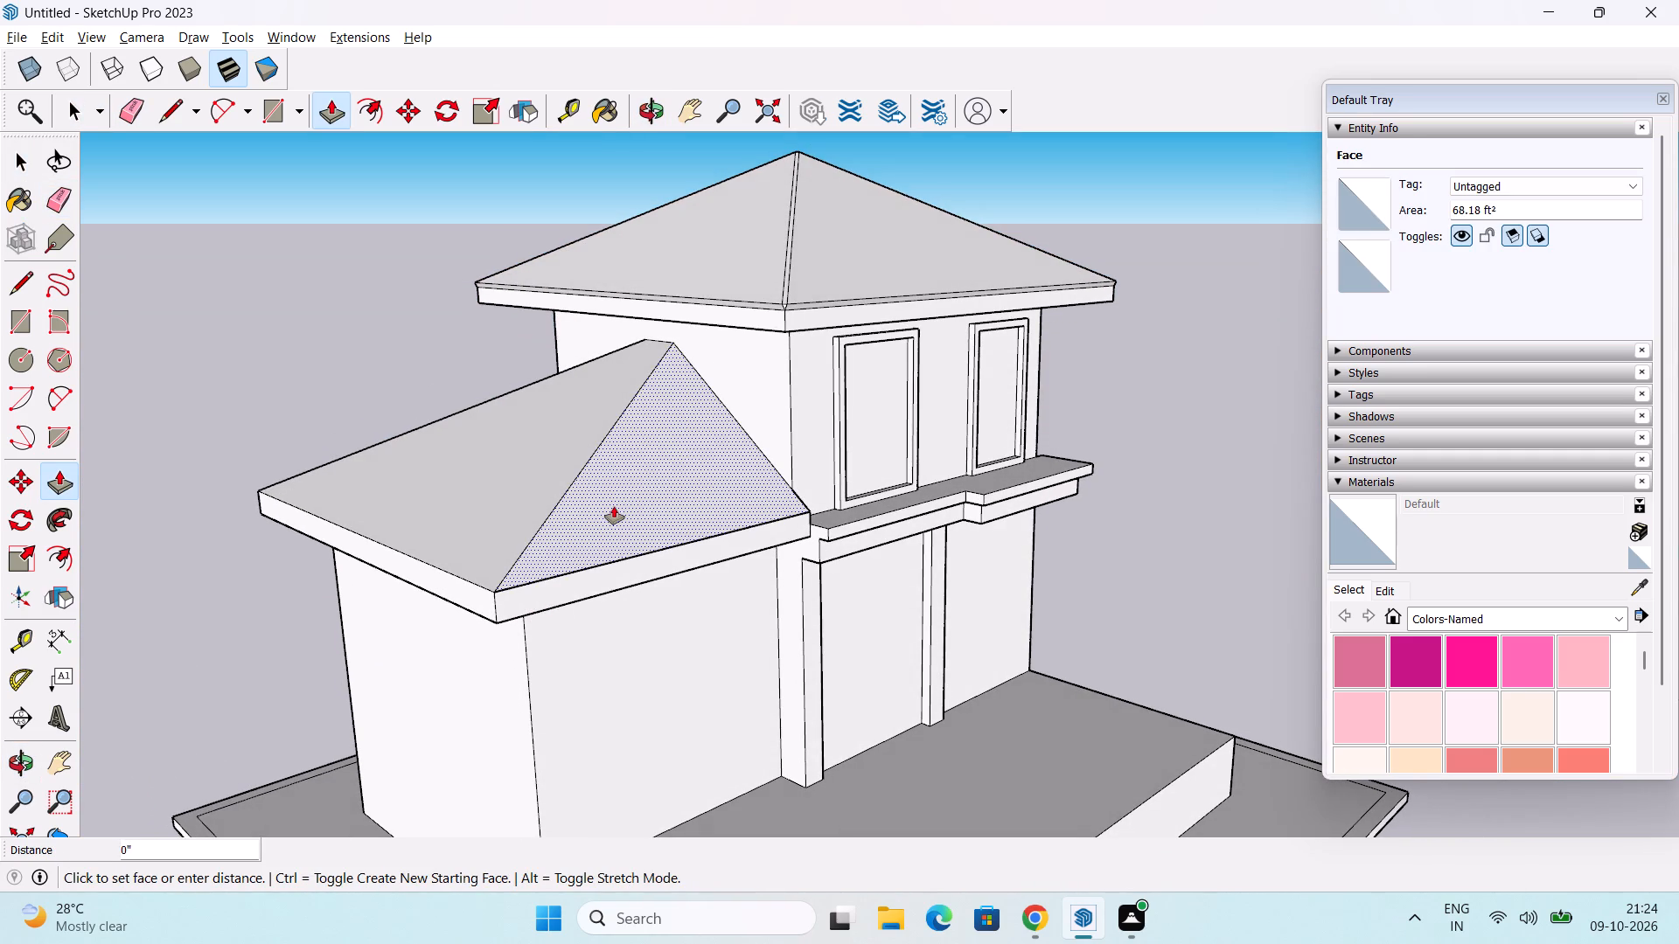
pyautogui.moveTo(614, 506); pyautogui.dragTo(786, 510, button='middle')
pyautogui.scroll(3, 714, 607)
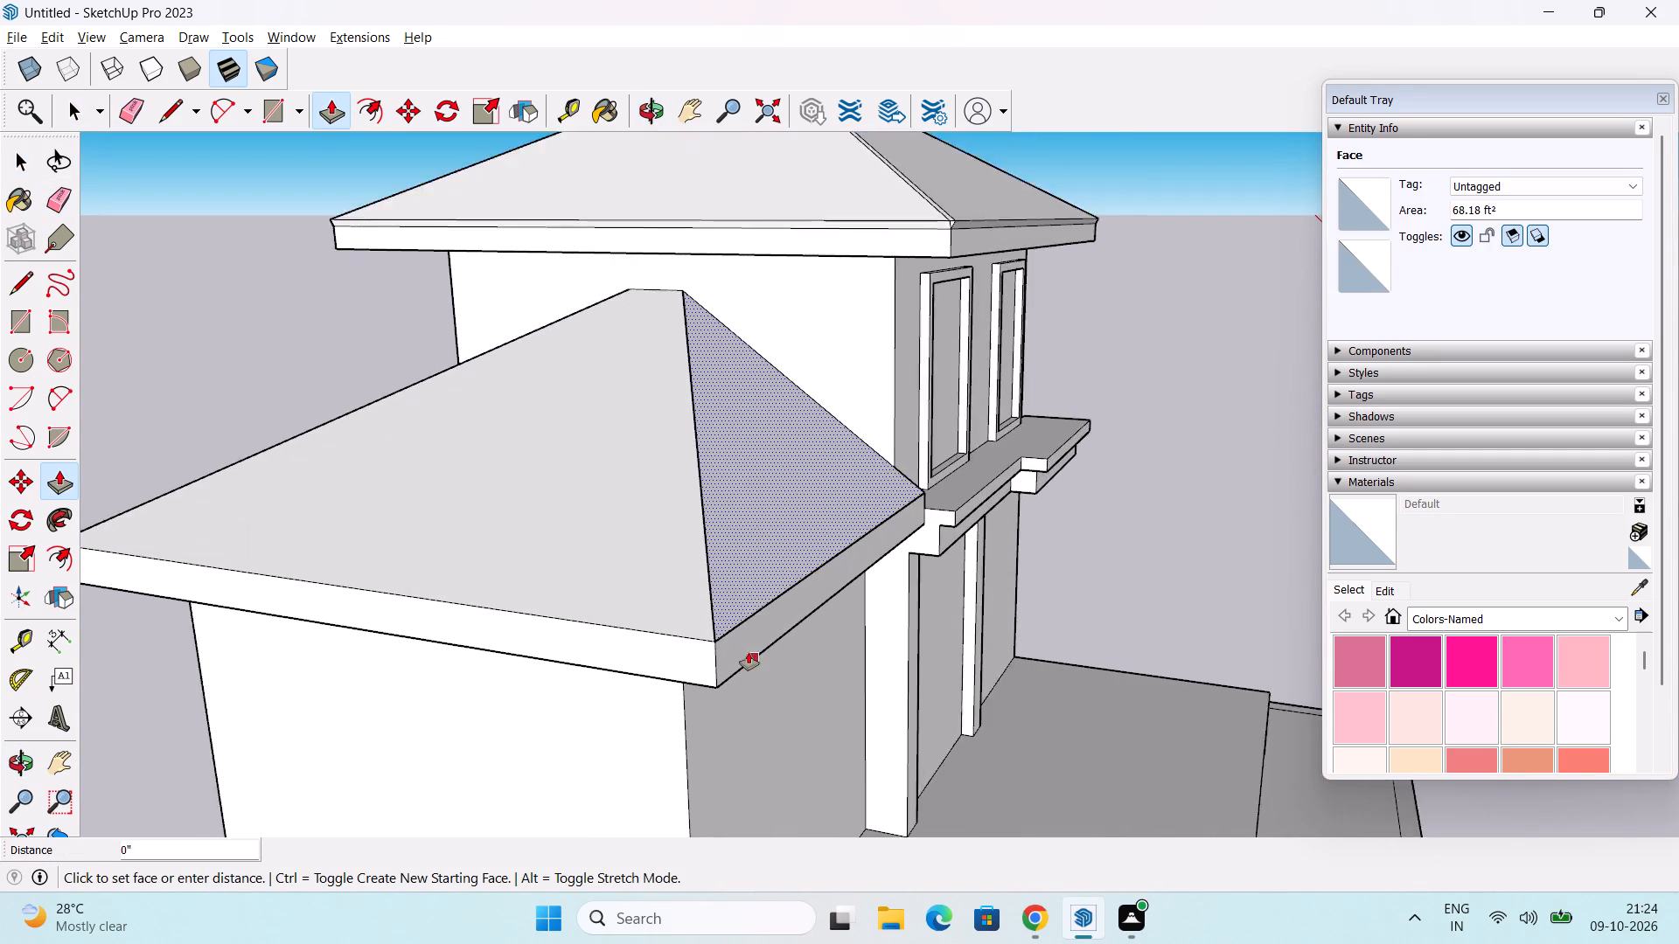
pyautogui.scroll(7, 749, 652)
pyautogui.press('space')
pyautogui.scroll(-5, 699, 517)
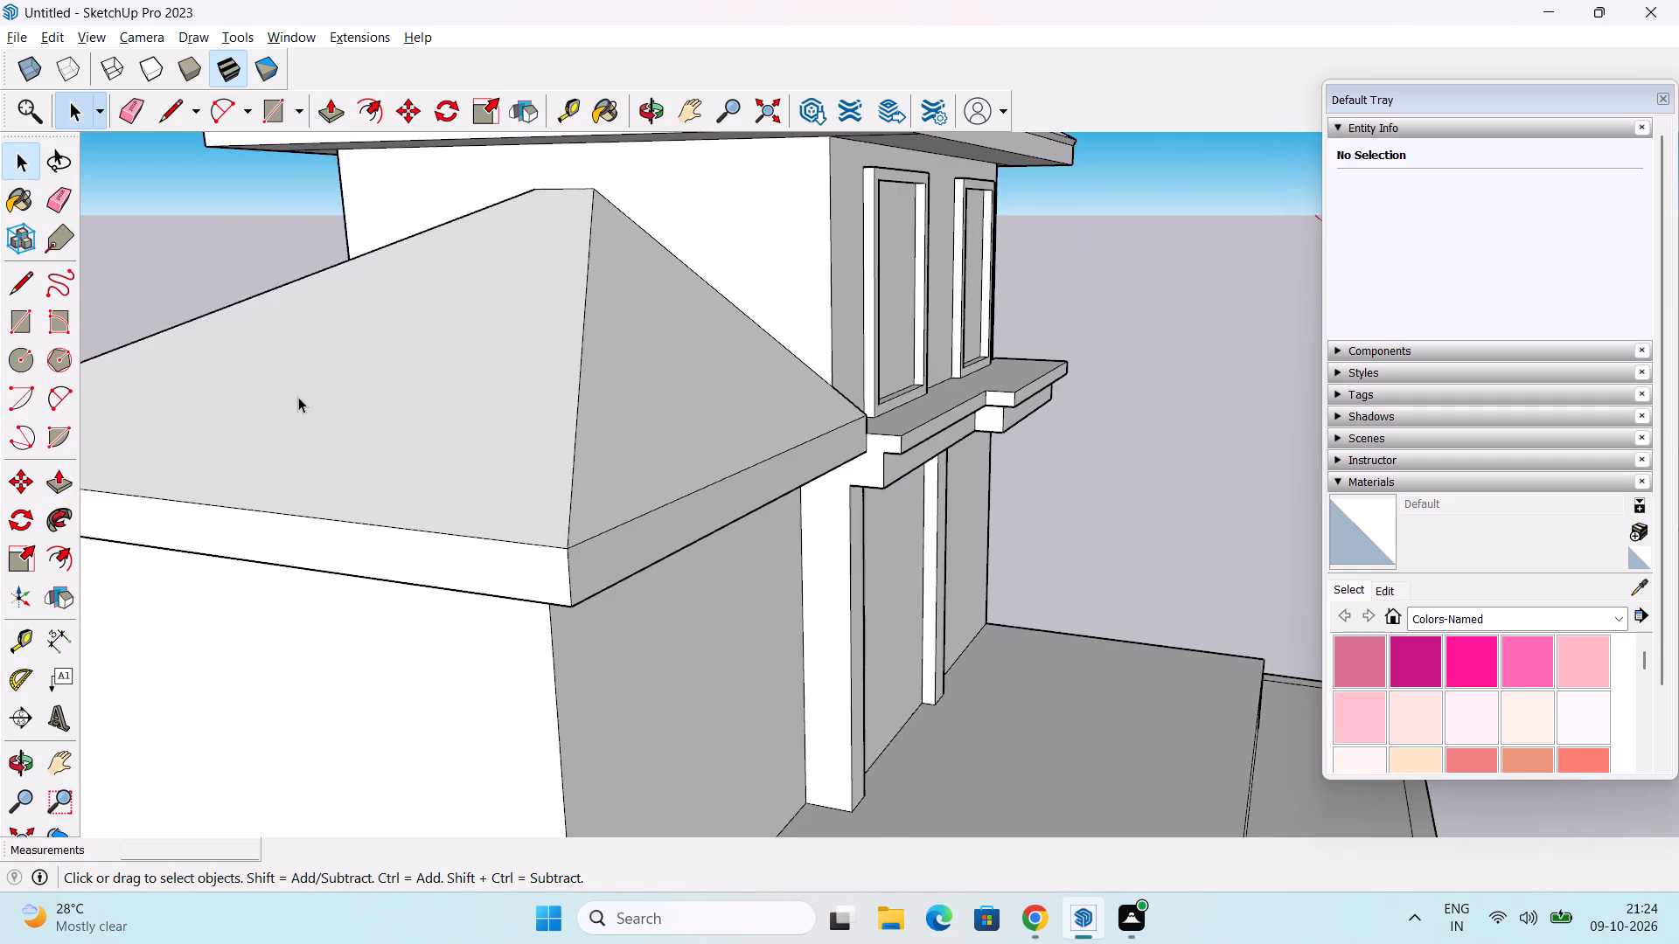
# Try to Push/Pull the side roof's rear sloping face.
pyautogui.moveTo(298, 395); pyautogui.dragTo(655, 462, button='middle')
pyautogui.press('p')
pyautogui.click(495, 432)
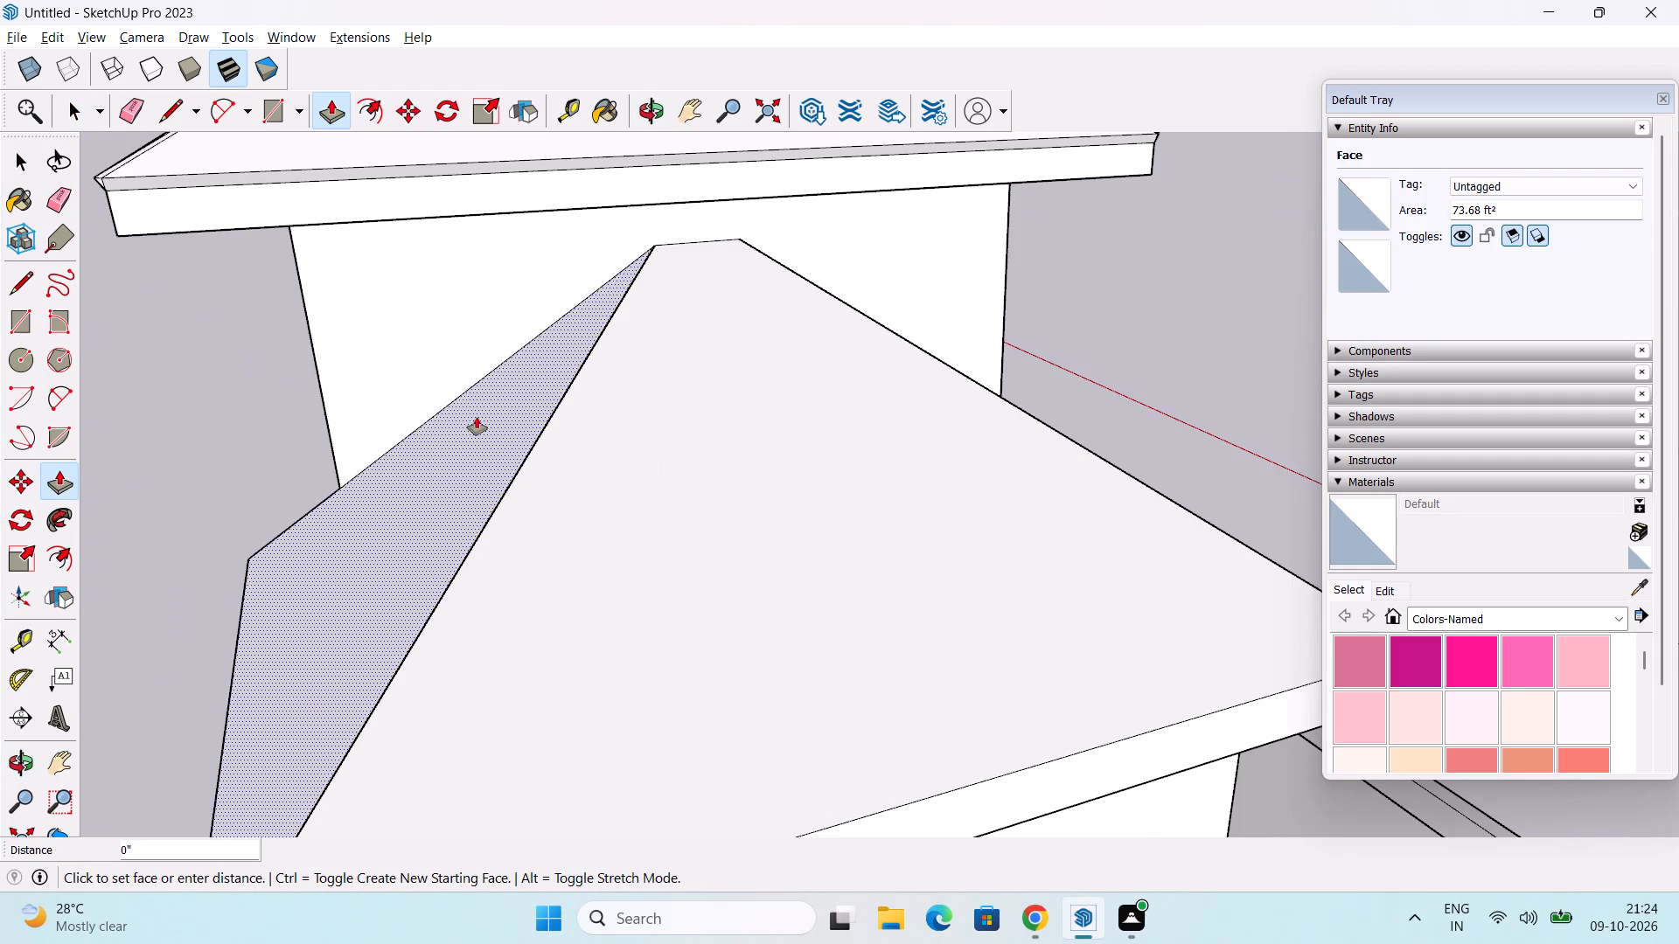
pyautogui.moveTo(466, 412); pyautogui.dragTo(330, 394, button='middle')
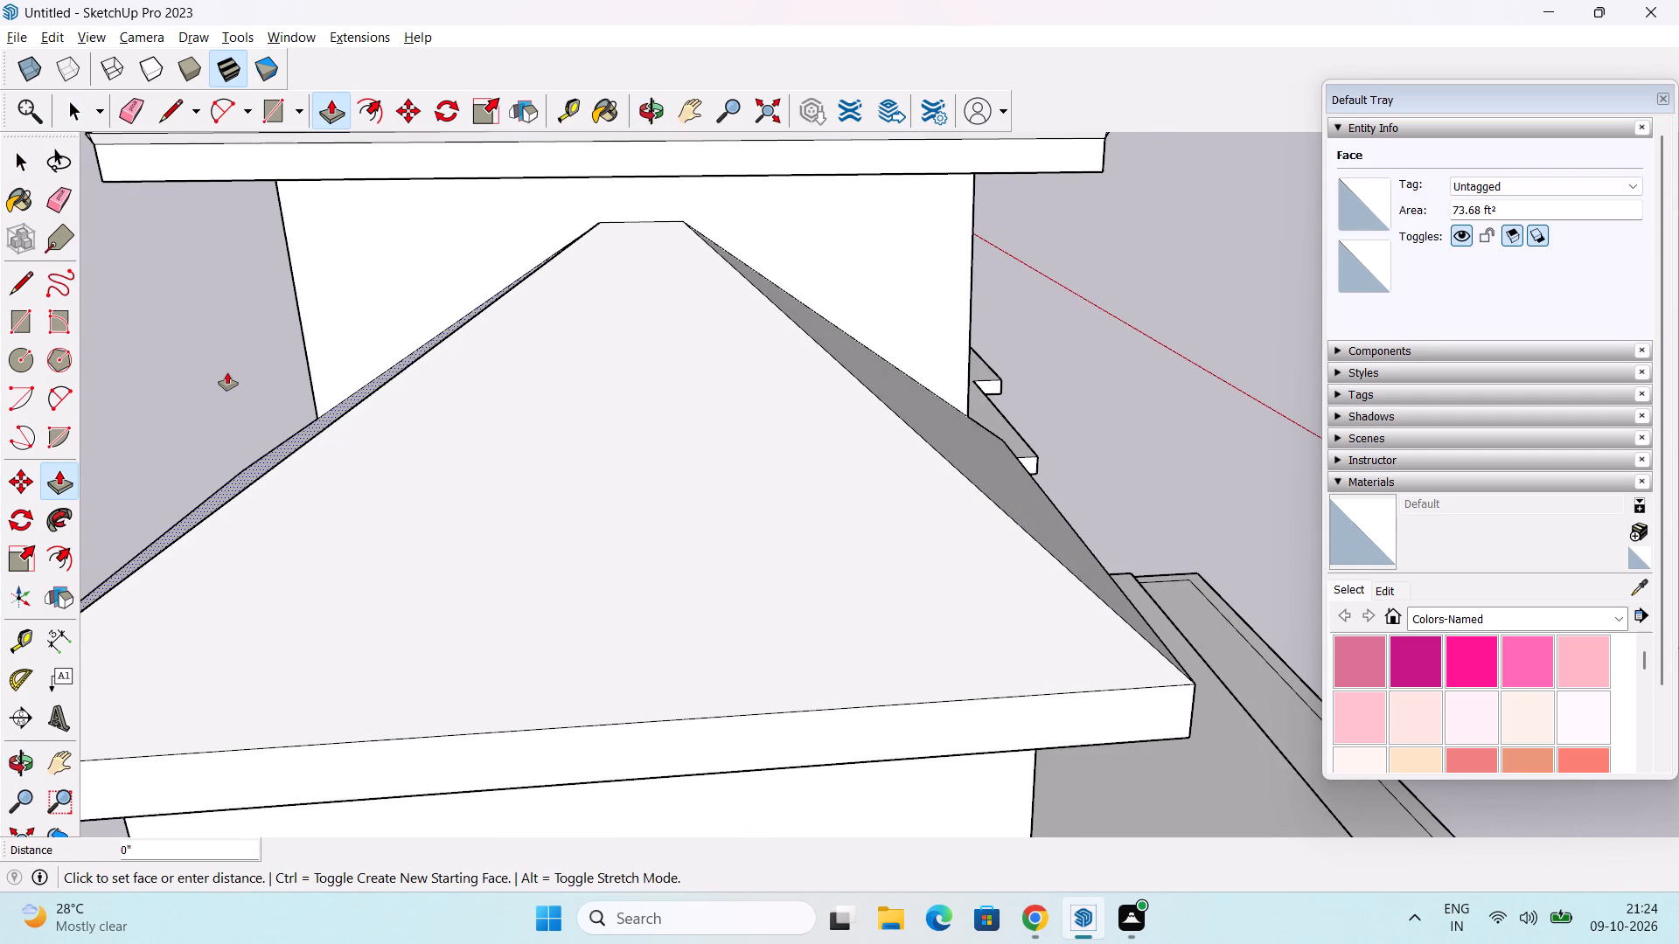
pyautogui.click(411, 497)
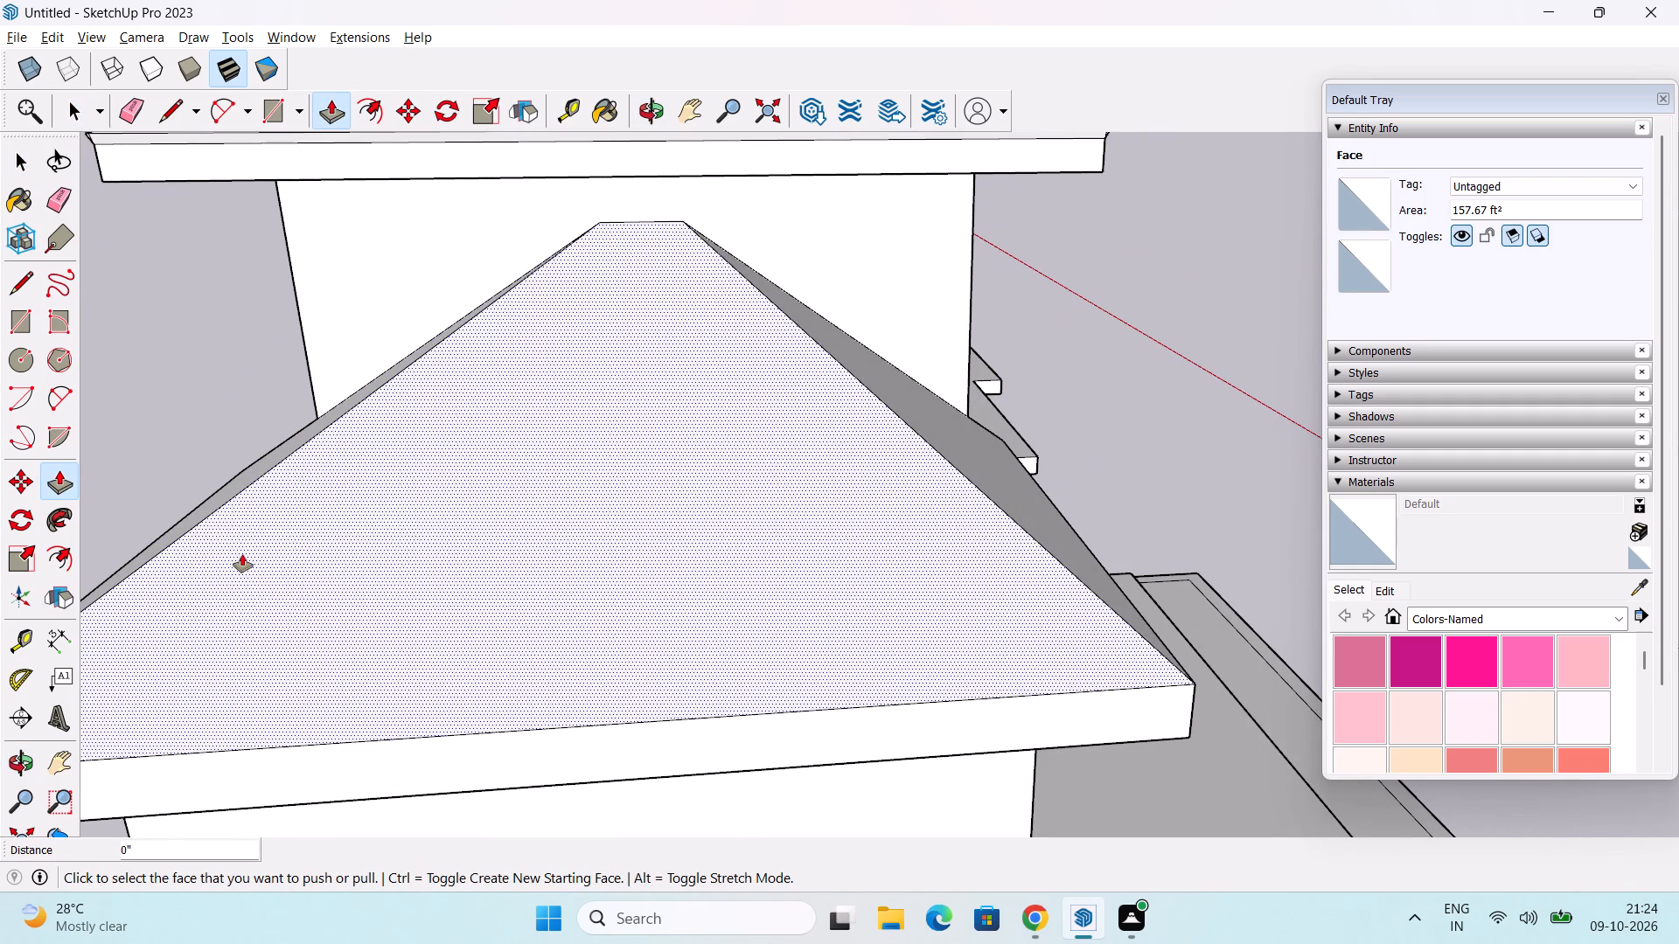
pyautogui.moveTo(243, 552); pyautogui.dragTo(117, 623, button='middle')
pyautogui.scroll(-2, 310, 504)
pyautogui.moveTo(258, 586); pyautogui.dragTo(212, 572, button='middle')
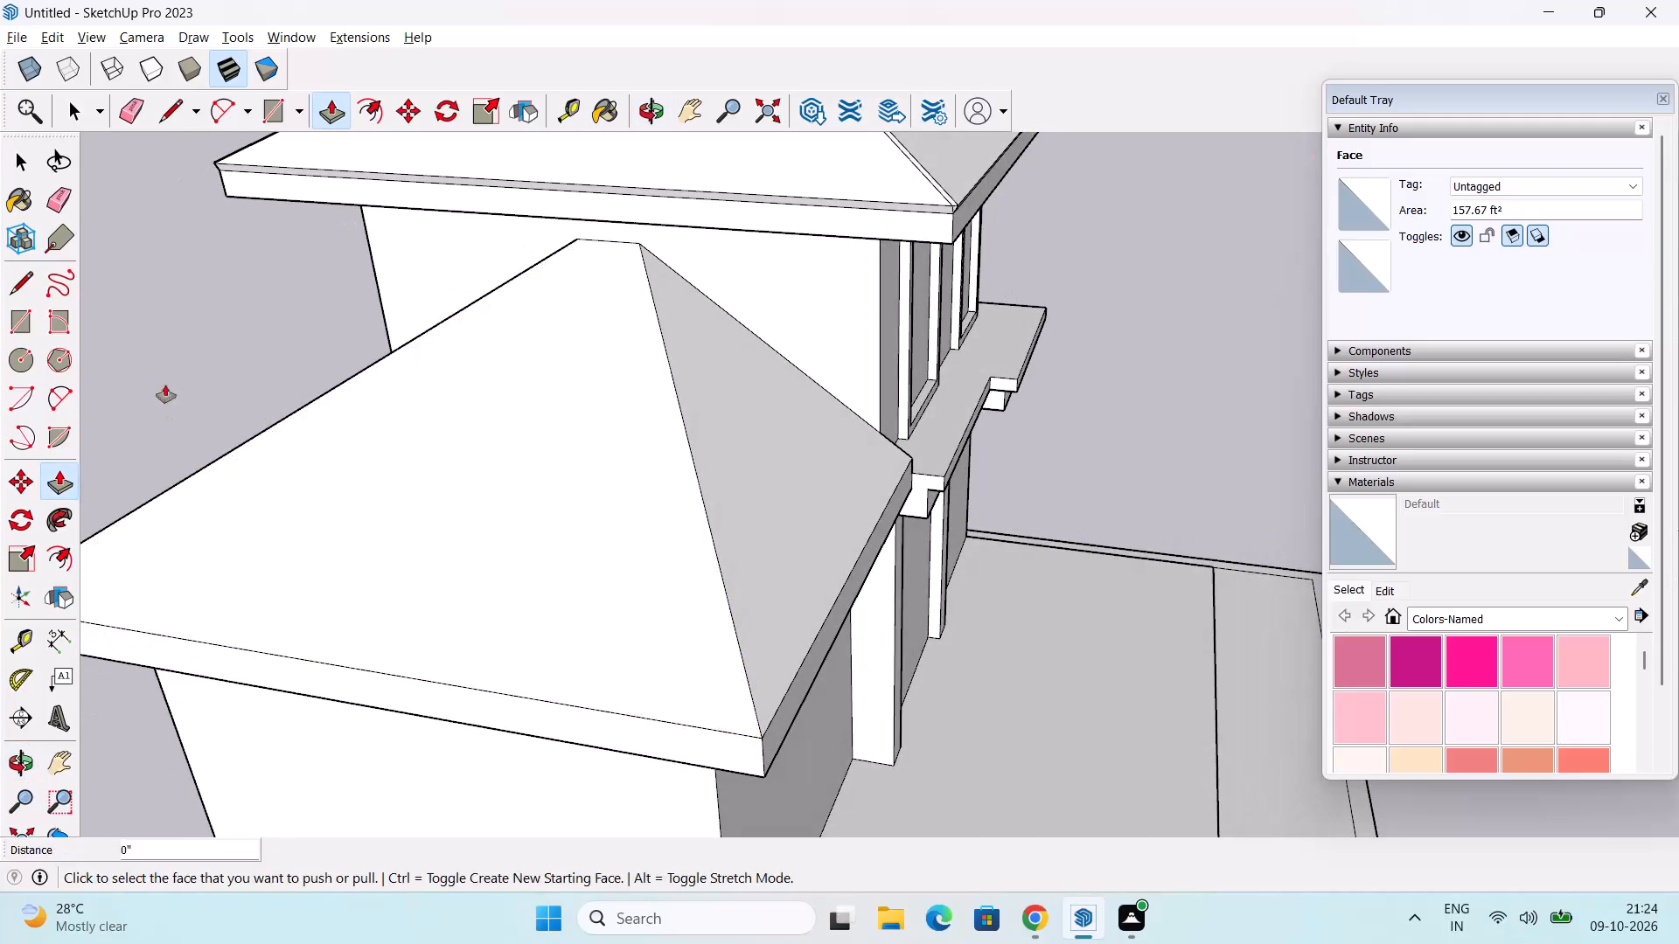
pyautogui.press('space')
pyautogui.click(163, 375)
# Examine the side block's hip roof and its junction with the main building from the front.
pyautogui.scroll(-3, 334, 427)
pyautogui.moveTo(449, 507); pyautogui.dragTo(199, 477, button='middle')
pyautogui.scroll(-1, 596, 481)
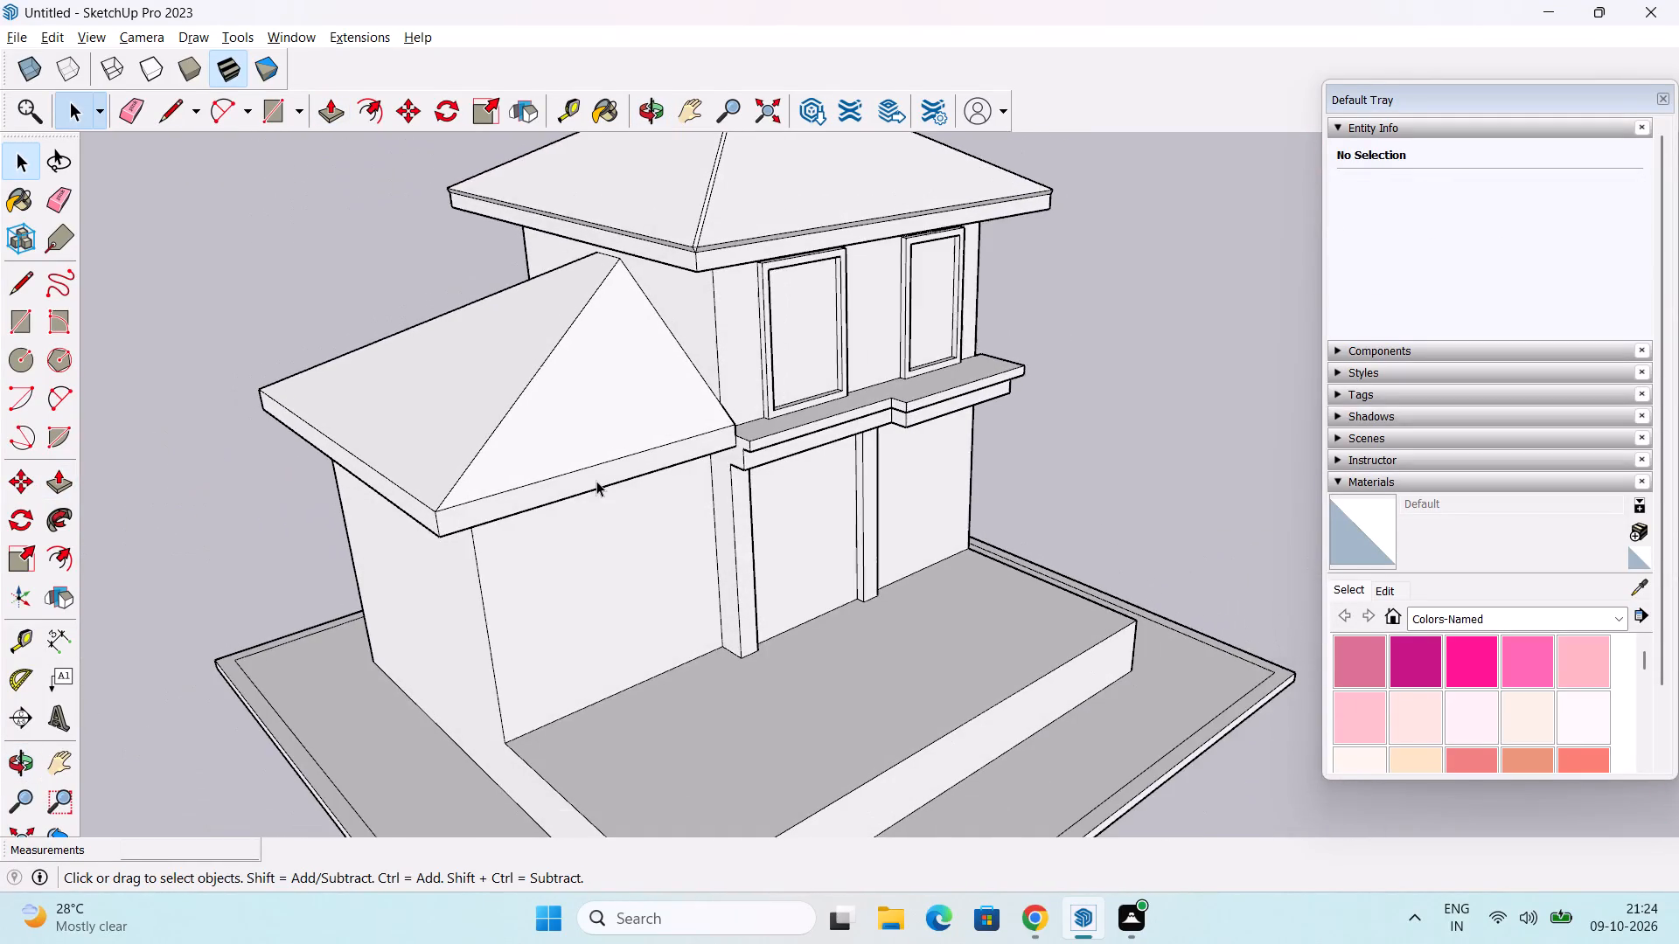
pyautogui.moveTo(596, 481); pyautogui.dragTo(486, 413, button='middle')
pyautogui.moveTo(553, 392); pyautogui.dragTo(549, 444, button='middle')
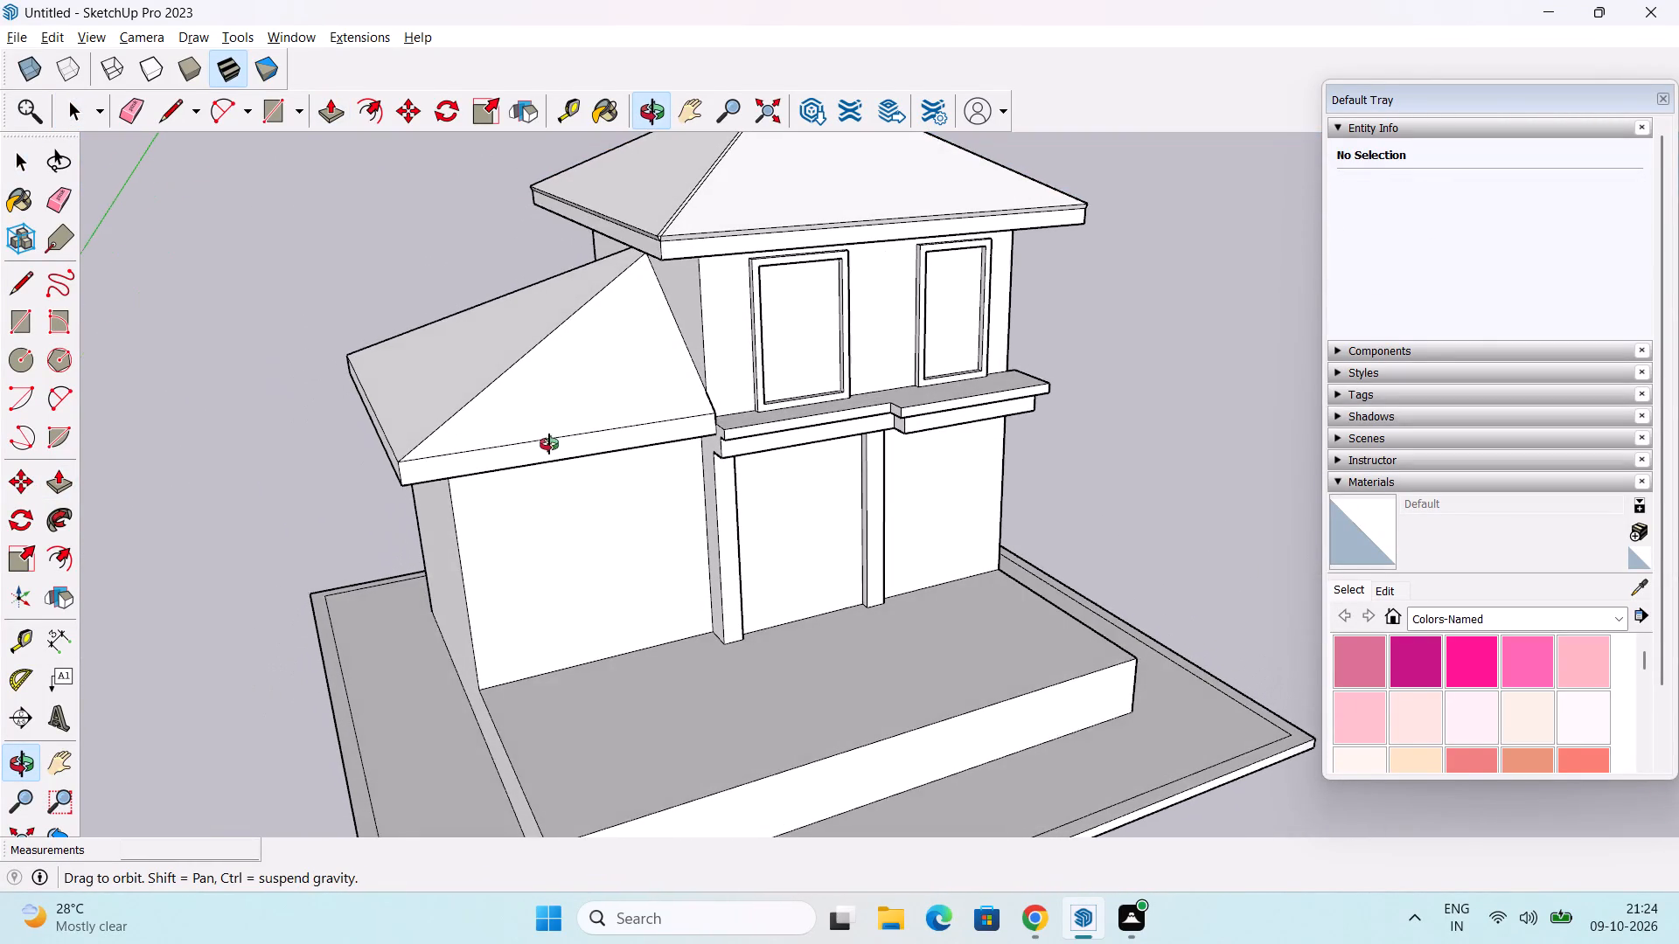
pyautogui.moveTo(549, 444); pyautogui.dragTo(548, 448, button='middle')
pyautogui.keyDown('shift'); pyautogui.moveTo(557, 455); pyautogui.dragTo(540, 529, button='middle'); pyautogui.keyUp('shift')
pyautogui.moveTo(550, 544); pyautogui.dragTo(554, 468, button='middle')
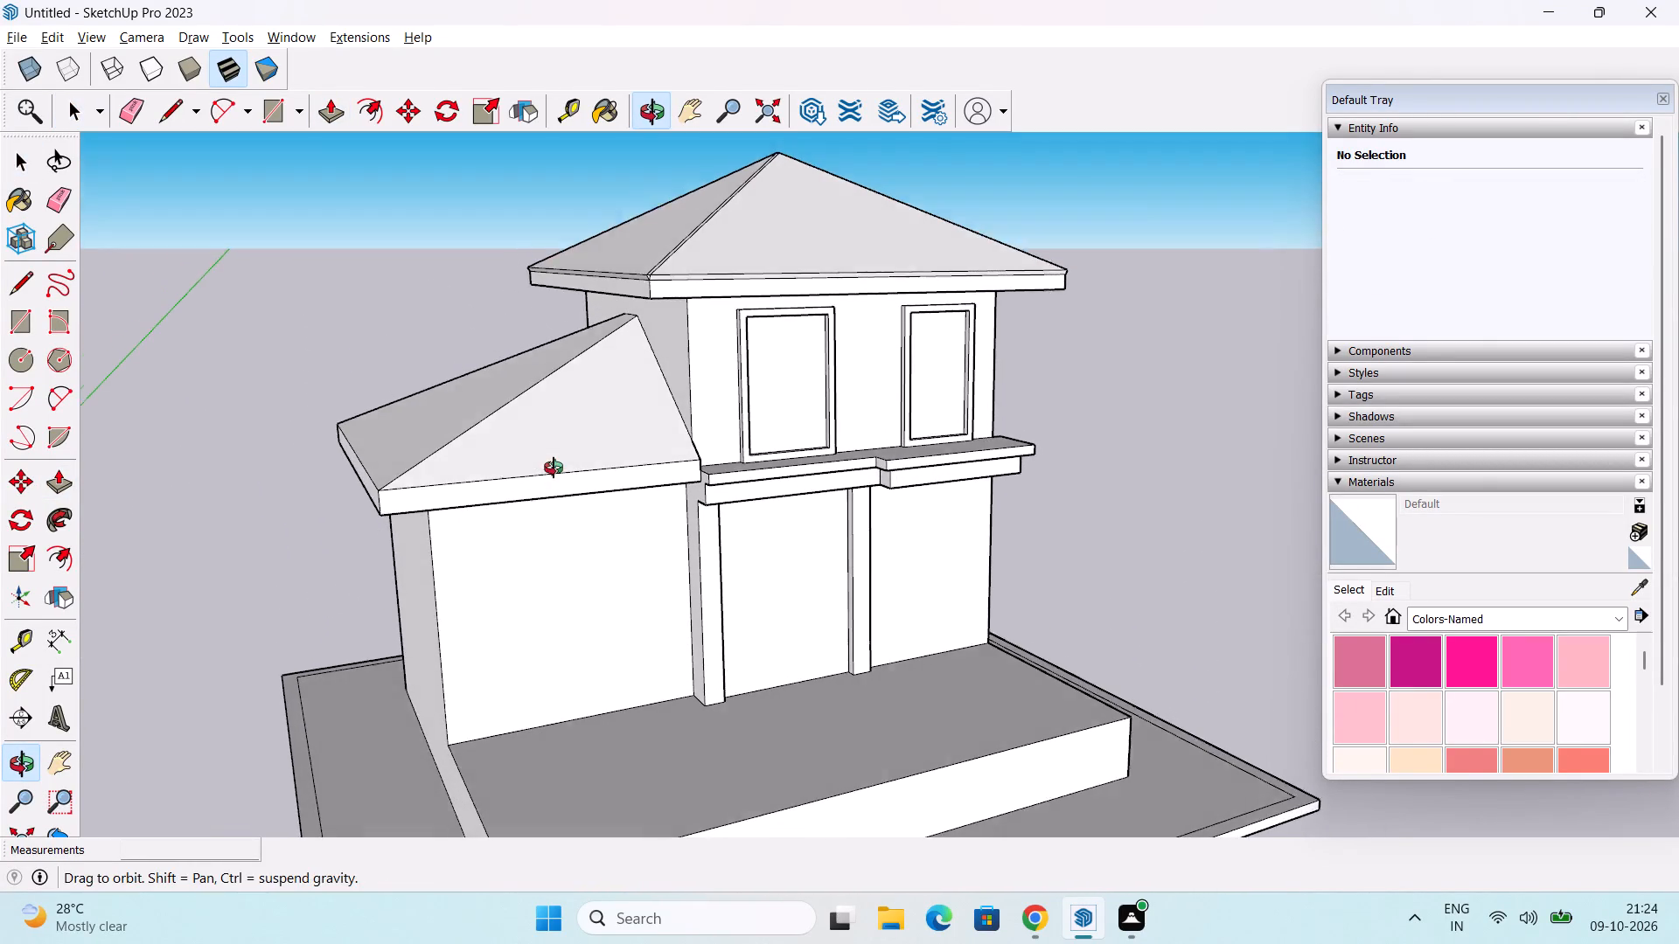
pyautogui.moveTo(554, 468); pyautogui.dragTo(554, 466, button='middle')
pyautogui.scroll(4, 555, 442)
pyautogui.moveTo(543, 452); pyautogui.dragTo(558, 460, button='middle')
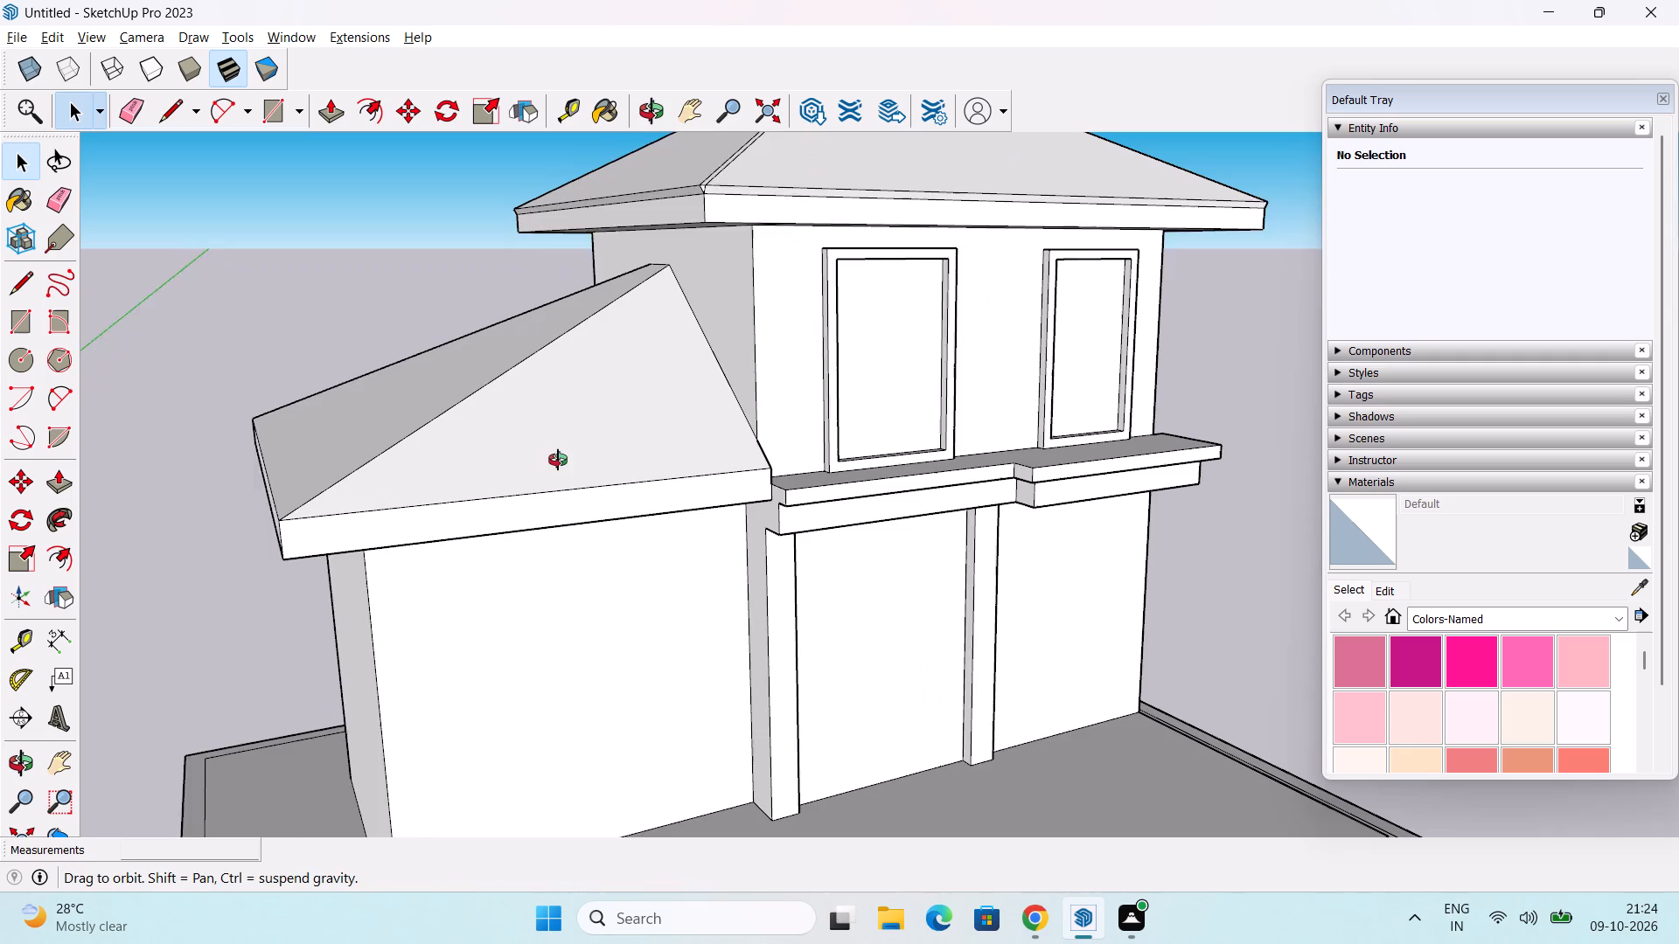
pyautogui.moveTo(558, 460); pyautogui.dragTo(565, 463, button='middle')
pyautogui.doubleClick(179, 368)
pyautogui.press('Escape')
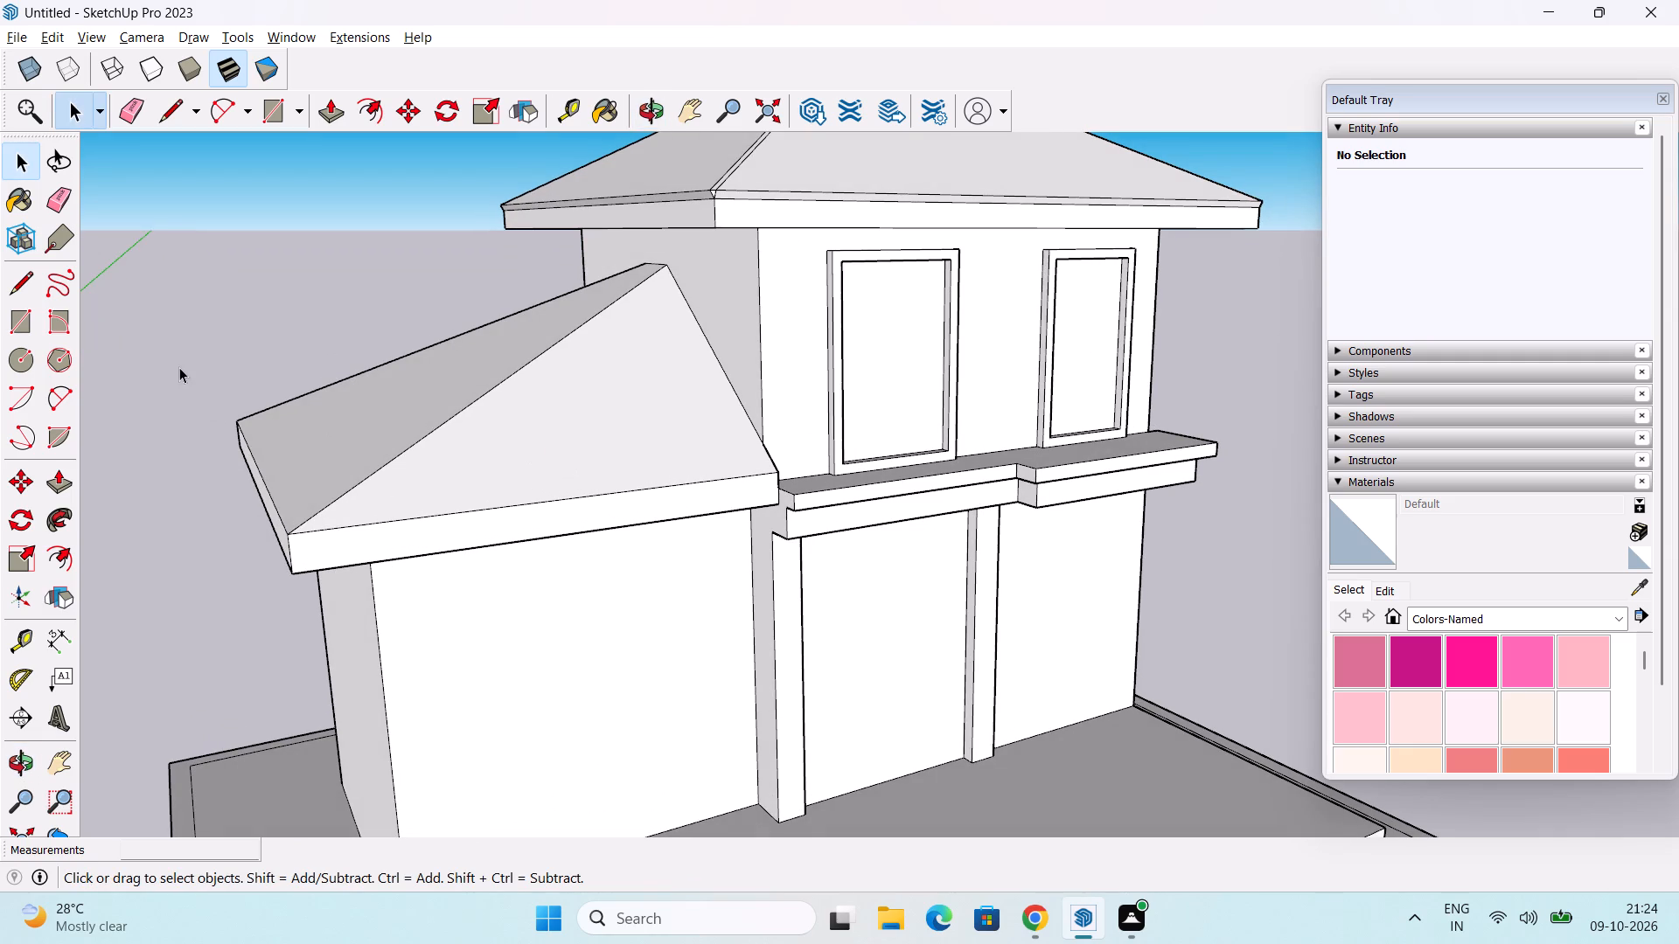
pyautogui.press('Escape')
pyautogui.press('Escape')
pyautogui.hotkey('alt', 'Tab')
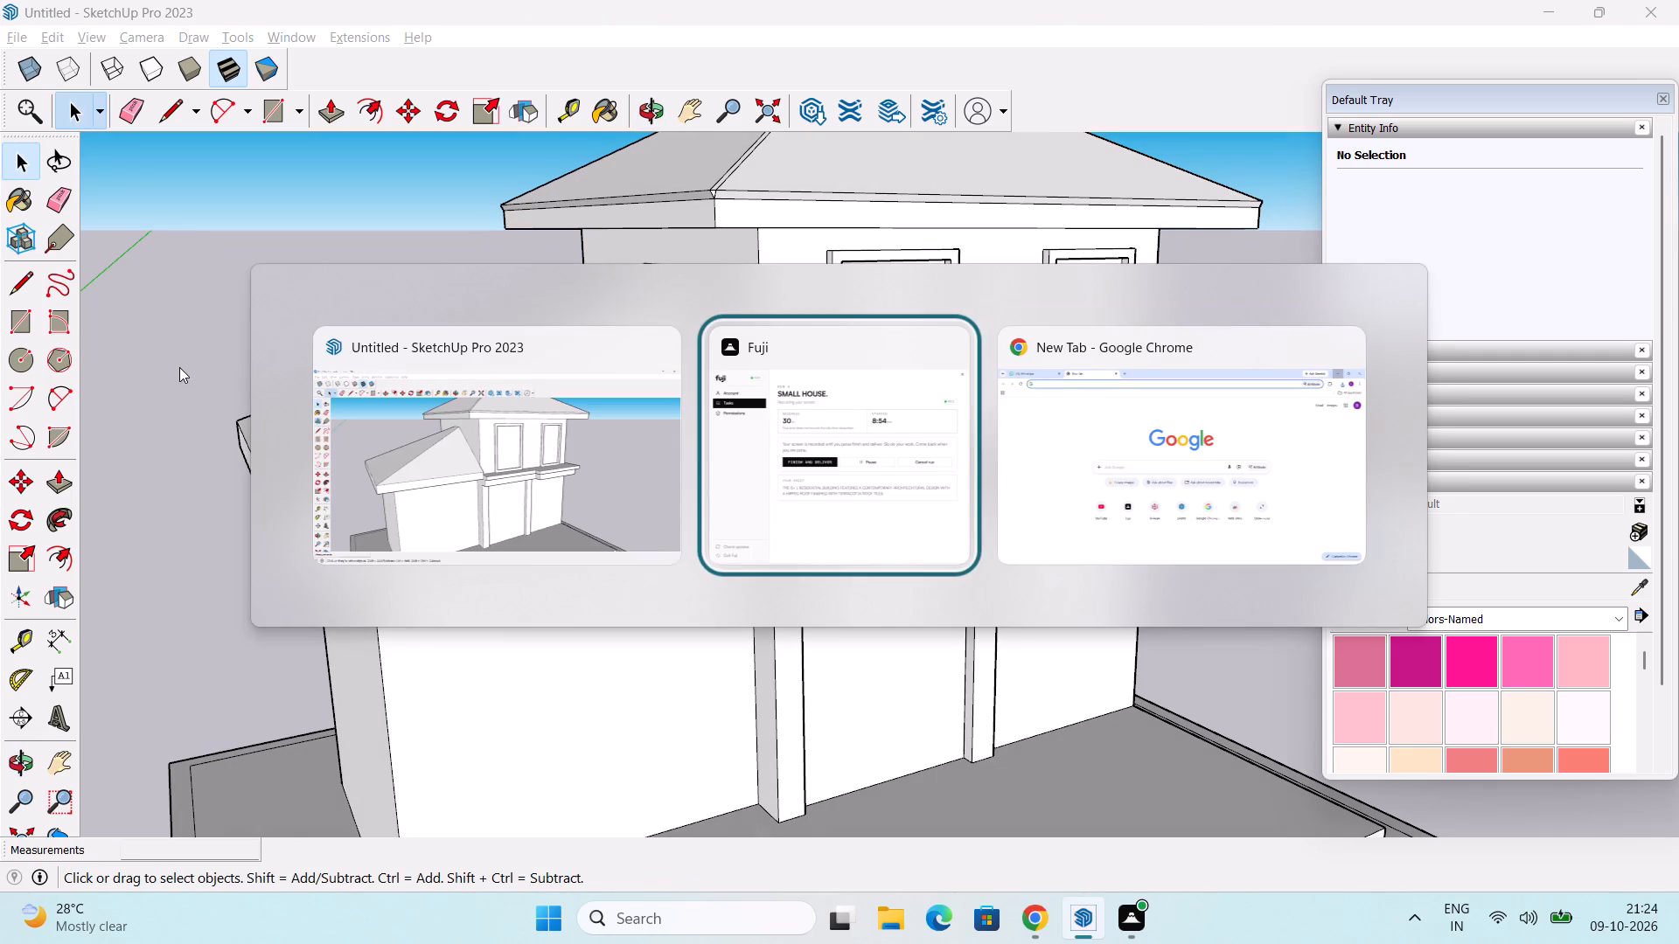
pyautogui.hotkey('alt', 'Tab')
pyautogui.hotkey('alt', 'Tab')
# Push/Pull the side roof's large outer sloping face outward by 3".
pyautogui.press('p')
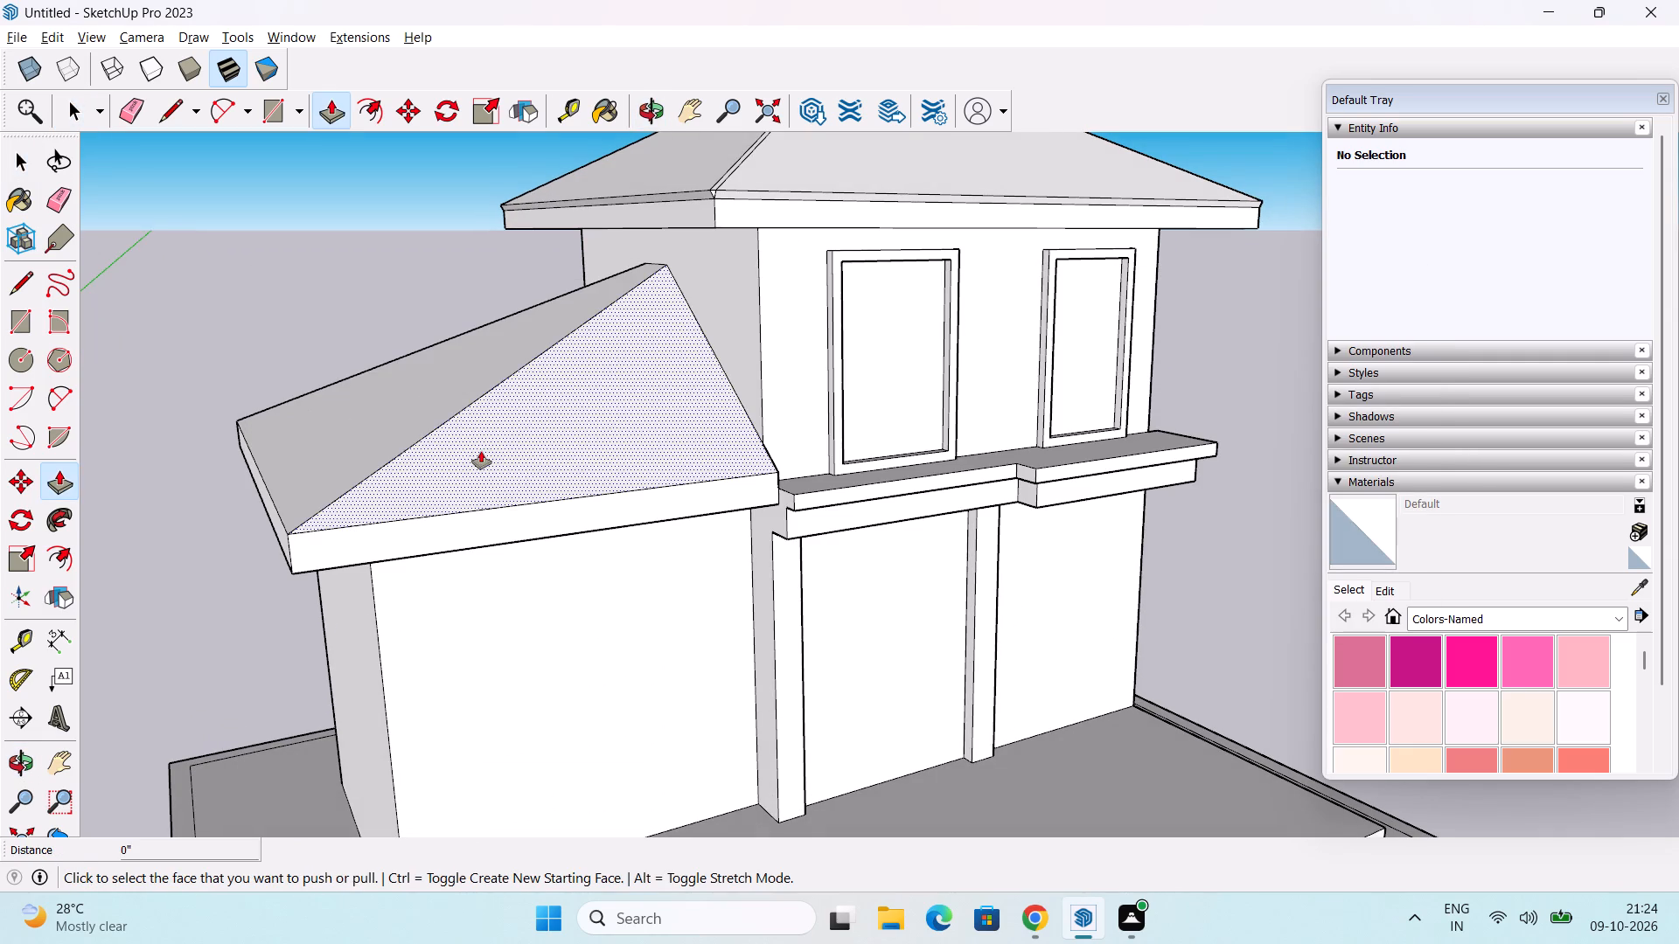
pyautogui.click(435, 399)
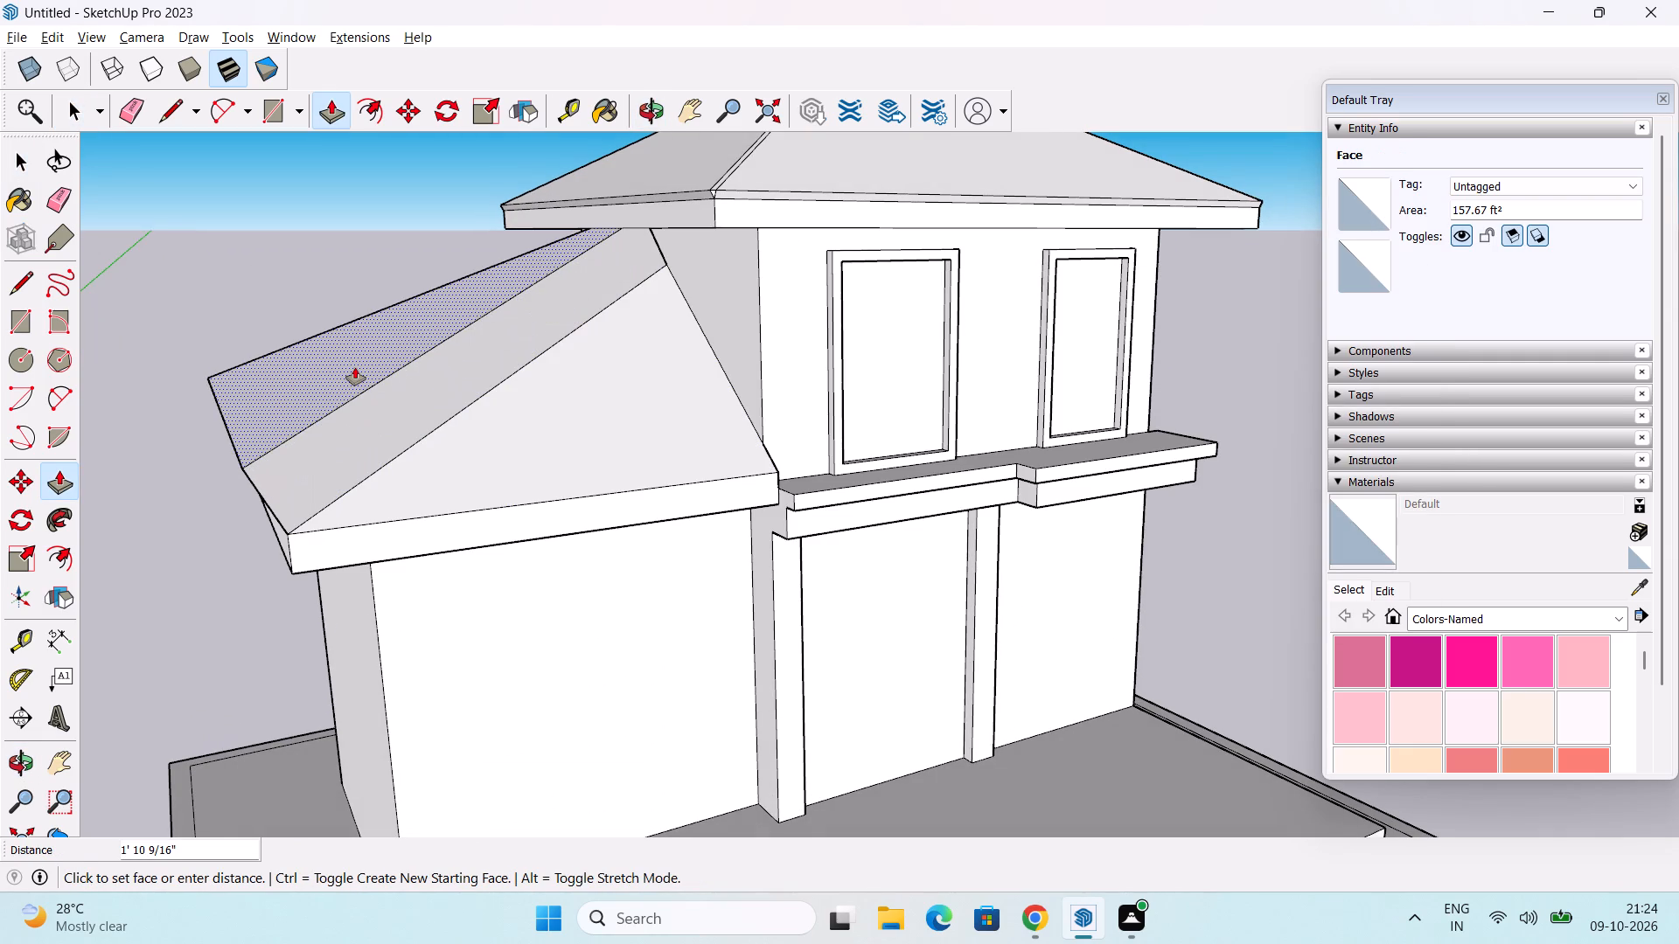
pyautogui.write('3"')
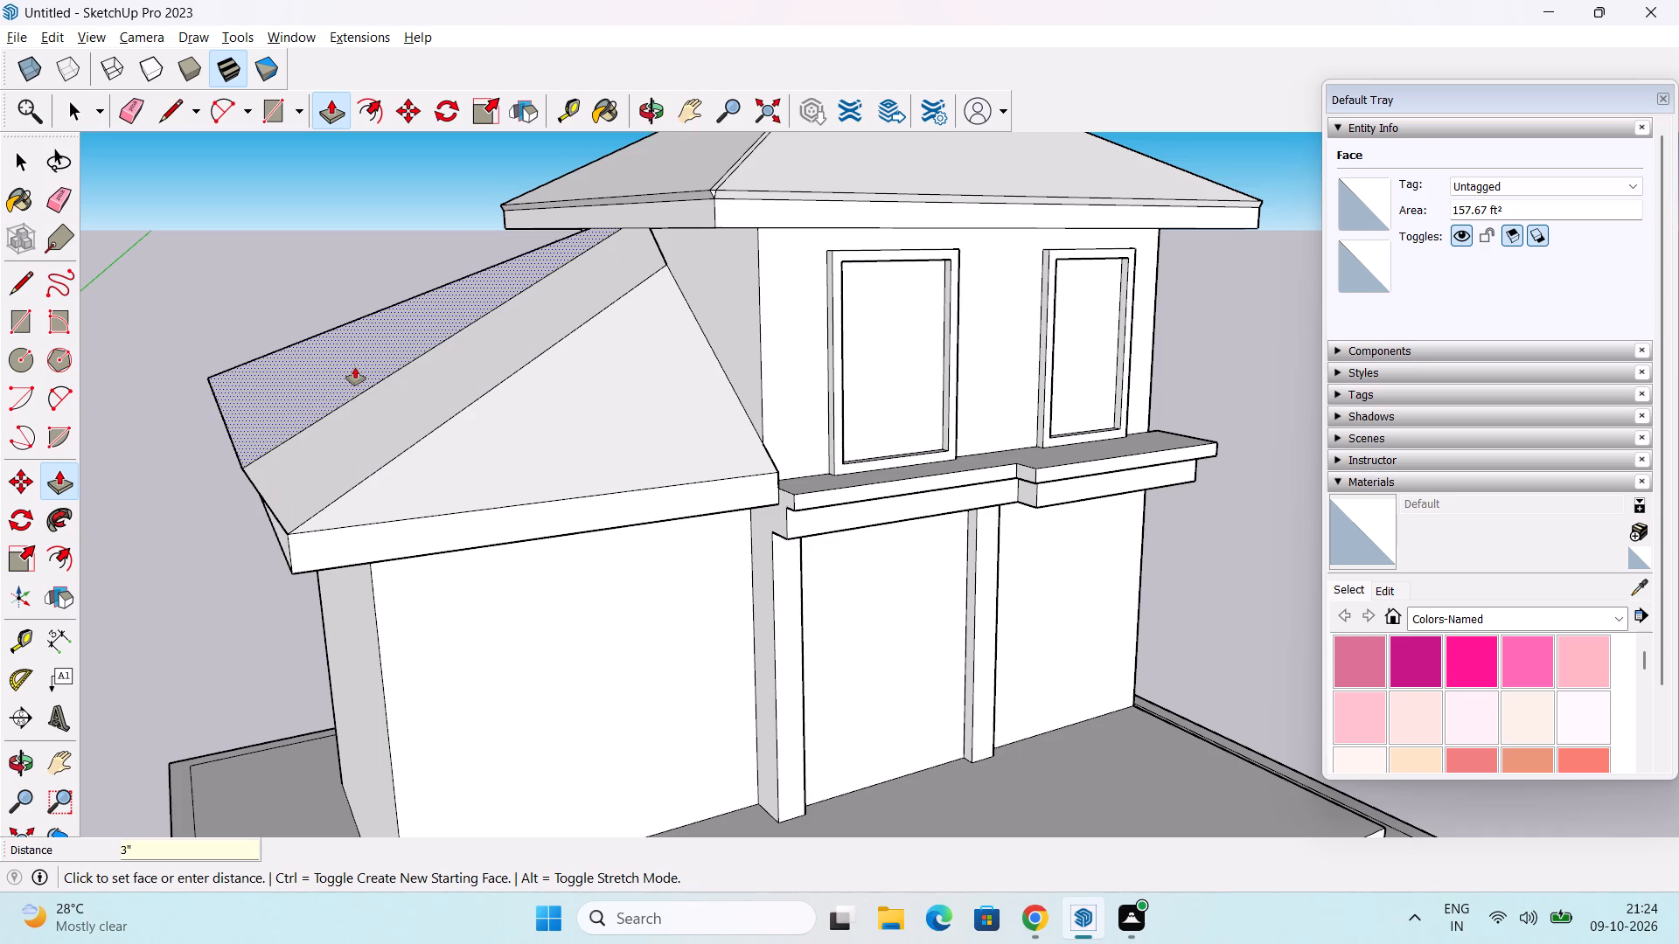
pyautogui.press('Return')
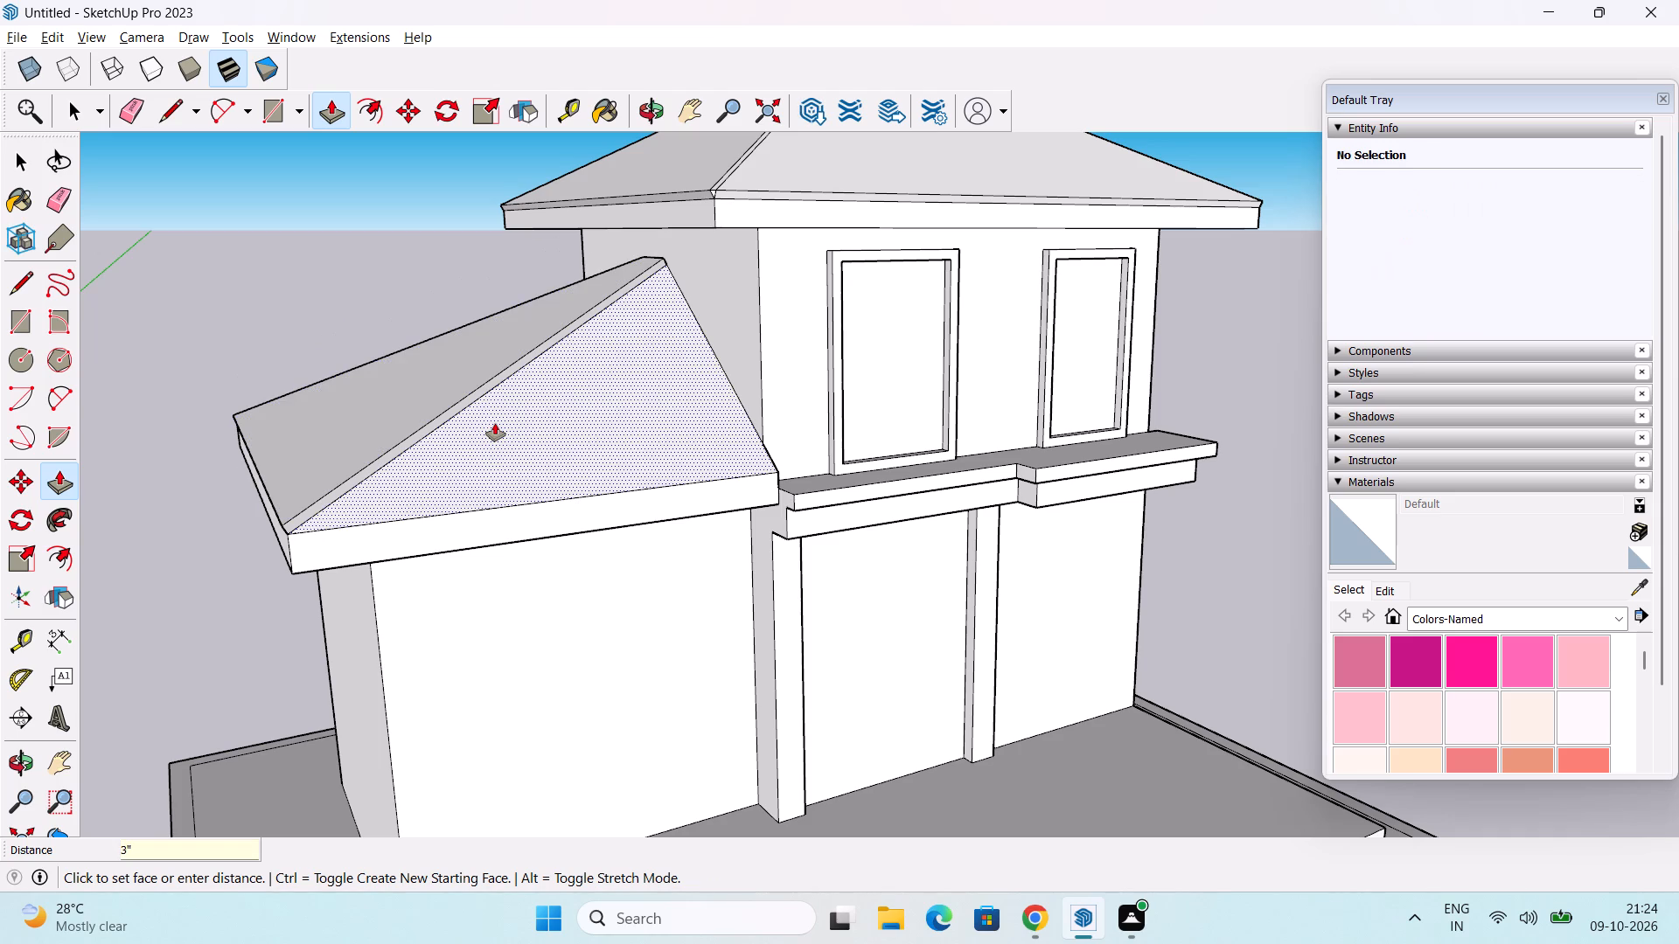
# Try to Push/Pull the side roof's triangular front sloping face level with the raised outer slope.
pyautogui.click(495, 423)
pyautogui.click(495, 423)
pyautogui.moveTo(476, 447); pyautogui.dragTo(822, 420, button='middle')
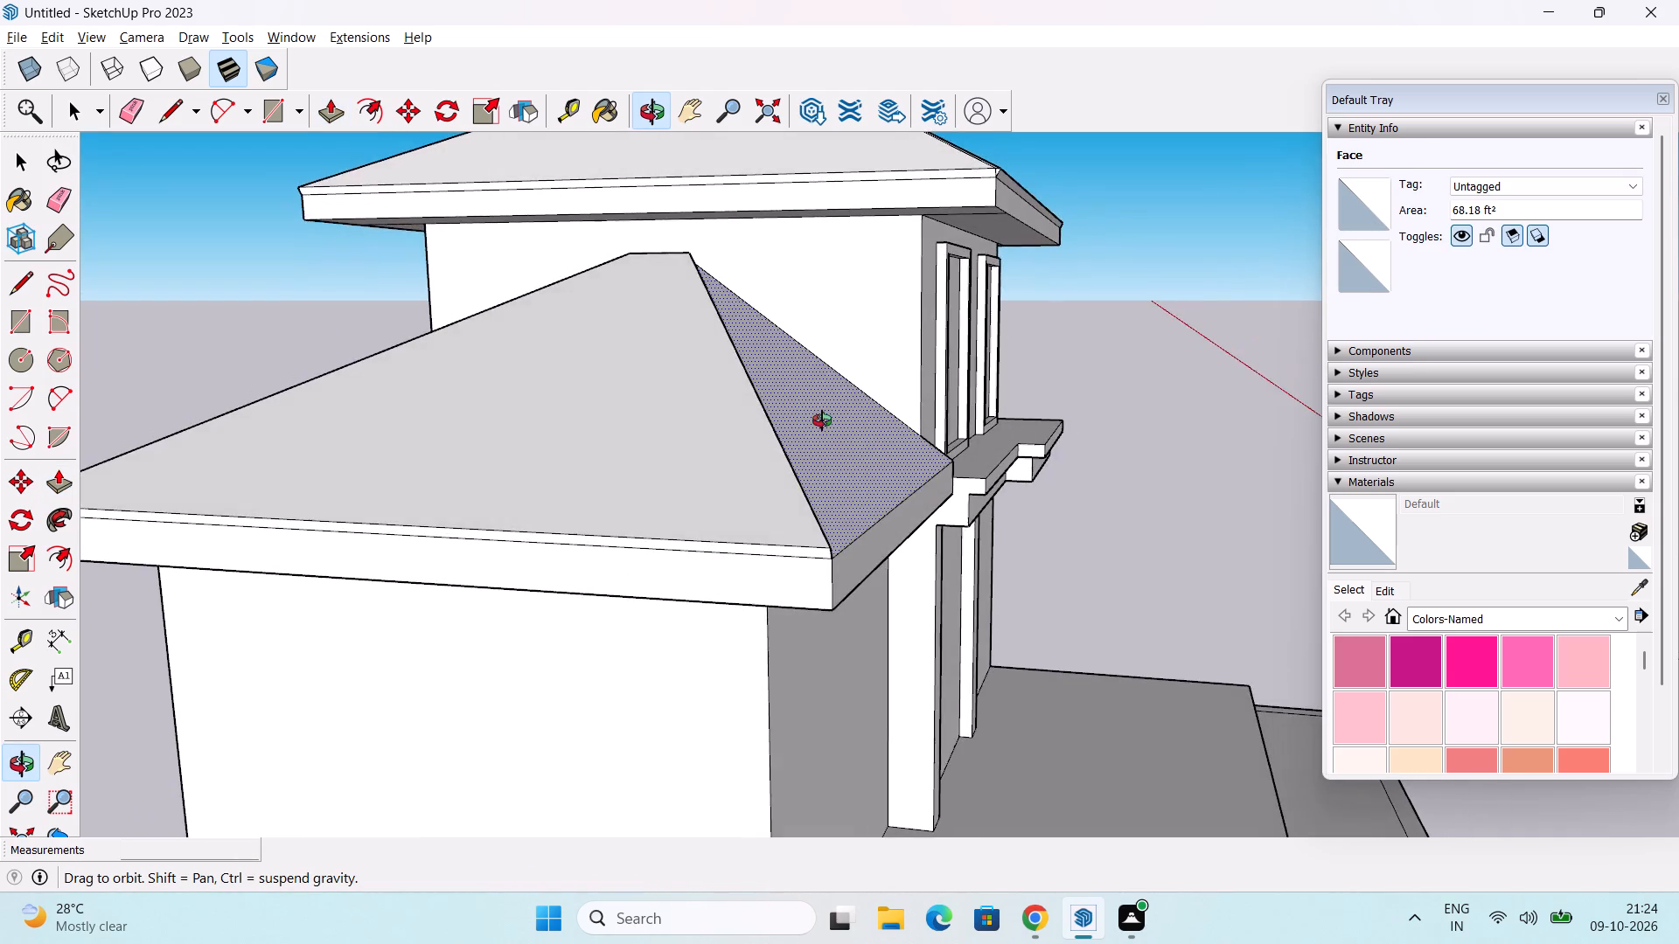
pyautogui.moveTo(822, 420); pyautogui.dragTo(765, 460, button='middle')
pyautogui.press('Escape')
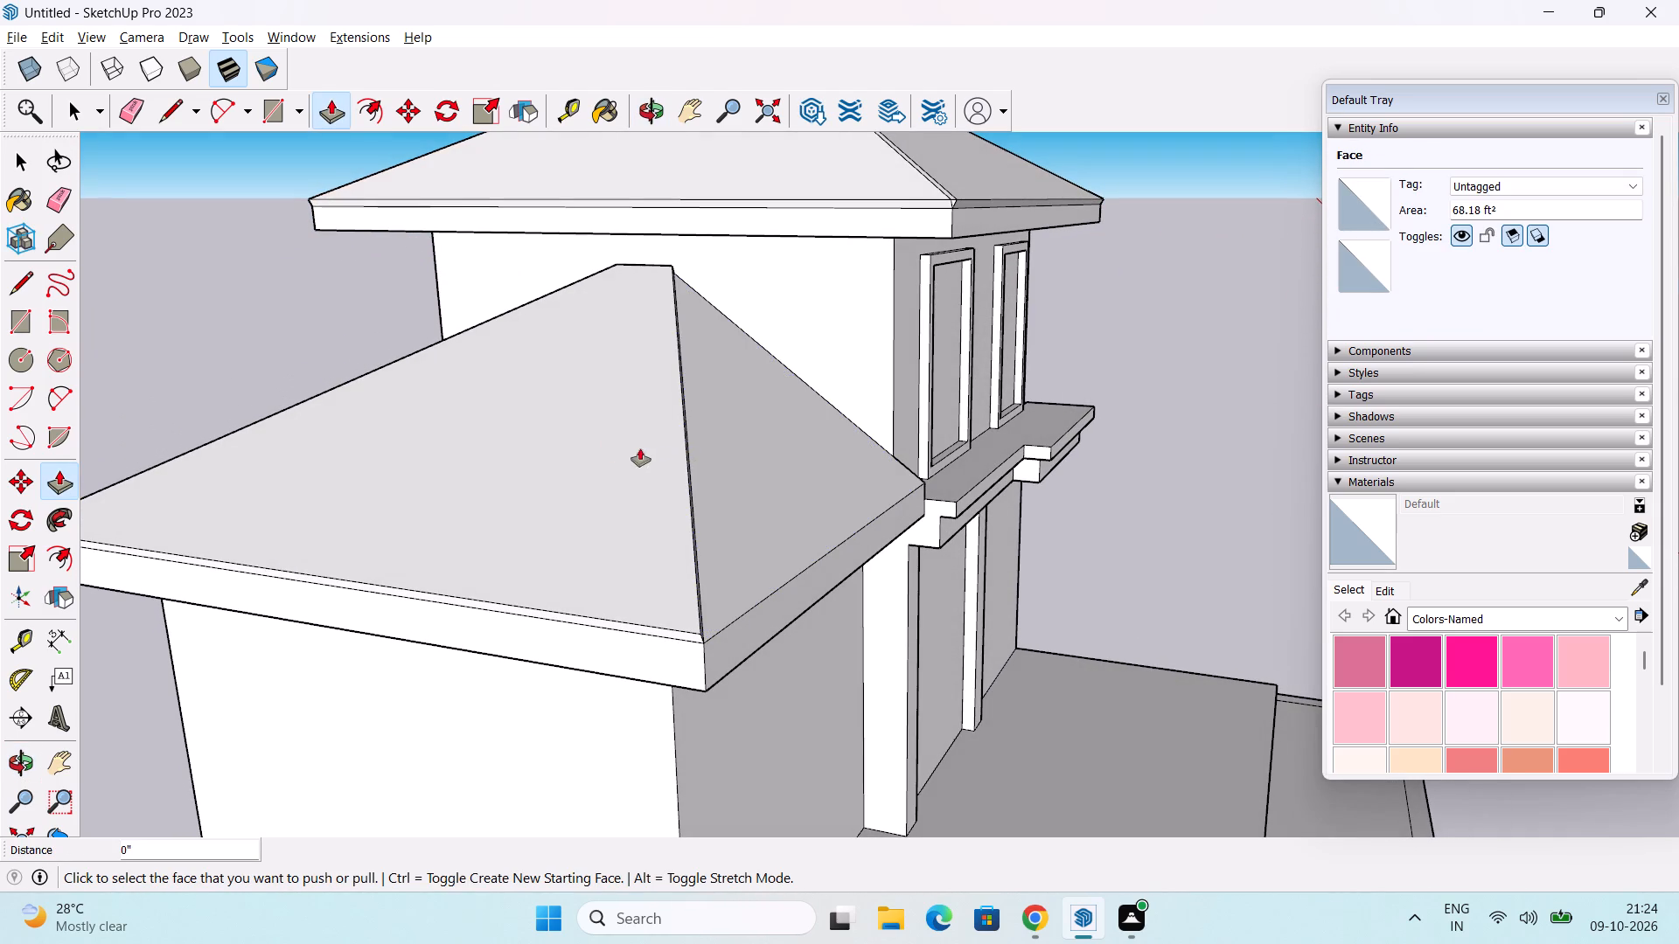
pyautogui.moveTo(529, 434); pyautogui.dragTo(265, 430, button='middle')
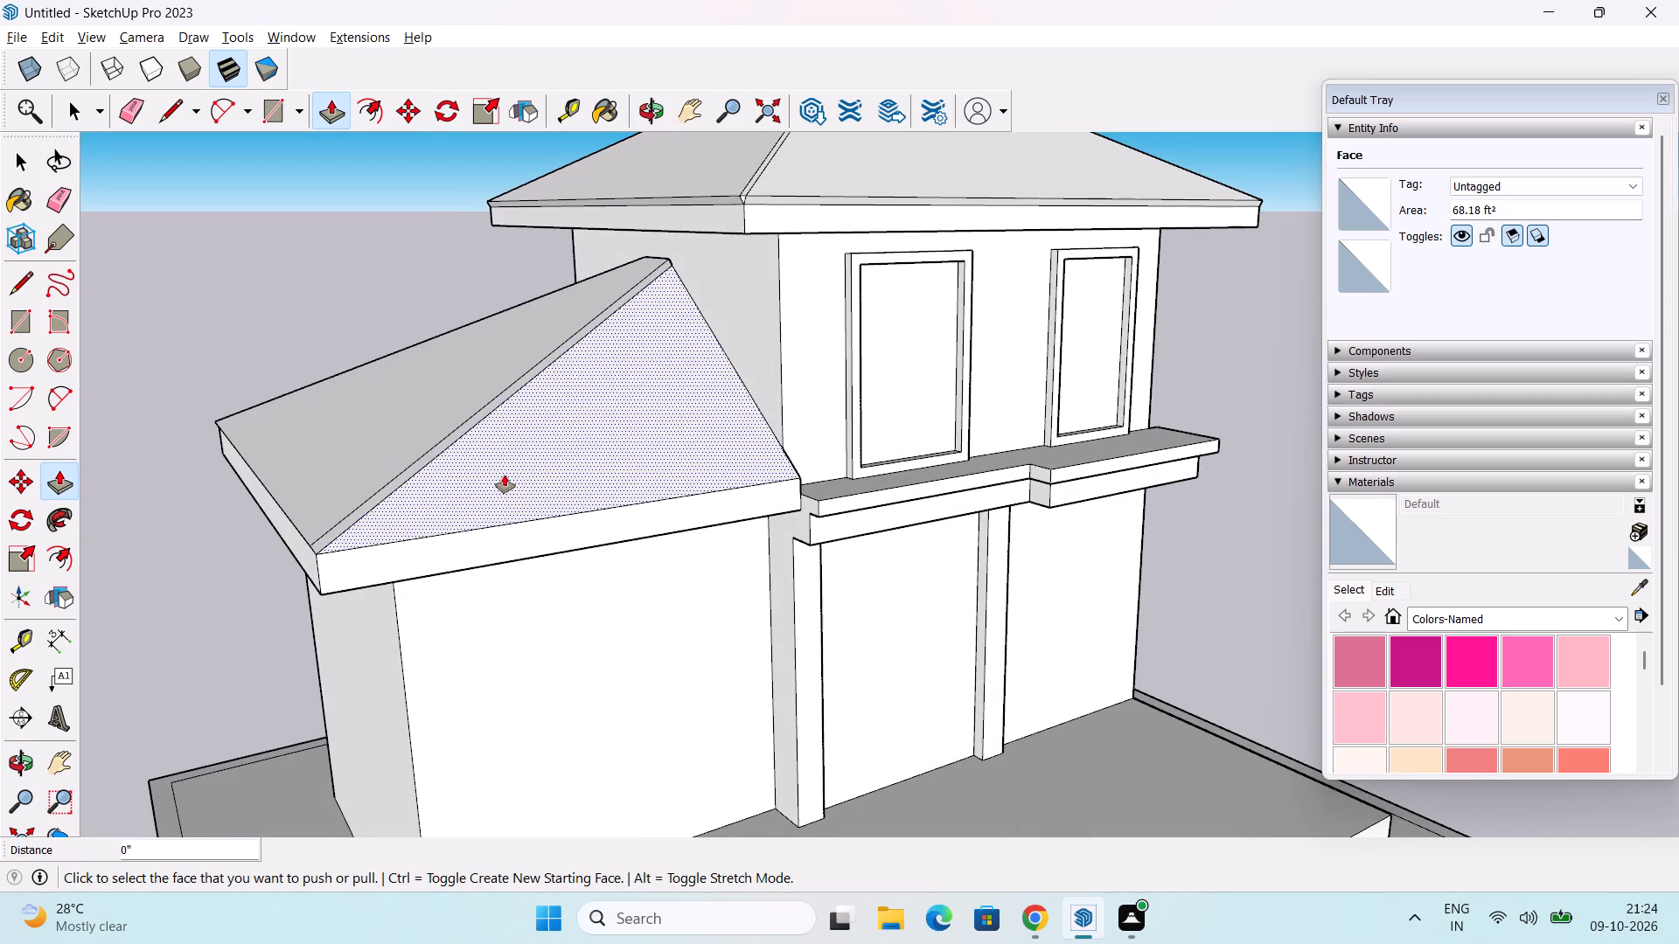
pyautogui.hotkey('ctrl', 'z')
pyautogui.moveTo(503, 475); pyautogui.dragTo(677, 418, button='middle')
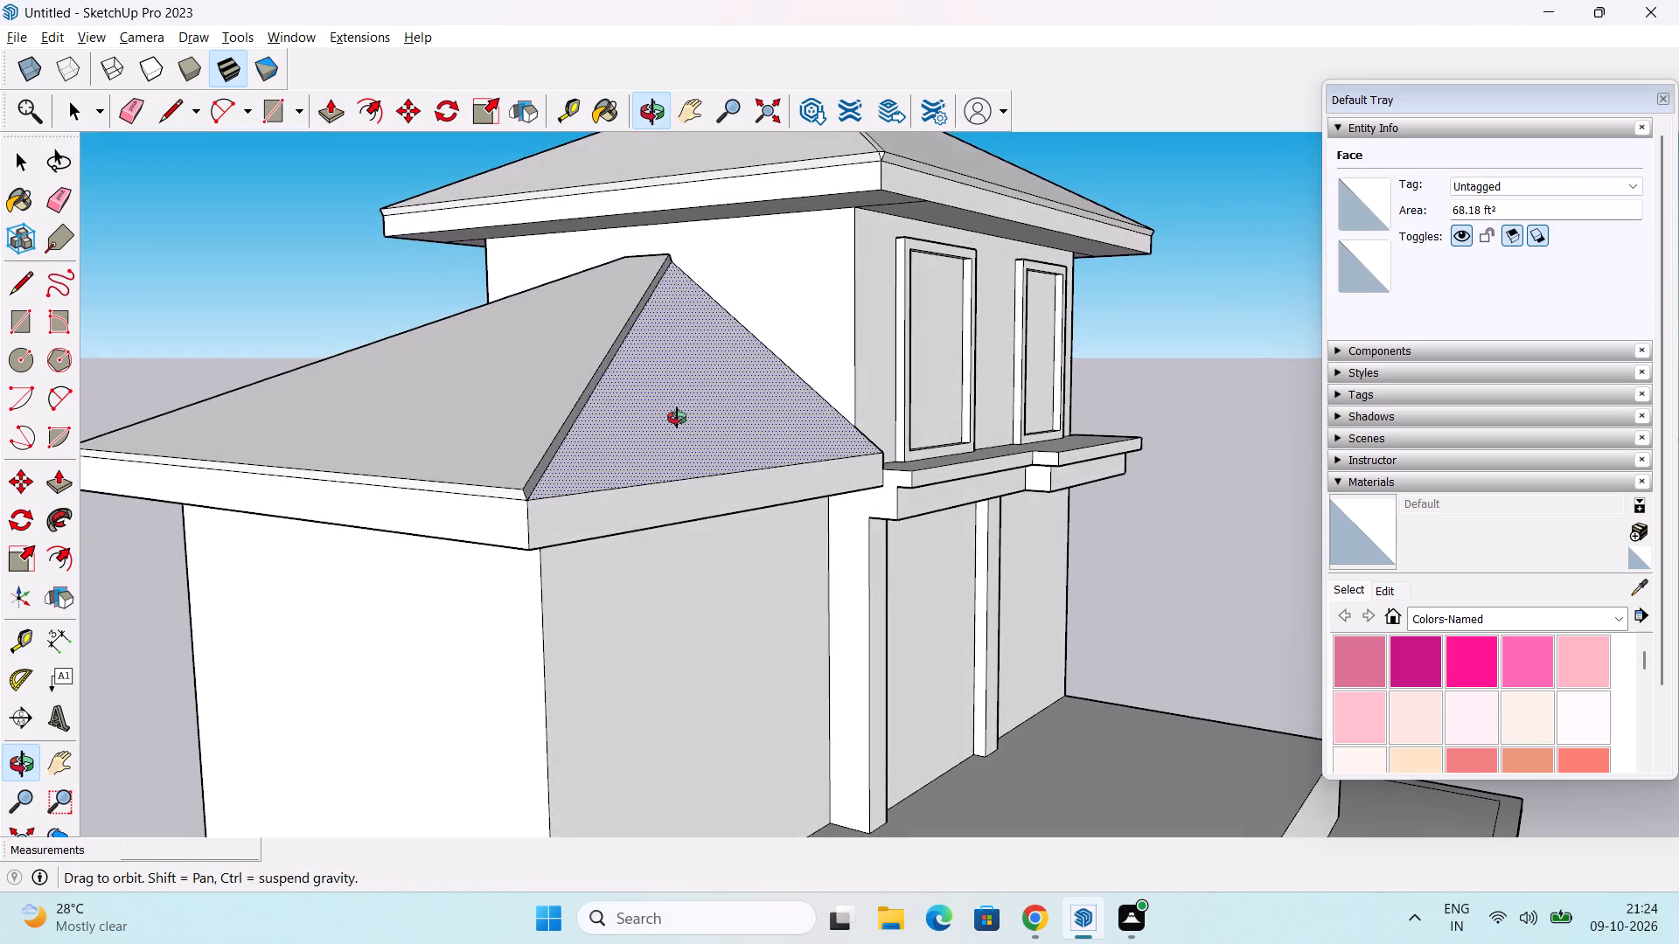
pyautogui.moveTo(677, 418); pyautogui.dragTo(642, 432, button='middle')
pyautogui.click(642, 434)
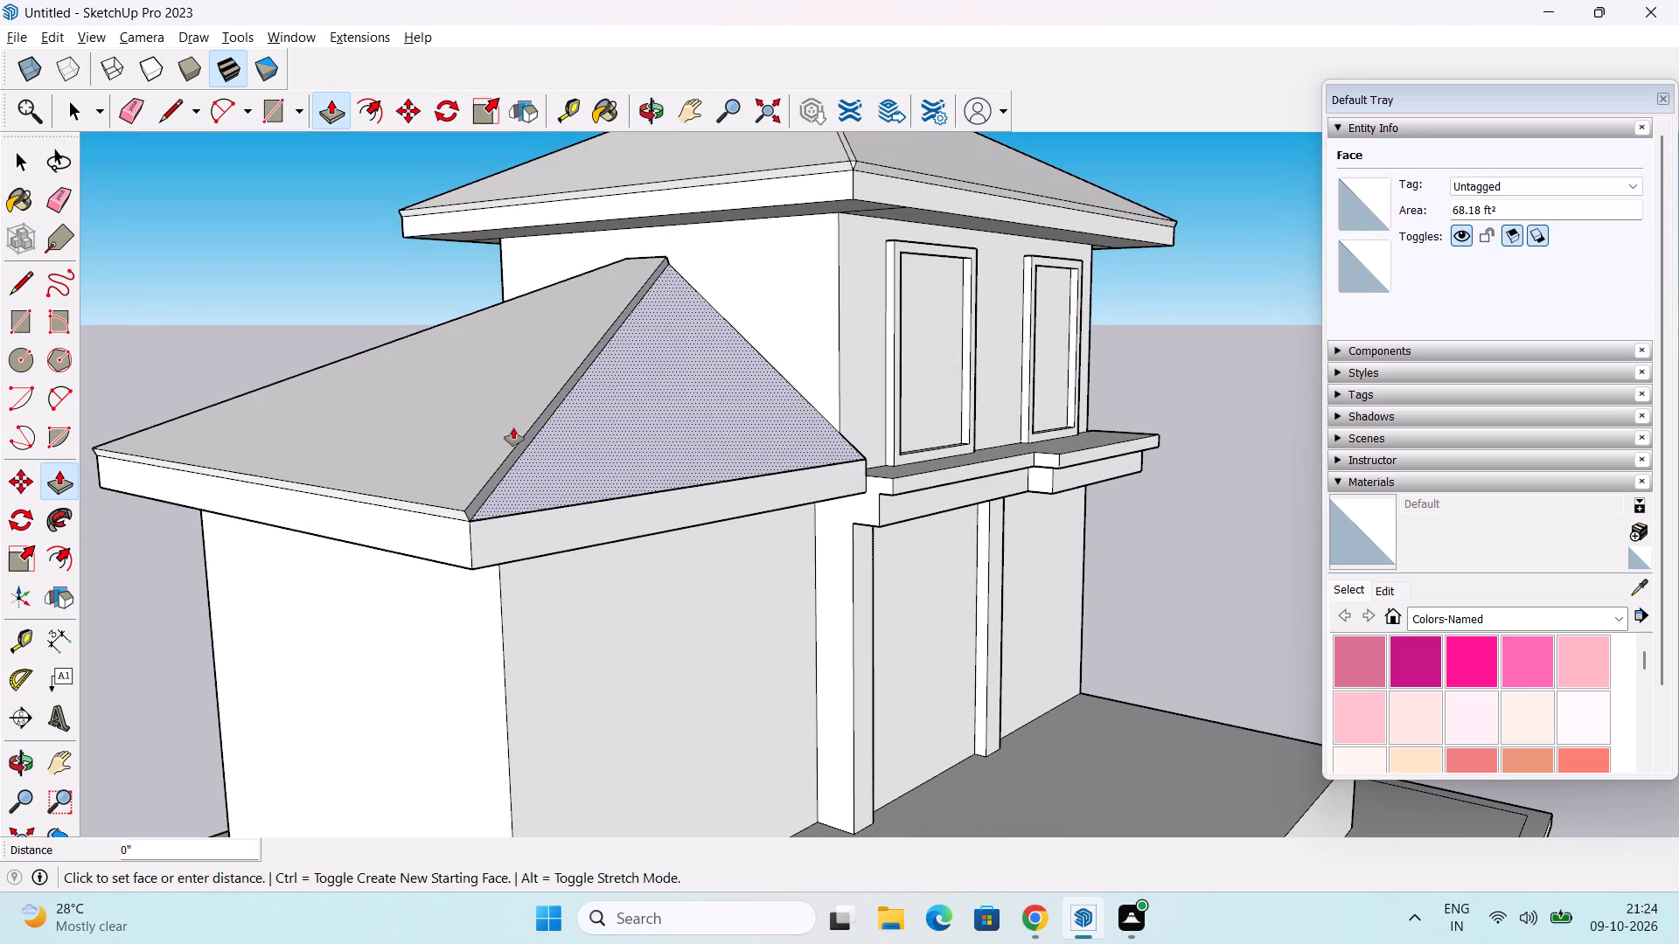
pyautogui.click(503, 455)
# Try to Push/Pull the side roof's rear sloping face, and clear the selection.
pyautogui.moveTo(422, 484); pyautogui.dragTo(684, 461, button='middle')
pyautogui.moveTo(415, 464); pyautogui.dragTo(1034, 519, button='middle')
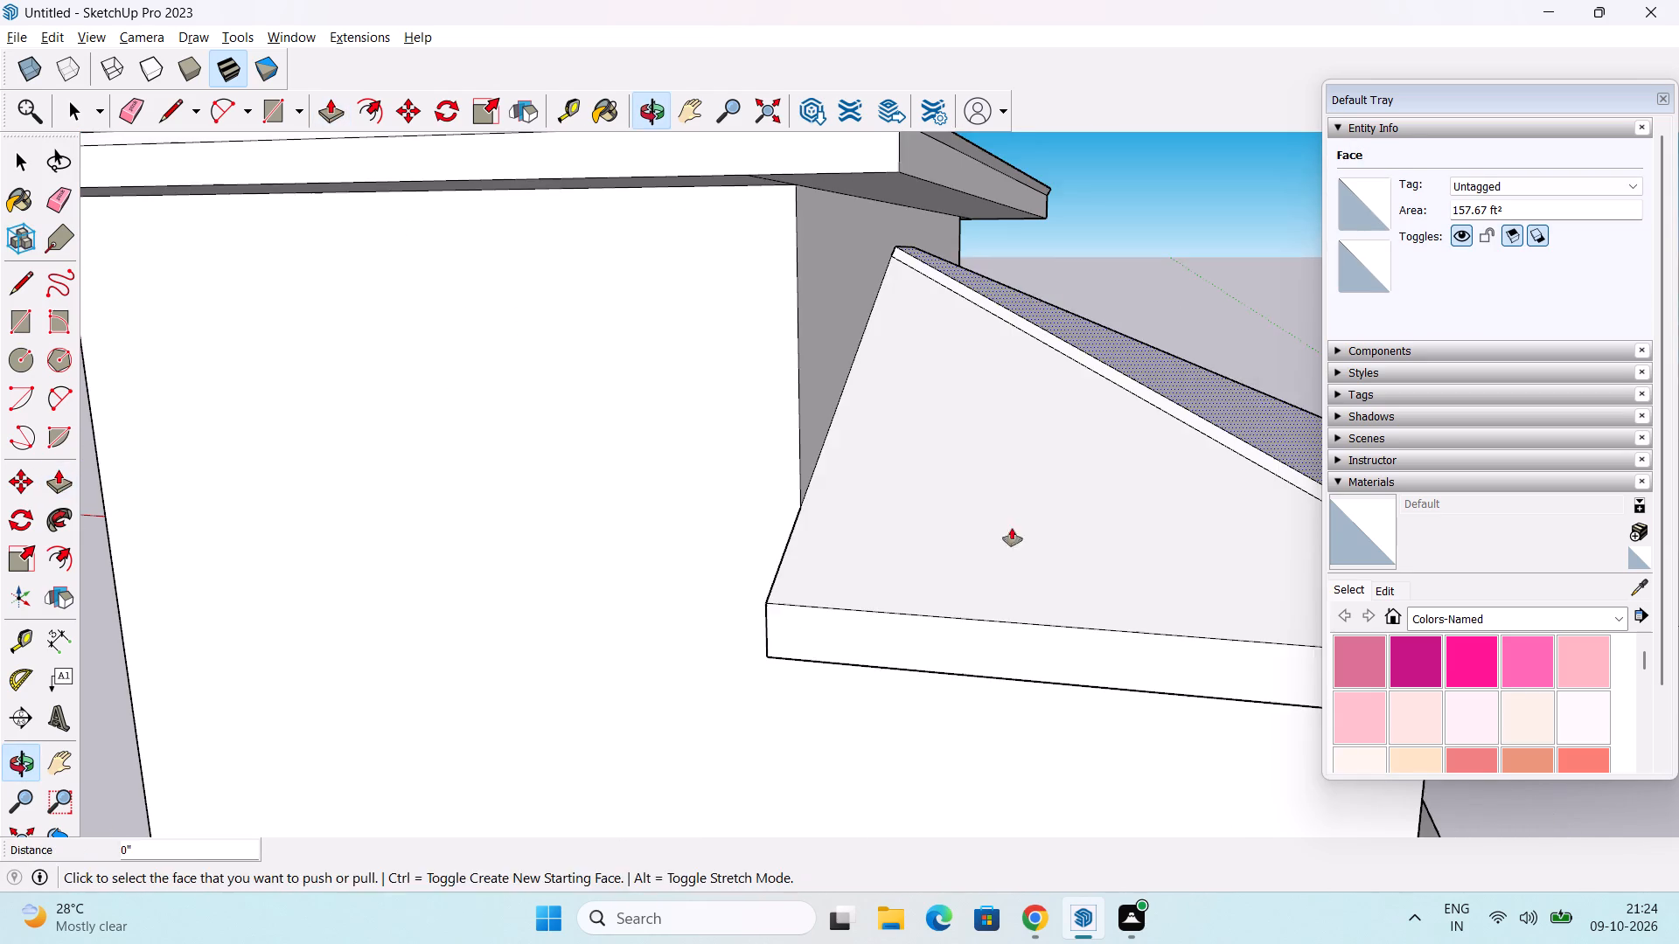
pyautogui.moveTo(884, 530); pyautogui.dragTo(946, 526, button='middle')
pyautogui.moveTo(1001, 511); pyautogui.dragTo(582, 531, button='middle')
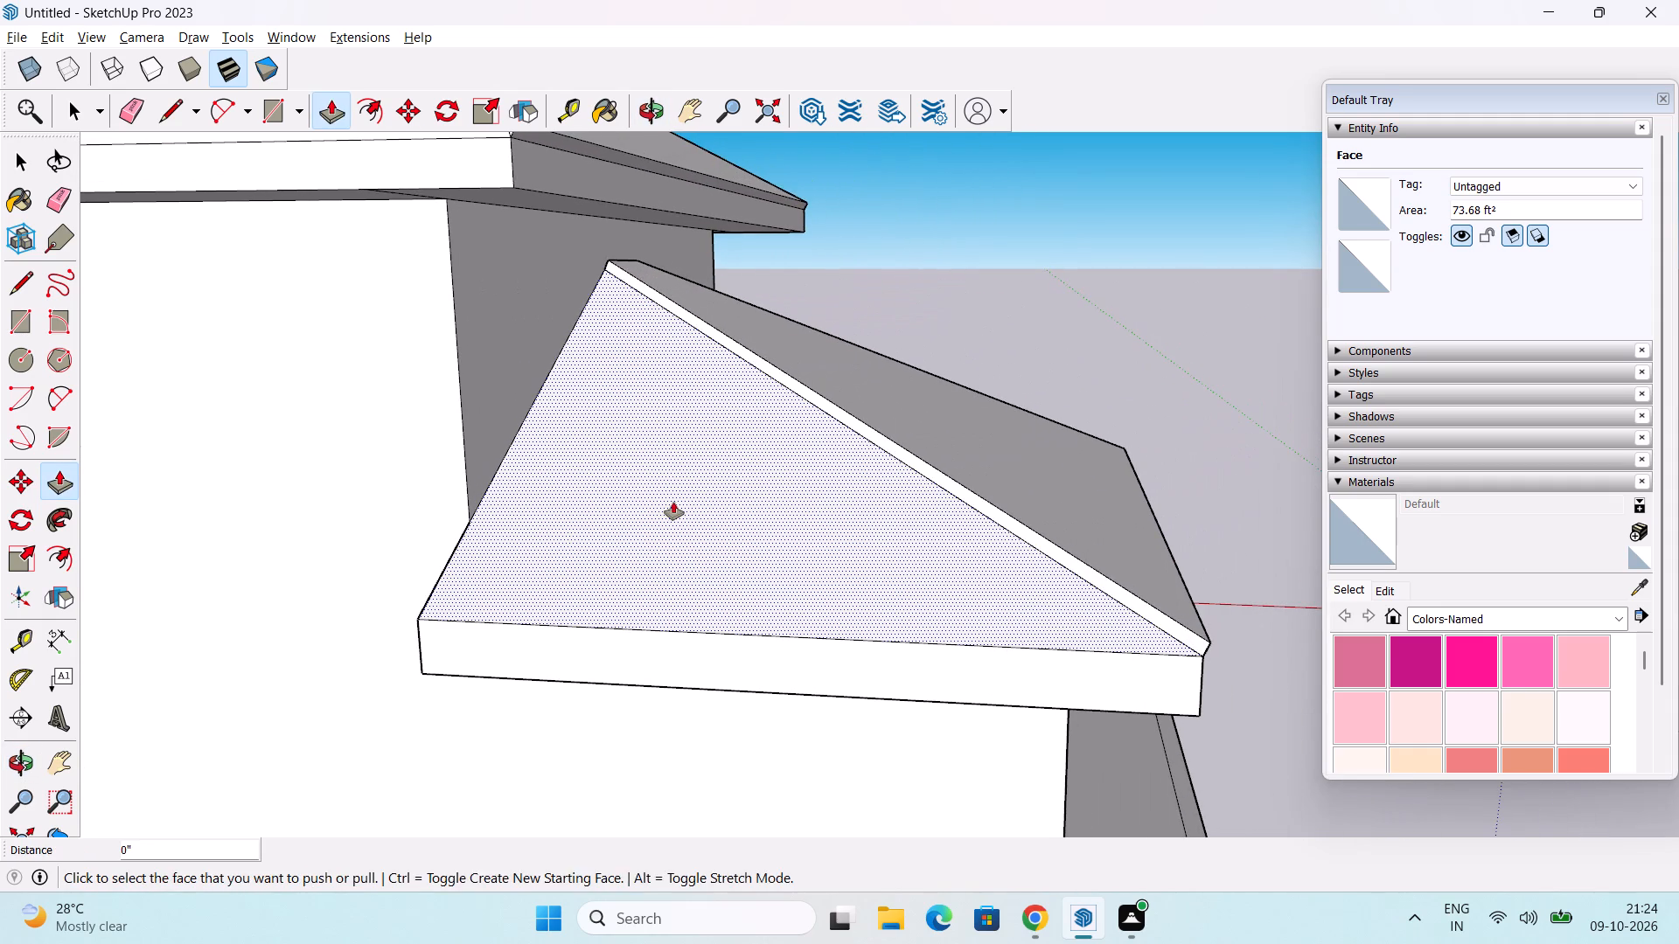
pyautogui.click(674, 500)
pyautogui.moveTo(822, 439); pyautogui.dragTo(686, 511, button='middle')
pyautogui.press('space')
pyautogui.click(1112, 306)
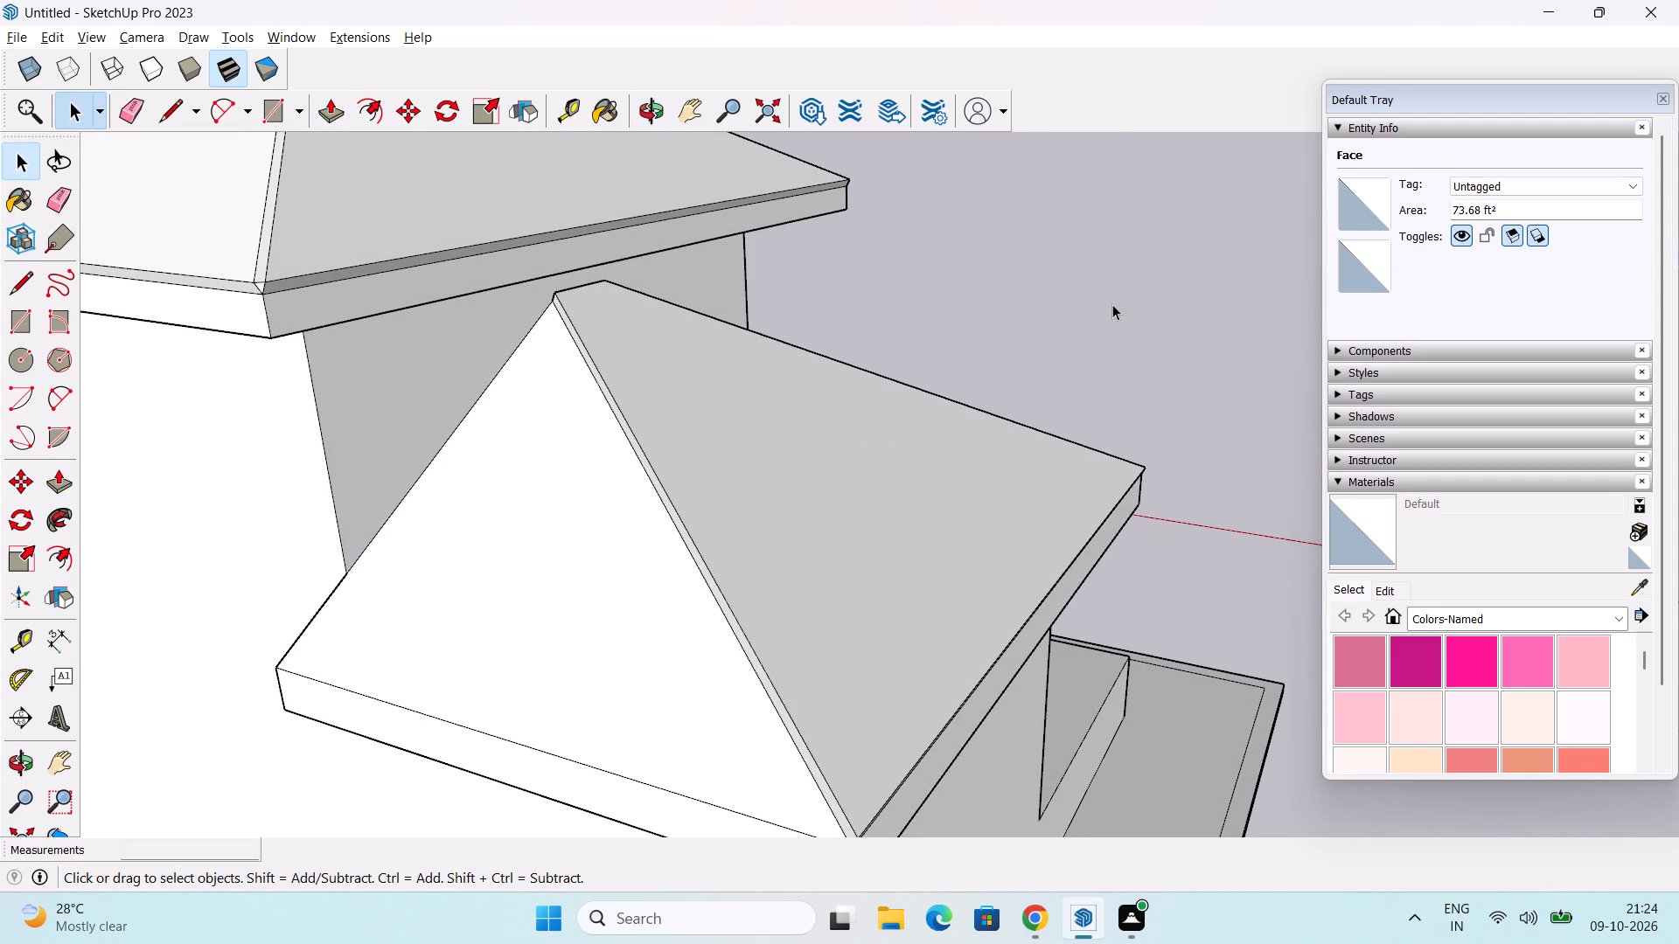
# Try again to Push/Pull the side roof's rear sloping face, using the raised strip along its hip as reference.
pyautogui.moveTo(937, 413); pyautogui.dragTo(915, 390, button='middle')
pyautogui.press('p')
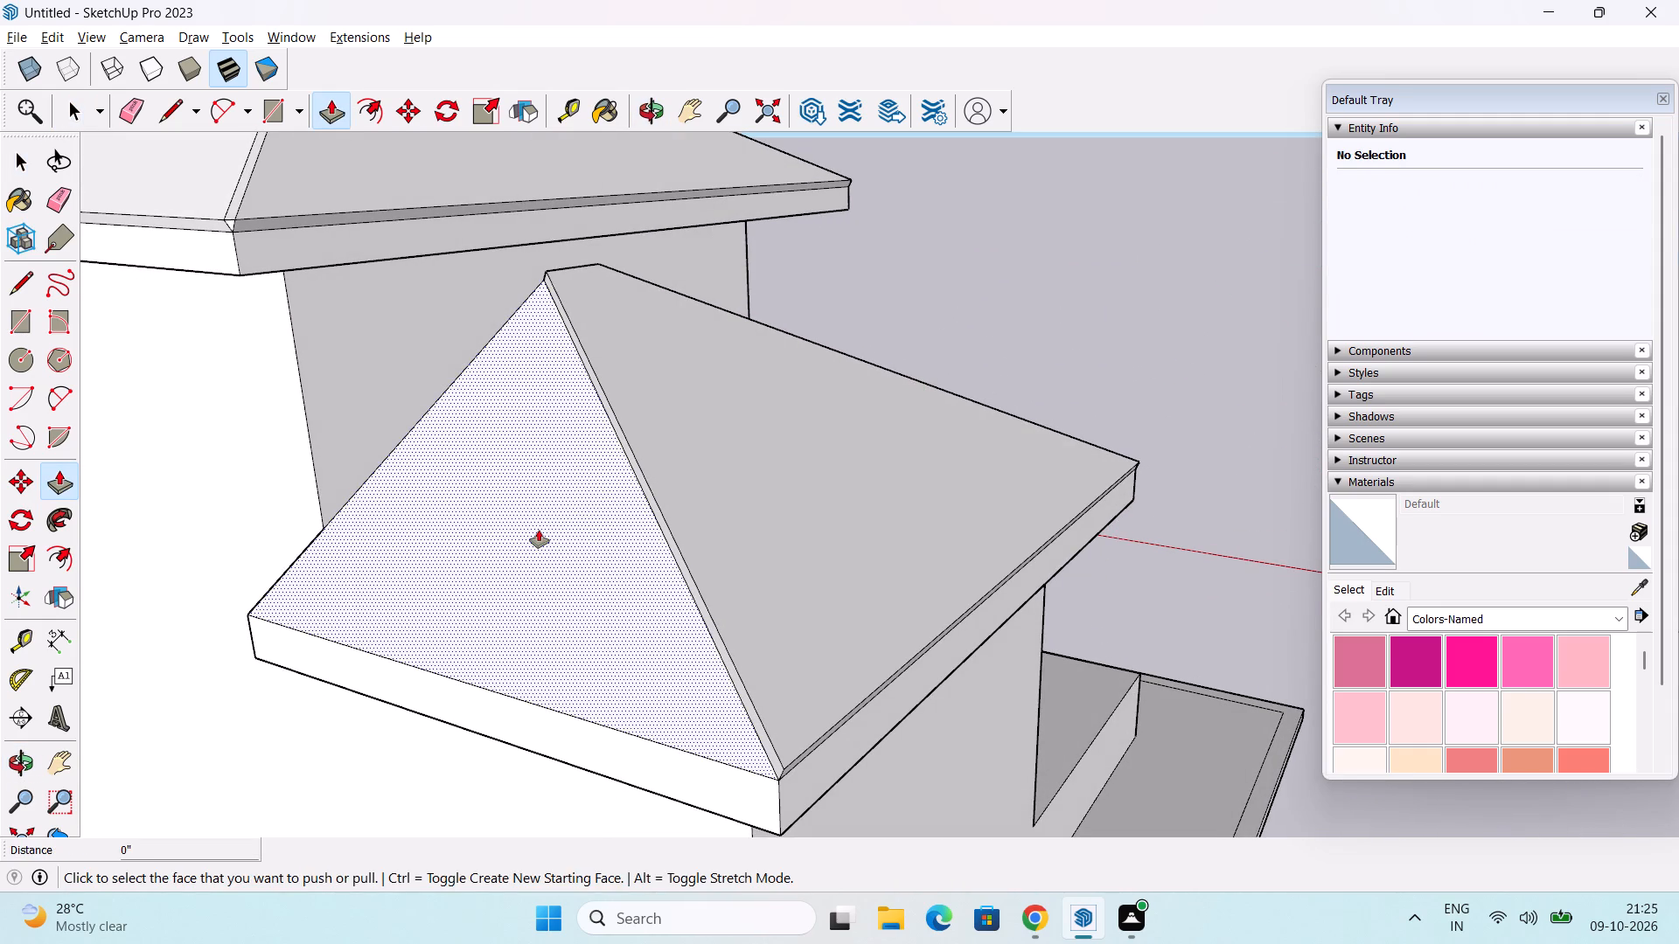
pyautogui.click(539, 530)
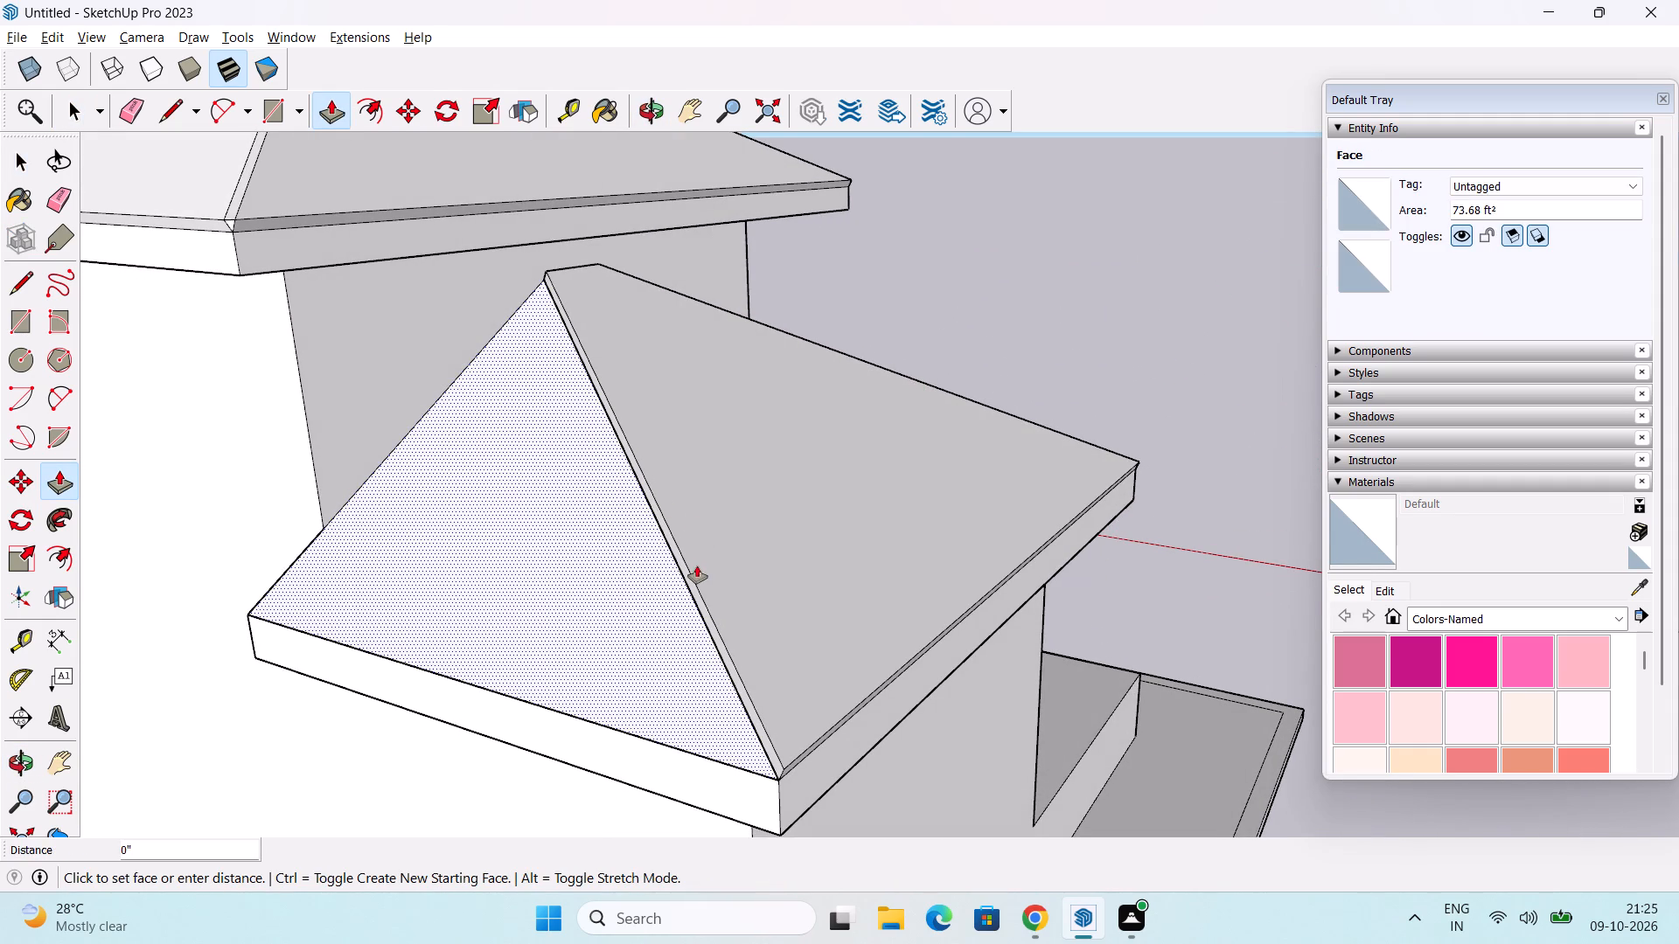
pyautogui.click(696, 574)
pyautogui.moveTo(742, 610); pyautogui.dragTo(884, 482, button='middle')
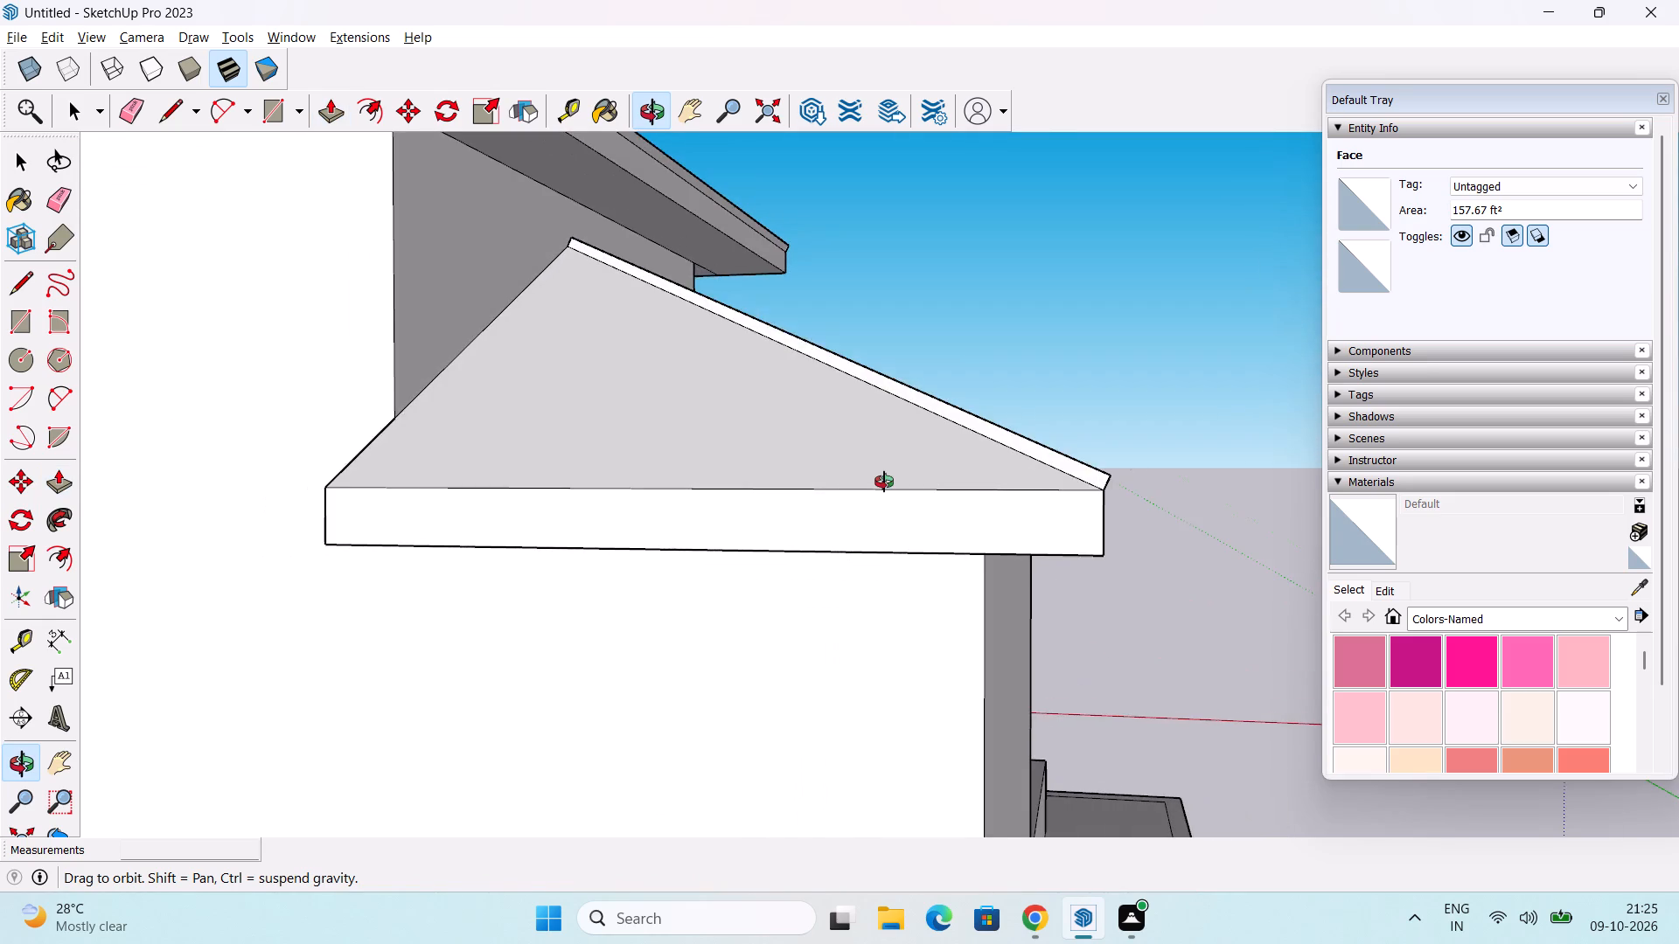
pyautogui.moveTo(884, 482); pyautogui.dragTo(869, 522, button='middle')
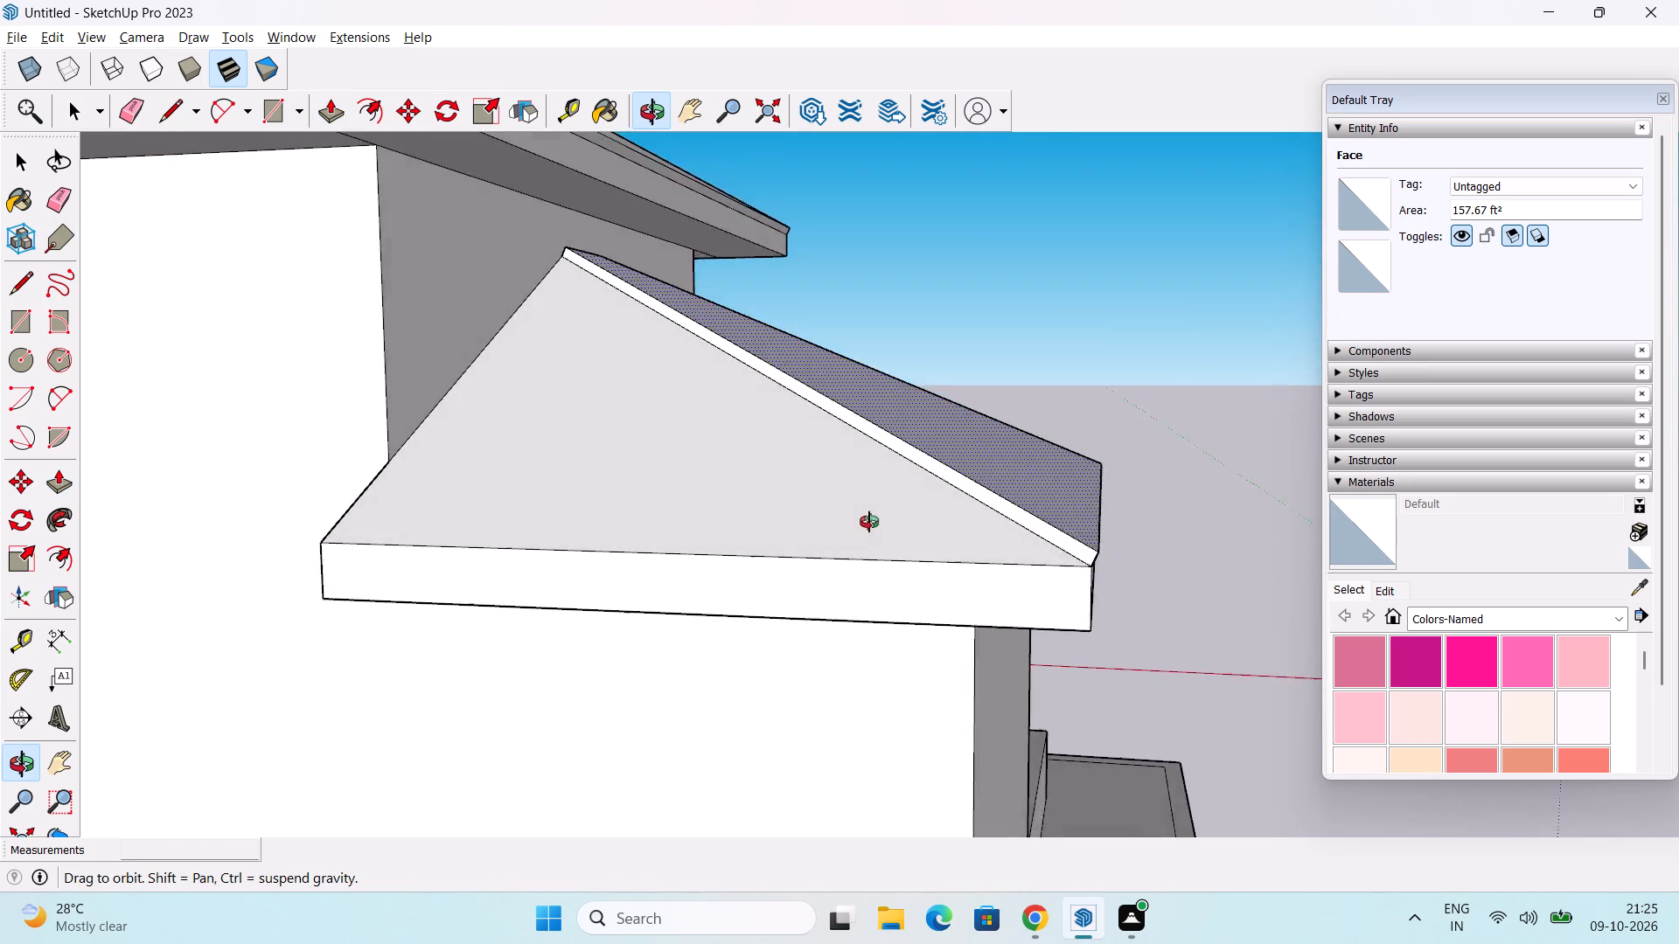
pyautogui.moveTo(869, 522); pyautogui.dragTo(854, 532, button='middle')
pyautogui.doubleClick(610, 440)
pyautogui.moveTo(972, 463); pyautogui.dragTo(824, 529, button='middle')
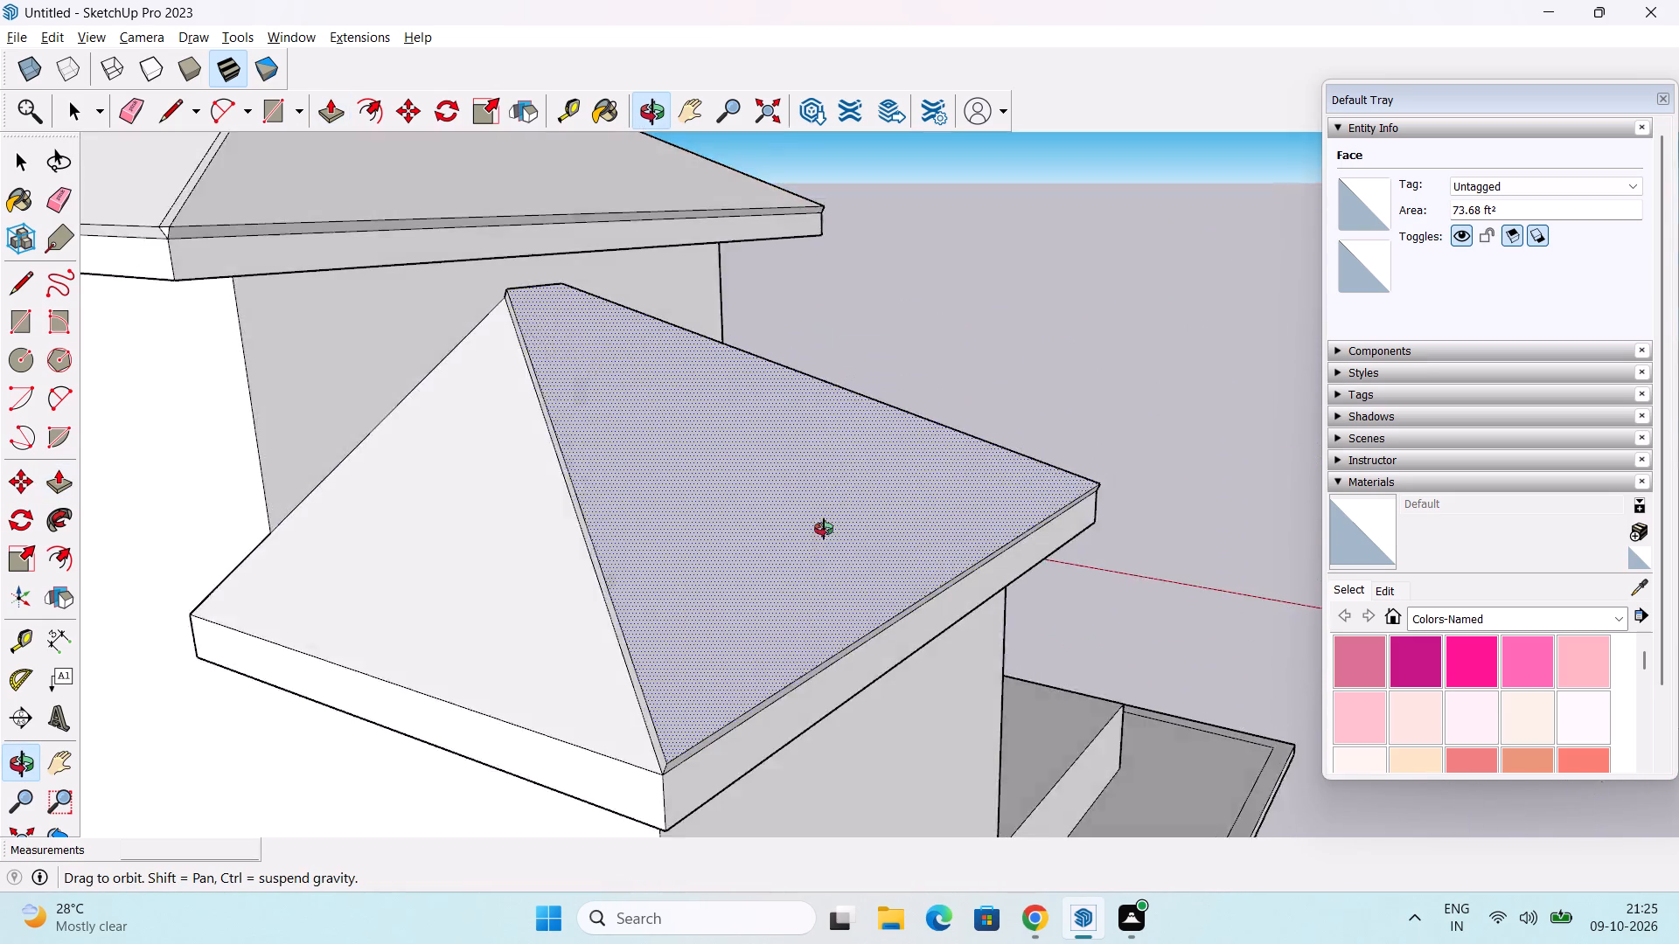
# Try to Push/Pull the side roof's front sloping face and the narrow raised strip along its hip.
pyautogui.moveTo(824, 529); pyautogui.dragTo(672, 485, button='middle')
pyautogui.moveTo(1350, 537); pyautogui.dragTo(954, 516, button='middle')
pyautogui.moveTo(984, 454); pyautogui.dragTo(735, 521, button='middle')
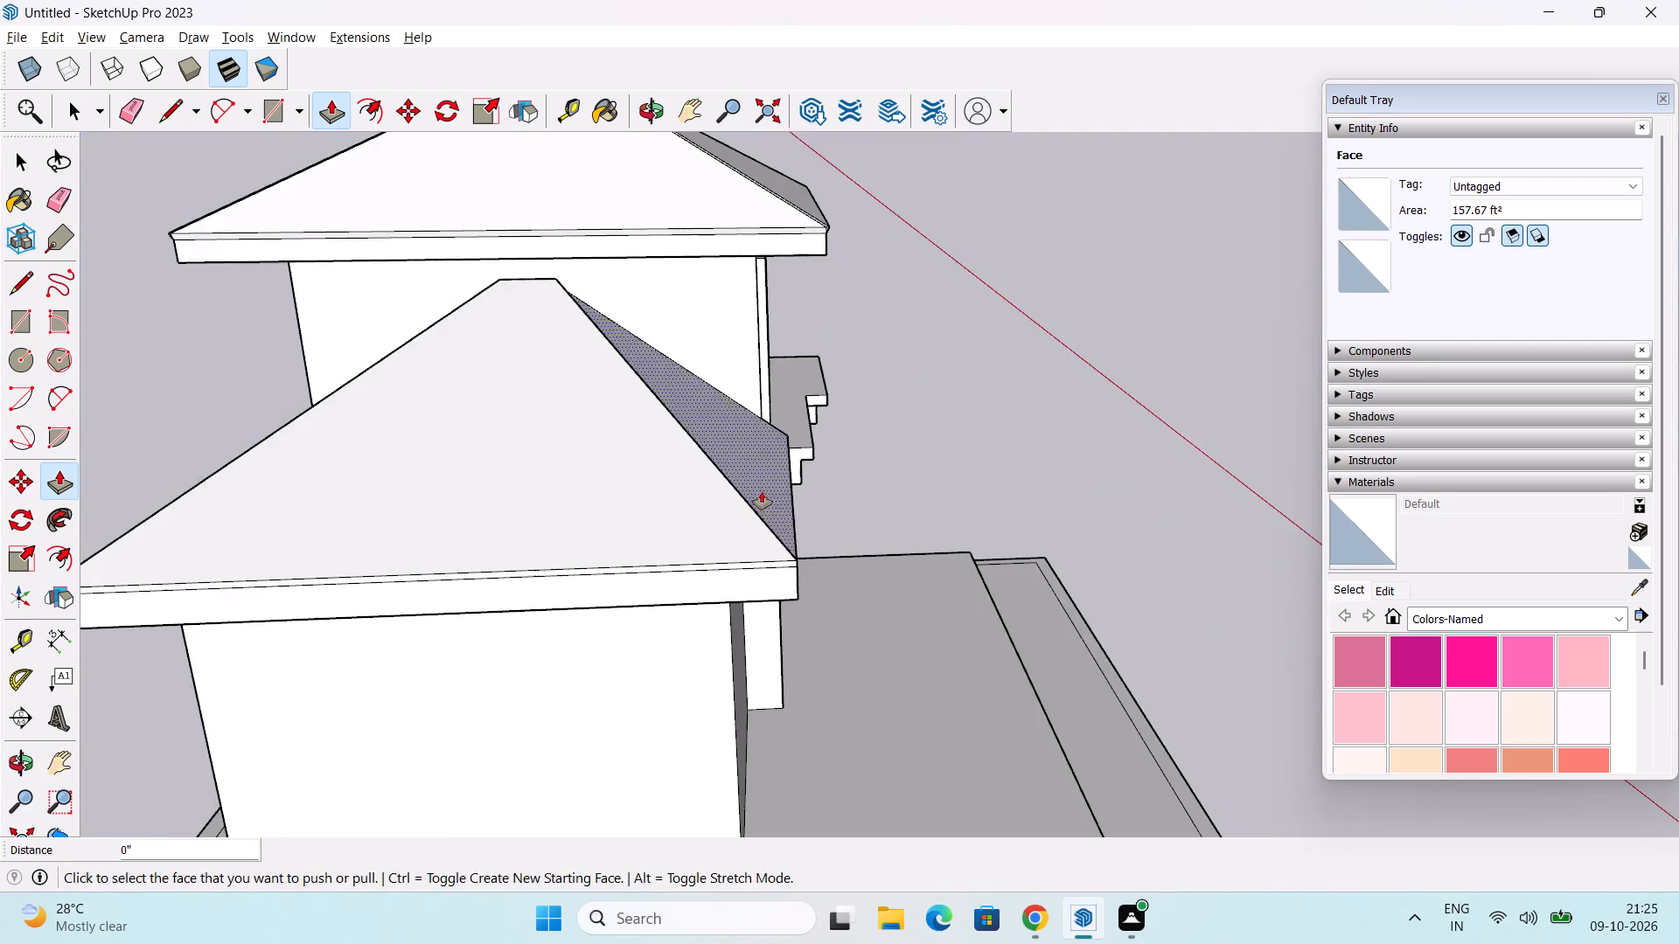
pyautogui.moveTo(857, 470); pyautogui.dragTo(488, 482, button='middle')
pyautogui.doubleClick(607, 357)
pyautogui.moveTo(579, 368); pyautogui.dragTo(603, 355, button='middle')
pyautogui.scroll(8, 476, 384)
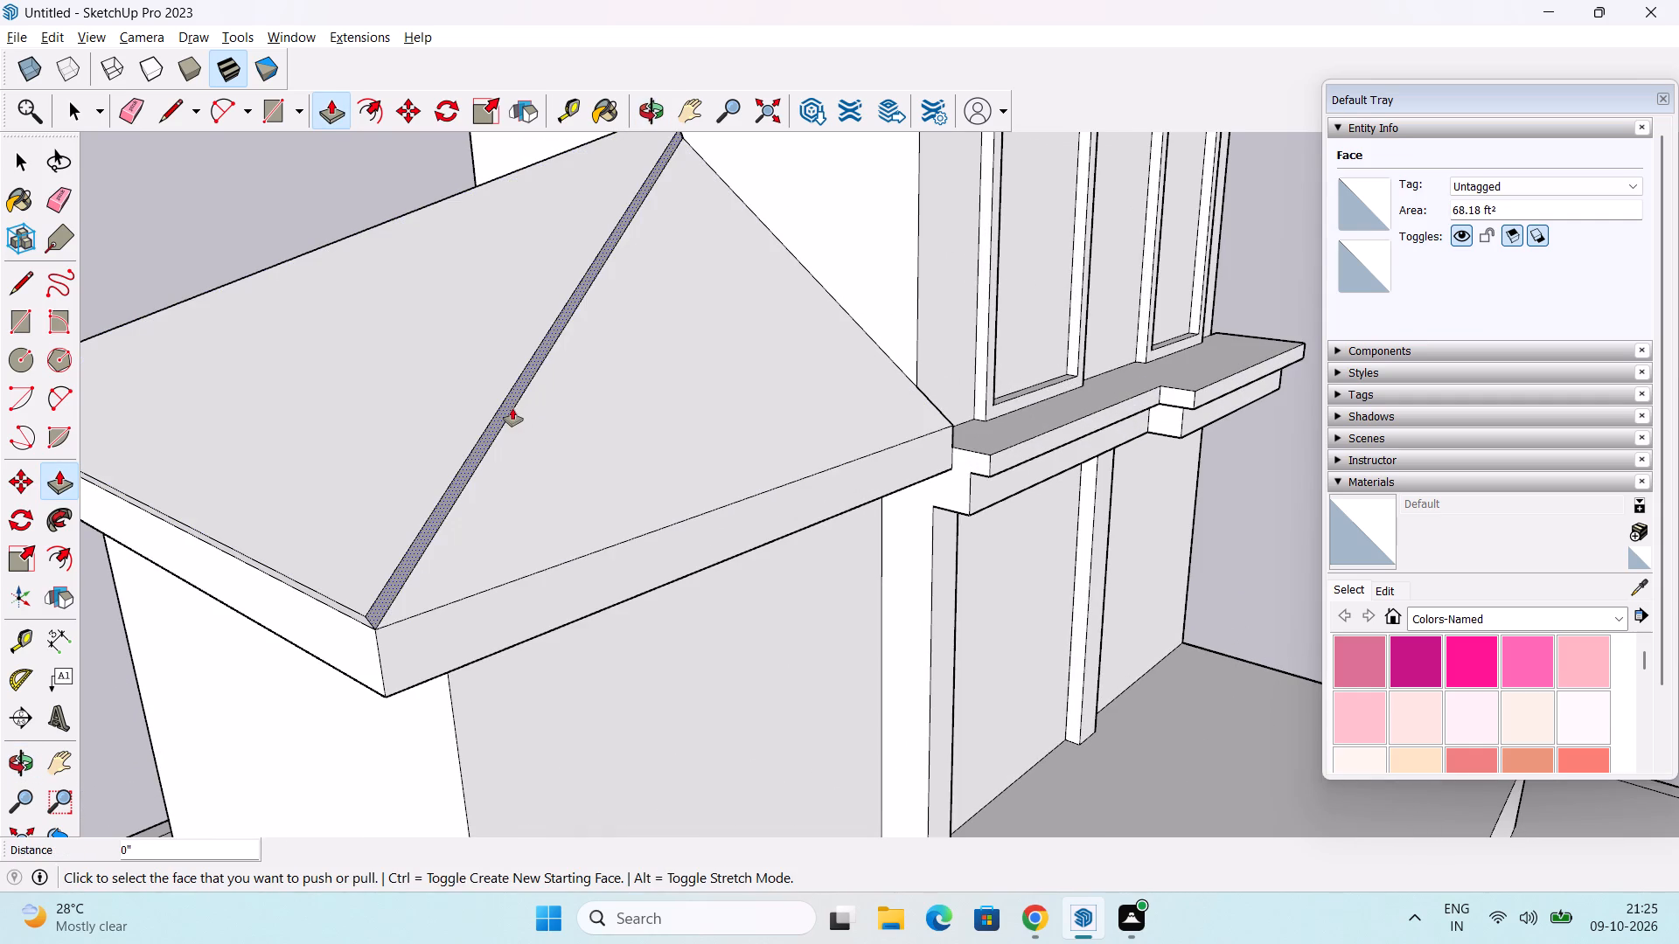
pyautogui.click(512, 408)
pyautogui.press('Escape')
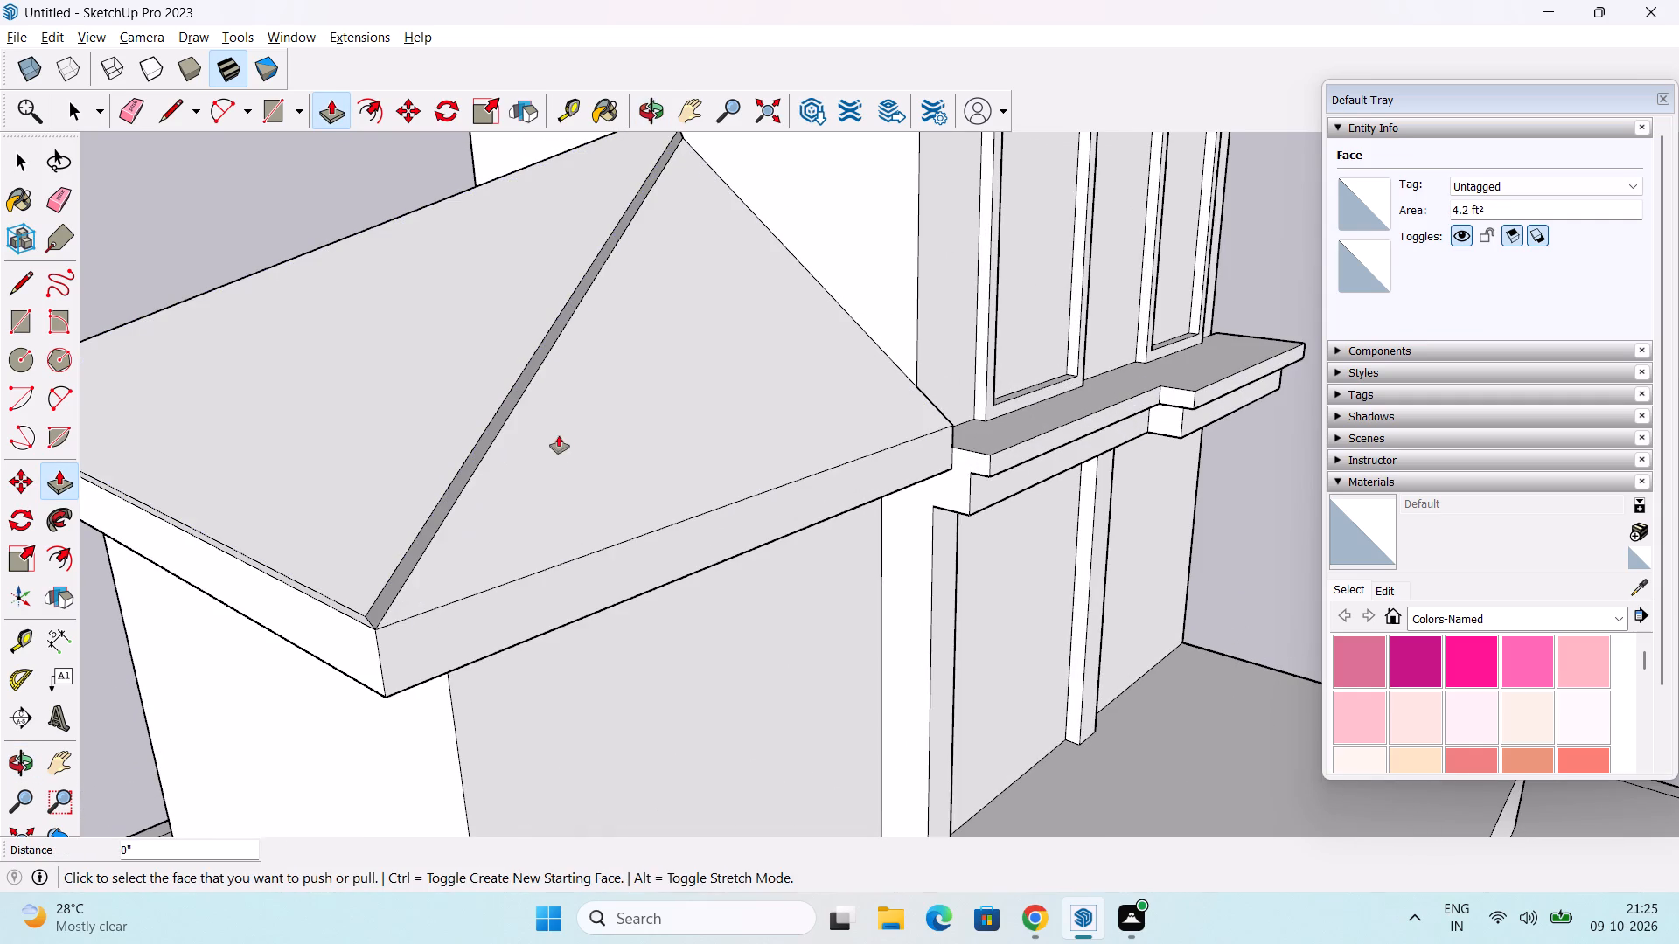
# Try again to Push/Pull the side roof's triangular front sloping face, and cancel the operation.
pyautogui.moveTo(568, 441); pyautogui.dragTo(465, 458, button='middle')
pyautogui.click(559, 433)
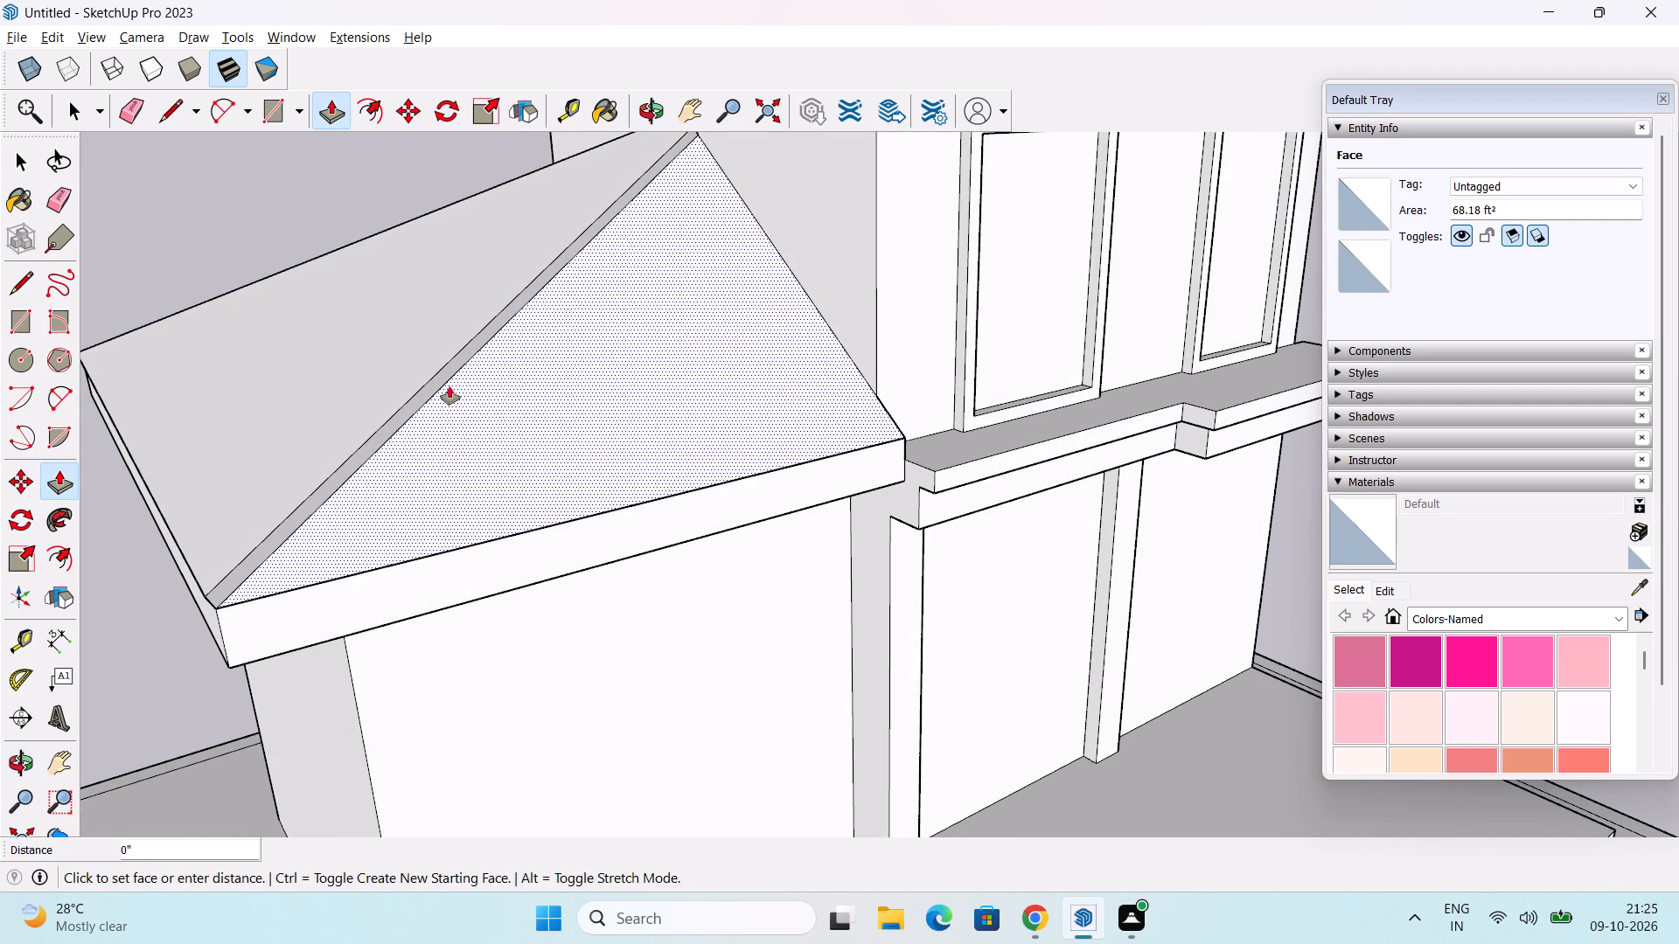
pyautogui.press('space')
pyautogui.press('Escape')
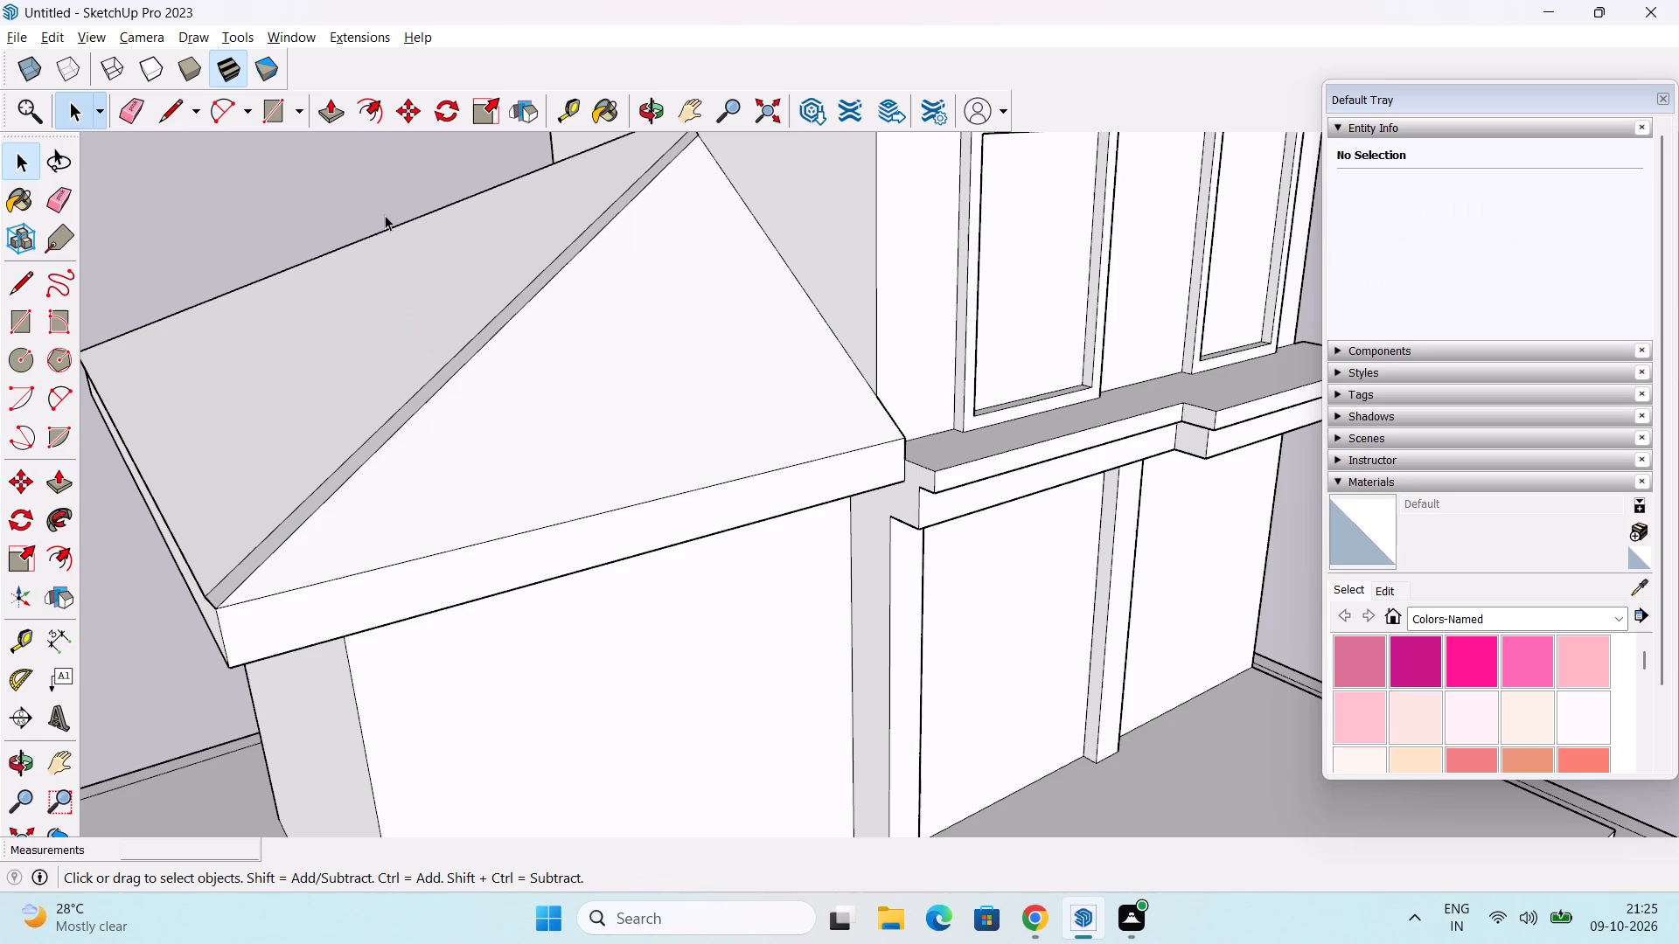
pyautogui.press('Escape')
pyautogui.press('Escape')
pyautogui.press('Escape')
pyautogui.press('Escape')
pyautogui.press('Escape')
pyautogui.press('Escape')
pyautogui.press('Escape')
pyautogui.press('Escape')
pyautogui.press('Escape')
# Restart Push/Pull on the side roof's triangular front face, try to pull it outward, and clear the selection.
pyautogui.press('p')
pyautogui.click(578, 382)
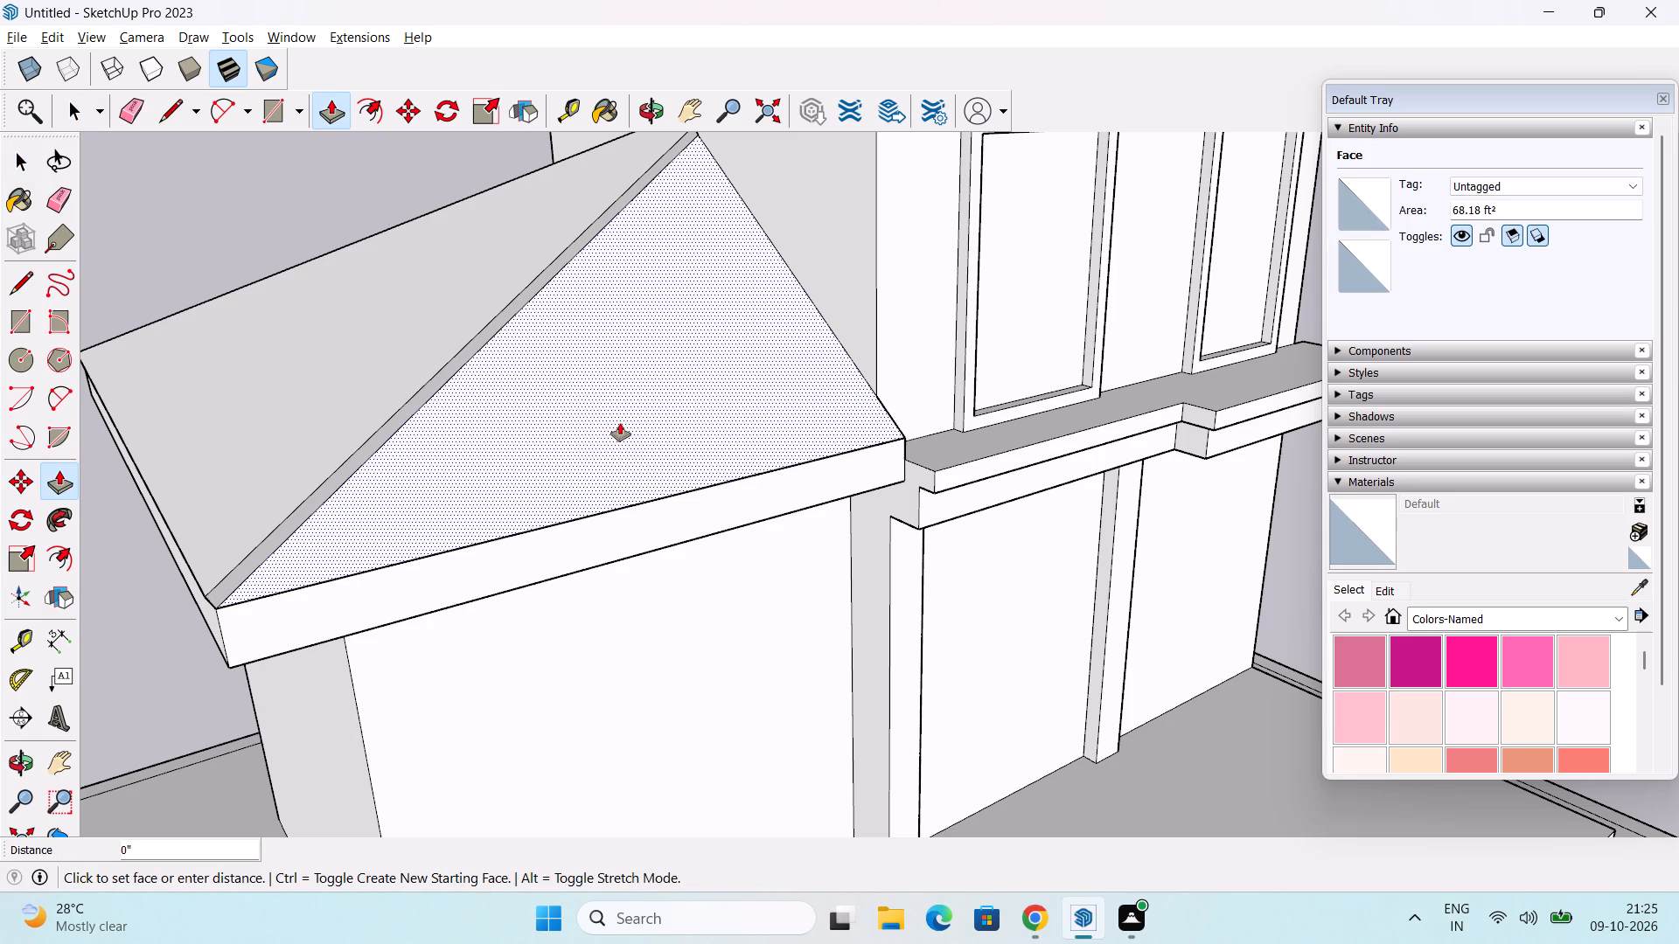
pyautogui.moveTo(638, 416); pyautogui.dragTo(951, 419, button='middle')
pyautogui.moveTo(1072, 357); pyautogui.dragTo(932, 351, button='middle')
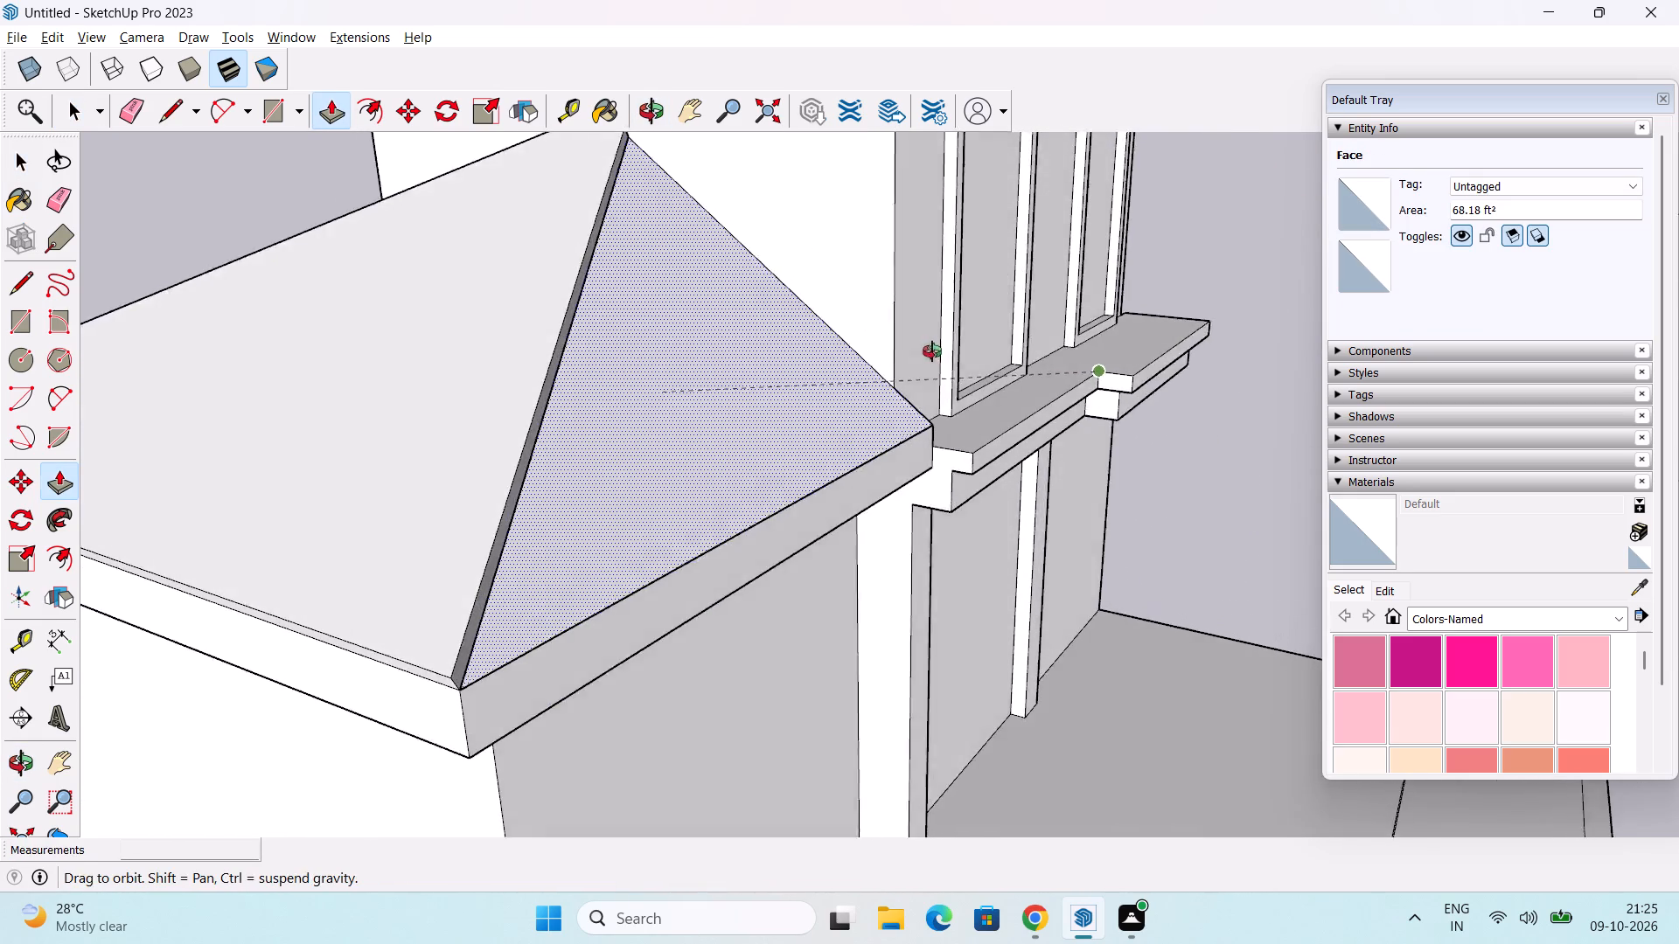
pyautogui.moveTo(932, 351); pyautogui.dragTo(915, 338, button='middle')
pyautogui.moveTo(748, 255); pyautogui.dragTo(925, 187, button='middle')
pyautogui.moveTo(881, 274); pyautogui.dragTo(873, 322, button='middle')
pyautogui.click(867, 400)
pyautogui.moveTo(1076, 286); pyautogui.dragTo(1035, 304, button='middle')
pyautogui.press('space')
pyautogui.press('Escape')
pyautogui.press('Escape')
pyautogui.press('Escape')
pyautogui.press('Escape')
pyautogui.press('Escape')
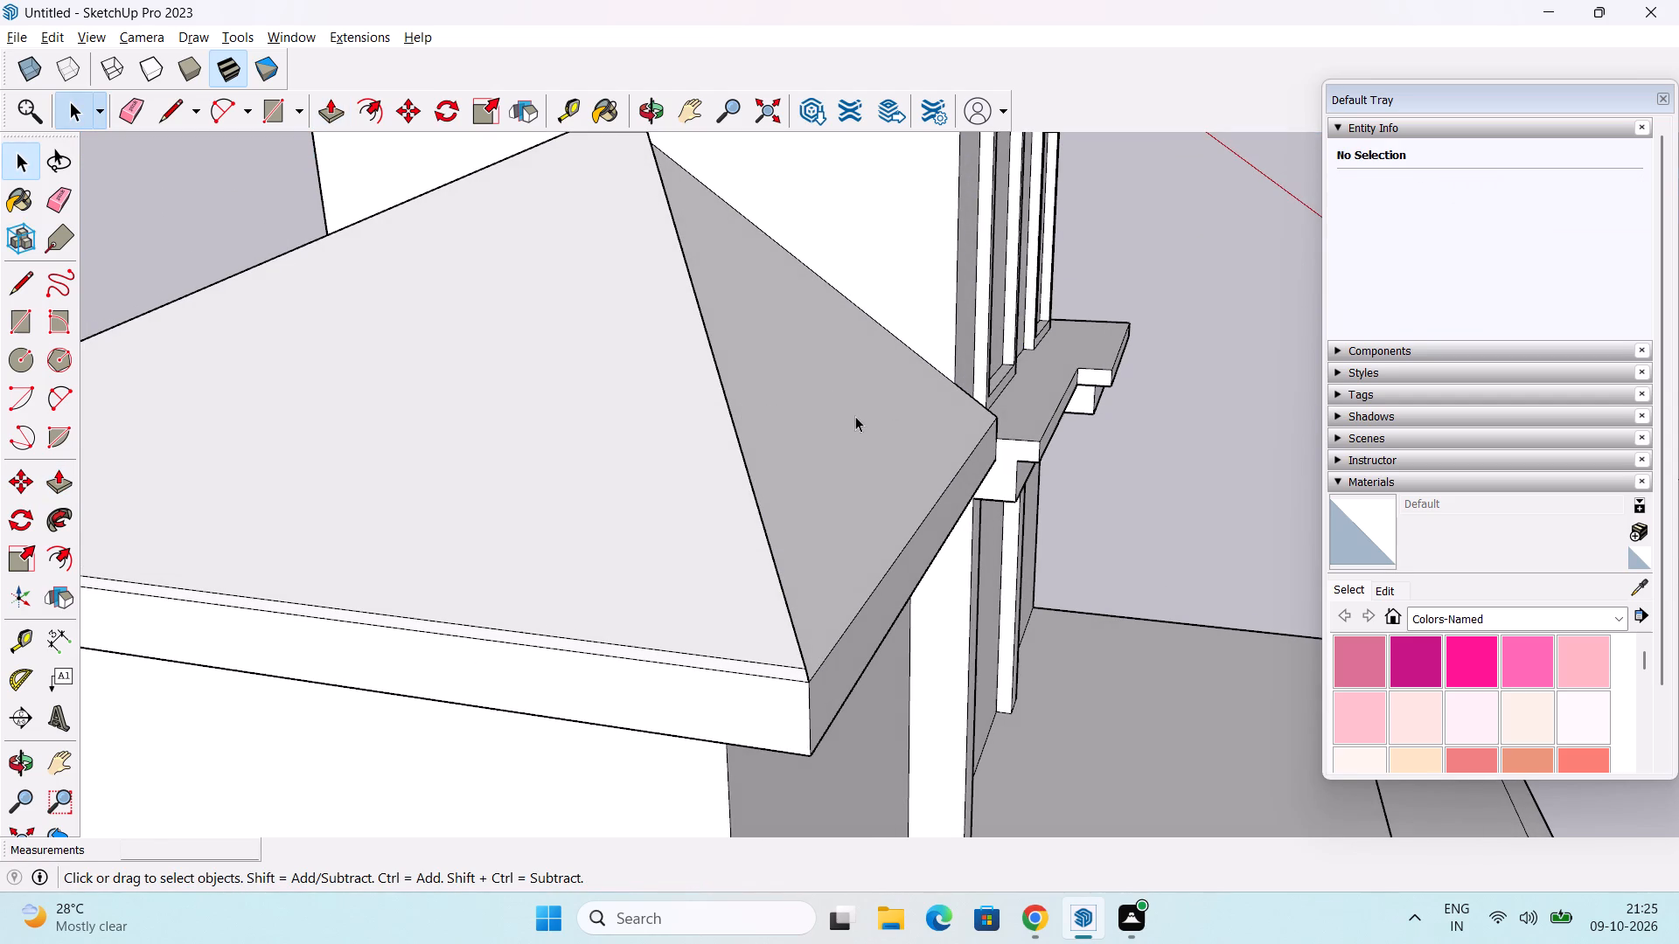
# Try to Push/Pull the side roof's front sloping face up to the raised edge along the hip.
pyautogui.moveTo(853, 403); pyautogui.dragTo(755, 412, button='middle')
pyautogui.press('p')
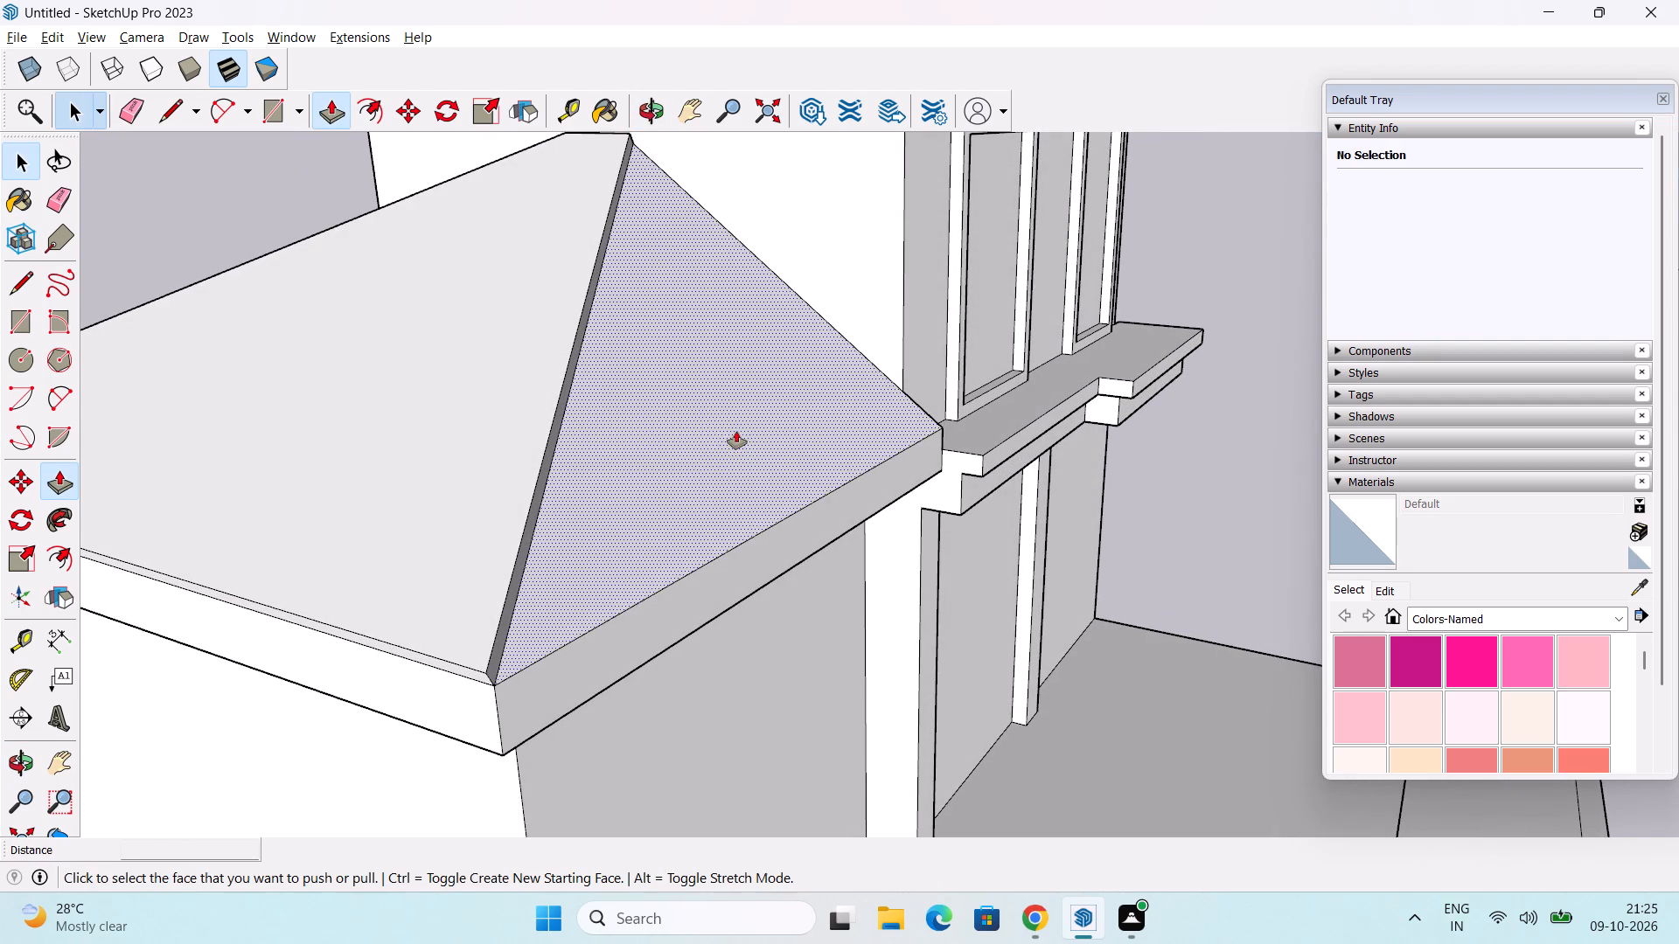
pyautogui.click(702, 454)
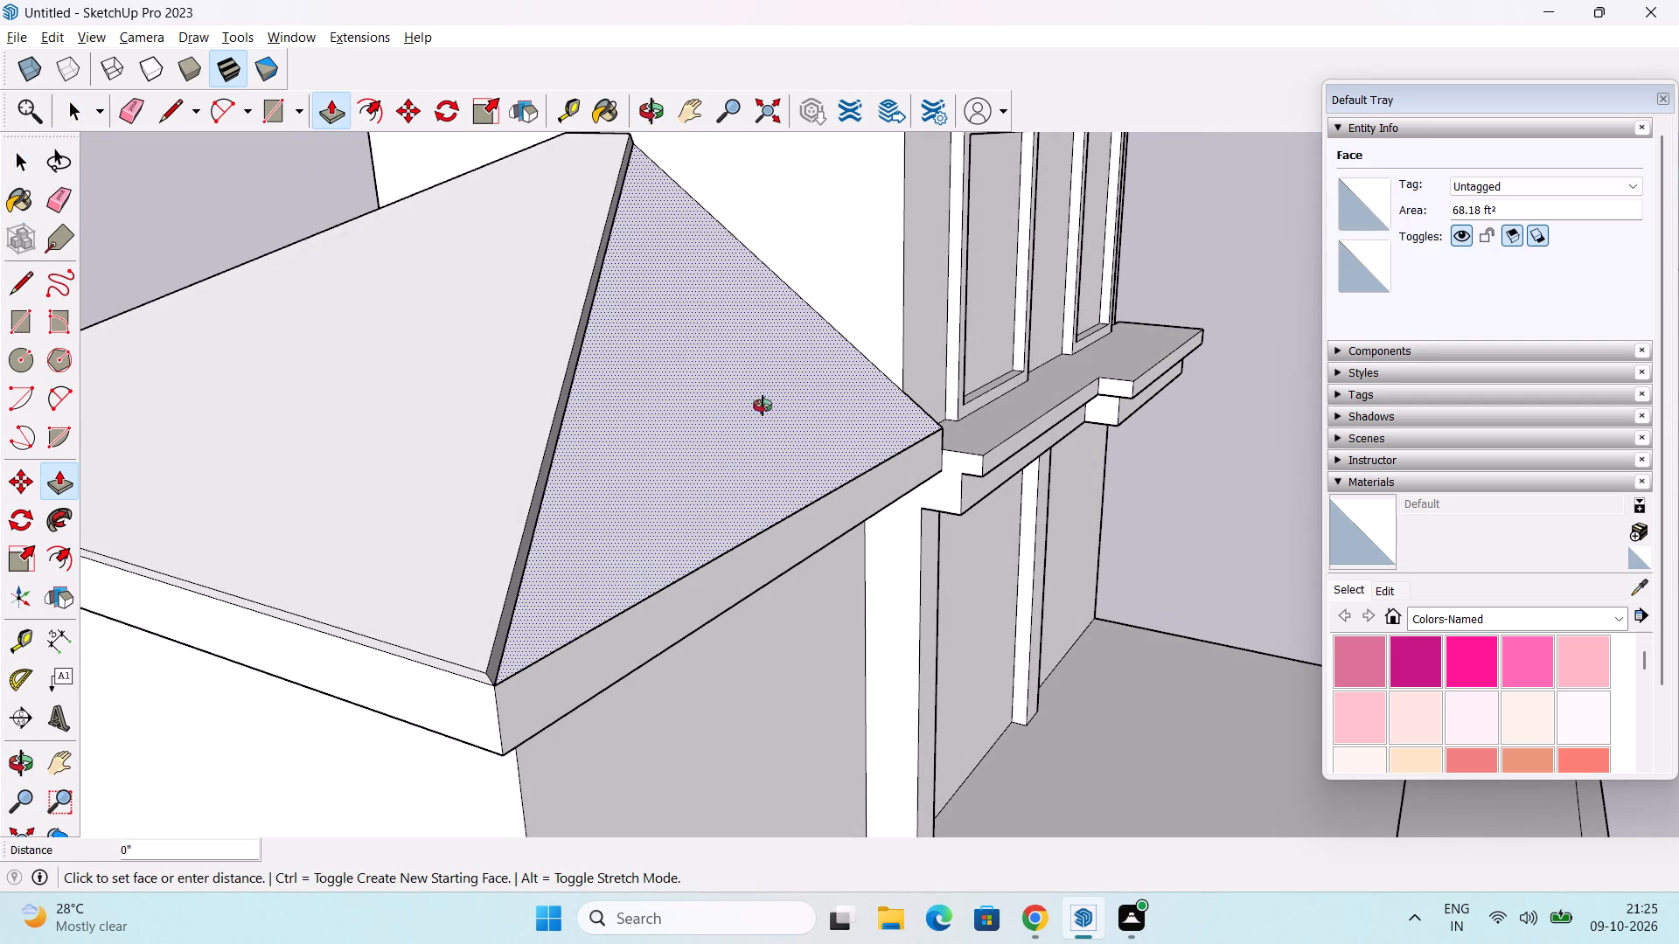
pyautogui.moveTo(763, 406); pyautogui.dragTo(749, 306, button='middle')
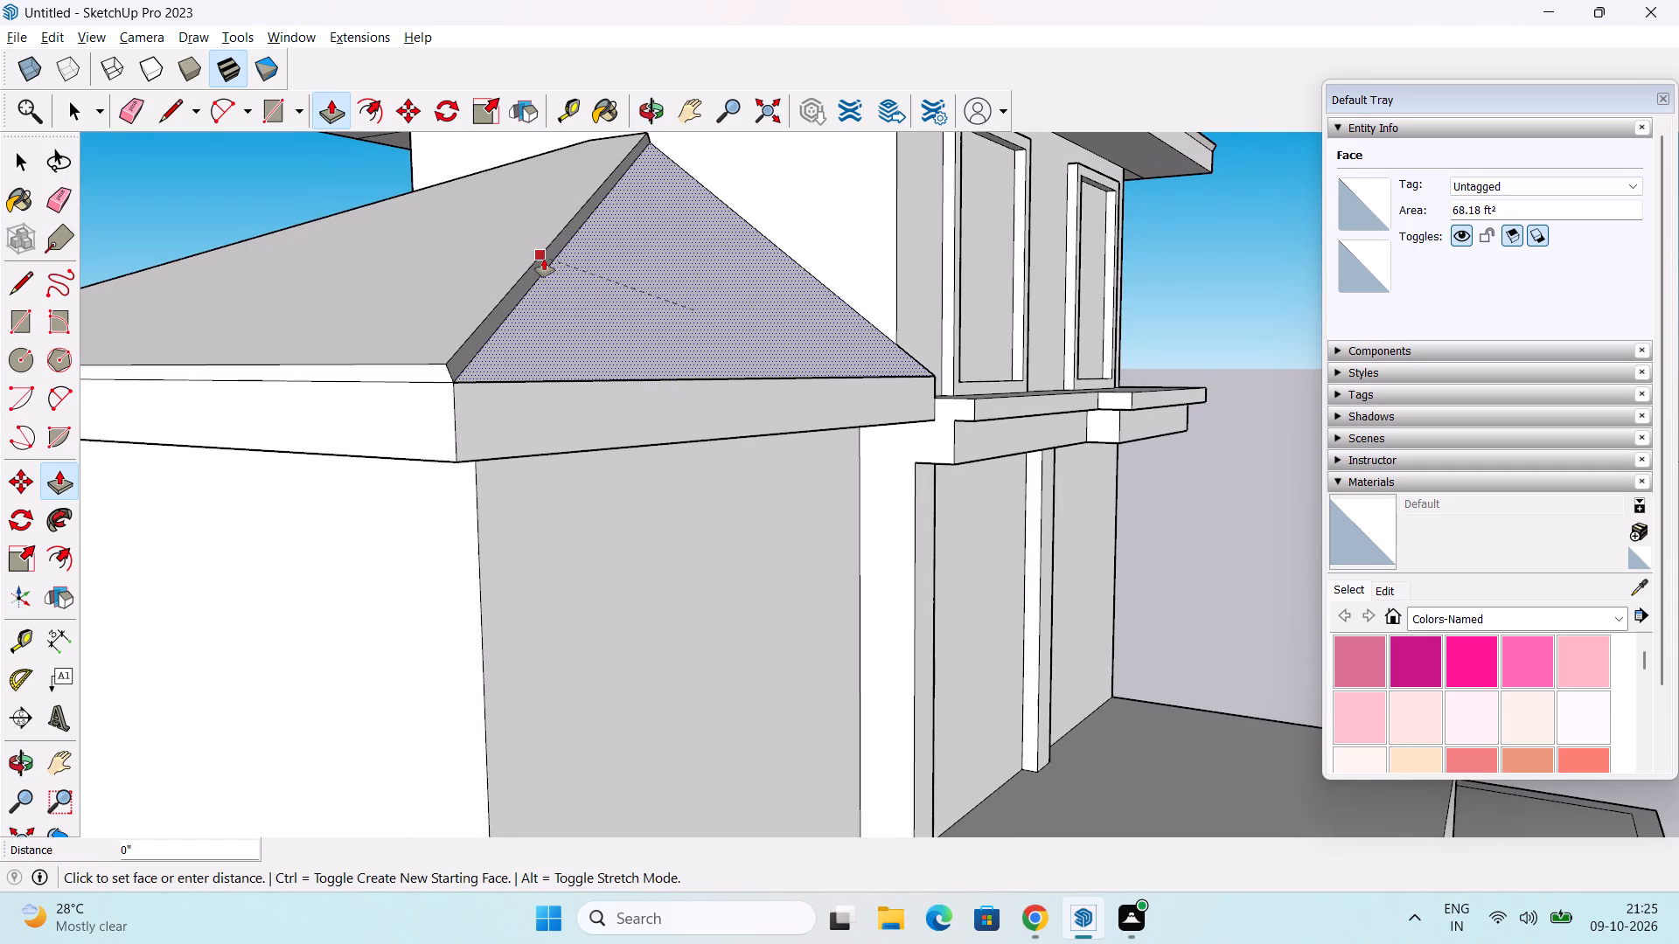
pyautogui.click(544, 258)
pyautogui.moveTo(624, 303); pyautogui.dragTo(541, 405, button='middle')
# Undo the outward Push/Pull of the side roof's large outer sloping face.
pyautogui.hotkey('ctrl', 'z')
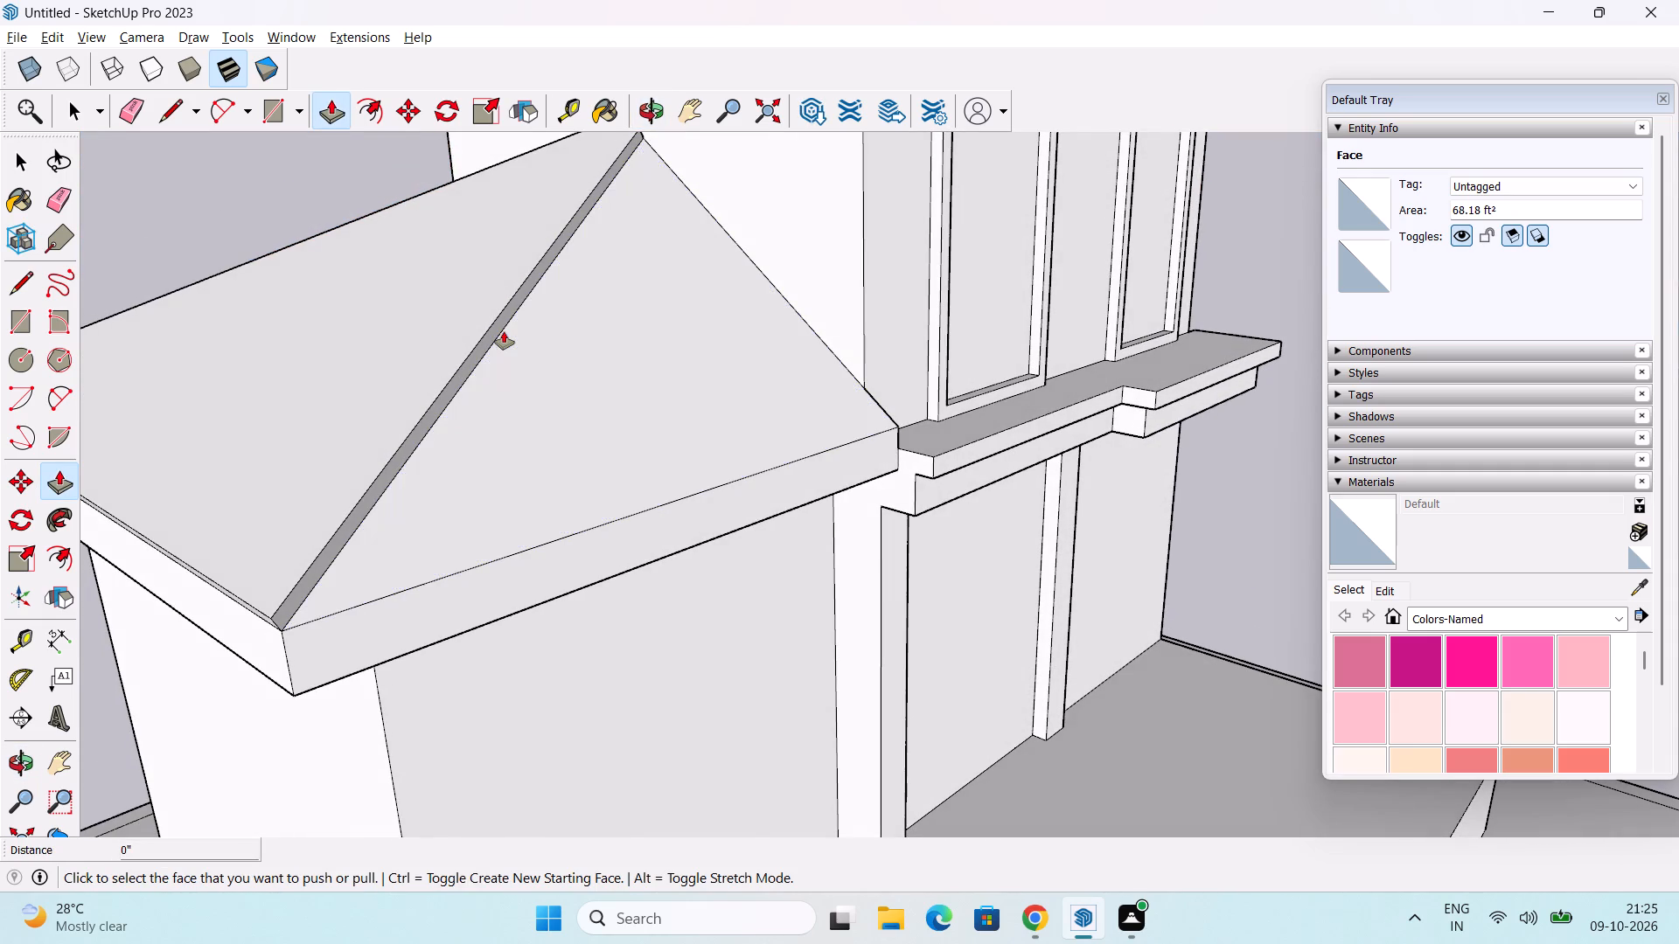
pyautogui.hotkey('ctrl', 'z')
pyautogui.hotkey('ctrl', 'z')
pyautogui.hotkey('ctrl', 'z')
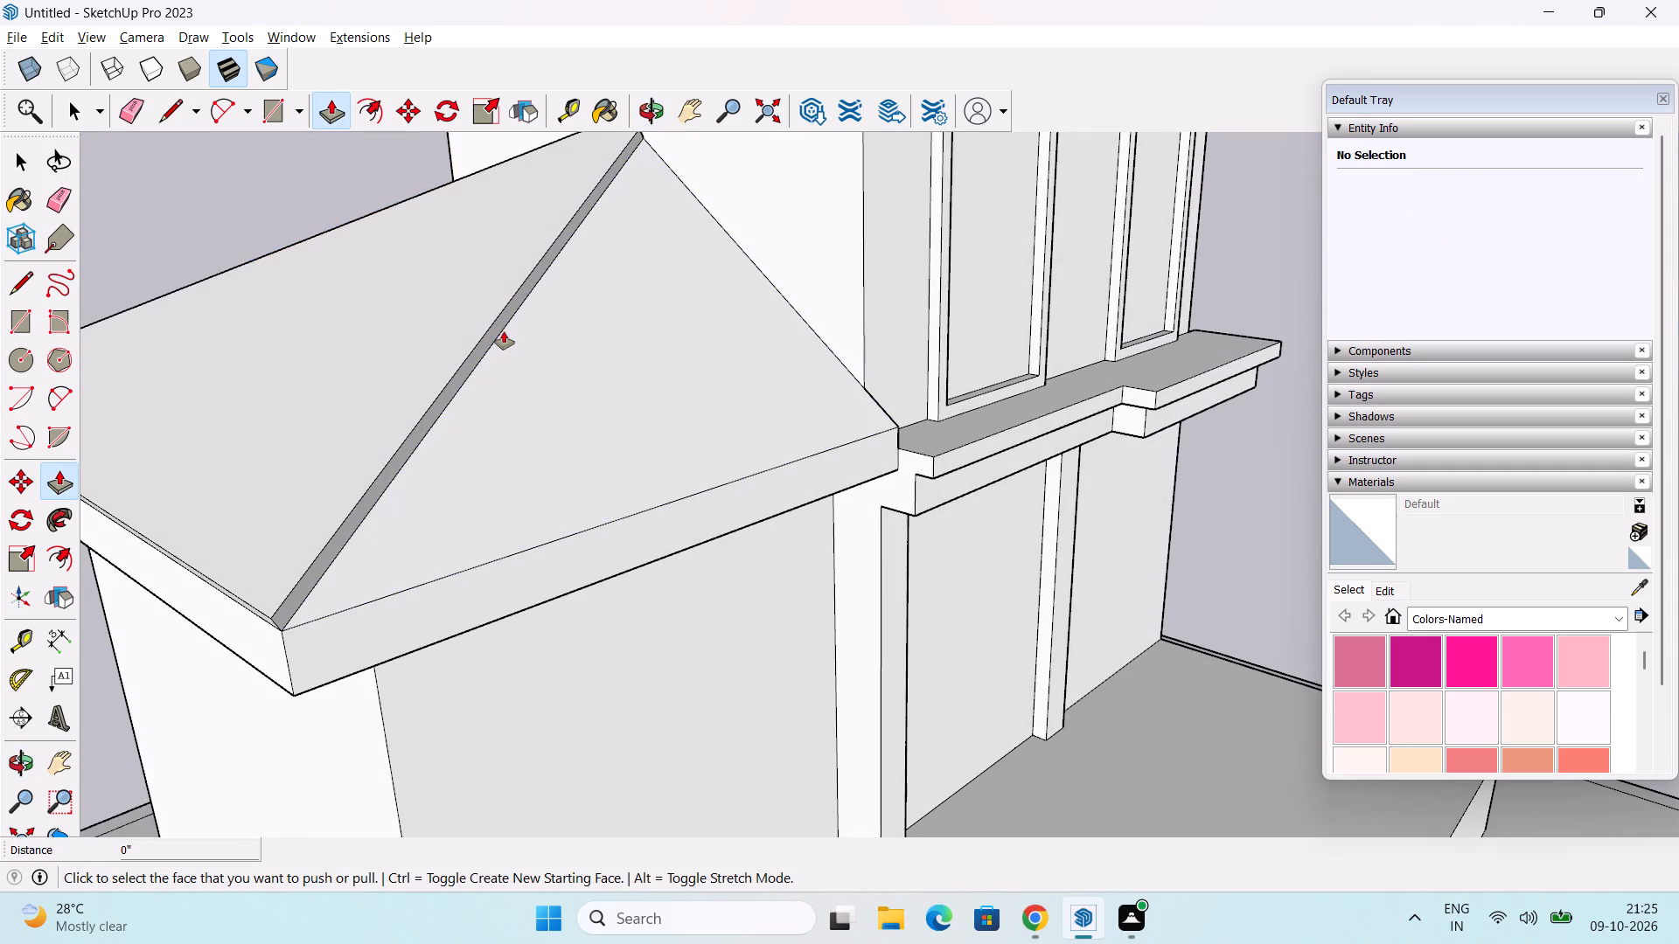
pyautogui.hotkey('ctrl', 'z')
pyautogui.hotkey('ctrl', 'z')
pyautogui.hotkey('ctrl', 'z')
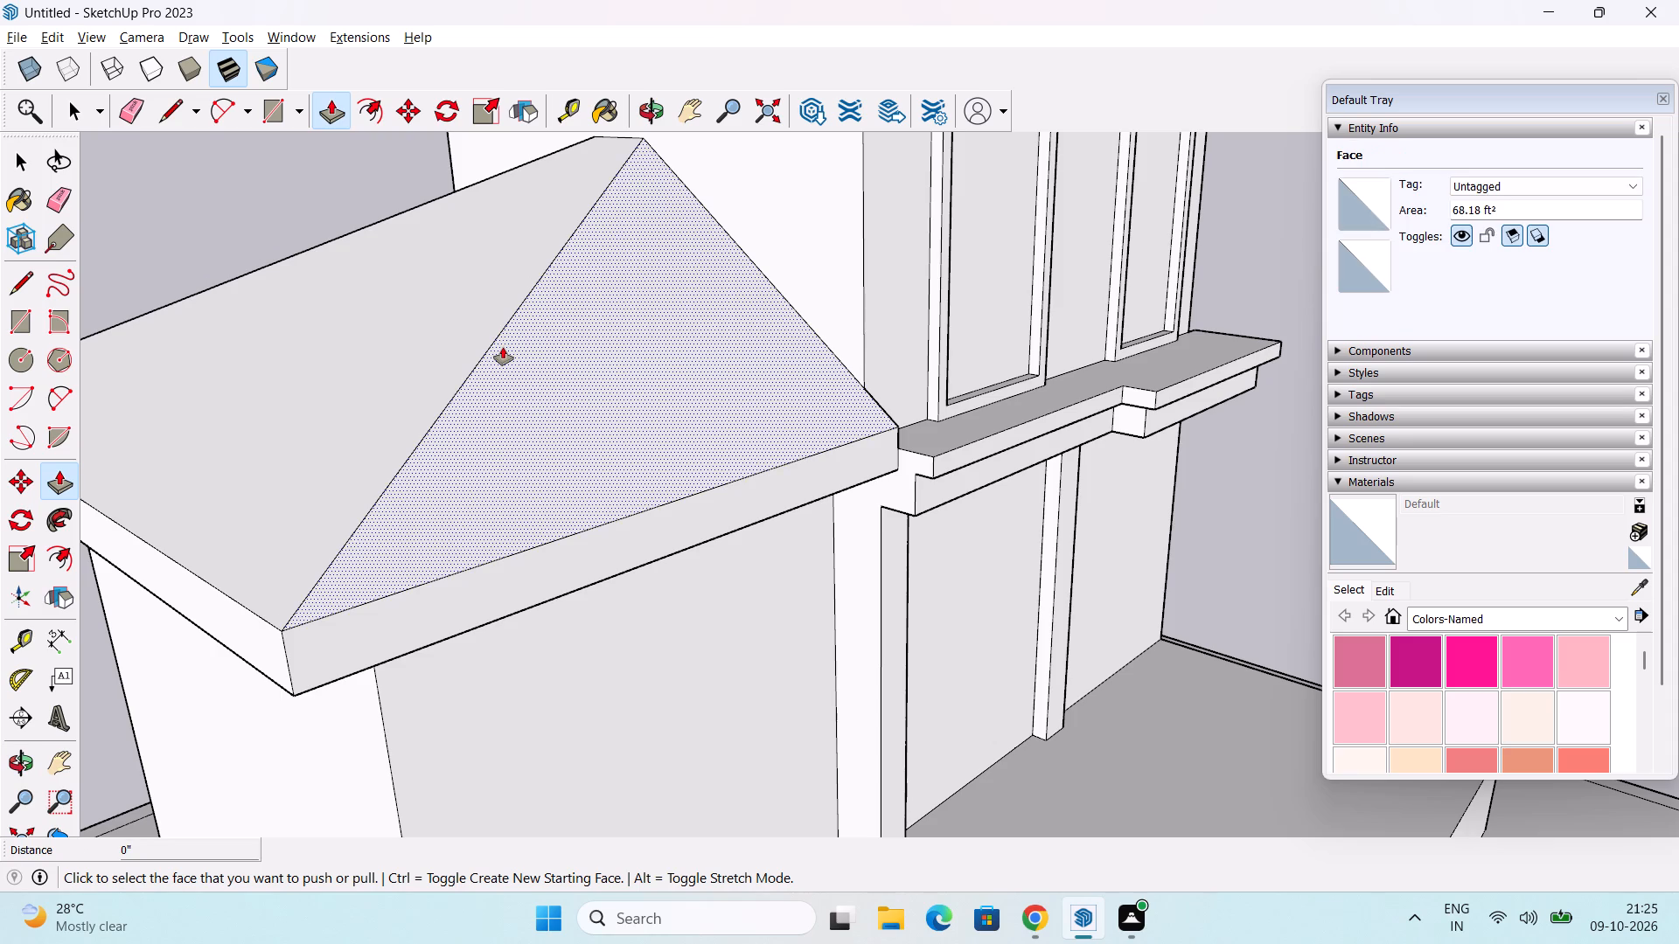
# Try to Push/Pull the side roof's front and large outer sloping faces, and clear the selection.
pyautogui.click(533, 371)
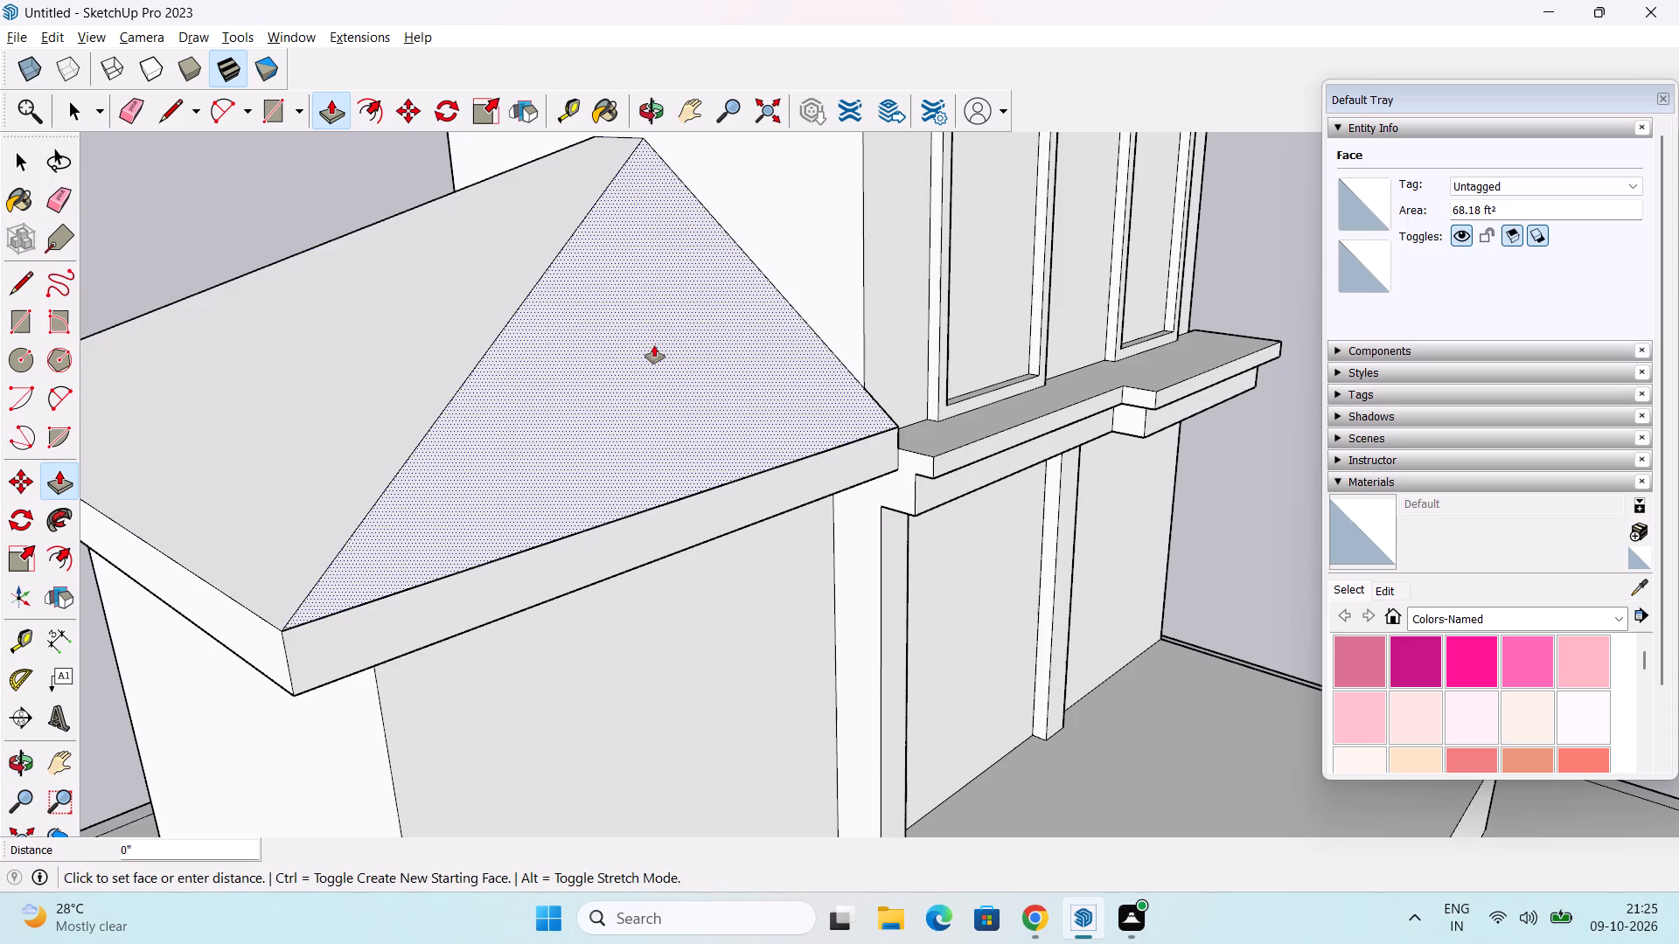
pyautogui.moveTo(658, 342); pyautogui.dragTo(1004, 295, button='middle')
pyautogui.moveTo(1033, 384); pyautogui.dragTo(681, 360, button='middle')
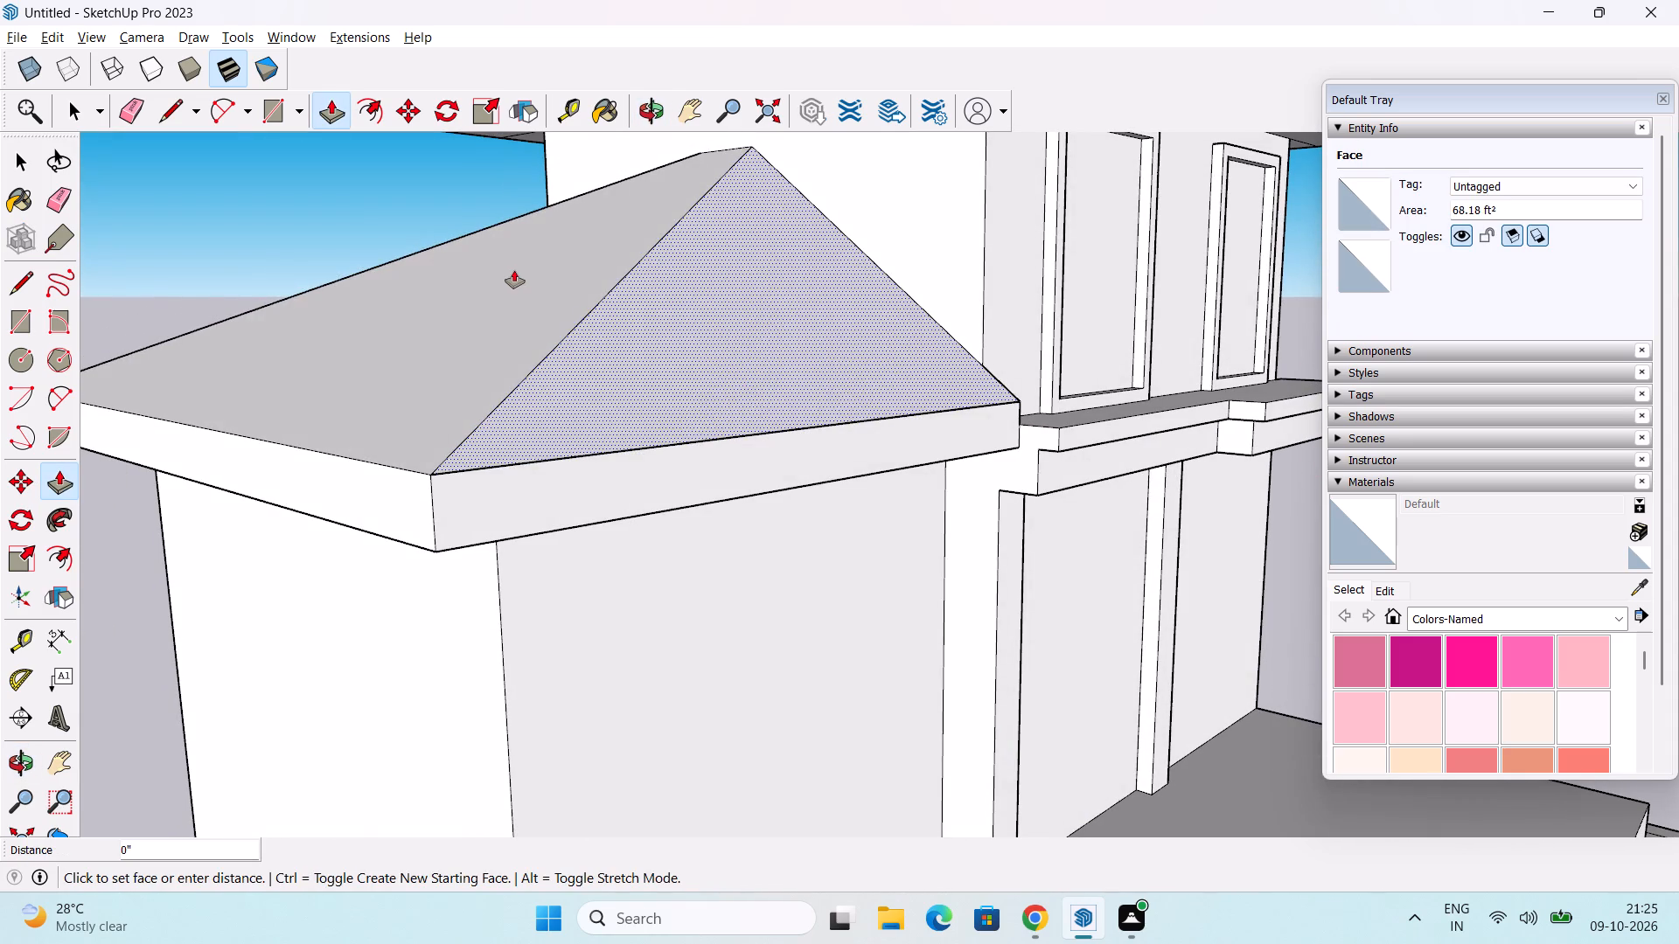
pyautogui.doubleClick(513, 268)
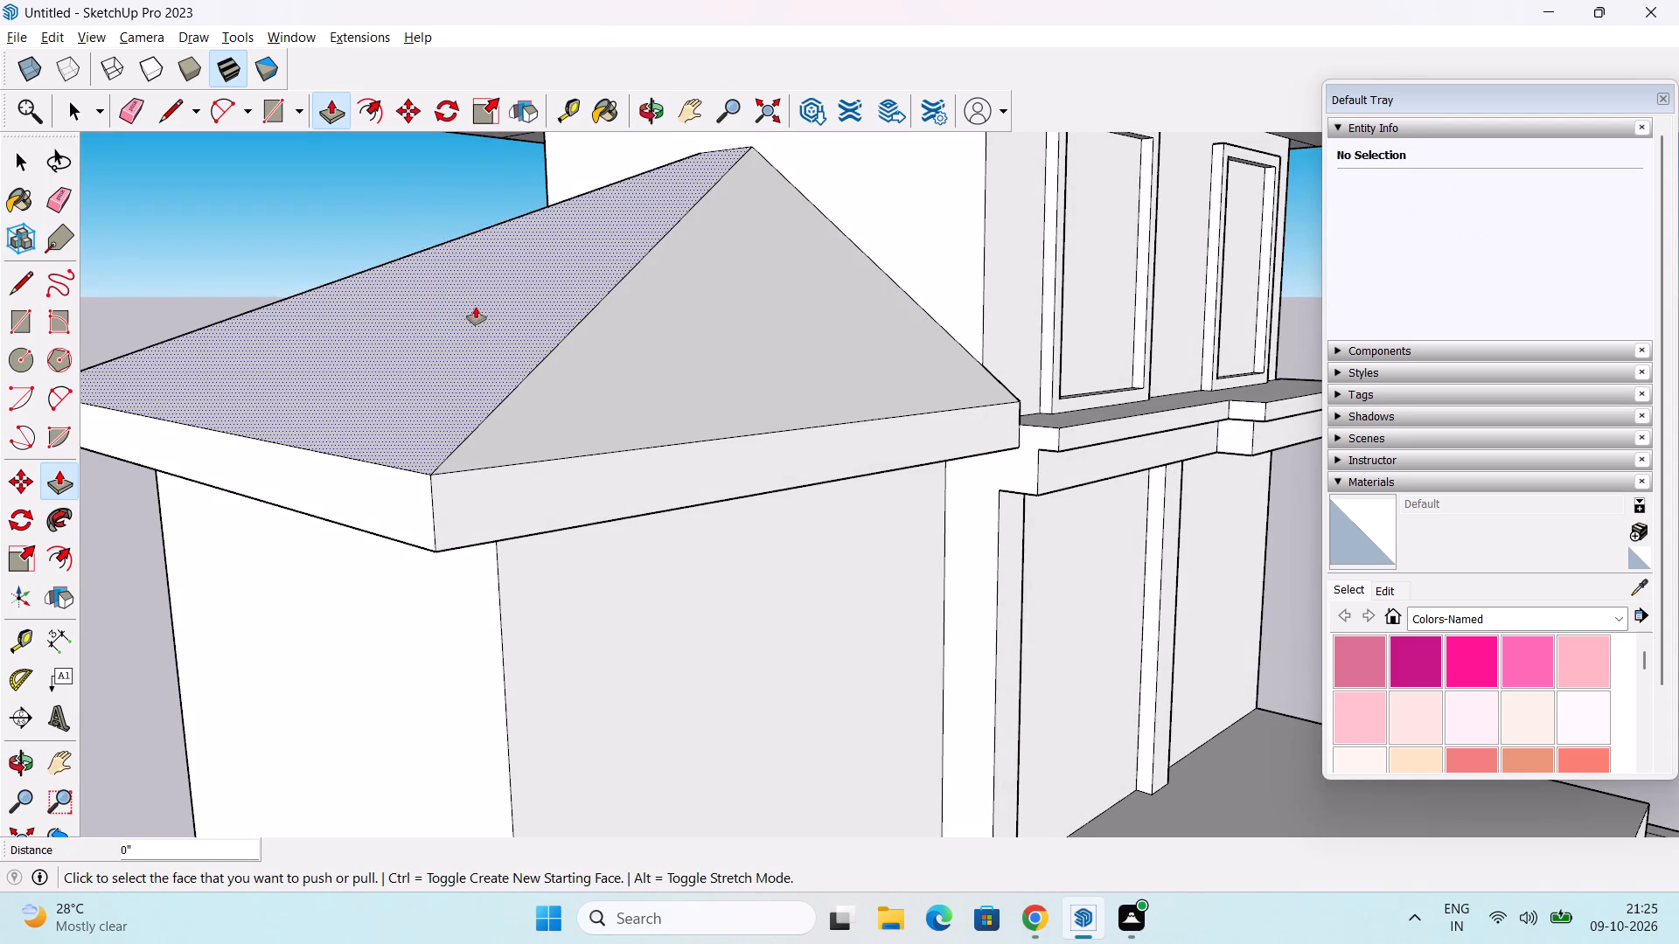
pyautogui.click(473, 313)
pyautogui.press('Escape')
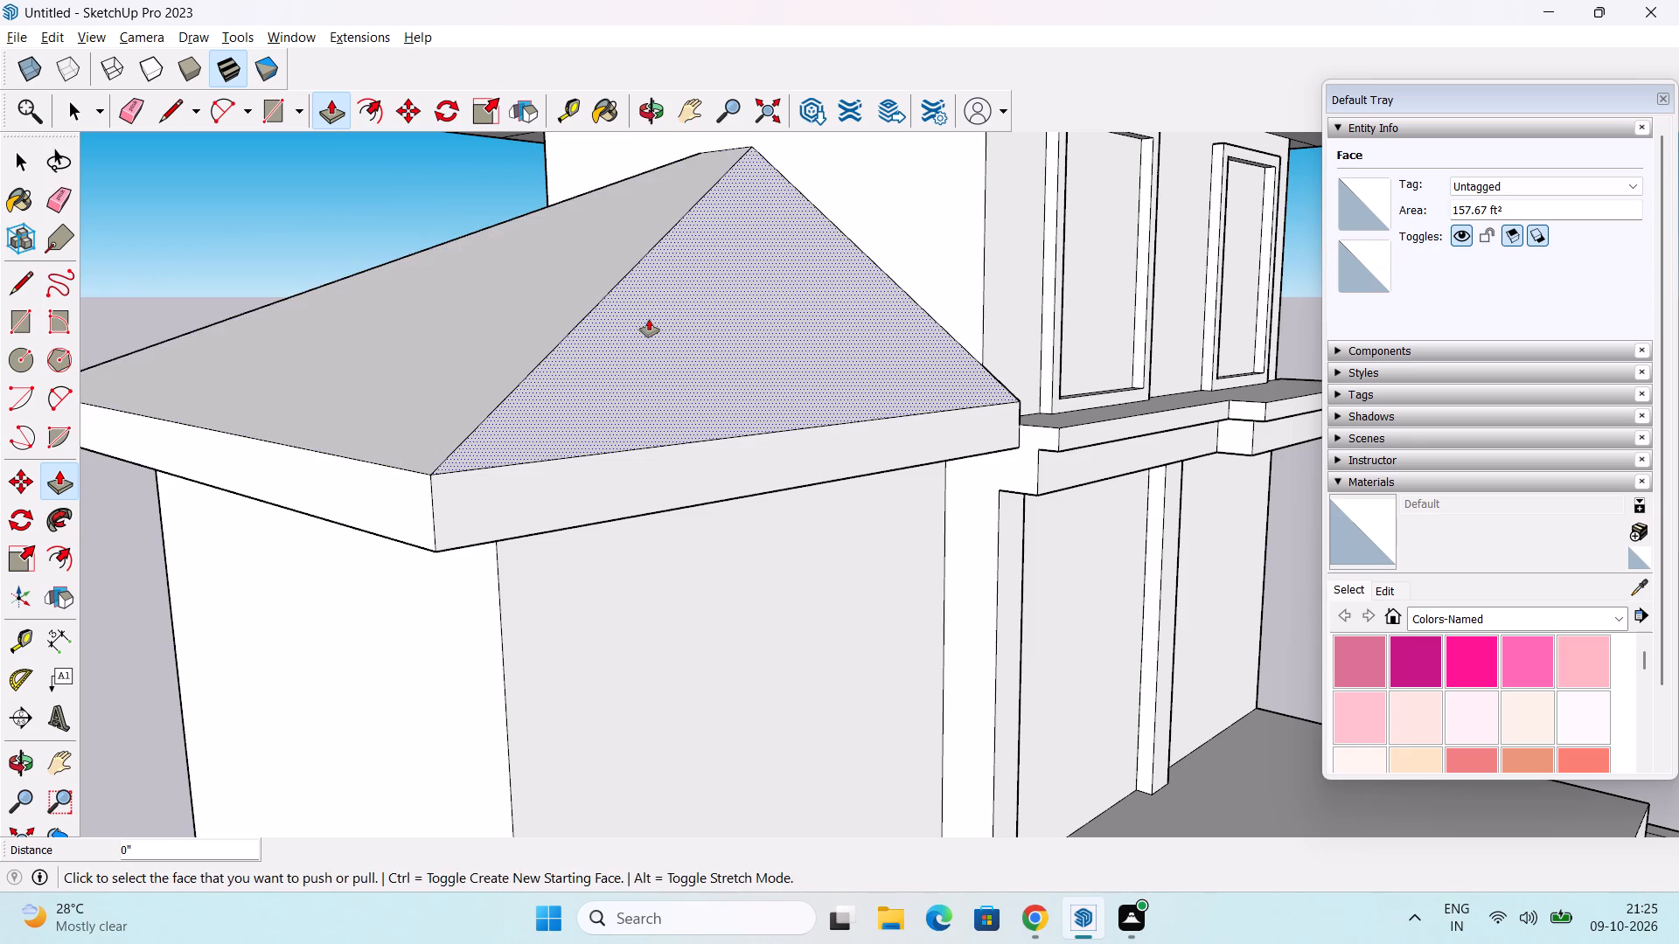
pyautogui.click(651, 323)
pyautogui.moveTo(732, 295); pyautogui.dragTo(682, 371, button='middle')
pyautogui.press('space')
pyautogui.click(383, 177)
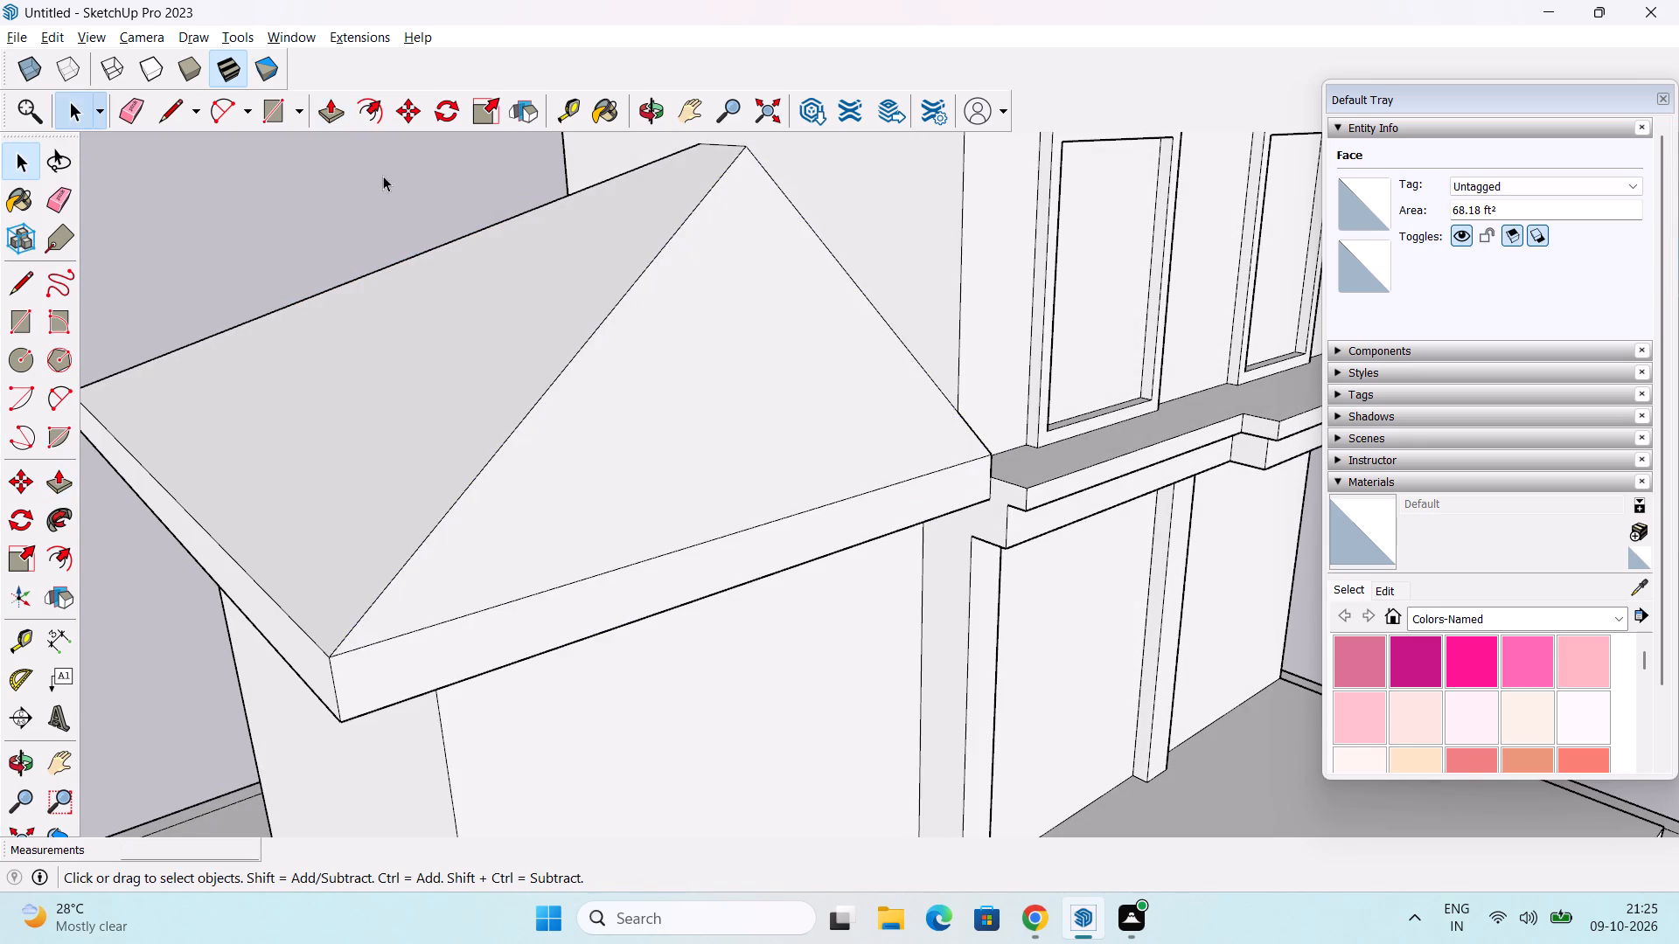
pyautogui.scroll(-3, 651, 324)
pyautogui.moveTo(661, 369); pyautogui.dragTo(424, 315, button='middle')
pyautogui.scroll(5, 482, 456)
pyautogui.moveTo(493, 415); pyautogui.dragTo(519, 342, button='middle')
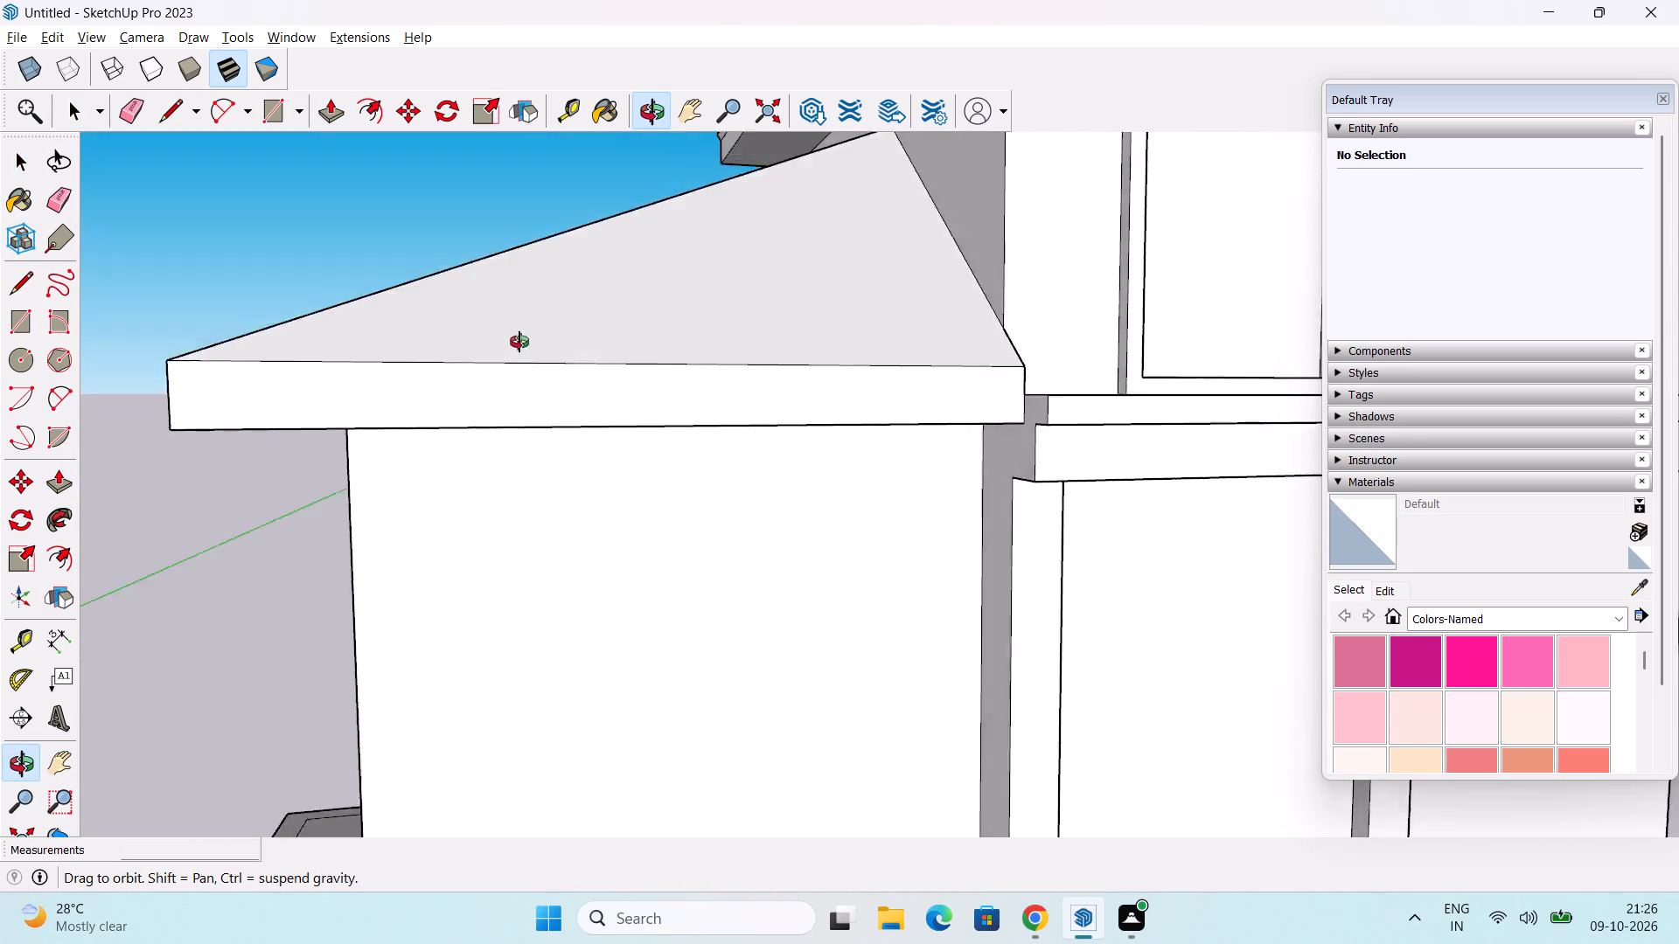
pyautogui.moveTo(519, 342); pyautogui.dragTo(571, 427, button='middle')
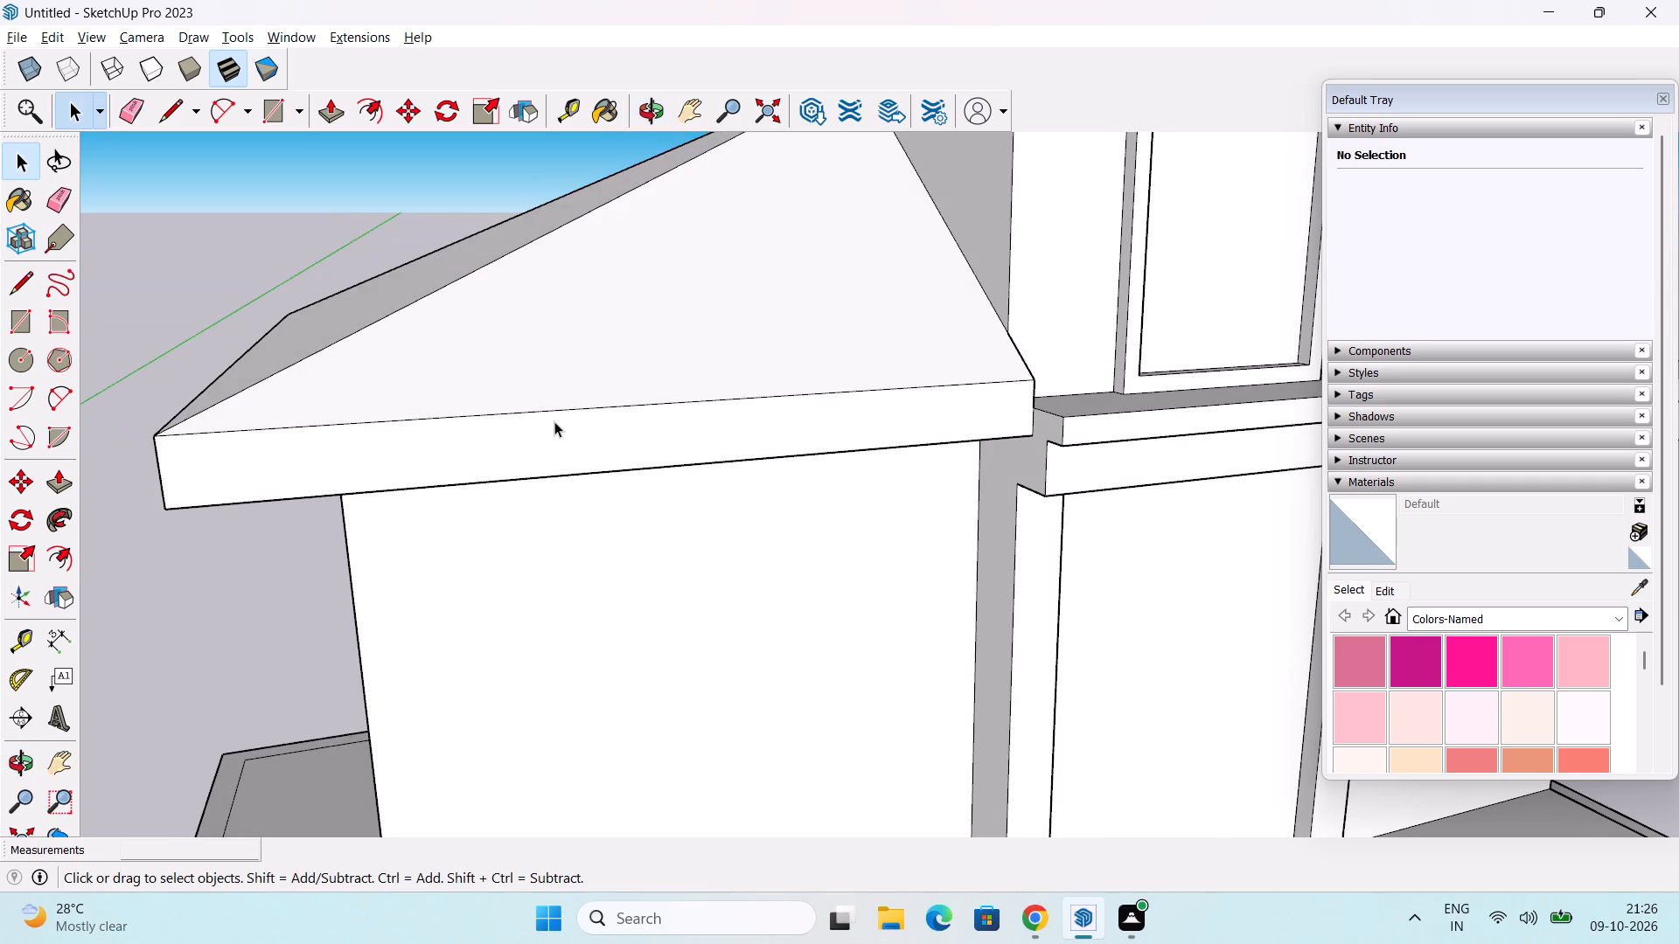
# Draw a square window outline about 6' by 6' on the front wall of the side block, beneath the side roof.
pyautogui.moveTo(554, 421); pyautogui.dragTo(535, 463, button='middle')
pyautogui.moveTo(529, 463); pyautogui.dragTo(514, 437, button='middle')
pyautogui.moveTo(514, 438); pyautogui.dragTo(514, 443, button='middle')
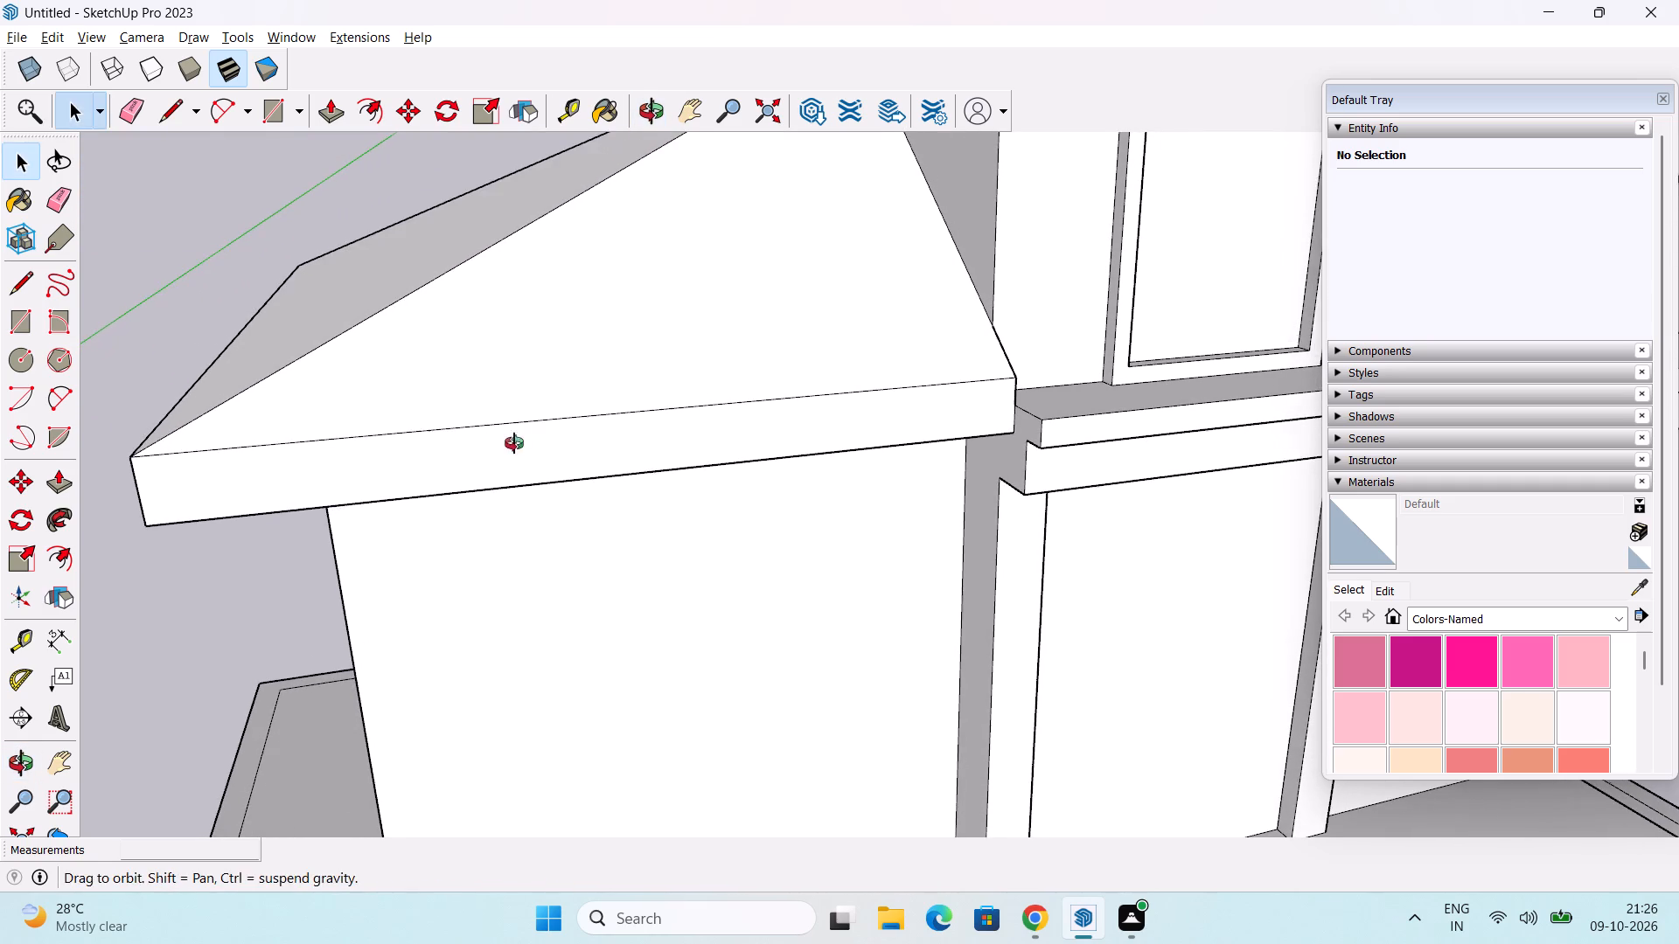
pyautogui.moveTo(514, 443); pyautogui.dragTo(469, 478, button='middle')
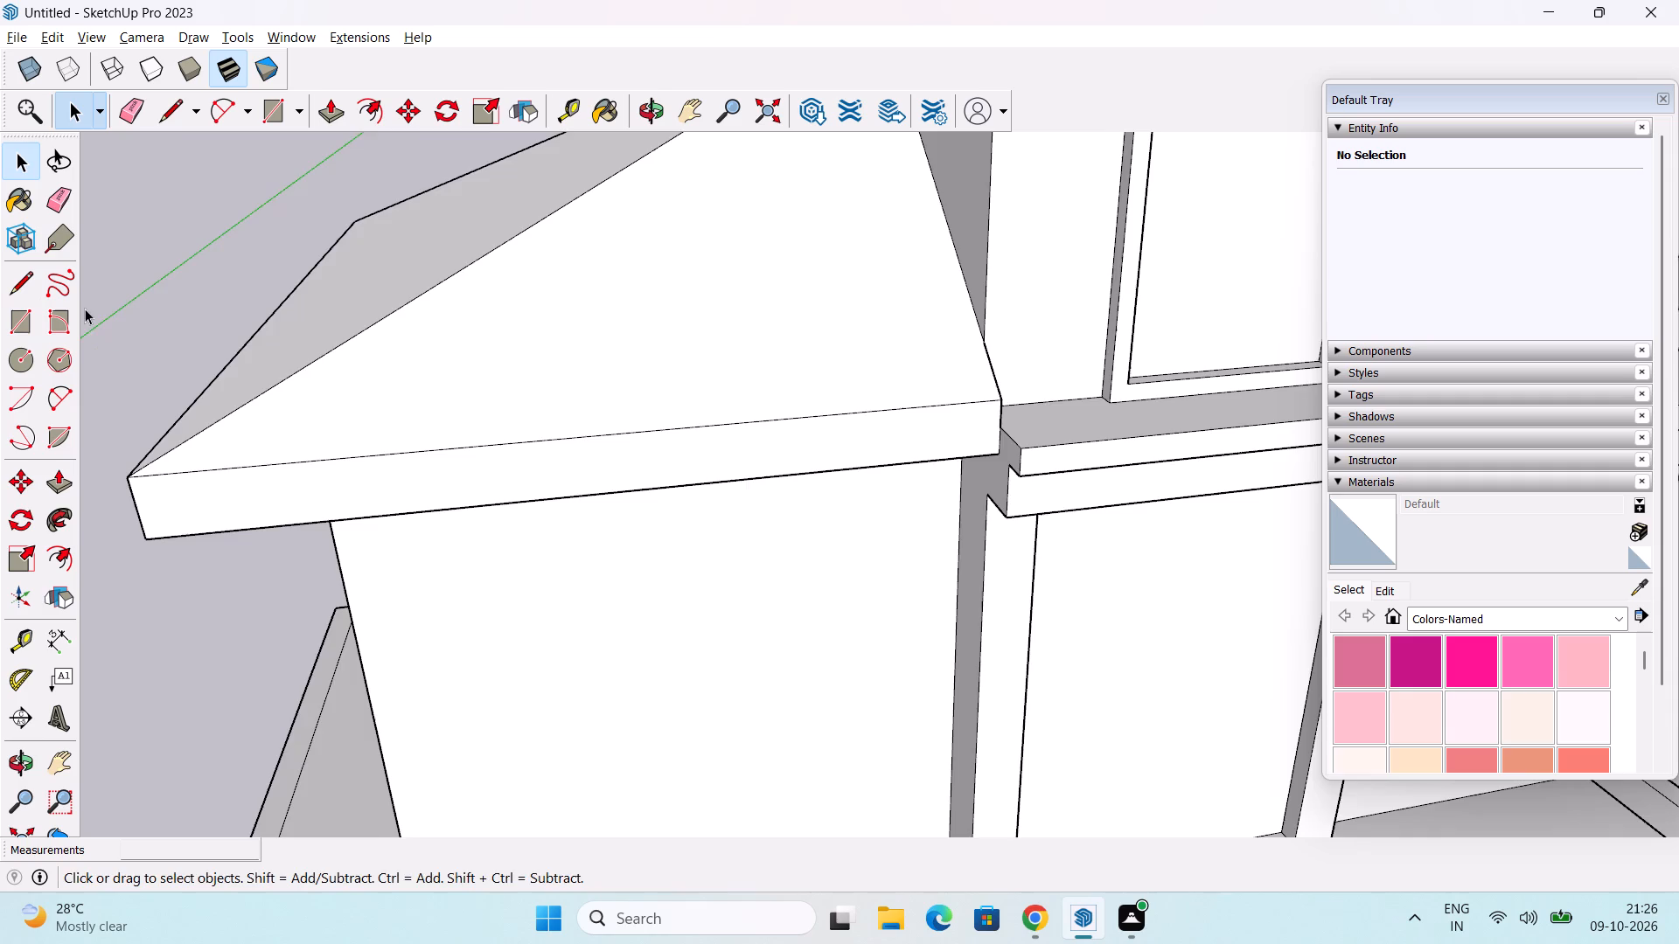
pyautogui.moveTo(107, 321); pyautogui.dragTo(147, 349, button='middle')
pyautogui.scroll(-5, 196, 373)
pyautogui.moveTo(301, 584); pyautogui.dragTo(278, 397, button='middle')
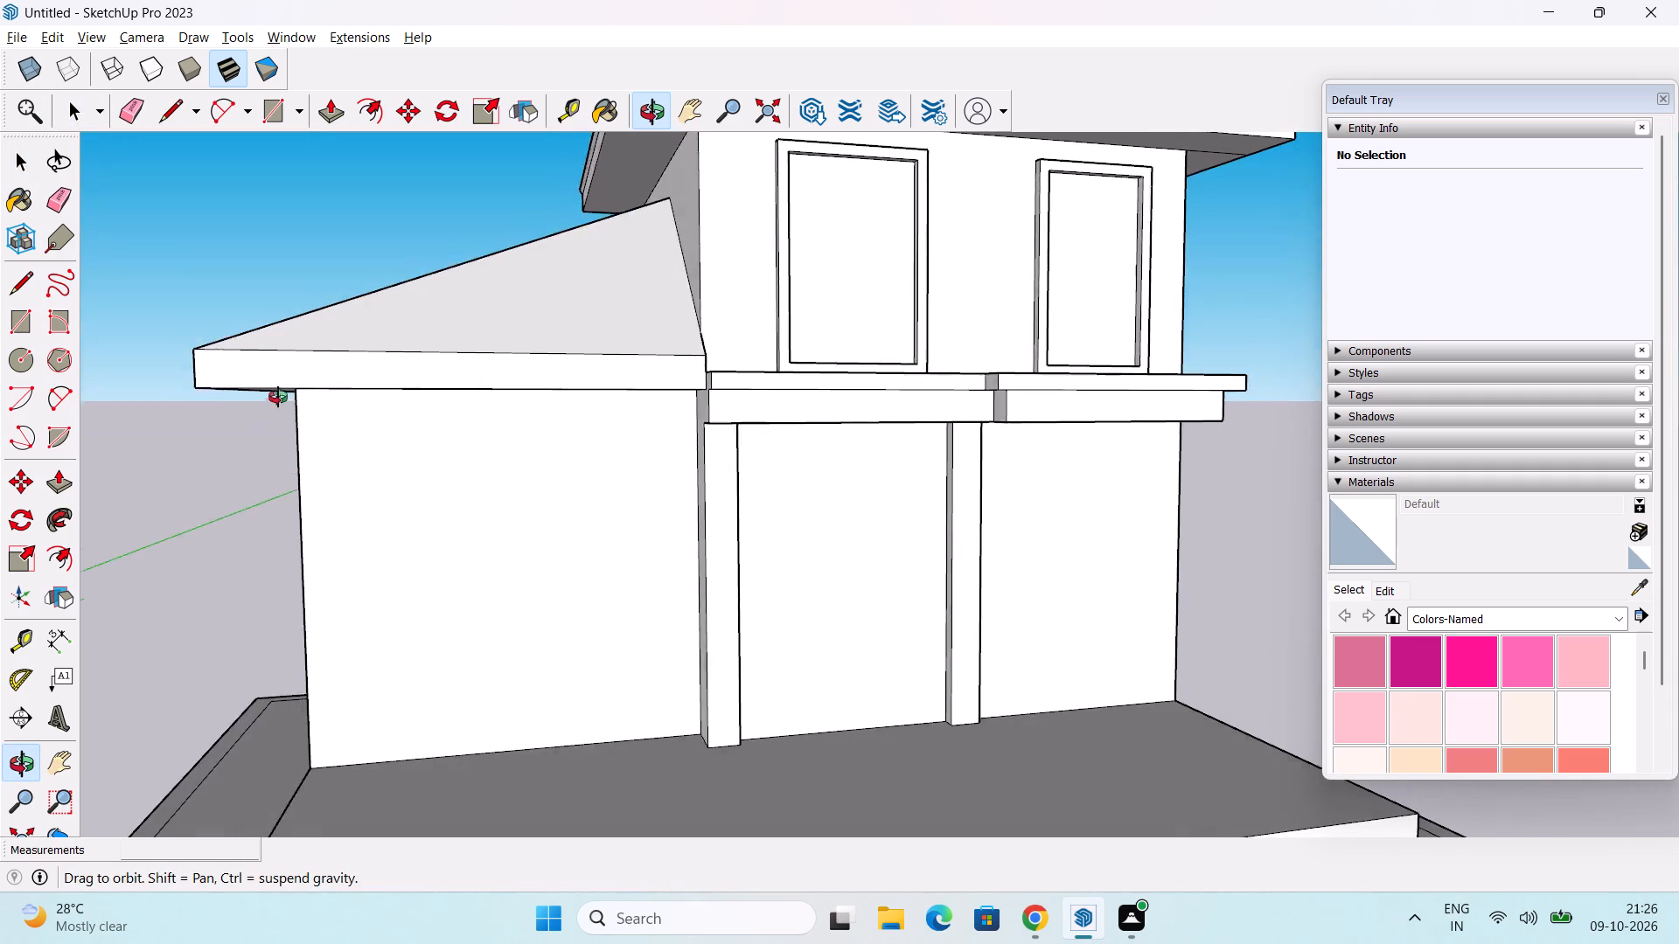
pyautogui.moveTo(278, 397); pyautogui.dragTo(266, 390, button='middle')
pyautogui.click(31, 316)
pyautogui.moveTo(389, 533); pyautogui.dragTo(369, 546, button='middle')
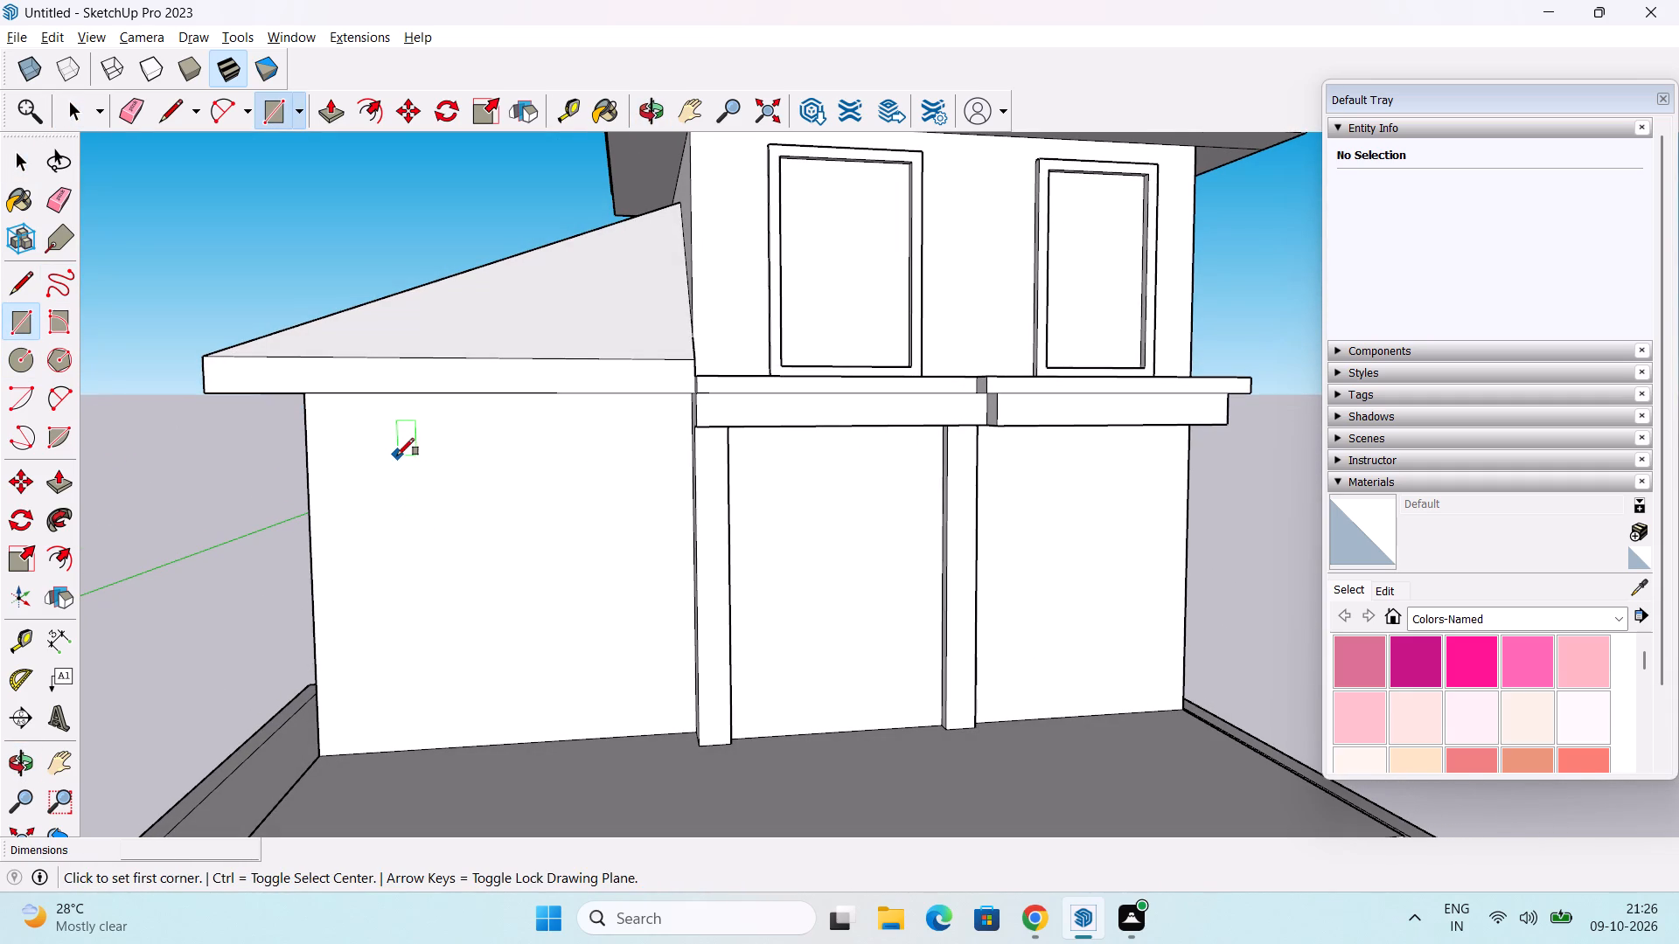
pyautogui.click(386, 461)
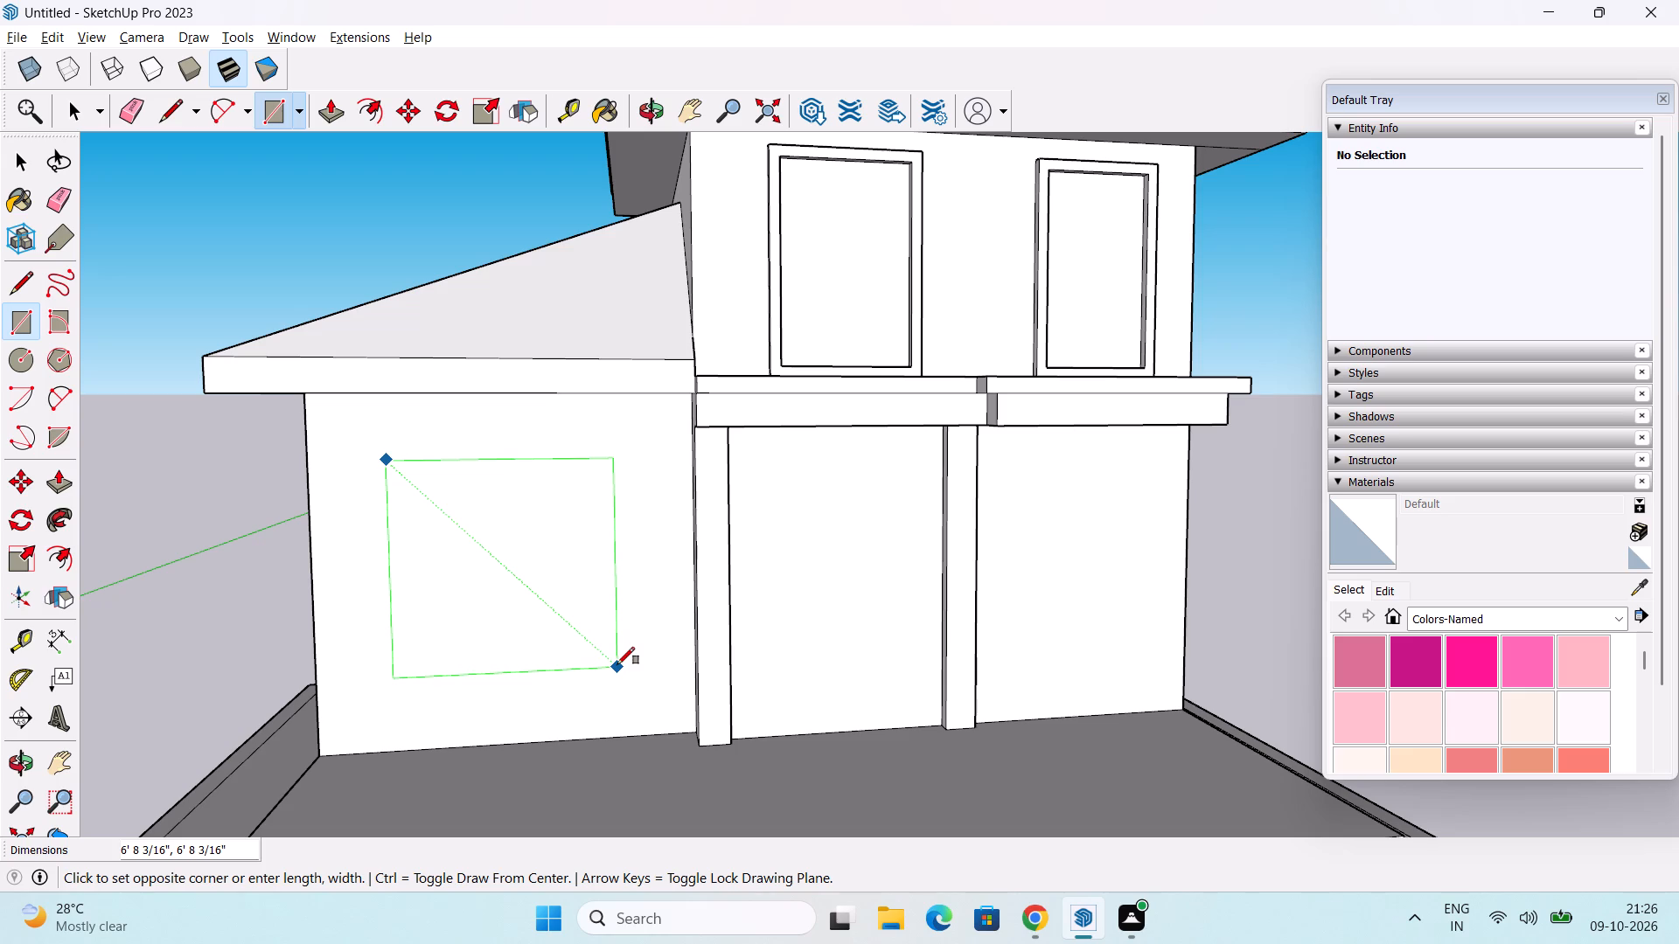
pyautogui.press('Escape')
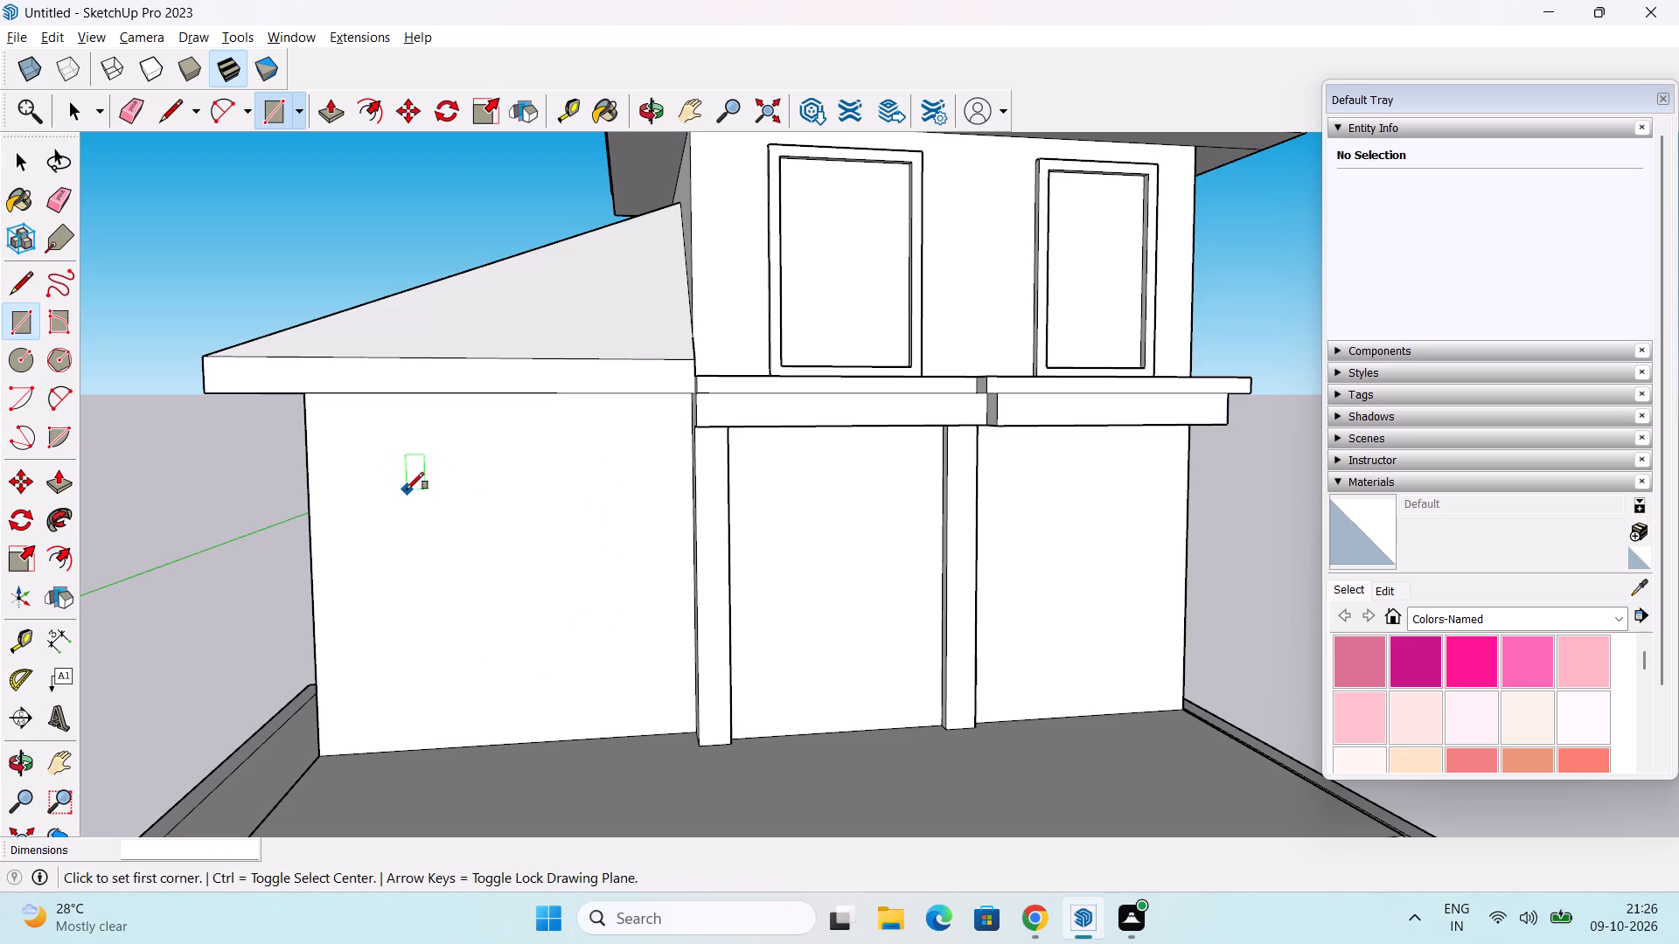
pyautogui.click(407, 489)
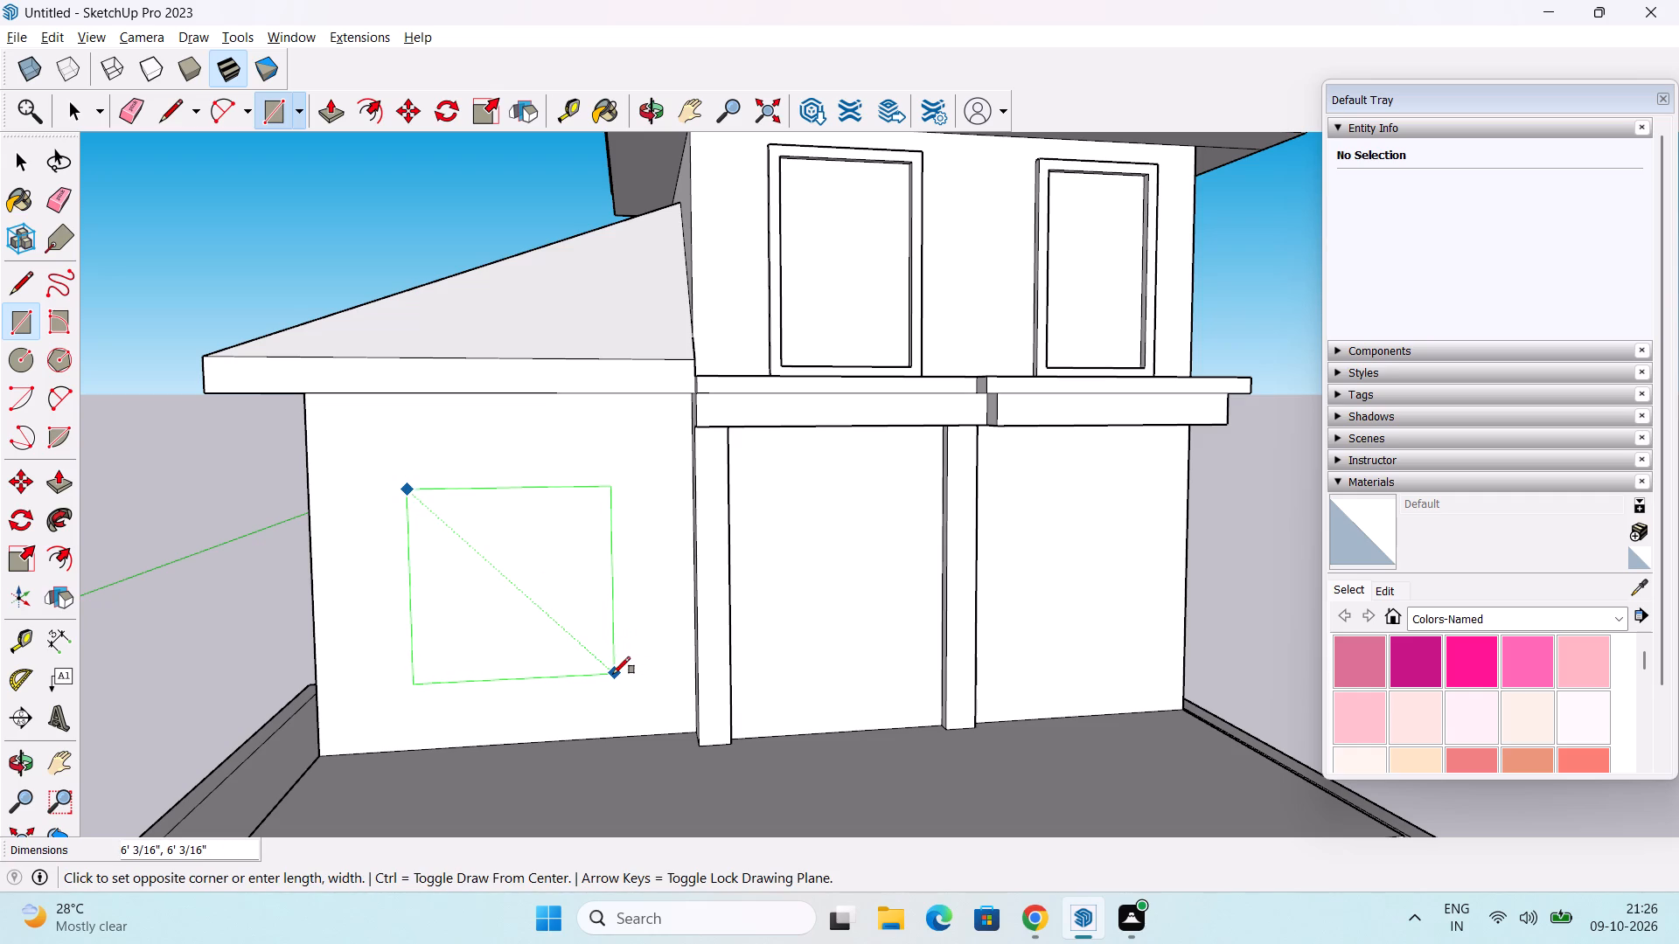
pyautogui.click(613, 674)
pyautogui.moveTo(572, 670); pyautogui.dragTo(533, 648, button='middle')
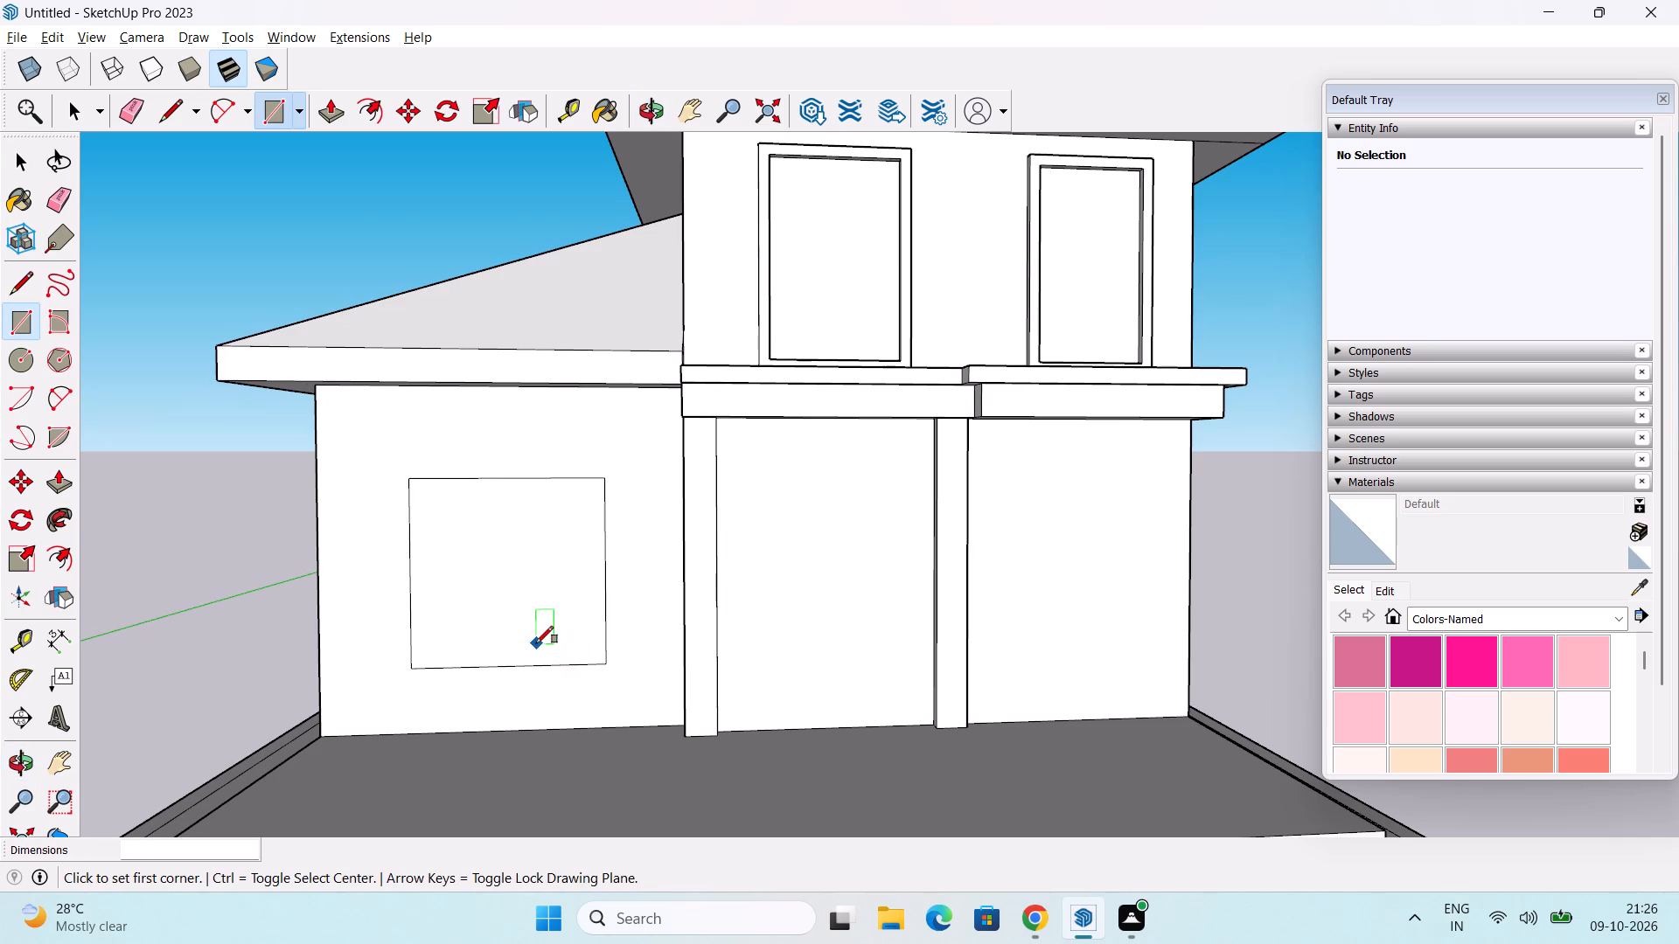
pyautogui.middleClick(537, 635)
# Copy the square window outline about 19' along to the front wall bay beyond the far column, and shift the copy about 1' down toward the column.
pyautogui.press('space')
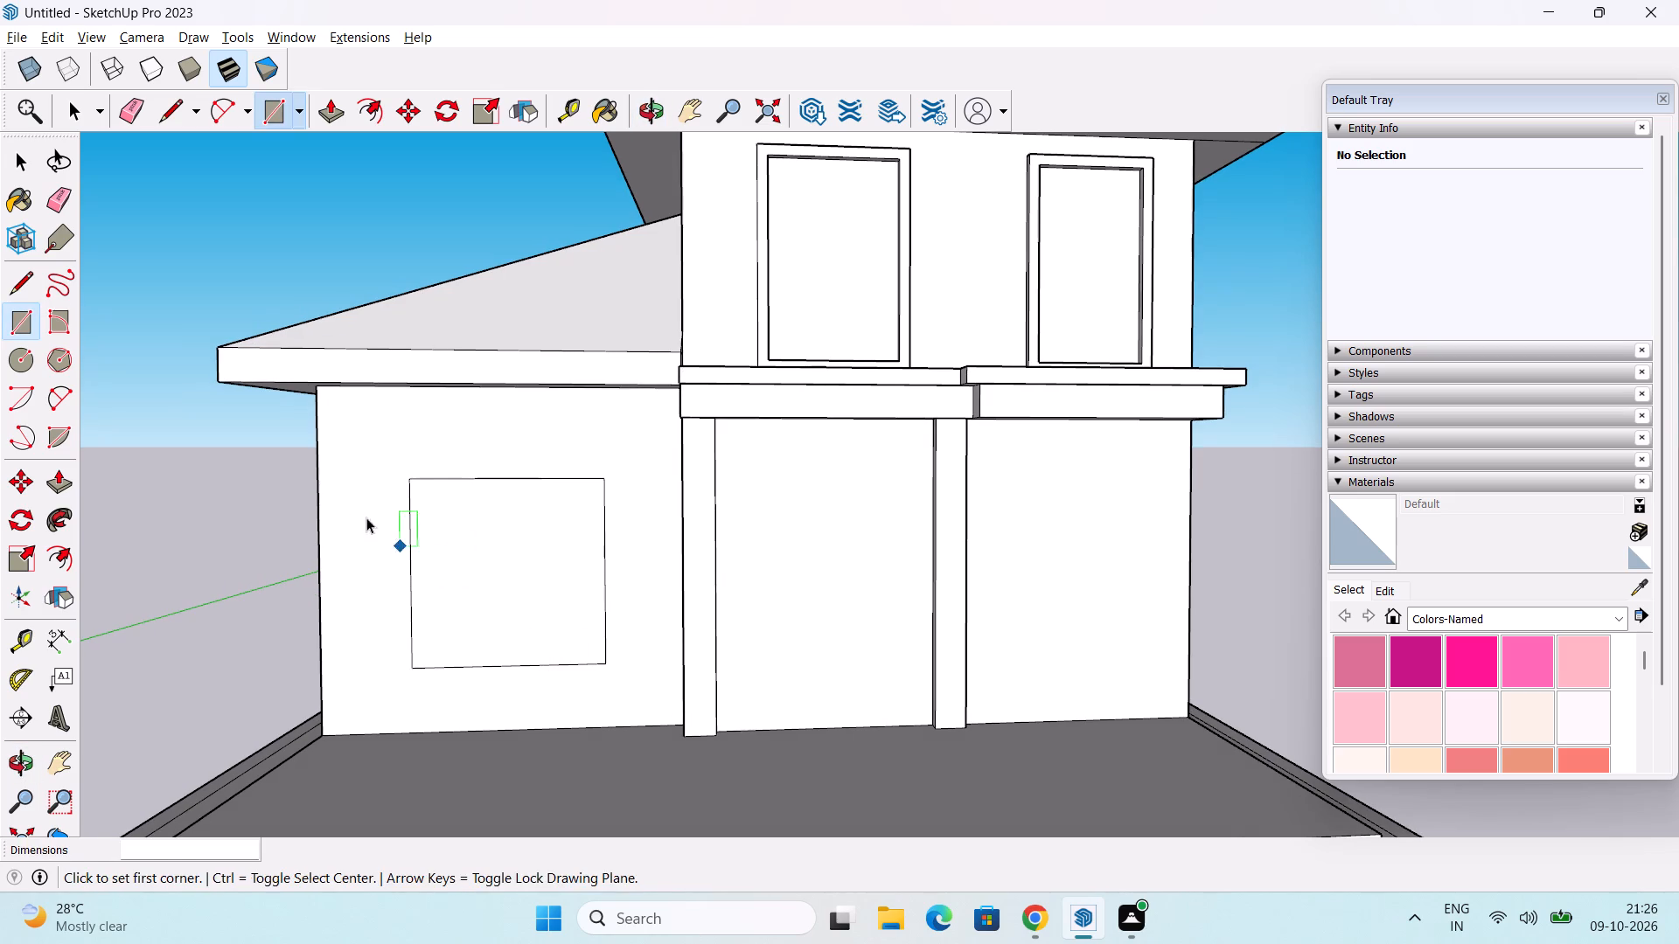
pyautogui.moveTo(355, 442); pyautogui.dragTo(630, 685)
pyautogui.press('m')
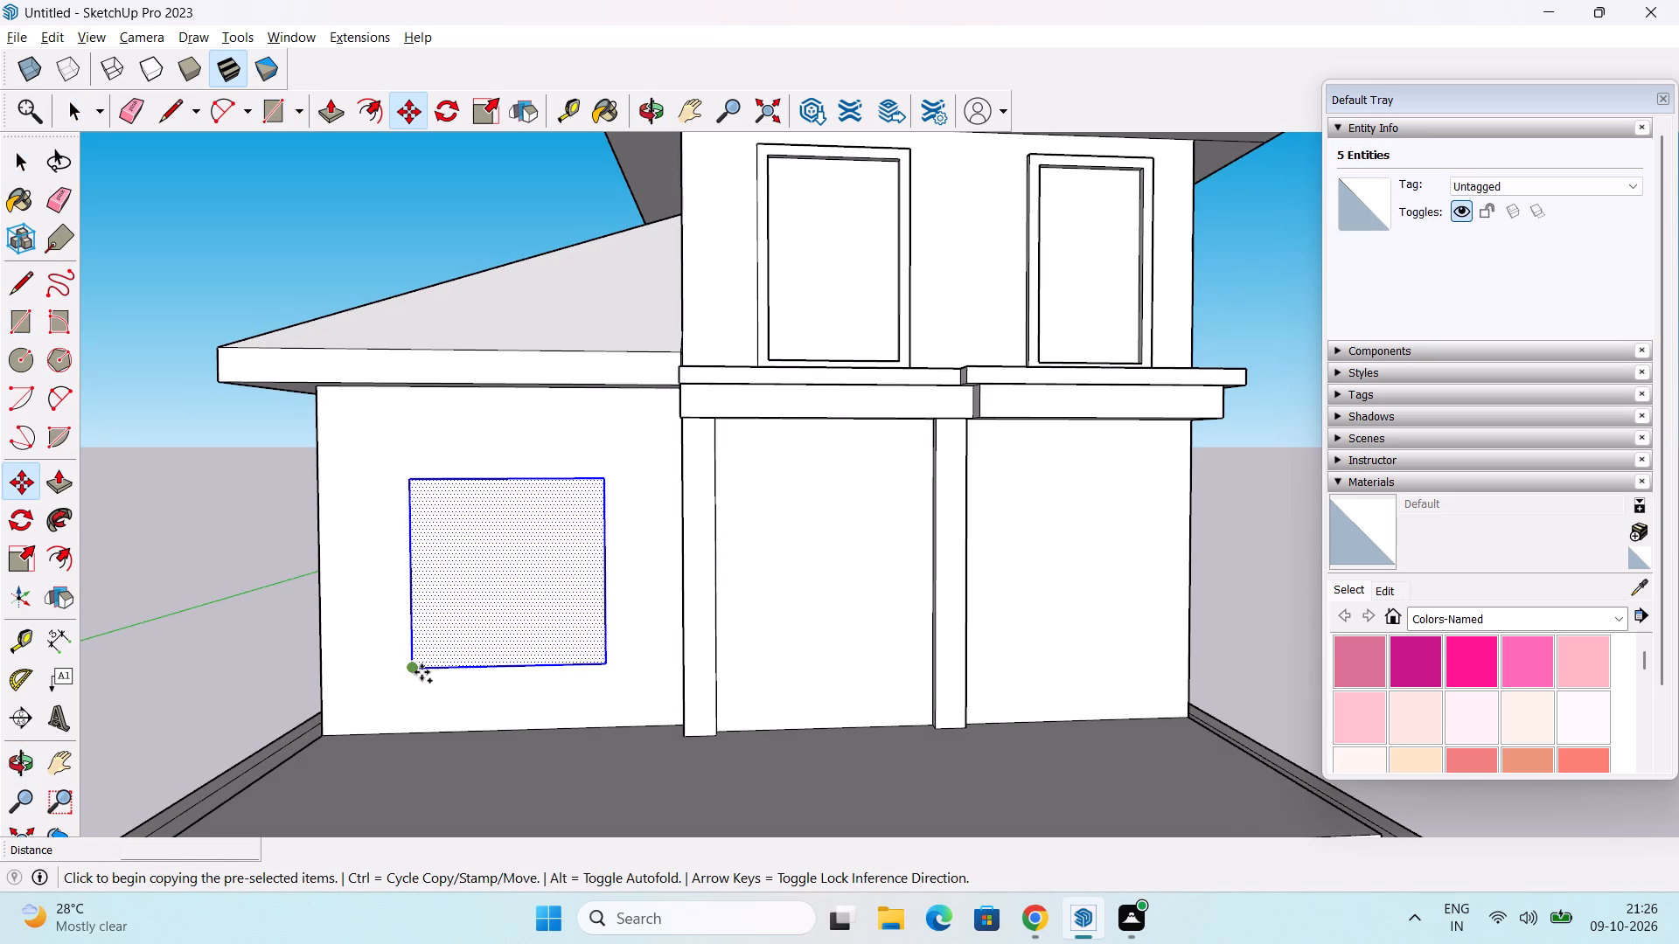
pyautogui.click(421, 672)
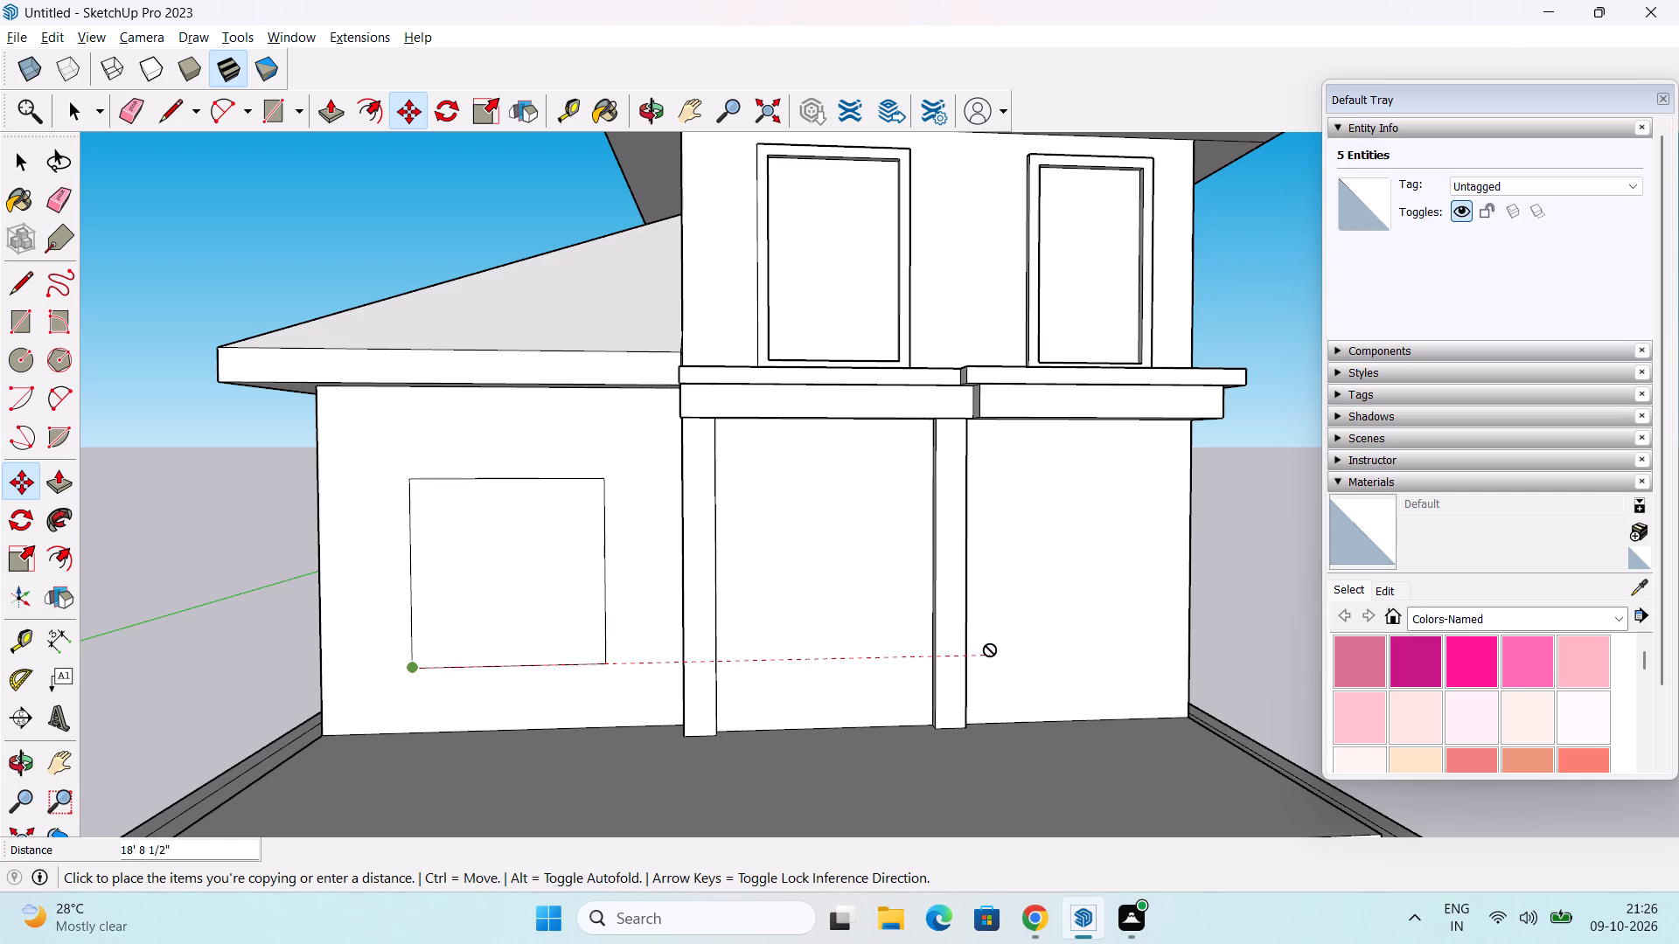
pyautogui.moveTo(970, 652); pyautogui.dragTo(840, 664, button='middle')
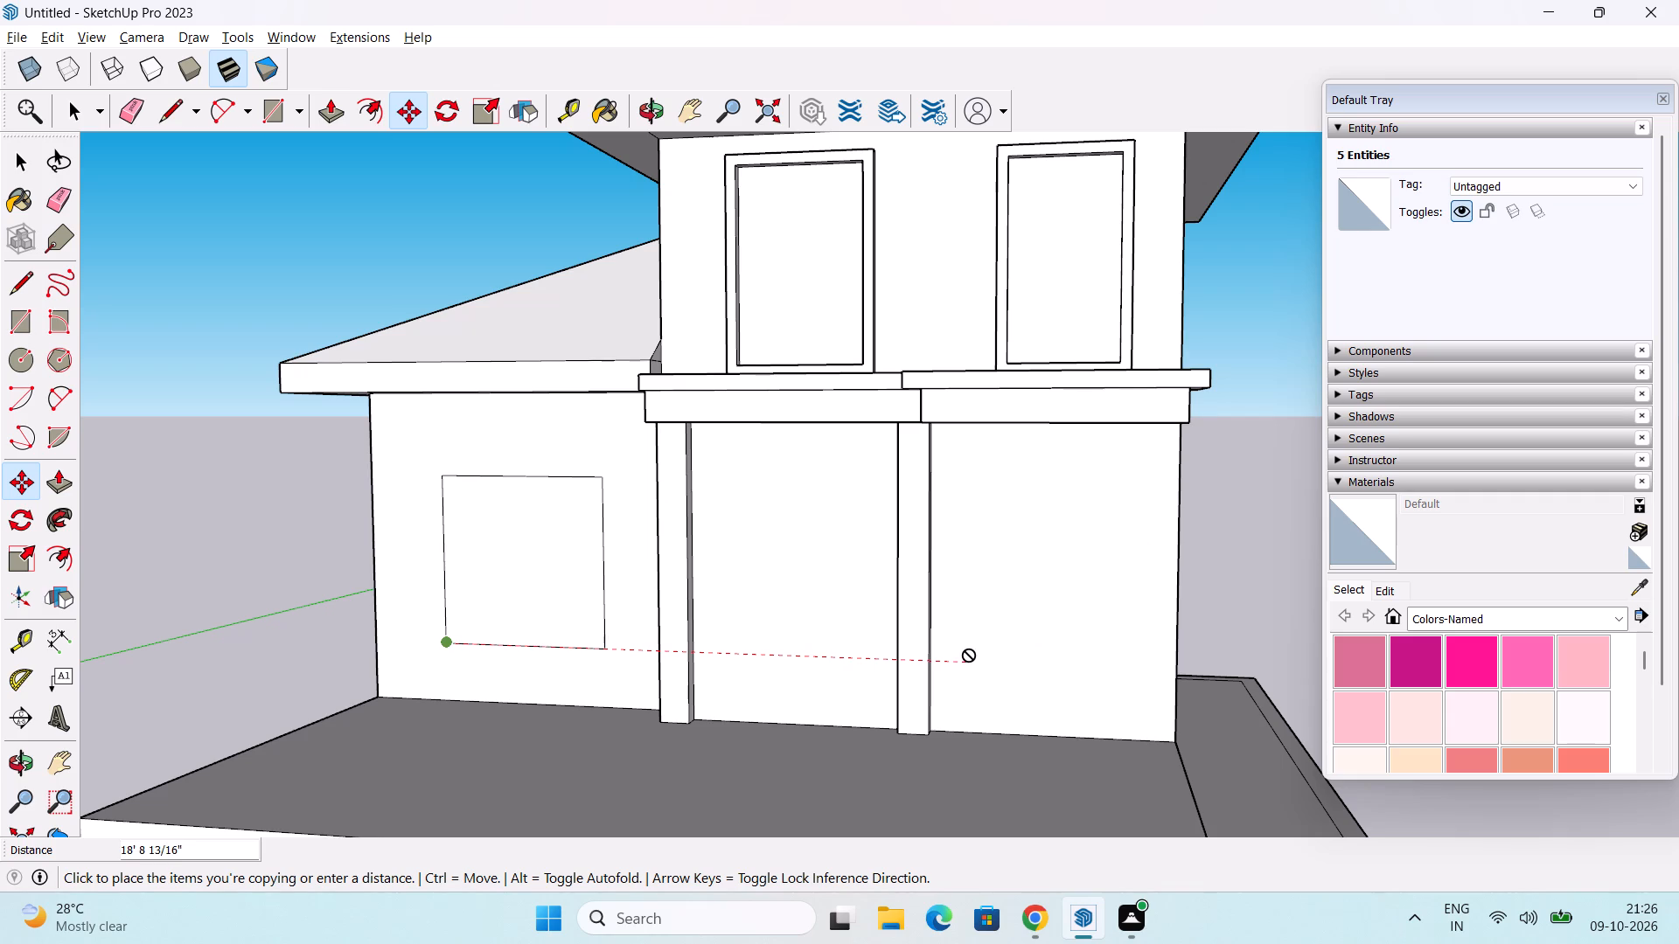
pyautogui.click(977, 642)
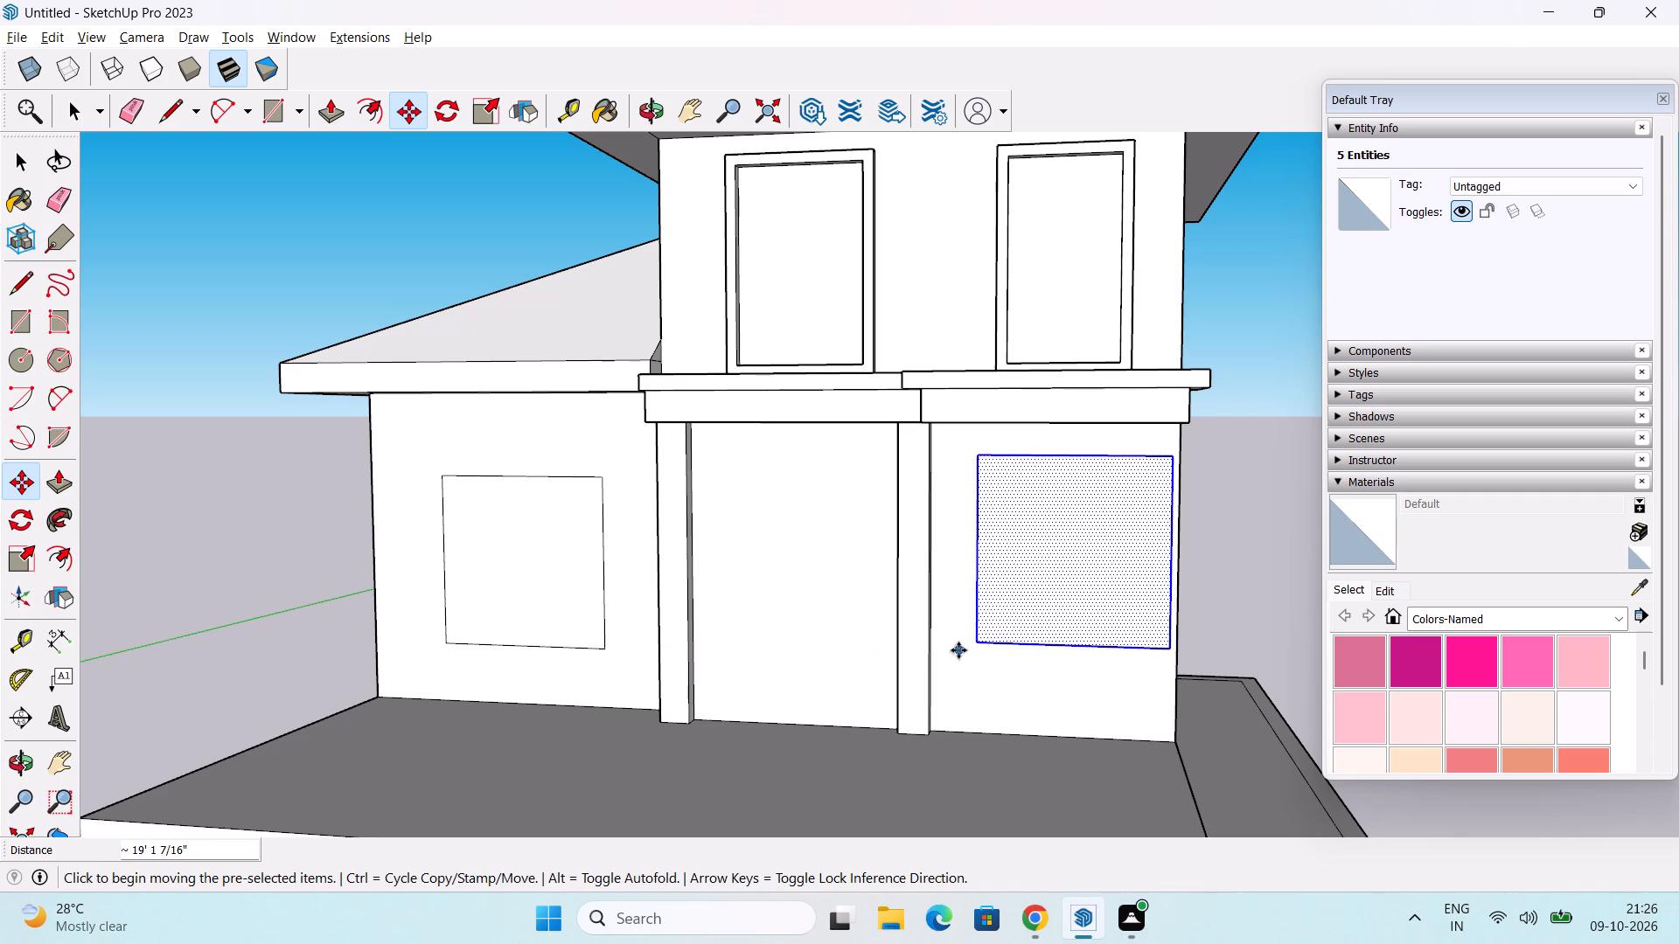
pyautogui.click(976, 642)
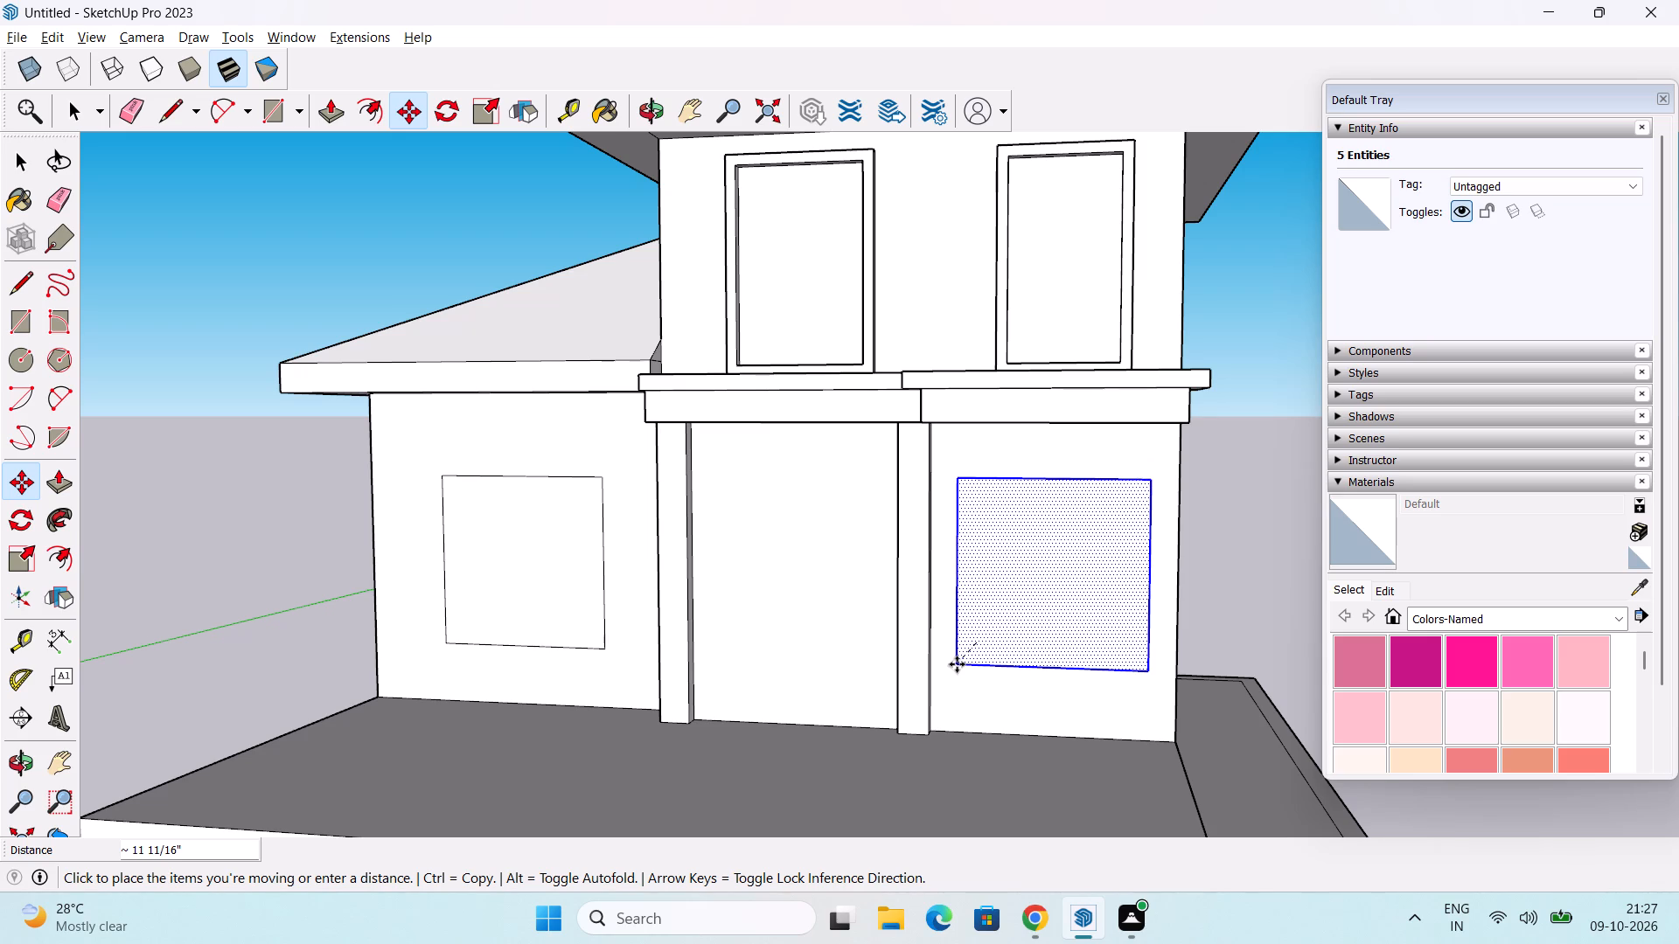
pyautogui.click(957, 664)
# Scale the copied window outline narrower from both vertical sides to fit between the column and the building corner.
pyautogui.click(24, 556)
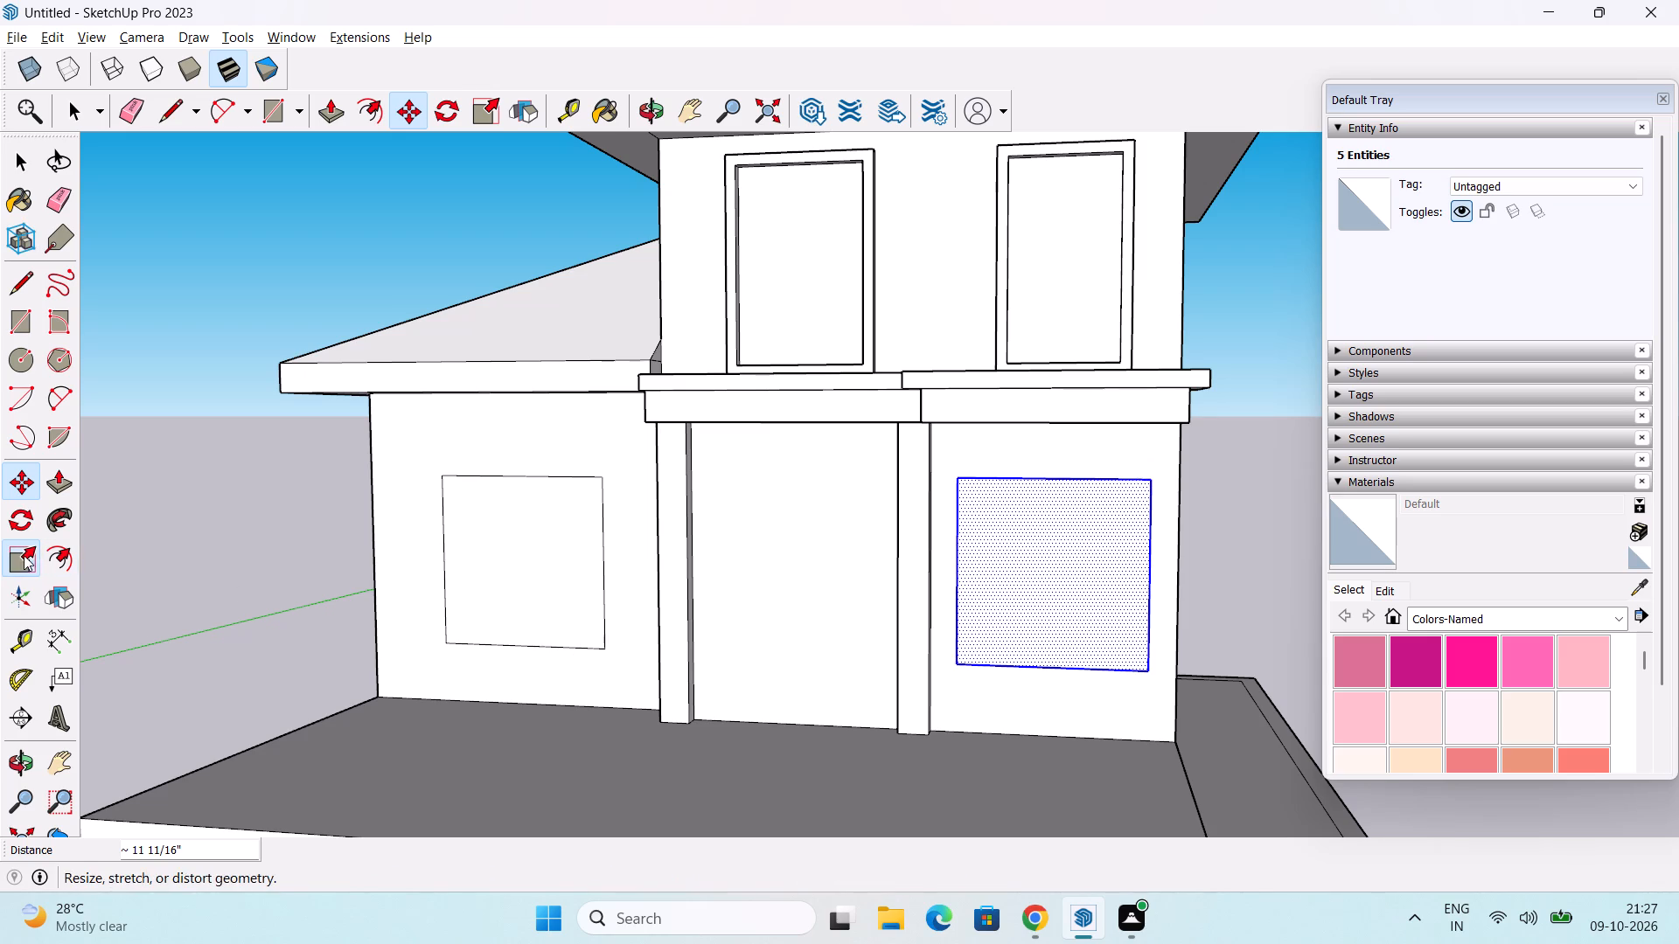
pyautogui.moveTo(954, 575); pyautogui.dragTo(974, 575)
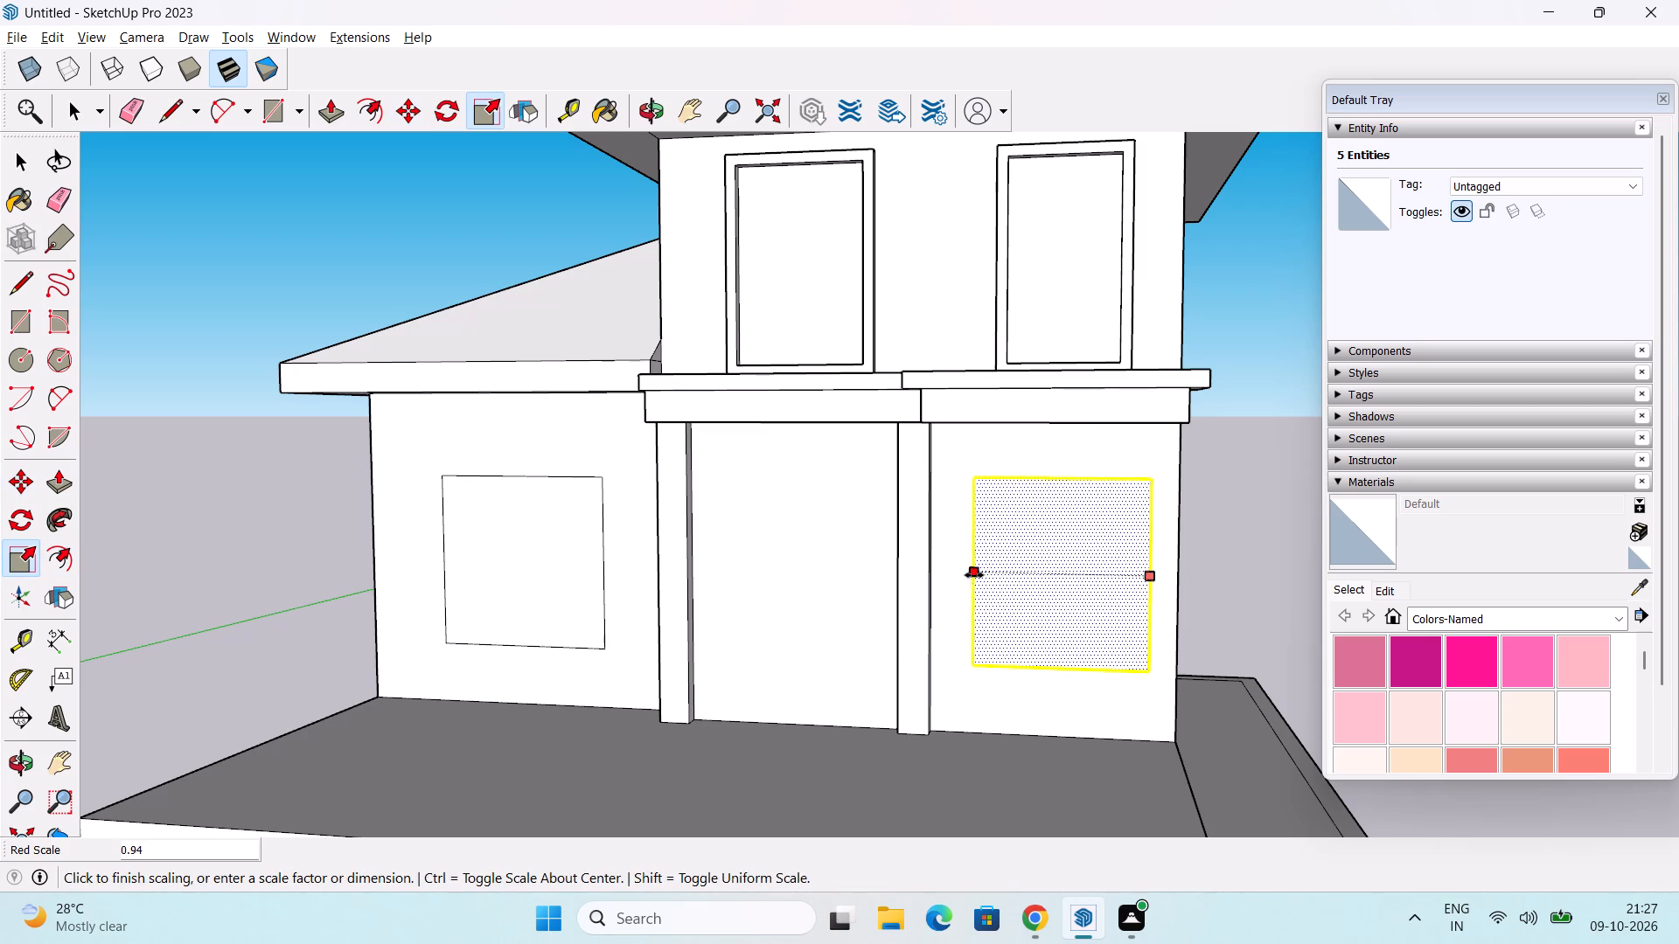
pyautogui.moveTo(974, 575); pyautogui.dragTo(975, 575)
pyautogui.moveTo(1154, 571); pyautogui.dragTo(1140, 571)
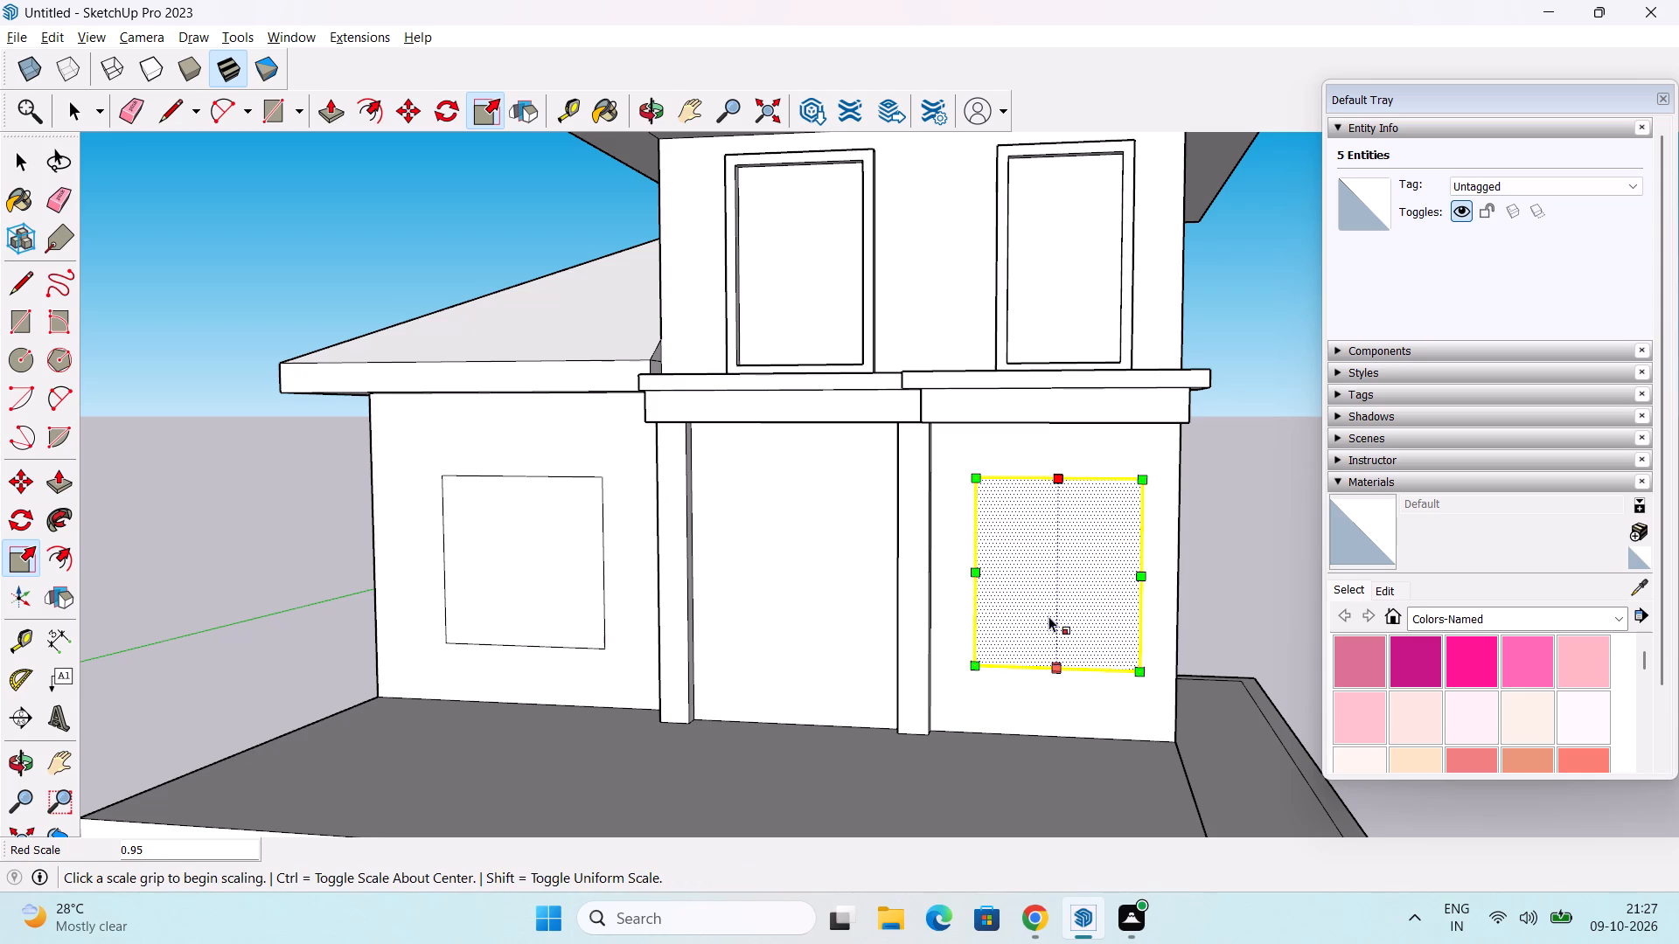
pyautogui.moveTo(1064, 600); pyautogui.dragTo(1048, 570, button='middle')
pyautogui.moveTo(1139, 562); pyautogui.dragTo(1126, 562)
pyautogui.press('space')
pyautogui.click(1222, 519)
# Examine the building's front and side views to check the placement and proportions of the two ground-floor window outlines.
pyautogui.scroll(-2, 1090, 627)
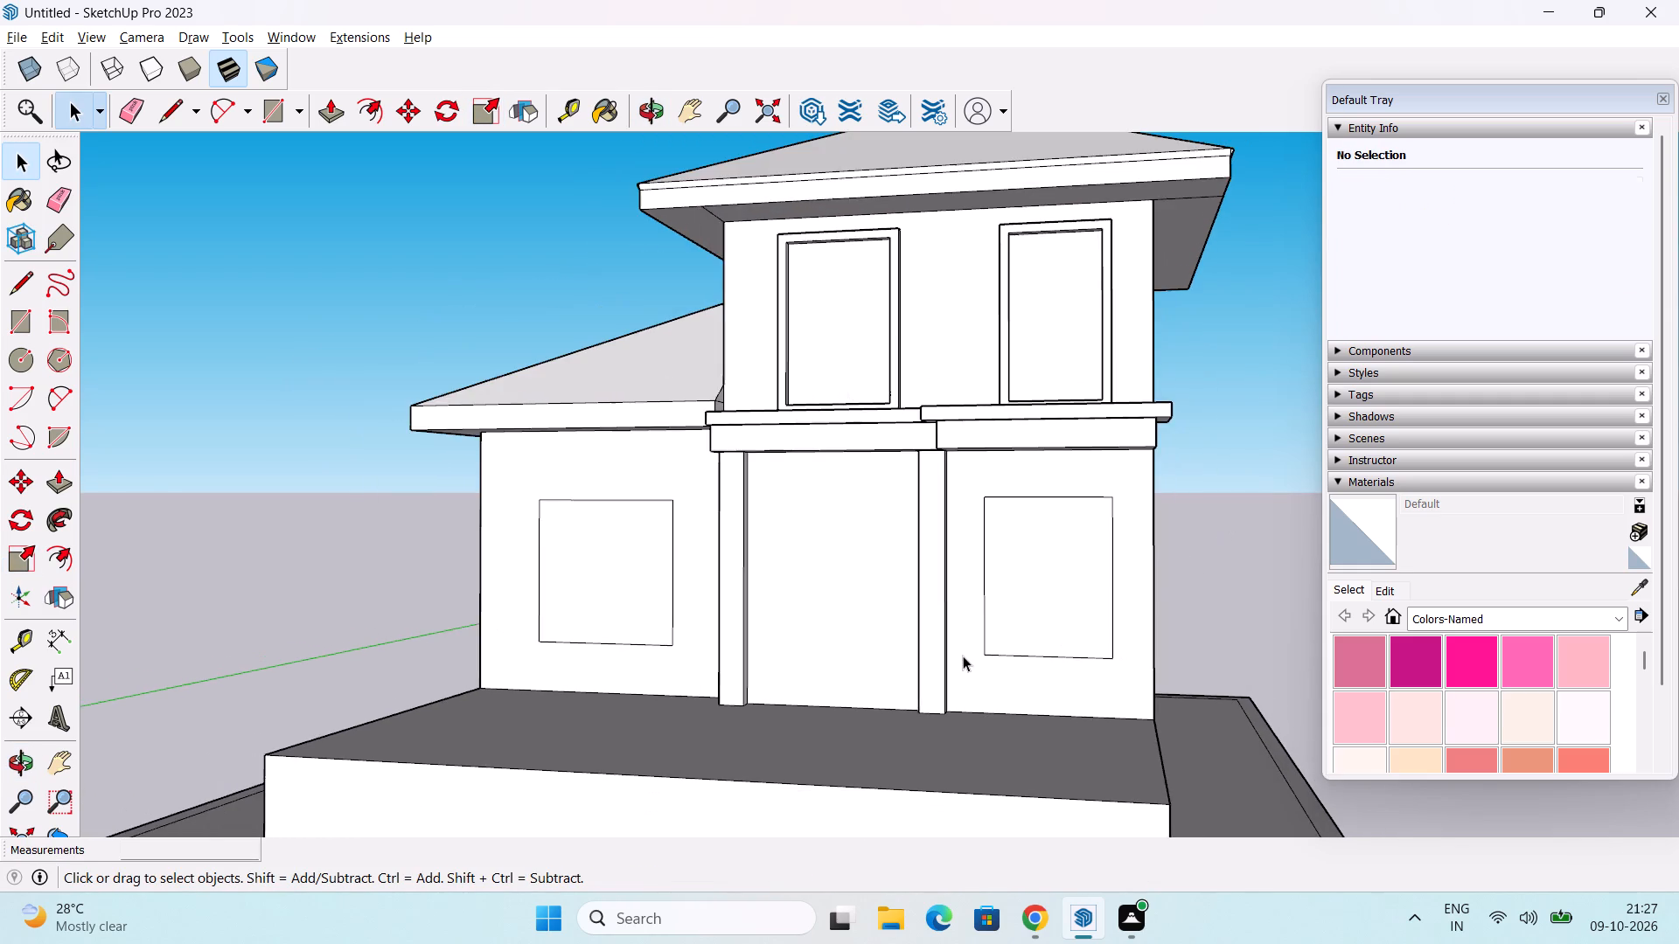
pyautogui.moveTo(963, 656); pyautogui.dragTo(1132, 671, button='middle')
pyautogui.scroll(-1, 686, 606)
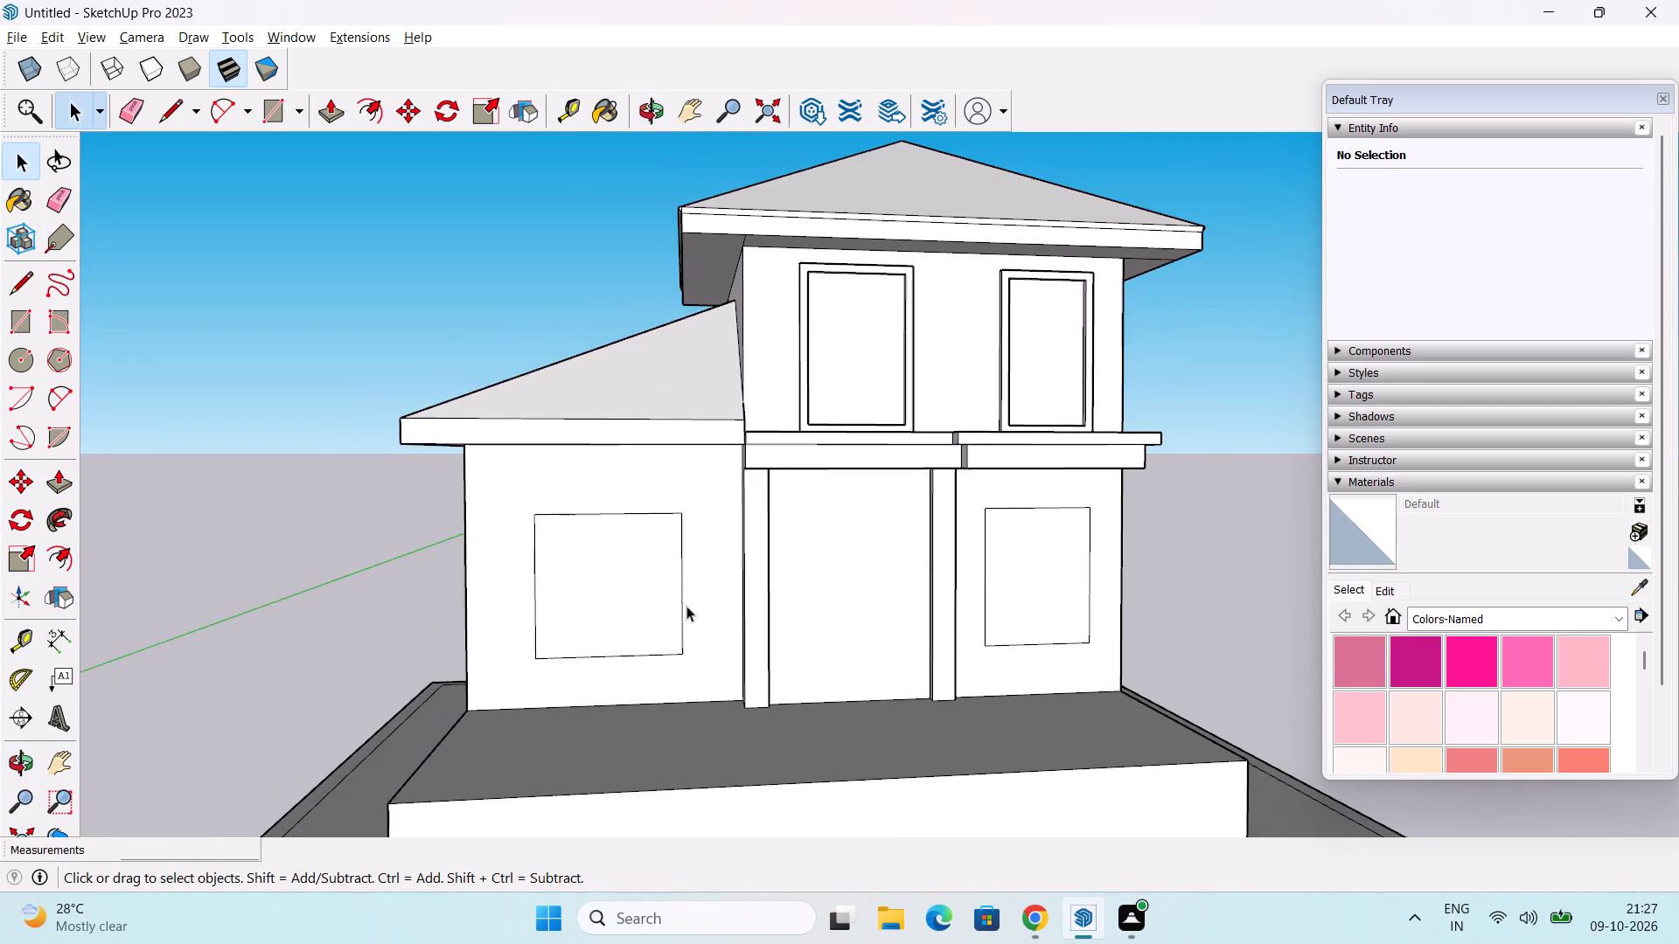
pyautogui.moveTo(686, 606); pyautogui.dragTo(811, 643, button='middle')
pyautogui.moveTo(663, 688); pyautogui.dragTo(699, 708, button='middle')
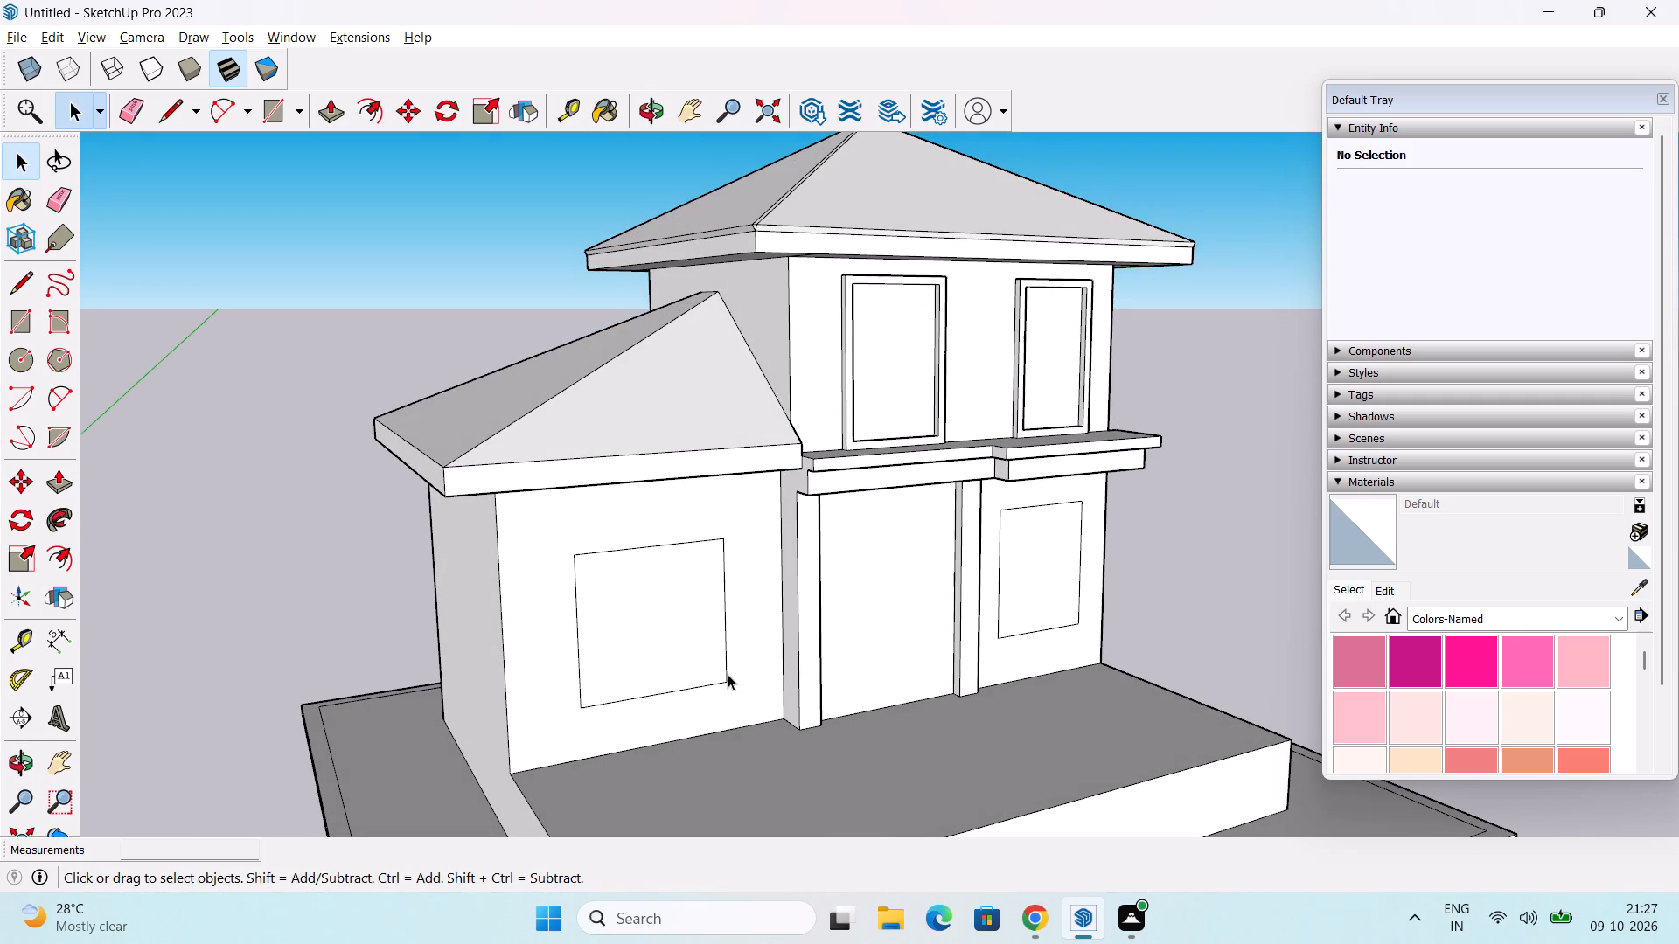
pyautogui.moveTo(731, 666); pyautogui.dragTo(648, 695, button='middle')
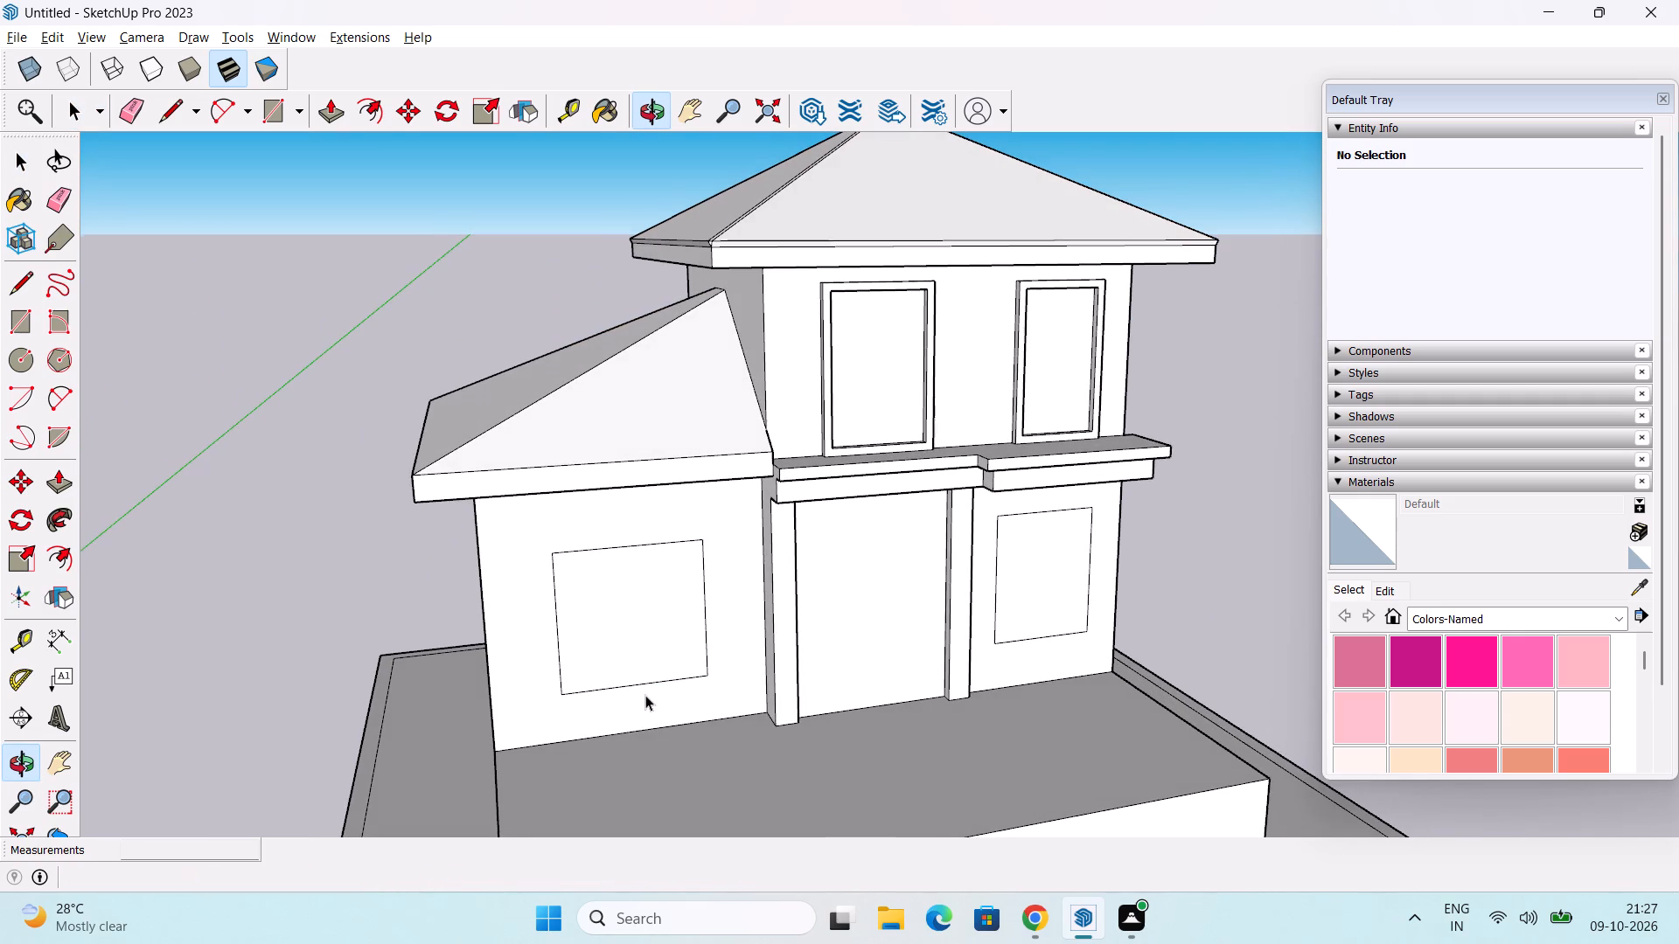
pyautogui.scroll(2, 644, 710)
pyautogui.moveTo(644, 710); pyautogui.dragTo(637, 670, button='middle')
pyautogui.scroll(-7, 643, 648)
pyautogui.moveTo(654, 689); pyautogui.dragTo(760, 649, button='middle')
pyautogui.scroll(-2, 762, 672)
pyautogui.moveTo(753, 716); pyautogui.dragTo(1001, 682, button='middle')
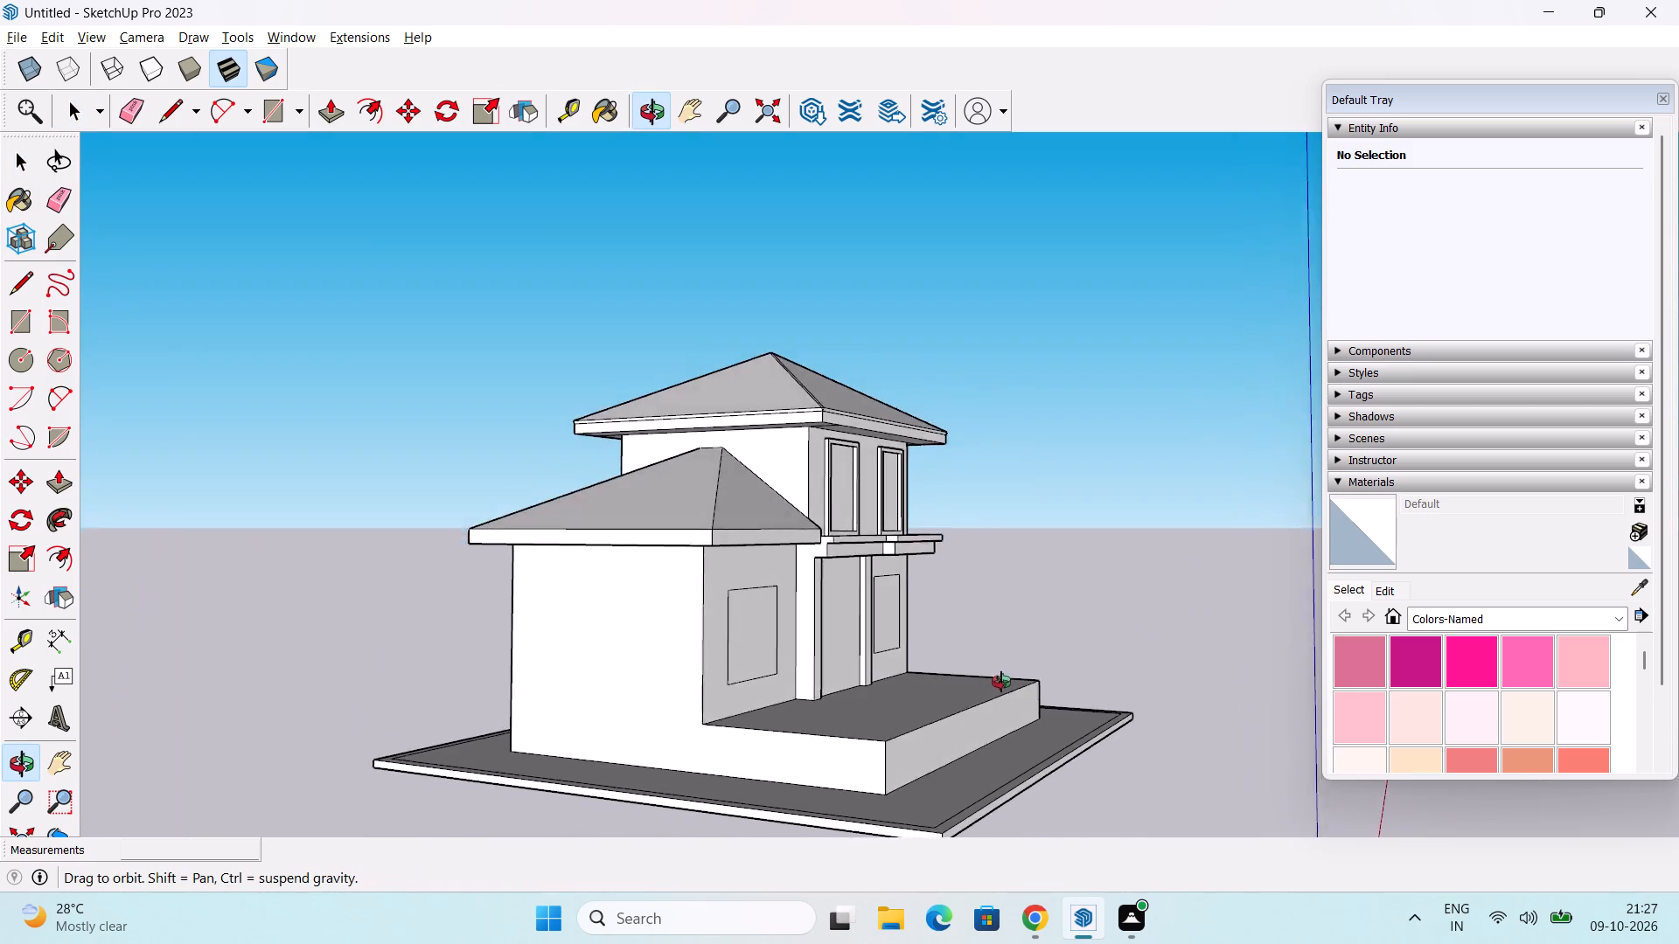
pyautogui.moveTo(1001, 682); pyautogui.dragTo(901, 753, button='middle')
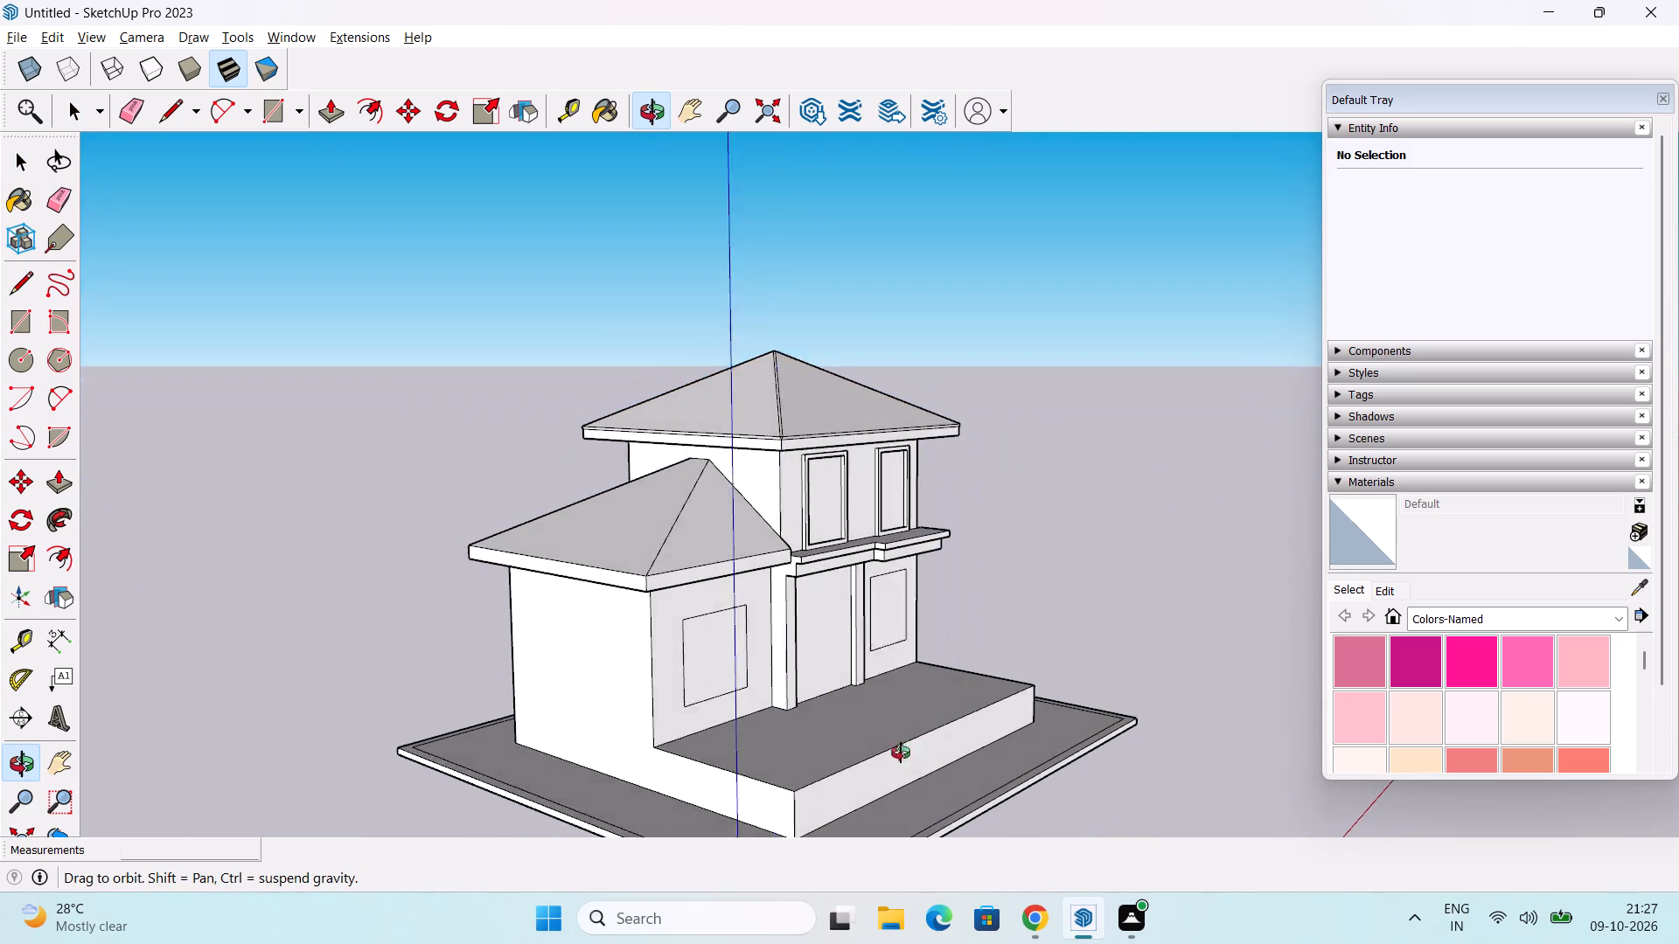
pyautogui.moveTo(901, 753); pyautogui.dragTo(838, 763, button='middle')
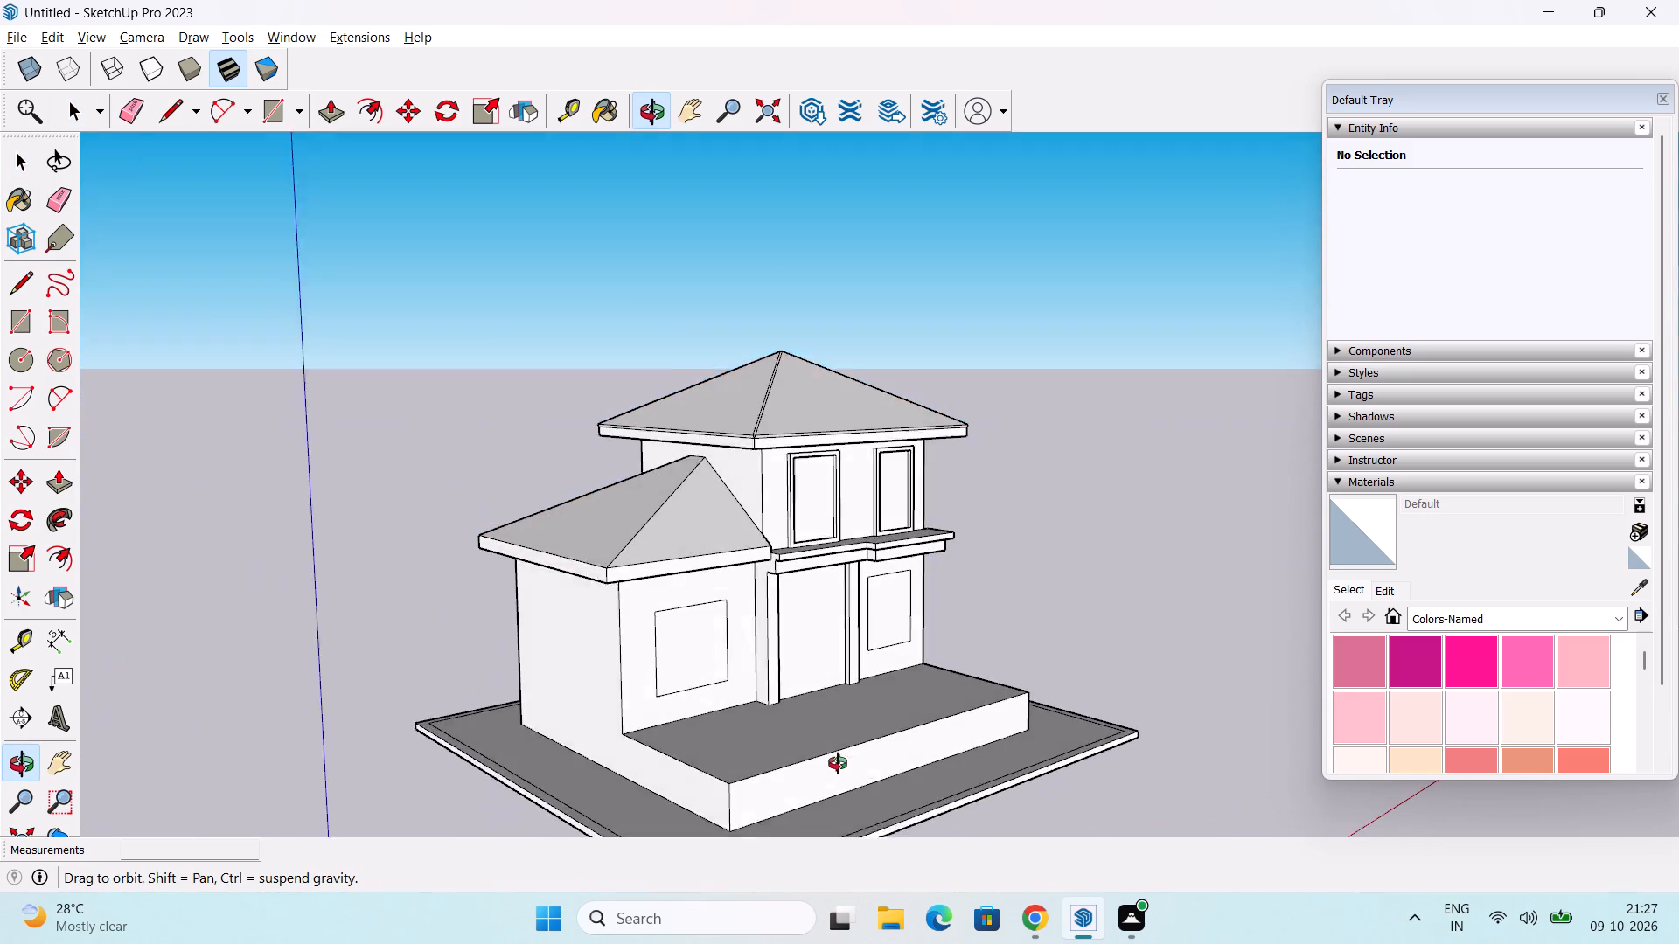
pyautogui.moveTo(838, 763); pyautogui.dragTo(675, 702, button='middle')
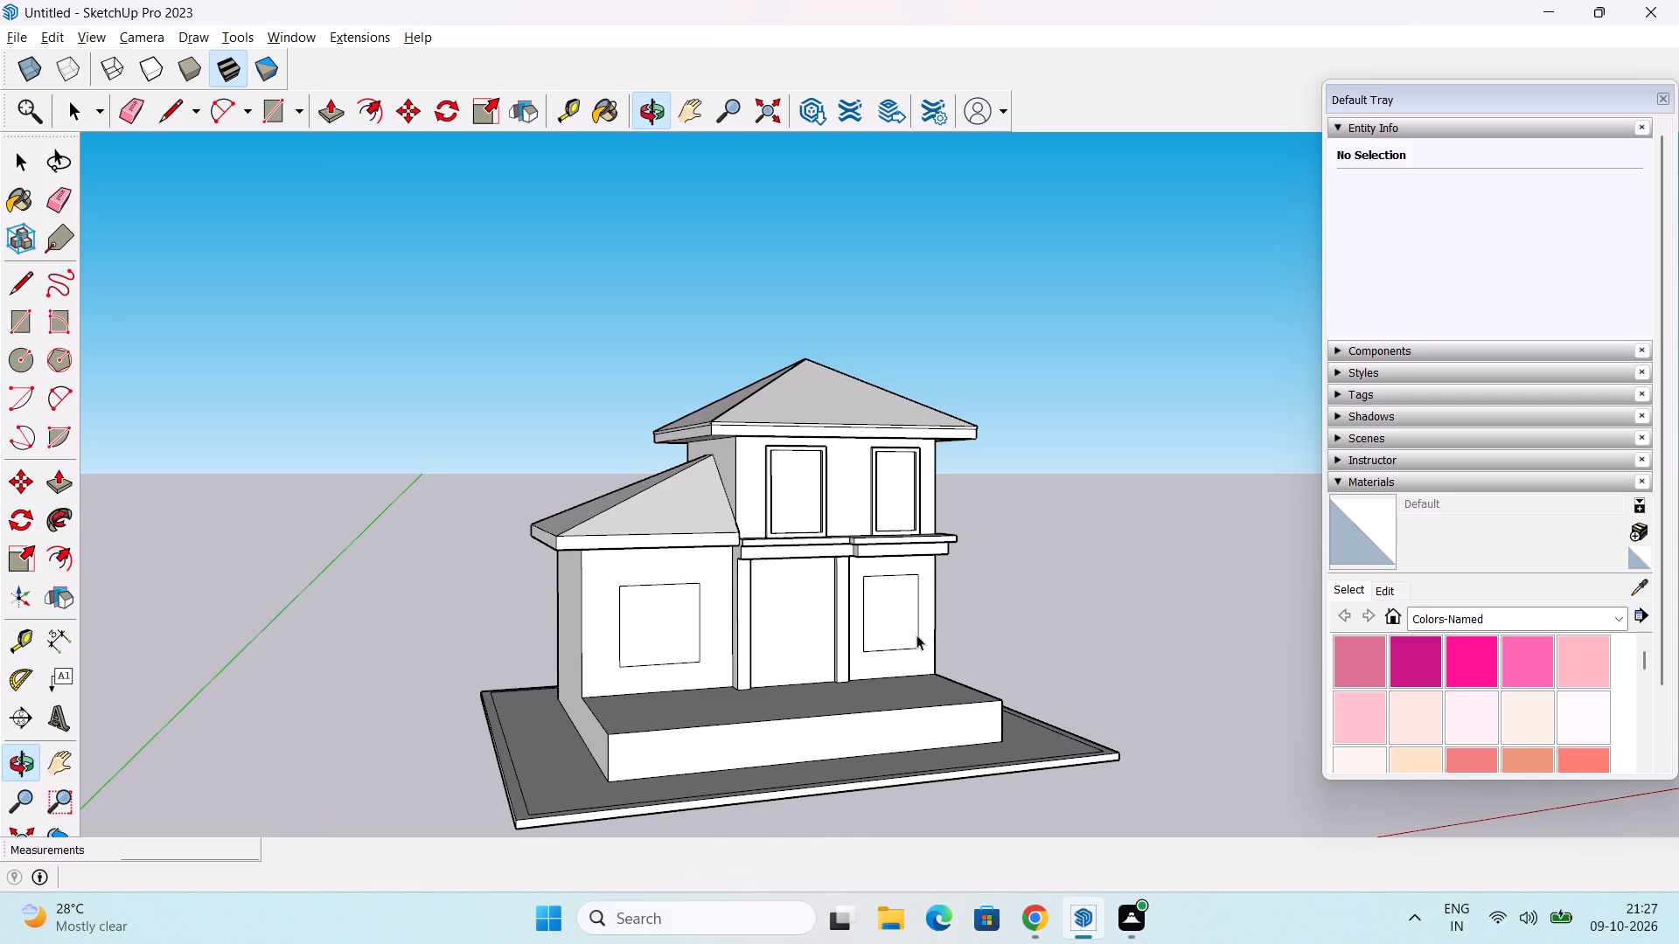
pyautogui.moveTo(936, 617); pyautogui.dragTo(675, 618, button='middle')
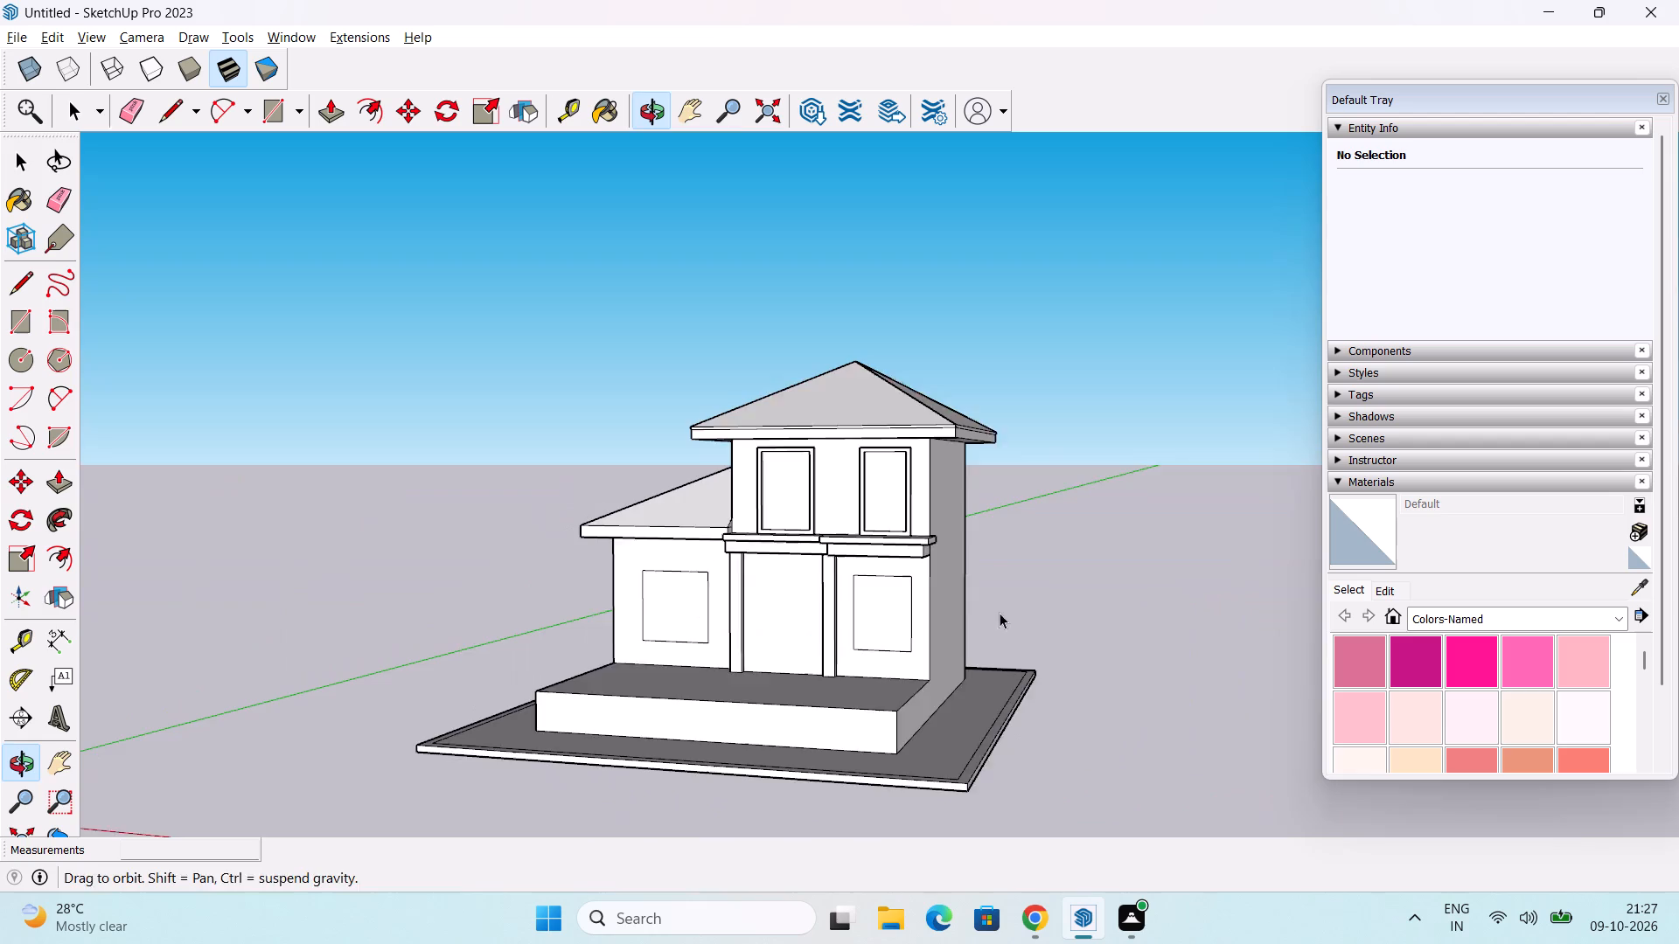
pyautogui.moveTo(1008, 606); pyautogui.dragTo(1156, 706, button='middle')
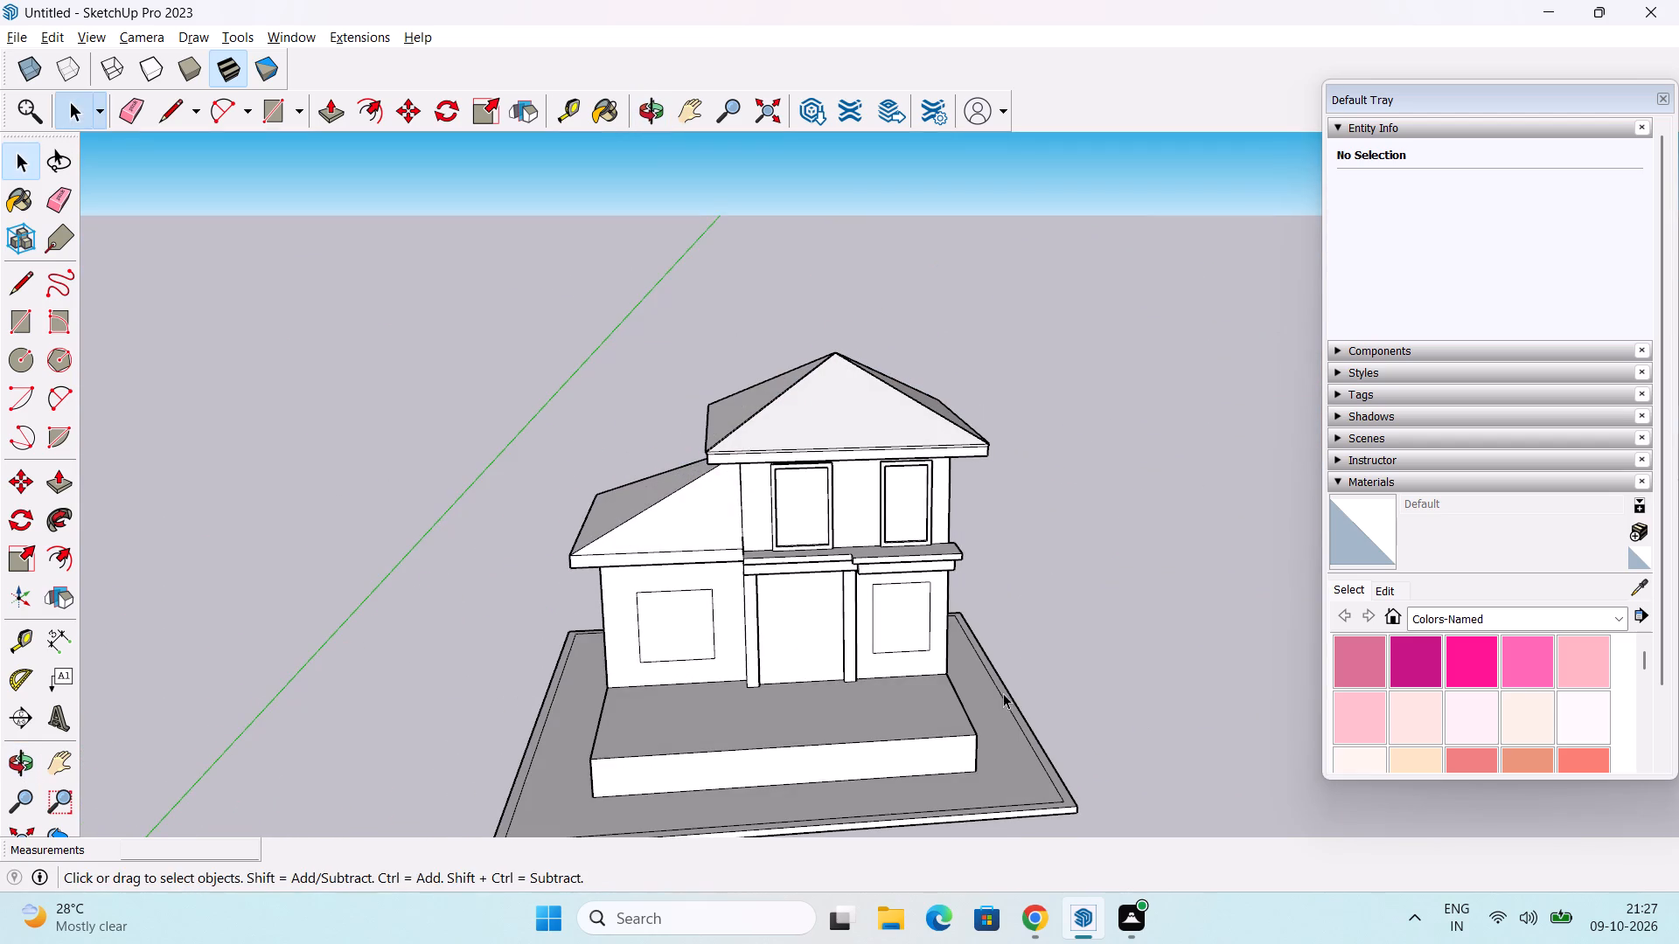
pyautogui.moveTo(1003, 692); pyautogui.dragTo(937, 666, button='middle')
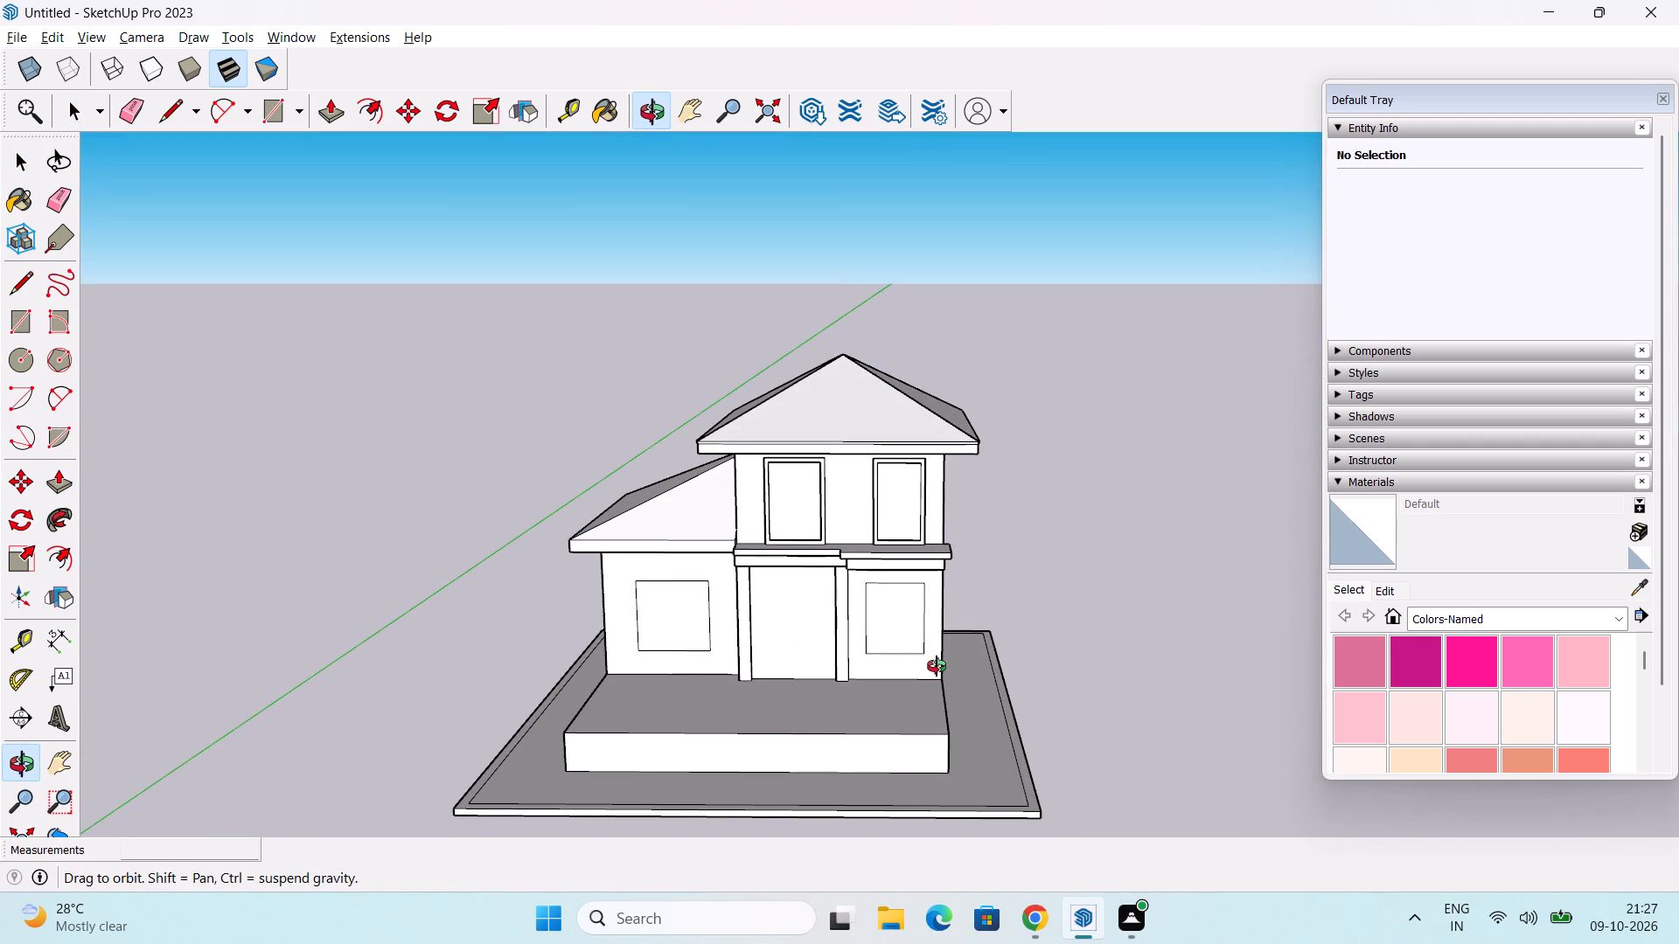
pyautogui.moveTo(937, 666); pyautogui.dragTo(942, 648, button='middle')
pyautogui.moveTo(942, 648); pyautogui.dragTo(930, 637, button='middle')
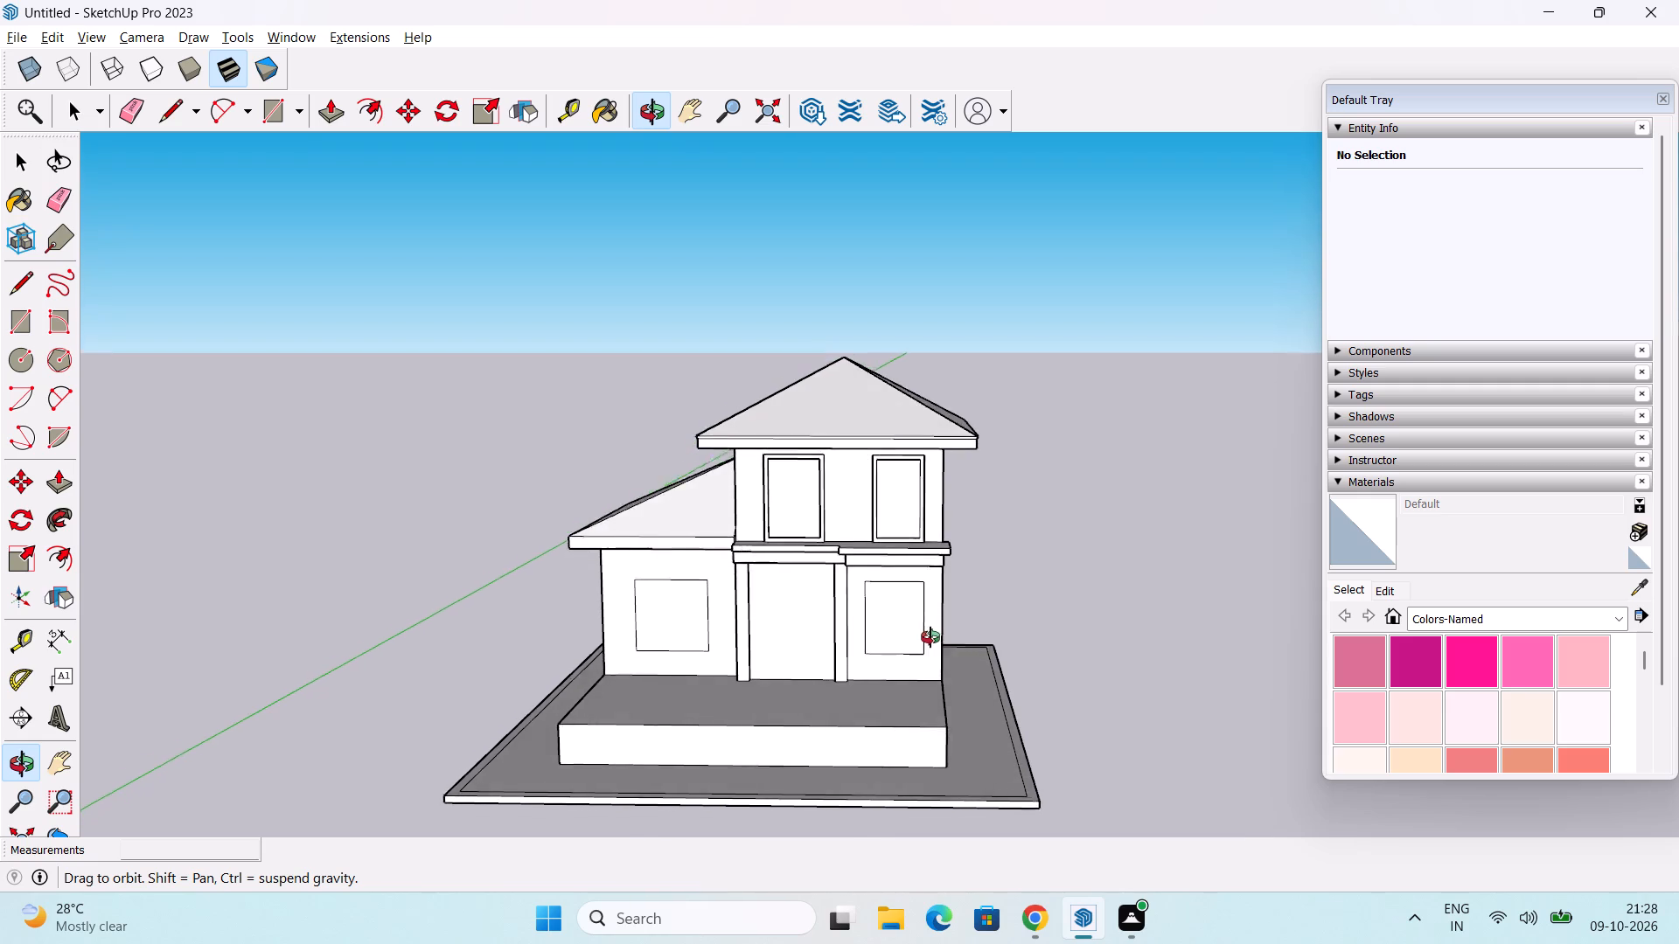
pyautogui.moveTo(930, 637); pyautogui.dragTo(927, 630, button='middle')
pyautogui.moveTo(791, 558); pyautogui.dragTo(806, 597, button='middle')
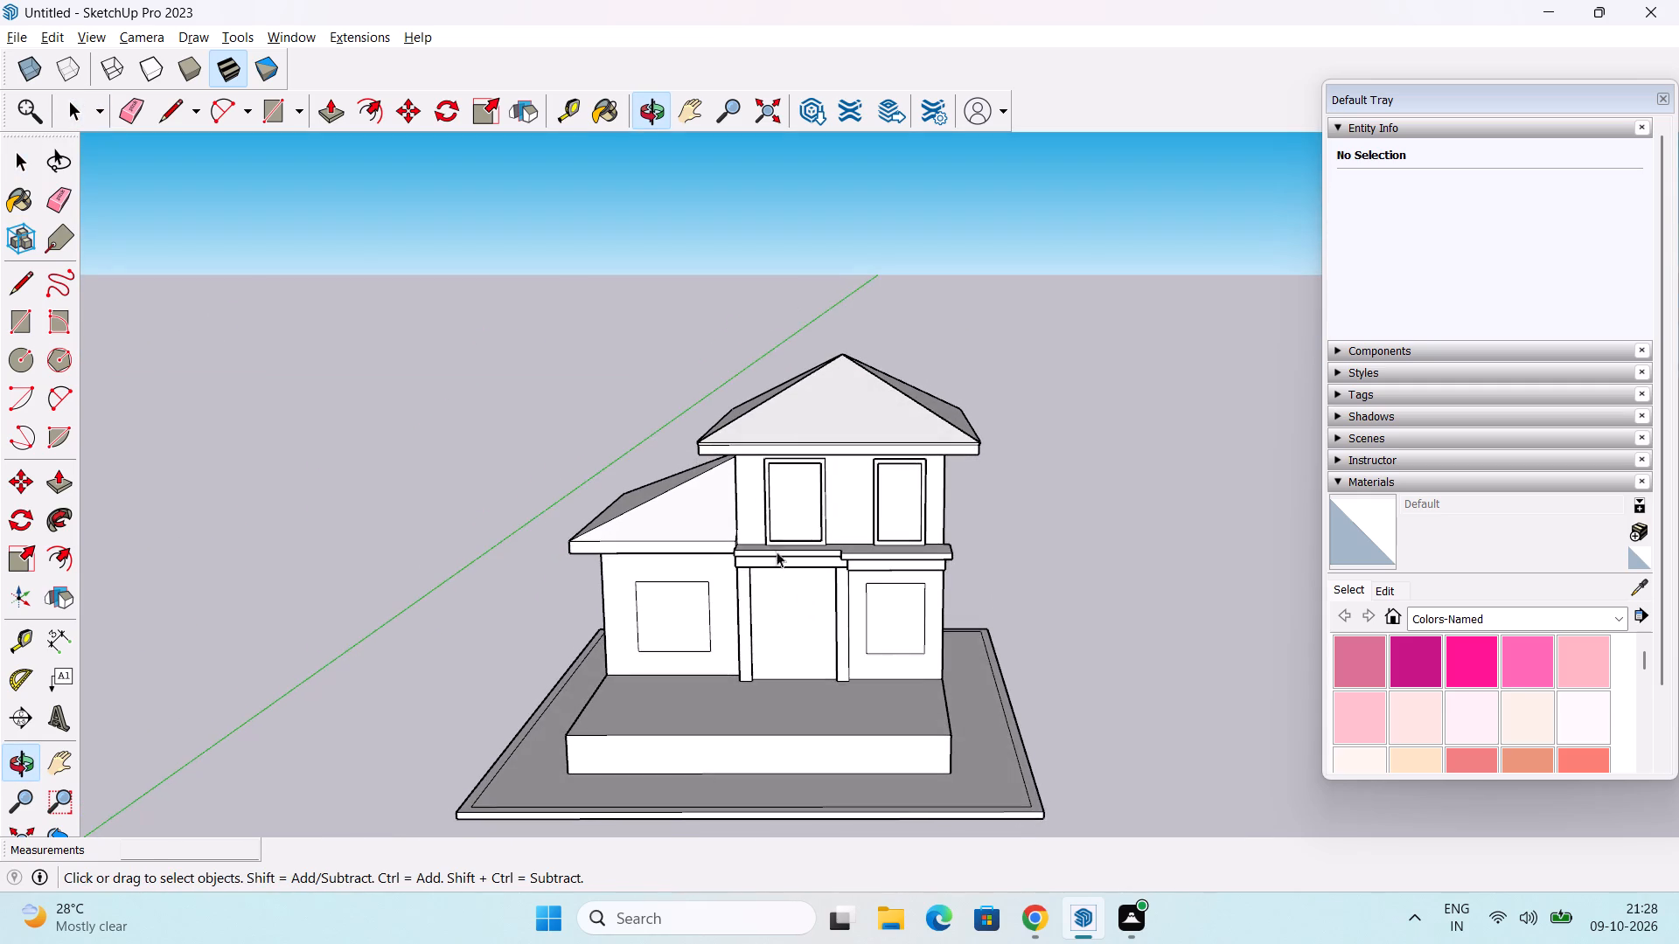
pyautogui.scroll(6, 763, 530)
pyautogui.moveTo(800, 555); pyautogui.dragTo(894, 573, button='middle')
pyautogui.scroll(-2, 780, 612)
# Draw a window outline about 5' 7" by 5' on the outer side wall of the side block, beneath the side roof.
pyautogui.moveTo(563, 685); pyautogui.dragTo(767, 578, button='middle')
pyautogui.moveTo(611, 678); pyautogui.dragTo(738, 660, button='middle')
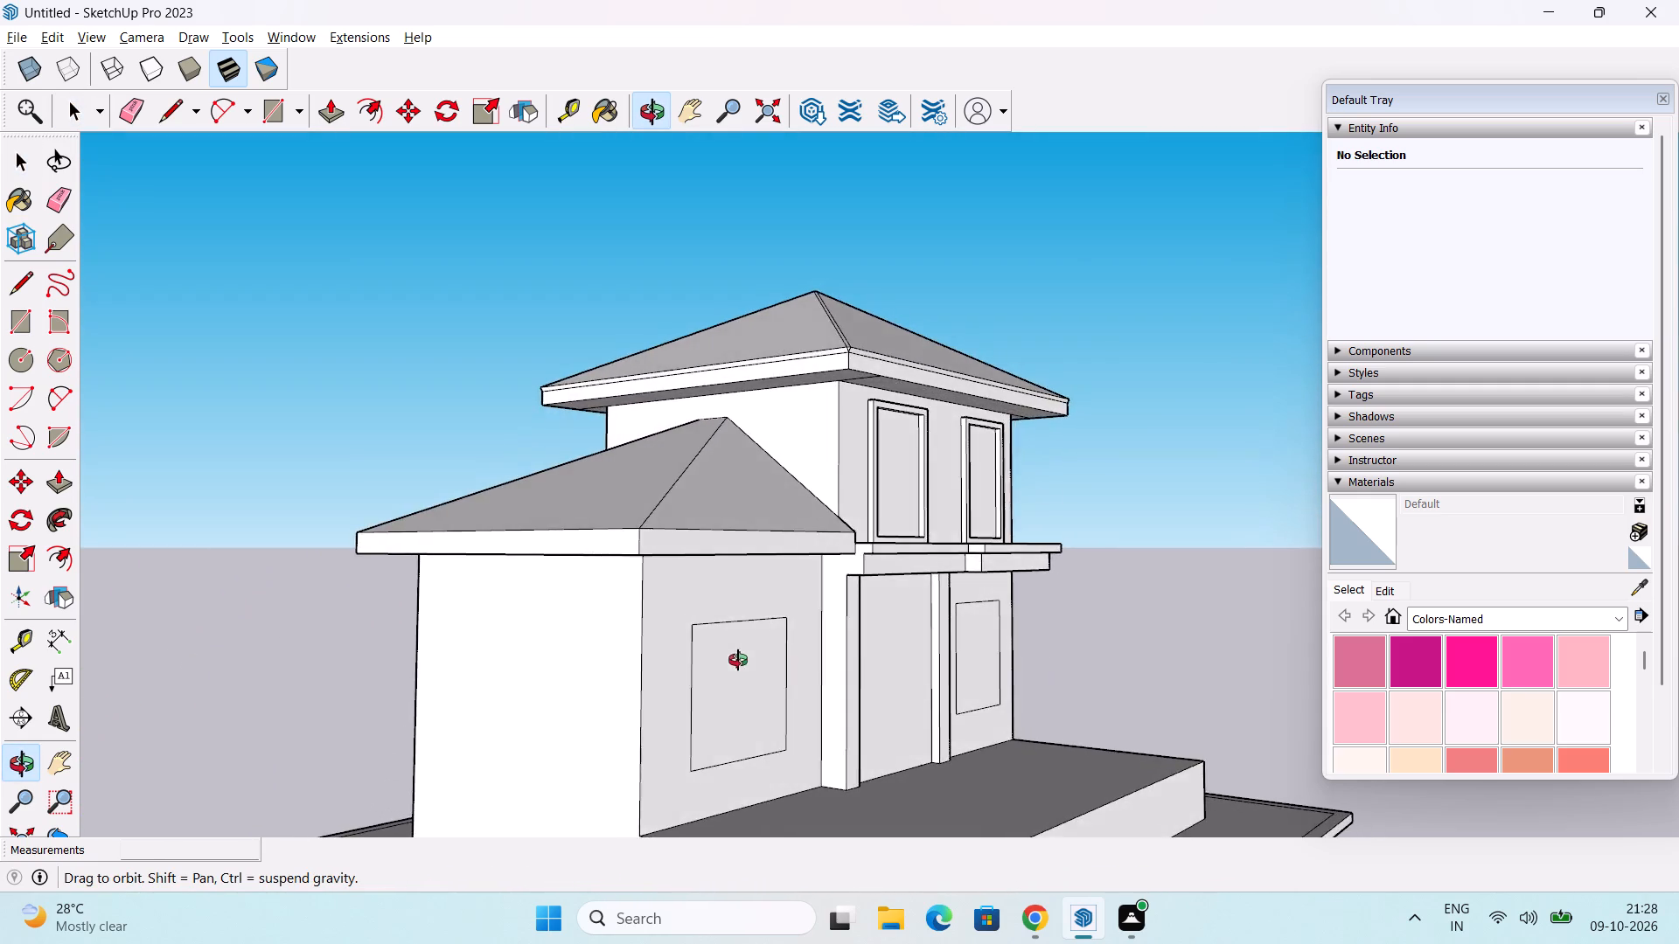
pyautogui.moveTo(738, 660); pyautogui.dragTo(903, 680, button='middle')
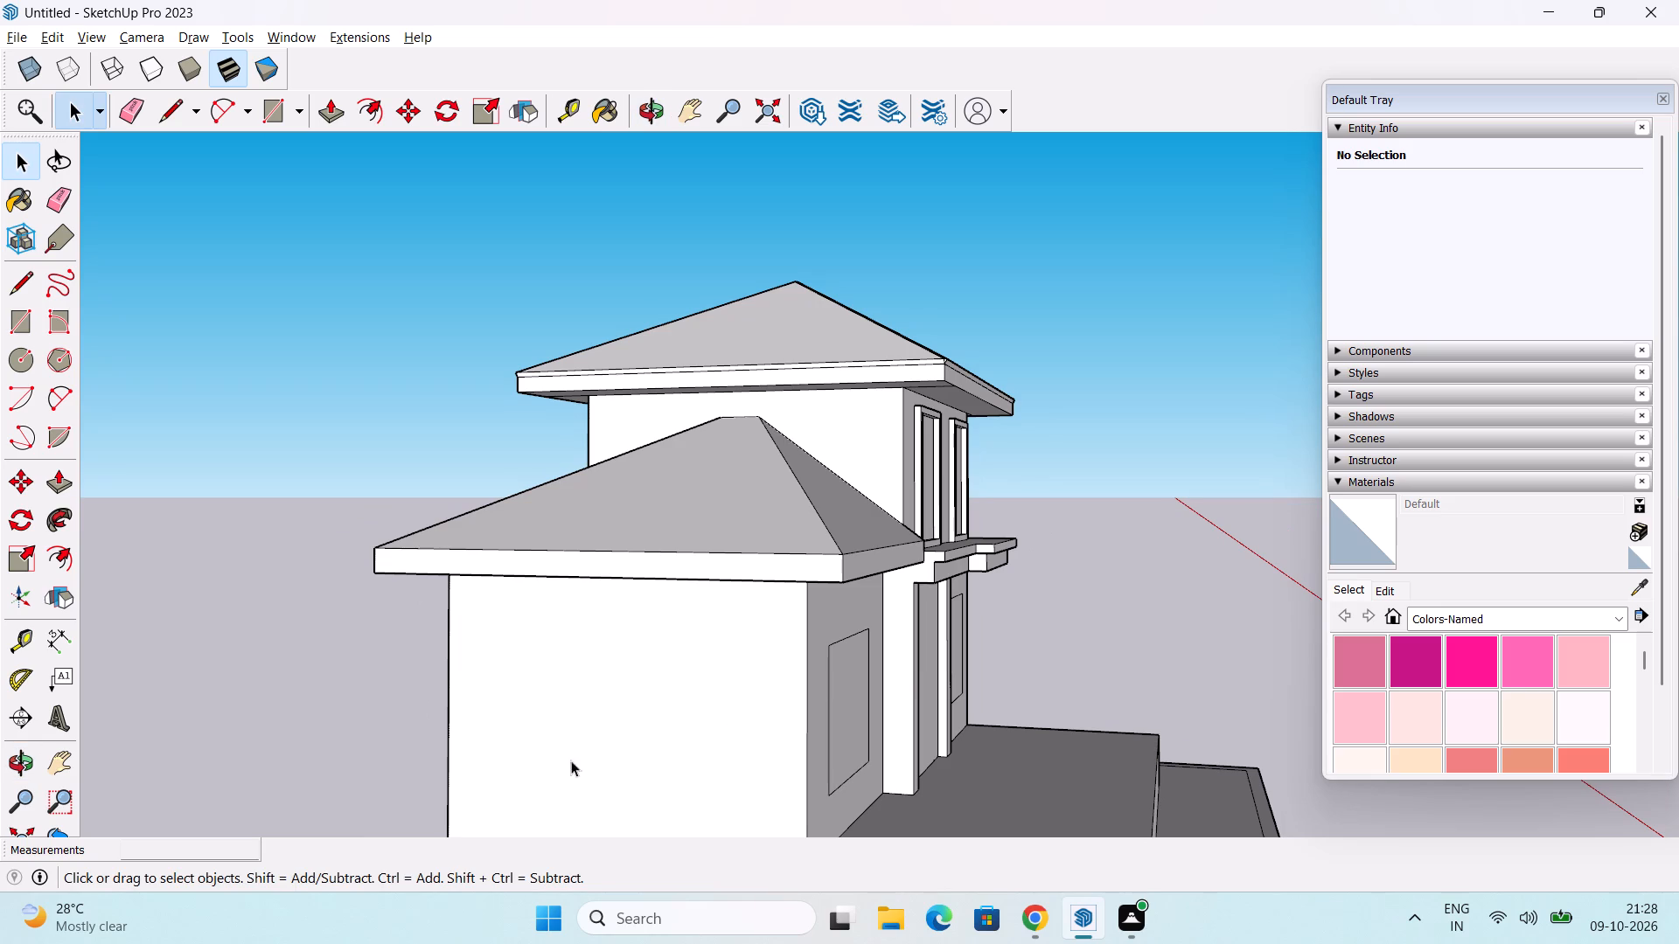
pyautogui.press('r')
pyautogui.keyDown('shift'); pyautogui.moveTo(575, 722); pyautogui.dragTo(613, 672, button='middle'); pyautogui.keyUp('shift')
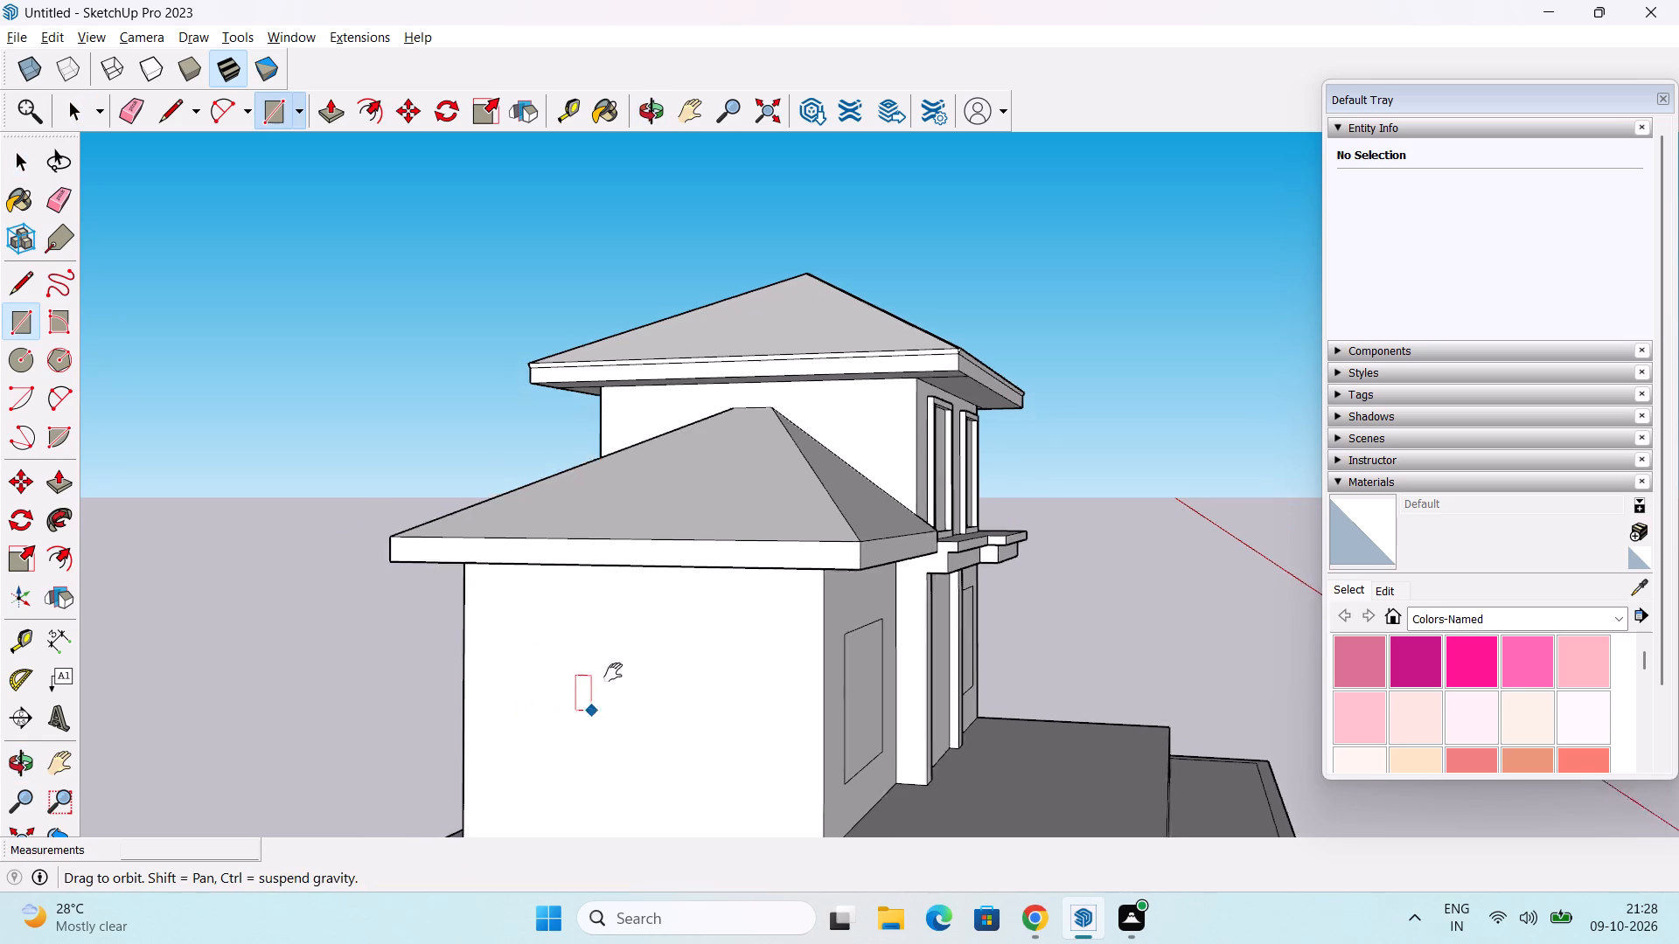
pyautogui.keyDown('shift'); pyautogui.moveTo(613, 672); pyautogui.dragTo(665, 543, button='middle'); pyautogui.keyUp('shift')
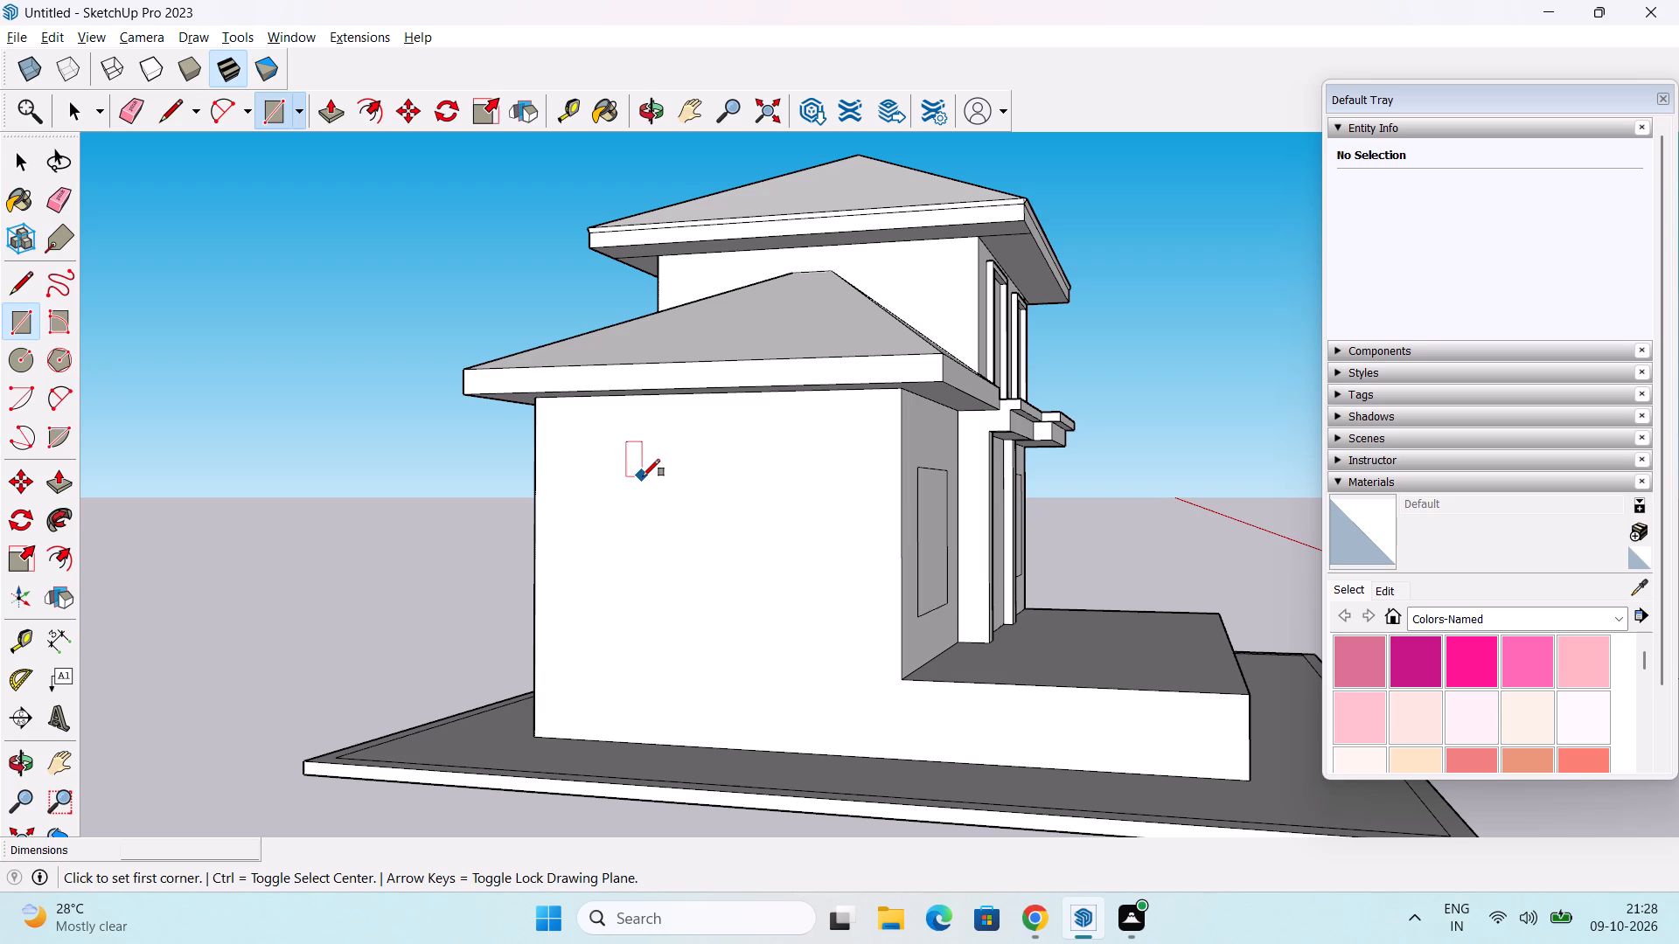
pyautogui.click(643, 476)
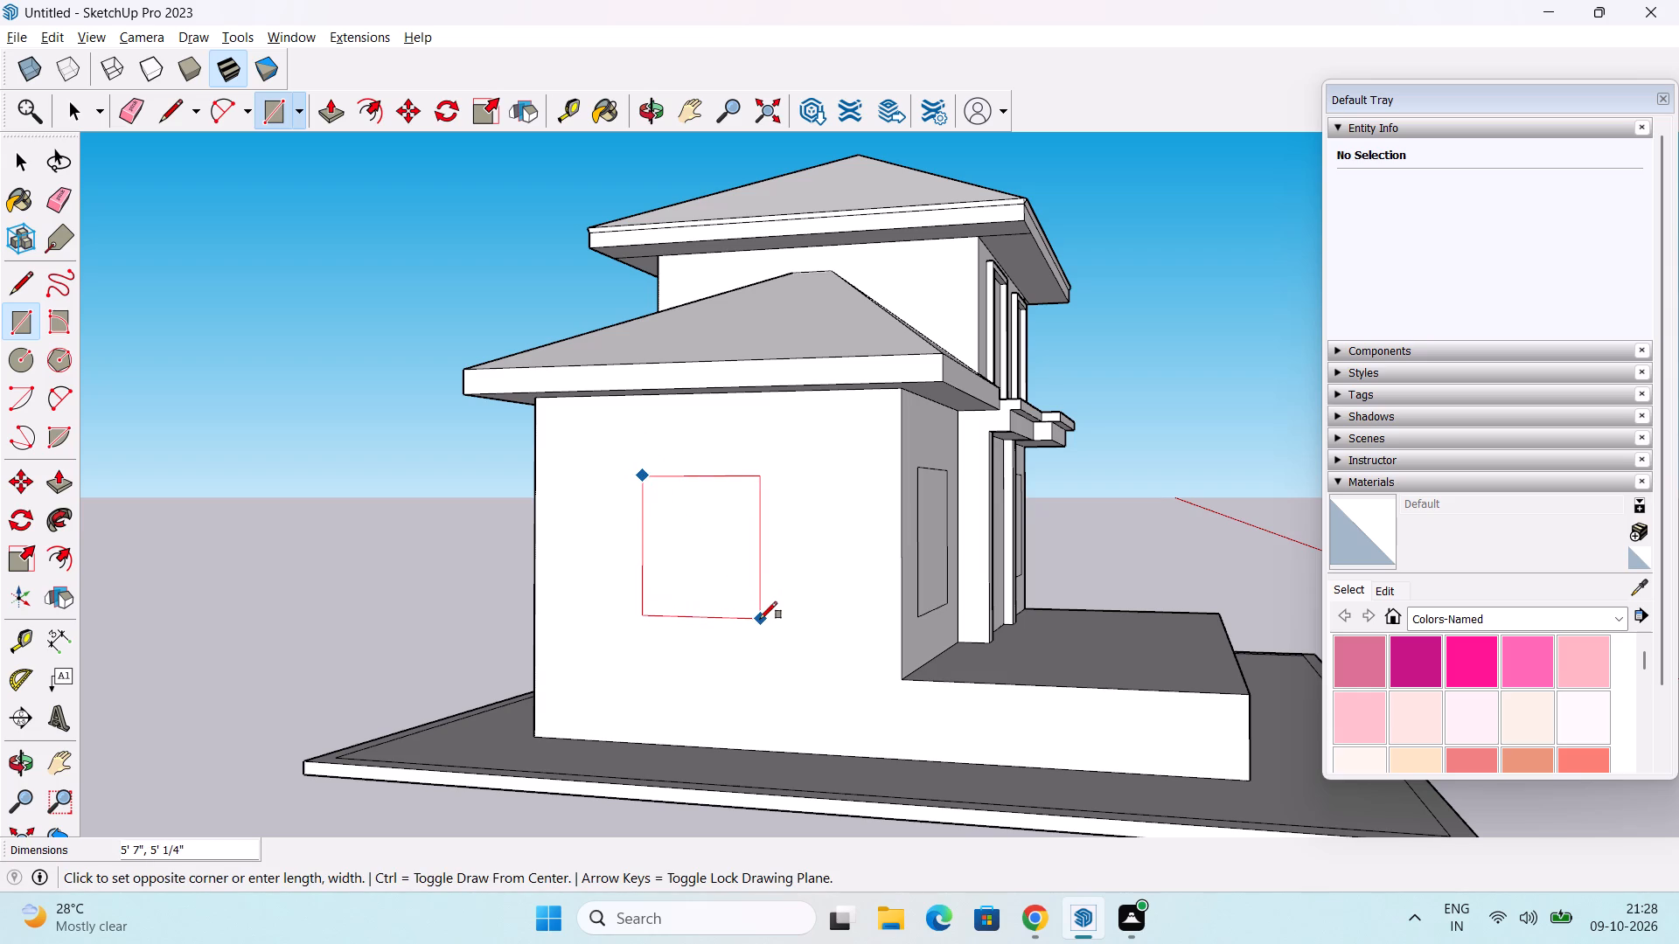
pyautogui.click(760, 619)
pyautogui.moveTo(760, 620); pyautogui.dragTo(714, 643, button='middle')
pyautogui.press('space')
# Examine the side and front walls to compare the new side window outline with the two front ones.
pyautogui.scroll(-2, 541, 569)
pyautogui.moveTo(597, 573); pyautogui.dragTo(474, 603, button='middle')
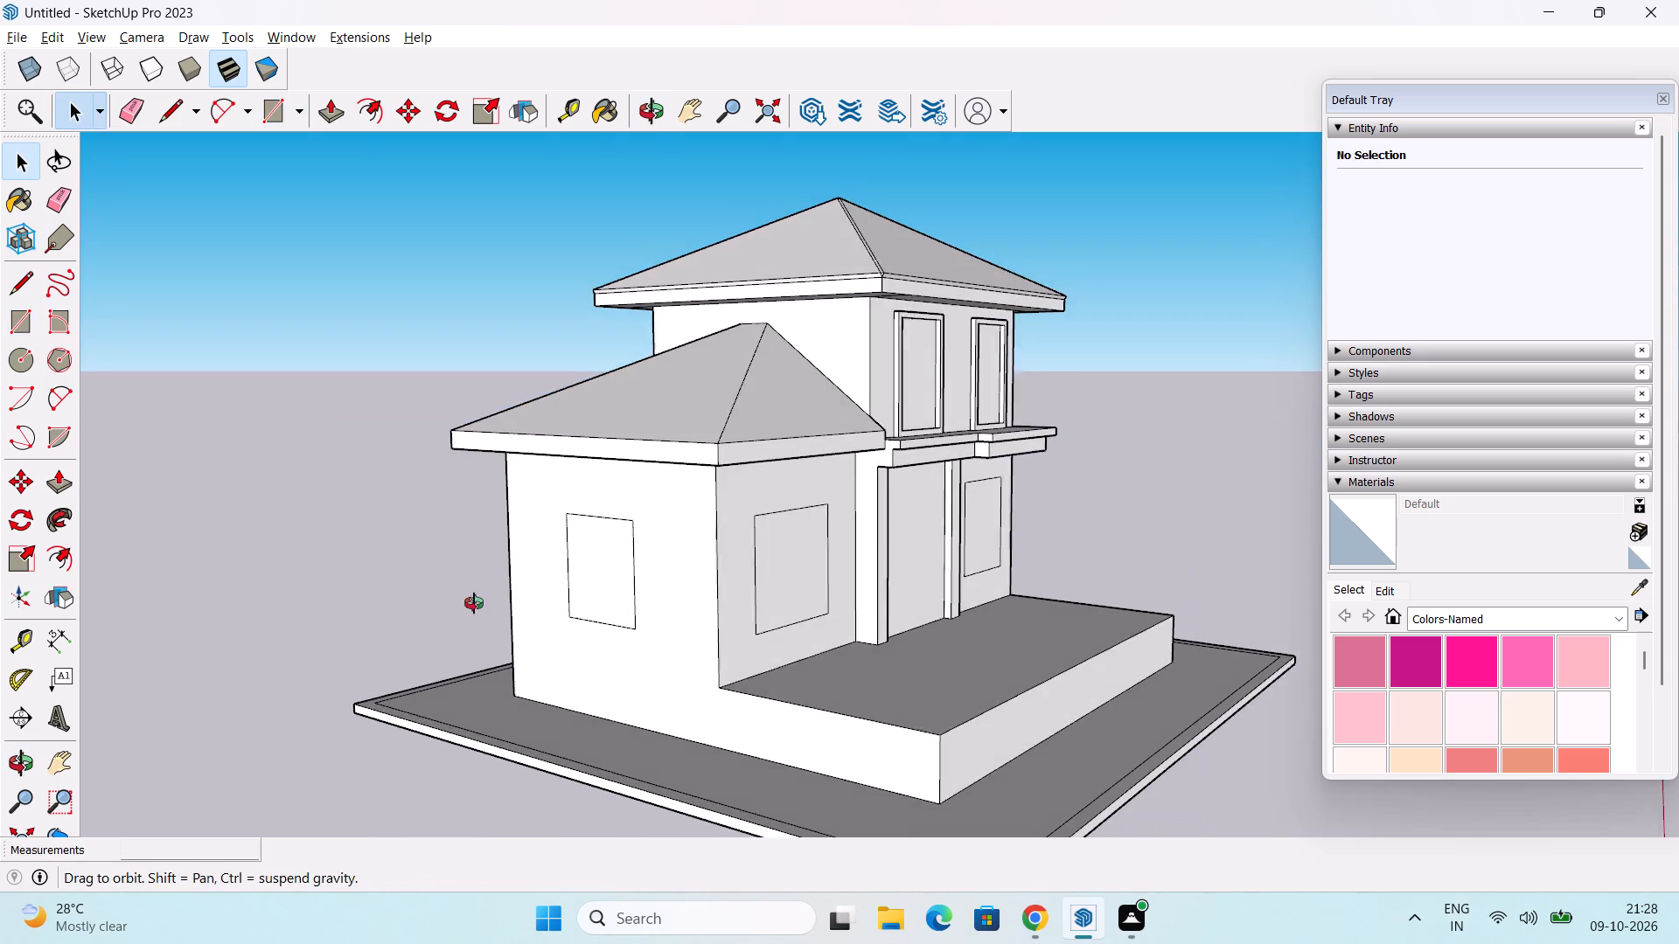
pyautogui.moveTo(474, 603); pyautogui.dragTo(472, 604, button='middle')
pyautogui.moveTo(671, 606); pyautogui.dragTo(401, 616, button='middle')
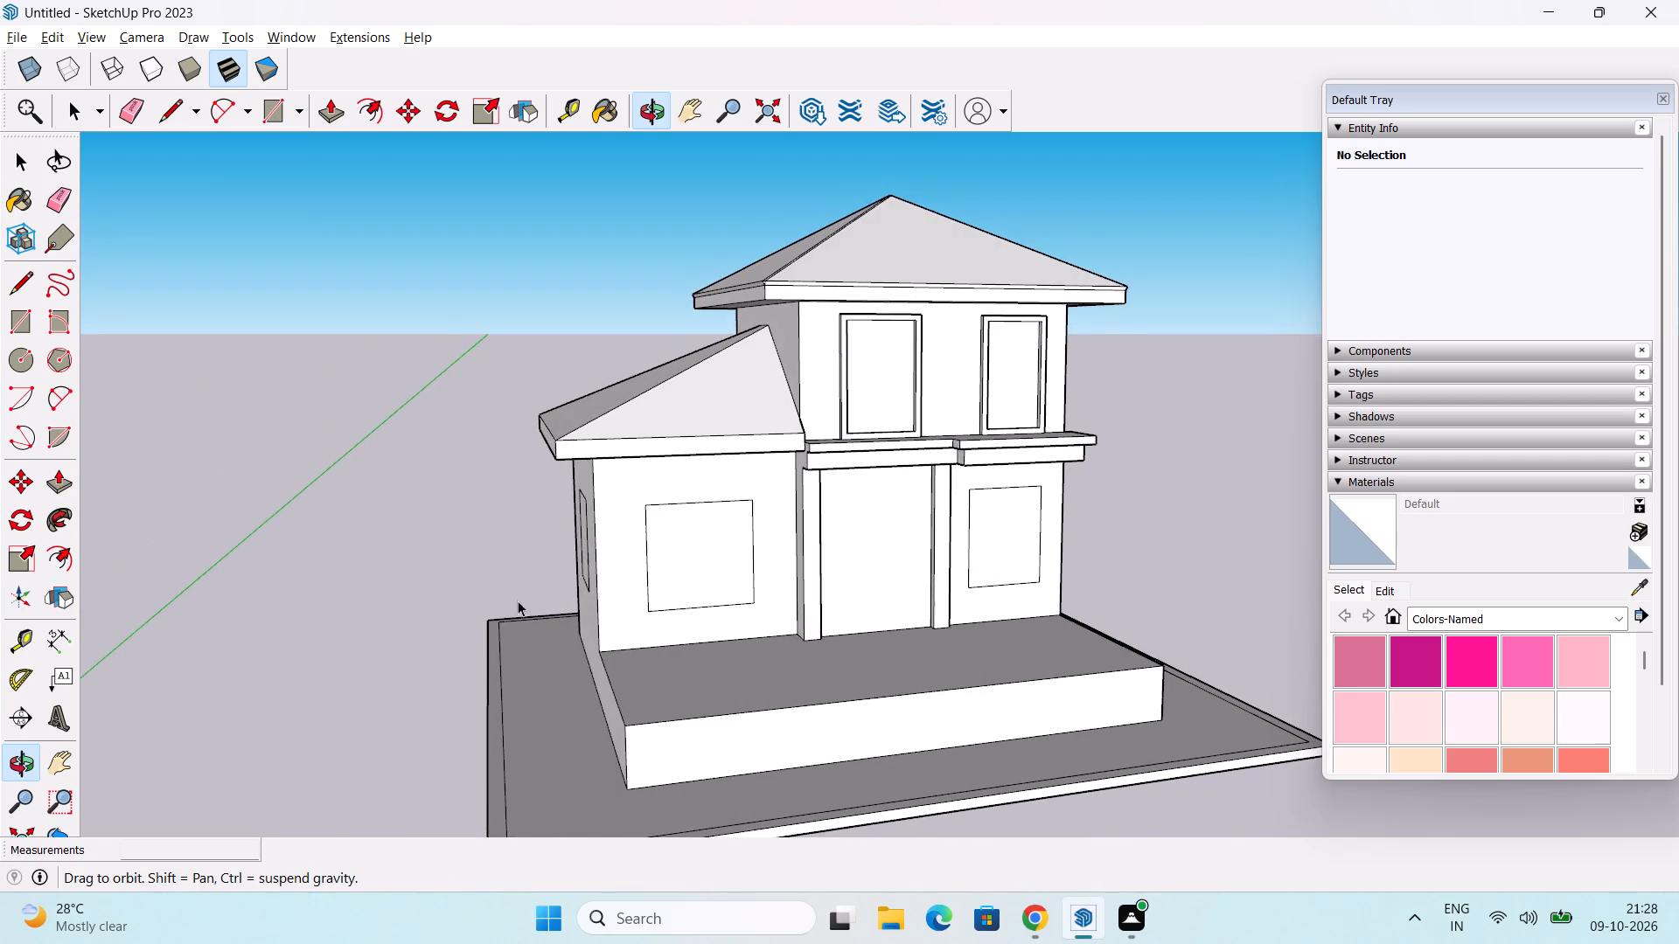
pyautogui.scroll(-1, 519, 602)
pyautogui.moveTo(531, 612); pyautogui.dragTo(591, 652, button='middle')
pyautogui.scroll(-1, 633, 643)
pyautogui.scroll(2, 670, 628)
pyautogui.middleClick(670, 628)
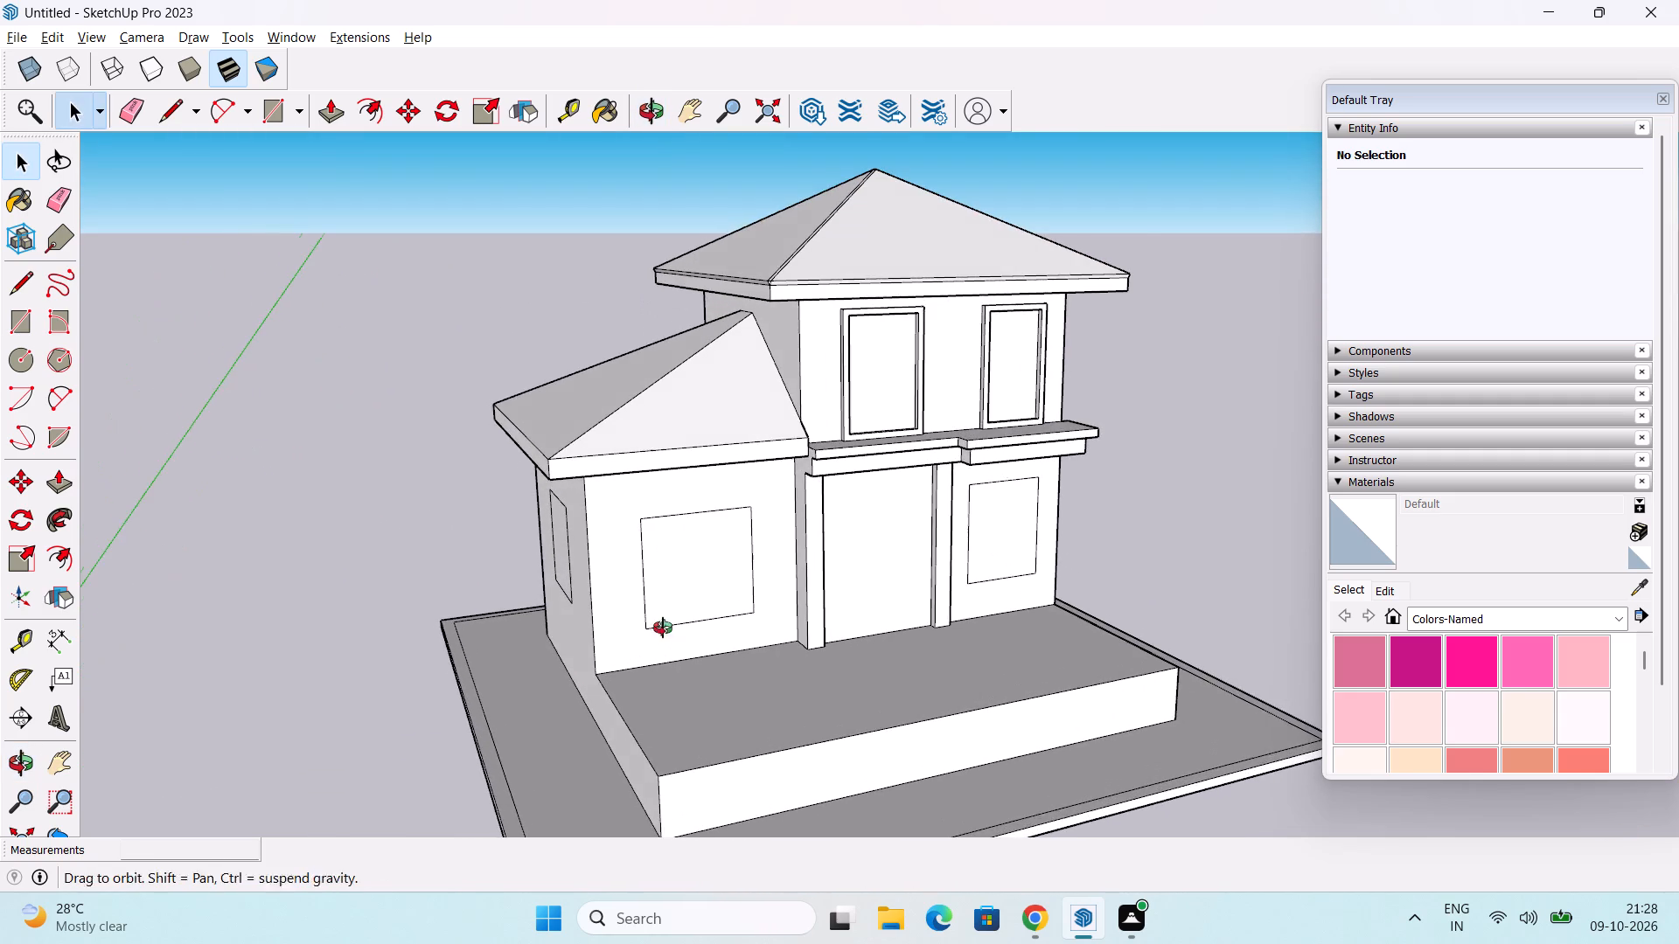
# Push the two ground-floor front window faces and the side wall window face 3" into the walls.
pyautogui.scroll(2, 662, 628)
pyautogui.moveTo(778, 581); pyautogui.dragTo(730, 581, button='middle')
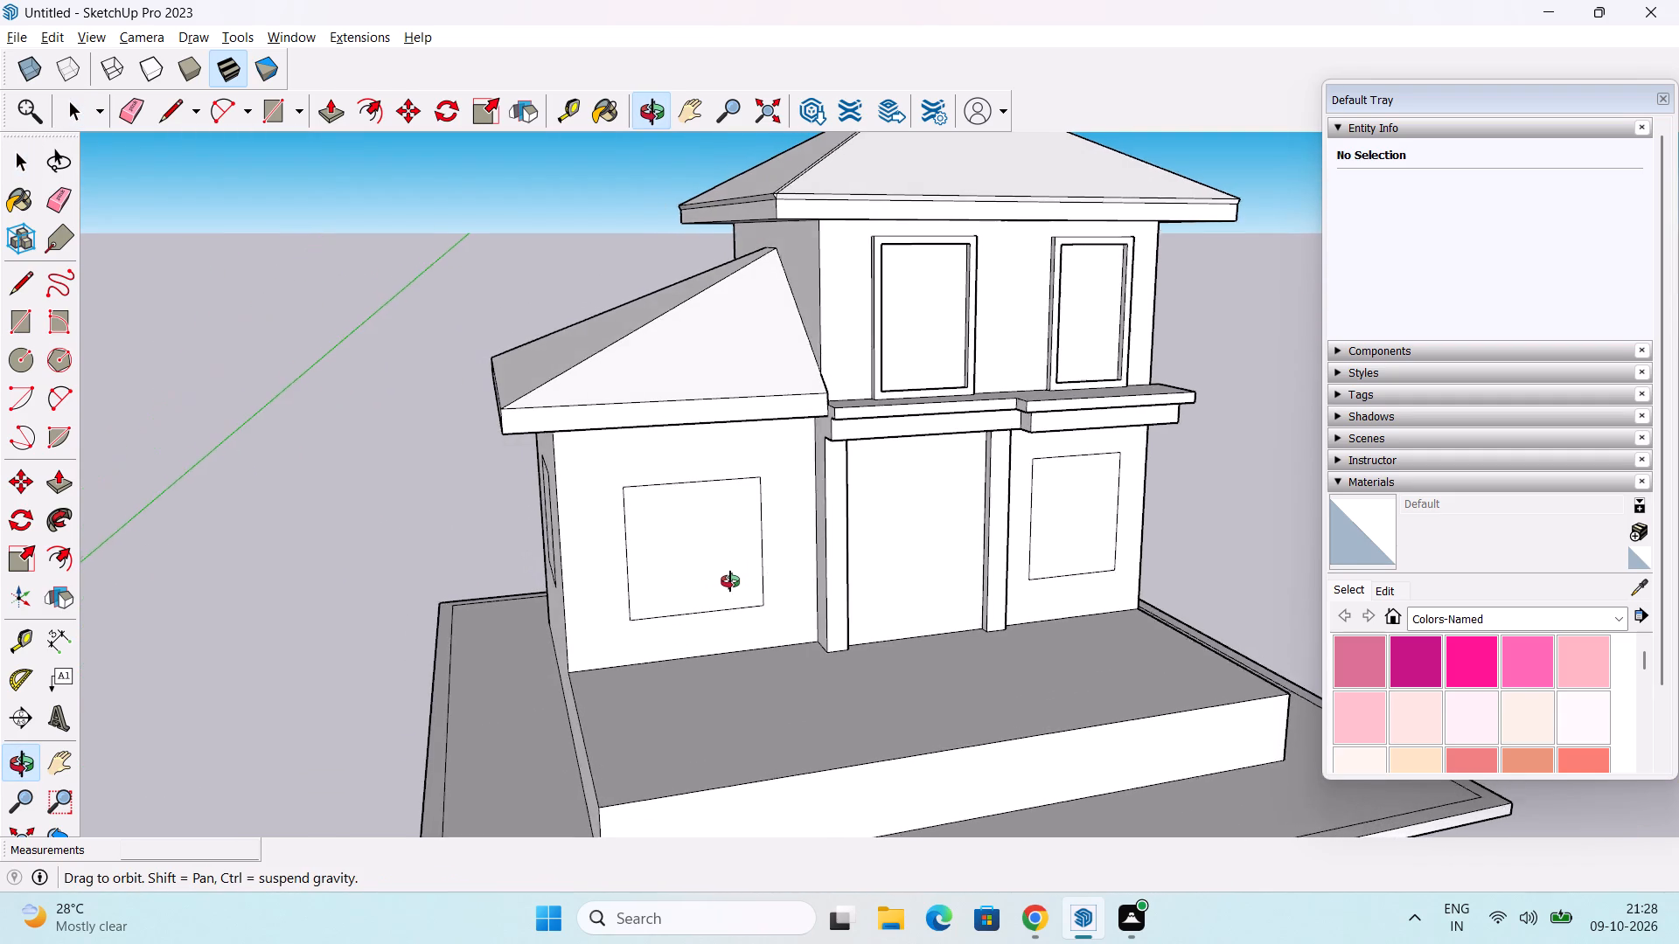
pyautogui.moveTo(730, 581); pyautogui.dragTo(723, 580, button='middle')
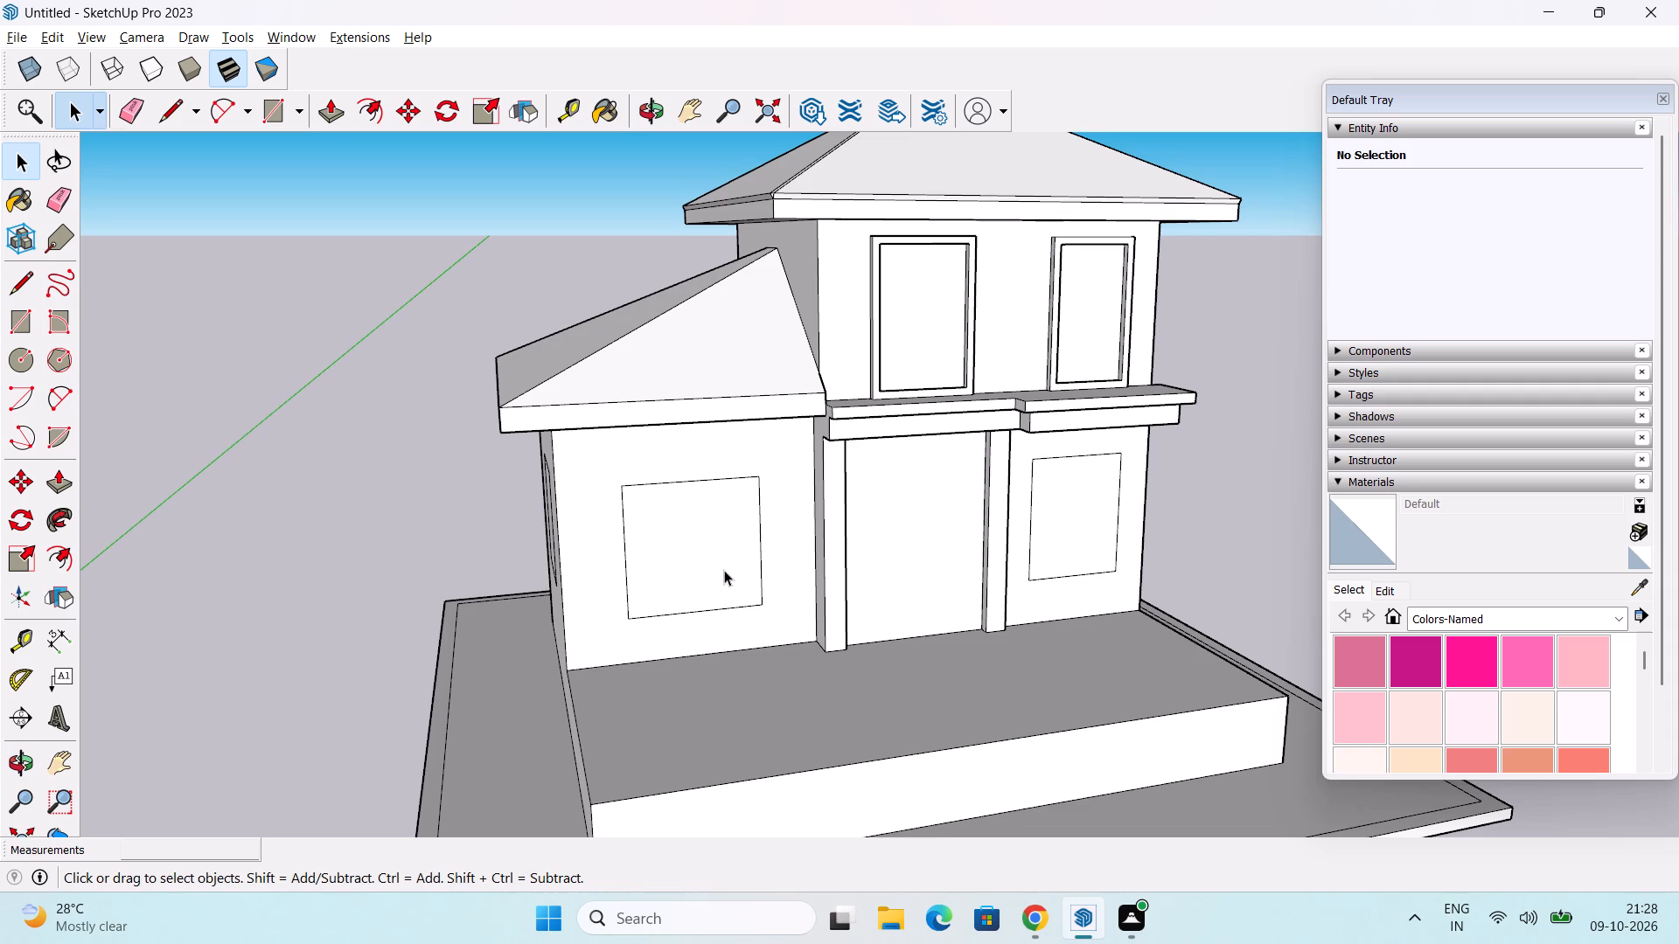
pyautogui.press('p')
pyautogui.click(718, 566)
pyautogui.write('3"')
pyautogui.press('Return')
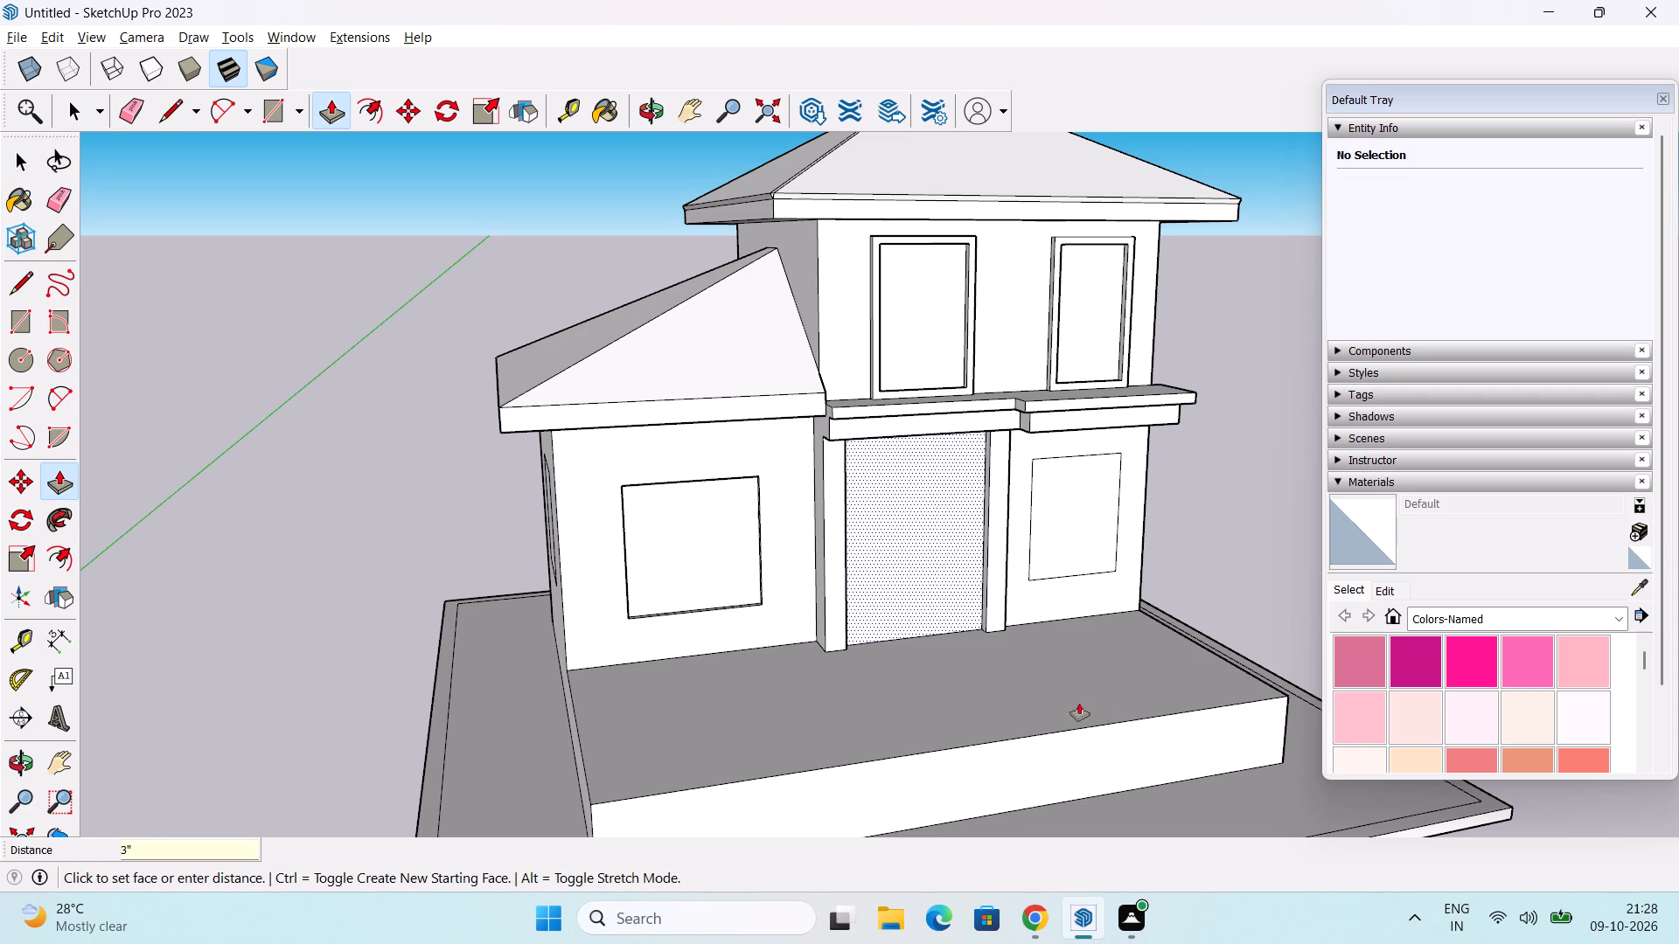
pyautogui.doubleClick(1067, 517)
pyautogui.moveTo(592, 570); pyautogui.dragTo(818, 580, button='middle')
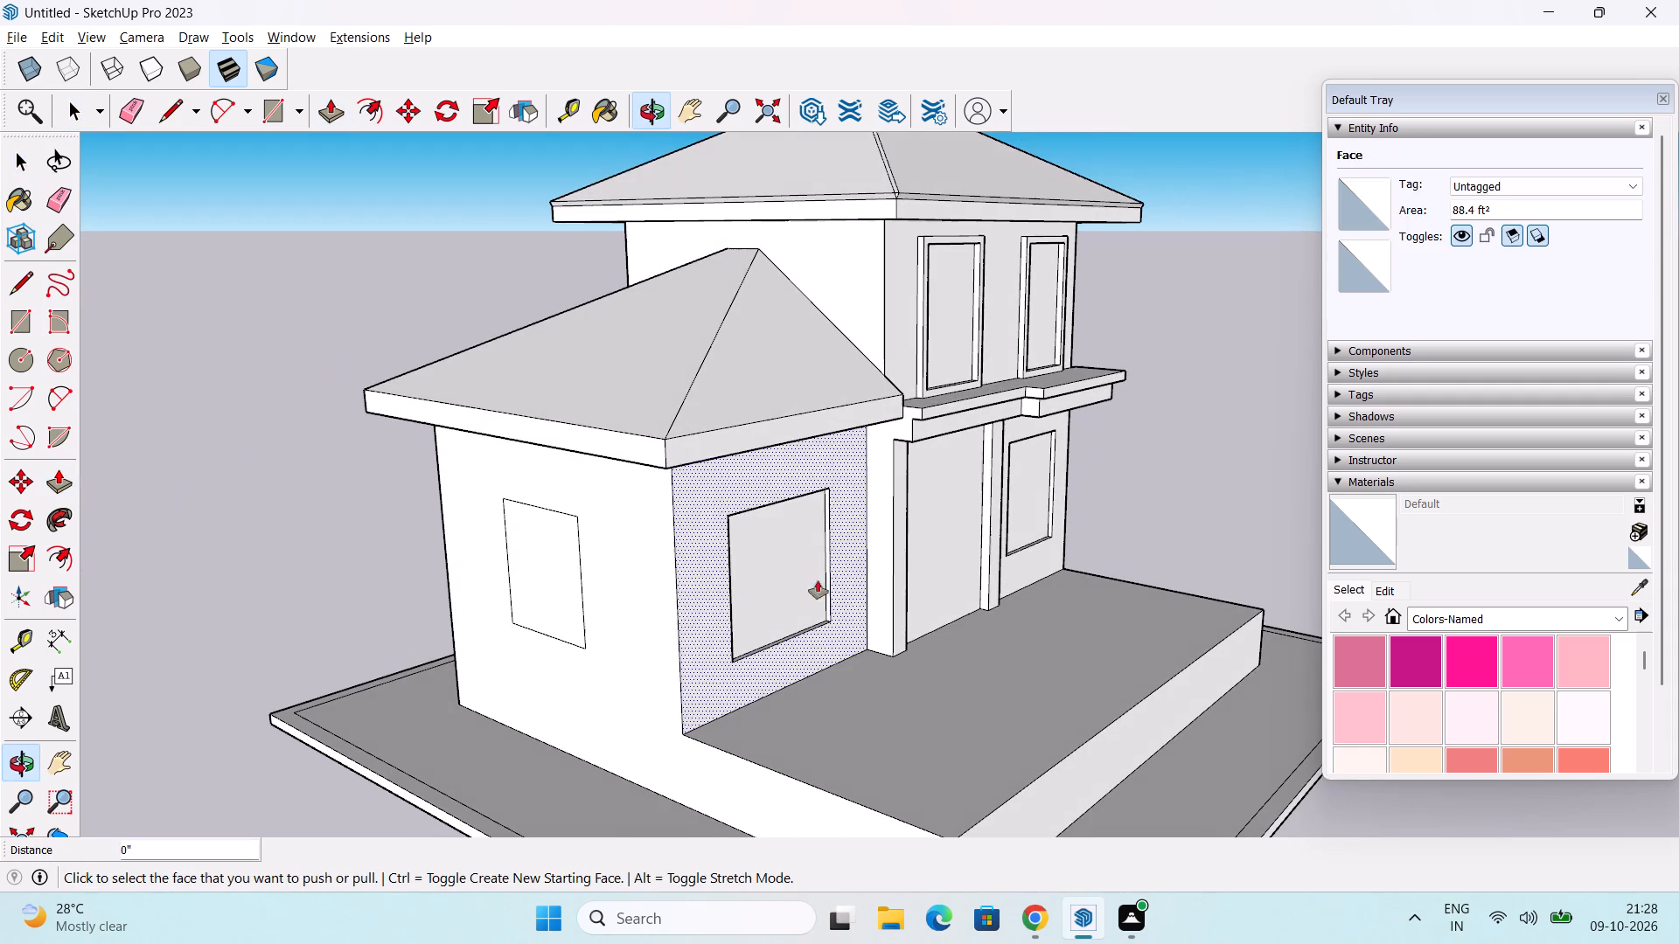
pyautogui.moveTo(818, 580); pyautogui.dragTo(853, 573, button='middle')
pyautogui.doubleClick(557, 578)
# Examine the front facade and the recessed ground-floor windows from several angles.
pyautogui.moveTo(819, 637); pyautogui.dragTo(536, 583, button='middle')
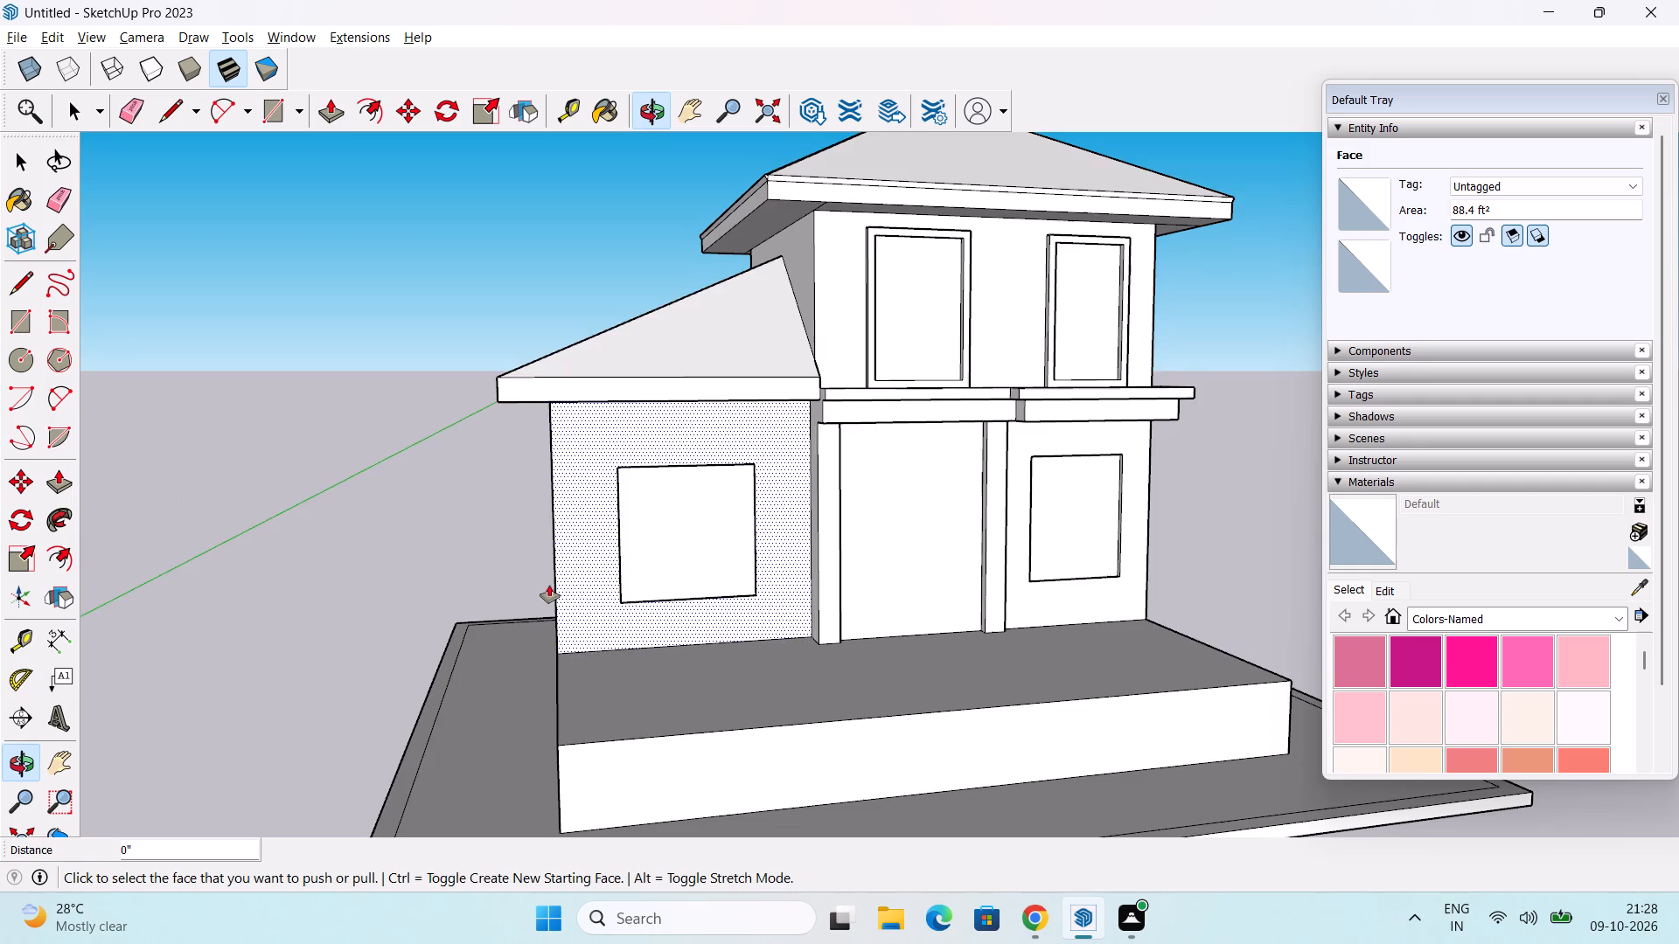
pyautogui.scroll(-1, 682, 591)
pyautogui.moveTo(688, 601); pyautogui.dragTo(654, 596, button='middle')
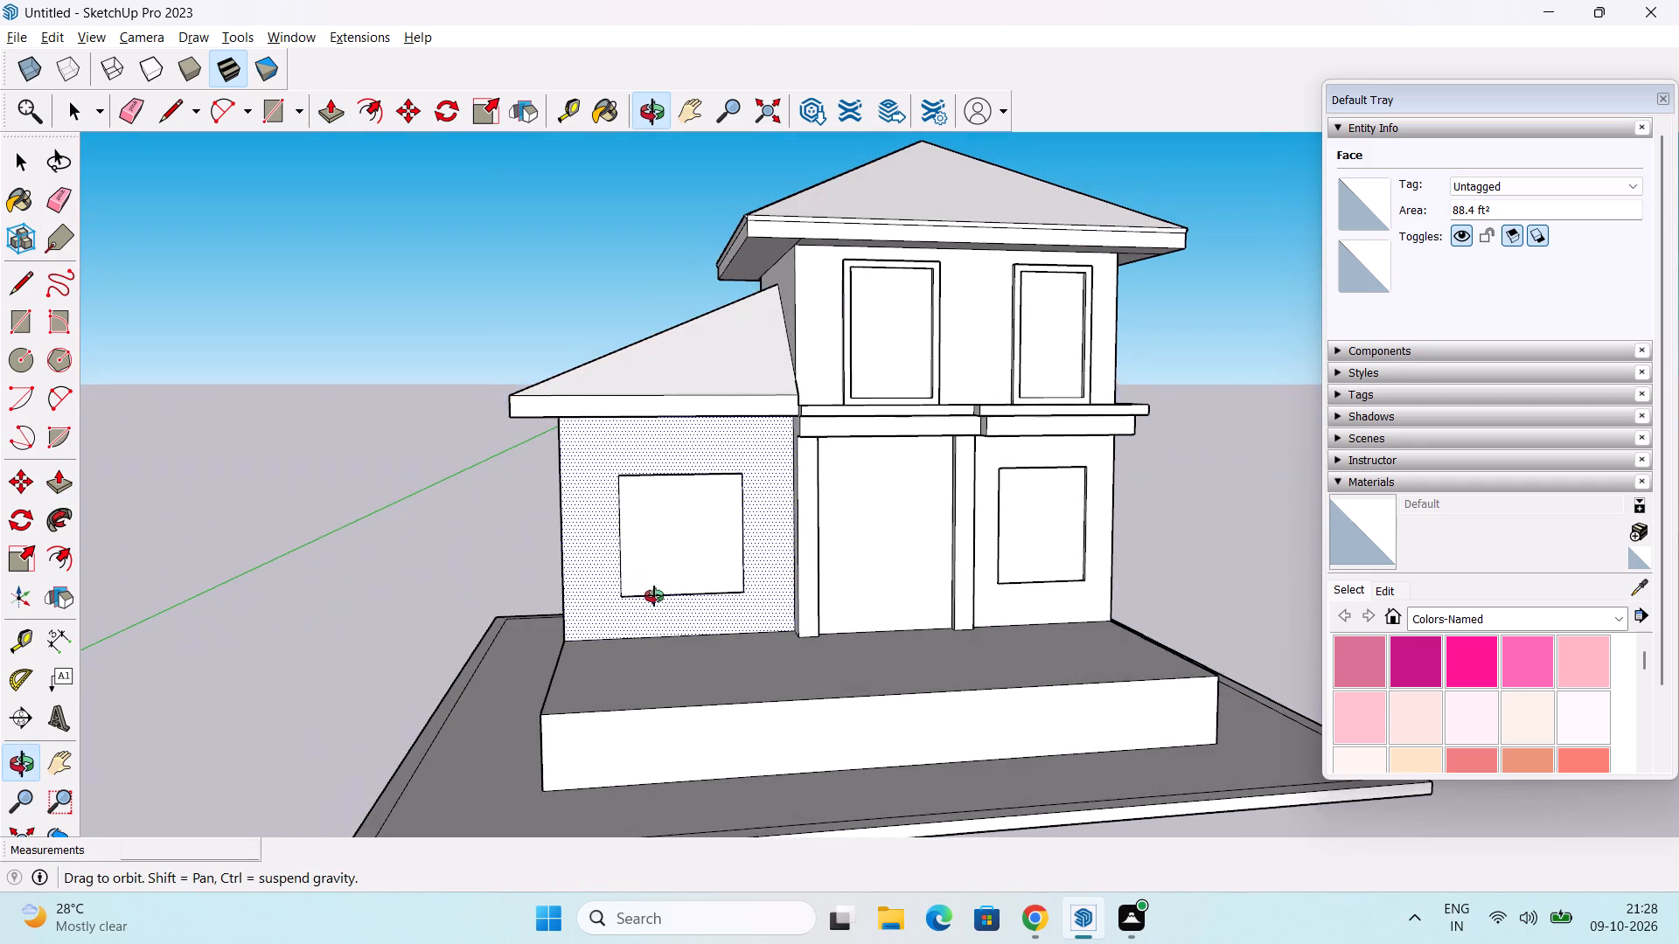
pyautogui.moveTo(654, 596); pyautogui.dragTo(631, 600, button='middle')
pyautogui.keyDown('shift'); pyautogui.moveTo(794, 554); pyautogui.dragTo(613, 595, button='middle'); pyautogui.keyUp('shift')
pyautogui.moveTo(789, 593); pyautogui.dragTo(734, 611, button='middle')
pyautogui.press('space')
pyautogui.moveTo(1007, 543); pyautogui.dragTo(1037, 522, button='middle')
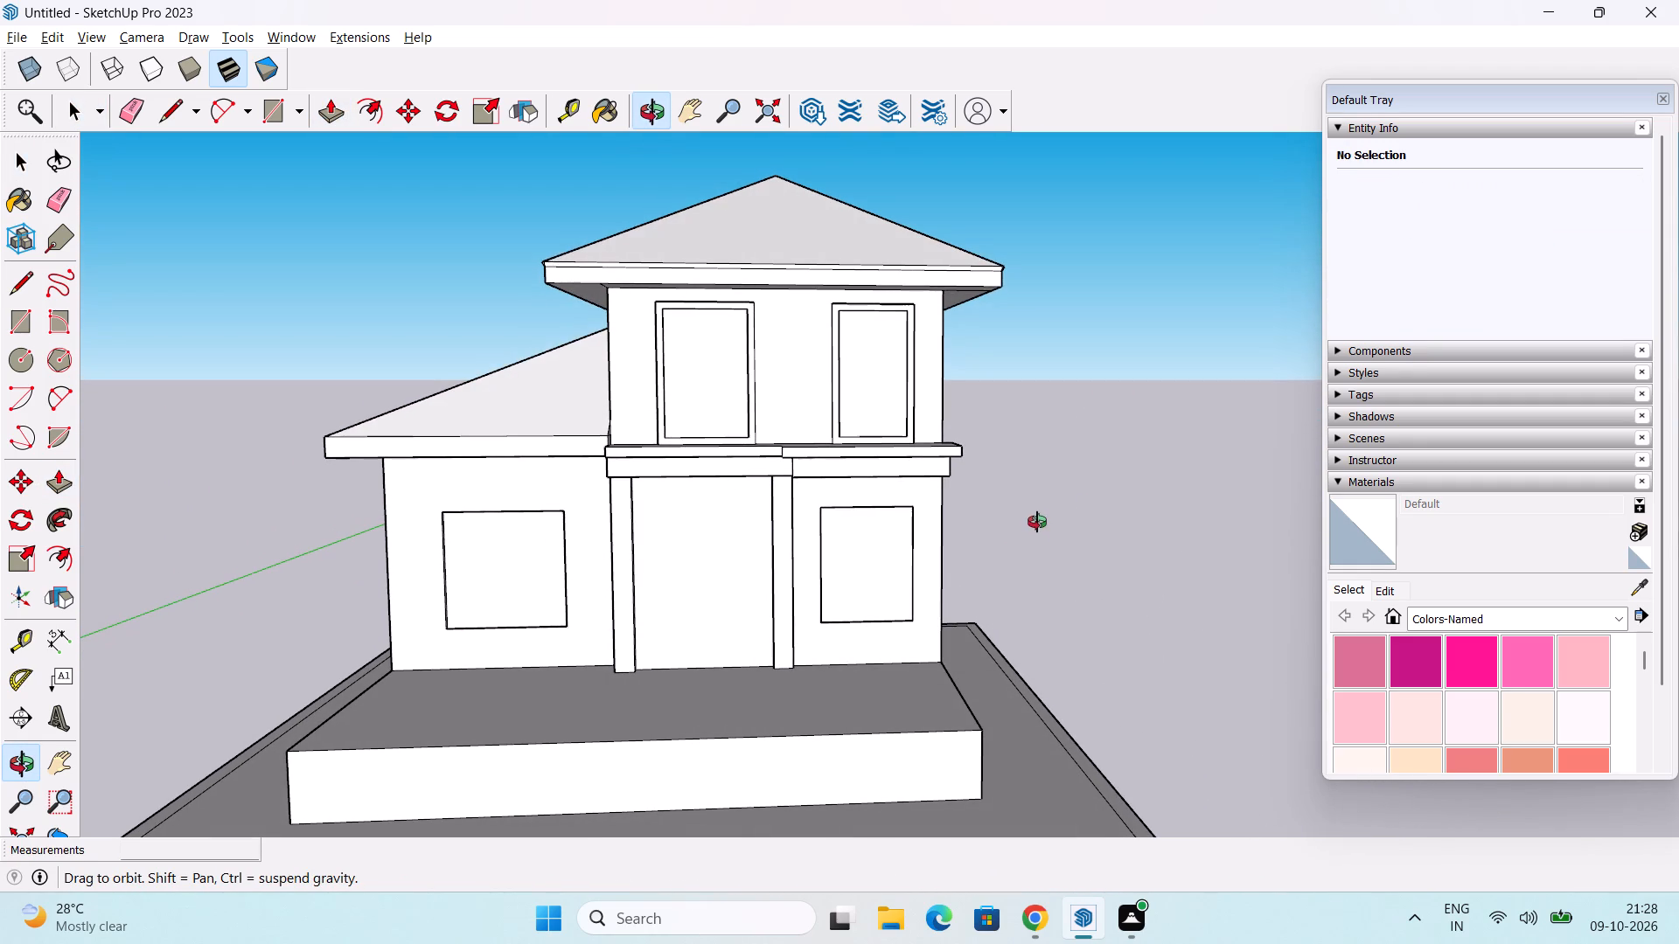
pyautogui.moveTo(1037, 522); pyautogui.dragTo(1022, 520, button='middle')
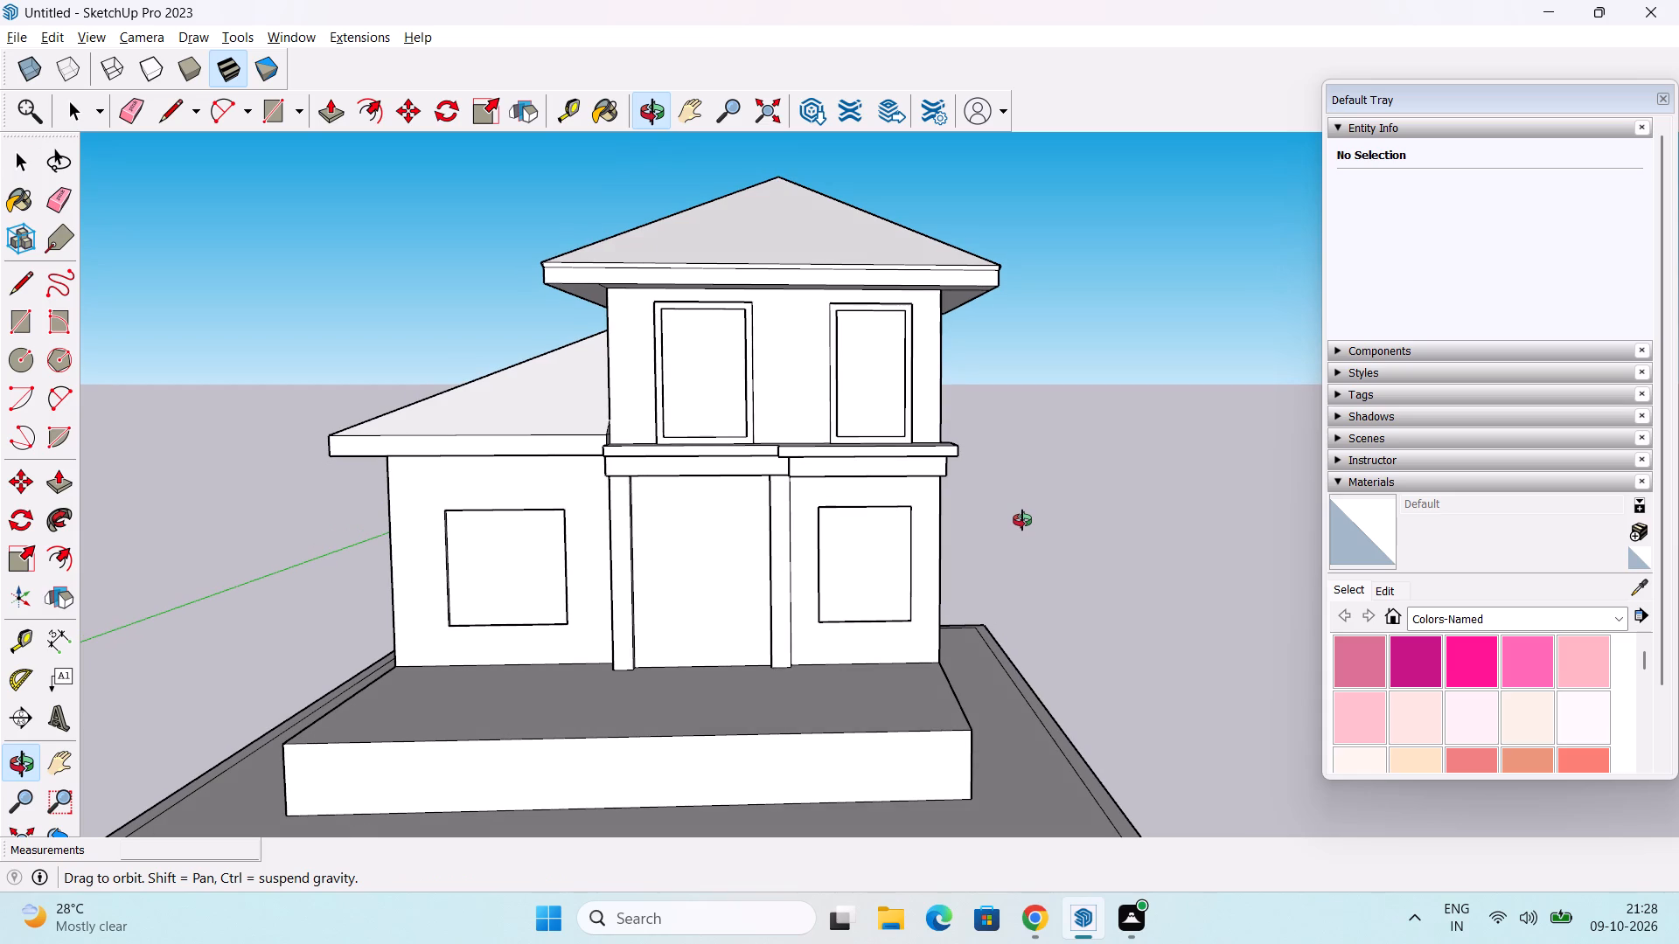
pyautogui.moveTo(1022, 520); pyautogui.dragTo(1021, 520, button='middle')
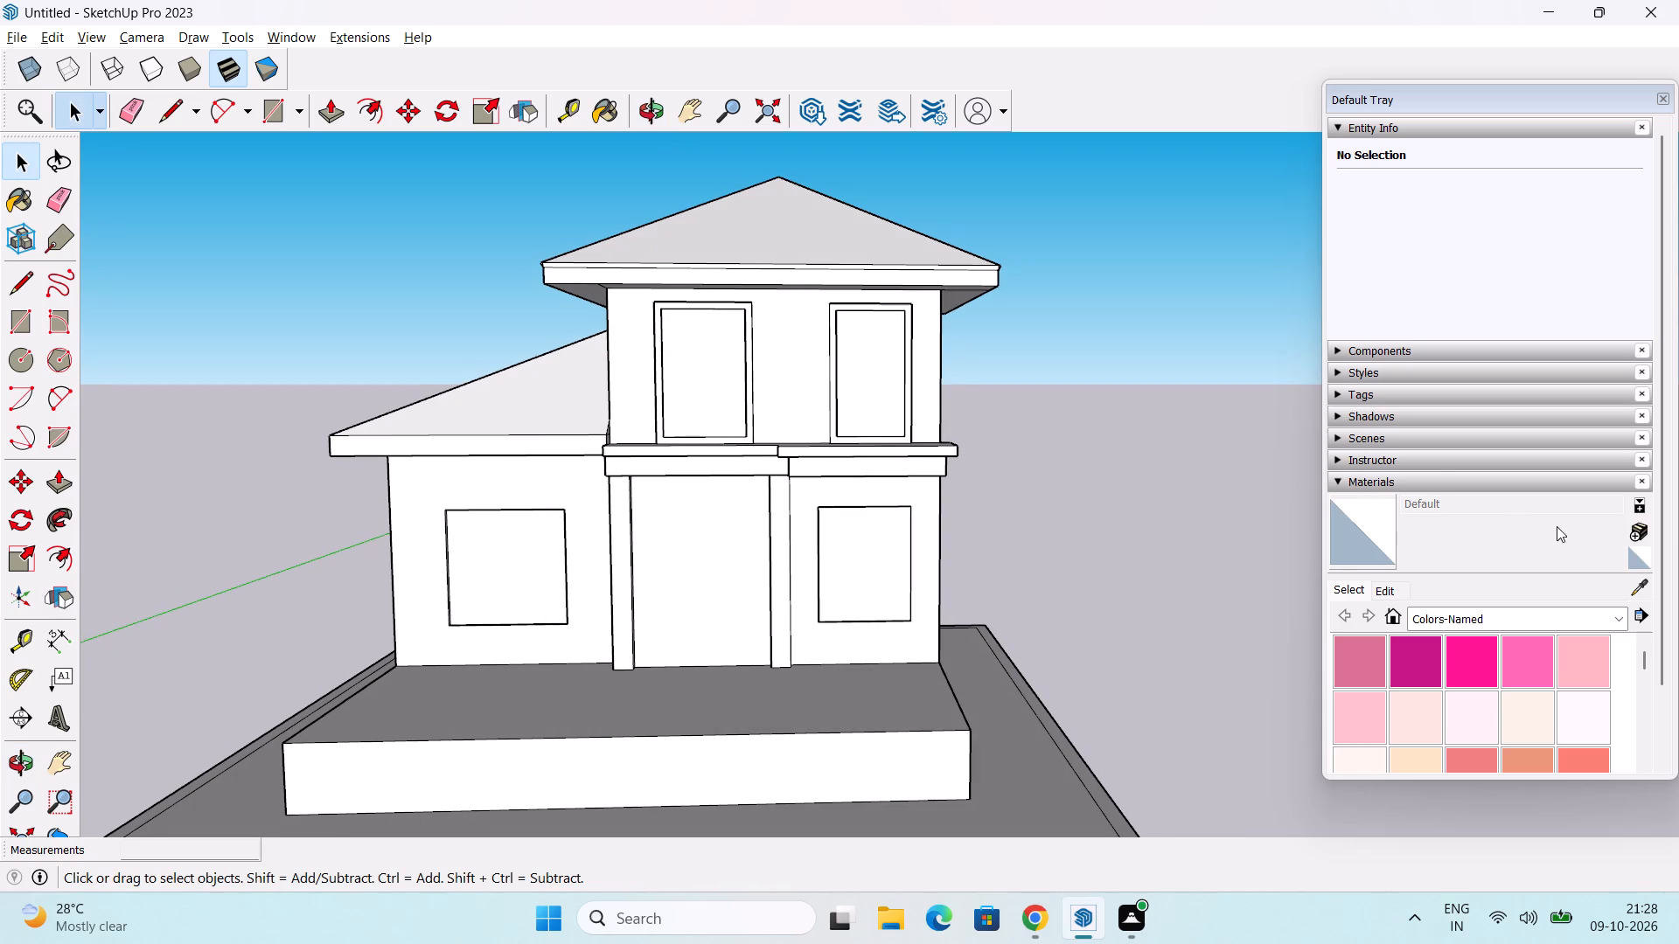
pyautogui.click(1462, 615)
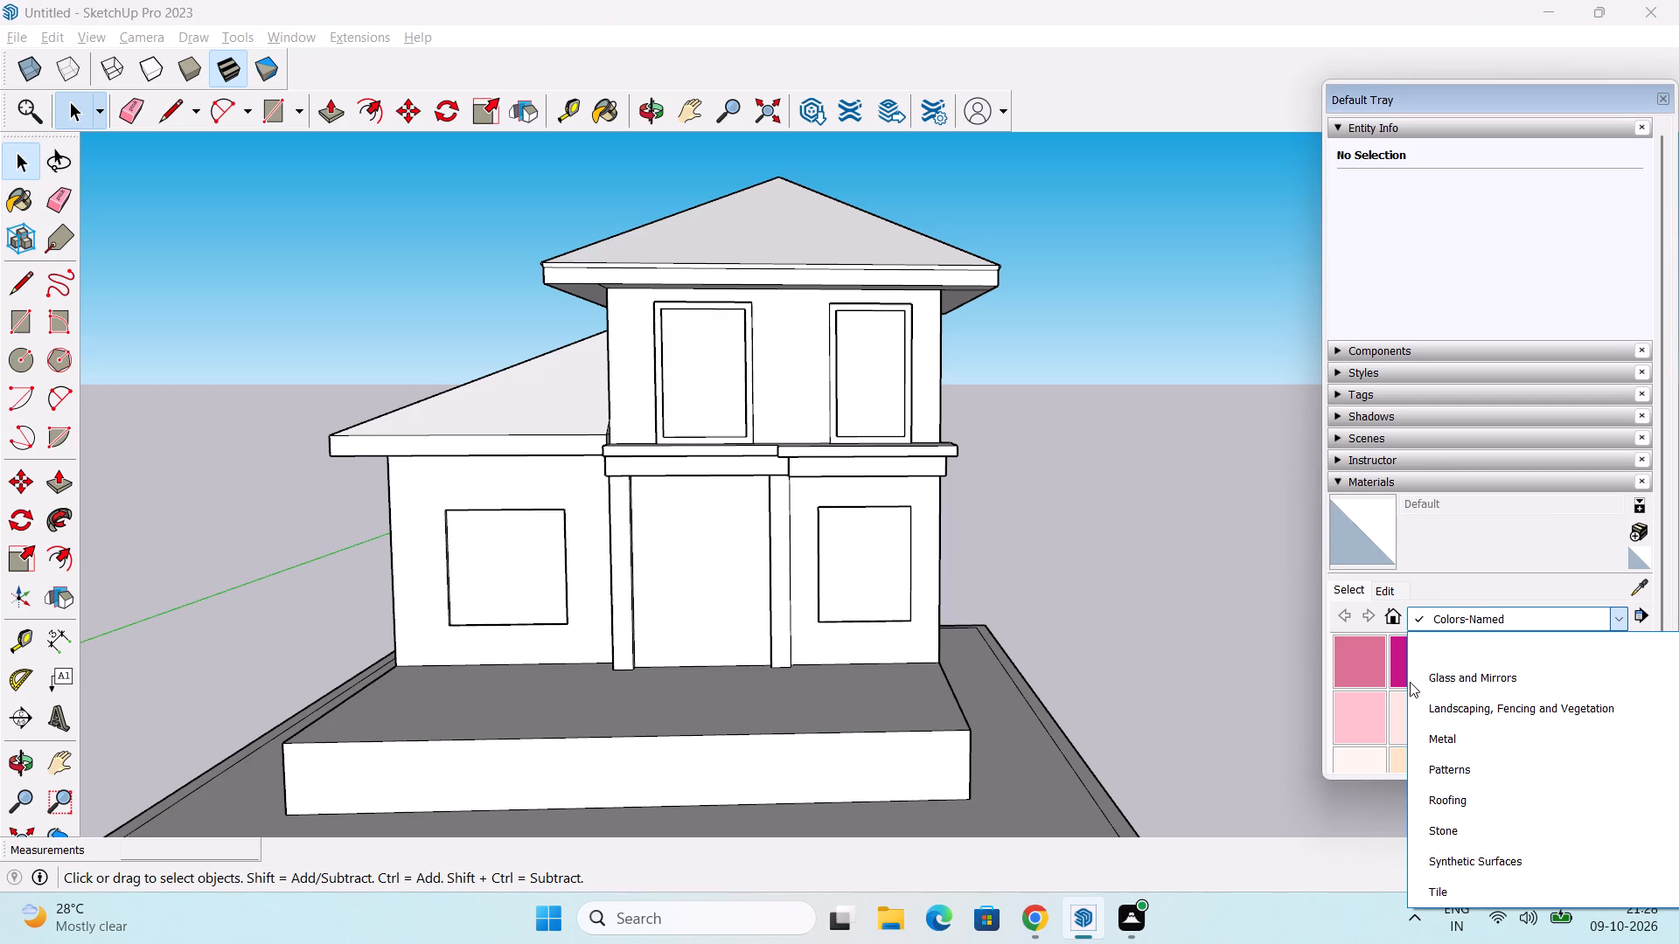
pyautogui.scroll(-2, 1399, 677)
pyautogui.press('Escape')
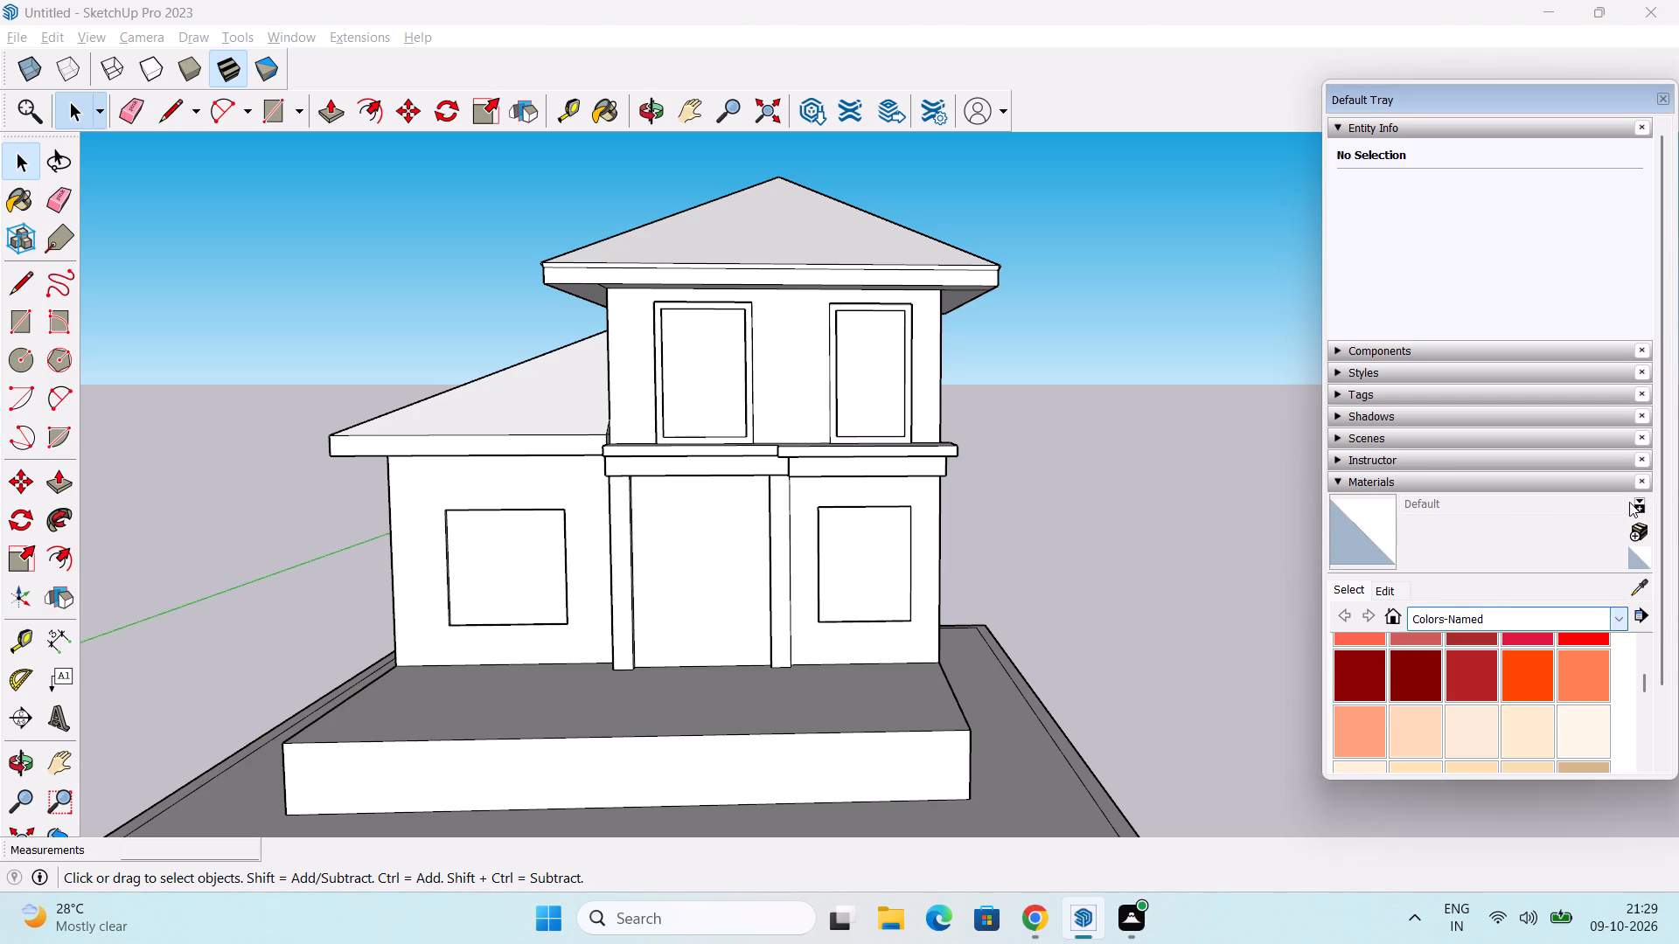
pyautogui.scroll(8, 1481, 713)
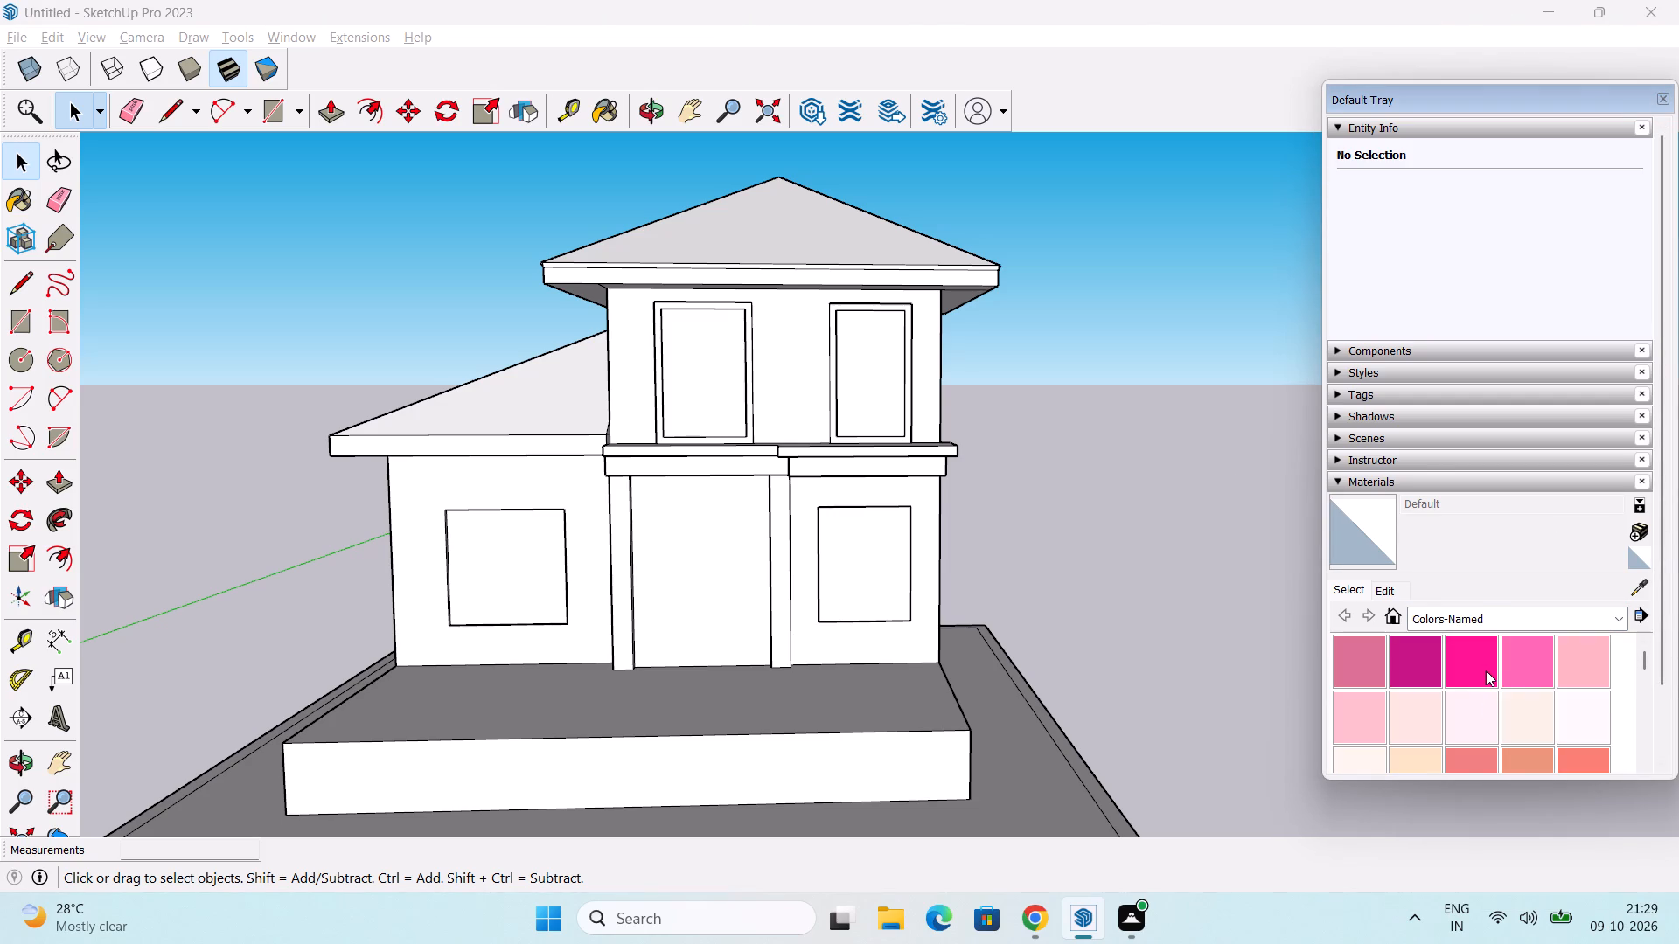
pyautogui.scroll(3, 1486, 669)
# Make more room for the materials, browse the Brick, Cladding and Siding collection, and switch to the Roofing collection.
pyautogui.click(1481, 127)
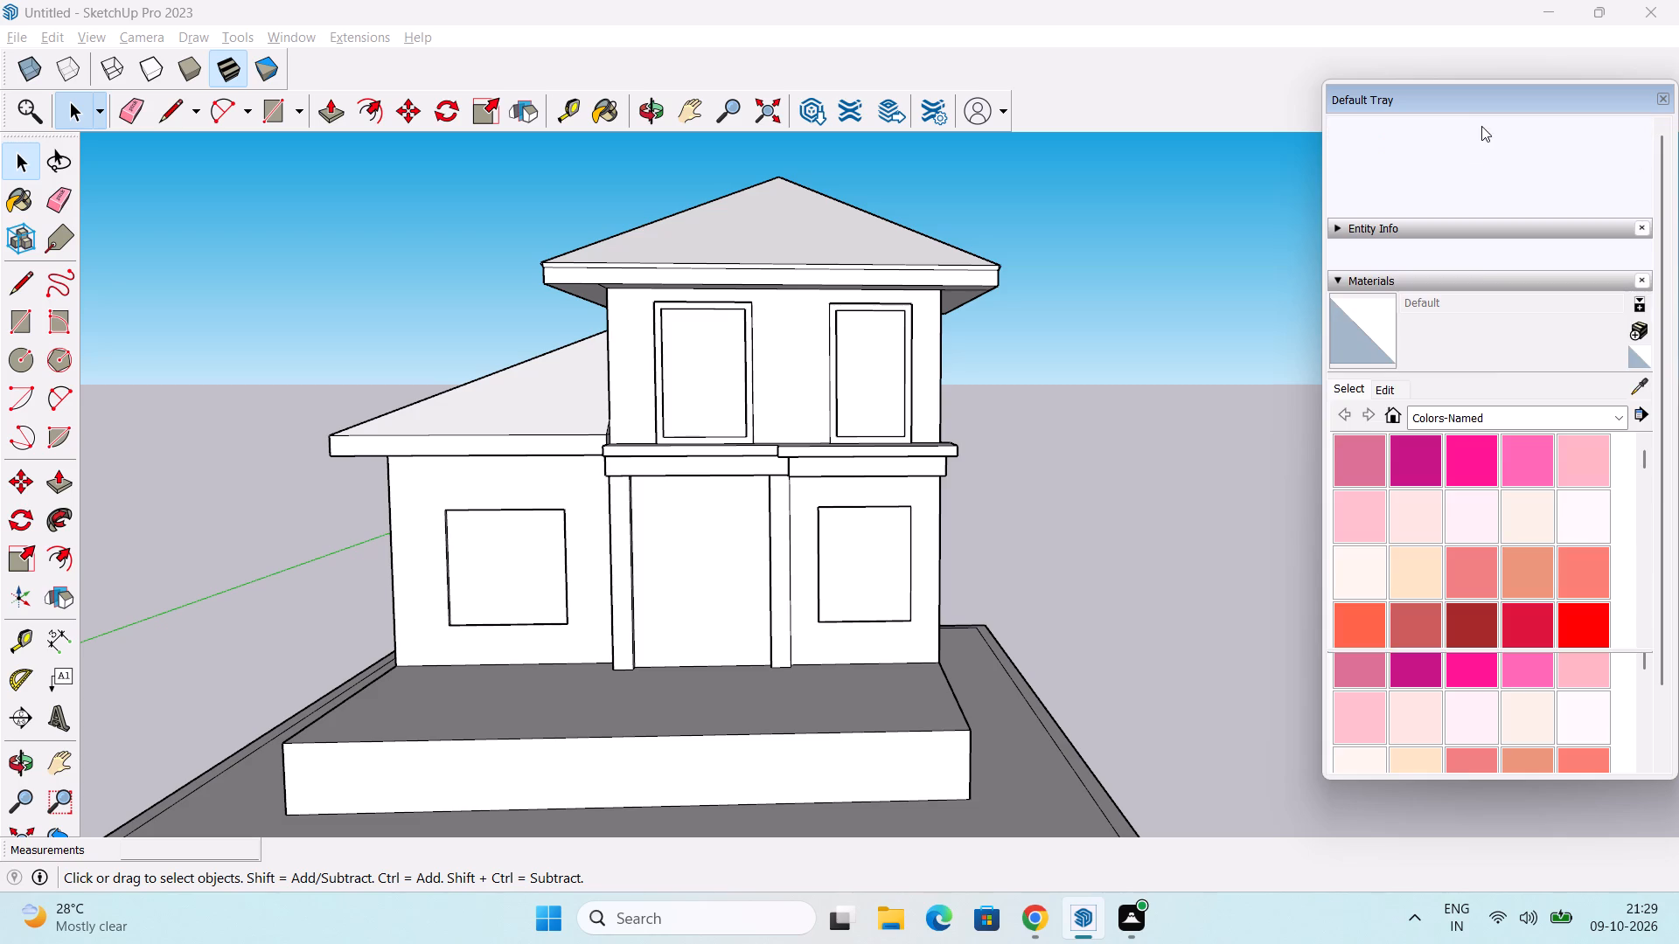
pyautogui.click(1562, 420)
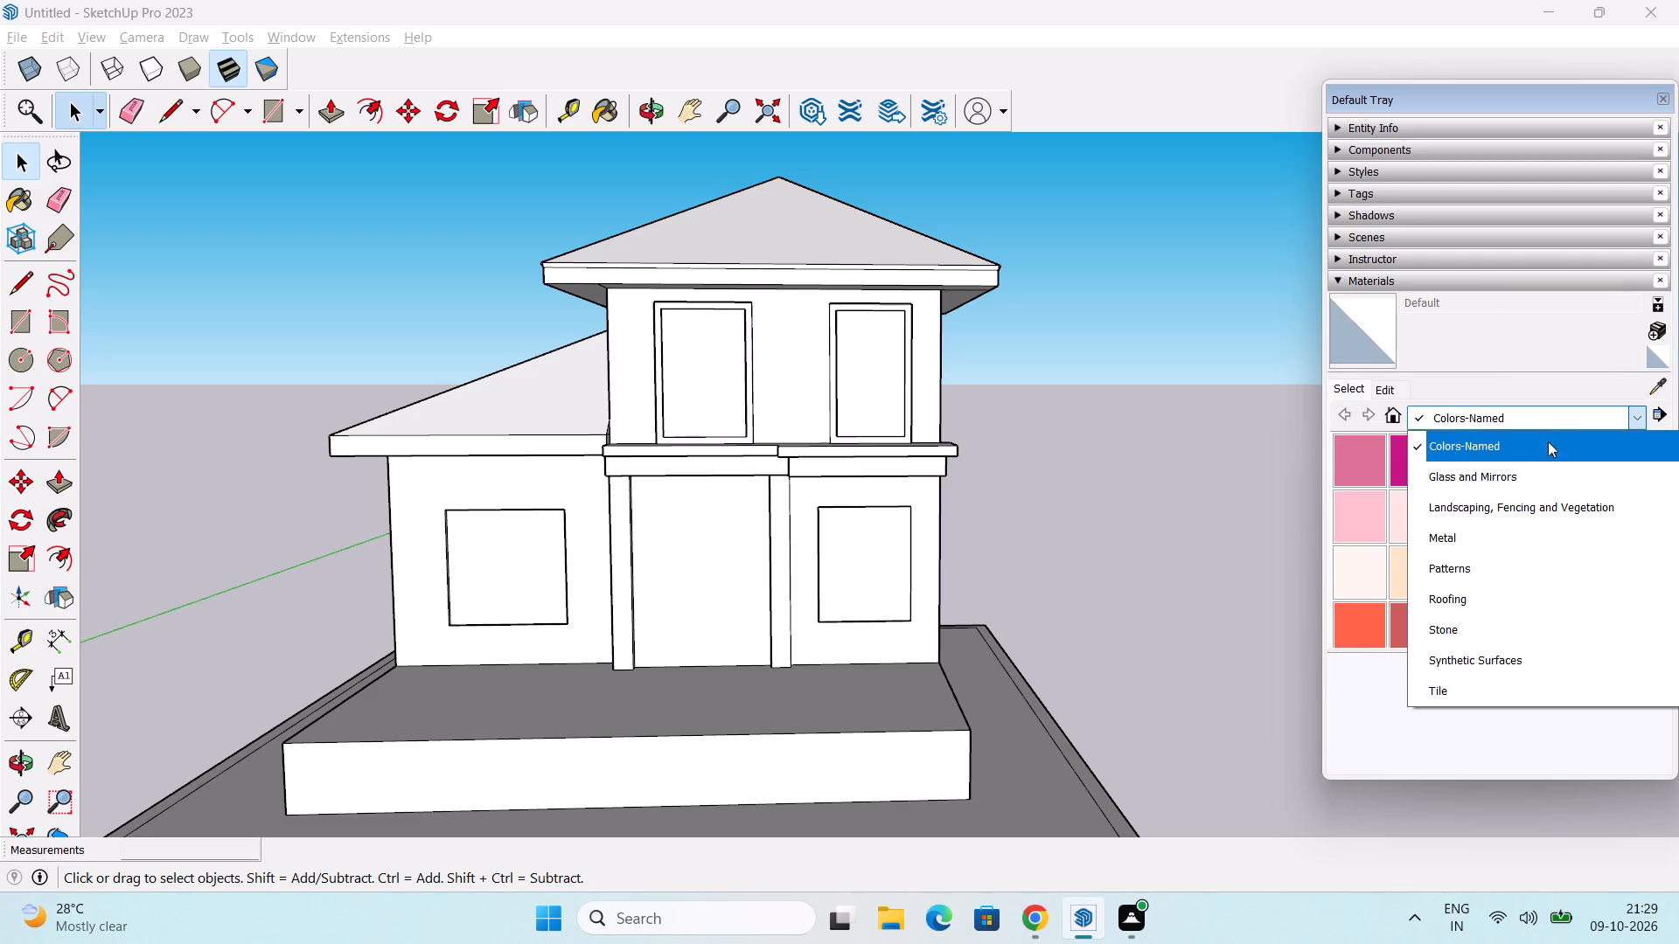
pyautogui.scroll(4, 1506, 545)
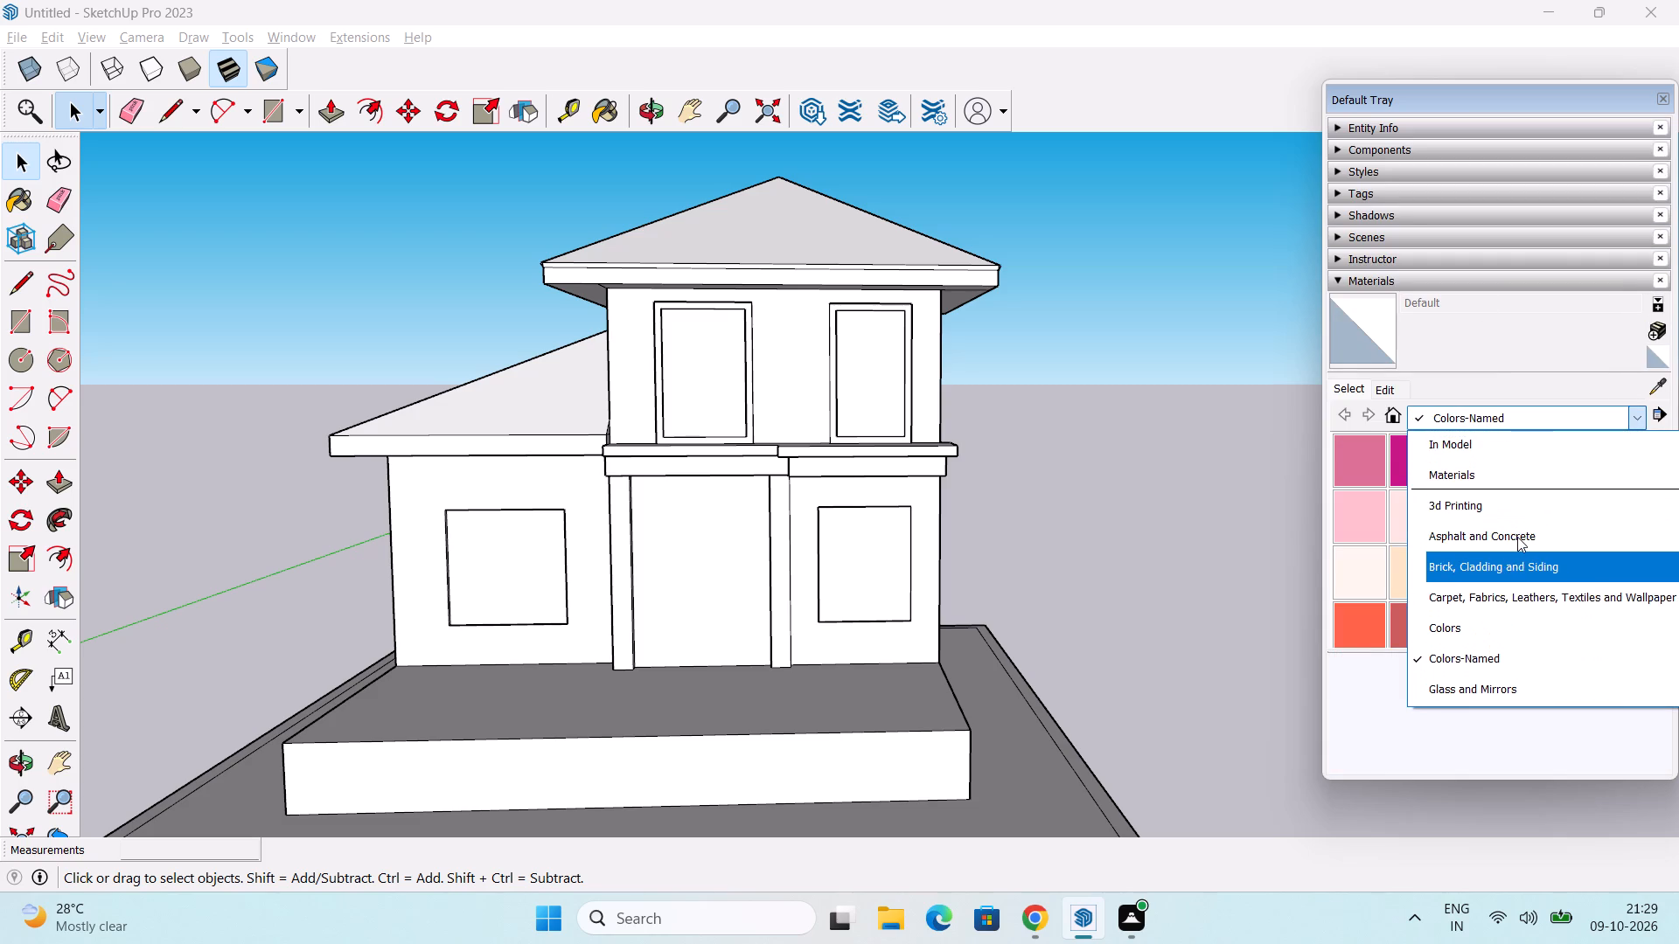
pyautogui.click(1564, 566)
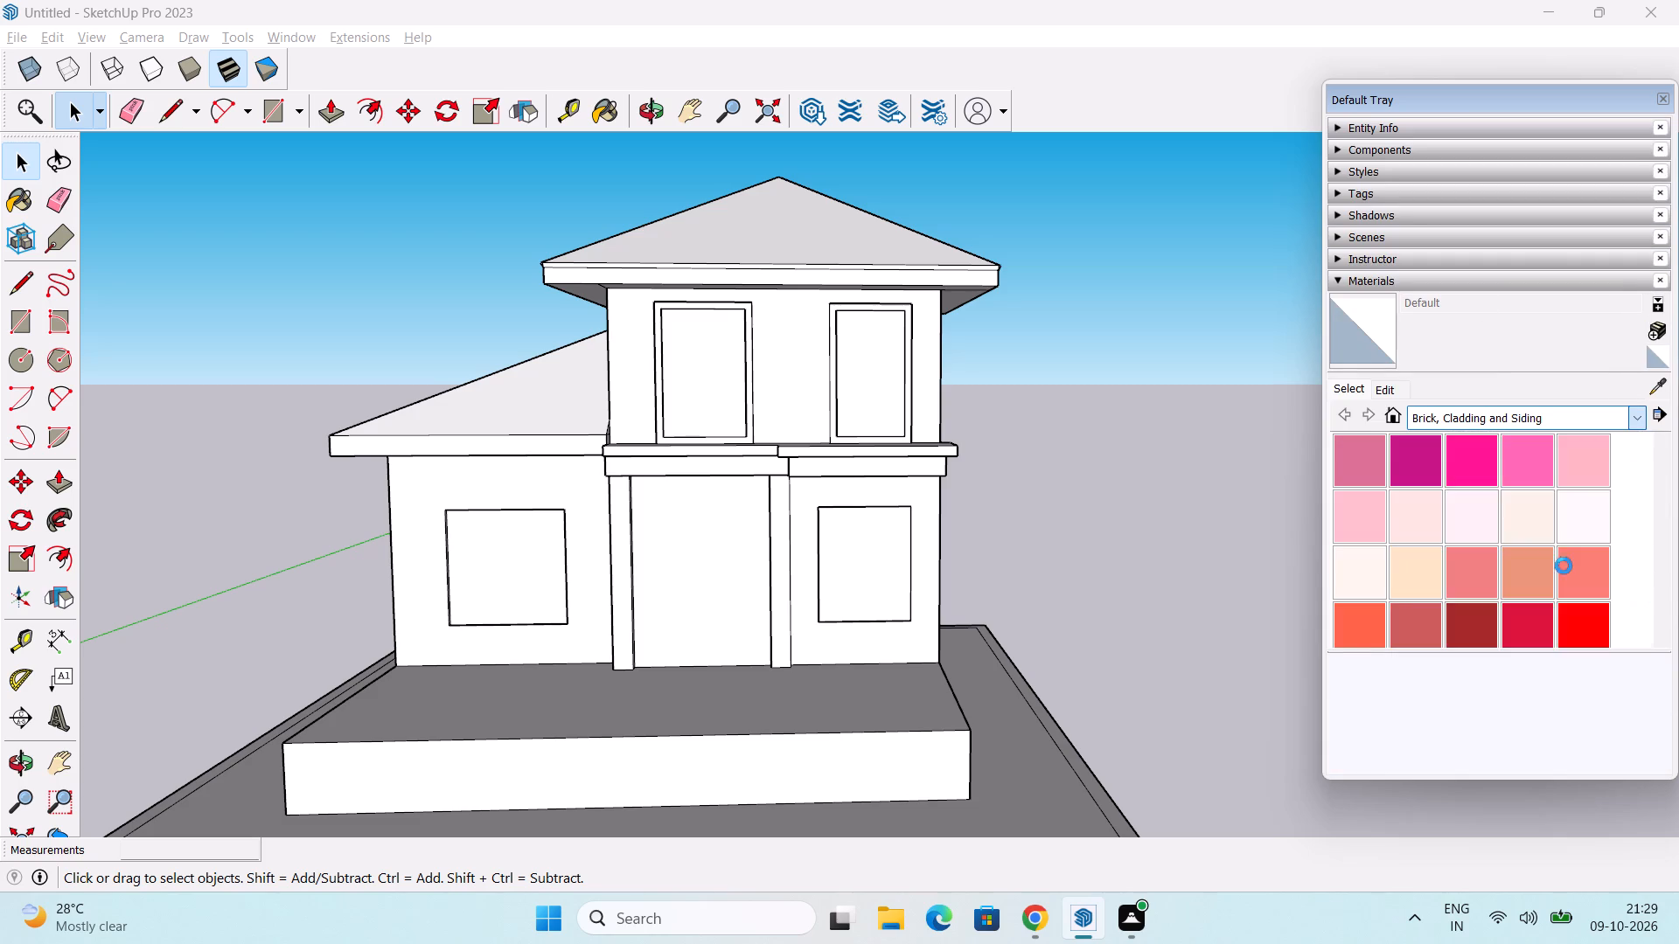
pyautogui.scroll(3, 1503, 548)
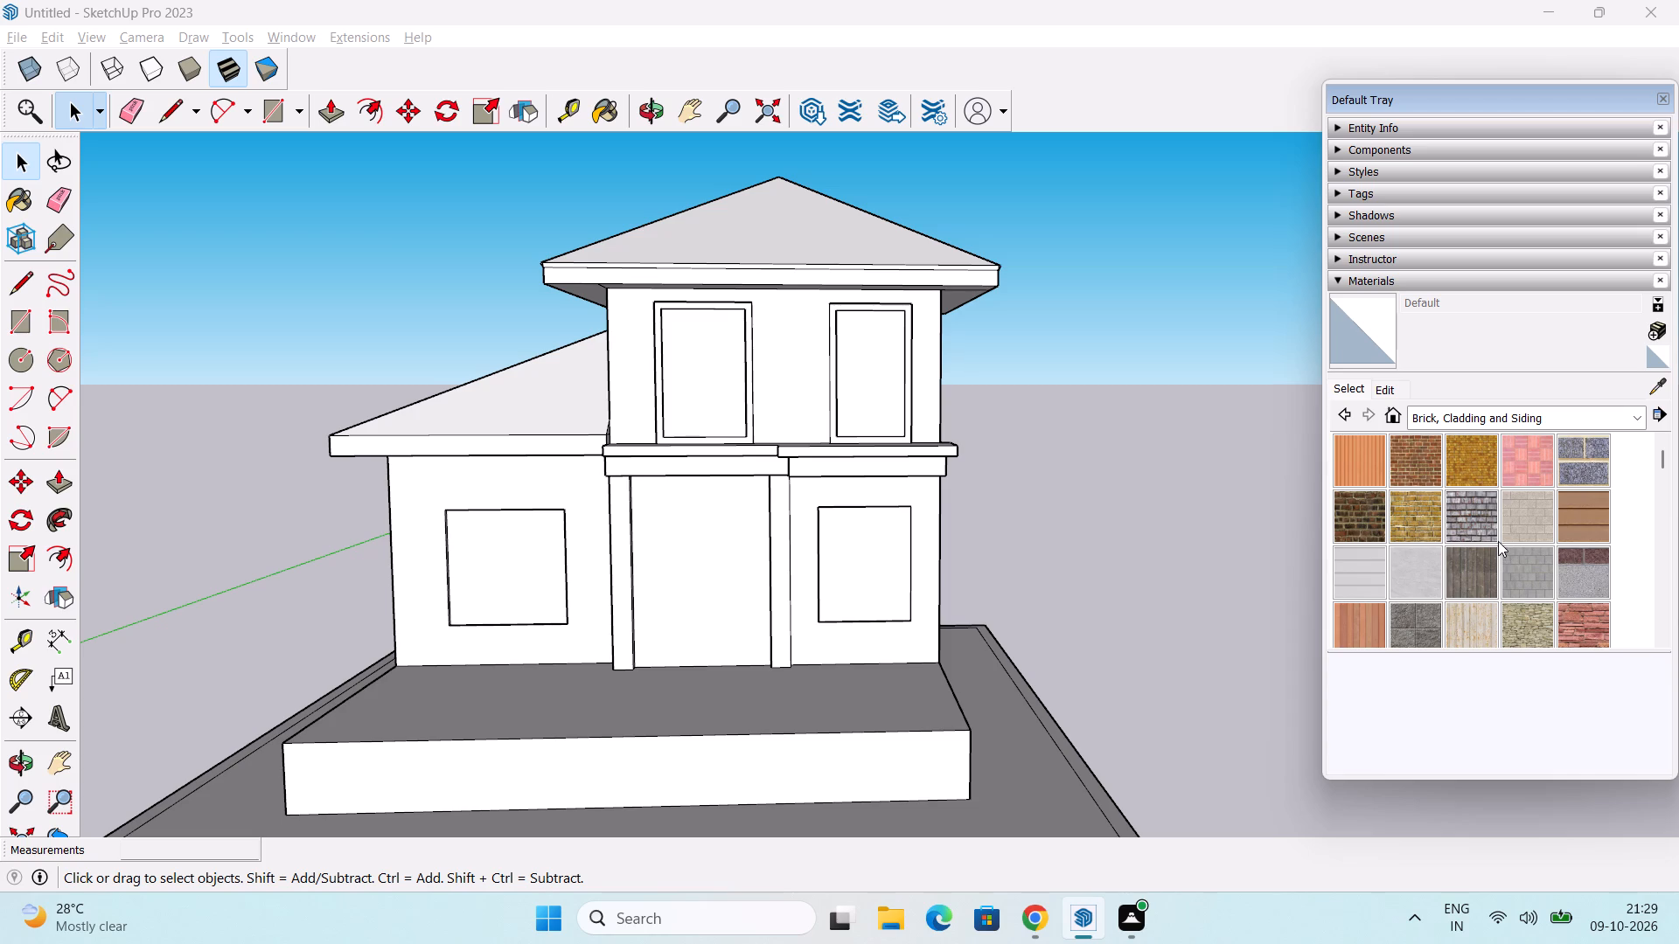
pyautogui.scroll(2, 1498, 540)
pyautogui.click(1601, 415)
pyautogui.scroll(-3, 1458, 559)
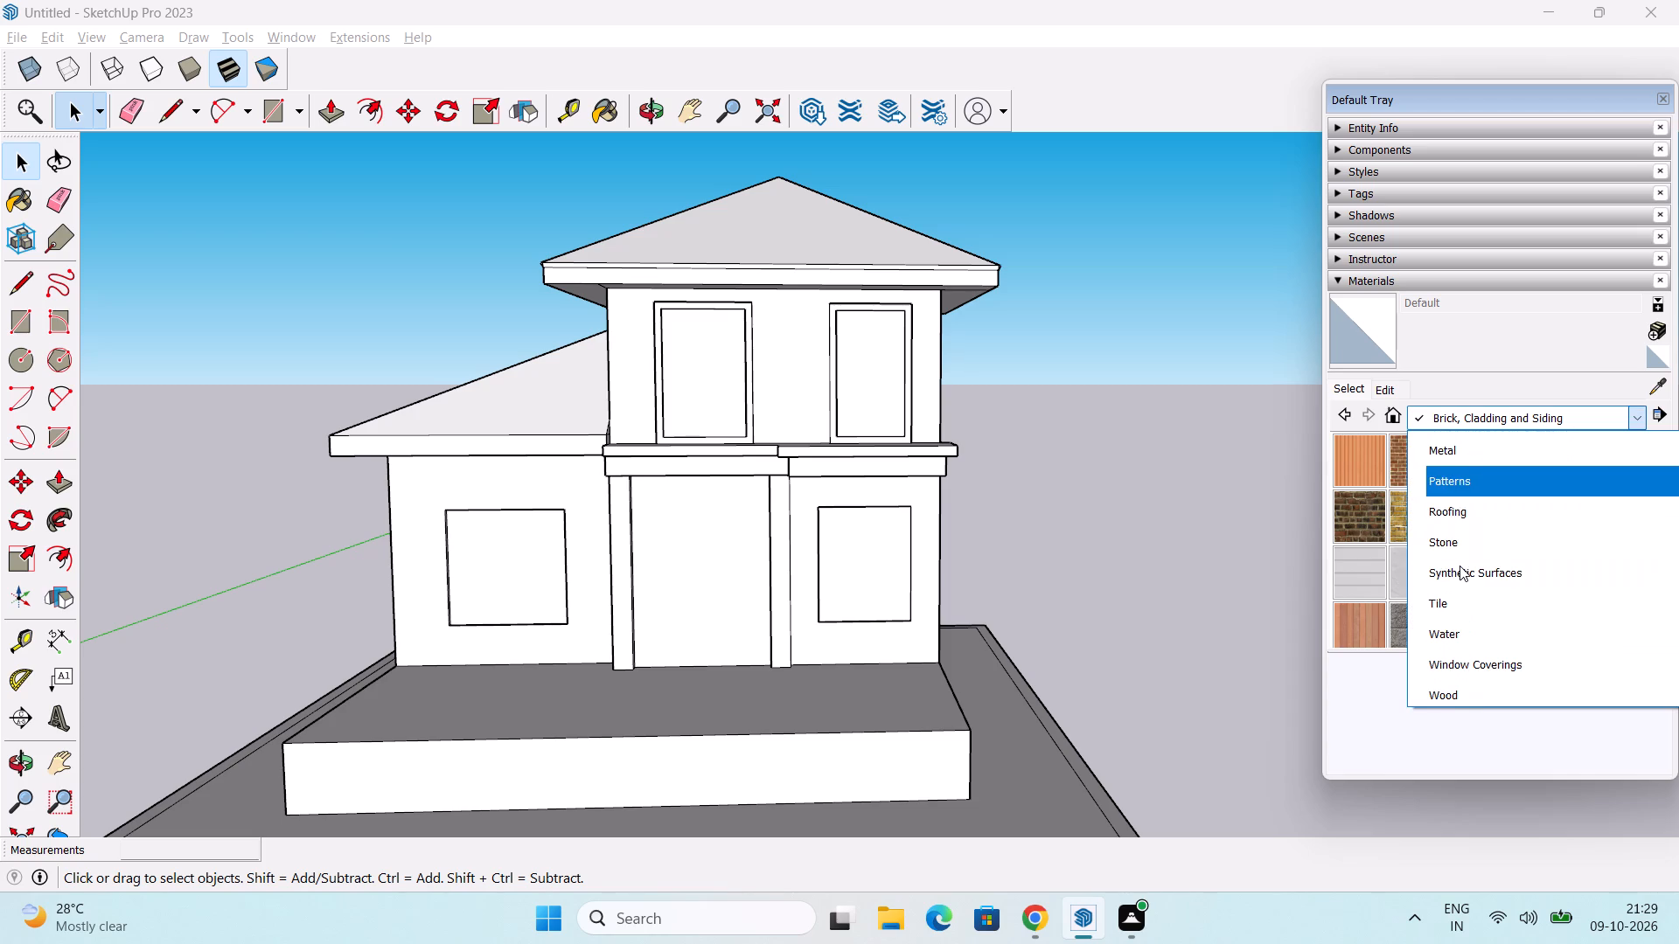
pyautogui.click(1501, 508)
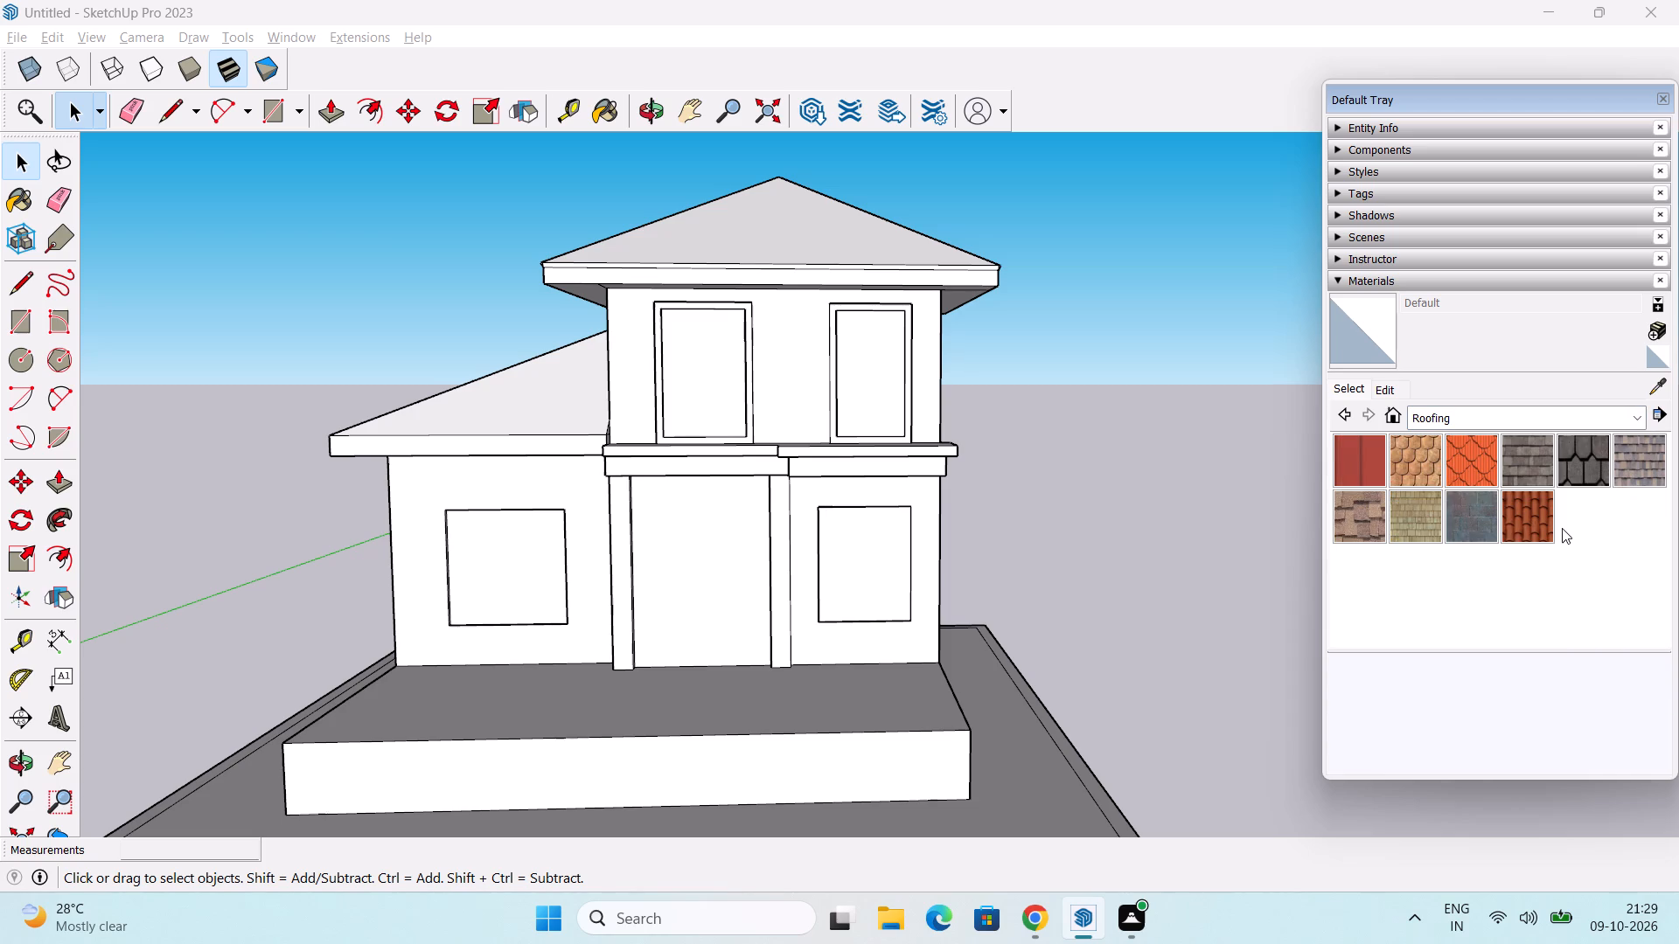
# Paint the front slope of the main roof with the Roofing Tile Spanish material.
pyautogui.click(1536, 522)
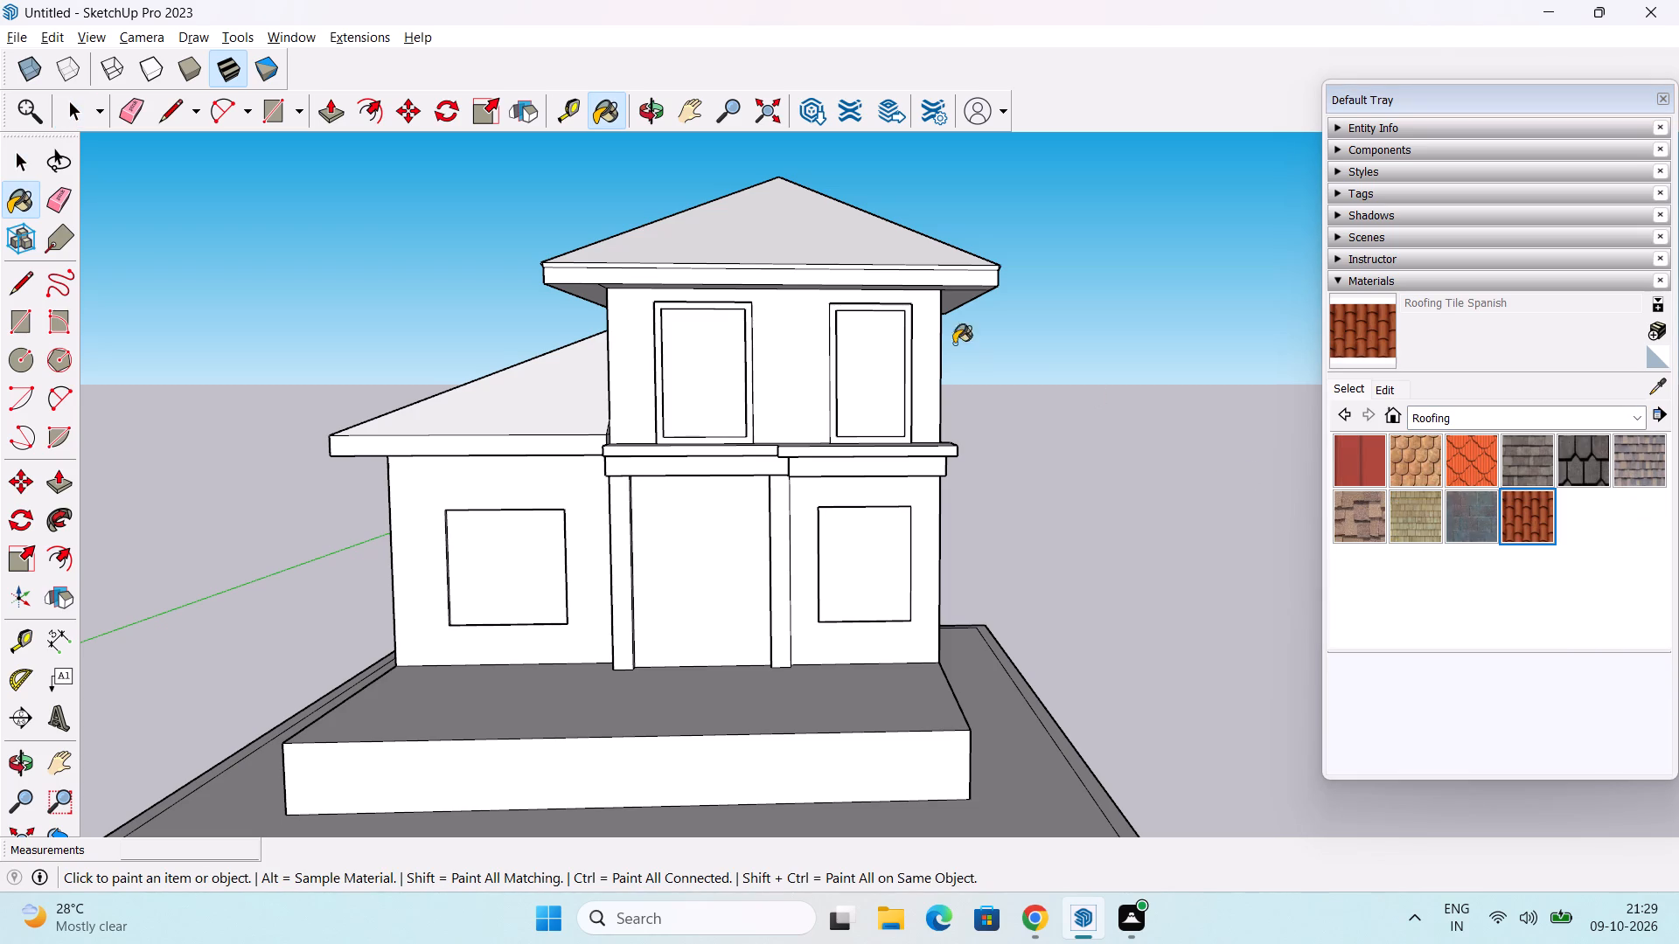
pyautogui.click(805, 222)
# Repaint the front slope of the main roof with Roofing Metal Standing Seam Red.
pyautogui.moveTo(818, 251); pyautogui.dragTo(846, 409, button='middle')
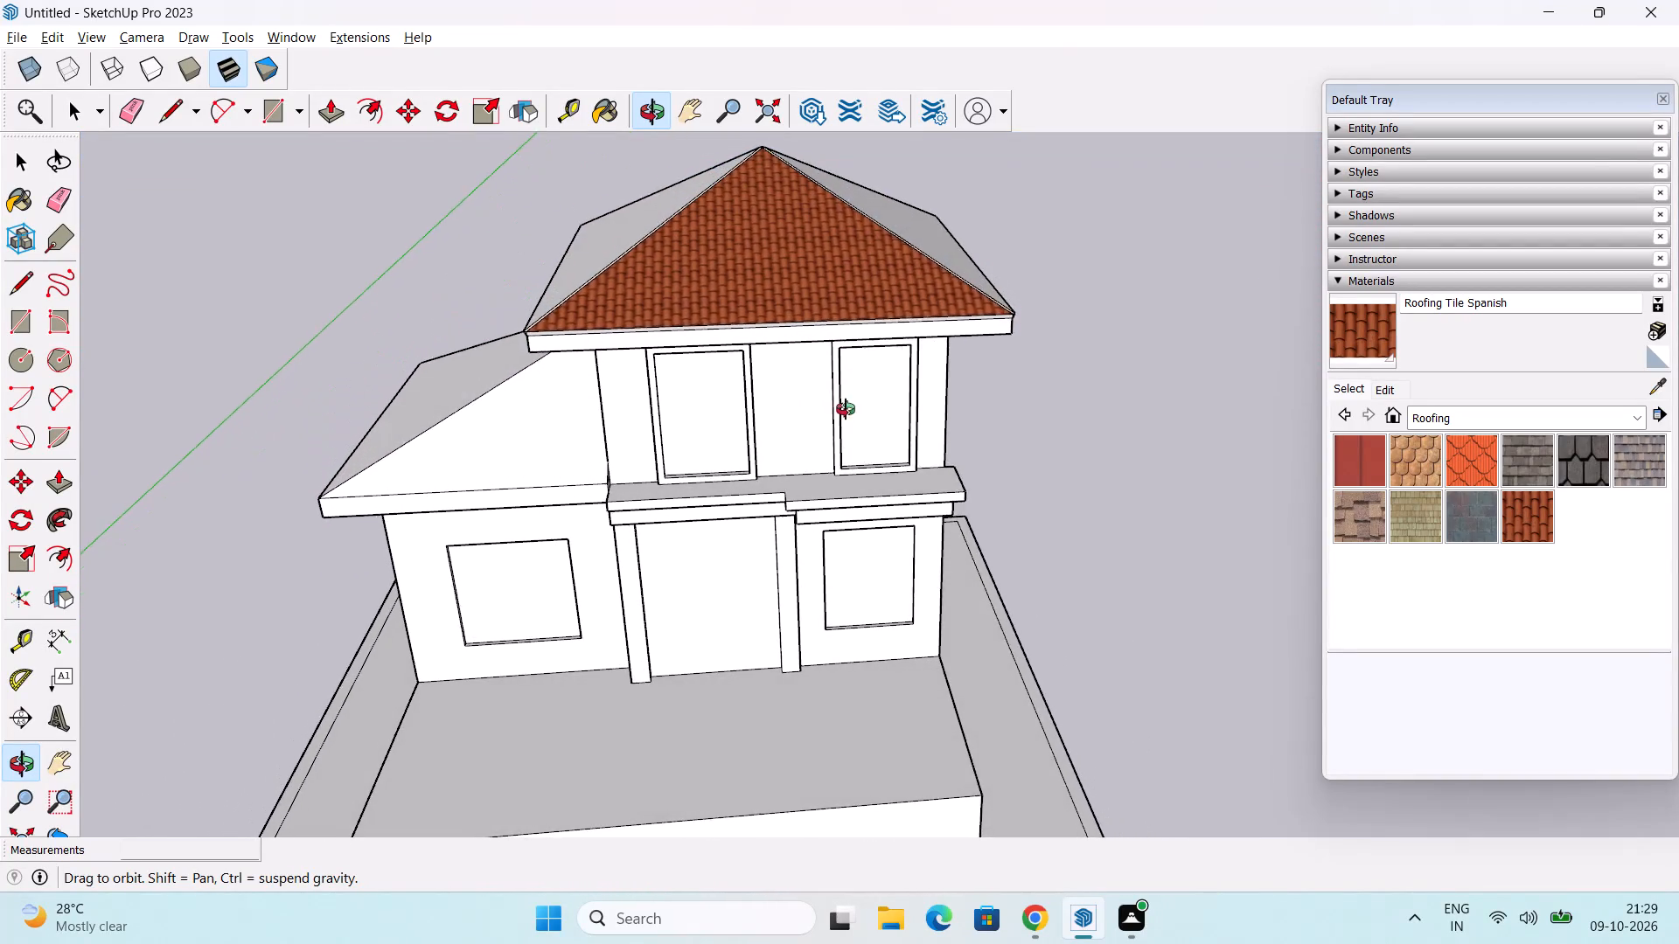
pyautogui.moveTo(846, 409); pyautogui.dragTo(818, 428, button='middle')
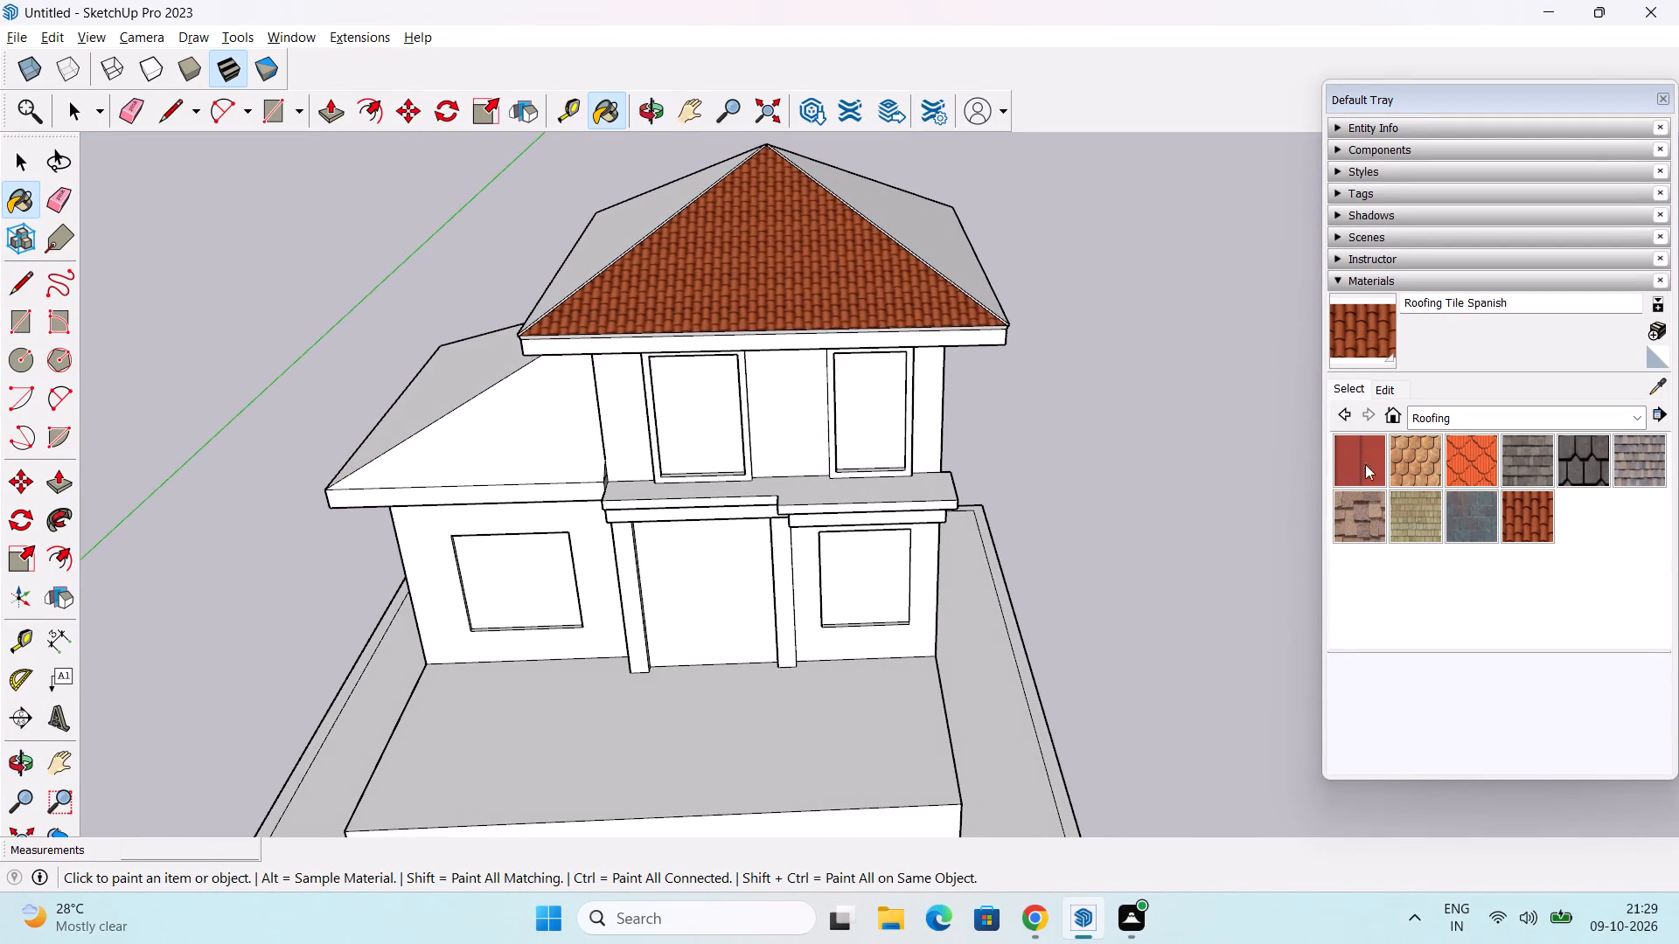
pyautogui.click(1378, 464)
pyautogui.click(810, 286)
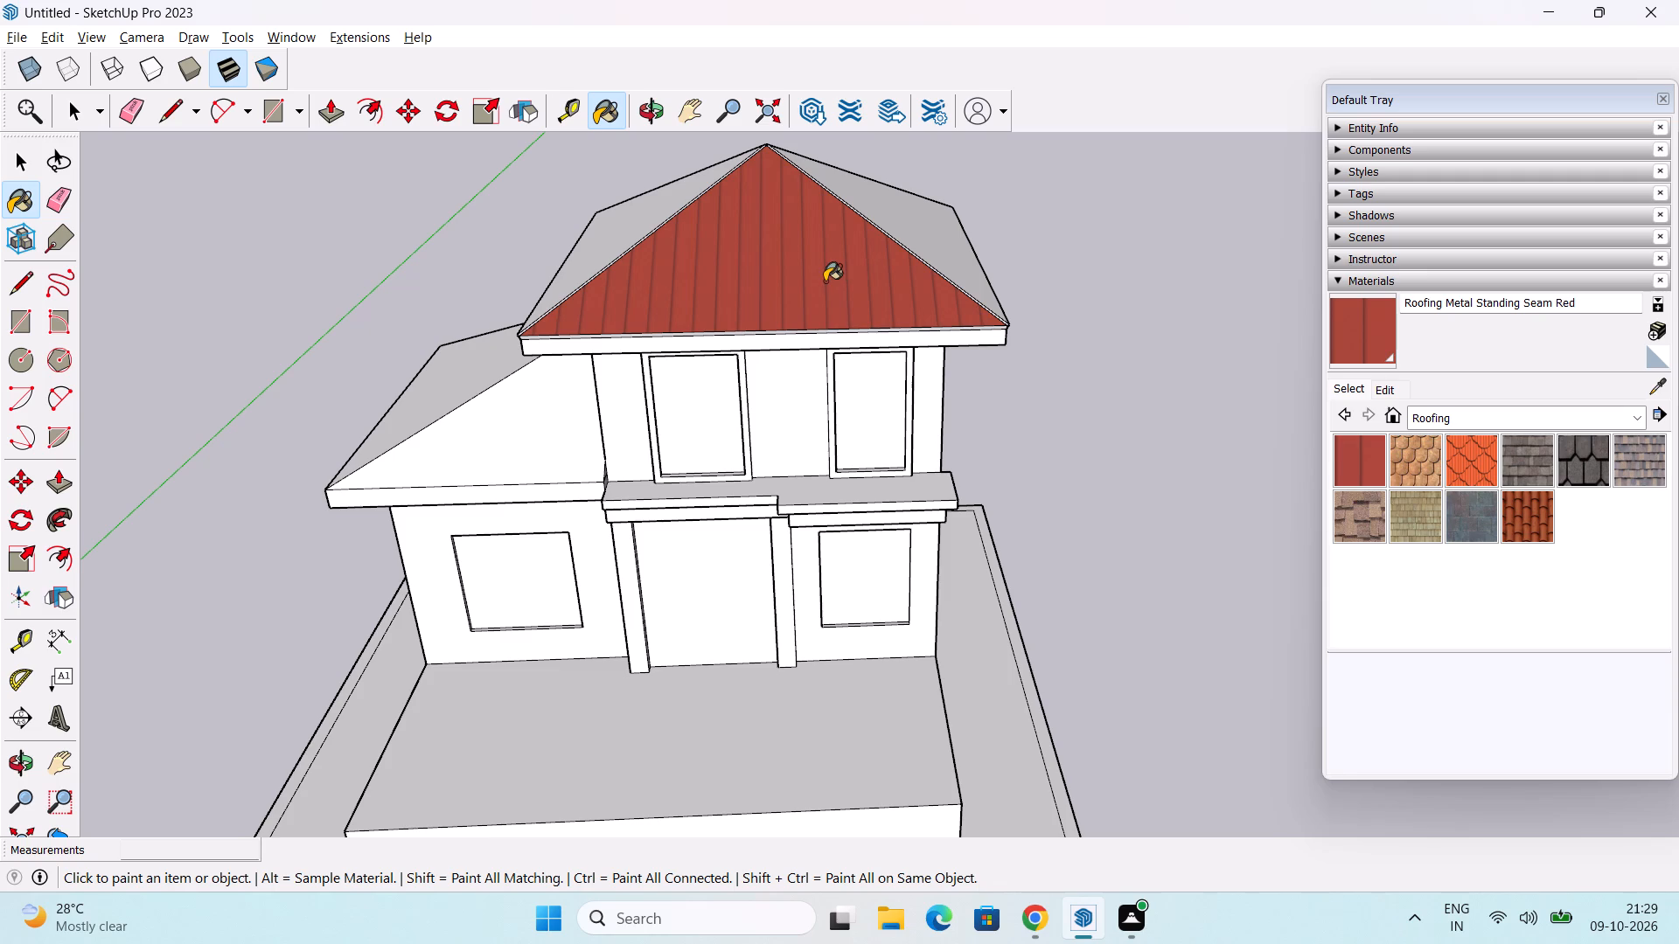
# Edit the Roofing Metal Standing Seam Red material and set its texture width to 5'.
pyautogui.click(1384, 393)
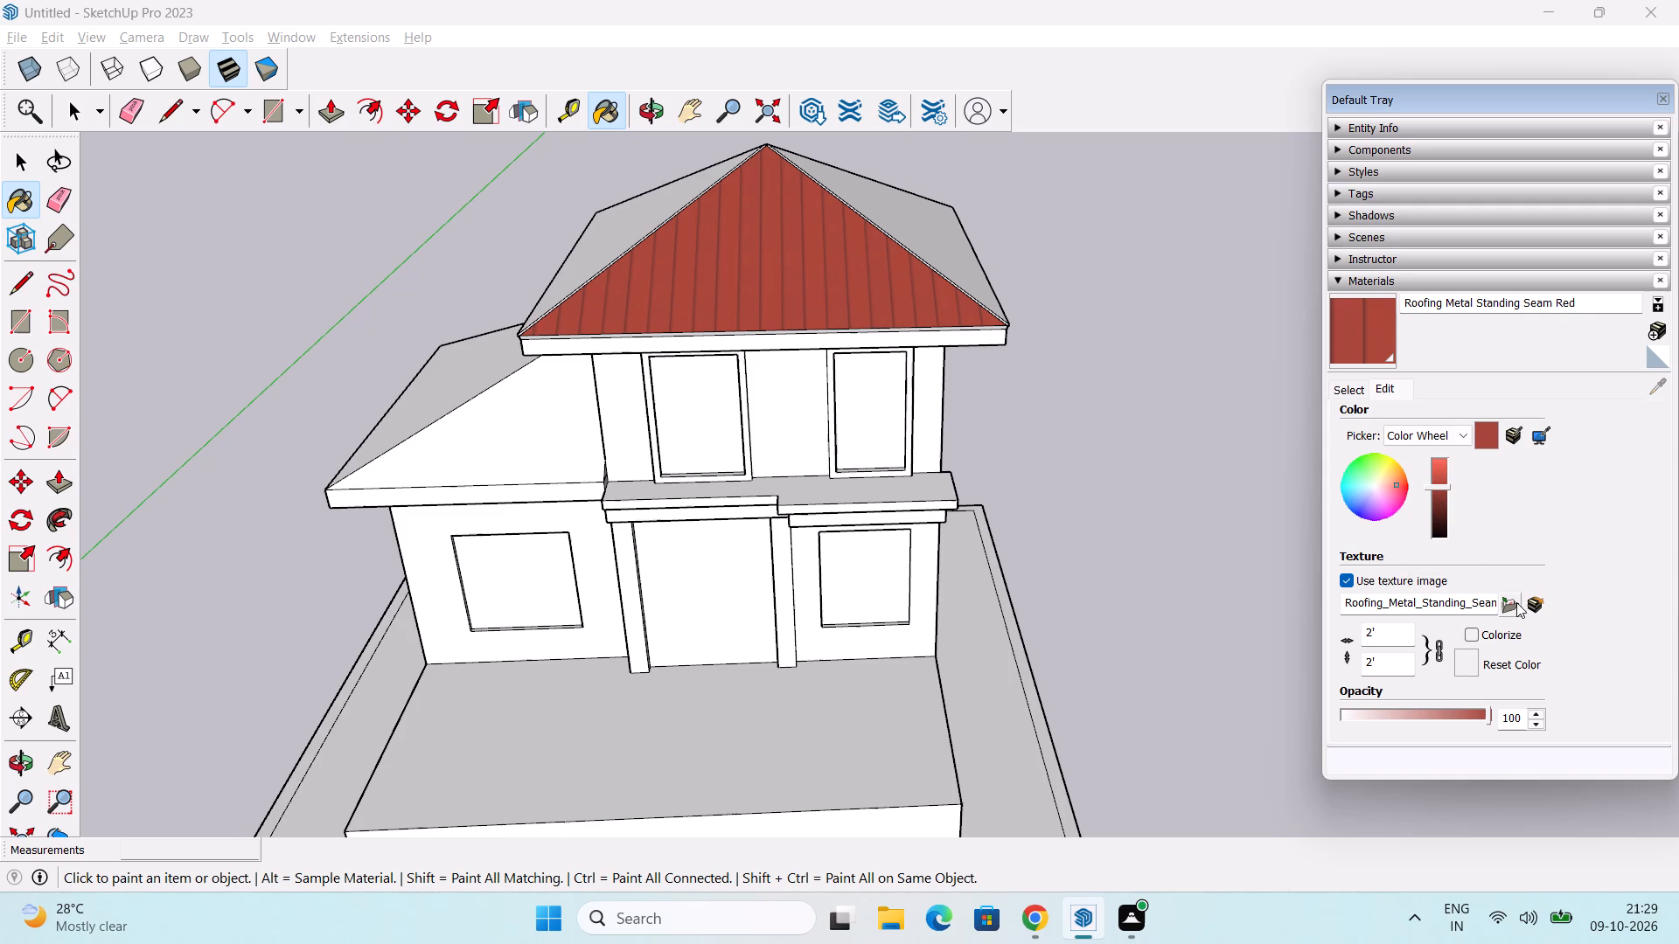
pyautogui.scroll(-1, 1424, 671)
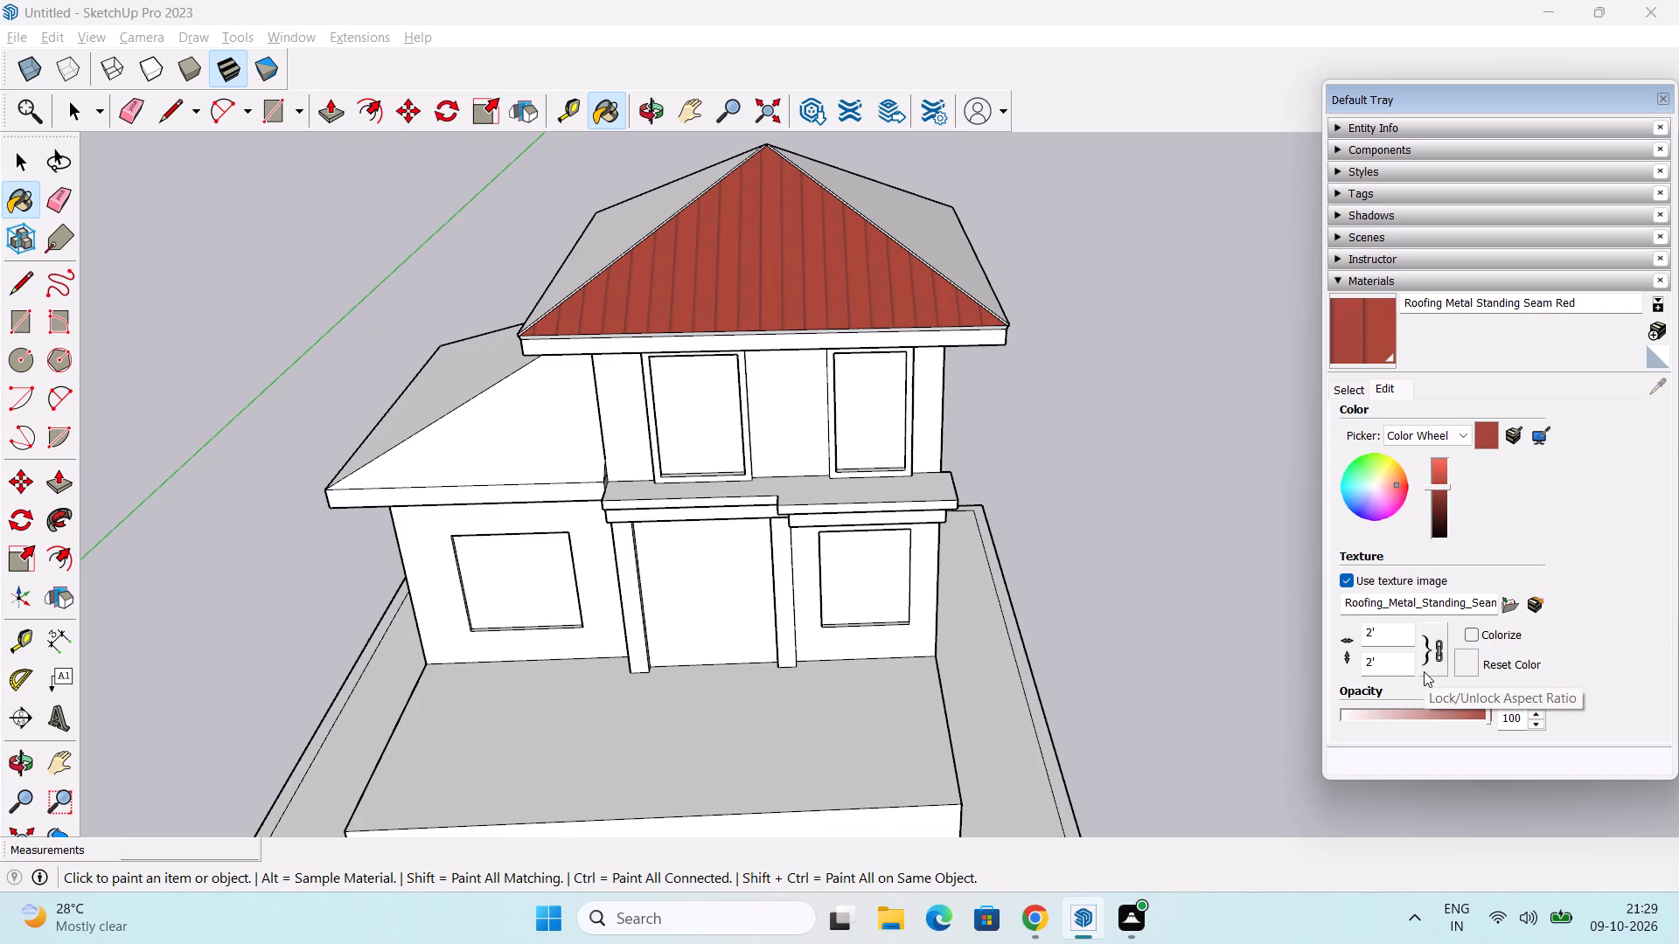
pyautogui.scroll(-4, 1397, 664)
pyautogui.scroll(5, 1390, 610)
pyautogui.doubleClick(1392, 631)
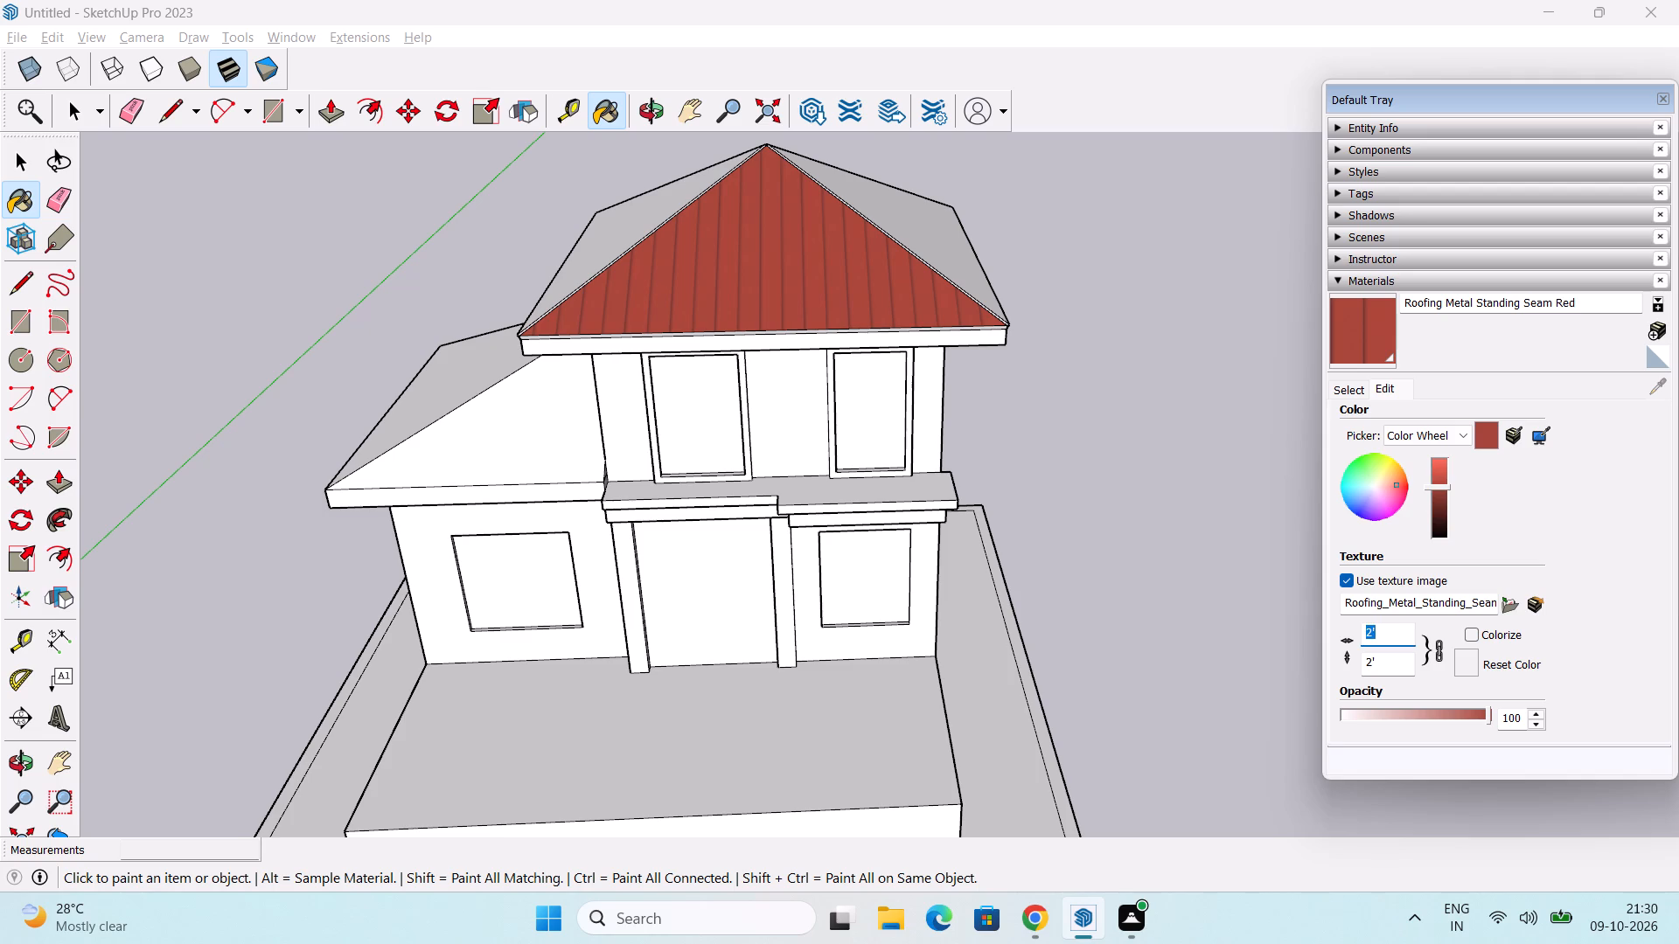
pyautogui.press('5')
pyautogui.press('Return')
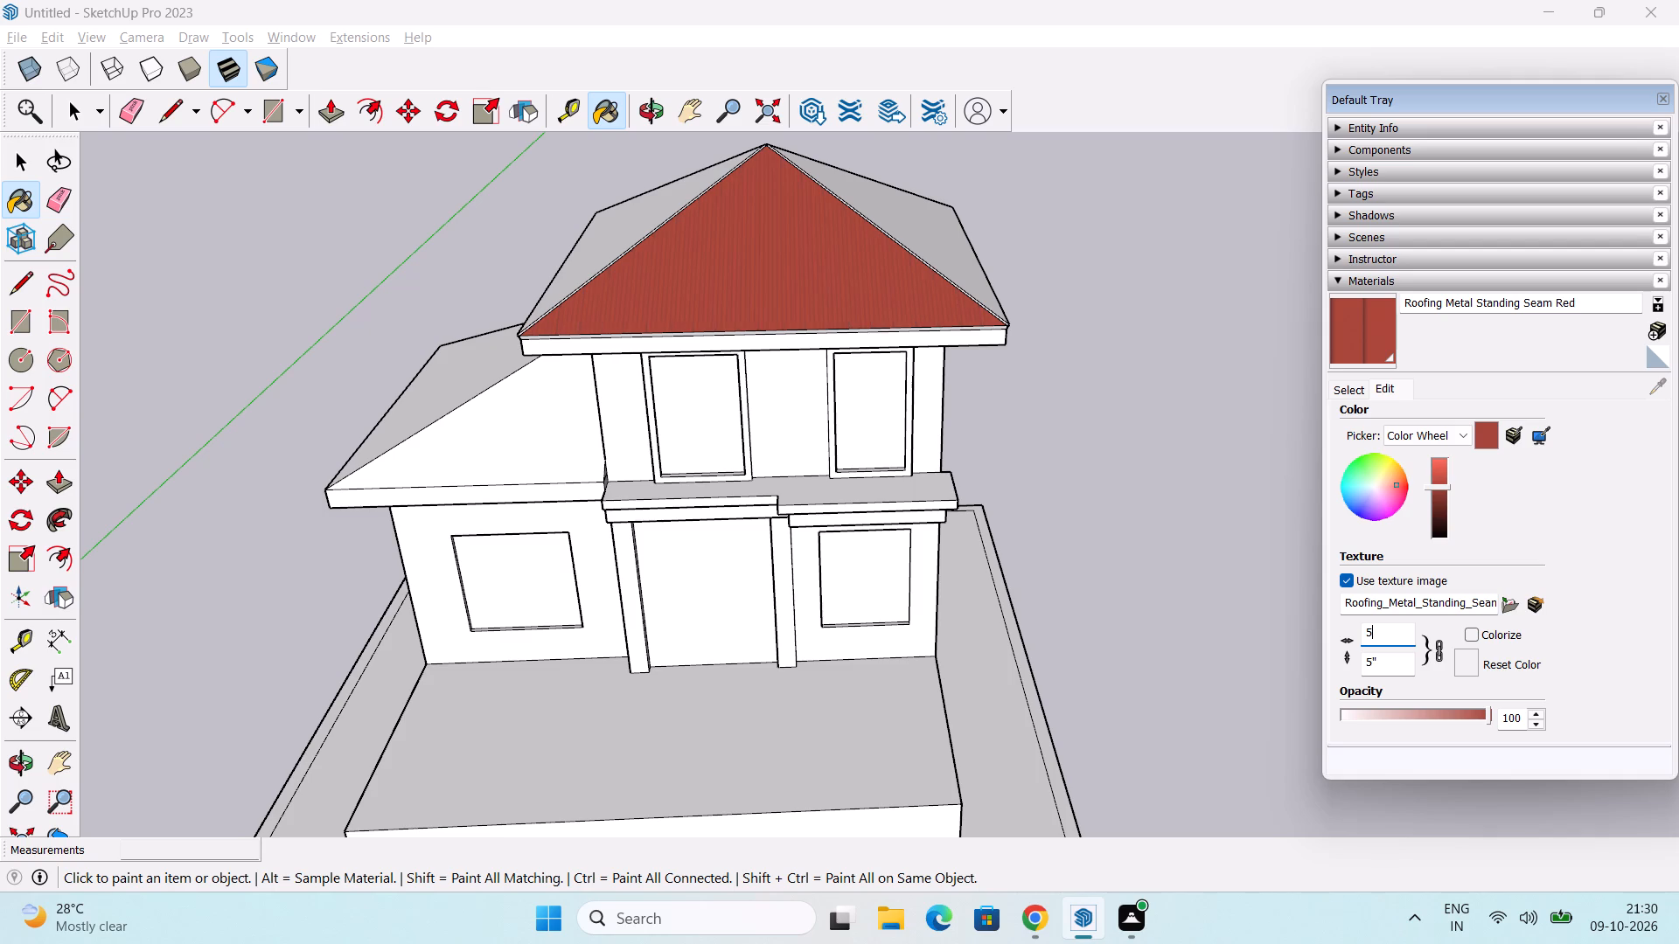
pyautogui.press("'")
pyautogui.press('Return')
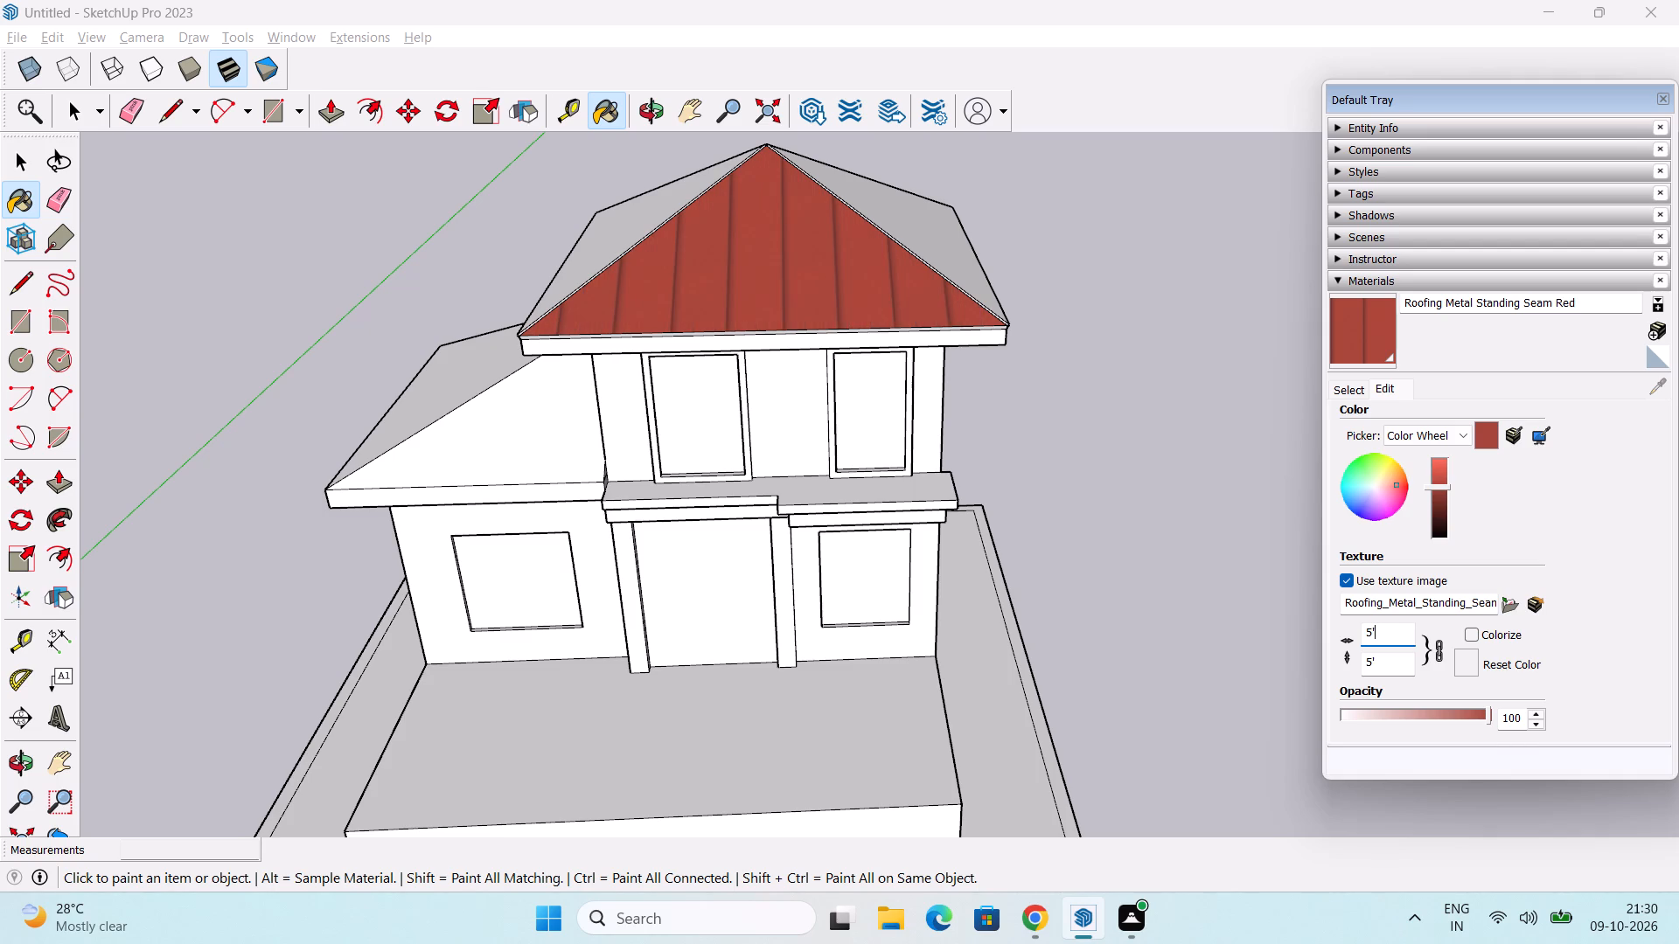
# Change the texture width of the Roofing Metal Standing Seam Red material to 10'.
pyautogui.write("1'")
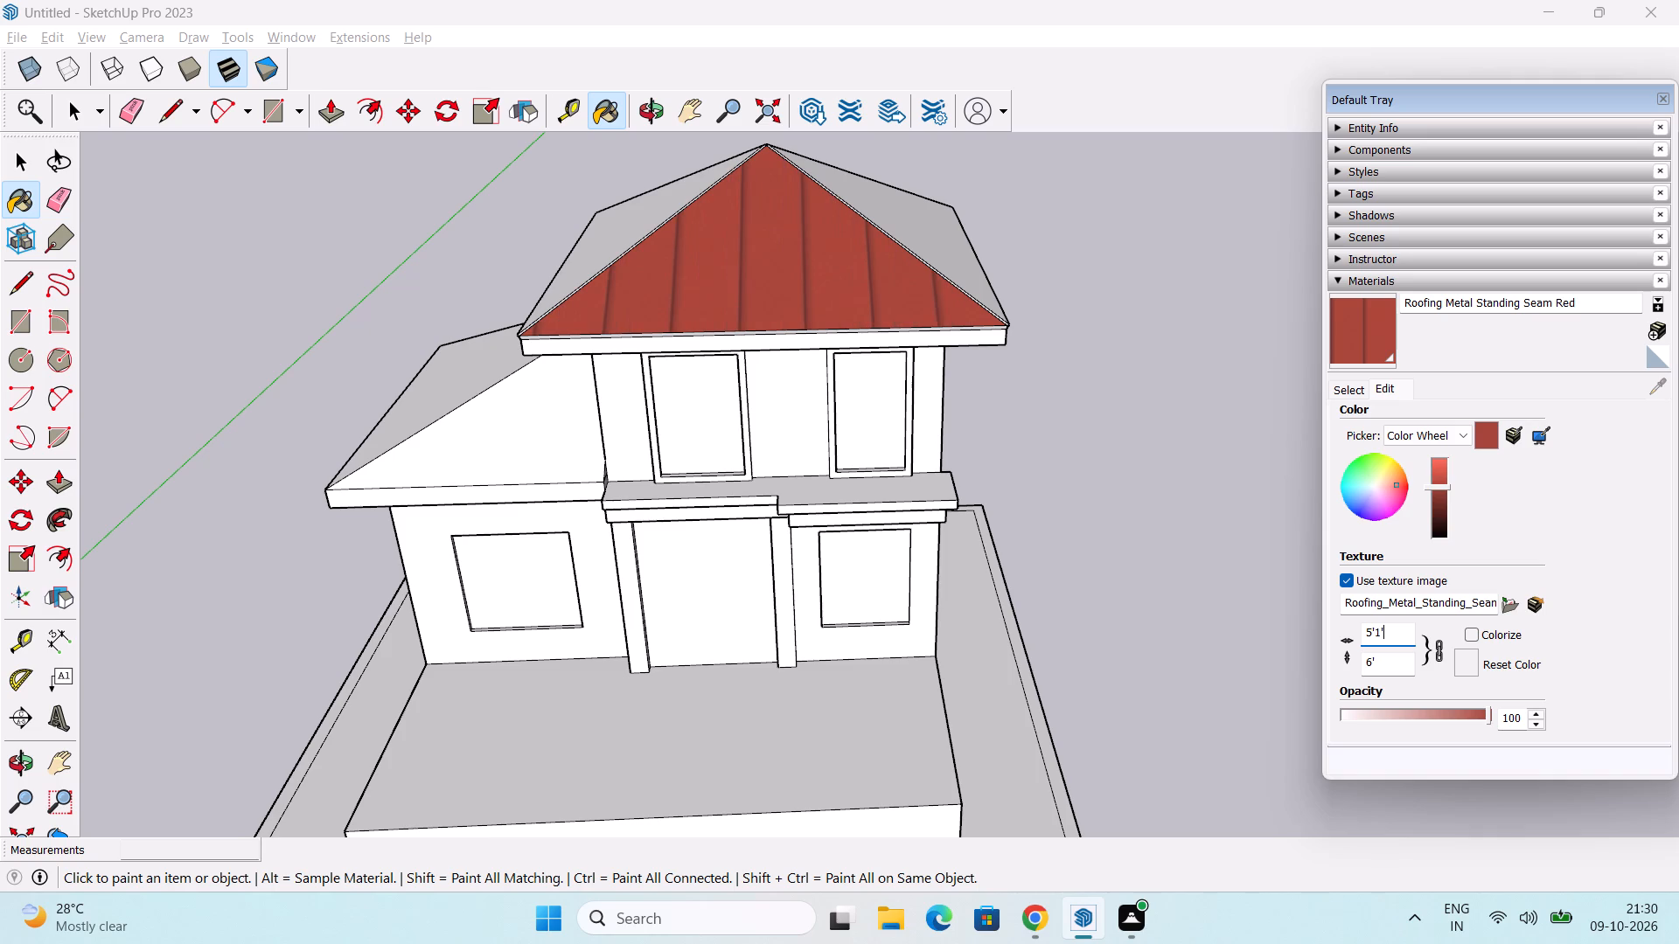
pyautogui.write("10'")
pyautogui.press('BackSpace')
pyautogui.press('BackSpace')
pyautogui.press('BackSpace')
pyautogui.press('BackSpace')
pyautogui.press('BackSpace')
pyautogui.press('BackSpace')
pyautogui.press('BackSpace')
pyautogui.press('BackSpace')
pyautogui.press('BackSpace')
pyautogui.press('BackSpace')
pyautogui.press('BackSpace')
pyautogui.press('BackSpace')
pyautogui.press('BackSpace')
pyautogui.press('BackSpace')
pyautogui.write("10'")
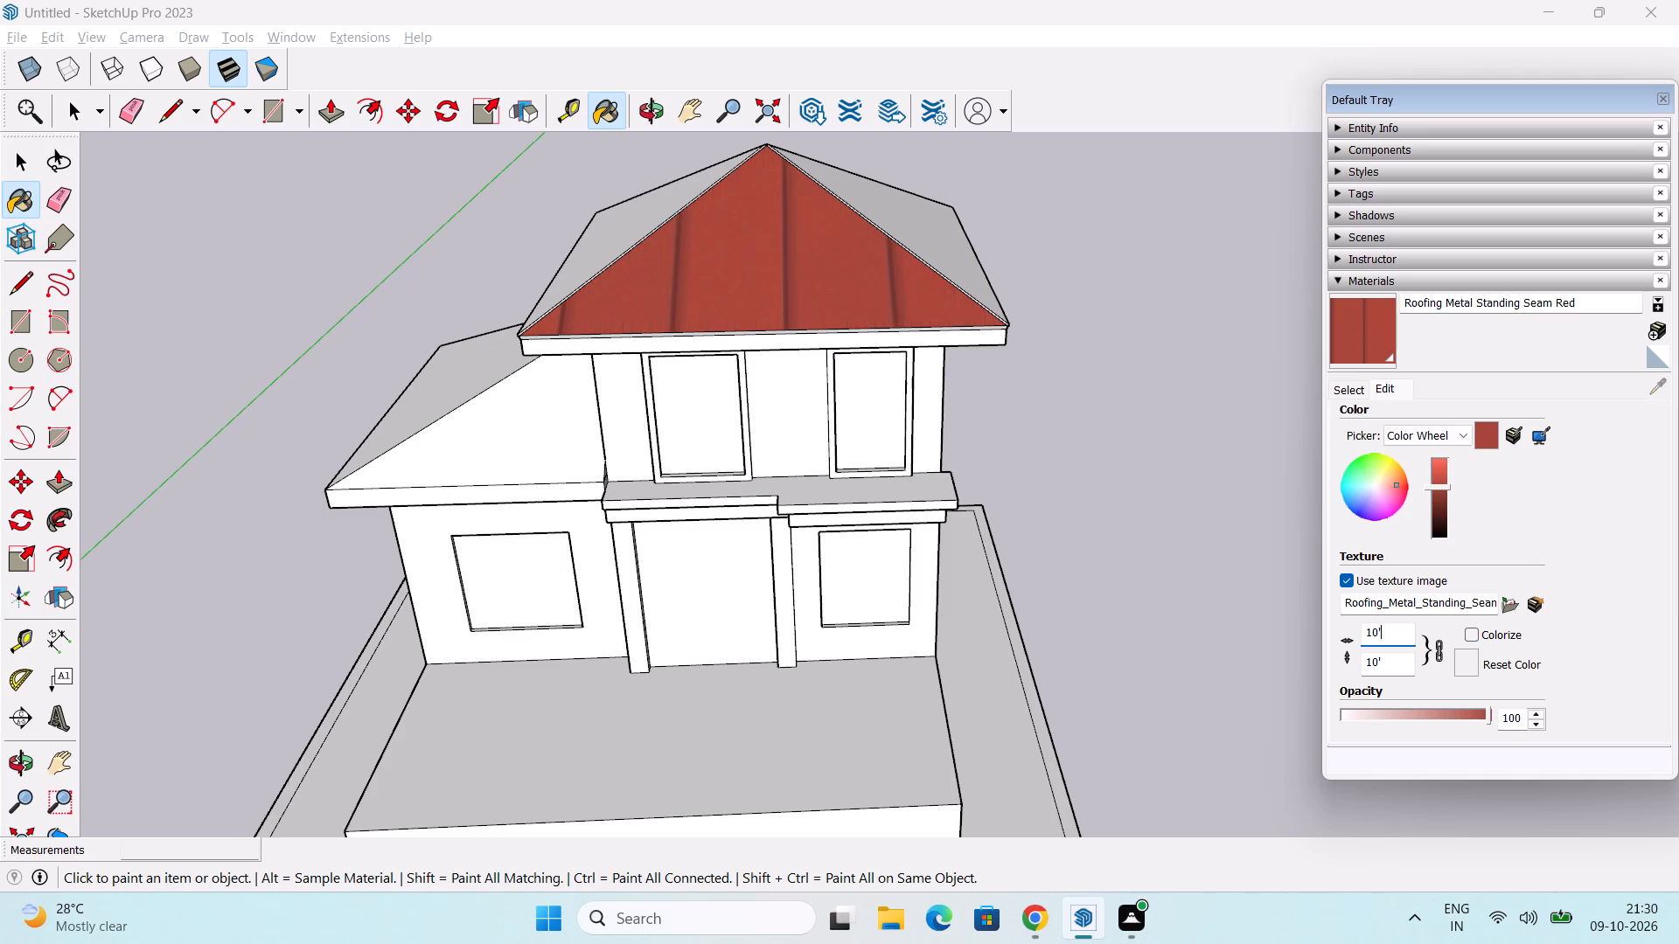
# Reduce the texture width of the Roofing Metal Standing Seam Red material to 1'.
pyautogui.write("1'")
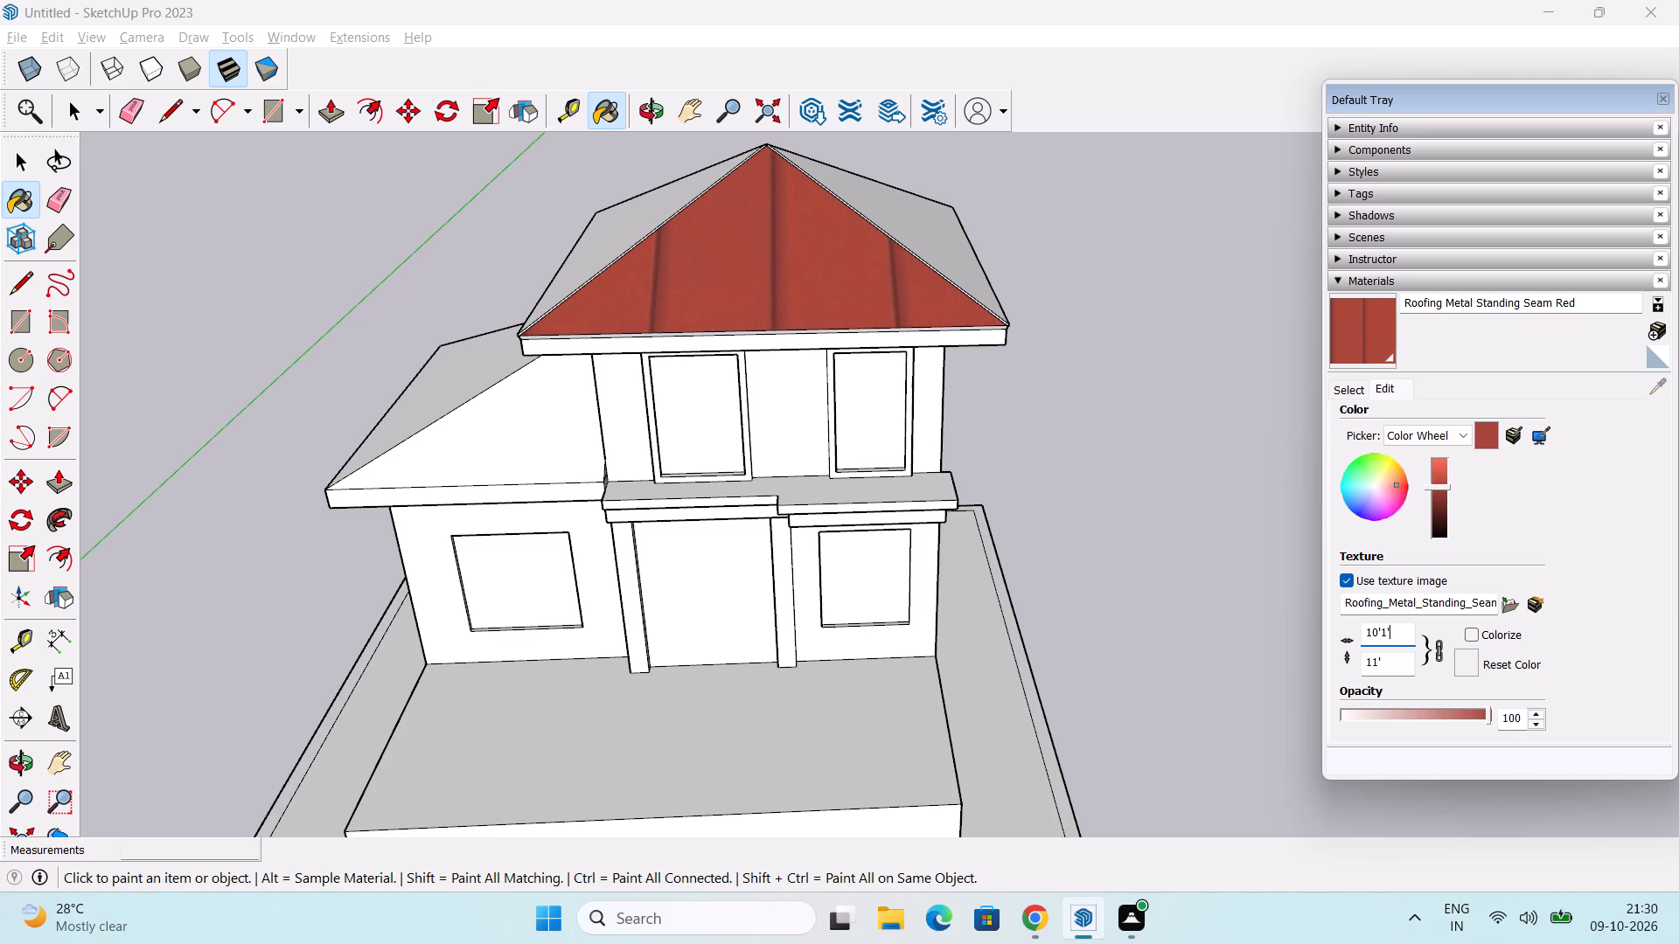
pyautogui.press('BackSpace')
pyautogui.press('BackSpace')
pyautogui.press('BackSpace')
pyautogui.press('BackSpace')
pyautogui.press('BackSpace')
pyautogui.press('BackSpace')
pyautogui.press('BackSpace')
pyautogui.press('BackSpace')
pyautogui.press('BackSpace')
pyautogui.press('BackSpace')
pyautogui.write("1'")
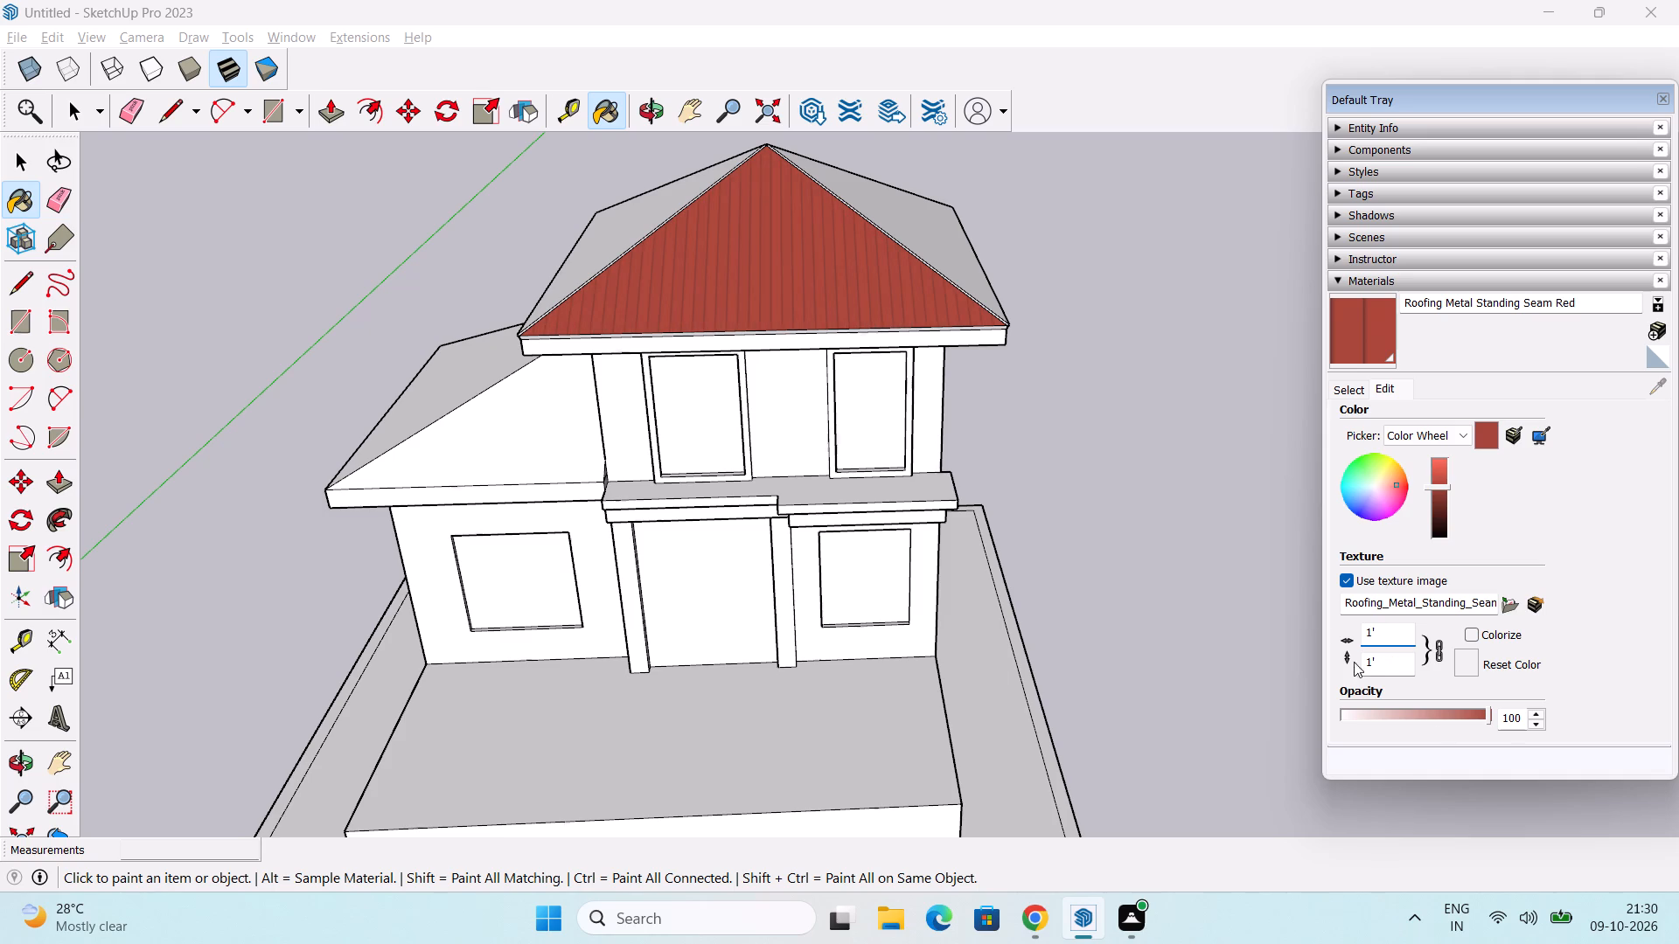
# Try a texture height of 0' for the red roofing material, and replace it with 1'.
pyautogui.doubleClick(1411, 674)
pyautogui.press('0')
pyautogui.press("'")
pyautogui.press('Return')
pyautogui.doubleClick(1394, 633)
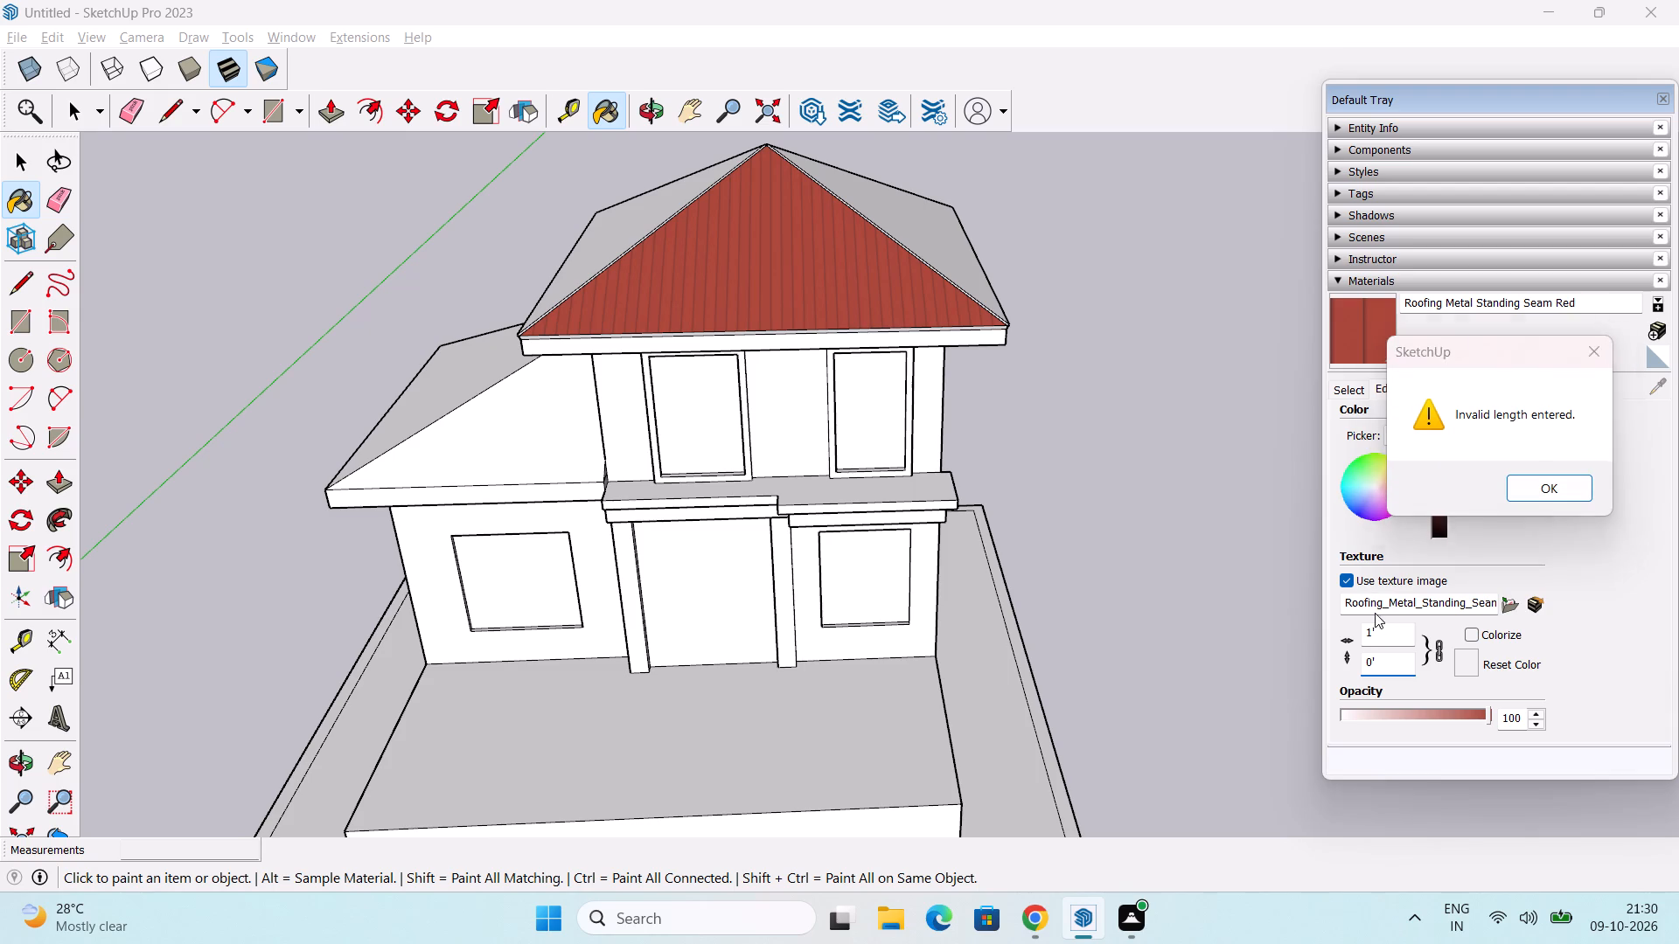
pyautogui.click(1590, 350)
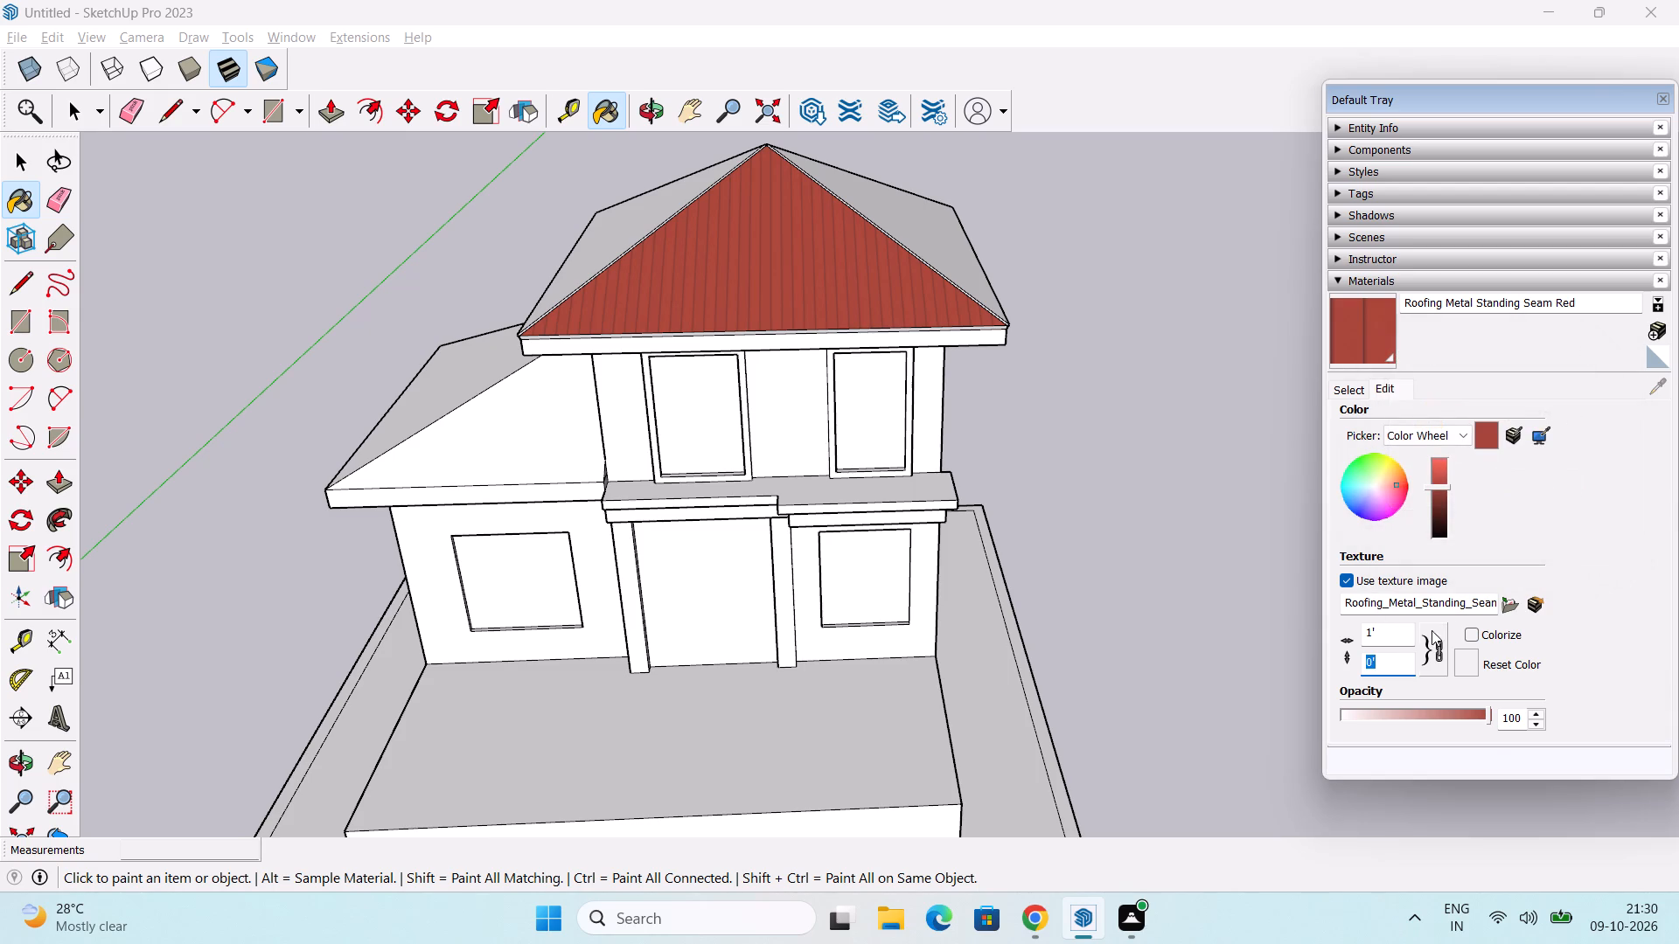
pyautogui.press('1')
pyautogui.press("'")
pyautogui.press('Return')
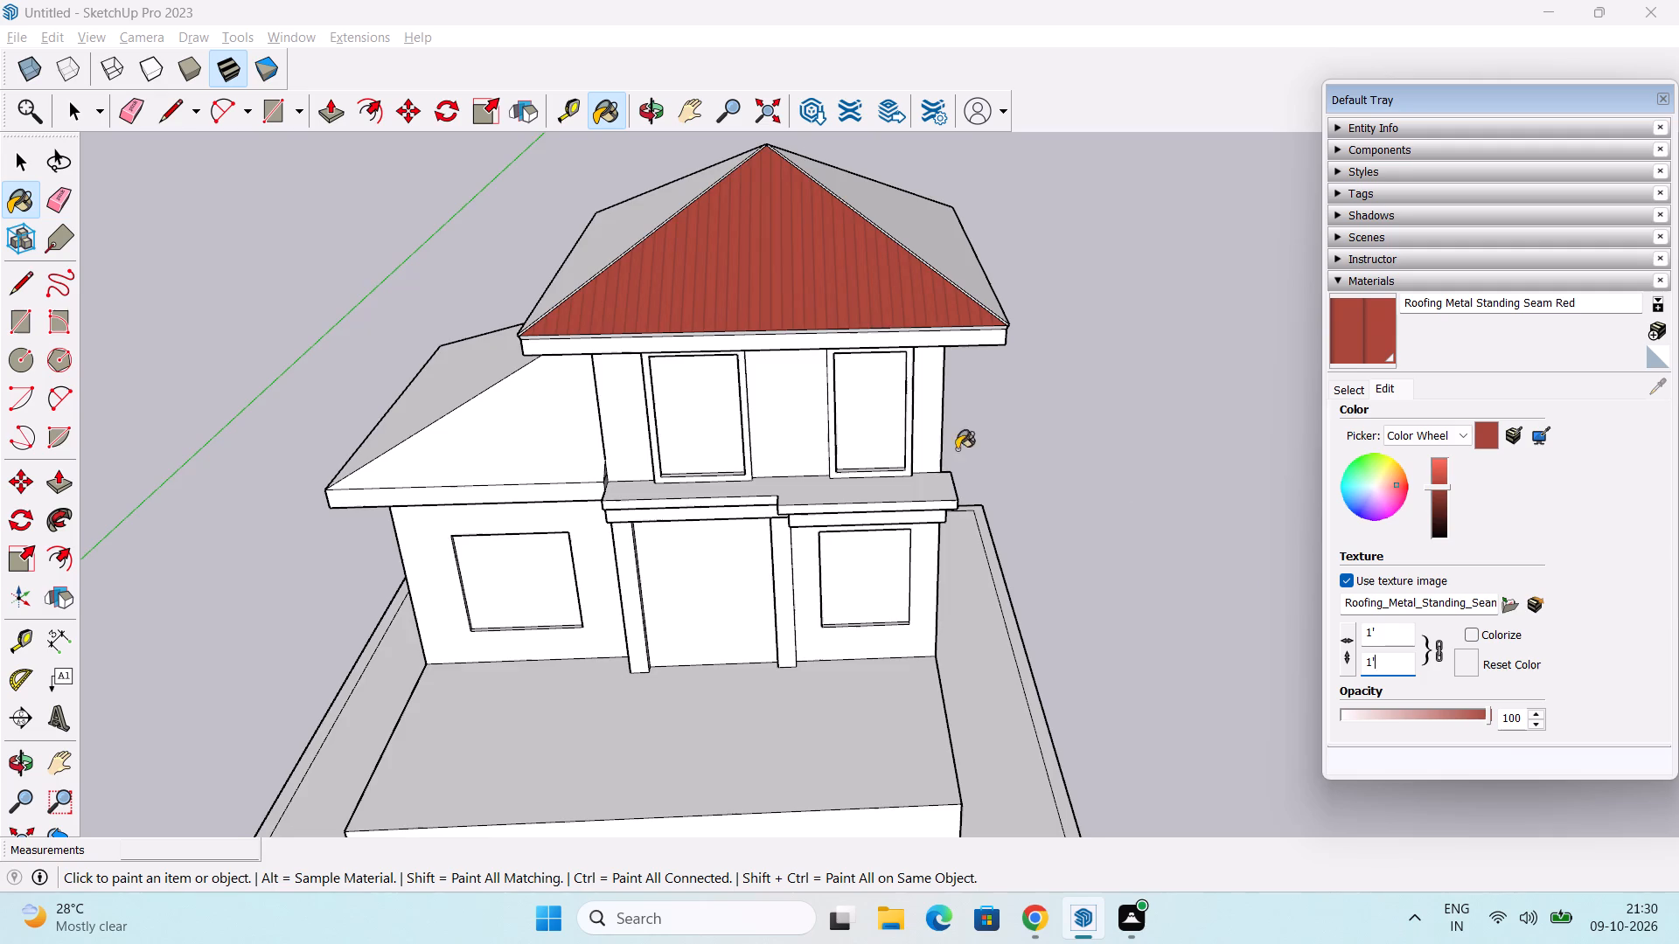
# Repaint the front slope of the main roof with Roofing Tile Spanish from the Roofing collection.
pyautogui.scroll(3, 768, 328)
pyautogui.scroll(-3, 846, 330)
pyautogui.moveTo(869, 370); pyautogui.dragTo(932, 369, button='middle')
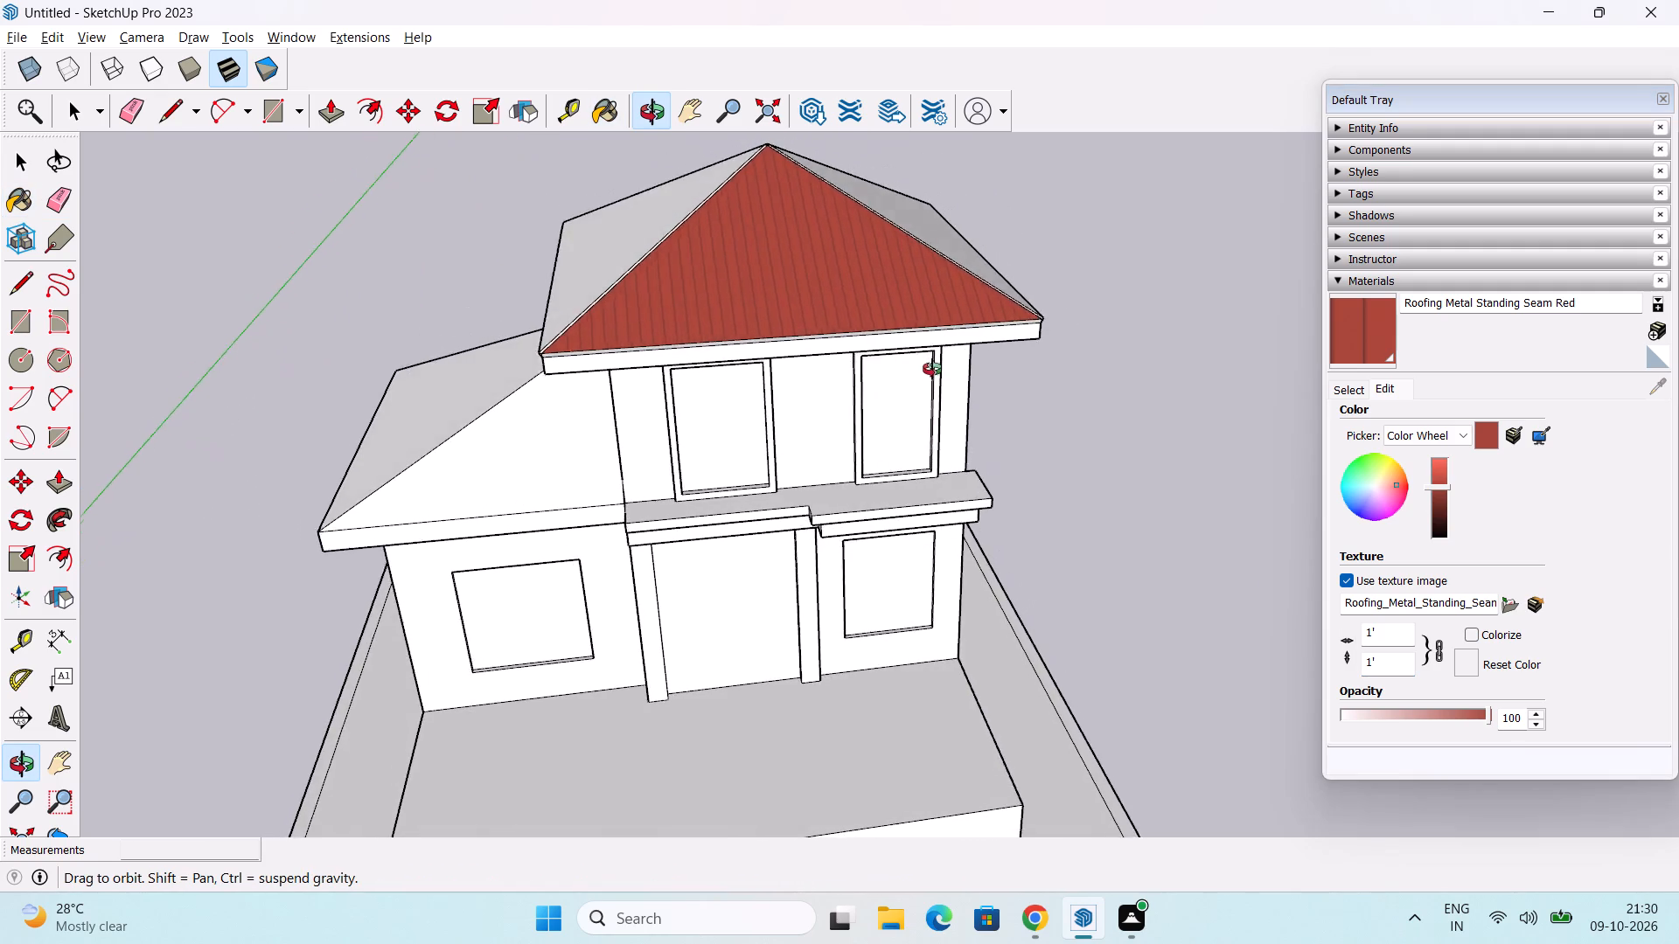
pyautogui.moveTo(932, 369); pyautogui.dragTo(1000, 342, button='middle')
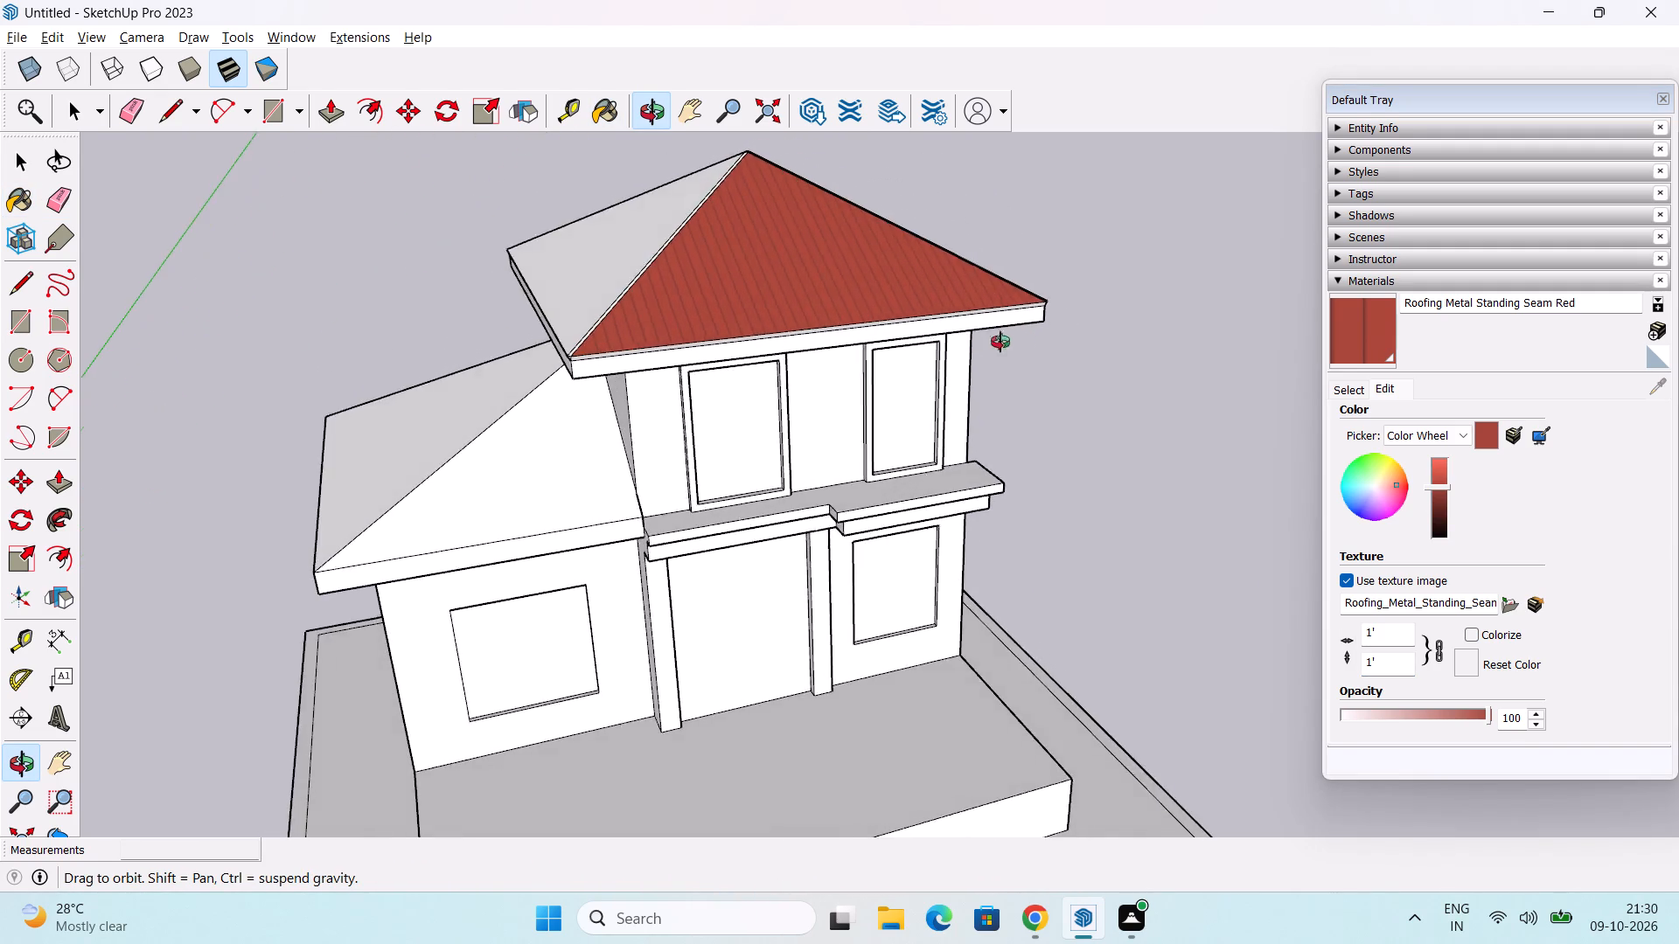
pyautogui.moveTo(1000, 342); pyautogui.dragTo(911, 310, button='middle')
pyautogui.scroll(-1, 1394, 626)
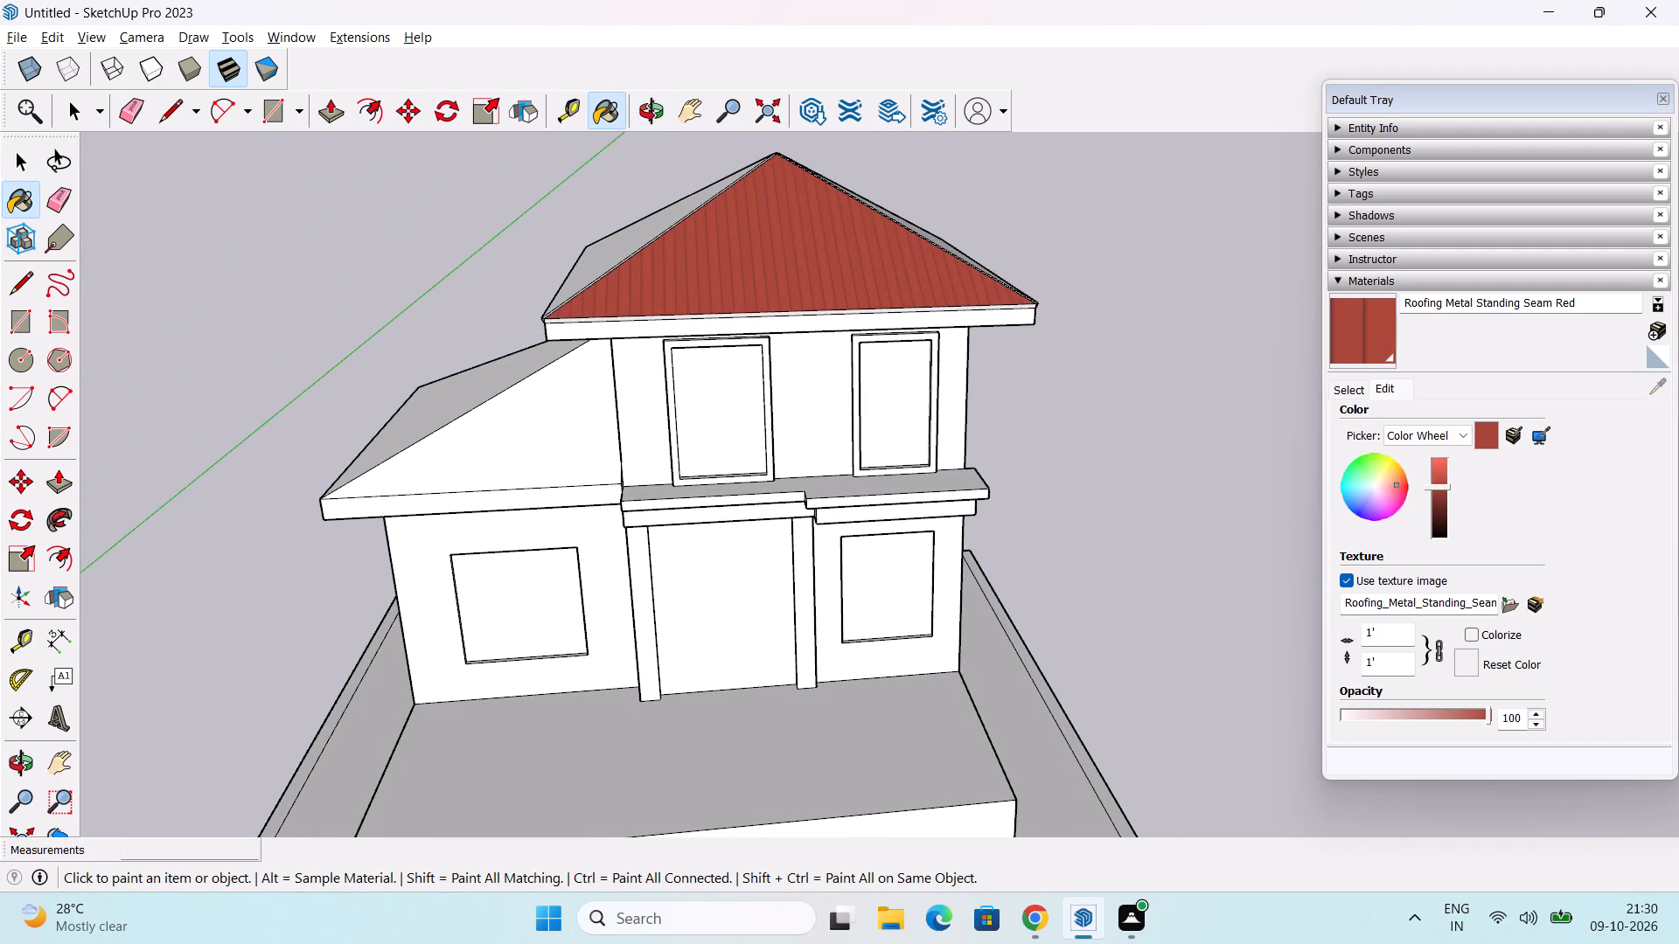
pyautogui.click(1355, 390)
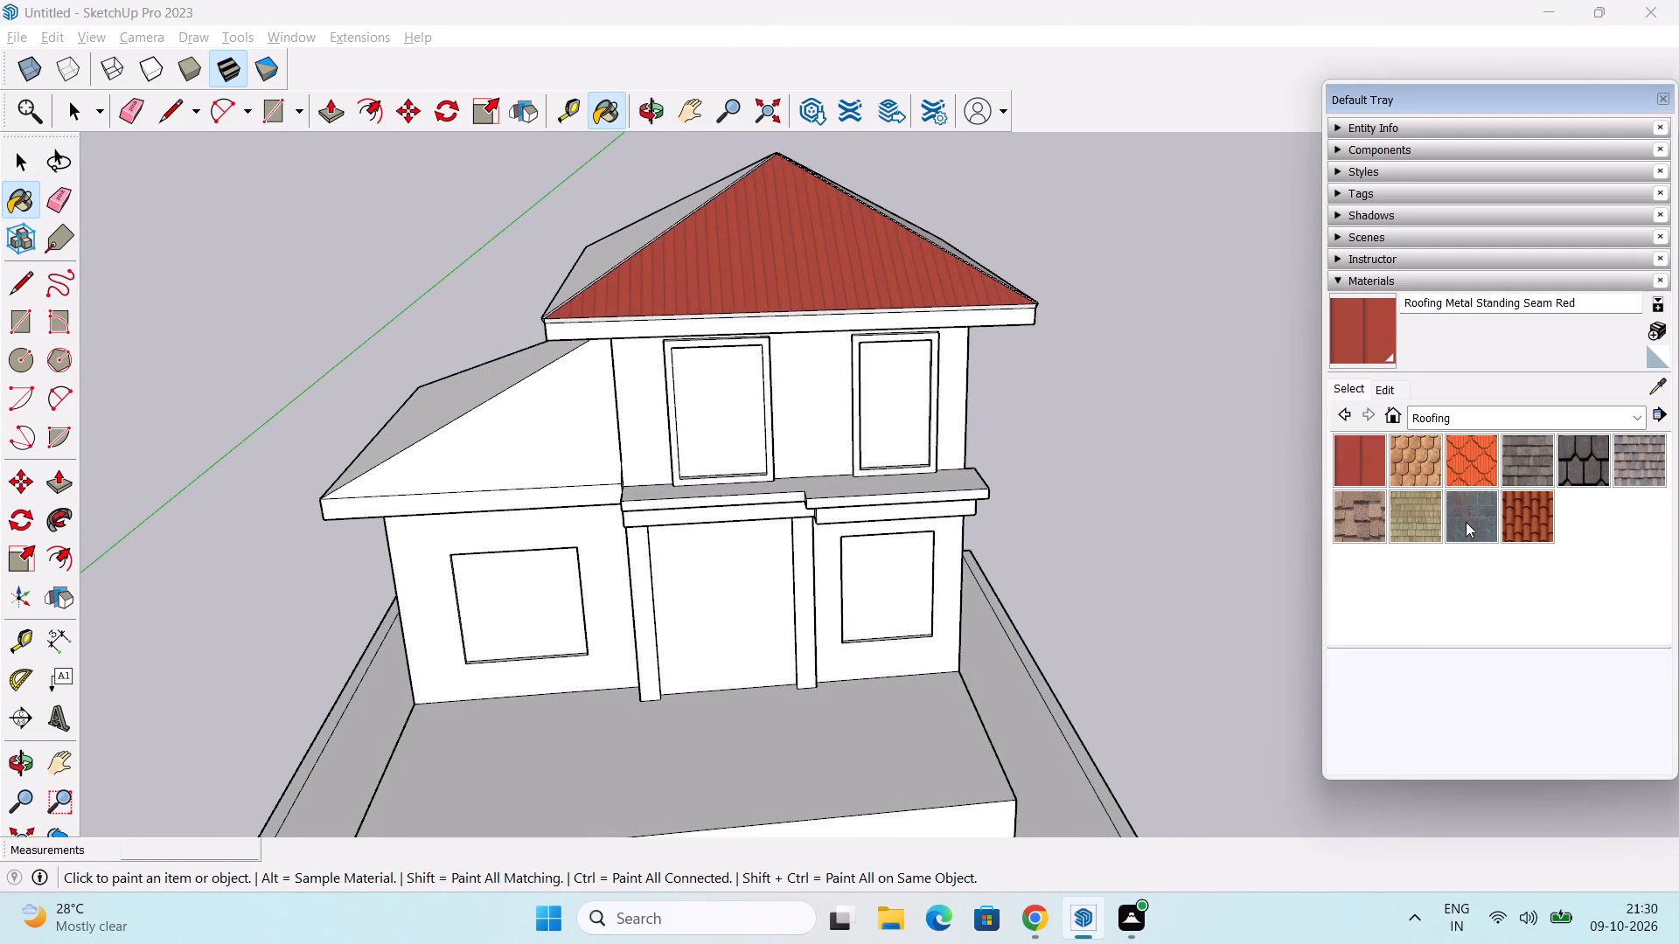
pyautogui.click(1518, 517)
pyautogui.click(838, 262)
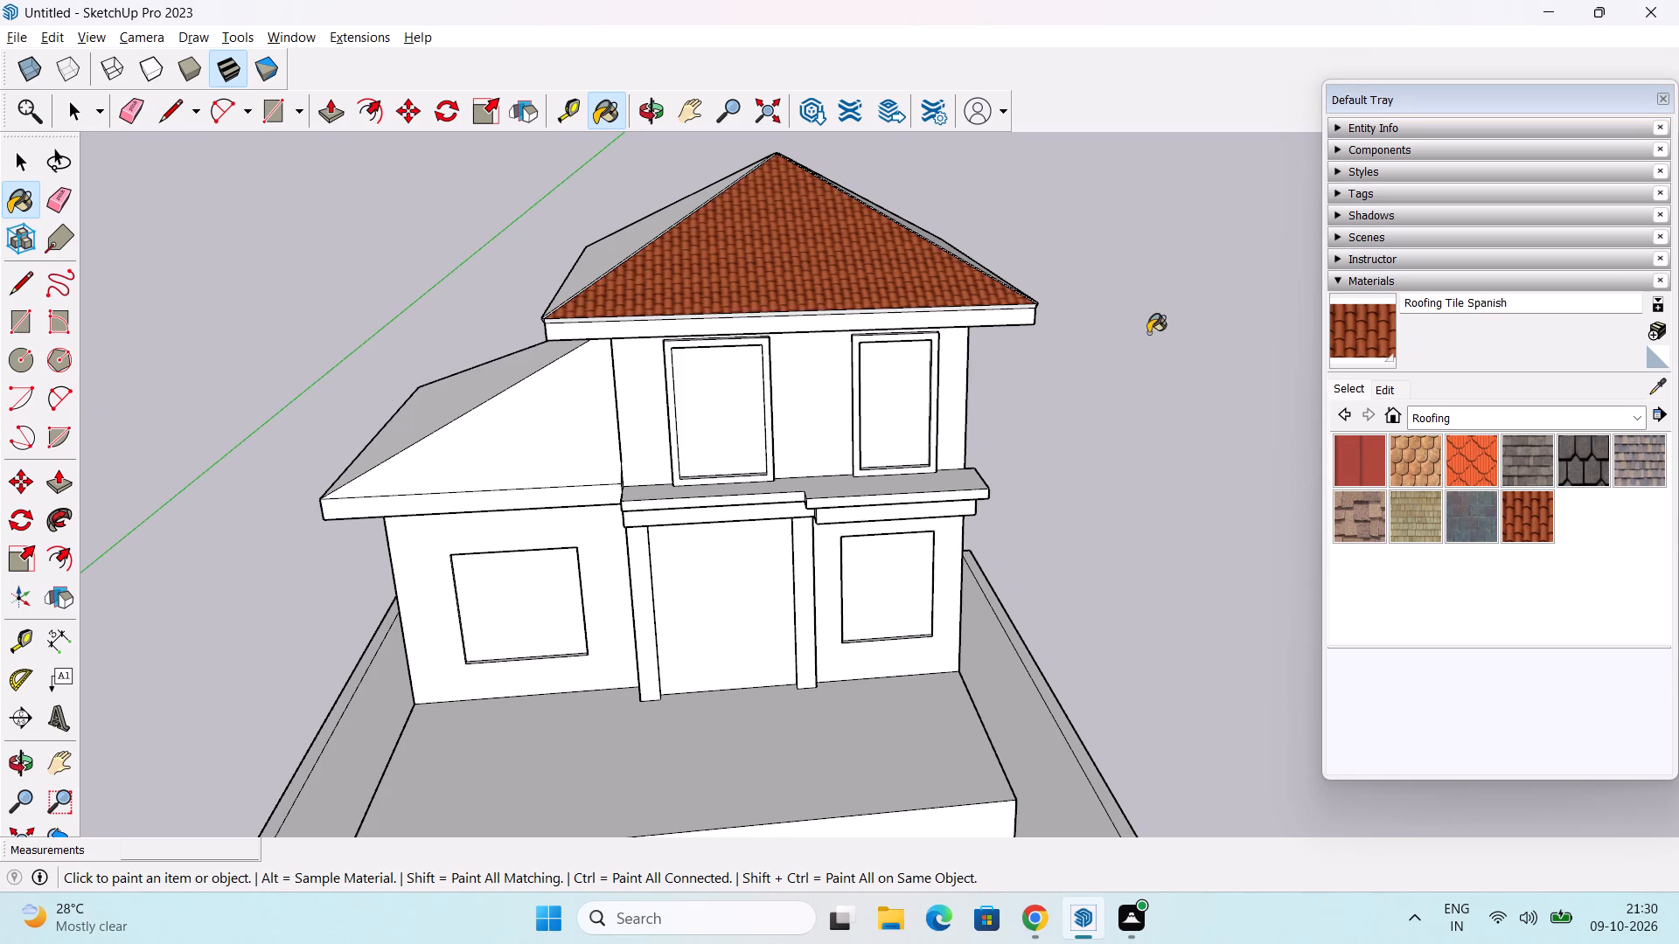
# Paint all four slopes of the main hip roof with a fresh Roofing Metal Standing Seam Red from the Roofing collection.
pyautogui.click(1379, 467)
pyautogui.click(801, 251)
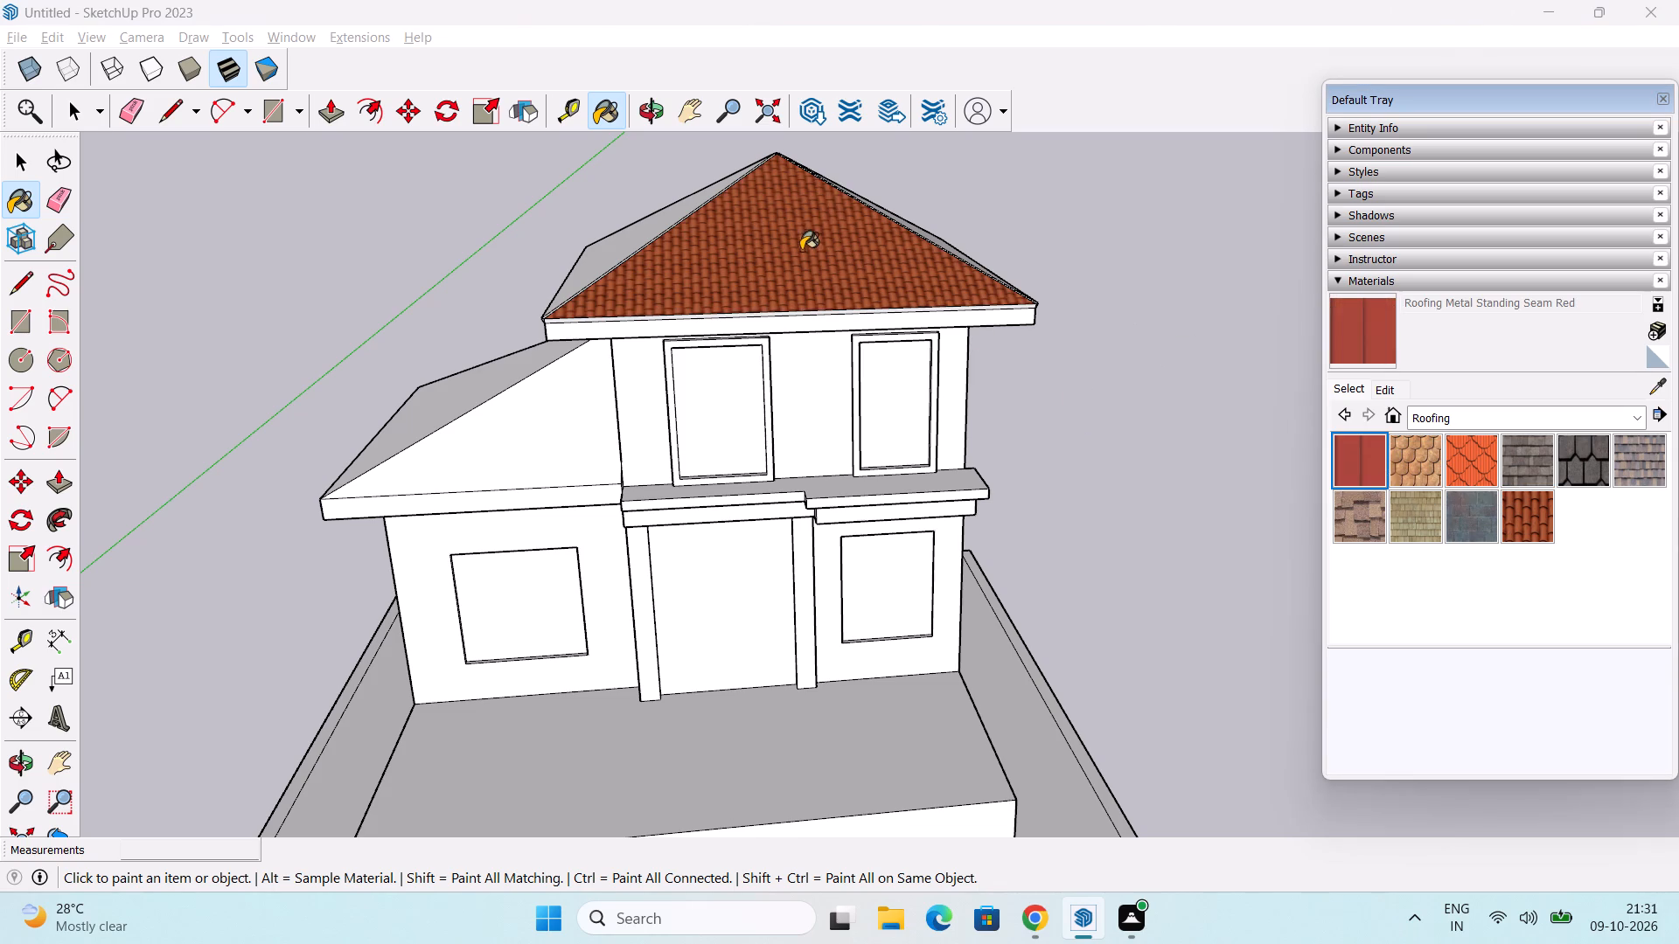
pyautogui.moveTo(731, 322); pyautogui.dragTo(953, 455, button='middle')
pyautogui.click(633, 288)
pyautogui.moveTo(640, 288); pyautogui.dragTo(618, 292, button='middle')
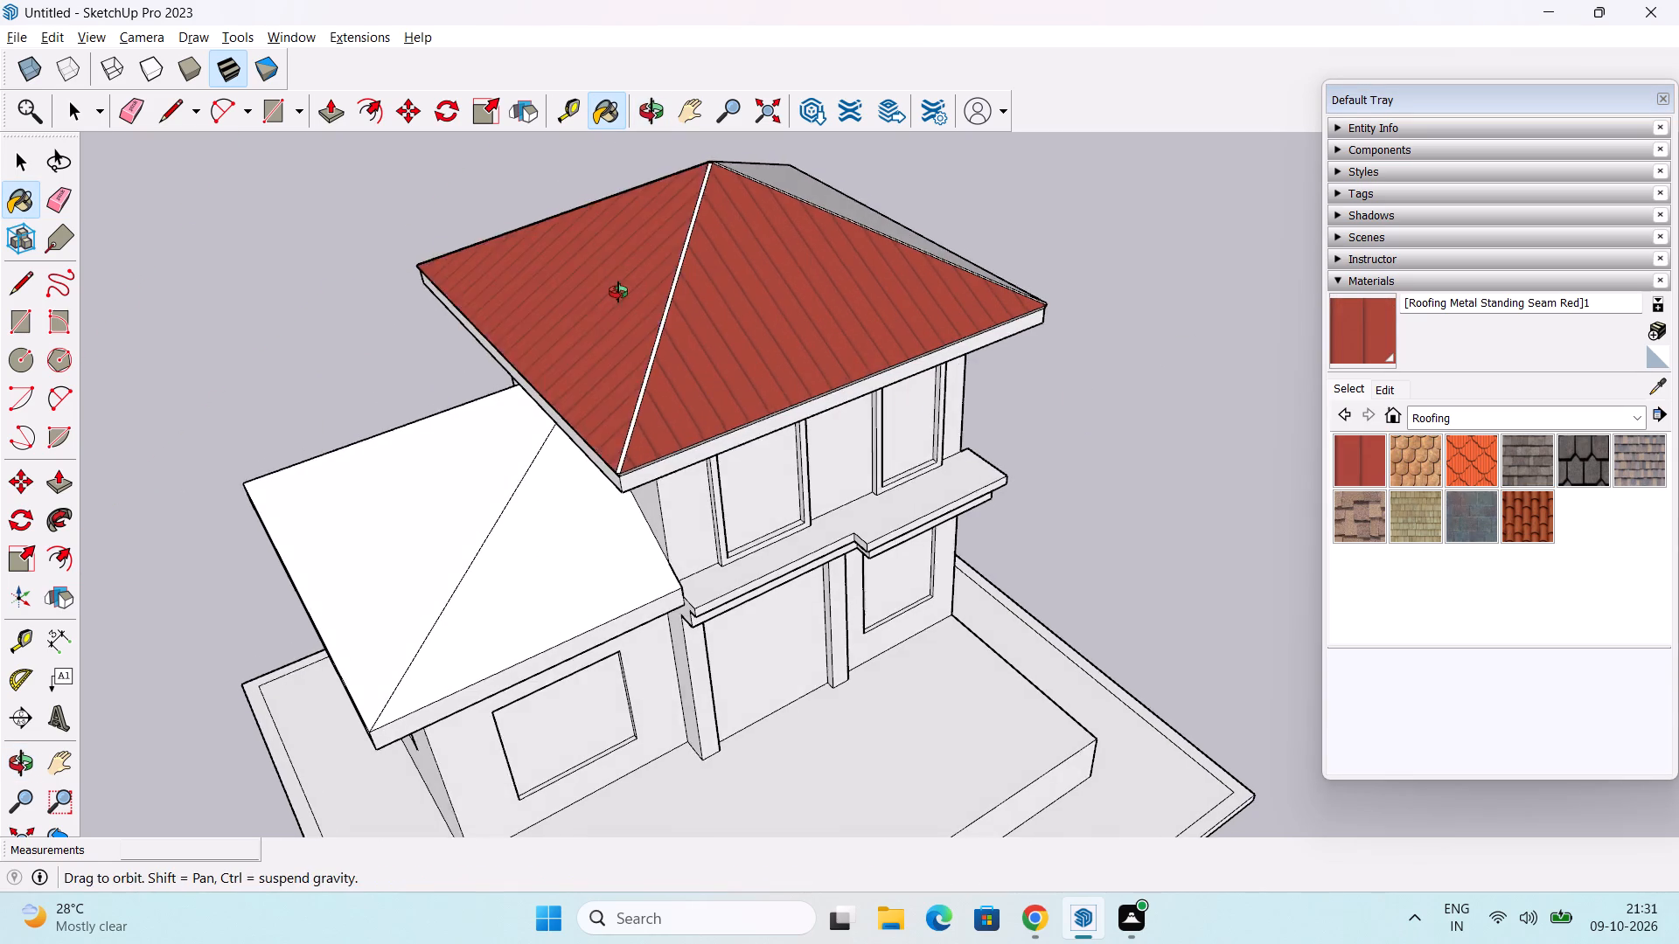
pyautogui.moveTo(618, 292); pyautogui.dragTo(445, 295, button='middle')
pyautogui.moveTo(780, 310); pyautogui.dragTo(644, 208, button='middle')
pyautogui.click(986, 245)
pyautogui.moveTo(776, 283); pyautogui.dragTo(821, 405, button='middle')
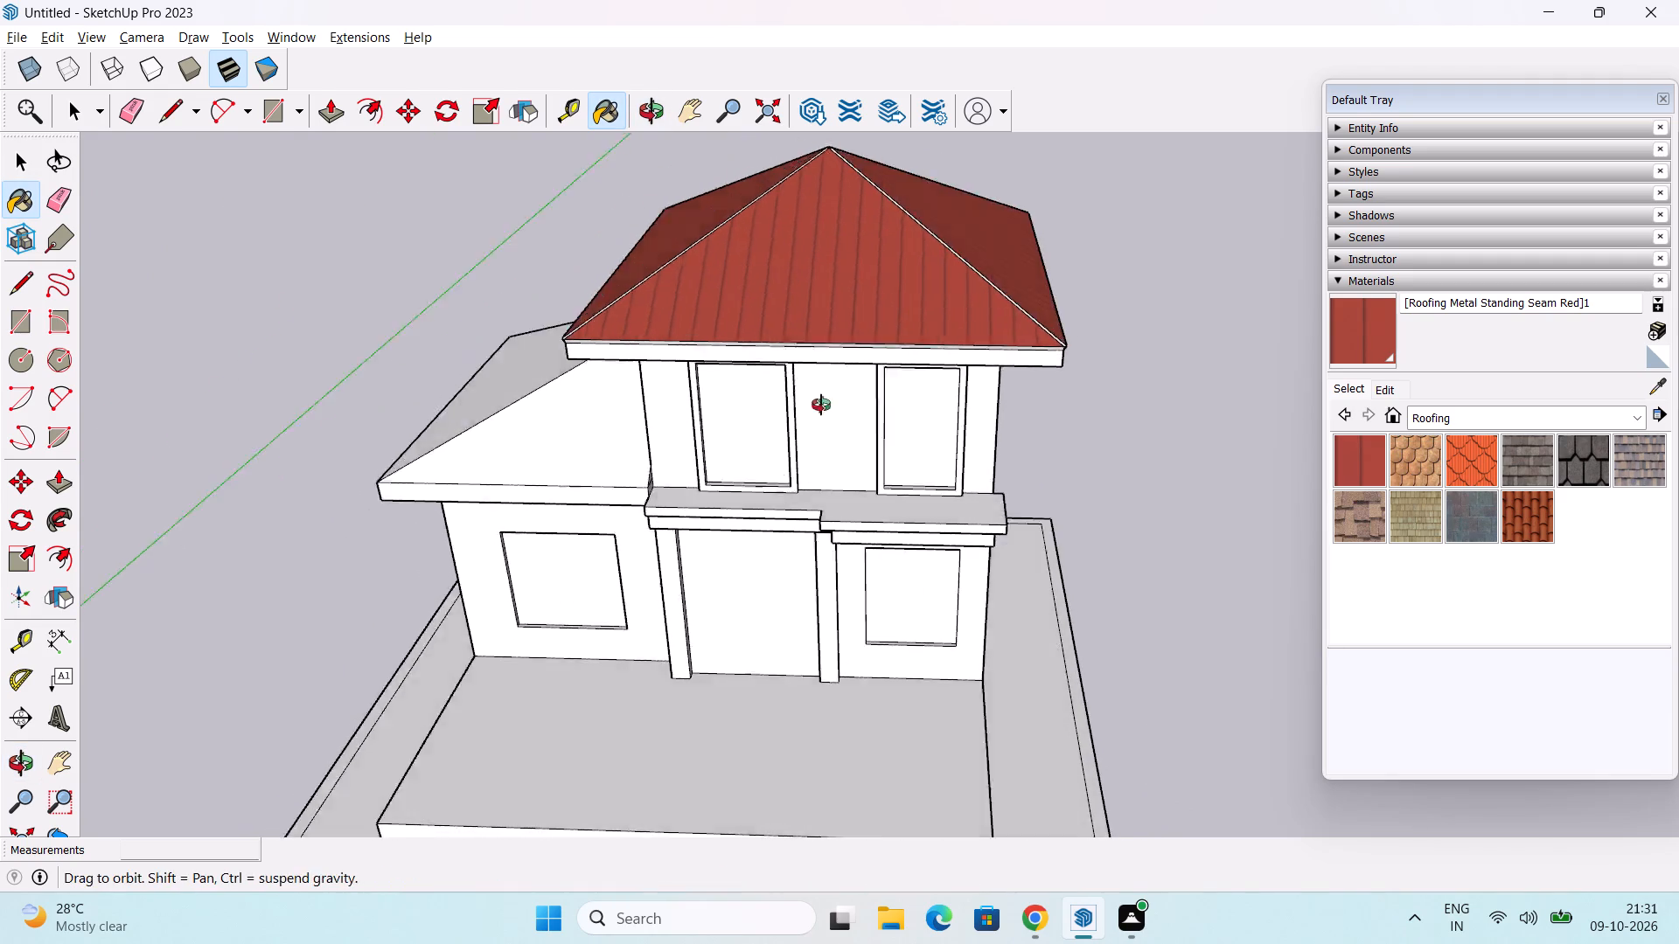
pyautogui.moveTo(821, 405); pyautogui.dragTo(853, 524, button='middle')
pyautogui.moveTo(791, 305); pyautogui.dragTo(823, 435, button='middle')
pyautogui.click(792, 160)
# Paint the four white hip strips between the main roof's slopes with the same red standing seam material.
pyautogui.scroll(6, 775, 370)
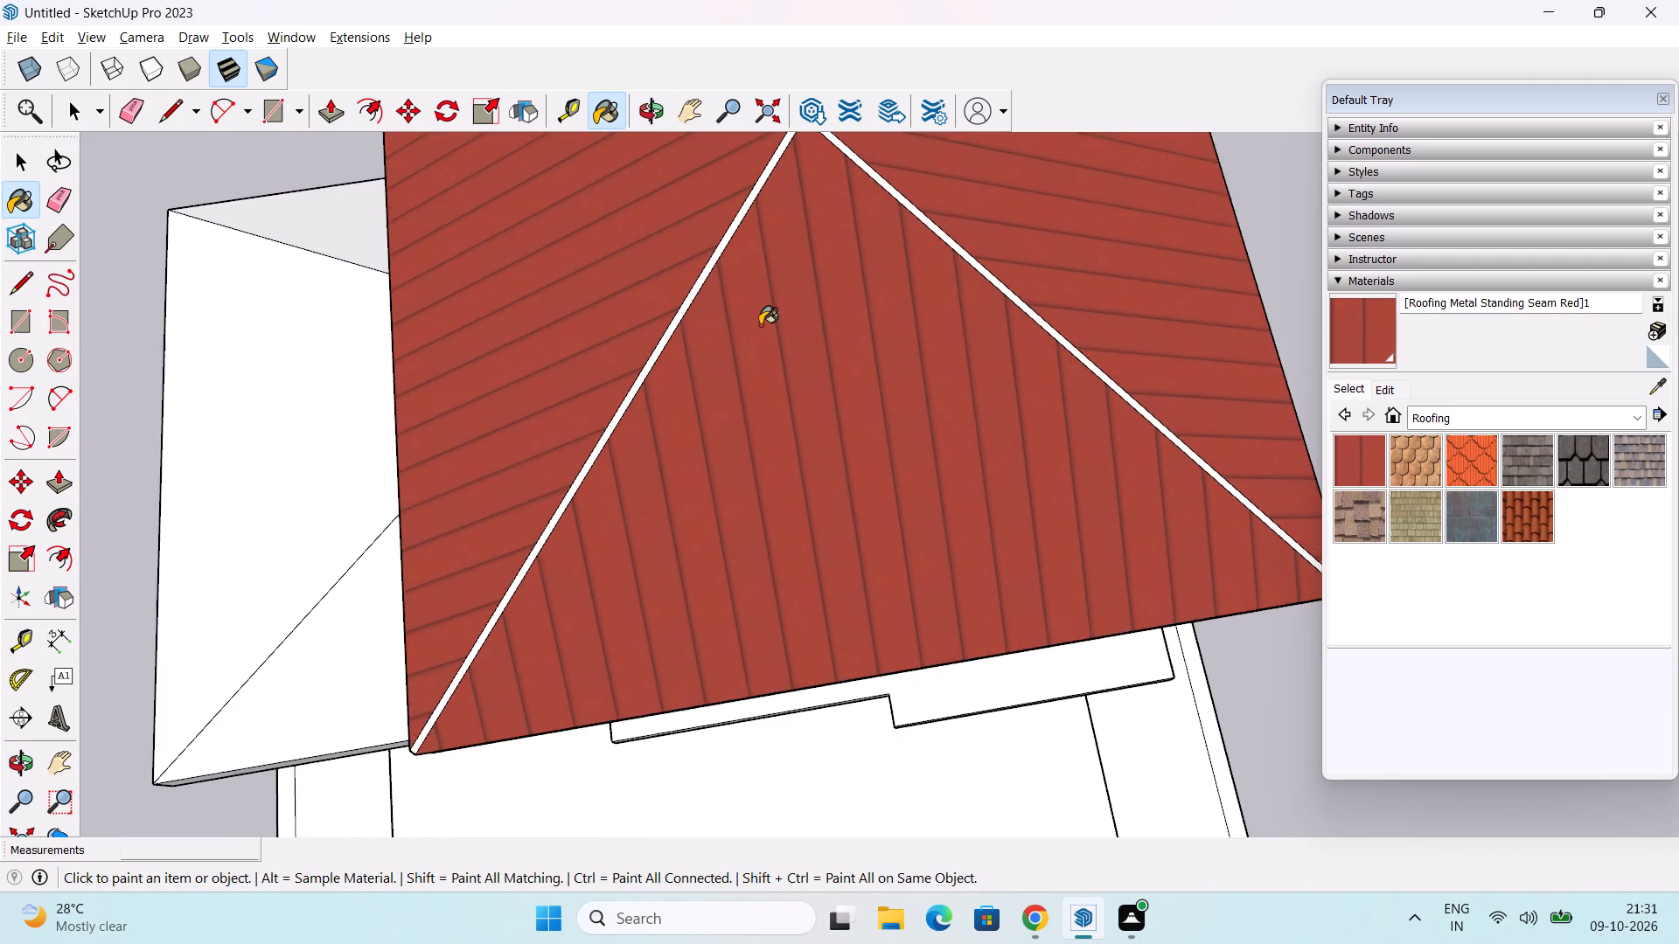
pyautogui.scroll(2, 760, 320)
pyautogui.click(684, 282)
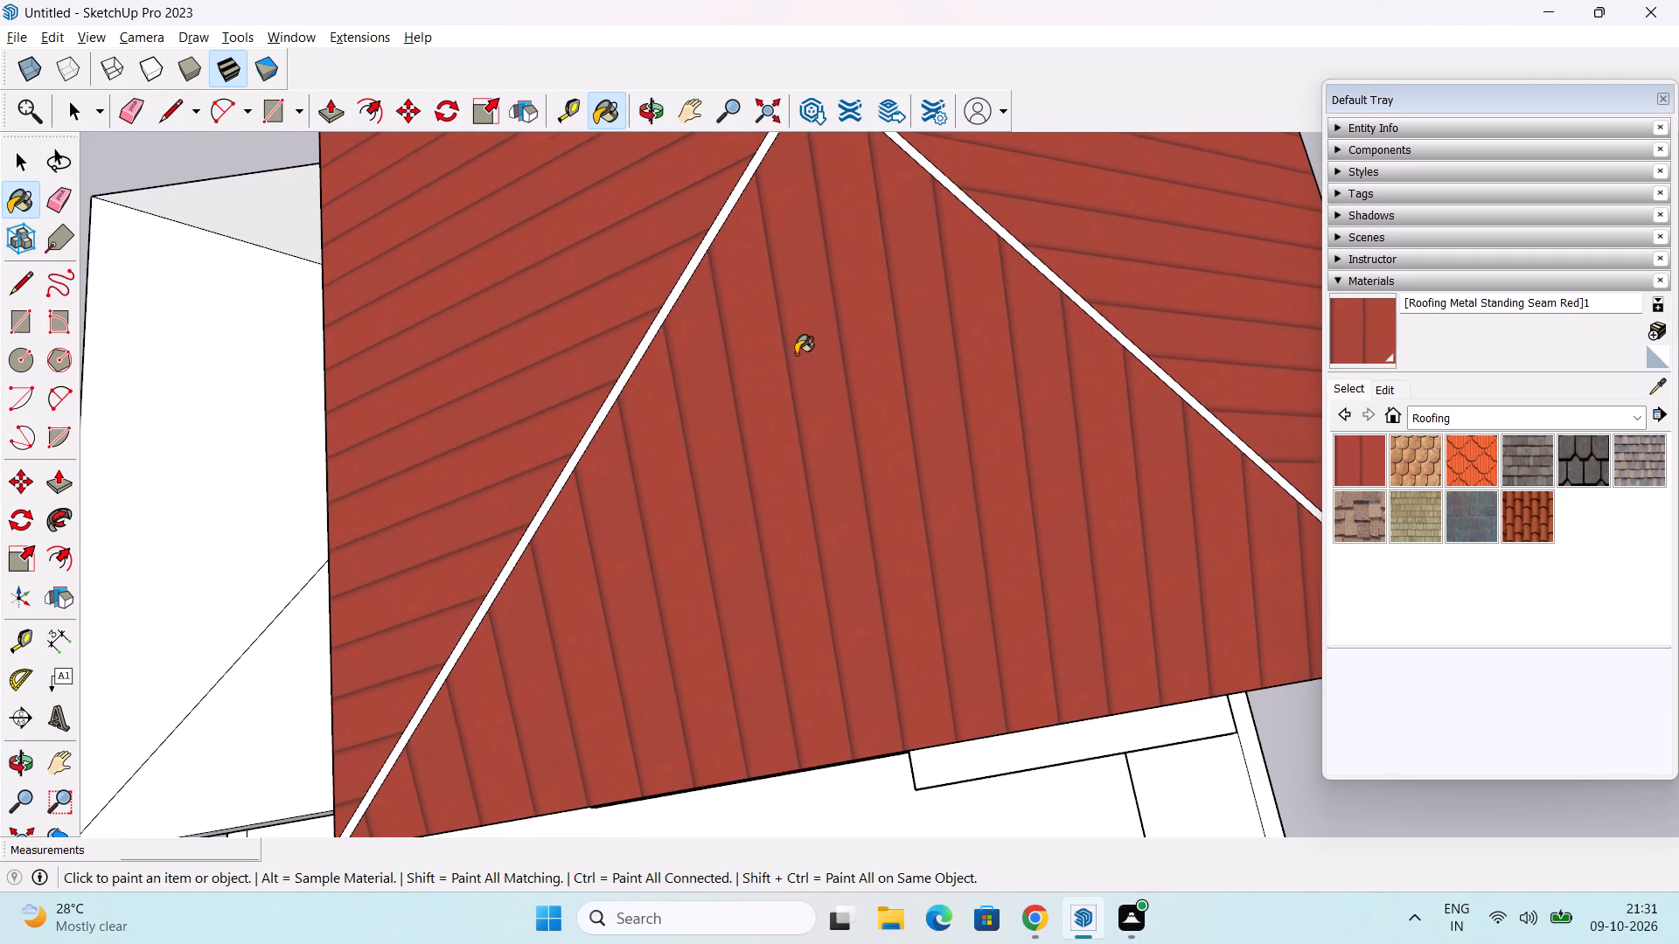
pyautogui.scroll(-3, 798, 359)
pyautogui.moveTo(859, 405); pyautogui.dragTo(884, 263, button='middle')
pyautogui.moveTo(884, 263); pyautogui.dragTo(724, 300, button='middle')
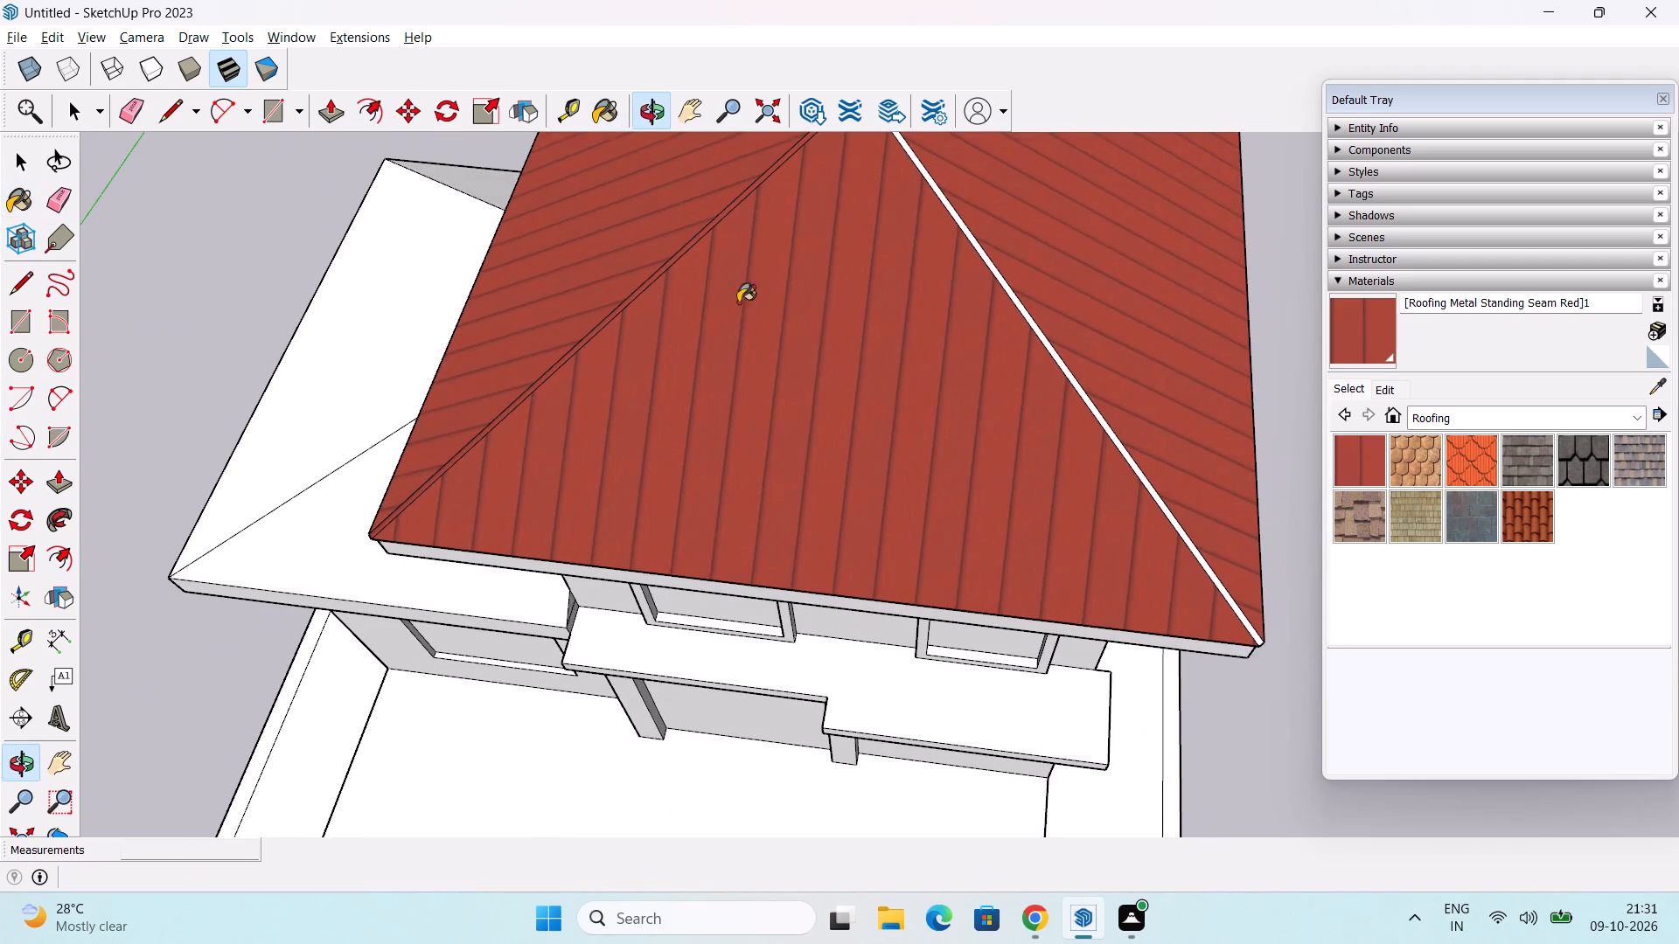
pyautogui.click(982, 257)
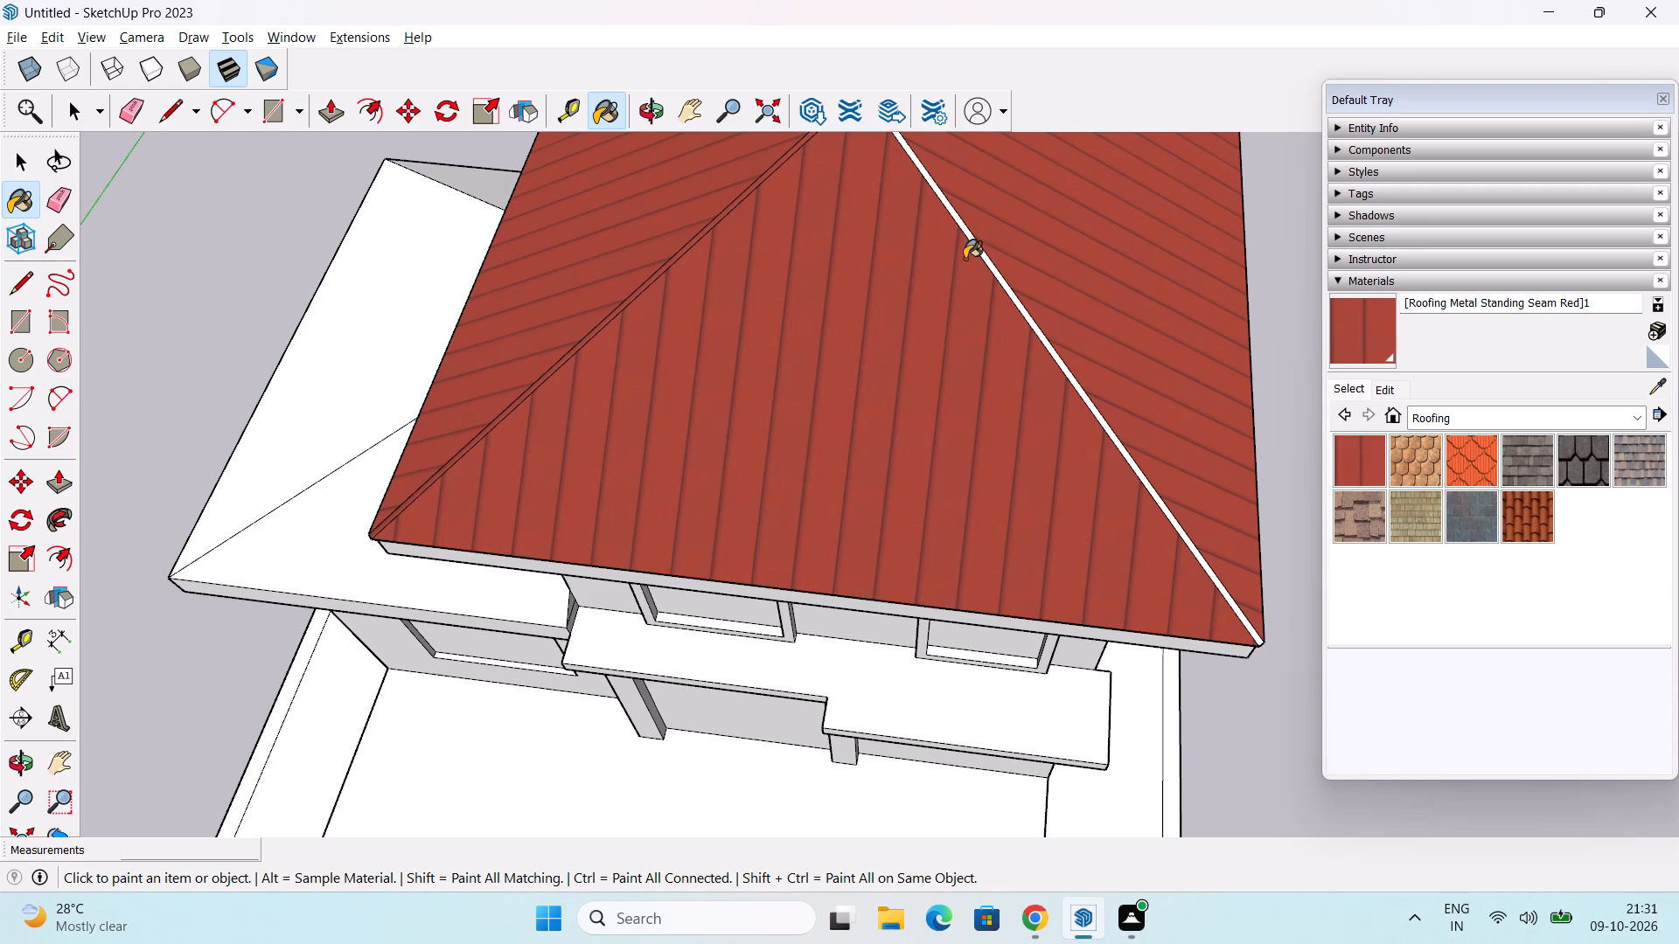
pyautogui.moveTo(965, 258); pyautogui.dragTo(910, 406, button='middle')
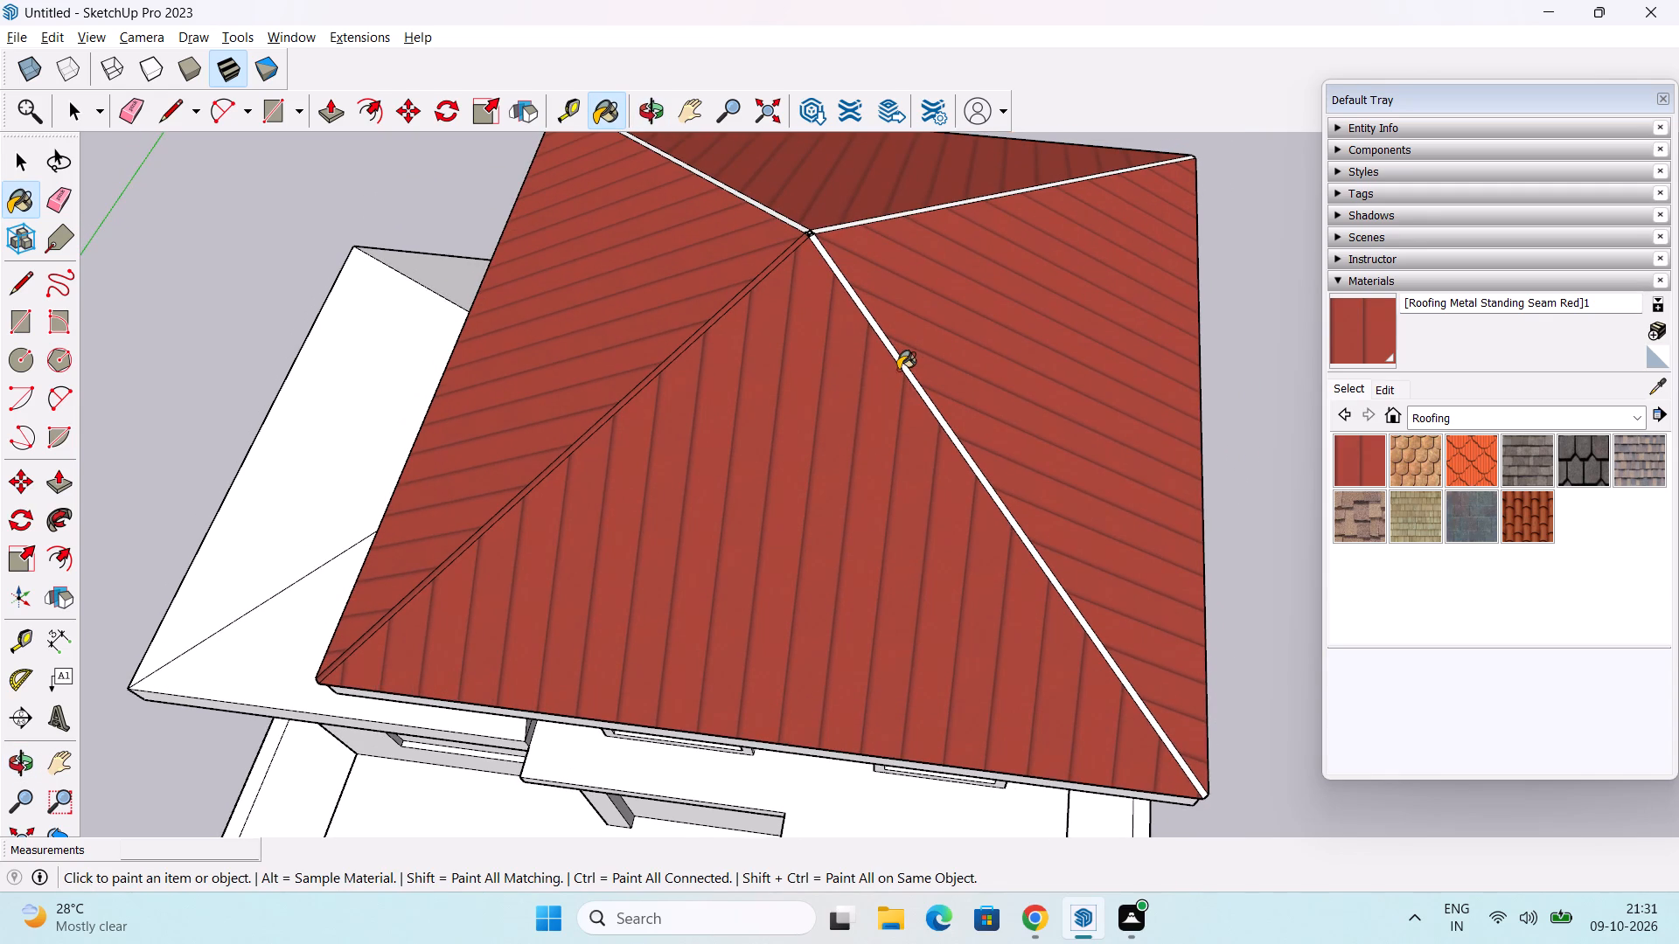
pyautogui.click(902, 368)
pyautogui.moveTo(913, 317); pyautogui.dragTo(871, 479, button='middle')
pyautogui.scroll(9, 798, 378)
pyautogui.click(735, 398)
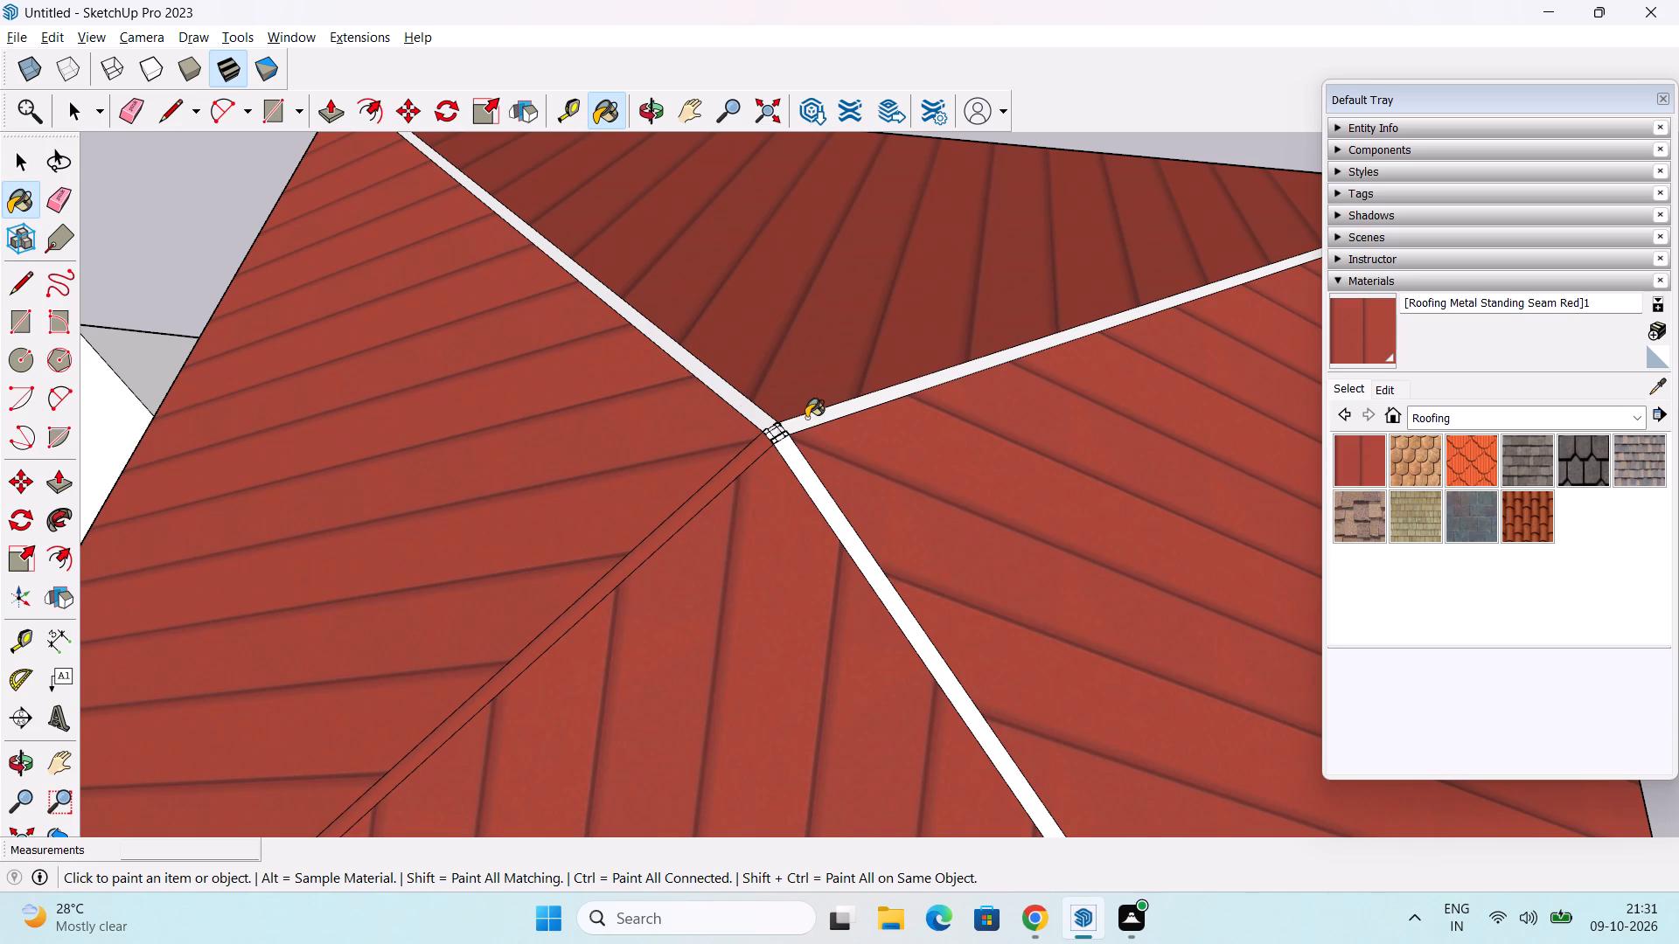
pyautogui.click(817, 415)
pyautogui.click(793, 468)
# Paint the small white faces where the four hip strips meet at the main roof's peak with Roofing Metal Standing Seam Red.
pyautogui.scroll(4, 794, 449)
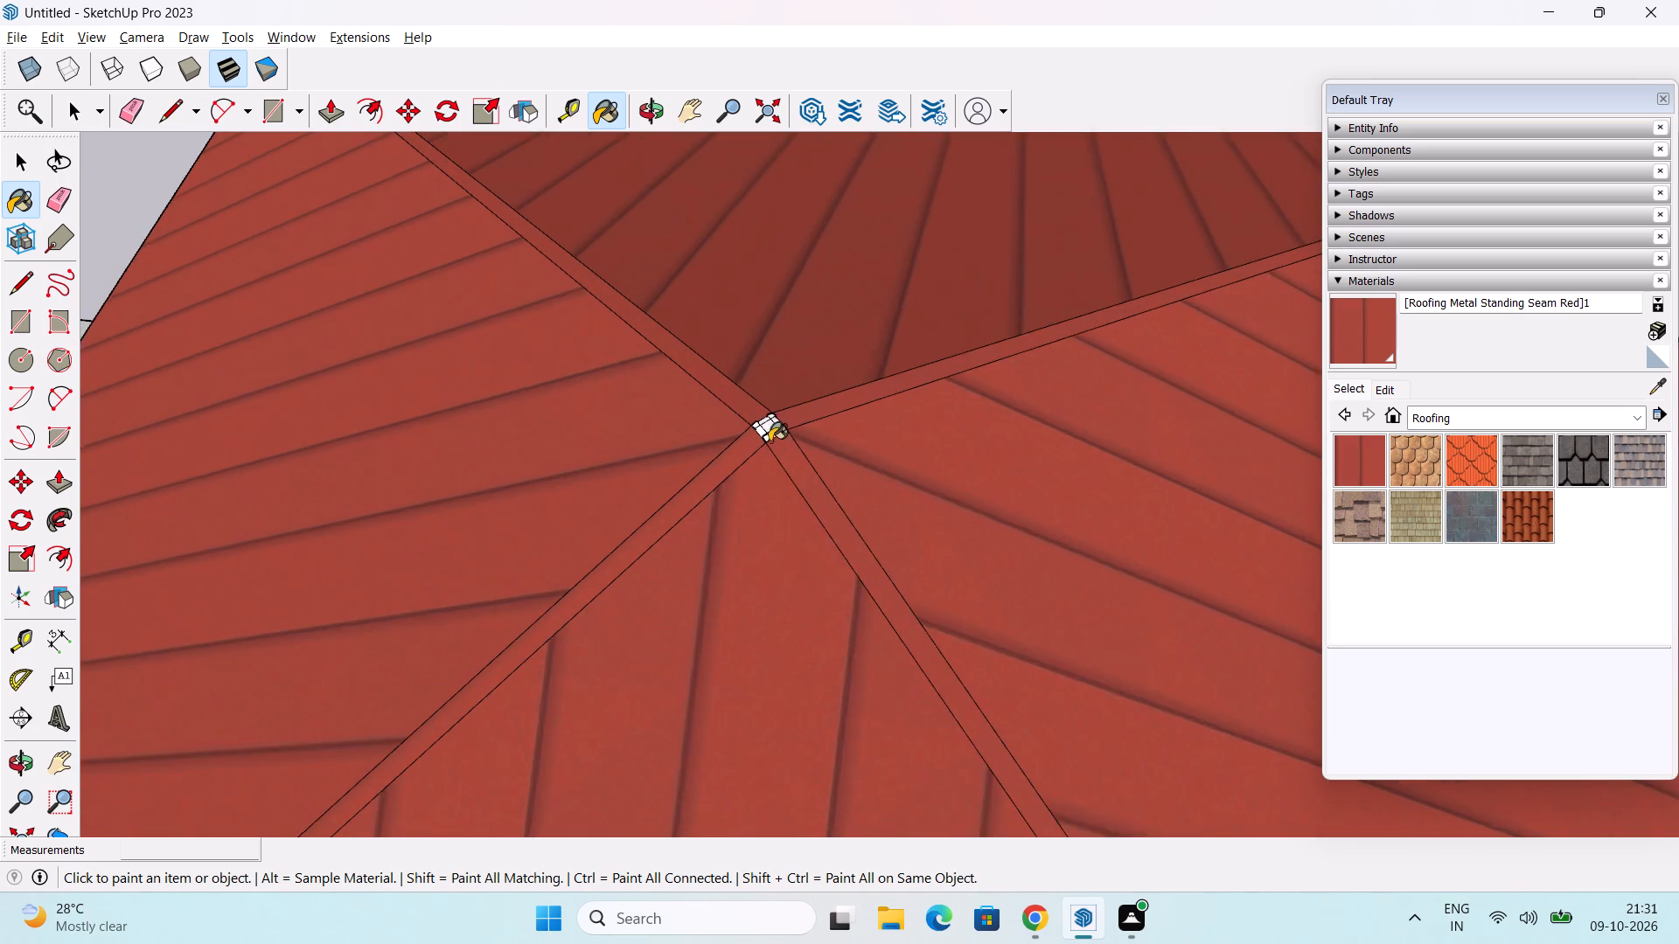
pyautogui.scroll(13, 770, 441)
pyautogui.moveTo(712, 379); pyautogui.dragTo(733, 420)
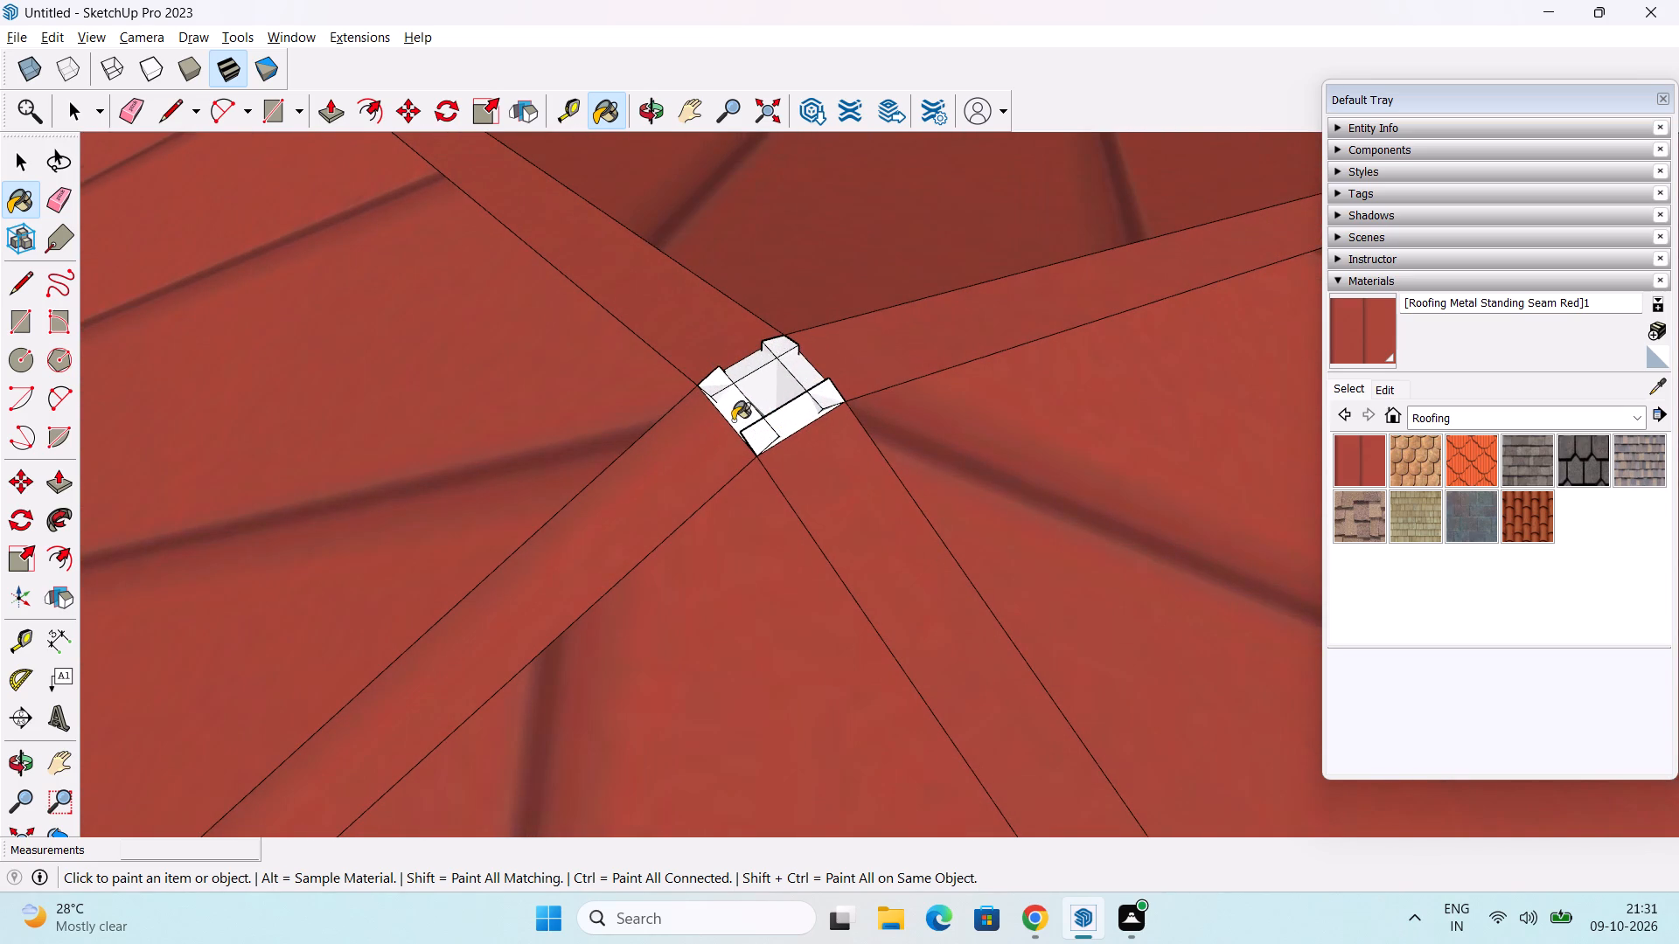
pyautogui.moveTo(733, 420); pyautogui.dragTo(733, 421)
pyautogui.click(714, 392)
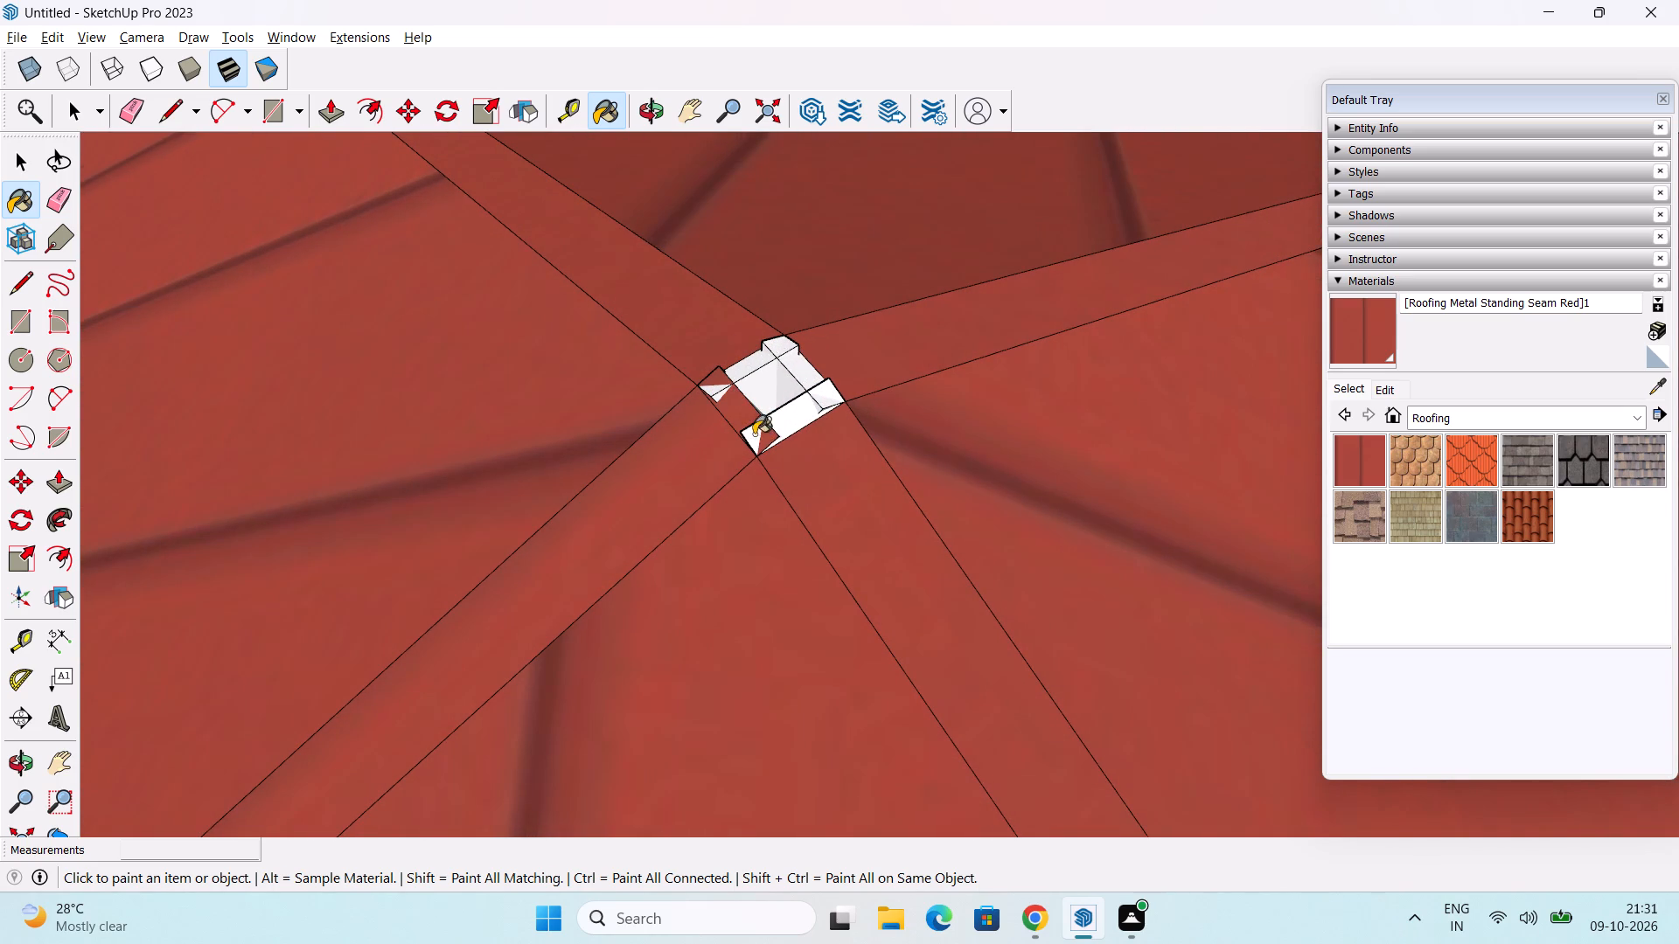
pyautogui.click(754, 434)
pyautogui.click(721, 389)
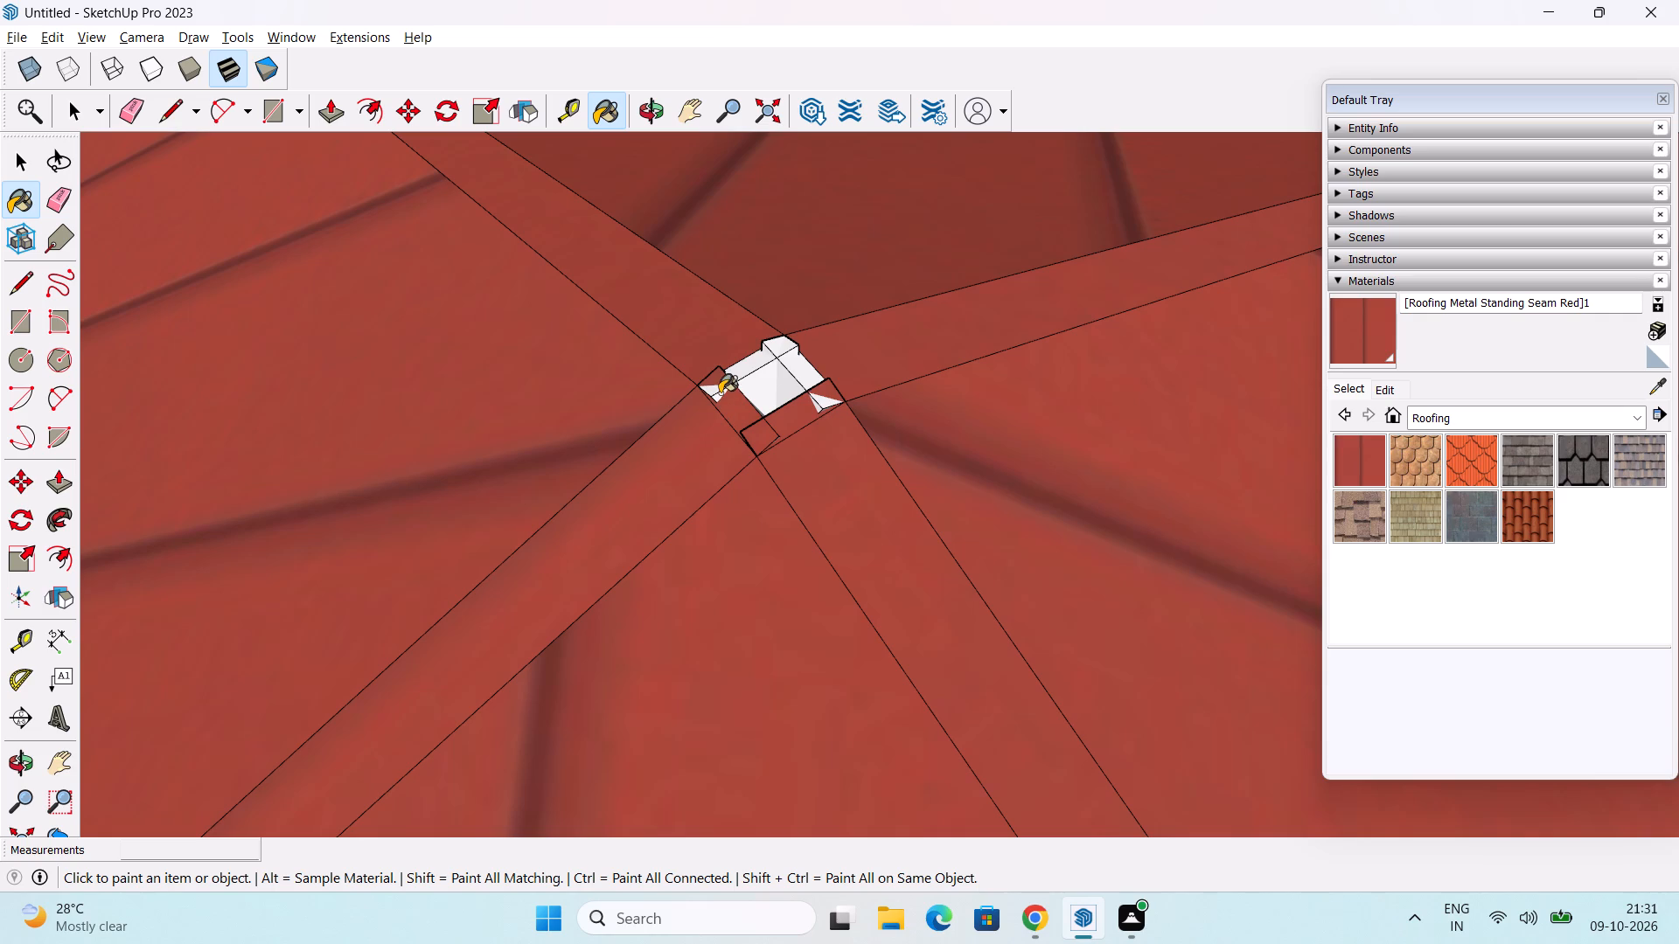
pyautogui.click(720, 396)
pyautogui.scroll(7, 788, 378)
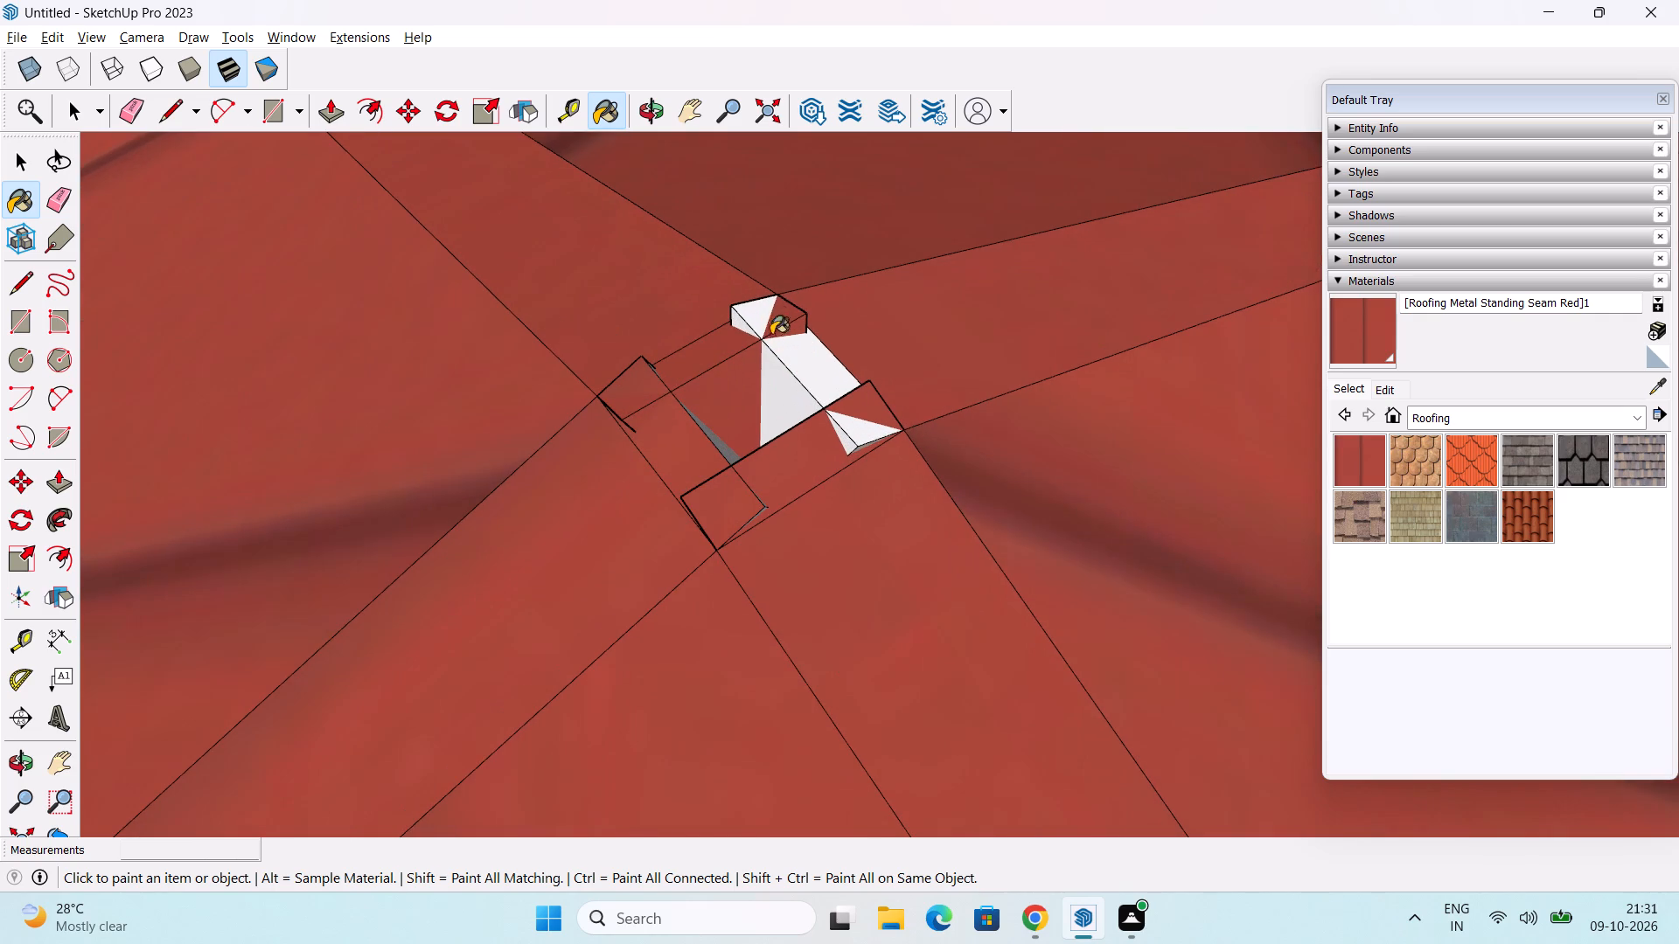
pyautogui.click(767, 311)
pyautogui.click(735, 323)
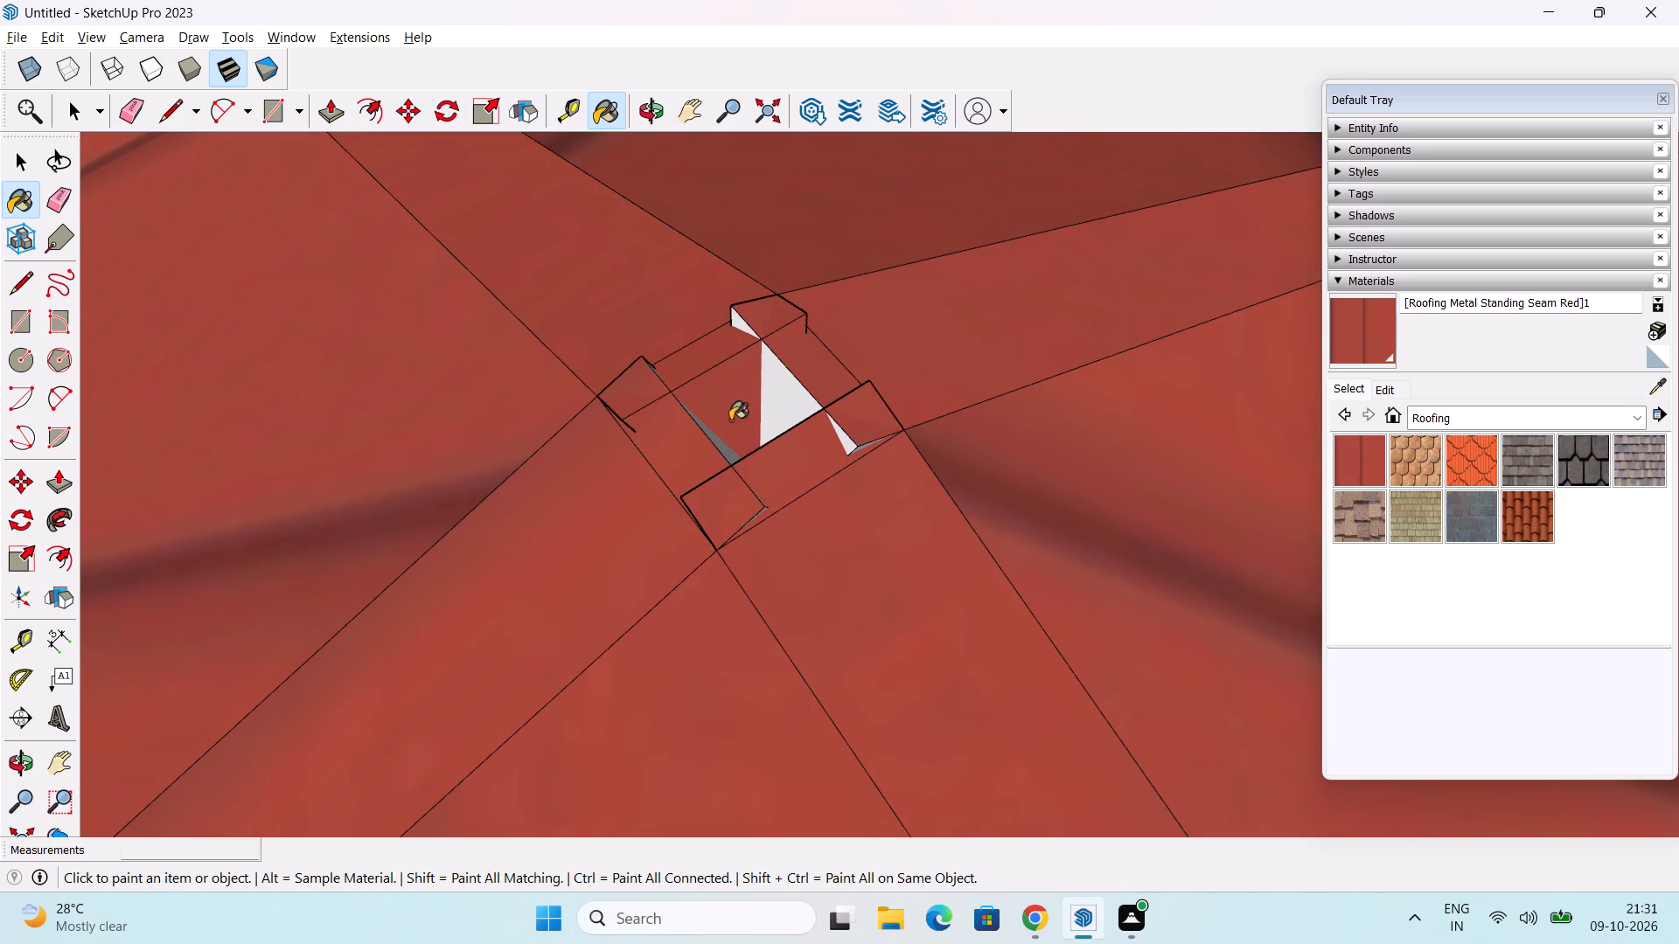
pyautogui.moveTo(730, 416); pyautogui.dragTo(488, 432, button='middle')
pyautogui.click(732, 378)
# Paint the remaining white slivers and inner faces of the recess at the main roof's peak with the red standing seam material.
pyautogui.scroll(2, 738, 320)
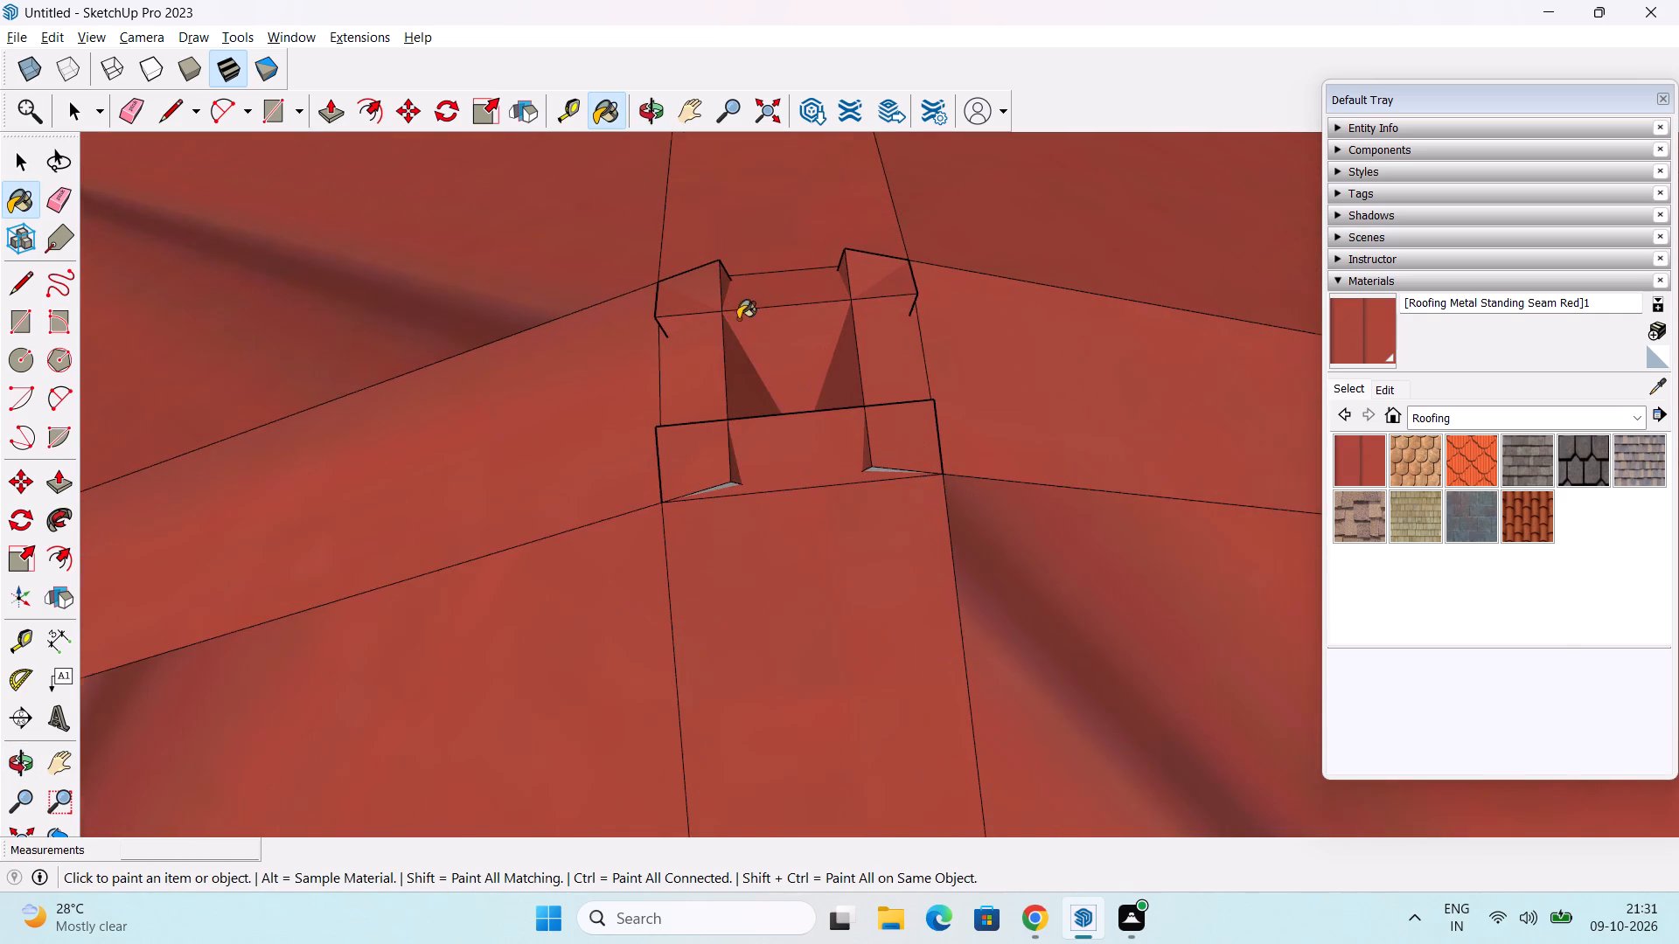
pyautogui.scroll(2, 725, 473)
pyautogui.moveTo(745, 526); pyautogui.dragTo(720, 379, button='middle')
pyautogui.scroll(2, 728, 406)
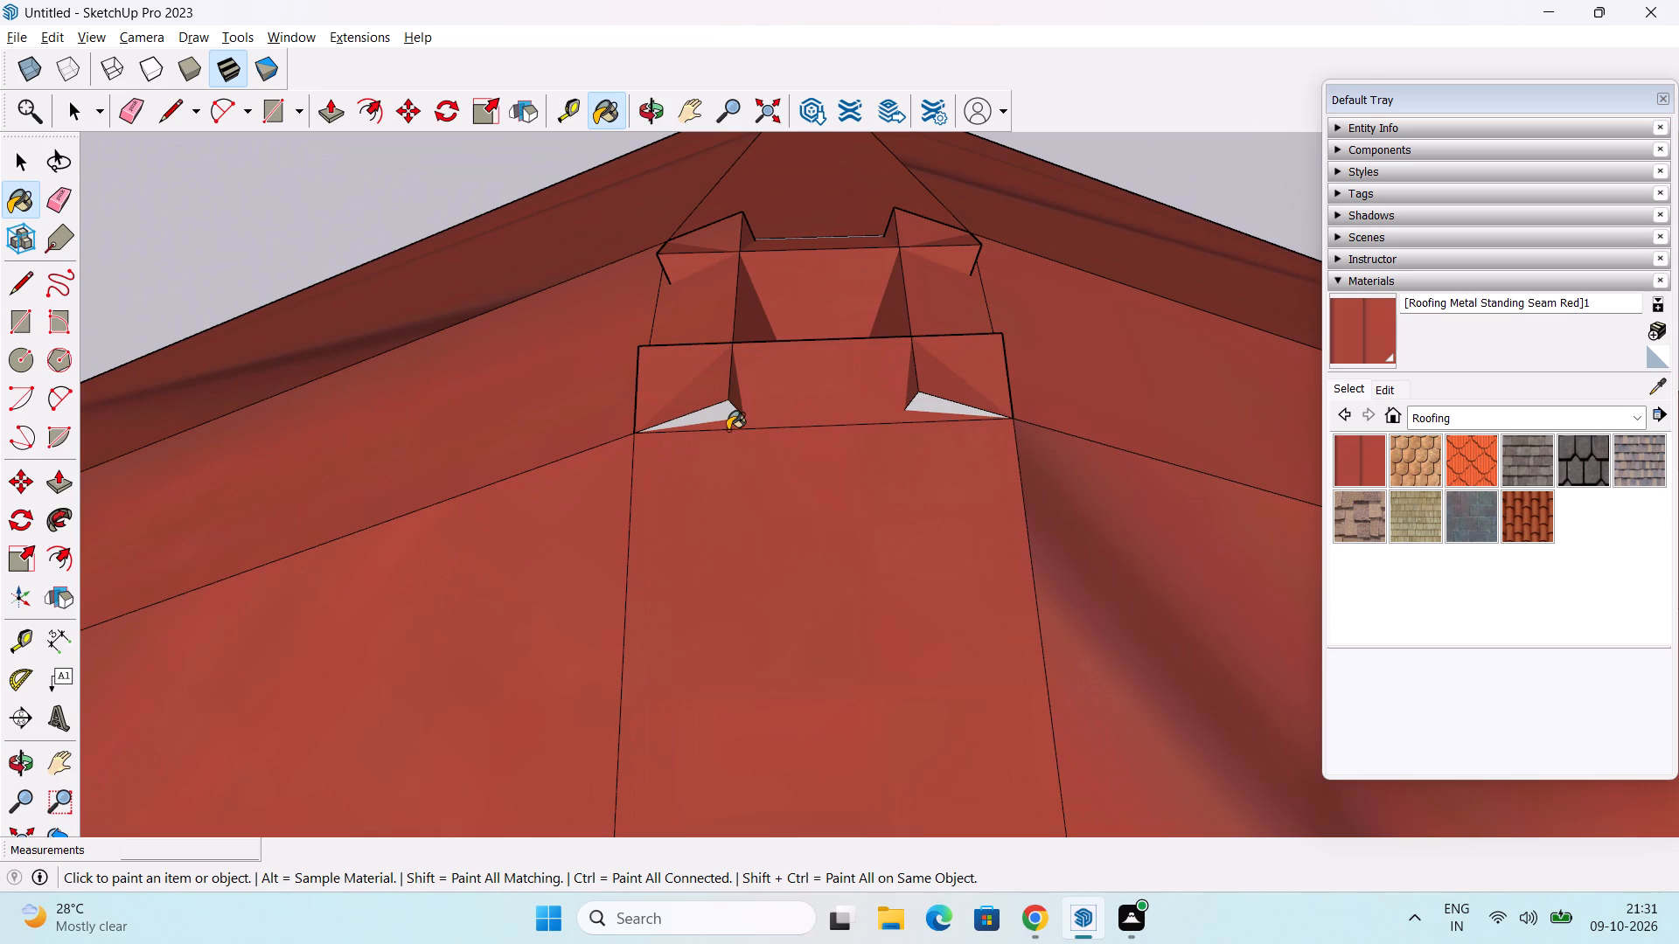
pyautogui.click(721, 412)
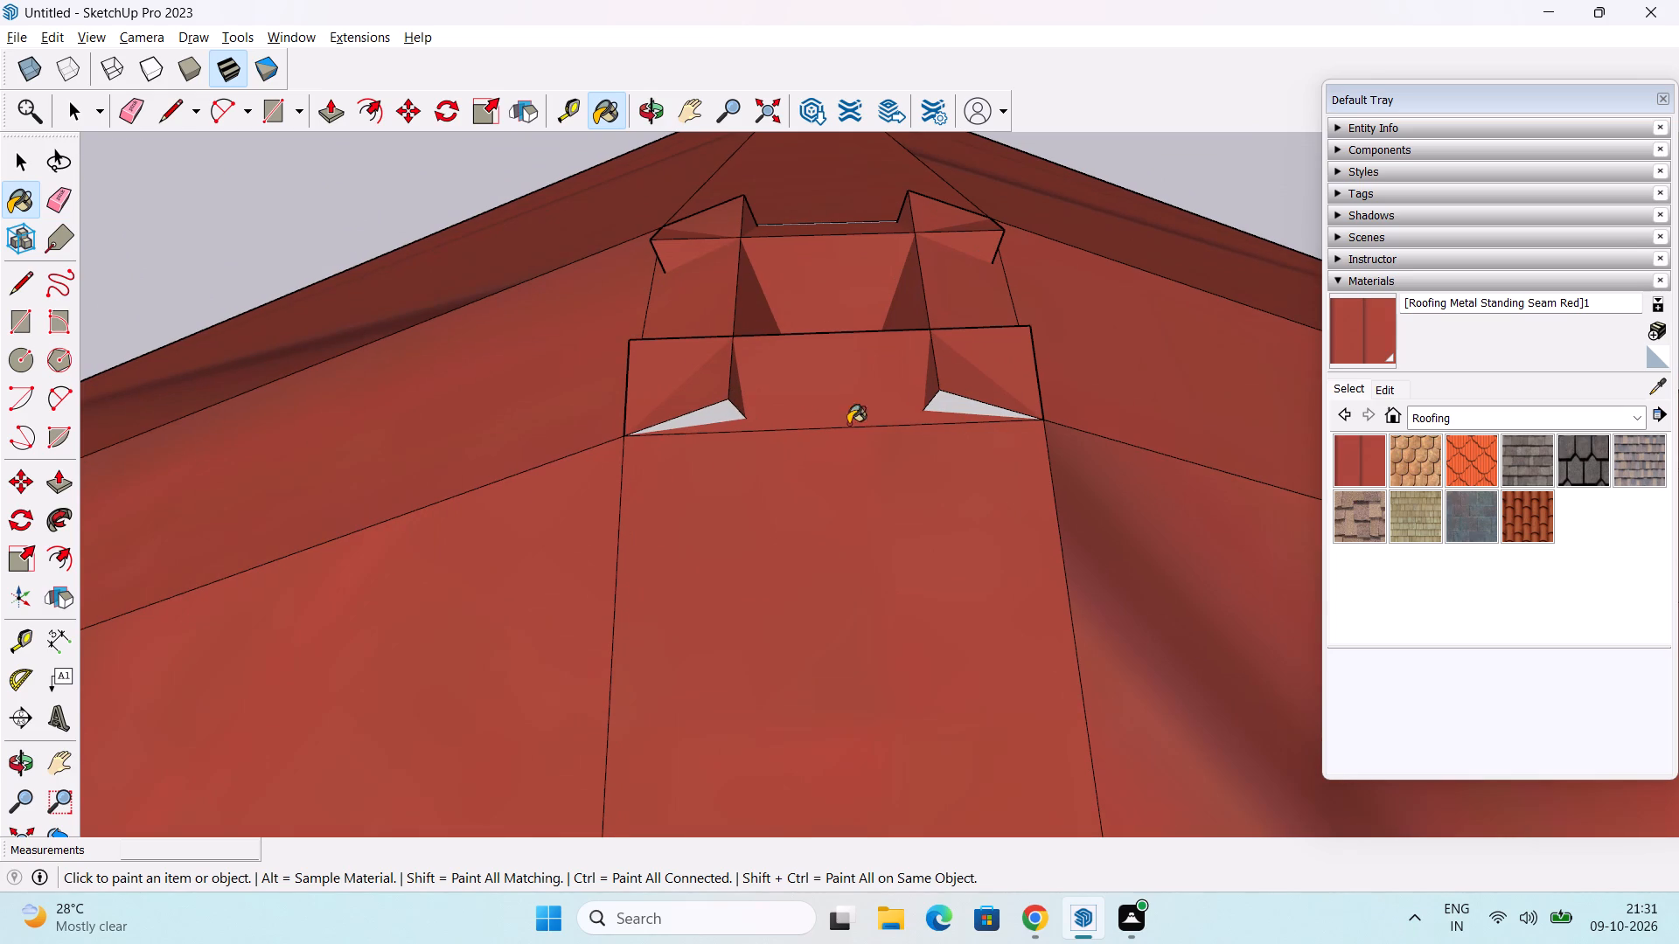
pyautogui.click(963, 406)
pyautogui.moveTo(909, 295); pyautogui.dragTo(854, 512, button='middle')
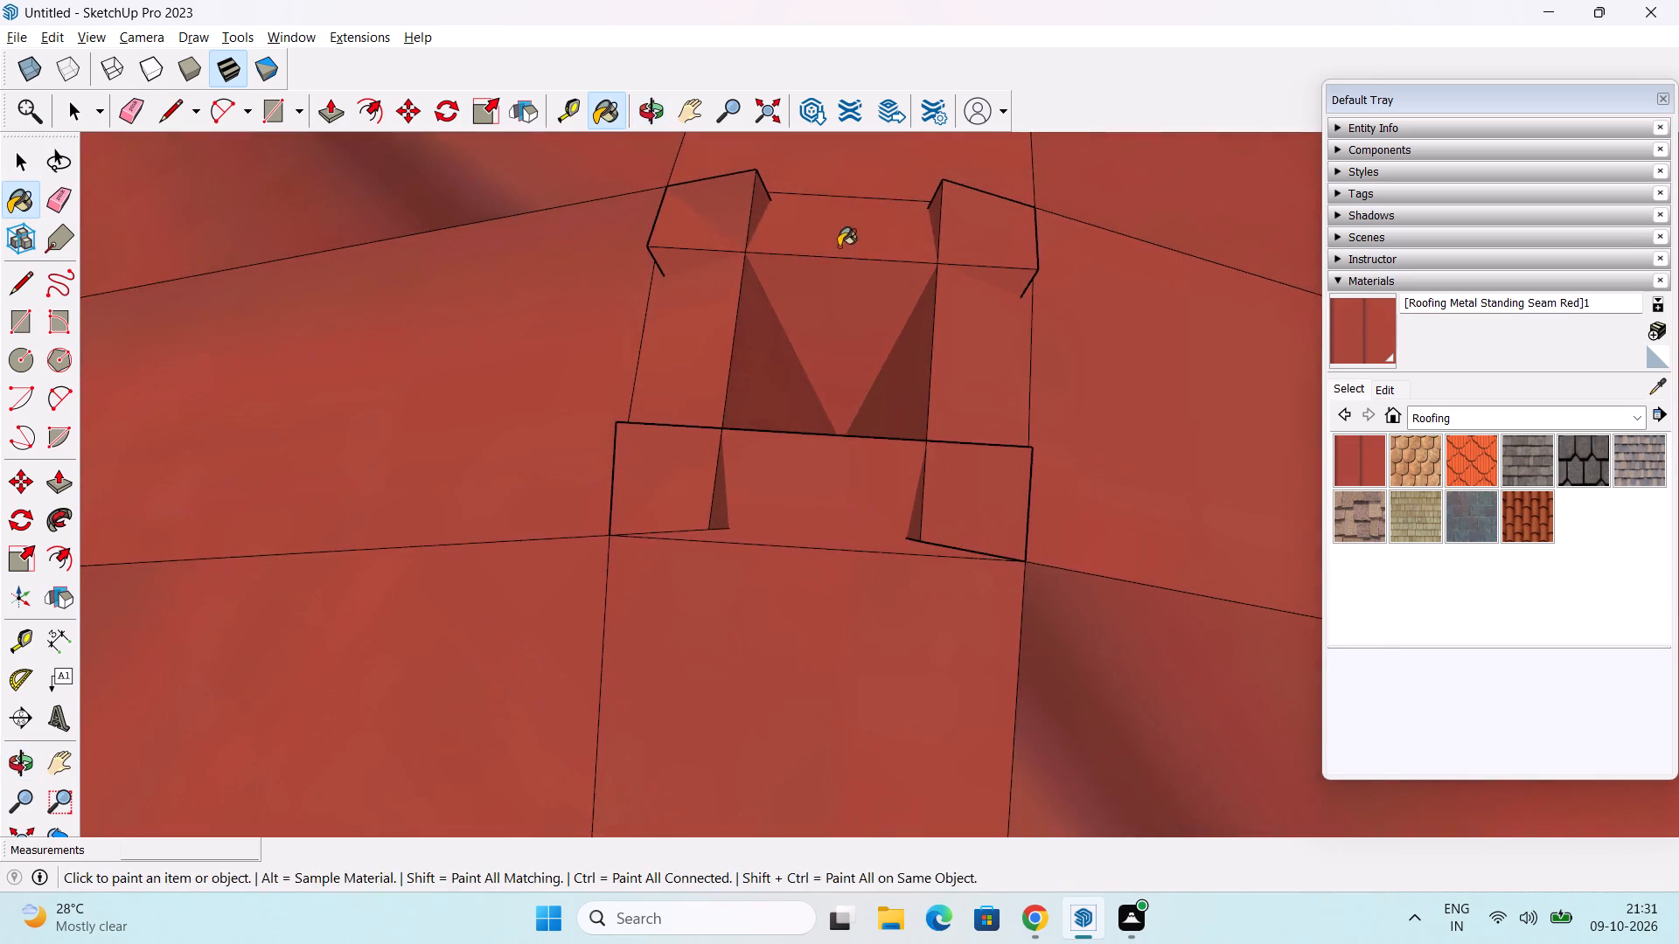
pyautogui.moveTo(839, 246); pyautogui.dragTo(788, 668, button='middle')
pyautogui.moveTo(814, 549); pyautogui.dragTo(807, 633, button='middle')
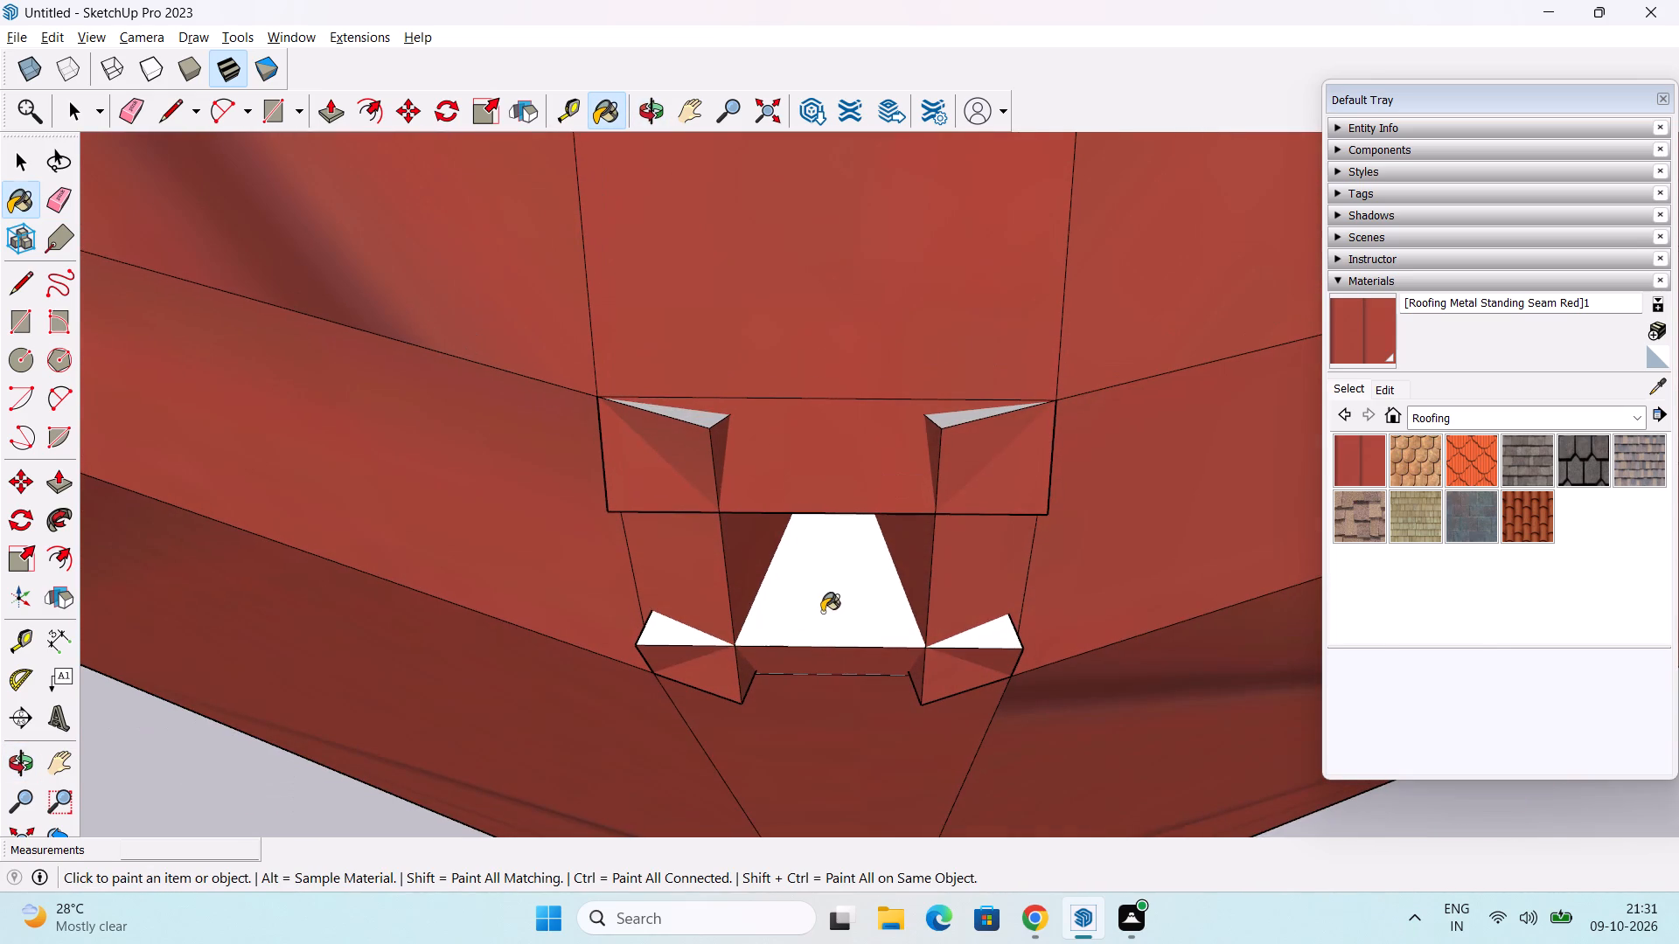
pyautogui.click(822, 610)
pyautogui.click(697, 420)
pyautogui.click(964, 415)
# Examine the recess at the main roof's peak from several sides for unpainted faces.
pyautogui.scroll(-5, 957, 521)
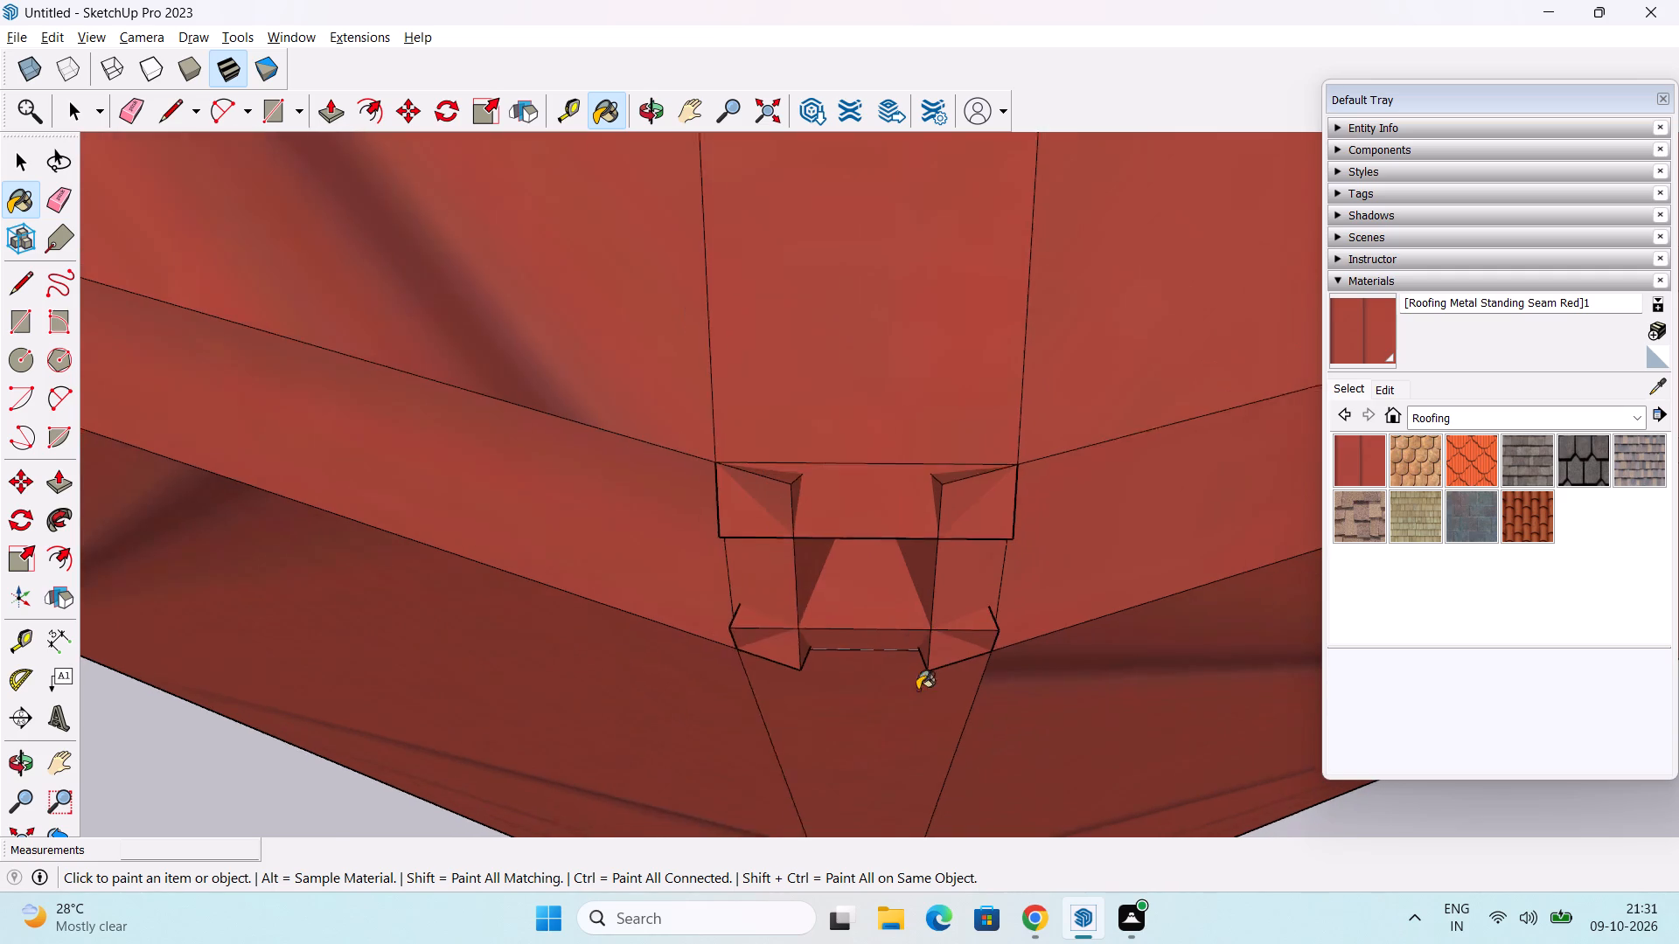
pyautogui.scroll(-1, 917, 690)
pyautogui.moveTo(897, 697); pyautogui.dragTo(905, 467, button='middle')
pyautogui.moveTo(883, 717); pyautogui.dragTo(902, 507, button='middle')
pyautogui.moveTo(836, 721); pyautogui.dragTo(868, 491, button='middle')
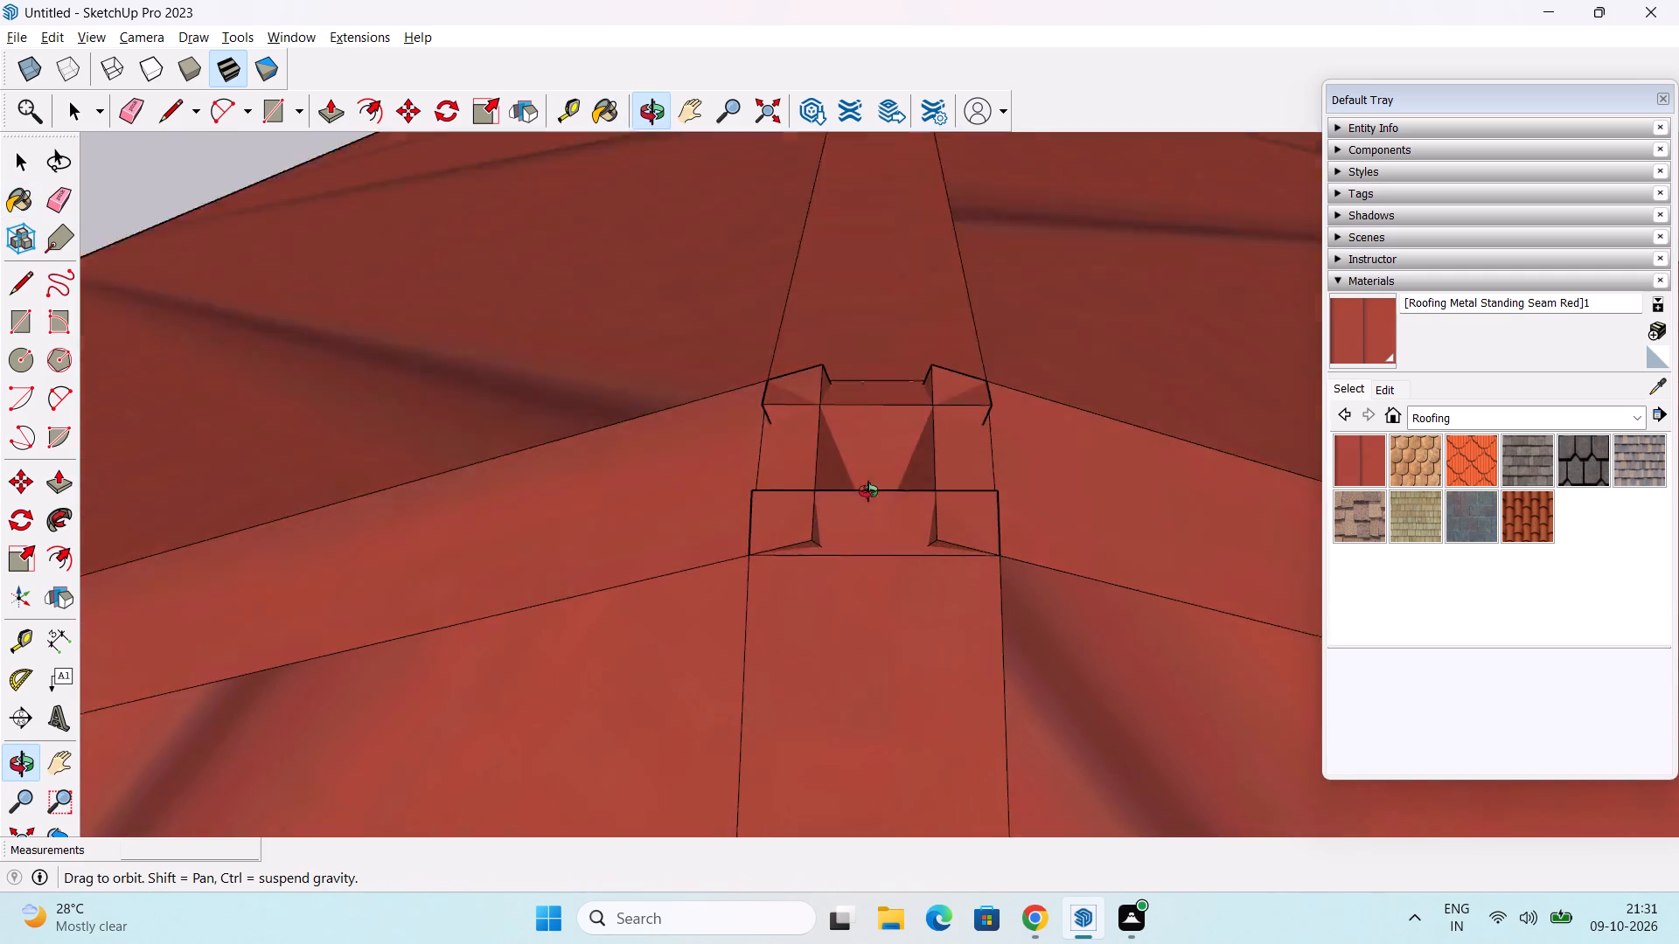
pyautogui.moveTo(868, 491); pyautogui.dragTo(868, 416, button='middle')
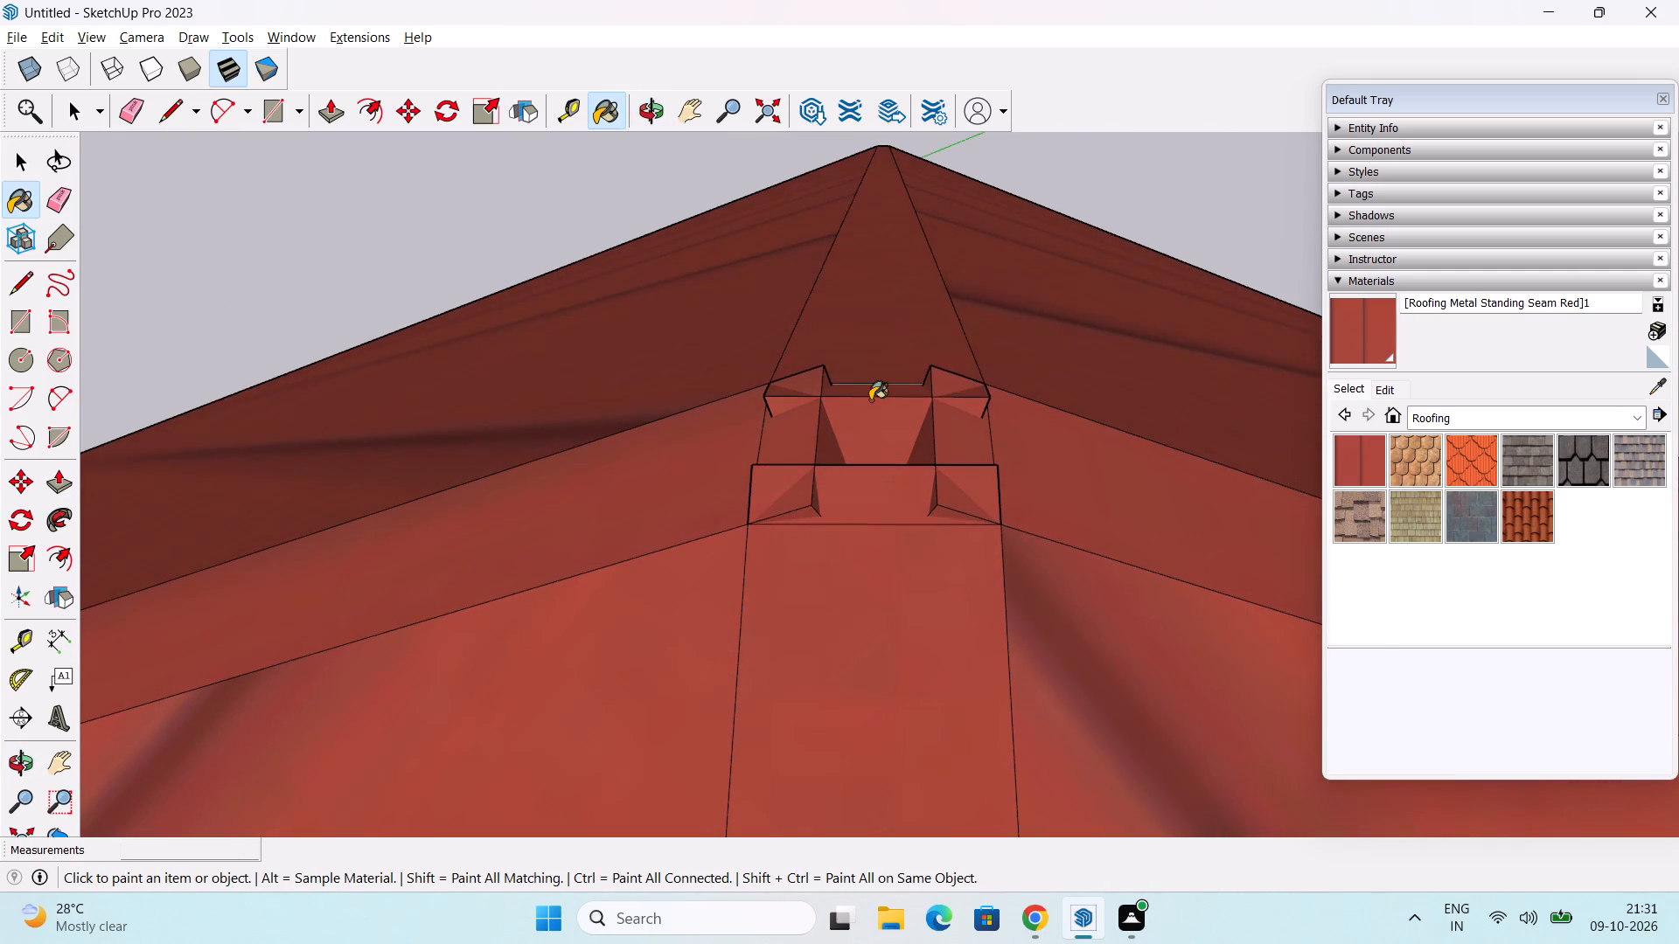
pyautogui.scroll(11, 870, 400)
pyautogui.moveTo(881, 386); pyautogui.dragTo(848, 593, button='middle')
pyautogui.scroll(-2, 882, 351)
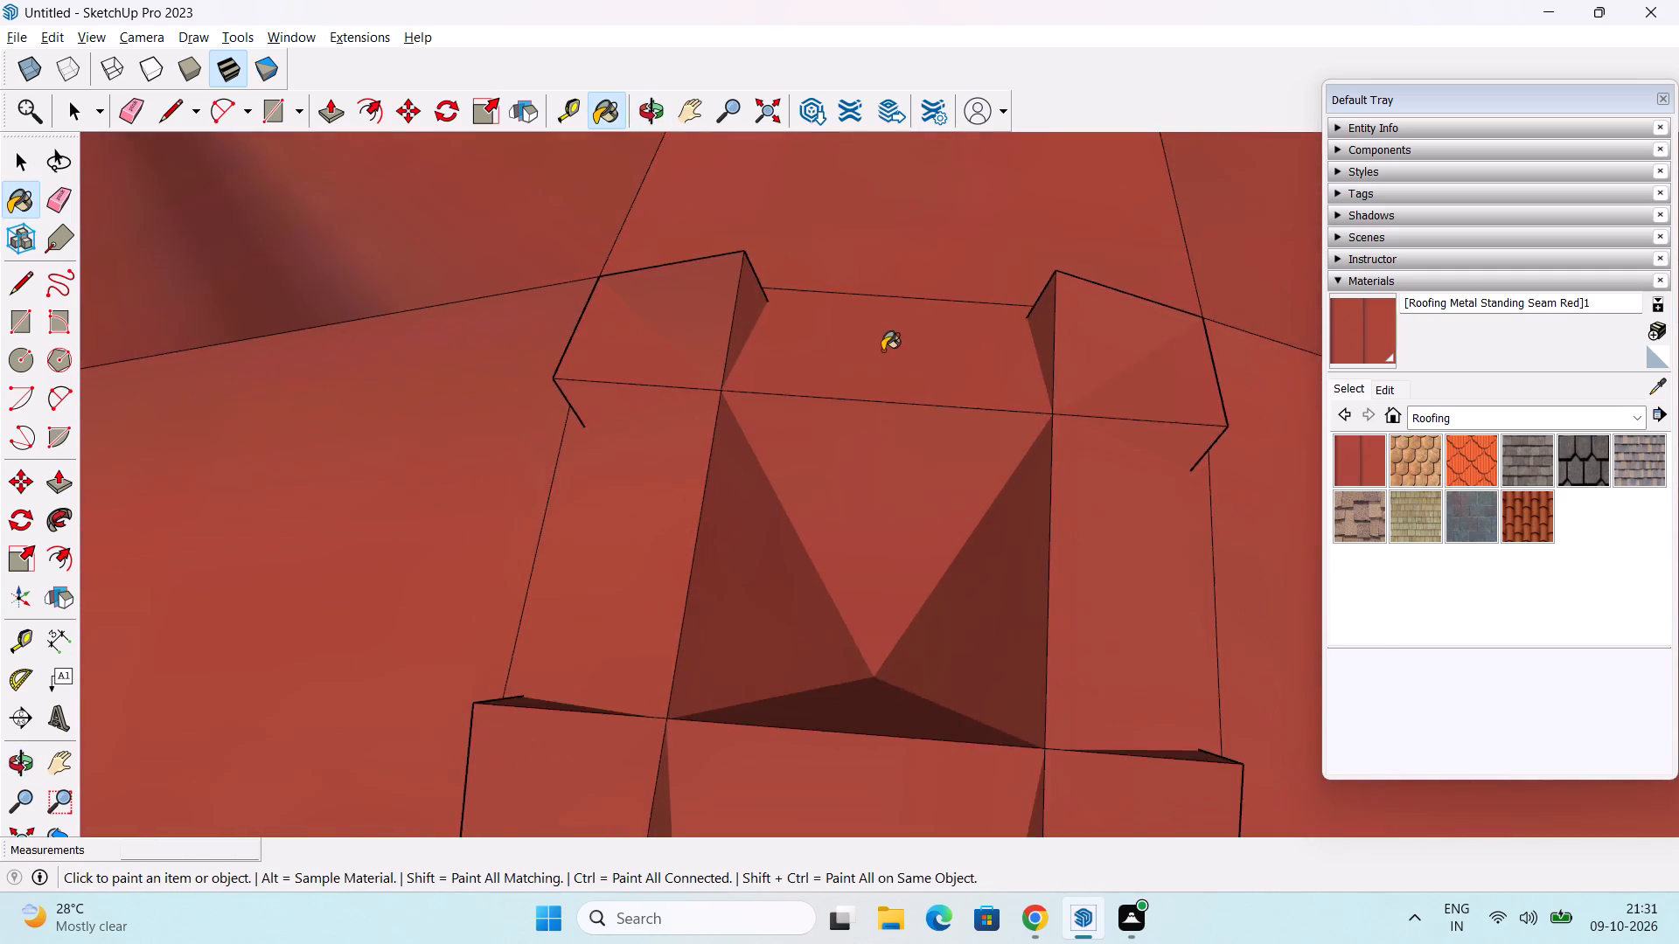
pyautogui.moveTo(882, 350); pyautogui.dragTo(799, 614, button='middle')
pyautogui.moveTo(819, 434); pyautogui.dragTo(894, 188, button='middle')
pyautogui.scroll(-5, 895, 386)
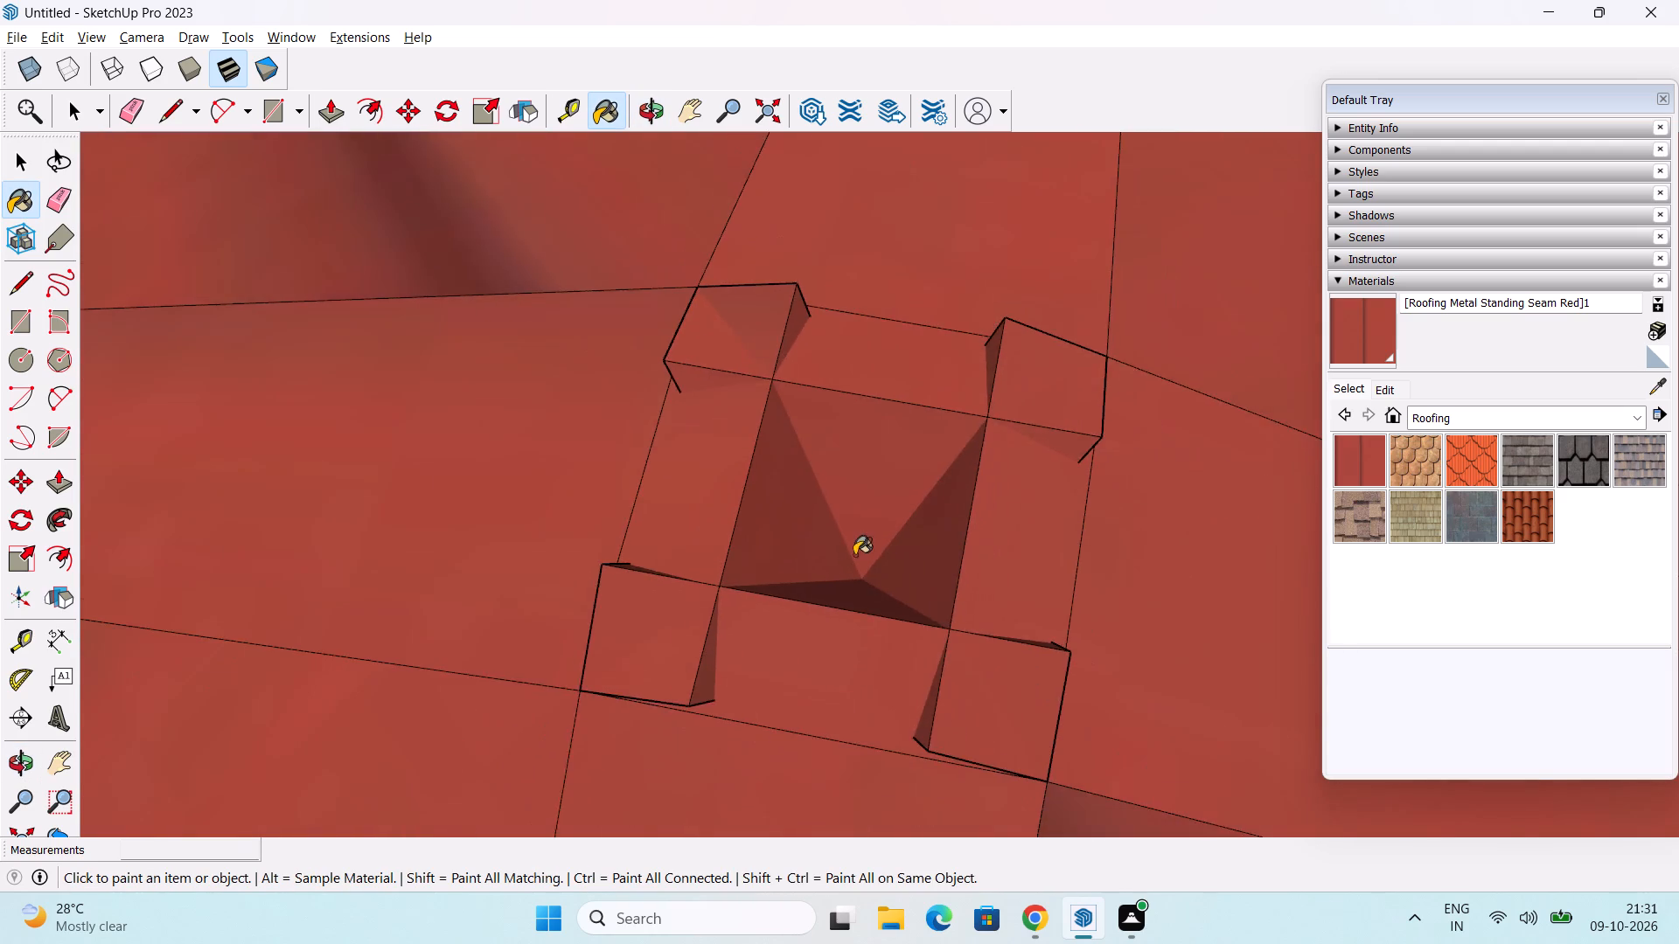
pyautogui.scroll(-7, 854, 555)
pyautogui.moveTo(859, 656); pyautogui.dragTo(936, 270, button='middle')
# Paint the three slopes of the lower hip roof beside the main block with Roofing Metal Standing Seam Red.
pyautogui.scroll(-13, 942, 253)
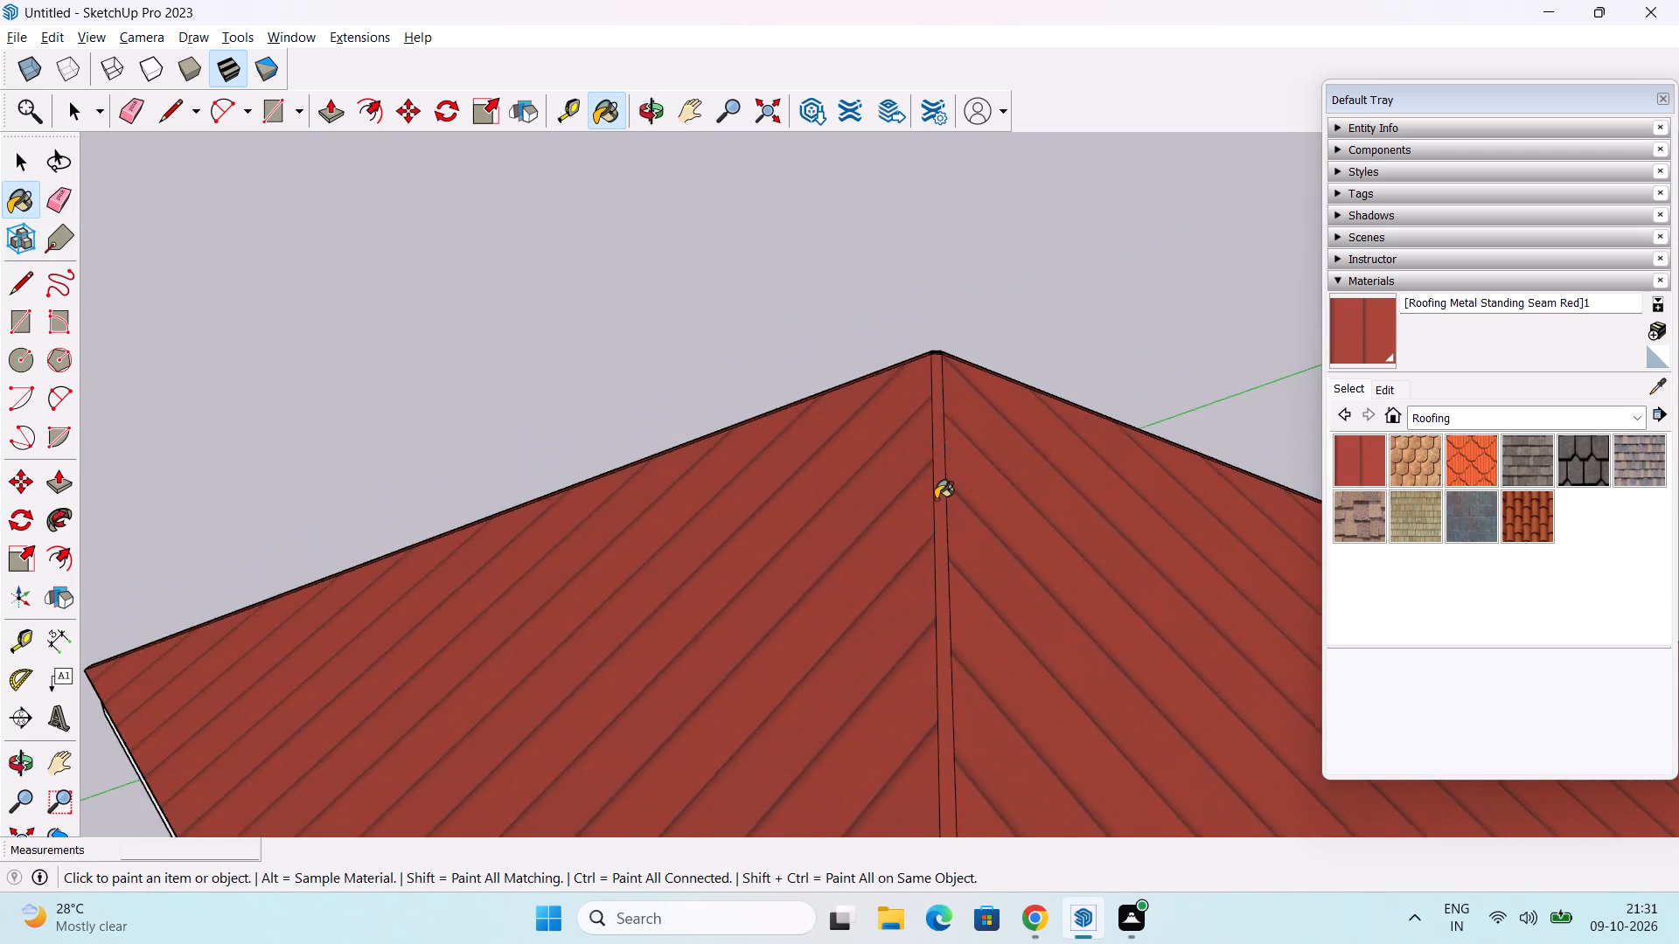
pyautogui.scroll(-7, 936, 499)
pyautogui.moveTo(958, 614); pyautogui.dragTo(874, 471, button='middle')
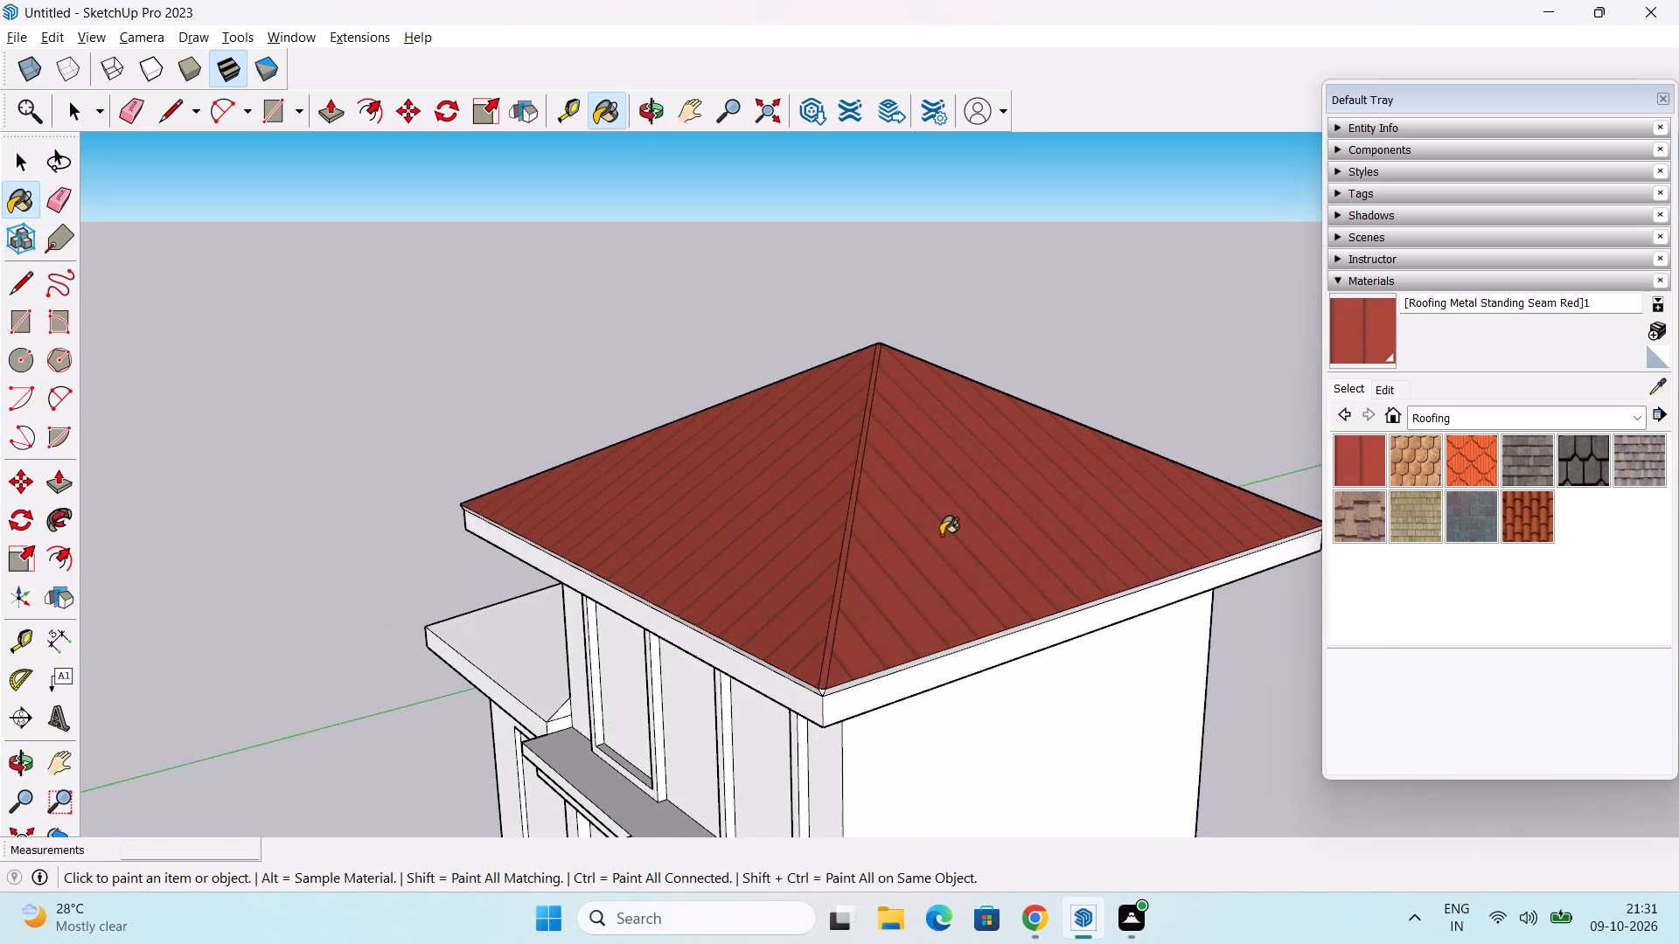
pyautogui.scroll(-4, 941, 535)
pyautogui.keyDown('shift'); pyautogui.moveTo(948, 541); pyautogui.dragTo(886, 489, button='middle'); pyautogui.keyUp('shift')
pyautogui.scroll(-3, 914, 545)
pyautogui.moveTo(871, 567); pyautogui.dragTo(932, 532, button='middle')
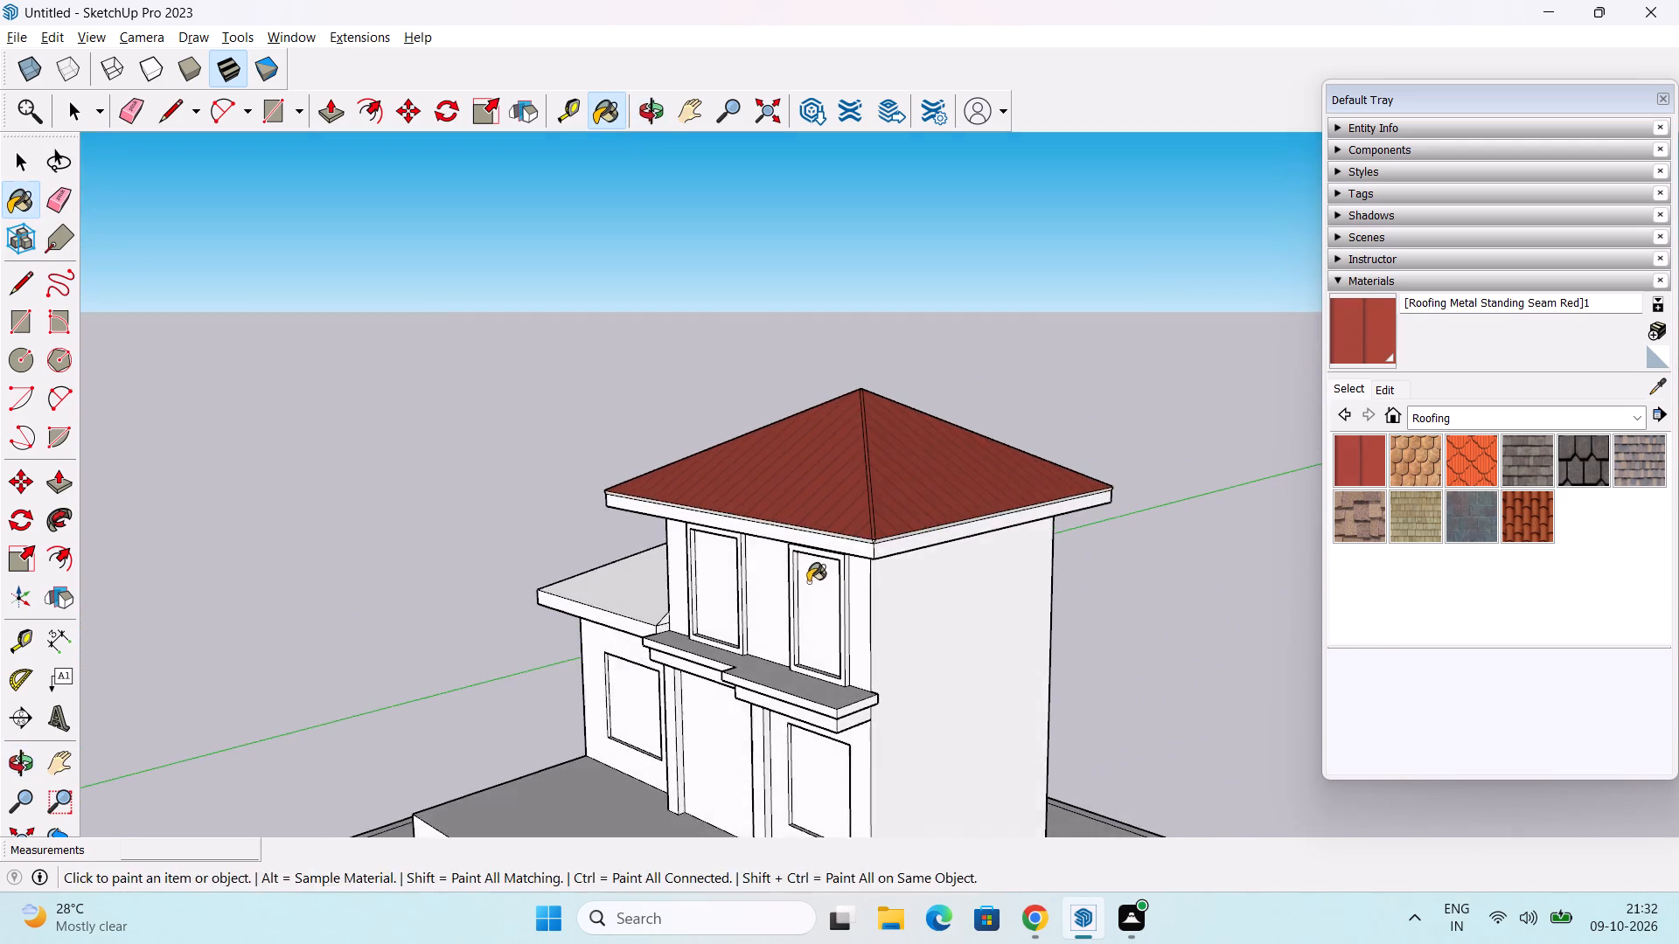
pyautogui.moveTo(807, 582); pyautogui.dragTo(1207, 542, button='middle')
pyautogui.moveTo(825, 587); pyautogui.dragTo(916, 669, button='middle')
pyautogui.scroll(6, 725, 604)
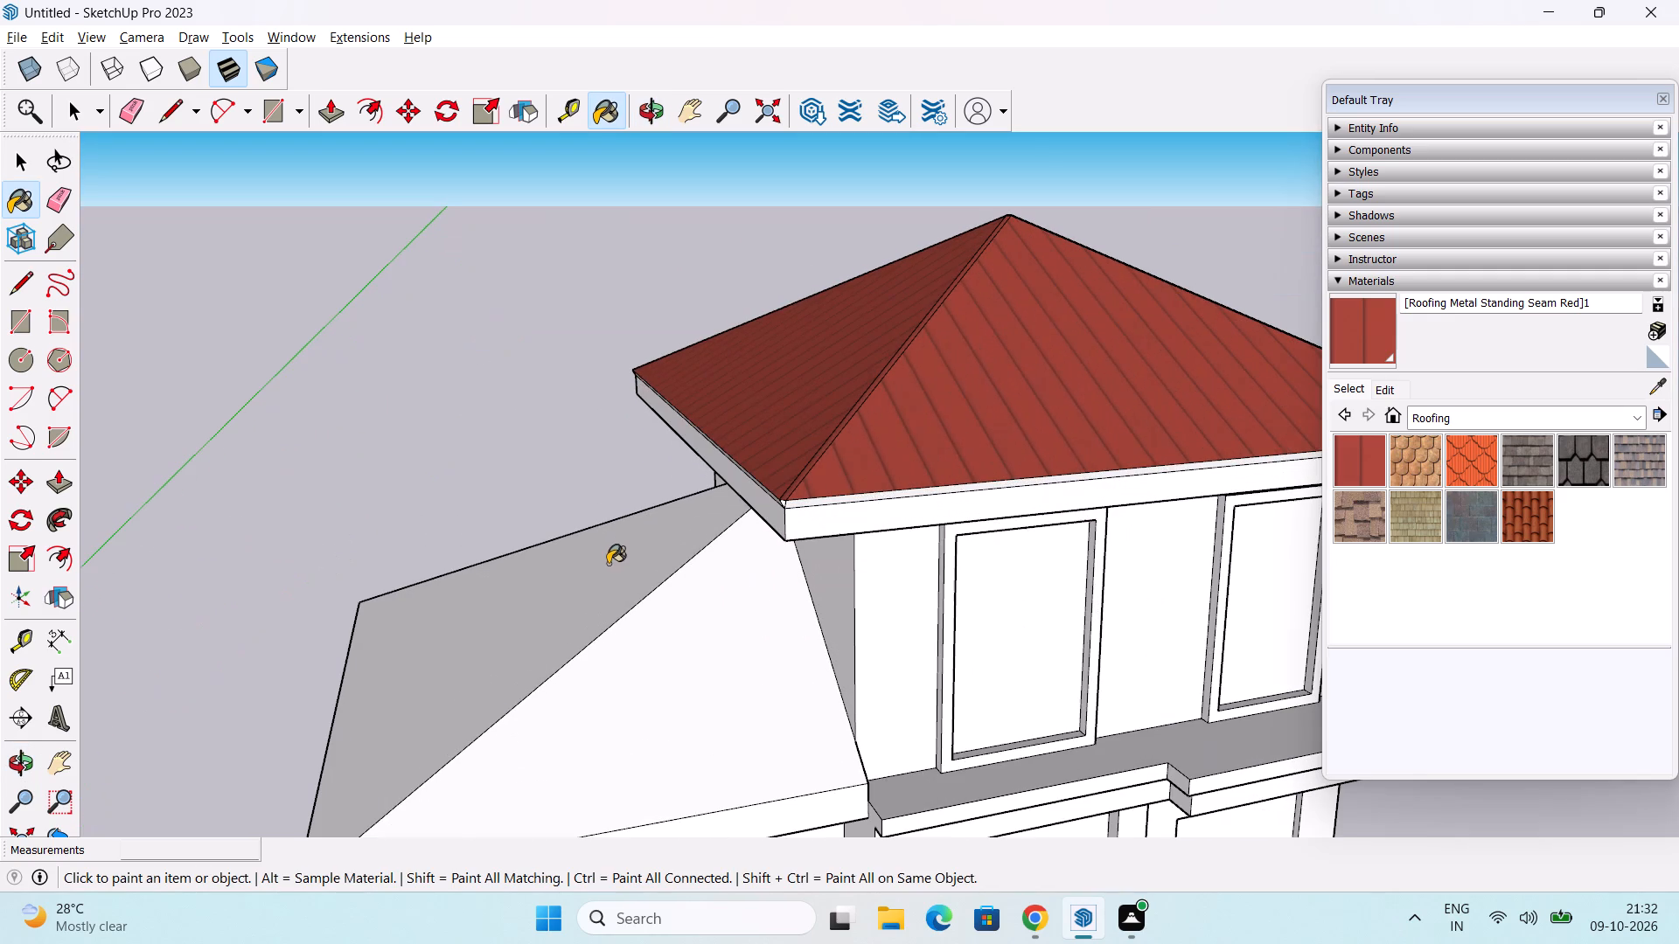
pyautogui.click(608, 577)
pyautogui.click(693, 701)
pyautogui.scroll(-2, 646, 670)
pyautogui.keyDown('shift'); pyautogui.moveTo(604, 651); pyautogui.dragTo(665, 596, button='middle'); pyautogui.keyUp('shift')
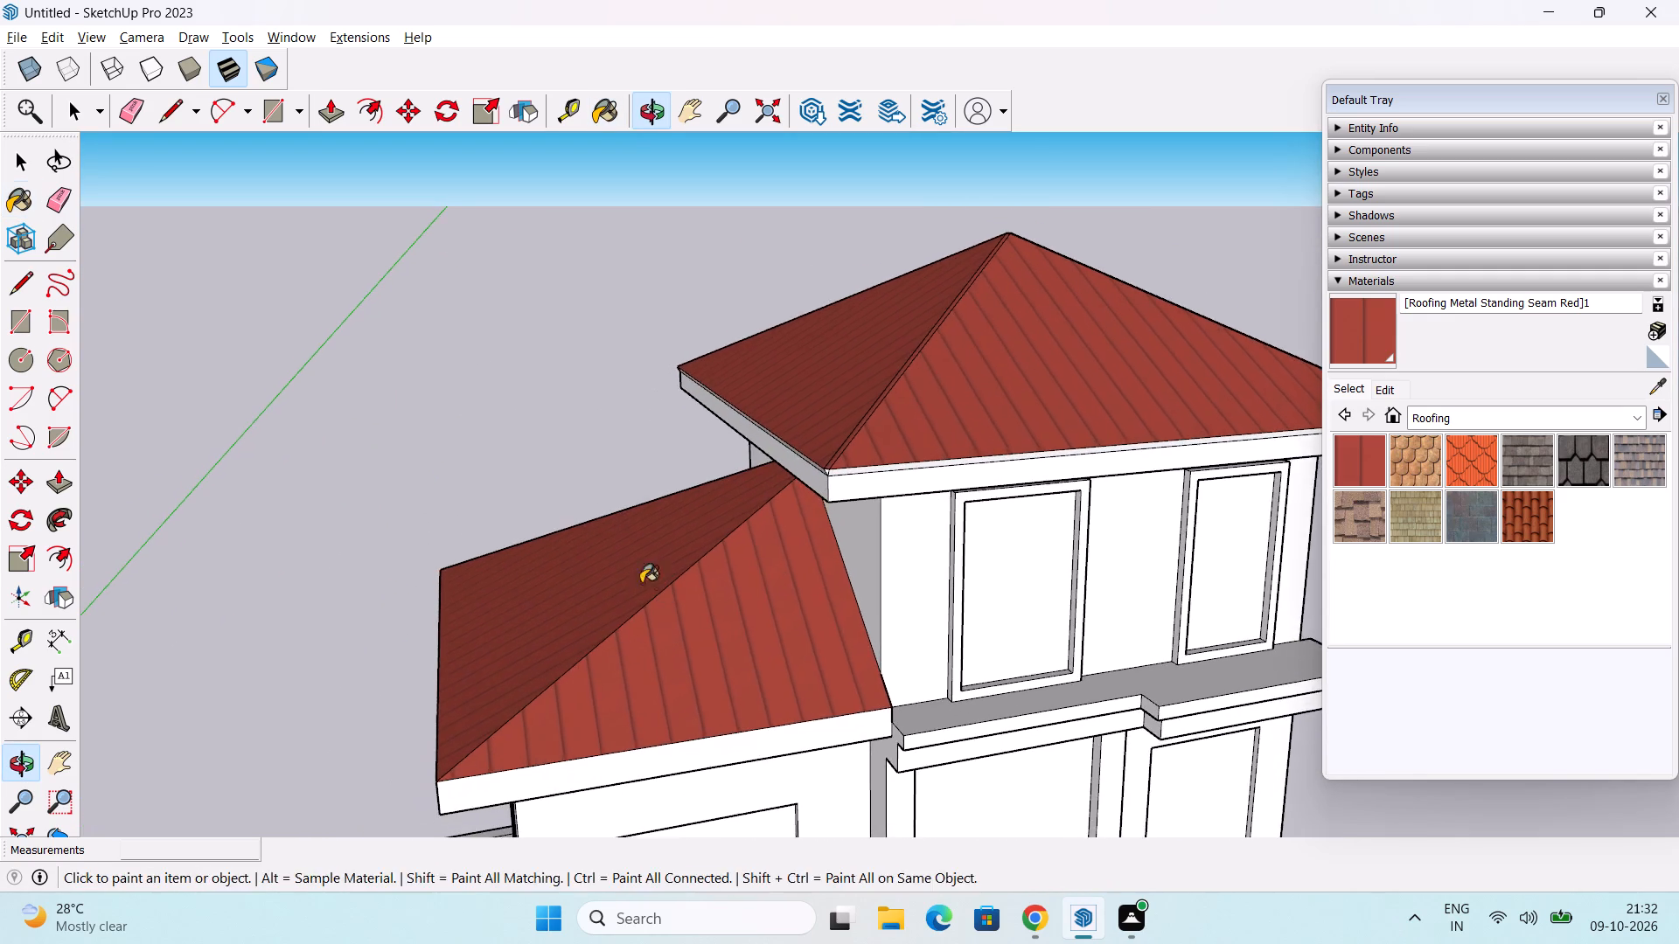
pyautogui.moveTo(529, 562); pyautogui.dragTo(846, 608, button='middle')
pyautogui.moveTo(794, 605); pyautogui.dragTo(1076, 666, button='middle')
pyautogui.moveTo(982, 663); pyautogui.dragTo(1104, 628, button='middle')
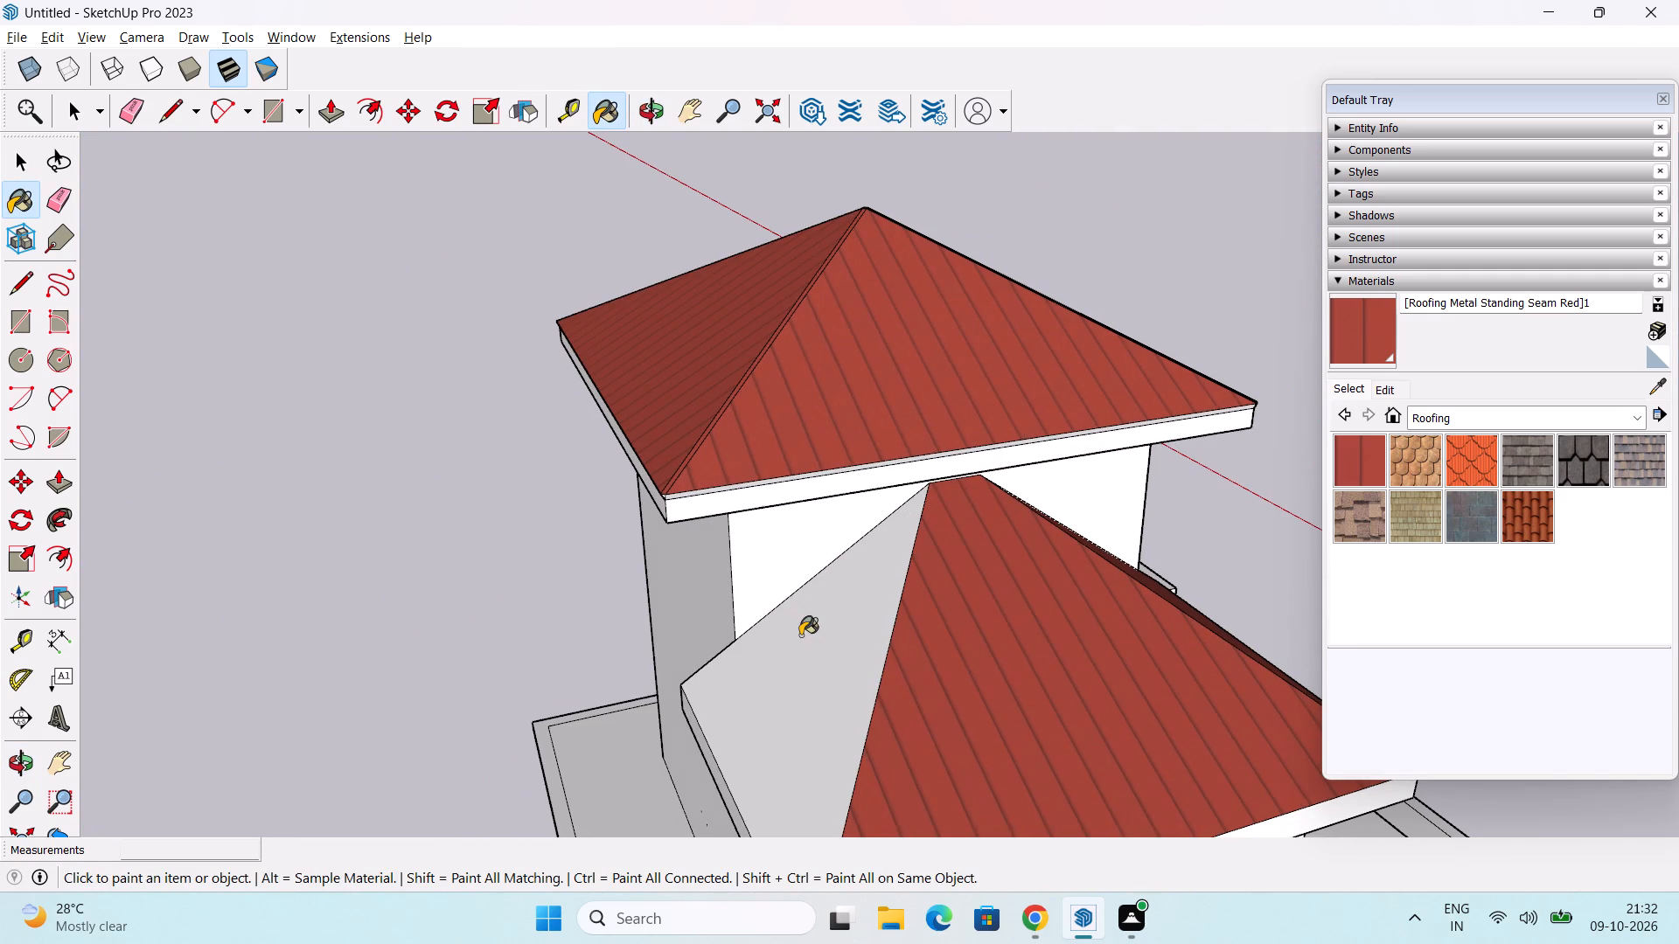
pyautogui.click(804, 639)
# Paint the main roof's eave edge strips above the lower roof and along the rear, plus their shared corner piece, in red standing seam.
pyautogui.scroll(9, 754, 461)
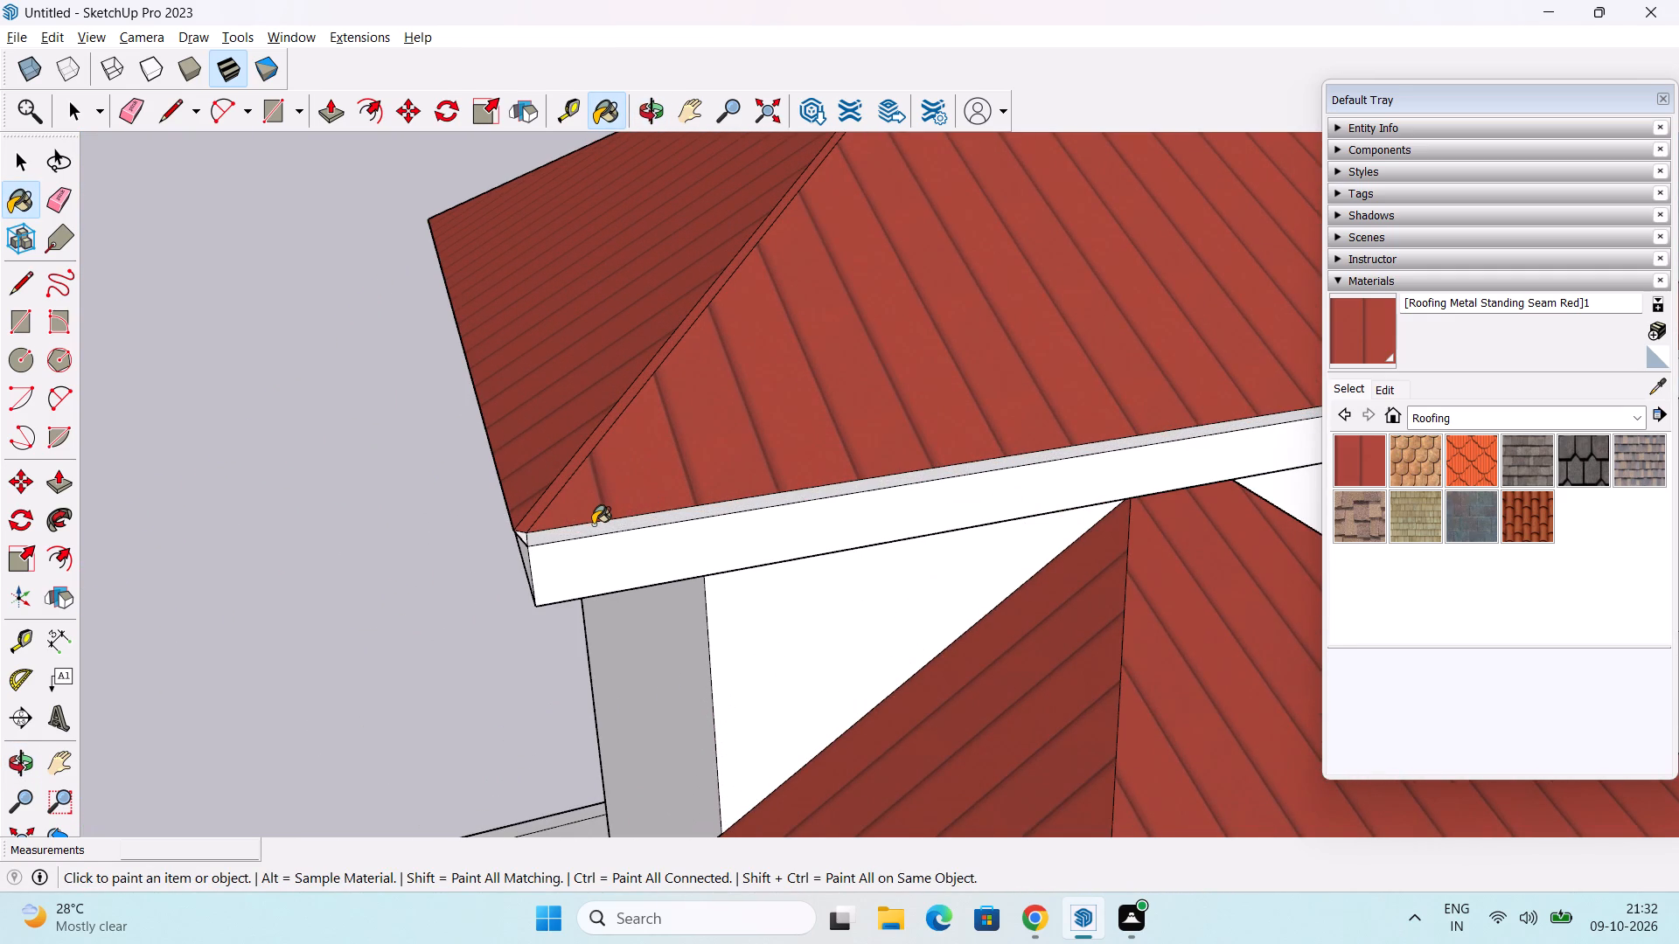
pyautogui.click(593, 524)
pyautogui.moveTo(491, 523); pyautogui.dragTo(642, 507, button='middle')
pyautogui.scroll(6, 771, 529)
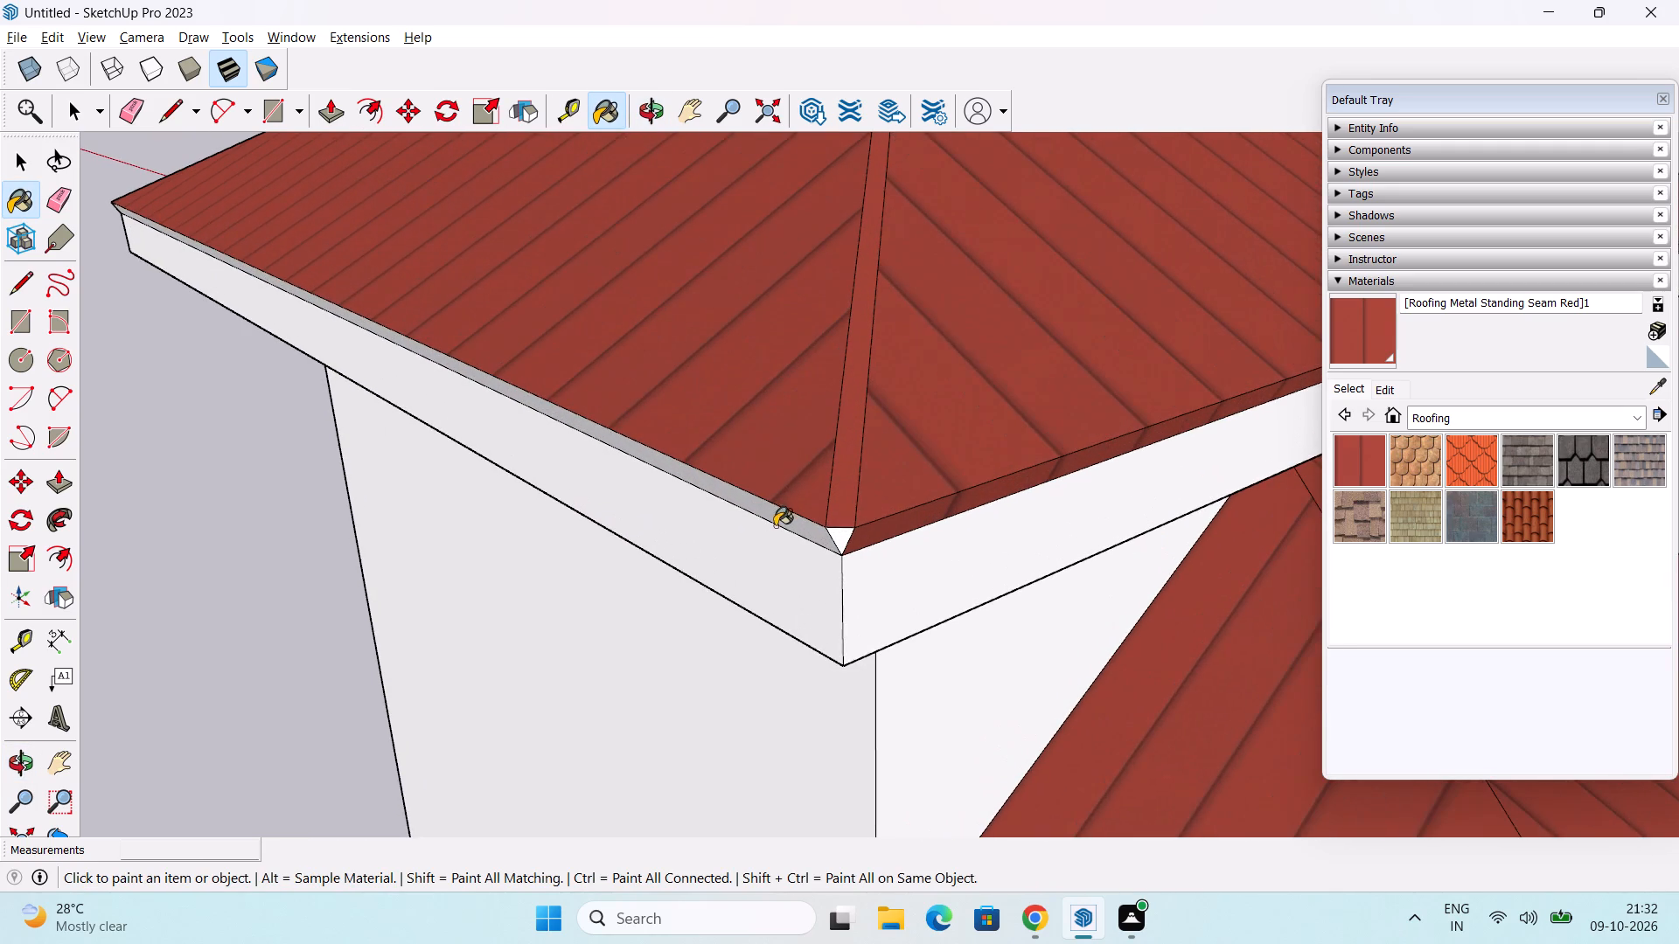
pyautogui.click(853, 538)
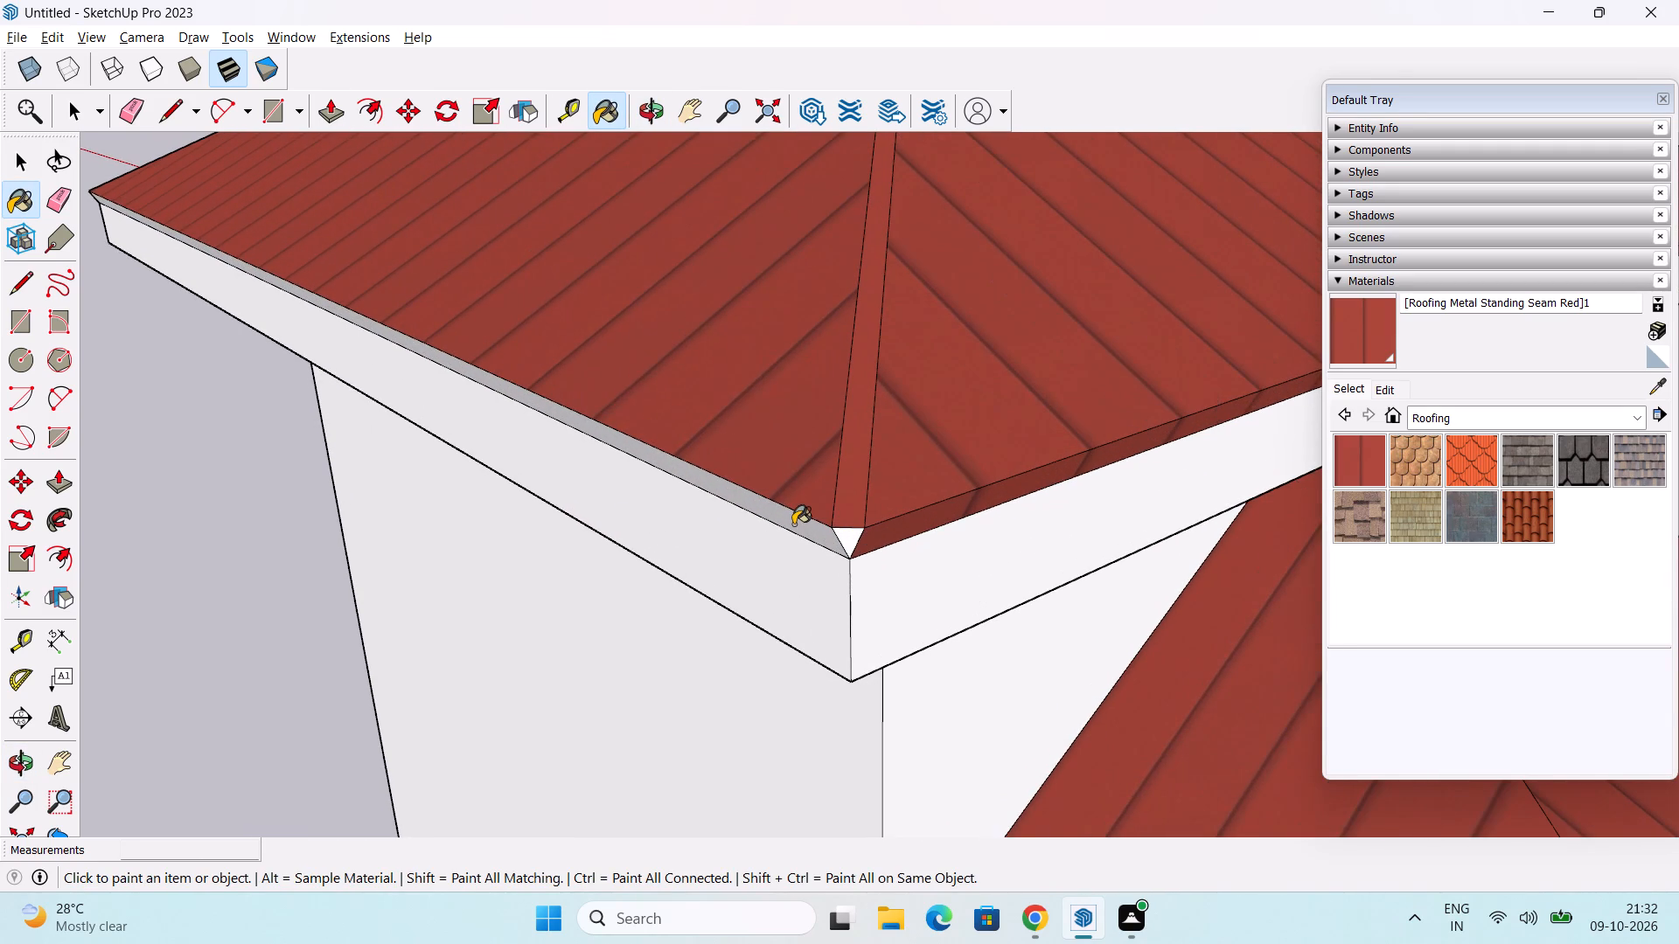
pyautogui.click(793, 524)
# Paint the main roof's two remaining thin eave edge strips, on the far side and the window front, in red standing seam.
pyautogui.scroll(-3, 769, 538)
pyautogui.moveTo(421, 573); pyautogui.dragTo(810, 587, button='middle')
pyautogui.moveTo(569, 543); pyautogui.dragTo(1031, 600, button='middle')
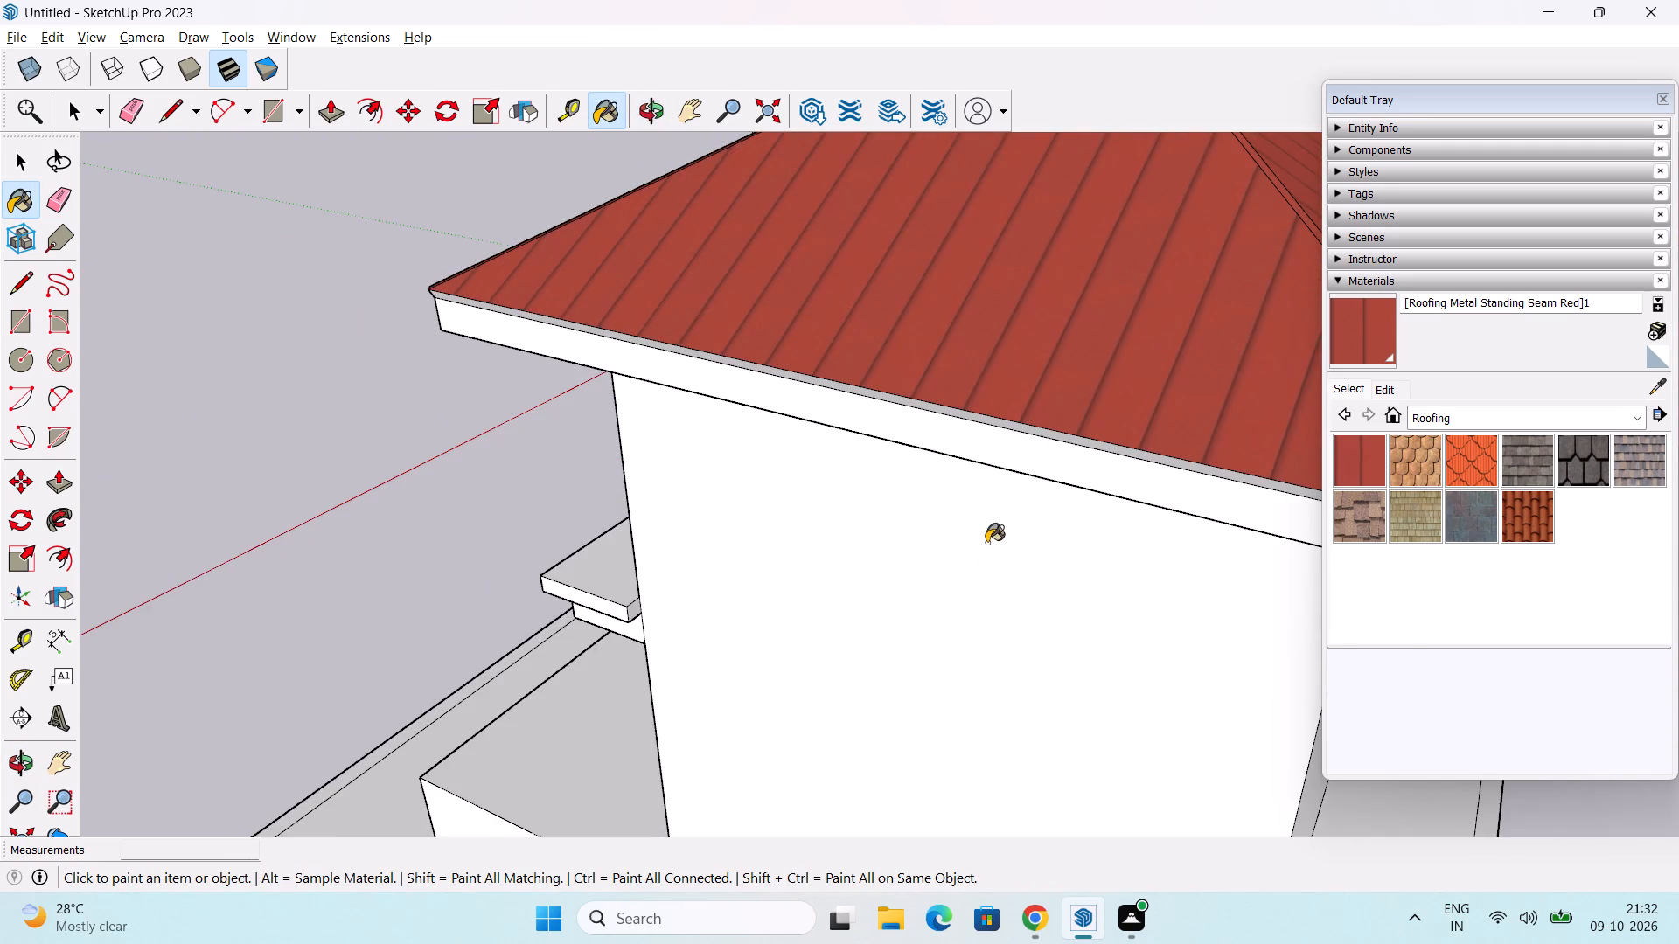
pyautogui.scroll(6, 988, 492)
pyautogui.click(1025, 374)
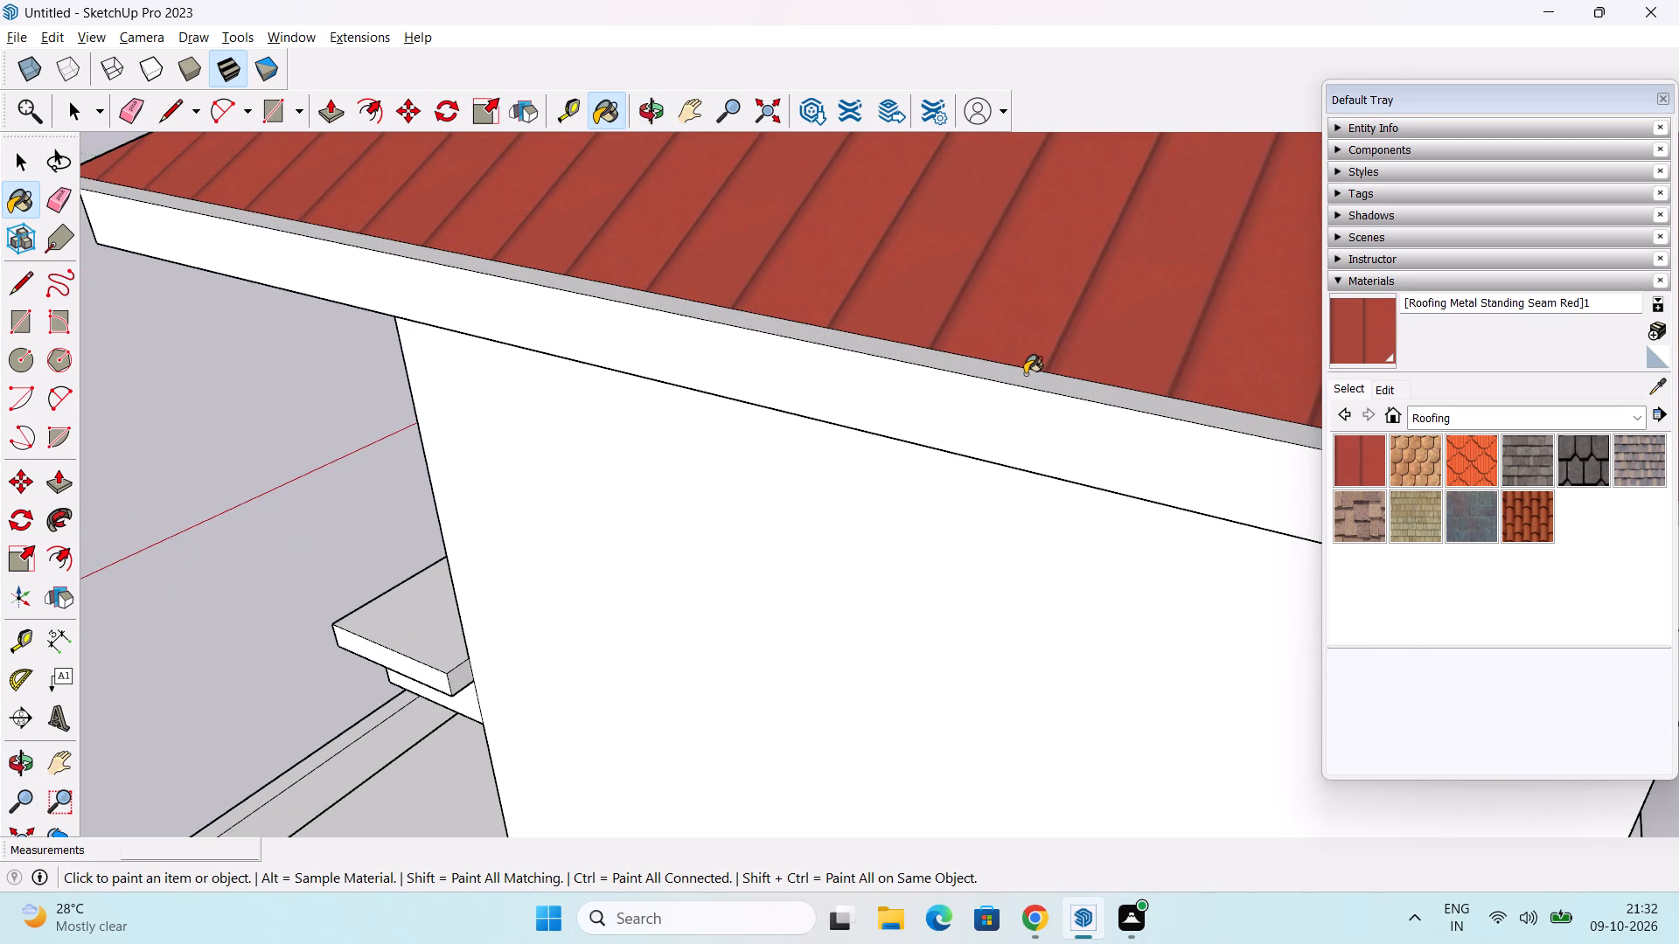
pyautogui.scroll(-3, 783, 477)
pyautogui.moveTo(313, 554); pyautogui.dragTo(651, 581, button='middle')
pyautogui.moveTo(644, 573); pyautogui.dragTo(1082, 598, button='middle')
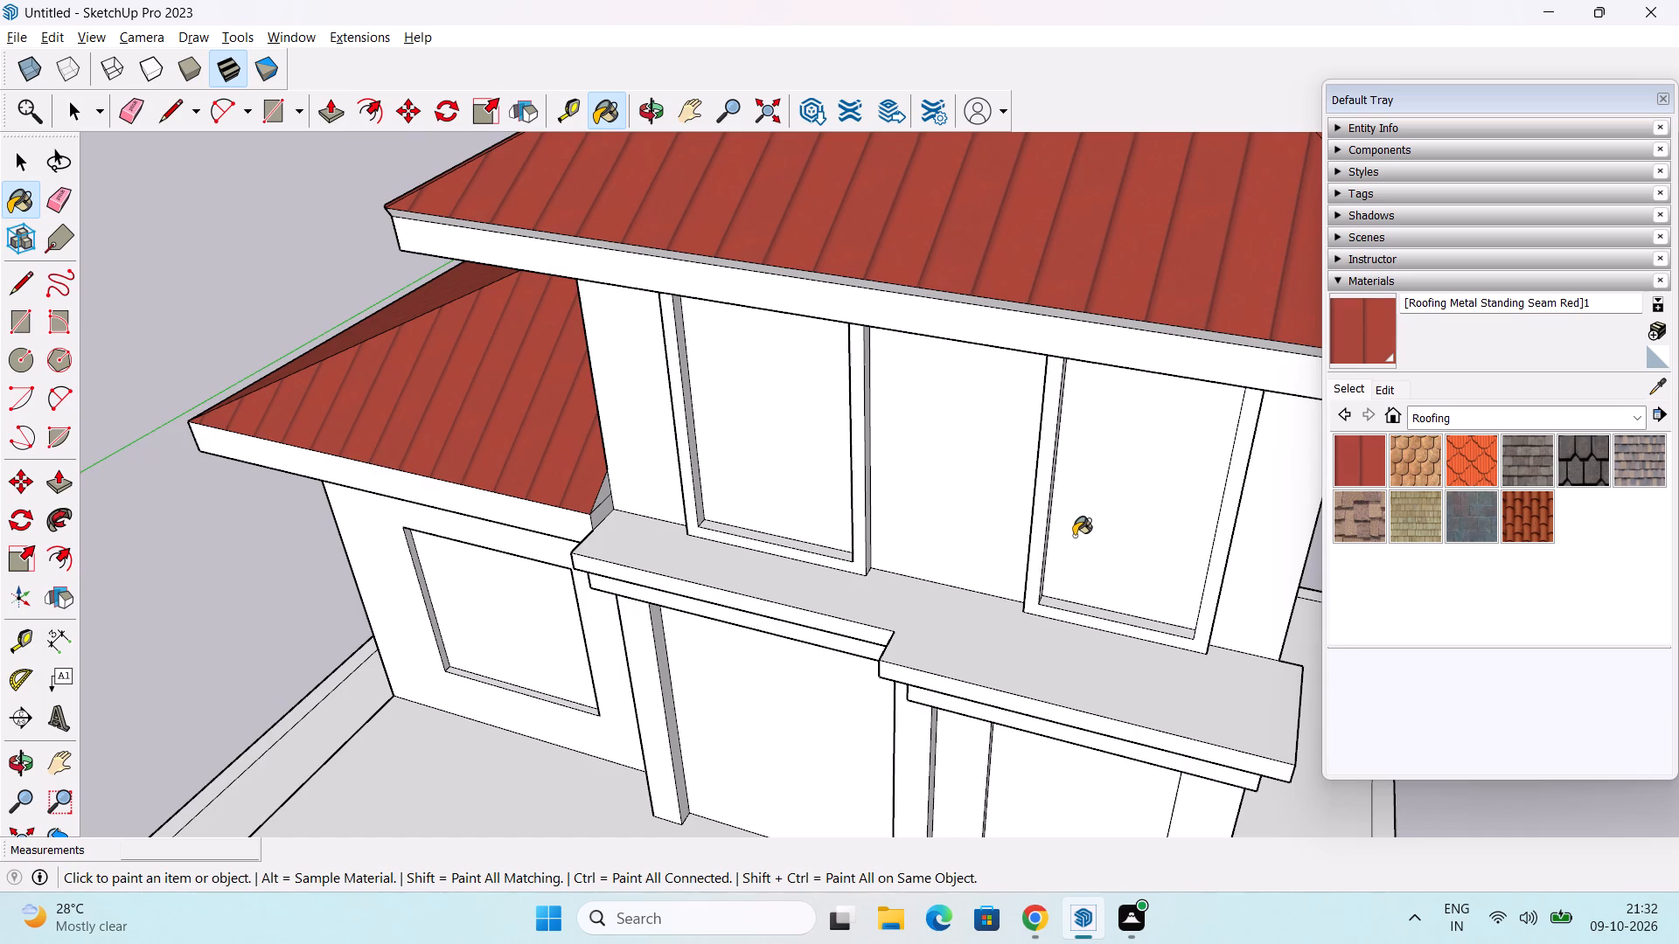
pyautogui.keyDown('shift'); pyautogui.moveTo(1073, 534); pyautogui.dragTo(749, 640, button='middle'); pyautogui.keyUp('shift')
pyautogui.scroll(6, 1013, 534)
pyautogui.click(1040, 523)
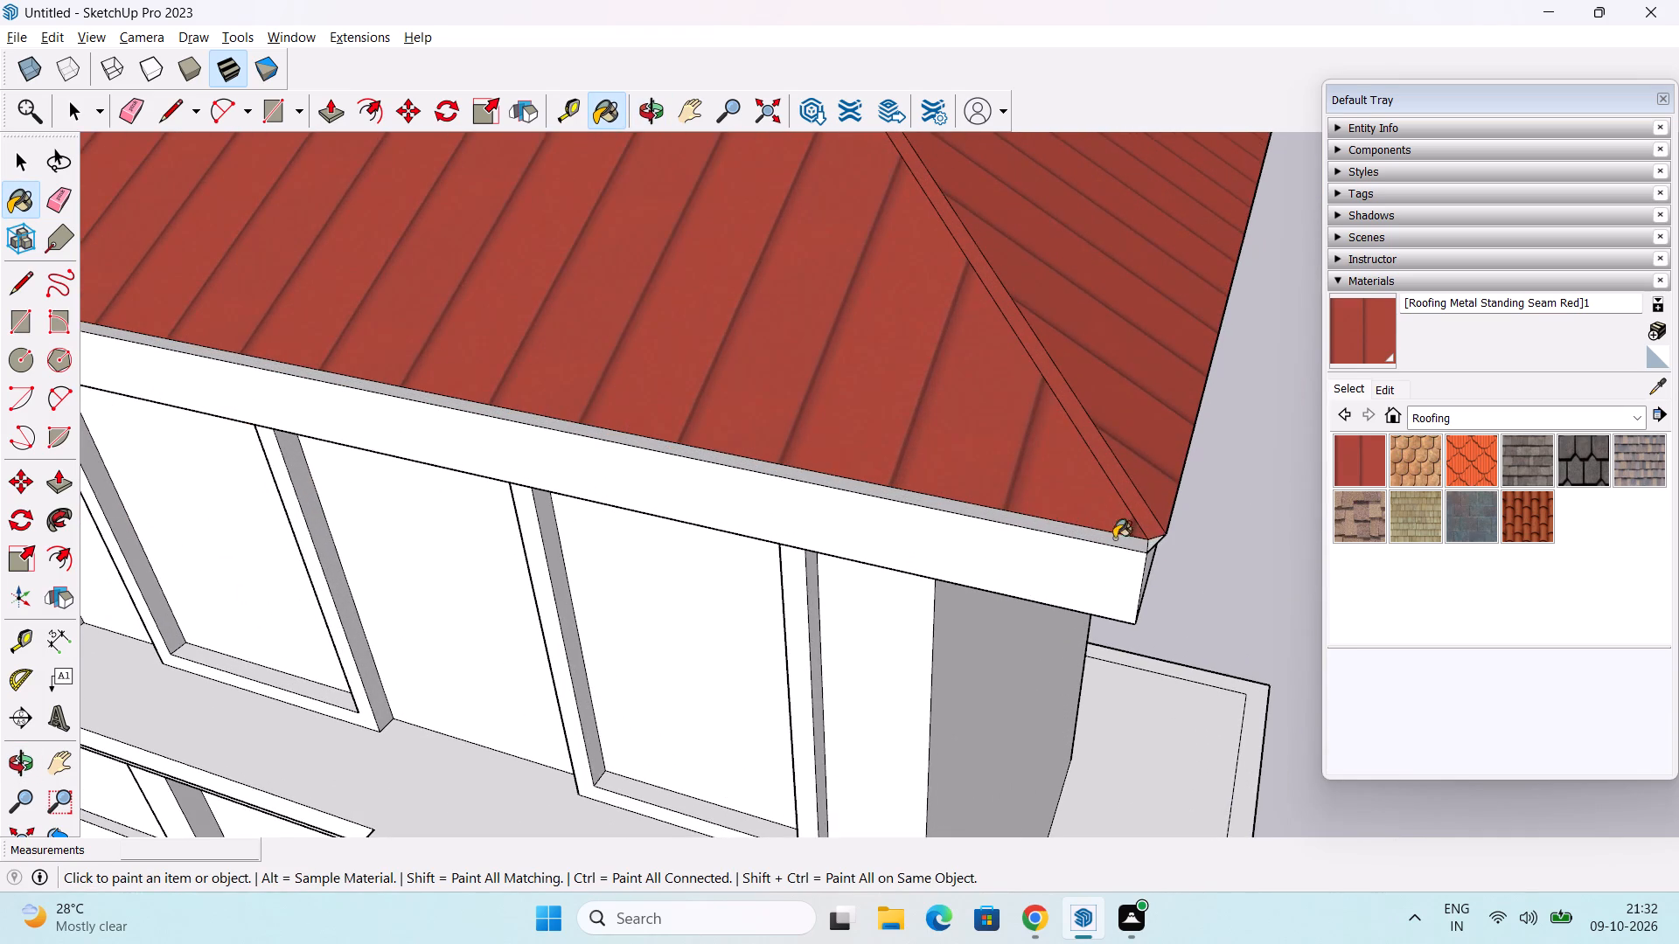
# Paint the small white triangular corner pieces at both ends of the main roof's front eave with the red standing seam material.
pyautogui.scroll(3, 1164, 552)
pyautogui.scroll(-4, 1159, 581)
pyautogui.moveTo(1153, 584); pyautogui.dragTo(1062, 489, button='middle')
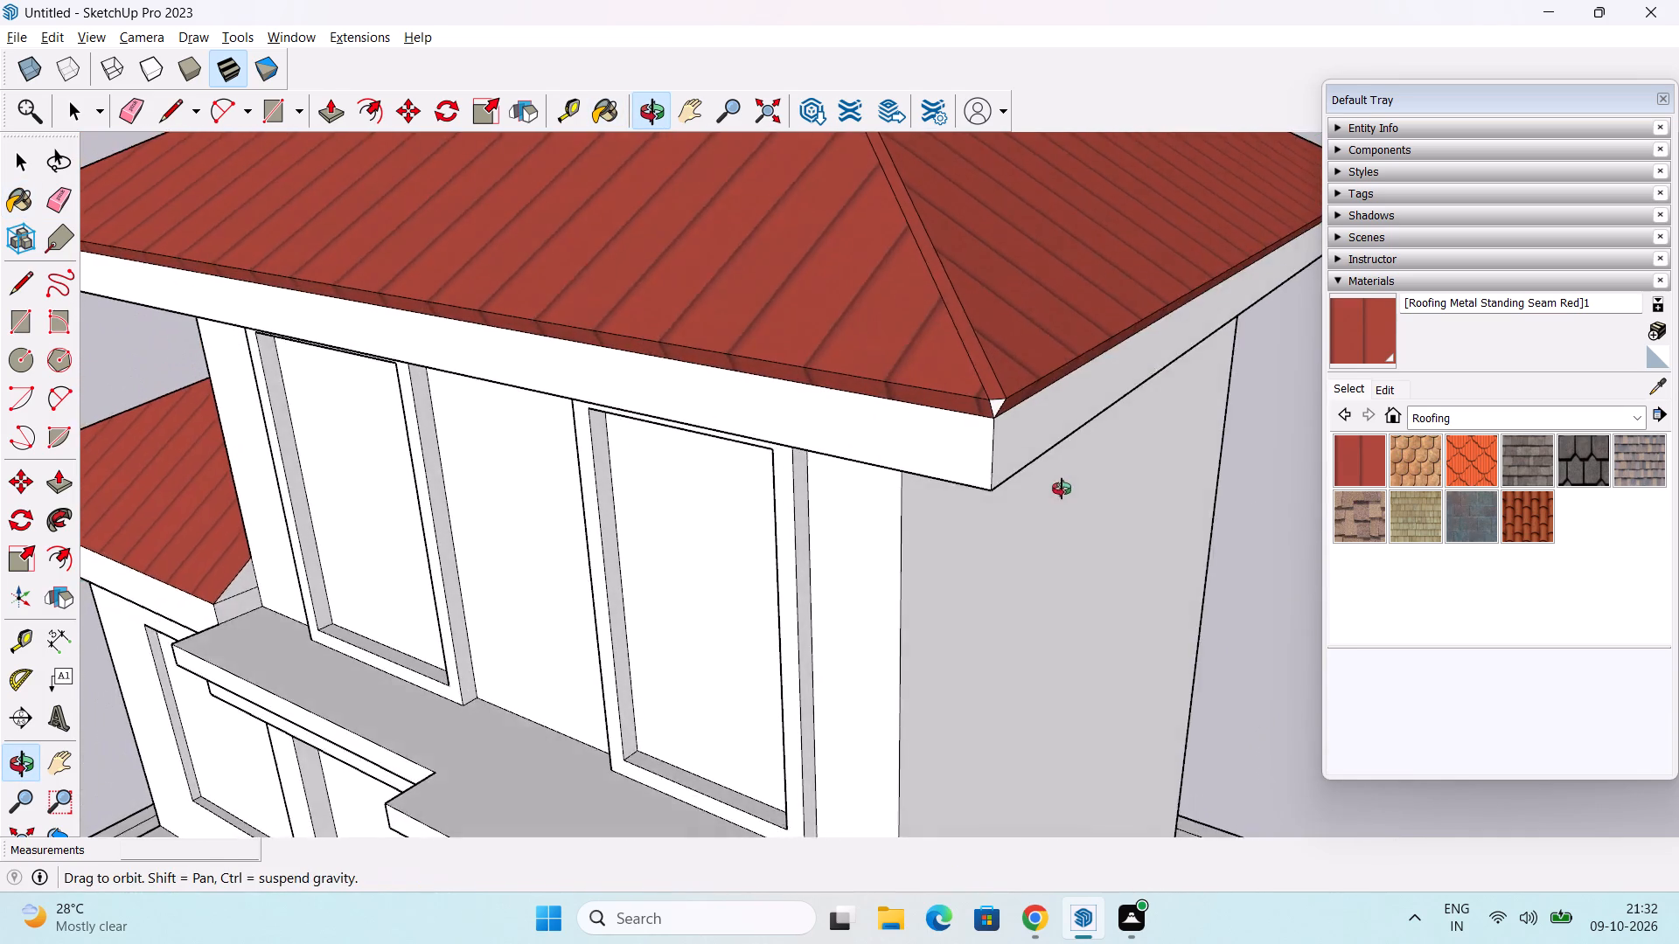
pyautogui.moveTo(1062, 489); pyautogui.dragTo(1057, 480, button='middle')
pyautogui.scroll(5, 1018, 427)
pyautogui.click(972, 364)
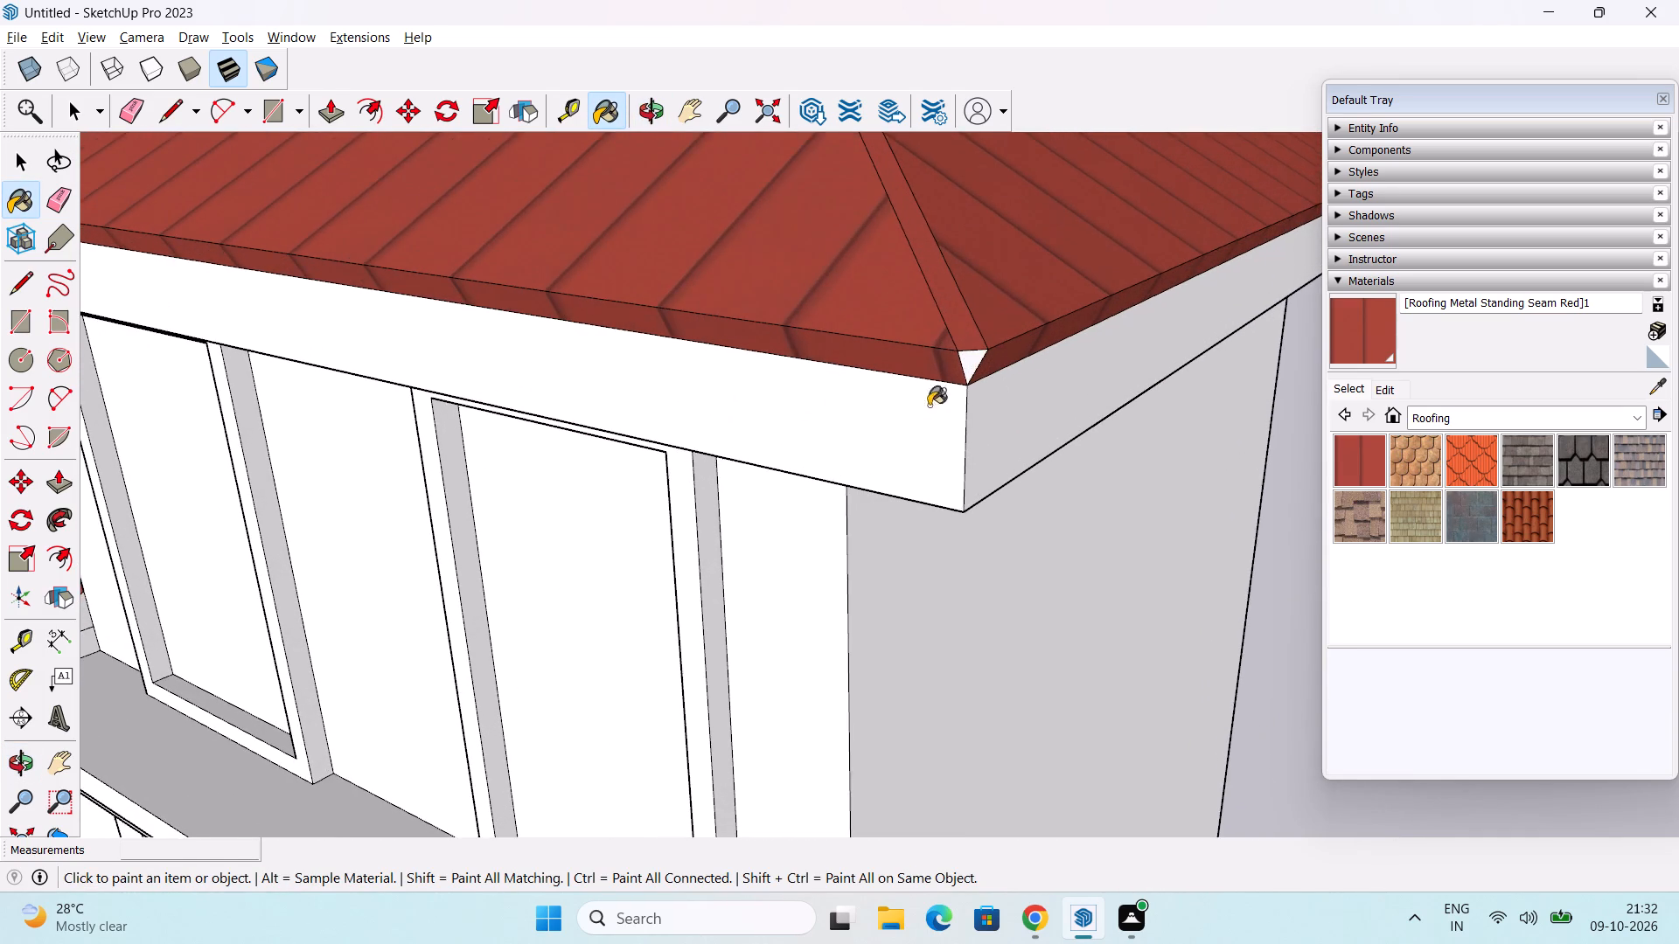
pyautogui.scroll(-10, 910, 444)
pyautogui.moveTo(466, 595); pyautogui.dragTo(981, 572, button='middle')
pyautogui.scroll(-3, 981, 572)
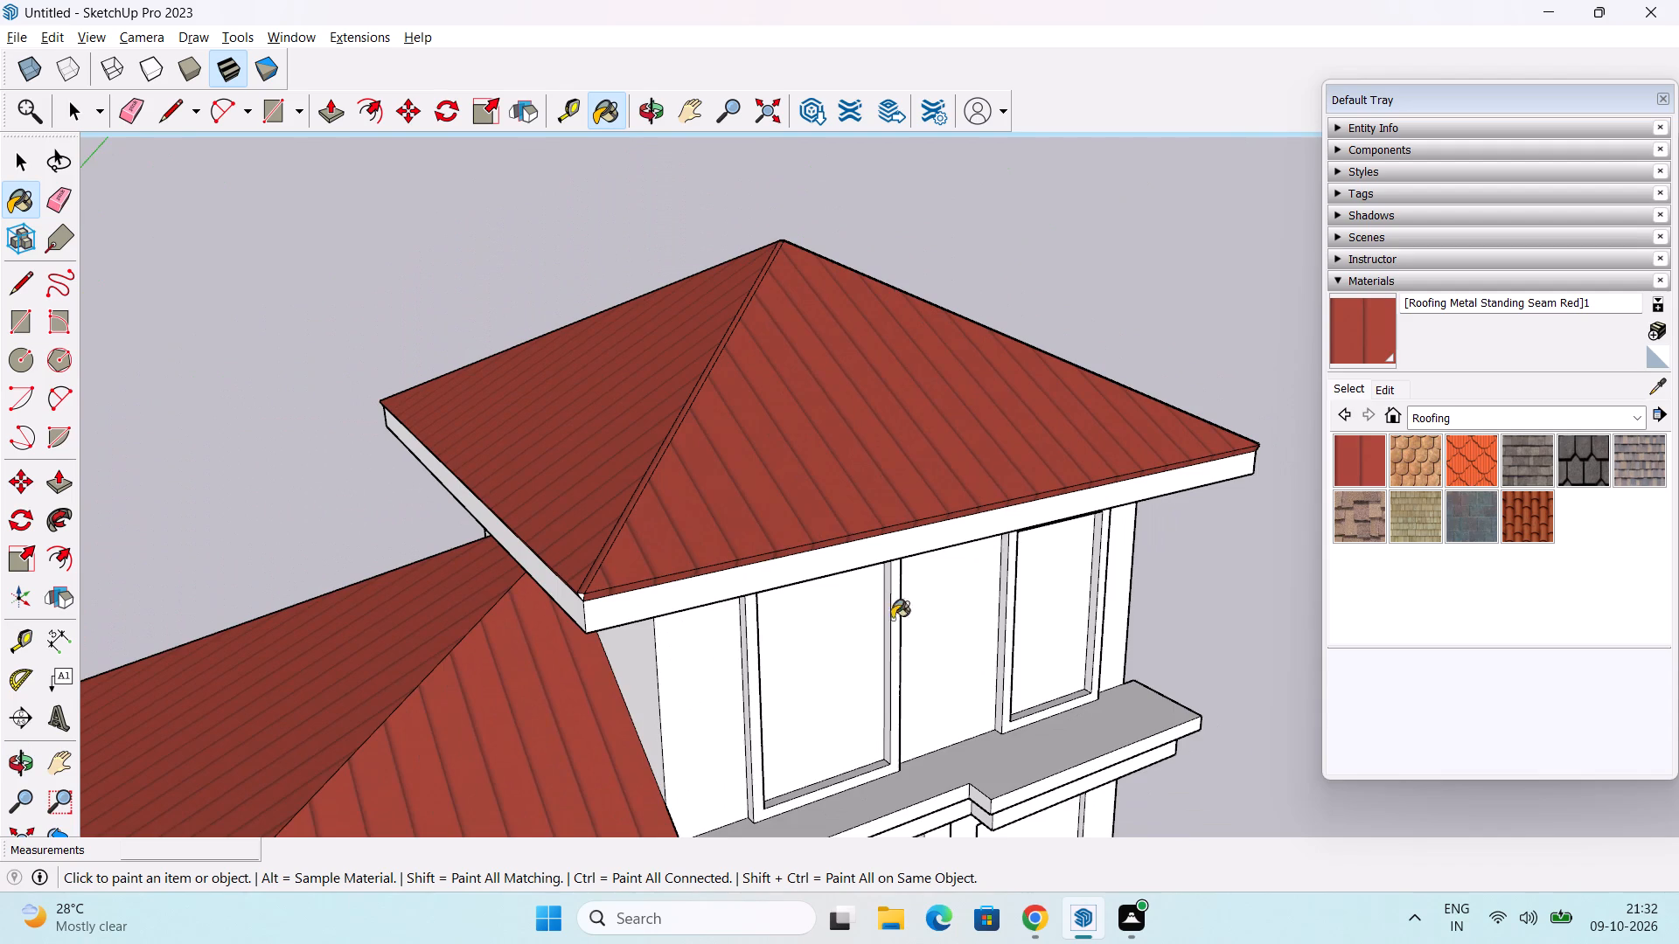
pyautogui.scroll(14, 610, 613)
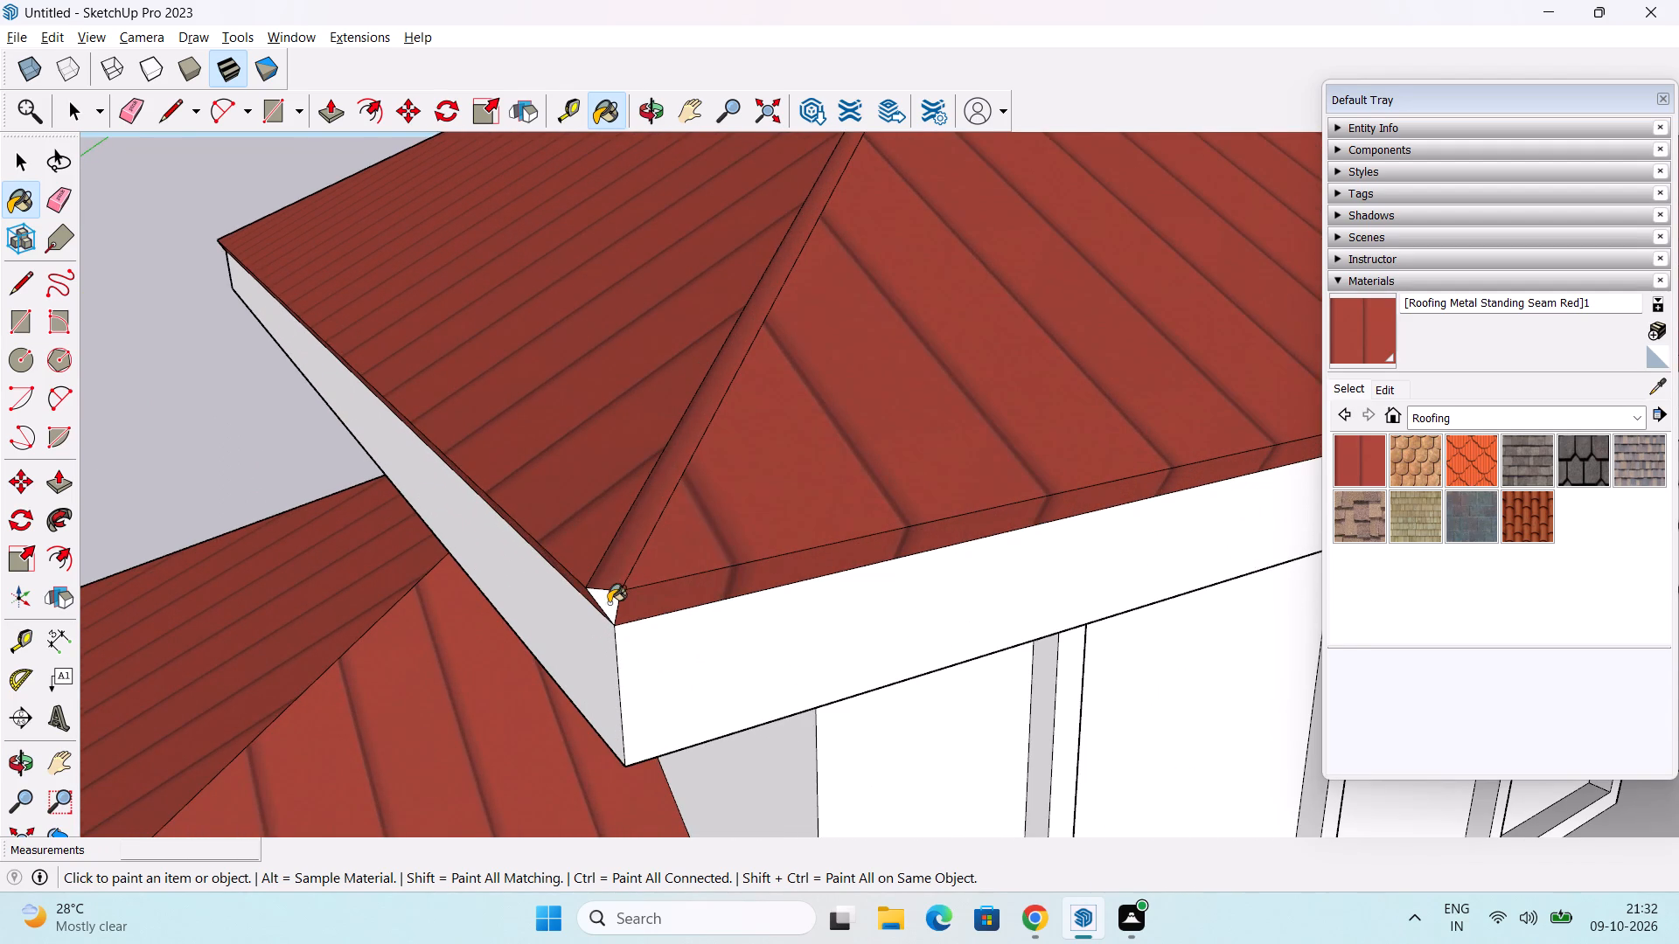
pyautogui.click(609, 603)
pyautogui.scroll(-7, 667, 587)
pyautogui.keyDown('shift'); pyautogui.moveTo(753, 700); pyautogui.dragTo(737, 574, button='middle'); pyautogui.keyUp('shift')
pyautogui.scroll(-4, 735, 560)
pyautogui.moveTo(772, 619); pyautogui.dragTo(736, 585, button='middle')
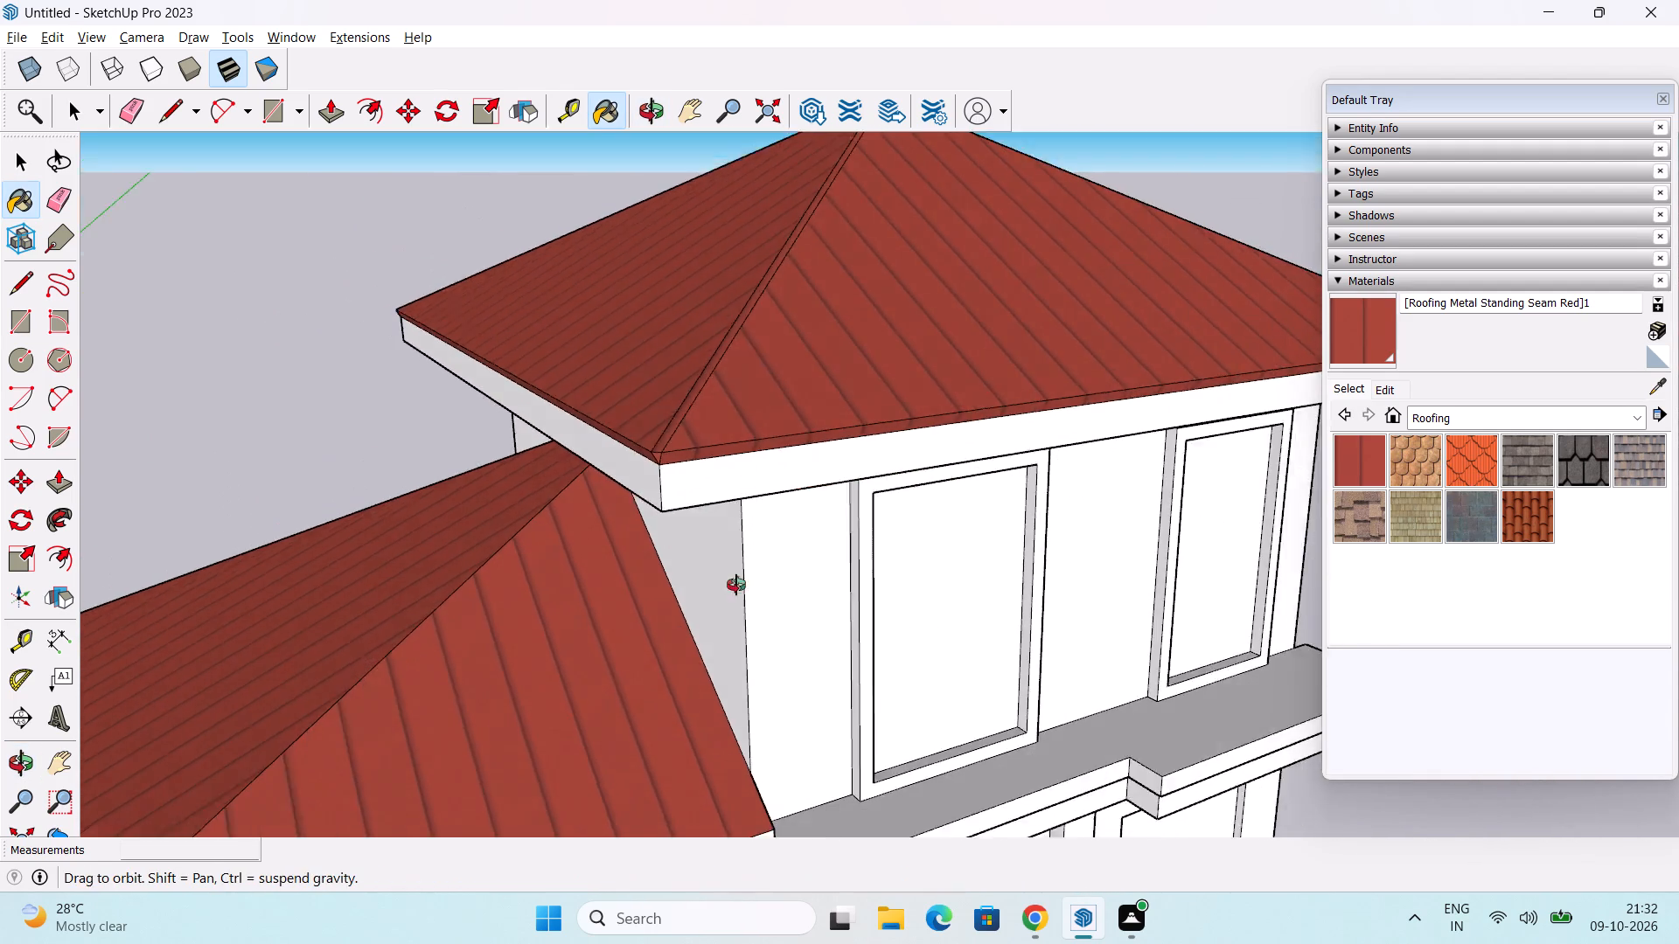
# Examine the red standing seam roofs and their eaves from the front and from the corner.
pyautogui.moveTo(736, 585); pyautogui.dragTo(607, 542, button='middle')
pyautogui.scroll(-5, 650, 545)
pyautogui.moveTo(770, 664); pyautogui.dragTo(762, 608, button='middle')
pyautogui.moveTo(674, 677); pyautogui.dragTo(660, 650, button='middle')
pyautogui.scroll(-1, 674, 649)
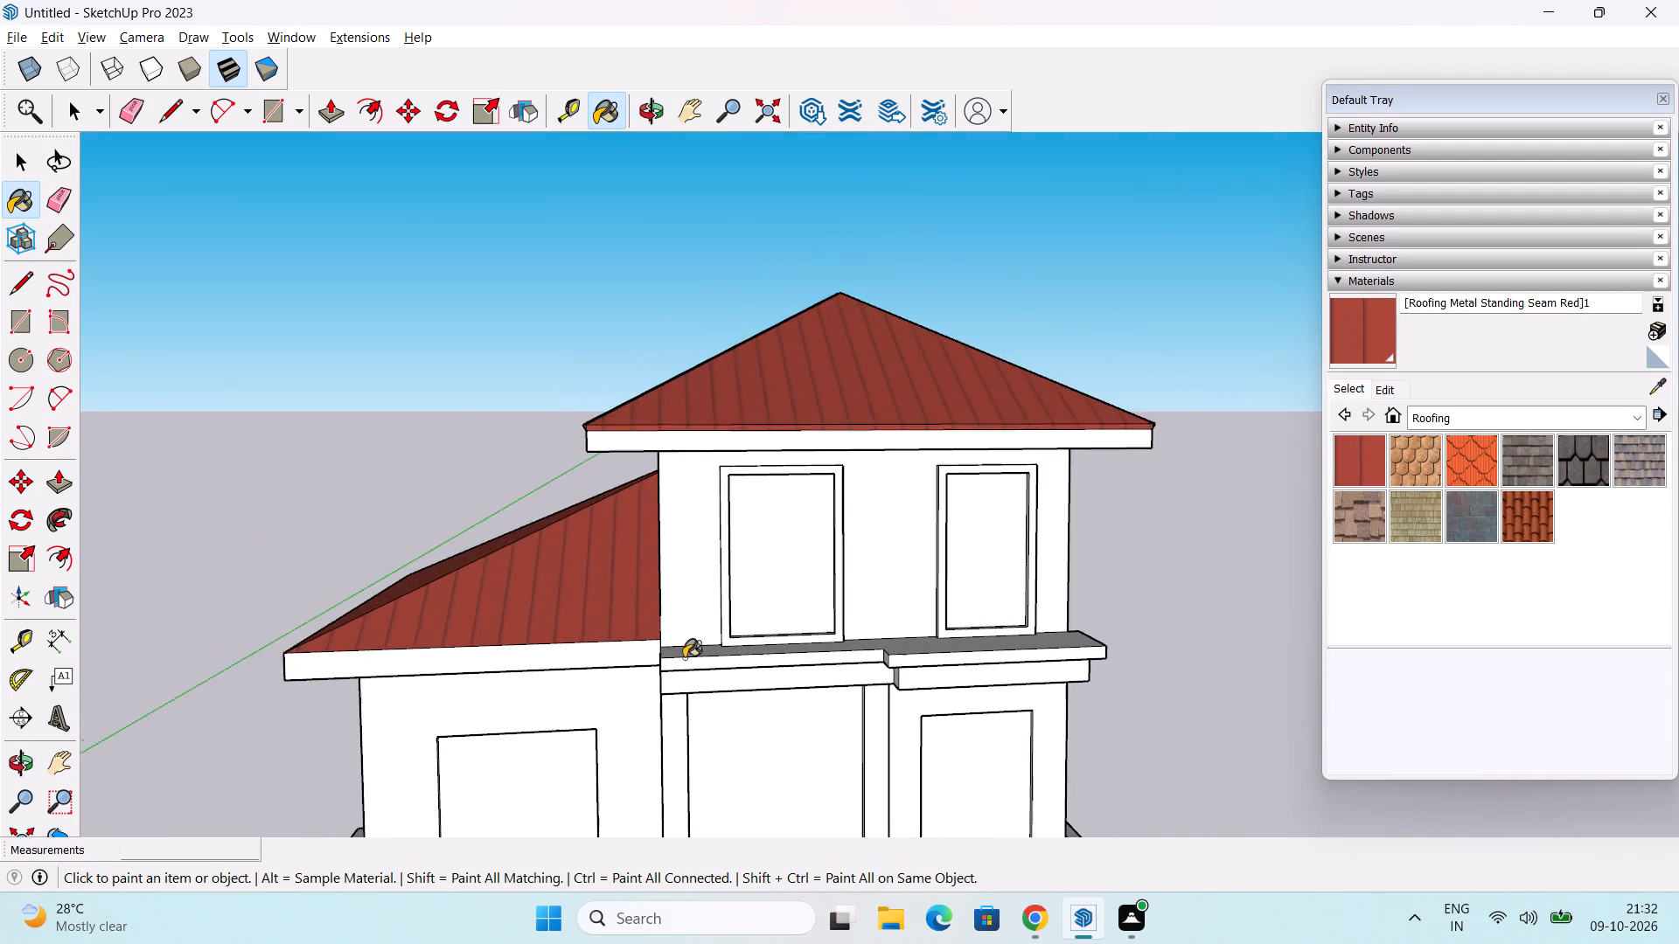
pyautogui.scroll(-4, 684, 658)
pyautogui.moveTo(738, 699); pyautogui.dragTo(701, 649, button='middle')
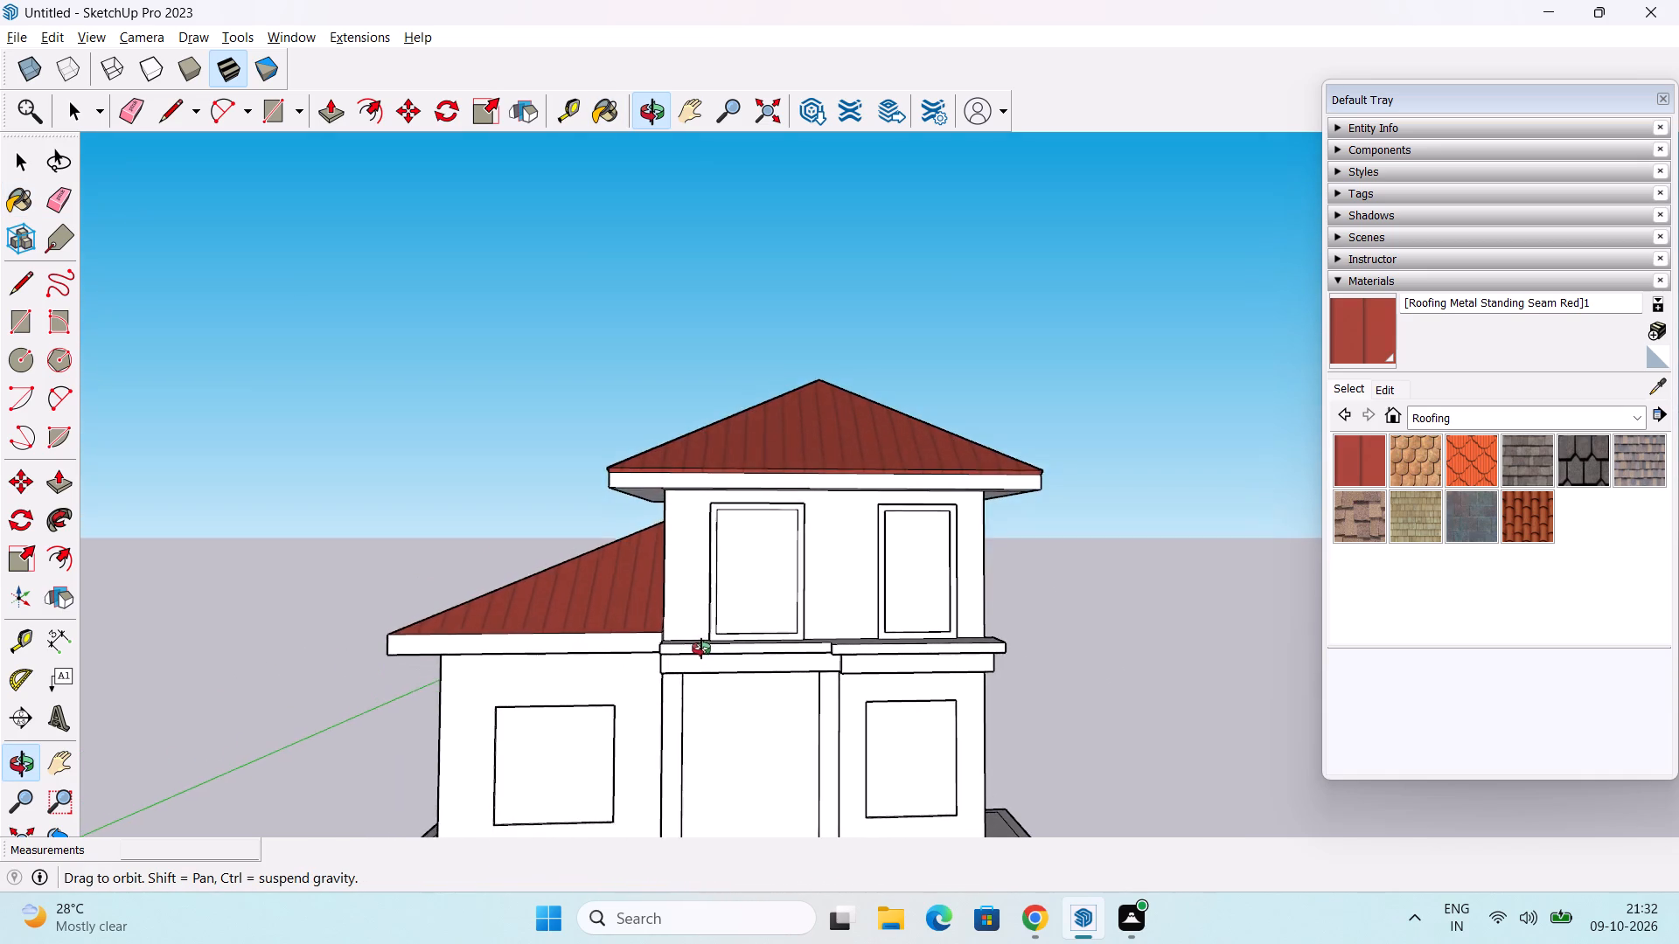
pyautogui.moveTo(701, 649); pyautogui.dragTo(967, 753, button='middle')
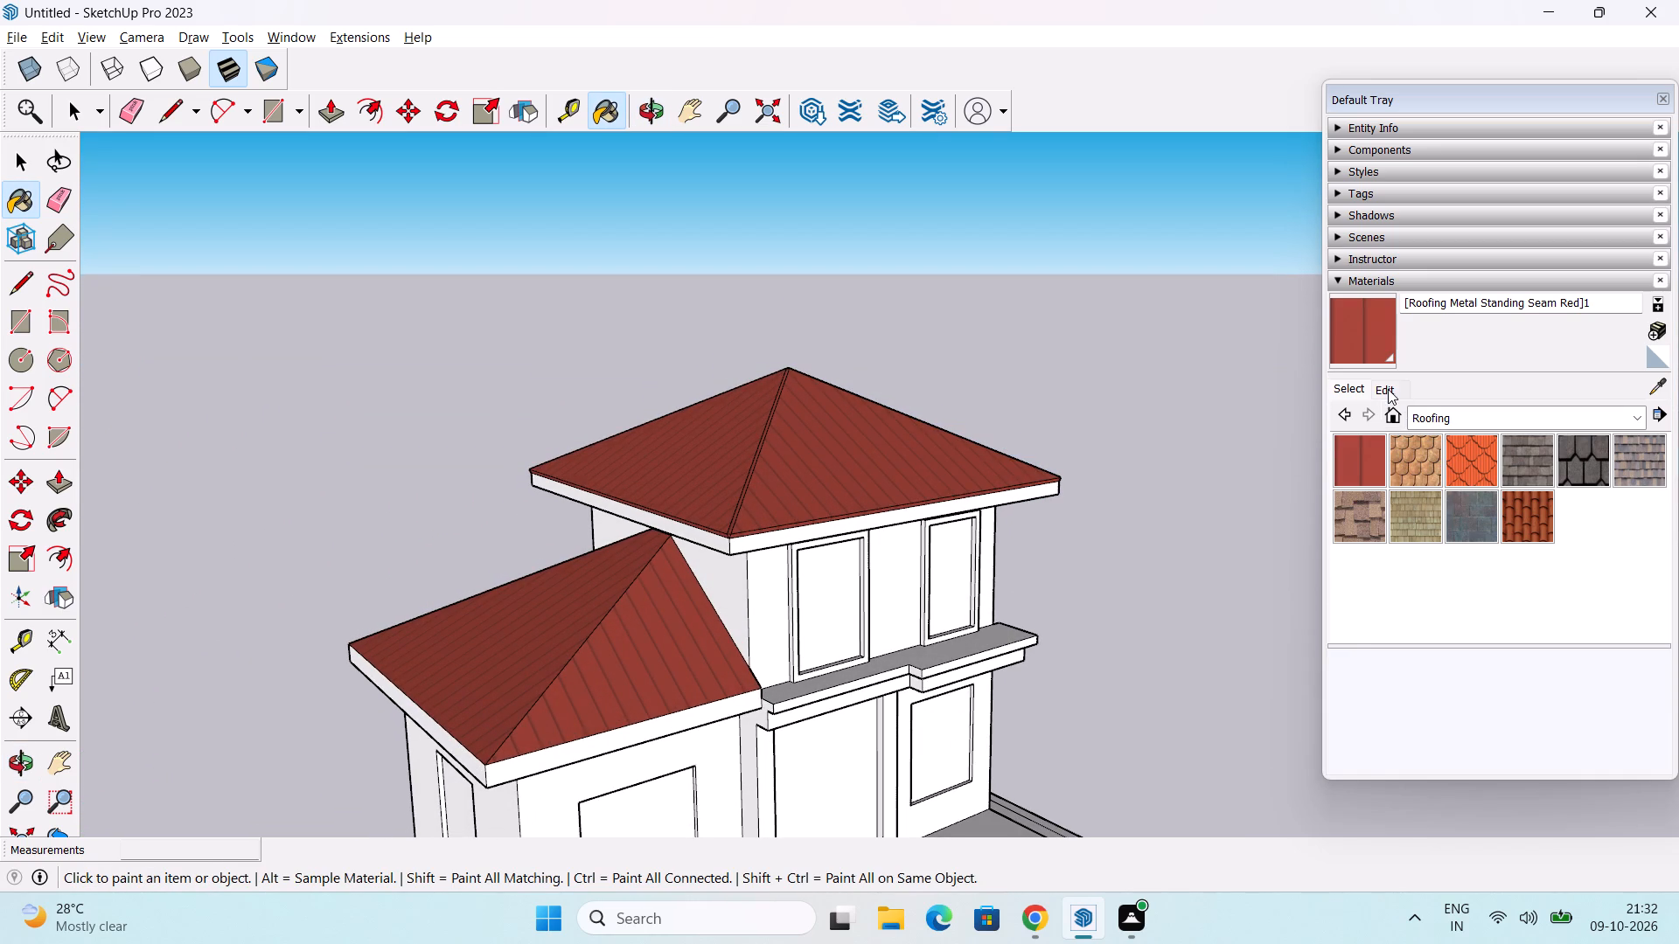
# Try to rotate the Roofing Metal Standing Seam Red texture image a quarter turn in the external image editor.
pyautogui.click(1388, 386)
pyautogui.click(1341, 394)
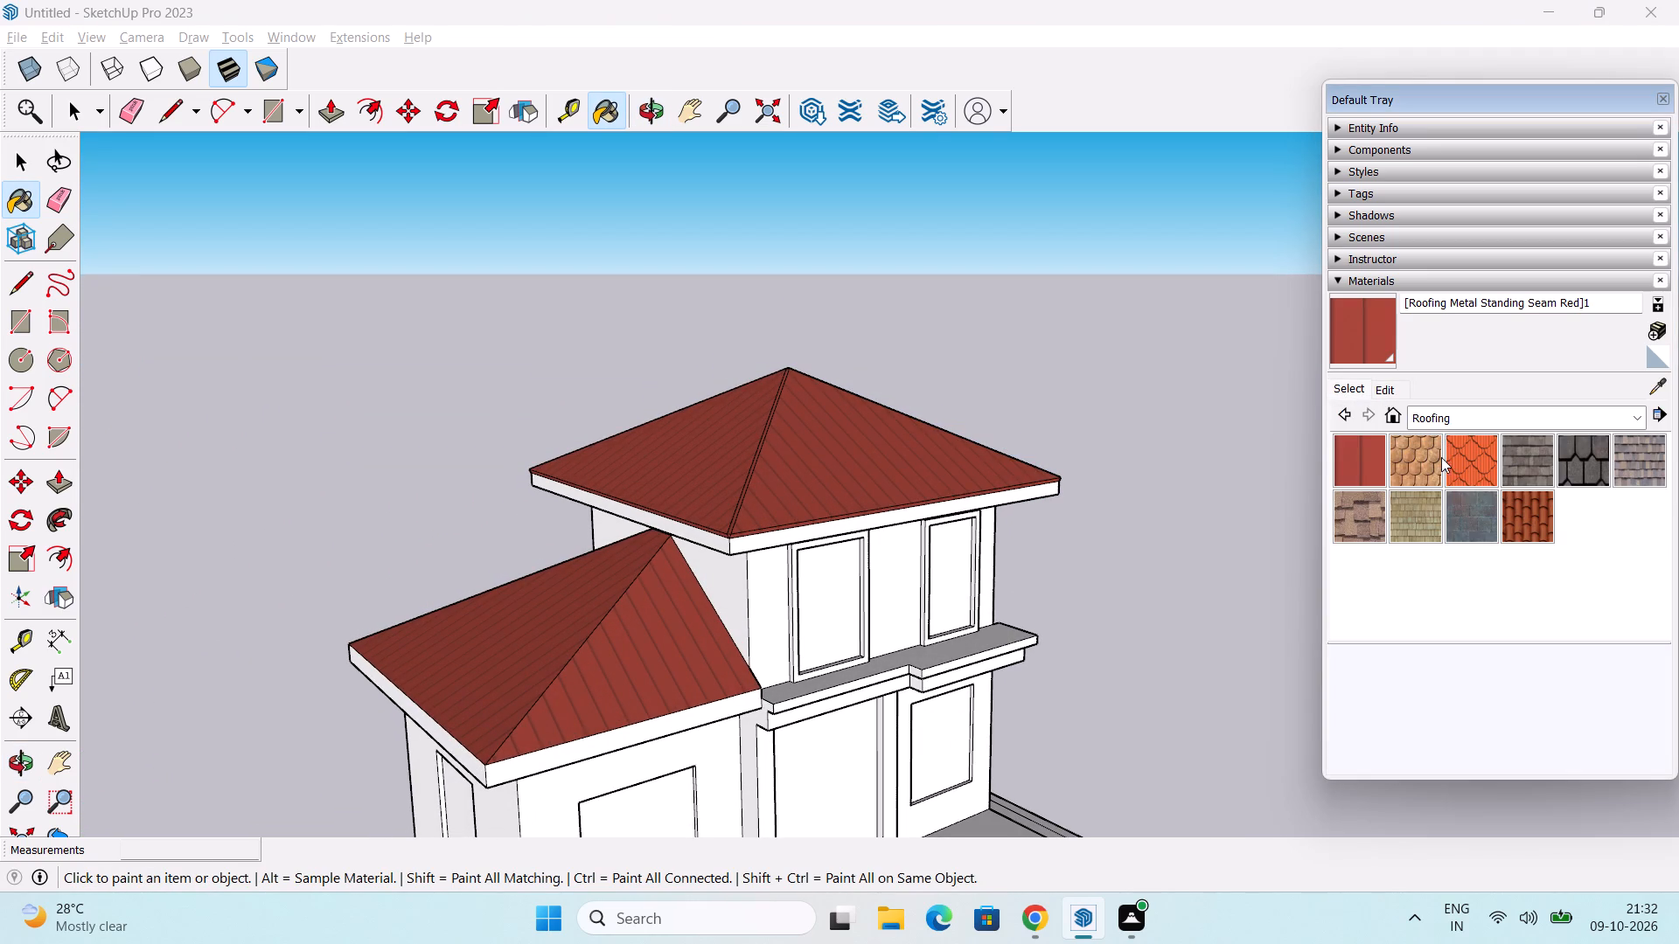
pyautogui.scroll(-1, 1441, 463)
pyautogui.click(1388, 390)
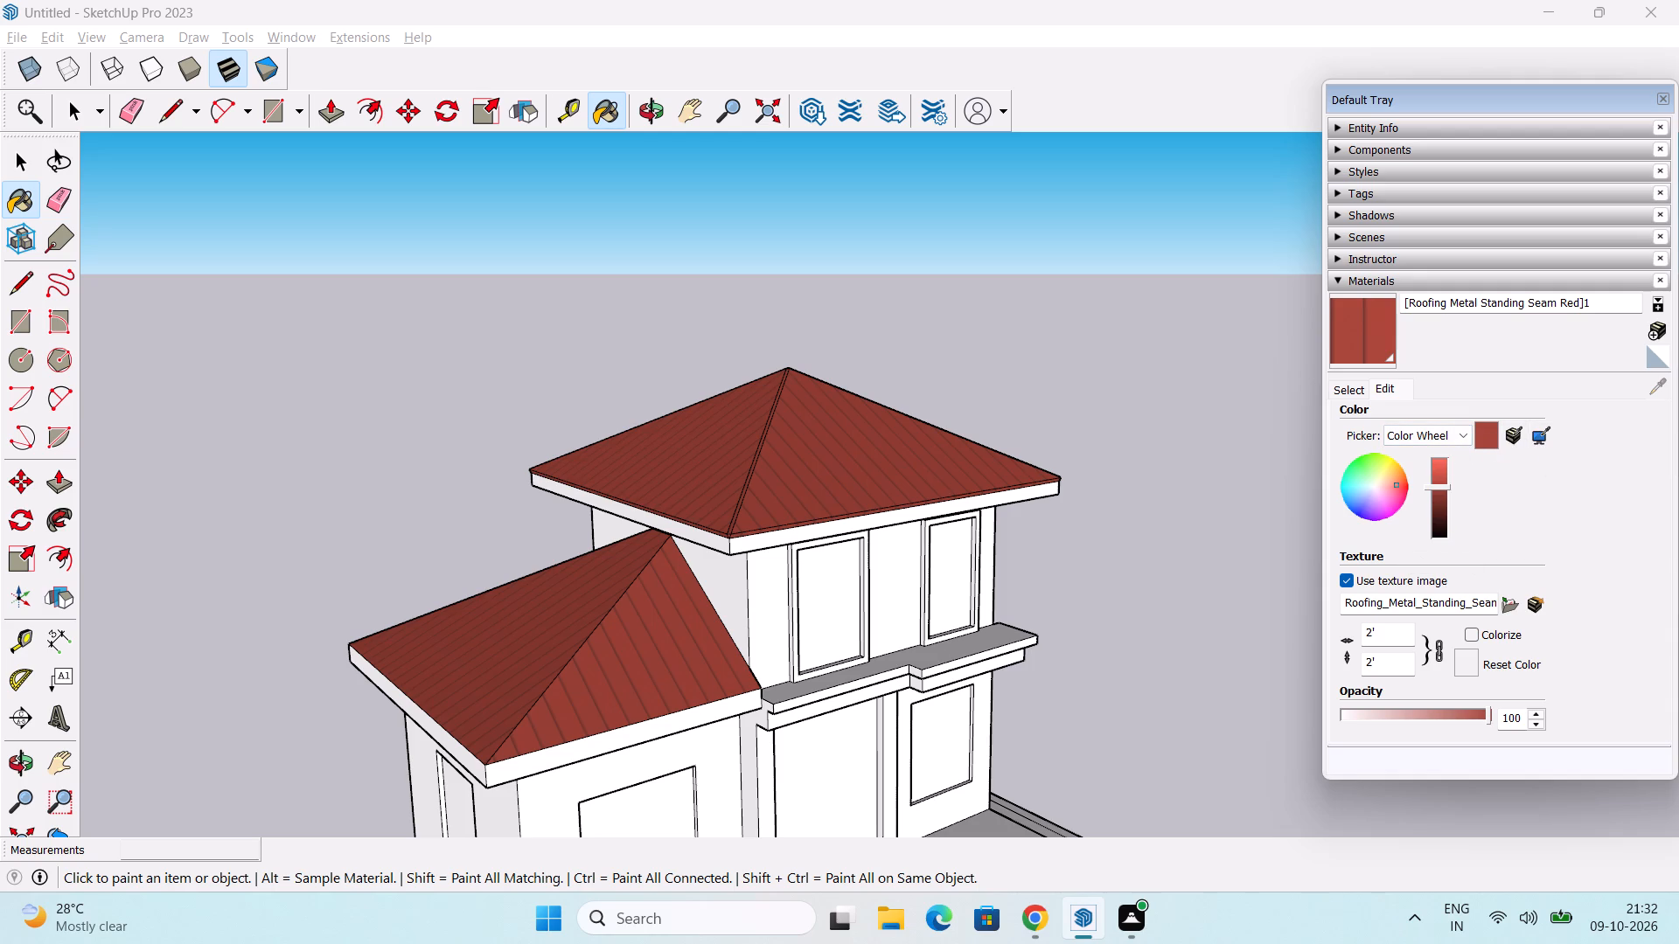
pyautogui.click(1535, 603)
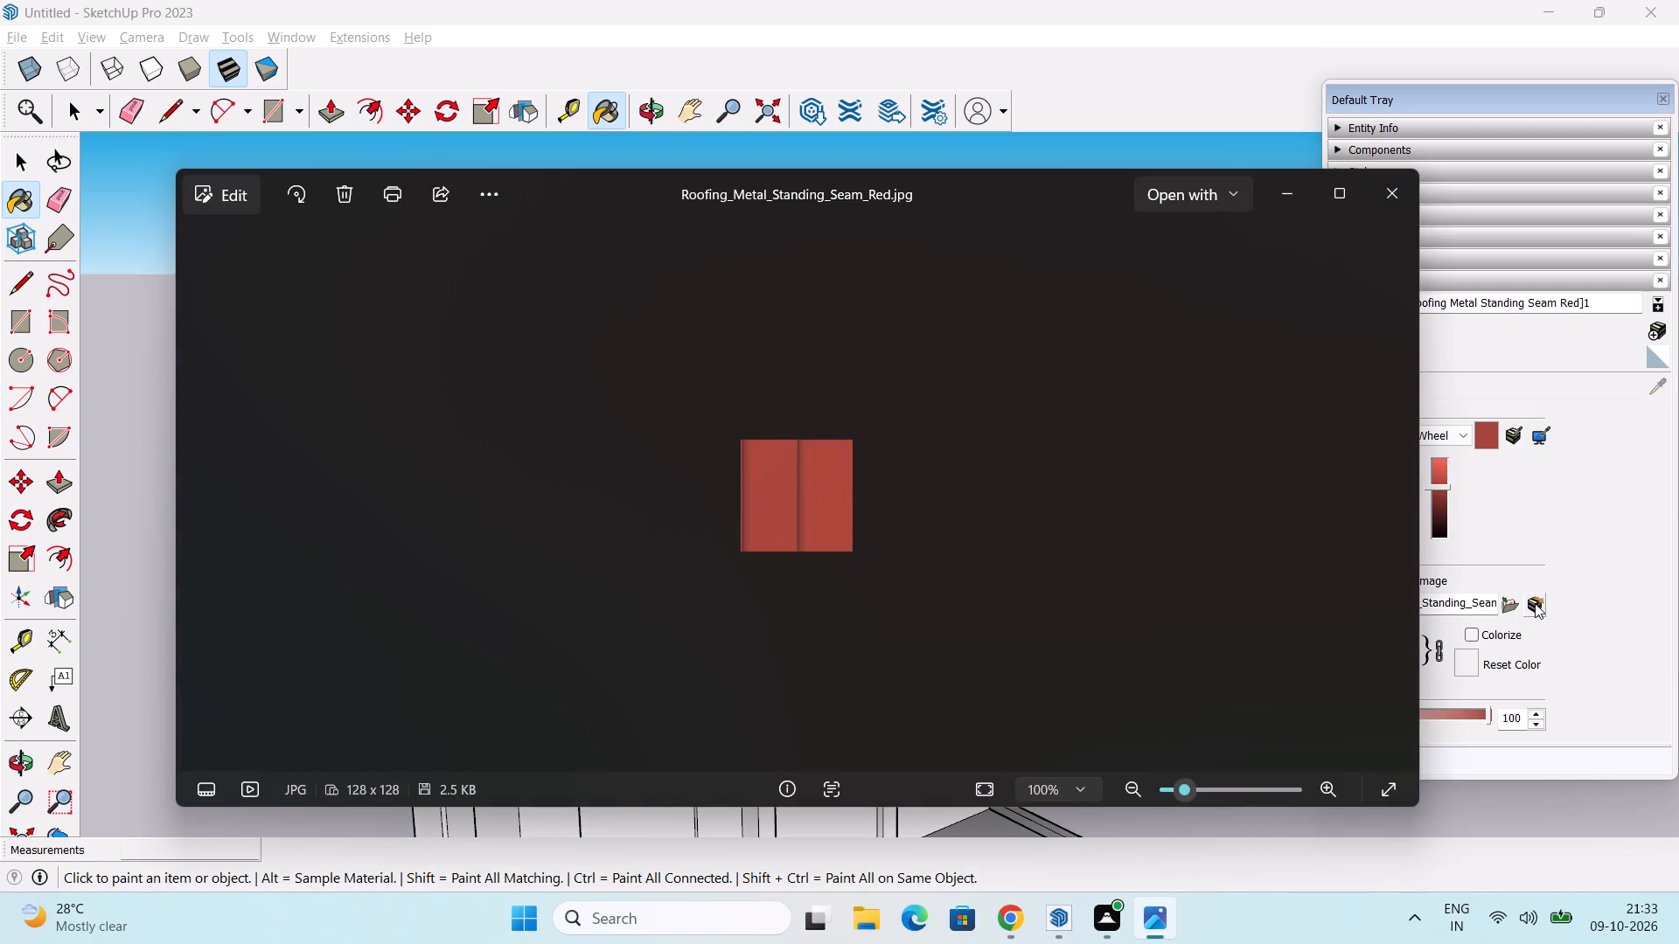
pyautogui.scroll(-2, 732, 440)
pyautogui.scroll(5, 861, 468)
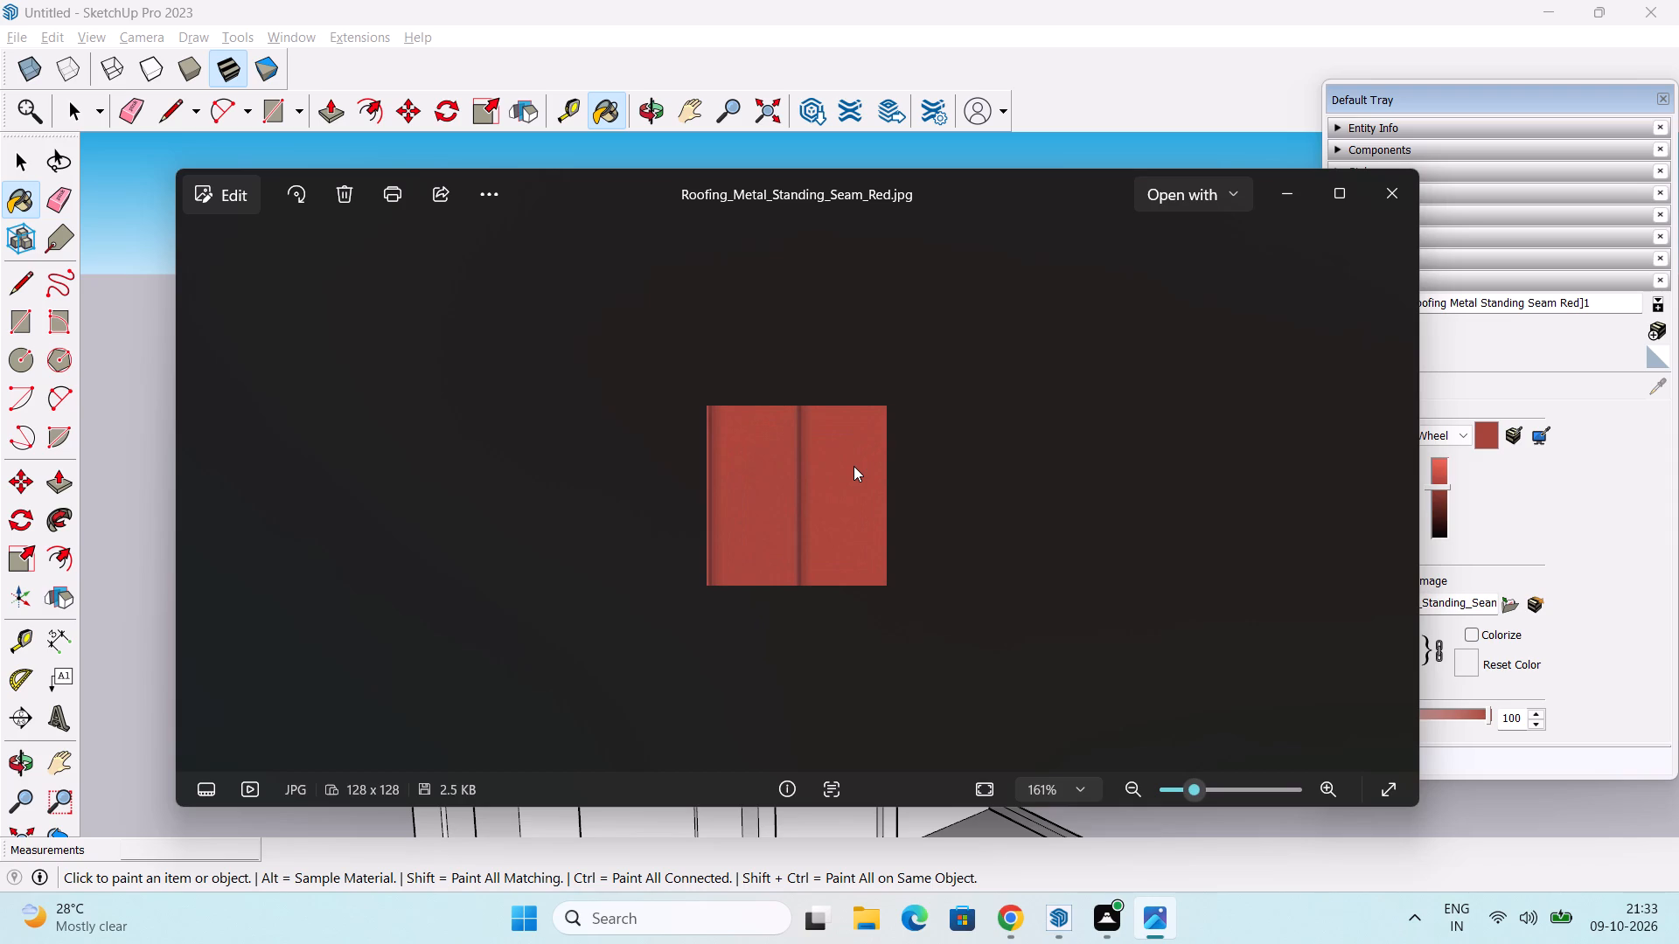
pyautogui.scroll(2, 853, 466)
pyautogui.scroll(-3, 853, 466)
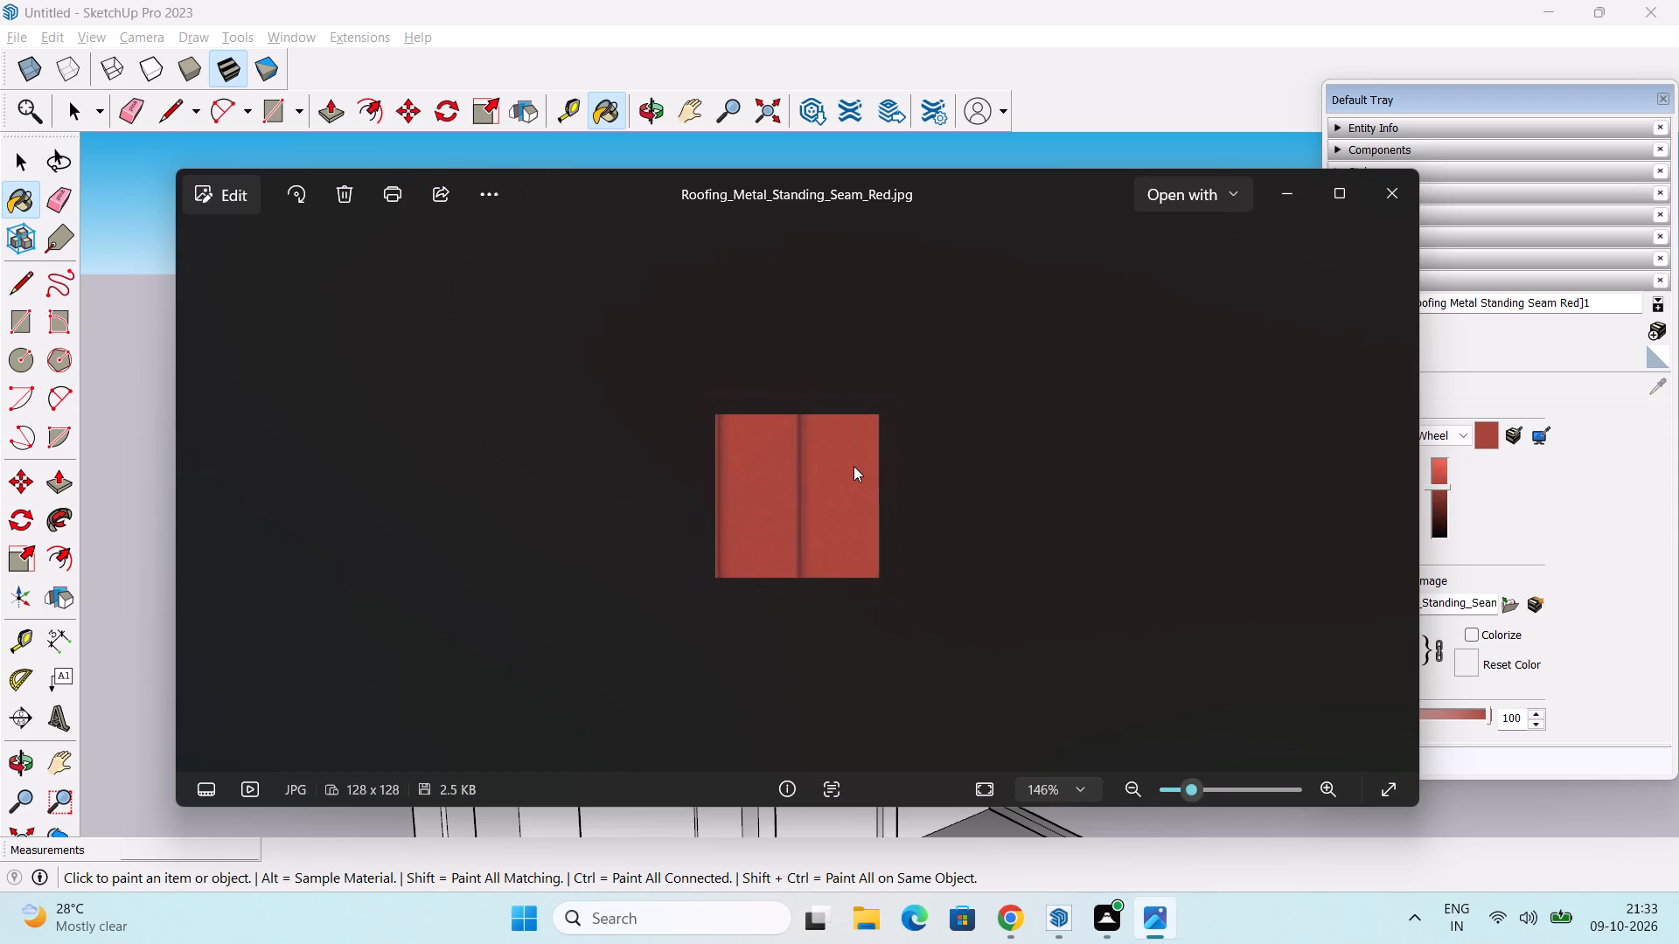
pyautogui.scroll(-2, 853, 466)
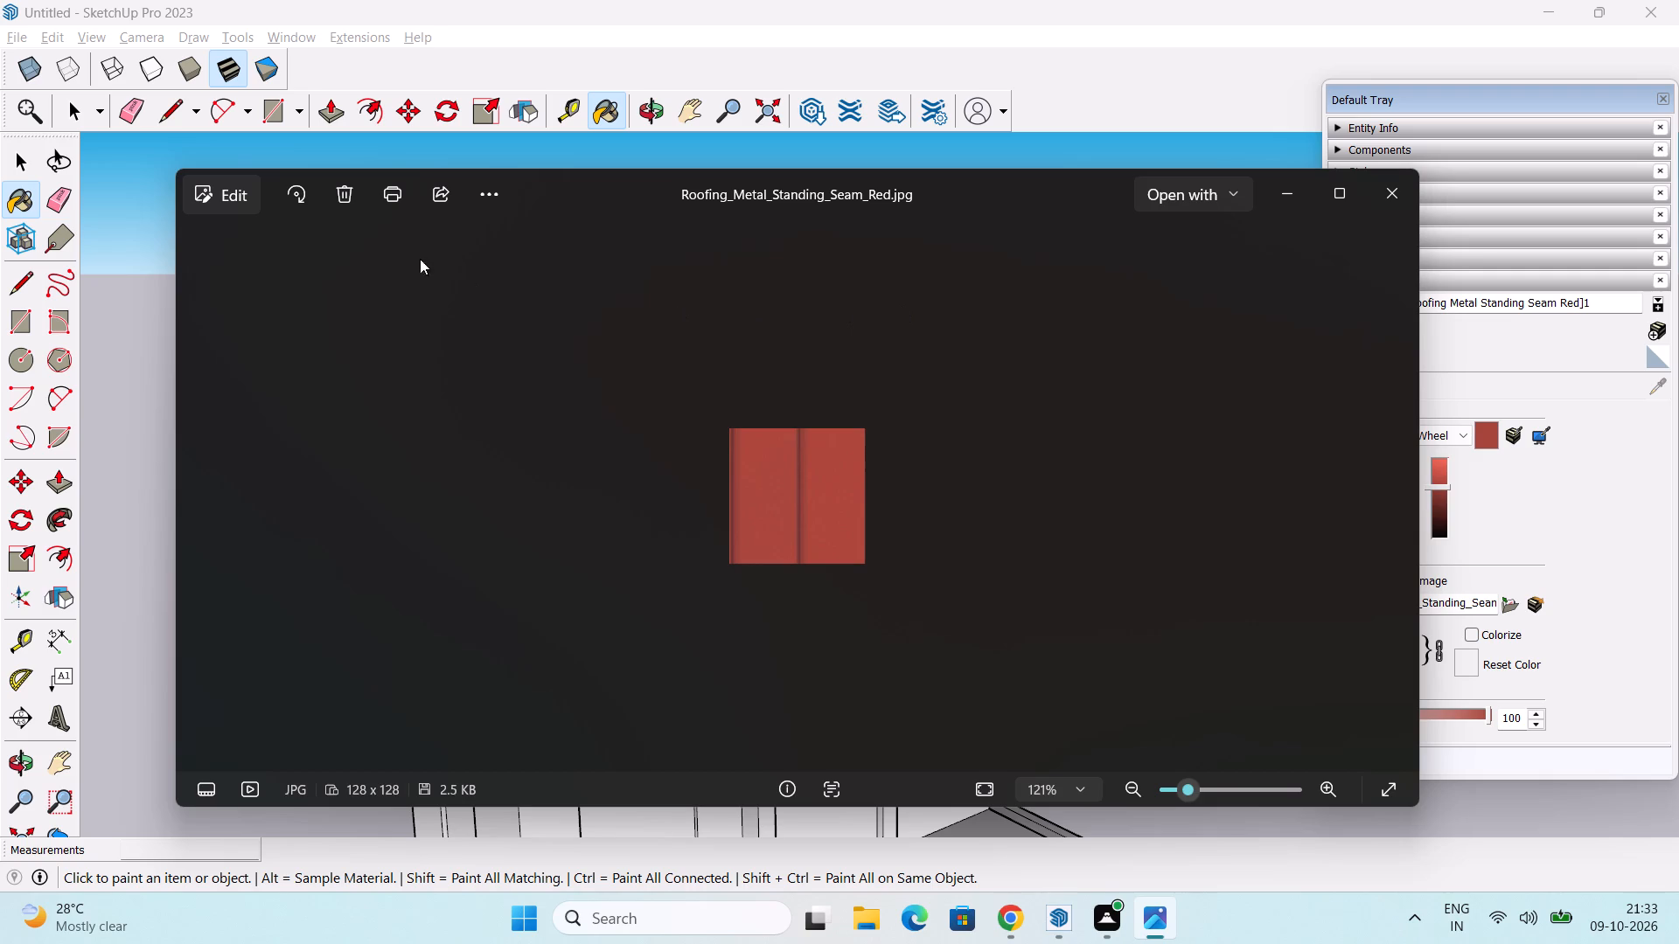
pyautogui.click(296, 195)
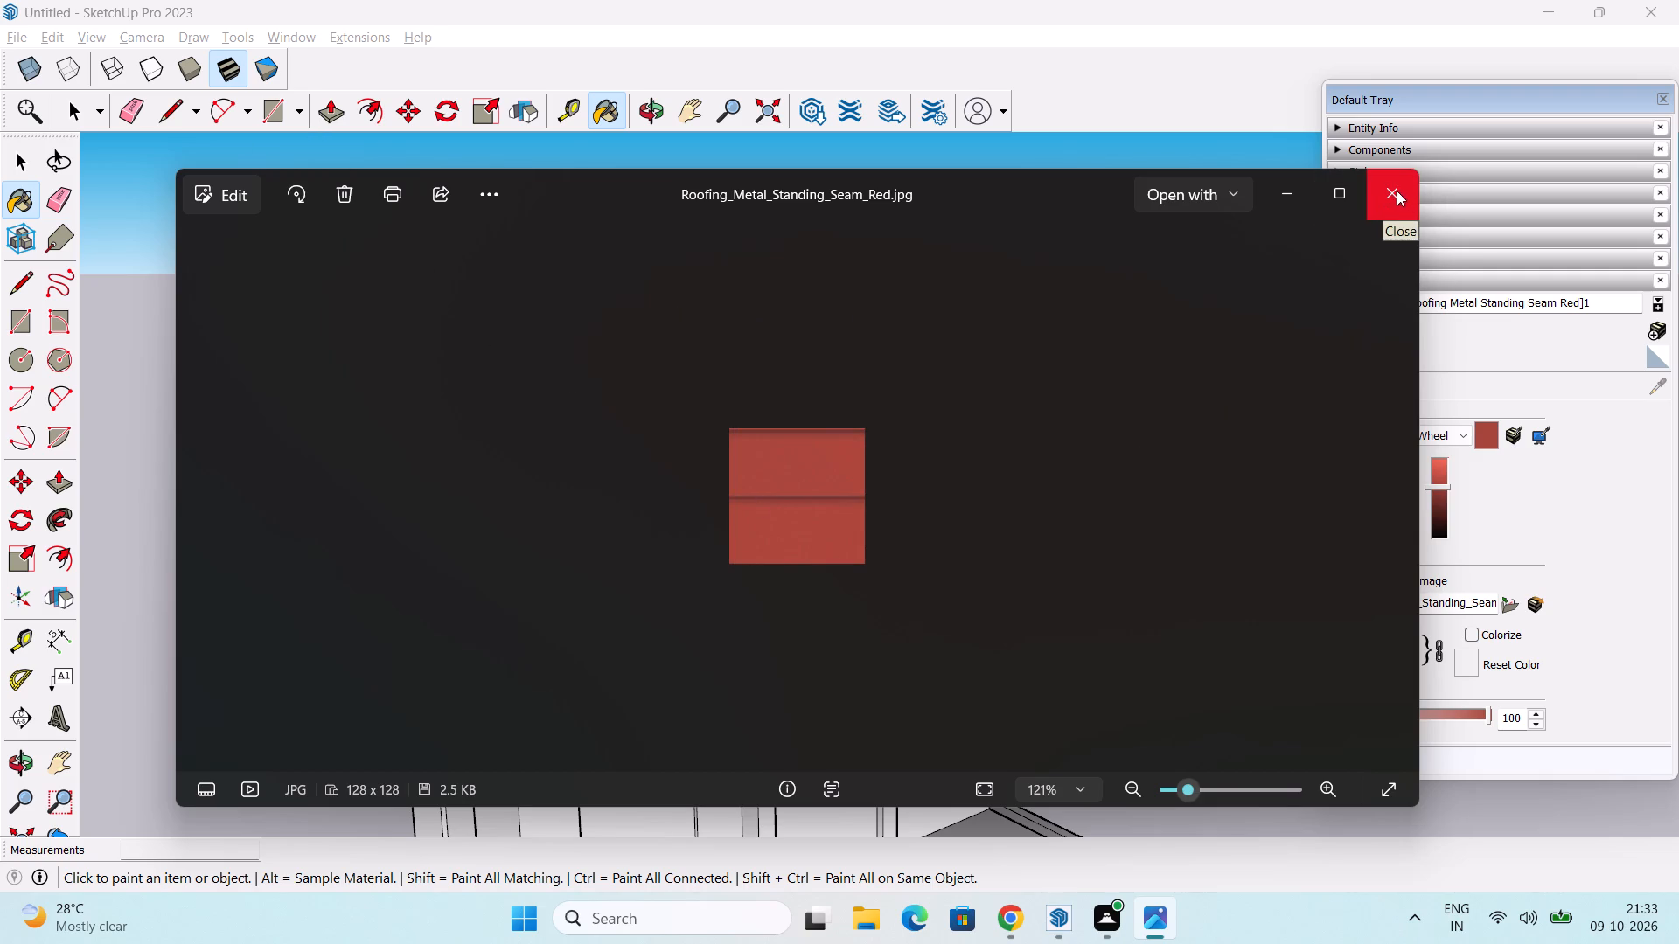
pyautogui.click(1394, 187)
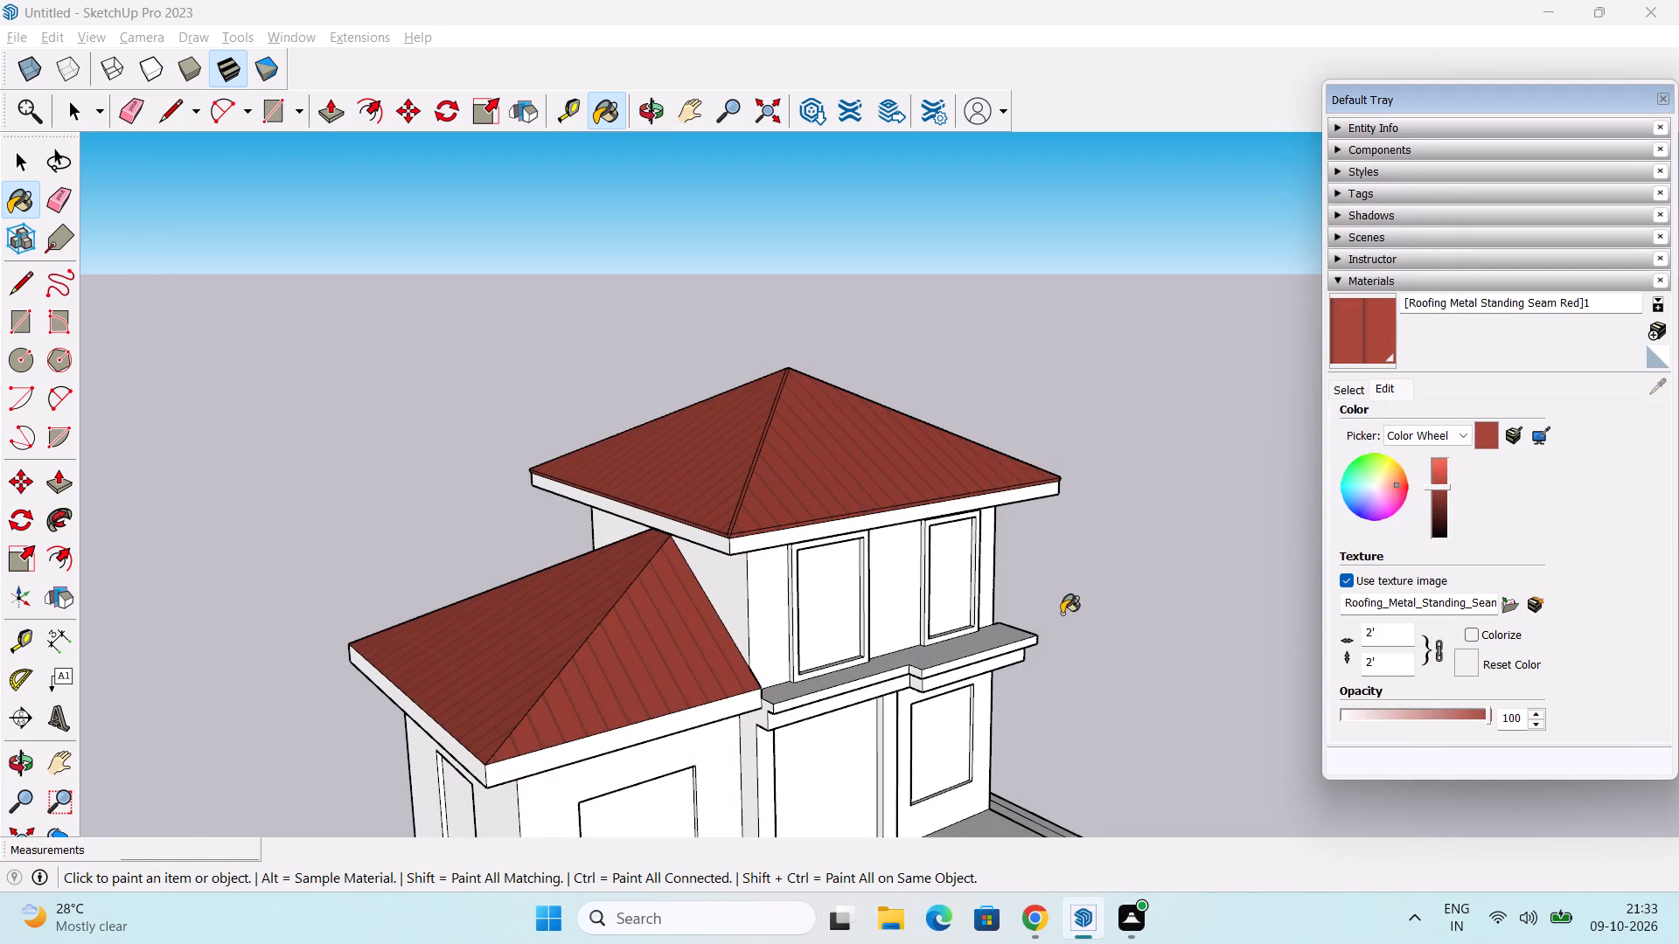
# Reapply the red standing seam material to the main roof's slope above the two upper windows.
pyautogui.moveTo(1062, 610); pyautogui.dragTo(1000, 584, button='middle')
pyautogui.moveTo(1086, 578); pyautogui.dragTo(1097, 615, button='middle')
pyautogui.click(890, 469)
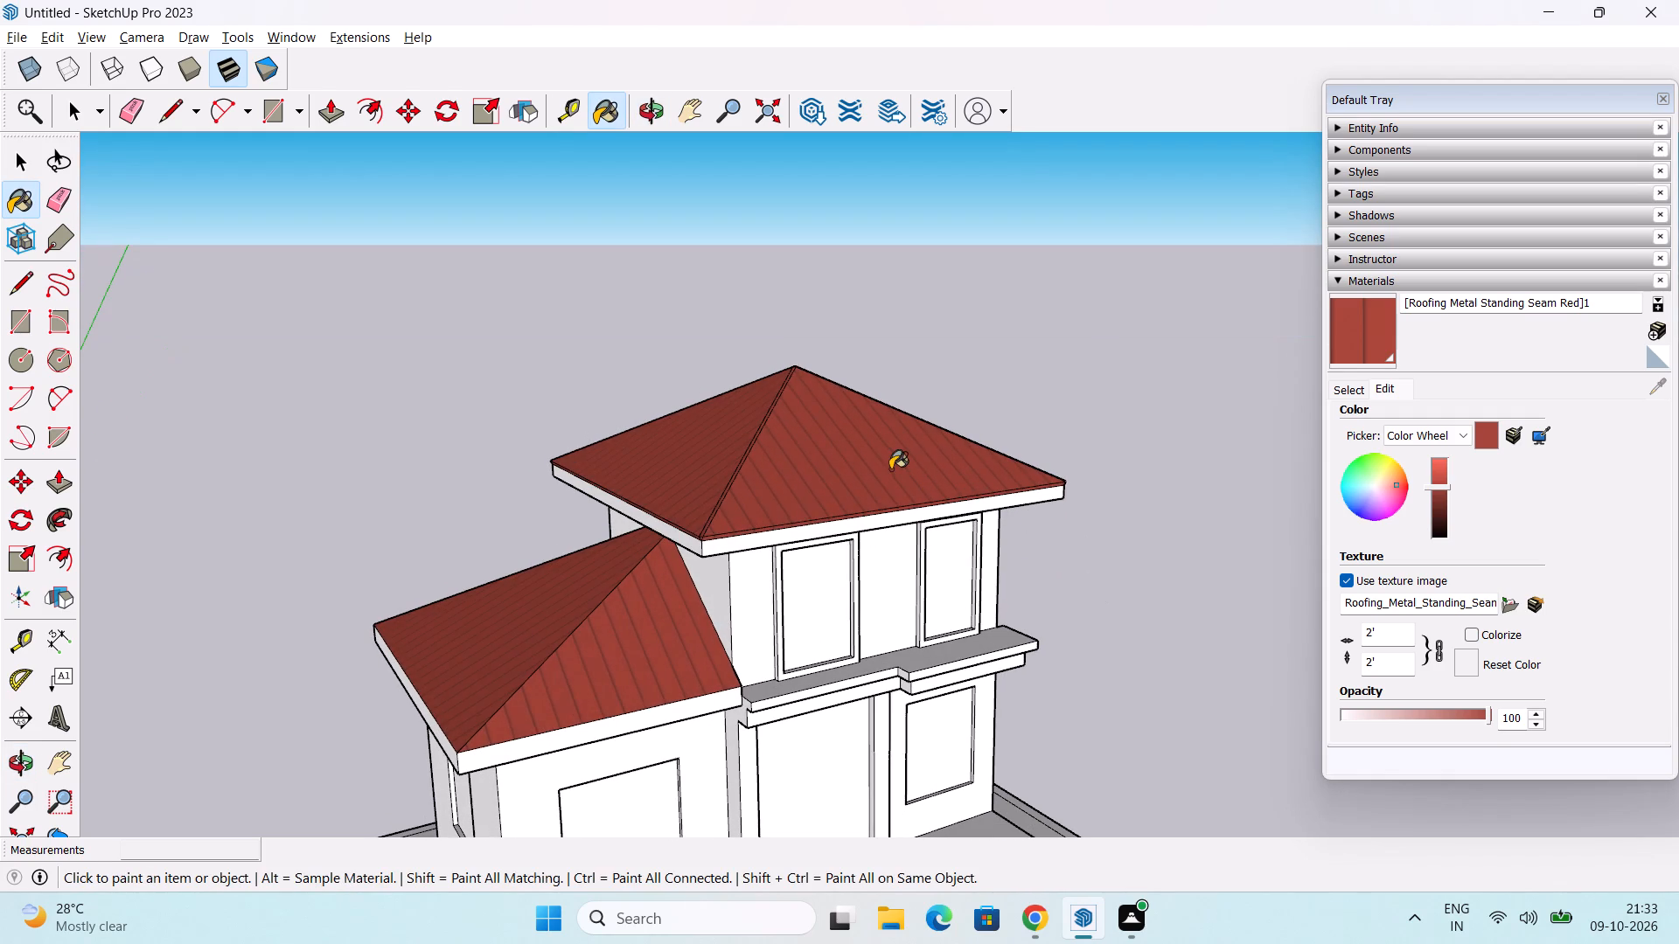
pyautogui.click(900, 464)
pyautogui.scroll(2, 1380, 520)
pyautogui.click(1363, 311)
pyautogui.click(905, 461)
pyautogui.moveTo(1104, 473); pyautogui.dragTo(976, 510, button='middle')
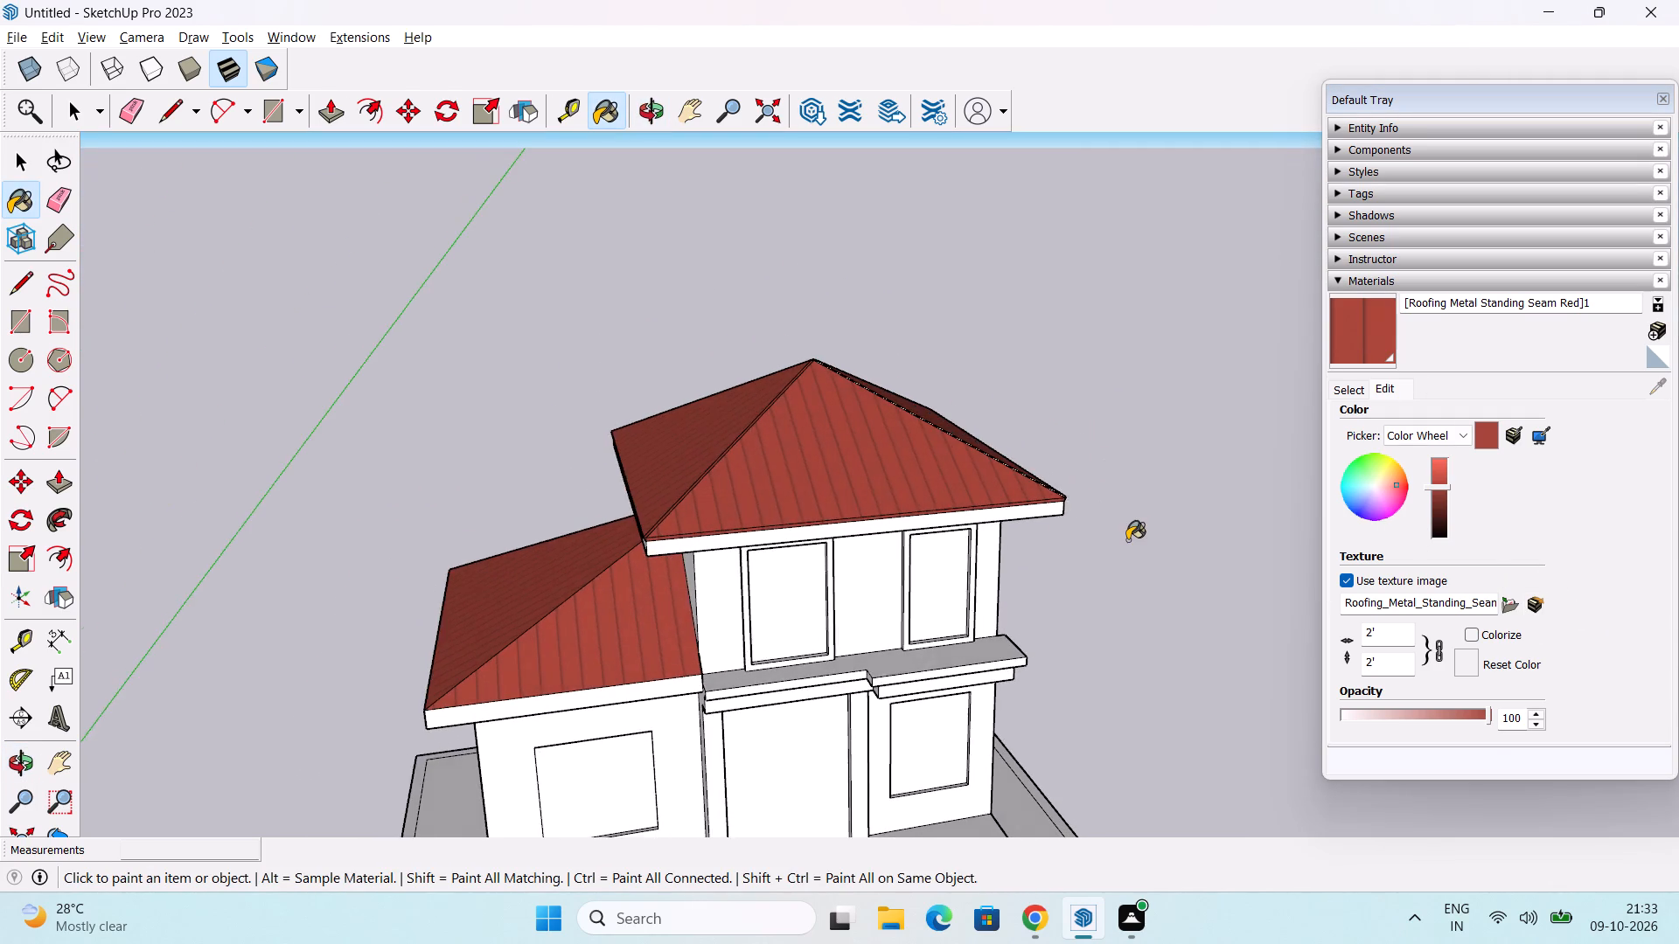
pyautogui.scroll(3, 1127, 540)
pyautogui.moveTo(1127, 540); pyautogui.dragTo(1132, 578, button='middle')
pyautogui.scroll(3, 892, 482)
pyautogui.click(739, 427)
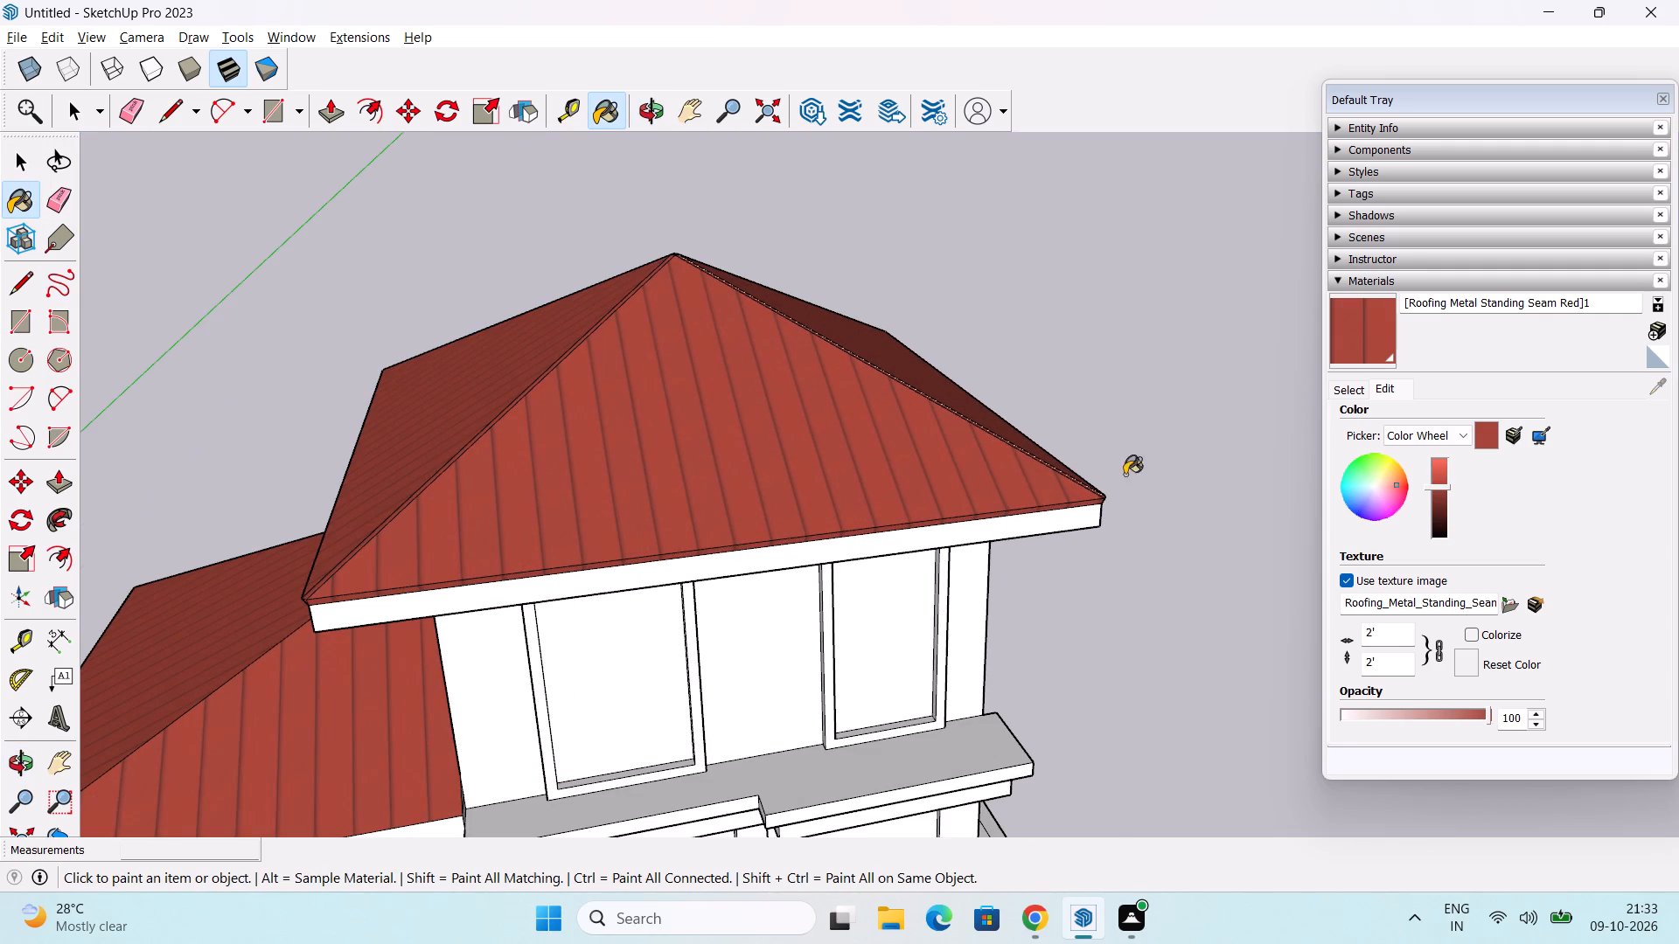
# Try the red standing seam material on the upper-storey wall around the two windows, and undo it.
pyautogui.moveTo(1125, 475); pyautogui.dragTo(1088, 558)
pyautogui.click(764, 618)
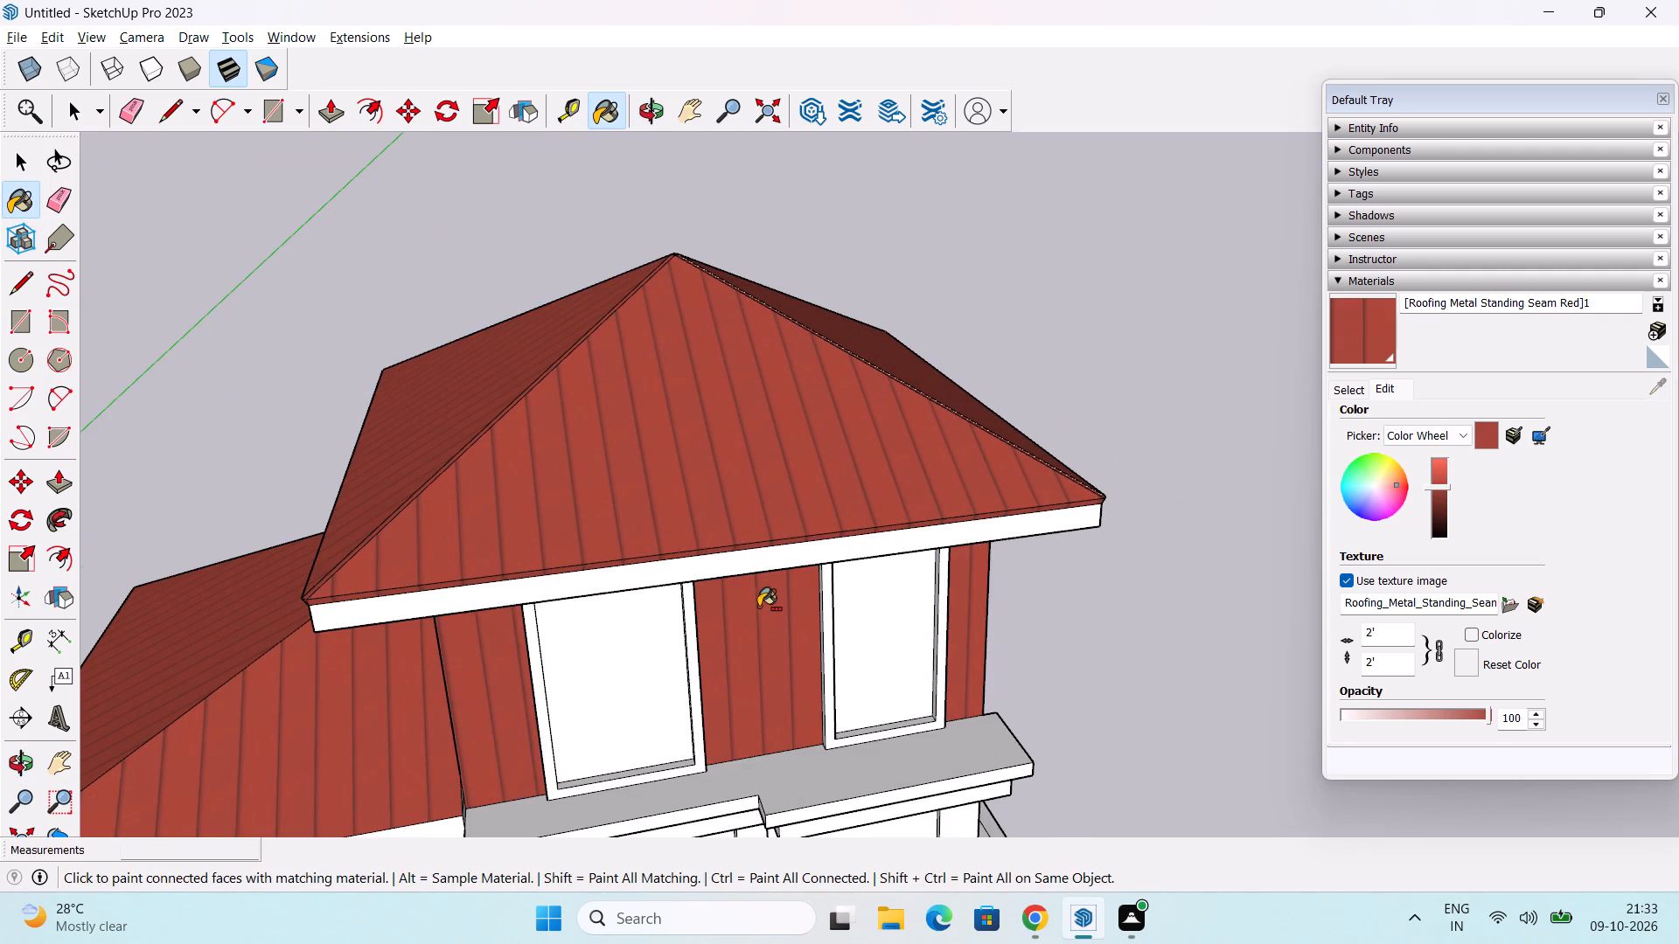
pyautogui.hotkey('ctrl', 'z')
# Paint the main roof's white fascia above the two upper windows with the red standing seam material.
pyautogui.keyDown('ctrl'); pyautogui.moveTo(763, 602); pyautogui.dragTo(783, 566); pyautogui.keyUp('ctrl')
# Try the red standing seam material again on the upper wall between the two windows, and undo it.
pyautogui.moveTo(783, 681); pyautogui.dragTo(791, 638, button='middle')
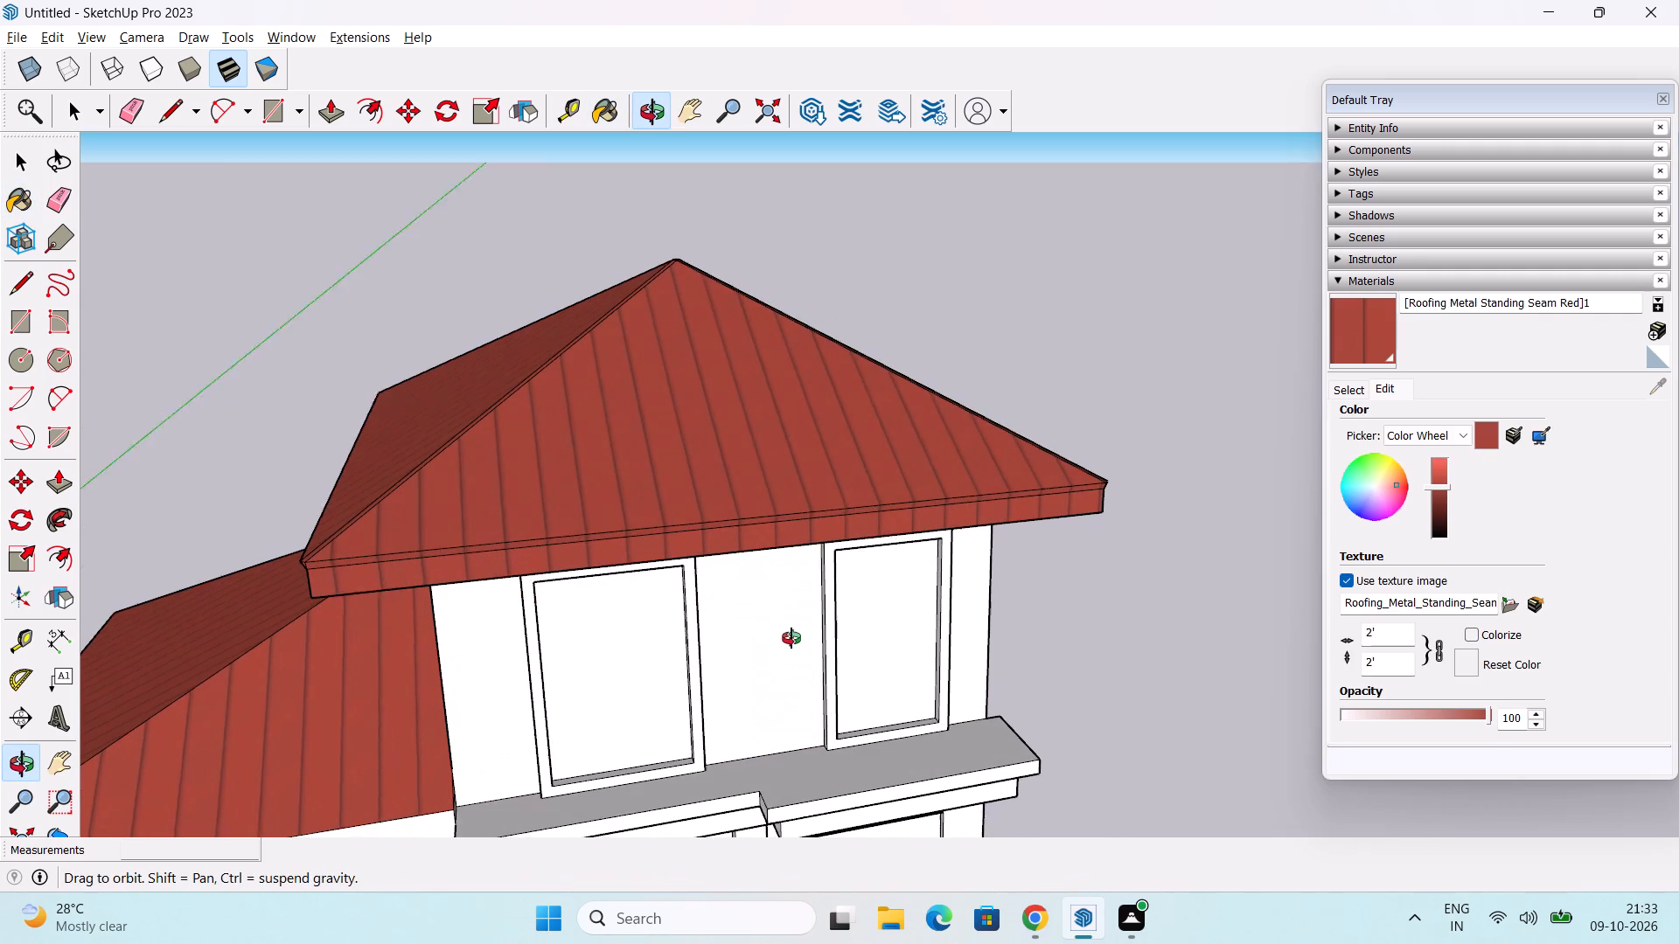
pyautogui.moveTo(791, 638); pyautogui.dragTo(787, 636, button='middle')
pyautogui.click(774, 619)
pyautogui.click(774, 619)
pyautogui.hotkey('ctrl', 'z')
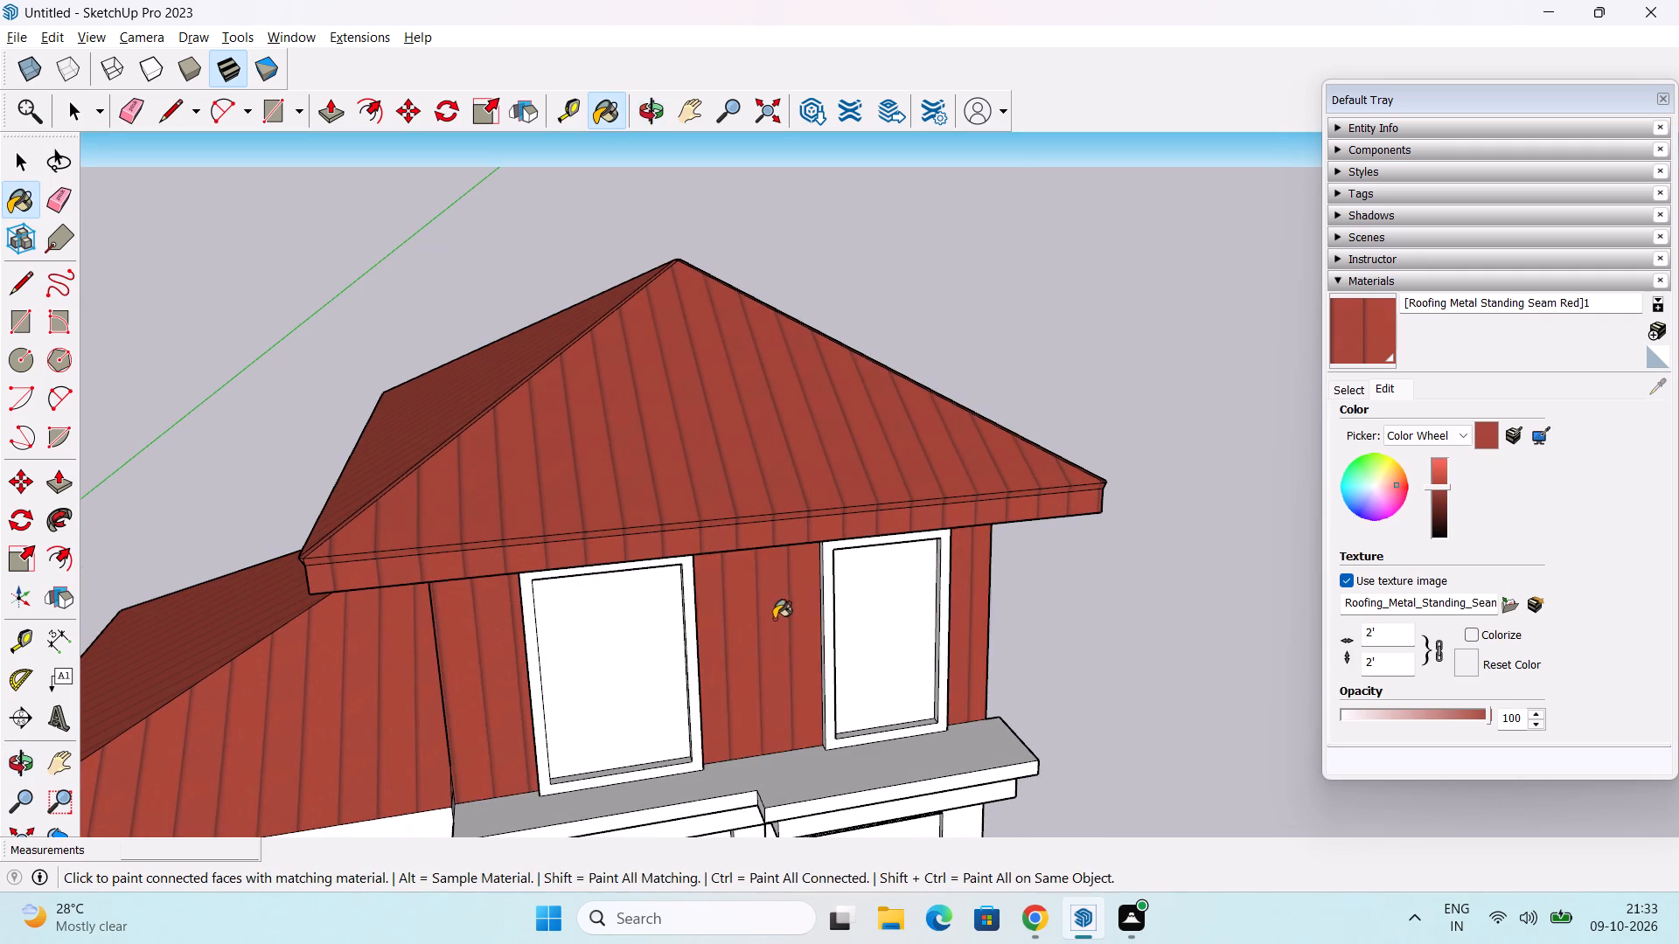
# Reopen the red standing seam texture in the external image editor and rotate it a quarter turn.
pyautogui.click(1537, 599)
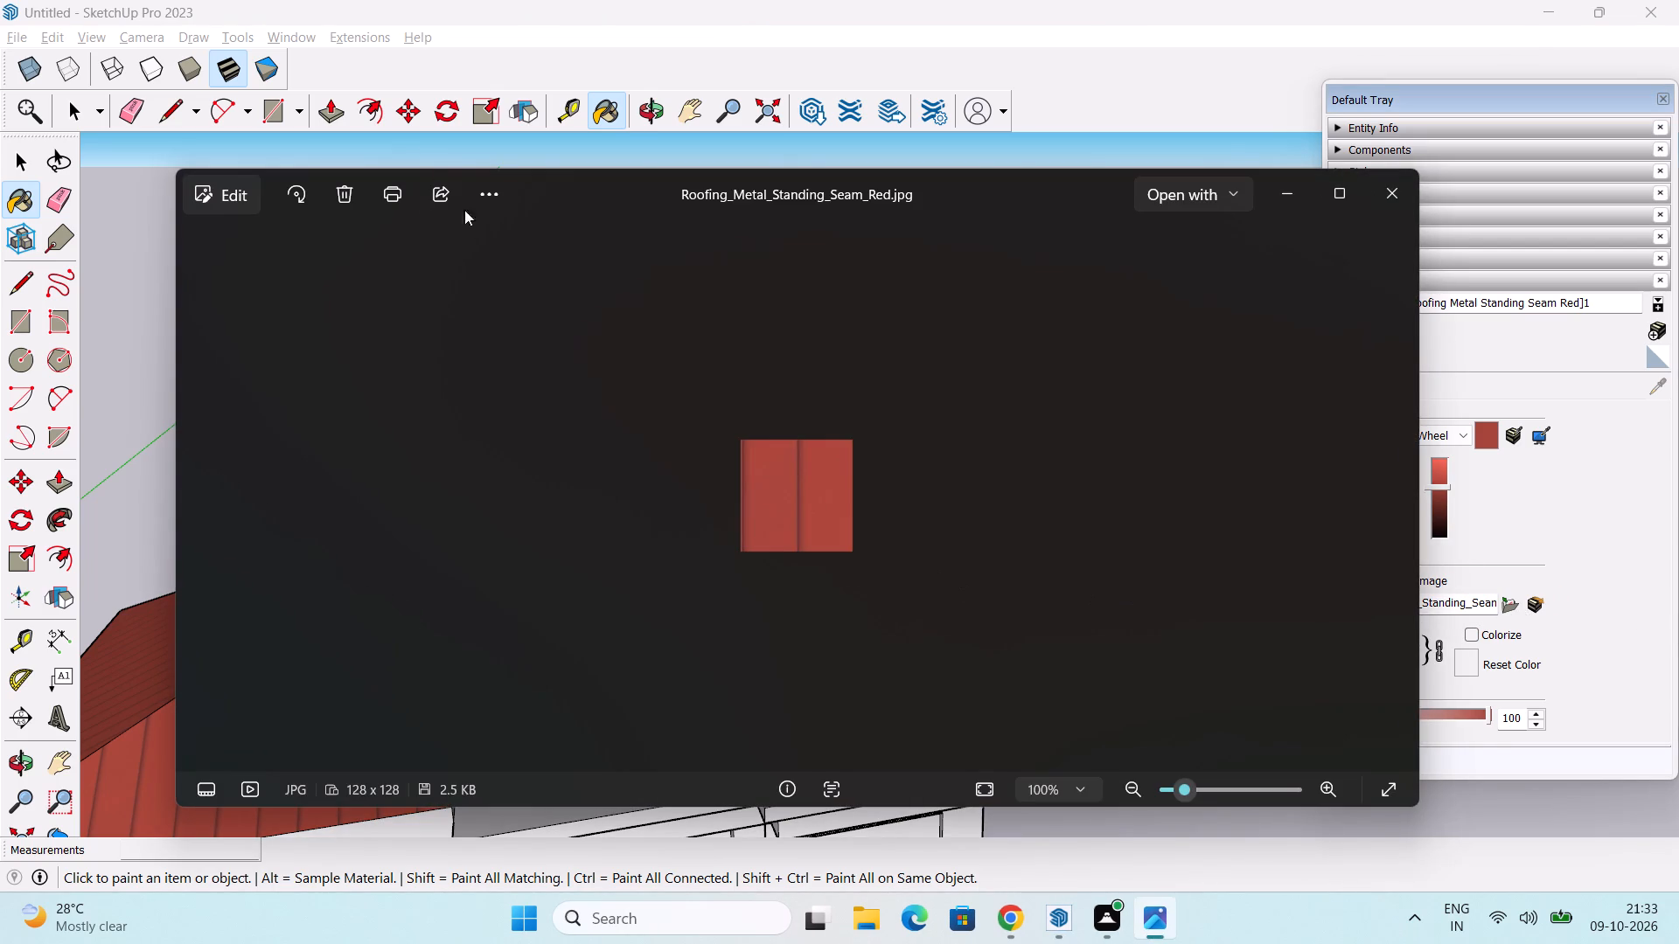
pyautogui.click(292, 191)
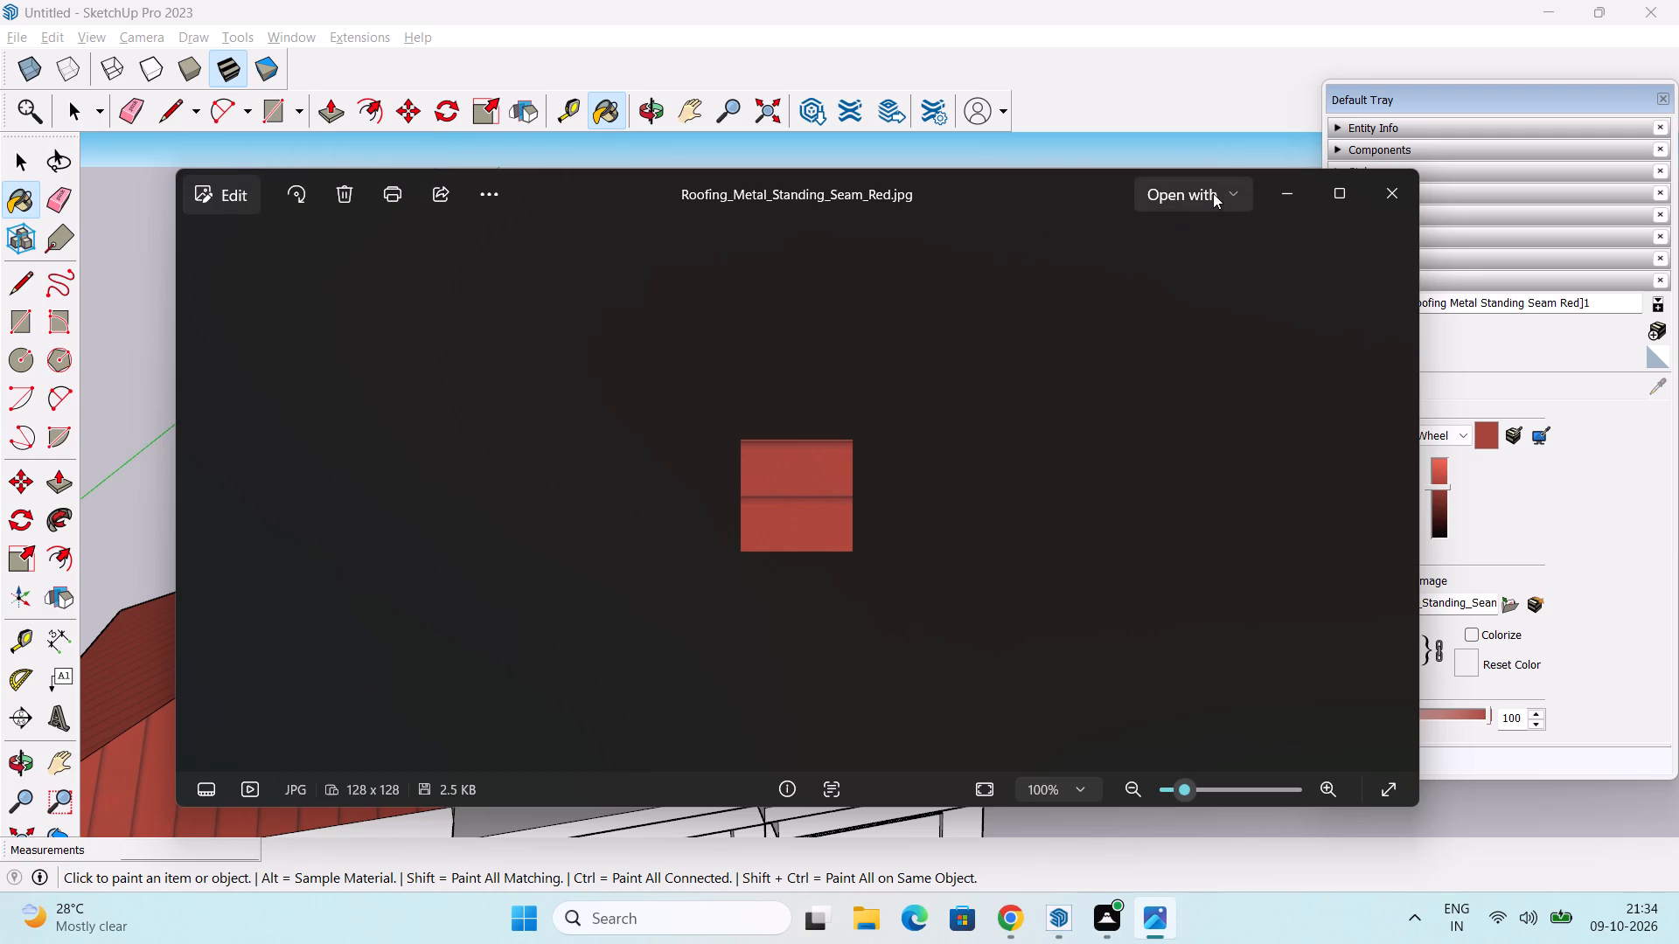
pyautogui.click(1238, 191)
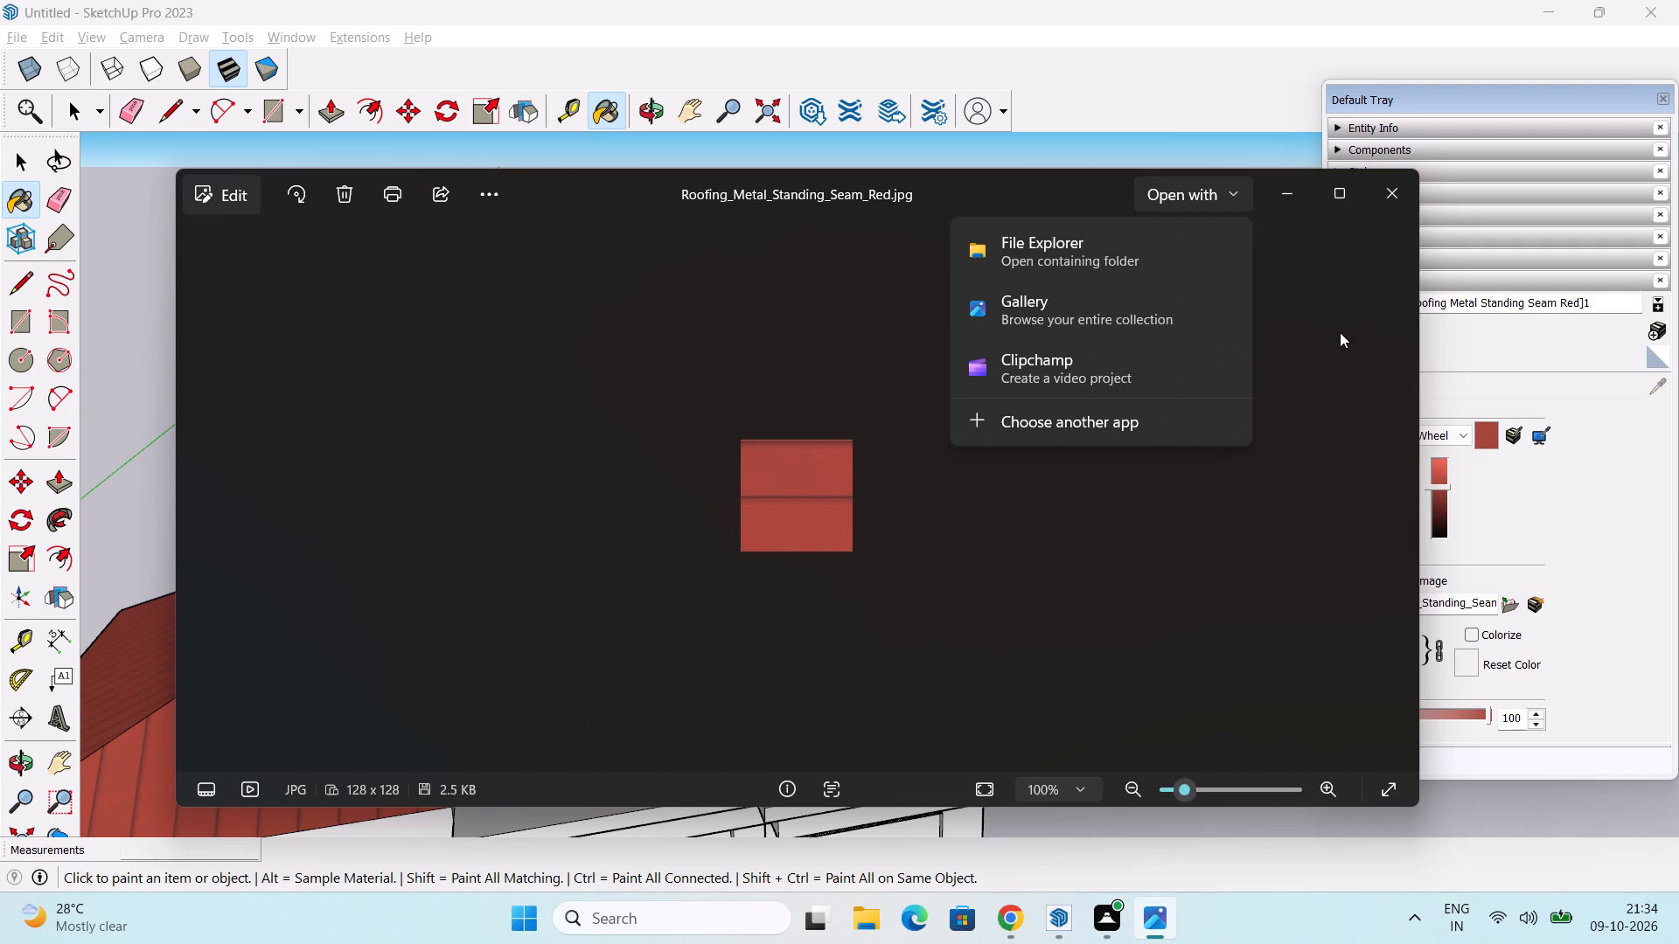
pyautogui.click(1311, 403)
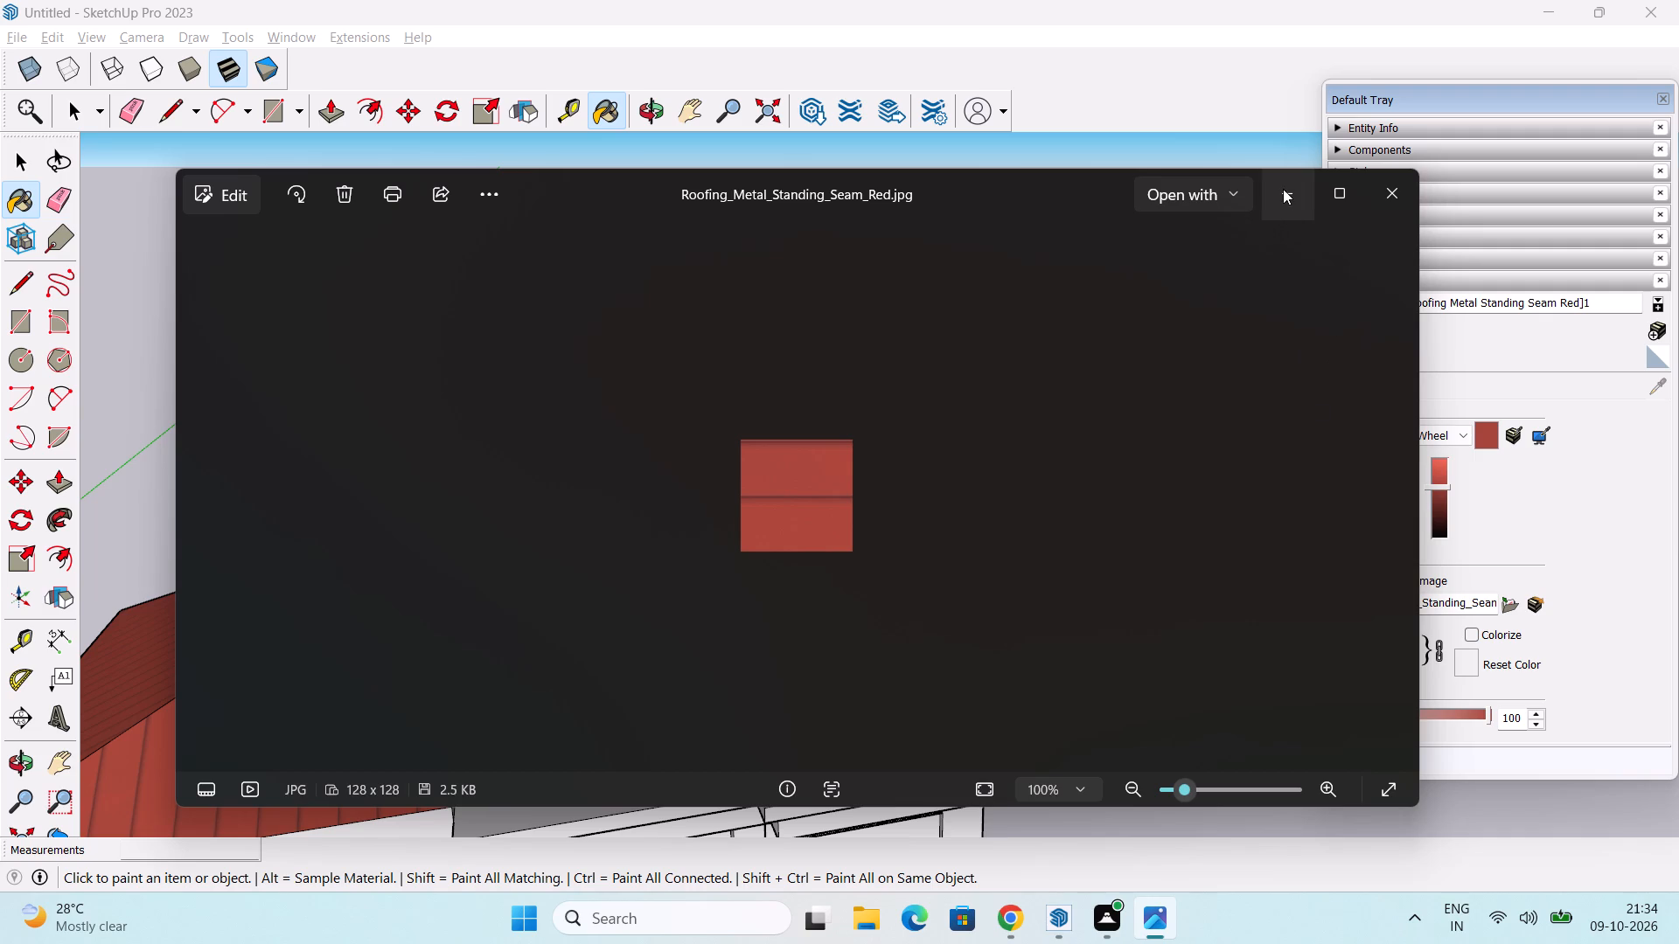
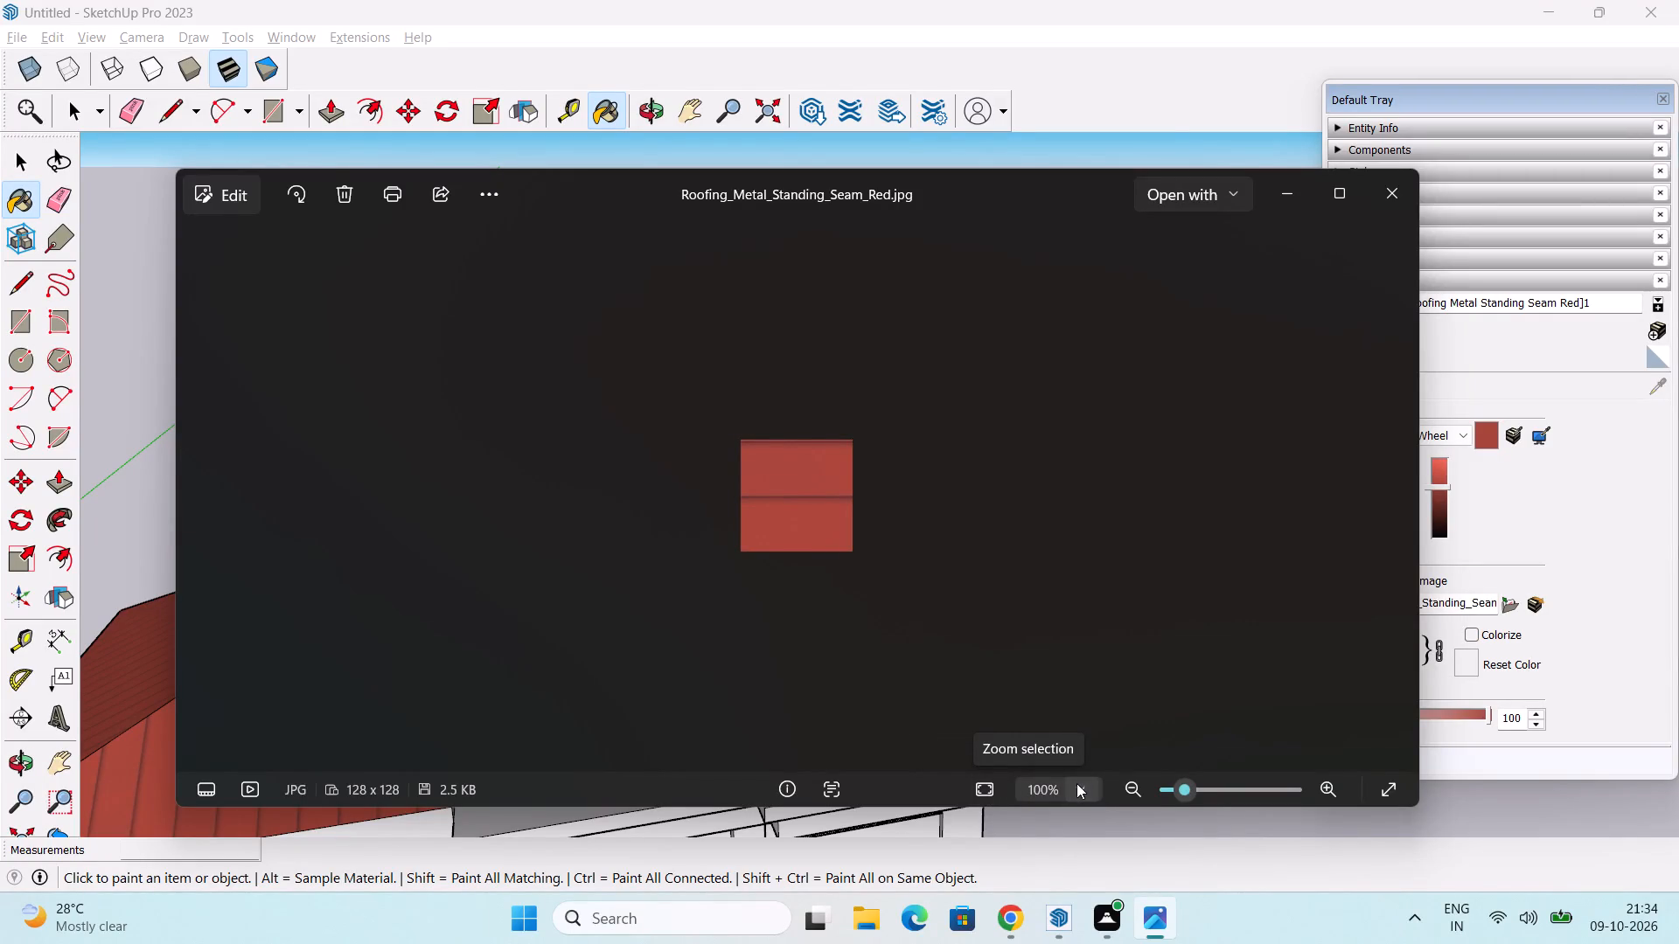
# View the Roofing_Metal_Standing_Seam_Red.jpg texture image full screen in Photos.
pyautogui.click(1076, 783)
pyautogui.click(1083, 787)
pyautogui.click(1384, 788)
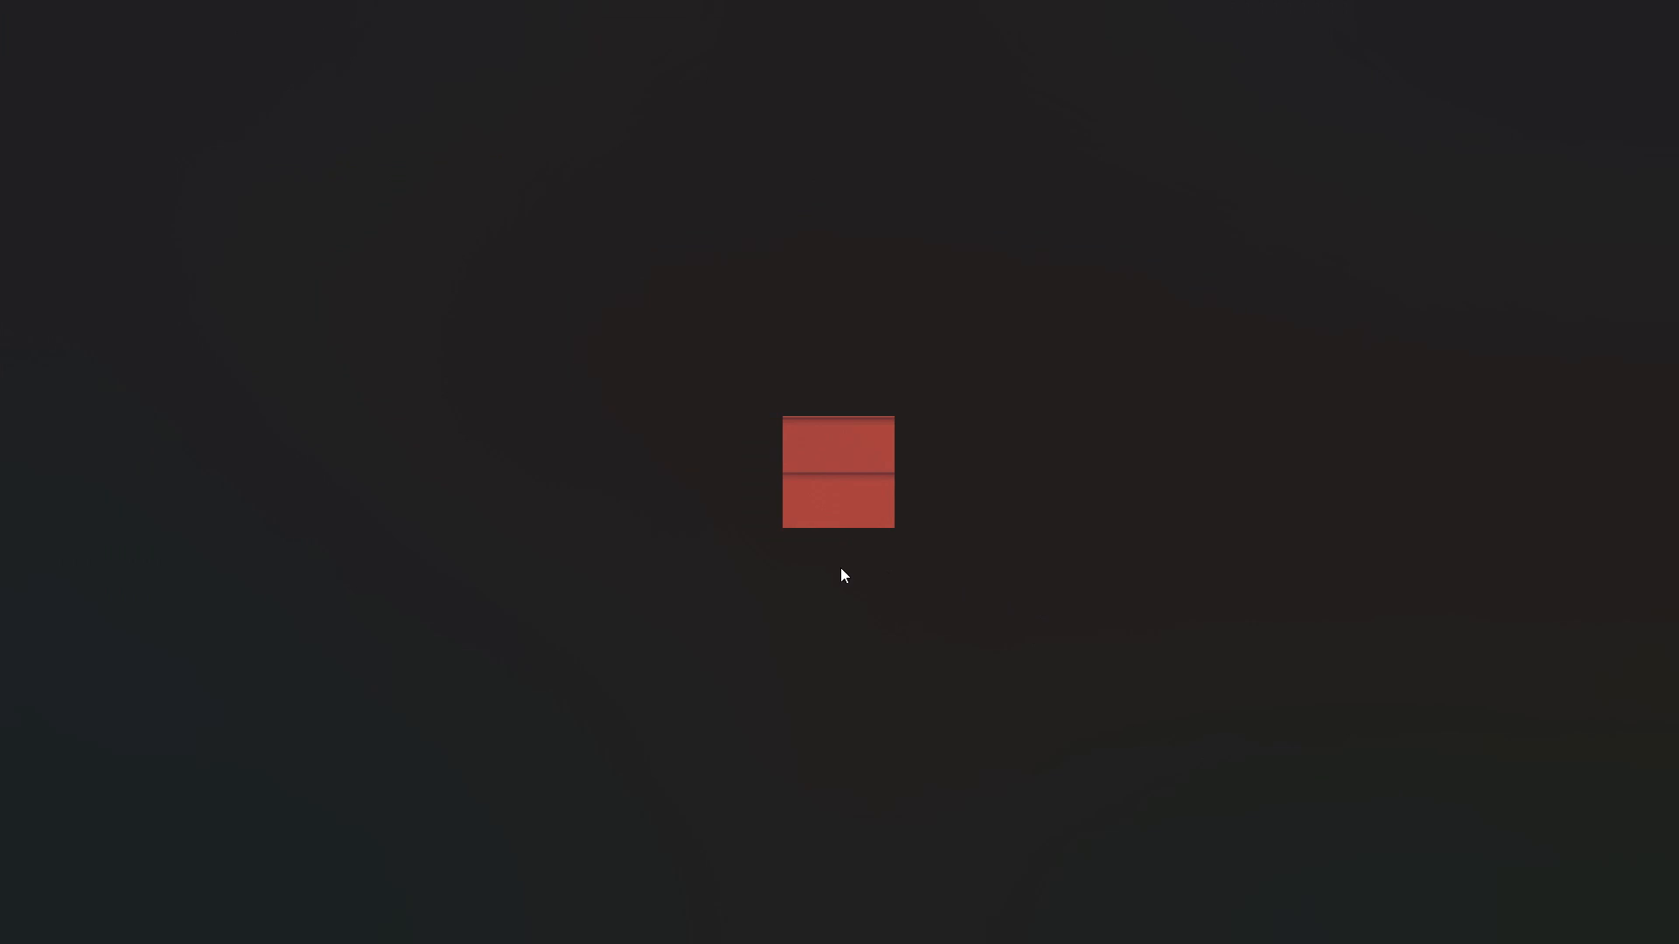
pyautogui.hotkey('alt', 'Tab')
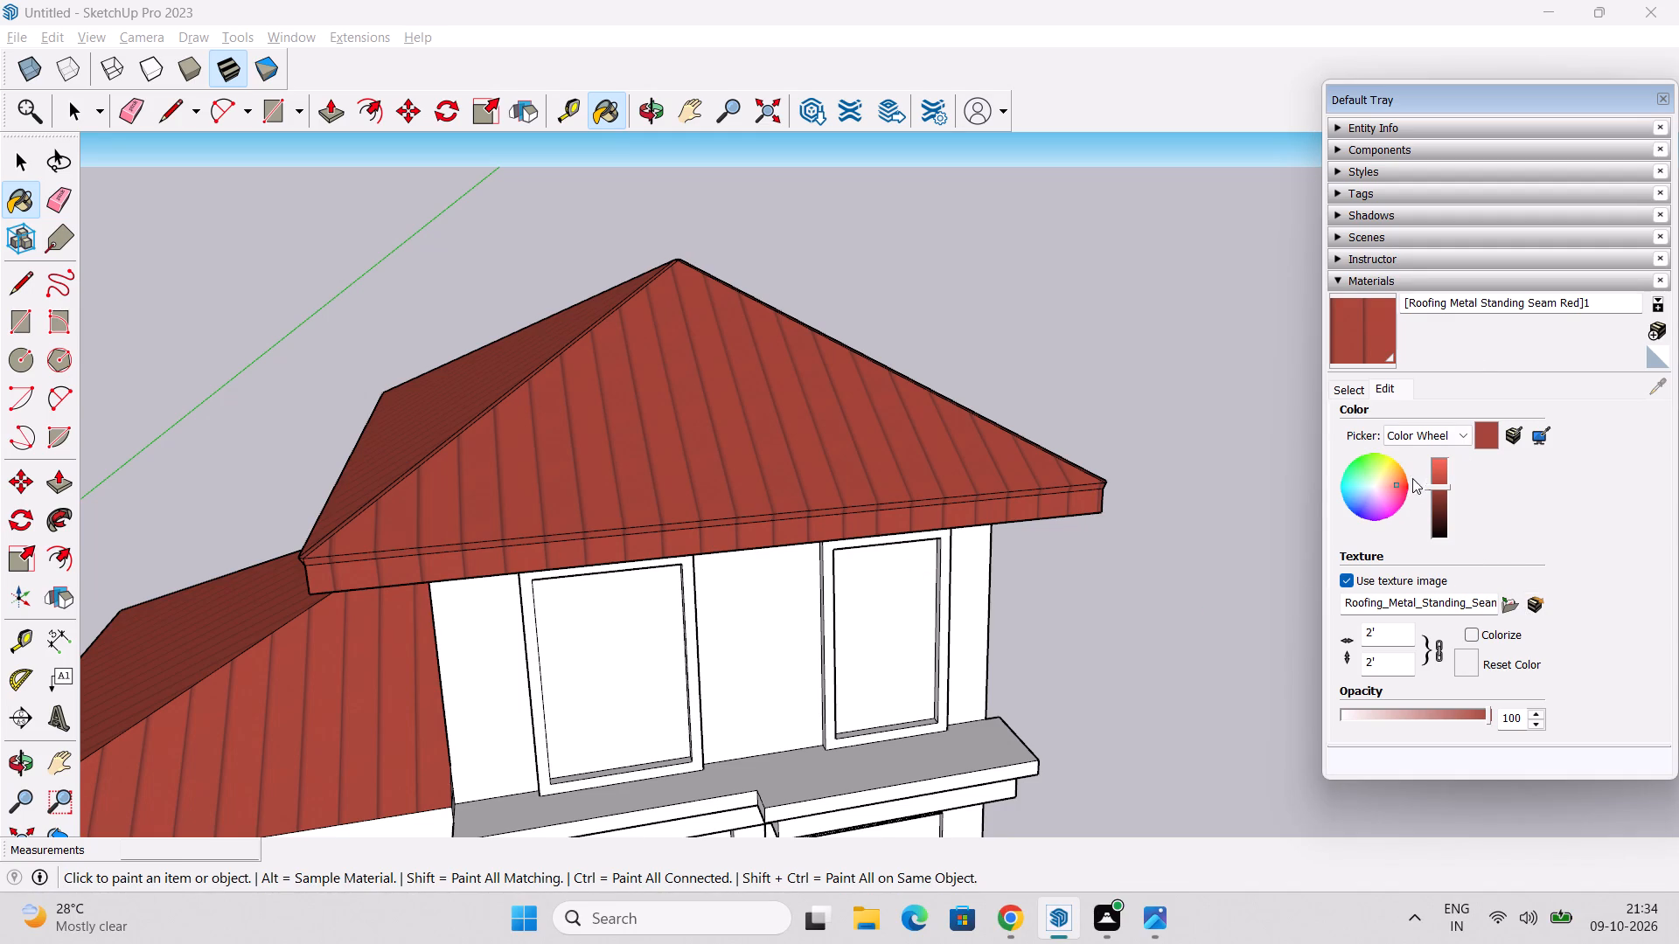
# Open the upper roof material's texture image in the external editor again and compare it with the full-screen copy.
pyautogui.click(767, 426)
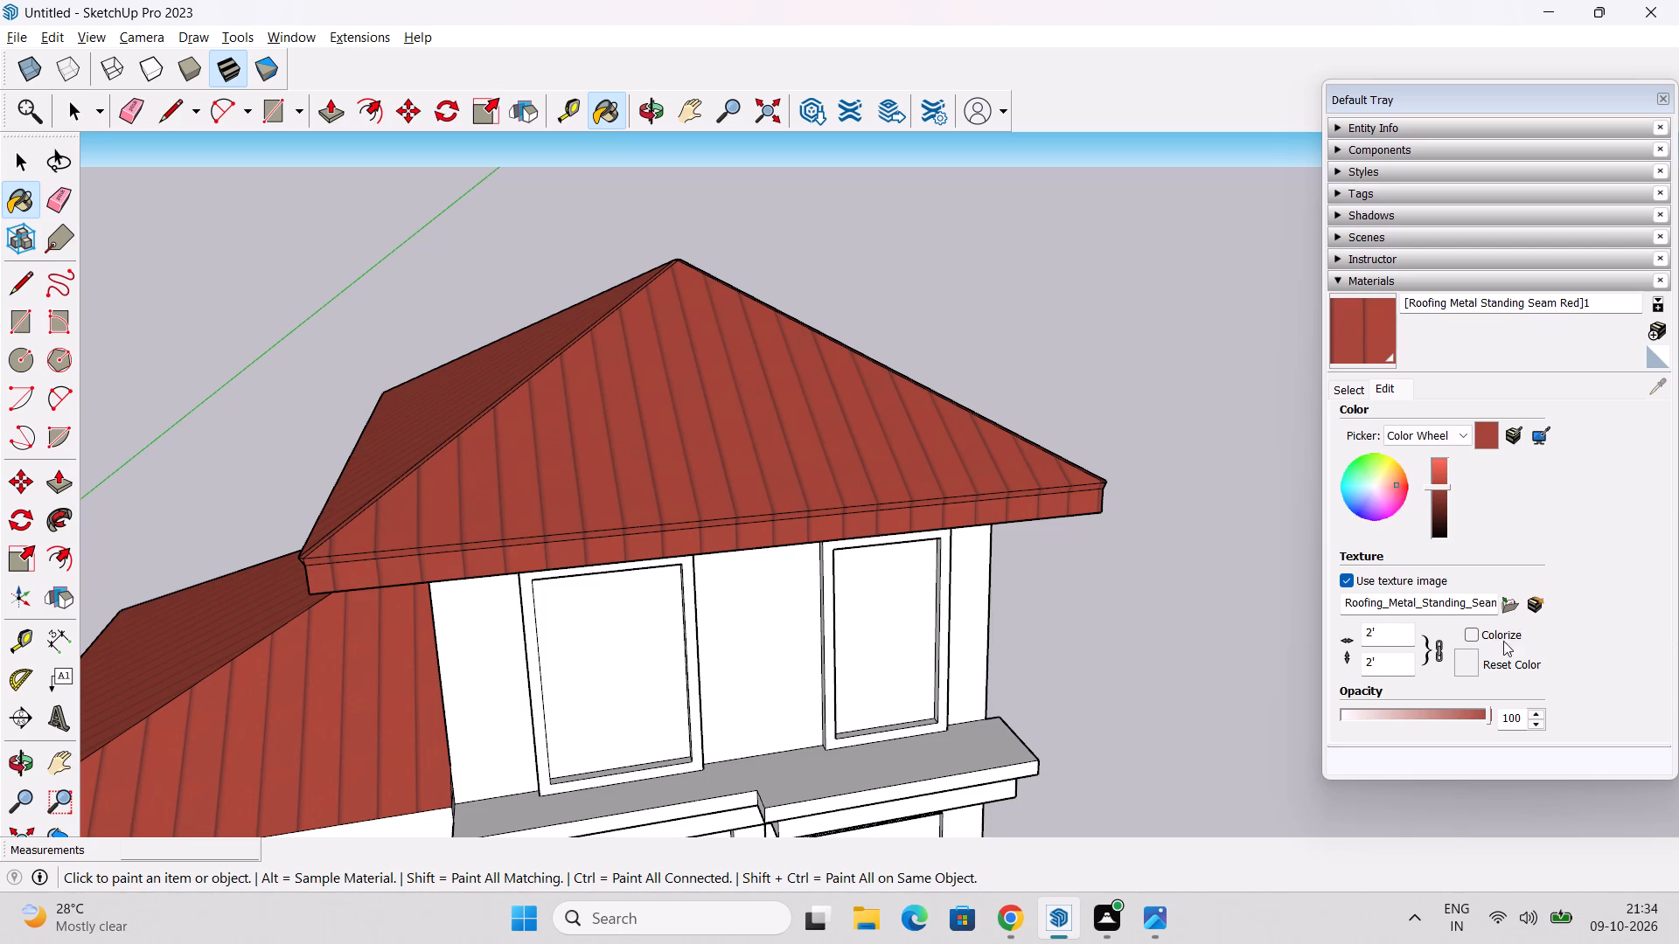
pyautogui.click(1536, 607)
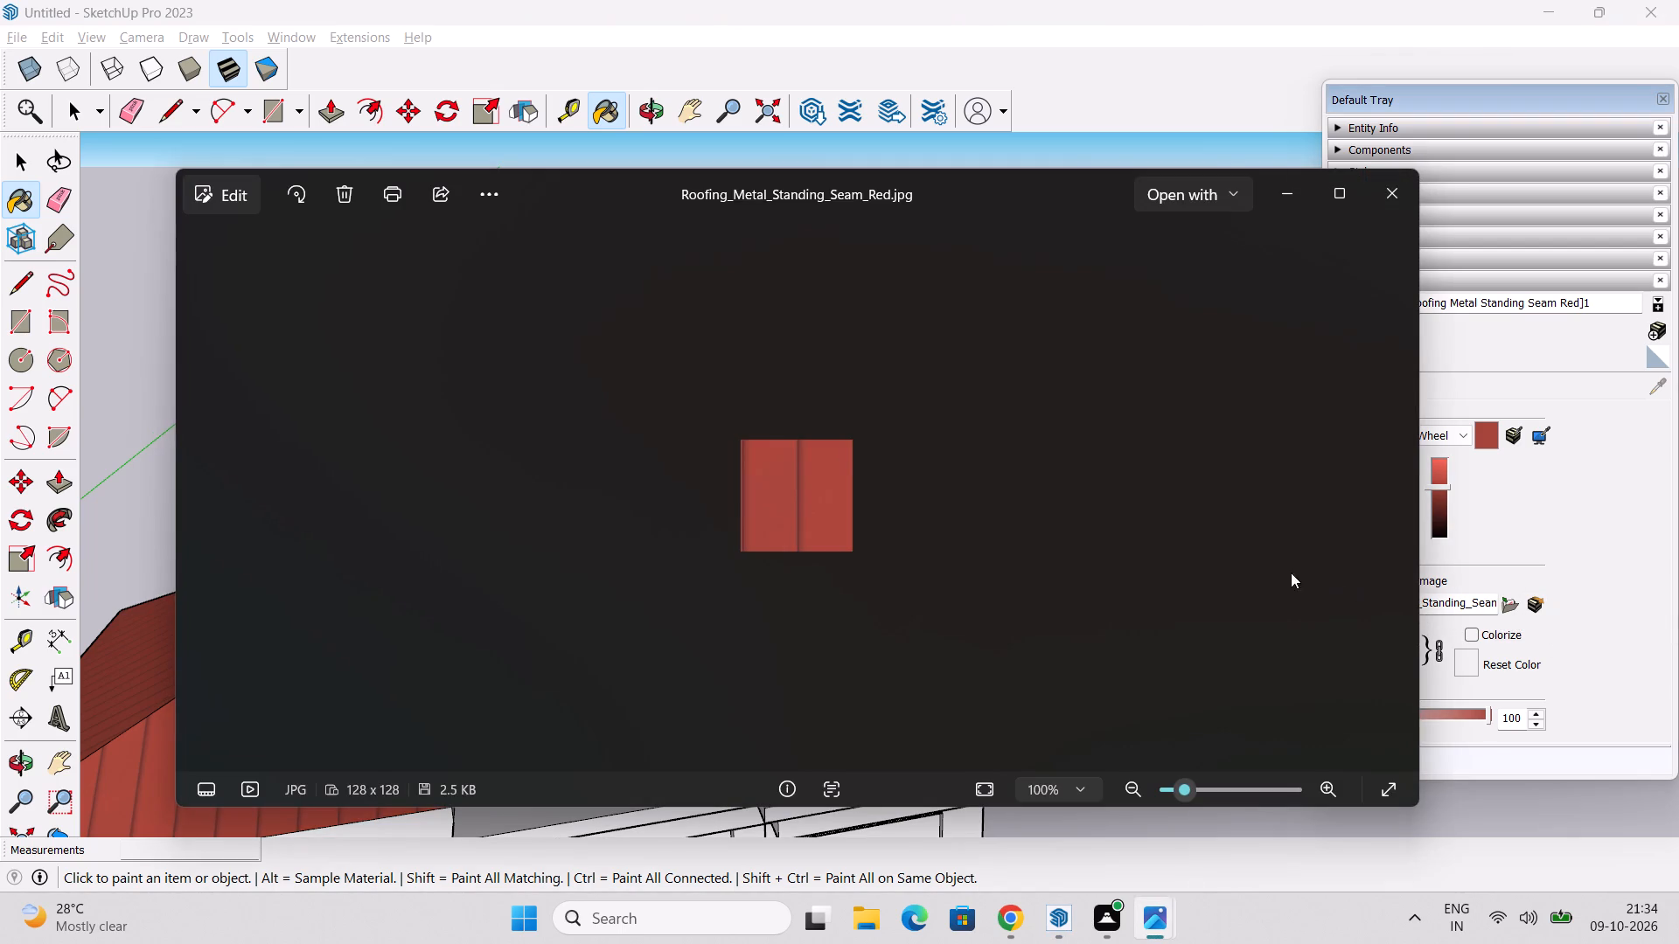
pyautogui.hotkey('alt', 'Tab')
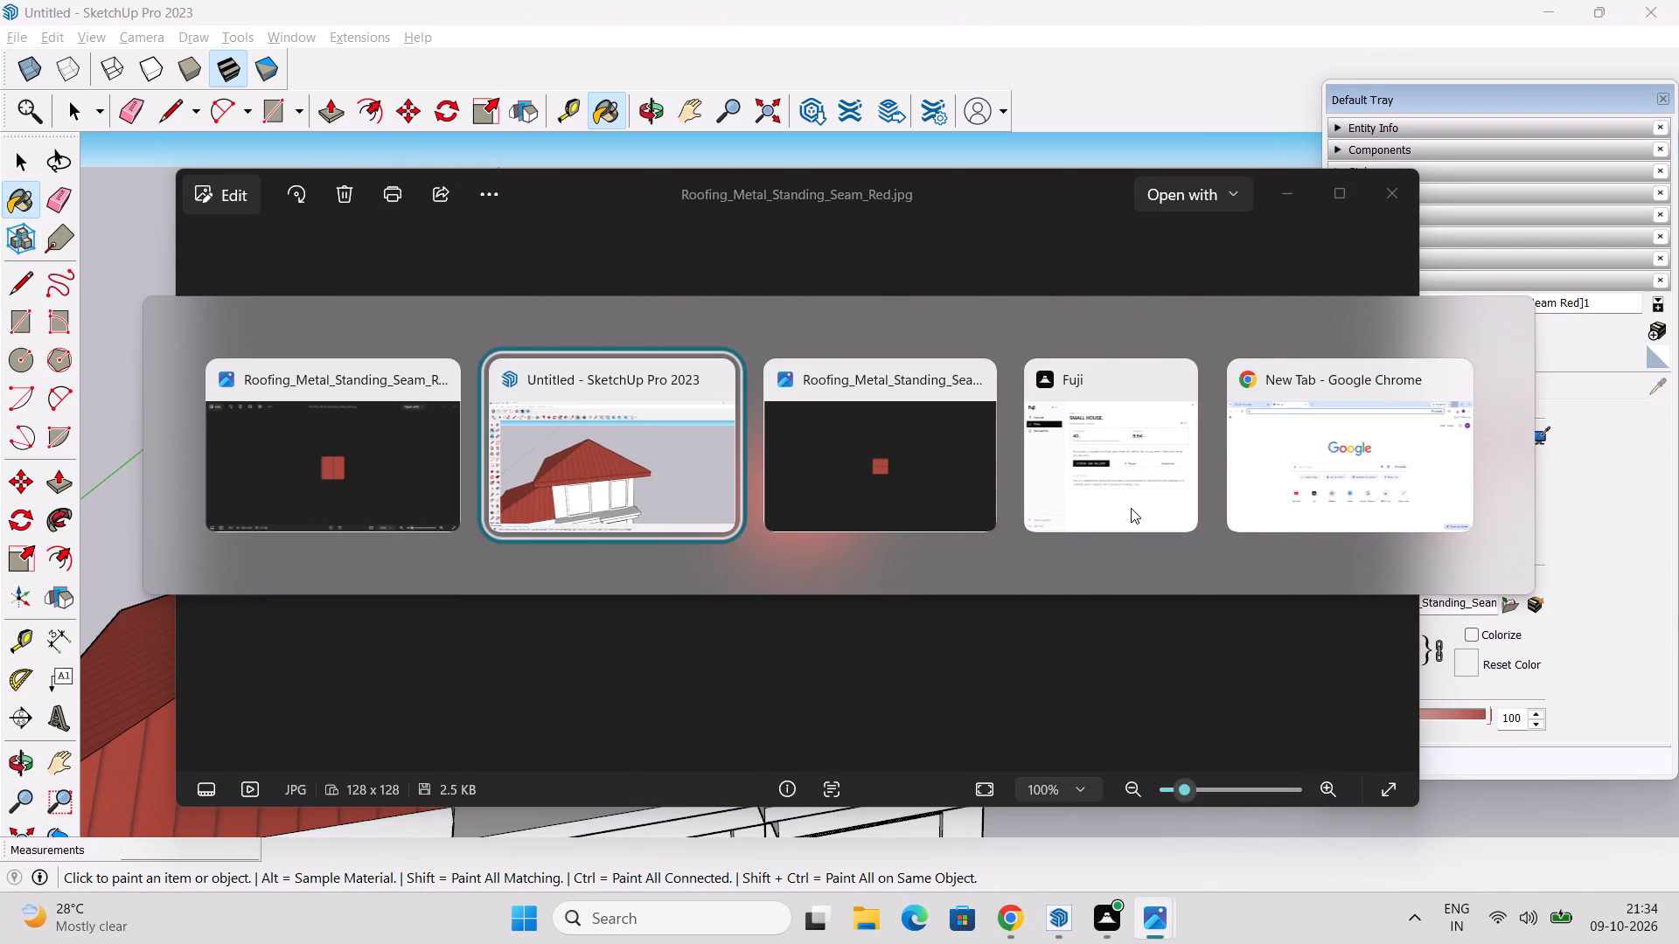
pyautogui.hotkey('alt', 'Tab')
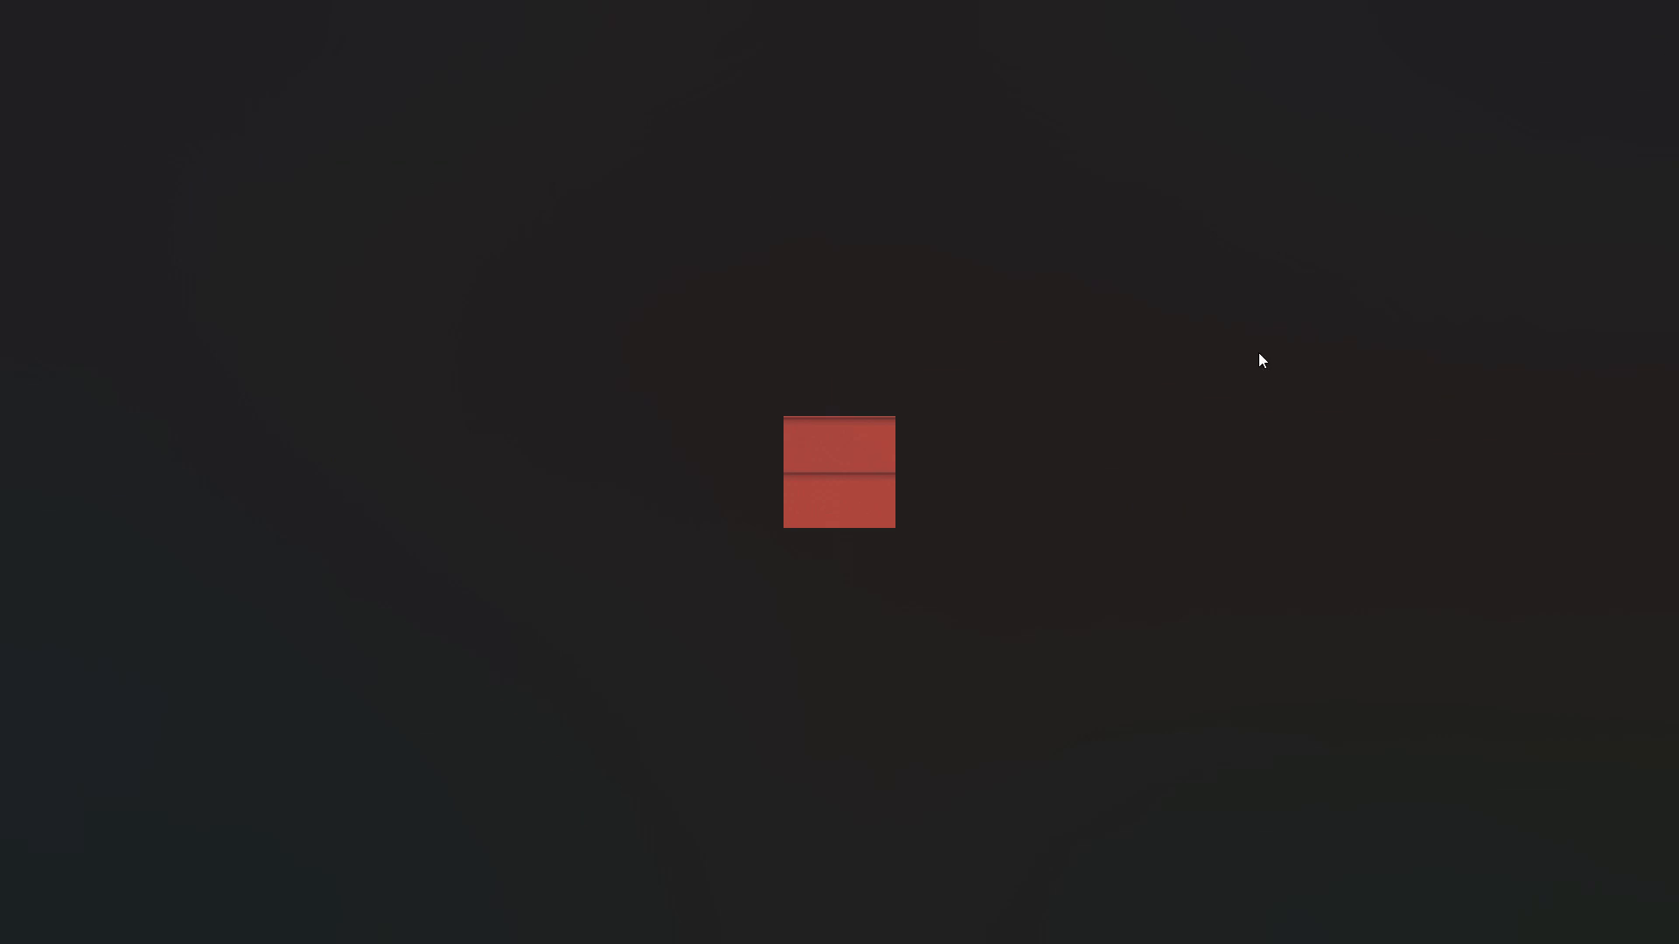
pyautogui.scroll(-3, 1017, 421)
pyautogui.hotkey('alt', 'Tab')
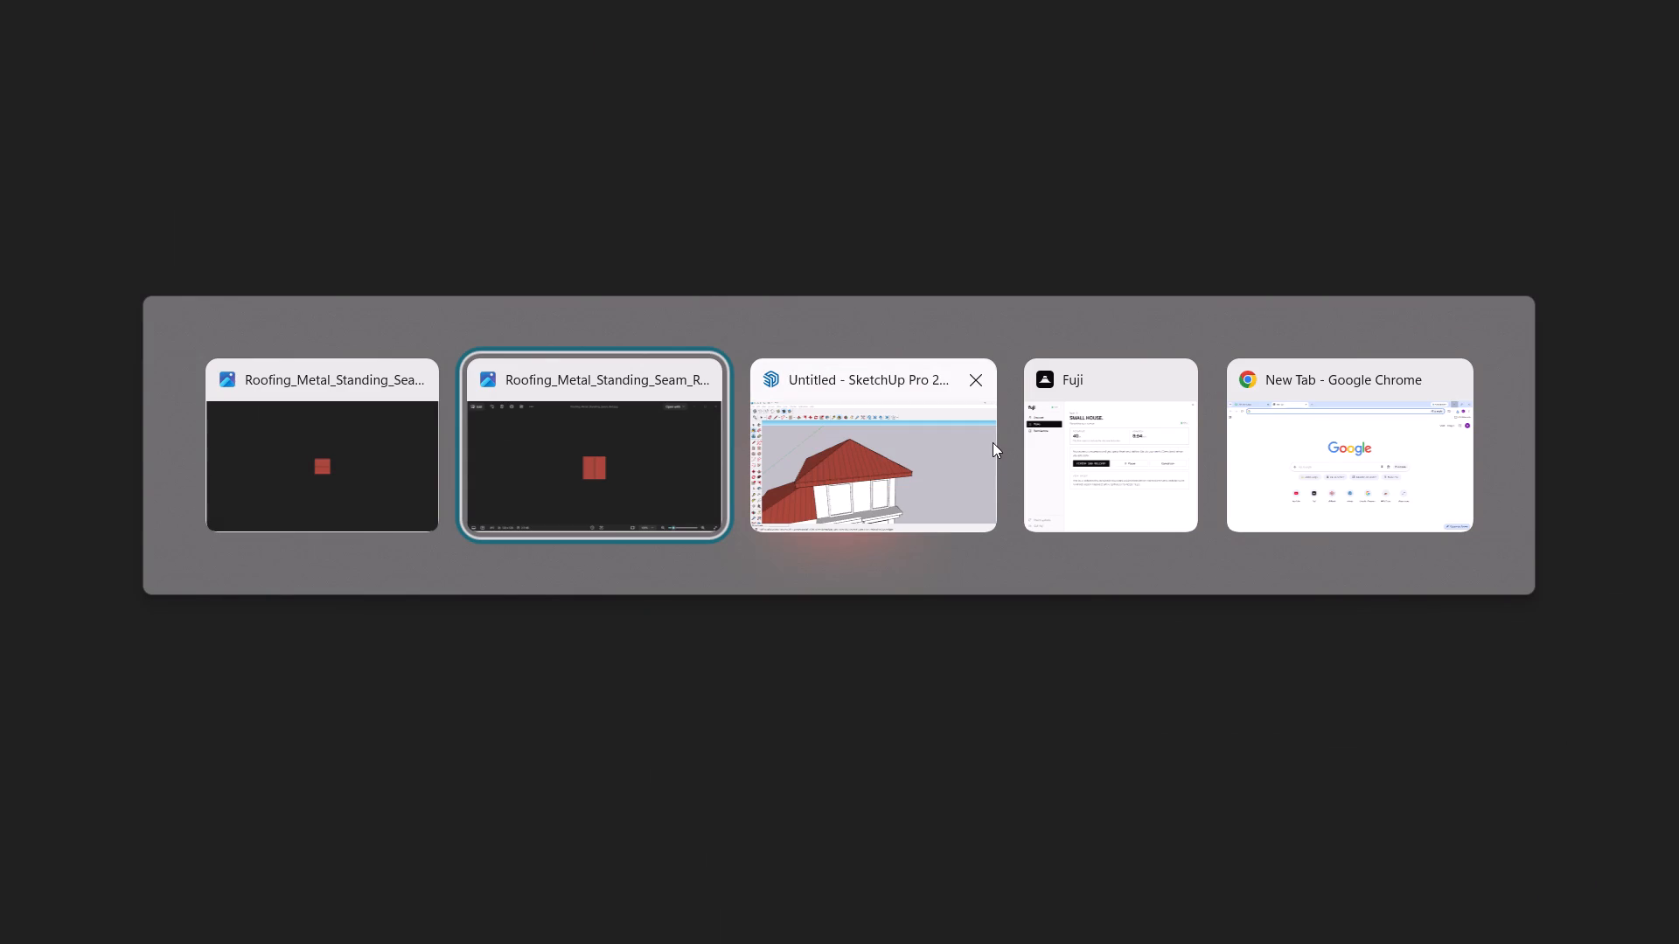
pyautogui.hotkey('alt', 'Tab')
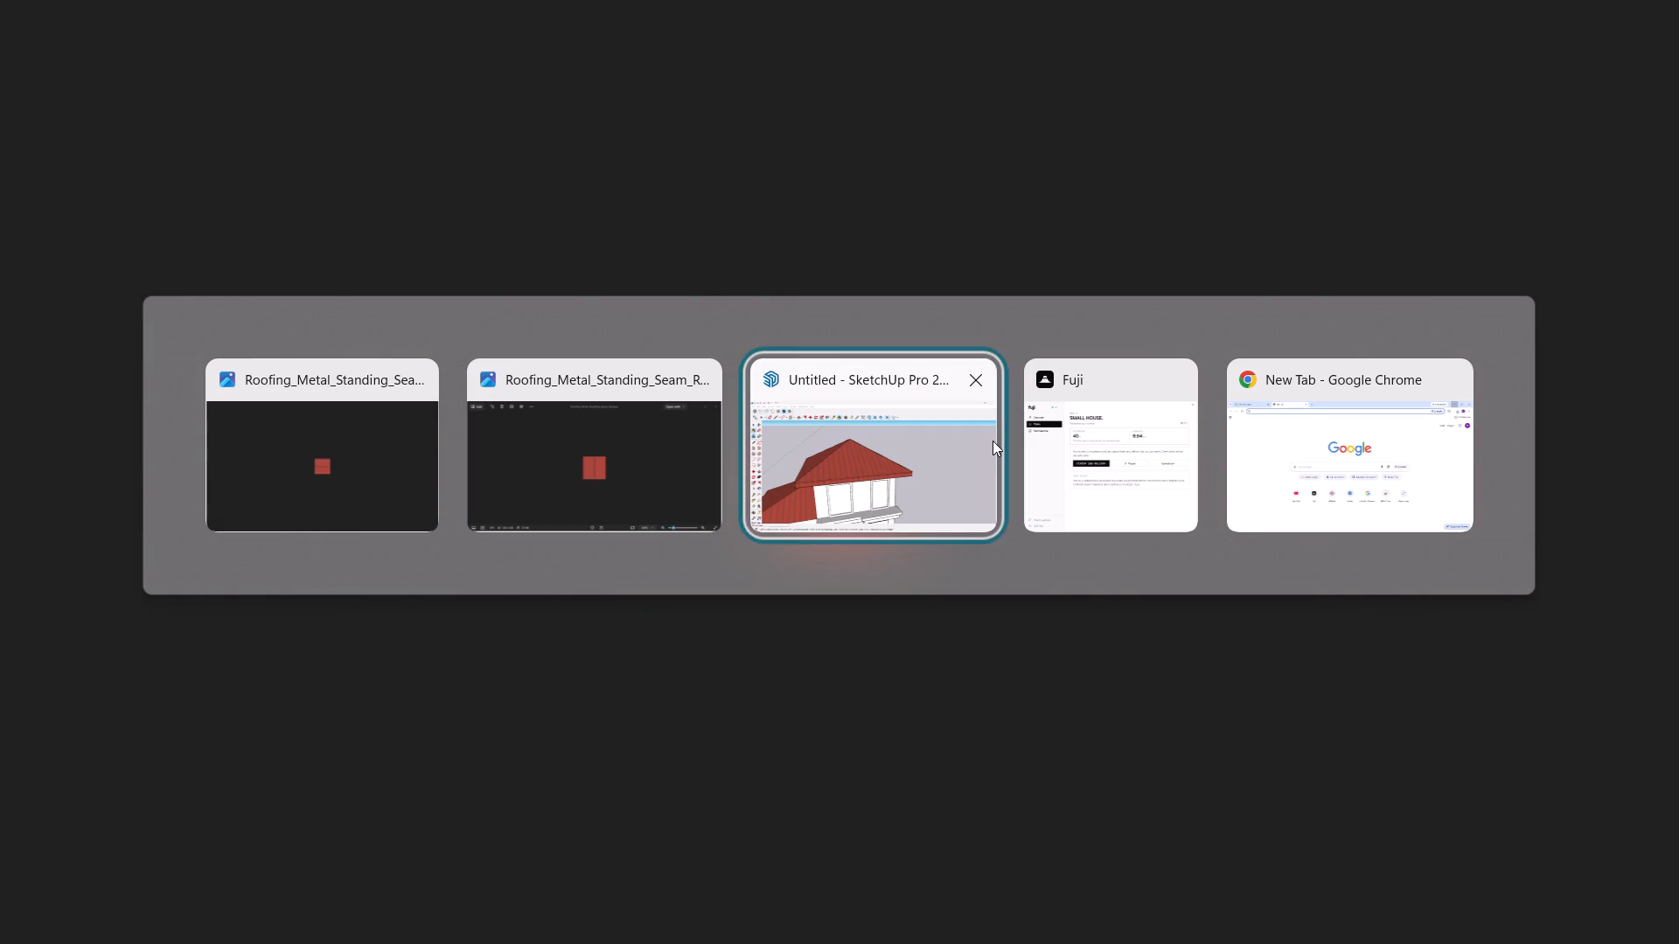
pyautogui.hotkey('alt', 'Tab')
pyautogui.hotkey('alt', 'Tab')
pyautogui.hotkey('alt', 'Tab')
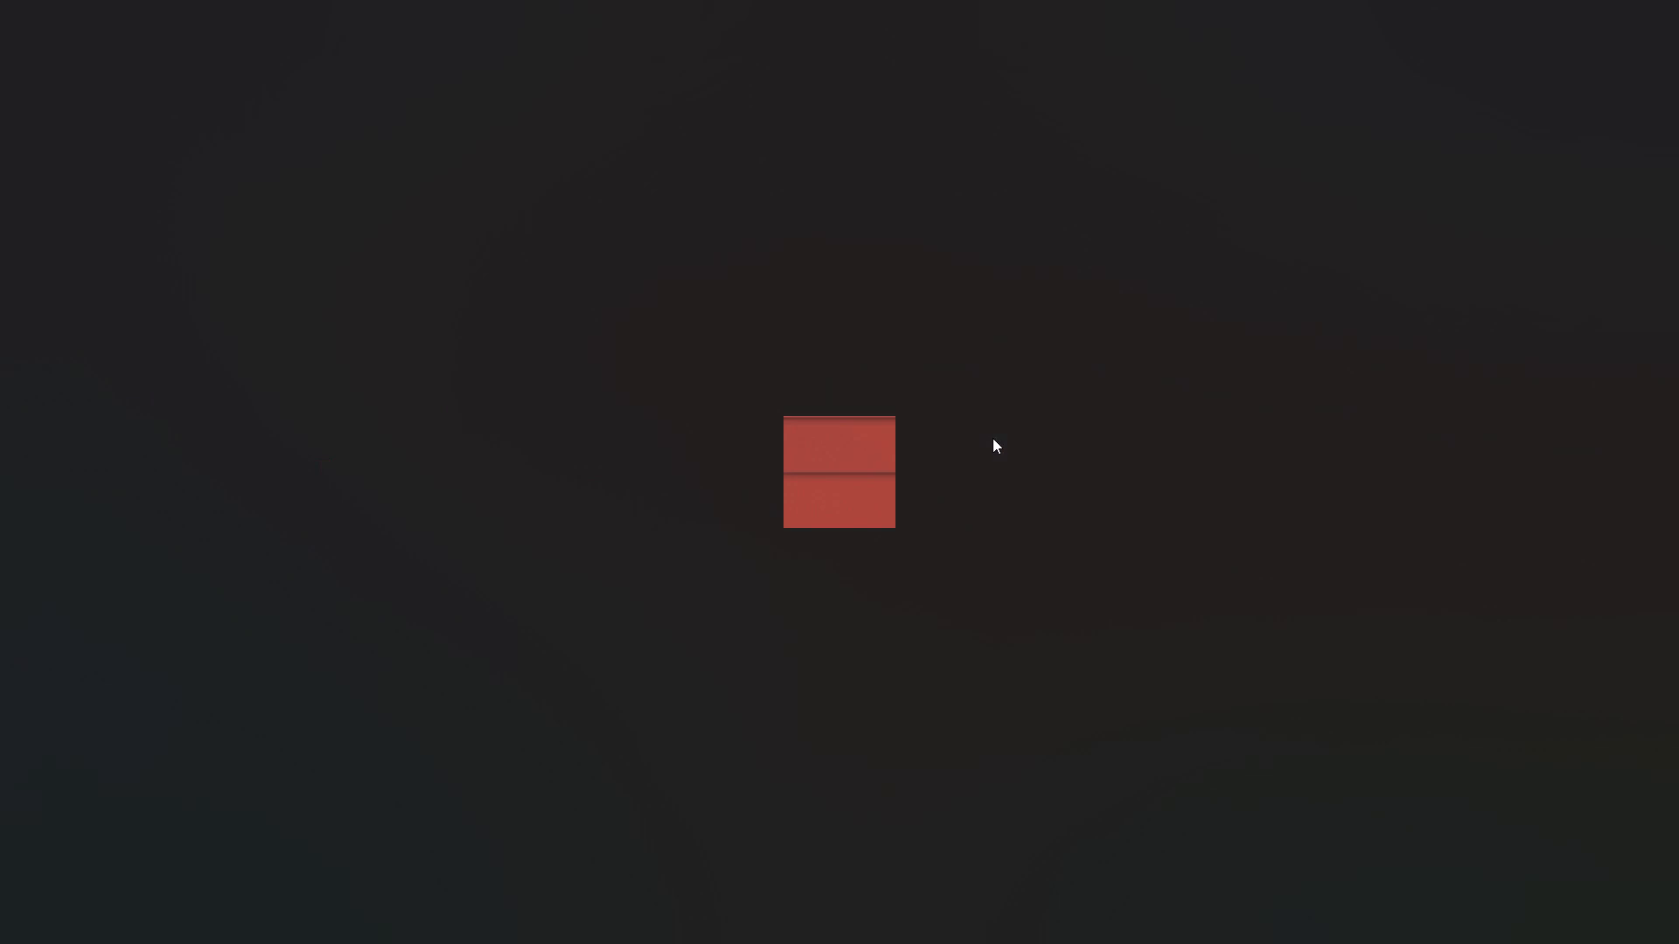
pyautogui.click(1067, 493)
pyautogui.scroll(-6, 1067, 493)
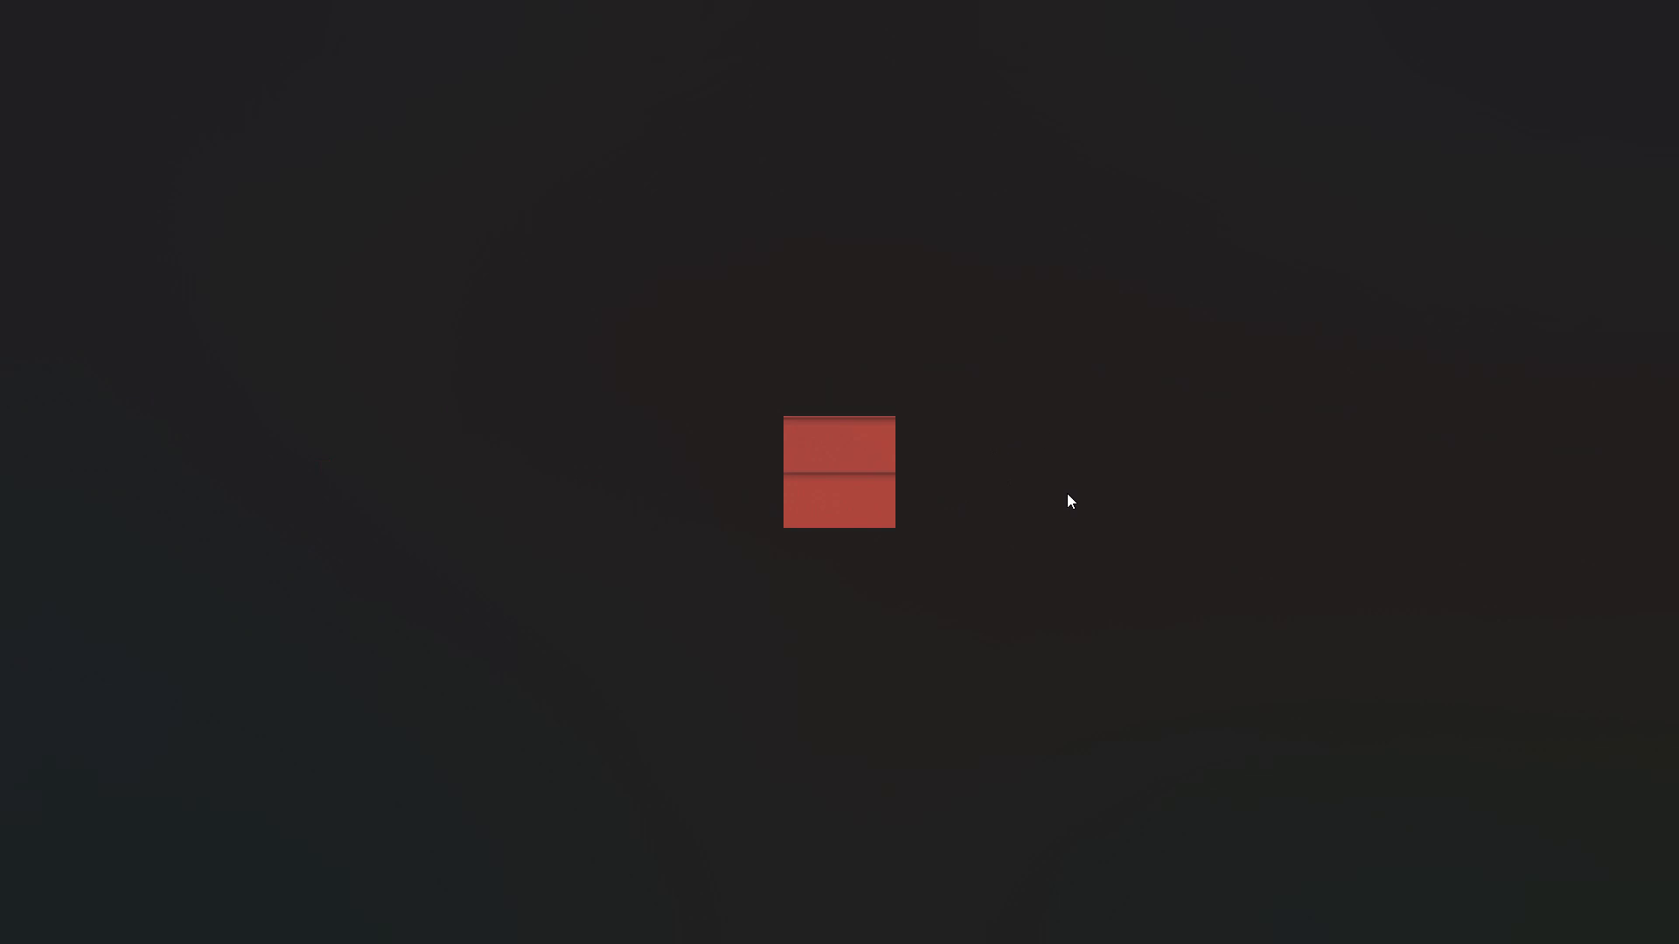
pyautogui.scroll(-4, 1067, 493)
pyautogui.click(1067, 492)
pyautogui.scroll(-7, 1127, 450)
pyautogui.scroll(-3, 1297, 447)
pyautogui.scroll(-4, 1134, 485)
# Switch back to SketchUp and undo the red roofing paint on the upper roof's front fascia.
pyautogui.hotkey('alt', 'Tab')
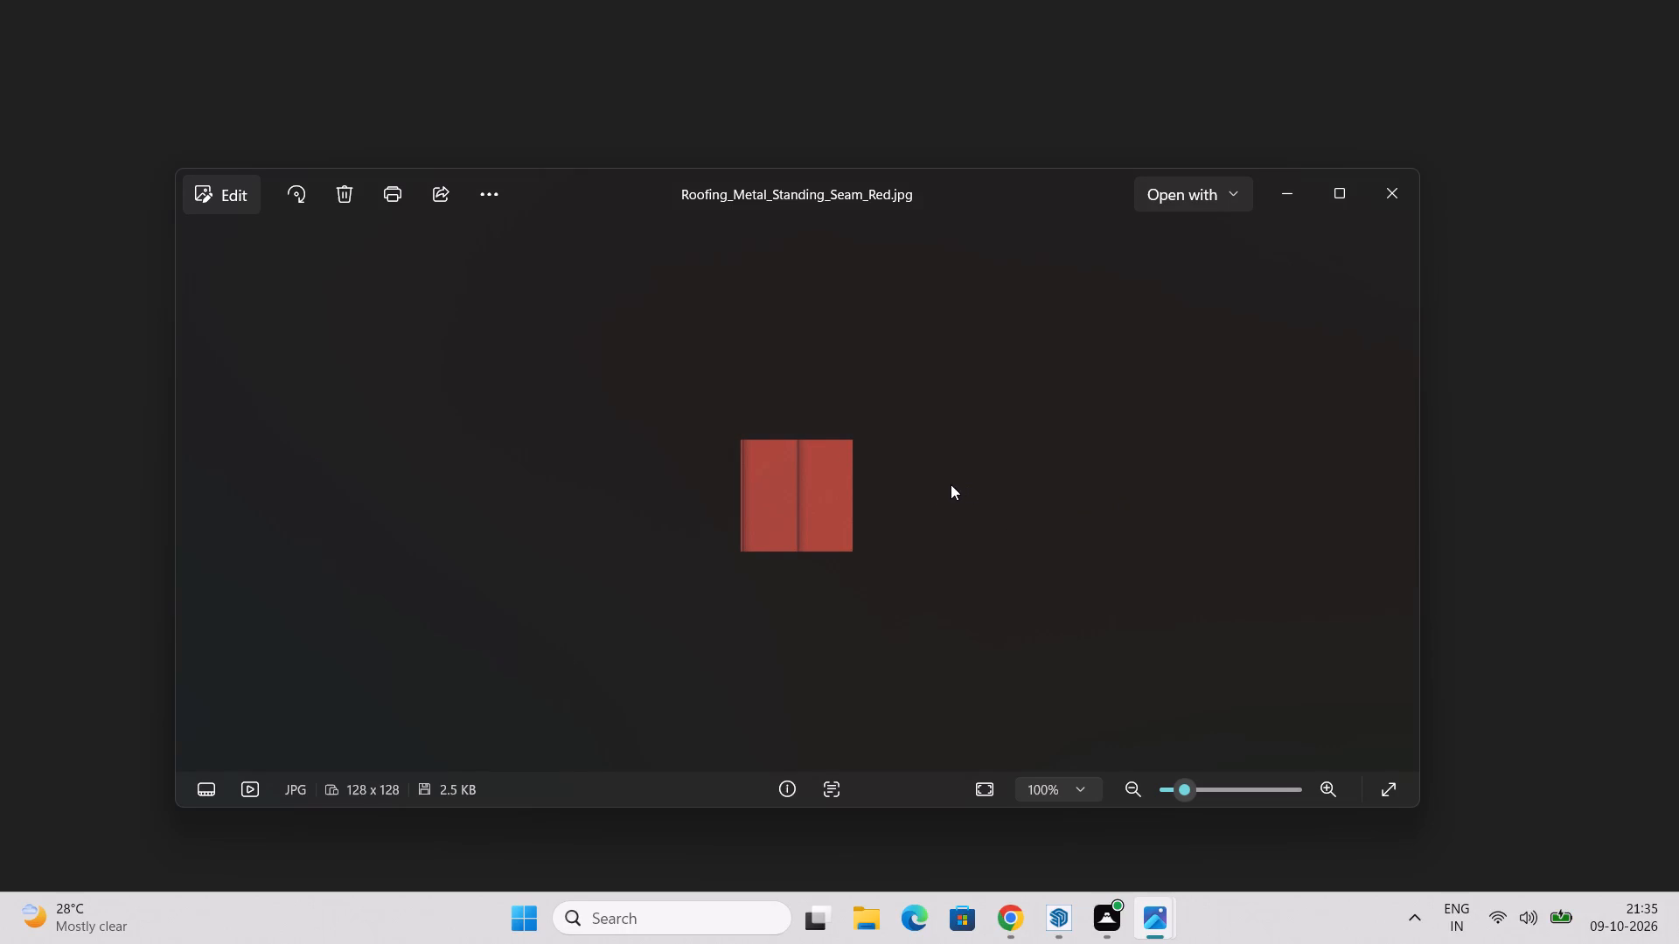
pyautogui.hotkey('alt', 'Tab')
pyautogui.hotkey('alt', 'Tab')
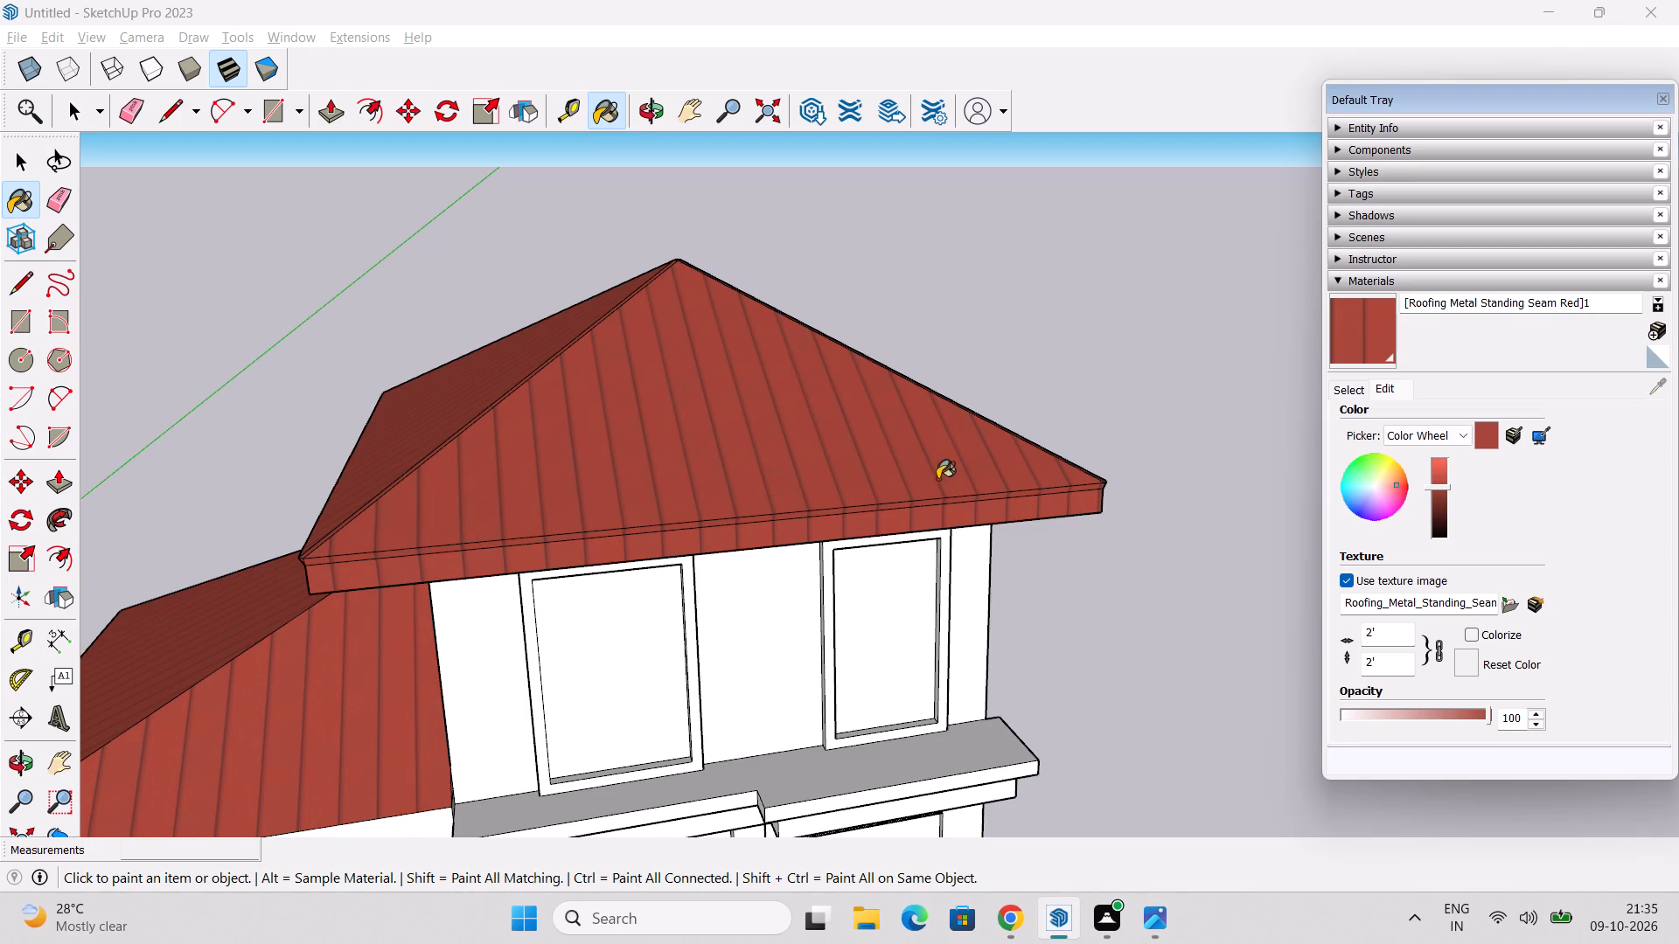
pyautogui.scroll(-2, 949, 478)
pyautogui.moveTo(1016, 513); pyautogui.dragTo(633, 499, button='middle')
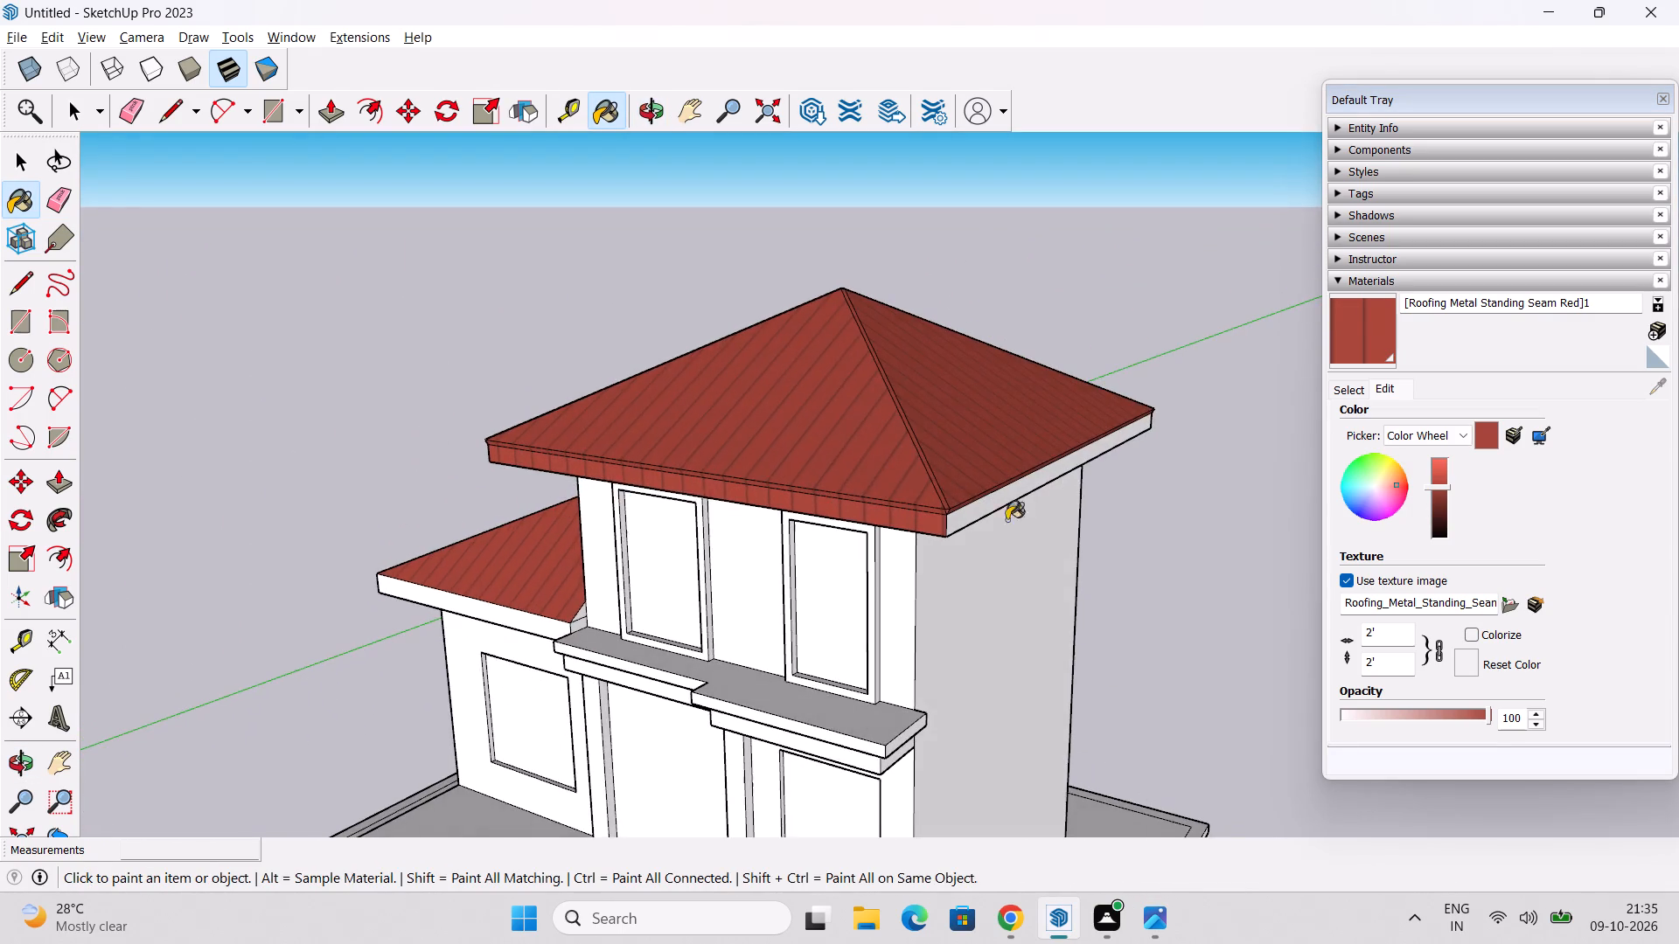
pyautogui.scroll(2, 1016, 520)
pyautogui.moveTo(976, 528); pyautogui.dragTo(1023, 467, button='middle')
pyautogui.moveTo(826, 497); pyautogui.dragTo(1408, 525, button='middle')
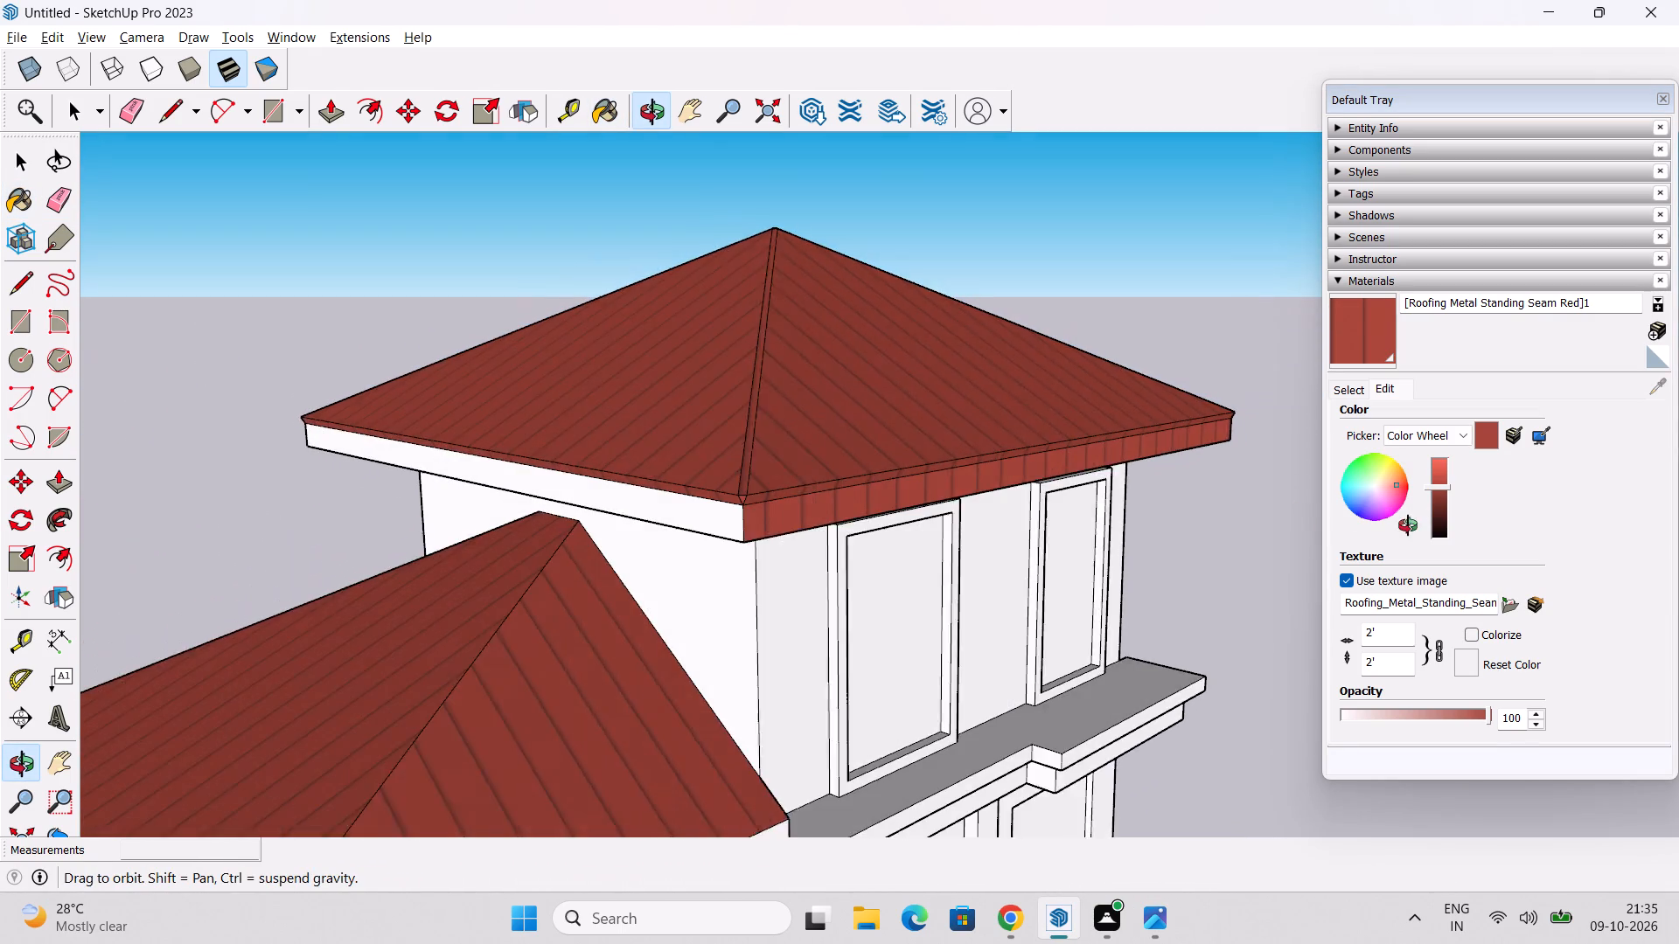
pyautogui.moveTo(1408, 525); pyautogui.dragTo(1410, 525, button='middle')
pyautogui.moveTo(1265, 526); pyautogui.dragTo(1142, 528, button='middle')
pyautogui.hotkey('ctrl', 'z')
pyautogui.moveTo(1094, 500); pyautogui.dragTo(1069, 496, button='middle')
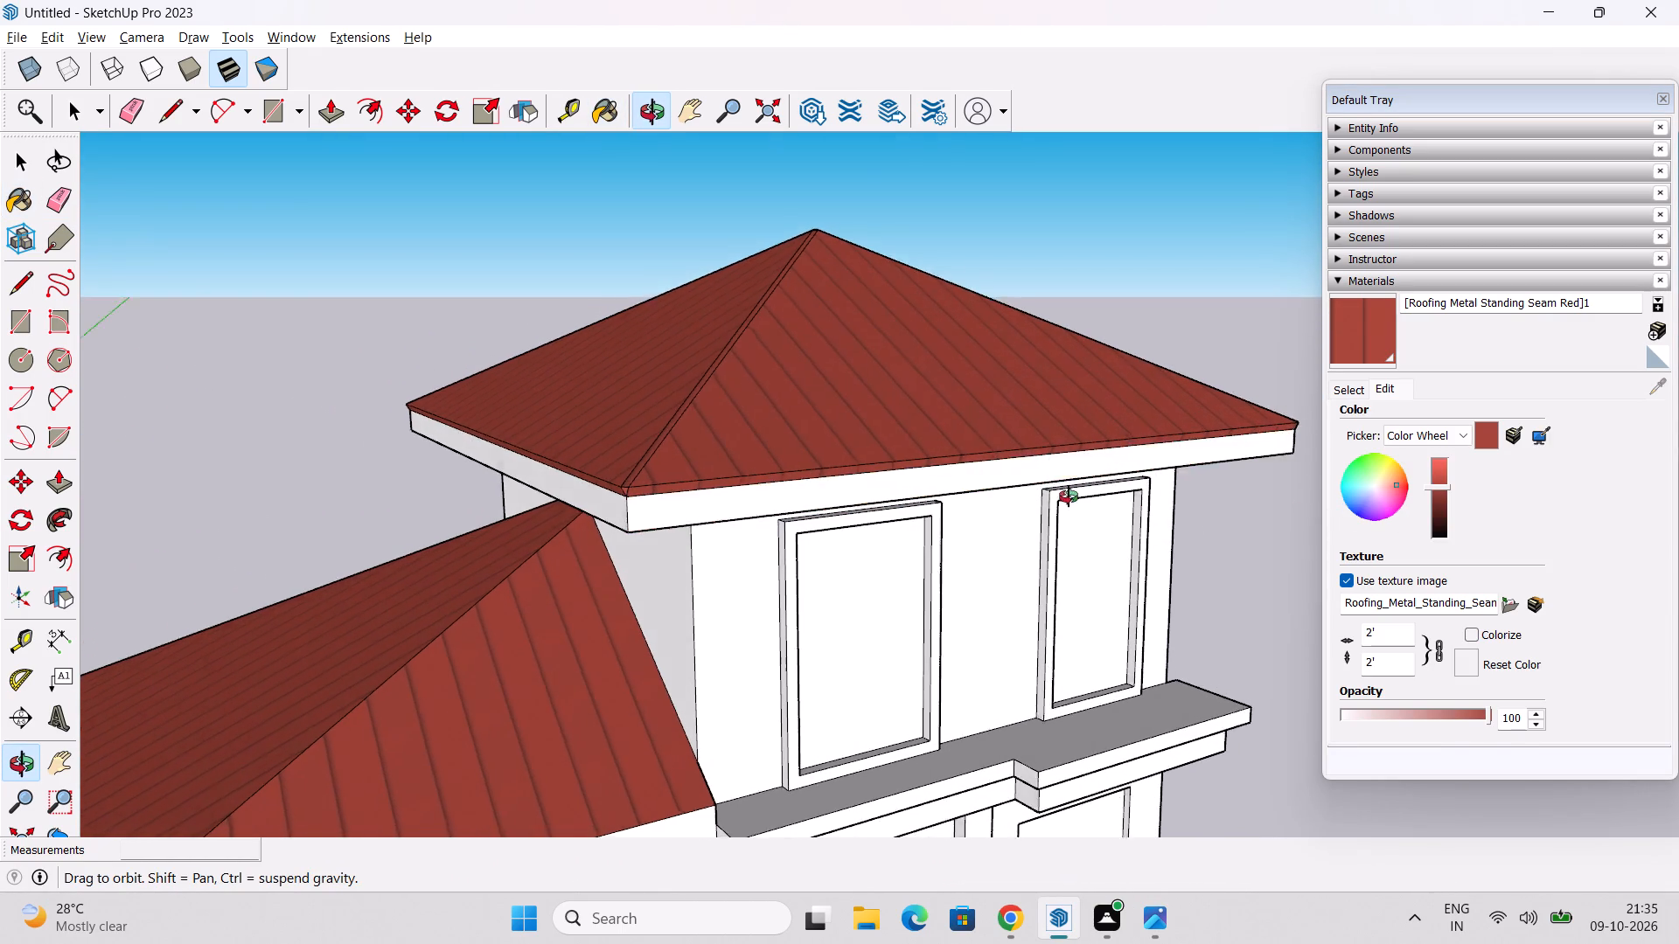
pyautogui.moveTo(1069, 496); pyautogui.dragTo(1048, 361, button='middle')
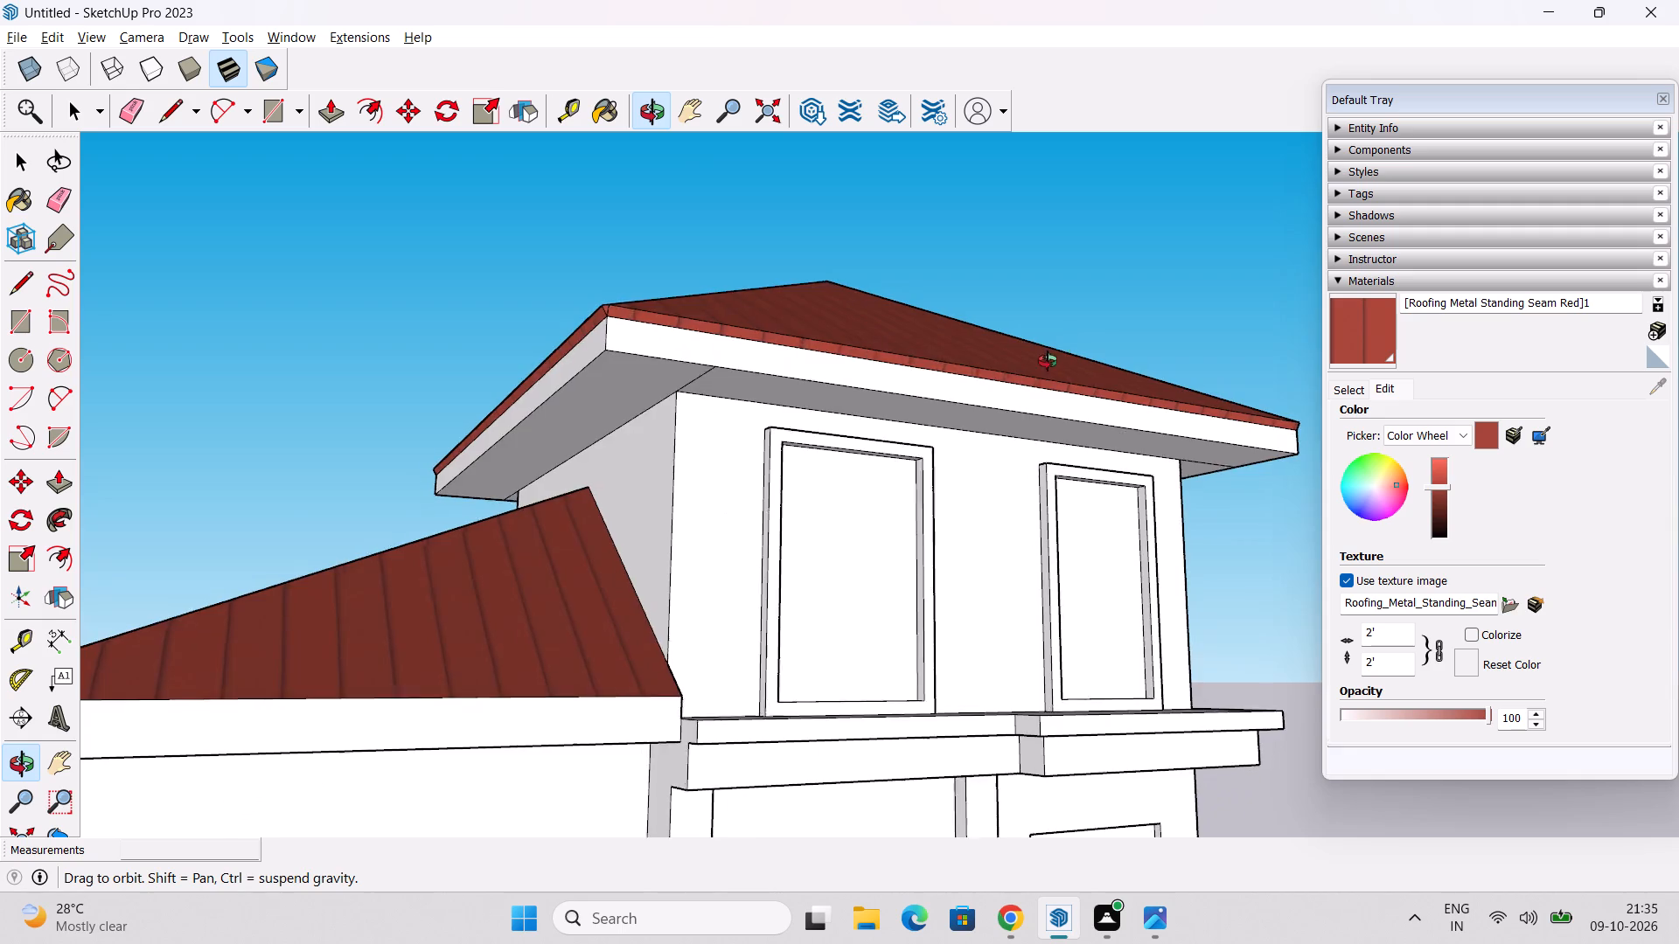
pyautogui.moveTo(1048, 361); pyautogui.dragTo(988, 441, button='middle')
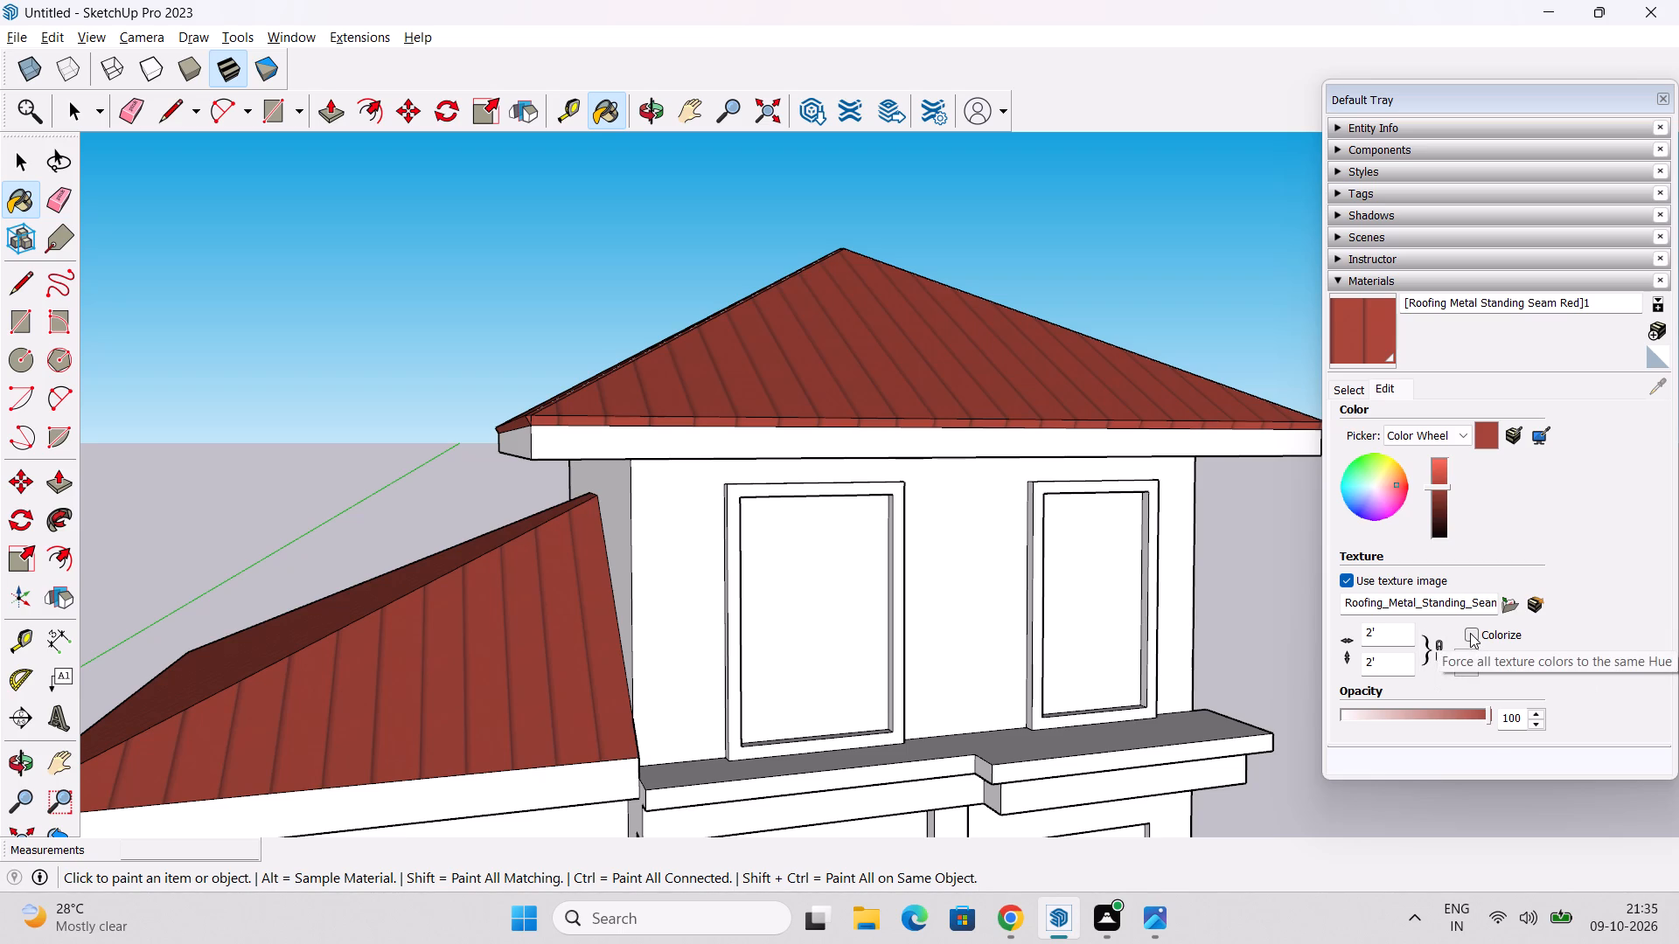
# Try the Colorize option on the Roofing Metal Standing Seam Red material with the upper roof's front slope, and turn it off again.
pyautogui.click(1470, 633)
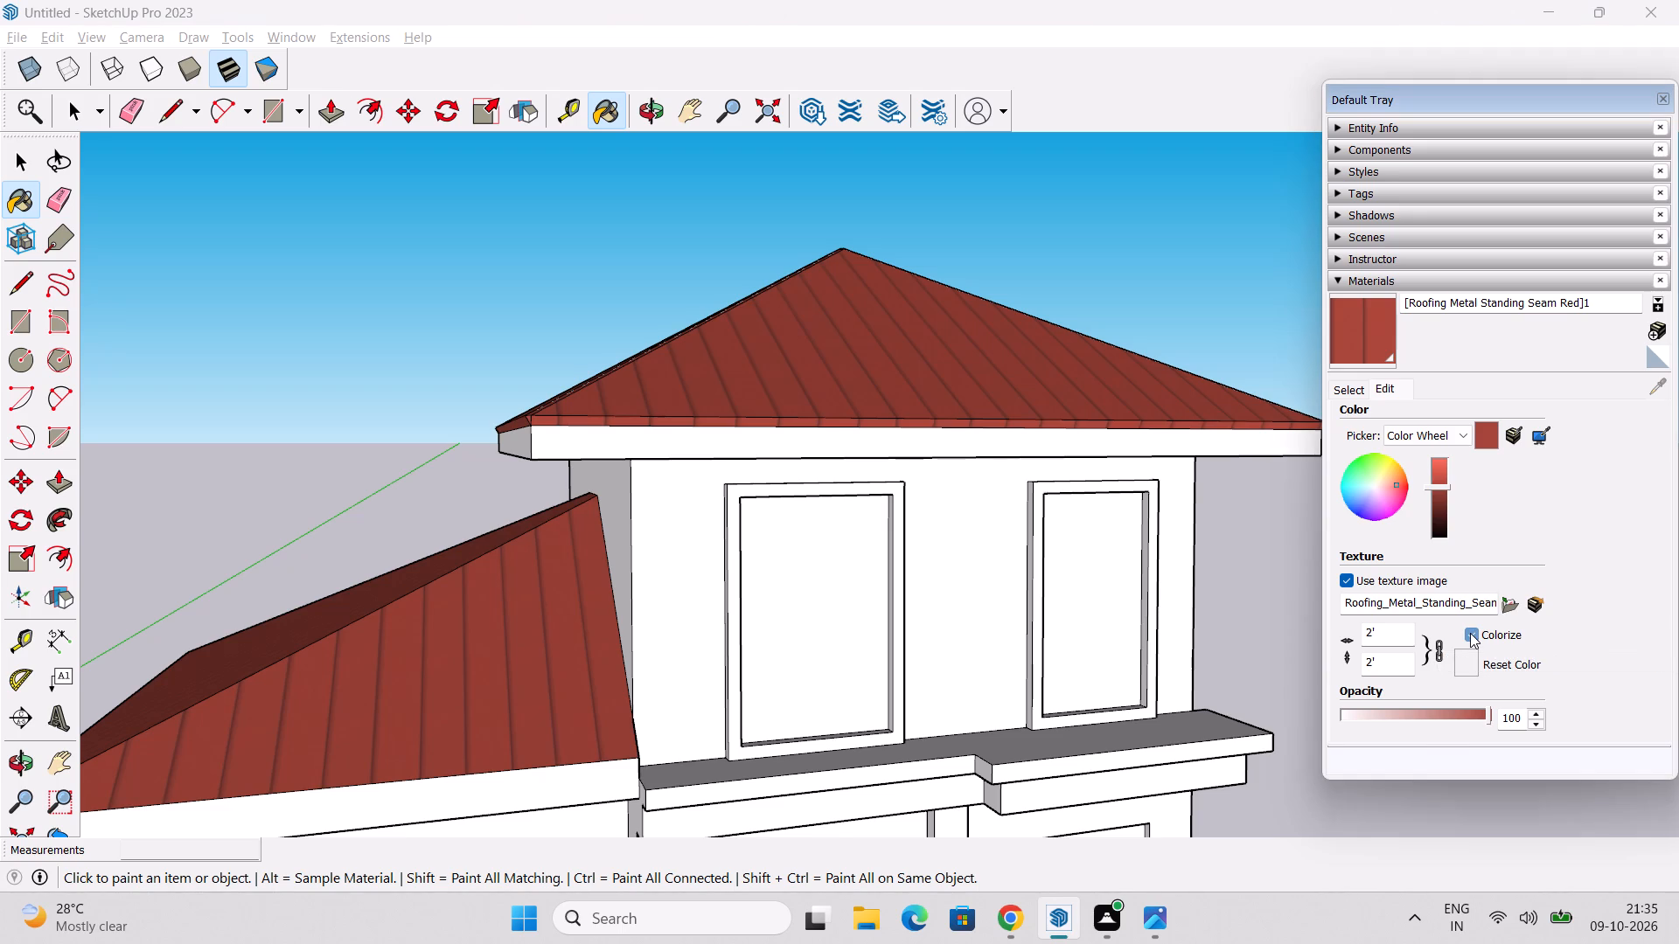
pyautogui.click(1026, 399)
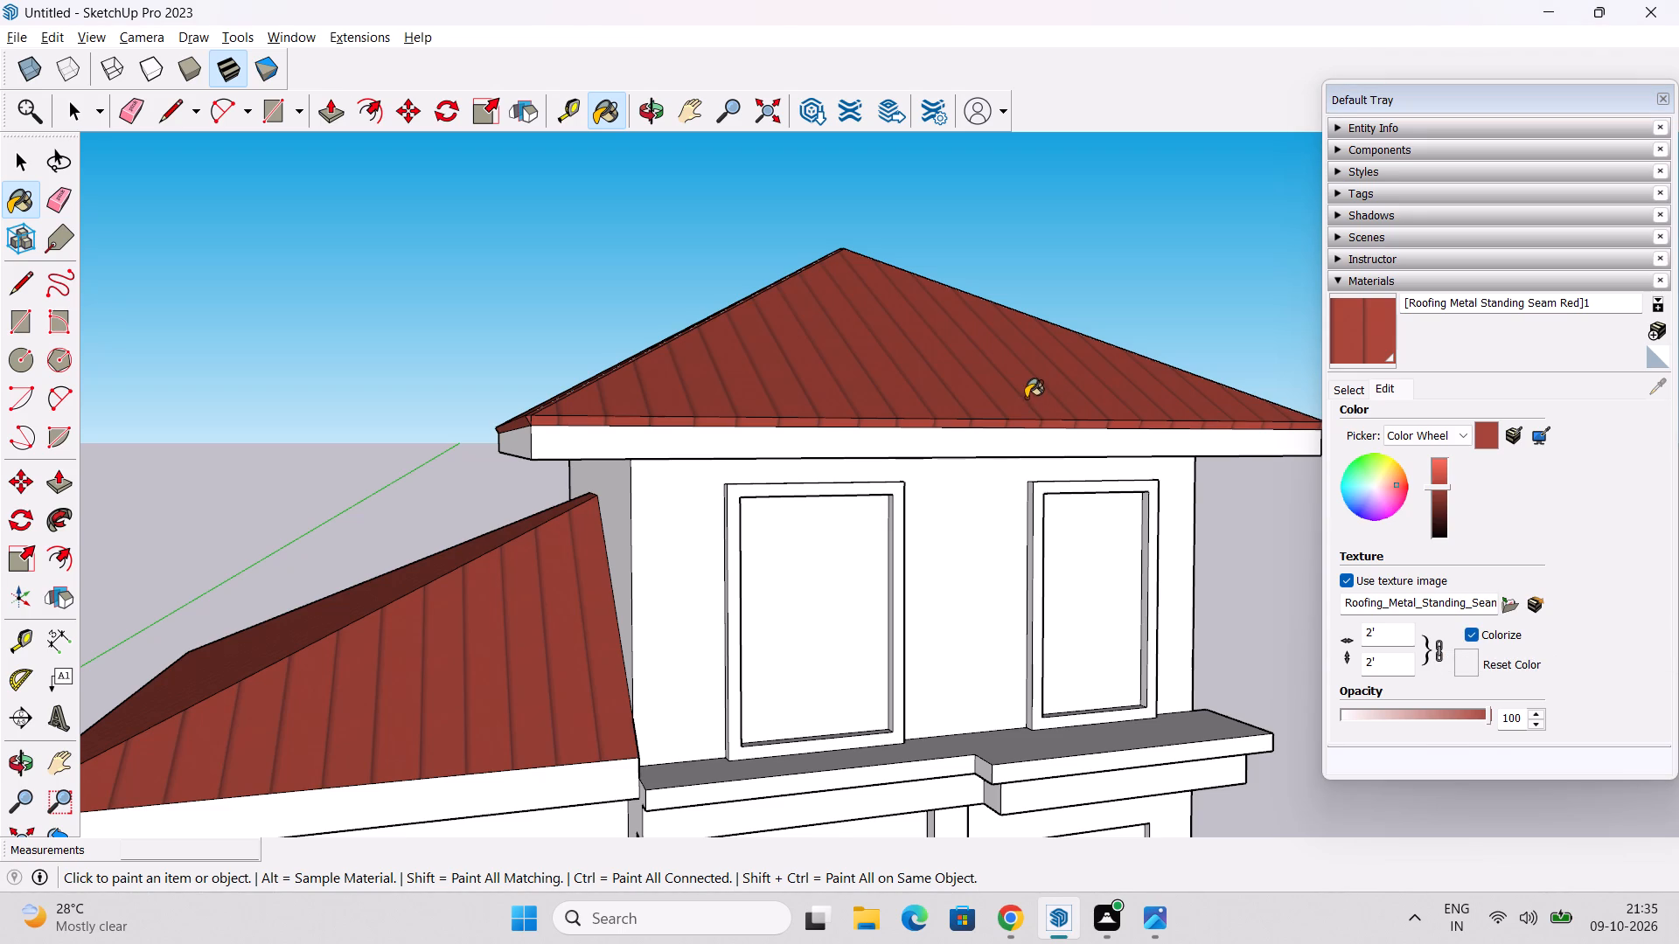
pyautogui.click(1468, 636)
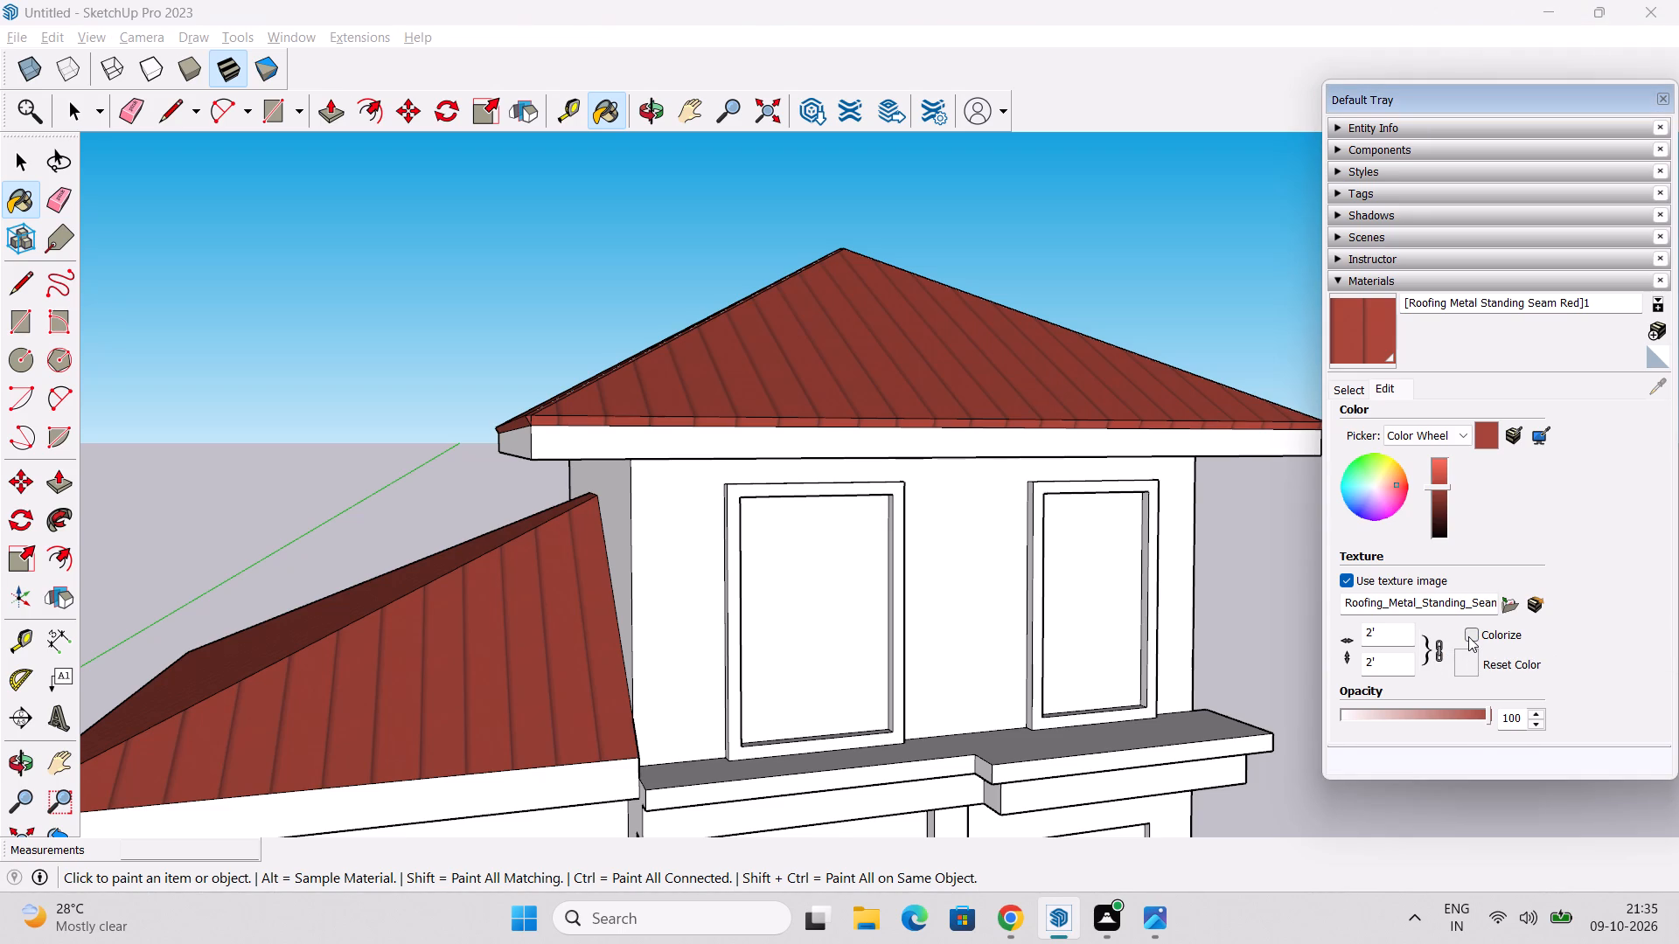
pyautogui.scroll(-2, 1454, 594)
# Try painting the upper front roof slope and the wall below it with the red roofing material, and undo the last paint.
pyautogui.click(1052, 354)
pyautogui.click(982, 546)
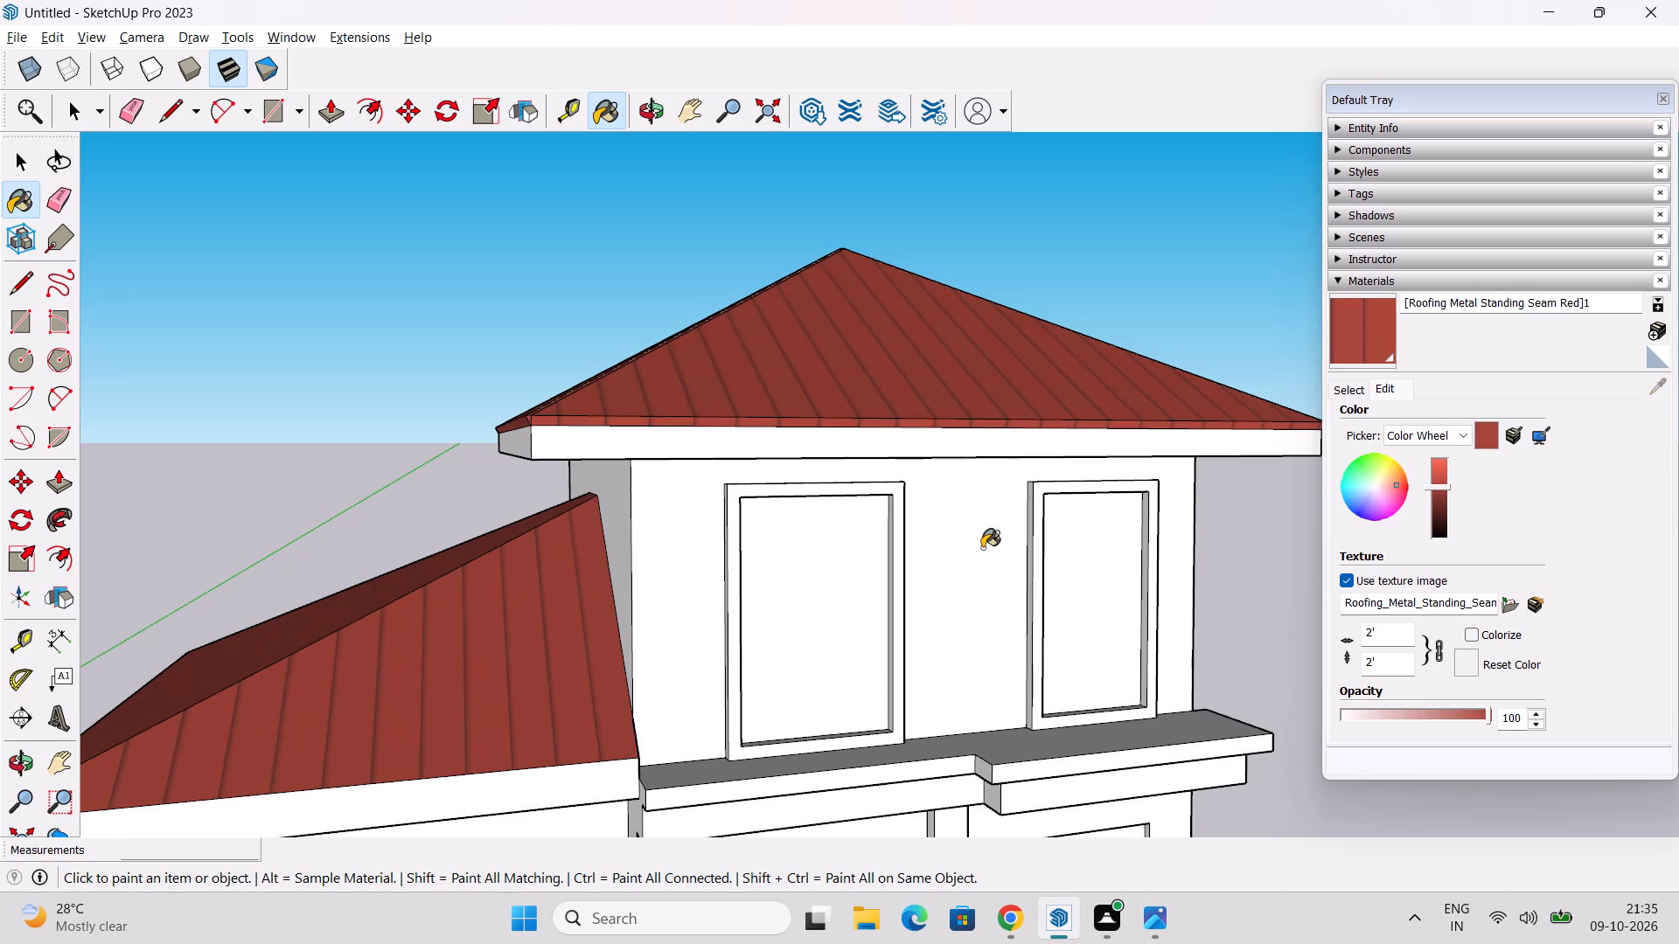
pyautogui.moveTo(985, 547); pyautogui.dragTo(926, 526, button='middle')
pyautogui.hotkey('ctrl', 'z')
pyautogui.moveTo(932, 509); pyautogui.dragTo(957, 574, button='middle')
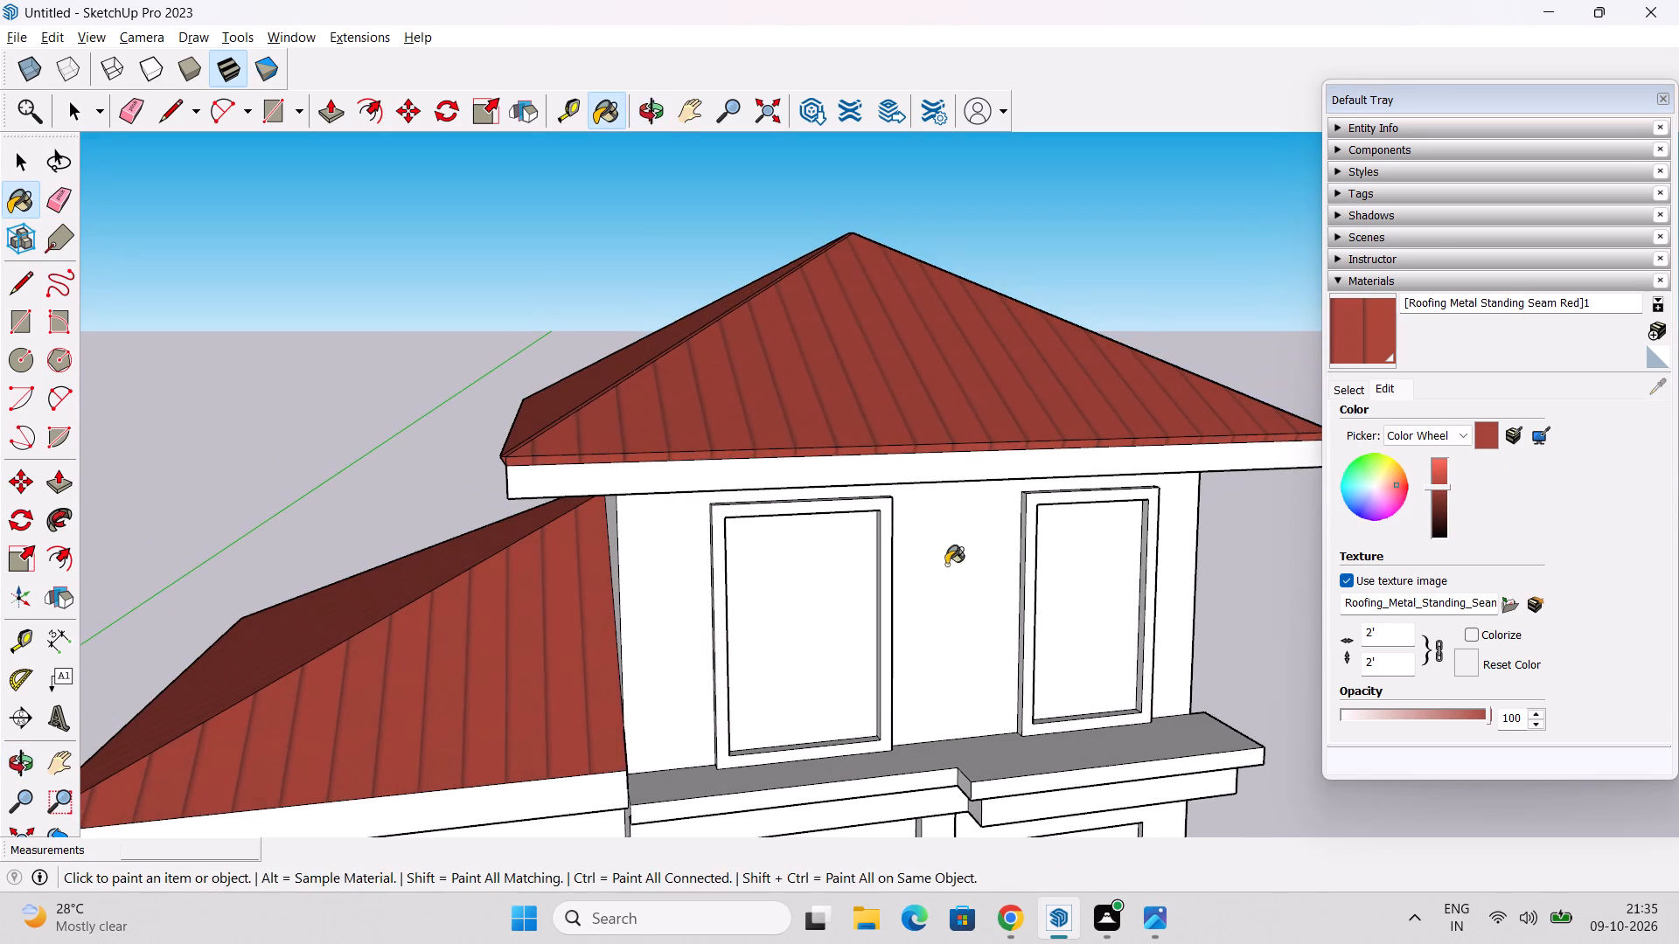
# Examine the textured roofs, white fascias and front facade of the house from several angles.
pyautogui.press('space')
pyautogui.scroll(-2, 652, 422)
pyautogui.moveTo(794, 419); pyautogui.dragTo(1007, 441, button='middle')
pyautogui.scroll(-1, 1024, 433)
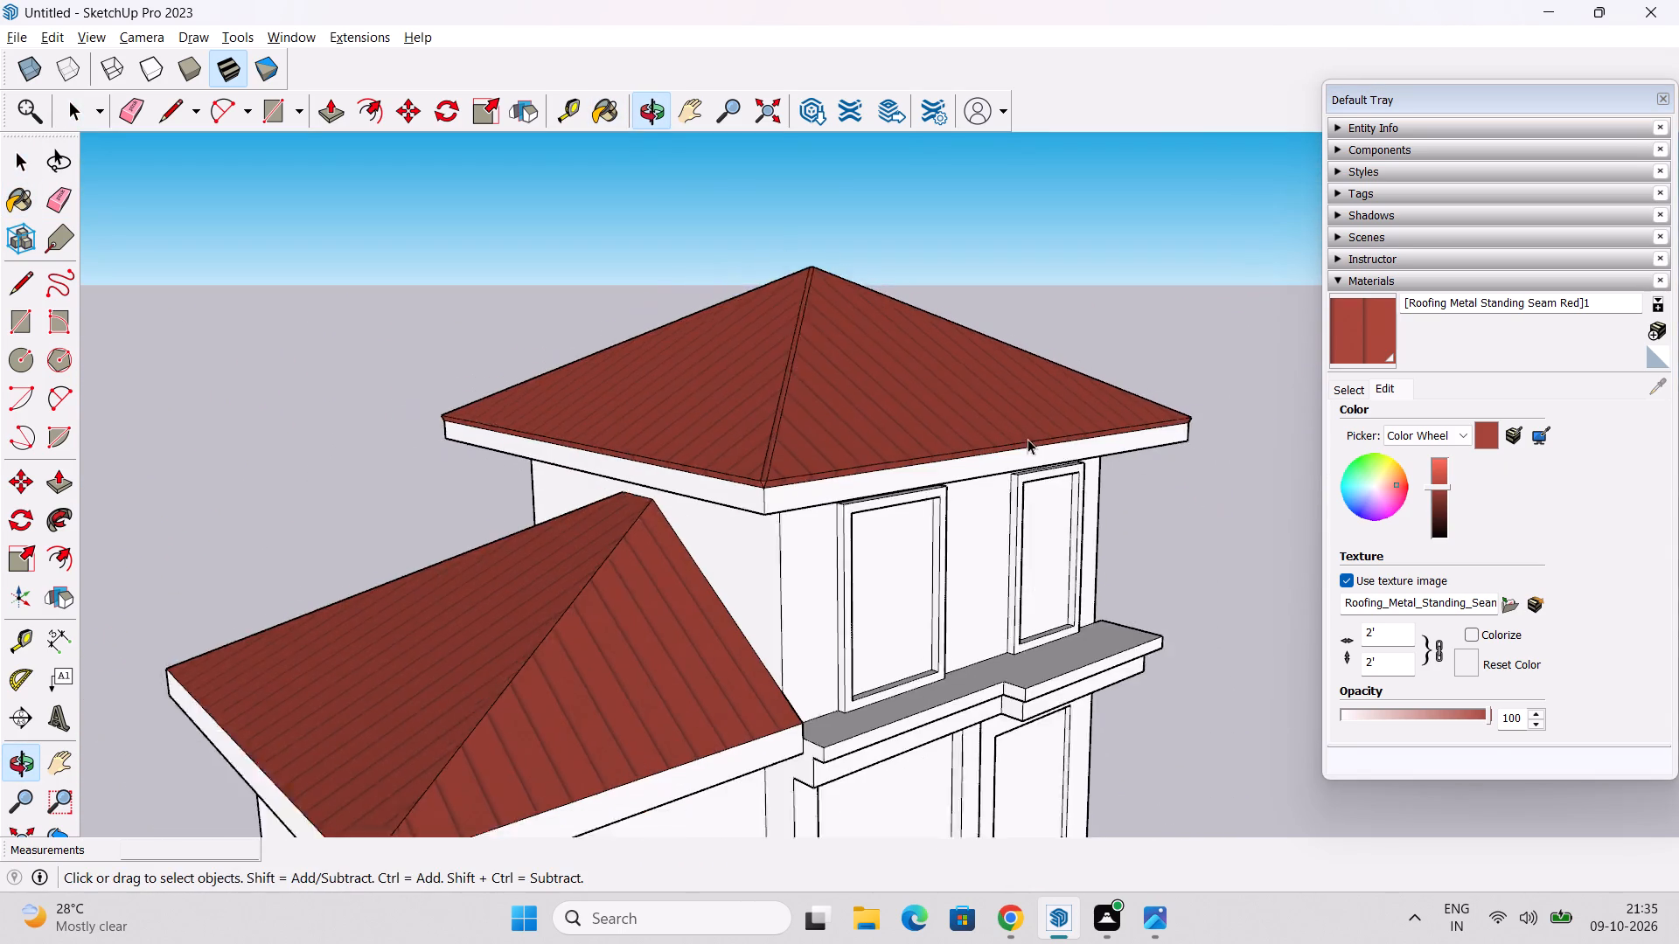
pyautogui.scroll(-4, 1028, 439)
pyautogui.moveTo(1104, 543); pyautogui.dragTo(962, 587, button='middle')
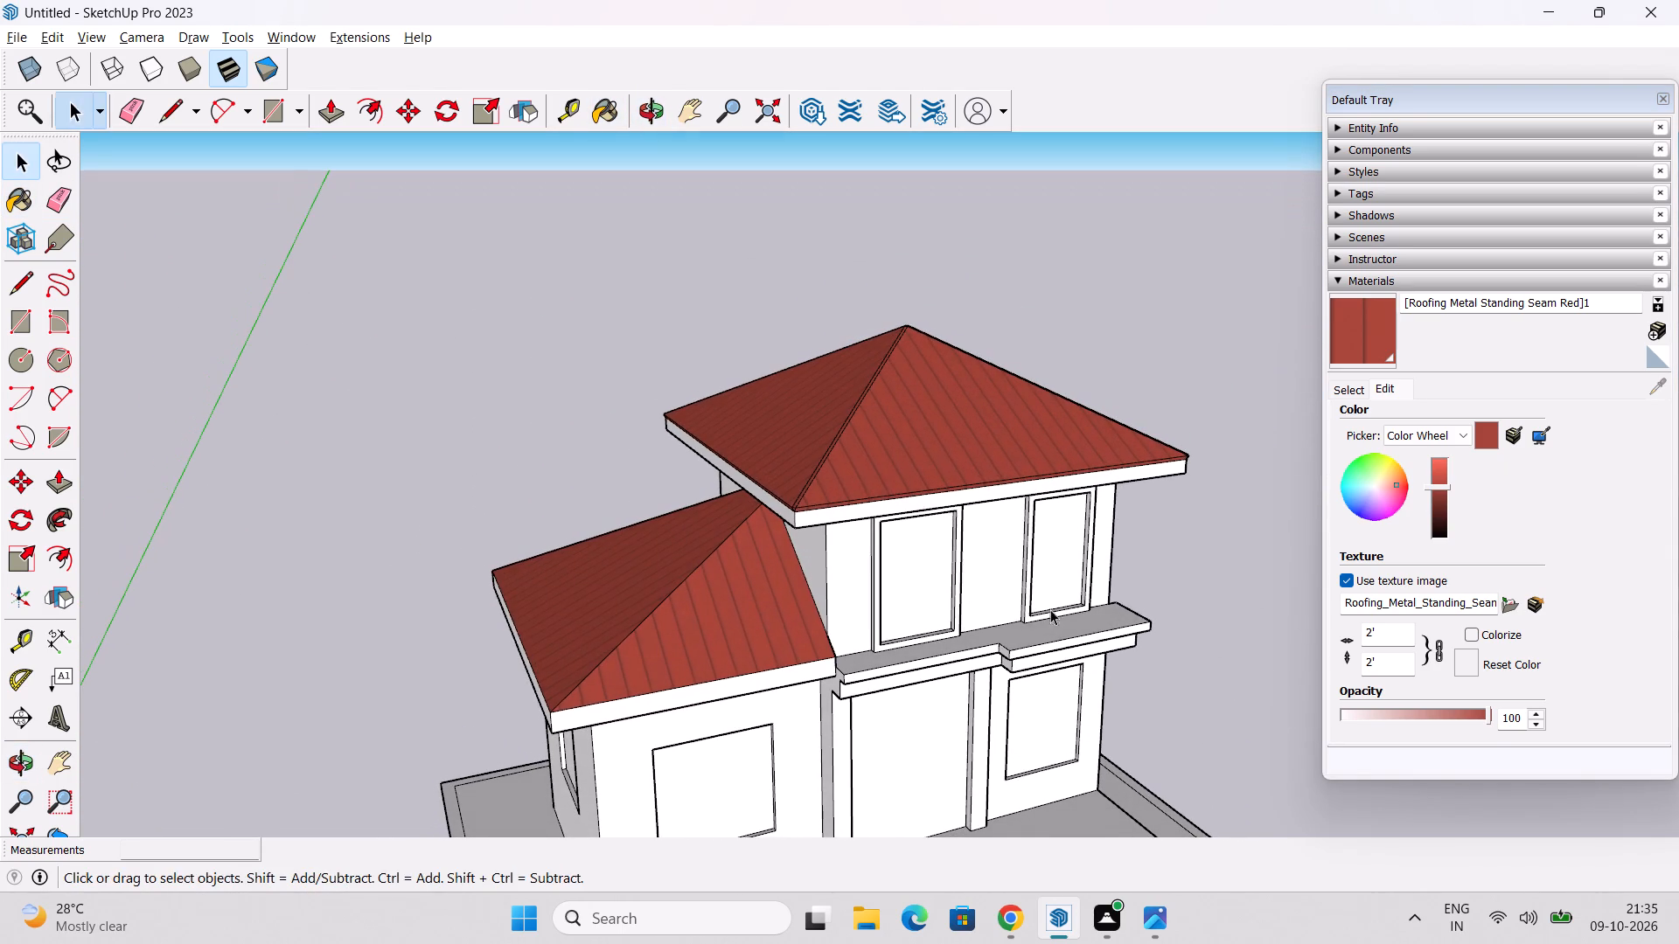
pyautogui.moveTo(1100, 616); pyautogui.dragTo(1046, 575, button='middle')
pyautogui.moveTo(1094, 594); pyautogui.dragTo(1051, 568, button='middle')
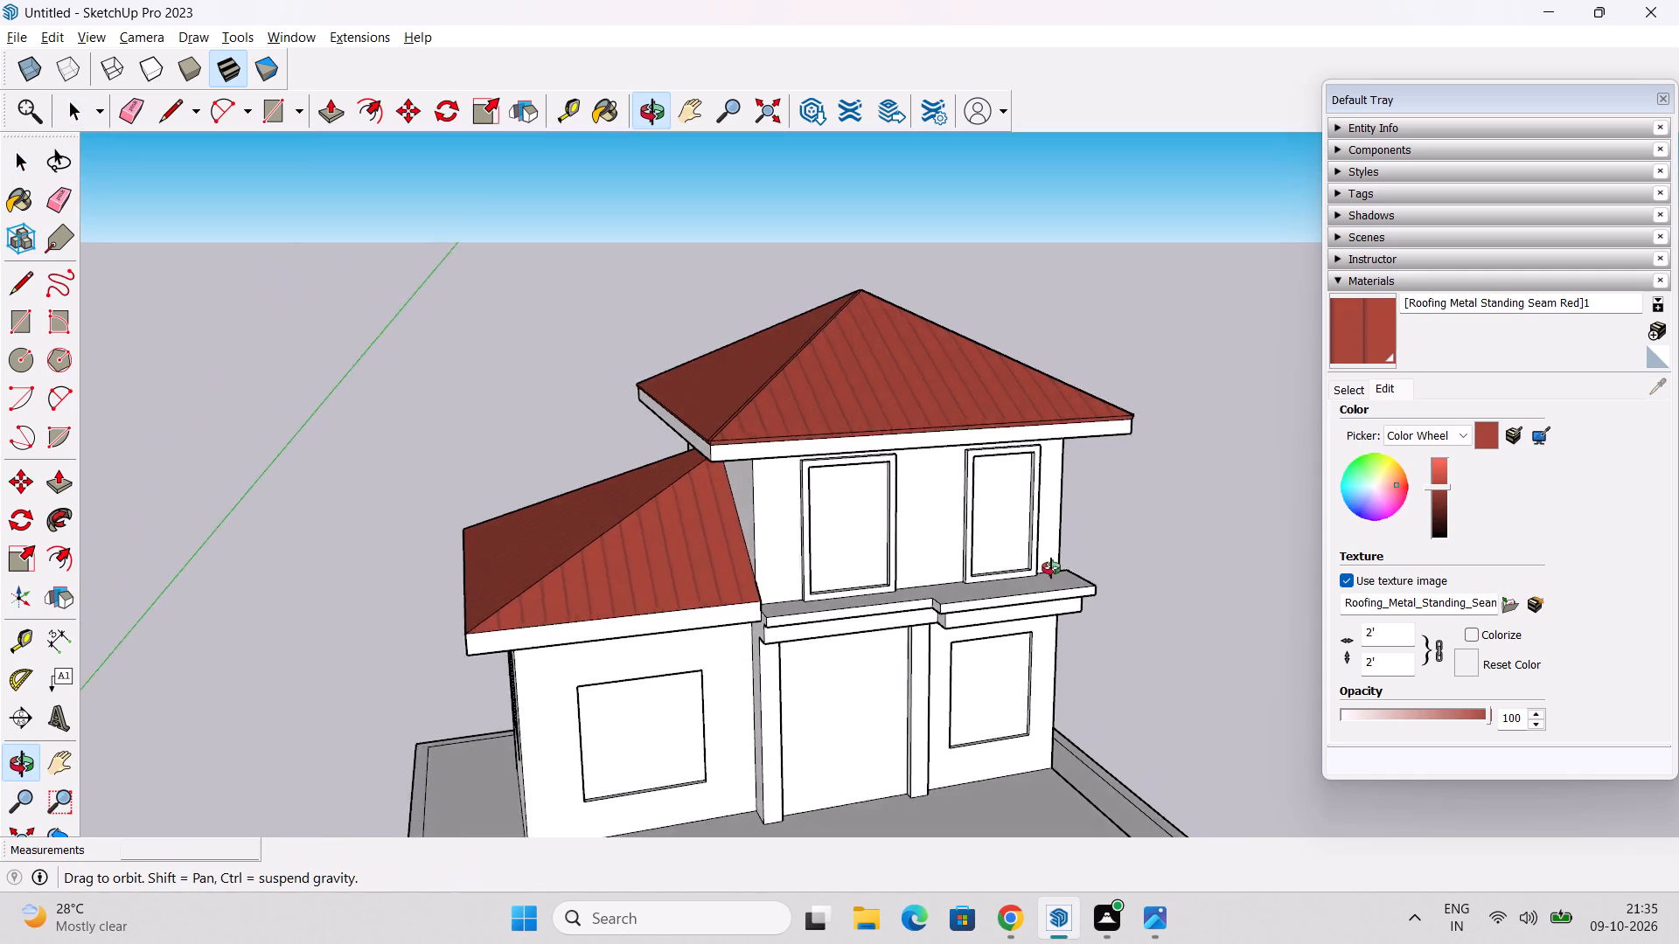
pyautogui.moveTo(1051, 568); pyautogui.dragTo(1278, 640, button='middle')
pyautogui.moveTo(1091, 643); pyautogui.dragTo(1117, 563, button='middle')
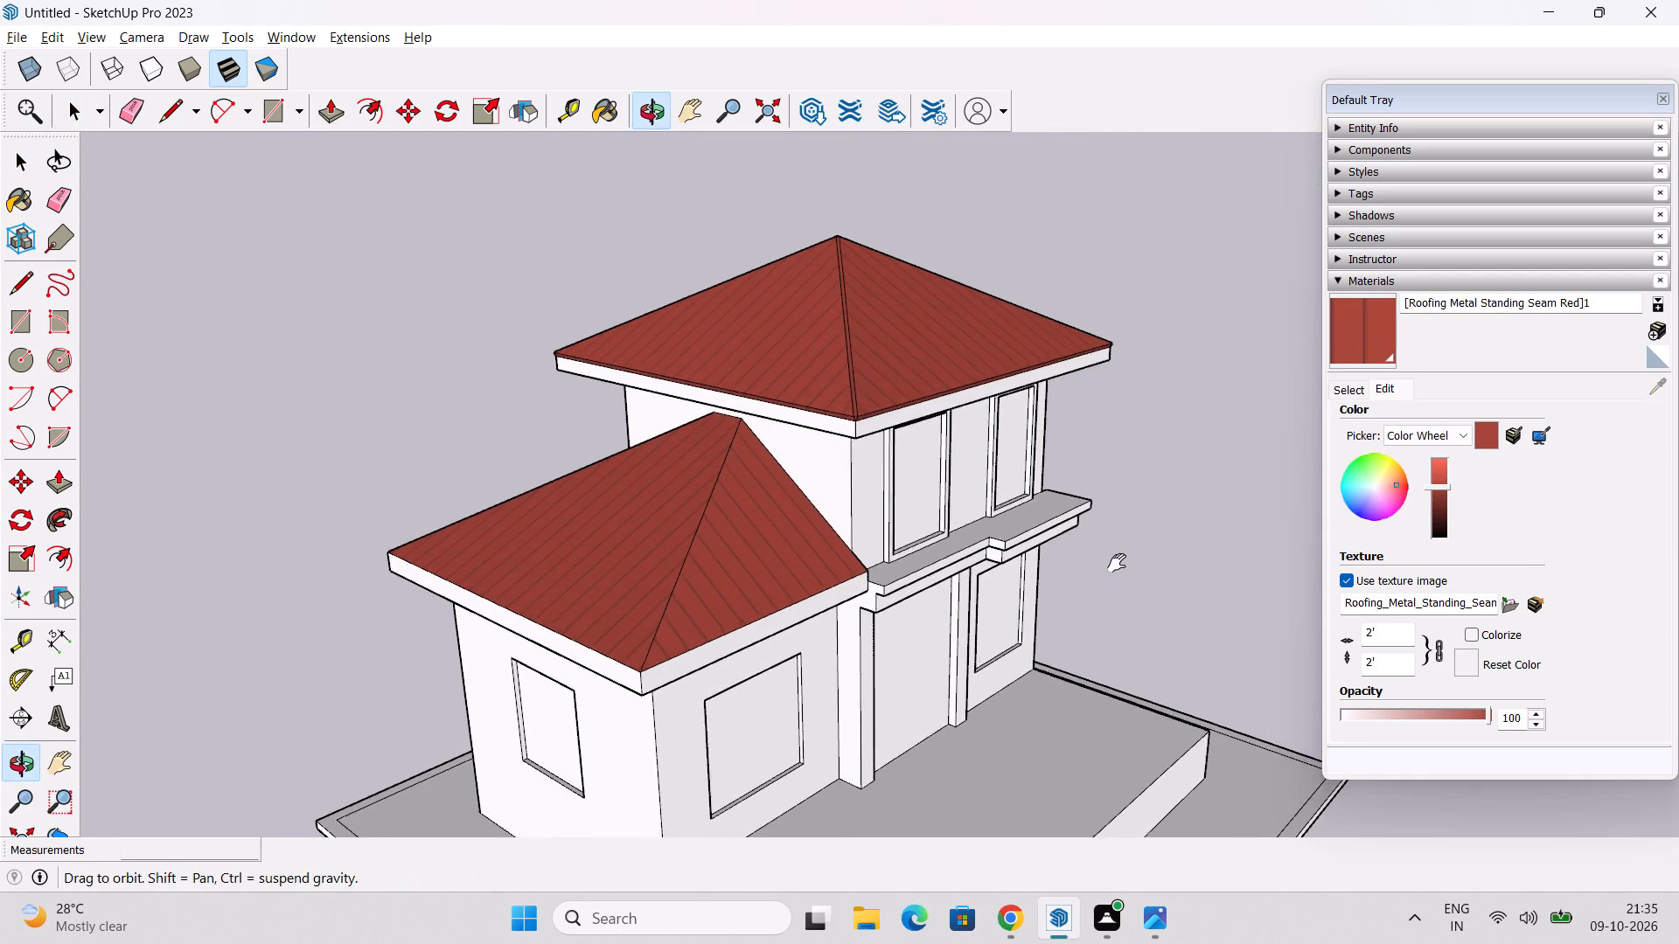
pyautogui.moveTo(1117, 563); pyautogui.dragTo(1118, 559, button='middle')
pyautogui.scroll(-1, 1118, 555)
pyautogui.keyDown('shift'); pyautogui.moveTo(1118, 555); pyautogui.dragTo(1107, 636, button='middle'); pyautogui.keyUp('shift')
pyautogui.moveTo(1063, 599); pyautogui.dragTo(905, 552, button='middle')
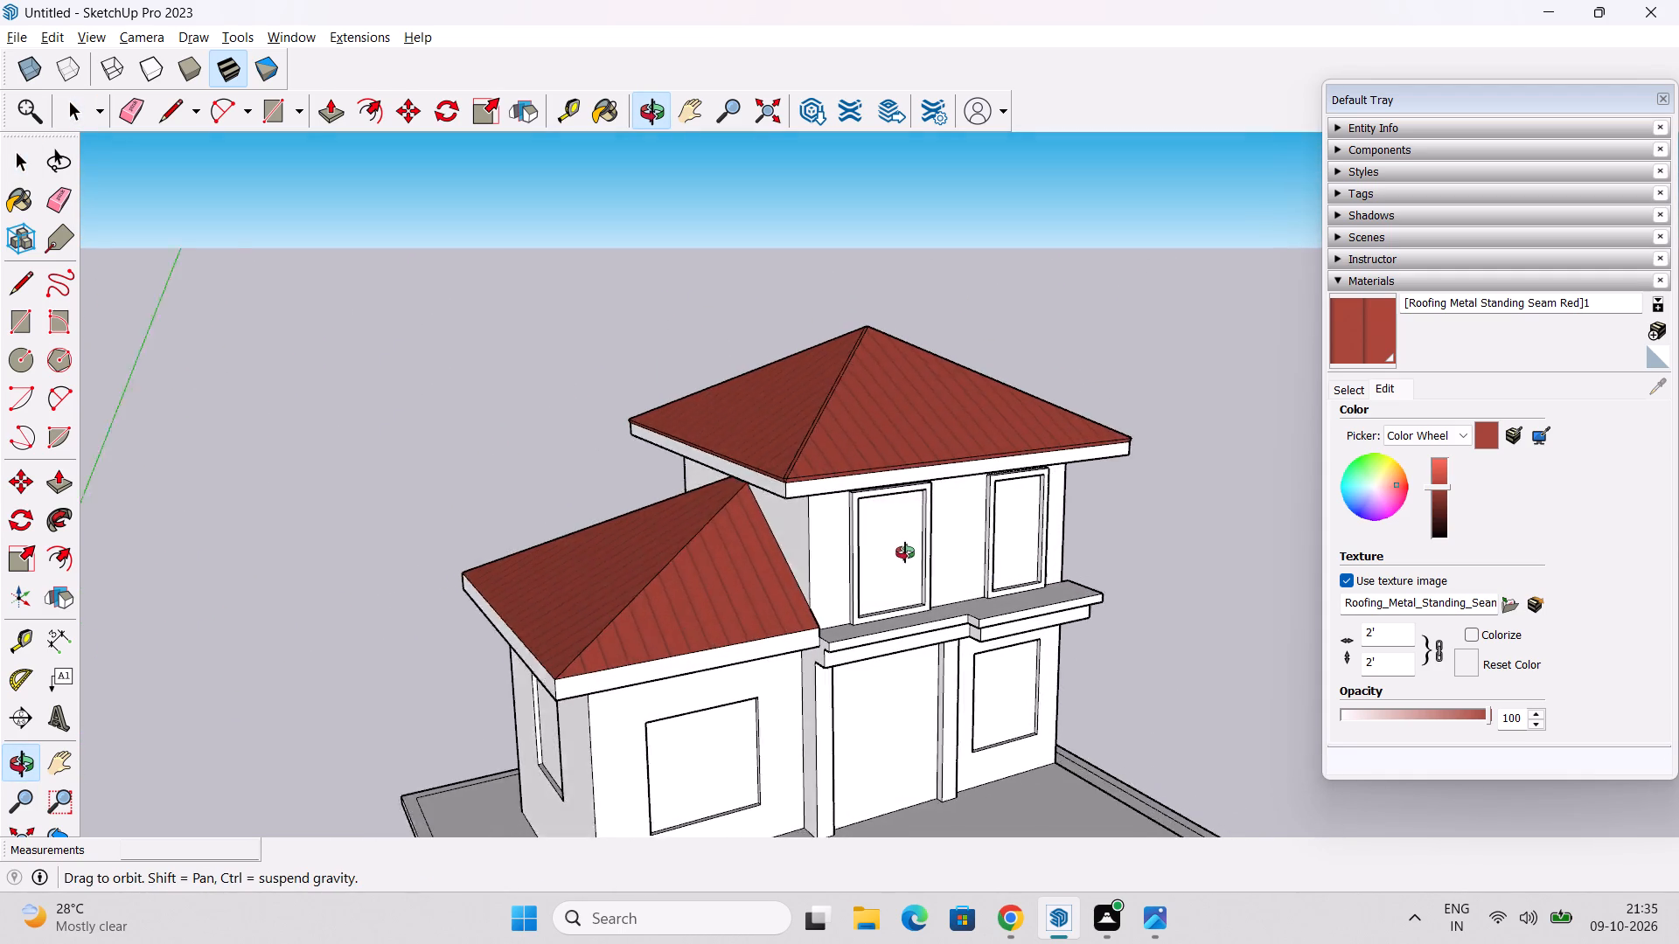
pyautogui.moveTo(905, 552); pyautogui.dragTo(871, 566, button='middle')
pyautogui.moveTo(1114, 593); pyautogui.dragTo(1031, 555, button='middle')
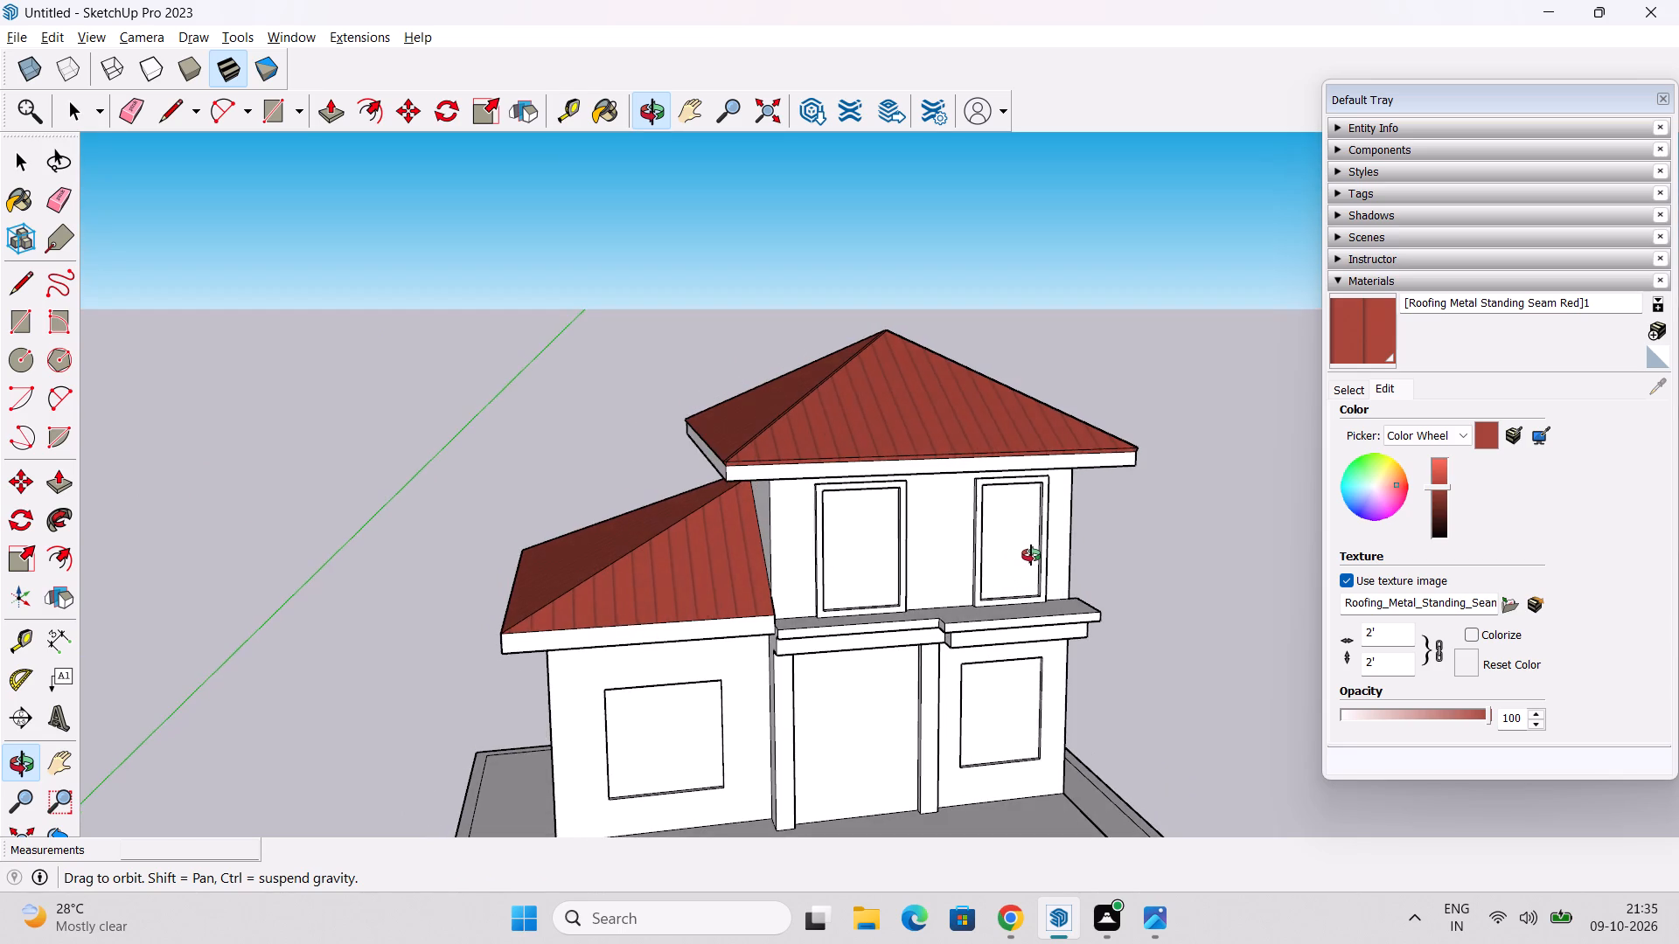
pyautogui.moveTo(1031, 555); pyautogui.dragTo(994, 566, button='middle')
pyautogui.moveTo(1007, 584); pyautogui.dragTo(1036, 524, button='middle')
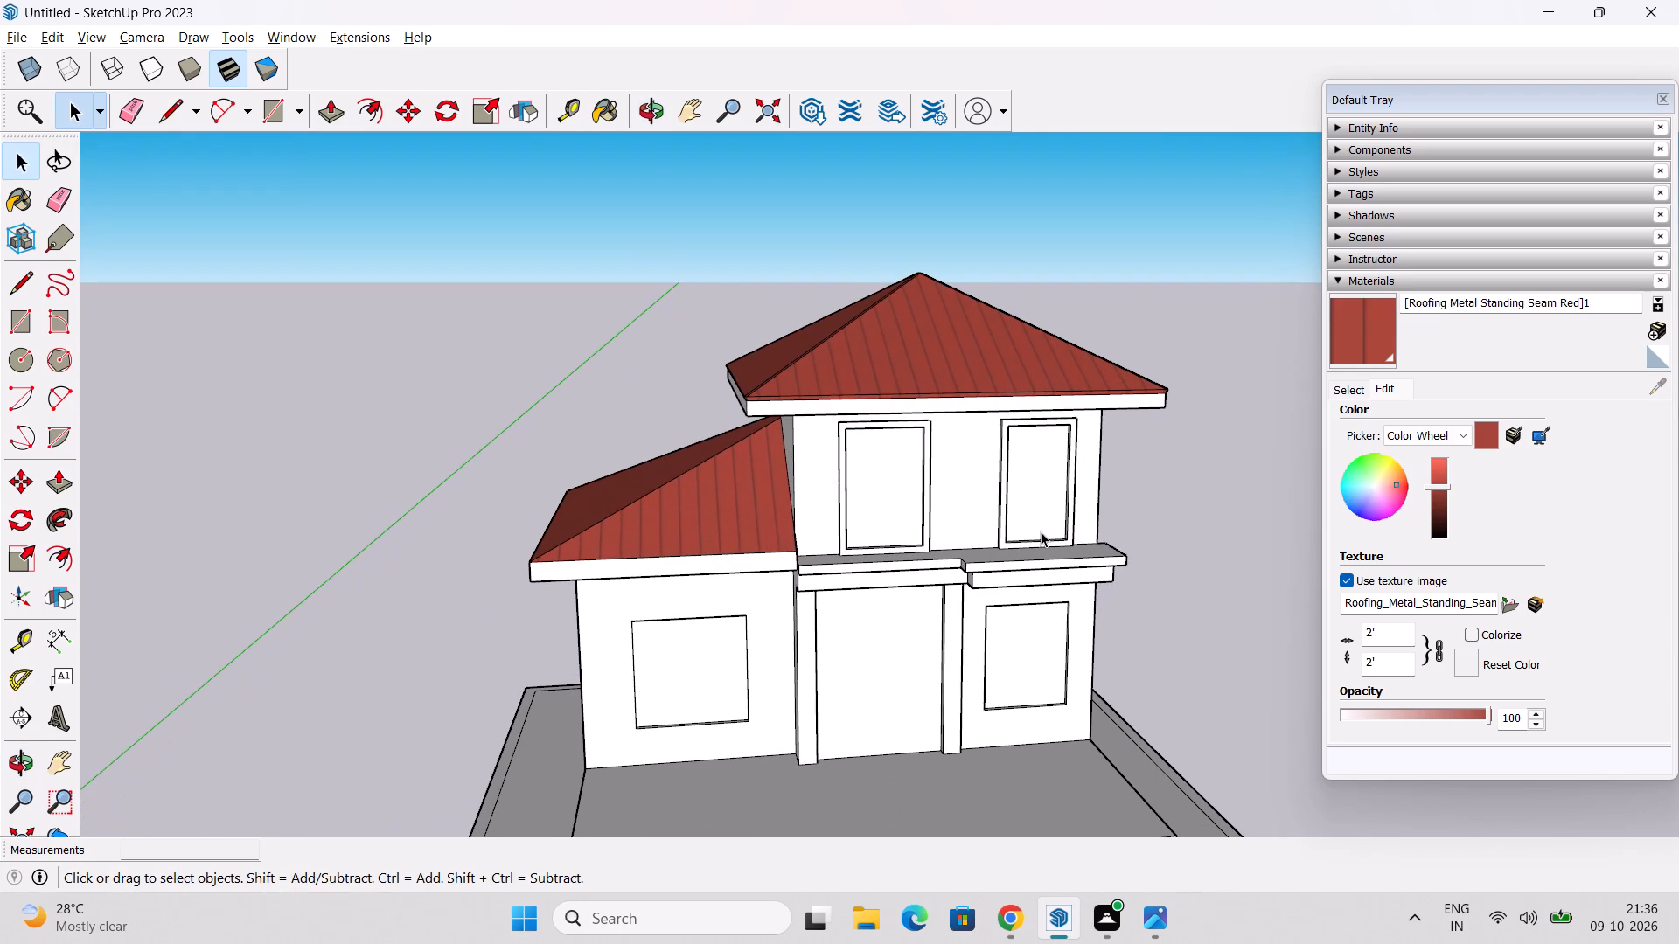
pyautogui.keyDown('shift'); pyautogui.moveTo(1048, 553); pyautogui.dragTo(1069, 507, button='middle'); pyautogui.keyUp('shift')
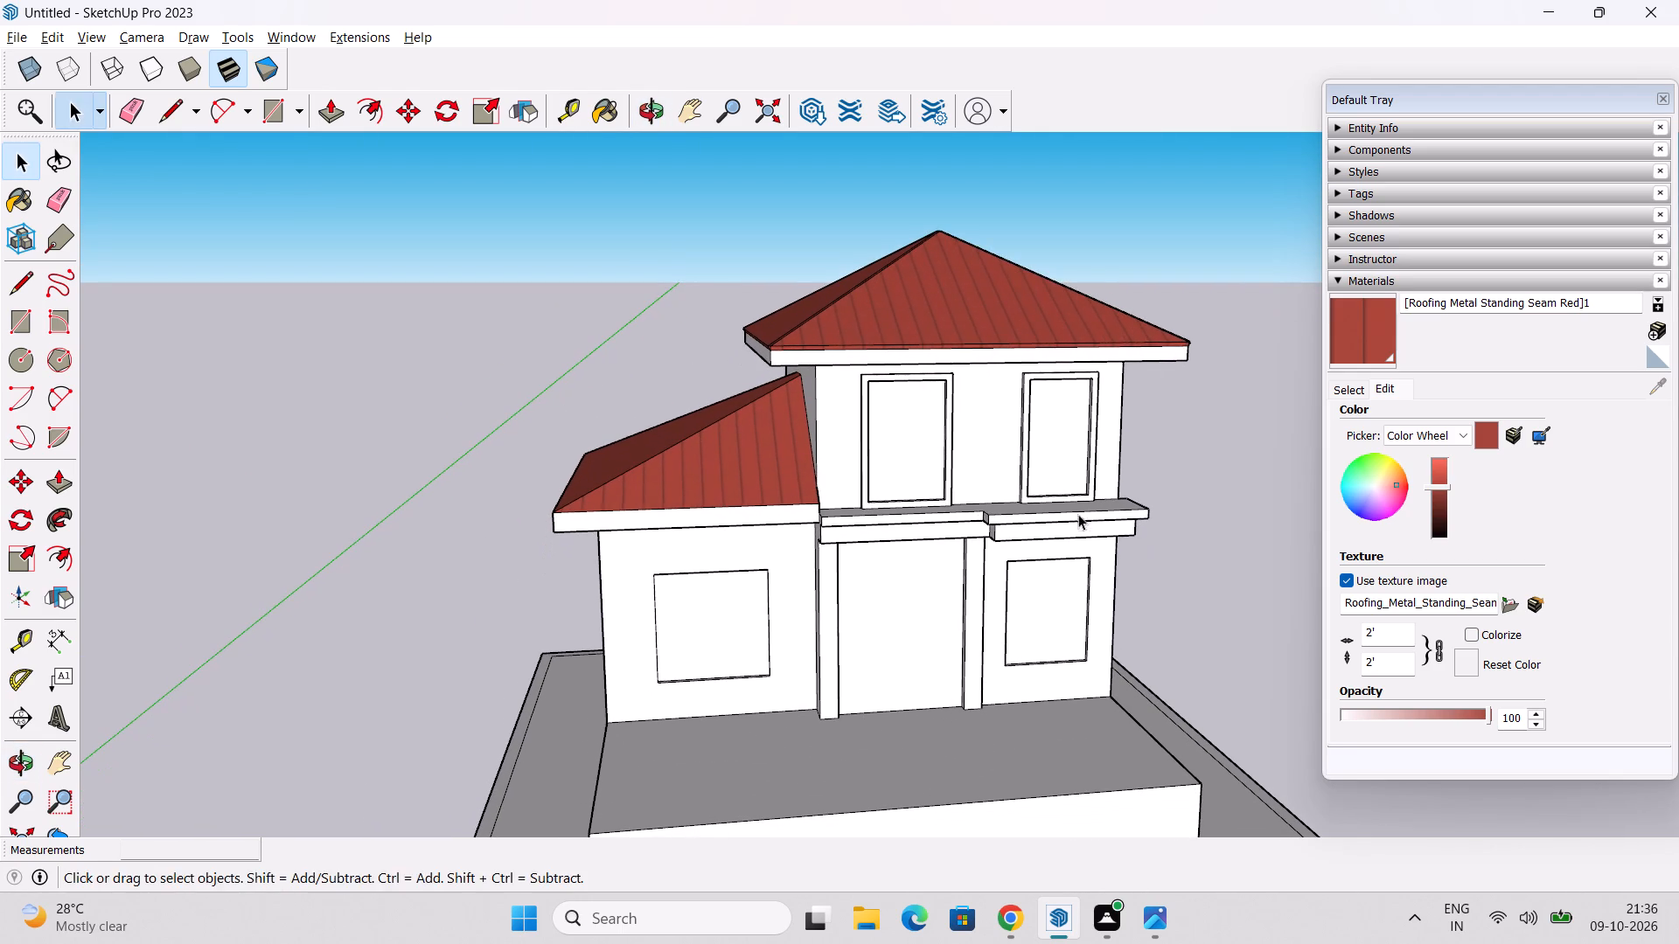
pyautogui.middleClick(1084, 523)
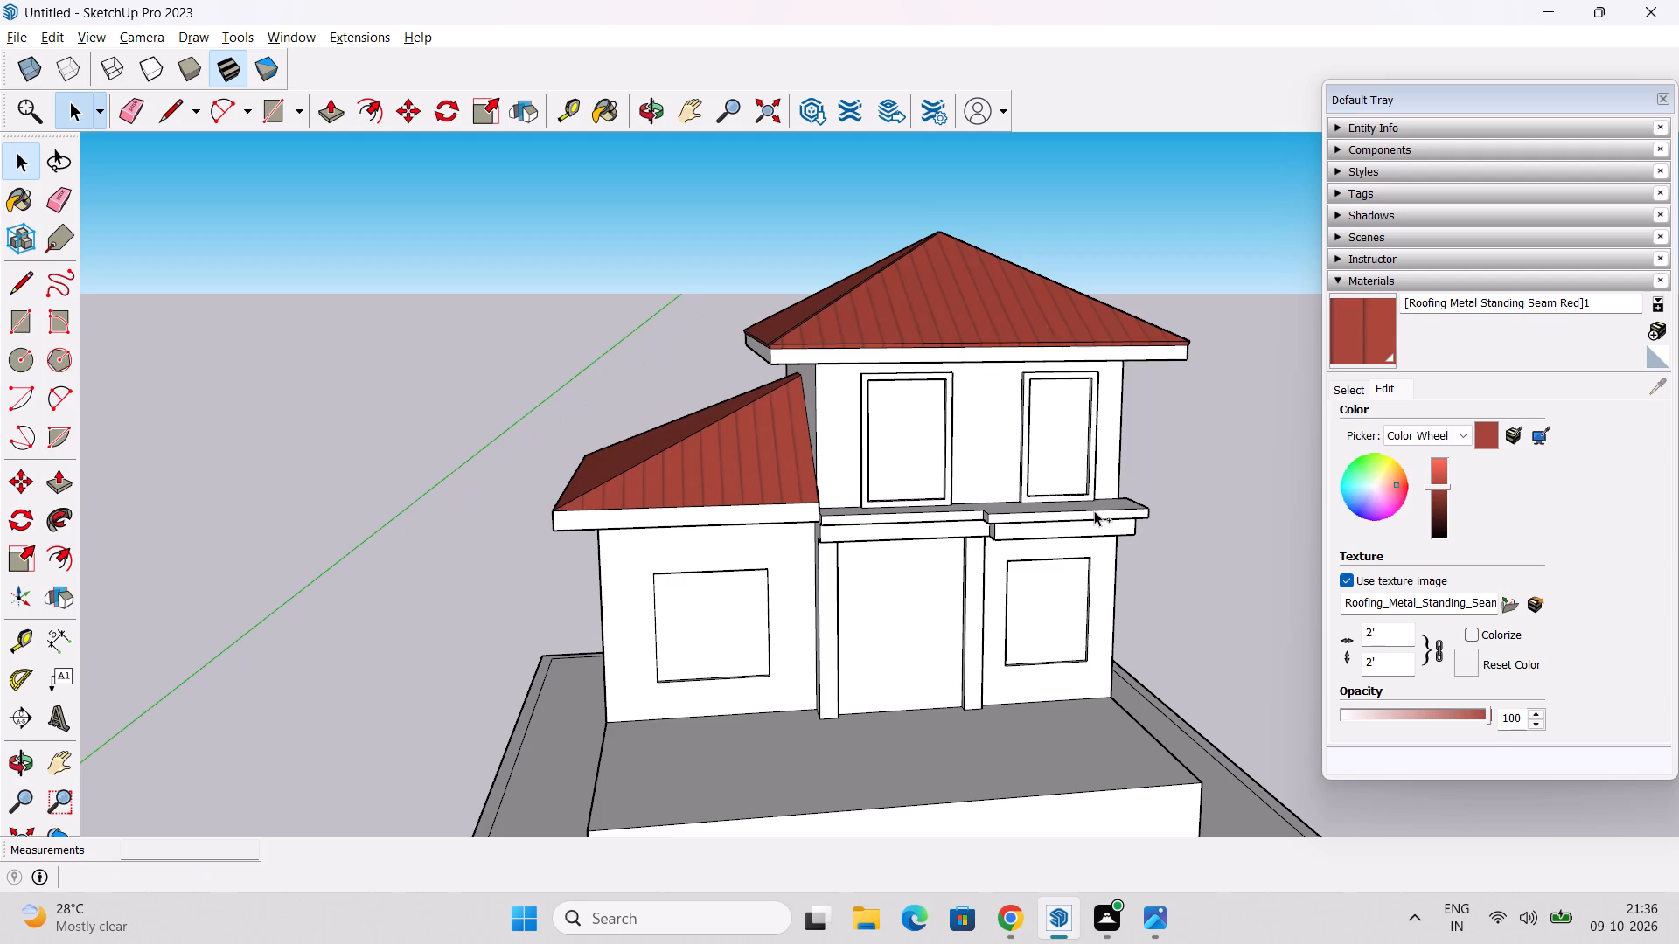
# Save the model to the Desktop as a SketchUp model named CANTER CADD 3.6 SMALL HOUSE.
pyautogui.hotkey('ctrl', 's')
pyautogui.click(100, 315)
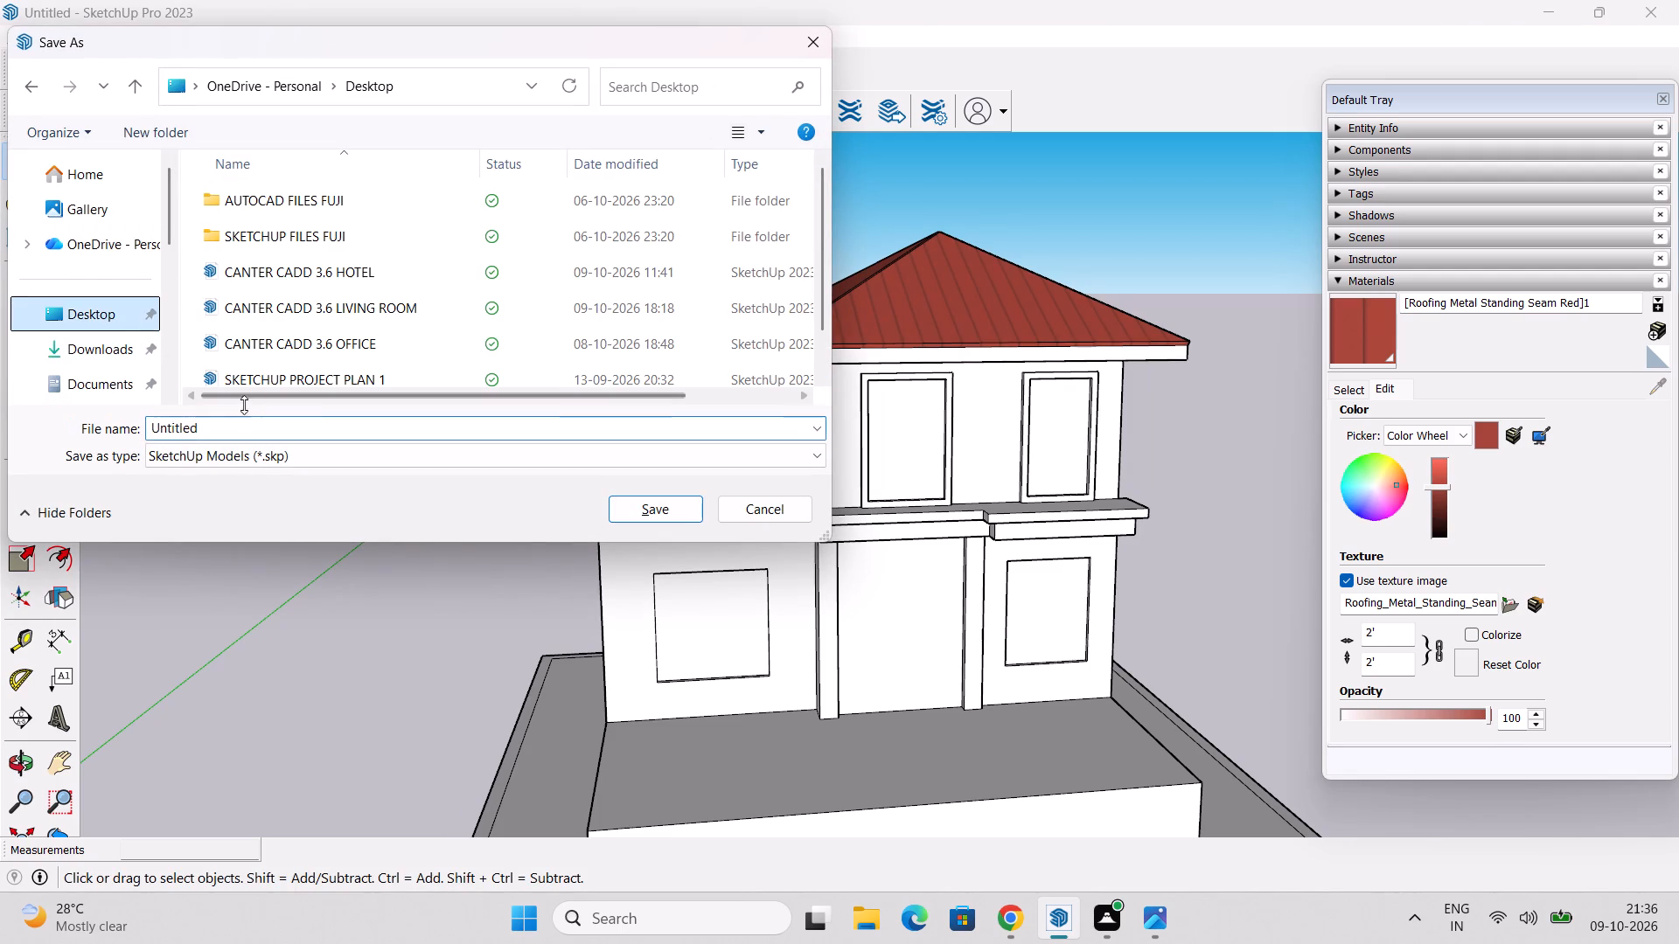
pyautogui.click(275, 422)
pyautogui.write('CA')
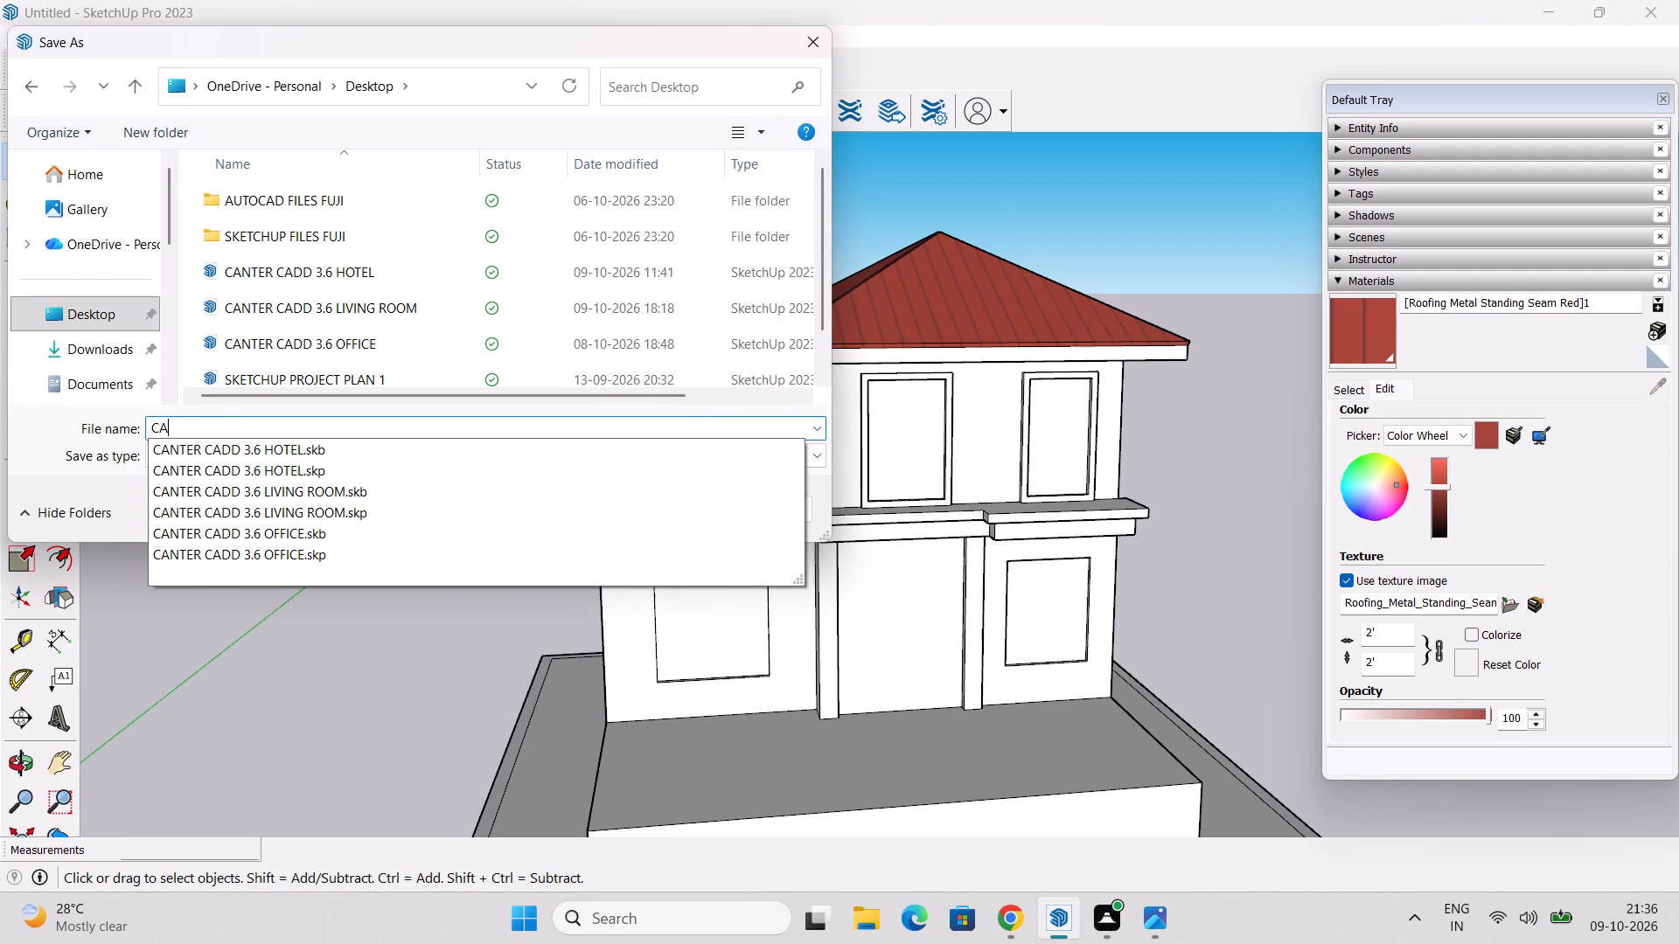
pyautogui.click(407, 449)
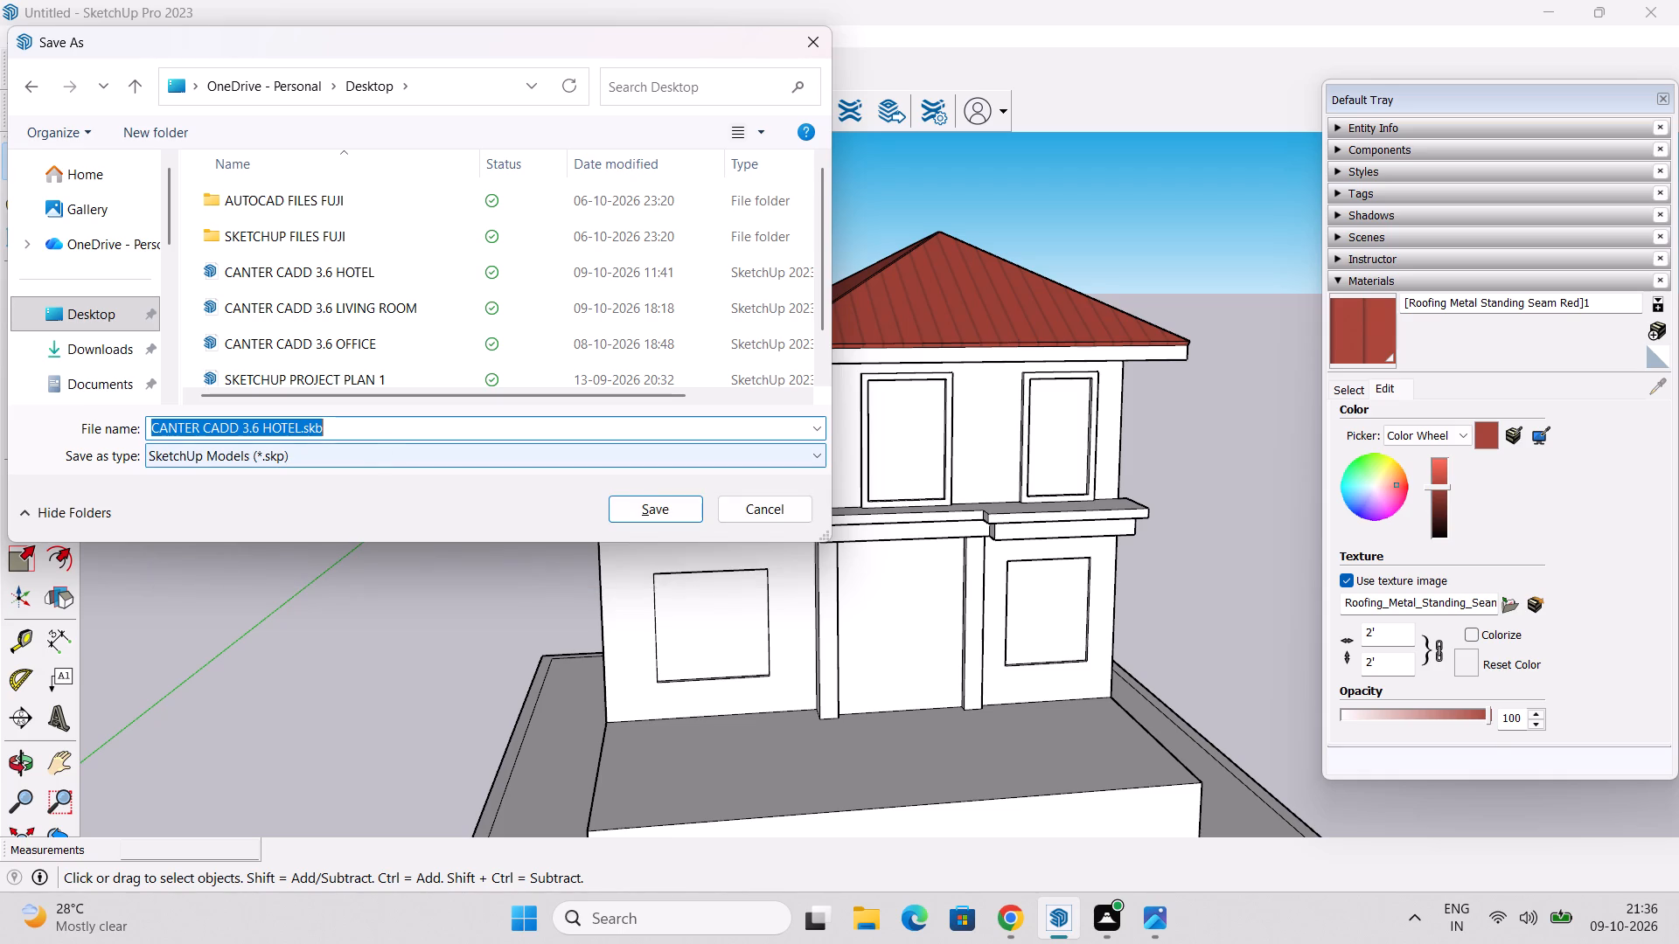
pyautogui.doubleClick(395, 429)
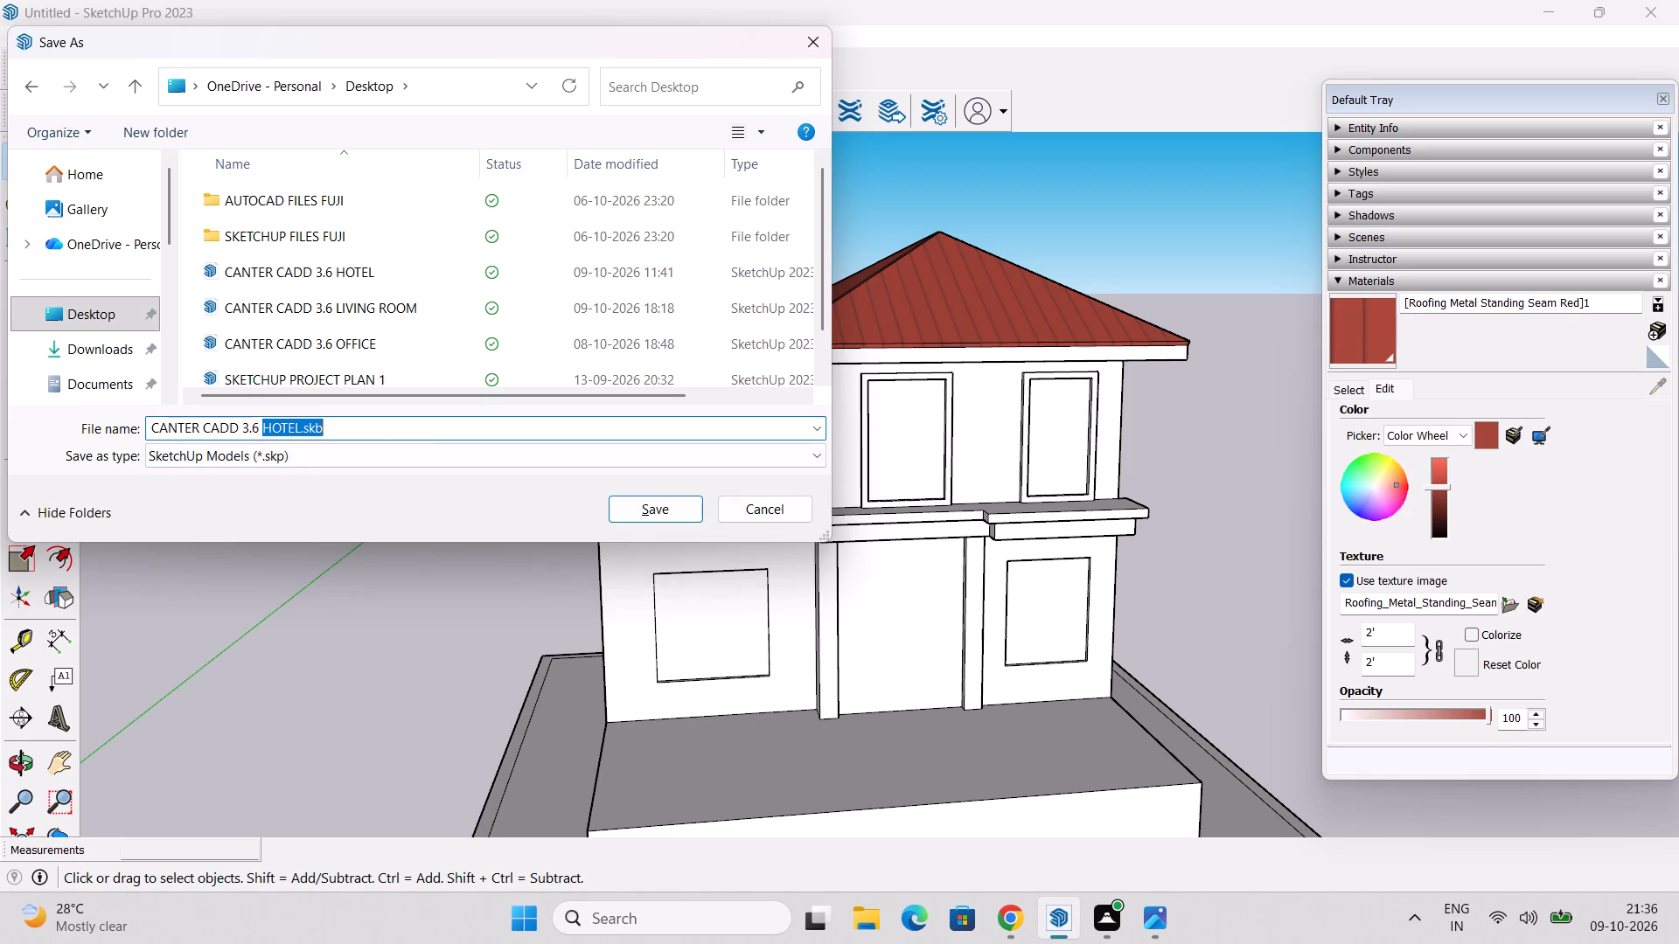
pyautogui.write('SMALL HOUSE')
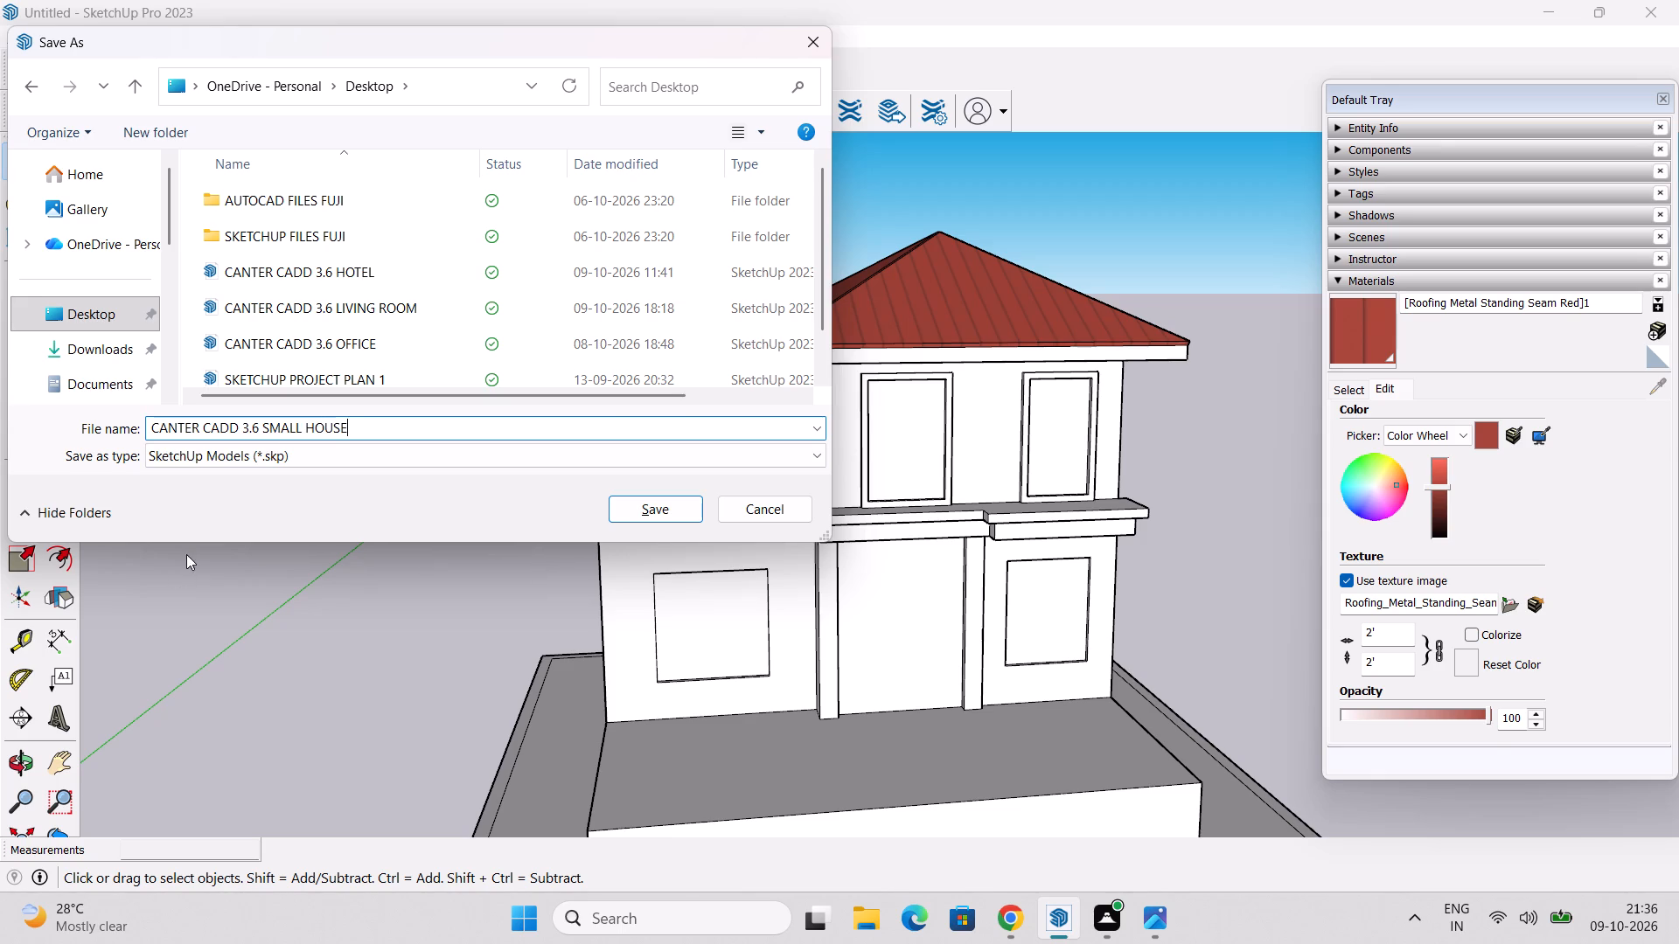
pyautogui.click(648, 510)
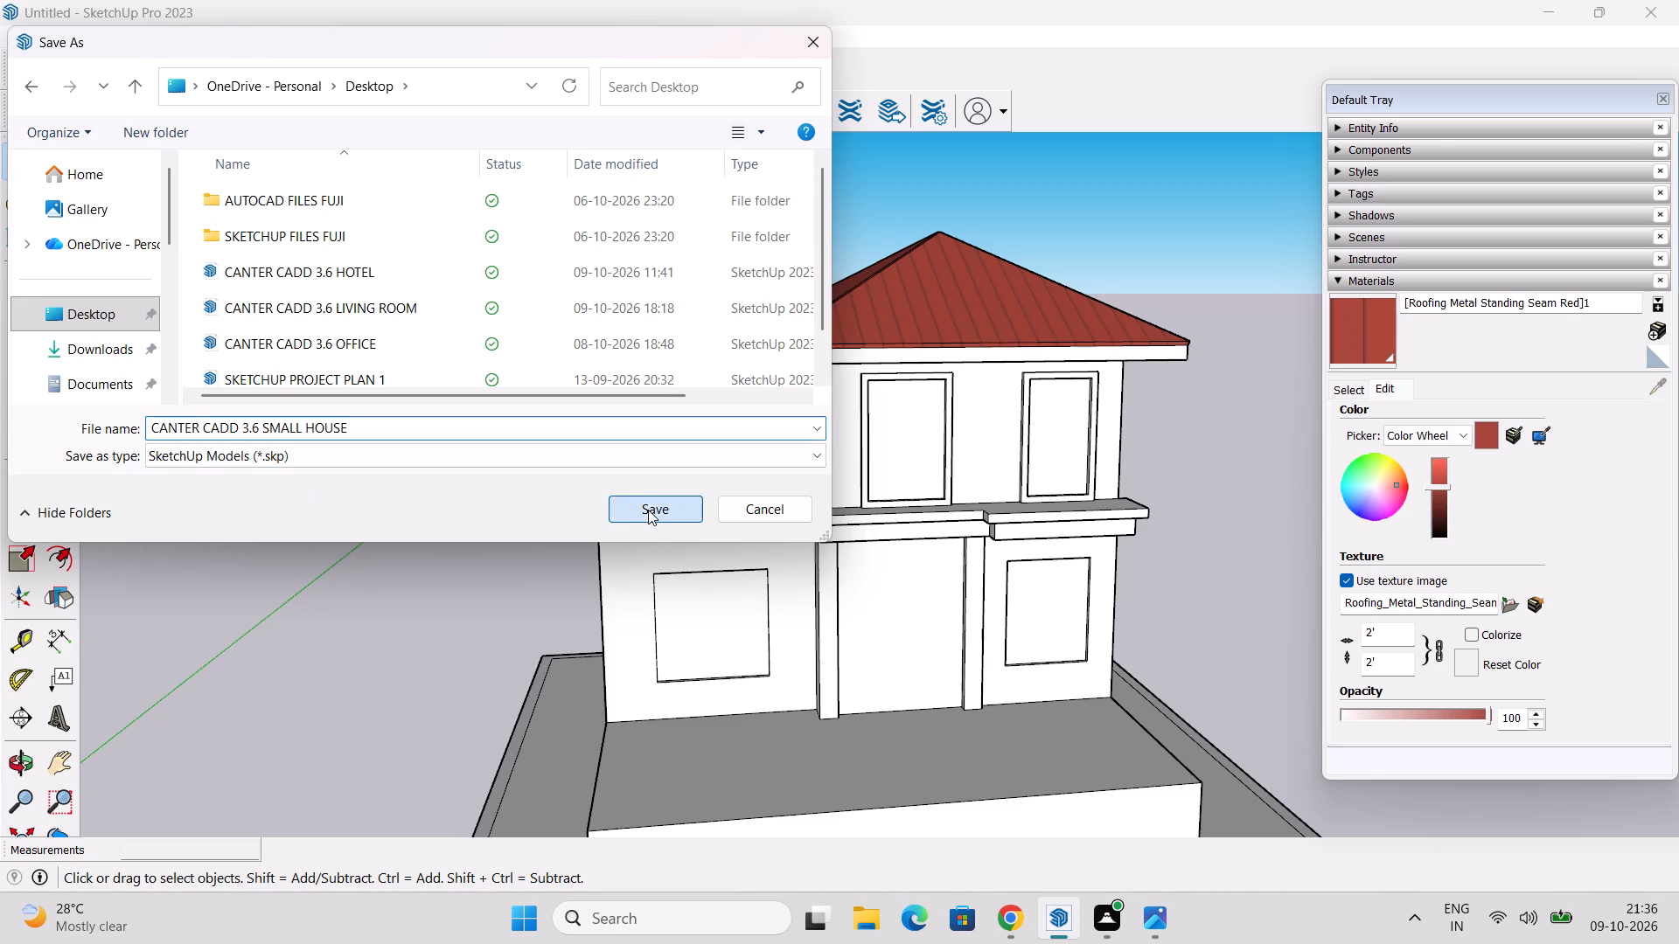
pyautogui.hotkey('ctrl', 's')
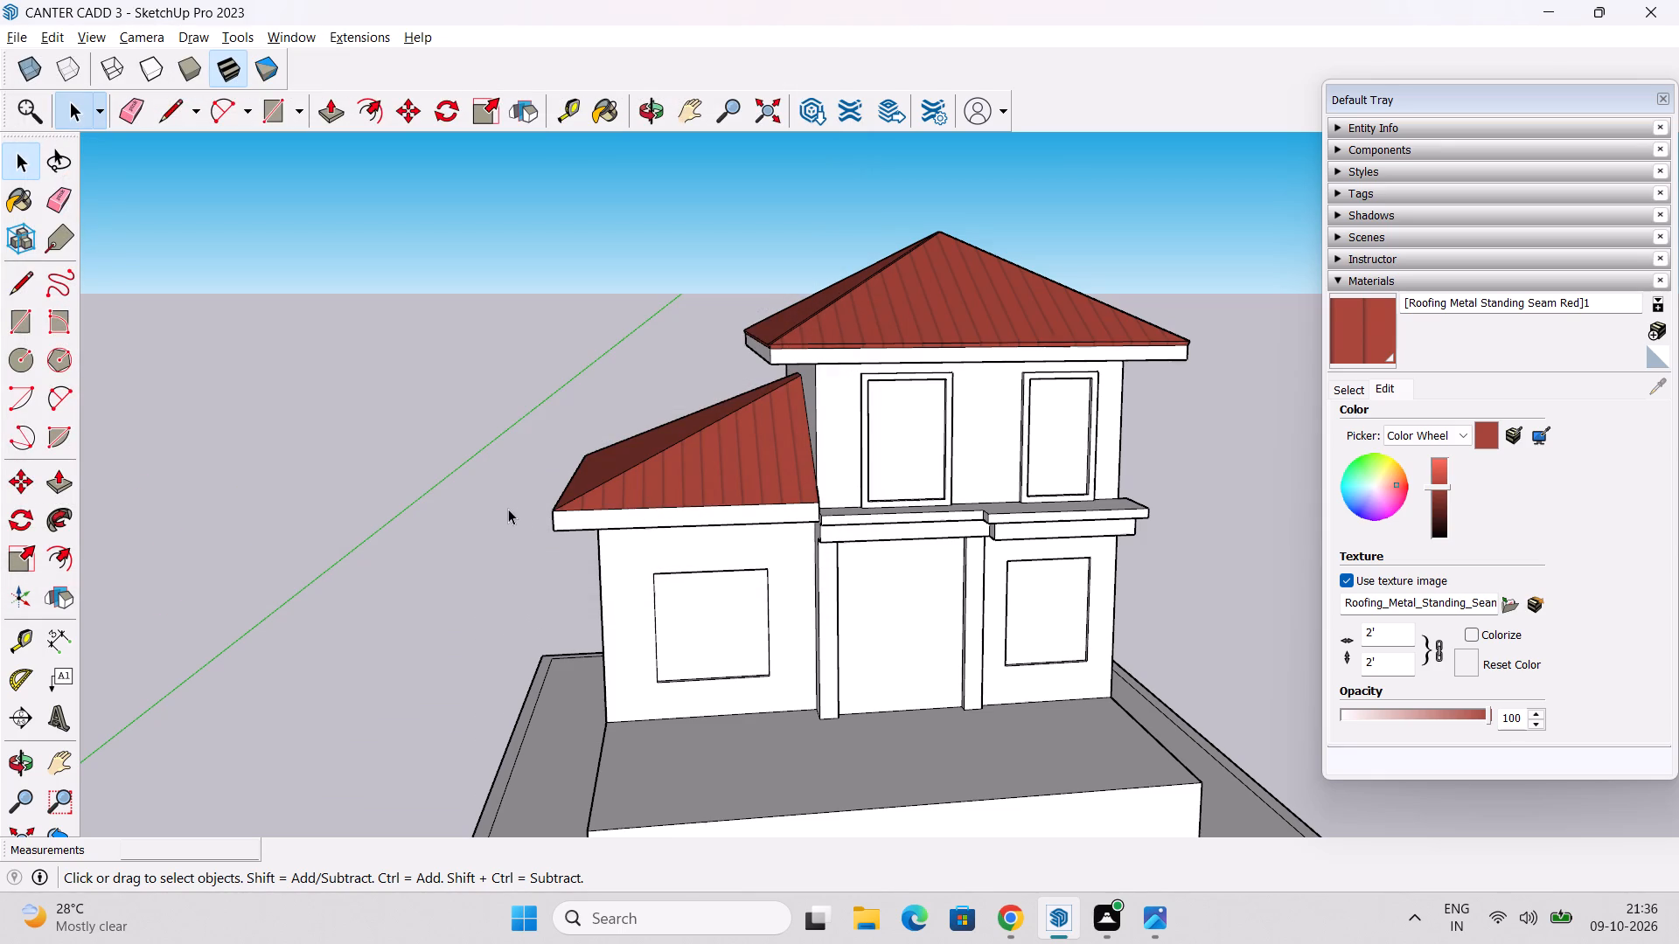
pyautogui.hotkey('ctrl', 's')
# Switch to the image viewer and close the Roofing_Metal_Standing_Seam_Red.jpg window showing vertical seams.
pyautogui.hotkey('alt', 'Tab')
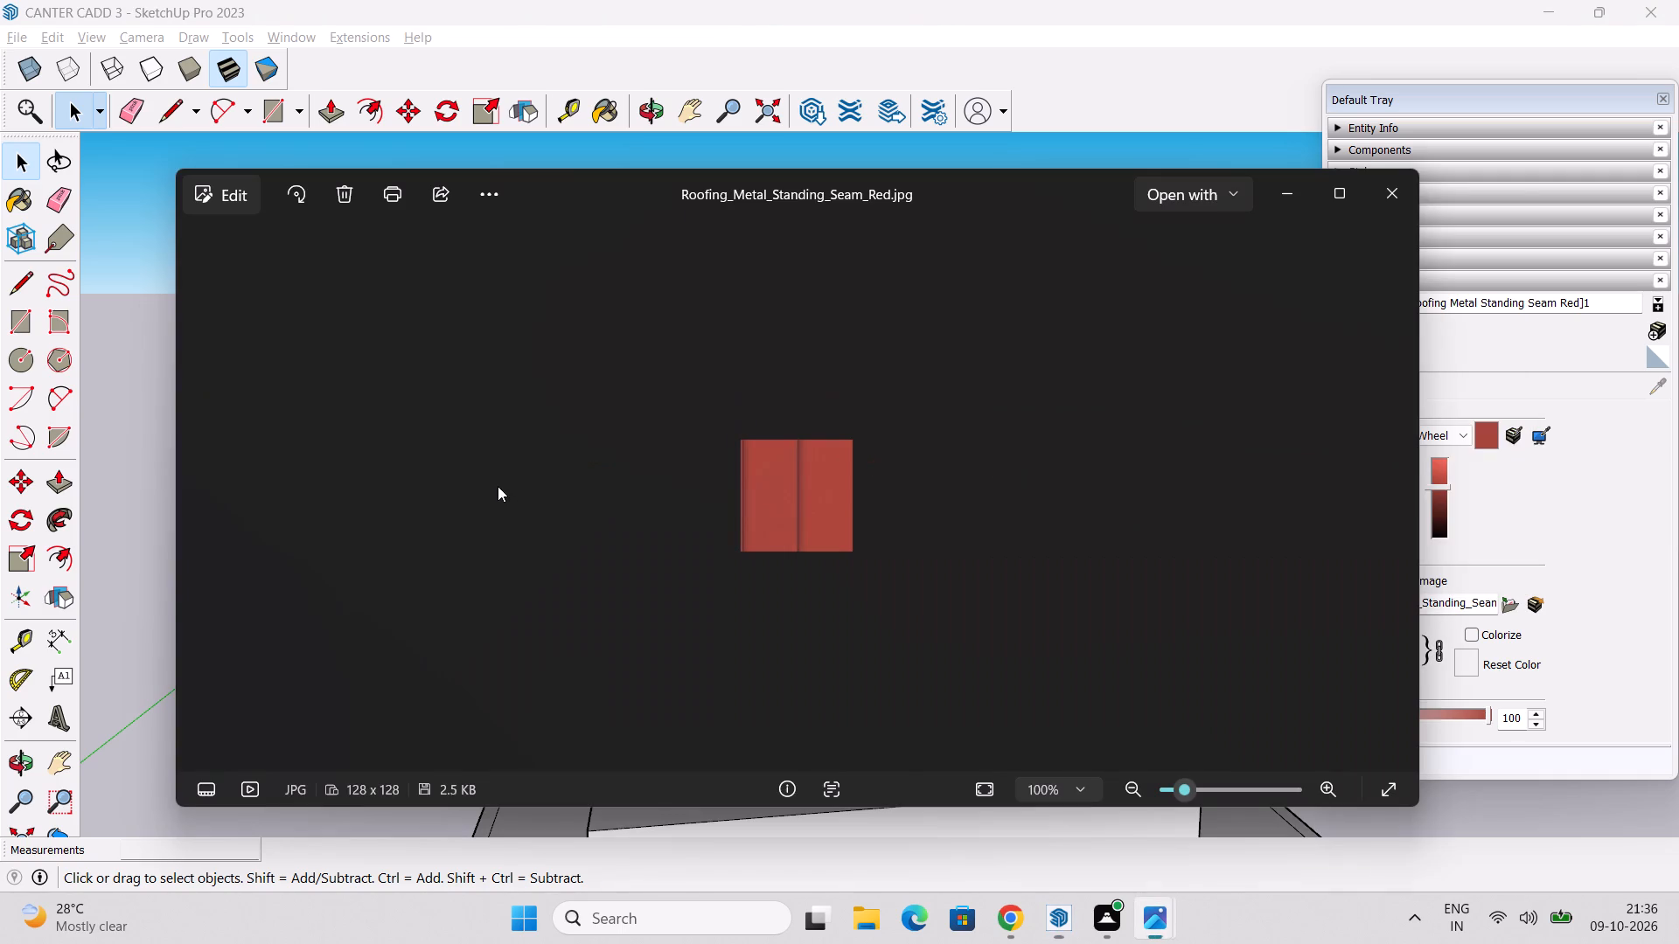
pyautogui.click(1389, 191)
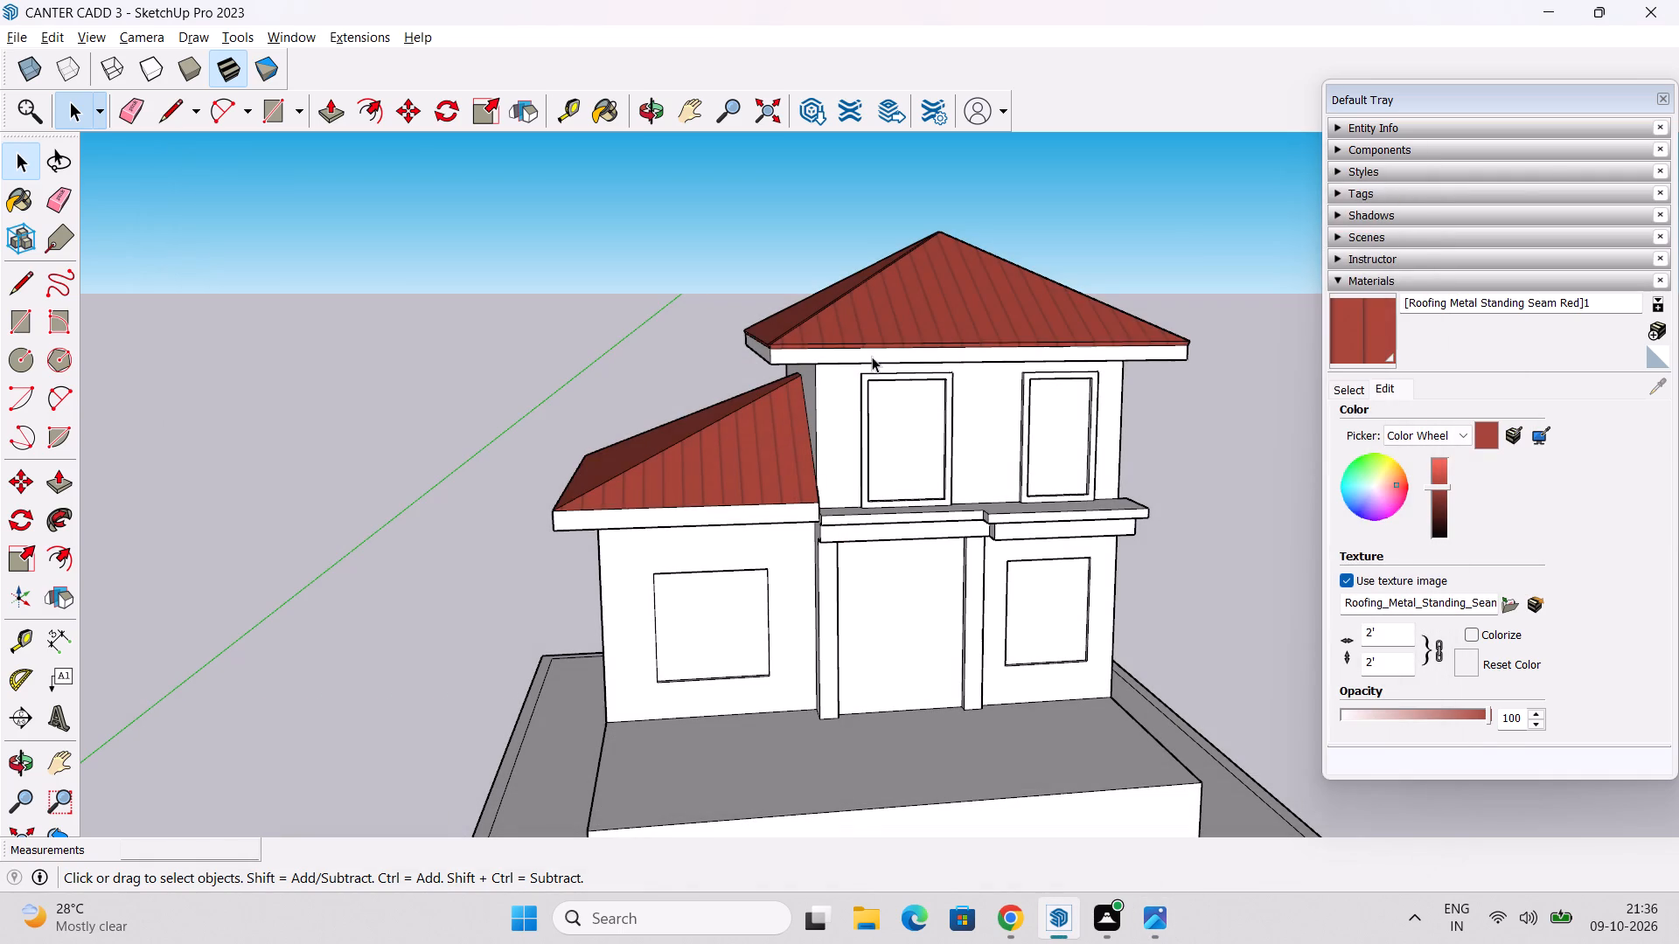
# Switch to the remaining Roofing_Metal_Standing_Seam_Red.jpg image with horizontal seams and view it.
pyautogui.hotkey('alt', 'Tab')
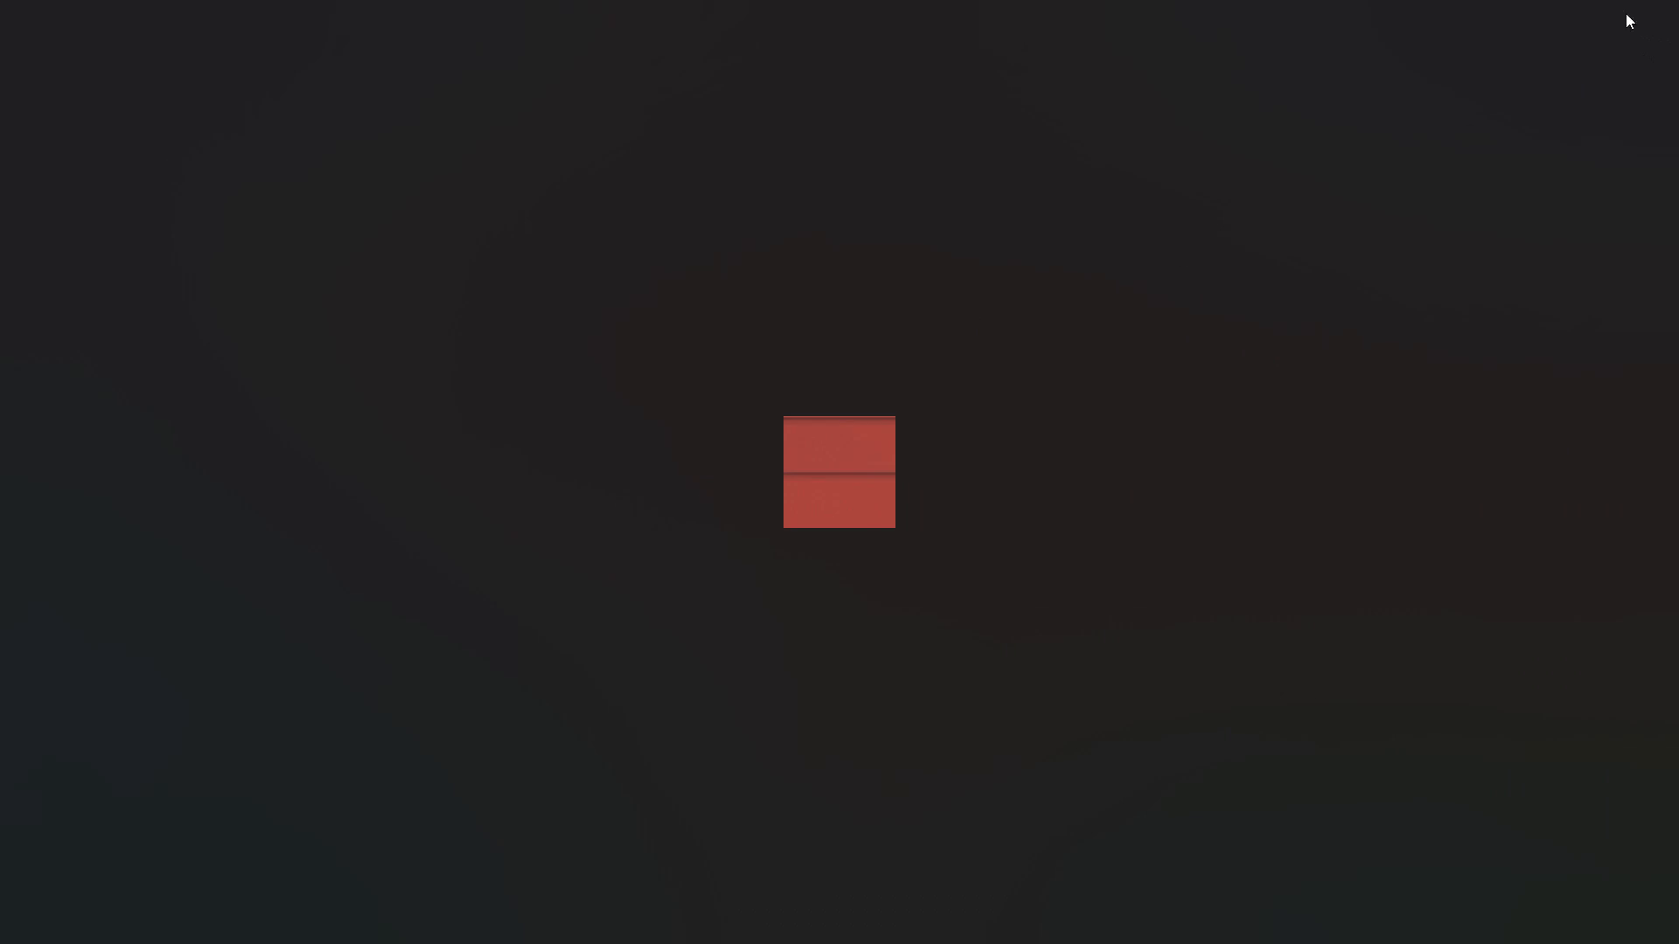
pyautogui.scroll(-3, 1272, 253)
pyautogui.scroll(-4, 1111, 347)
pyautogui.hotkey('alt', 'Tab')
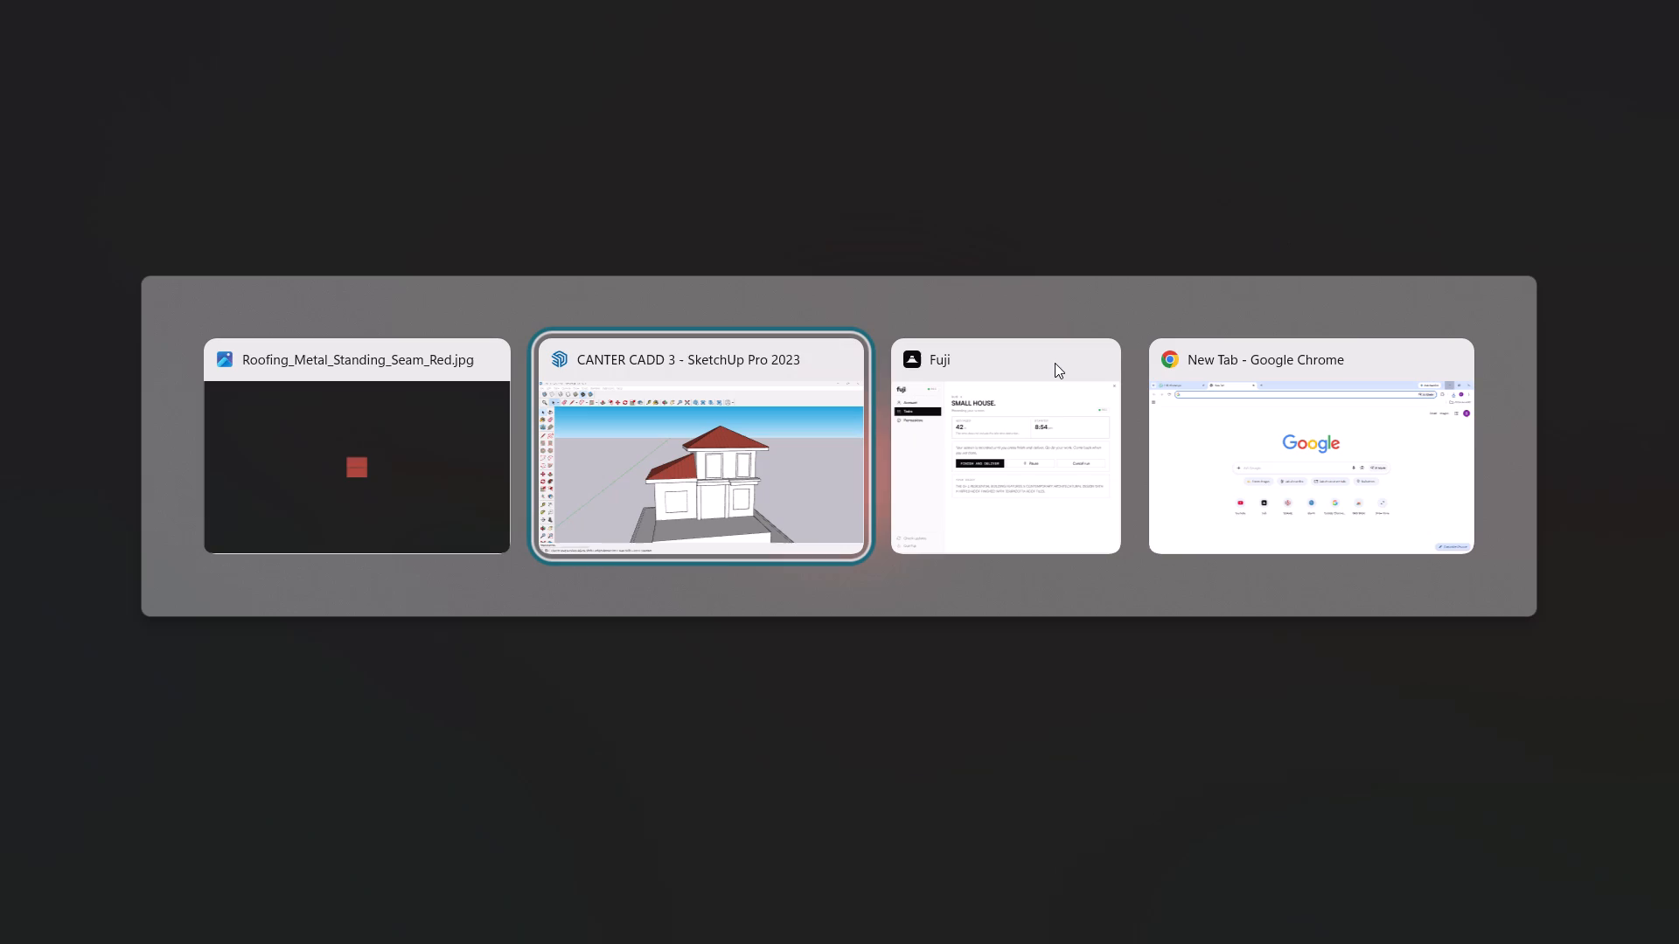
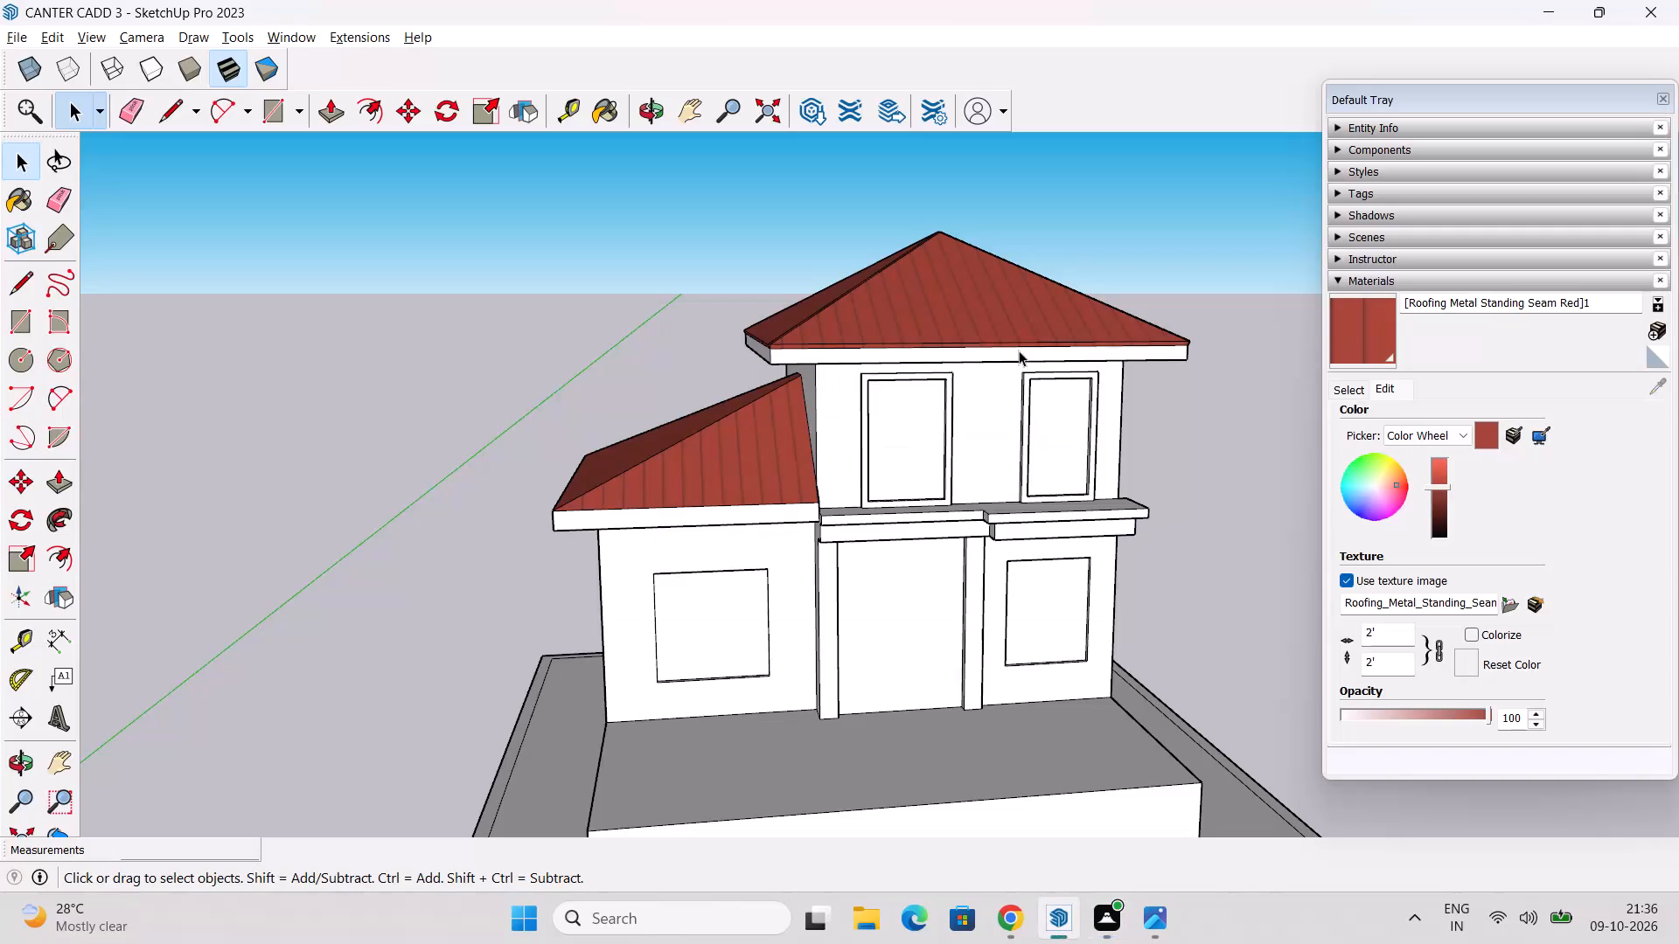
# Switch to Chrome, search Google for sketchup 3d warehouse and open the 3D Warehouse site.
pyautogui.hotkey('alt', 'Tab')
pyautogui.hotkey('alt', 'Tab')
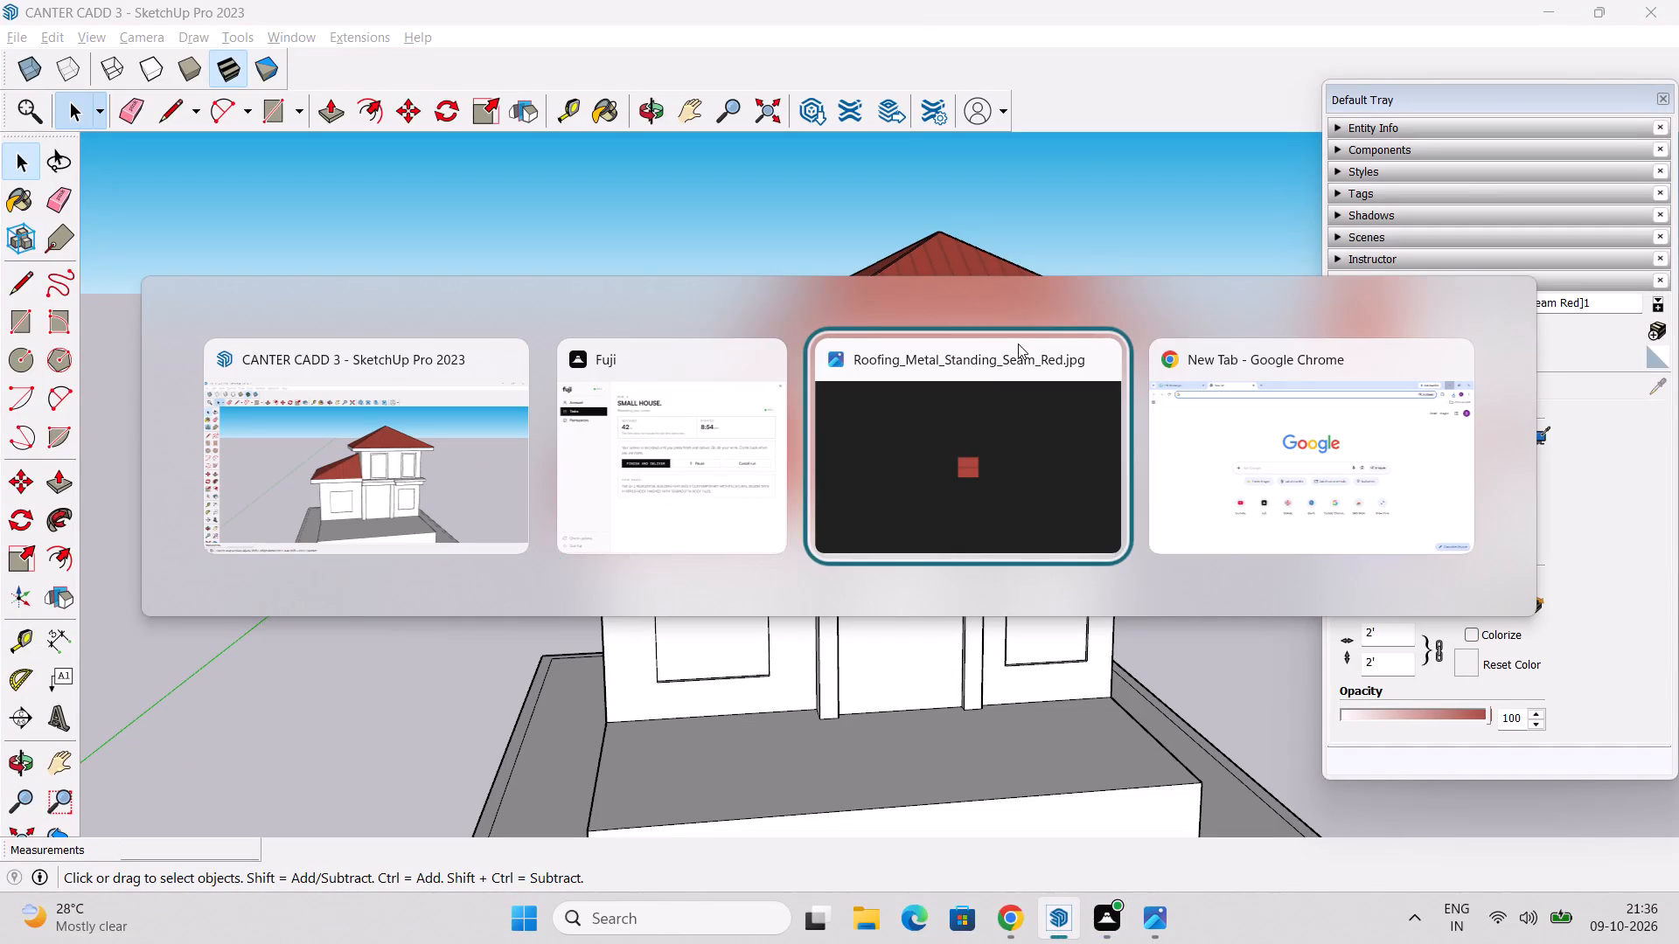
pyautogui.hotkey('alt', 'Tab')
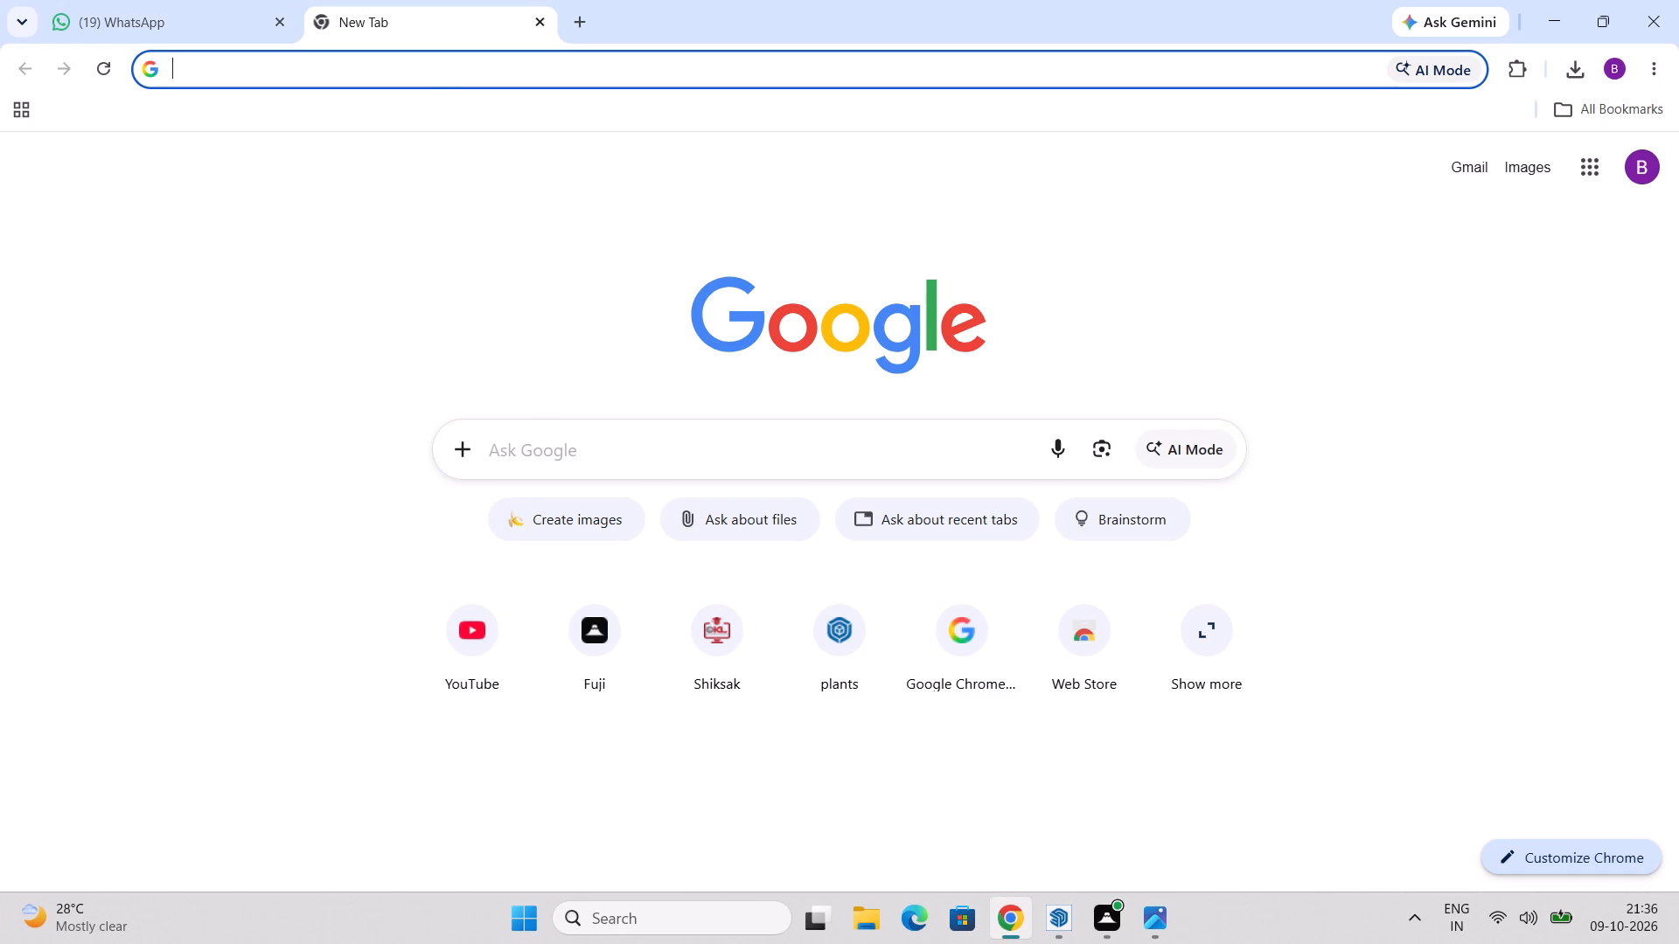
pyautogui.click(403, 73)
pyautogui.click(348, 166)
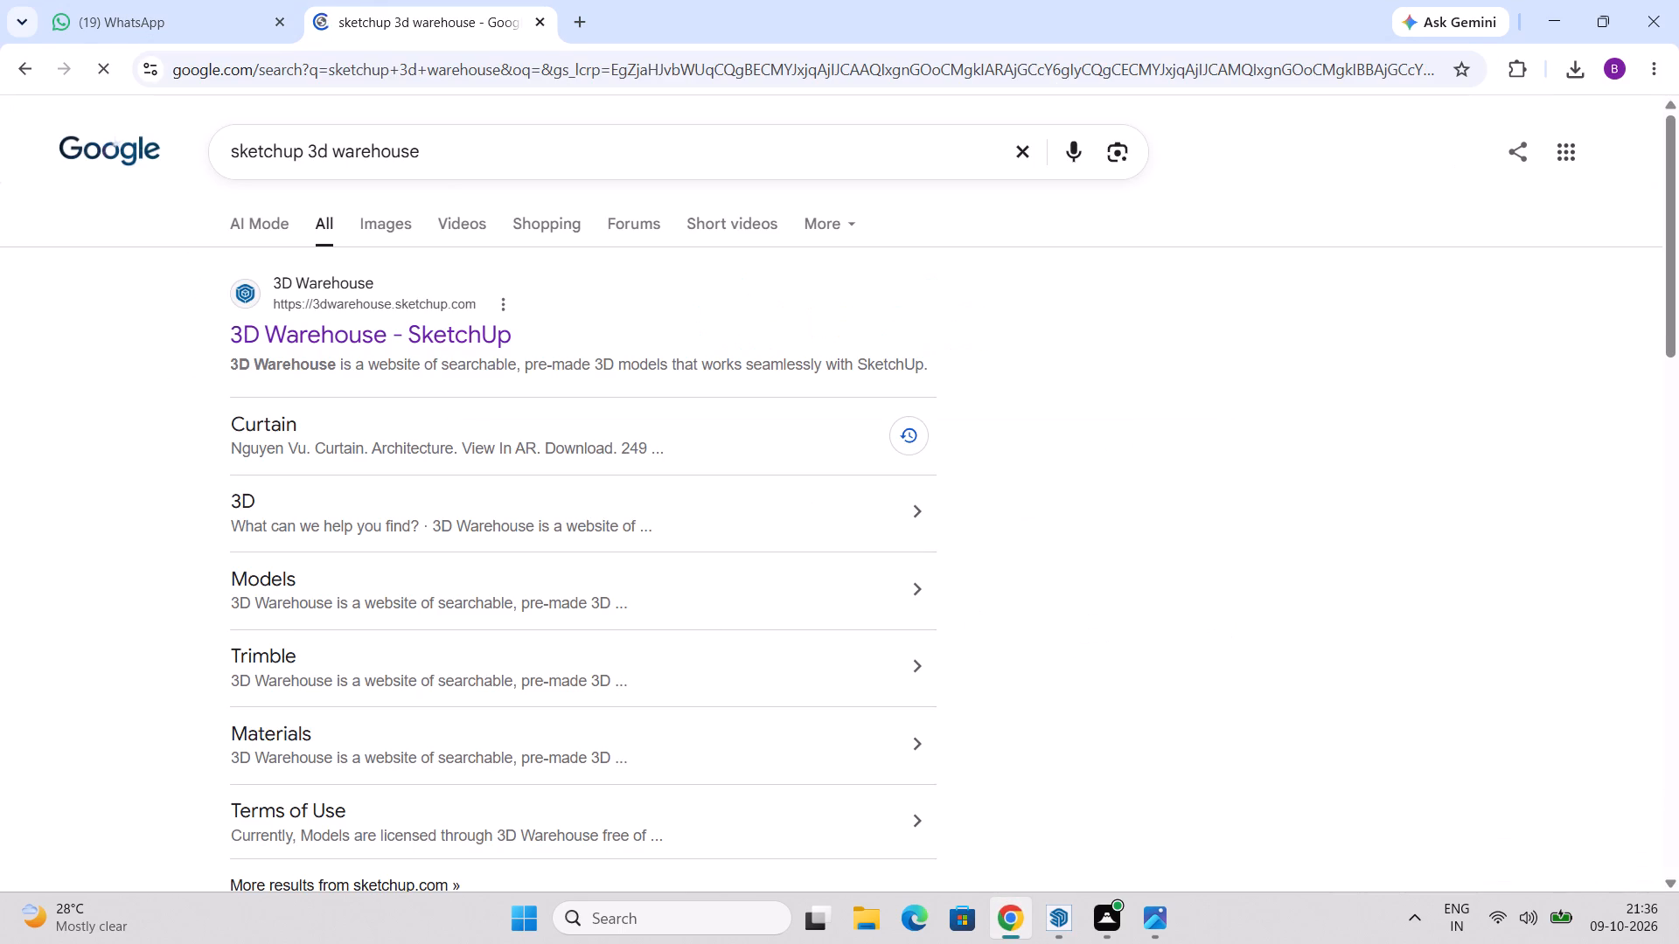
pyautogui.click(449, 335)
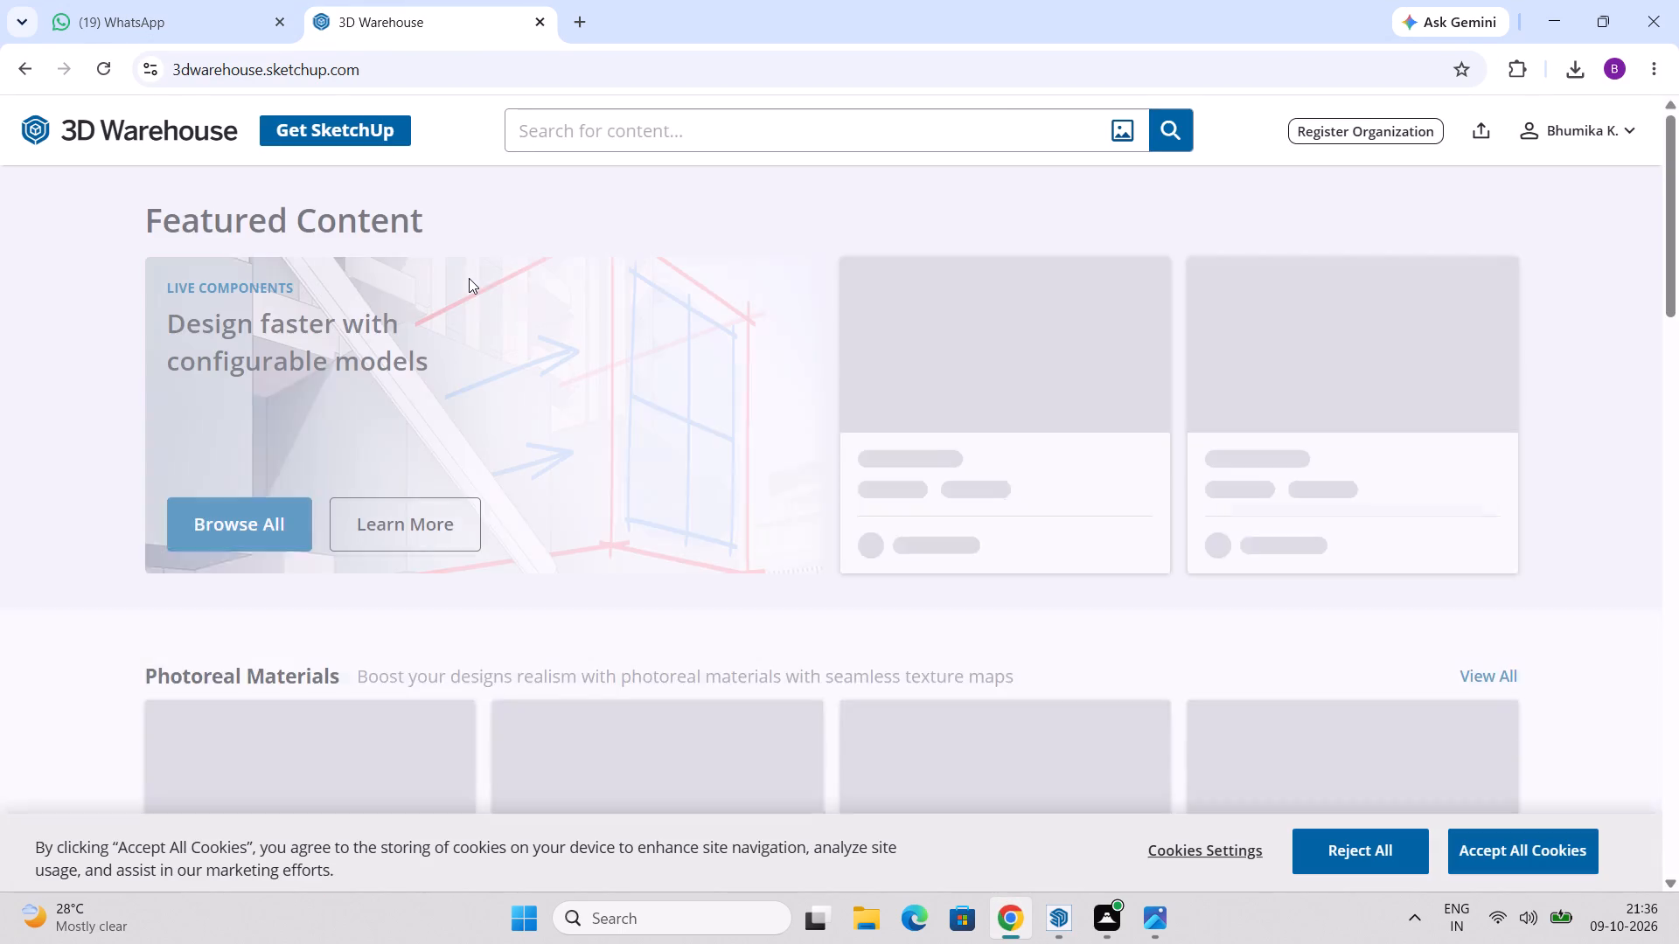
# Search 3D Warehouse for WINDOWS.
pyautogui.click(676, 126)
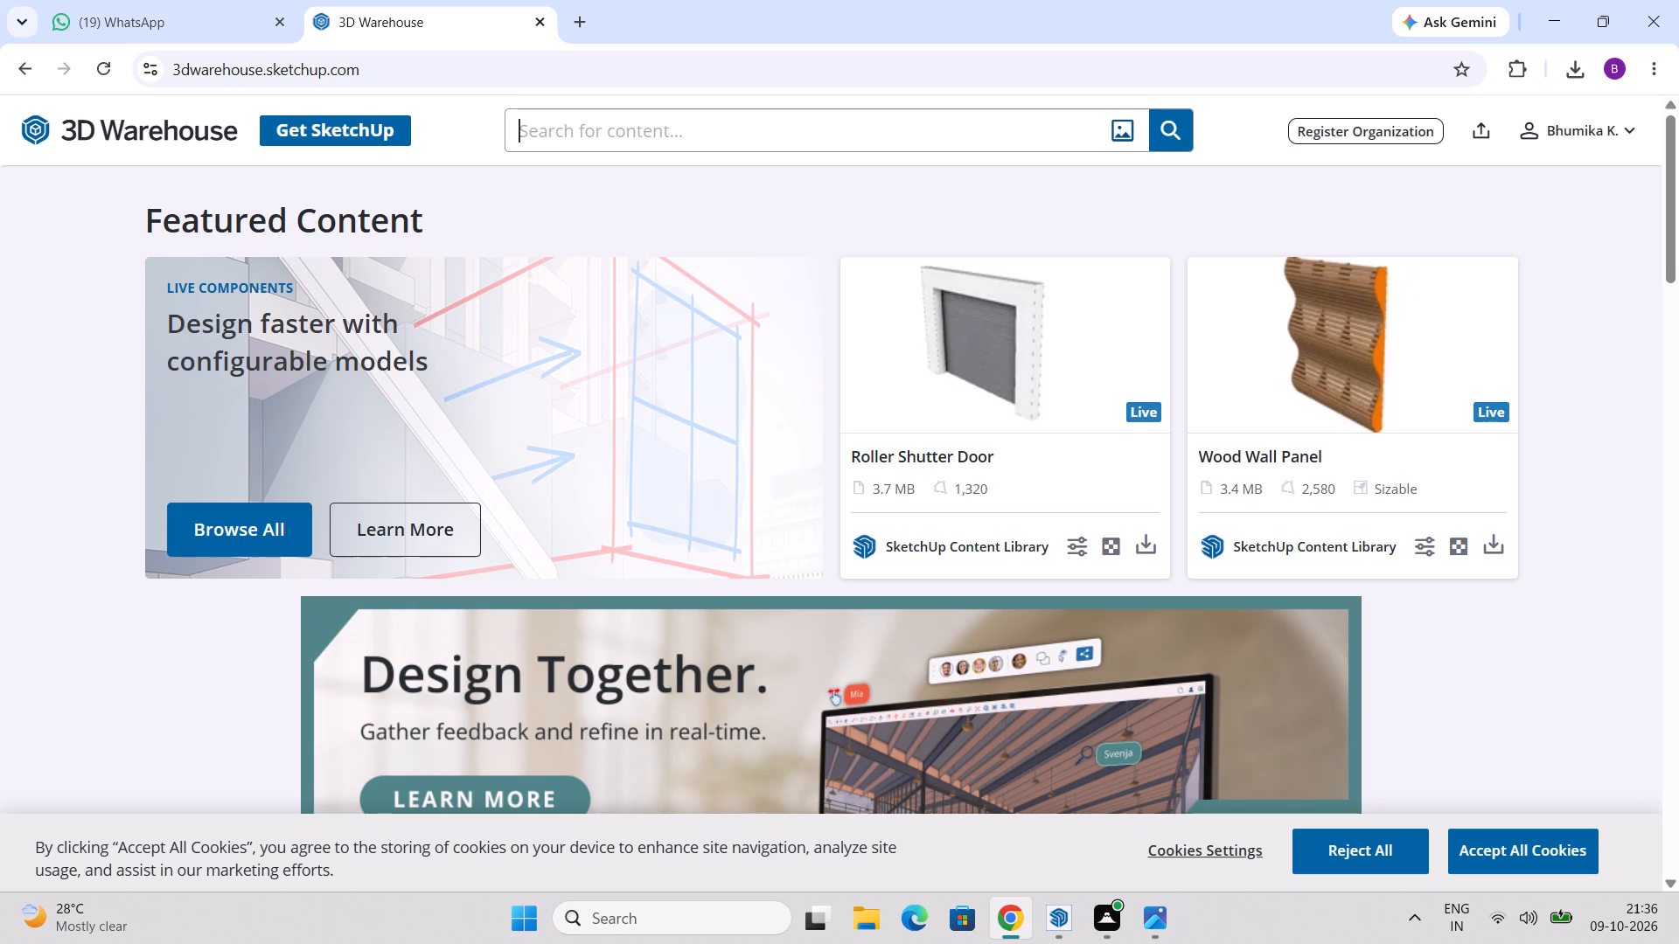
pyautogui.write('WINDOWS')
pyautogui.press('Return')
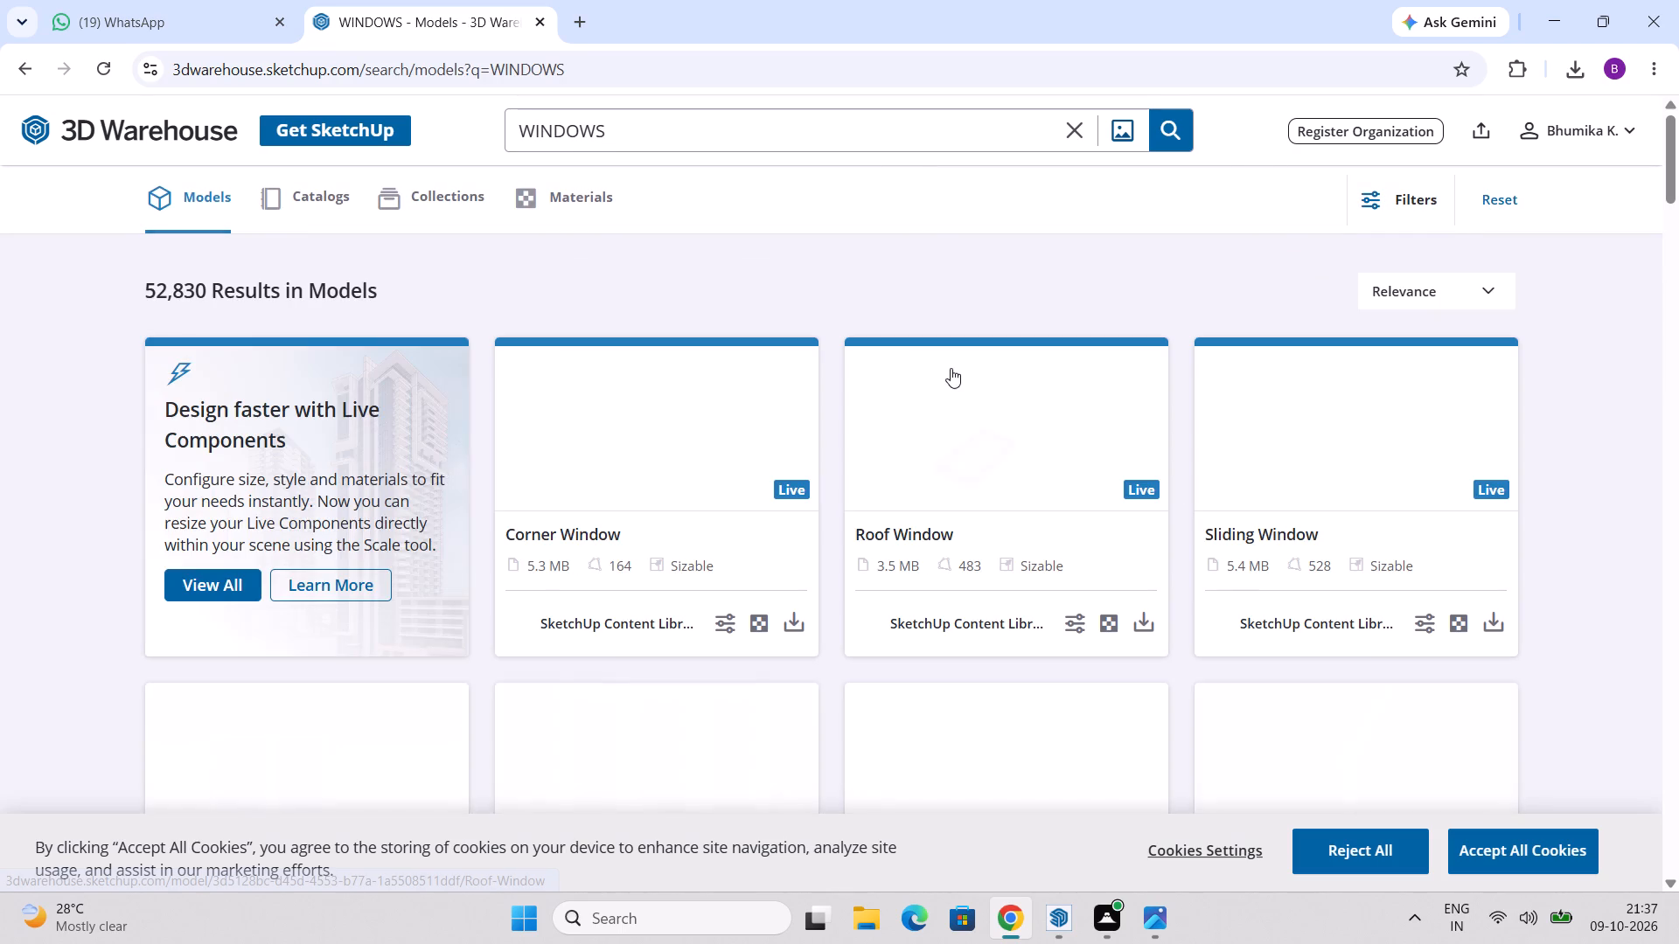
# Open the grey-framed two-pane WİNDOW model (295 KB) from the search results in a new browser tab.
pyautogui.scroll(-6, 969, 385)
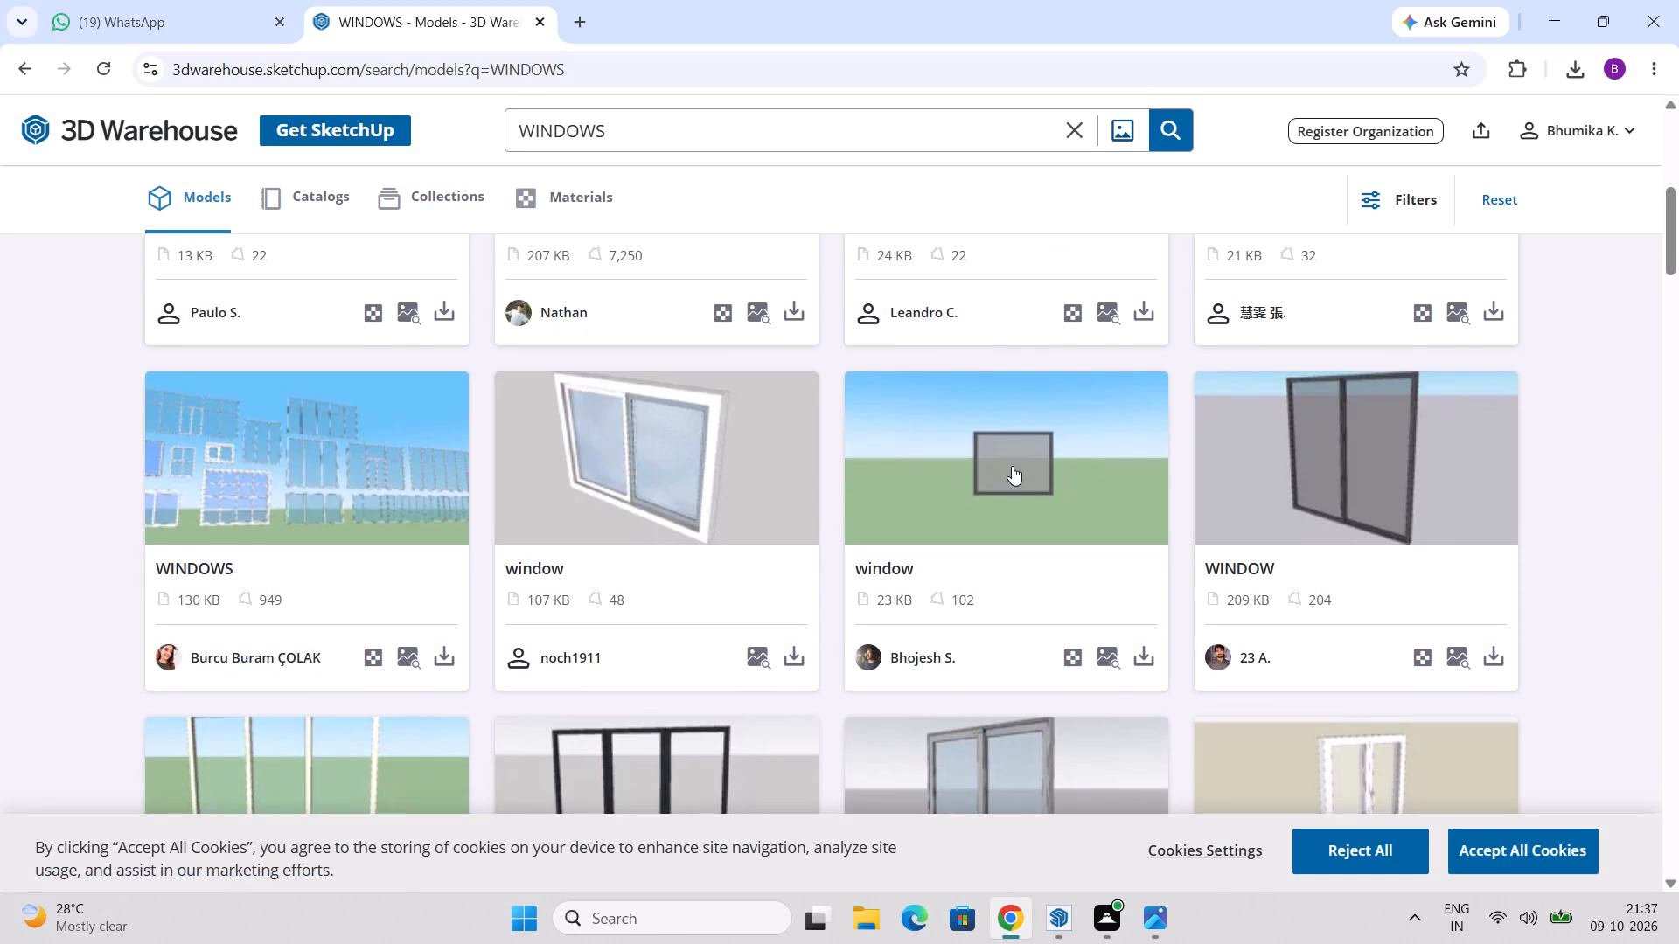
pyautogui.scroll(-3, 1020, 503)
pyautogui.moveTo(1040, 550); pyautogui.dragTo(1079, 469, button='middle')
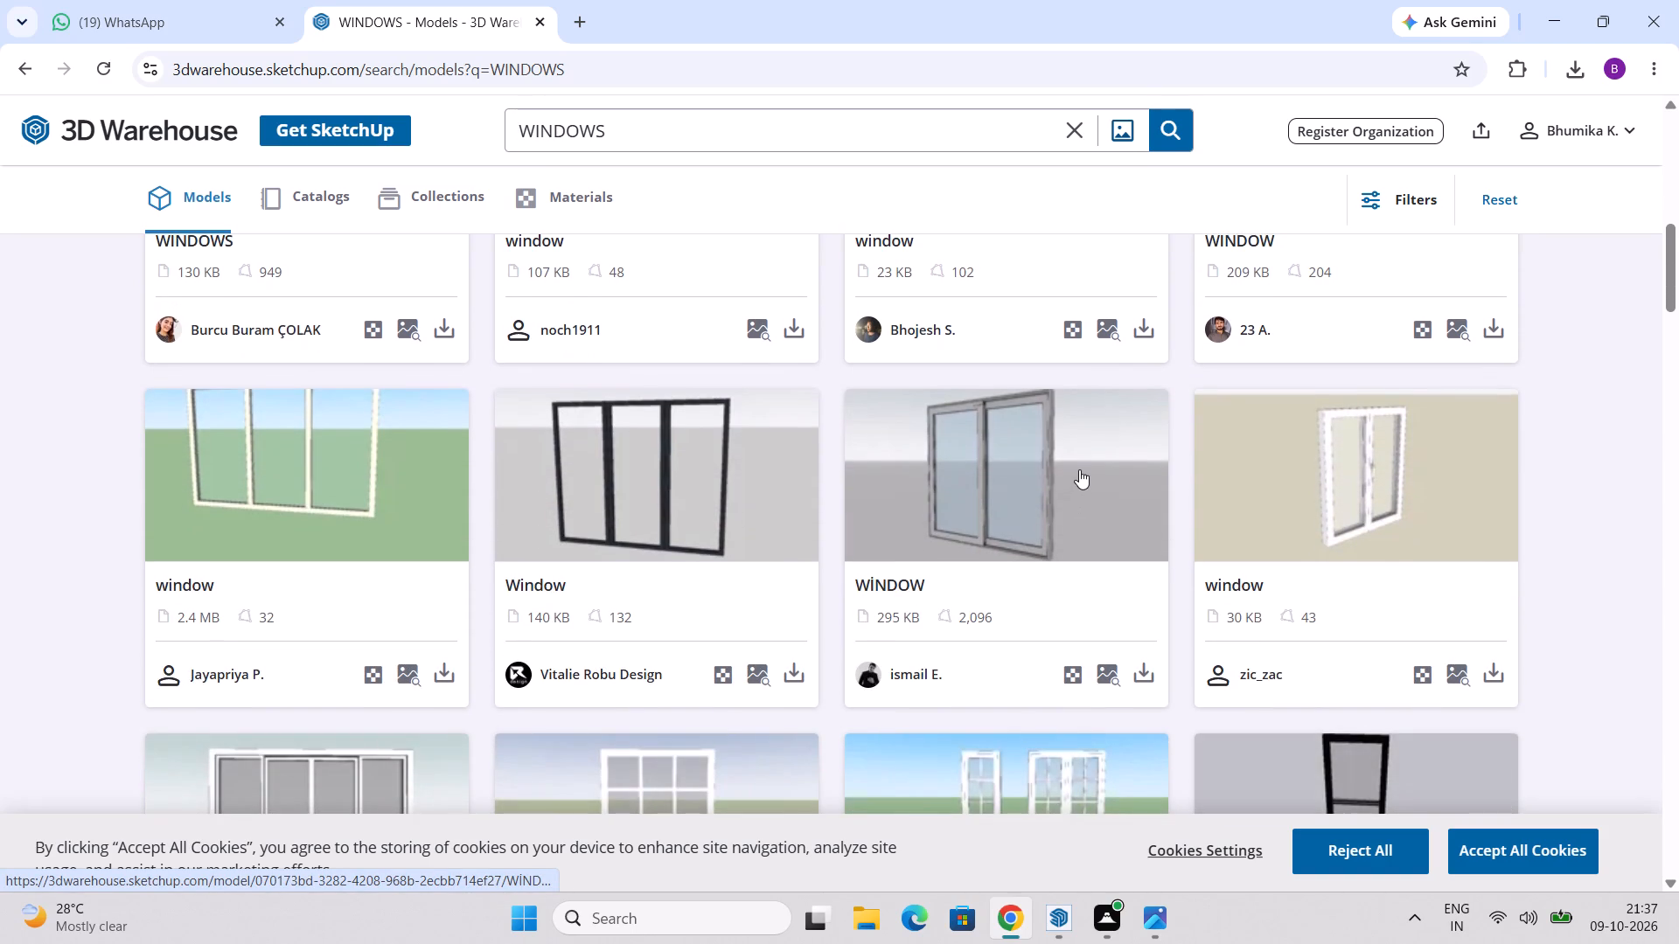
pyautogui.moveTo(1079, 469); pyautogui.dragTo(1079, 469, button='middle')
# Download the dark double-leaf WINDOW model with an upper pane (176 KB) as a SketchUp file.
pyautogui.scroll(-3, 1079, 462)
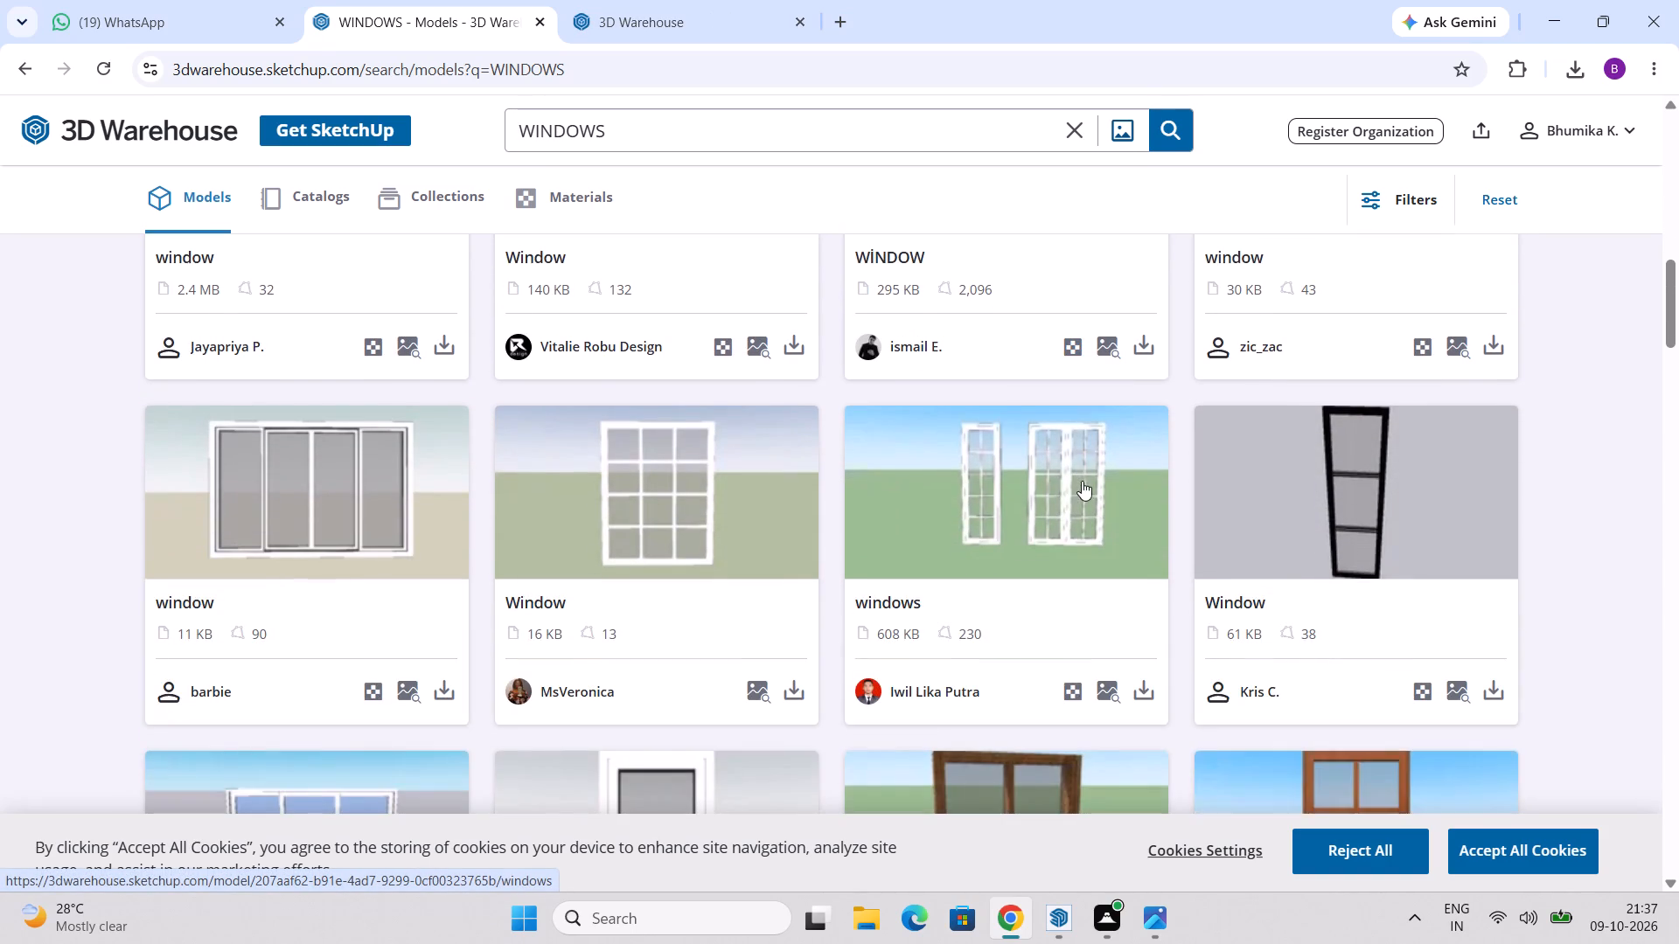
pyautogui.scroll(3, 1082, 506)
pyautogui.scroll(-8, 1082, 506)
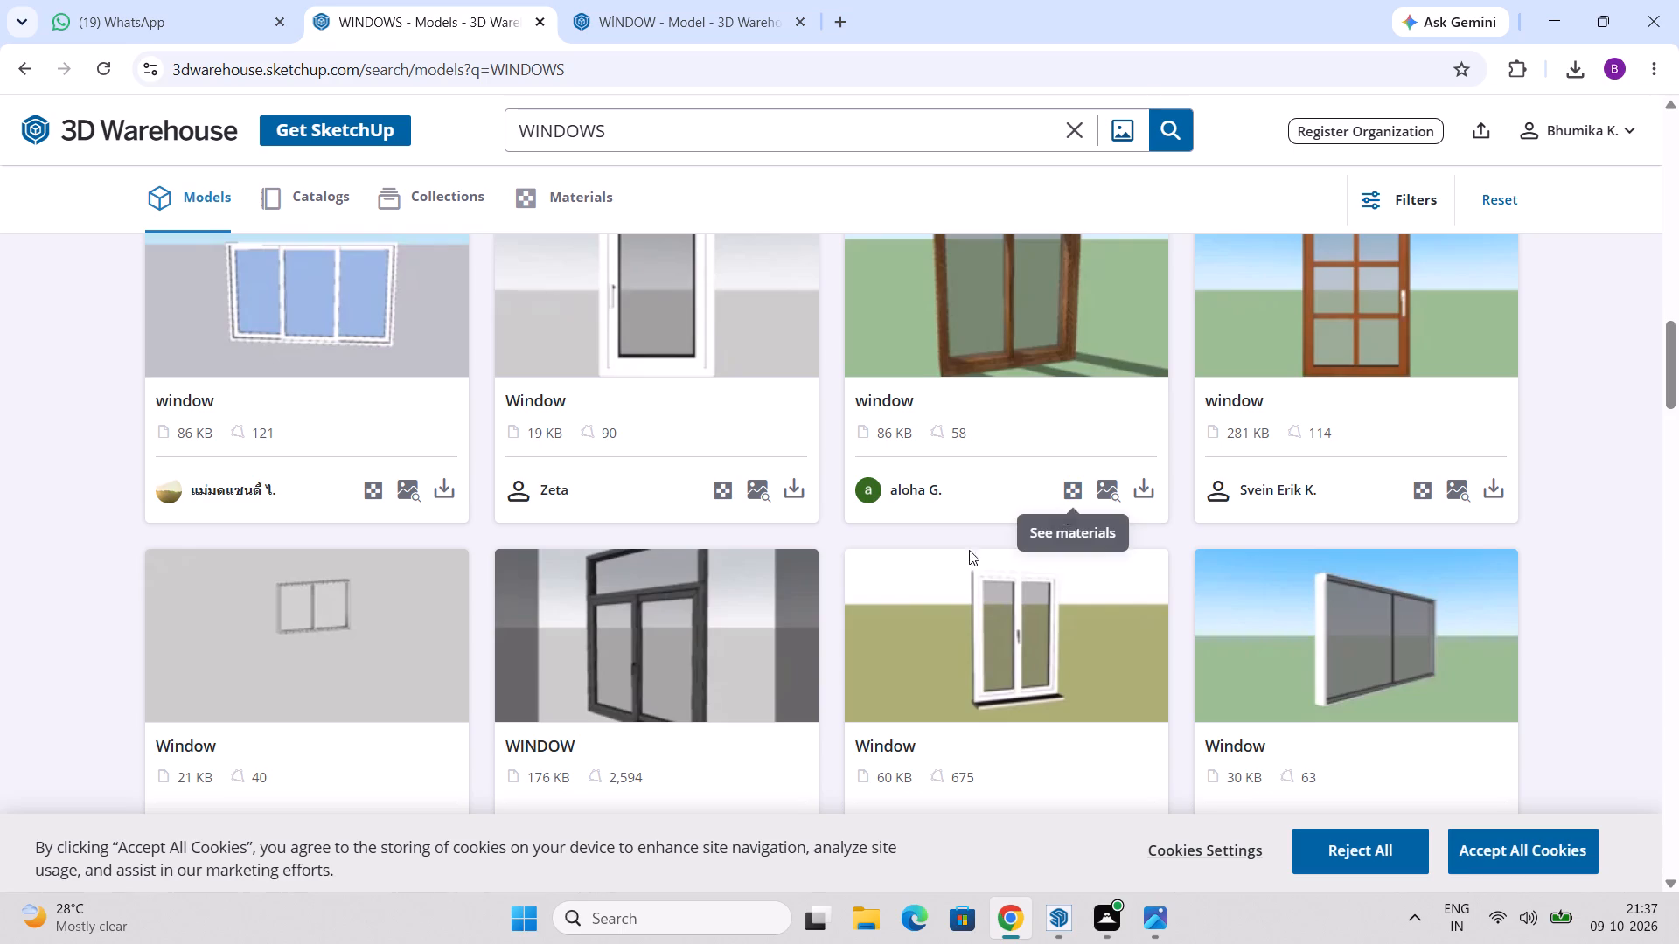
pyautogui.scroll(-4, 955, 561)
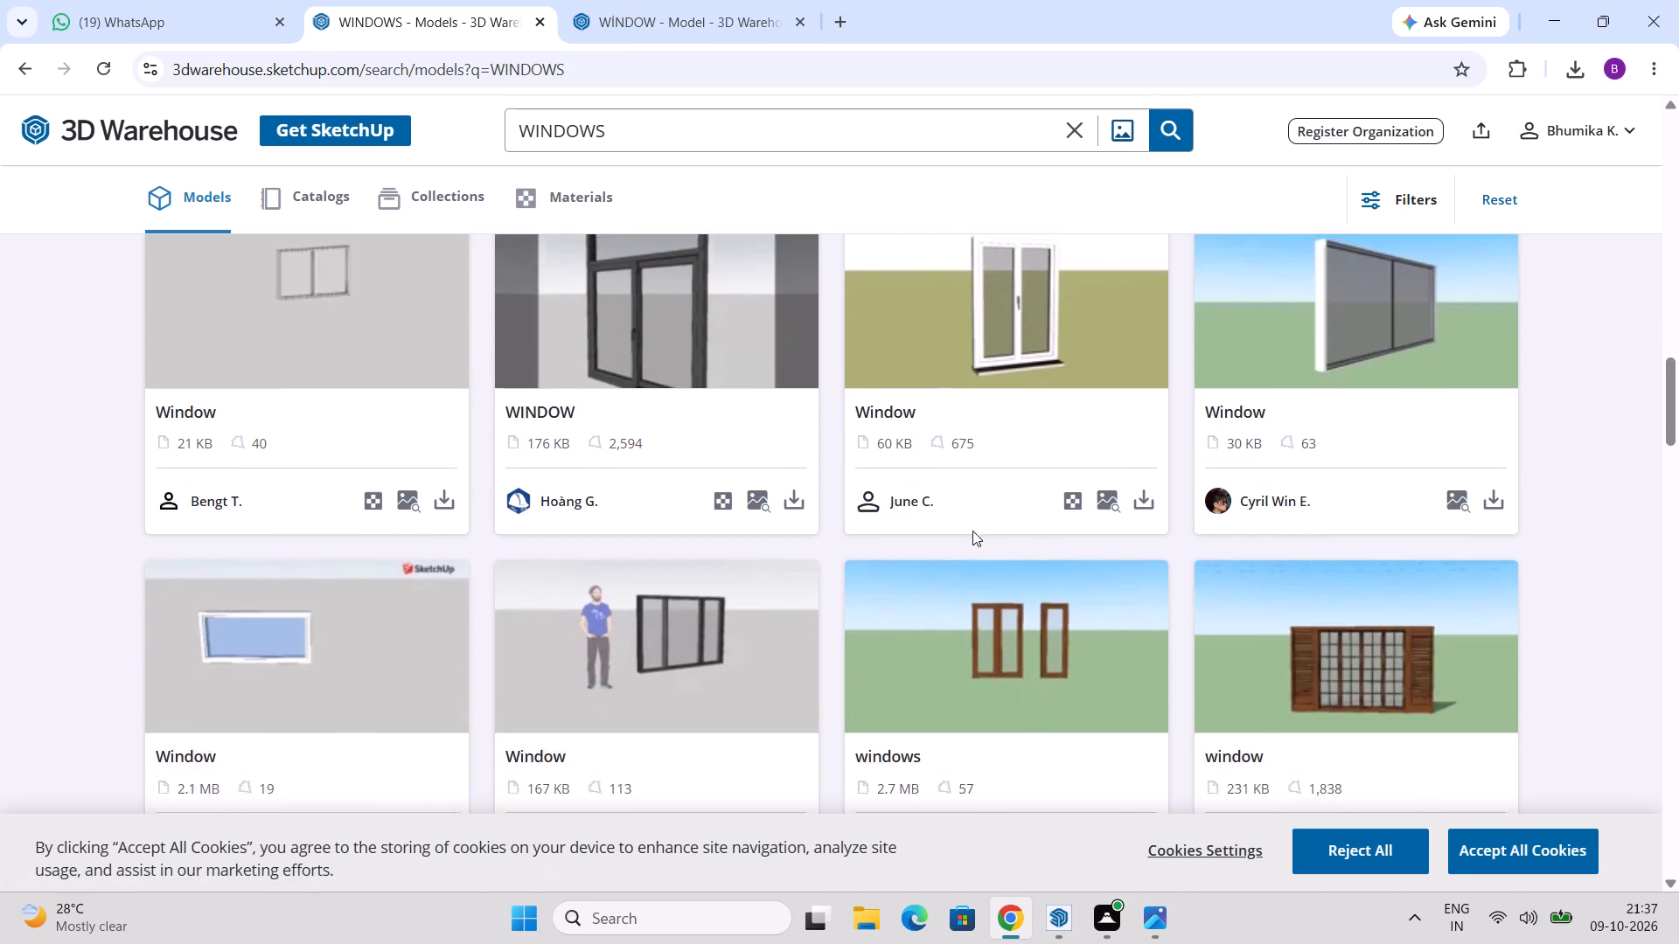
pyautogui.scroll(2, 897, 505)
pyautogui.click(798, 618)
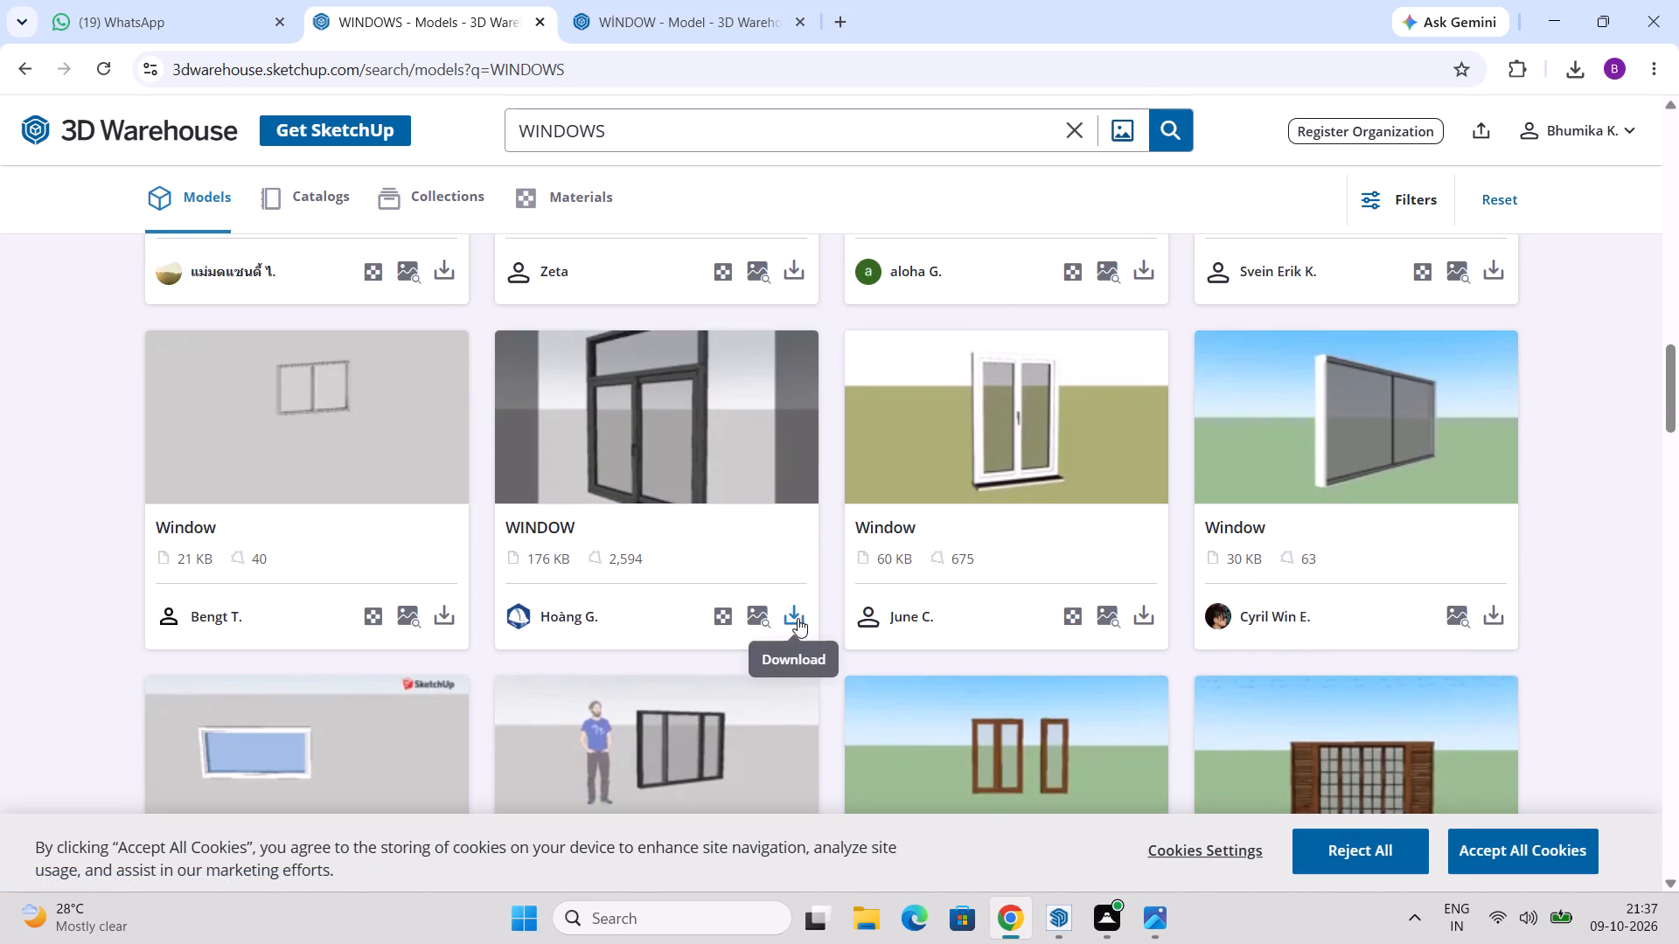
pyautogui.click(888, 662)
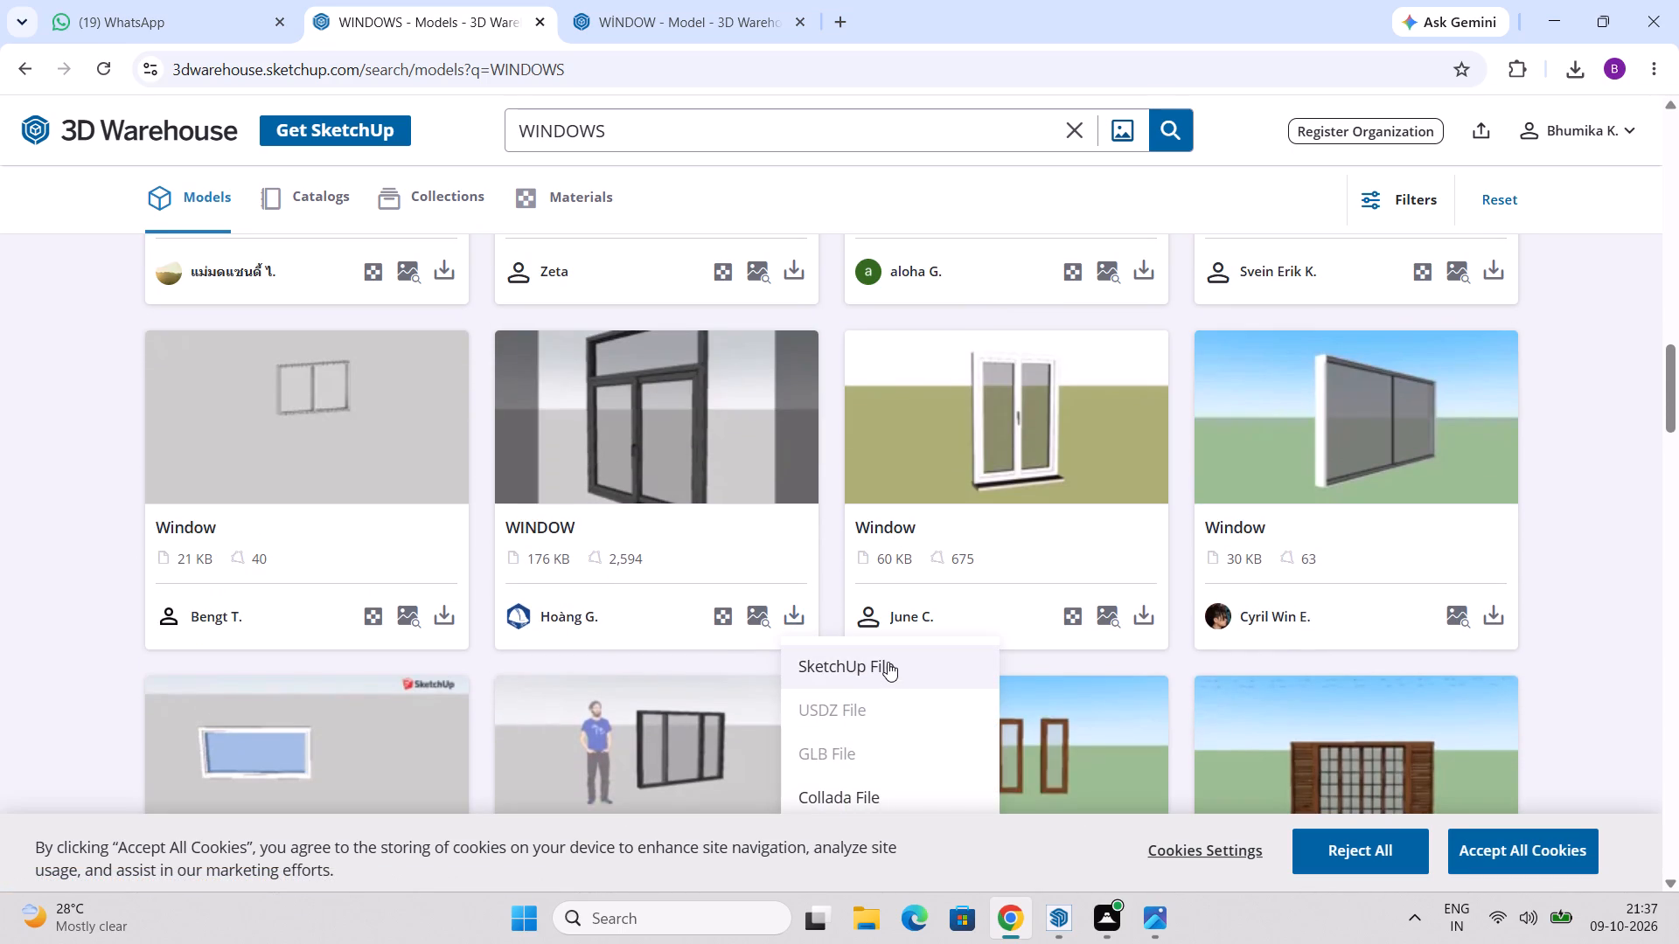
# Browse the rest of the loaded window models for further designs suited to the house.
pyautogui.scroll(-2, 1057, 561)
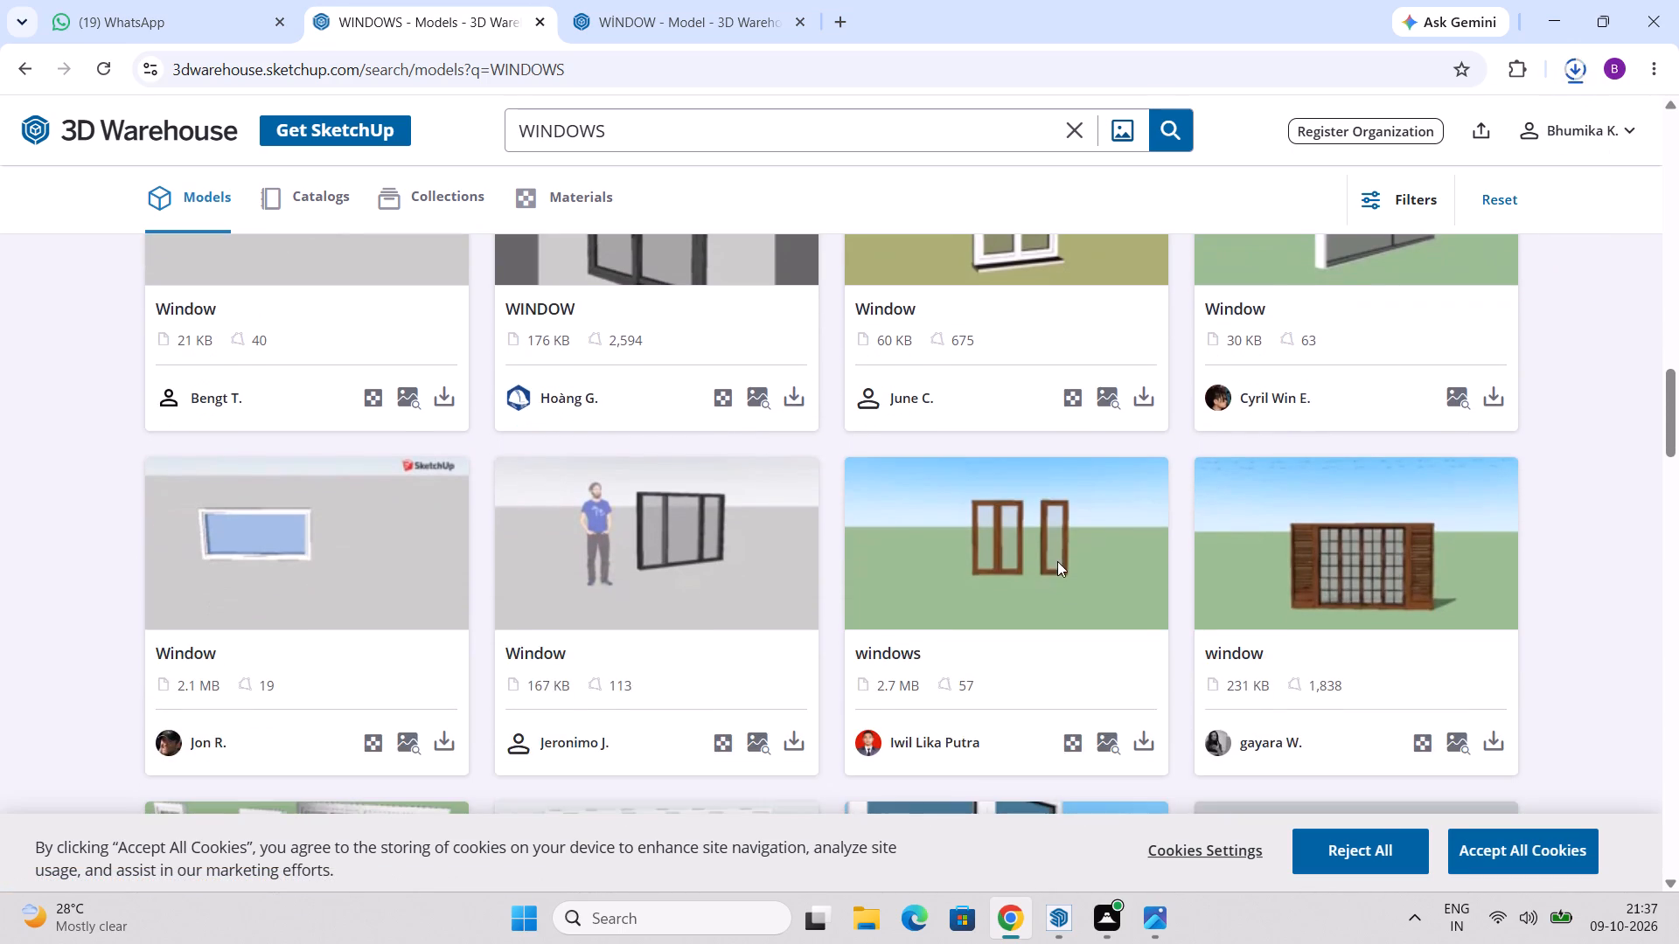
pyautogui.scroll(-14, 1057, 561)
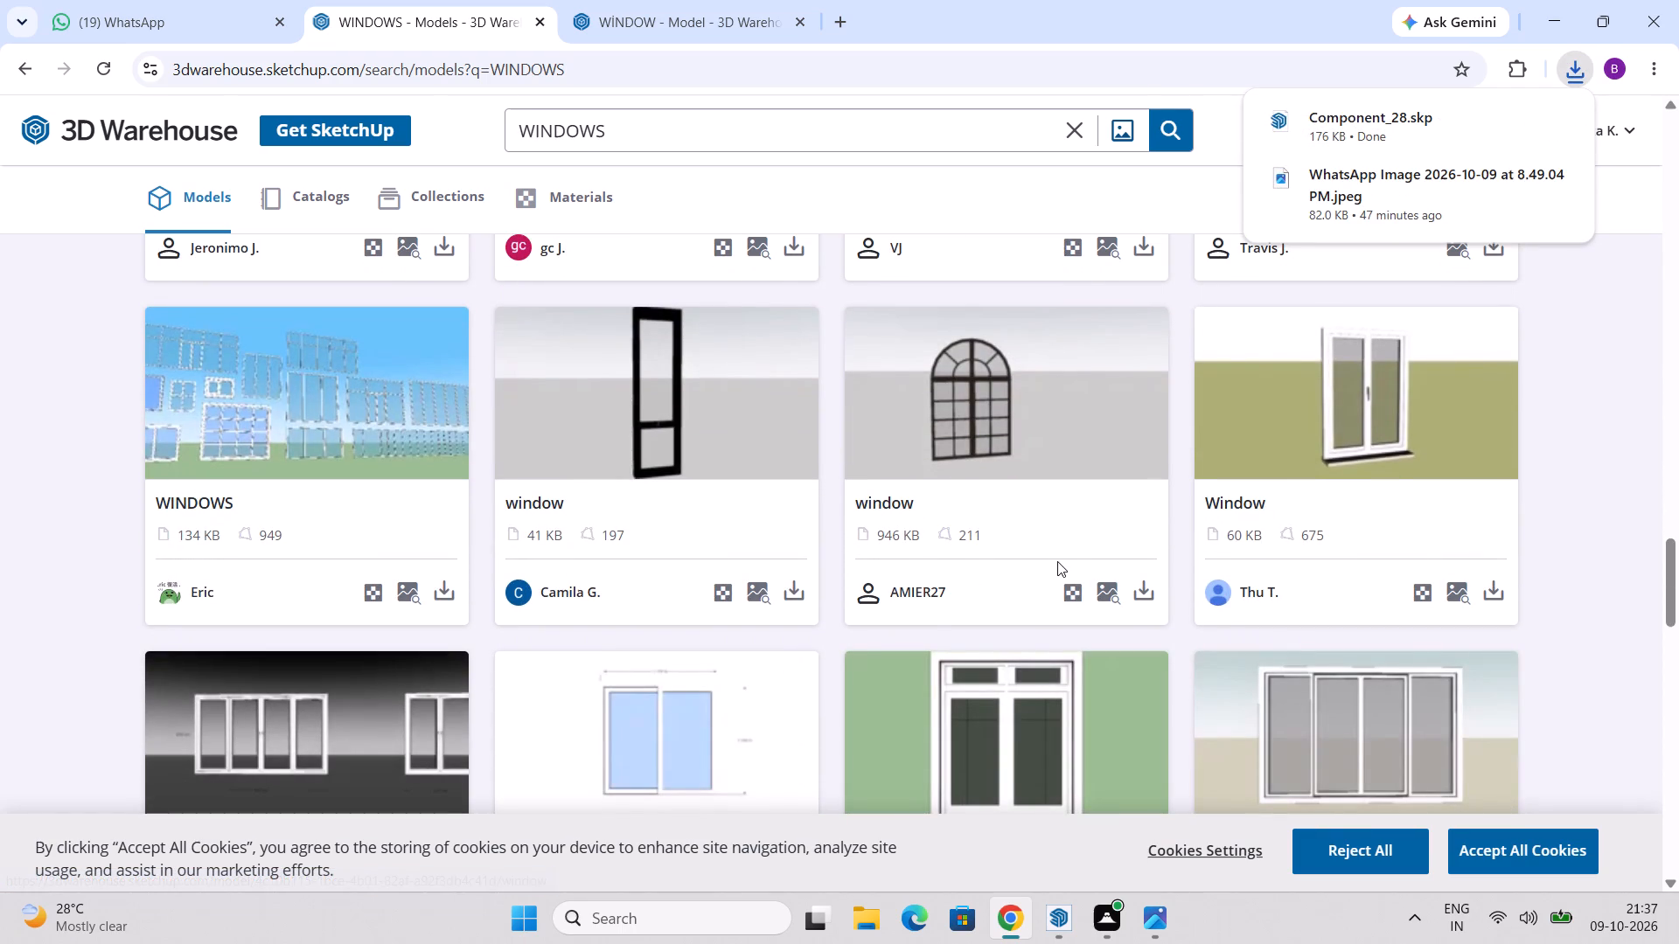
pyautogui.scroll(-8, 1057, 561)
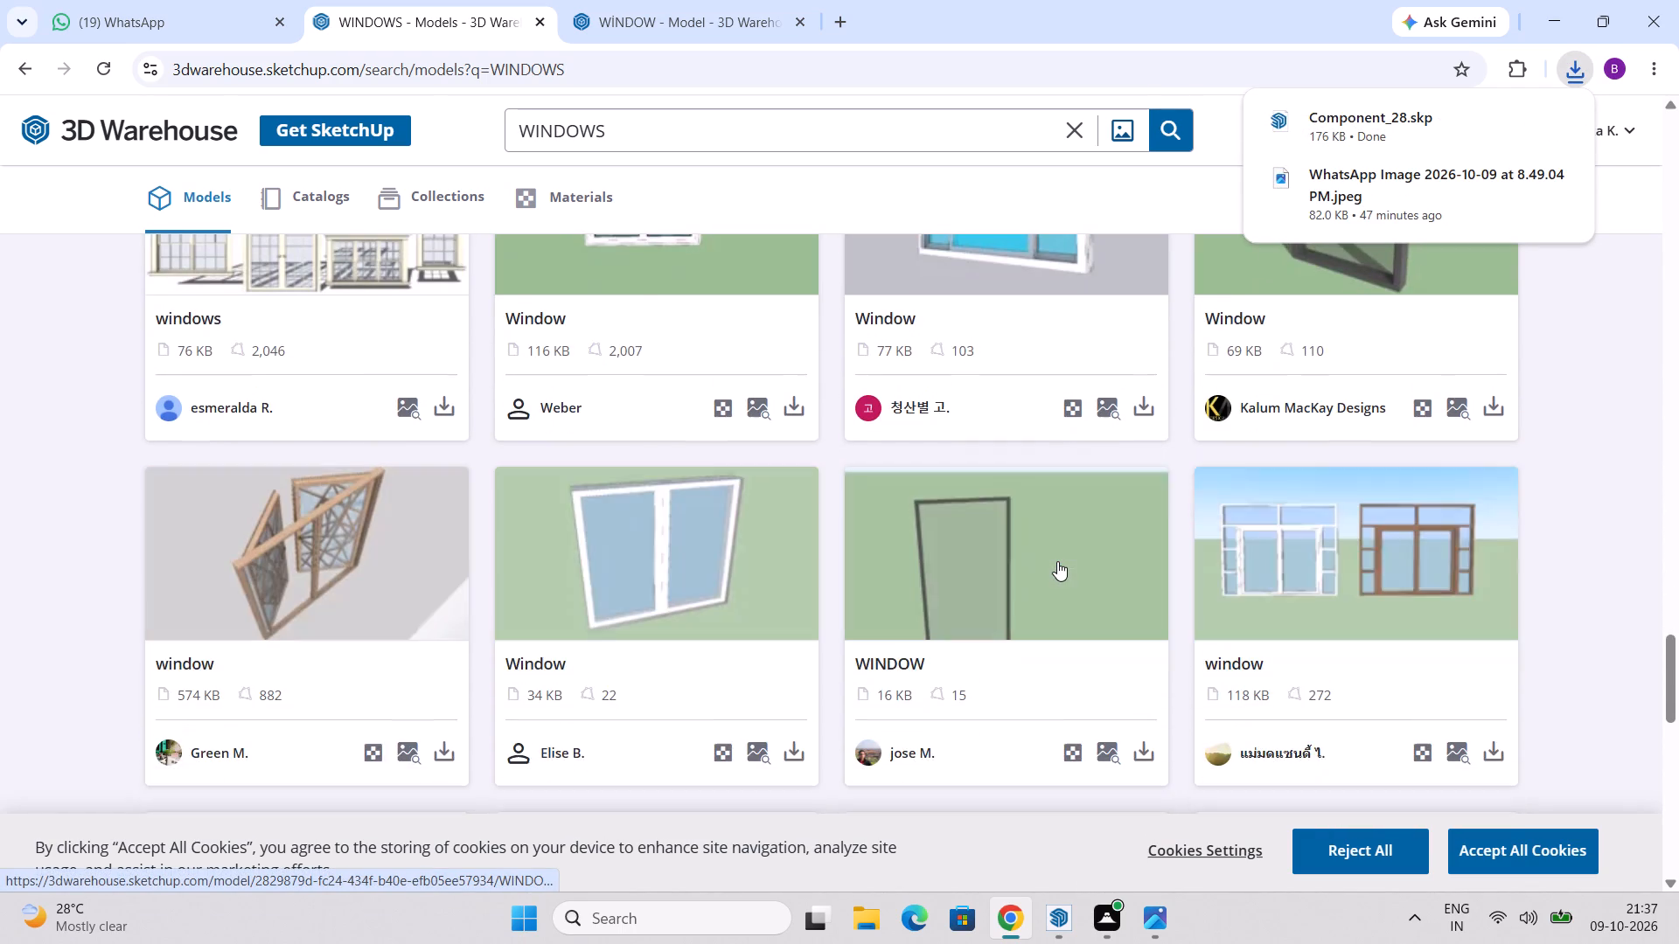
pyautogui.scroll(2, 1057, 561)
pyautogui.scroll(-7, 1057, 561)
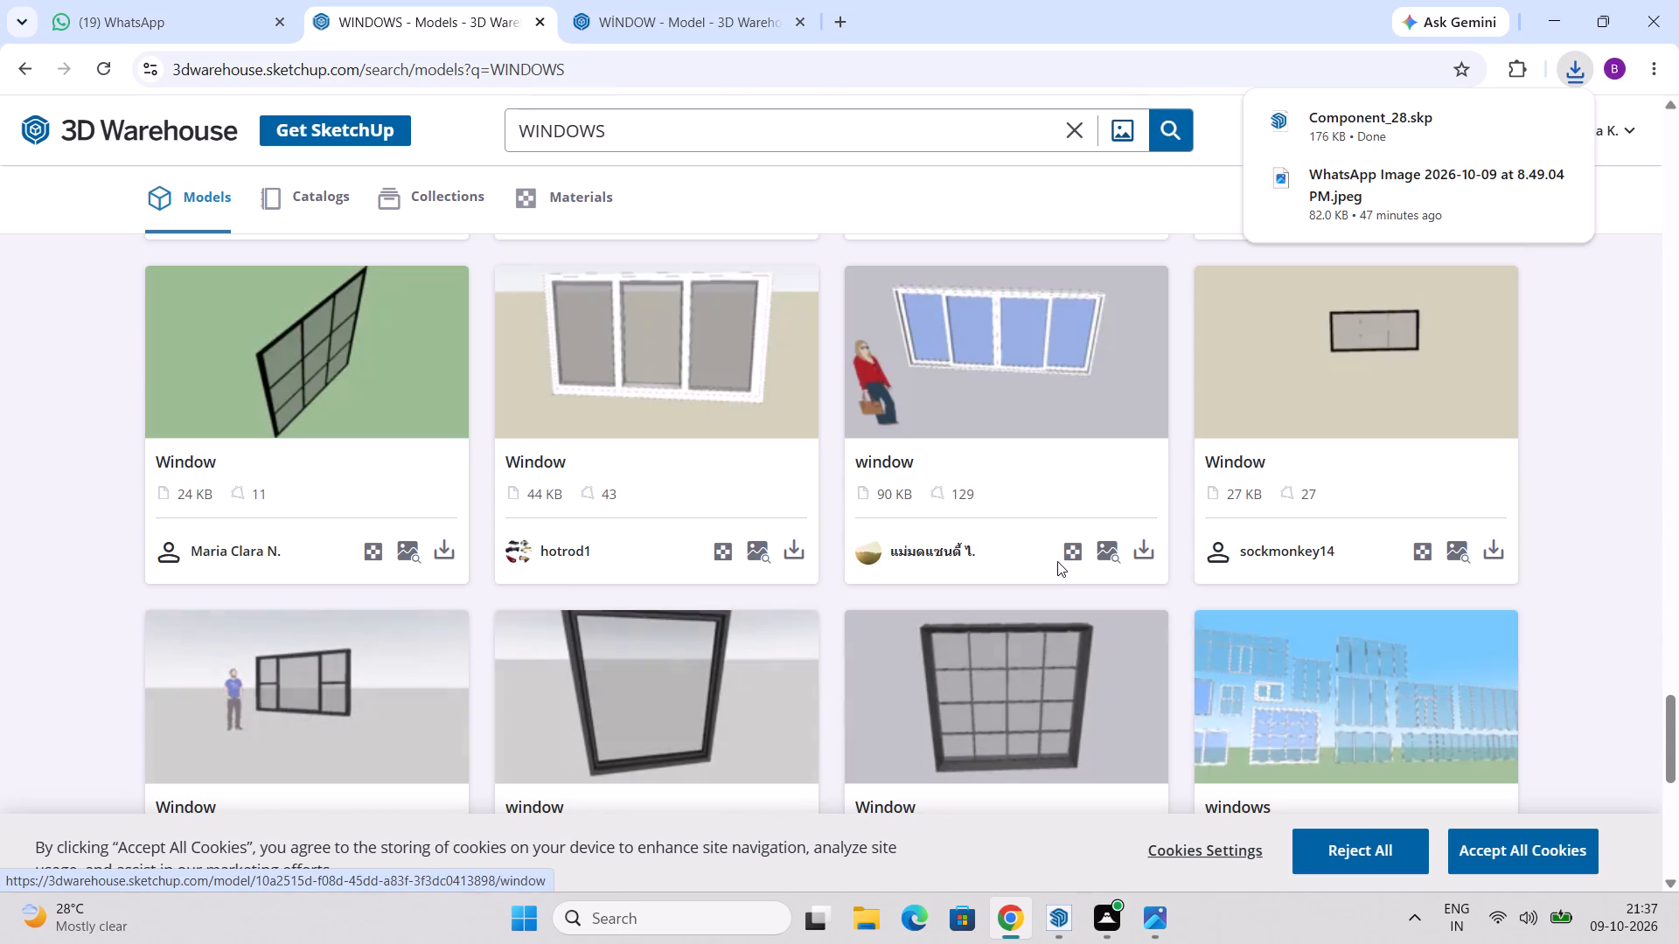
pyautogui.scroll(-3, 1057, 561)
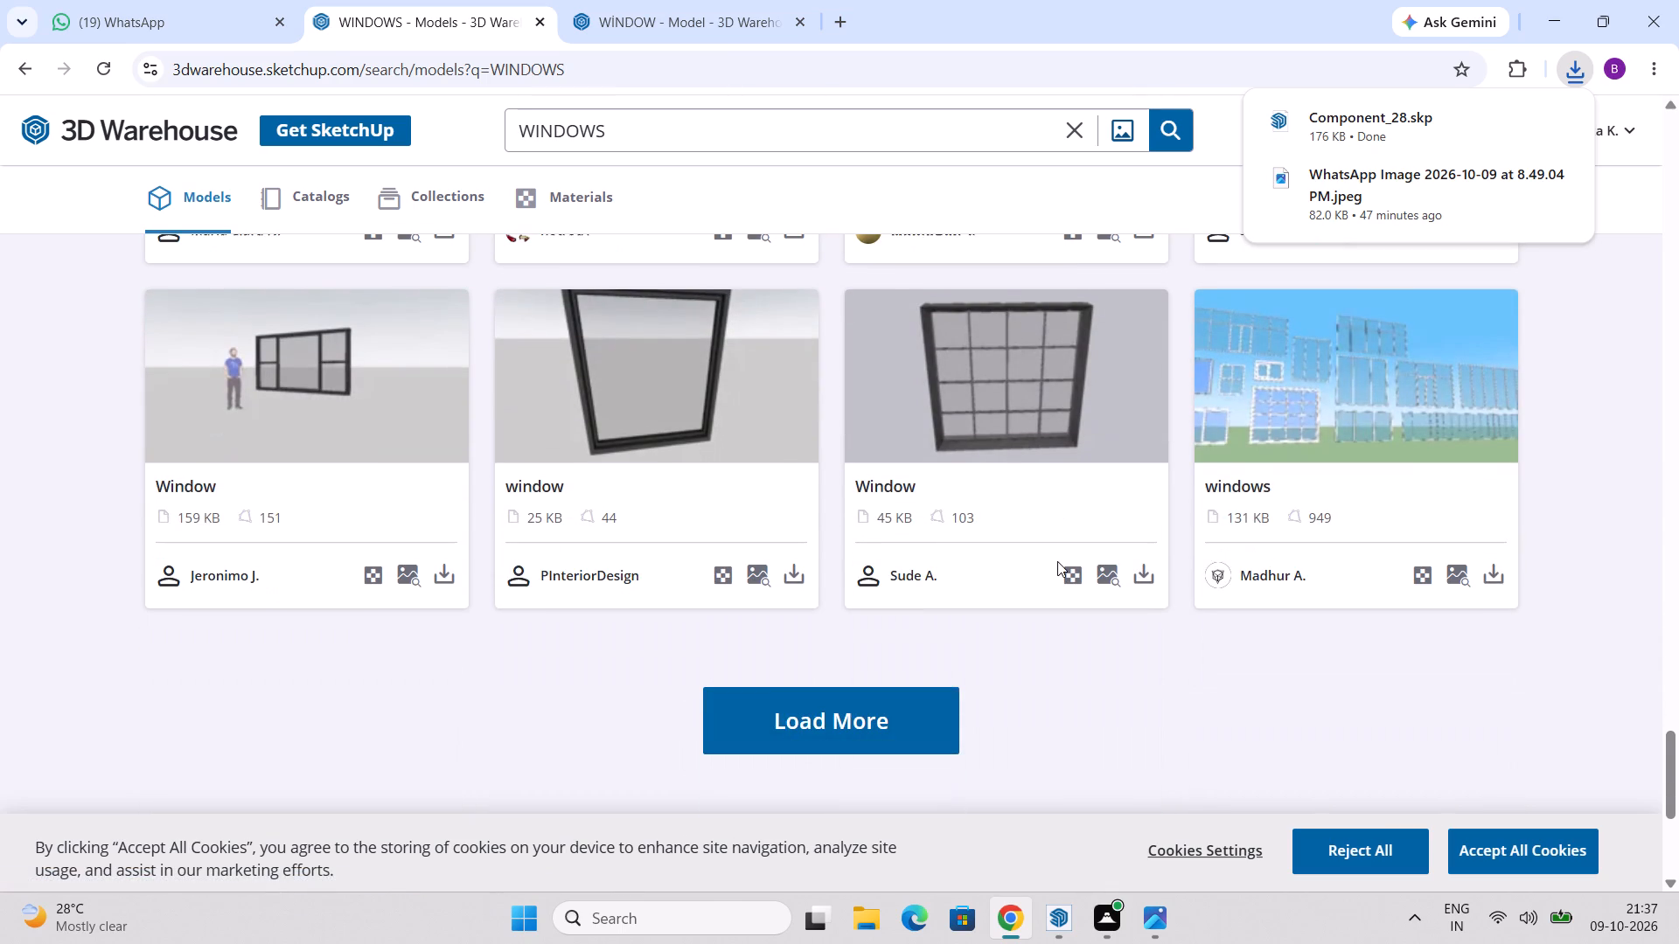
# Load more WINDOWS search results and look through the additional window models.
pyautogui.click(798, 691)
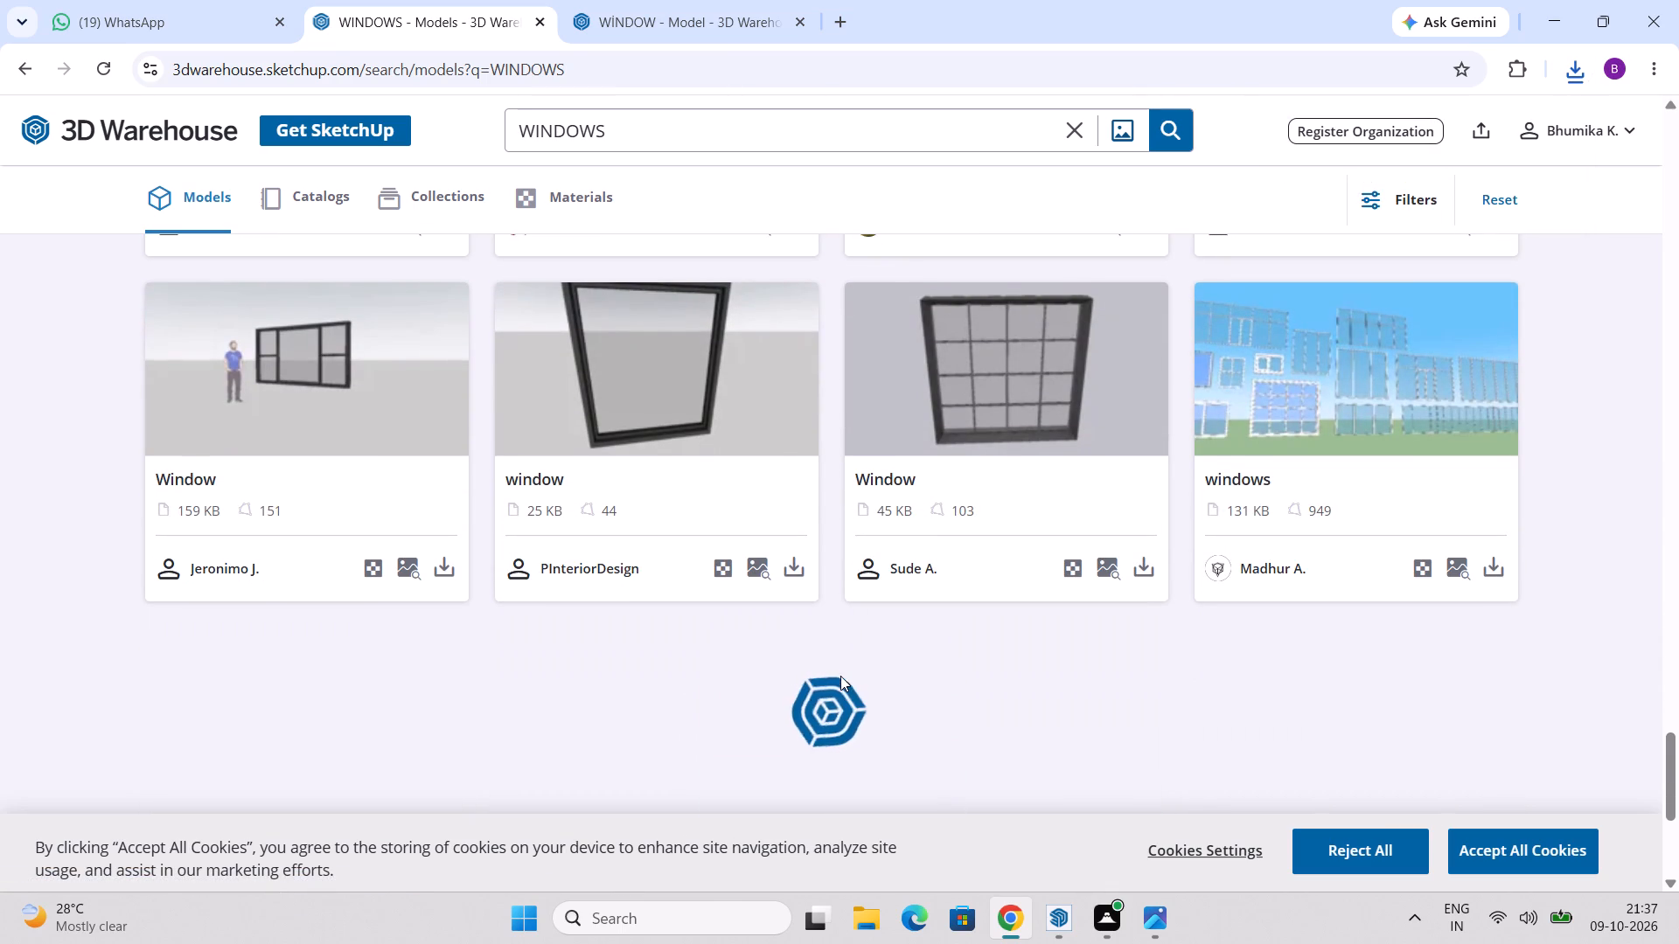
pyautogui.scroll(-3, 907, 647)
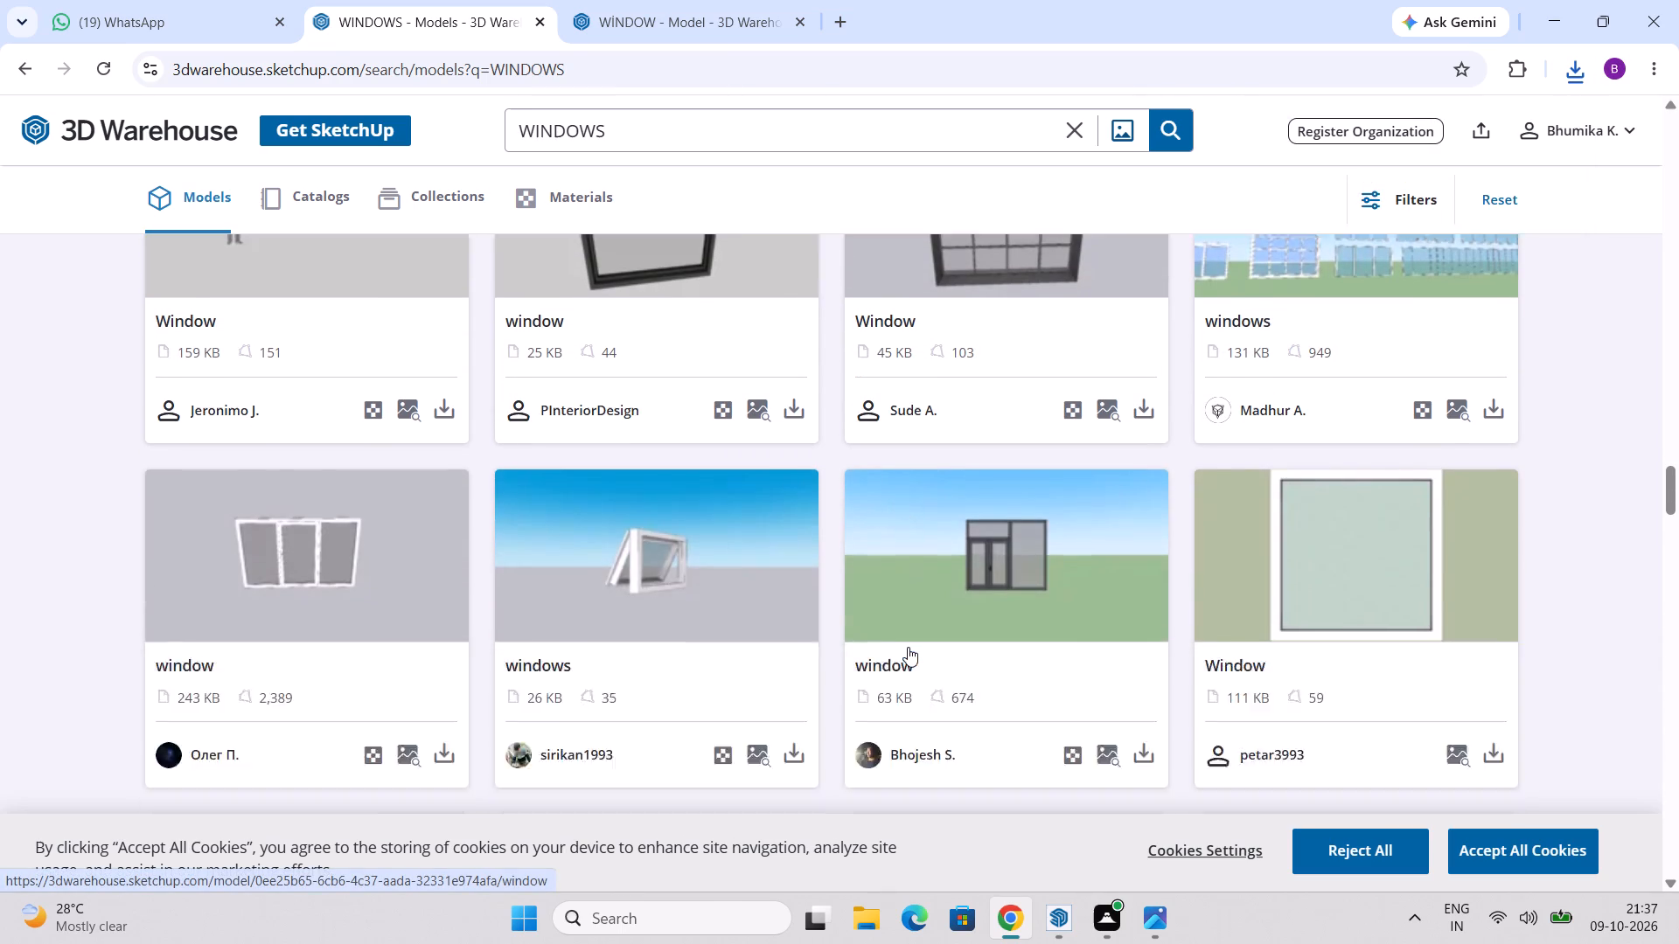
pyautogui.scroll(-9, 908, 647)
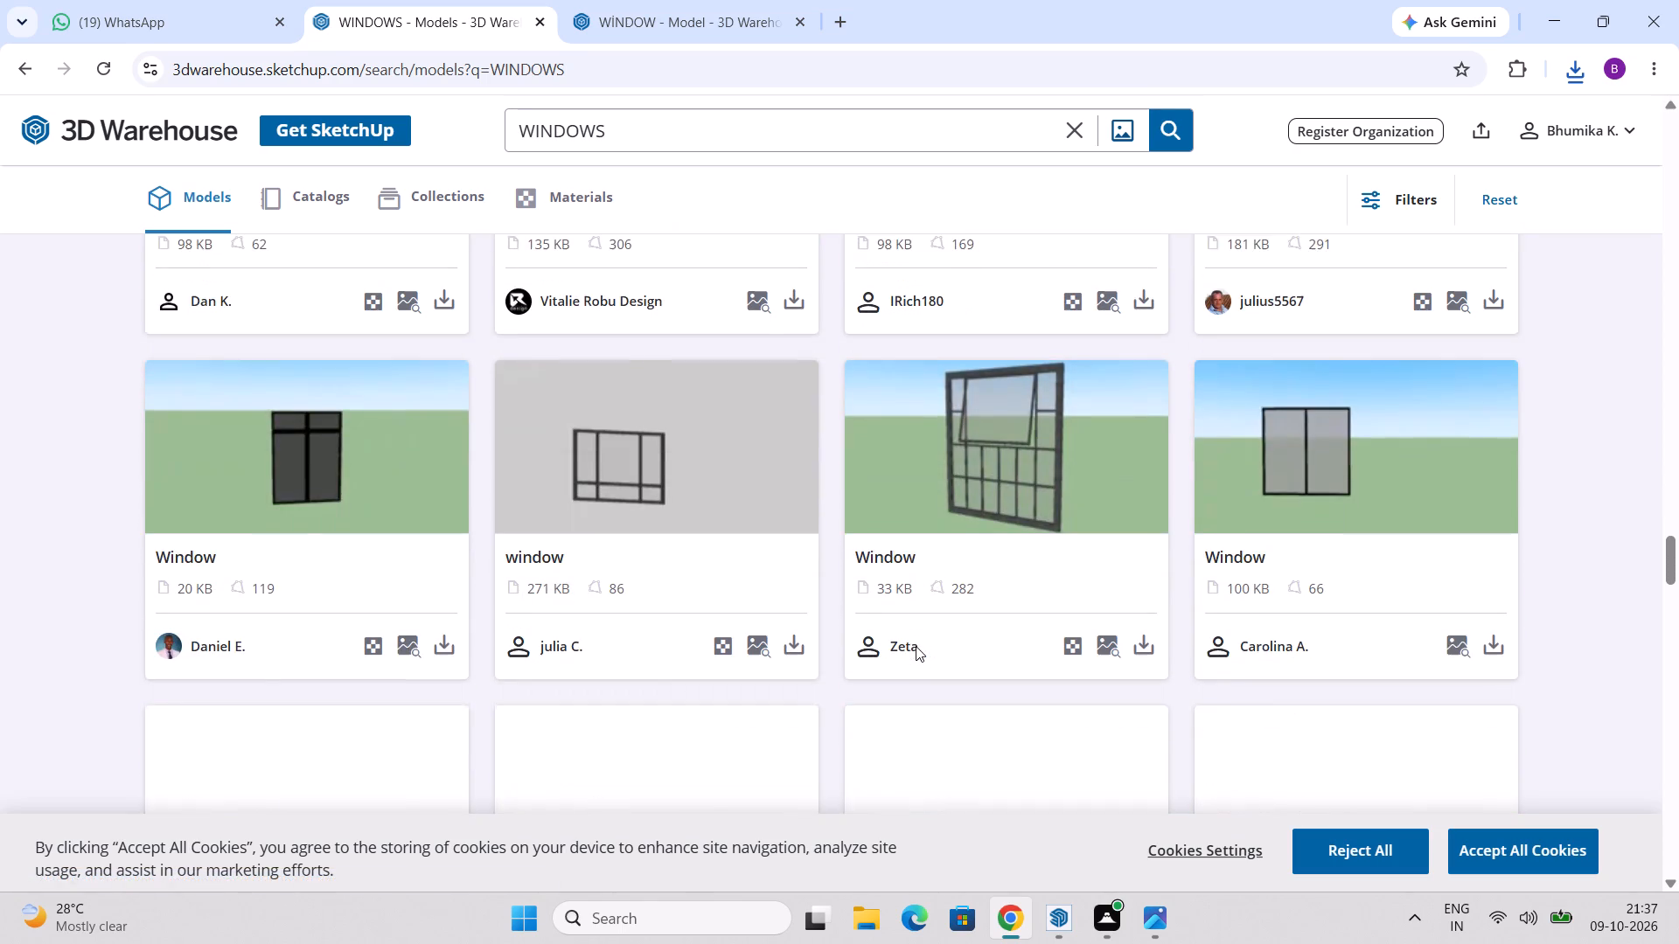
pyautogui.scroll(-2, 929, 639)
pyautogui.scroll(2, 932, 634)
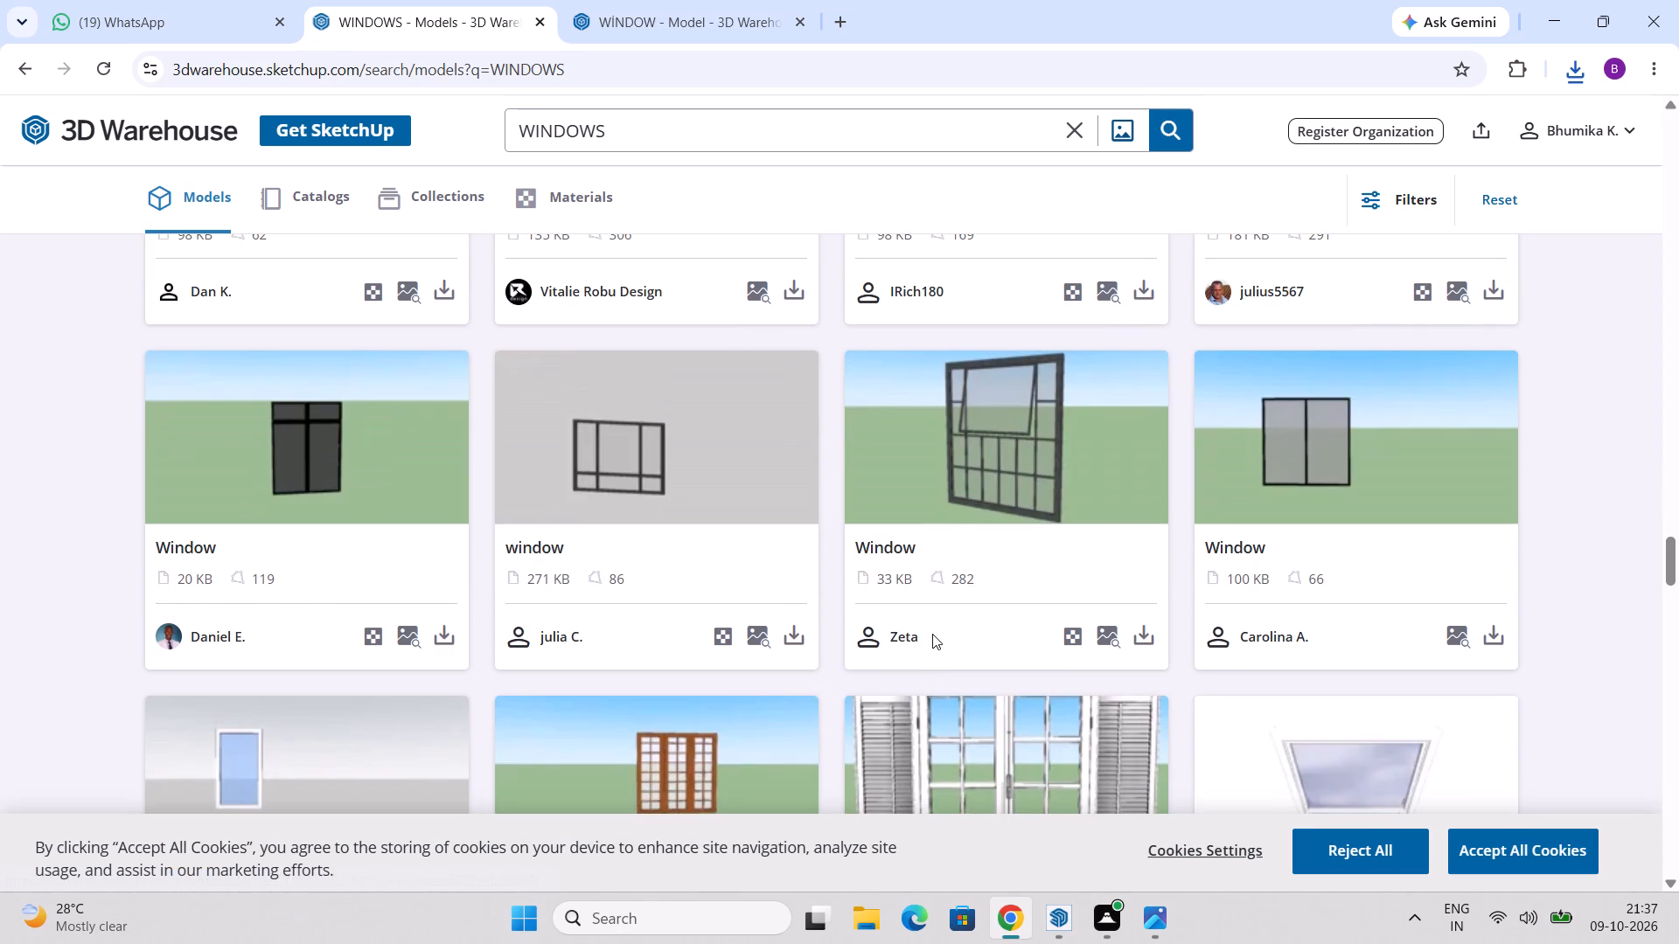
pyautogui.scroll(-11, 932, 634)
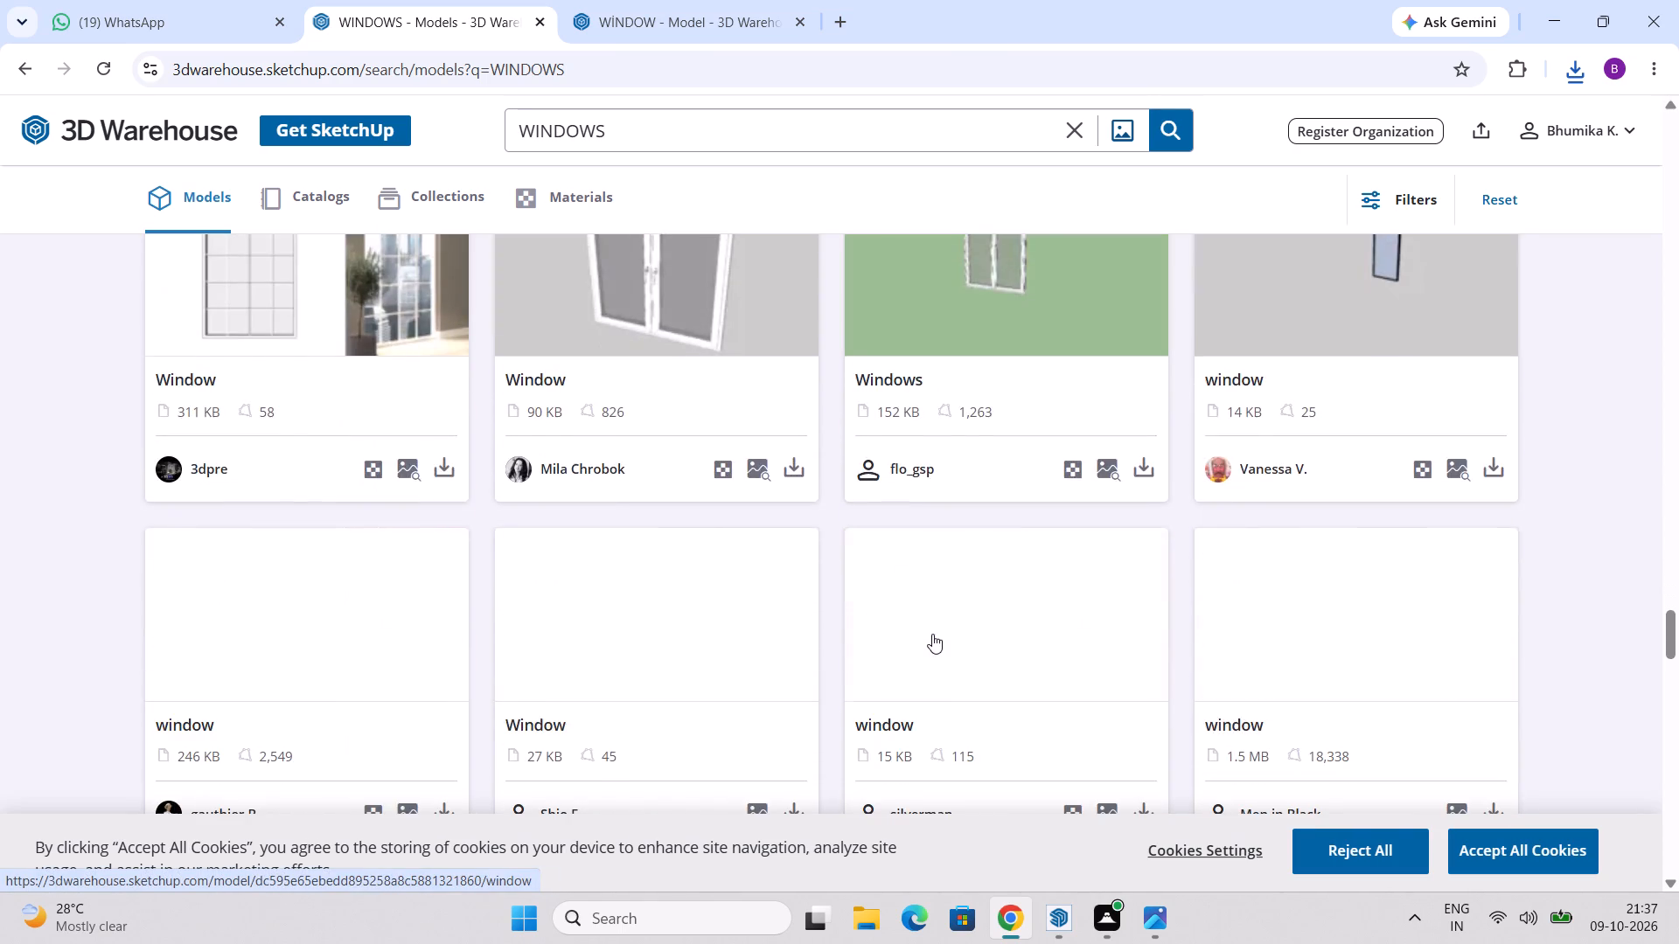
pyautogui.scroll(-9, 932, 634)
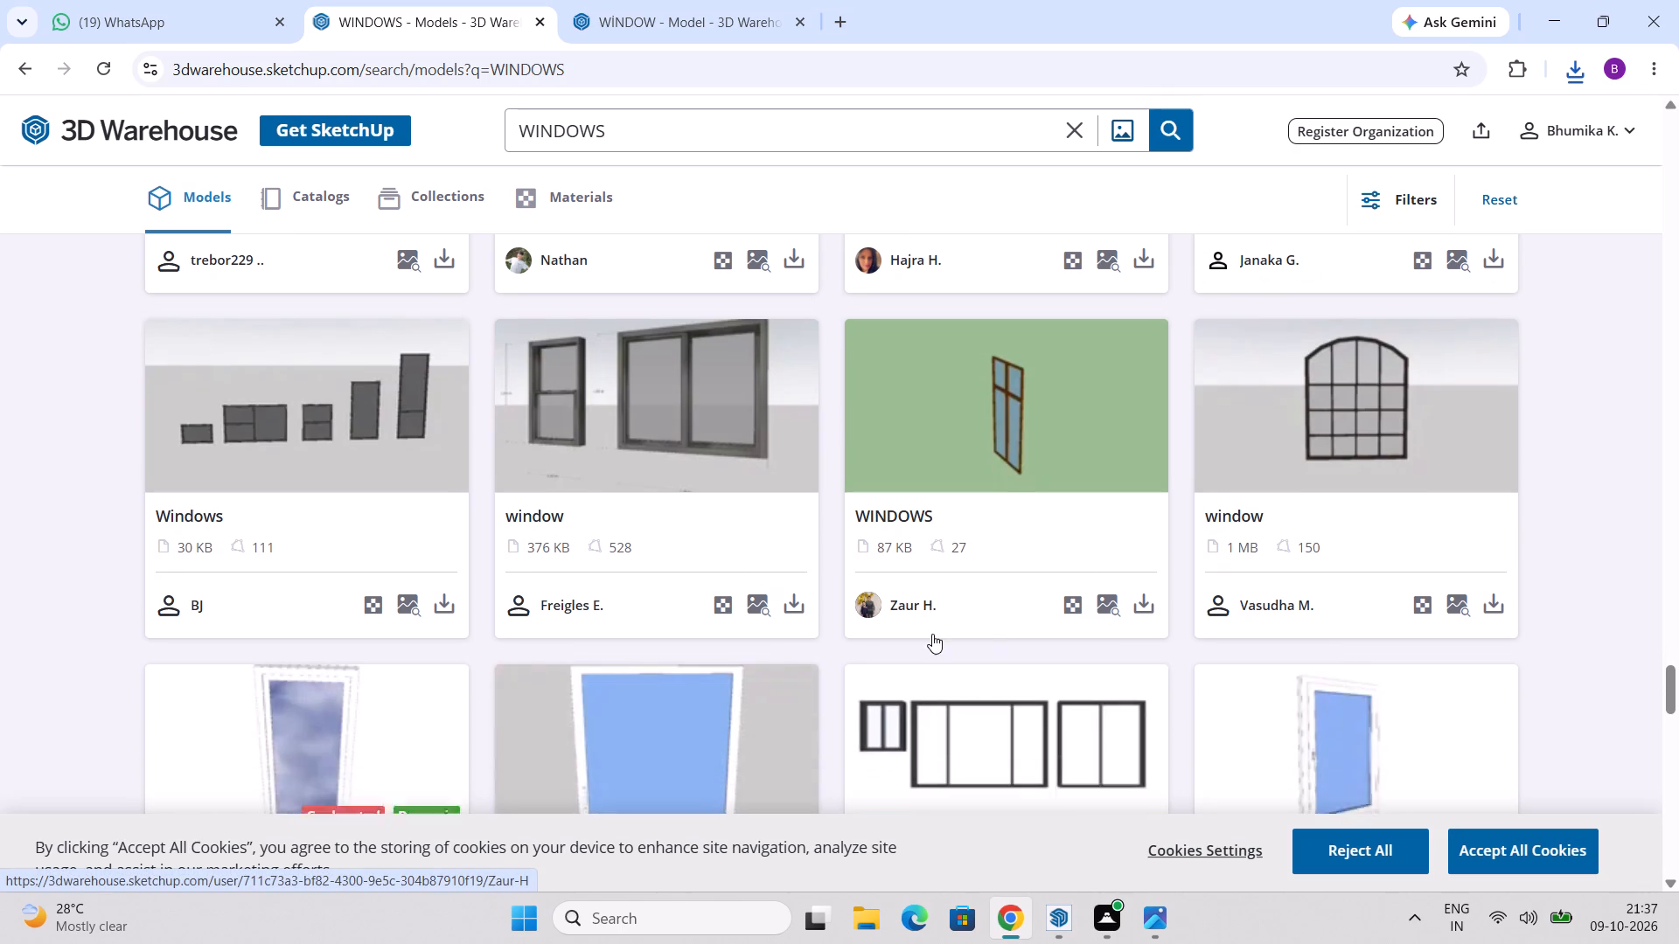
pyautogui.scroll(-5, 932, 634)
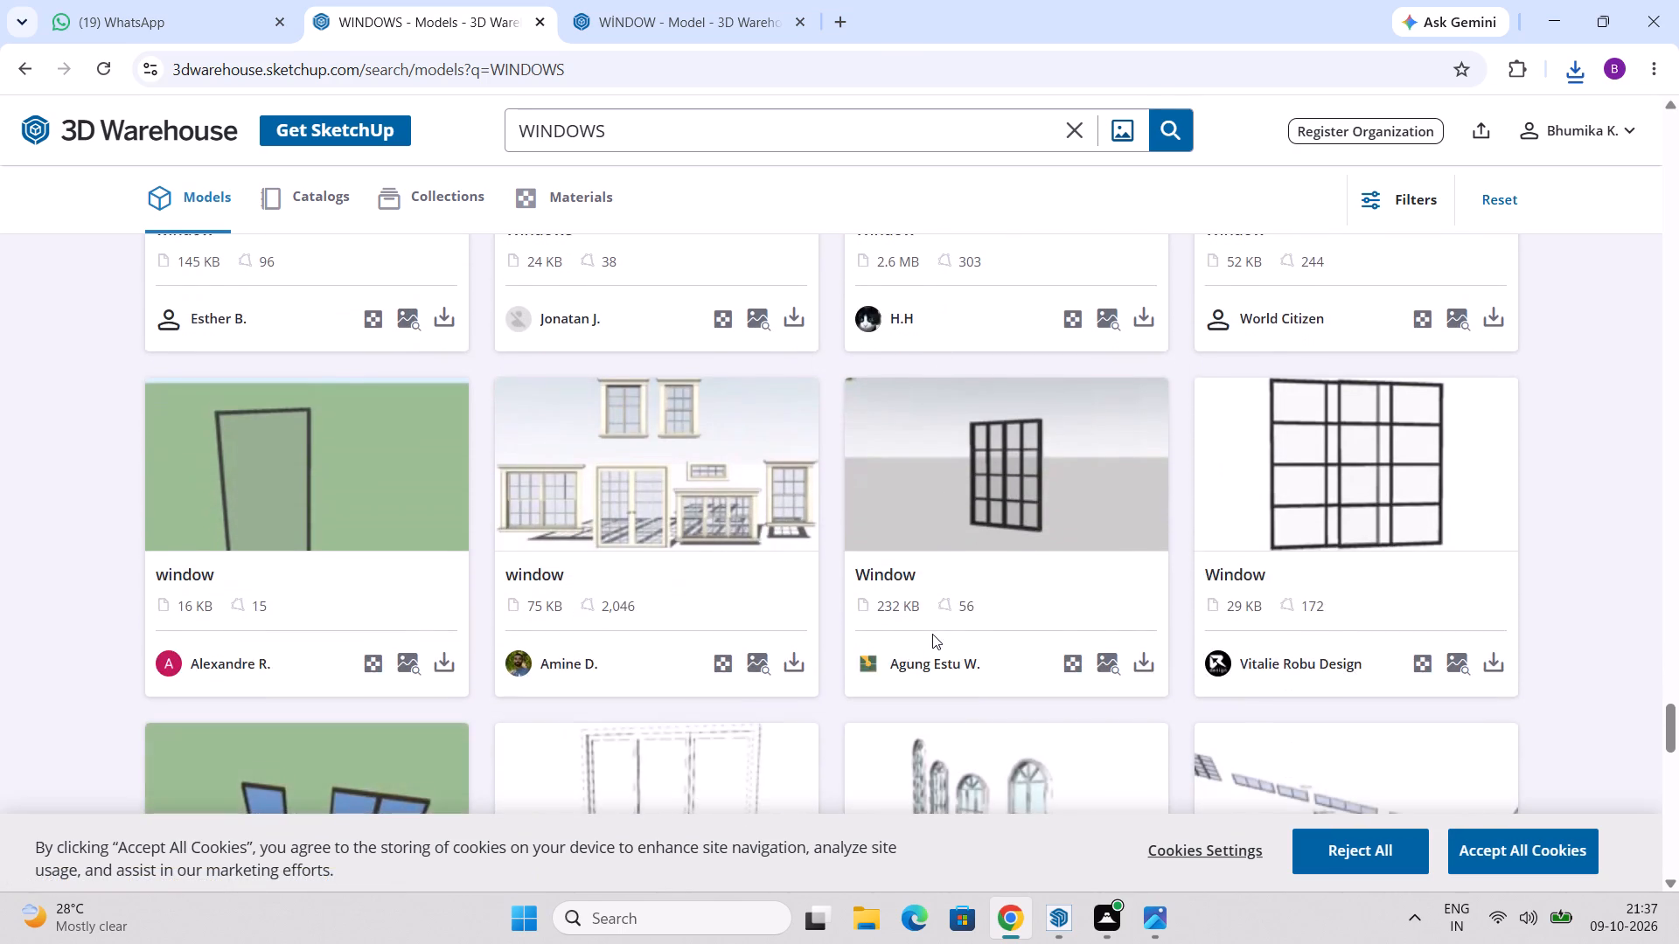
pyautogui.scroll(-12, 932, 634)
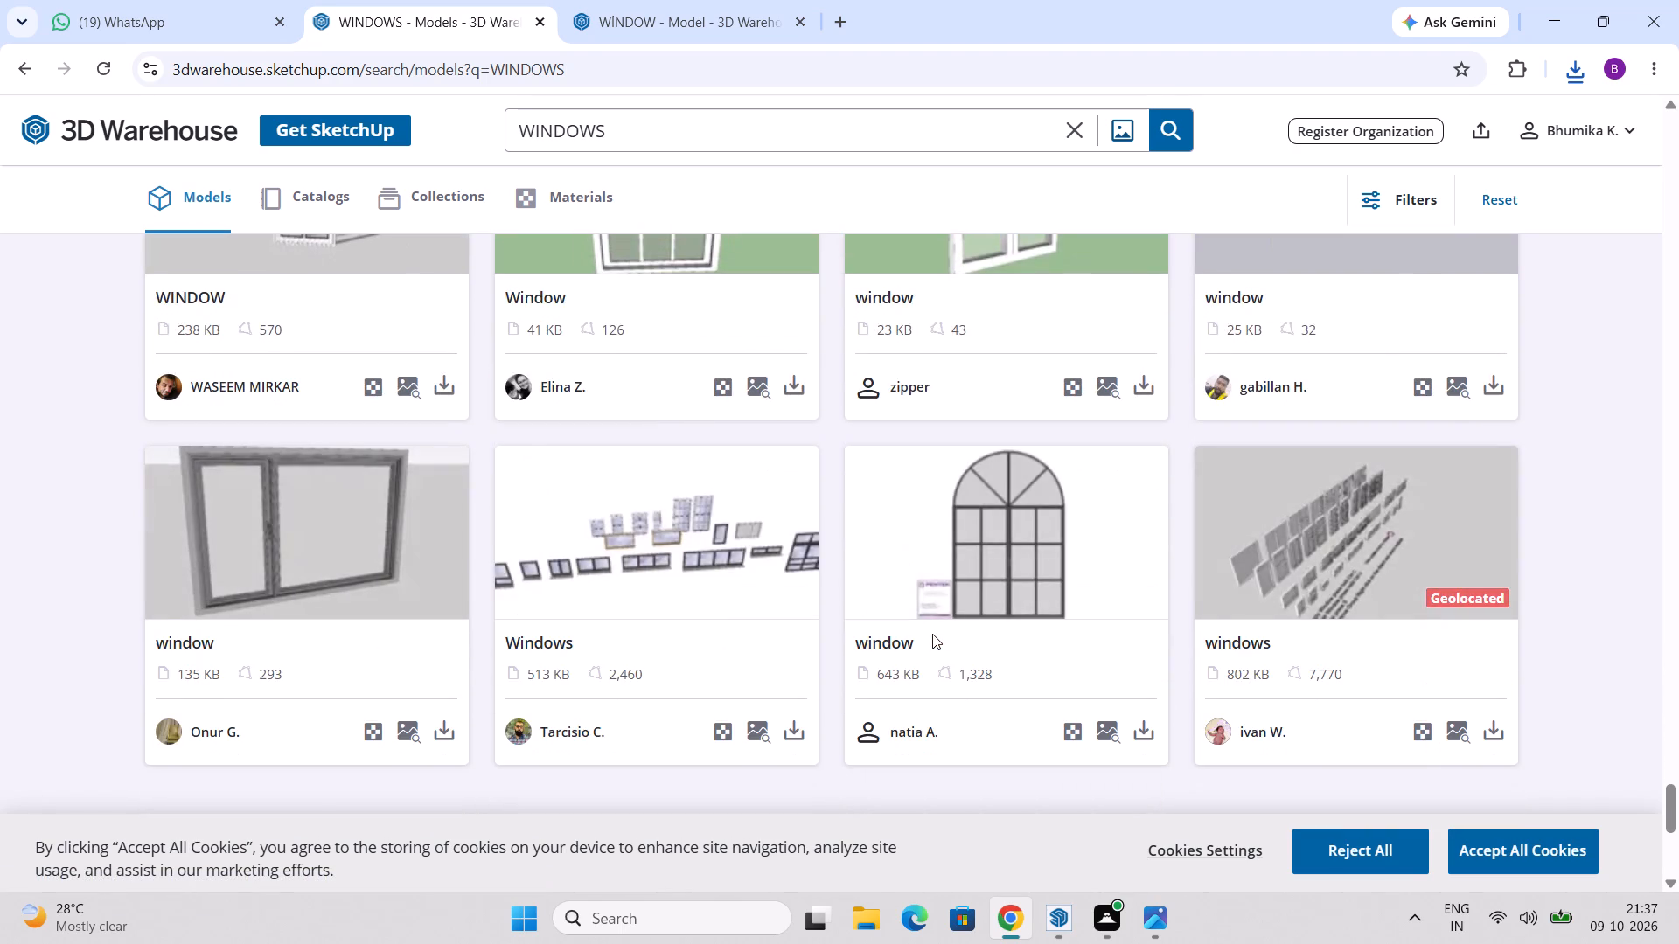
pyautogui.scroll(-4, 932, 634)
pyautogui.scroll(6, 1069, 633)
pyautogui.scroll(1, 1421, 628)
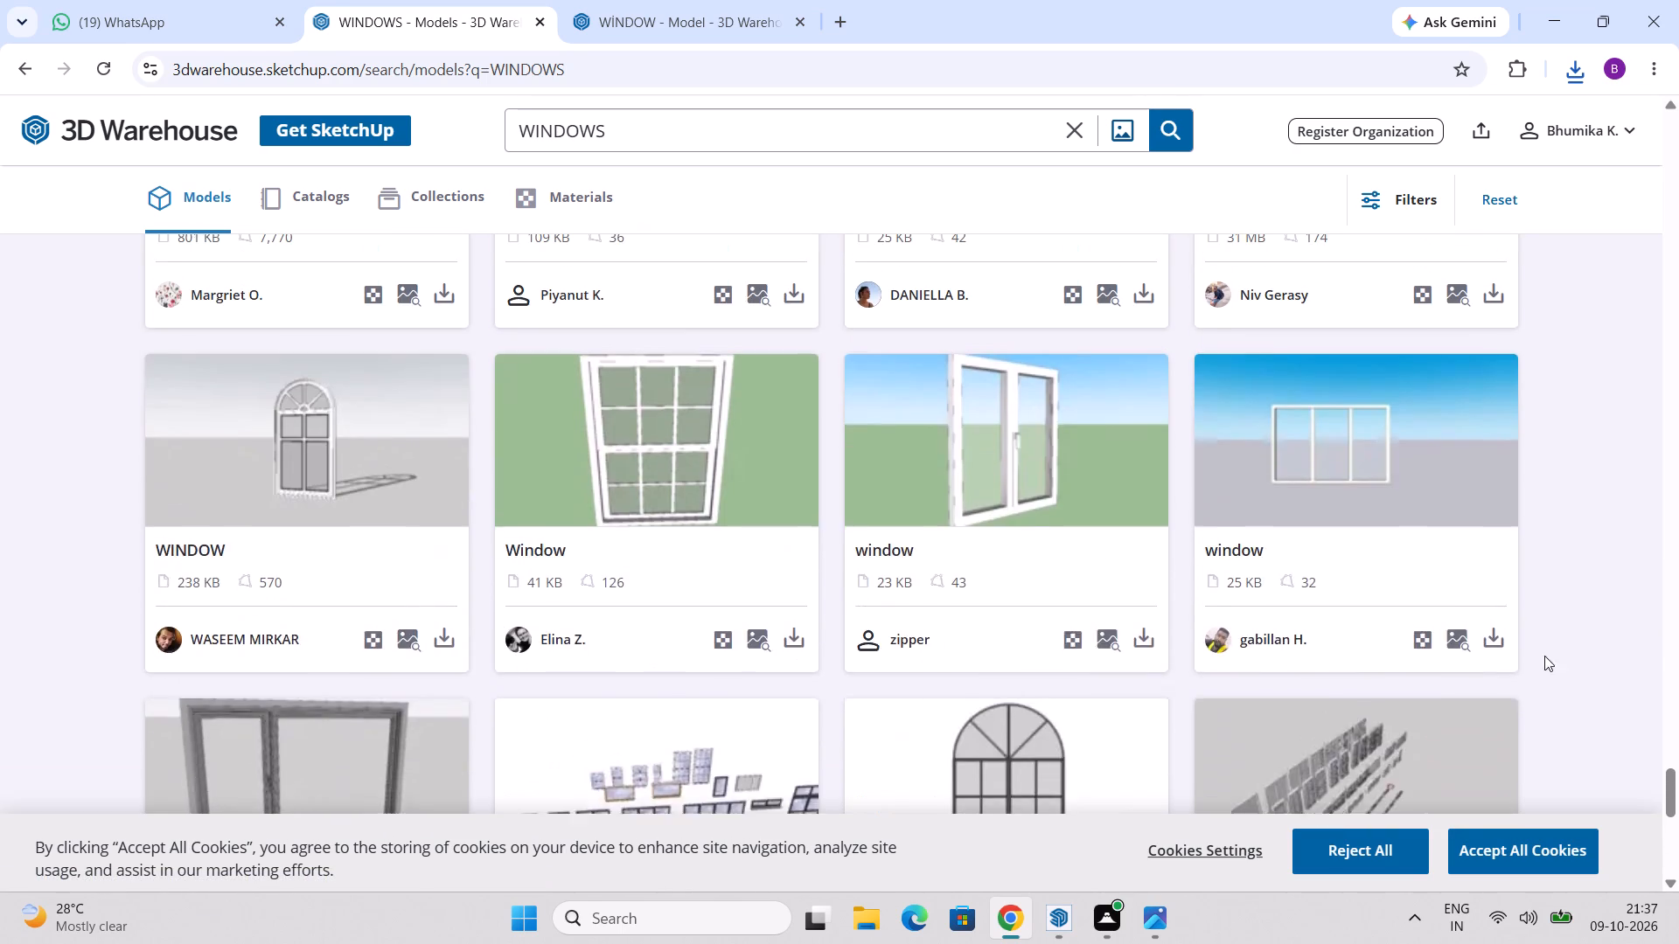
# Go back to the early results, examine the dark-framed two-pane WINDOW model's page (209 KB), and return to the results list.
pyautogui.moveTo(1670, 794); pyautogui.dragTo(1651, 666)
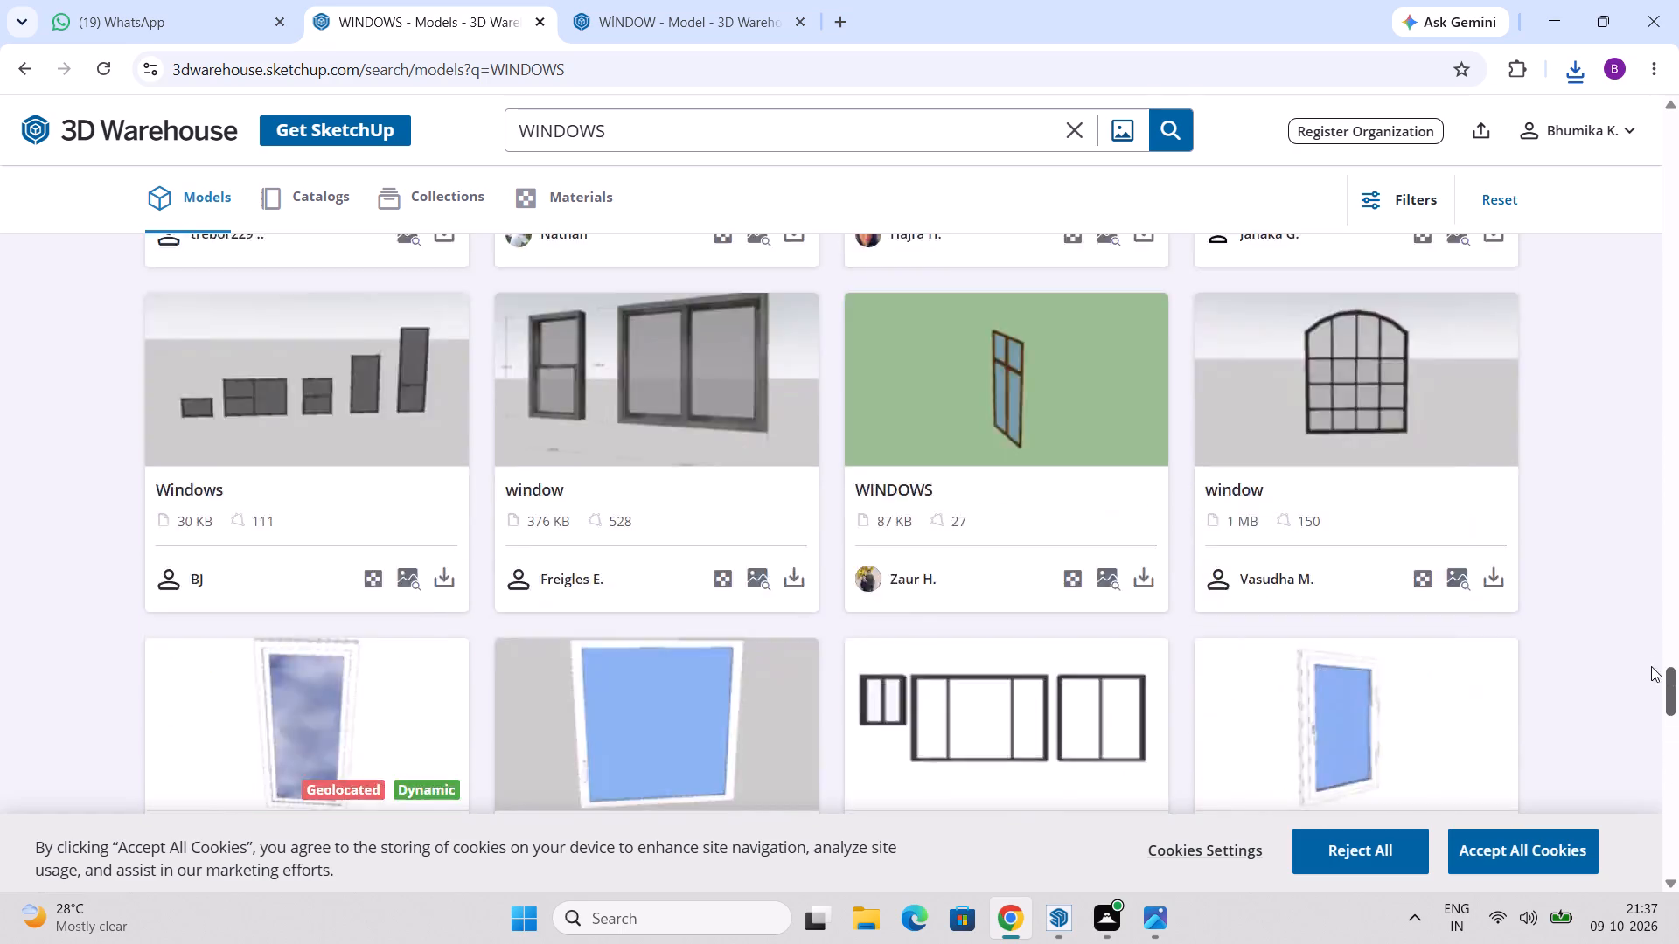
pyautogui.moveTo(1651, 666); pyautogui.dragTo(1602, 97)
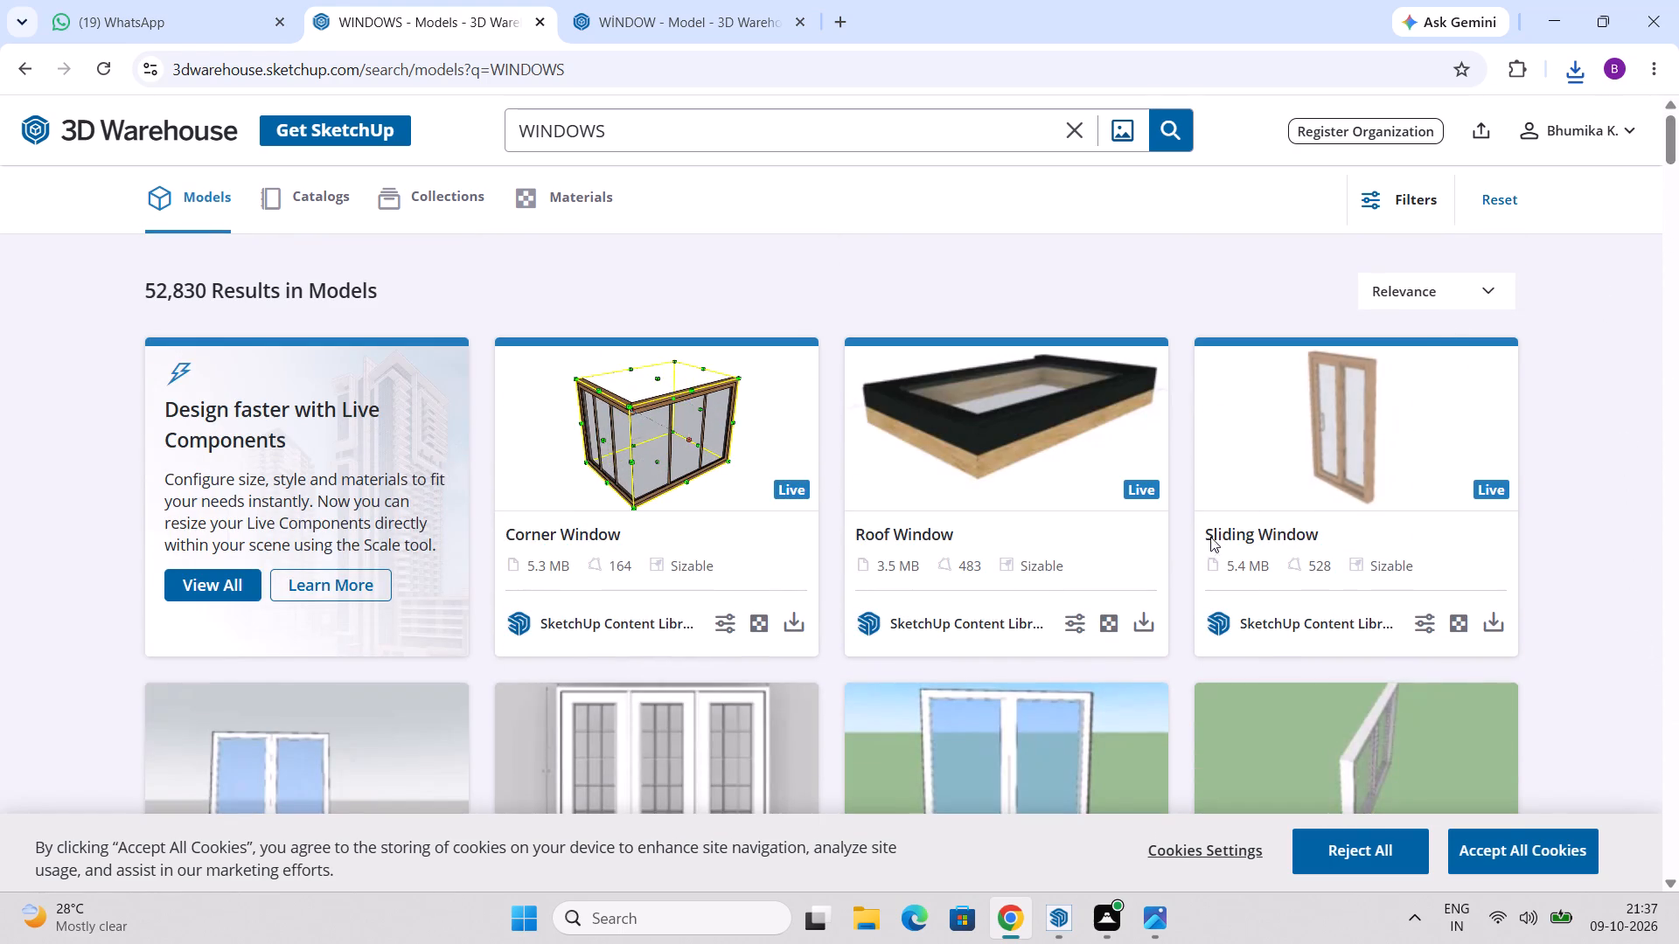
pyautogui.scroll(-2, 1209, 544)
pyautogui.scroll(-1, 1076, 579)
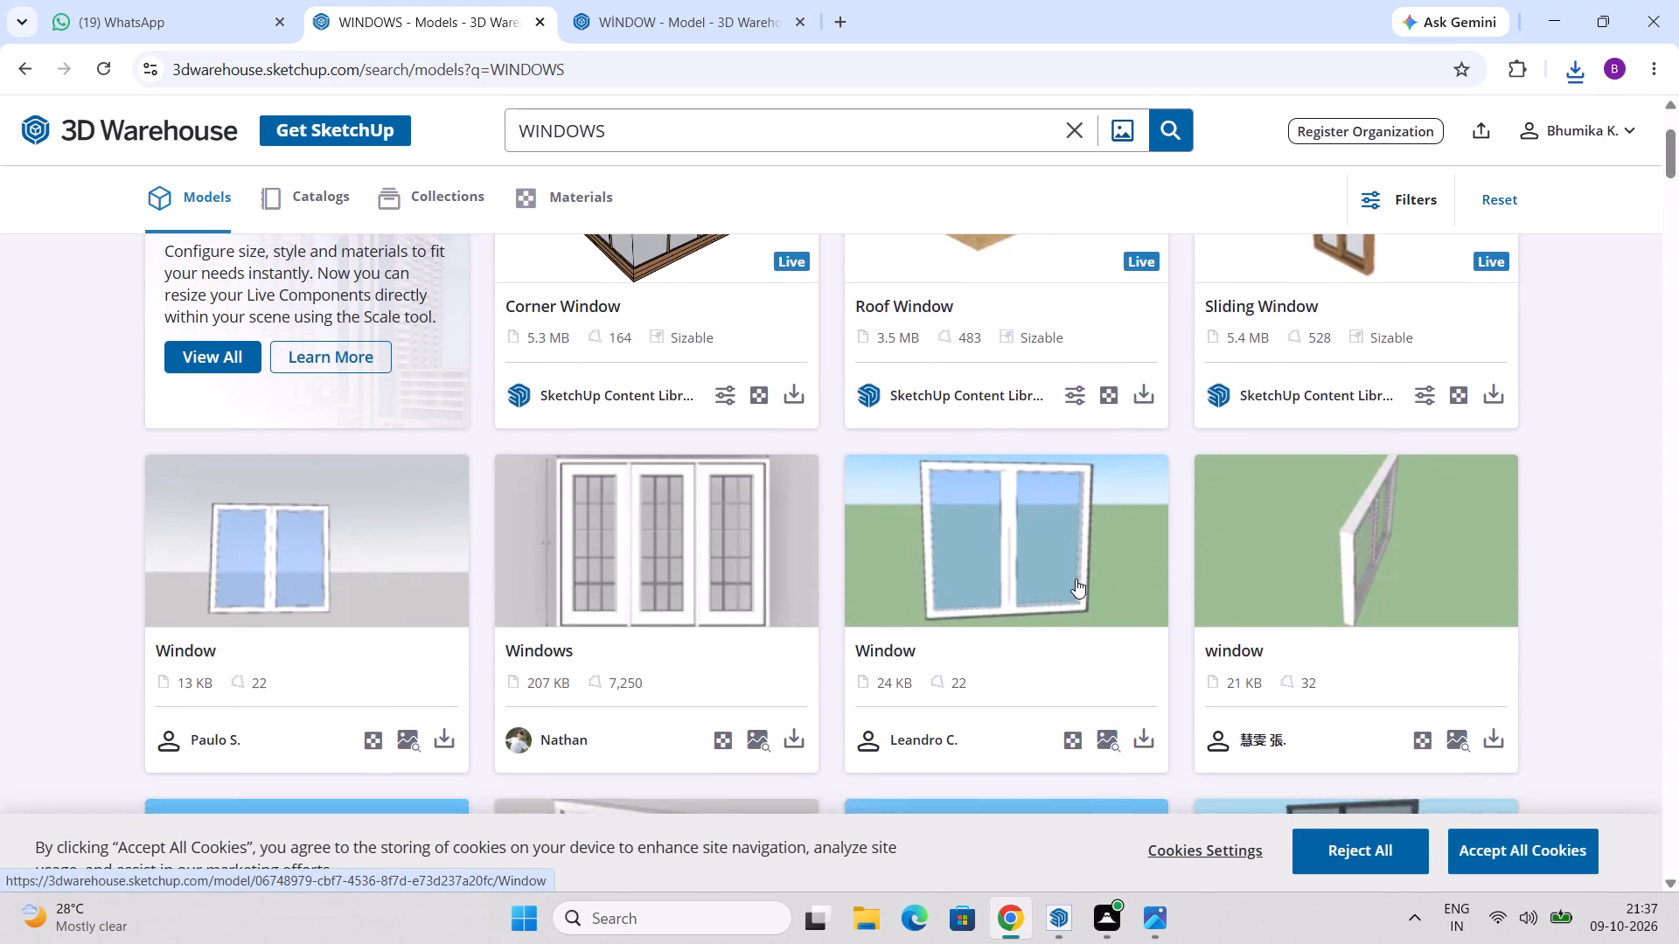
pyautogui.scroll(-2, 1062, 584)
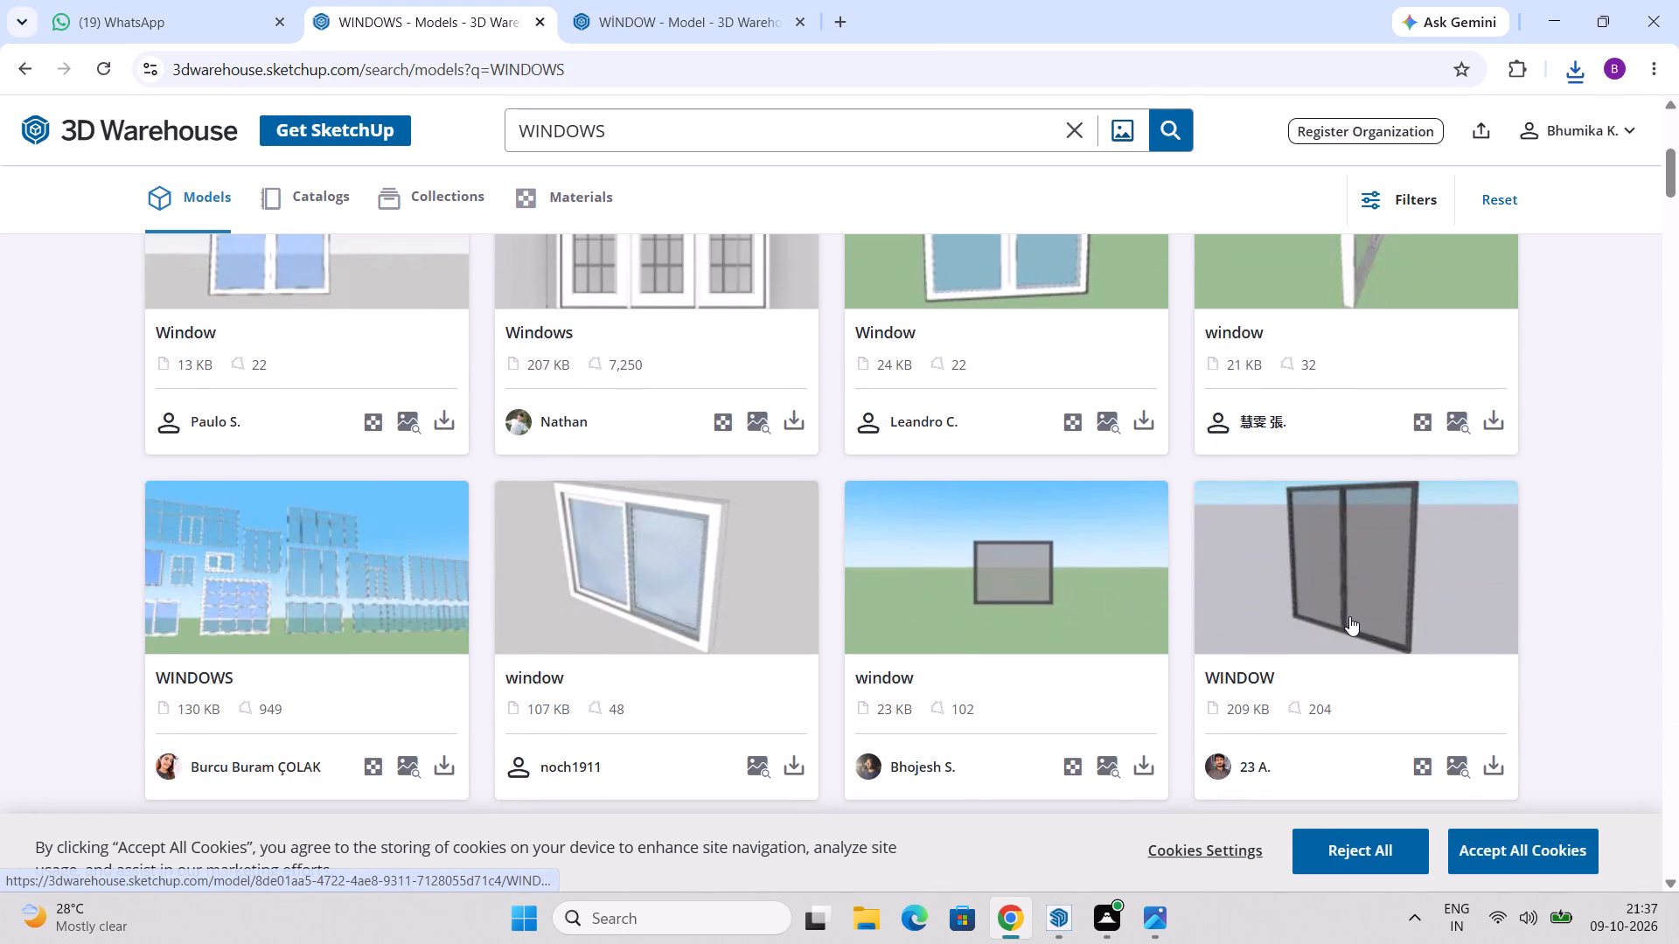
pyautogui.scroll(-1, 1349, 616)
pyautogui.click(1393, 502)
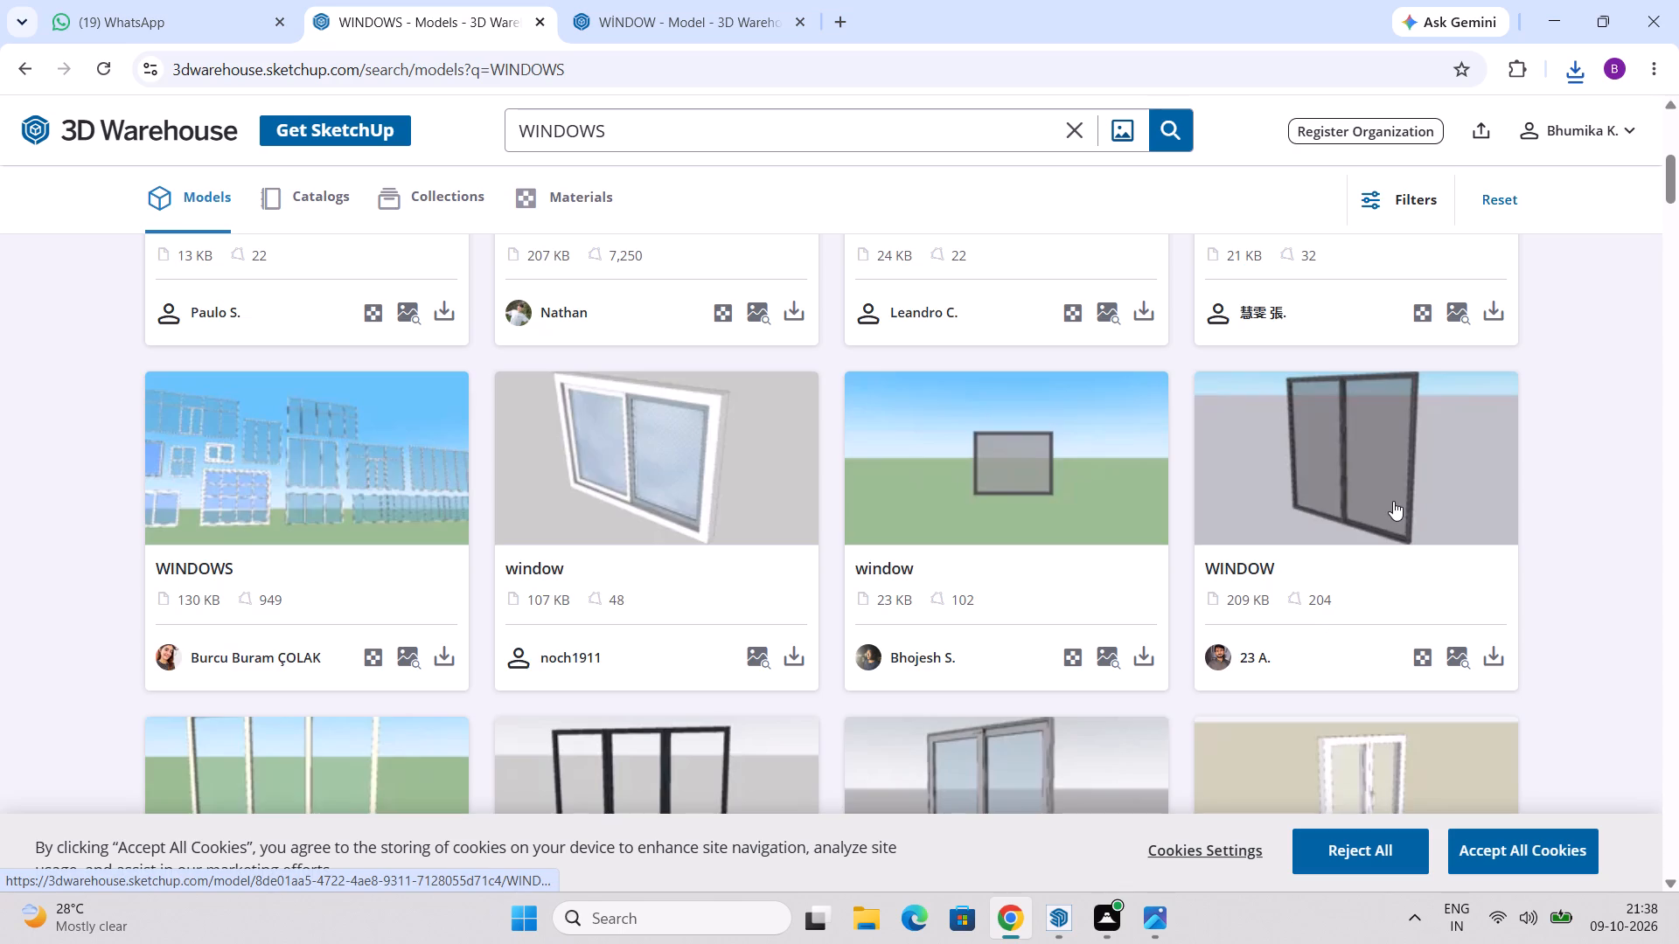
pyautogui.scroll(-4, 559, 578)
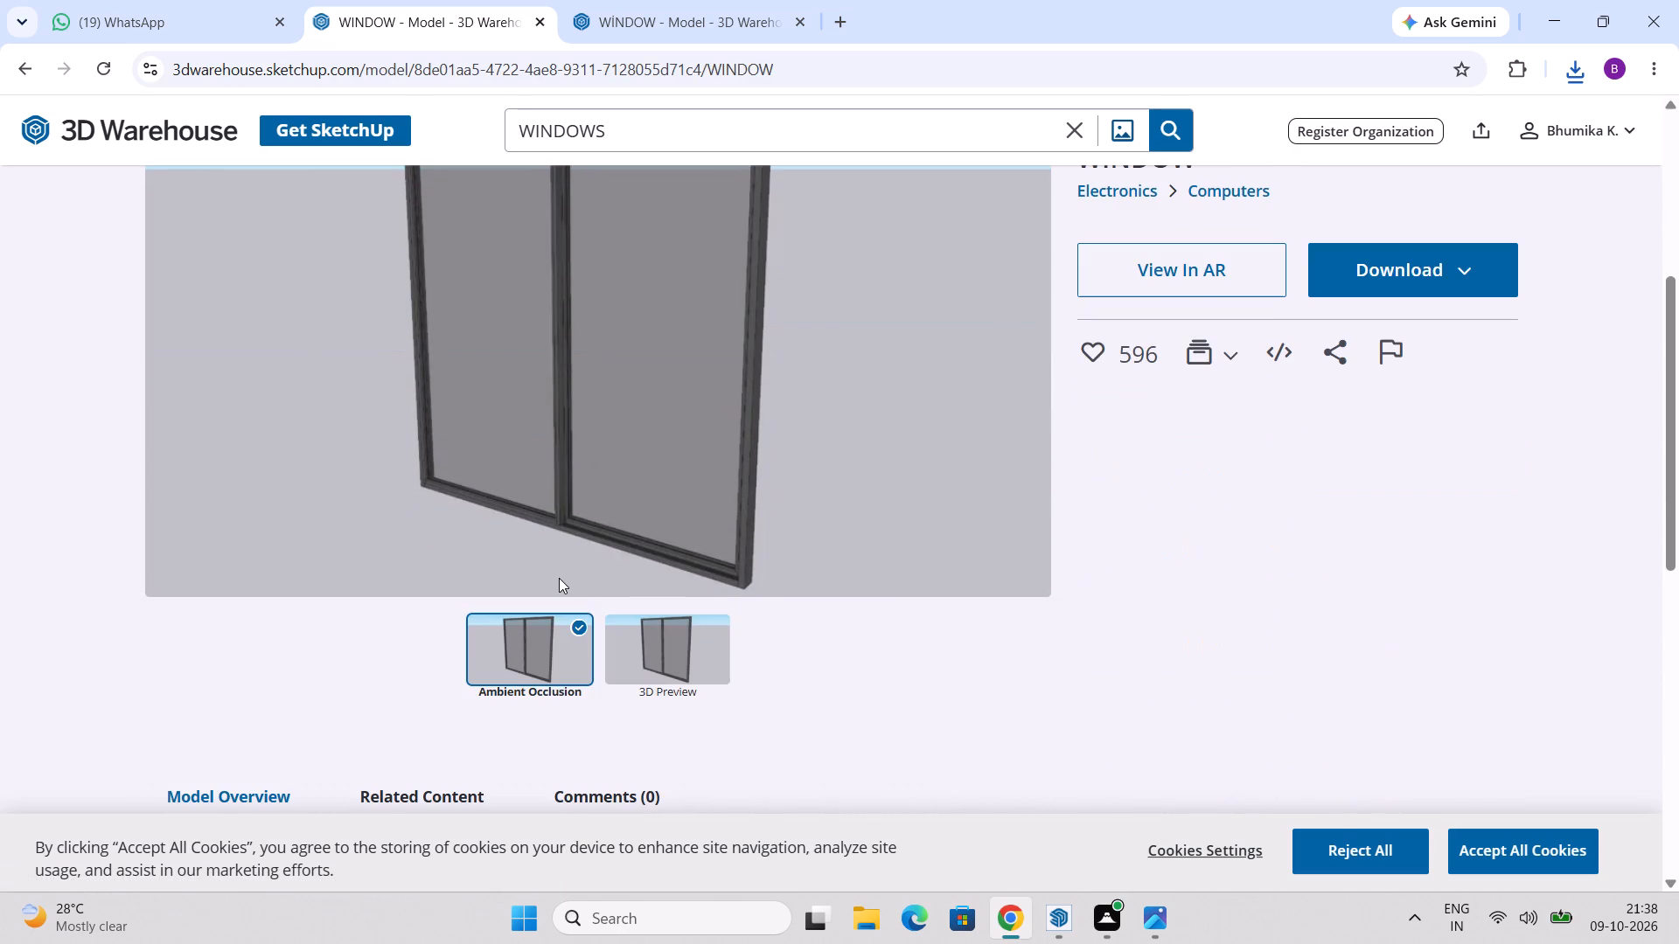
pyautogui.scroll(2, 559, 578)
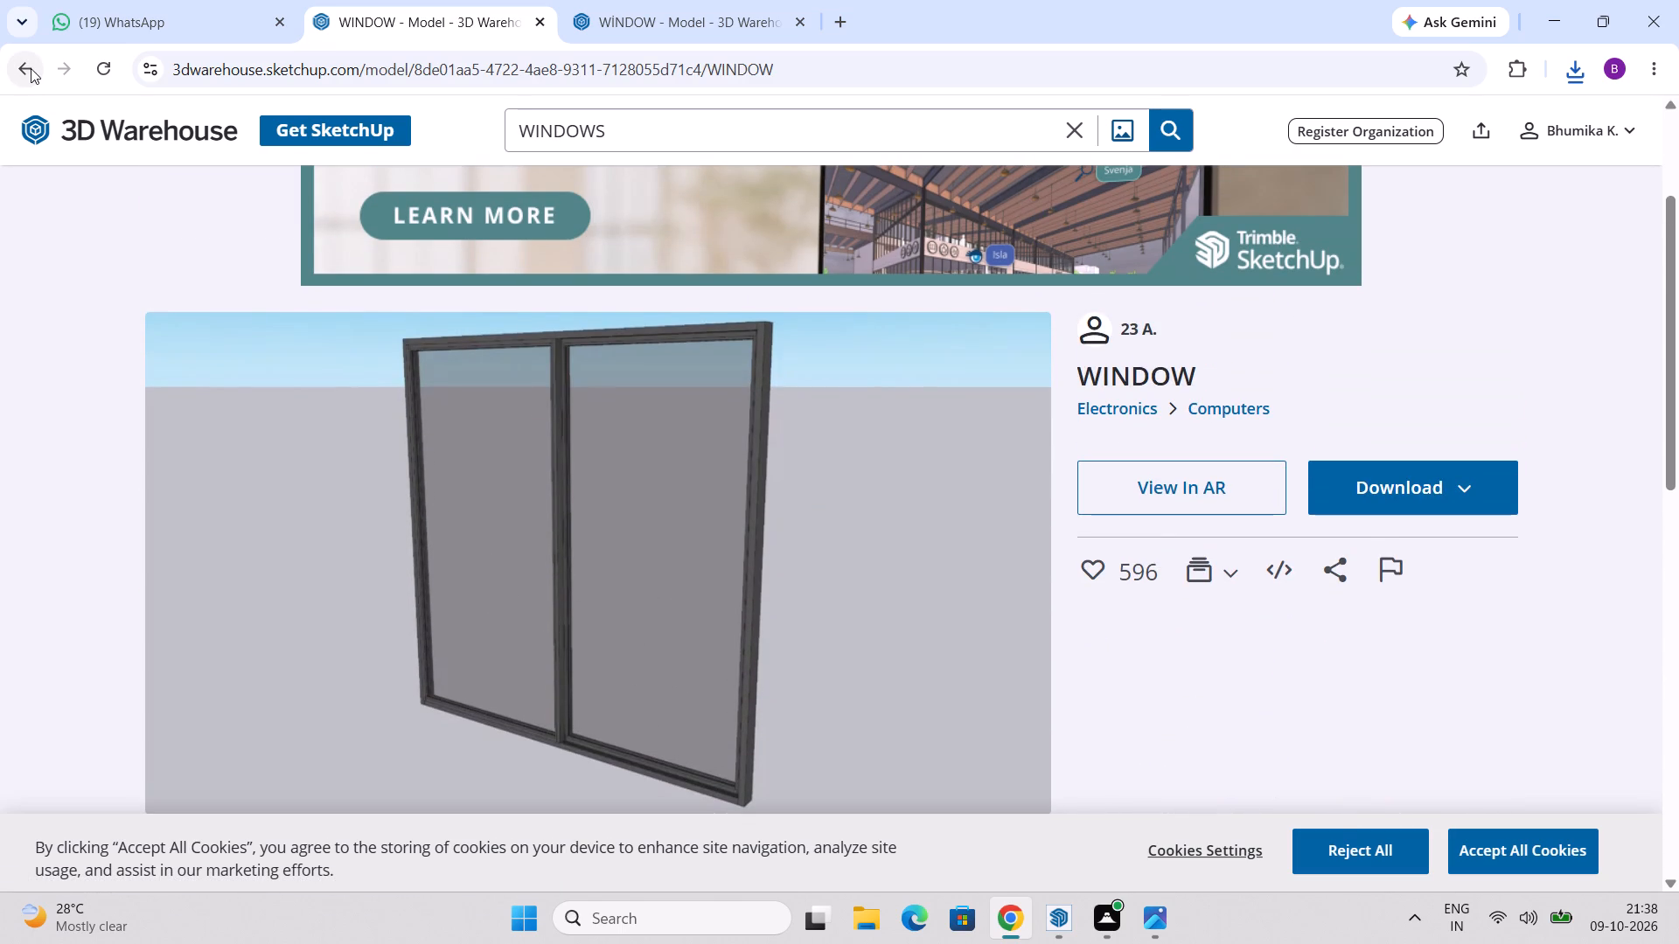
pyautogui.click(31, 68)
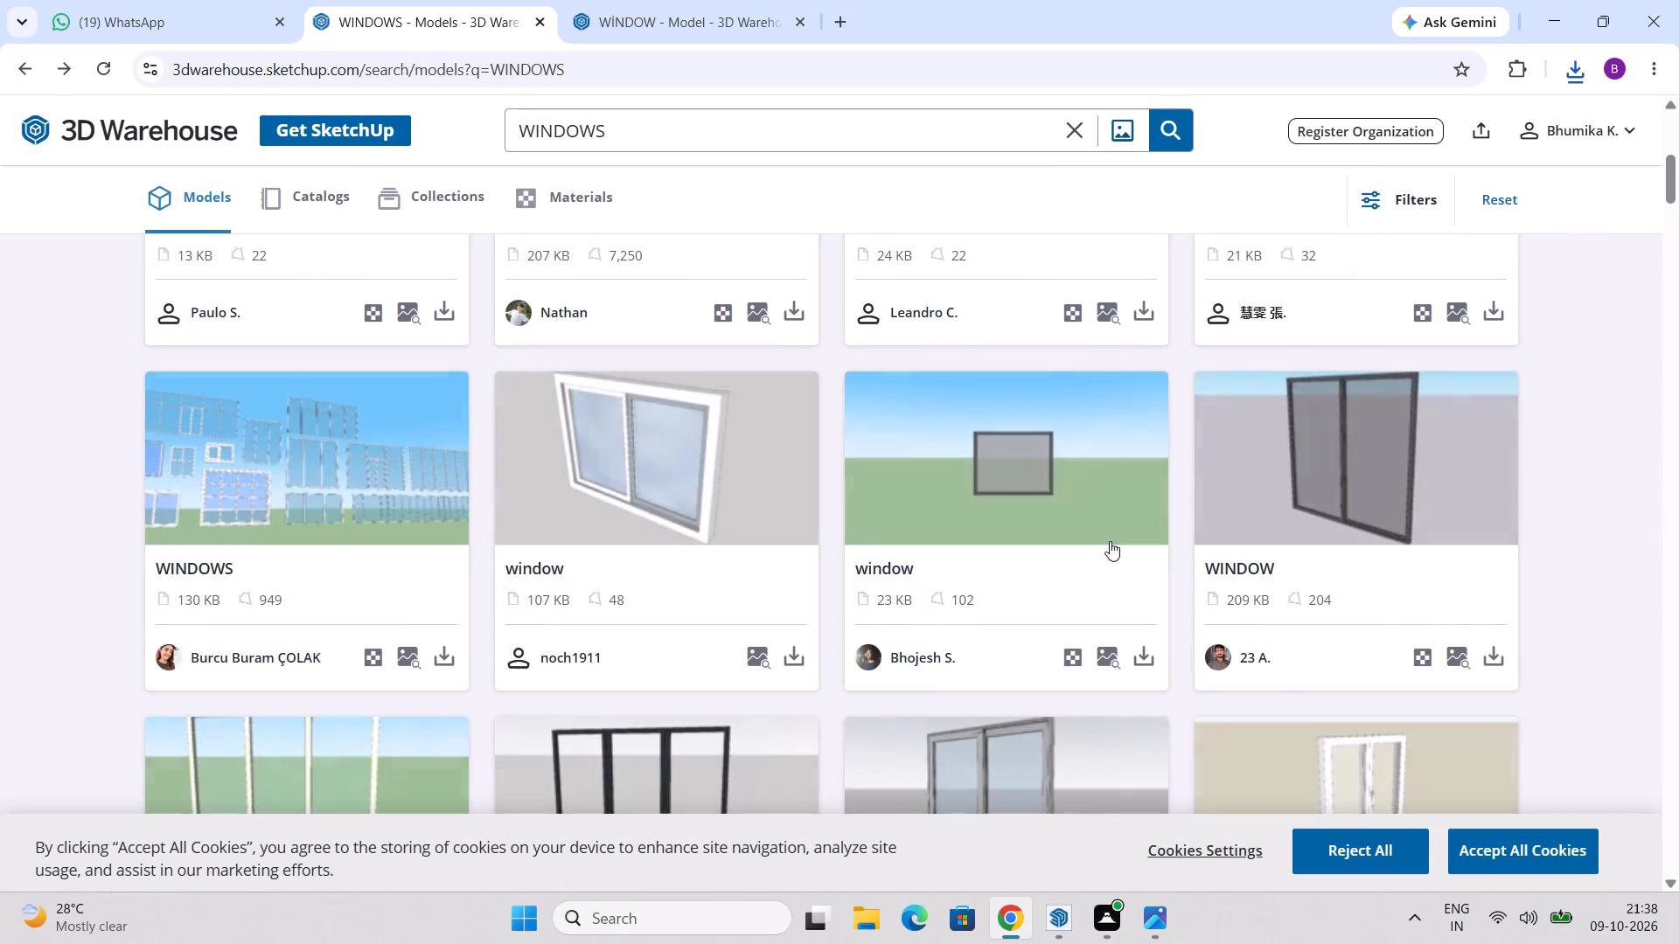
# Download the dark-framed two-pane WINDOW model (209 KB) as a SketchUp file.
pyautogui.click(1501, 657)
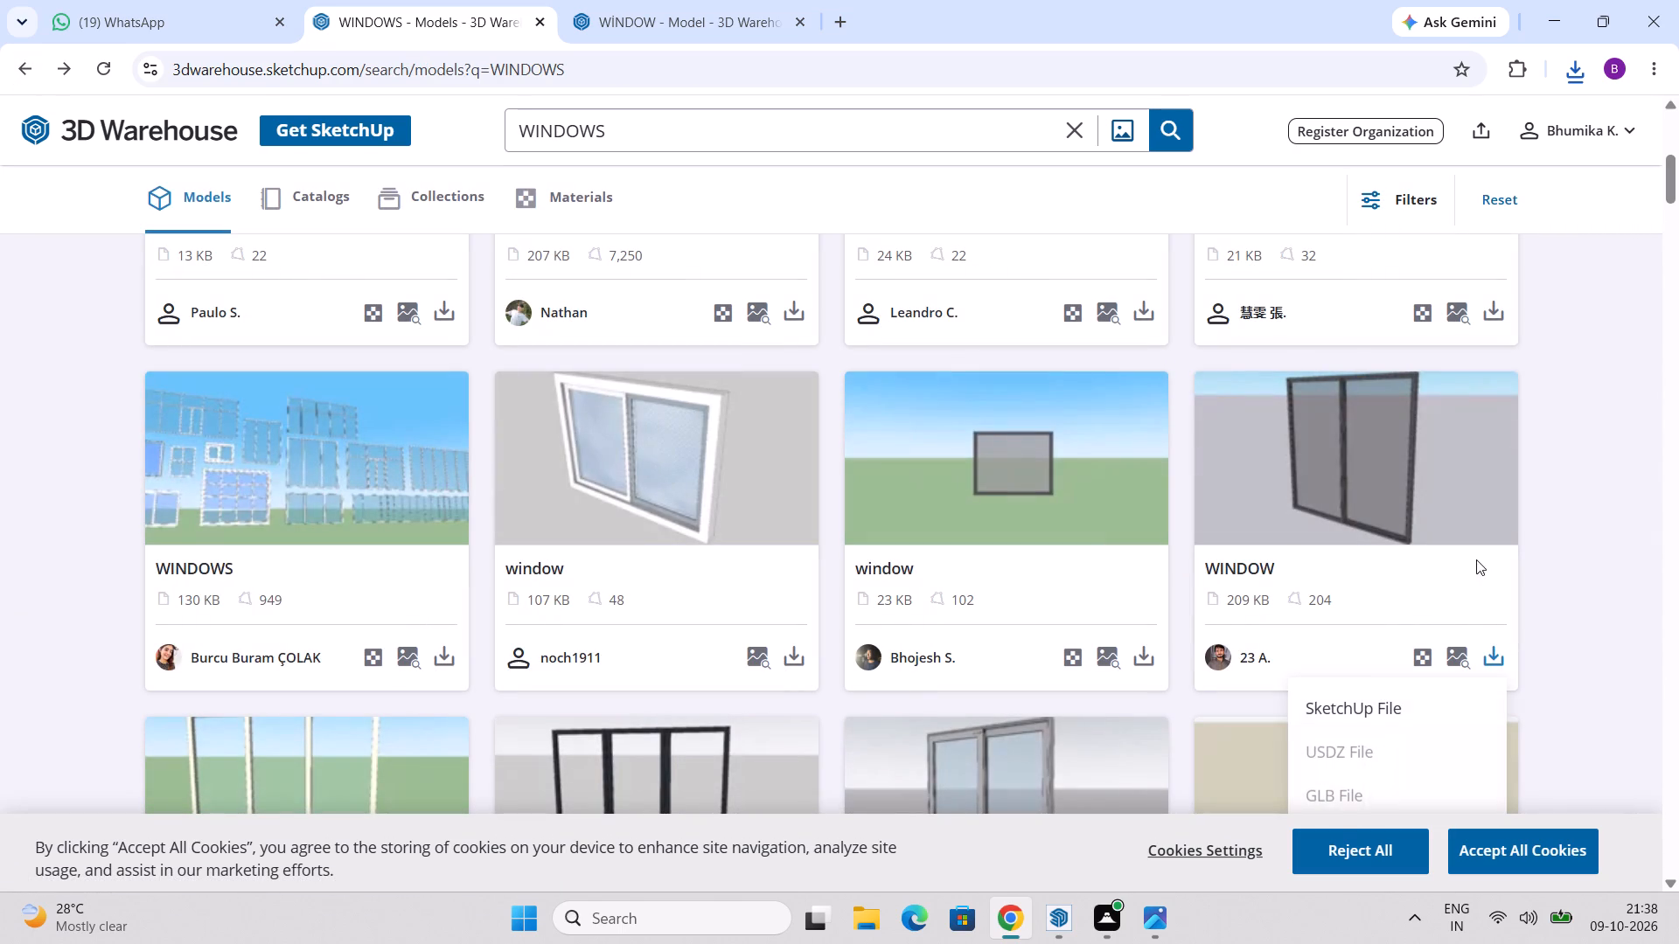
pyautogui.click(1385, 699)
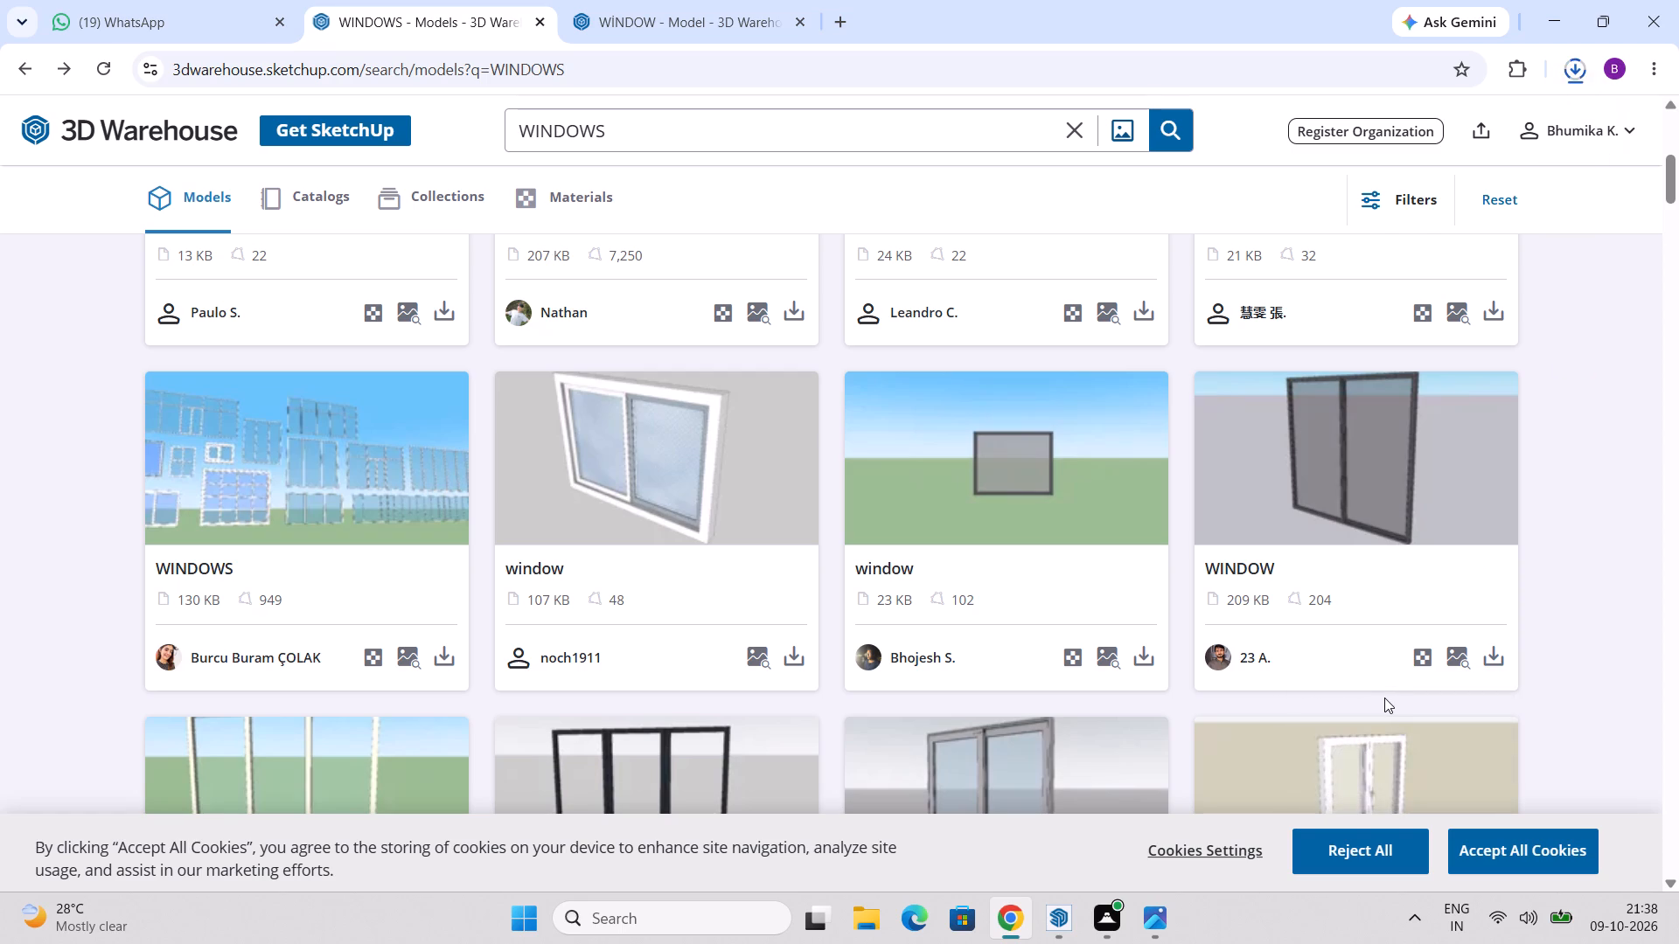
# Search the 3D Warehouse models for DOUBLE DOOR.
pyautogui.doubleClick(695, 132)
pyautogui.press('d')
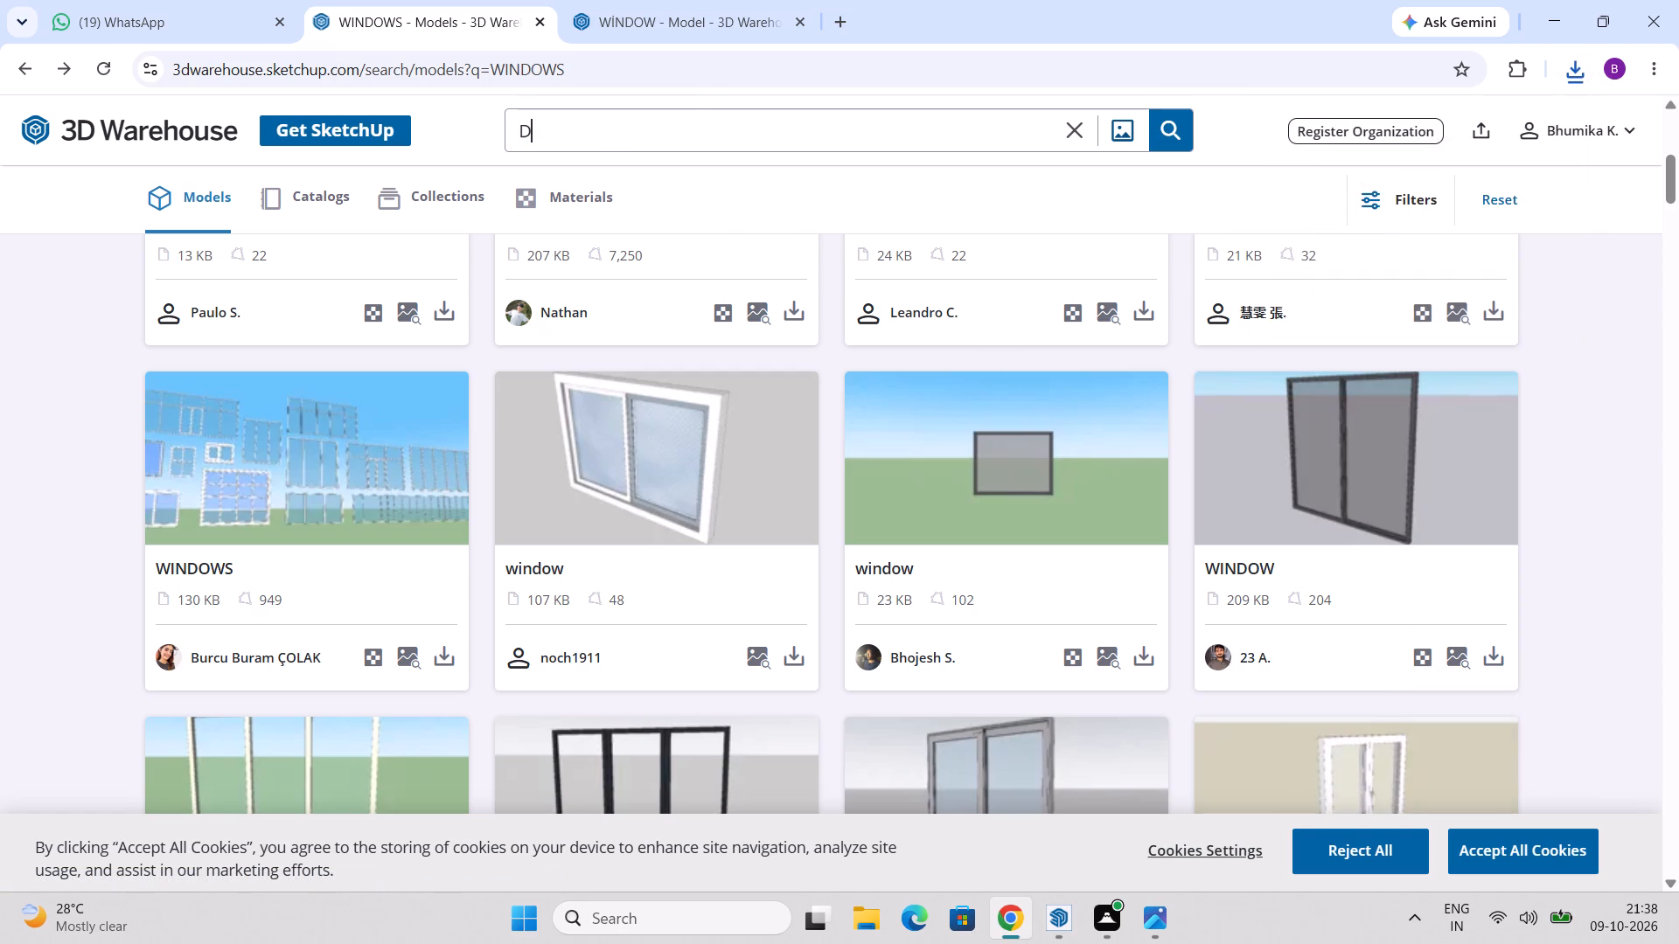
pyautogui.write('OUBLE DOOR')
pyautogui.press('Return')
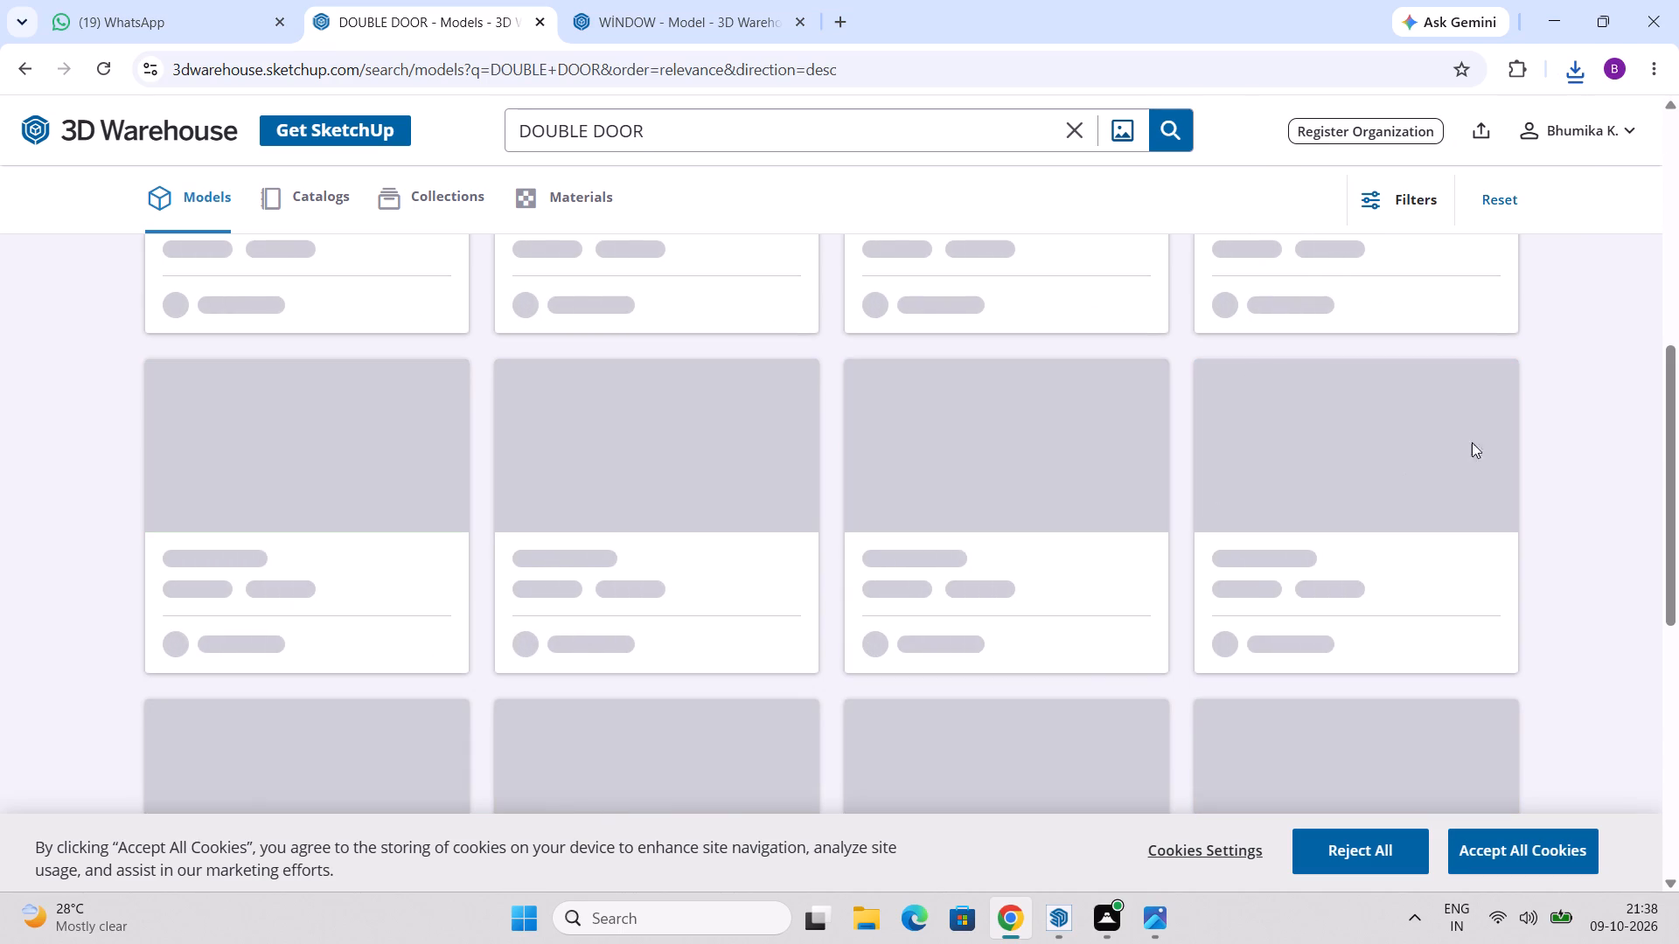
# Browse the first batch of DOUBLE DOOR results for a door design suited to the house.
pyautogui.scroll(-2, 1046, 429)
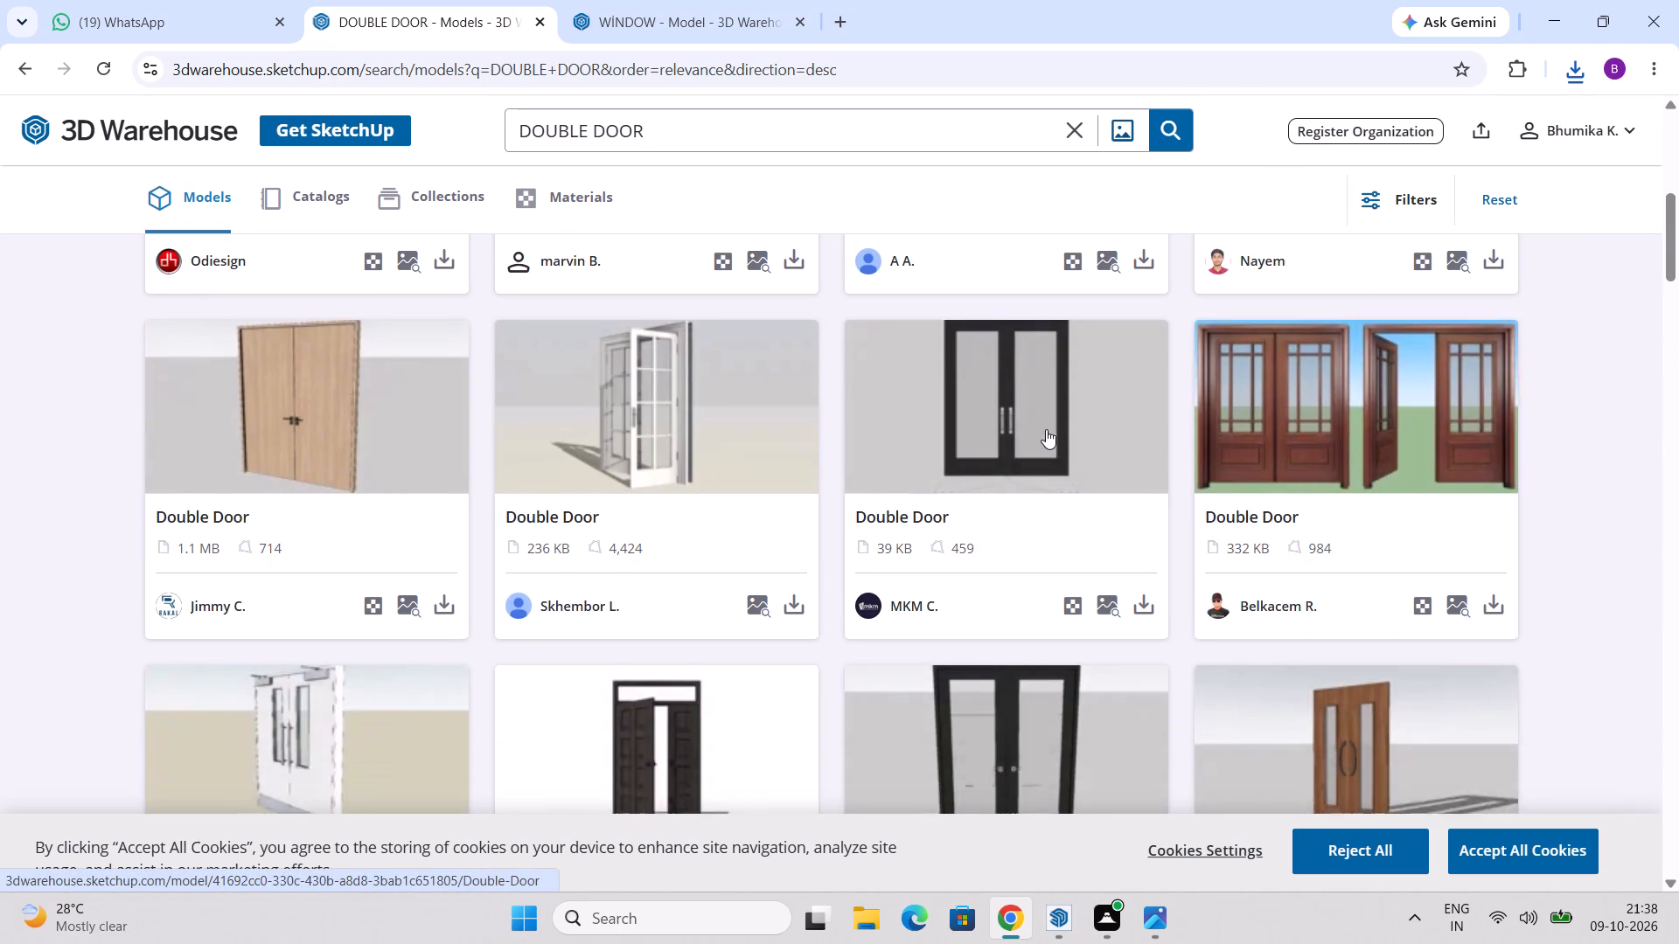
pyautogui.scroll(-3, 1046, 429)
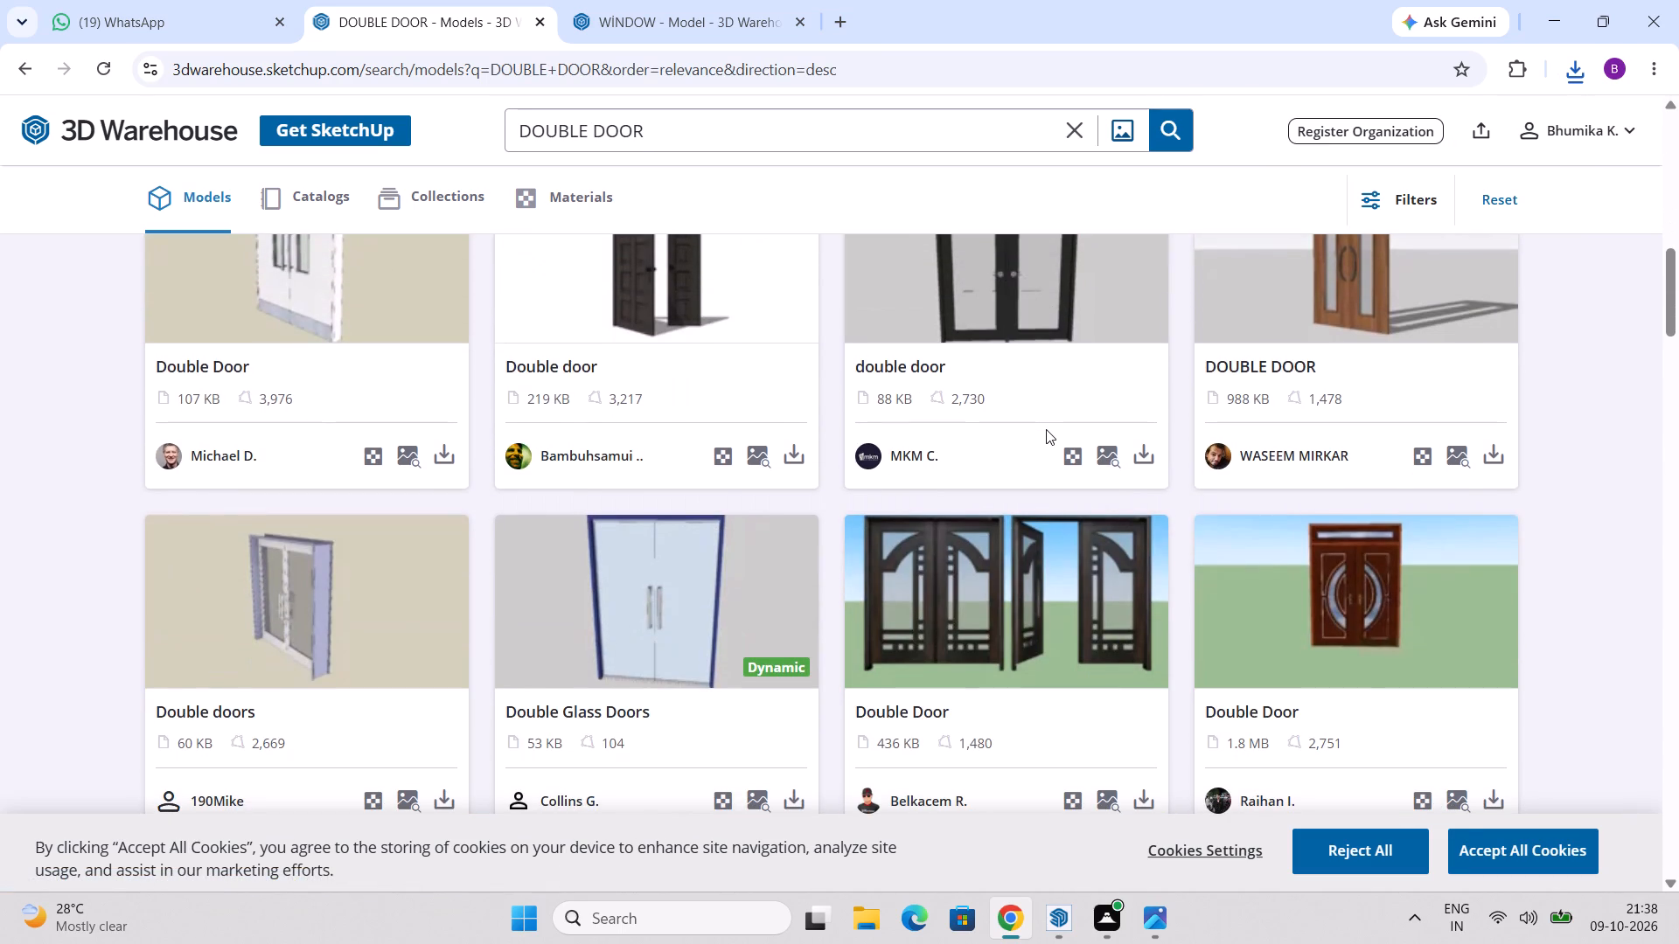
pyautogui.scroll(-4, 1046, 429)
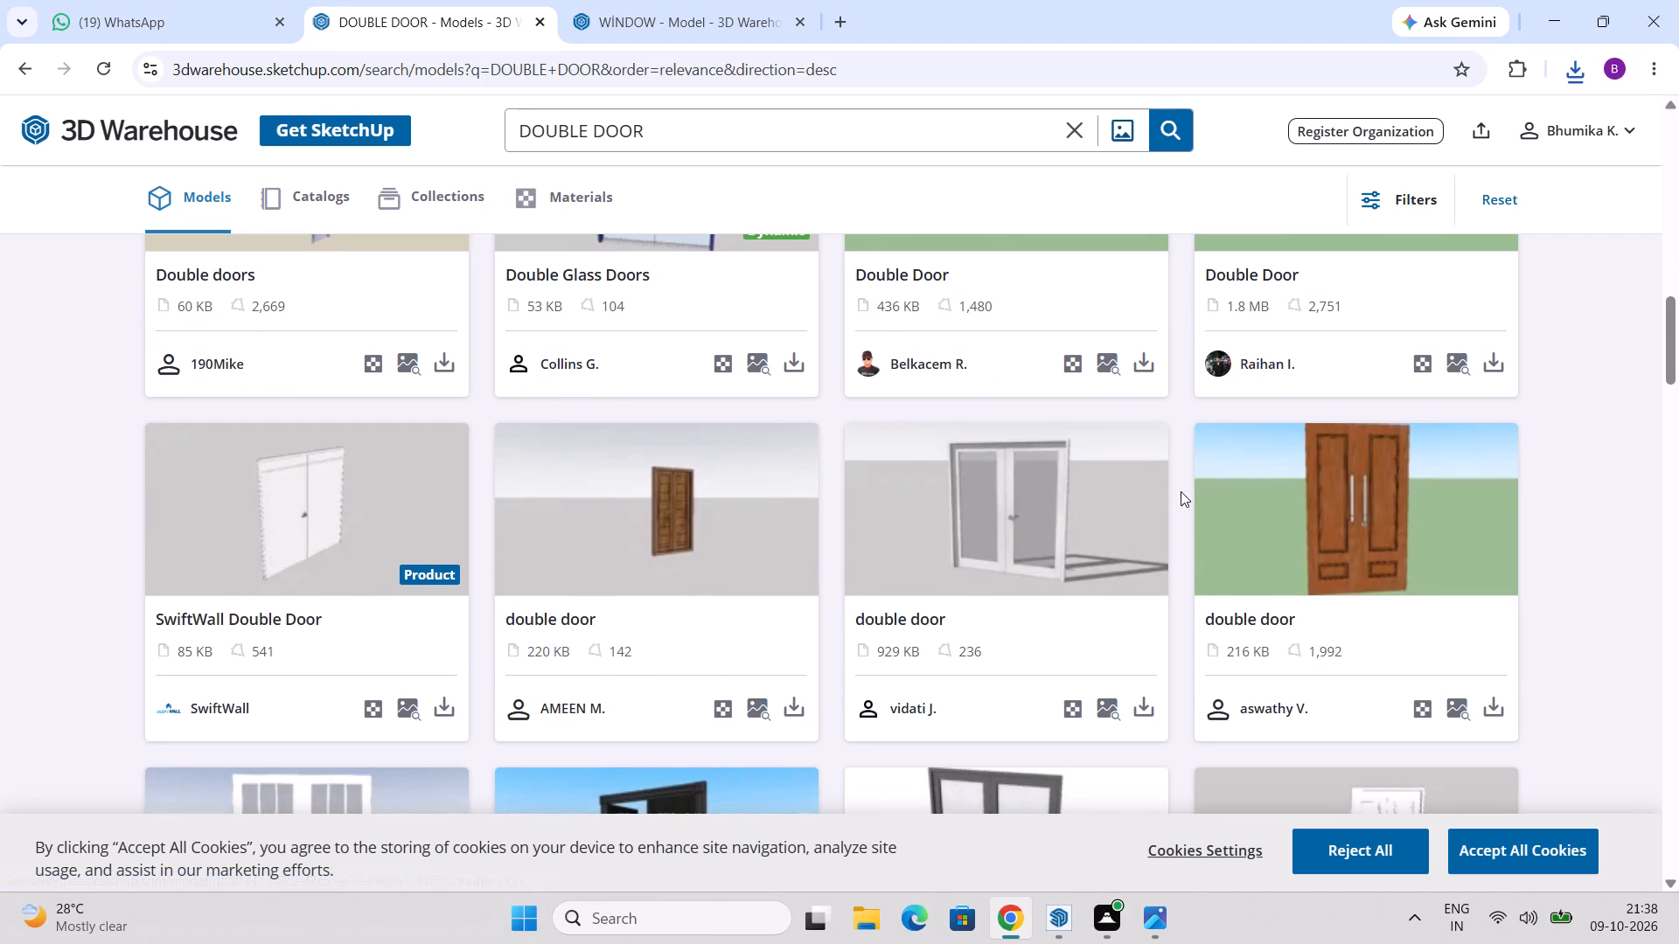
pyautogui.scroll(-4, 1181, 491)
pyautogui.scroll(-7, 1022, 501)
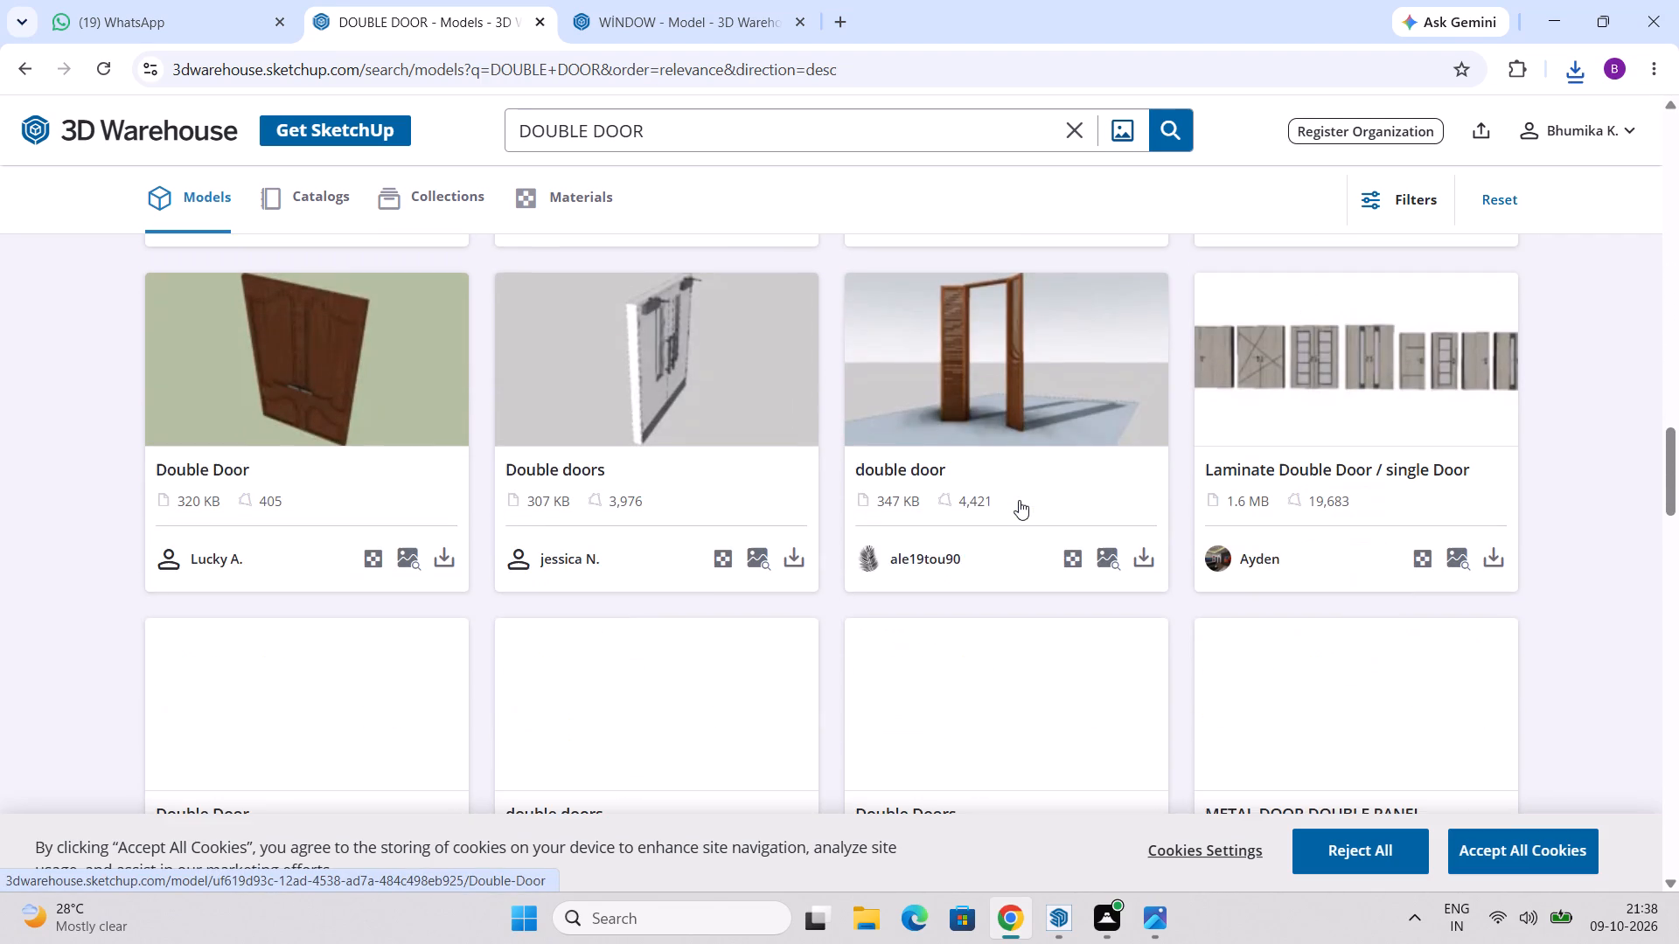
pyautogui.scroll(-3, 901, 479)
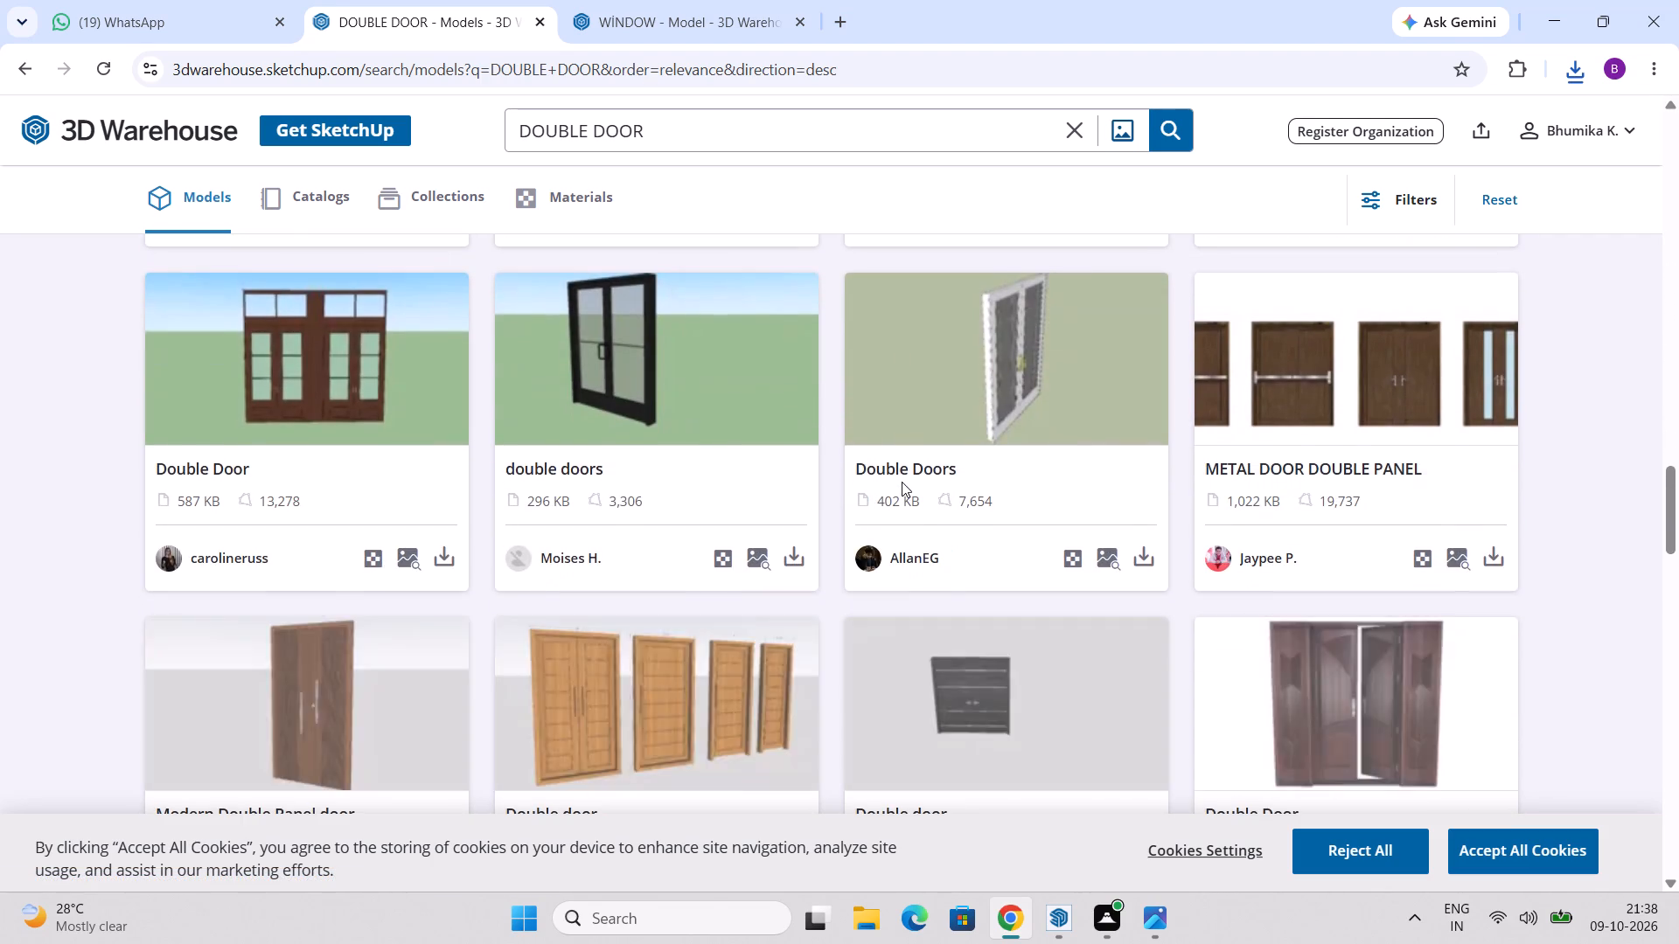
pyautogui.scroll(-3, 902, 482)
pyautogui.scroll(-2, 1014, 491)
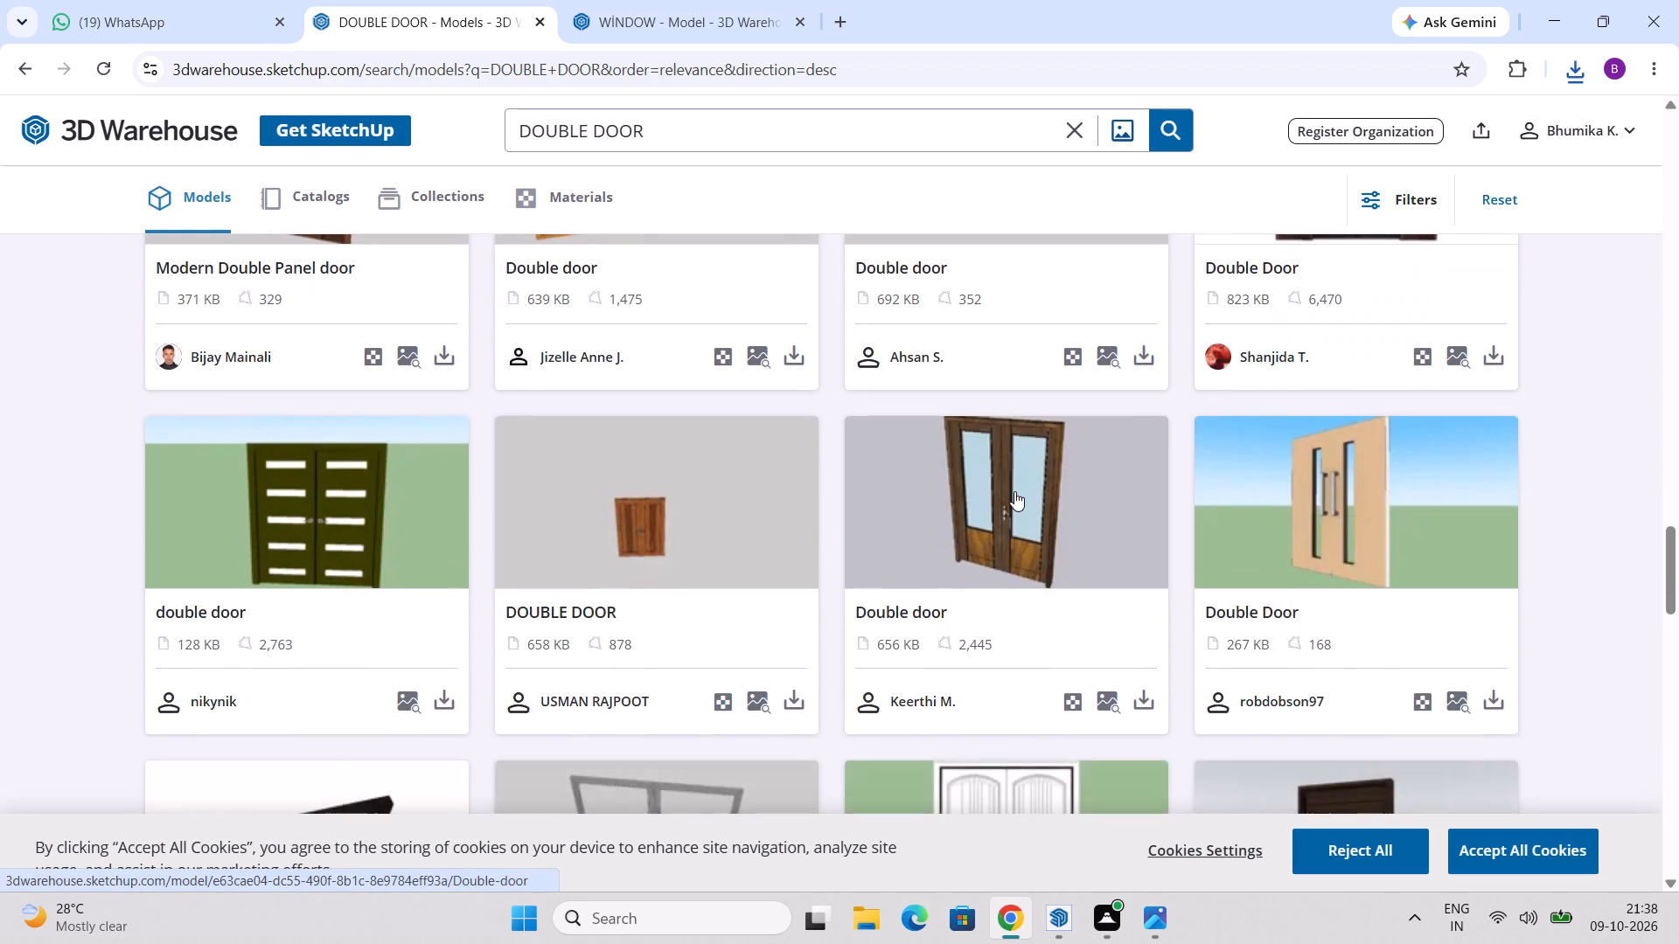
pyautogui.scroll(2, 1014, 491)
pyautogui.scroll(-6, 1014, 491)
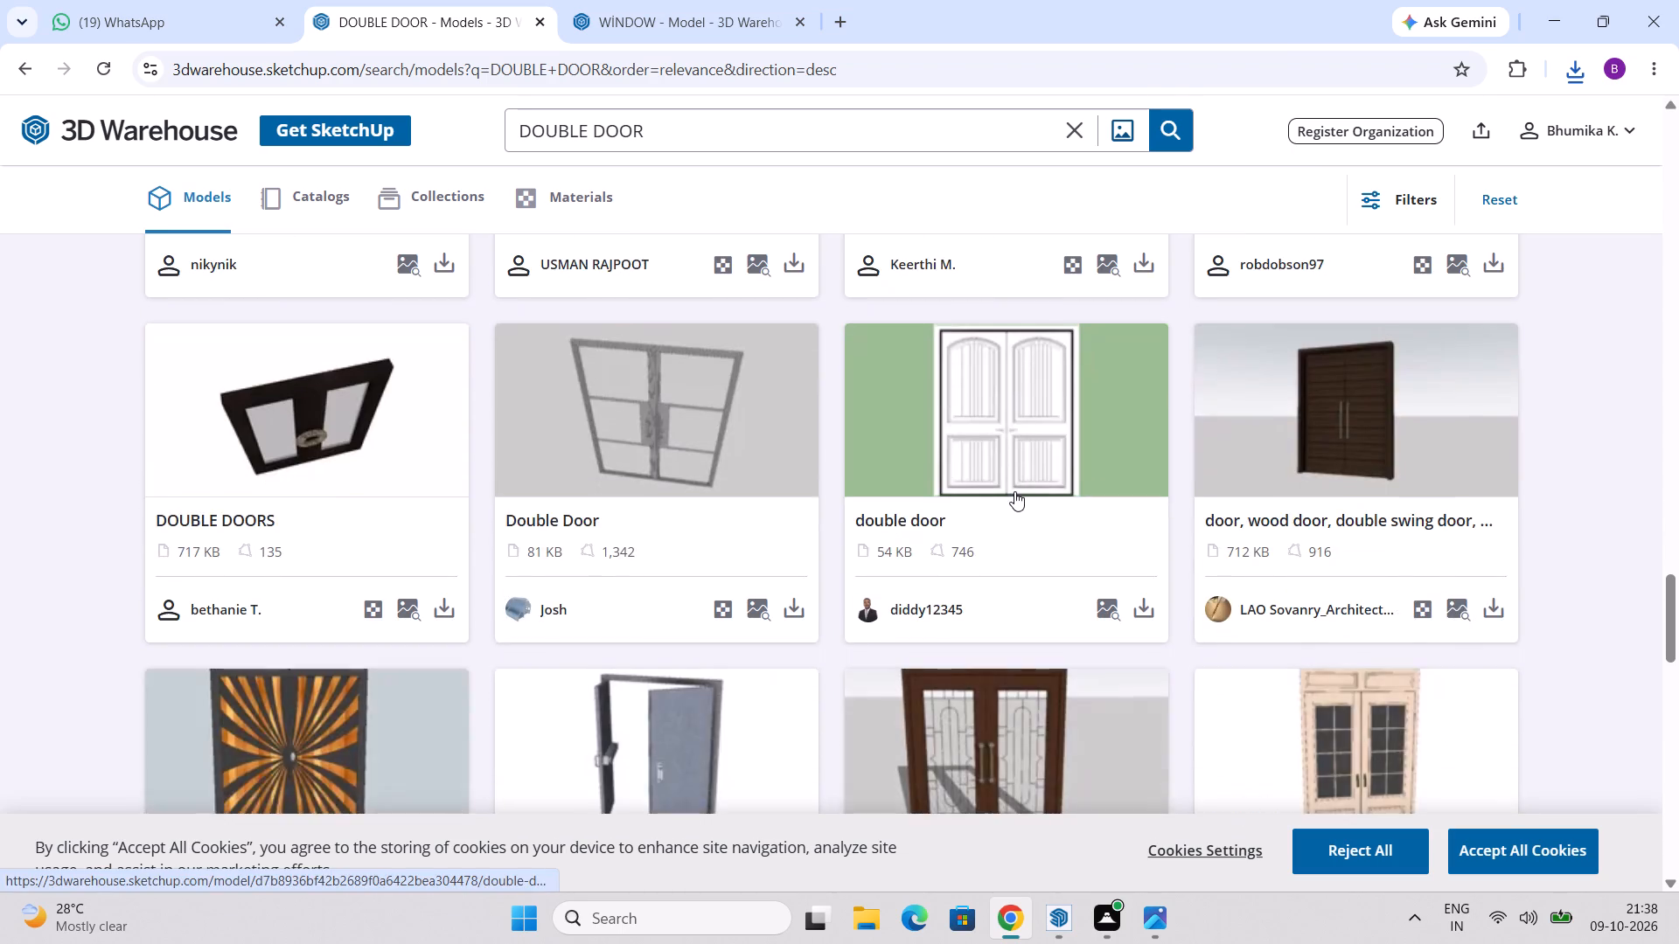
pyautogui.scroll(-10, 1014, 491)
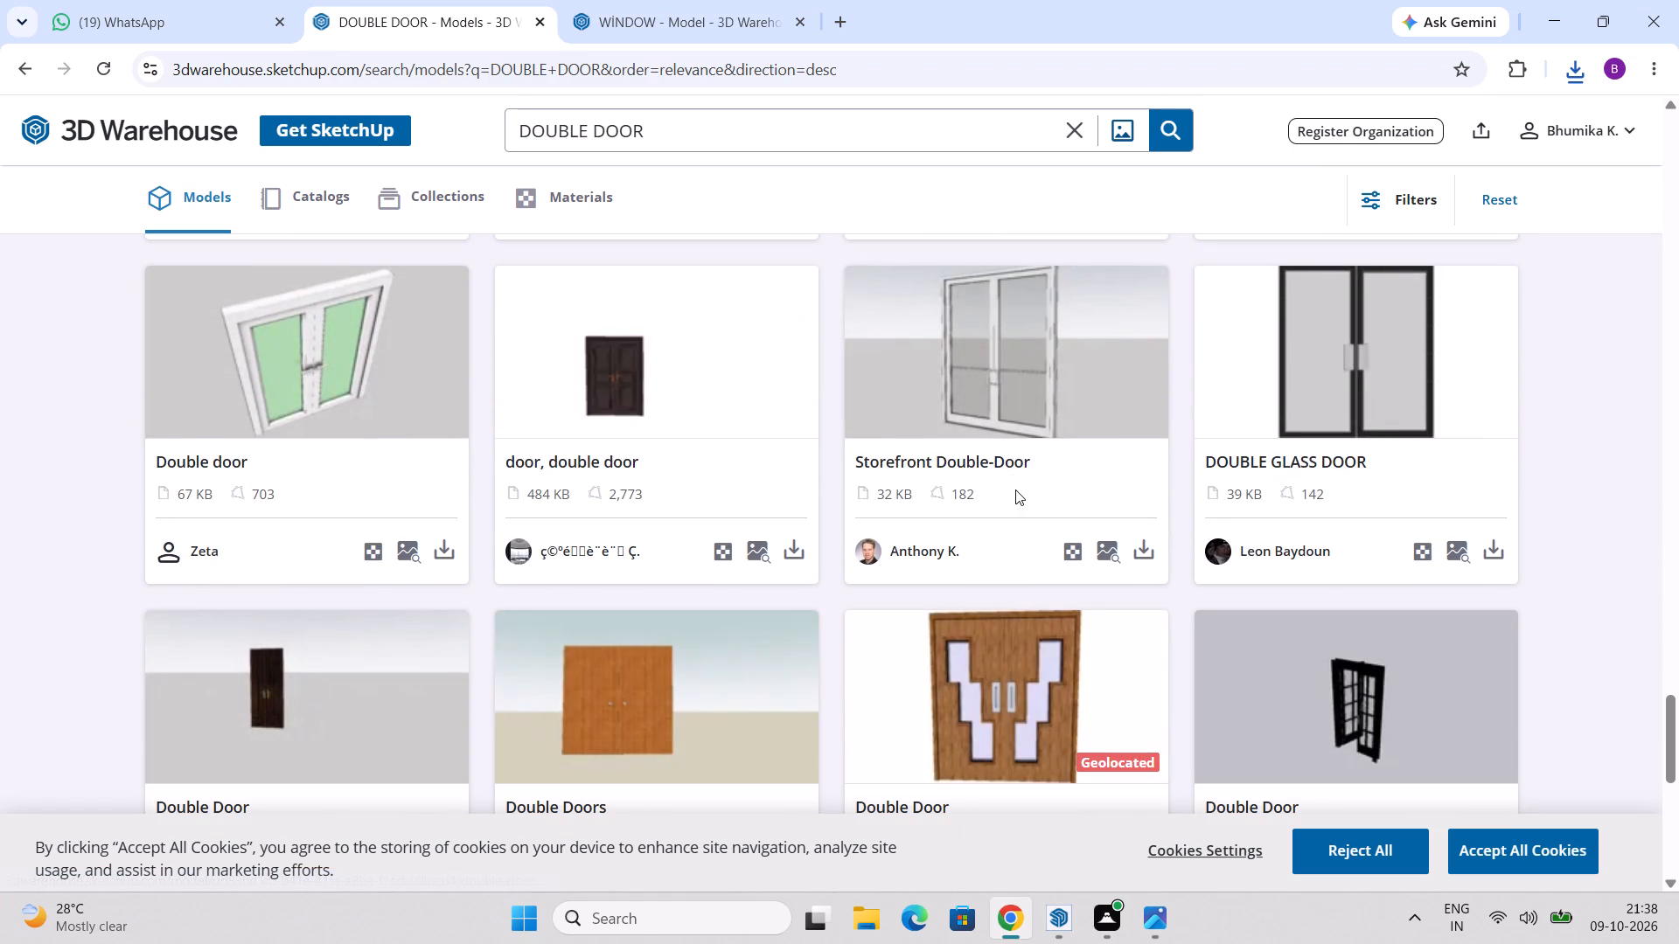
pyautogui.scroll(-3, 1015, 489)
# Load more DOUBLE DOOR results and look through the second batch of door models.
pyautogui.click(873, 701)
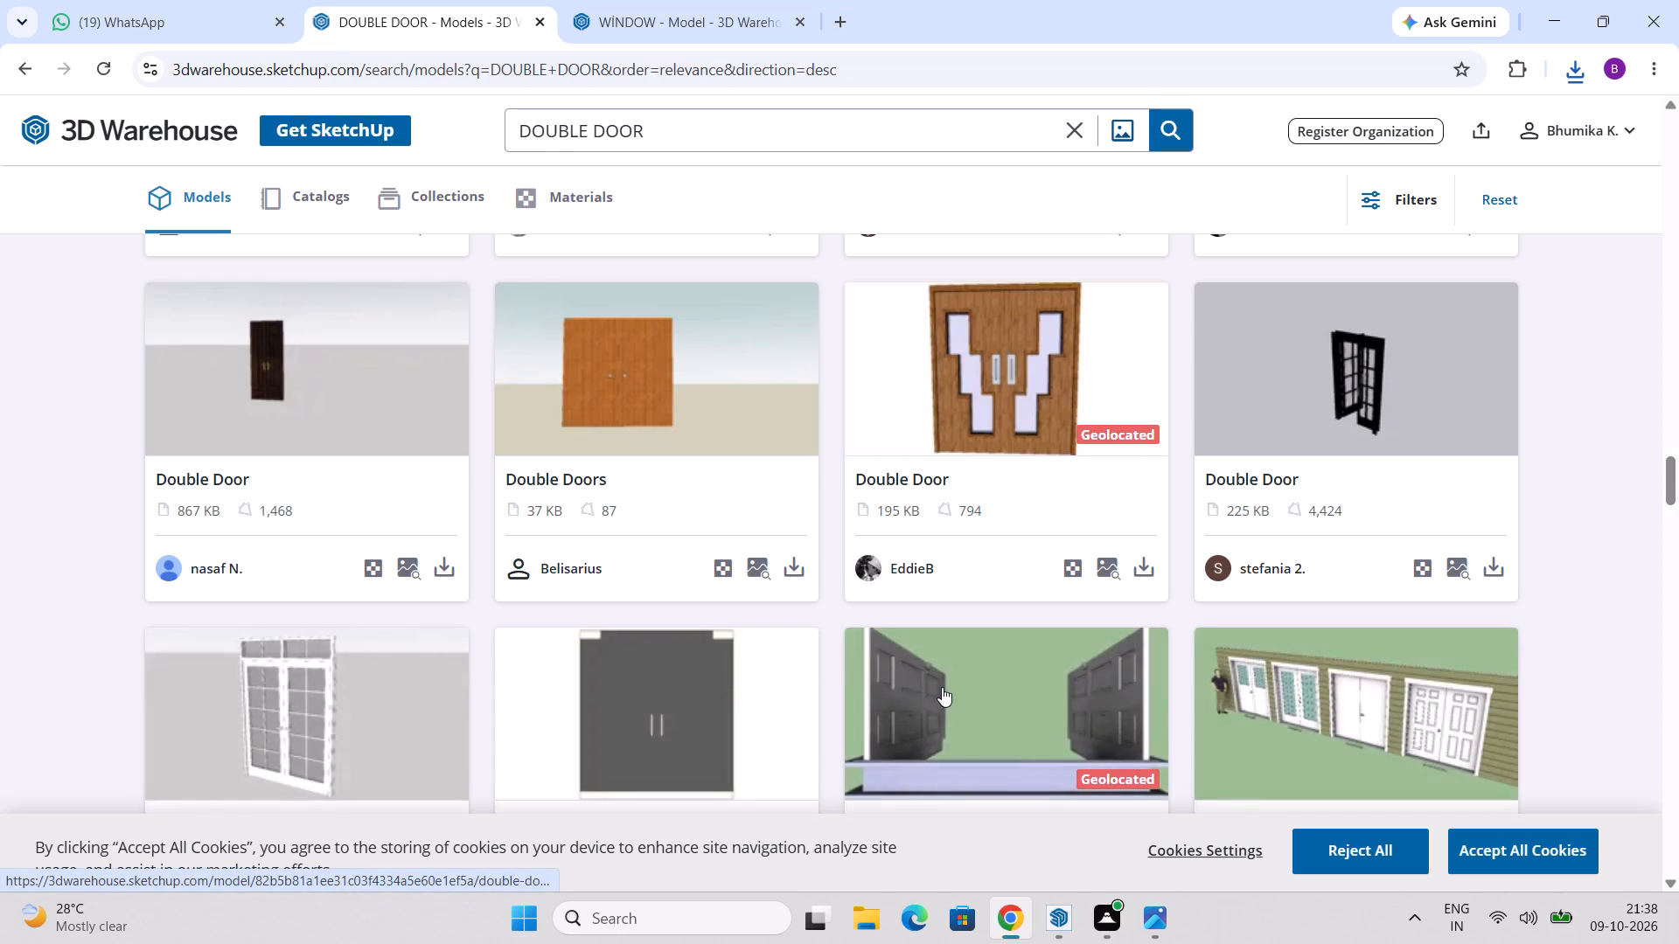
pyautogui.scroll(-10, 946, 686)
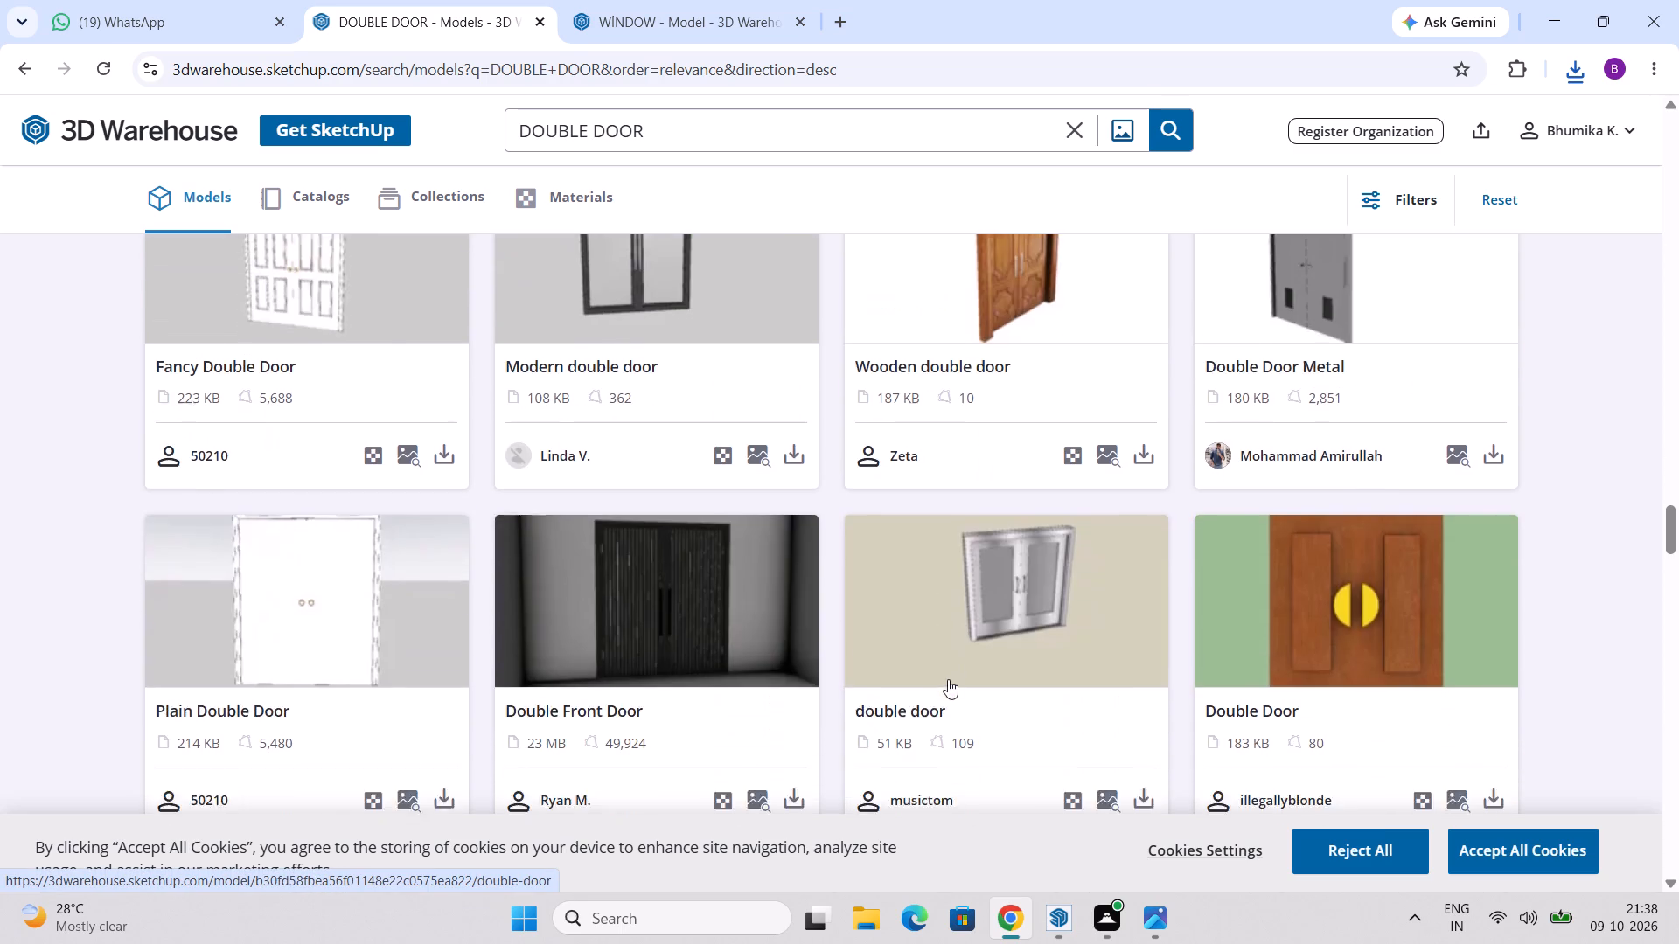
pyautogui.scroll(-8, 948, 679)
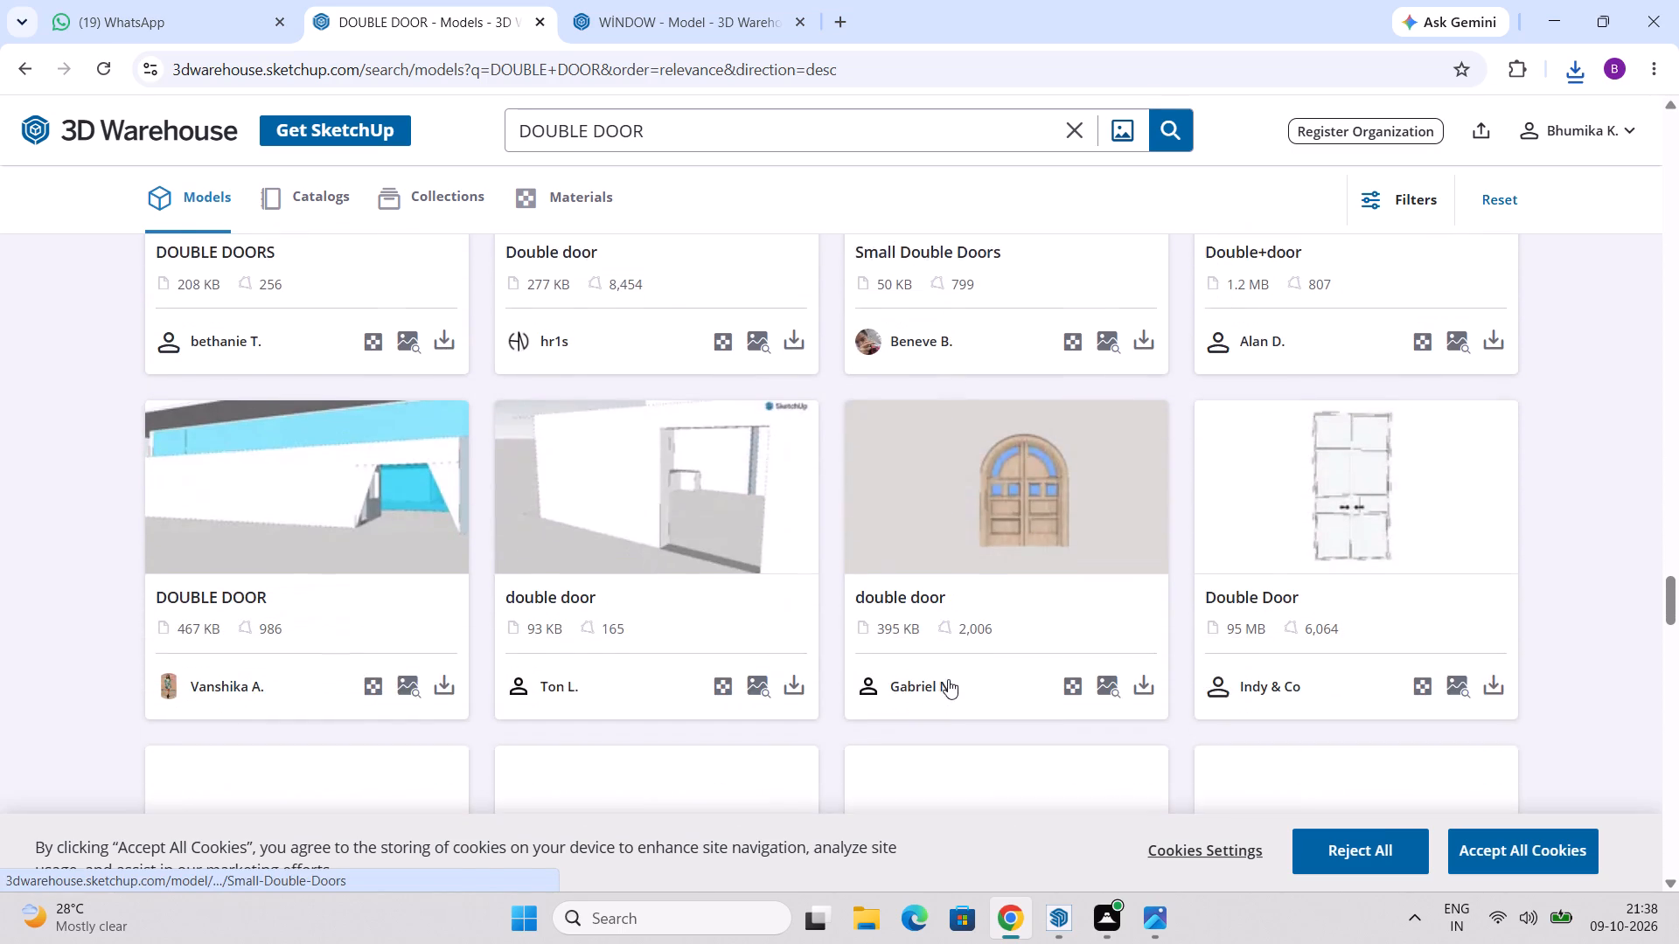
pyautogui.scroll(-9, 948, 679)
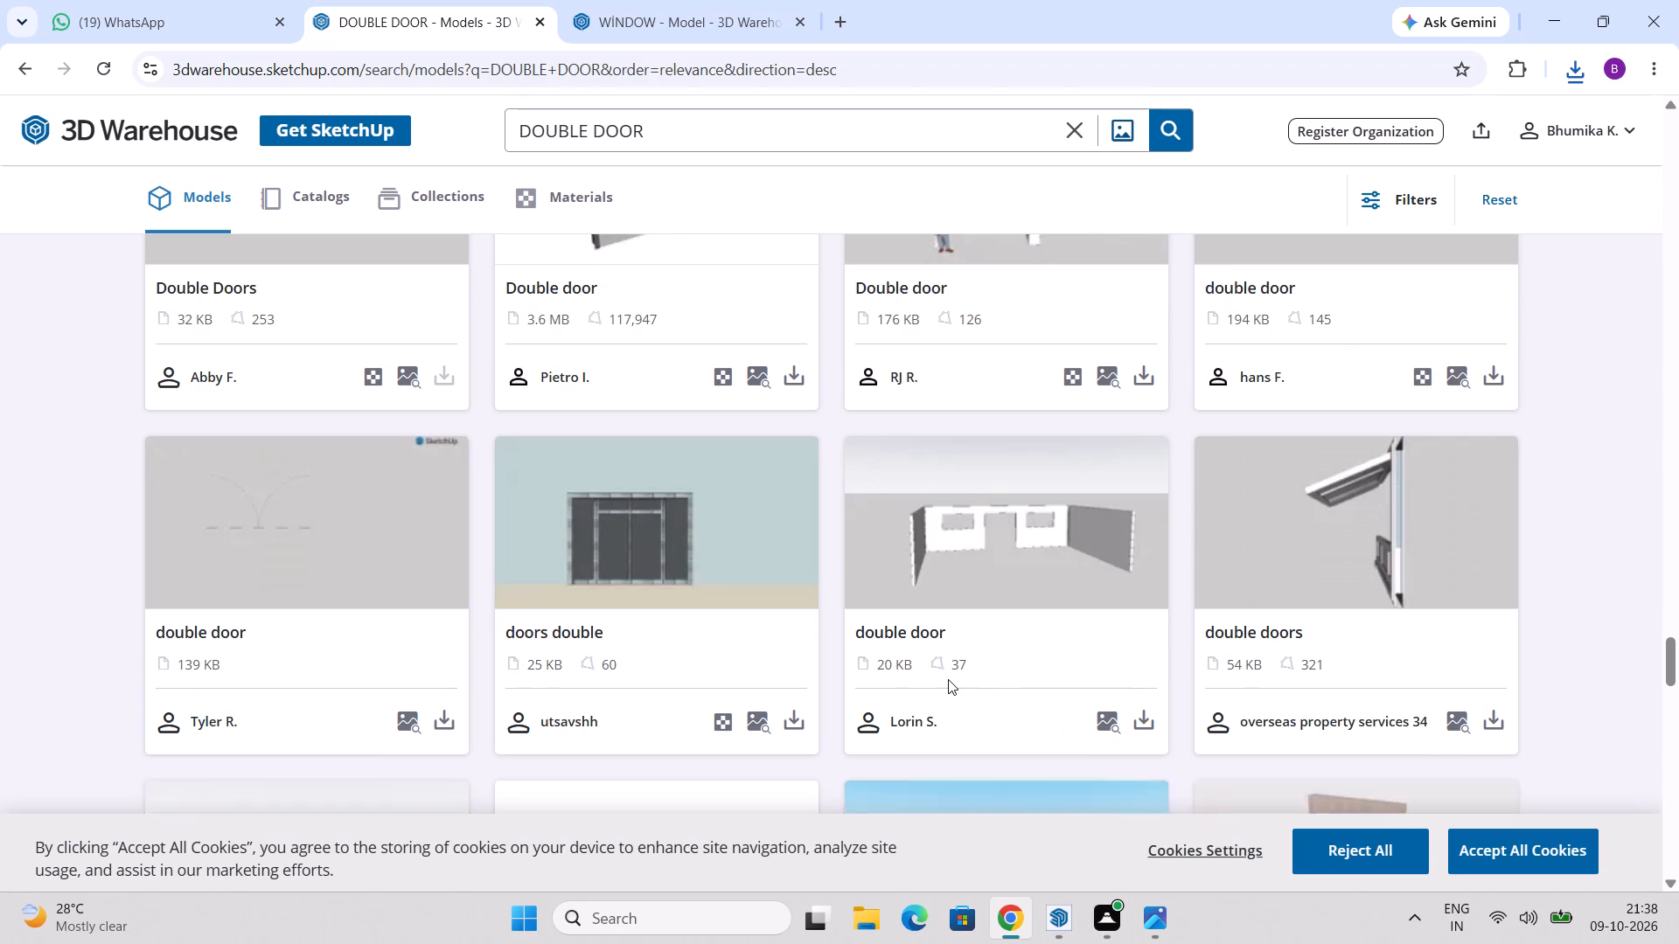
pyautogui.scroll(-3, 957, 672)
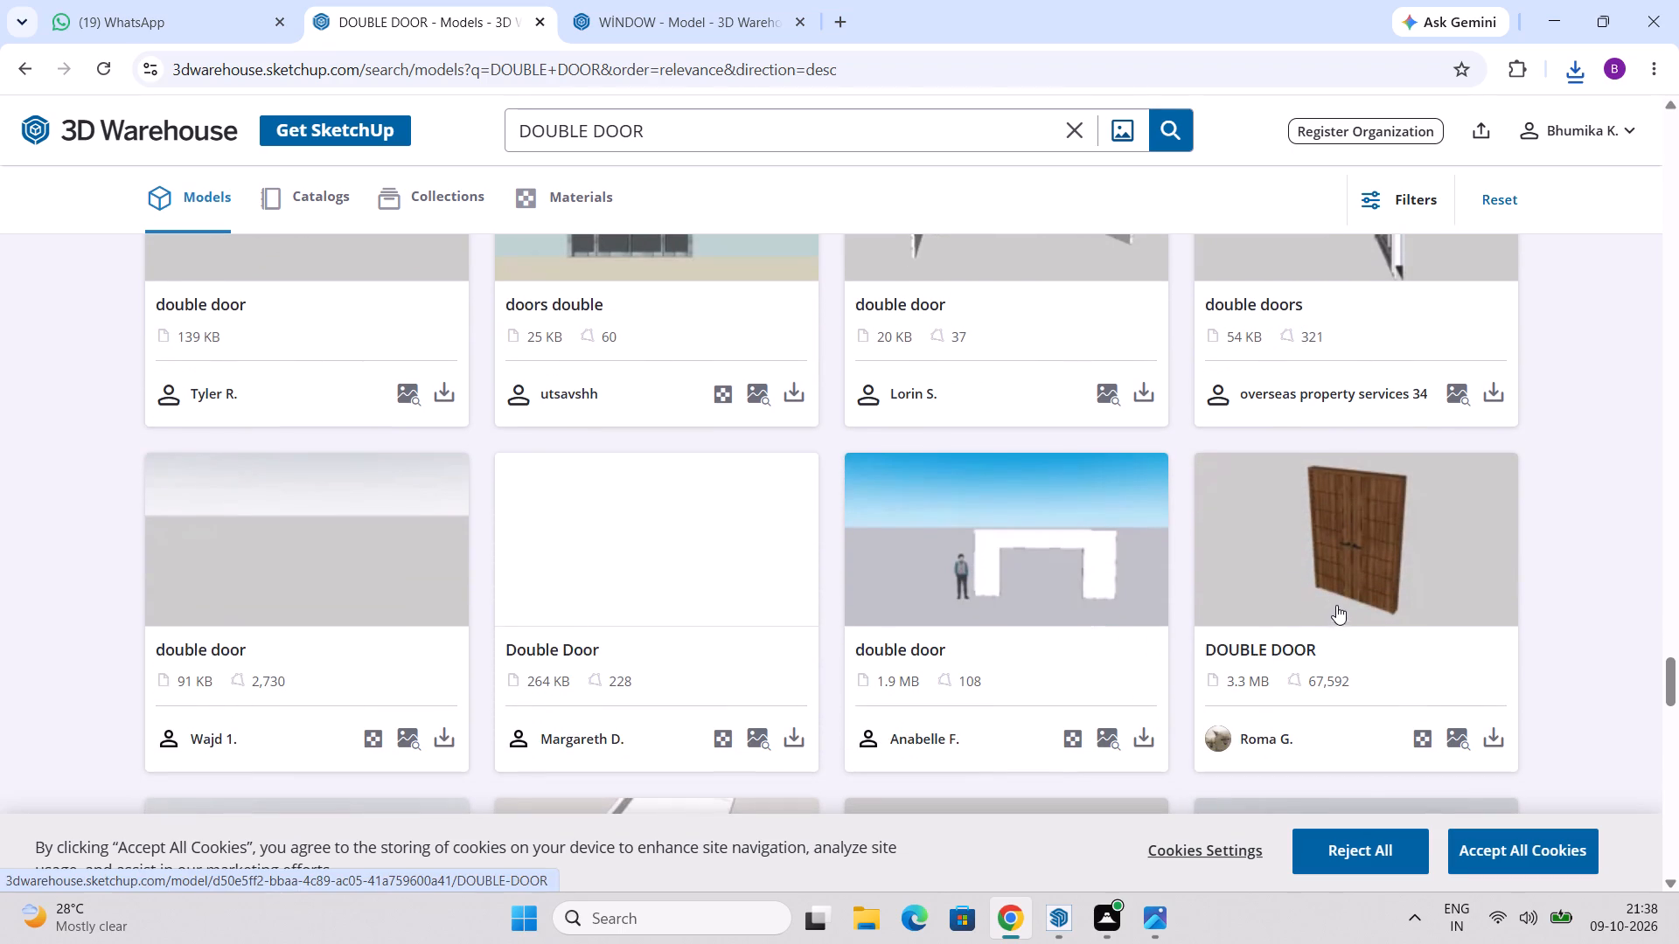
pyautogui.scroll(2, 1337, 603)
pyautogui.scroll(-2, 1338, 602)
pyautogui.scroll(-5, 1176, 624)
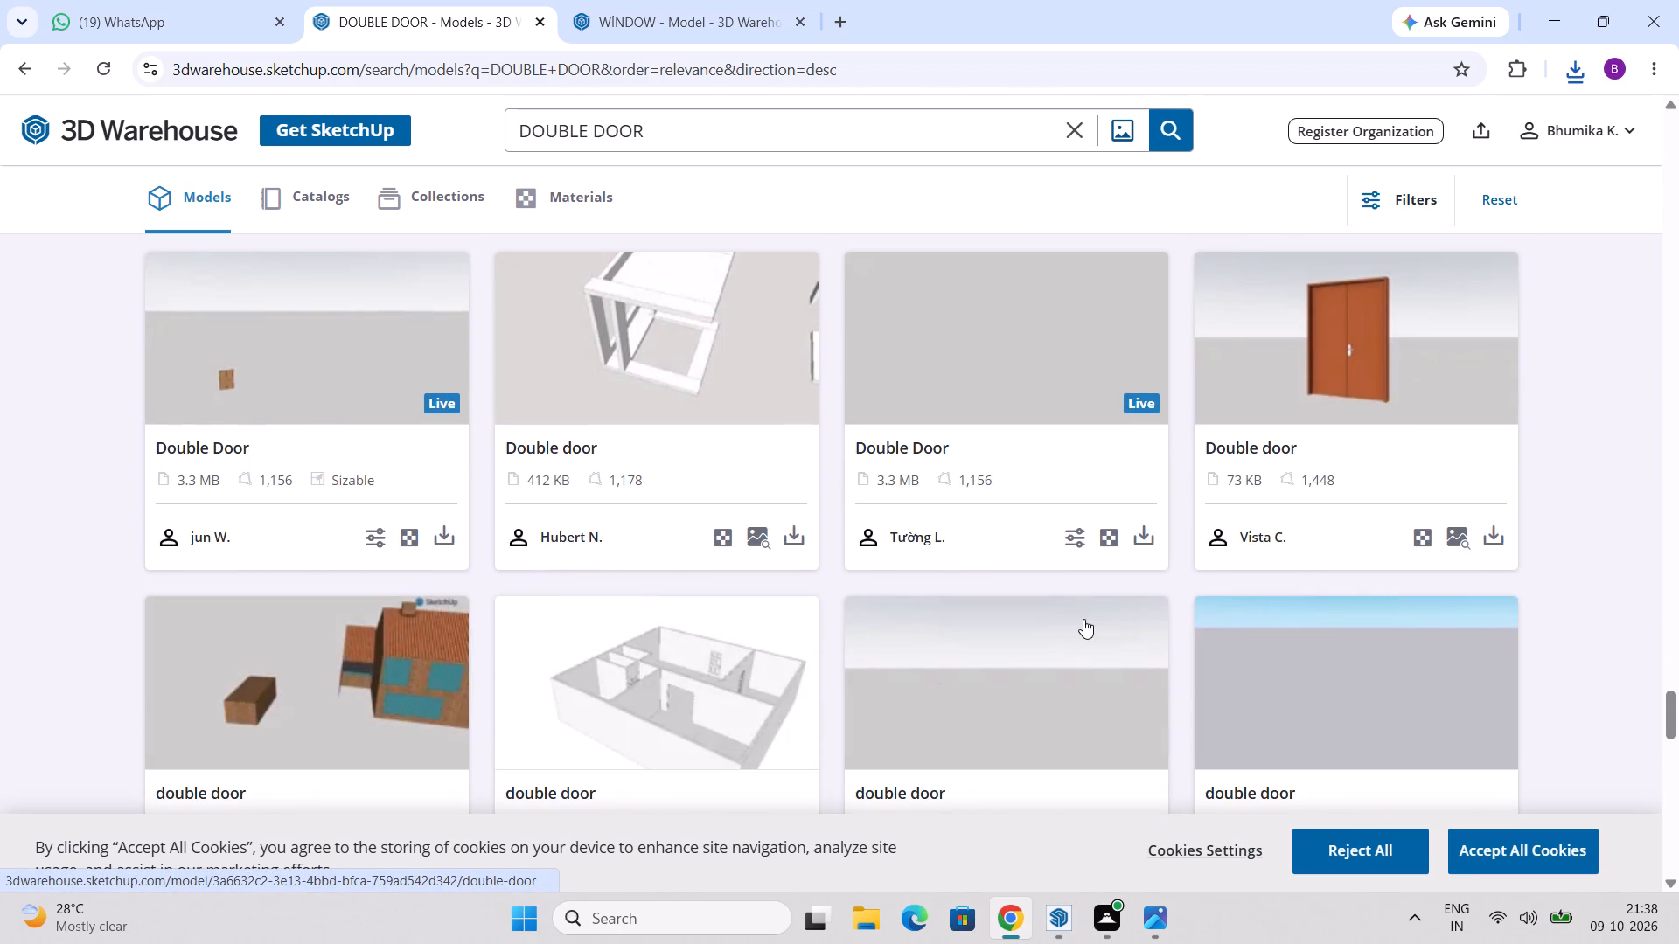
pyautogui.scroll(-4, 1083, 619)
pyautogui.scroll(-8, 980, 632)
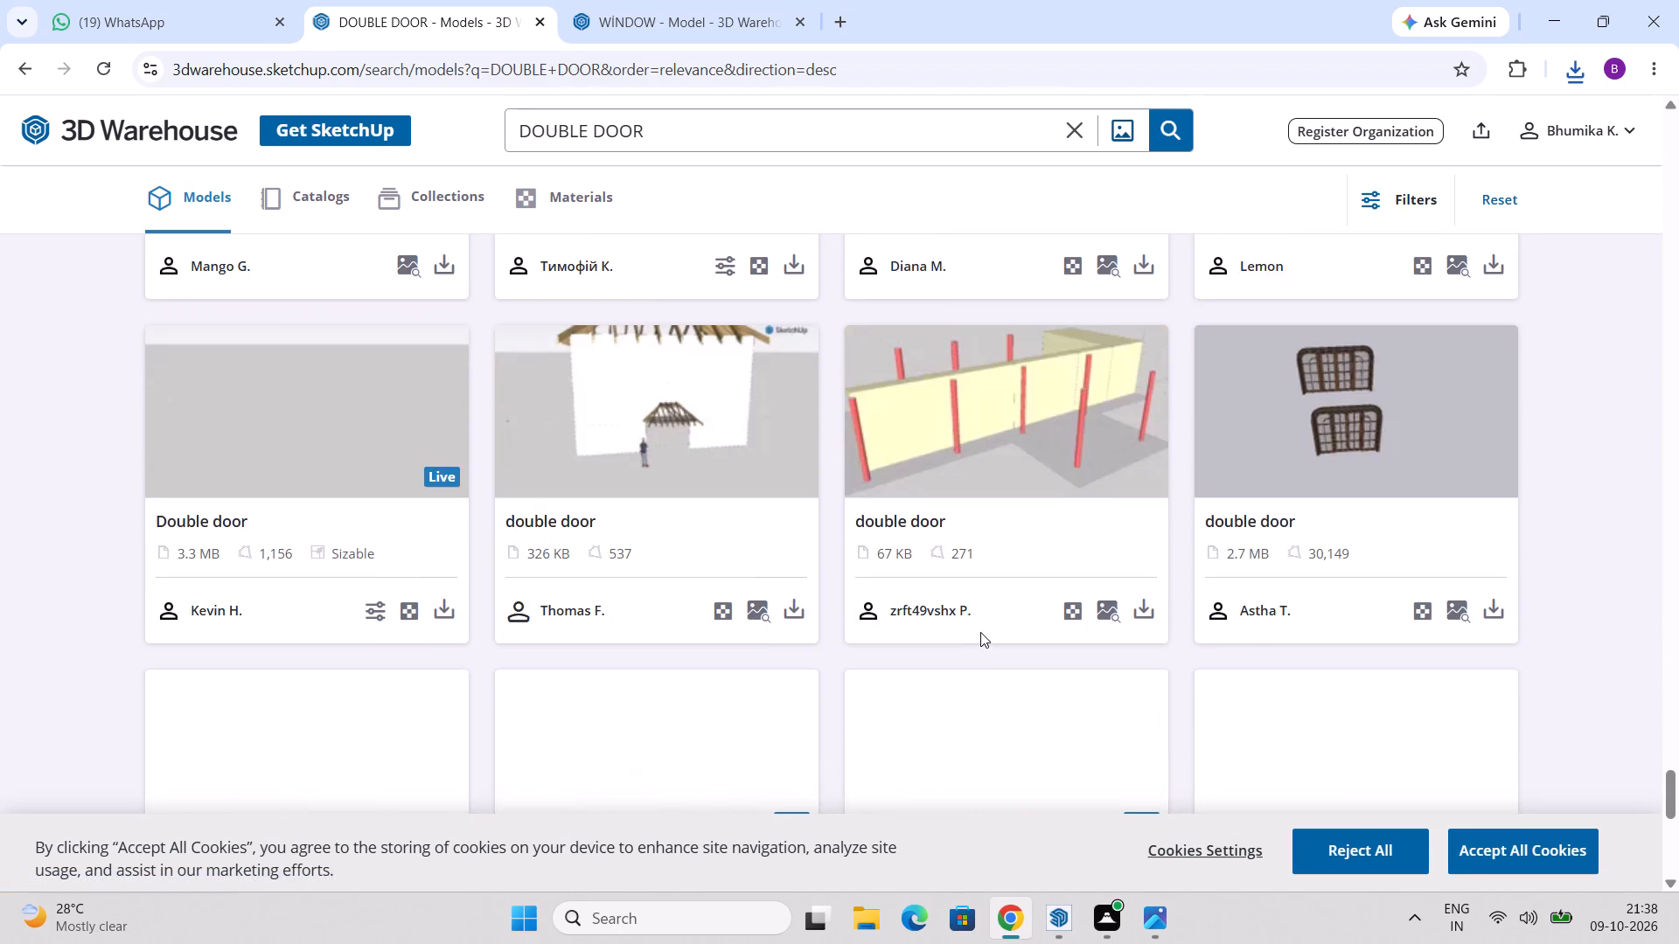
pyautogui.scroll(-4, 983, 632)
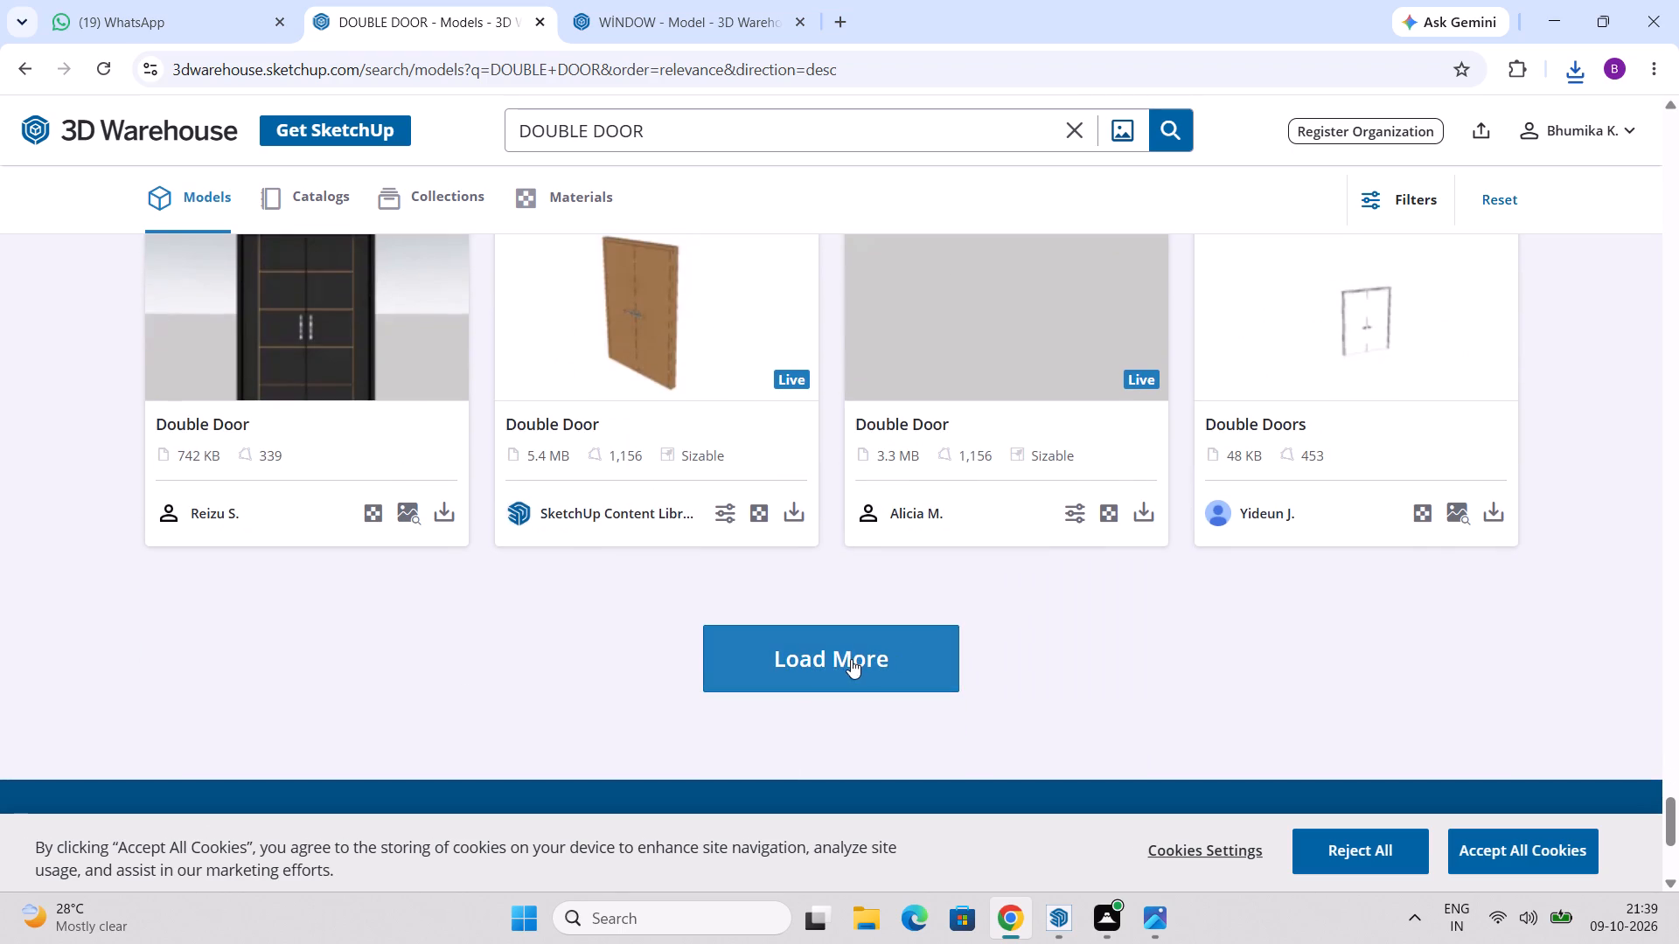
# Load a third batch of DOUBLE DOOR results and examine the additional door designs.
pyautogui.click(851, 659)
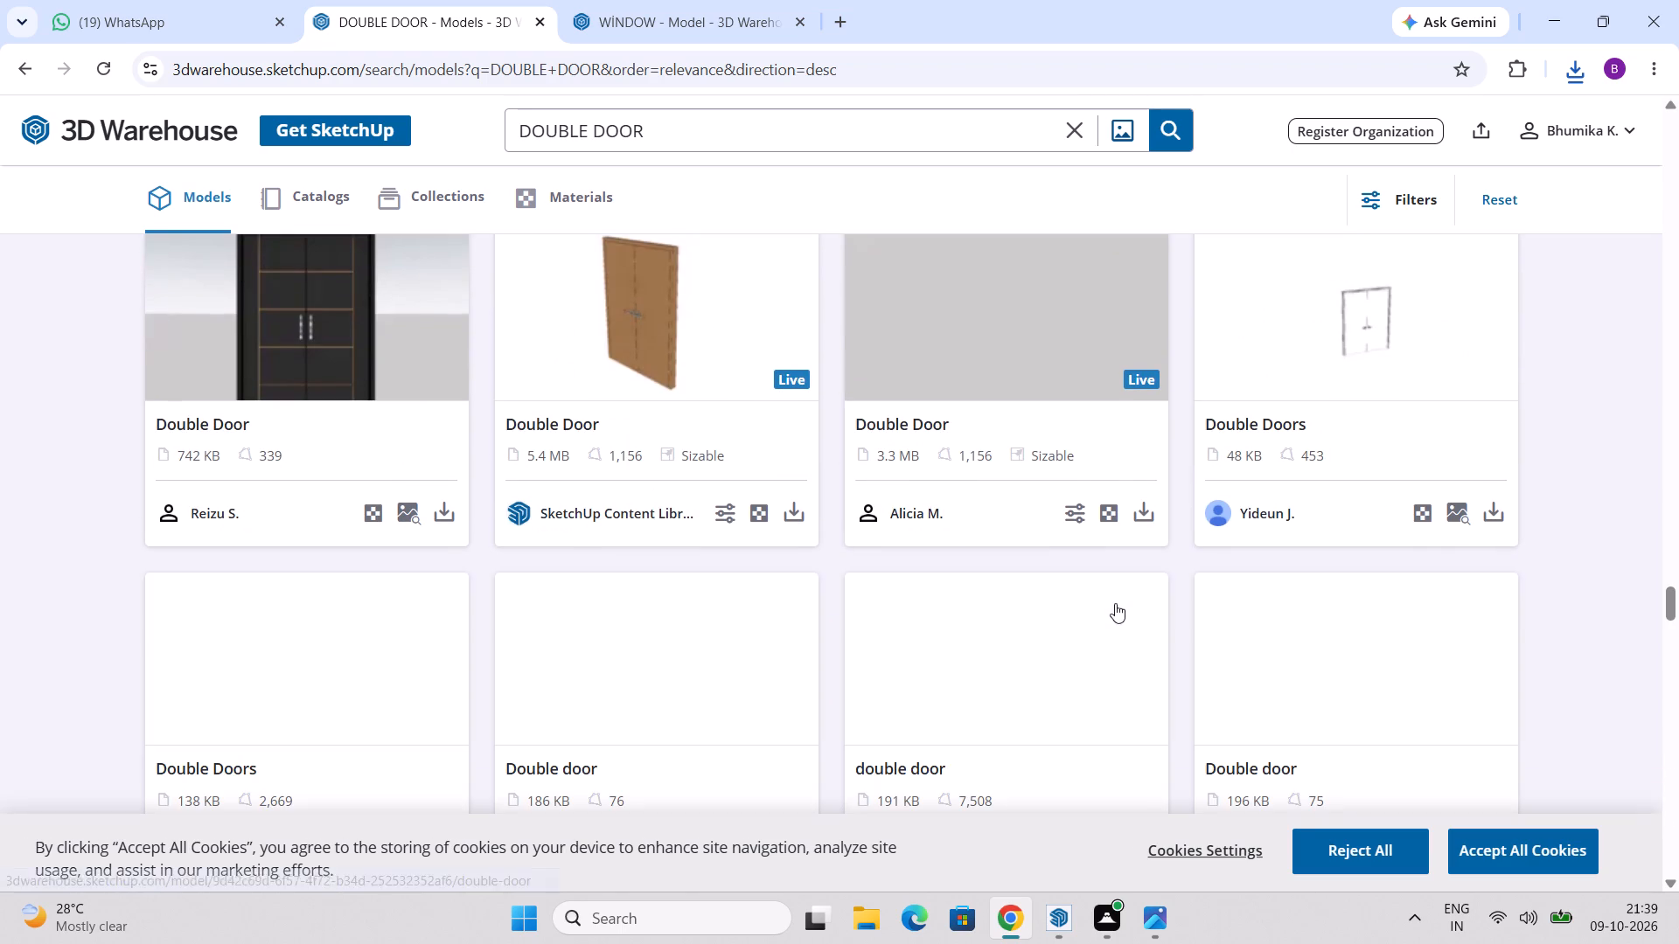
pyautogui.scroll(-6, 1271, 596)
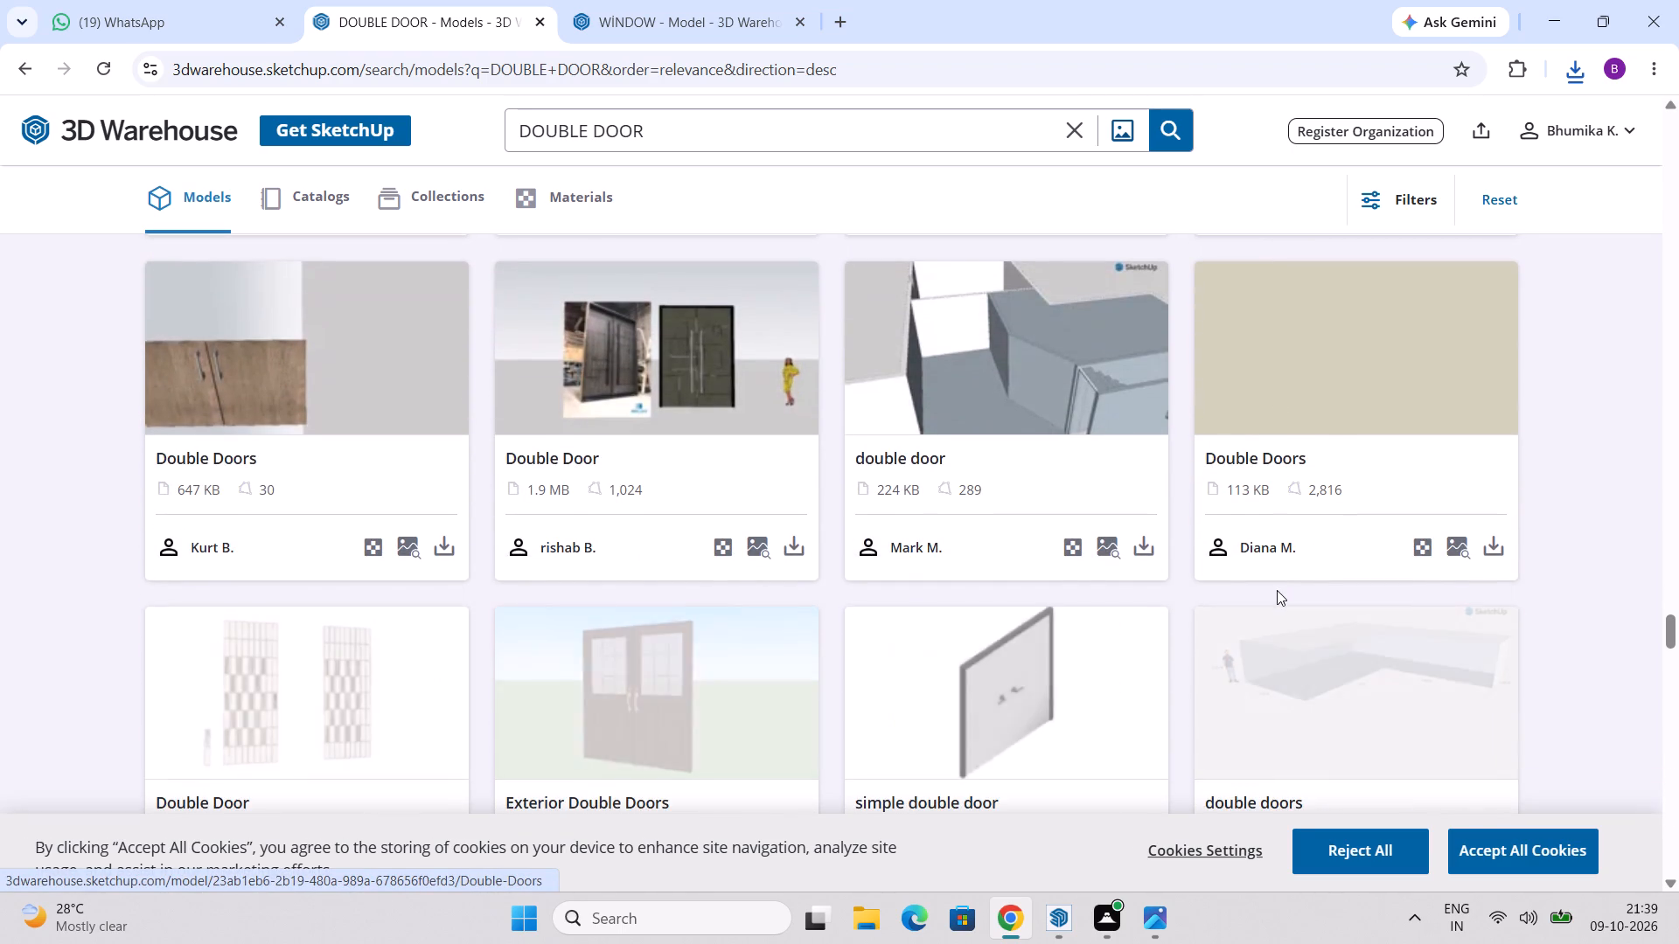
pyautogui.scroll(-8, 1277, 590)
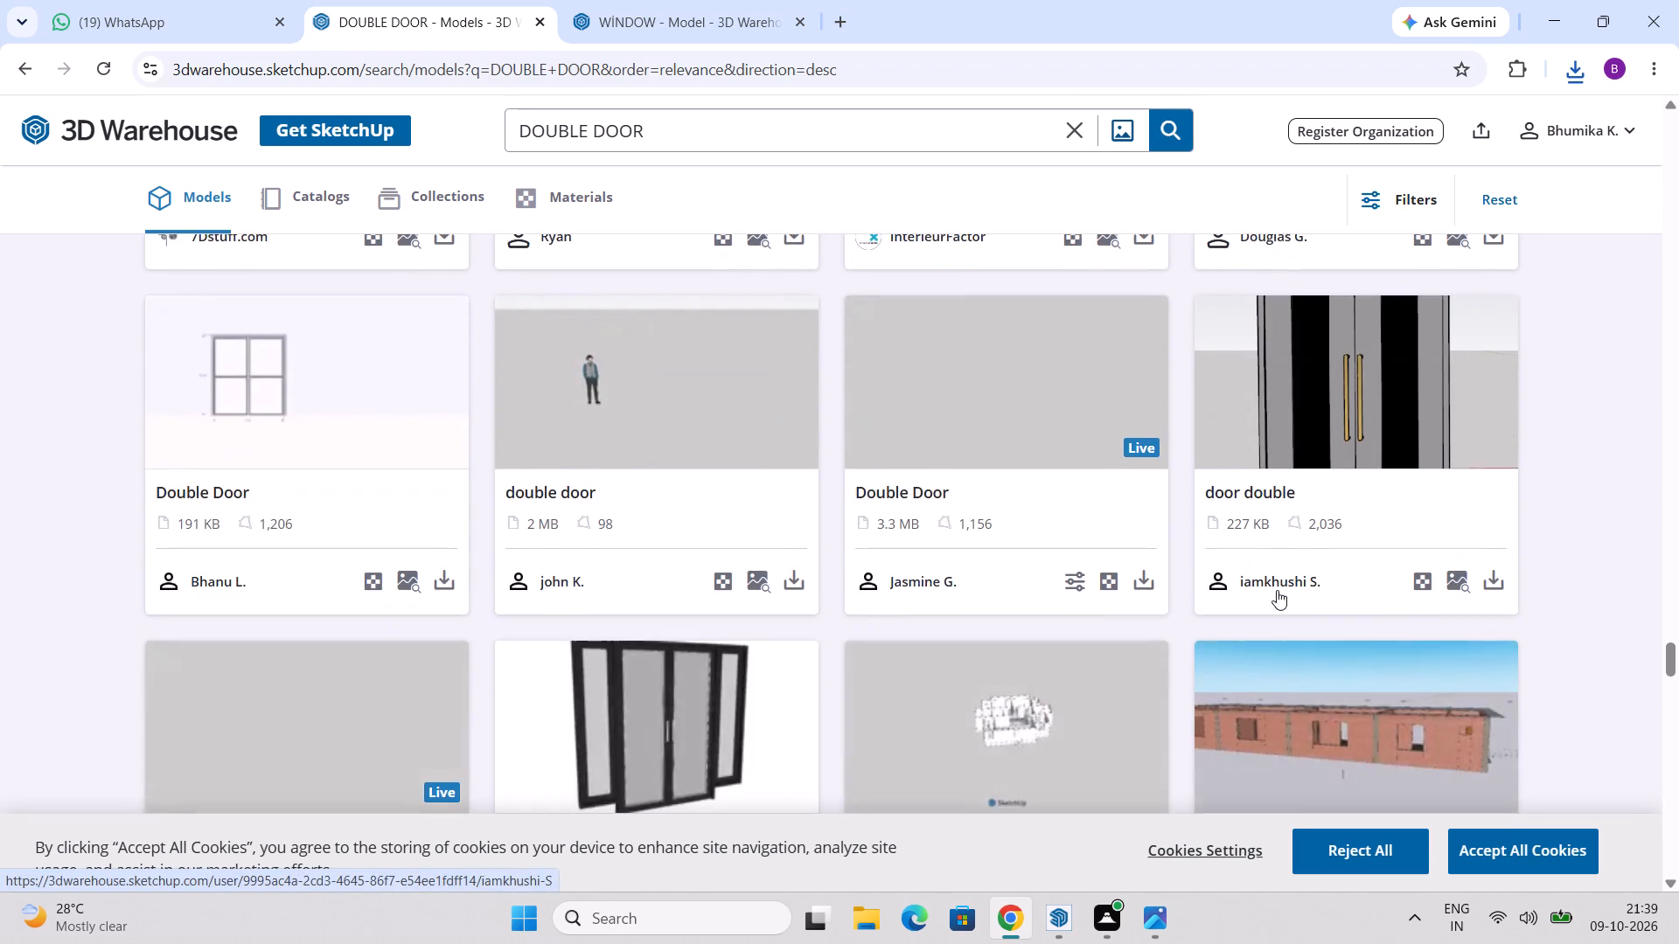
pyautogui.scroll(-8, 1277, 590)
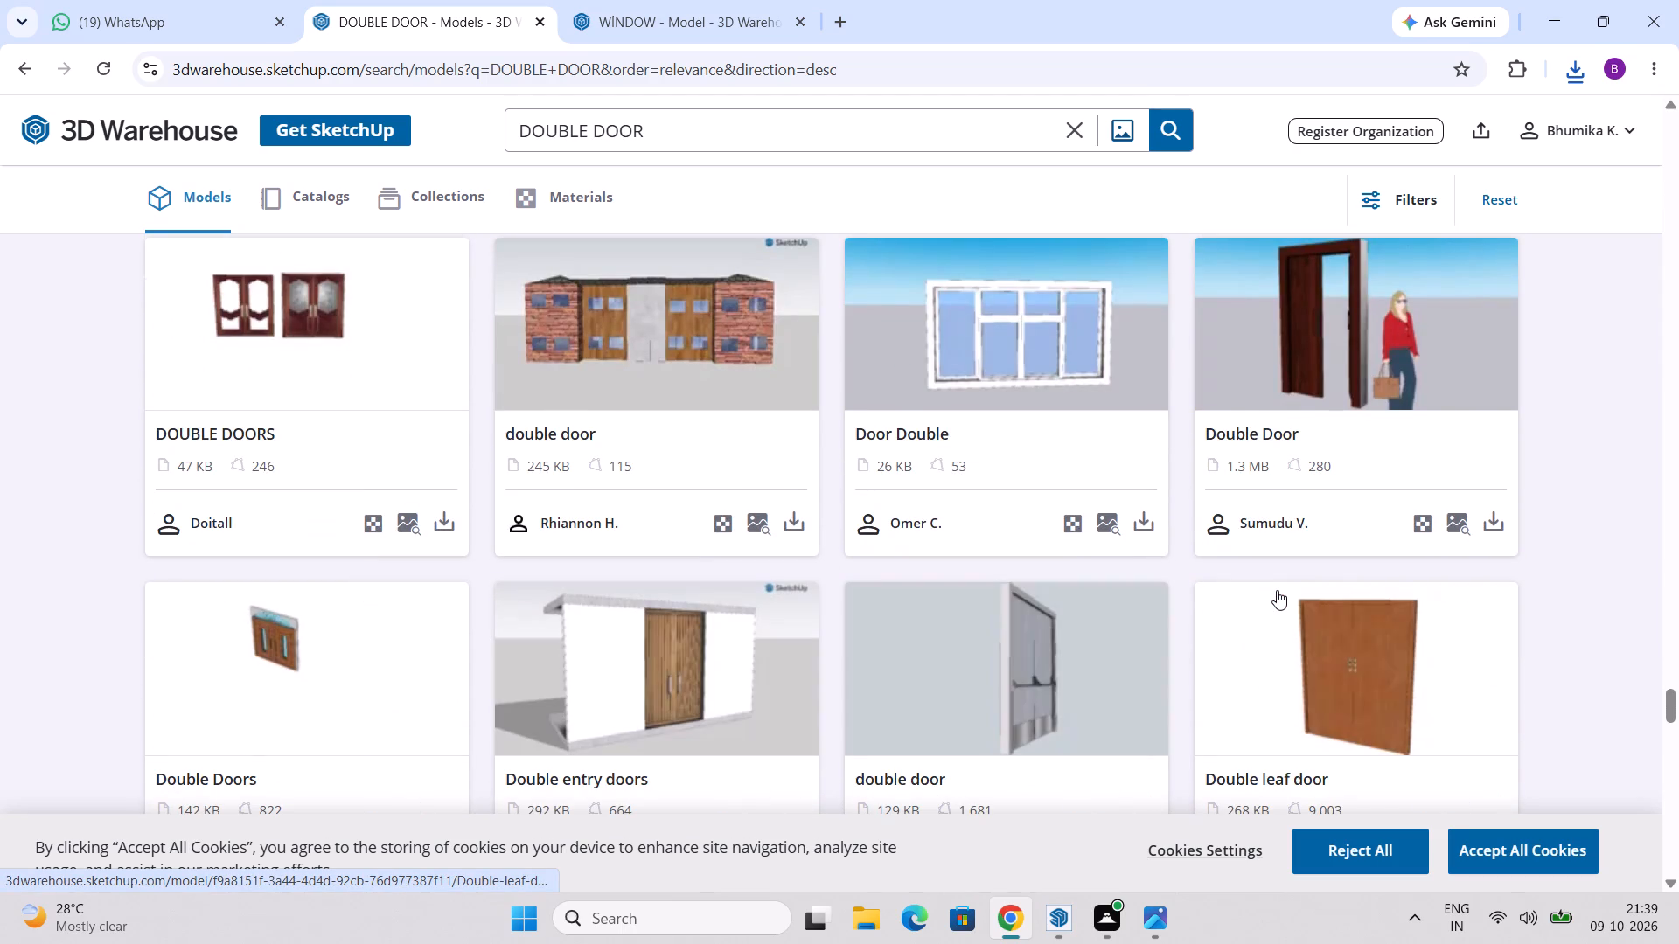
pyautogui.scroll(-3, 1277, 590)
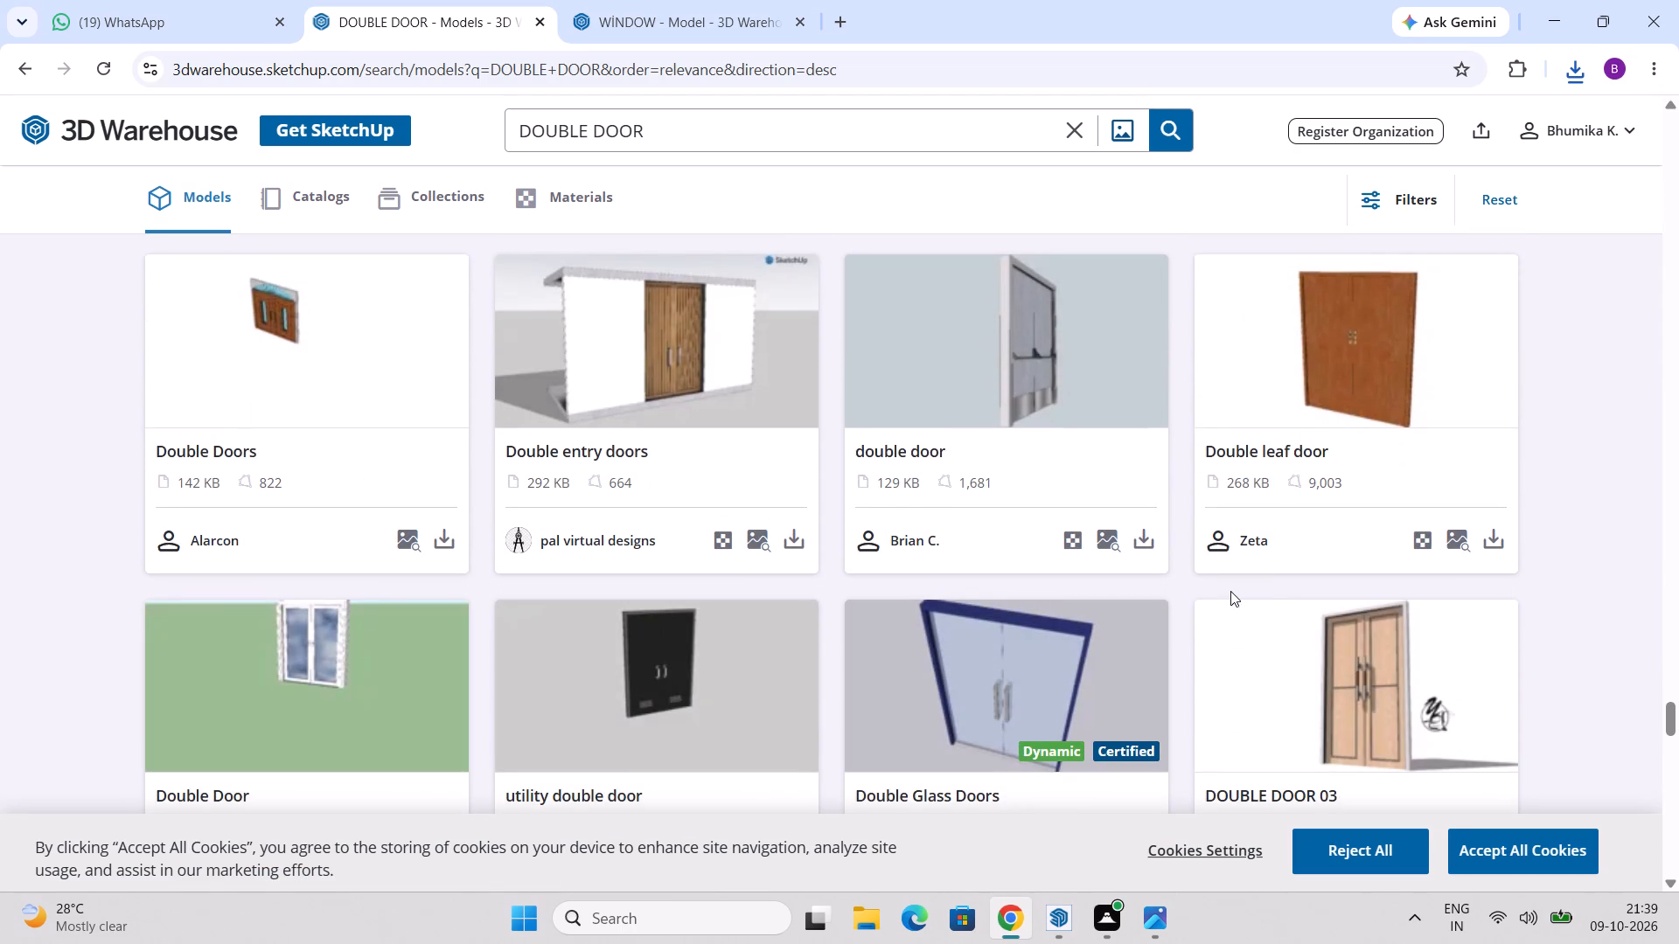
pyautogui.scroll(-7, 1230, 591)
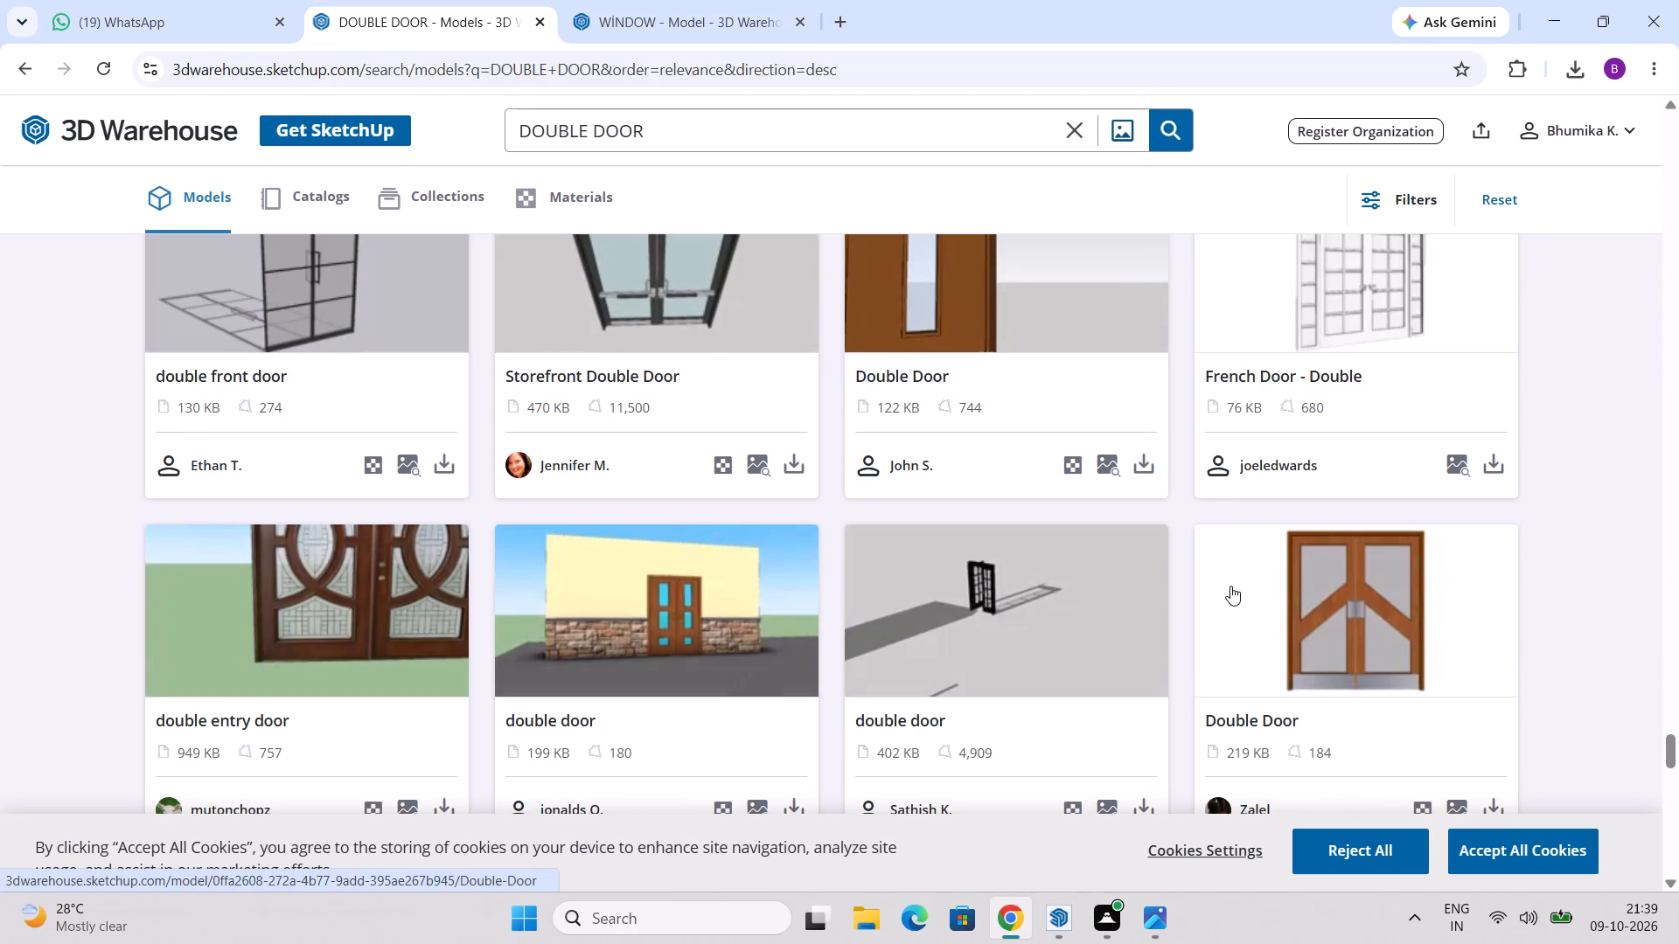
pyautogui.scroll(-8, 1230, 586)
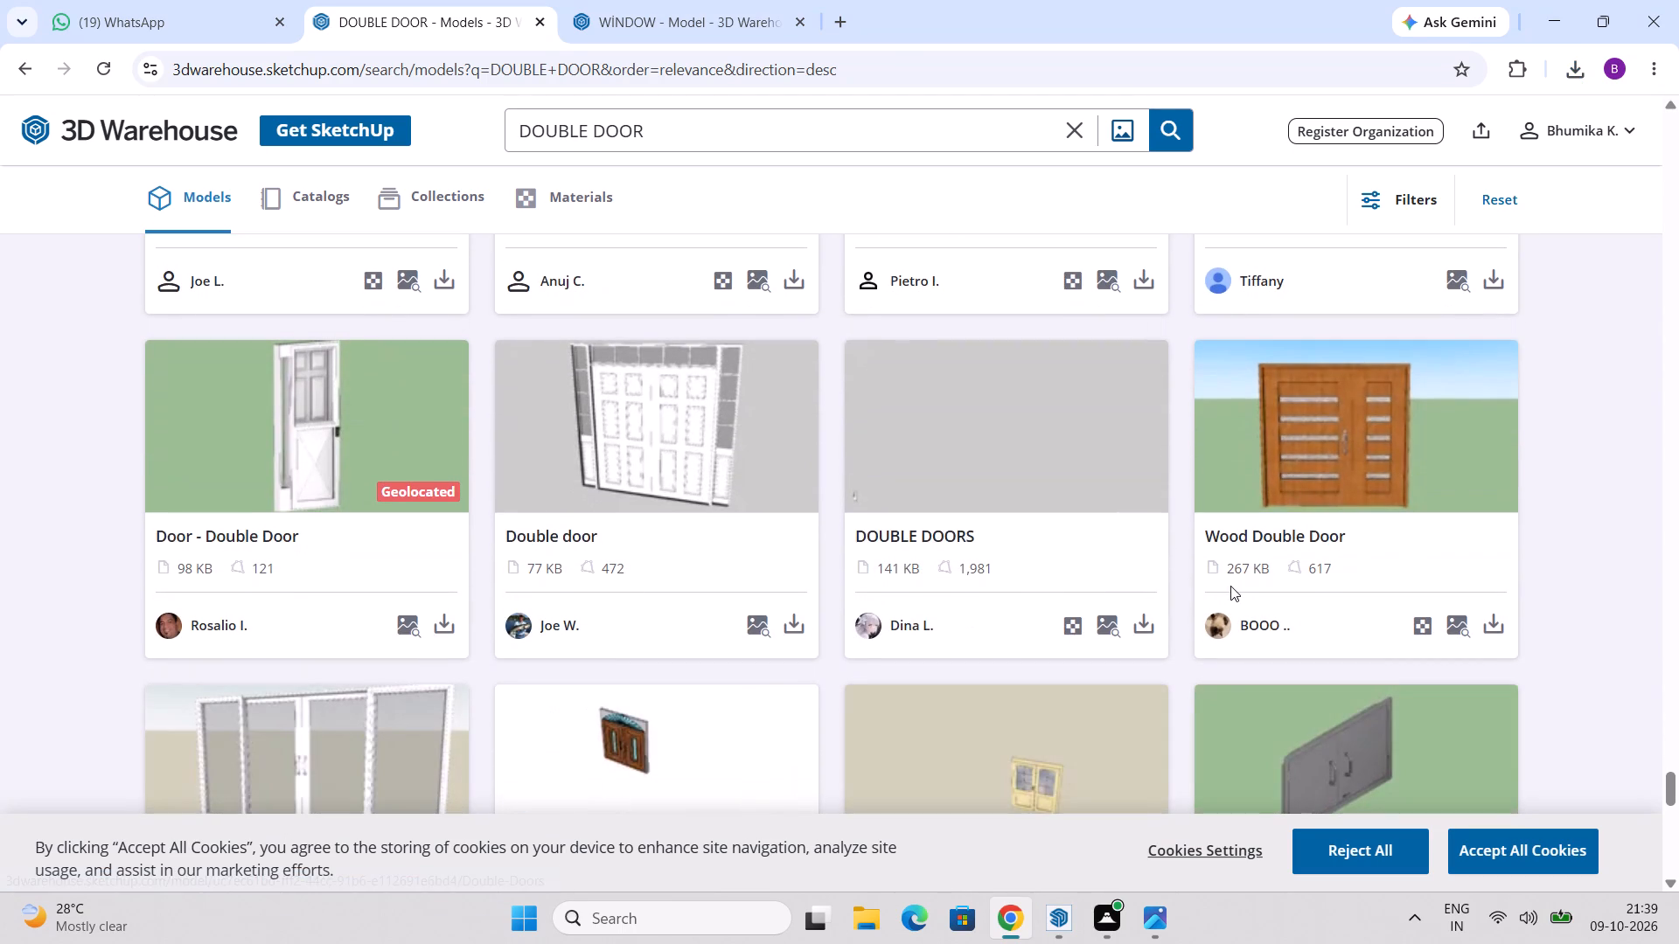
pyautogui.scroll(-8, 1230, 586)
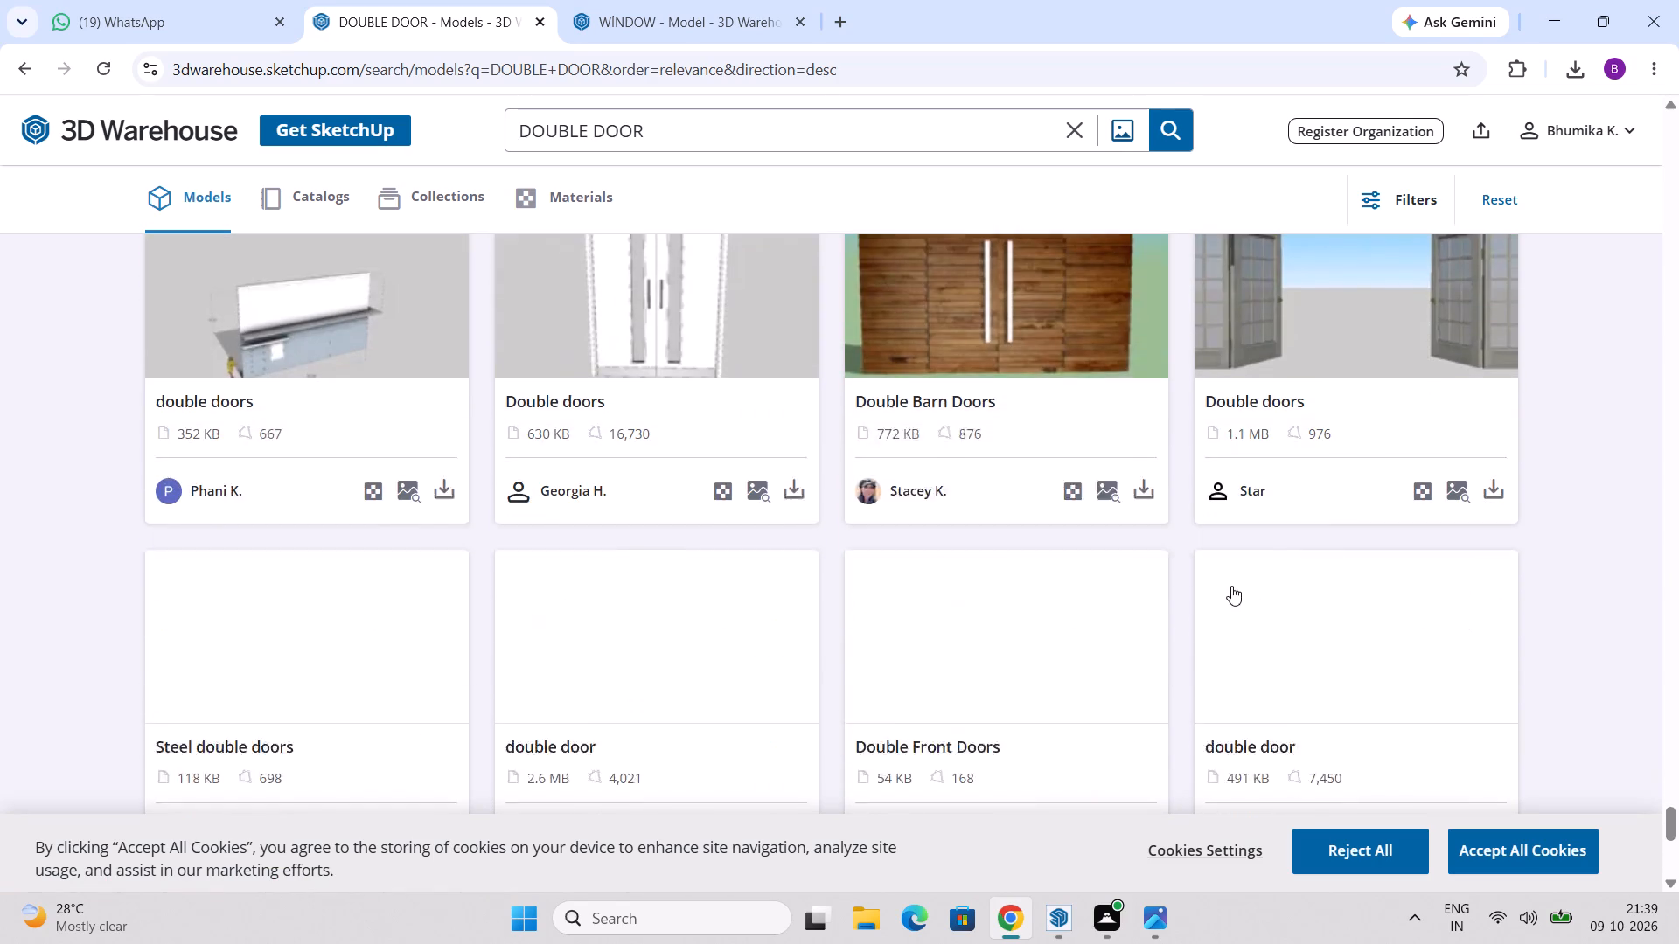
pyautogui.scroll(-4, 1231, 586)
pyautogui.scroll(4, 1231, 586)
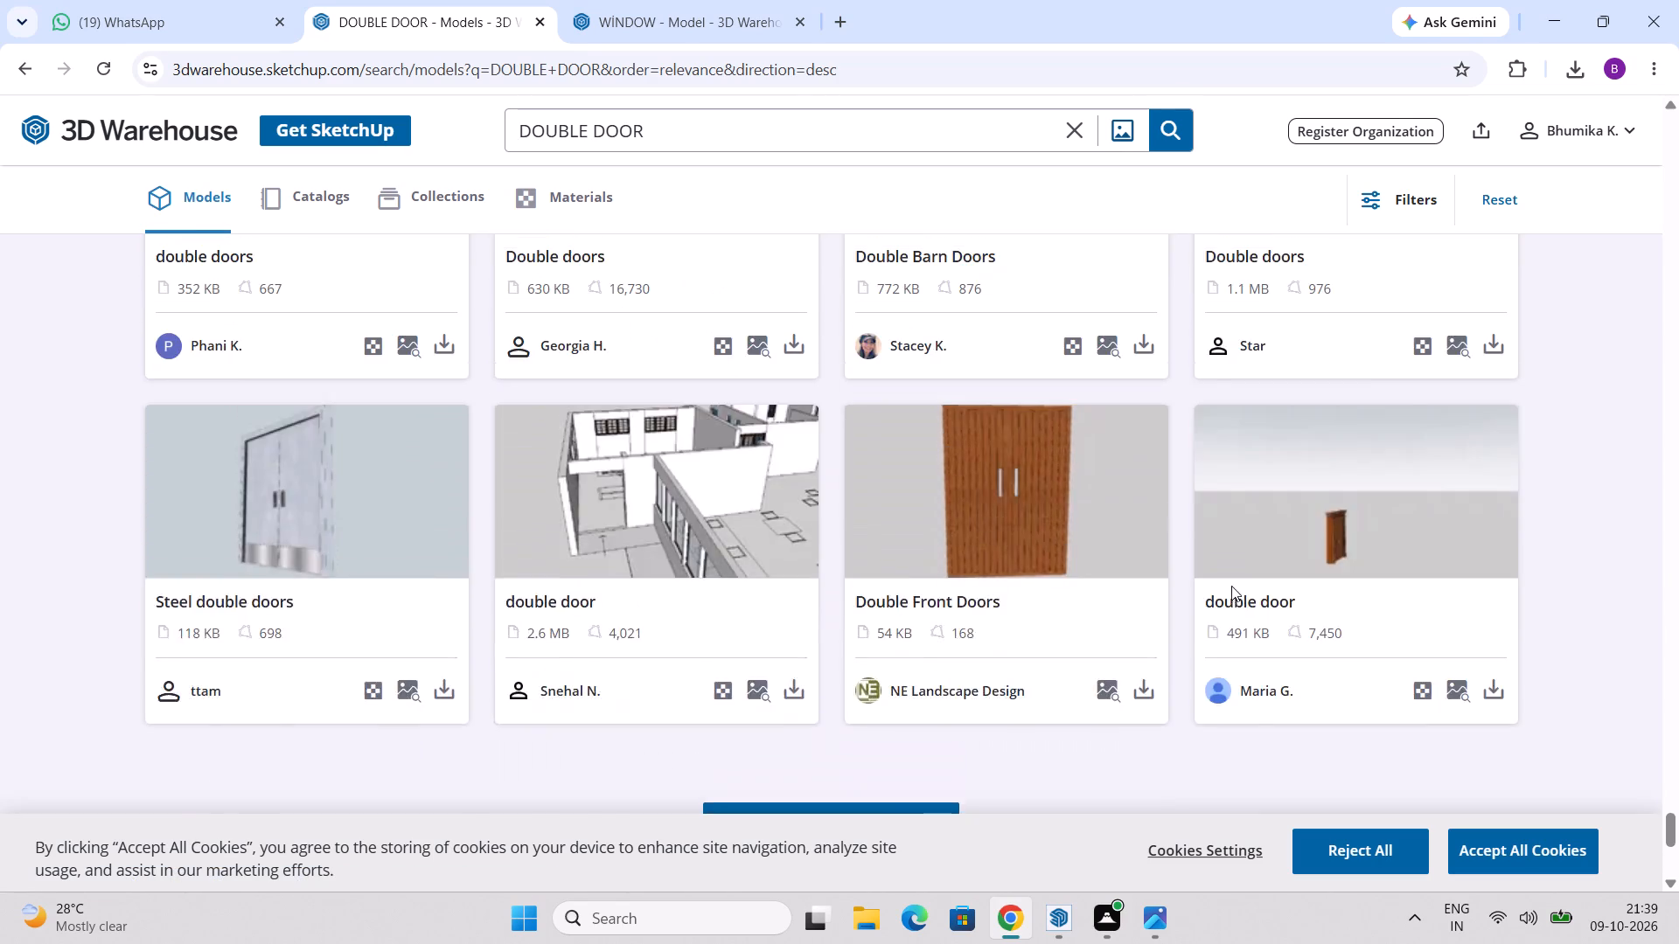
pyautogui.scroll(2, 1231, 586)
pyautogui.scroll(-4, 1231, 586)
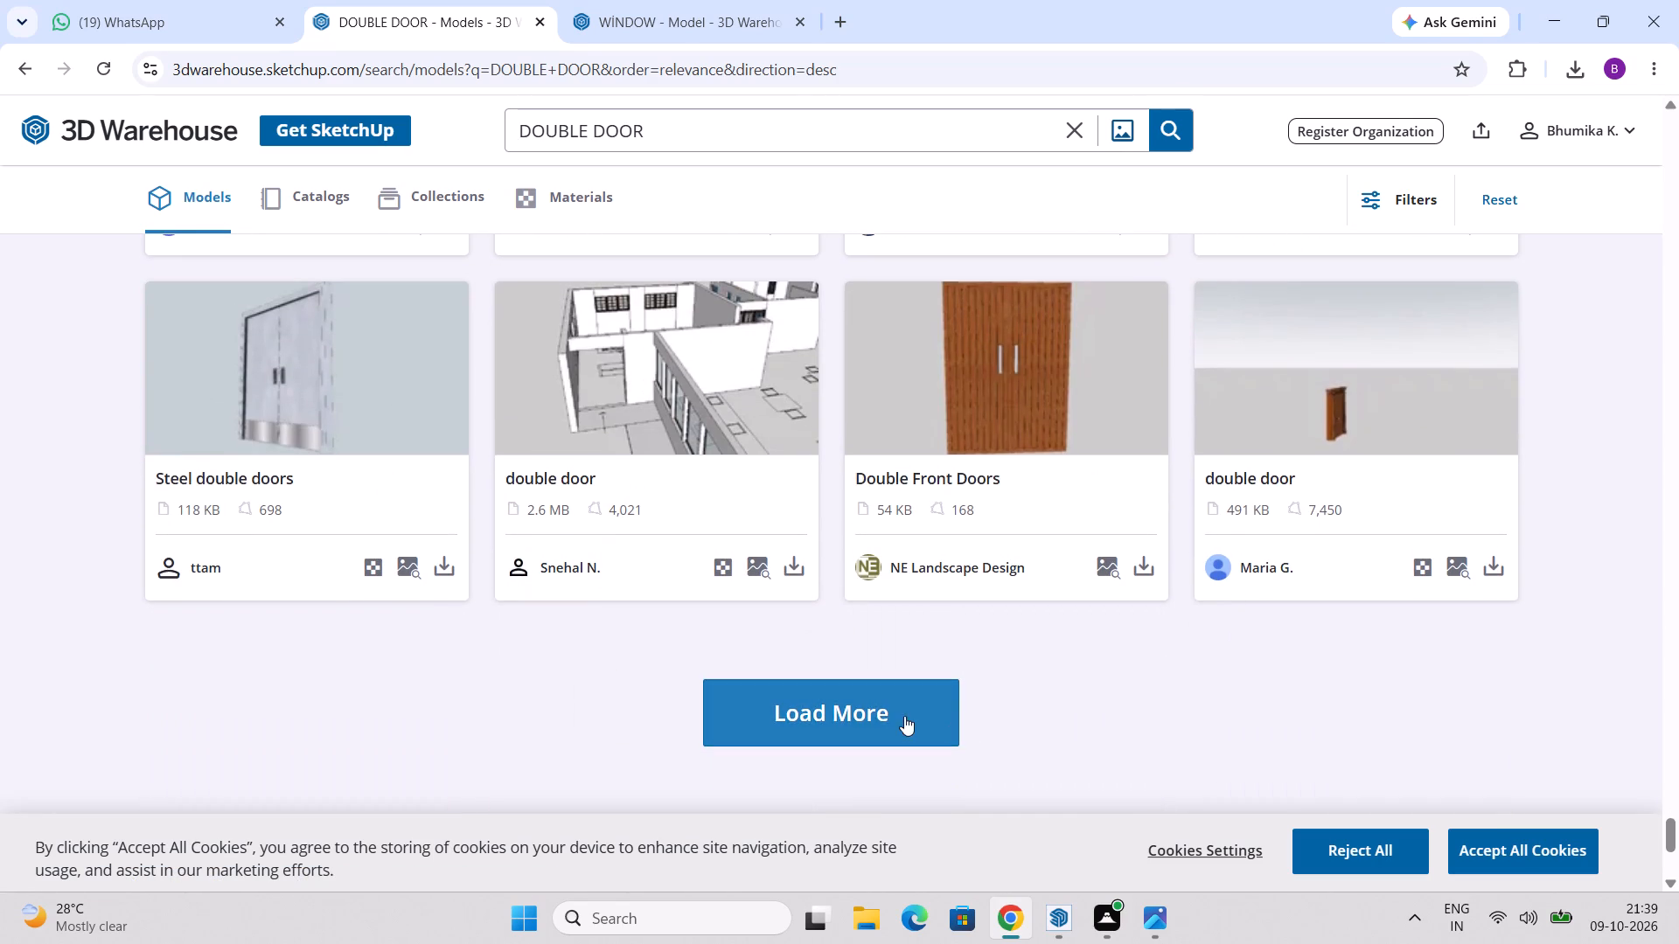
# Load a fourth batch of DOUBLE DOOR results and look through the newly added door models.
pyautogui.click(890, 716)
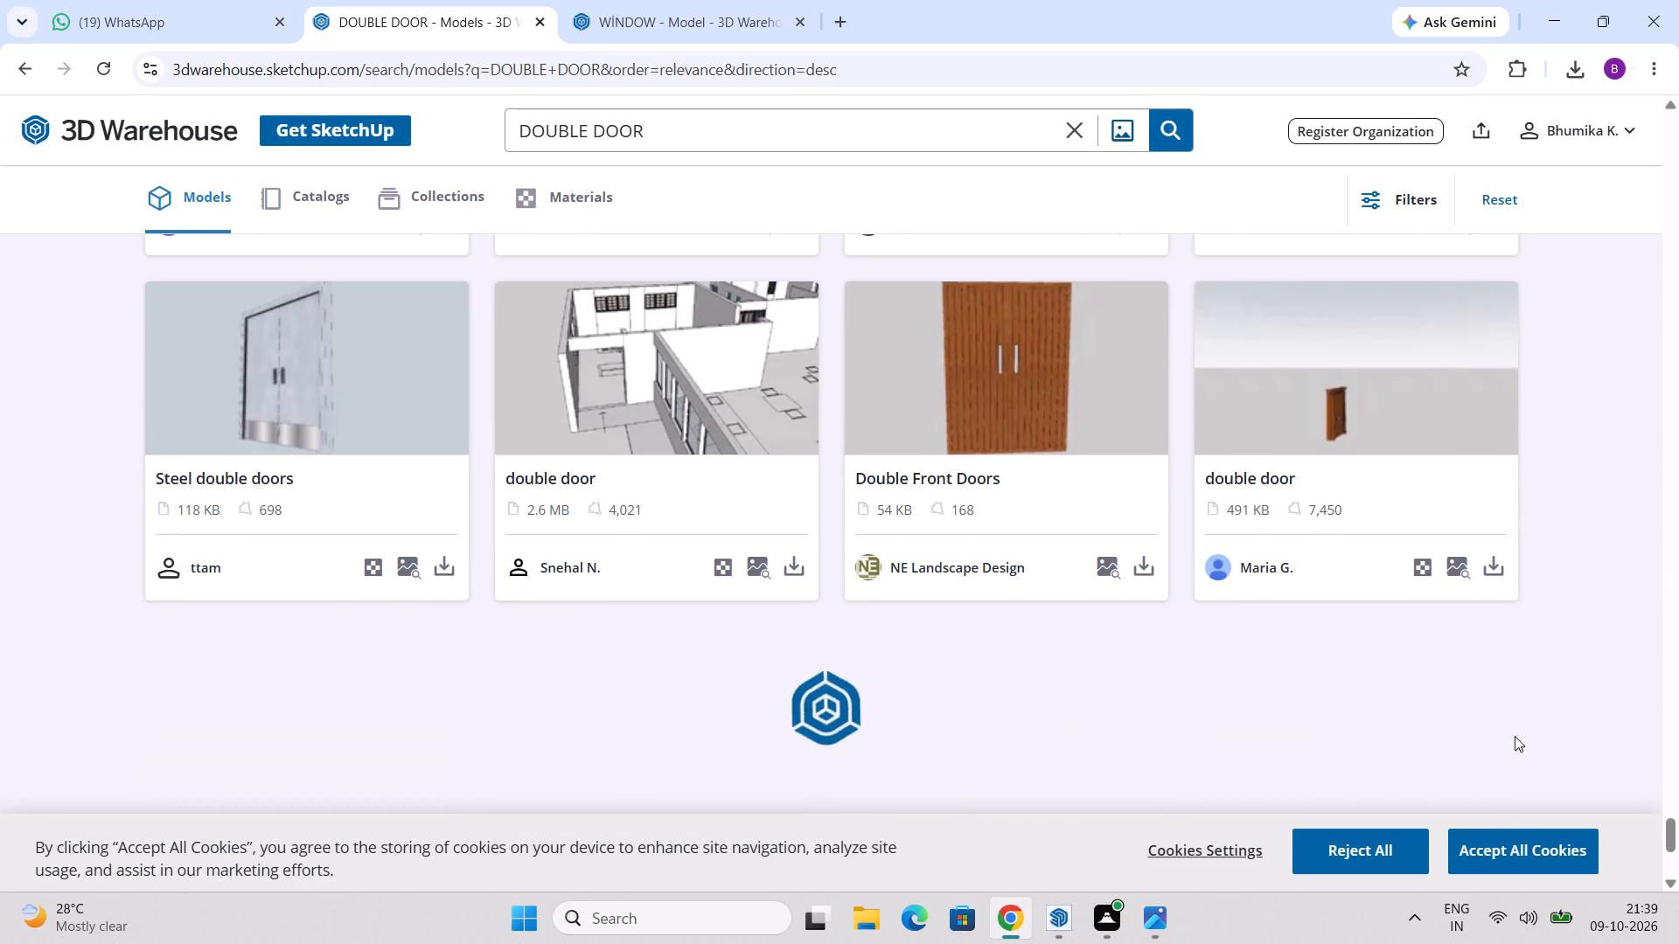
pyautogui.scroll(-4, 1302, 691)
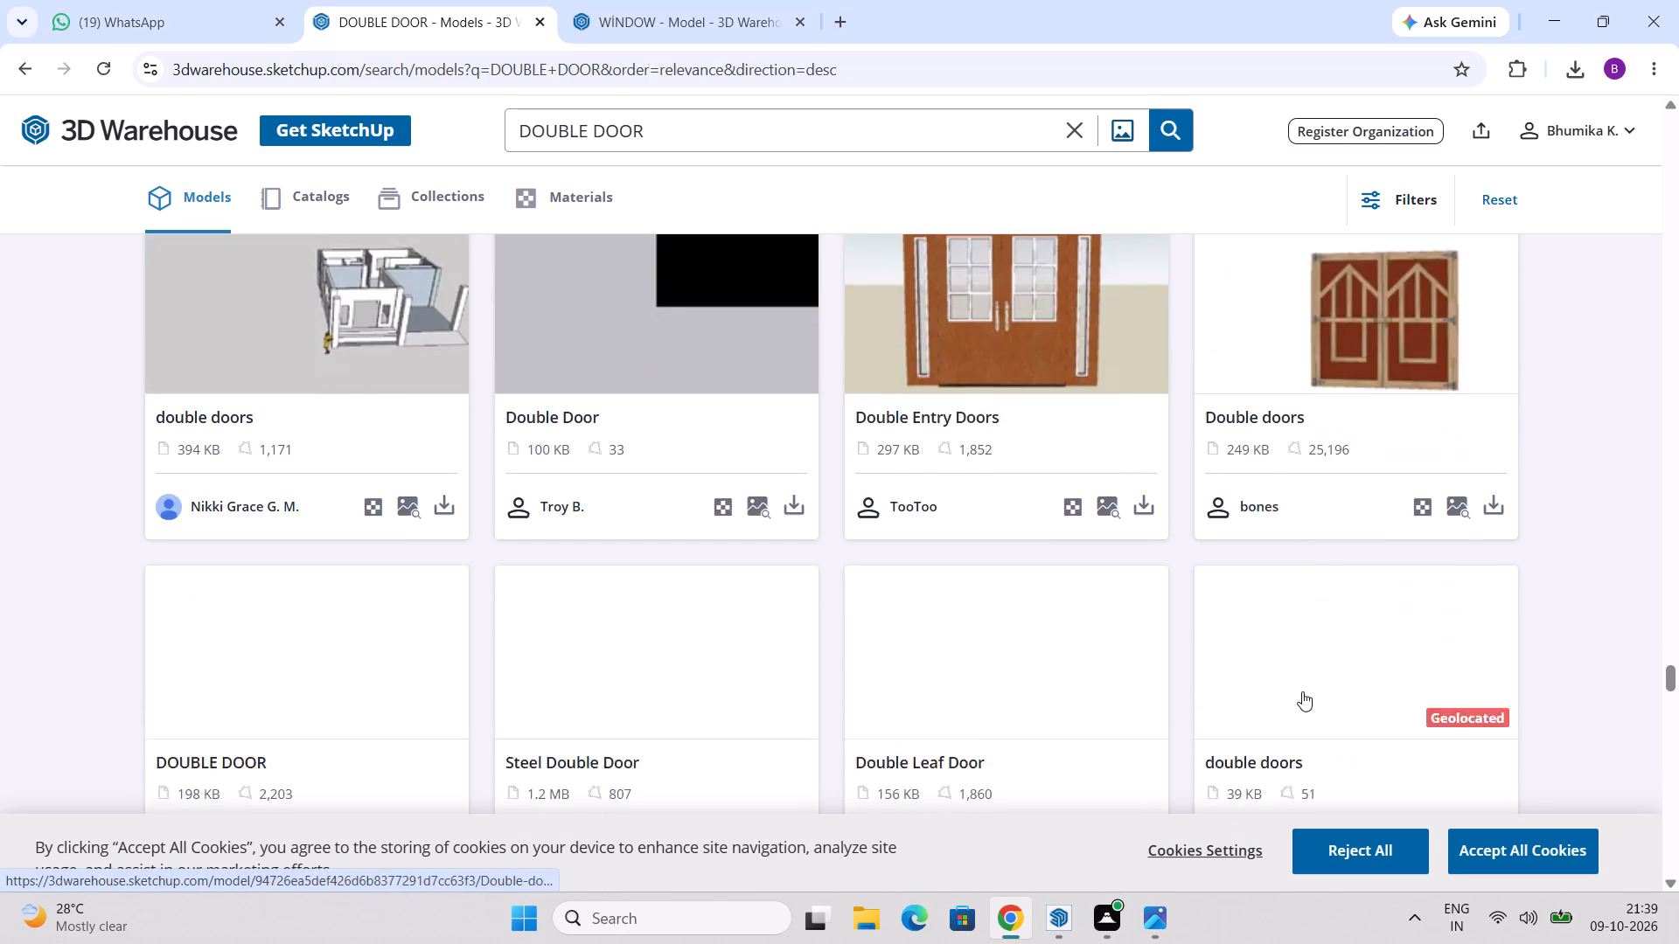
pyautogui.scroll(-3, 1302, 691)
pyautogui.scroll(3, 1302, 691)
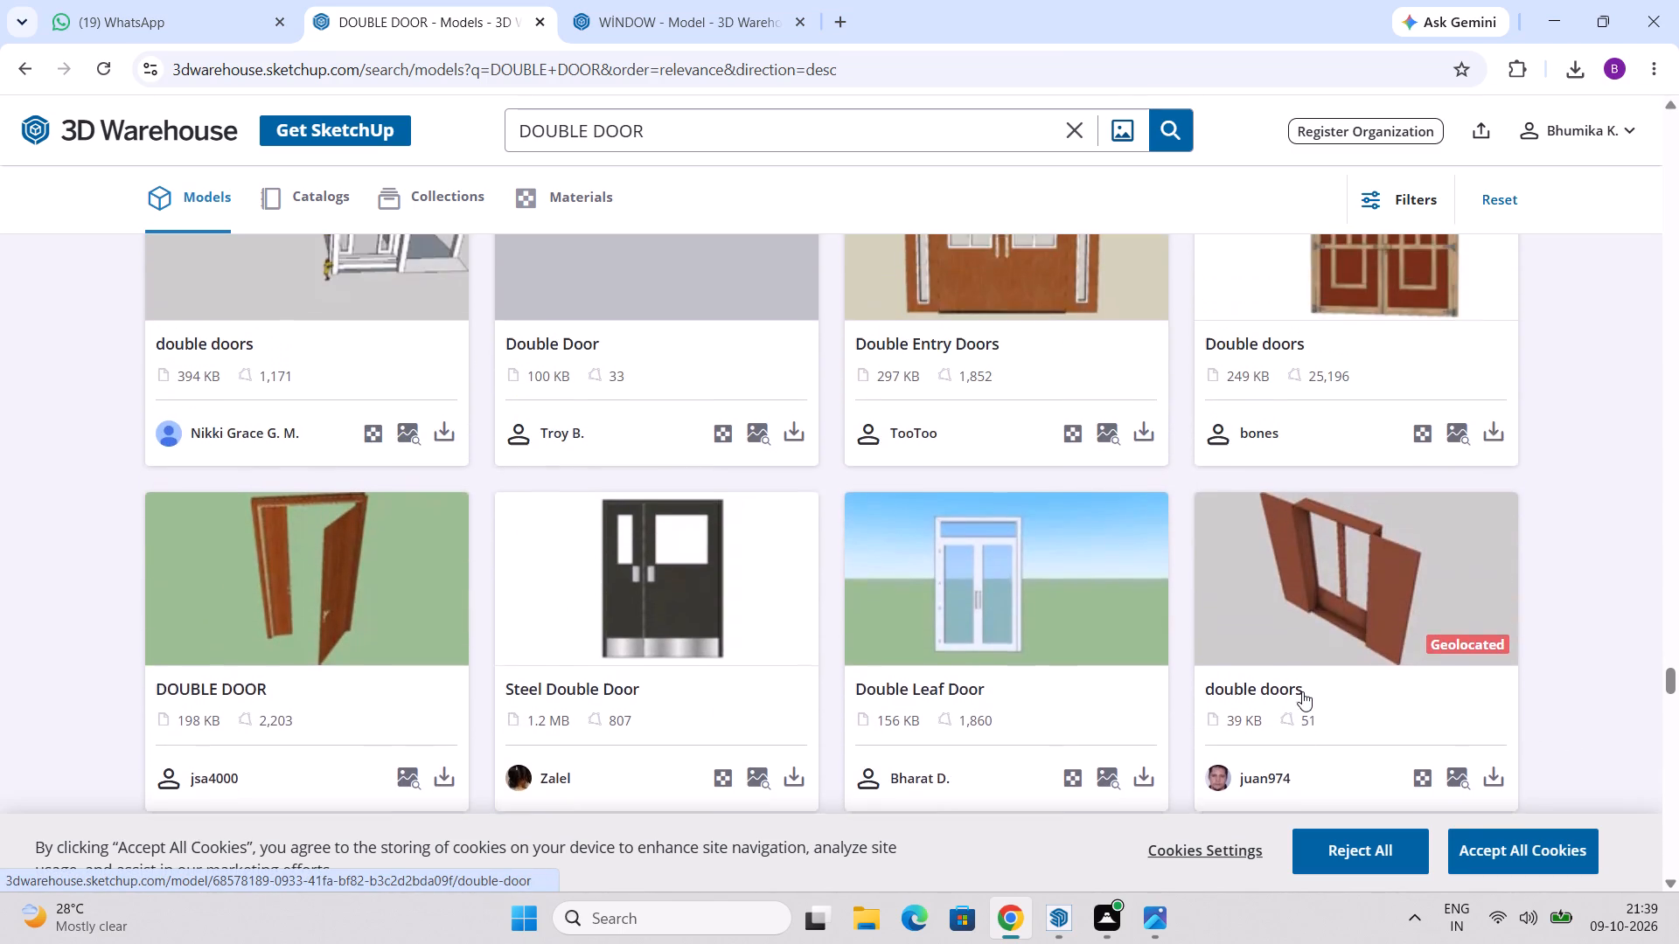
pyautogui.scroll(-8, 1302, 691)
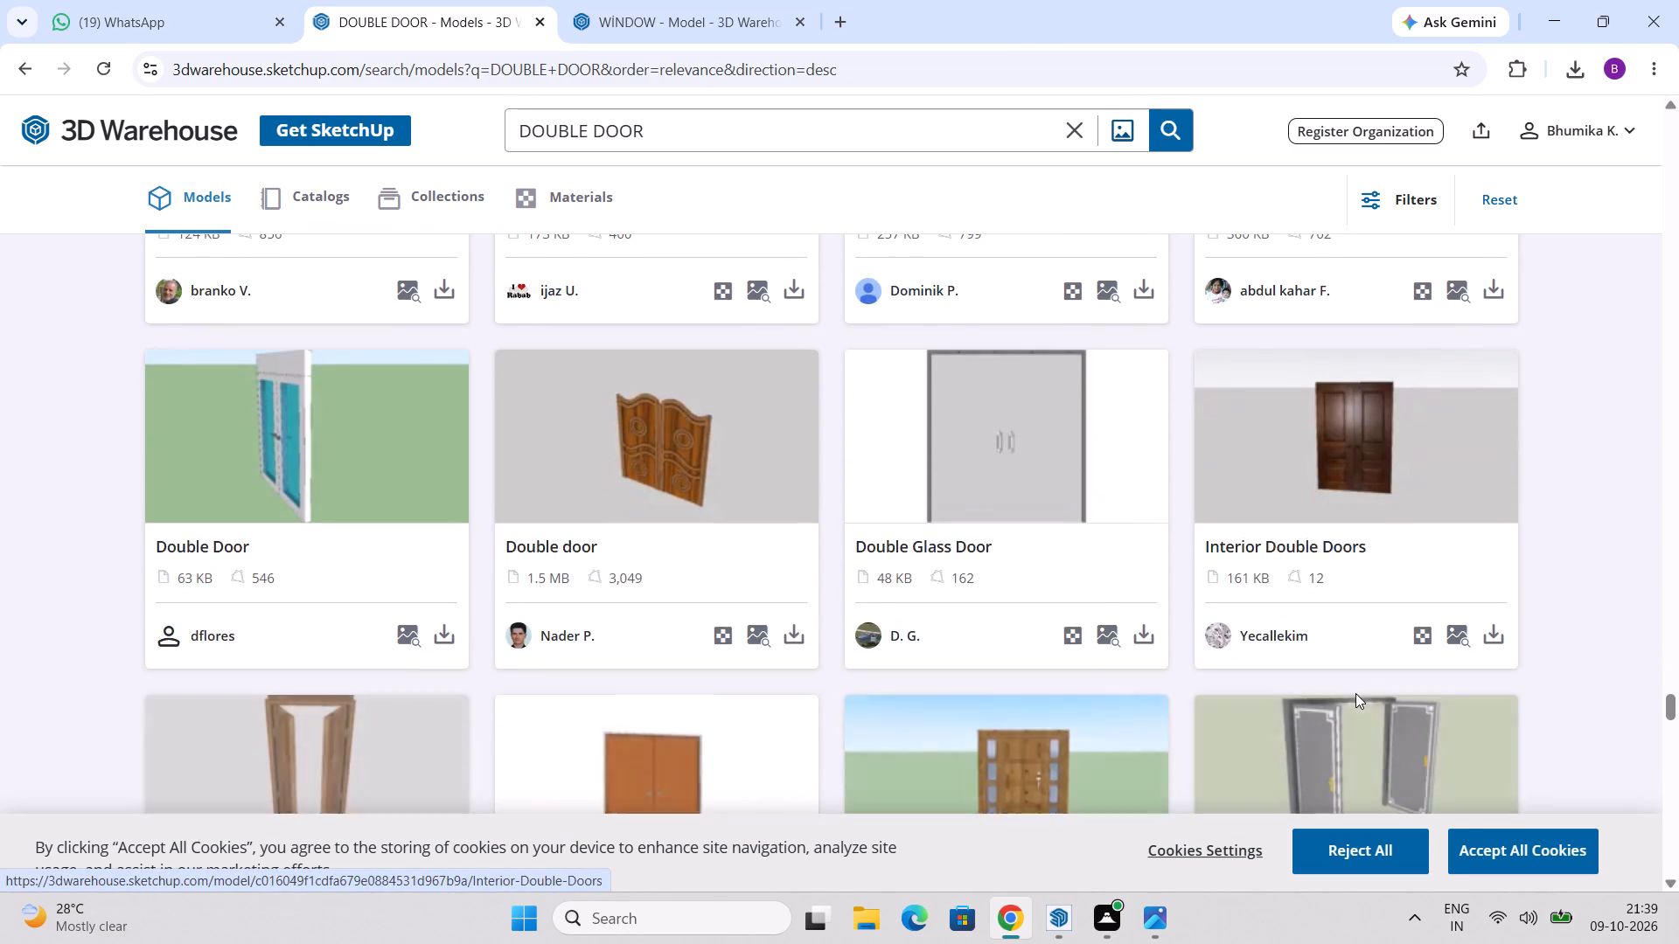
pyautogui.scroll(-9, 1355, 693)
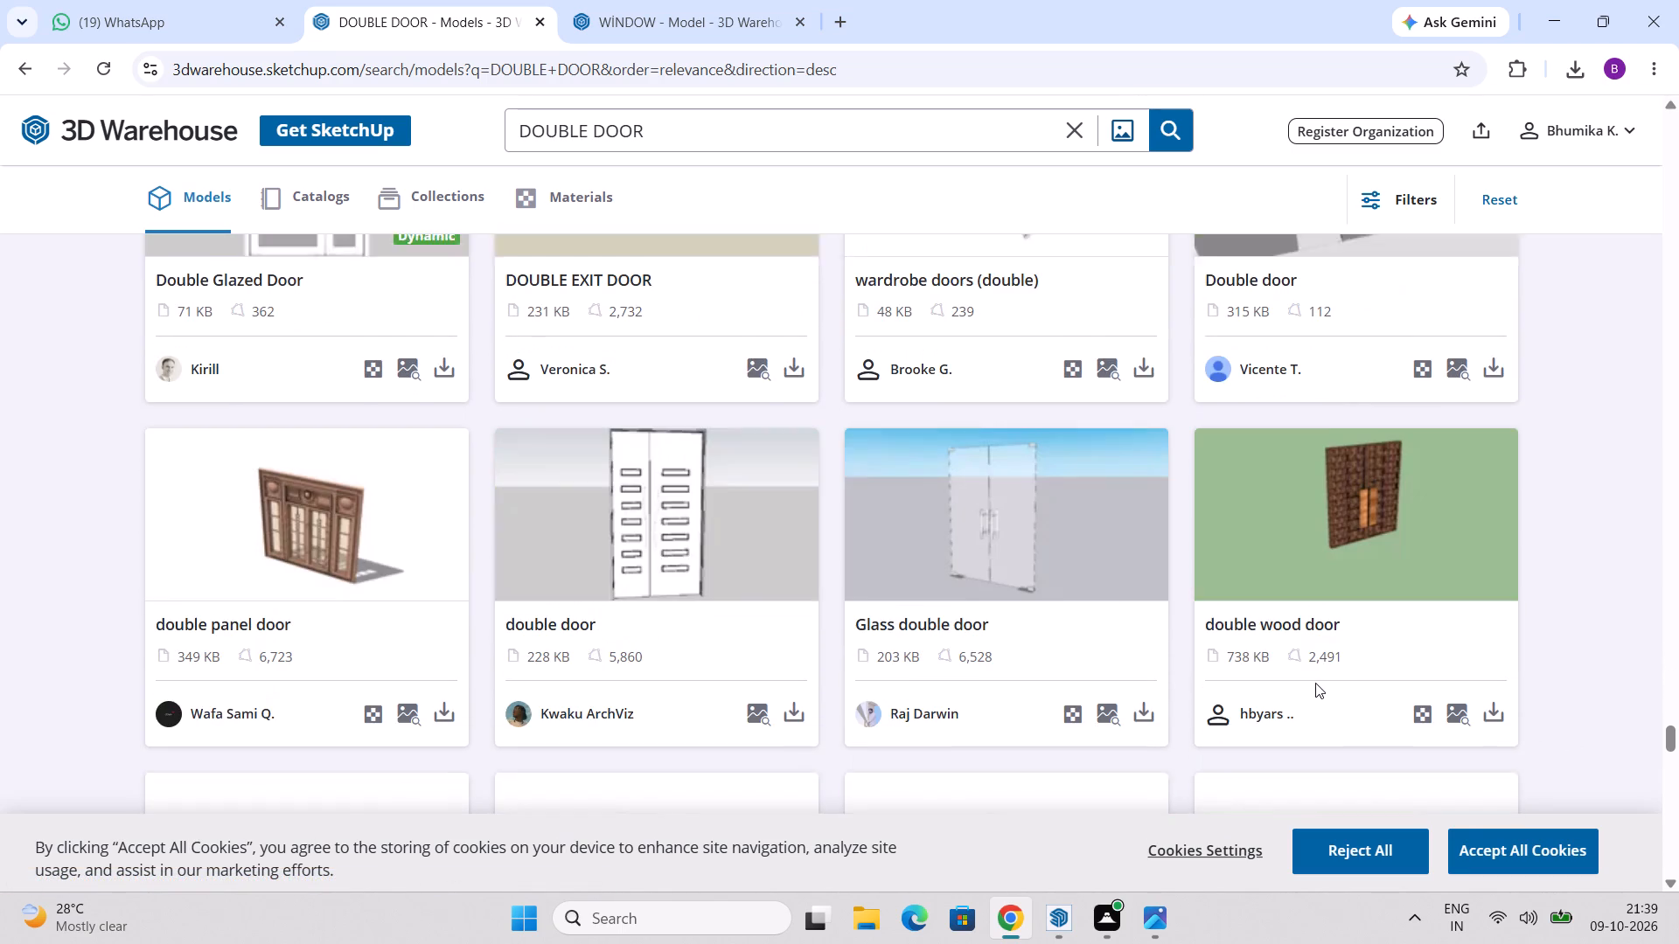
pyautogui.scroll(-4, 1409, 619)
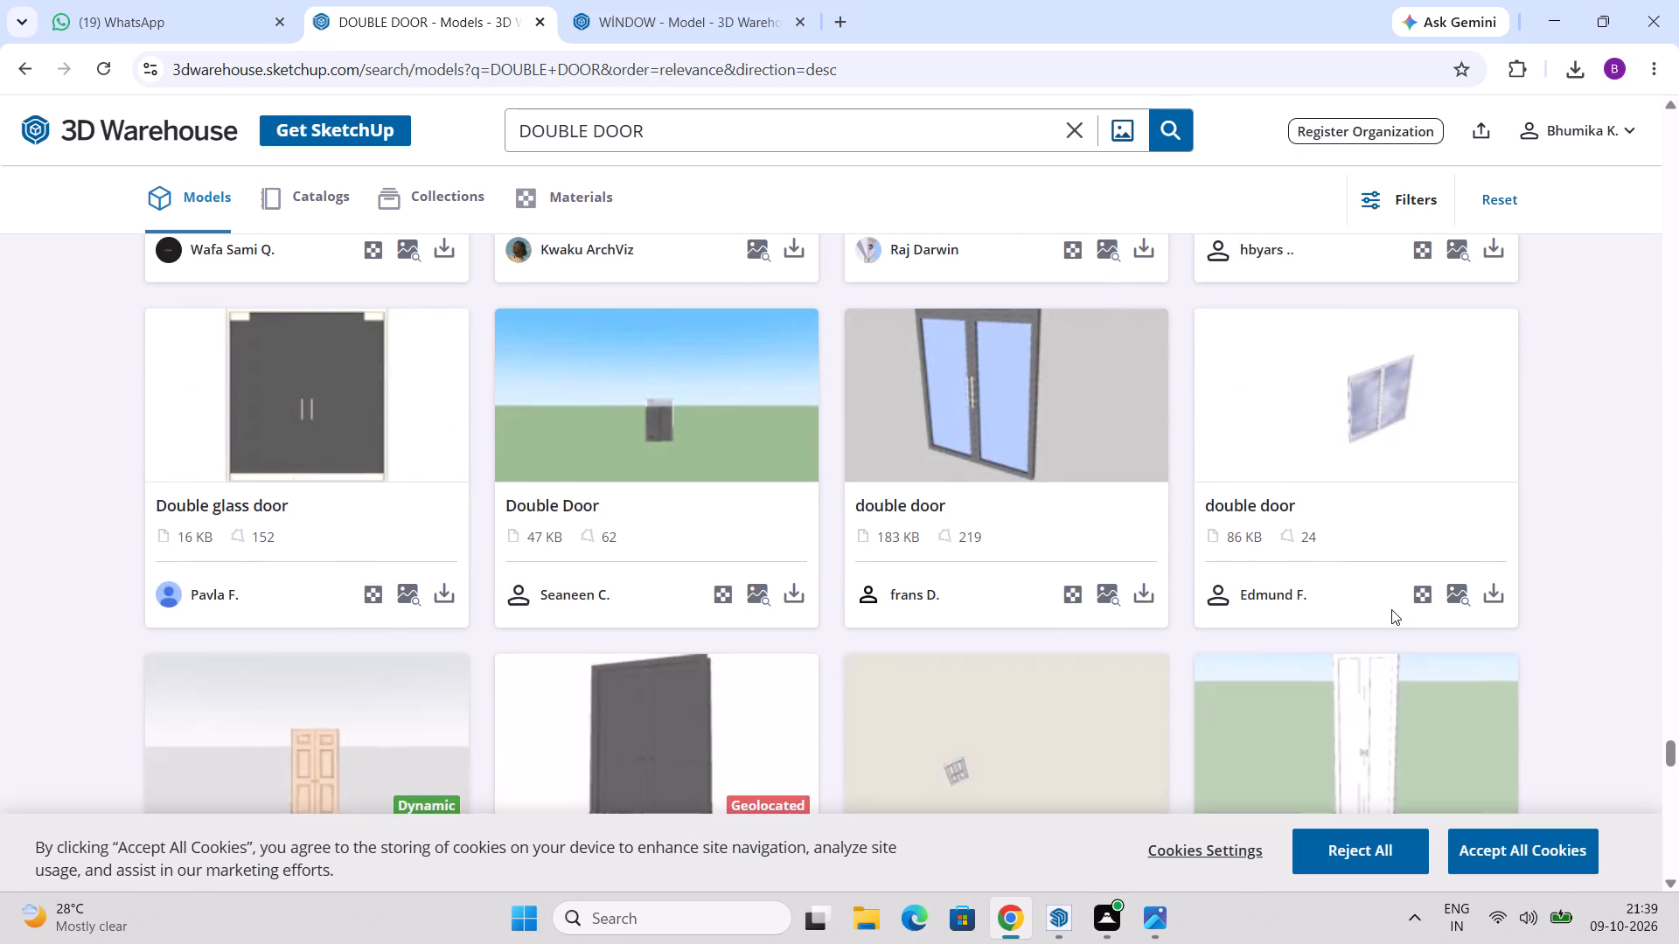
pyautogui.scroll(-10, 1391, 609)
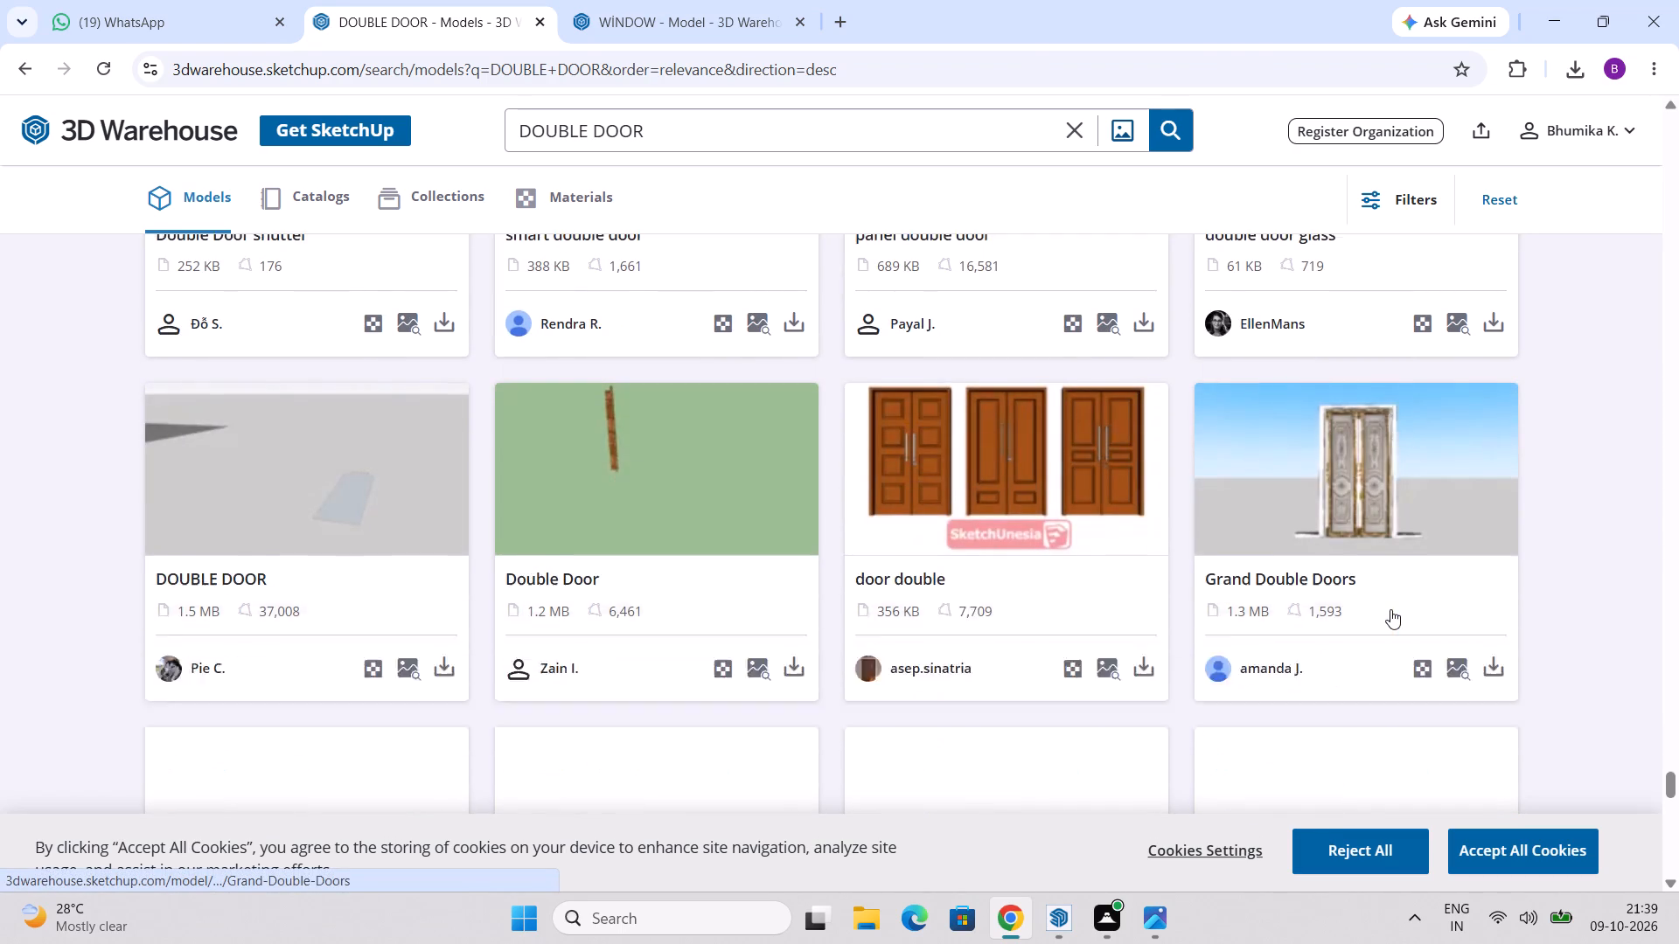
pyautogui.scroll(-7, 1390, 609)
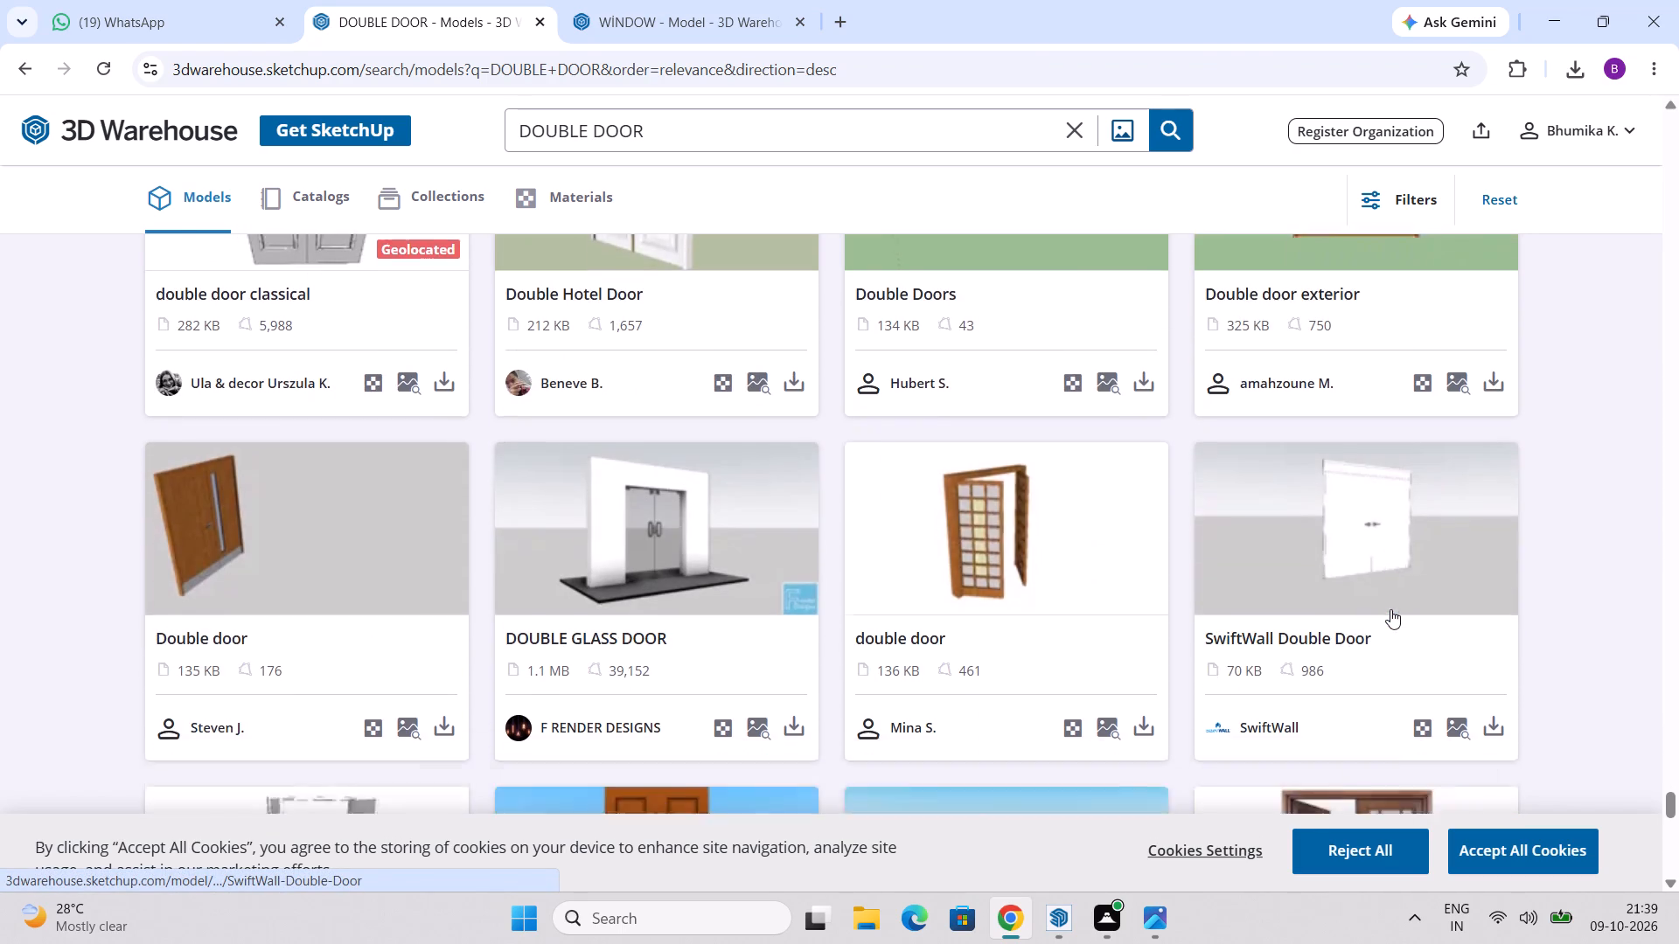
pyautogui.scroll(-7, 1390, 609)
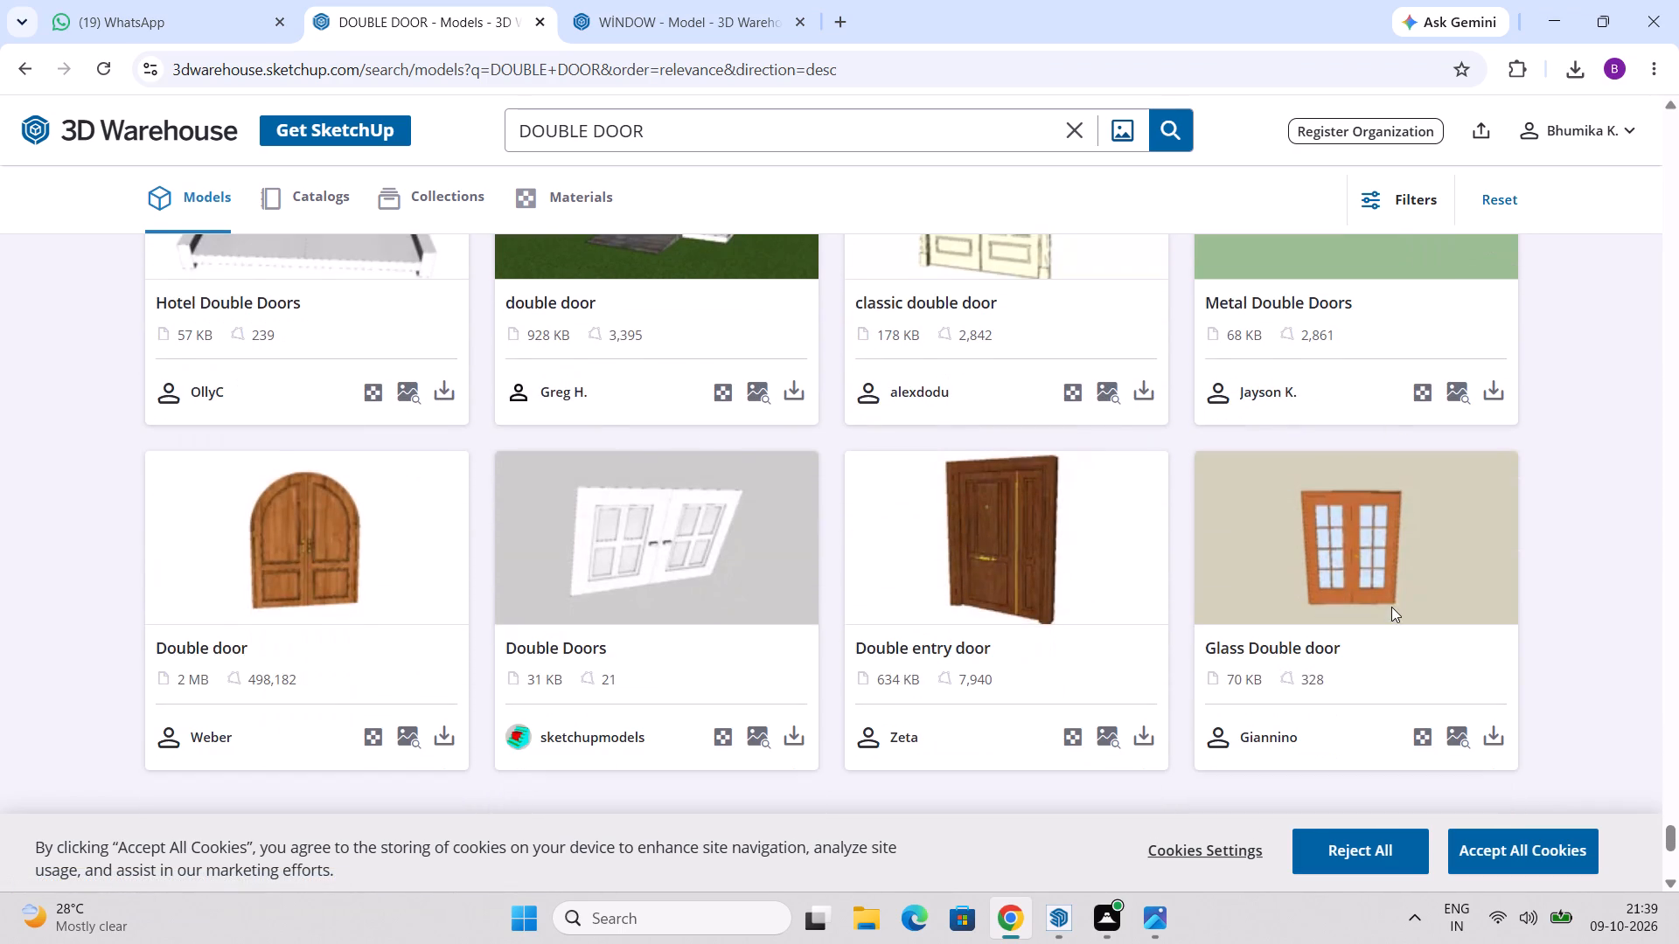
pyautogui.scroll(-4, 1391, 607)
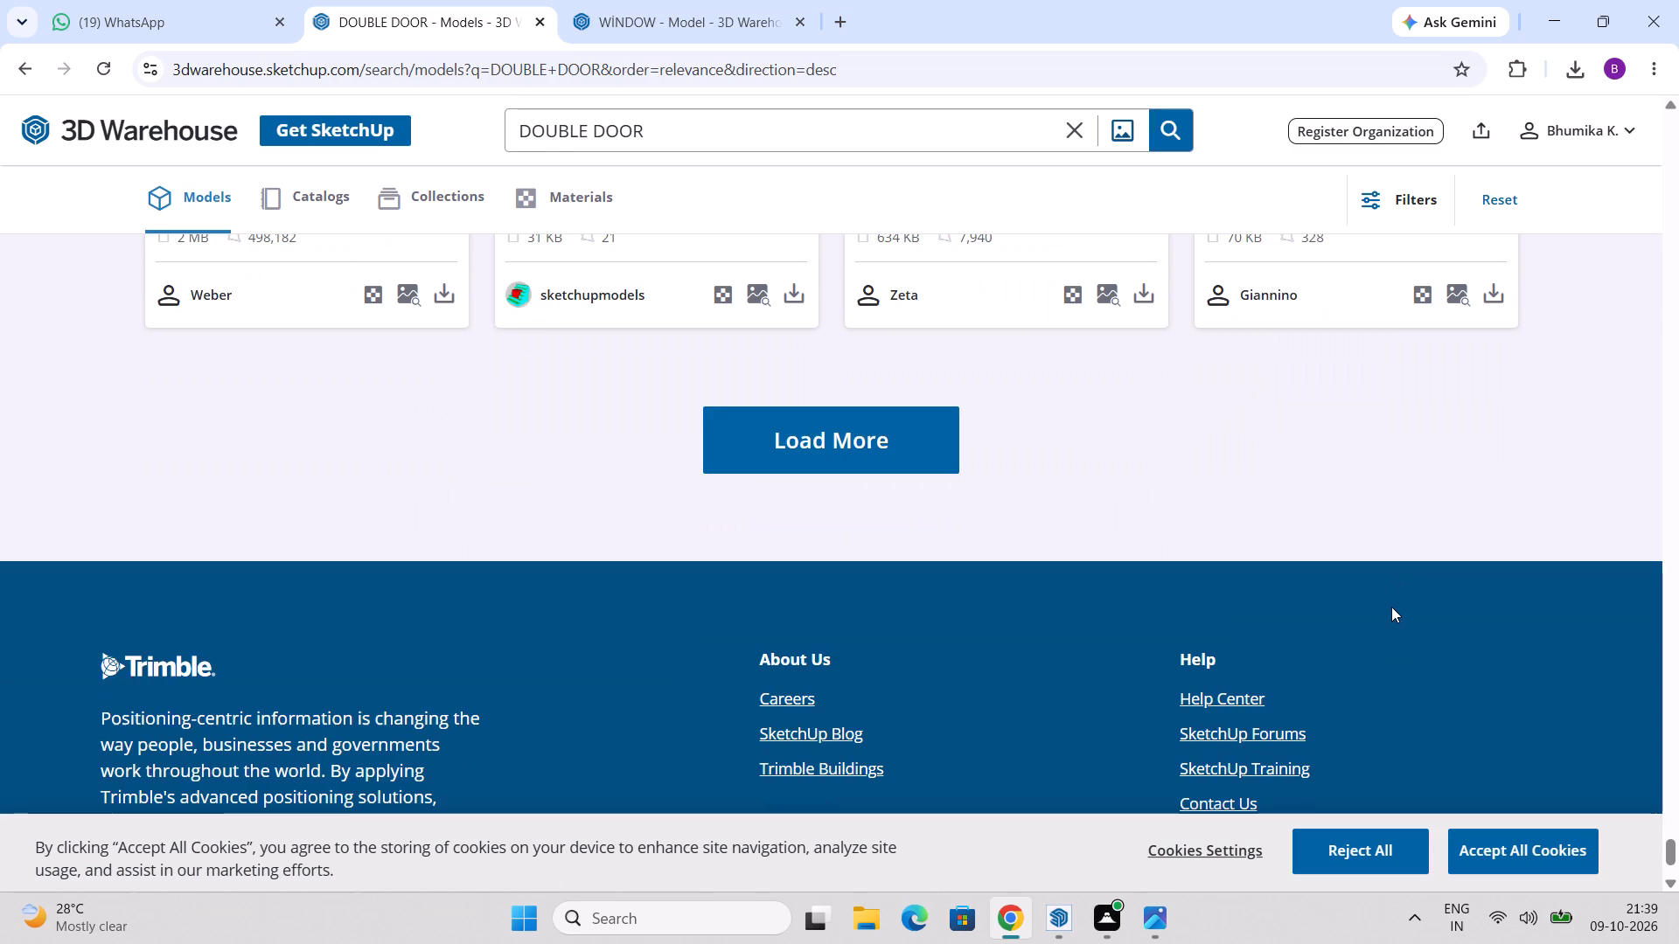
# Re-examine the fourth batch of DOUBLE DOOR results in reverse order for a suitable door design.
pyautogui.scroll(14, 1469, 596)
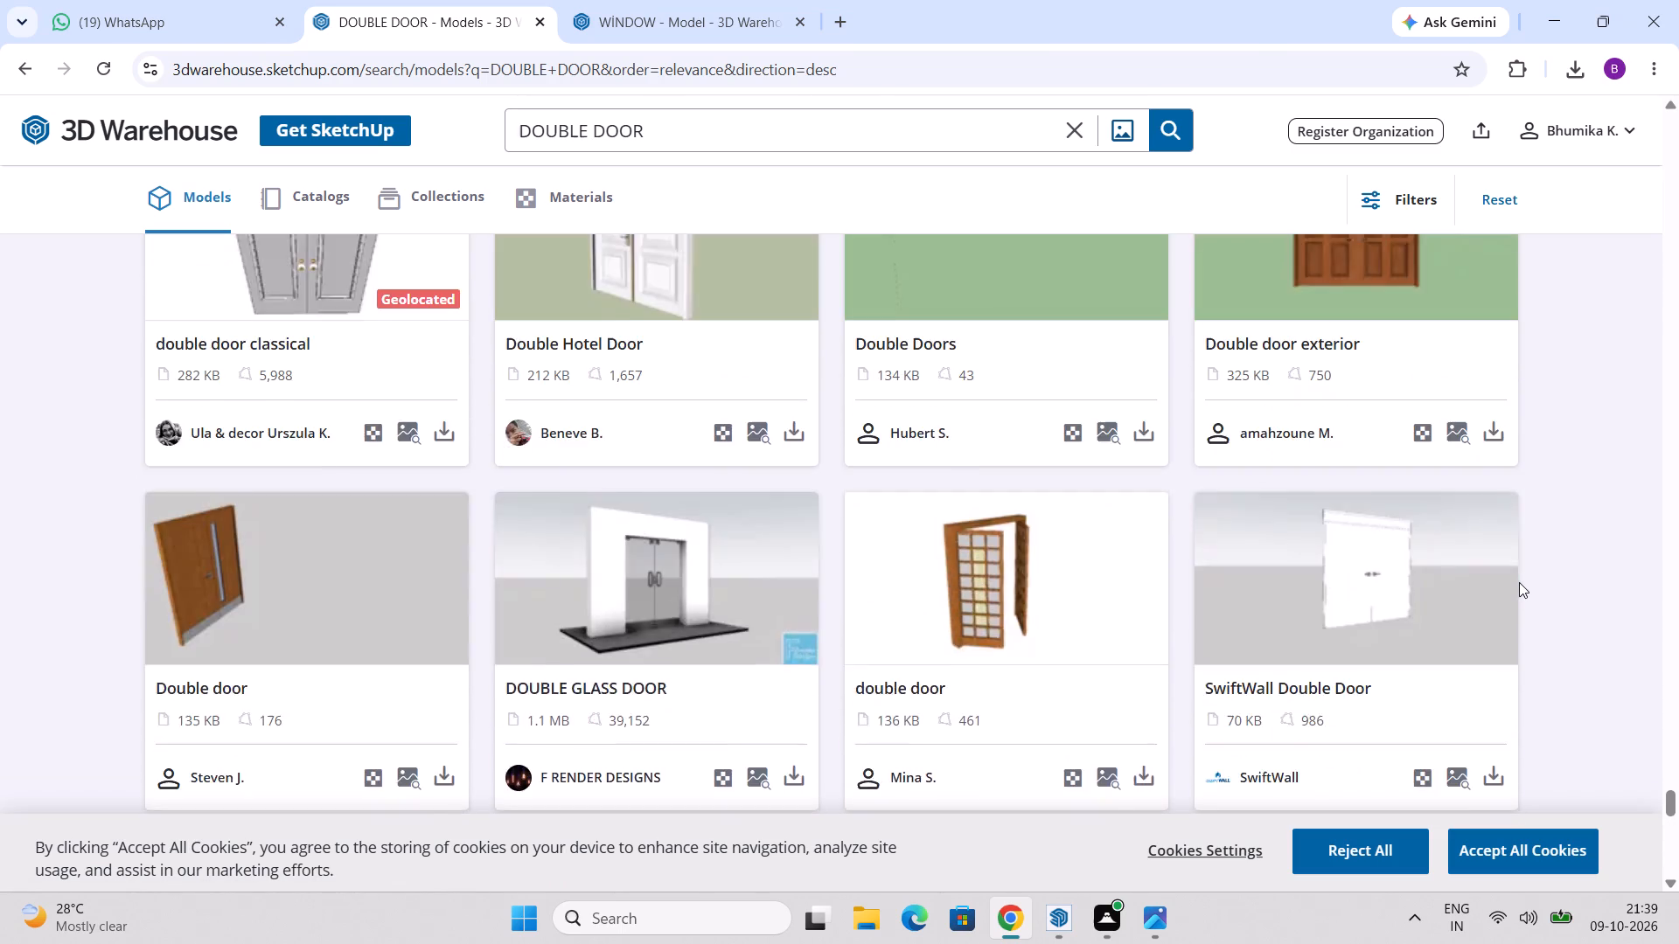
pyautogui.scroll(12, 1522, 577)
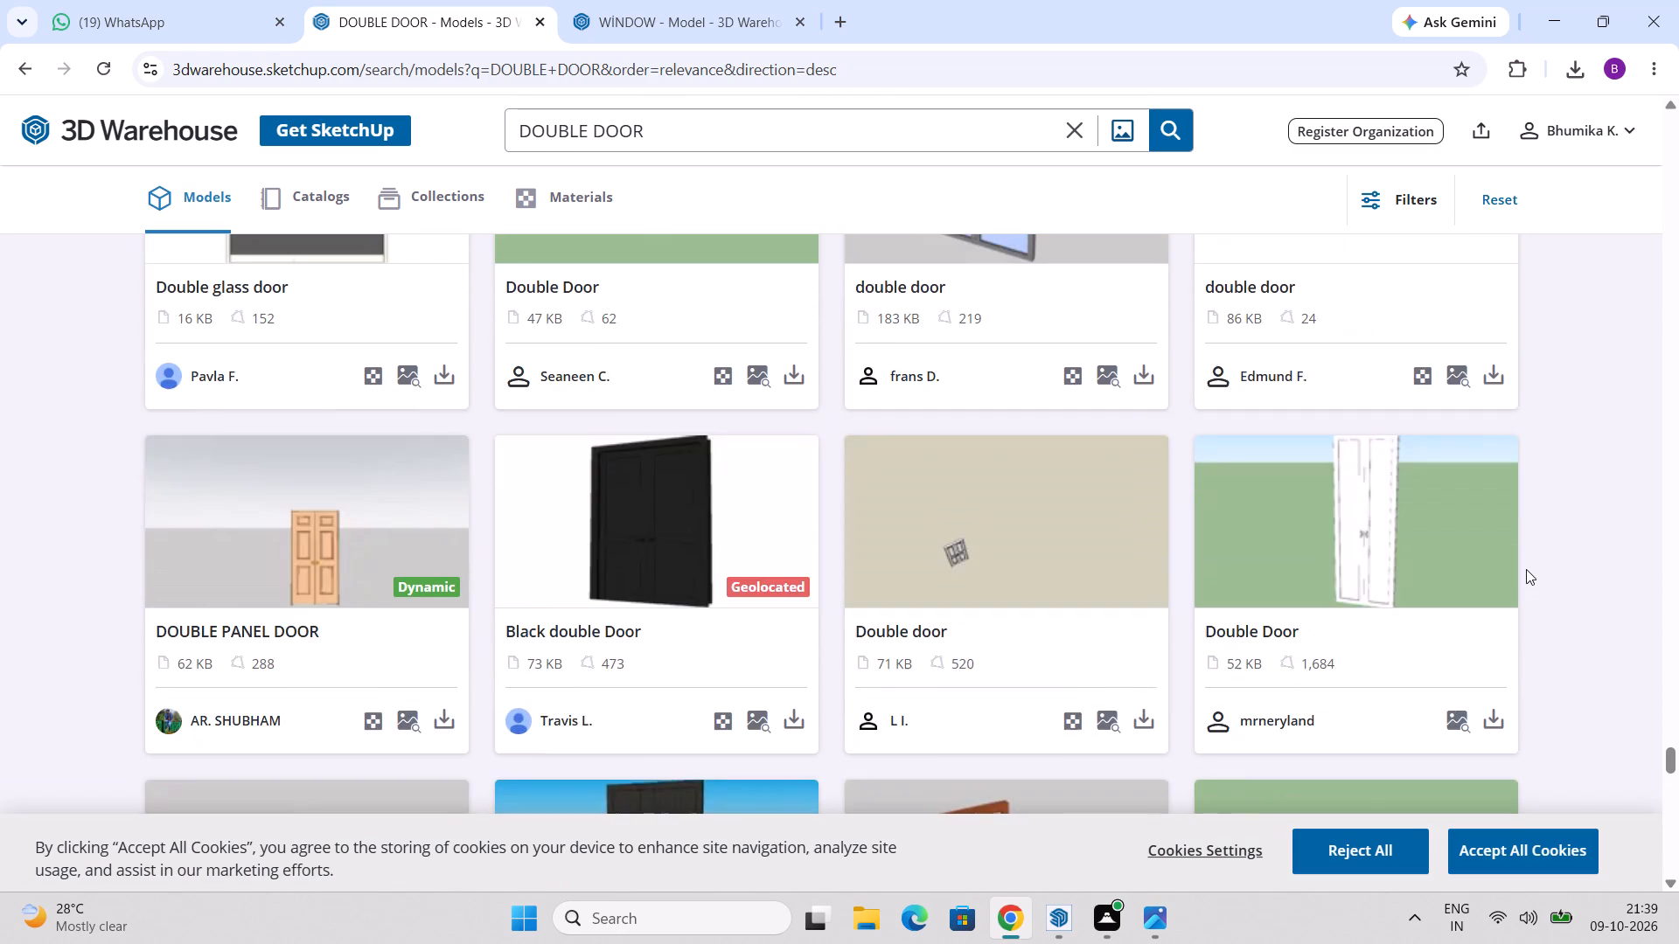
pyautogui.scroll(13, 1526, 569)
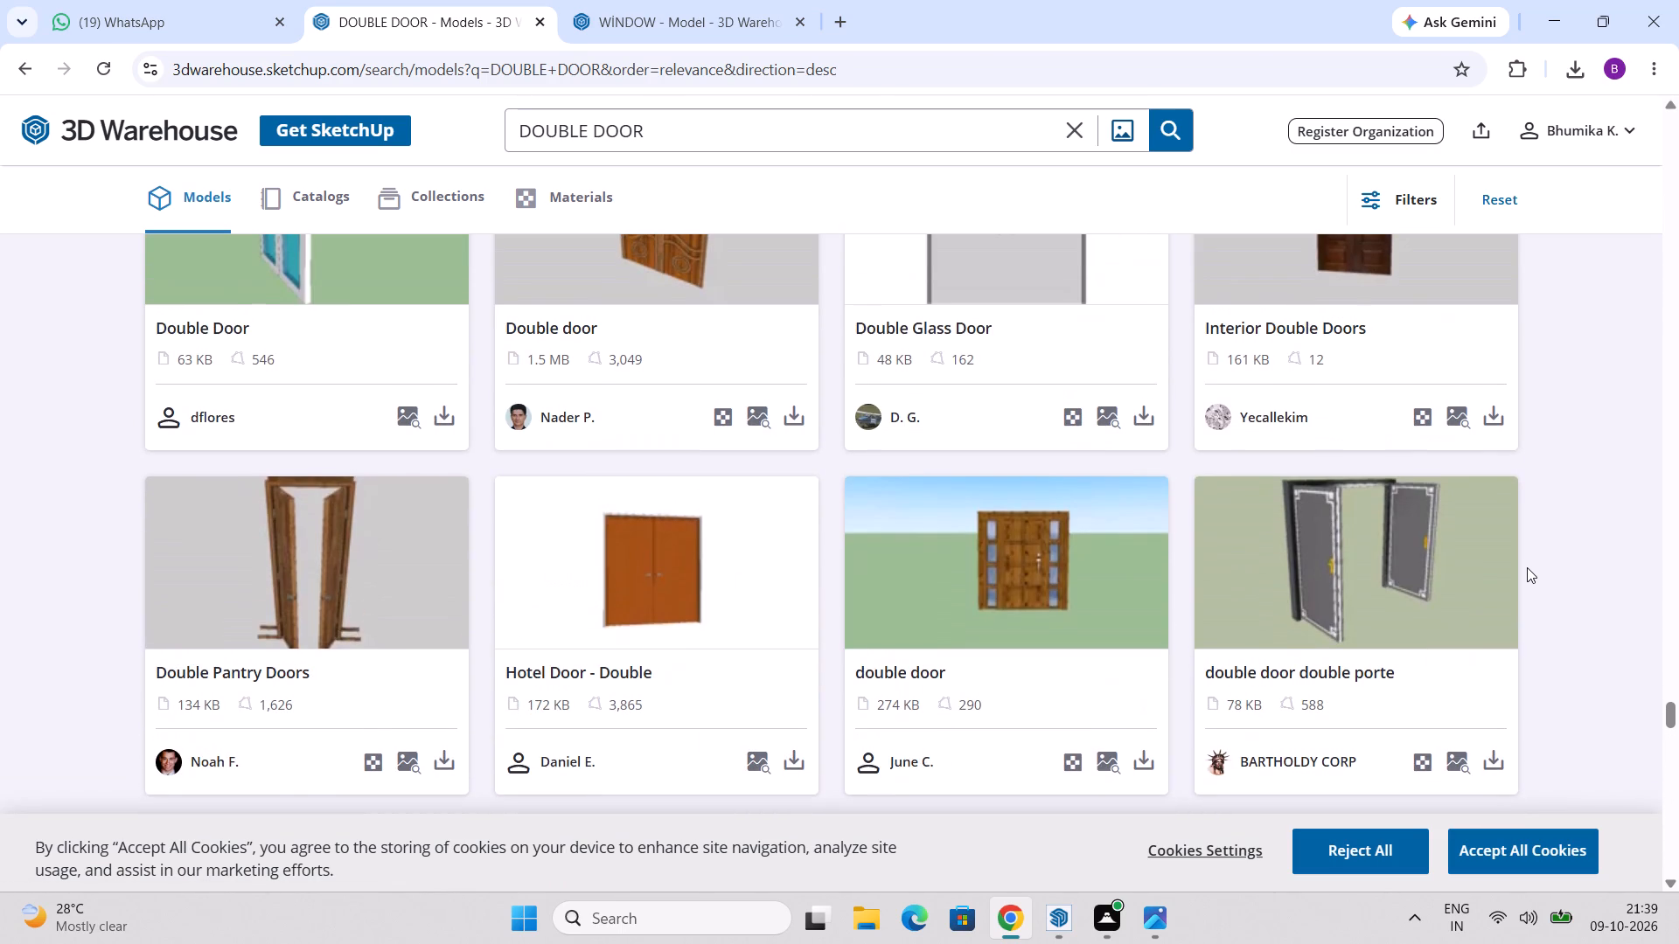
pyautogui.scroll(3, 1527, 567)
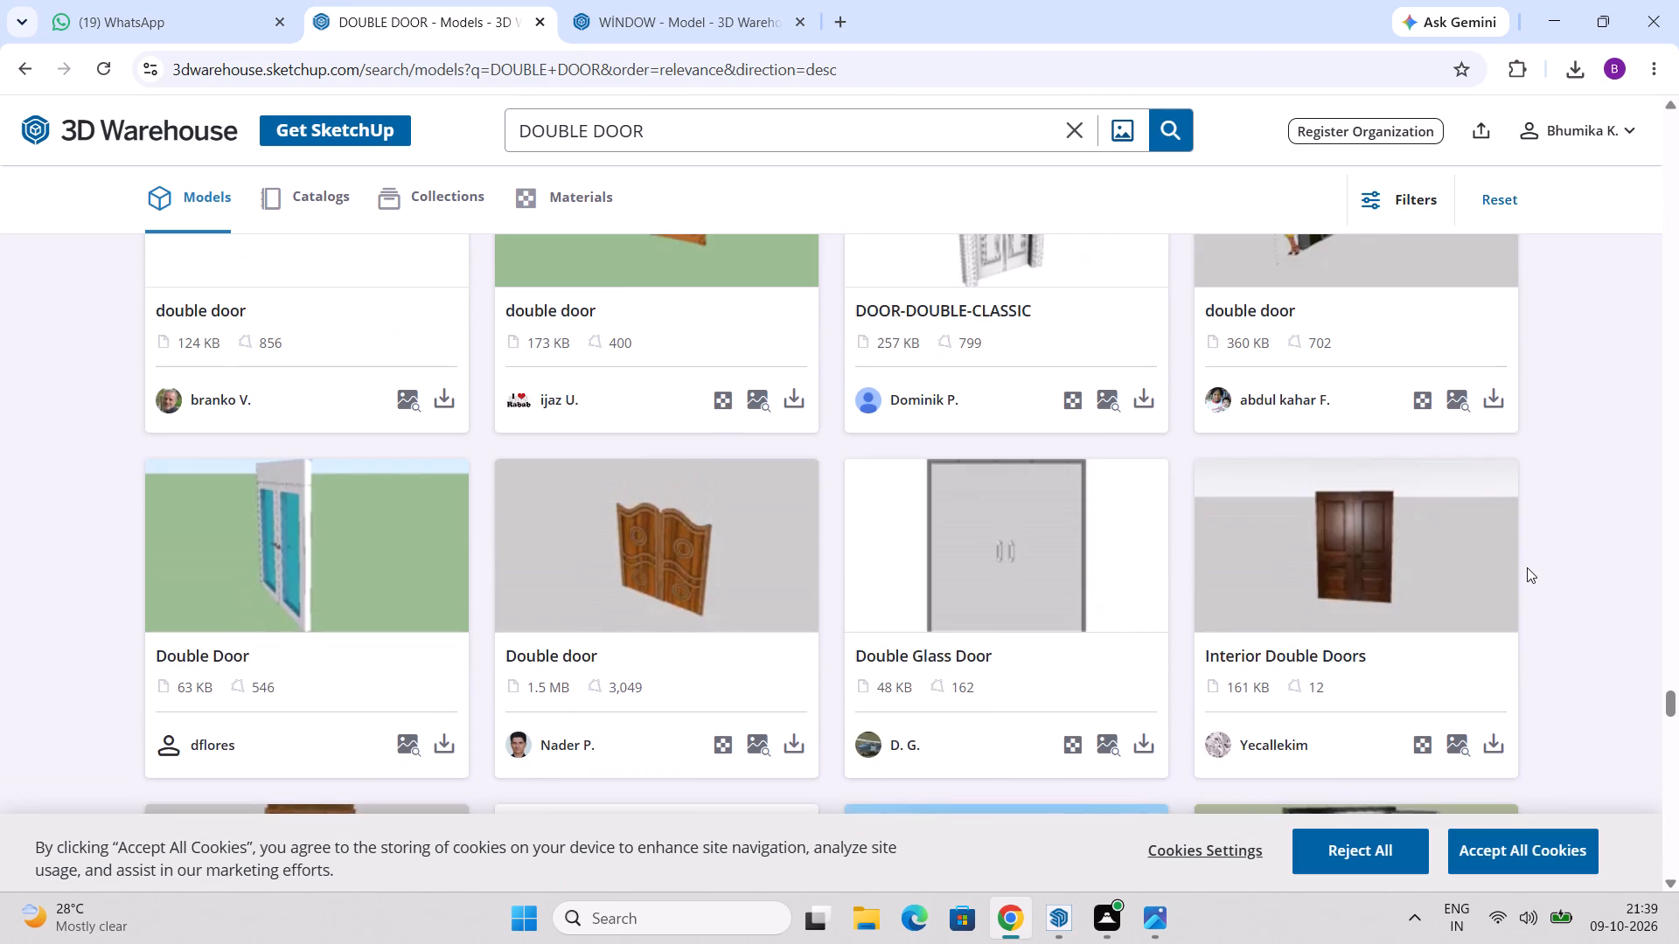
pyautogui.scroll(3, 1527, 567)
pyautogui.scroll(4, 1451, 576)
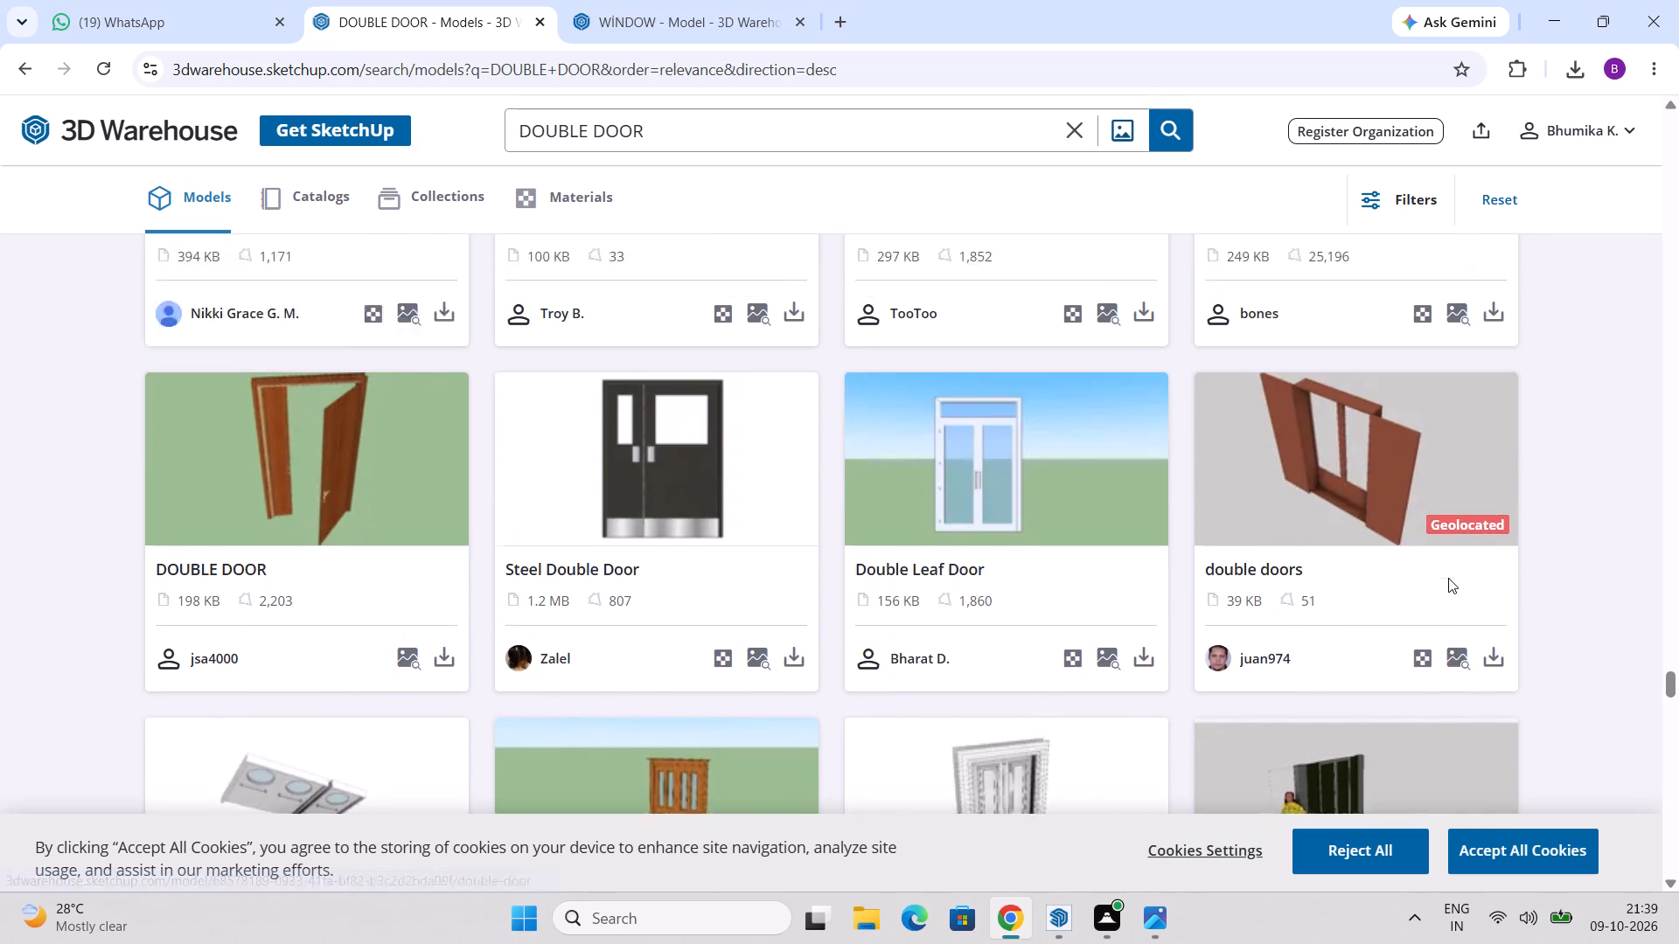
pyautogui.scroll(6, 1448, 578)
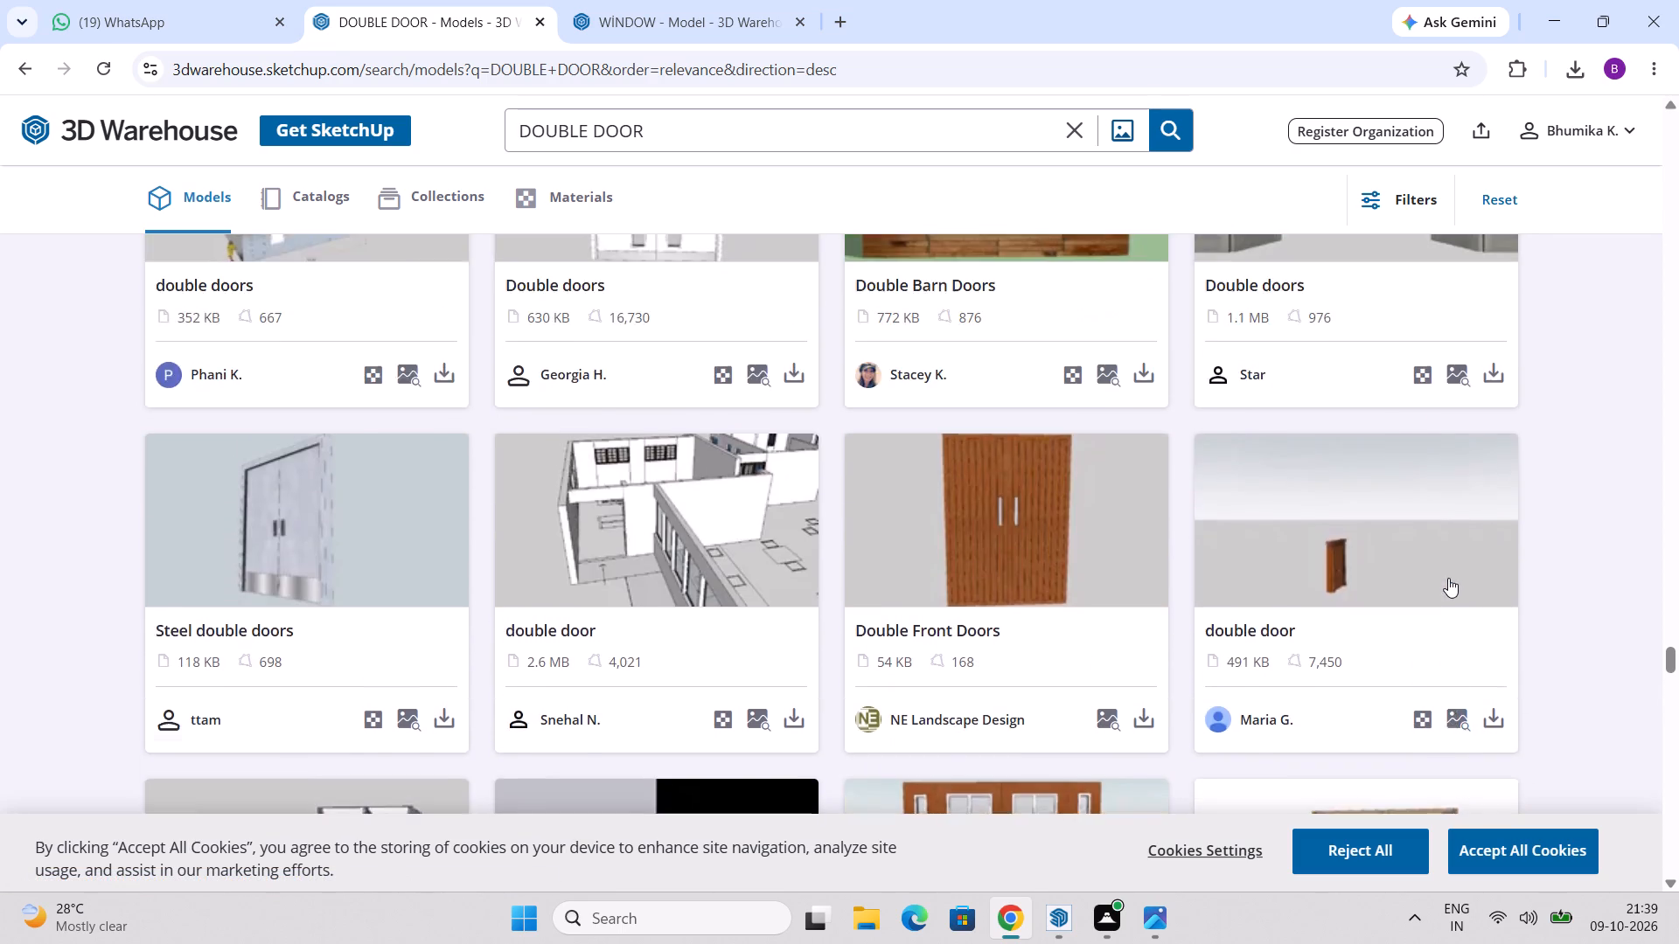
# Review the earlier batches of DOUBLE DOOR results again, back towards the first models, comparing door designs for the house.
pyautogui.scroll(8, 1448, 577)
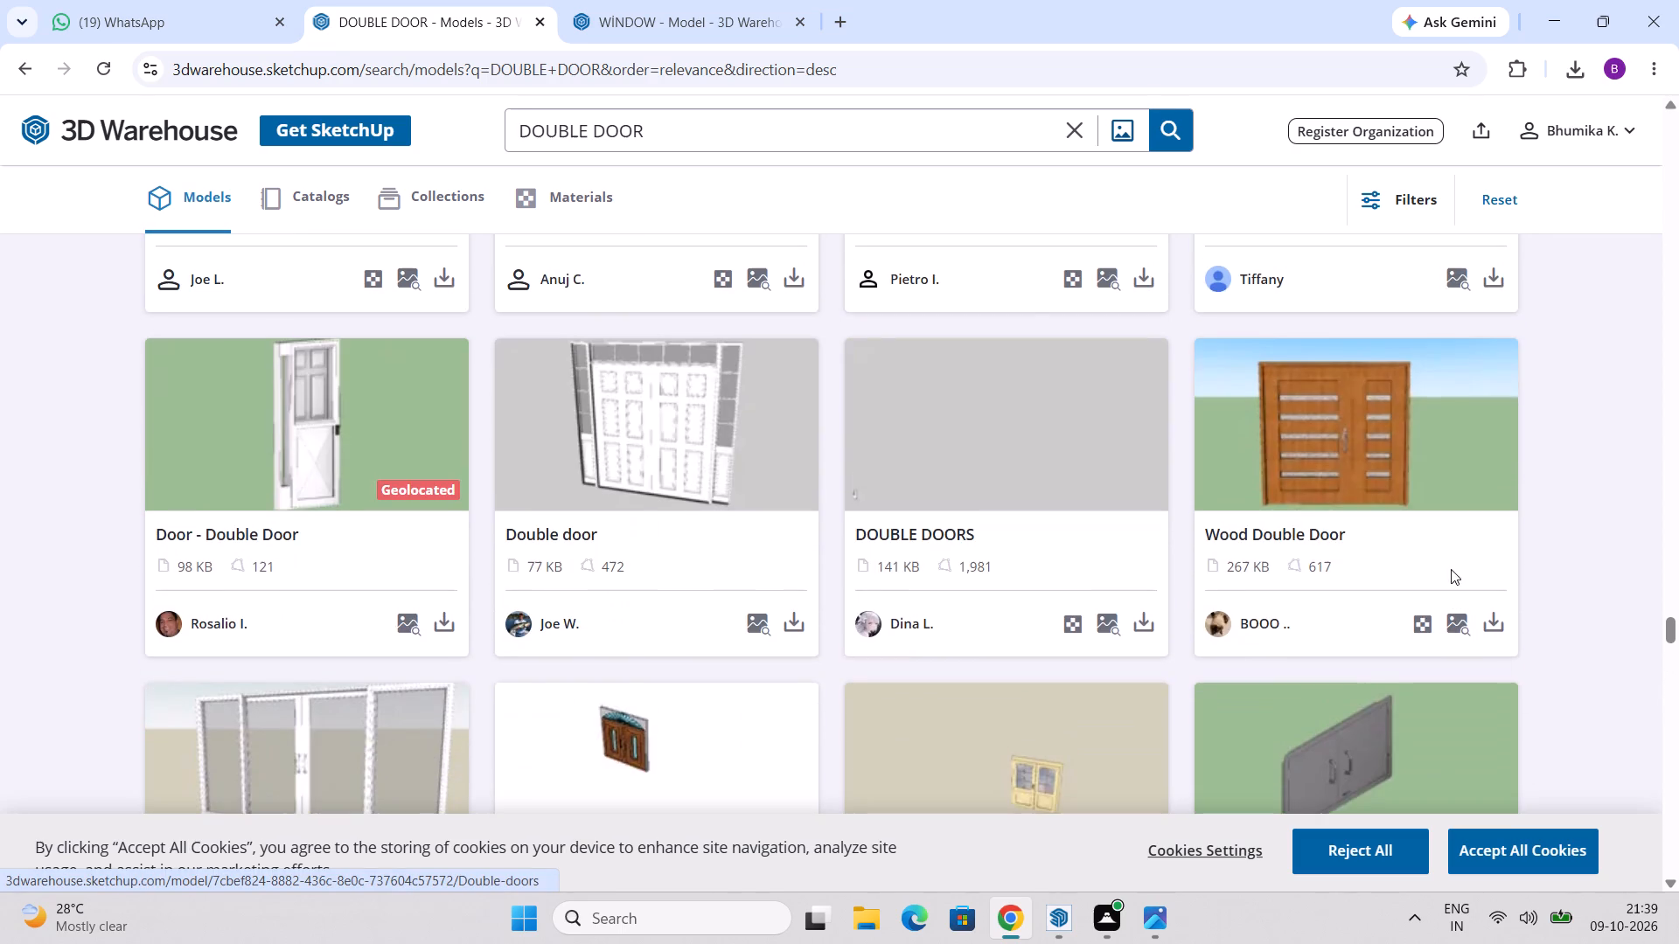
pyautogui.scroll(8, 1451, 569)
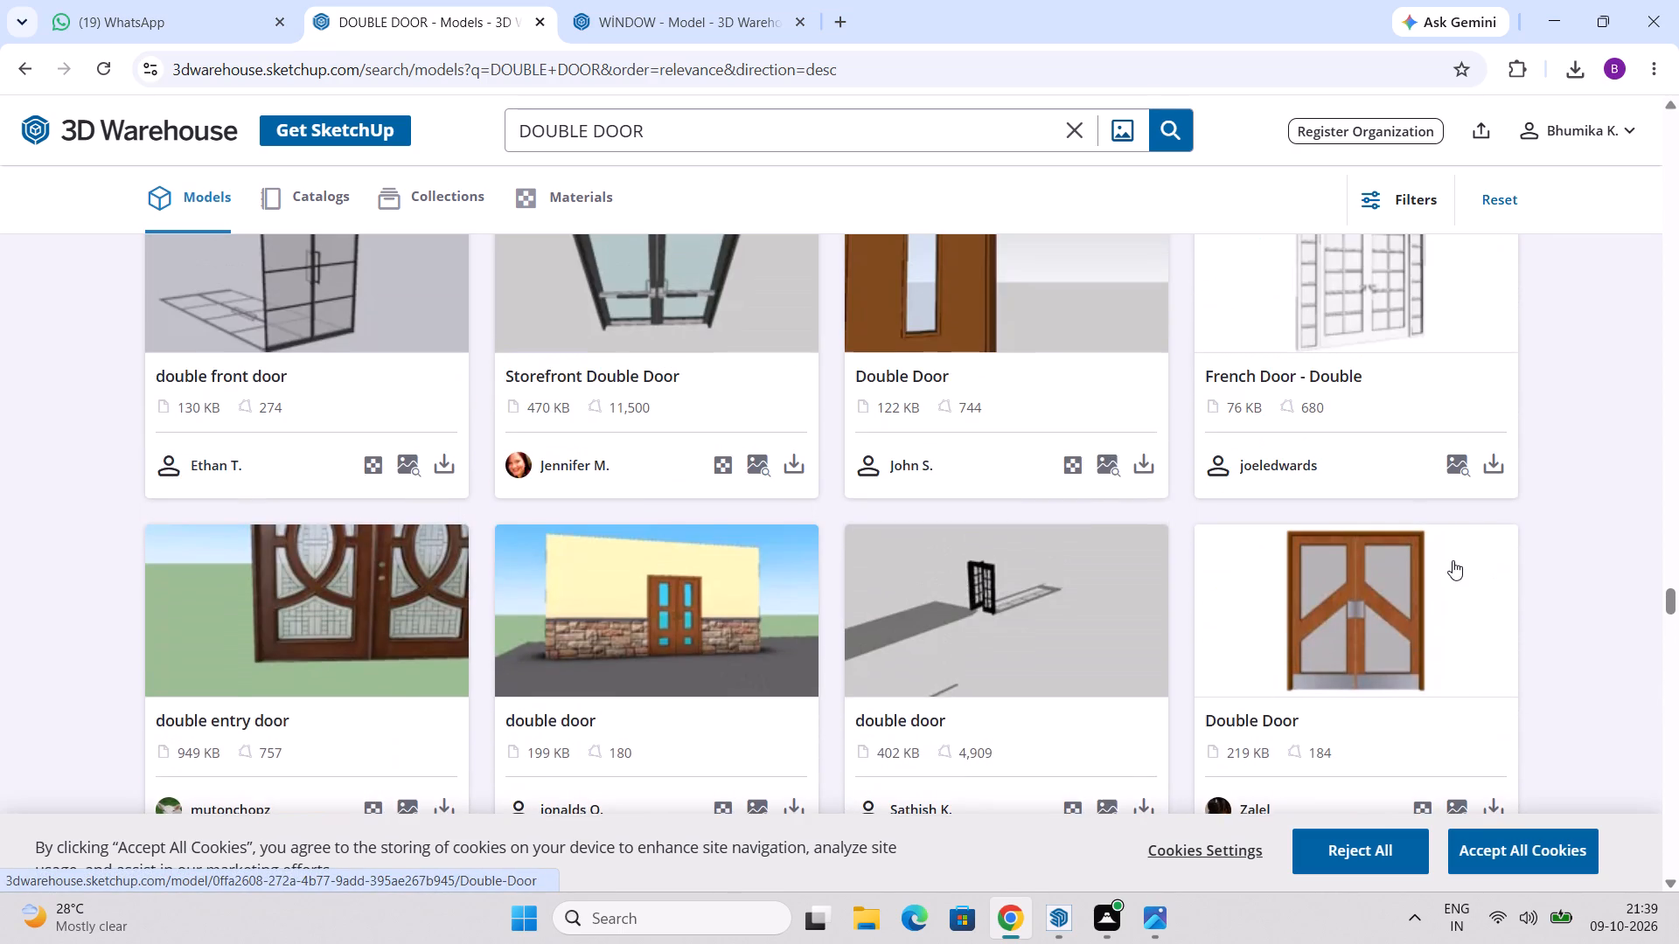
pyautogui.scroll(9, 1453, 560)
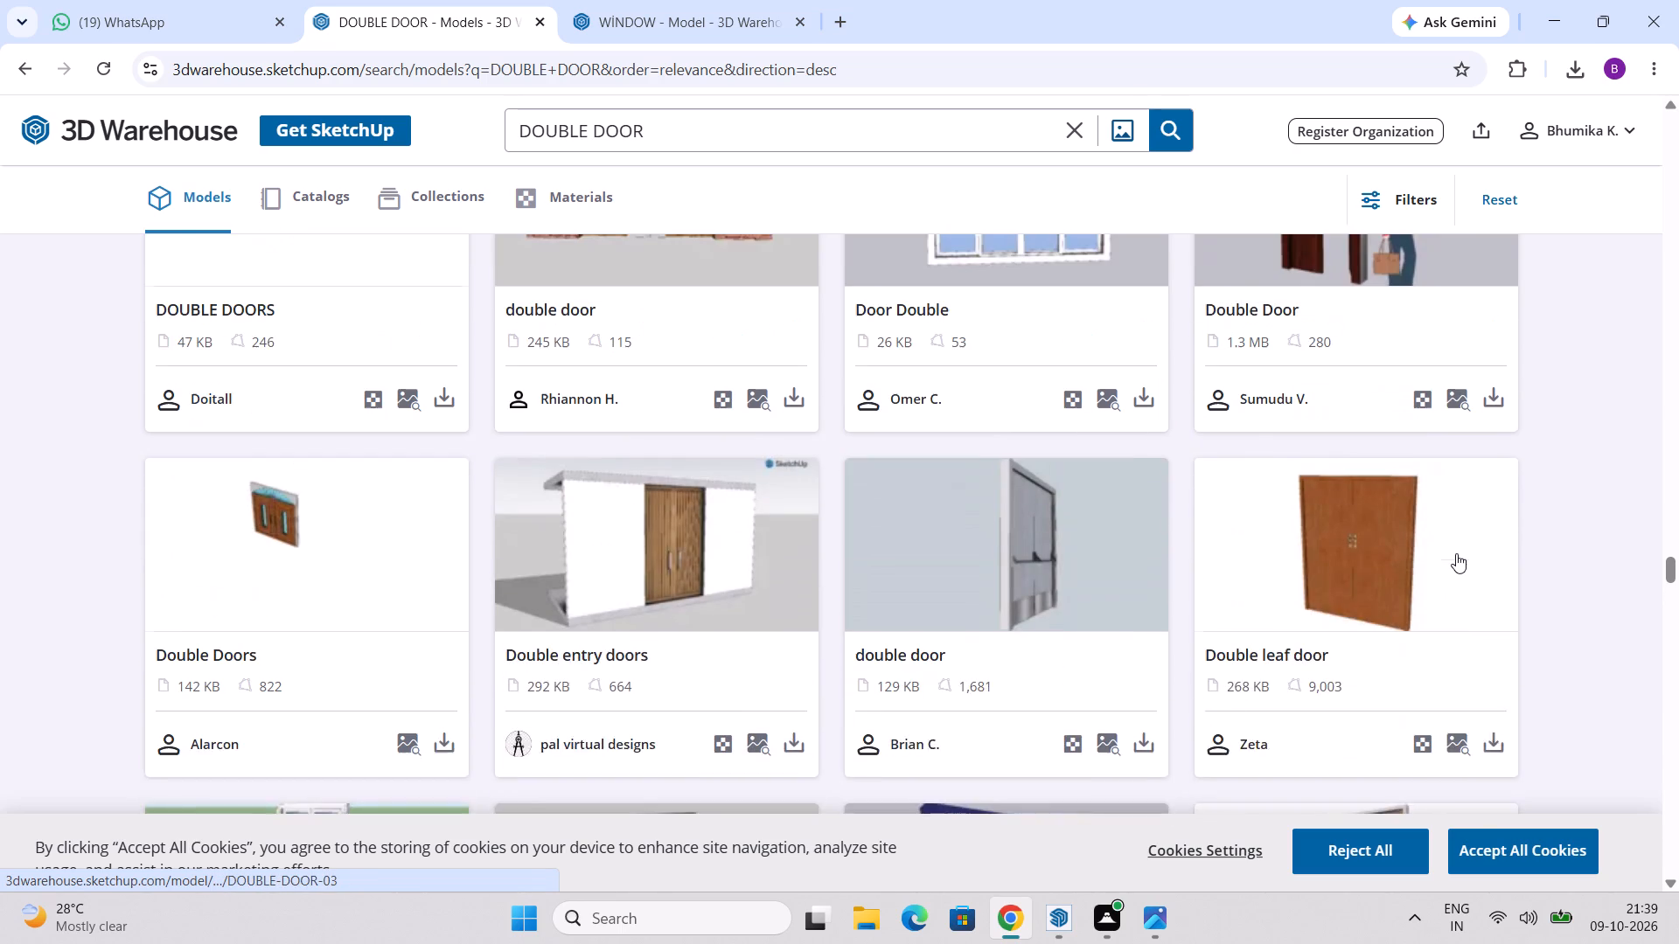
pyautogui.scroll(5, 1456, 553)
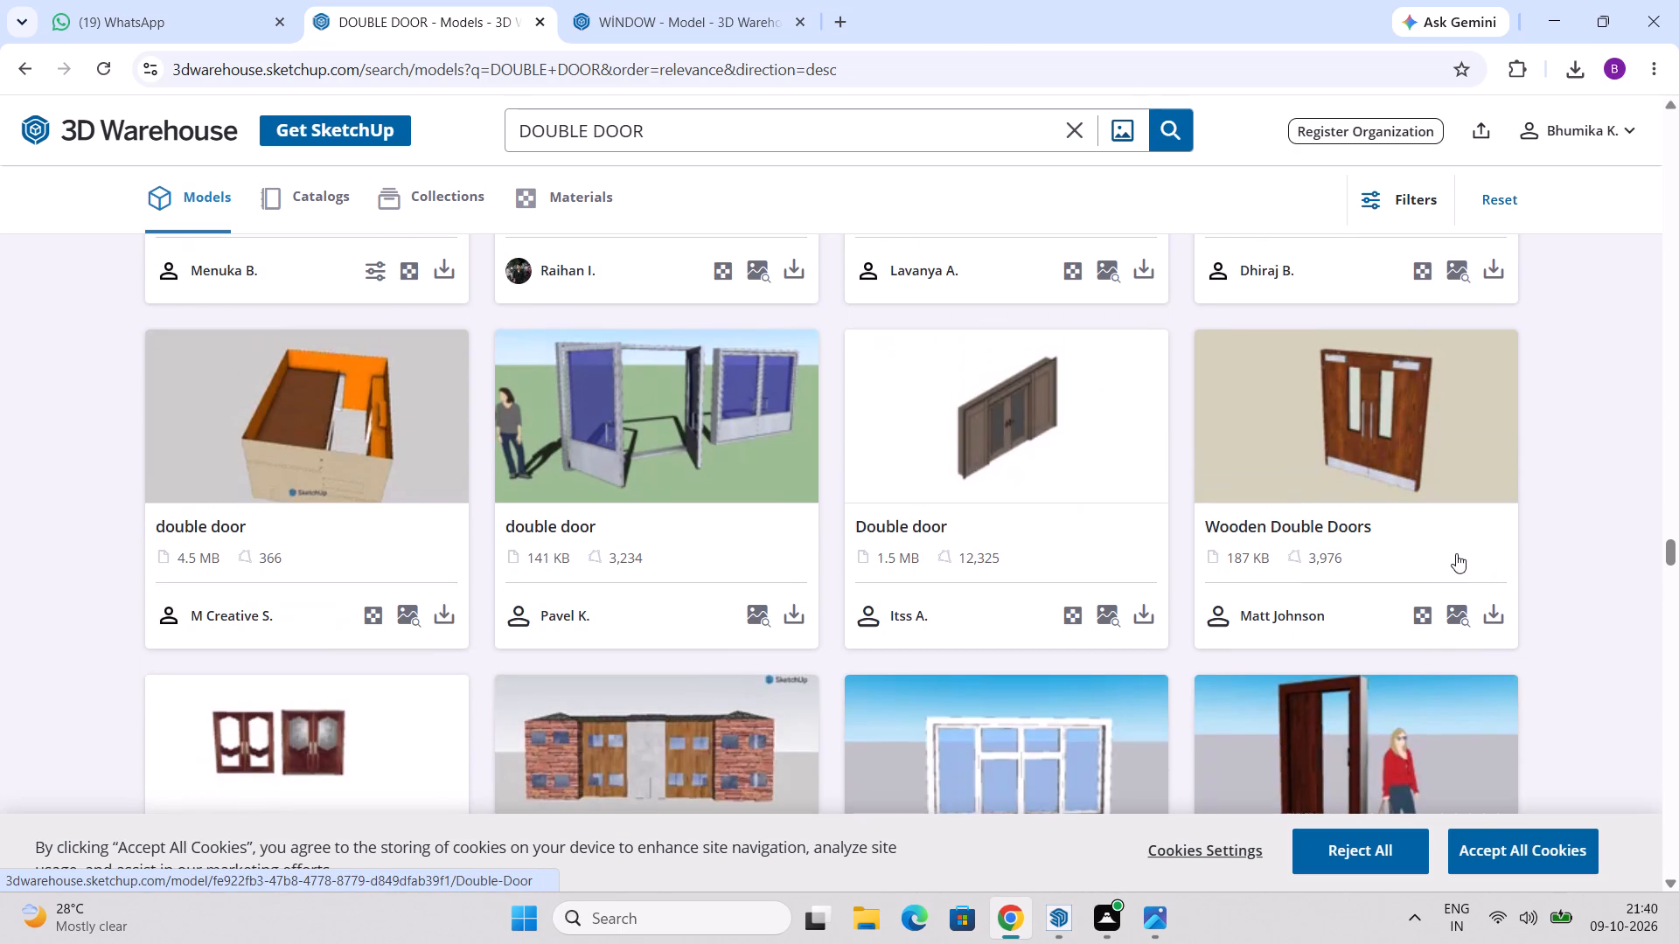
pyautogui.scroll(15, 1456, 553)
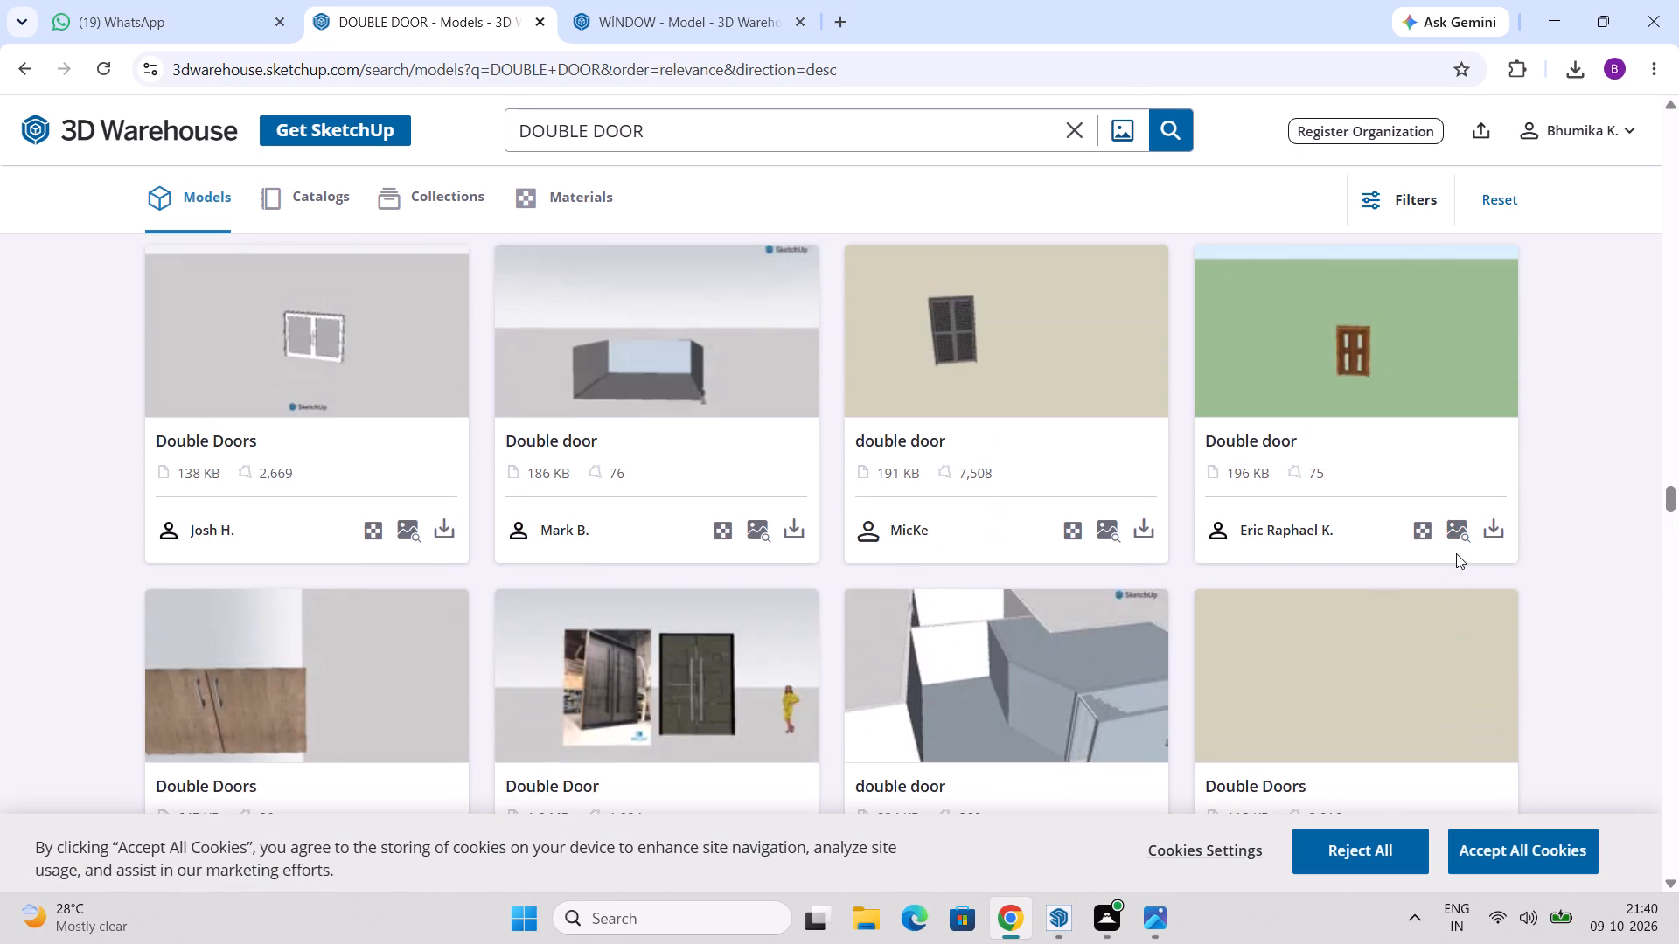
pyautogui.scroll(6, 1456, 553)
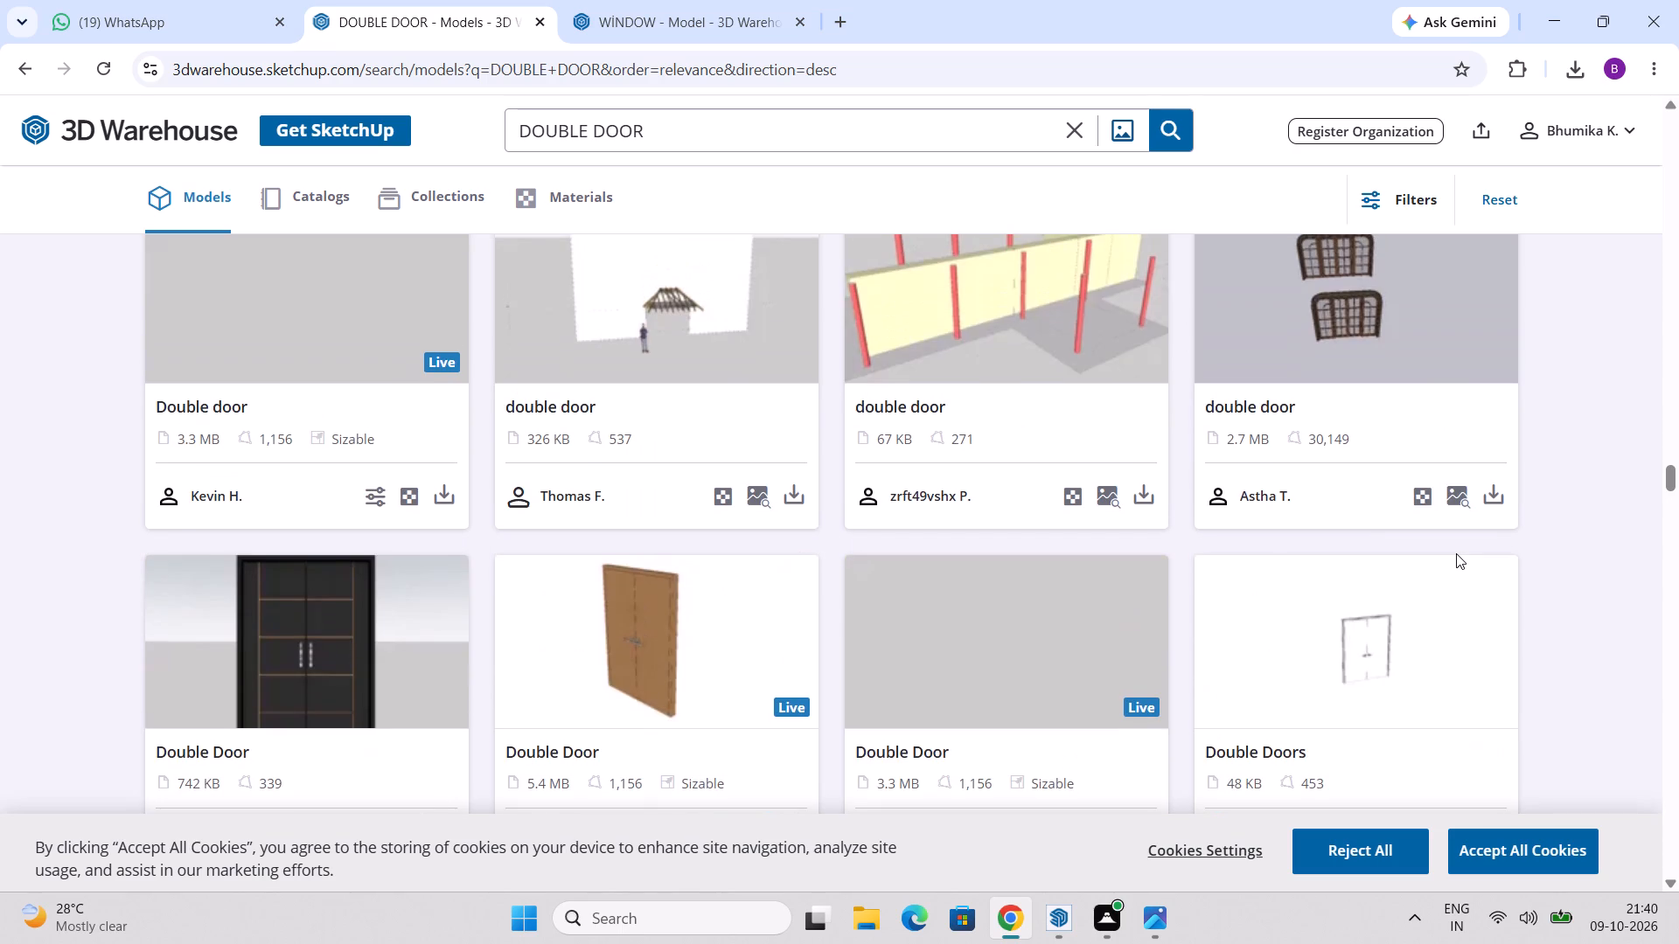
pyautogui.scroll(9, 1456, 553)
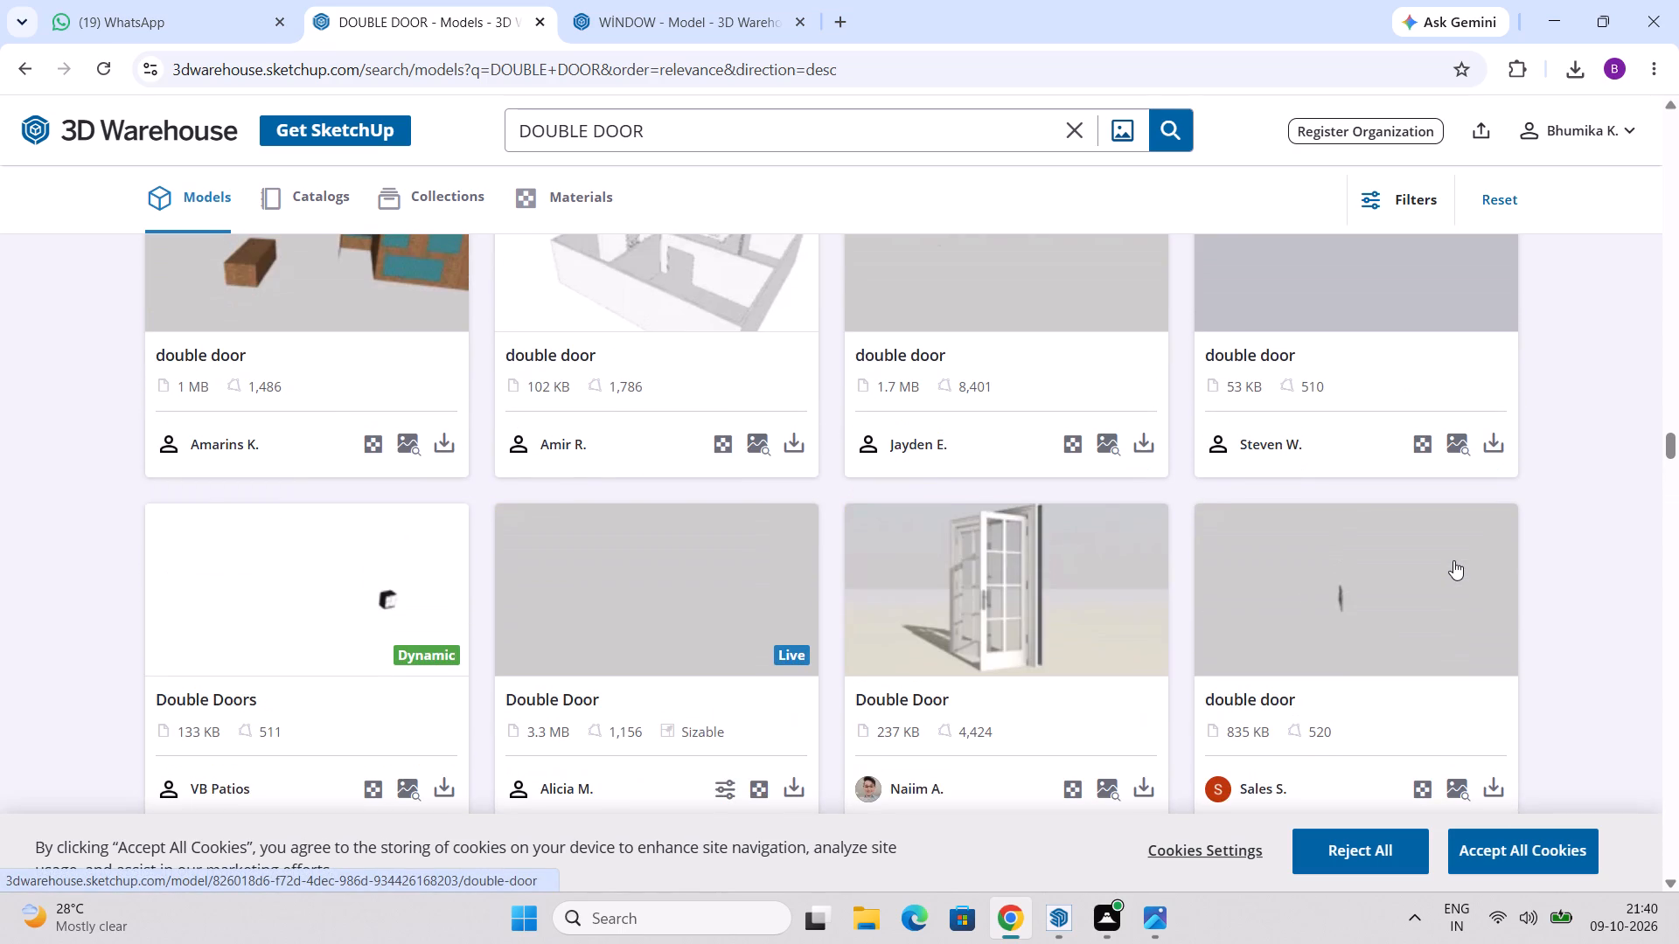
pyautogui.scroll(6, 1453, 560)
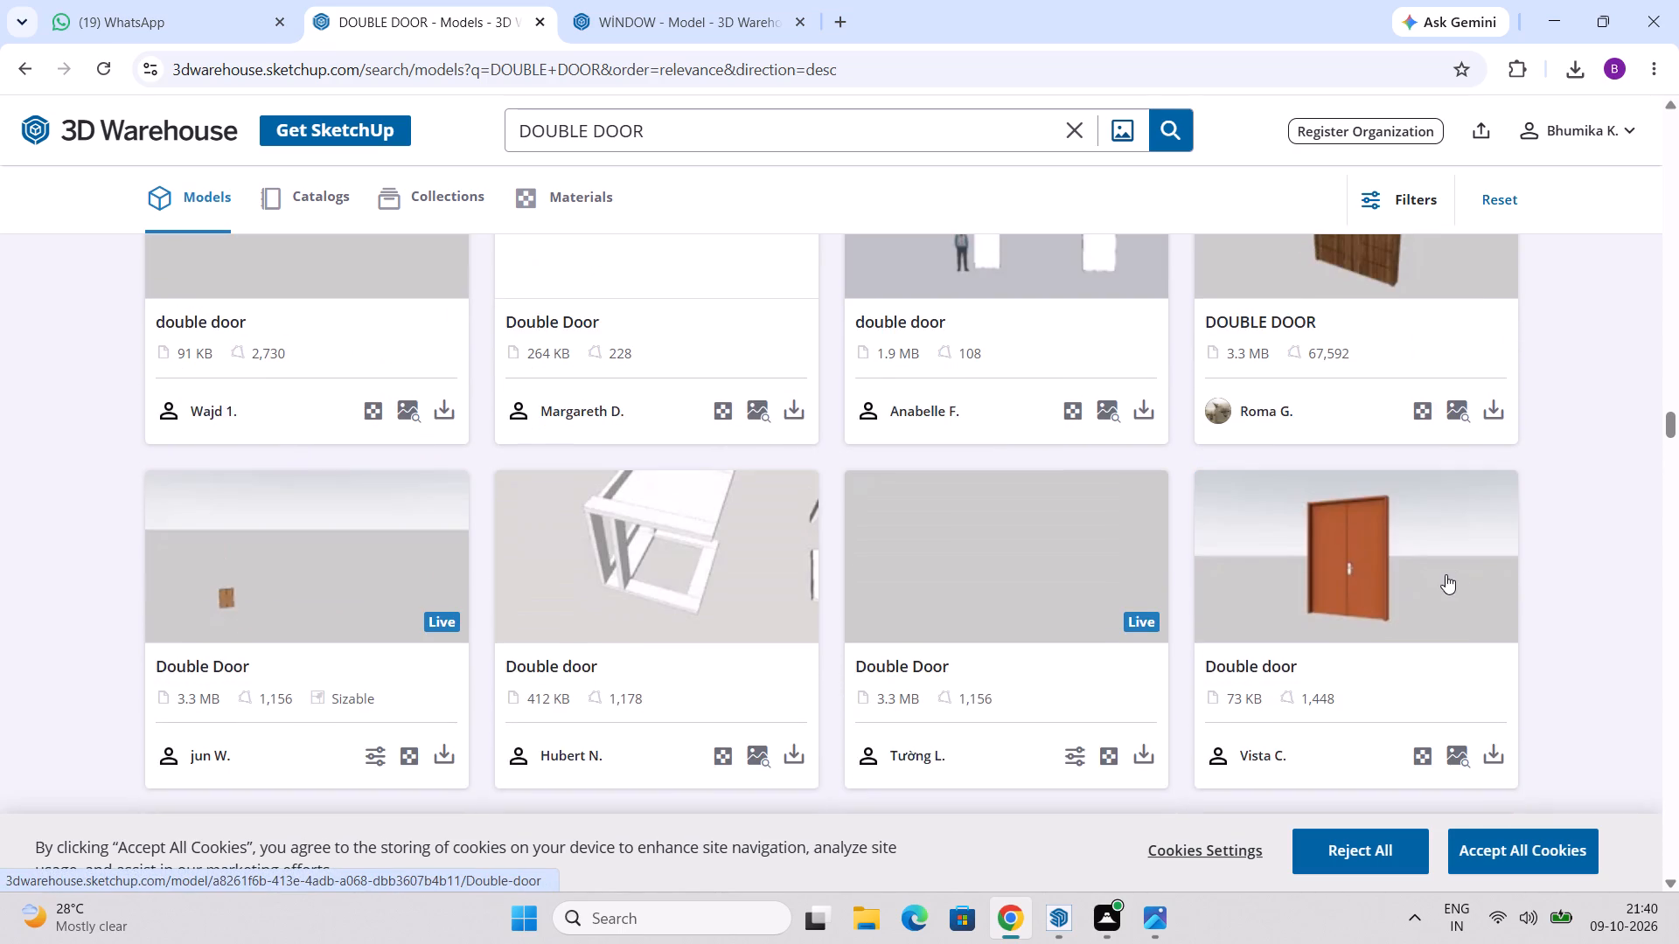
pyautogui.scroll(3, 1446, 576)
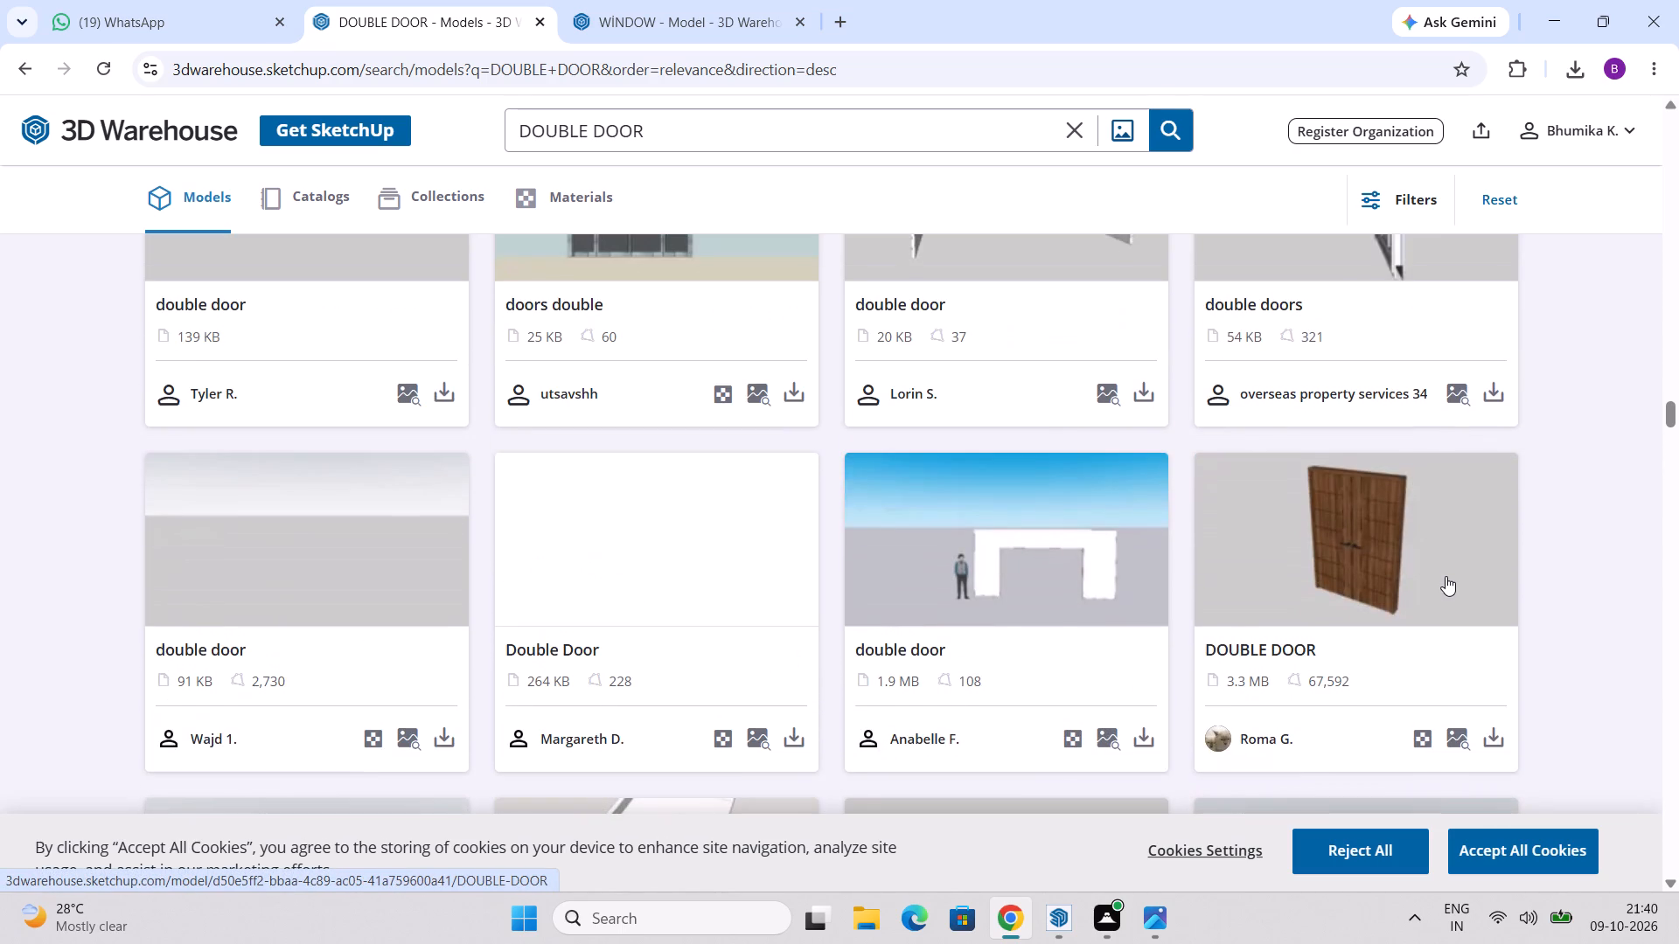
pyautogui.scroll(12, 1446, 576)
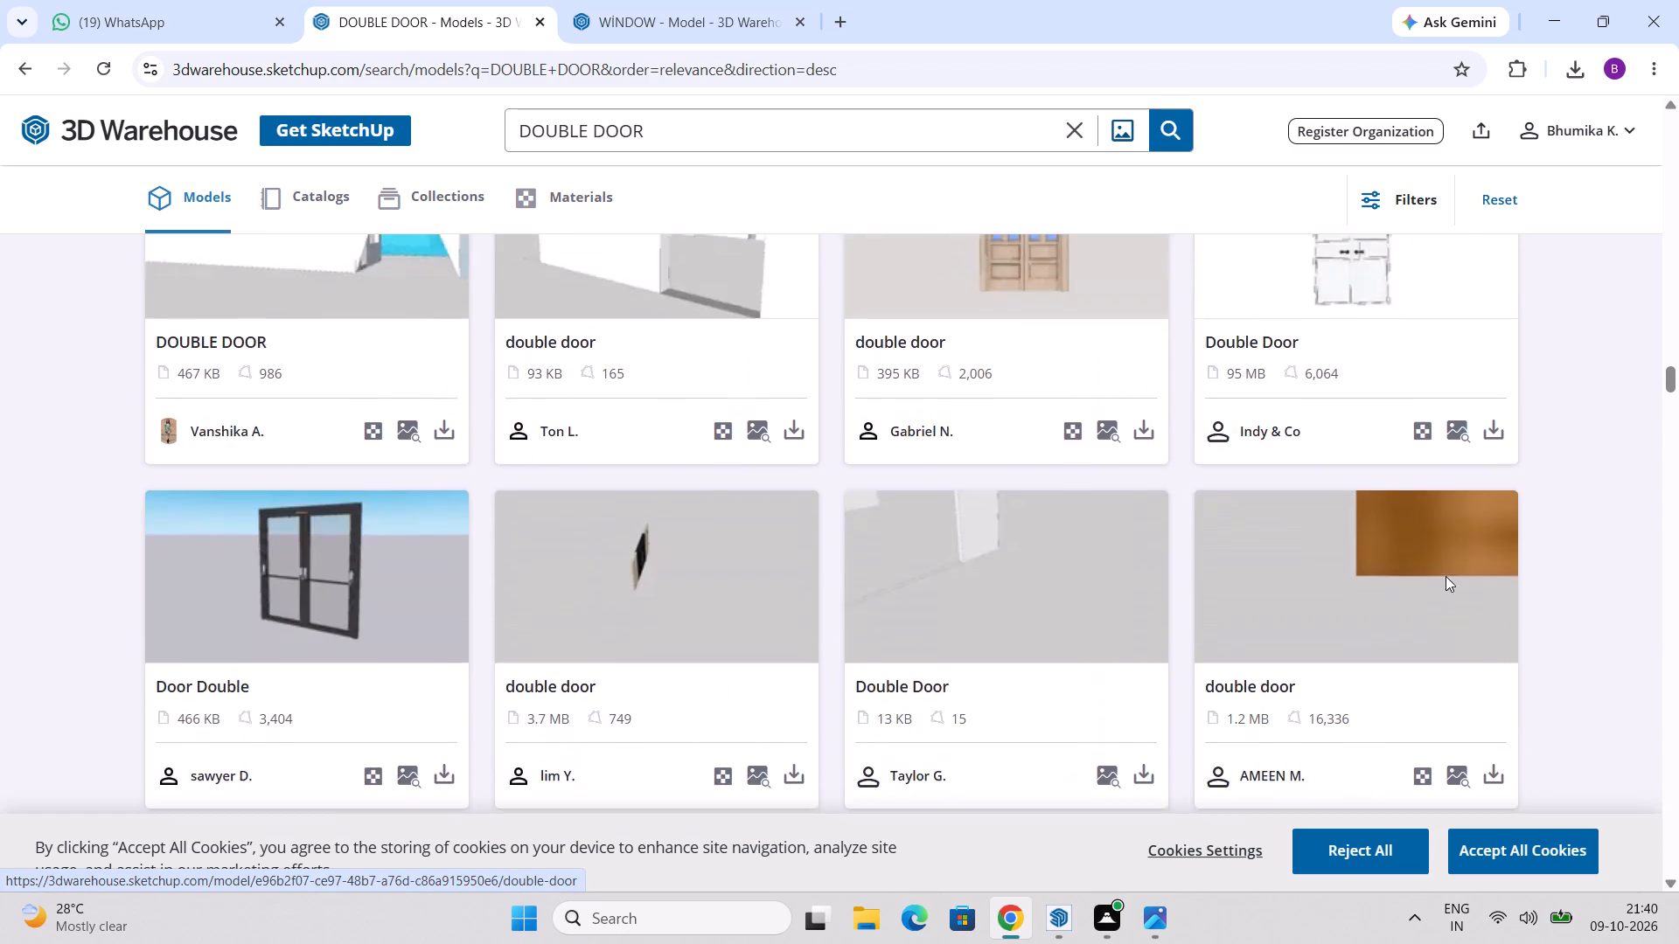
pyautogui.scroll(5, 1446, 576)
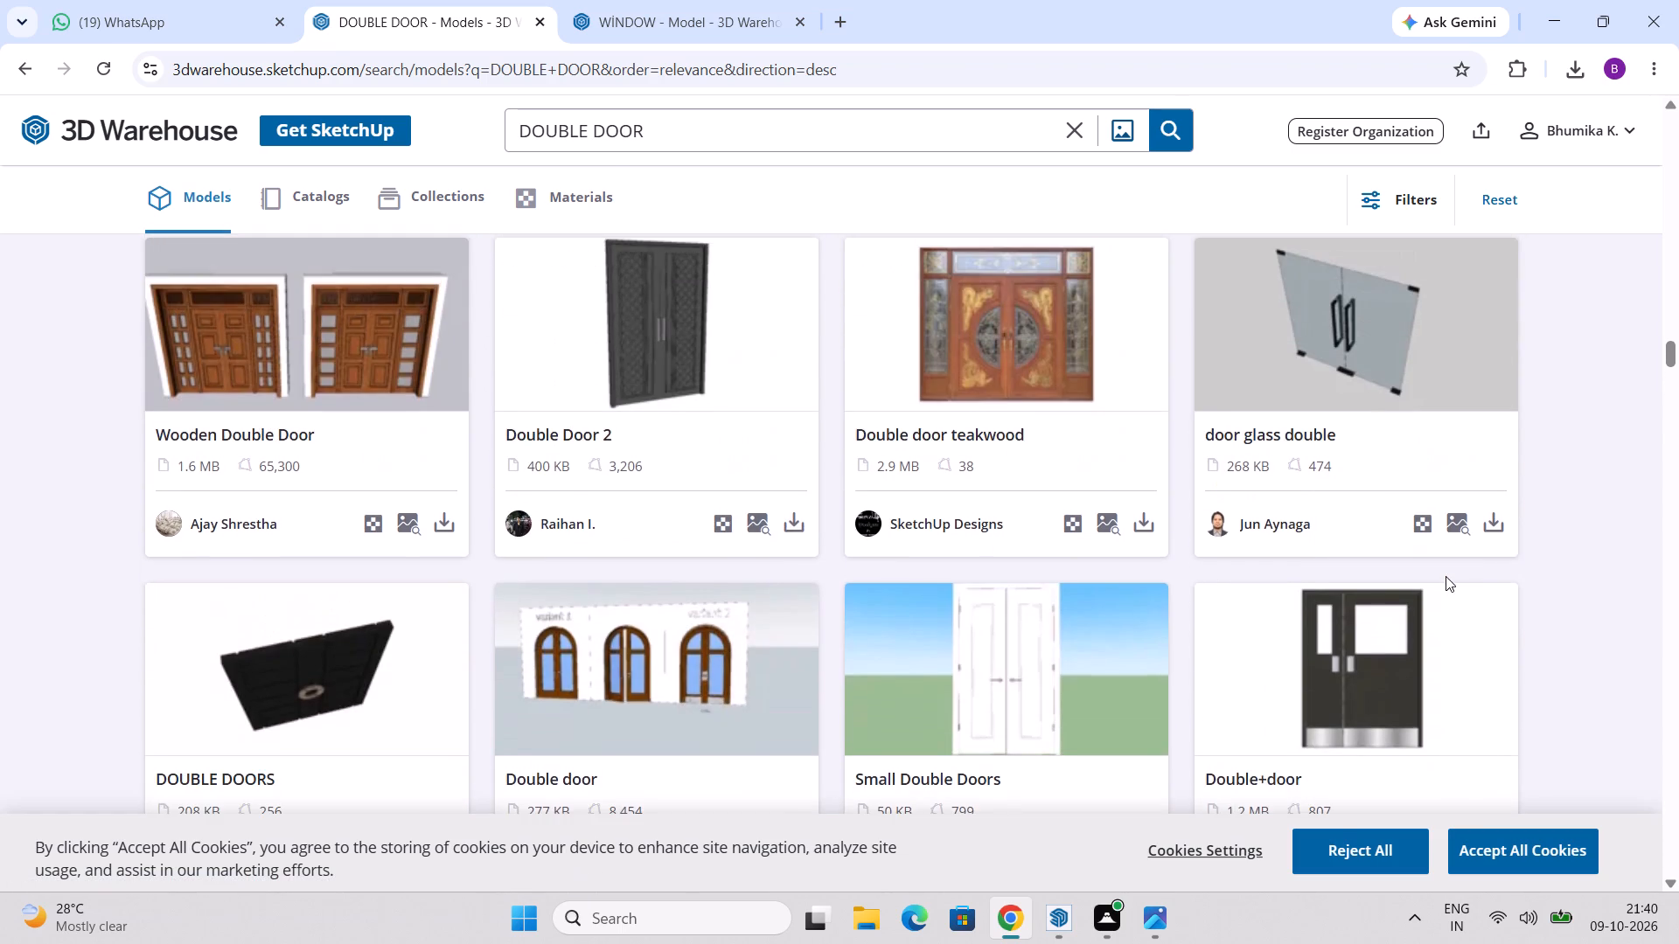
pyautogui.scroll(9, 1446, 576)
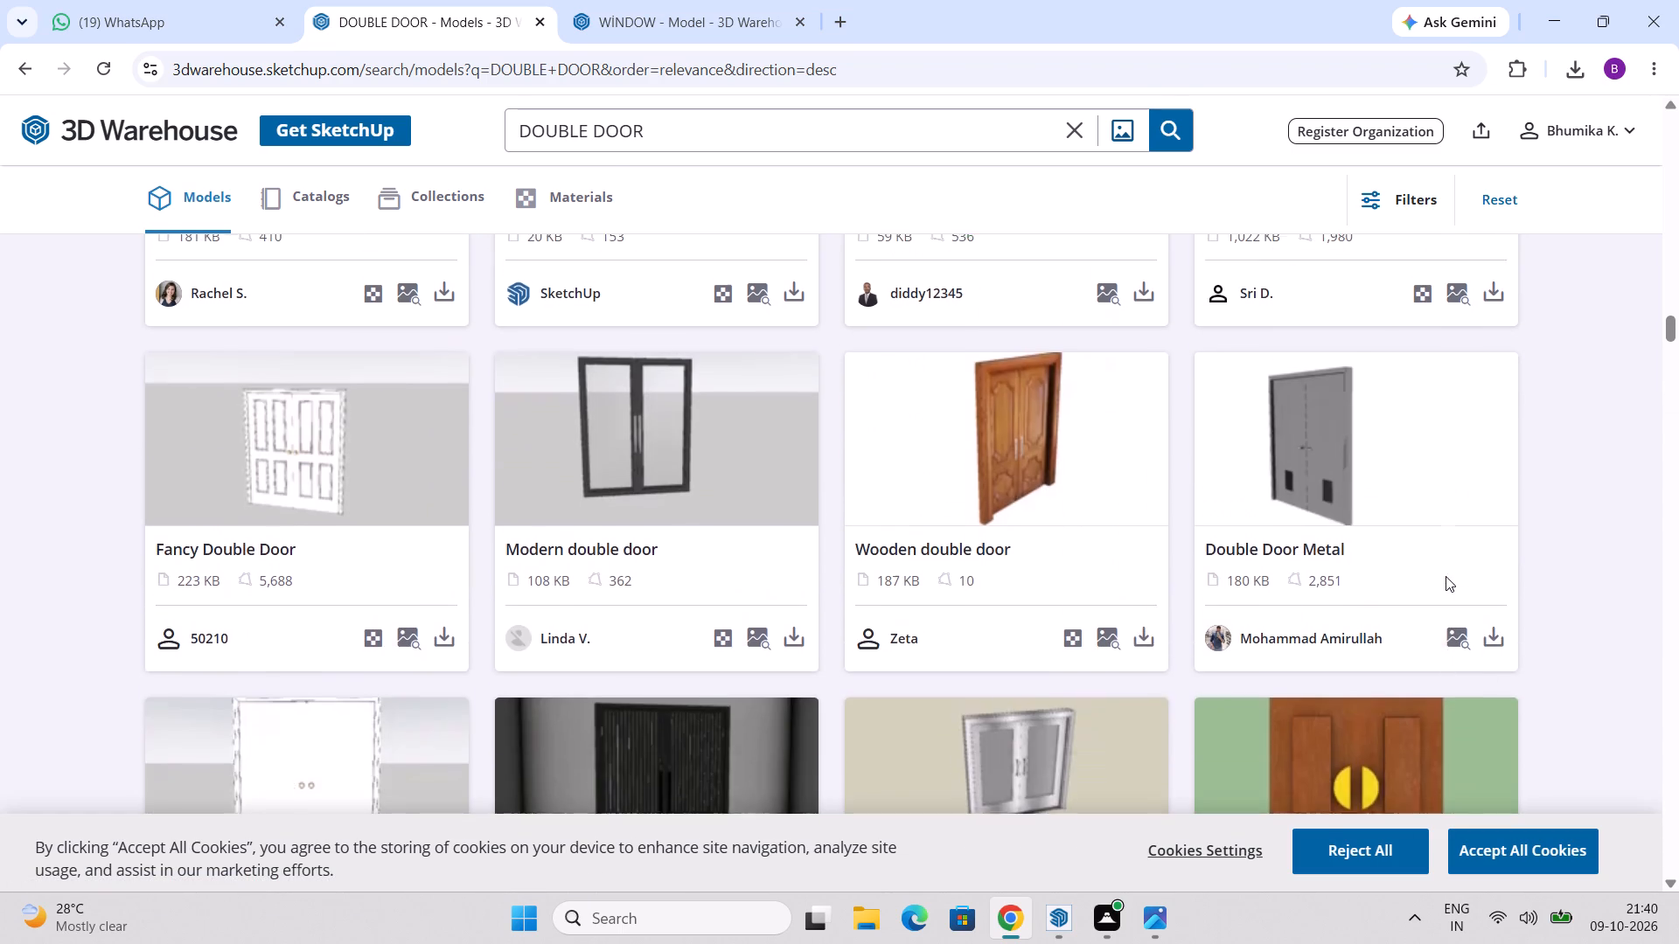
pyautogui.scroll(4, 1446, 576)
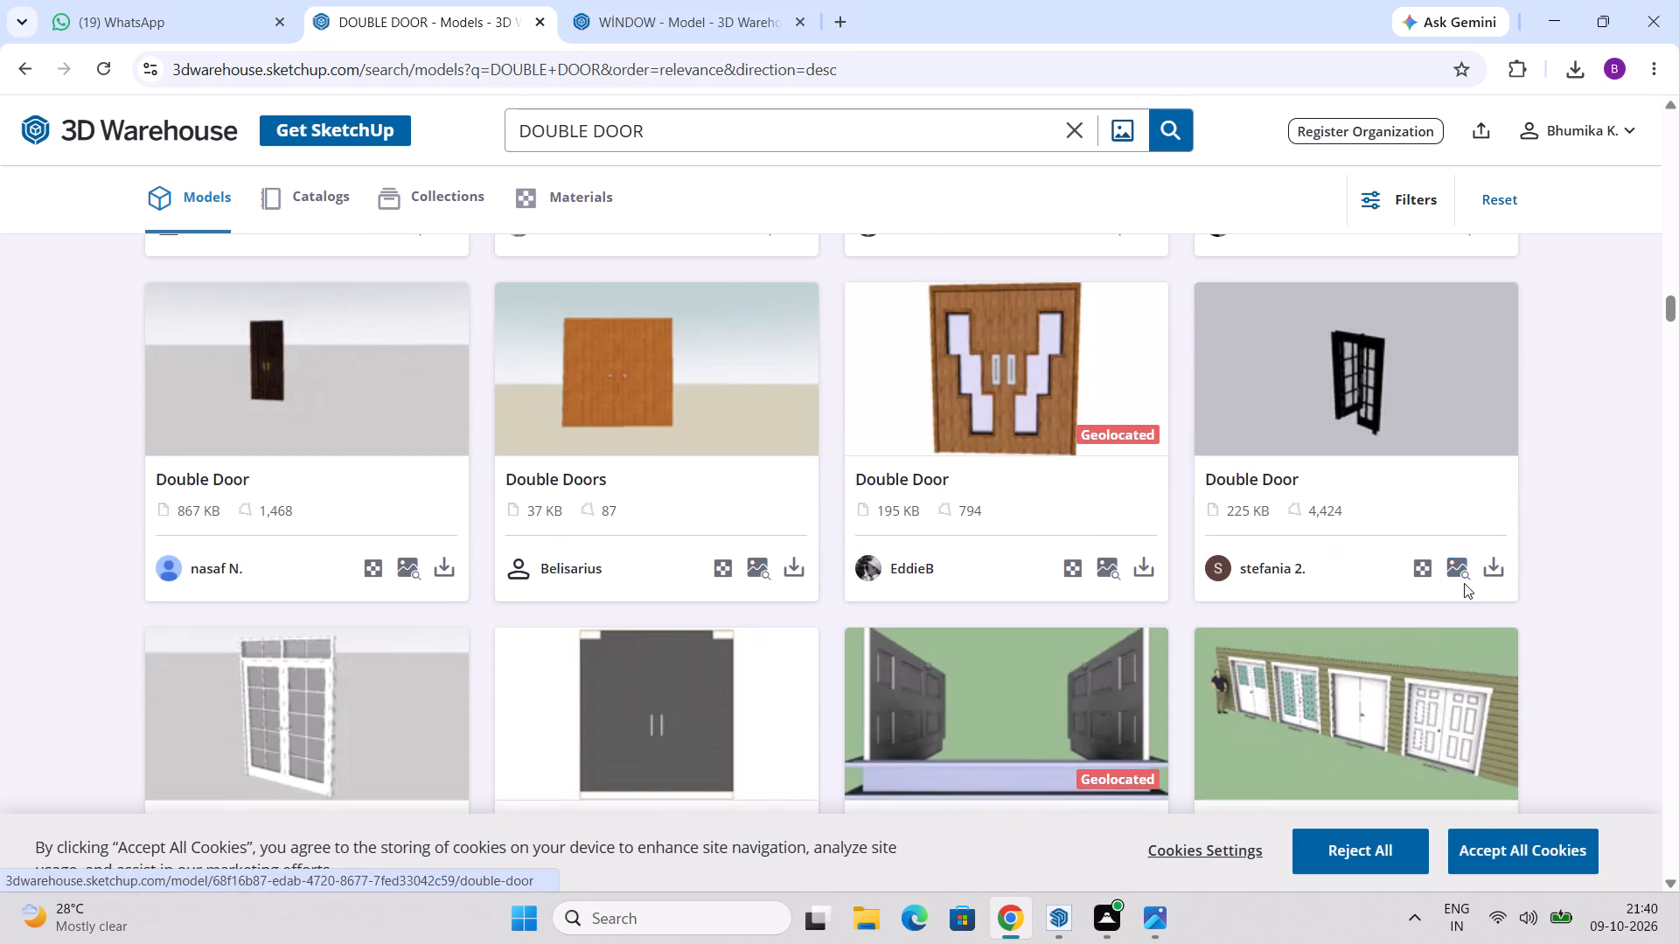
pyautogui.scroll(13, 1464, 583)
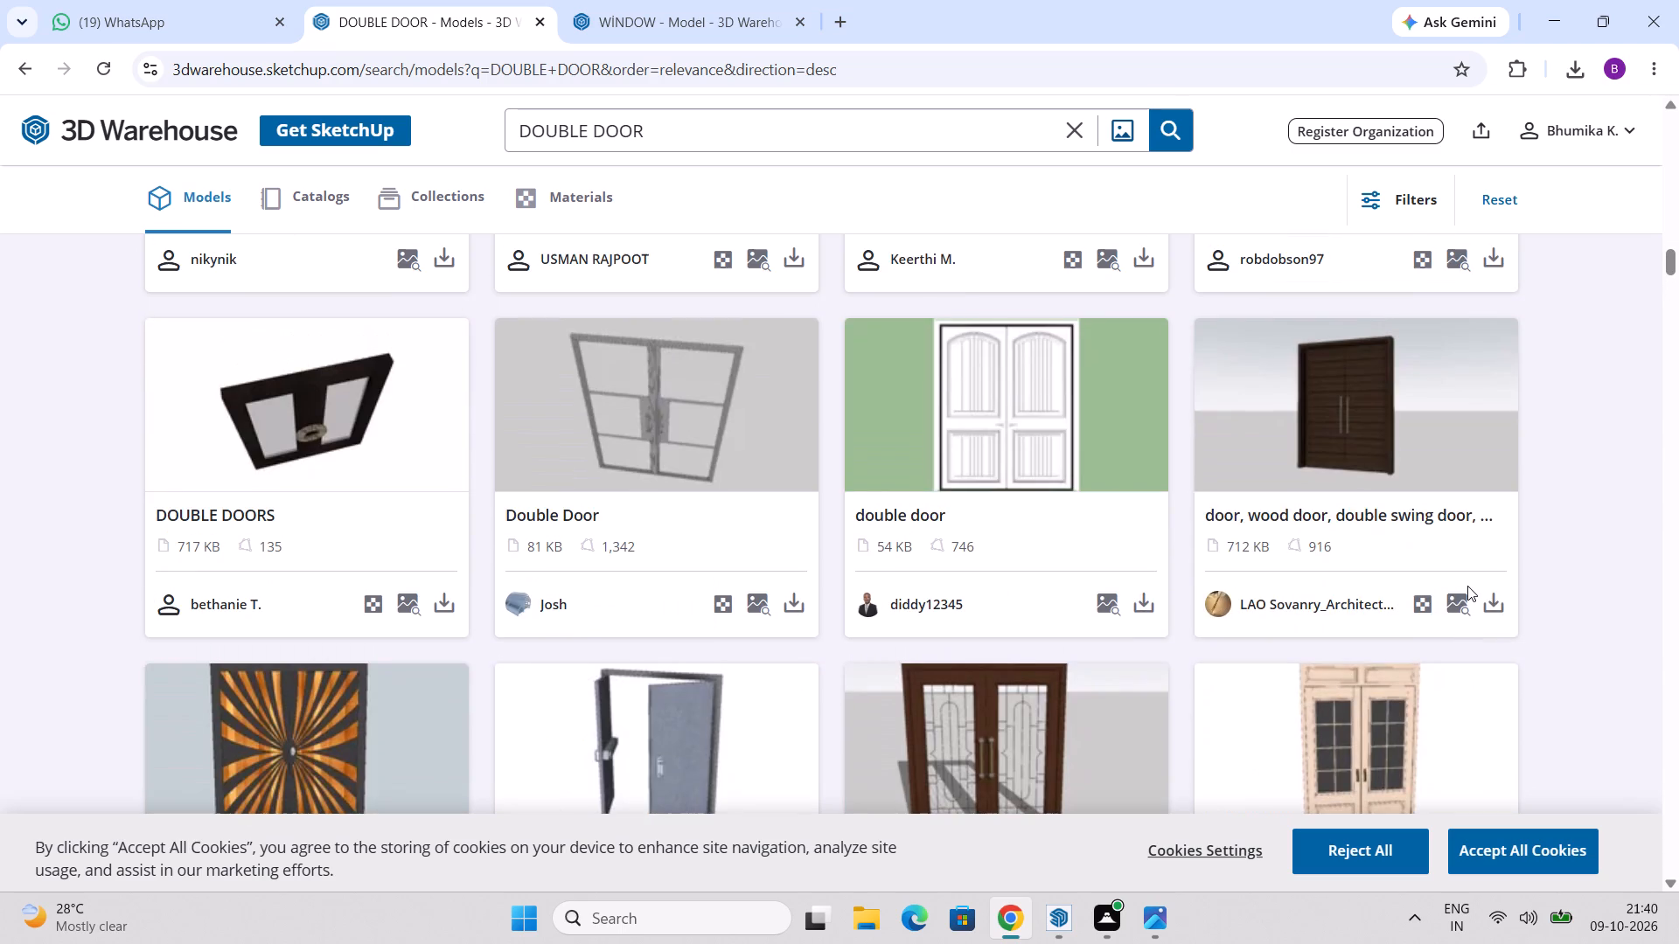
pyautogui.scroll(6, 1467, 586)
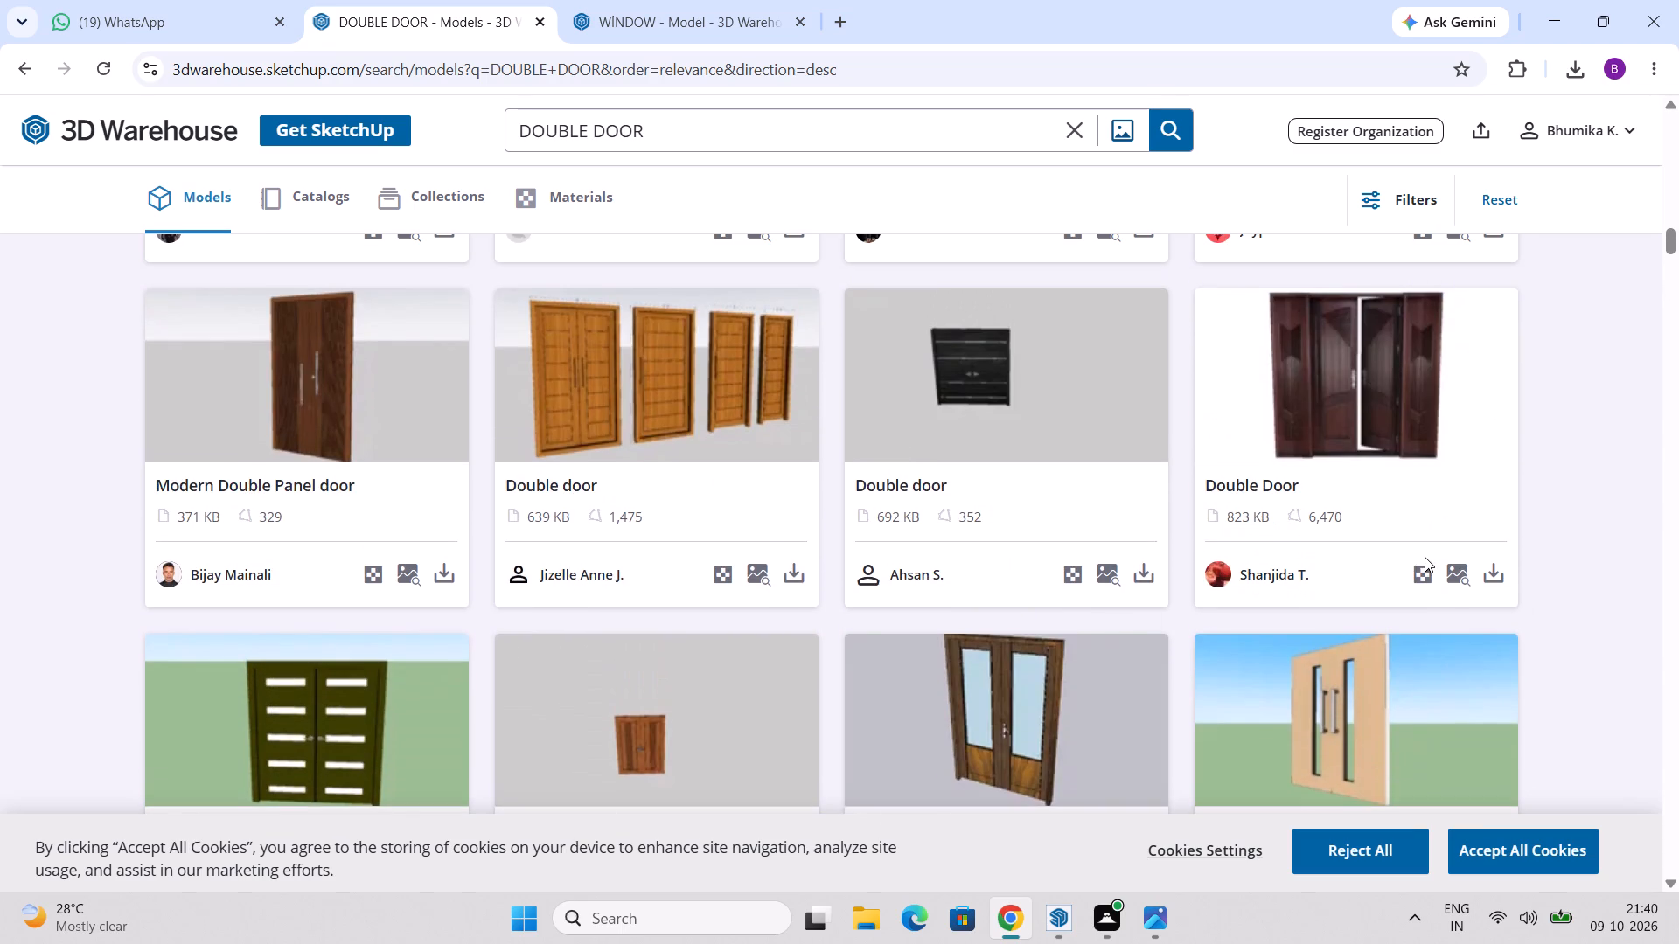
pyautogui.scroll(4, 1424, 555)
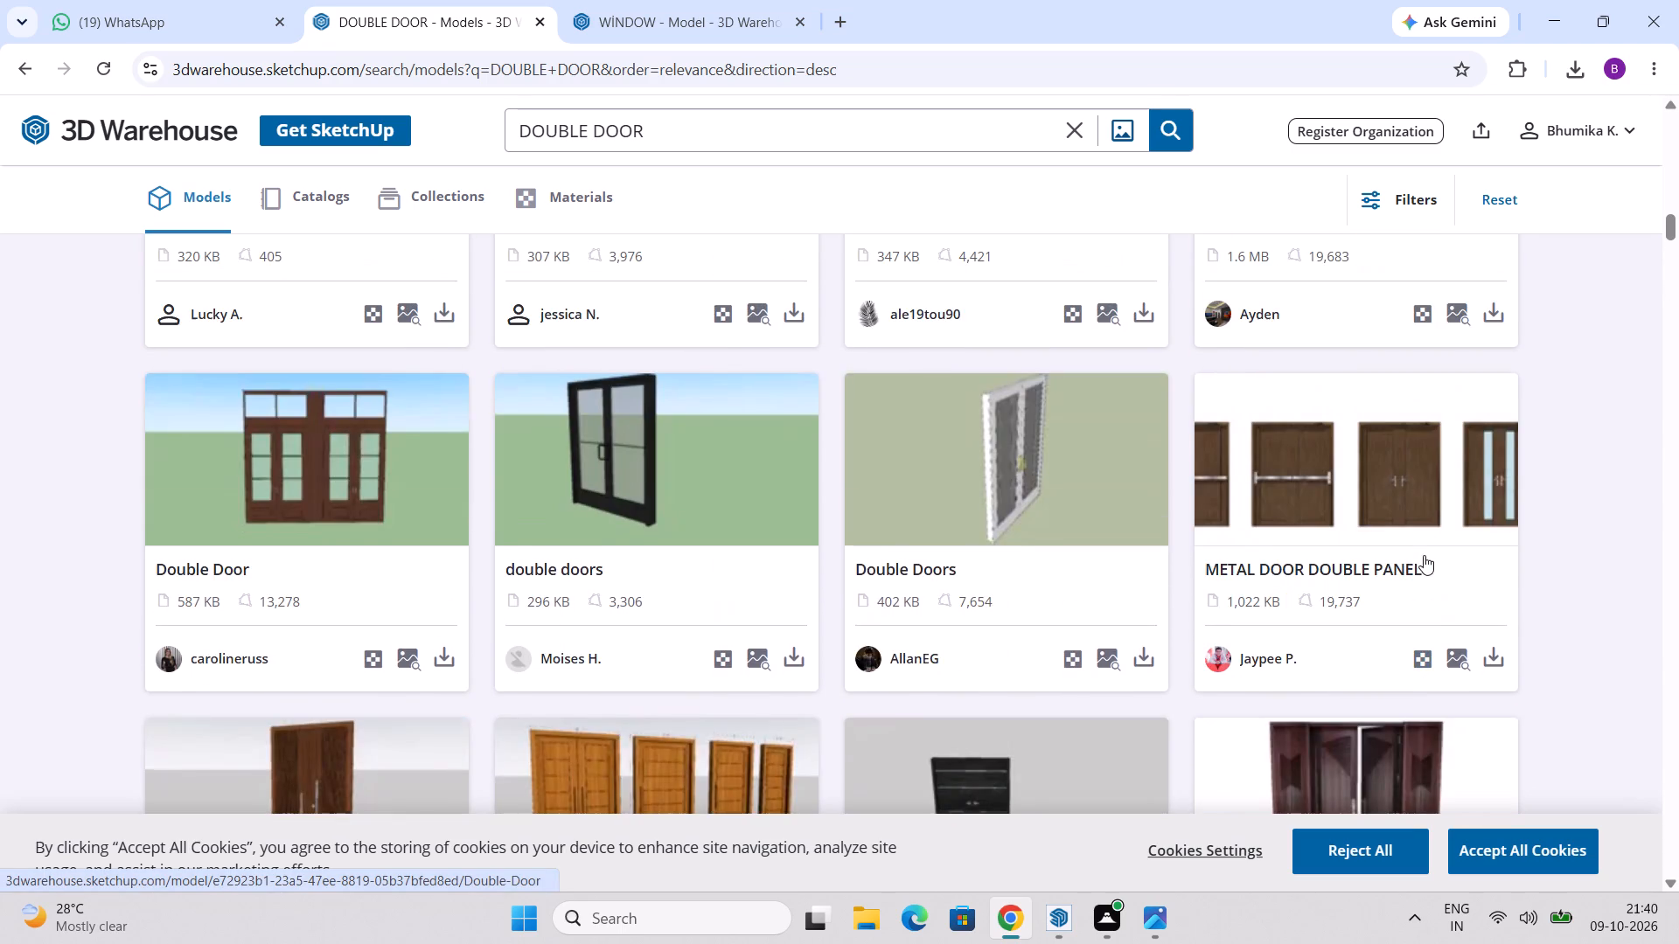
pyautogui.scroll(6, 1424, 555)
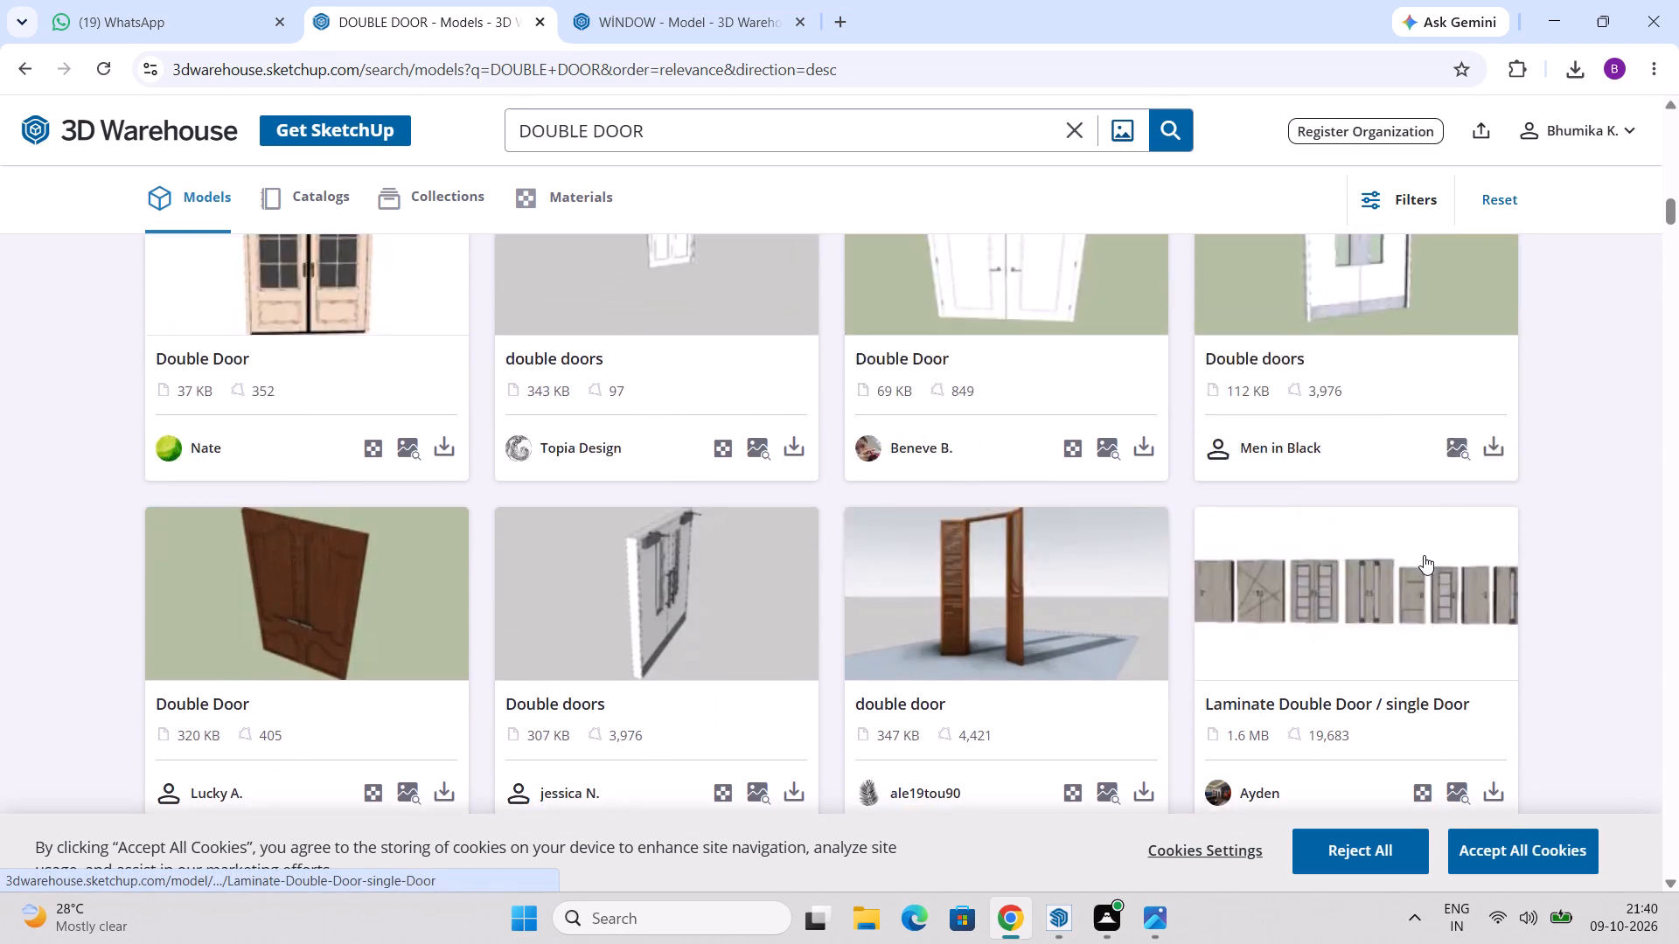
pyautogui.scroll(7, 1424, 555)
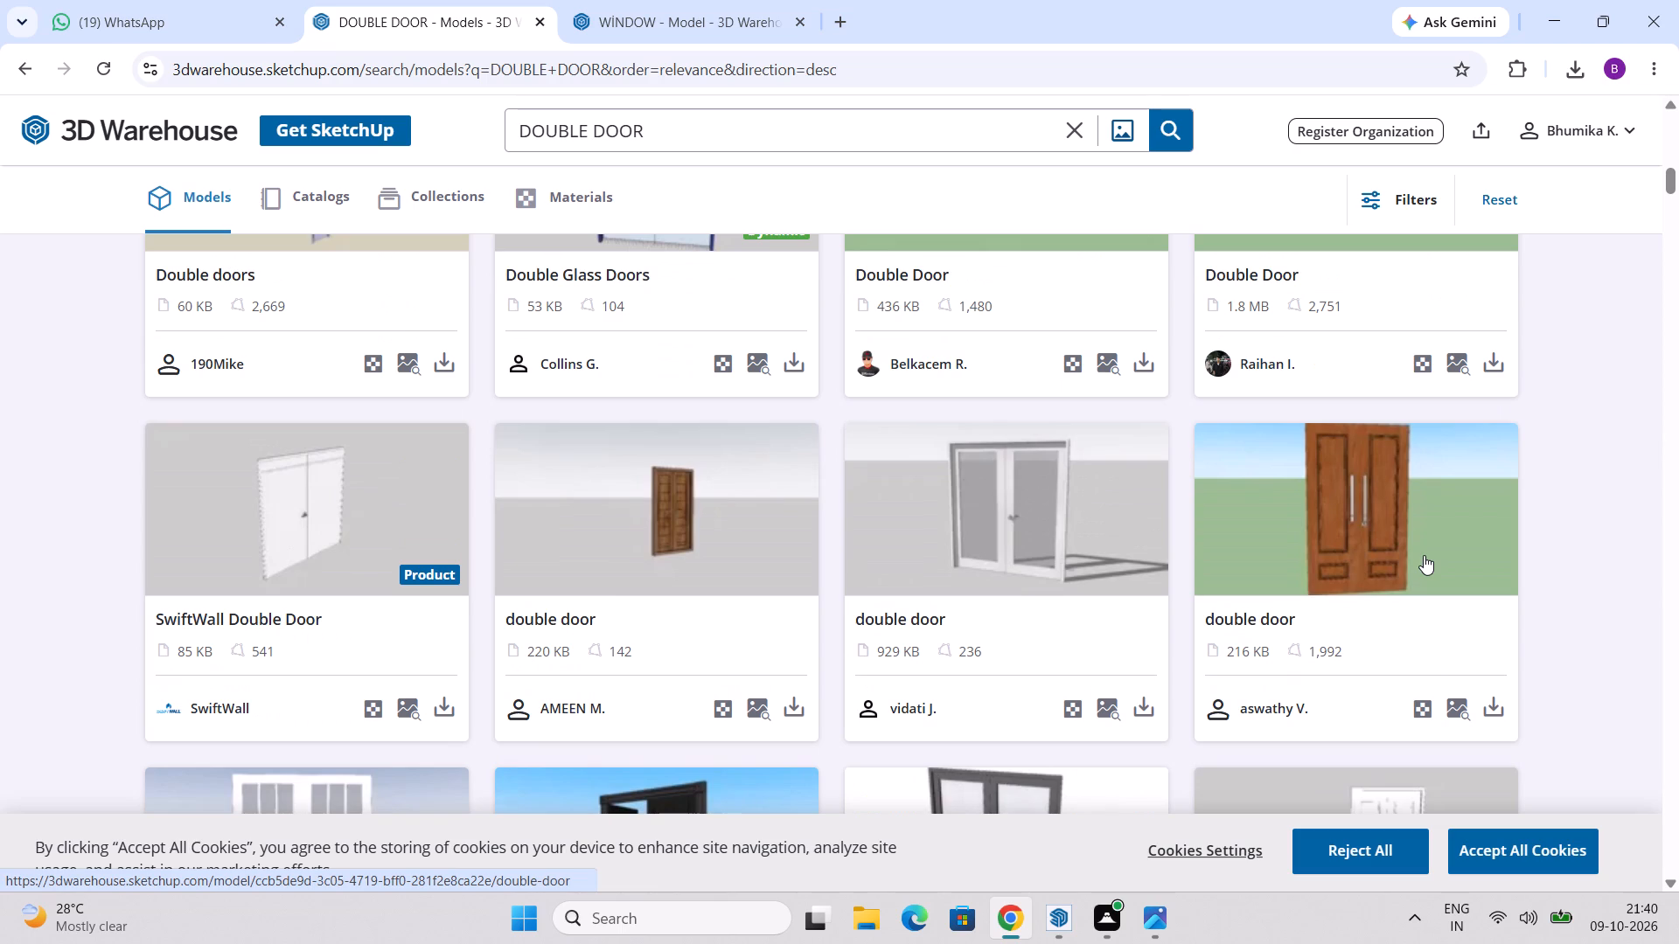
pyautogui.scroll(4, 1424, 555)
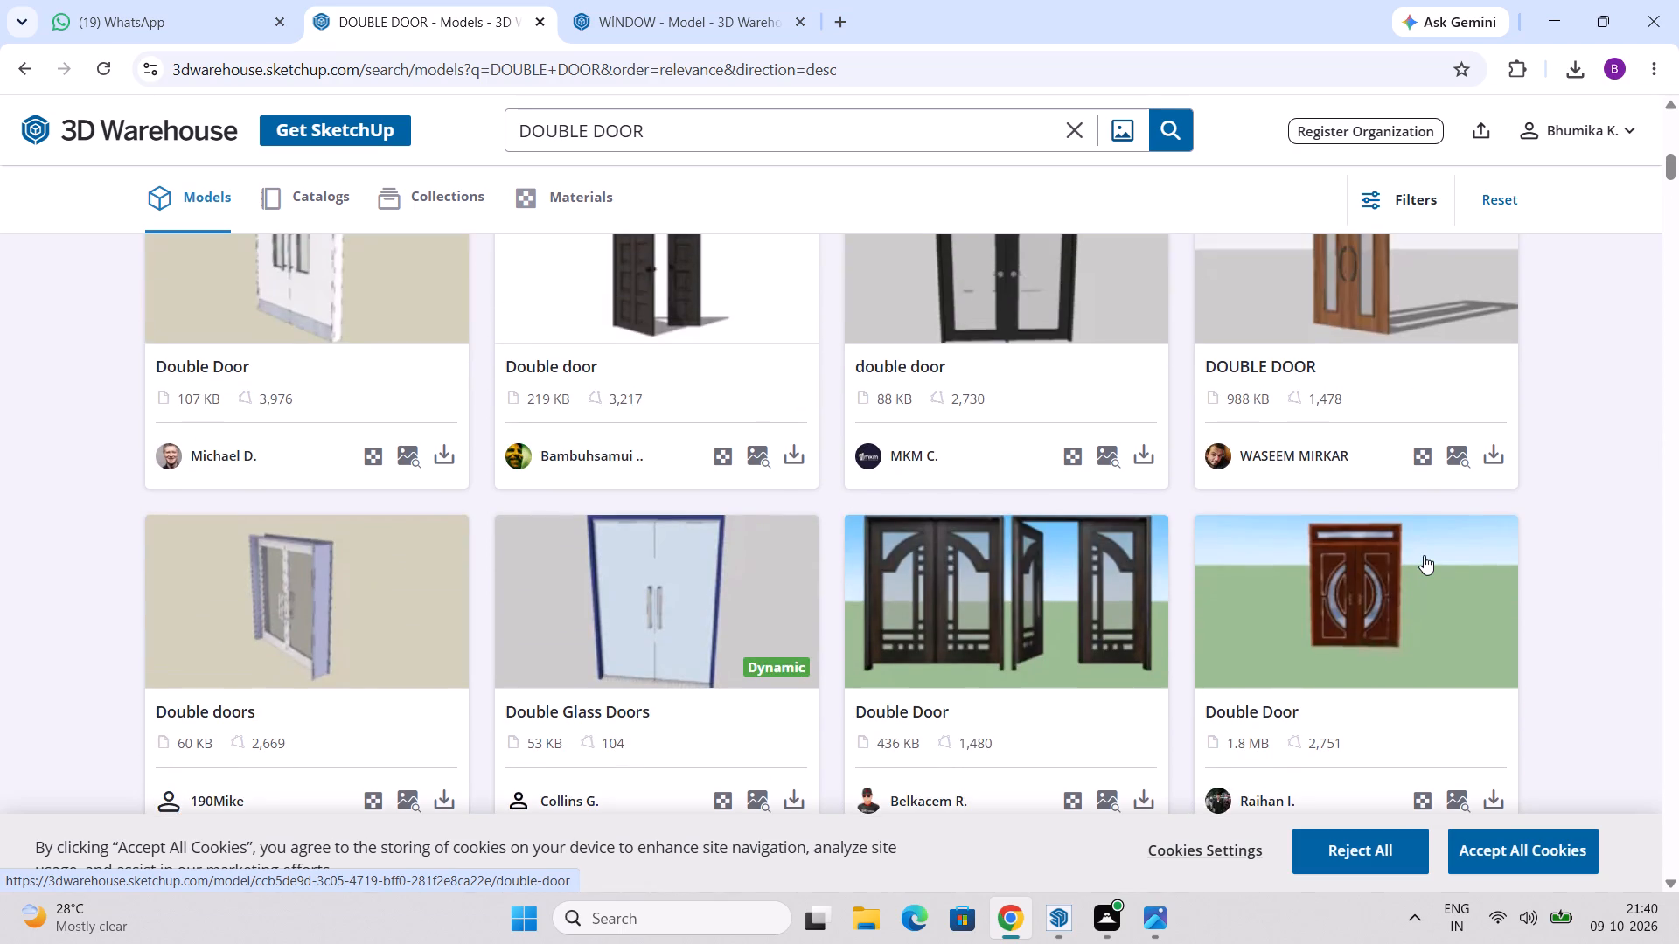
# Return to the first DOUBLE DOOR results and compare the door designs again through the early batches.
pyautogui.scroll(6, 1424, 555)
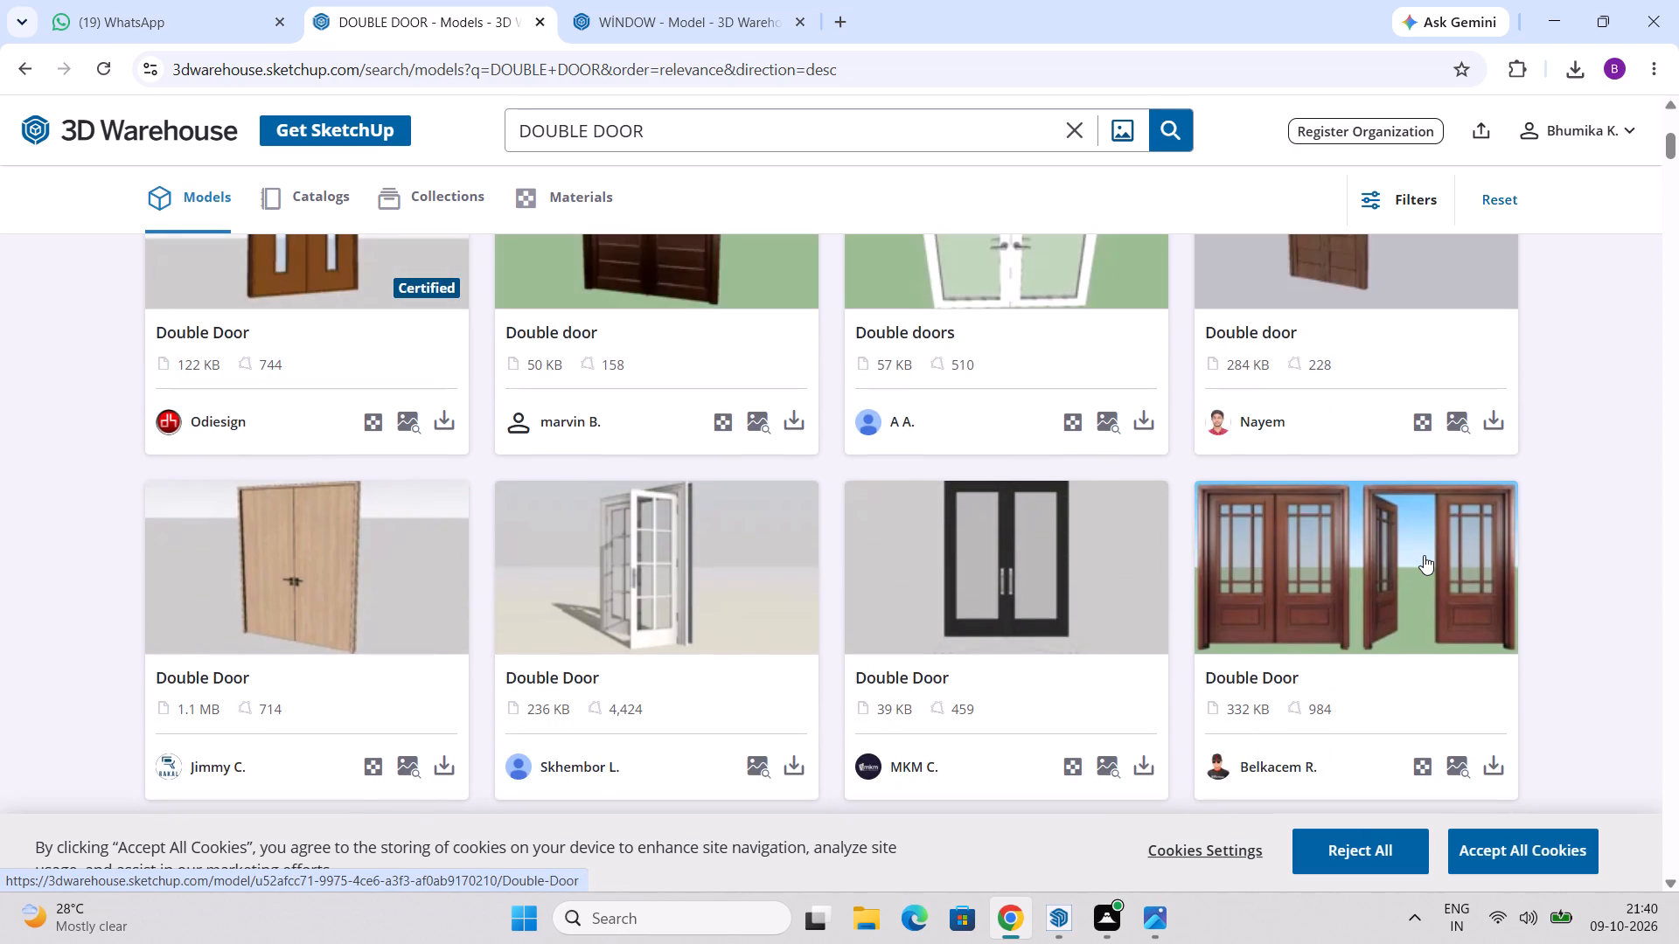
pyautogui.scroll(3, 1424, 555)
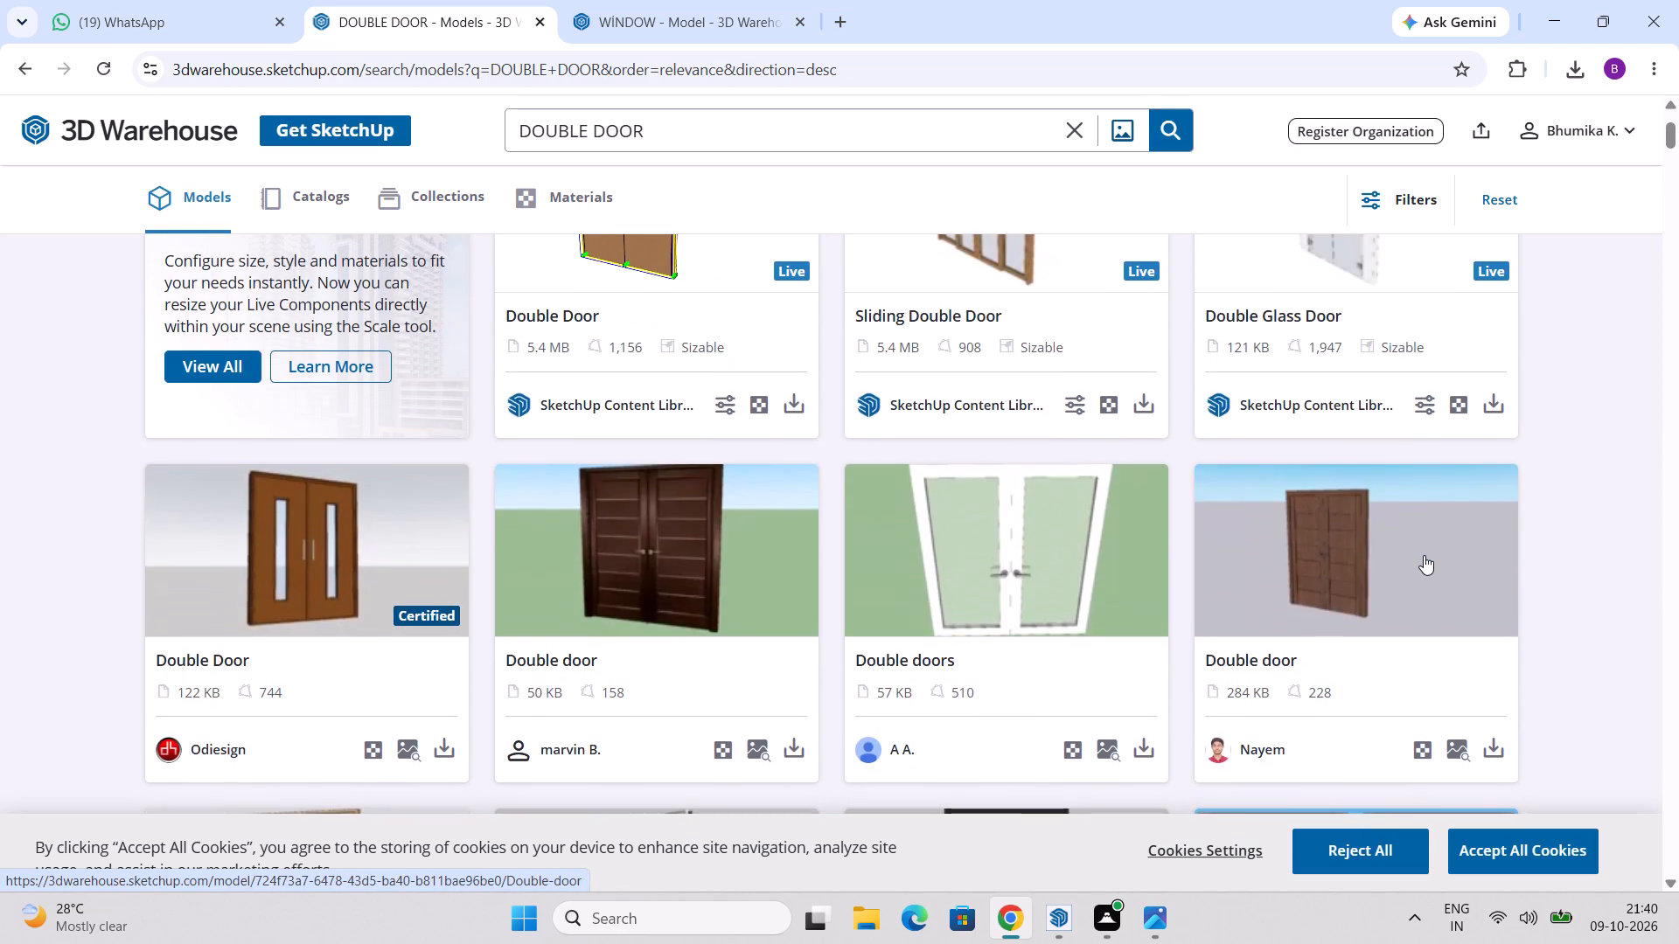
pyautogui.scroll(3, 1413, 560)
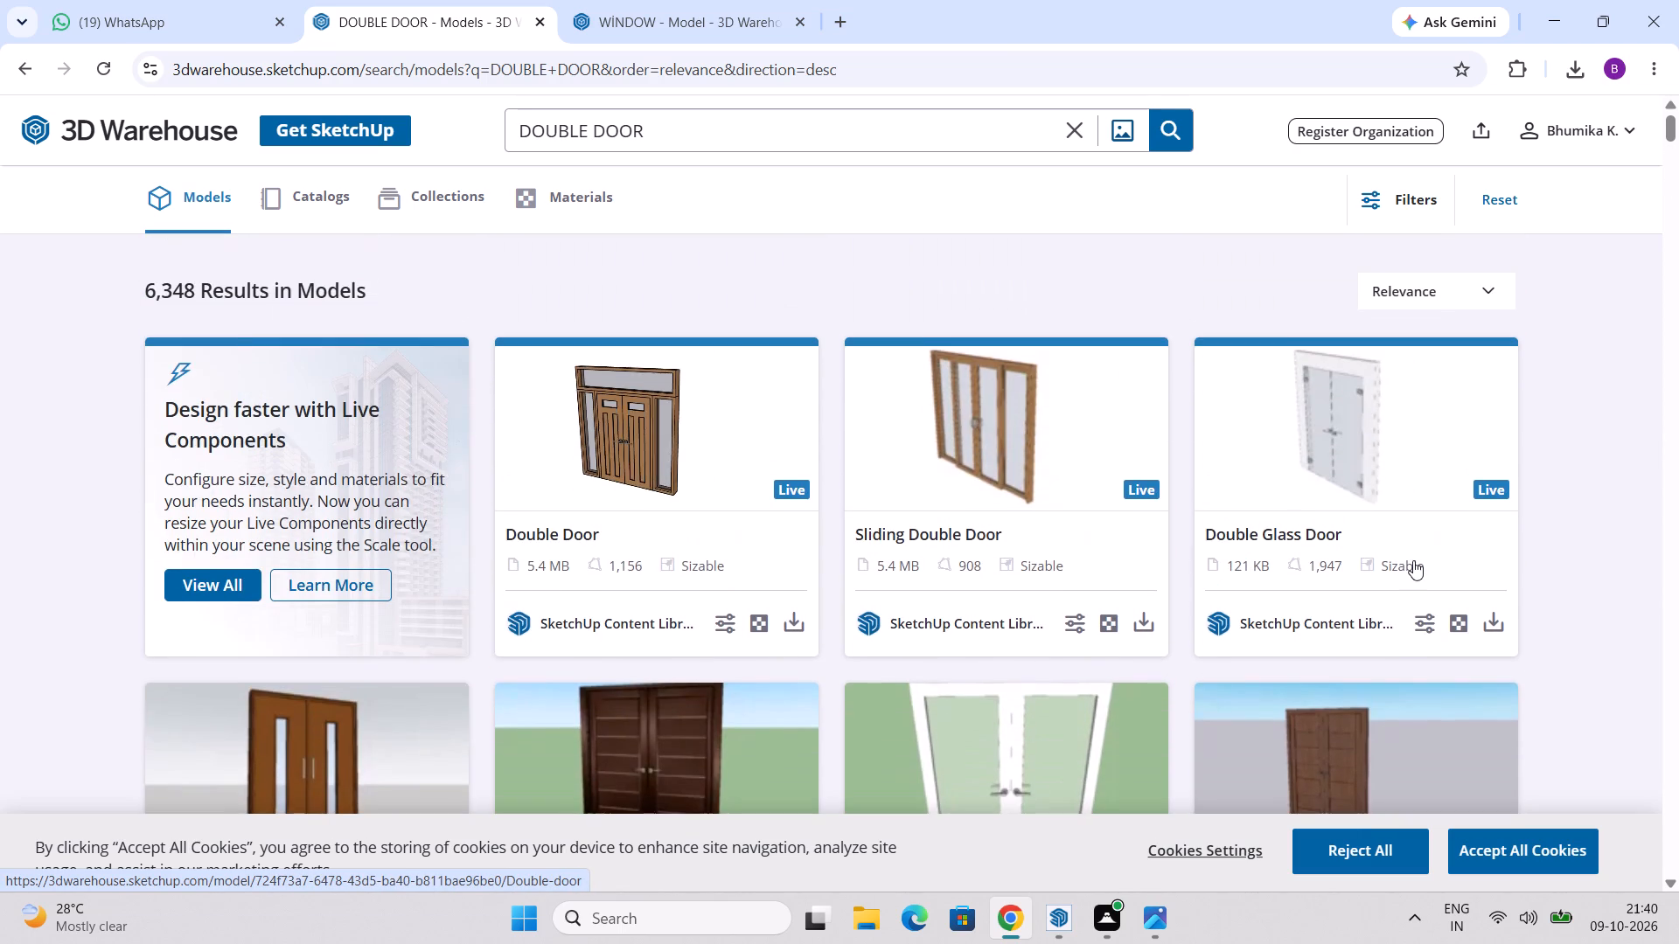
pyautogui.scroll(-5, 1413, 560)
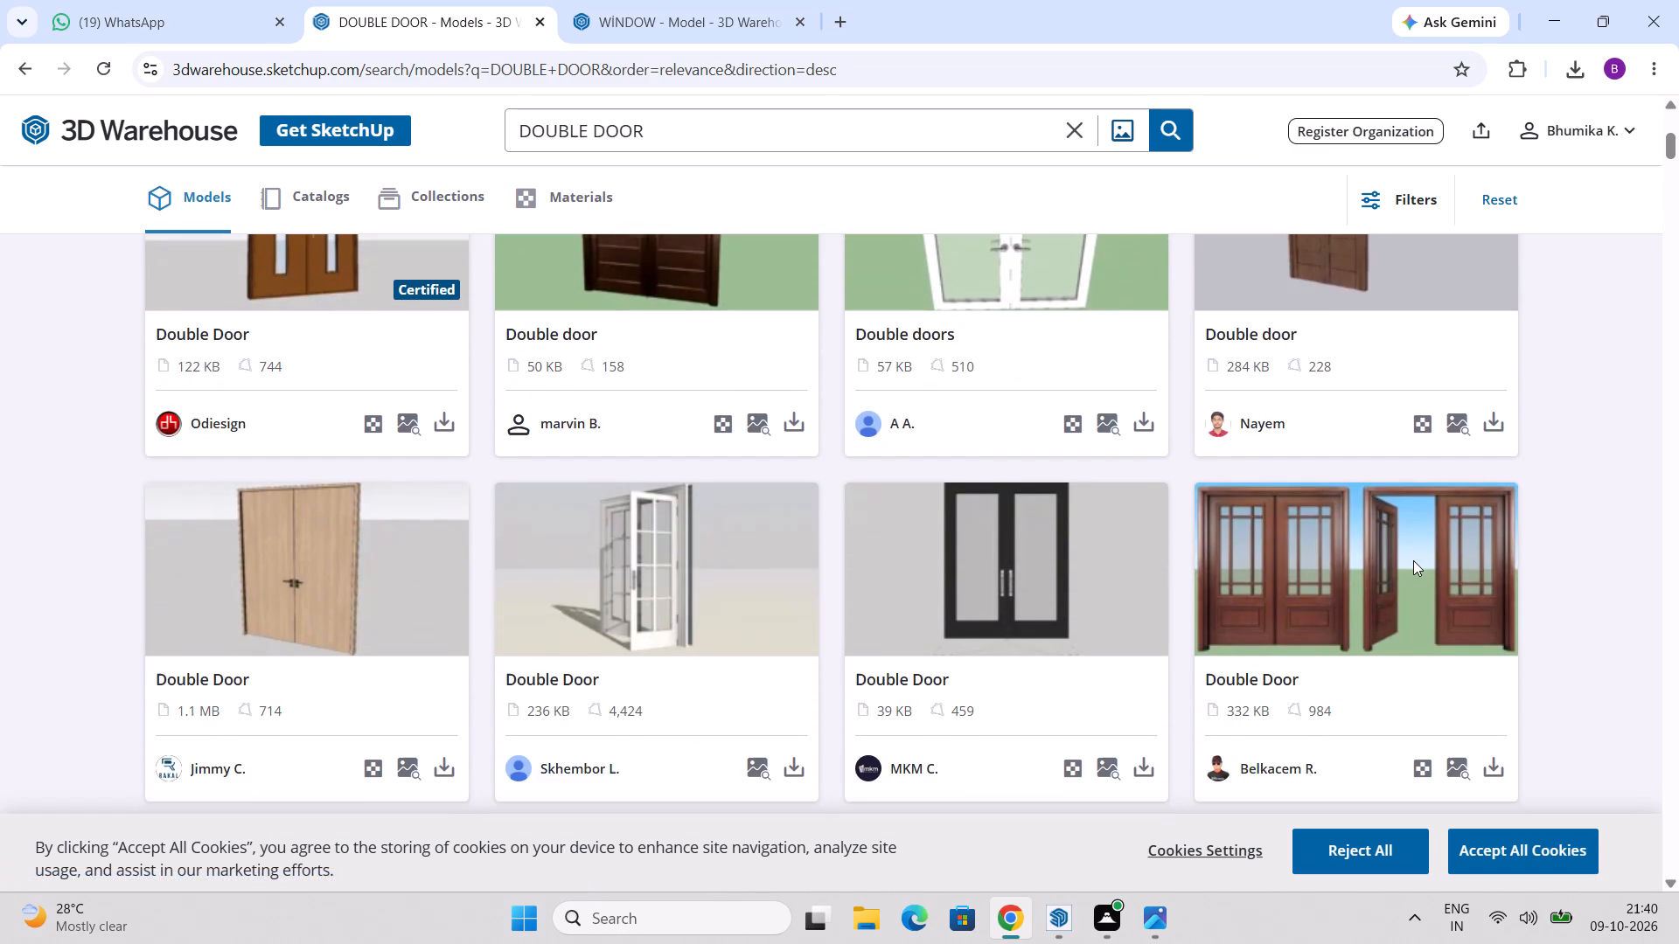
pyautogui.scroll(-4, 1413, 560)
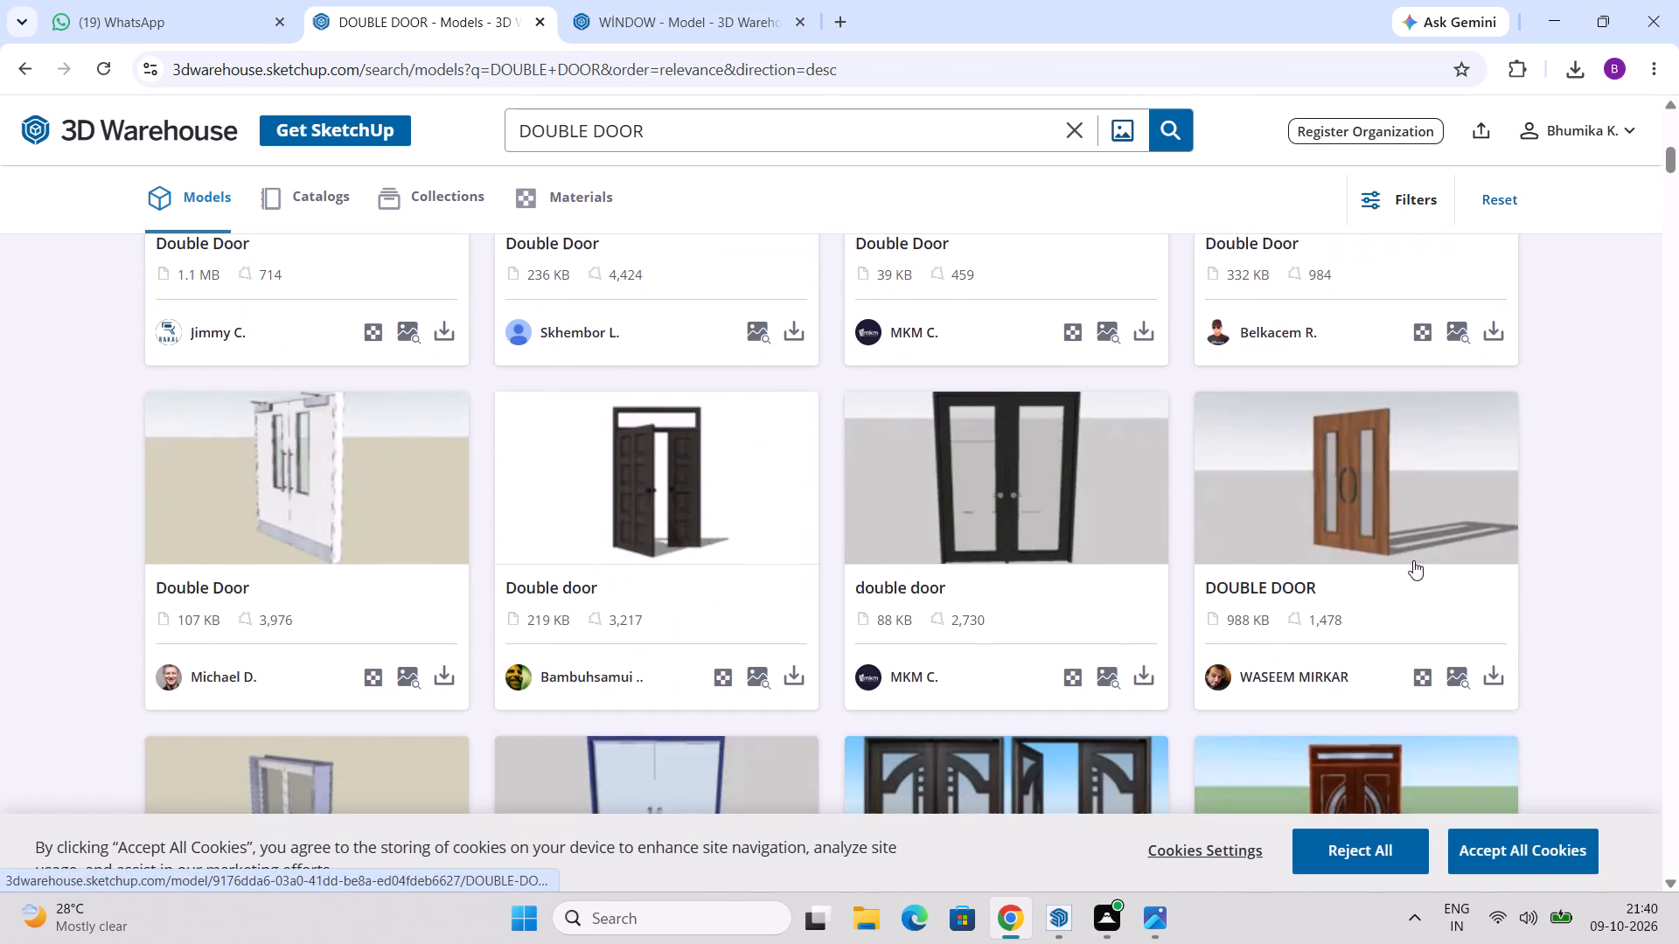
pyautogui.scroll(-5, 1413, 560)
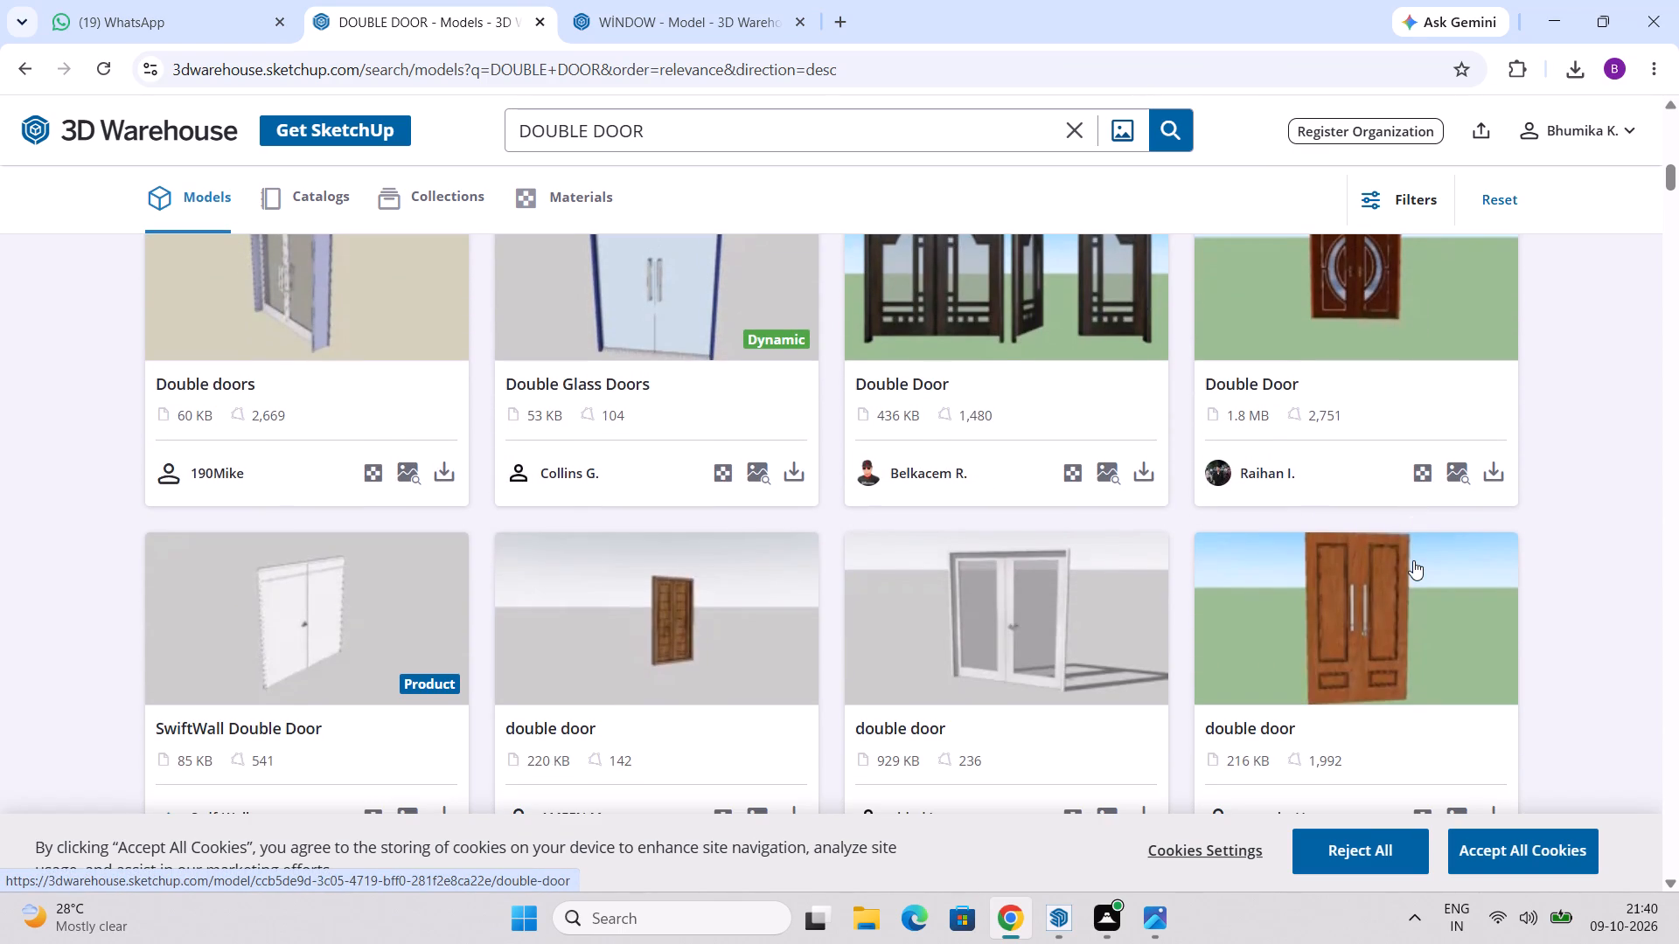
pyautogui.scroll(-12, 1413, 560)
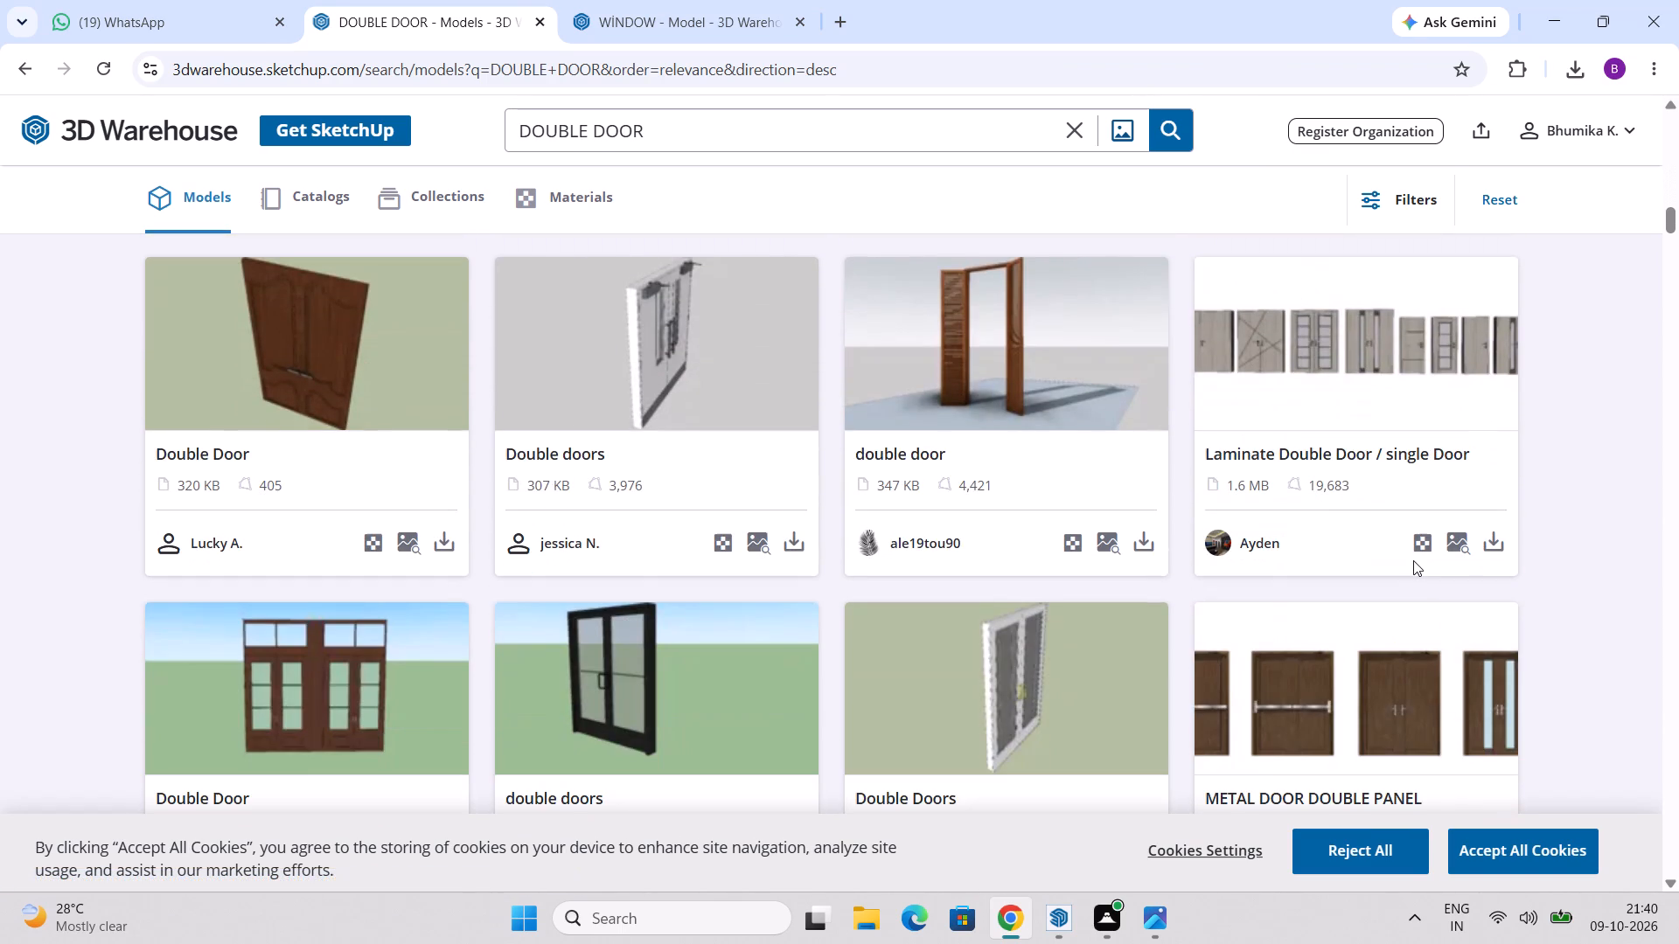
pyautogui.scroll(-6, 1413, 560)
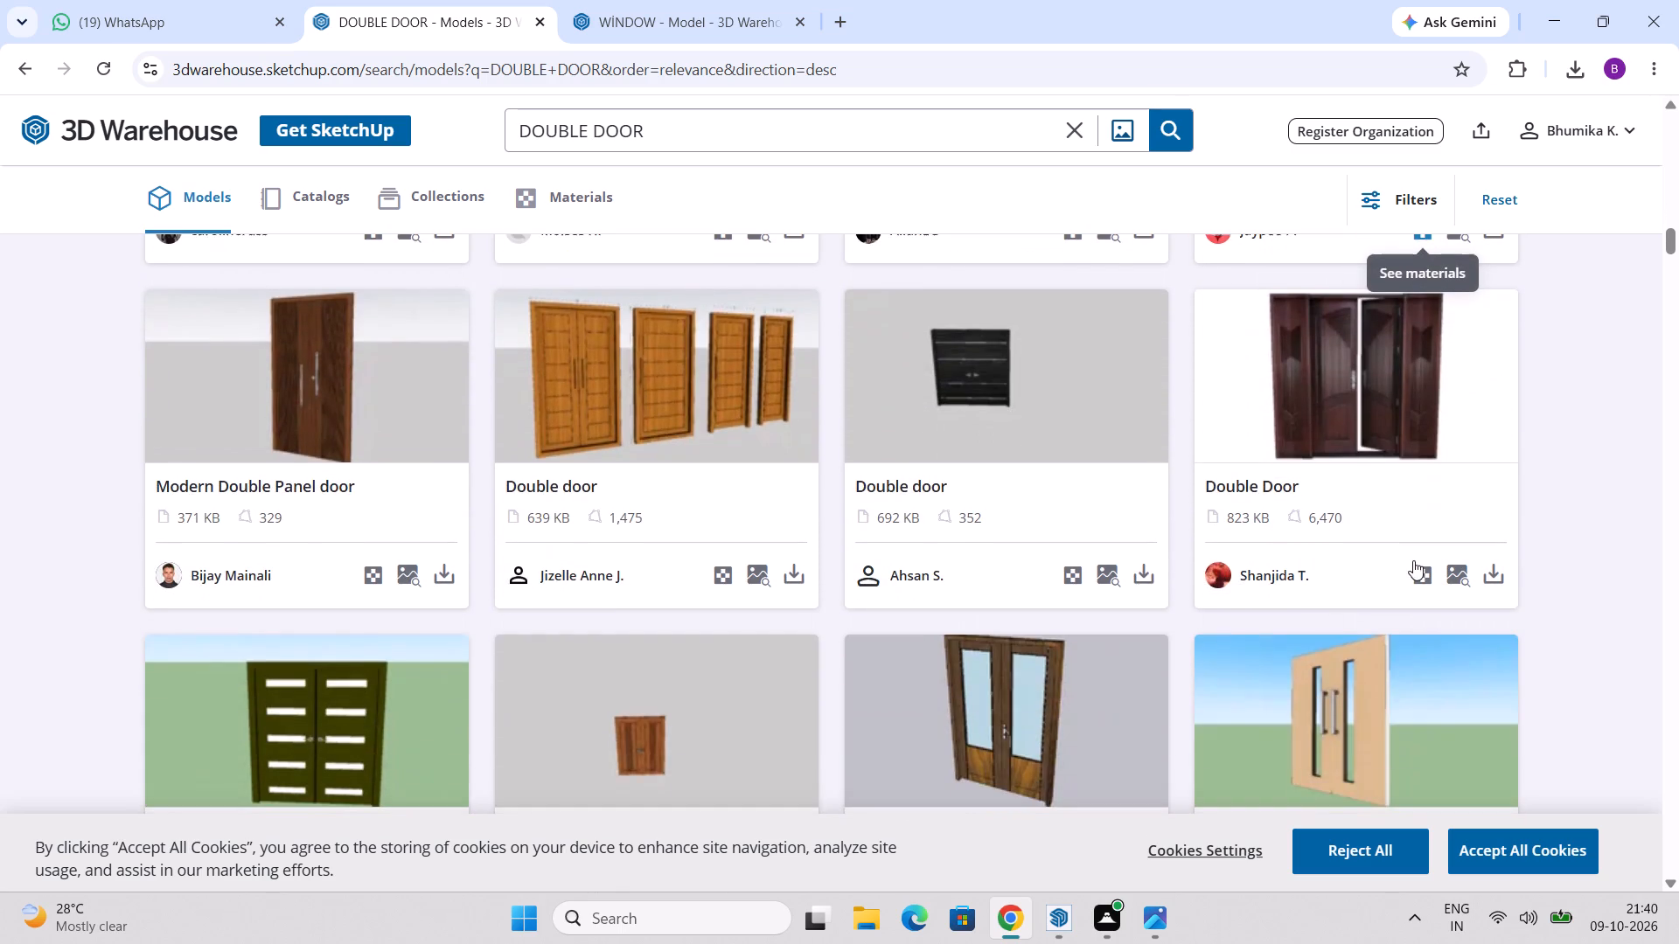
pyautogui.scroll(-6, 1413, 560)
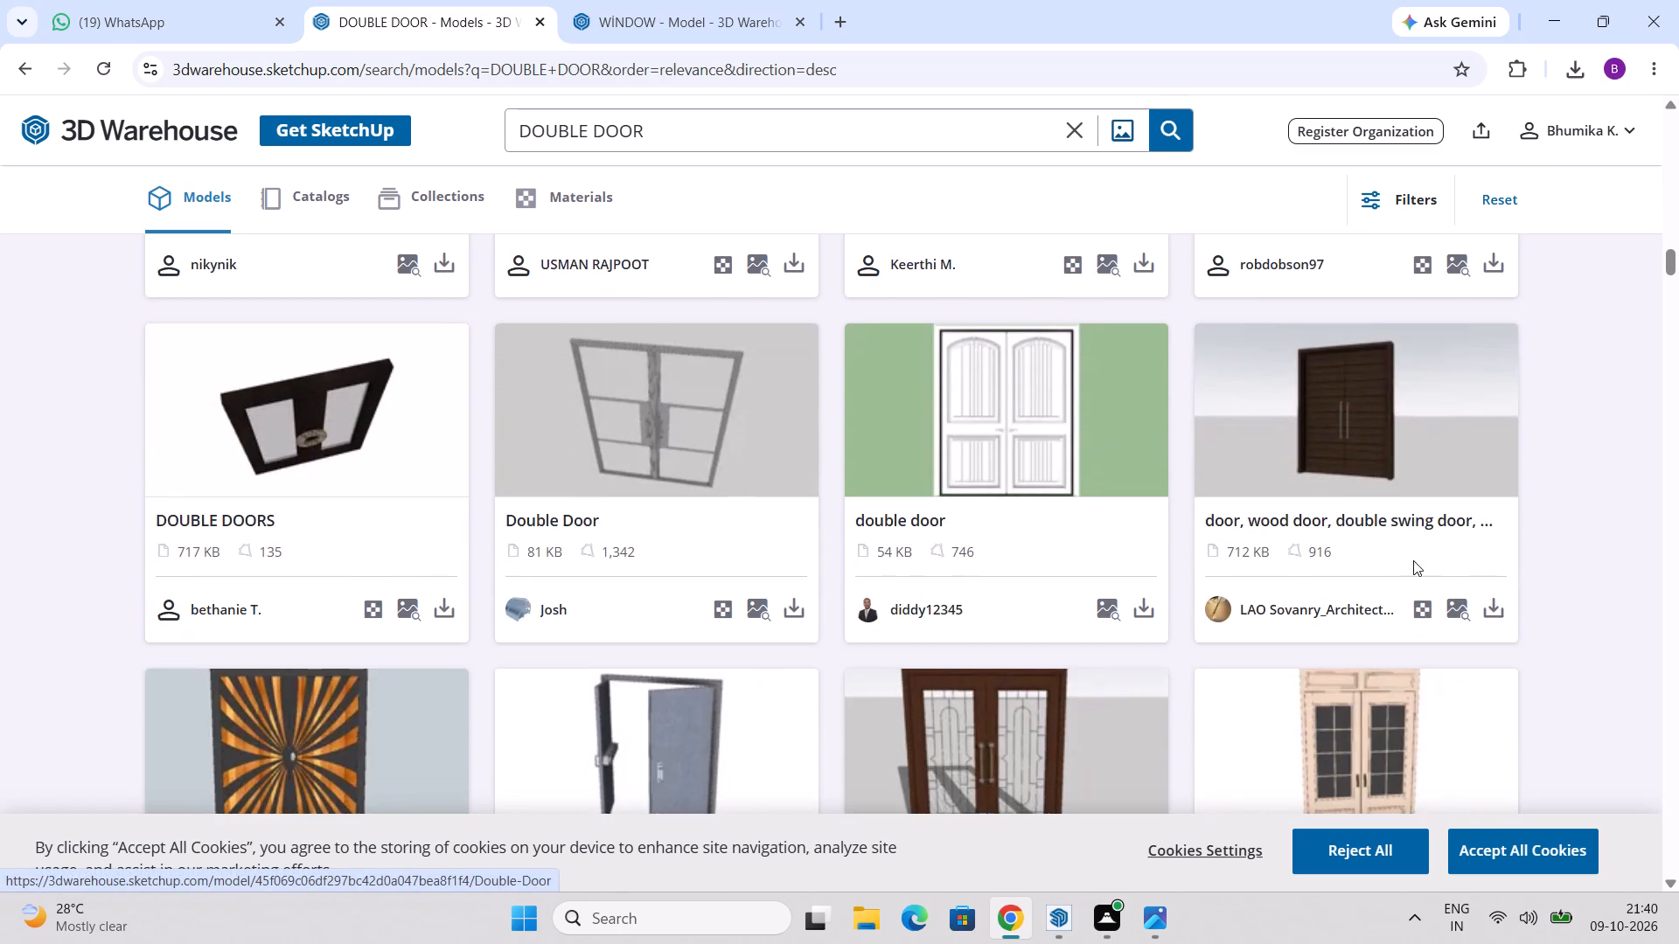
# Continue through the remaining loaded DOUBLE DOOR results, examining the glass, panelled and wooden designs for a suitable door.
pyautogui.scroll(-12, 1413, 560)
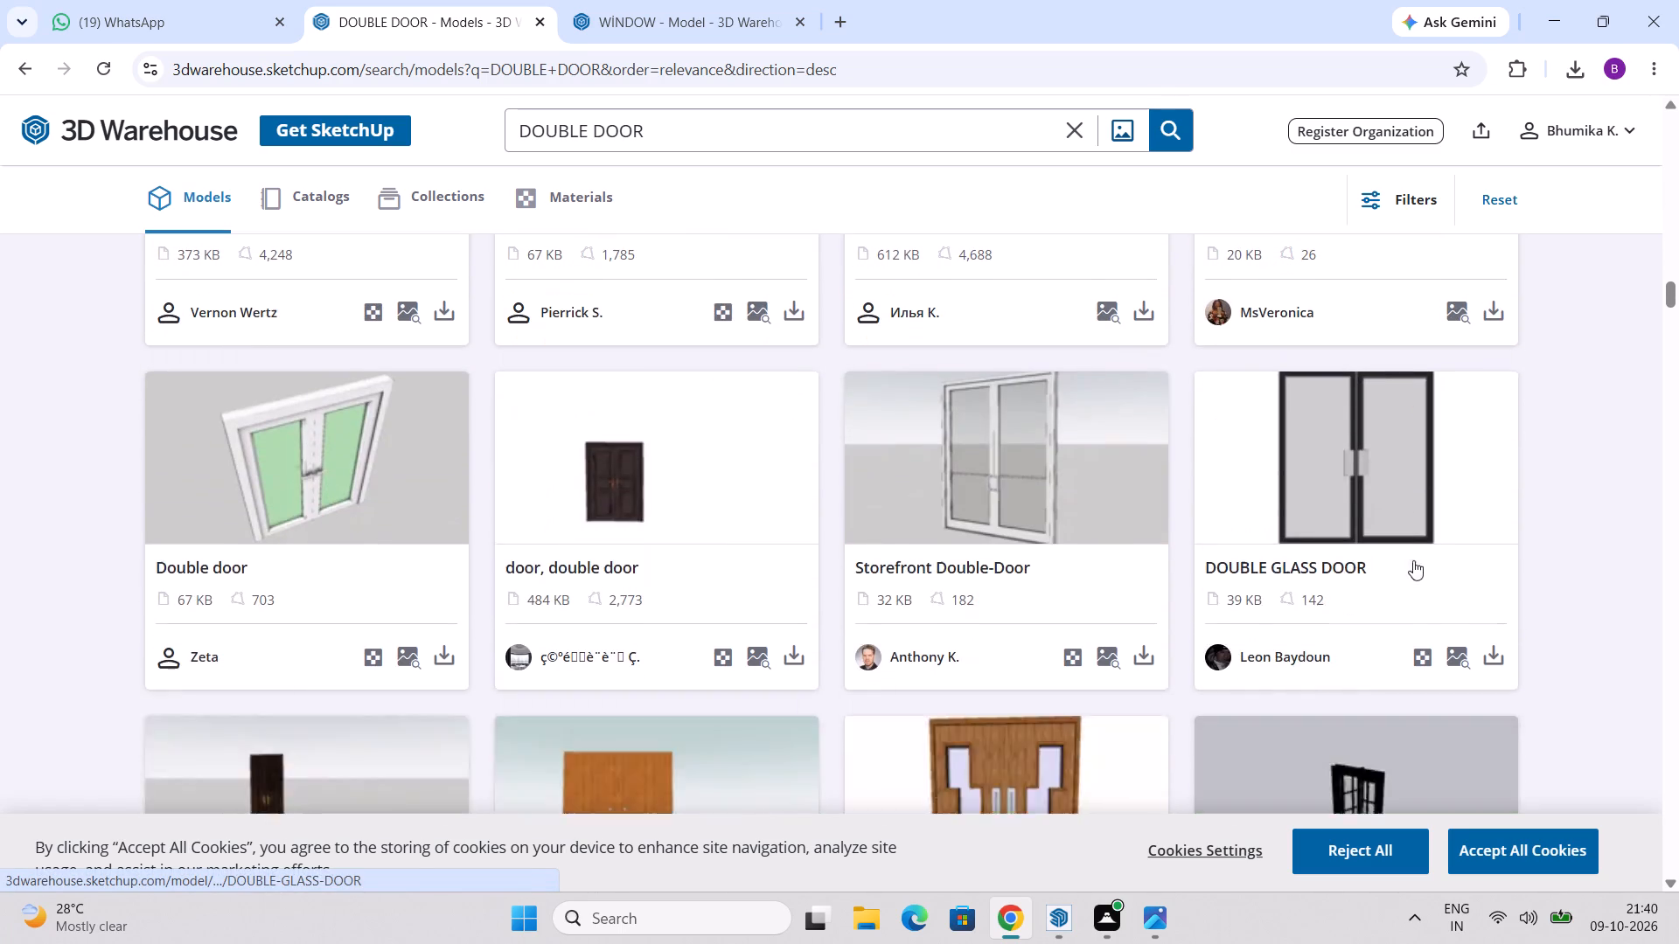
pyautogui.scroll(-6, 1413, 560)
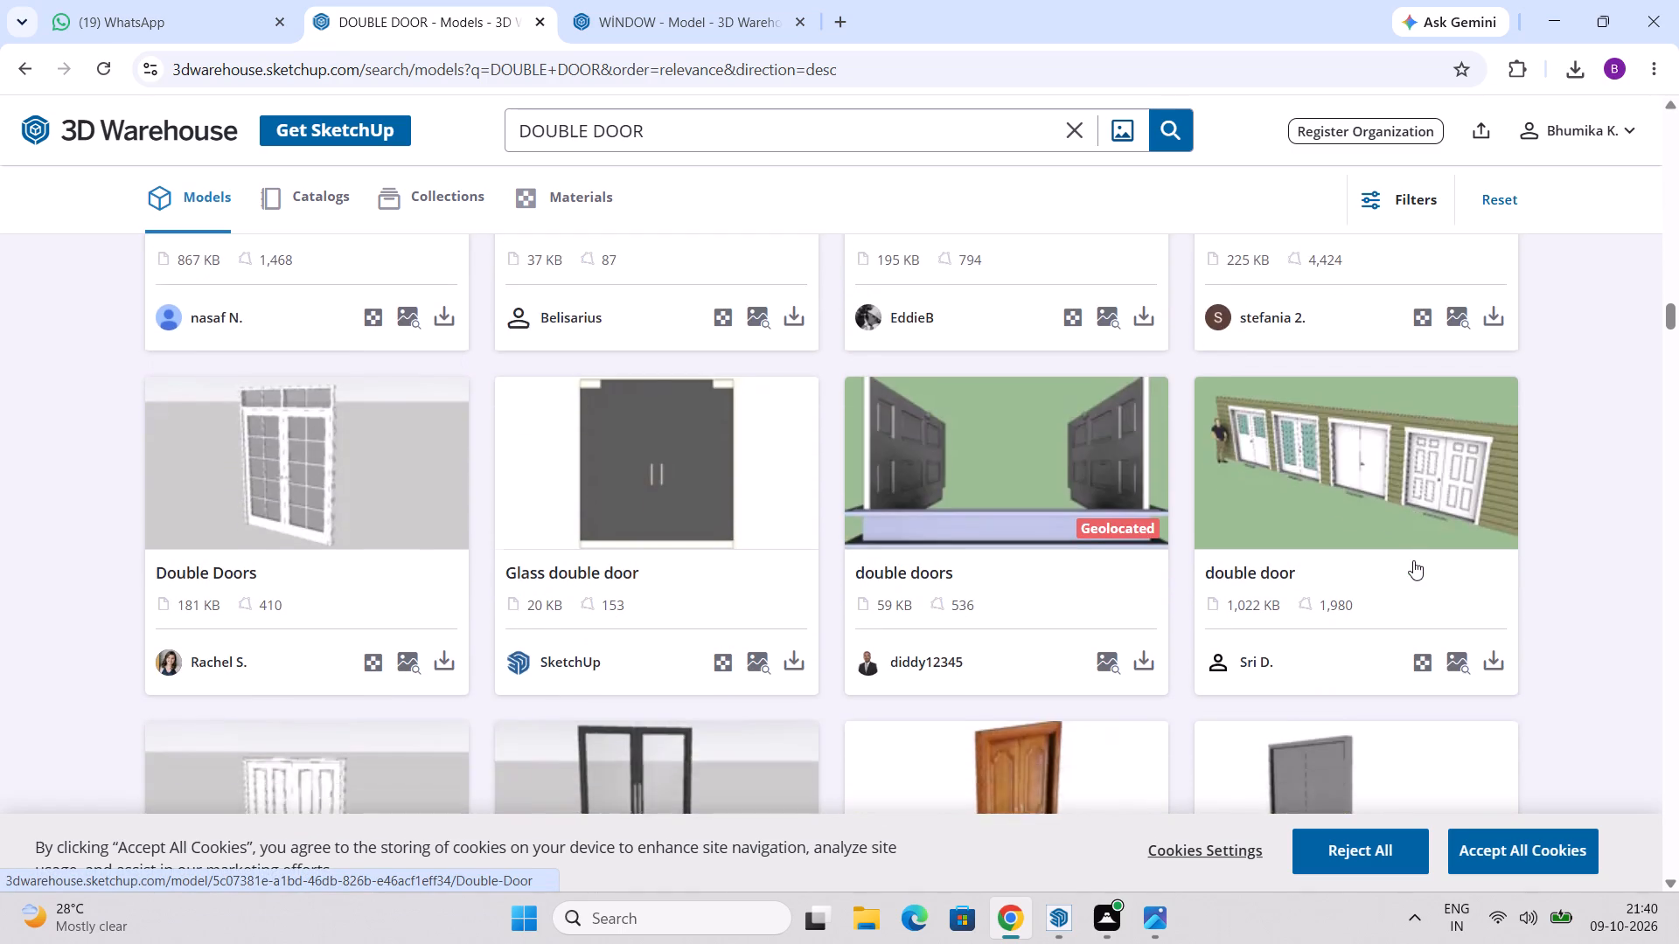
pyautogui.scroll(-8, 1413, 560)
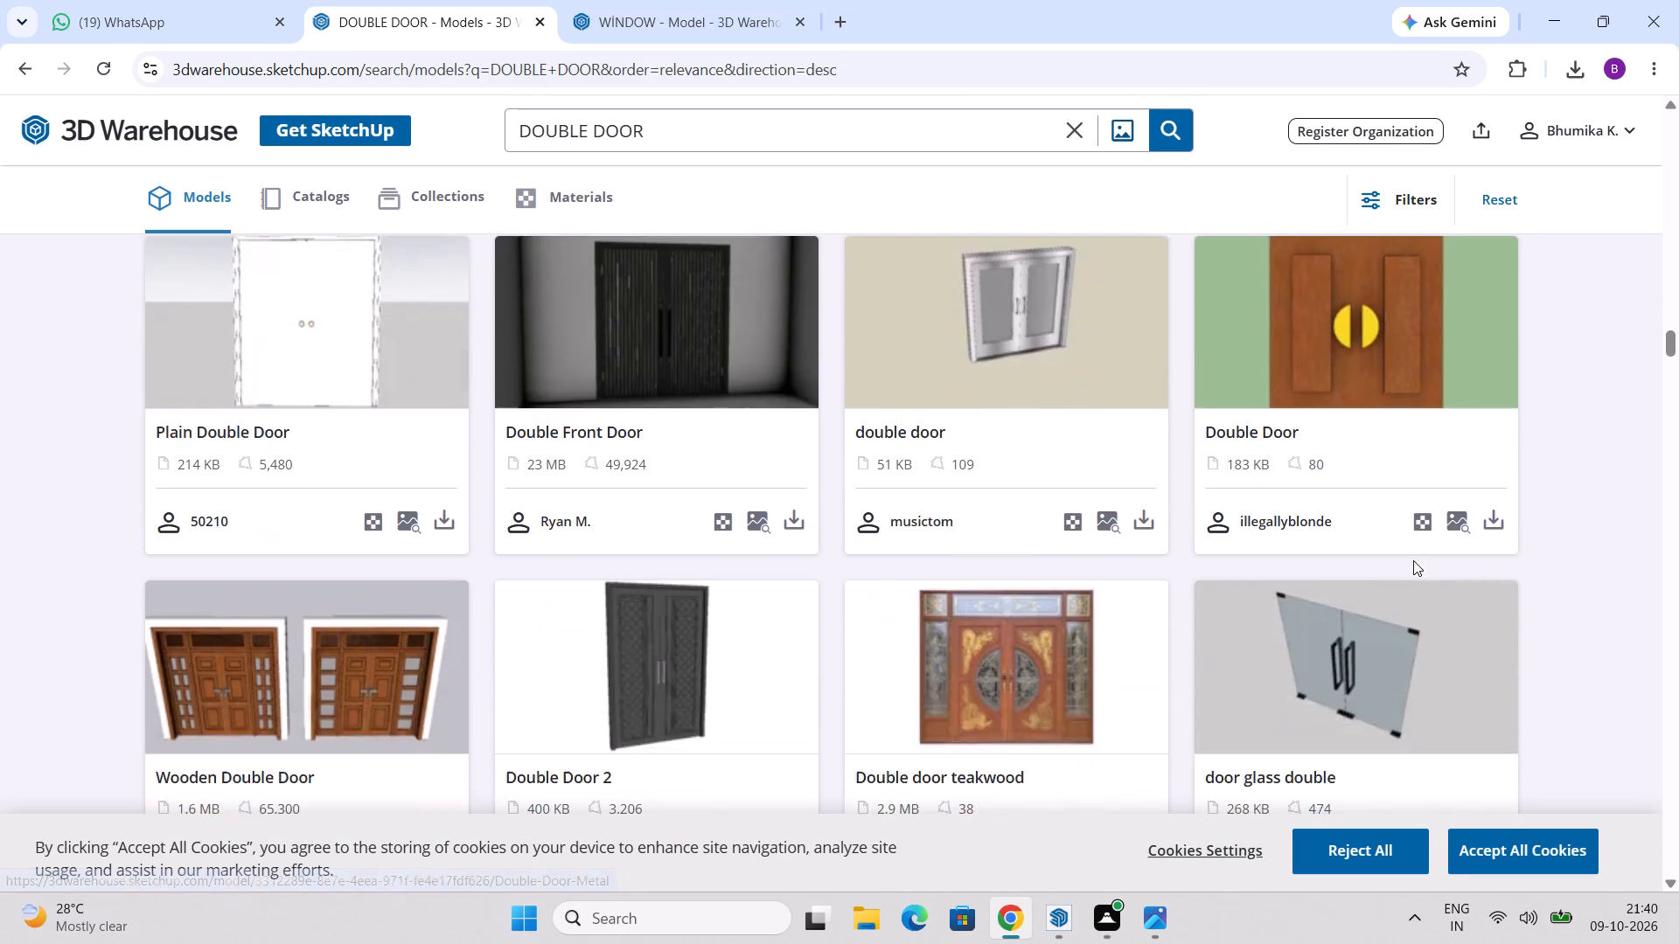
pyautogui.scroll(-9, 1413, 560)
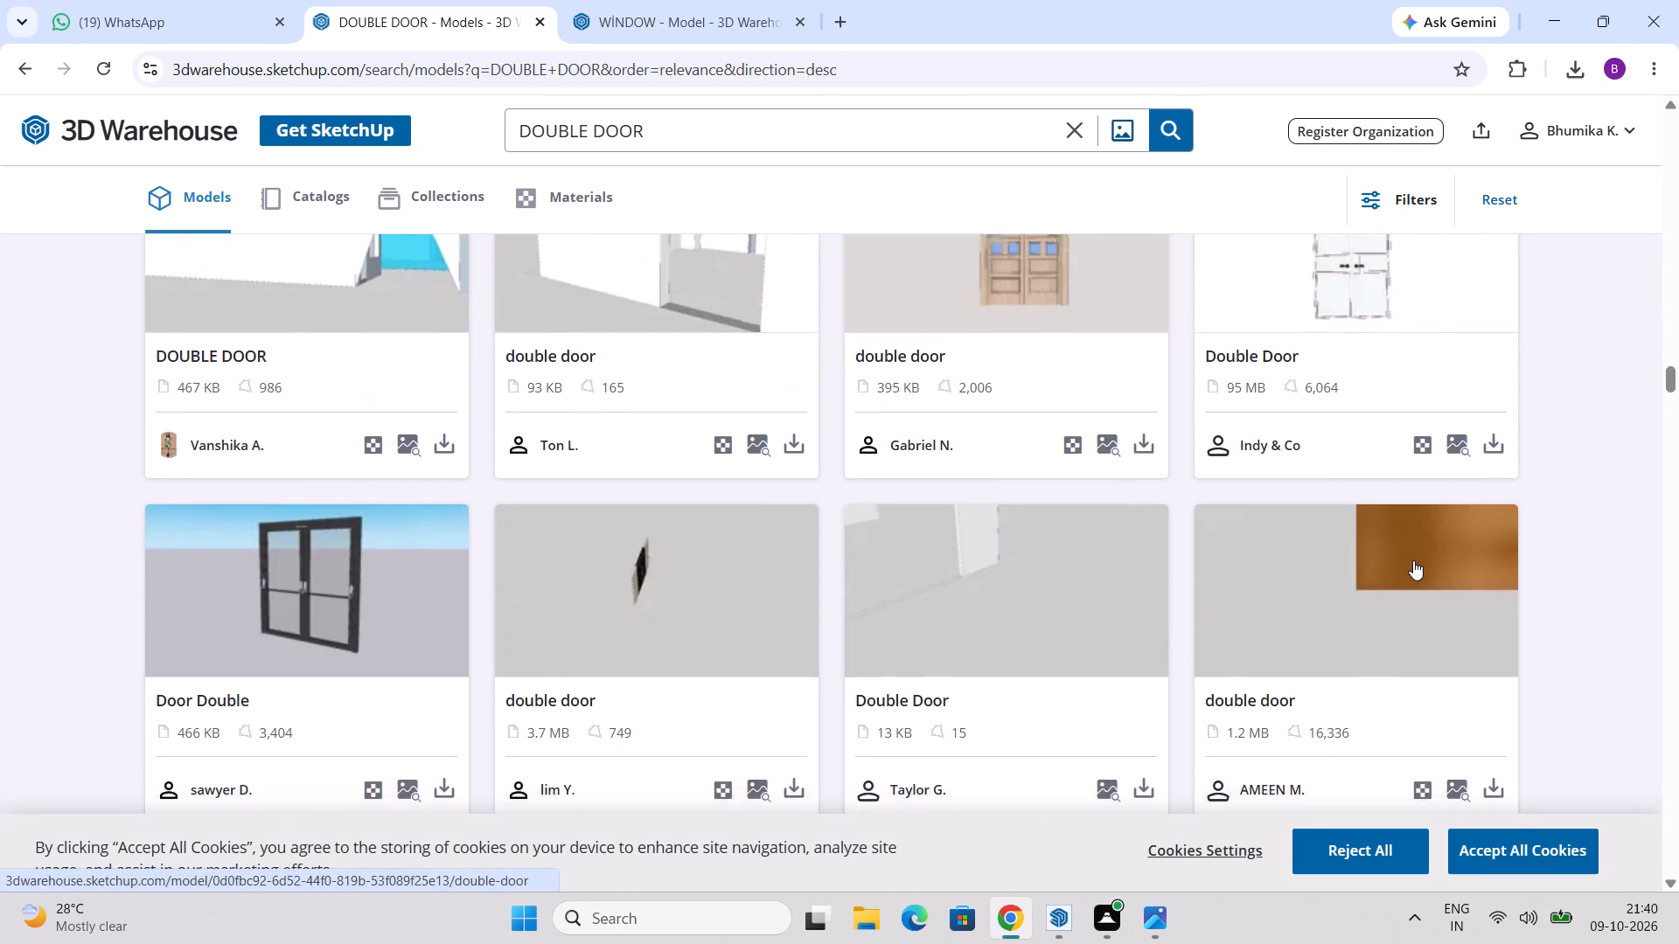
pyautogui.scroll(-9, 1413, 560)
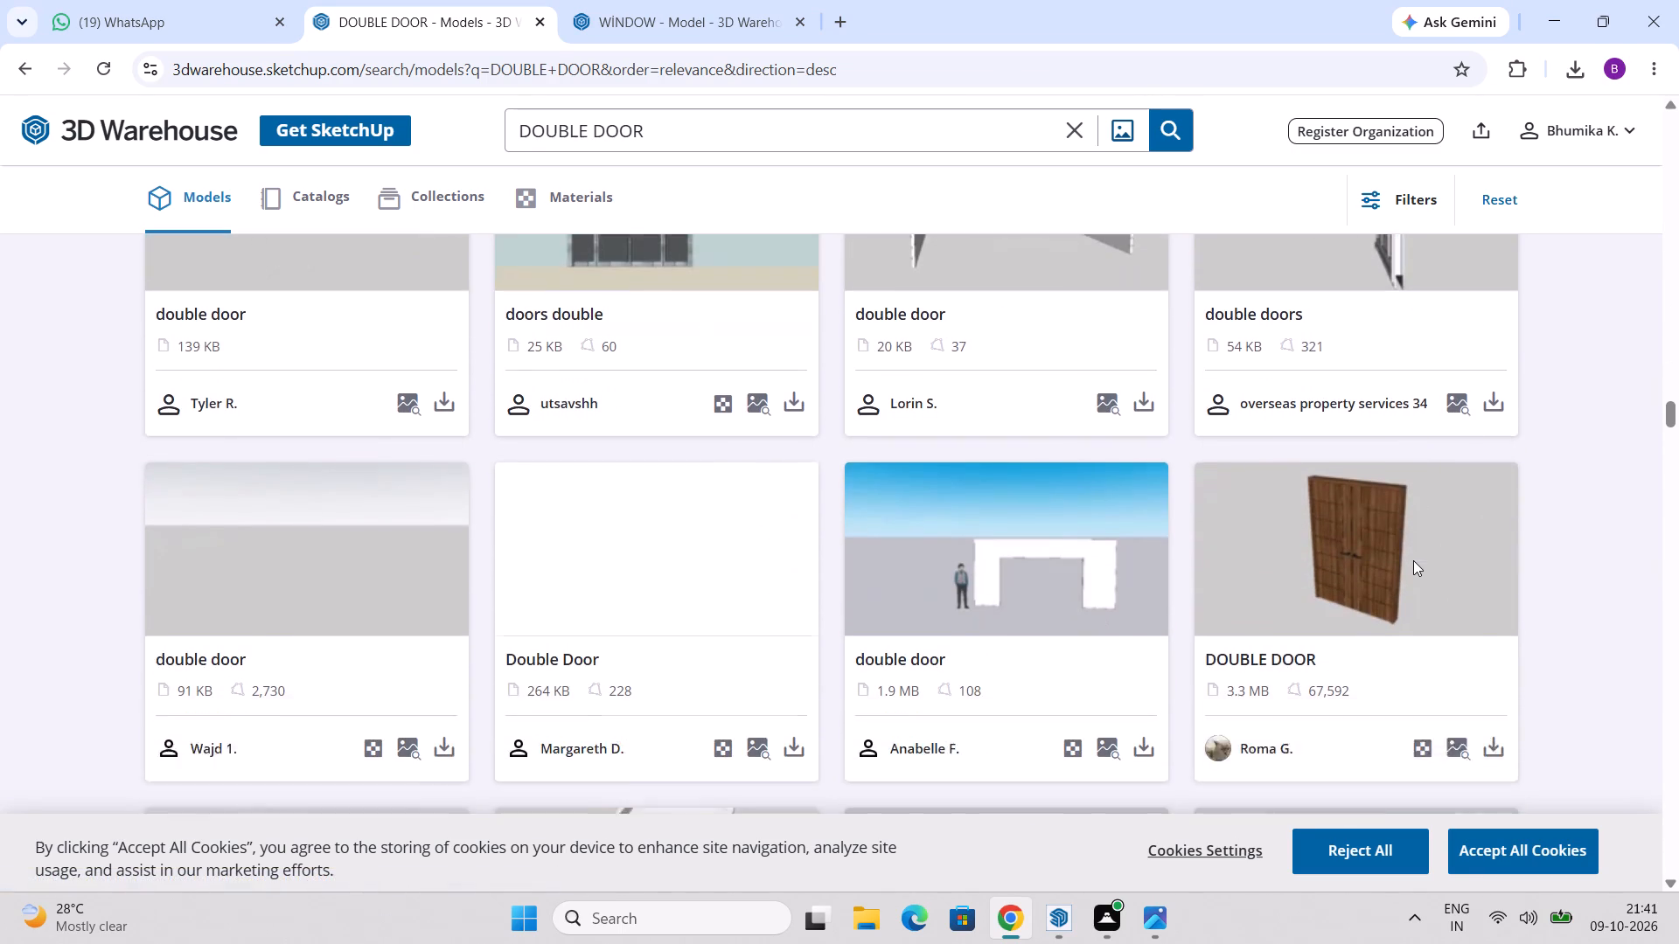
# Download the 3.3 MB brown wooden-panel DOUBLE DOOR model as a SketchUp file.
pyautogui.scroll(-1, 1413, 560)
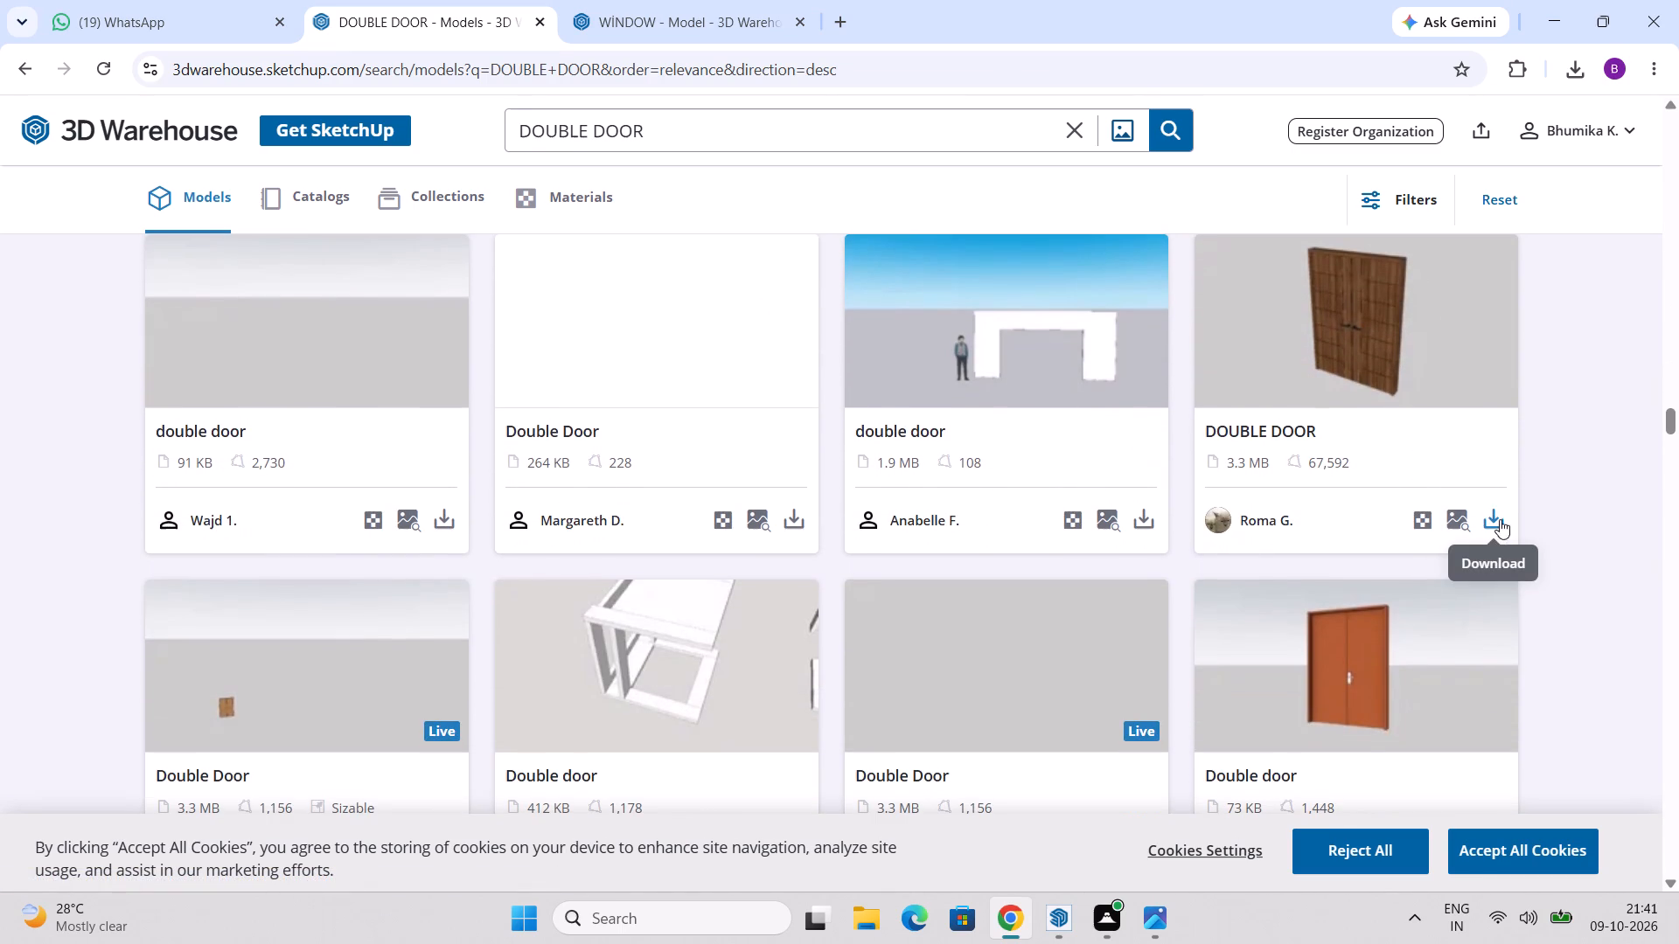
pyautogui.click(1501, 517)
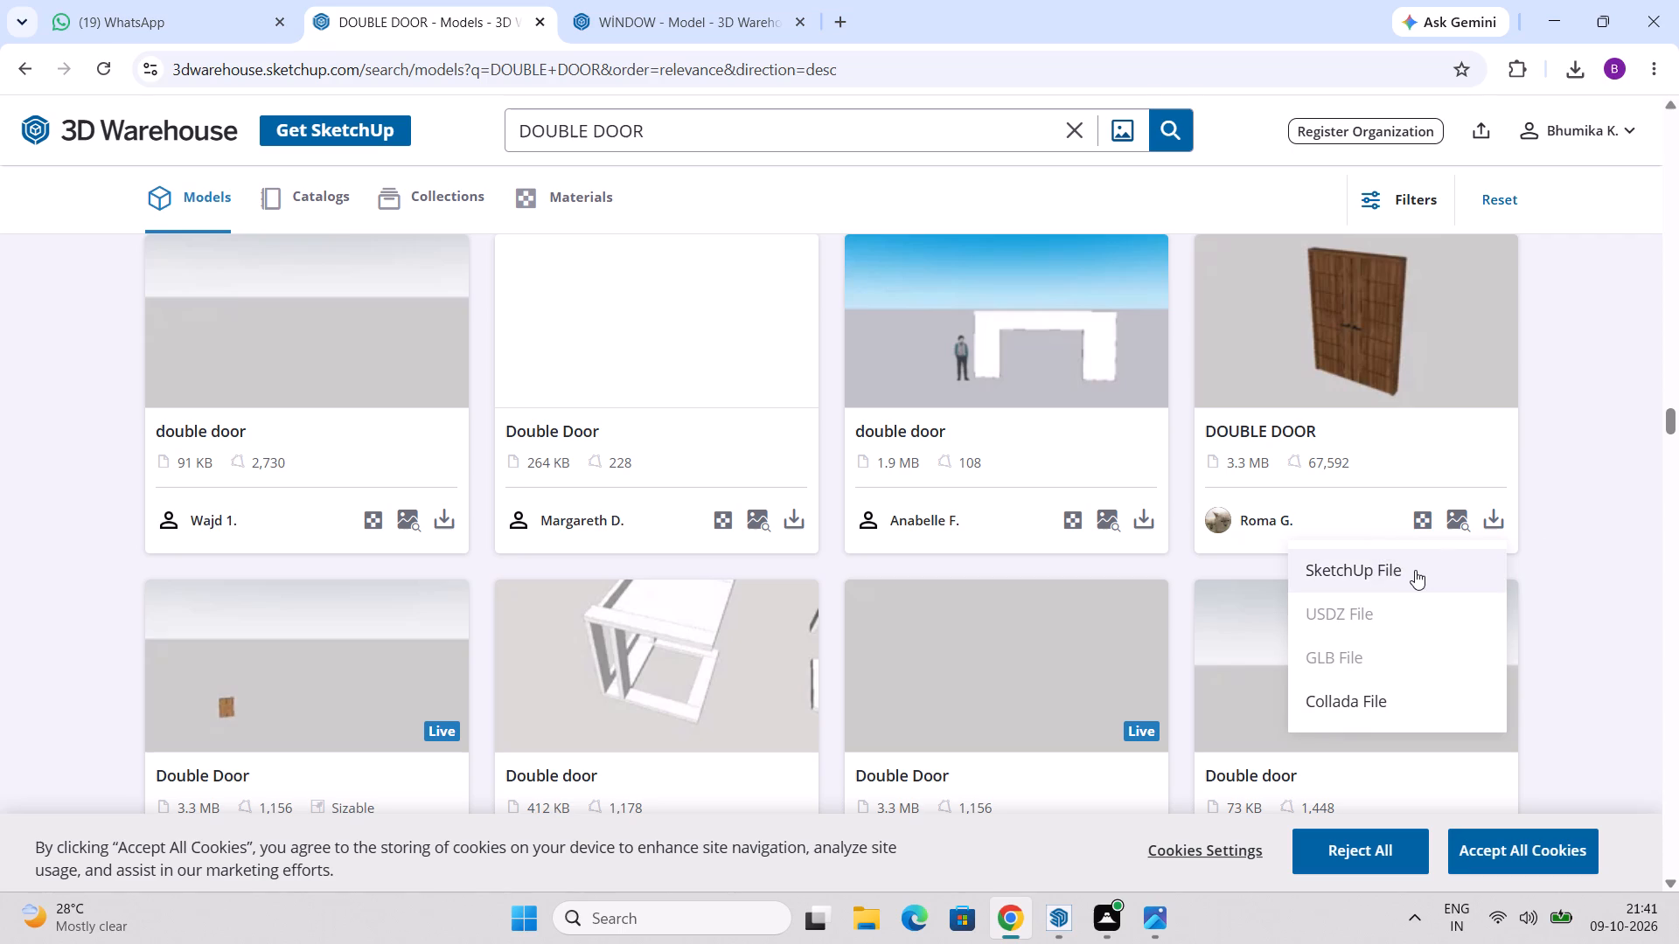
pyautogui.click(1415, 570)
# Examine the DOUBLE DOOR results beyond the downloaded model for further usable door designs.
pyautogui.scroll(-3, 1296, 526)
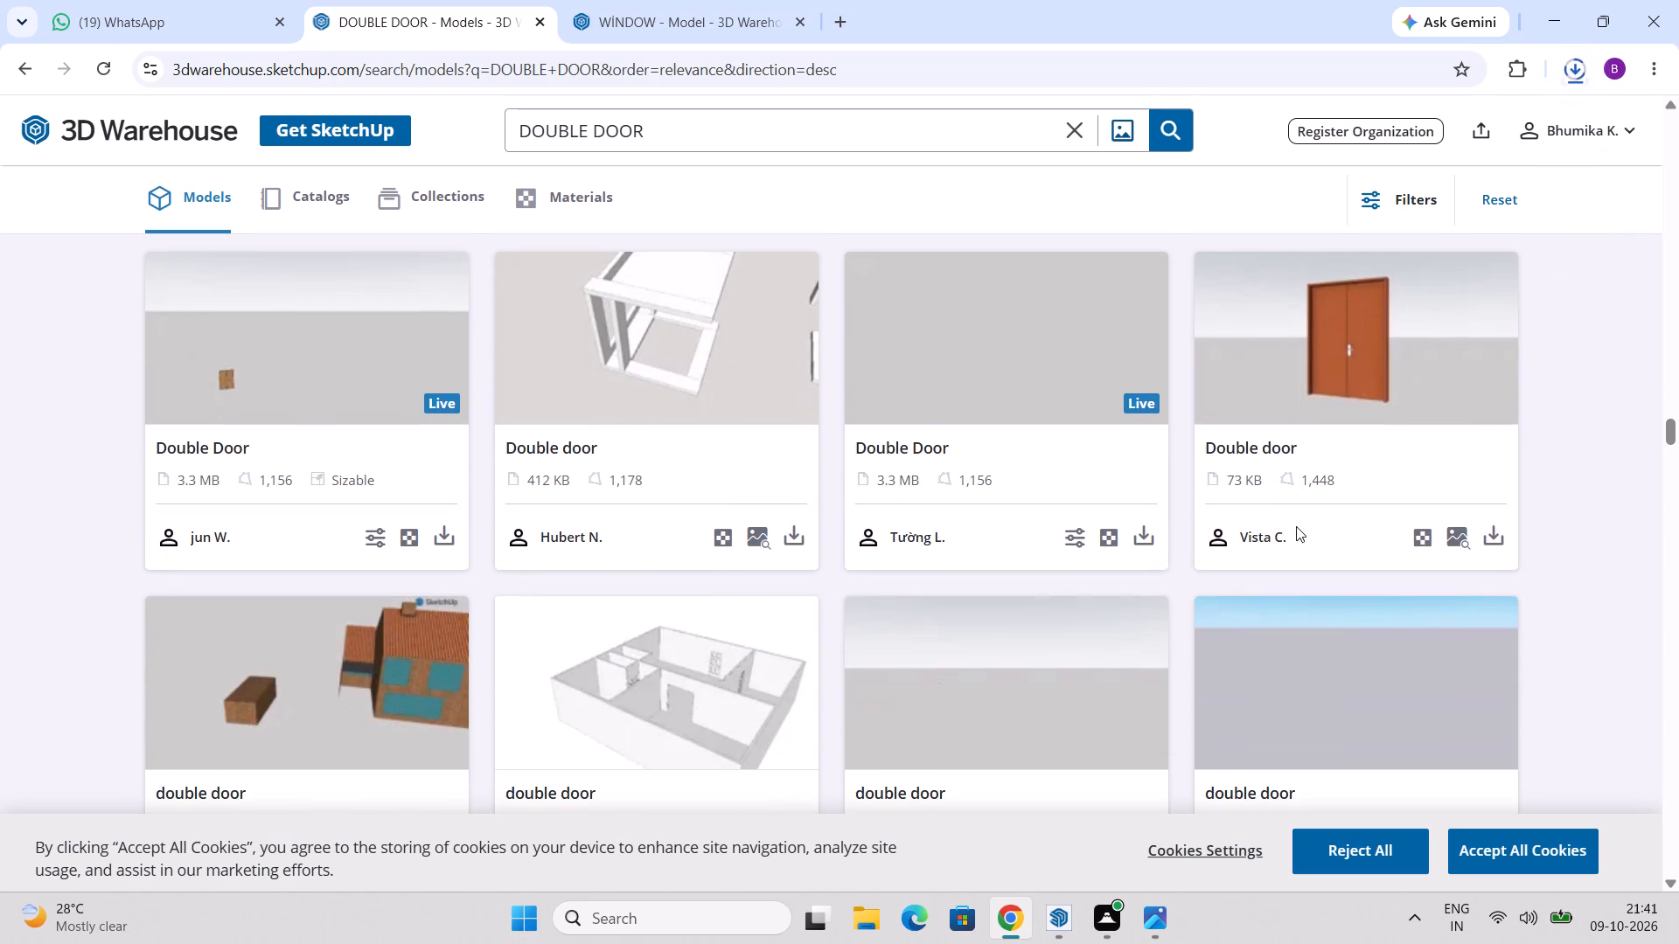
pyautogui.scroll(-12, 1230, 533)
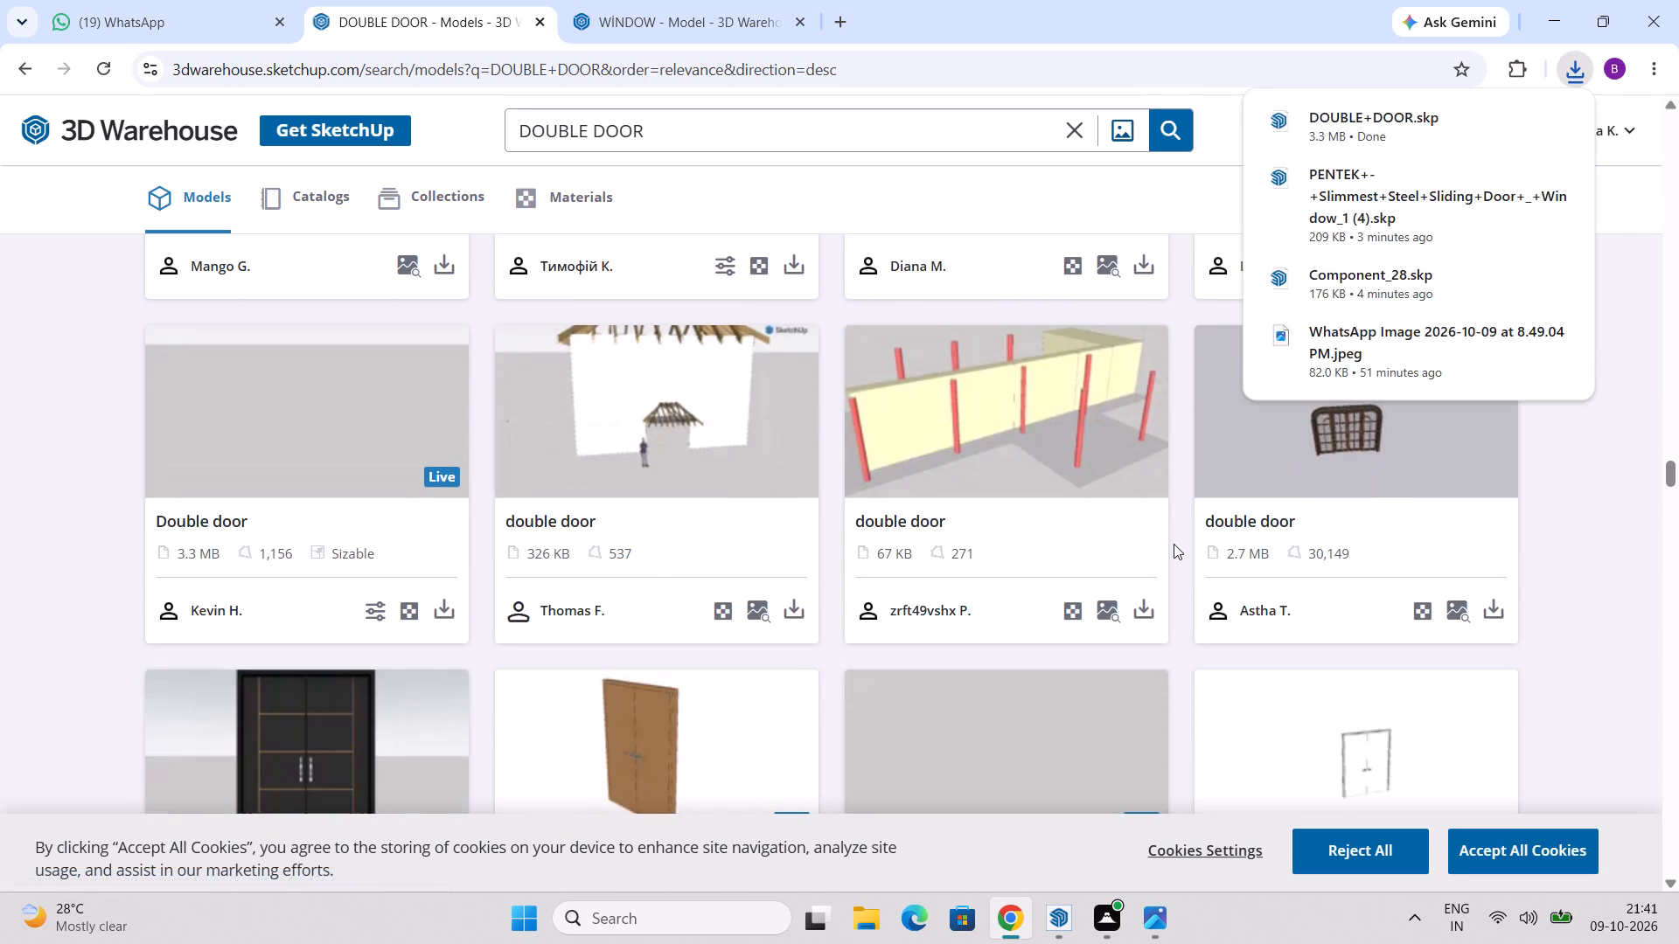
pyautogui.scroll(-5, 1174, 544)
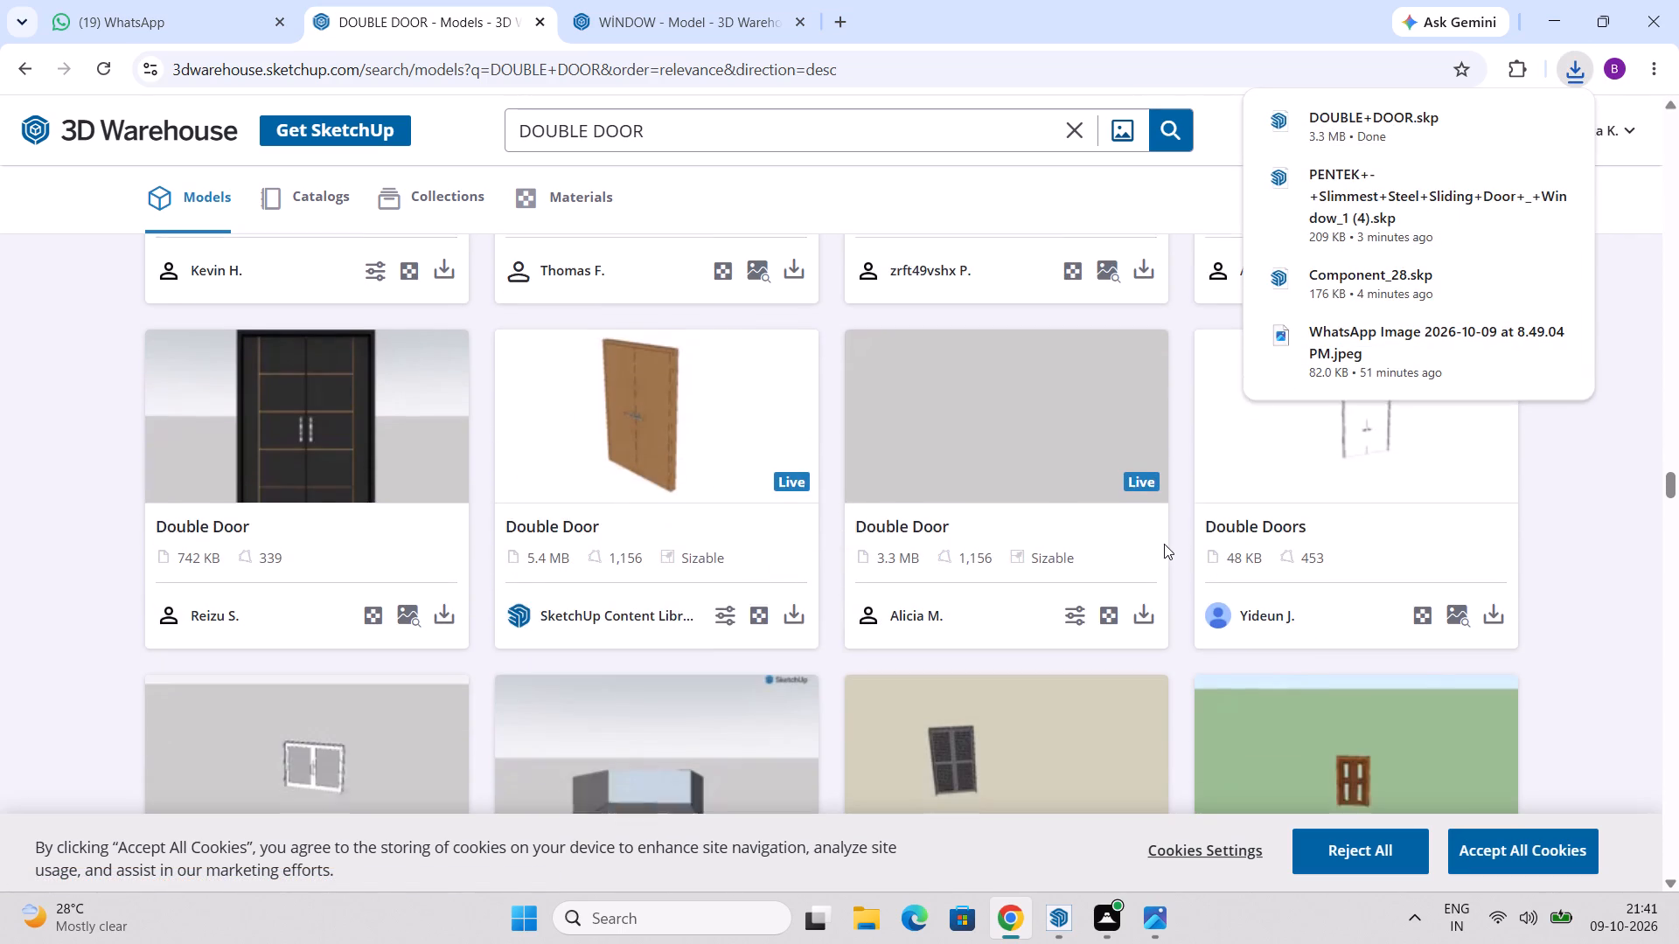
pyautogui.scroll(-6, 1164, 544)
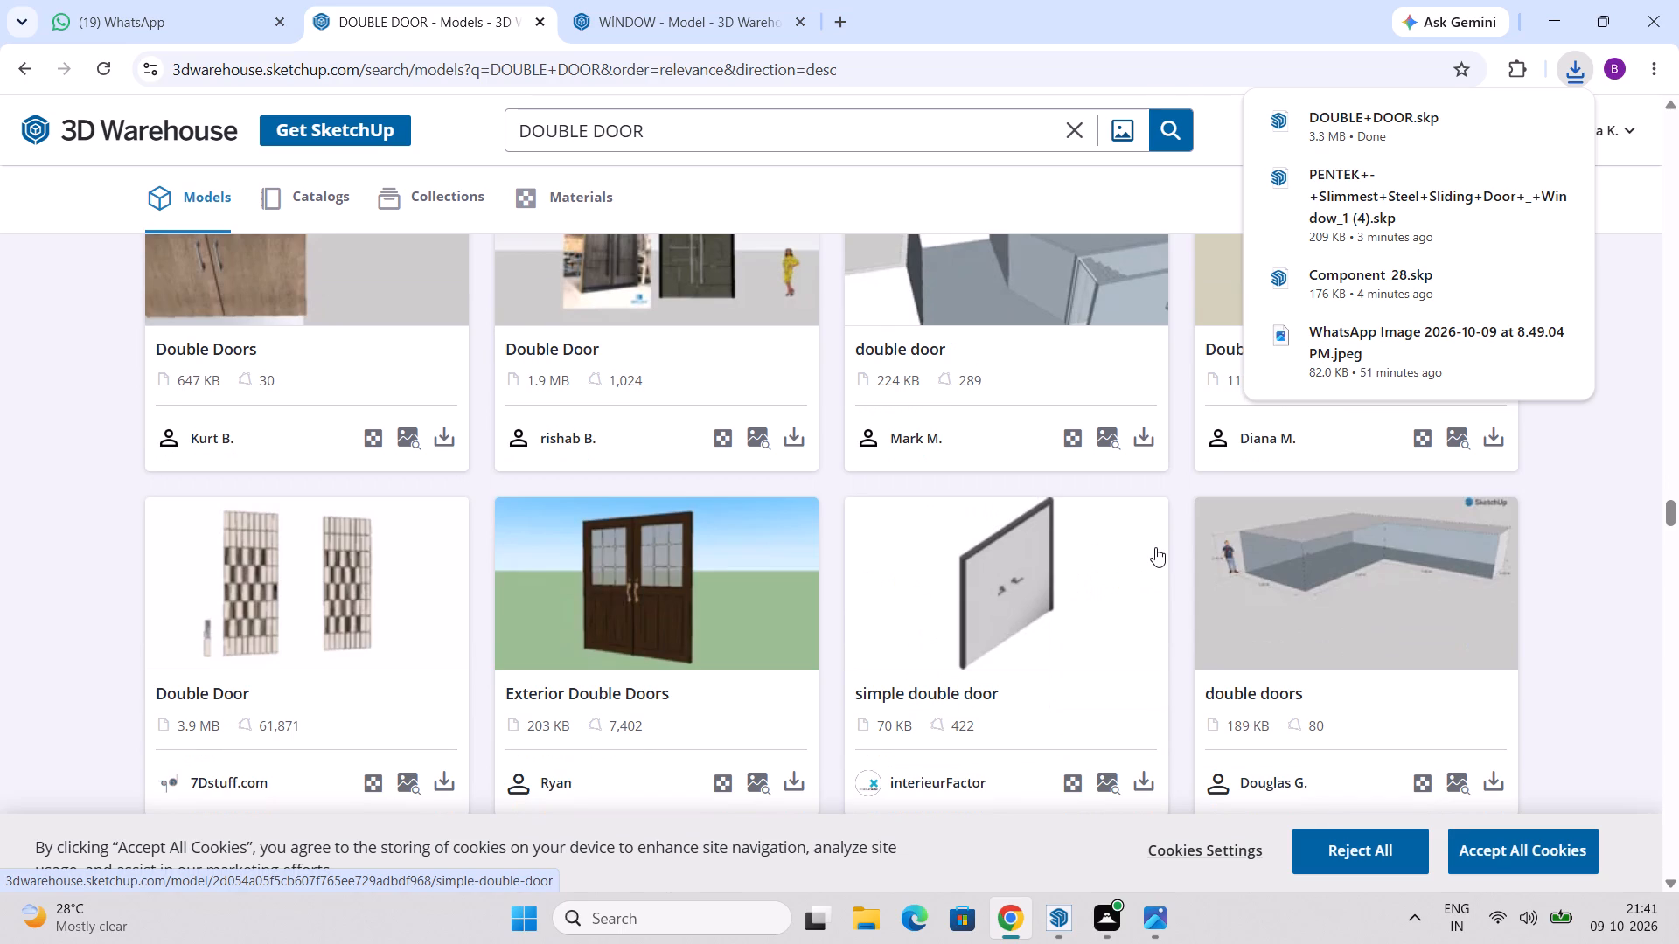
pyautogui.scroll(-4, 1155, 547)
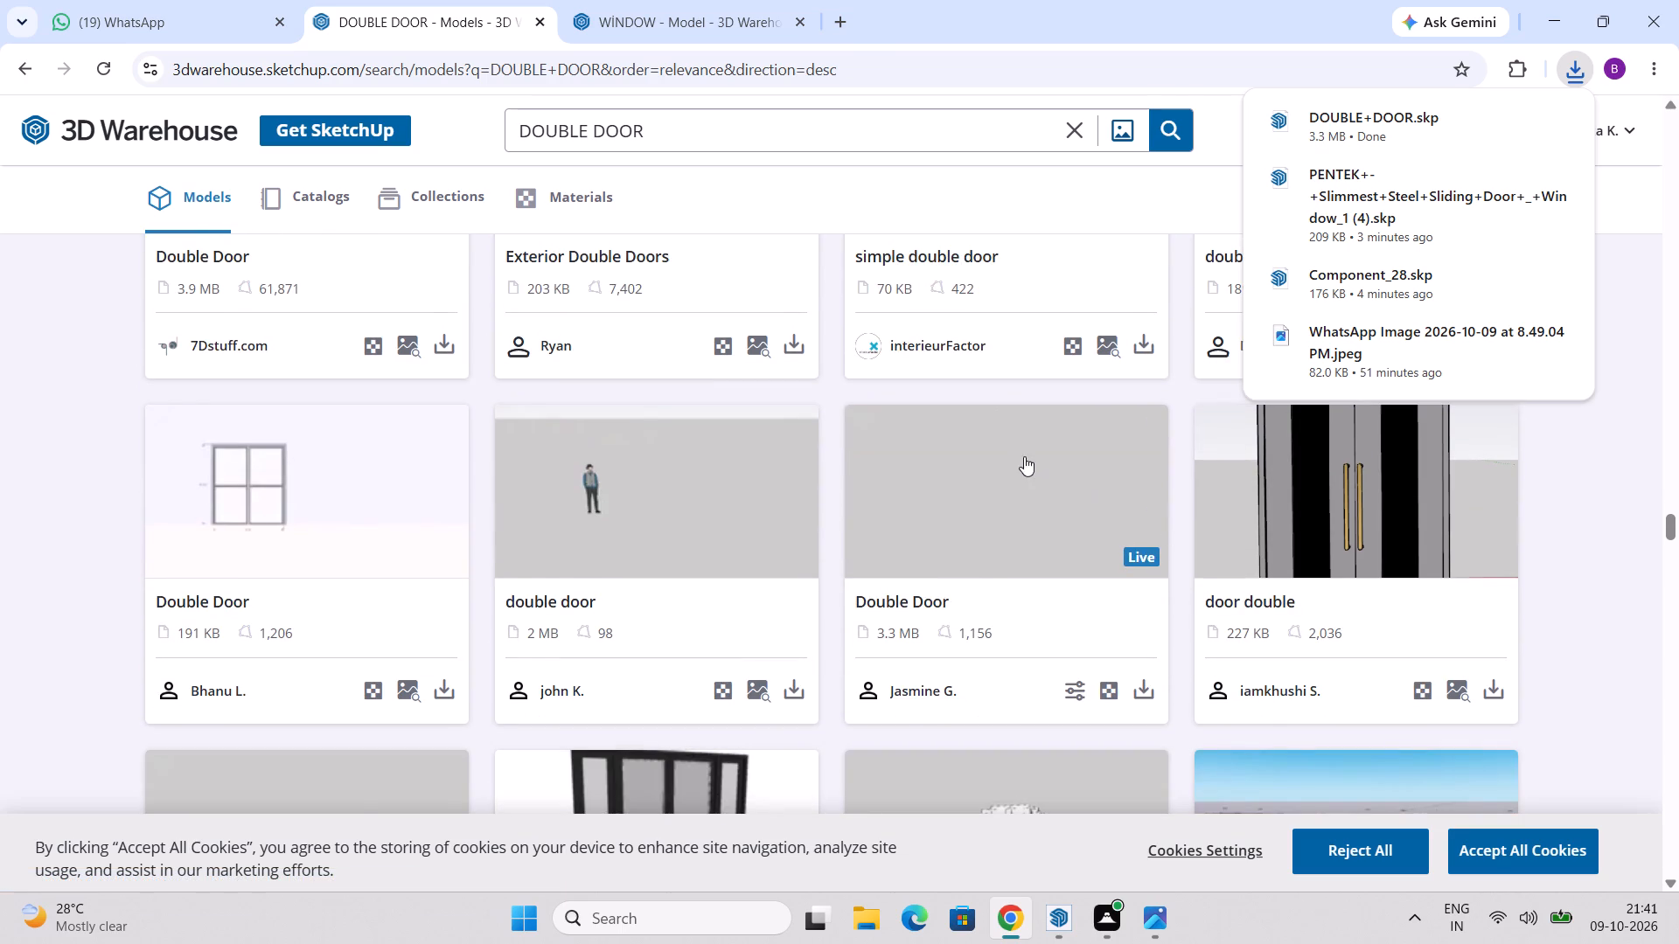
pyautogui.scroll(6, 1021, 448)
# Replace the DOUBLE DOOR query and search the 3D Warehouse models for RAILING.
pyautogui.doubleClick(734, 123)
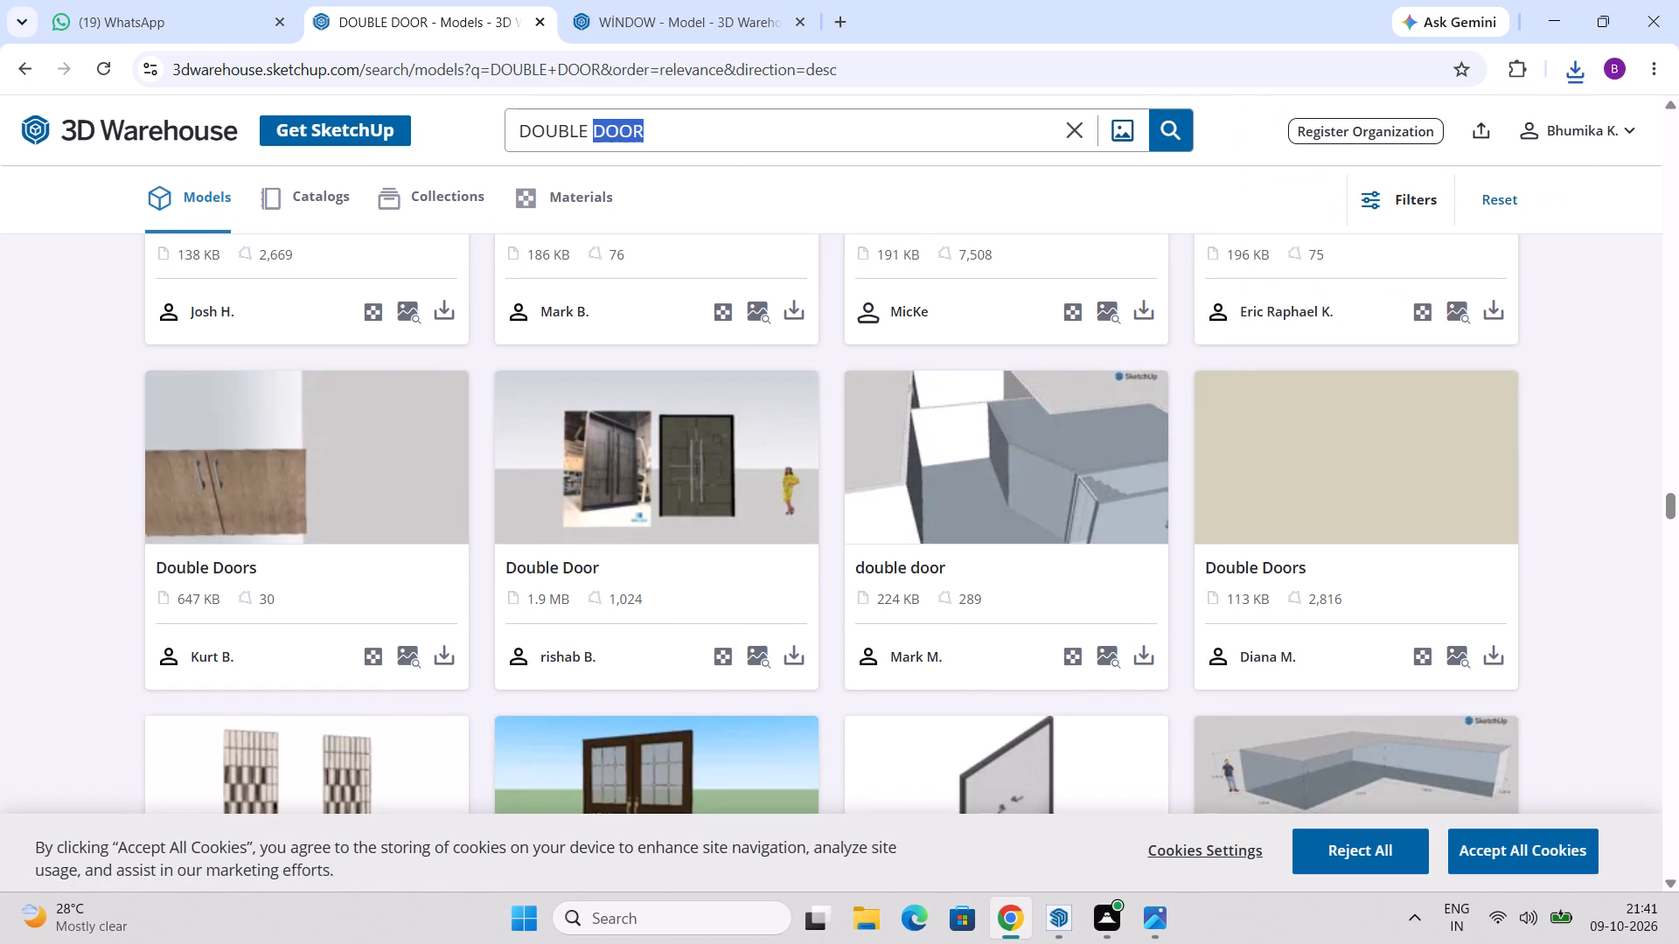
pyautogui.press('BackSpace')
pyautogui.press('BackSpace')
pyautogui.press('BackSpace')
pyautogui.press('BackSpace')
pyautogui.press('BackSpace')
pyautogui.press('BackSpace')
pyautogui.press('BackSpace')
pyautogui.press('BackSpace')
pyautogui.press('BackSpace')
pyautogui.press('BackSpace')
pyautogui.press('BackSpace')
pyautogui.press('BackSpace')
pyautogui.press('BackSpace')
pyautogui.press('BackSpace')
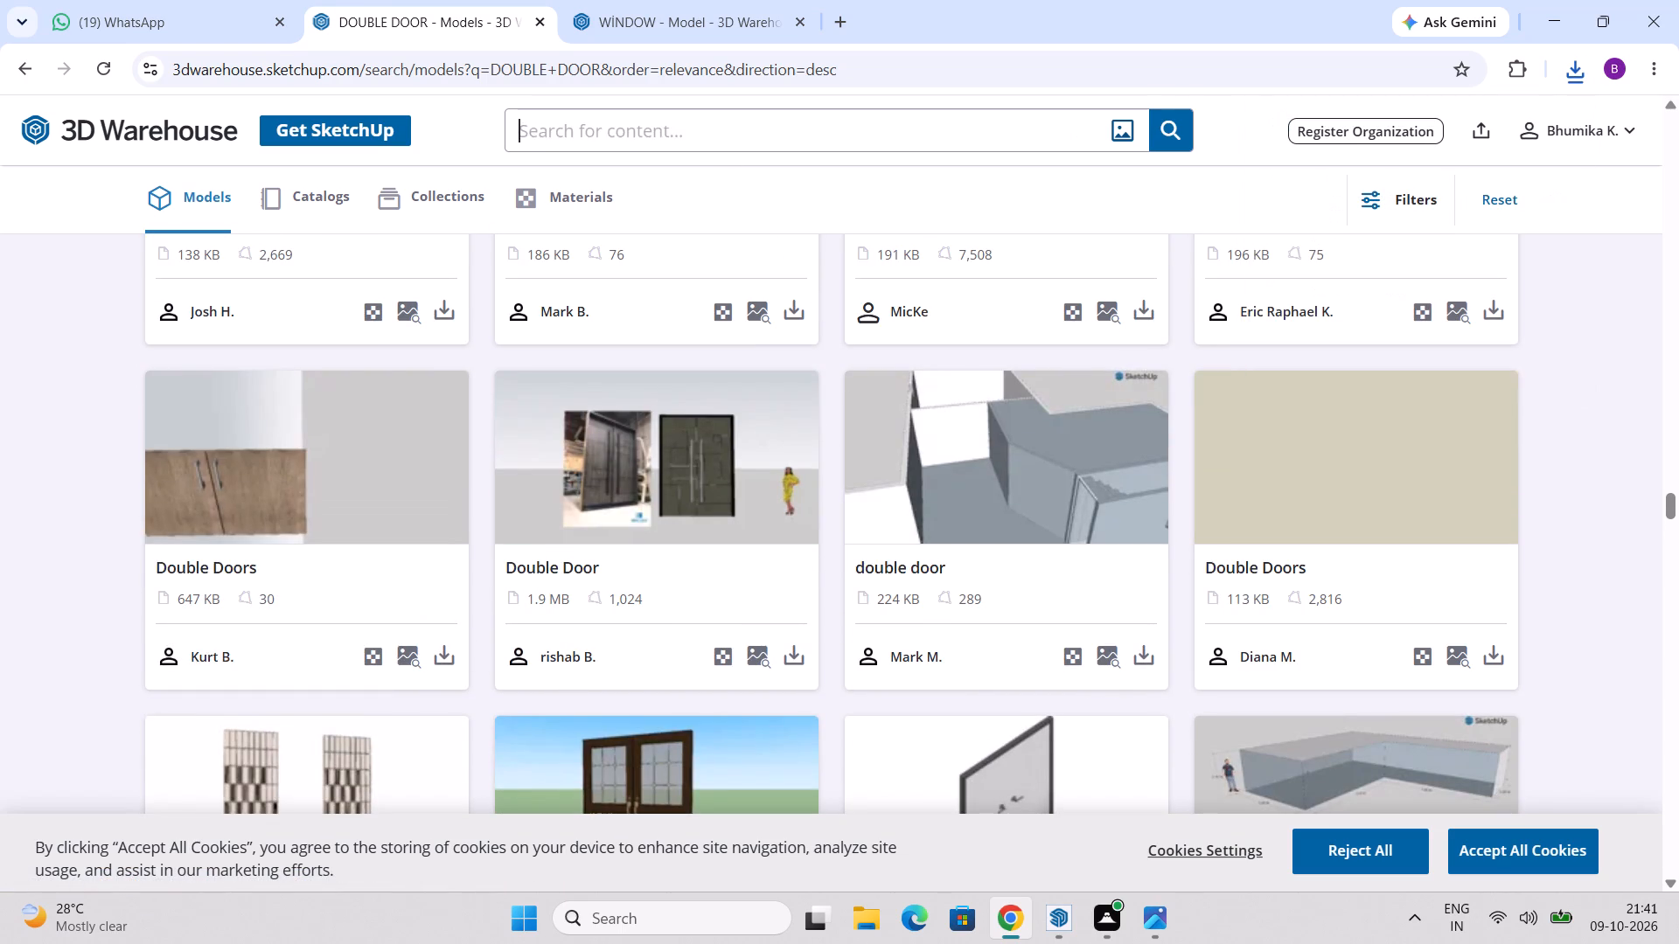
pyautogui.write('RA')
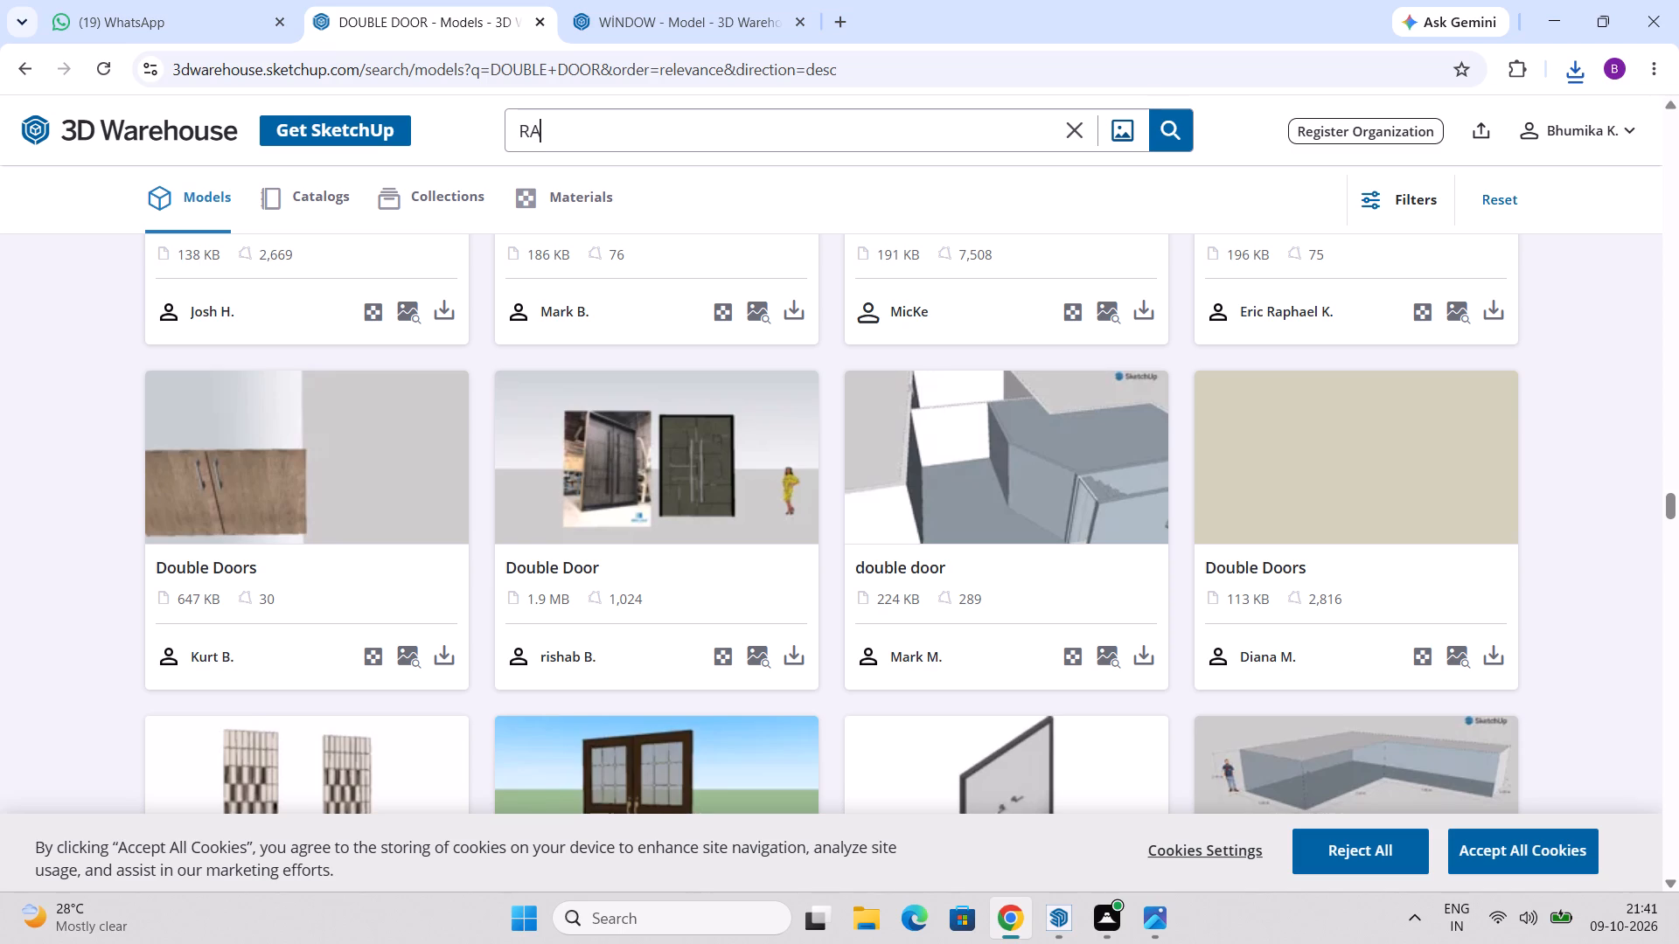
pyautogui.write('ILING')
pyautogui.press('Return')
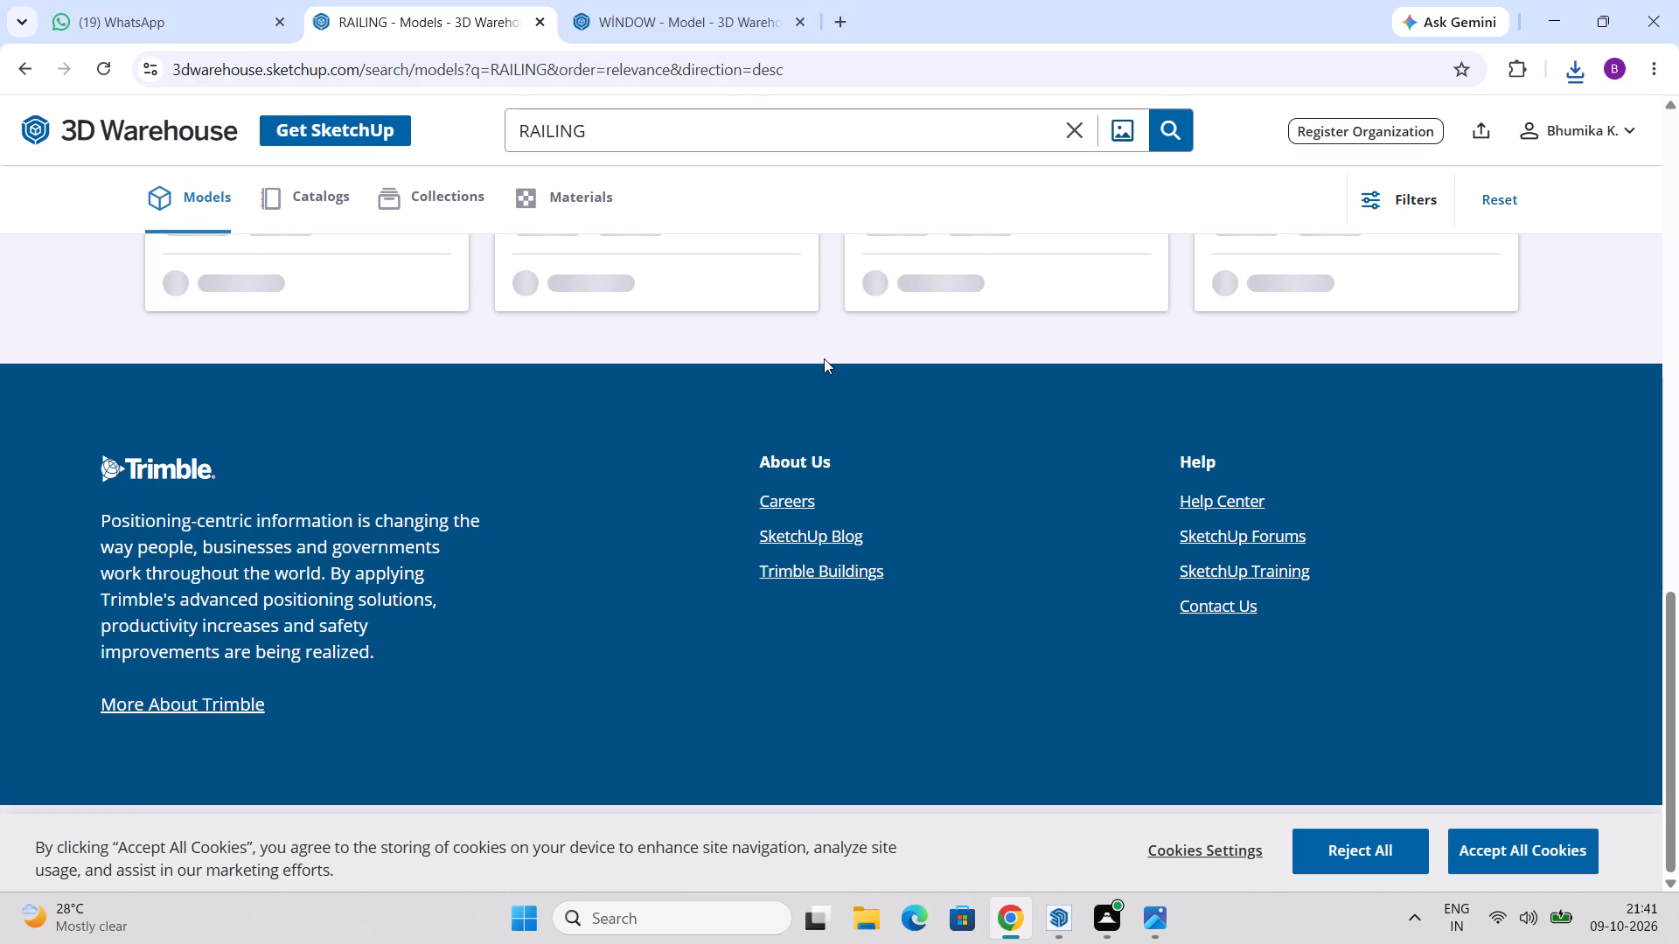
# Examine the first batch of RAILING results in reverse order, comparing railing designs for the house.
pyautogui.scroll(5, 864, 427)
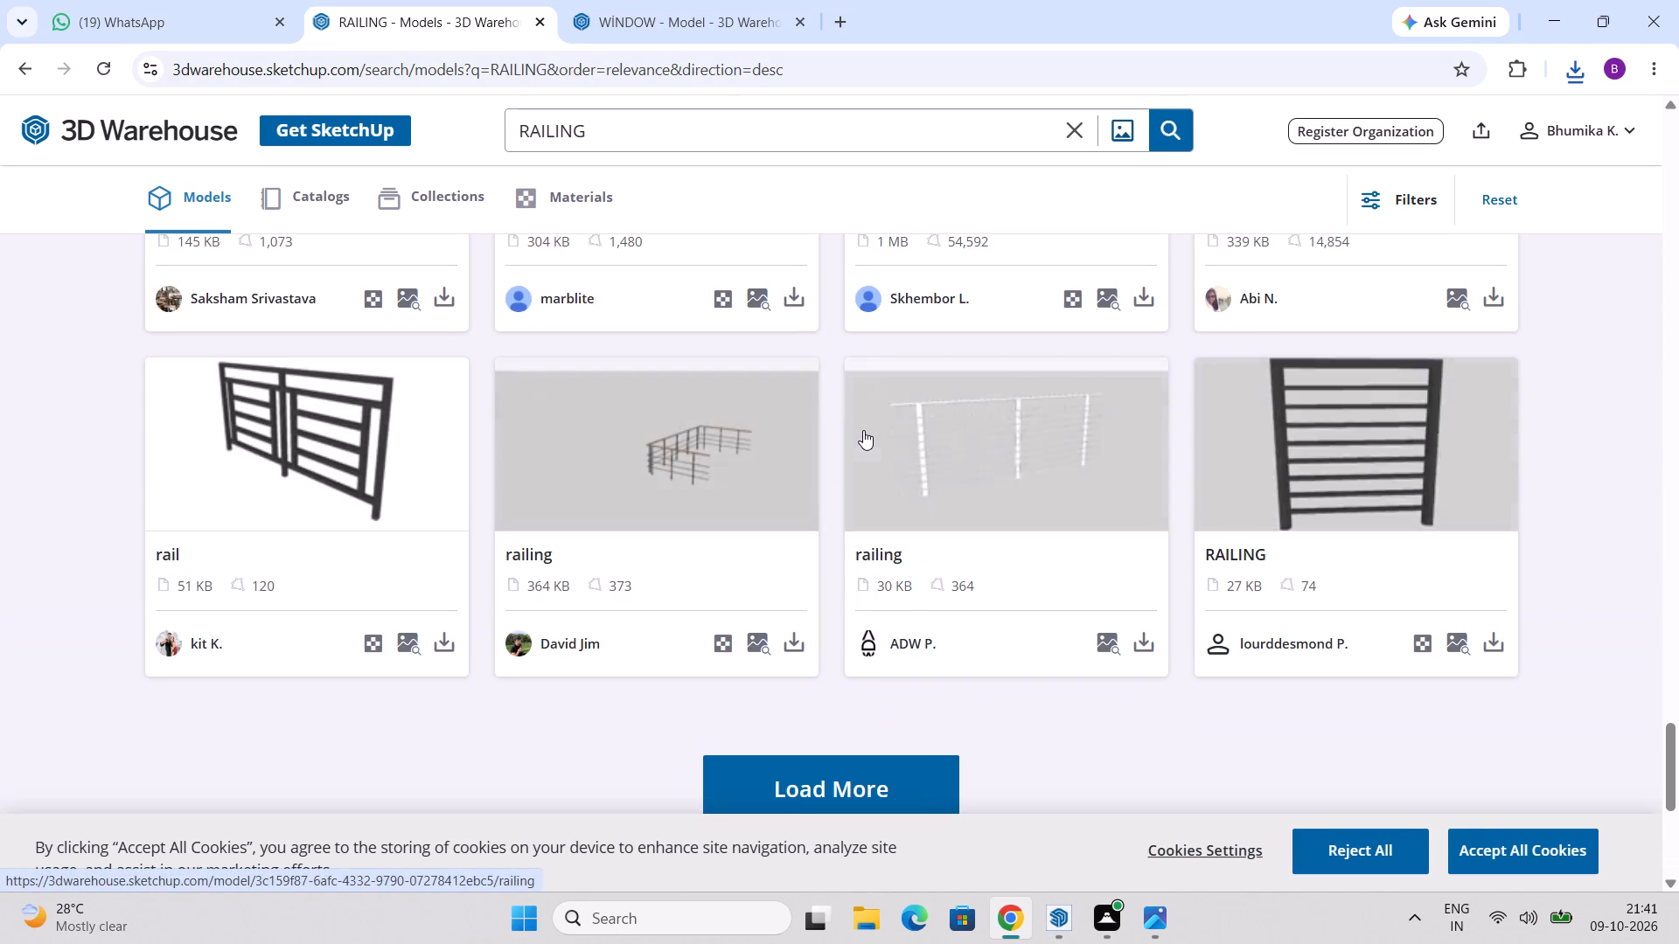
pyautogui.scroll(2, 871, 431)
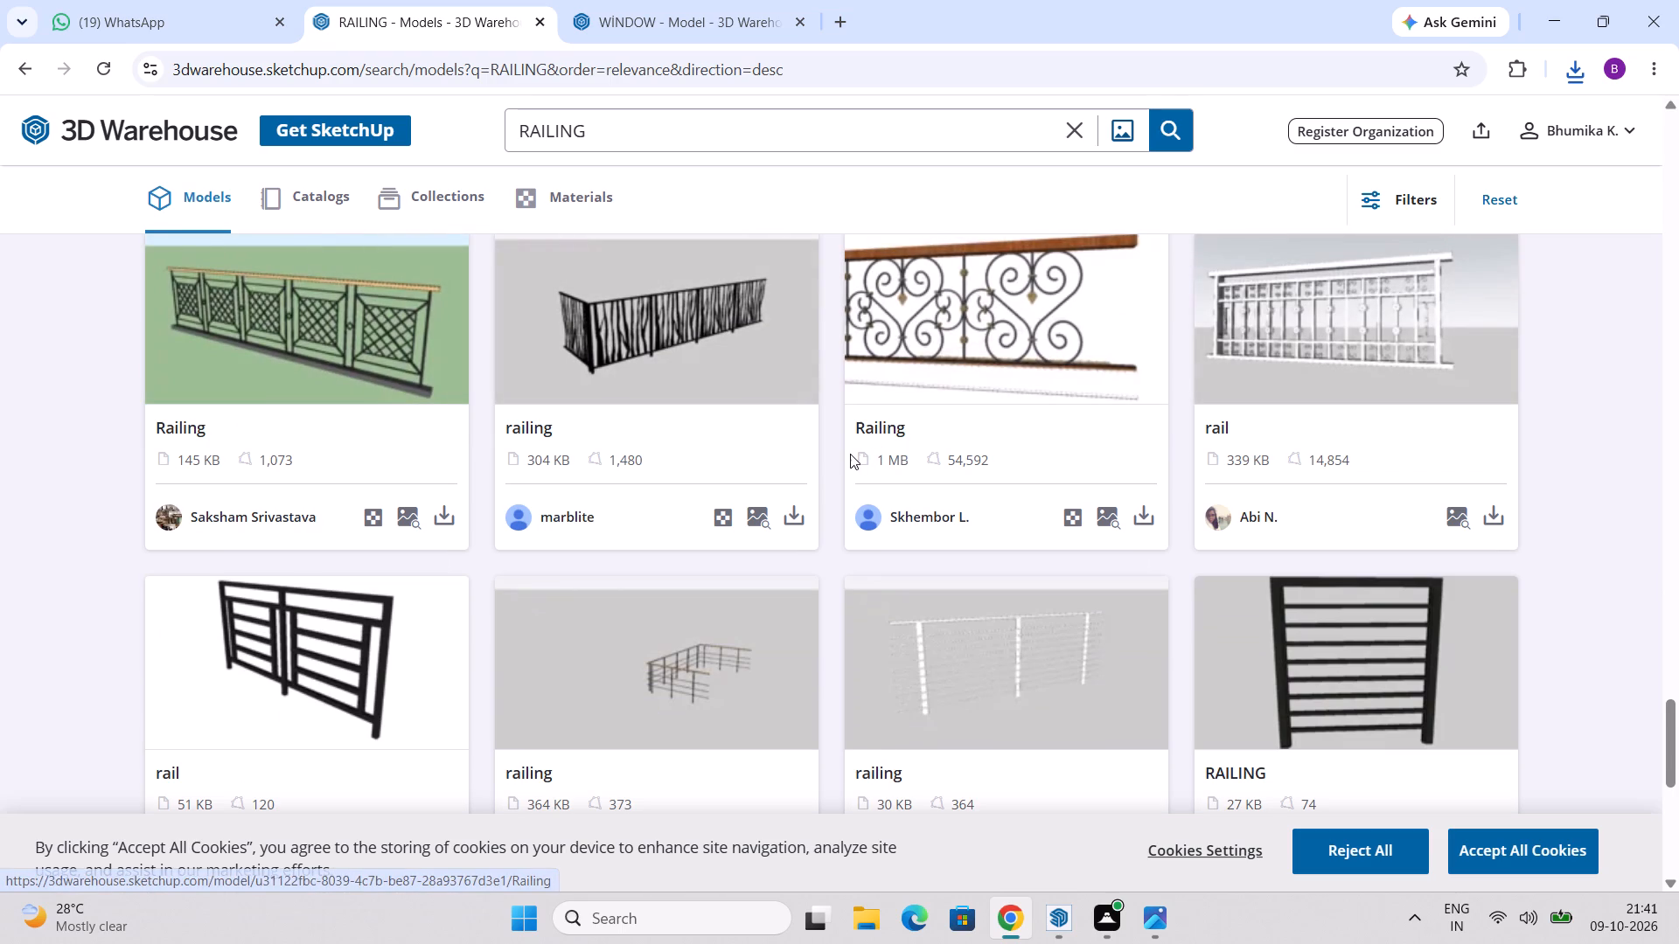
pyautogui.scroll(8, 849, 454)
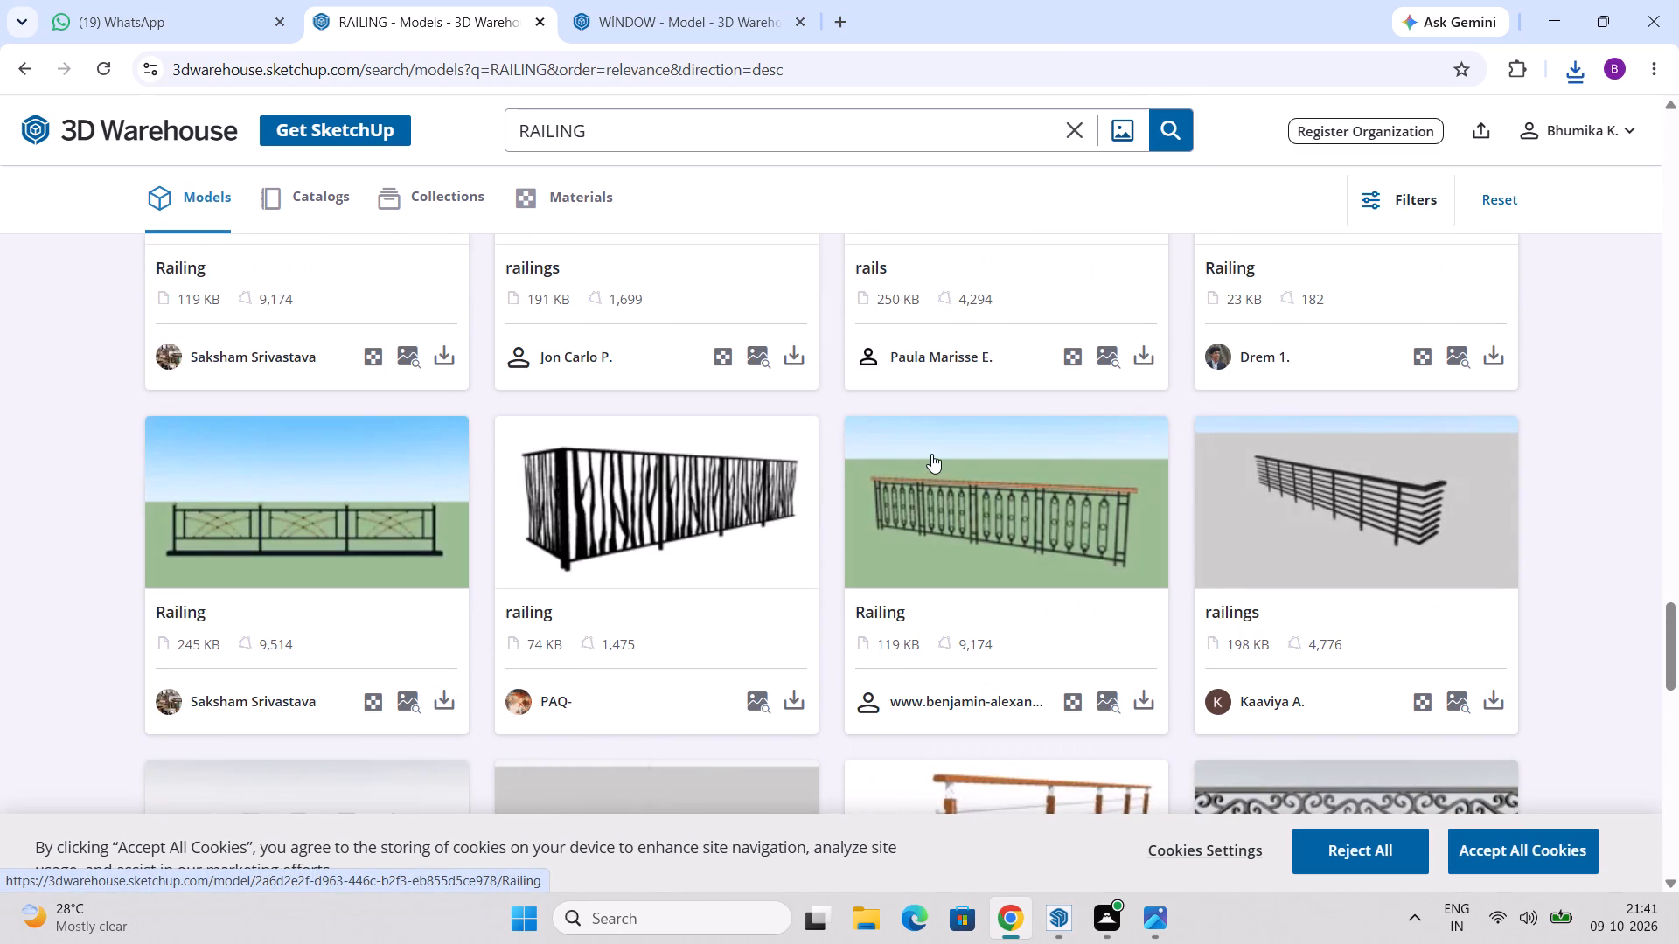
pyautogui.scroll(7, 931, 454)
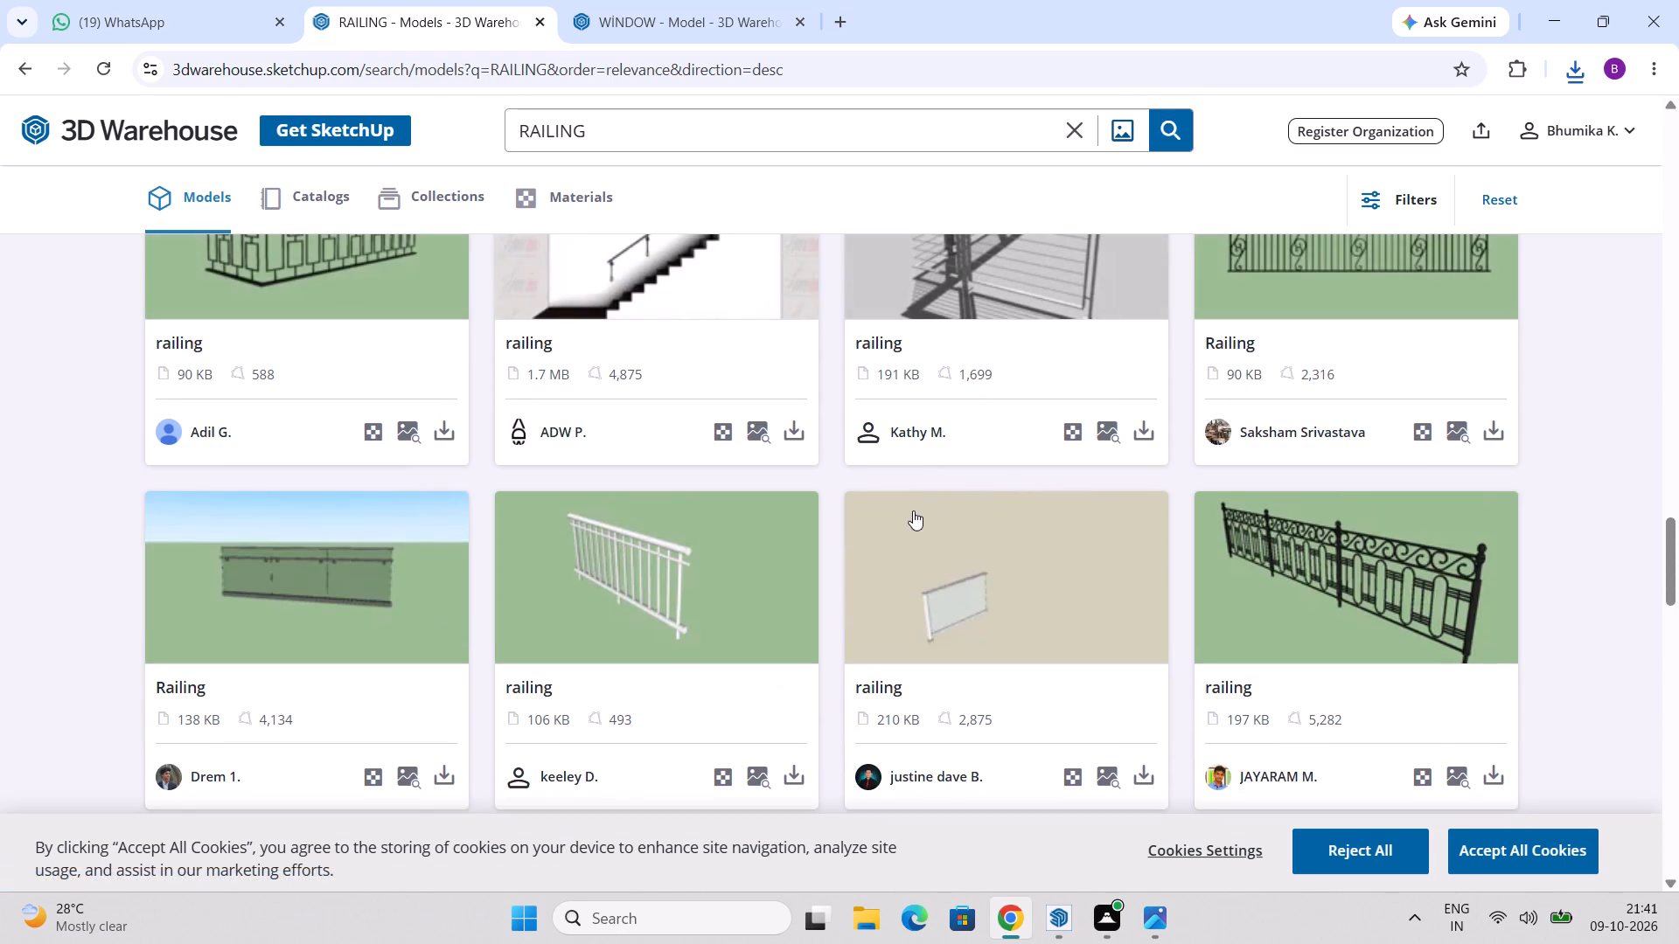
pyautogui.scroll(11, 925, 507)
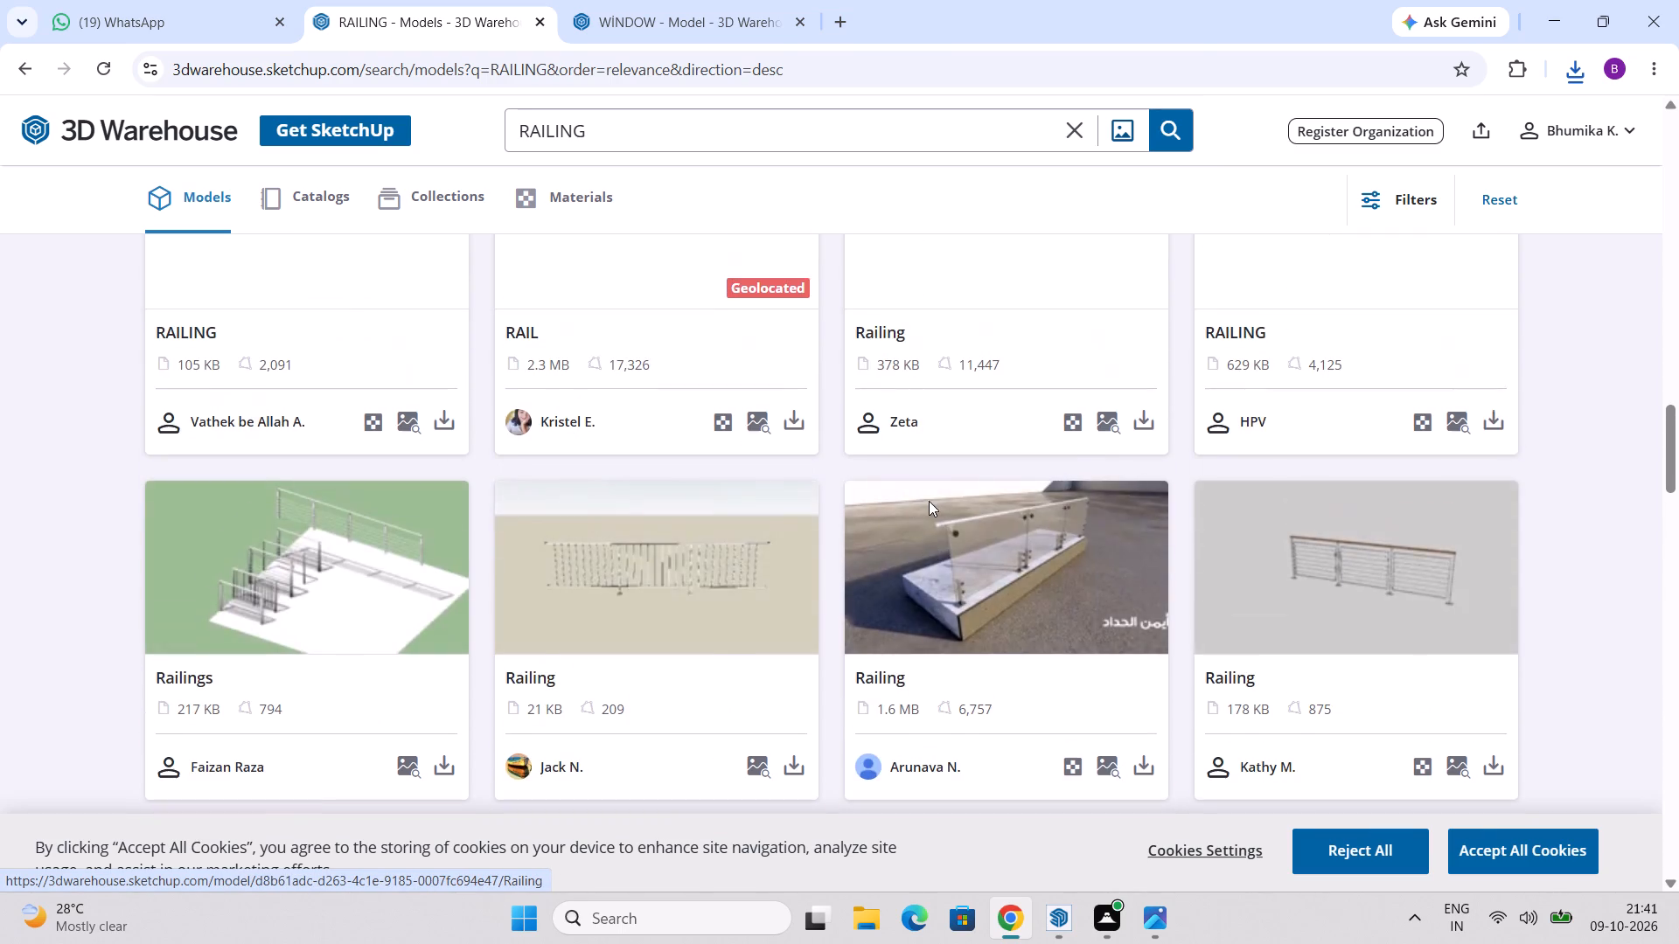
pyautogui.scroll(9, 929, 501)
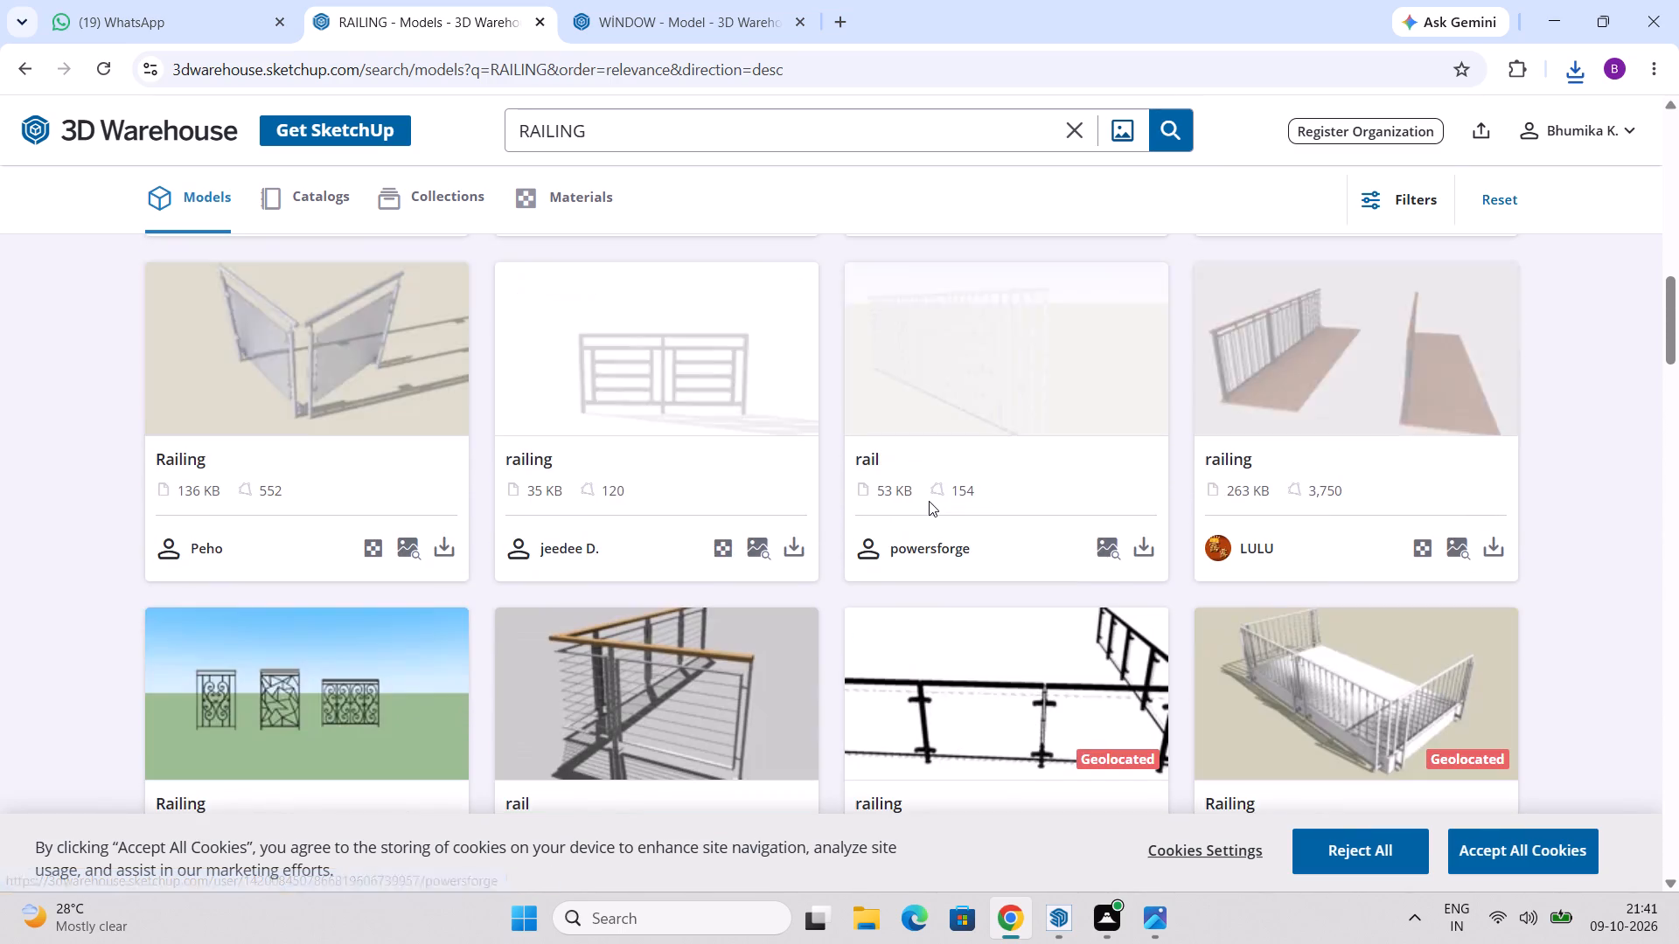
pyautogui.scroll(6, 929, 501)
pyautogui.scroll(-4, 929, 501)
pyautogui.scroll(2, 929, 502)
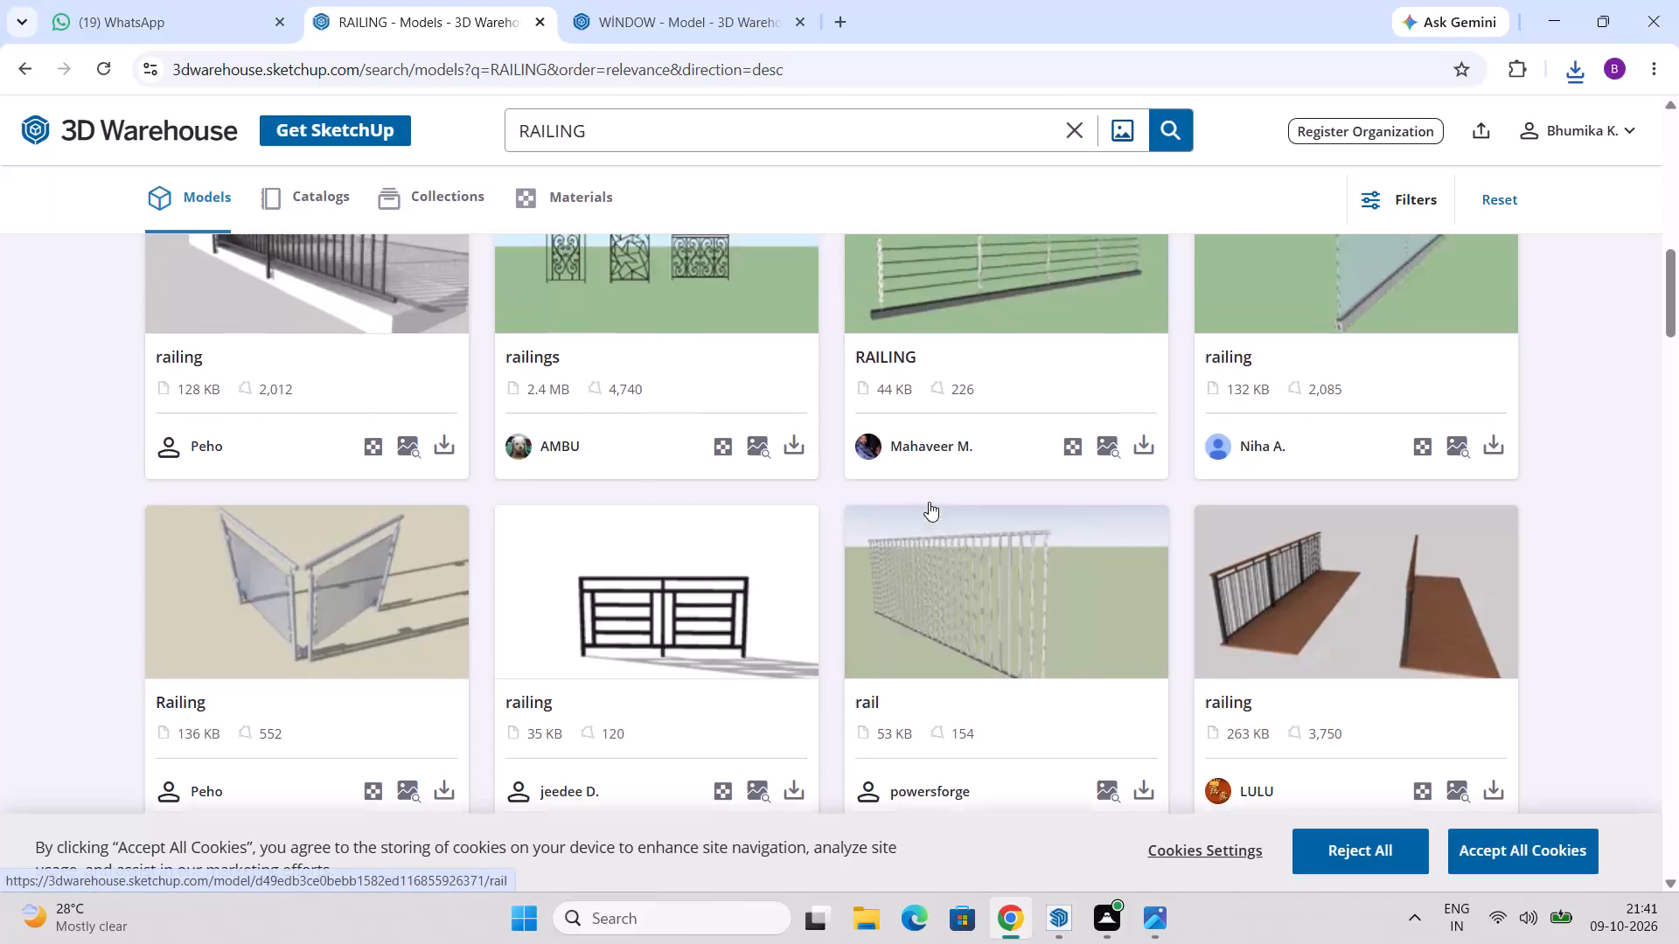
pyautogui.scroll(7, 929, 502)
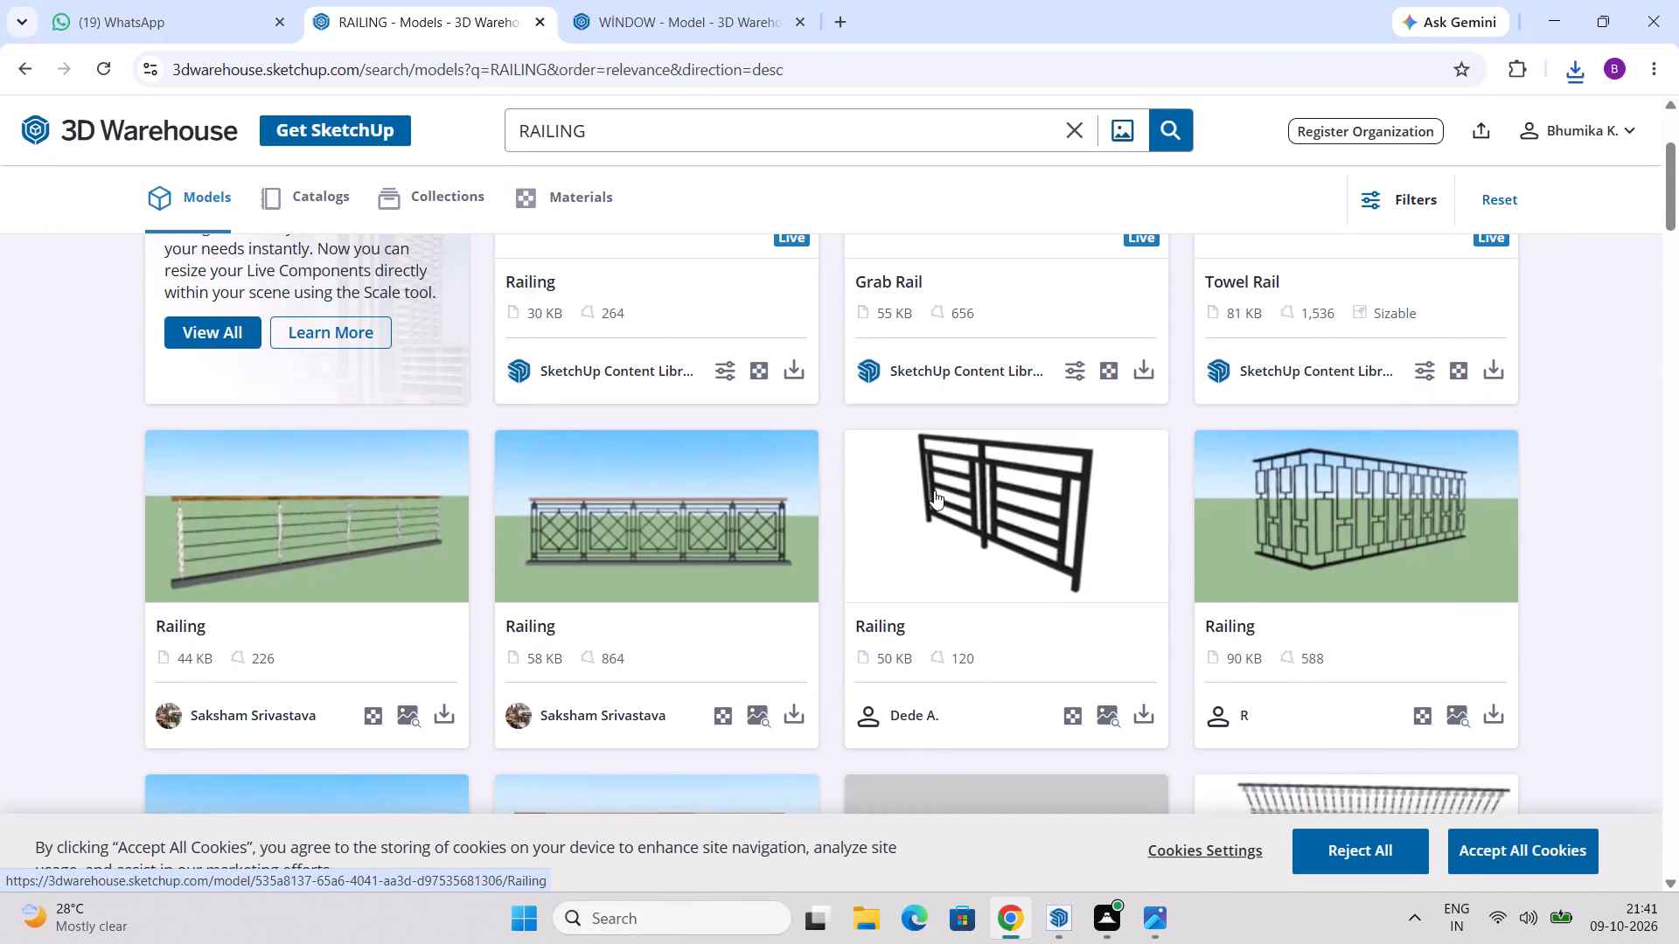
pyautogui.scroll(5, 934, 490)
# Examine the first batch of RAILING results through to its end, comparing metal, wood and glass railing designs.
pyautogui.scroll(-4, 934, 489)
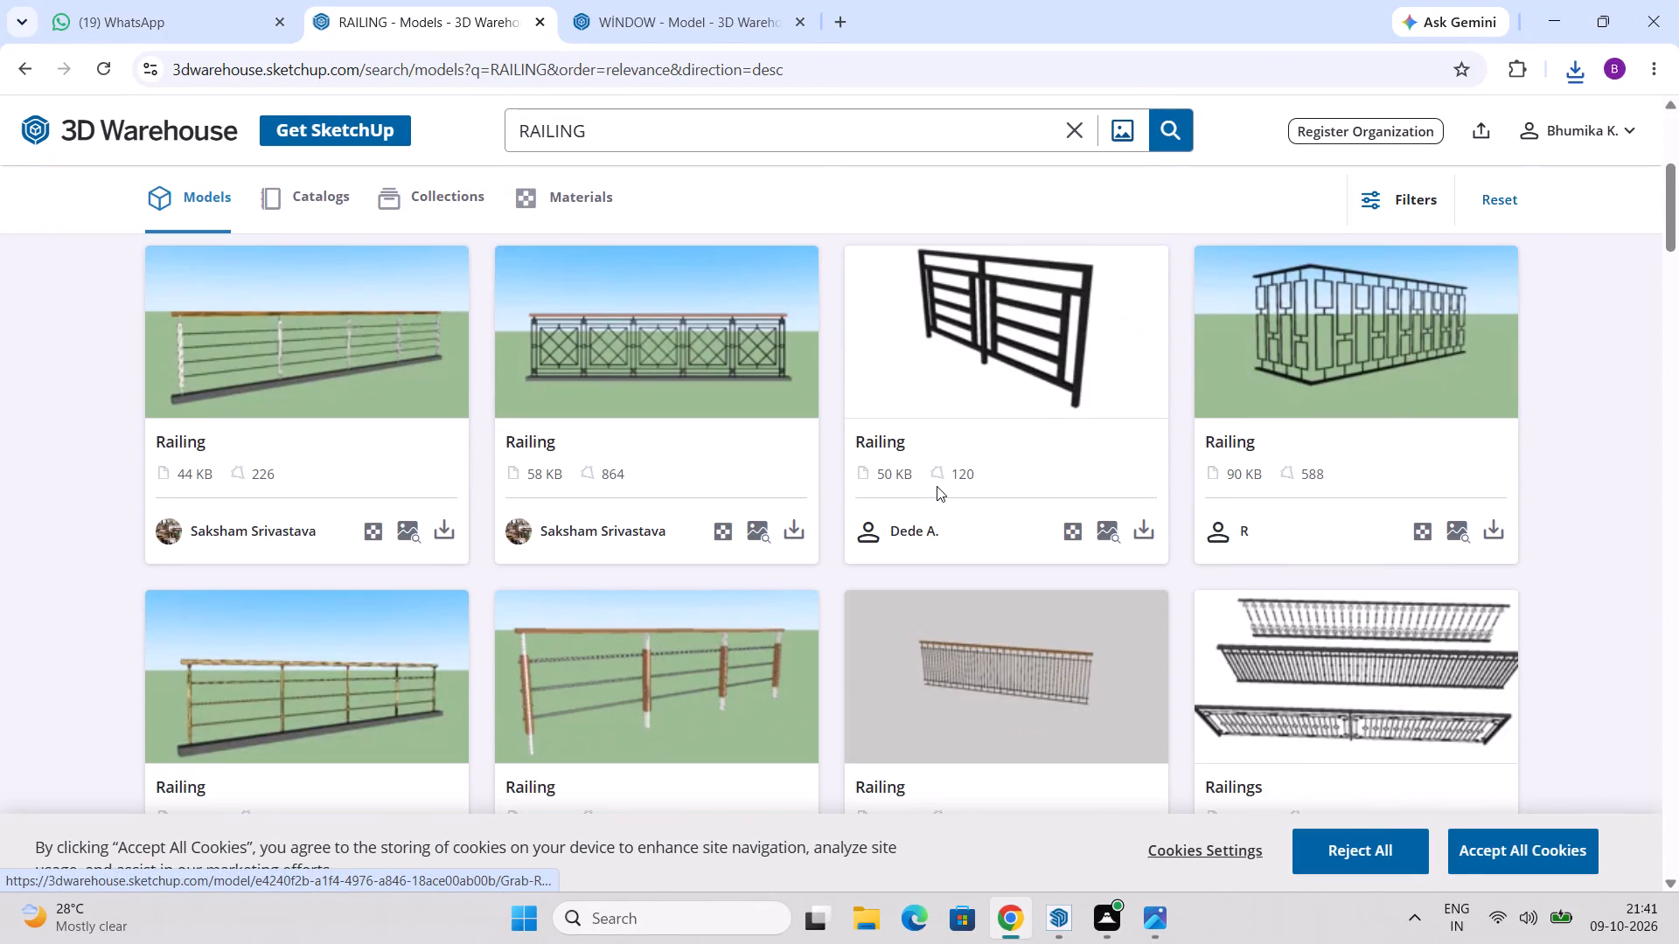
pyautogui.scroll(-6, 937, 486)
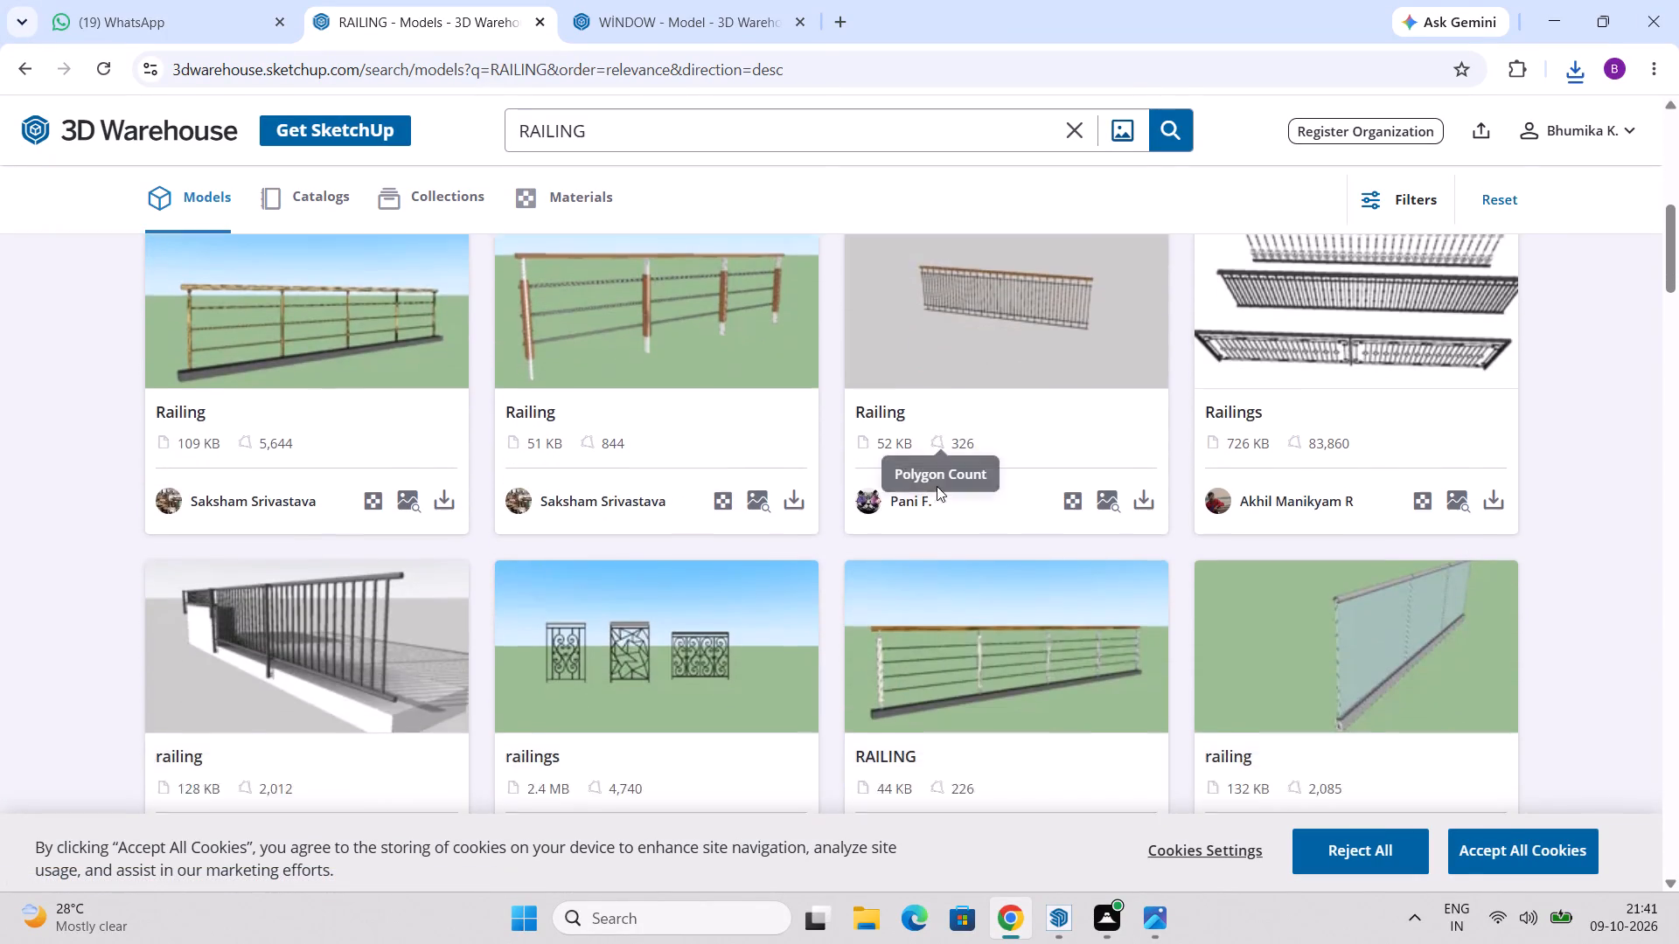
pyautogui.scroll(-19, 937, 486)
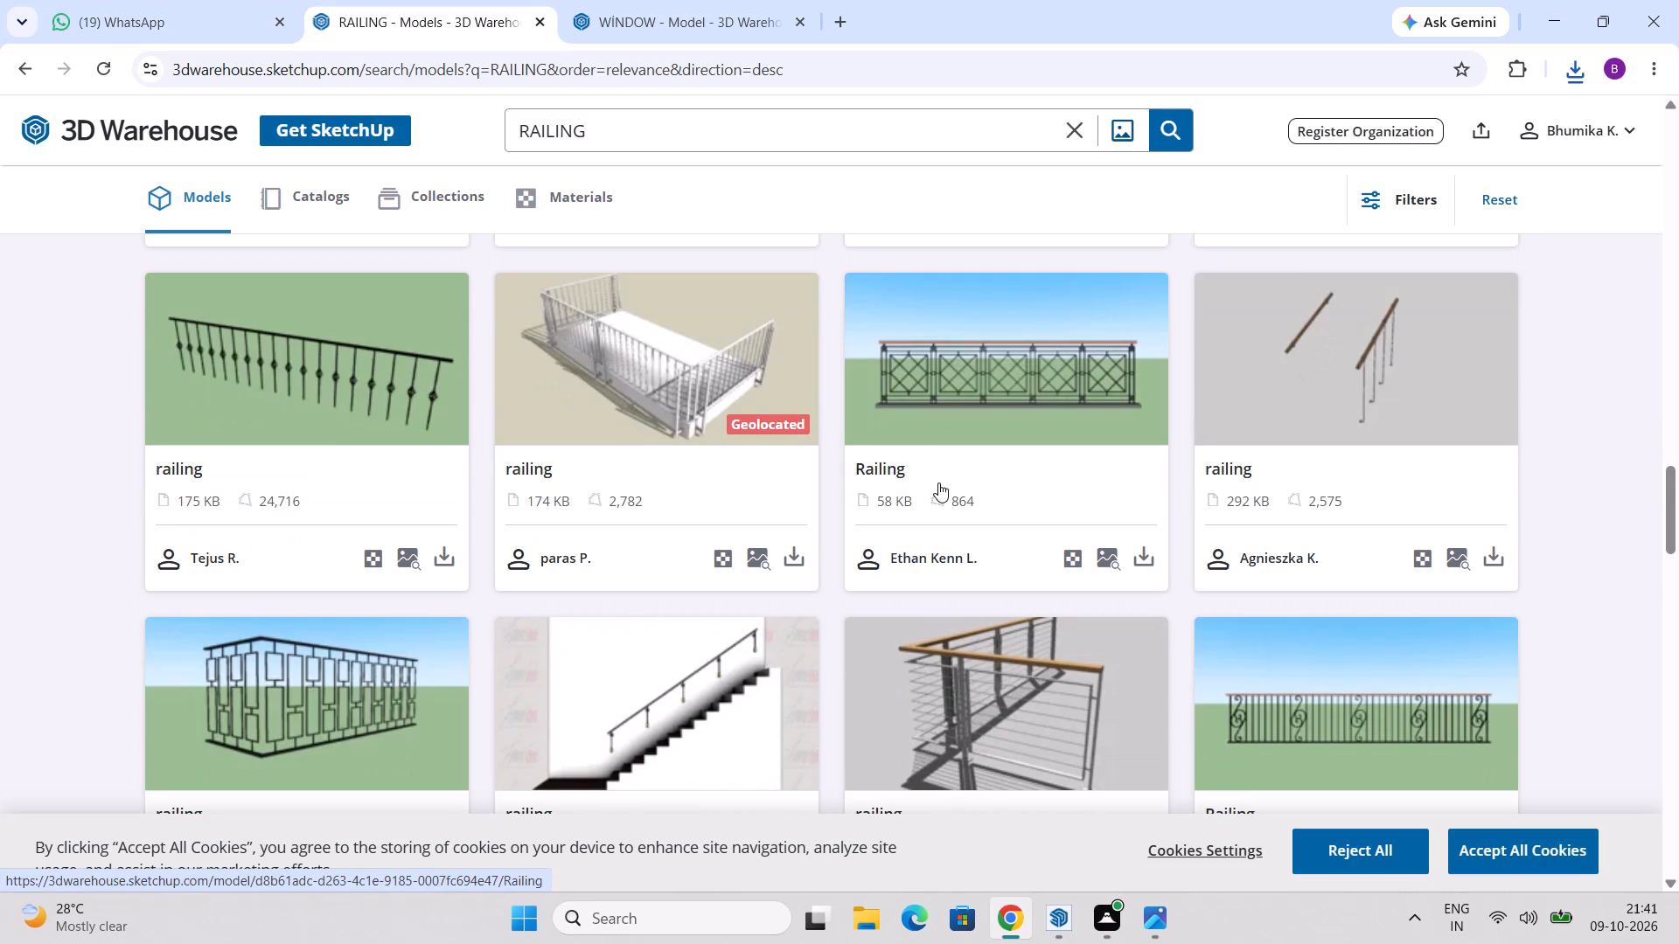
pyautogui.scroll(-12, 938, 482)
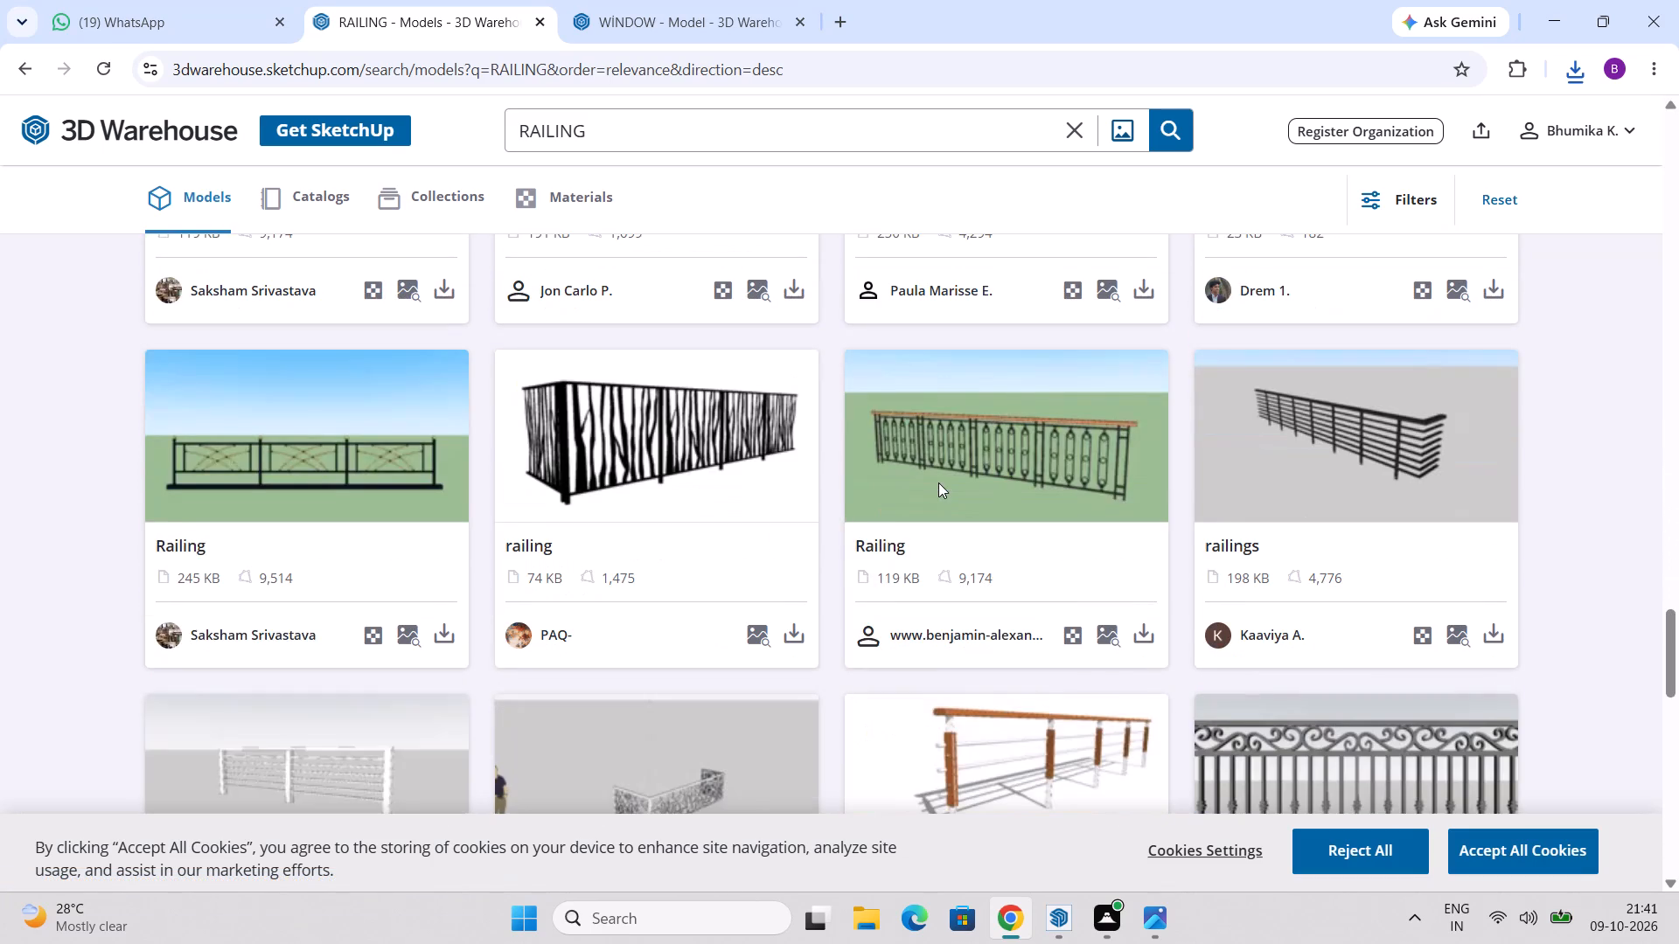
pyautogui.scroll(-9, 938, 482)
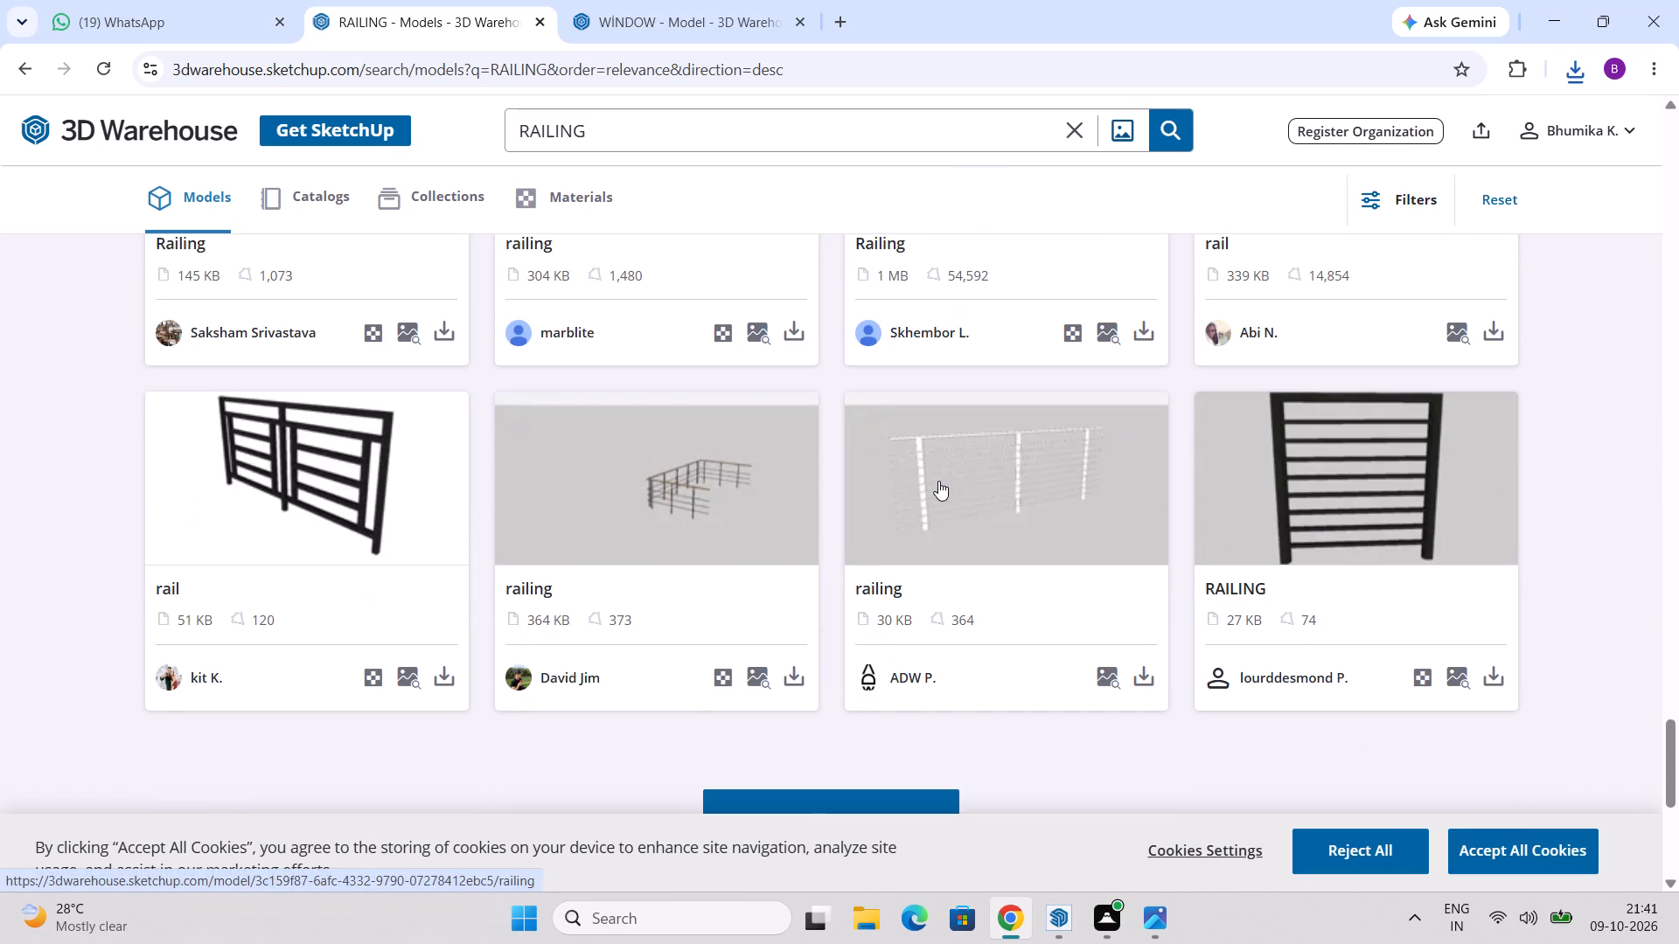
pyautogui.scroll(-3, 938, 481)
# Load a second batch of RAILING results and examine its railing designs for one that suits the house.
pyautogui.click(883, 496)
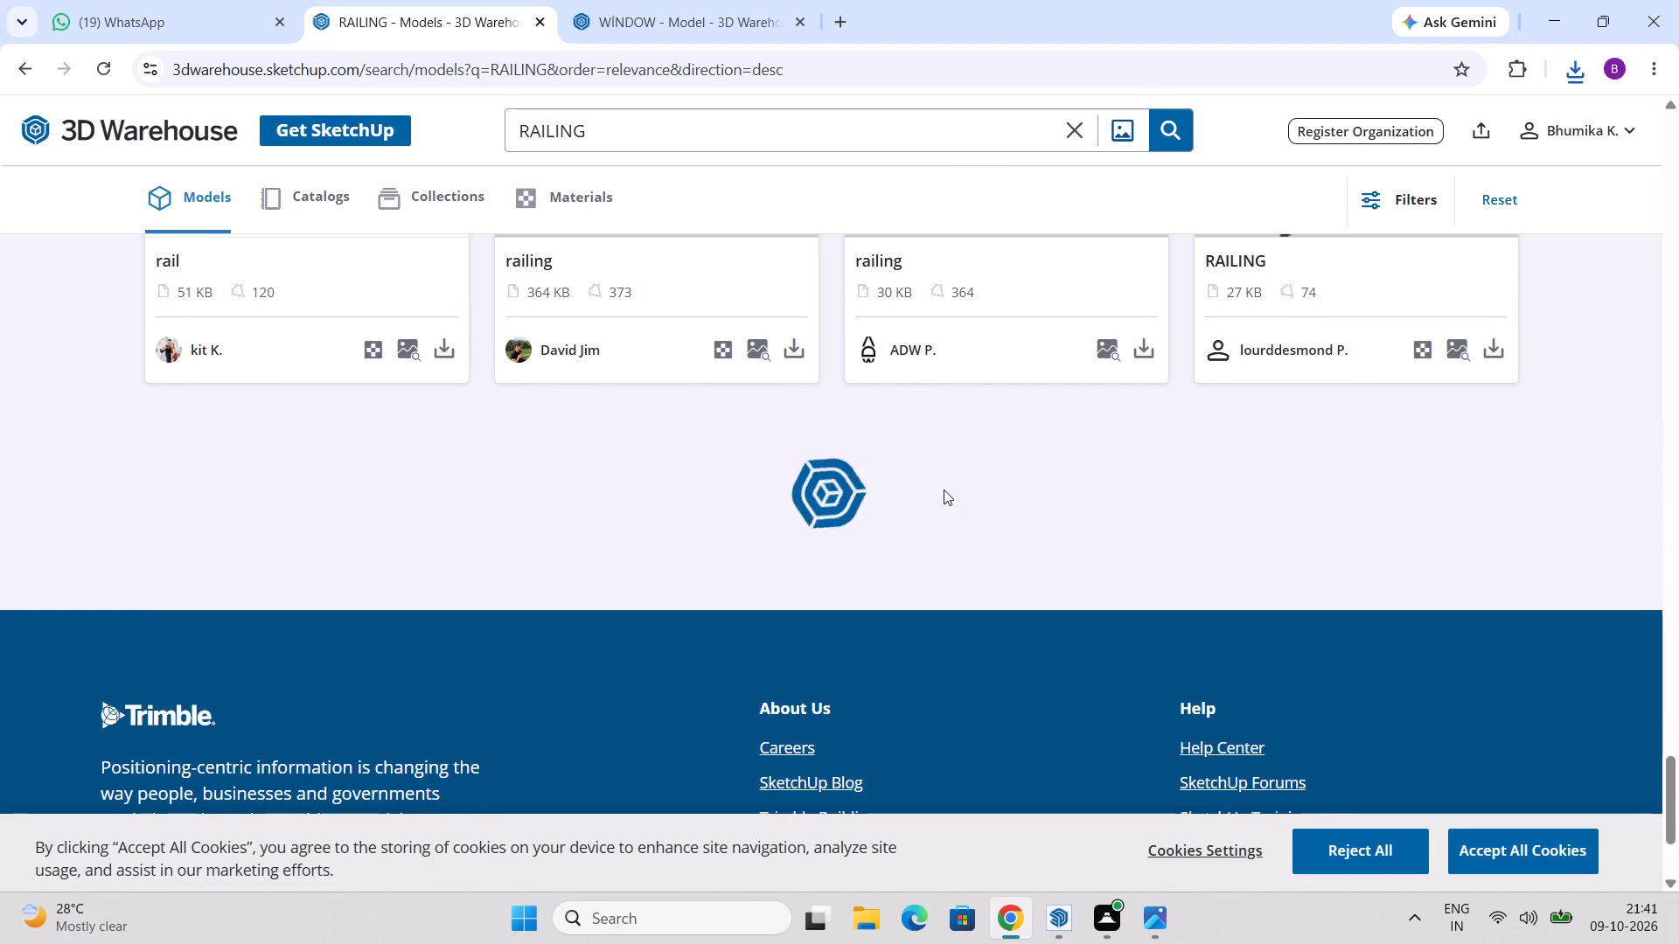
pyautogui.scroll(-4, 909, 466)
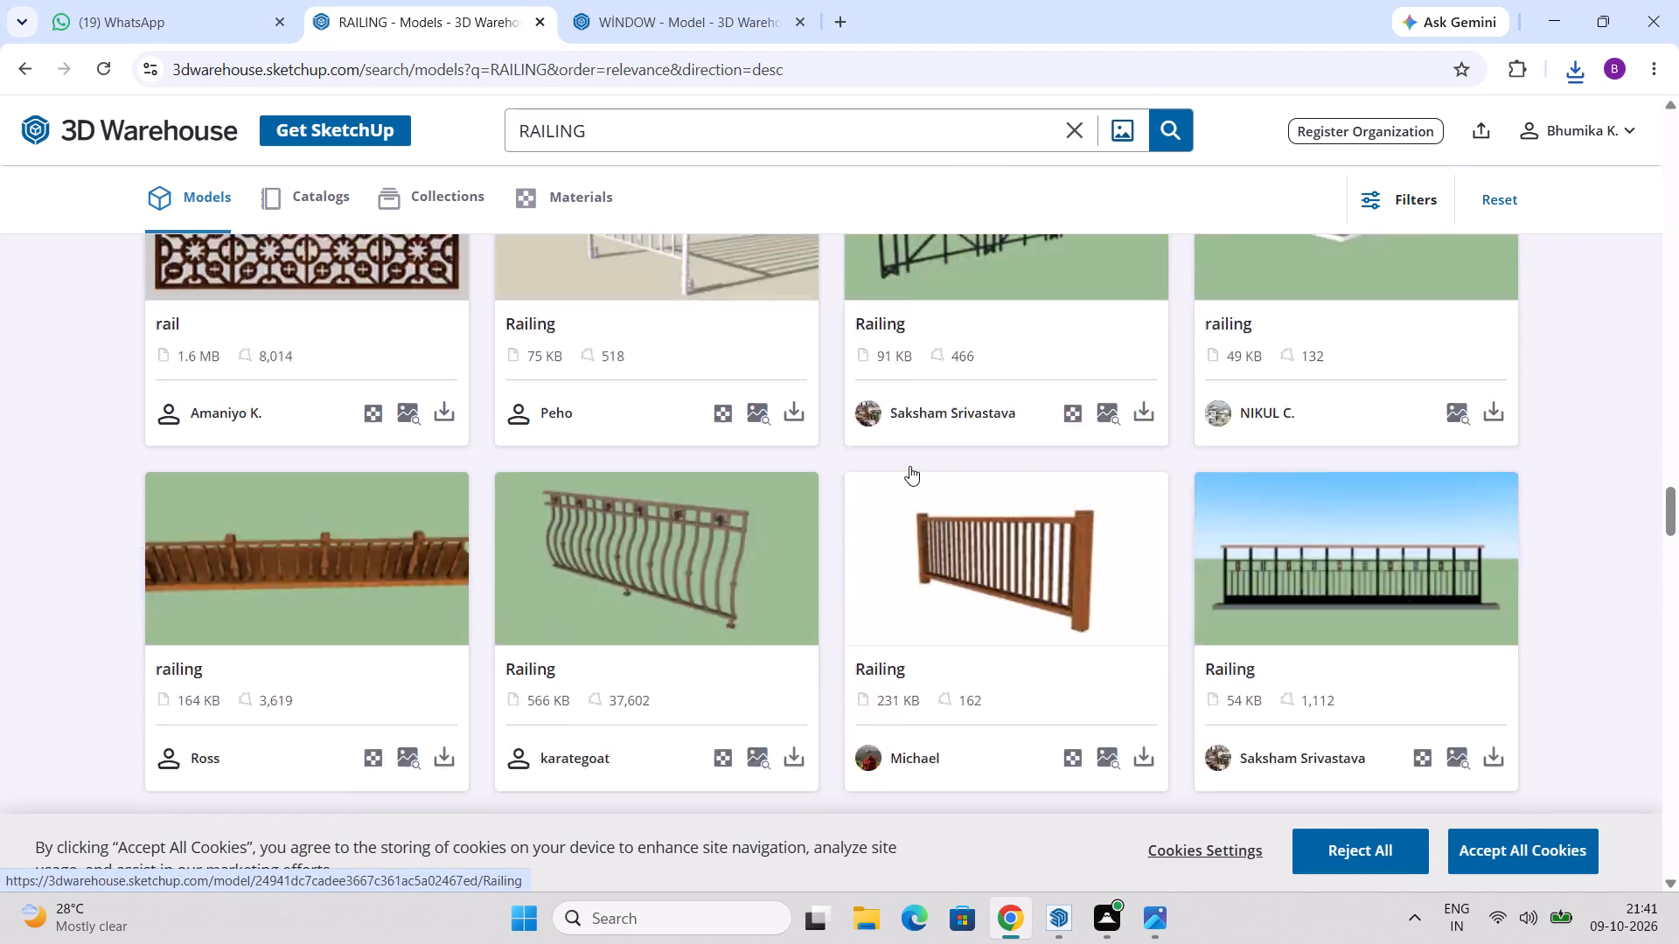
pyautogui.scroll(-6, 916, 457)
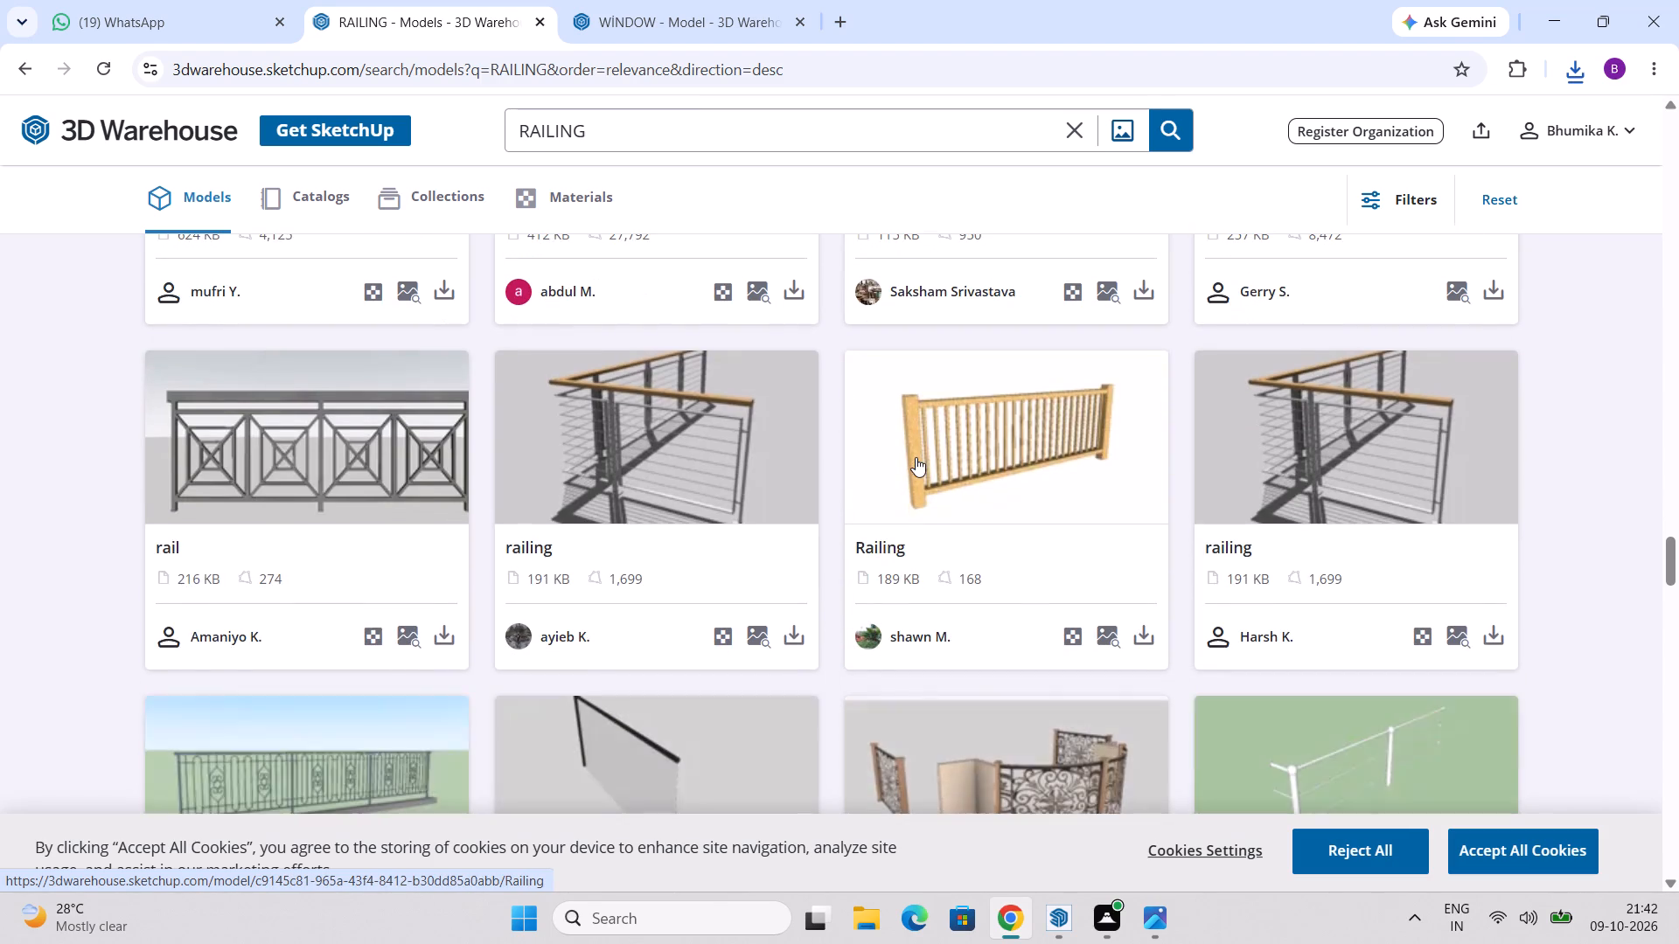
pyautogui.scroll(-6, 916, 457)
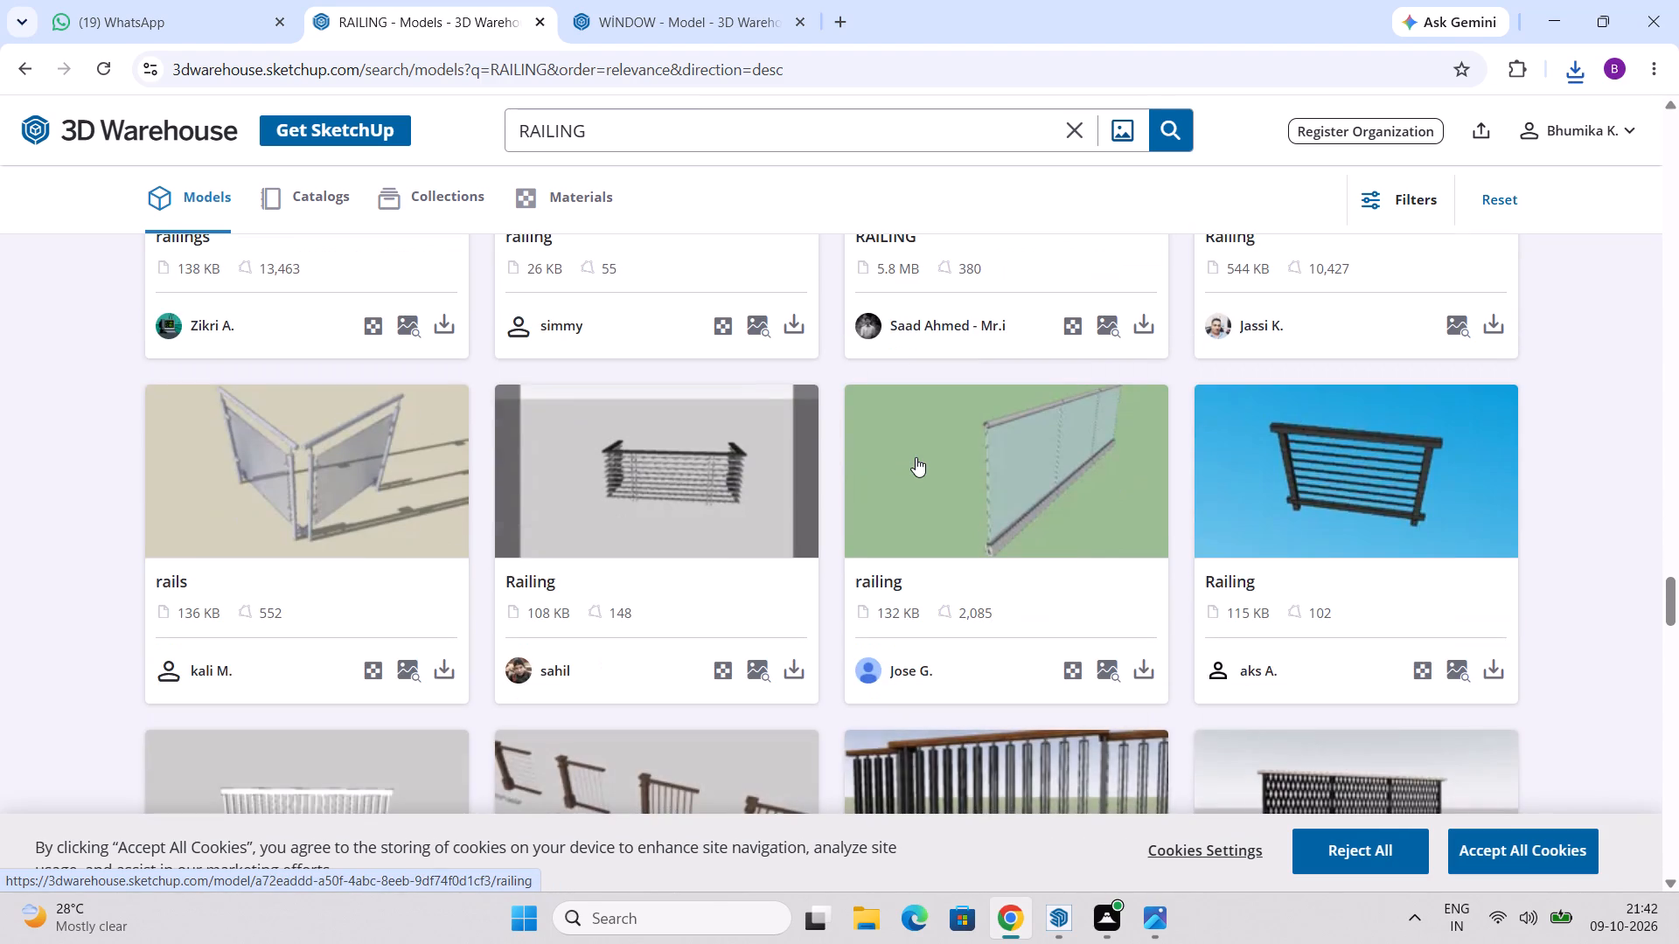
pyautogui.scroll(-7, 916, 457)
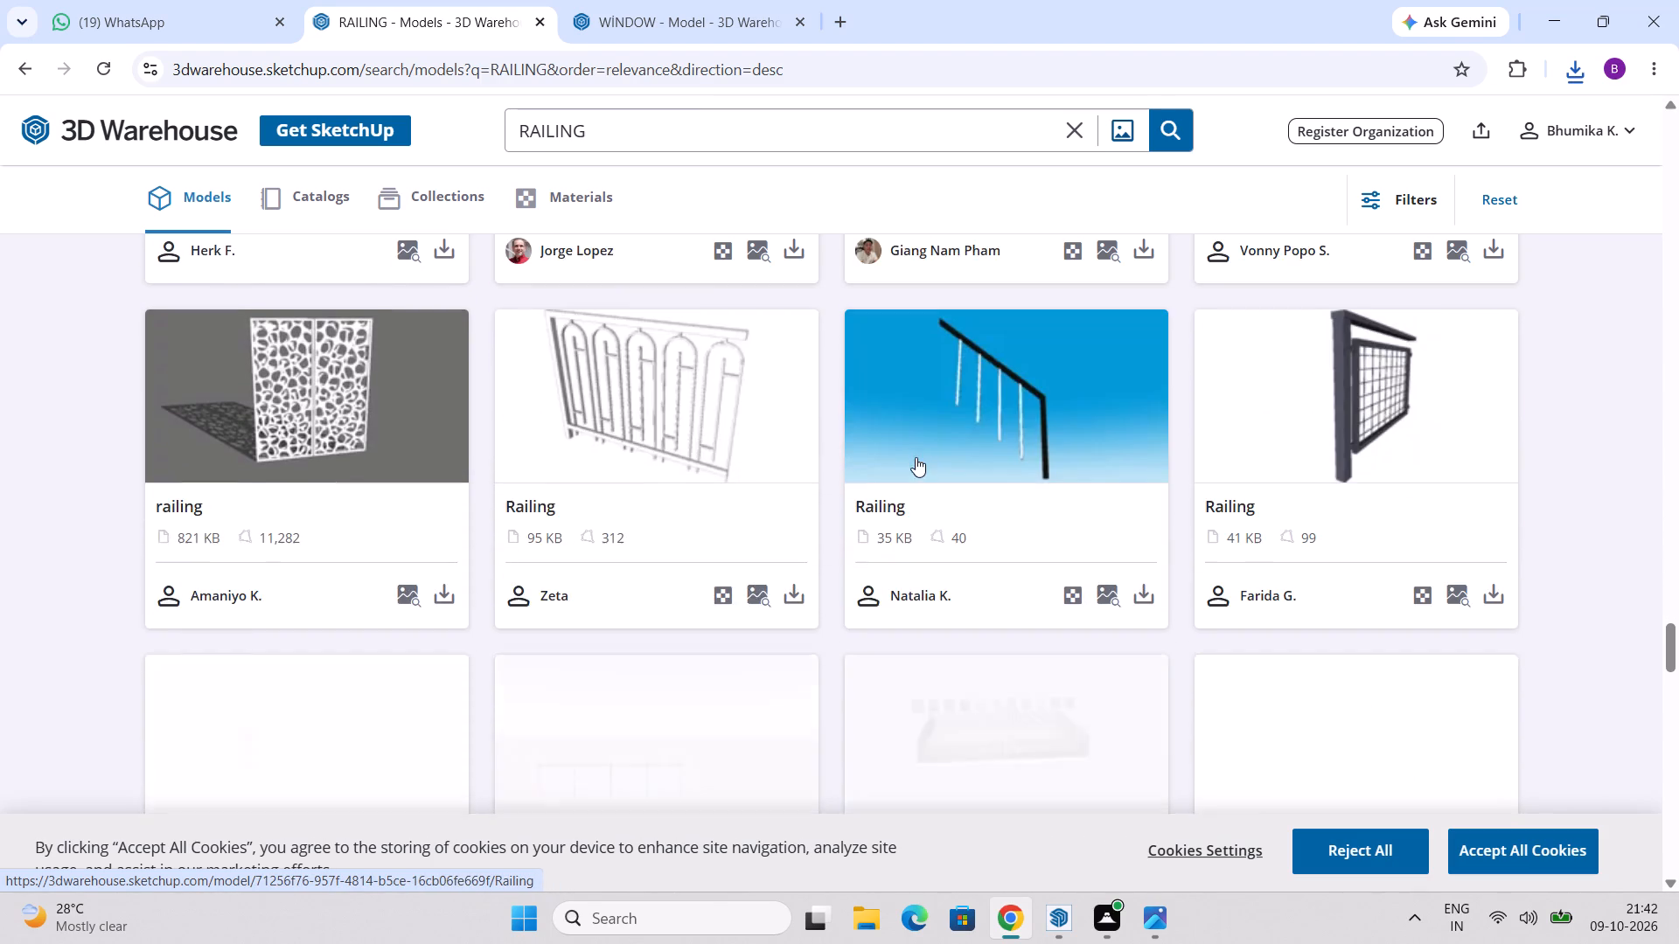
pyautogui.scroll(-11, 861, 463)
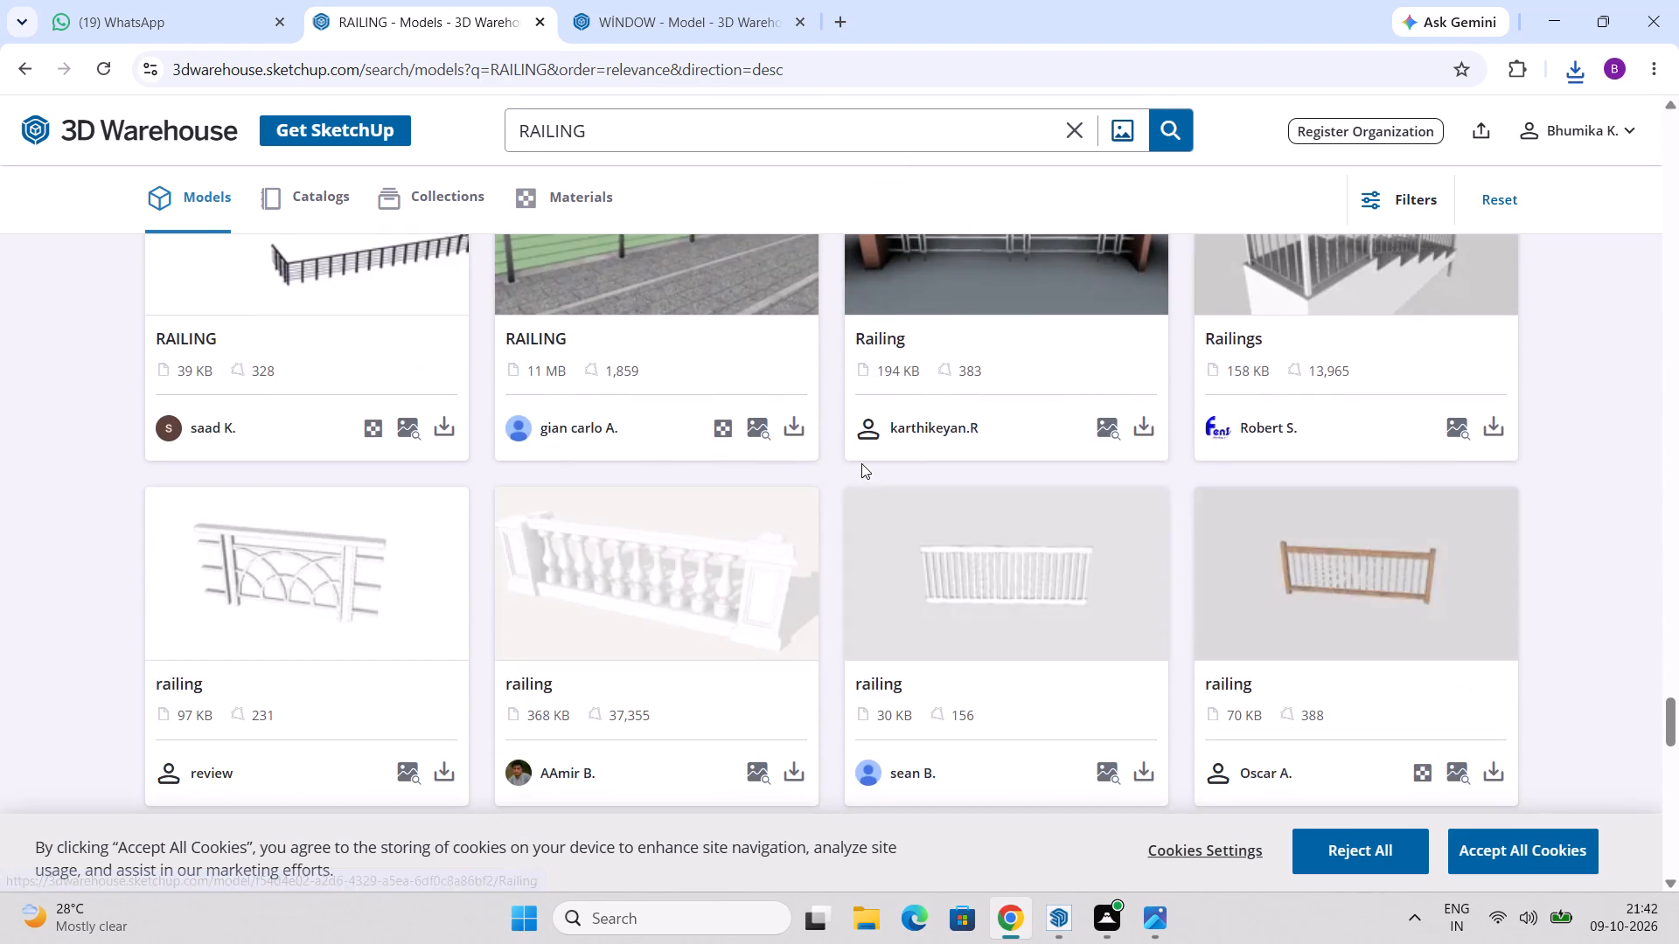
pyautogui.scroll(-4, 861, 463)
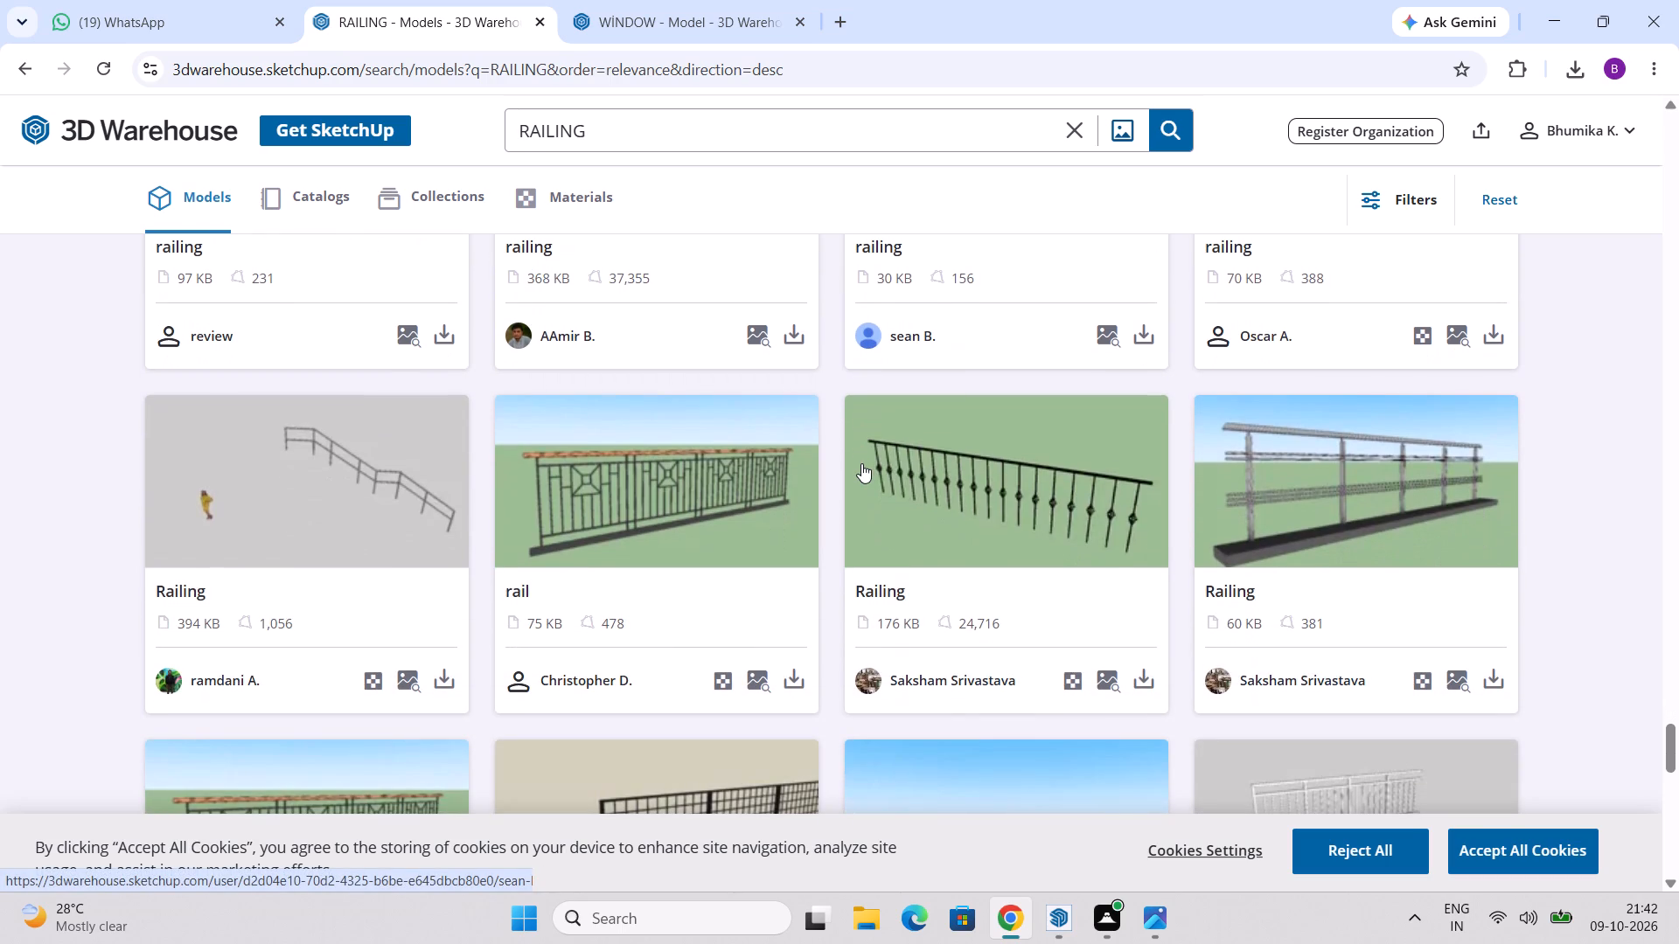
pyautogui.scroll(-4, 869, 463)
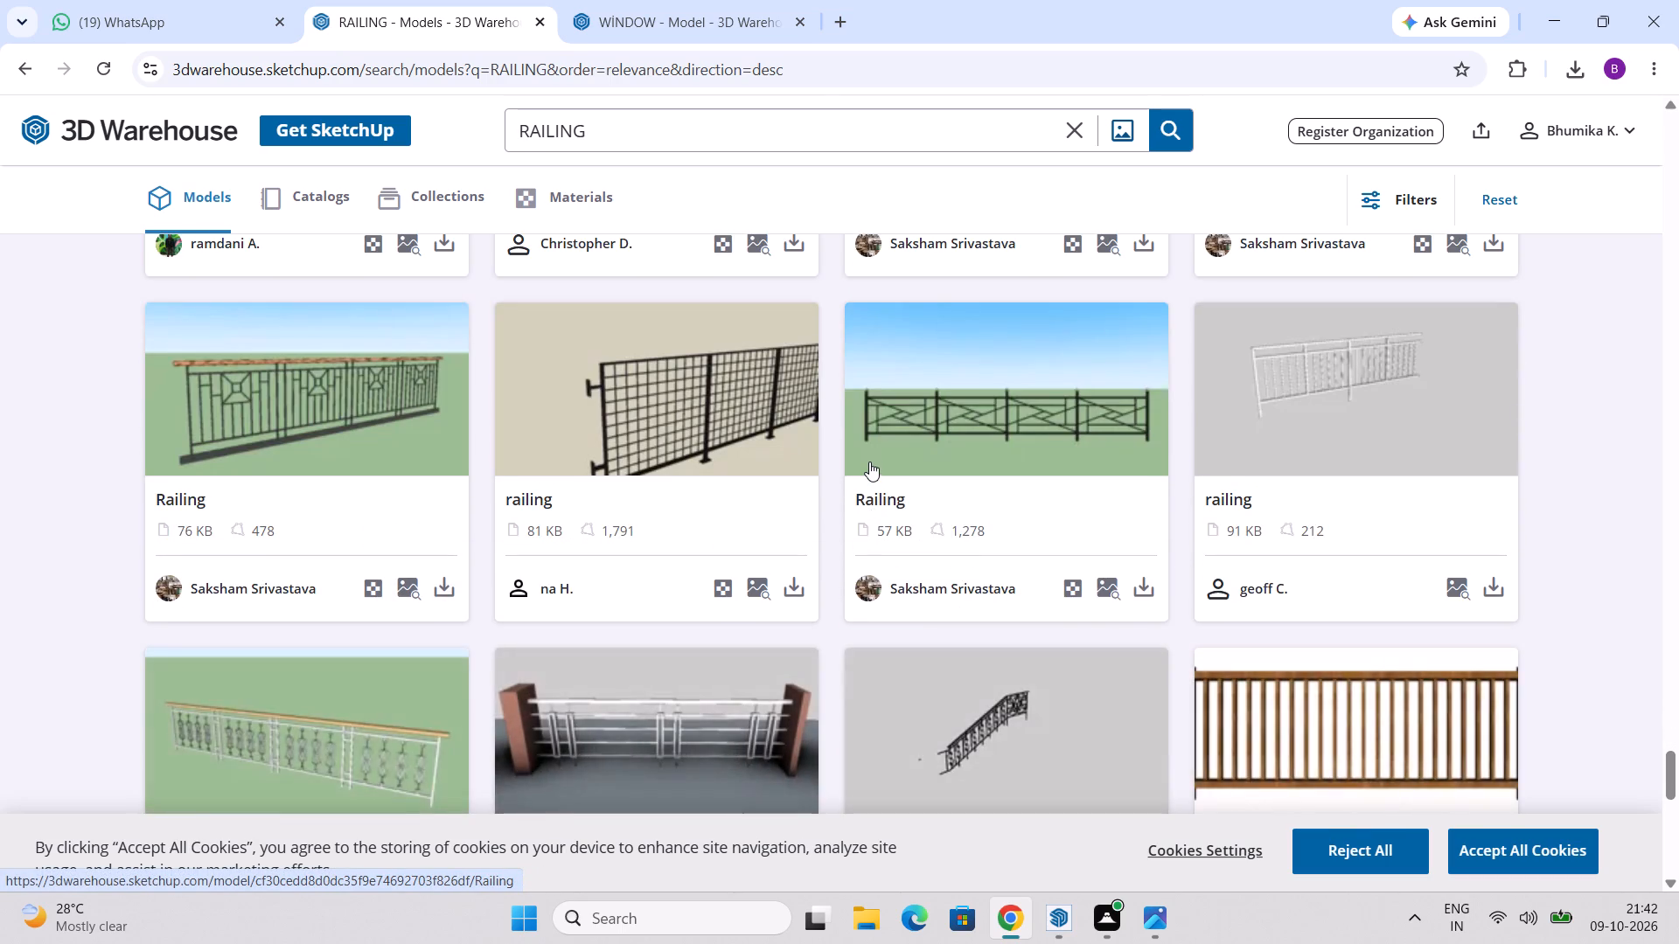
pyautogui.scroll(3, 869, 462)
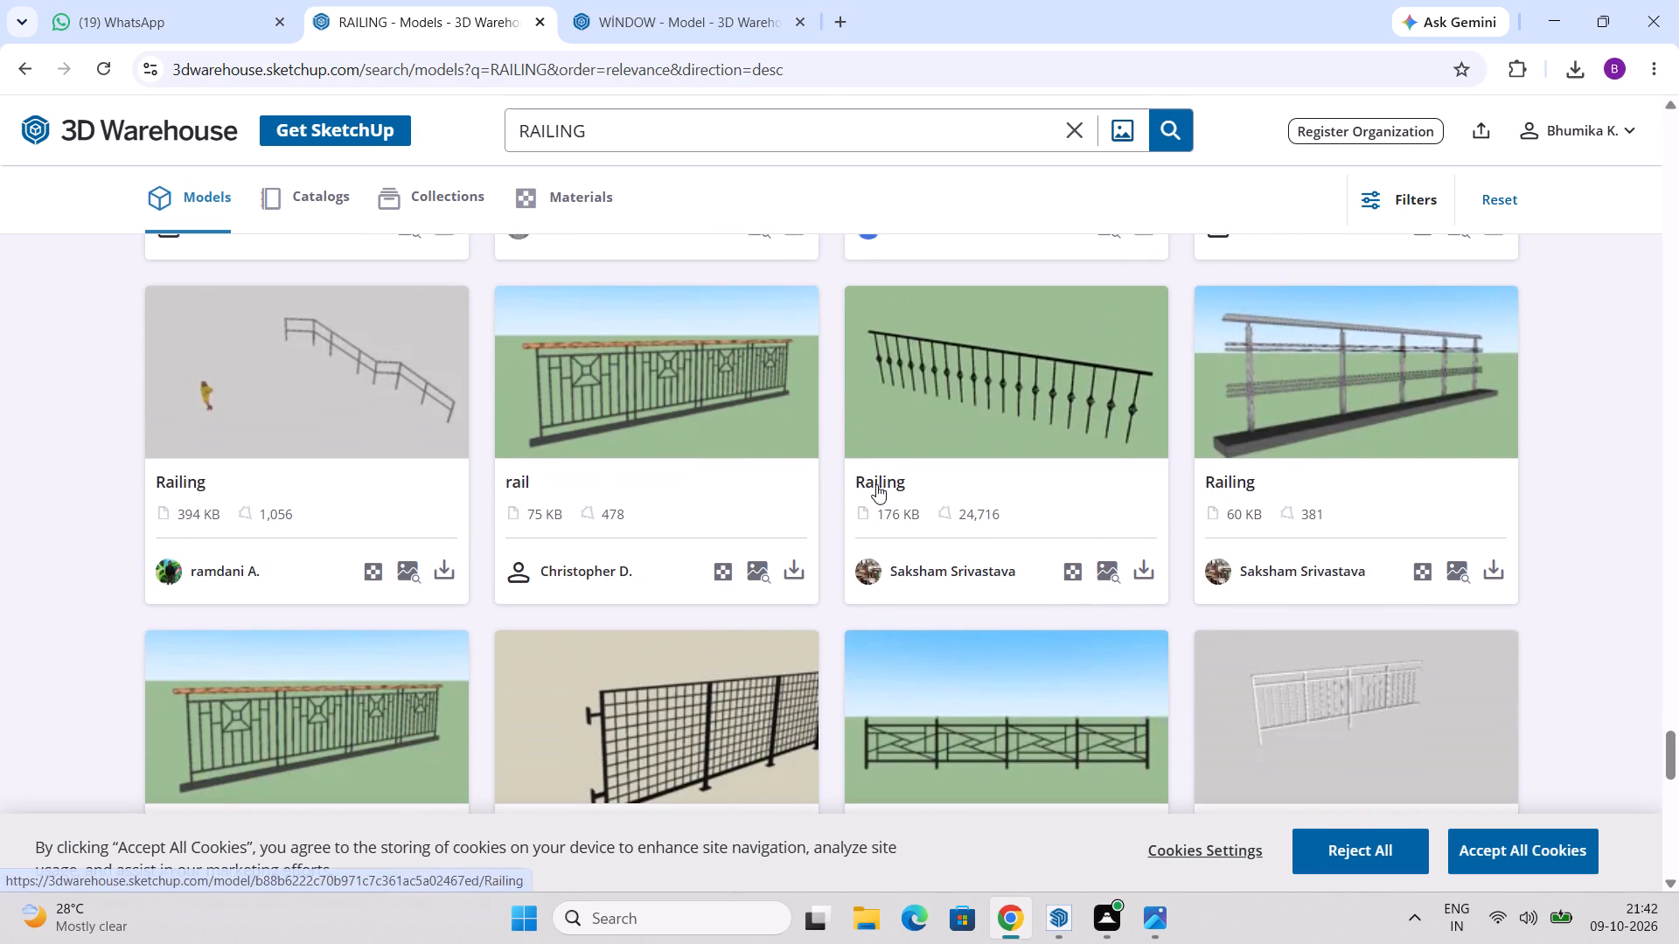
pyautogui.scroll(-8, 880, 492)
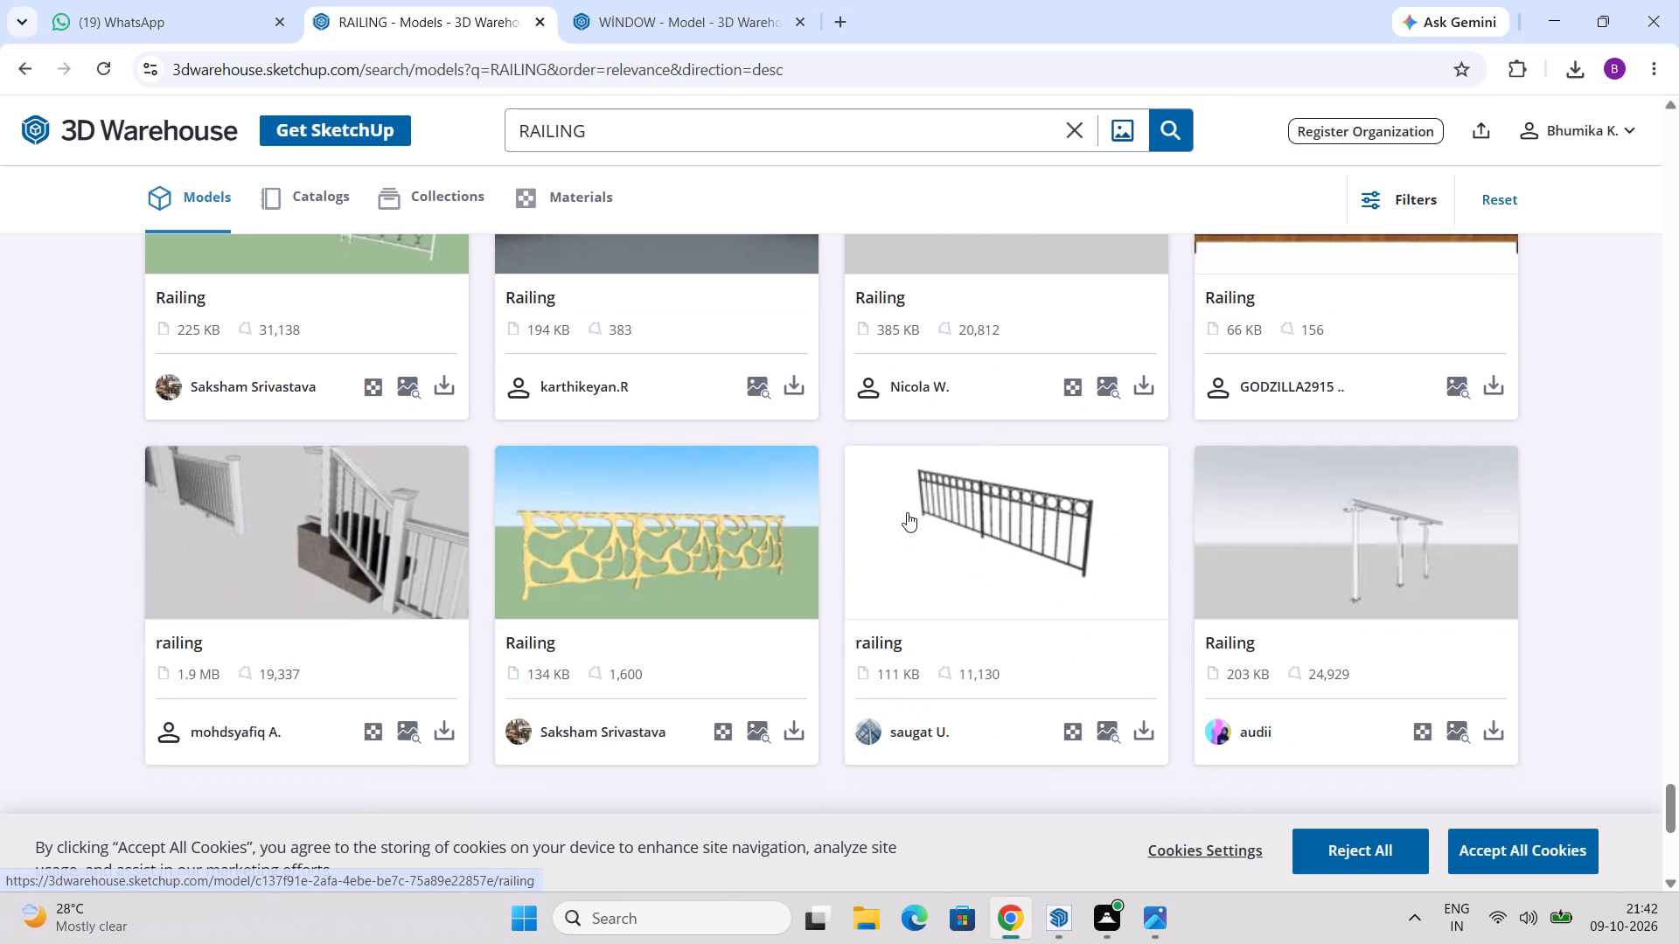
pyautogui.scroll(-2, 907, 512)
# Load a third batch of RAILING results and examine its railing designs through to the end.
pyautogui.click(856, 663)
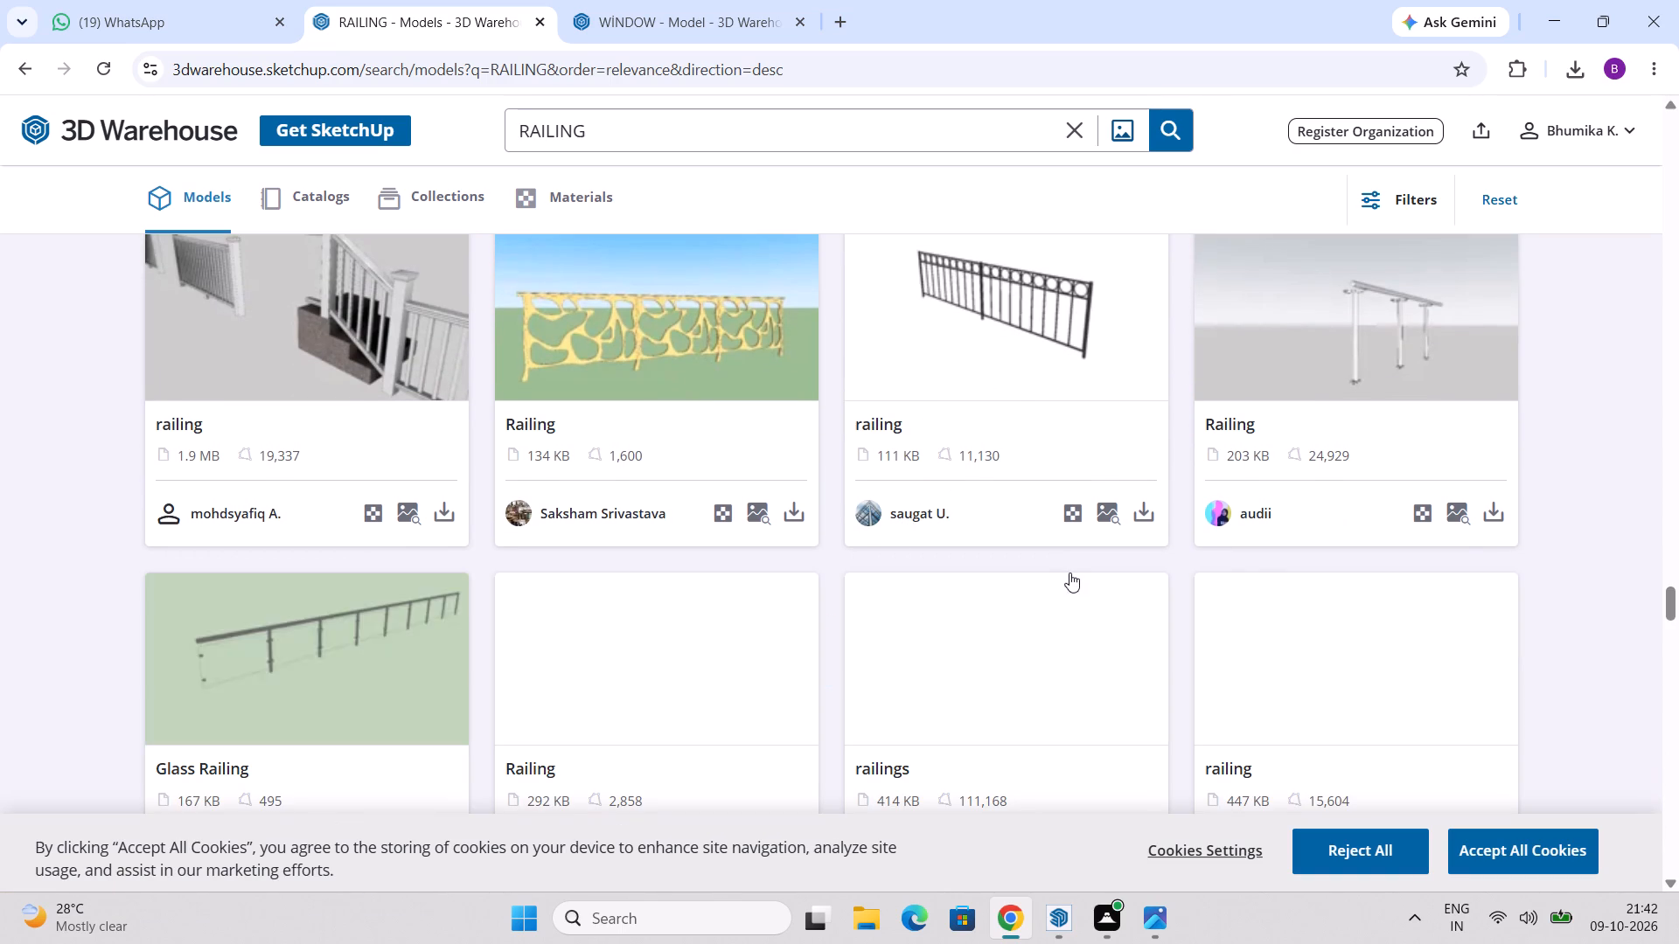
pyautogui.scroll(-7, 1069, 553)
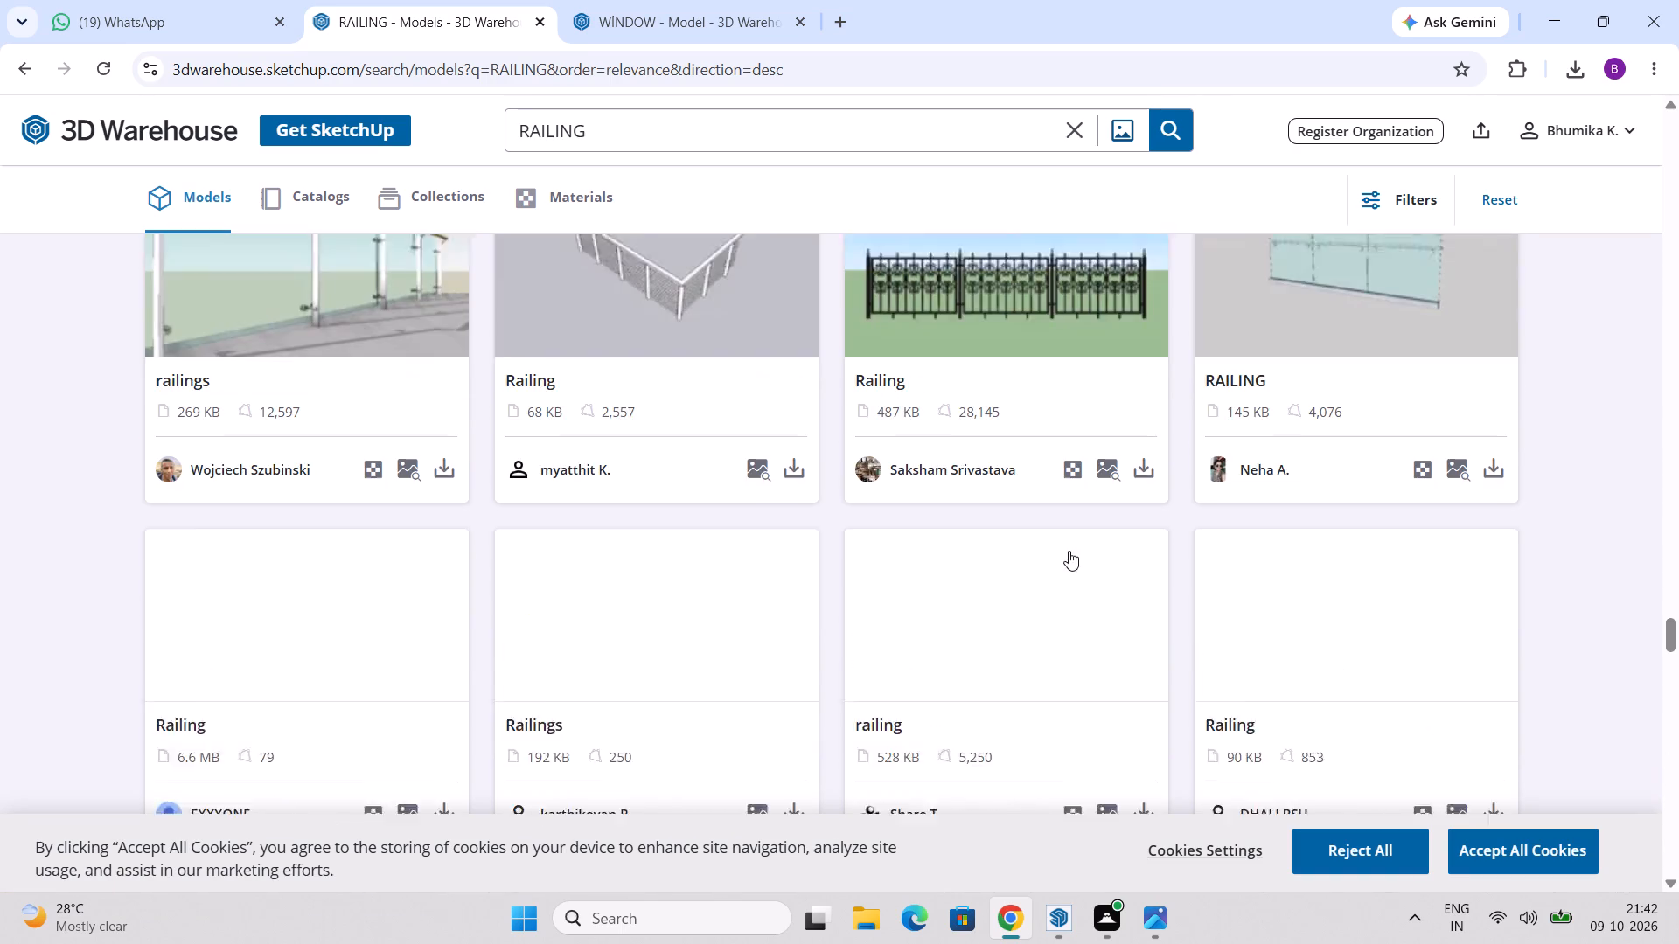
pyautogui.scroll(-7, 1069, 539)
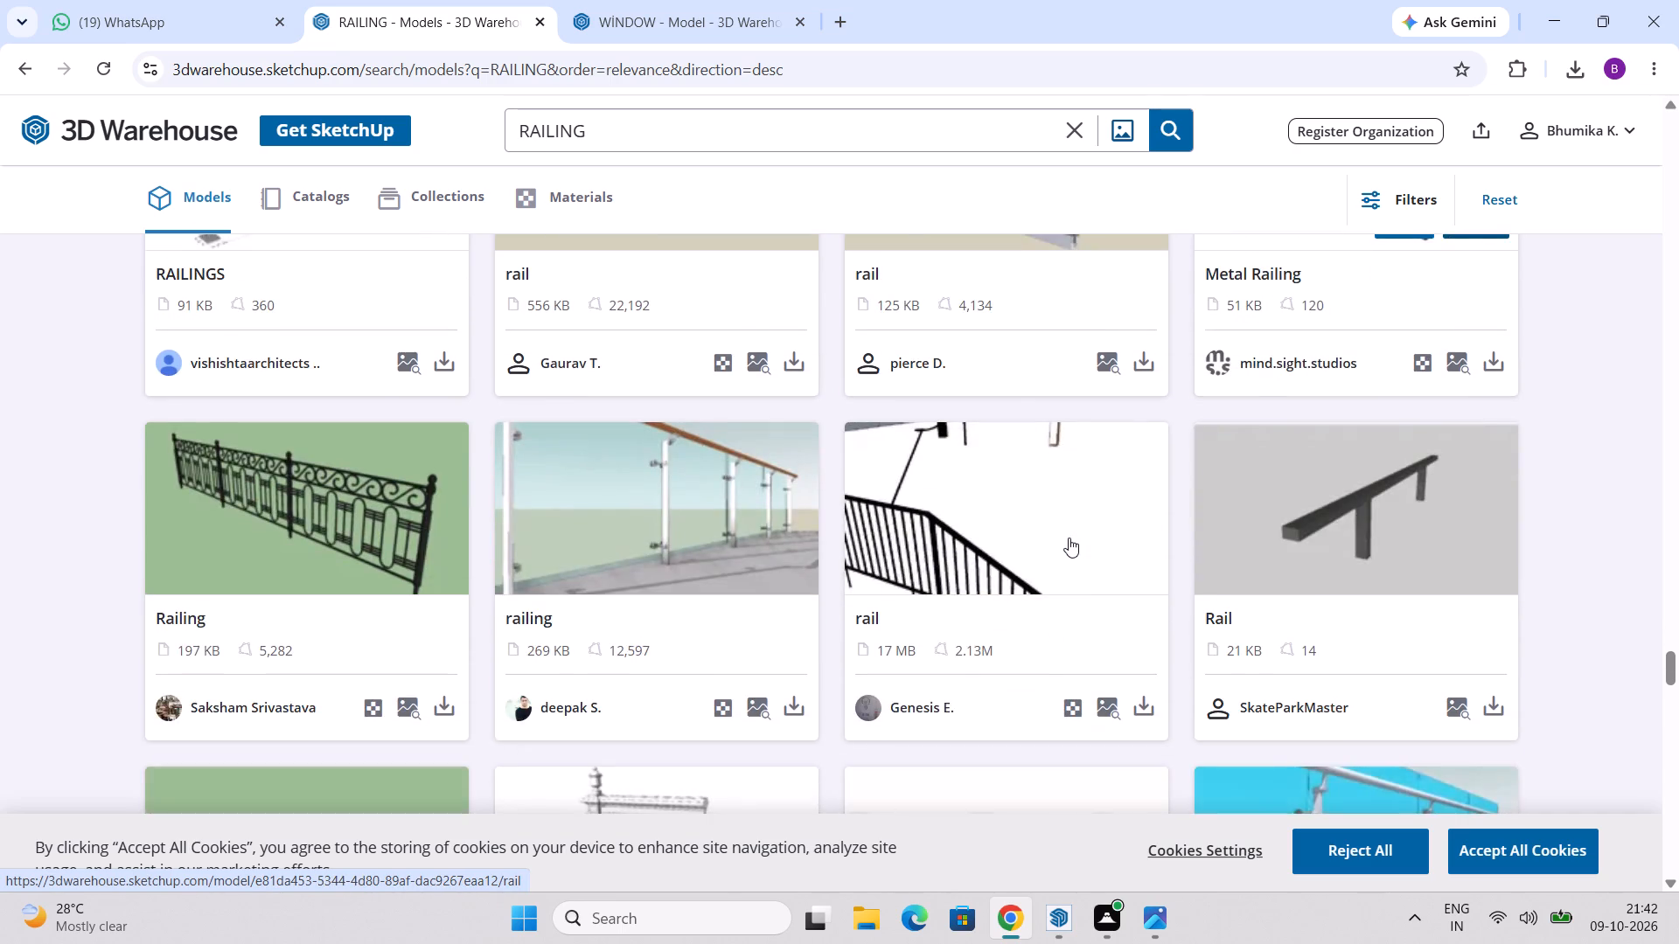
pyautogui.scroll(2, 1069, 538)
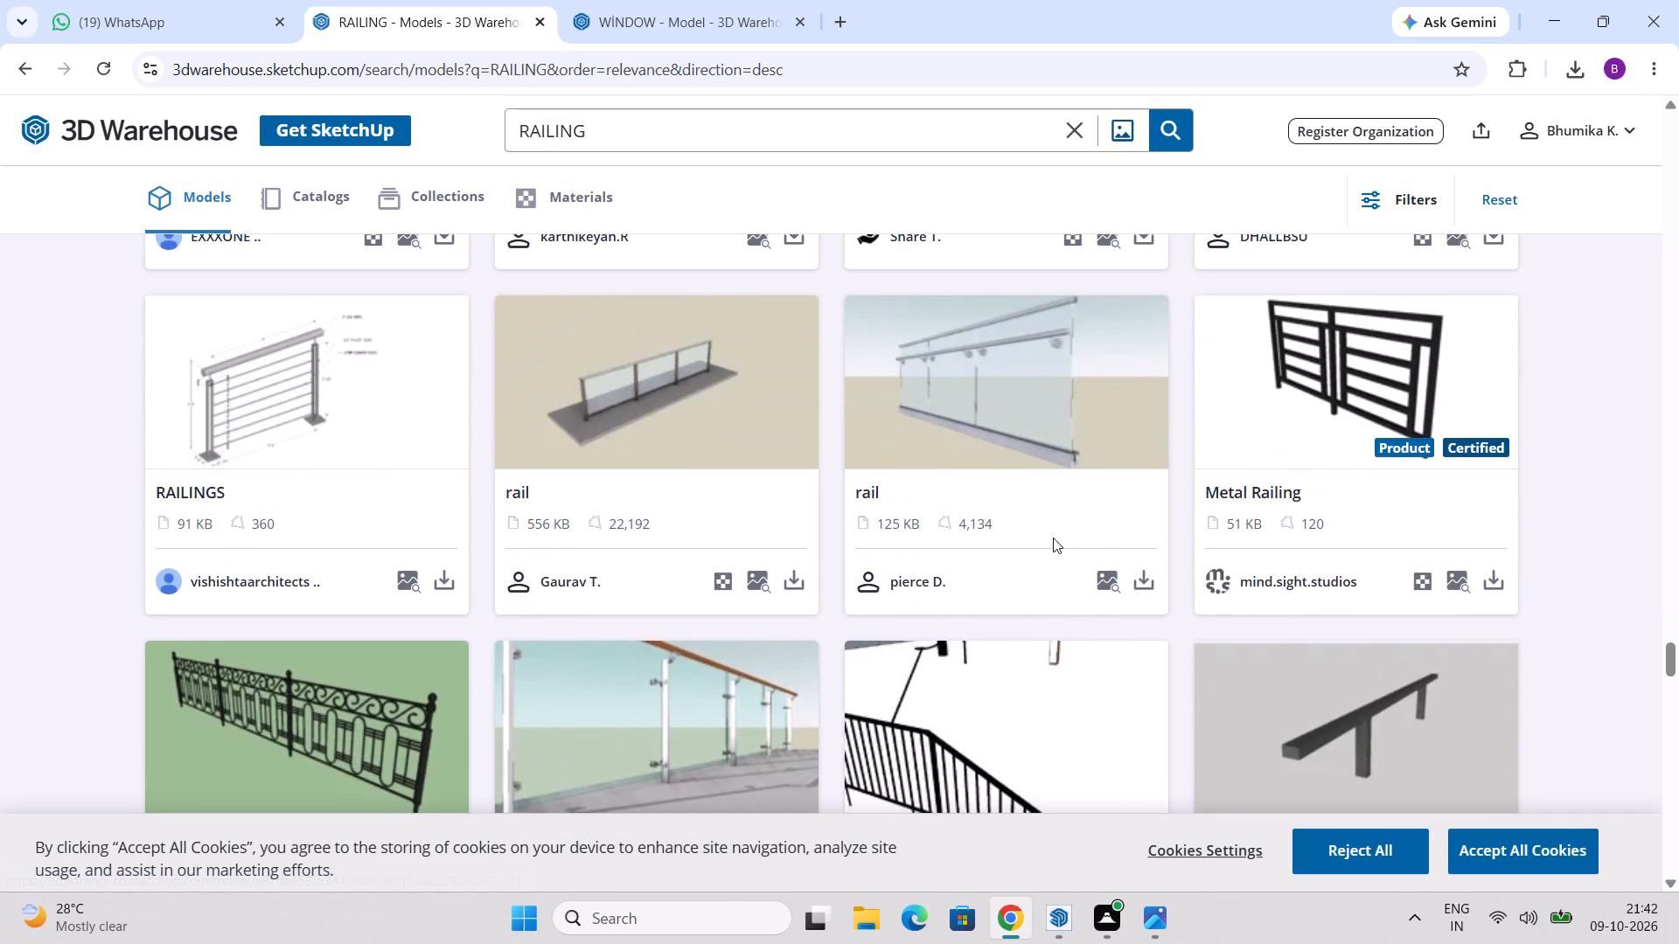
pyautogui.scroll(-7, 1053, 538)
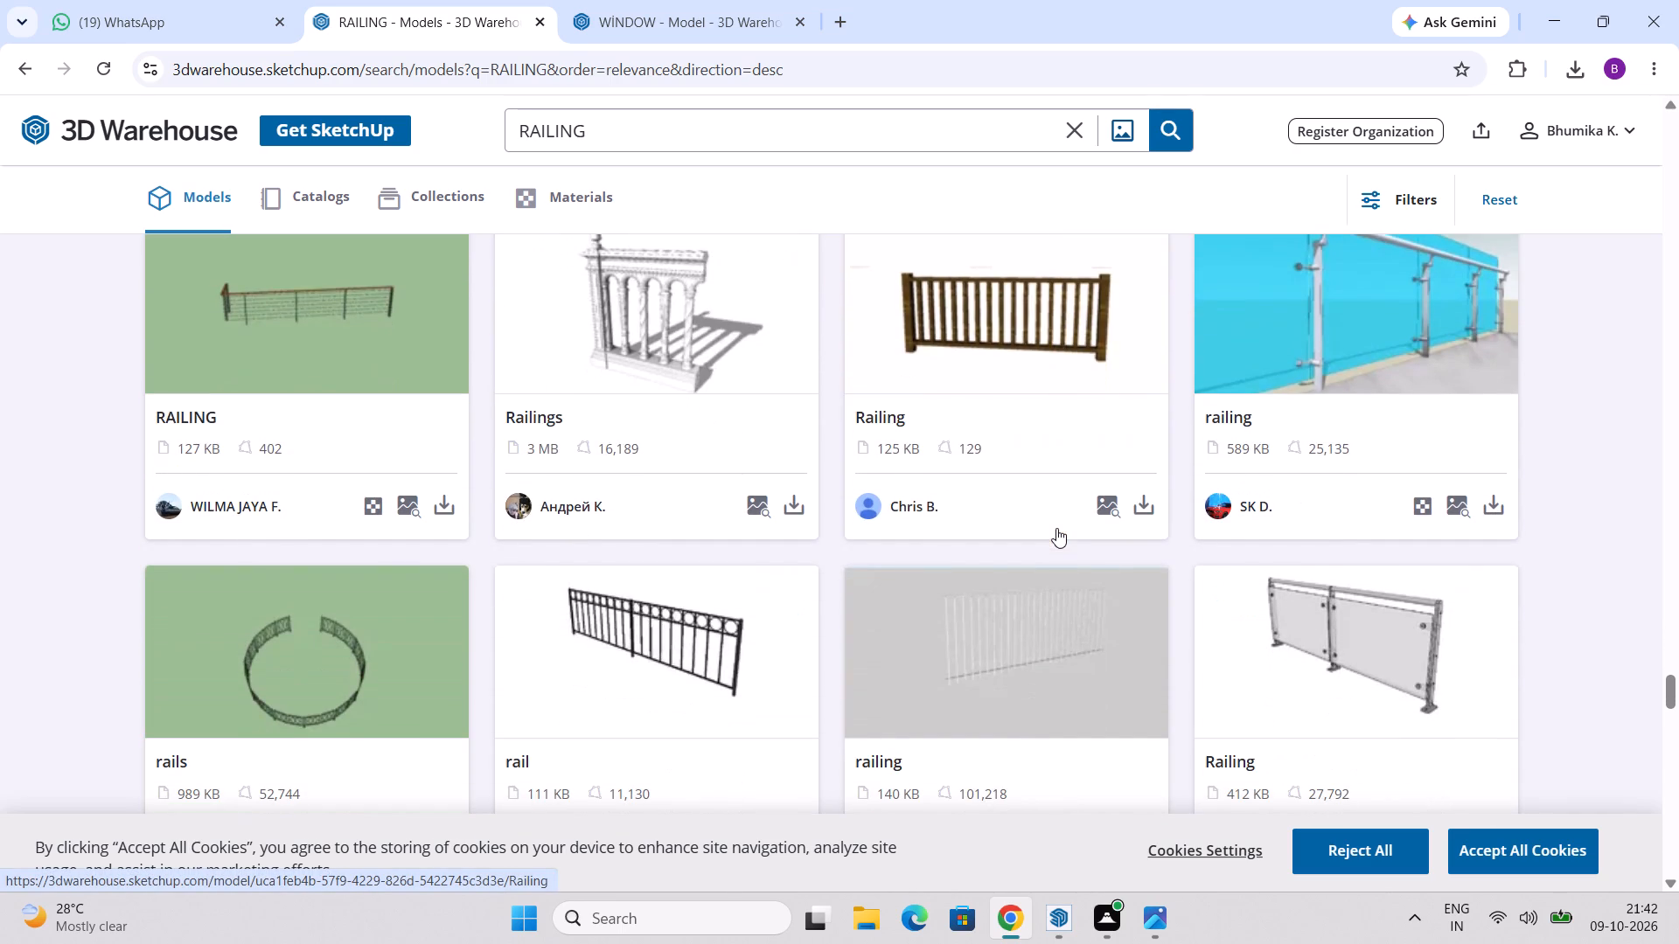
pyautogui.scroll(-4, 1049, 538)
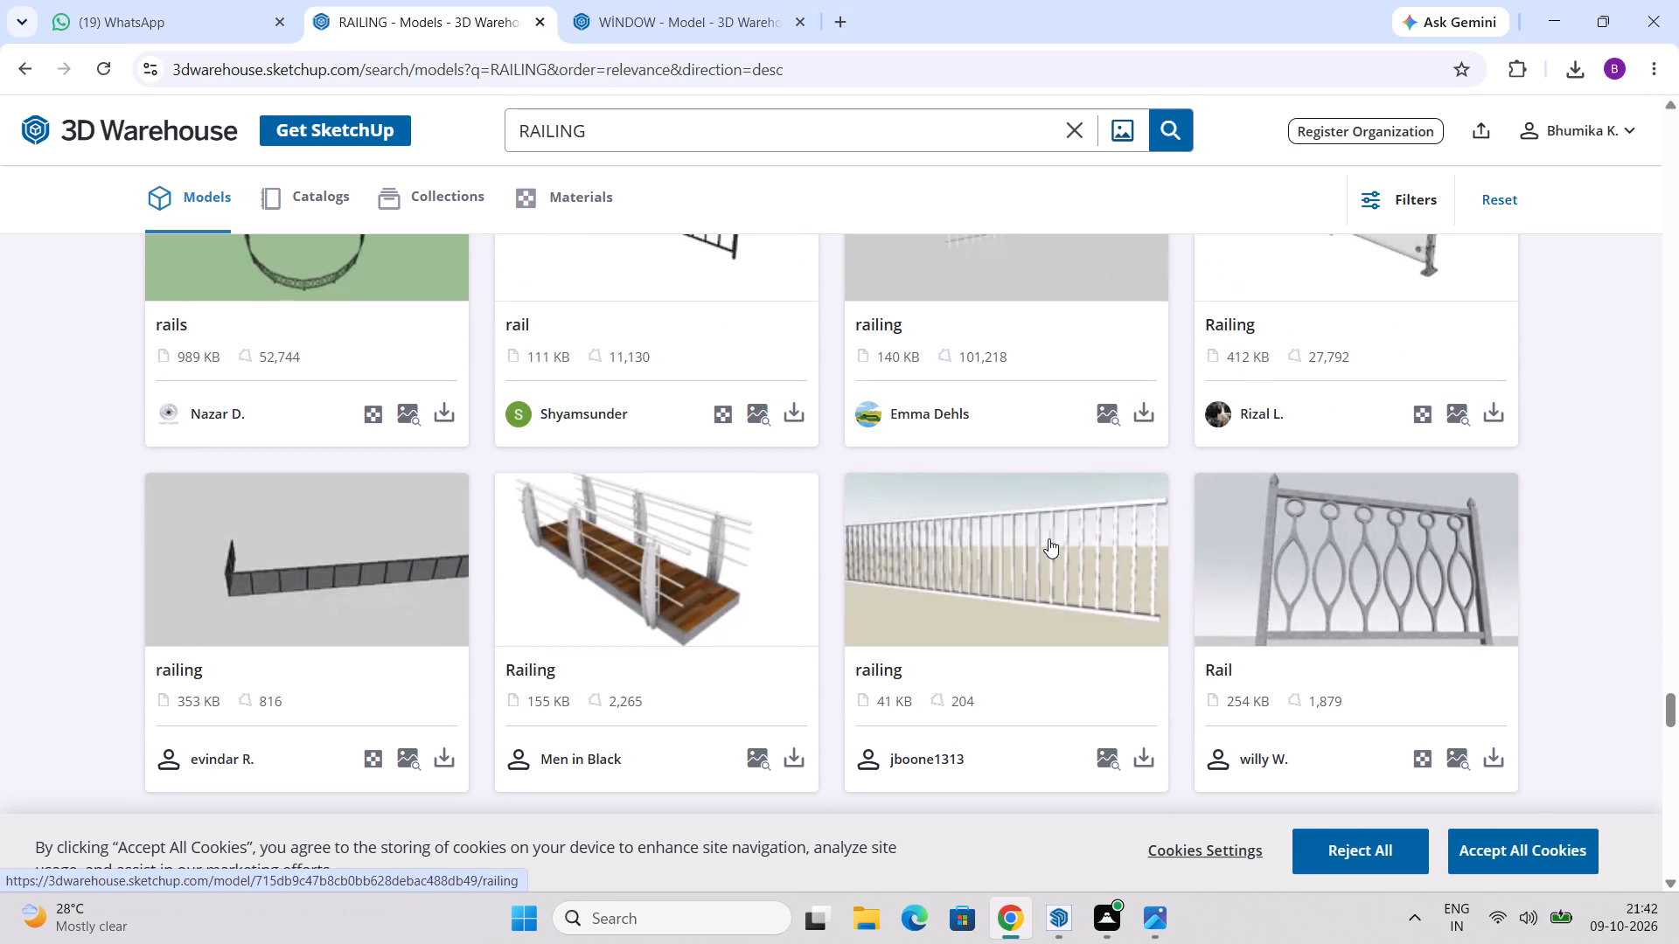
pyautogui.scroll(-7, 1049, 538)
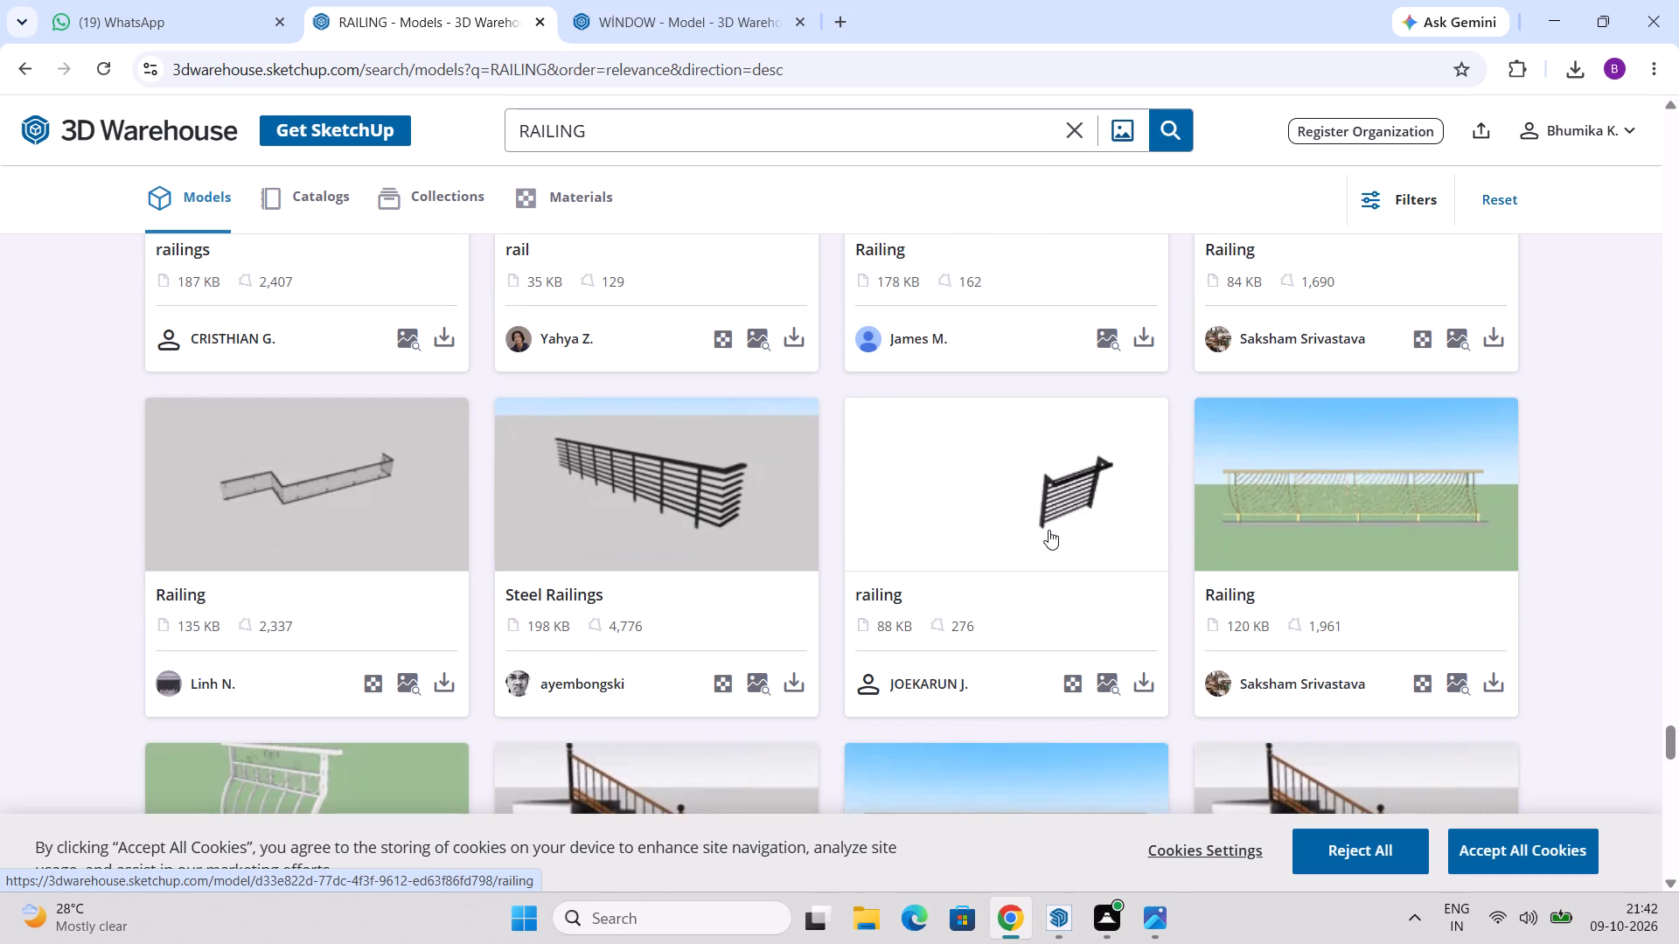
pyautogui.scroll(-14, 1049, 530)
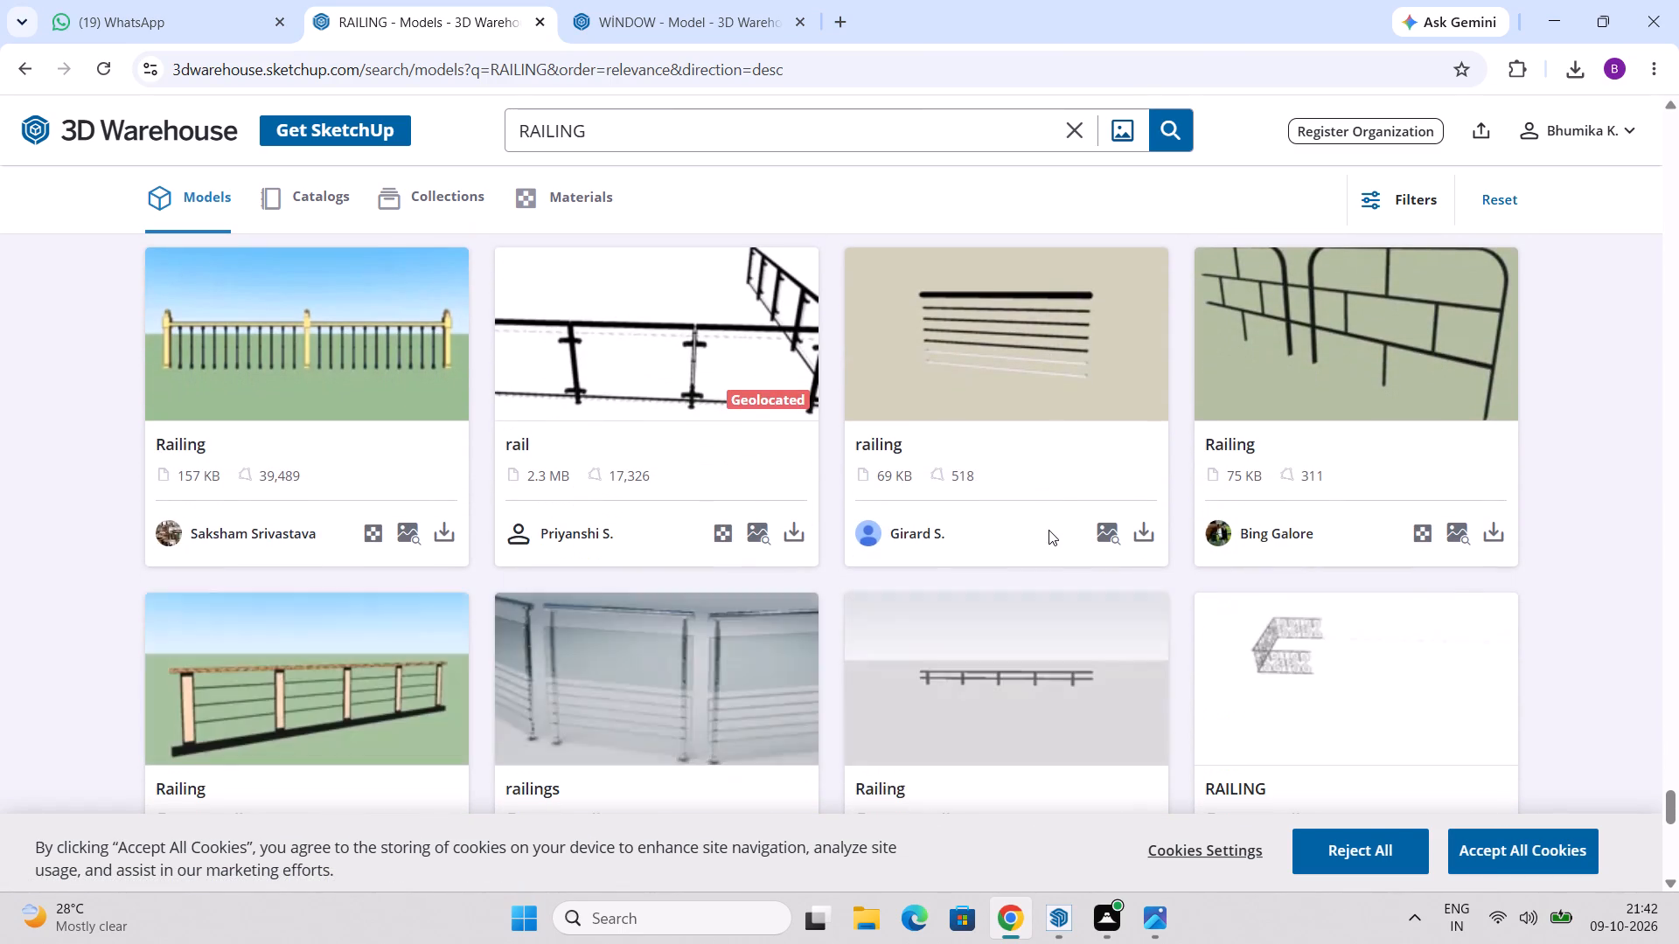
pyautogui.scroll(-7, 1049, 530)
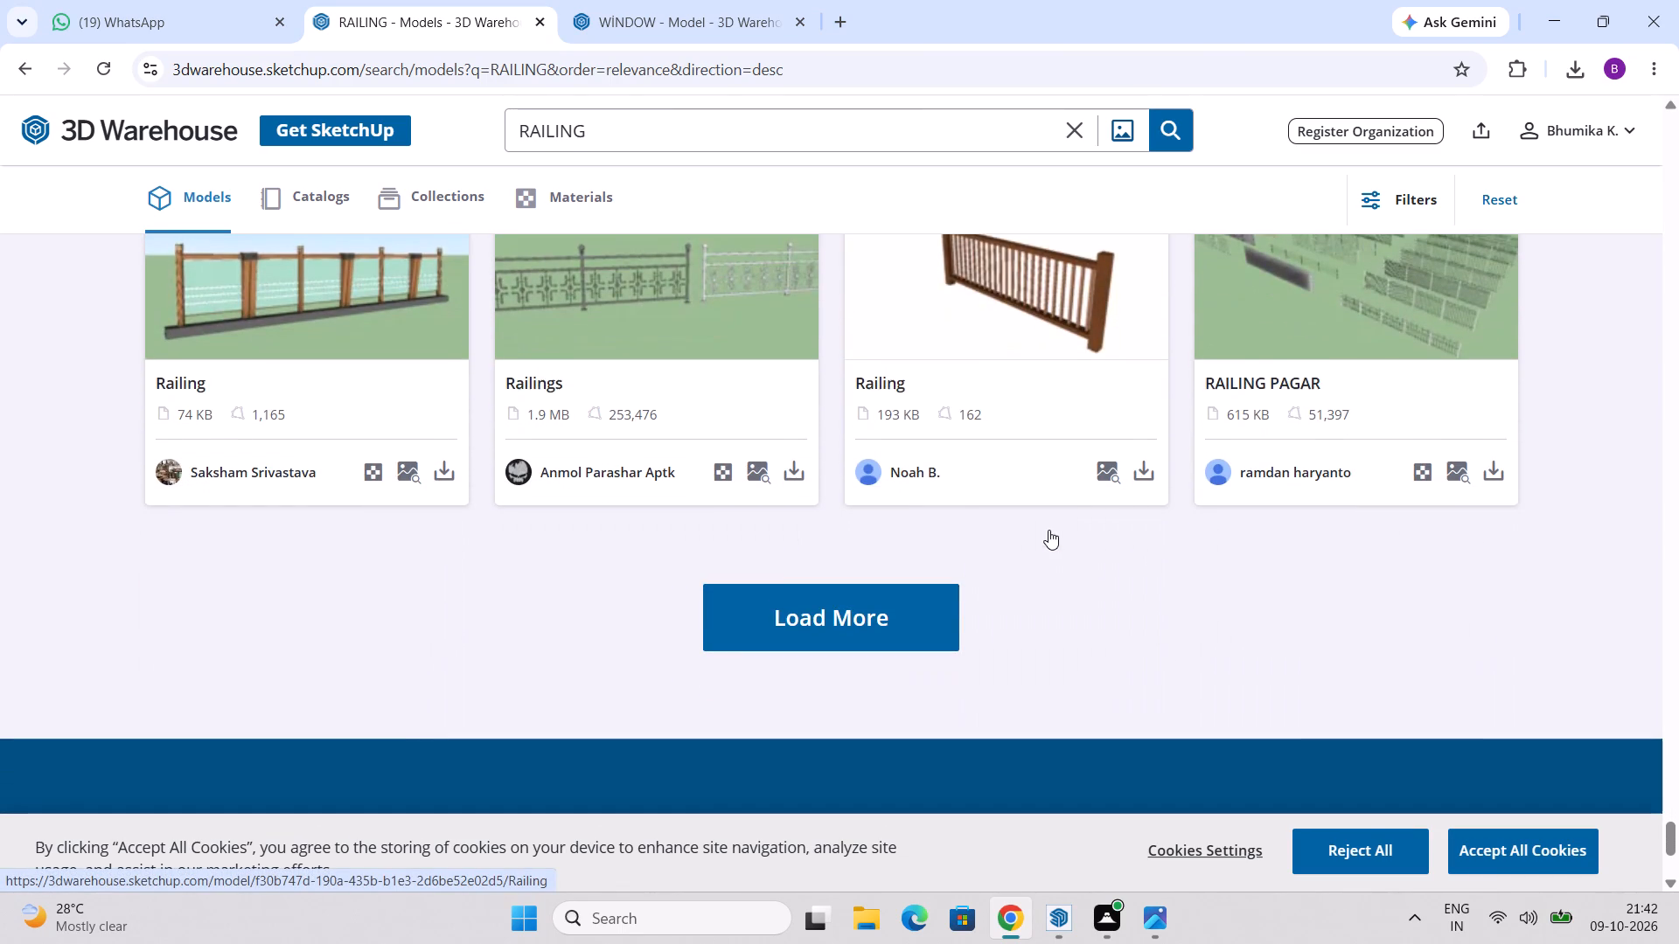
# Load a fourth batch of RAILING results and compare its wooden and metal railing designs.
pyautogui.click(918, 585)
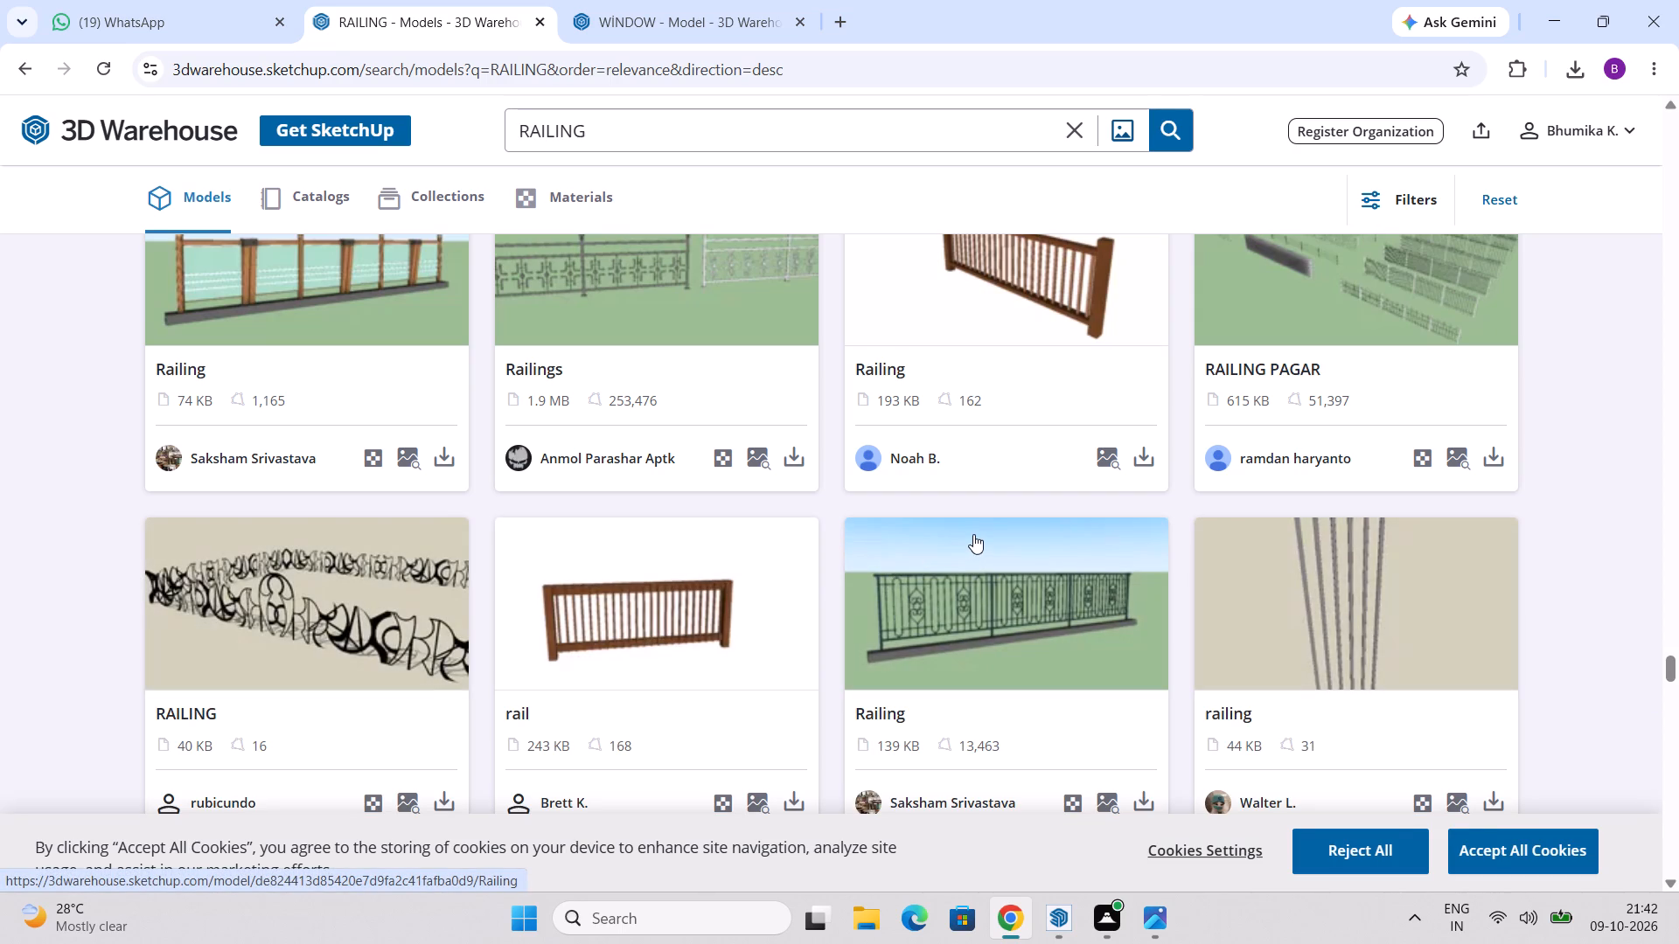
pyautogui.scroll(3, 976, 533)
pyautogui.scroll(-12, 976, 533)
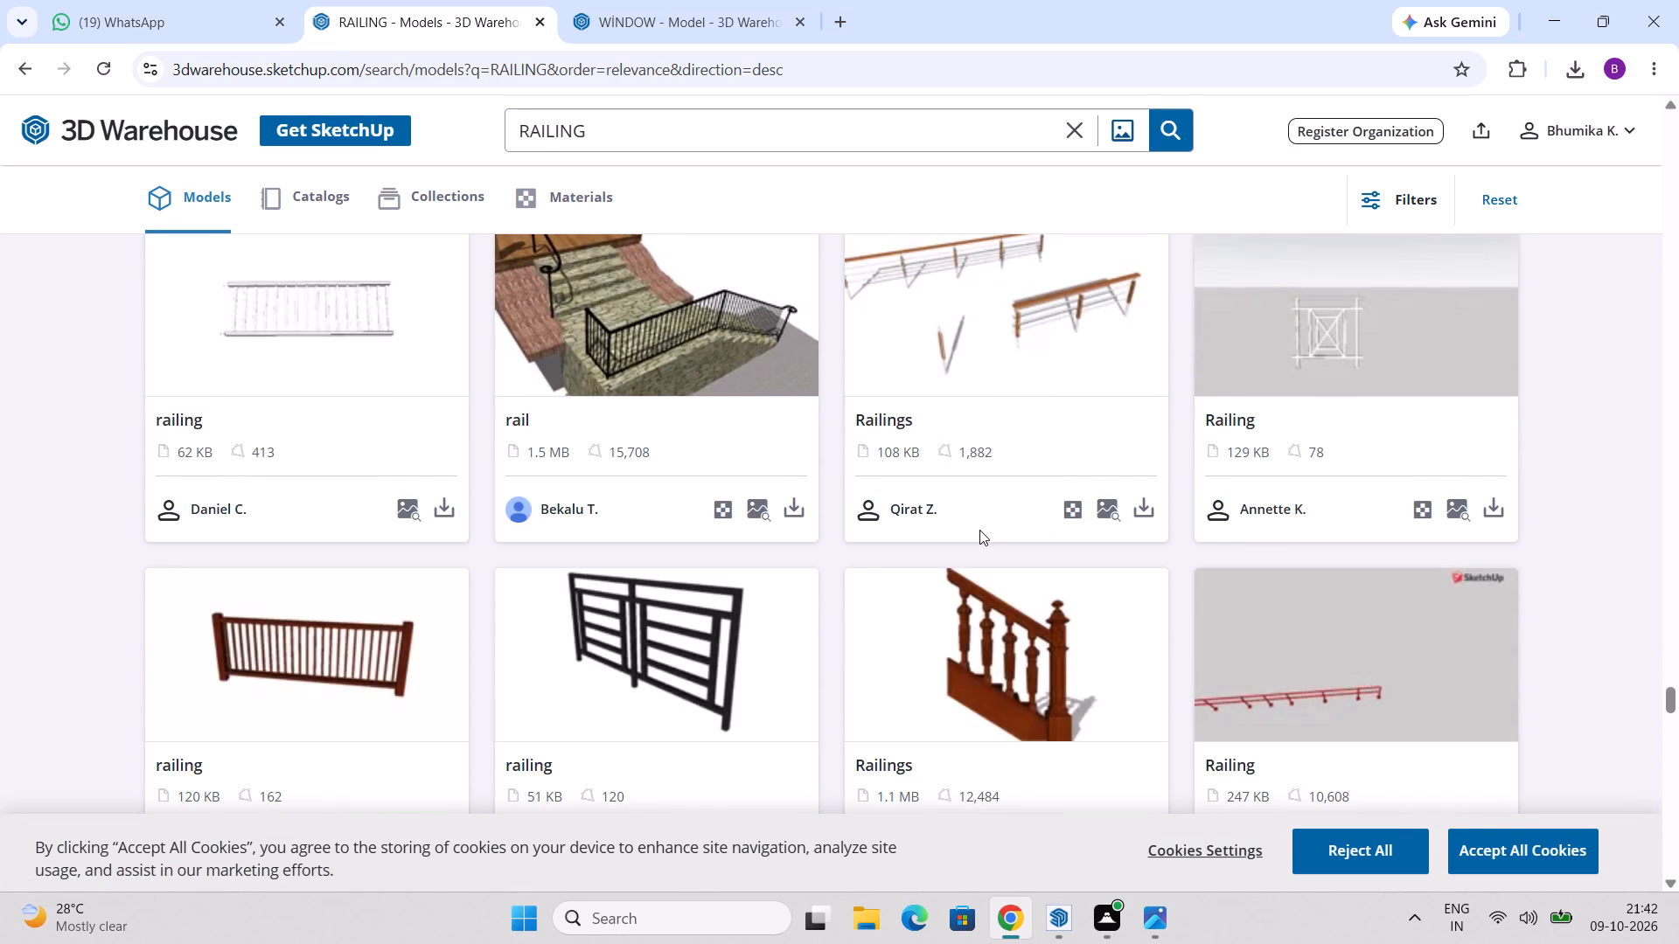
pyautogui.scroll(-6, 979, 530)
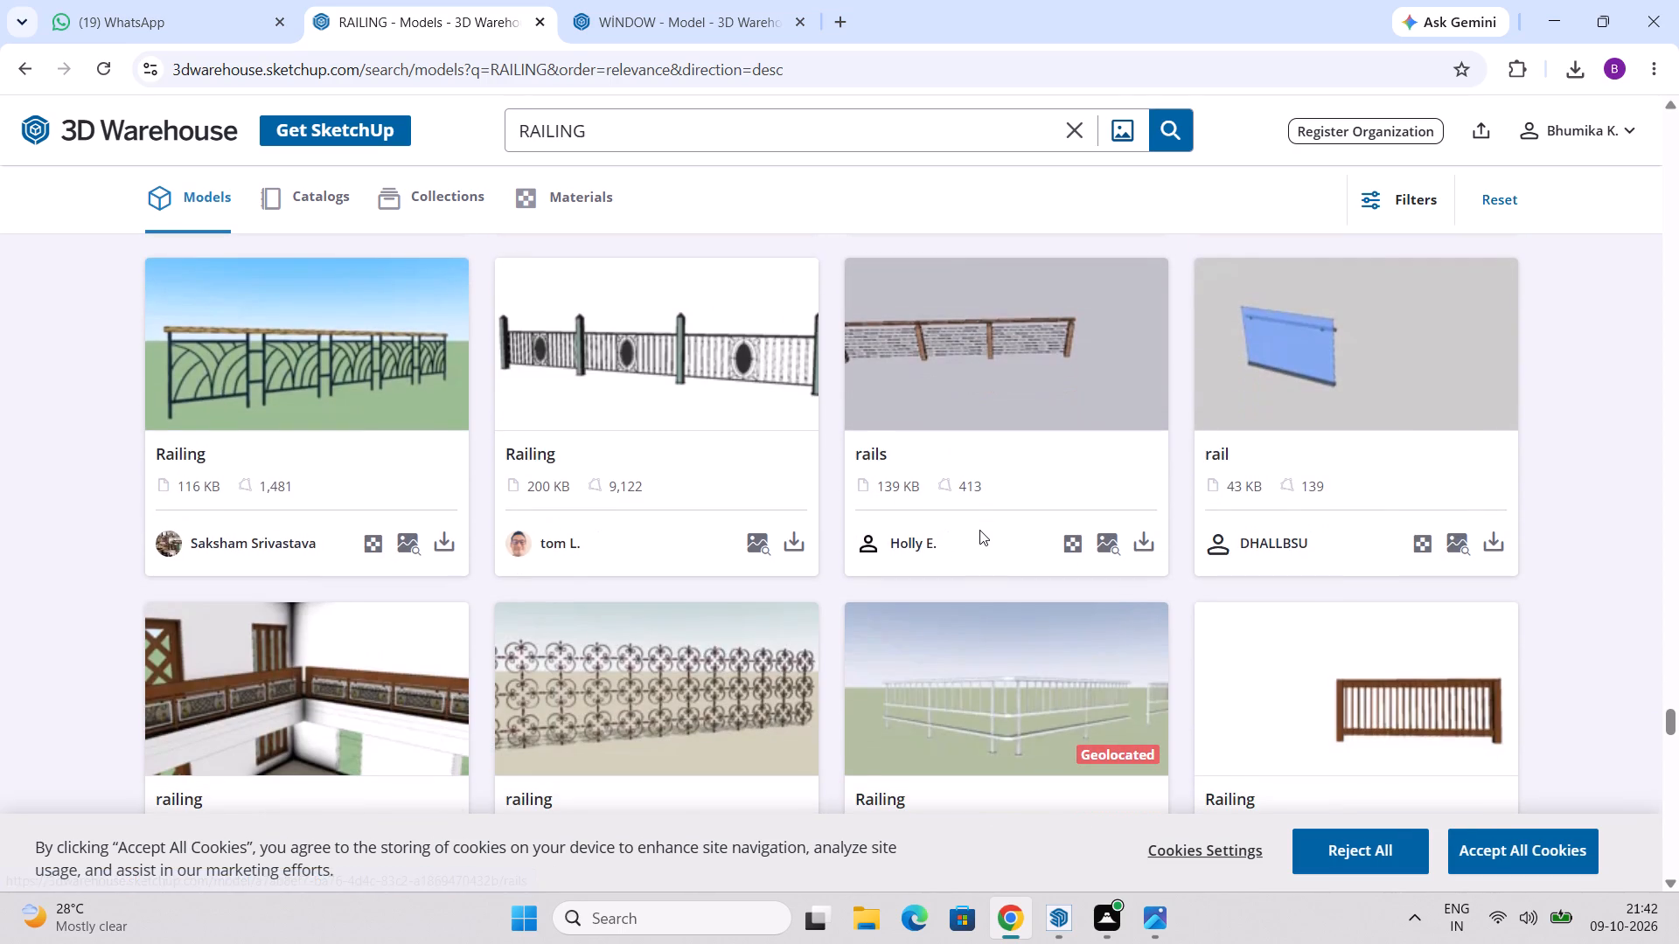
pyautogui.scroll(-4, 934, 525)
pyautogui.scroll(4, 934, 525)
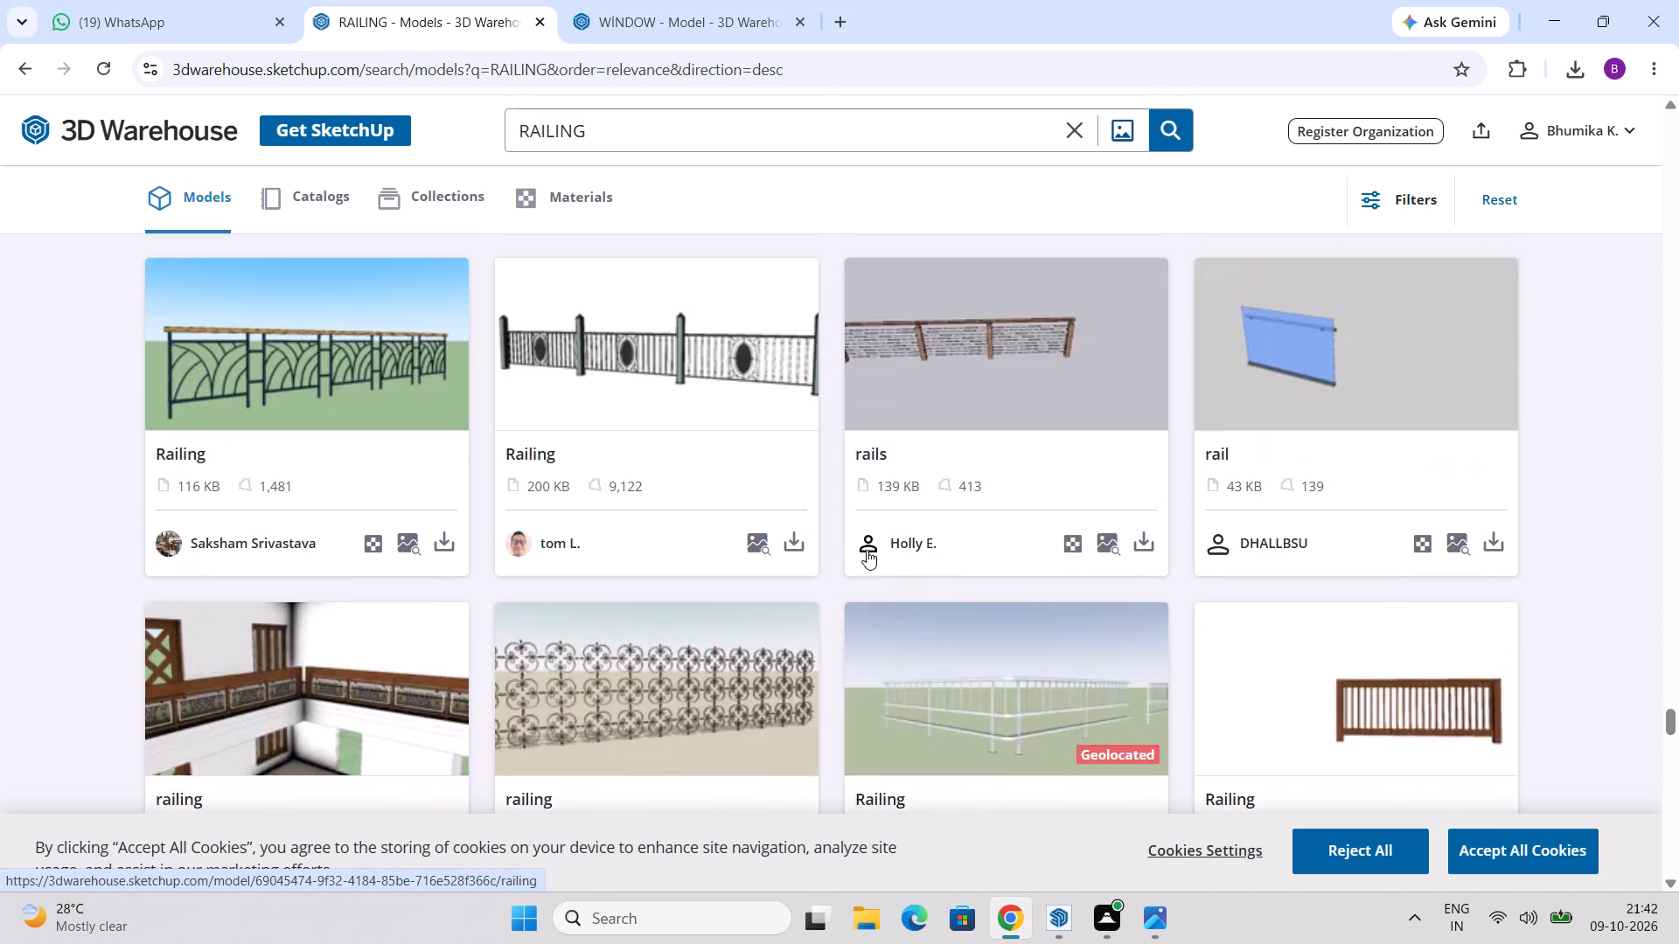
pyautogui.scroll(3, 851, 550)
pyautogui.scroll(3, 578, 520)
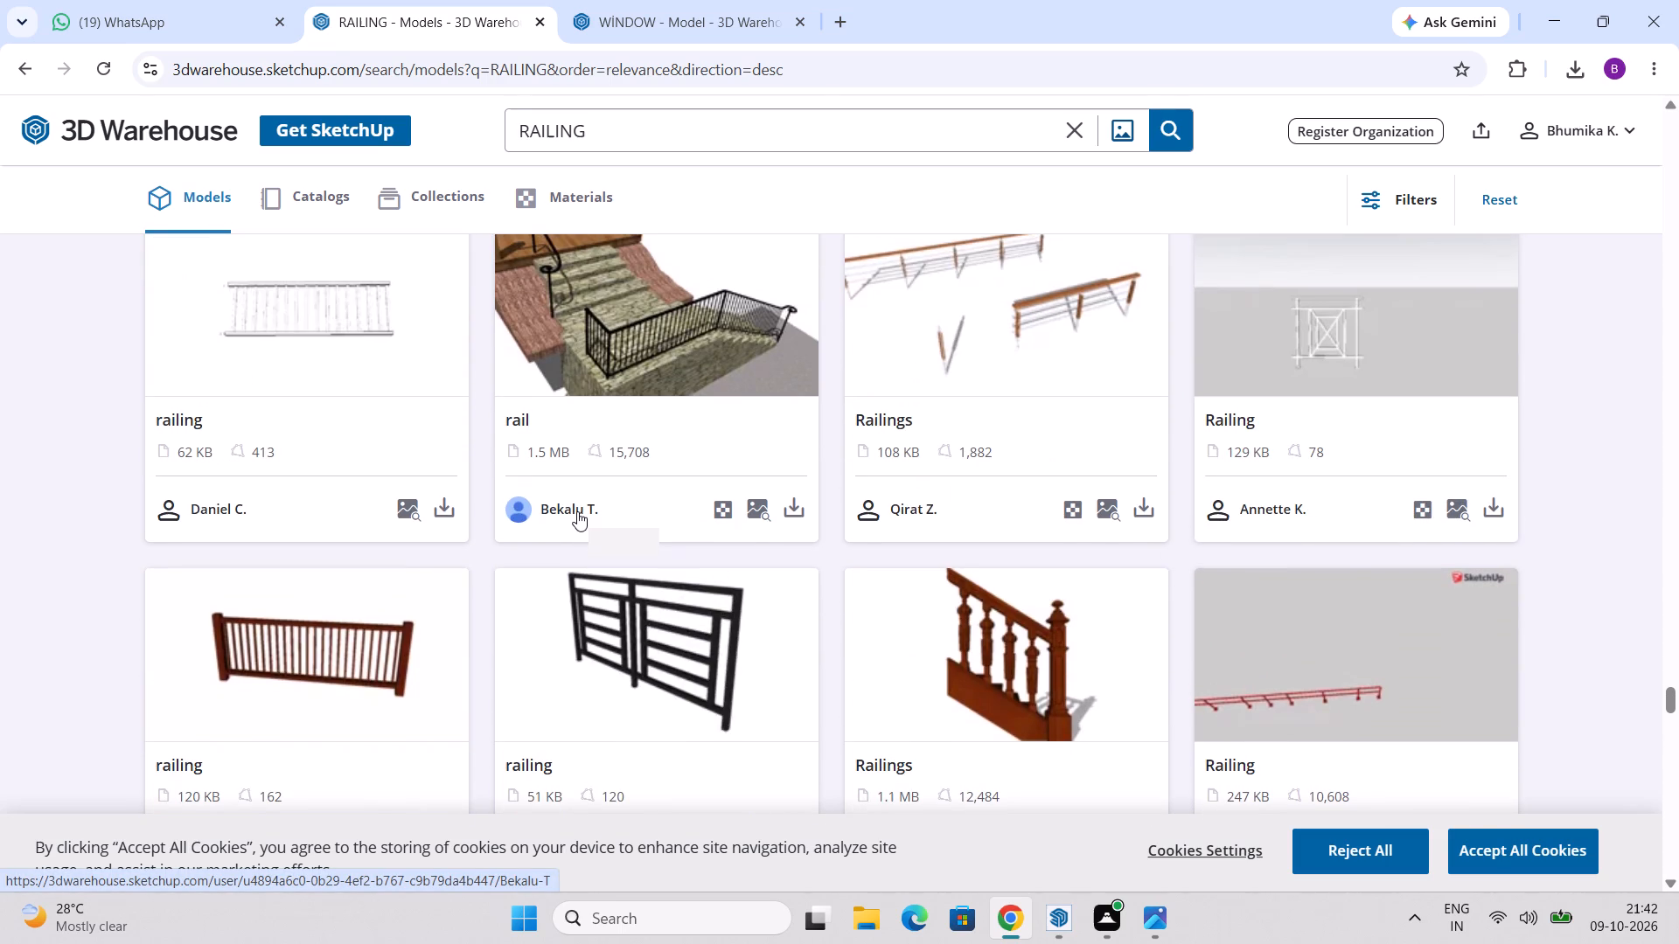
# Download the 120 KB reddish-brown wooden railing model with vertical balusters as a SketchUp file.
pyautogui.scroll(-1, 577, 511)
pyautogui.scroll(1, 577, 511)
pyautogui.scroll(-2, 577, 511)
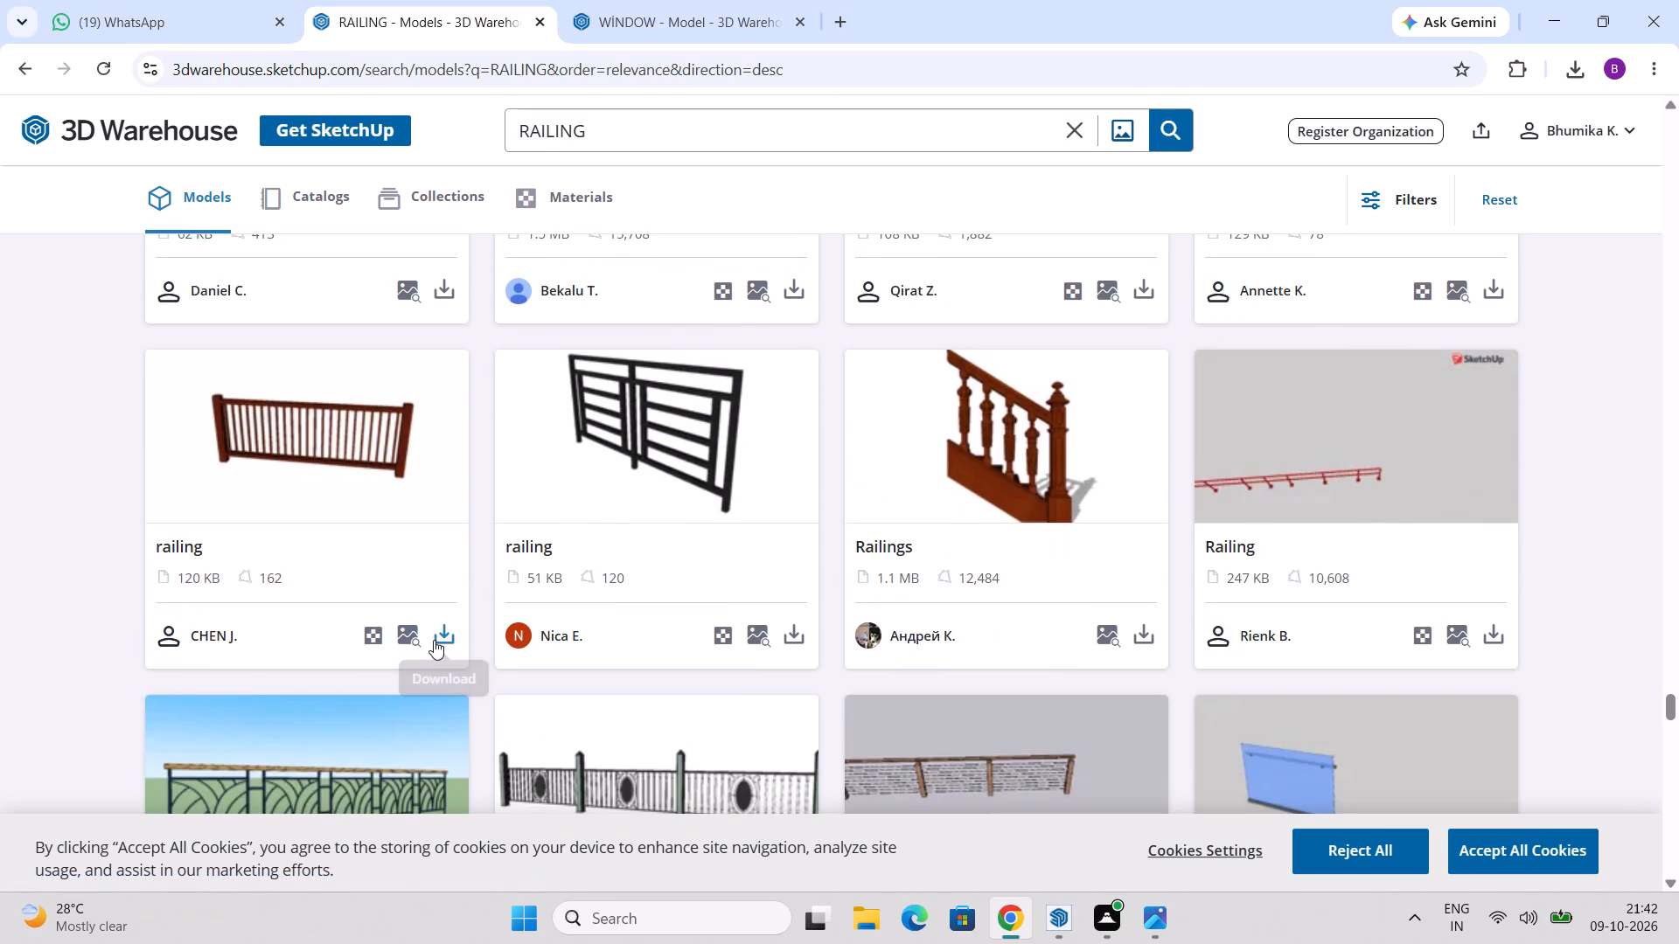
pyautogui.click(437, 631)
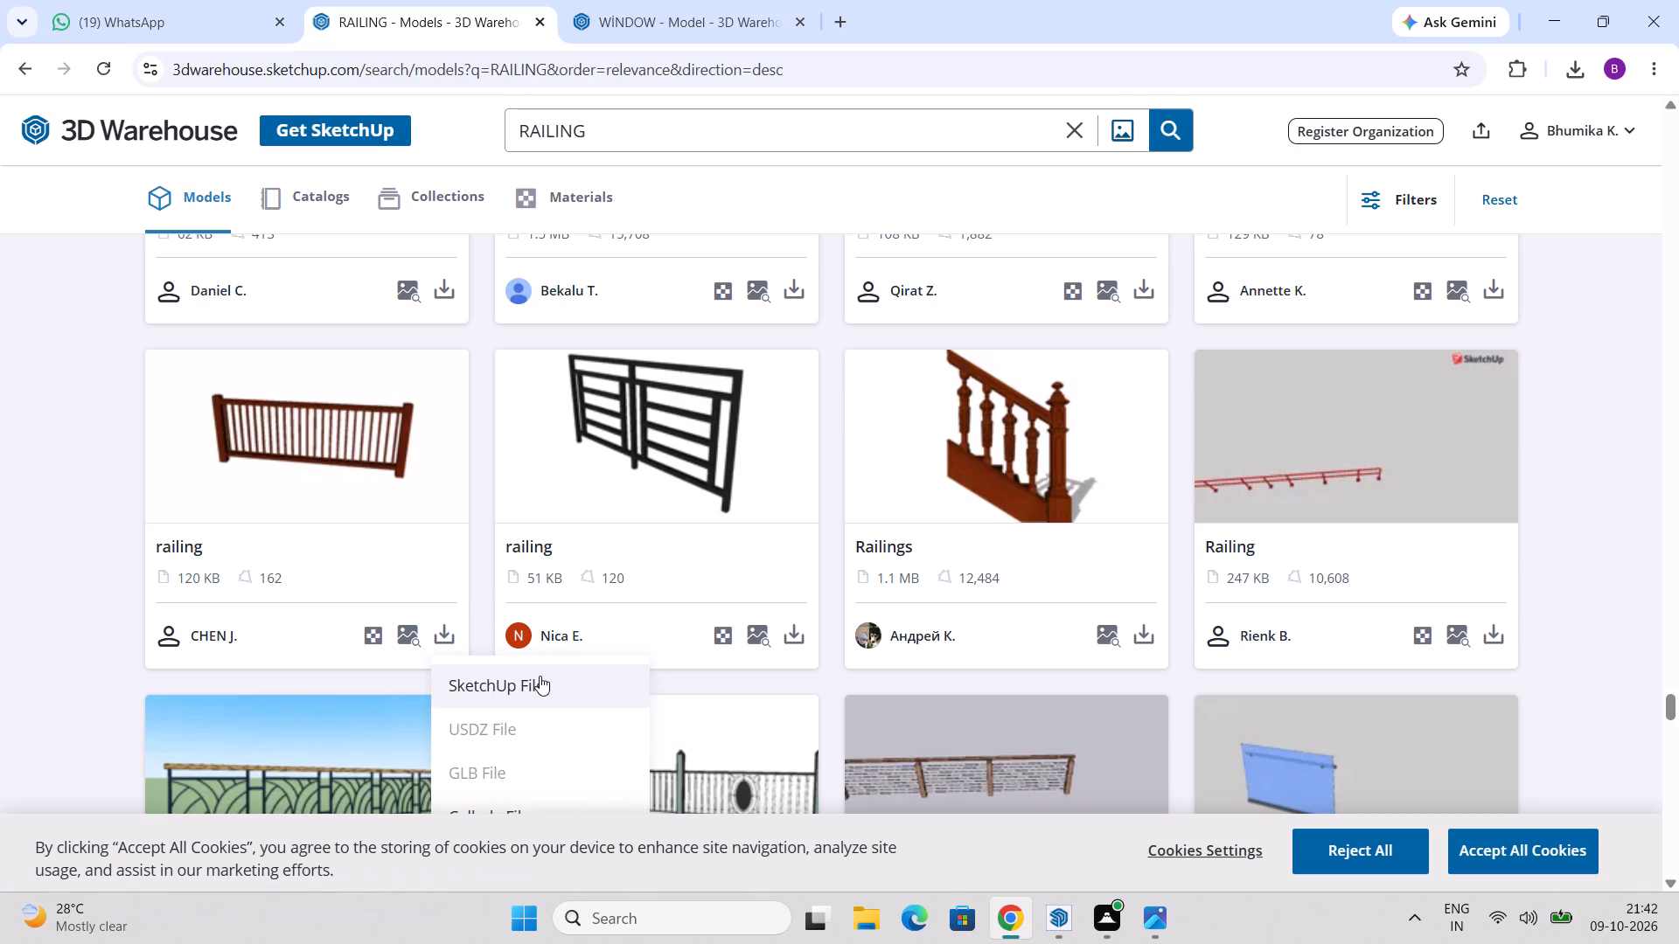
pyautogui.click(540, 676)
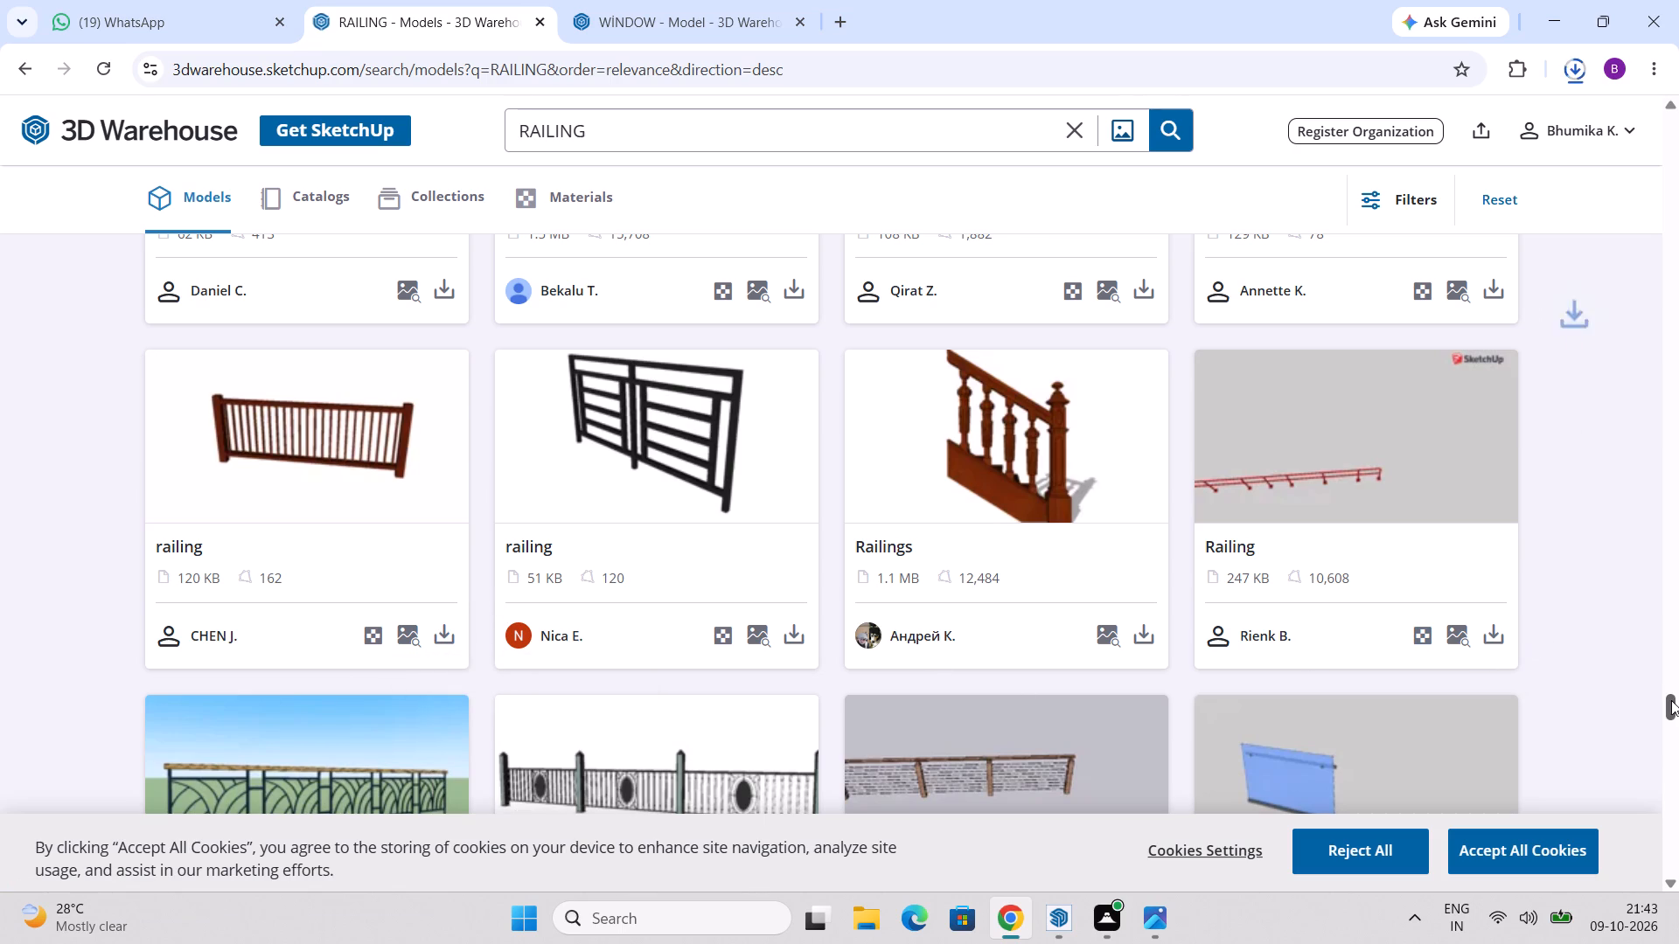
# Review the loaded RAILING results in reverse, comparing the wooden, metal and glass designs for another suitable railing.
pyautogui.moveTo(1671, 700); pyautogui.dragTo(1678, 654)
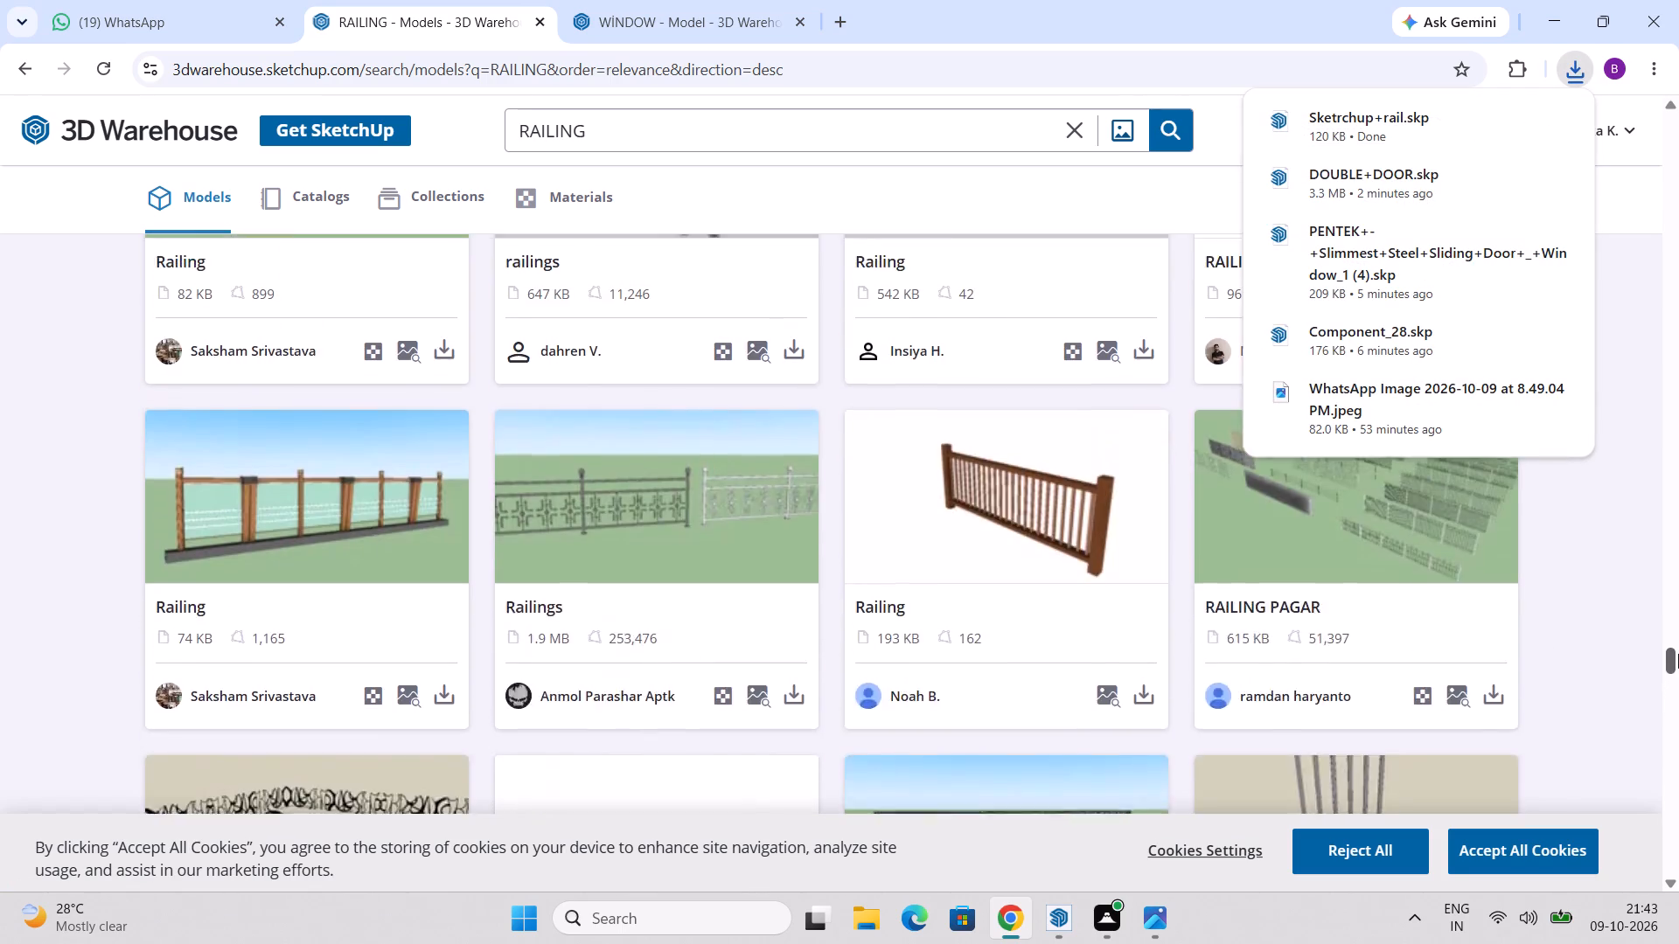
pyautogui.moveTo(1678, 654); pyautogui.dragTo(1678, 671)
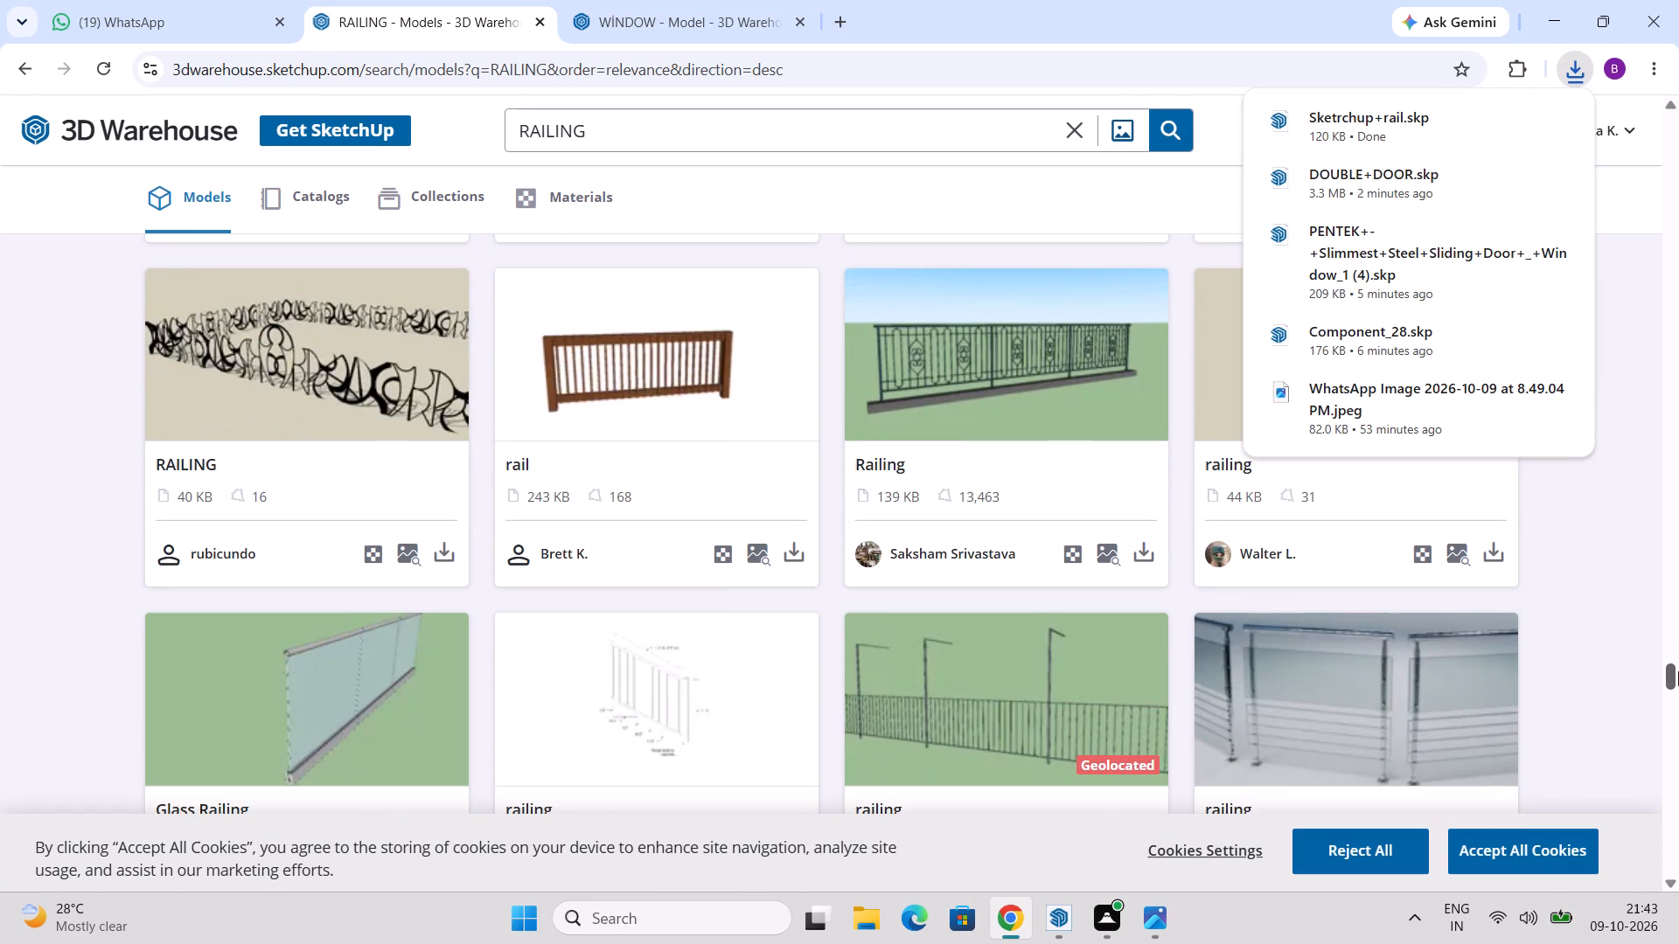
pyautogui.moveTo(1678, 671); pyautogui.dragTo(1676, 656)
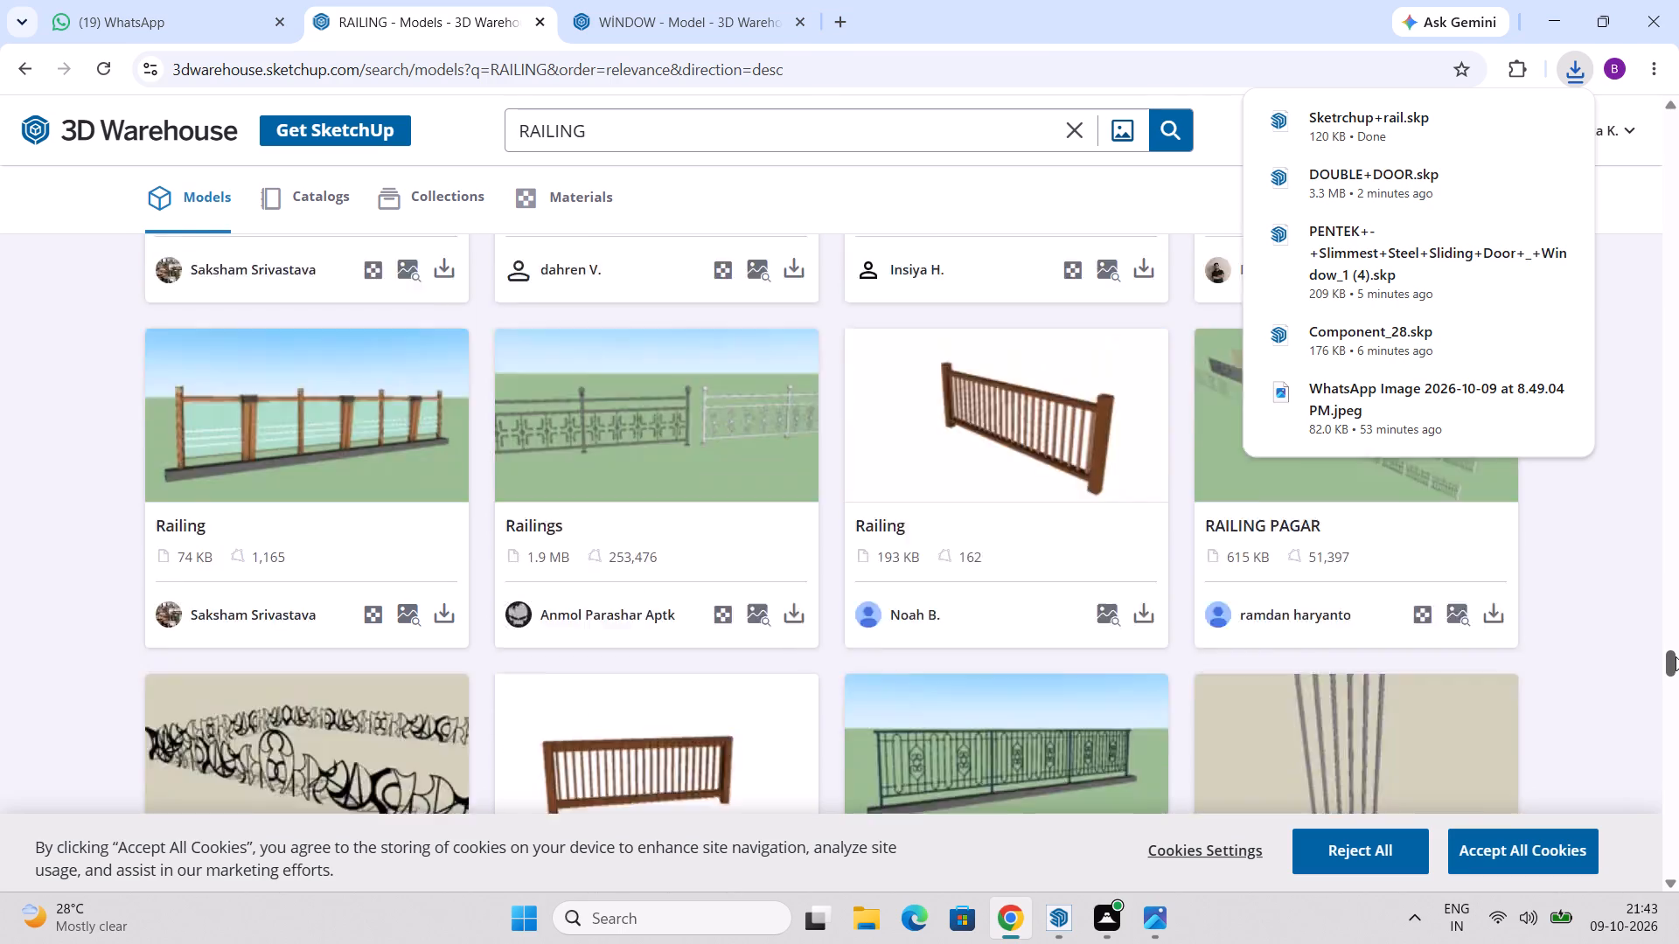
pyautogui.moveTo(1676, 656); pyautogui.dragTo(1676, 628)
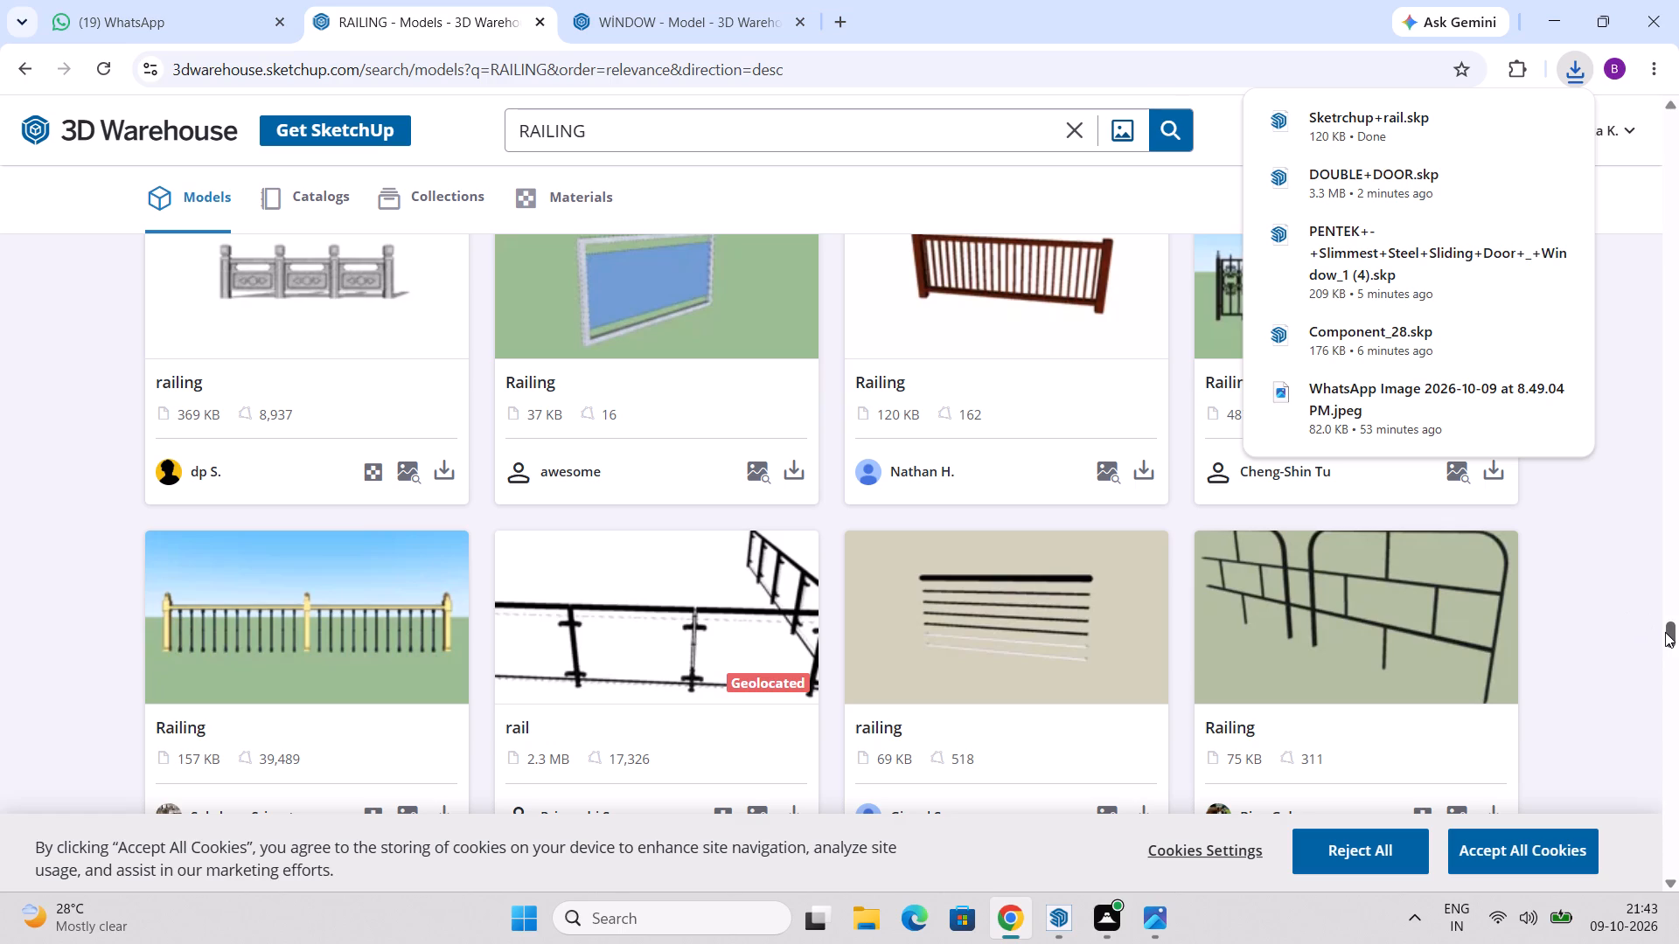
pyautogui.moveTo(1669, 632); pyautogui.dragTo(1670, 620)
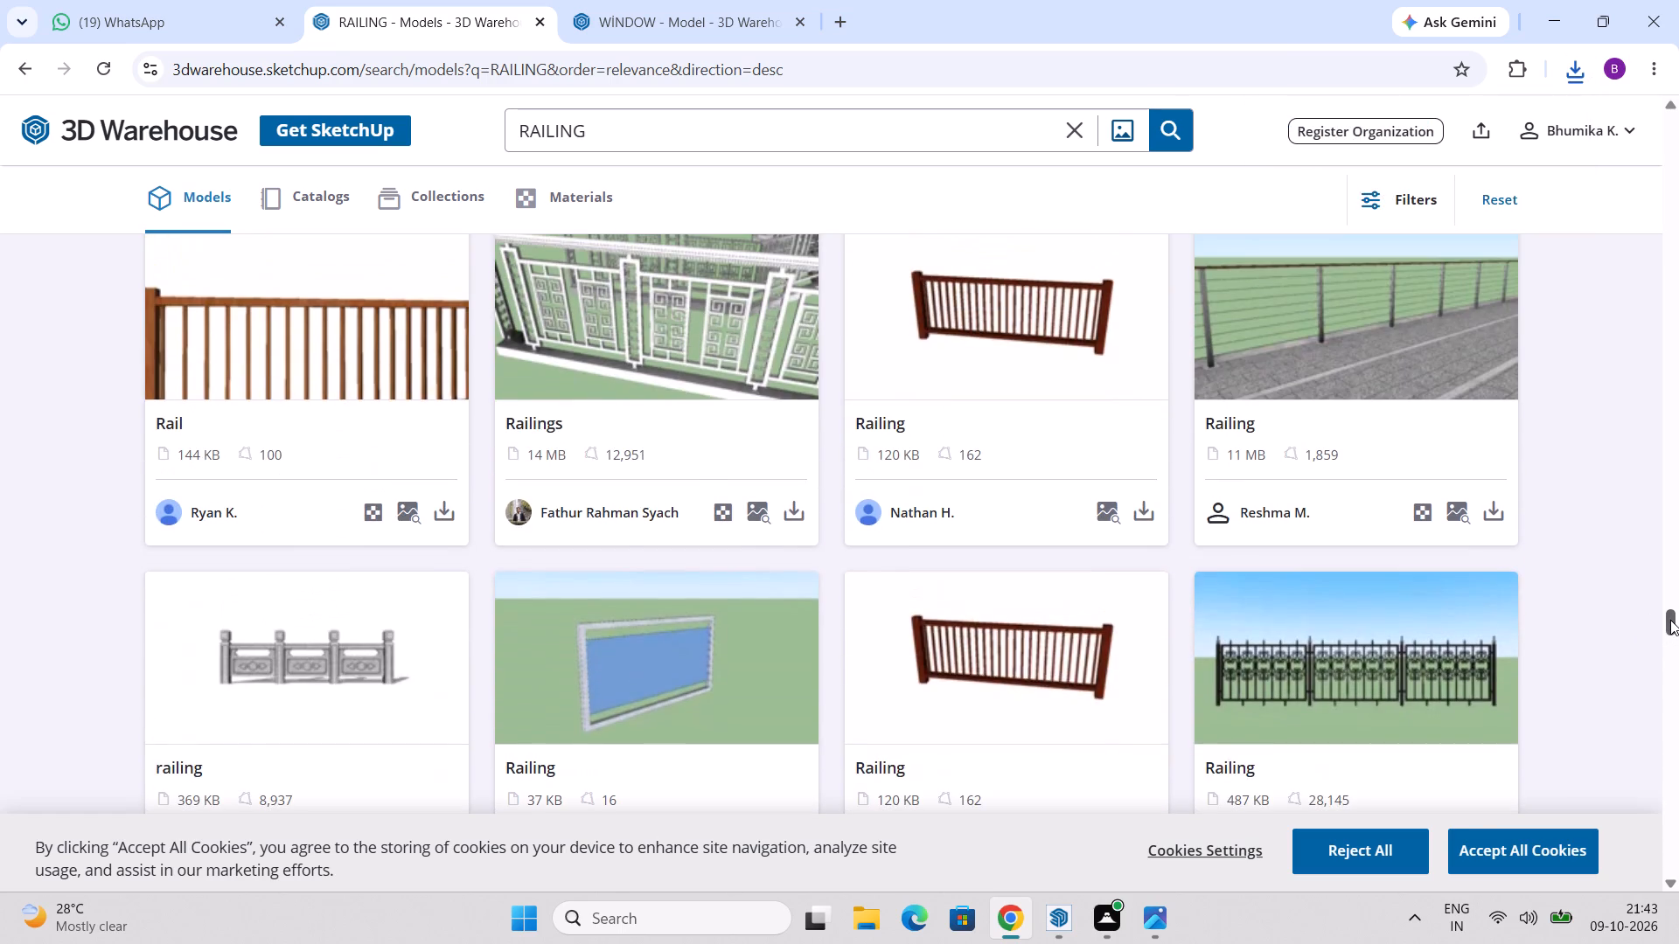
pyautogui.moveTo(1670, 620); pyautogui.dragTo(1670, 583)
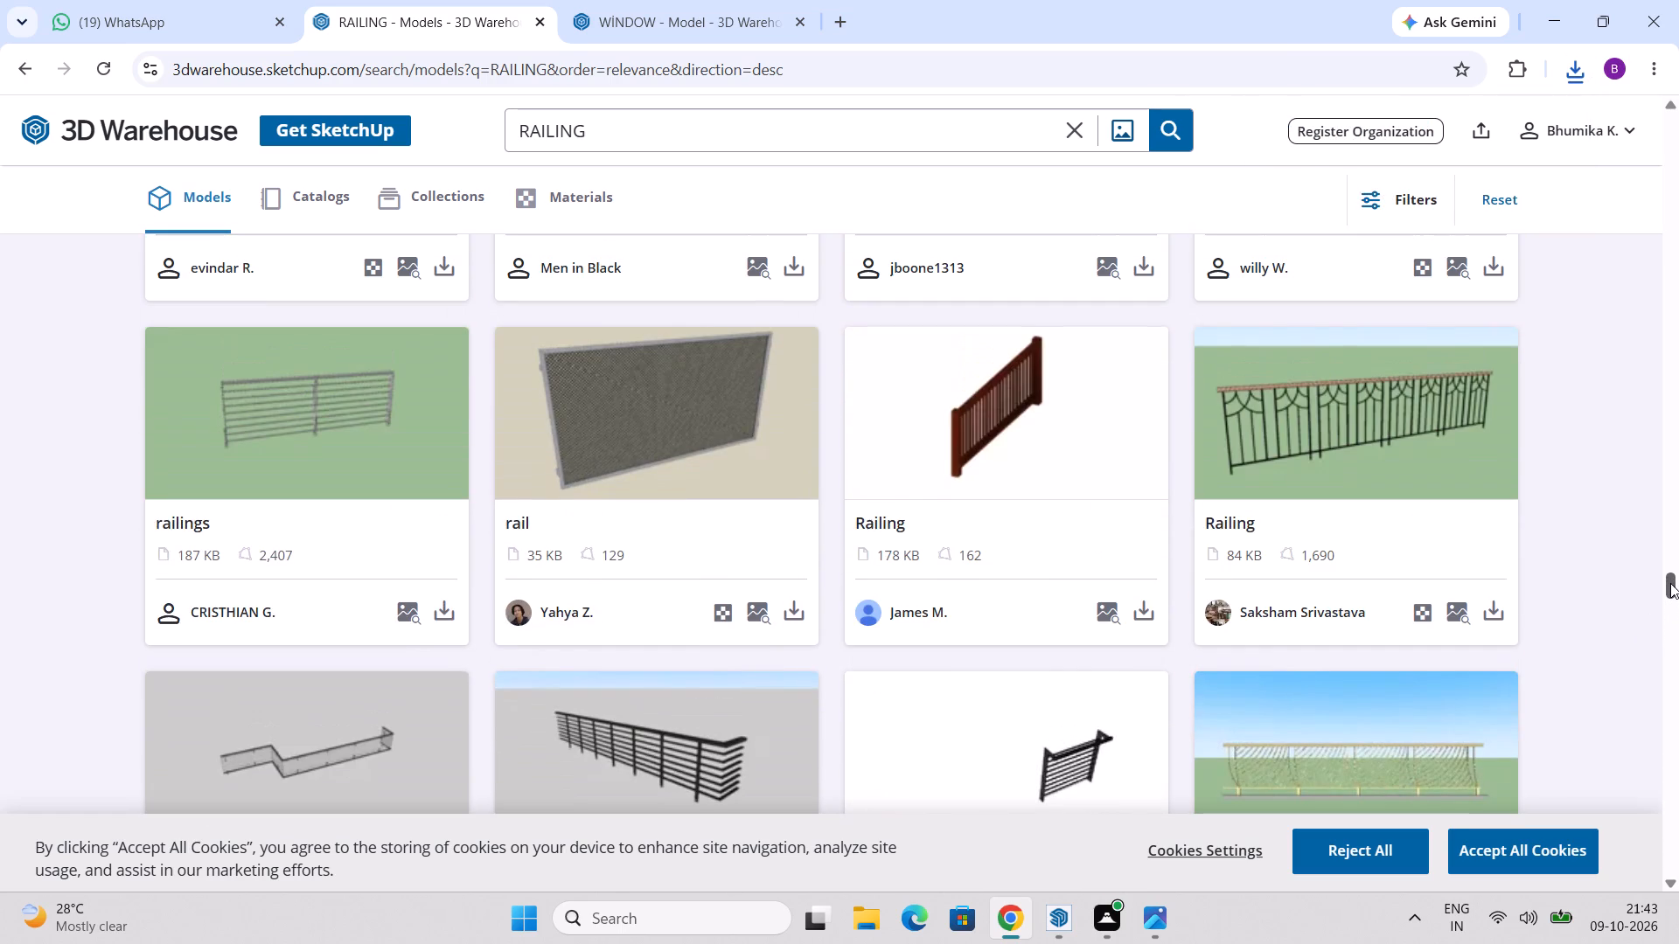
pyautogui.moveTo(1670, 583); pyautogui.dragTo(1670, 573)
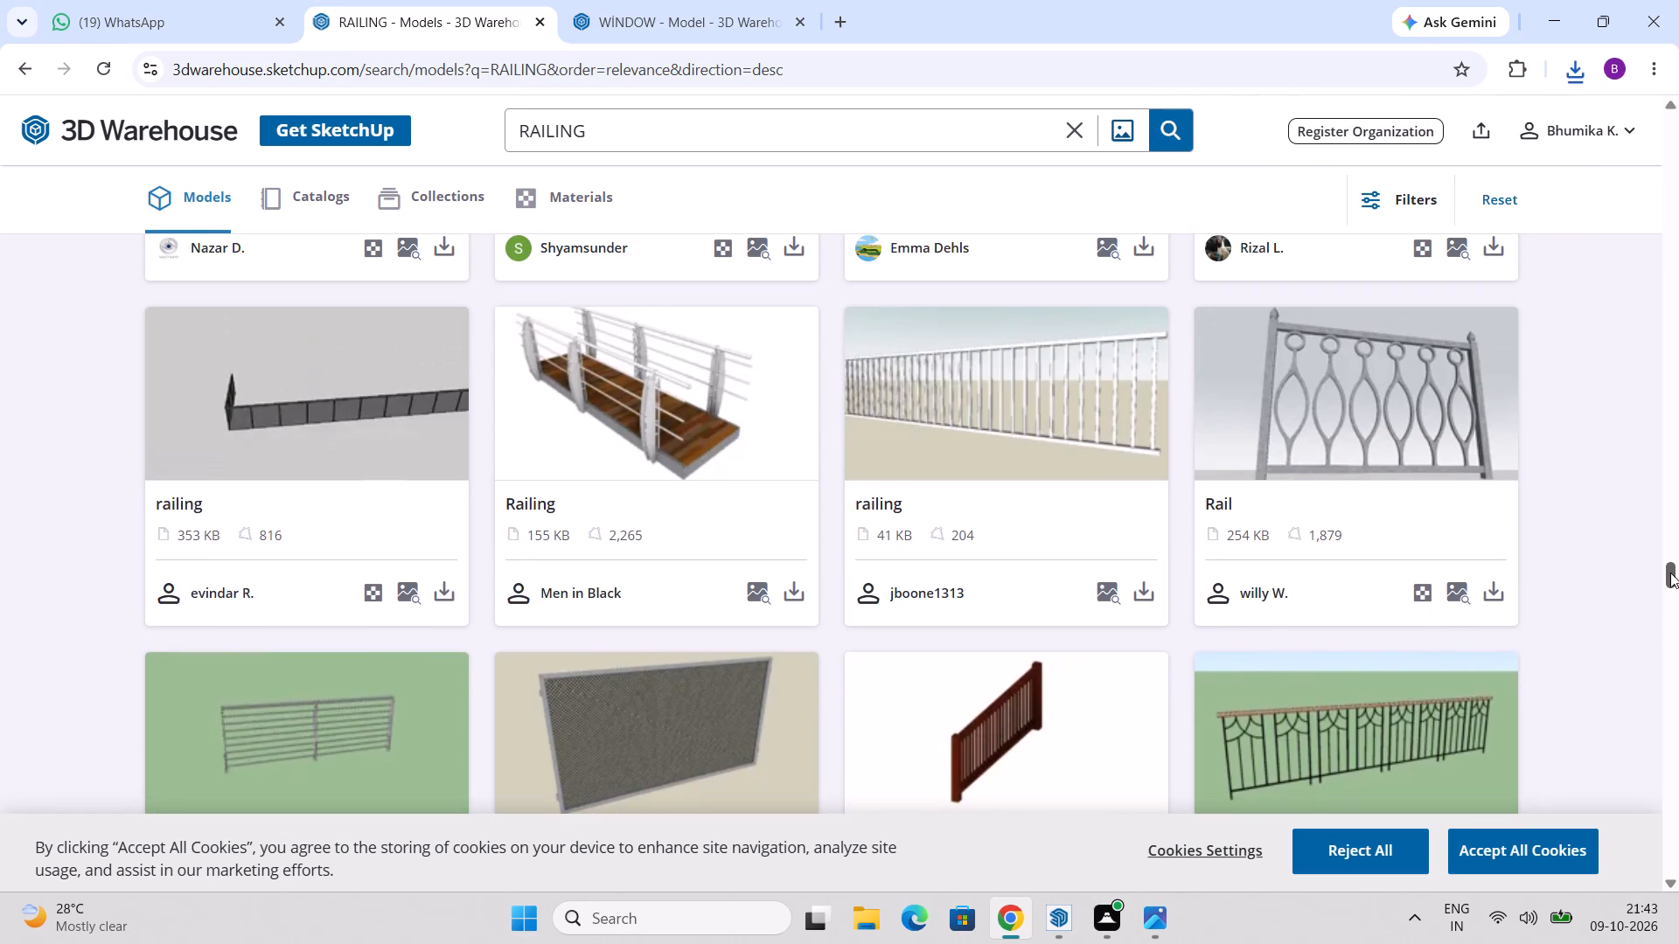
pyautogui.moveTo(1670, 573); pyautogui.dragTo(1676, 538)
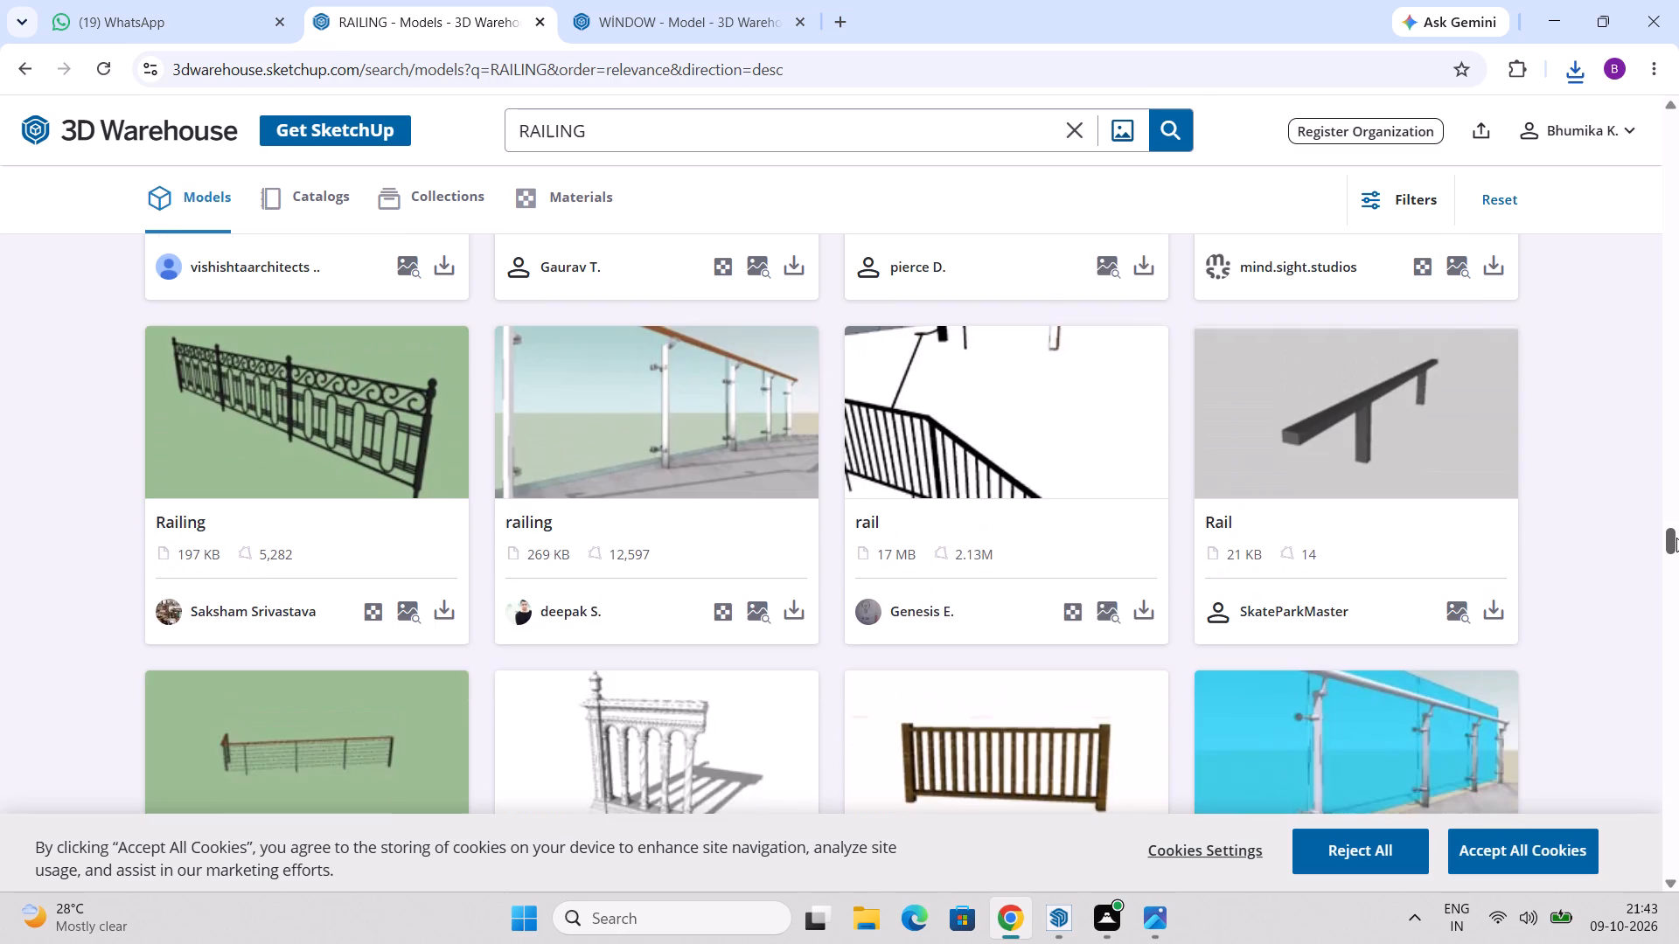
pyautogui.moveTo(1676, 538); pyautogui.dragTo(1678, 514)
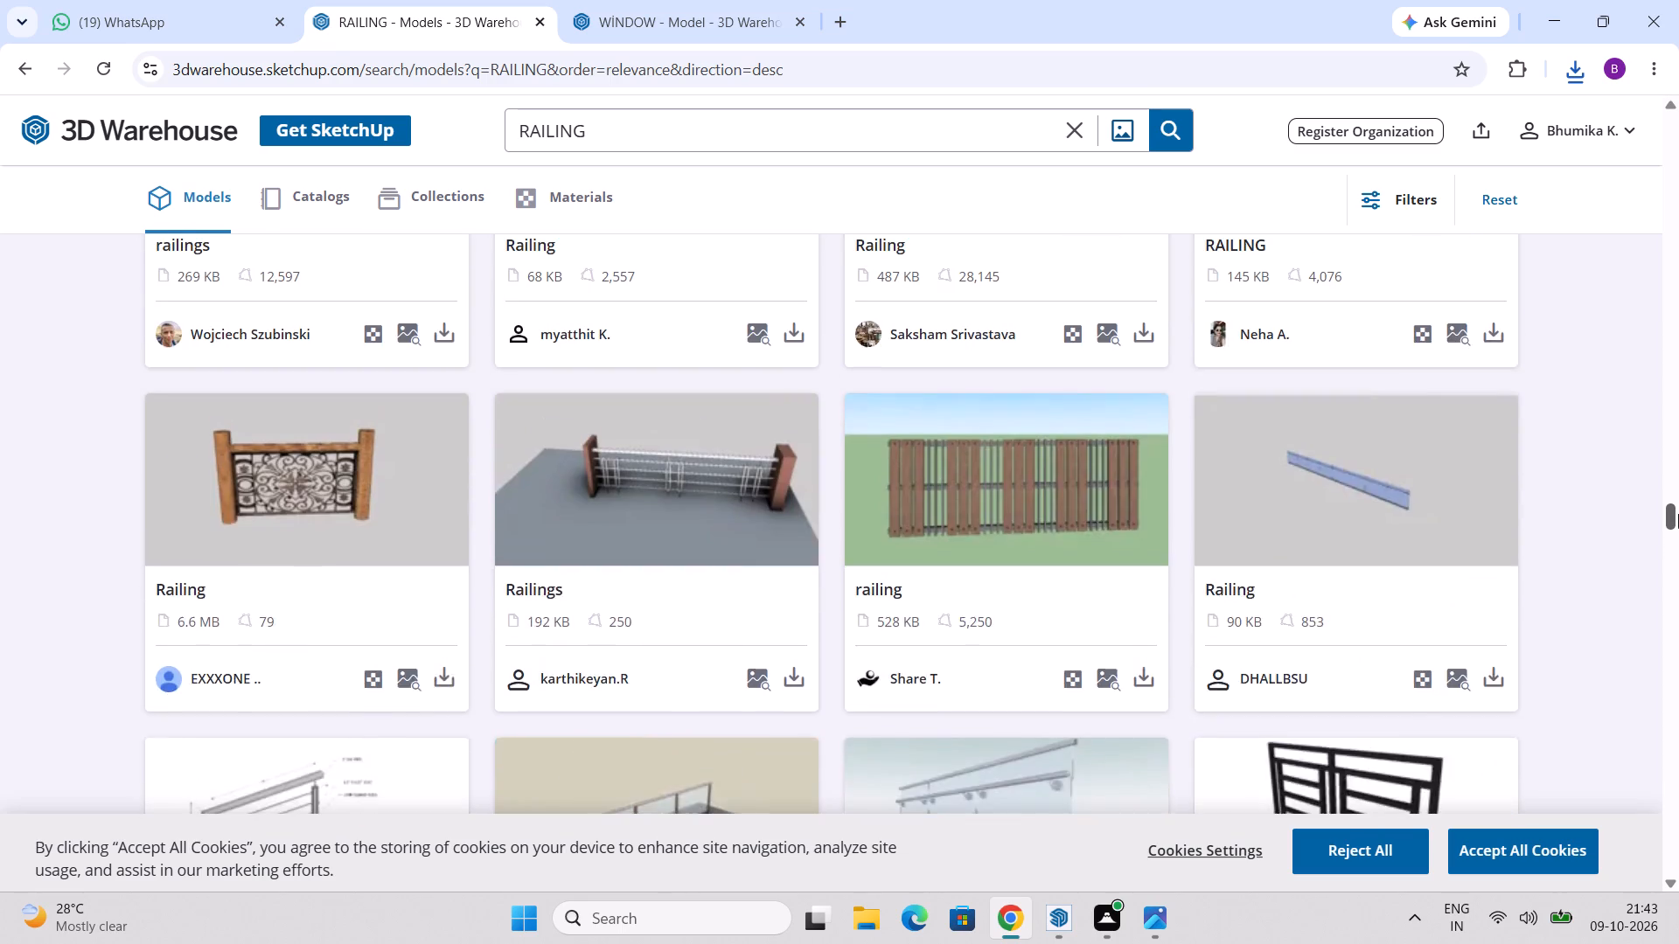
pyautogui.moveTo(1678, 514); pyautogui.dragTo(1678, 482)
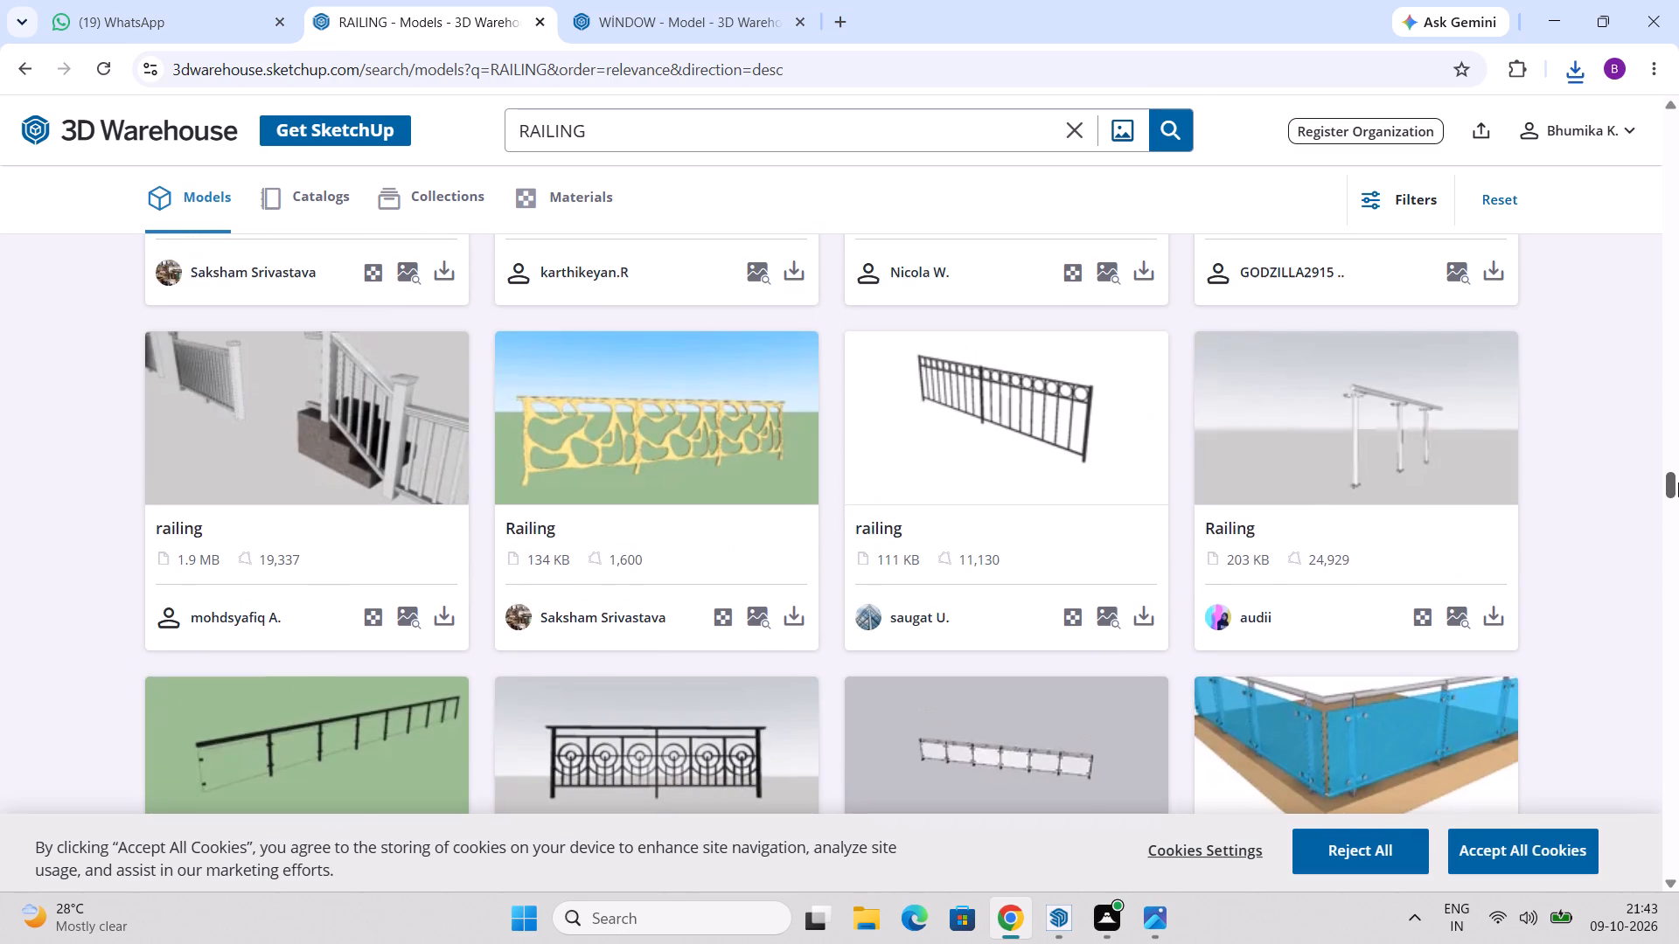
pyautogui.moveTo(1678, 482); pyautogui.dragTo(1678, 450)
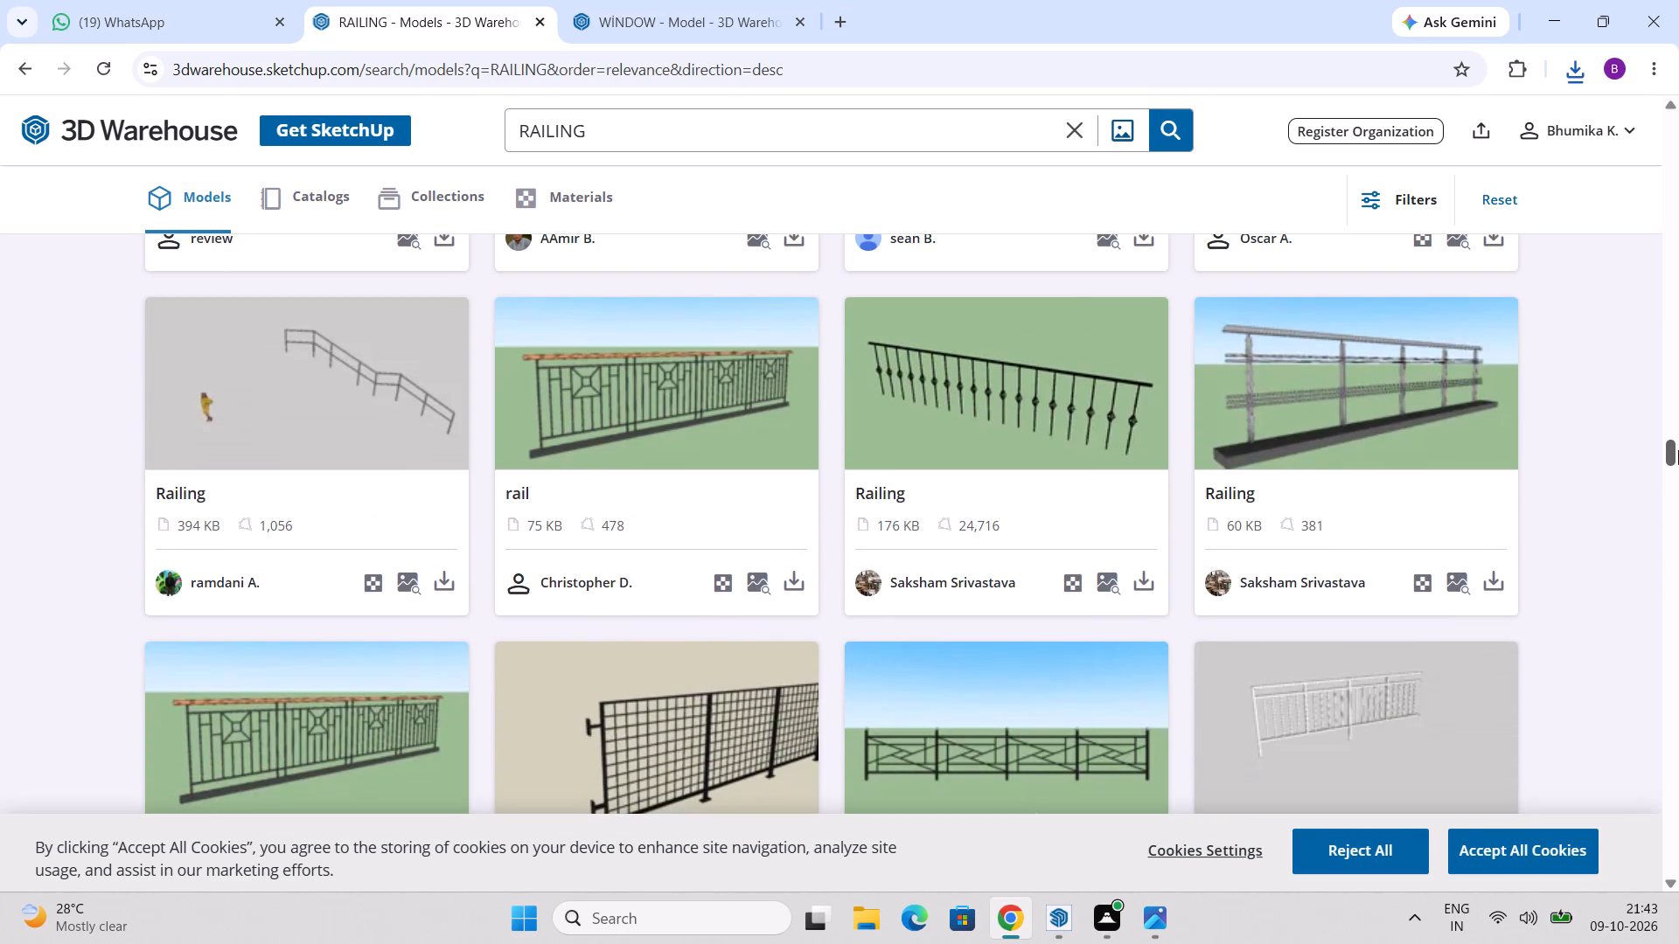
pyautogui.moveTo(1672, 450); pyautogui.dragTo(1672, 446)
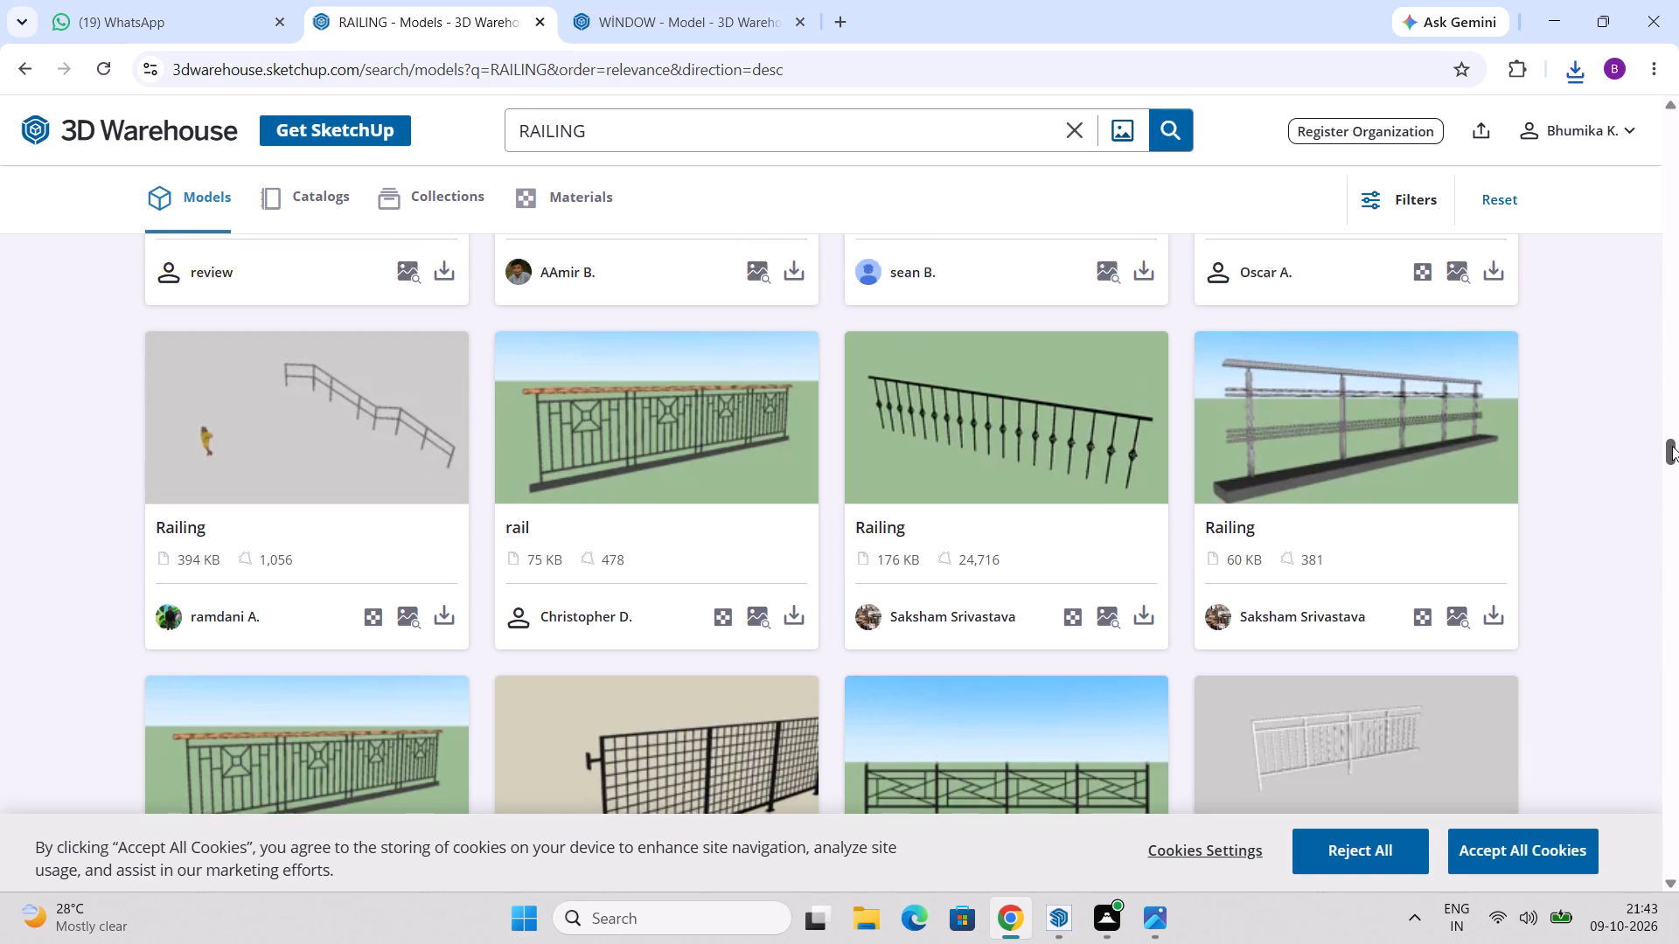
pyautogui.moveTo(1672, 446); pyautogui.dragTo(1674, 388)
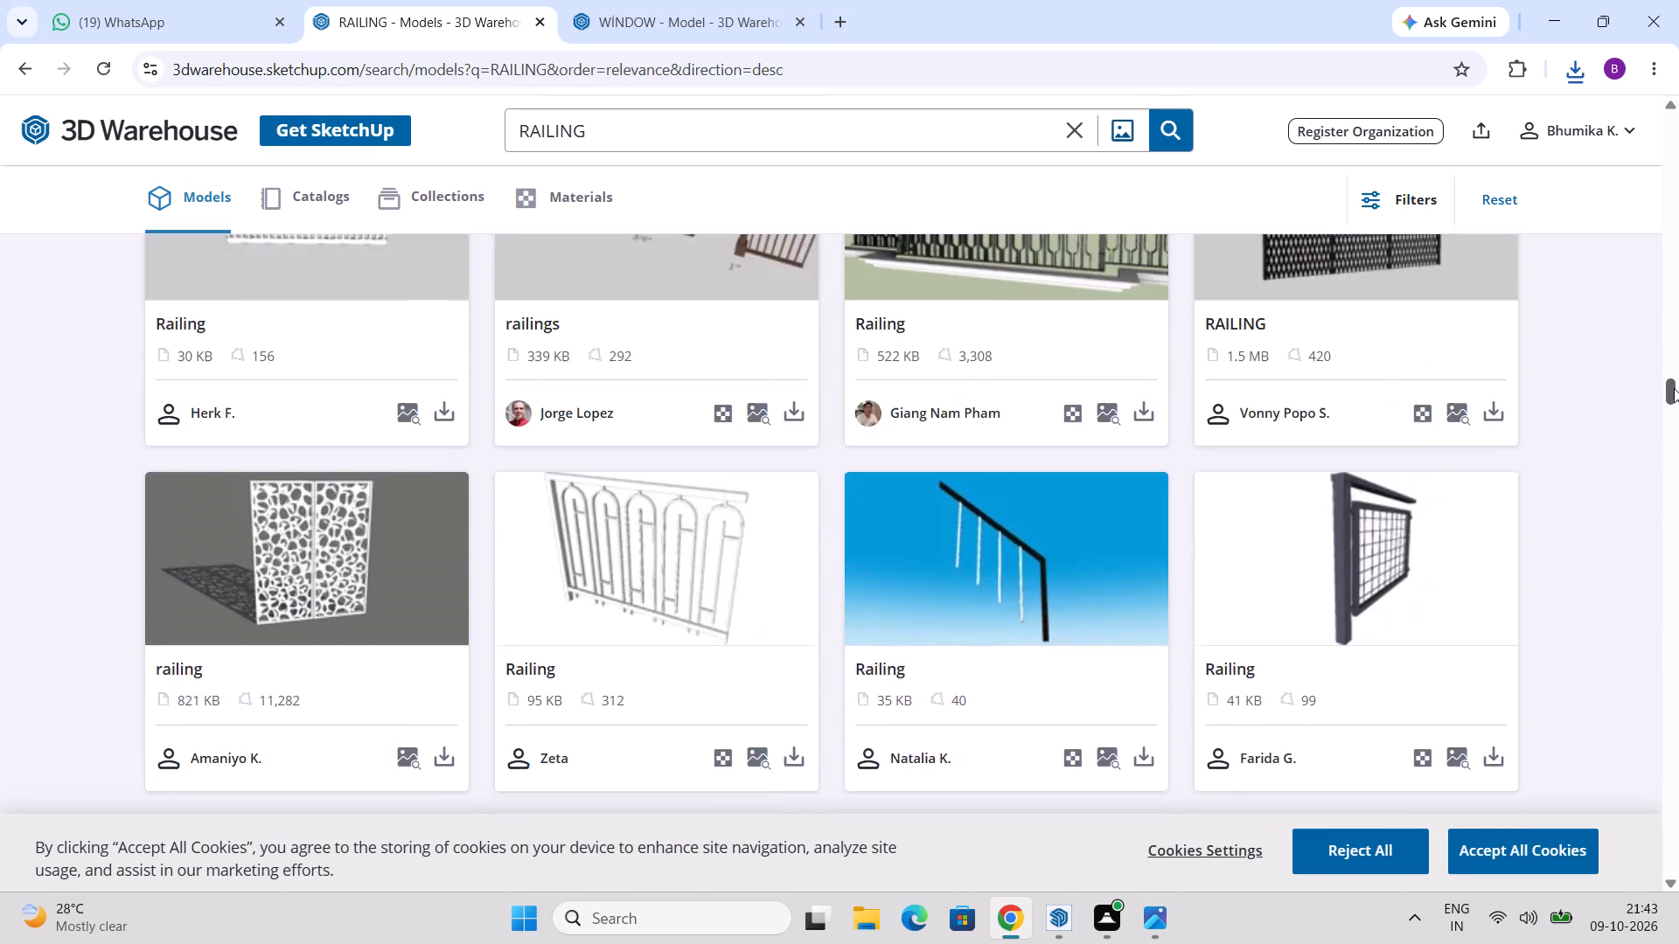
pyautogui.moveTo(1674, 388); pyautogui.dragTo(1678, 353)
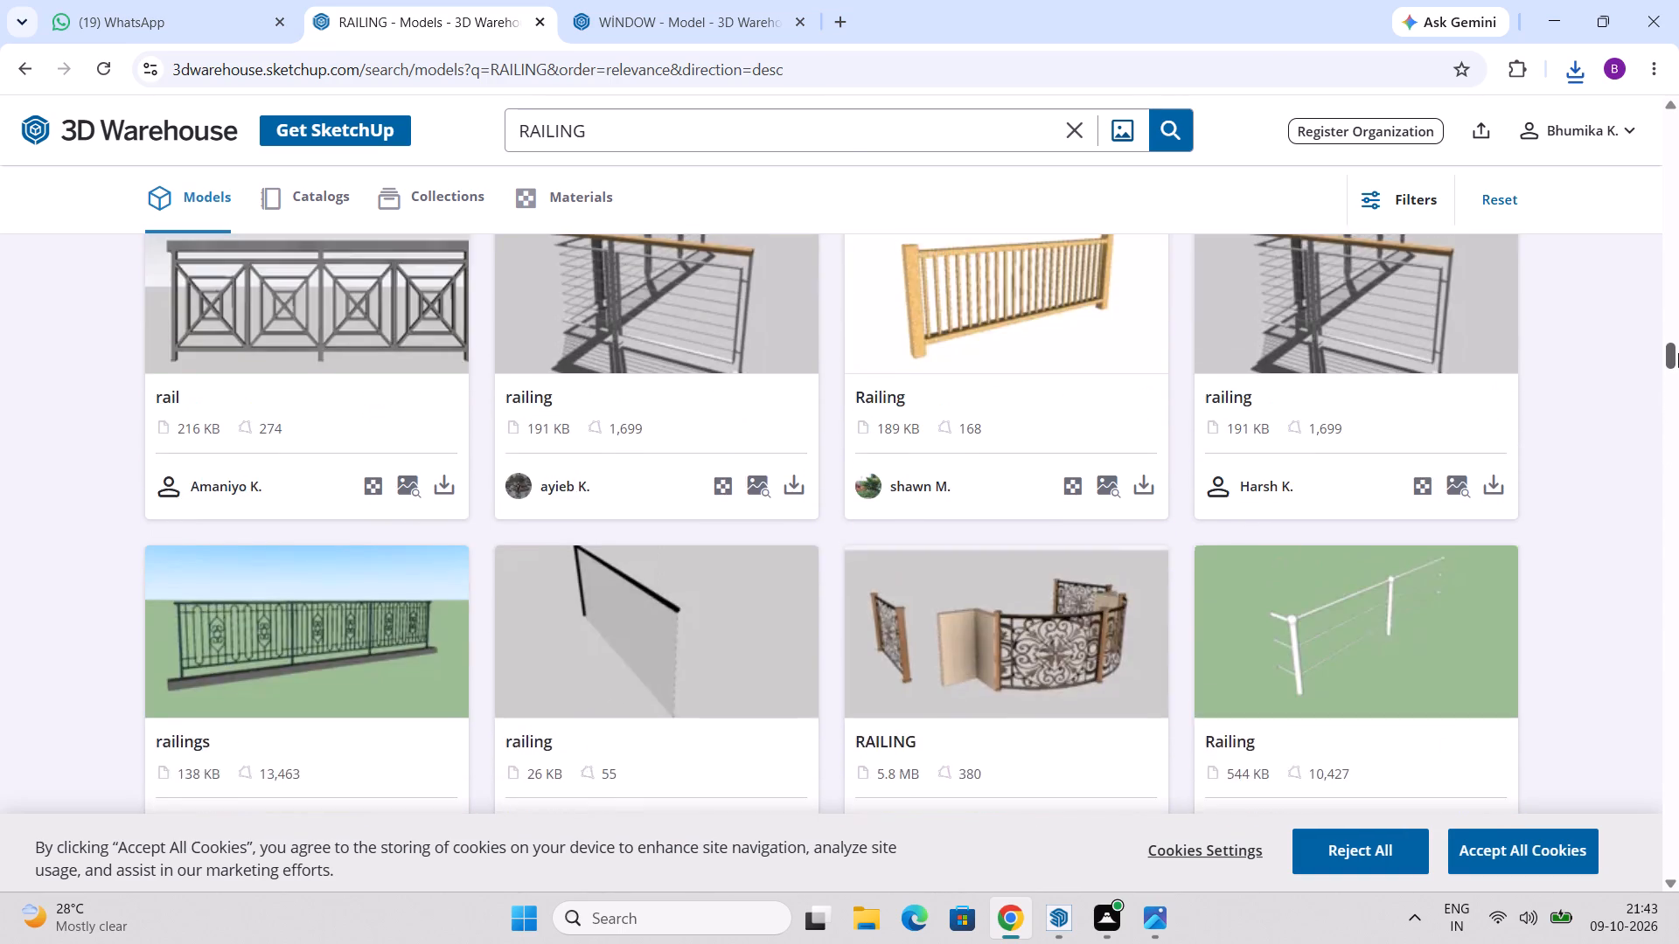
pyautogui.moveTo(1678, 353); pyautogui.dragTo(1678, 360)
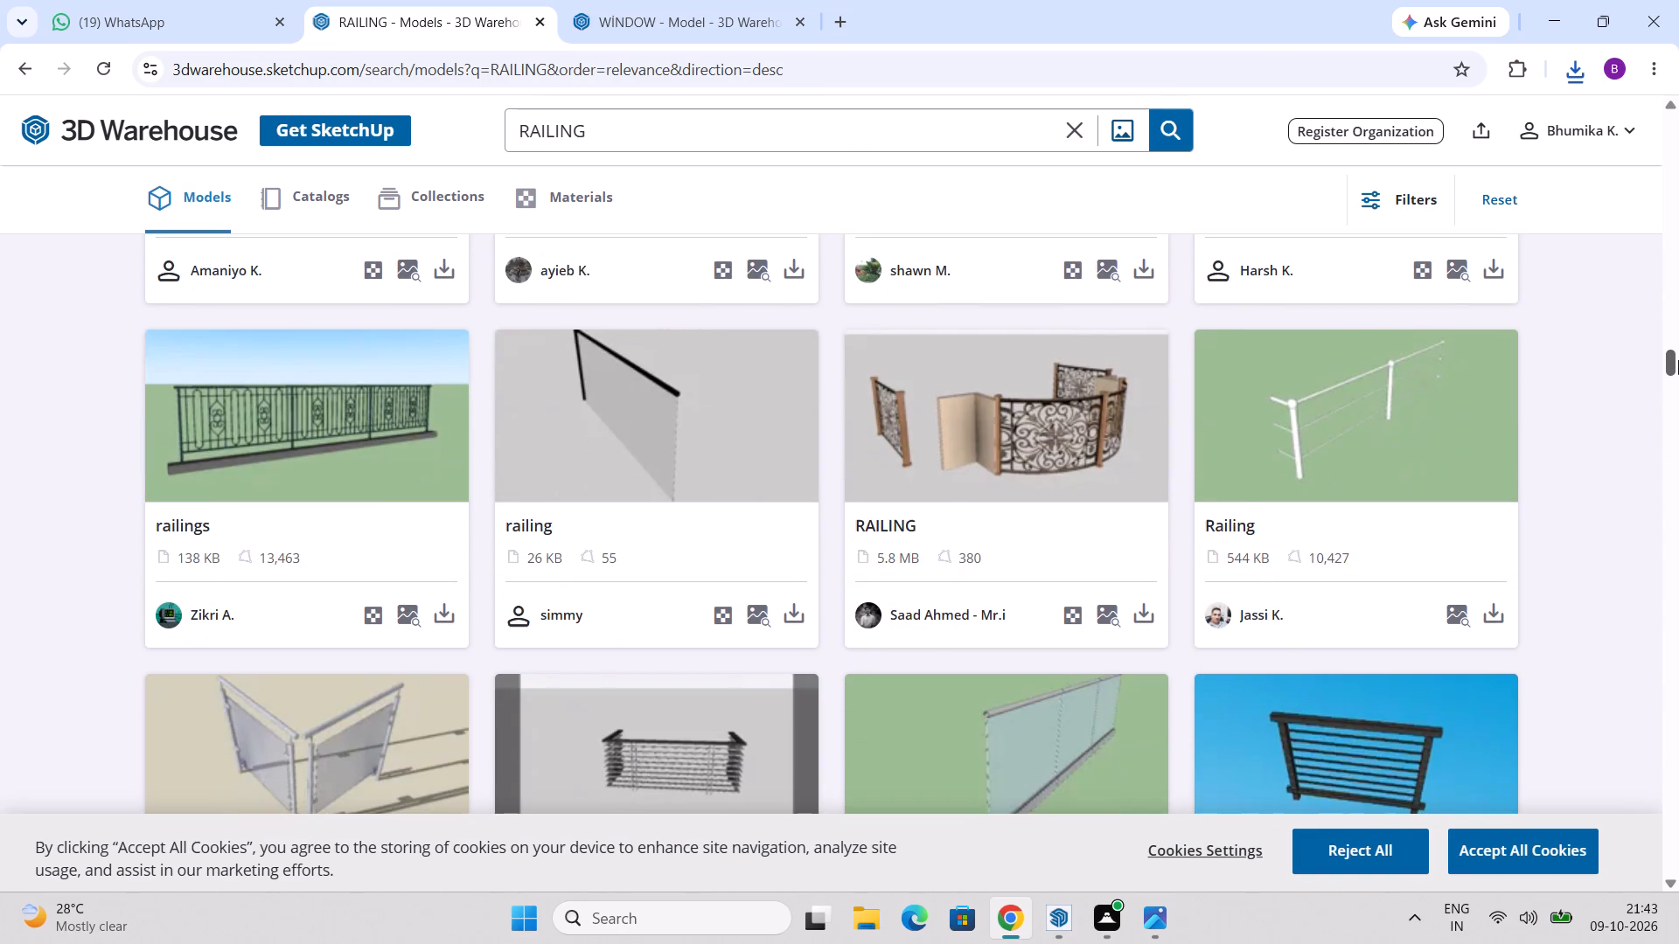
pyautogui.moveTo(1678, 360); pyautogui.dragTo(1678, 325)
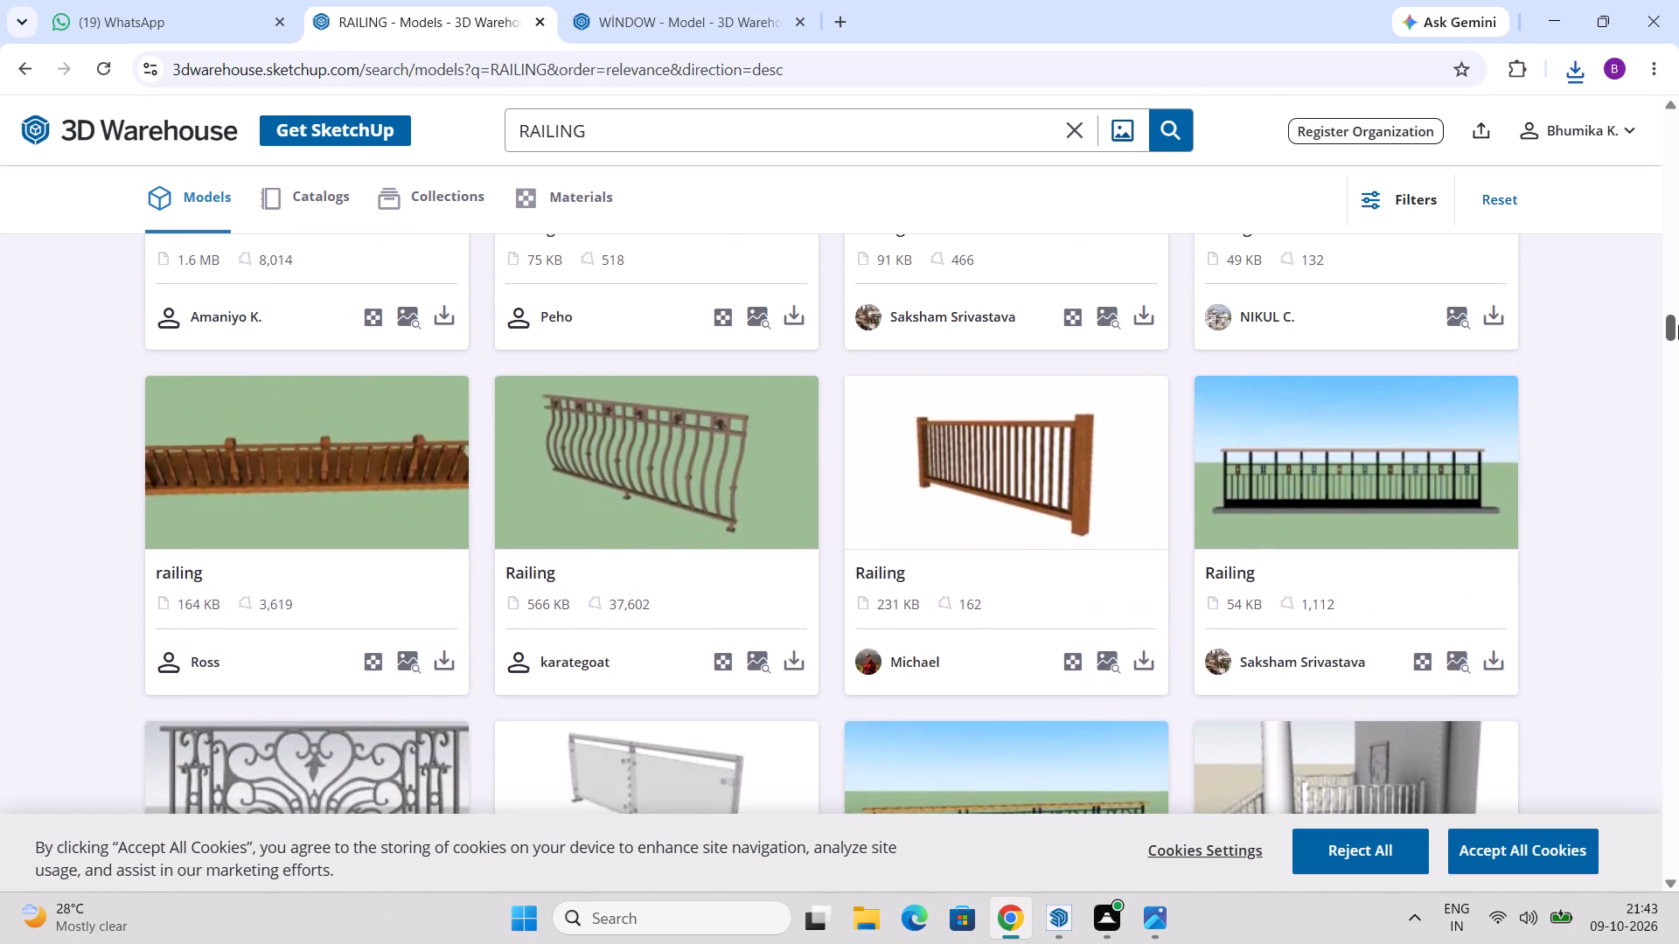
pyautogui.moveTo(1678, 325); pyautogui.dragTo(1678, 301)
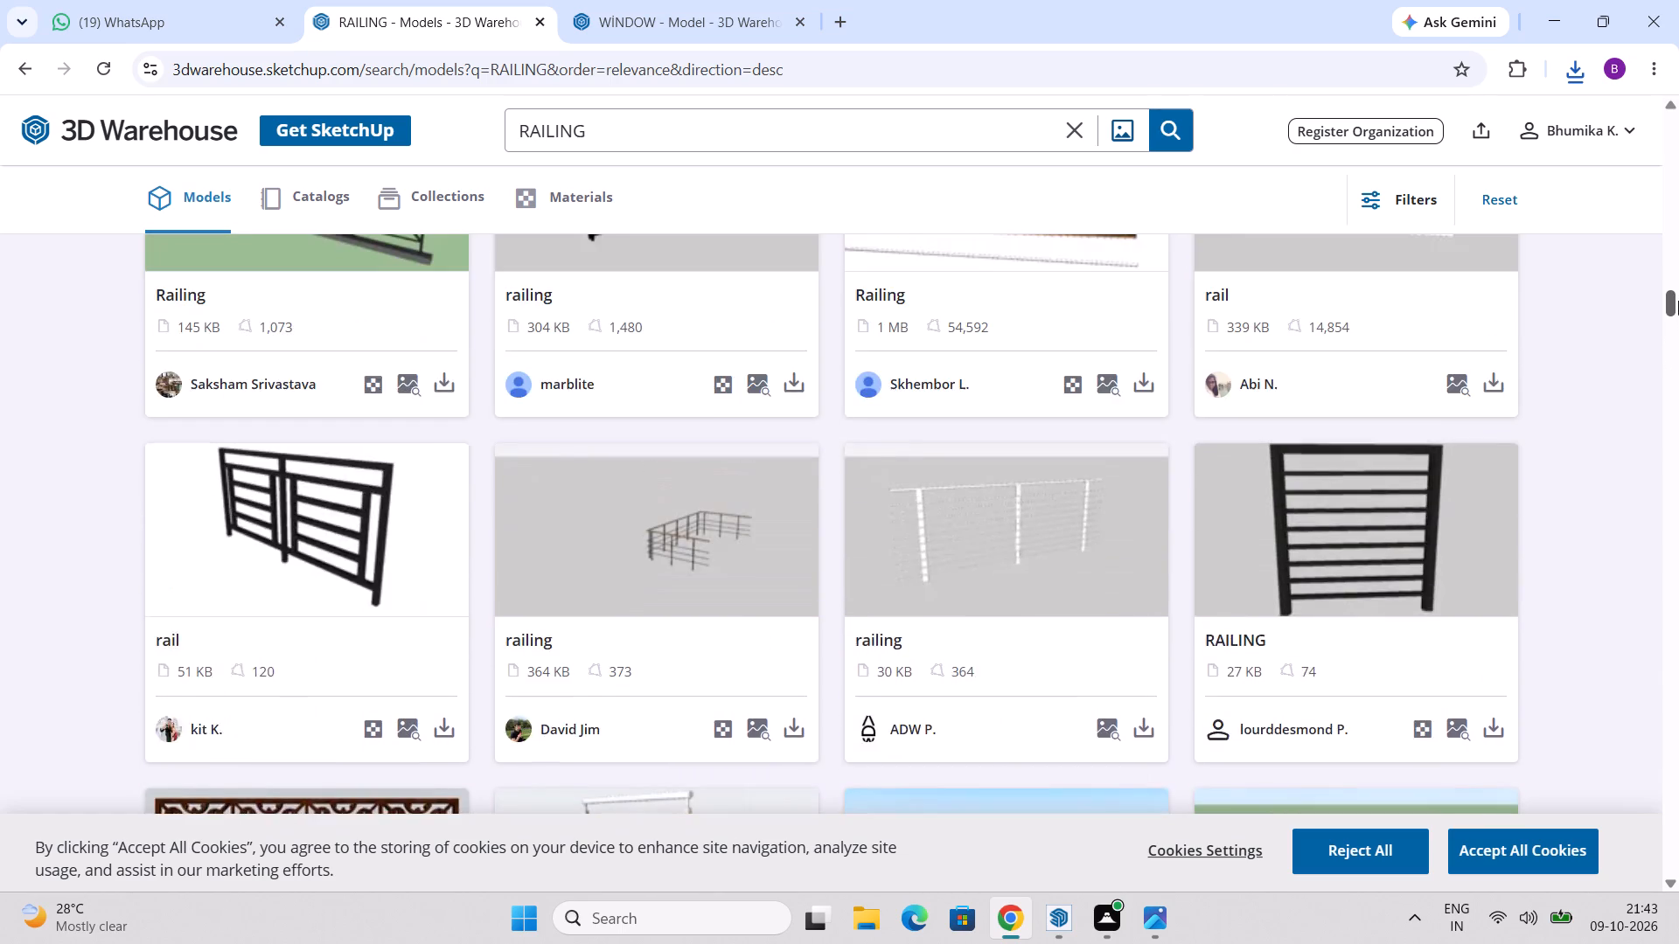
pyautogui.moveTo(1678, 301); pyautogui.dragTo(1678, 259)
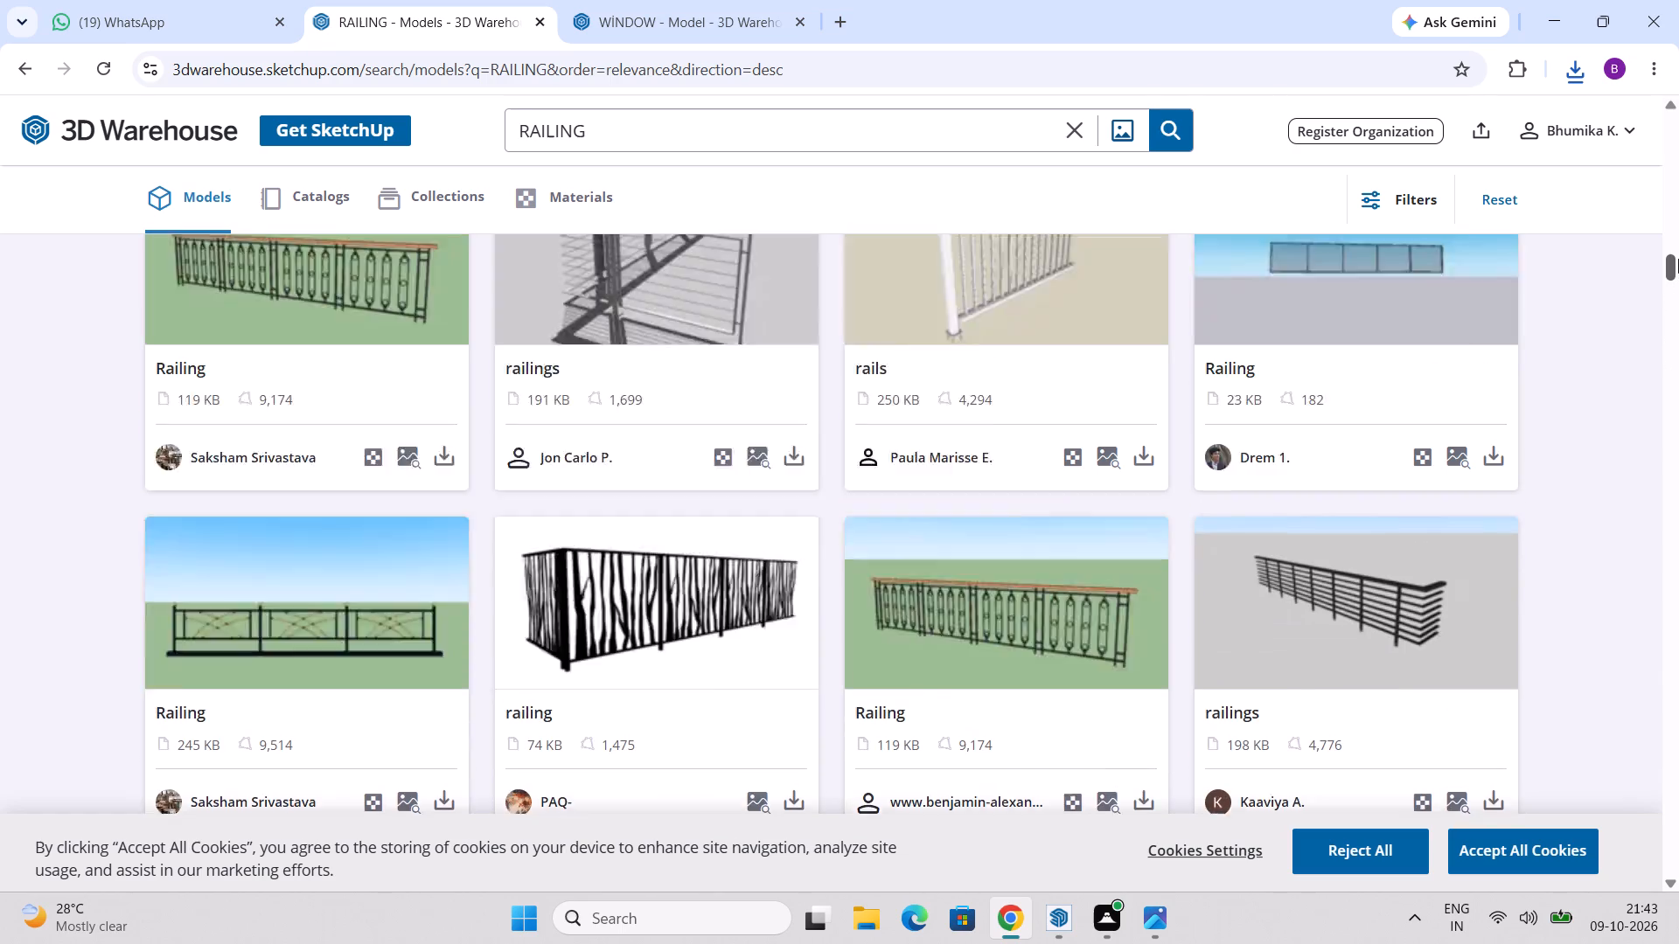
pyautogui.moveTo(1678, 259); pyautogui.dragTo(1678, 287)
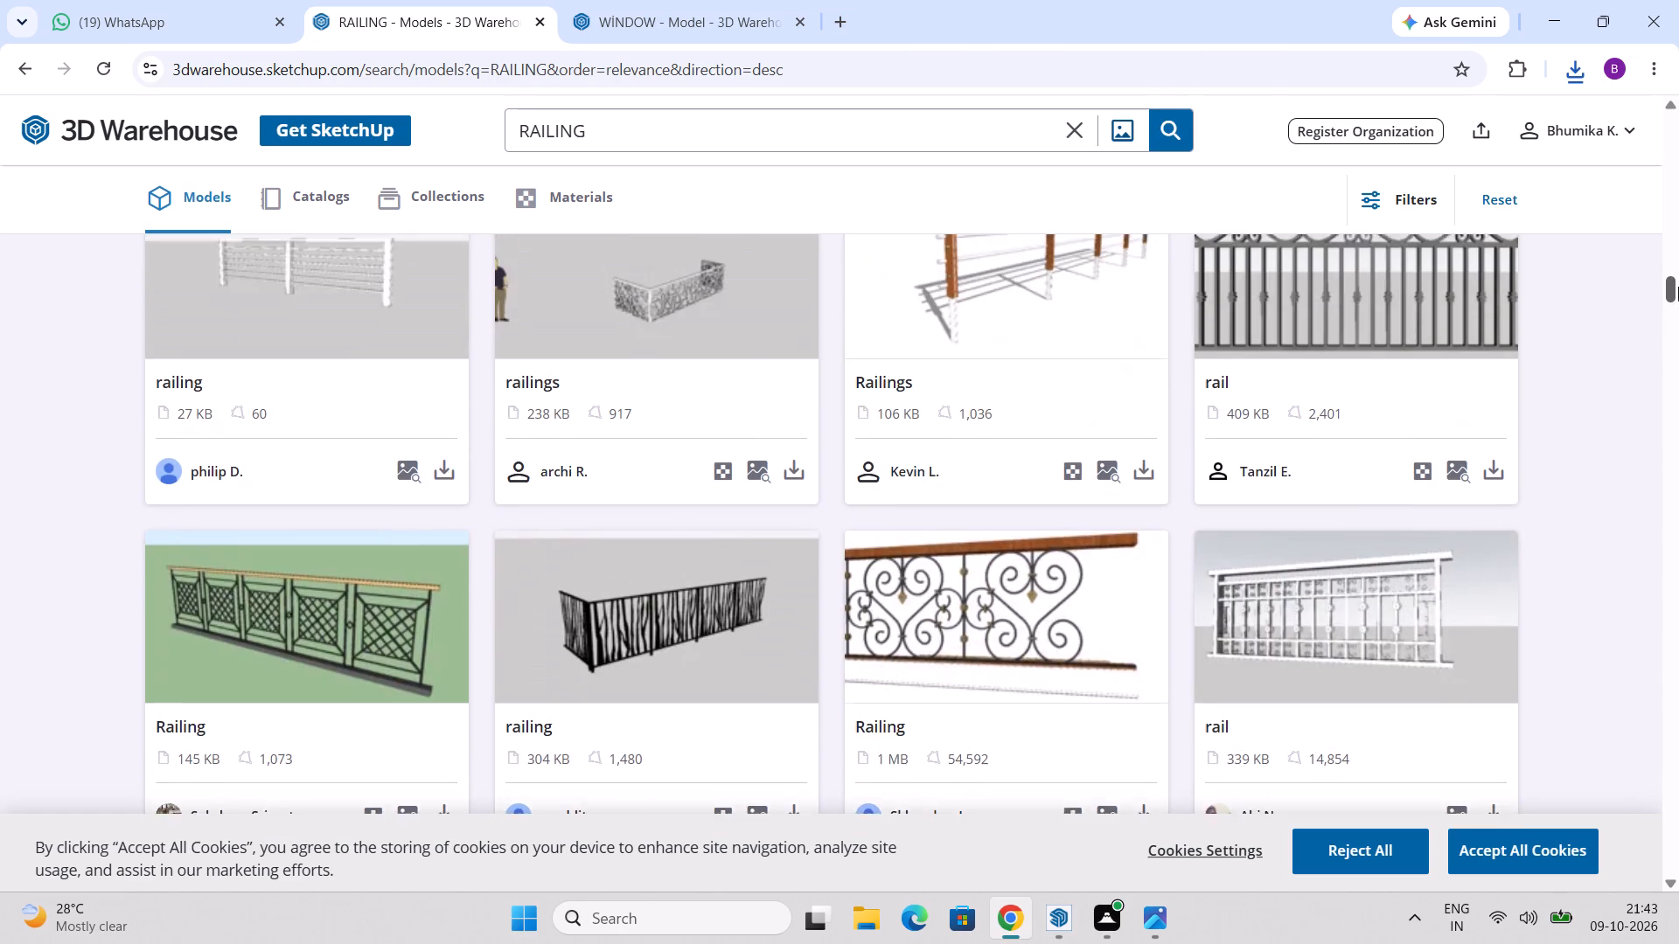
pyautogui.moveTo(1678, 287); pyautogui.dragTo(1678, 274)
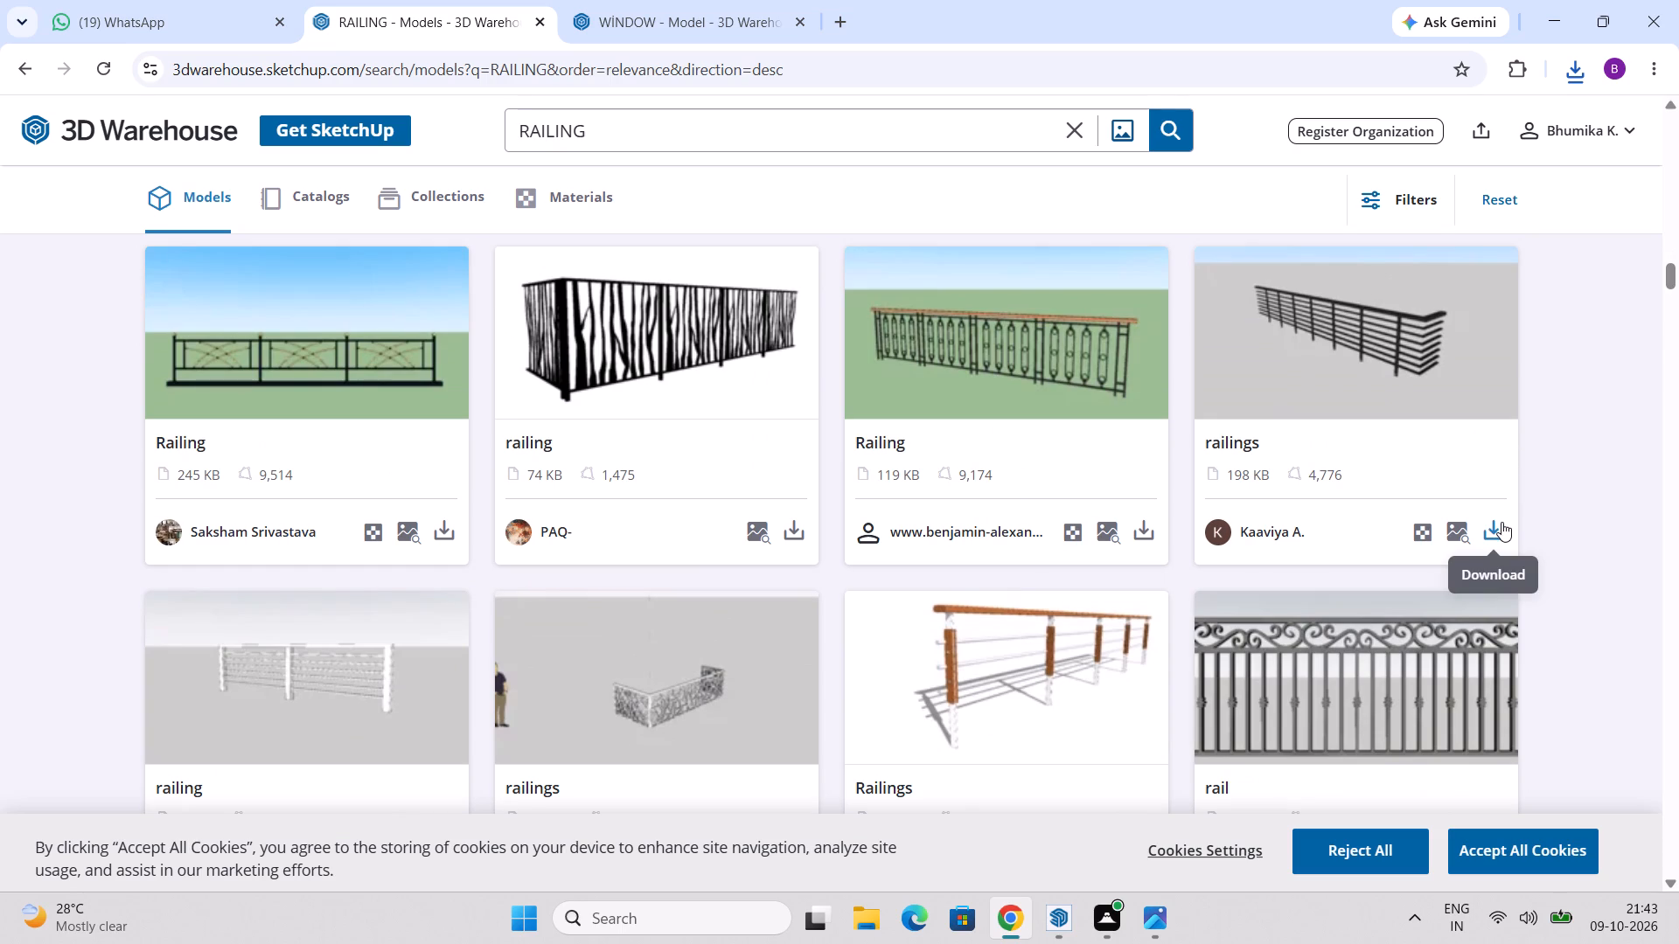
# Examine the earliest RAILING results back to the start of the list for a railing that suits the house.
pyautogui.scroll(2, 1104, 573)
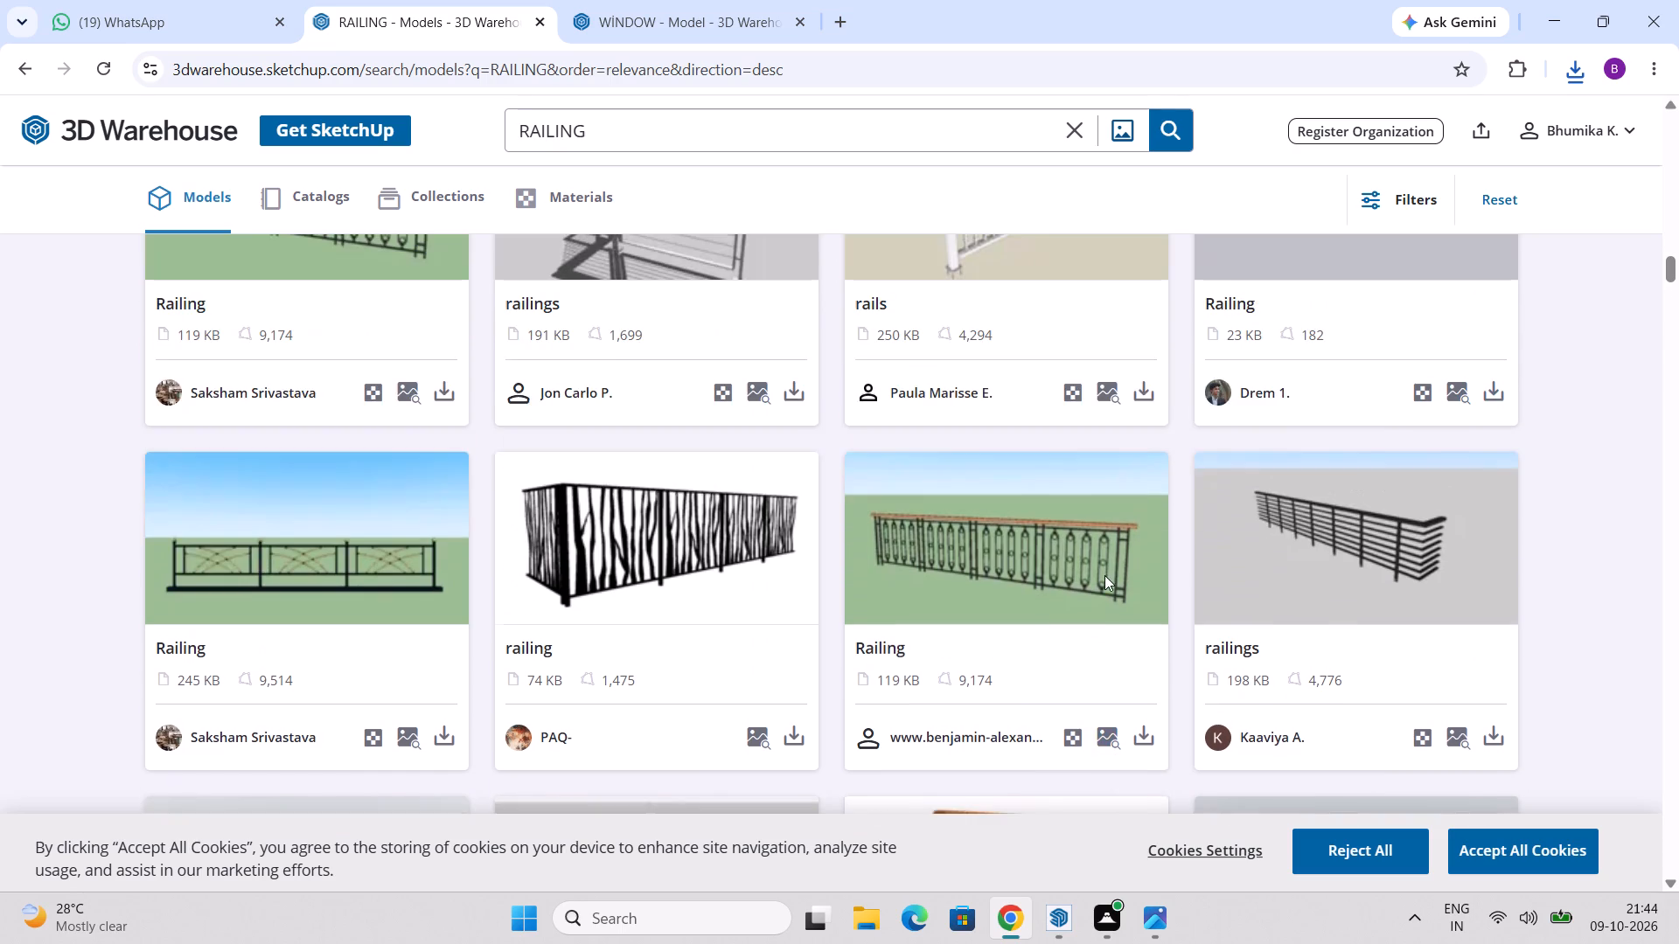
pyautogui.scroll(11, 1104, 575)
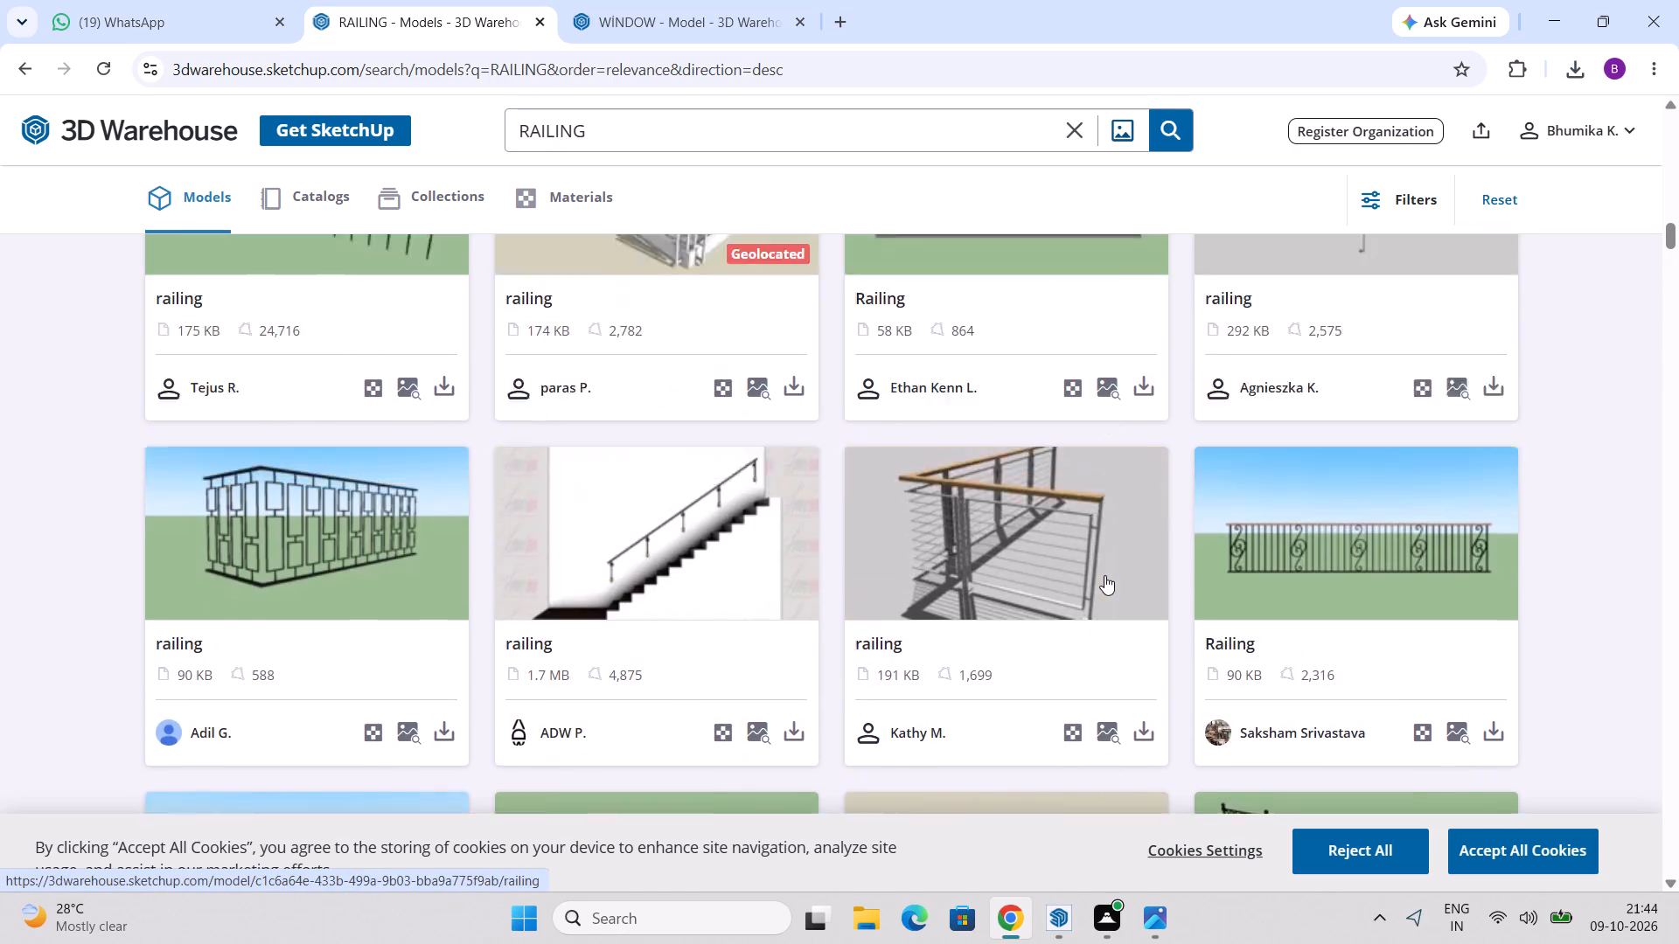
pyautogui.scroll(10, 1104, 575)
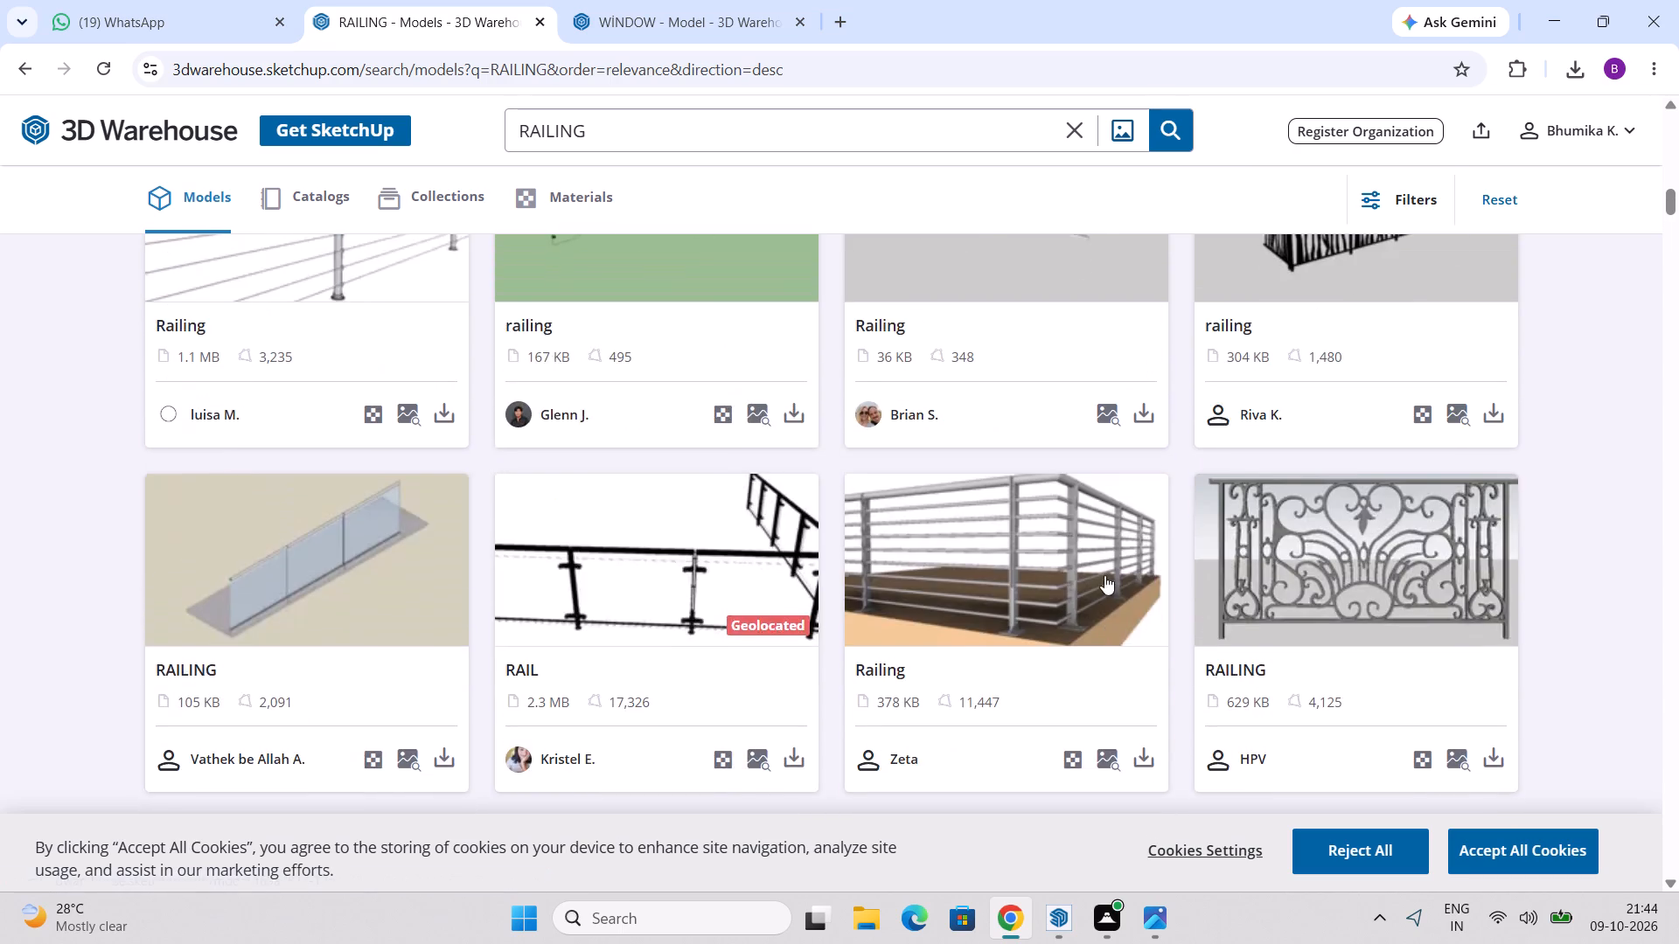
pyautogui.scroll(11, 1104, 575)
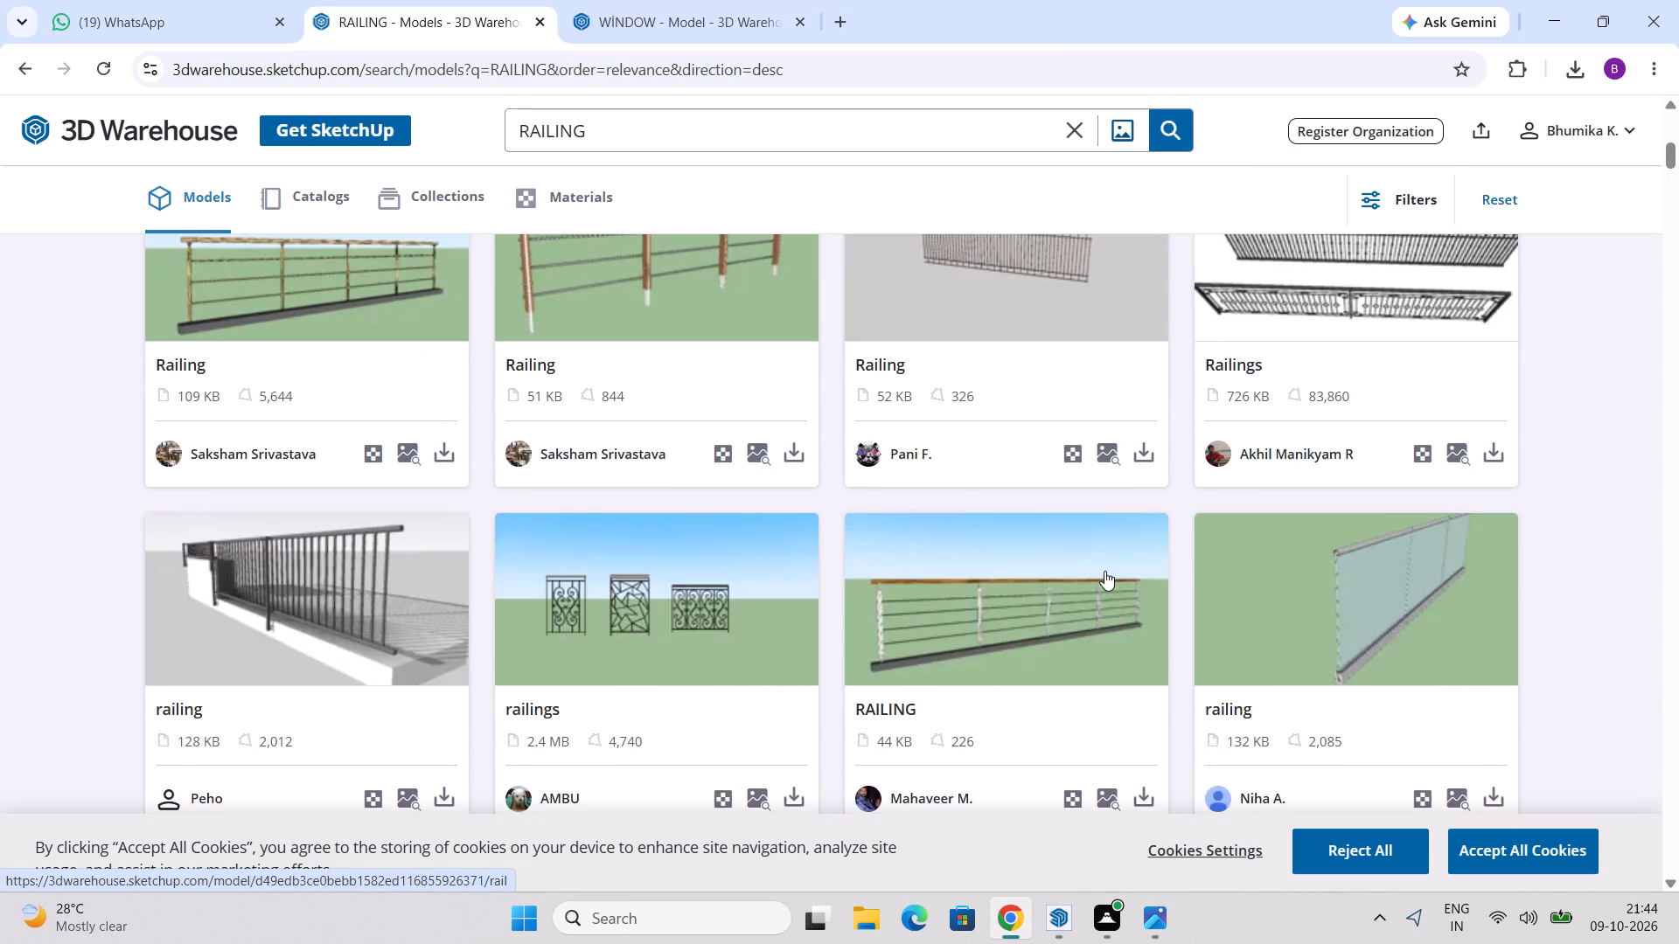
pyautogui.scroll(12, 1104, 571)
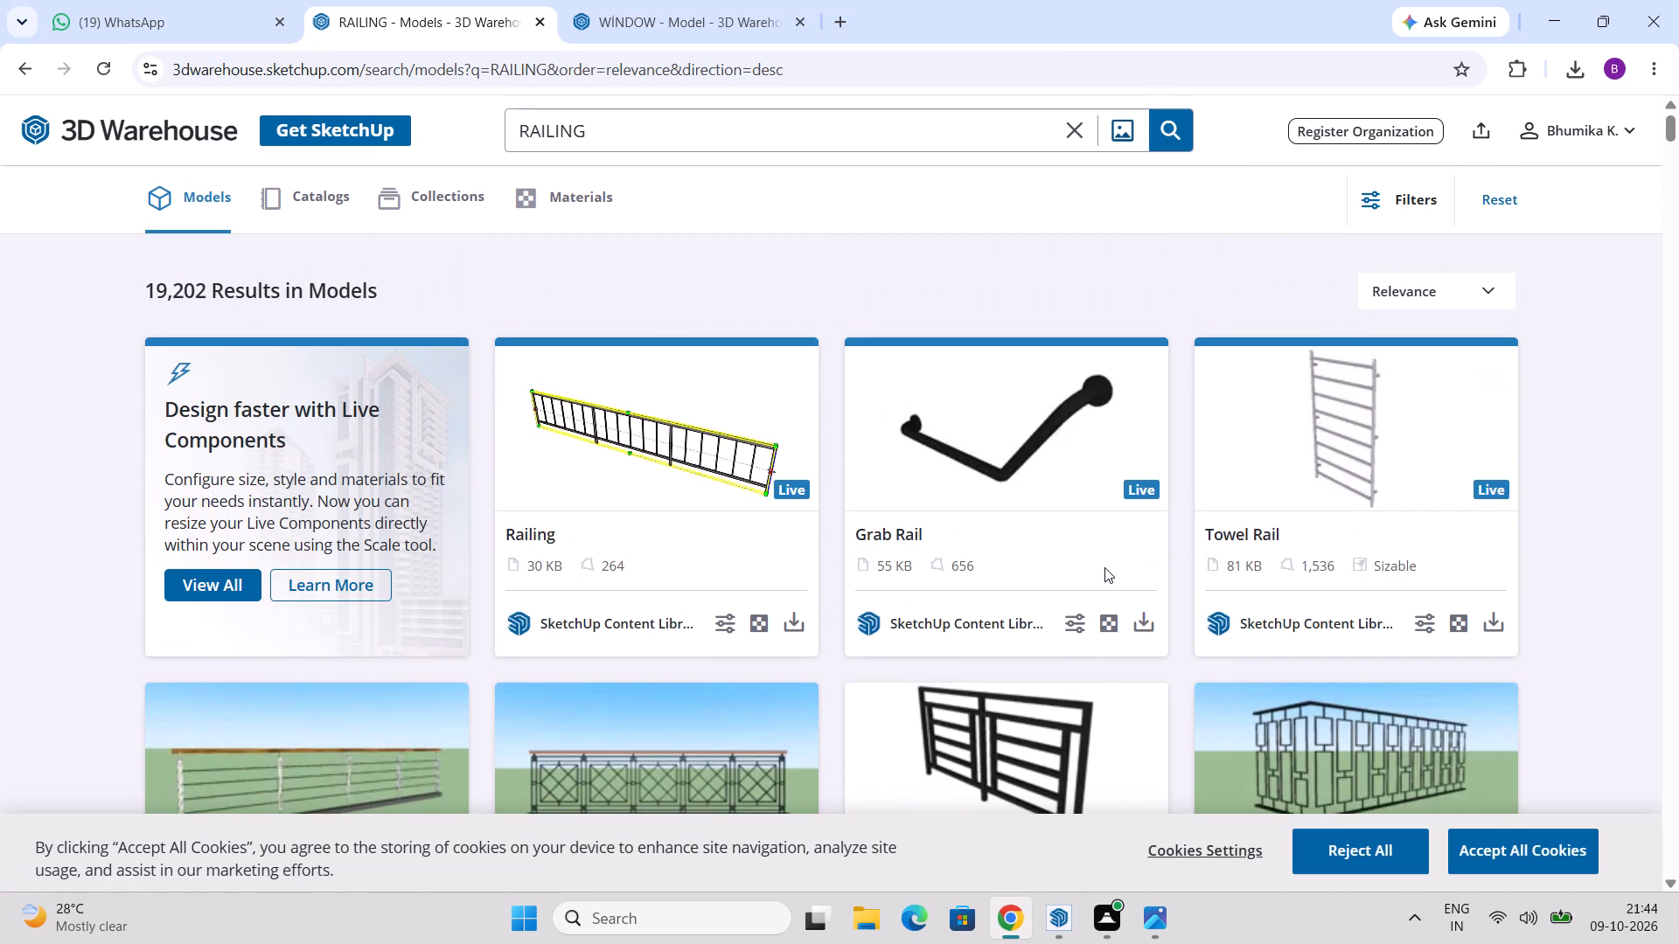
pyautogui.scroll(-2, 1104, 567)
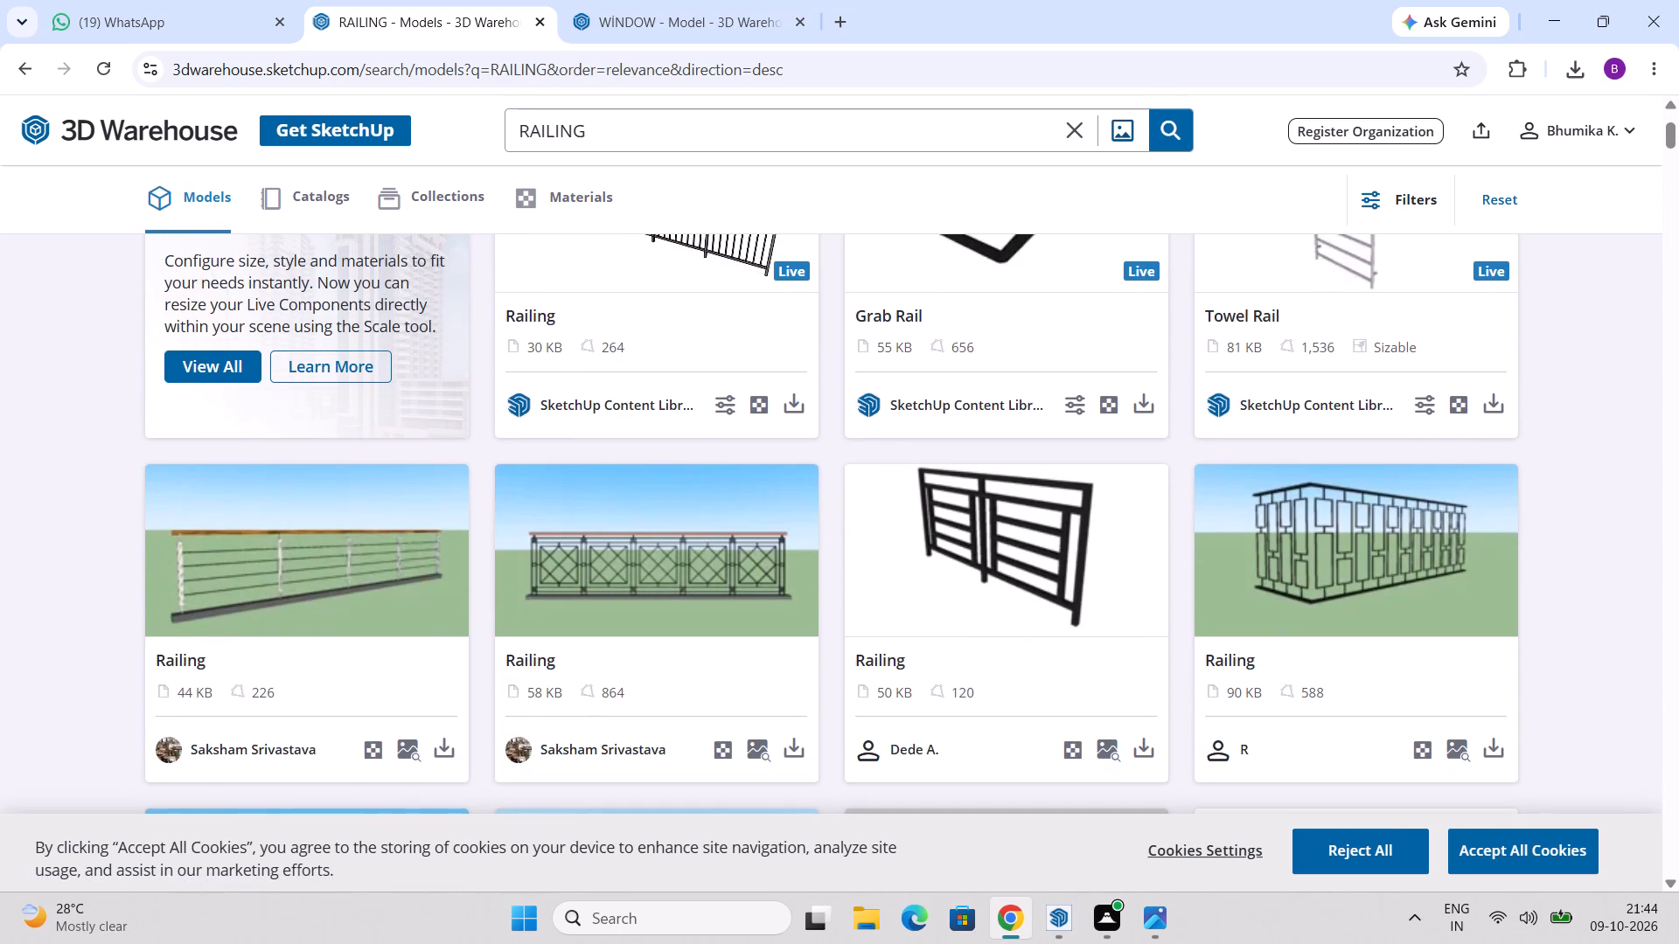
# Search the 3D Warehouse models for VERTICAL RAILING.
pyautogui.click(519, 136)
pyautogui.write('VER')
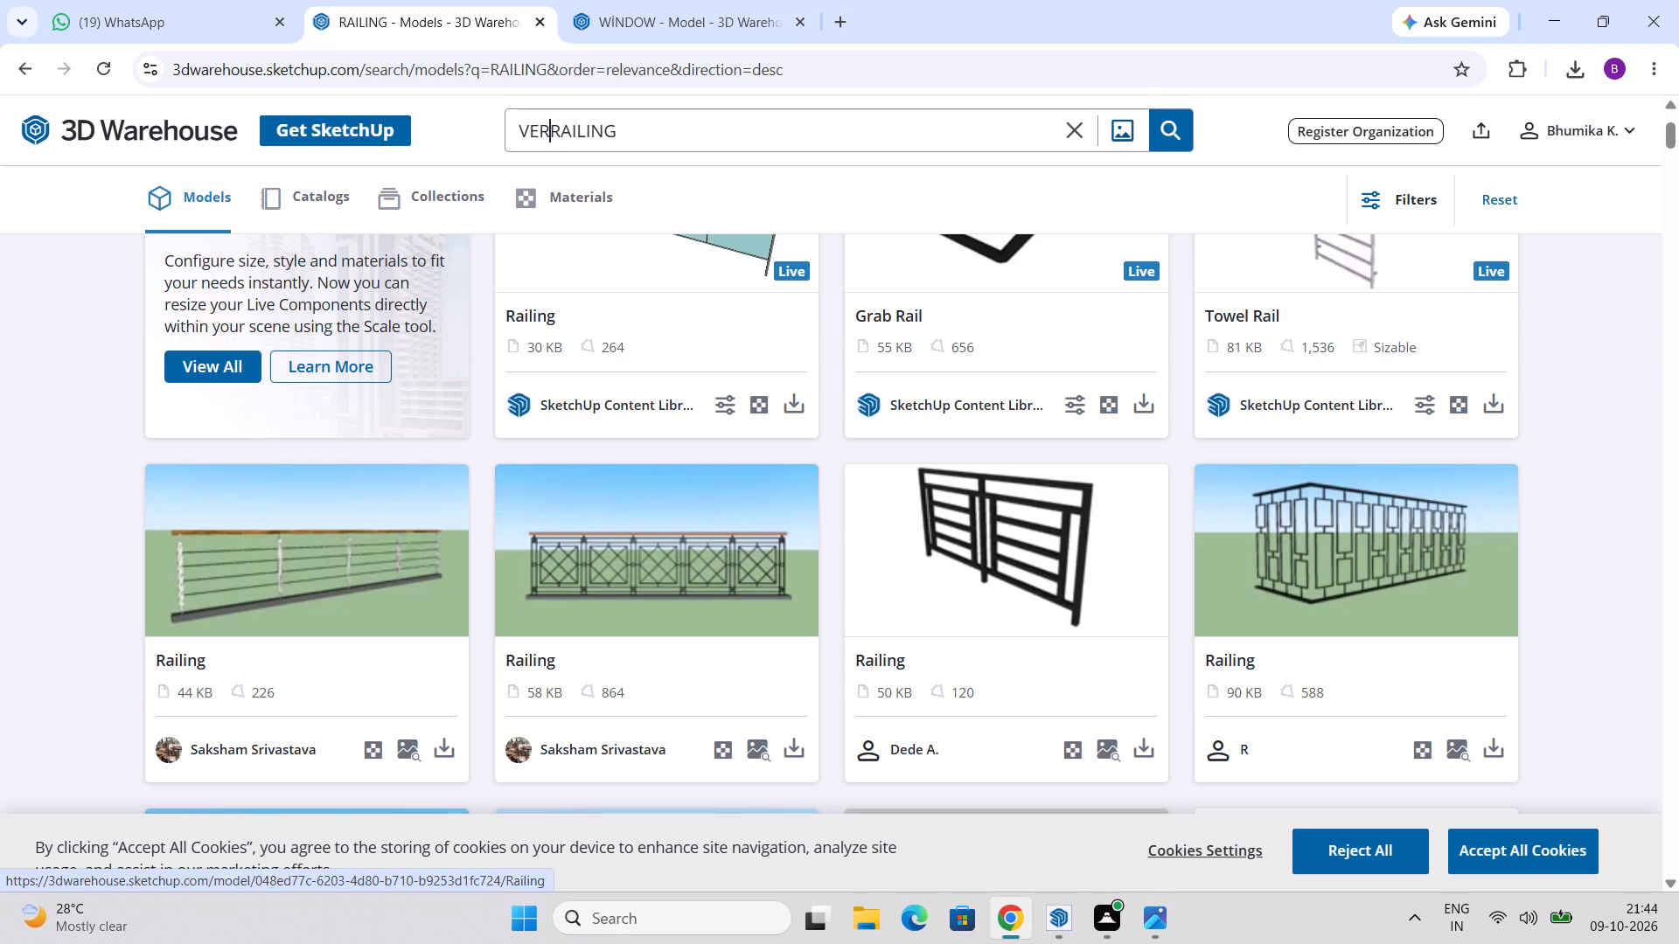
pyautogui.write('TICAL')
pyautogui.press('space')
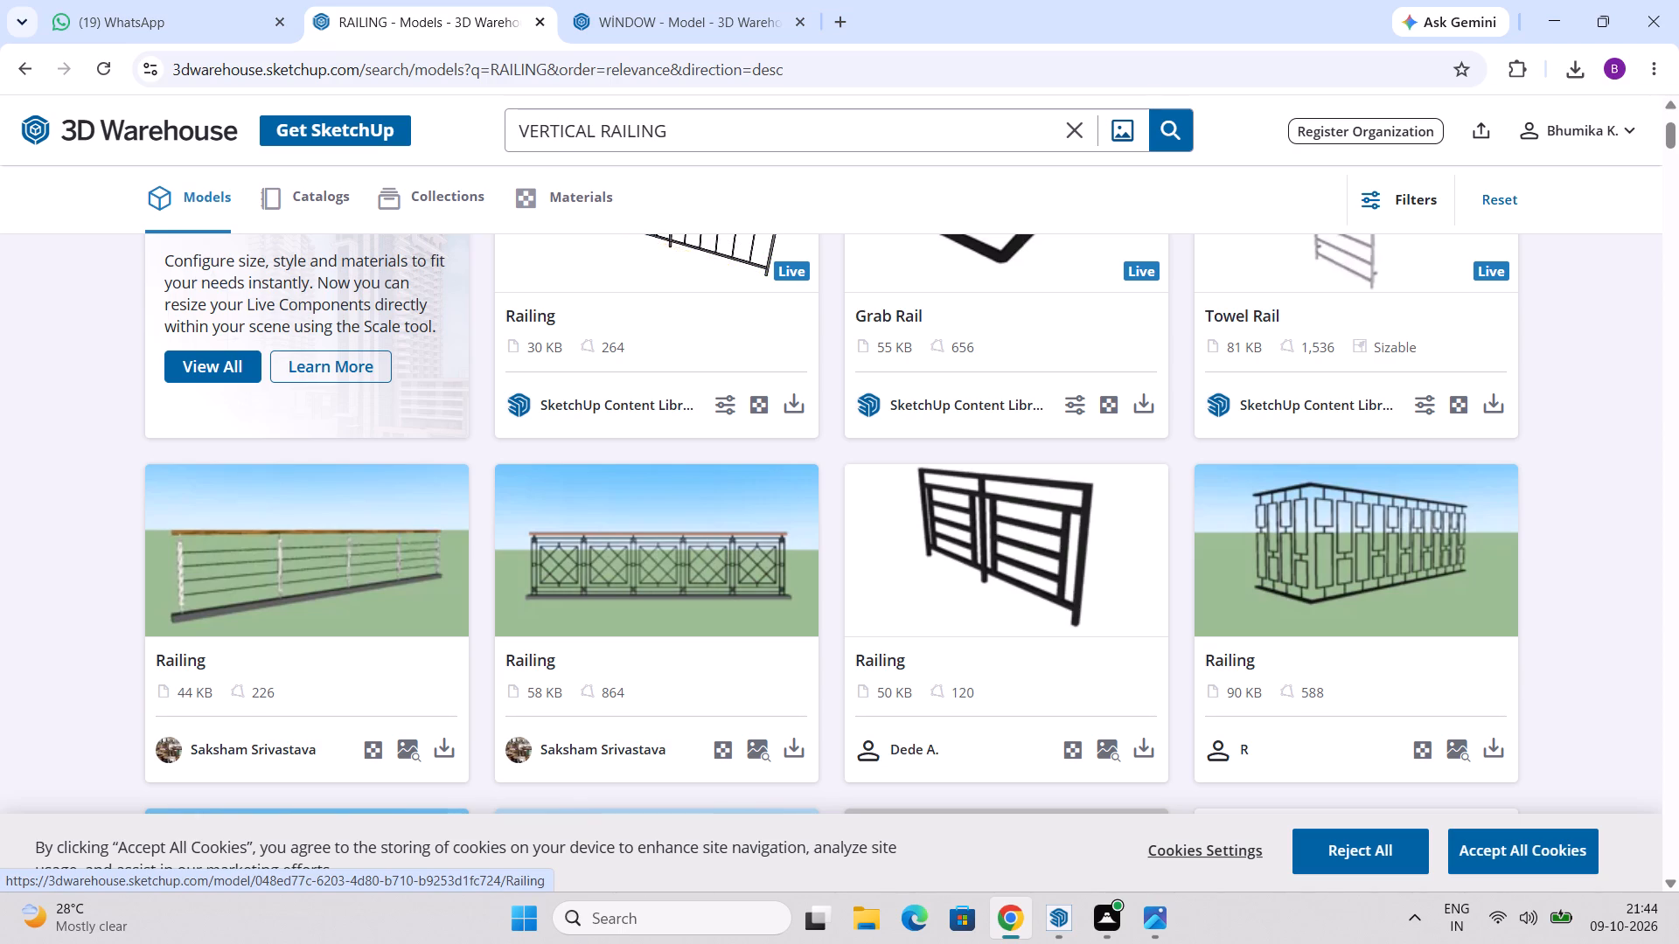
pyautogui.press('Return')
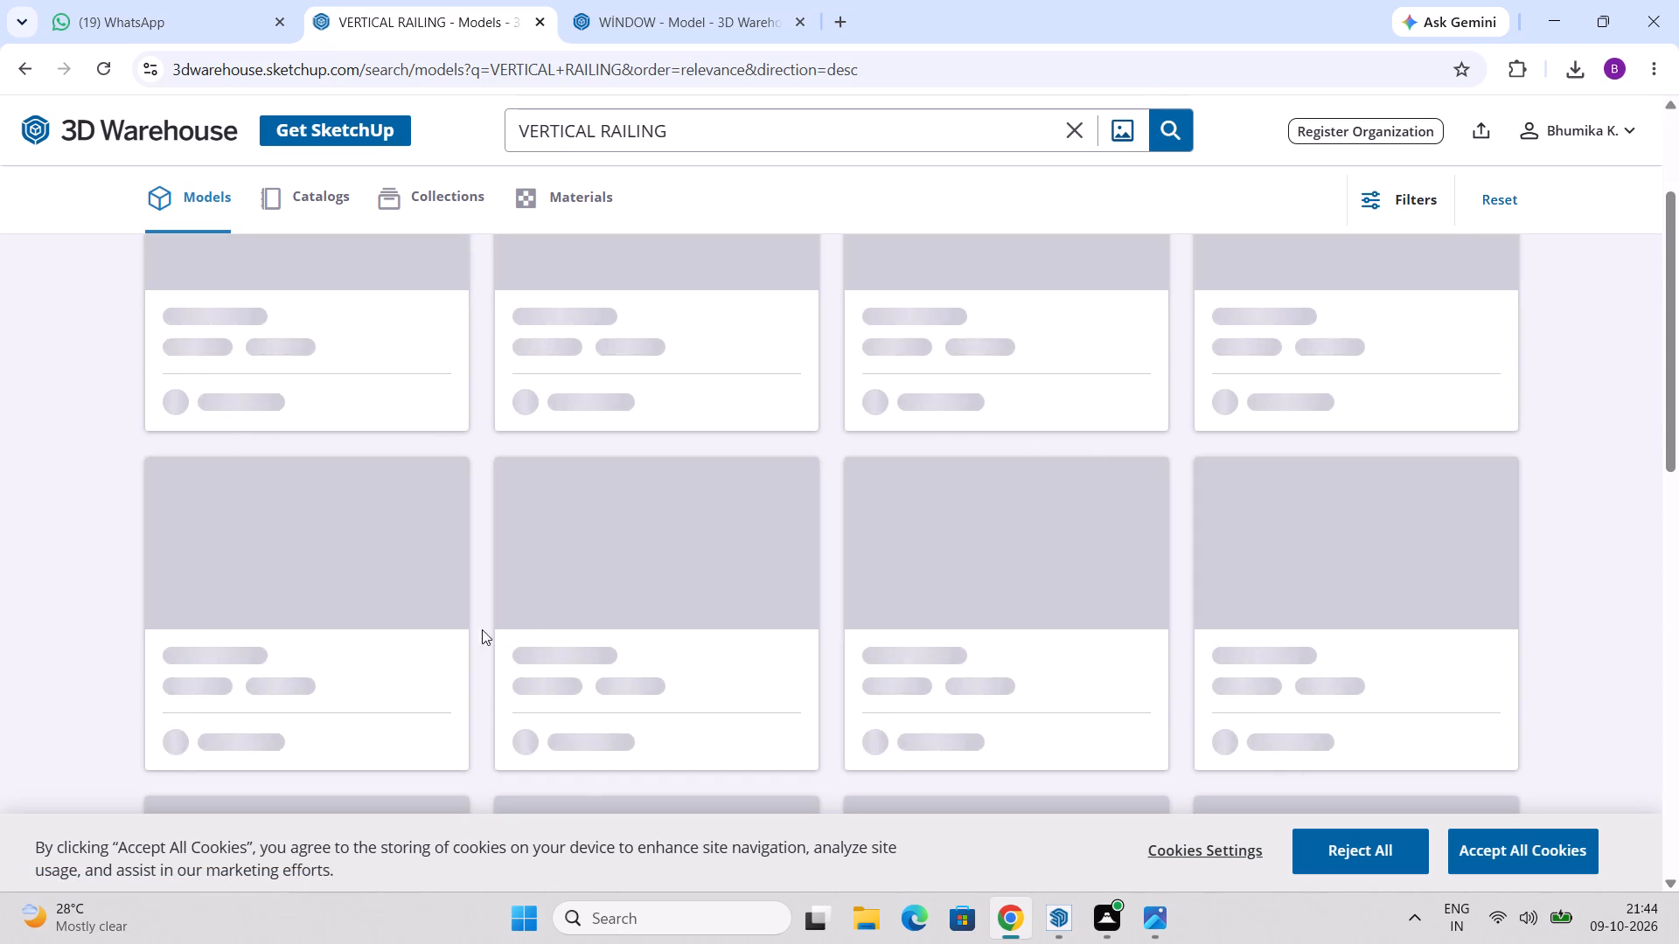
# Examine the first batches of VERTICAL RAILING results for a simple barred railing that suits the house.
pyautogui.scroll(2, 892, 618)
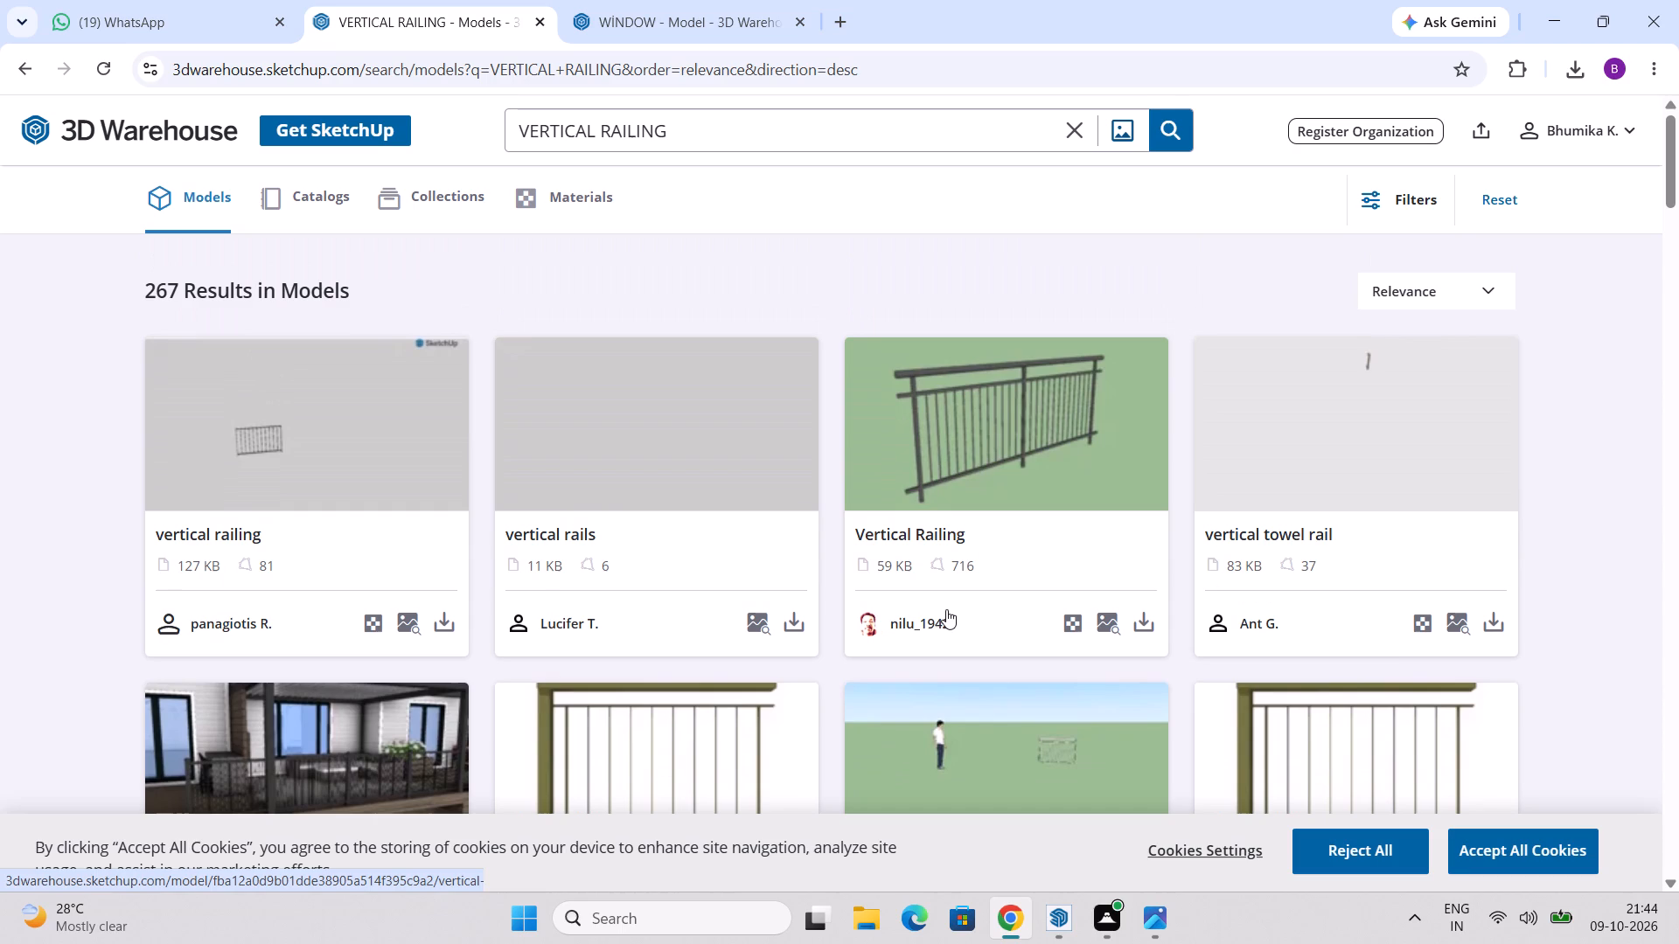
pyautogui.scroll(-6, 1083, 554)
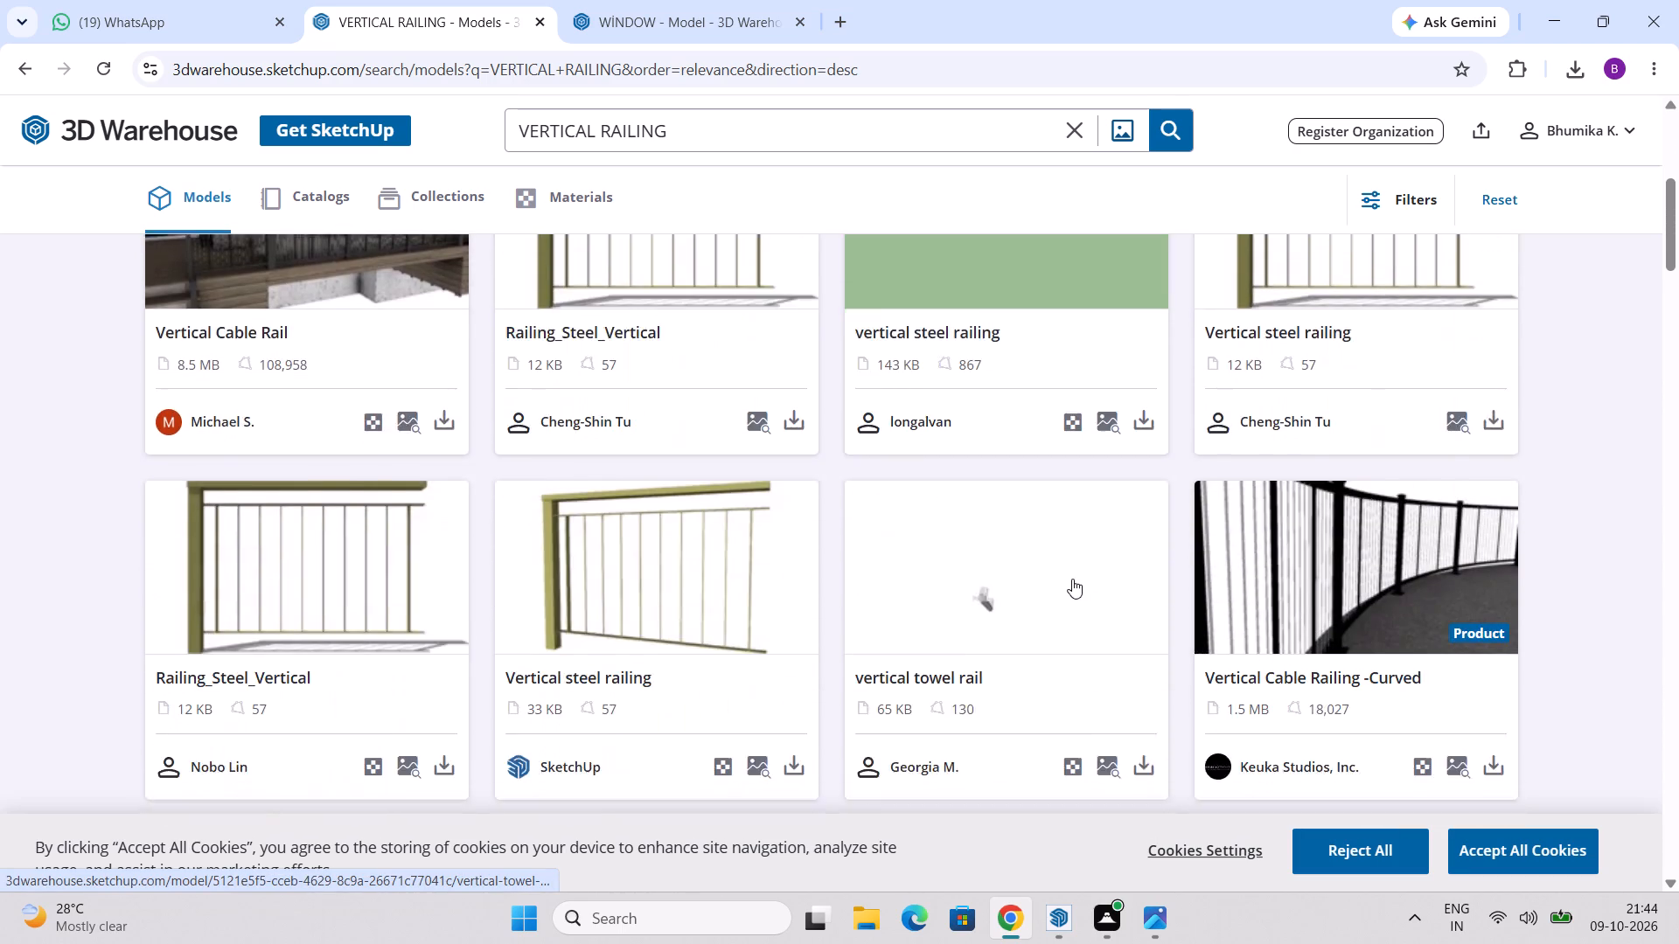
pyautogui.scroll(-10, 1072, 579)
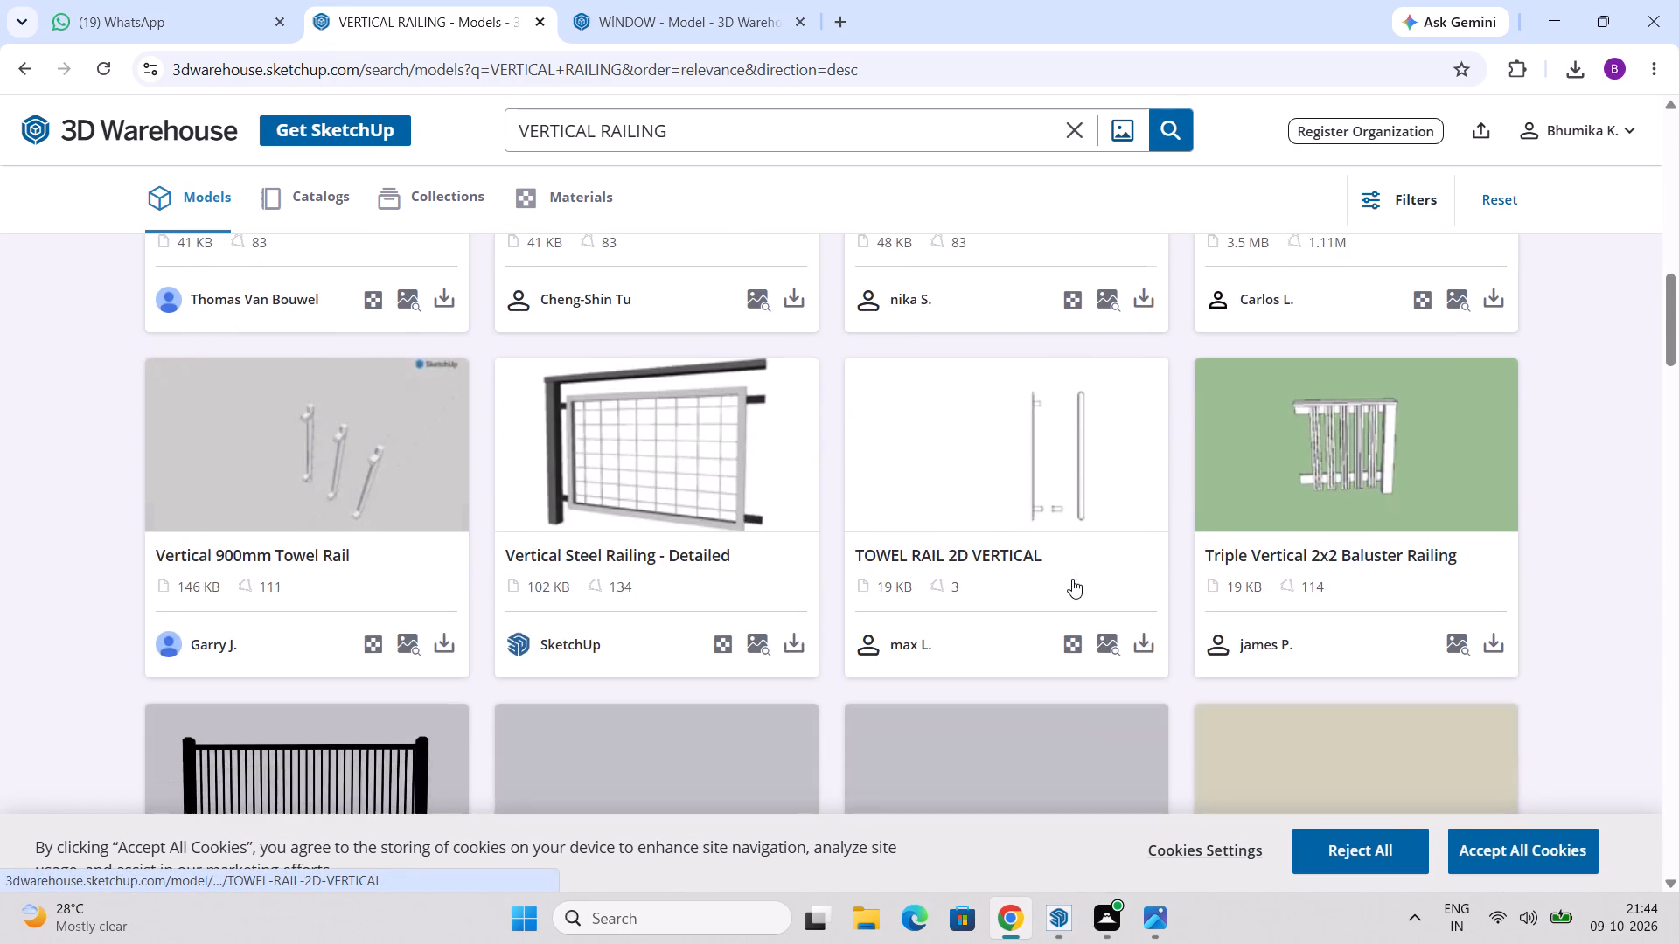
pyautogui.scroll(-3, 654, 535)
pyautogui.scroll(-3, 929, 577)
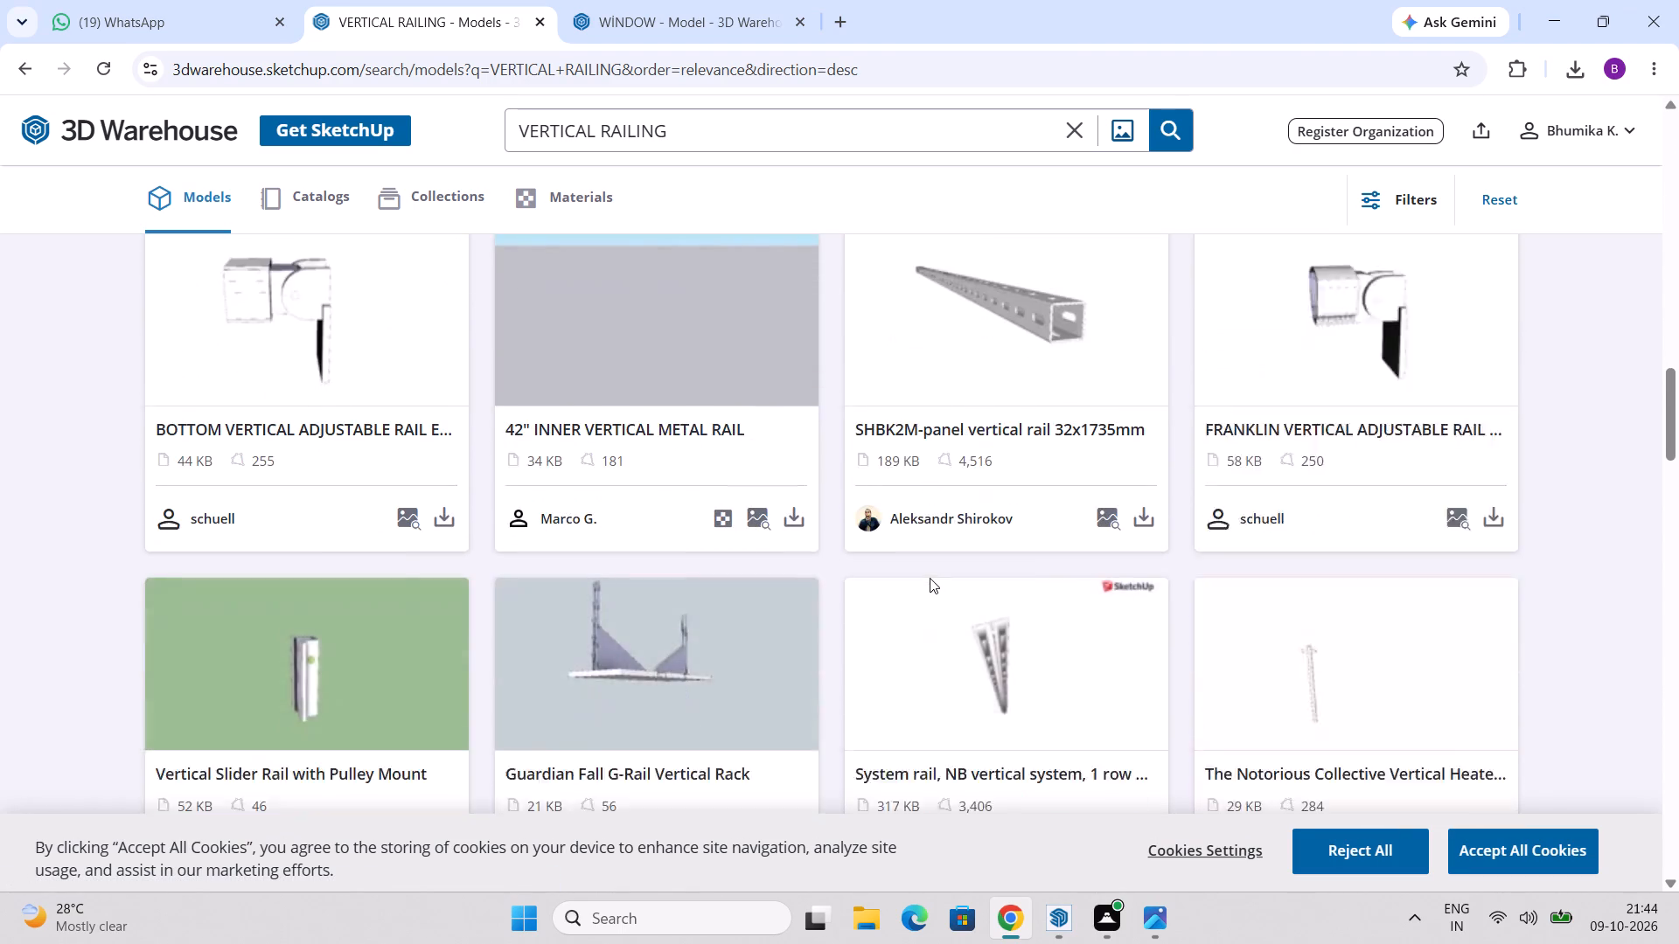
pyautogui.scroll(-6, 936, 578)
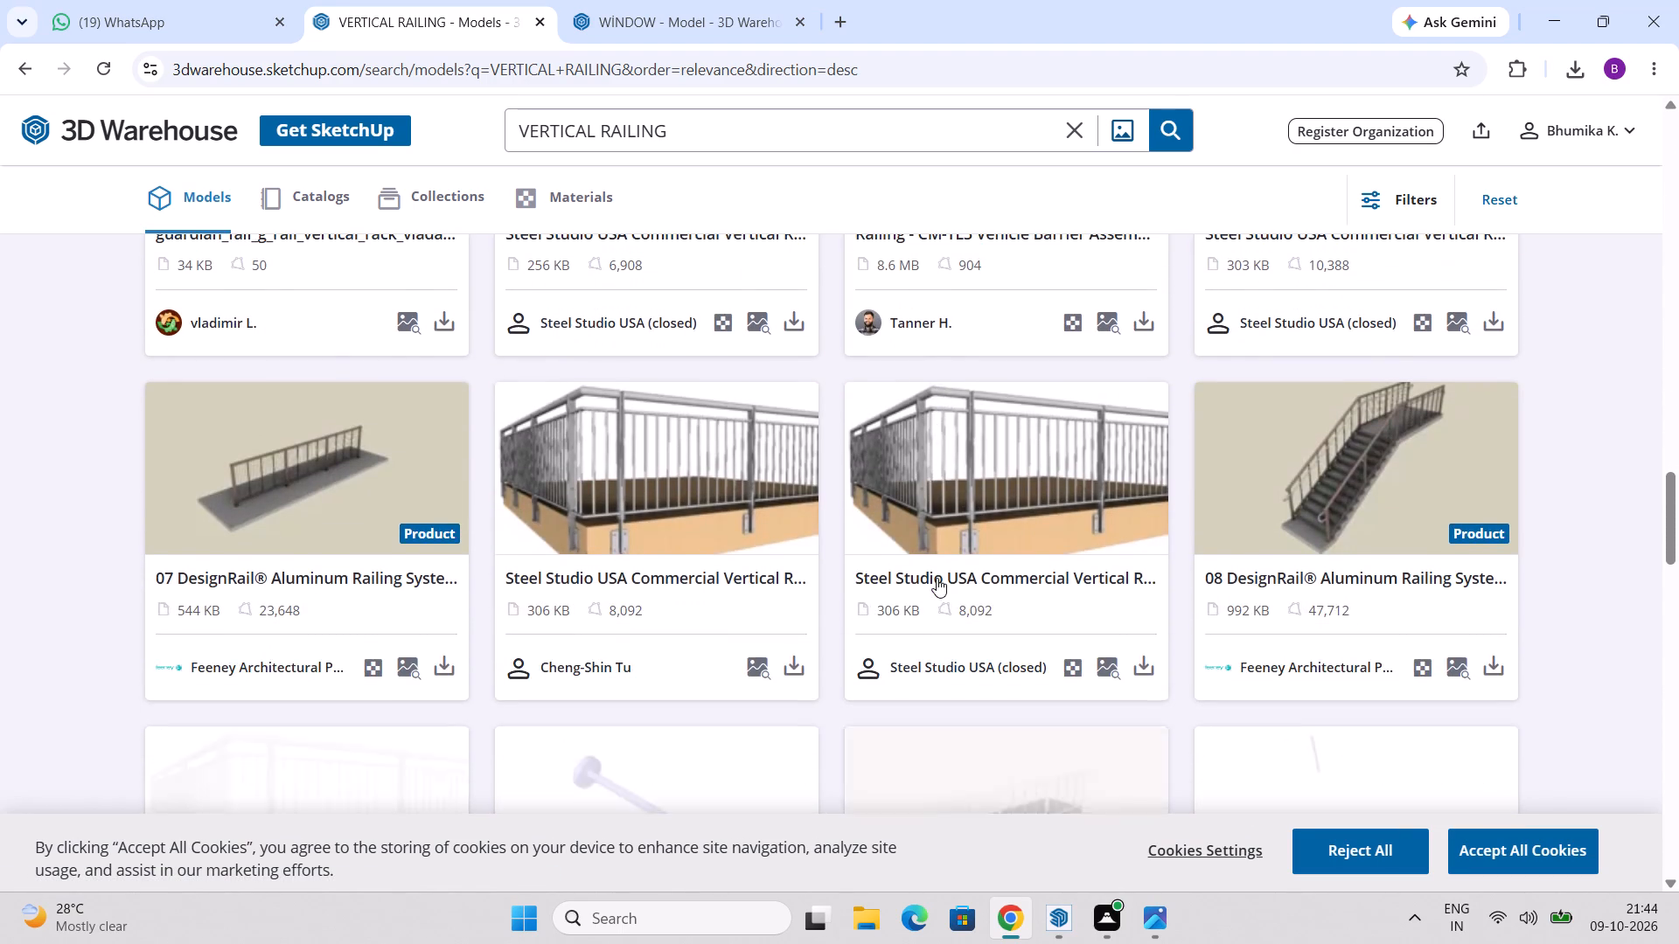
pyautogui.scroll(-12, 937, 578)
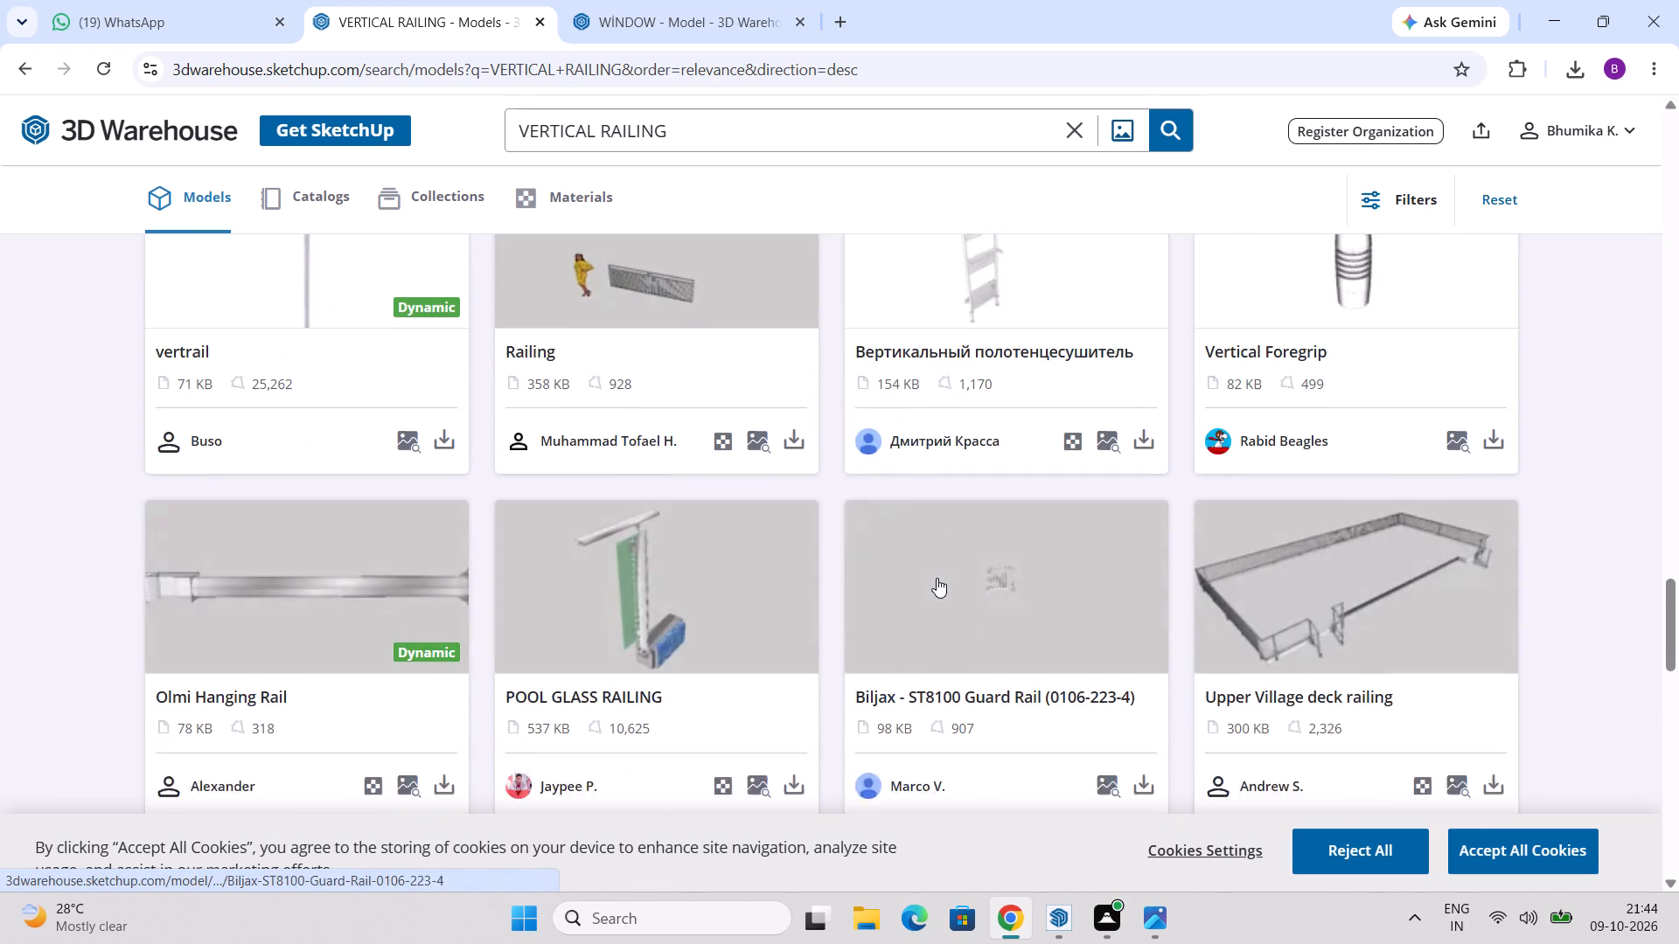
pyautogui.scroll(-6, 937, 578)
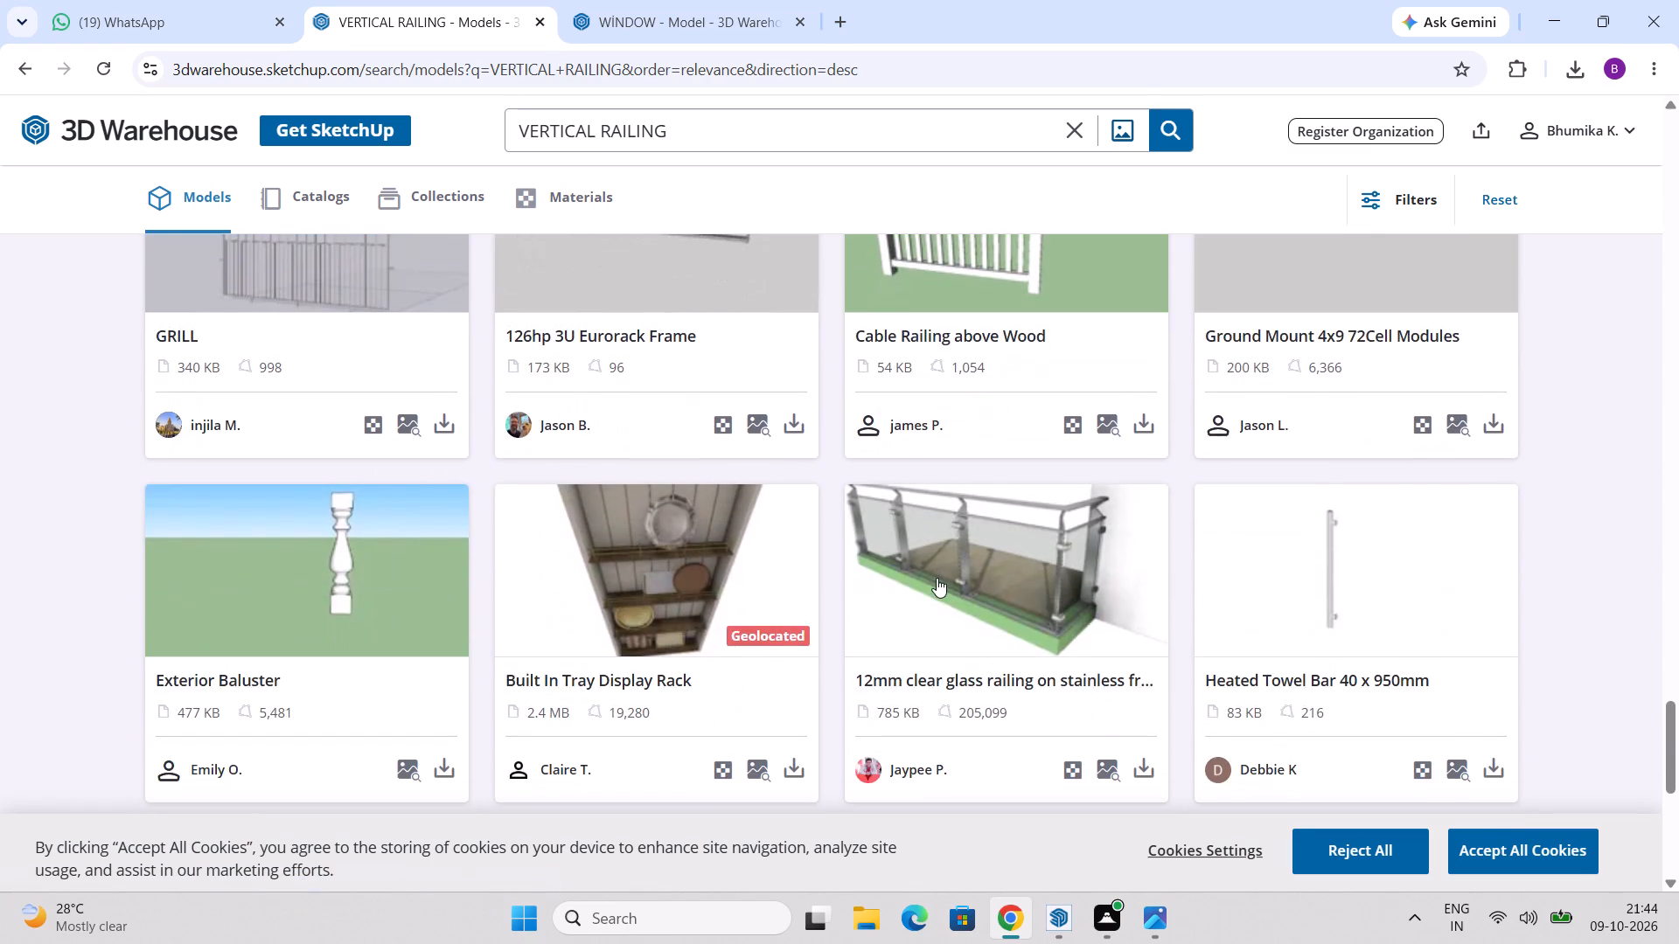
pyautogui.scroll(-6, 937, 578)
pyautogui.scroll(3, 937, 578)
pyautogui.click(844, 571)
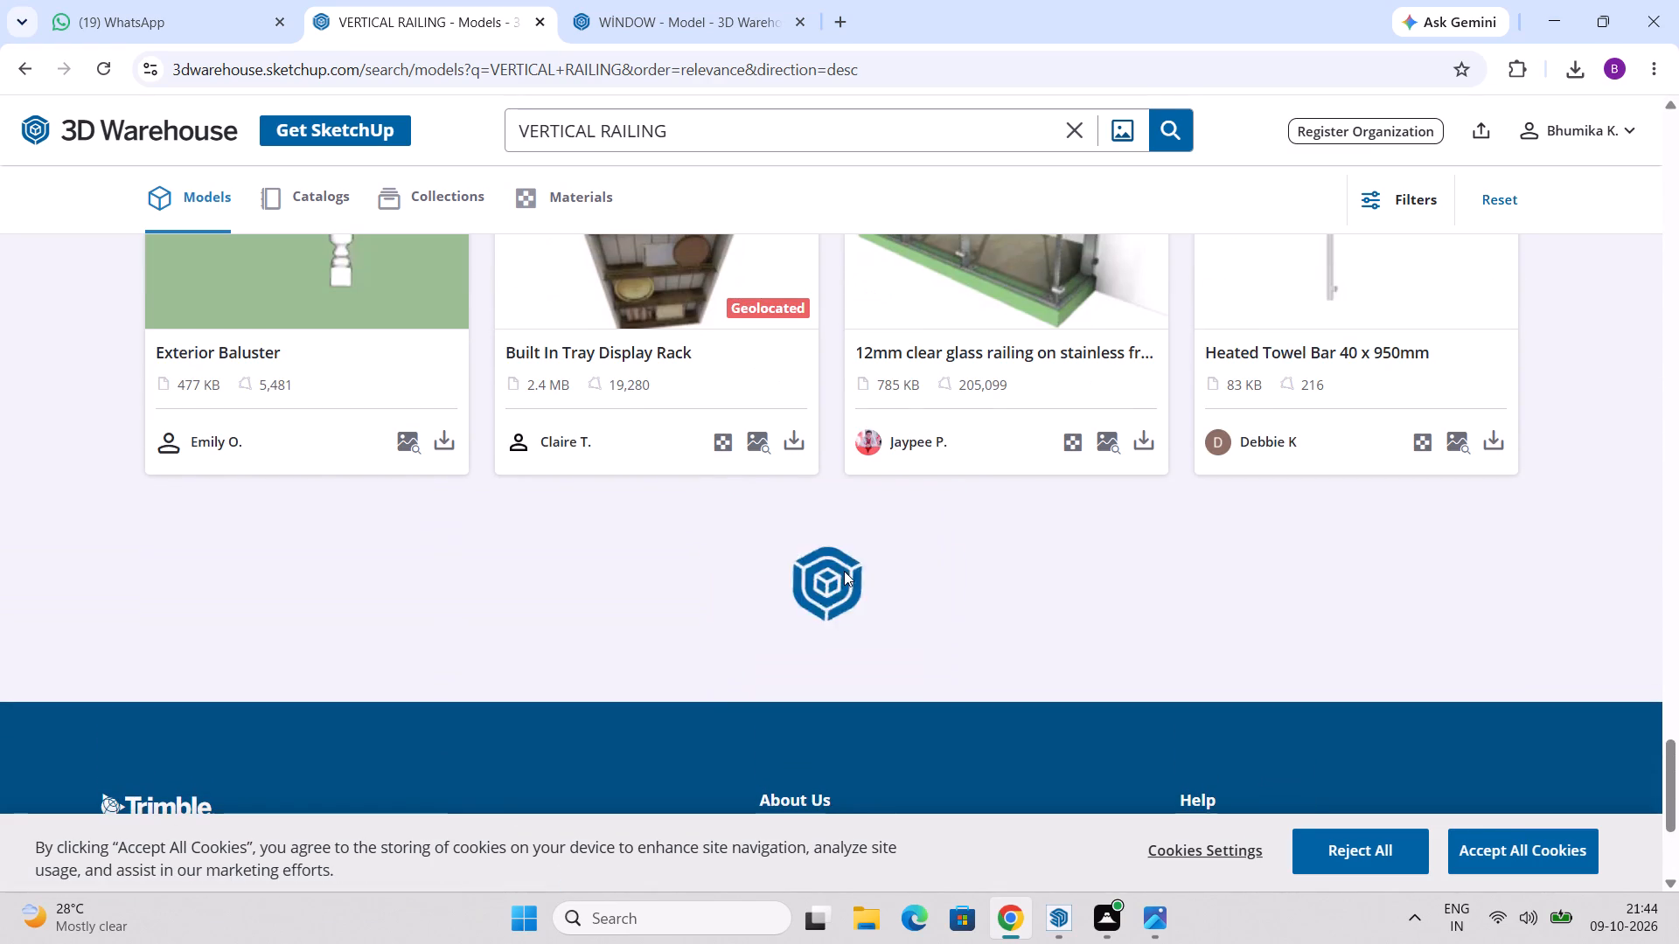
# Examine the further VERTICAL RAILING results beyond the Exterior Baluster row for alternative railing designs.
pyautogui.scroll(2, 1021, 673)
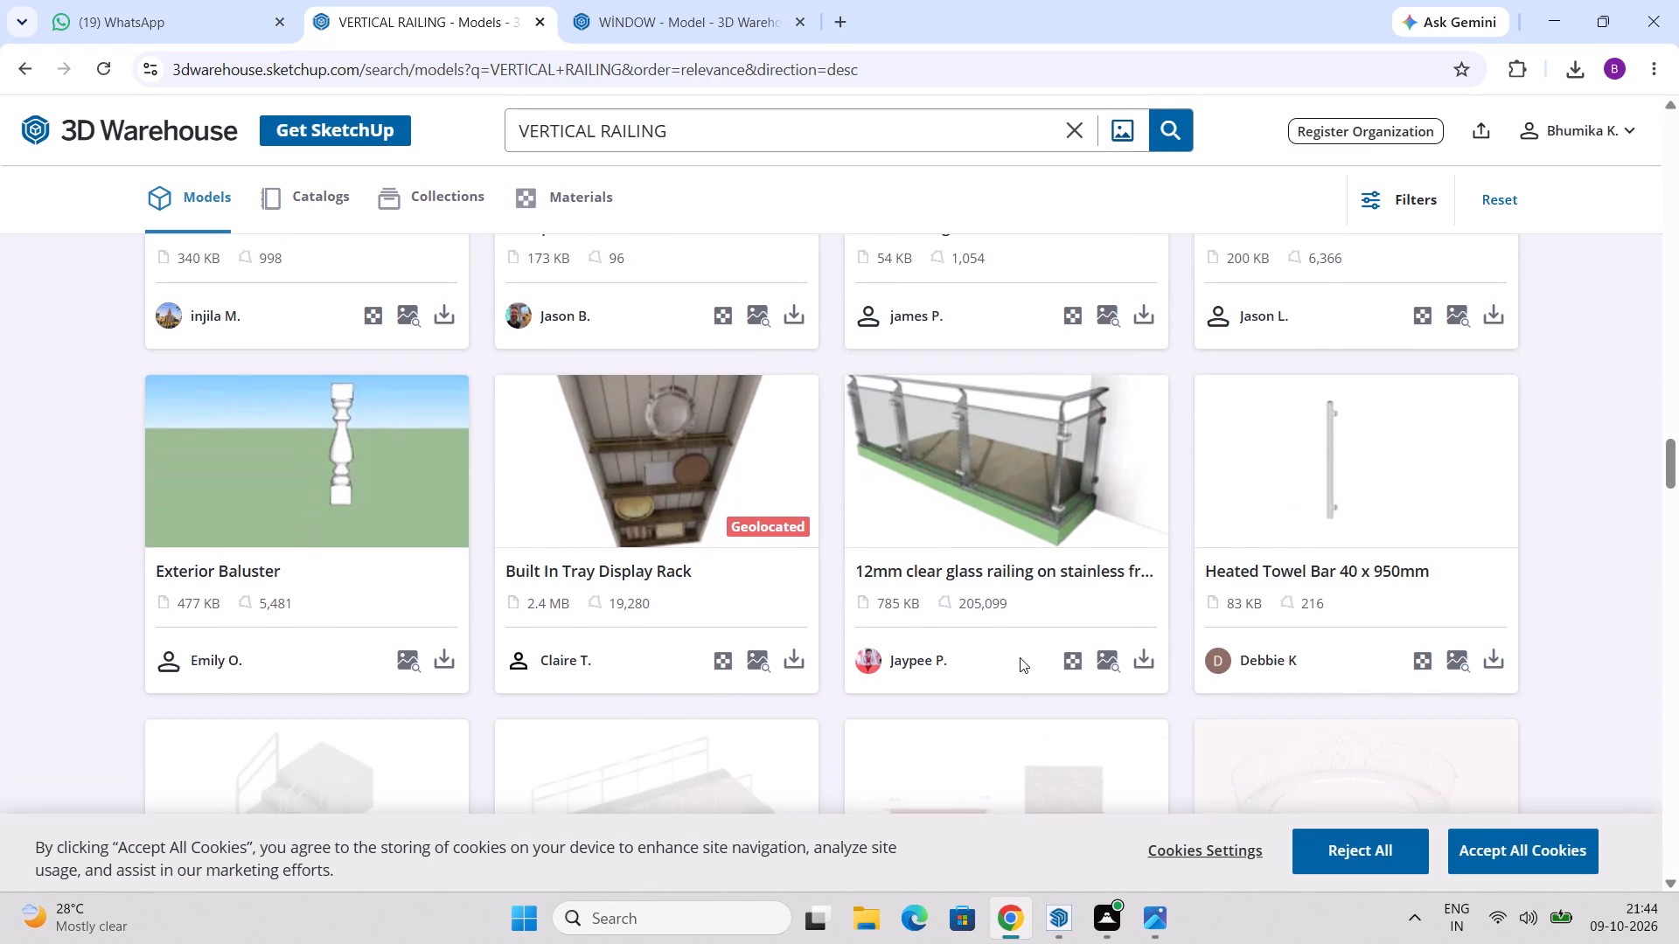
pyautogui.scroll(-10, 1020, 657)
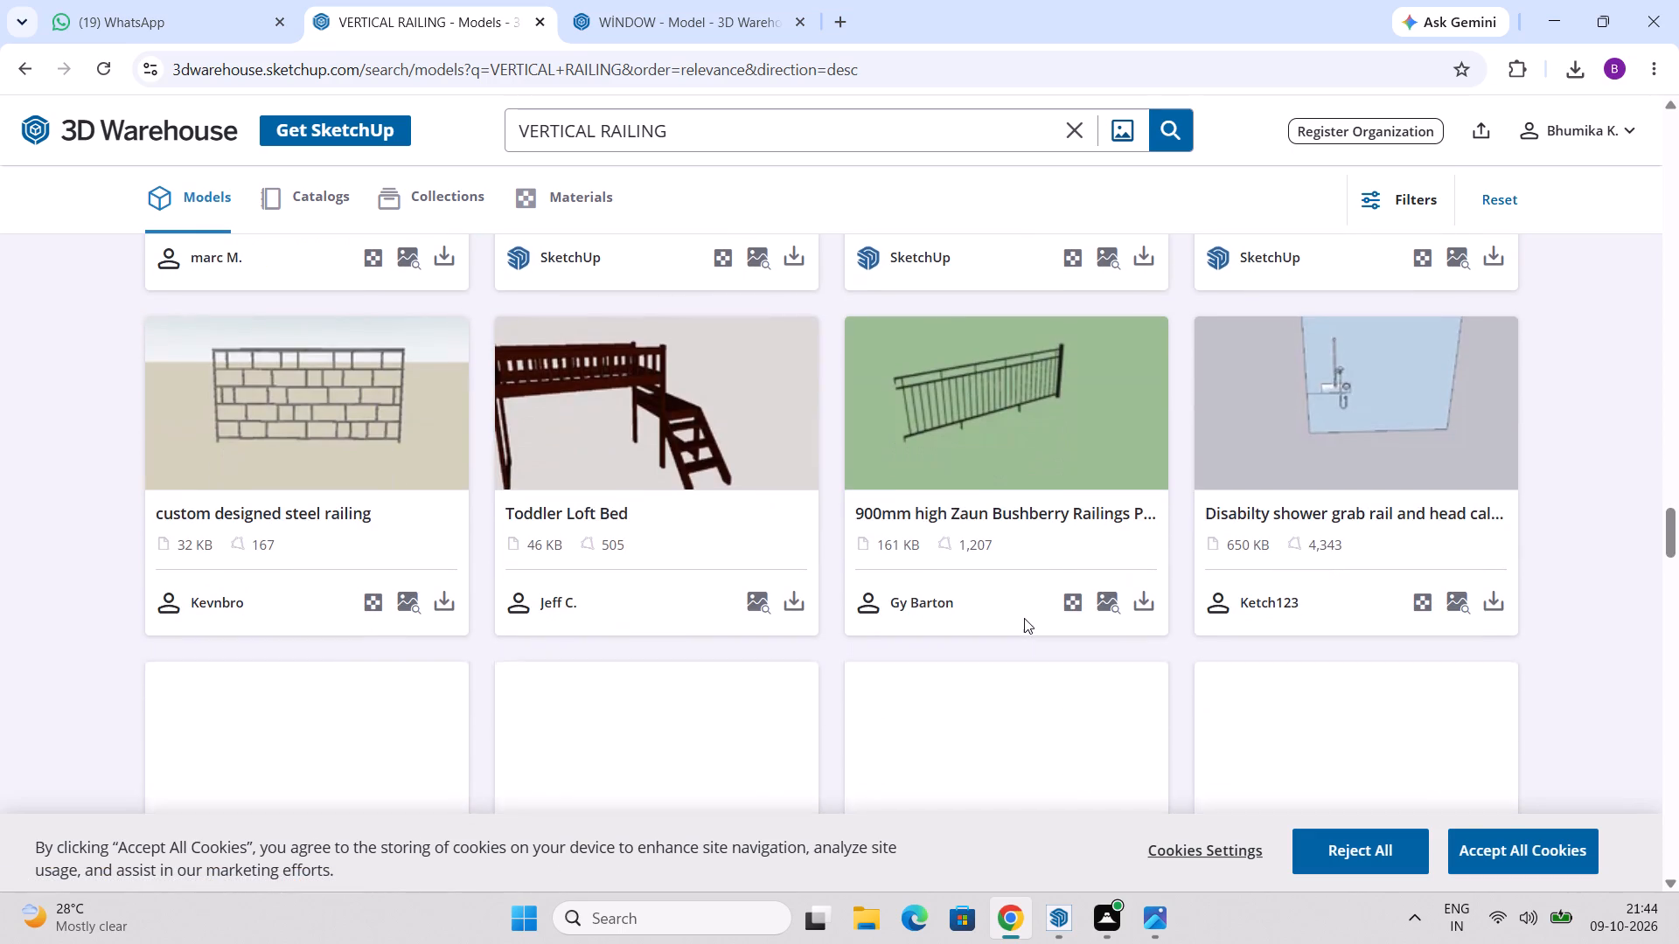
pyautogui.scroll(-6, 1024, 617)
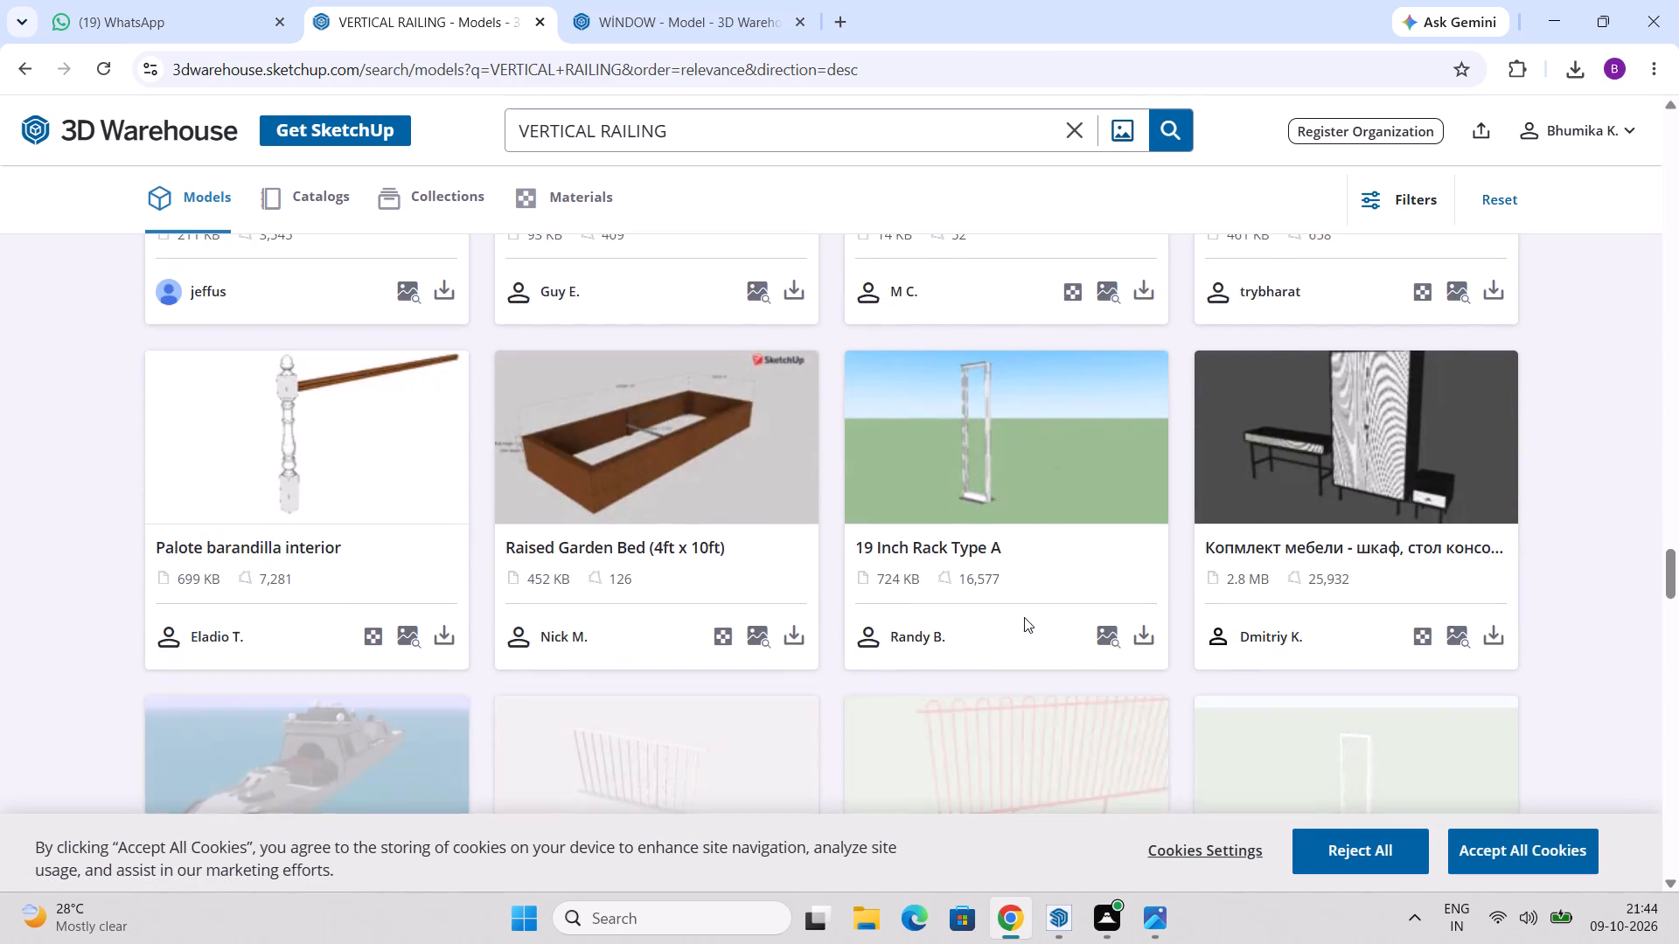
pyautogui.scroll(-11, 1024, 617)
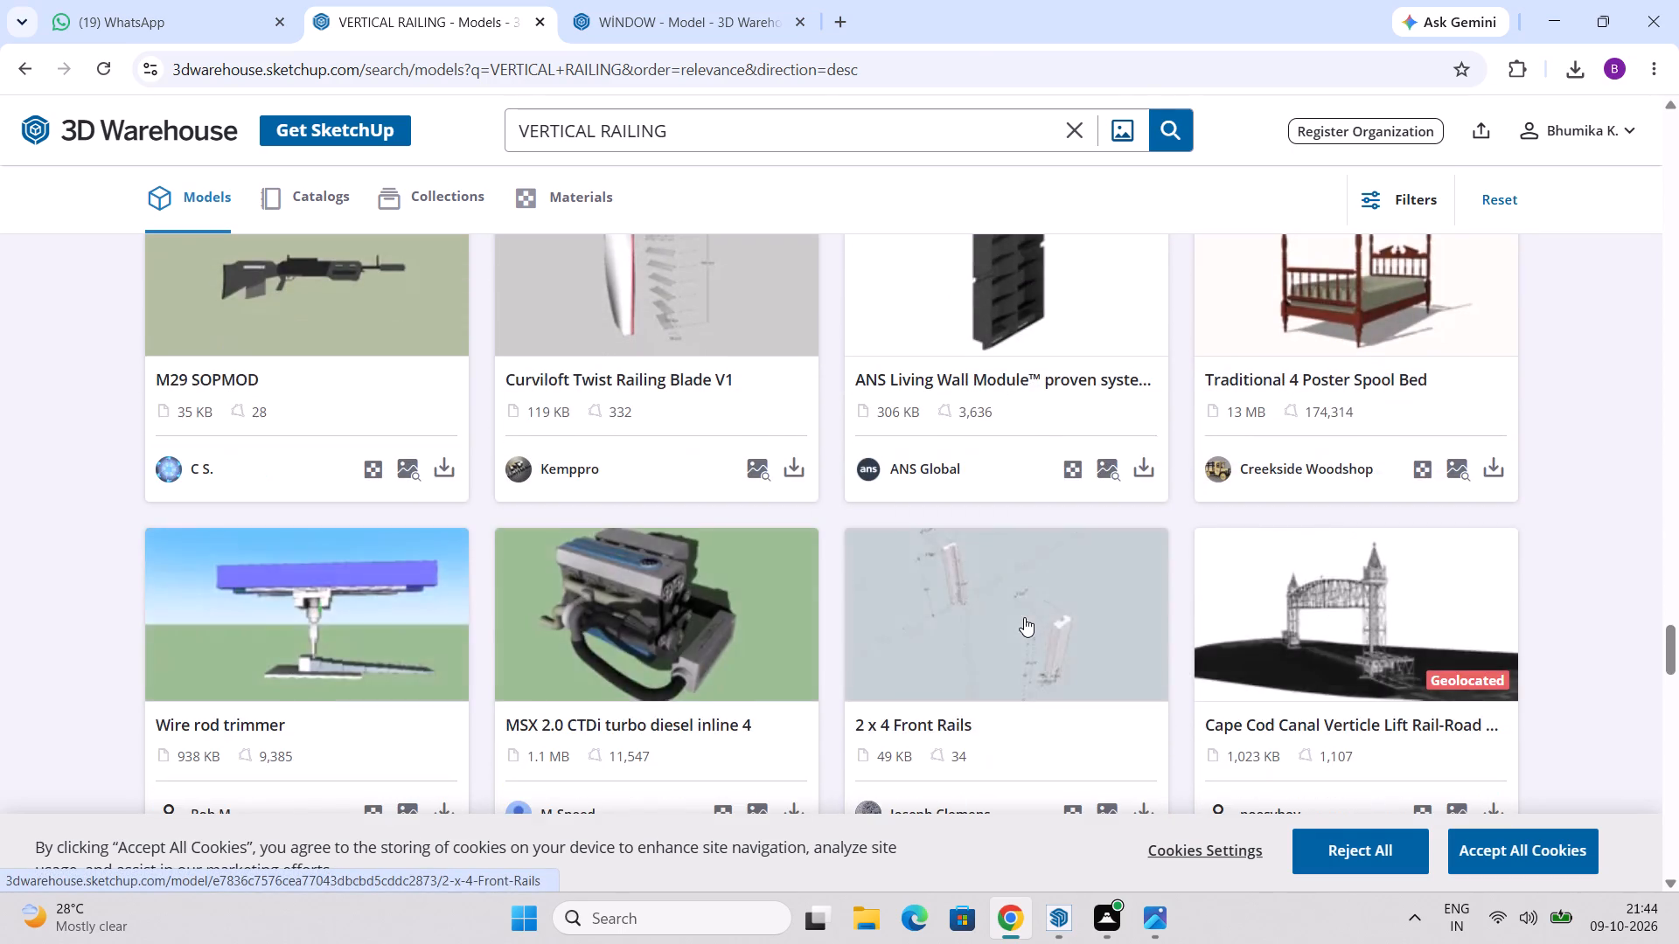
pyautogui.scroll(-7, 1024, 617)
pyautogui.scroll(2, 1024, 617)
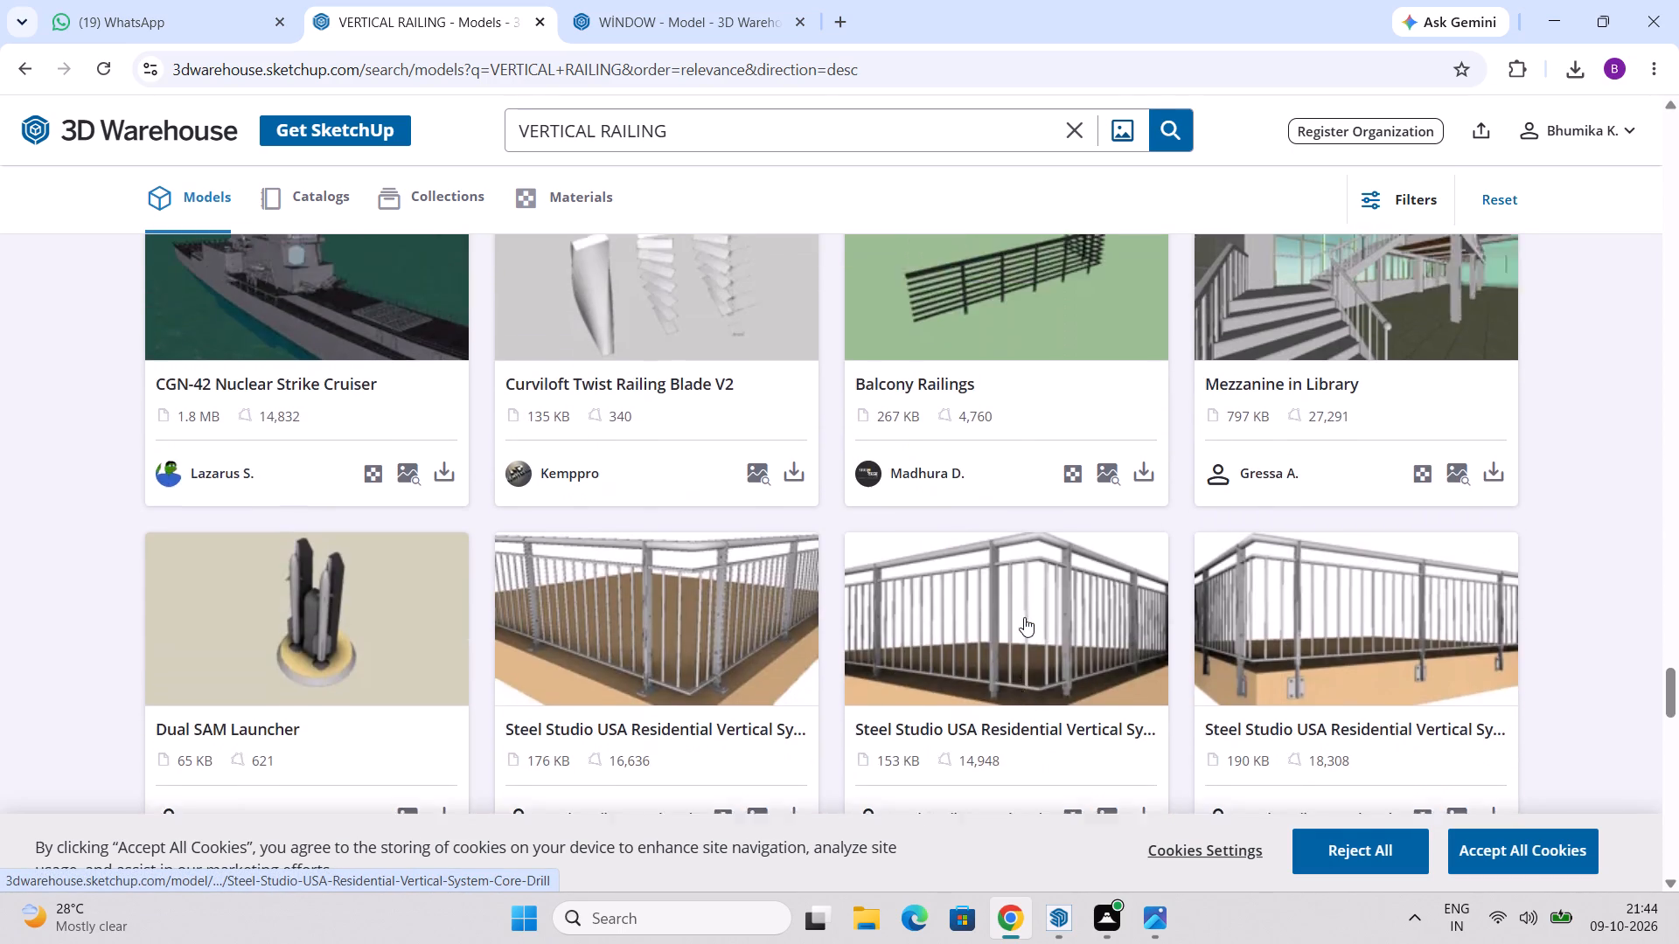
pyautogui.scroll(-6, 1024, 617)
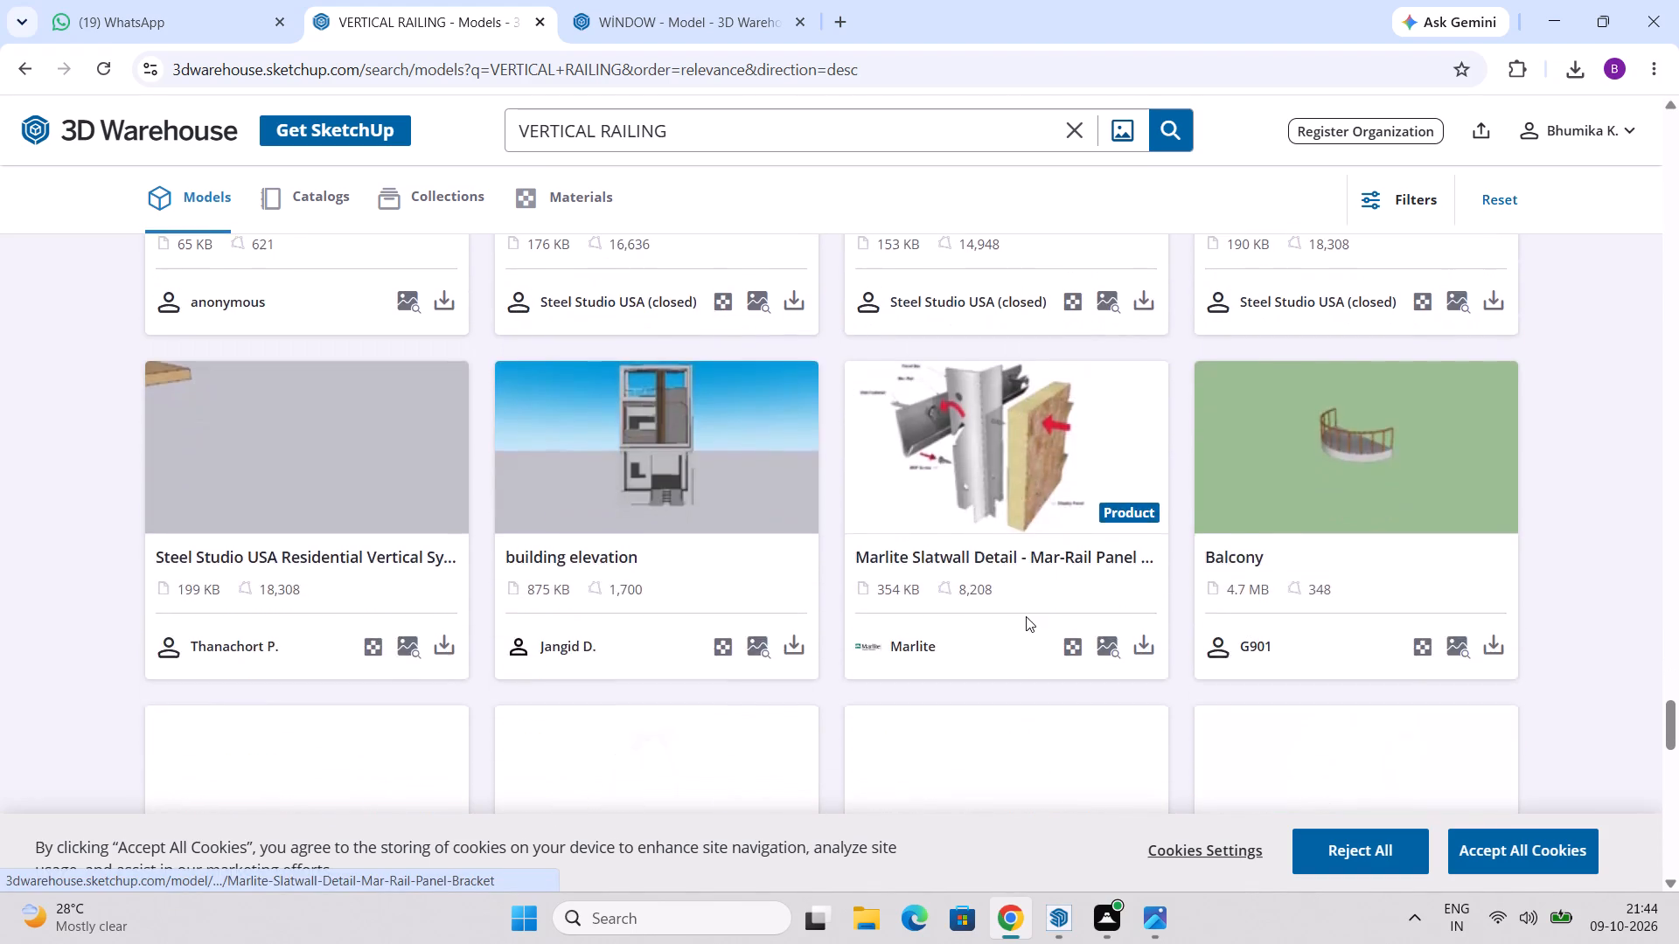
pyautogui.scroll(-14, 1026, 616)
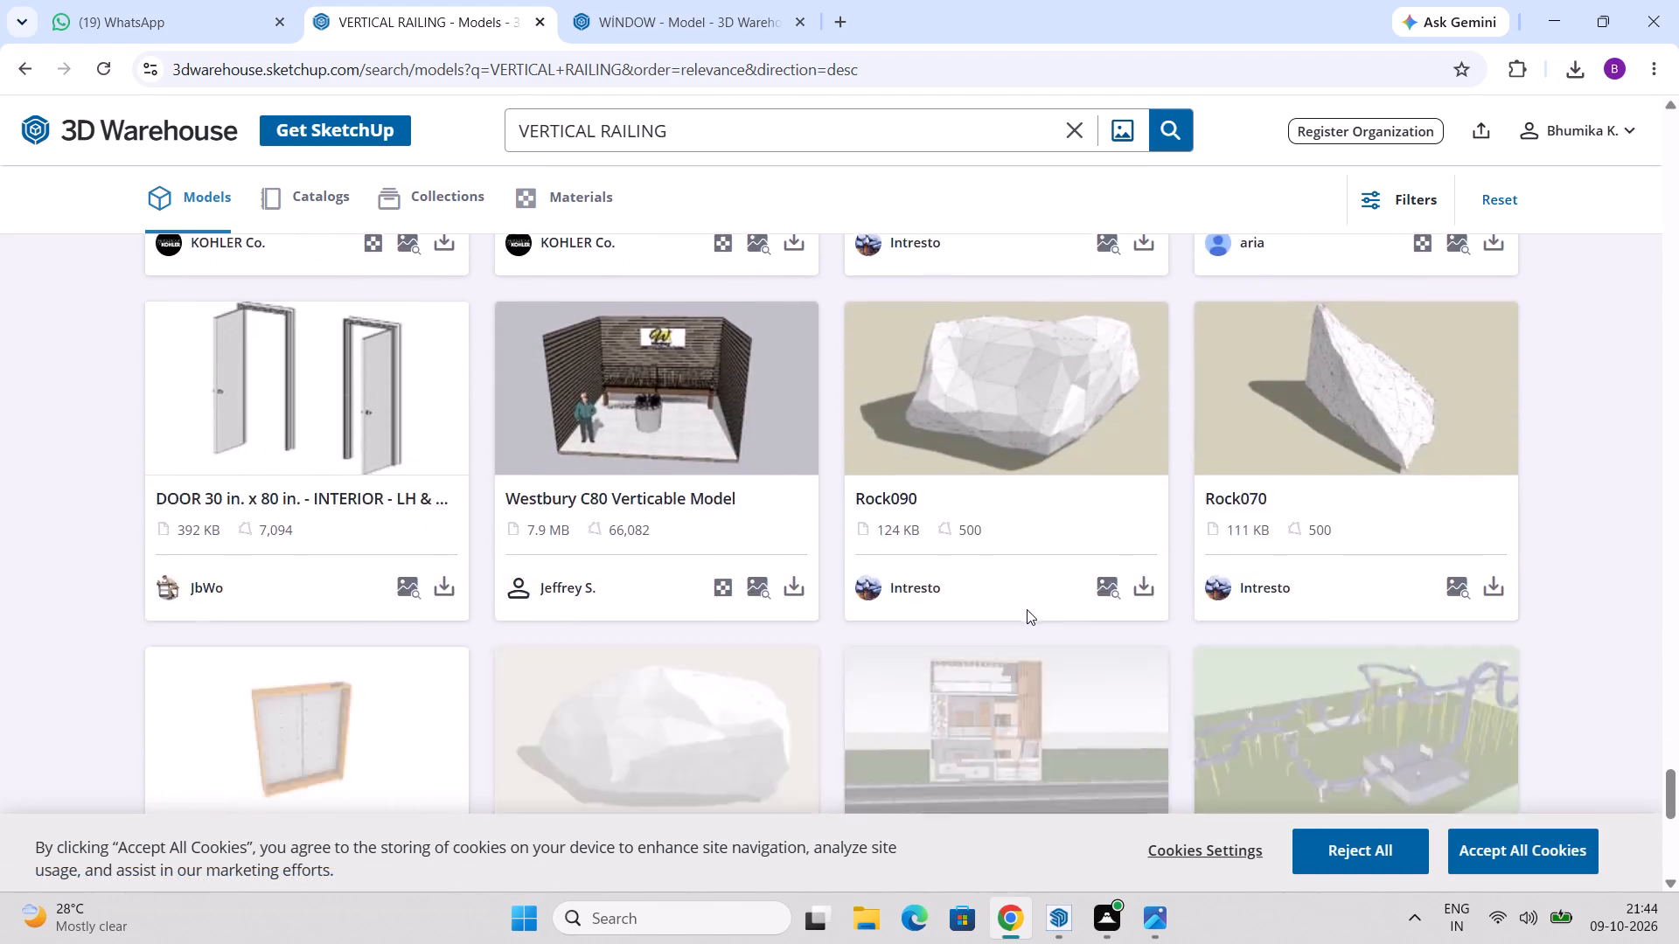
pyautogui.scroll(12, 1027, 609)
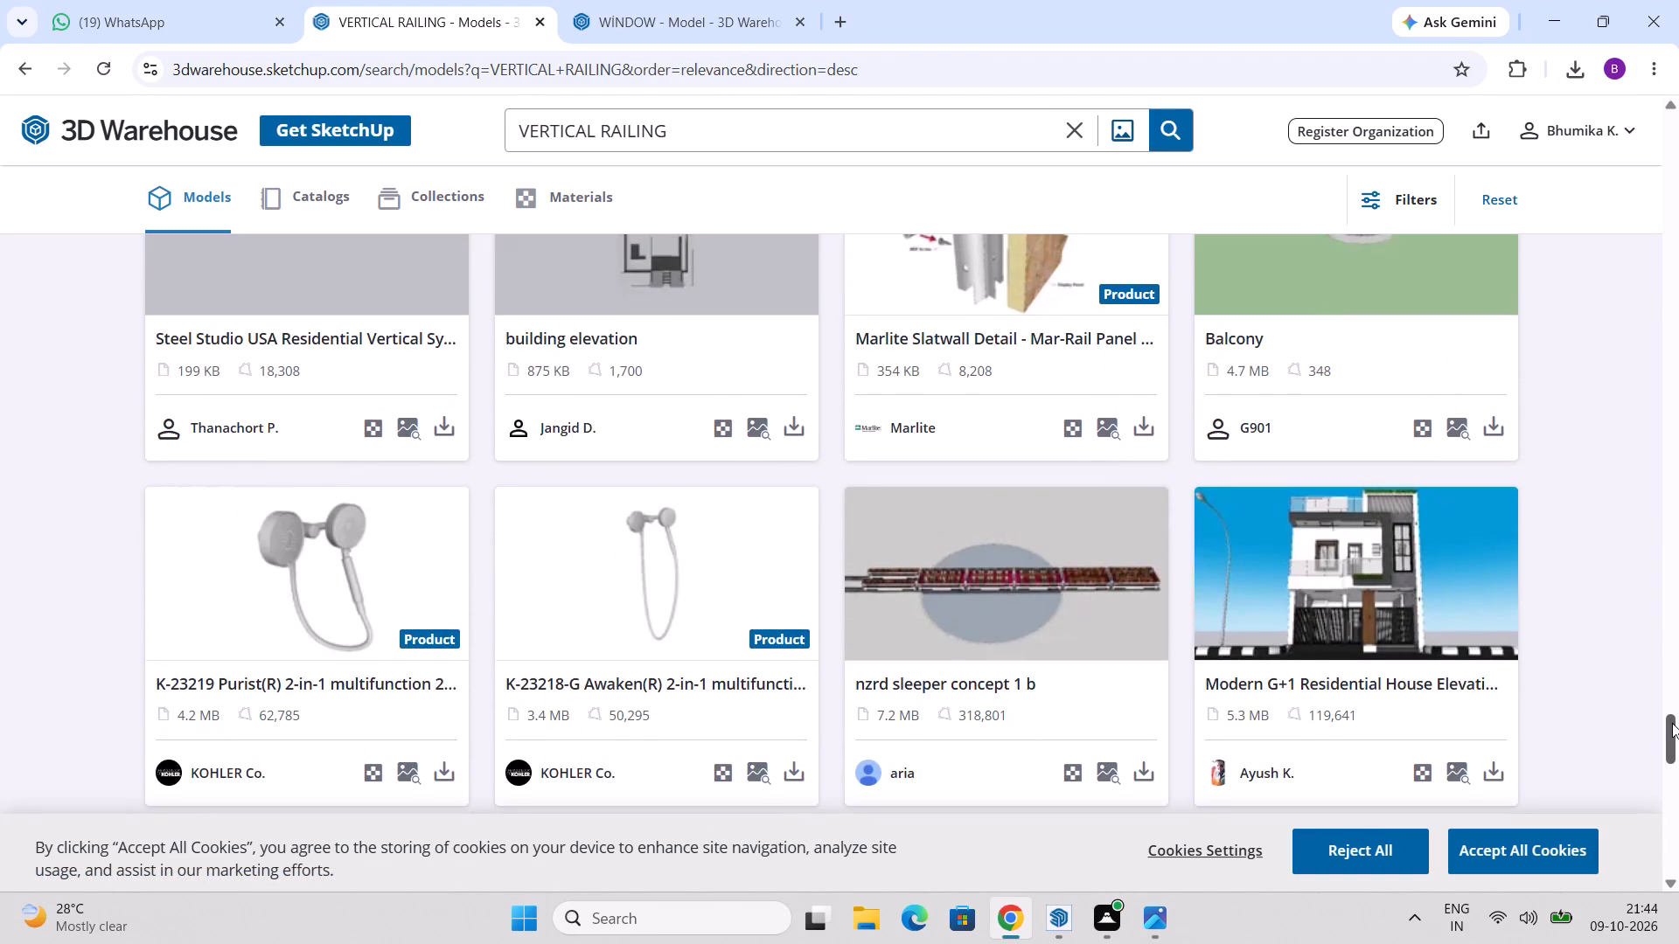
# Download the 59 KB dark Vertical Railing model from the first row of results as a SketchUp file.
pyautogui.moveTo(1672, 723); pyautogui.dragTo(1586, 0)
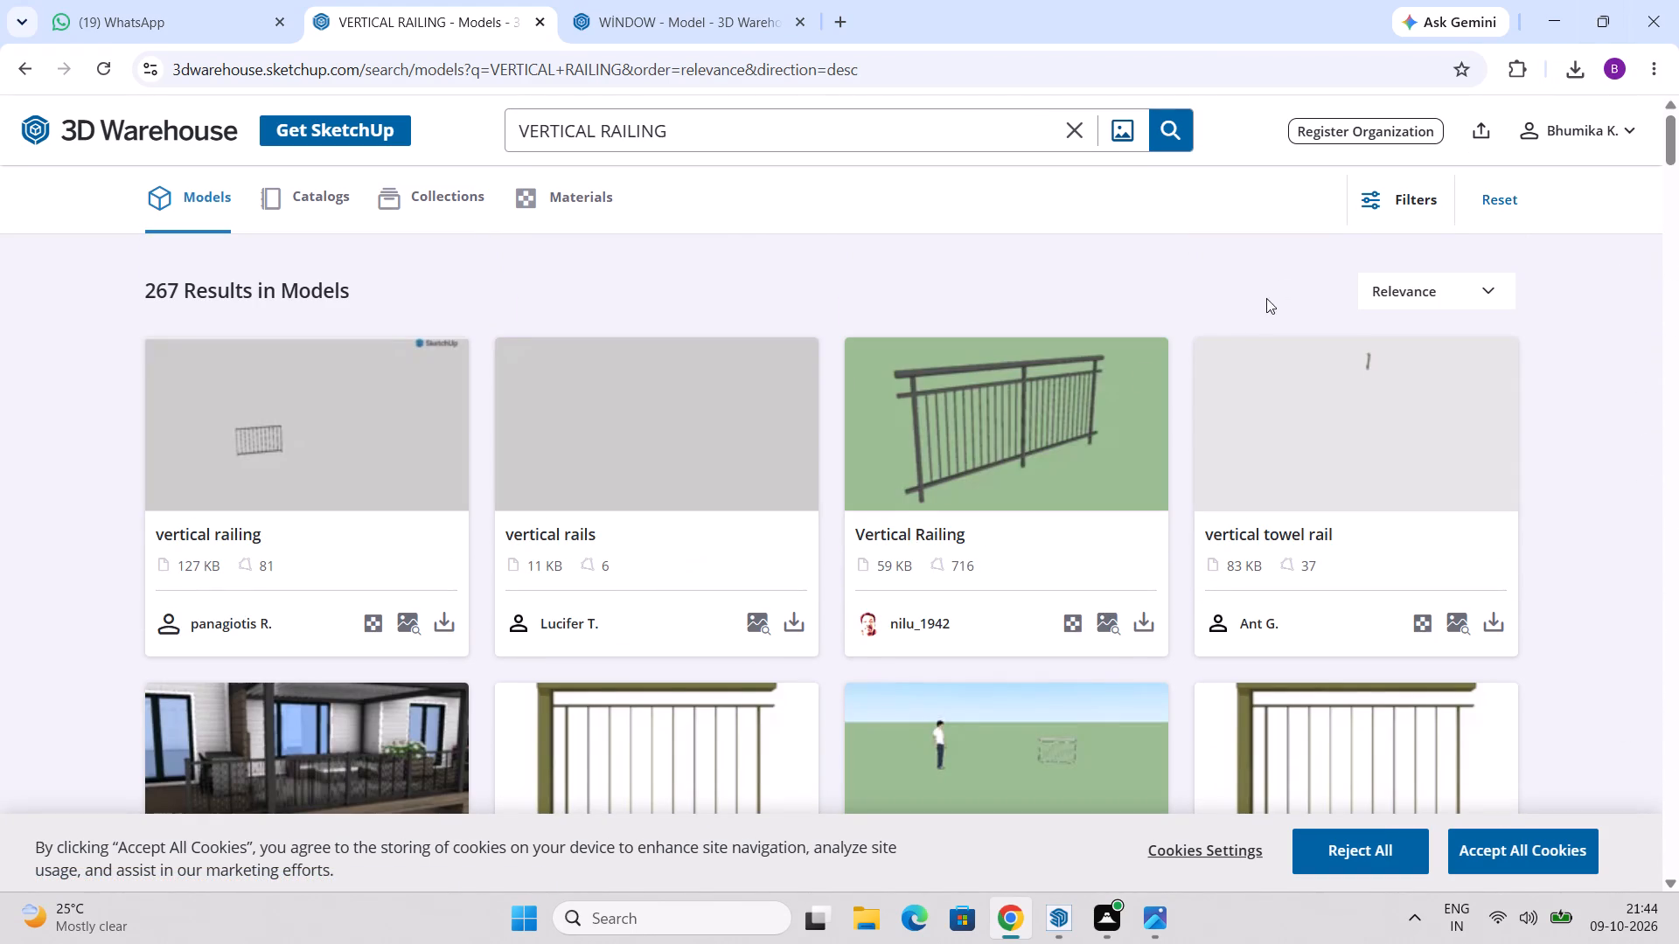
pyautogui.click(1146, 620)
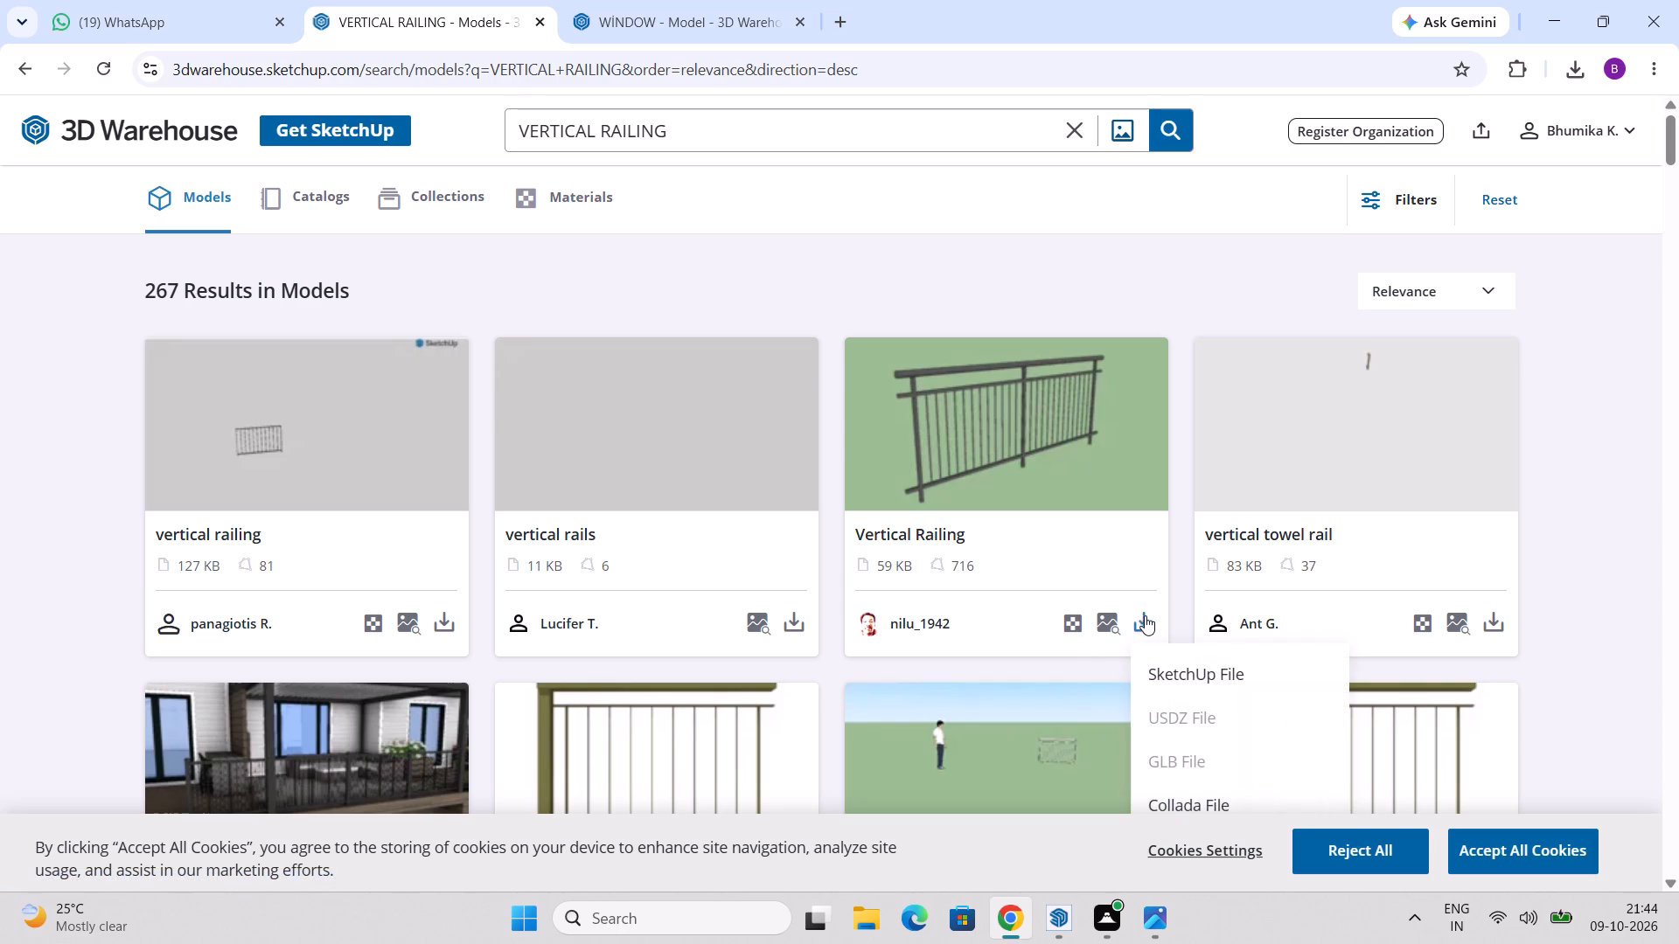
pyautogui.click(1216, 668)
pyautogui.scroll(-2, 1061, 564)
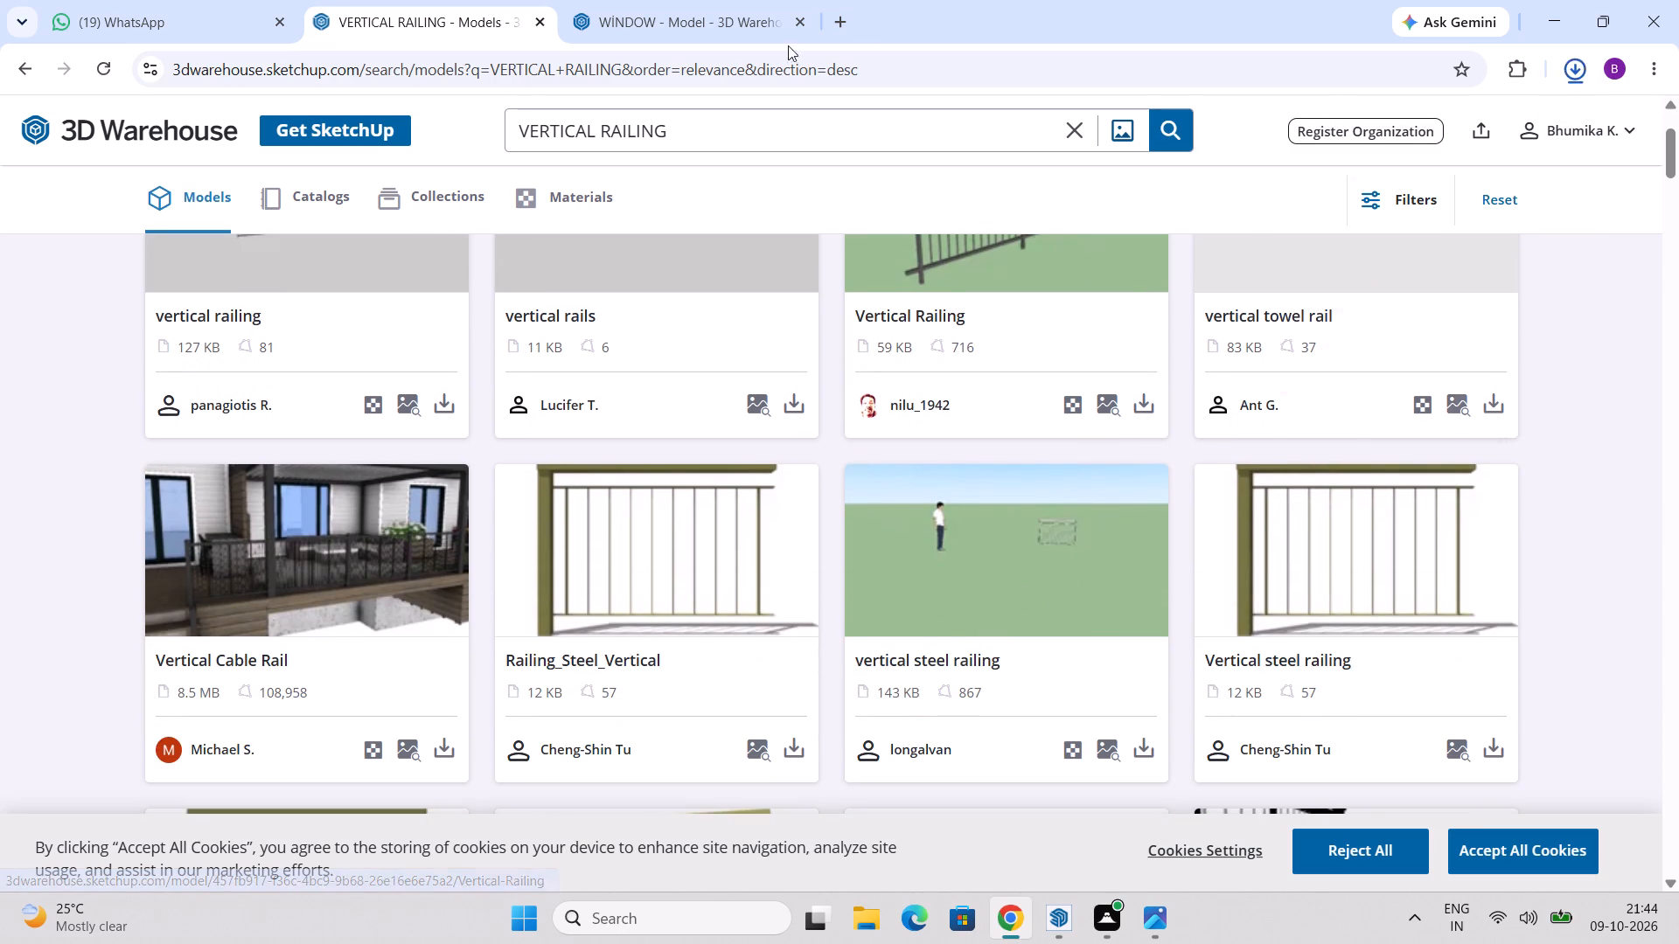
# Switch to SketchUp, import Component_28 from Downloads and place the window component on the porch floor in front of the house.
pyautogui.hotkey('alt', 'Tab')
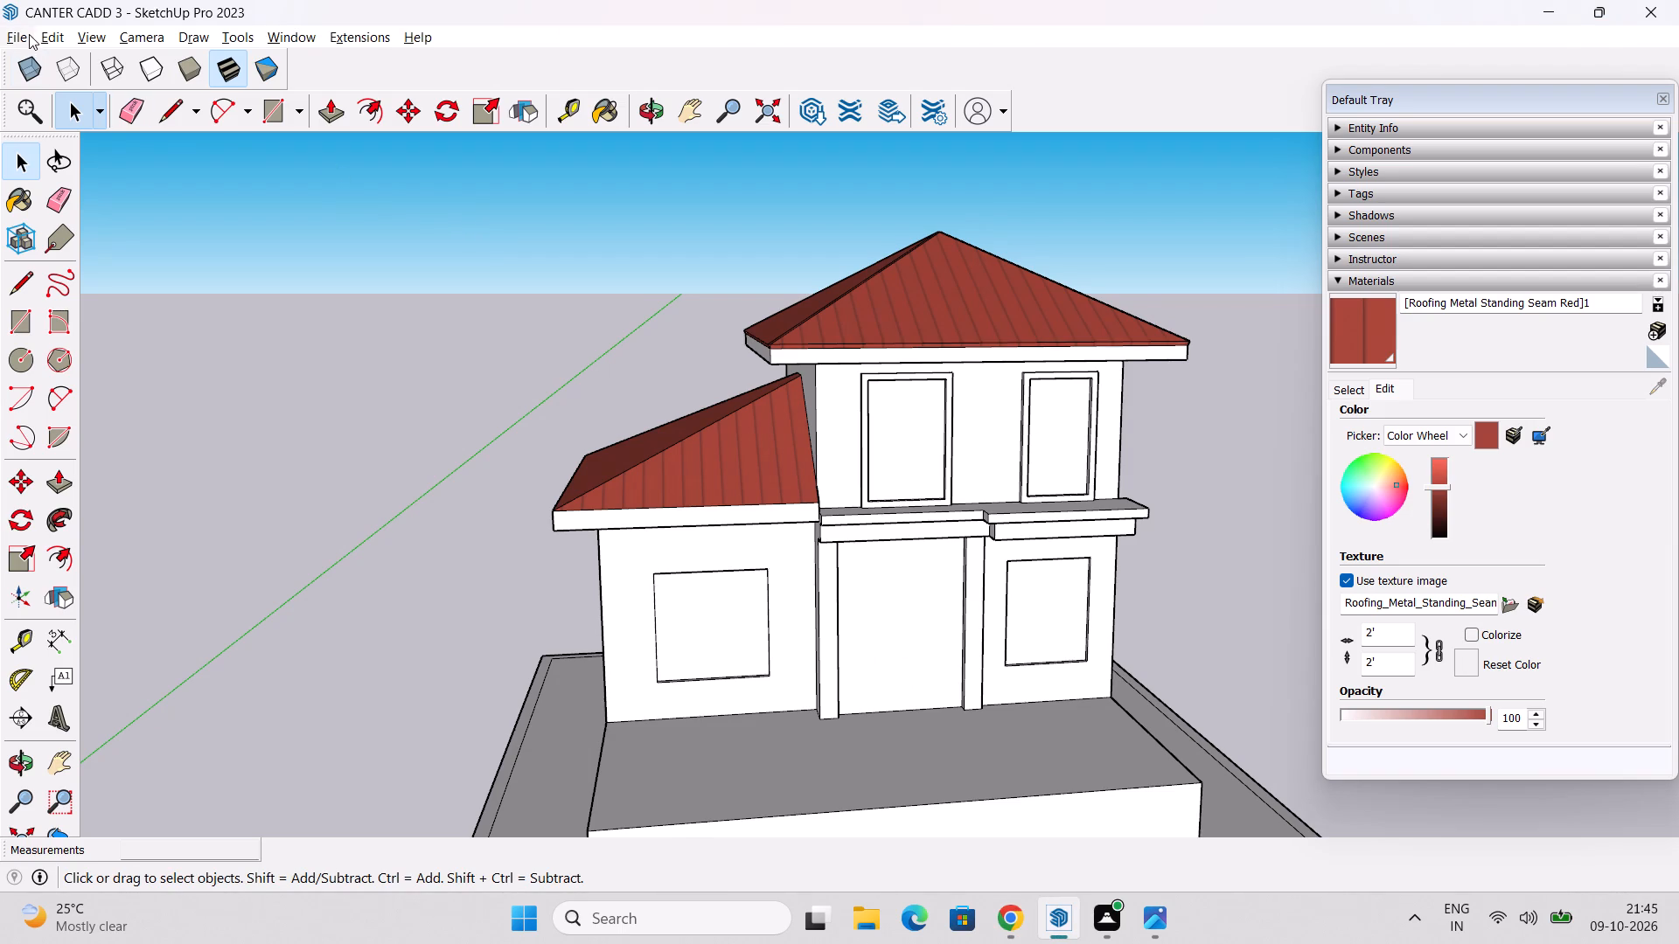
pyautogui.click(21, 37)
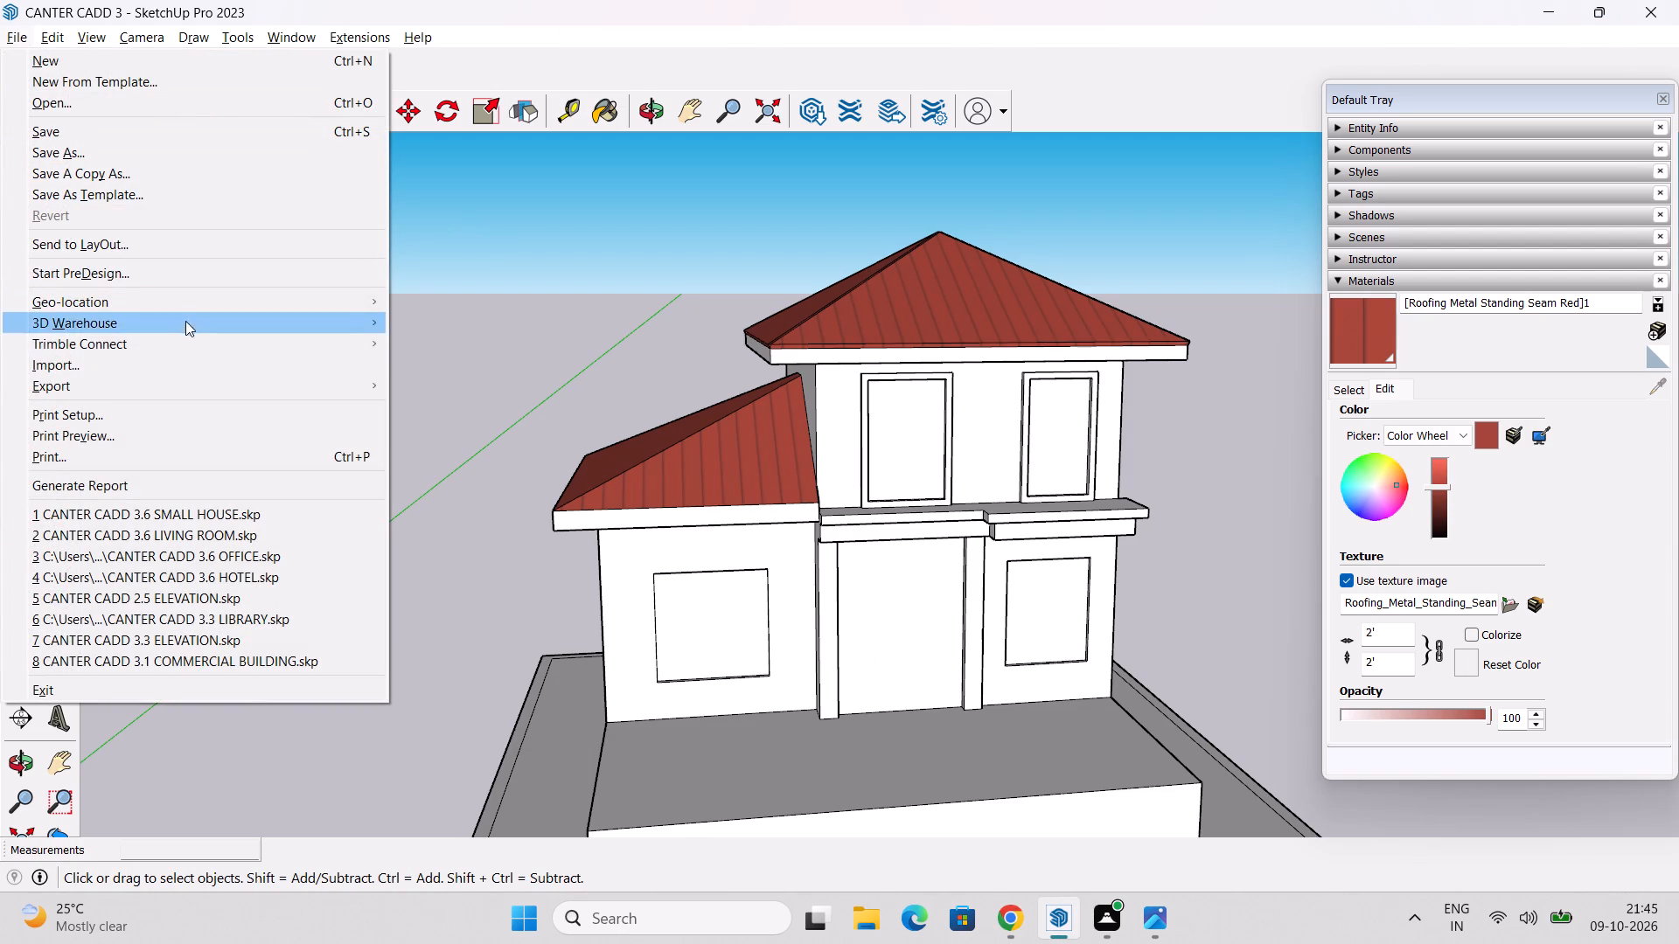
pyautogui.click(149, 359)
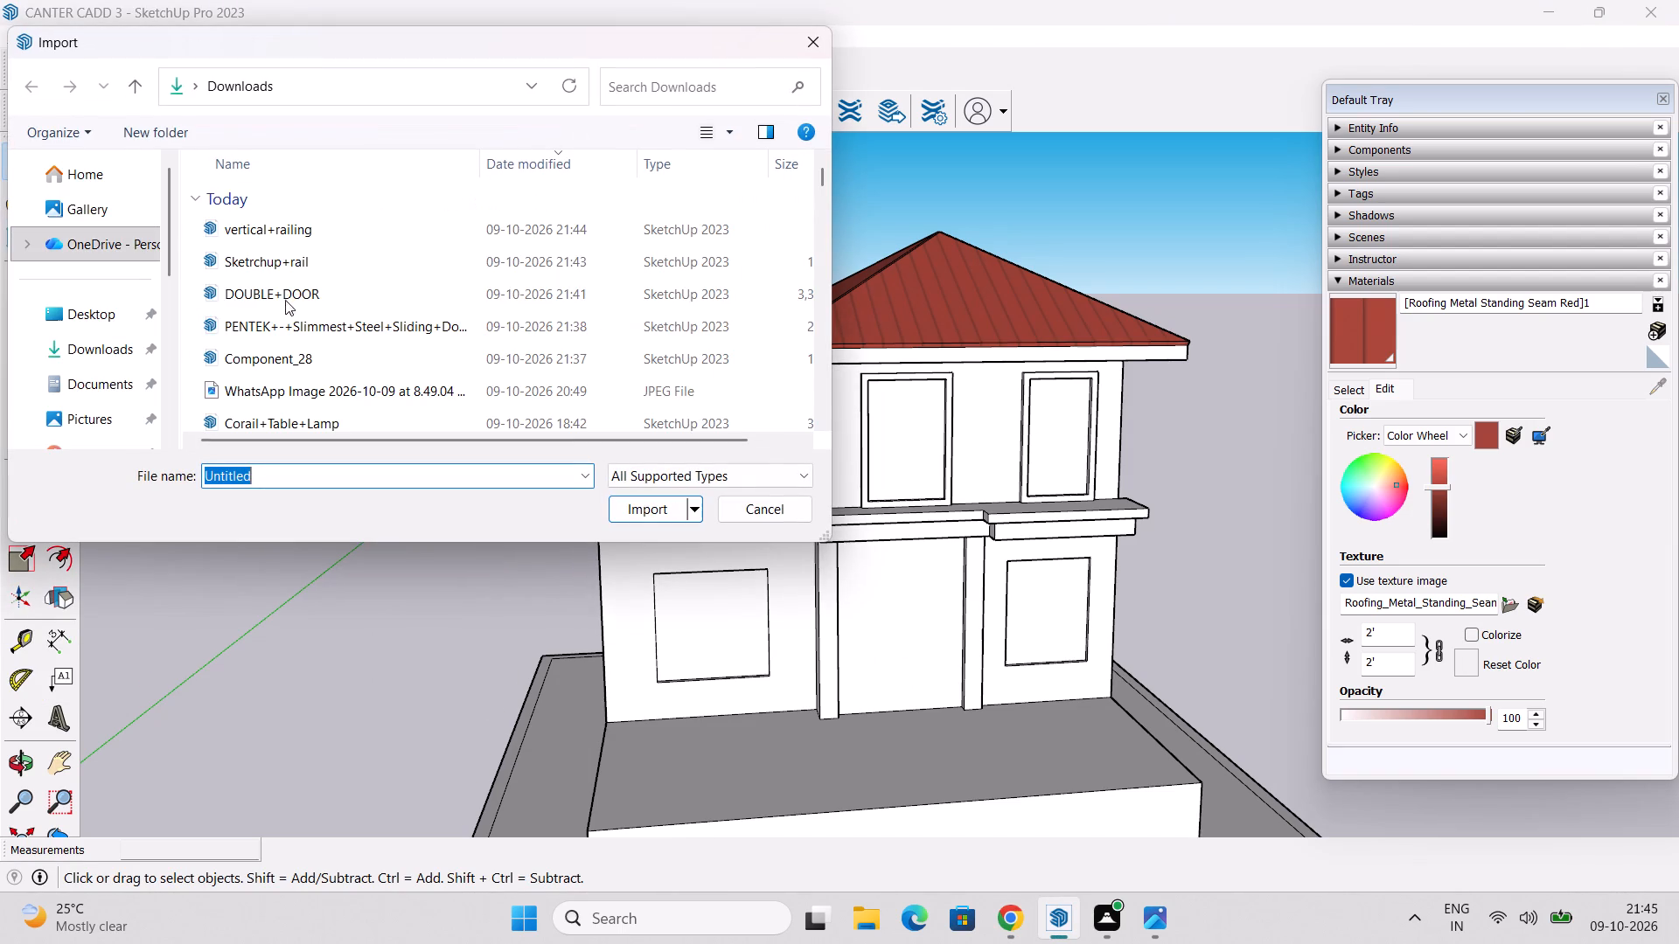
pyautogui.click(321, 366)
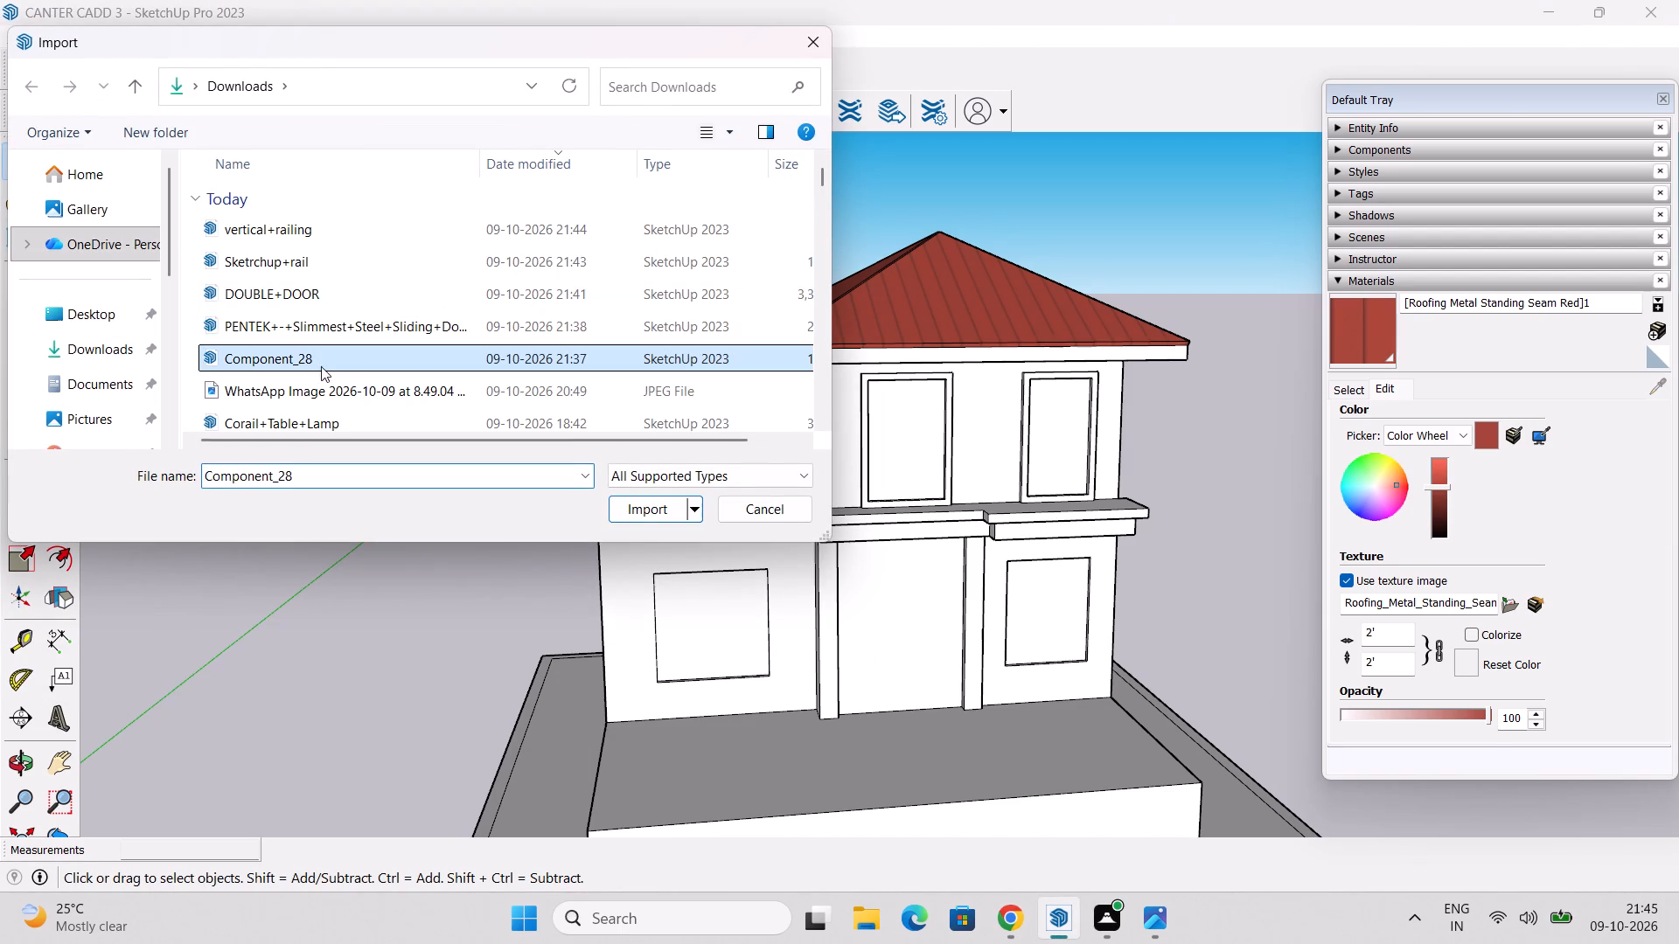
pyautogui.click(637, 517)
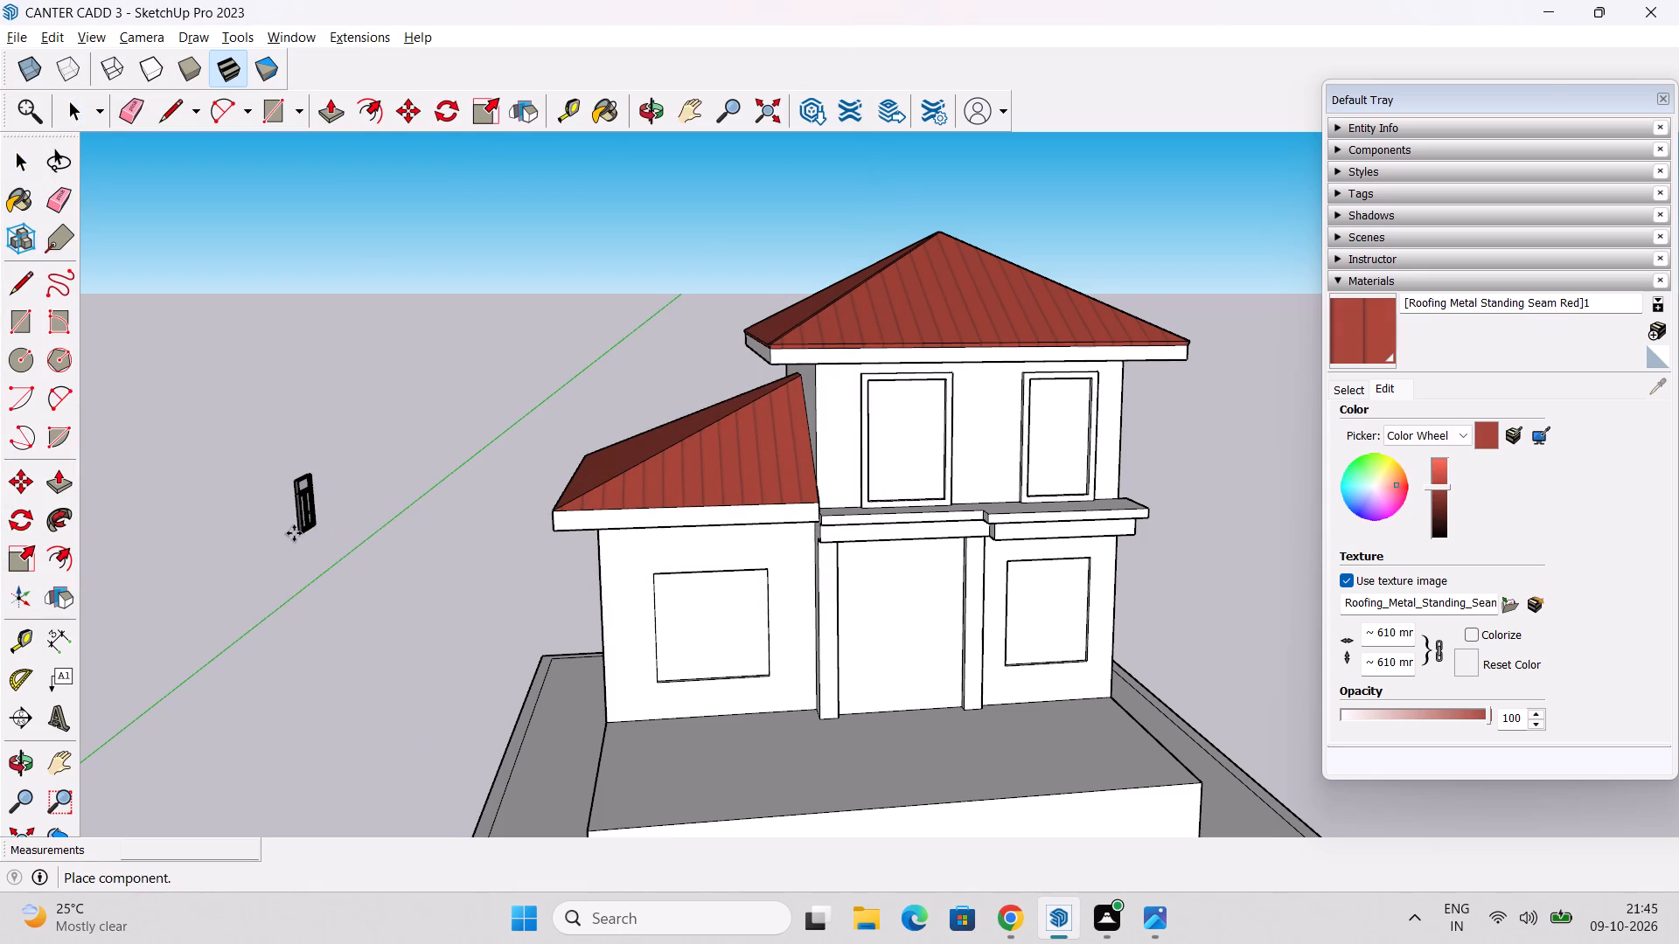
pyautogui.scroll(2, 874, 668)
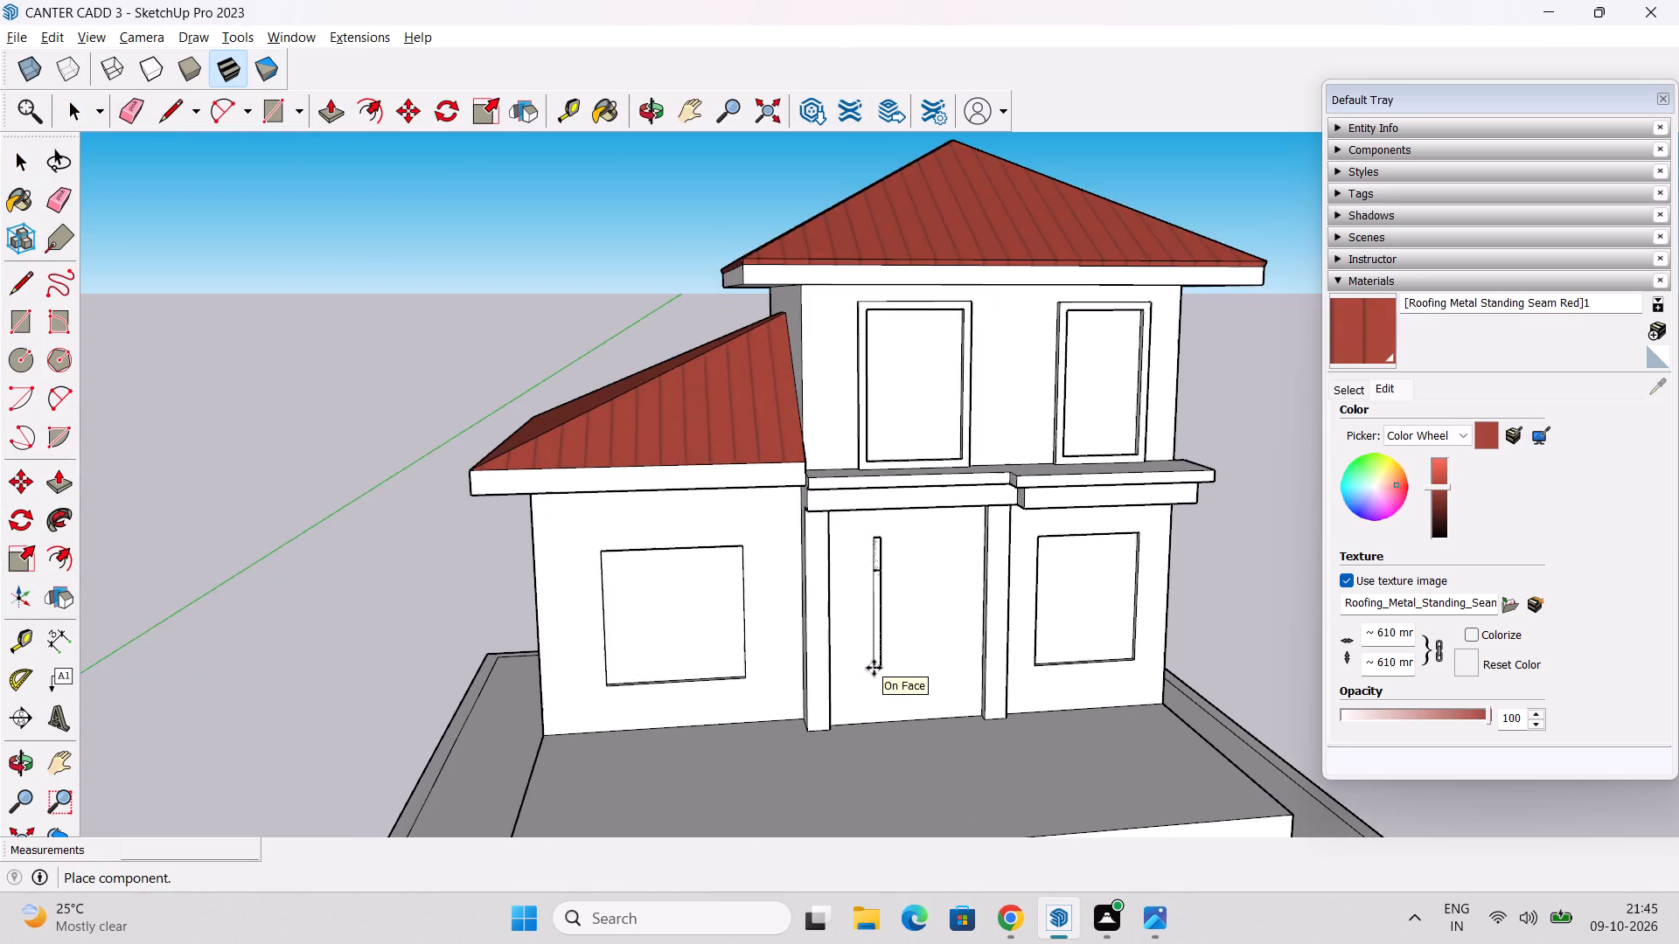
pyautogui.moveTo(874, 668); pyautogui.dragTo(530, 617, button='middle')
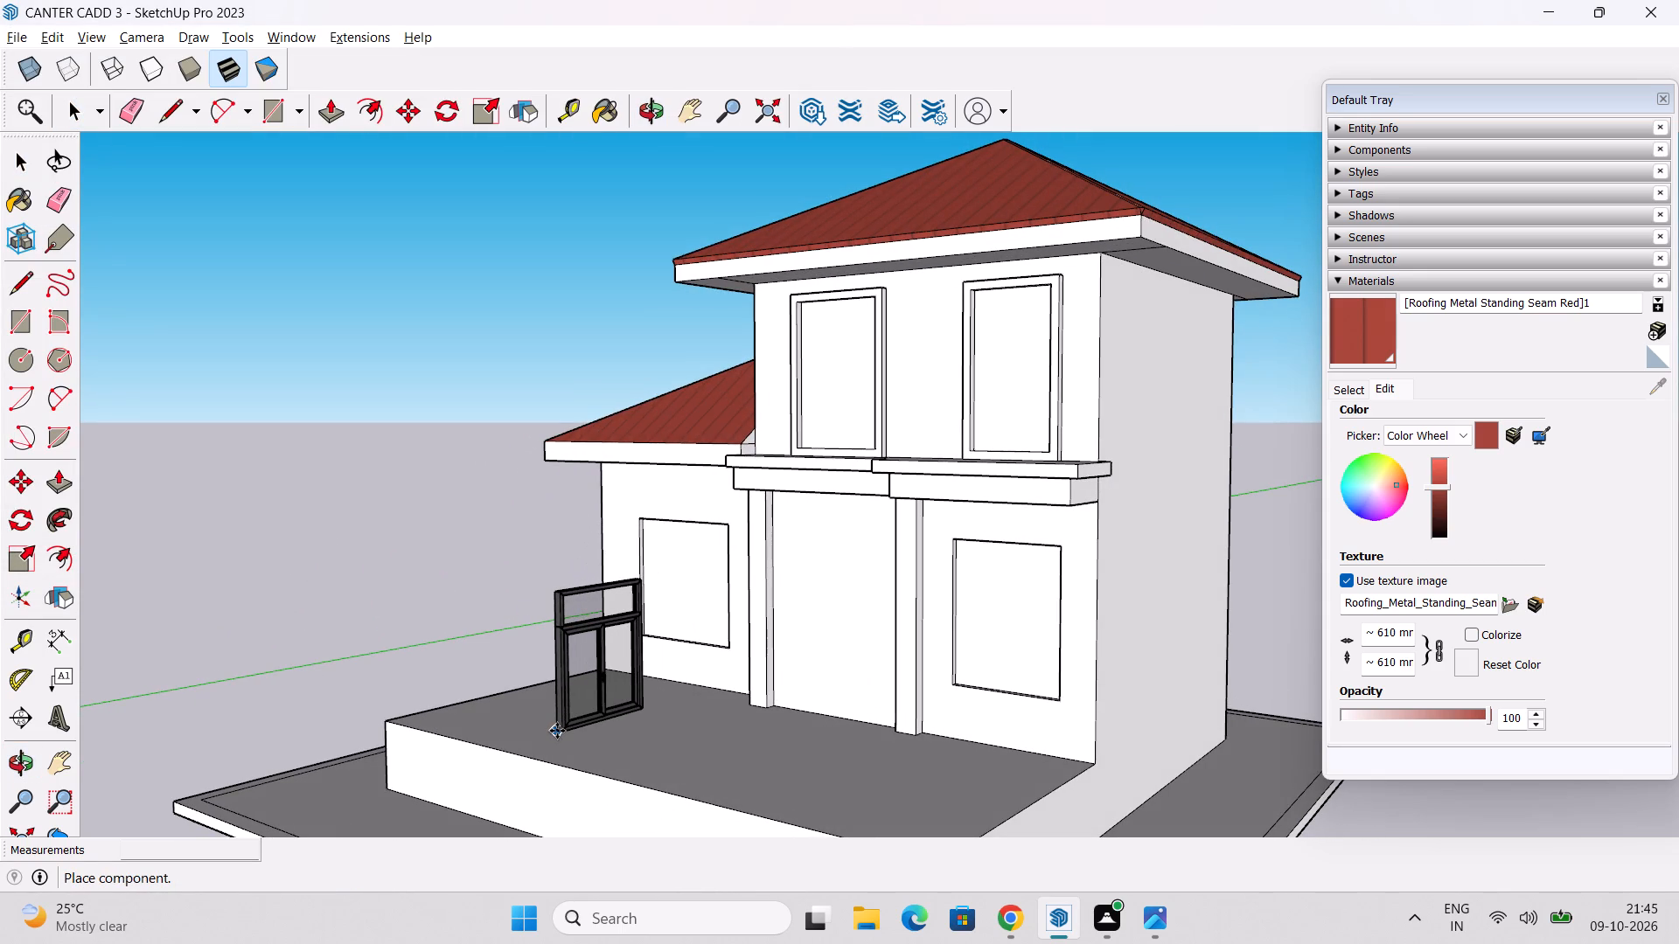
pyautogui.click(557, 731)
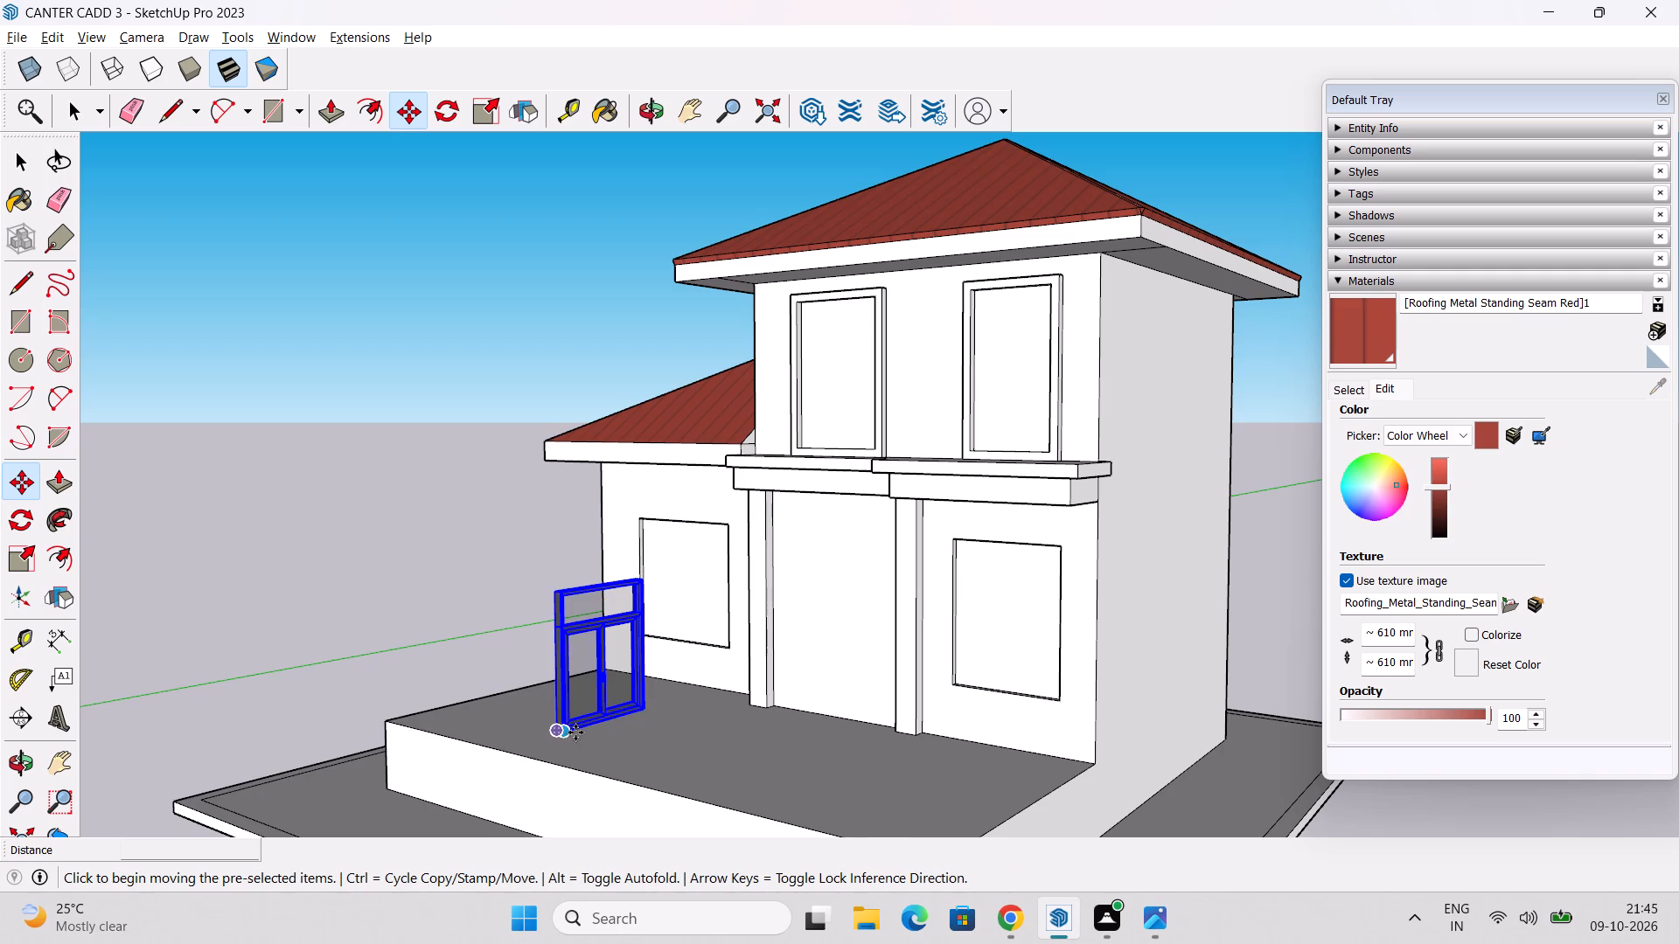
# Move the imported window component off the porch to open ground beside the house, first about 18', then about 12' more.
pyautogui.click(568, 732)
pyautogui.click(262, 689)
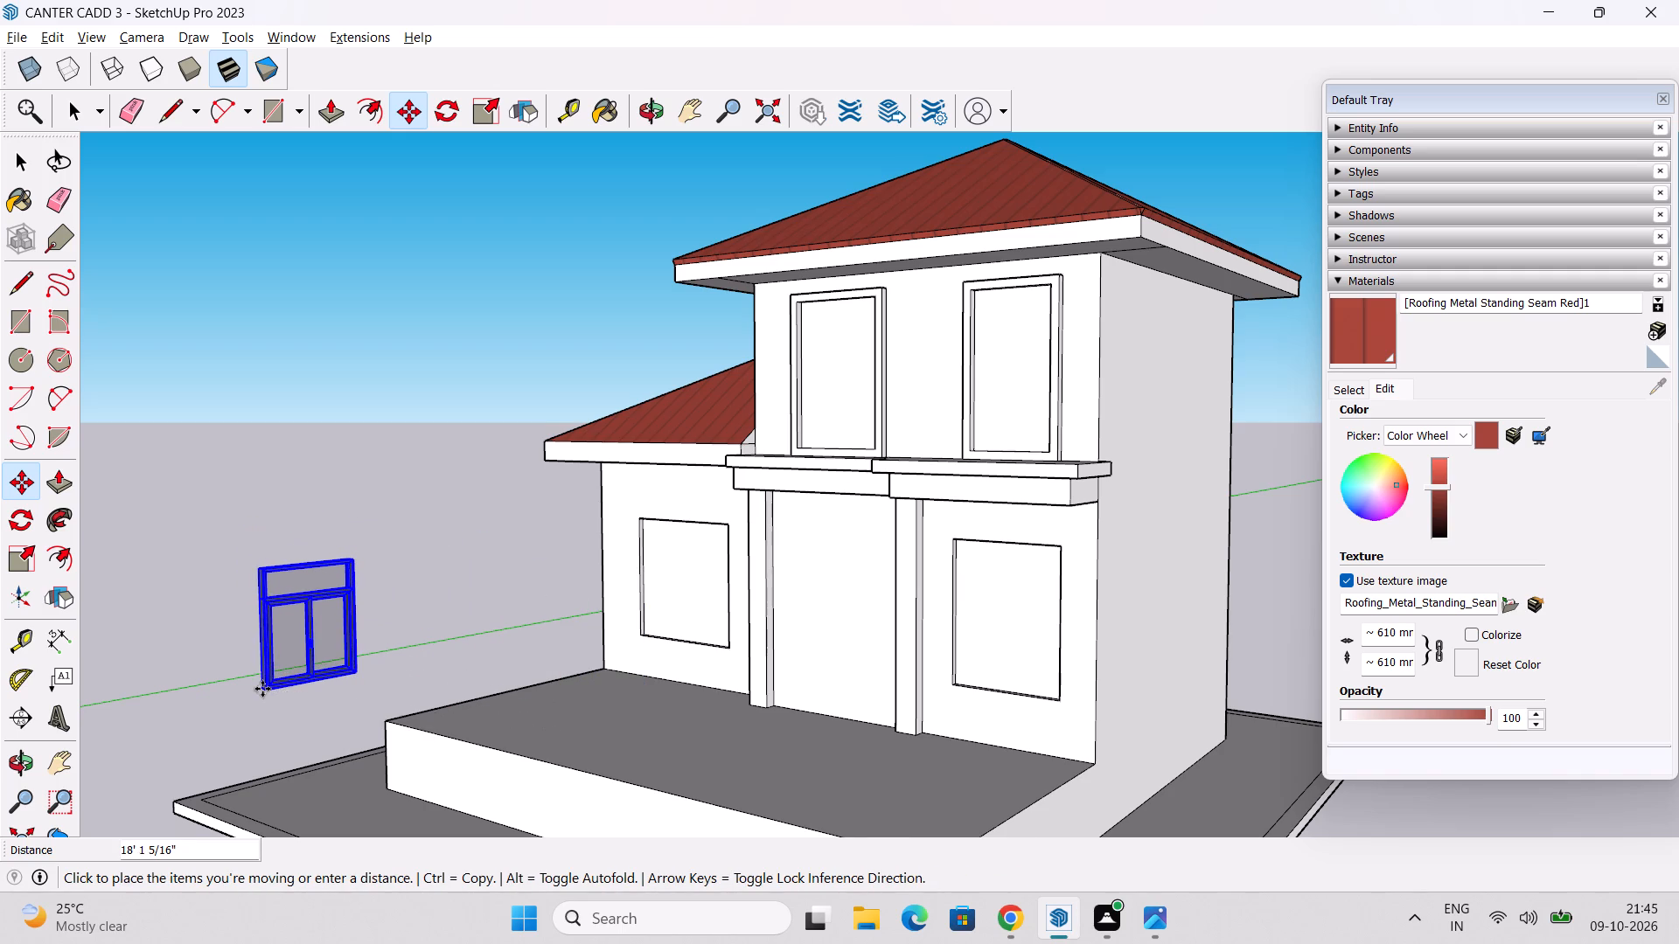
pyautogui.moveTo(308, 718); pyautogui.dragTo(603, 656, button='middle')
pyautogui.moveTo(358, 742); pyautogui.dragTo(617, 580, button='middle')
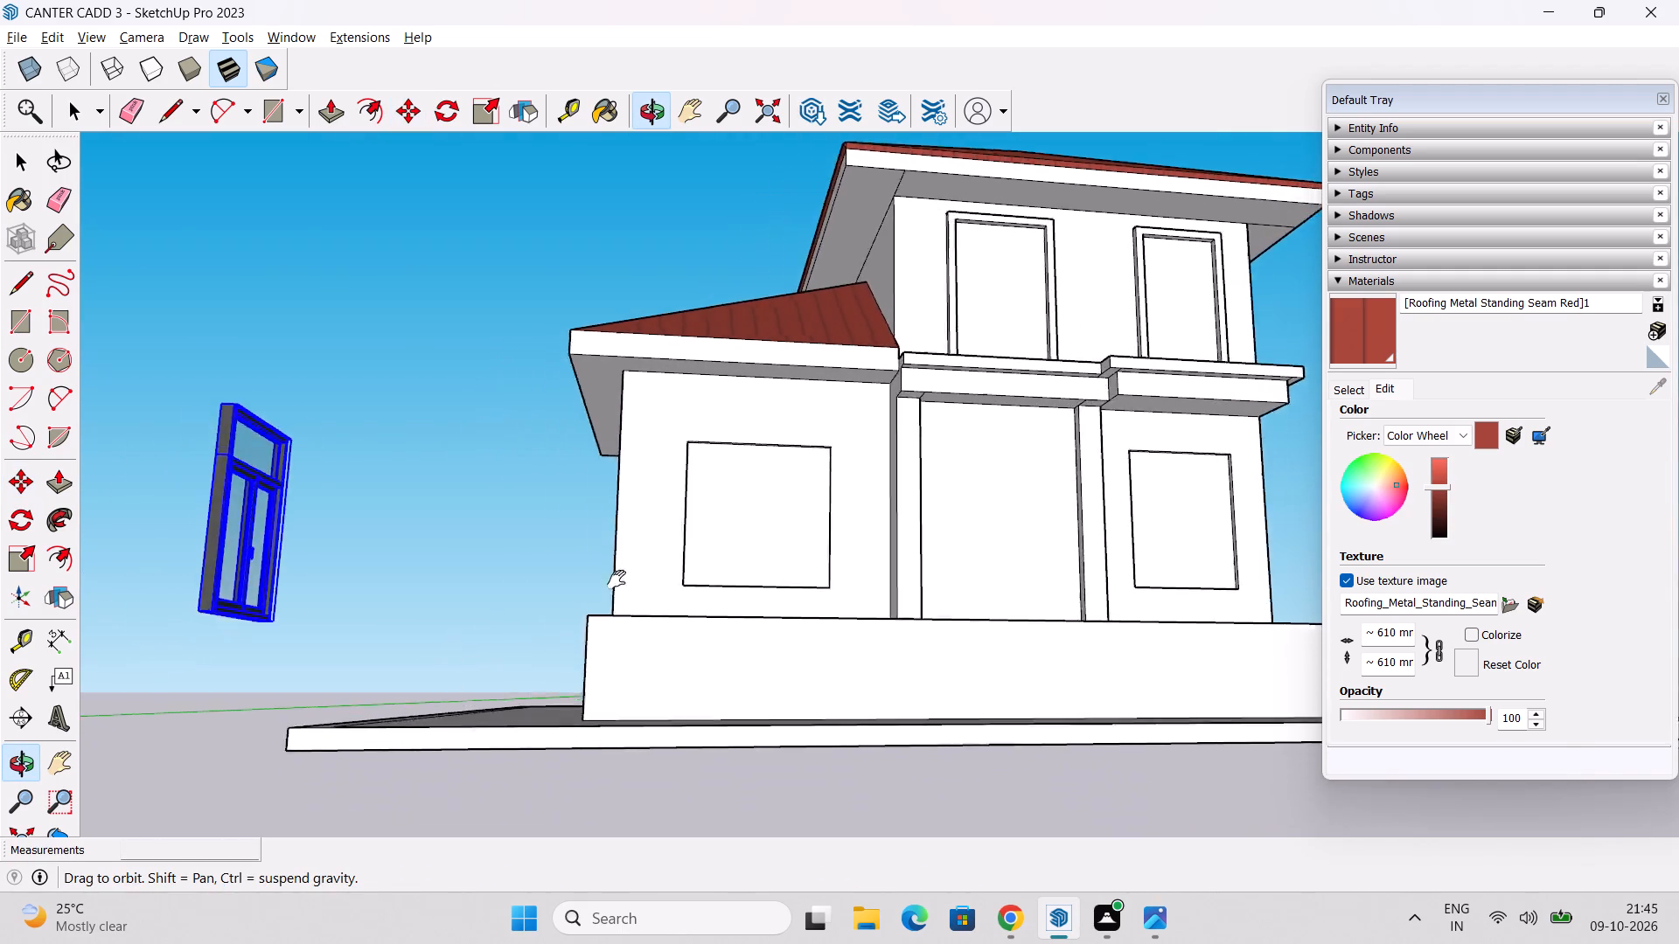
pyautogui.moveTo(617, 580); pyautogui.dragTo(670, 564, button='middle')
pyautogui.moveTo(612, 606); pyautogui.dragTo(658, 748, button='middle')
pyautogui.keyDown('shift'); pyautogui.moveTo(651, 742); pyautogui.dragTo(694, 562, button='middle'); pyautogui.keyUp('shift')
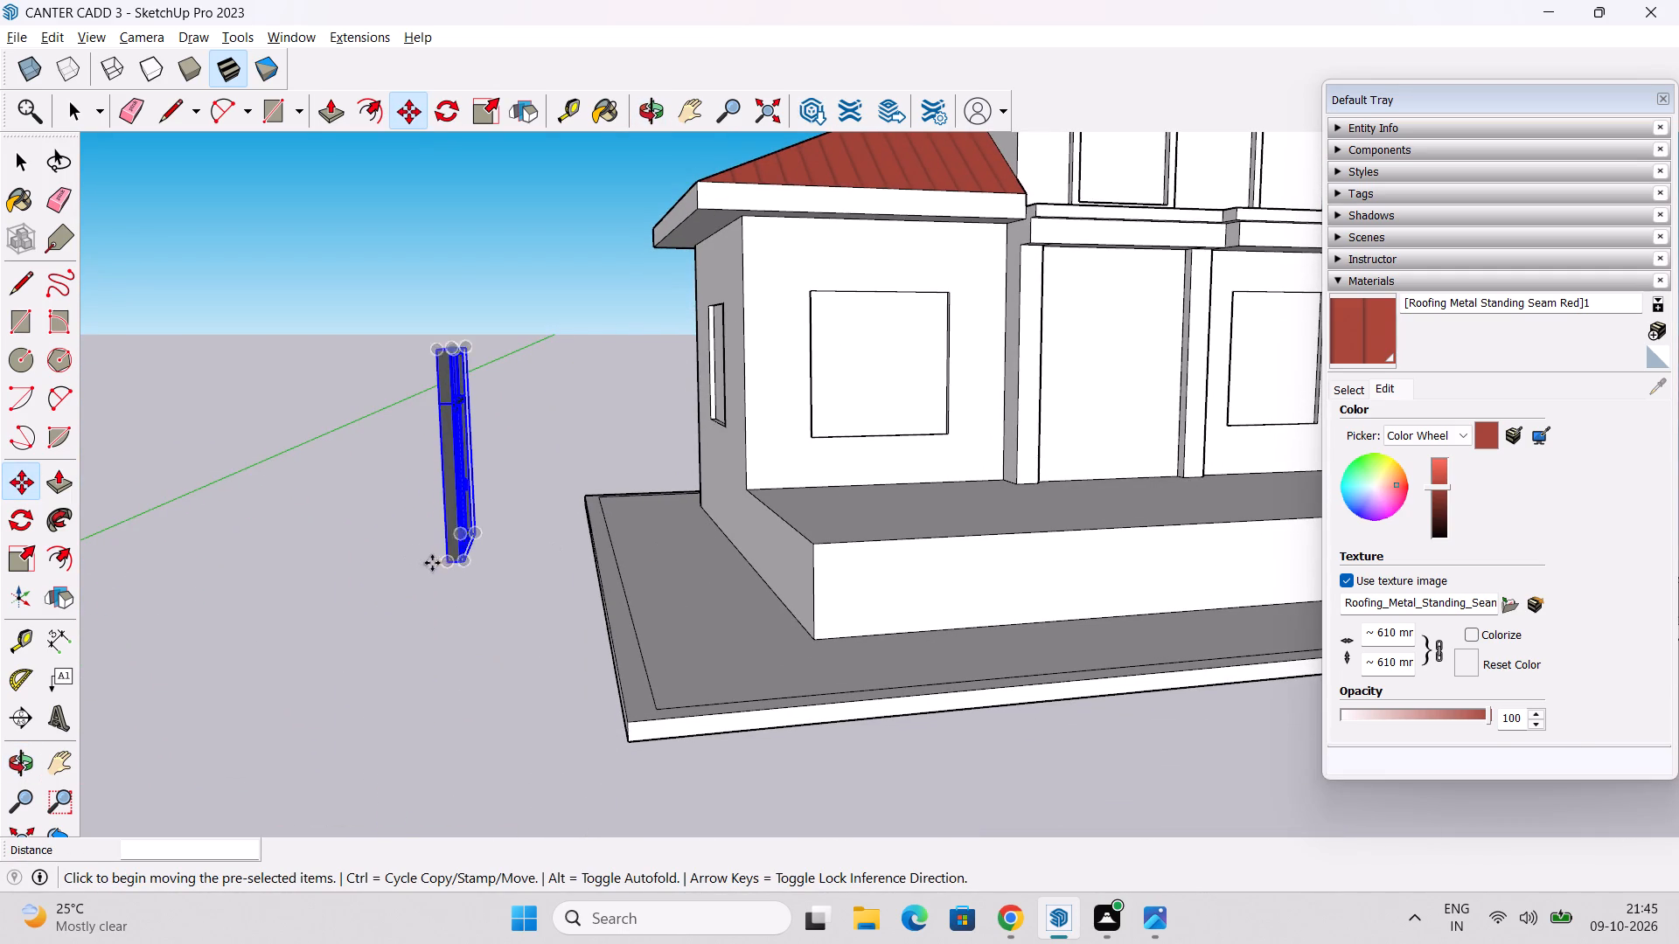
pyautogui.click(435, 564)
pyautogui.click(426, 689)
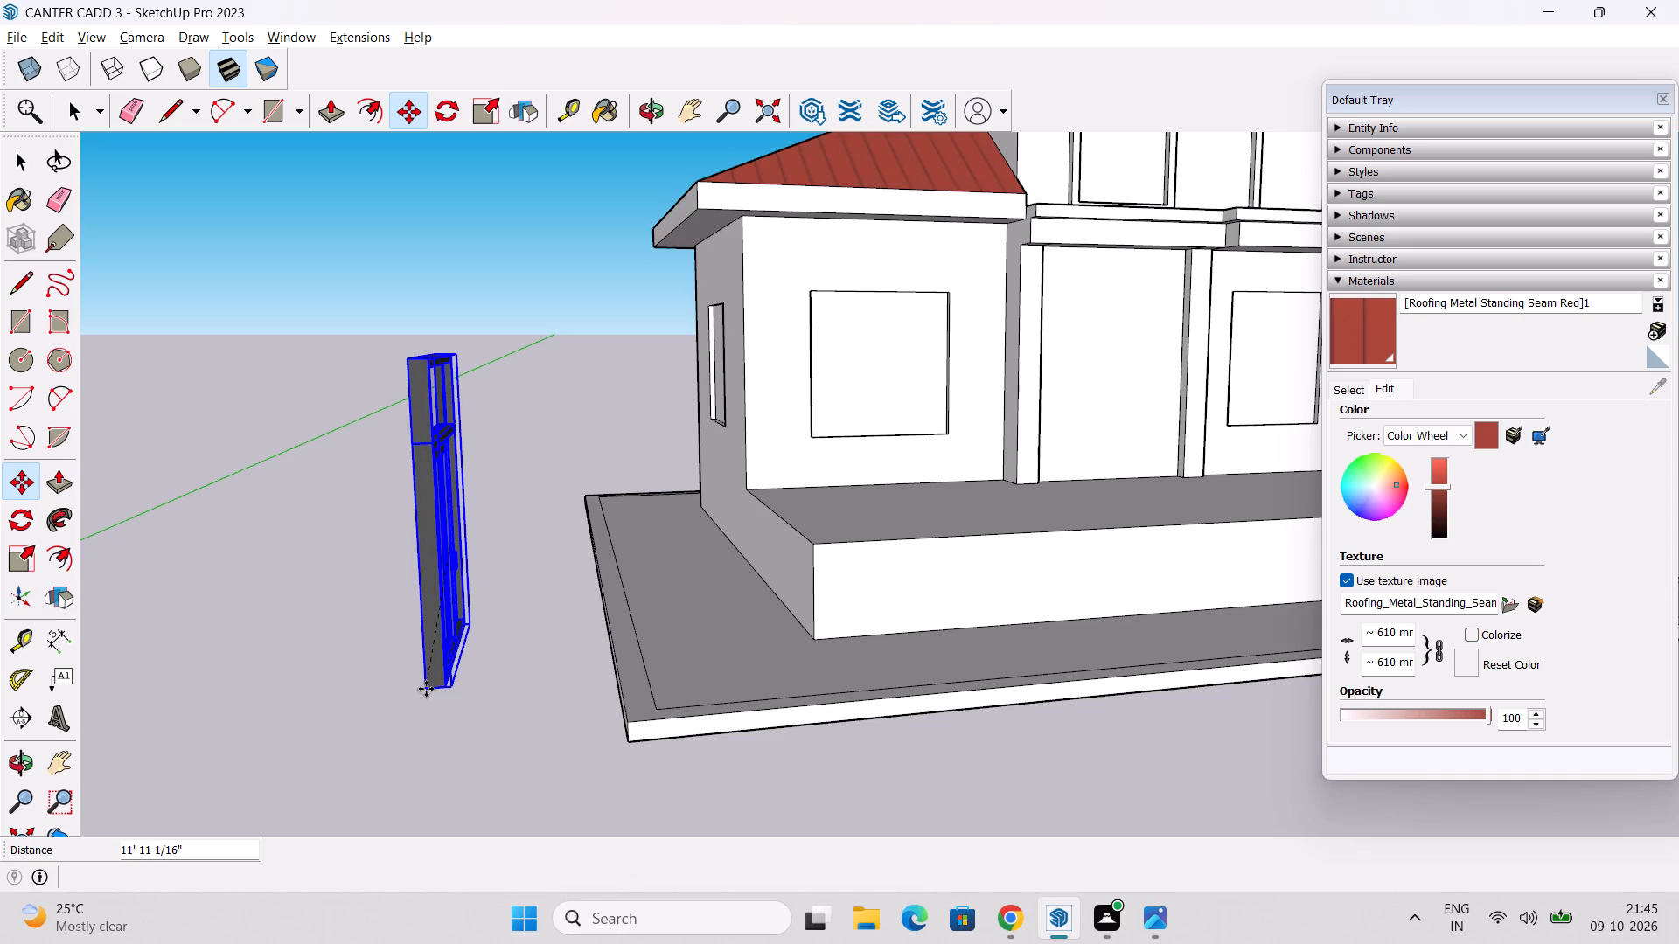
# Rotate the imported window component 180° about the red axis so its small fixed pane is at the bottom.
pyautogui.moveTo(490, 674); pyautogui.dragTo(506, 568, button='middle')
pyautogui.scroll(-2, 516, 552)
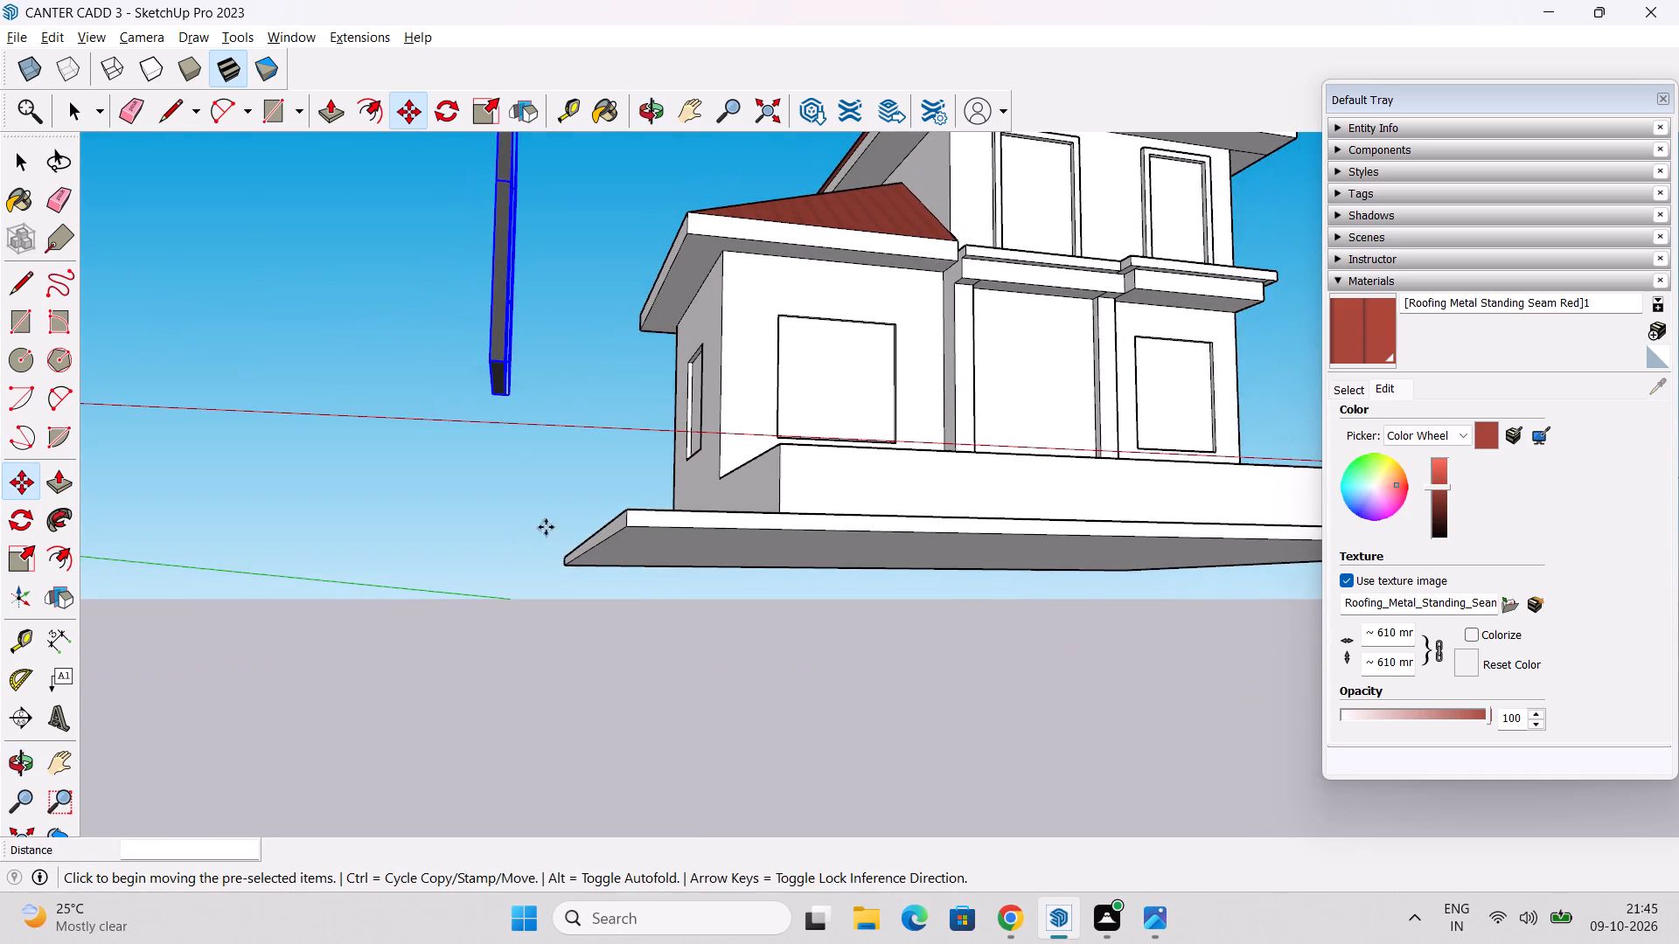
pyautogui.moveTo(552, 509); pyautogui.dragTo(487, 624, button='middle')
pyautogui.moveTo(487, 613); pyautogui.dragTo(497, 566, button='middle')
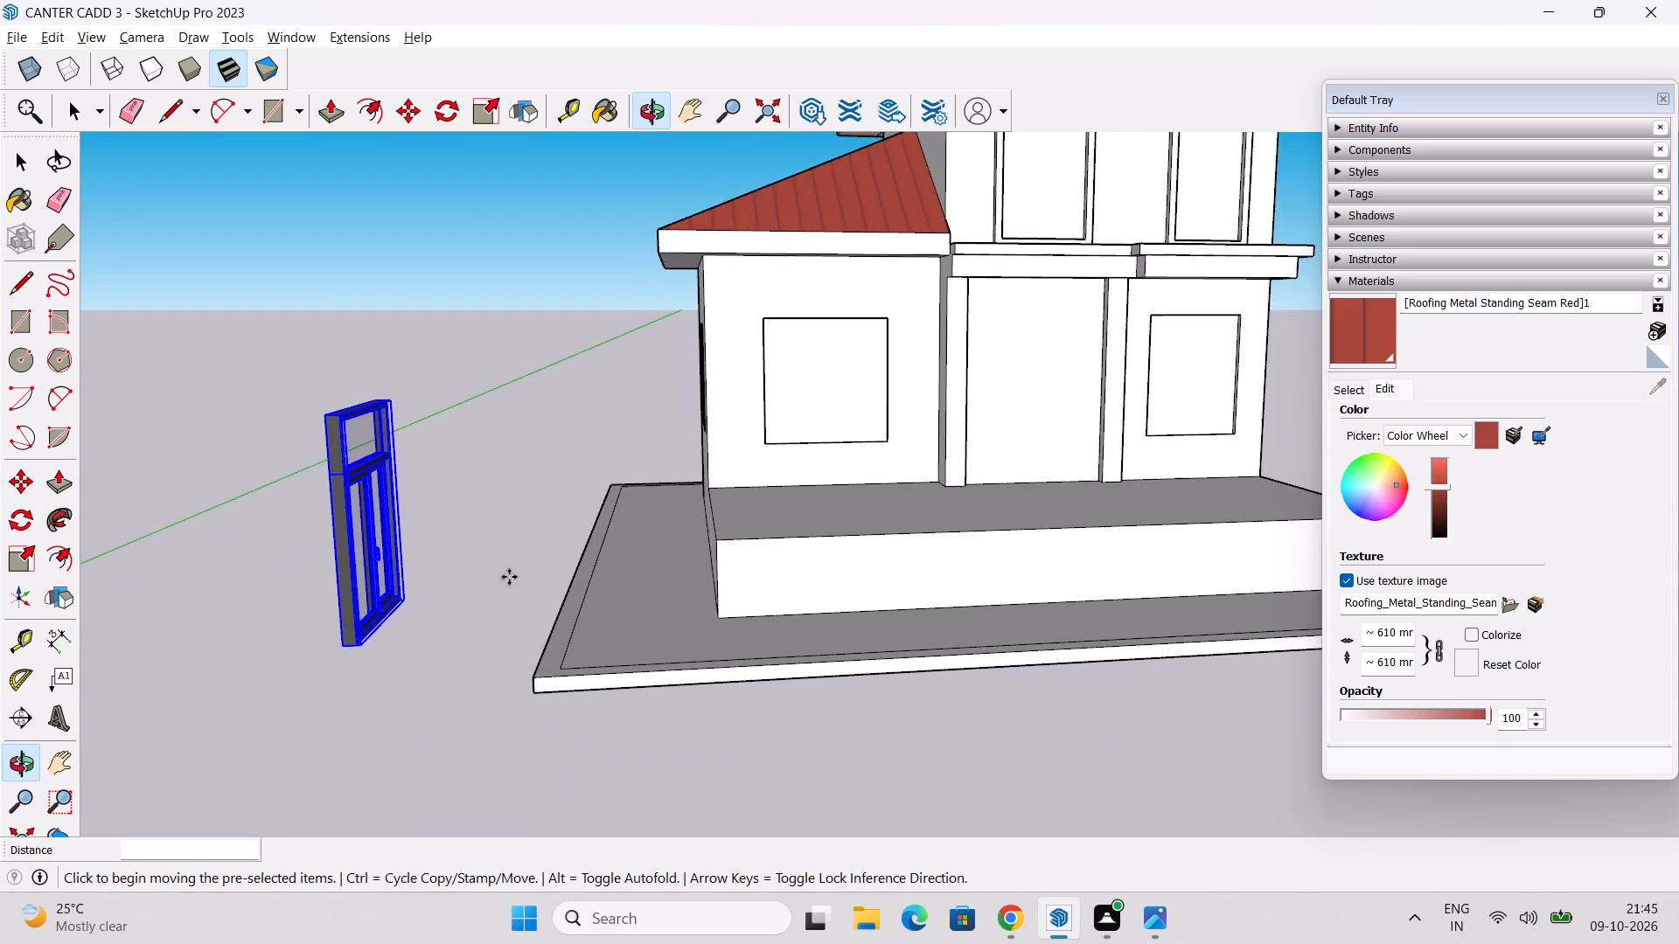
pyautogui.moveTo(510, 579); pyautogui.dragTo(539, 517, button='middle')
pyautogui.moveTo(539, 515); pyautogui.dragTo(504, 559, button='middle')
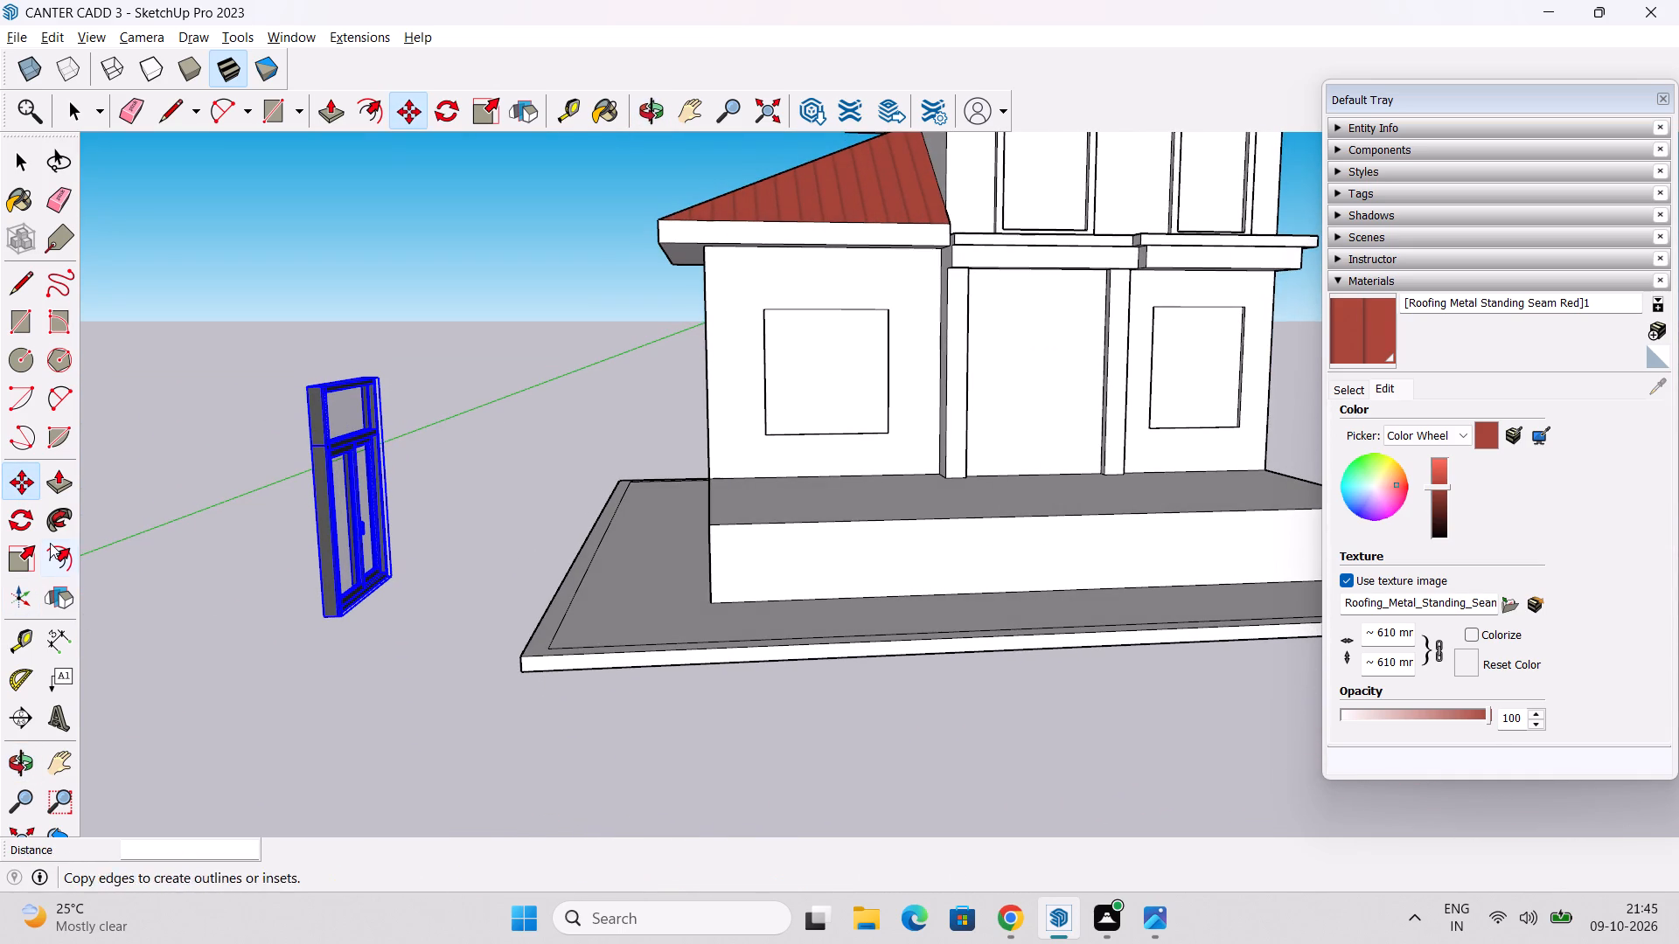
pyautogui.click(23, 508)
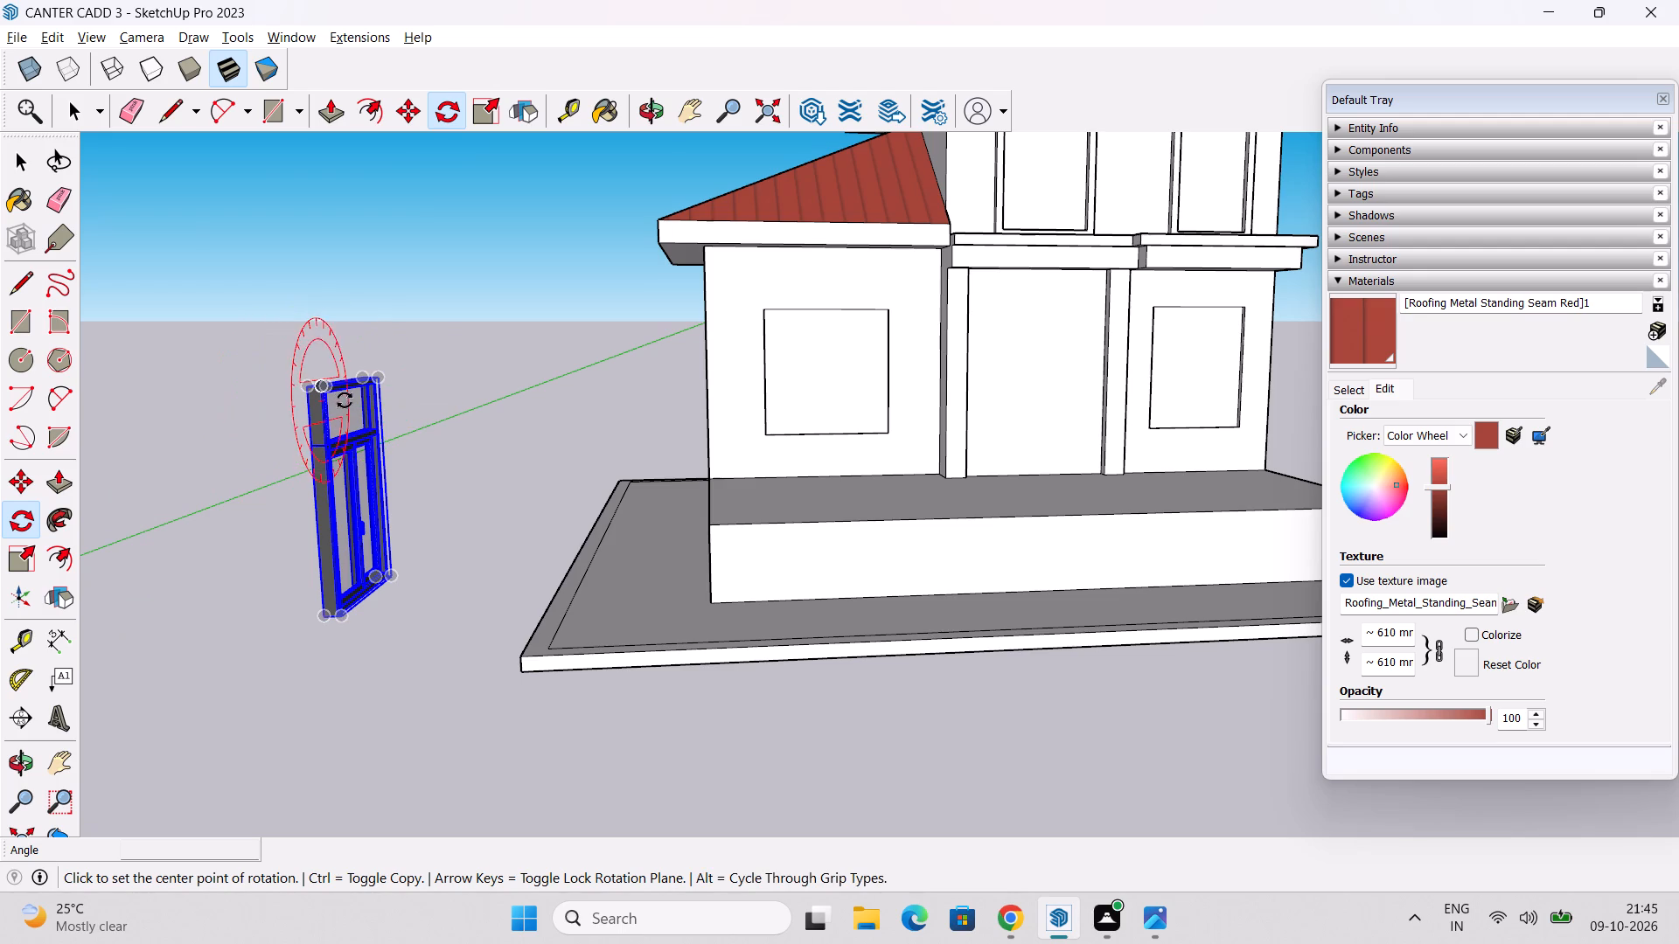
pyautogui.click(350, 405)
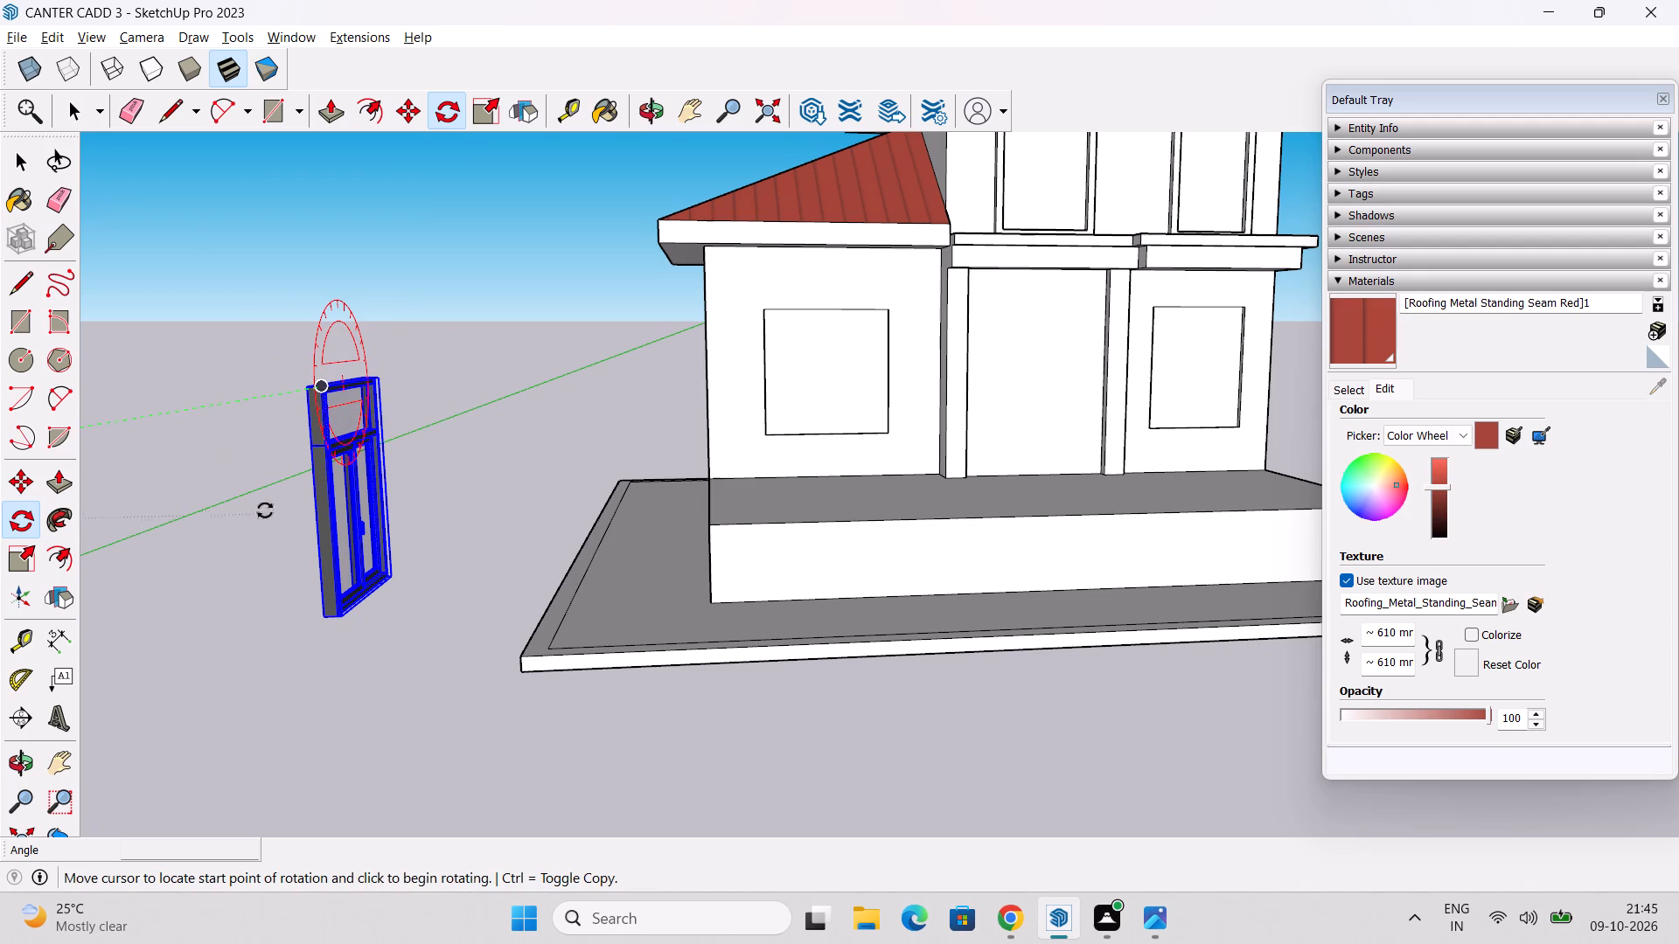
pyautogui.click(264, 453)
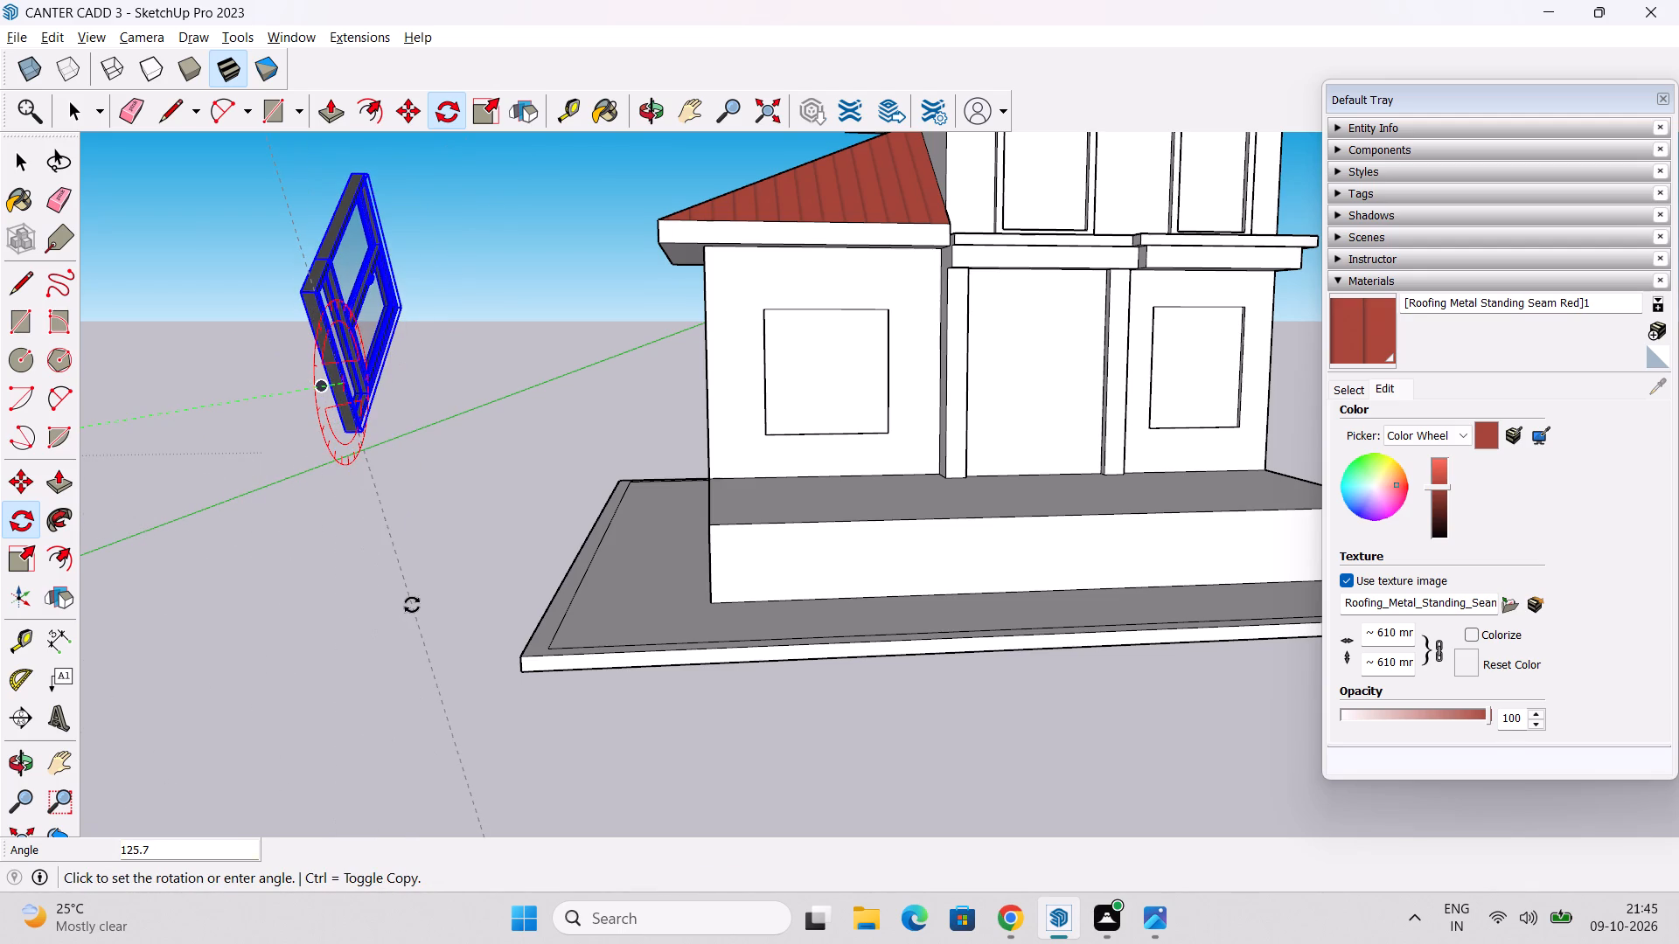
pyautogui.write('180')
pyautogui.press('Return')
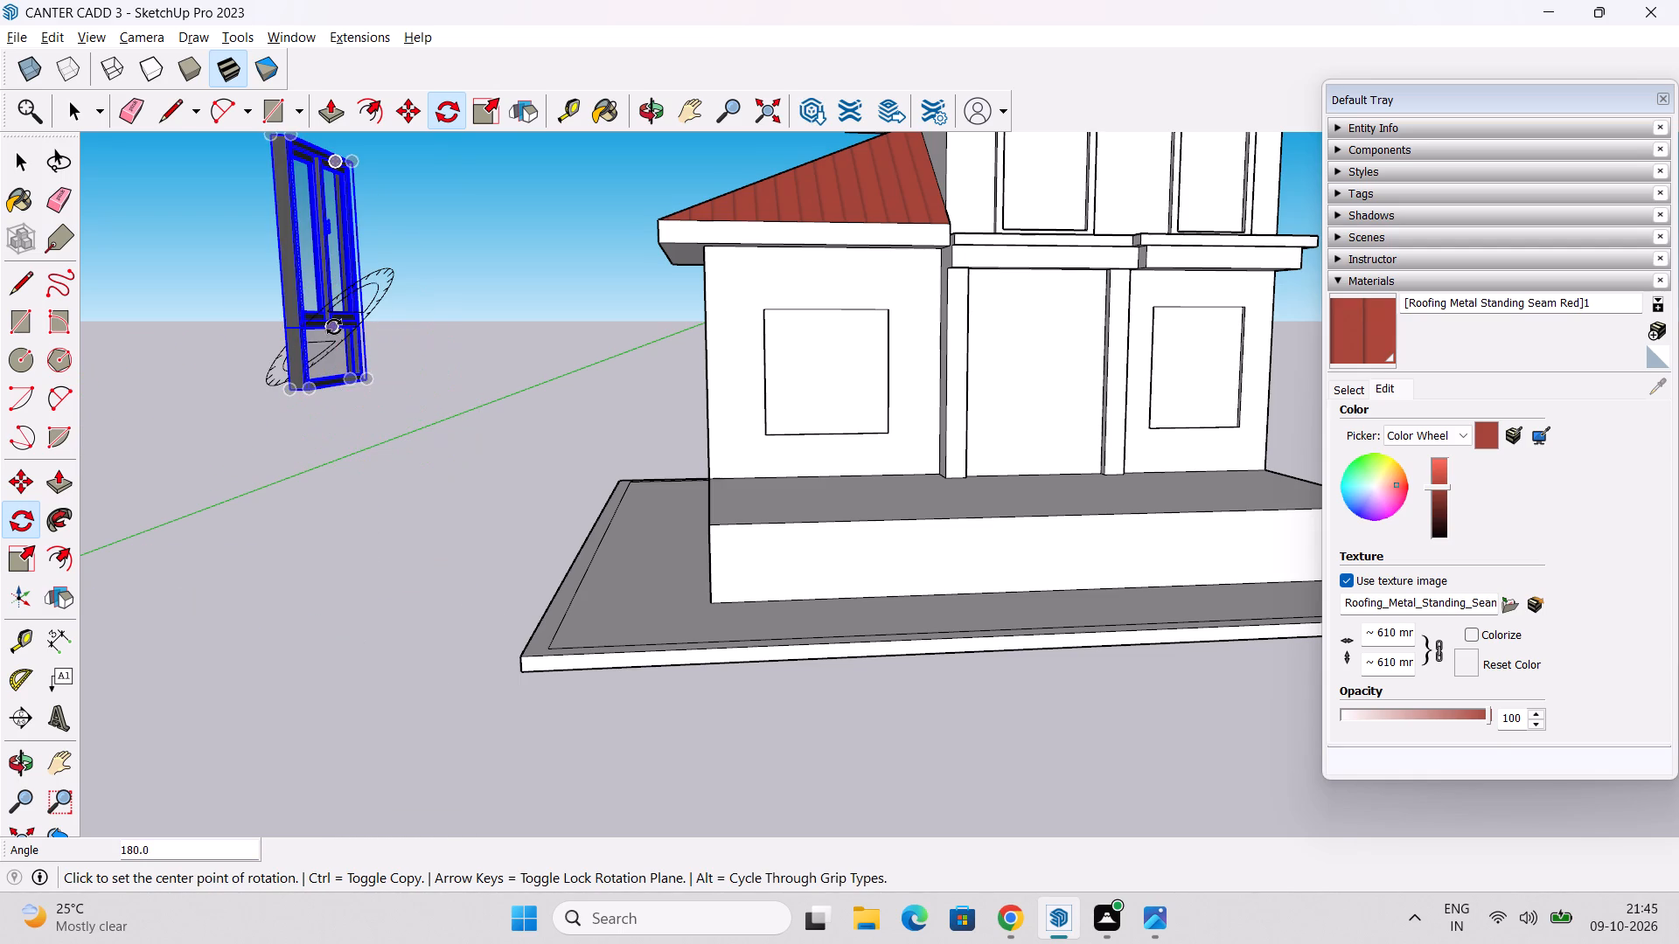
# Rotate the window component 90° about the vertical axis at its bottom corner to align it with the house's front wall.
pyautogui.moveTo(361, 338); pyautogui.dragTo(365, 443, button='middle')
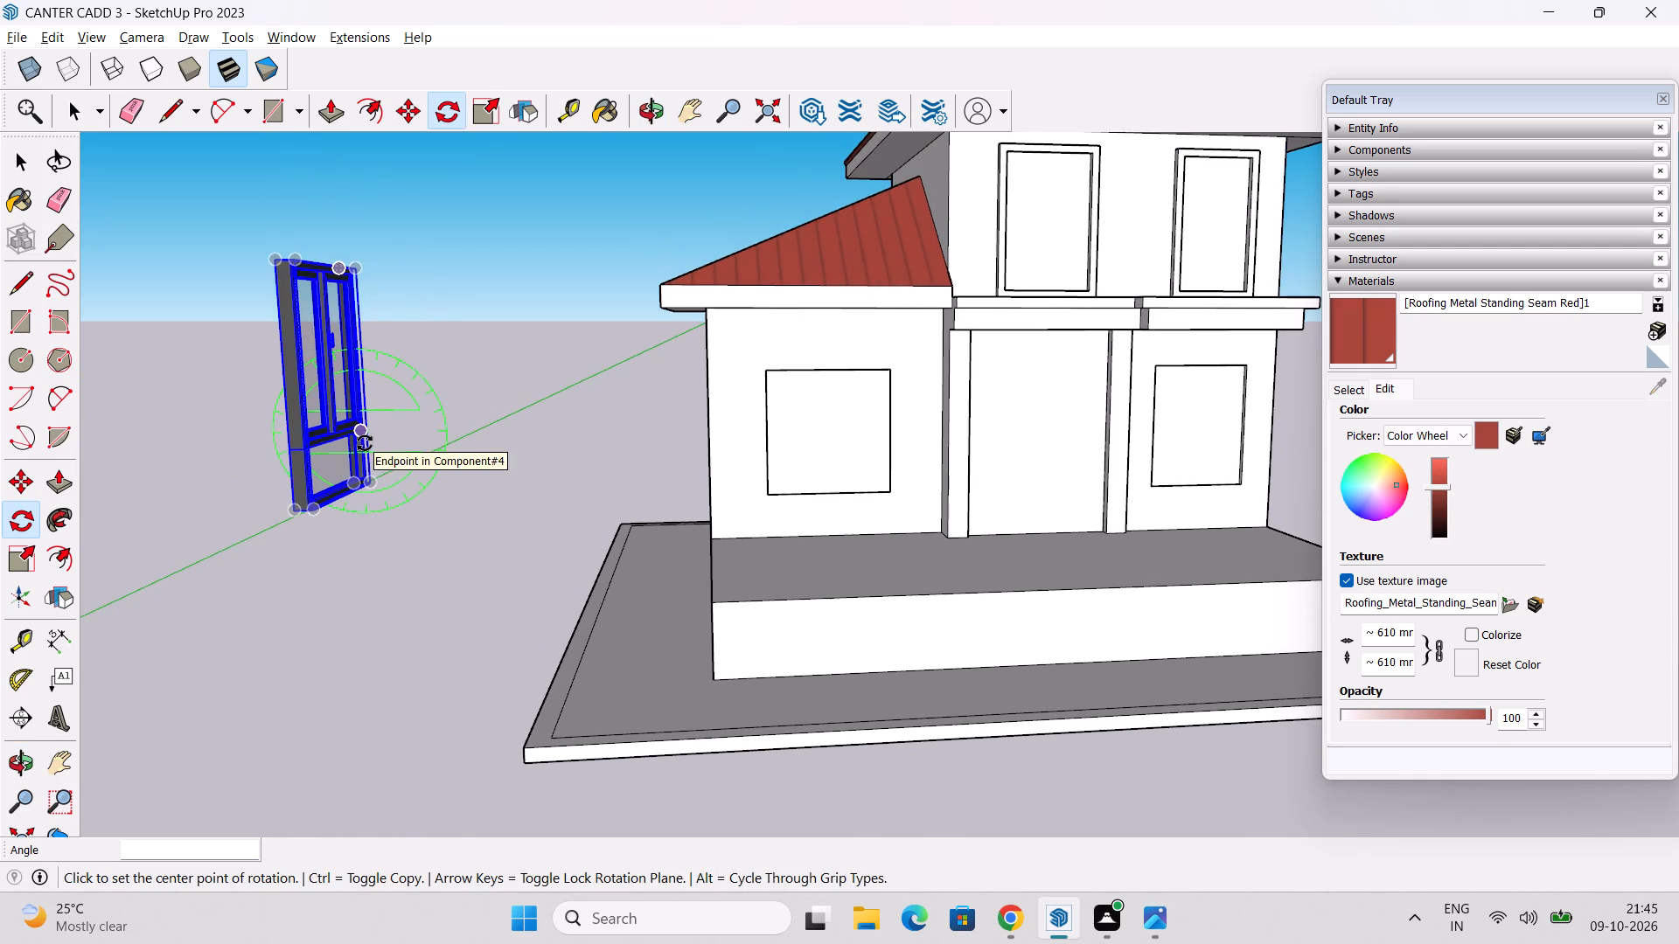
pyautogui.moveTo(365, 443); pyautogui.dragTo(358, 455, button='middle')
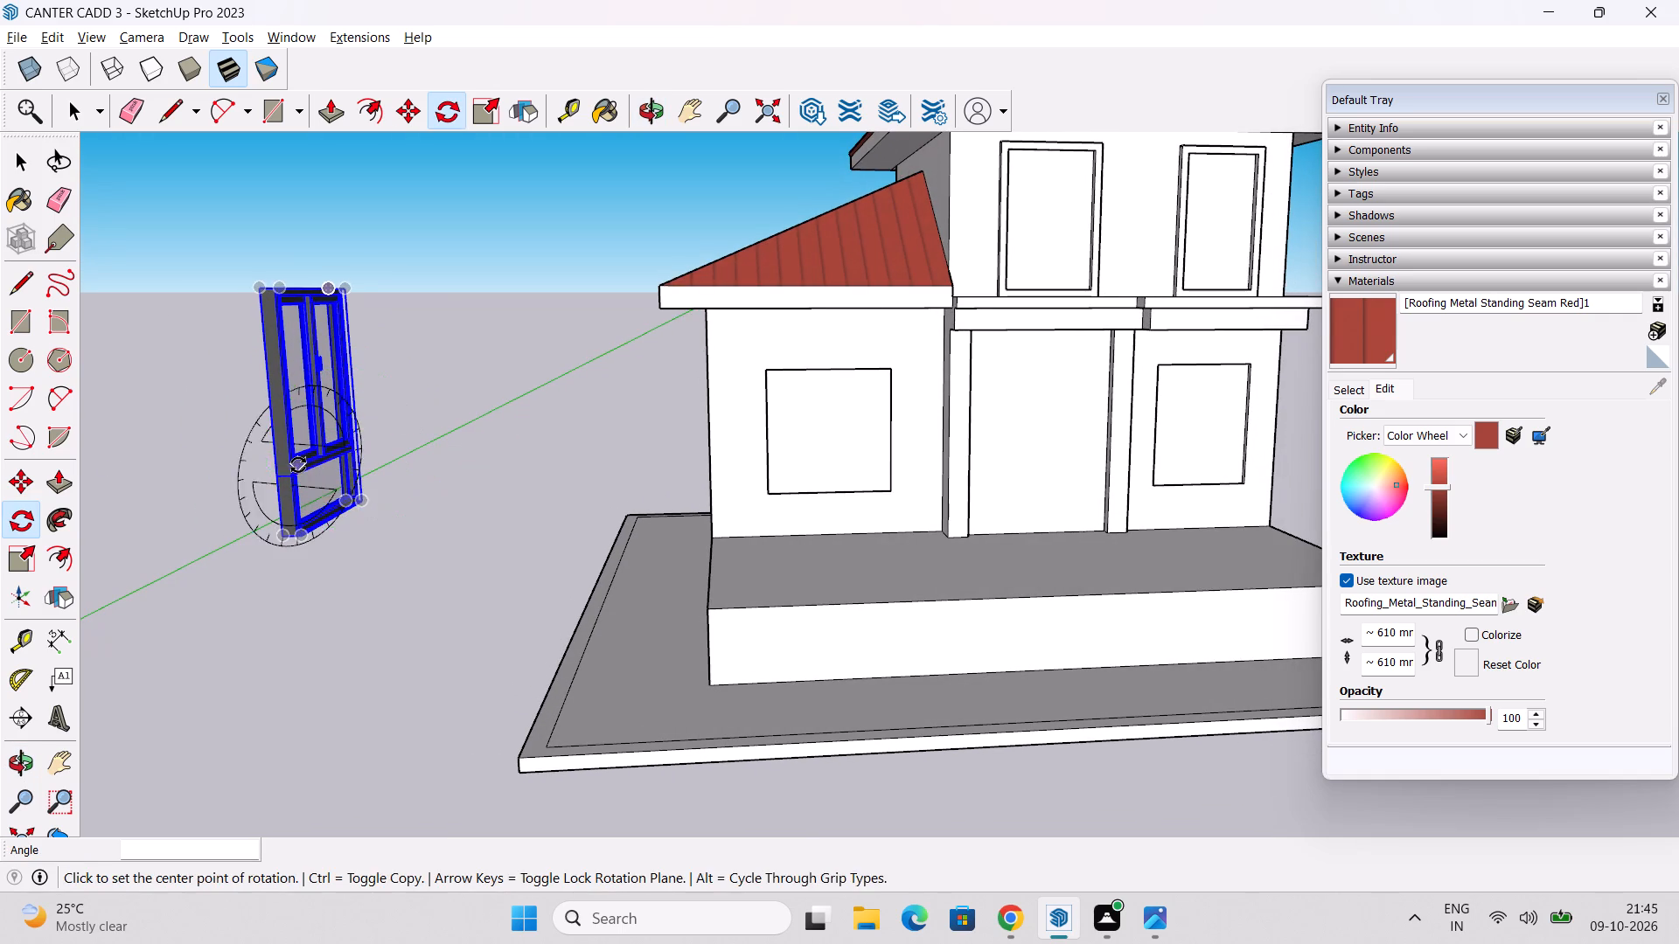
pyautogui.click(268, 550)
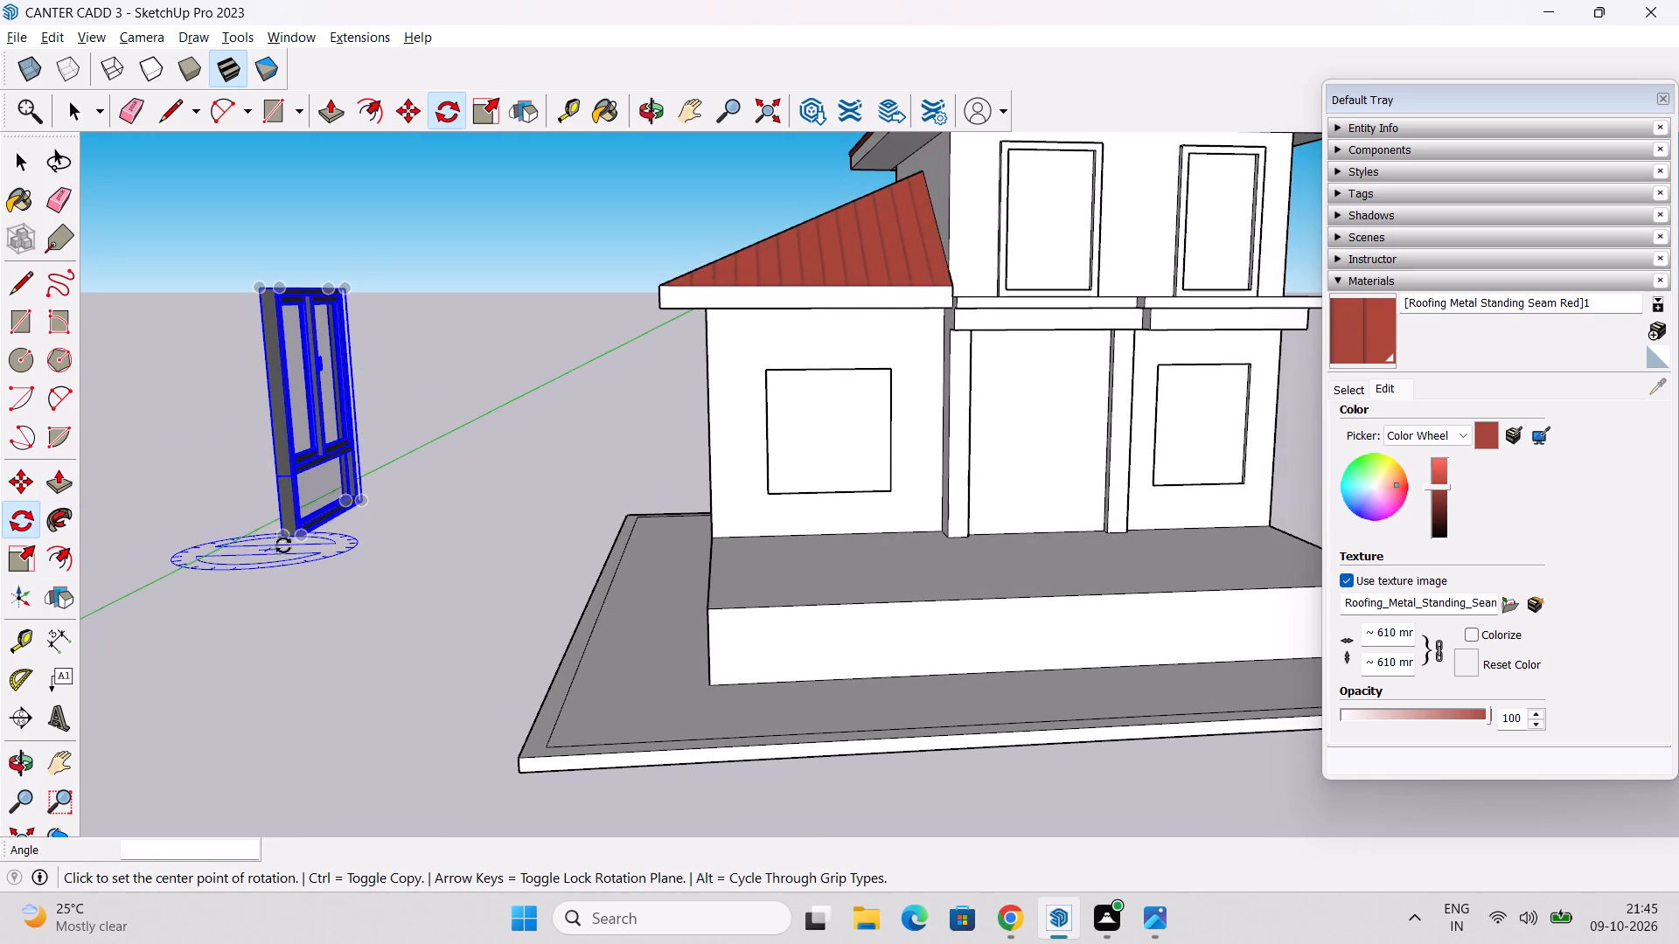
pyautogui.click(395, 542)
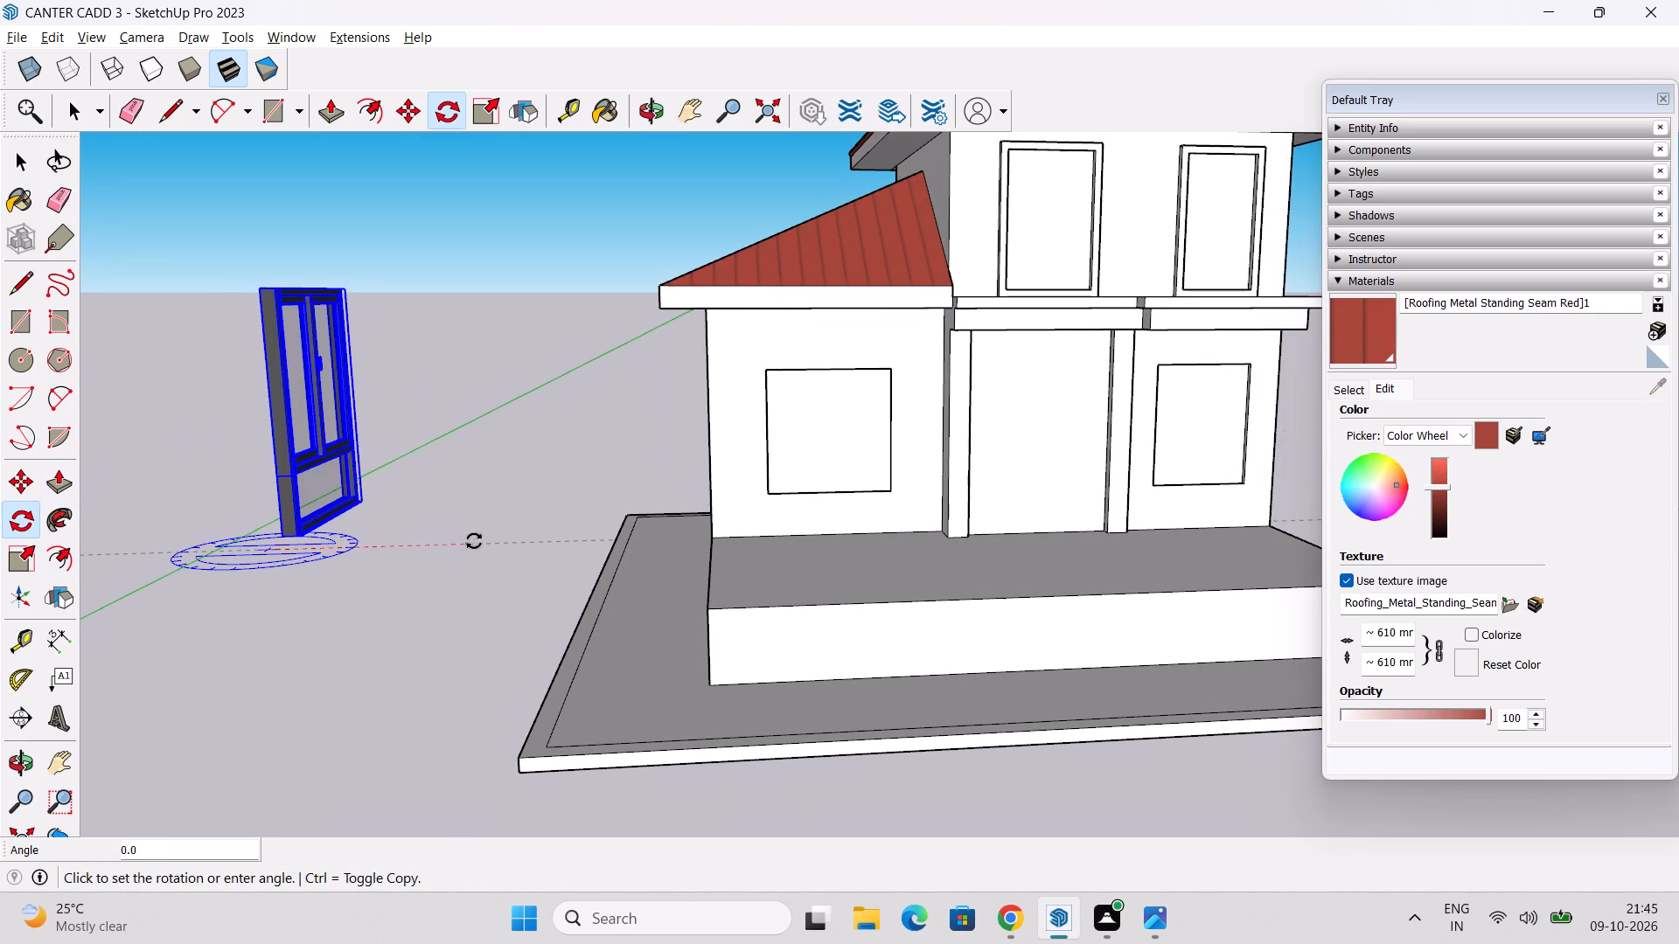
pyautogui.scroll(-6, 634, 551)
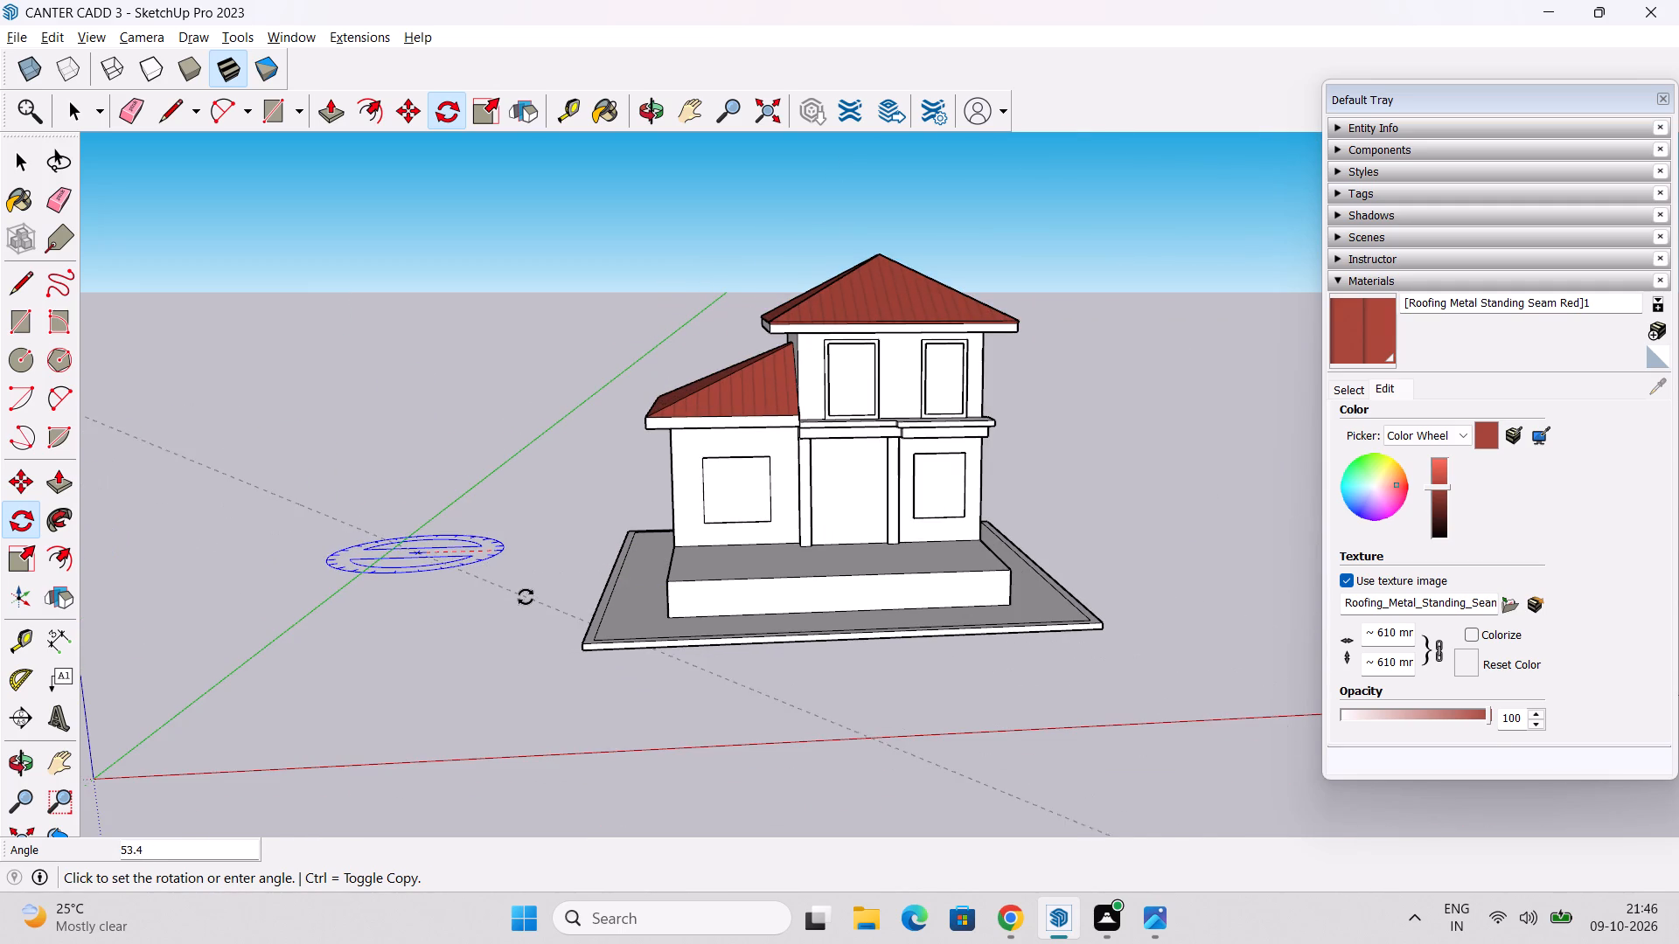
pyautogui.scroll(-6, 523, 597)
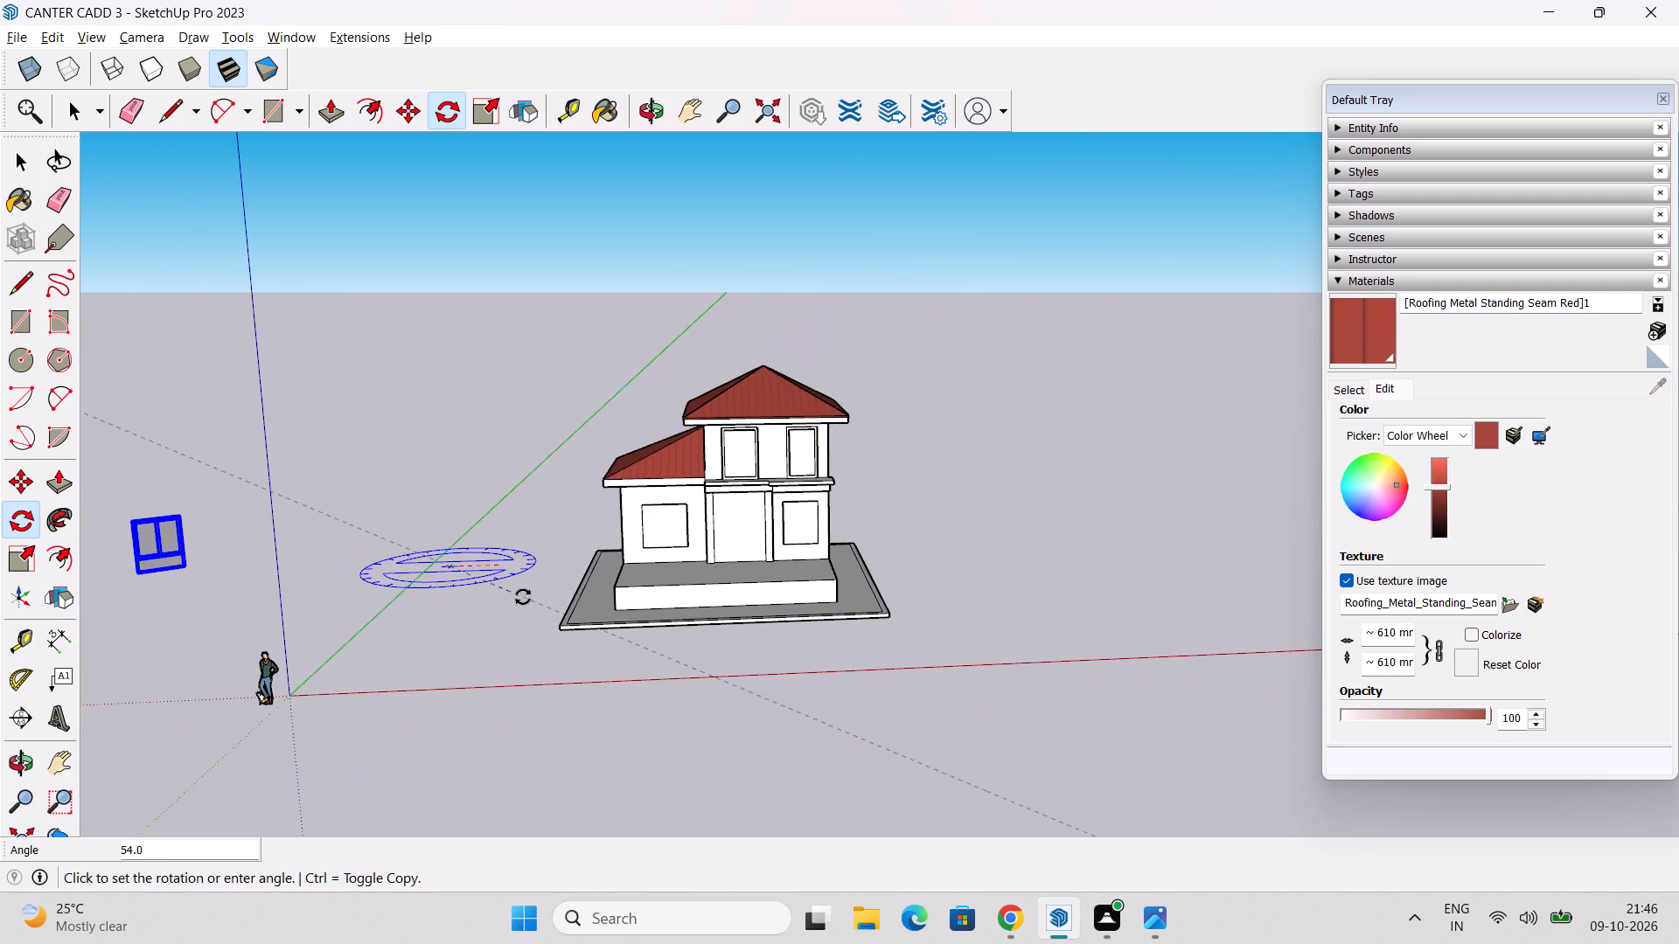
pyautogui.scroll(-1, 523, 597)
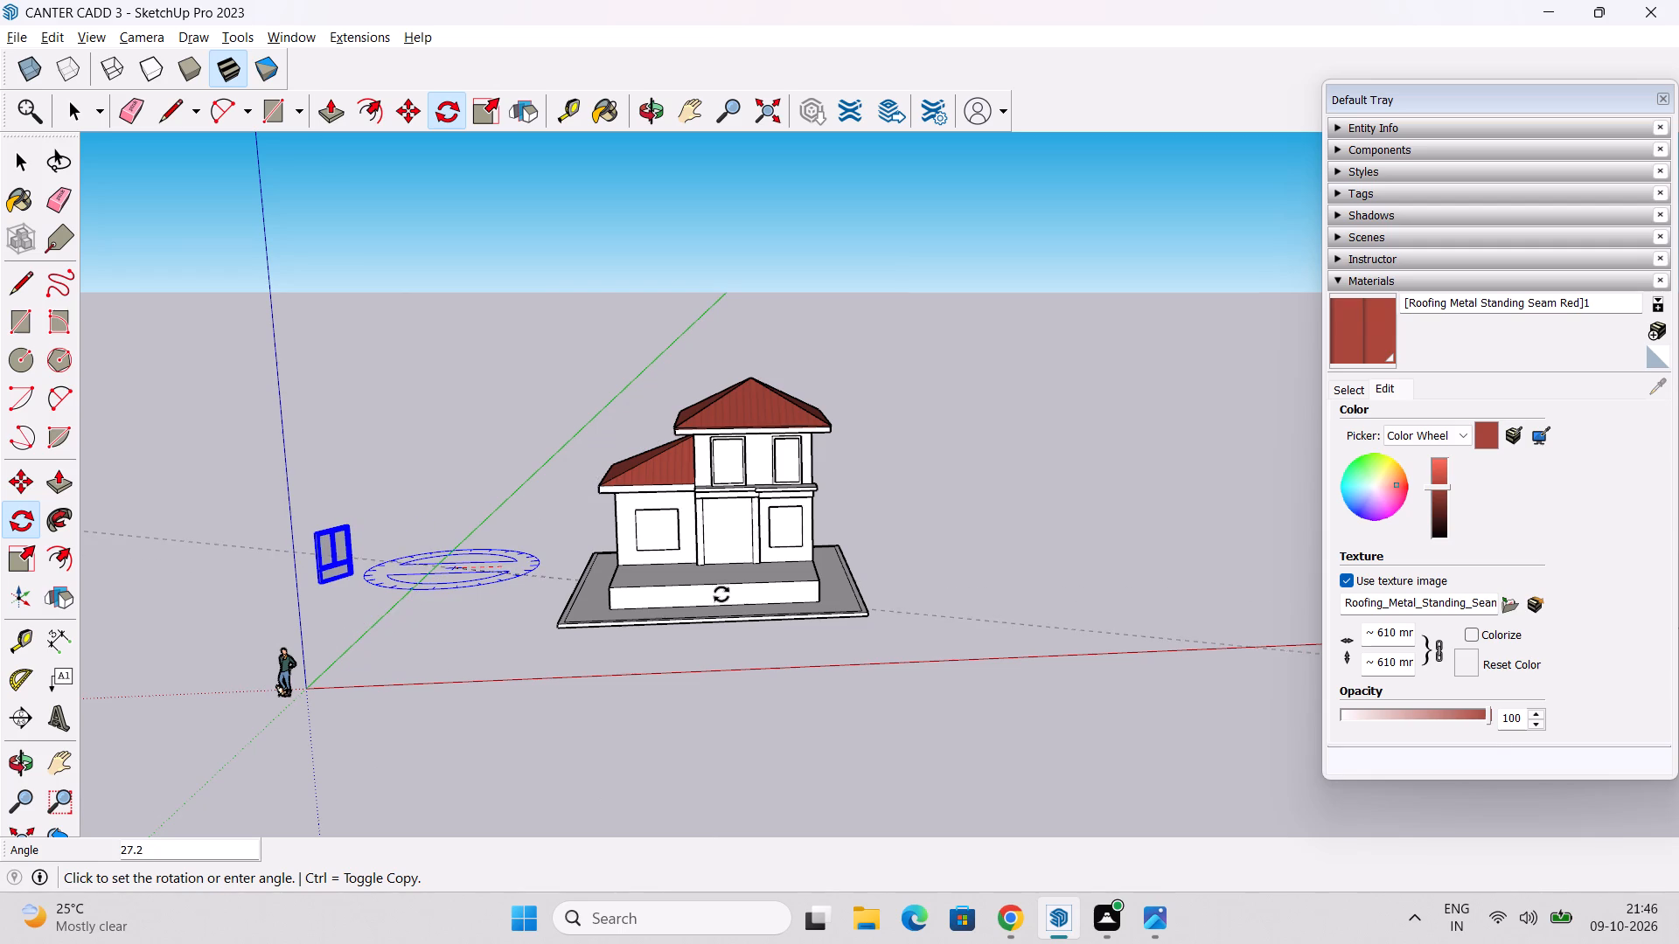
pyautogui.write('90')
pyautogui.press('Return')
pyautogui.press('space')
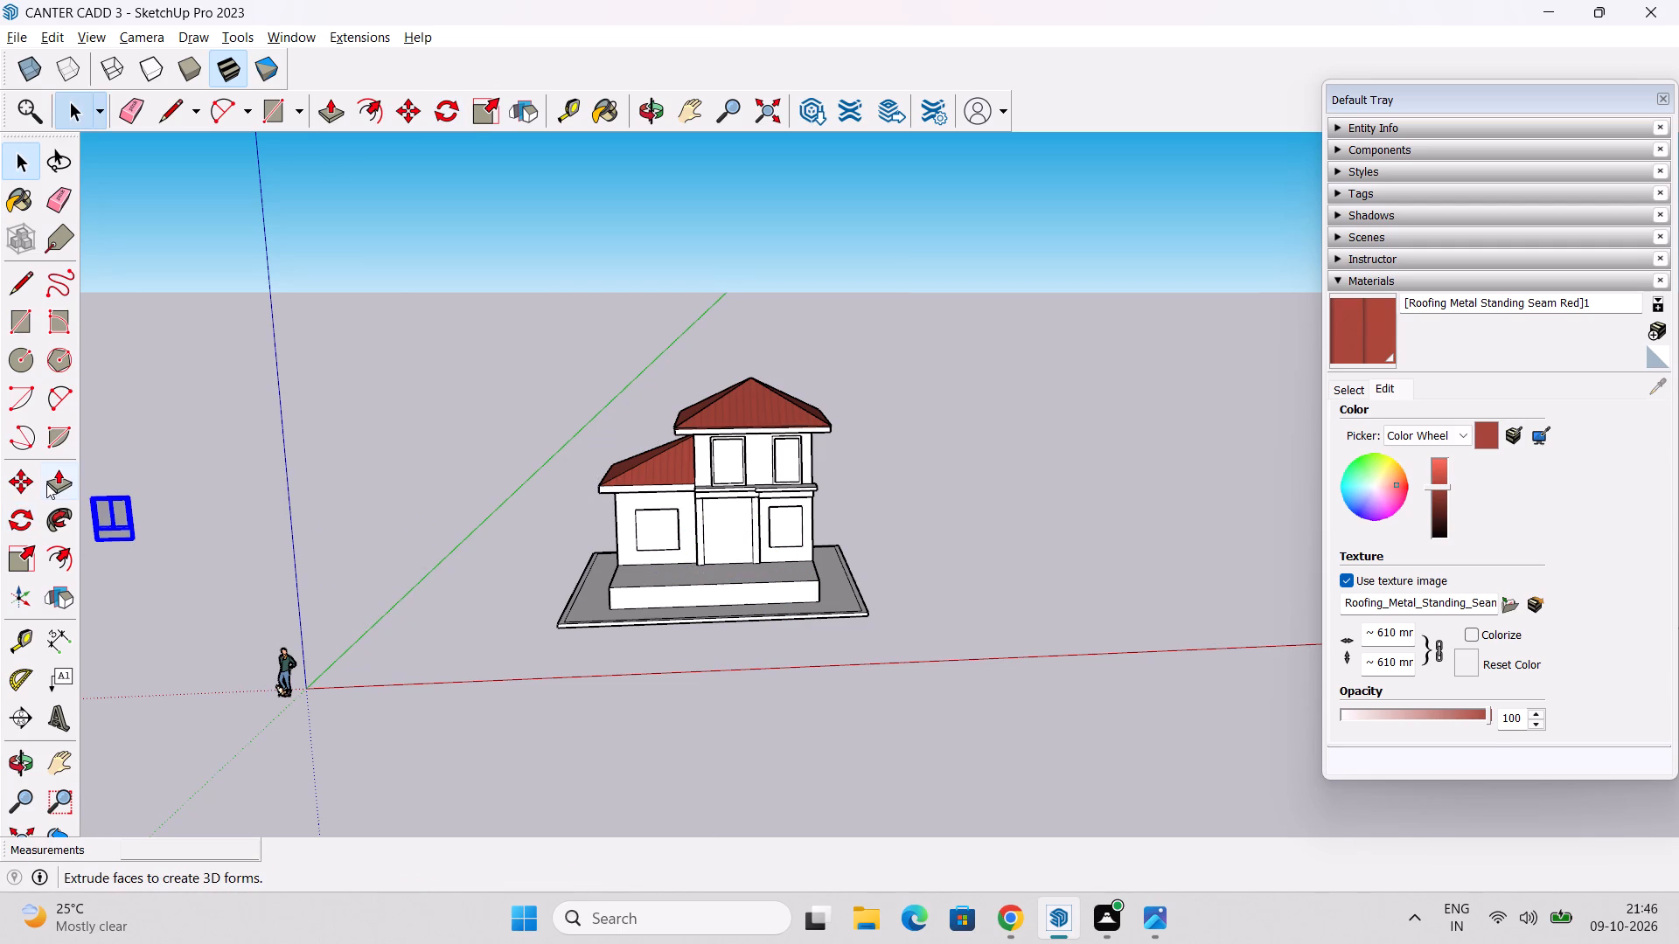
# Move the window component by its bottom corner about 83' onto the ledge edge in front of the wider upper-floor window opening.
pyautogui.press('m')
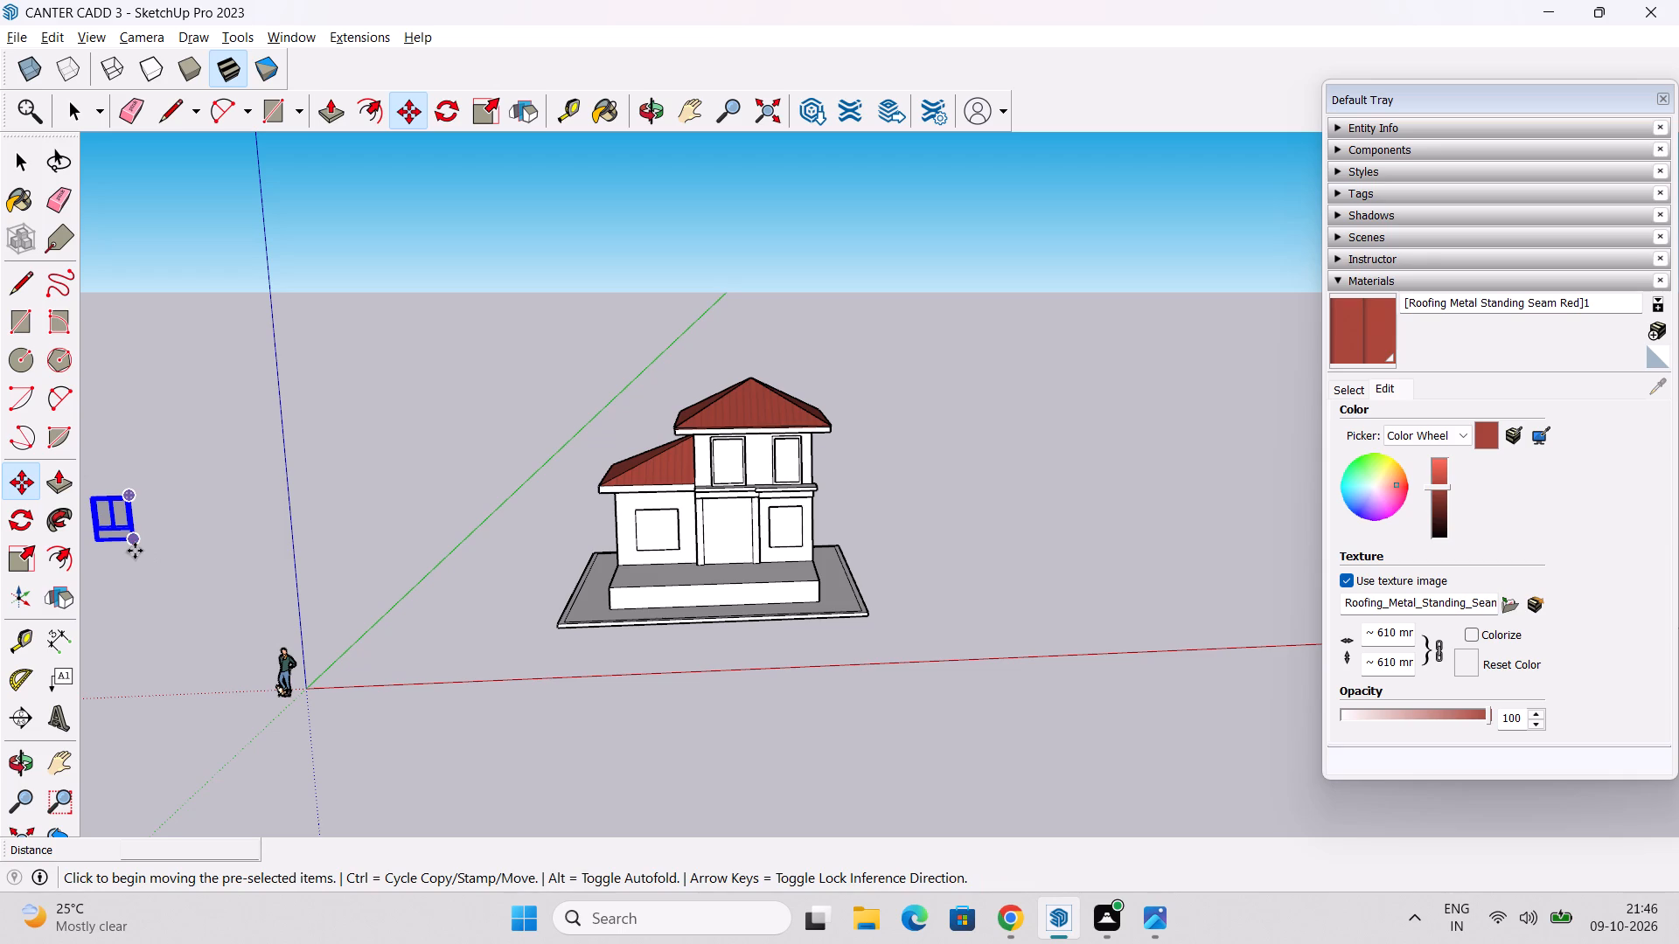
pyautogui.click(135, 550)
pyautogui.scroll(5, 732, 477)
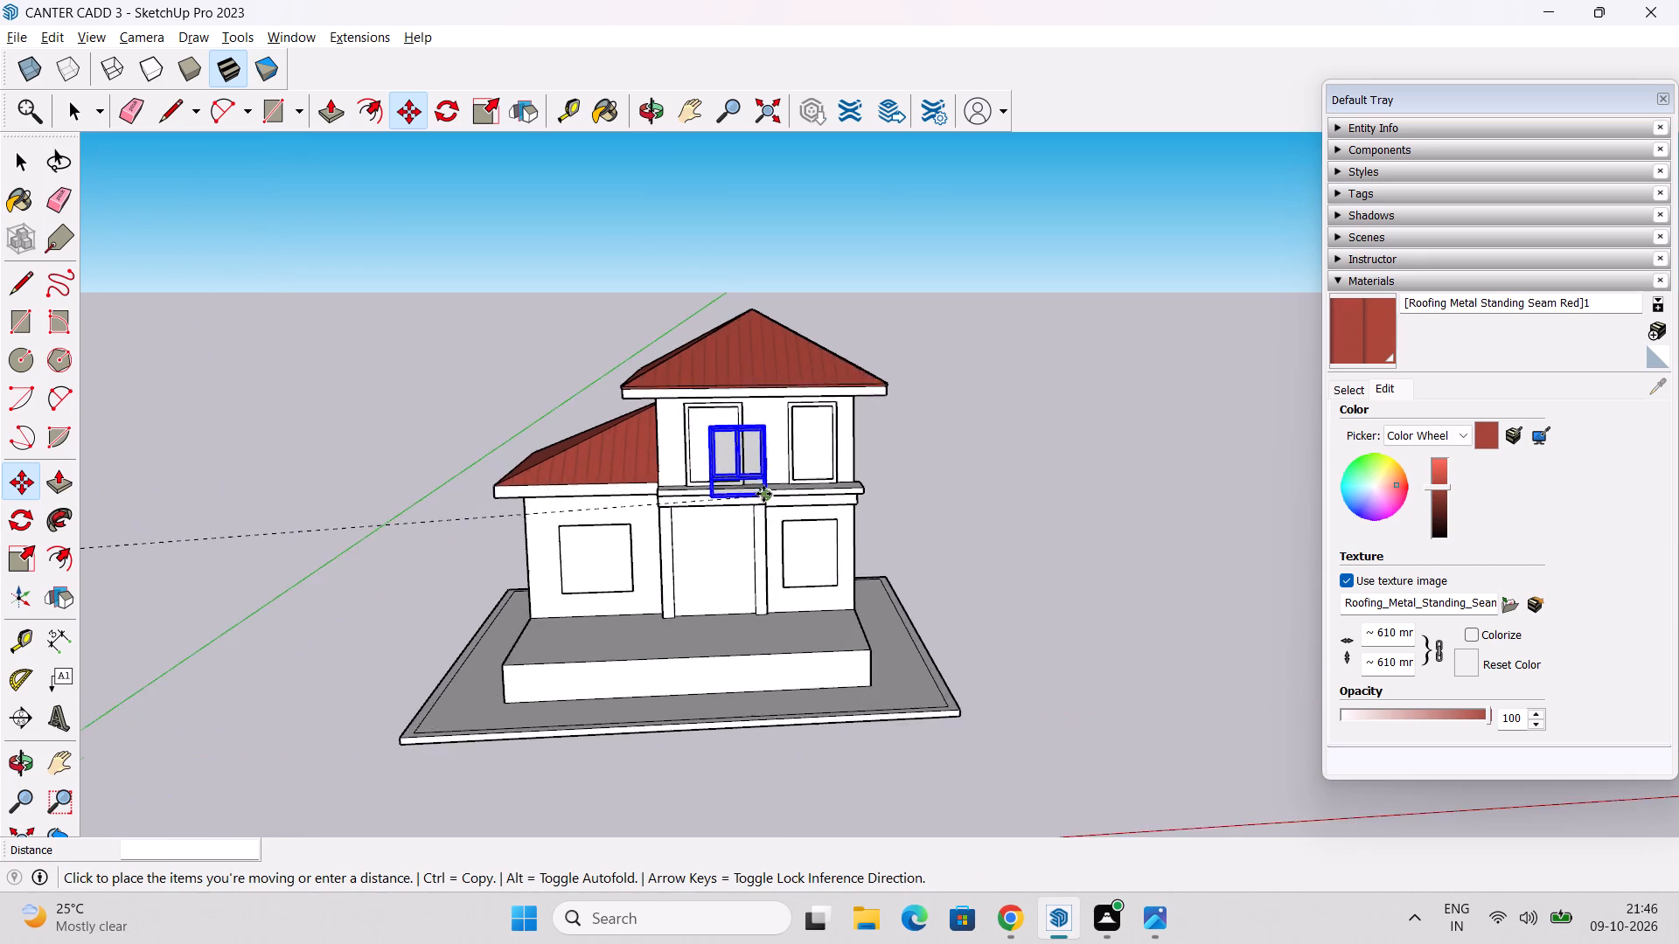
pyautogui.scroll(5, 763, 494)
pyautogui.keyDown('shift'); pyautogui.moveTo(703, 467); pyautogui.dragTo(735, 616, button='middle'); pyautogui.keyUp('shift')
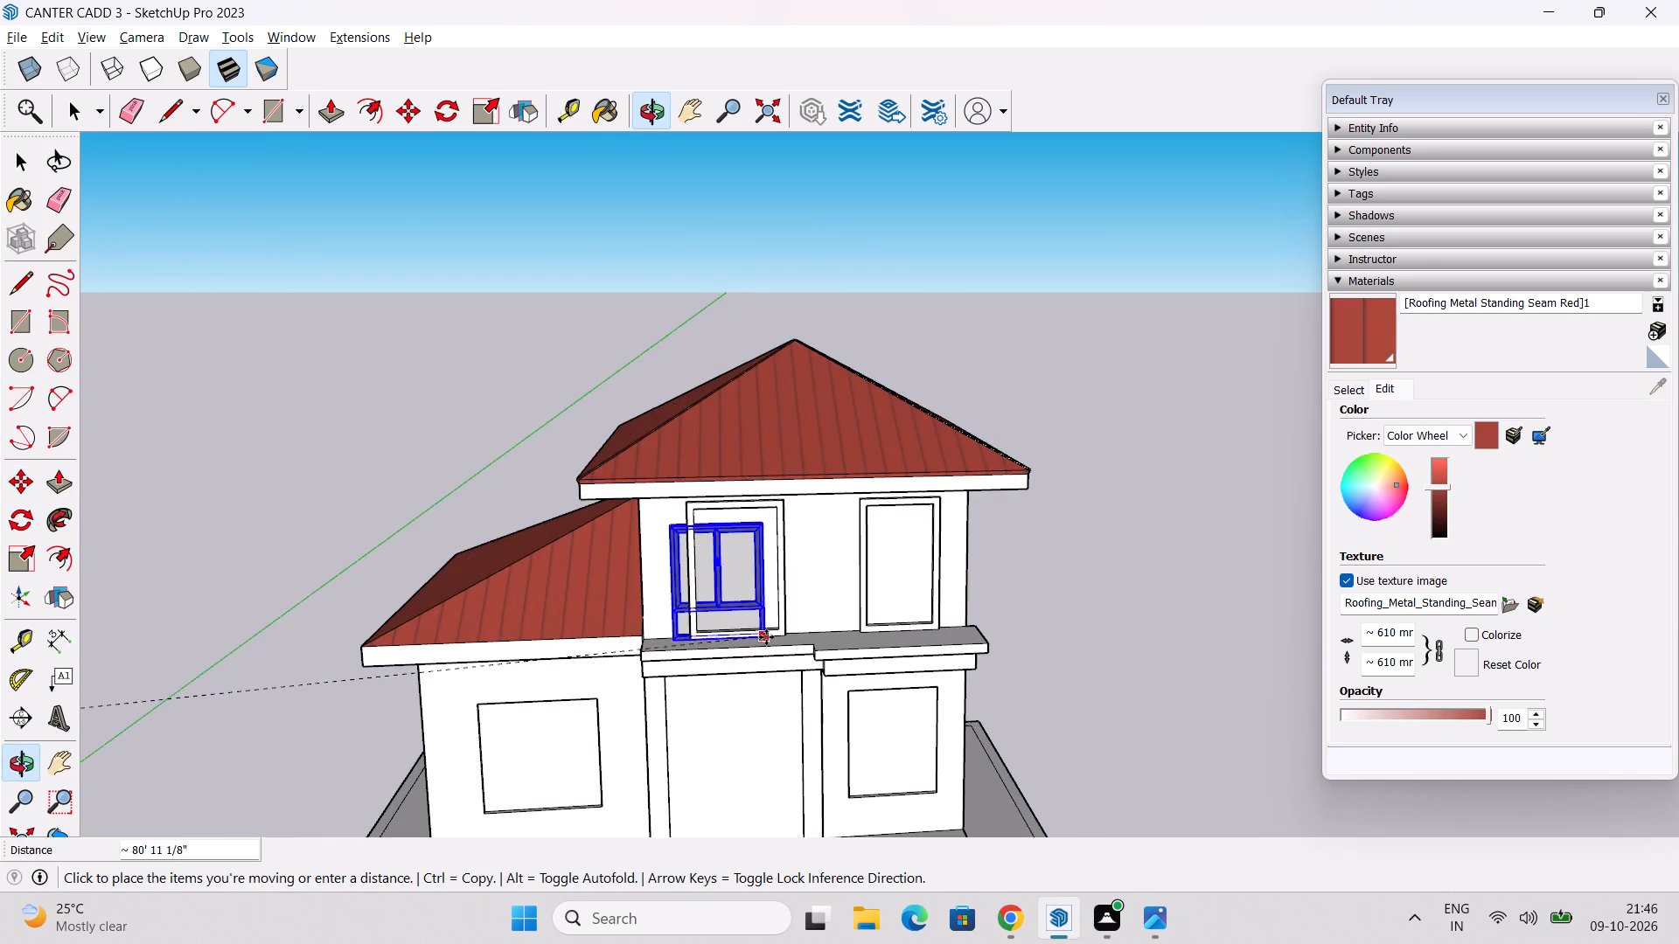
pyautogui.scroll(8, 768, 637)
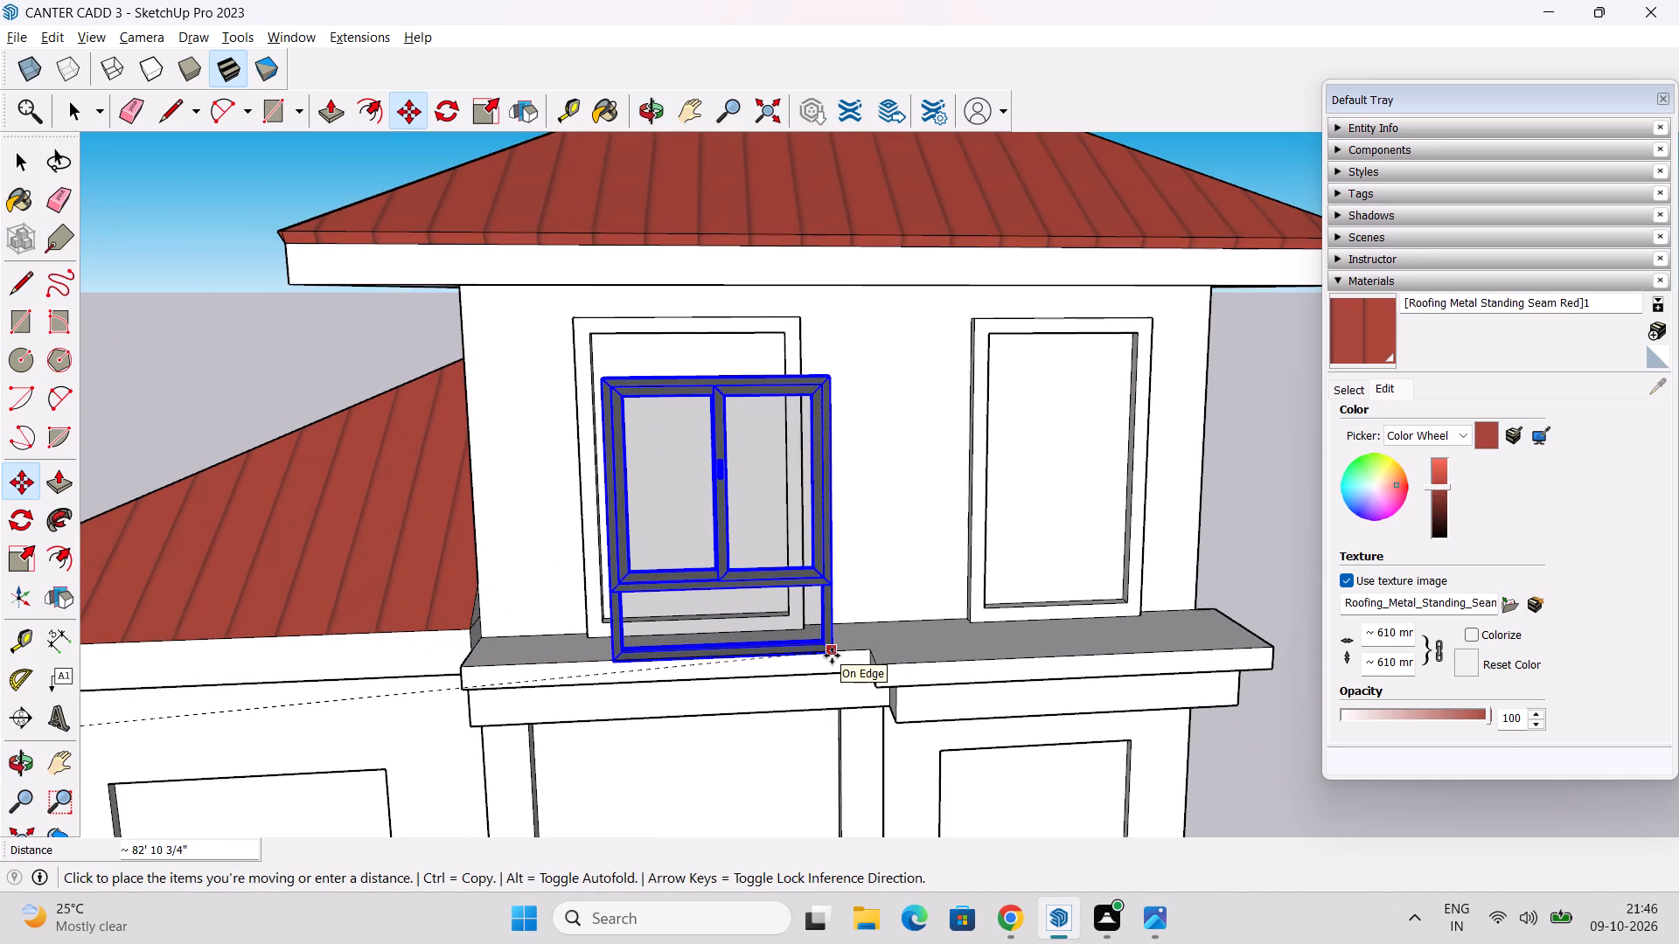
pyautogui.click(832, 654)
pyautogui.moveTo(834, 663); pyautogui.dragTo(502, 714, button='middle')
pyautogui.press('space')
# Browse the Colors-Named material collection and choose 0045_Goldenrod as the paint colour.
pyautogui.click(1348, 390)
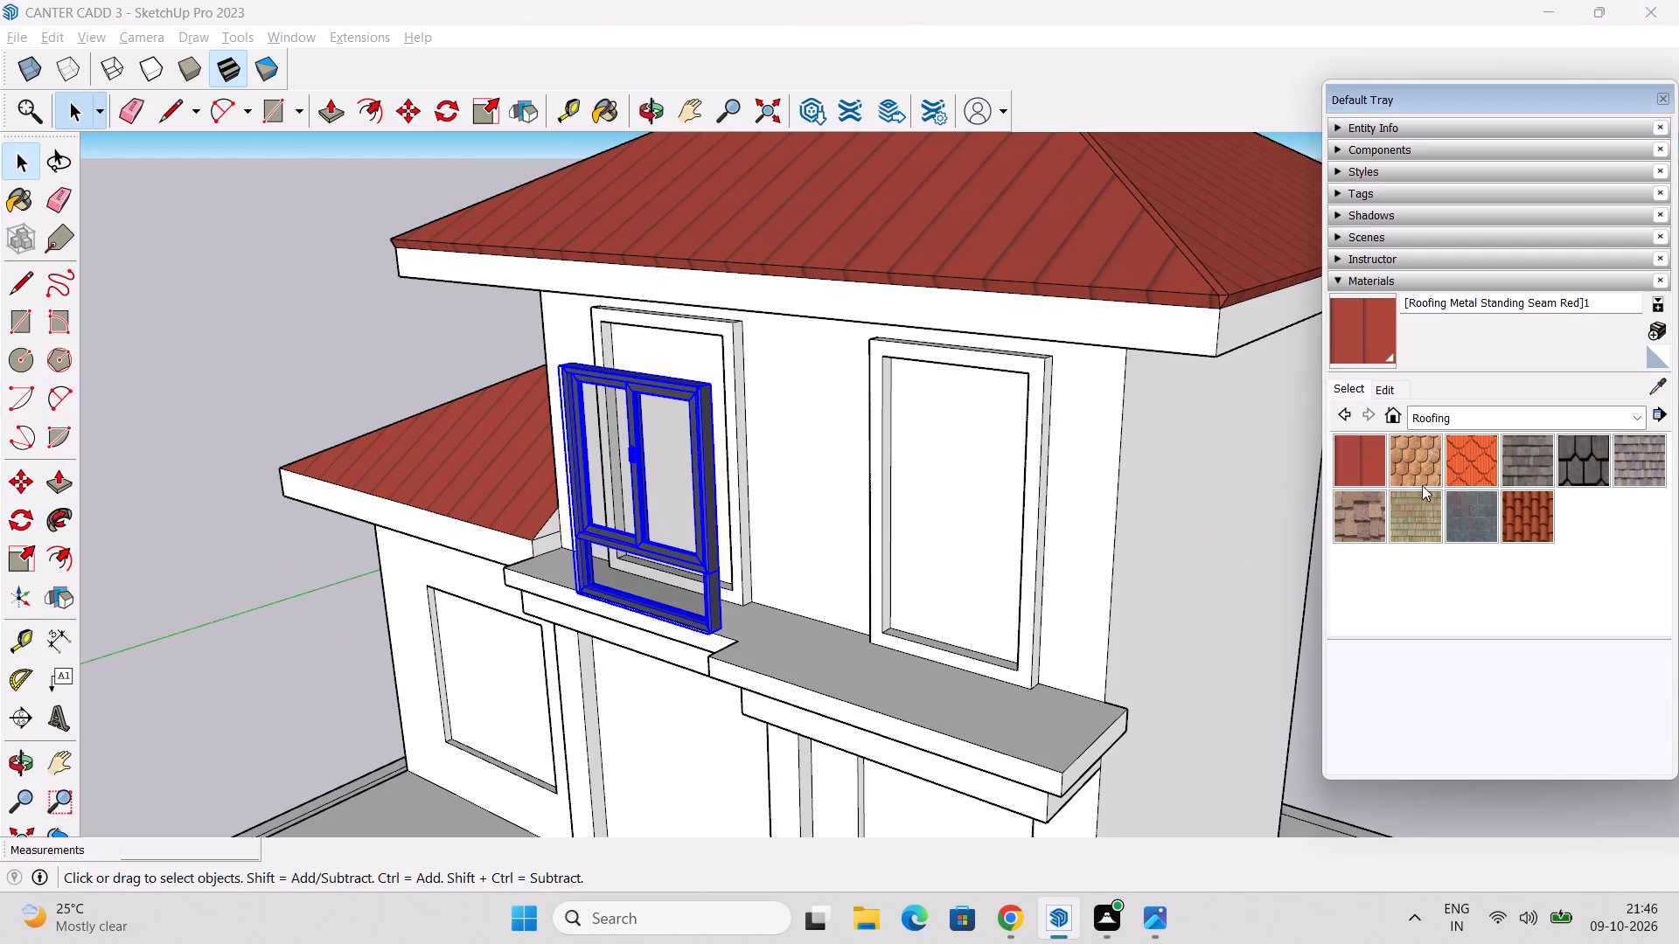
pyautogui.click(1388, 391)
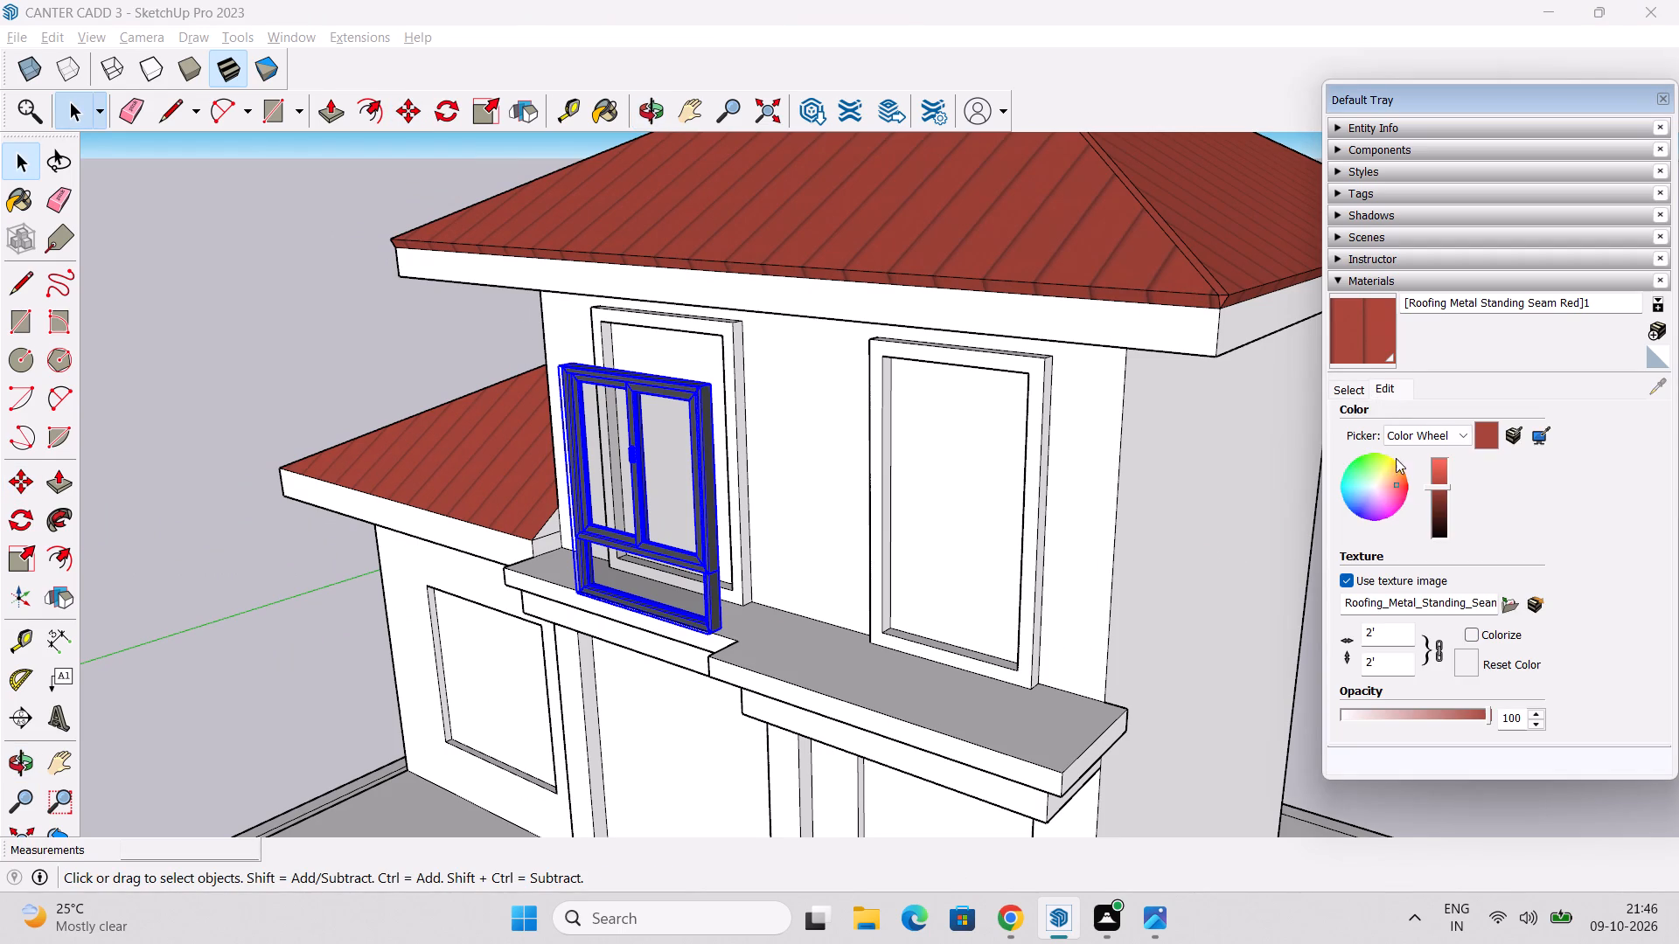
pyautogui.click(1352, 392)
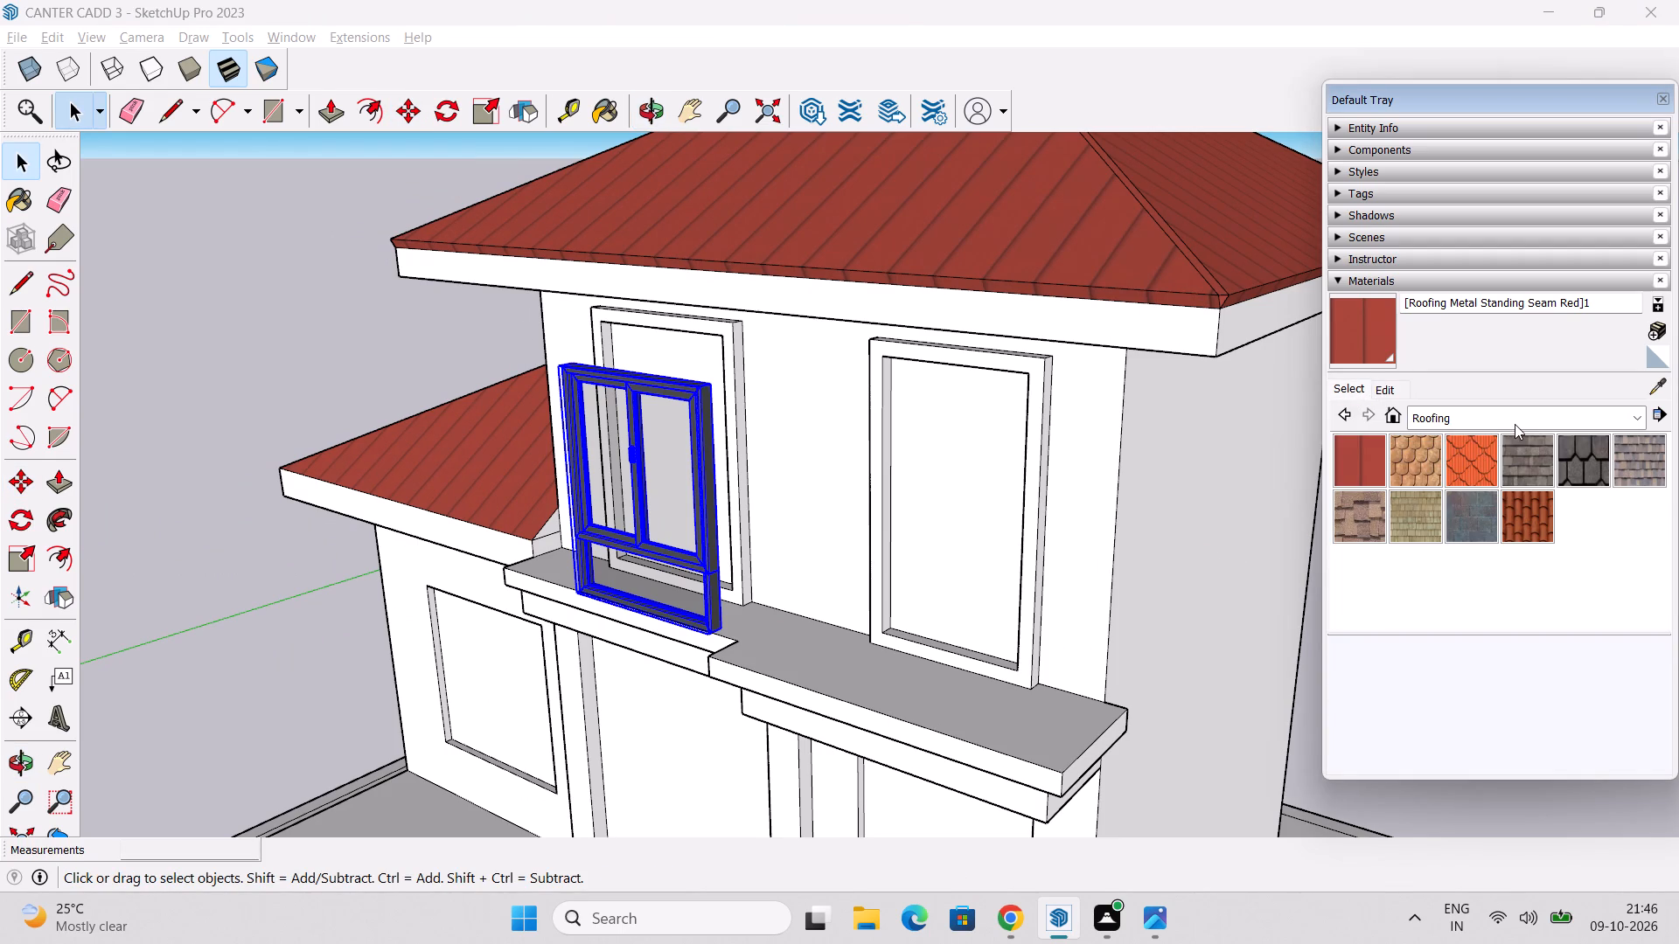
pyautogui.click(1515, 421)
pyautogui.scroll(3, 1478, 589)
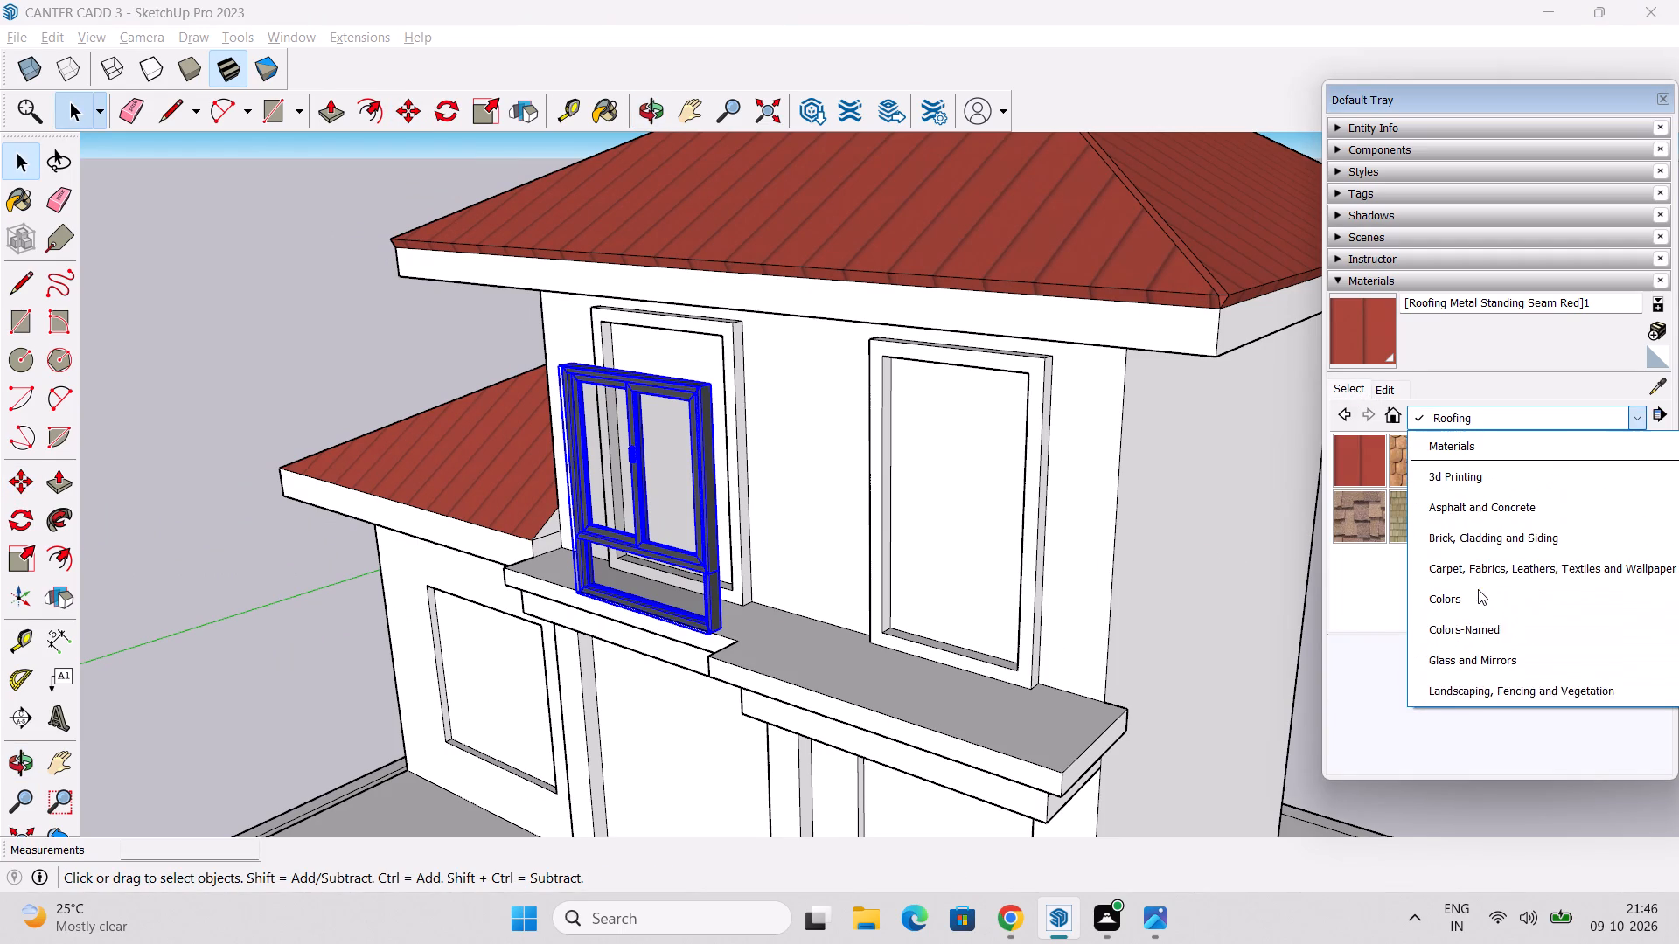
pyautogui.scroll(2, 1497, 656)
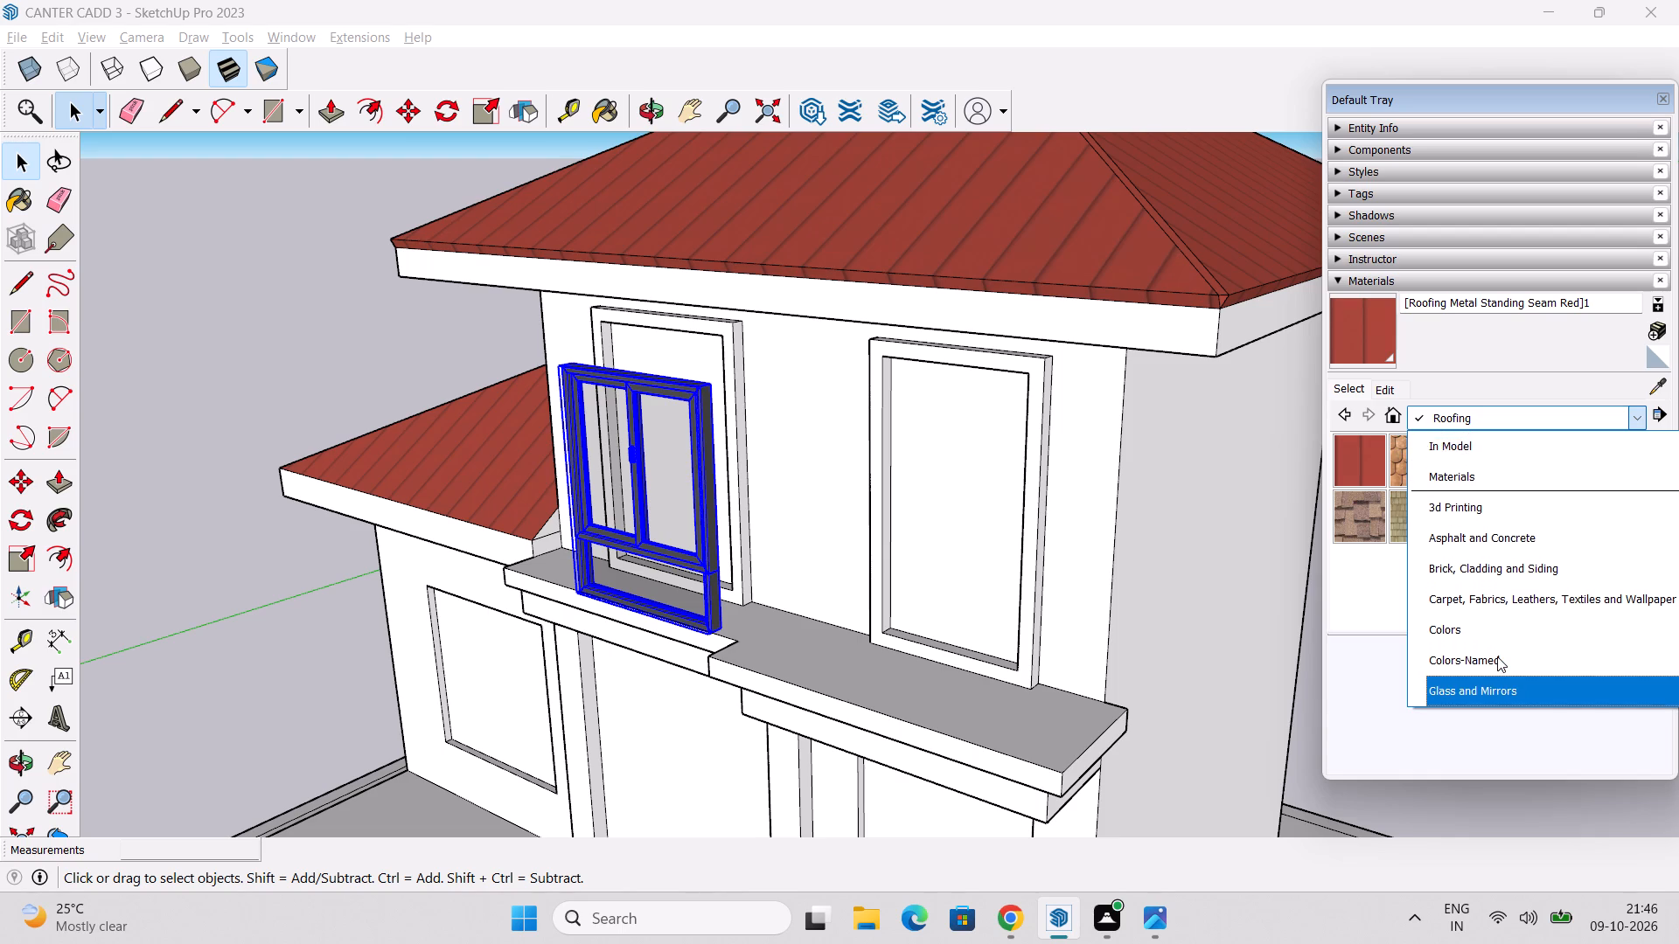
pyautogui.scroll(-2, 1497, 656)
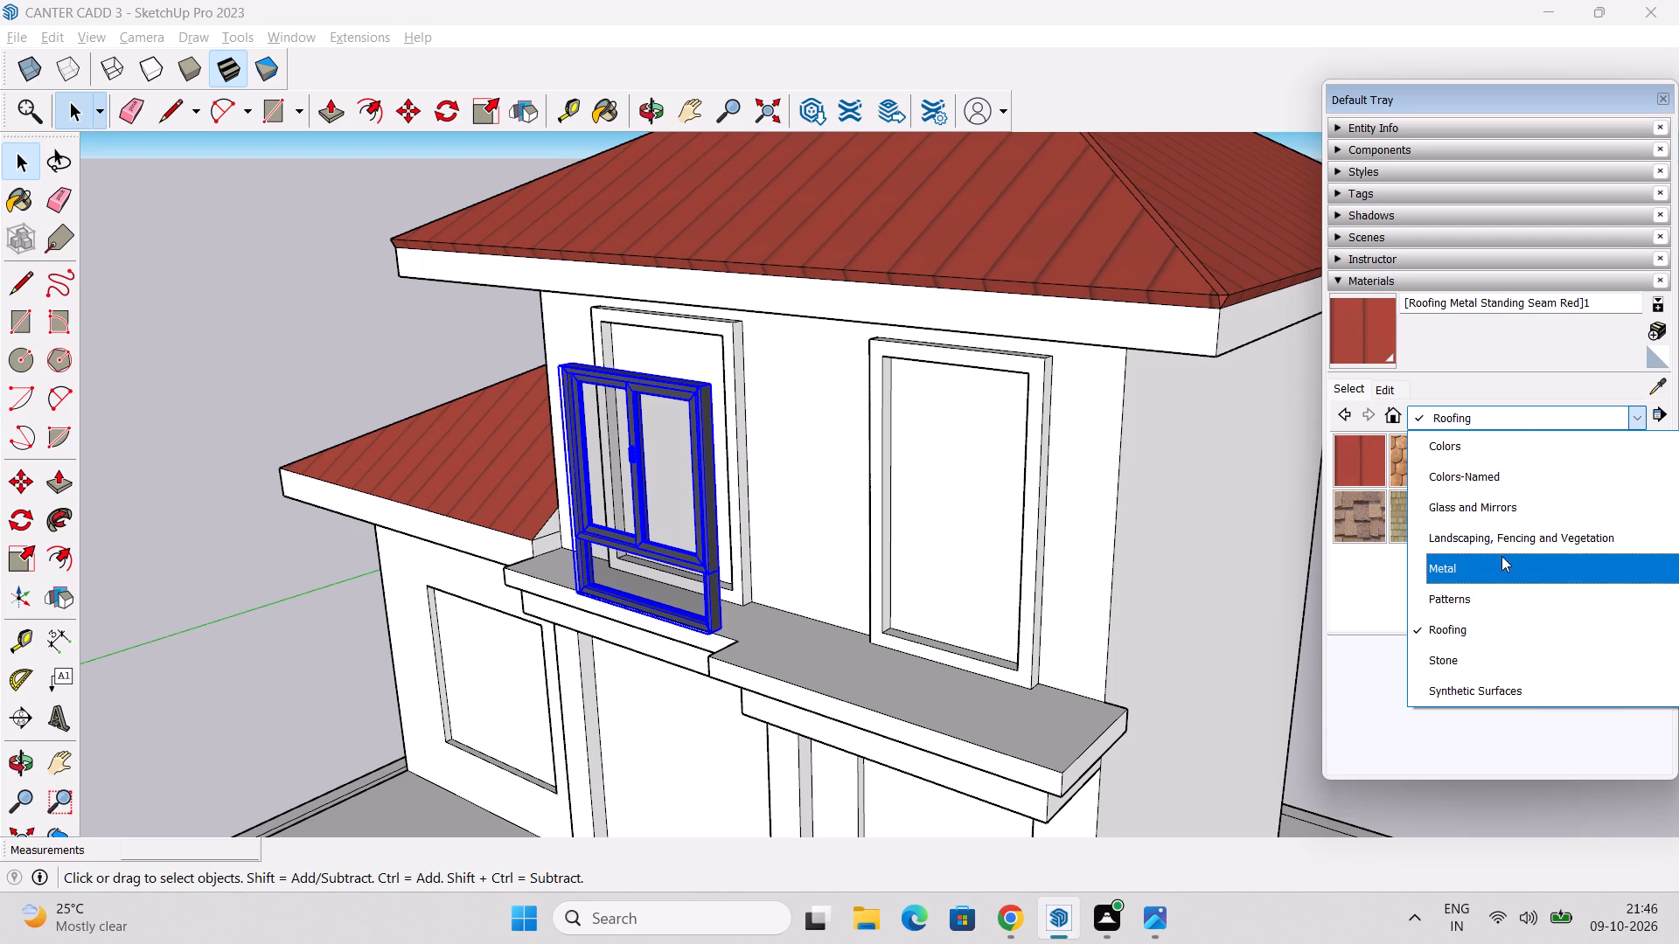
pyautogui.click(1579, 486)
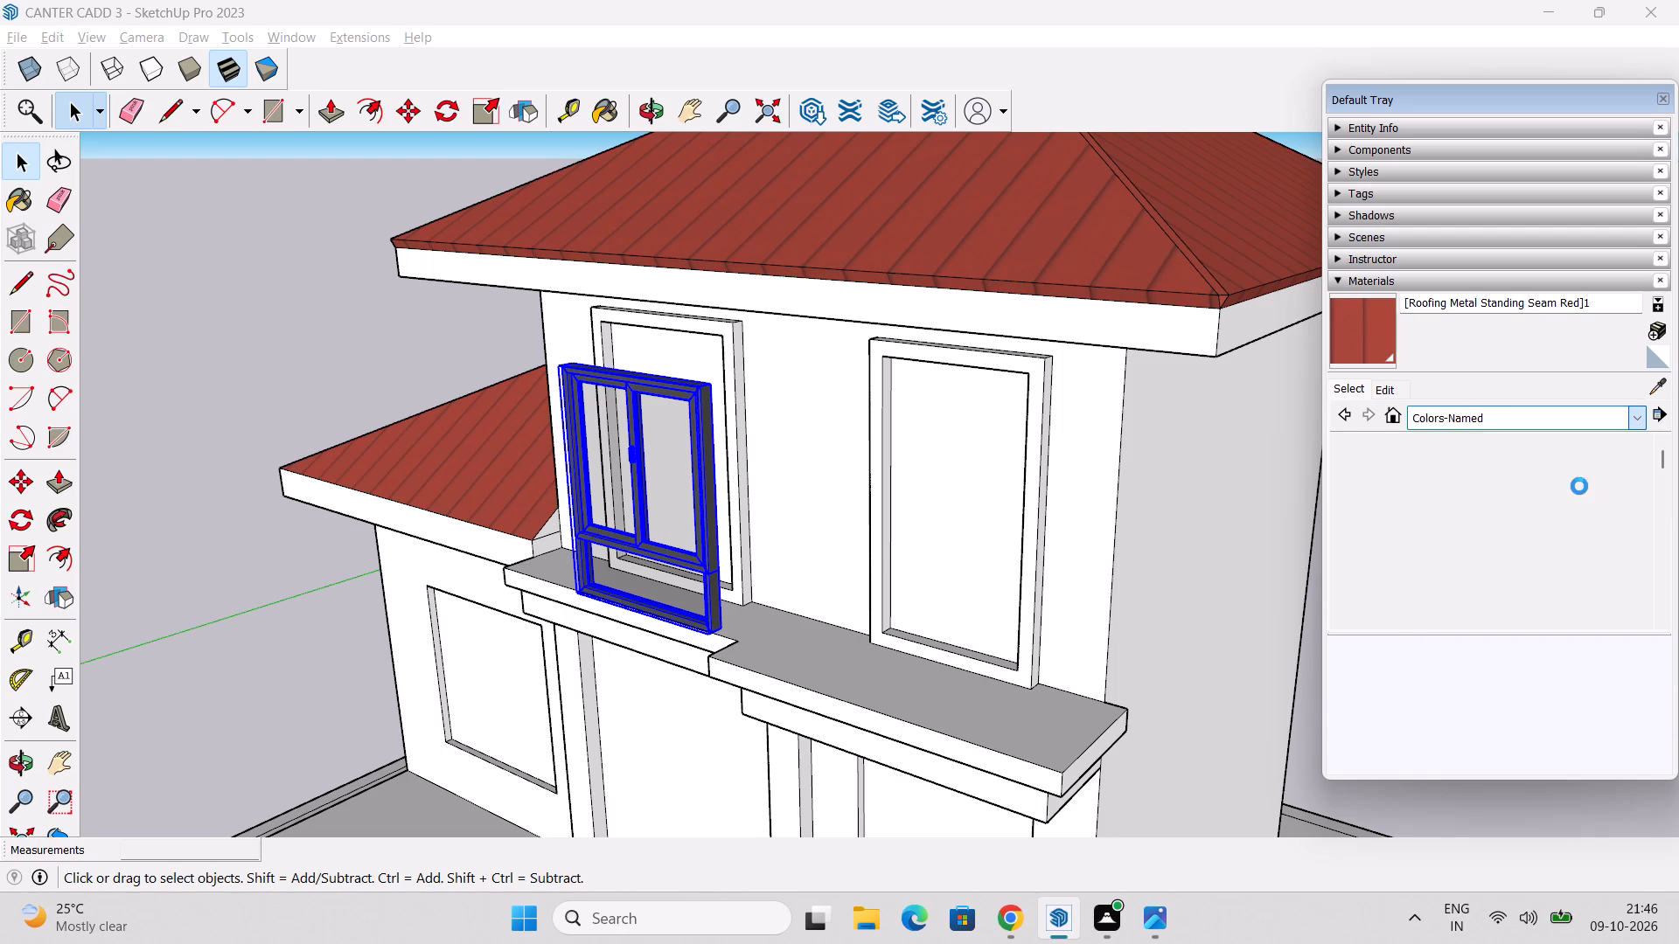
pyautogui.scroll(-1, 1504, 508)
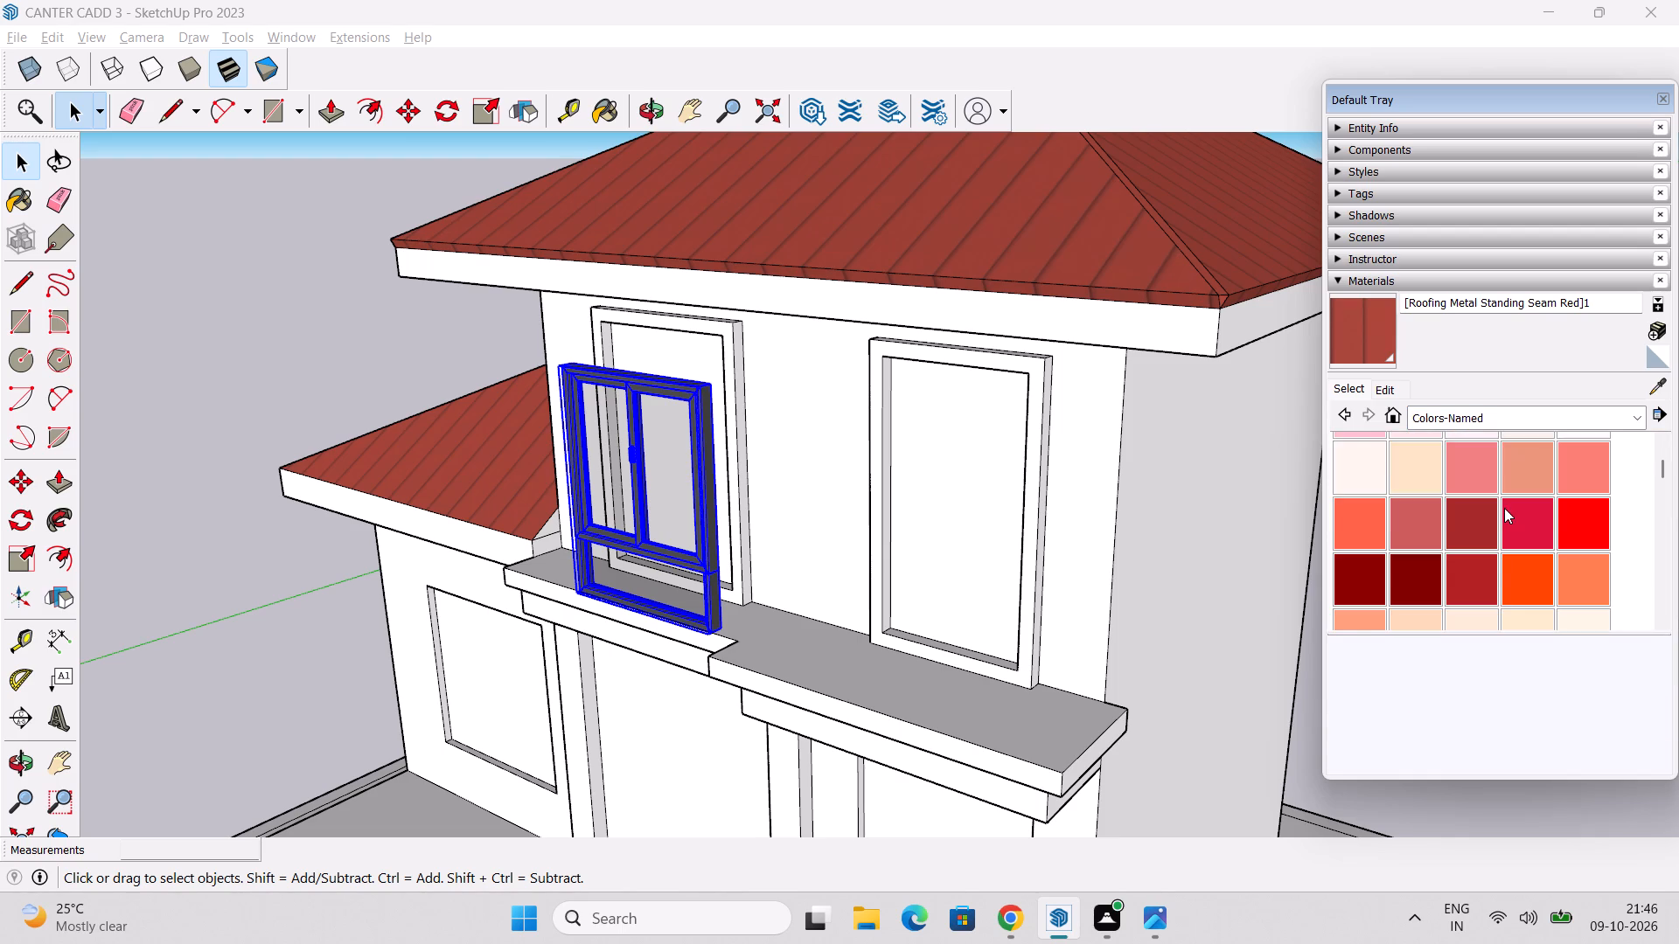
pyautogui.scroll(-3, 1504, 508)
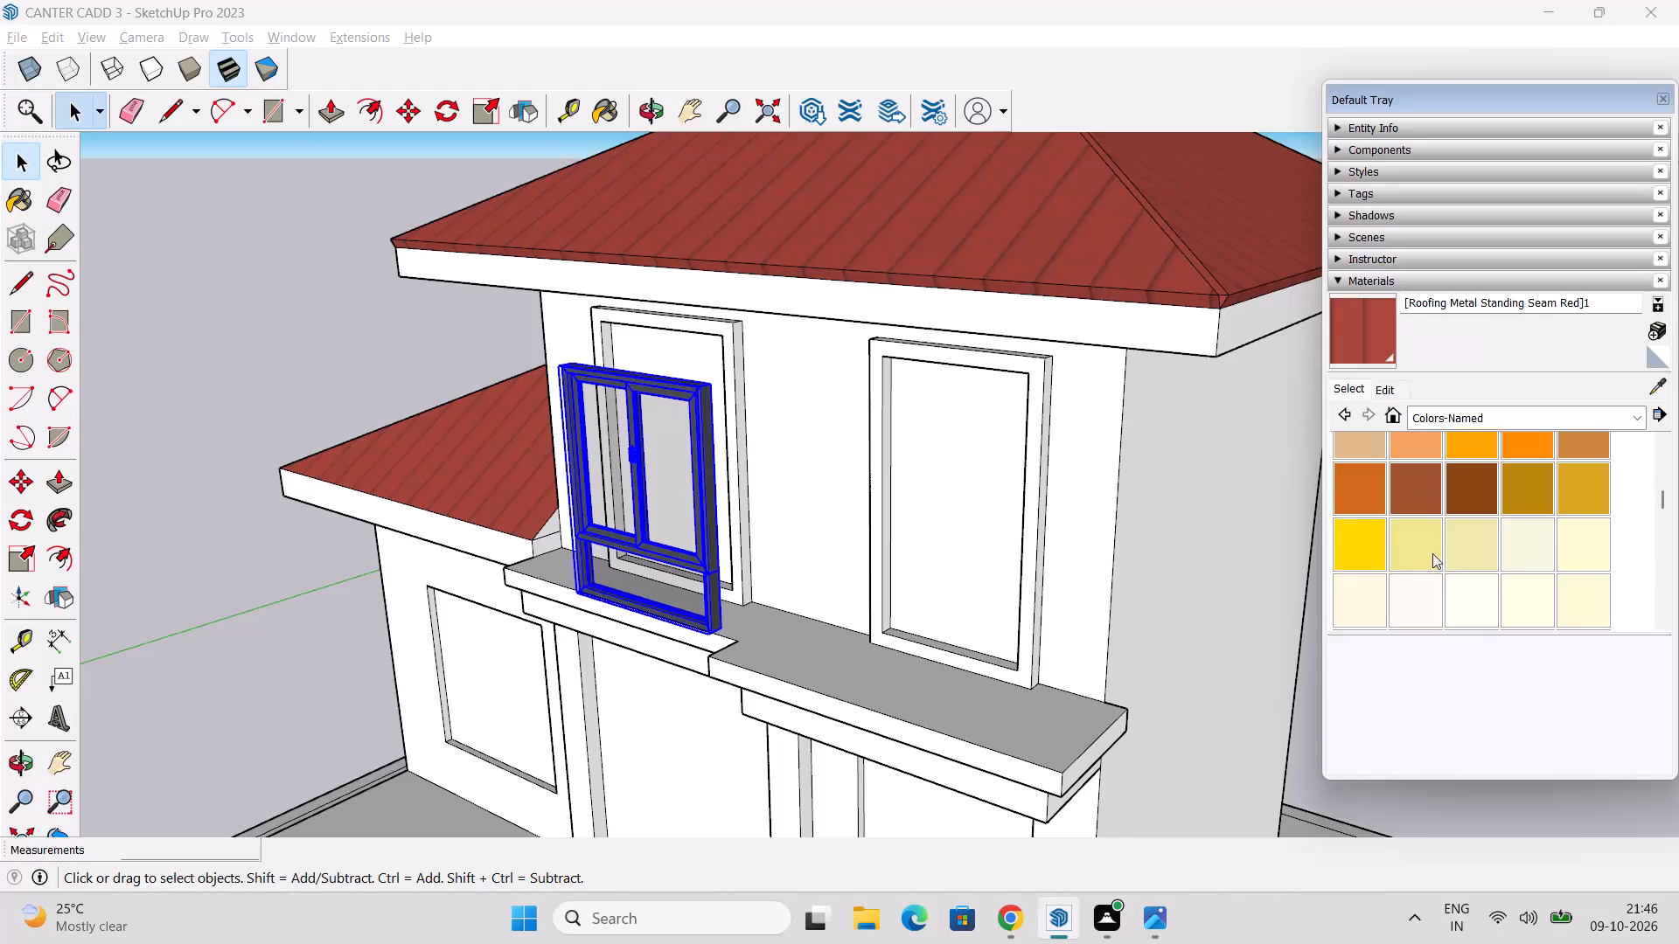
pyautogui.scroll(-3, 1489, 552)
pyautogui.scroll(1, 1489, 552)
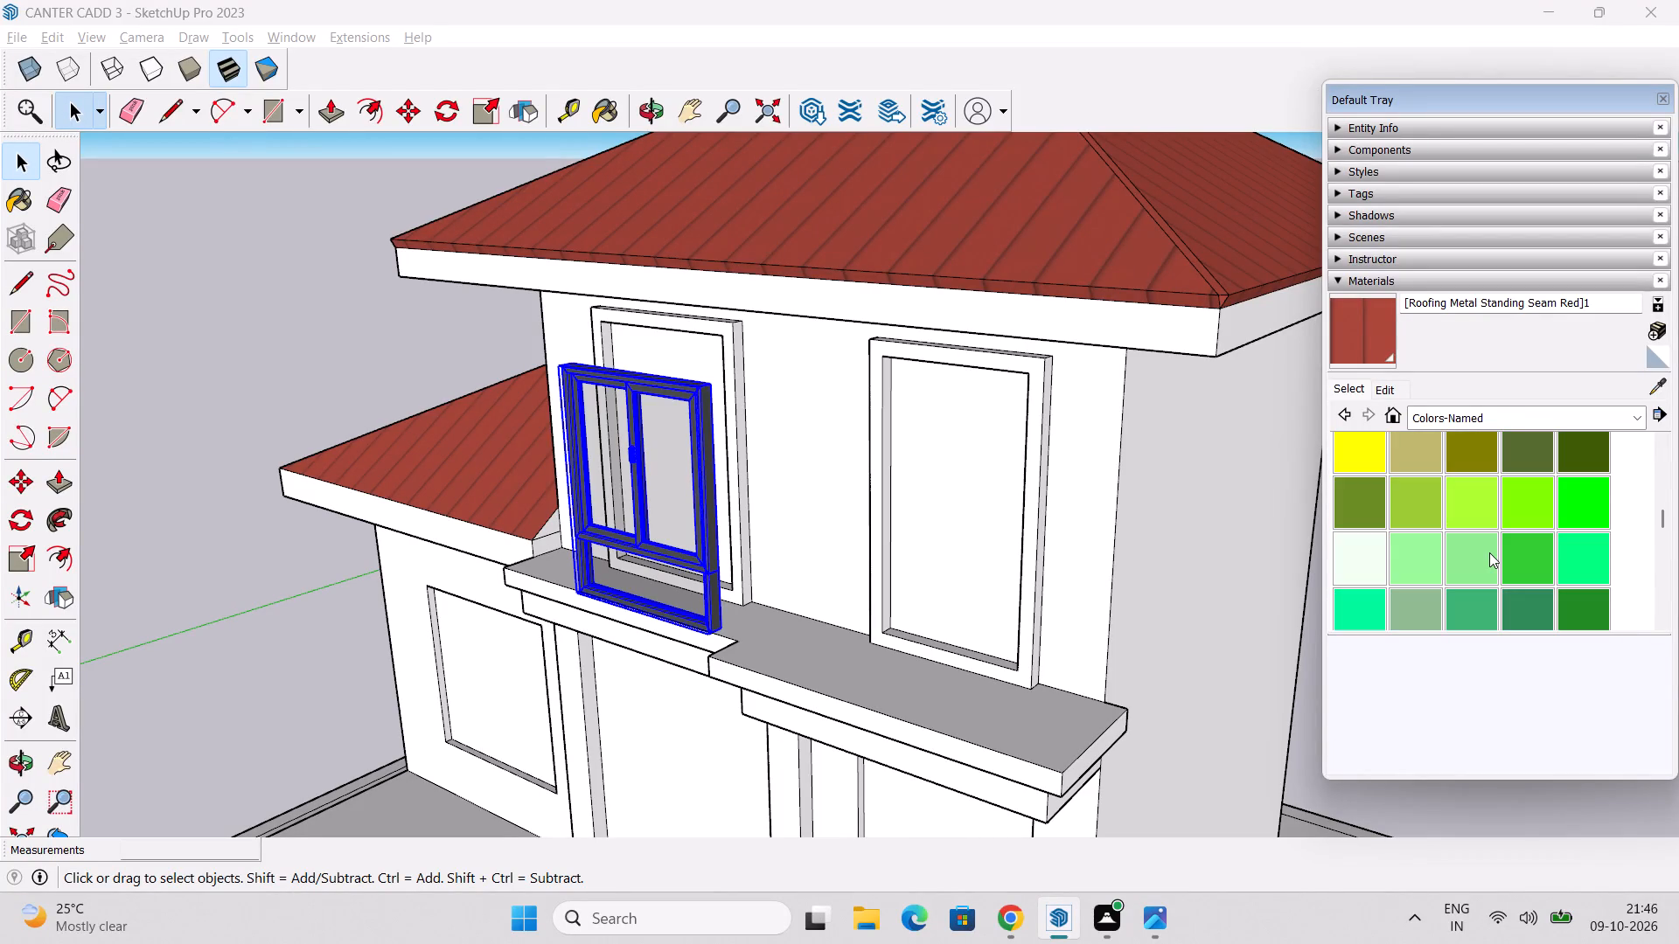
pyautogui.scroll(1, 1497, 559)
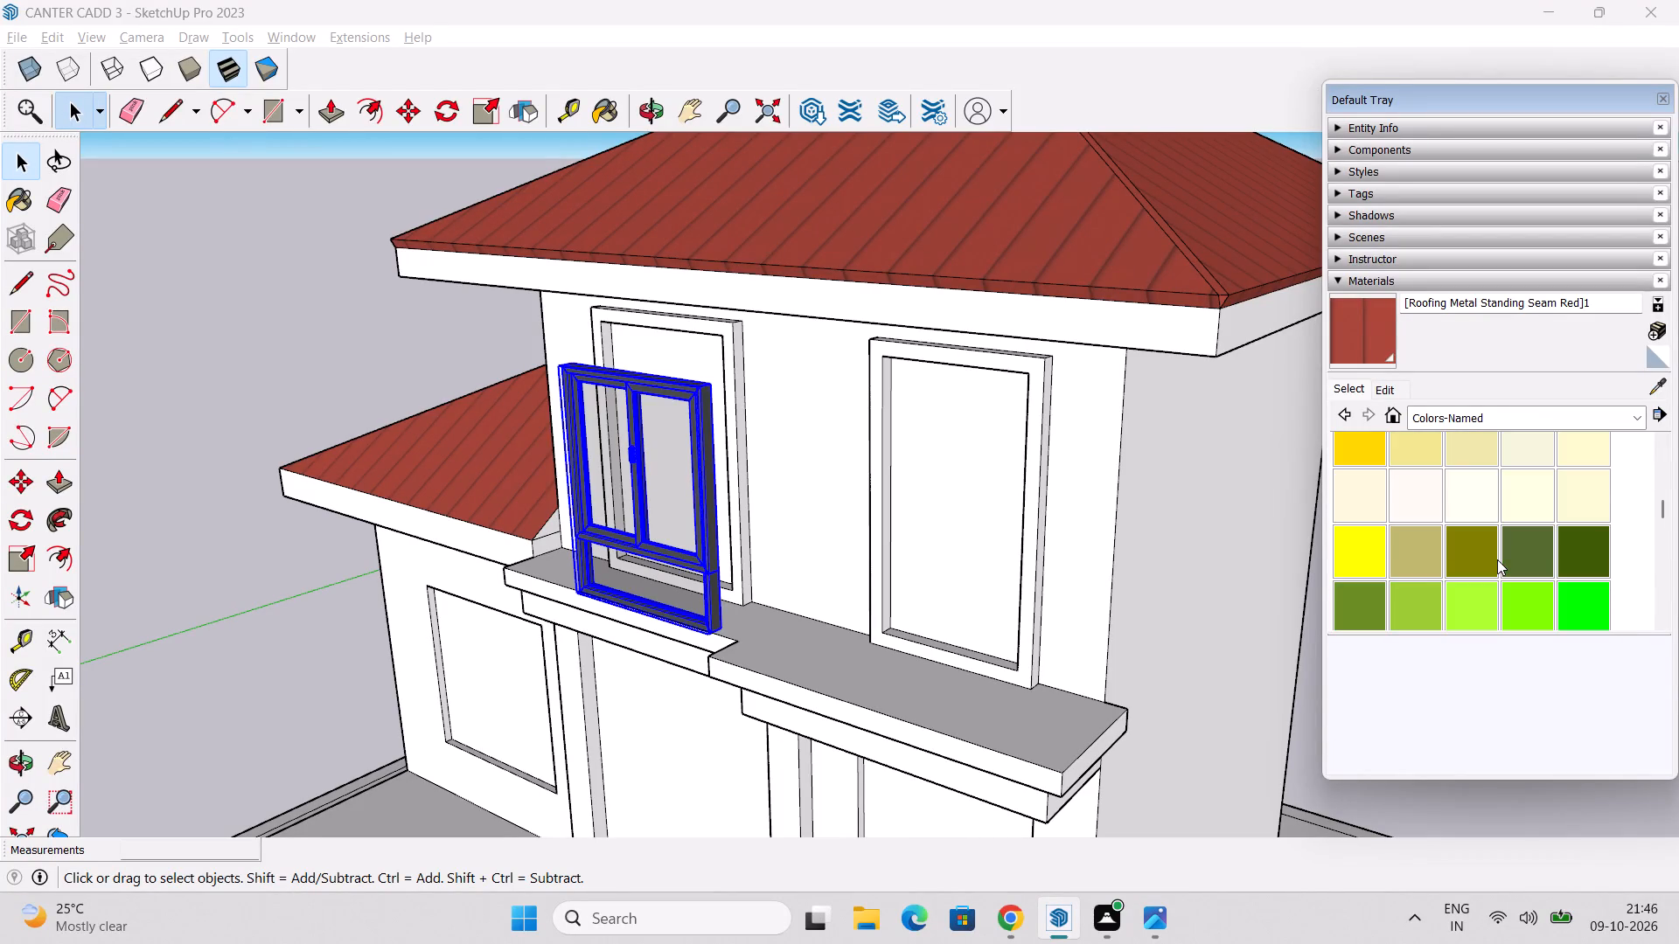
pyautogui.scroll(-2, 1497, 559)
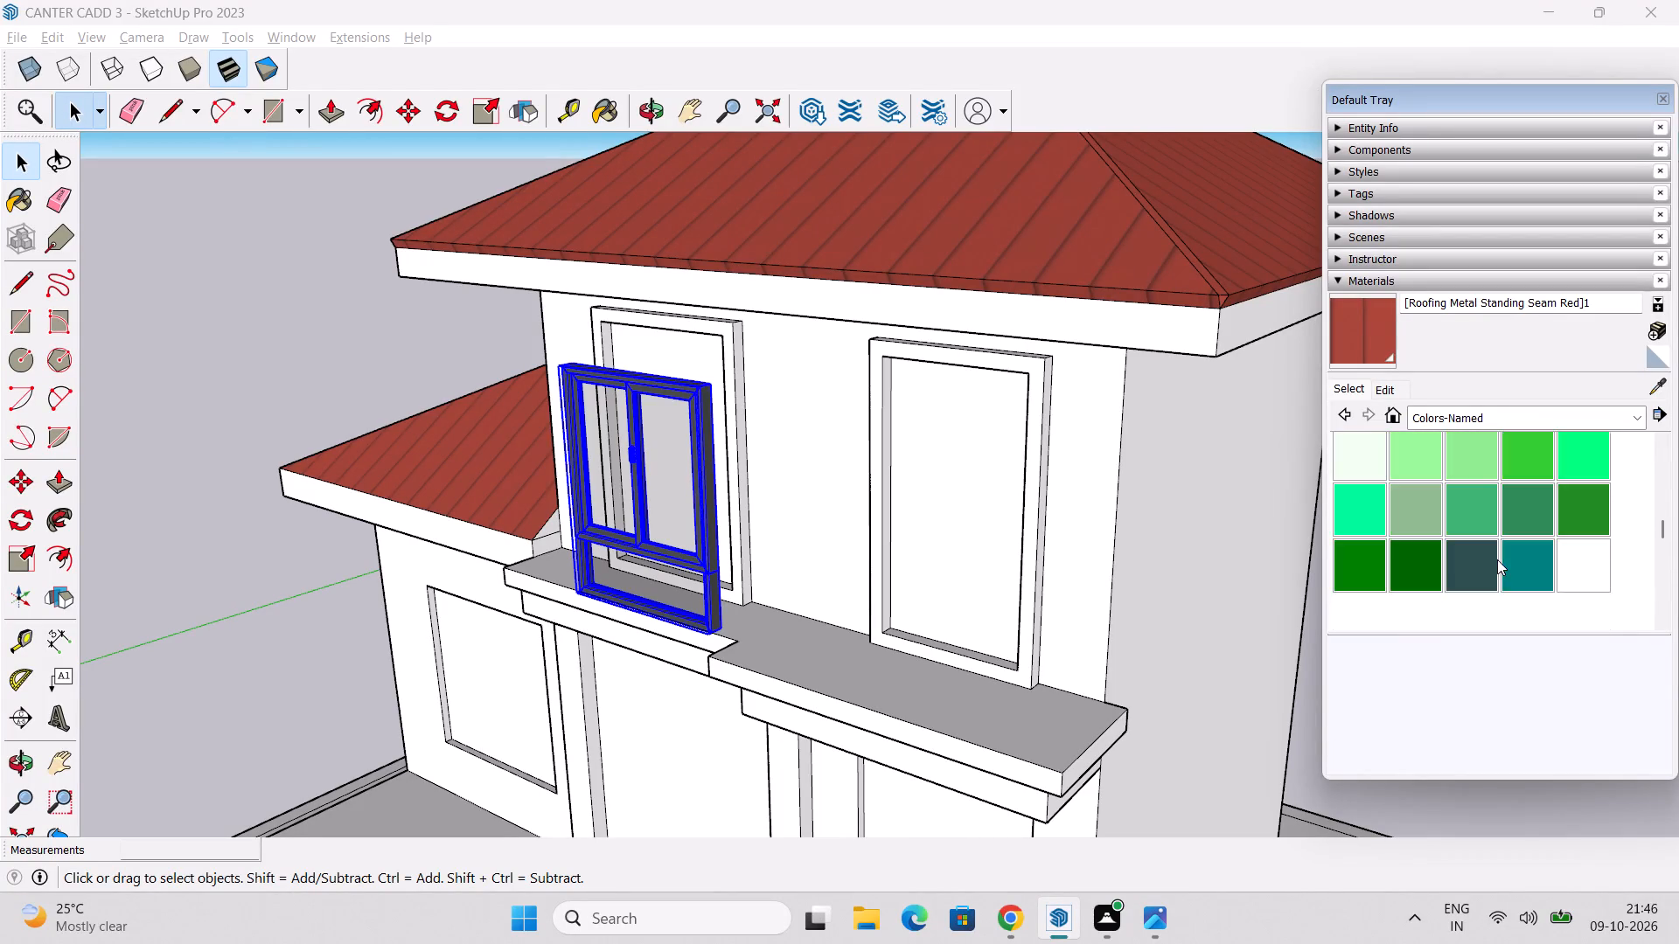
pyautogui.scroll(-9, 1497, 559)
pyautogui.scroll(2, 1497, 559)
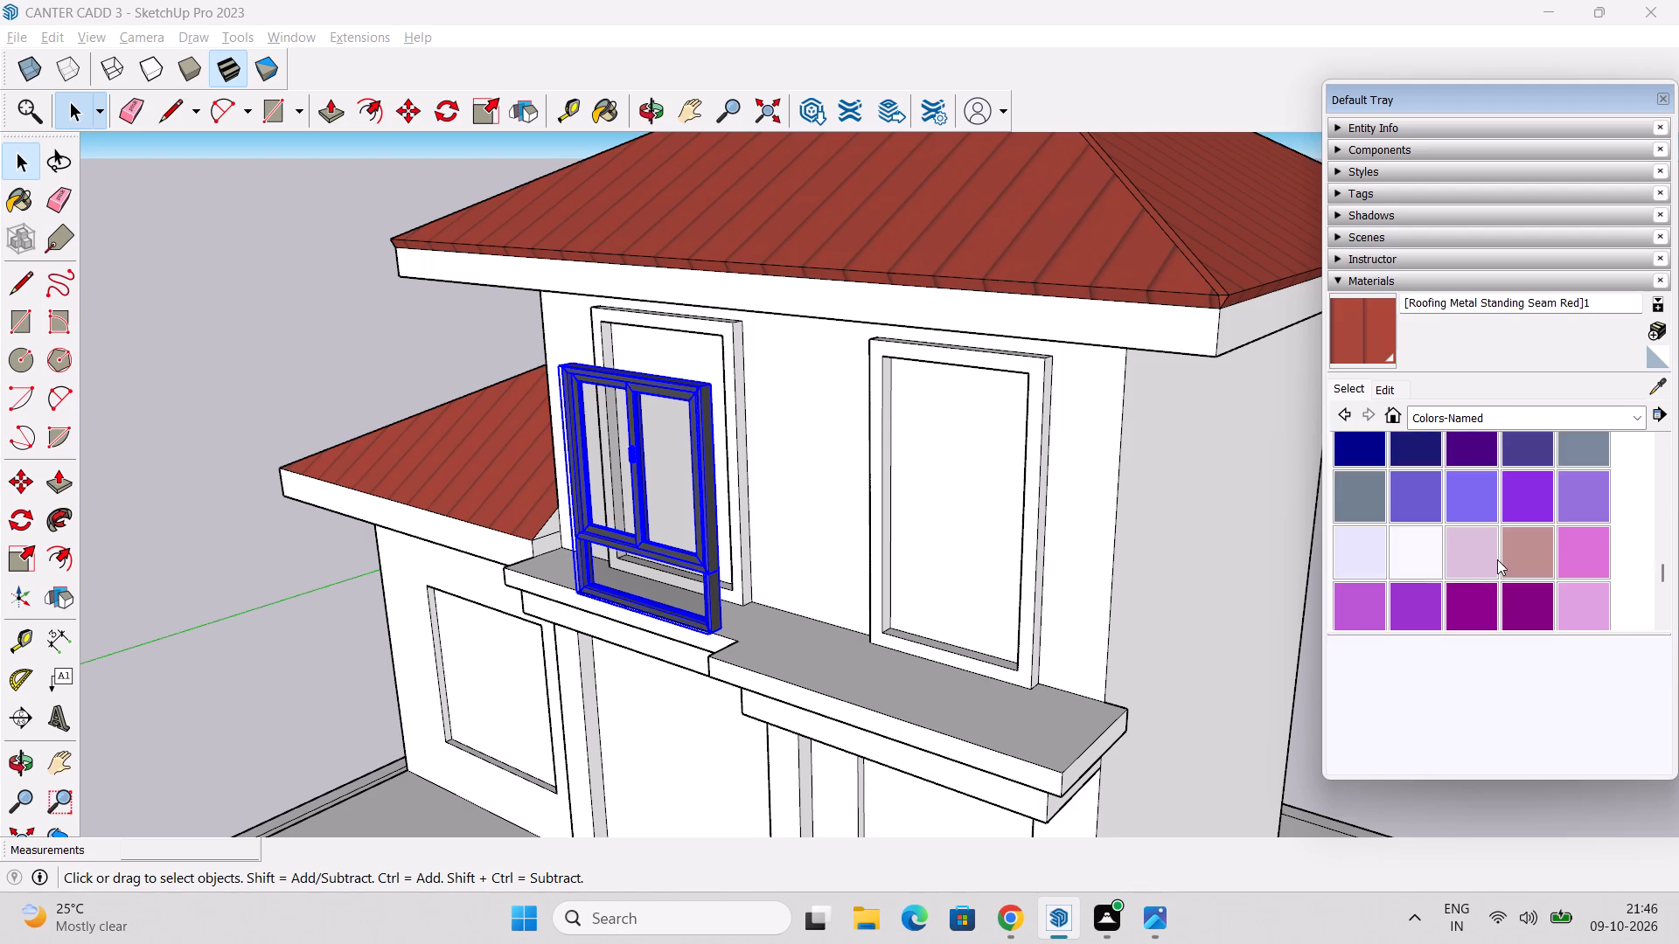
pyautogui.scroll(8, 1497, 559)
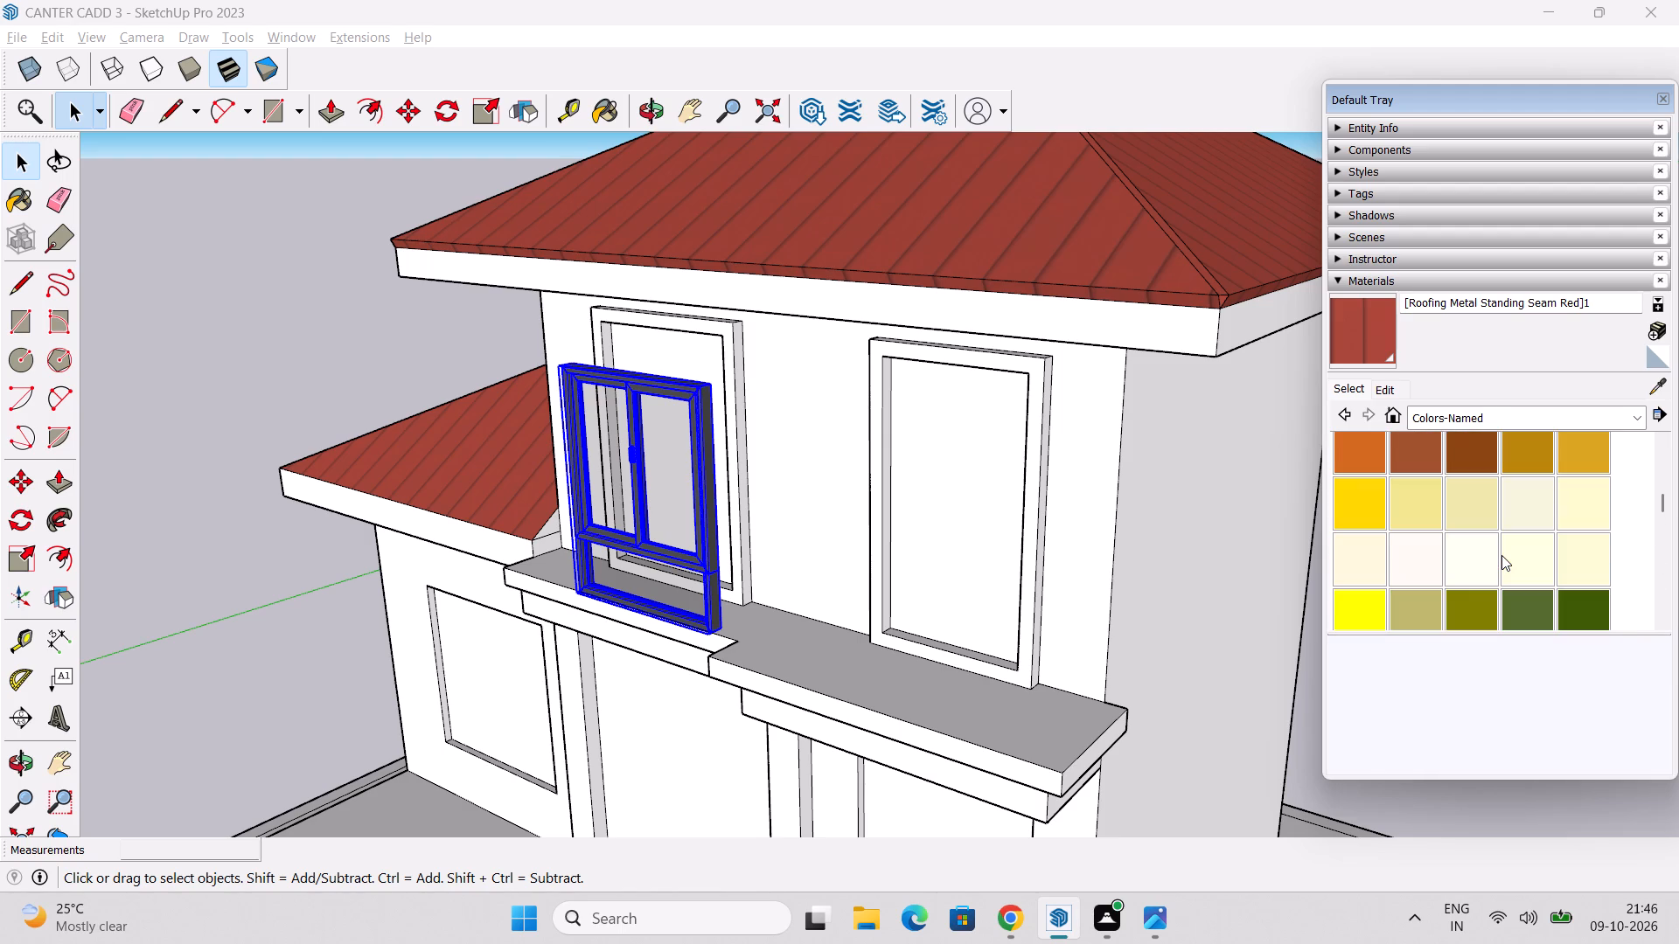
pyautogui.scroll(2, 1505, 543)
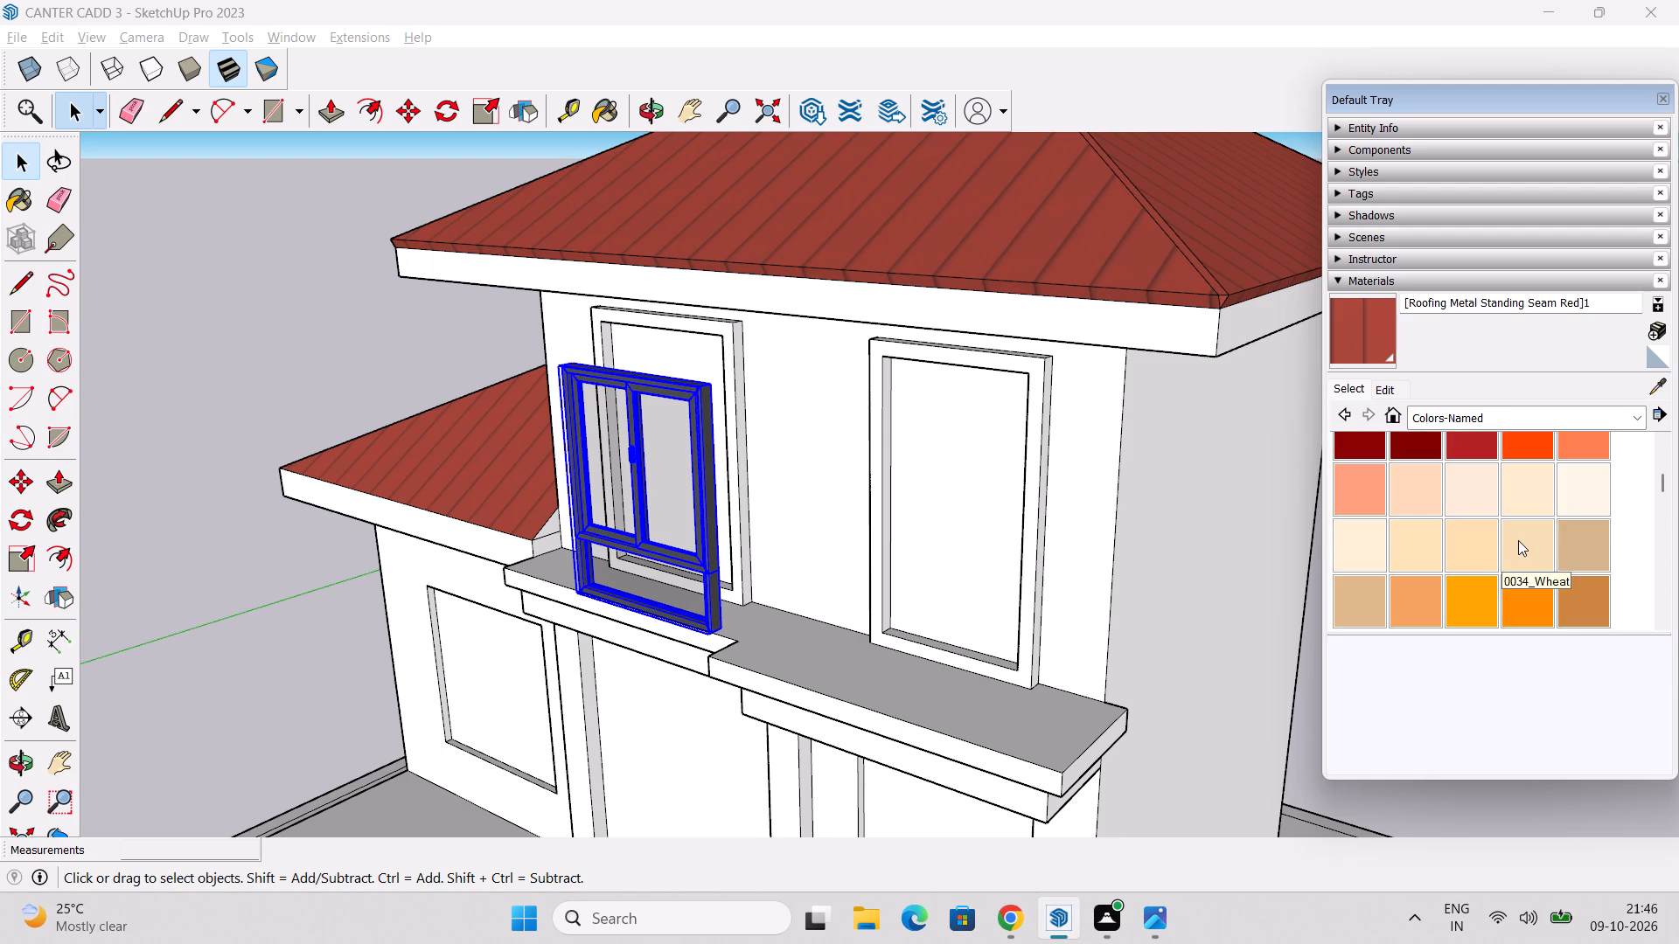
pyautogui.scroll(1, 1518, 540)
pyautogui.scroll(-2, 1519, 538)
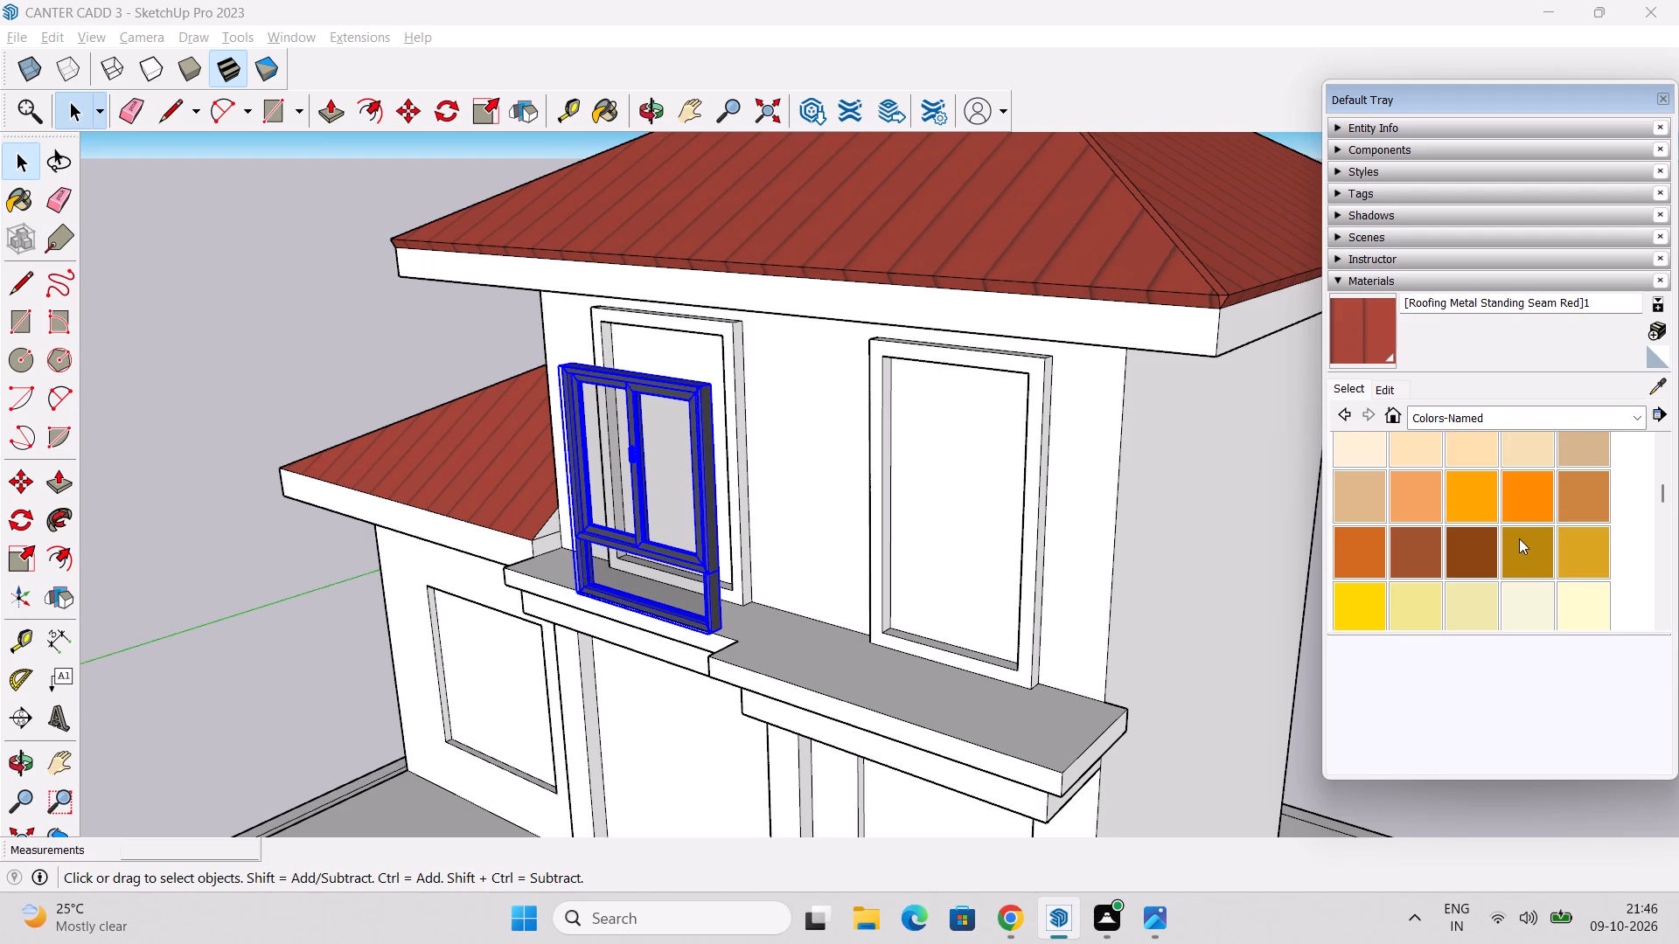
pyautogui.scroll(2, 1536, 592)
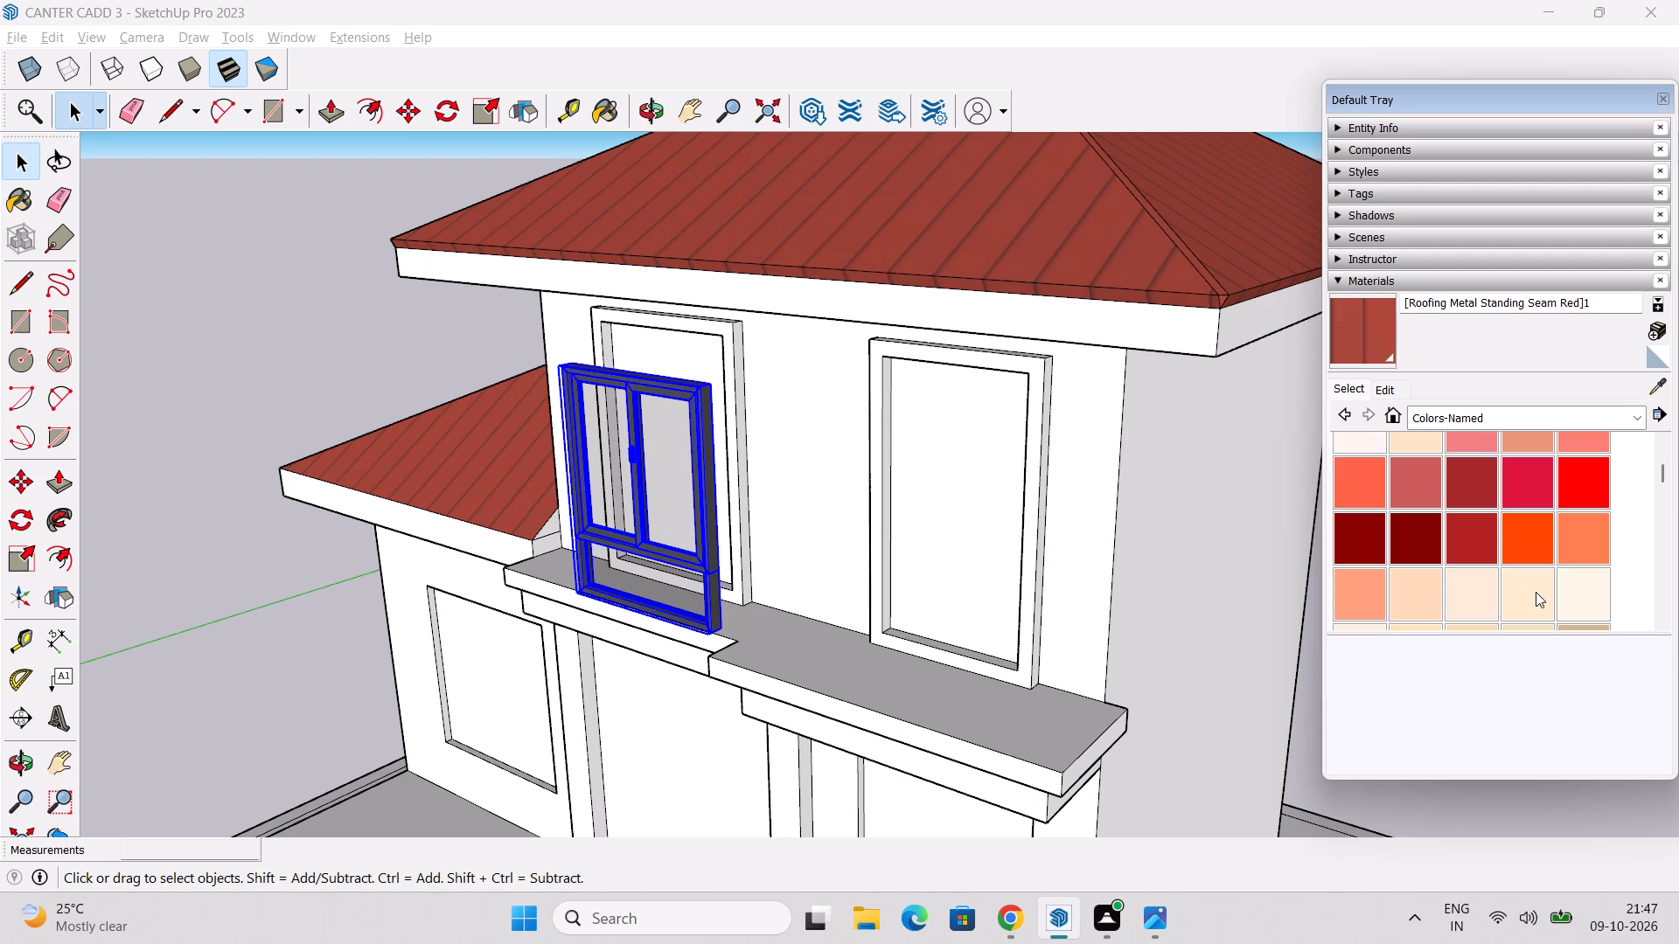
pyautogui.scroll(6, 1536, 592)
pyautogui.scroll(-2, 1528, 542)
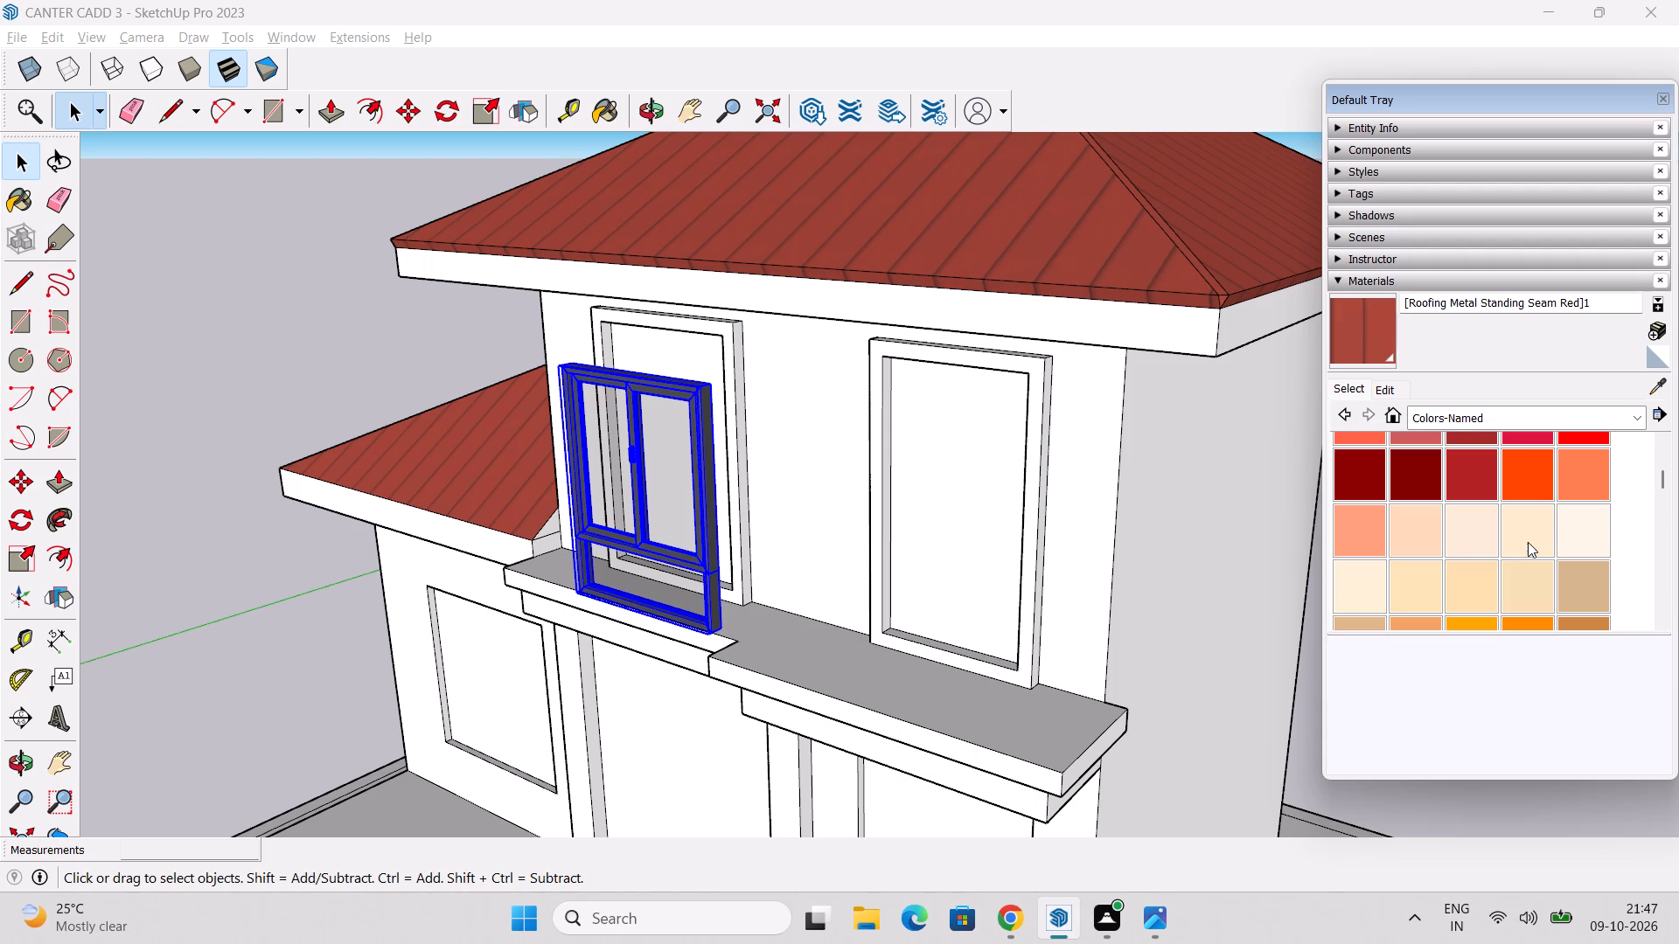
pyautogui.scroll(1, 1528, 540)
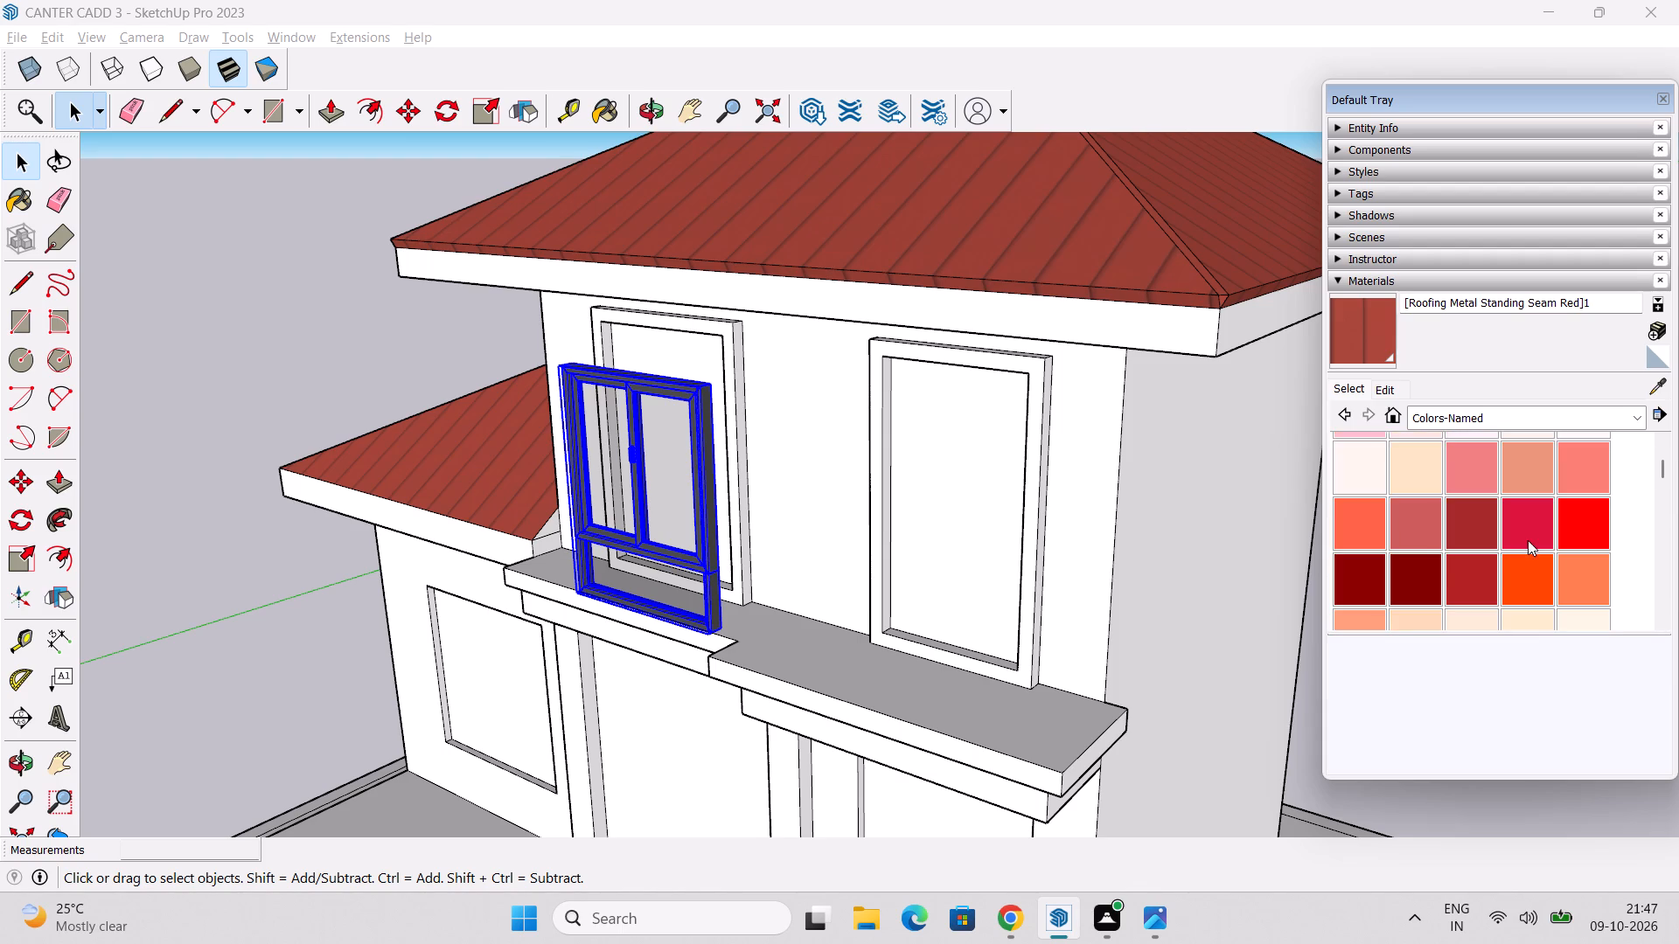
pyautogui.scroll(2, 1528, 540)
pyautogui.scroll(-3, 1528, 540)
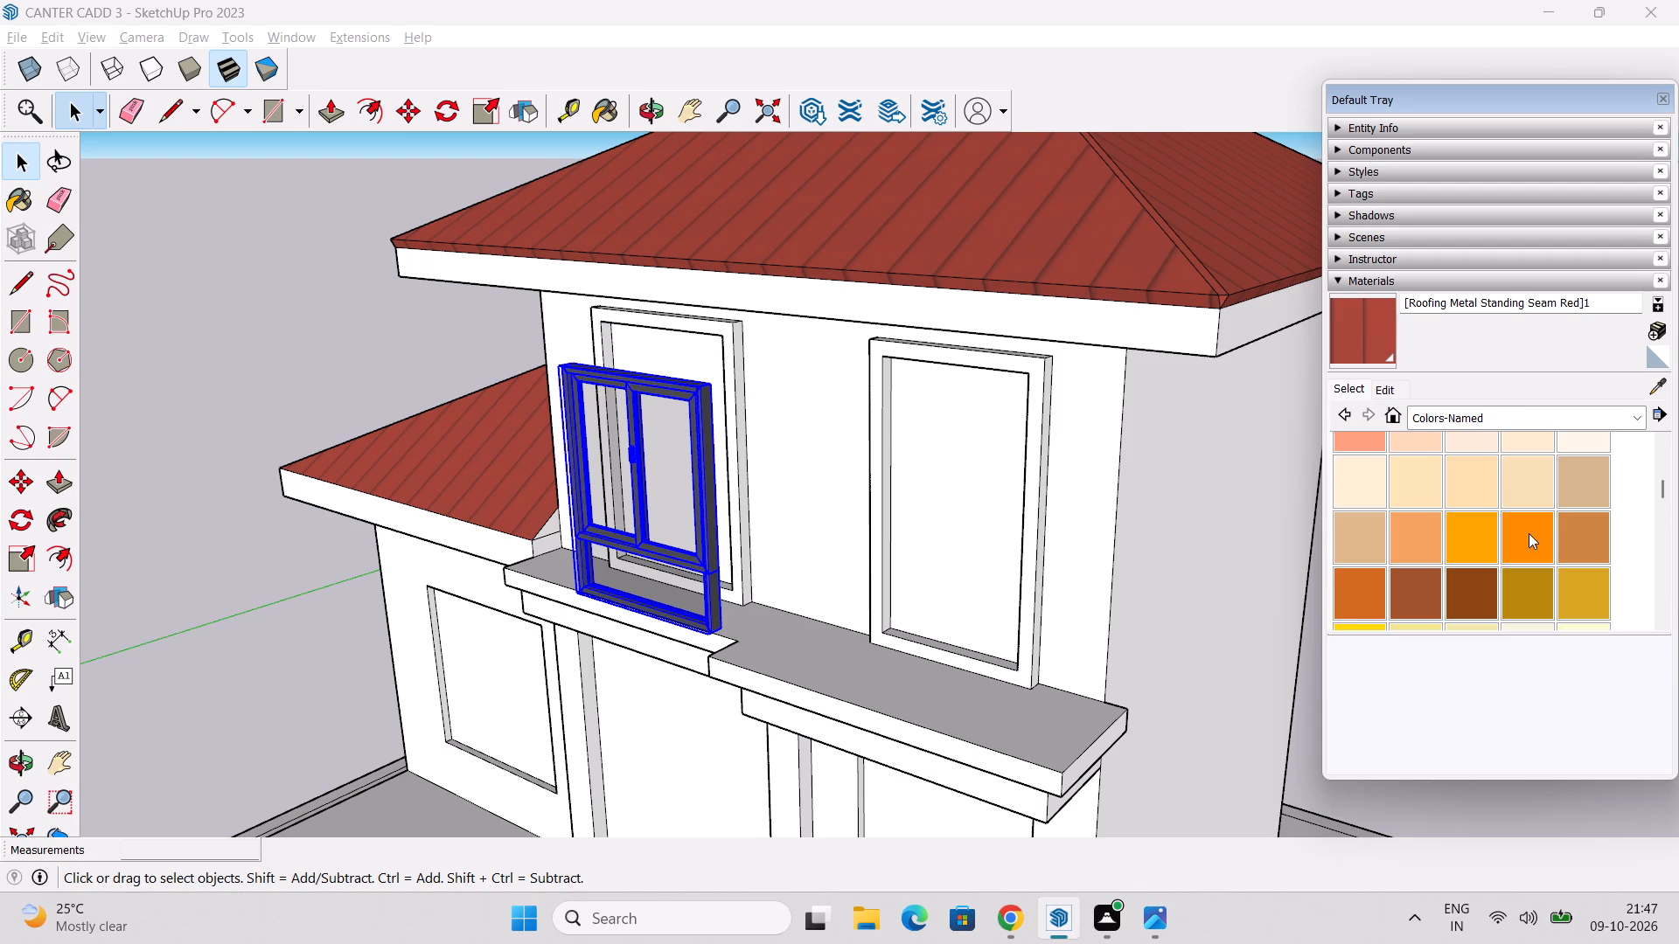
pyautogui.scroll(-1, 1529, 533)
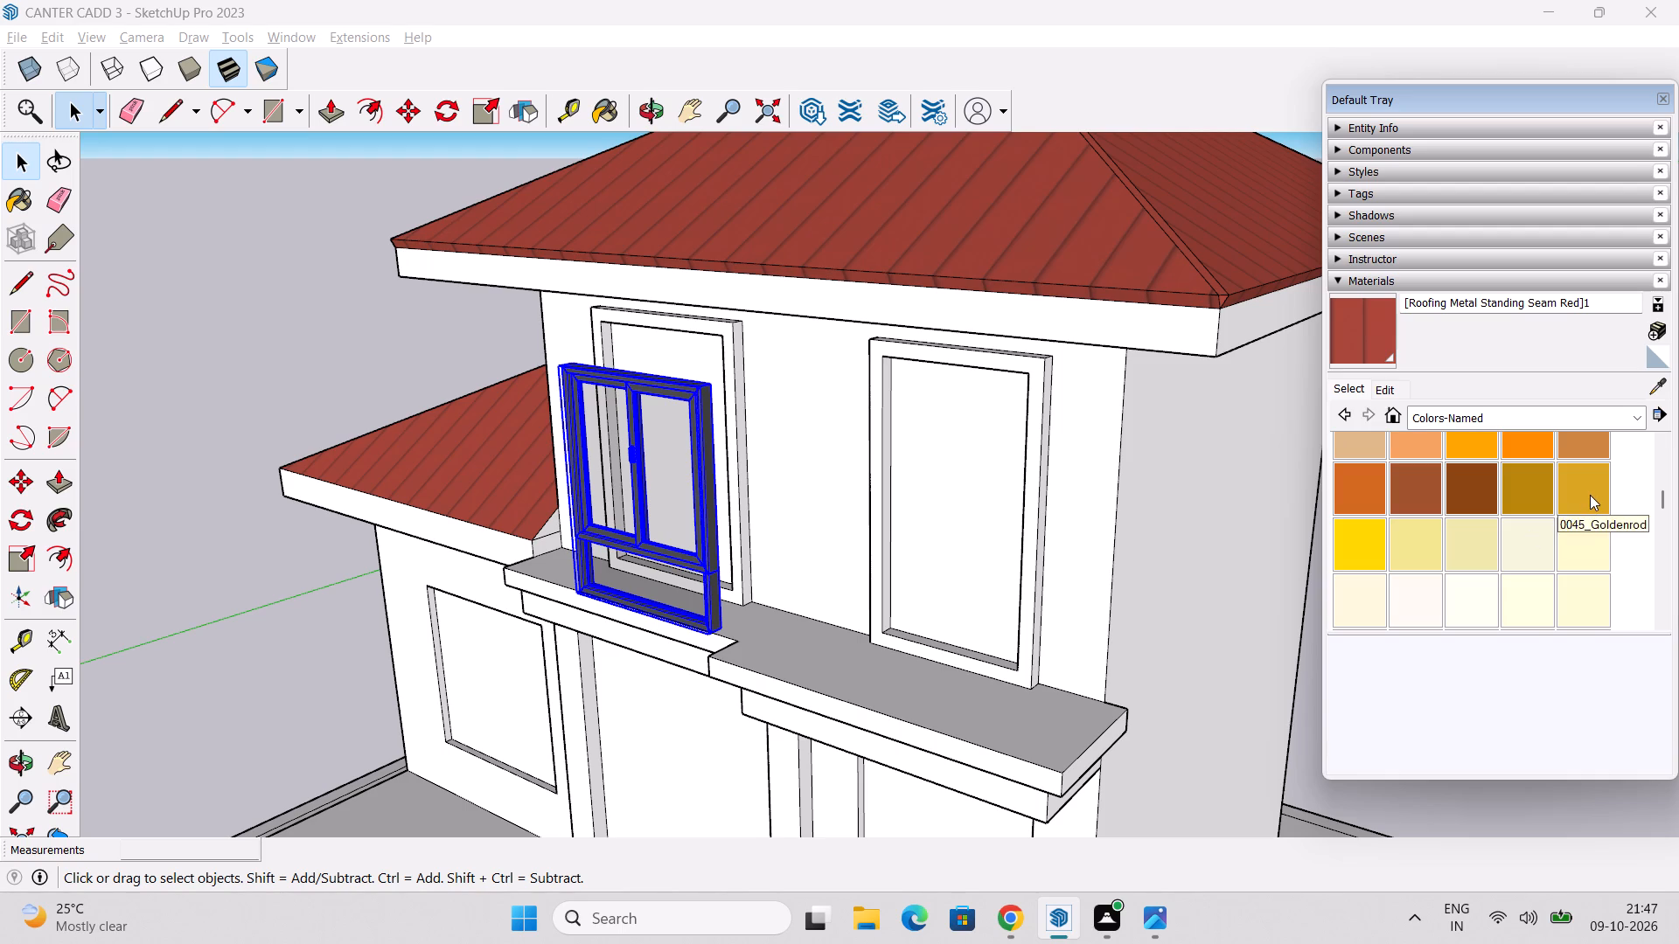
pyautogui.click(1590, 495)
# Paint the recessed panels of the two upper-floor and three ground-floor window openings with 0045_Goldenrod.
pyautogui.click(691, 347)
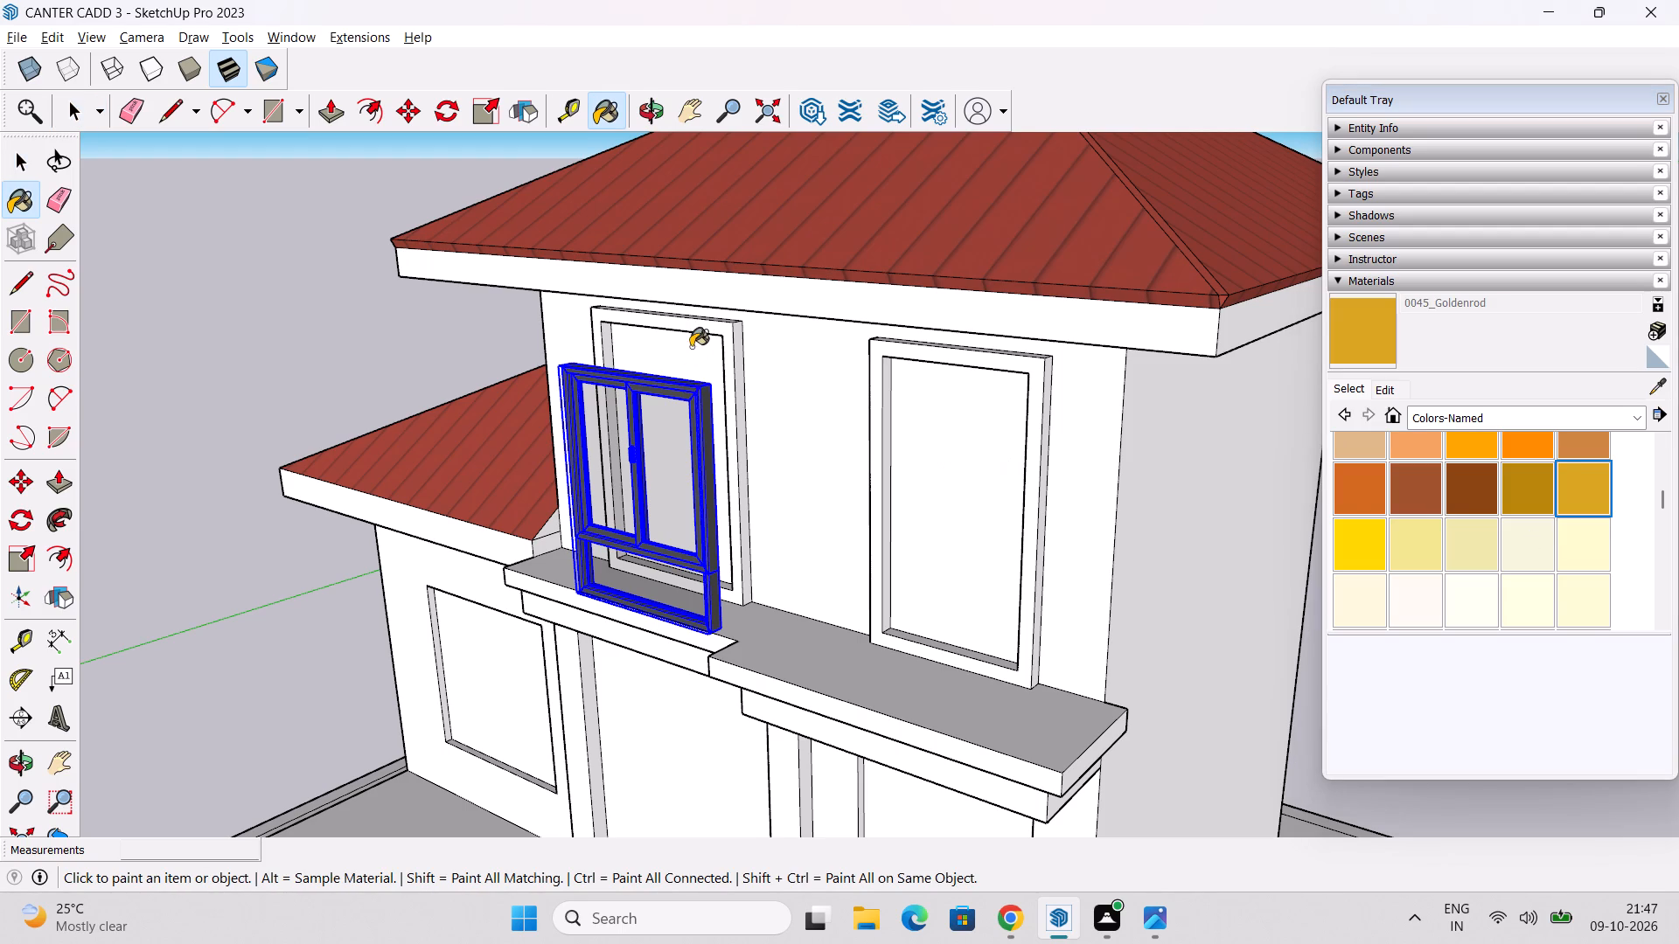
pyautogui.click(986, 484)
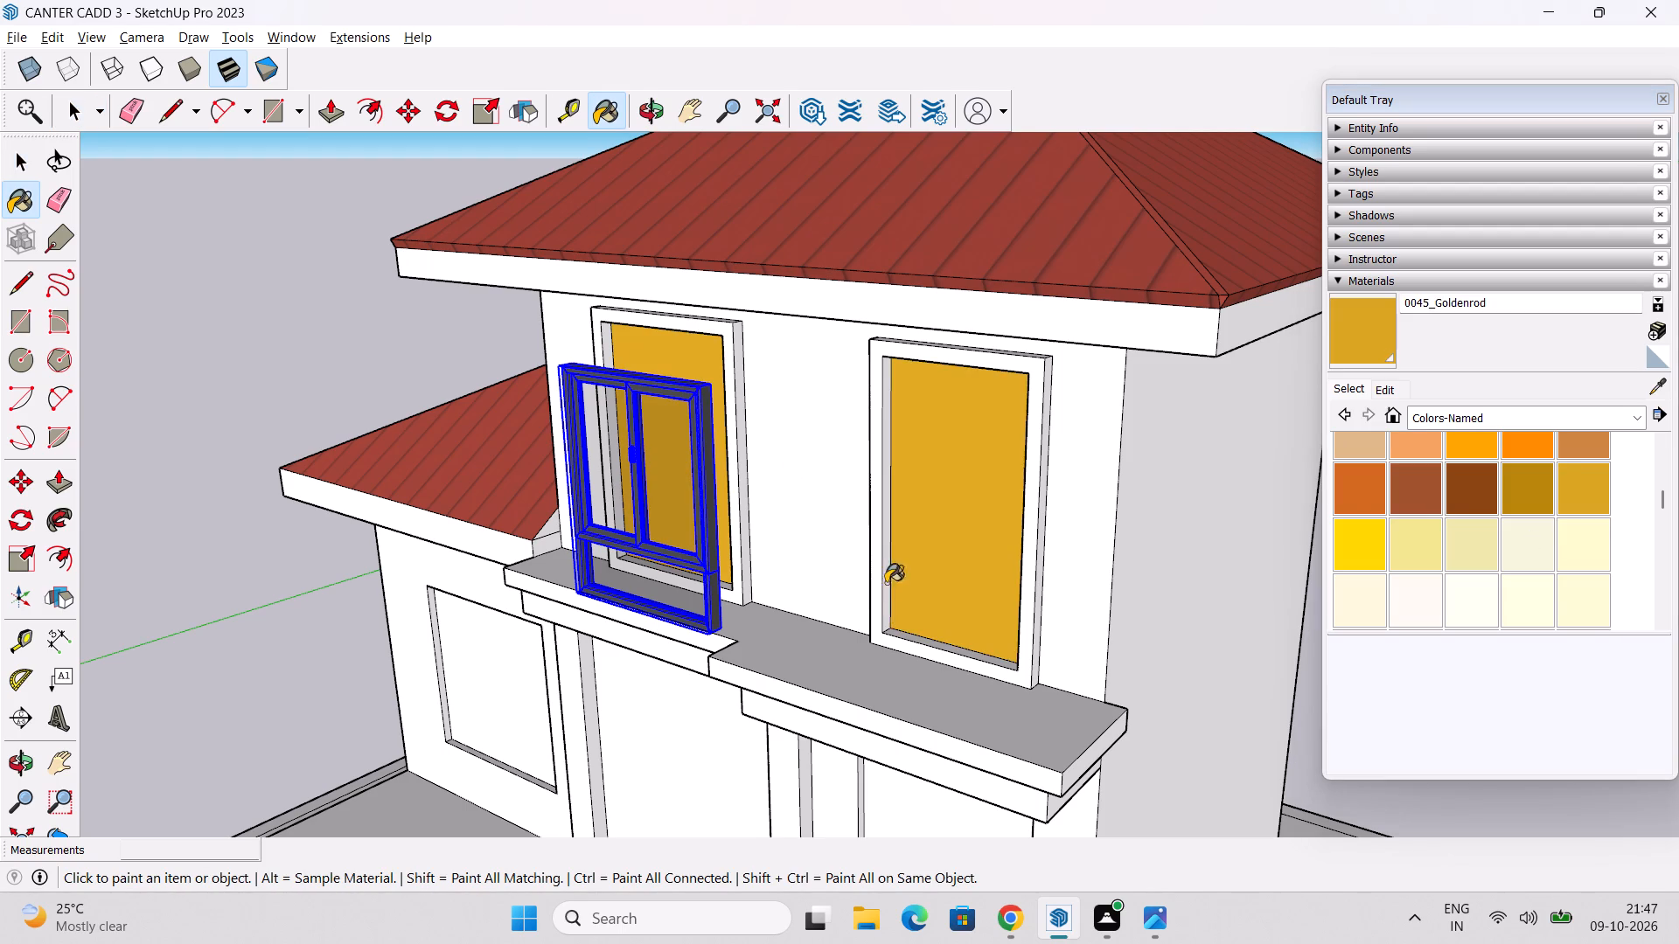
pyautogui.moveTo(888, 646); pyautogui.dragTo(979, 460, button='middle')
pyautogui.click(1067, 697)
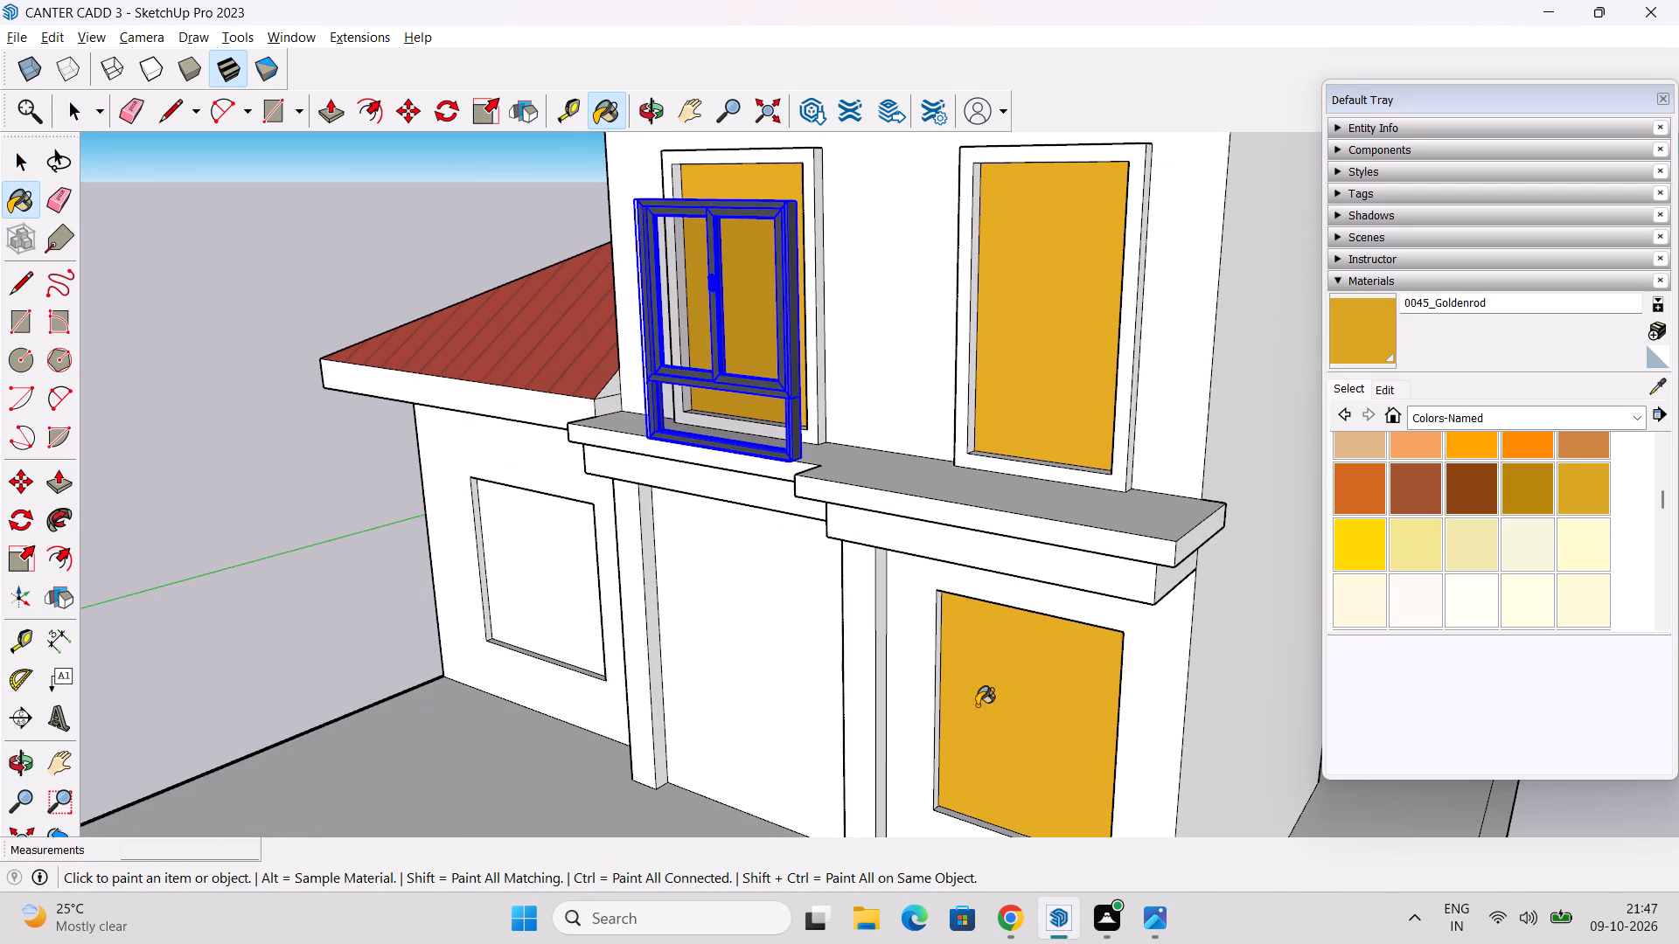
pyautogui.click(527, 559)
pyautogui.moveTo(516, 594); pyautogui.dragTo(1184, 650, button='middle')
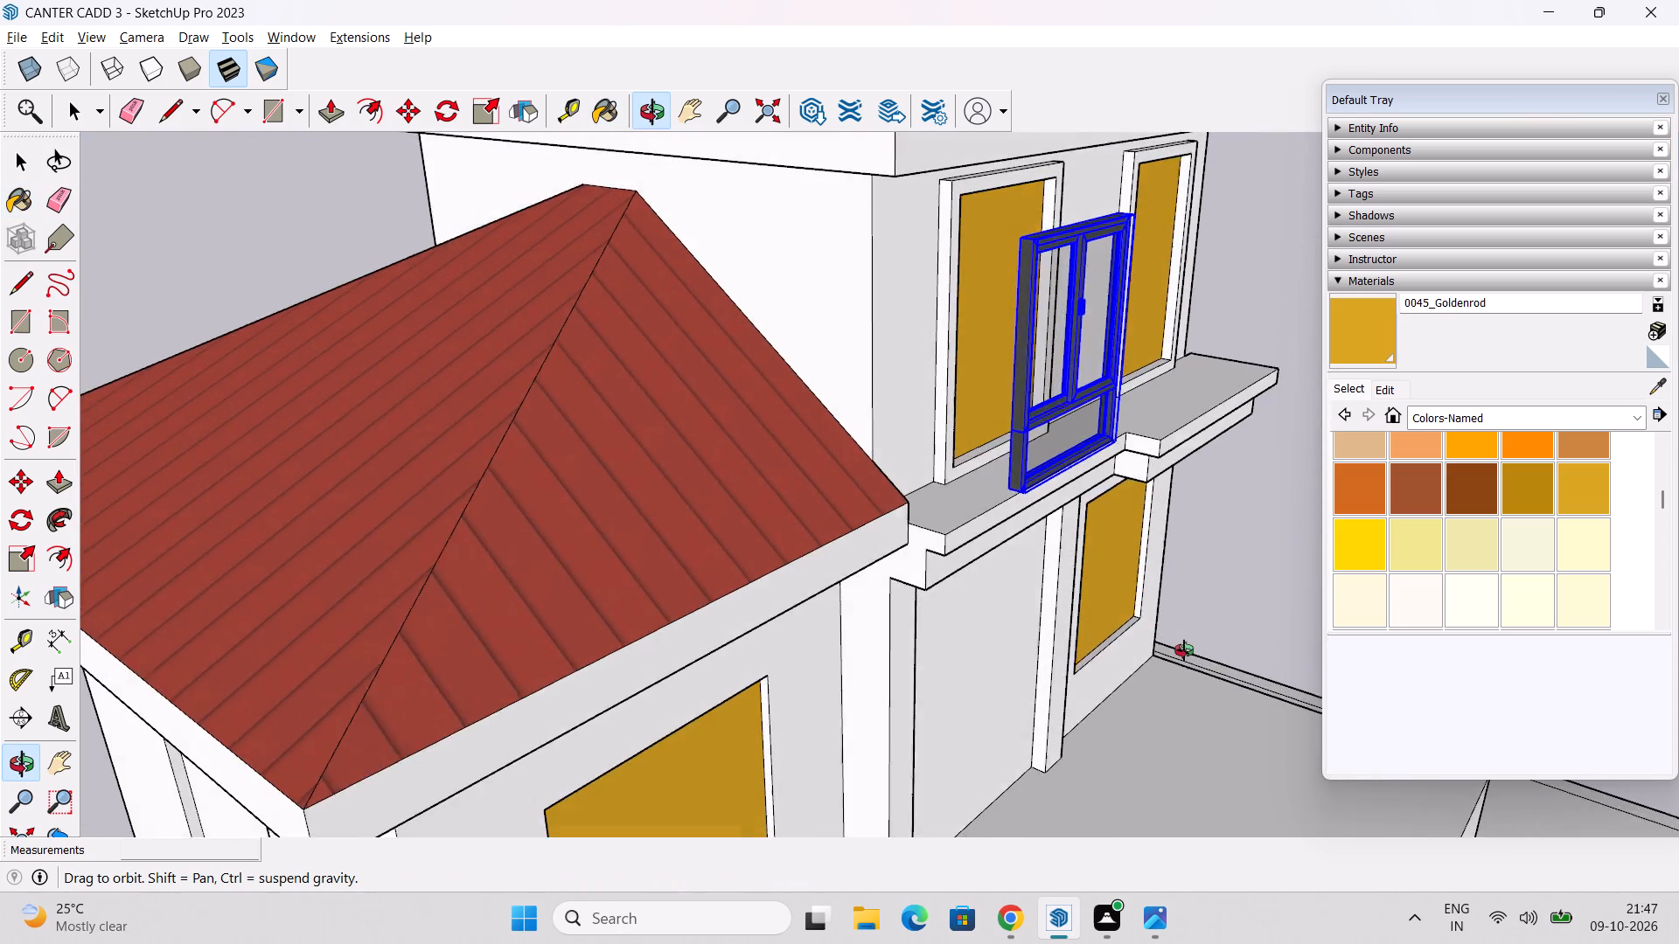
pyautogui.moveTo(1184, 650); pyautogui.dragTo(1185, 650, button='middle')
pyautogui.moveTo(902, 668); pyautogui.dragTo(988, 512, button='middle')
pyautogui.click(326, 713)
pyautogui.scroll(-3, 621, 593)
pyautogui.moveTo(716, 621); pyautogui.dragTo(657, 620, button='middle')
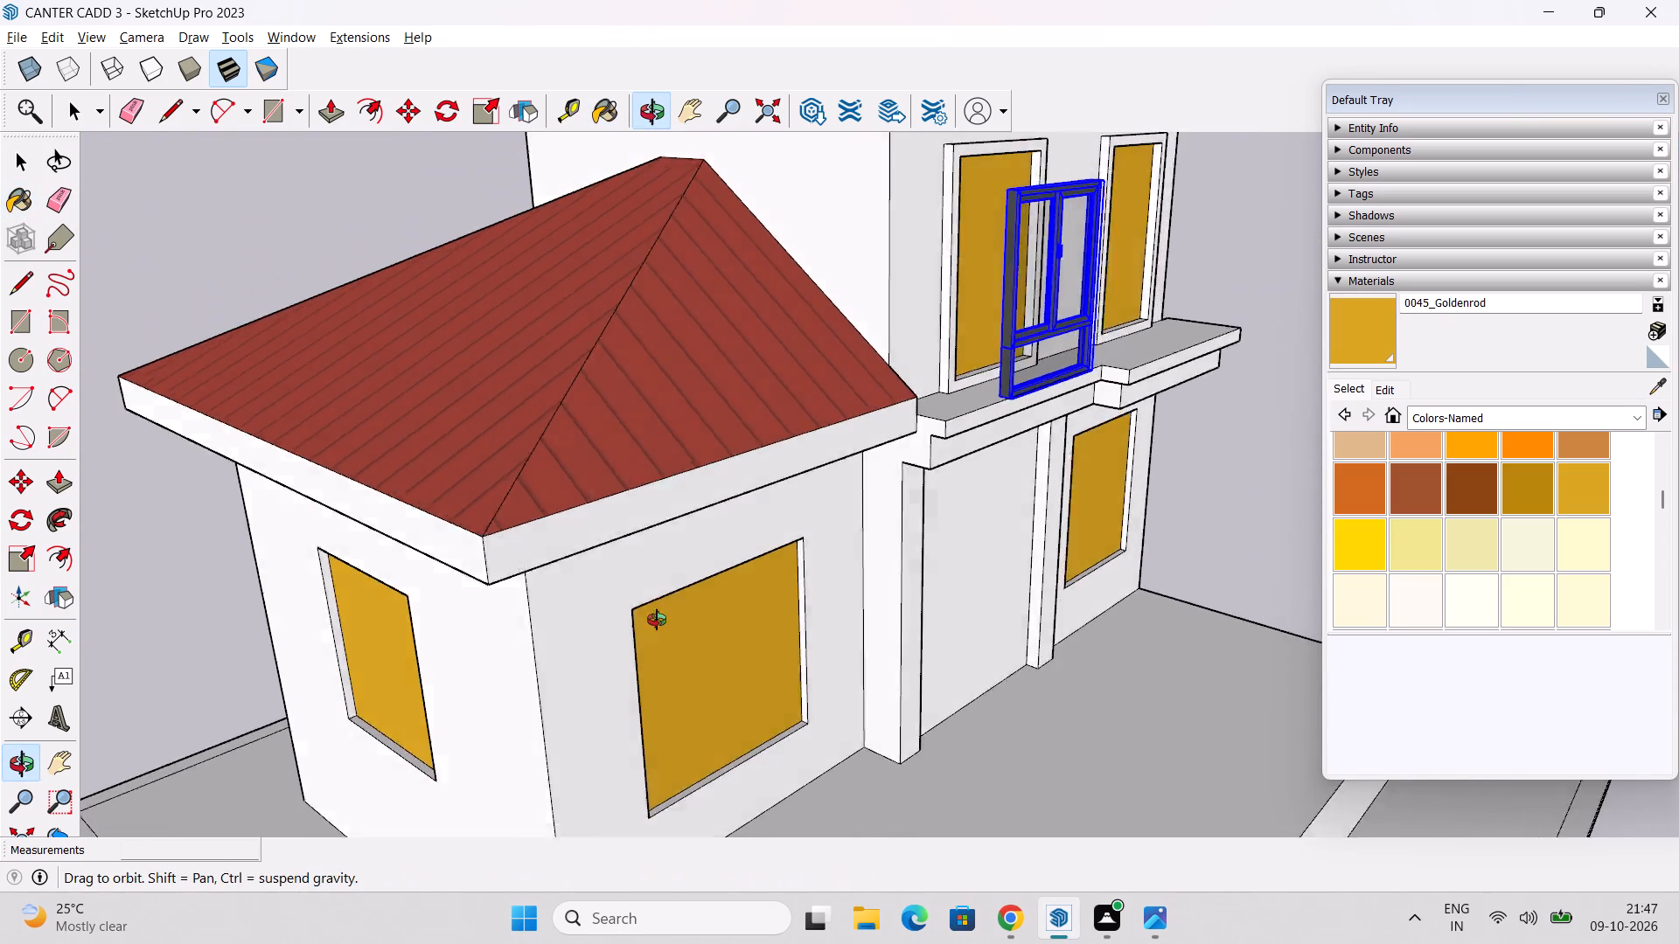
pyautogui.moveTo(657, 620); pyautogui.dragTo(529, 618, button='middle')
pyautogui.keyDown('shift'); pyautogui.moveTo(840, 634); pyautogui.dragTo(608, 663, button='middle'); pyautogui.keyUp('shift')
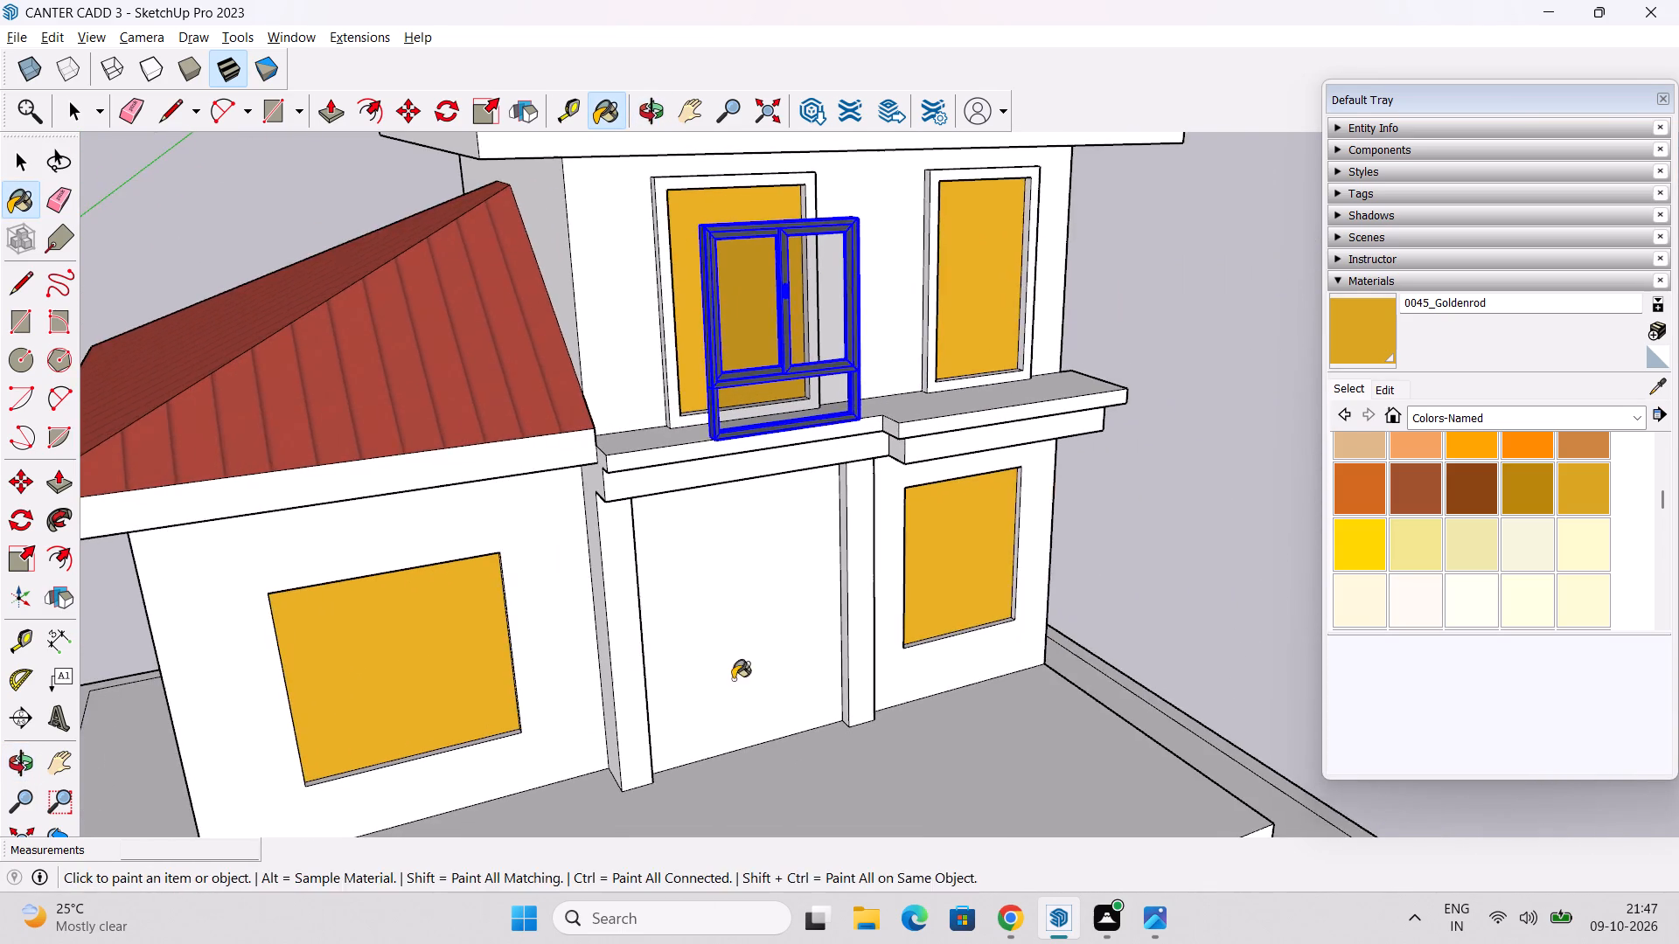
pyautogui.moveTo(720, 677); pyautogui.dragTo(453, 611, button='middle')
# Move the window component by its bottom corner from the ledge edge into the matching inner bottom corner of the wider upper-floor opening.
pyautogui.press('space')
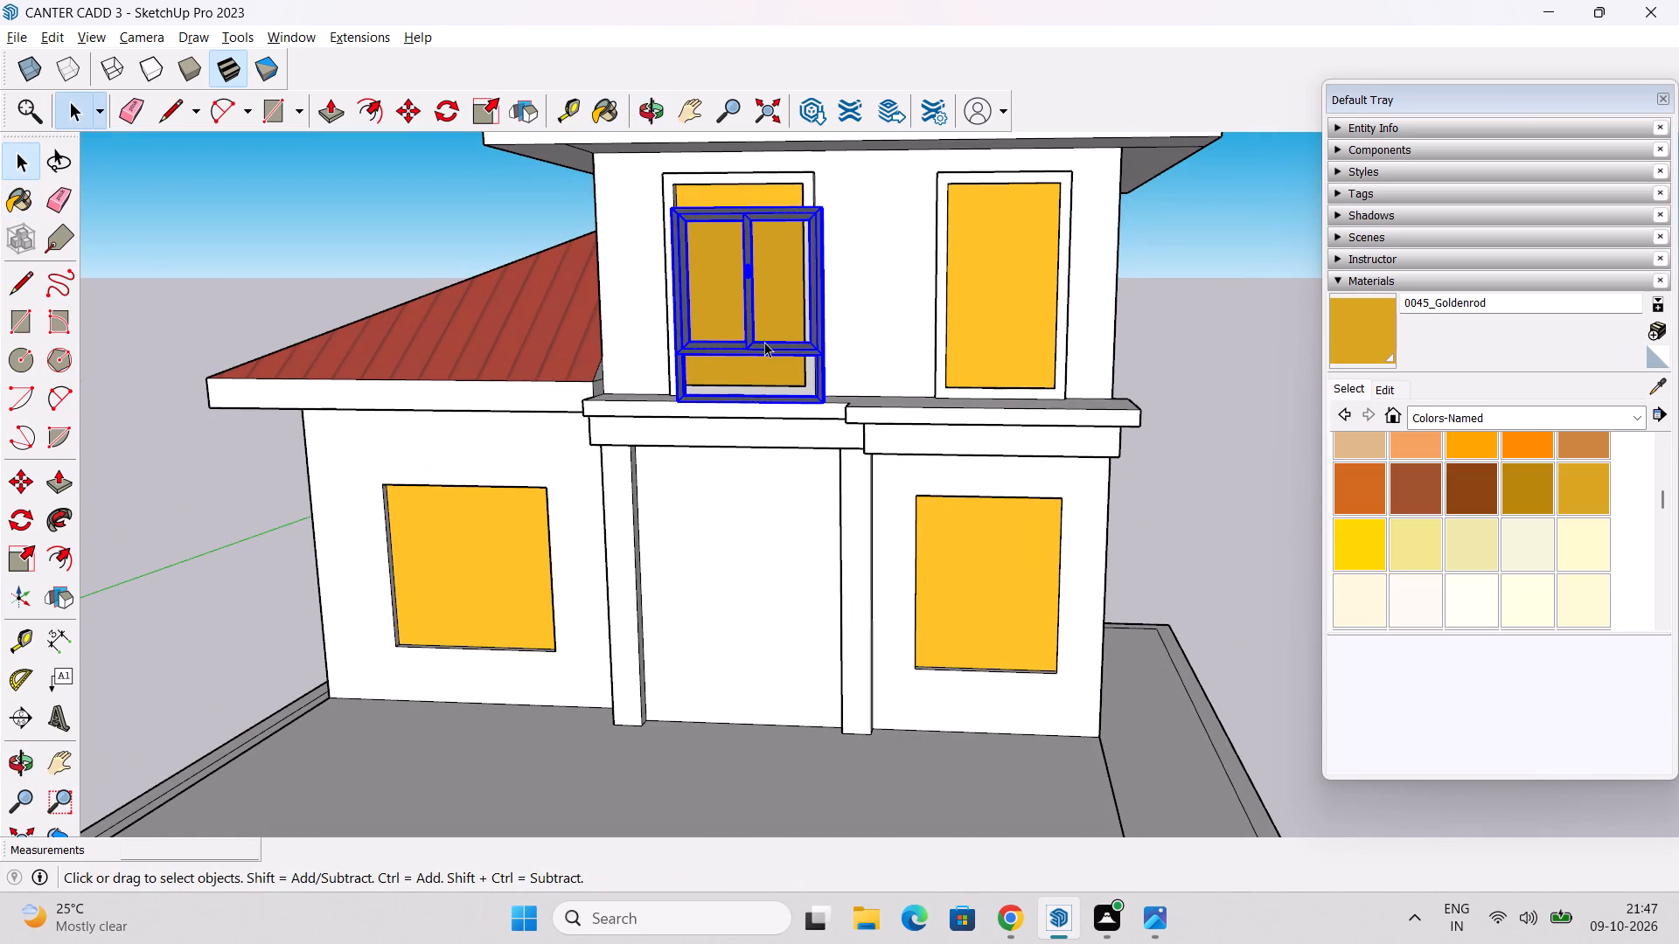
pyautogui.click(750, 349)
pyautogui.moveTo(825, 390); pyautogui.dragTo(735, 385, button='middle')
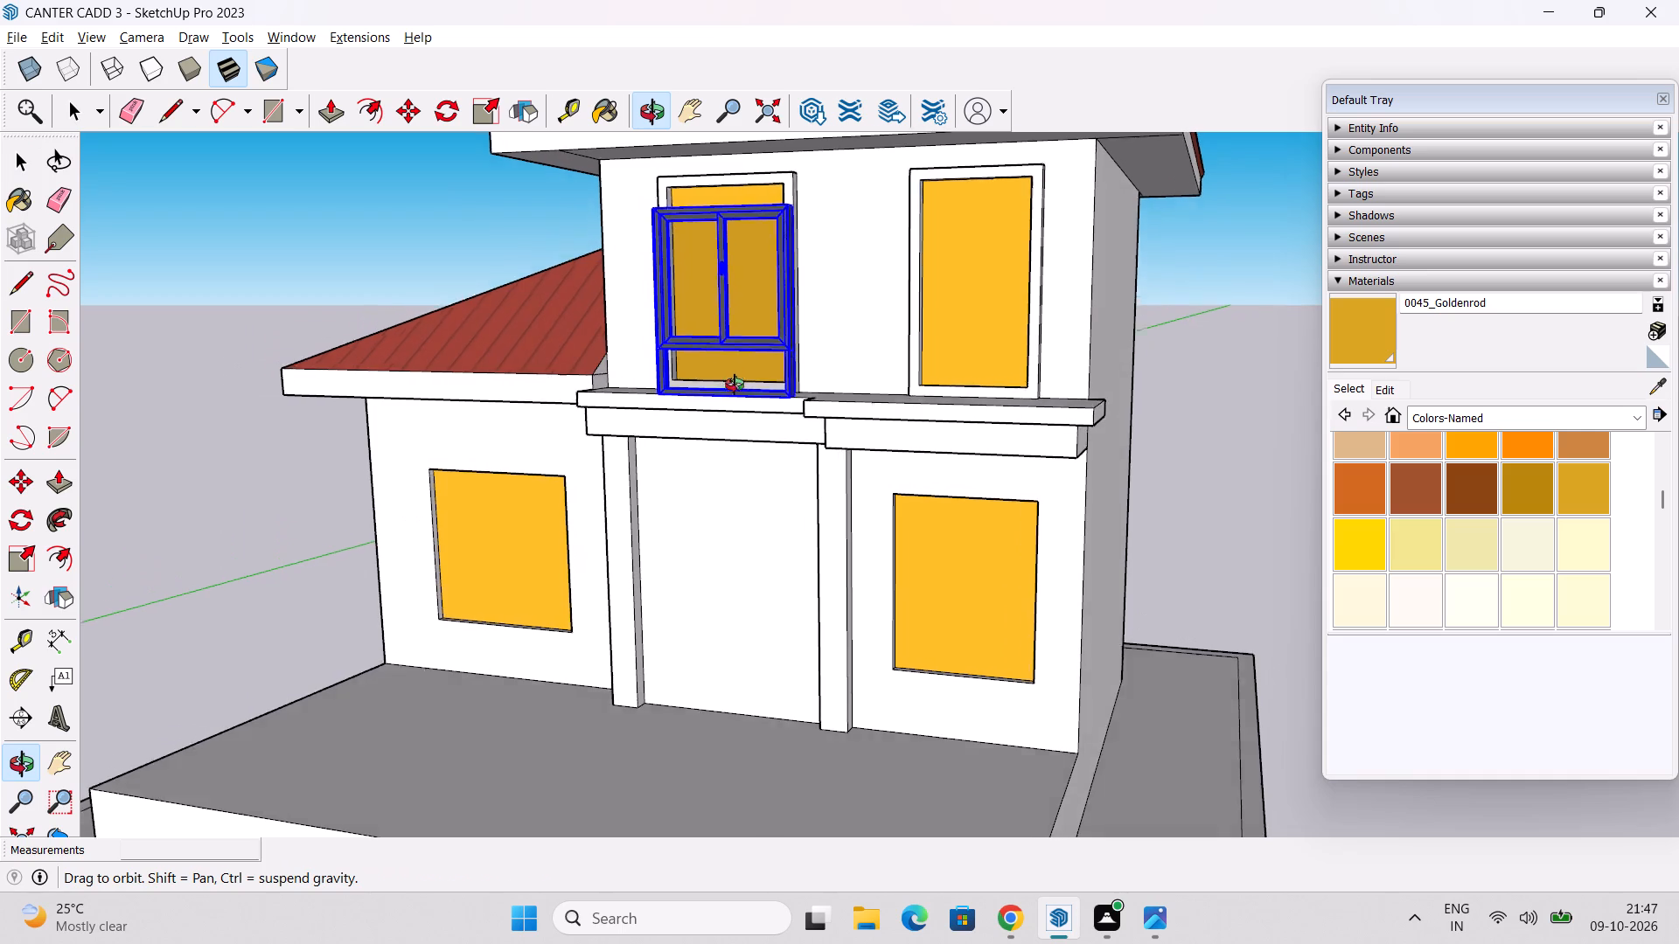
pyautogui.moveTo(735, 385); pyautogui.dragTo(752, 510, button='middle')
pyautogui.scroll(5, 768, 466)
pyautogui.moveTo(768, 455); pyautogui.dragTo(615, 435, button='middle')
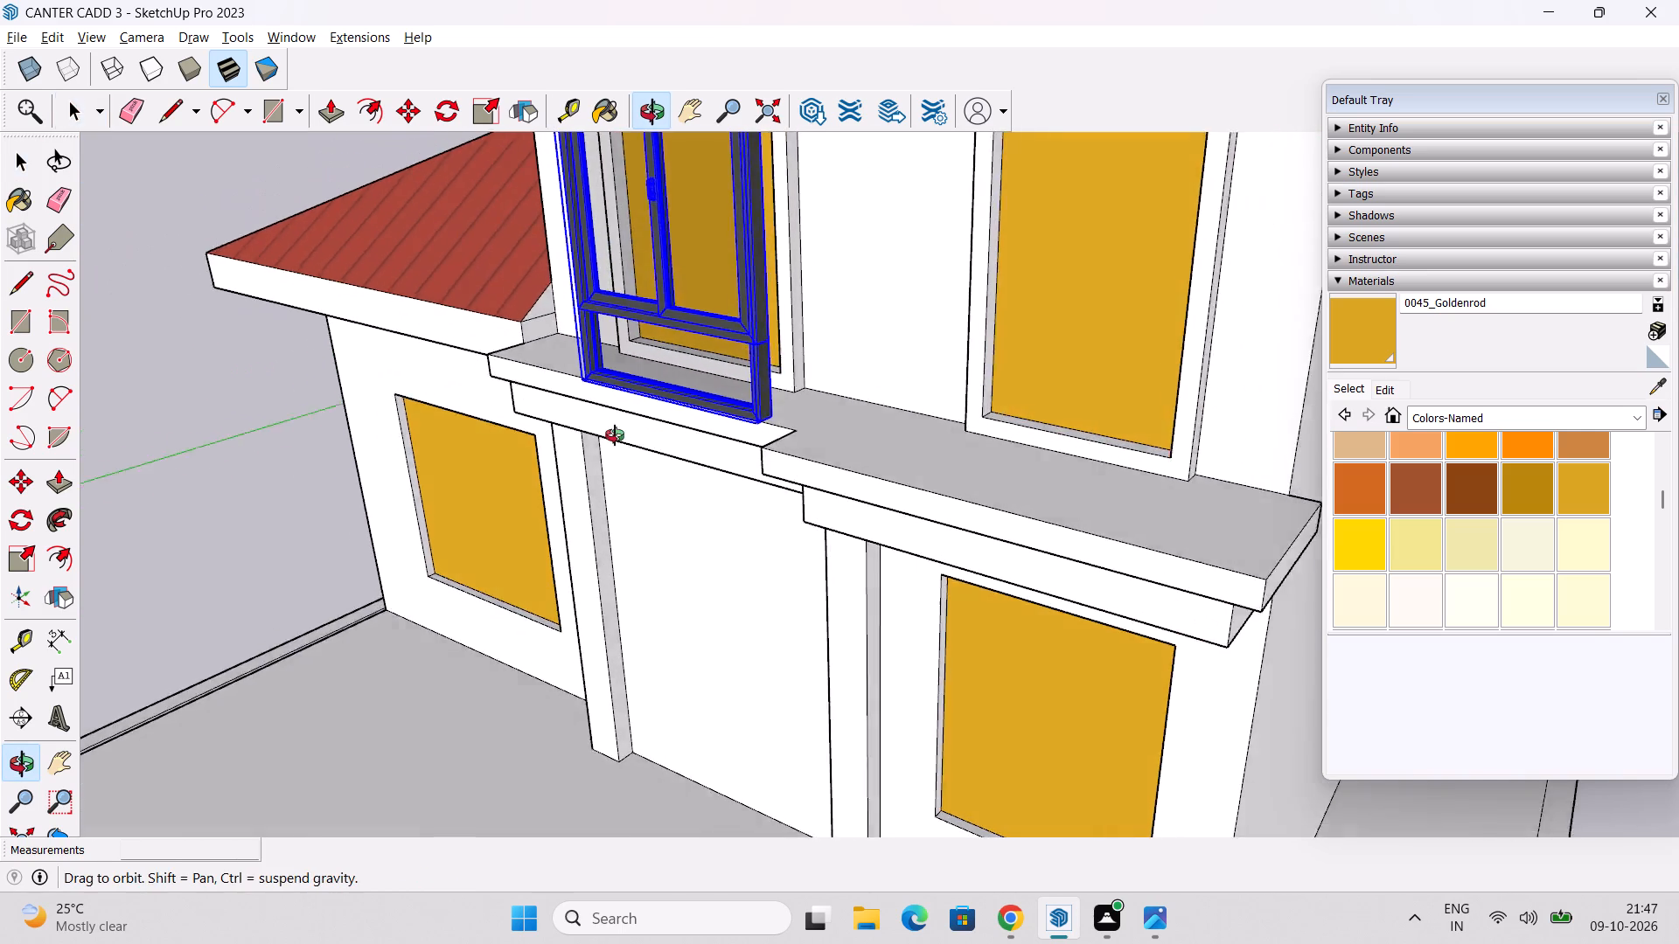
pyautogui.moveTo(615, 435); pyautogui.dragTo(613, 403, button='middle')
pyautogui.scroll(-1, 726, 393)
pyautogui.press('m')
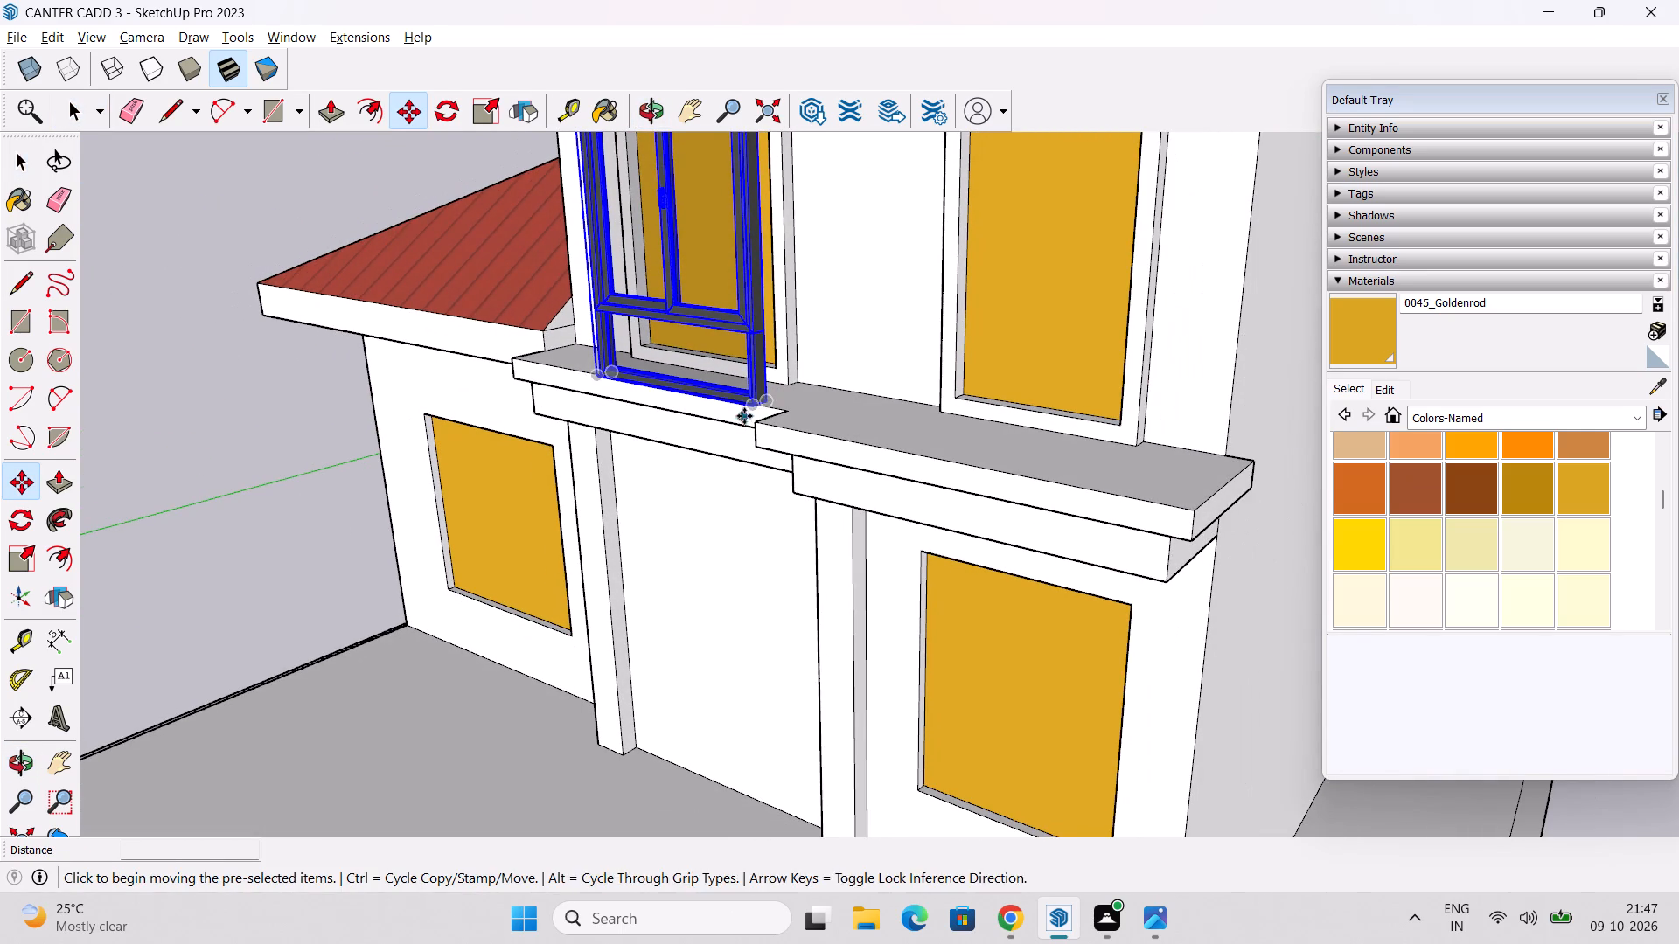
pyautogui.scroll(8, 756, 410)
pyautogui.click(755, 409)
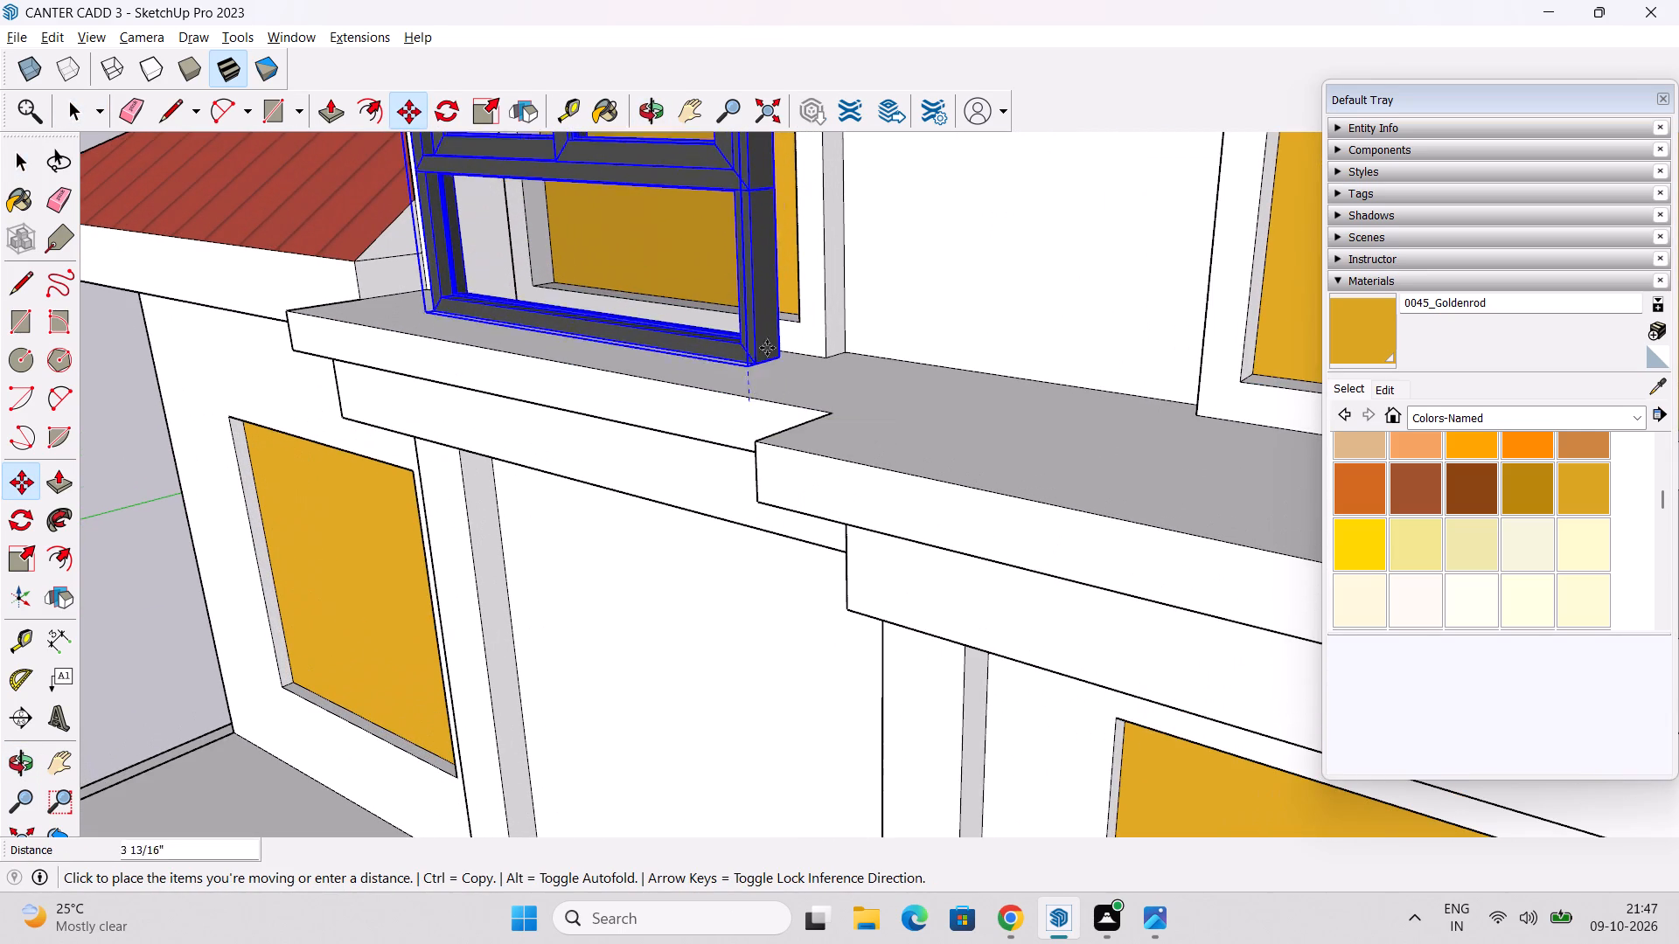
pyautogui.click(796, 323)
# Scale the window component's width to about 0.9 so its overlapping side meets the inner edge of the wider upper-floor opening.
pyautogui.scroll(-6, 805, 318)
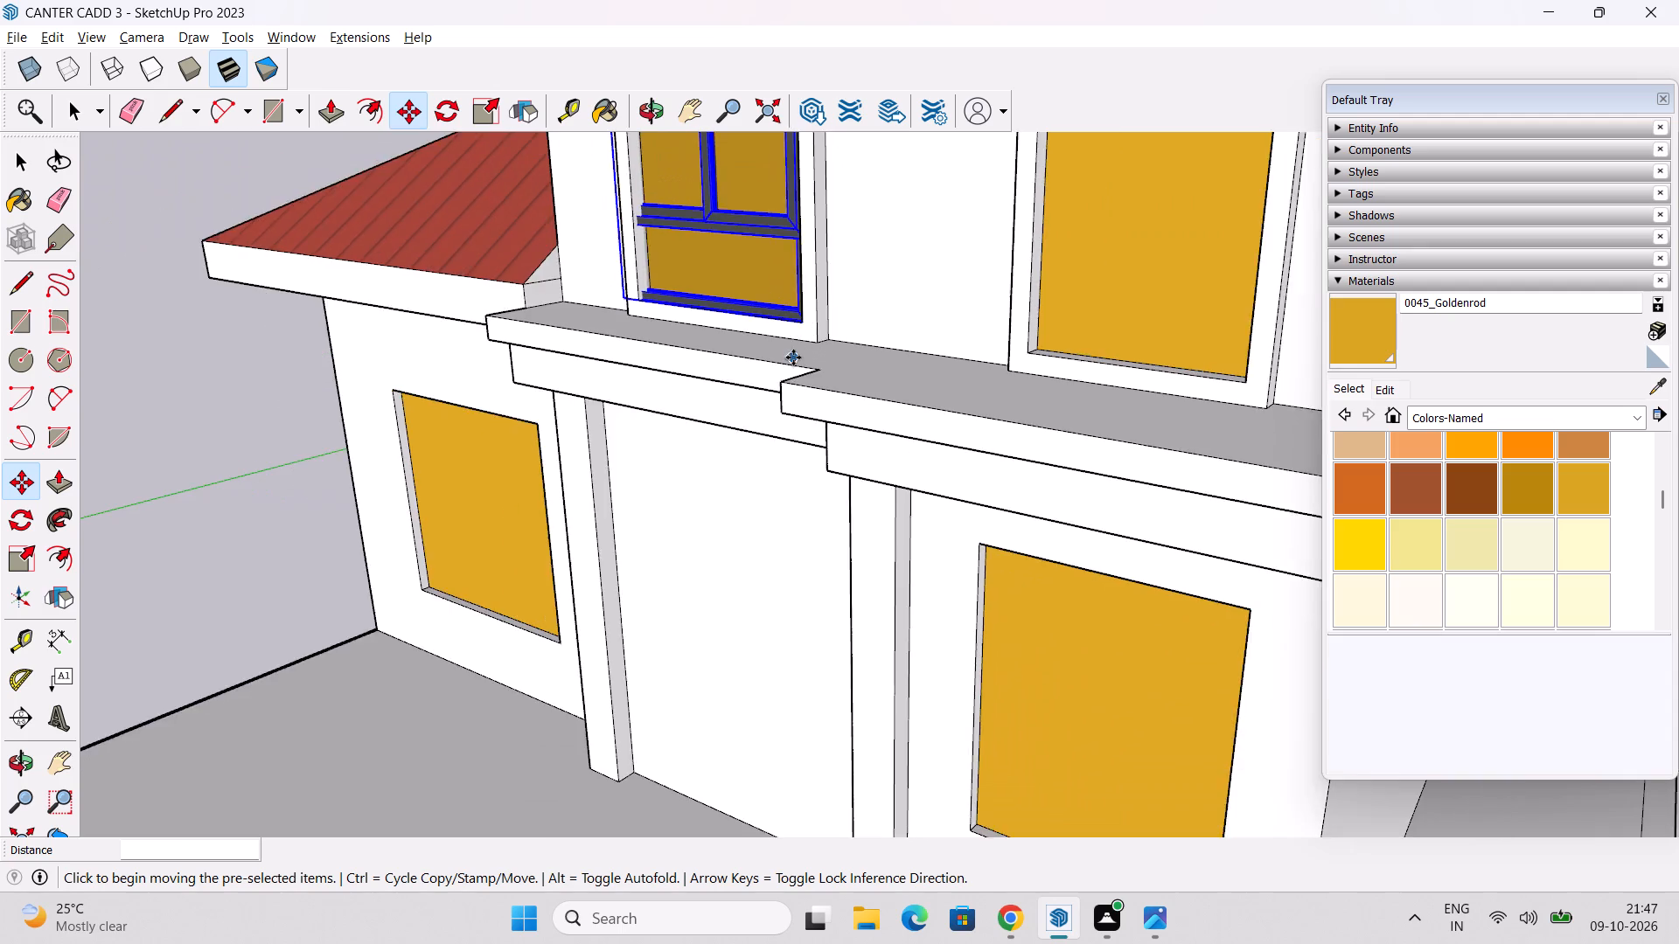
pyautogui.scroll(-6, 793, 357)
pyautogui.moveTo(775, 396); pyautogui.dragTo(858, 473, button='middle')
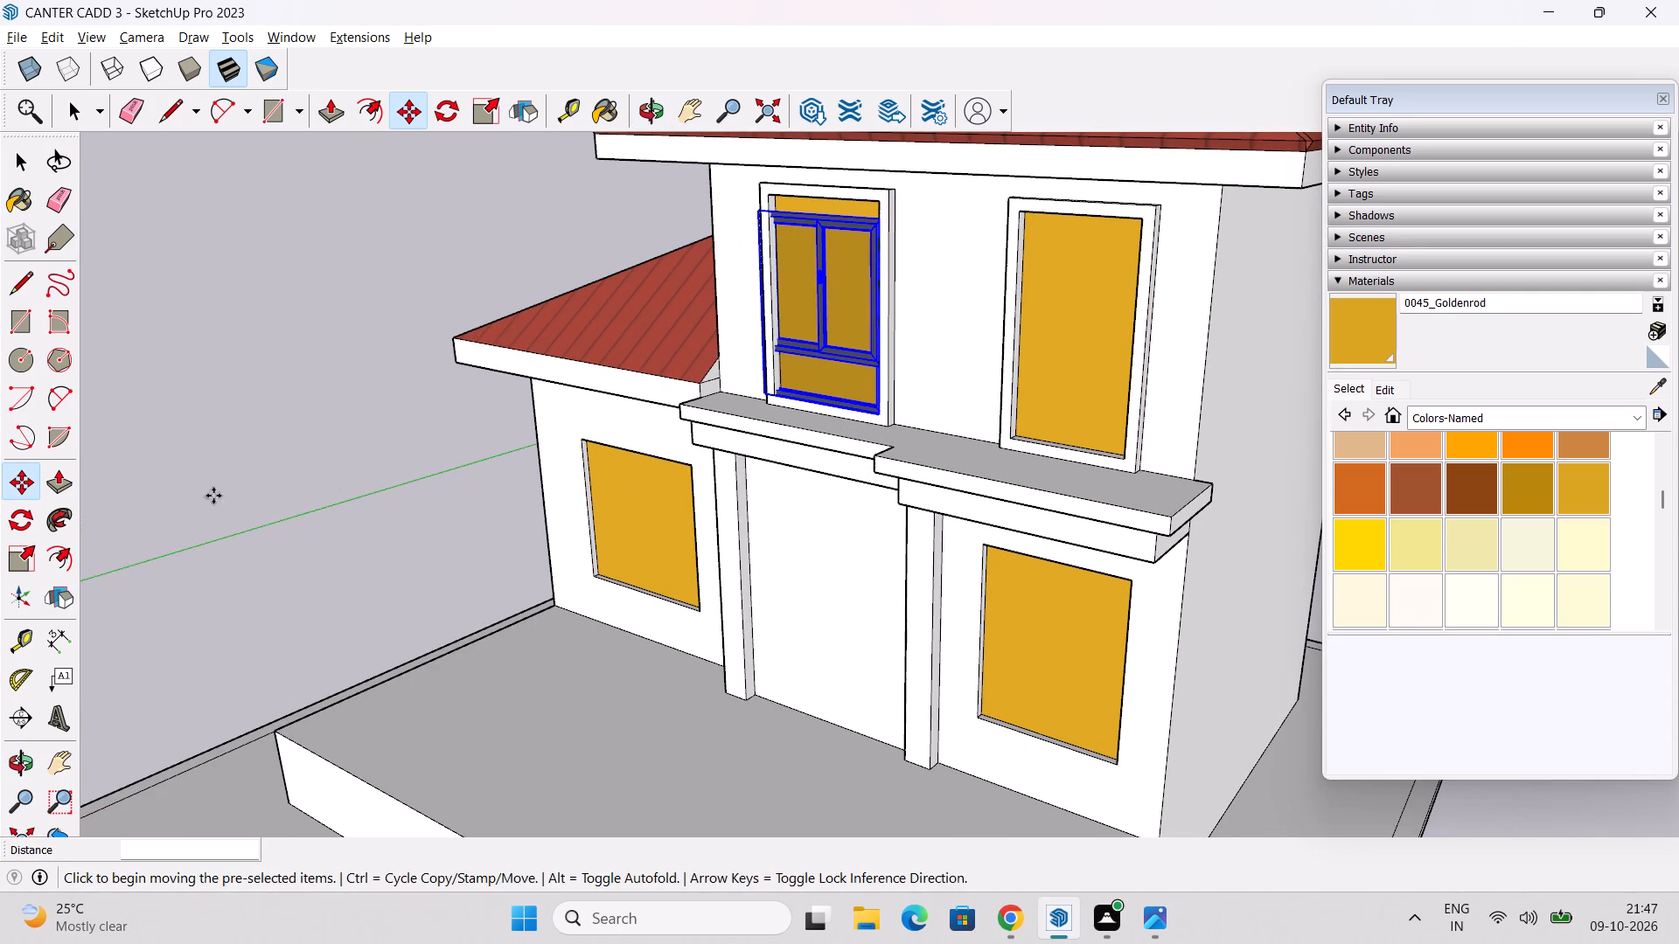
pyautogui.click(23, 565)
pyautogui.moveTo(583, 444); pyautogui.dragTo(925, 479, button='middle')
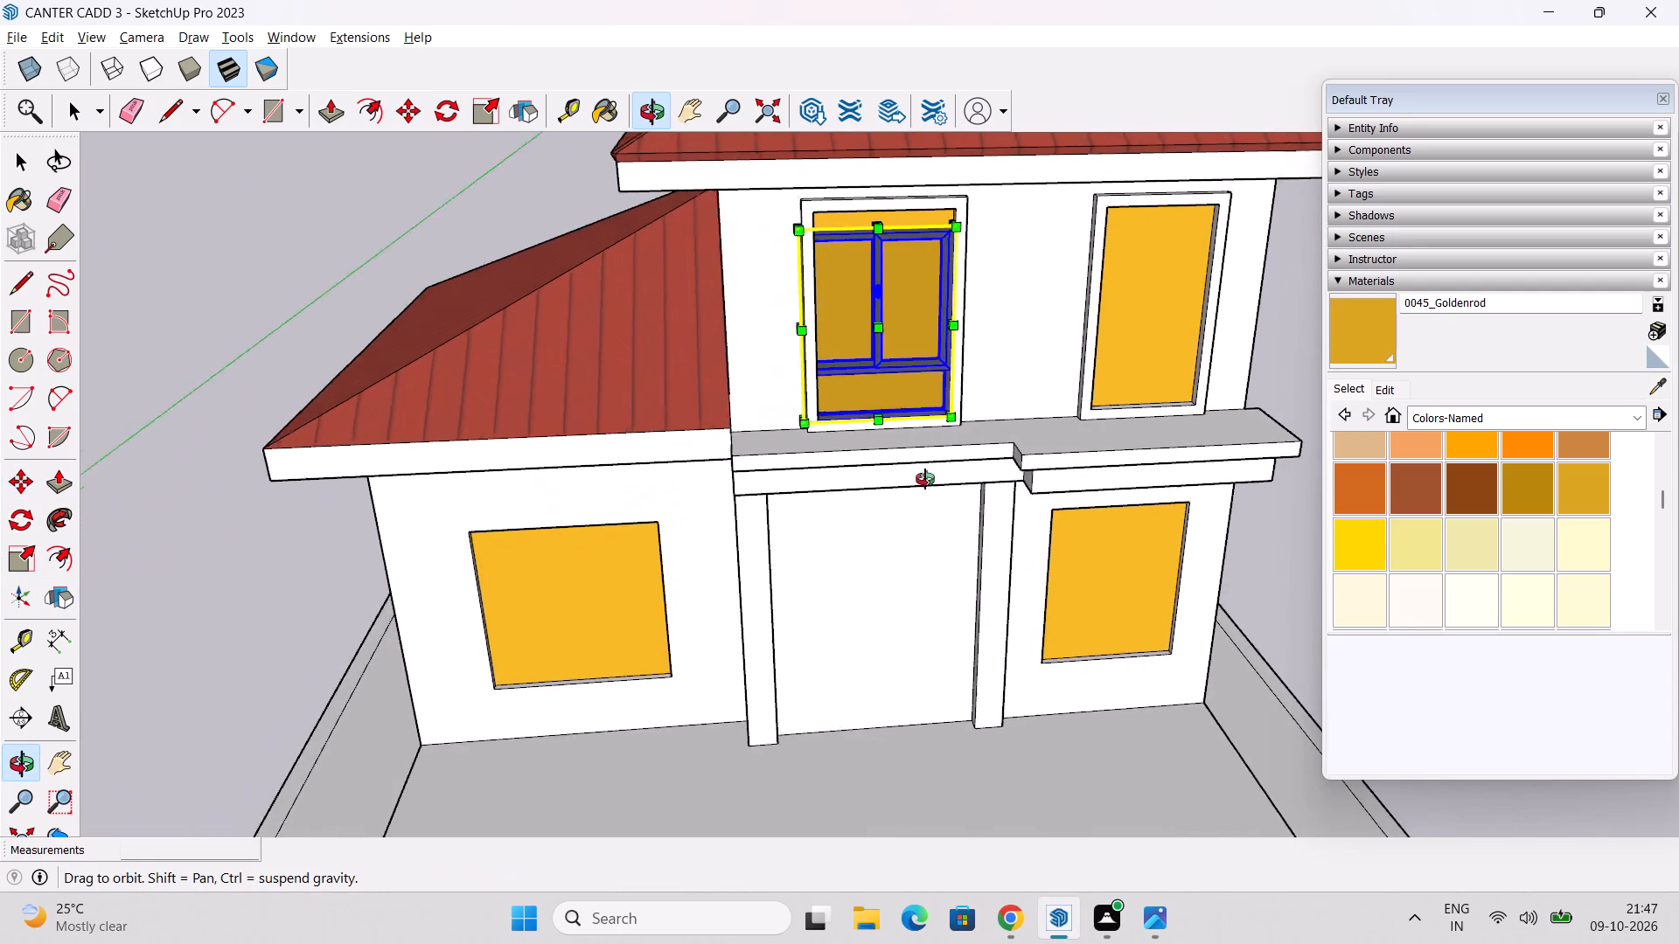
pyautogui.moveTo(925, 479); pyautogui.dragTo(933, 479, button='middle')
pyautogui.scroll(6, 799, 384)
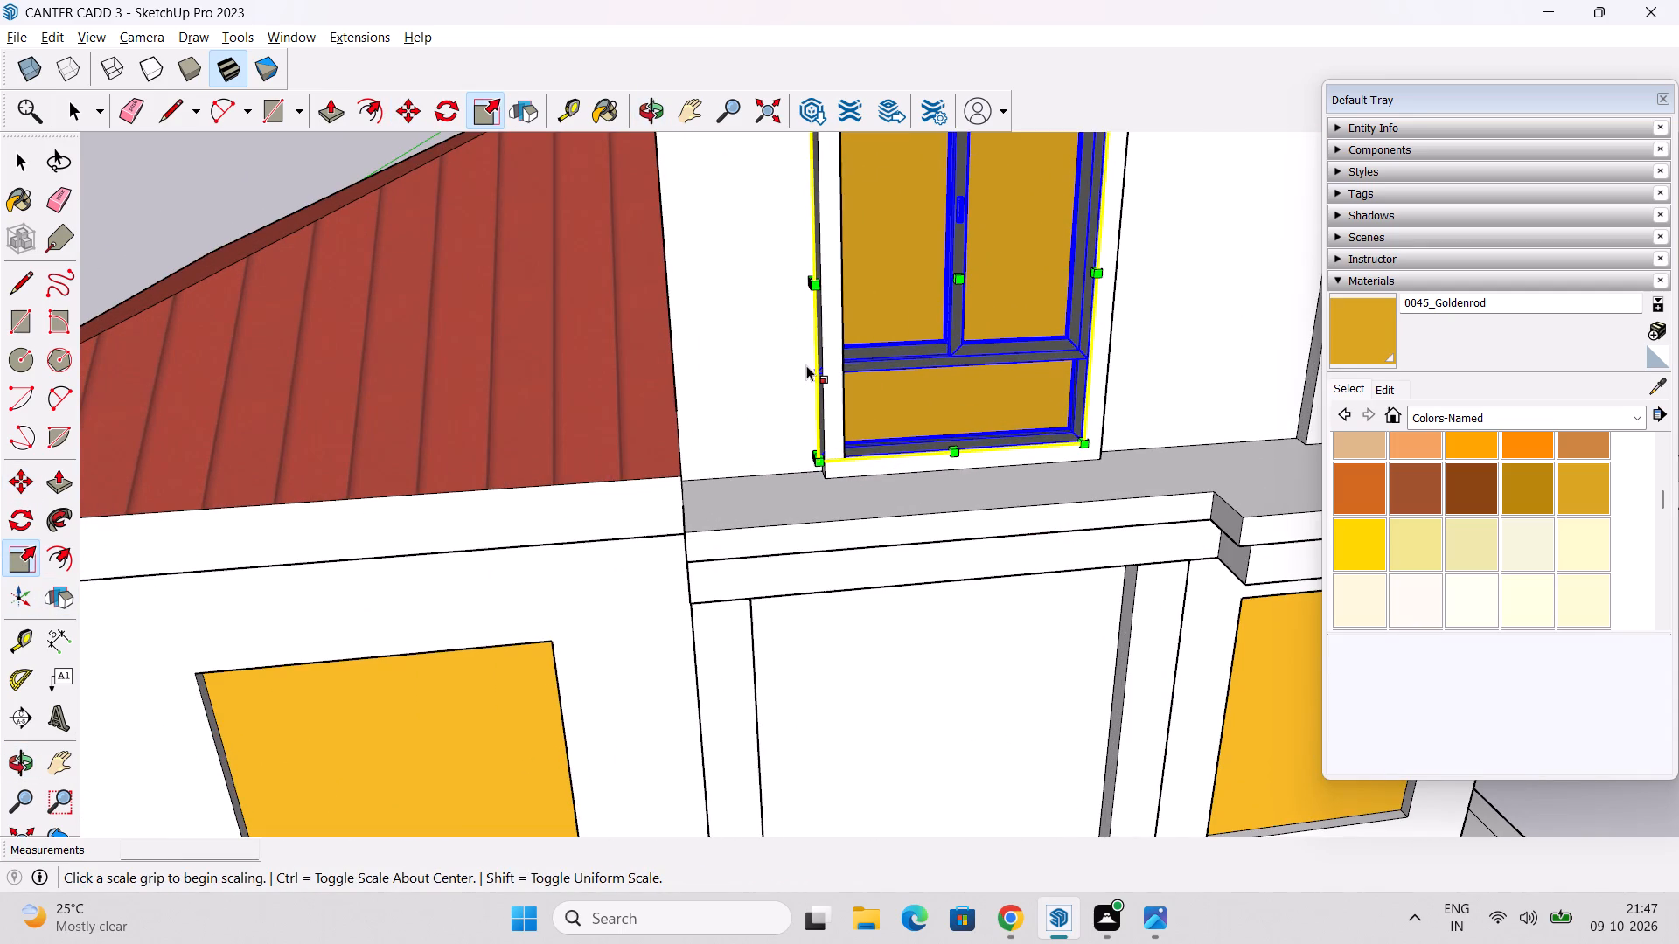
pyautogui.moveTo(806, 365); pyautogui.dragTo(764, 481, button='middle')
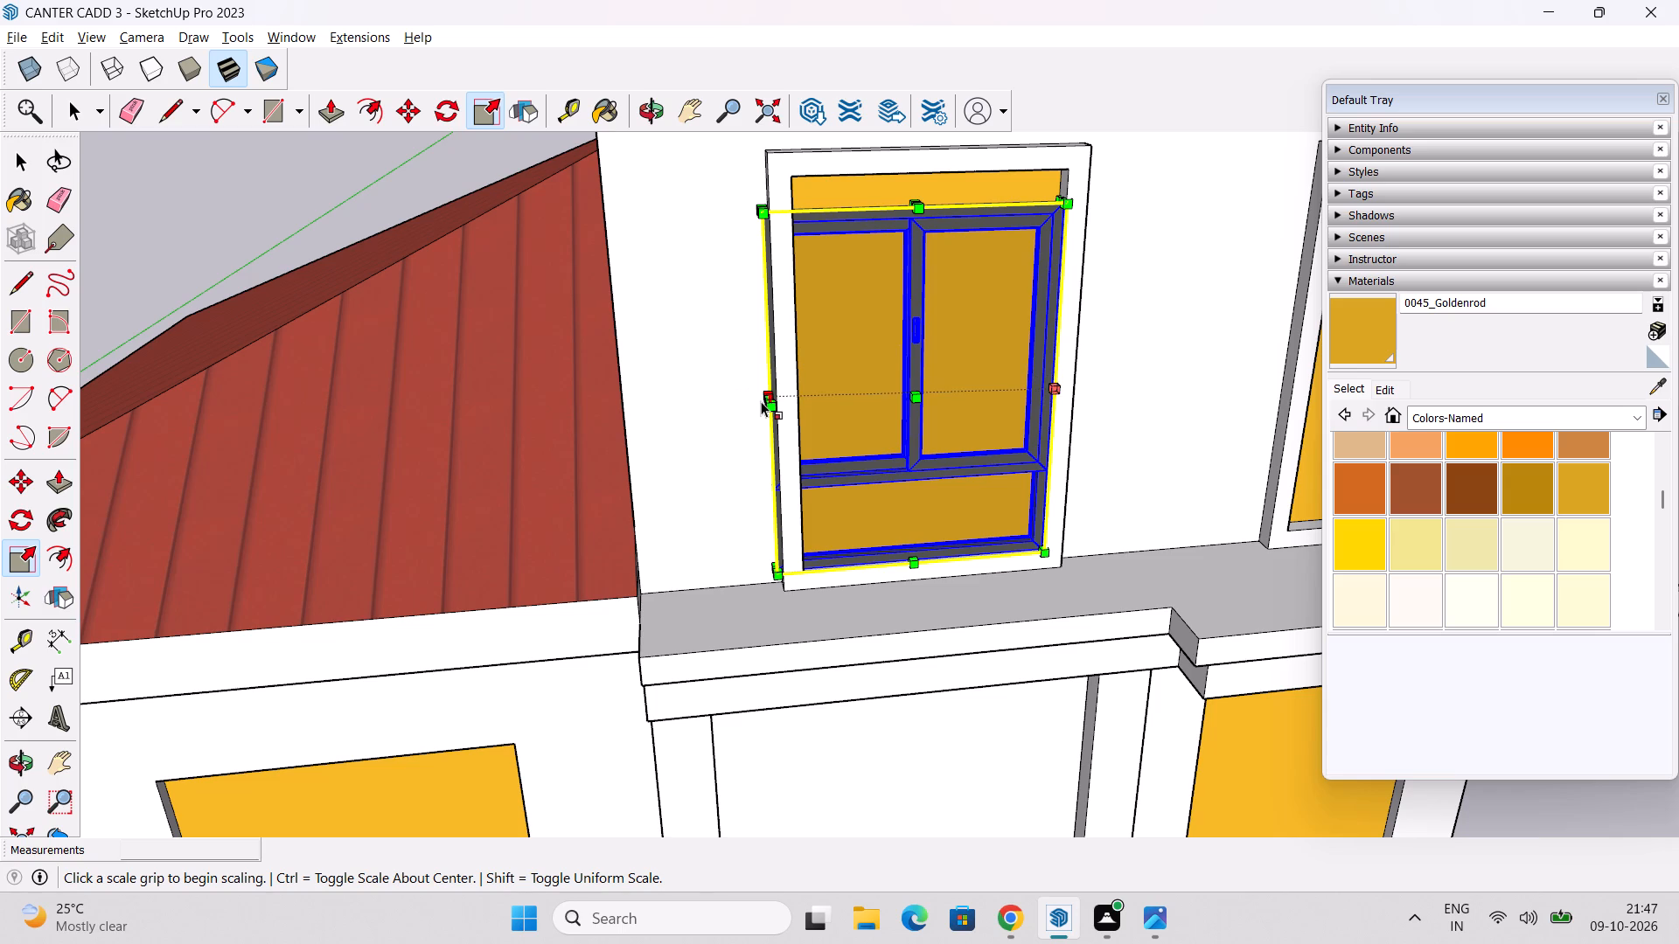
pyautogui.scroll(2, 762, 401)
pyautogui.moveTo(770, 406); pyautogui.dragTo(844, 451, button='middle')
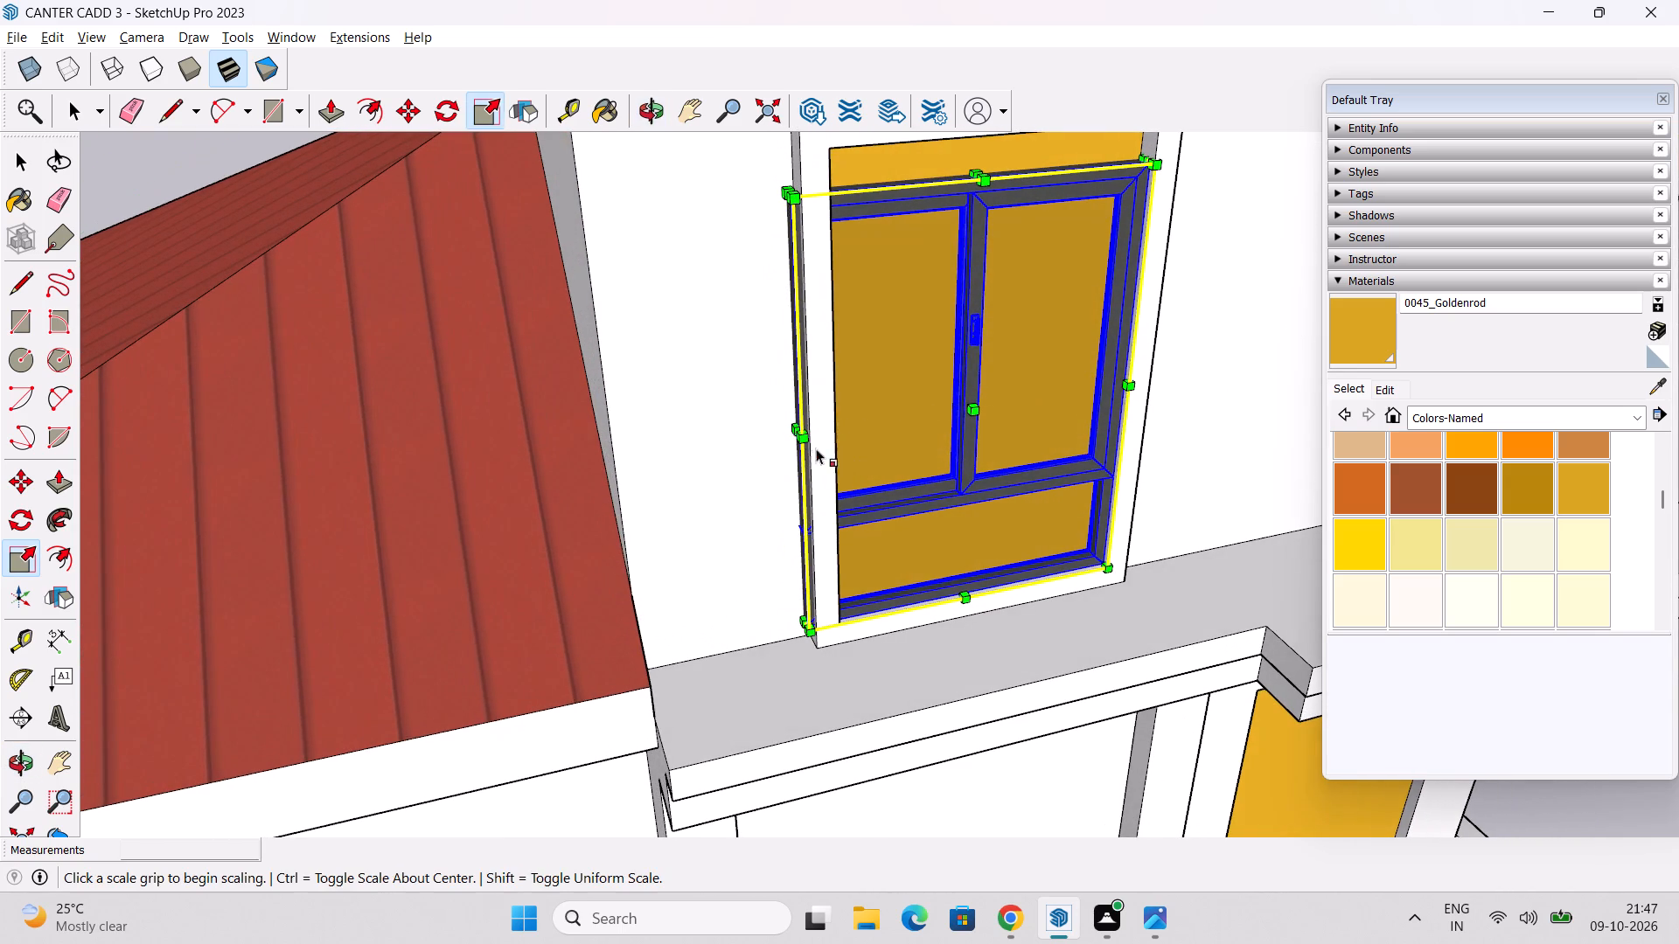
pyautogui.moveTo(791, 426); pyautogui.dragTo(839, 420)
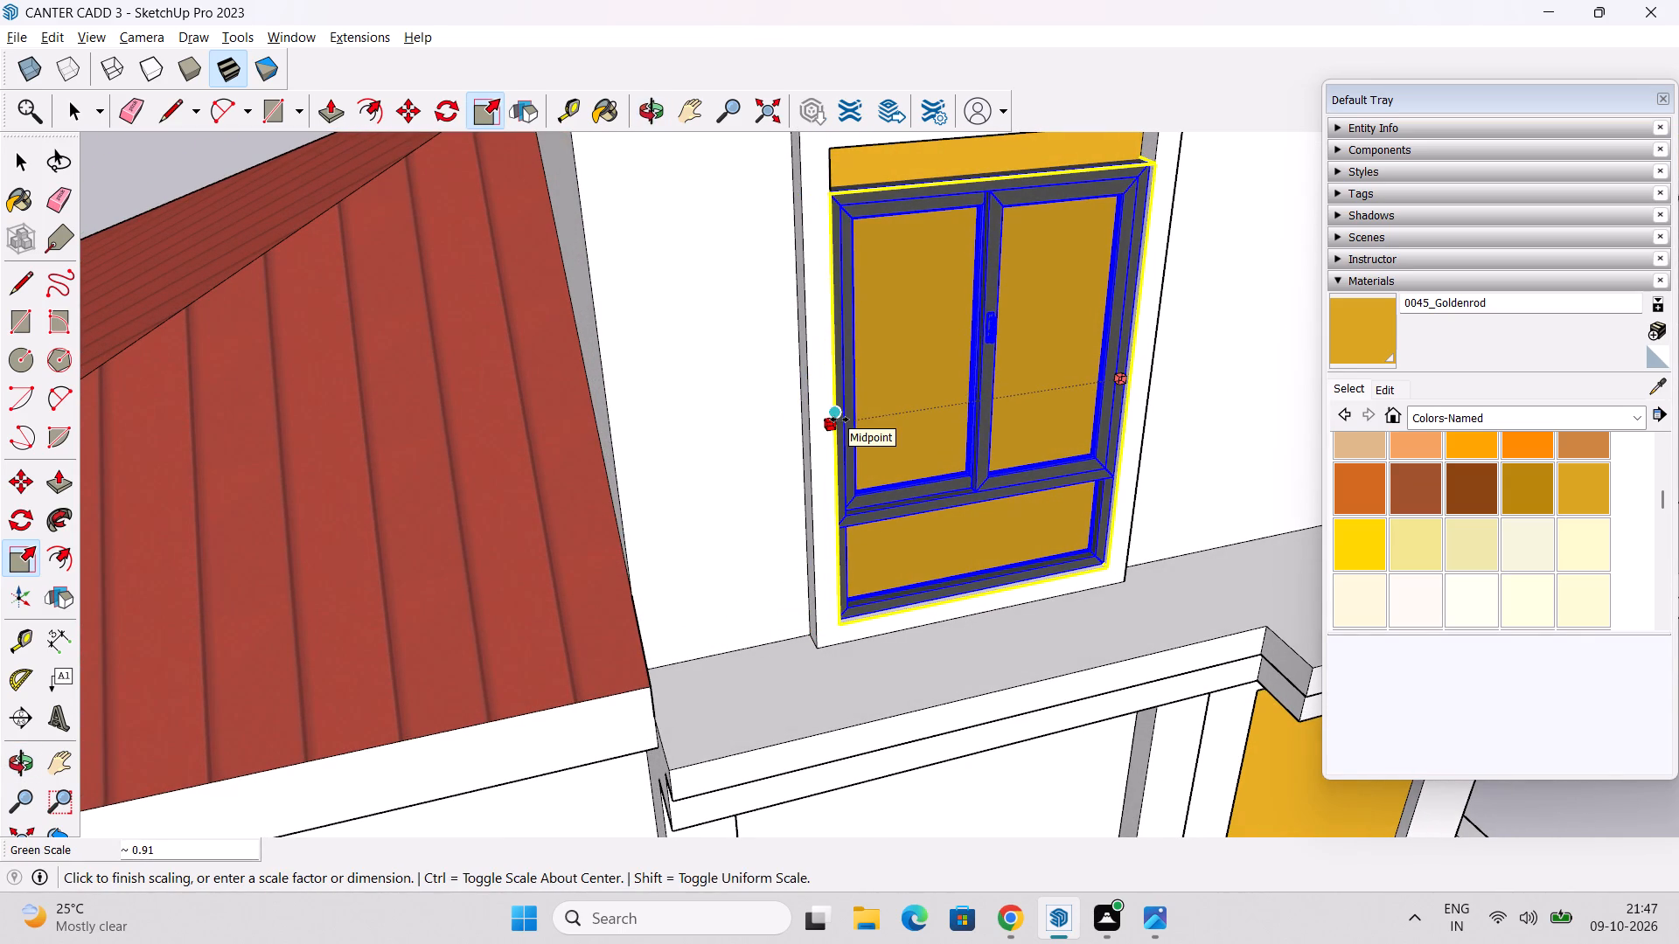
pyautogui.moveTo(839, 420); pyautogui.dragTo(842, 439)
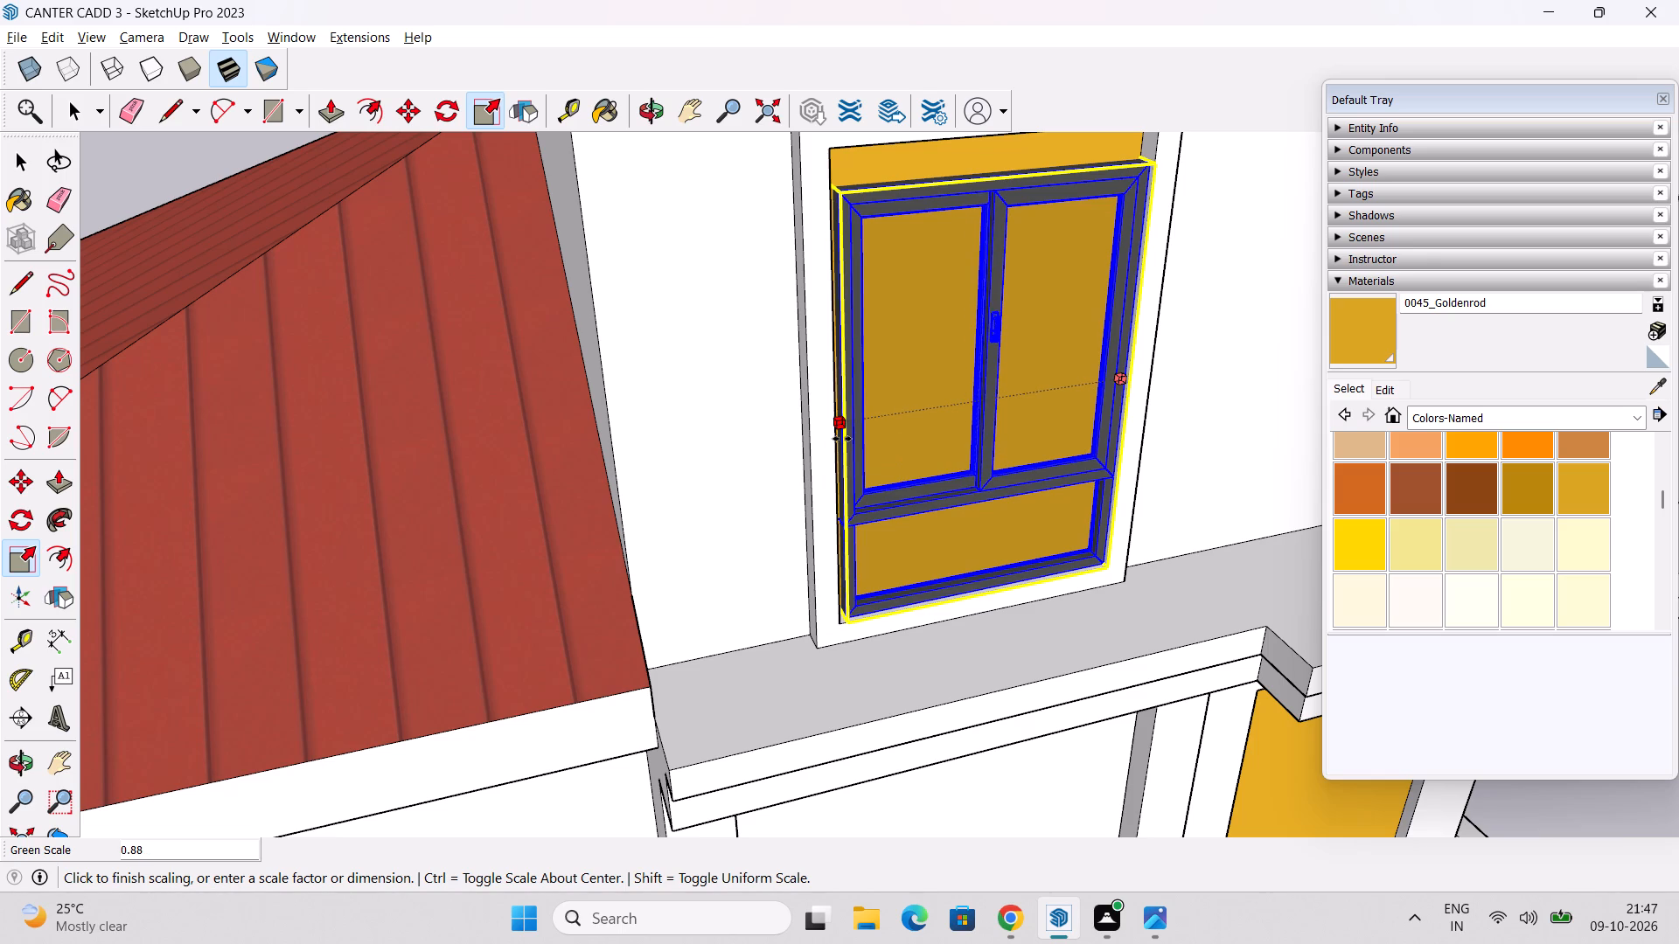
pyautogui.moveTo(842, 439); pyautogui.dragTo(839, 448)
pyautogui.scroll(-1, 869, 444)
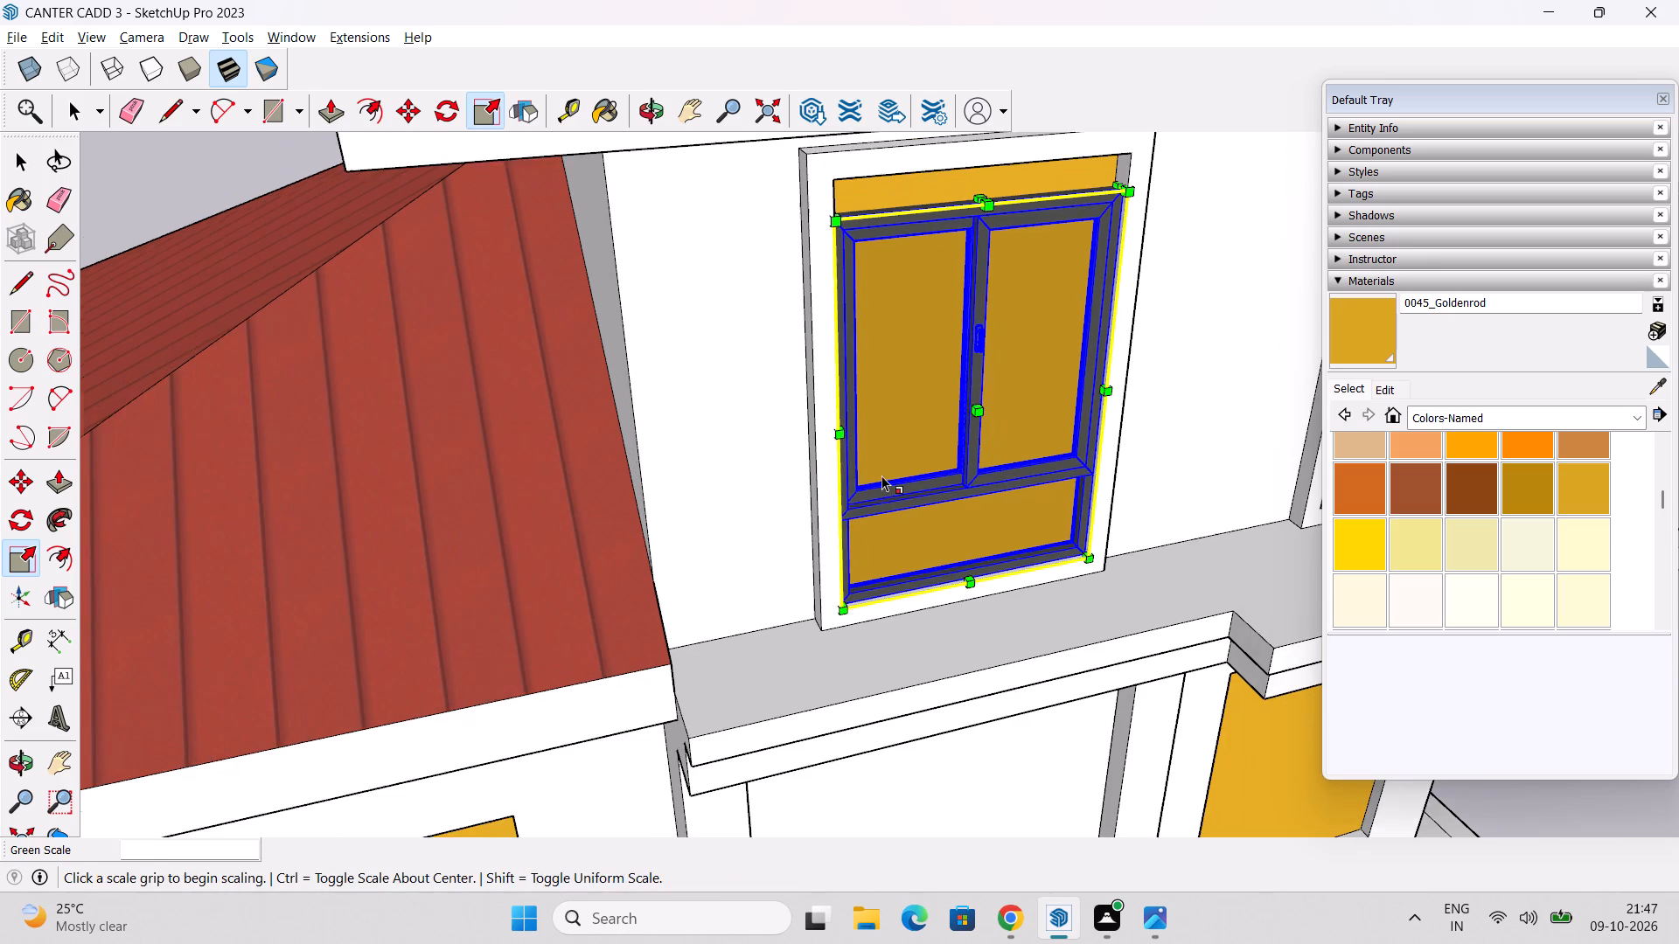
# Scale the window component's height to about 1.07 so its top reaches the opening's upper edge, and deselect it.
pyautogui.moveTo(888, 480); pyautogui.dragTo(717, 330, button='middle')
pyautogui.moveTo(859, 351); pyautogui.dragTo(840, 552, button='middle')
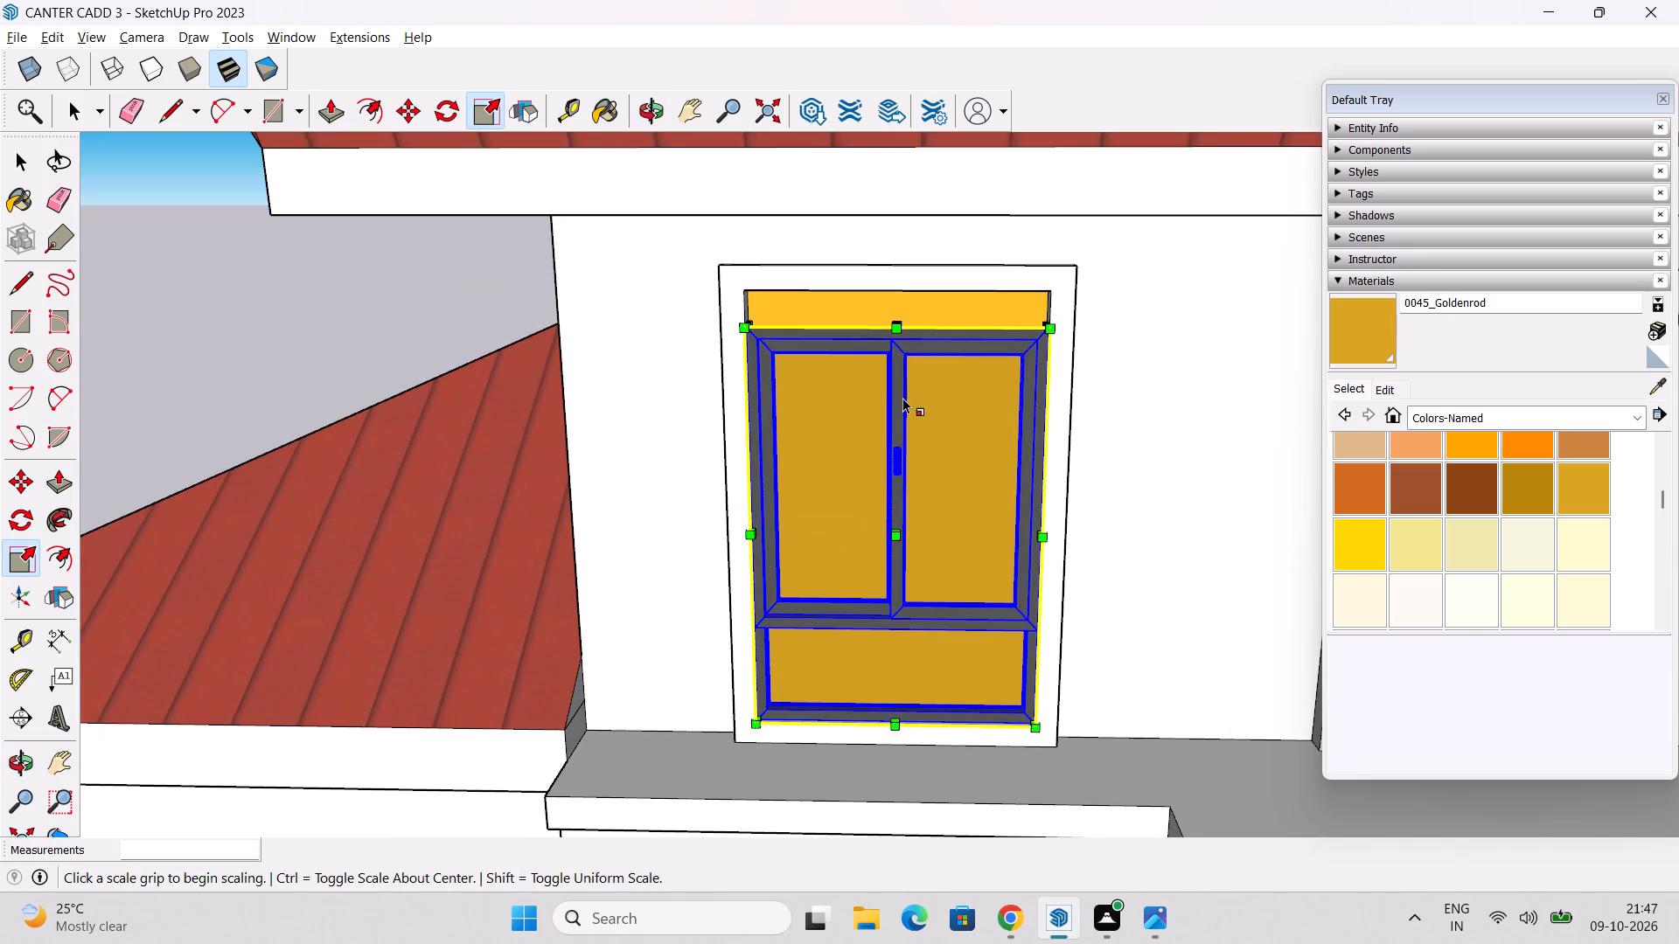
pyautogui.moveTo(908, 413); pyautogui.dragTo(907, 452, button='middle')
pyautogui.scroll(6, 899, 373)
pyautogui.moveTo(904, 339); pyautogui.dragTo(906, 385, button='middle')
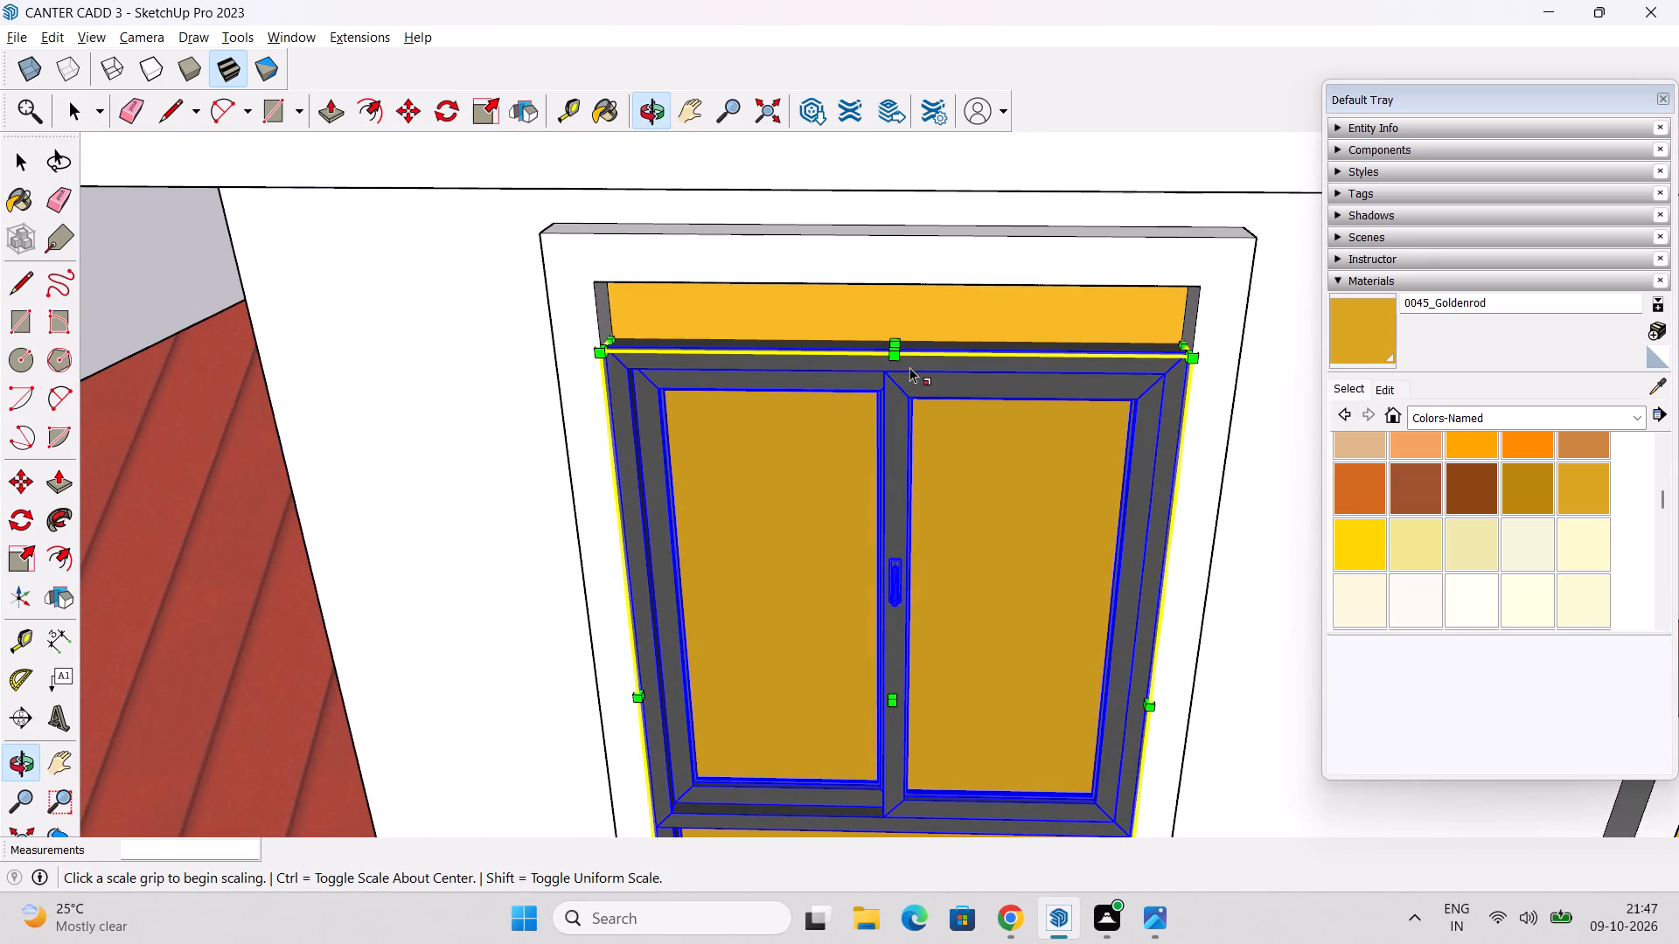
pyautogui.moveTo(892, 338); pyautogui.dragTo(901, 291)
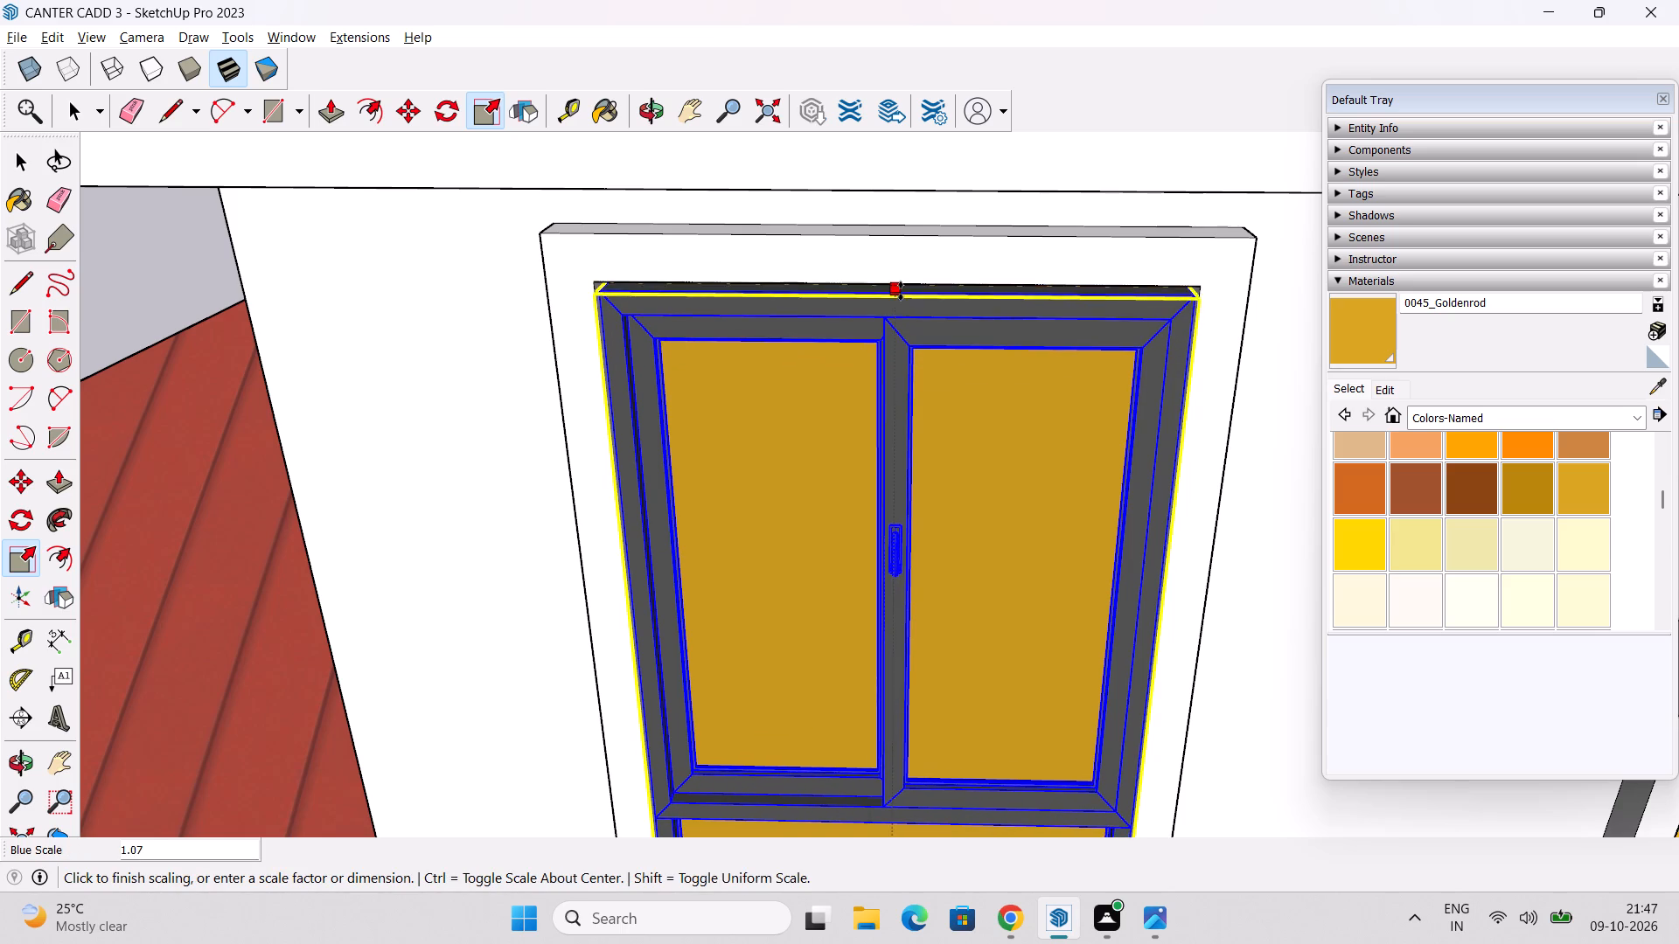
pyautogui.moveTo(901, 291); pyautogui.dragTo(854, 289)
pyautogui.scroll(-1, 895, 423)
pyautogui.scroll(-3, 924, 494)
pyautogui.moveTo(934, 530); pyautogui.dragTo(958, 332, button='middle')
pyautogui.scroll(-3, 957, 369)
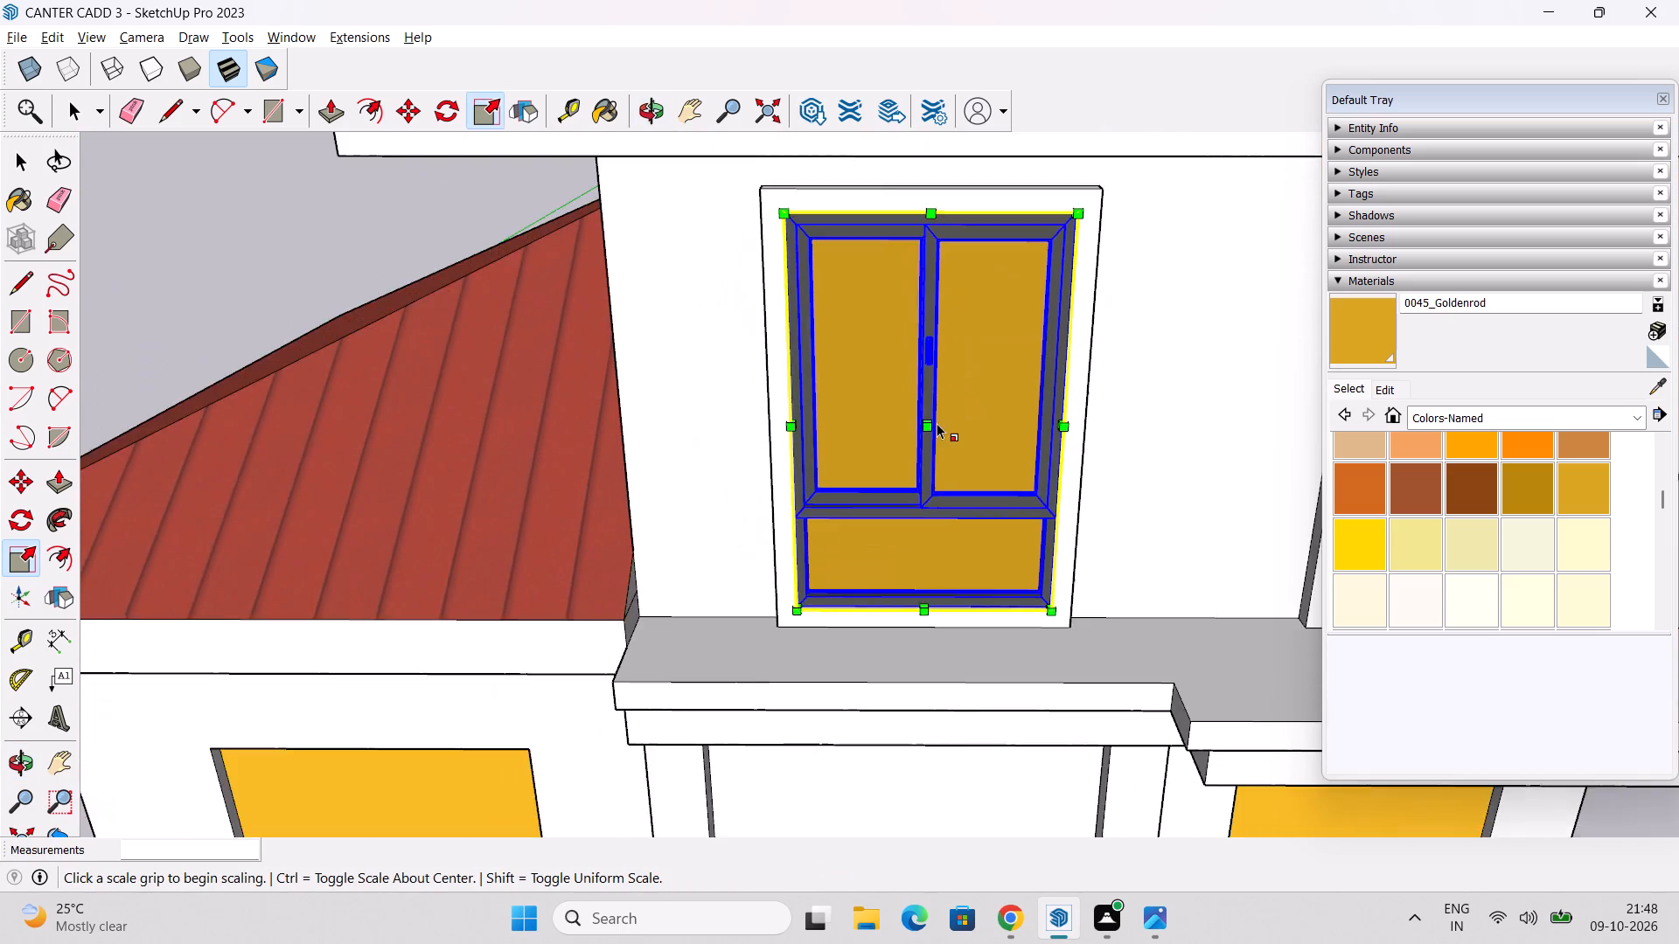
pyautogui.scroll(-3, 937, 423)
pyautogui.moveTo(861, 406); pyautogui.dragTo(220, 258)
pyautogui.press('space')
pyautogui.click(214, 267)
pyautogui.scroll(-2, 540, 381)
# Examine the house front and the fit of the window in the wider upper-floor opening.
pyautogui.moveTo(738, 554); pyautogui.dragTo(783, 319, button='middle')
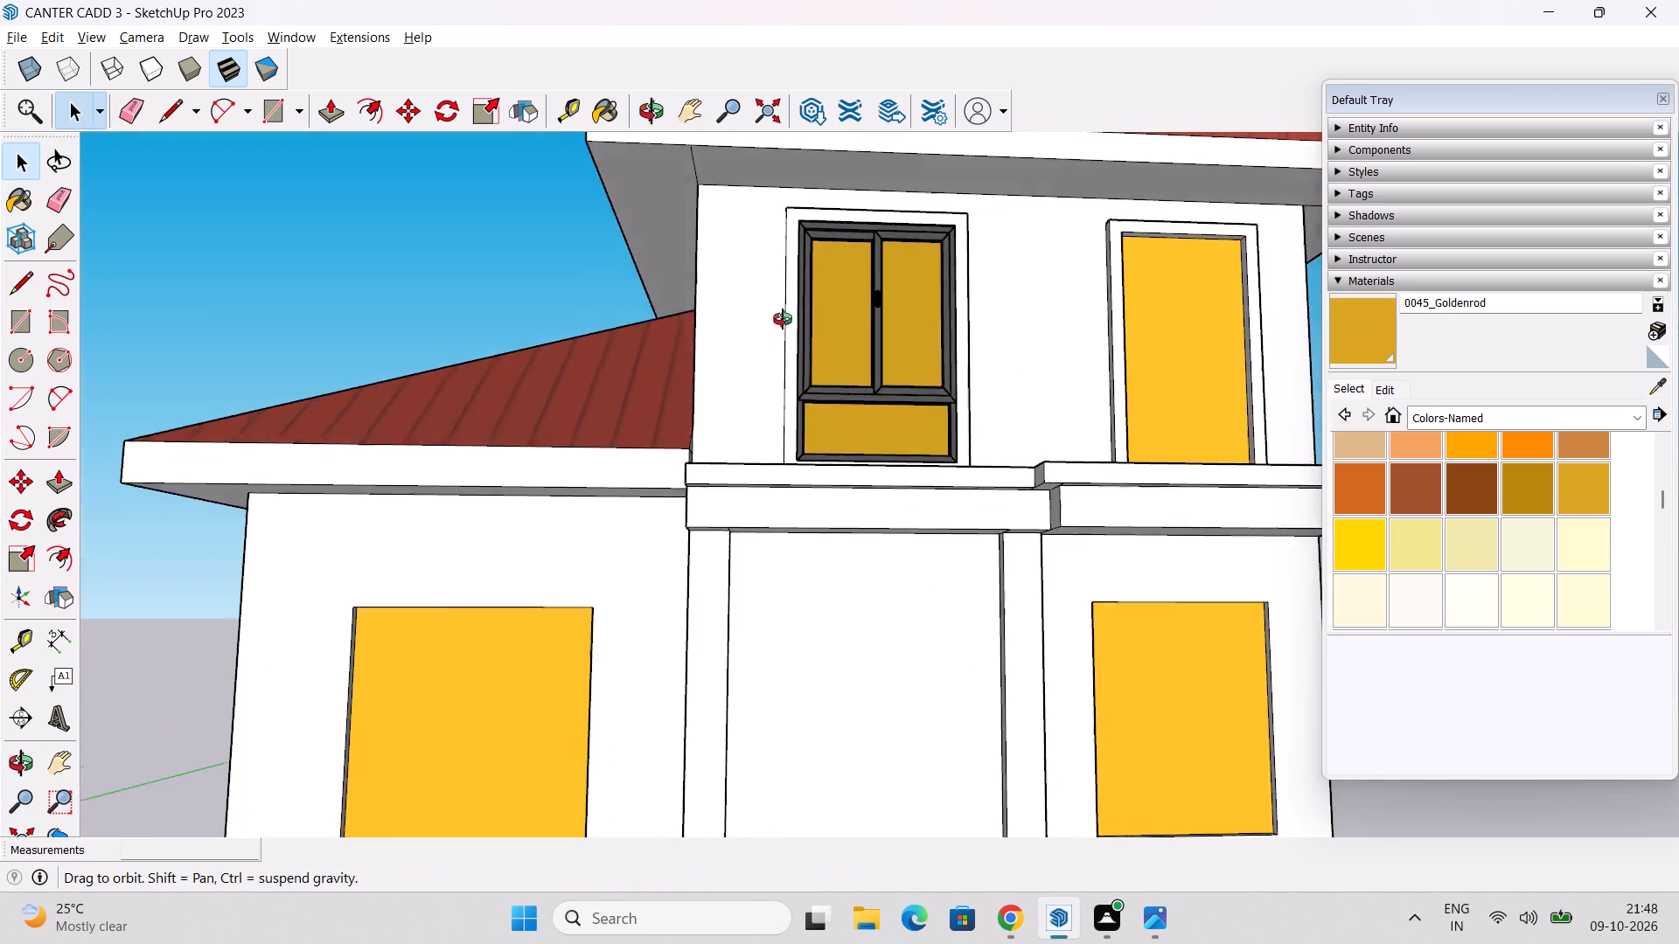
pyautogui.moveTo(783, 319); pyautogui.dragTo(697, 559, button='middle')
pyautogui.scroll(-7, 710, 530)
pyautogui.moveTo(763, 543); pyautogui.dragTo(773, 417, button='middle')
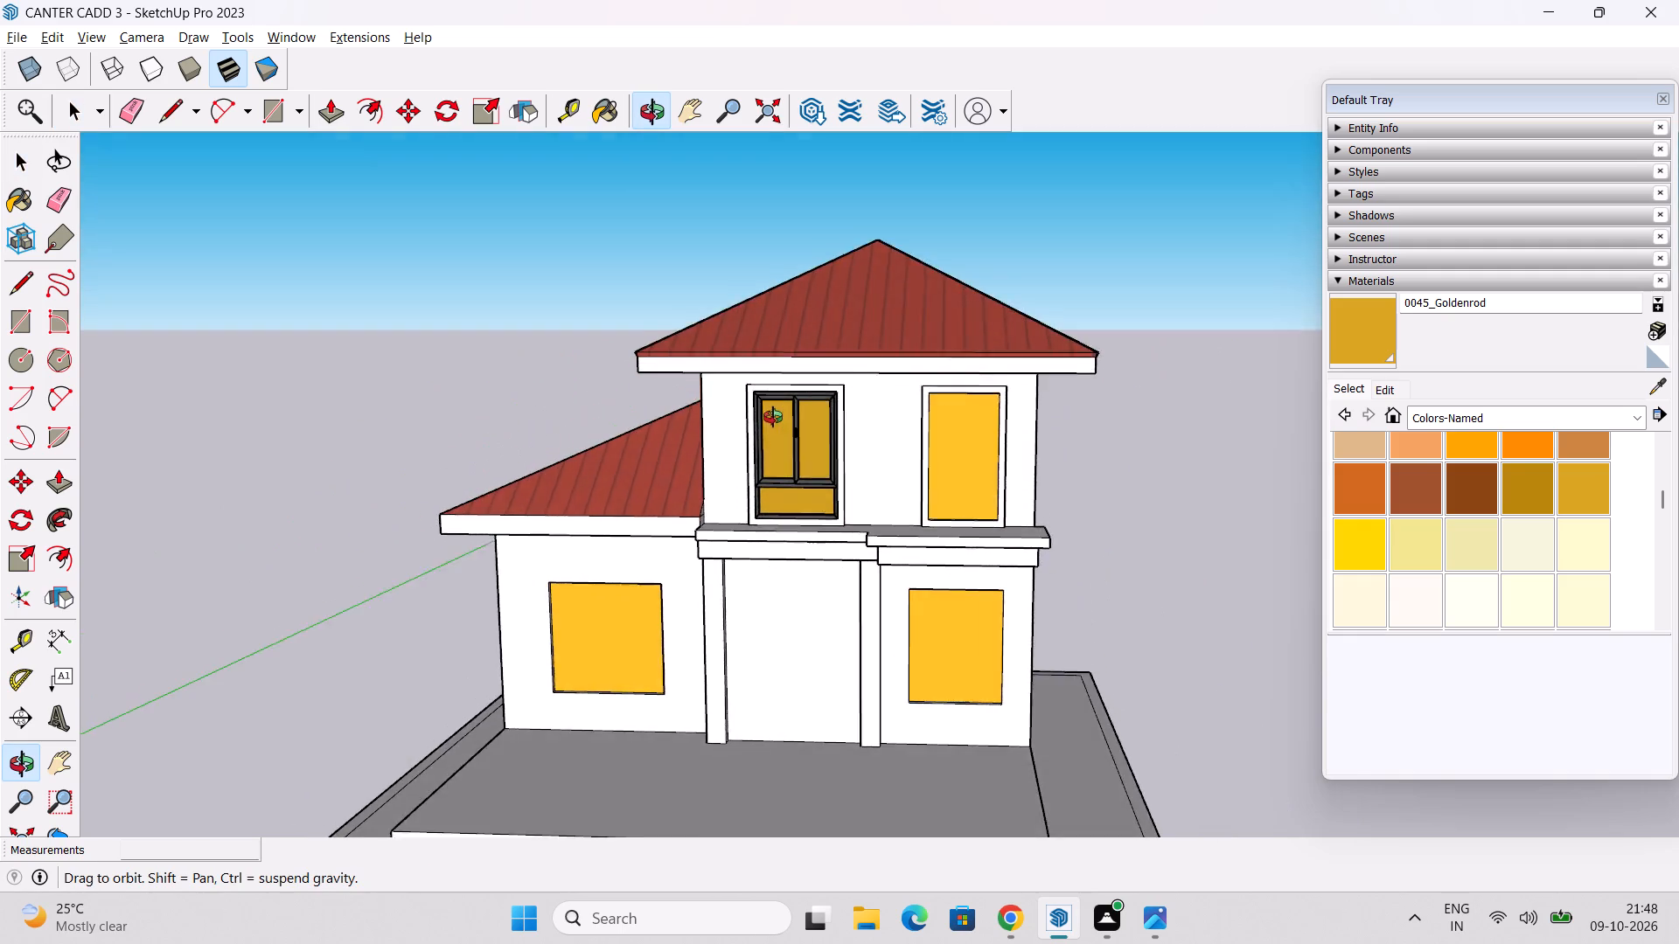
pyautogui.moveTo(773, 417); pyautogui.dragTo(874, 412, button='middle')
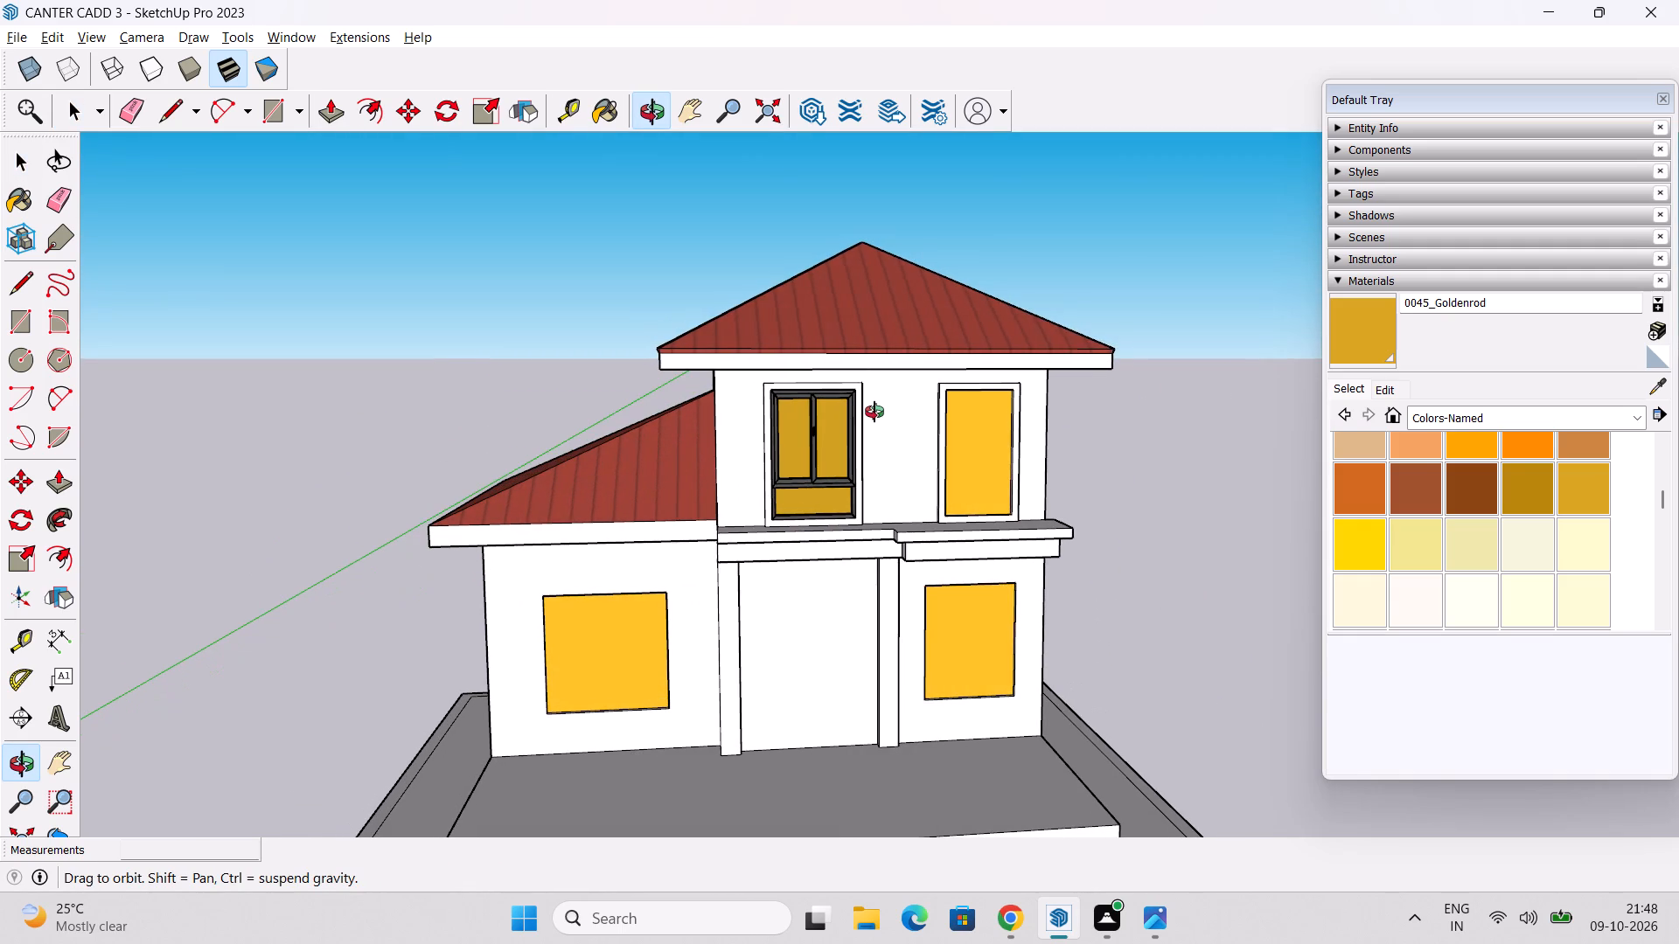
pyautogui.moveTo(874, 412); pyautogui.dragTo(796, 421, button='middle')
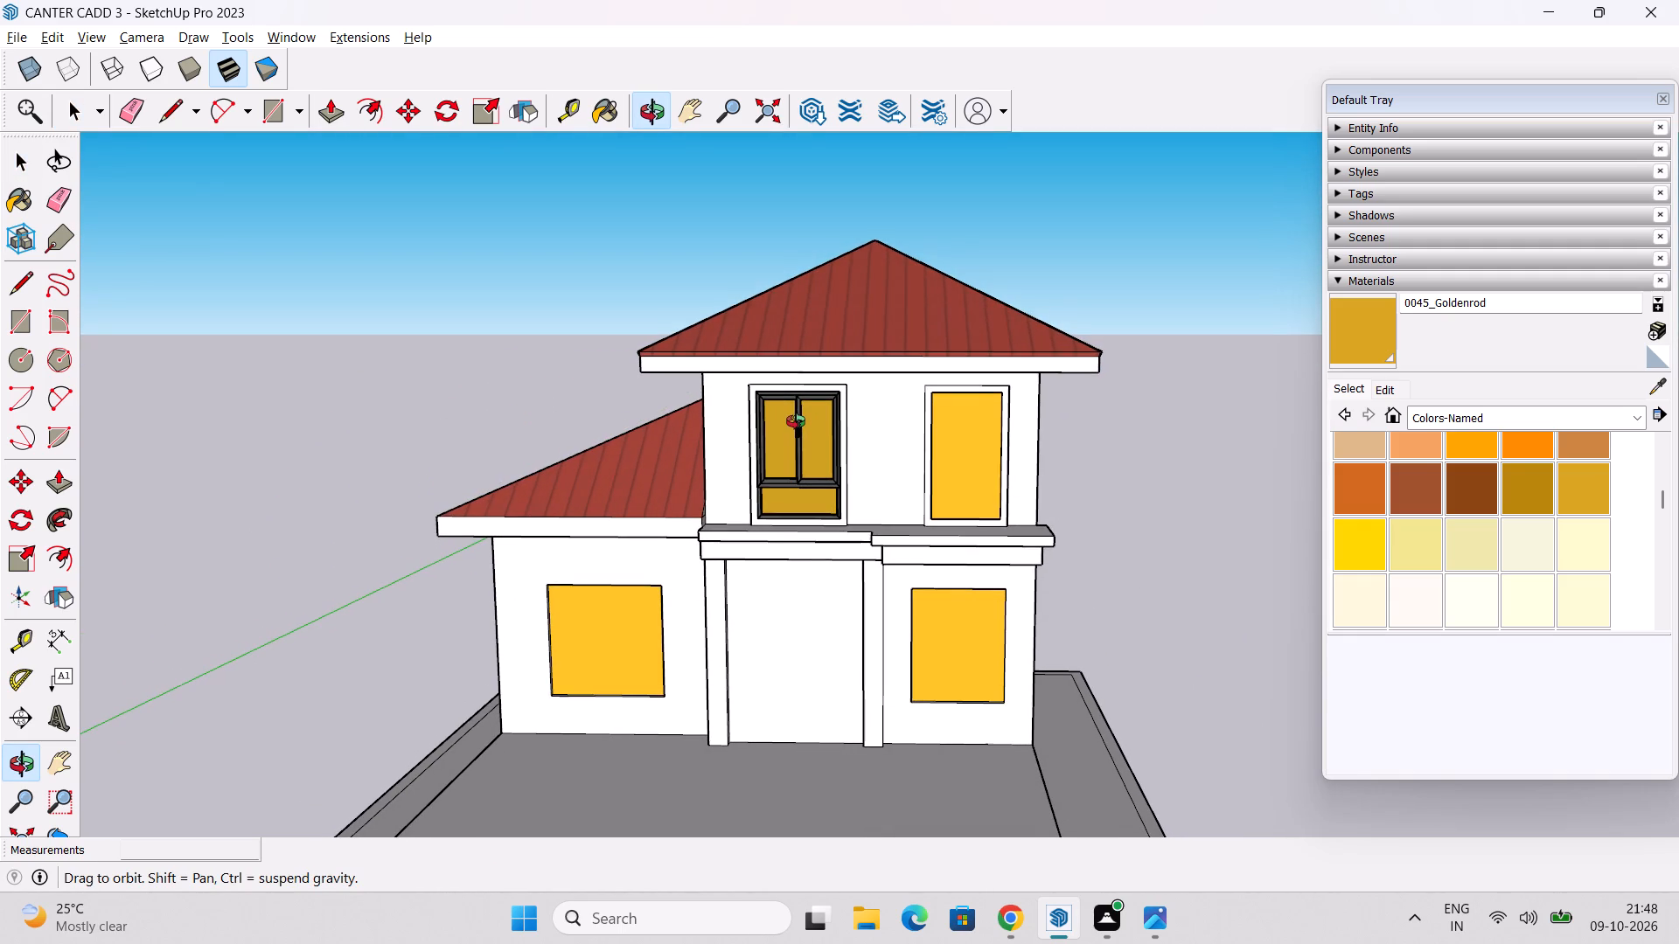
pyautogui.moveTo(796, 421); pyautogui.dragTo(796, 456, button='middle')
pyautogui.scroll(1, 1444, 575)
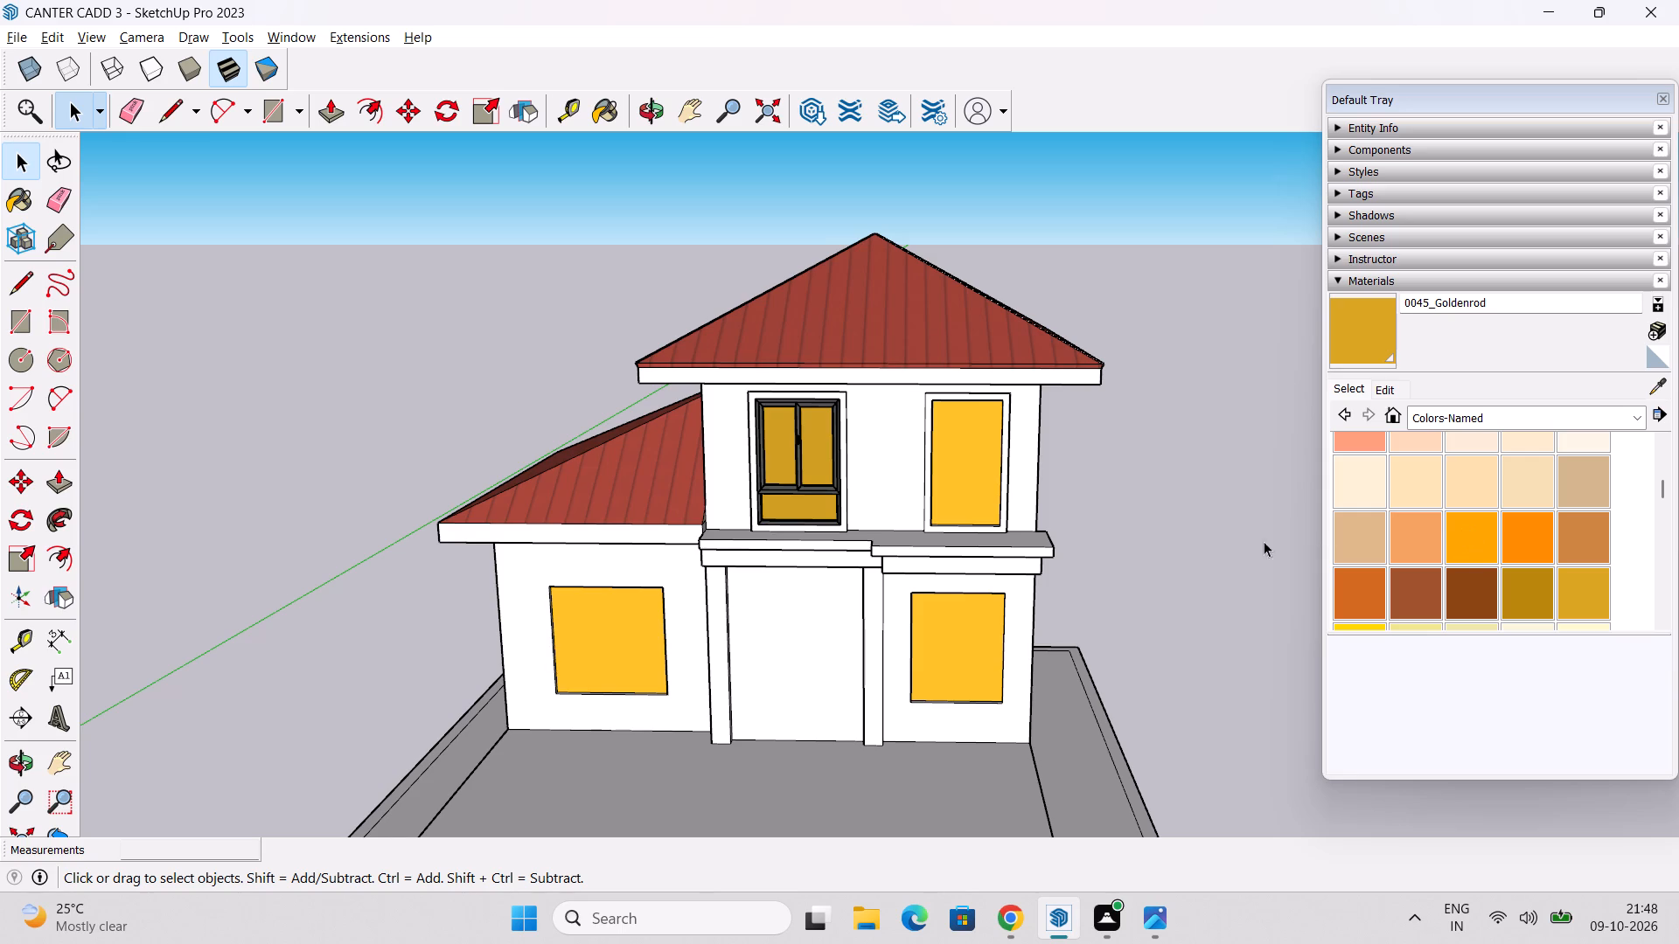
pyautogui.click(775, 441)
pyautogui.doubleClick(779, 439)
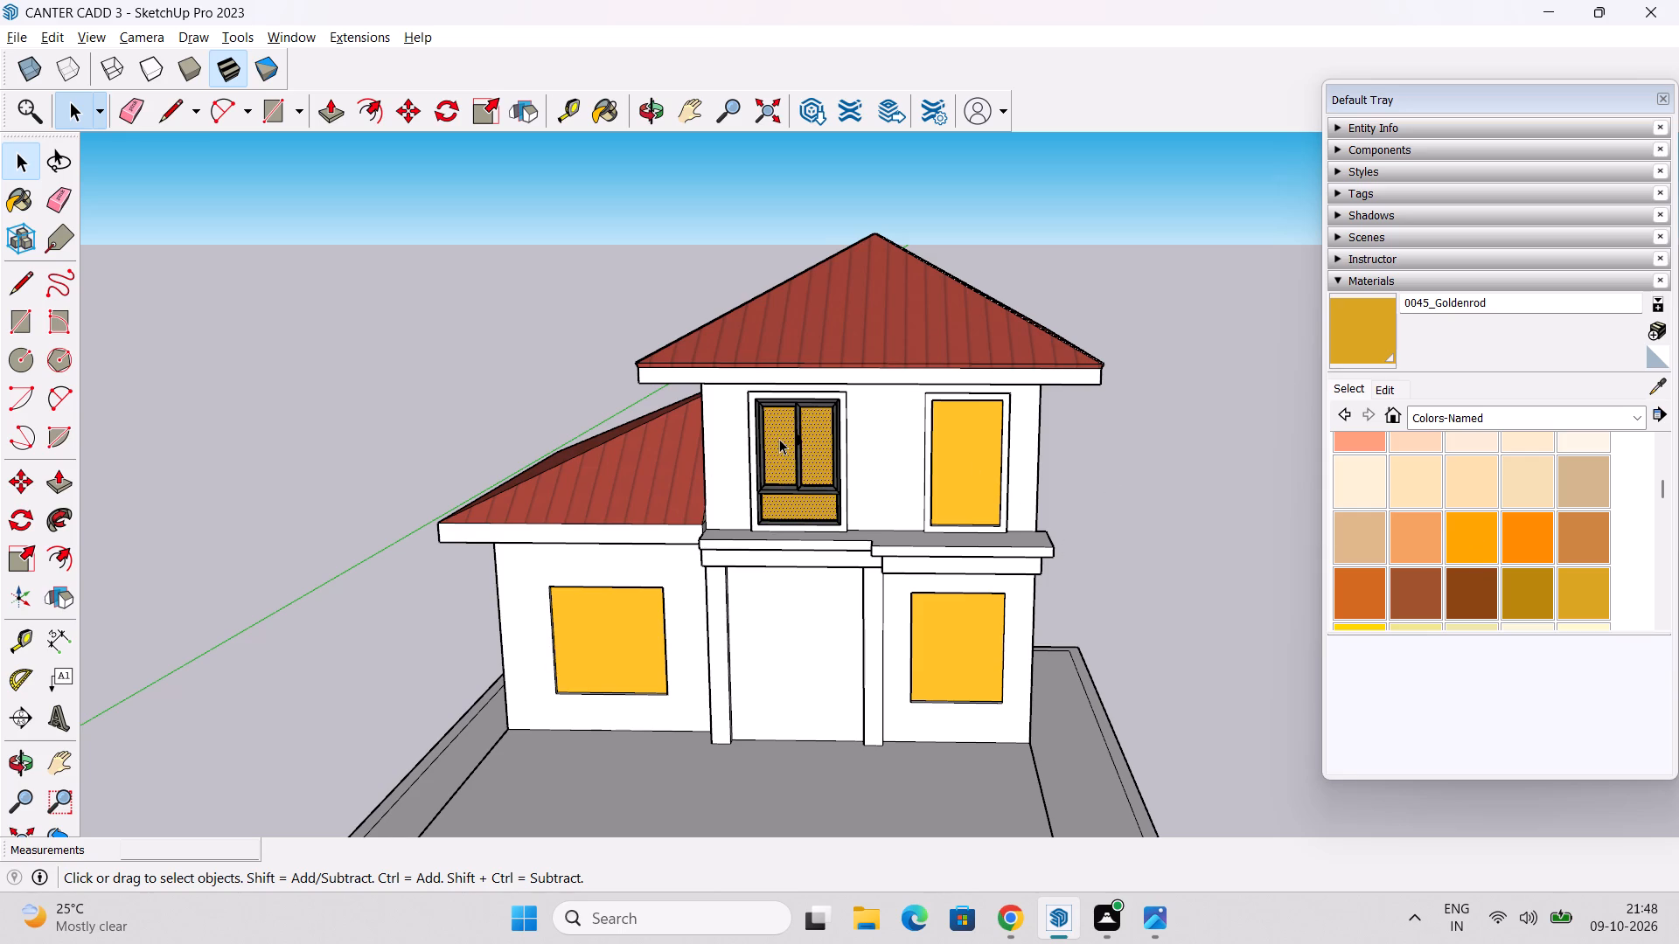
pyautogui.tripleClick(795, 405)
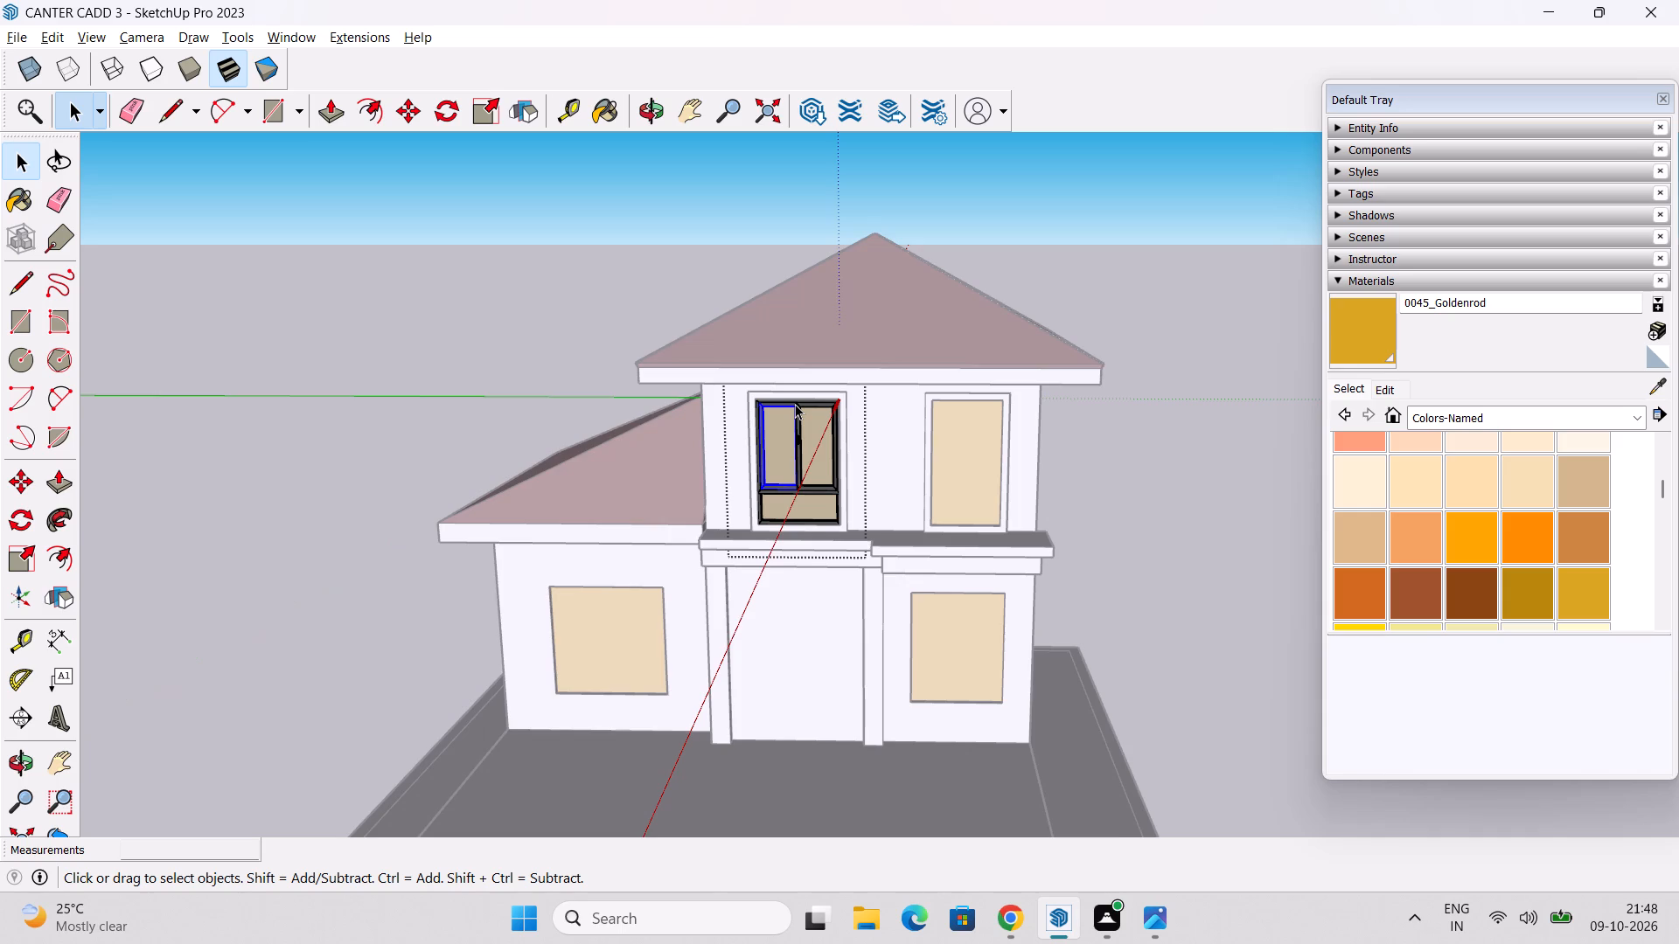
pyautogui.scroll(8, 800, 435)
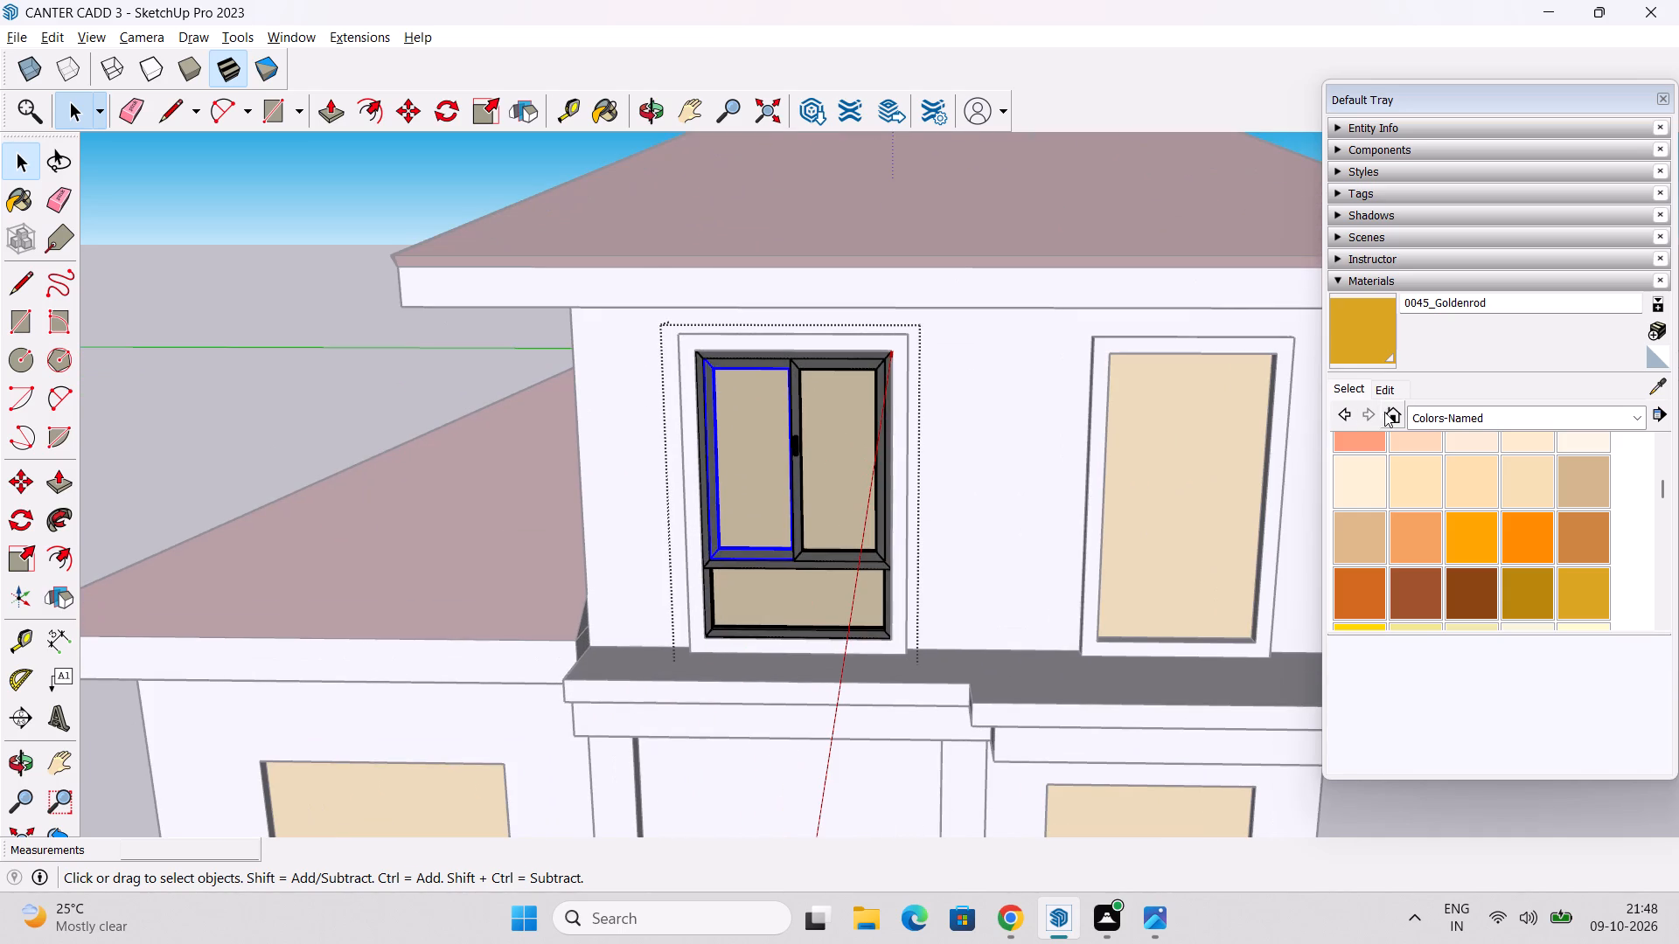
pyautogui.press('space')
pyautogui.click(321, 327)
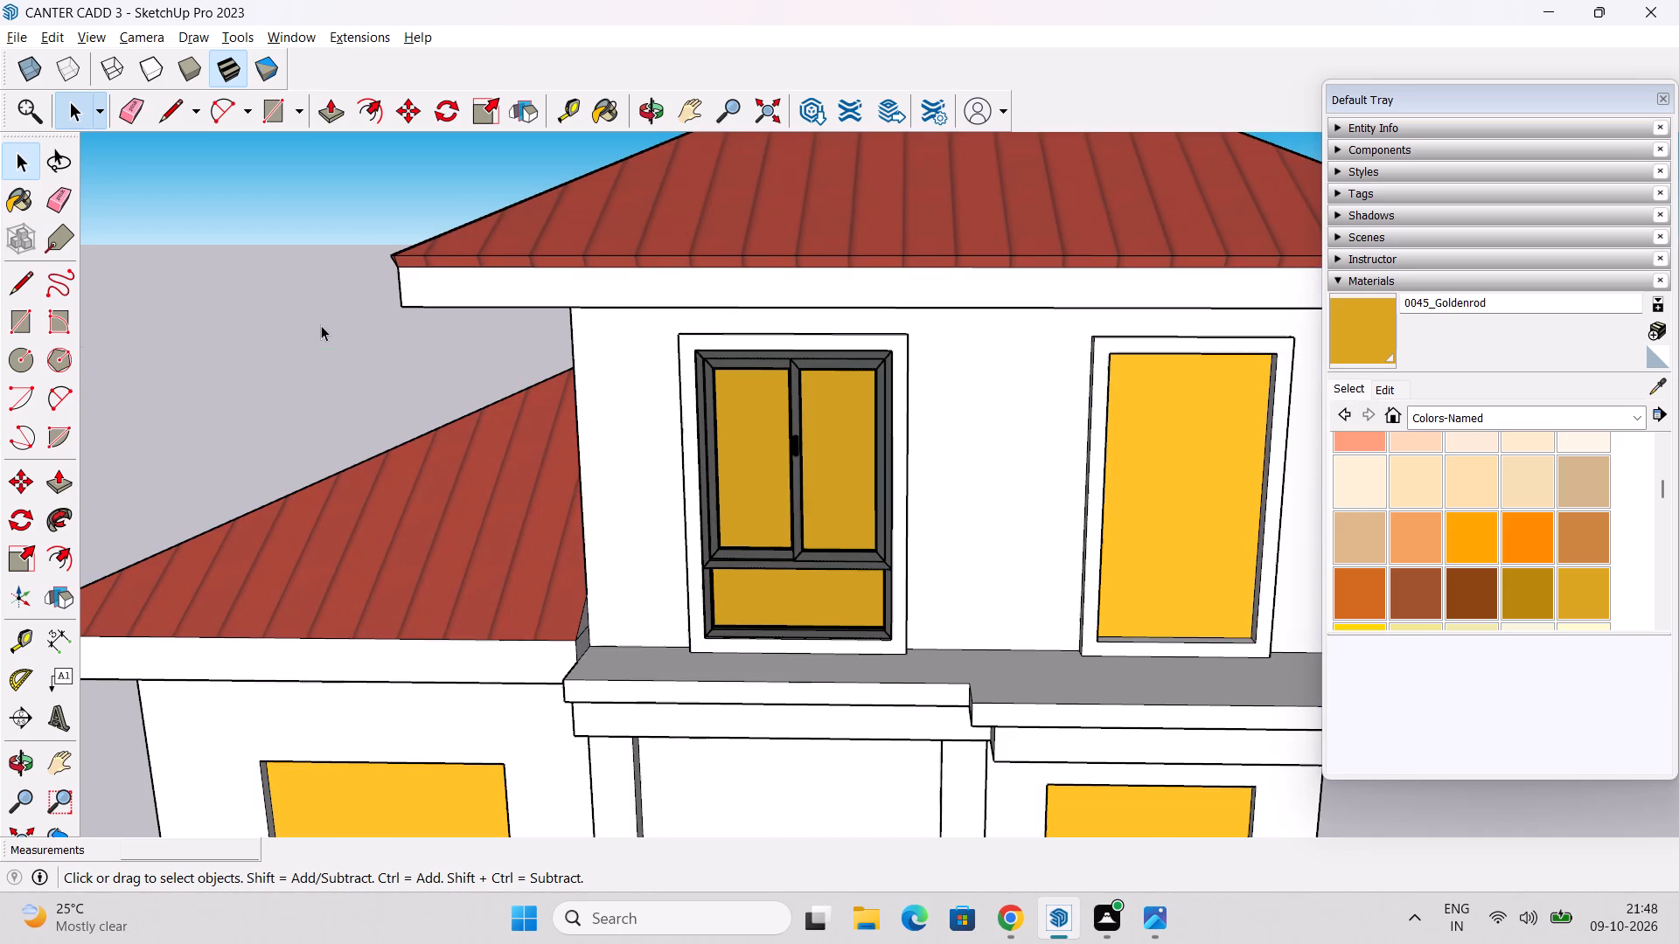
# Open the upper-floor window component for editing and choose 0038_Orange from Colors-Named as the paint colour.
pyautogui.tripleClick(840, 411)
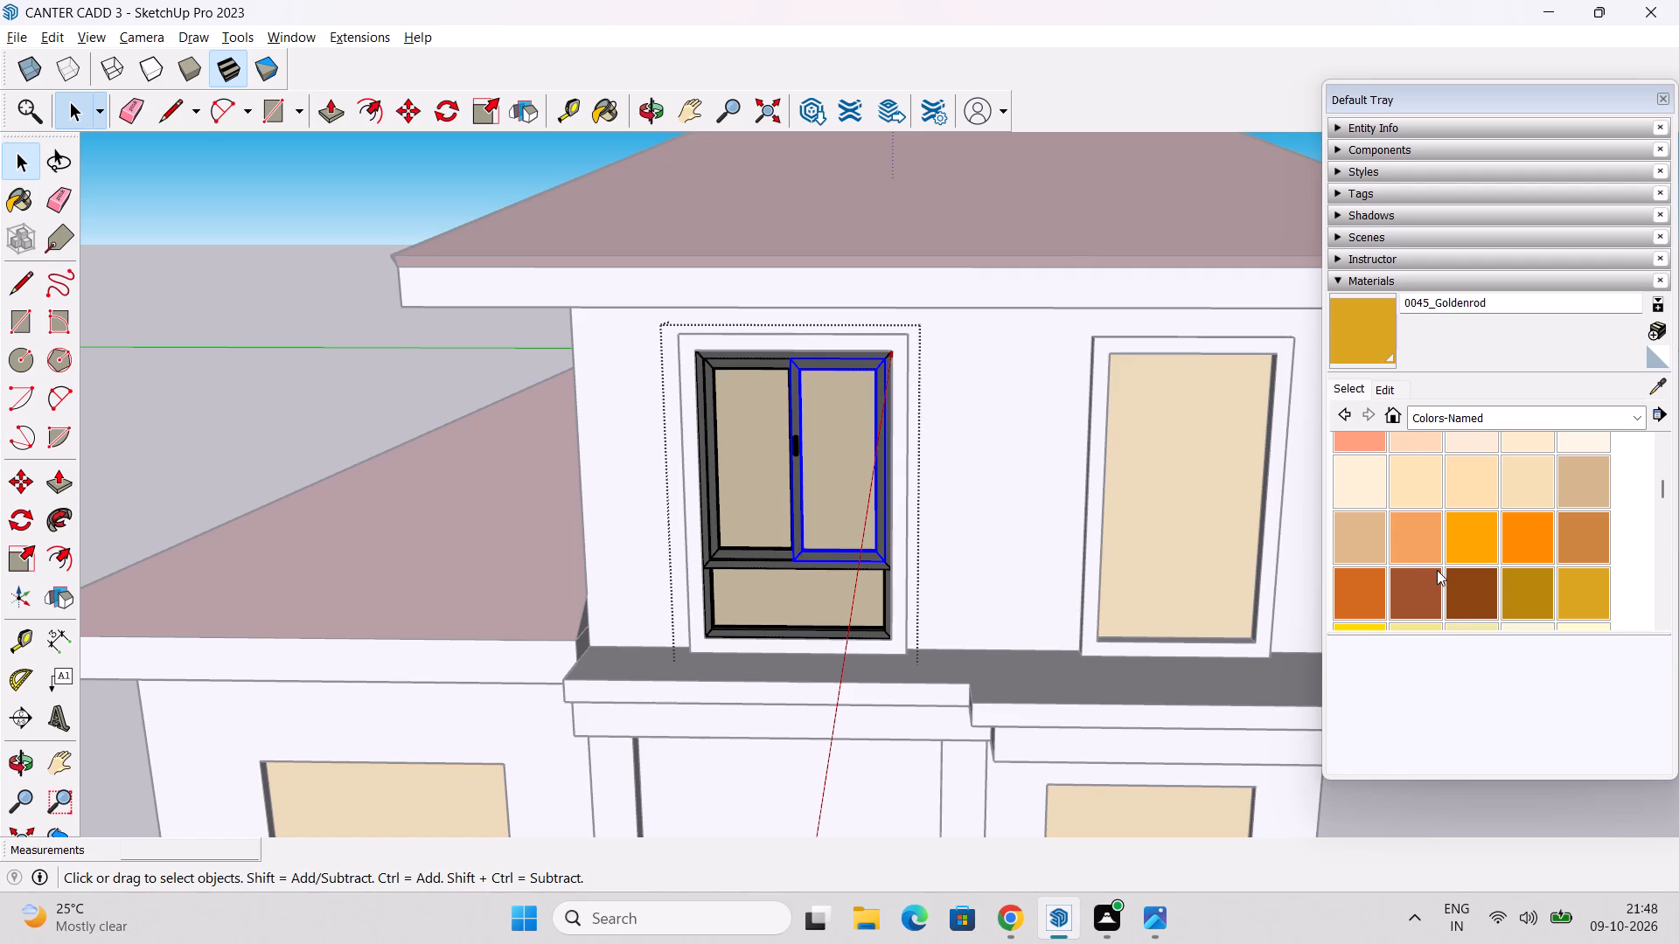
pyautogui.scroll(3, 1437, 570)
pyautogui.scroll(-4, 1437, 570)
pyautogui.scroll(1, 1437, 570)
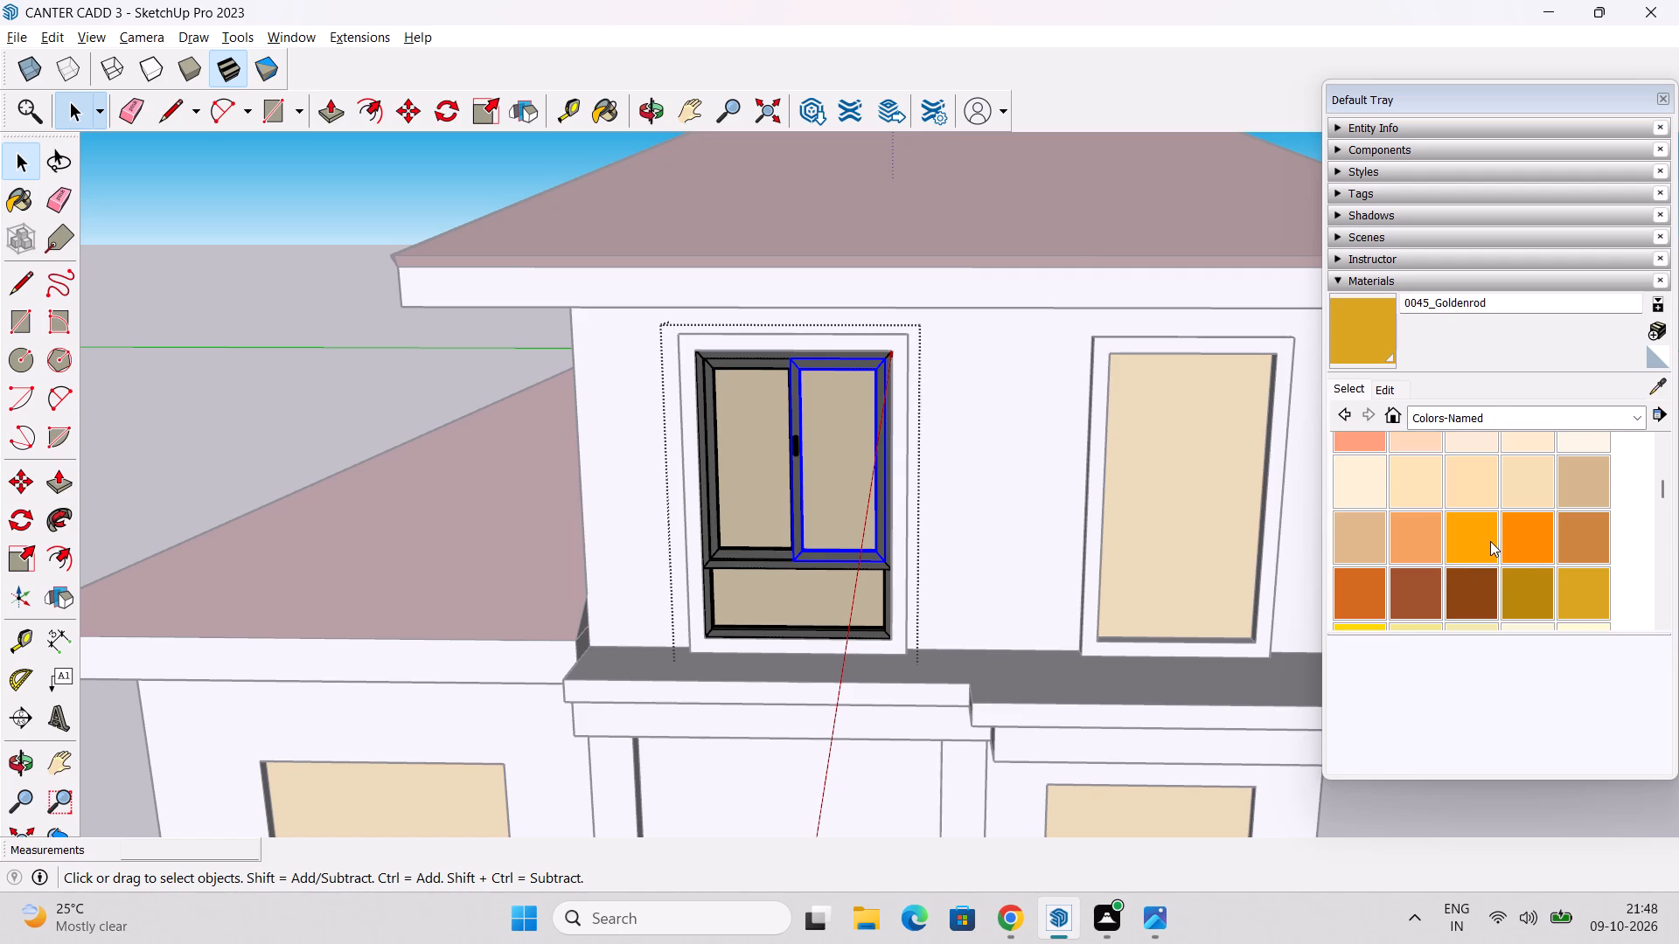
pyautogui.click(1478, 540)
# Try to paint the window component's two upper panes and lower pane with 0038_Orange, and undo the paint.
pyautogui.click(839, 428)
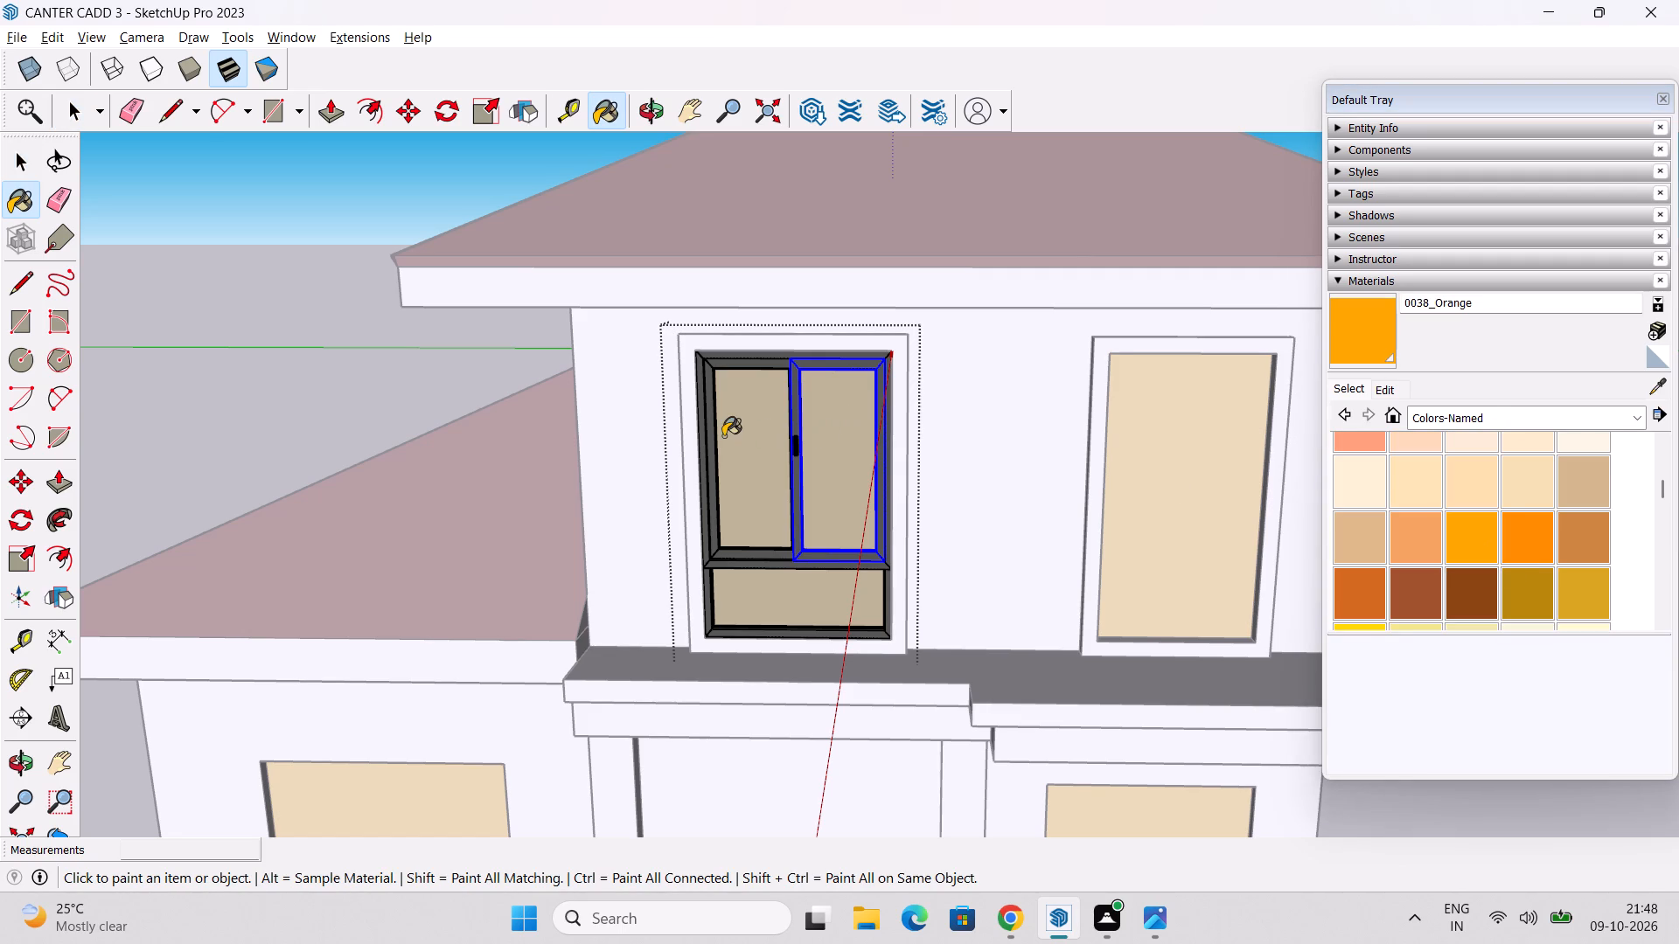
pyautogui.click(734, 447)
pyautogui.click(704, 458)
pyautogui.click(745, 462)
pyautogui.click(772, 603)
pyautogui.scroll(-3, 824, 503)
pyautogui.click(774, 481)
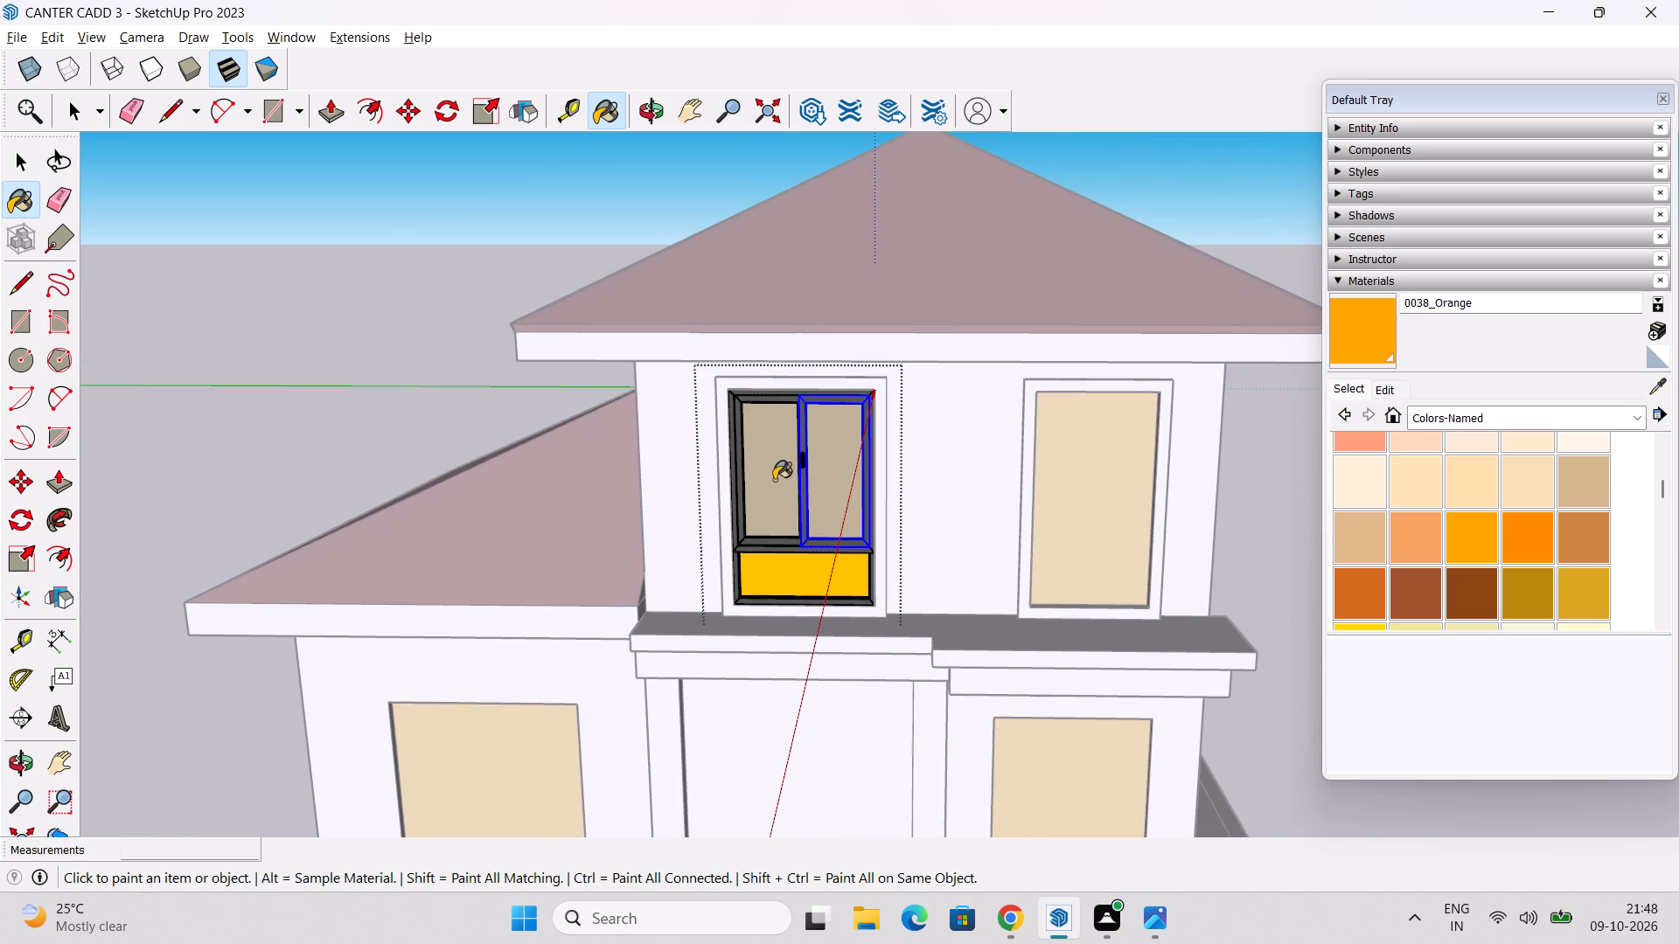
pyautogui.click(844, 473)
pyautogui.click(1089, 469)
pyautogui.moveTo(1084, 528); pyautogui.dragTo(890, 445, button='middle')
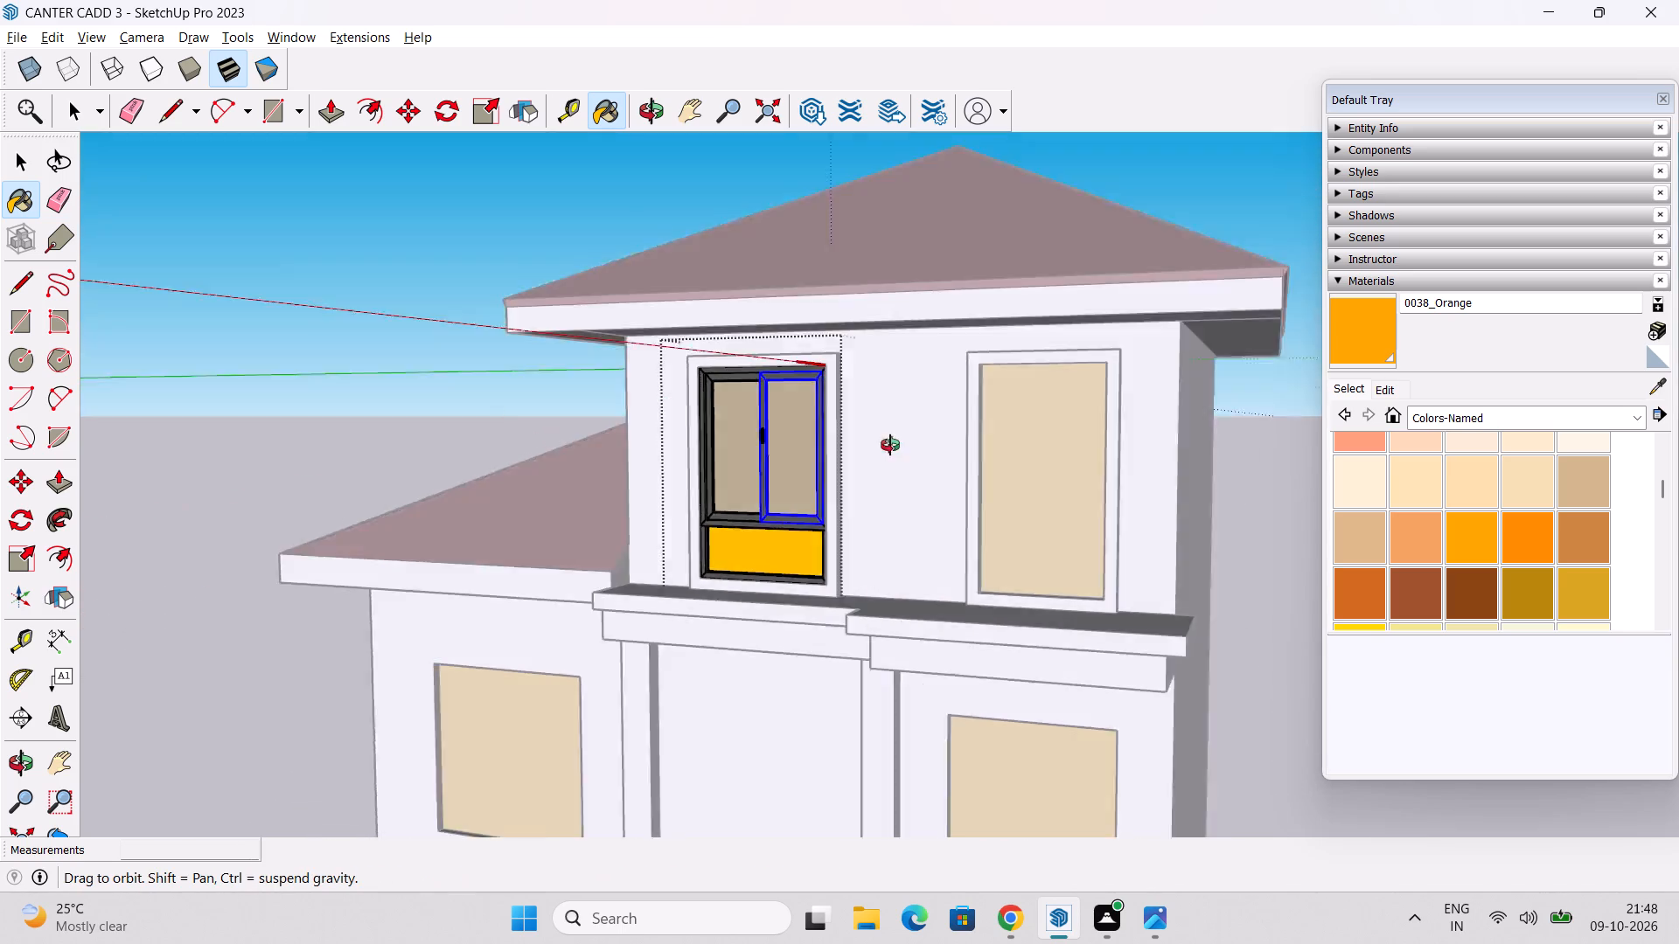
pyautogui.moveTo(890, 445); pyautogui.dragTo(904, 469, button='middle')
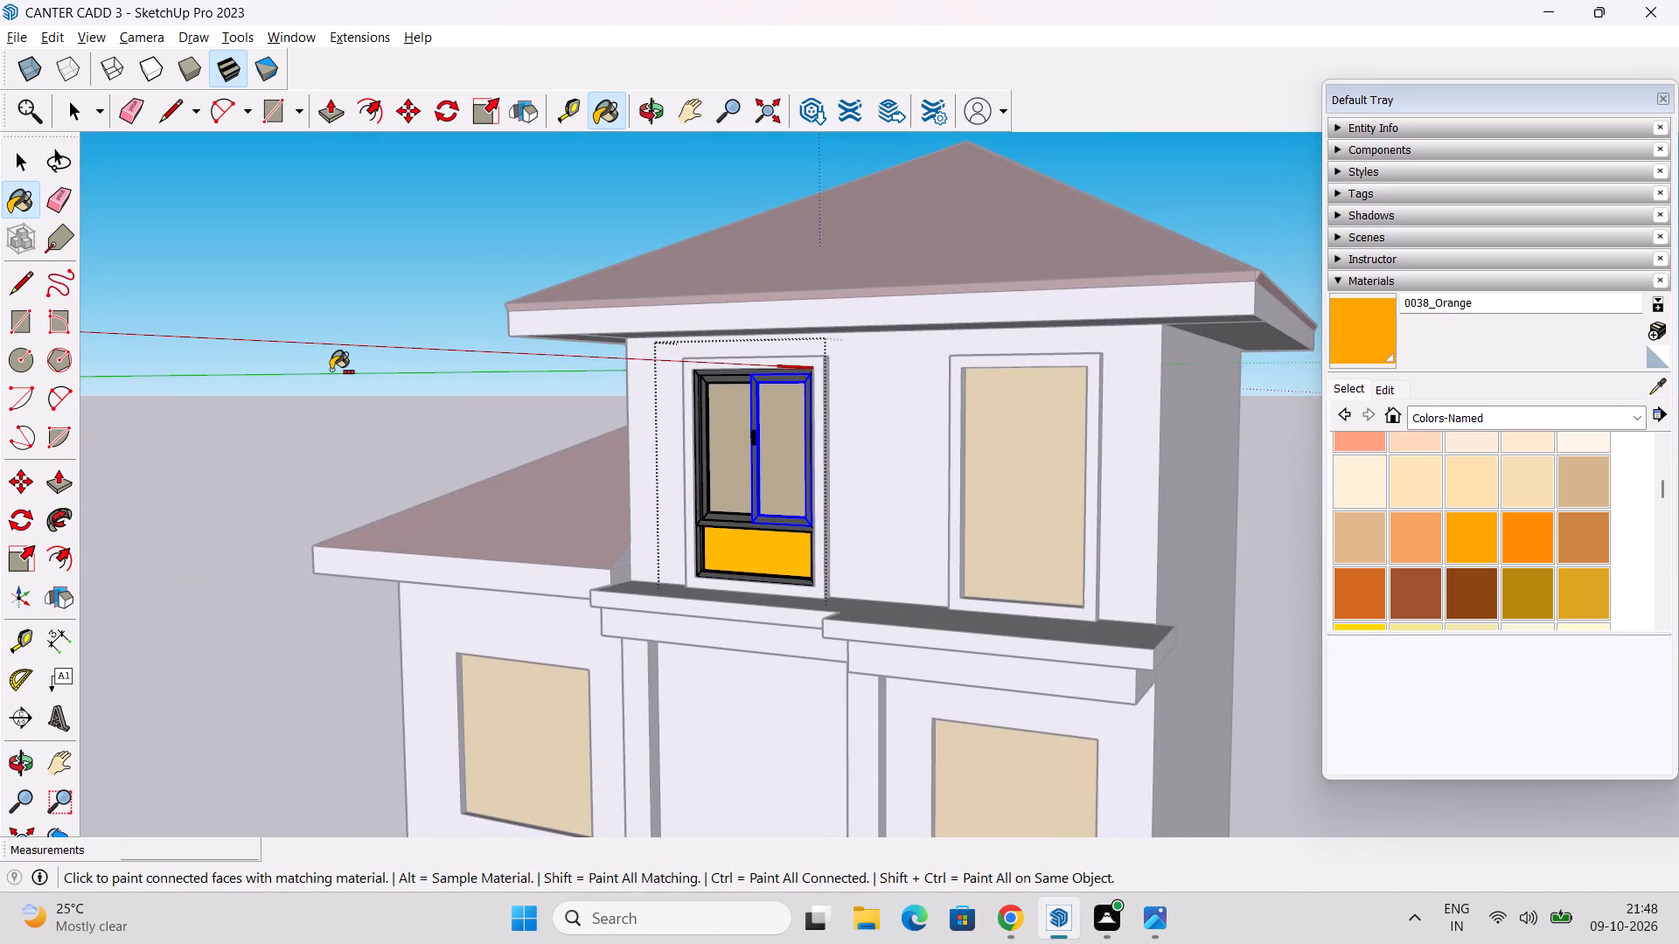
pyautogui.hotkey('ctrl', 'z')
# Paint the window component's lower pane with 0038_Orange and close the component.
pyautogui.press('space')
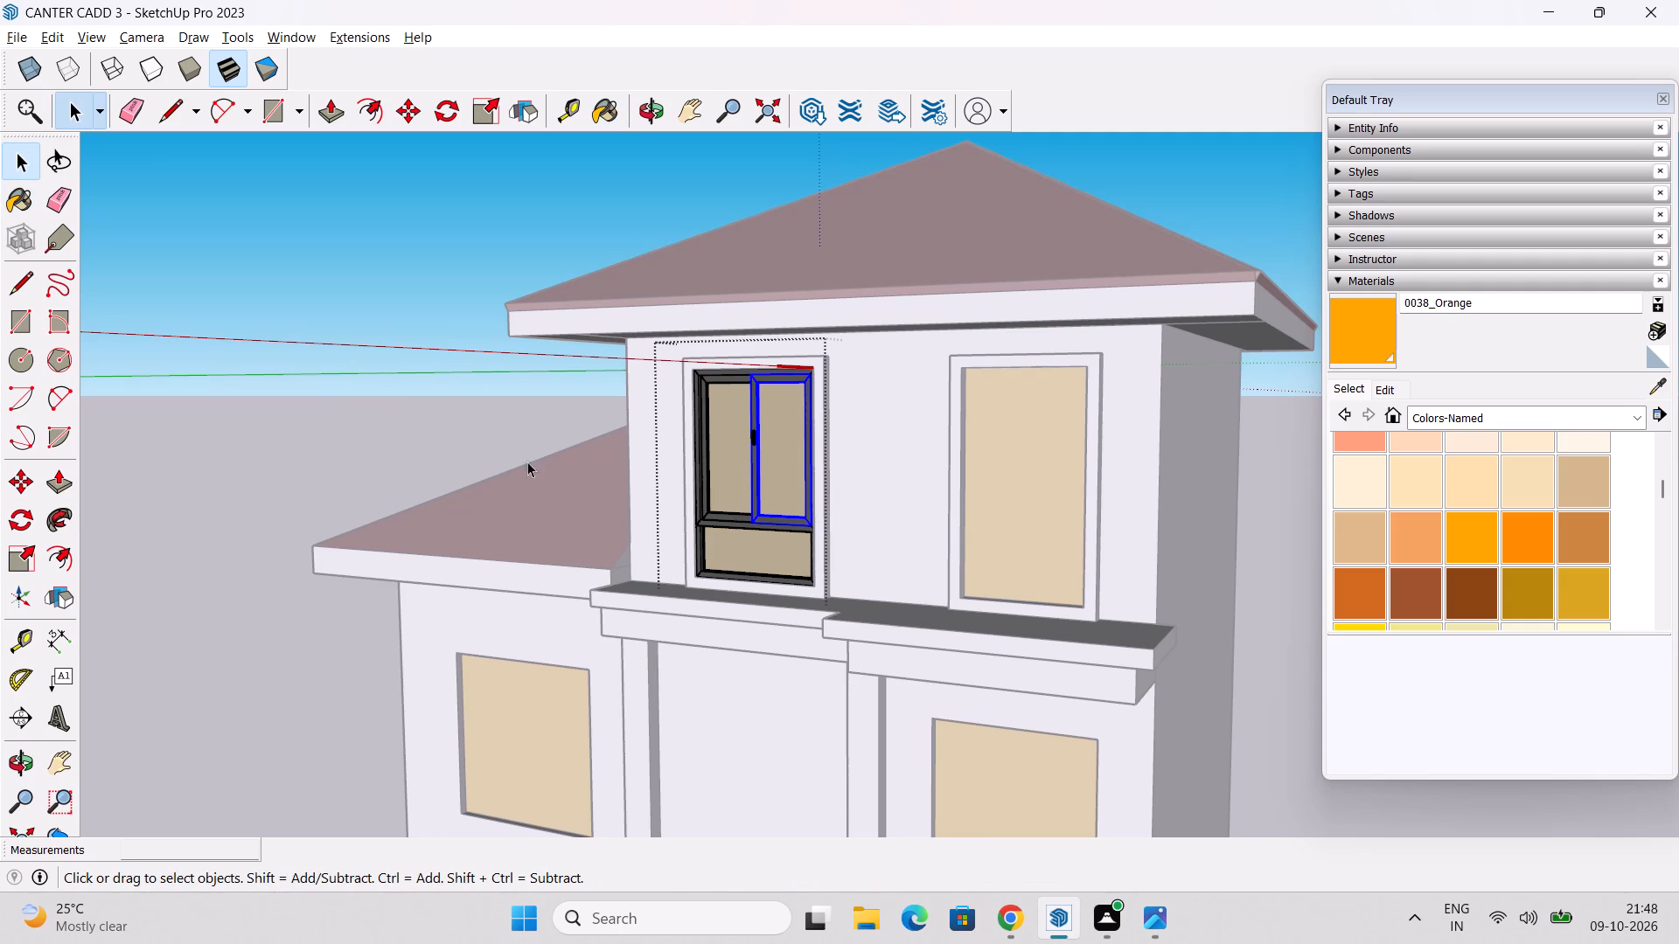
pyautogui.click(1363, 347)
pyautogui.click(771, 545)
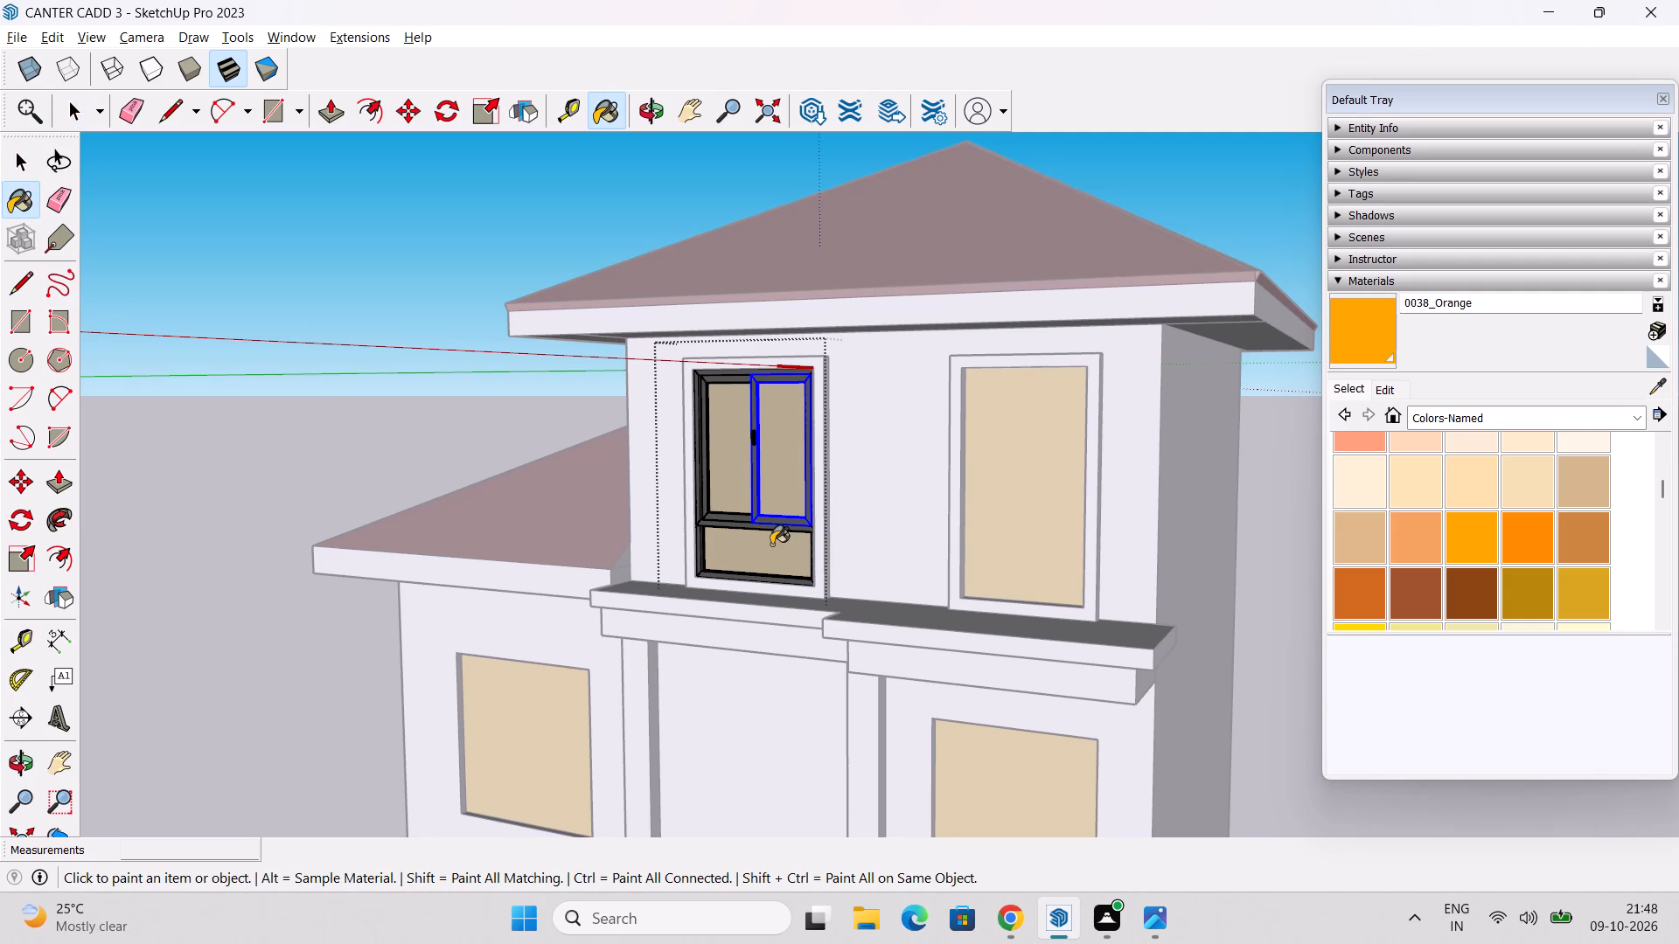
pyautogui.press('space')
pyautogui.click(313, 413)
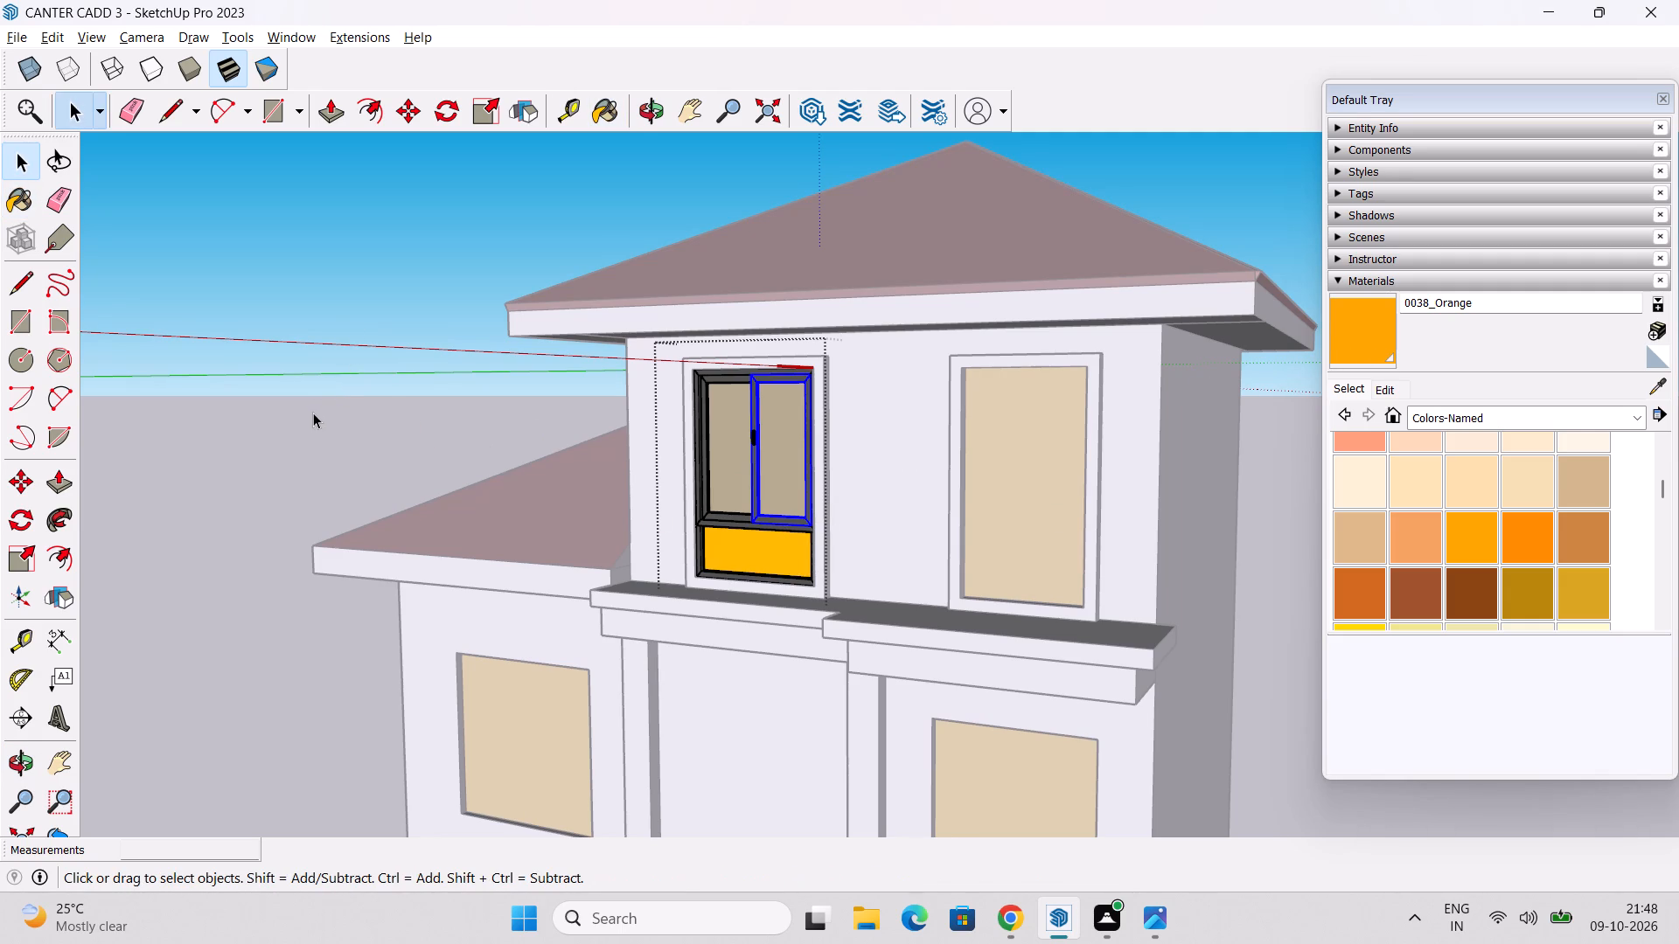
pyautogui.scroll(-2, 380, 420)
pyautogui.moveTo(740, 571); pyautogui.dragTo(709, 489, button='middle')
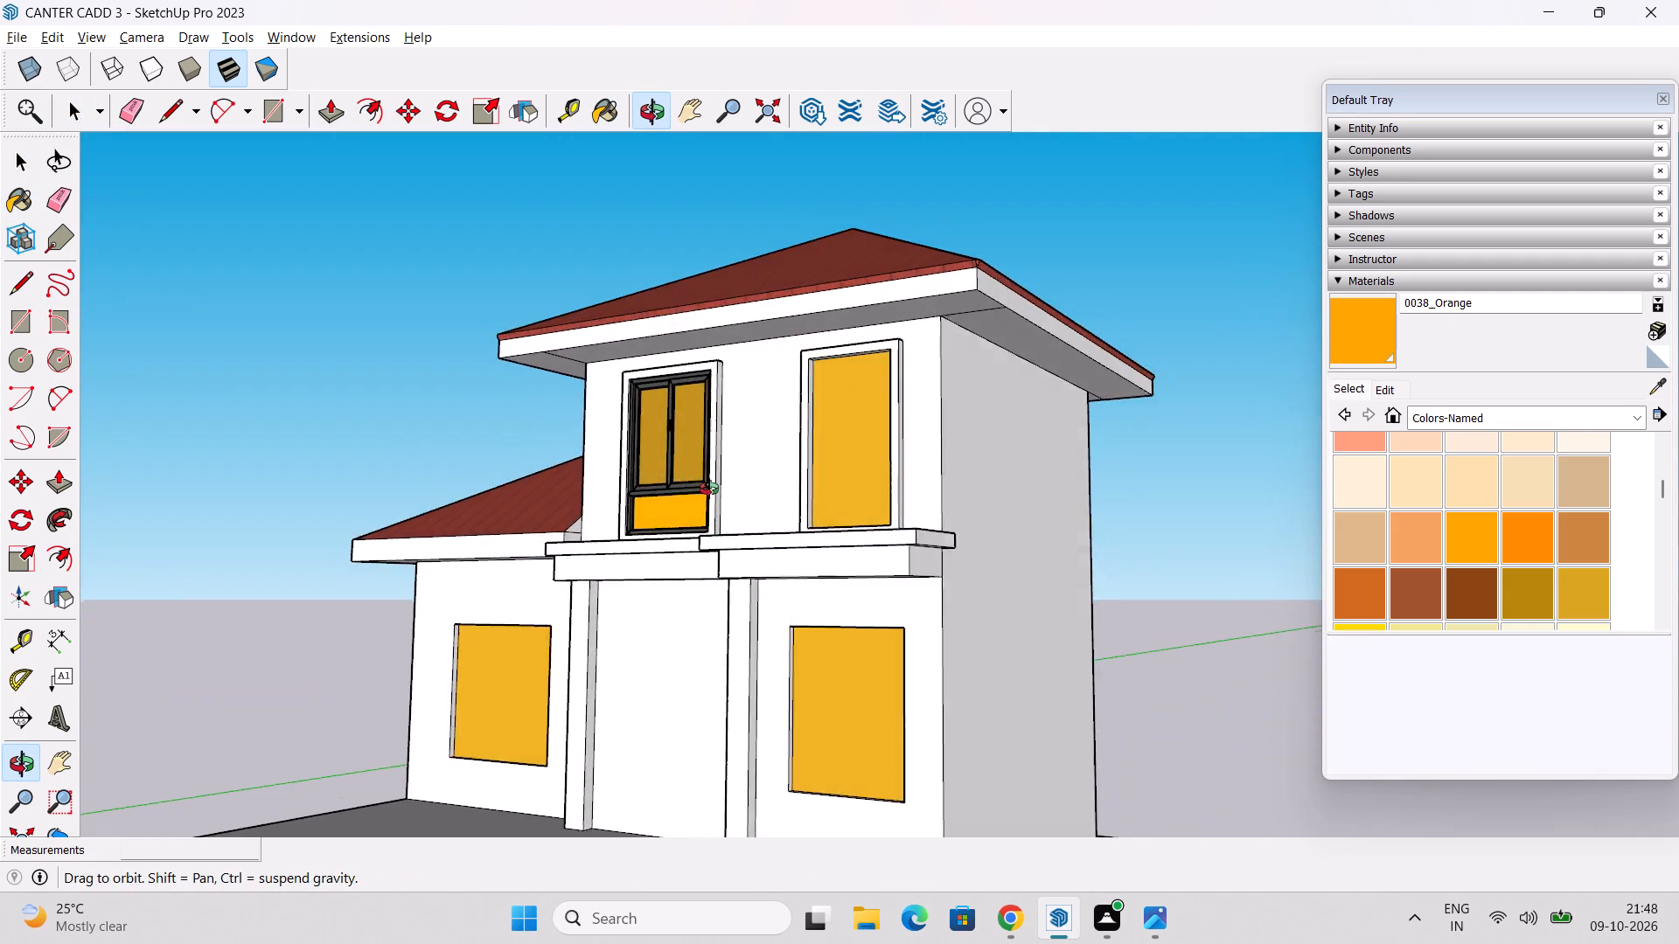
pyautogui.moveTo(709, 489); pyautogui.dragTo(850, 656, button='middle')
pyautogui.scroll(2, 710, 541)
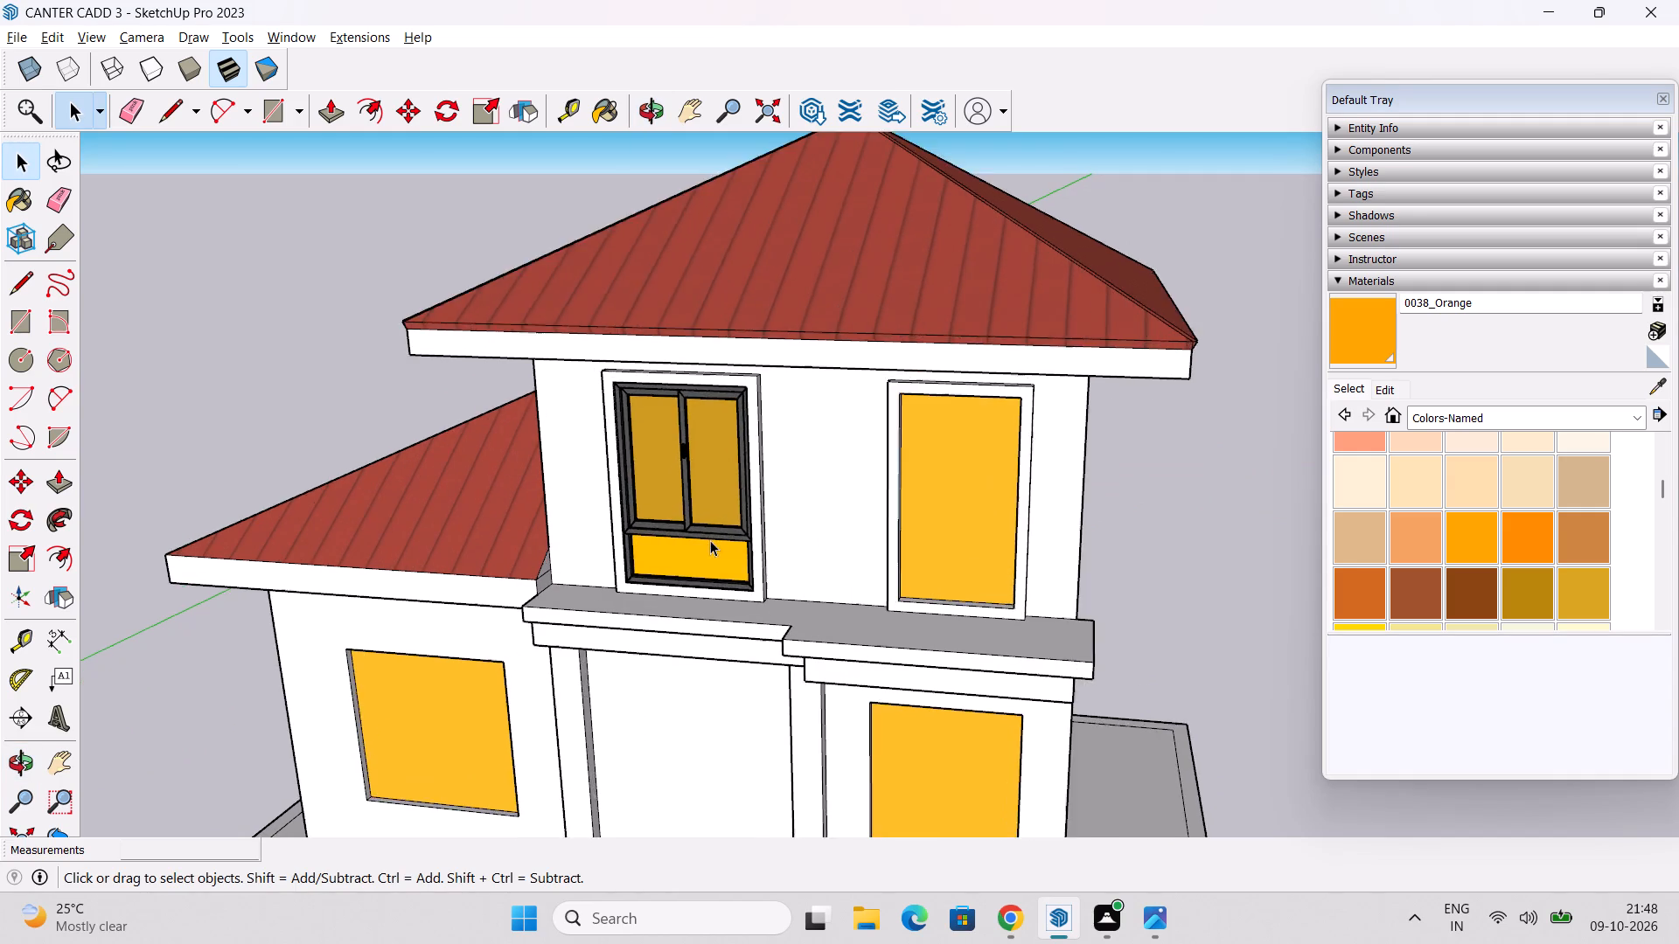
# Undo the 0038_Orange paint on the lower pane of the upper-floor window component.
pyautogui.scroll(3, 710, 540)
pyautogui.moveTo(703, 578); pyautogui.dragTo(738, 476, button='middle')
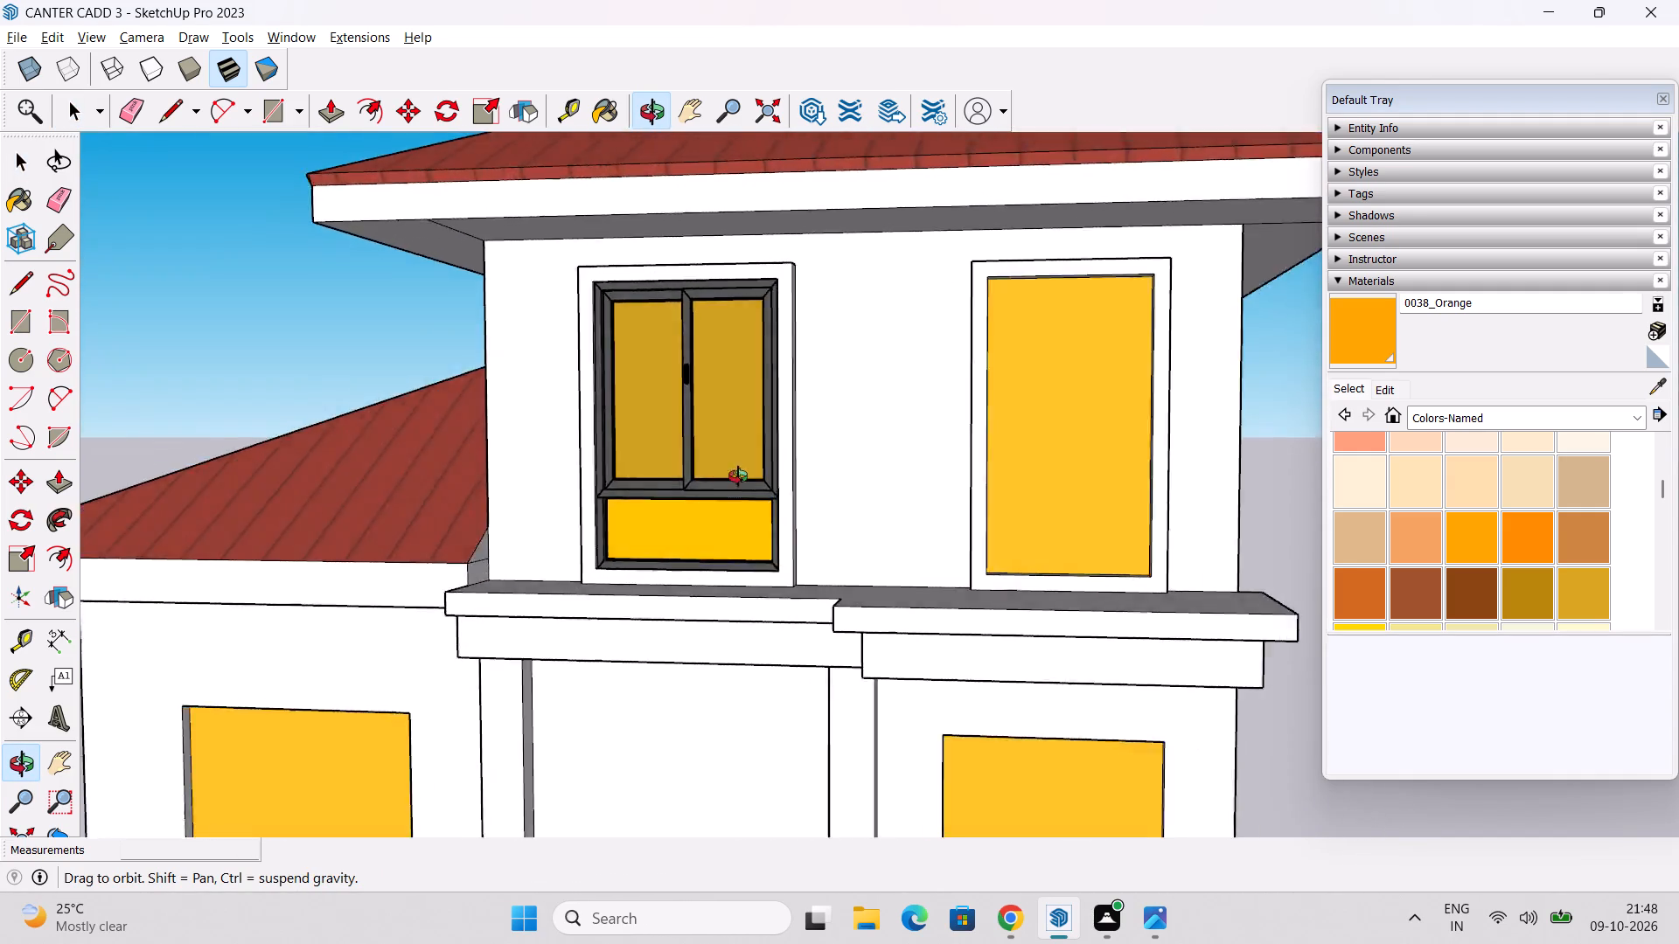
pyautogui.moveTo(738, 476); pyautogui.dragTo(923, 621, button='middle')
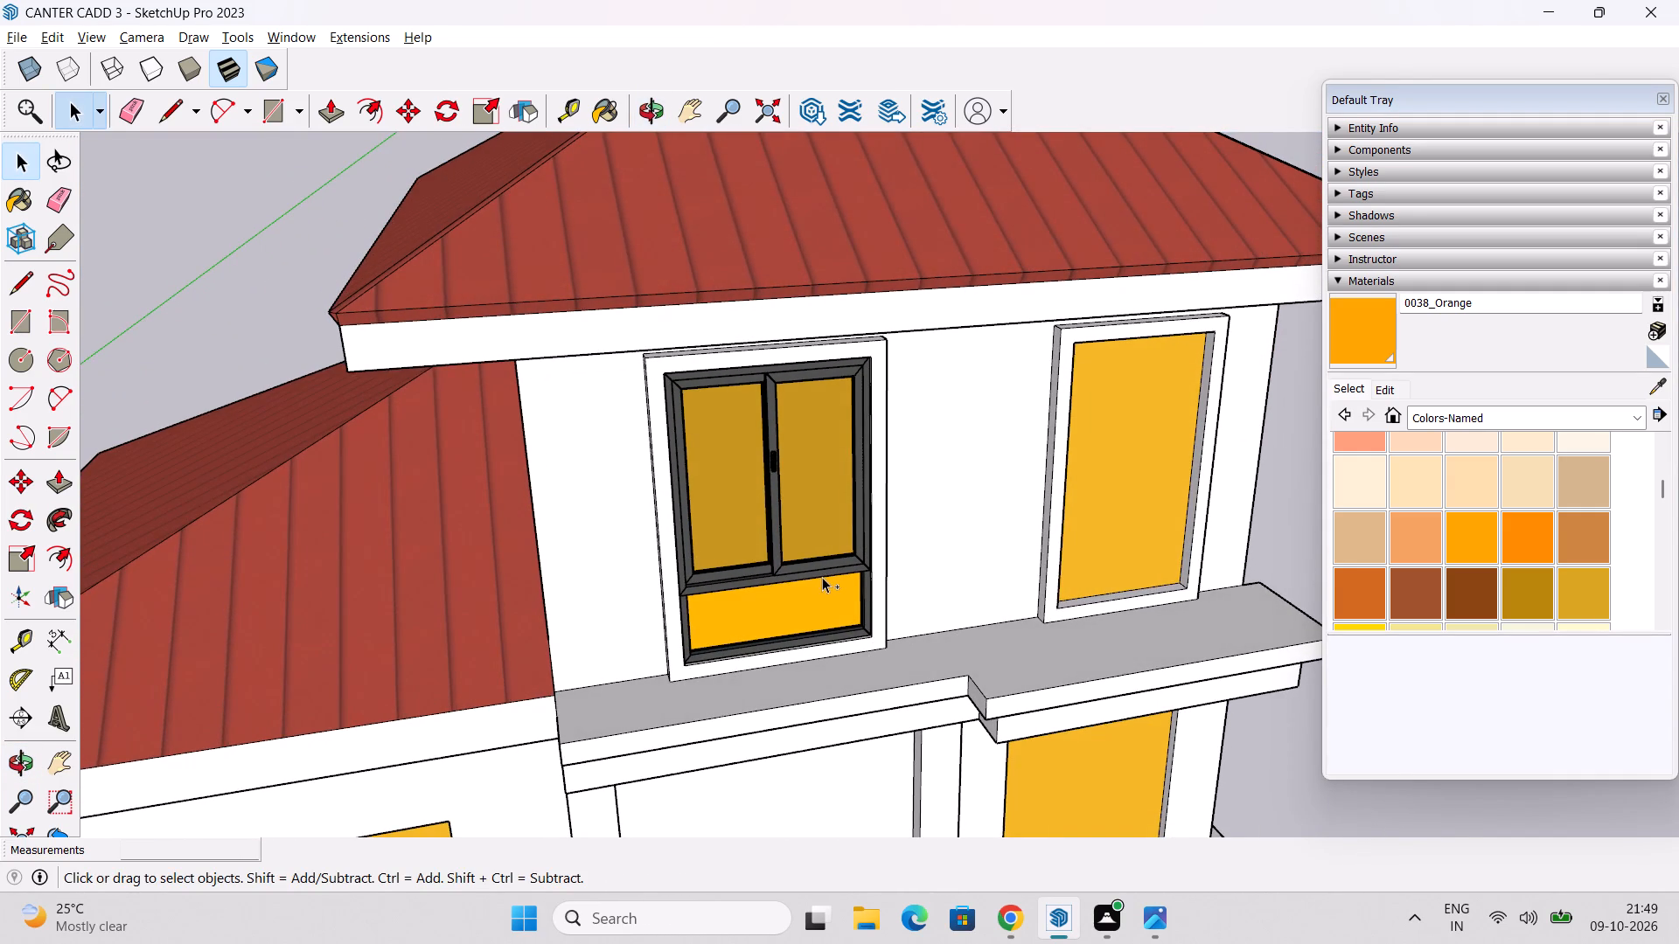
pyautogui.hotkey('ctrl', 'z')
pyautogui.hotkey('ctrl', 'z')
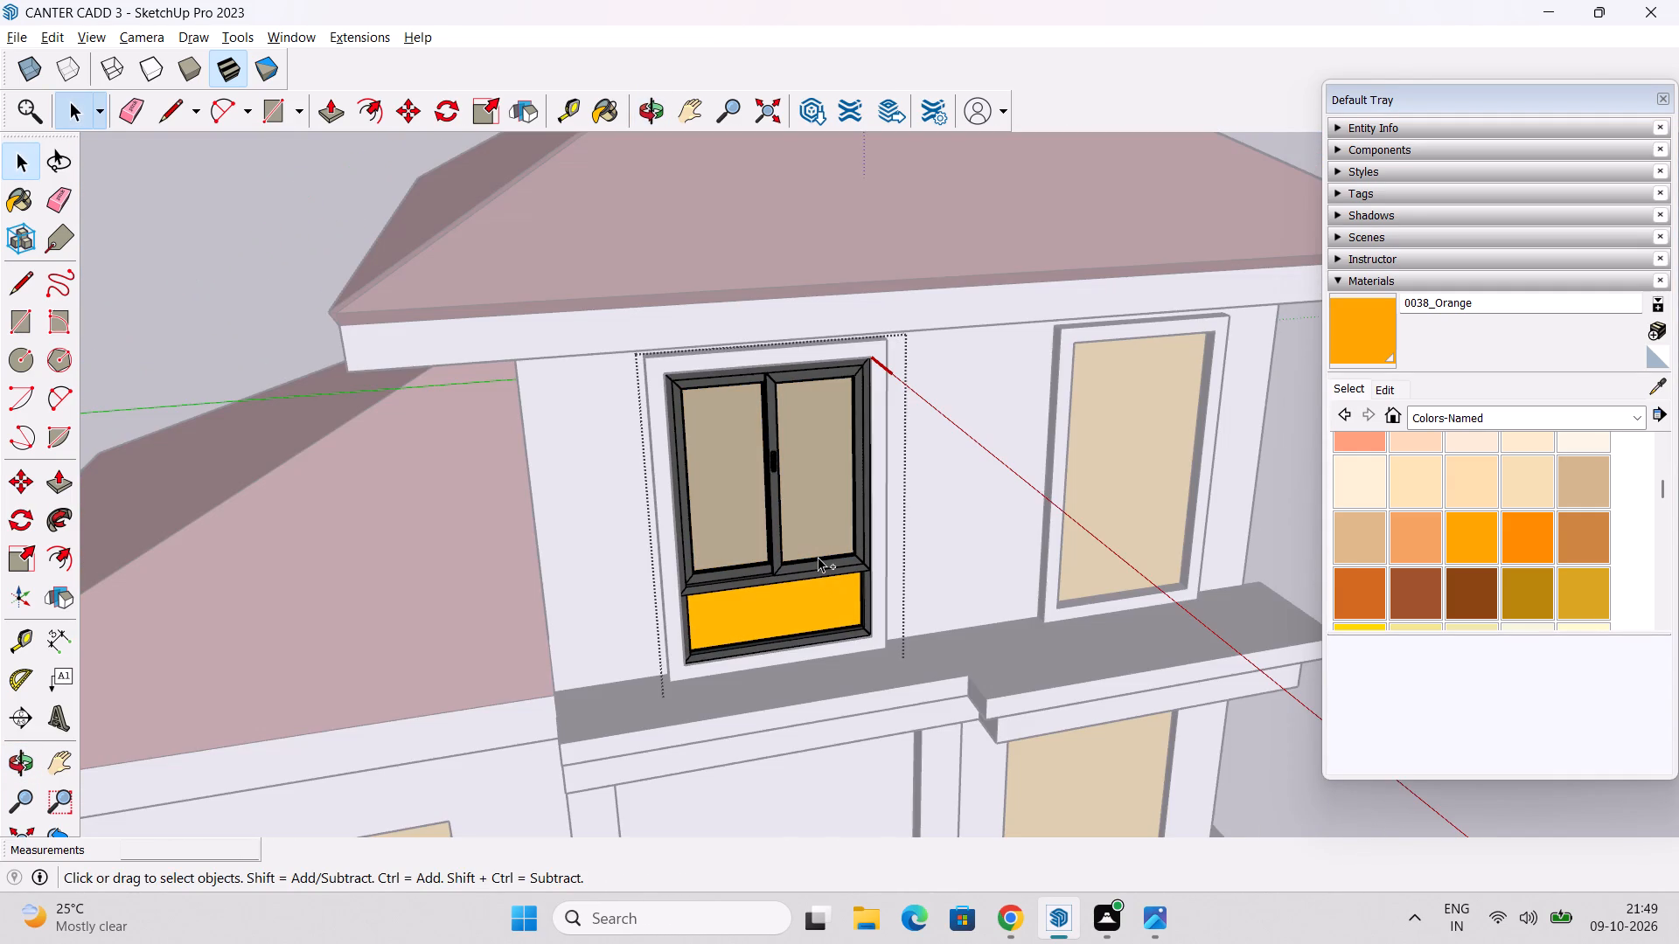
pyautogui.hotkey('ctrl', 'z')
pyautogui.hotkey('ctrl', 'z')
pyautogui.hotkey('ctrl', 'z')
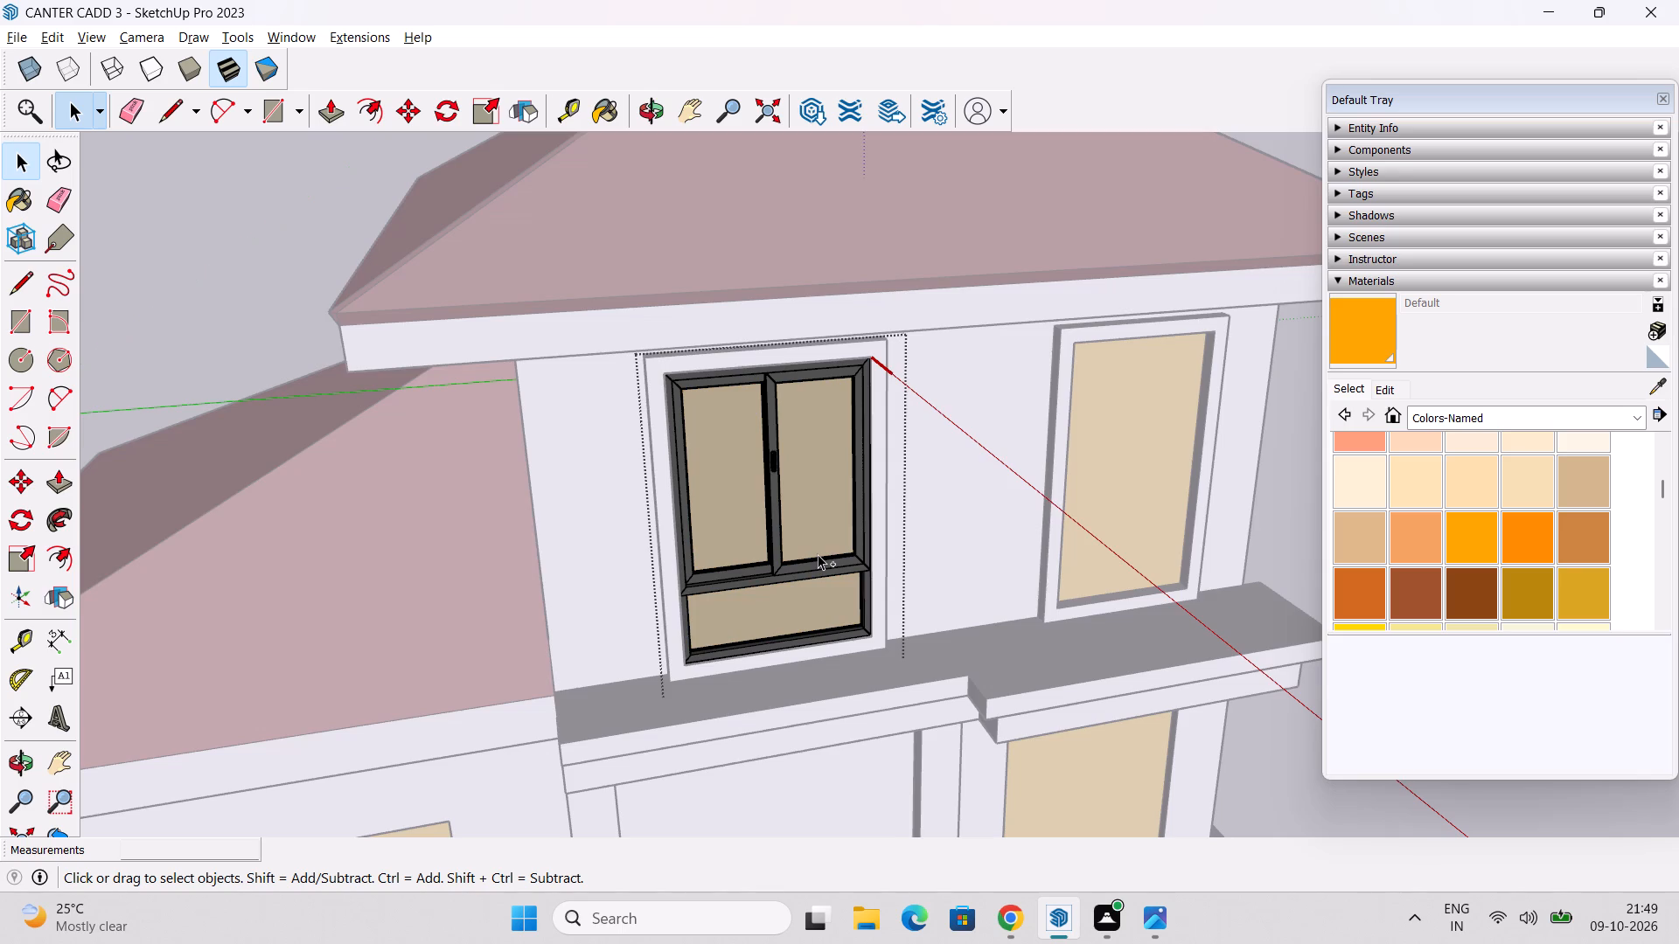
pyautogui.hotkey('ctrl', 'z')
# Import the PENTEK Slimmest Steel Sliding Door Window model and place it at the lower corner of the narrower ground-floor opening.
pyautogui.scroll(-3, 818, 554)
pyautogui.moveTo(836, 595); pyautogui.dragTo(714, 485, button='middle')
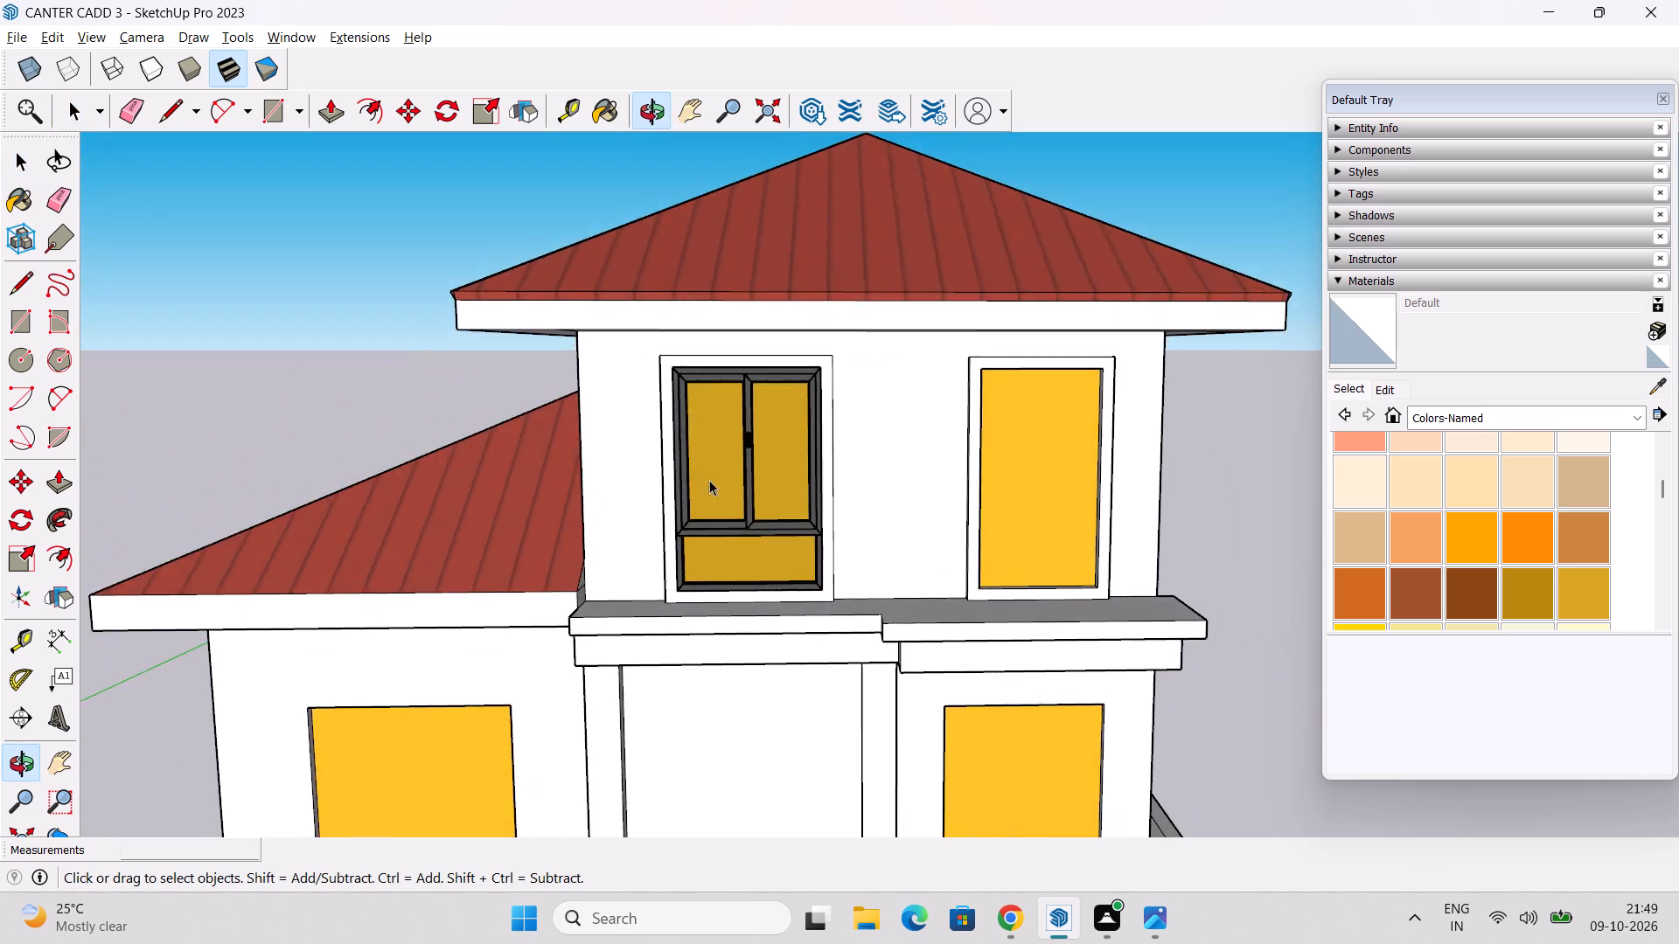
pyautogui.scroll(-7, 723, 481)
pyautogui.moveTo(788, 567); pyautogui.dragTo(1093, 631, button='middle')
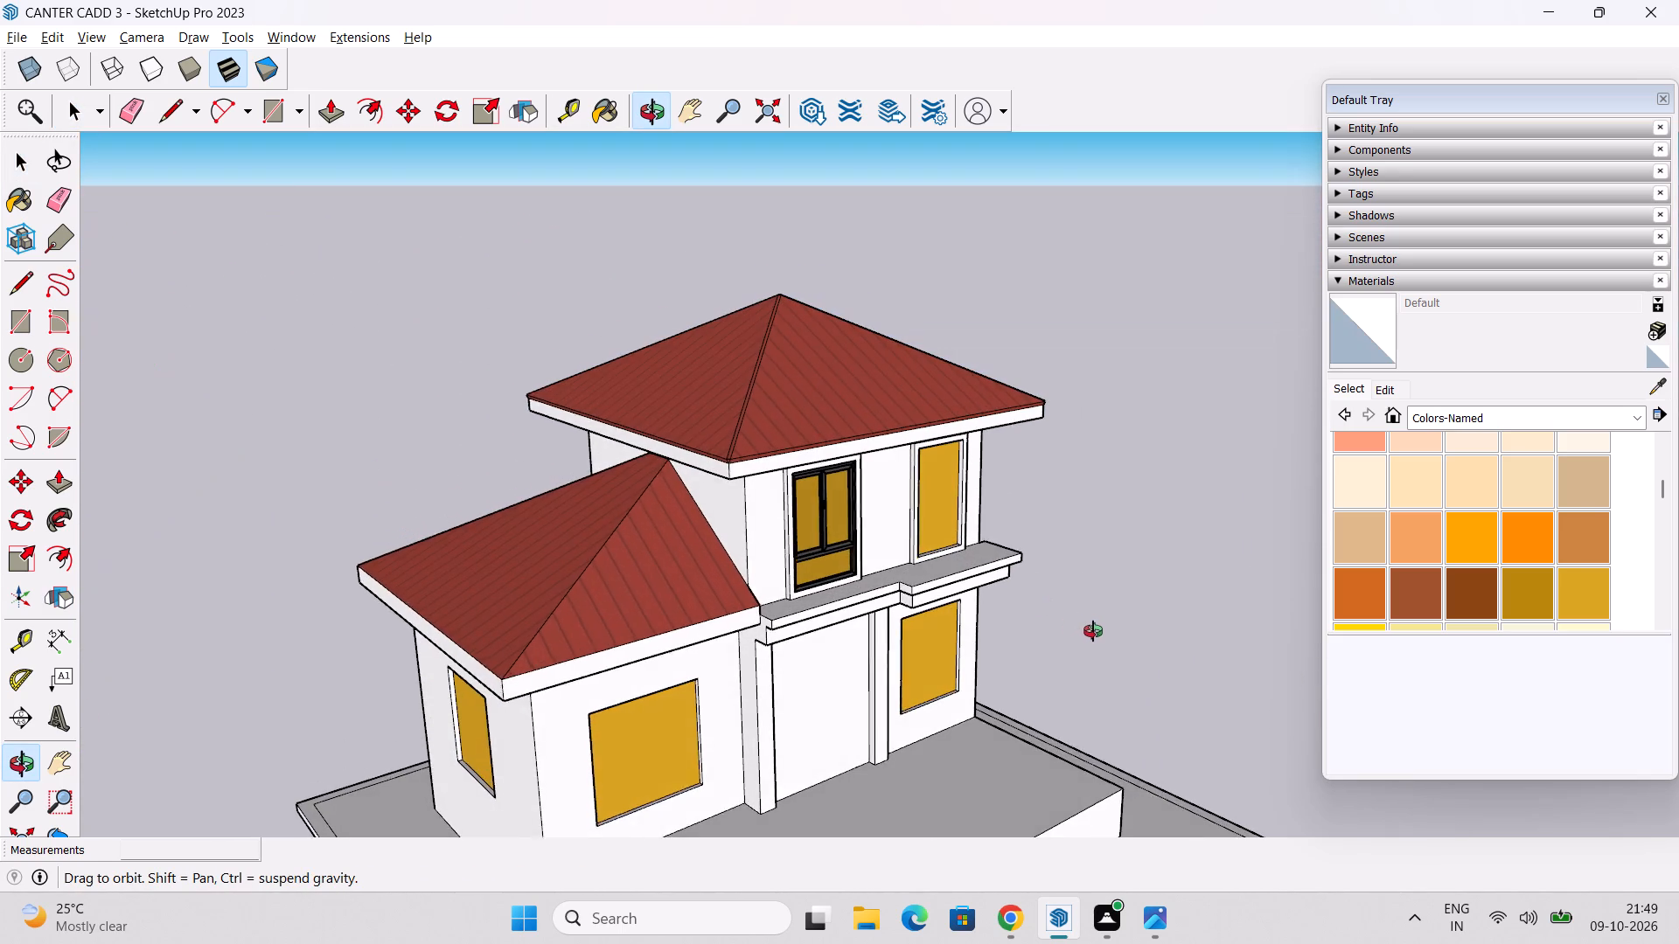
pyautogui.moveTo(1093, 631); pyautogui.dragTo(938, 598, button='middle')
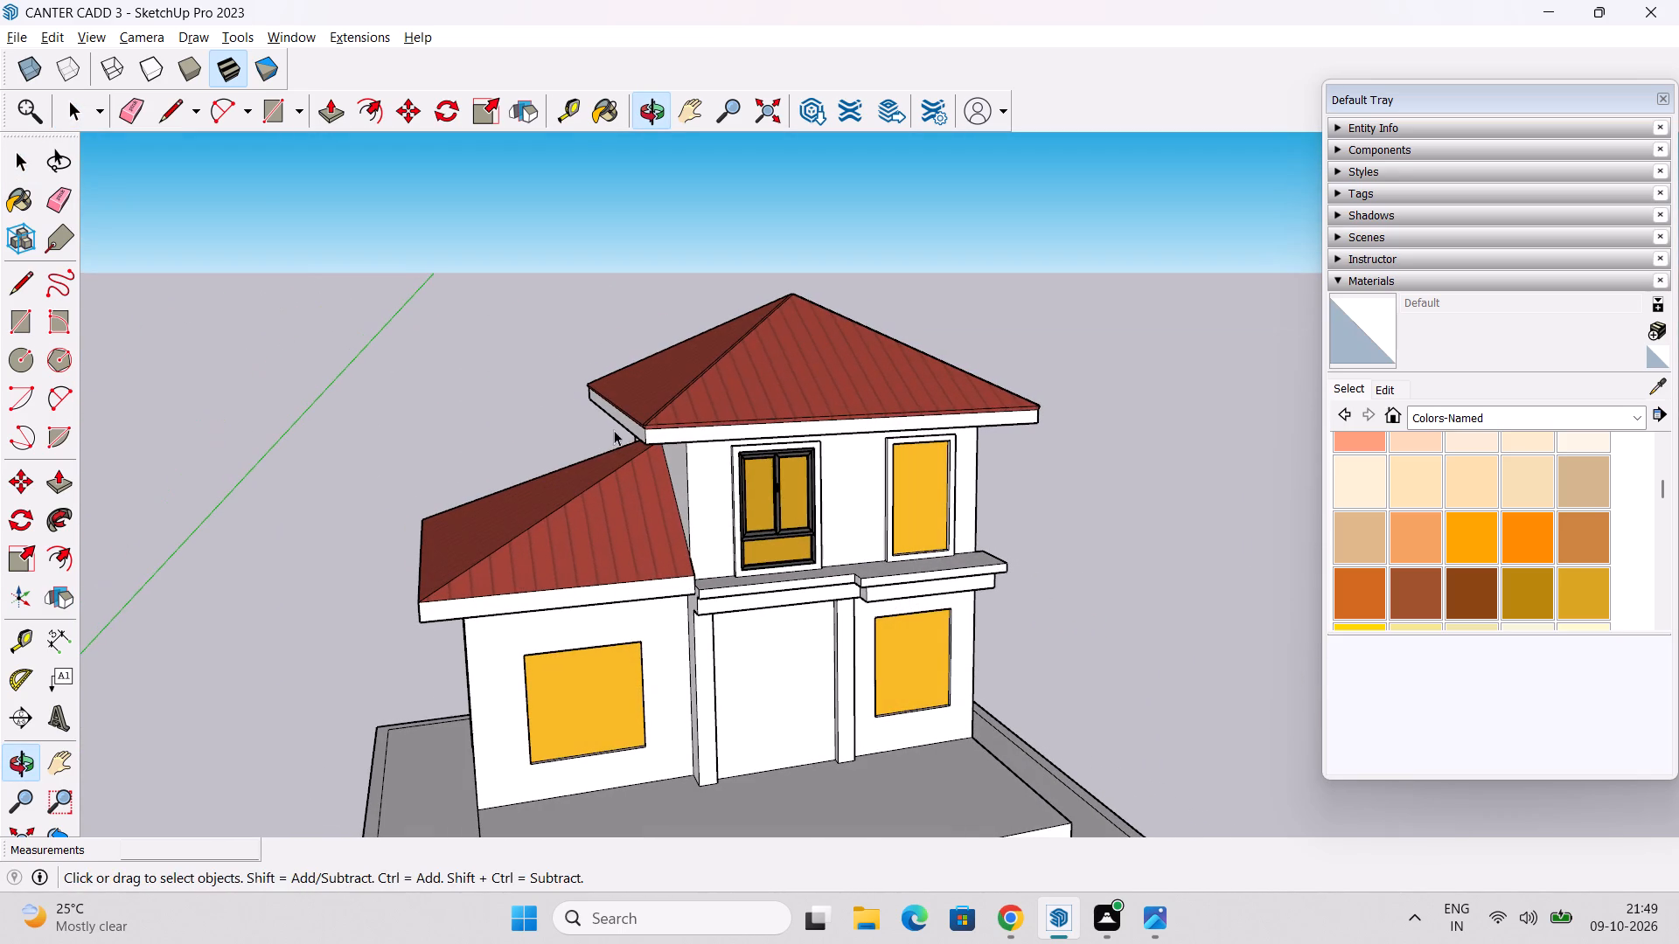
pyautogui.click(8, 37)
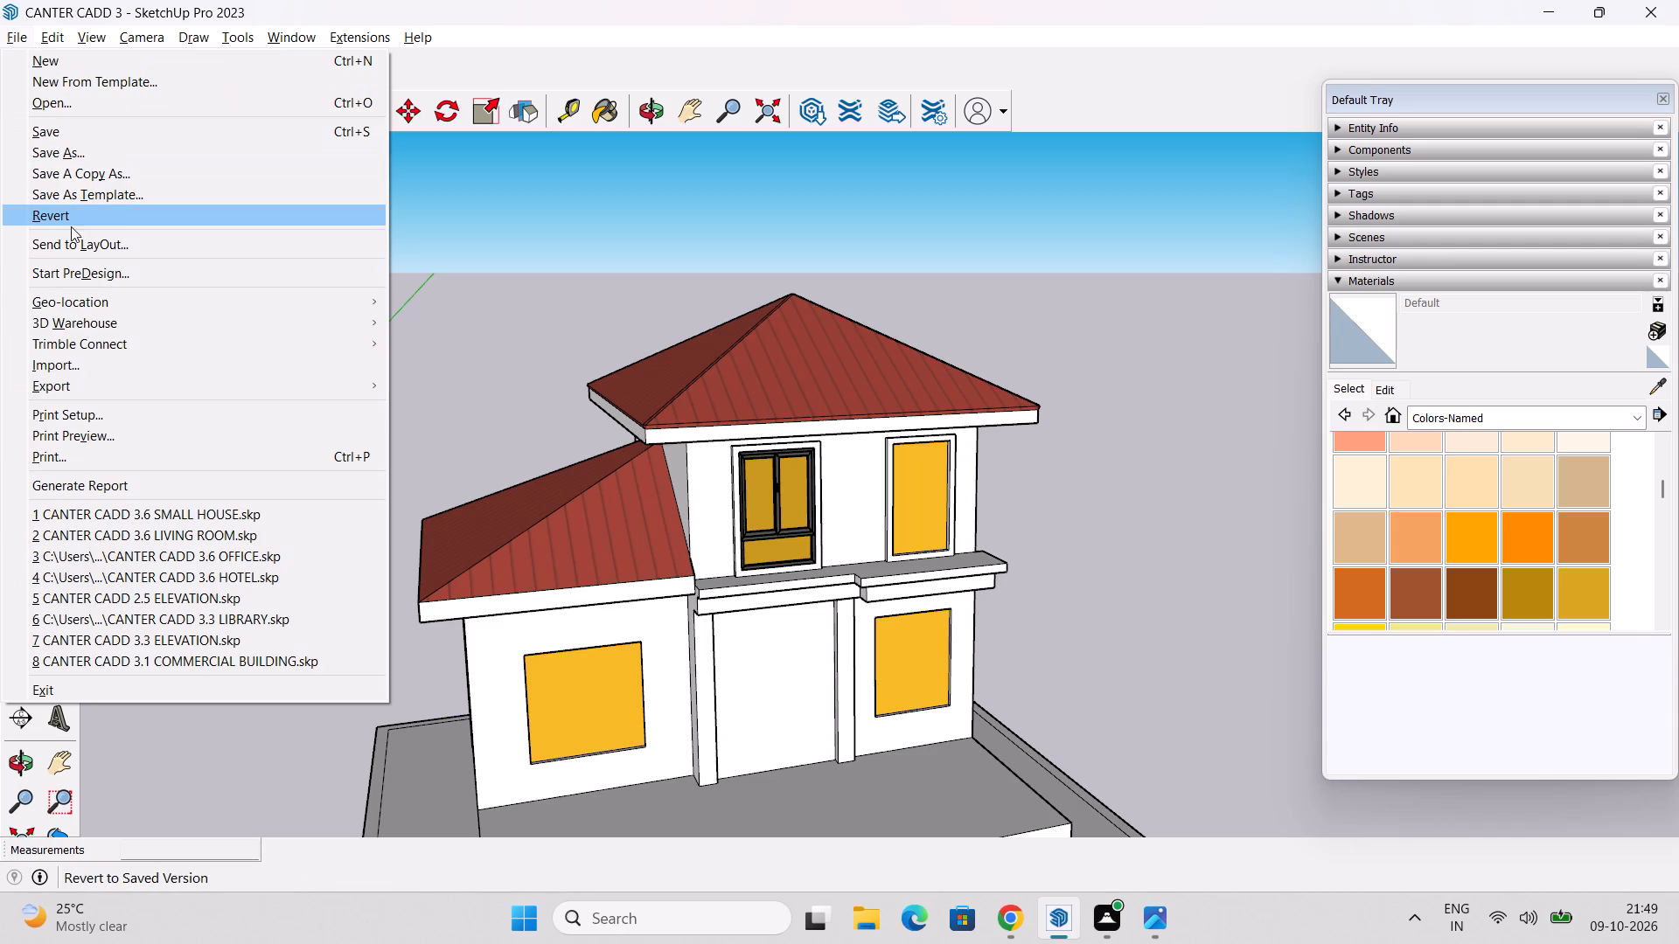
pyautogui.click(108, 360)
pyautogui.click(110, 348)
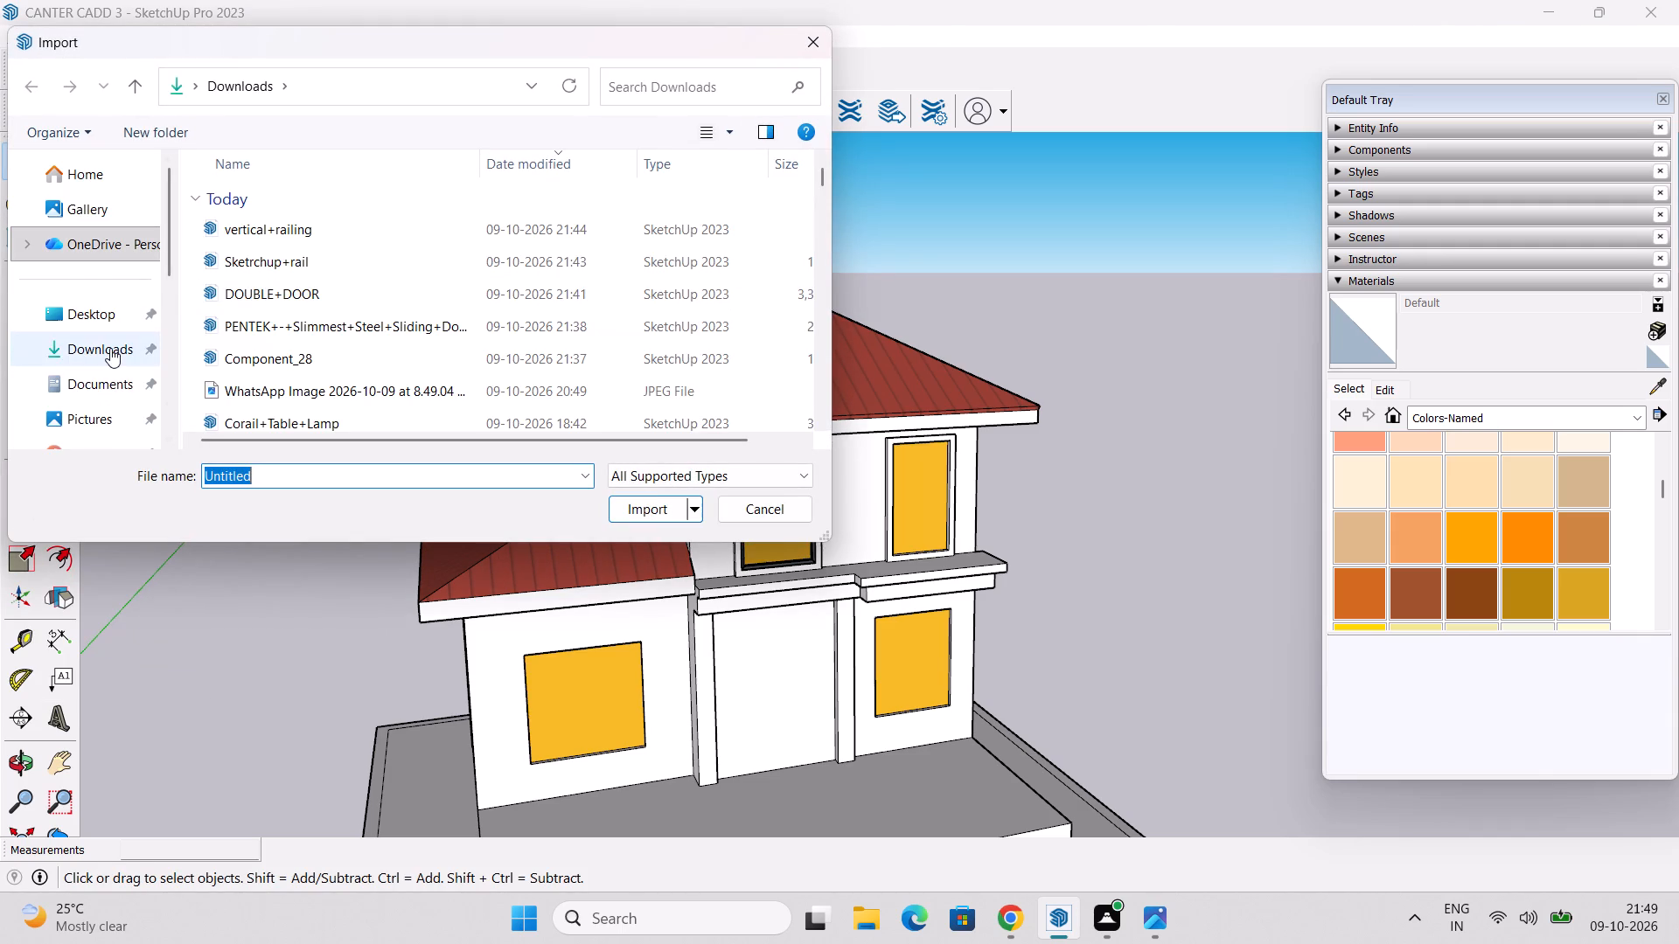
pyautogui.click(365, 332)
pyautogui.click(646, 506)
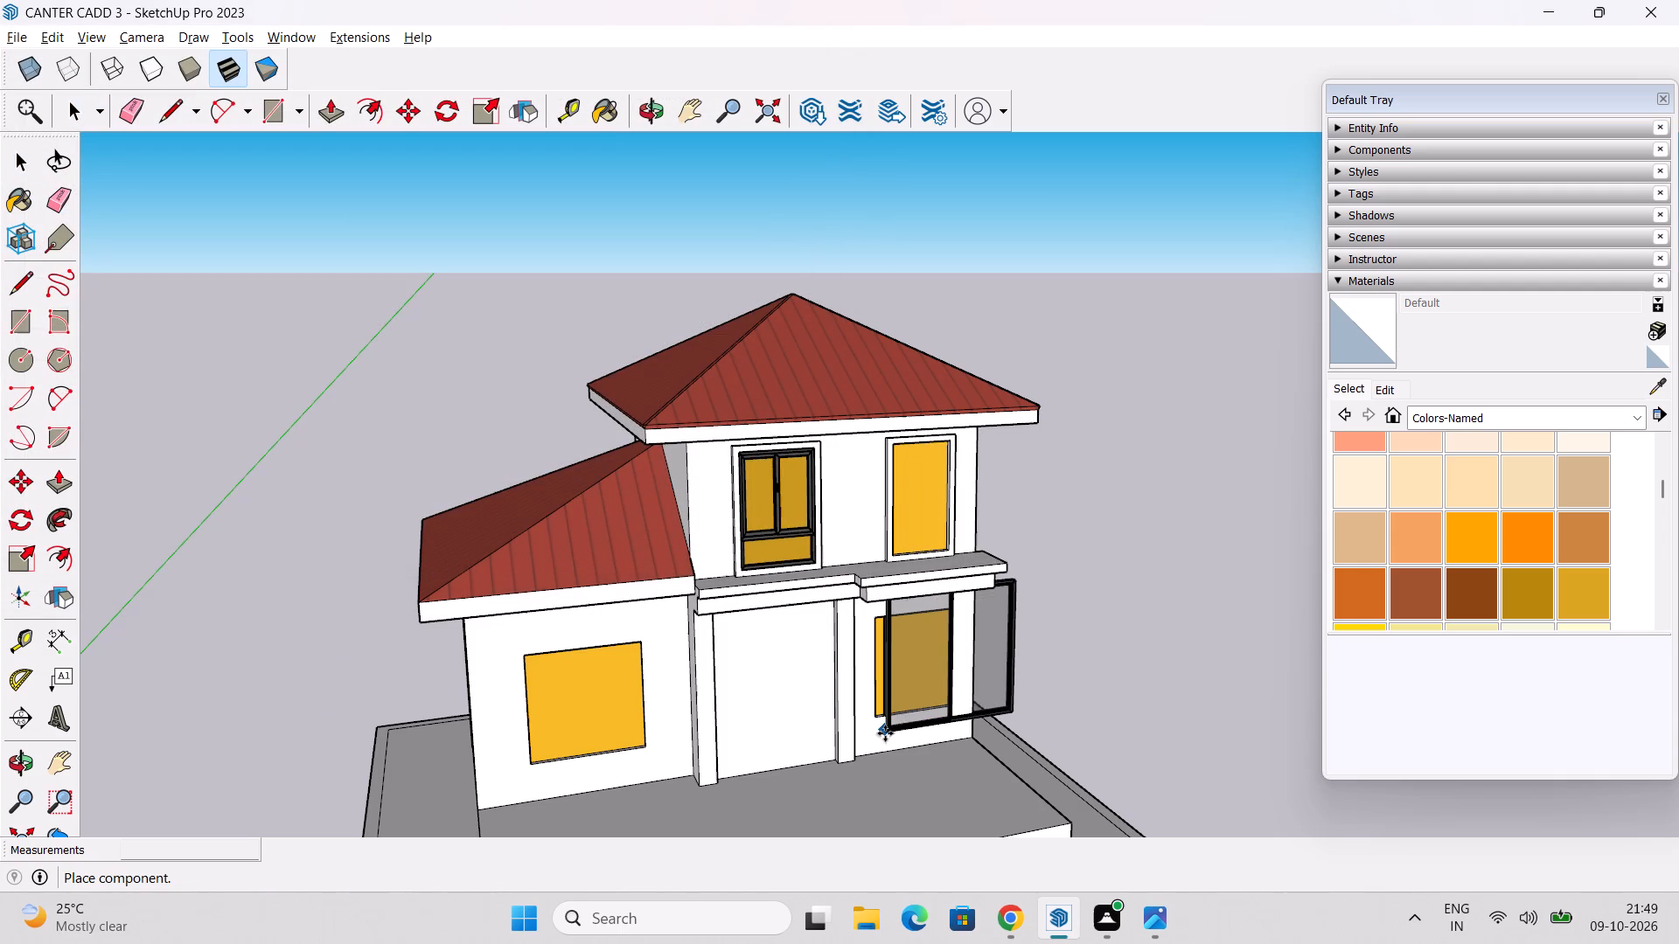
pyautogui.scroll(15, 885, 733)
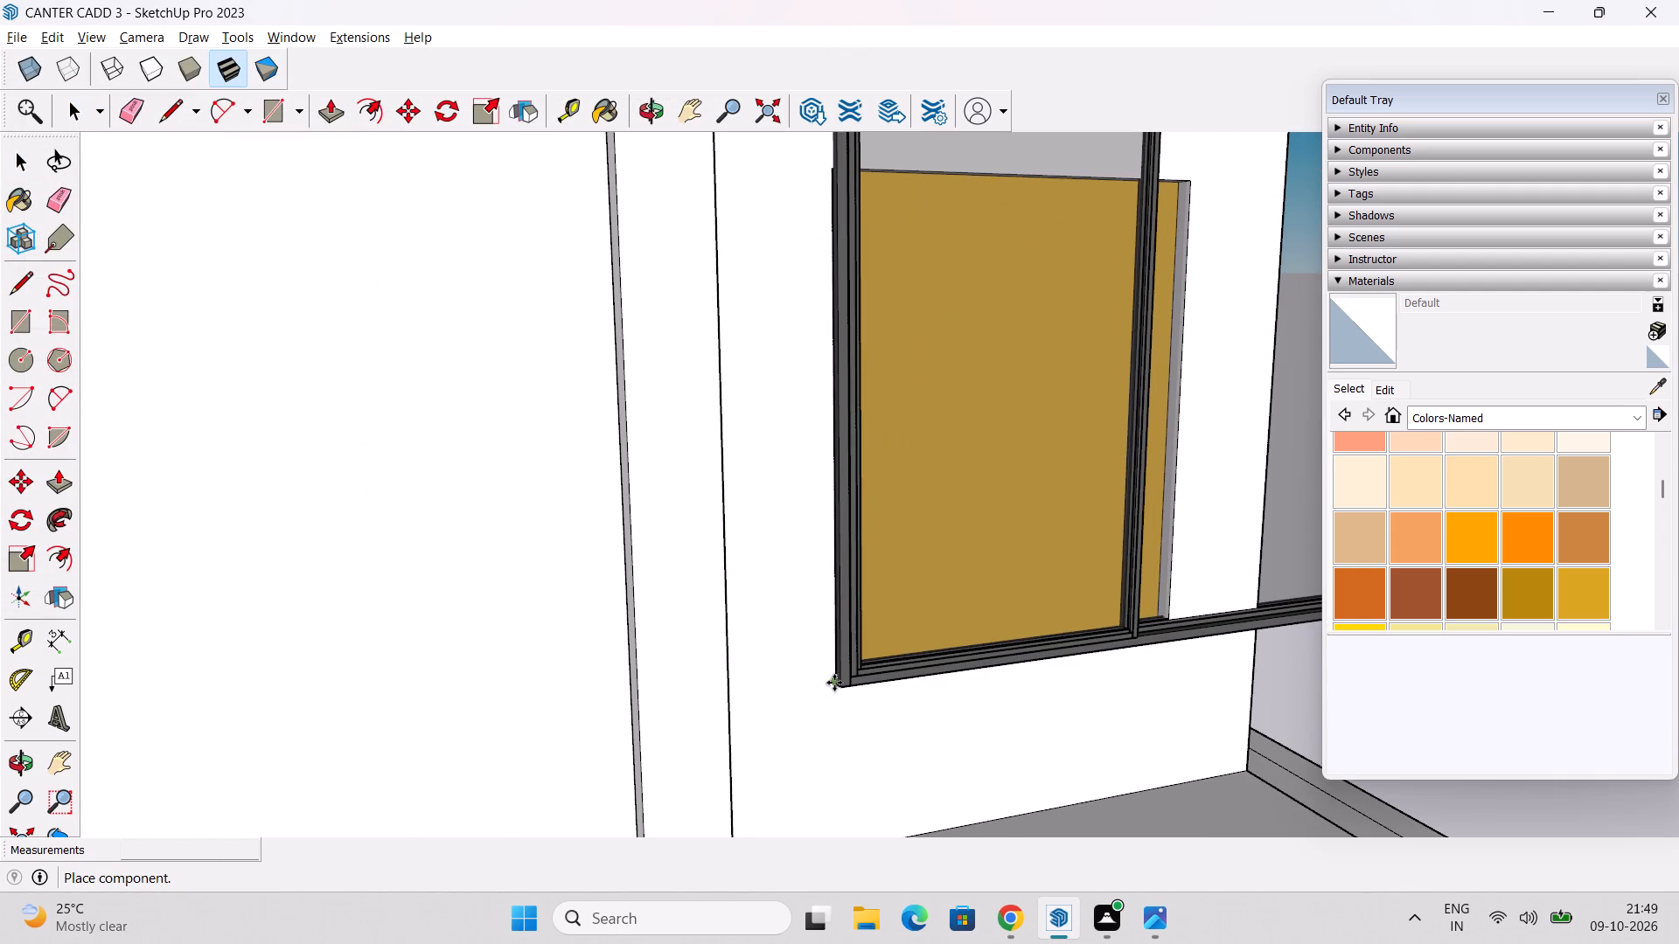
pyautogui.scroll(6, 837, 687)
pyautogui.click(837, 687)
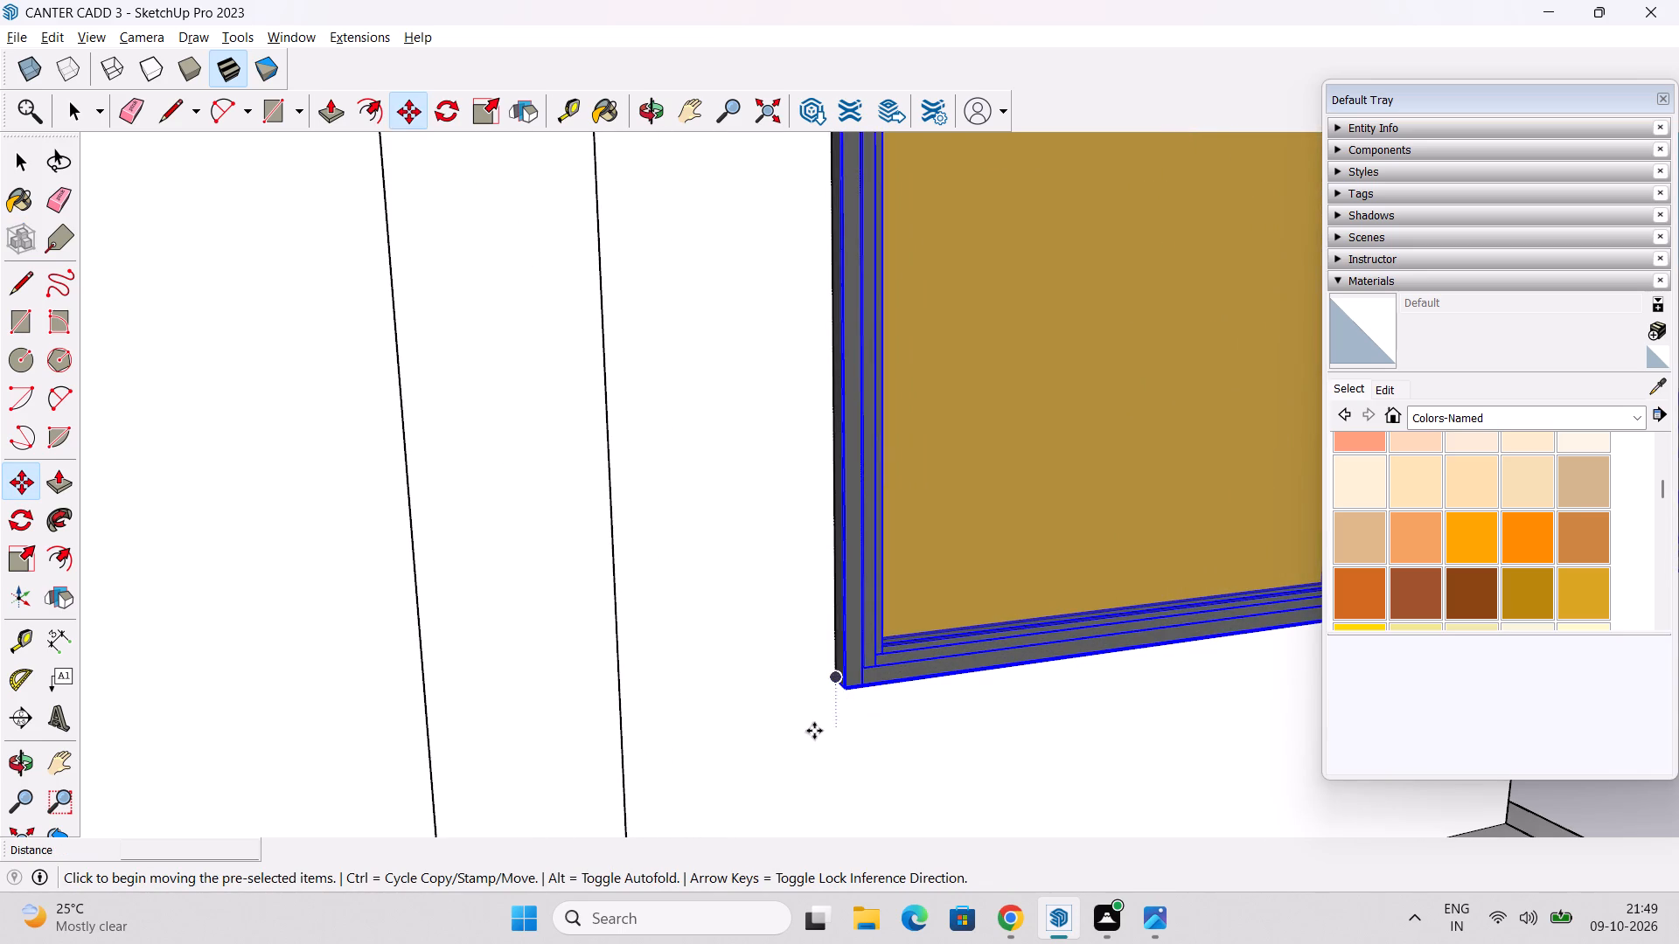
# Move the imported window about 2 1/4" back into the wall opening, using its lower frame corner as reference.
pyautogui.scroll(6, 846, 697)
pyautogui.click(844, 691)
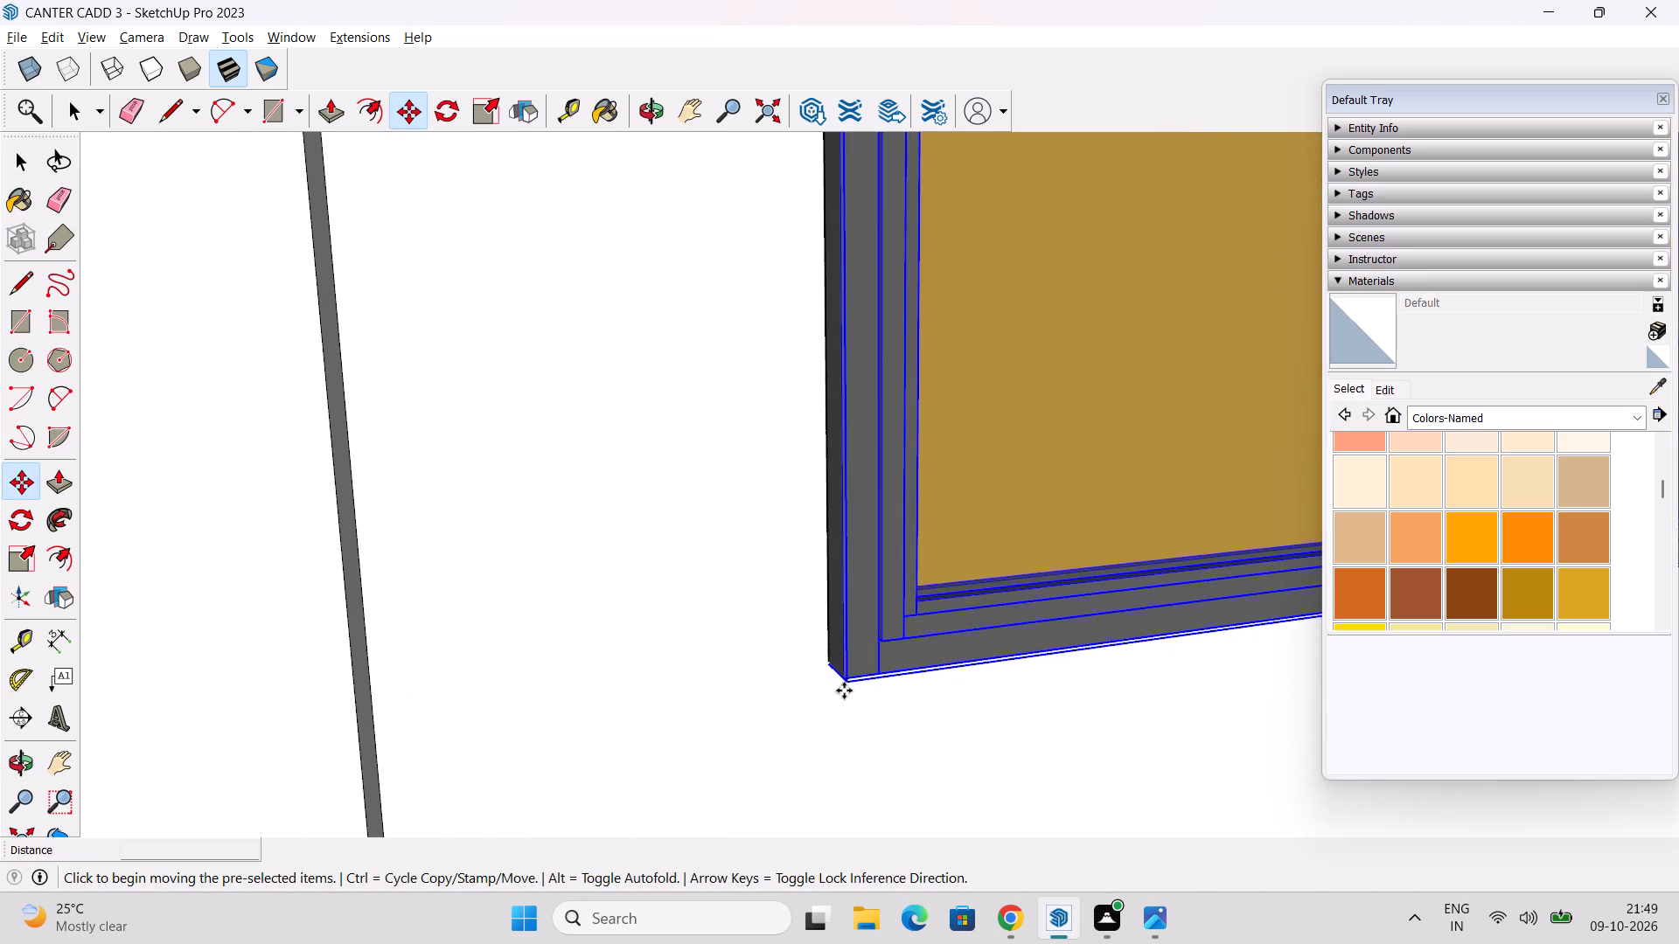
pyautogui.click(829, 662)
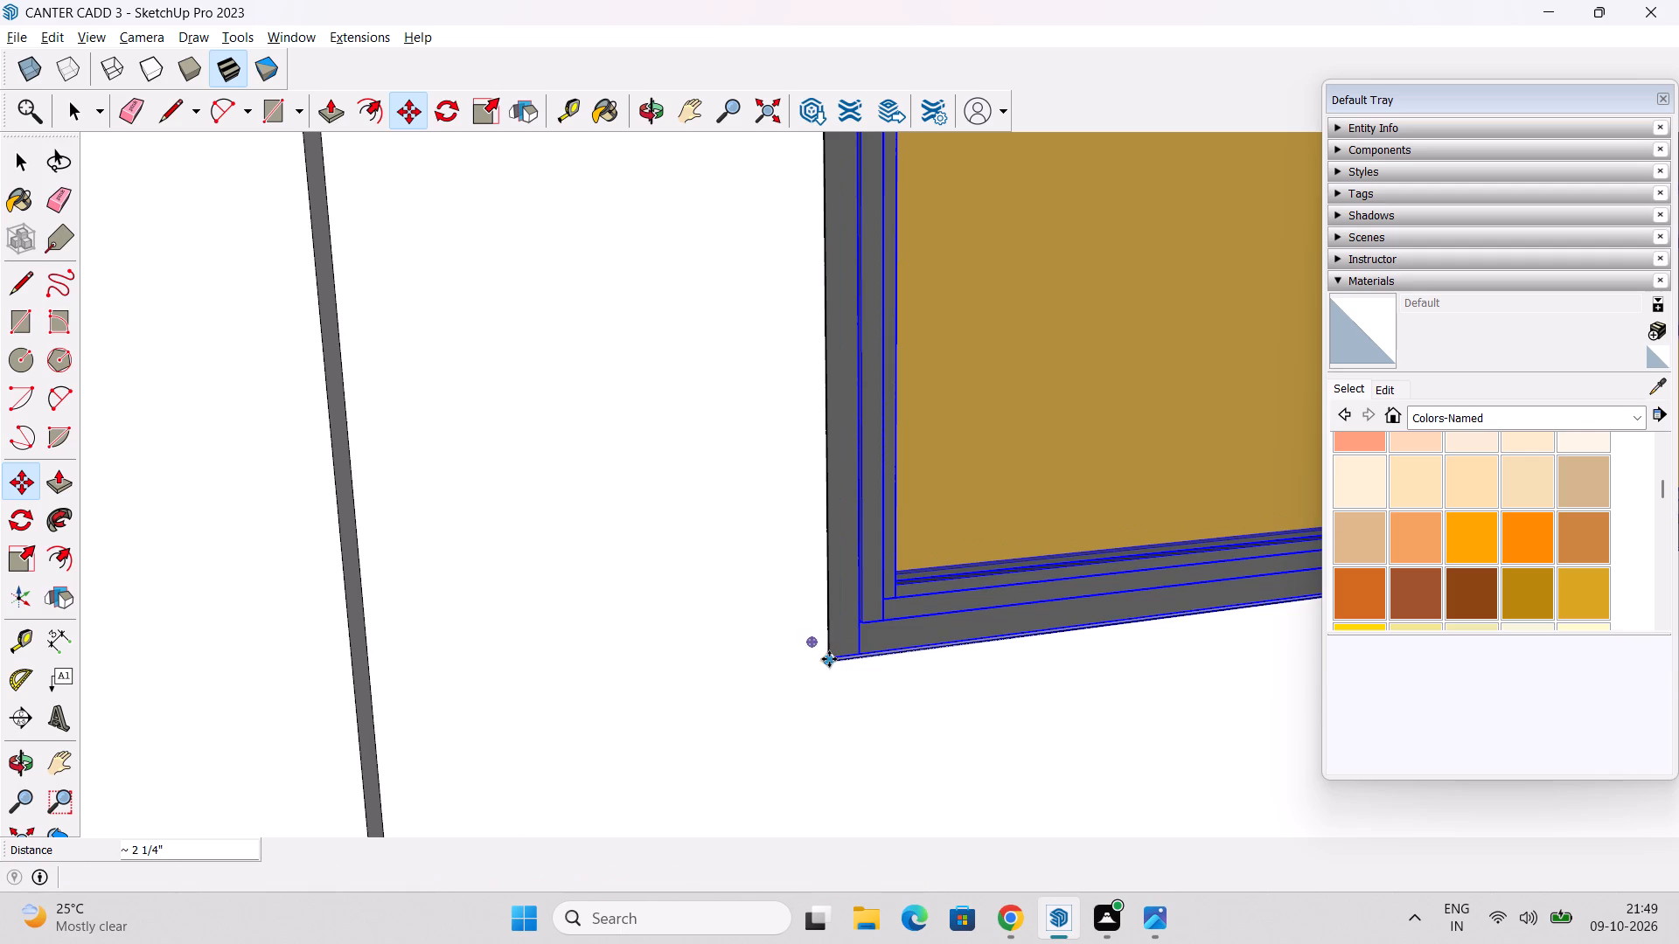
# Scale the imported window's width down to match the narrower ground-floor opening.
pyautogui.scroll(-20, 829, 659)
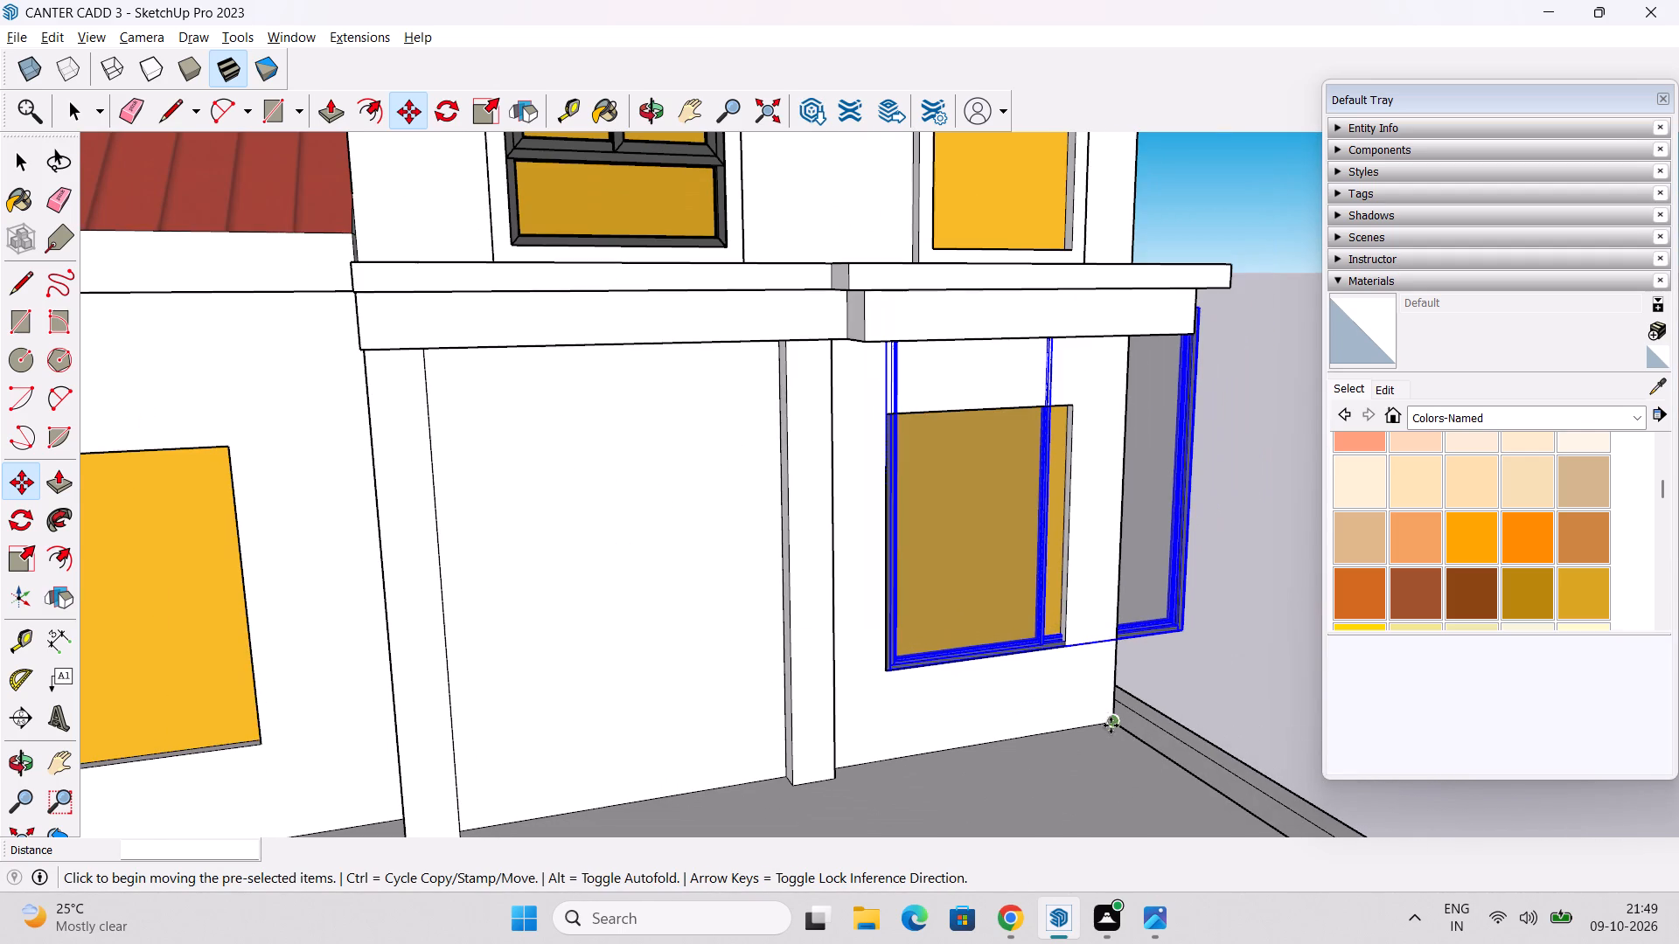
pyautogui.moveTo(1150, 757); pyautogui.dragTo(1037, 795, button='middle')
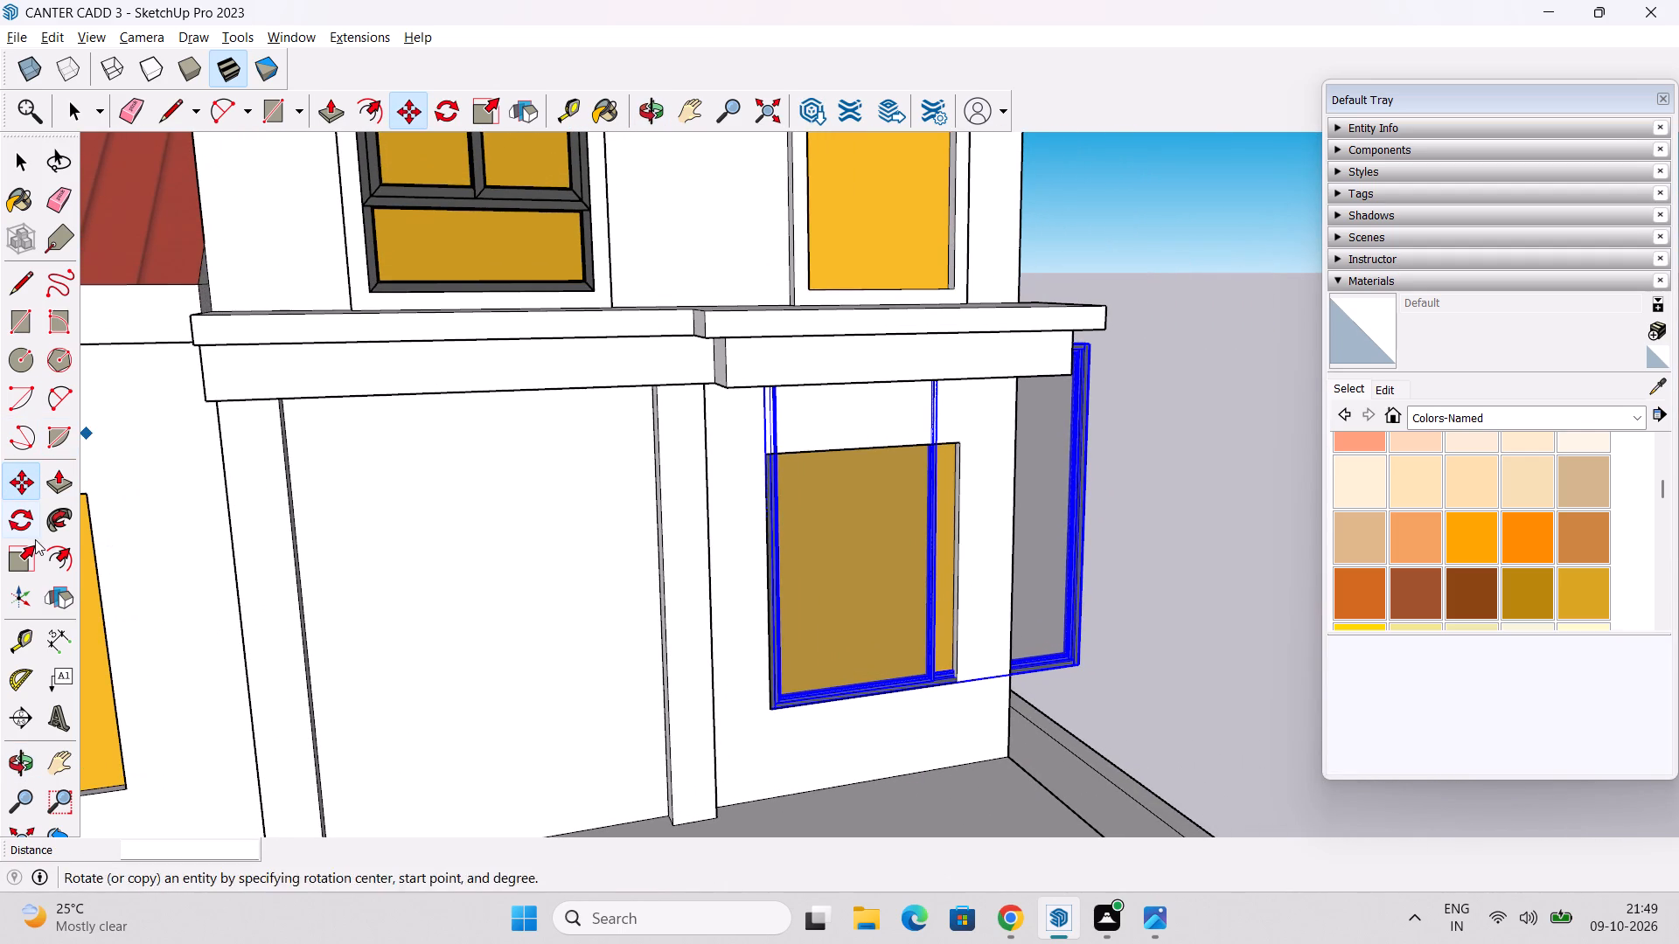
pyautogui.click(16, 555)
pyautogui.moveTo(681, 527); pyautogui.dragTo(309, 510, button='middle')
pyautogui.moveTo(921, 581); pyautogui.dragTo(770, 545, button='middle')
pyautogui.scroll(5, 1103, 552)
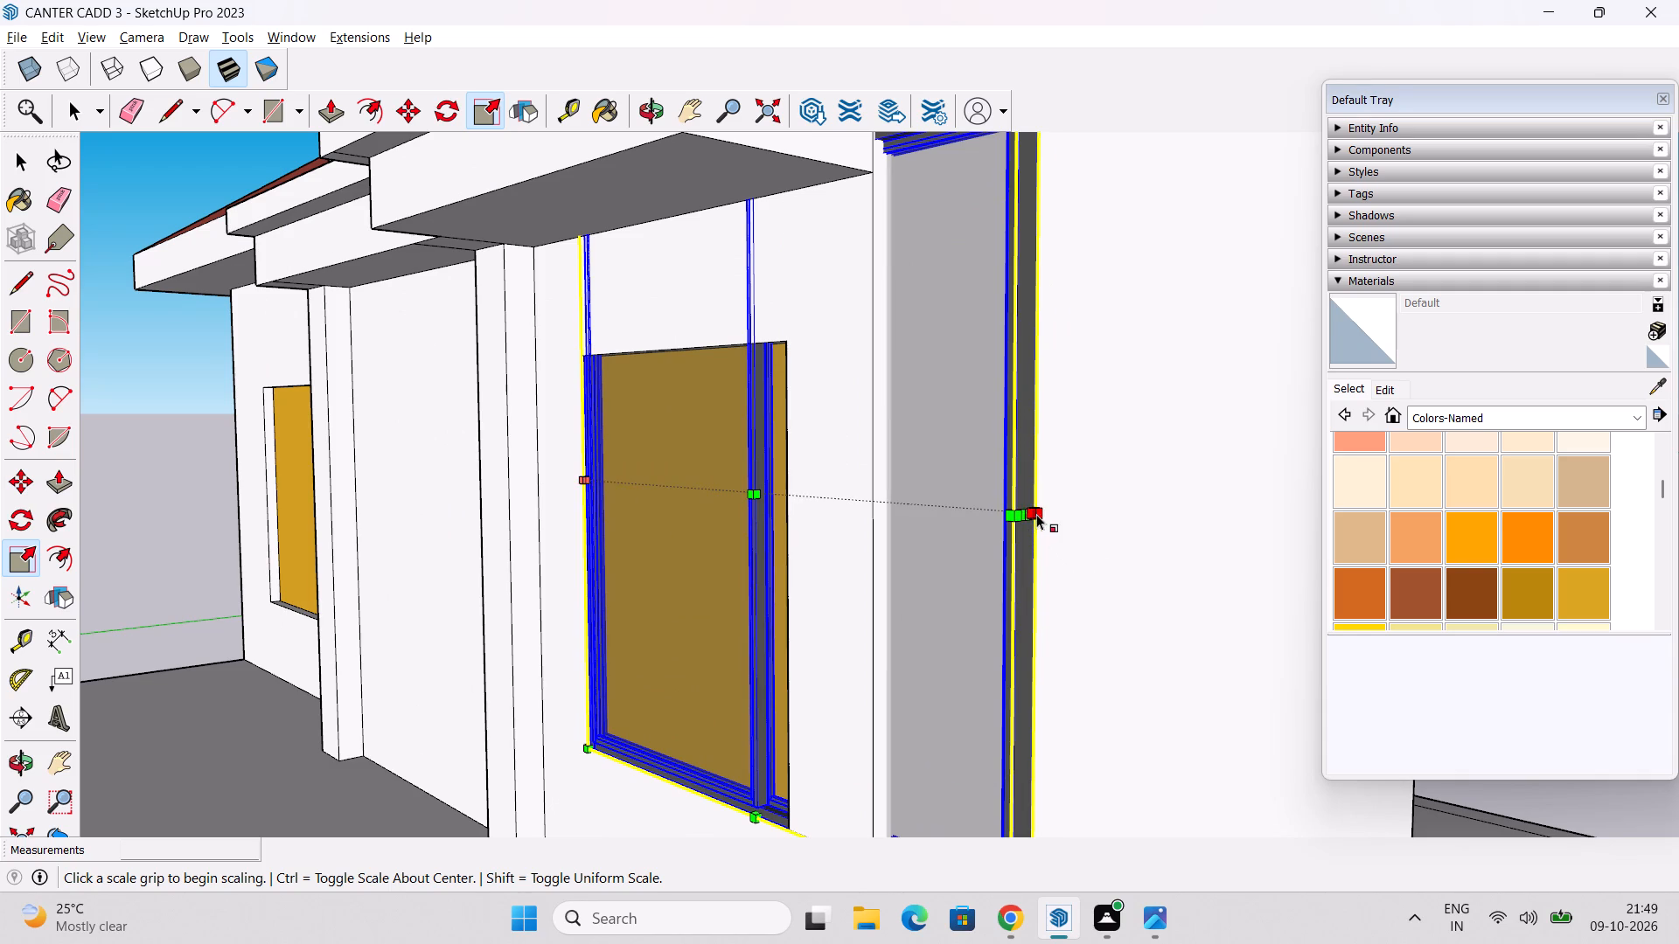
pyautogui.moveTo(1027, 514); pyautogui.dragTo(807, 487)
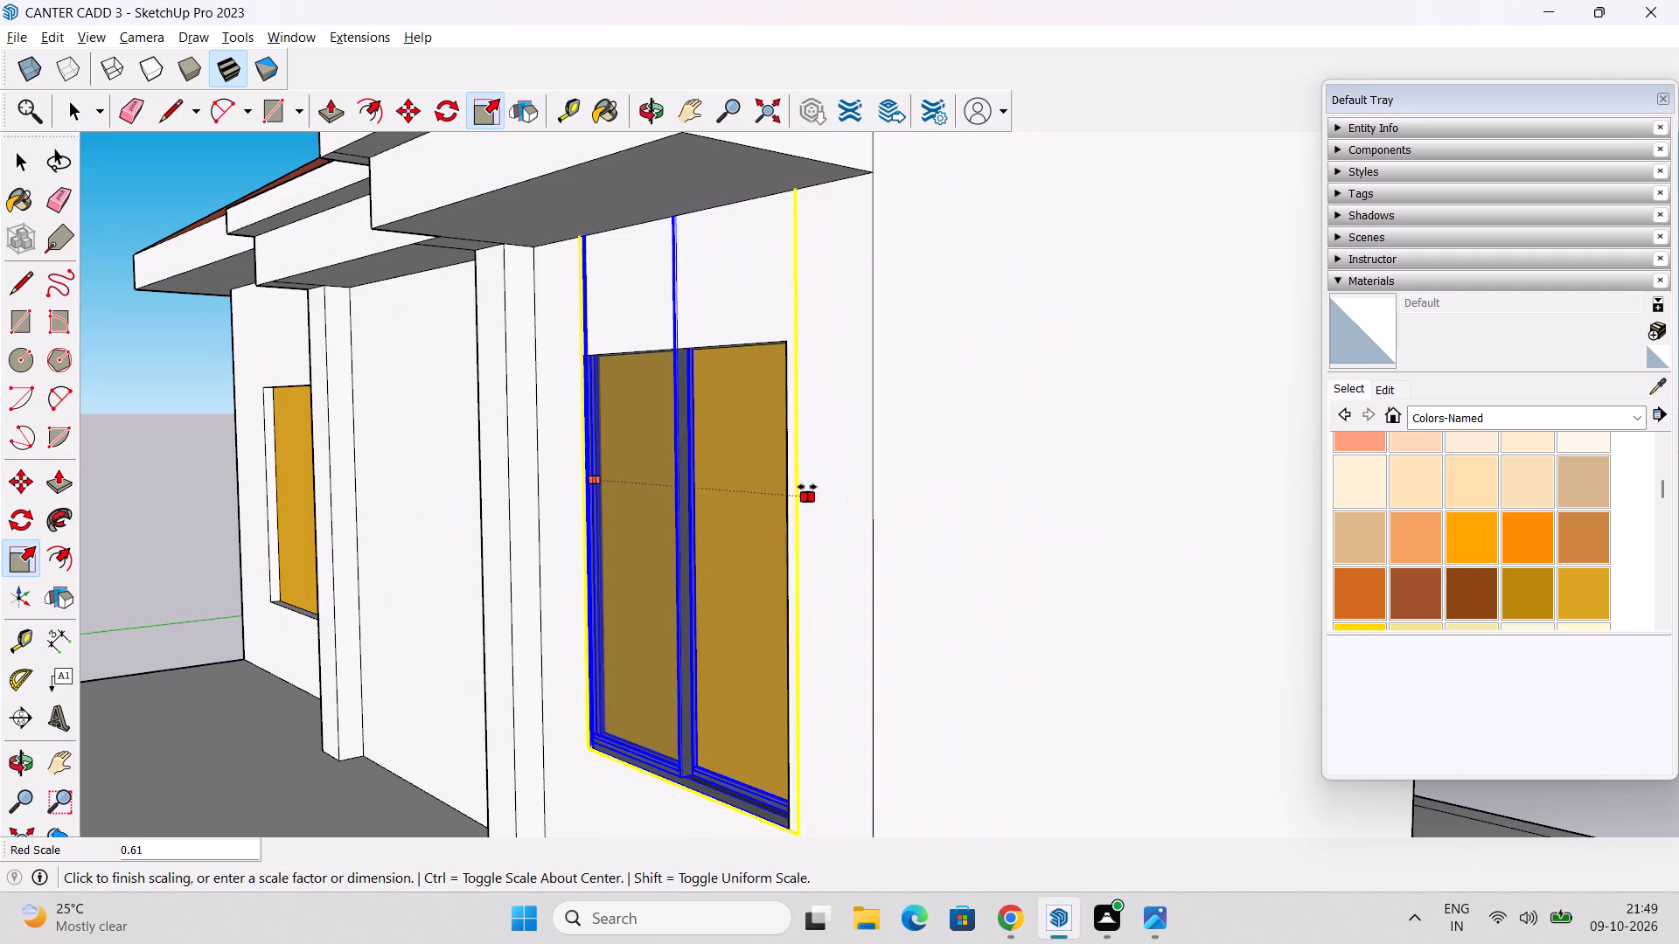
pyautogui.moveTo(807, 487); pyautogui.dragTo(788, 484)
# Scale the imported window's height and depth from its top edge to fit the narrower ground-floor opening, and deselect it.
pyautogui.moveTo(589, 538); pyautogui.dragTo(839, 536, button='middle')
pyautogui.moveTo(857, 516); pyautogui.dragTo(780, 607, button='middle')
pyautogui.scroll(-3, 854, 552)
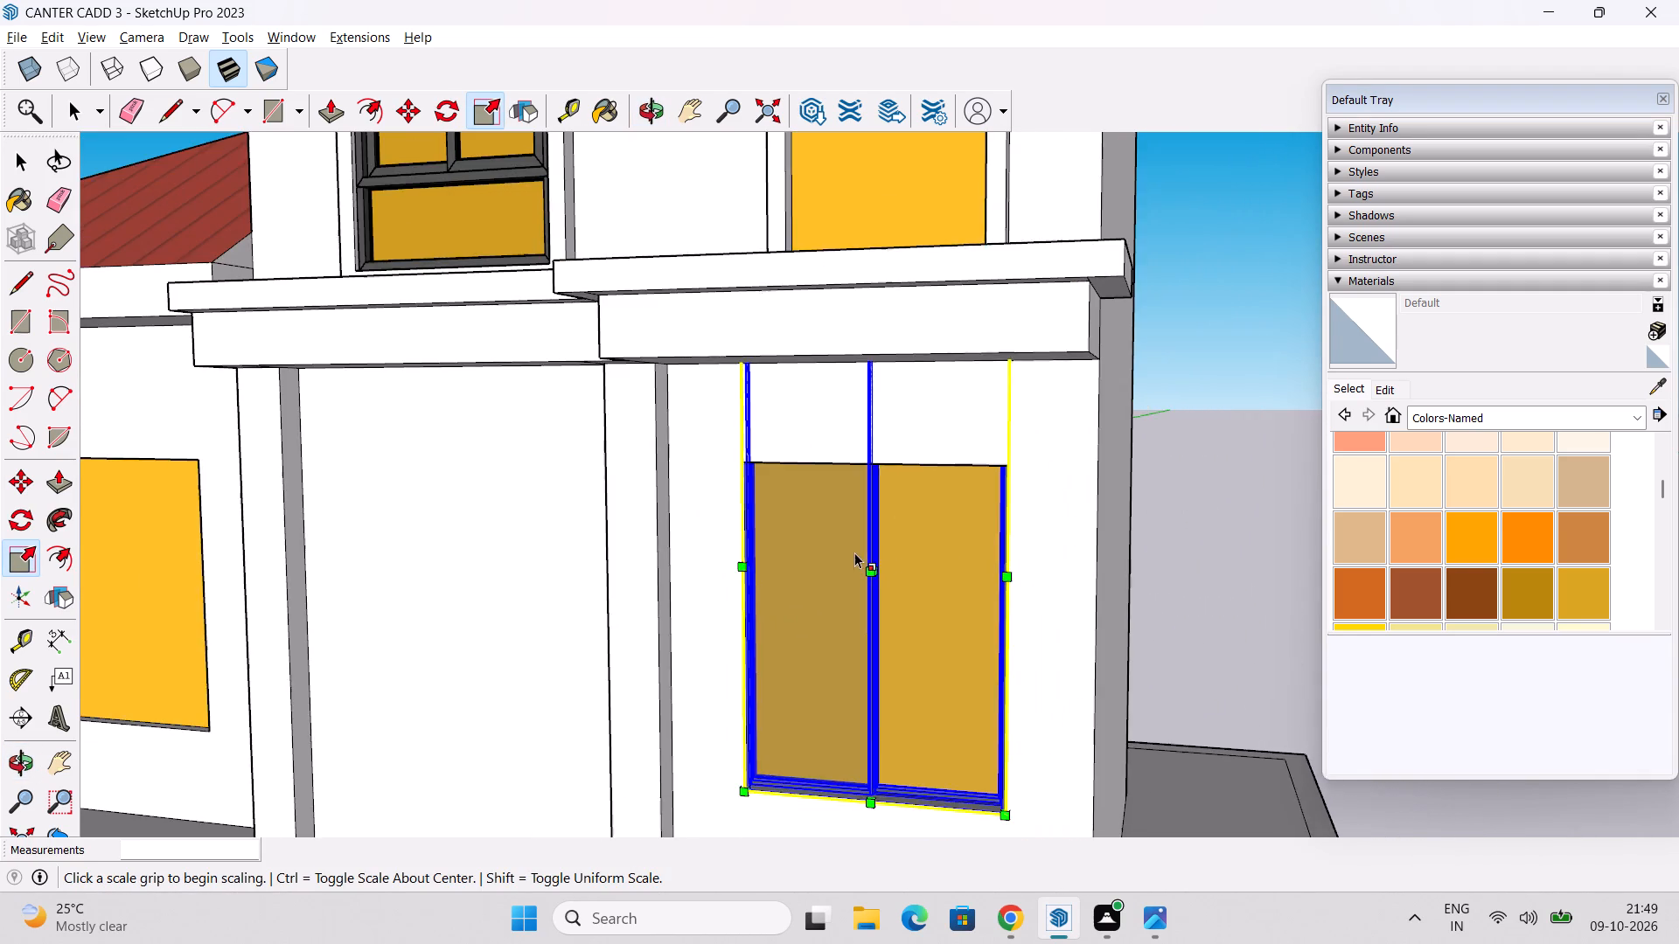
pyautogui.moveTo(891, 552); pyautogui.dragTo(960, 580, button='middle')
pyautogui.moveTo(951, 466); pyautogui.dragTo(950, 606, button='middle')
pyautogui.moveTo(926, 563); pyautogui.dragTo(931, 216, button='middle')
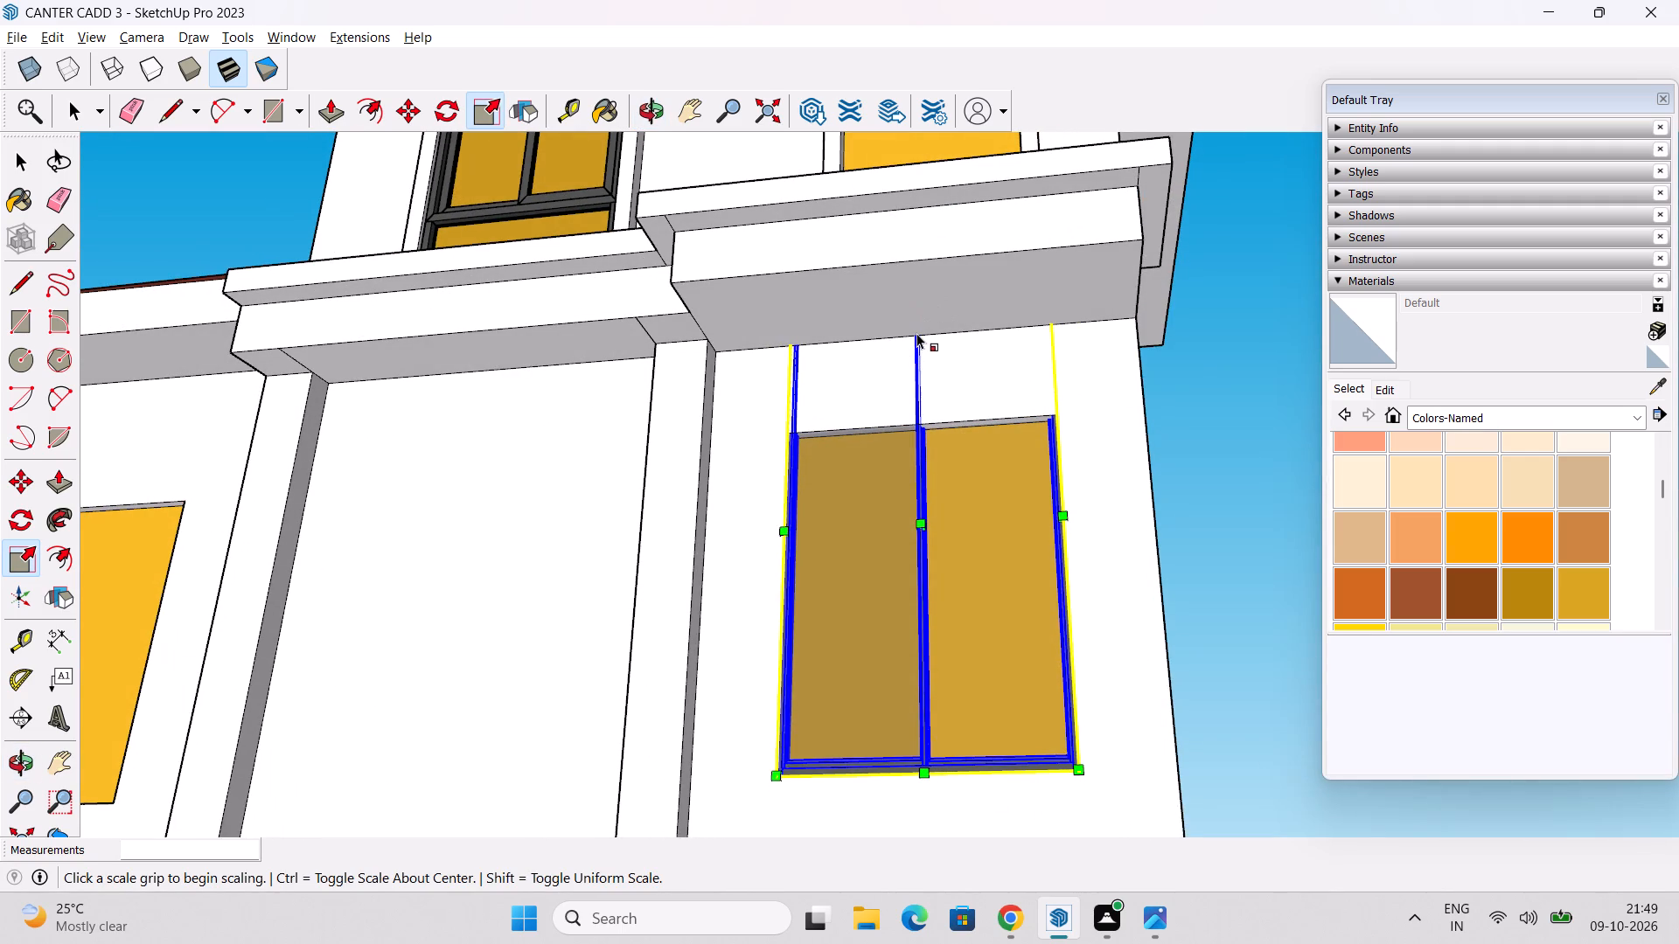
pyautogui.moveTo(946, 750); pyautogui.dragTo(923, 831, button='middle')
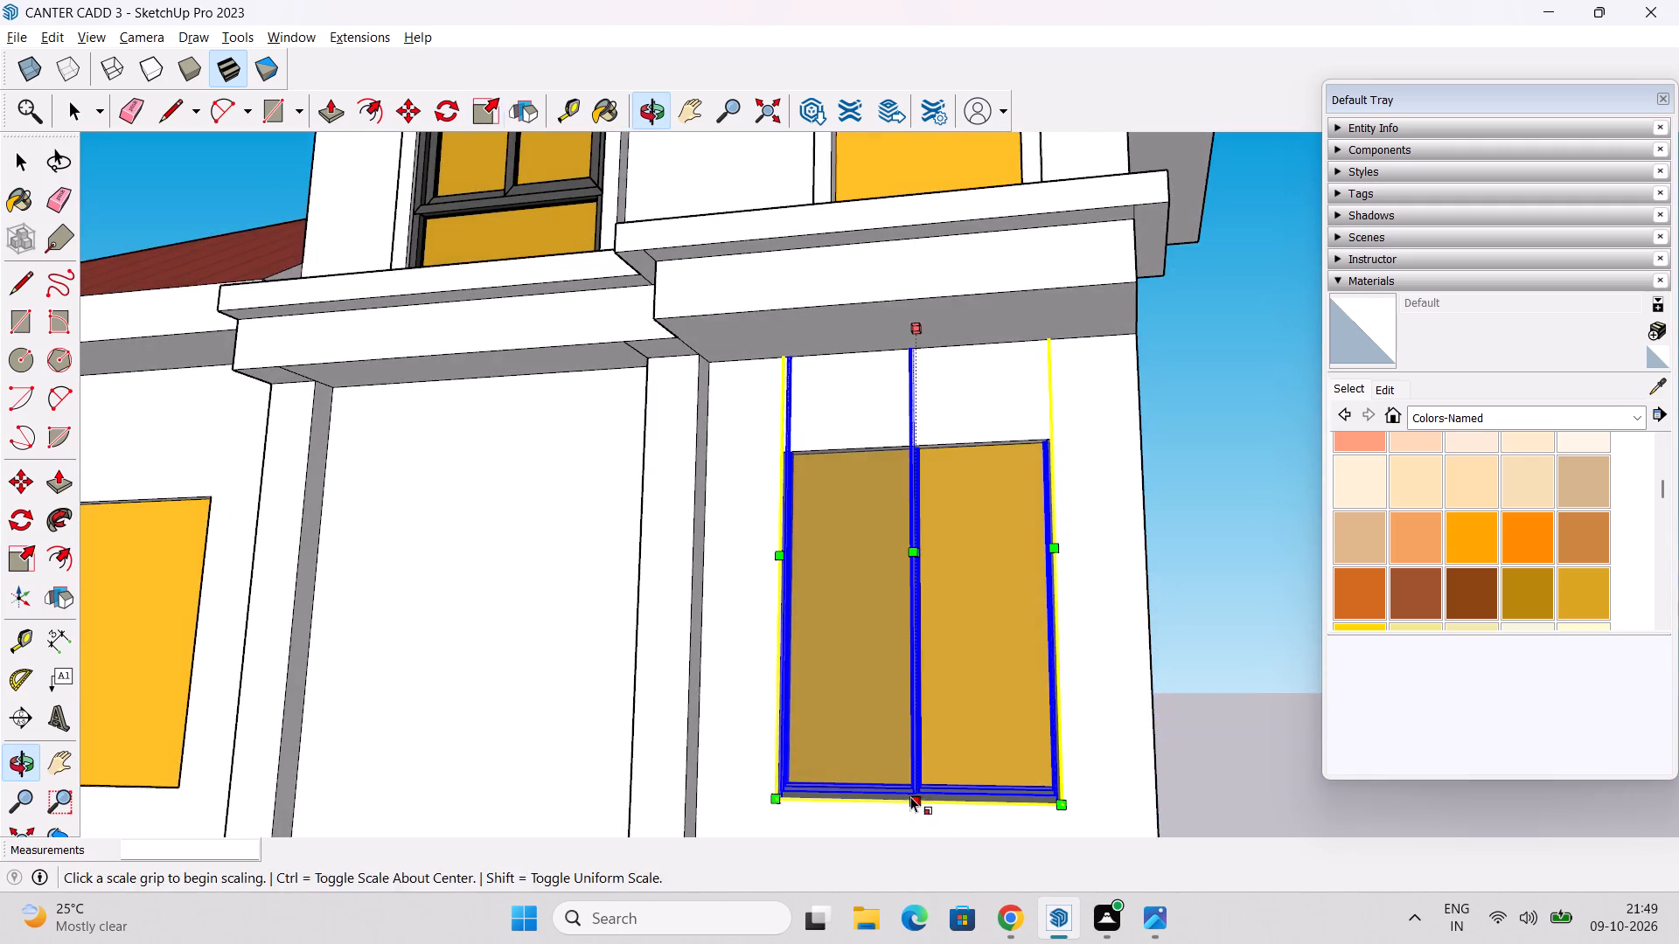
pyautogui.moveTo(913, 807); pyautogui.dragTo(916, 823, button='middle')
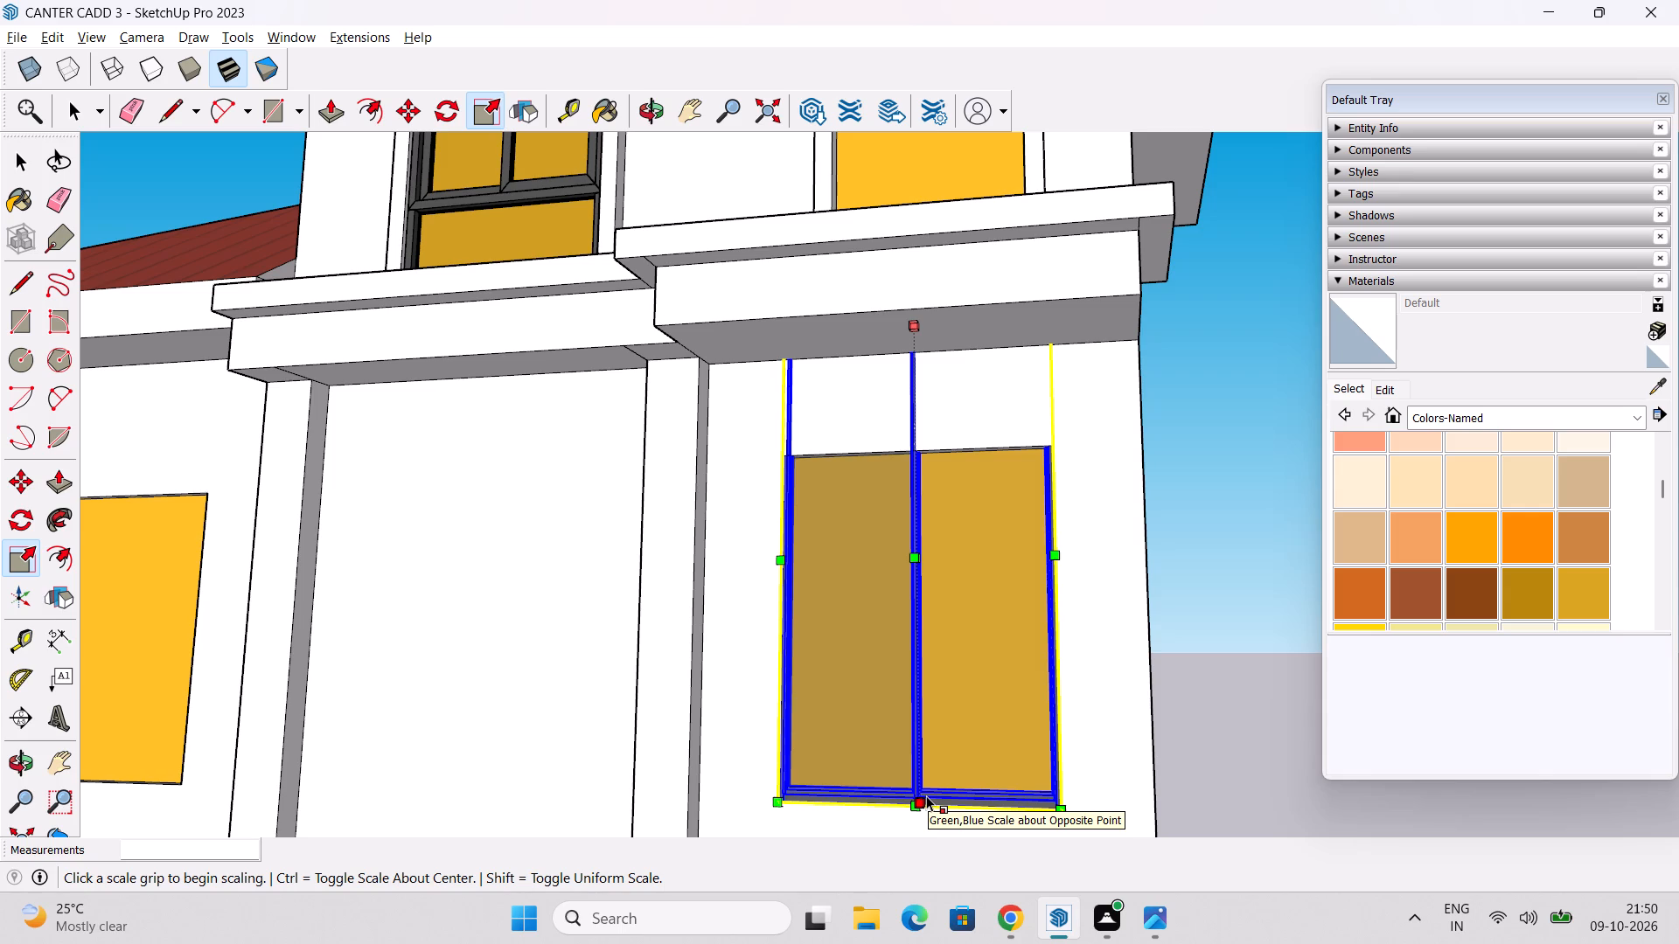
pyautogui.click(926, 795)
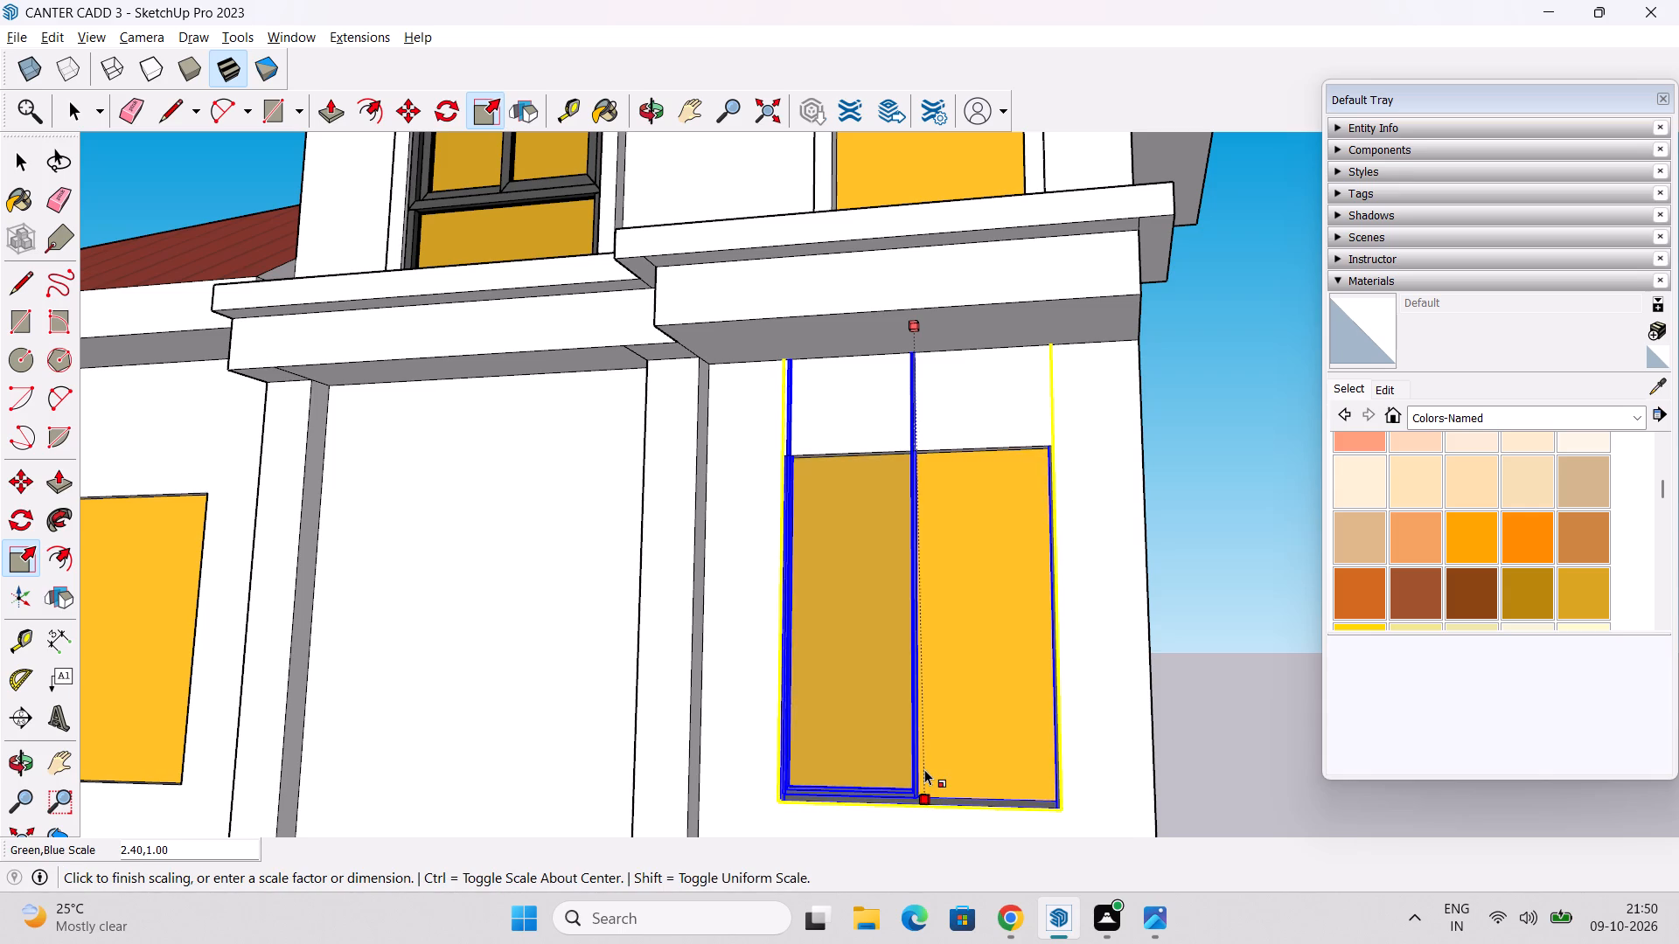
pyautogui.press('Escape')
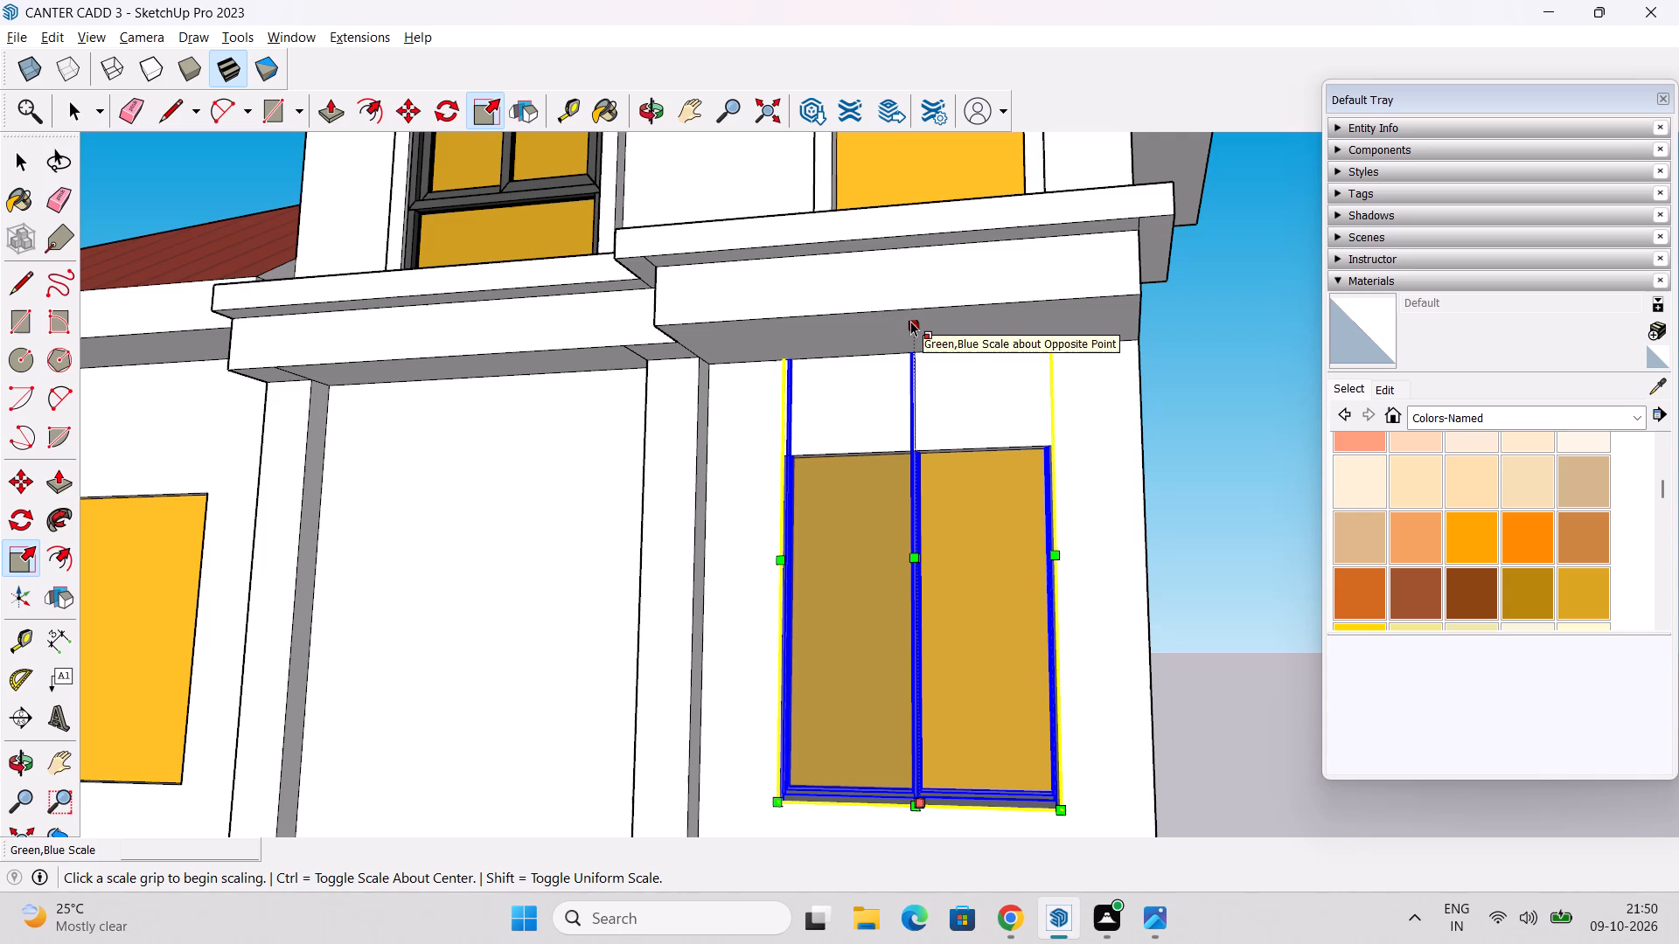
pyautogui.moveTo(910, 321); pyautogui.dragTo(909, 413)
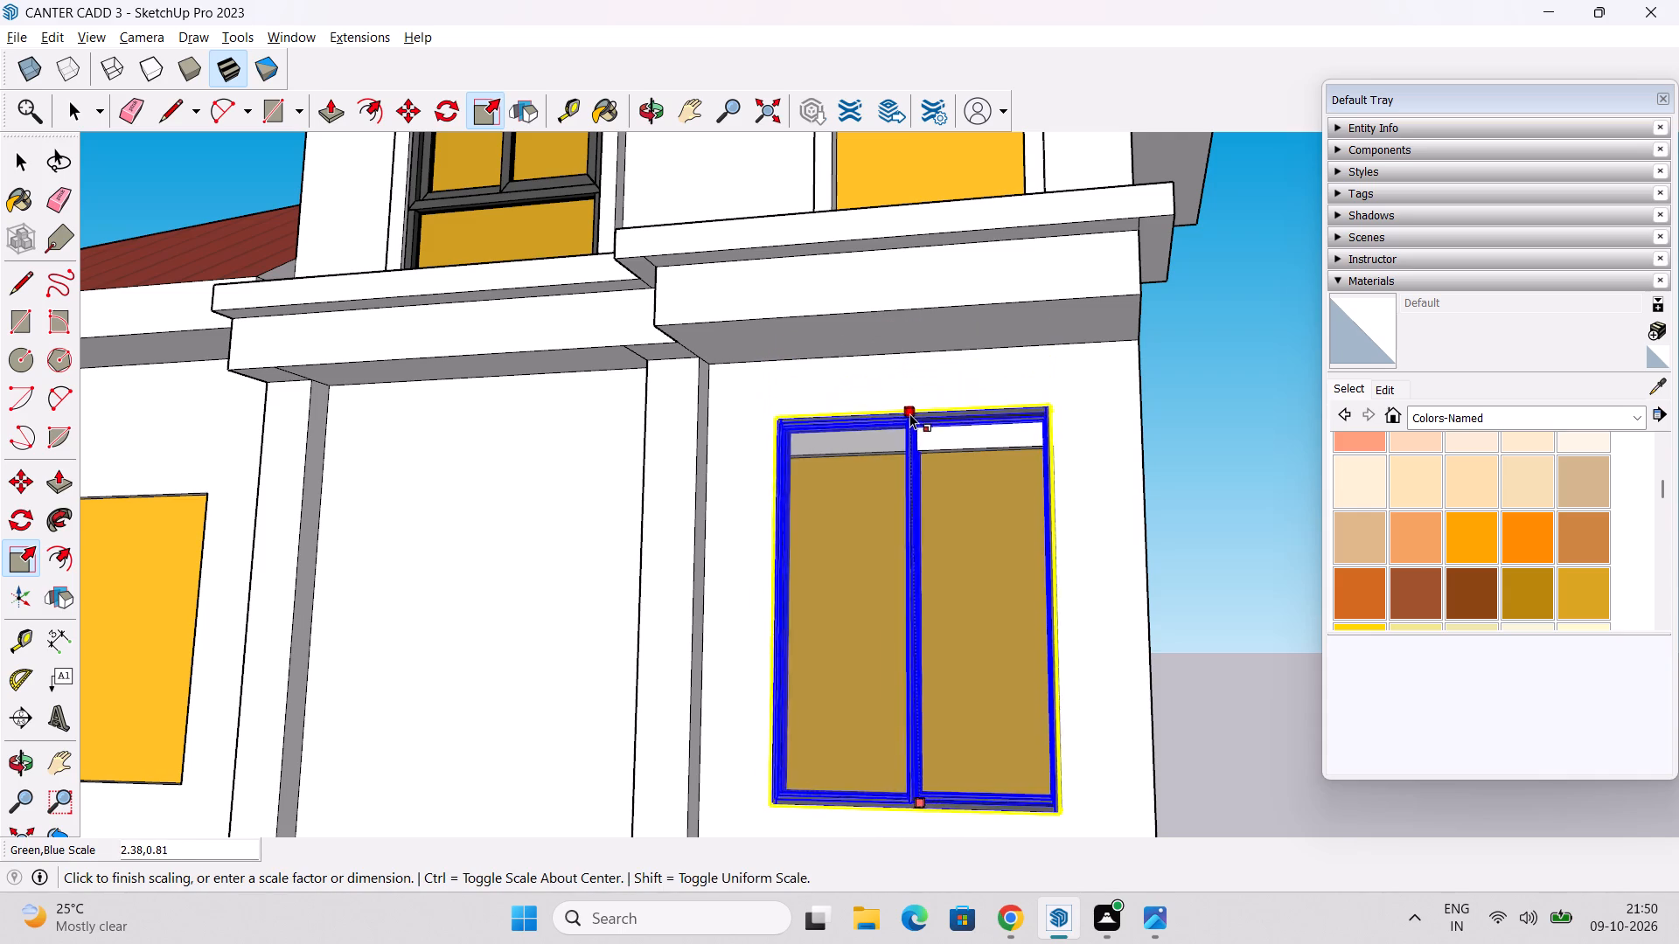
pyautogui.moveTo(909, 413); pyautogui.dragTo(914, 450)
pyautogui.scroll(-3, 941, 470)
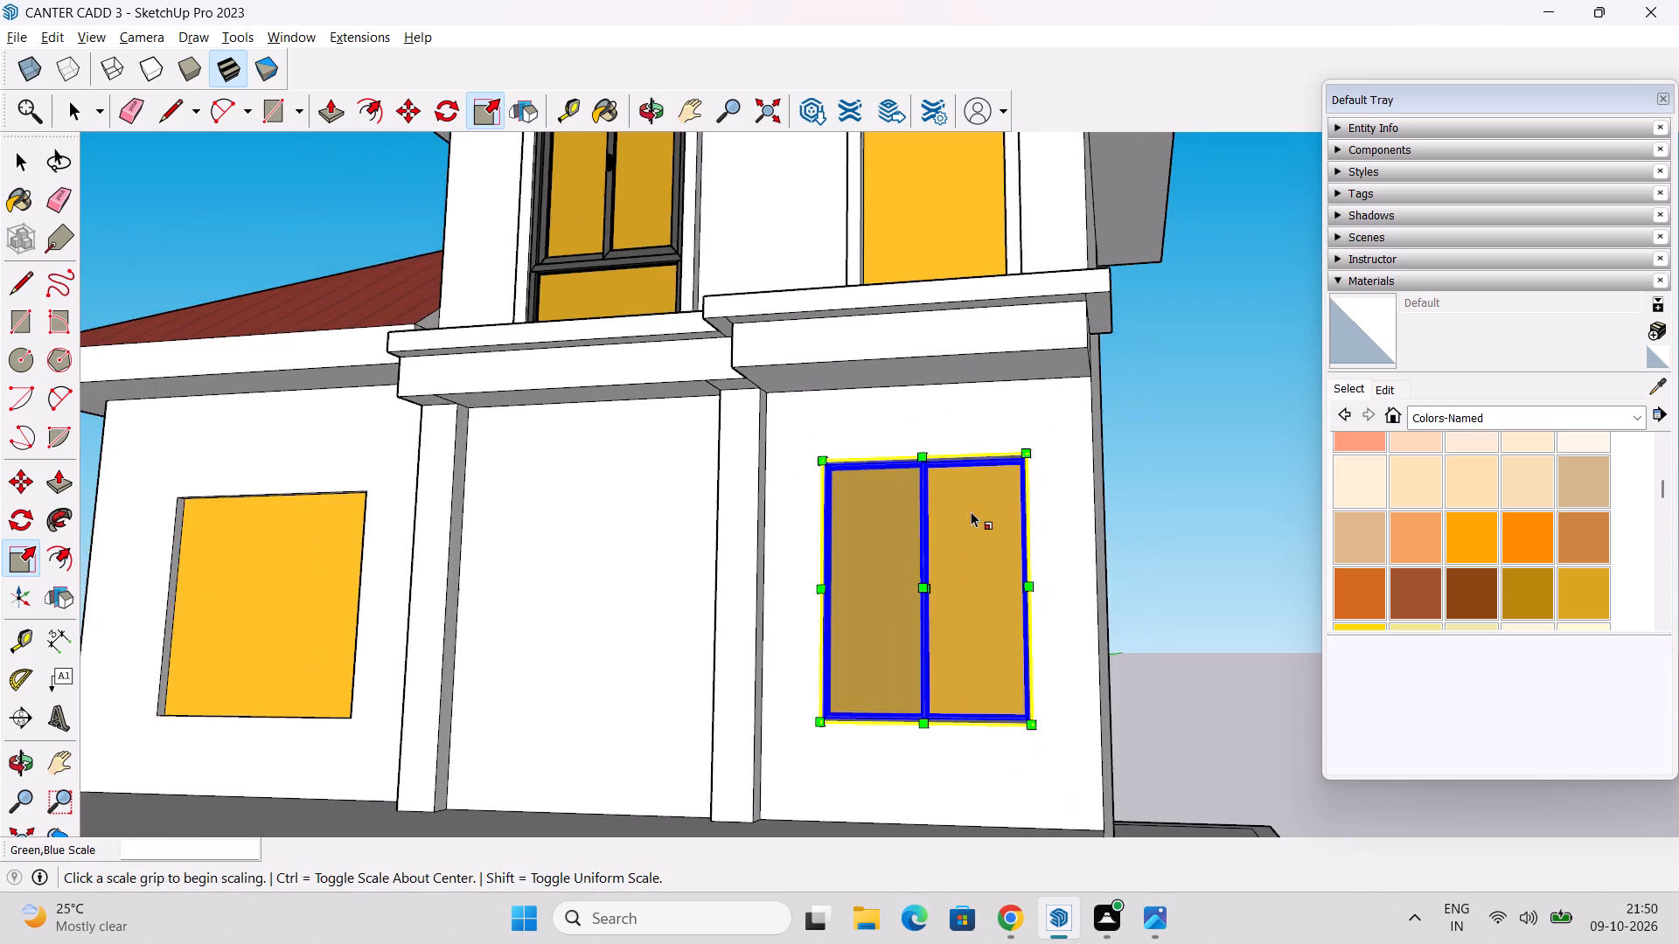
pyautogui.moveTo(963, 507); pyautogui.dragTo(1004, 559, button='middle')
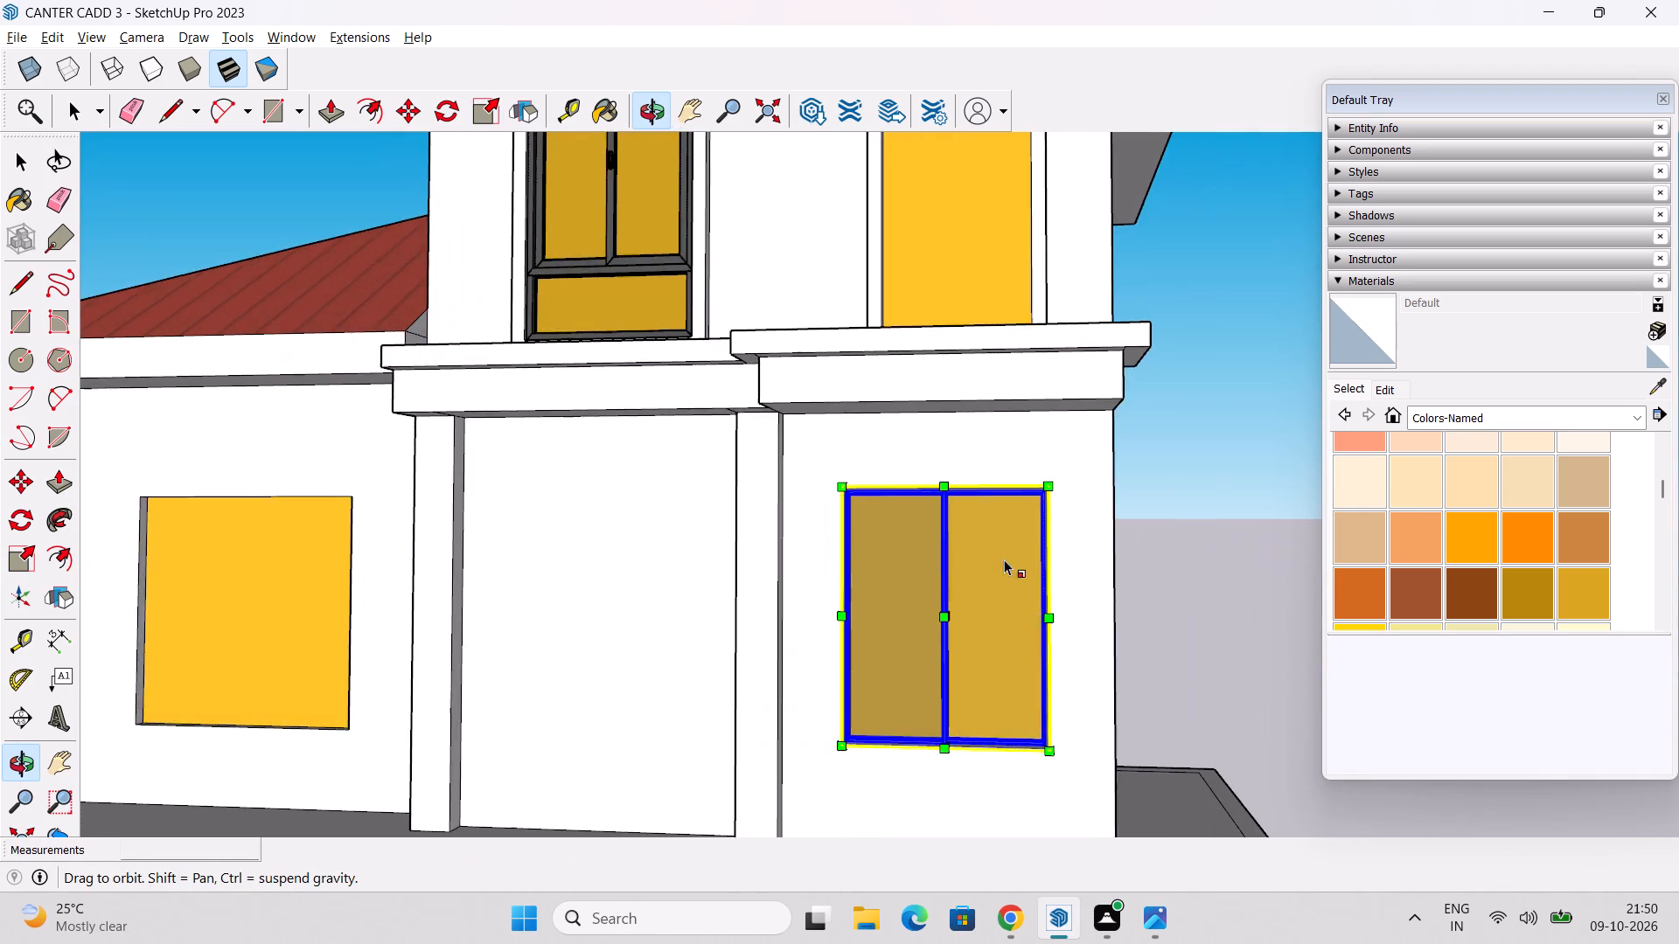
pyautogui.moveTo(861, 584); pyautogui.dragTo(997, 596, button='middle')
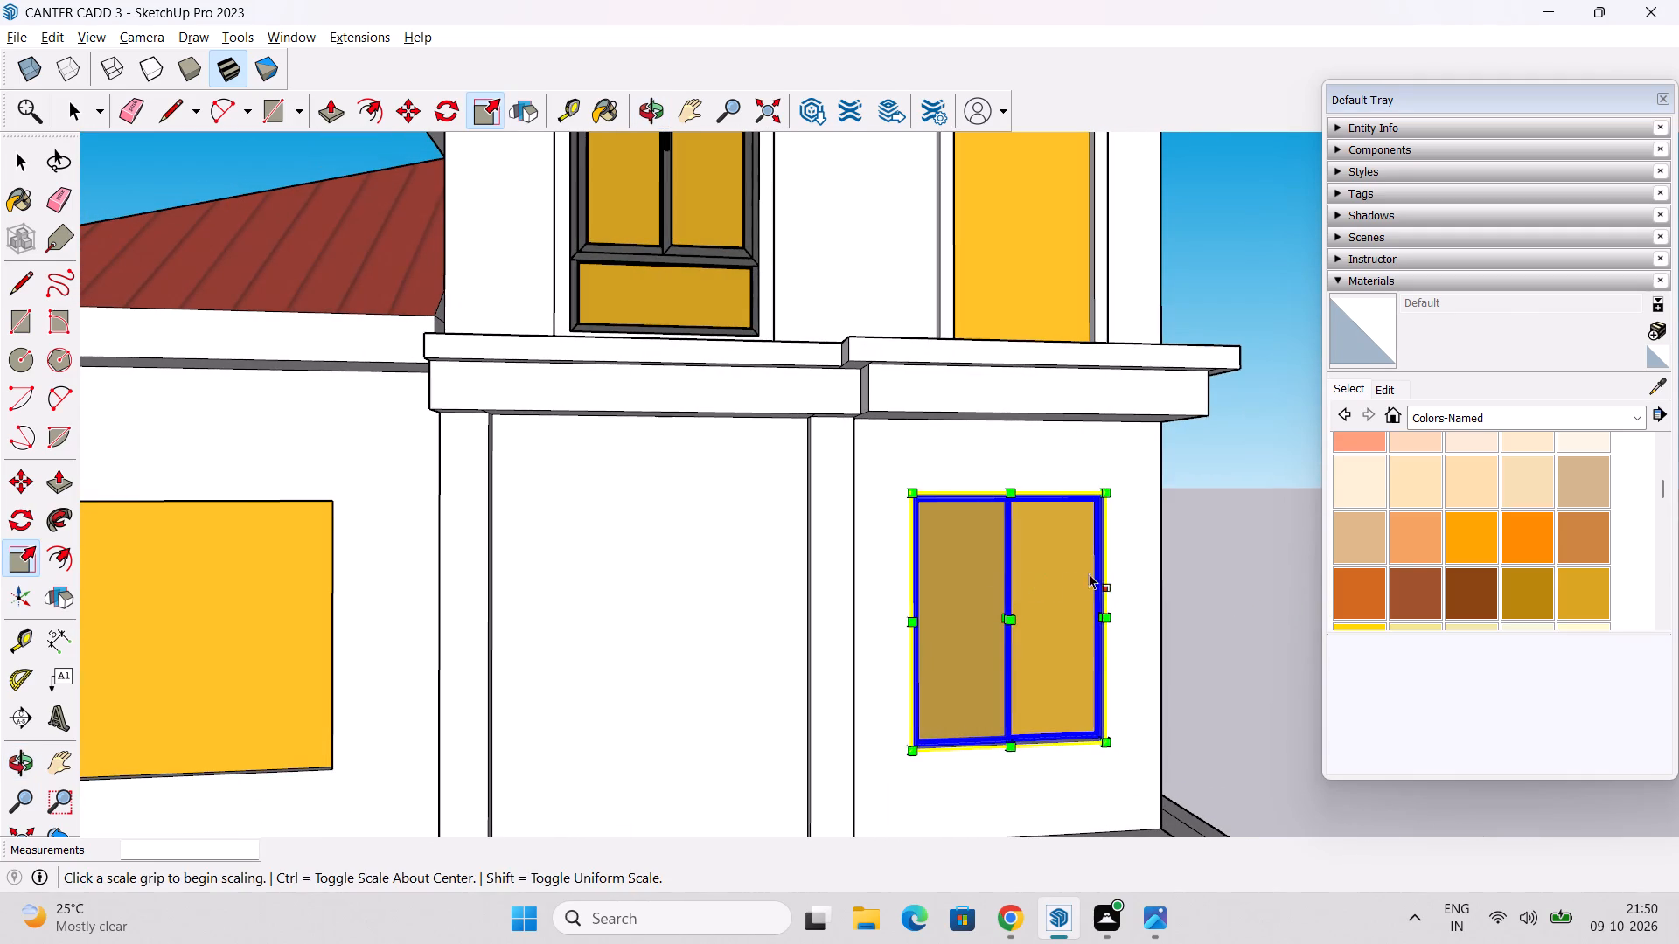
pyautogui.press('space')
pyautogui.click(1219, 563)
# Copy the fitted ground-floor window to the lower corner of the wider opening under the side roof.
pyautogui.scroll(-6, 1125, 642)
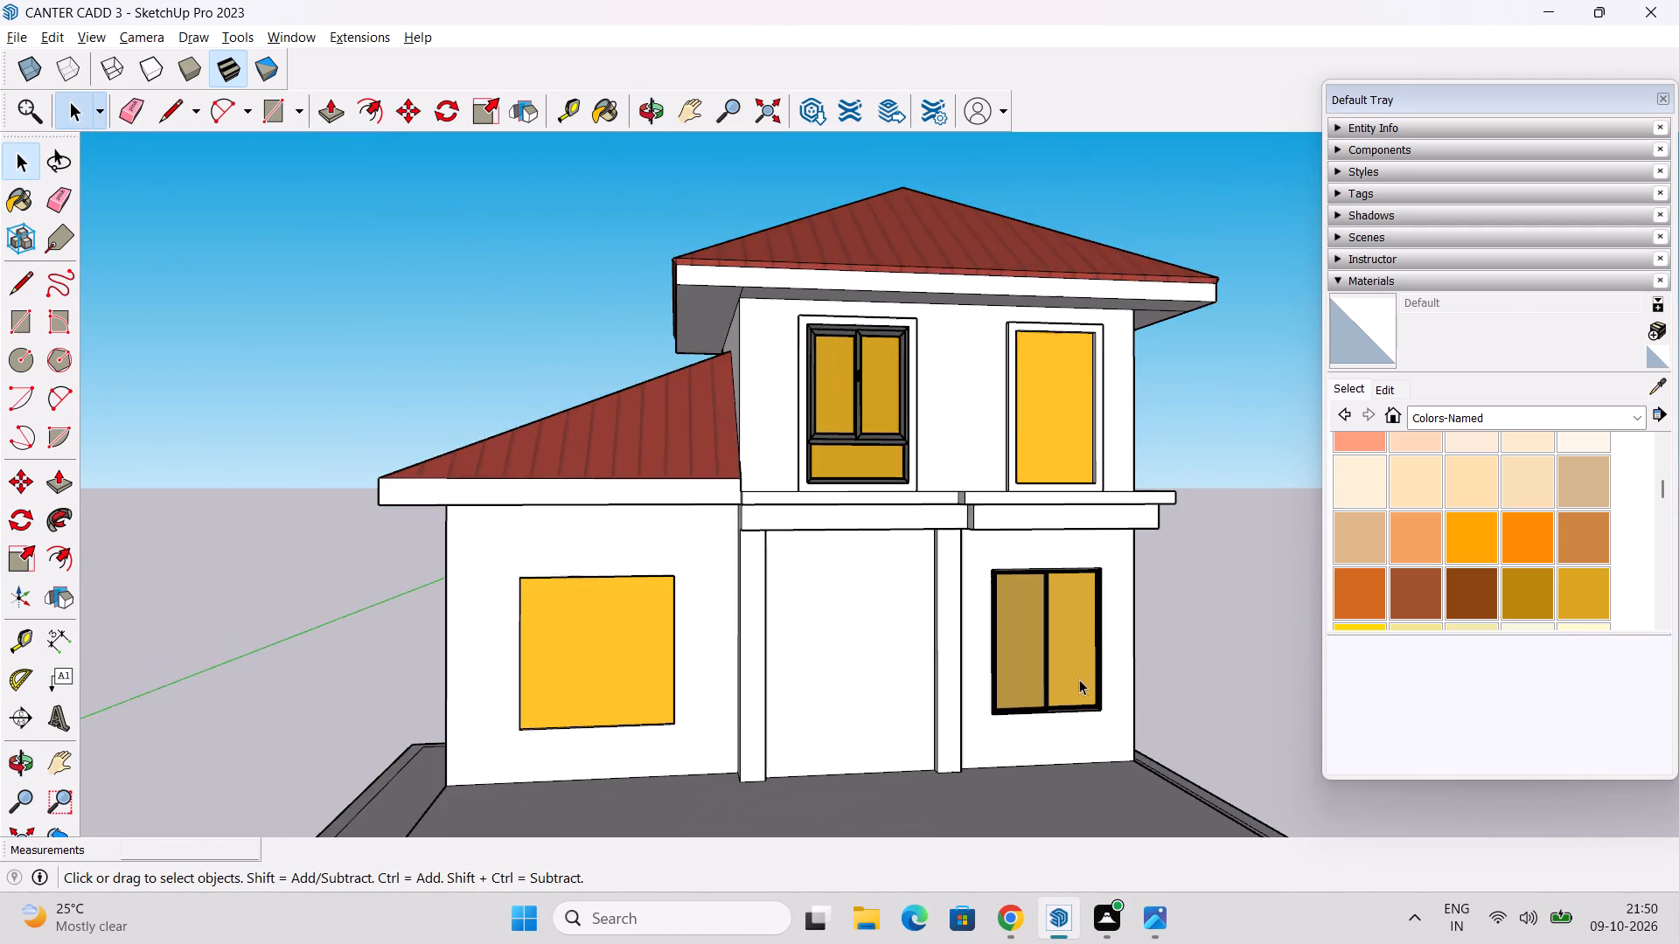
pyautogui.moveTo(1079, 679); pyautogui.dragTo(1139, 691, button='middle')
pyautogui.scroll(-1, 1100, 686)
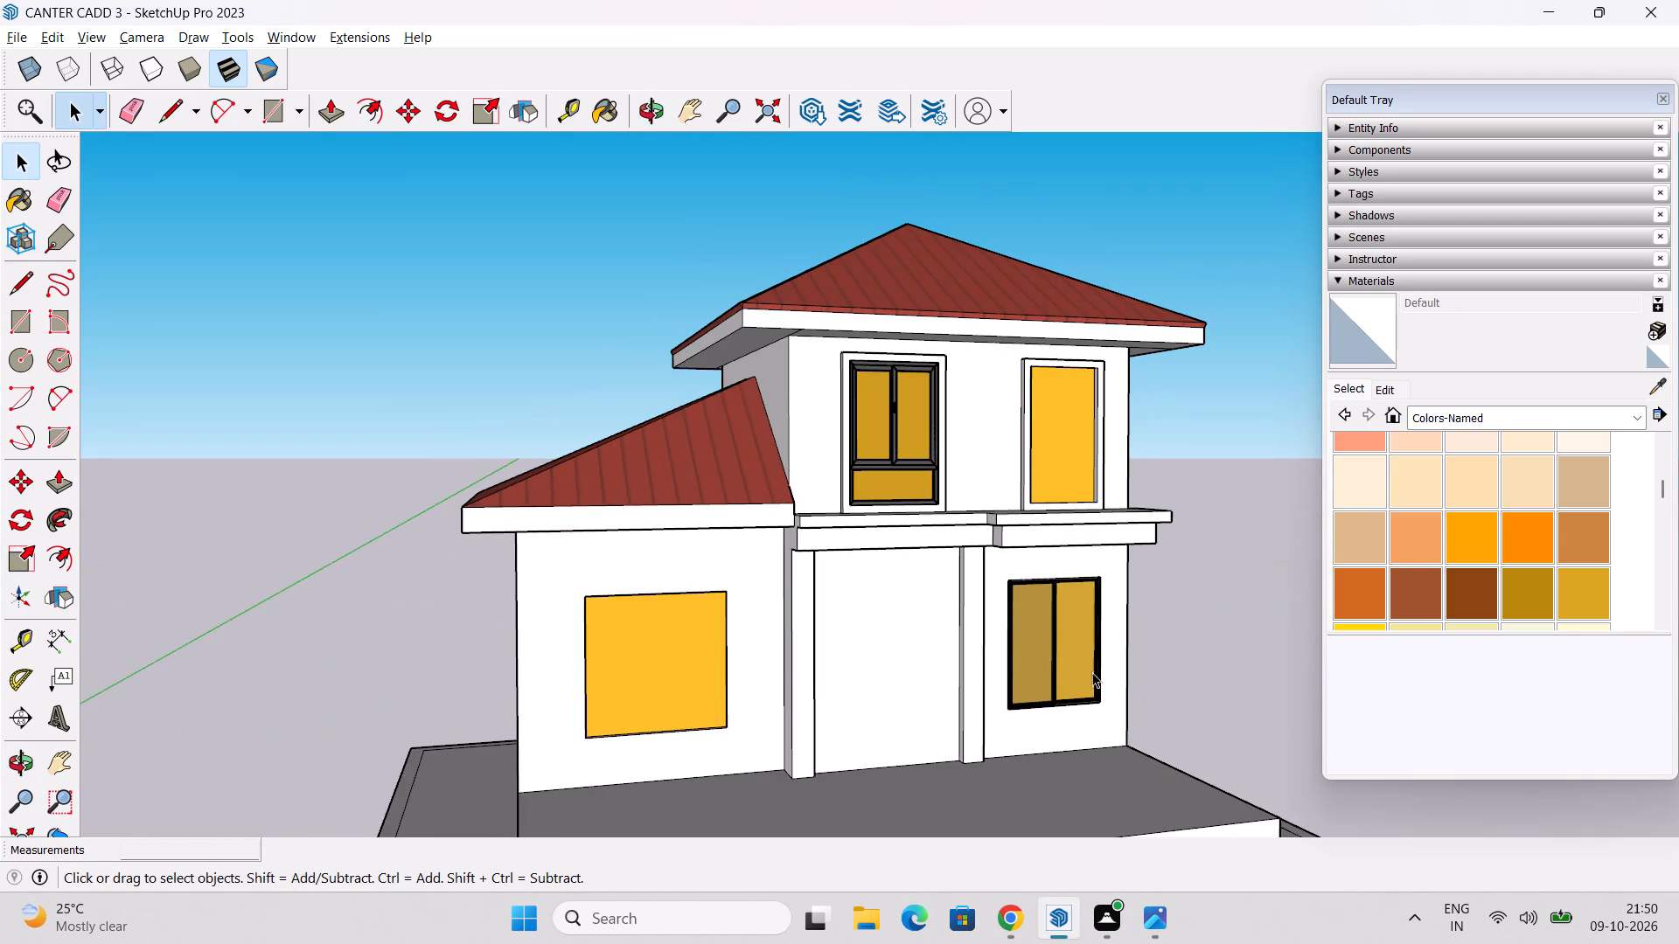
pyautogui.click(1043, 668)
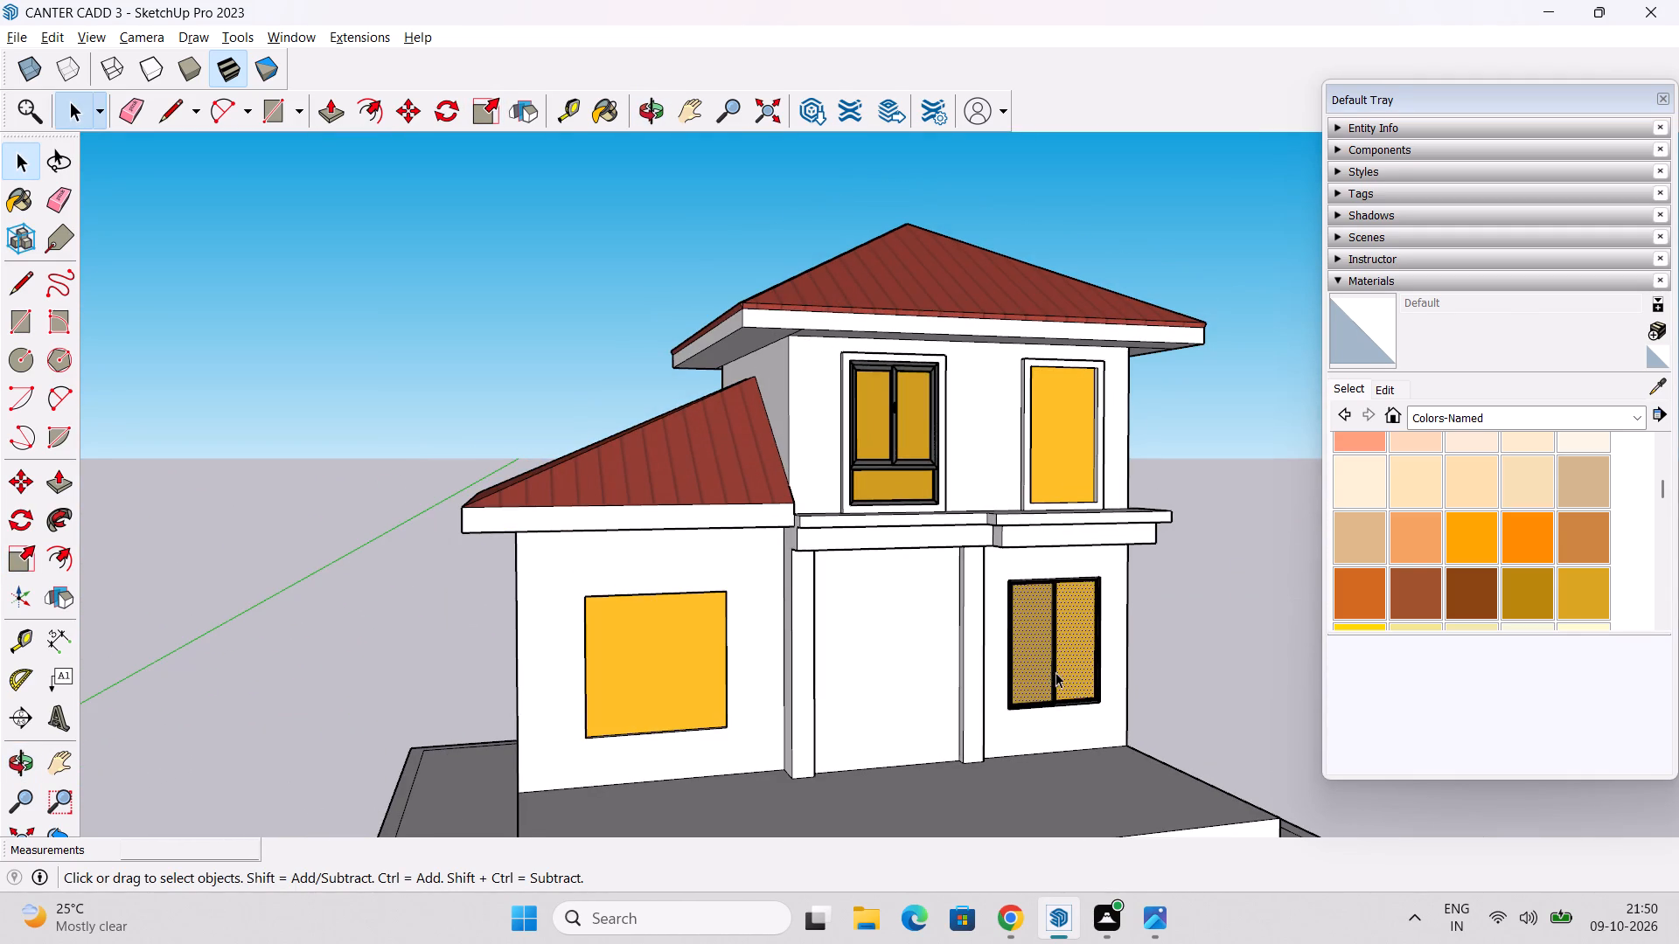
pyautogui.click(1052, 664)
pyautogui.press('m')
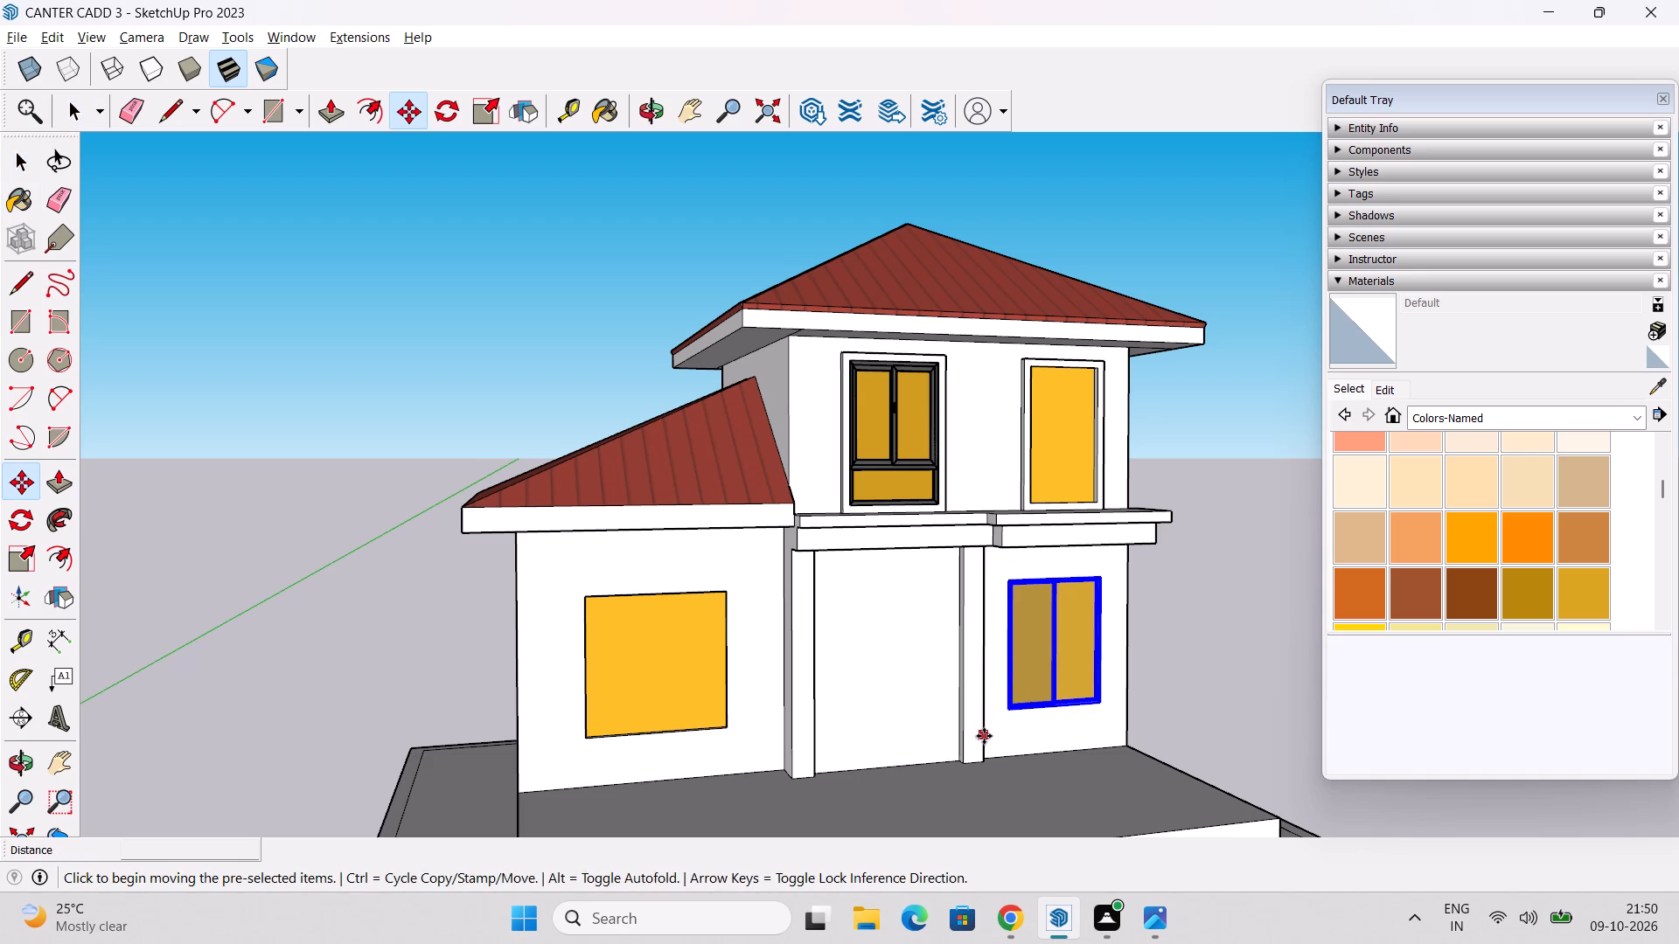
pyautogui.click(1016, 718)
pyautogui.scroll(3, 624, 733)
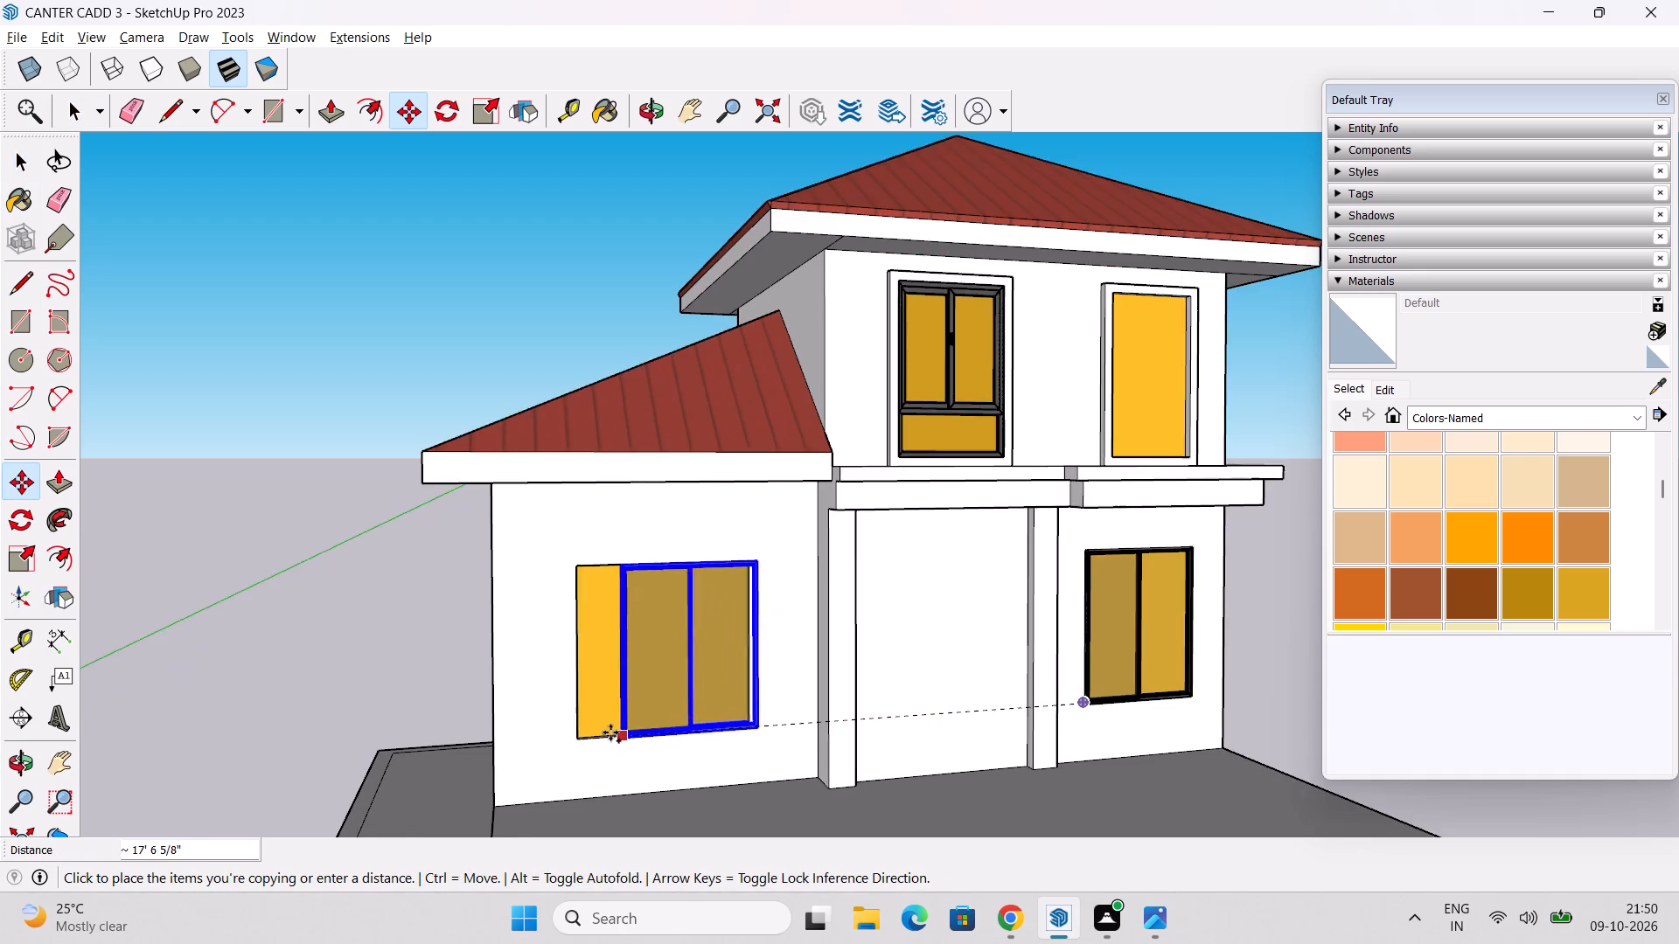
pyautogui.scroll(3, 610, 732)
pyautogui.click(587, 734)
# Scale the copied window's width by about 1.31 to span the wider ground-floor opening under the side roof.
pyautogui.moveTo(687, 707); pyautogui.dragTo(641, 697, button='middle')
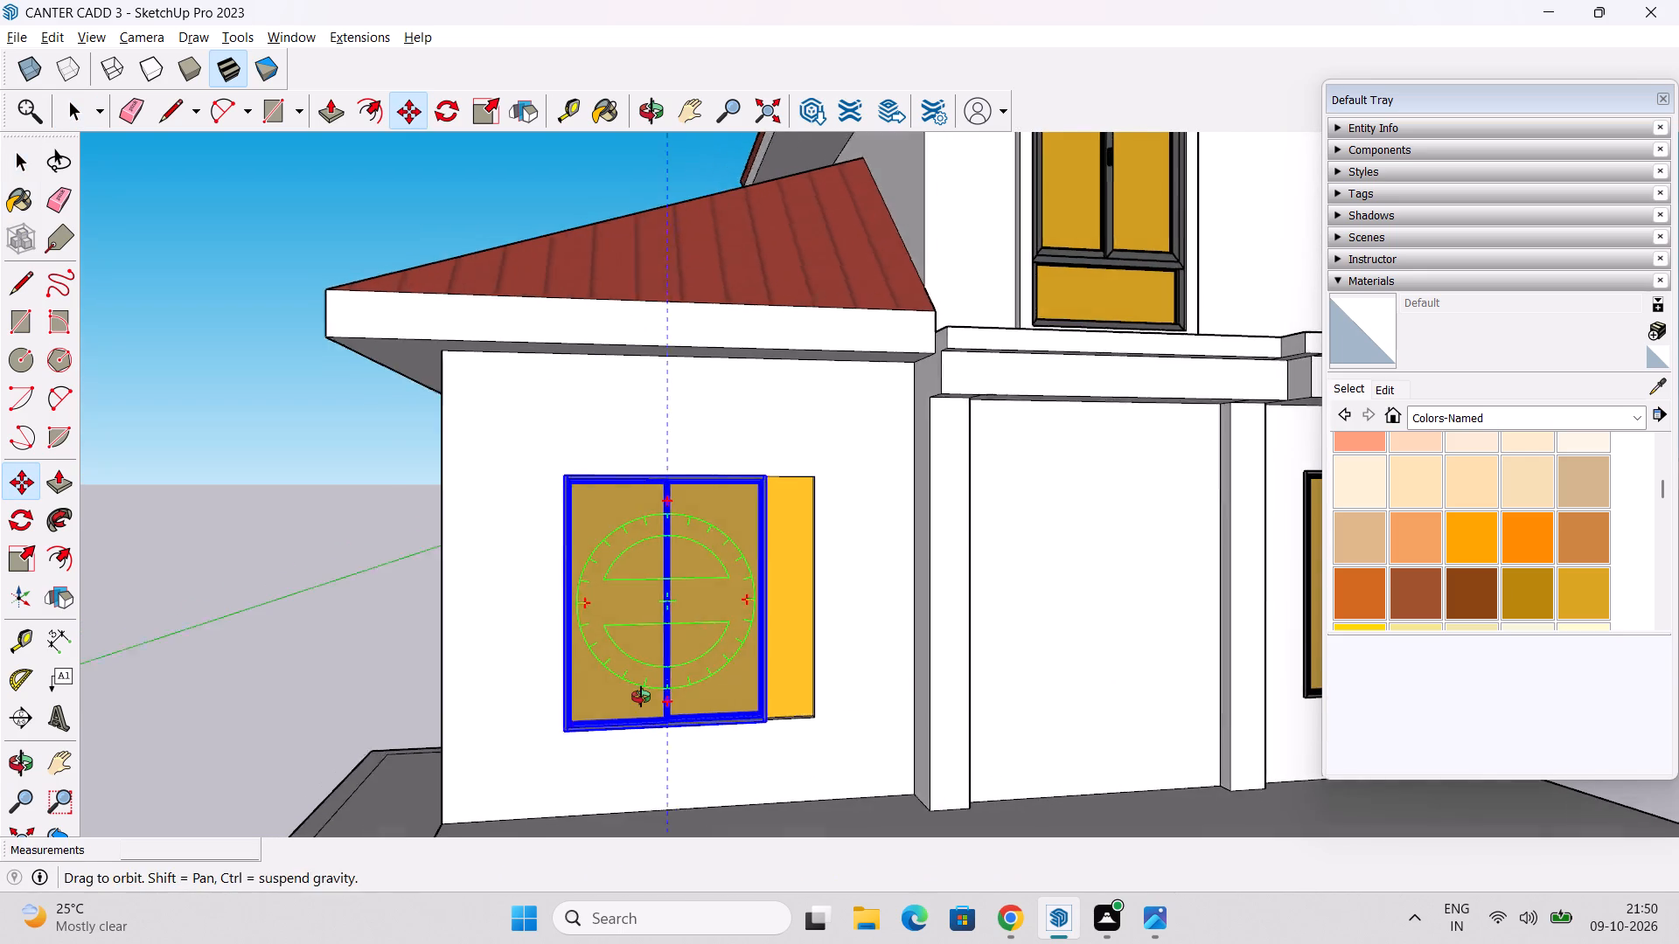
pyautogui.moveTo(641, 697); pyautogui.dragTo(612, 705, button='middle')
pyautogui.moveTo(21, 559); pyautogui.dragTo(94, 560)
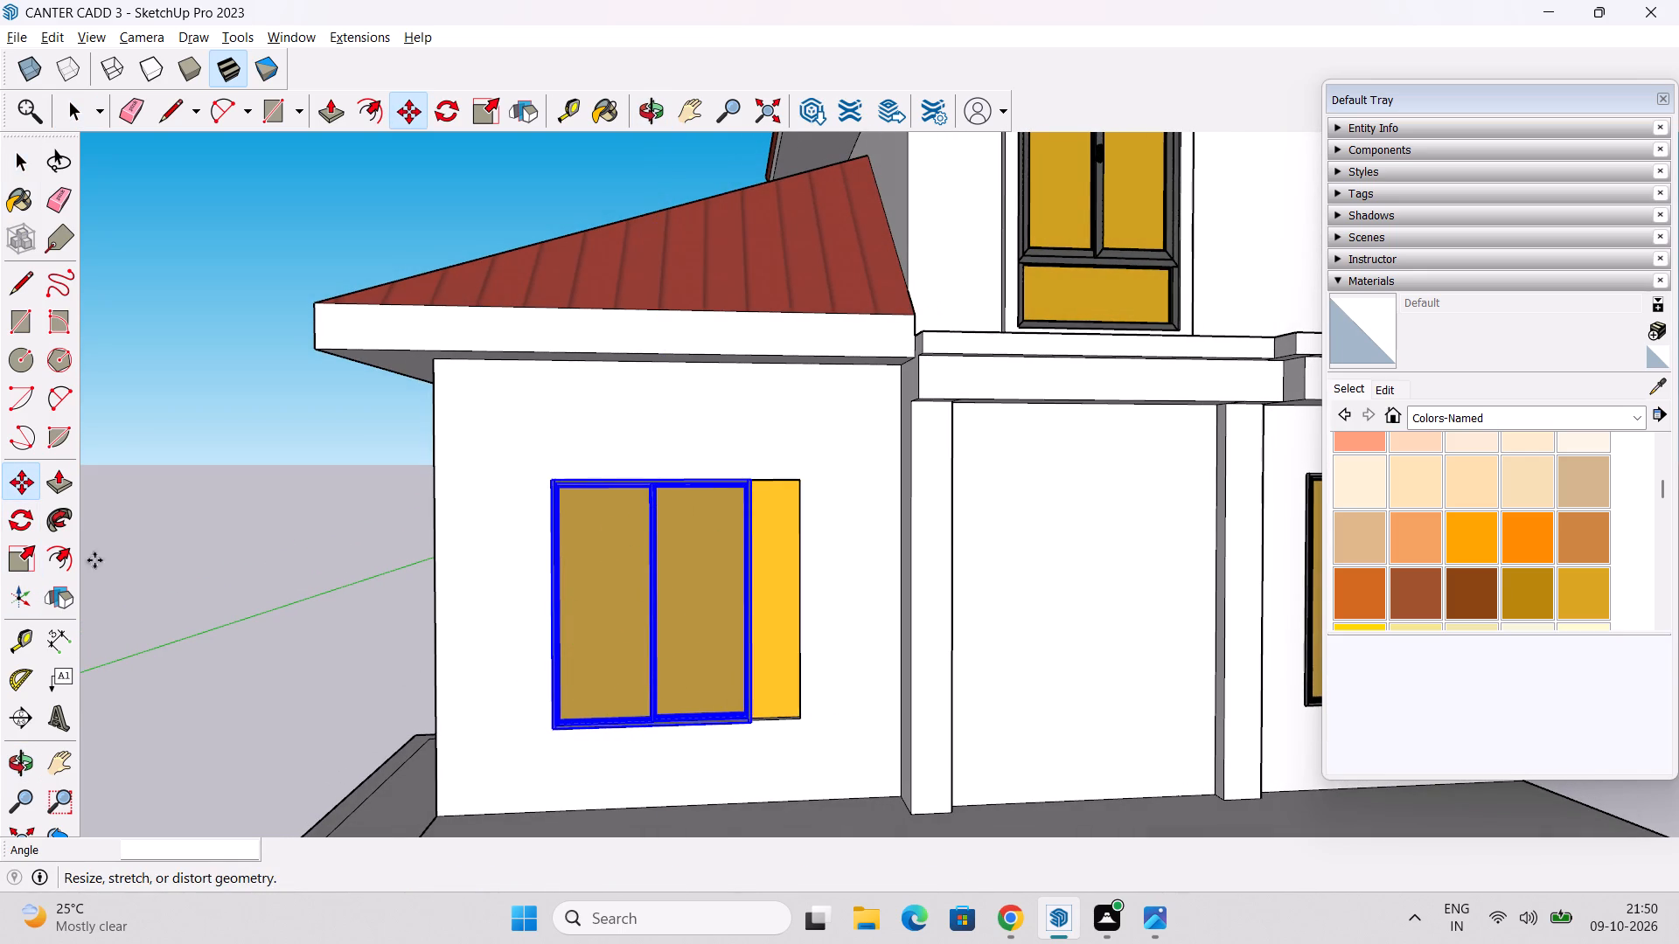
pyautogui.moveTo(94, 560); pyautogui.dragTo(67, 559)
pyautogui.moveTo(609, 604); pyautogui.dragTo(383, 630, button='middle')
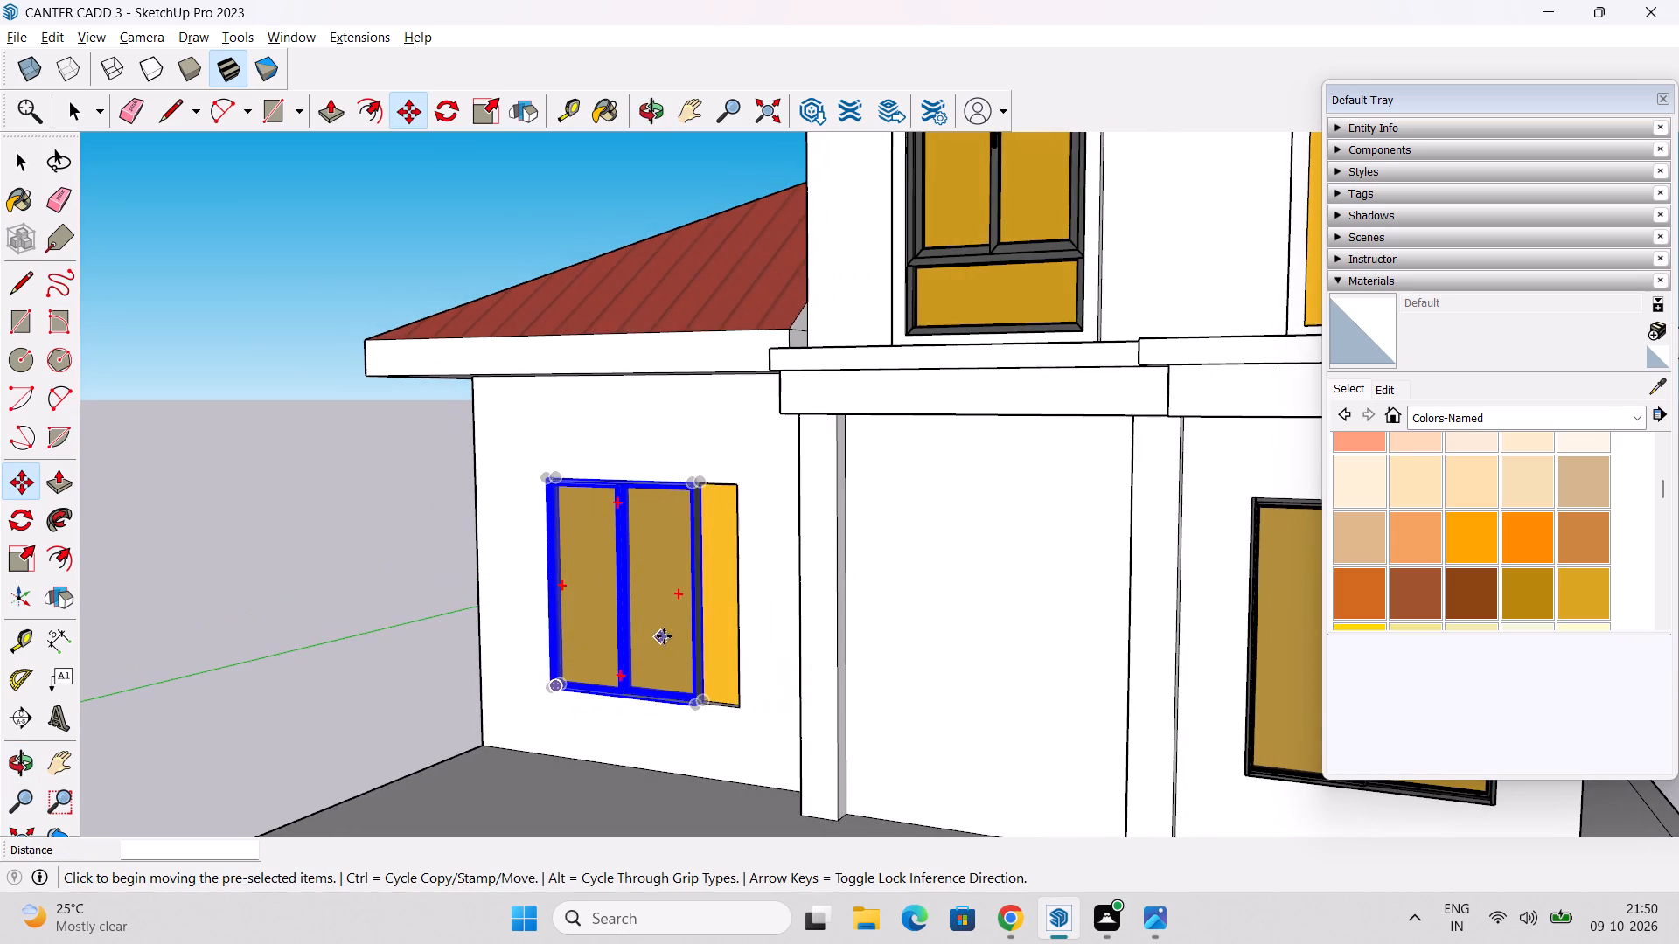
pyautogui.scroll(2, 666, 635)
pyautogui.click(13, 547)
pyautogui.moveTo(818, 621); pyautogui.dragTo(721, 633, button='middle')
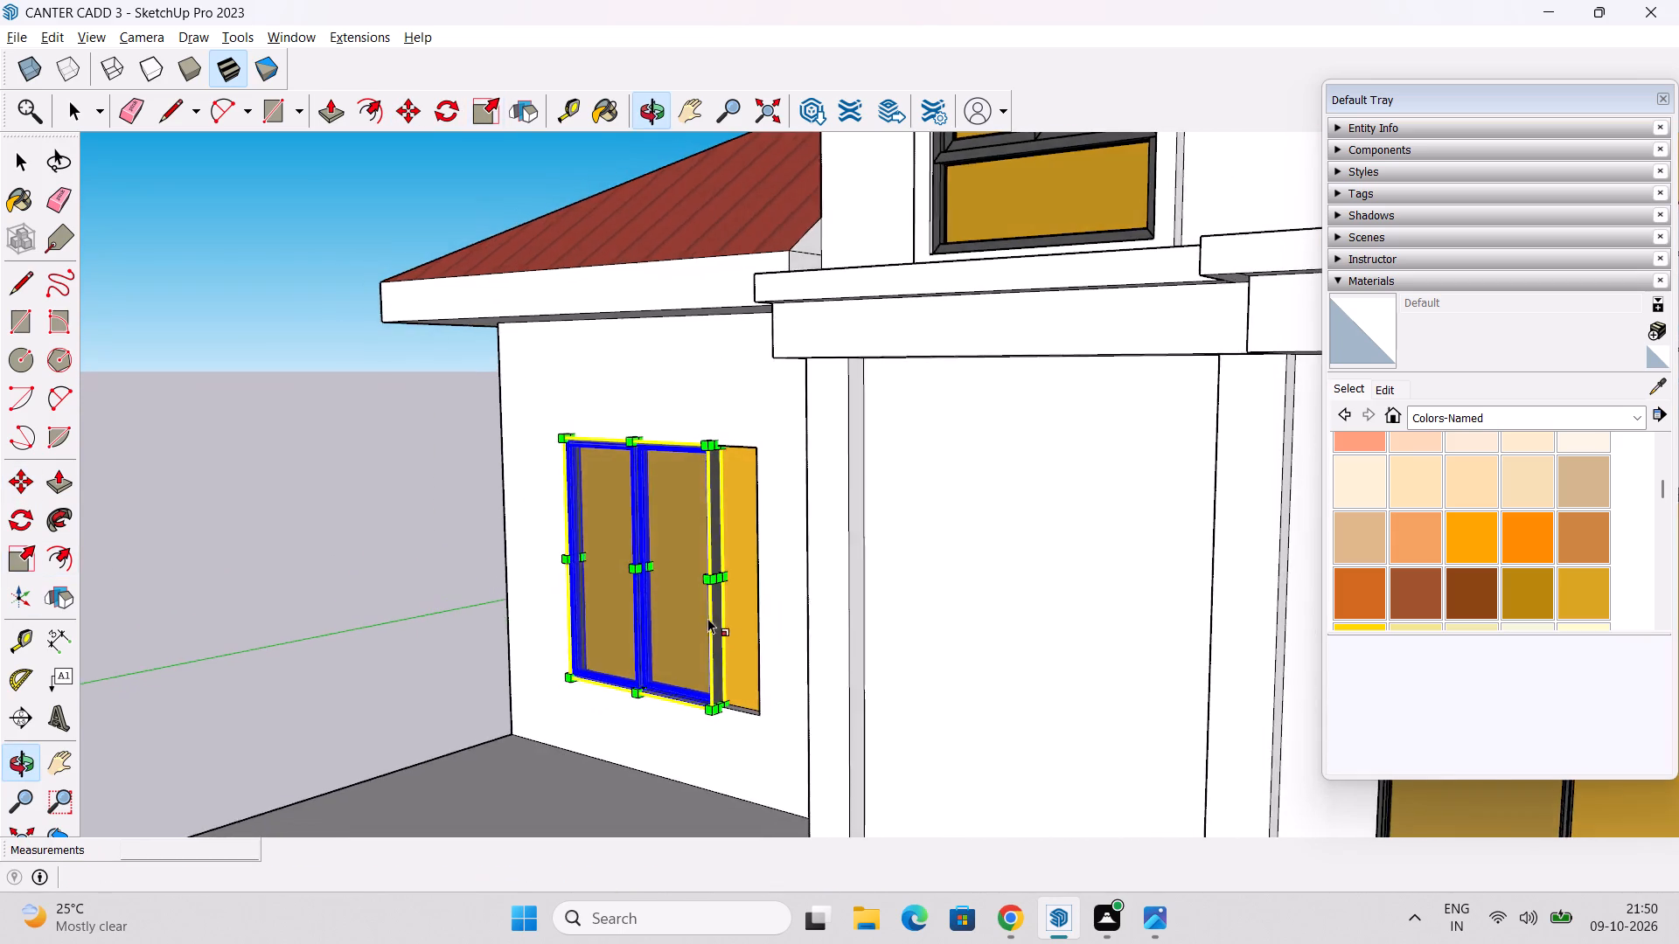
pyautogui.scroll(4, 703, 605)
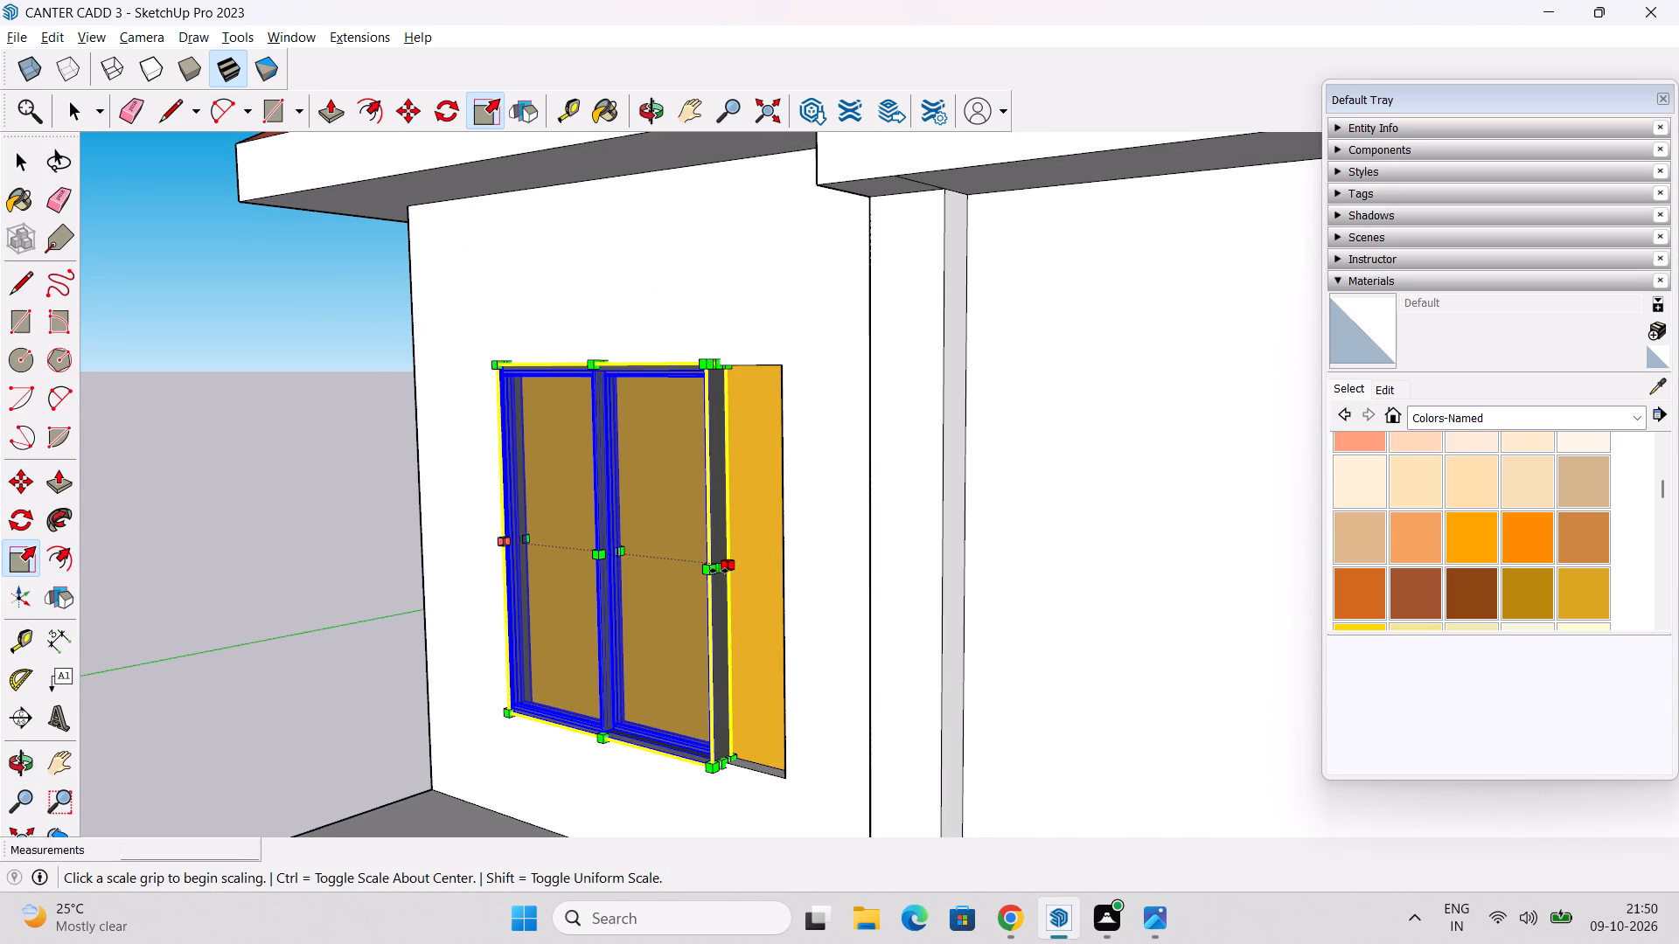
pyautogui.moveTo(725, 571); pyautogui.dragTo(779, 589)
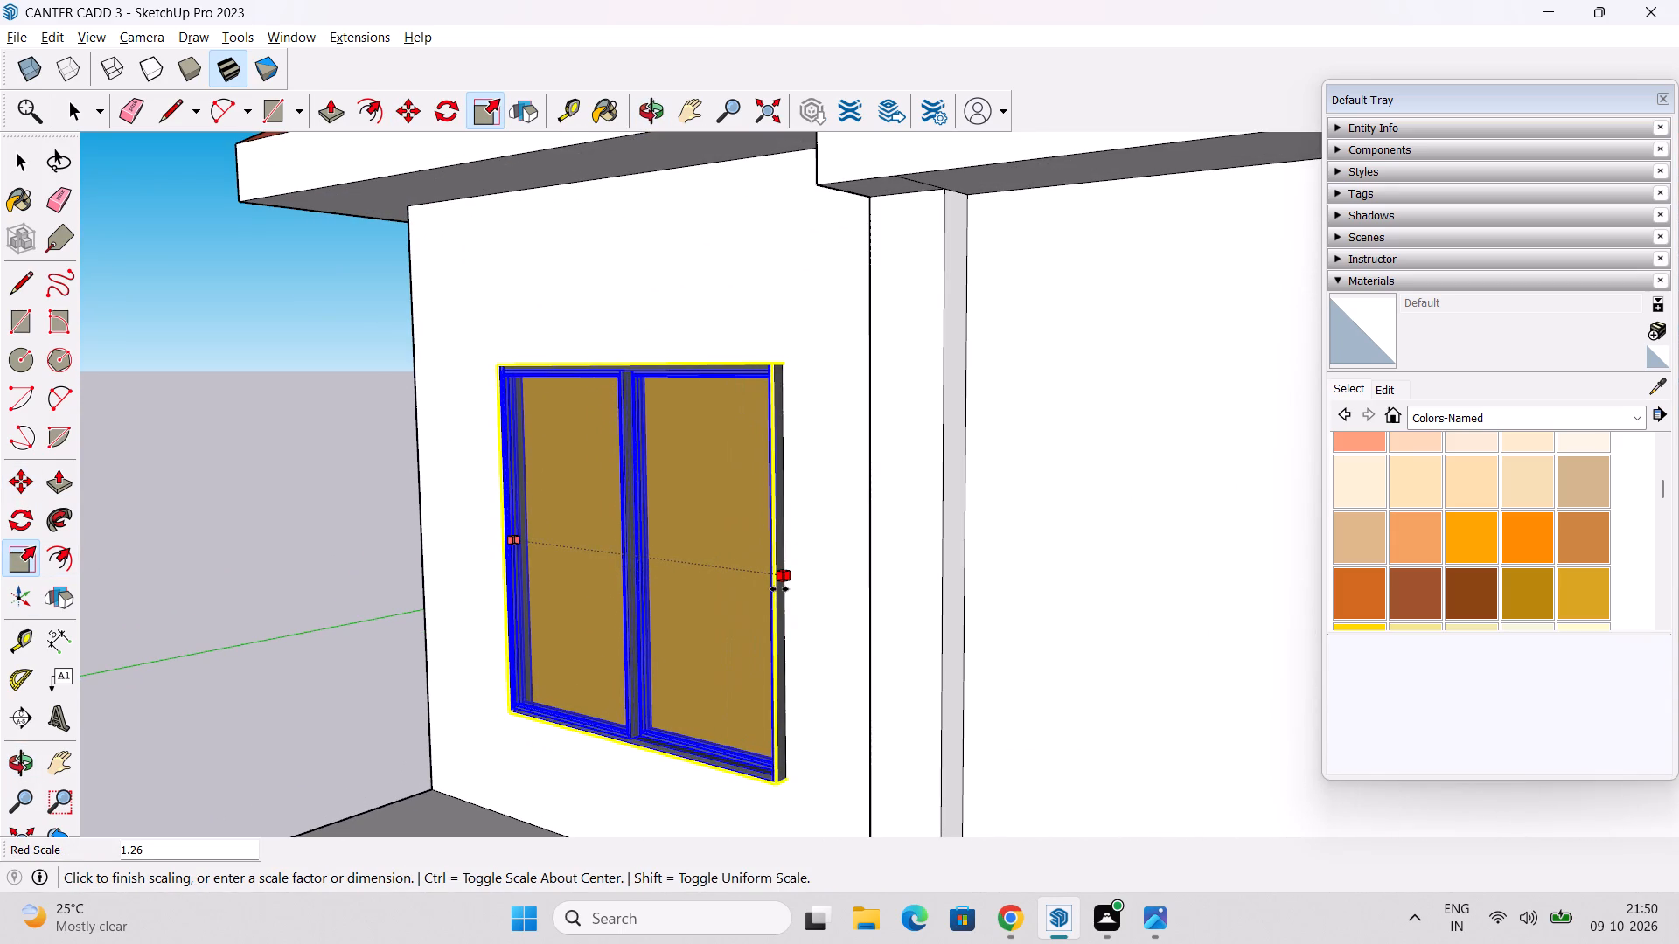
pyautogui.moveTo(779, 589); pyautogui.dragTo(802, 561)
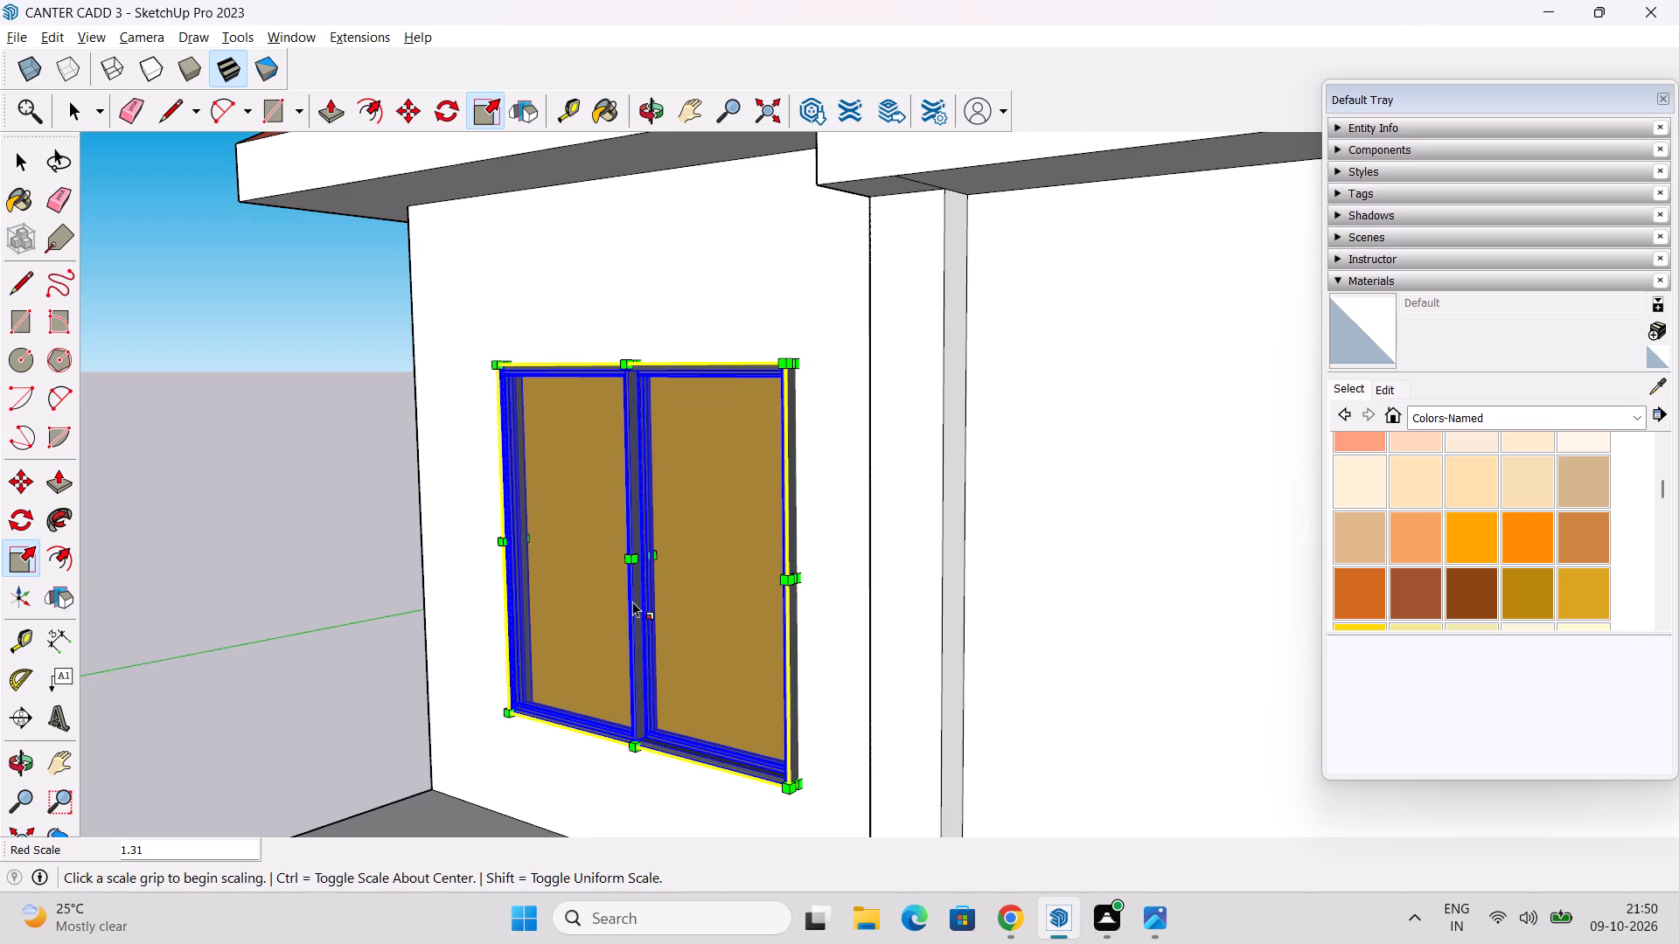
# Move the widened window about 2 11/16" back into the wall opening, using its lower outer frame corner as reference.
pyautogui.moveTo(632, 601); pyautogui.dragTo(799, 595, button='middle')
pyautogui.moveTo(714, 687); pyautogui.dragTo(797, 620, button='middle')
pyautogui.moveTo(703, 723); pyautogui.dragTo(930, 700, button='middle')
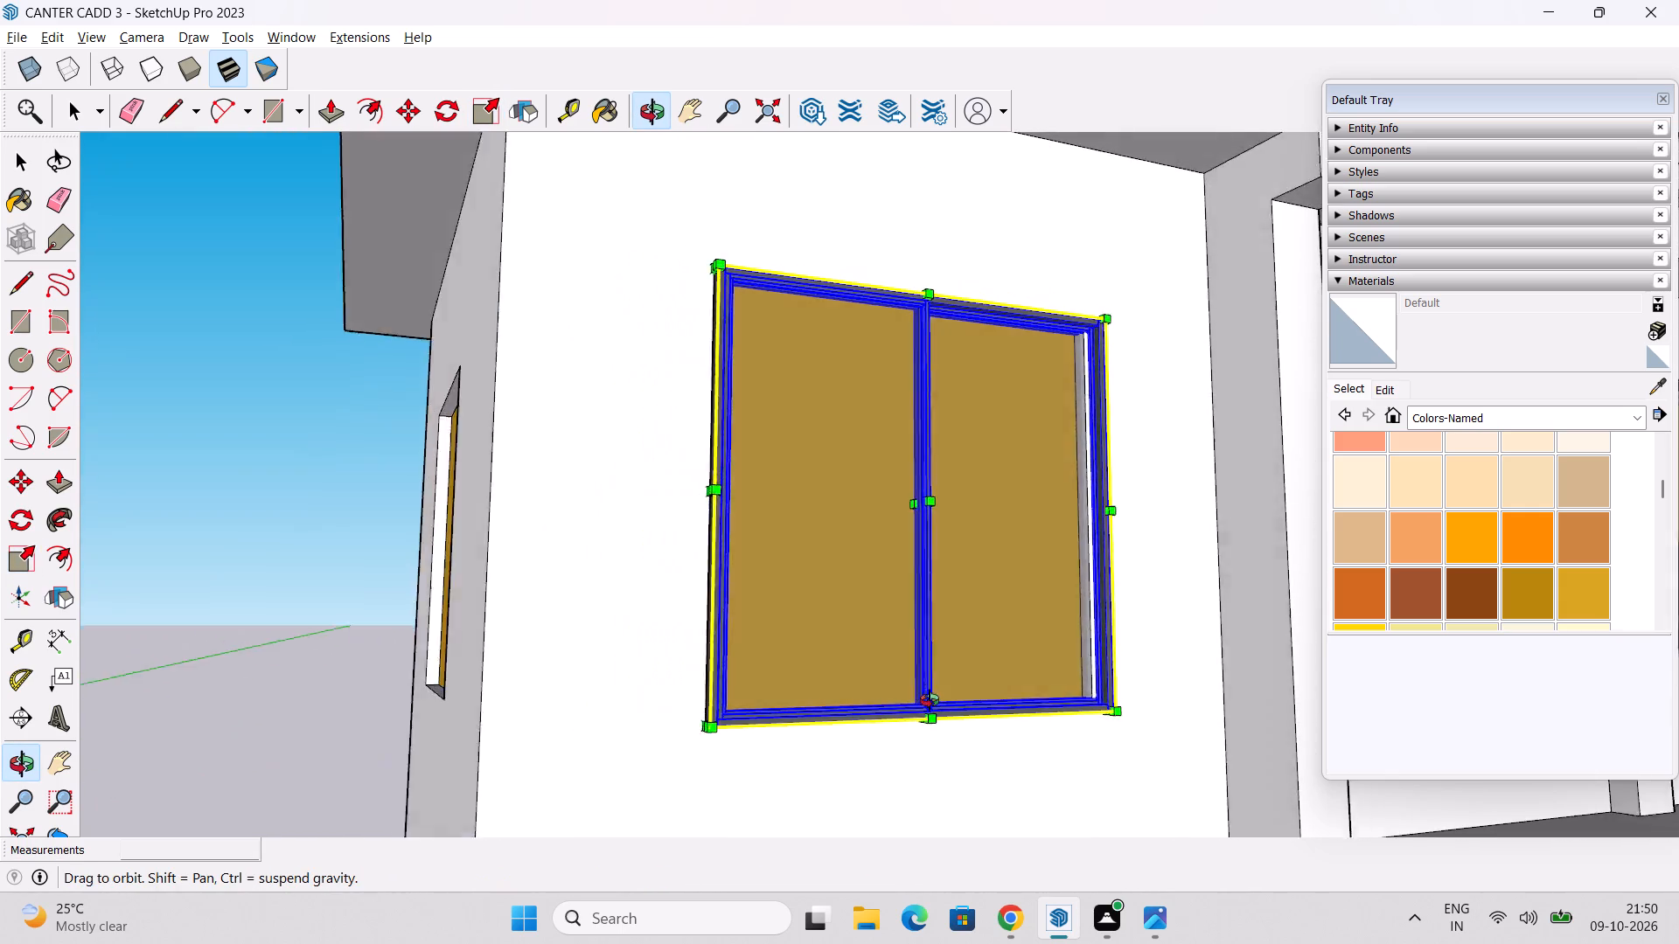
pyautogui.moveTo(930, 700); pyautogui.dragTo(967, 718, button='middle')
pyautogui.moveTo(736, 775); pyautogui.dragTo(934, 821, button='middle')
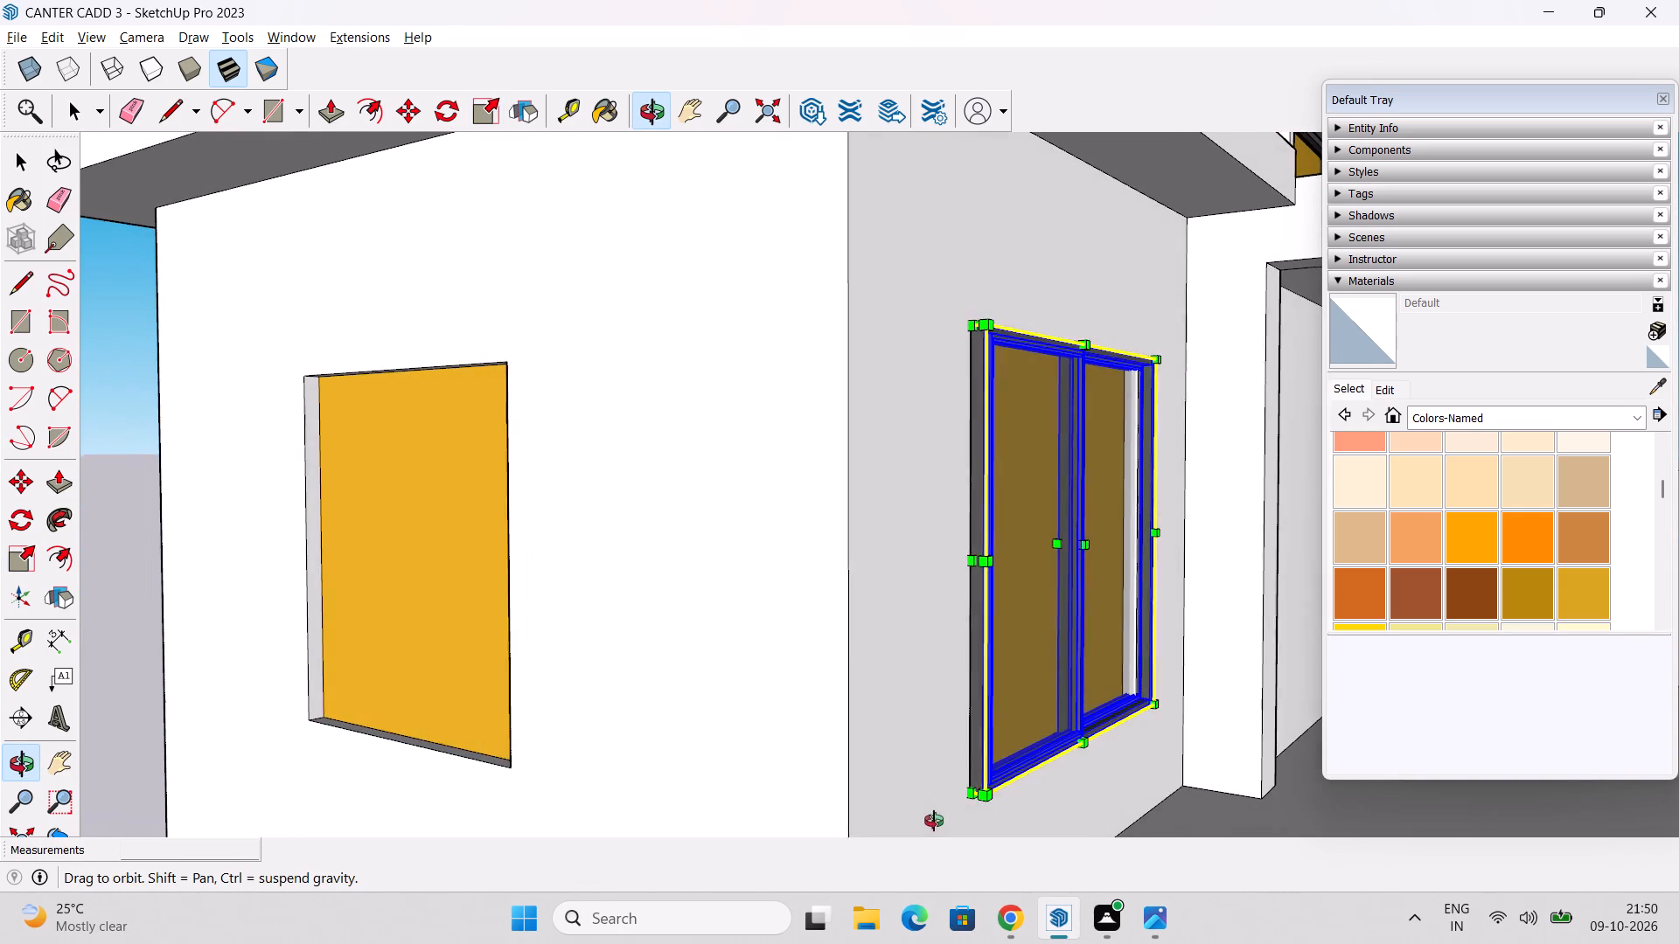
pyautogui.moveTo(934, 821); pyautogui.dragTo(931, 821, button='middle')
pyautogui.press('m')
pyautogui.click(985, 800)
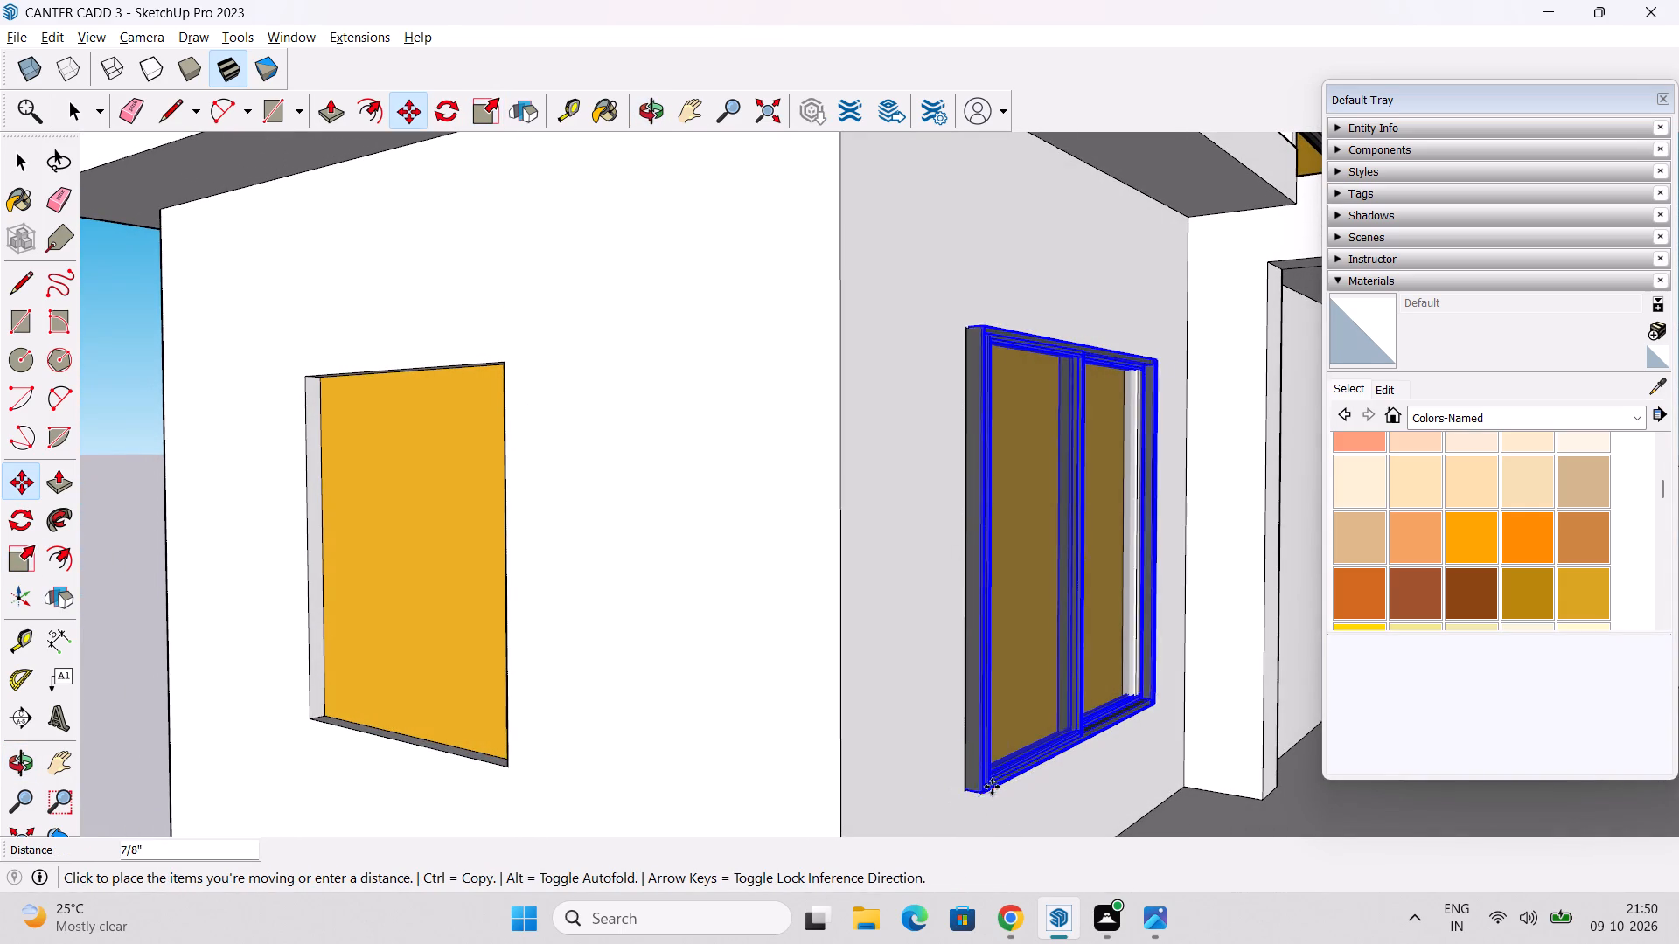
pyautogui.scroll(5, 979, 802)
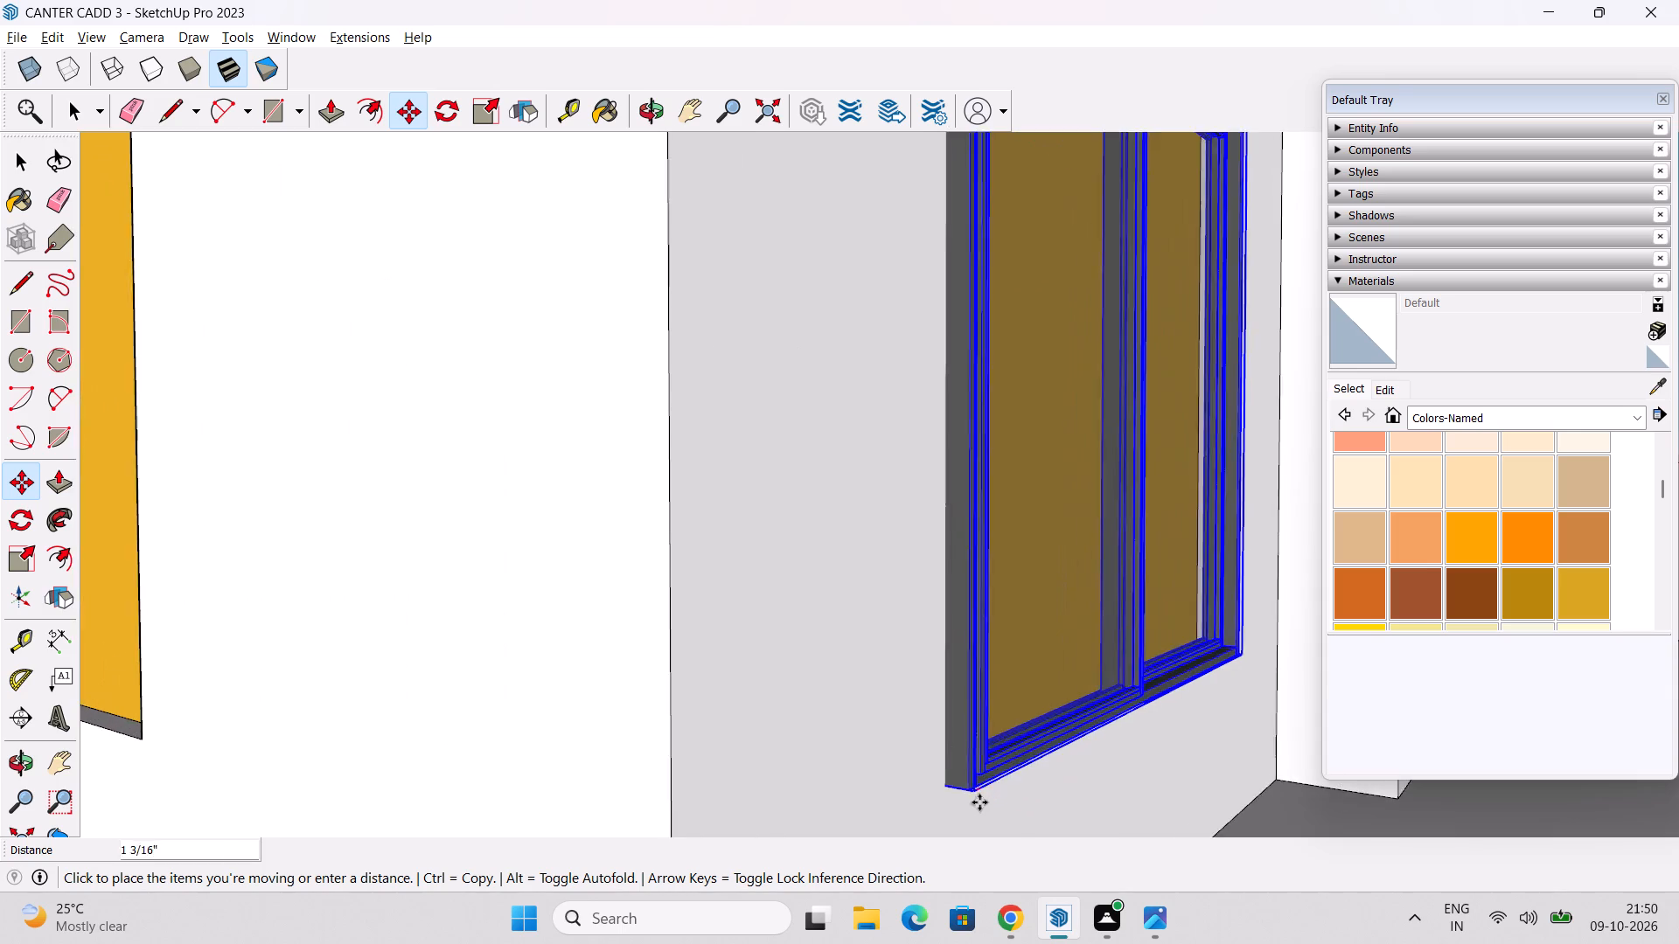
pyautogui.scroll(7, 979, 802)
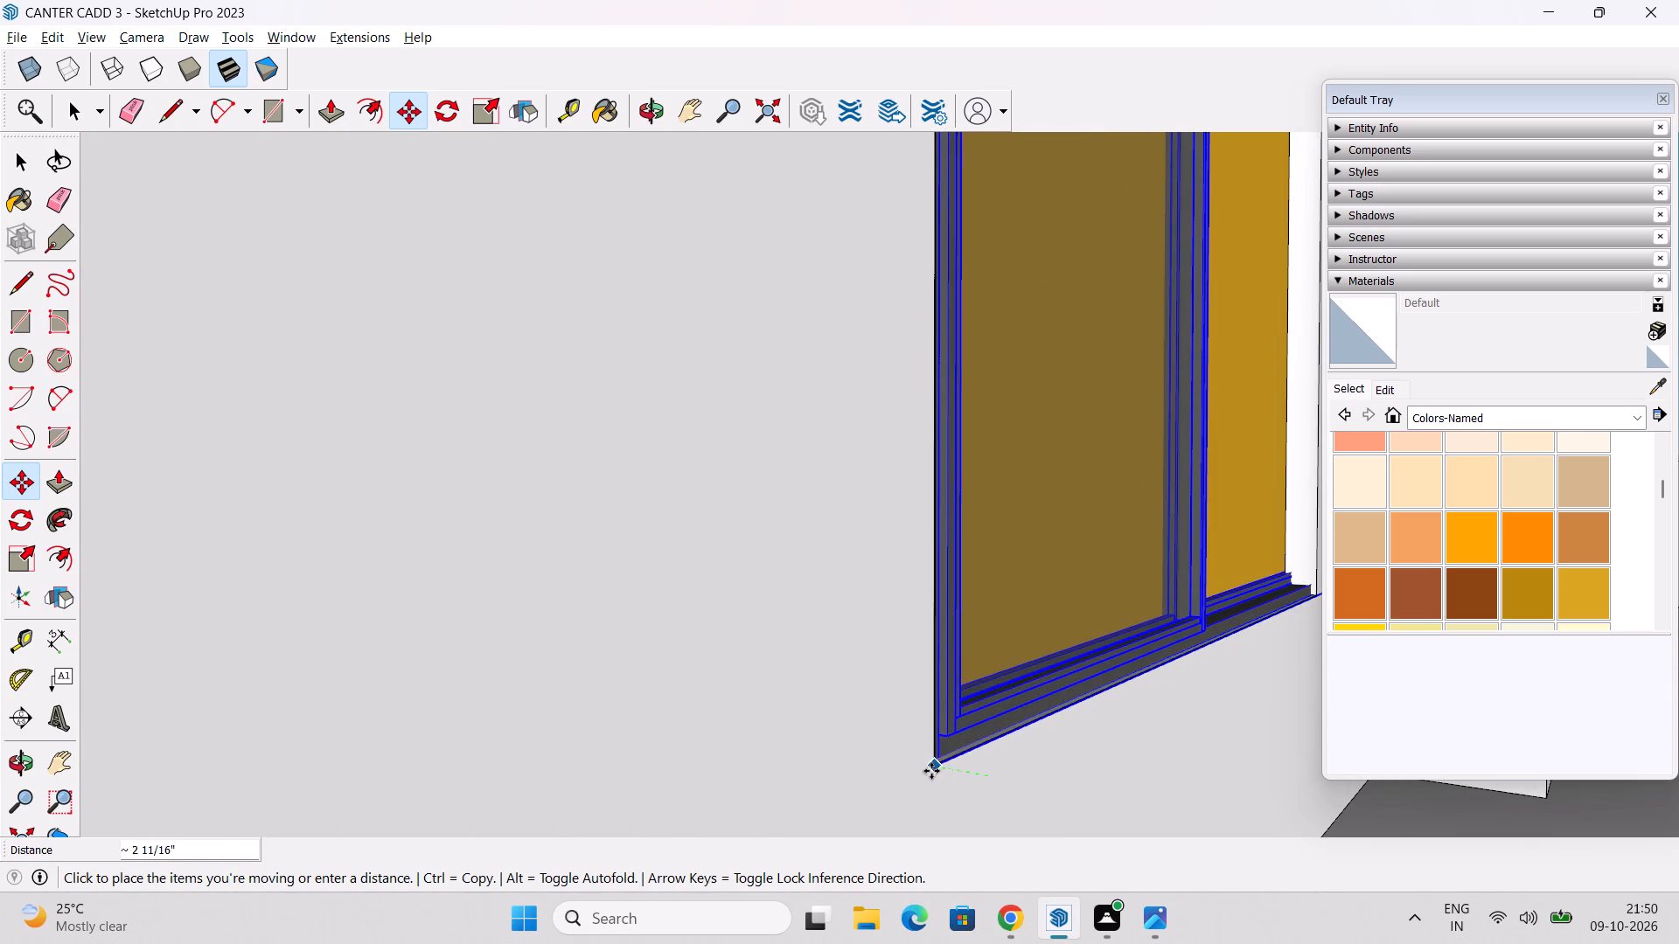
pyautogui.click(931, 771)
# Scale the recessed window's width by about 0.95 to bring its frame back inside the wider ground-floor opening.
pyautogui.scroll(-10, 939, 764)
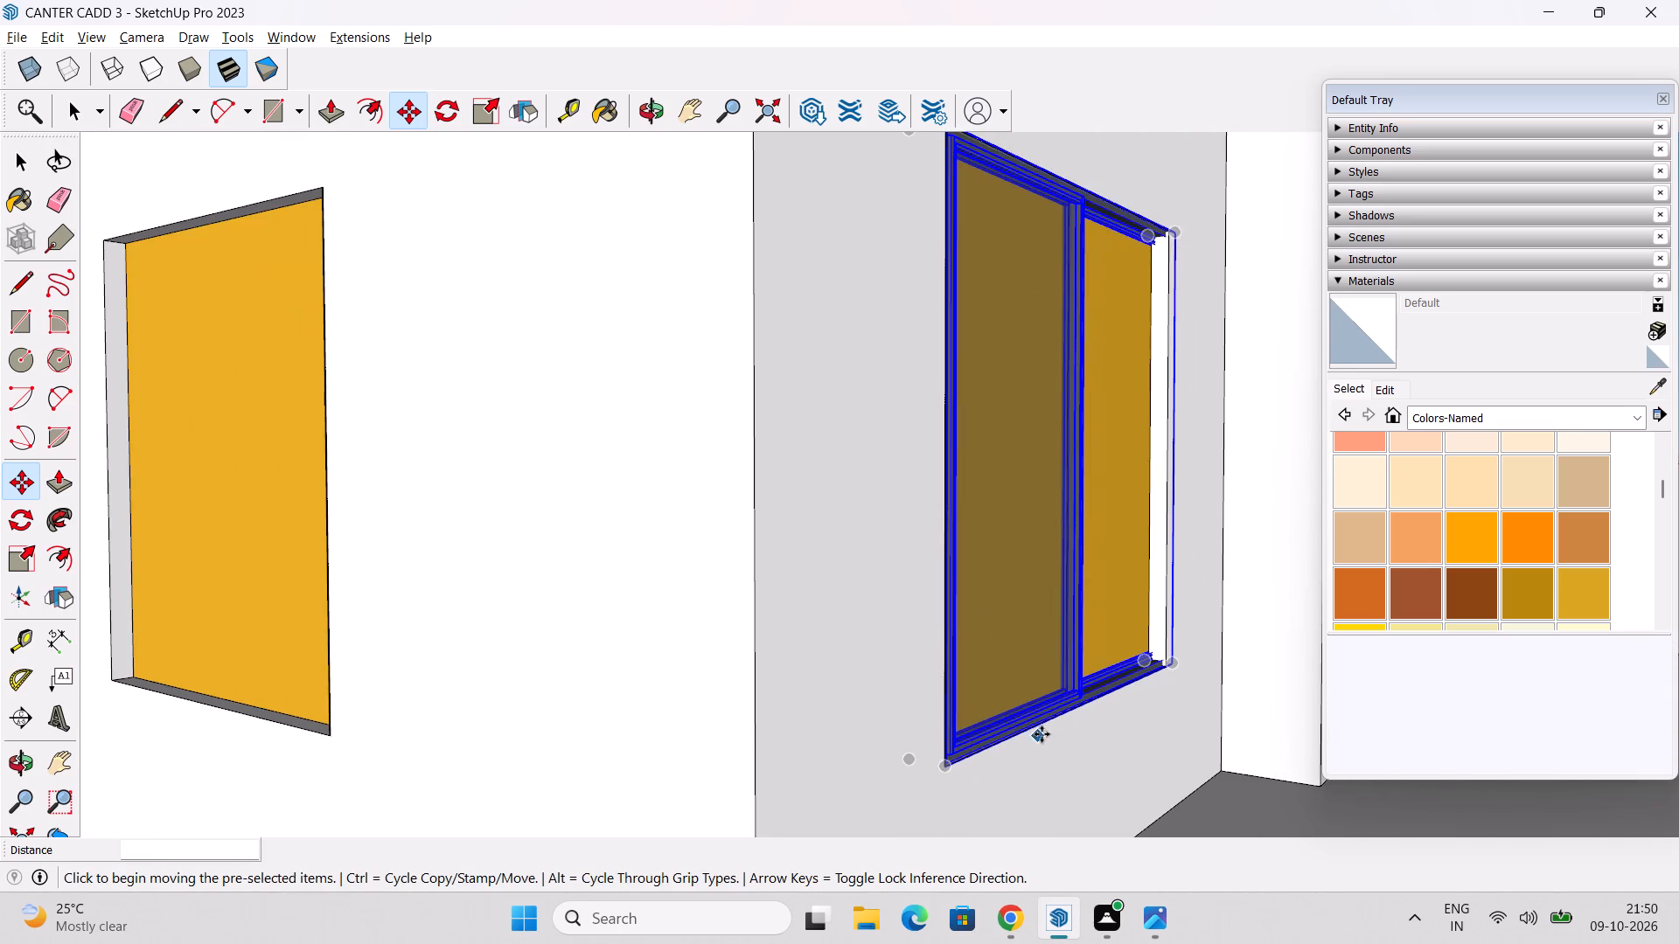
pyautogui.moveTo(1045, 732); pyautogui.dragTo(663, 778, button='middle')
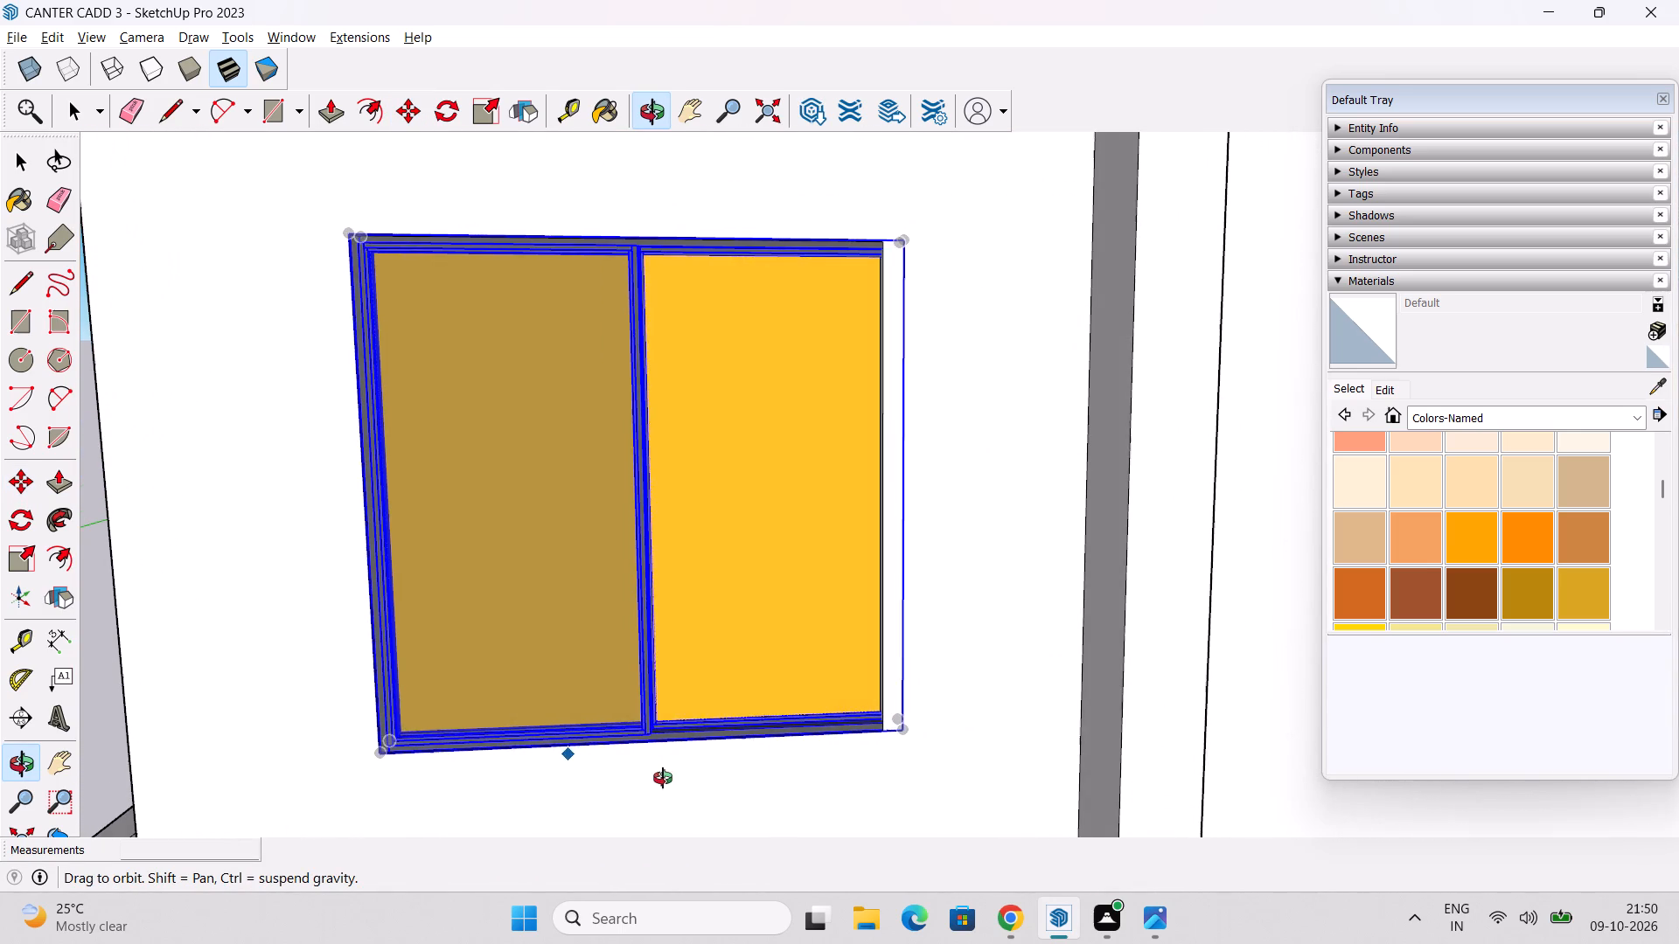
pyautogui.moveTo(663, 778); pyautogui.dragTo(661, 778, button='middle')
pyautogui.click(24, 565)
pyautogui.moveTo(752, 624); pyautogui.dragTo(875, 650, button='middle')
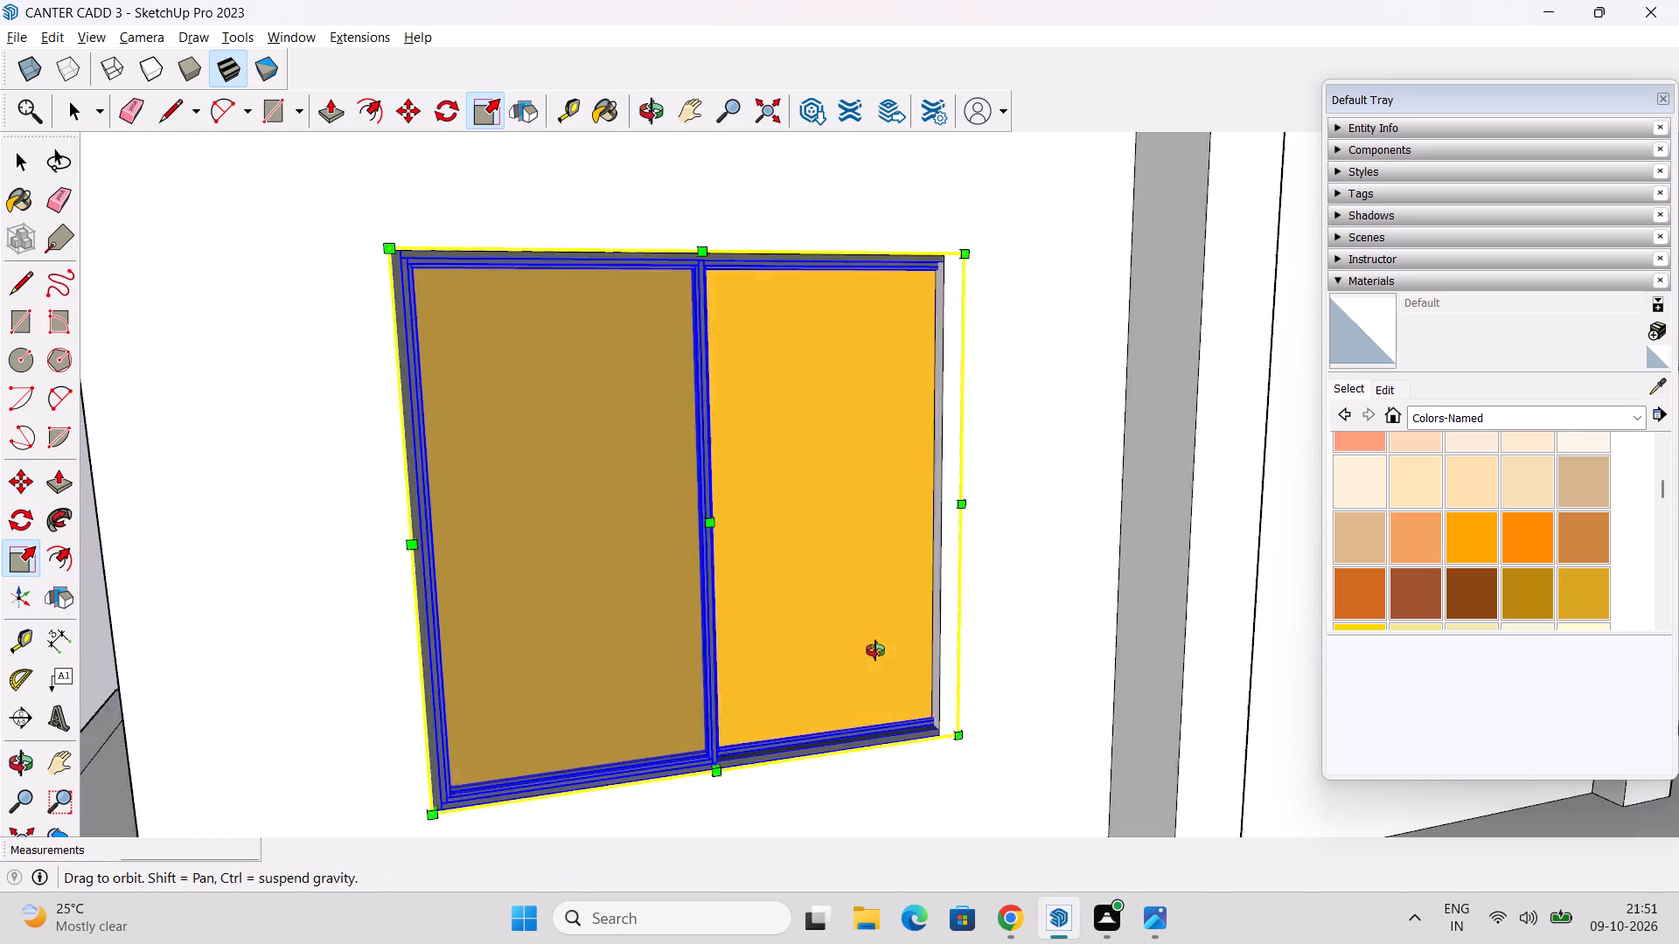
pyautogui.moveTo(875, 650); pyautogui.dragTo(902, 665, button='middle')
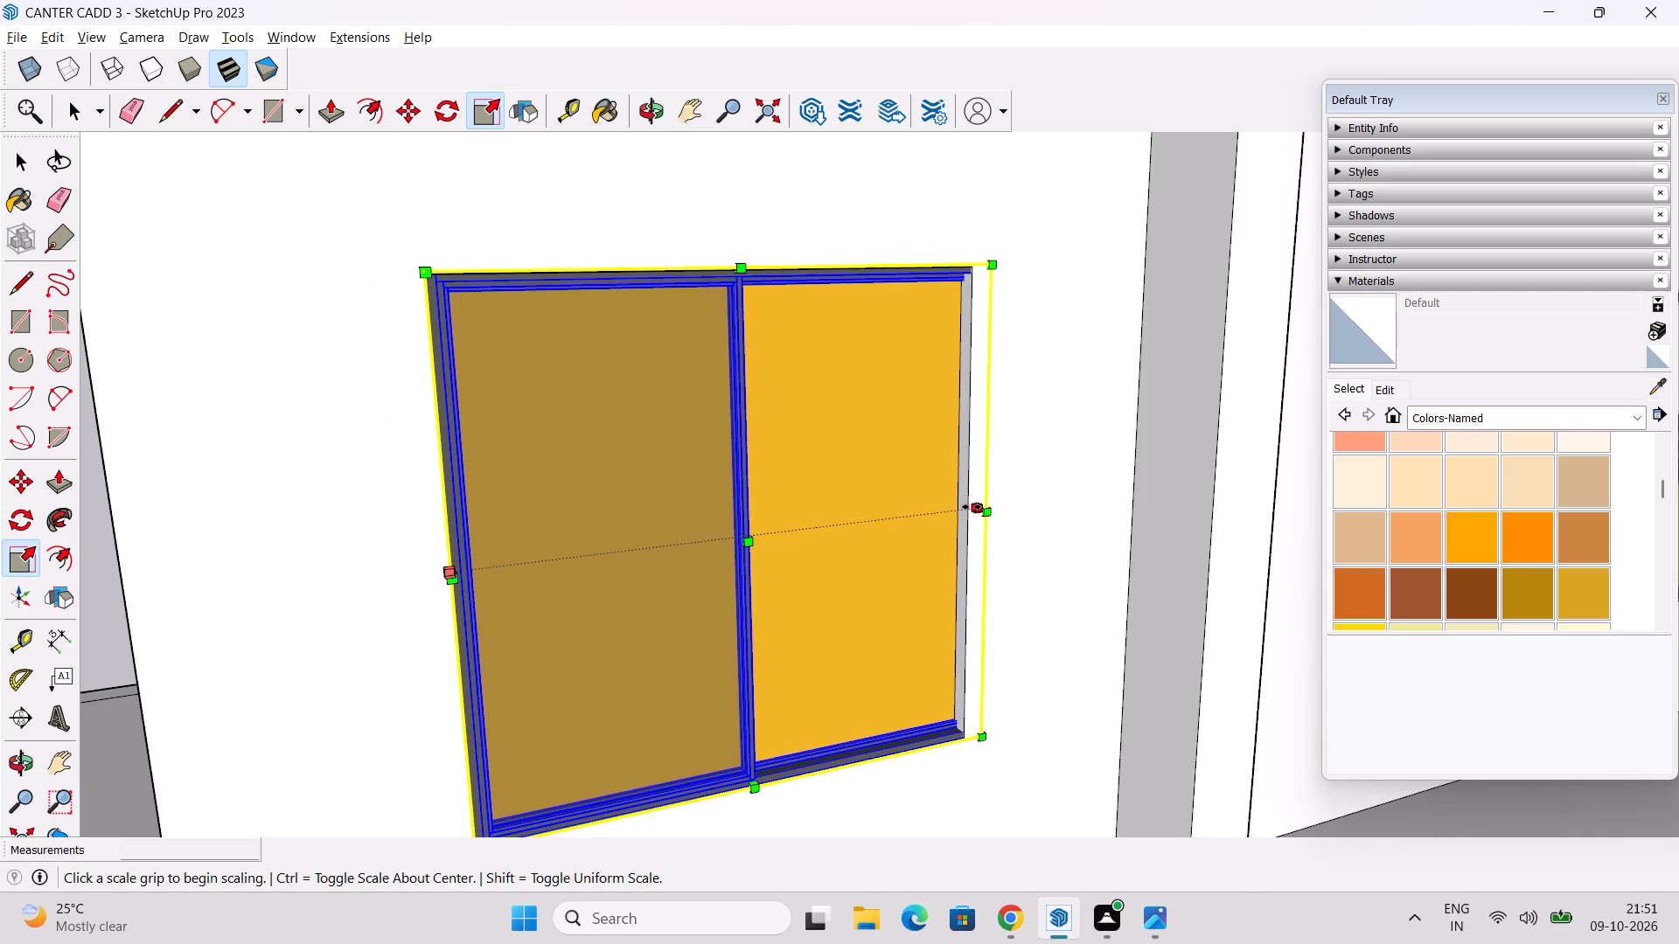
pyautogui.moveTo(972, 507); pyautogui.dragTo(954, 510)
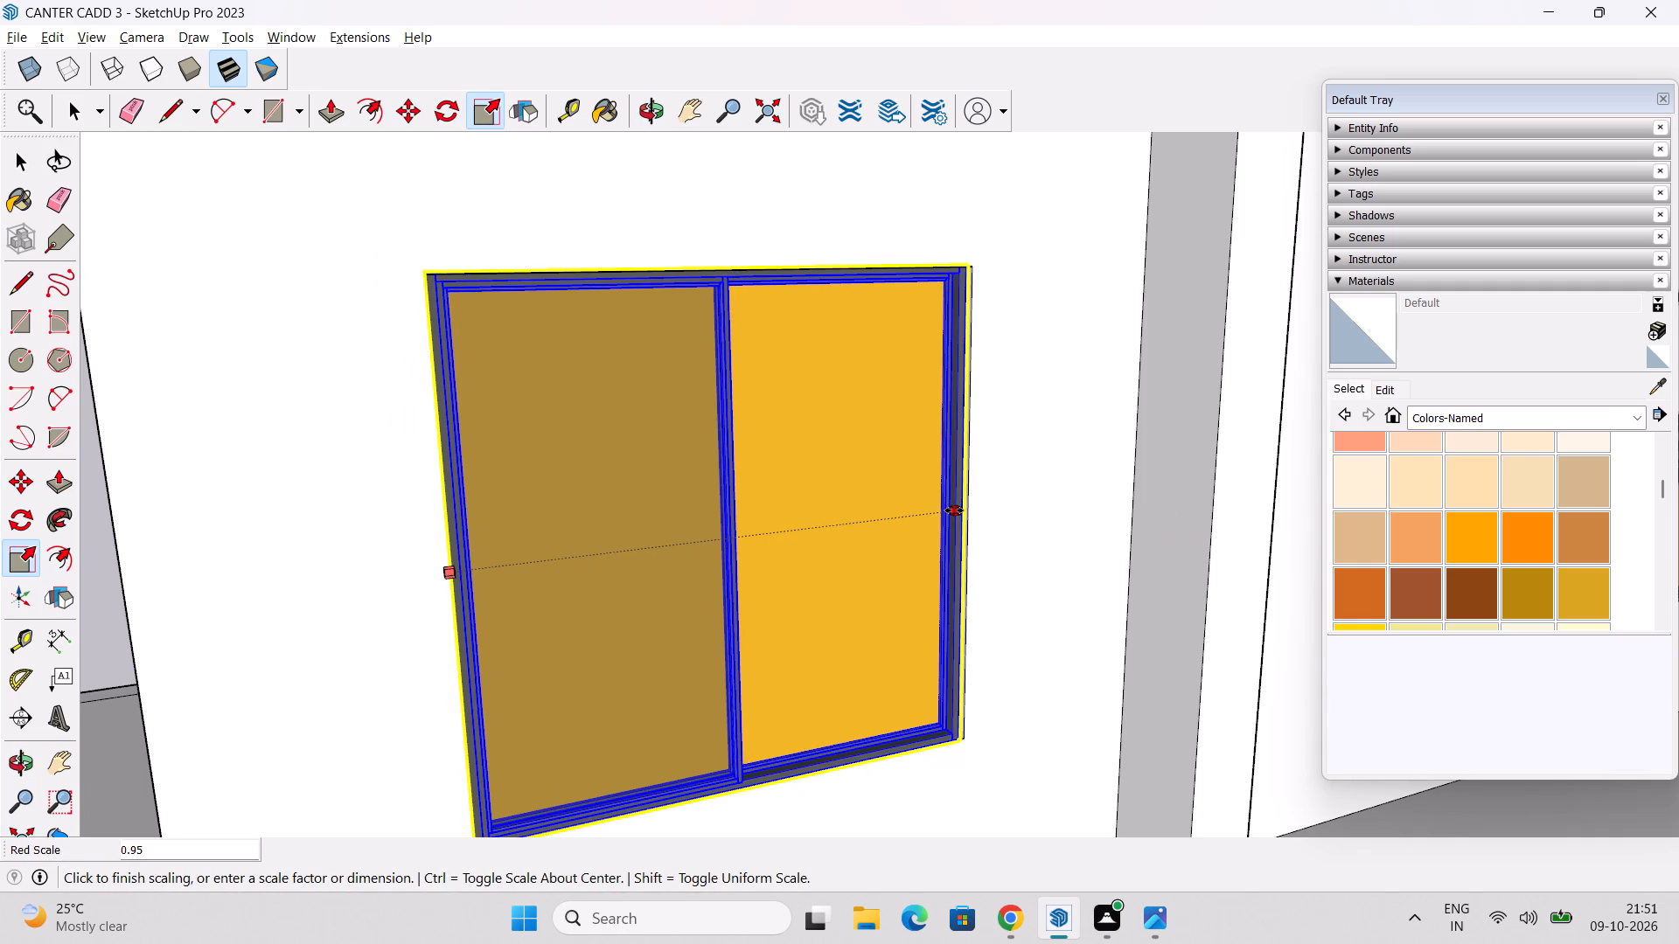
pyautogui.moveTo(954, 510); pyautogui.dragTo(957, 507)
# Fine-tune the window's width by a scale of about 1.01 to close the gap at the opening's edge, and deselect it.
pyautogui.moveTo(949, 527); pyautogui.dragTo(801, 516, button='middle')
pyautogui.moveTo(848, 508); pyautogui.dragTo(845, 529, button='middle')
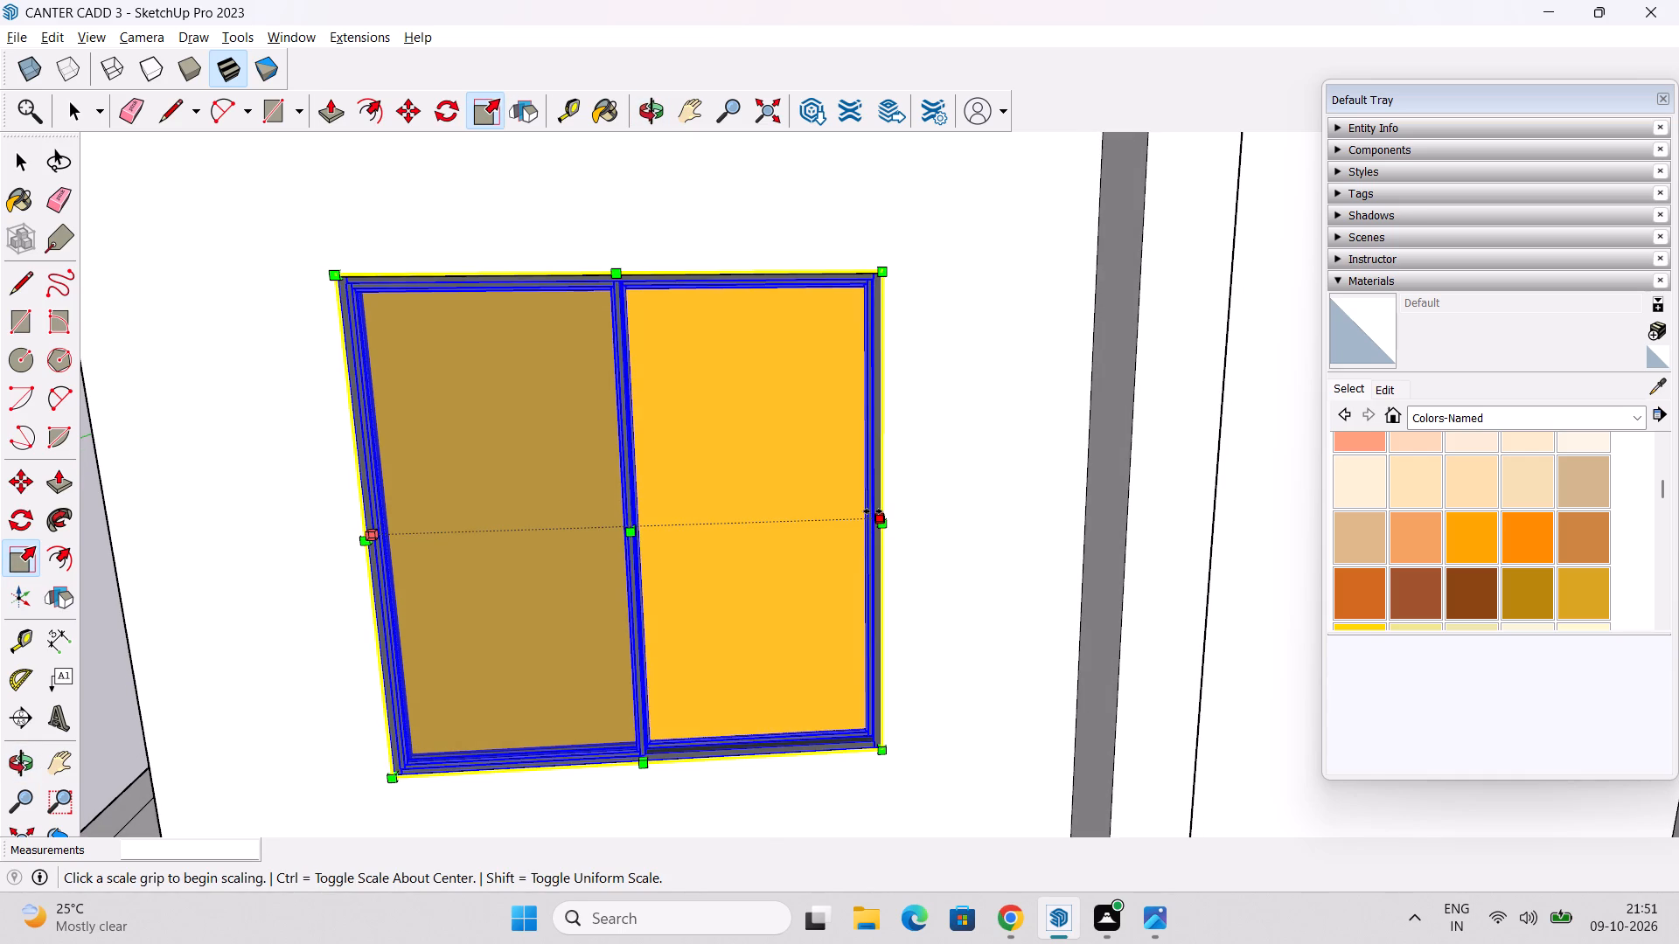
pyautogui.click(873, 510)
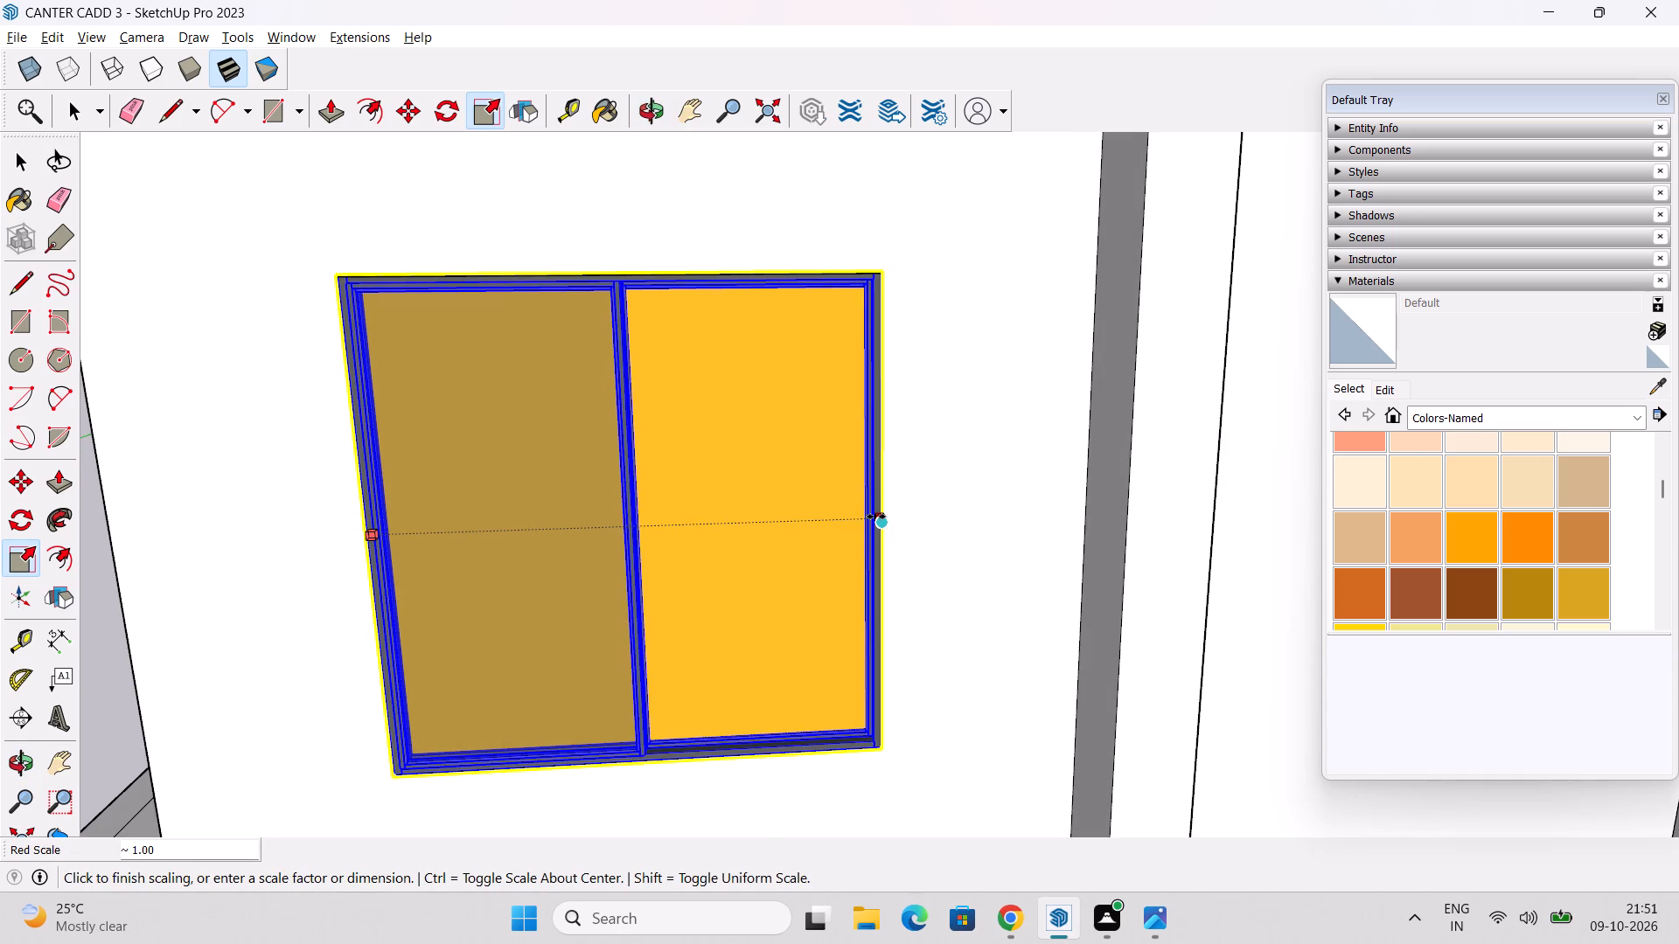
pyautogui.scroll(4, 876, 517)
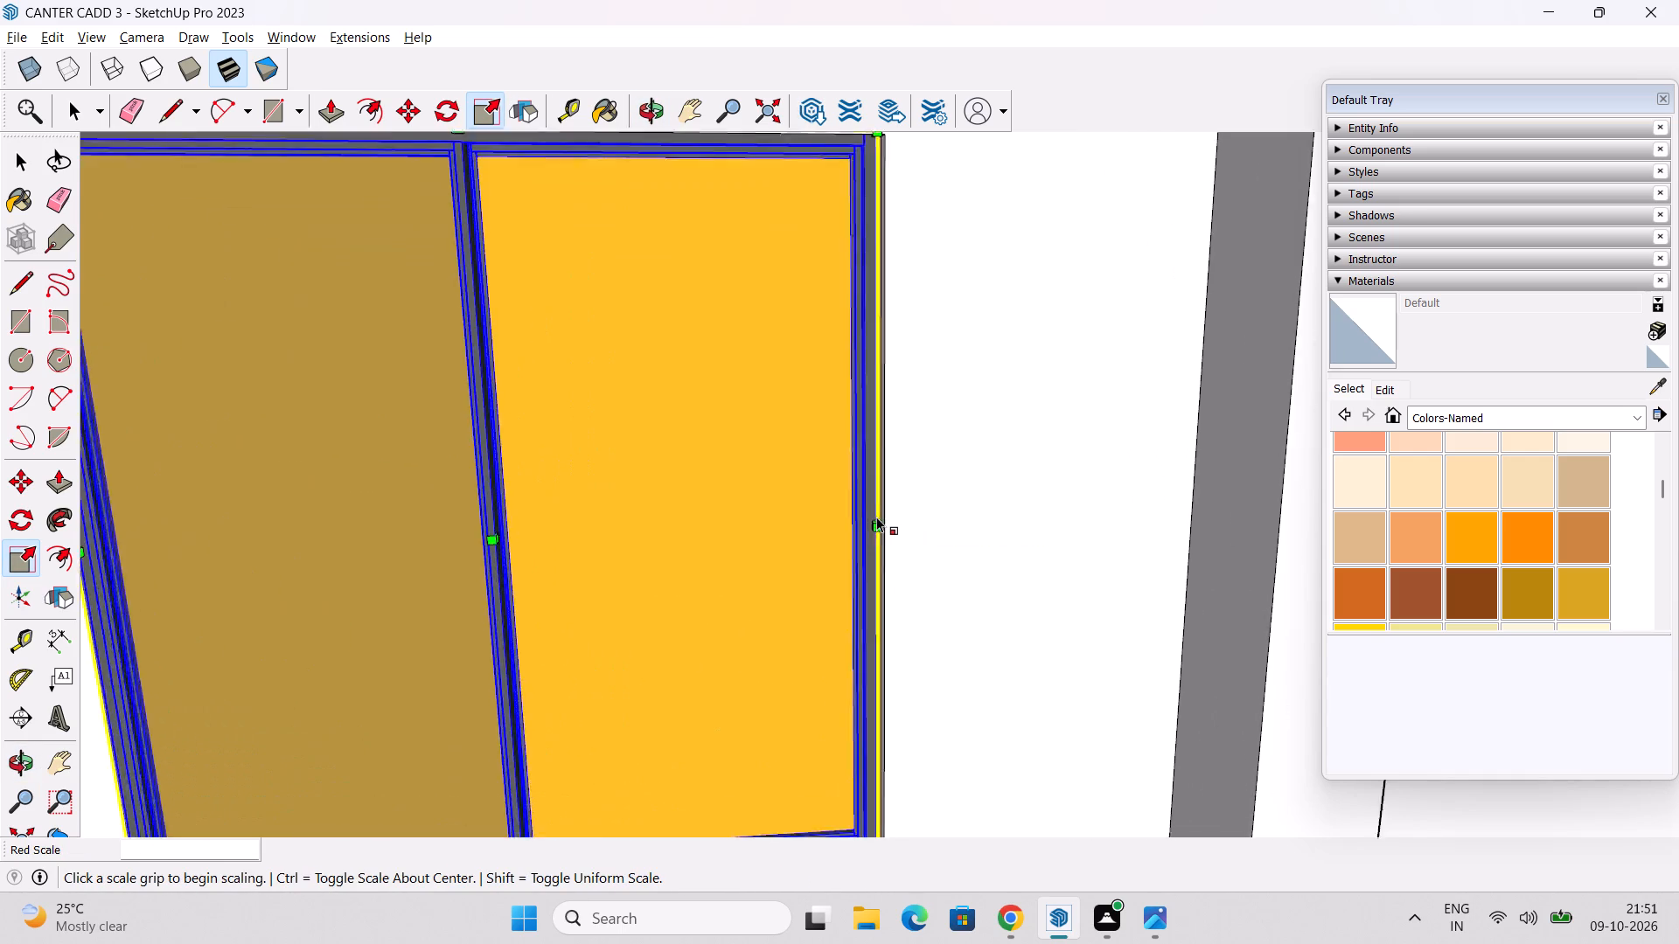
pyautogui.scroll(3, 876, 517)
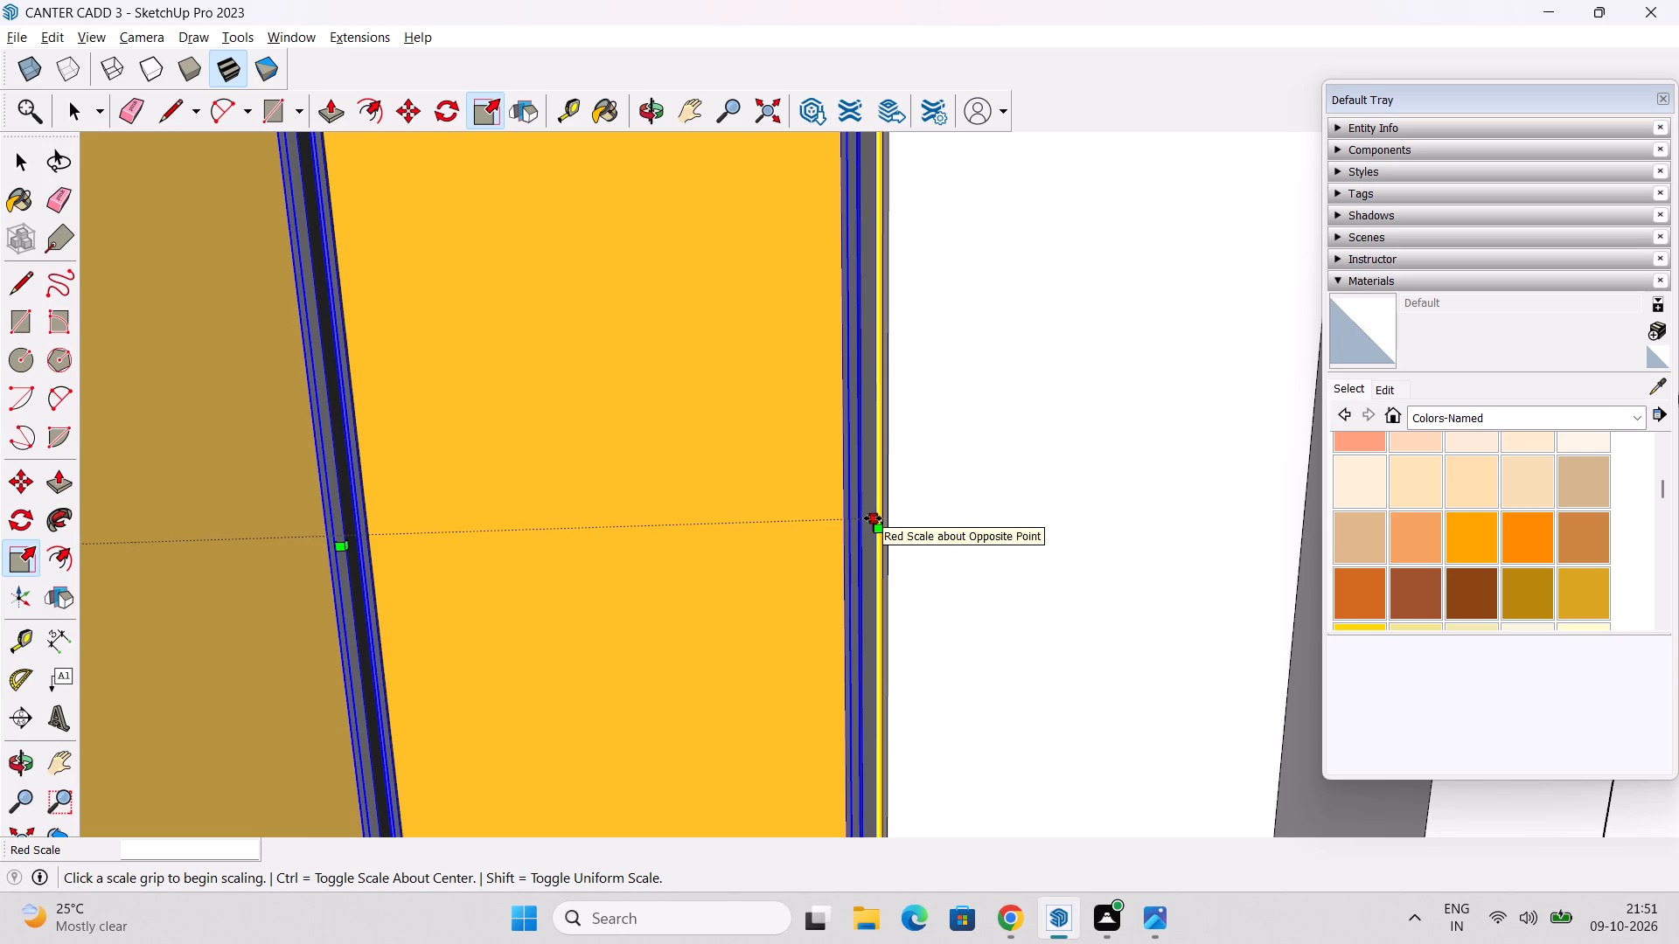
pyautogui.moveTo(868, 515); pyautogui.dragTo(881, 516)
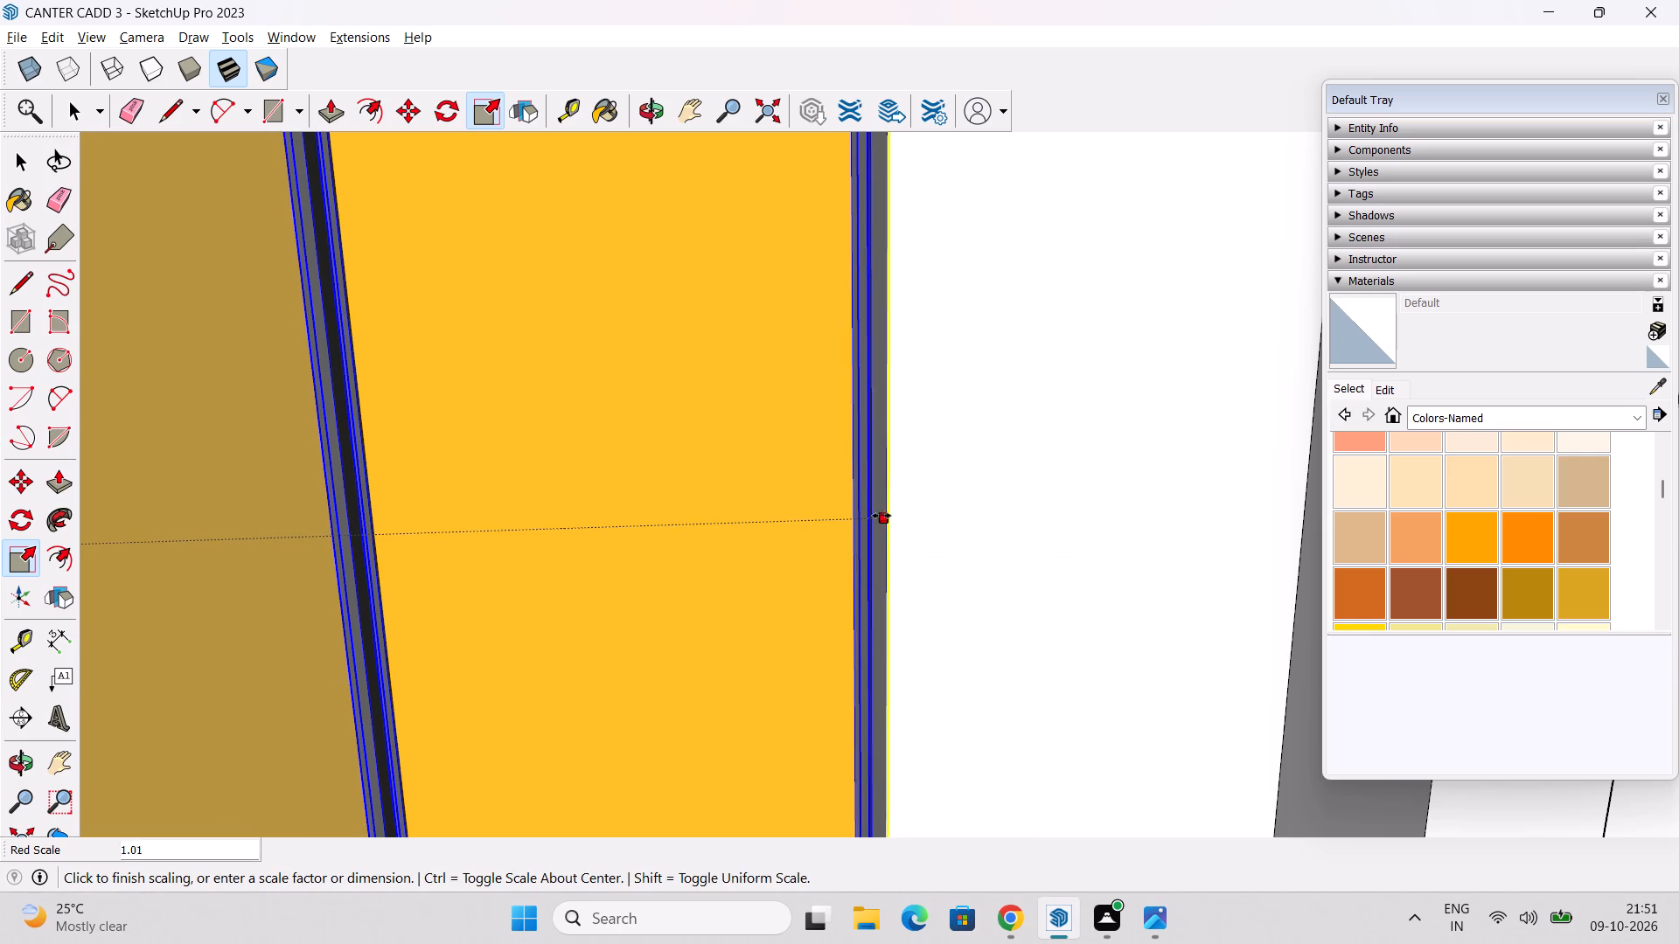
pyautogui.moveTo(881, 516); pyautogui.dragTo(884, 516)
pyautogui.scroll(-7, 884, 516)
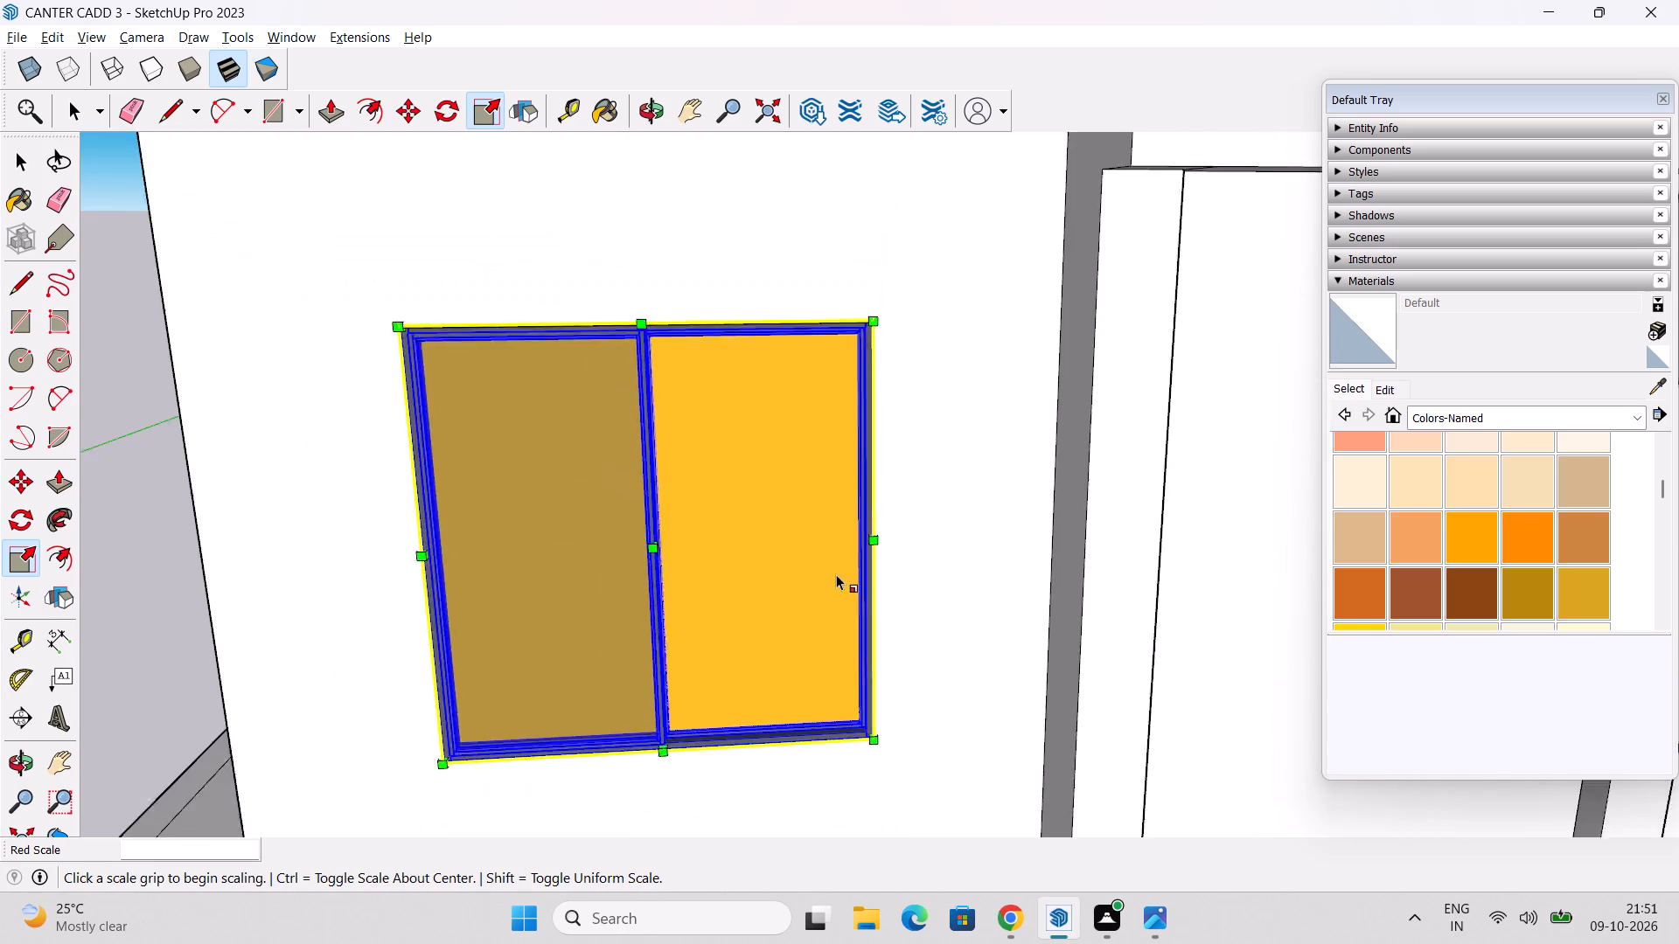
pyautogui.scroll(-4, 836, 574)
pyautogui.moveTo(833, 575); pyautogui.dragTo(831, 542, button='middle')
pyautogui.press('space')
pyautogui.click(115, 434)
# Copy the window under the side roof about 22' 3 3/8" to the lower corner of the empty framed upper-floor opening.
pyautogui.scroll(-1, 507, 509)
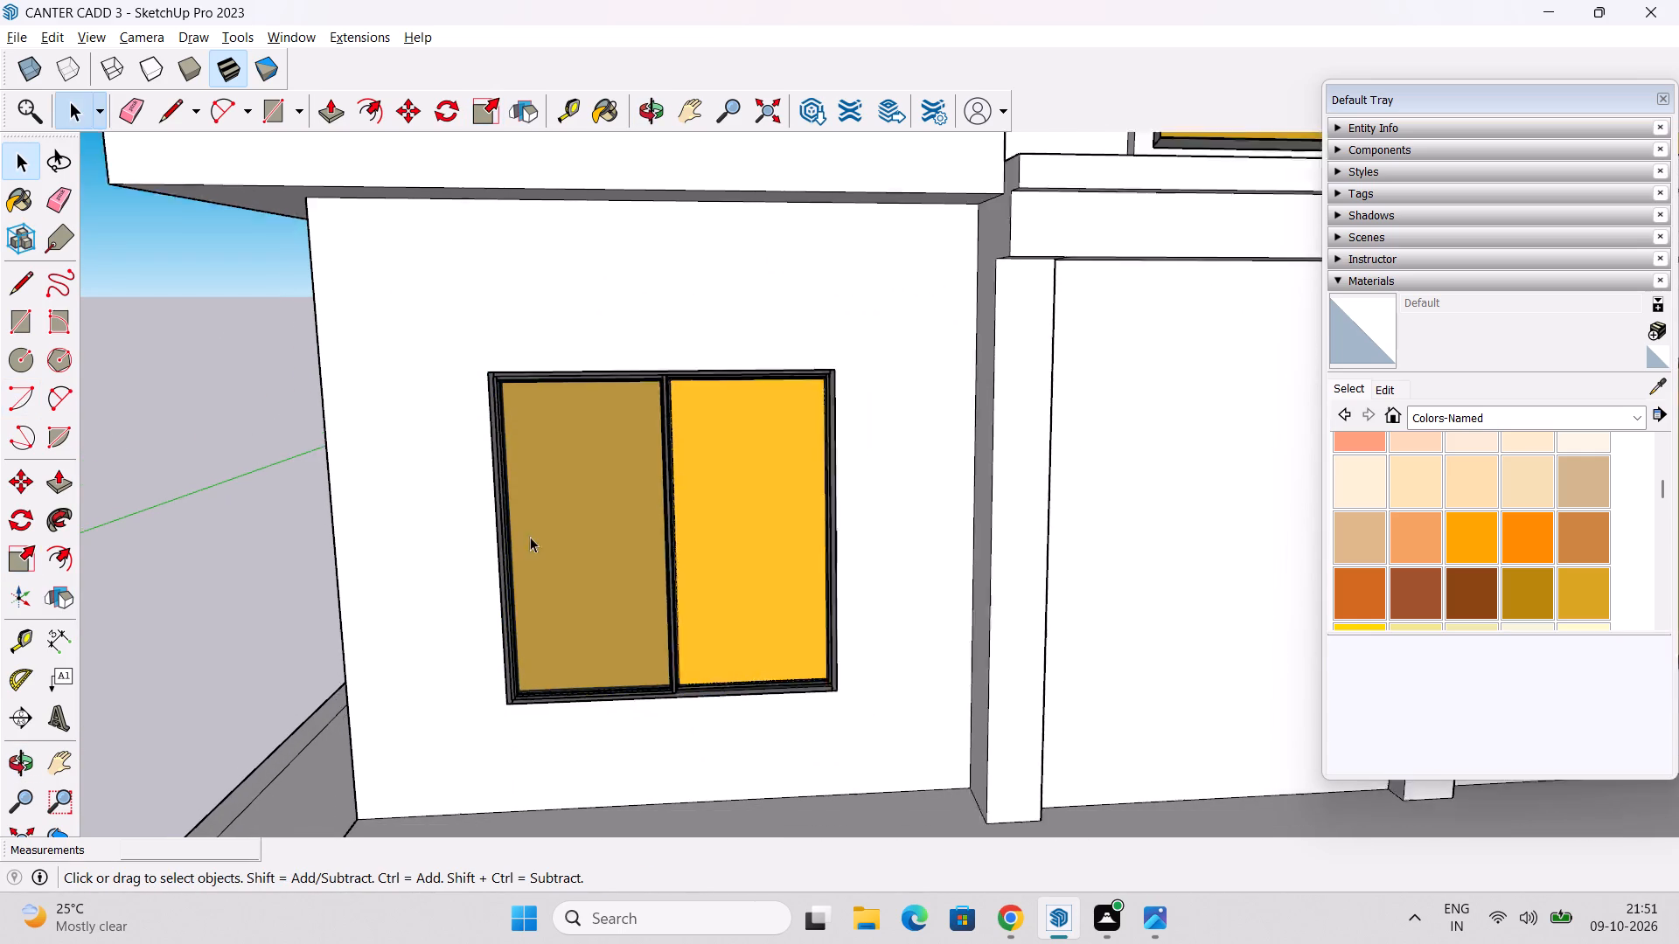
pyautogui.scroll(-2, 530, 537)
pyautogui.moveTo(580, 587); pyautogui.dragTo(589, 547, button='middle')
pyautogui.scroll(-8, 596, 523)
pyautogui.moveTo(634, 553); pyautogui.dragTo(962, 582, button='middle')
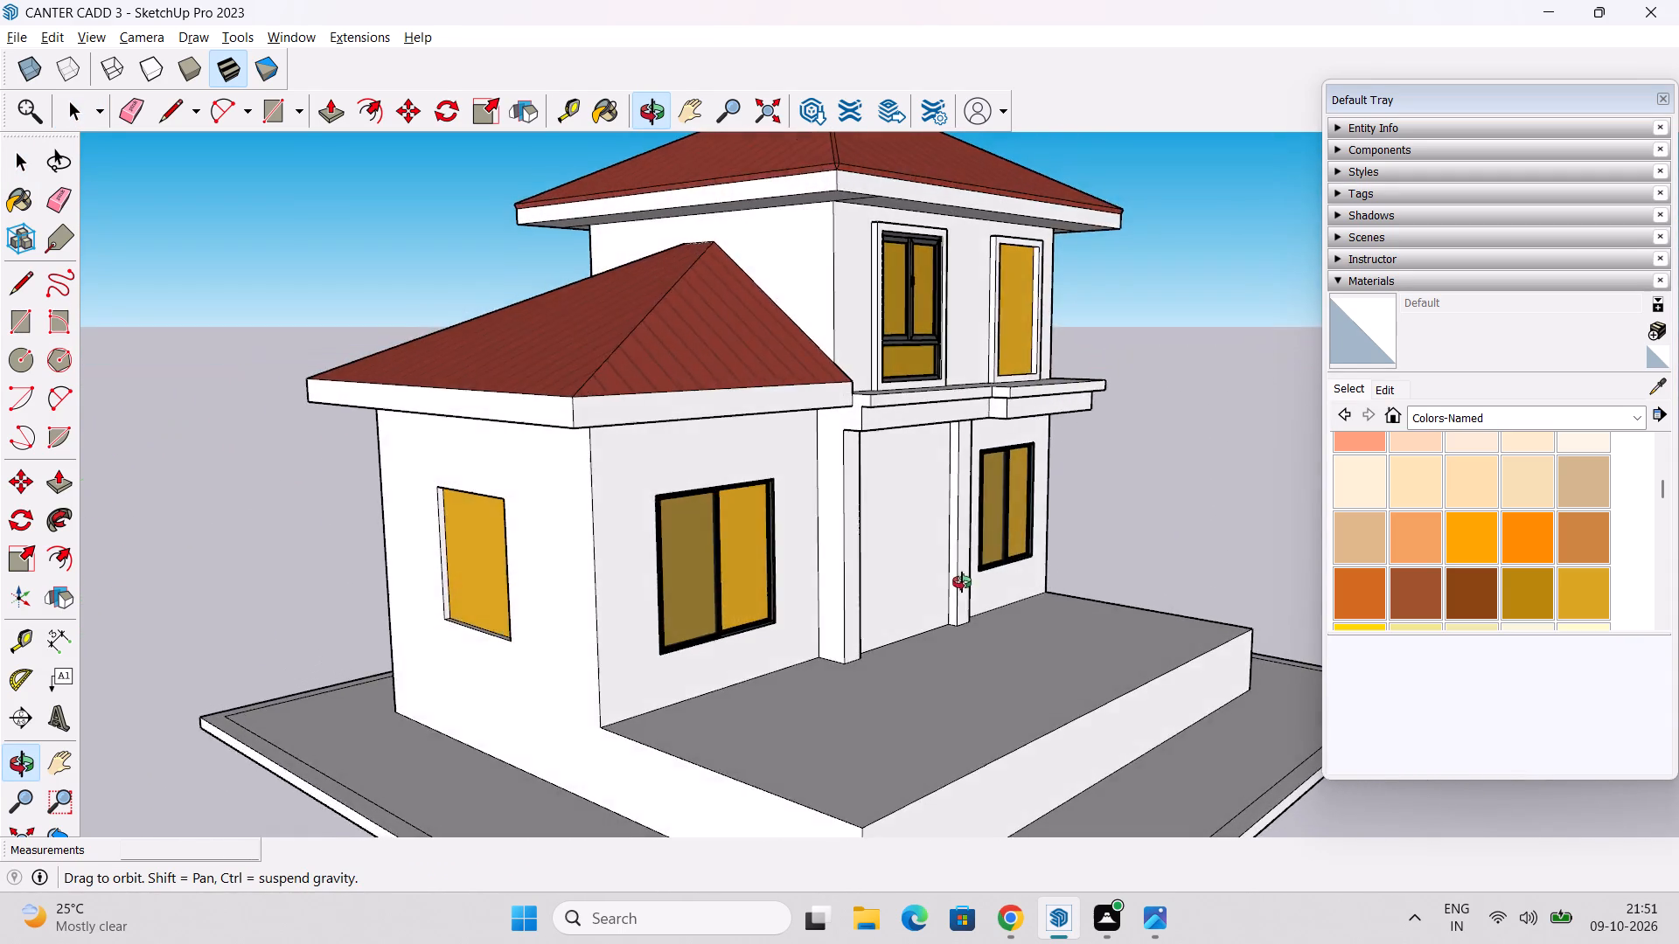
pyautogui.moveTo(962, 582); pyautogui.dragTo(778, 607, button='middle')
pyautogui.click(648, 583)
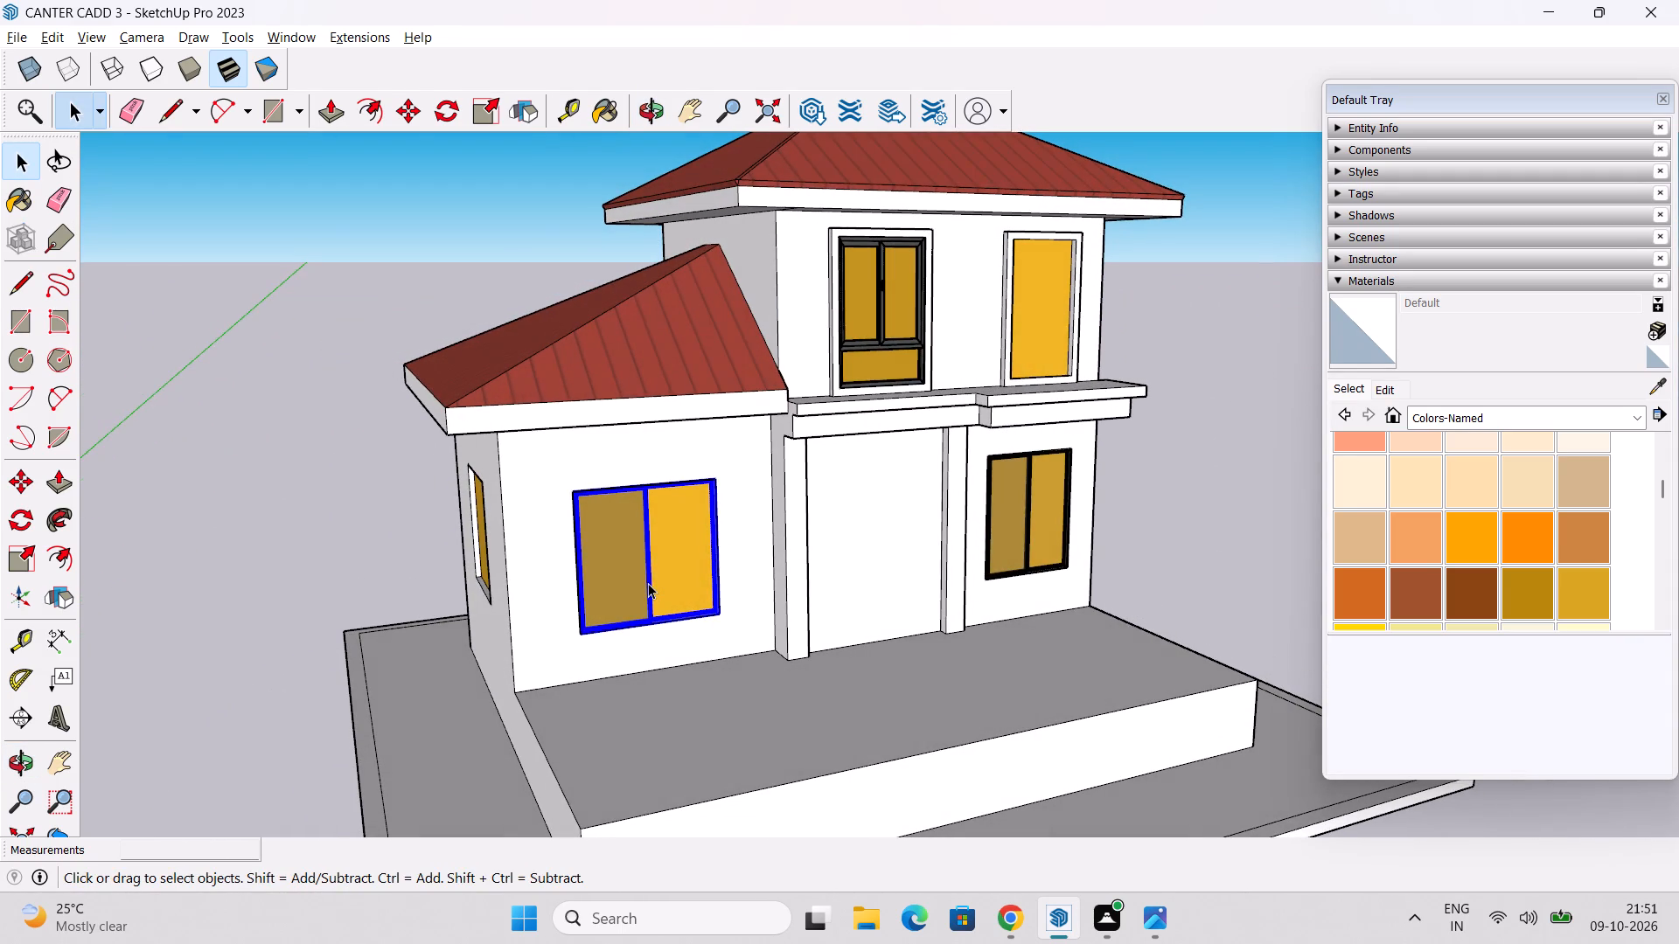
pyautogui.press('m')
pyautogui.scroll(5, 598, 632)
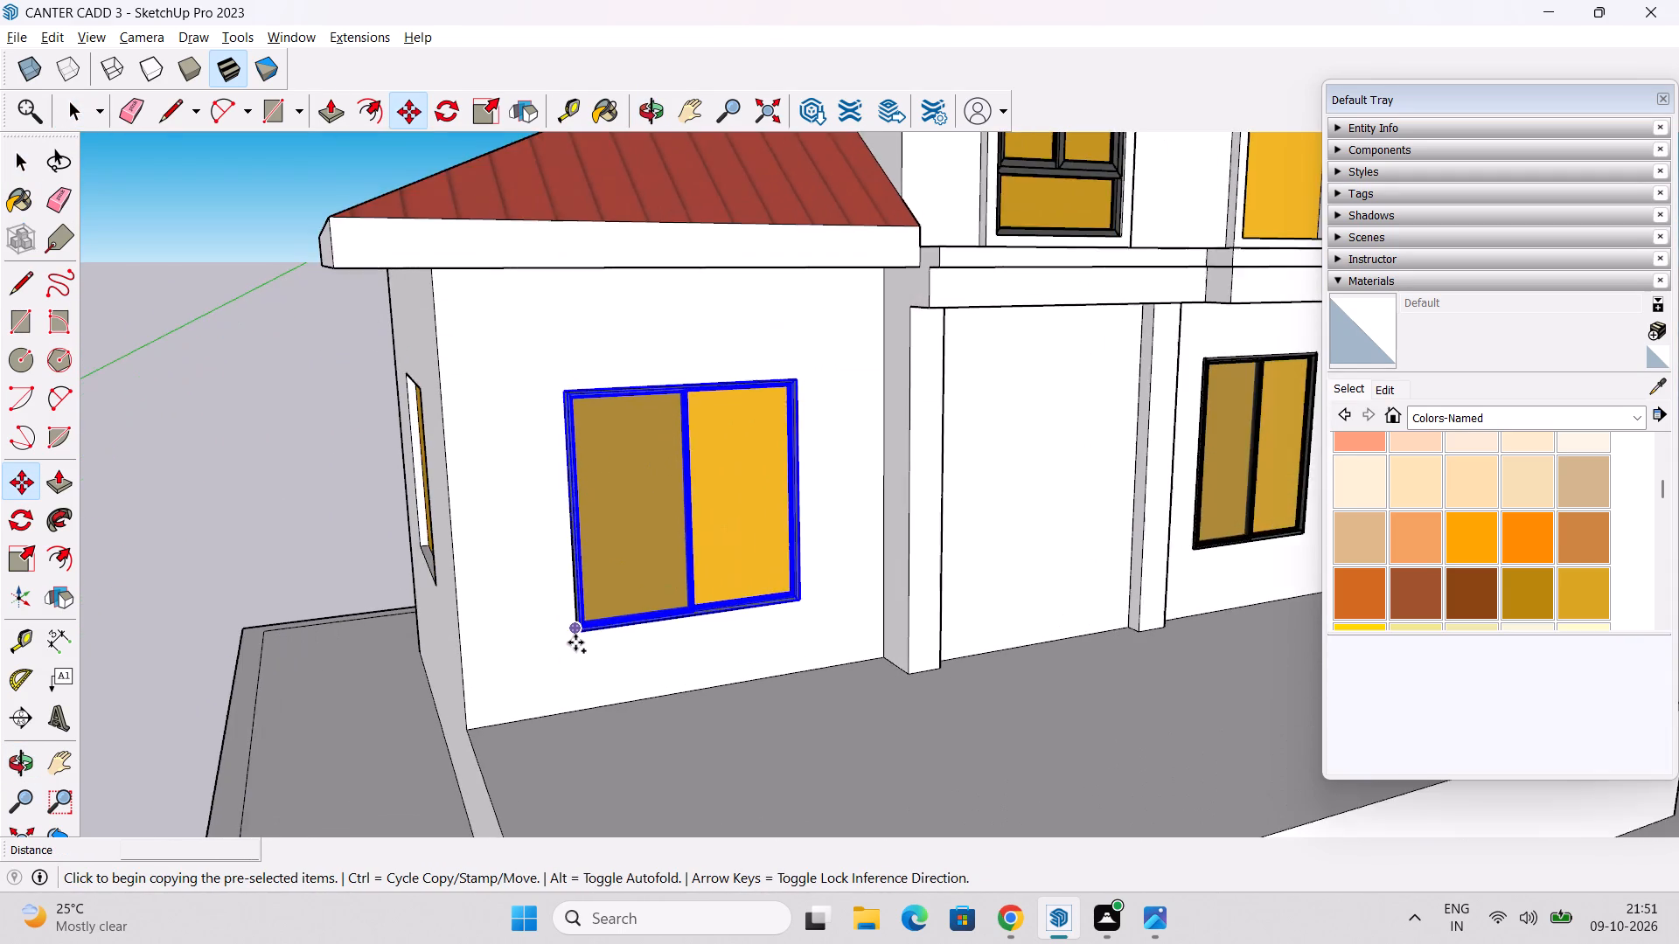
pyautogui.scroll(10, 575, 642)
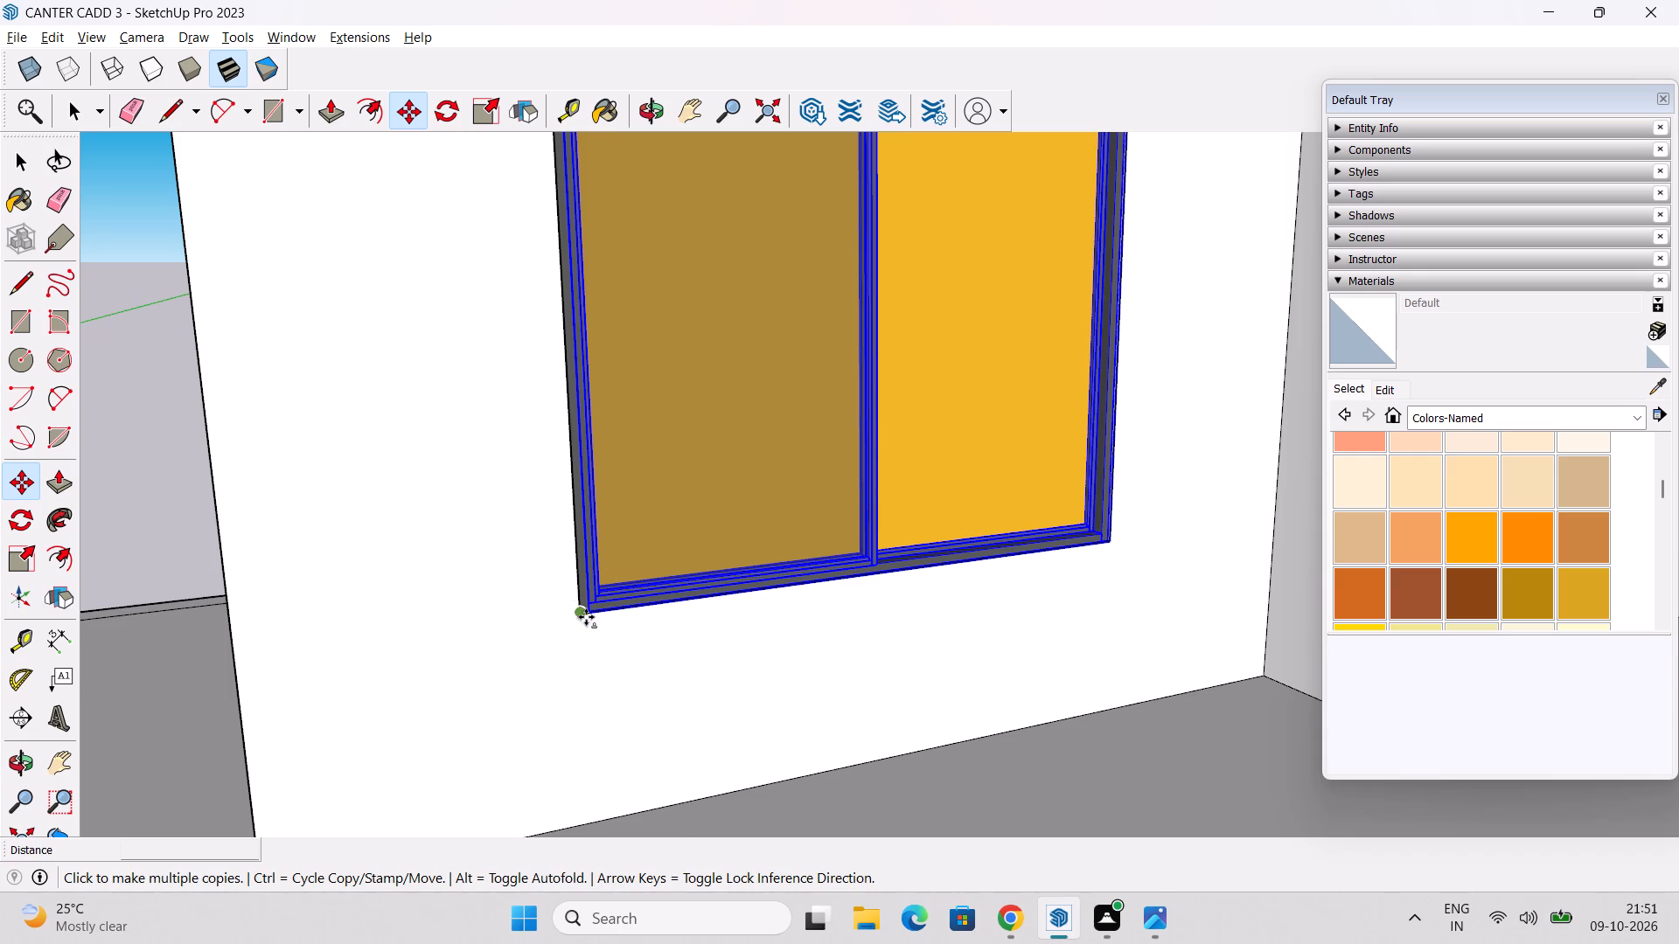
pyautogui.moveTo(584, 614); pyautogui.dragTo(603, 600)
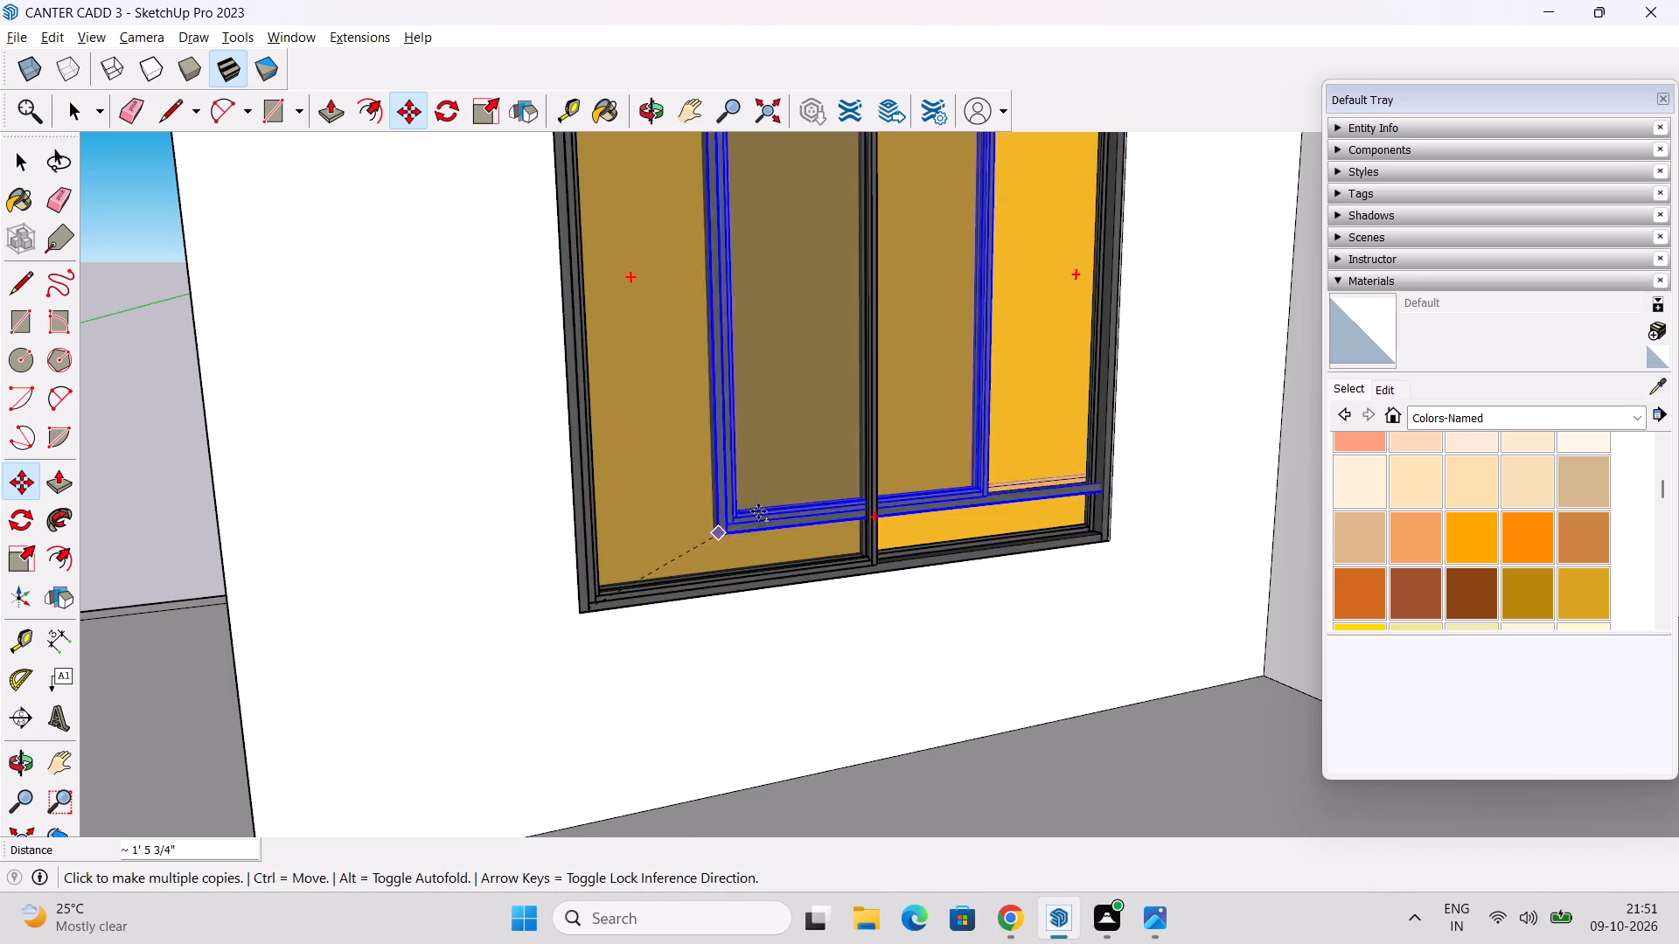
pyautogui.scroll(-5, 805, 492)
pyautogui.moveTo(1007, 462); pyautogui.dragTo(670, 622, button='middle')
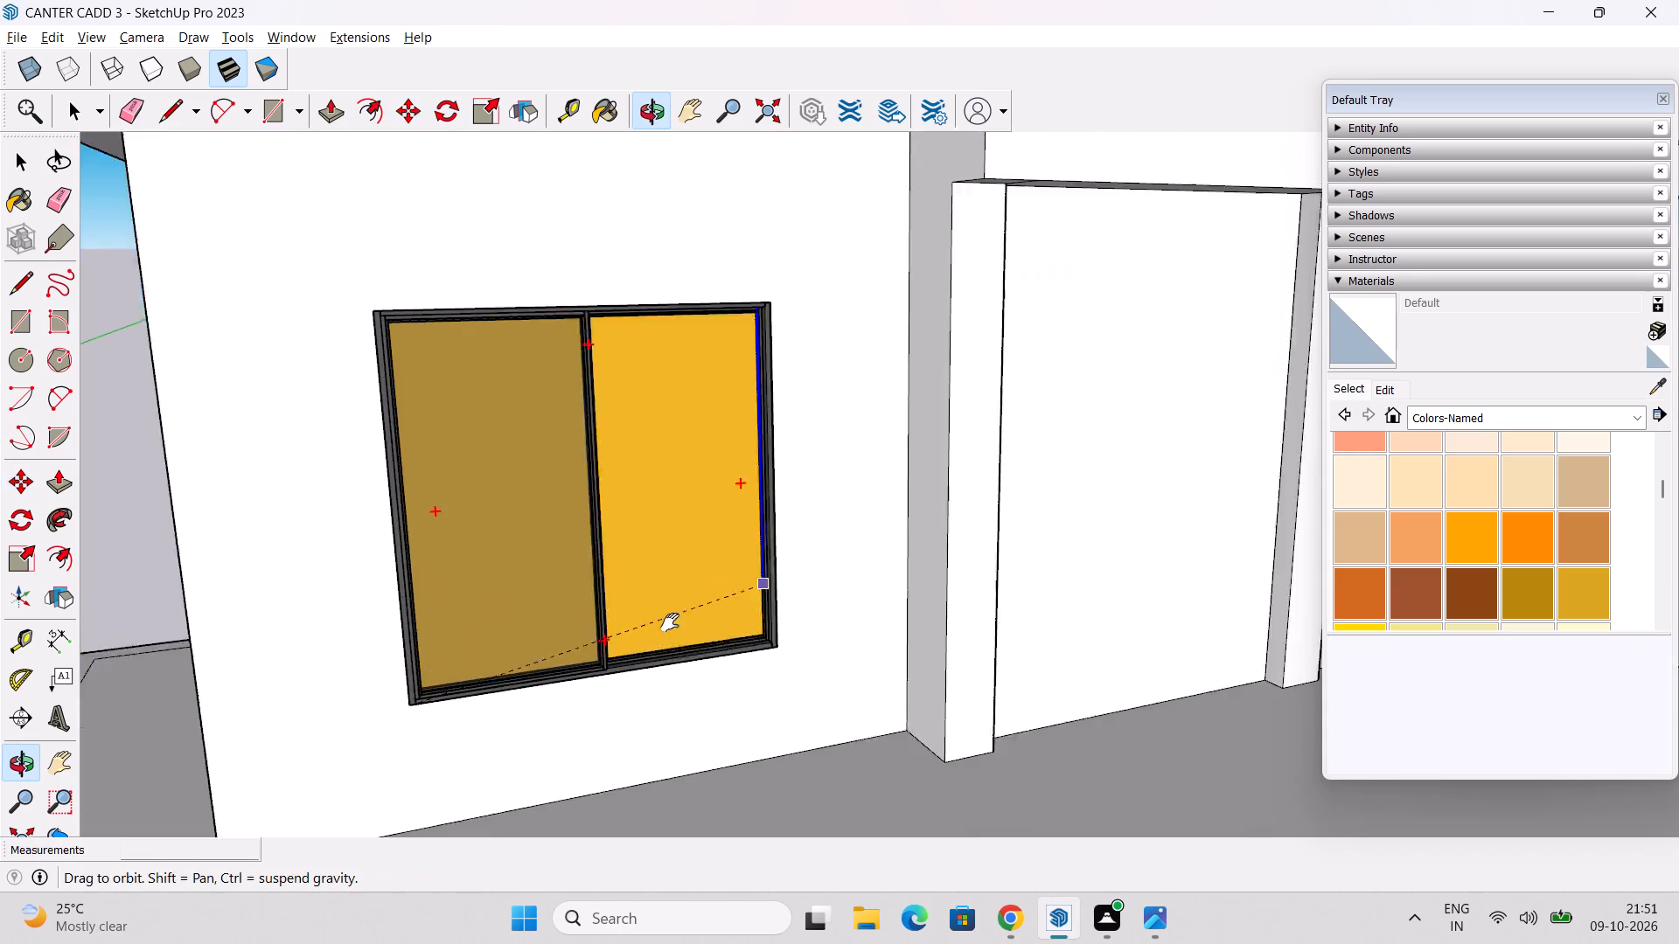
pyautogui.moveTo(670, 622); pyautogui.dragTo(648, 628, button='middle')
pyautogui.scroll(-3, 776, 509)
pyautogui.moveTo(885, 517); pyautogui.dragTo(418, 708, button='middle')
pyautogui.moveTo(722, 495); pyautogui.dragTo(581, 715, button='middle')
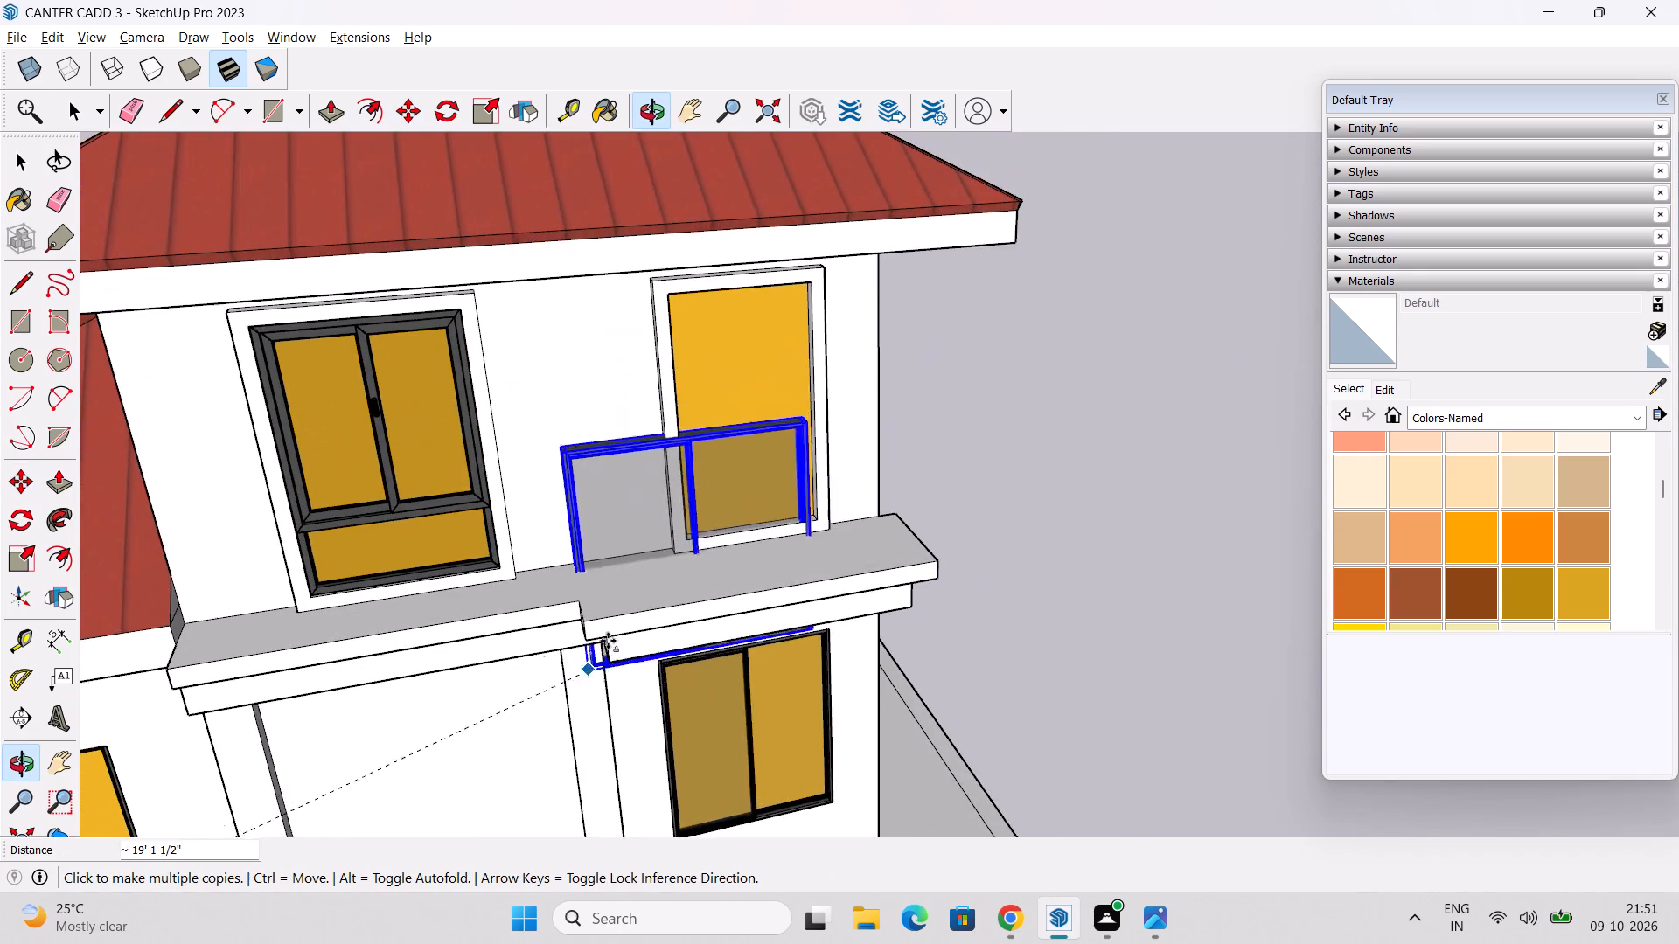
pyautogui.scroll(8, 652, 568)
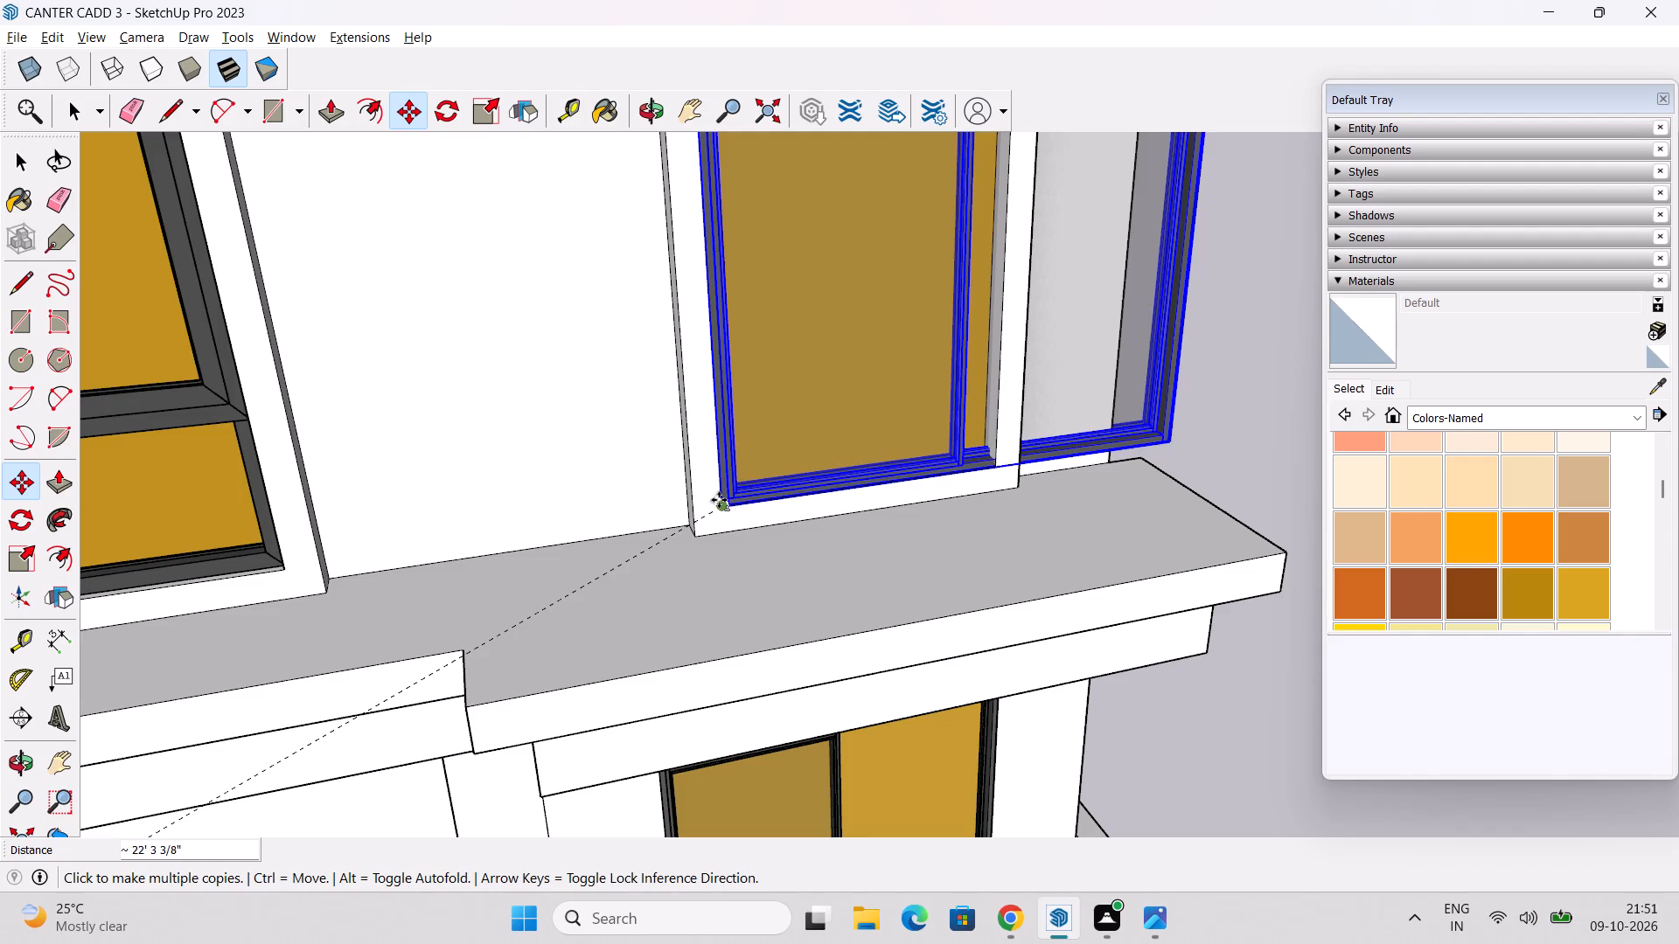
pyautogui.click(723, 506)
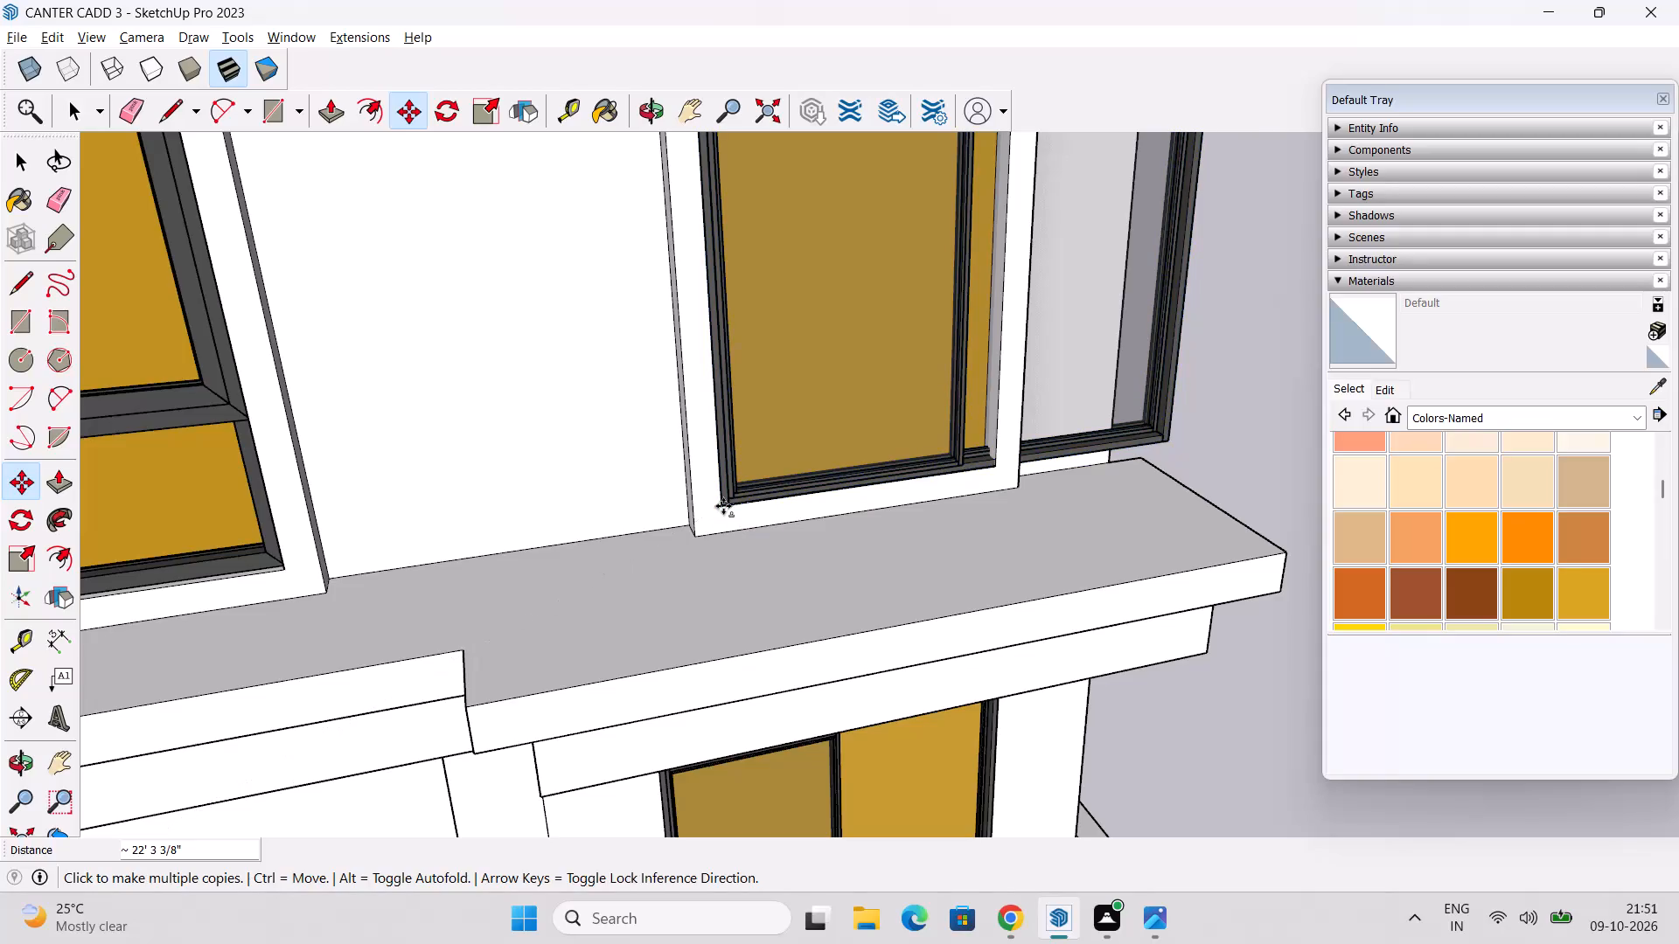
pyautogui.scroll(-2, 723, 506)
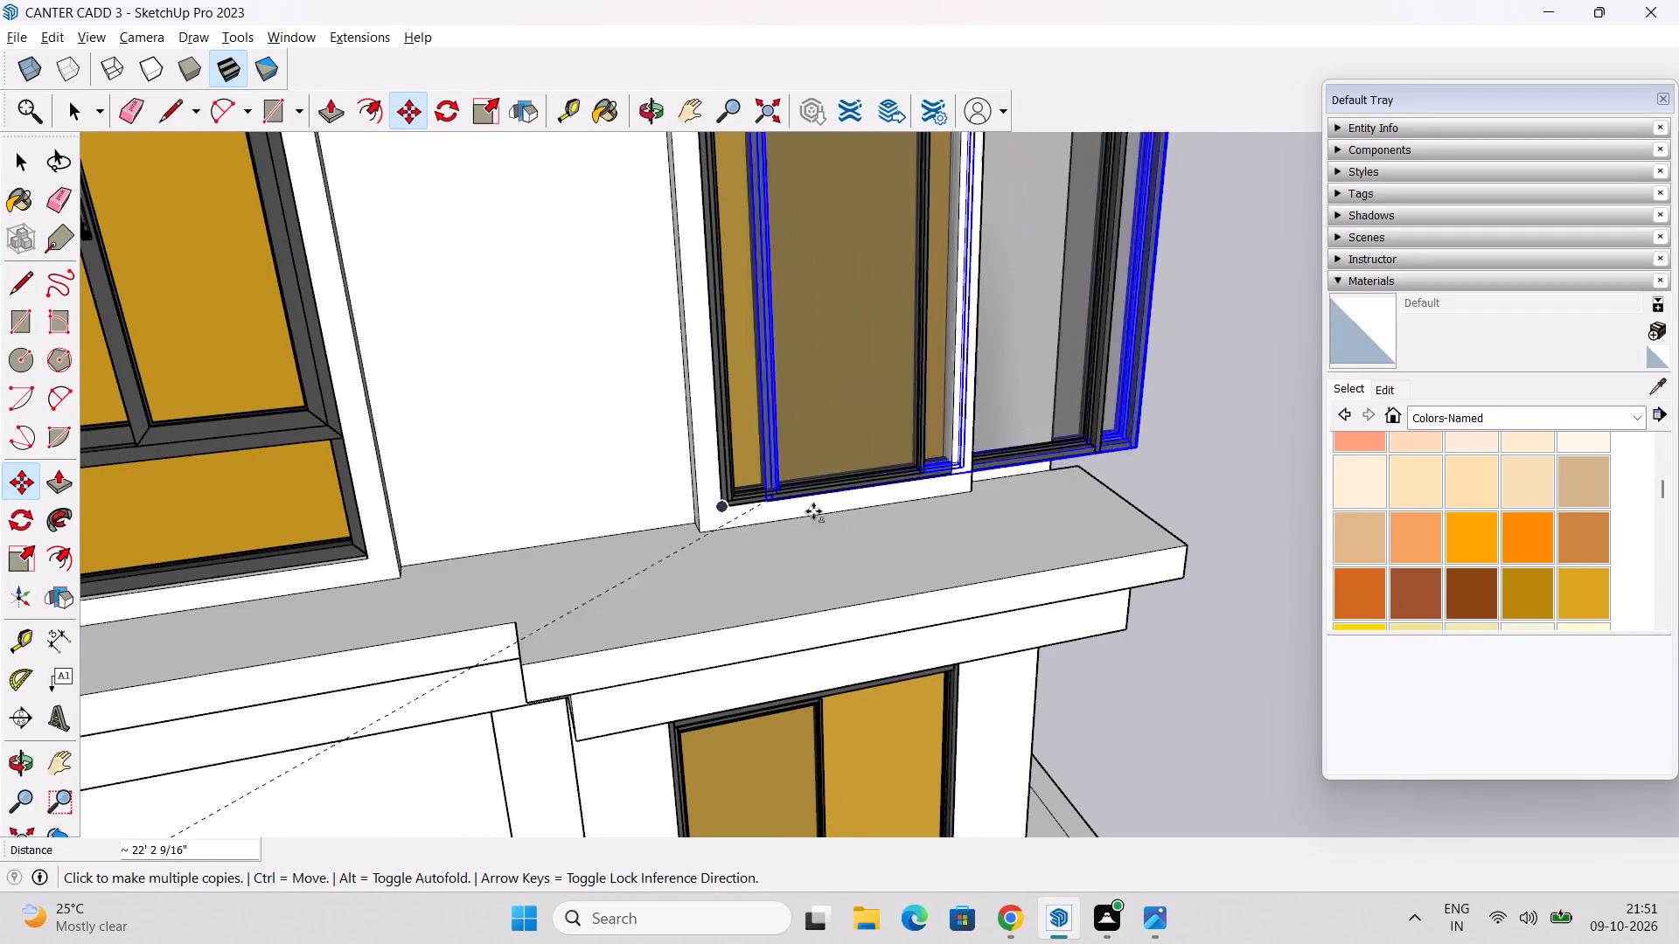
pyautogui.scroll(-5, 976, 540)
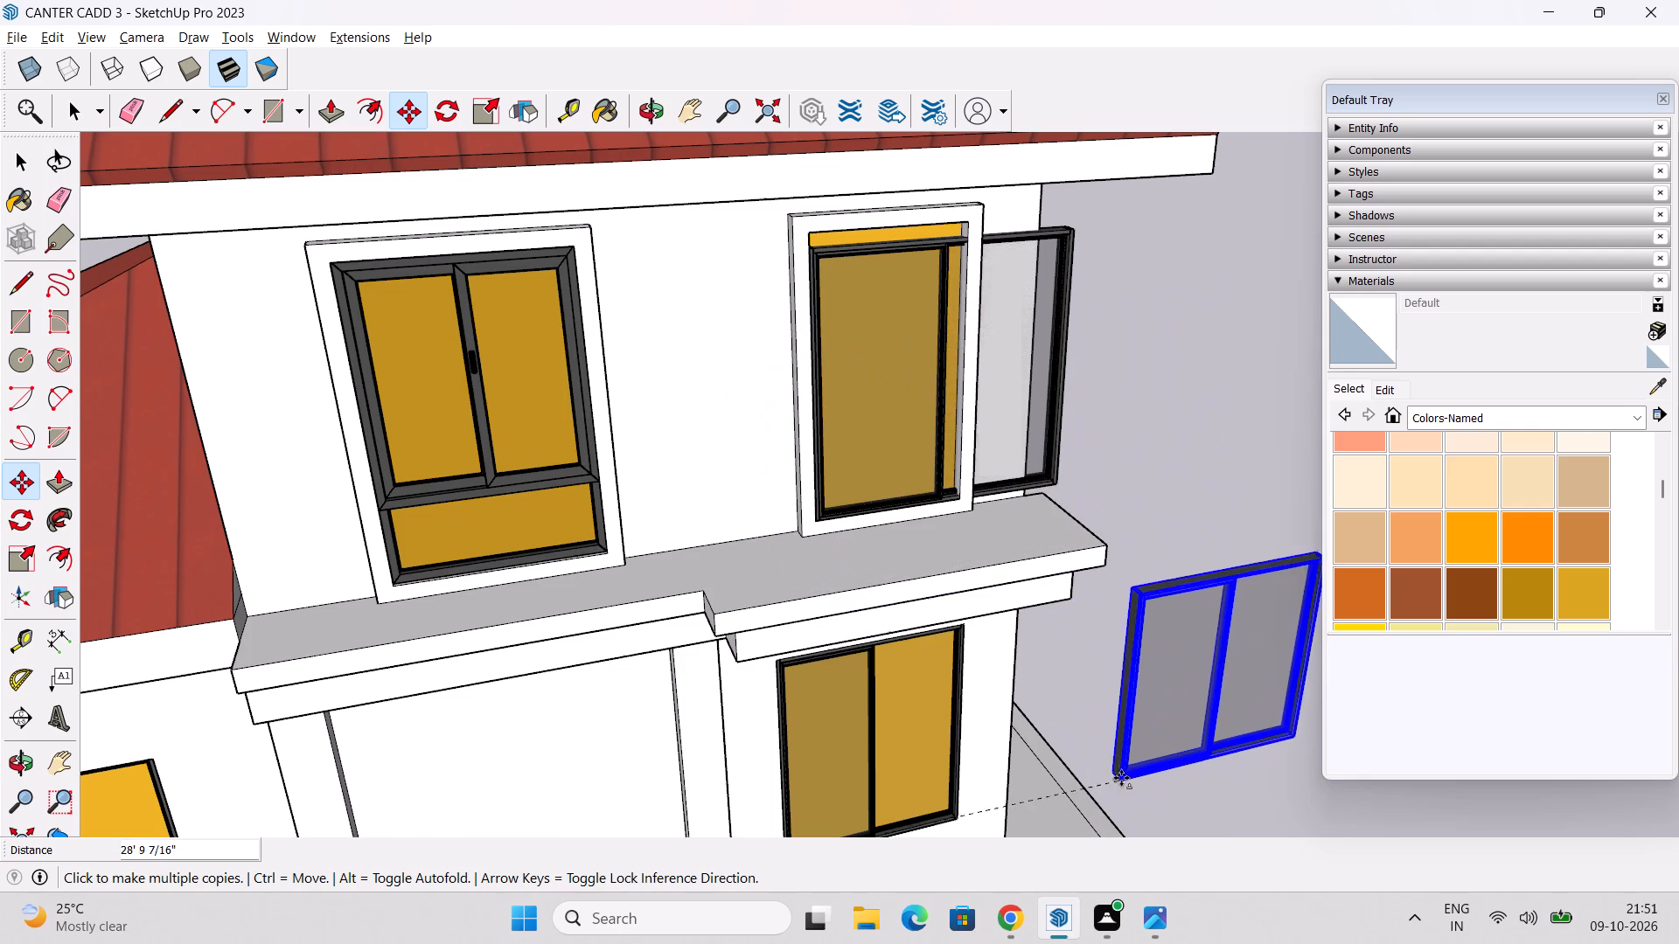
# Place a spare window copy about 28' 9 7/16" away, in the open space beside the house.
pyautogui.click(1125, 774)
pyautogui.press('space')
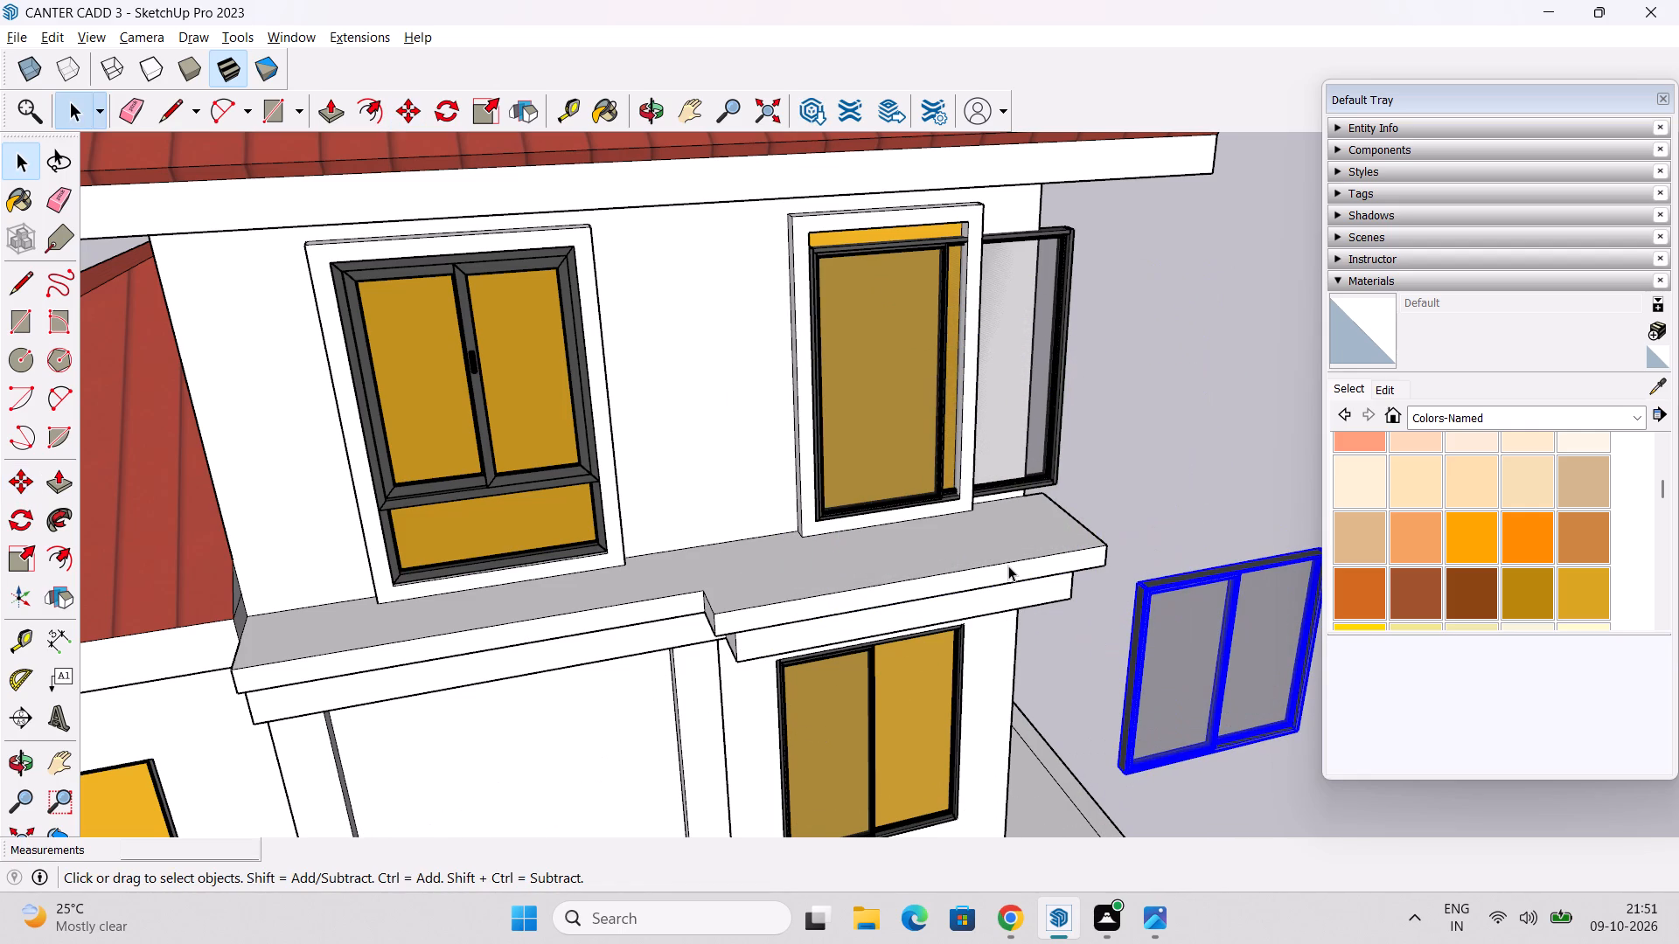
# Scale the width of the new upper-floor window down so its overhanging side fits the framed opening.
pyautogui.keyDown('shift'); pyautogui.moveTo(1008, 566); pyautogui.dragTo(887, 663, button='middle'); pyautogui.keyUp('shift')
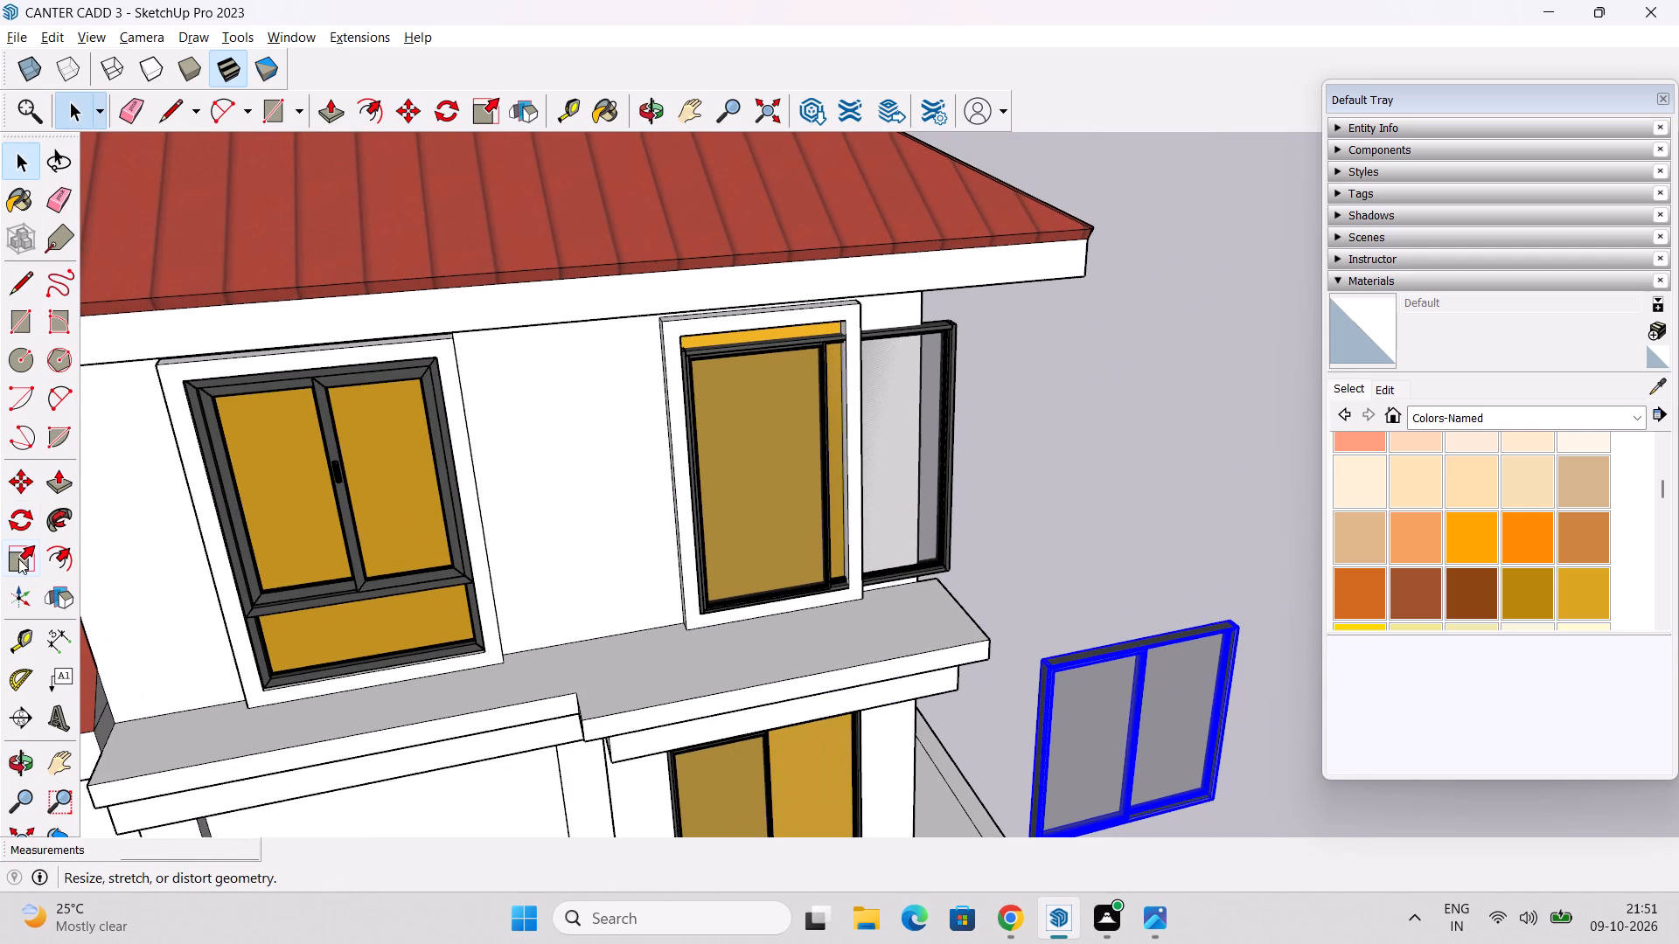
pyautogui.click(18, 559)
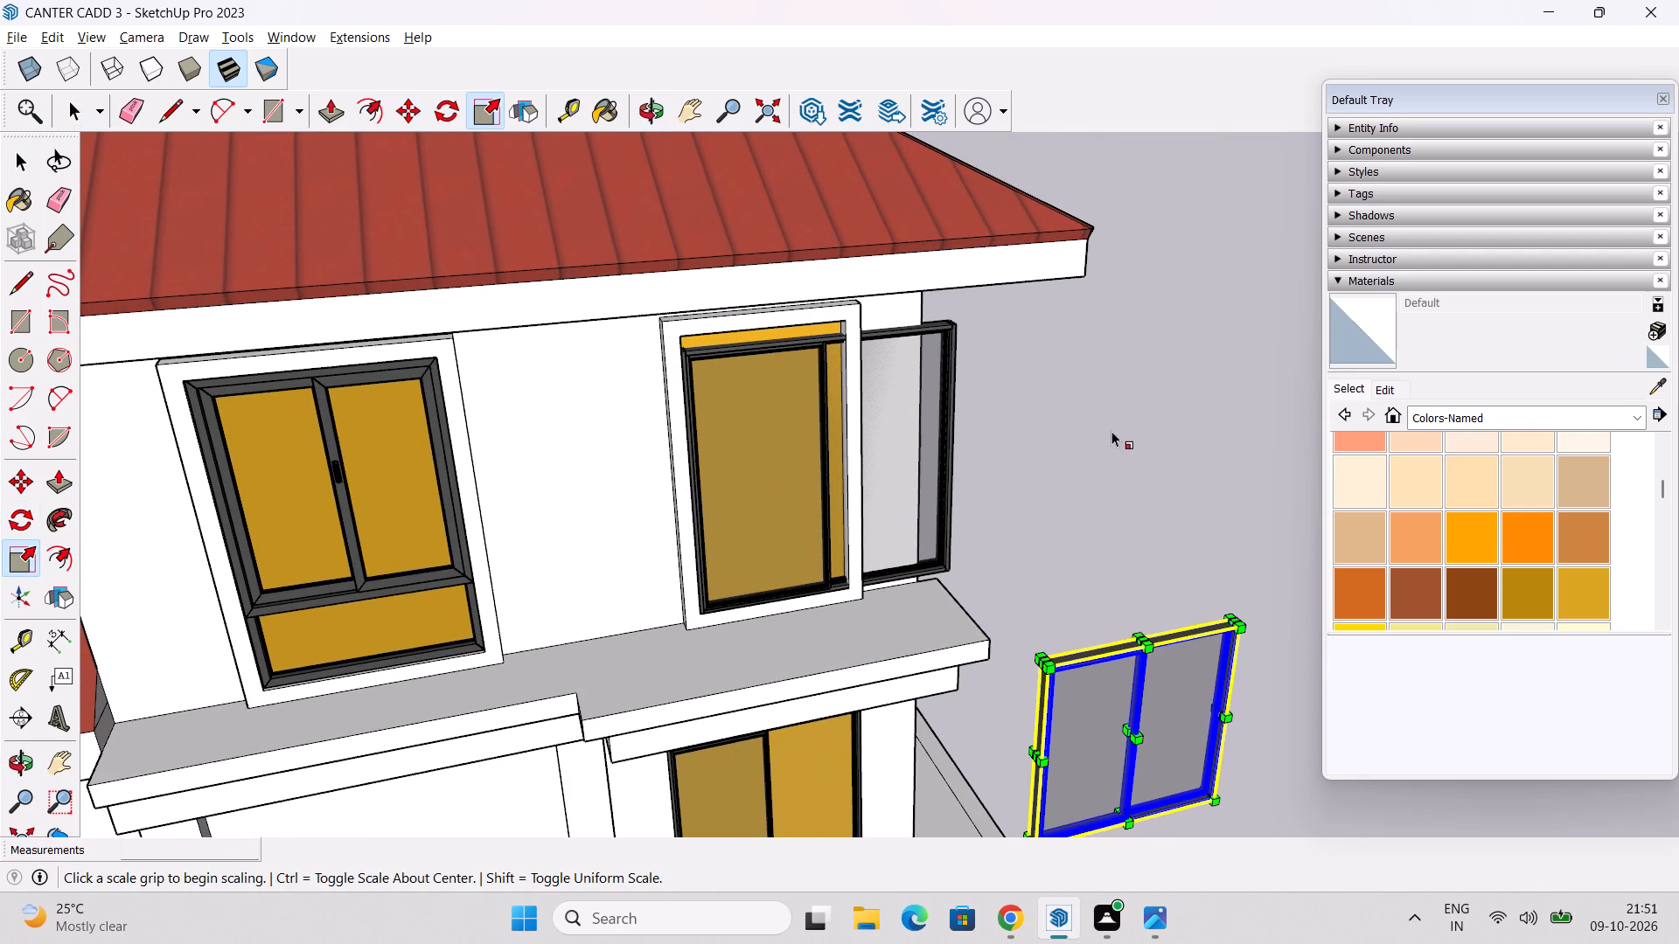
pyautogui.press('space')
pyautogui.click(753, 346)
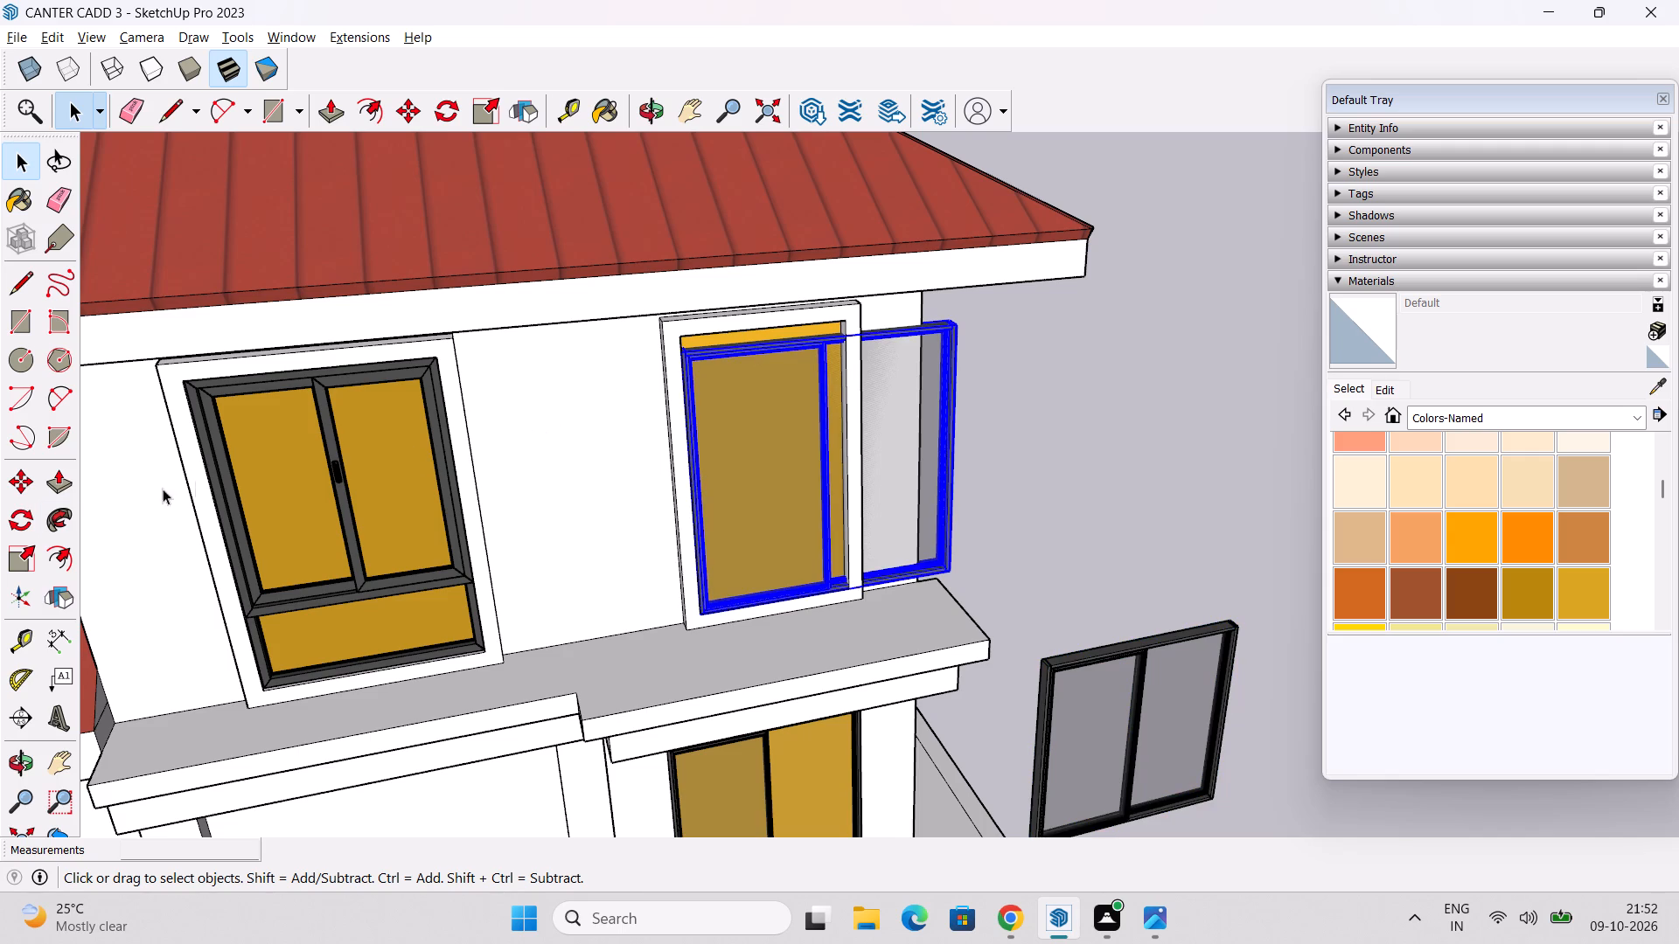
pyautogui.moveTo(18, 566); pyautogui.dragTo(66, 559)
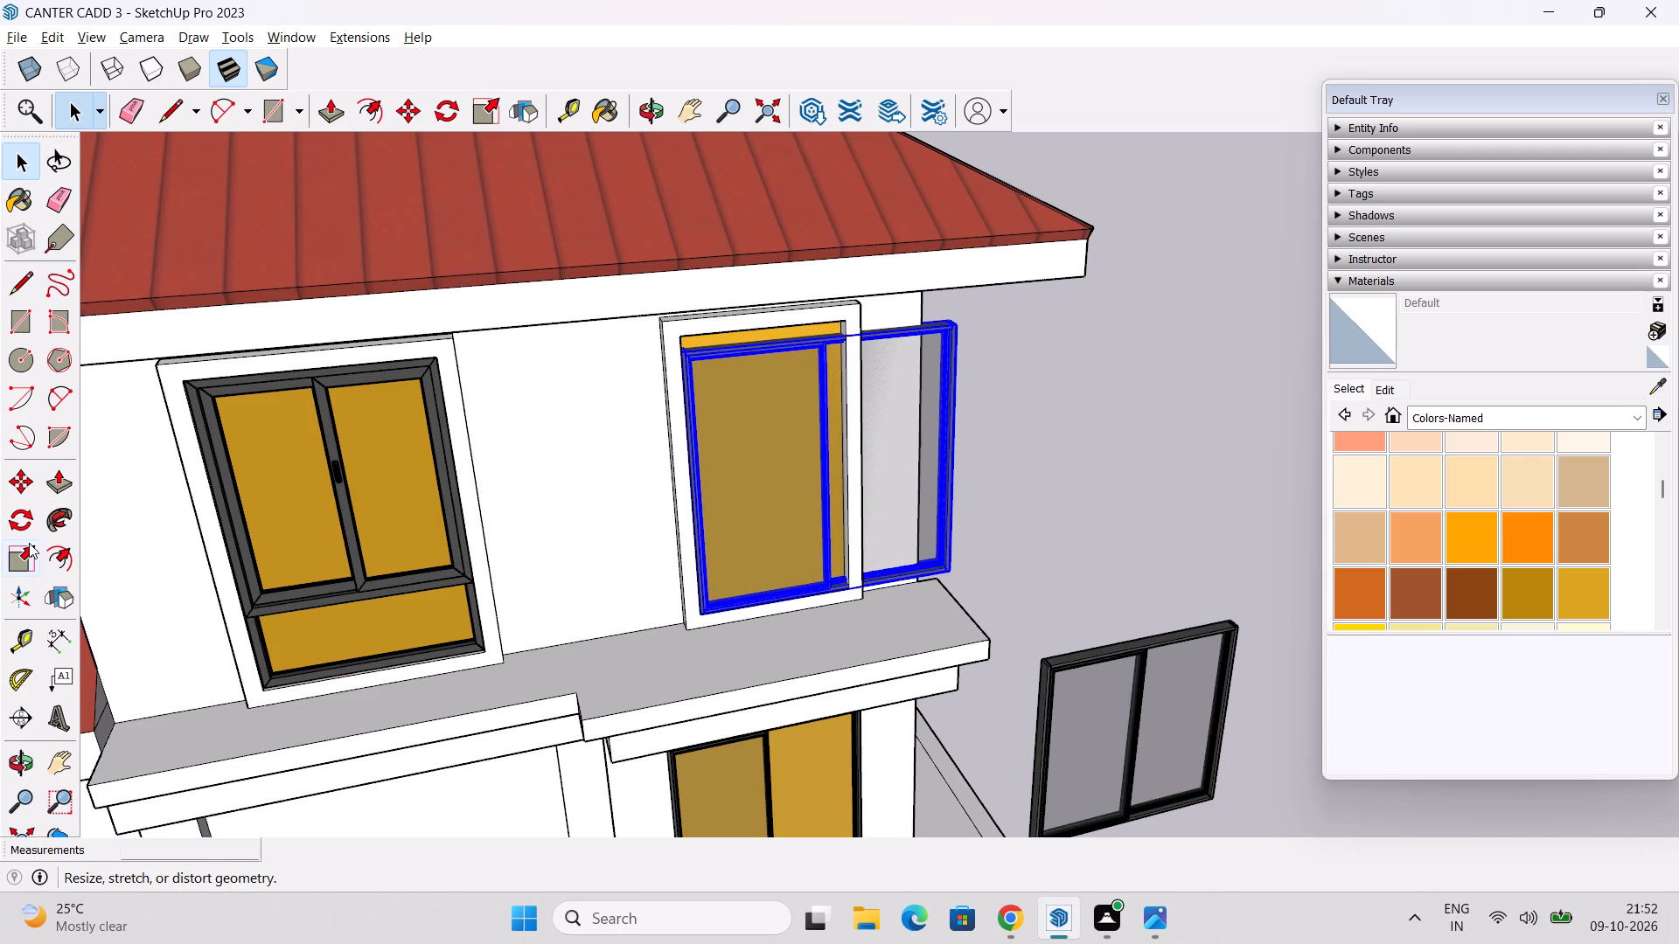
pyautogui.click(22, 562)
pyautogui.moveTo(1103, 519); pyautogui.dragTo(655, 496, button='middle')
pyautogui.scroll(3, 1004, 533)
pyautogui.scroll(2, 947, 479)
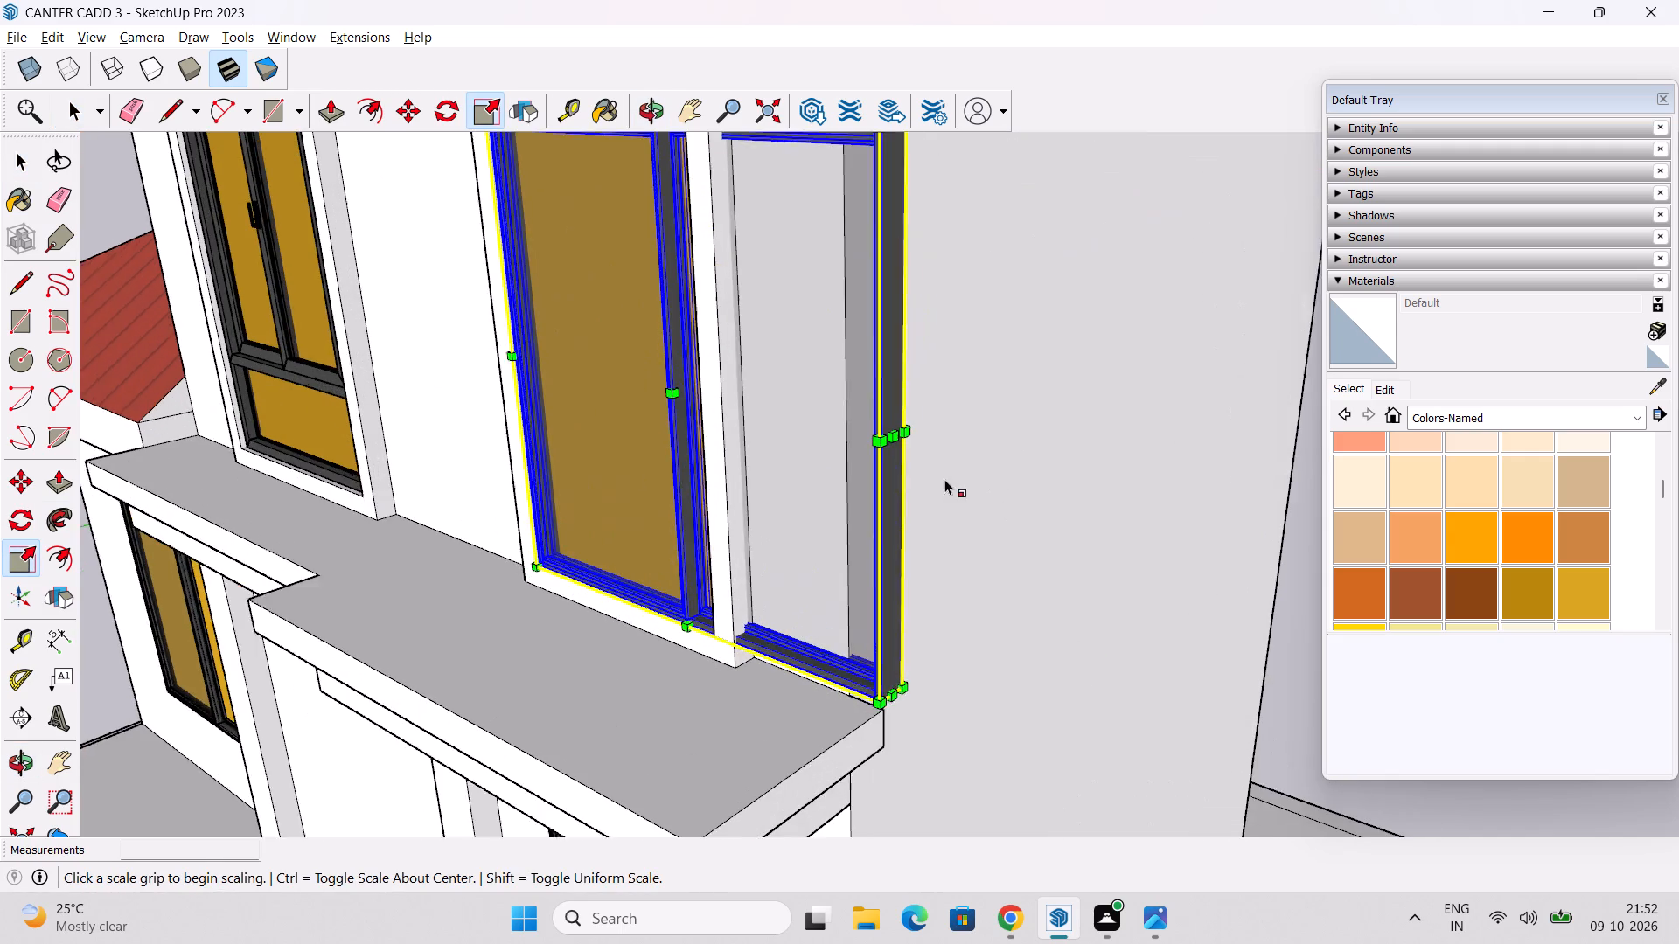
pyautogui.scroll(2, 944, 479)
pyautogui.moveTo(888, 434); pyautogui.dragTo(675, 379)
pyautogui.scroll(-3, 670, 408)
pyautogui.moveTo(672, 434); pyautogui.dragTo(897, 425, button='middle')
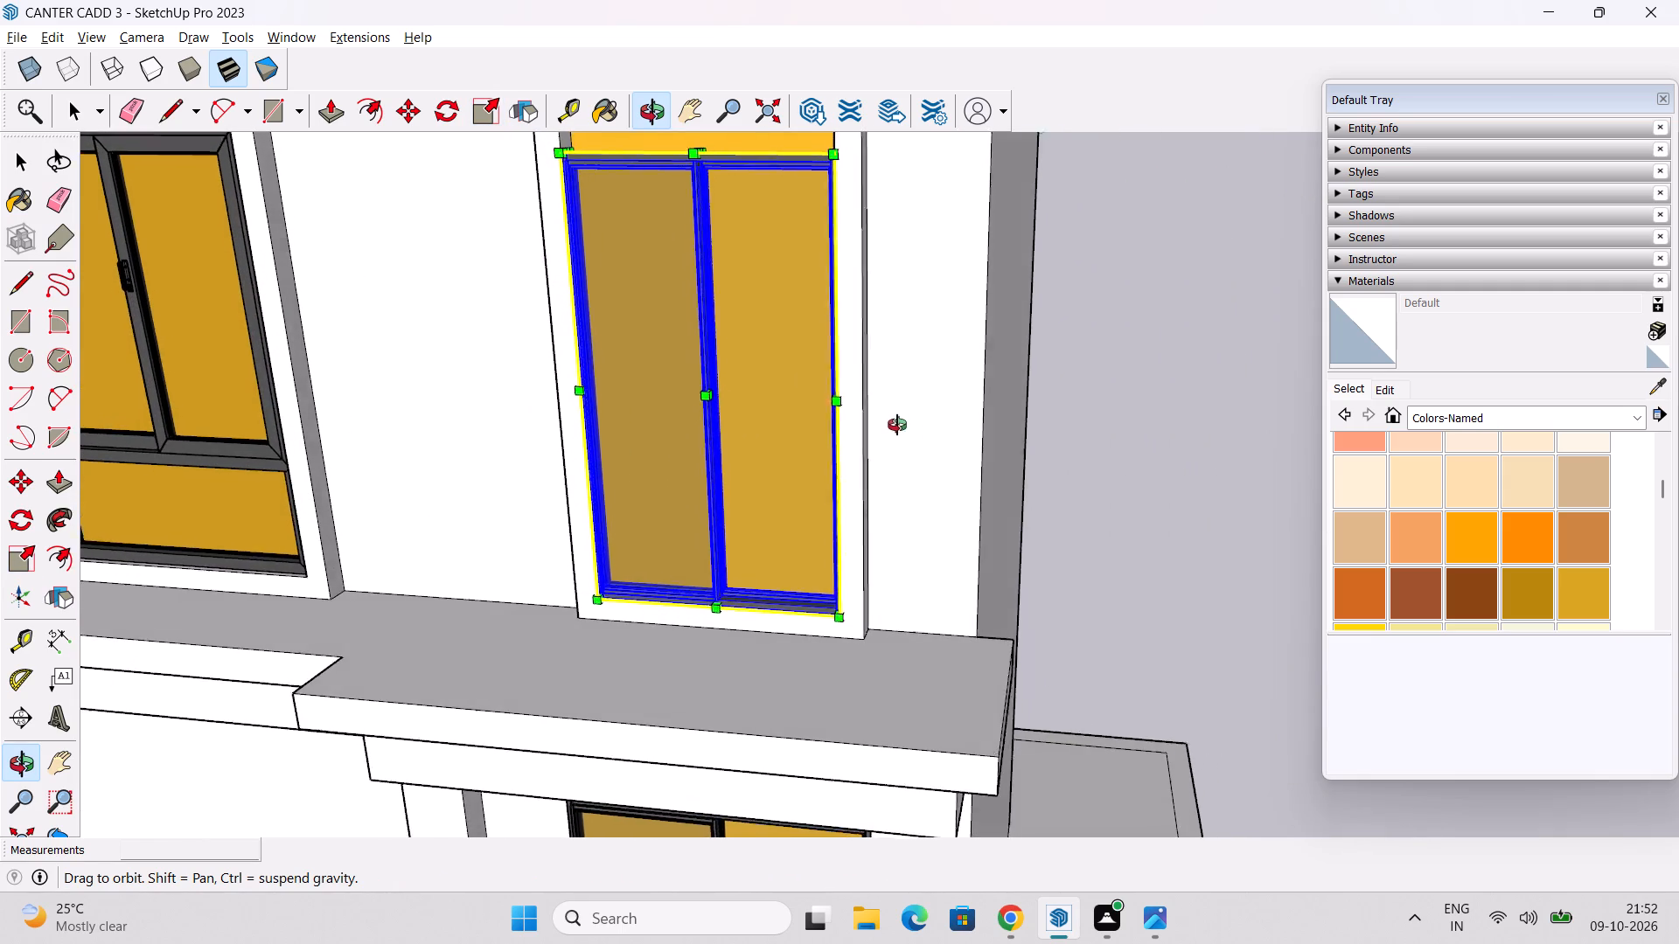
# Fine-tune the upper-floor window's width so its outer frame meets the side edge of the framed opening.
pyautogui.moveTo(897, 425); pyautogui.dragTo(950, 443, button='middle')
pyautogui.scroll(3, 885, 442)
pyautogui.moveTo(835, 471); pyautogui.dragTo(1030, 521, button='middle')
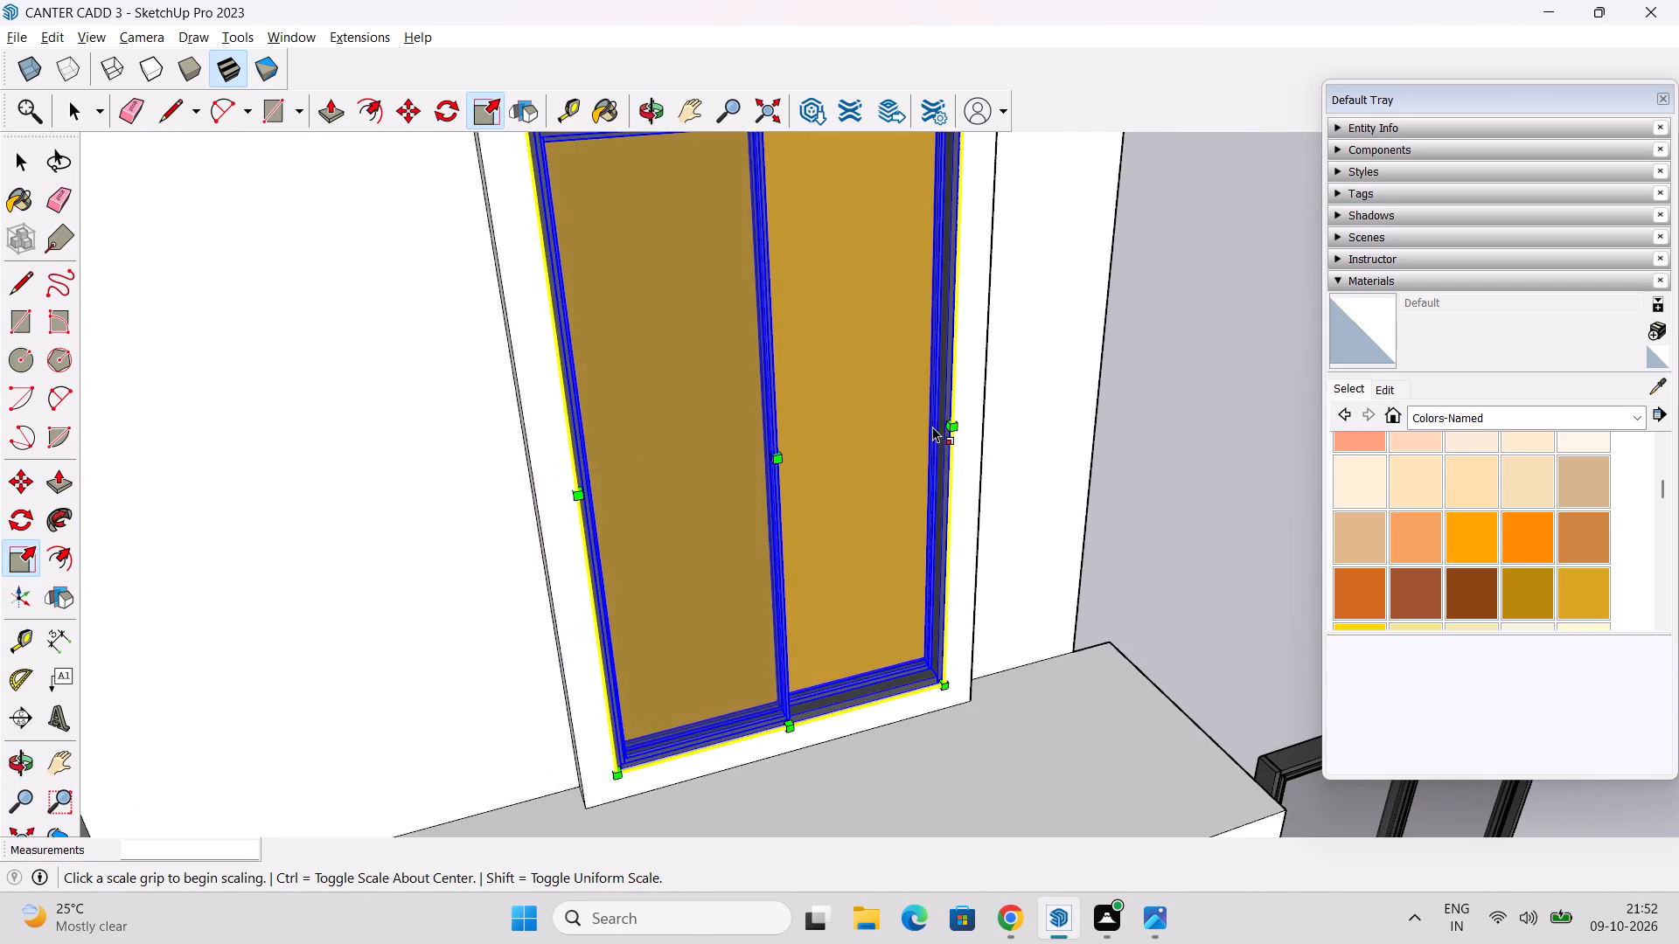
pyautogui.scroll(2, 932, 427)
pyautogui.moveTo(944, 417); pyautogui.dragTo(941, 418)
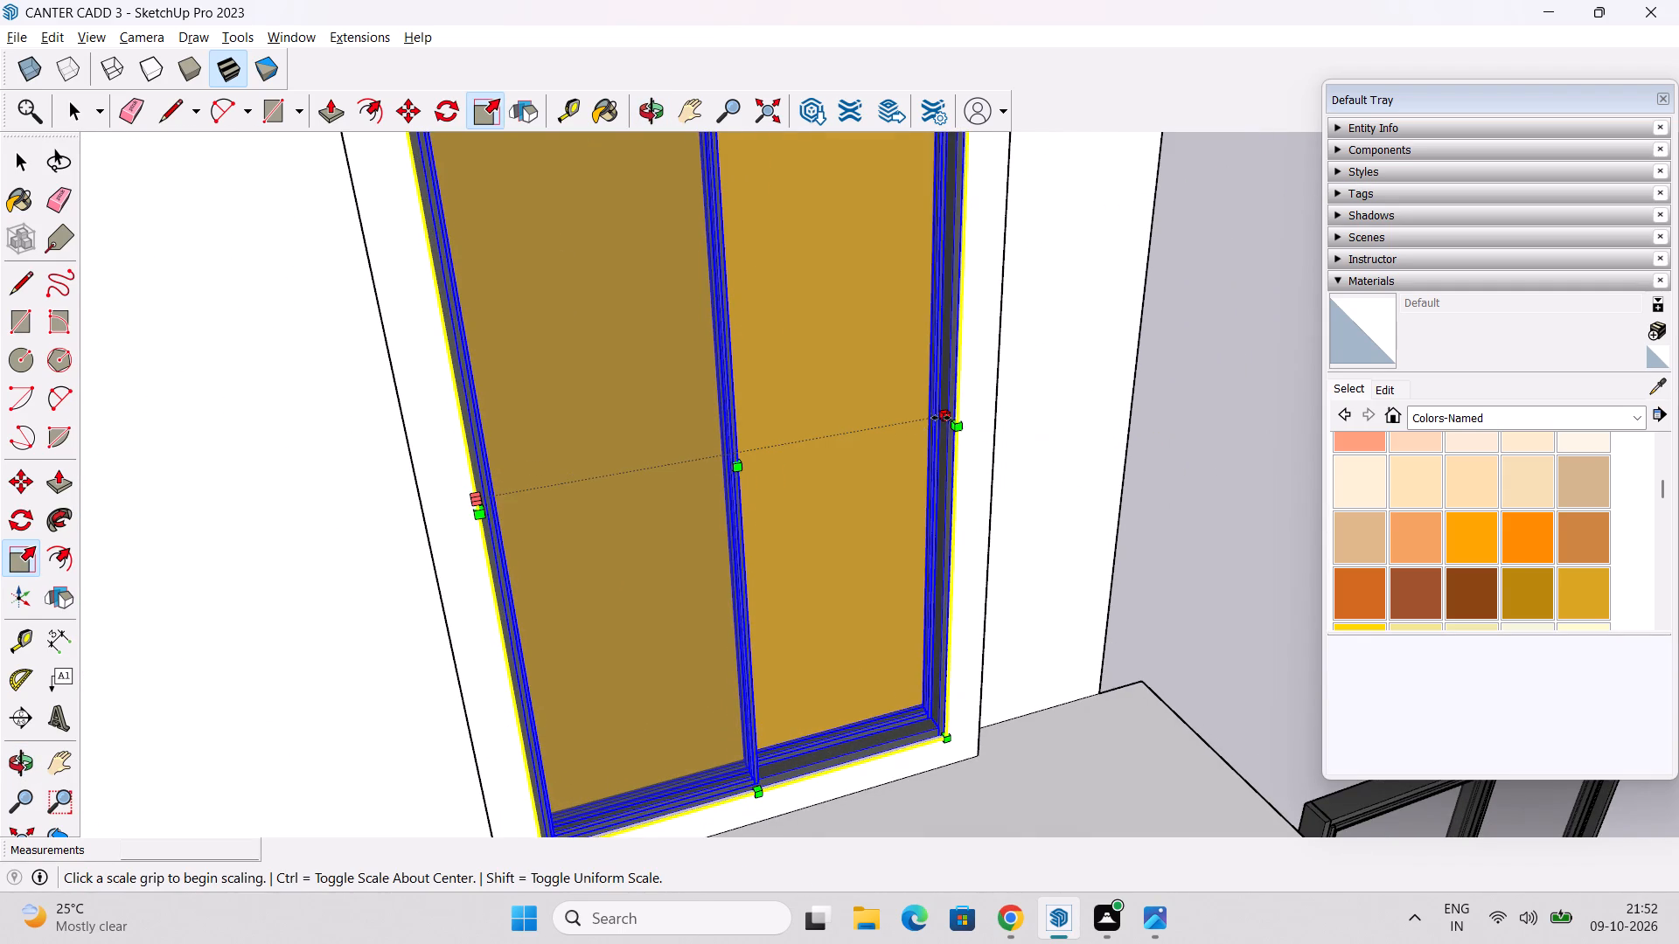
pyautogui.moveTo(941, 418); pyautogui.dragTo(935, 422)
pyautogui.moveTo(973, 456); pyautogui.dragTo(781, 426, button='middle')
pyautogui.scroll(2, 860, 427)
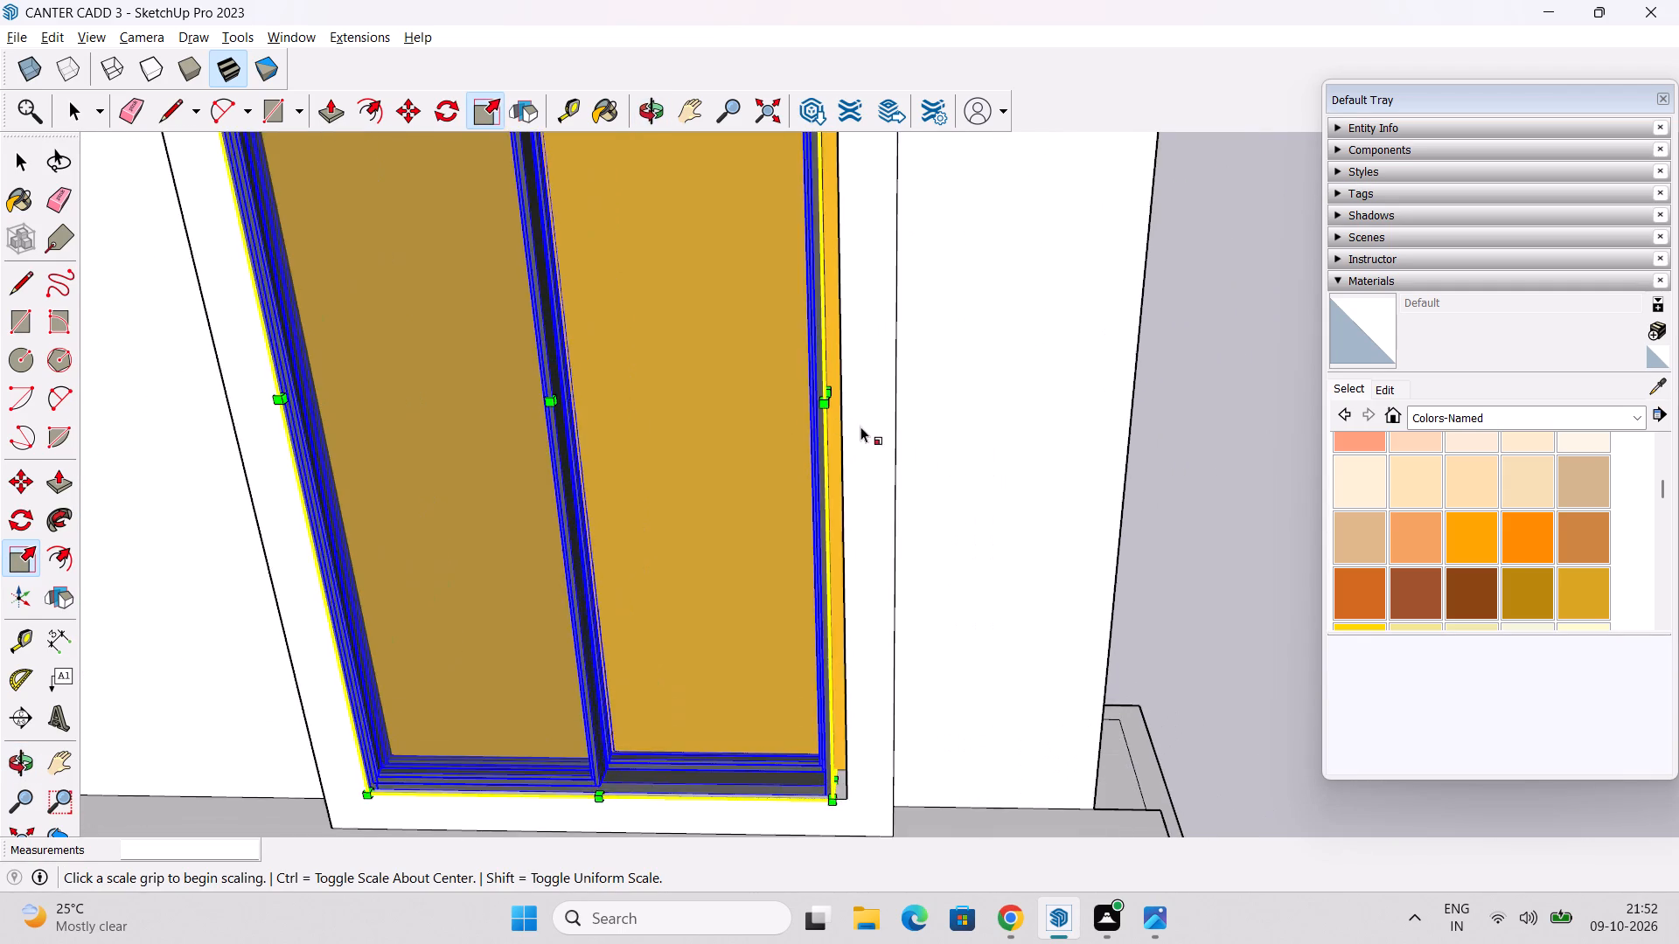
pyautogui.scroll(5, 860, 427)
pyautogui.moveTo(827, 406); pyautogui.dragTo(743, 423, button='middle')
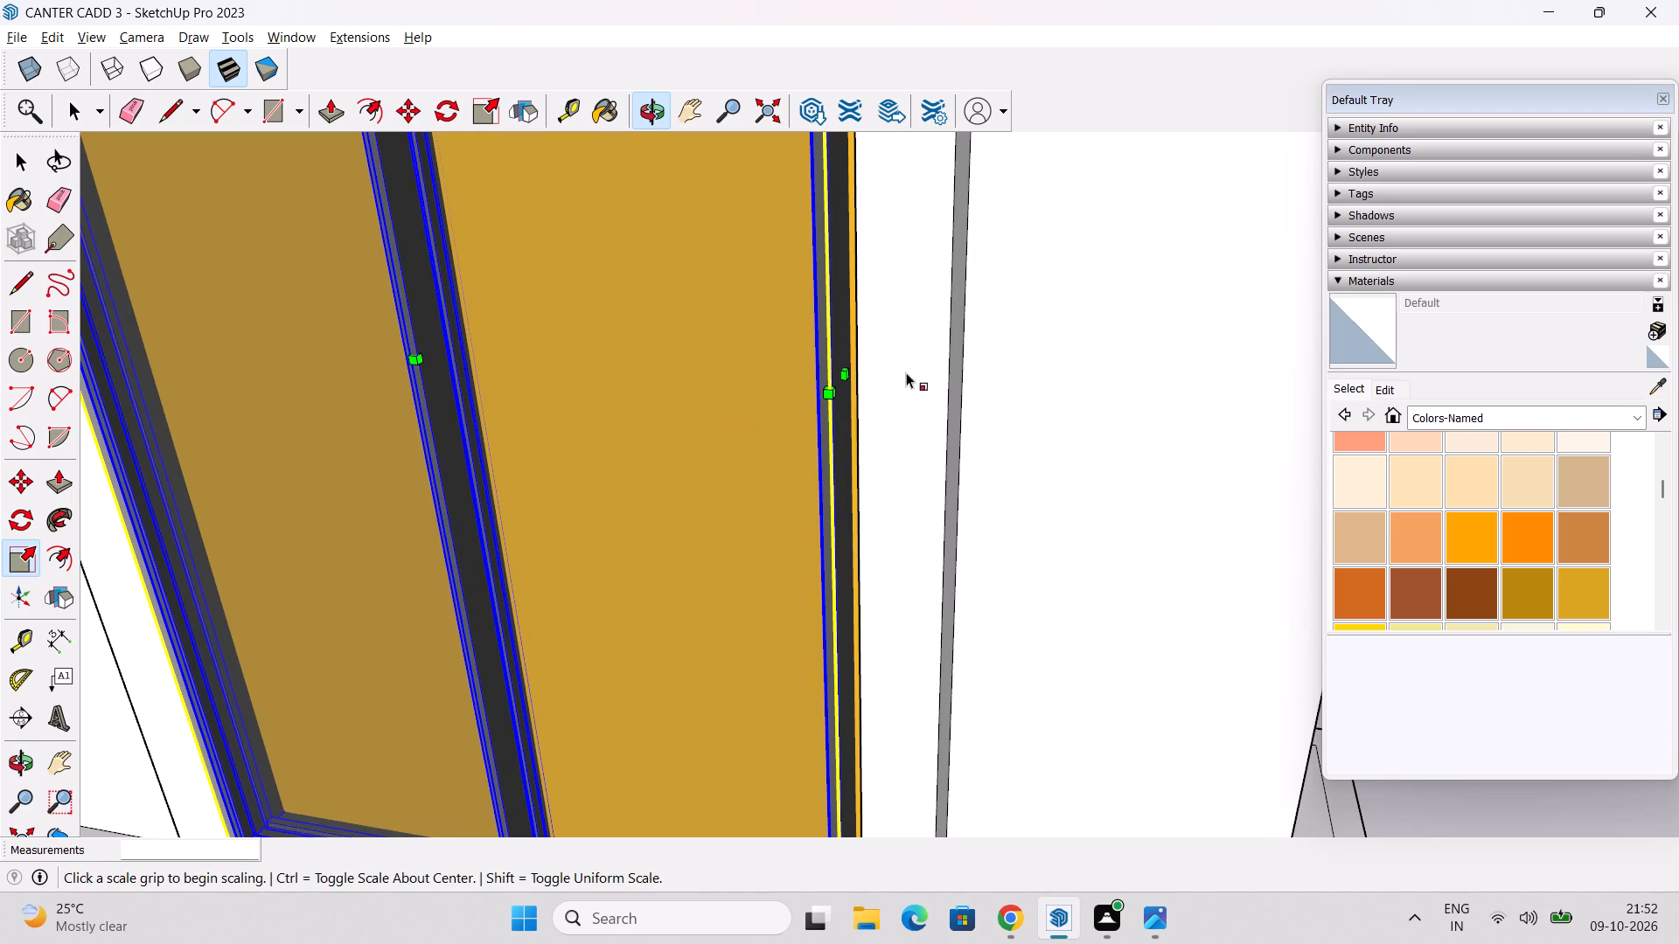
pyautogui.moveTo(850, 378); pyautogui.dragTo(875, 385, button='middle')
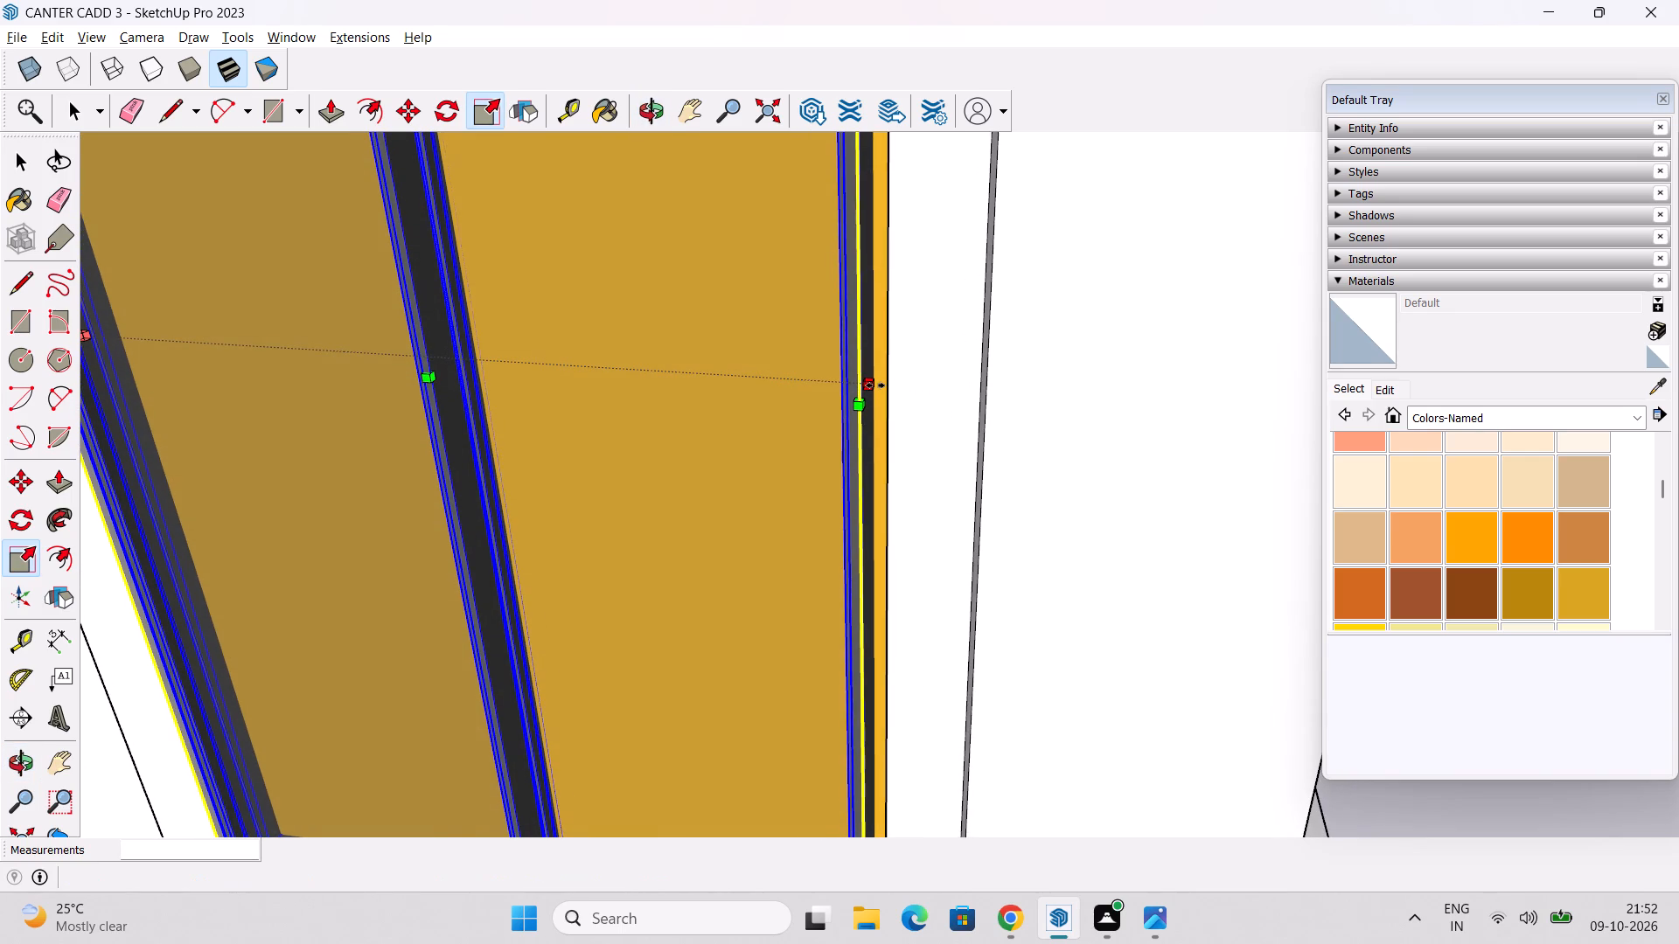
pyautogui.click(875, 385)
pyautogui.click(888, 385)
# Stretch the upper-floor window's height up to the top edge of its framed opening, and deselect it.
pyautogui.scroll(-3, 892, 378)
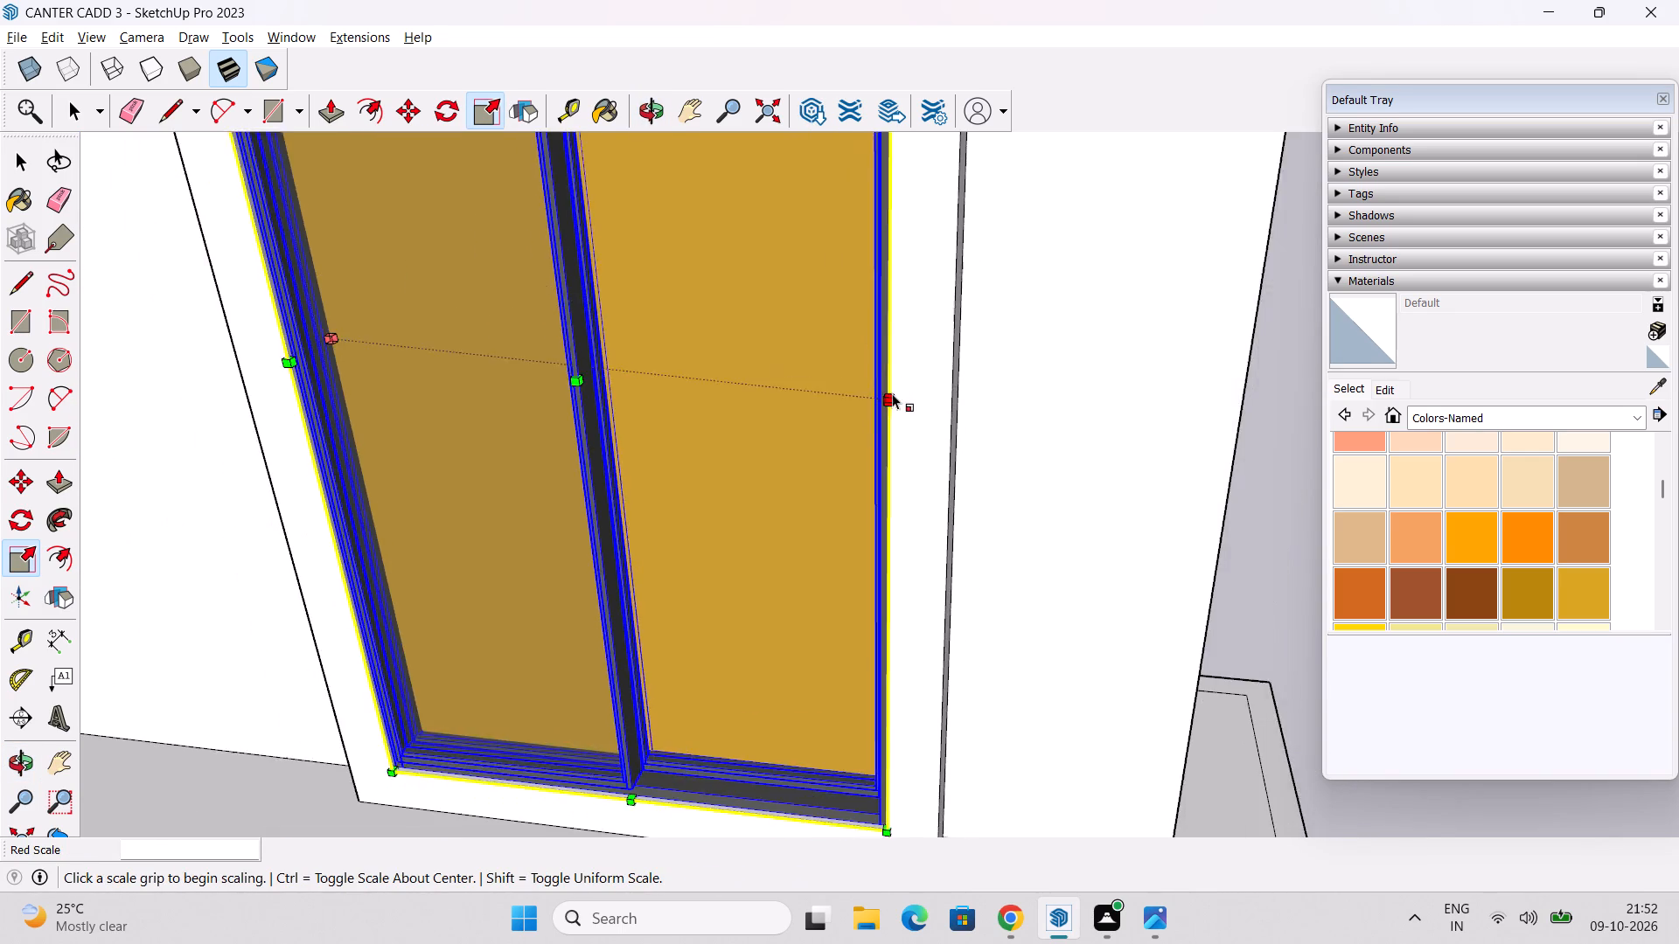
pyautogui.scroll(-3, 892, 393)
pyautogui.moveTo(841, 471); pyautogui.dragTo(848, 426, button='middle')
pyautogui.keyDown('shift'); pyautogui.moveTo(846, 404); pyautogui.dragTo(880, 600, button='middle'); pyautogui.keyUp('shift')
pyautogui.keyDown('shift'); pyautogui.moveTo(774, 437); pyautogui.dragTo(793, 695, button='middle'); pyautogui.keyUp('shift')
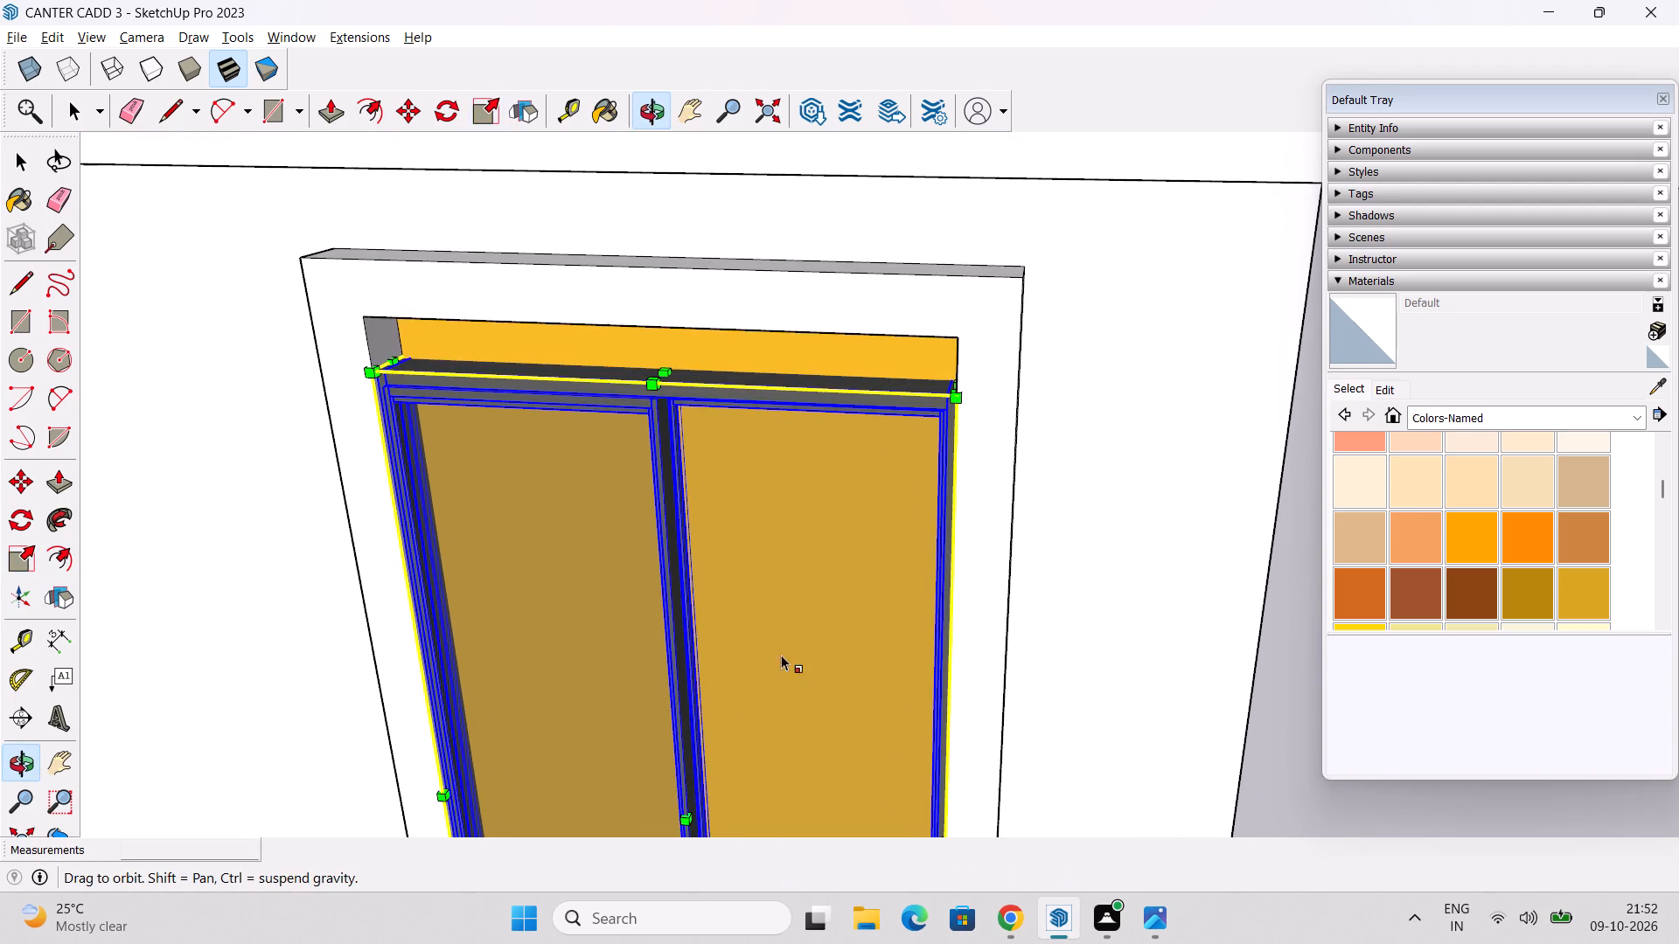
pyautogui.moveTo(775, 620); pyautogui.dragTo(777, 612, button='middle')
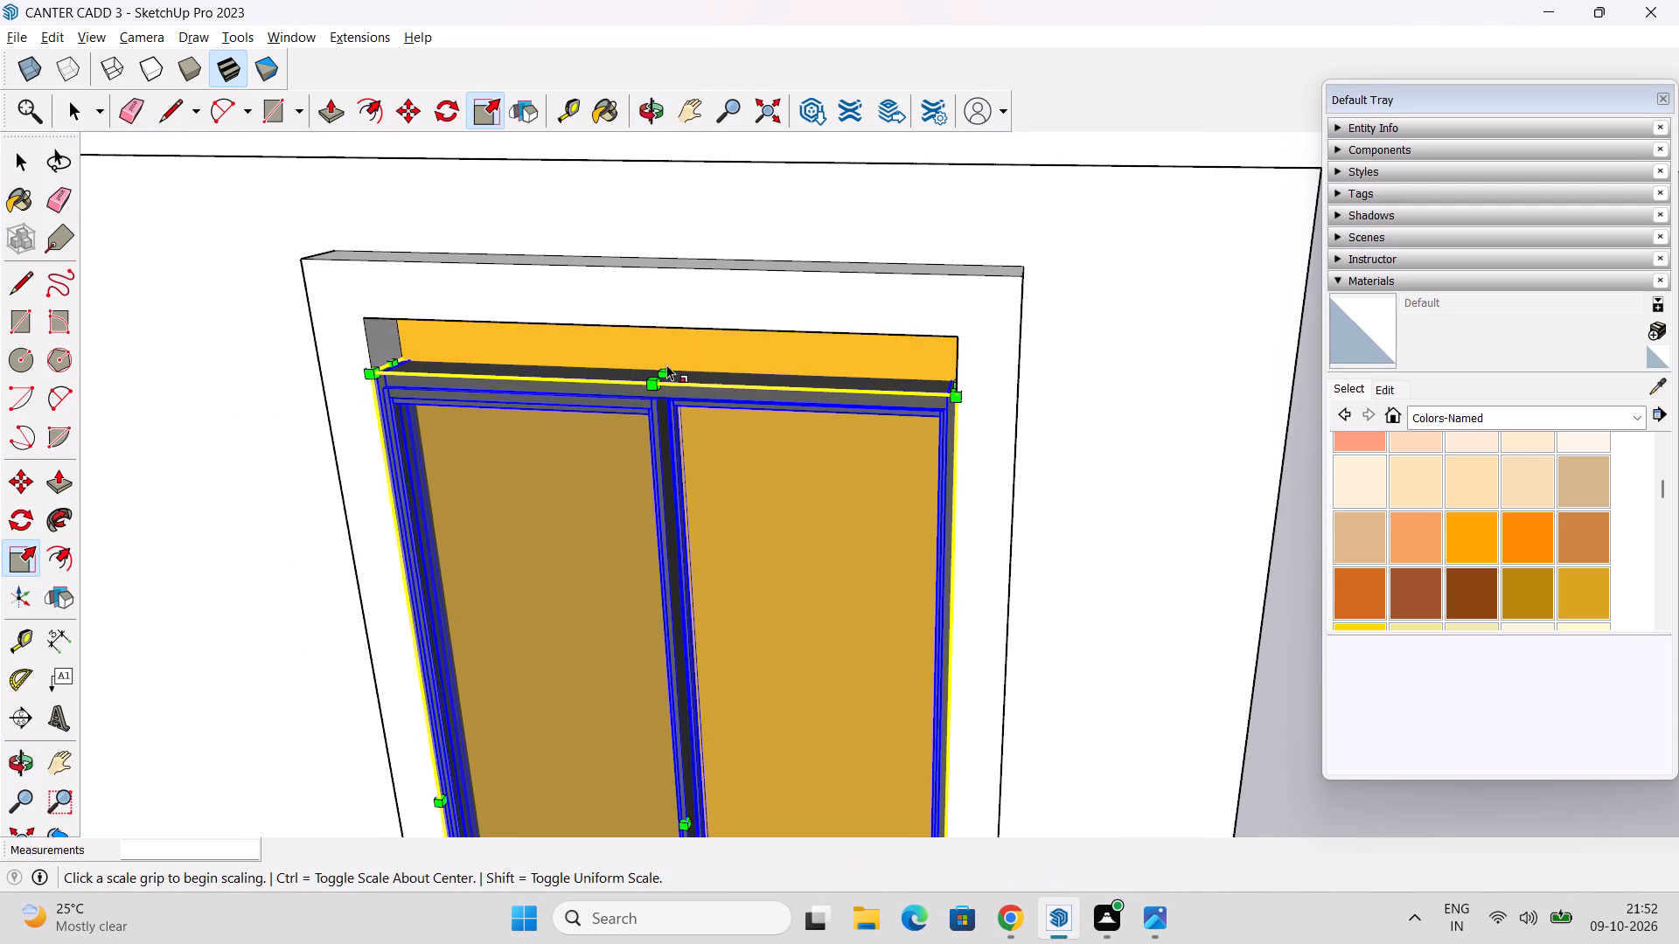
pyautogui.moveTo(668, 370); pyautogui.dragTo(680, 331)
pyautogui.scroll(-12, 710, 321)
pyautogui.press('space')
pyautogui.click(1096, 482)
# Move the spare window about 50' 1 11/16" by its lower corner to the ground beside the single-storey wing's side wall.
pyautogui.scroll(-3, 957, 503)
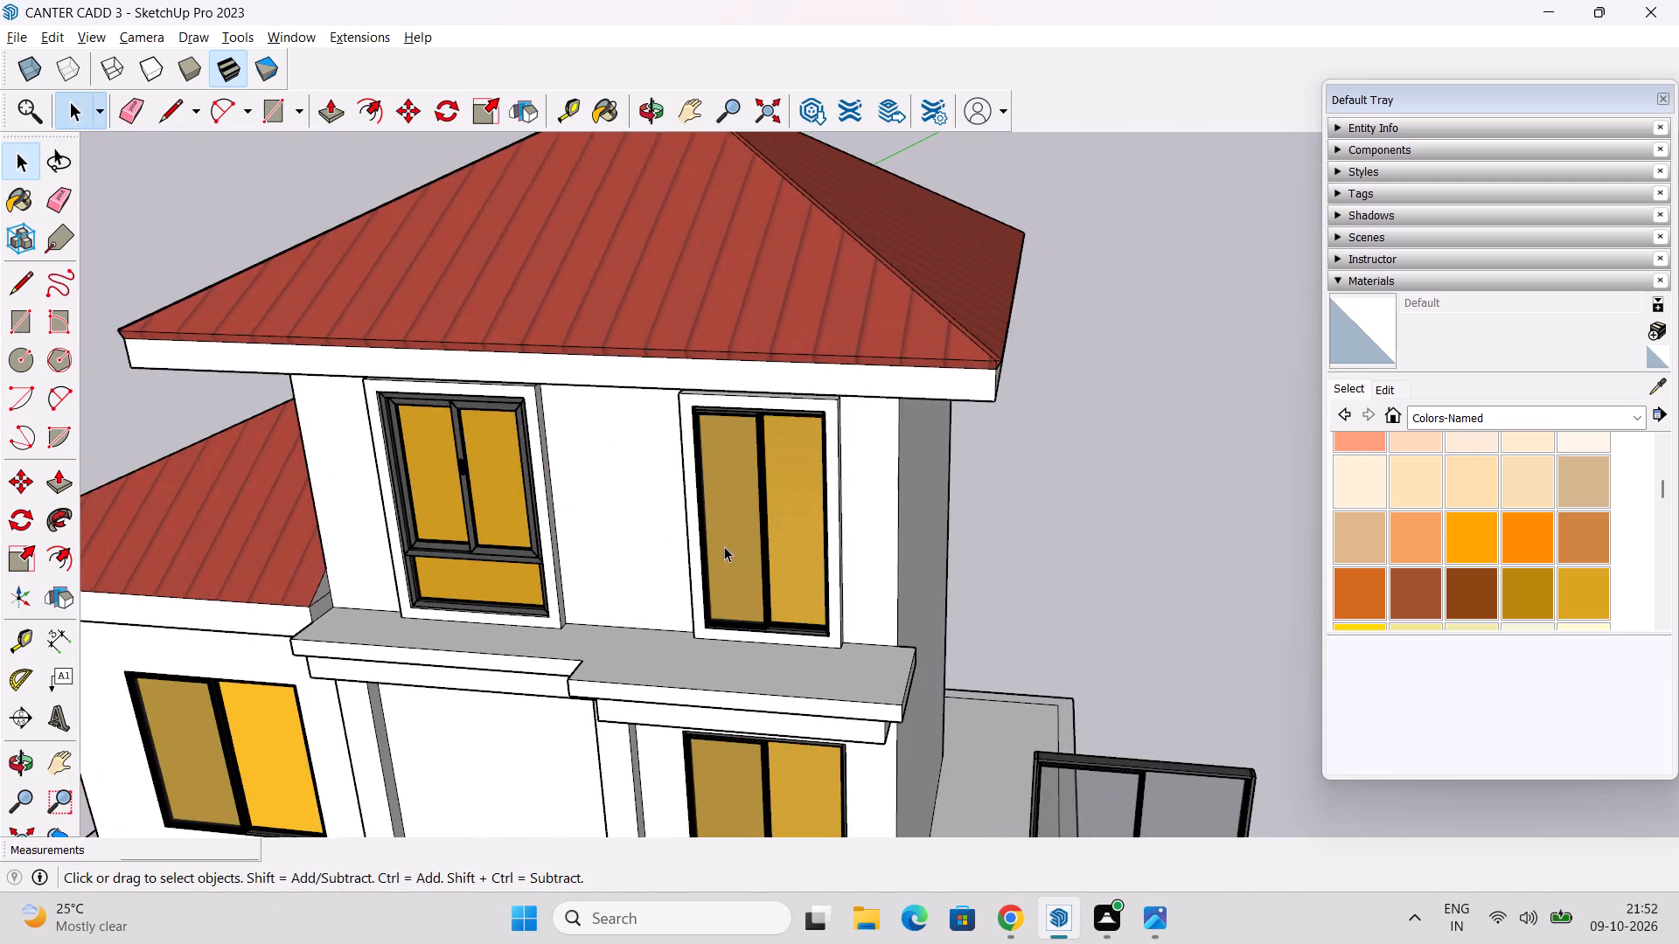
pyautogui.moveTo(724, 545); pyautogui.dragTo(972, 415, button='middle')
pyautogui.scroll(-7, 876, 479)
pyautogui.moveTo(874, 533); pyautogui.dragTo(893, 472, button='middle')
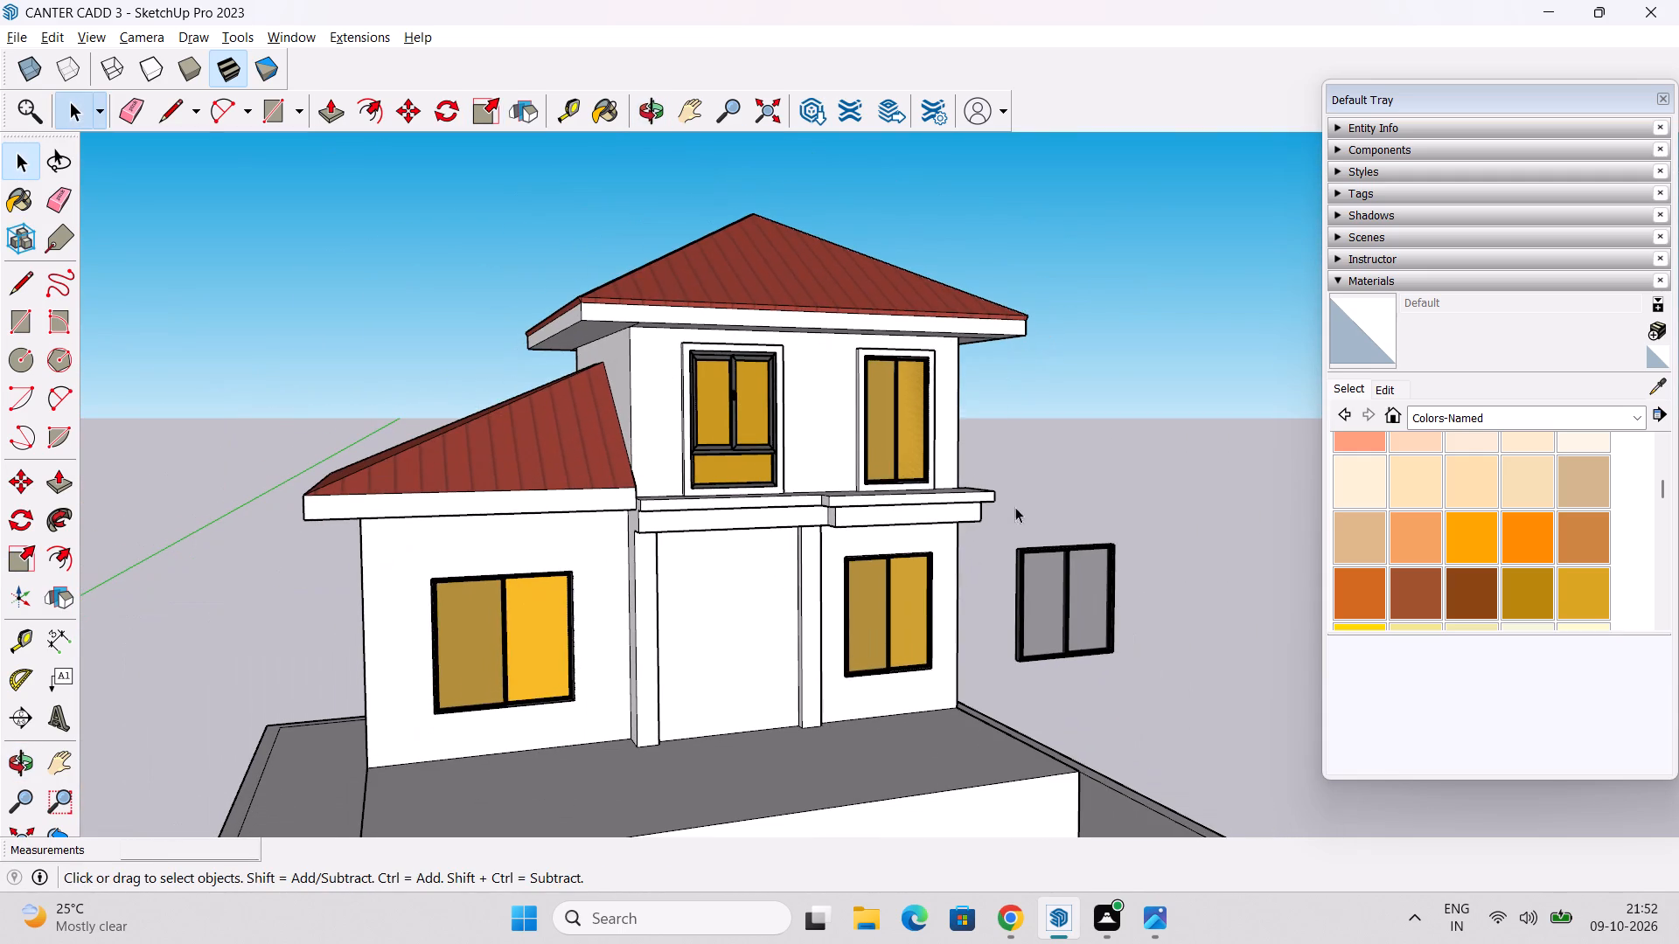
pyautogui.click(1048, 552)
pyautogui.press('m')
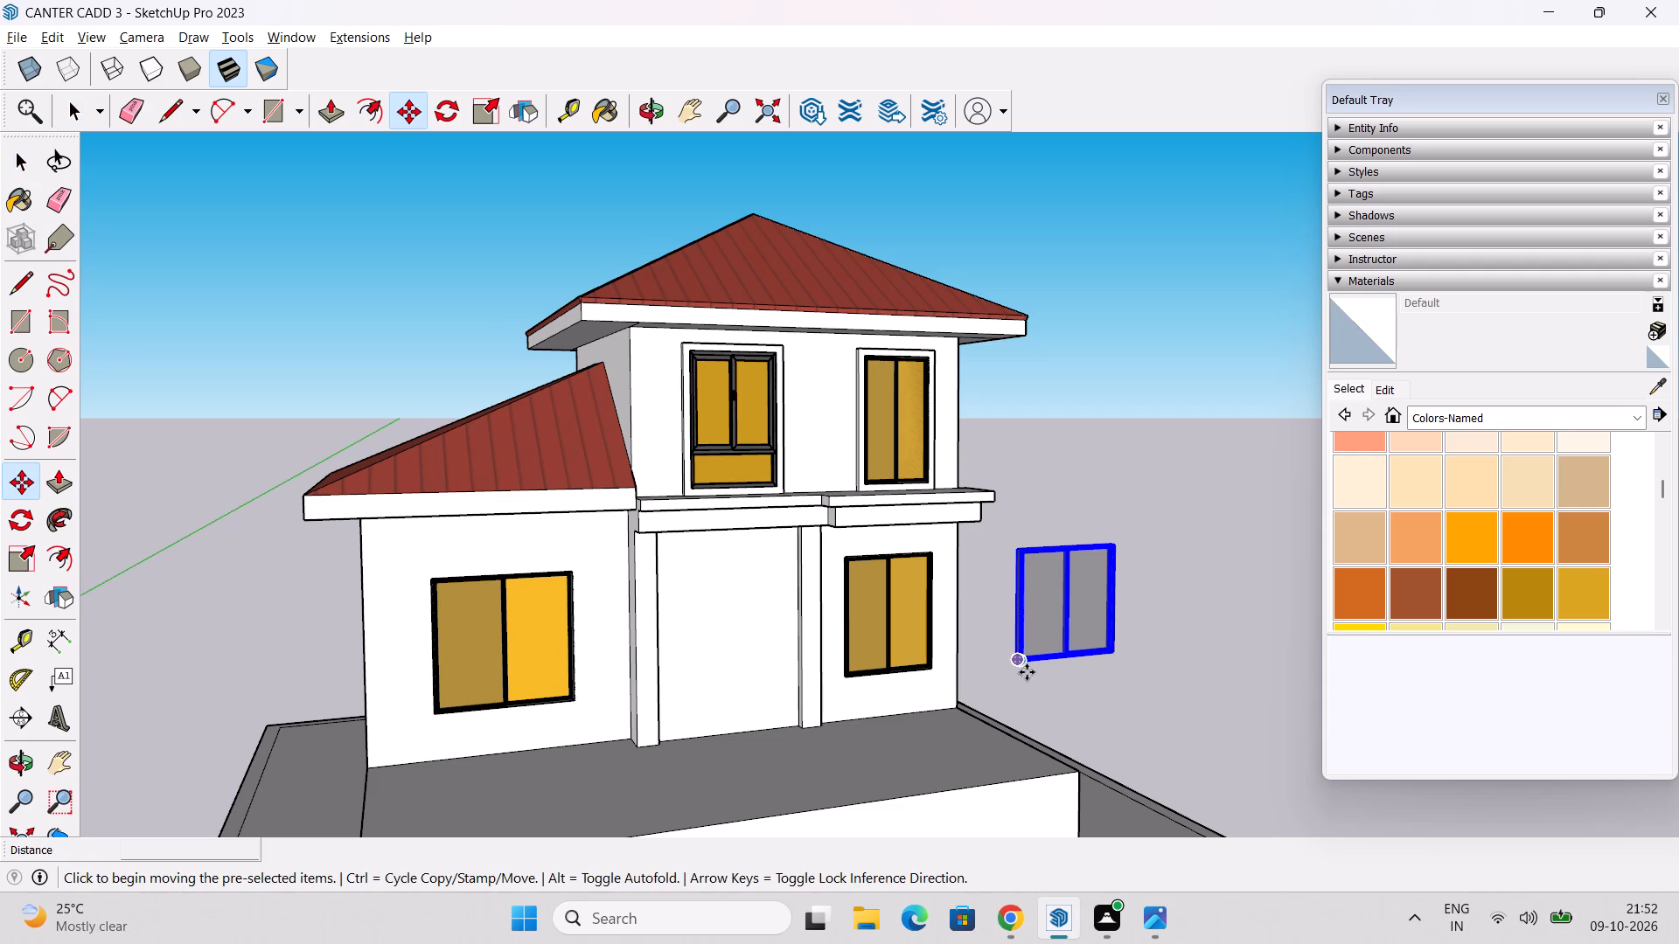
pyautogui.moveTo(1027, 672); pyautogui.dragTo(1005, 688)
pyautogui.moveTo(403, 736); pyautogui.dragTo(622, 670, button='middle')
pyautogui.moveTo(469, 787); pyautogui.dragTo(653, 627, button='middle')
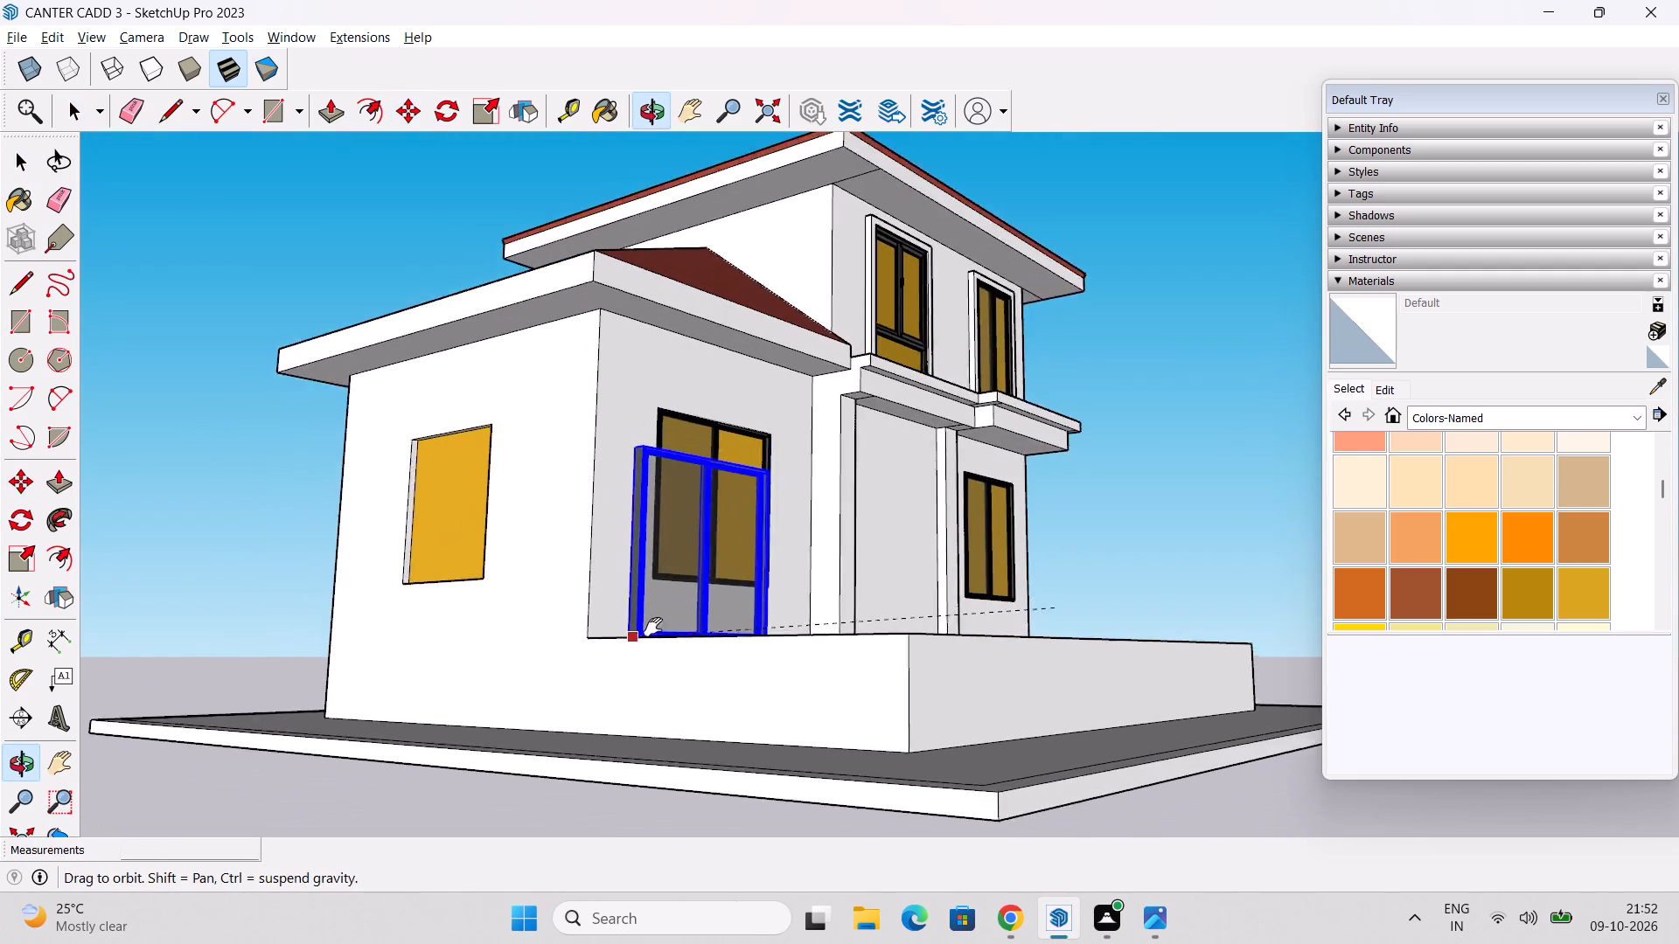
pyautogui.moveTo(653, 627); pyautogui.dragTo(670, 612, button='middle')
pyautogui.moveTo(670, 612); pyautogui.dragTo(700, 714, button='middle')
pyautogui.keyDown('shift'); pyautogui.moveTo(706, 721); pyautogui.dragTo(735, 643, button='middle'); pyautogui.keyUp('shift')
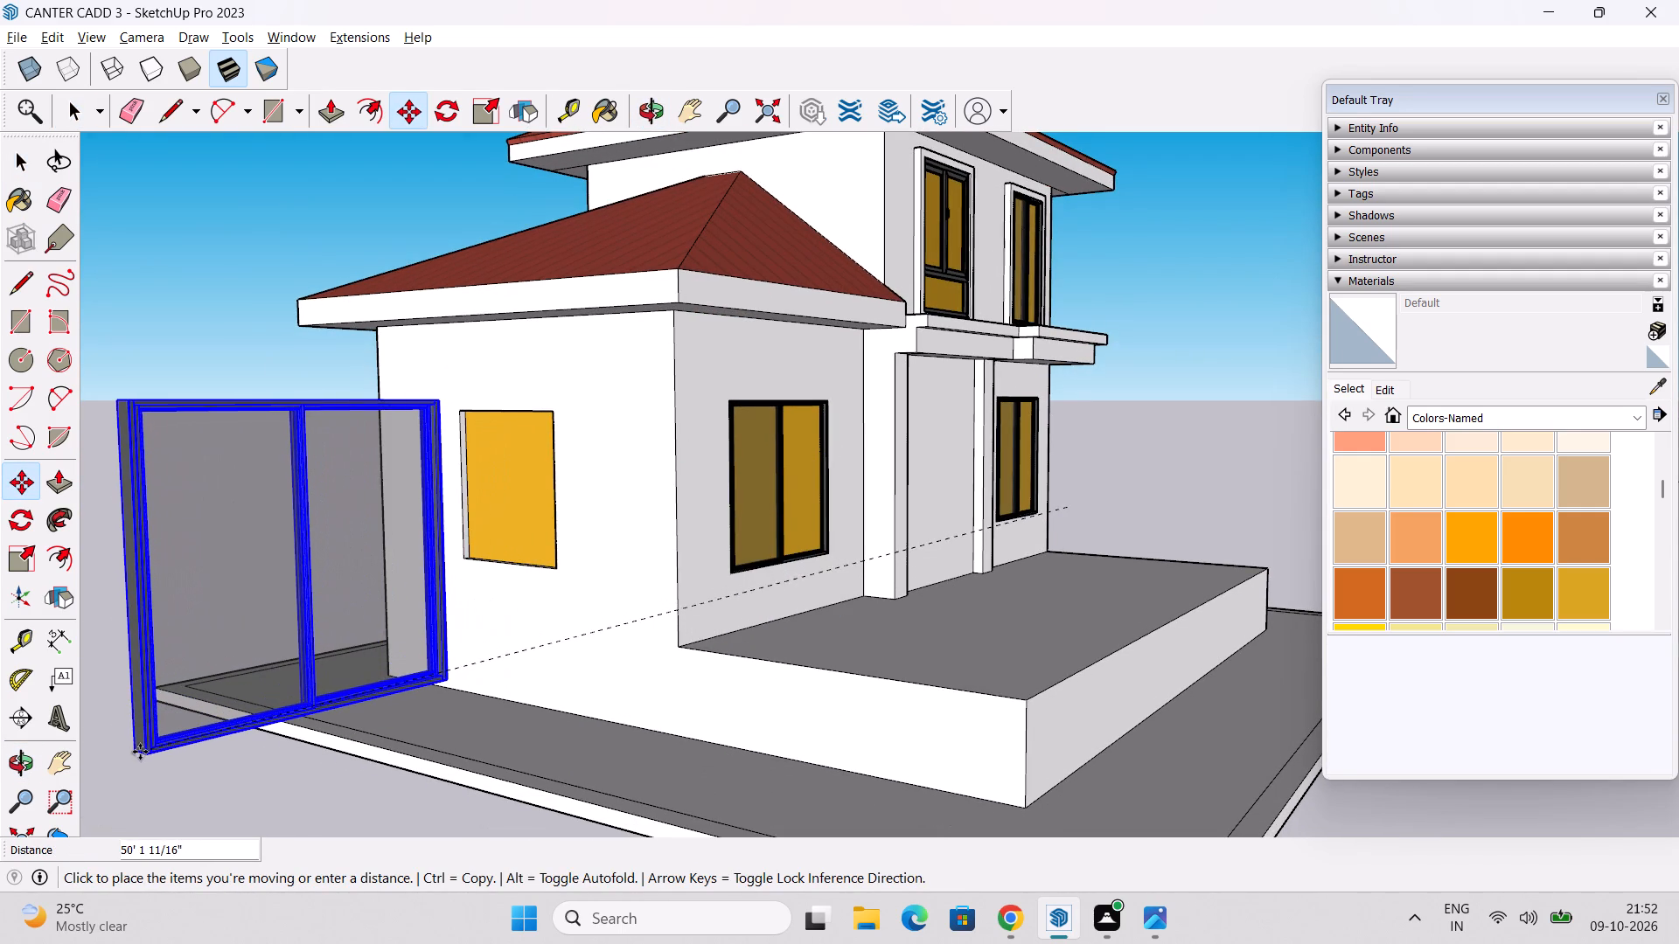
pyautogui.click(140, 752)
# Rotate the spare window 90 degrees about its lower corner so it runs parallel to the side wall.
pyautogui.moveTo(397, 766); pyautogui.dragTo(338, 766, button='middle')
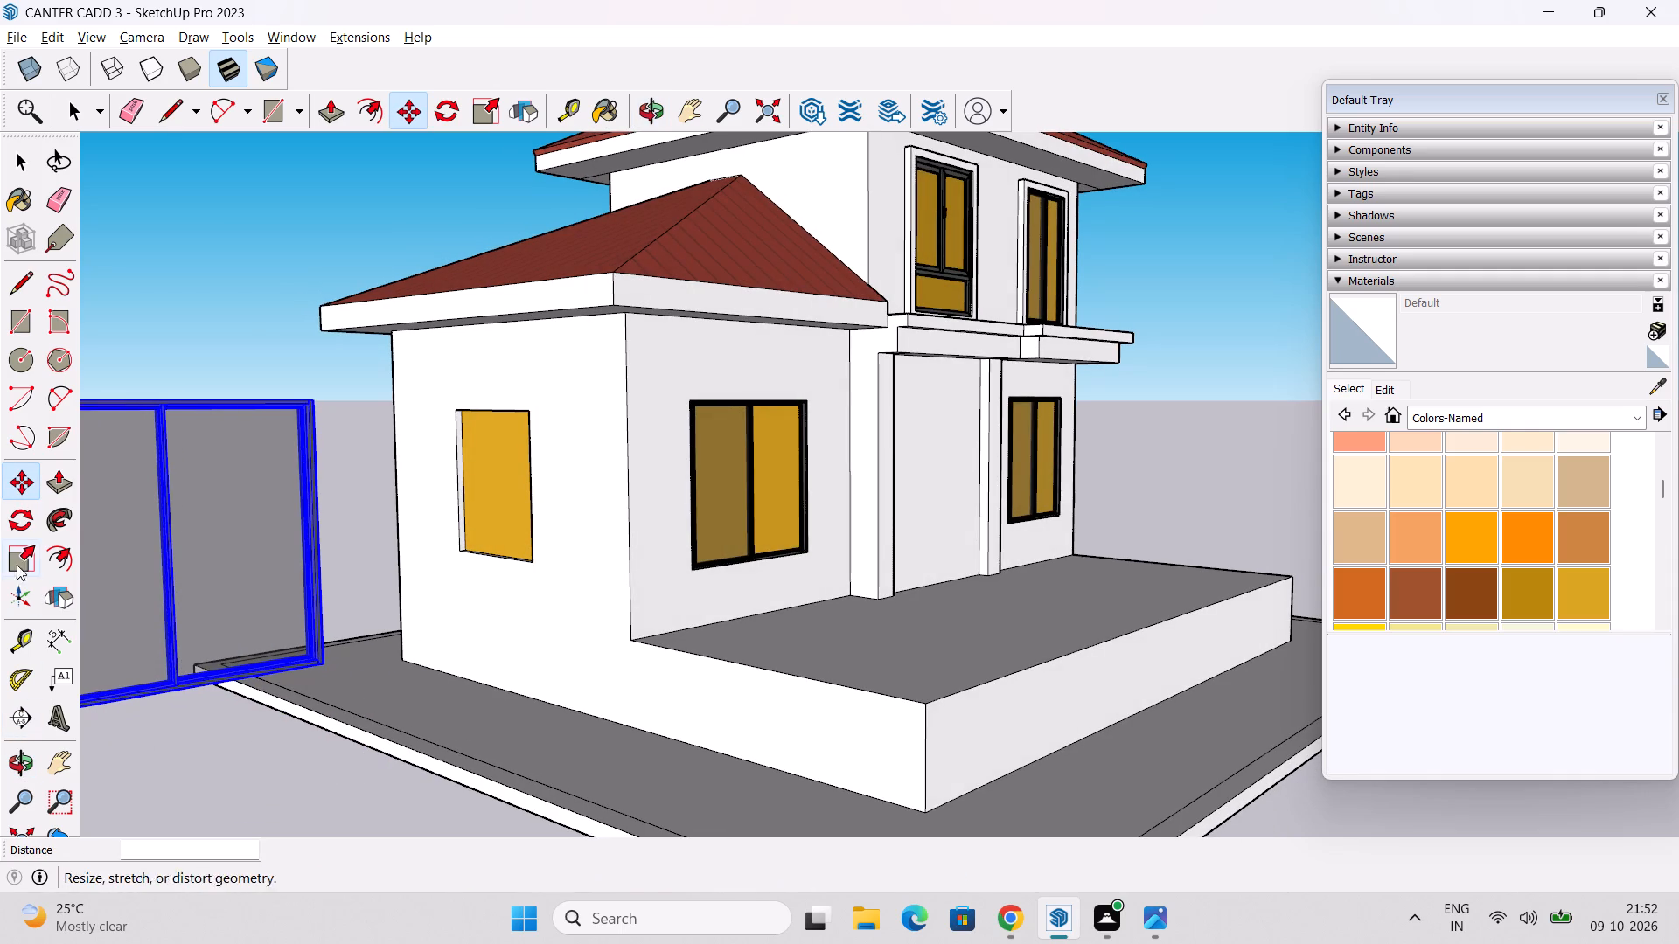
pyautogui.click(18, 507)
pyautogui.moveTo(253, 653); pyautogui.dragTo(501, 590, button='middle')
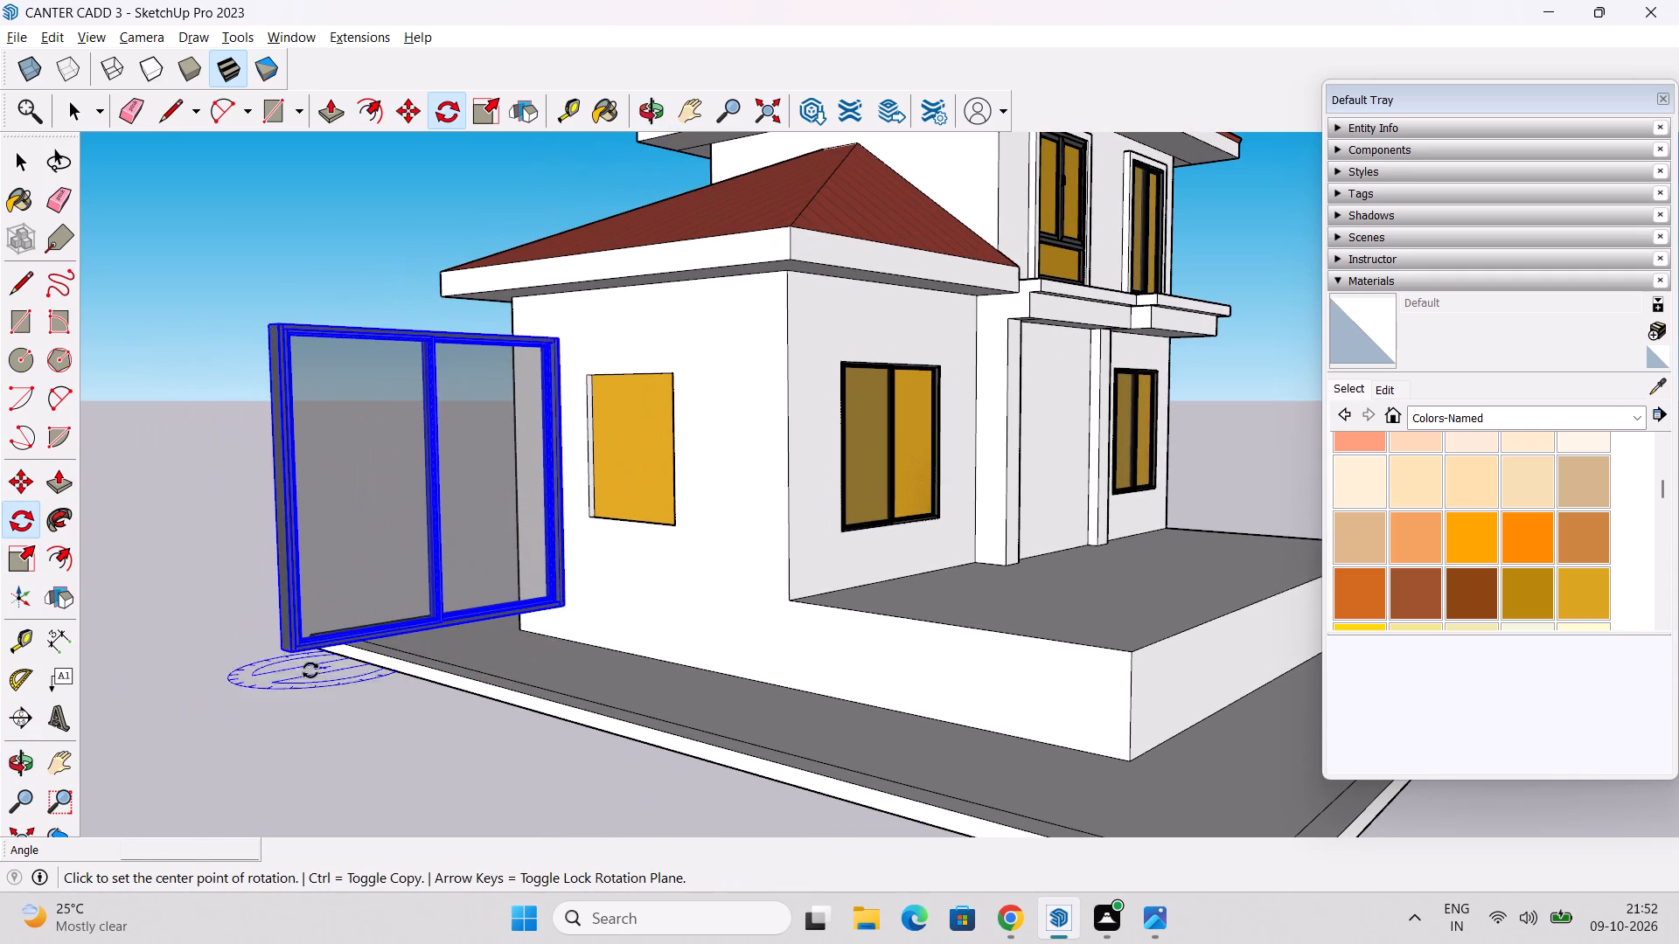
pyautogui.click(290, 657)
pyautogui.press('Escape')
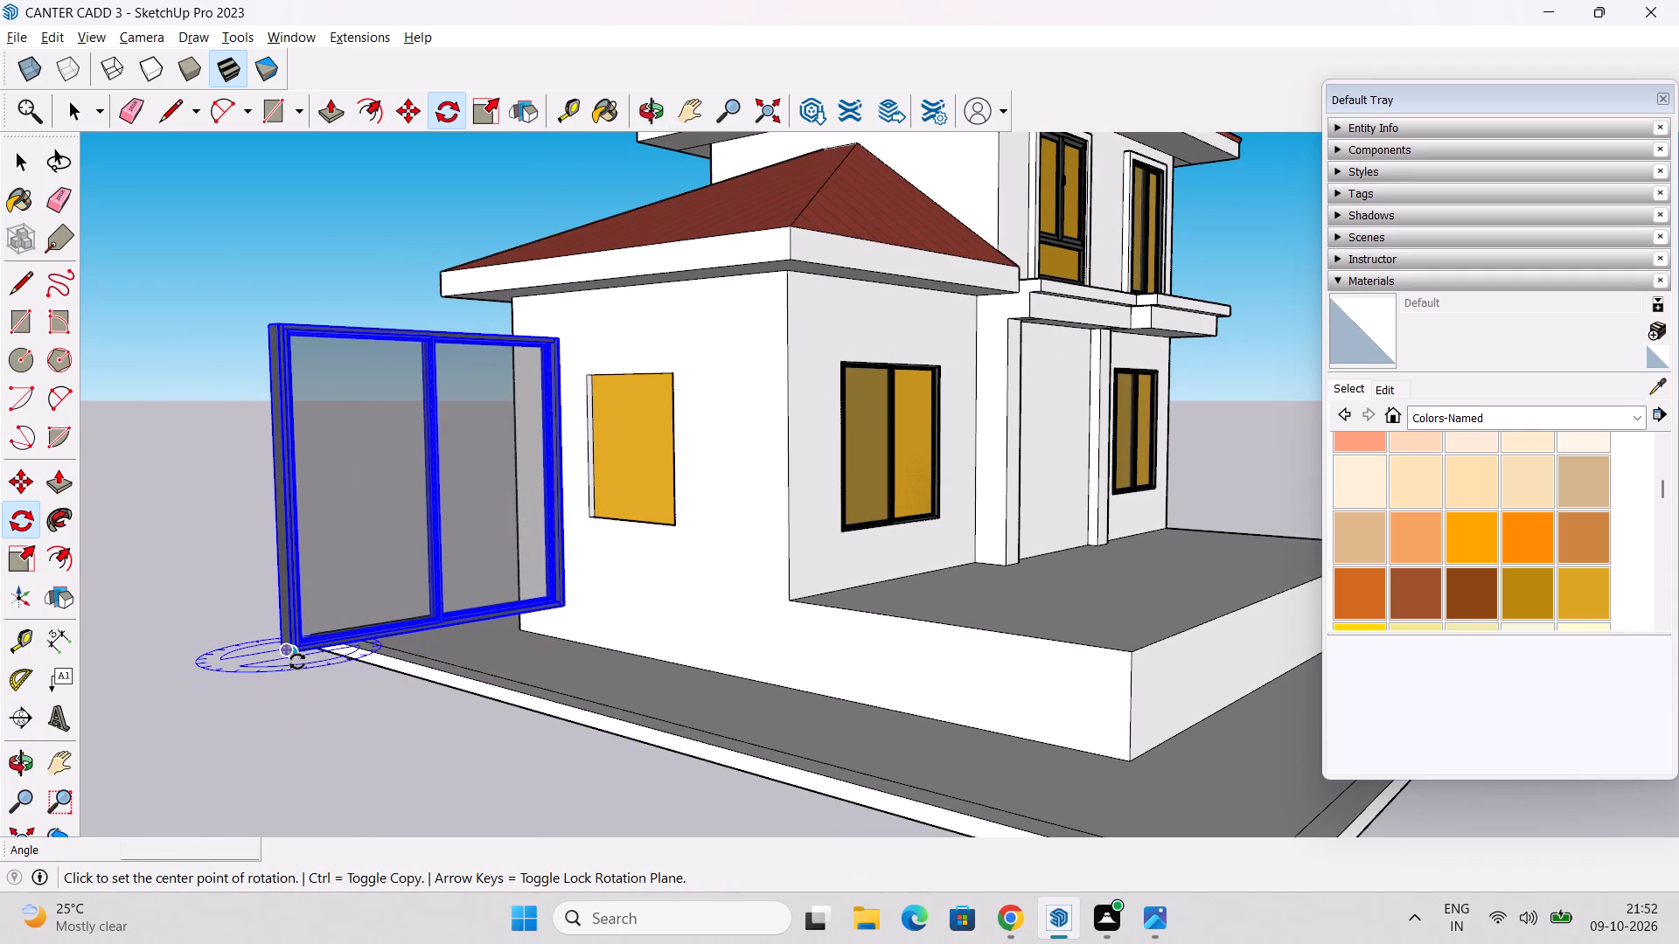
pyautogui.click(294, 662)
pyautogui.click(233, 617)
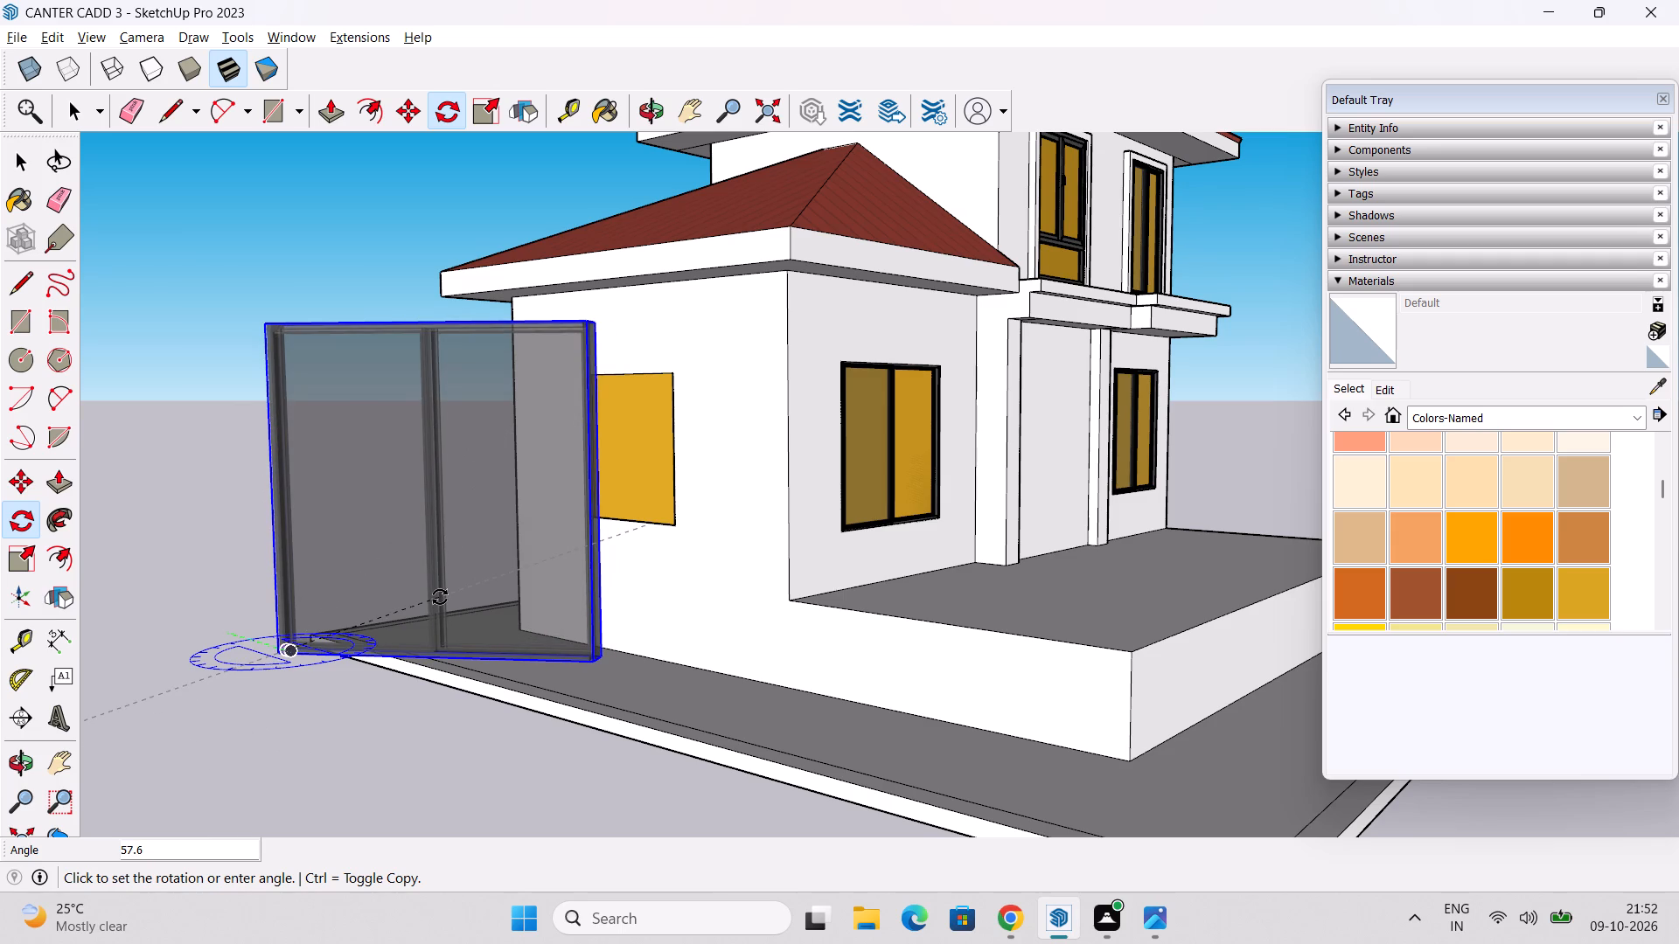
pyautogui.write('90')
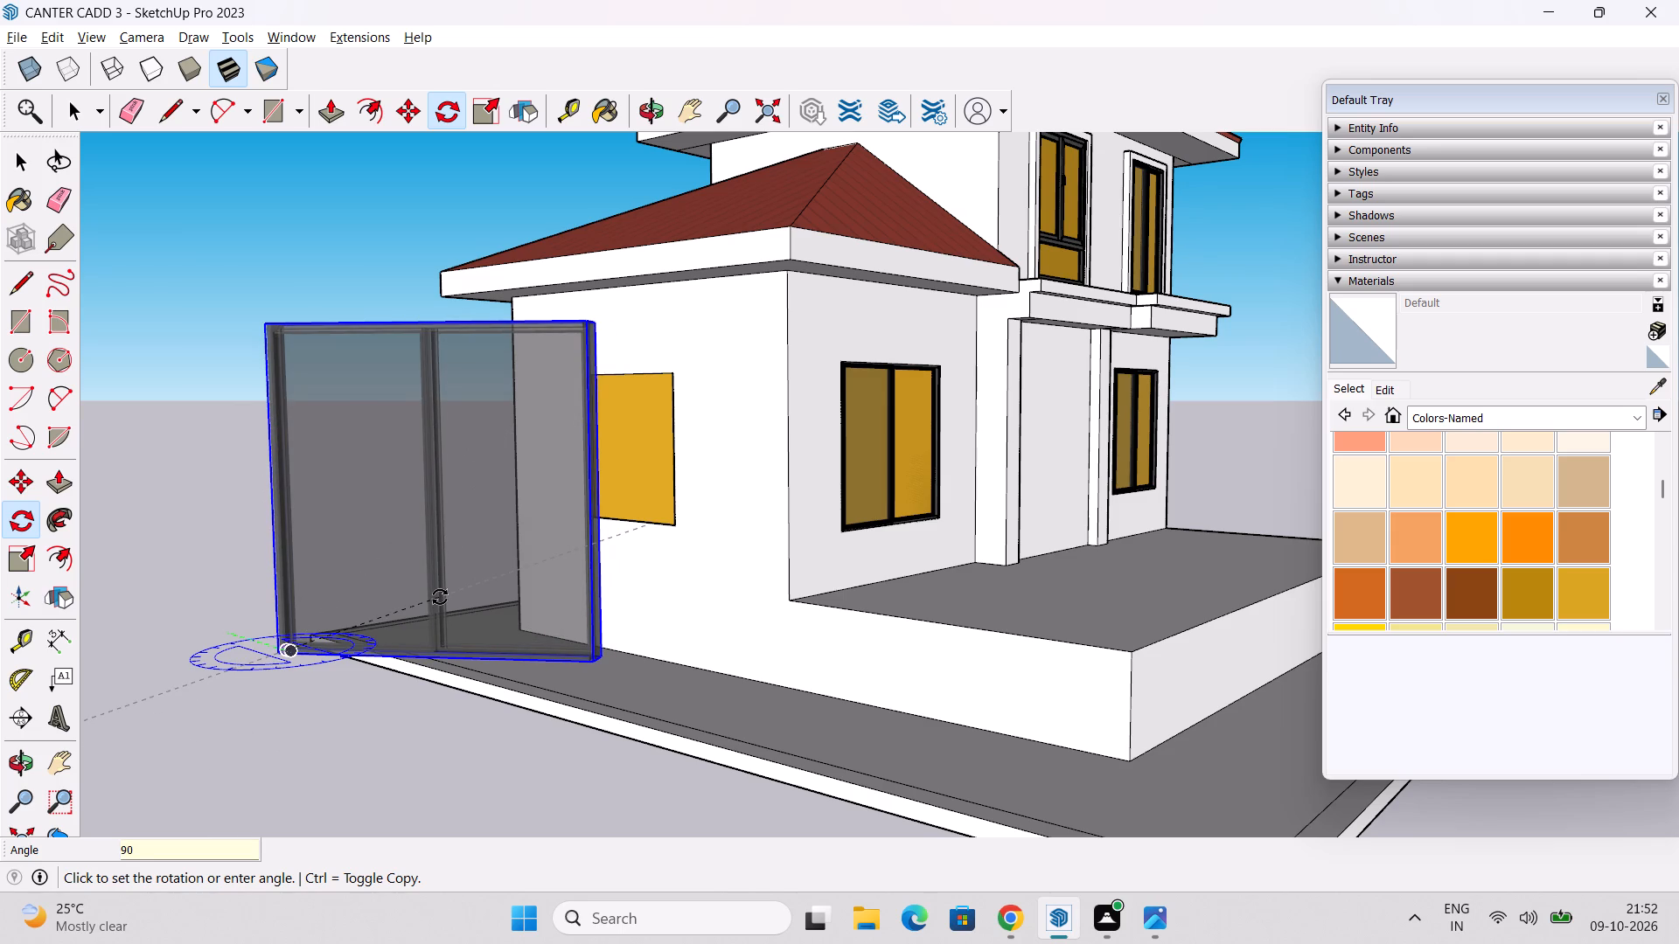
pyautogui.press('Return')
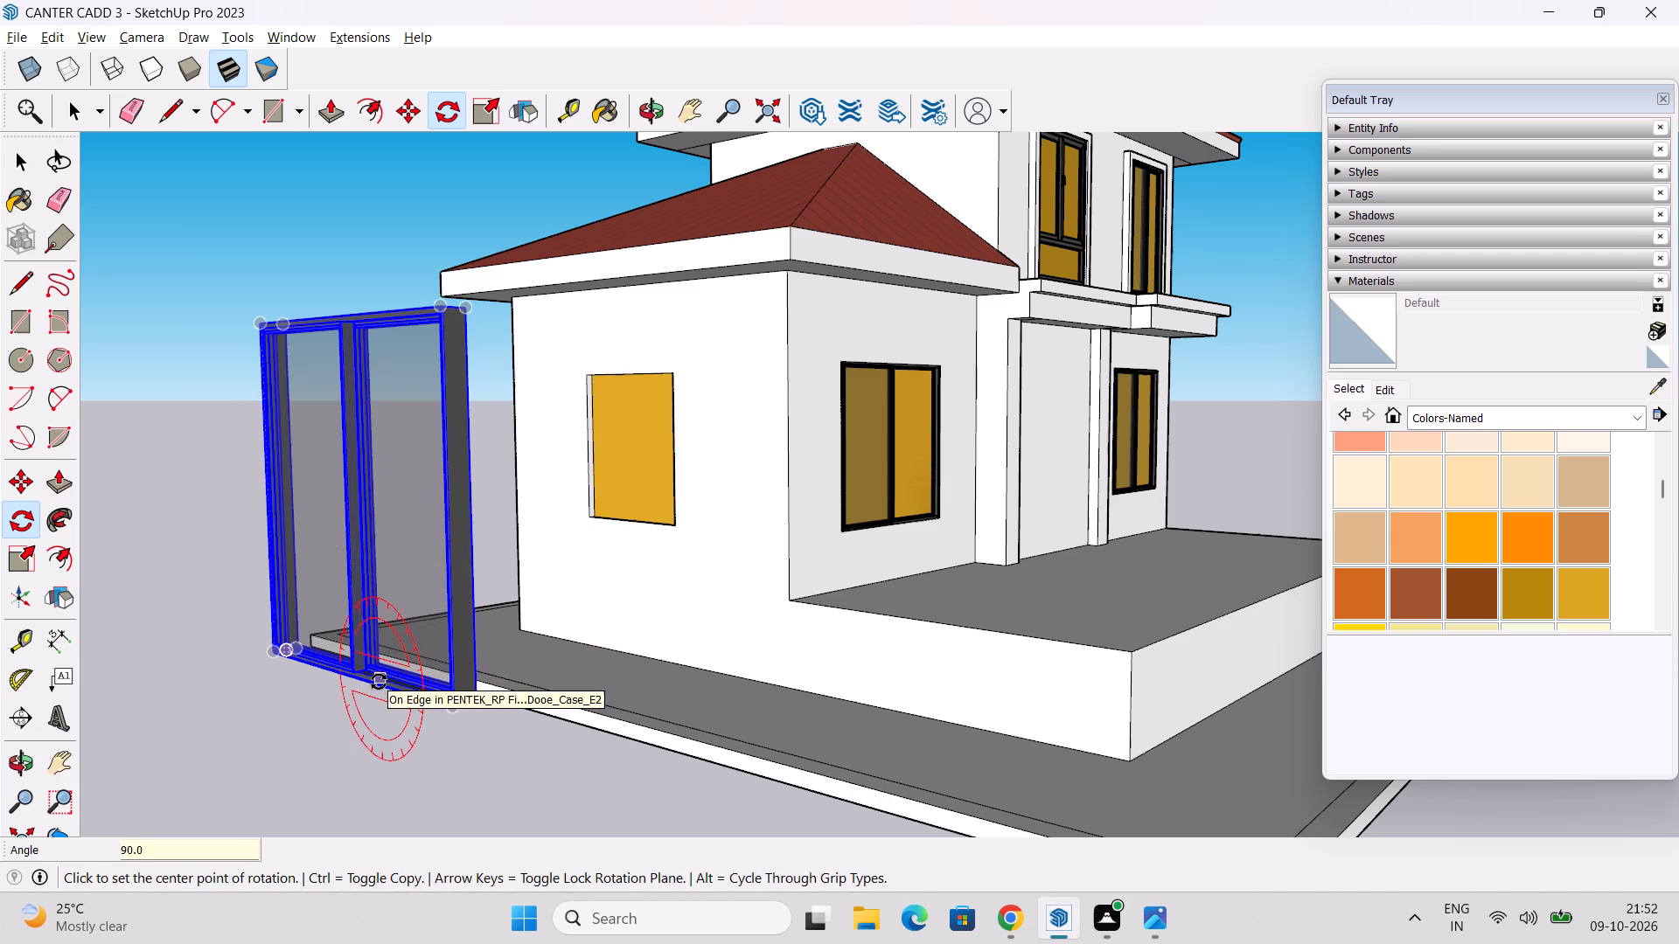
pyautogui.press('space')
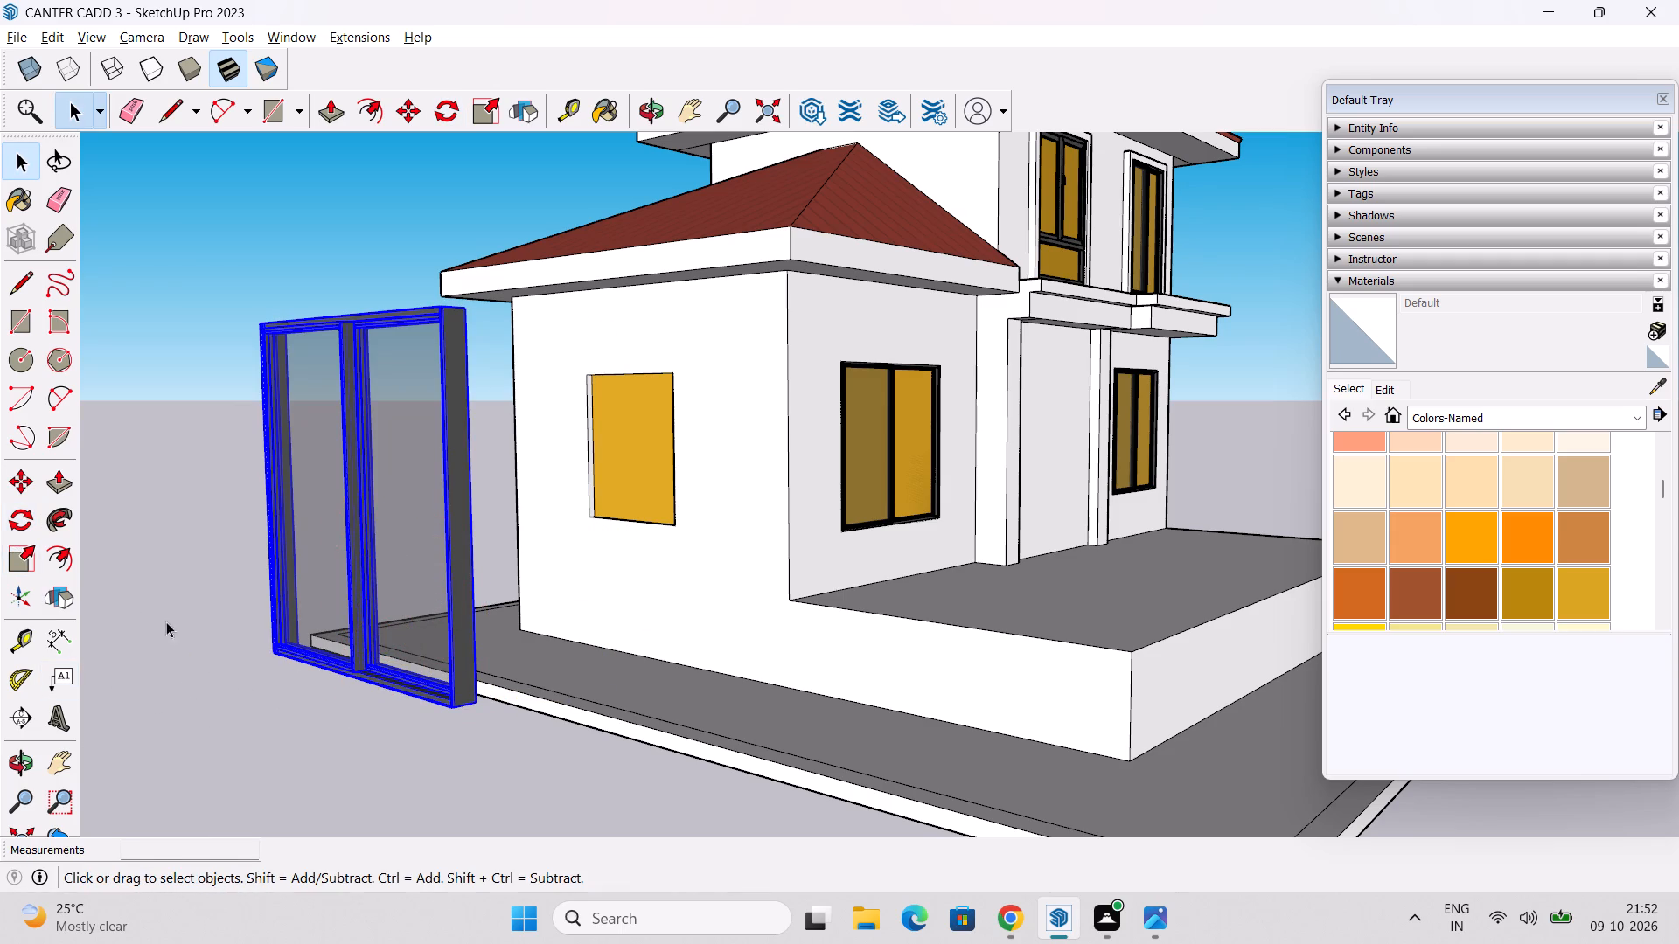
# Move the rotated window by its lower frame corner to the matching lower corner of the side wall's empty opening.
pyautogui.press('m')
pyautogui.click(447, 714)
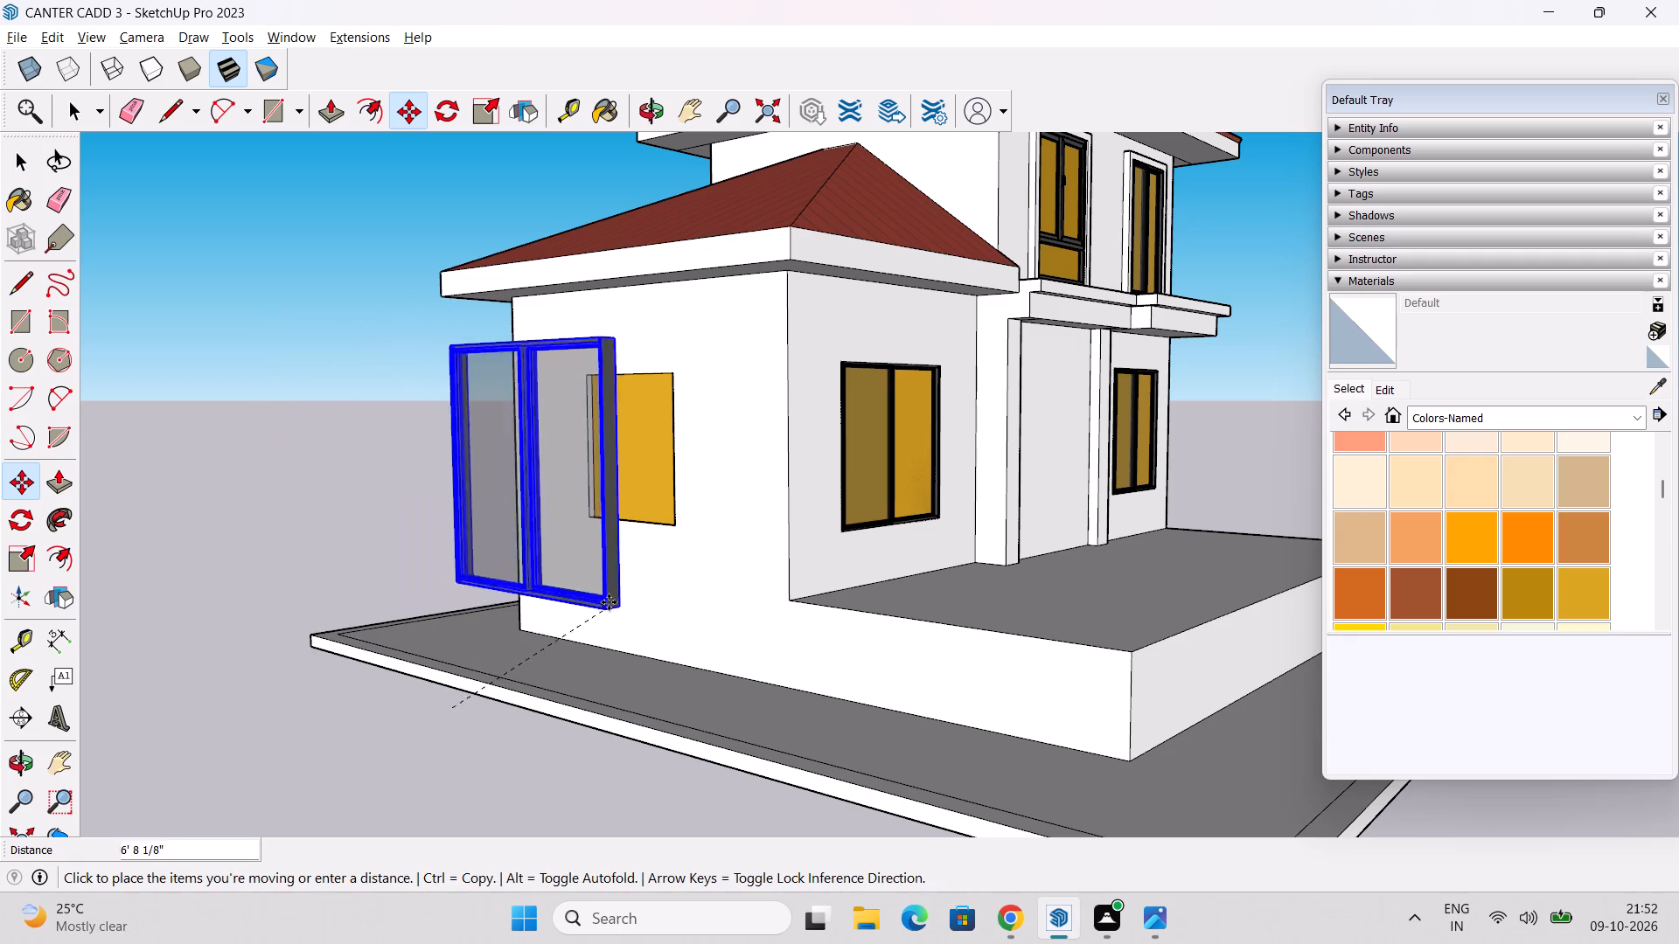
pyautogui.scroll(8, 657, 521)
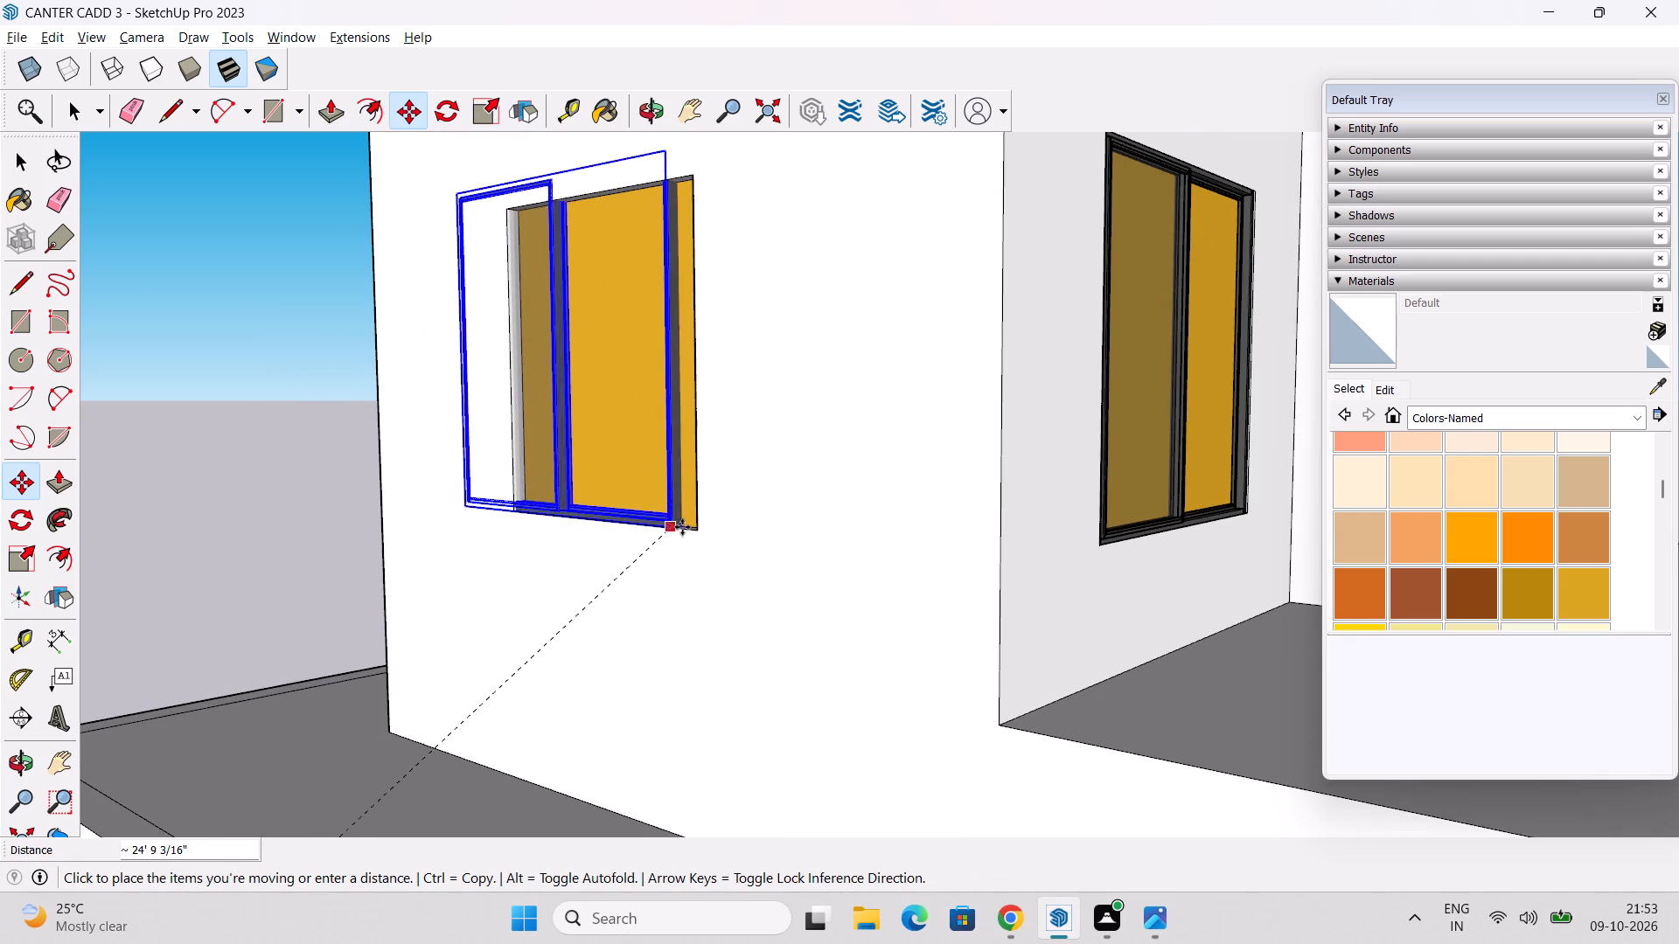
pyautogui.click(700, 531)
# Scale the side-wall window's height by about 0.92 so its top meets the top edge of the opening.
pyautogui.moveTo(489, 517); pyautogui.dragTo(612, 574, button='middle')
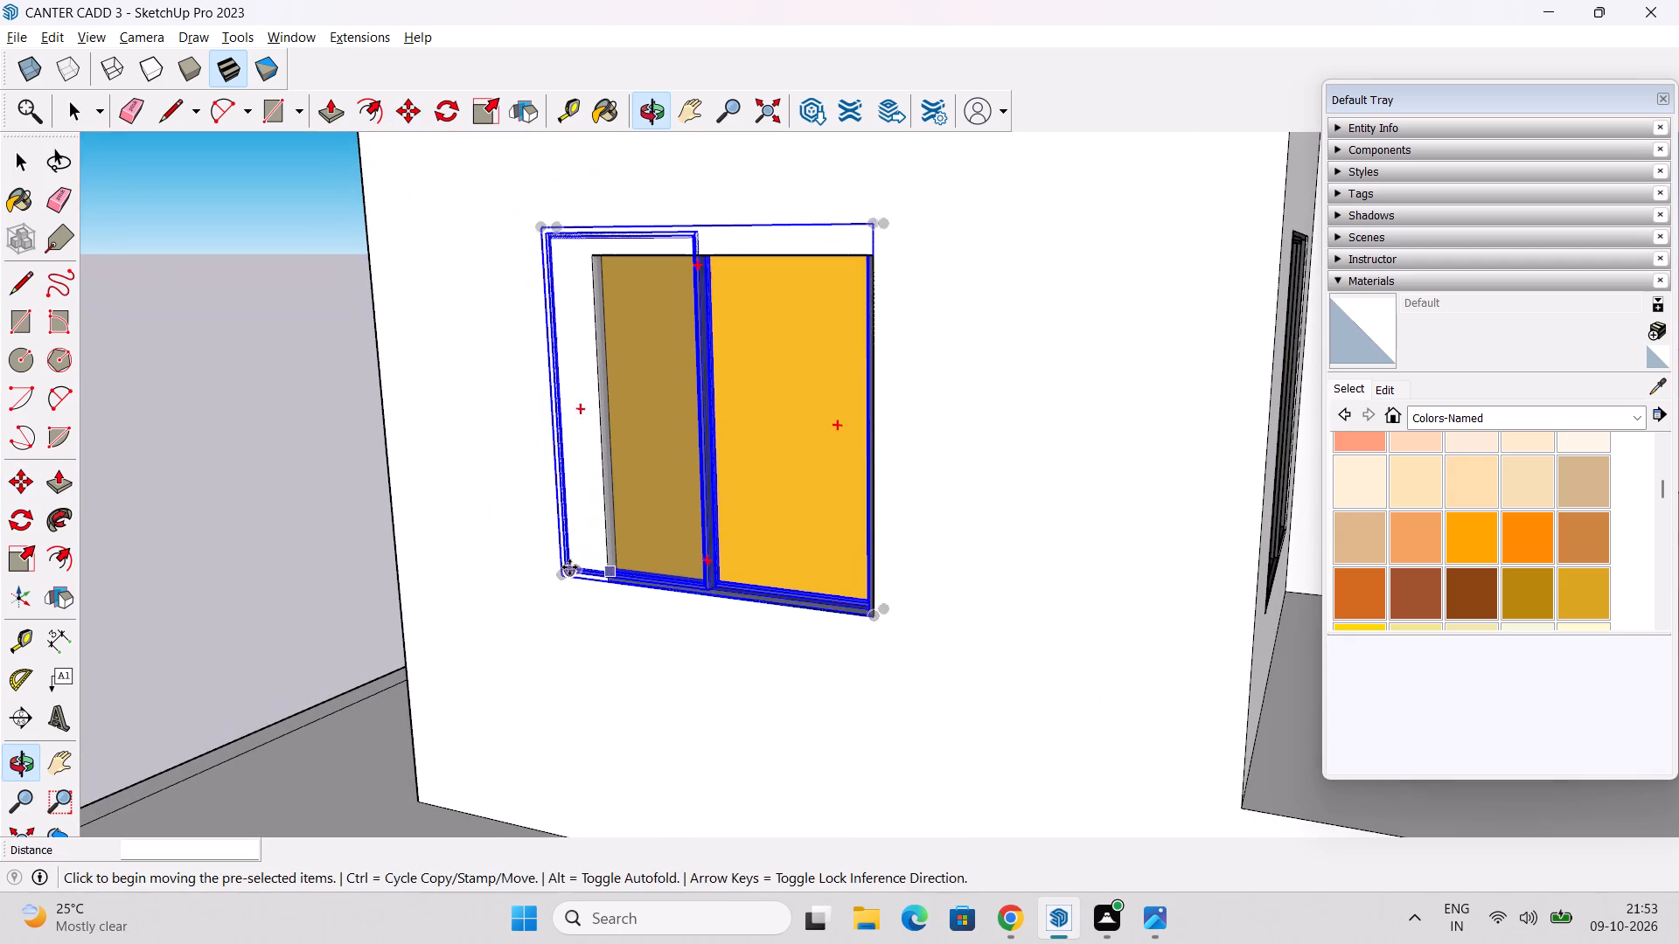
pyautogui.moveTo(8, 561); pyautogui.dragTo(19, 559)
pyautogui.moveTo(461, 515); pyautogui.dragTo(472, 561, button='middle')
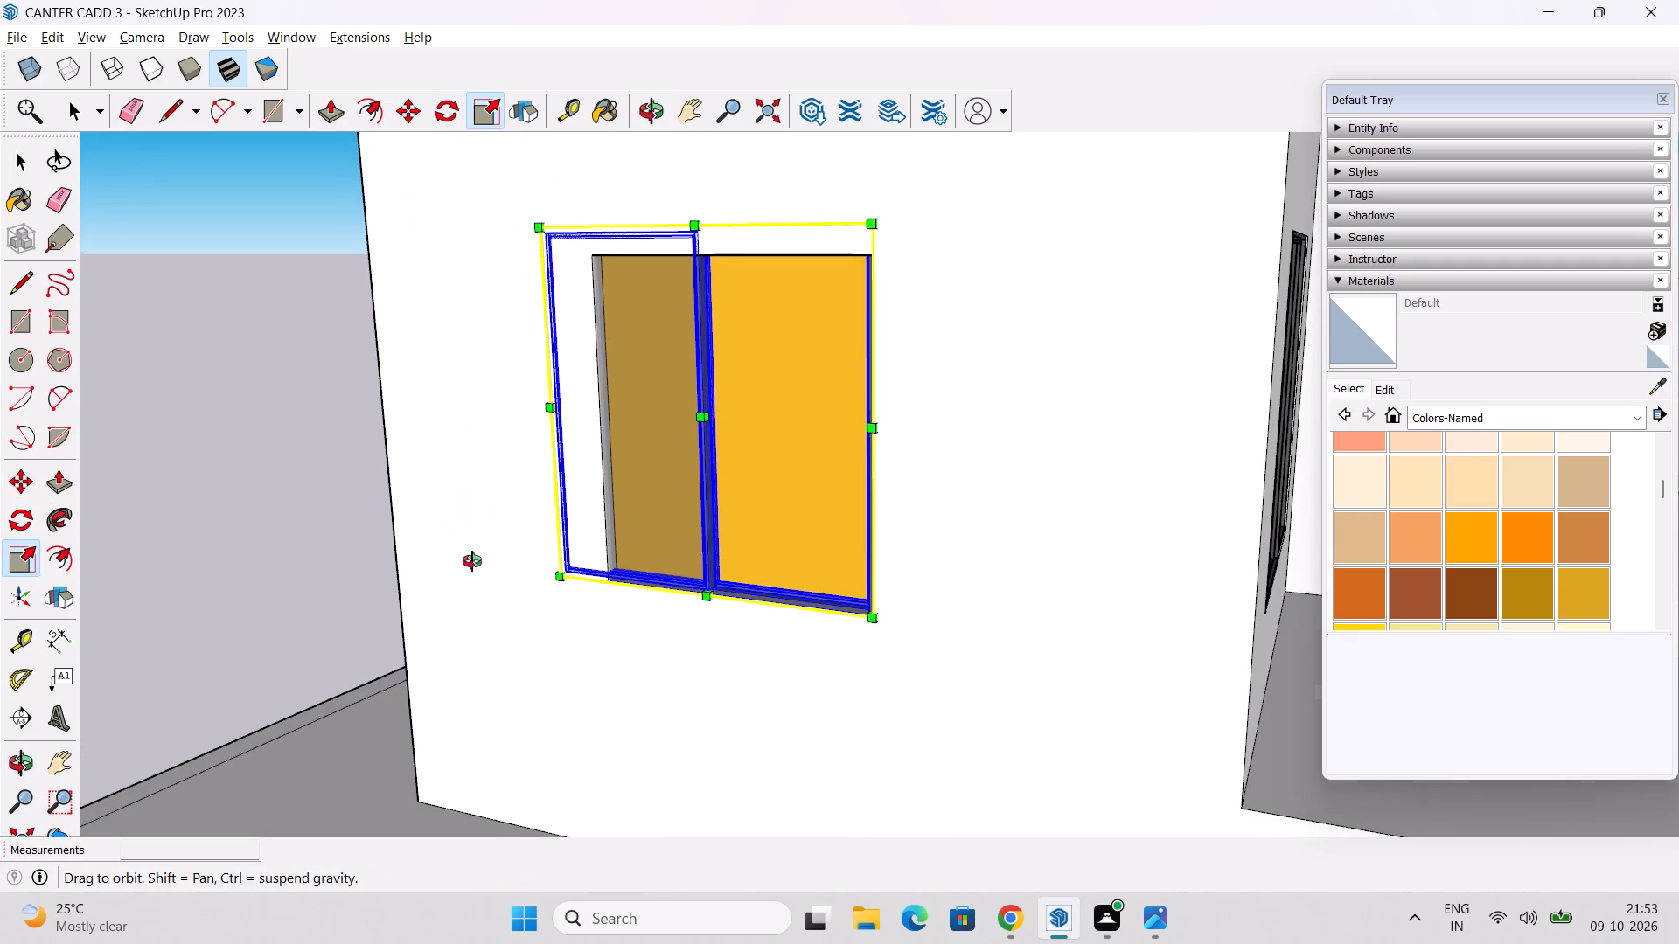
pyautogui.moveTo(472, 561); pyautogui.dragTo(477, 583, button='middle')
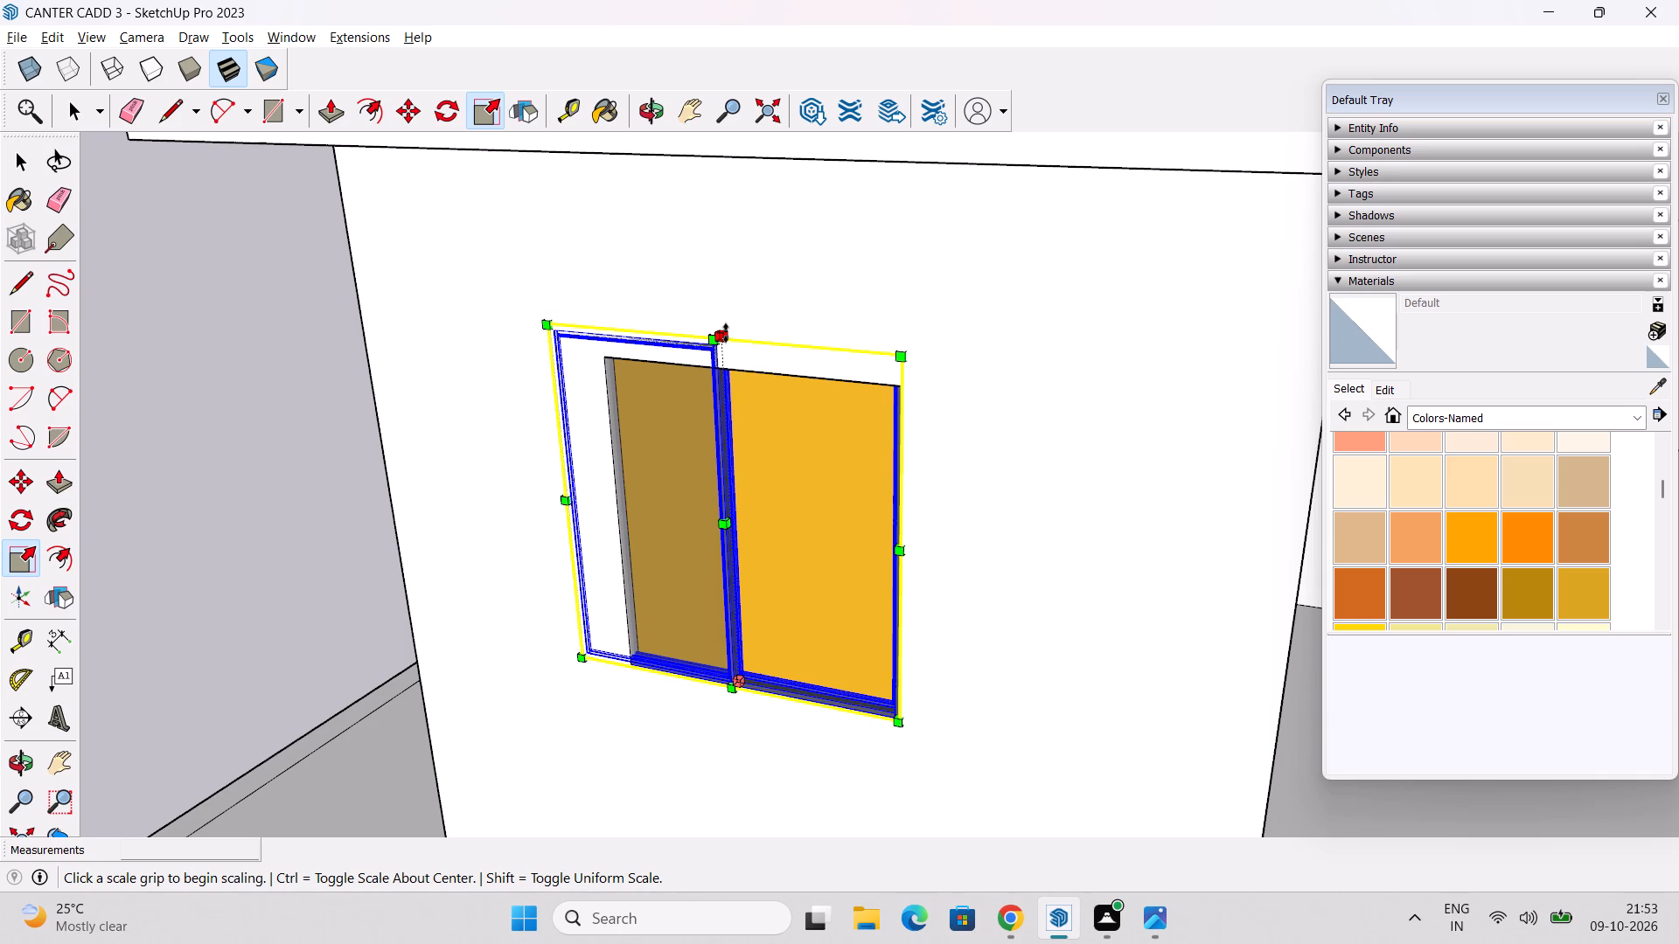
pyautogui.moveTo(726, 333); pyautogui.dragTo(734, 378)
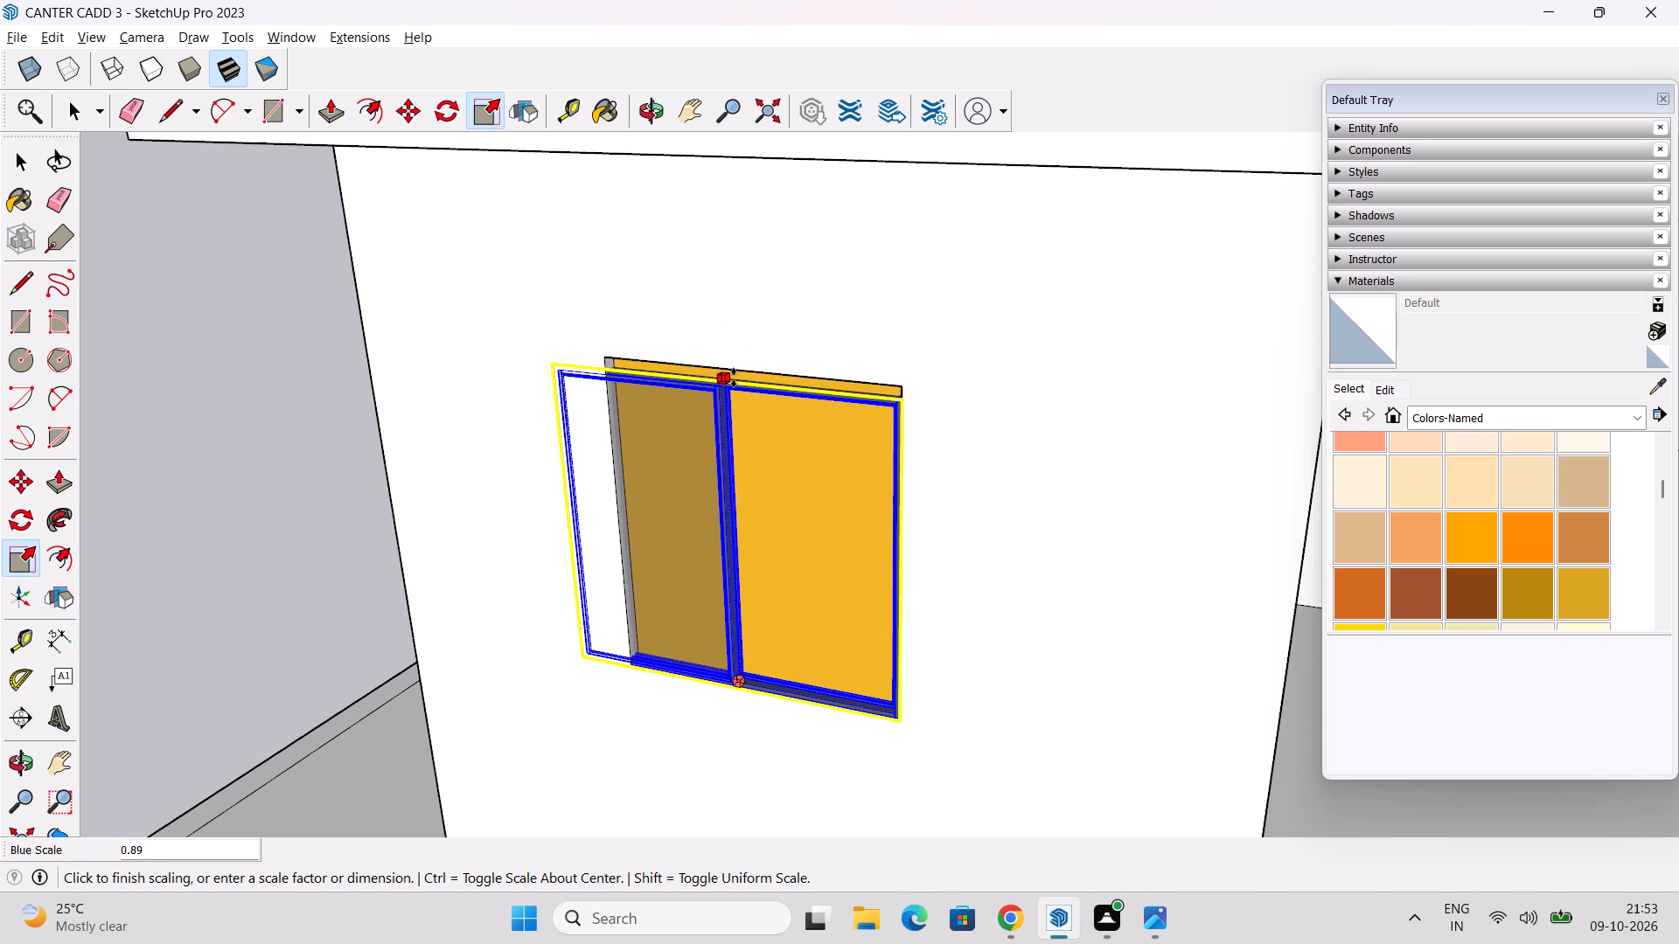
pyautogui.moveTo(734, 378); pyautogui.dragTo(734, 374)
pyautogui.moveTo(734, 374); pyautogui.dragTo(661, 367)
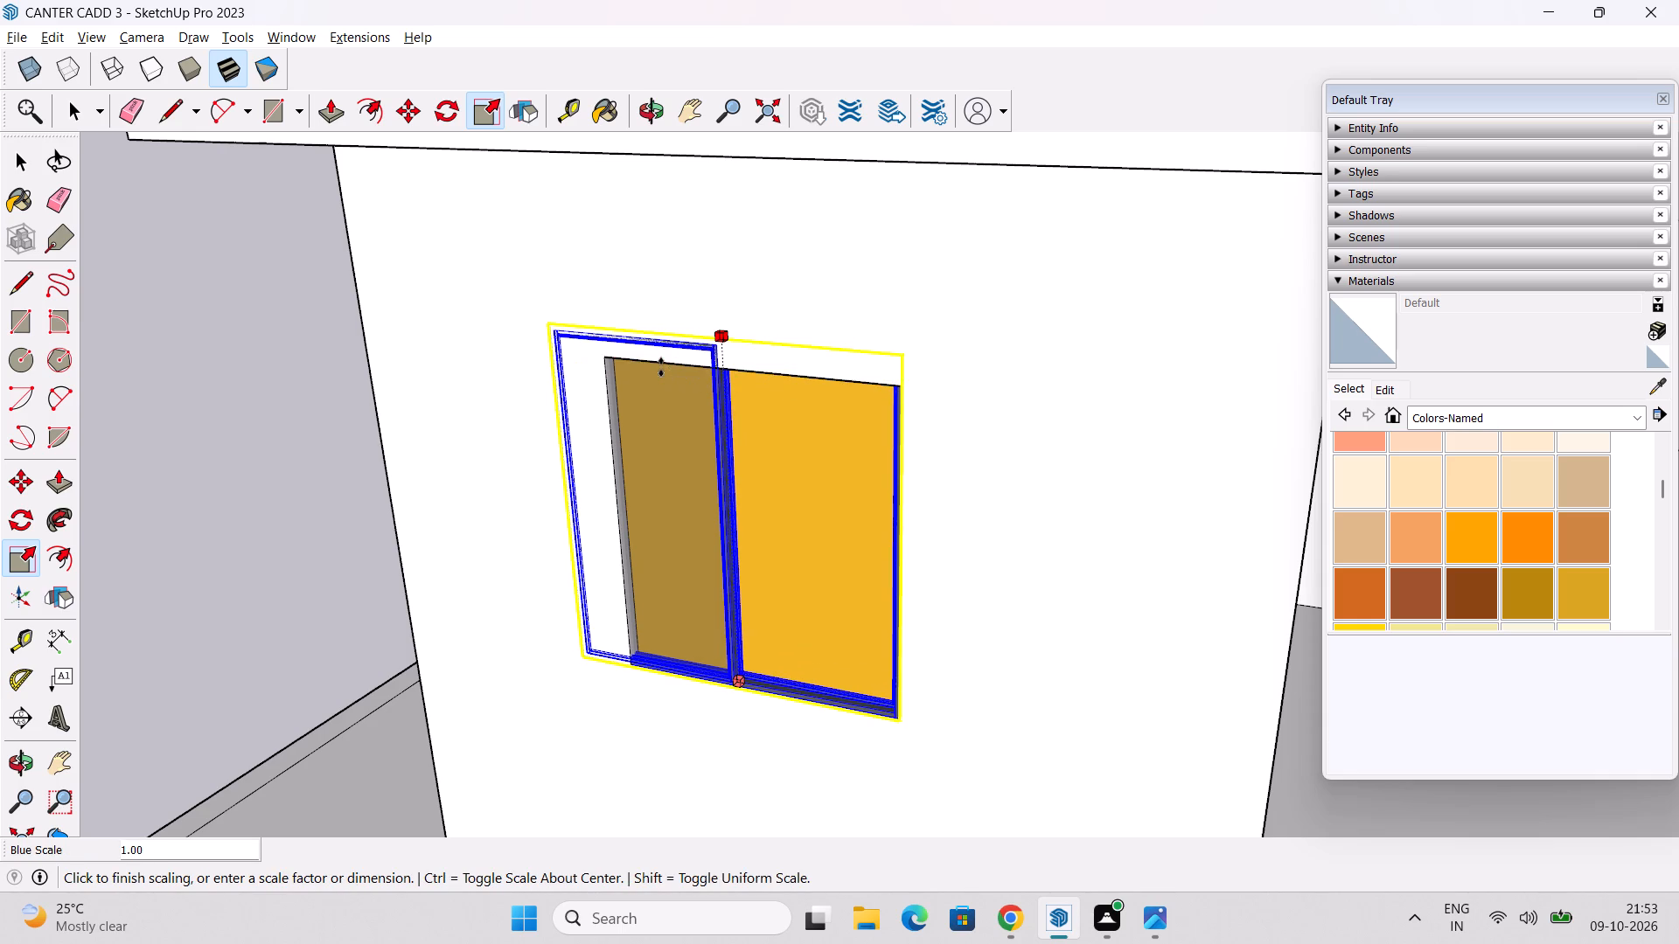
pyautogui.moveTo(661, 367); pyautogui.dragTo(658, 364)
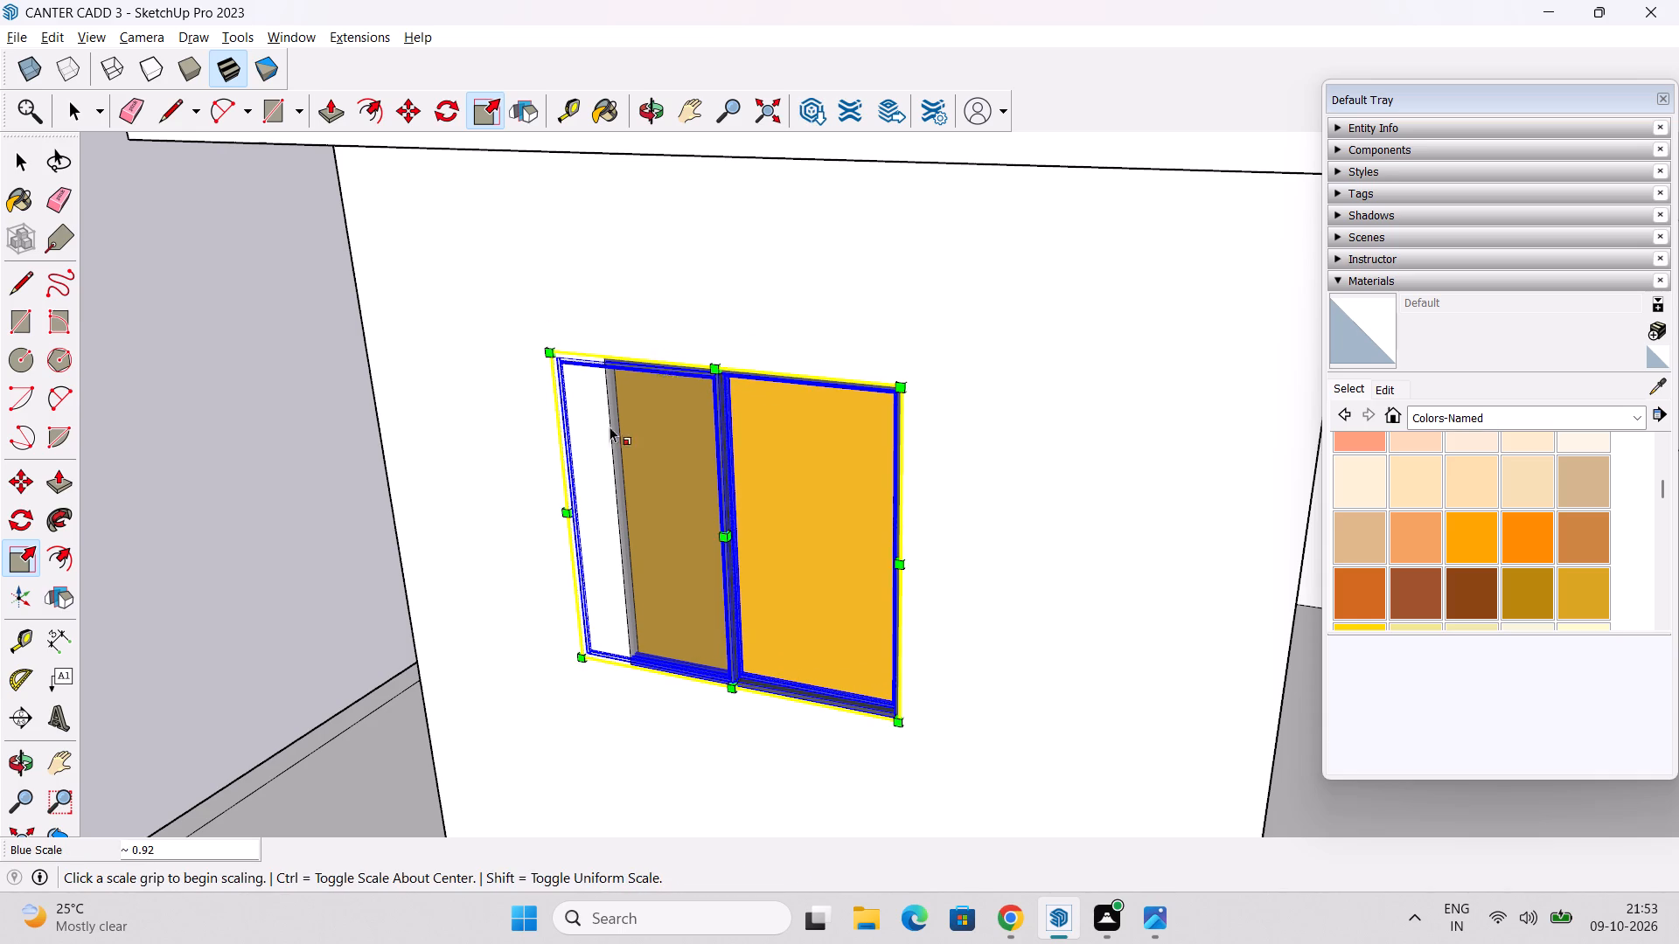
# Scale the side-wall window's width so its frame fits between both side edges of the opening, and deselect it.
pyautogui.moveTo(589, 462); pyautogui.dragTo(617, 428, button='middle')
pyautogui.moveTo(599, 480); pyautogui.dragTo(645, 480)
pyautogui.moveTo(728, 524); pyautogui.dragTo(866, 561, button='middle')
pyautogui.keyDown('shift'); pyautogui.moveTo(860, 545); pyautogui.dragTo(597, 538, button='middle'); pyautogui.keyUp('shift')
pyautogui.moveTo(661, 584); pyautogui.dragTo(720, 575, button='middle')
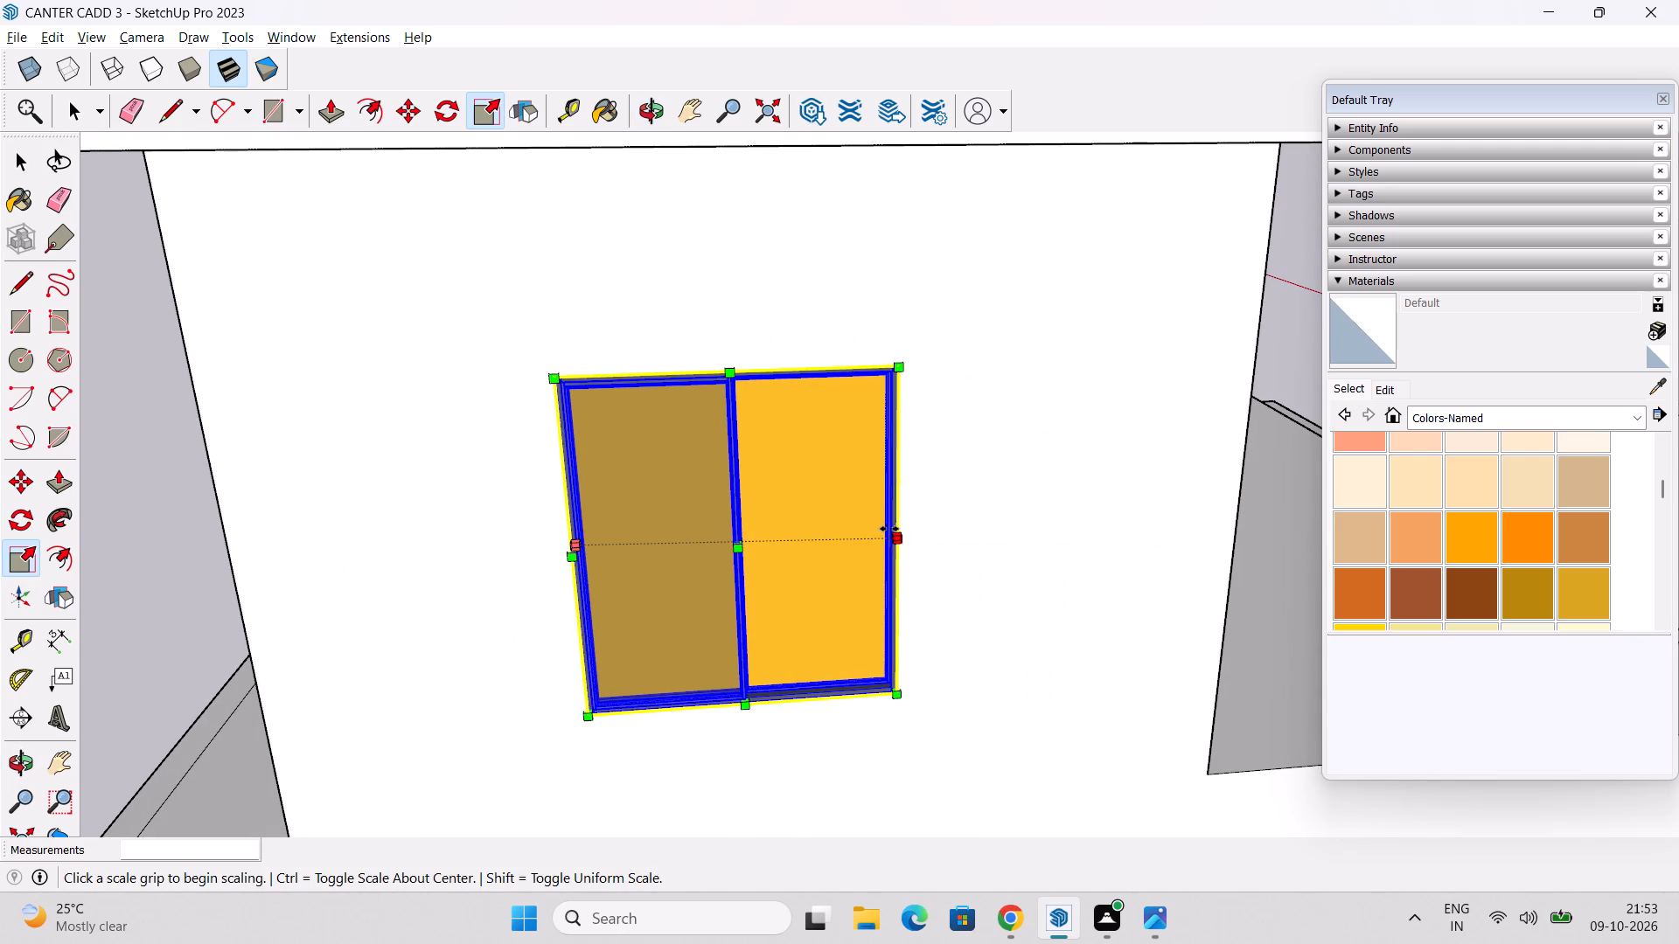
pyautogui.moveTo(888, 529); pyautogui.dragTo(876, 531)
pyautogui.moveTo(879, 531); pyautogui.dragTo(744, 533, button='middle')
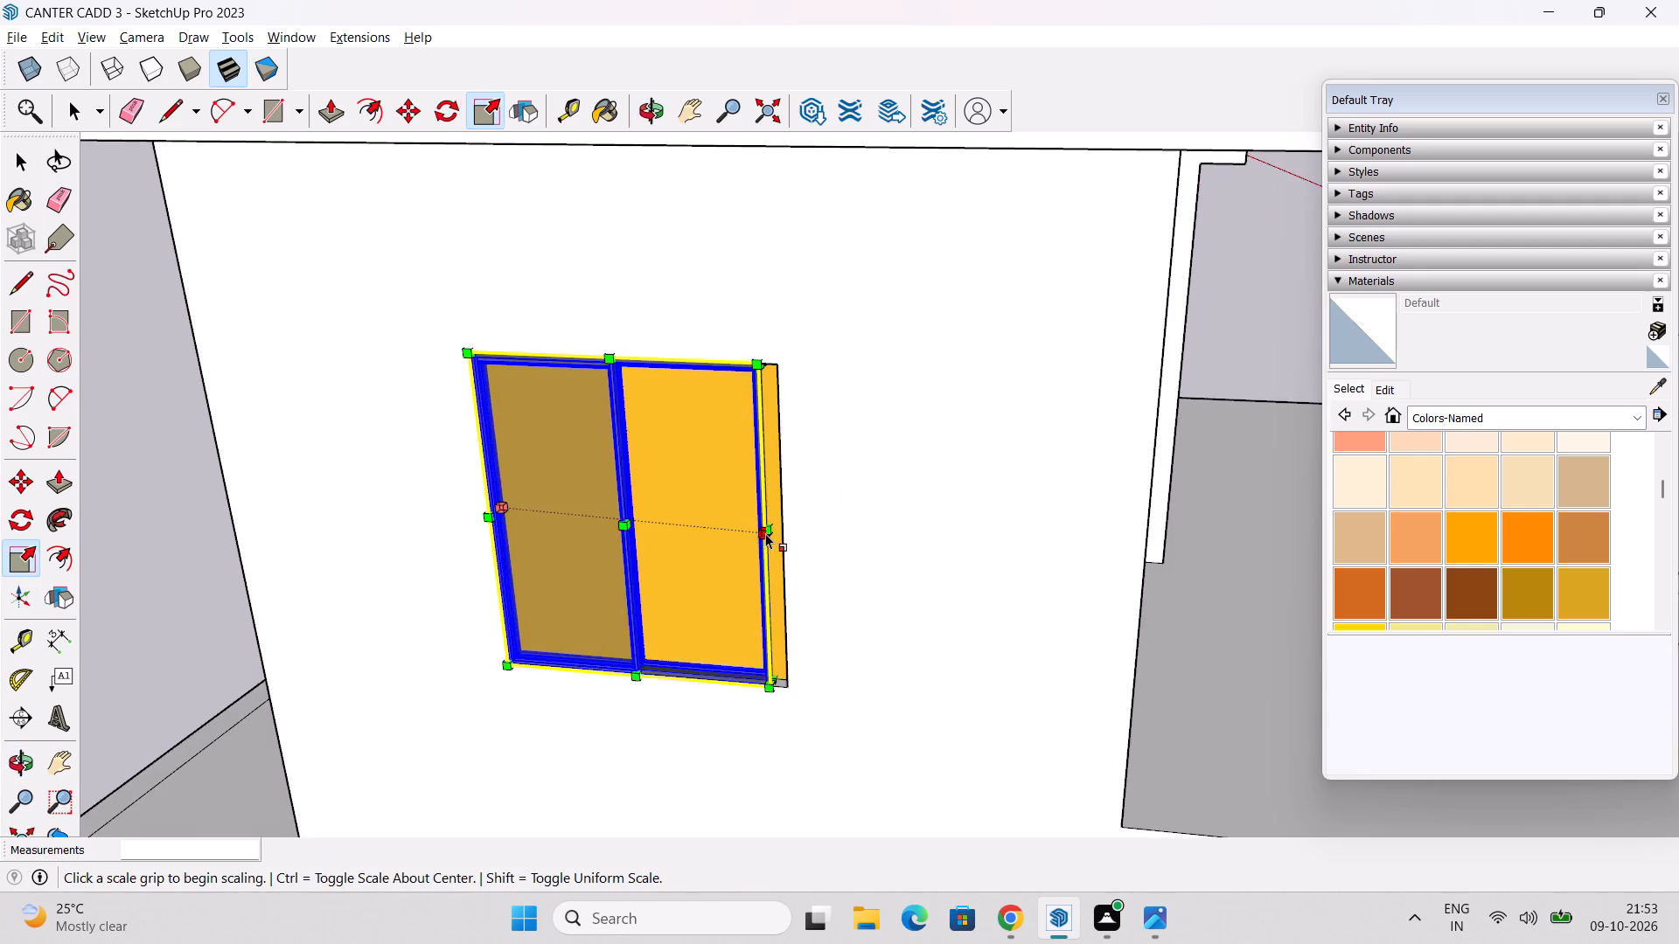
pyautogui.scroll(8, 765, 533)
pyautogui.moveTo(775, 522); pyautogui.dragTo(804, 490)
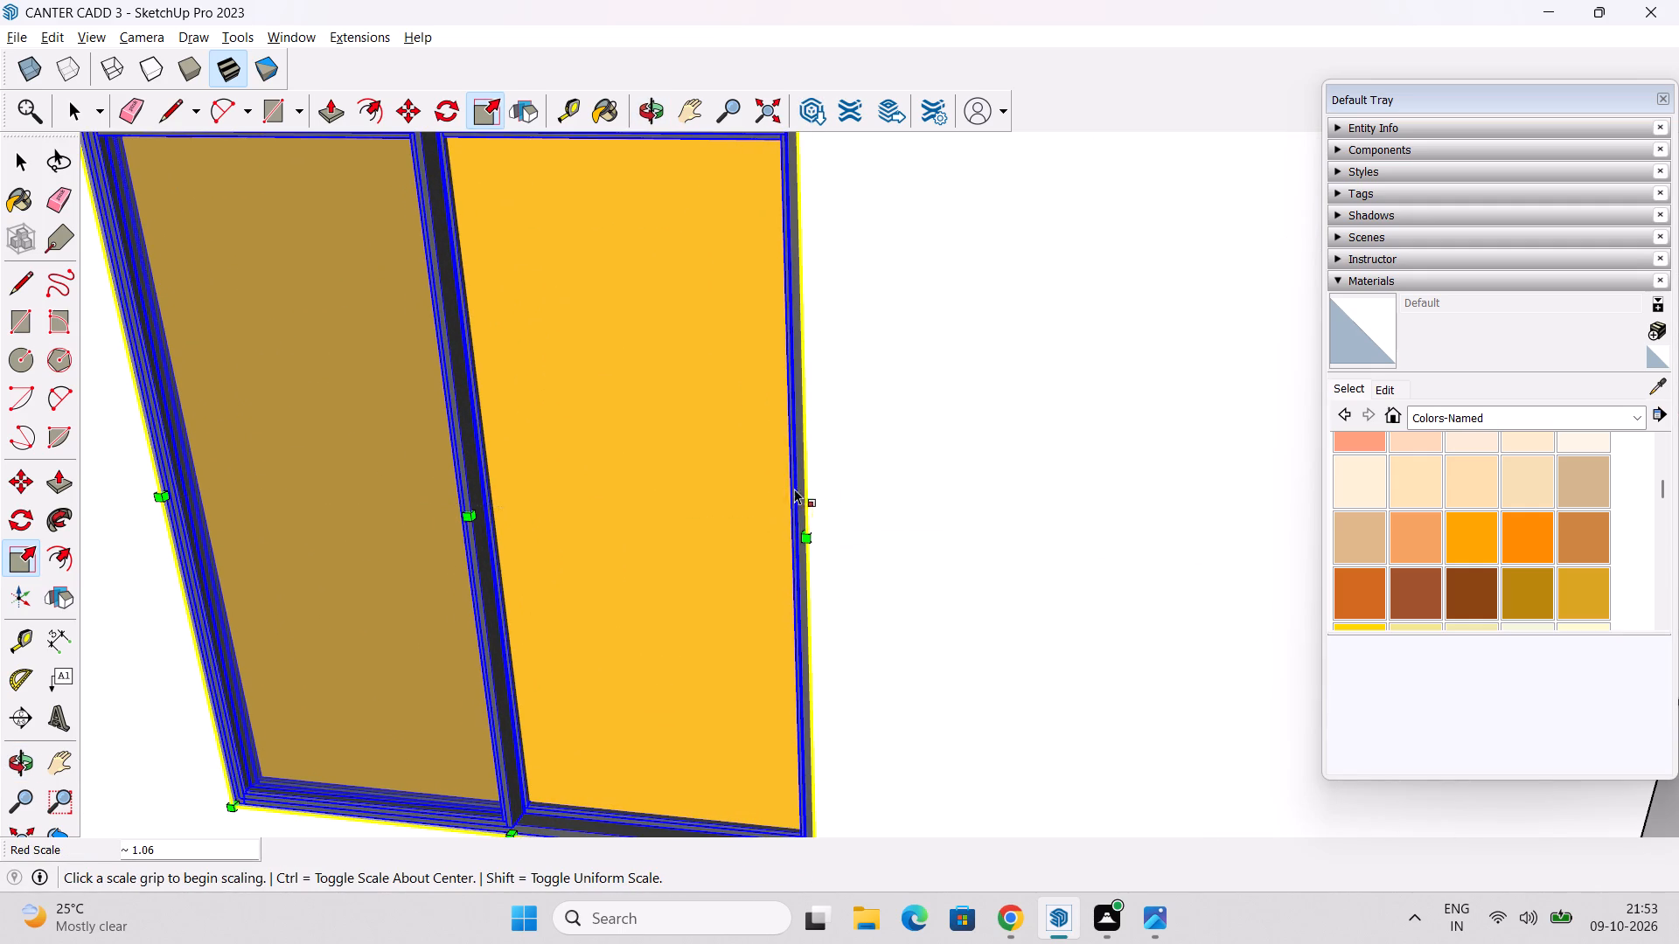
pyautogui.scroll(-6, 790, 524)
pyautogui.scroll(-2, 595, 587)
pyautogui.moveTo(595, 585); pyautogui.dragTo(616, 500, button='middle')
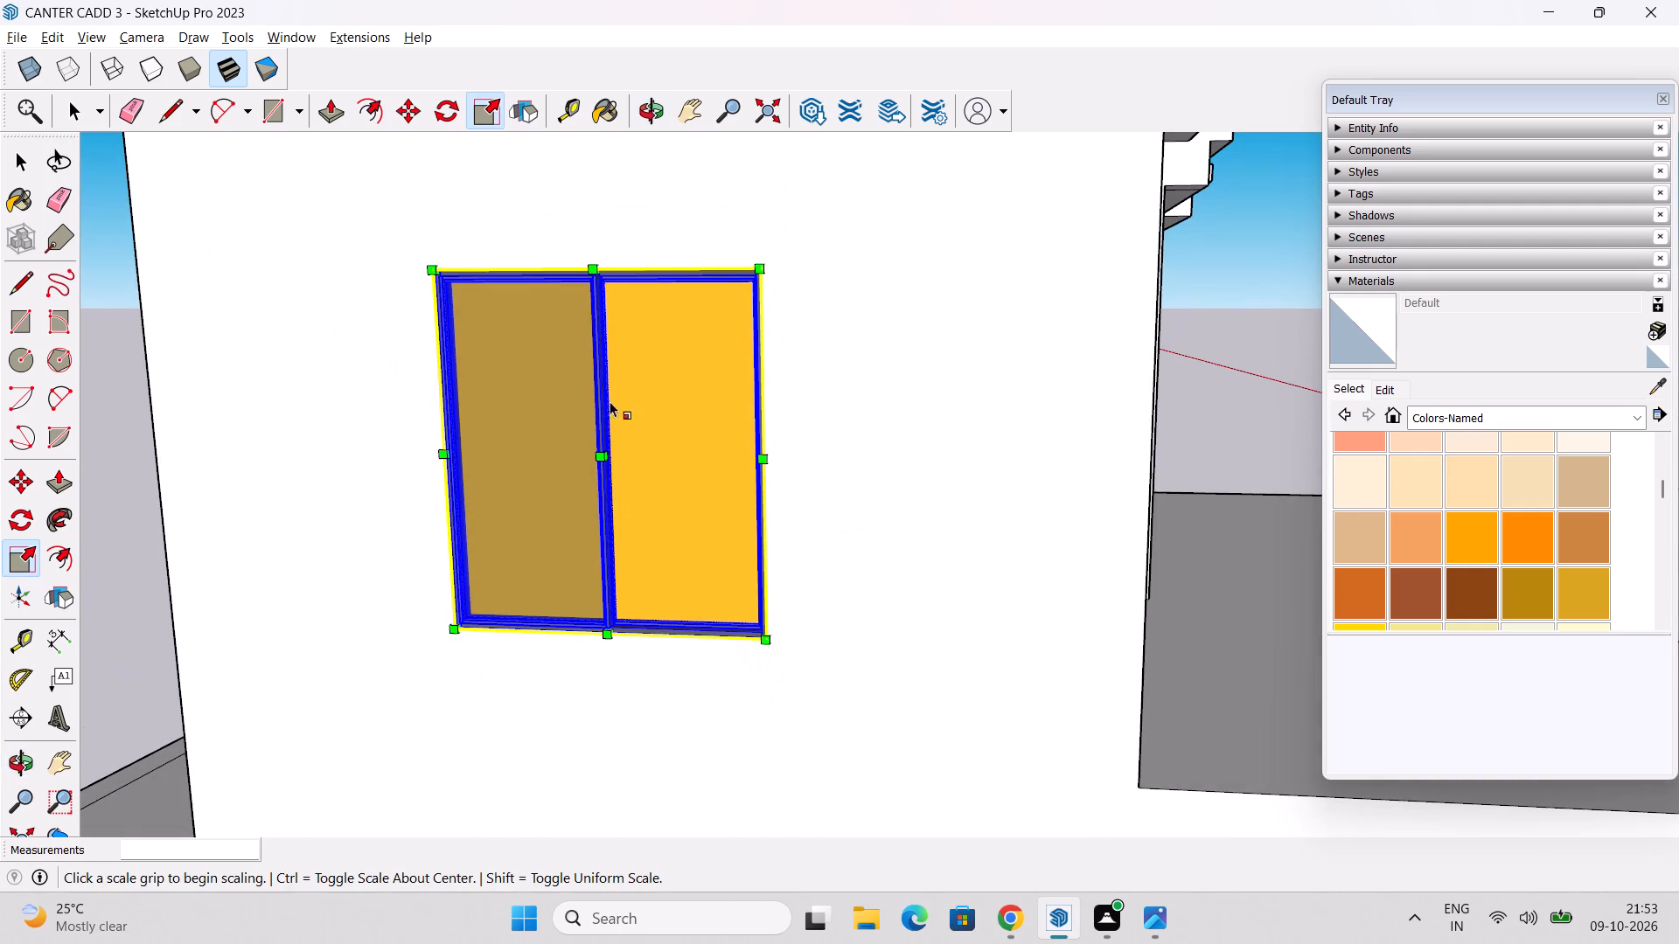
pyautogui.press('space')
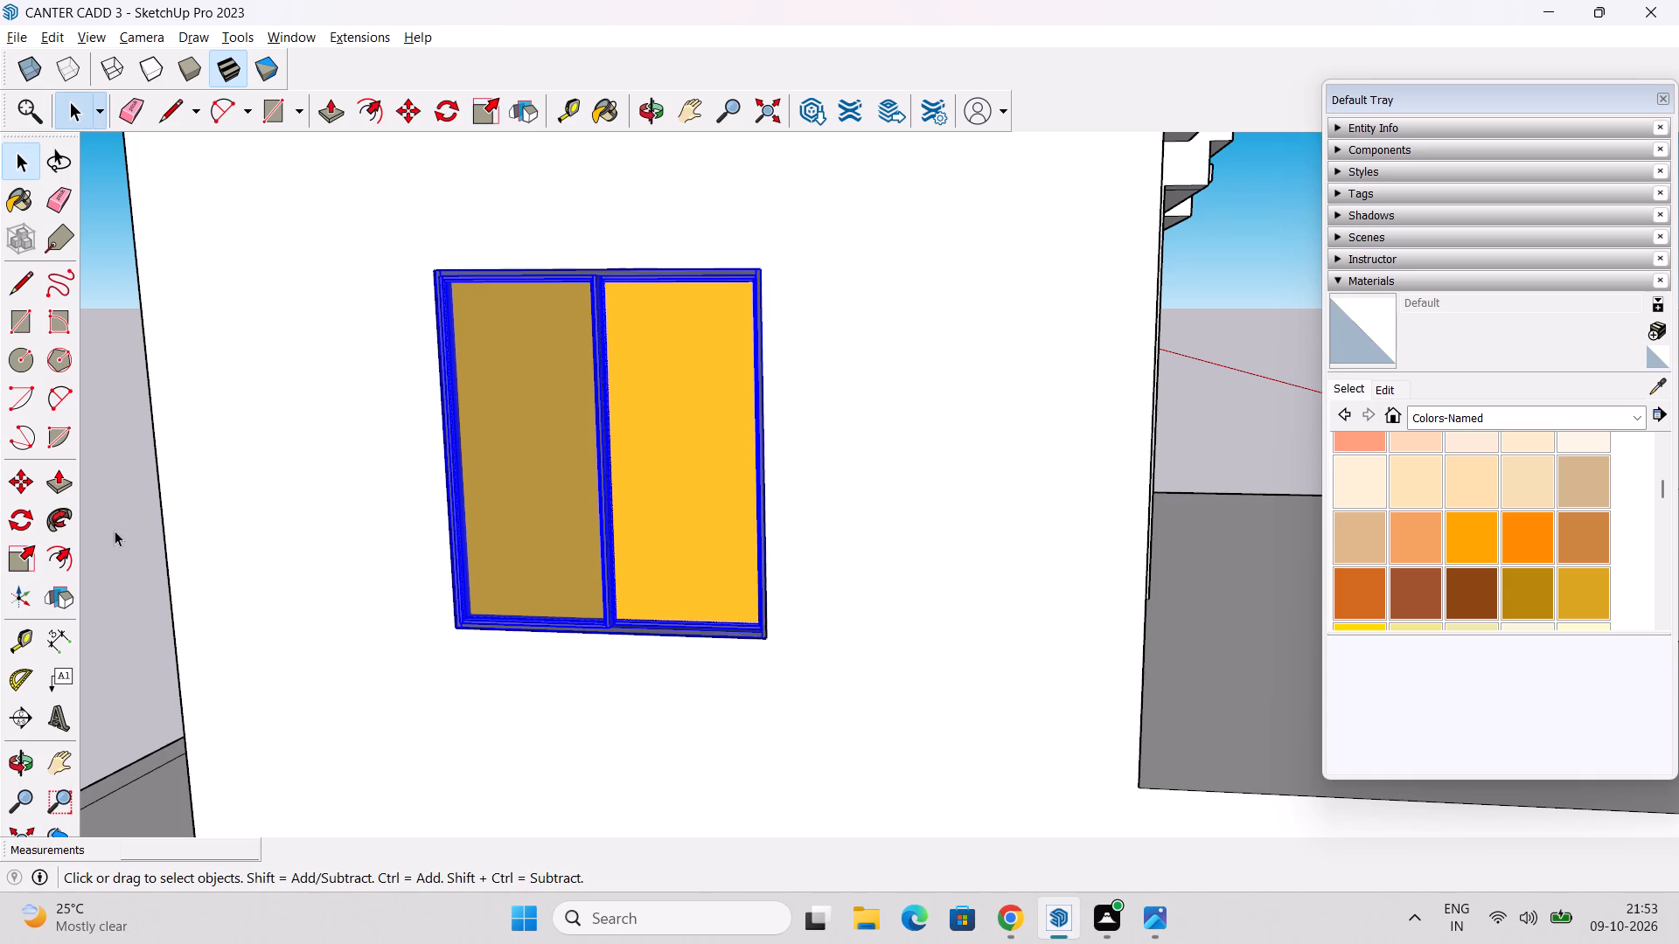
pyautogui.click(115, 531)
# Examine the whole house from the side and front to check the windows fitted in its openings.
pyautogui.scroll(-7, 366, 521)
pyautogui.moveTo(454, 578); pyautogui.dragTo(545, 565, button='middle')
pyautogui.scroll(-3, 554, 536)
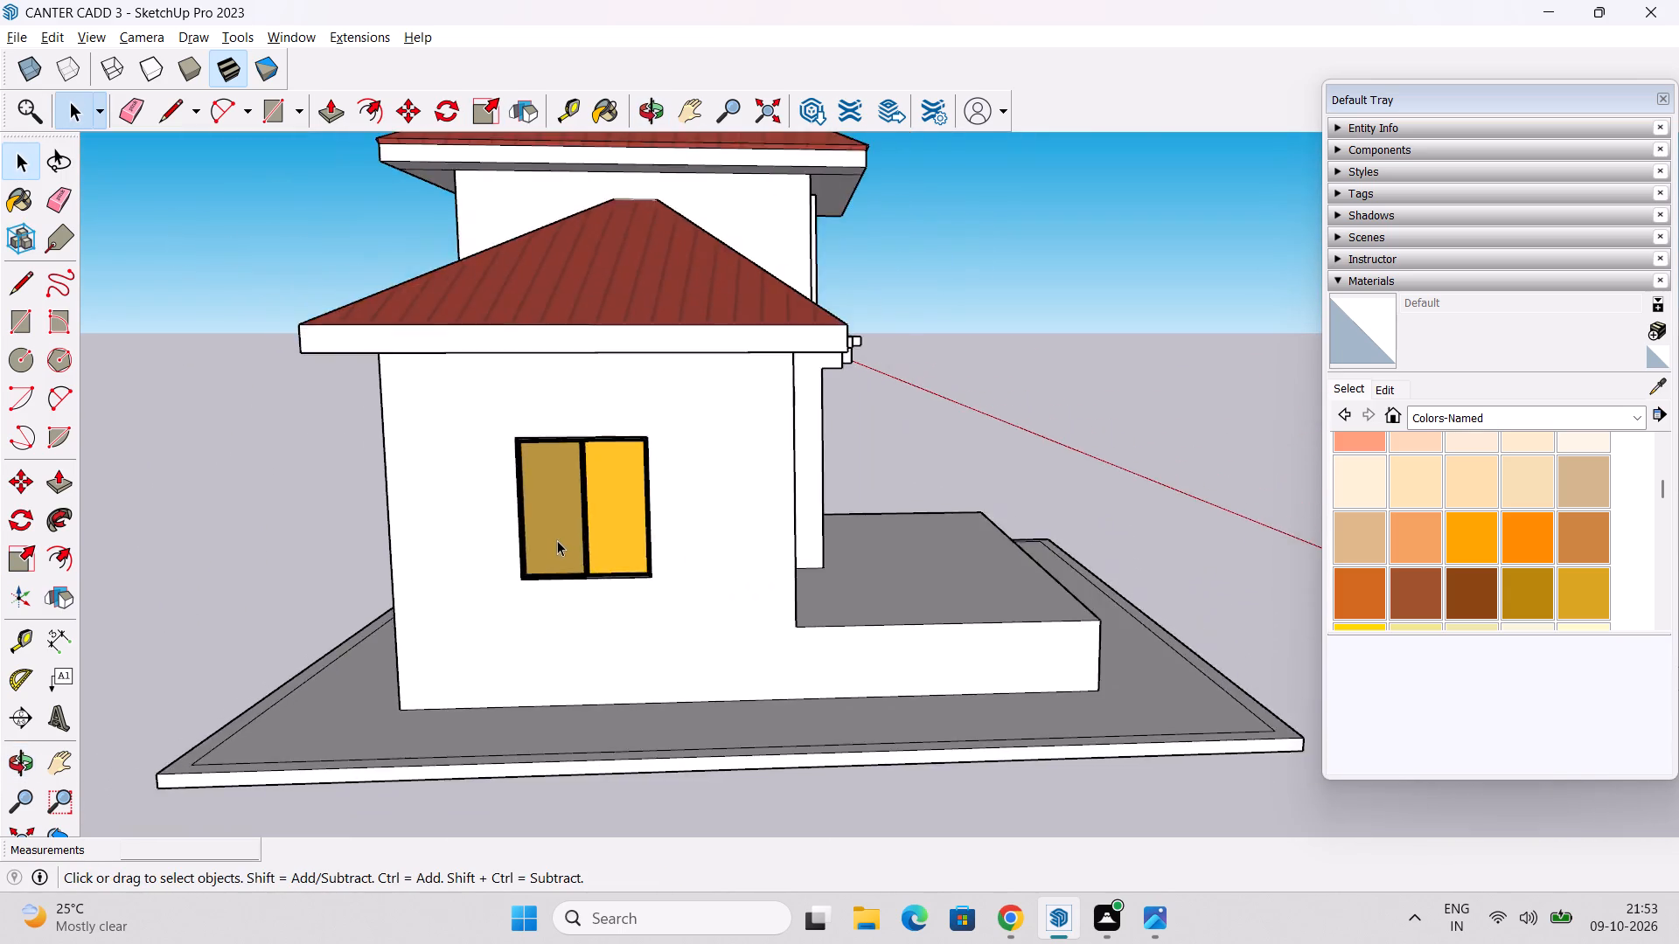
pyautogui.scroll(-4, 557, 540)
pyautogui.moveTo(582, 613); pyautogui.dragTo(311, 664, button='middle')
pyautogui.moveTo(716, 621); pyautogui.dragTo(600, 641, button='middle')
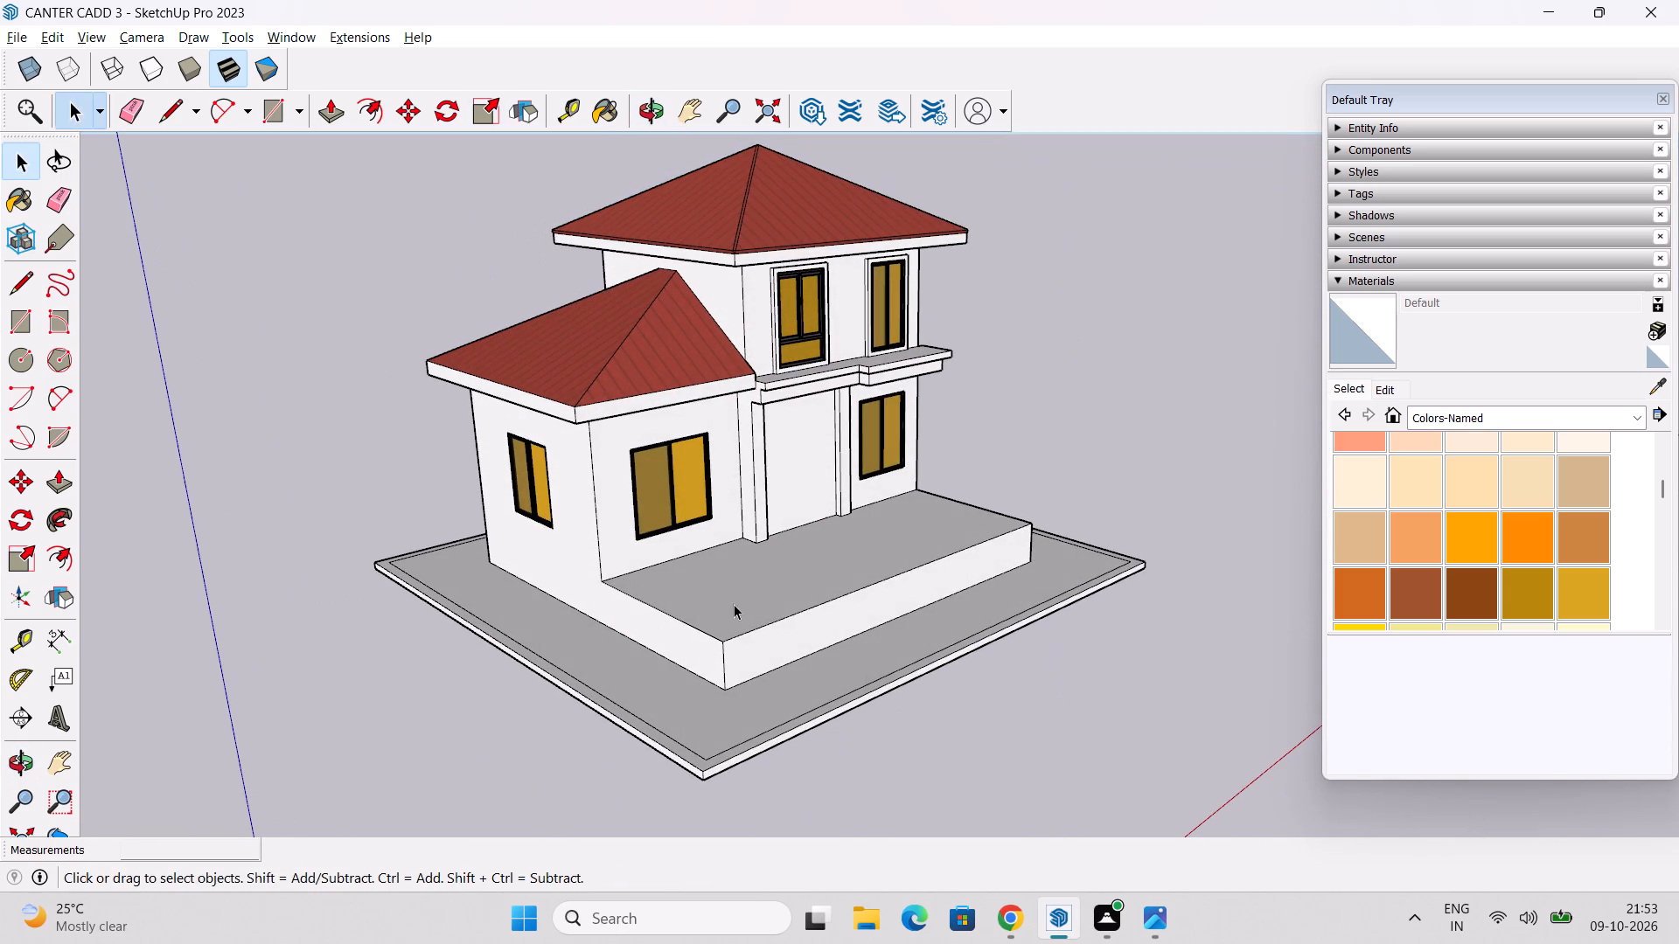
pyautogui.keyDown('shift'); pyautogui.moveTo(944, 557); pyautogui.dragTo(840, 698, button='middle'); pyautogui.keyUp('shift')
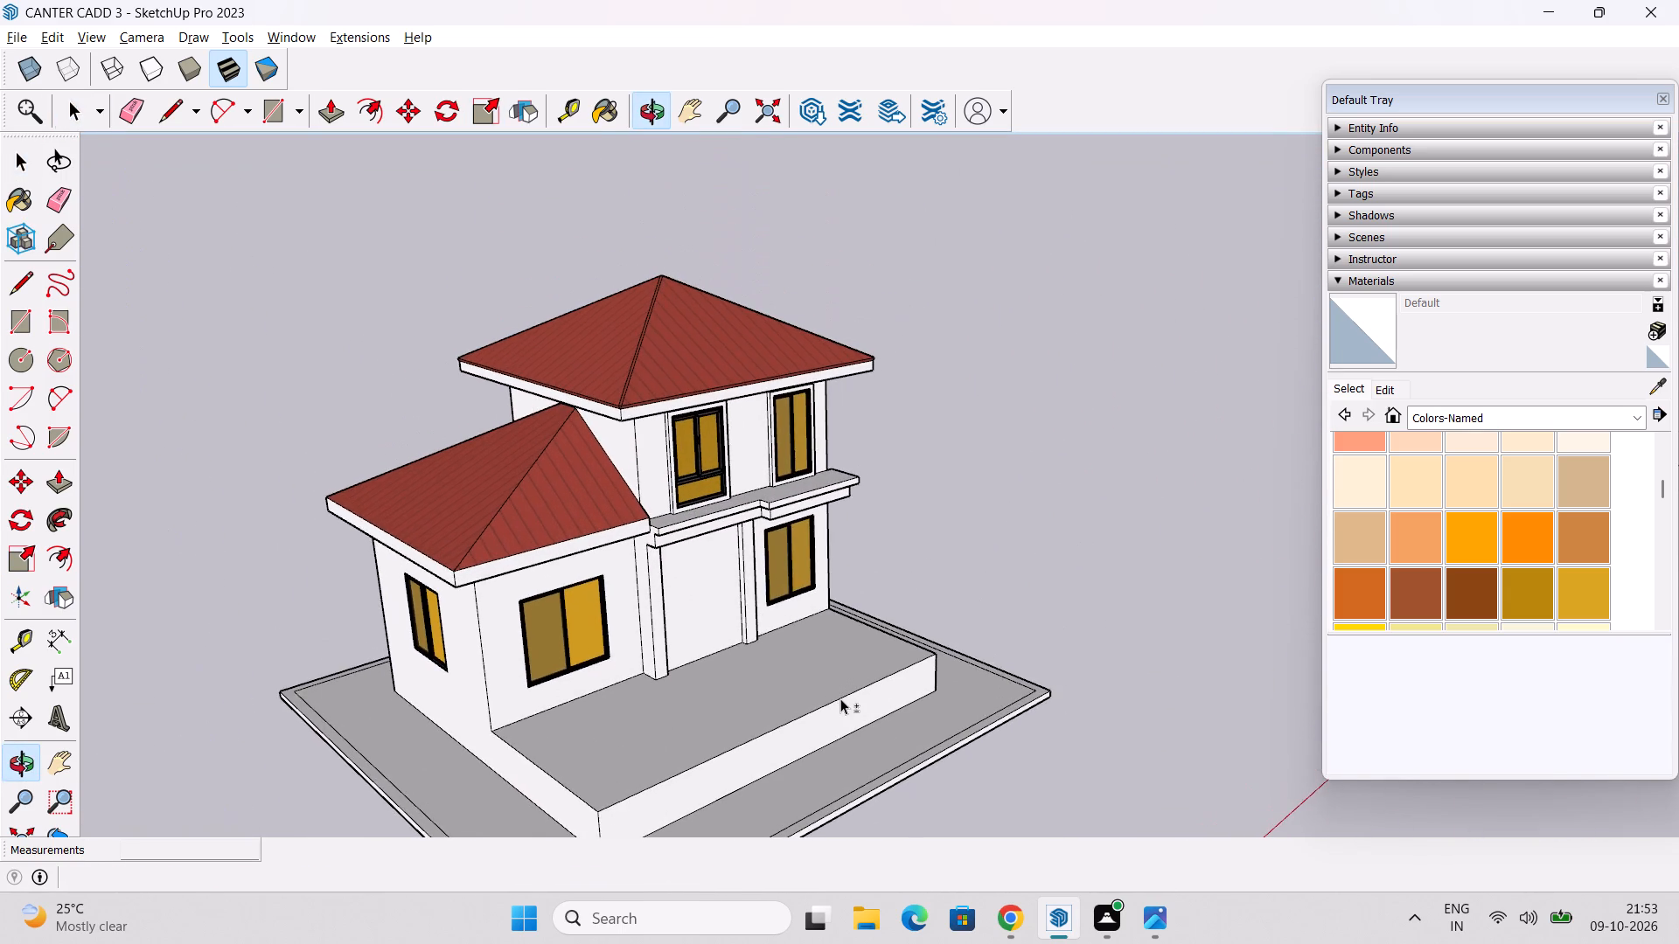
pyautogui.moveTo(840, 698); pyautogui.dragTo(788, 676, button='middle')
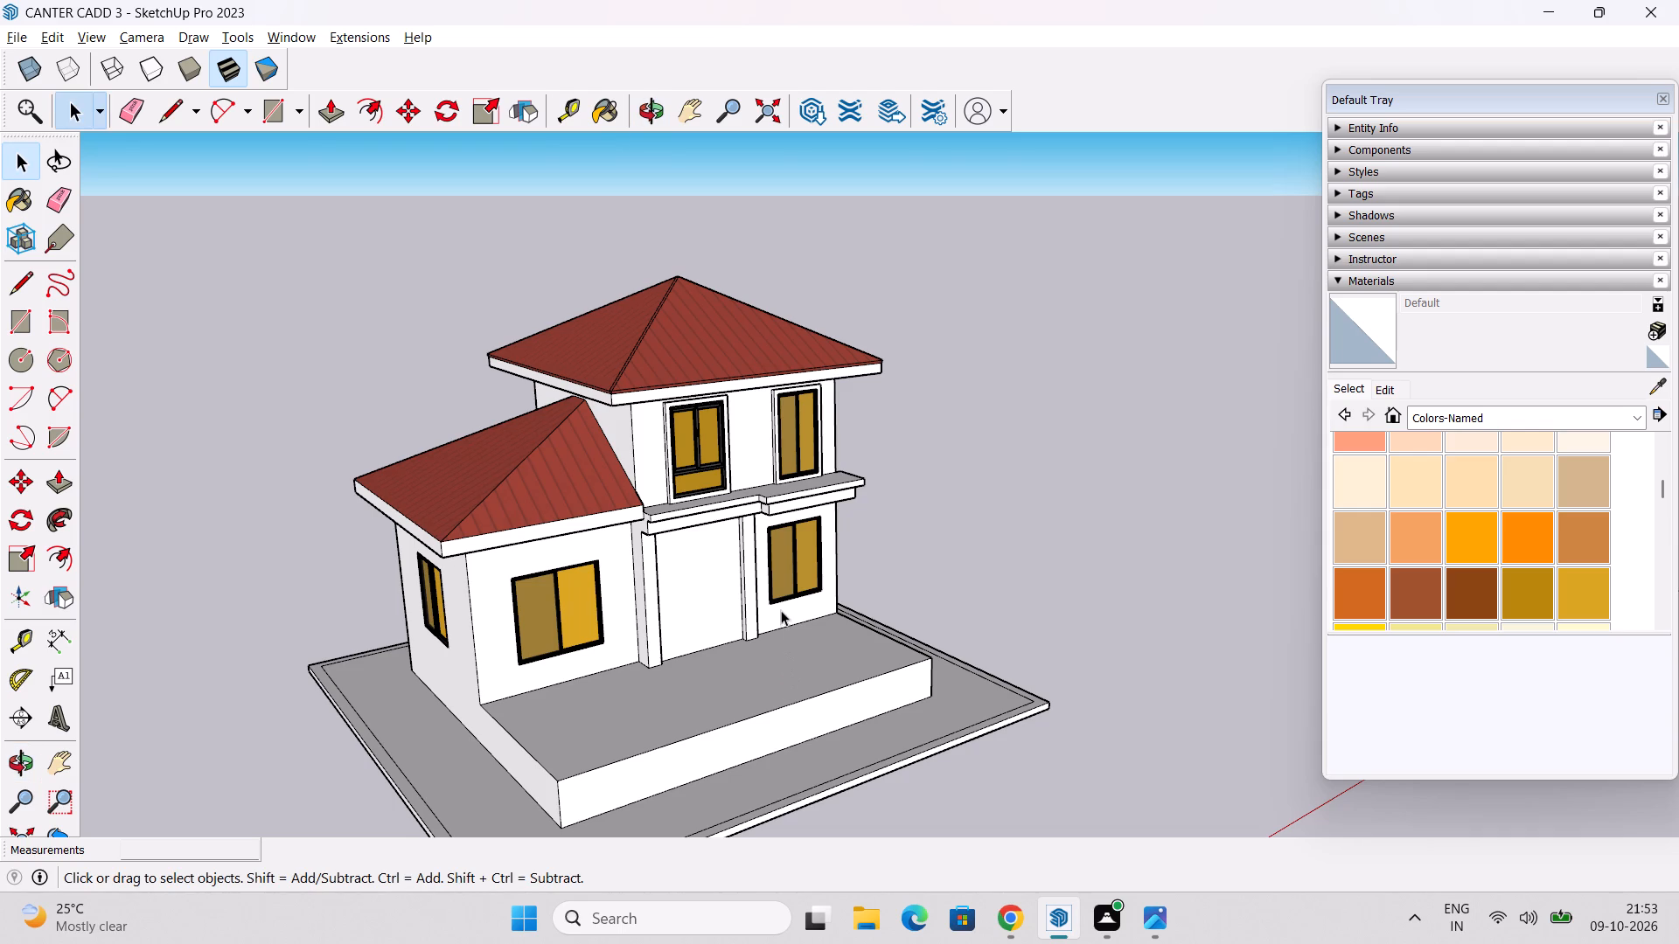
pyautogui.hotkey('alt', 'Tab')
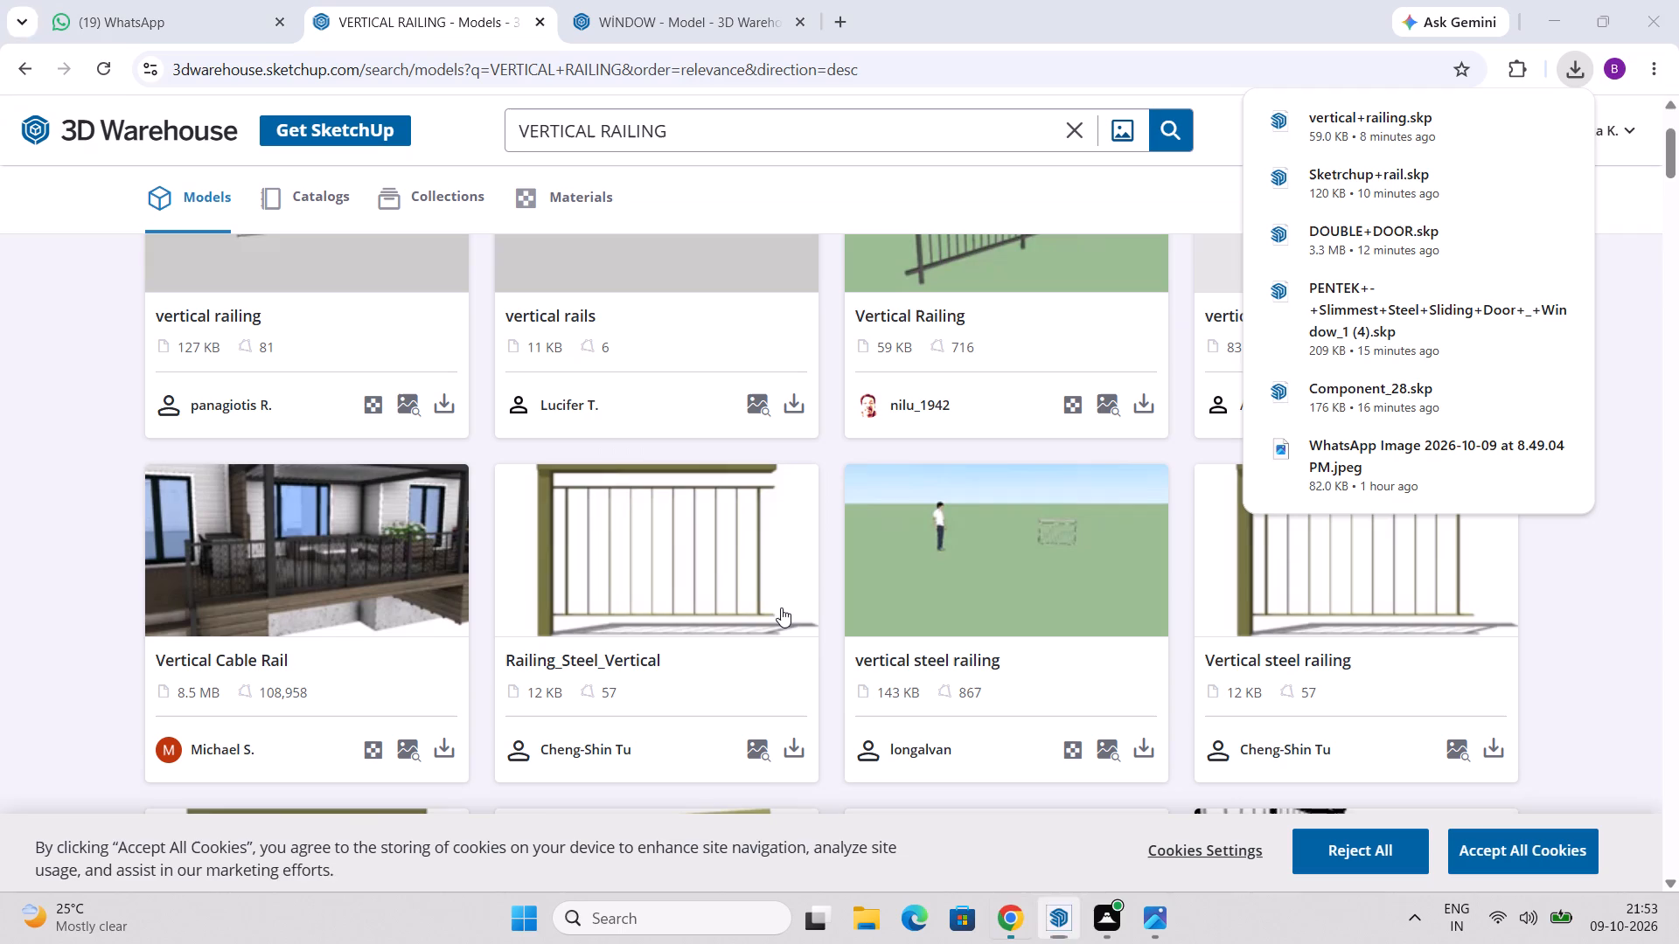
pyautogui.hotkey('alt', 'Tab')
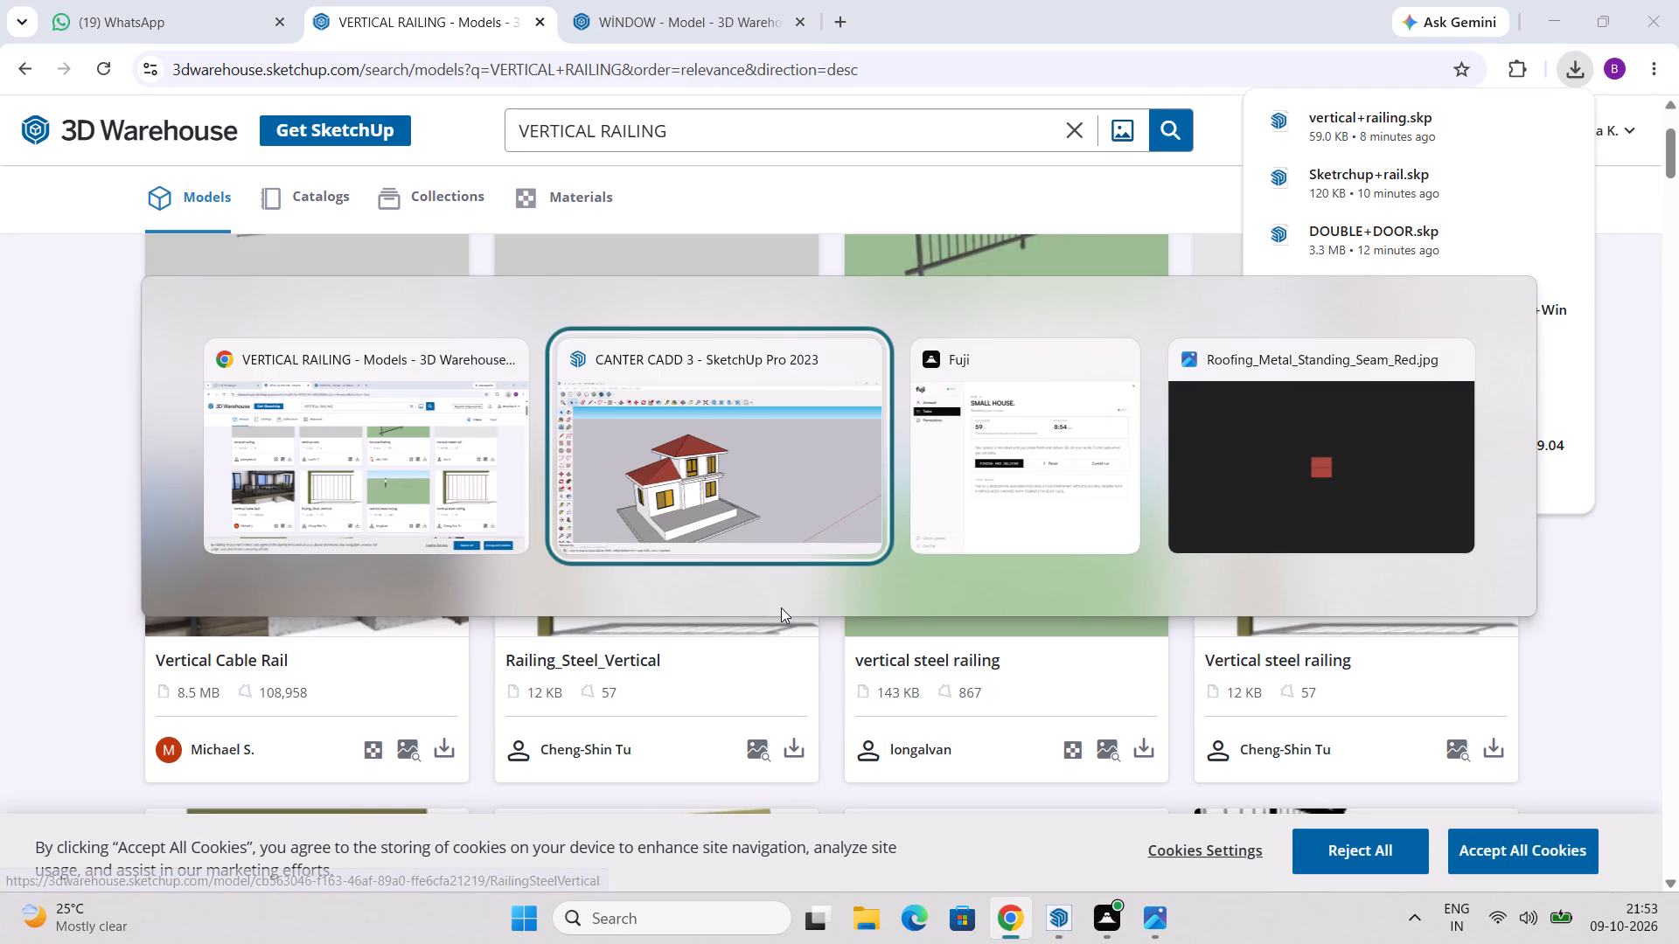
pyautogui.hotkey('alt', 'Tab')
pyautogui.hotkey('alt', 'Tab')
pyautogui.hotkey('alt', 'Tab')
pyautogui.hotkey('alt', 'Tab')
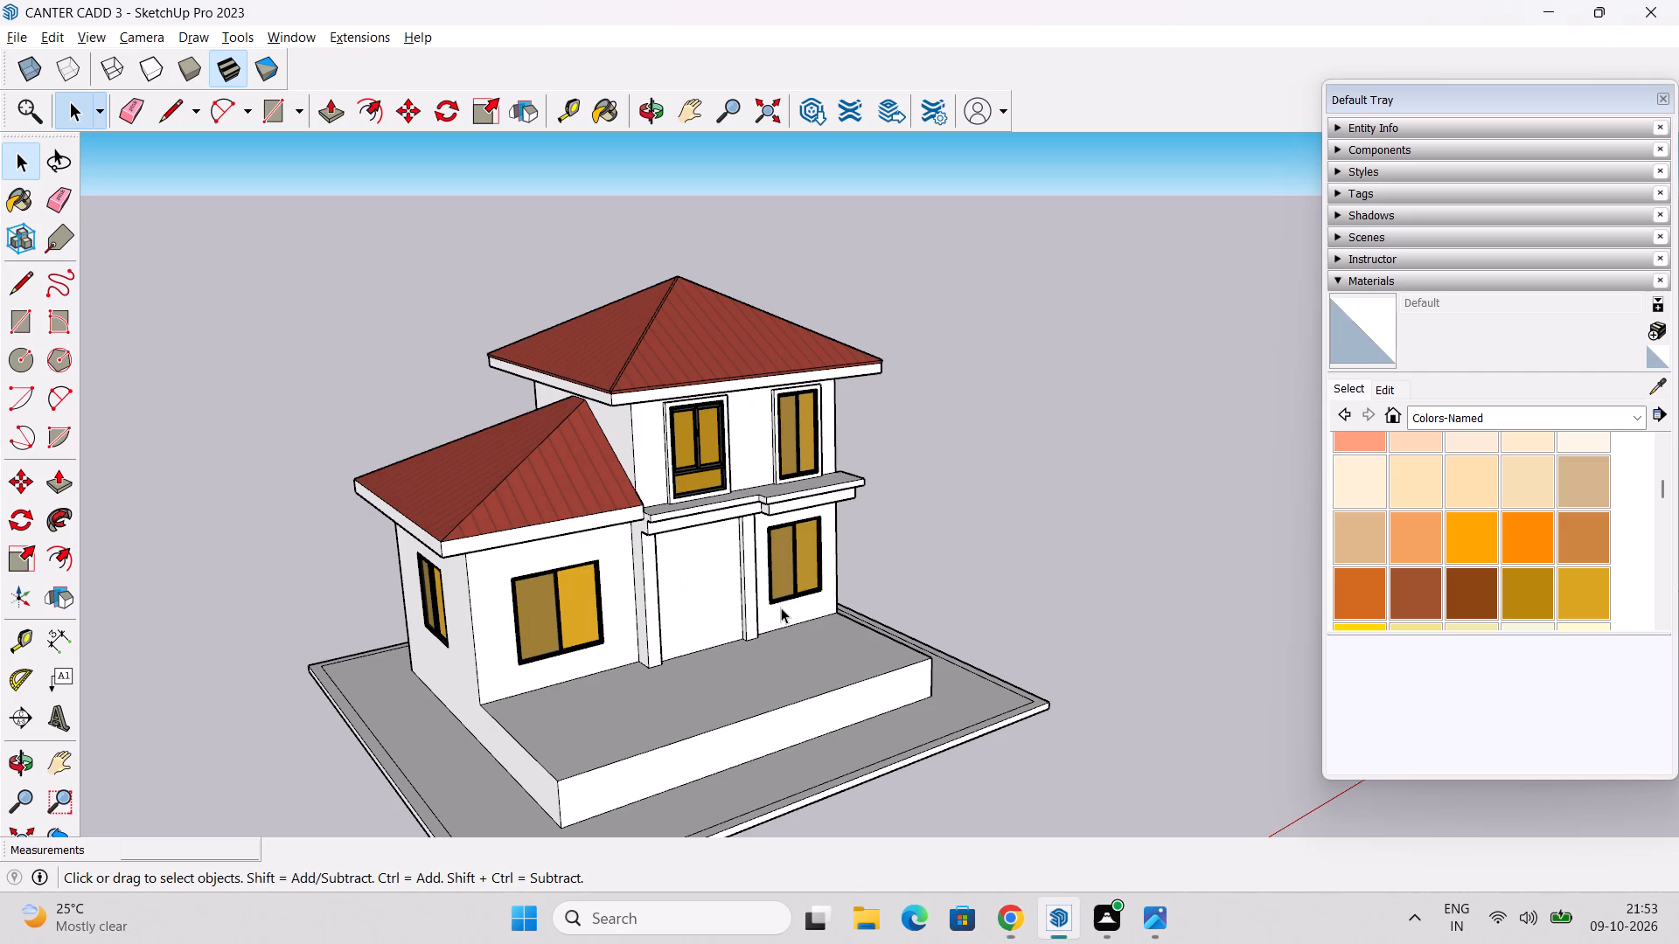
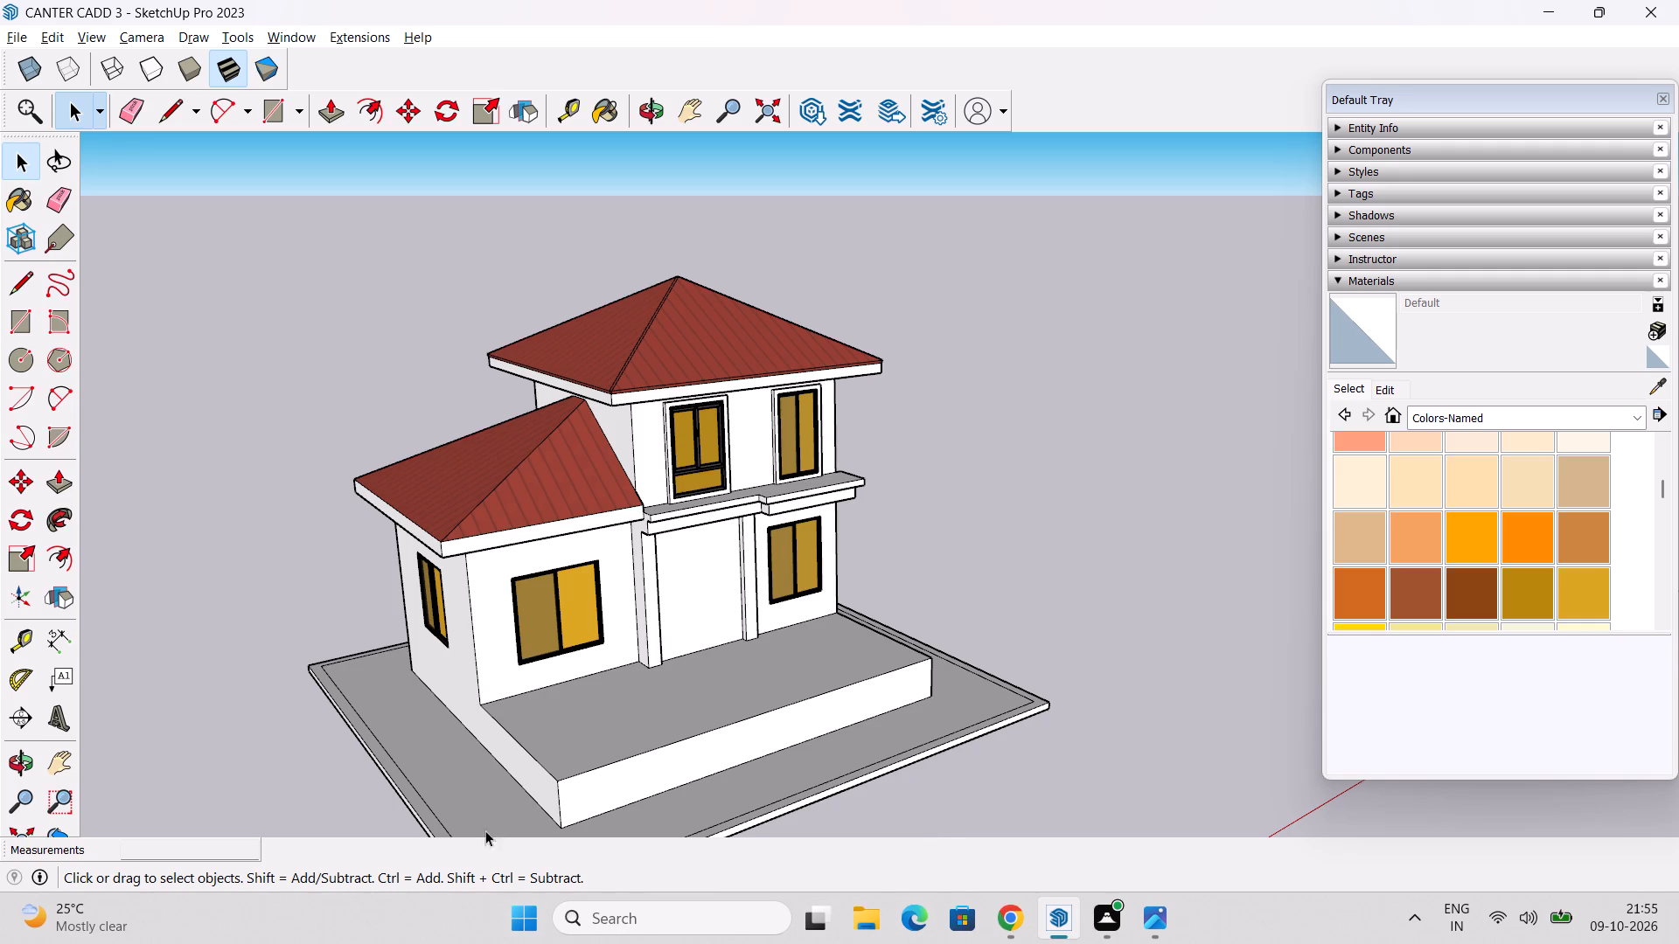
# Draw a door outline rectangle about 4' 7" wide and 8' 5" high on the ground-floor wall between the two front columns, starting at the floor.
pyautogui.moveTo(631, 855); pyautogui.dragTo(659, 725, button='middle')
pyautogui.moveTo(709, 781); pyautogui.dragTo(720, 760, button='middle')
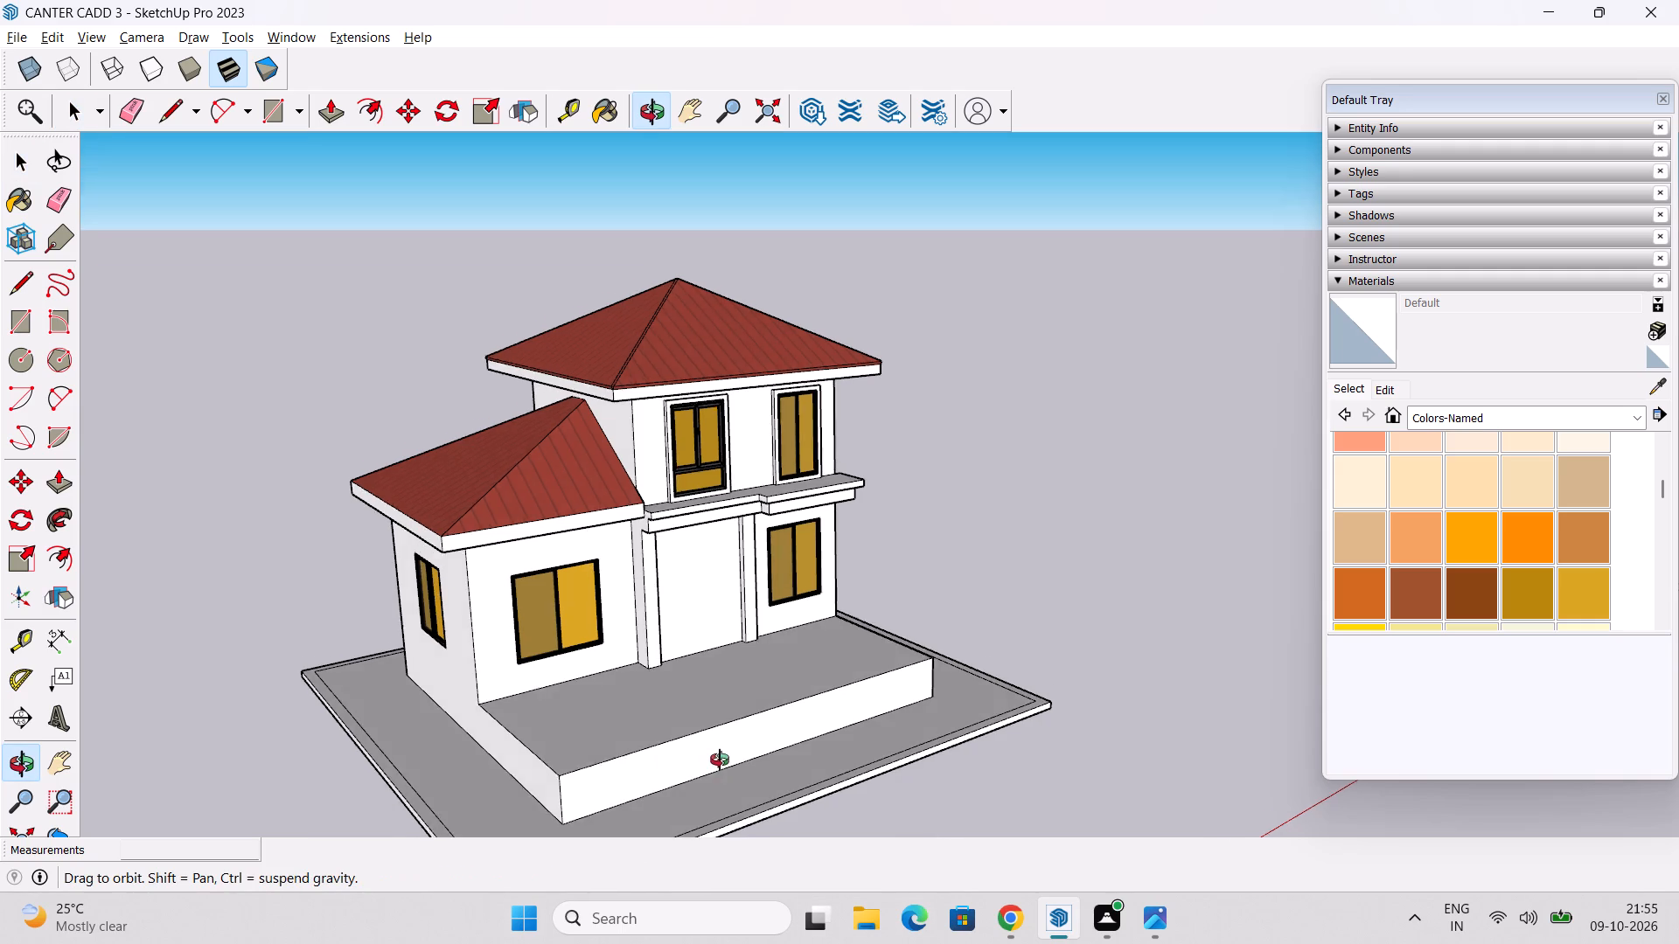
pyautogui.moveTo(720, 760); pyautogui.dragTo(734, 716, button='middle')
pyautogui.moveTo(760, 727); pyautogui.dragTo(585, 712, button='middle')
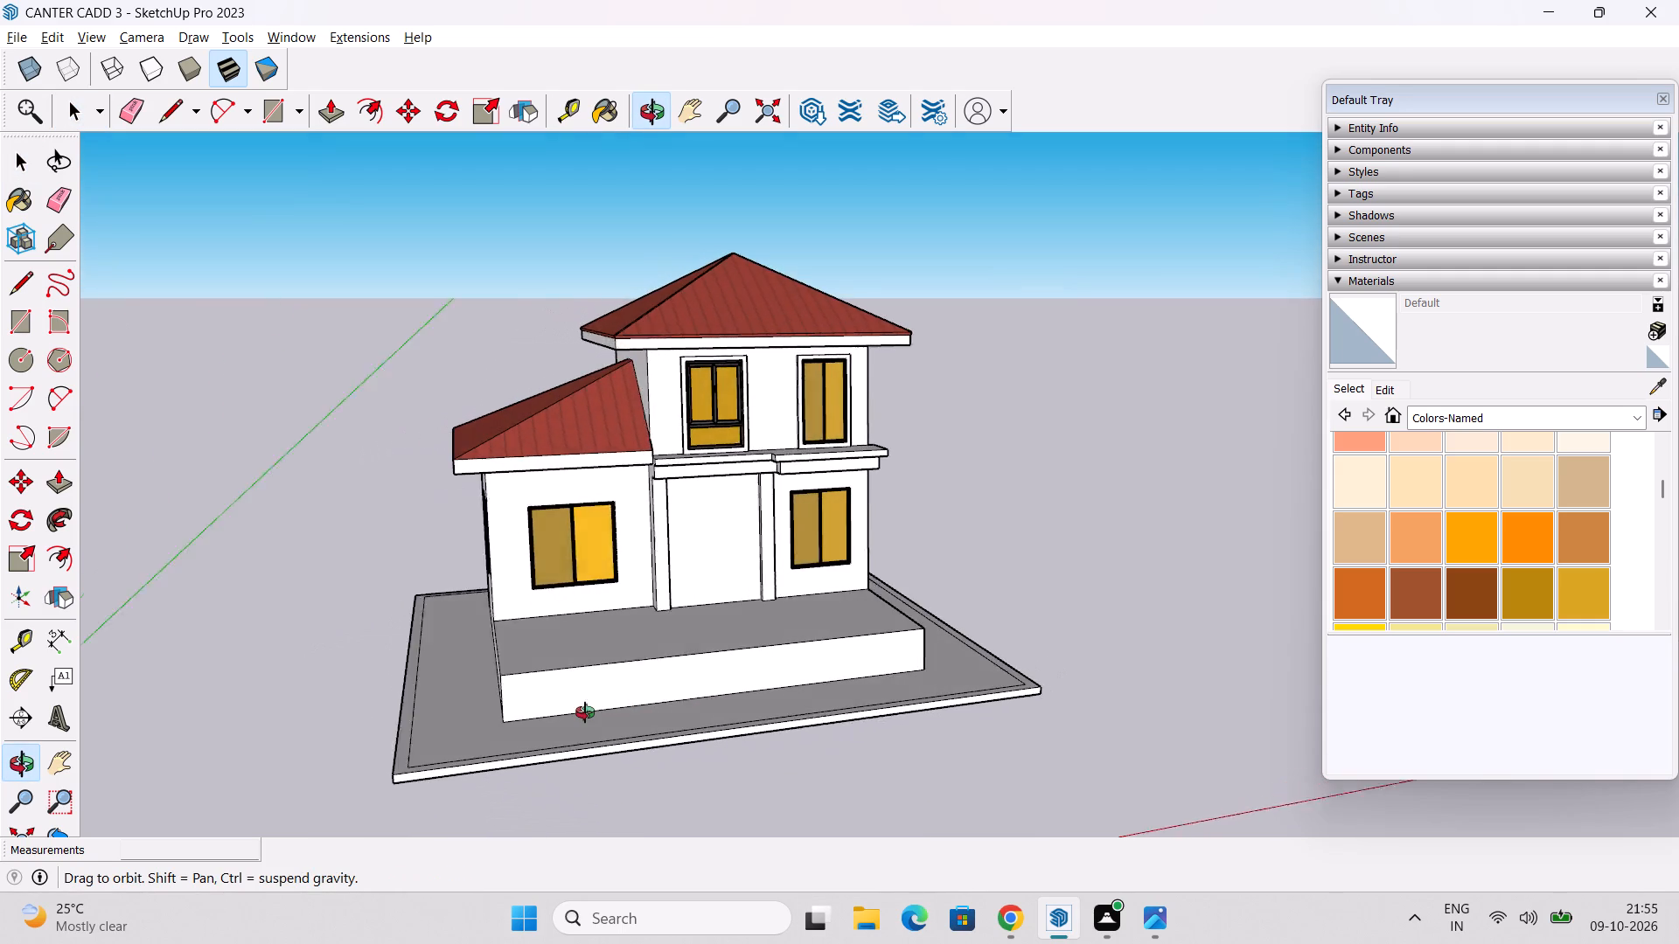
pyautogui.moveTo(585, 712); pyautogui.dragTo(579, 712, button='middle')
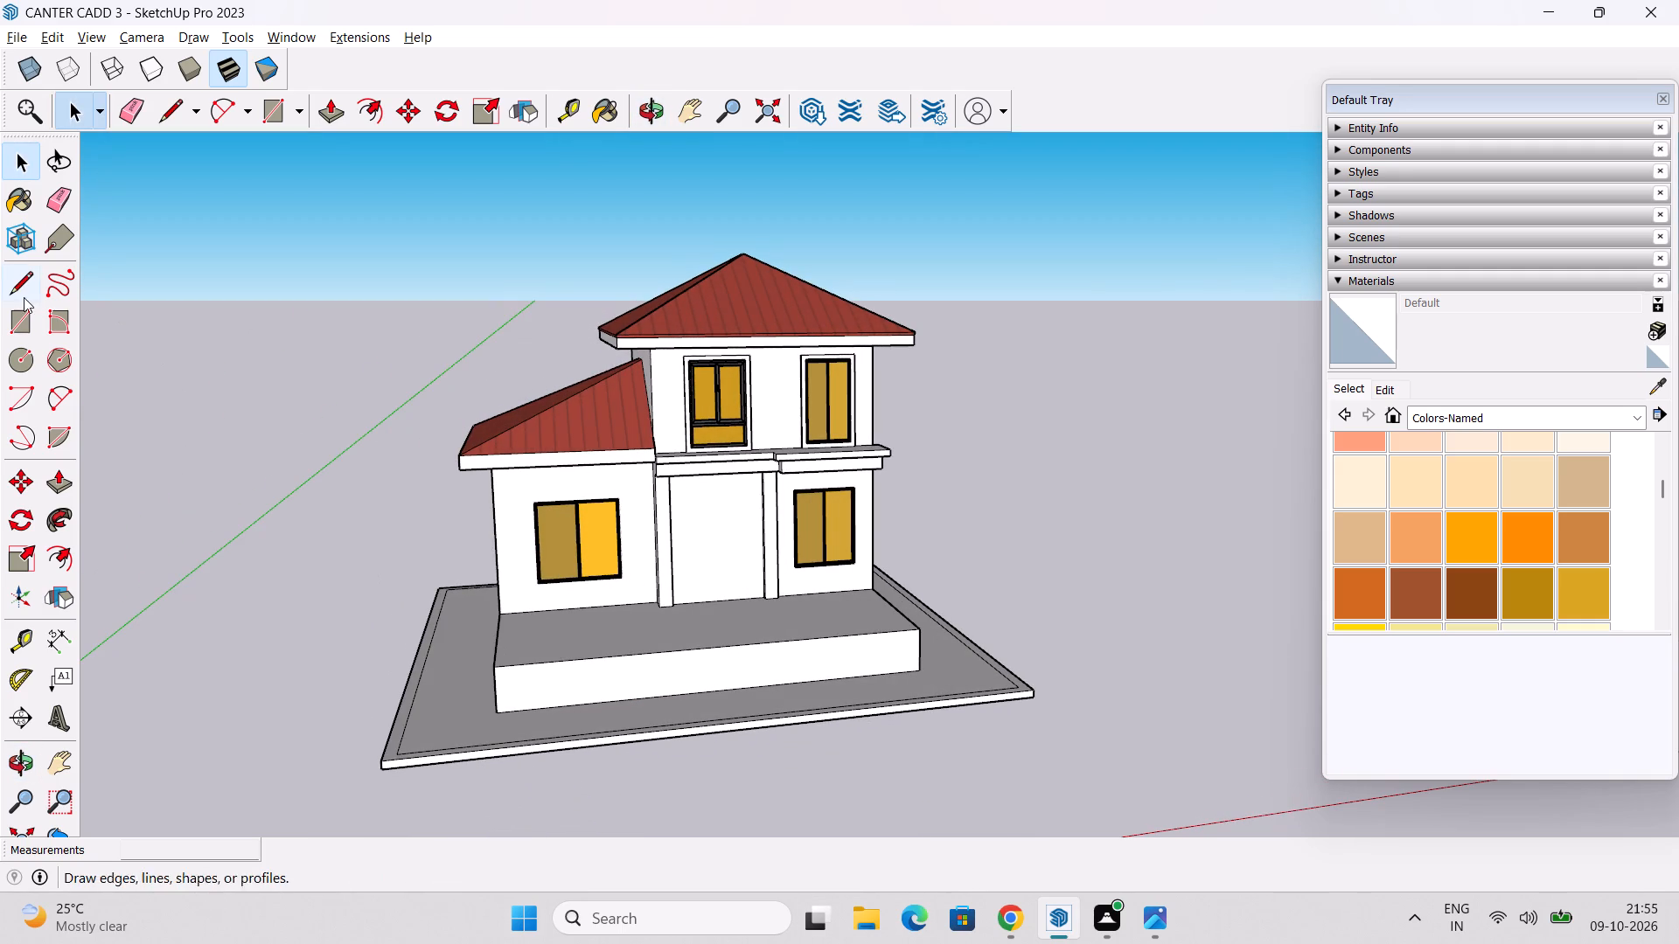
pyautogui.click(10, 330)
pyautogui.moveTo(763, 663); pyautogui.dragTo(656, 672, button='middle')
pyautogui.scroll(1, 718, 567)
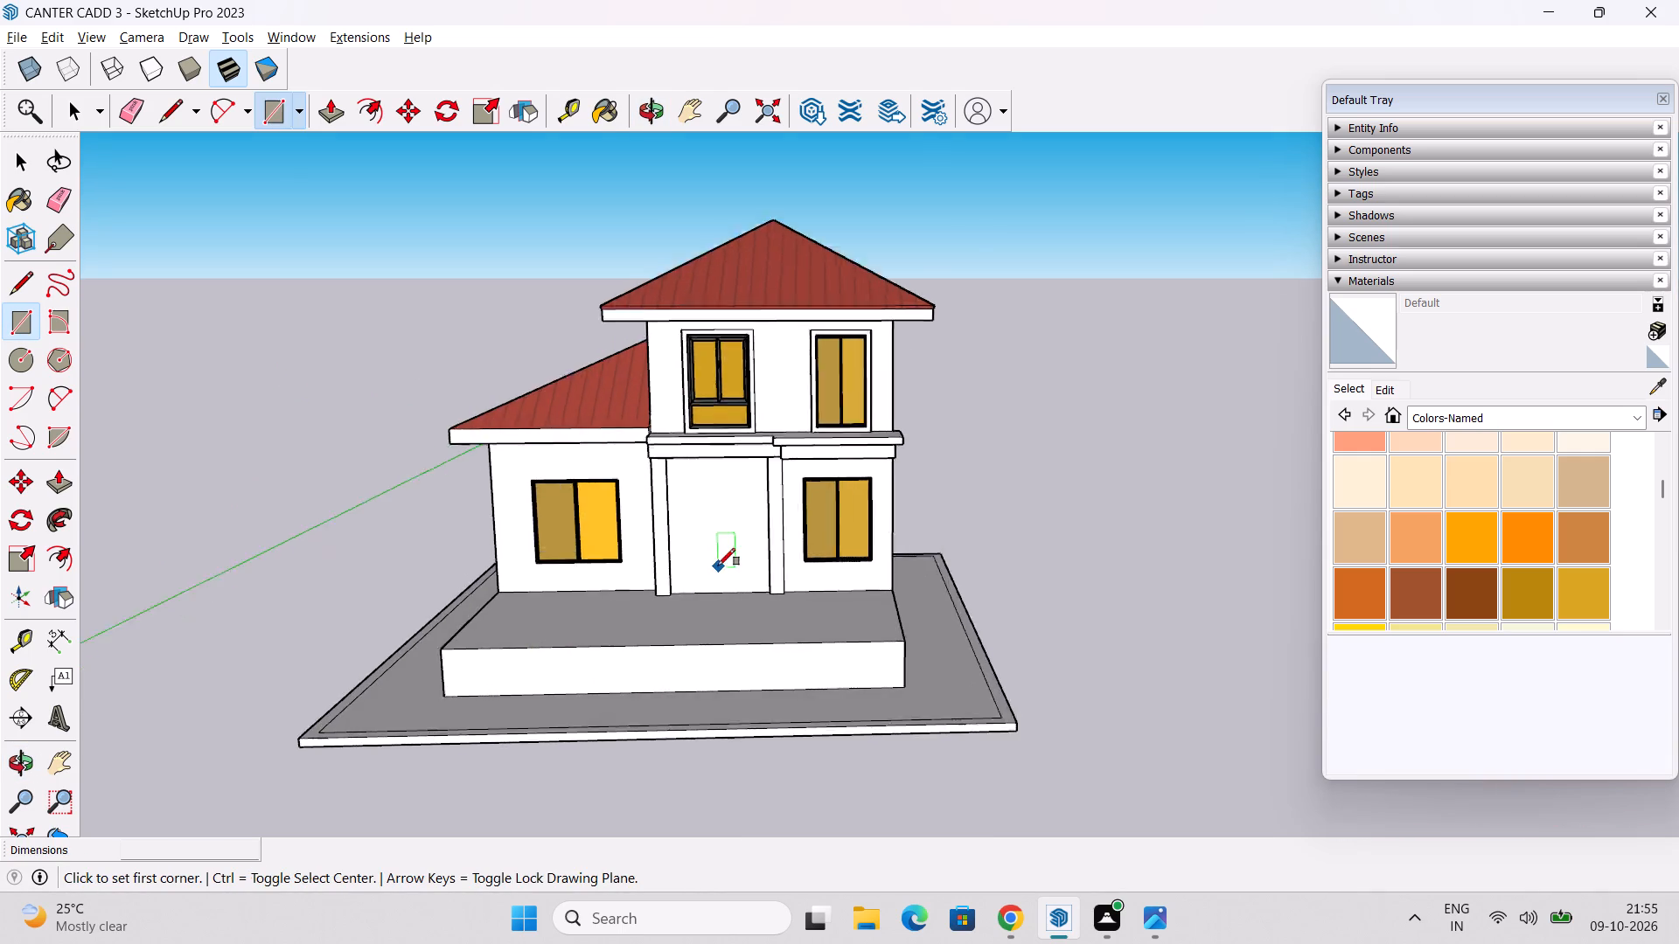
pyautogui.scroll(9, 718, 566)
pyautogui.click(653, 614)
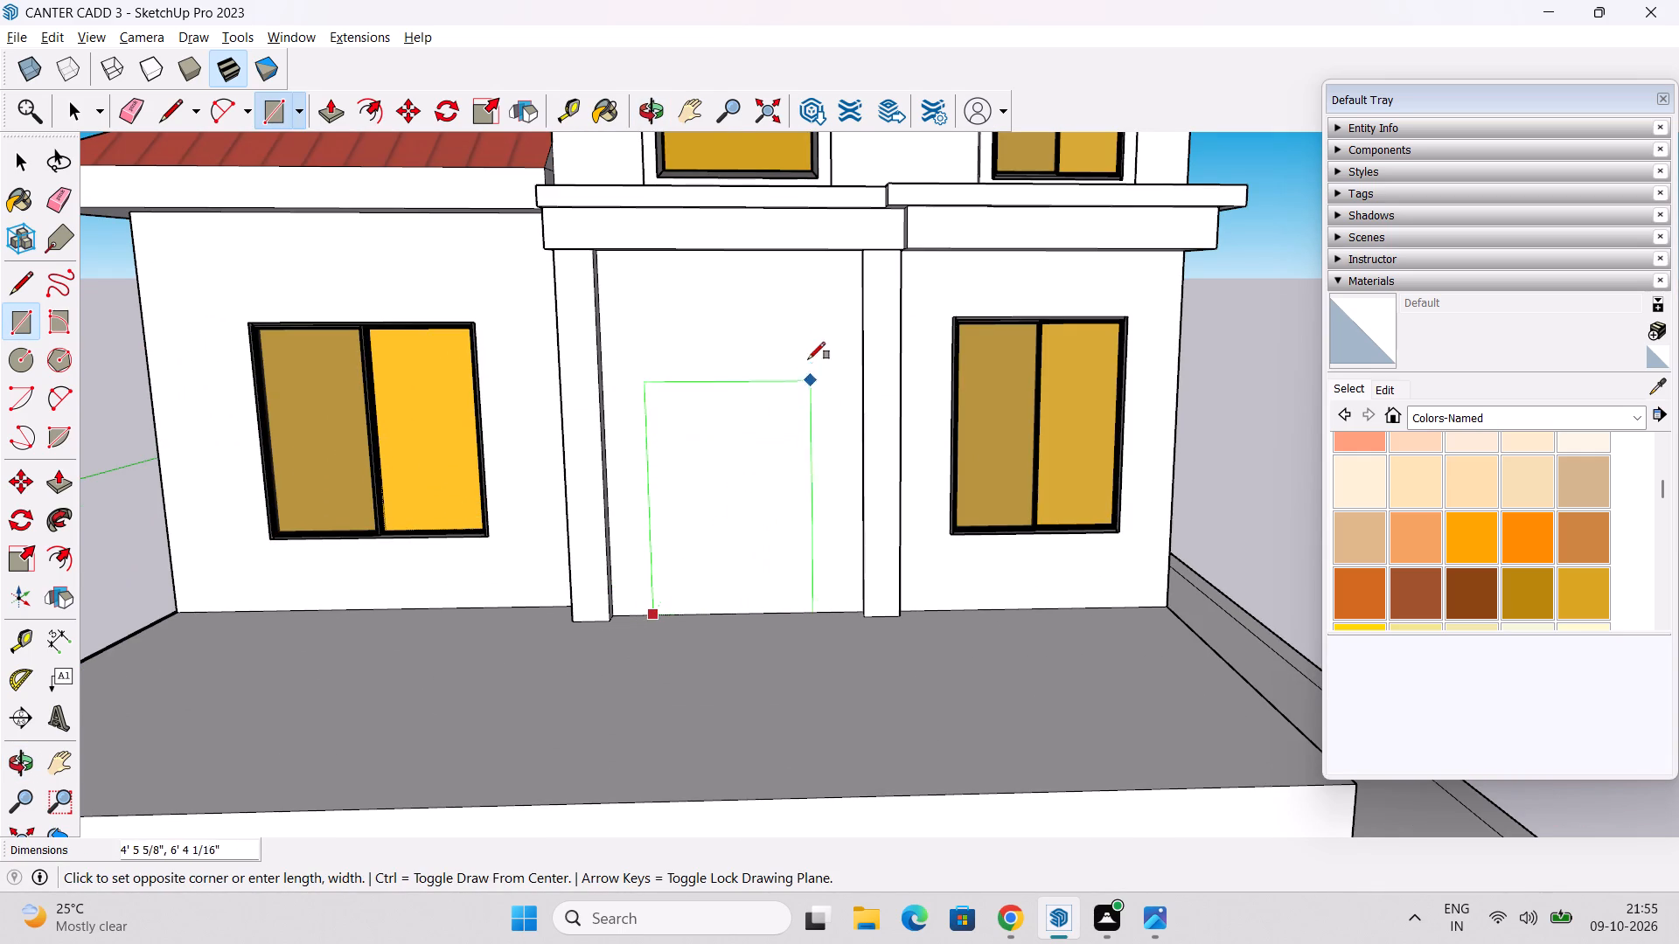
pyautogui.click(815, 309)
# Push the door outline's face 3" into the front wall to form a recessed doorway.
pyautogui.moveTo(741, 517); pyautogui.dragTo(787, 519, button='middle')
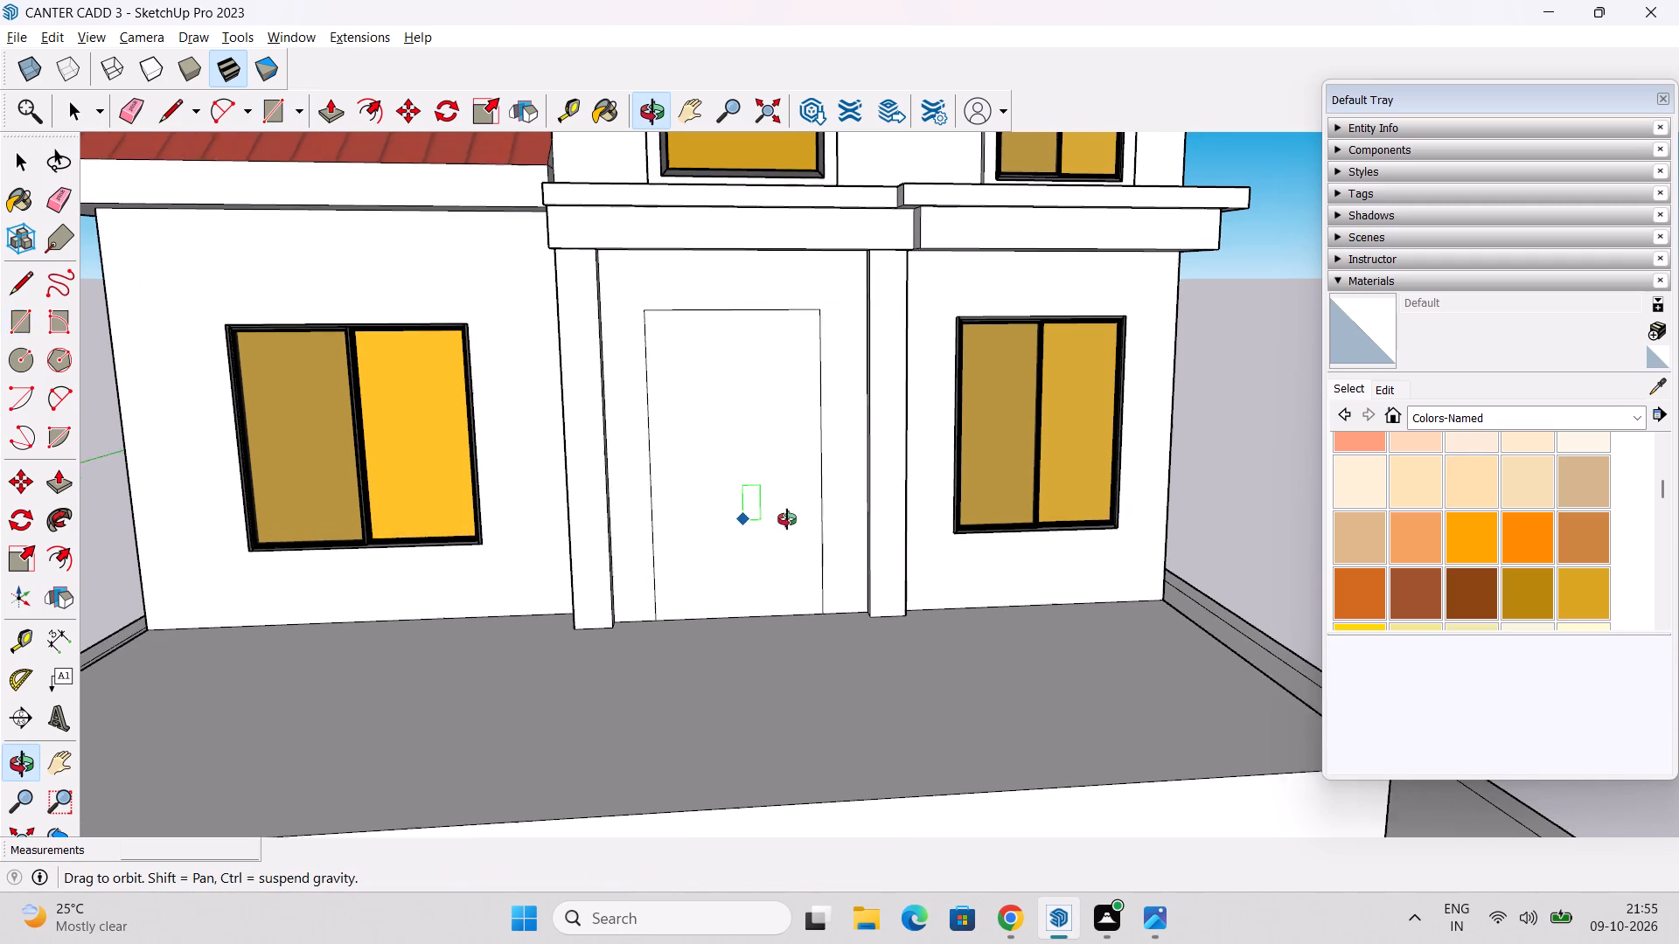
pyautogui.moveTo(787, 519); pyautogui.dragTo(819, 522, button='middle')
pyautogui.moveTo(625, 538); pyautogui.dragTo(524, 559, button='middle')
pyautogui.press('space')
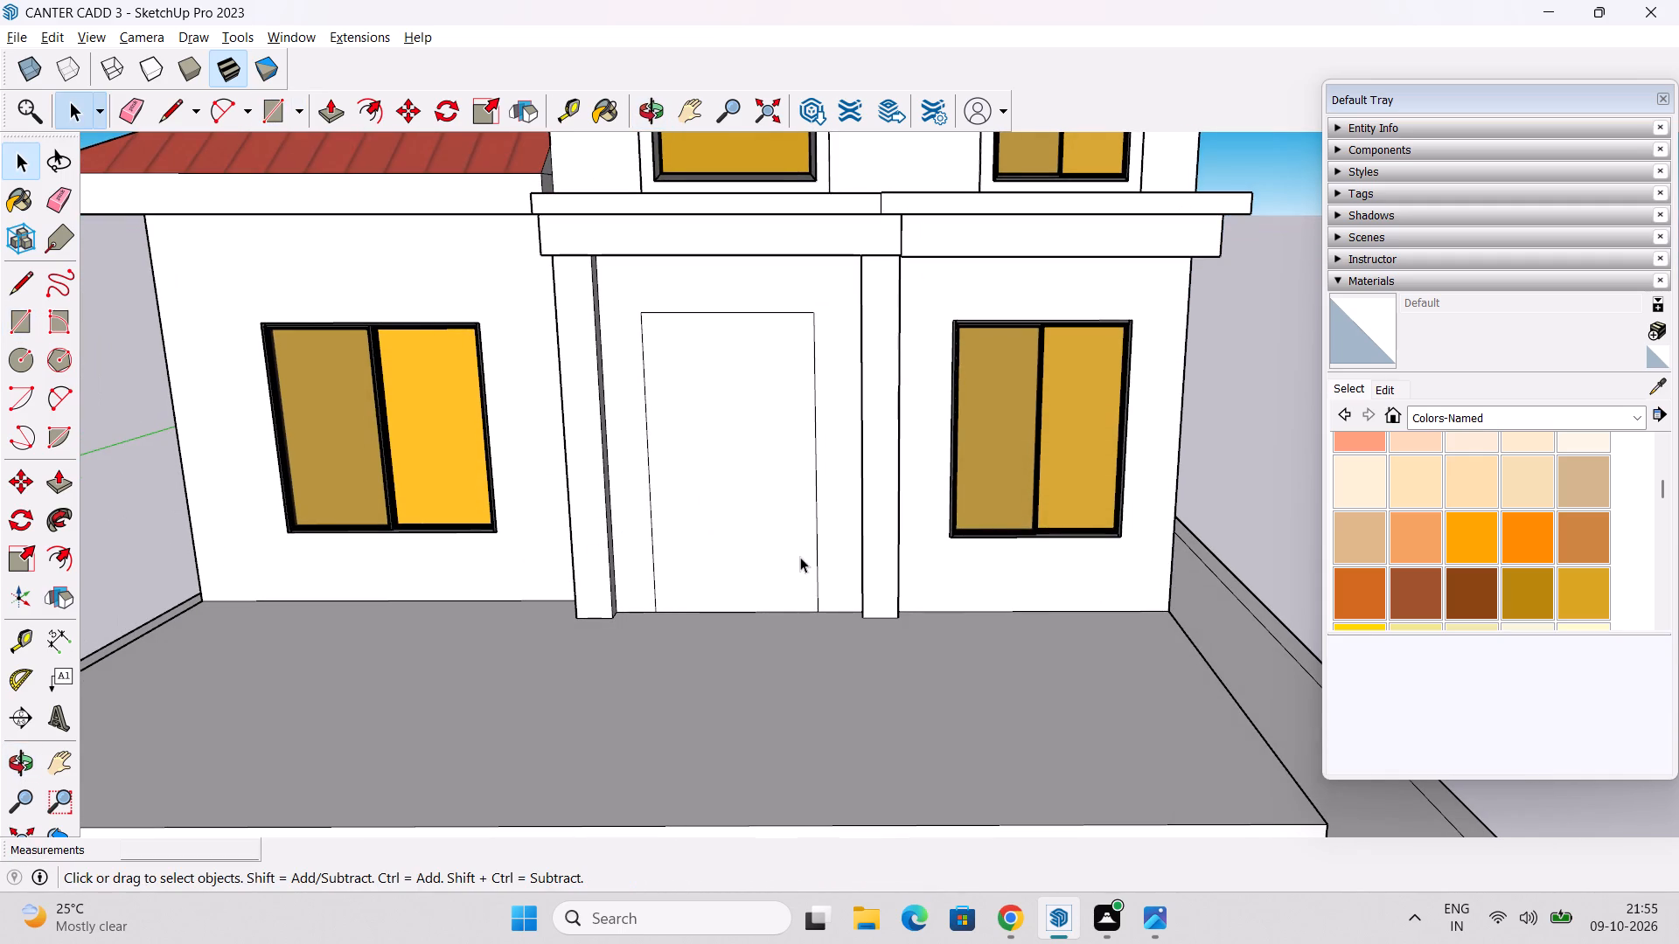
pyautogui.press('p')
pyautogui.click(723, 565)
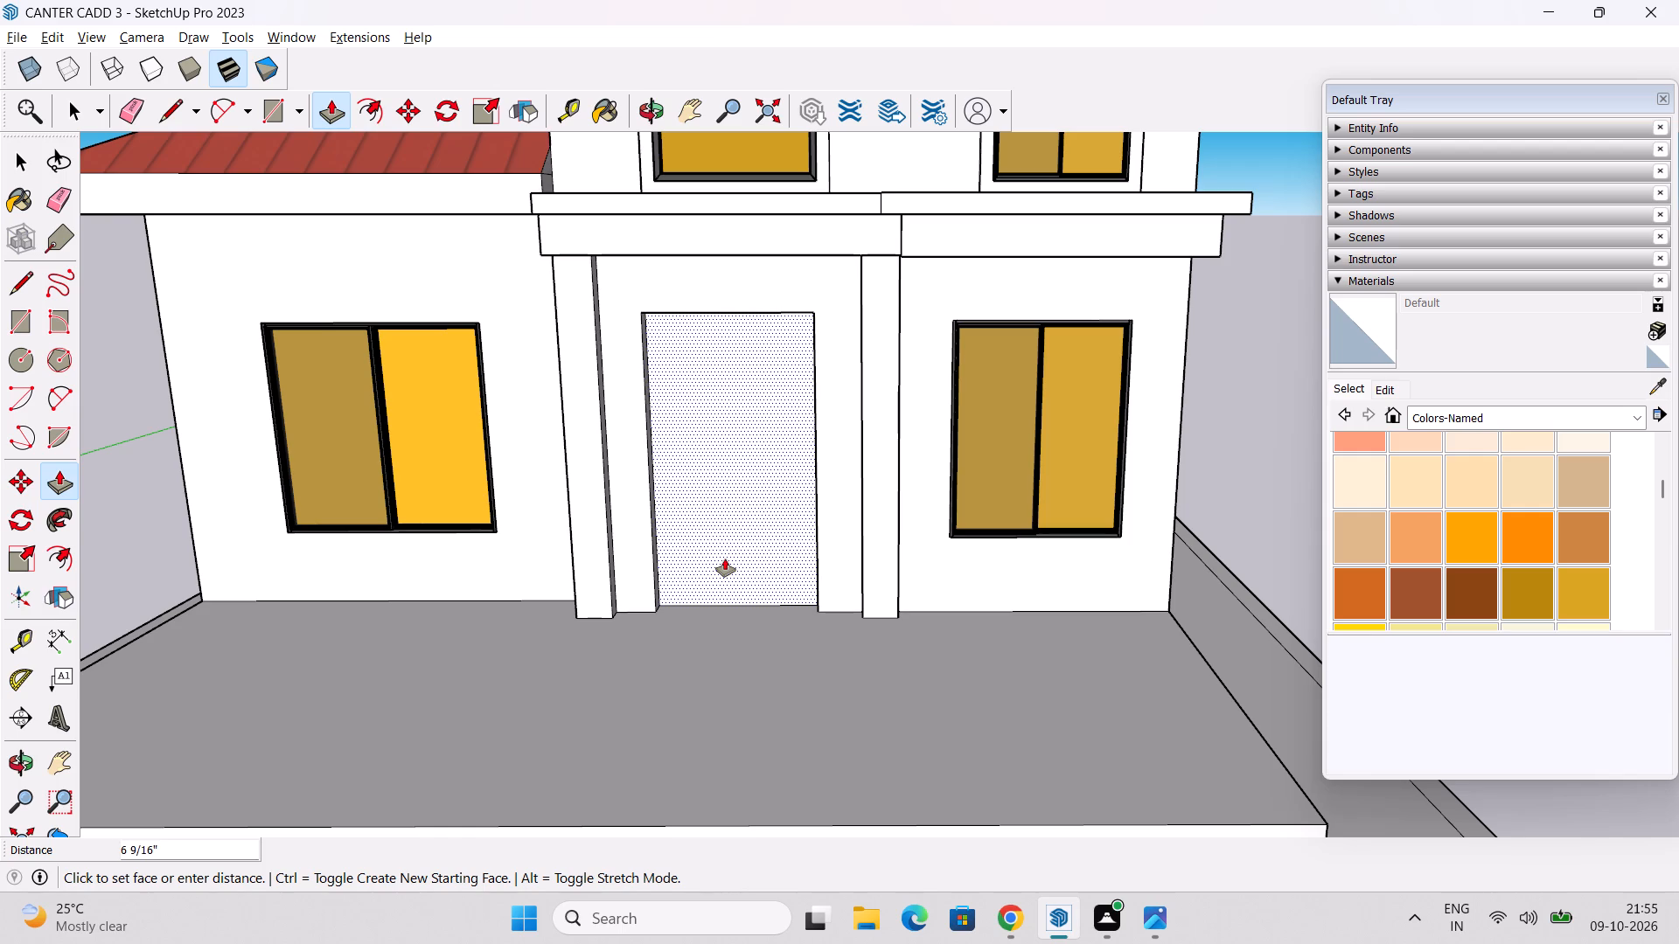
pyautogui.write('3"')
pyautogui.press('Return')
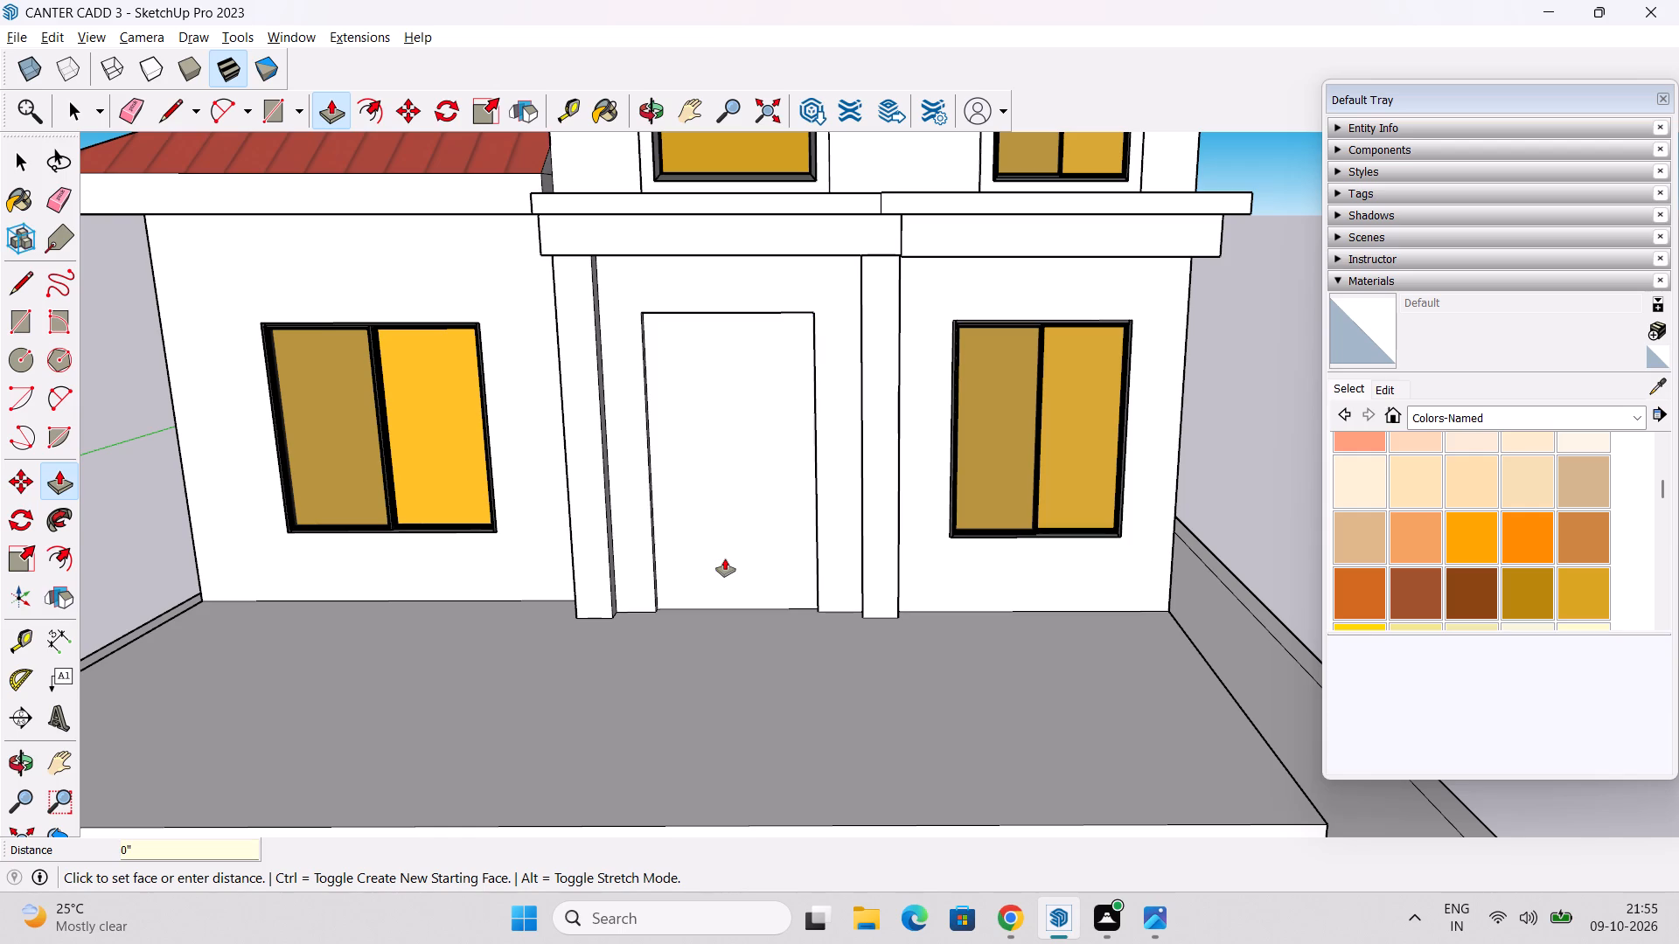
pyautogui.press('space')
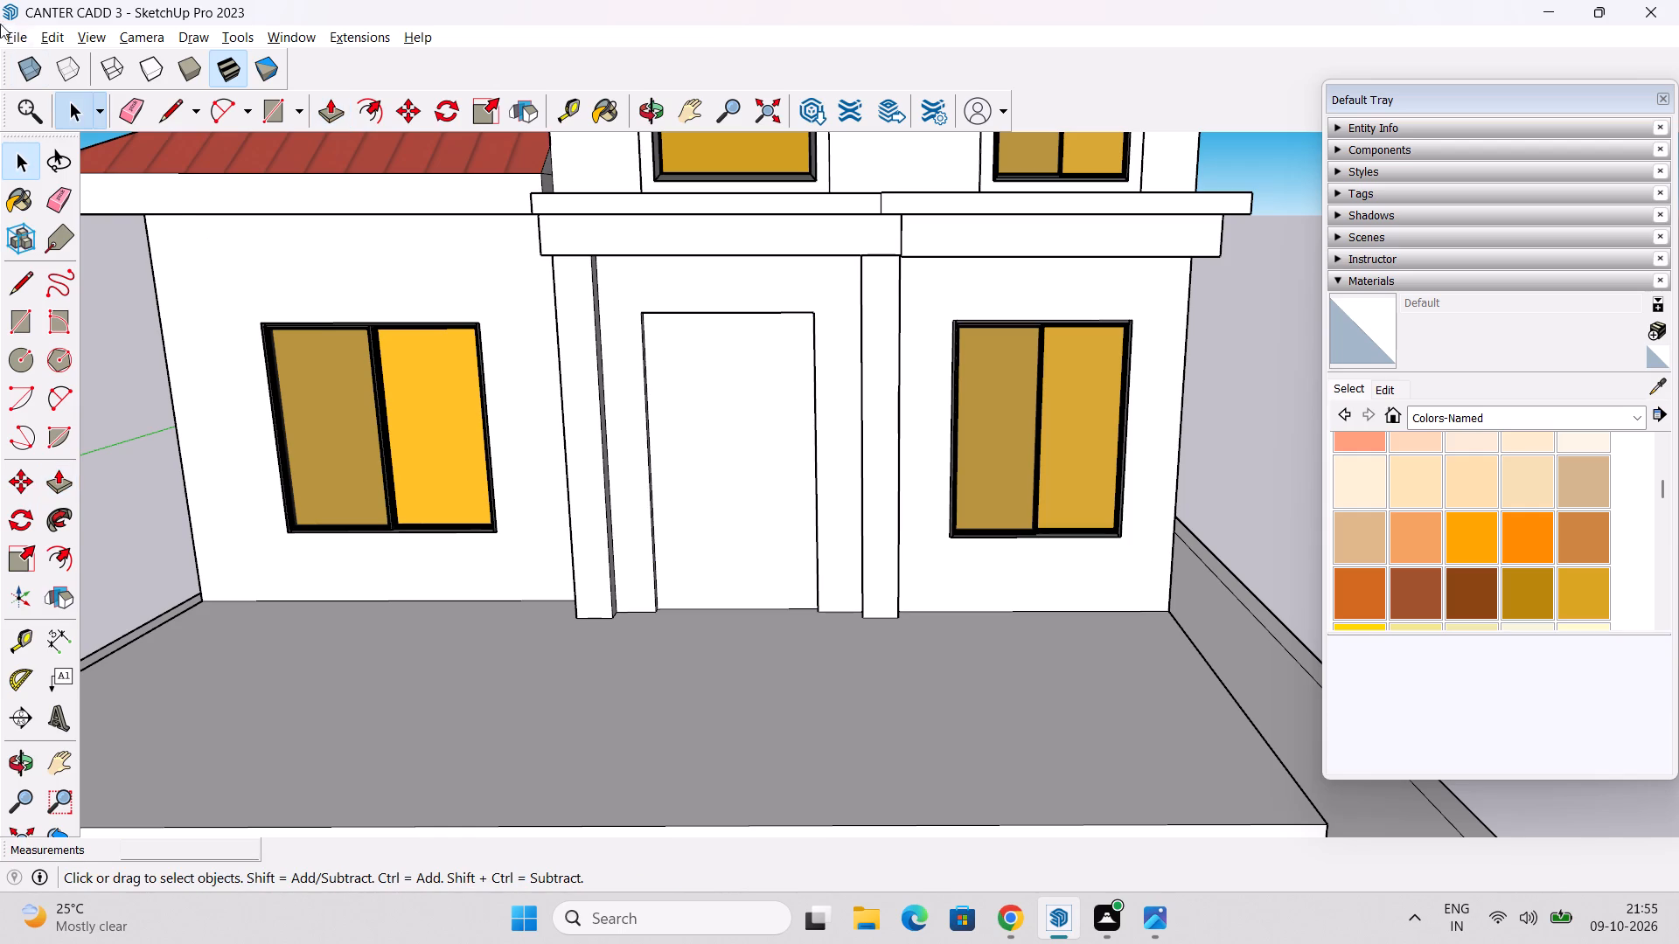
# Import the DOUBLE+DOOR model from the Downloads folder and place it on the platform in front of the recessed doorway.
pyautogui.click(16, 38)
pyautogui.moveTo(97, 288); pyautogui.dragTo(153, 386)
pyautogui.click(163, 371)
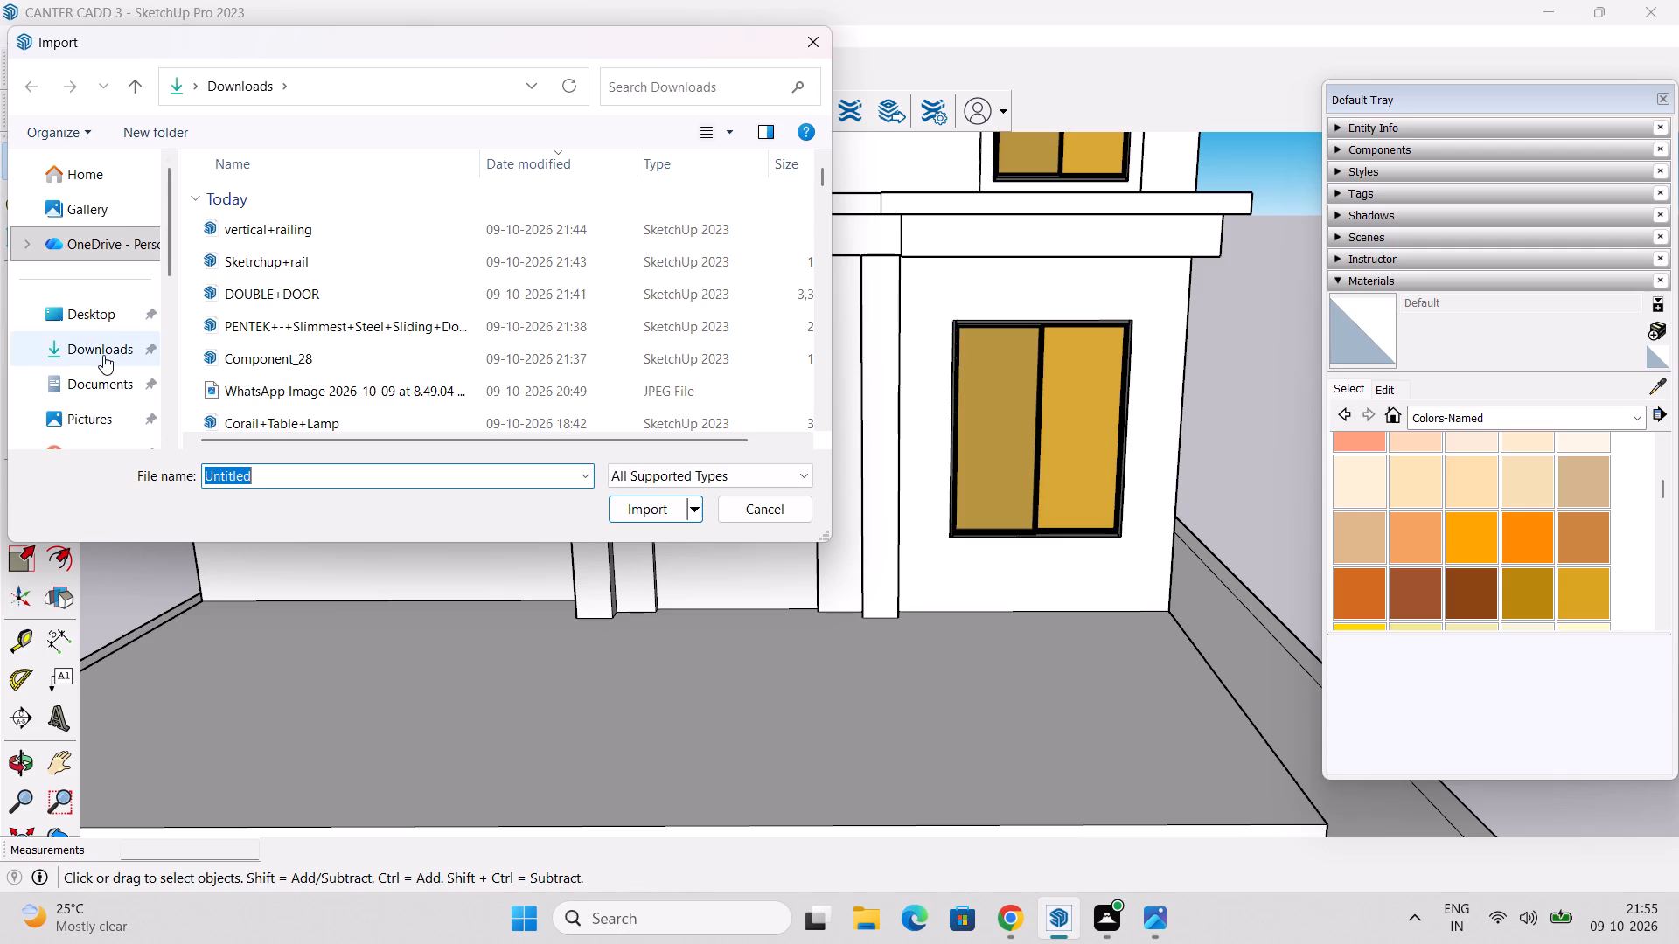
pyautogui.click(103, 355)
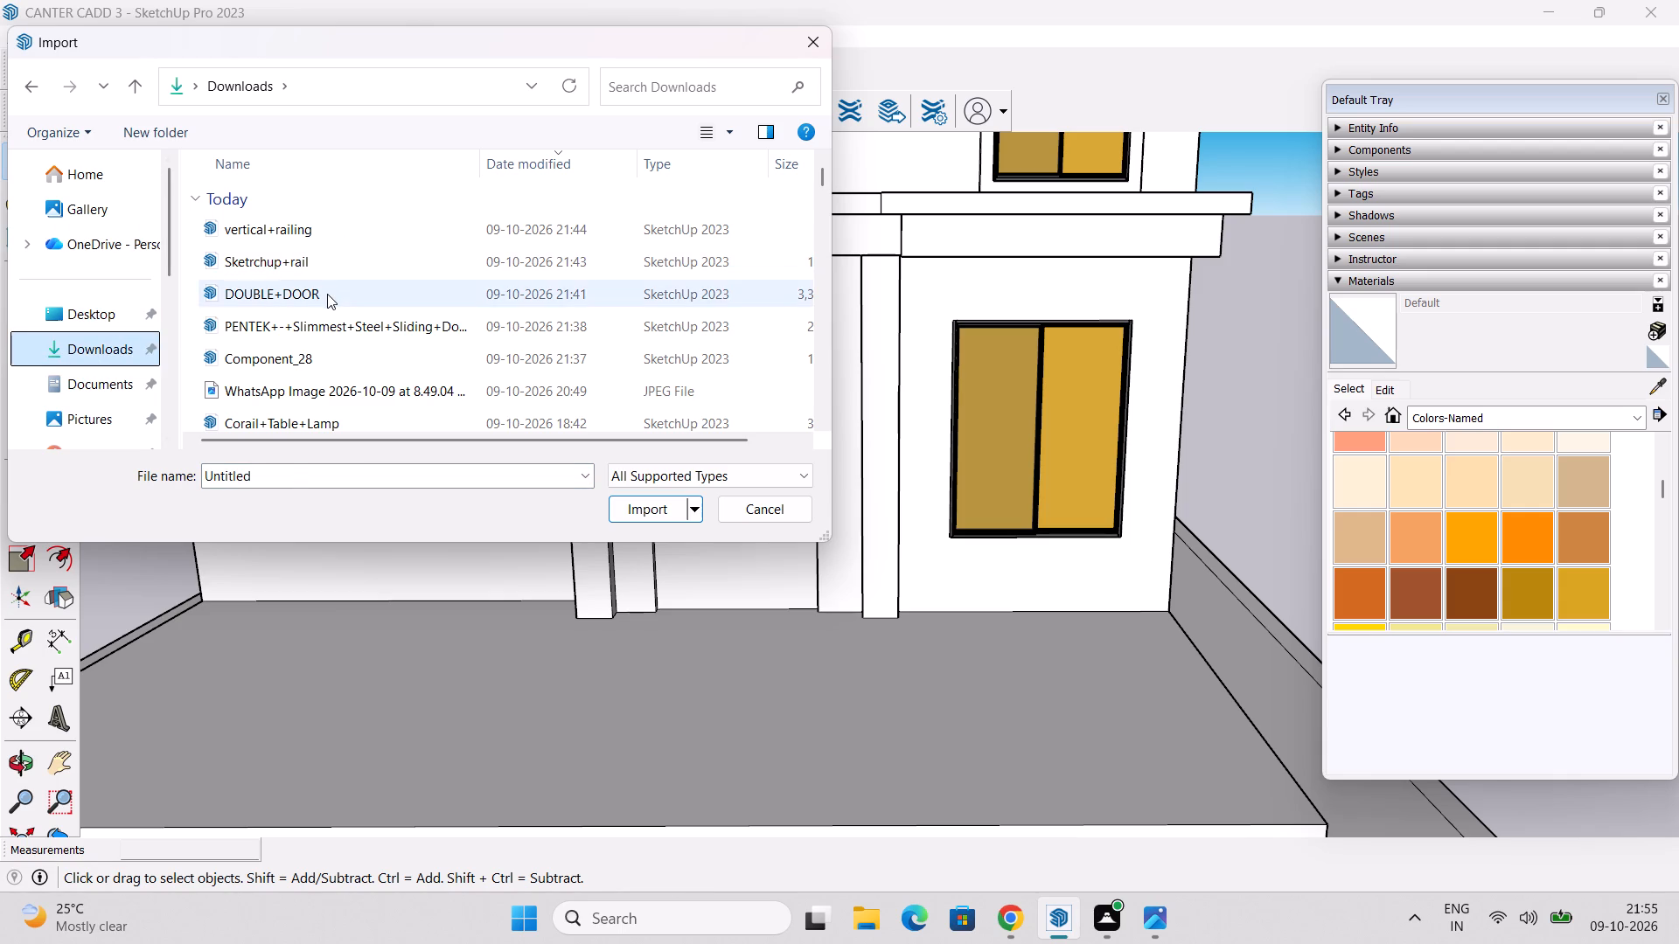
pyautogui.click(327, 294)
pyautogui.click(659, 507)
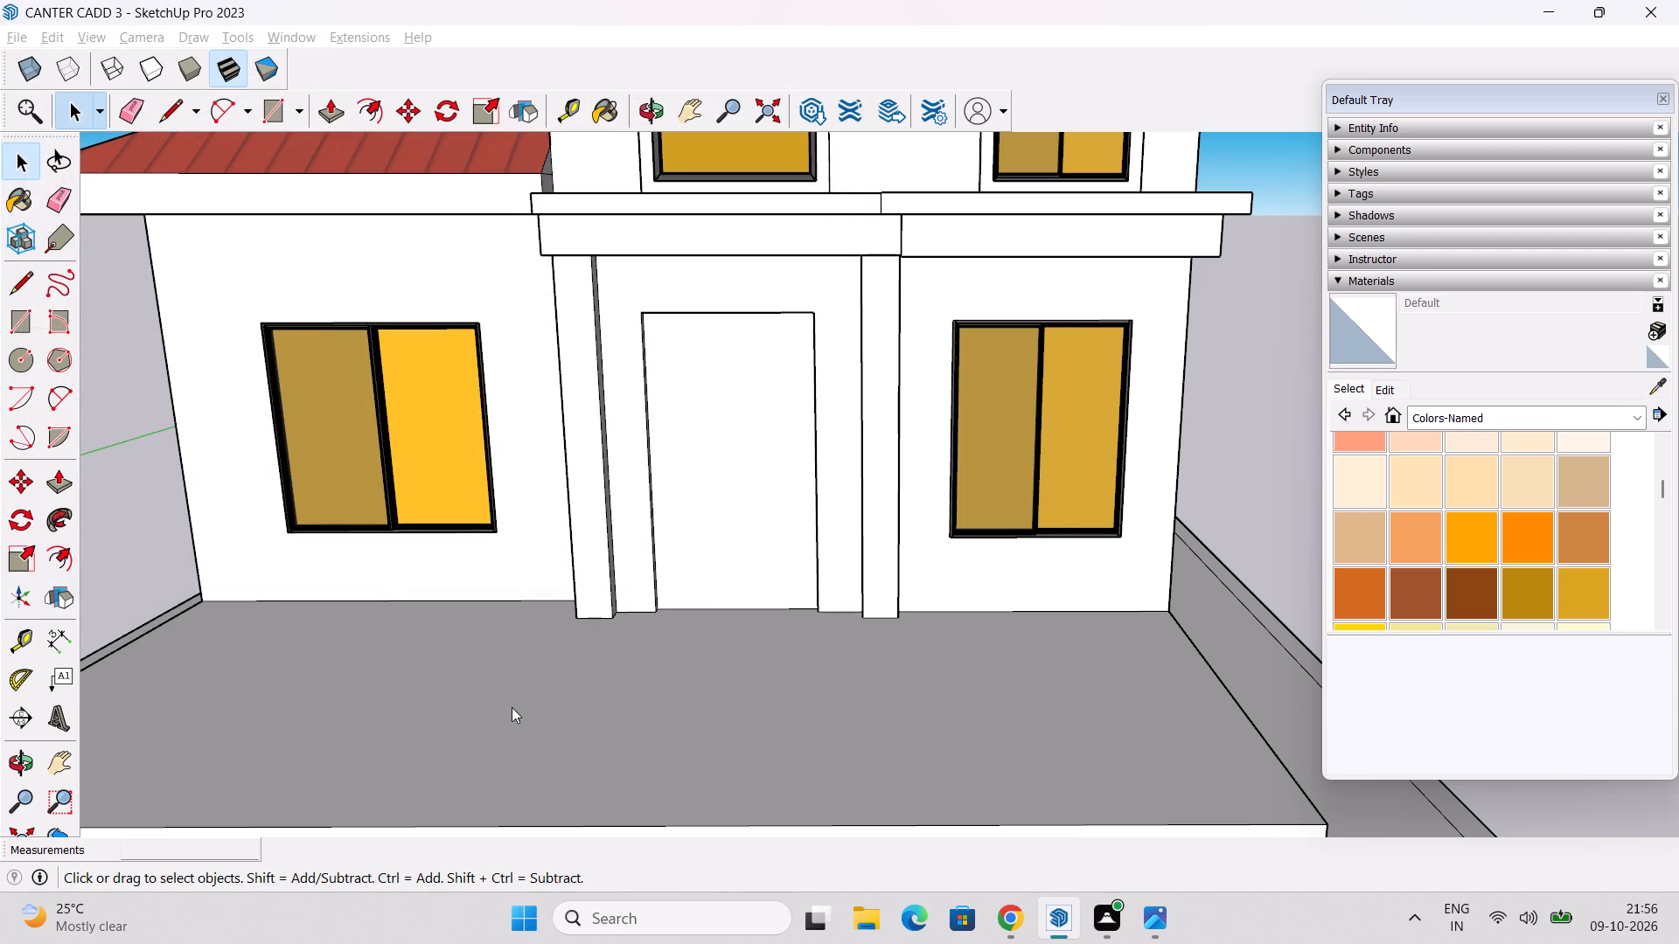
pyautogui.click(998, 541)
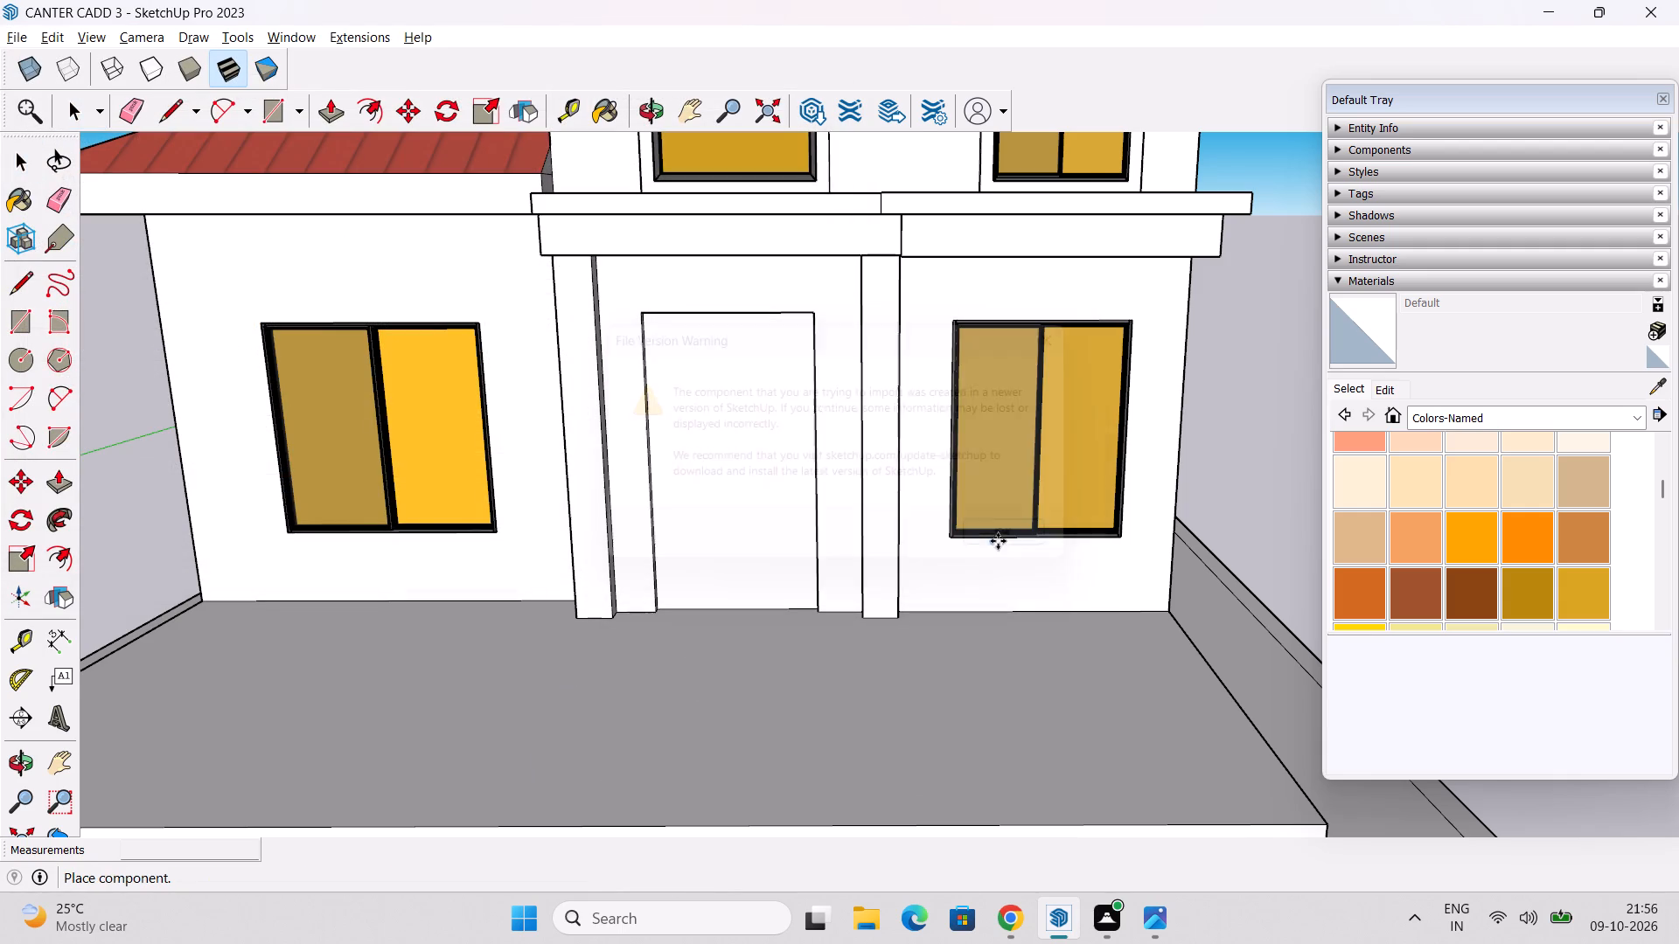
pyautogui.scroll(5, 673, 593)
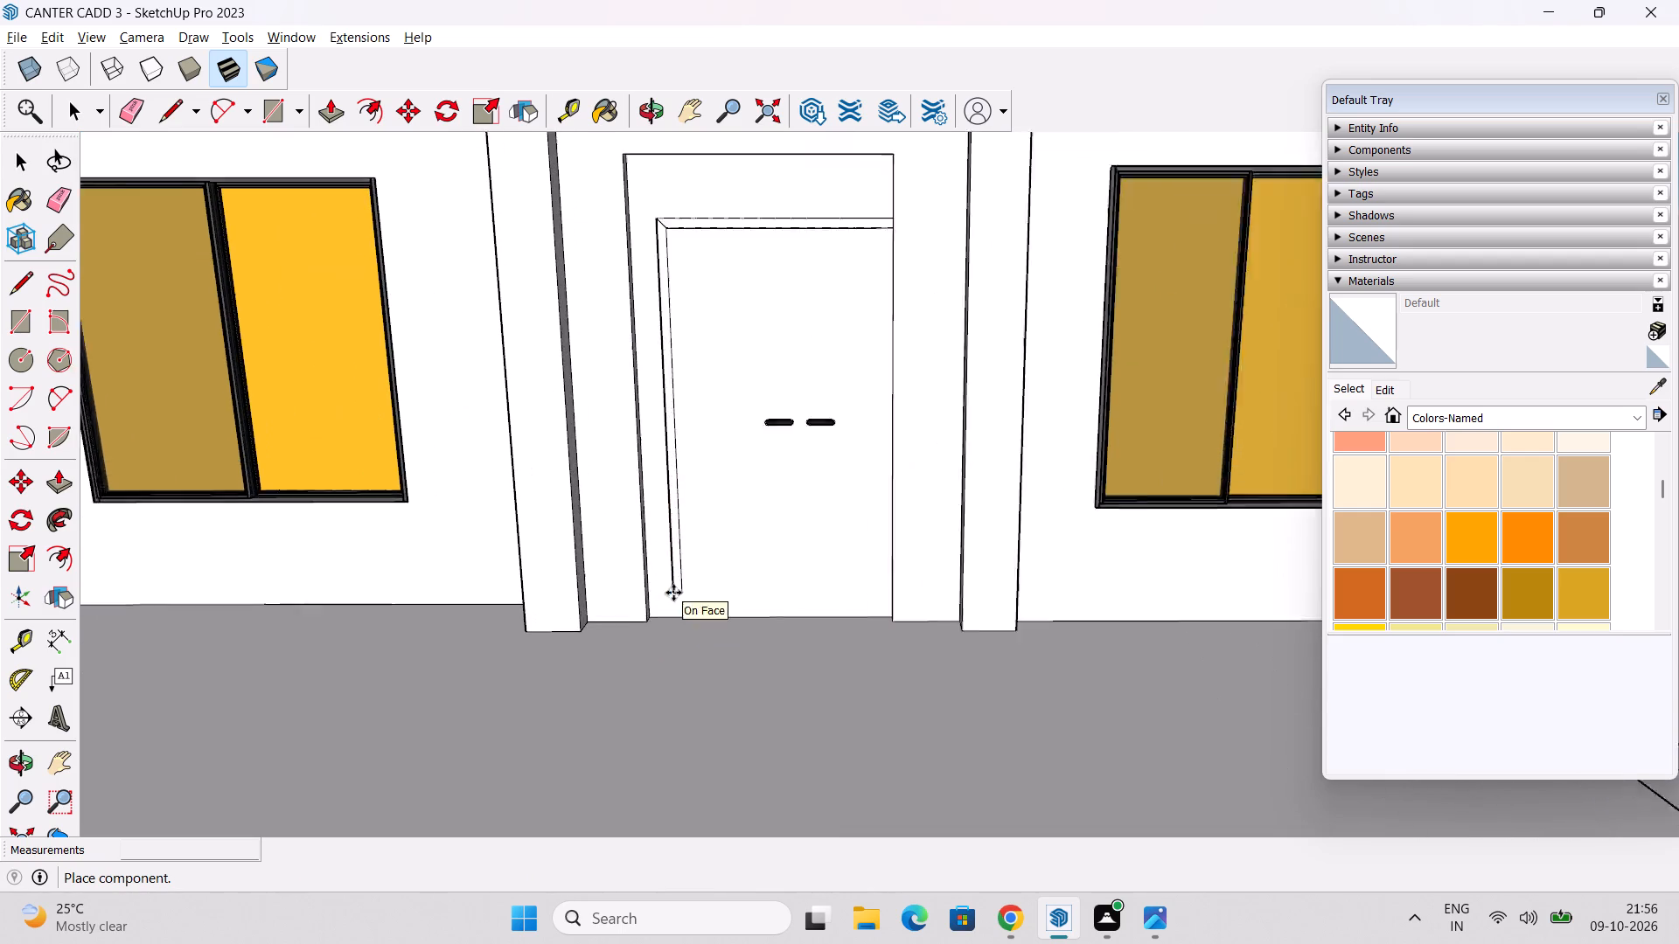
pyautogui.click(601, 711)
# Move the double door by its lower front frame corner to the matching bottom corner of the doorway recess.
pyautogui.moveTo(624, 775); pyautogui.dragTo(707, 743, button='middle')
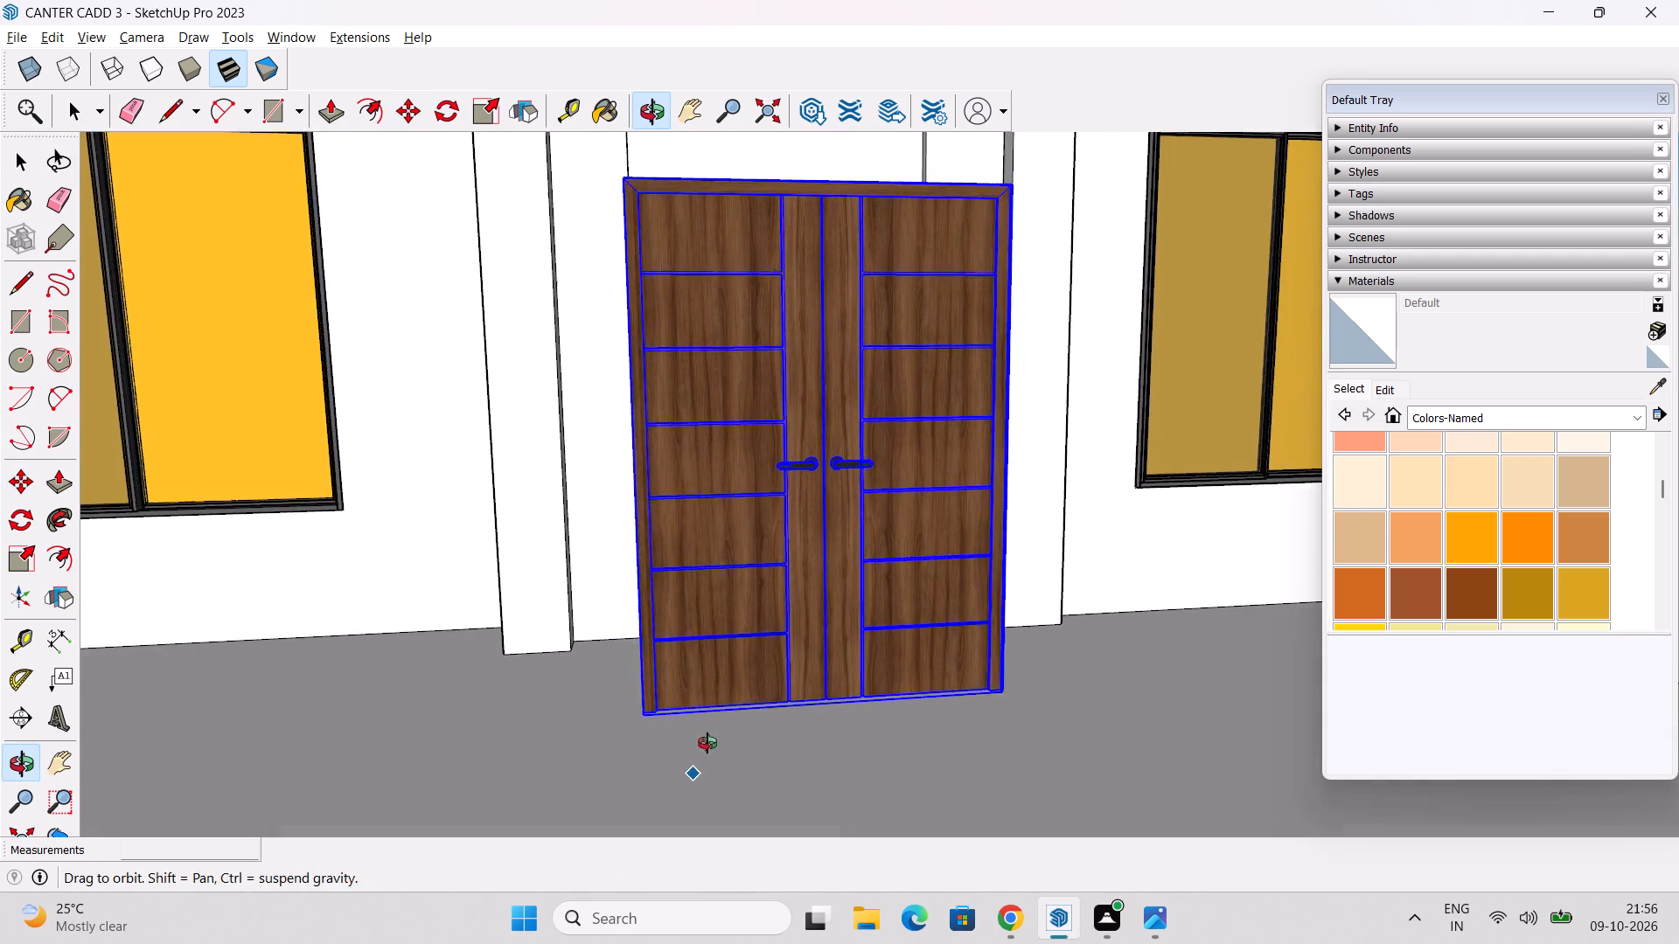
pyautogui.moveTo(707, 743); pyautogui.dragTo(718, 741, button='middle')
pyautogui.moveTo(717, 755); pyautogui.dragTo(942, 769, button='middle')
pyautogui.scroll(2, 844, 766)
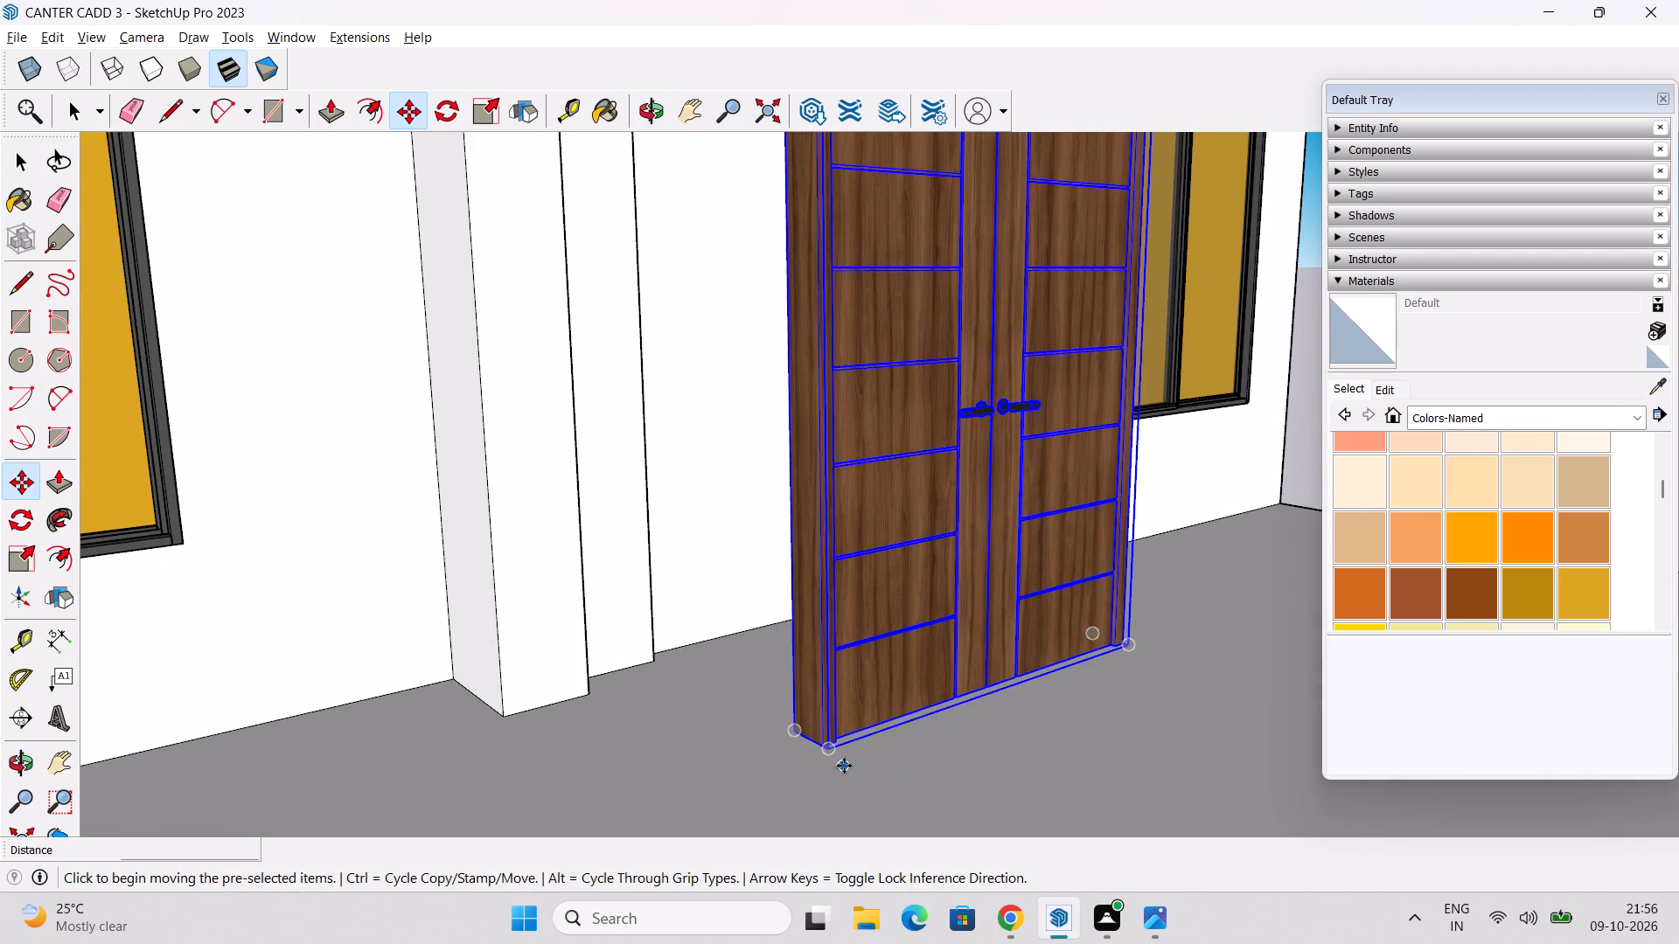
pyautogui.scroll(7, 820, 746)
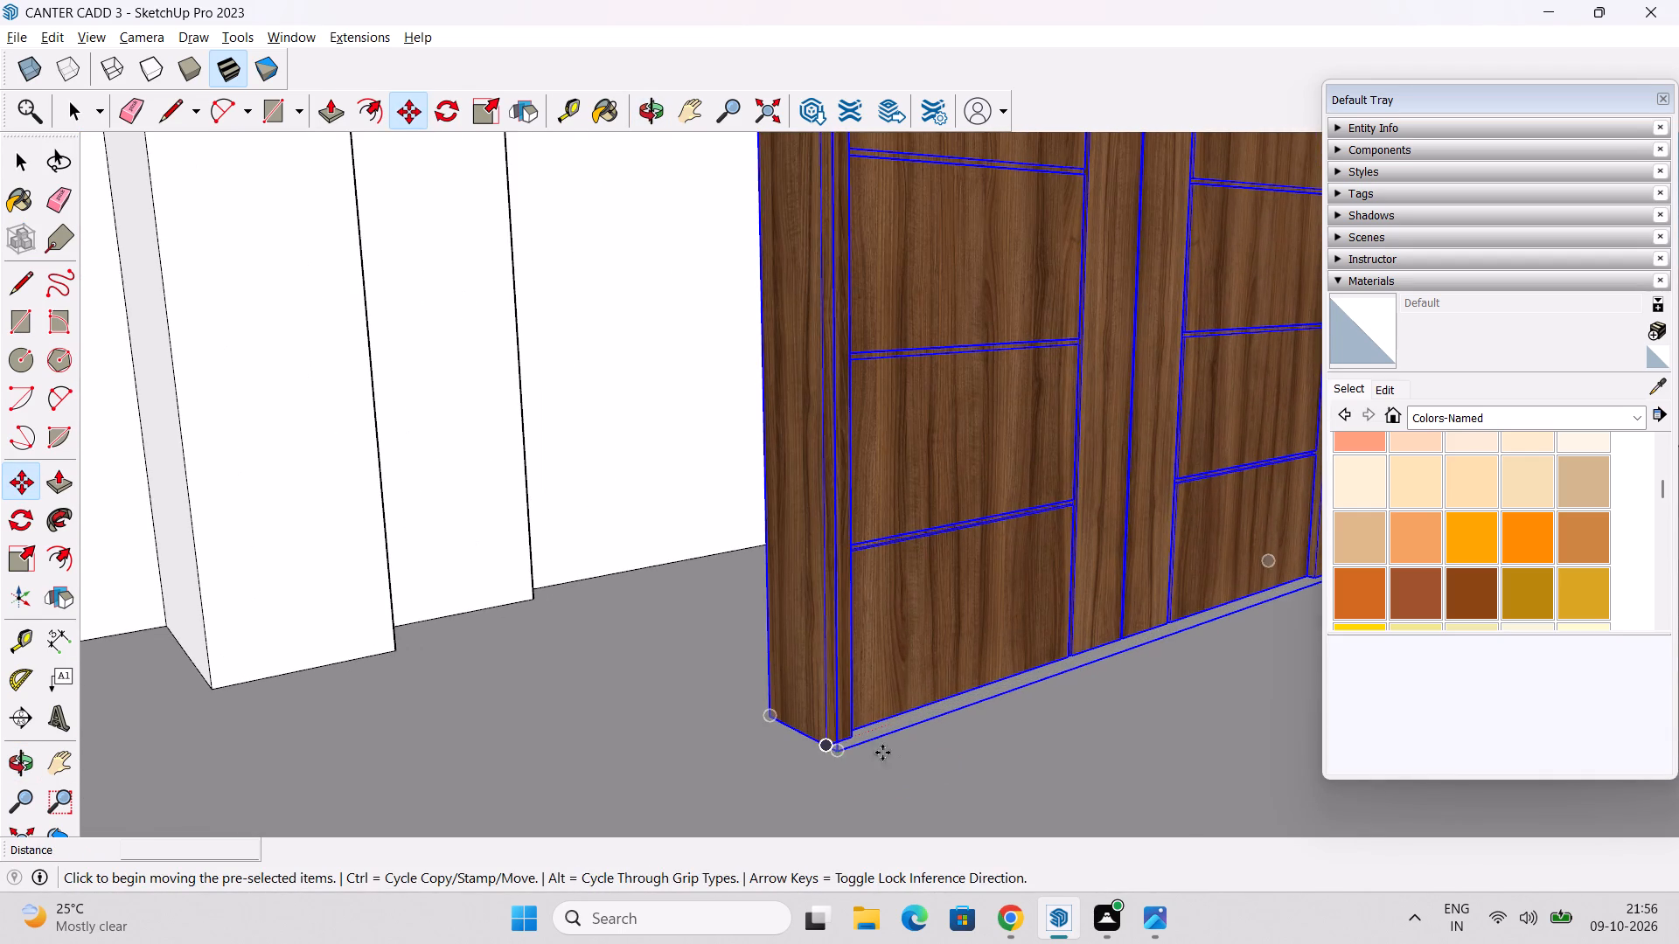
pyautogui.click(827, 749)
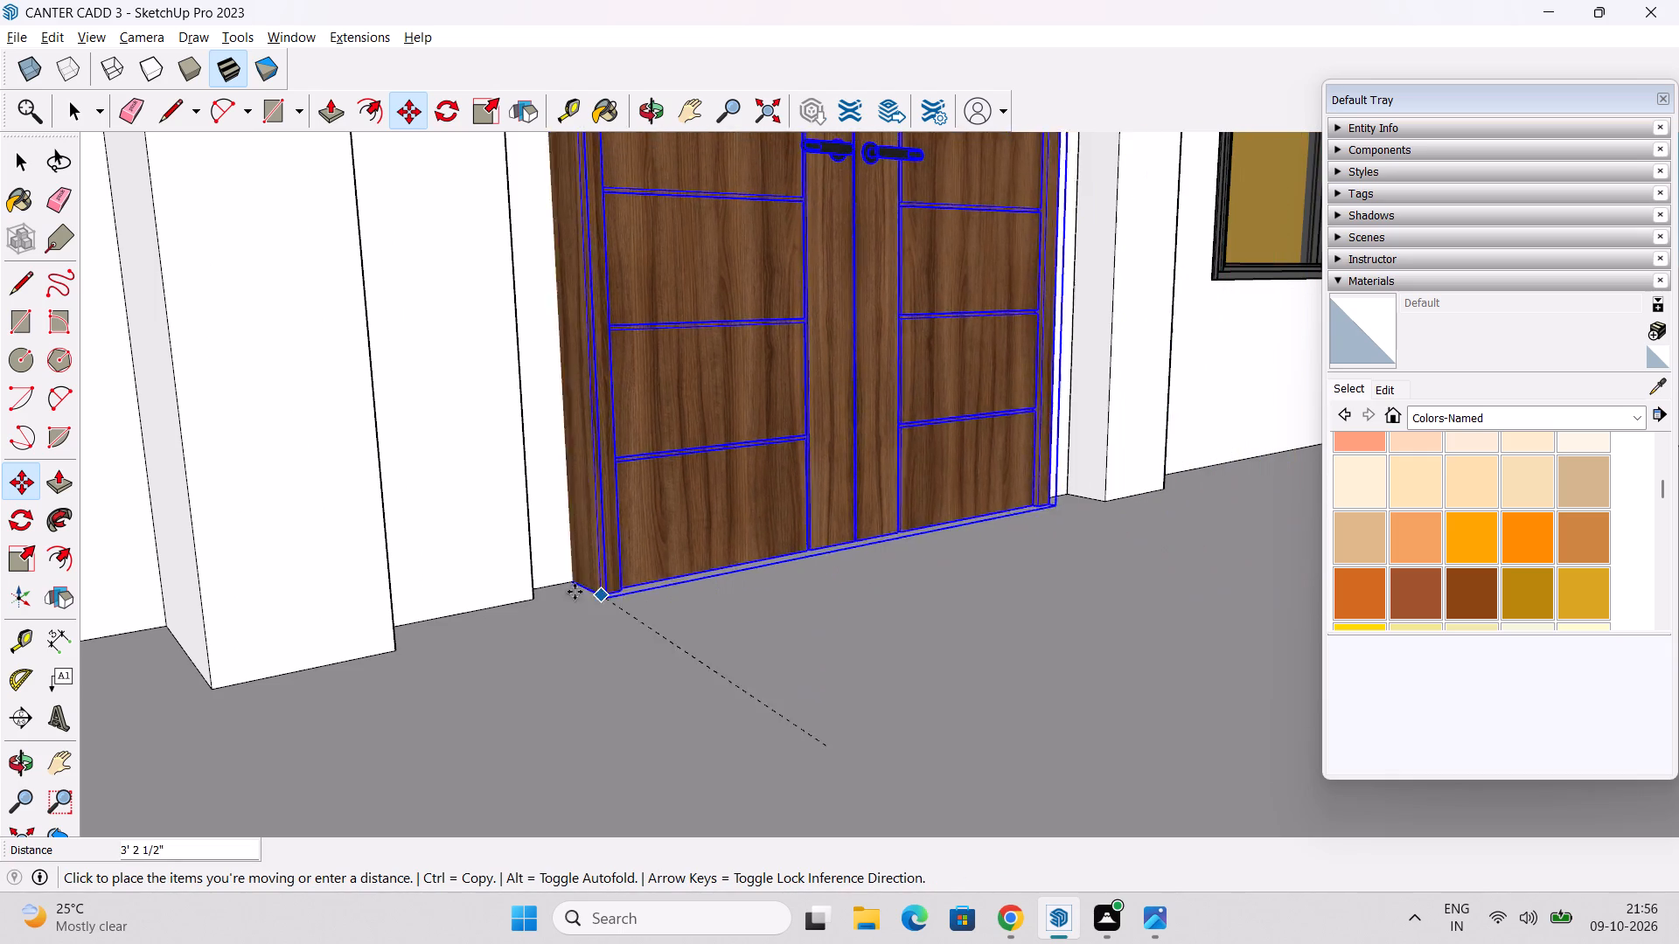
pyautogui.click(533, 601)
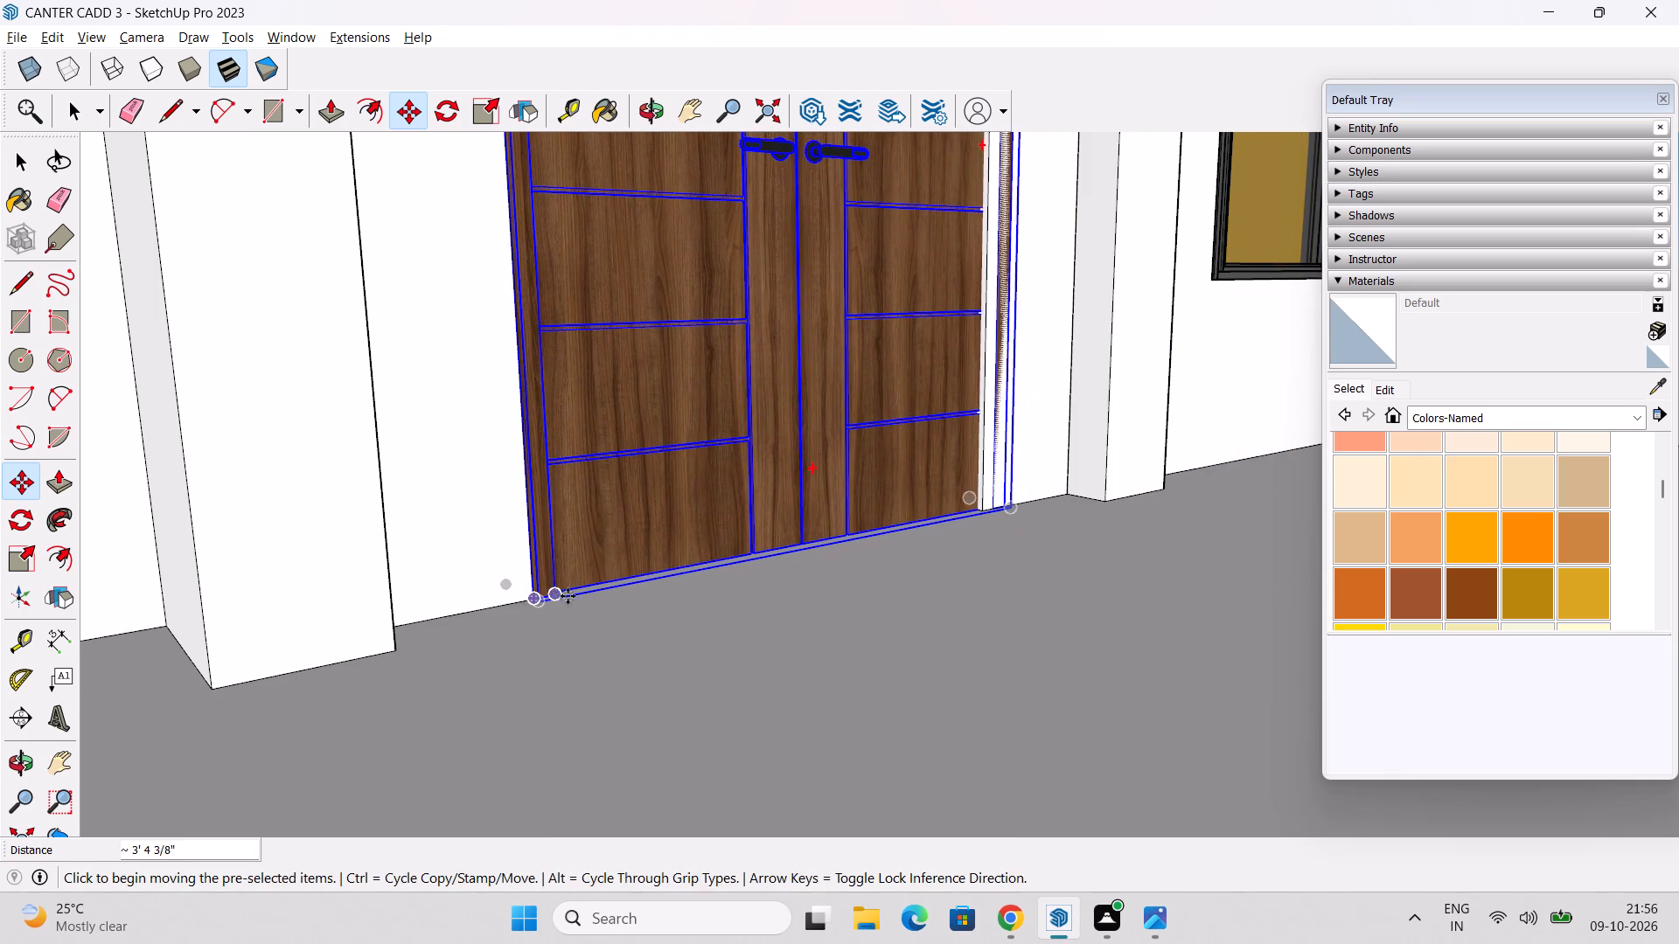
# Scale the double door's width by about 0.94 so its frame meets the far side edge of the doorway.
pyautogui.scroll(-11, 599, 600)
pyautogui.moveTo(767, 692); pyautogui.dragTo(630, 611, button='middle')
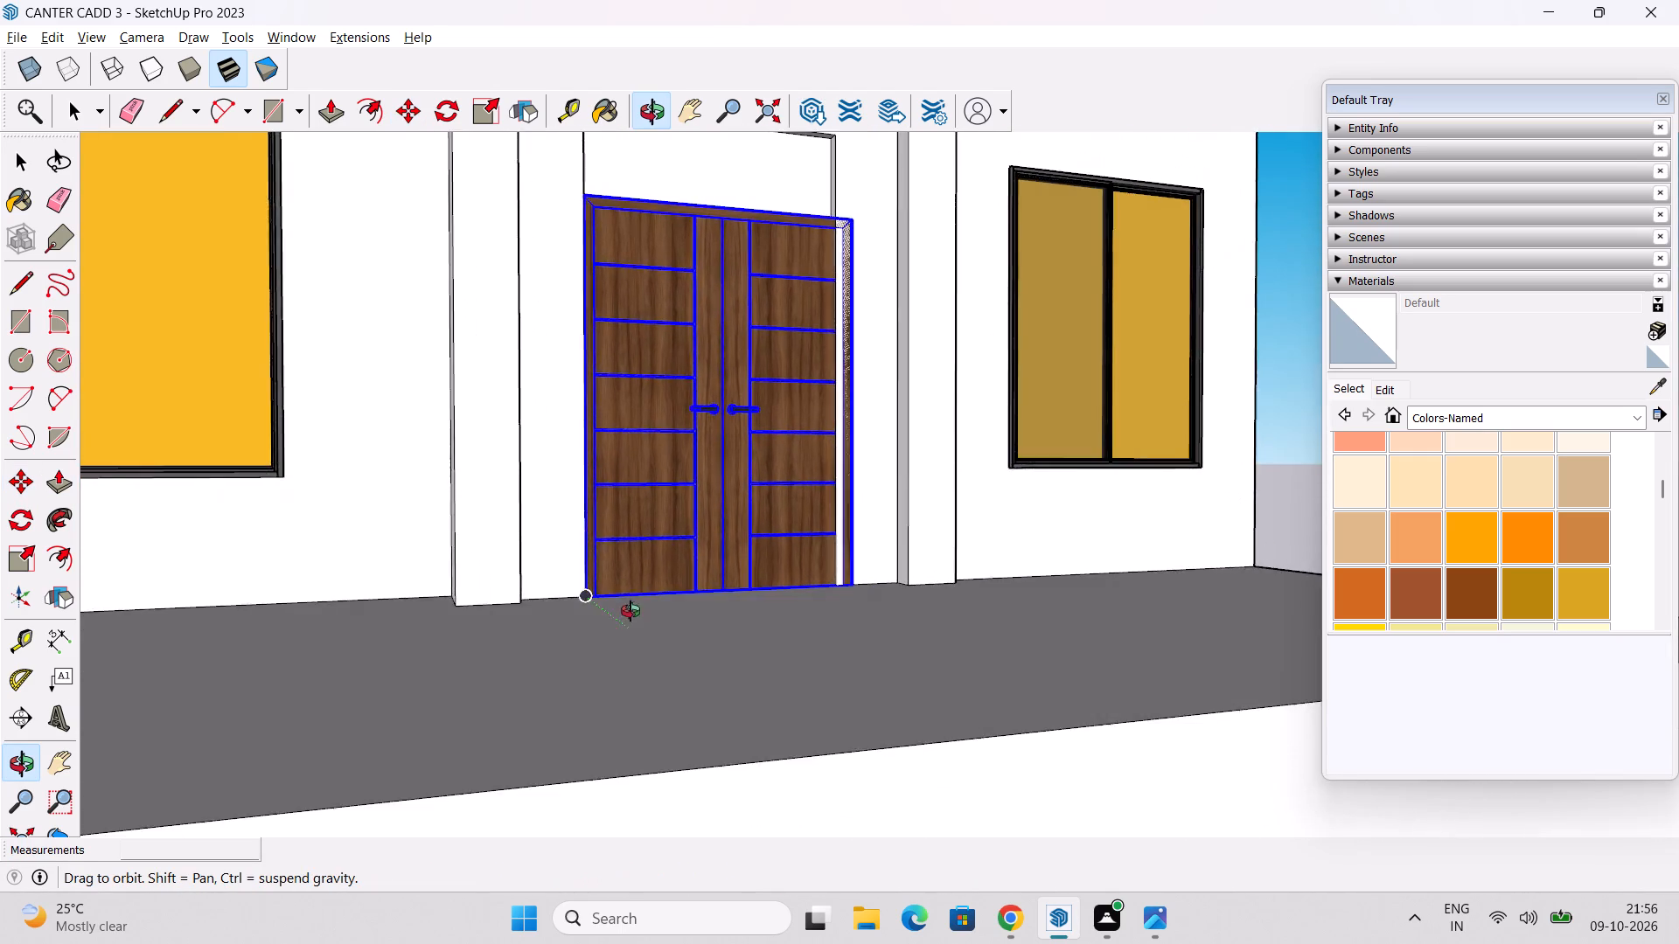
pyautogui.moveTo(630, 611); pyautogui.dragTo(627, 683, button='middle')
pyautogui.moveTo(730, 556); pyautogui.dragTo(522, 560, button='middle')
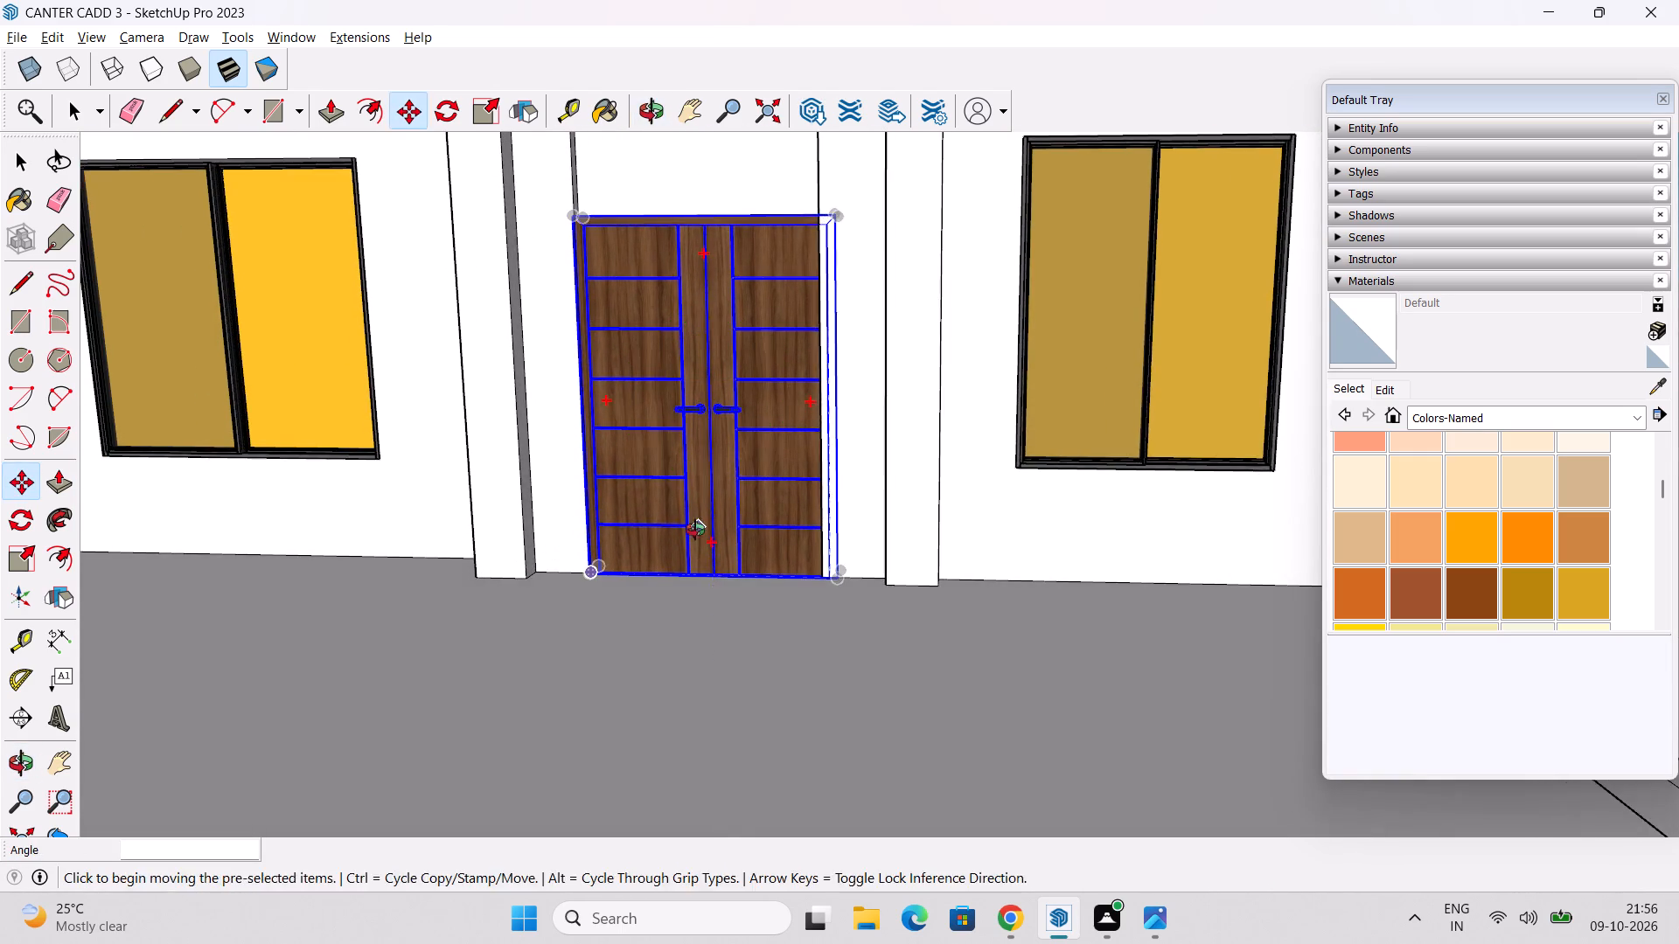
pyautogui.moveTo(695, 530); pyautogui.dragTo(673, 542, button='middle')
pyautogui.click(21, 567)
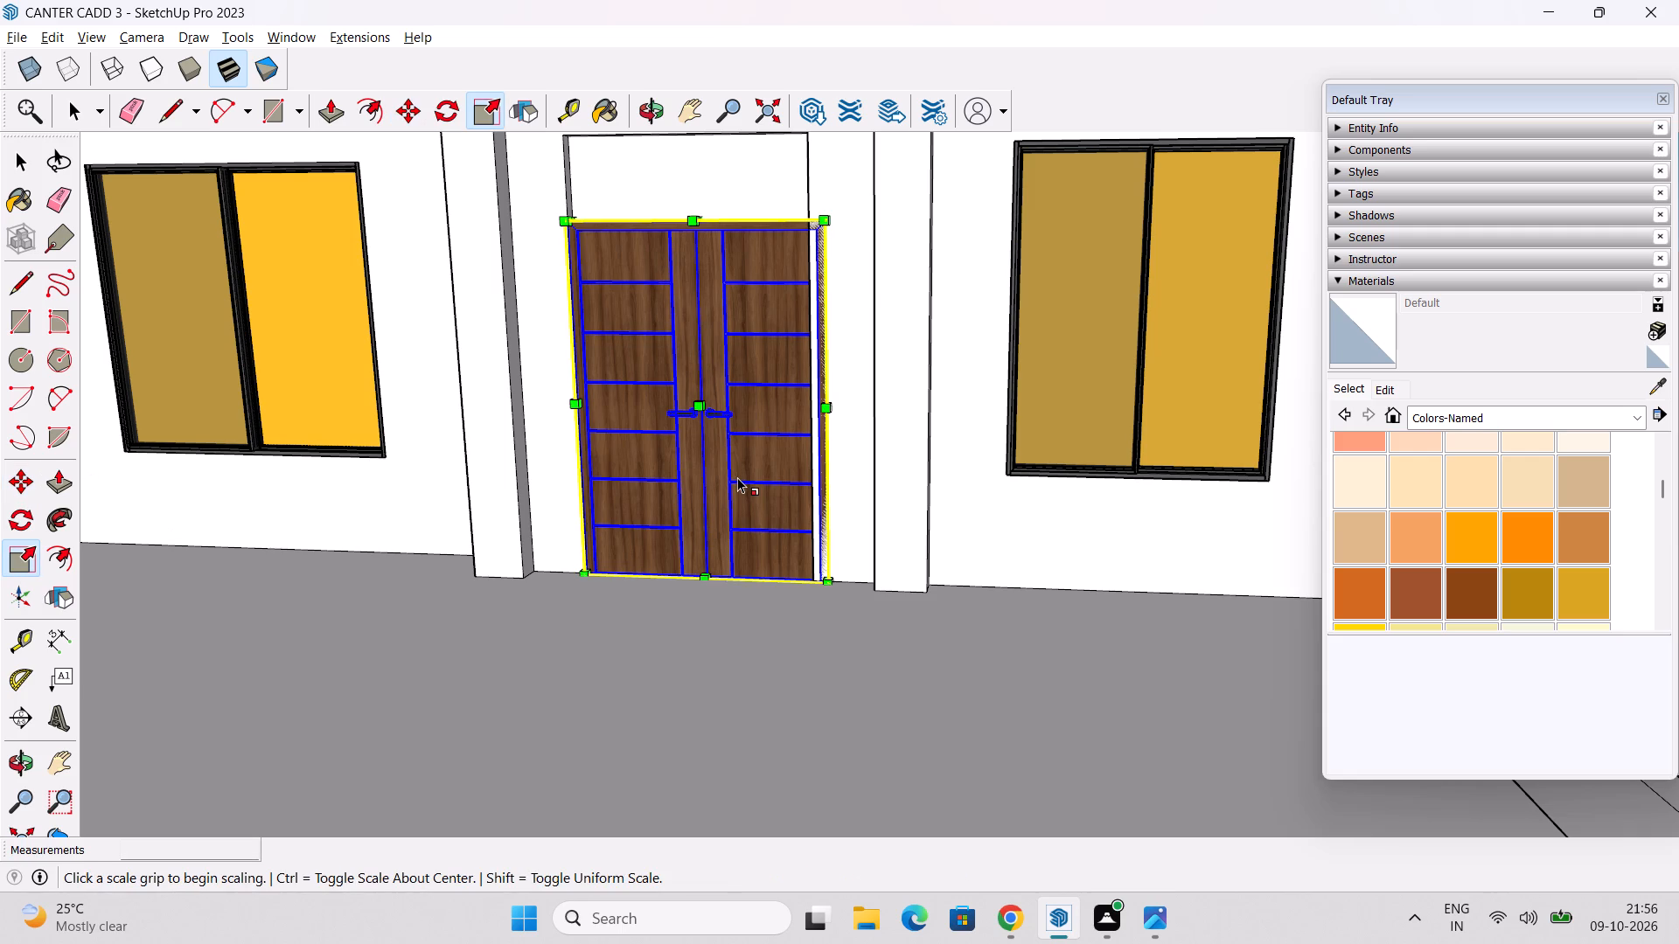
pyautogui.moveTo(742, 477); pyautogui.dragTo(733, 692, button='middle')
pyautogui.scroll(2, 856, 623)
pyautogui.moveTo(815, 633); pyautogui.dragTo(615, 634, button='middle')
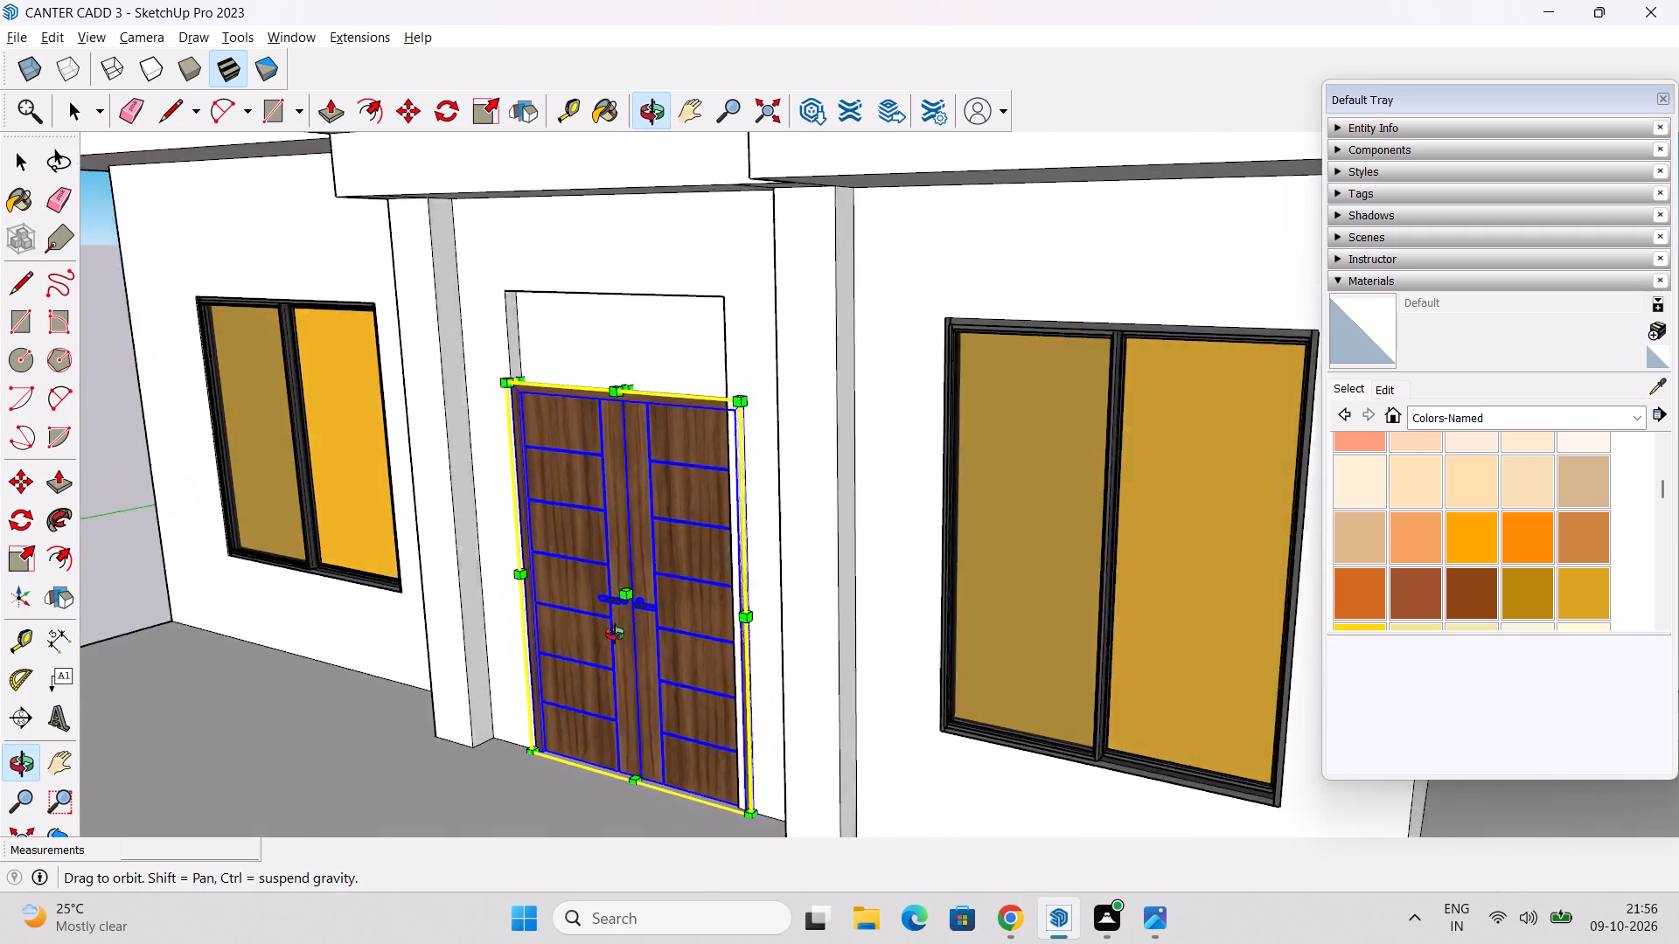
pyautogui.moveTo(615, 634); pyautogui.dragTo(872, 637, button='middle')
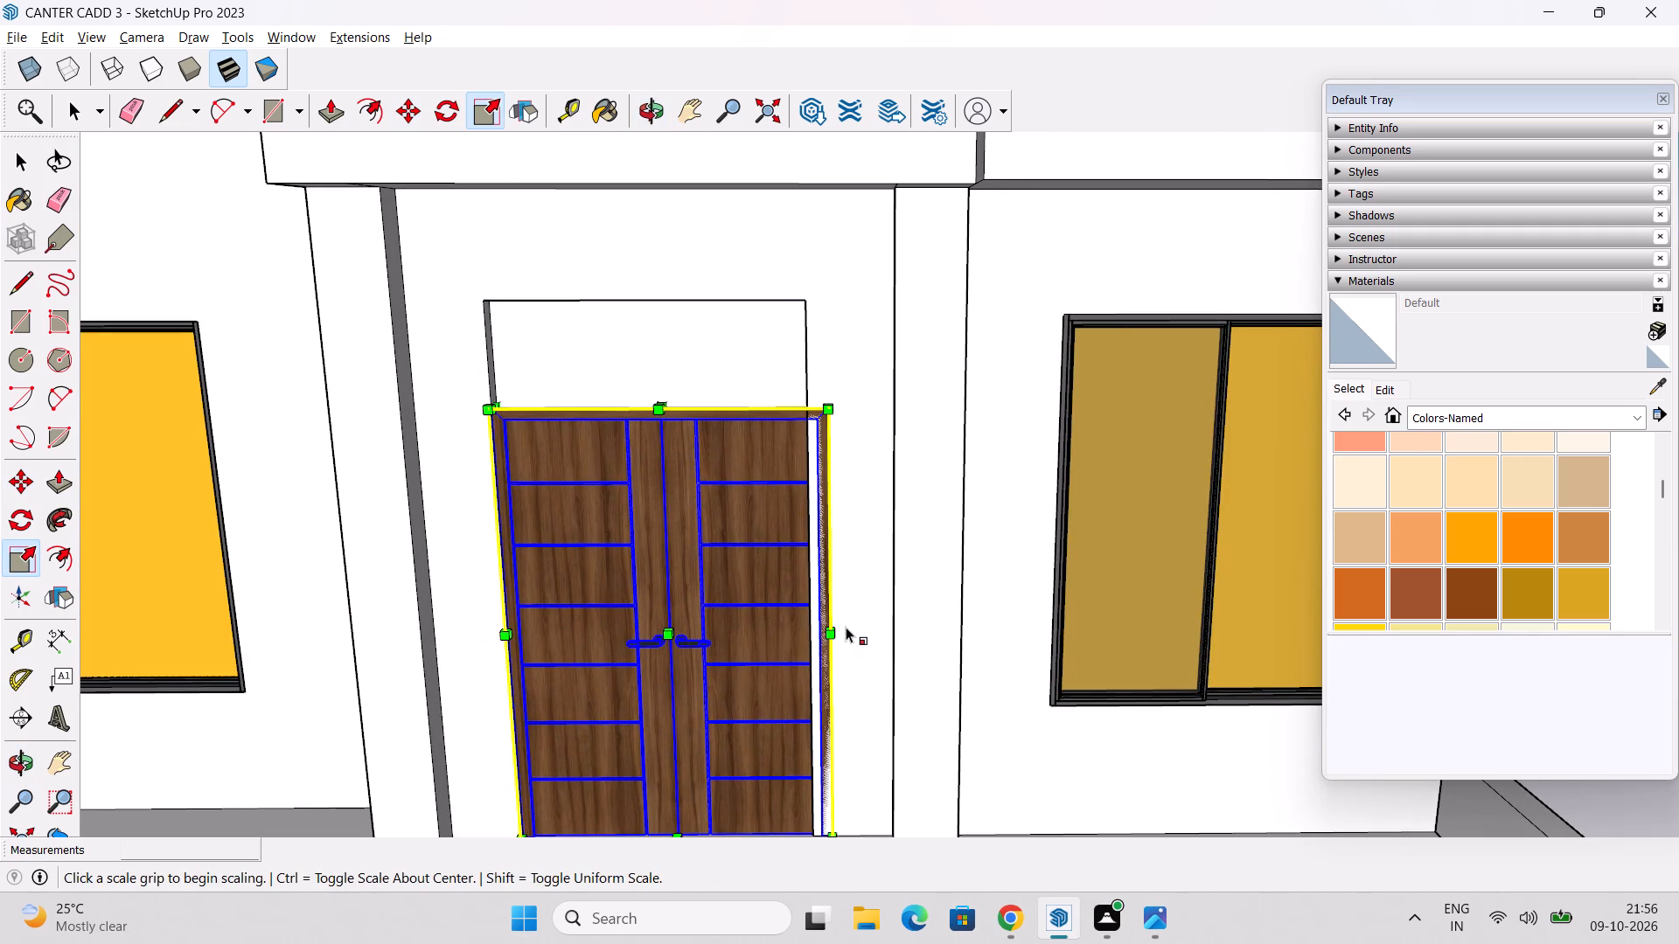
pyautogui.moveTo(833, 624); pyautogui.dragTo(807, 621)
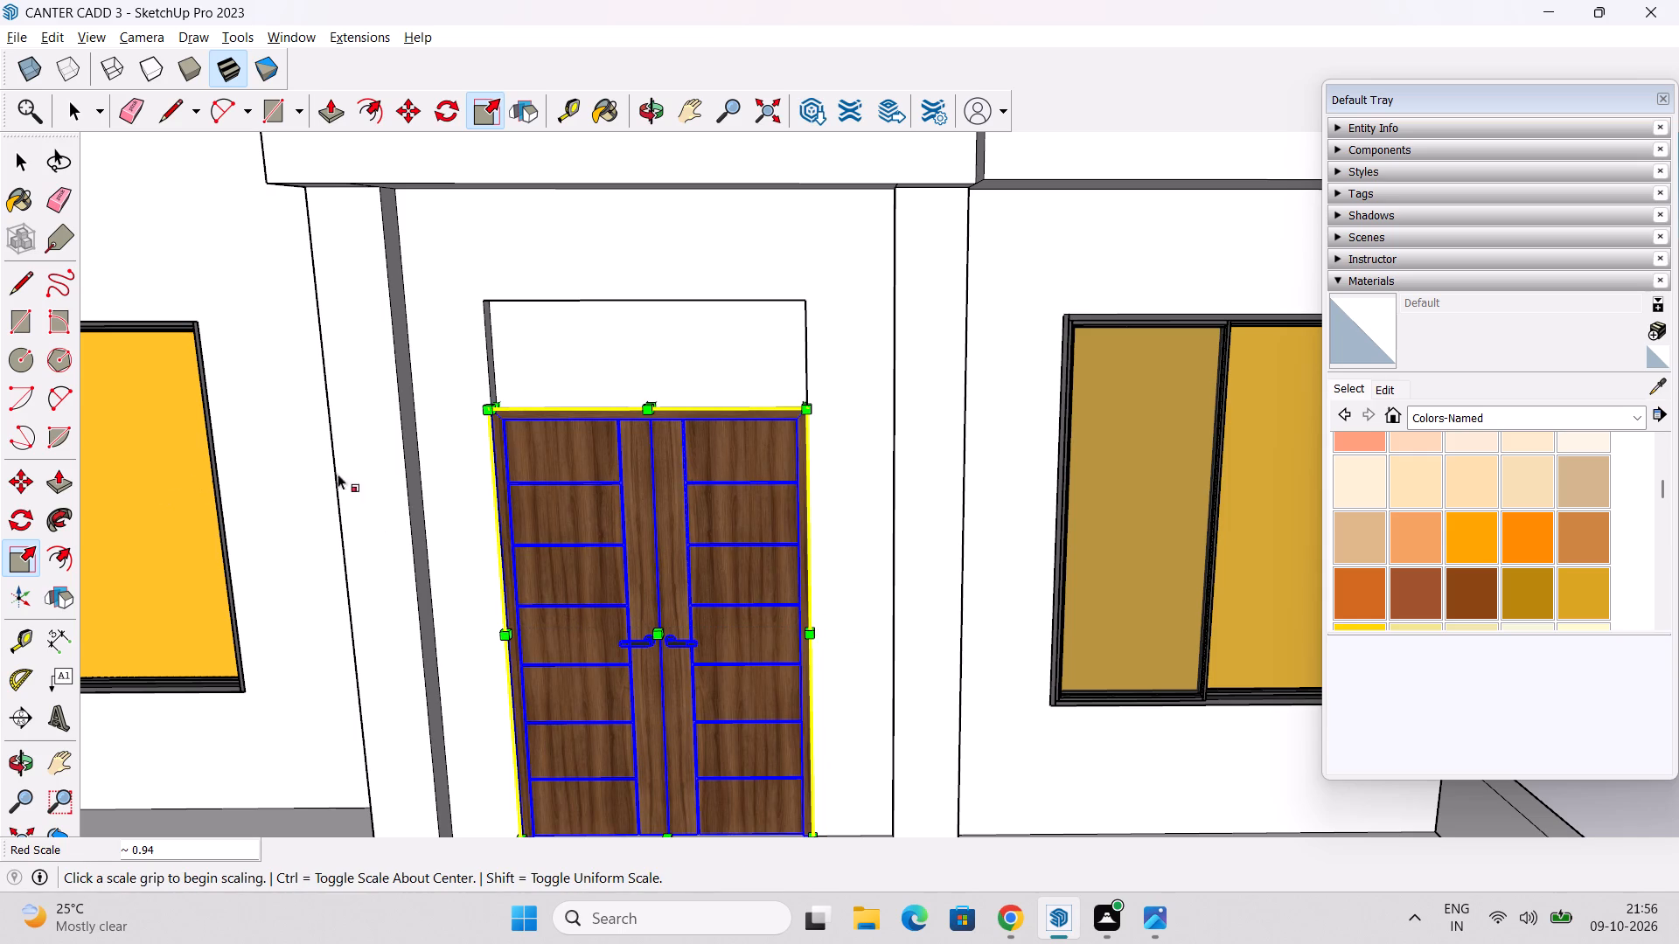
# Scale the double door's height up so its frame meets the top edge of the doorway, and deselect it.
pyautogui.moveTo(553, 502); pyautogui.dragTo(523, 607, button='middle')
pyautogui.scroll(5, 665, 449)
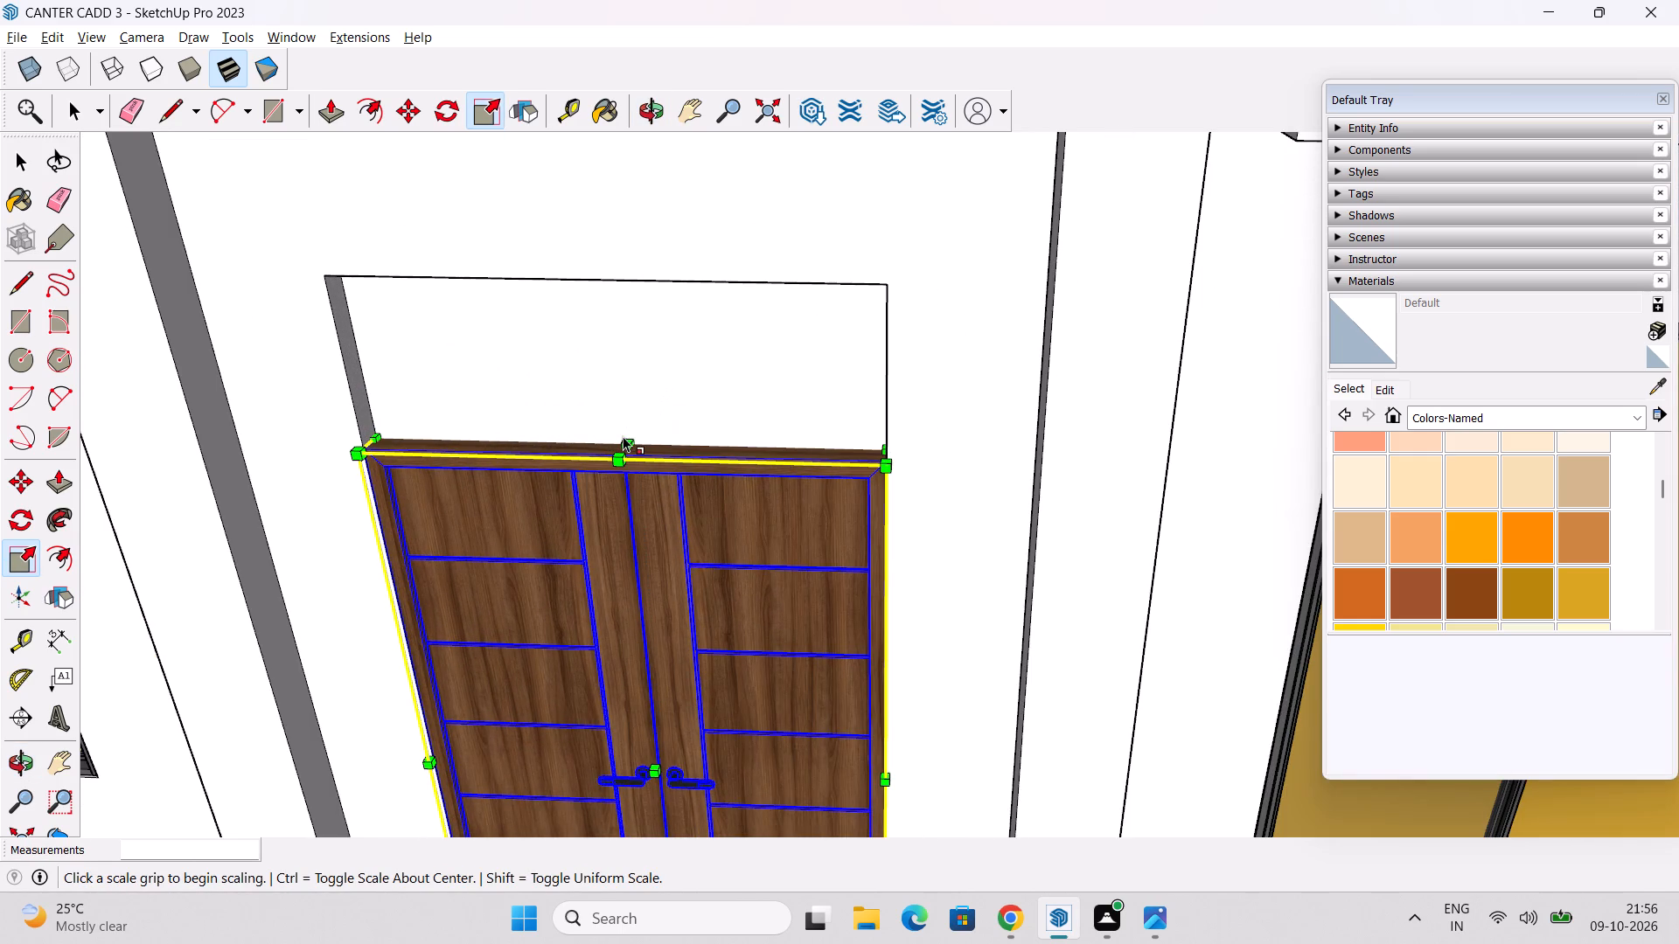
pyautogui.moveTo(630, 444); pyautogui.dragTo(686, 302)
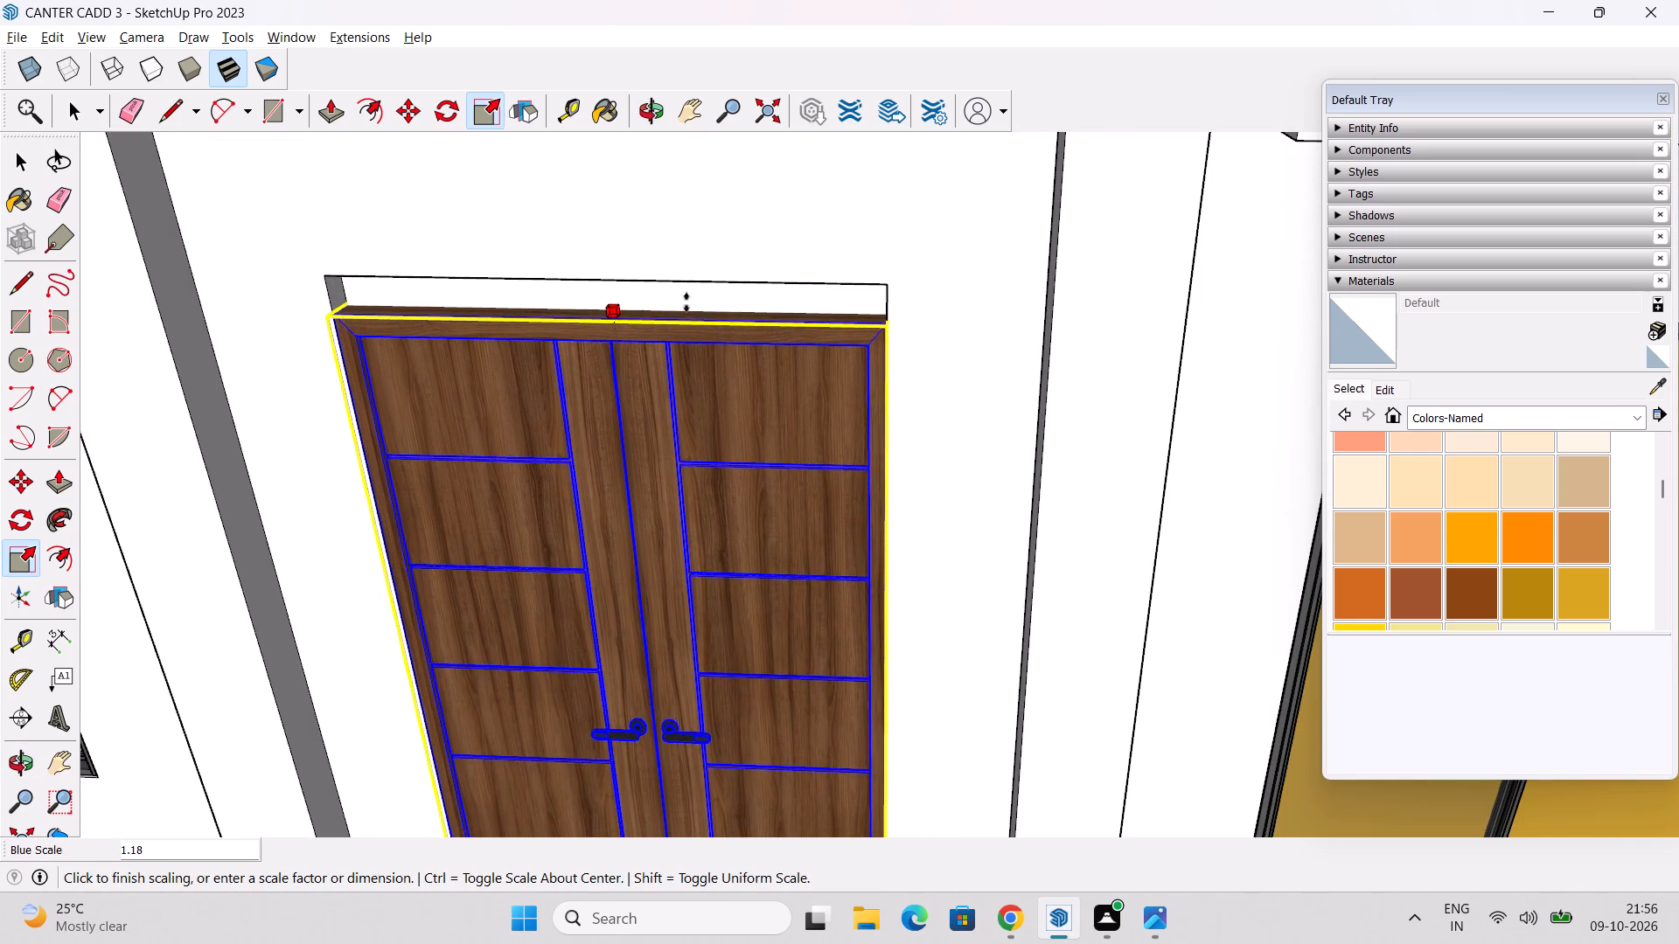
pyautogui.moveTo(686, 302); pyautogui.dragTo(717, 284)
pyautogui.scroll(-7, 793, 415)
pyautogui.moveTo(805, 496); pyautogui.dragTo(812, 418, button='middle')
pyautogui.scroll(-4, 798, 435)
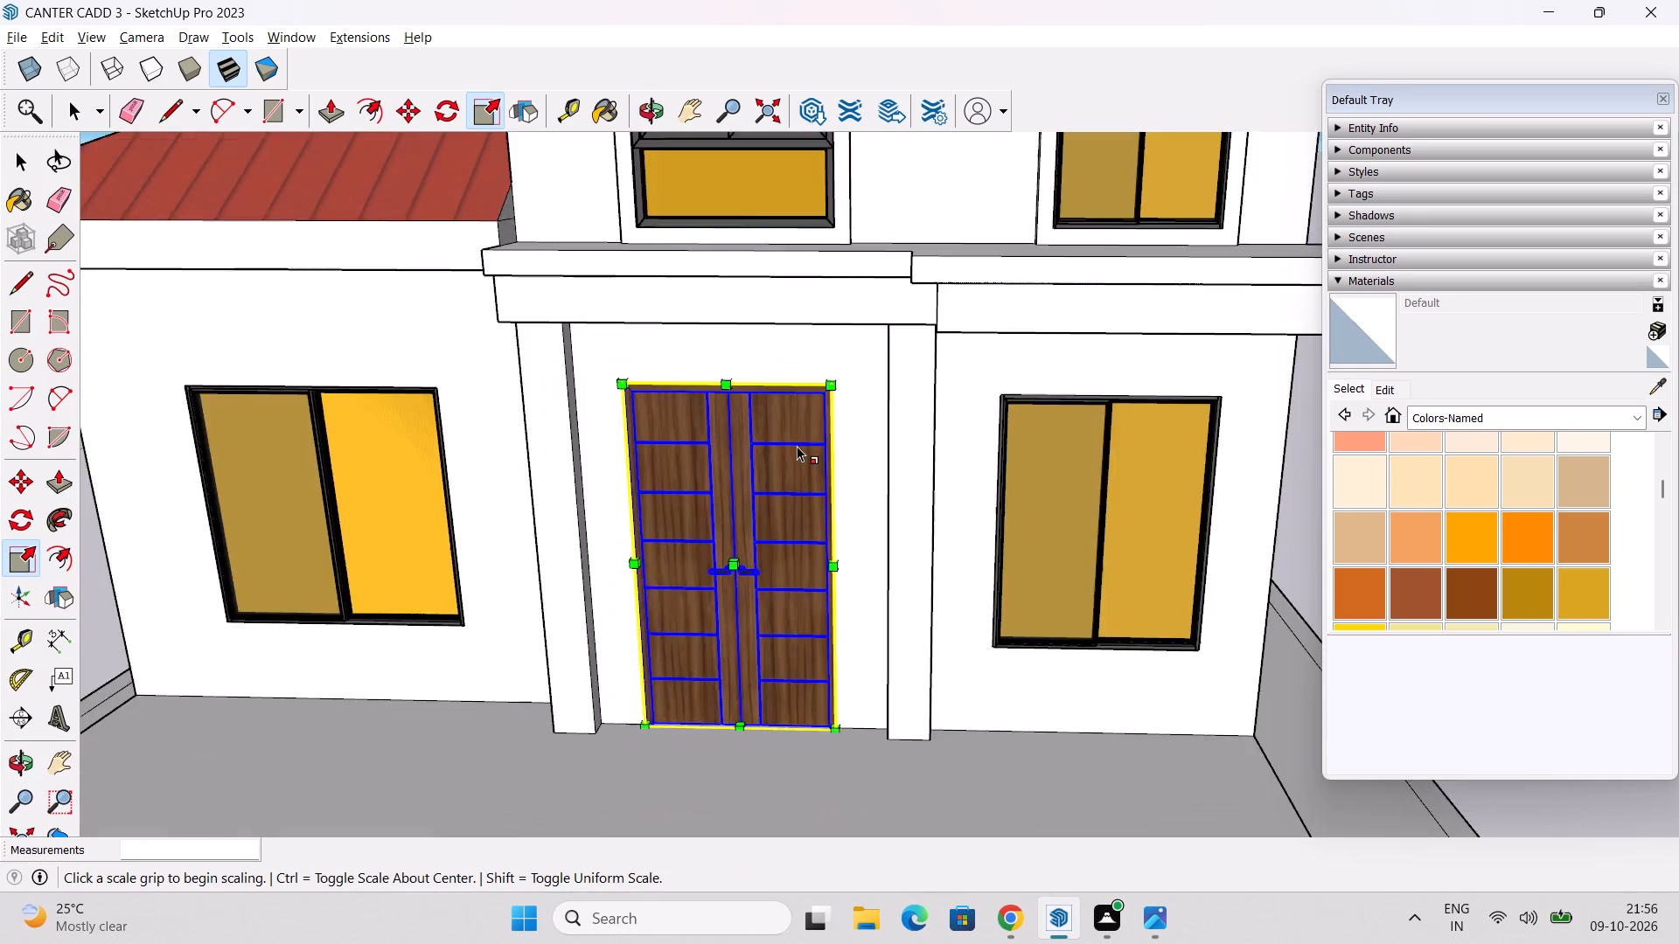
pyautogui.scroll(-3, 797, 446)
pyautogui.press('space')
pyautogui.click(200, 502)
# Examine the house front from several angles to check the double door fitted between the columns.
pyautogui.scroll(-4, 318, 461)
pyautogui.moveTo(674, 579); pyautogui.dragTo(757, 510, button='middle')
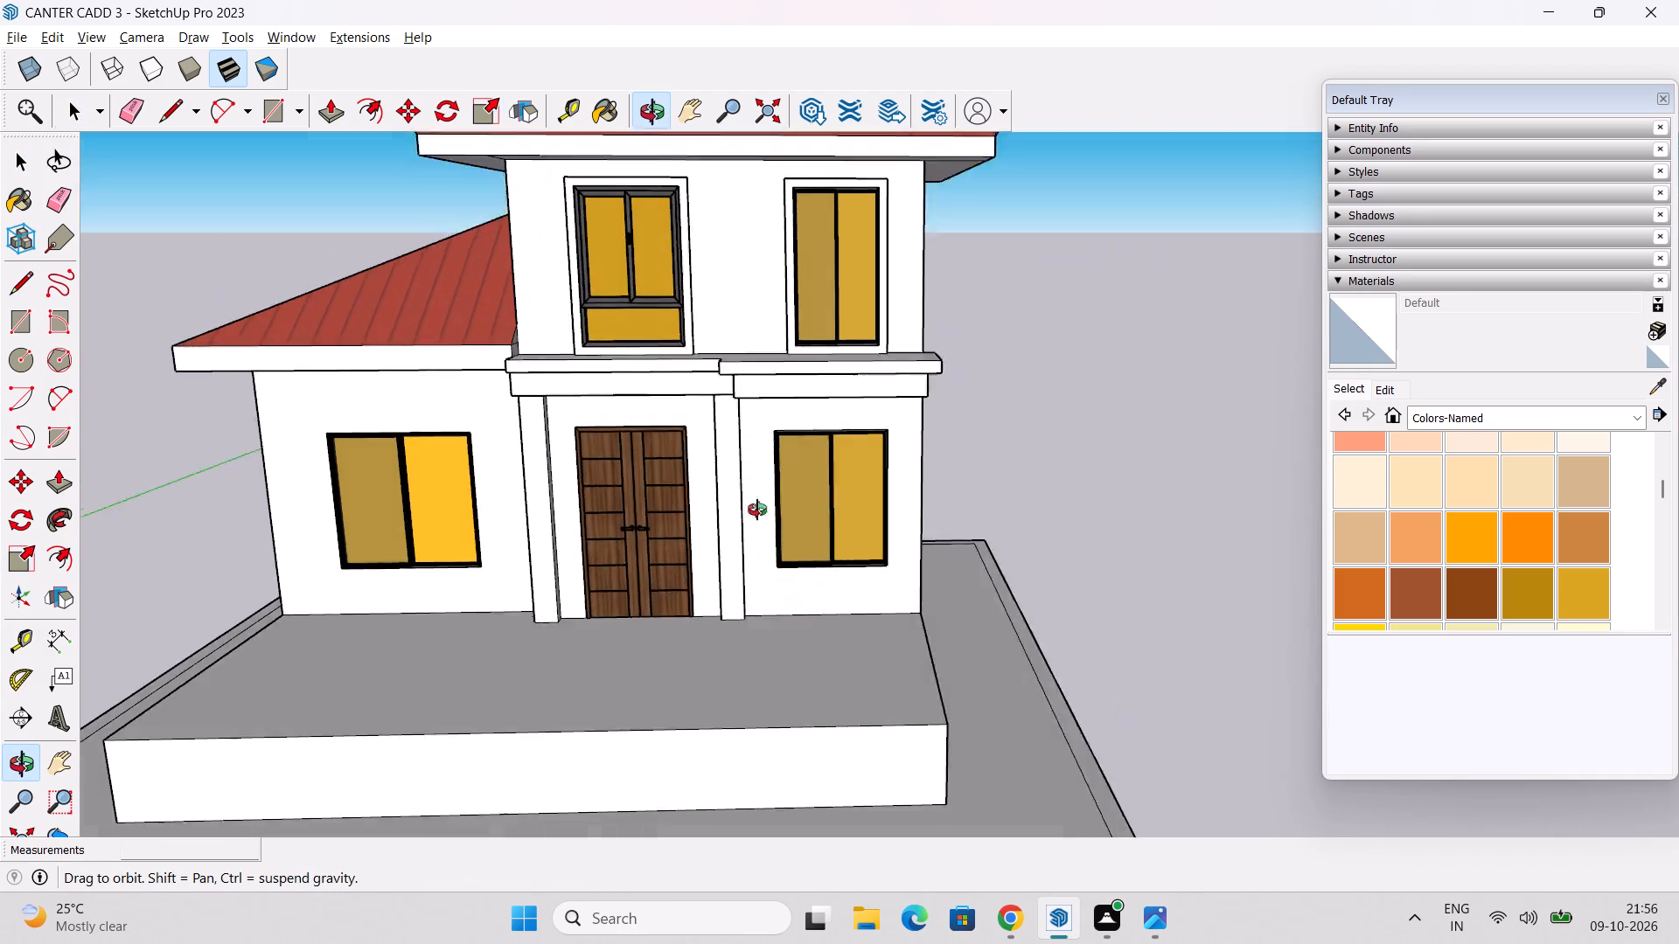
pyautogui.moveTo(757, 510); pyautogui.dragTo(832, 533, button='middle')
pyautogui.scroll(3, 637, 458)
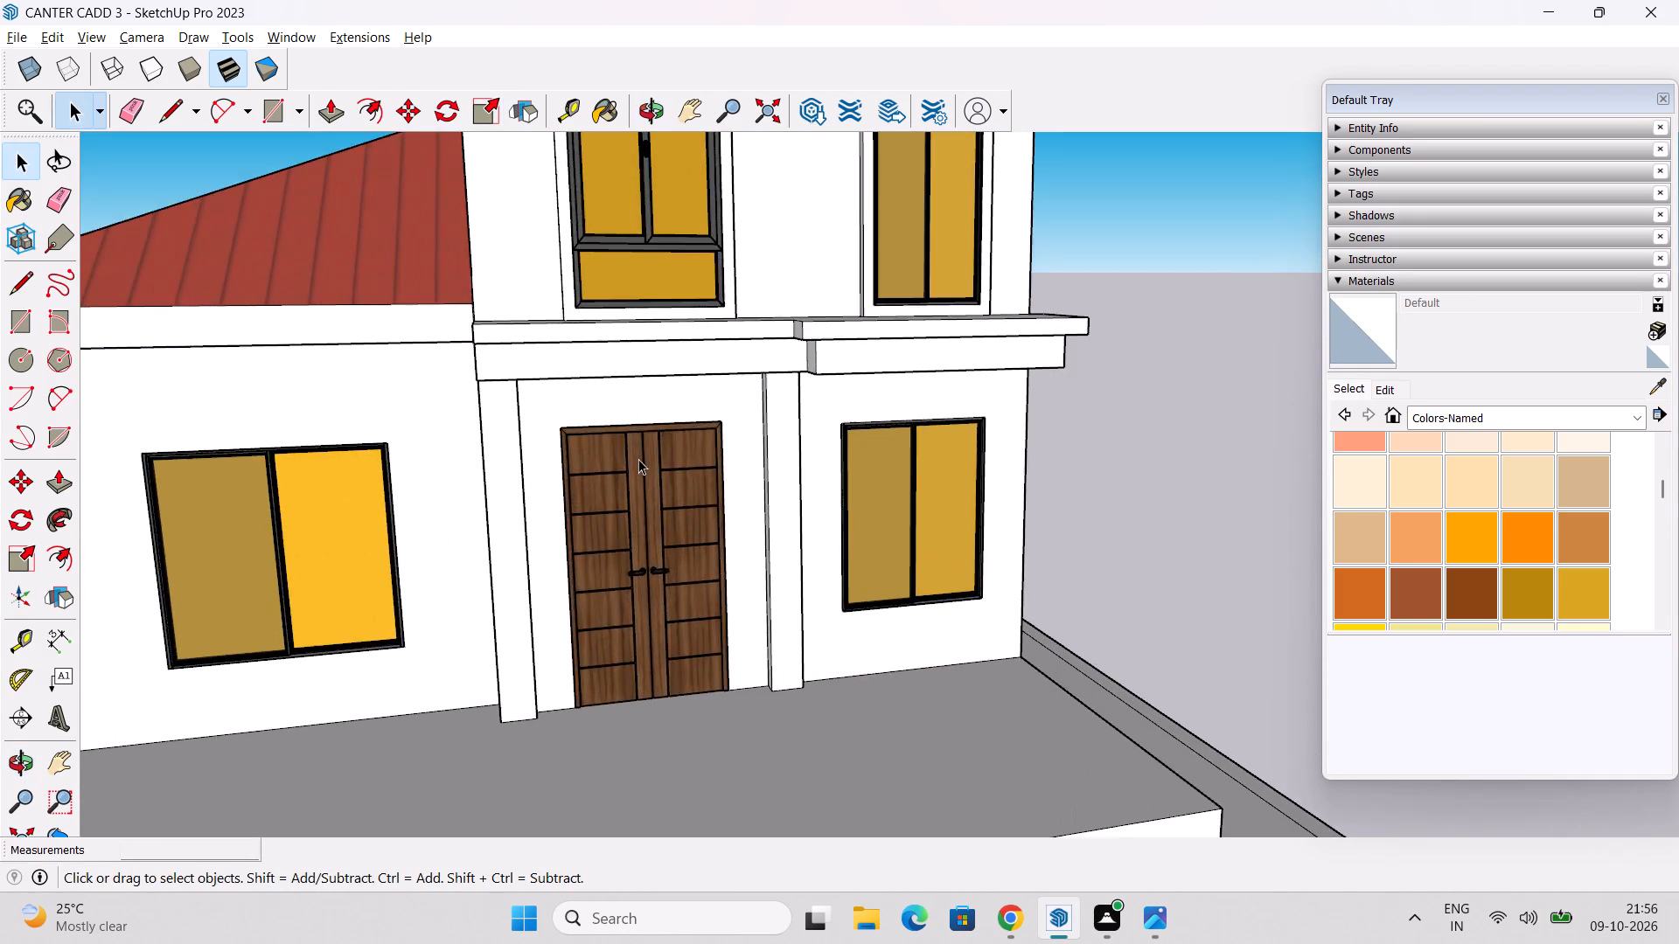
pyautogui.moveTo(639, 459); pyautogui.dragTo(482, 352, button='middle')
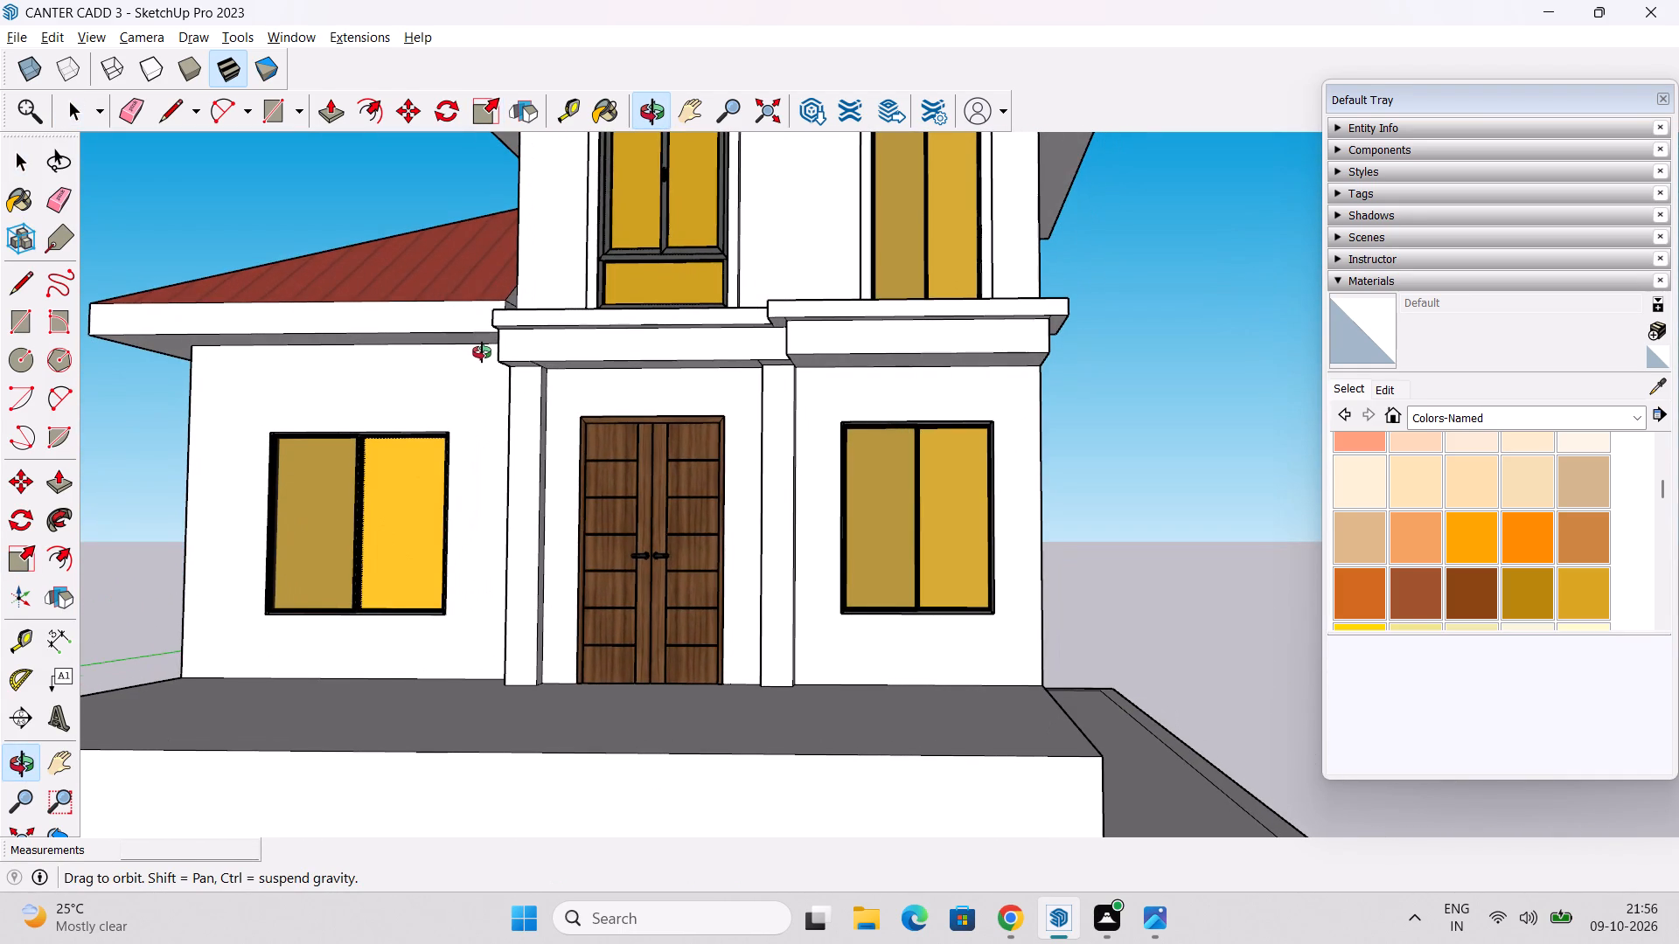
pyautogui.moveTo(482, 352); pyautogui.dragTo(512, 356, button='middle')
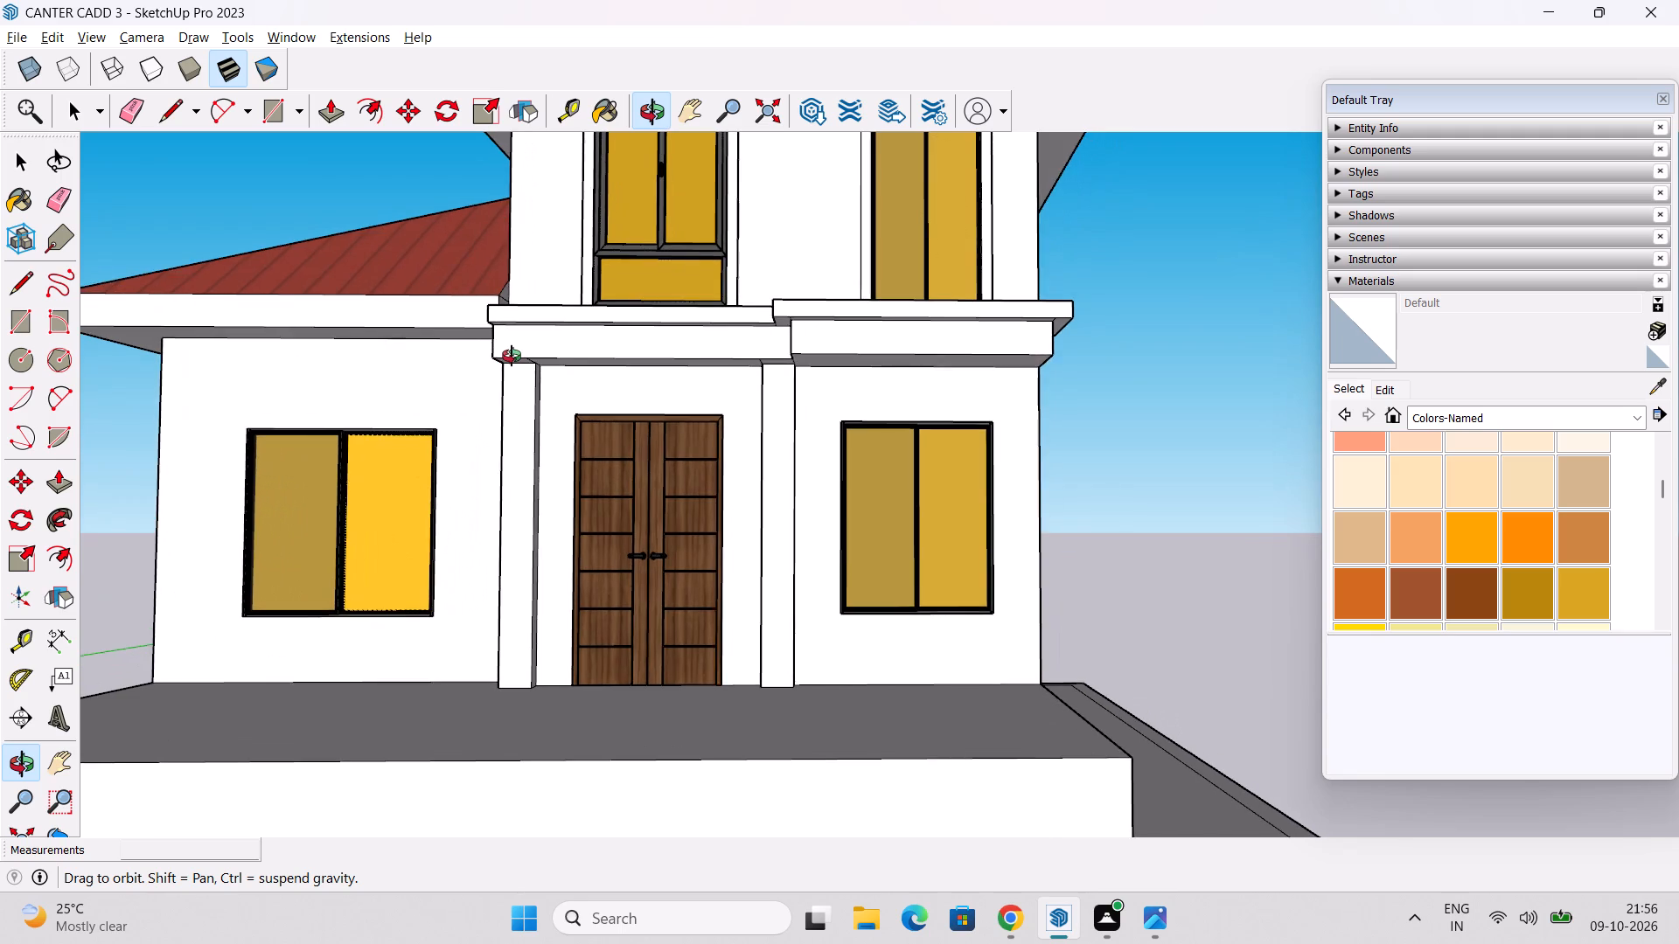
pyautogui.moveTo(512, 356); pyautogui.dragTo(518, 389, button='middle')
pyautogui.scroll(-6, 535, 381)
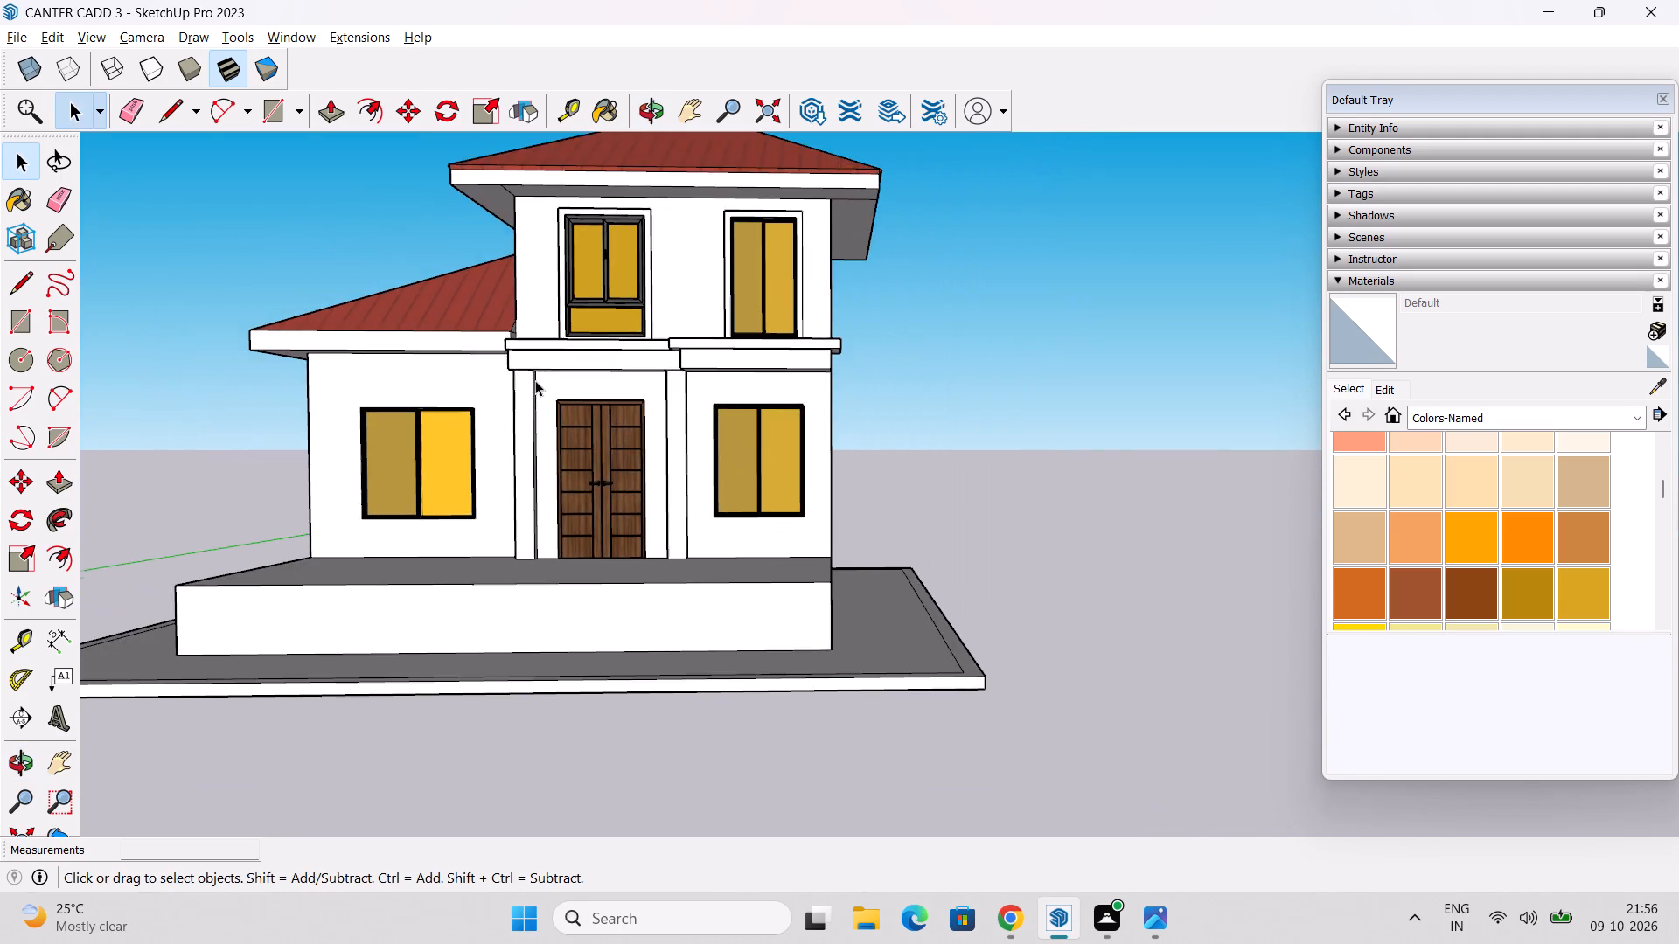
pyautogui.moveTo(533, 392); pyautogui.dragTo(516, 485, button='middle')
pyautogui.moveTo(521, 446); pyautogui.dragTo(437, 469, button='middle')
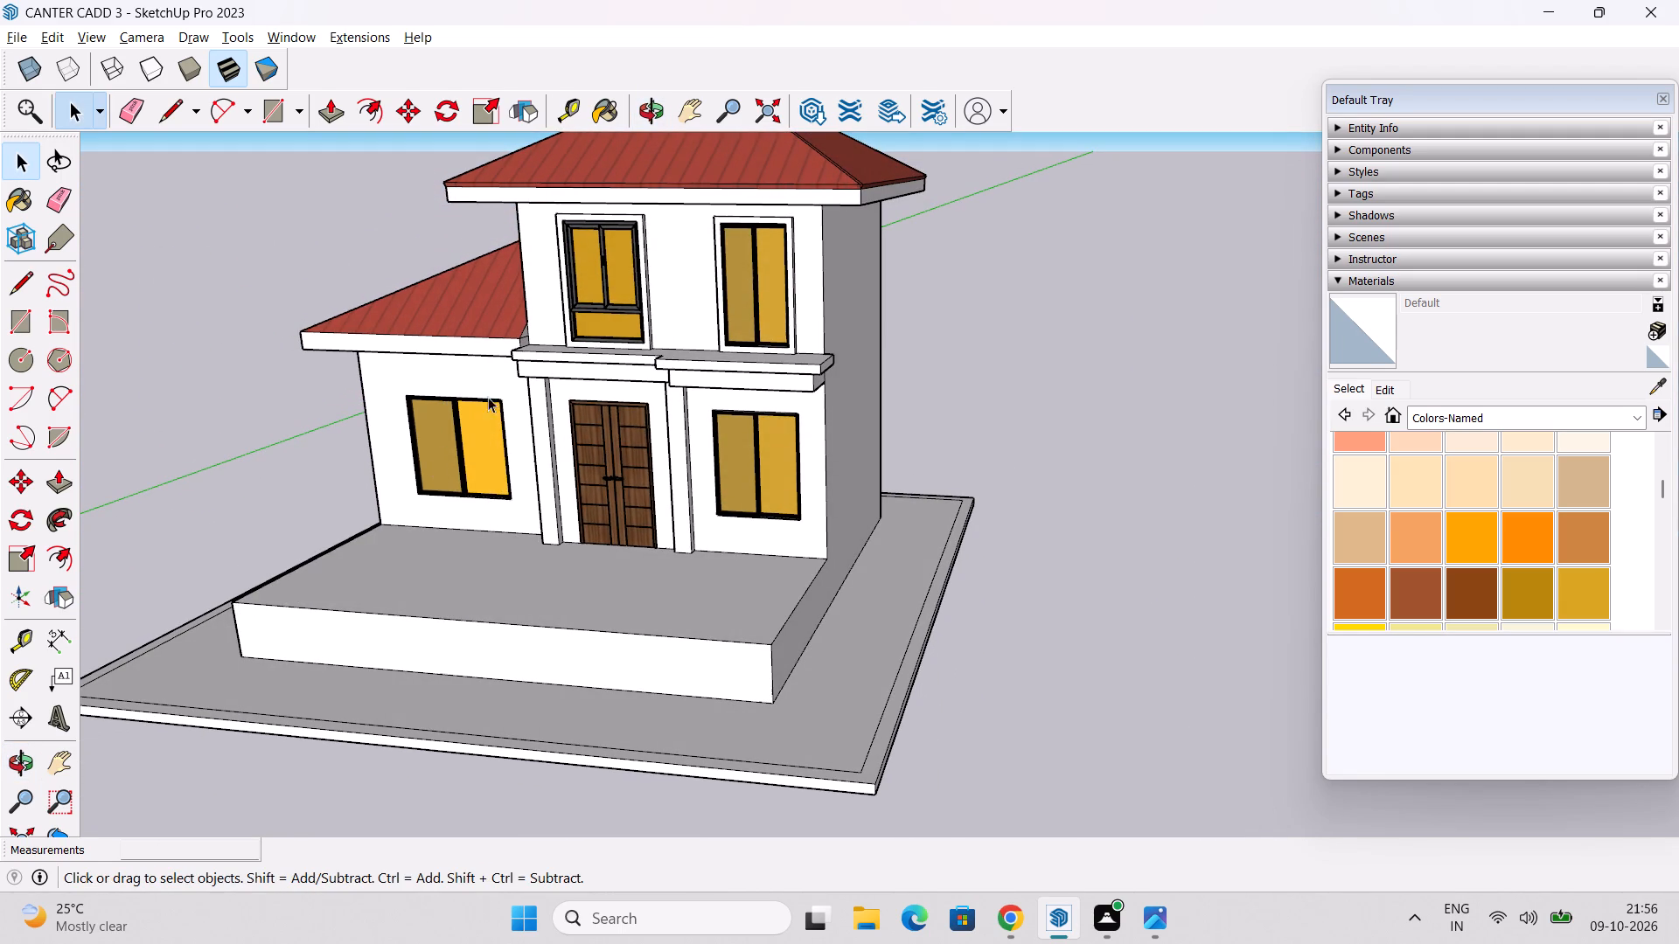
# Import the vertical+railing model and place it along the front edge of the balcony ledge above the ground-floor window beside the door.
pyautogui.scroll(1, 498, 370)
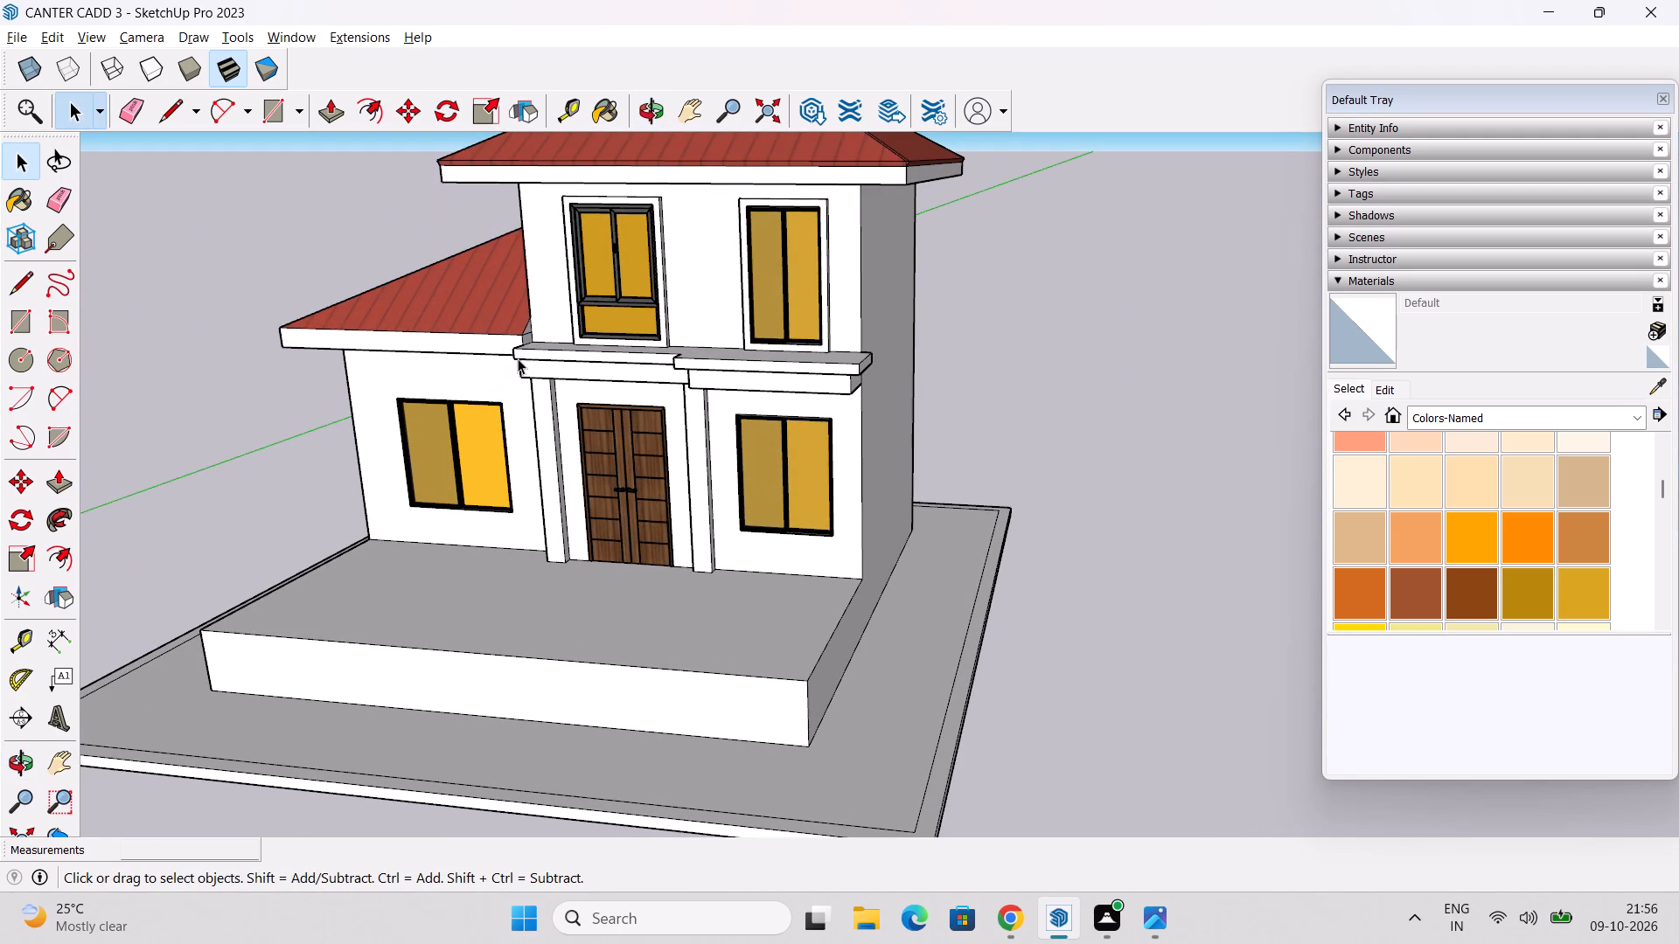
pyautogui.moveTo(518, 358); pyautogui.dragTo(552, 399, button='middle')
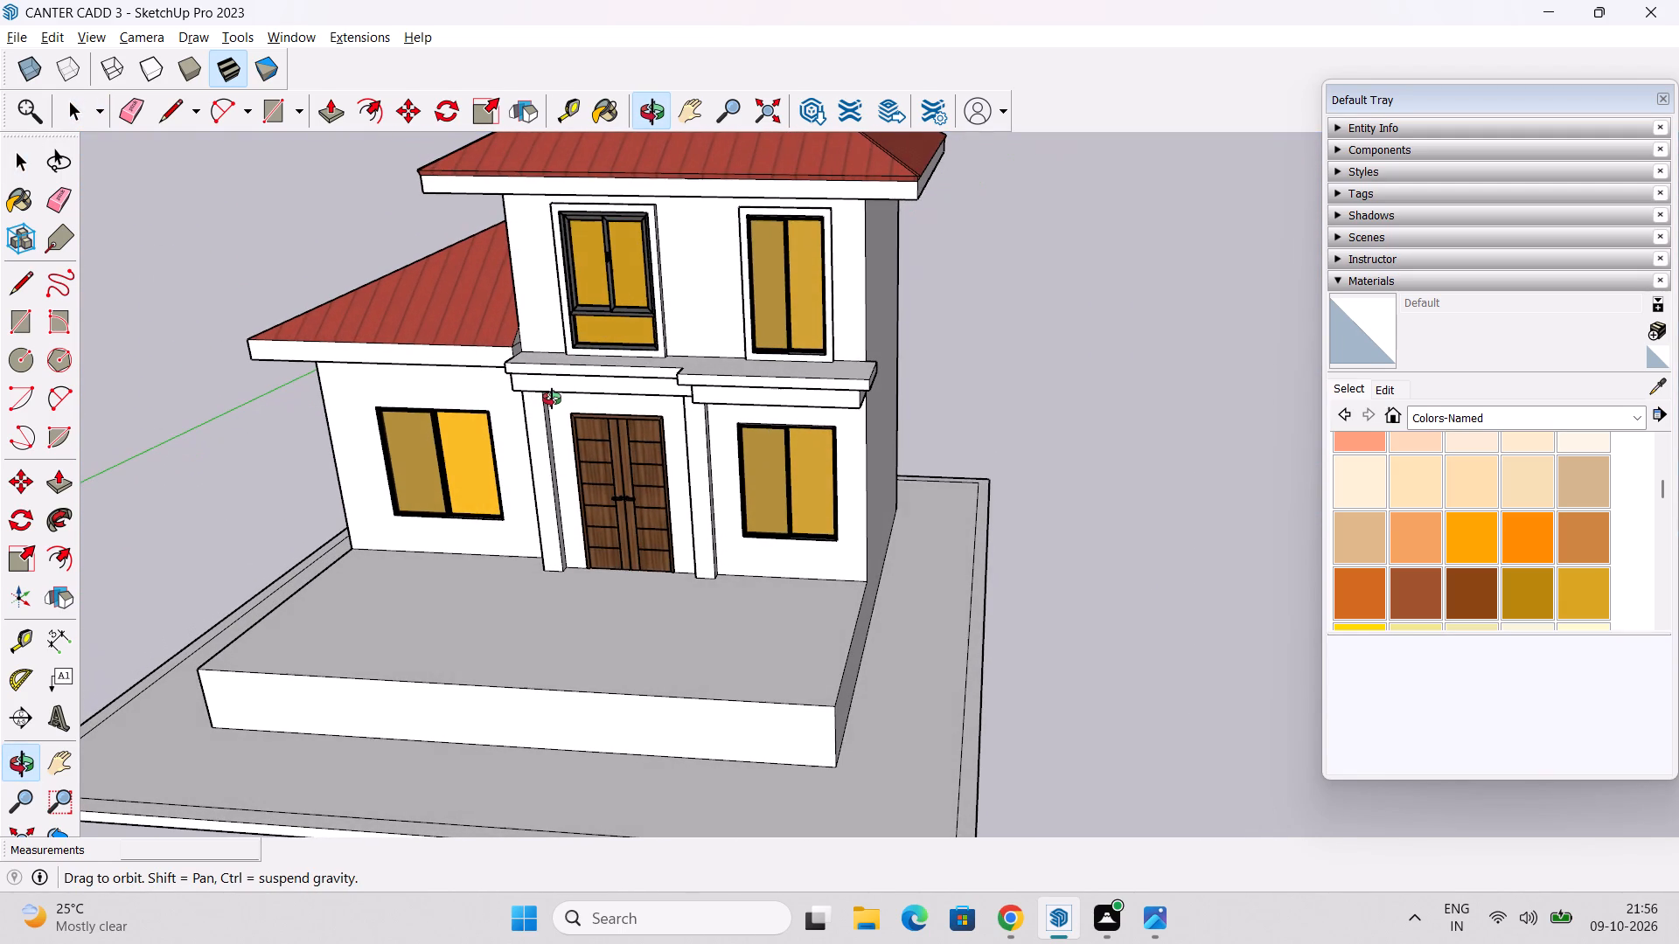
pyautogui.moveTo(552, 399); pyautogui.dragTo(557, 404, button='middle')
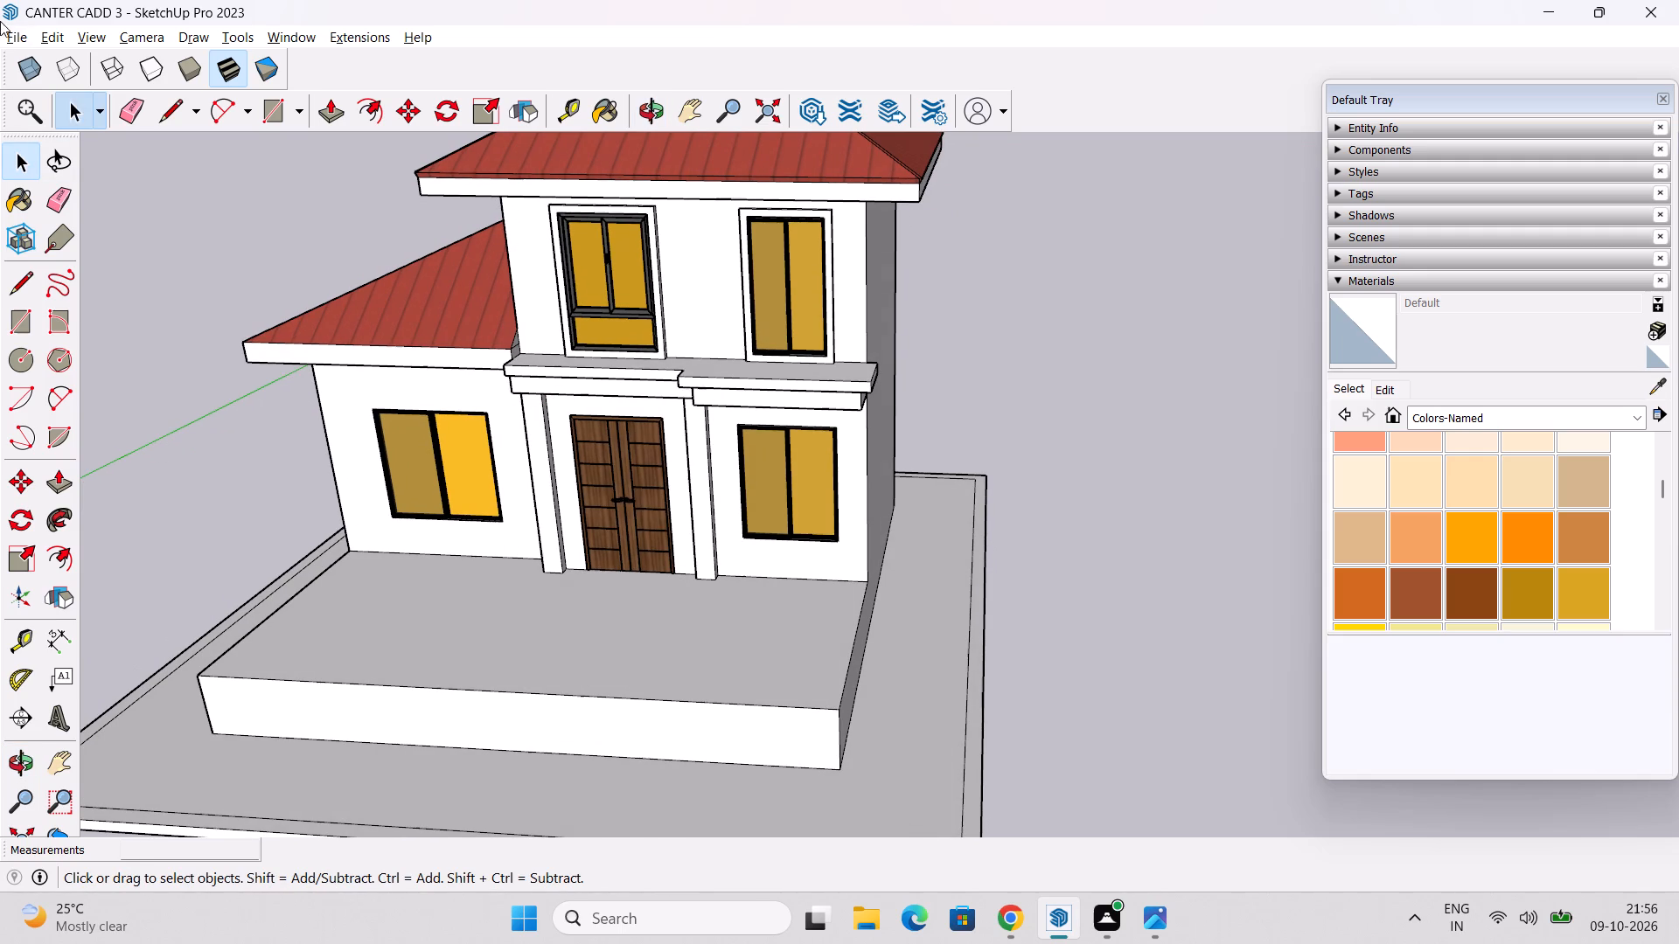
pyautogui.click(17, 38)
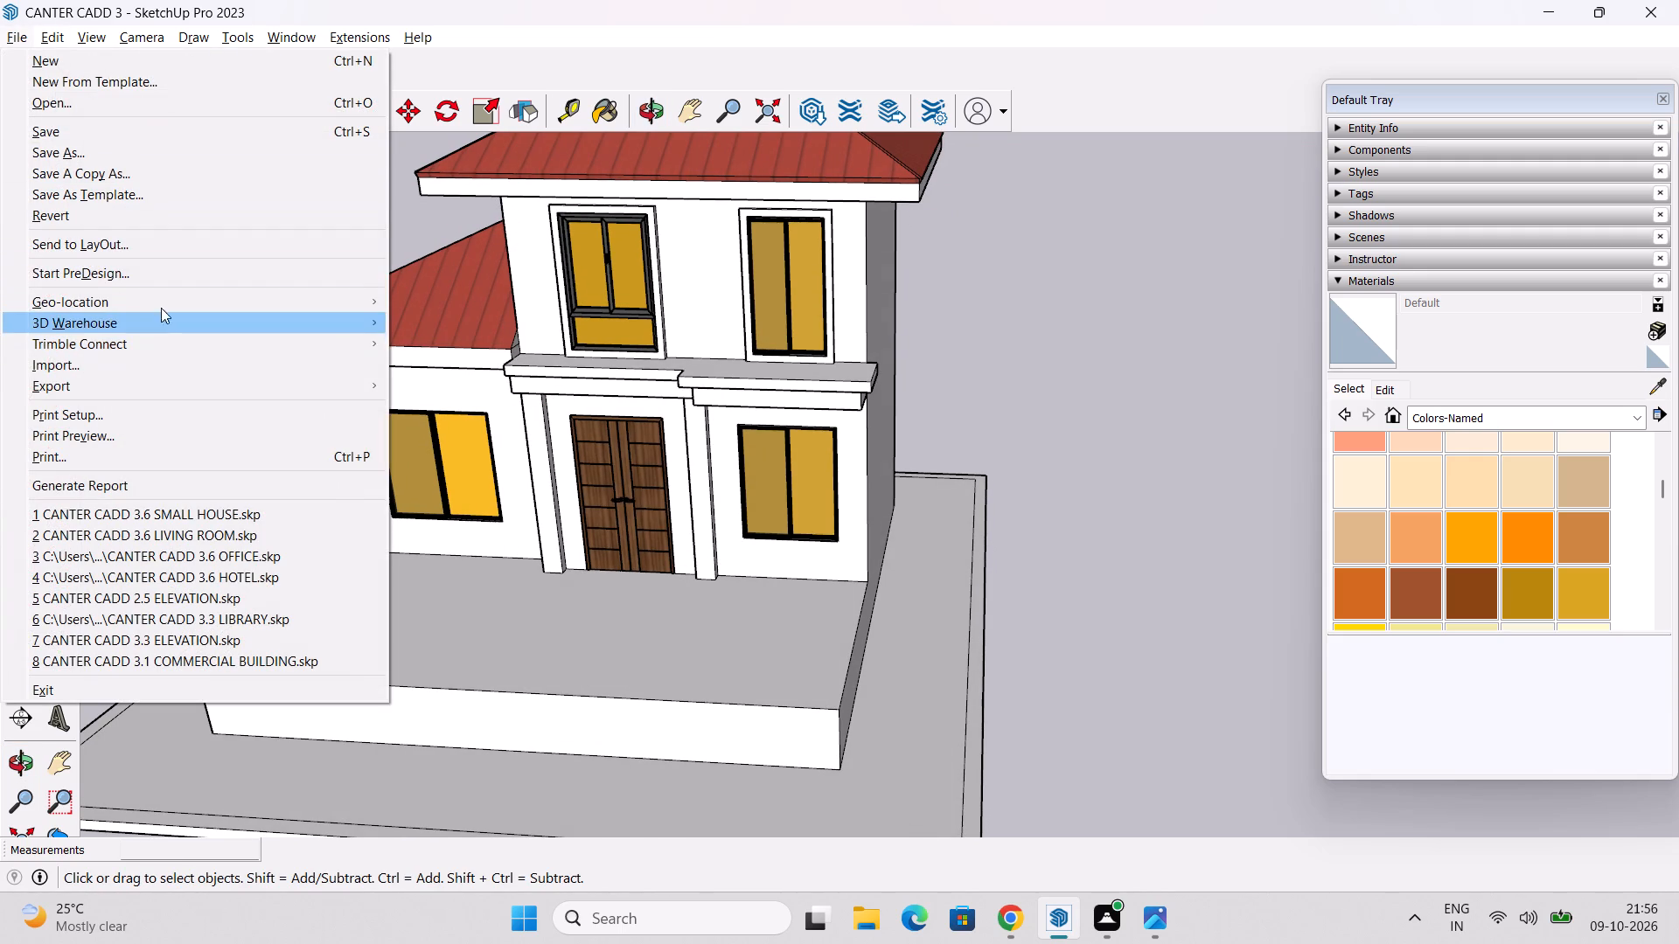
pyautogui.click(177, 360)
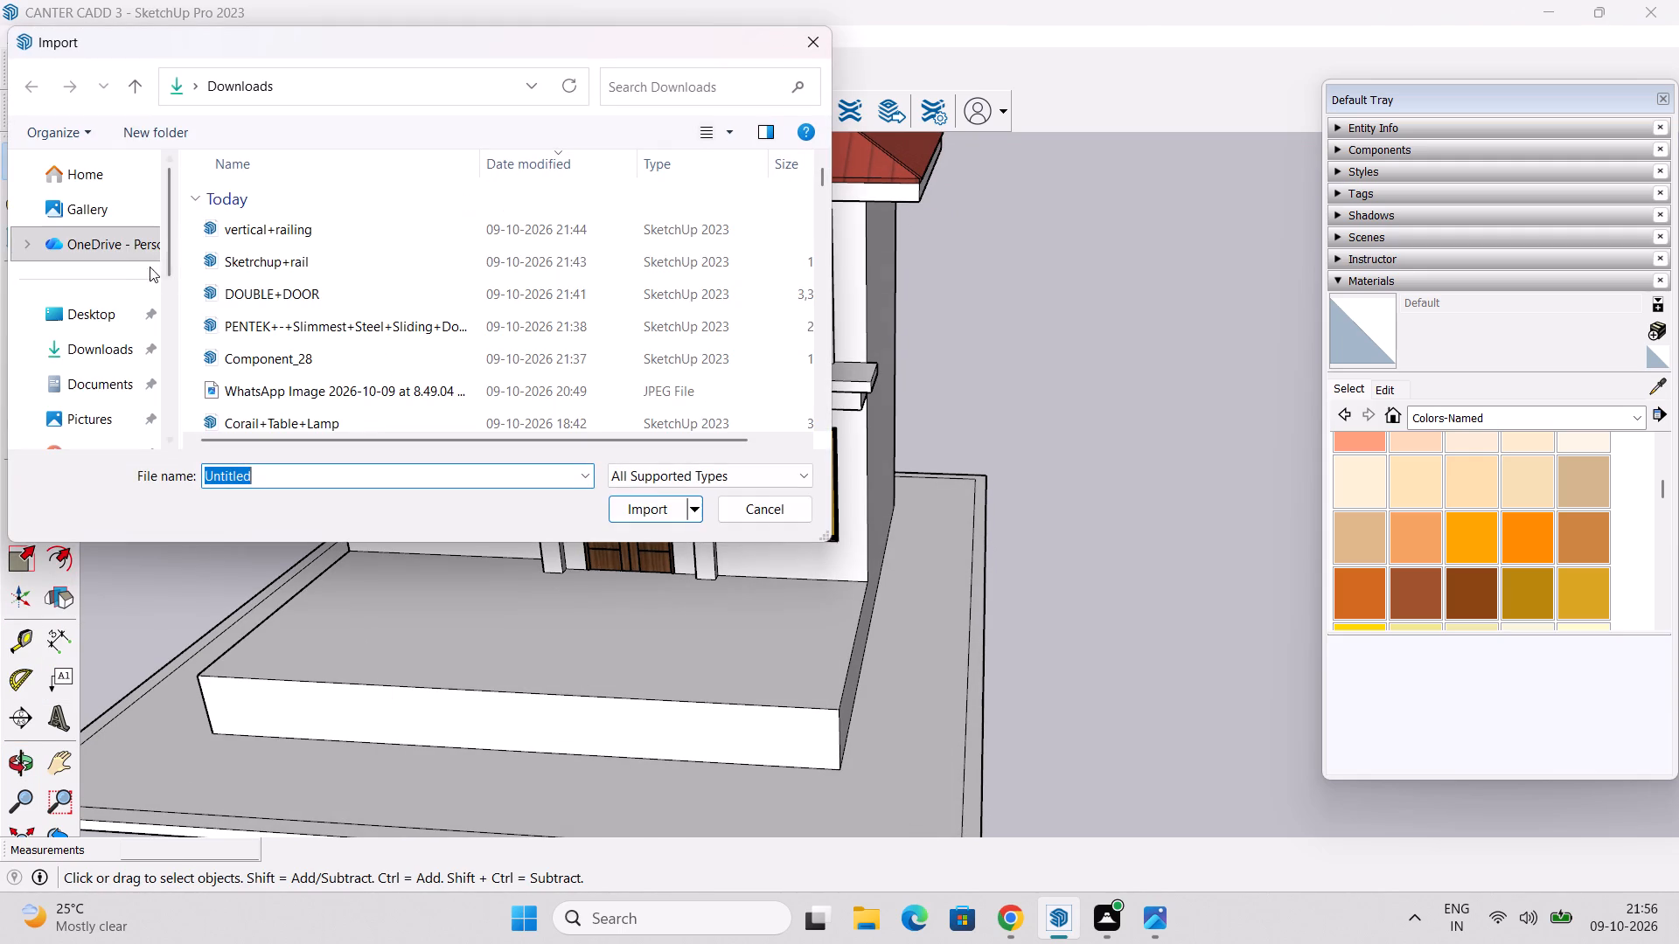
pyautogui.click(343, 226)
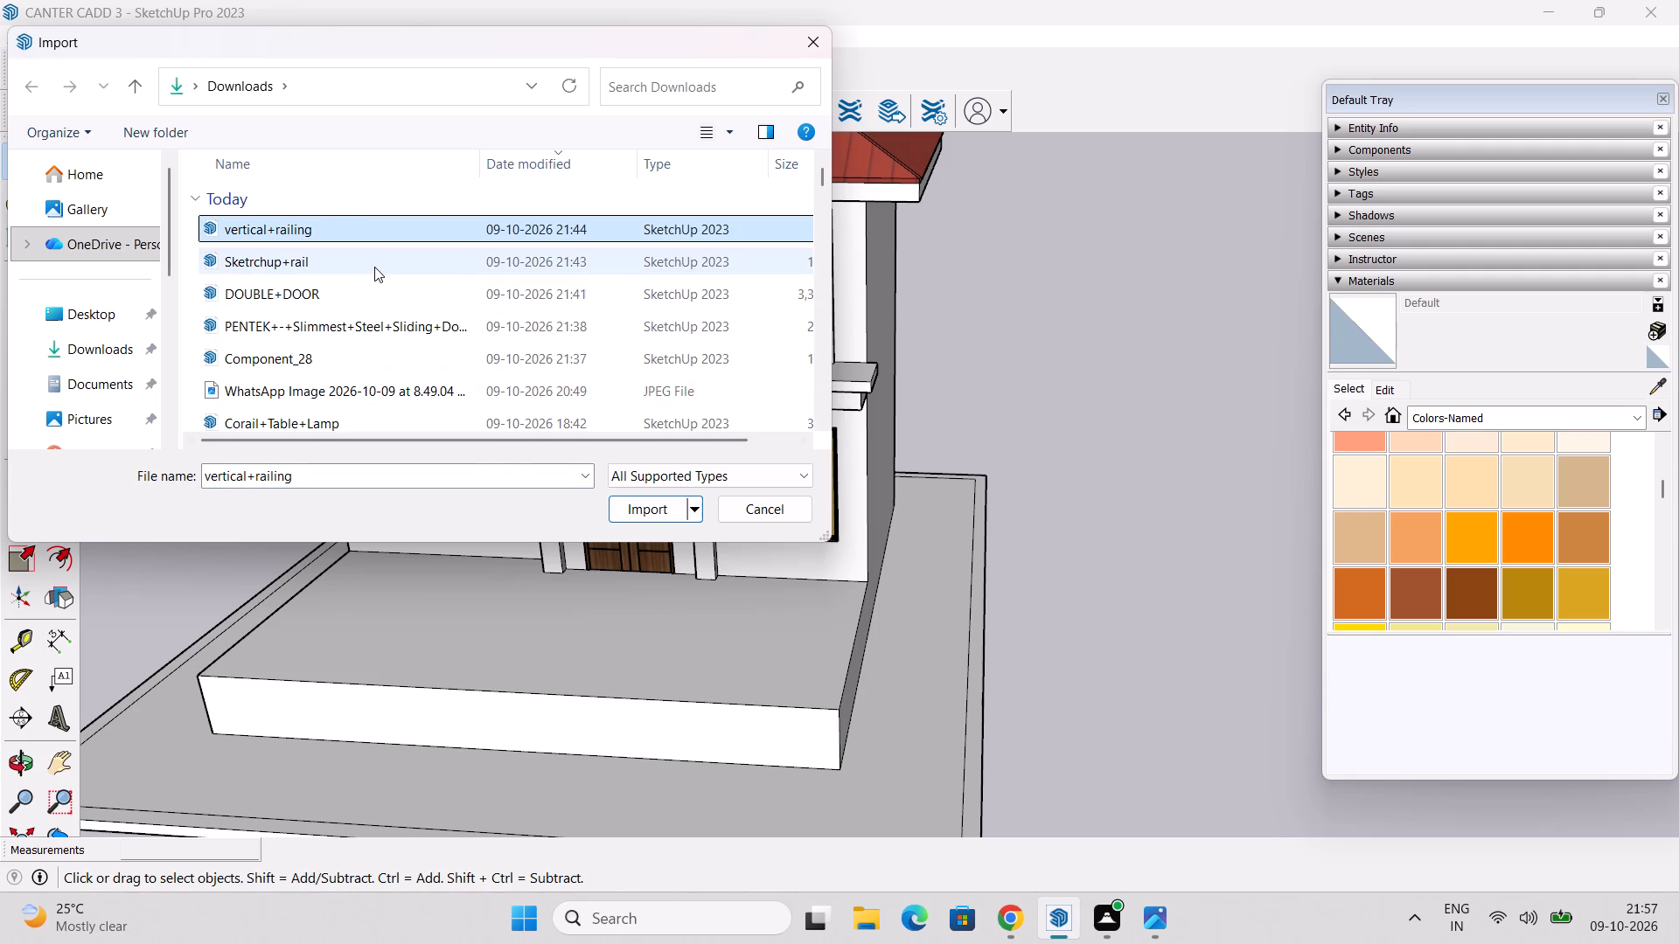
pyautogui.click(653, 503)
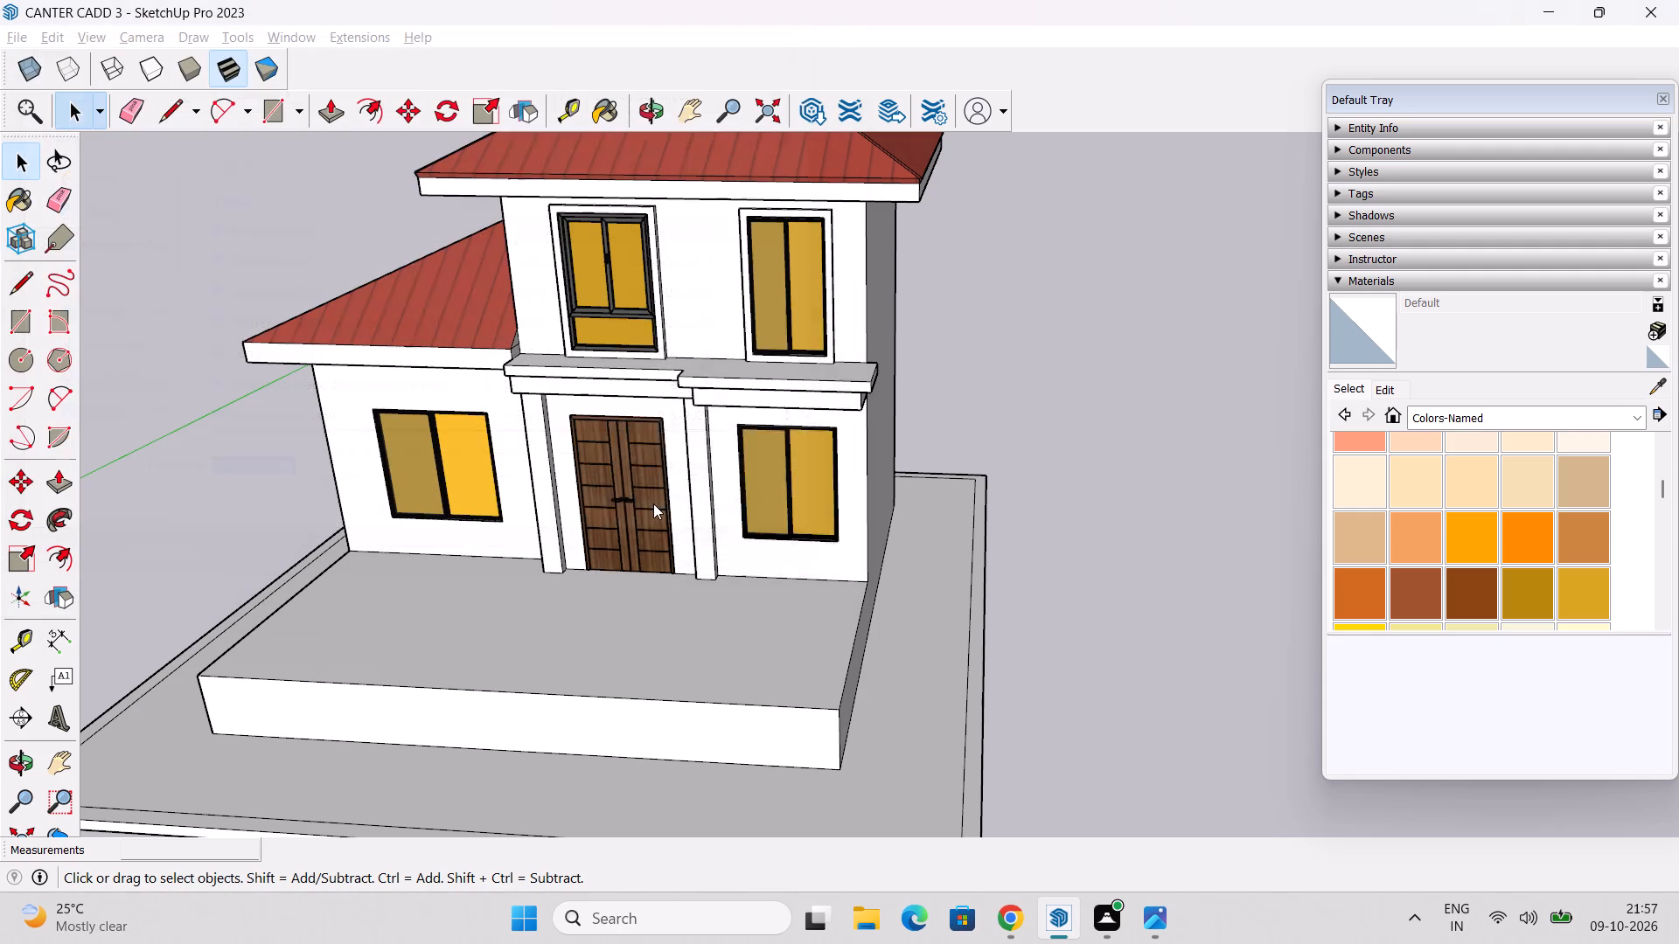
pyautogui.click(1002, 540)
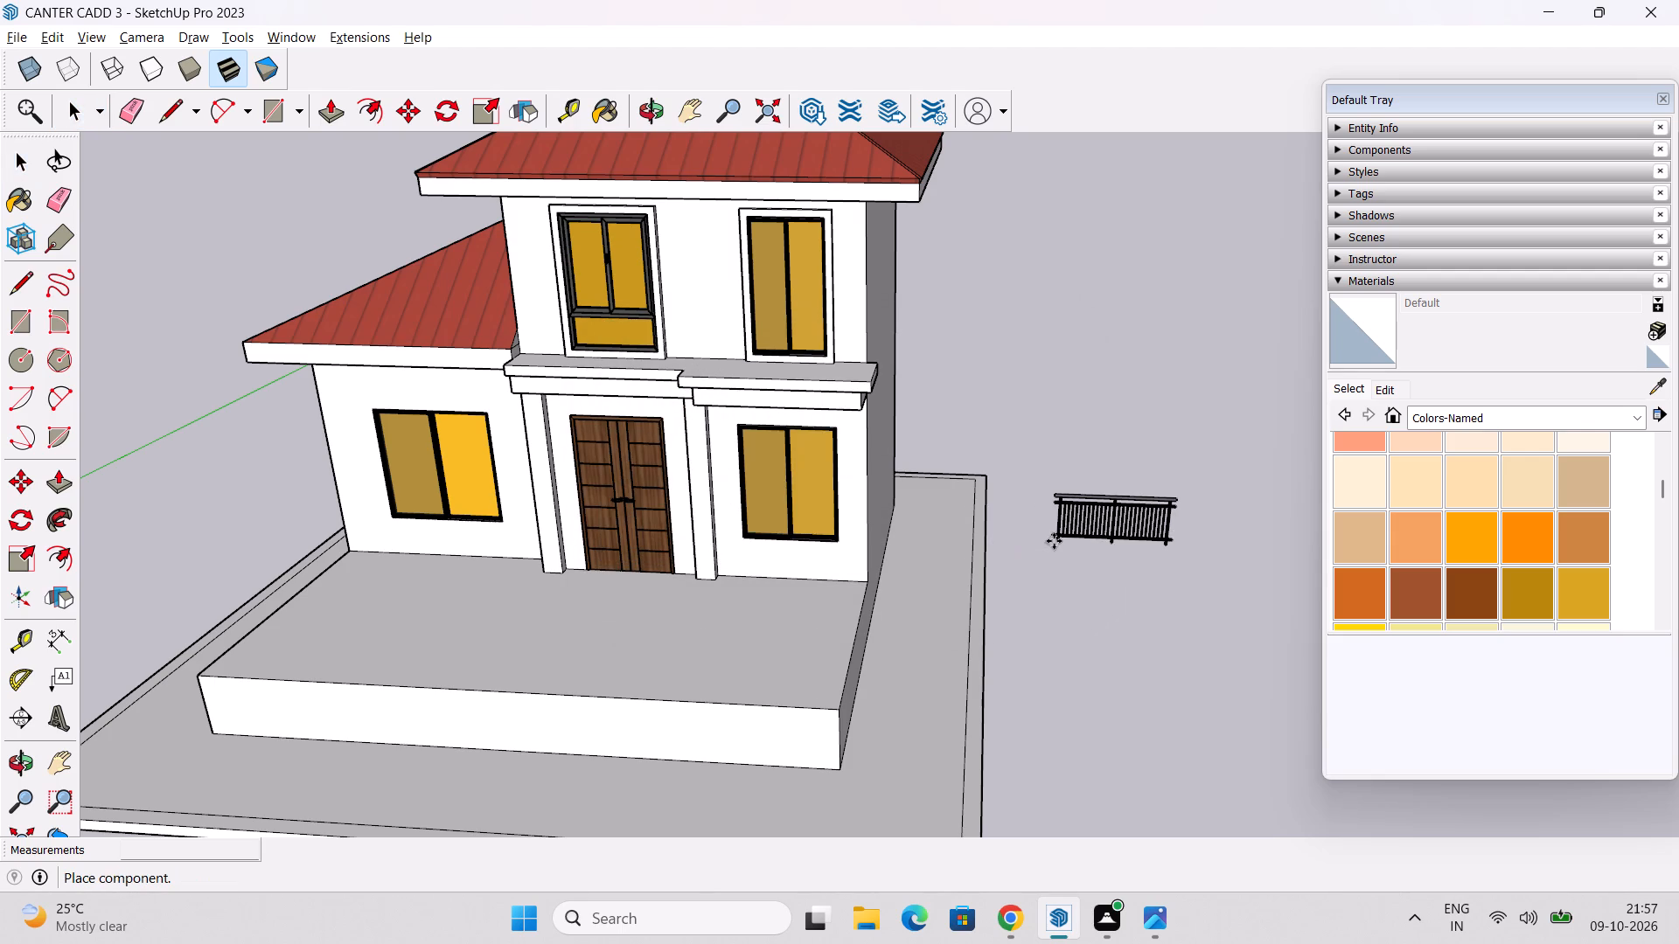
pyautogui.scroll(5, 707, 365)
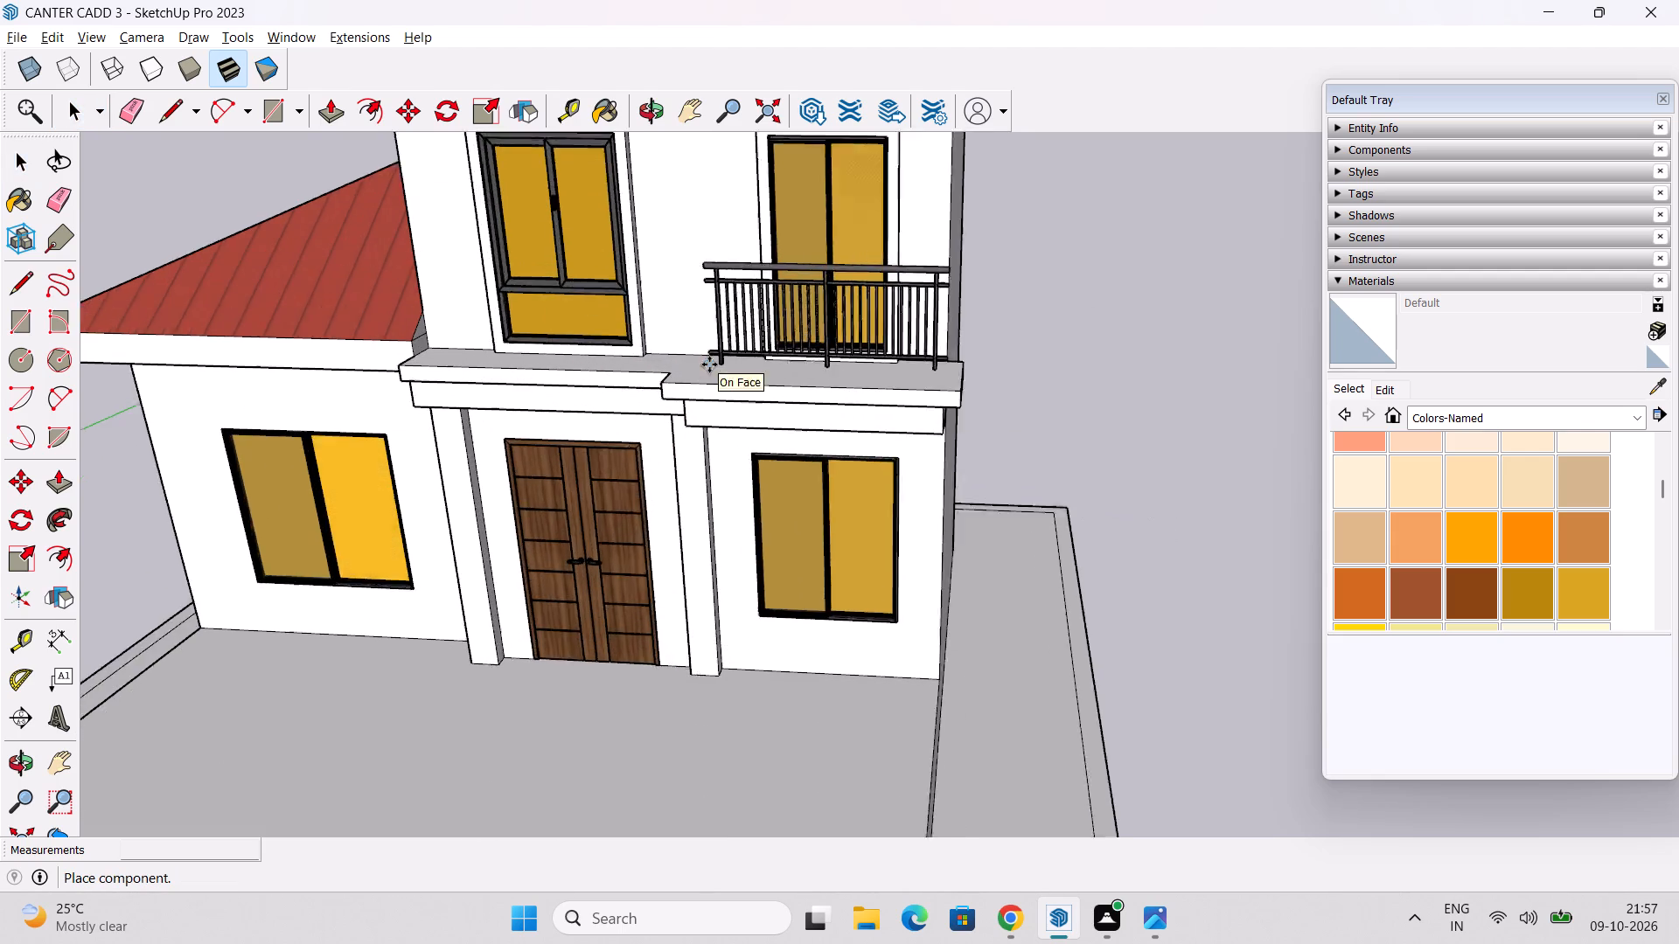
pyautogui.scroll(4, 709, 364)
pyautogui.moveTo(700, 378); pyautogui.dragTo(738, 476, button='middle')
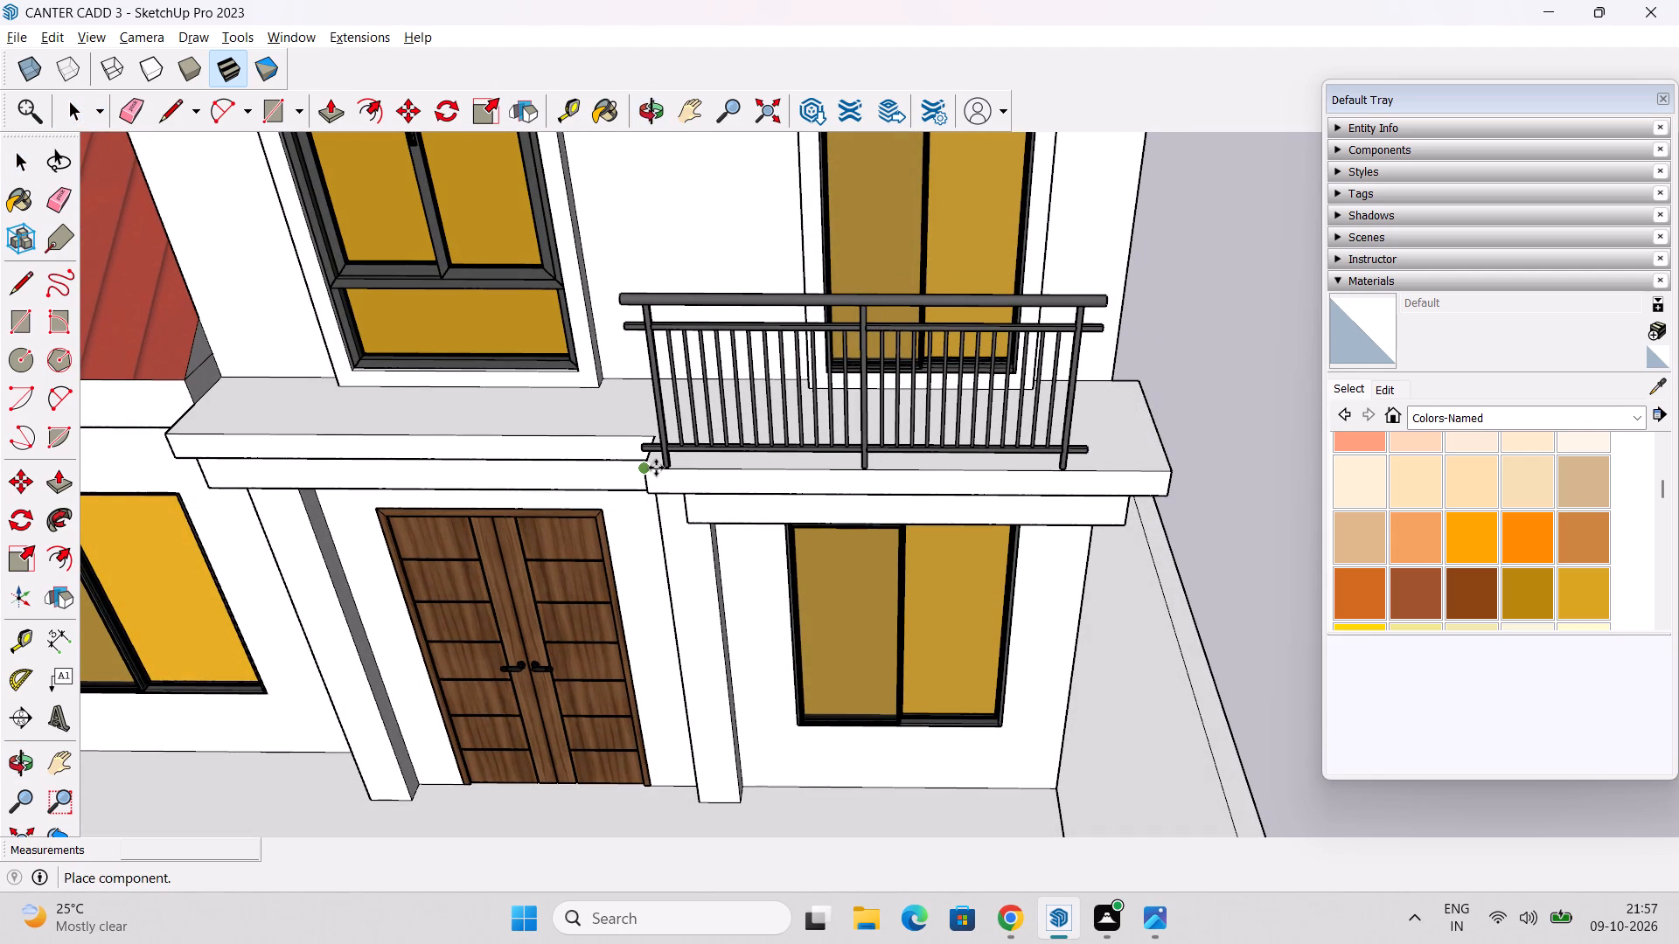
pyautogui.click(663, 469)
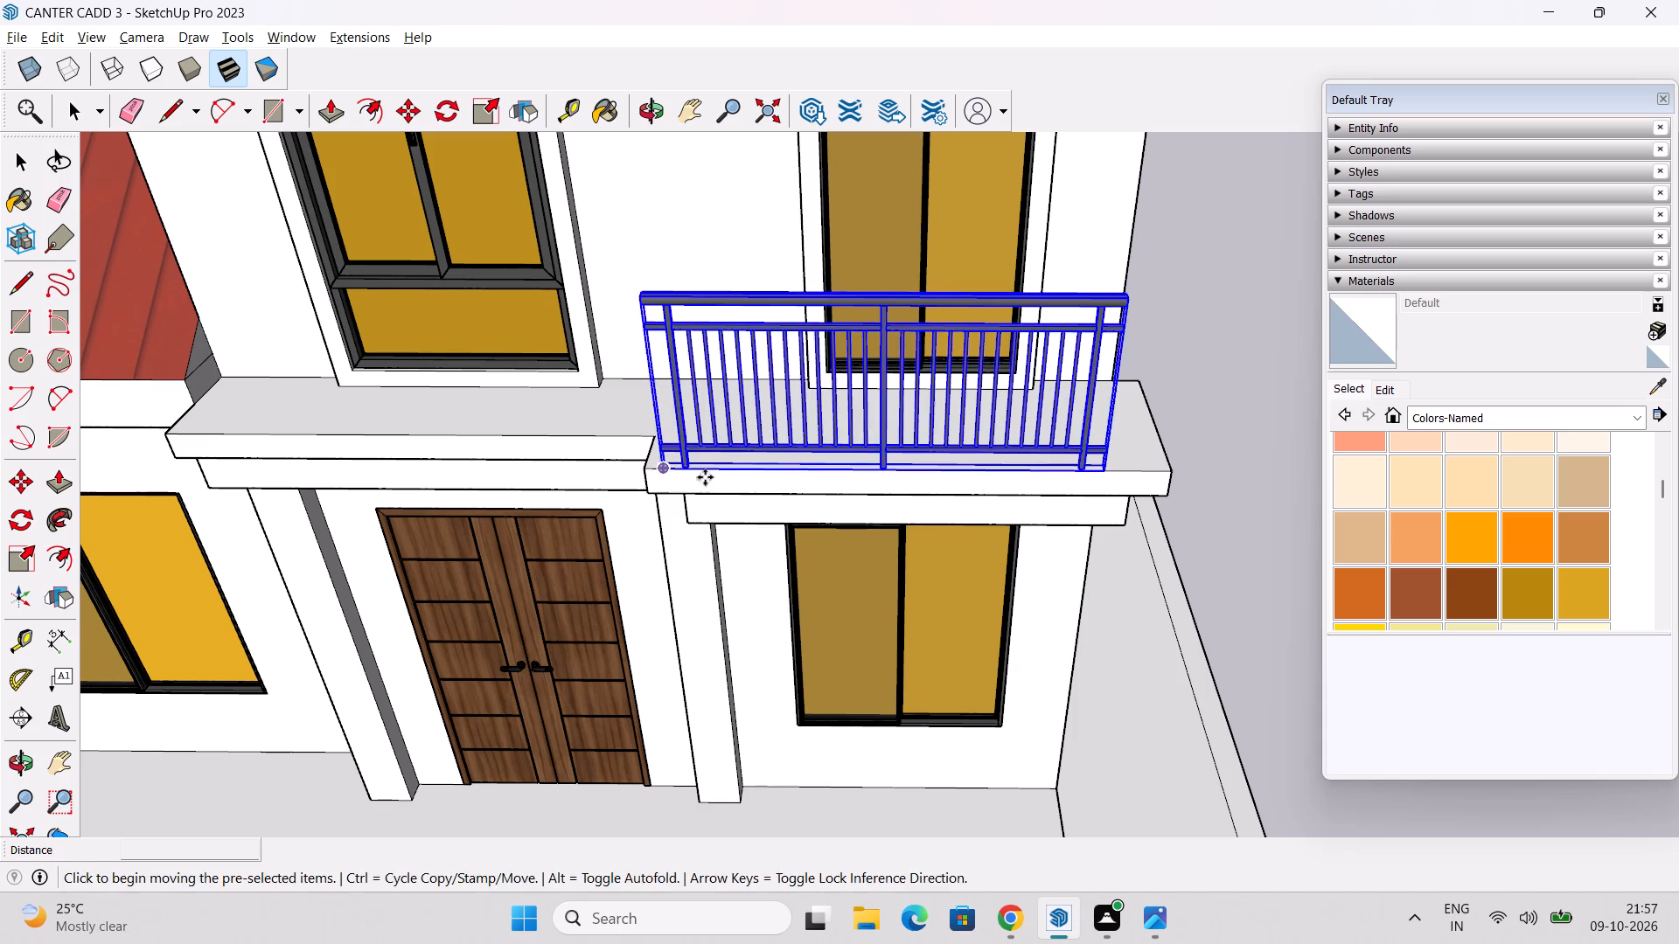
# Copy the balcony railing by its lower end corner down onto the porch floor in front of the double door.
pyautogui.moveTo(831, 543); pyautogui.dragTo(686, 513, button='middle')
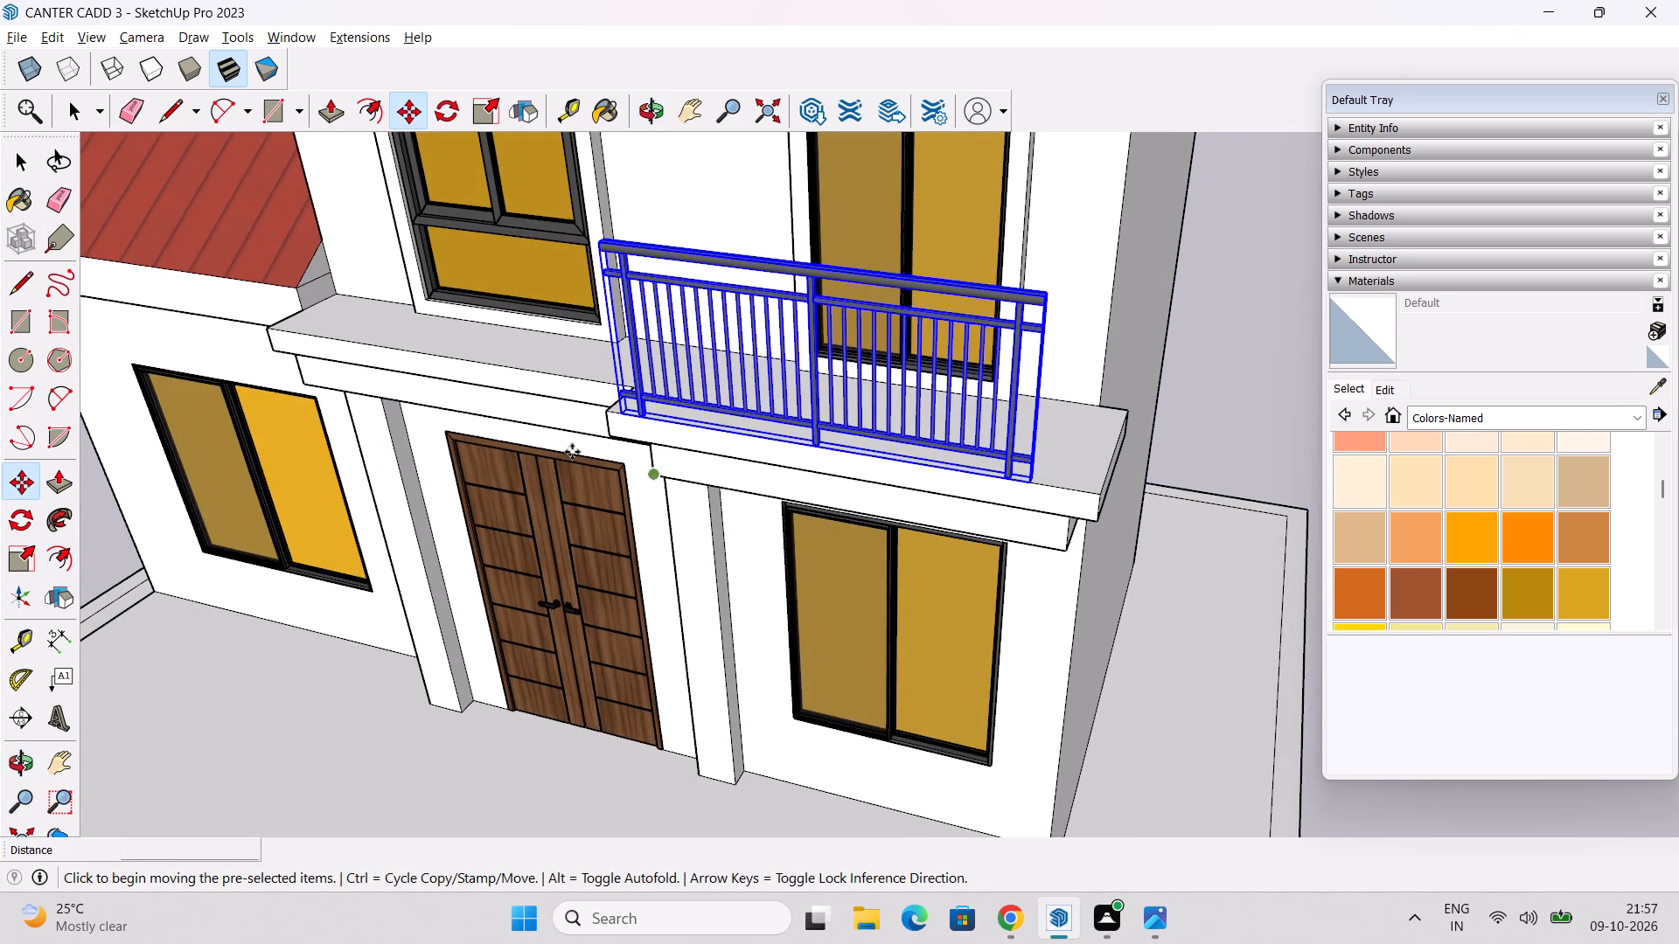
pyautogui.moveTo(340, 405); pyautogui.dragTo(280, 402, button='middle')
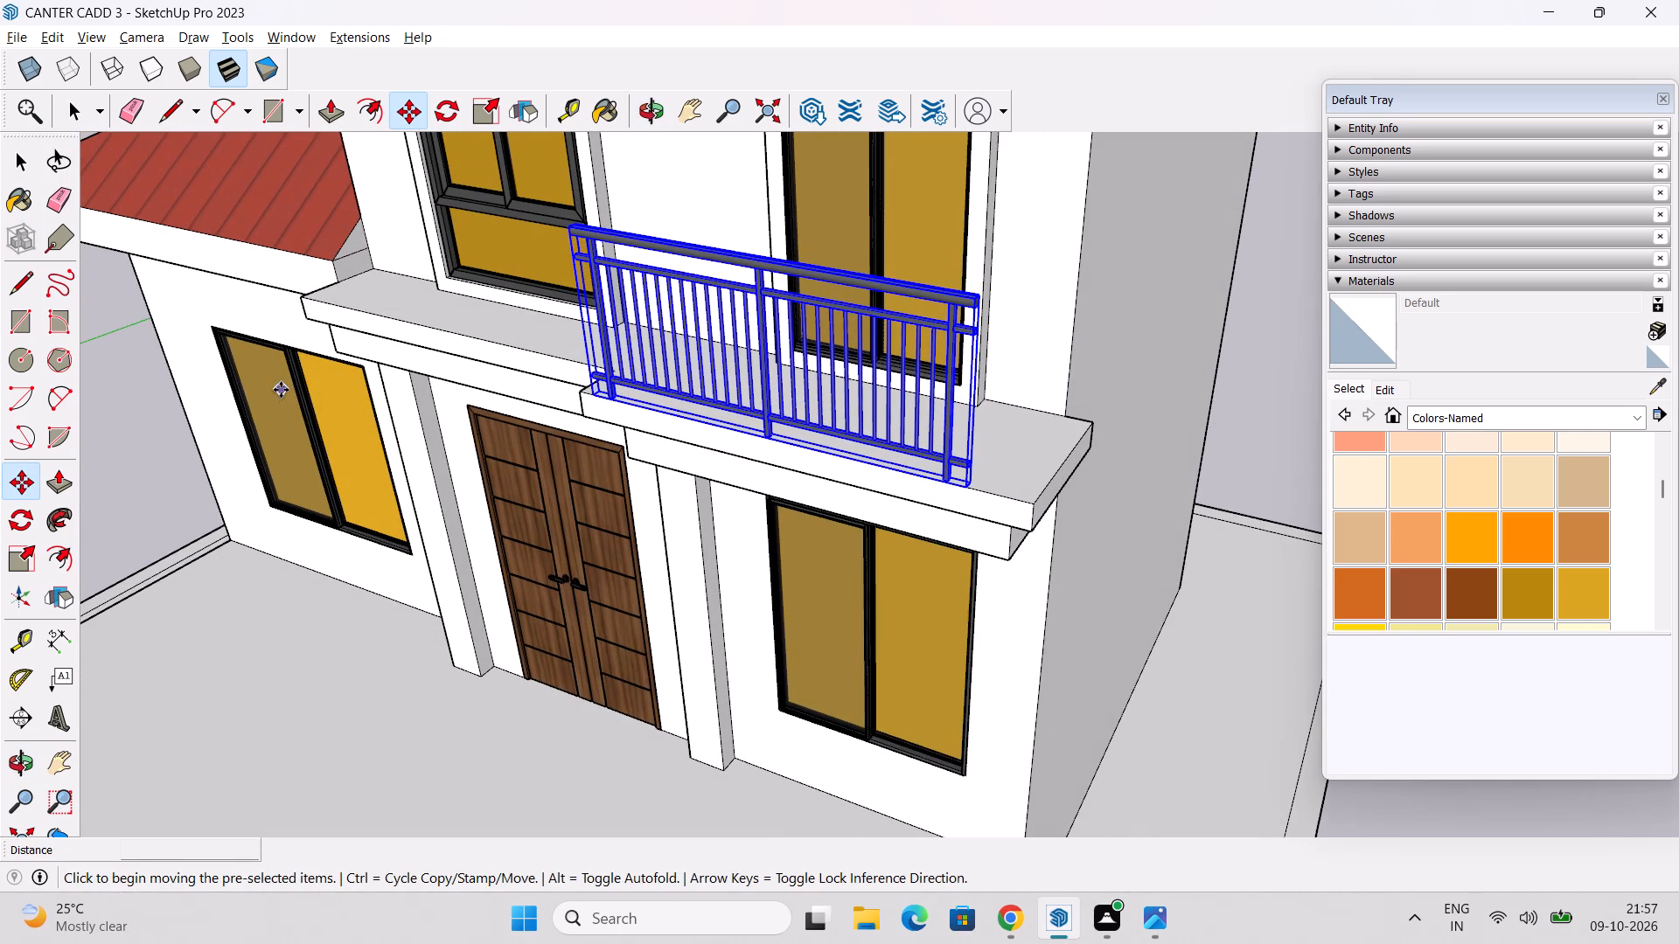
pyautogui.click(967, 487)
pyautogui.moveTo(752, 593); pyautogui.dragTo(833, 430, button='middle')
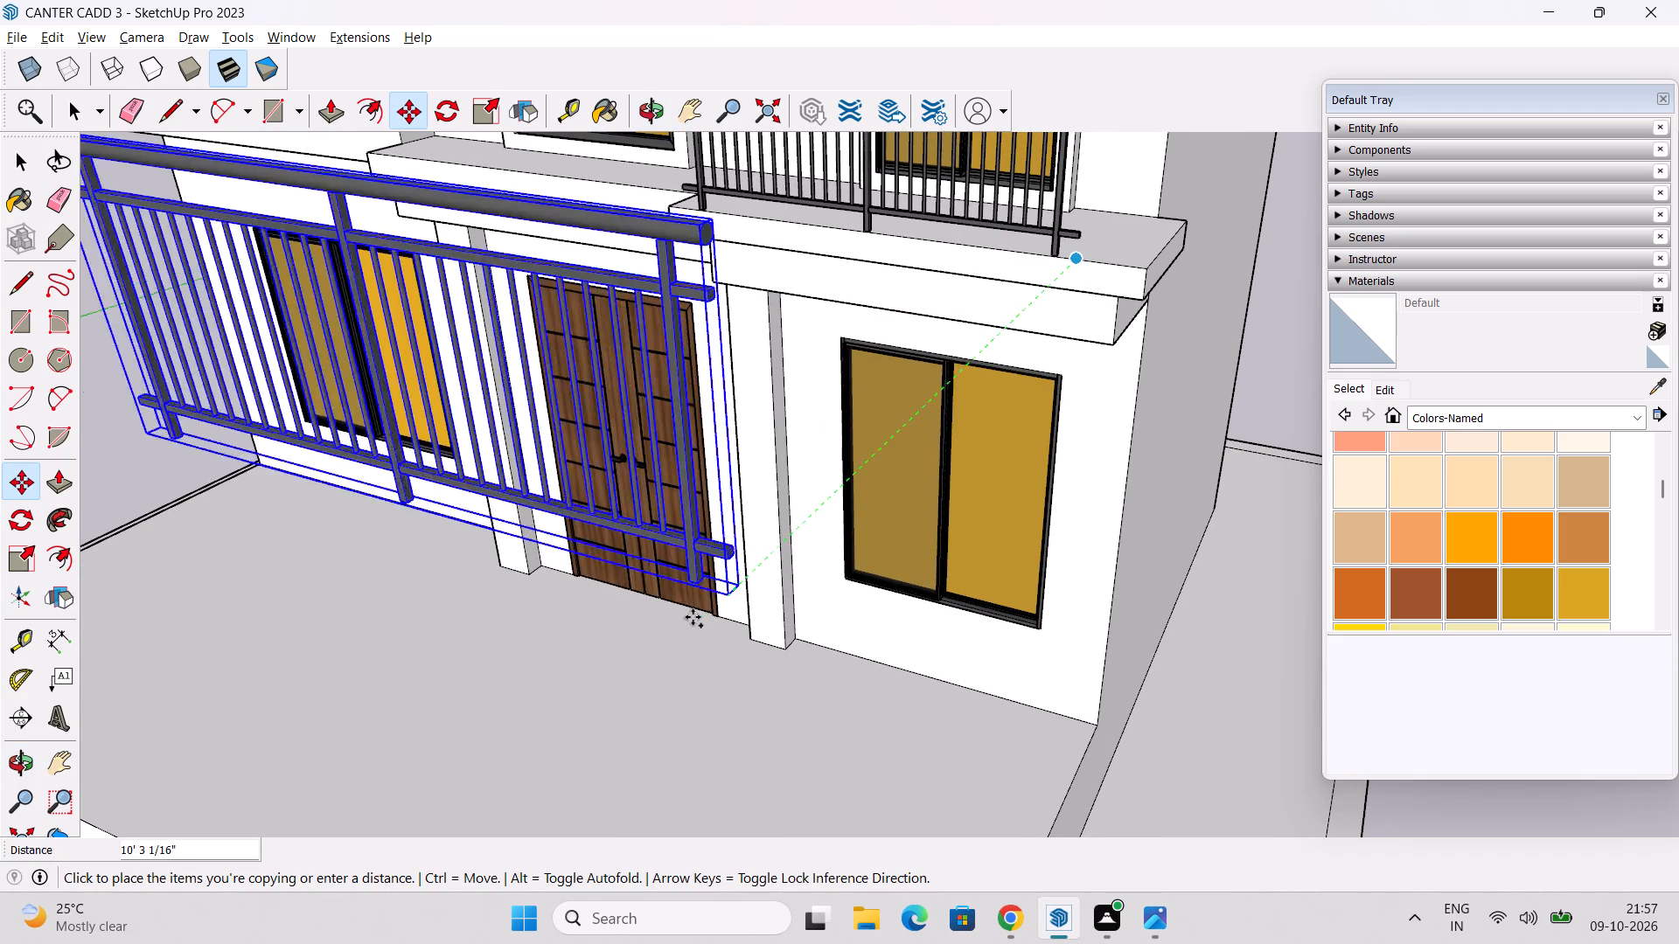
pyautogui.click(508, 725)
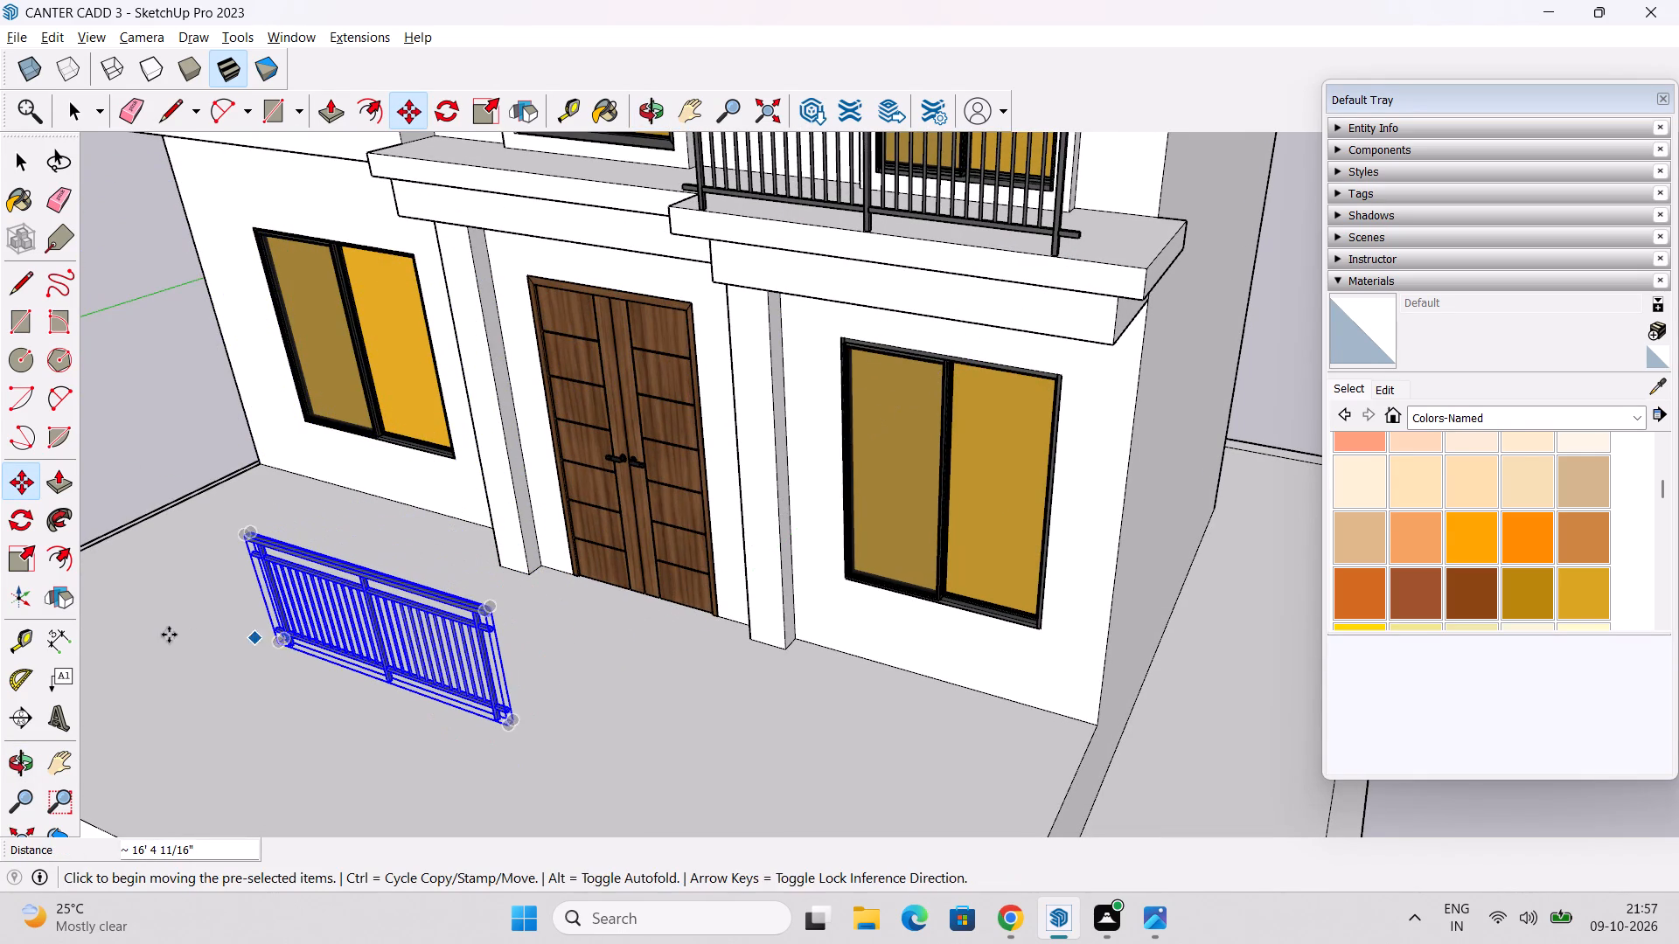
# Rotate the railing copy on the porch floor 90 degrees about its bottom end corner.
pyautogui.click(23, 529)
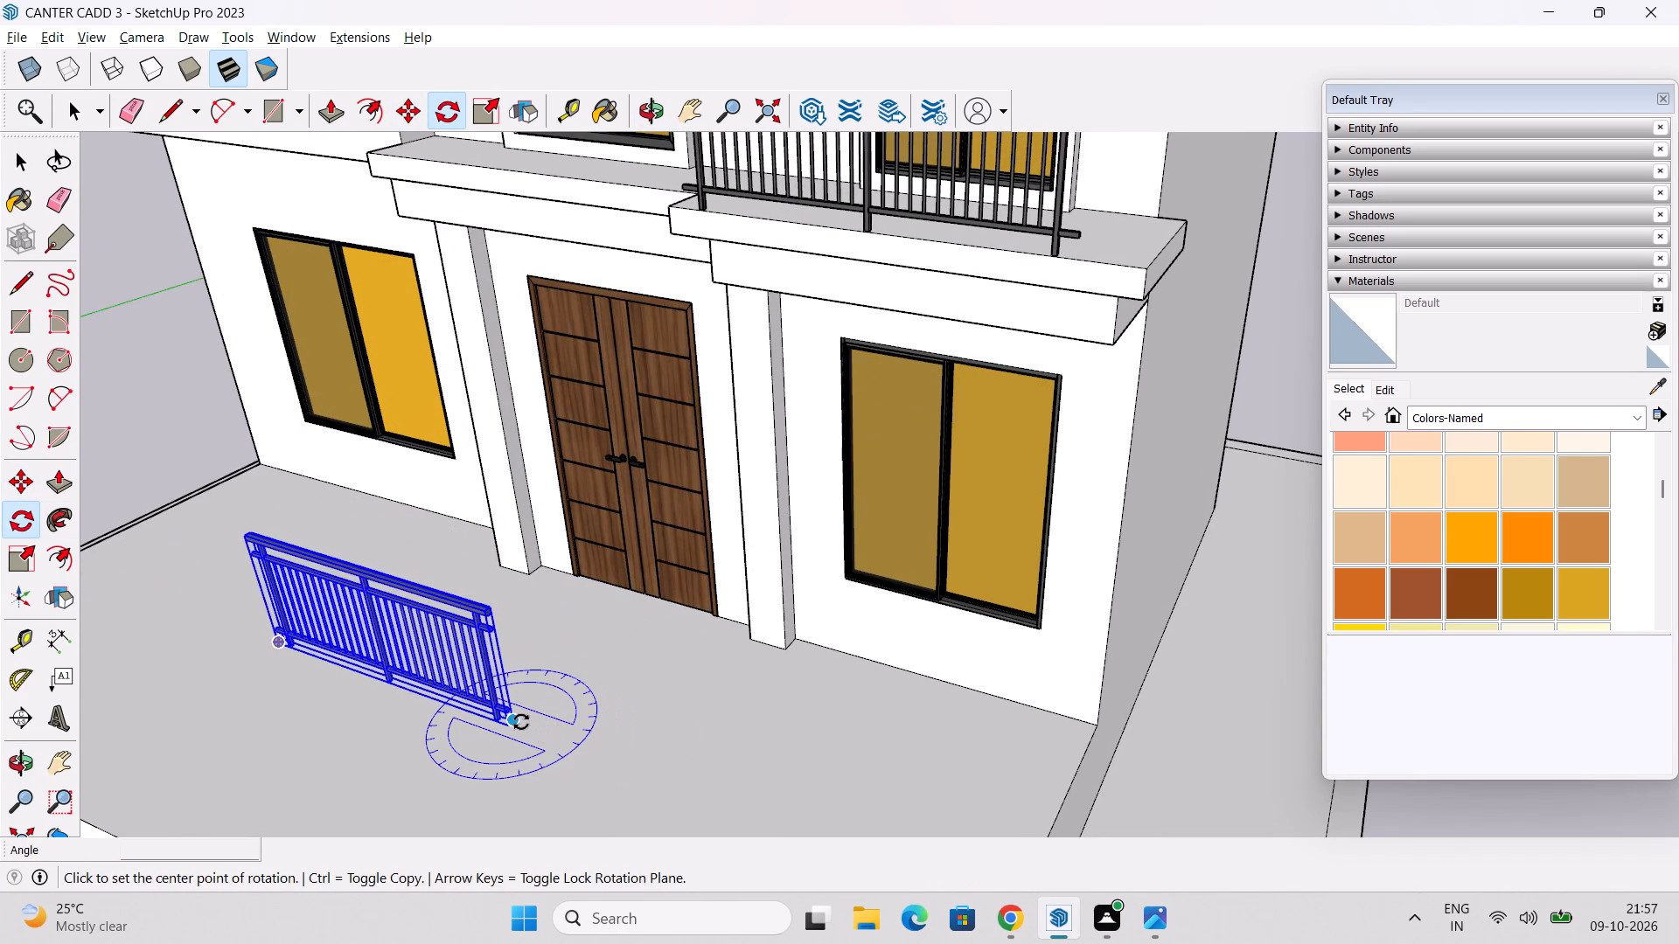
pyautogui.click(521, 722)
pyautogui.click(446, 773)
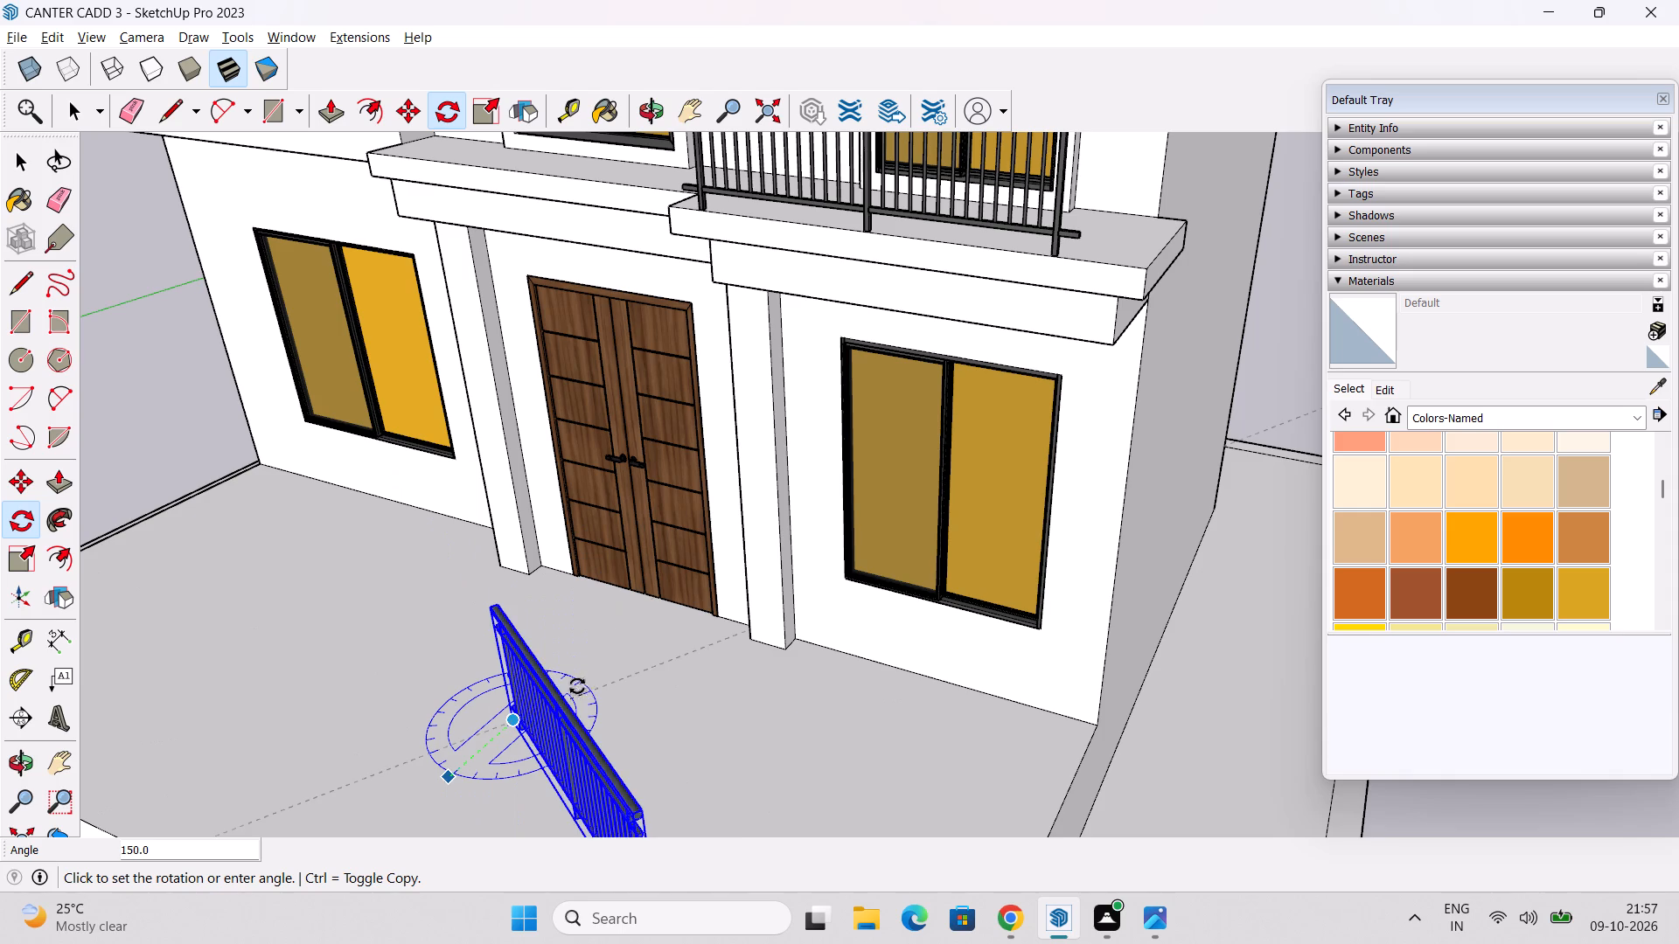
pyautogui.write('90')
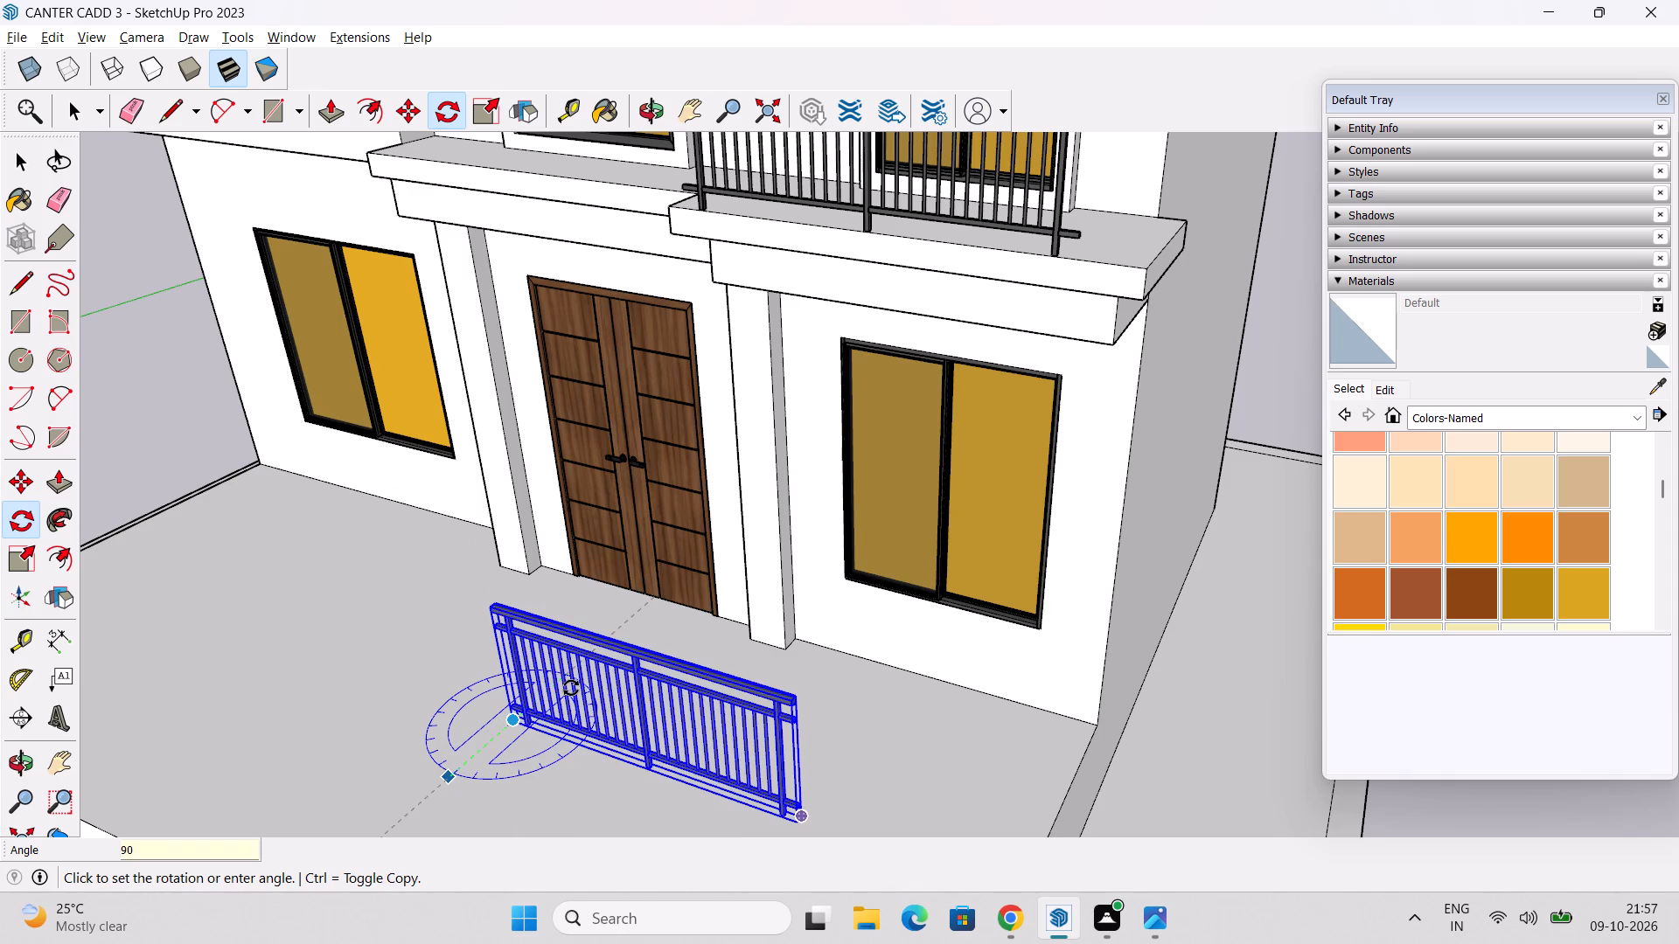
pyautogui.press('Return')
pyautogui.moveTo(571, 688); pyautogui.dragTo(658, 525, button='middle')
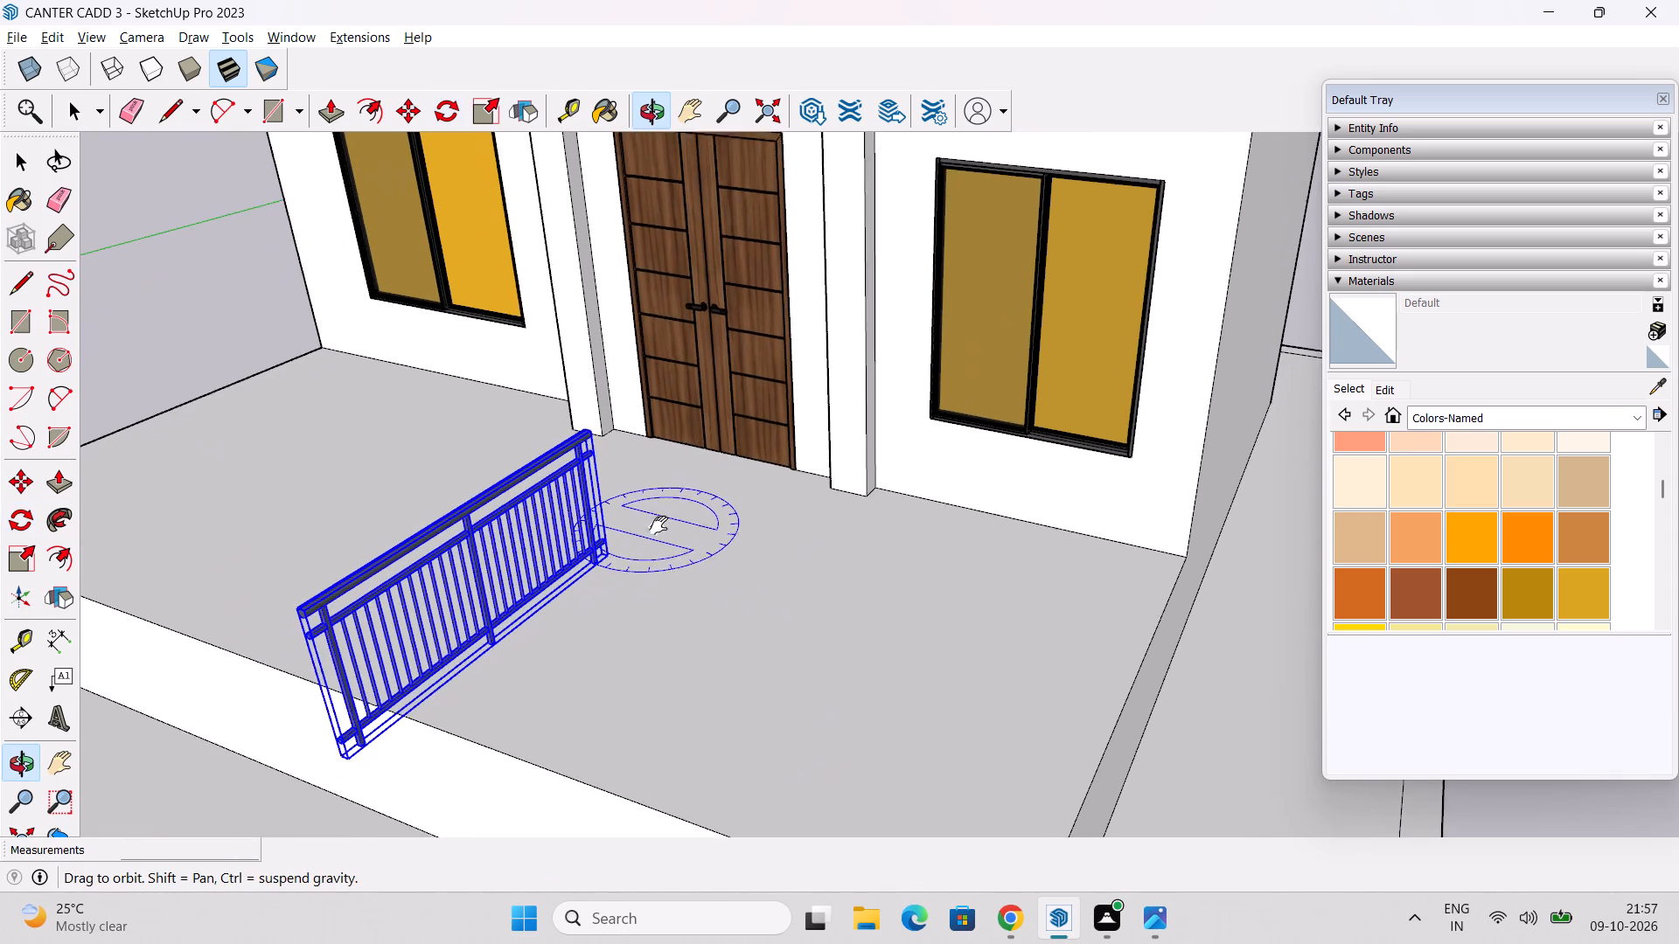
pyautogui.moveTo(658, 525); pyautogui.dragTo(659, 524, button='middle')
pyautogui.press('space')
# Scale down the length of the rotated railing copy from its outer end, keeping the end nearest the house fixed.
pyautogui.moveTo(11, 557); pyautogui.dragTo(32, 557)
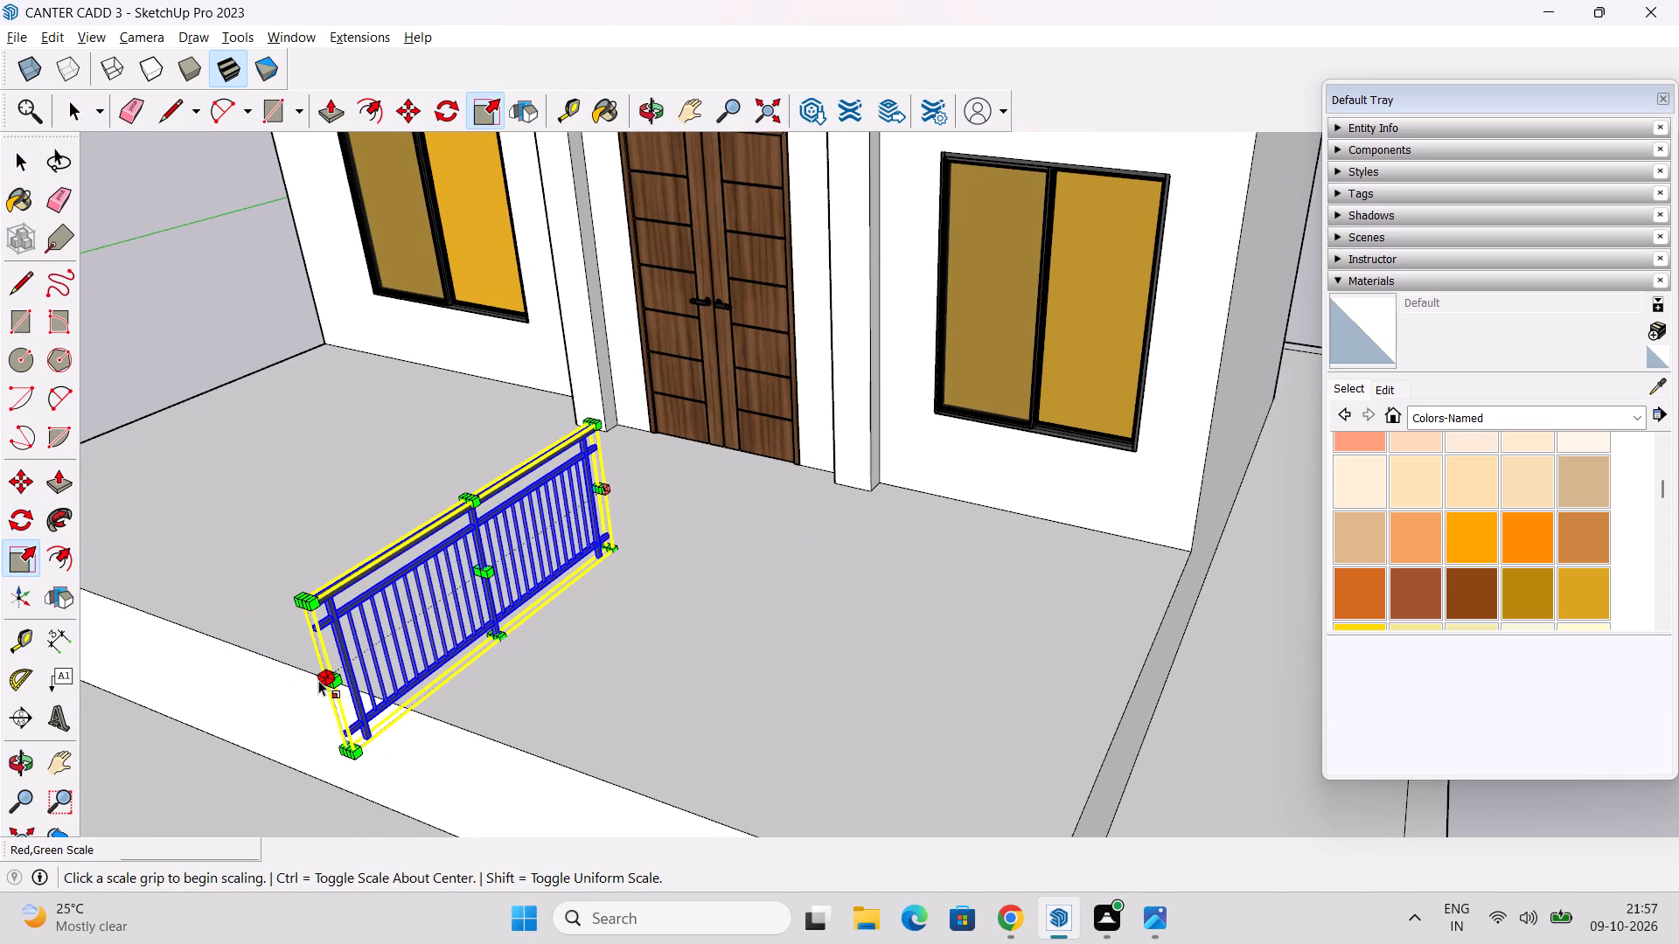
pyautogui.scroll(6, 321, 684)
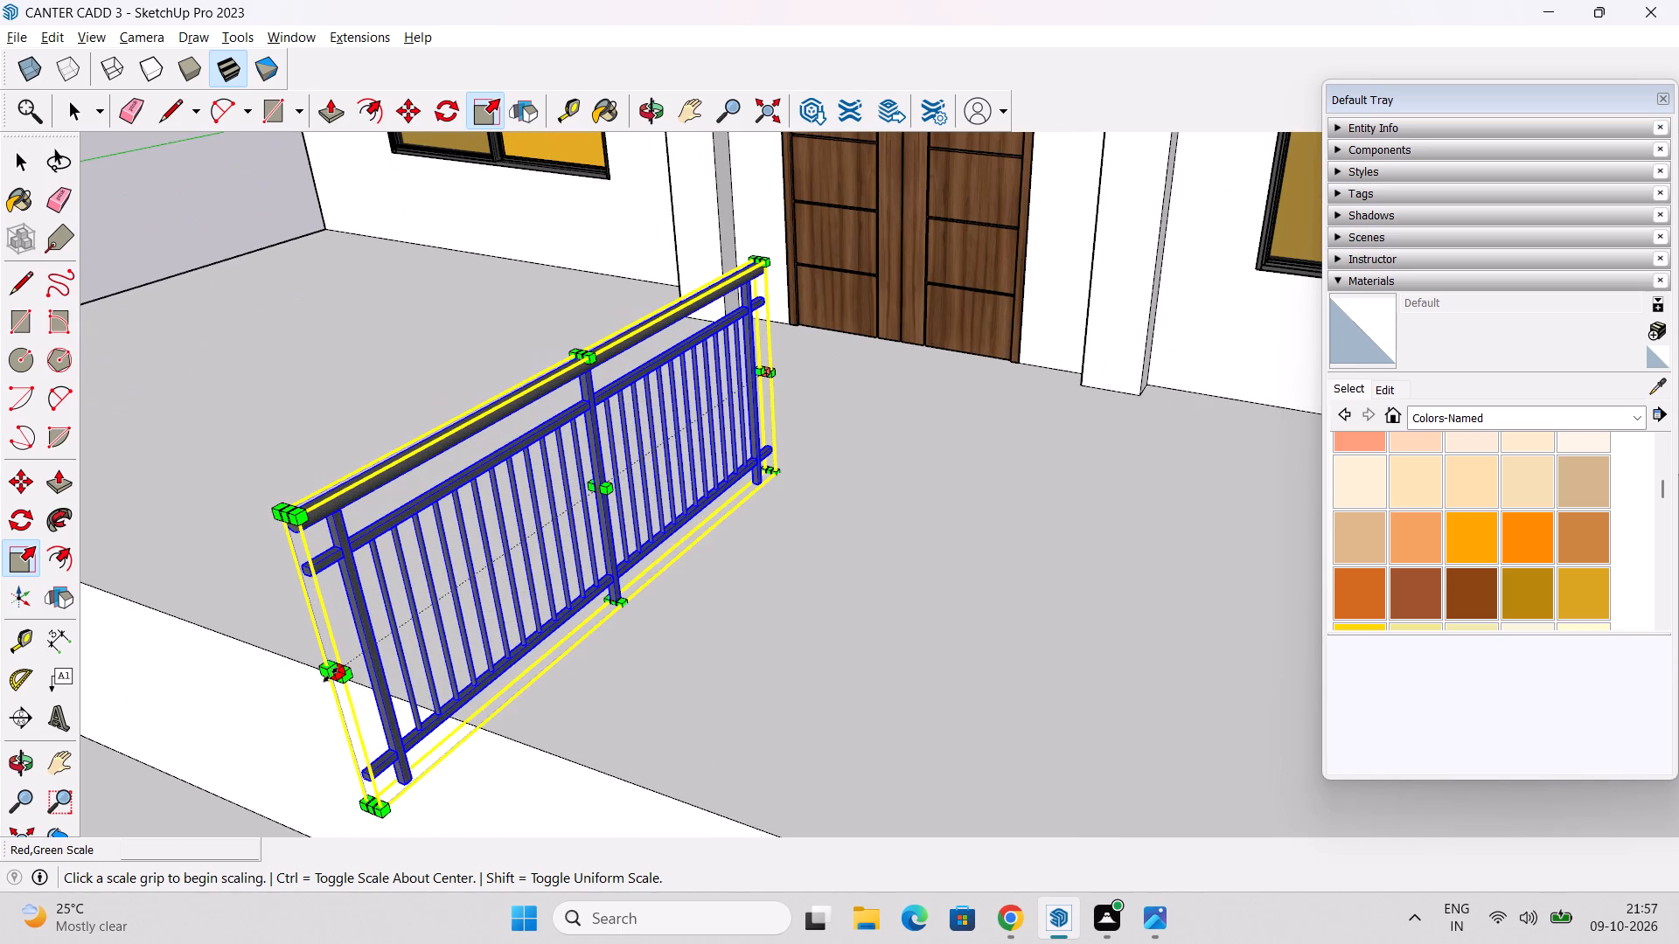
pyautogui.moveTo(331, 674); pyautogui.dragTo(504, 593)
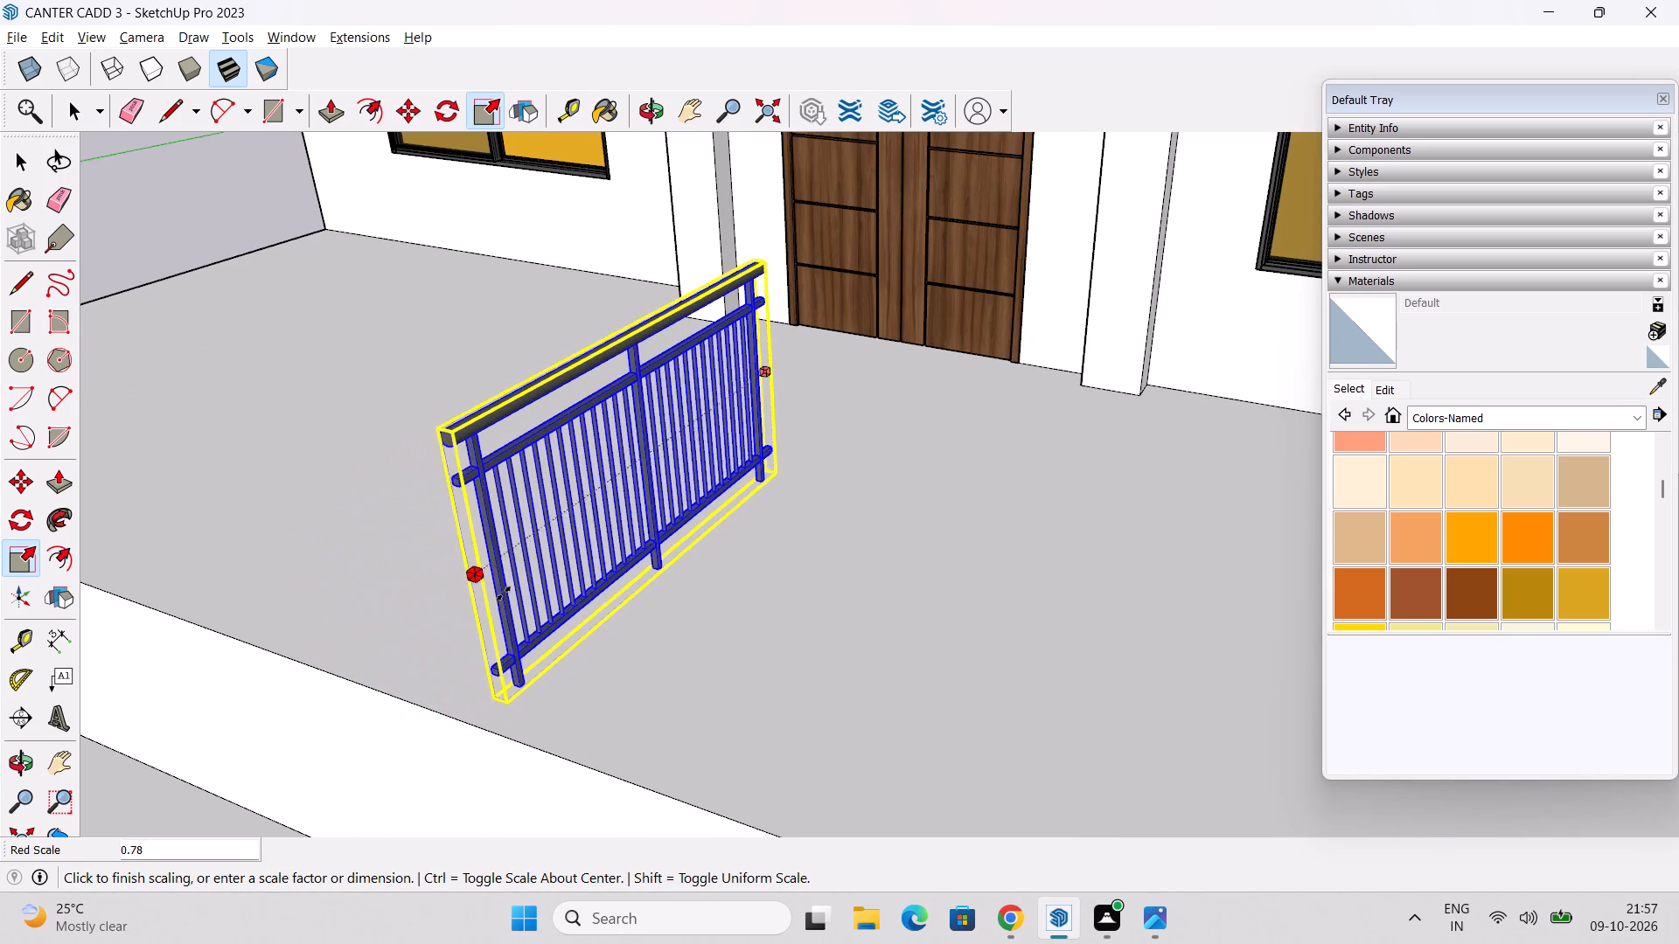
pyautogui.moveTo(504, 593); pyautogui.dragTo(645, 550)
pyautogui.moveTo(659, 598); pyautogui.dragTo(520, 593, button='middle')
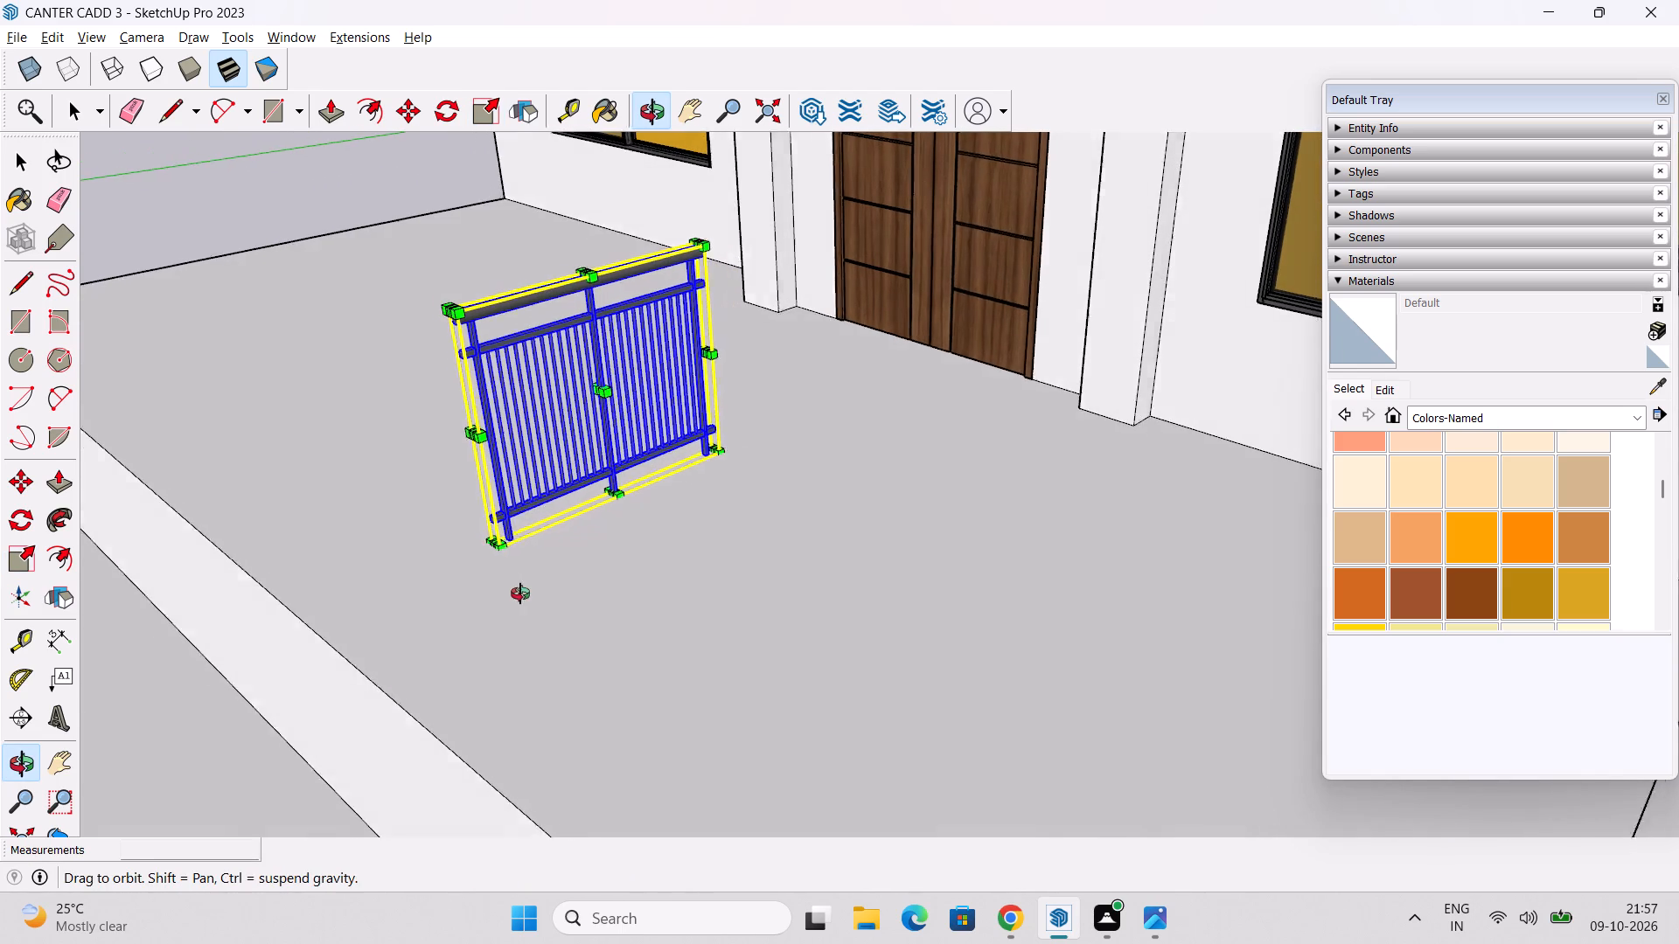
pyautogui.moveTo(520, 593); pyautogui.dragTo(519, 593, button='middle')
pyautogui.scroll(-1, 547, 596)
pyautogui.moveTo(548, 594); pyautogui.dragTo(560, 635, button='middle')
pyautogui.press('space')
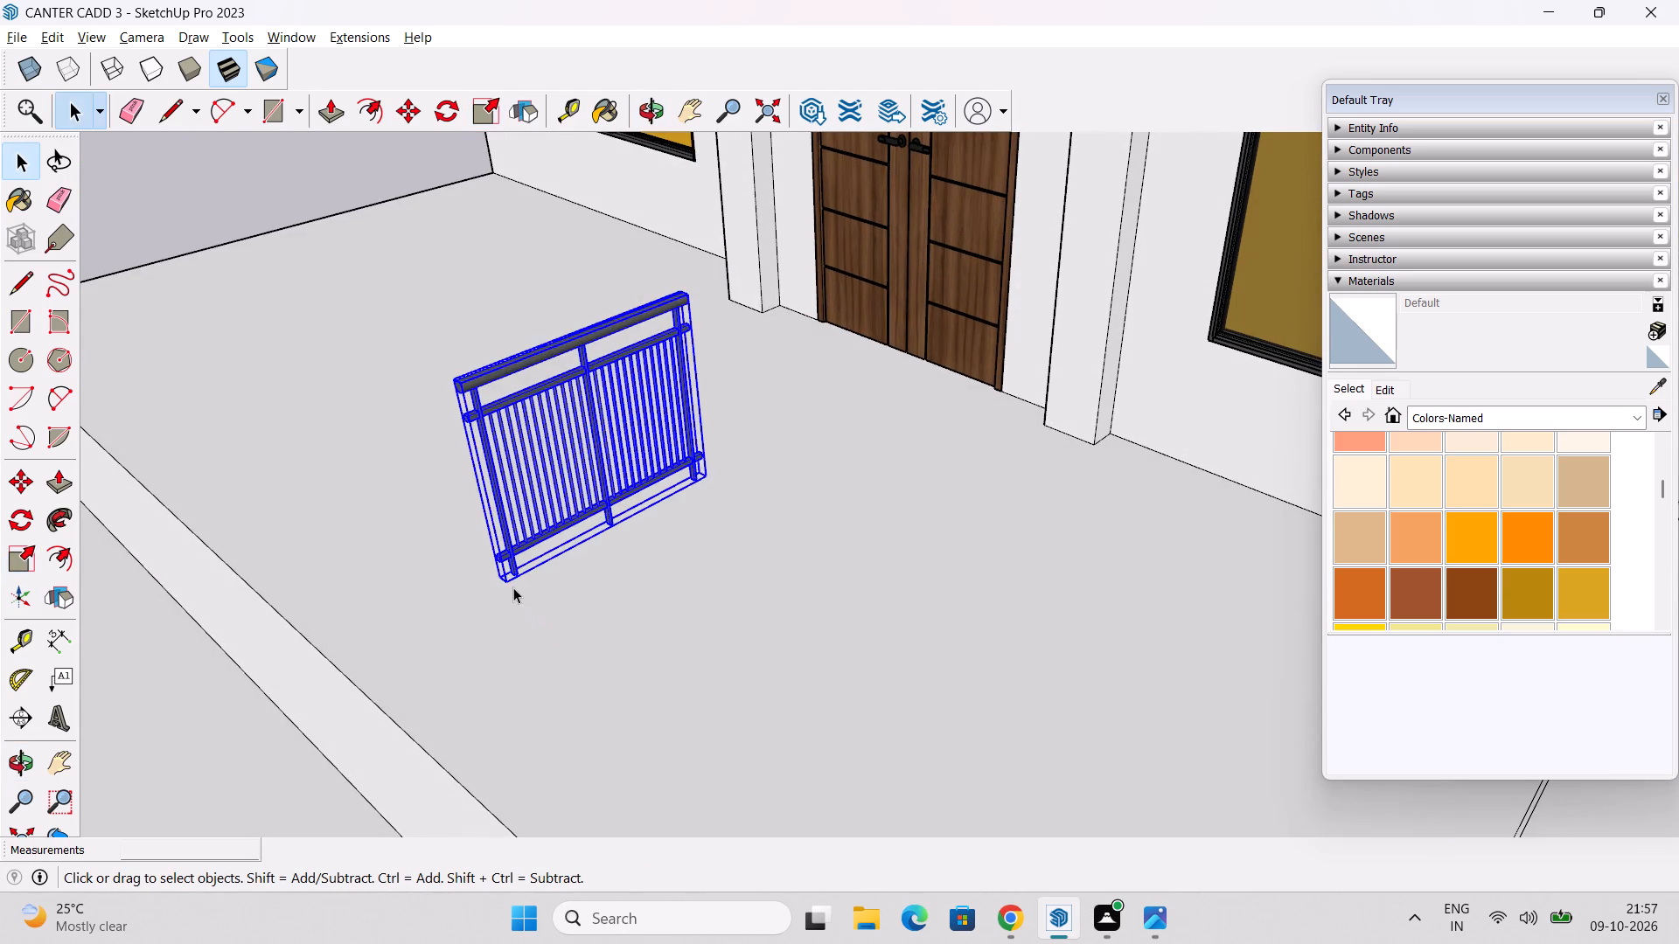
# Copy the shortened railing by its bottom end post from the porch floor onto the balcony ledge's side, near the house wall.
pyautogui.scroll(7, 513, 587)
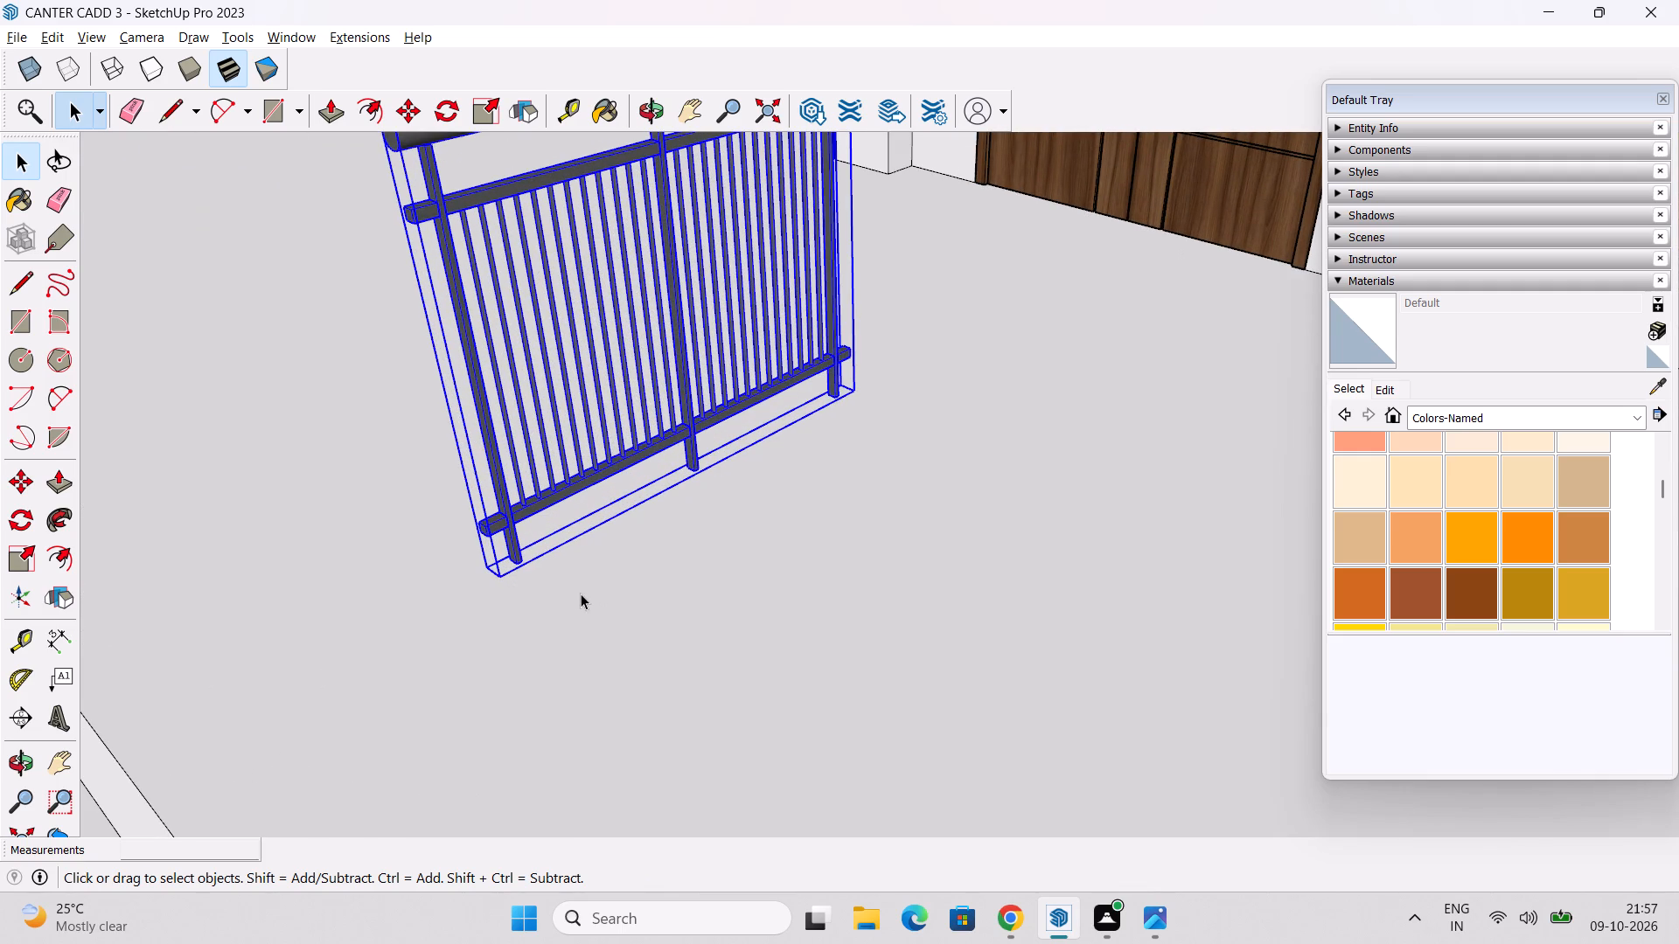
pyautogui.press('m')
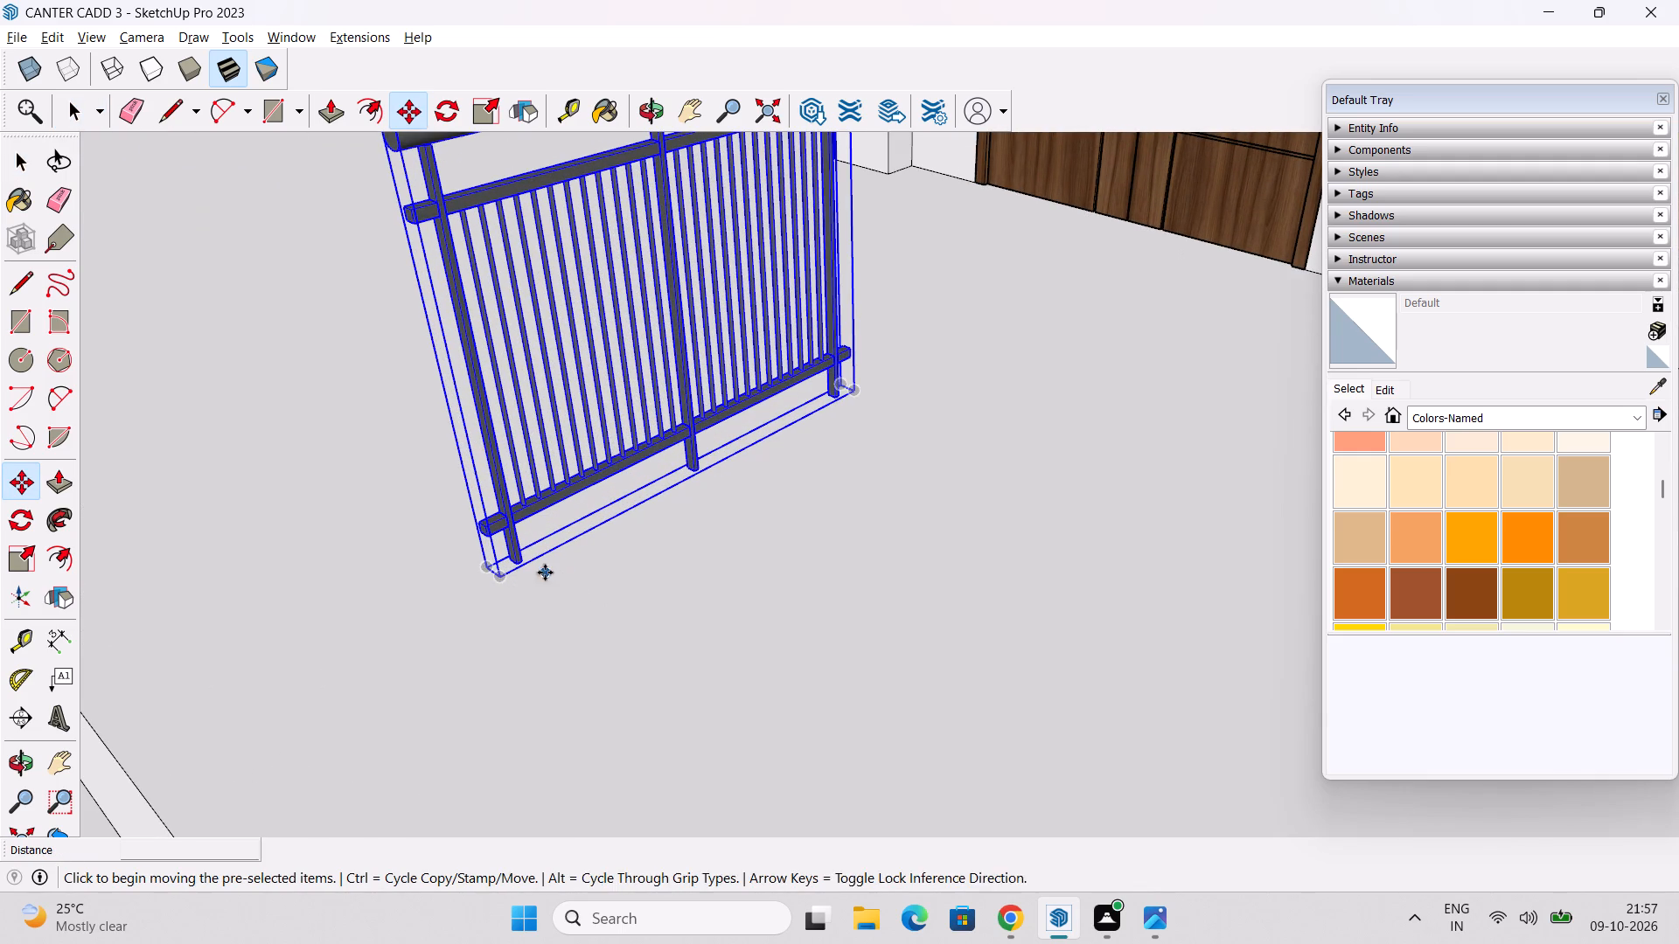
pyautogui.scroll(3, 845, 408)
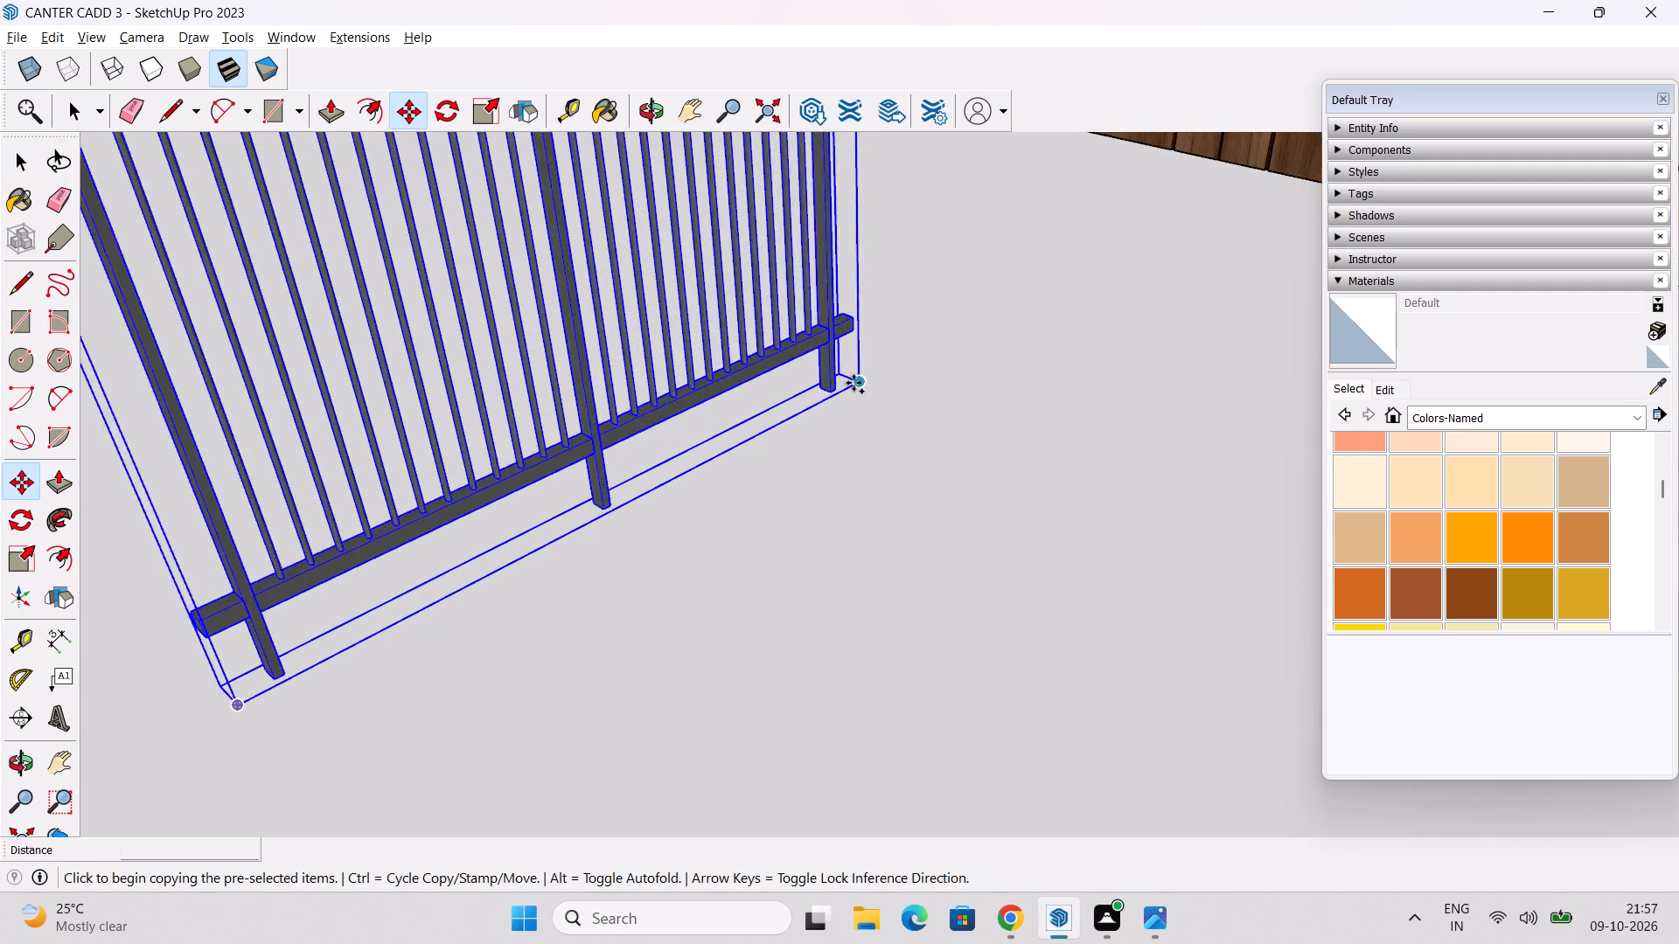
pyautogui.scroll(6, 853, 383)
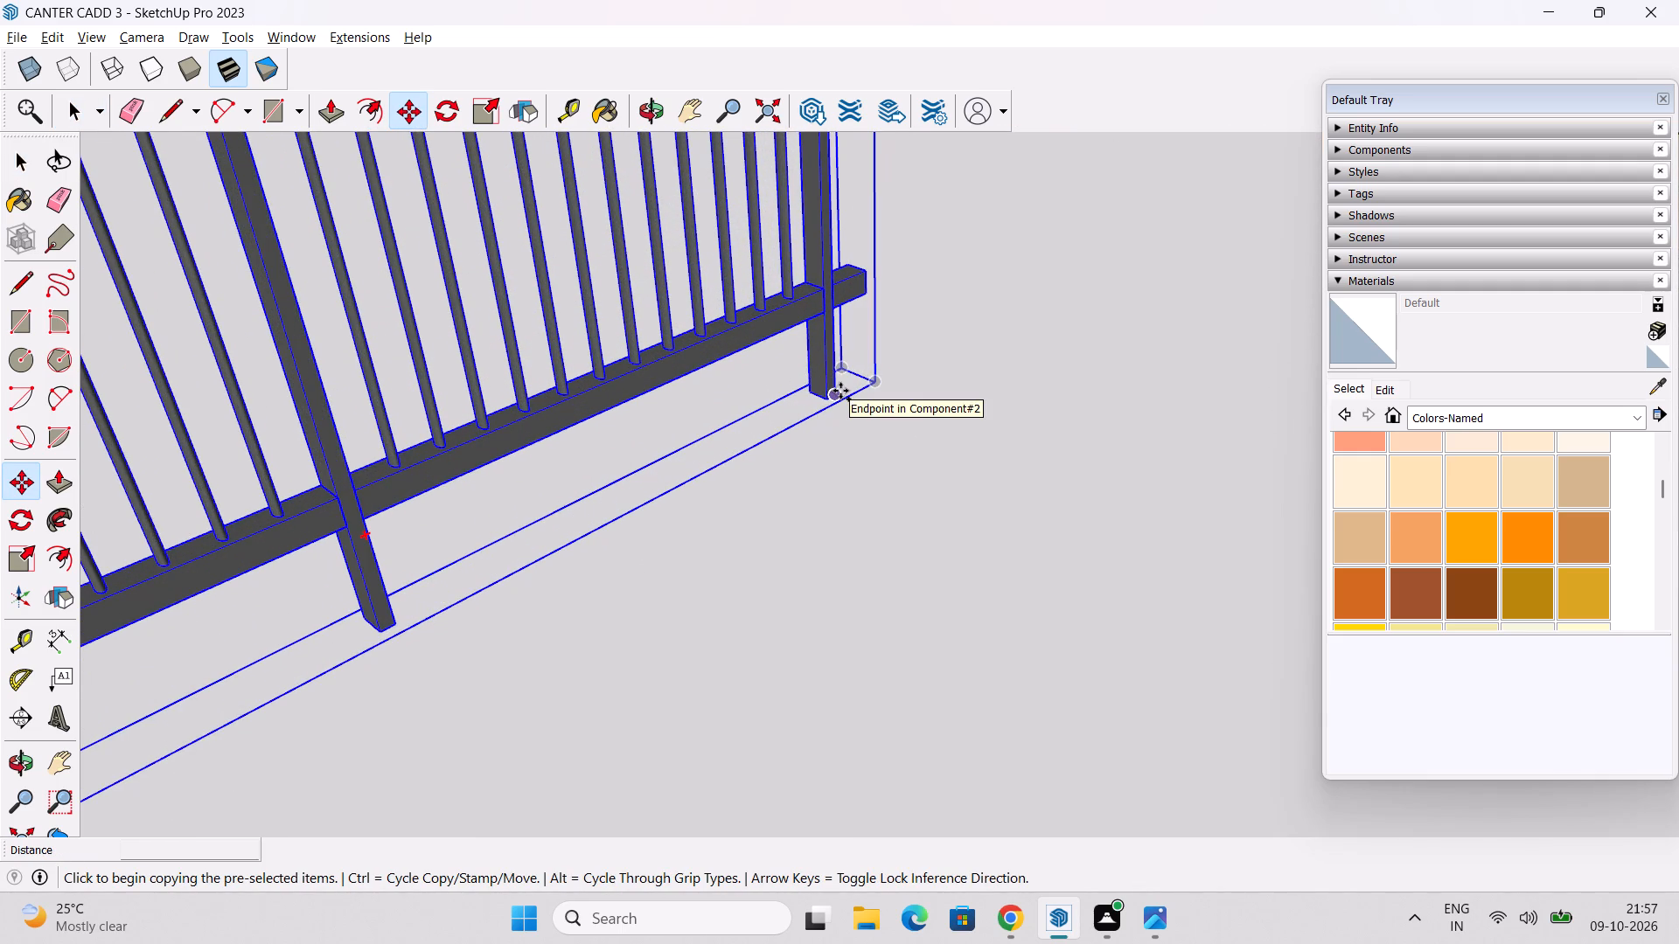
pyautogui.click(840, 391)
pyautogui.scroll(-10, 919, 305)
pyautogui.moveTo(1009, 310); pyautogui.dragTo(631, 577, button='middle')
pyautogui.scroll(-4, 807, 430)
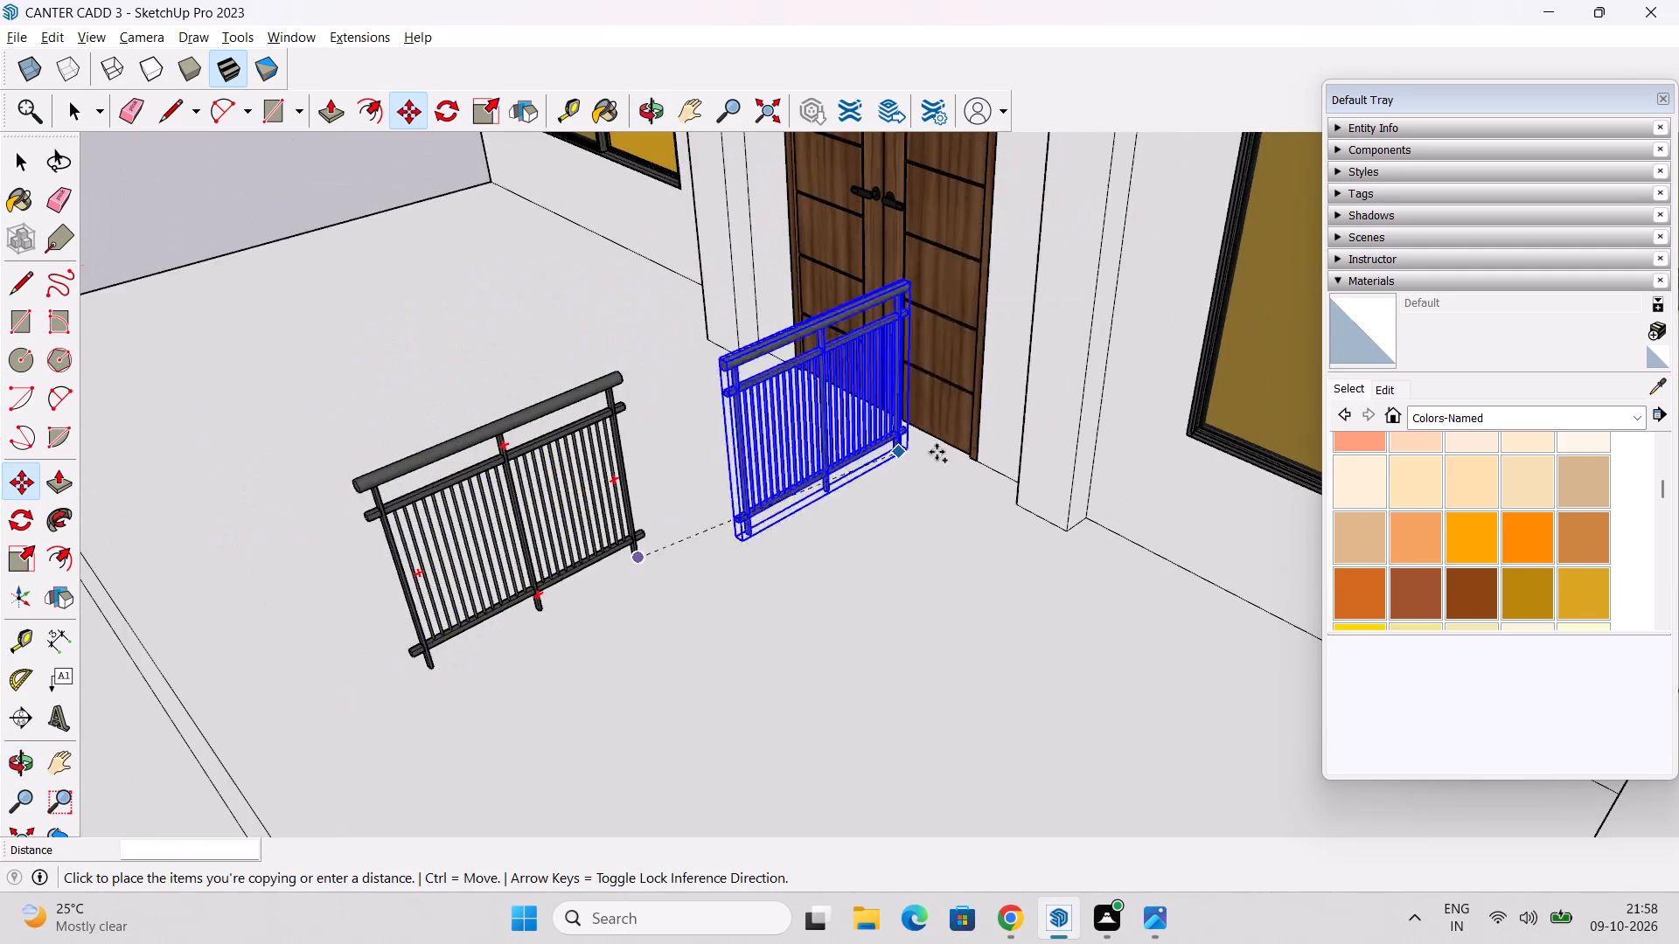
pyautogui.keyDown('shift'); pyautogui.moveTo(1013, 423); pyautogui.dragTo(839, 621, button='middle'); pyautogui.keyUp('shift')
pyautogui.scroll(-8, 1007, 481)
pyautogui.moveTo(1075, 476); pyautogui.dragTo(752, 591, button='middle')
pyautogui.moveTo(912, 536); pyautogui.dragTo(850, 574, button='middle')
pyautogui.scroll(13, 806, 567)
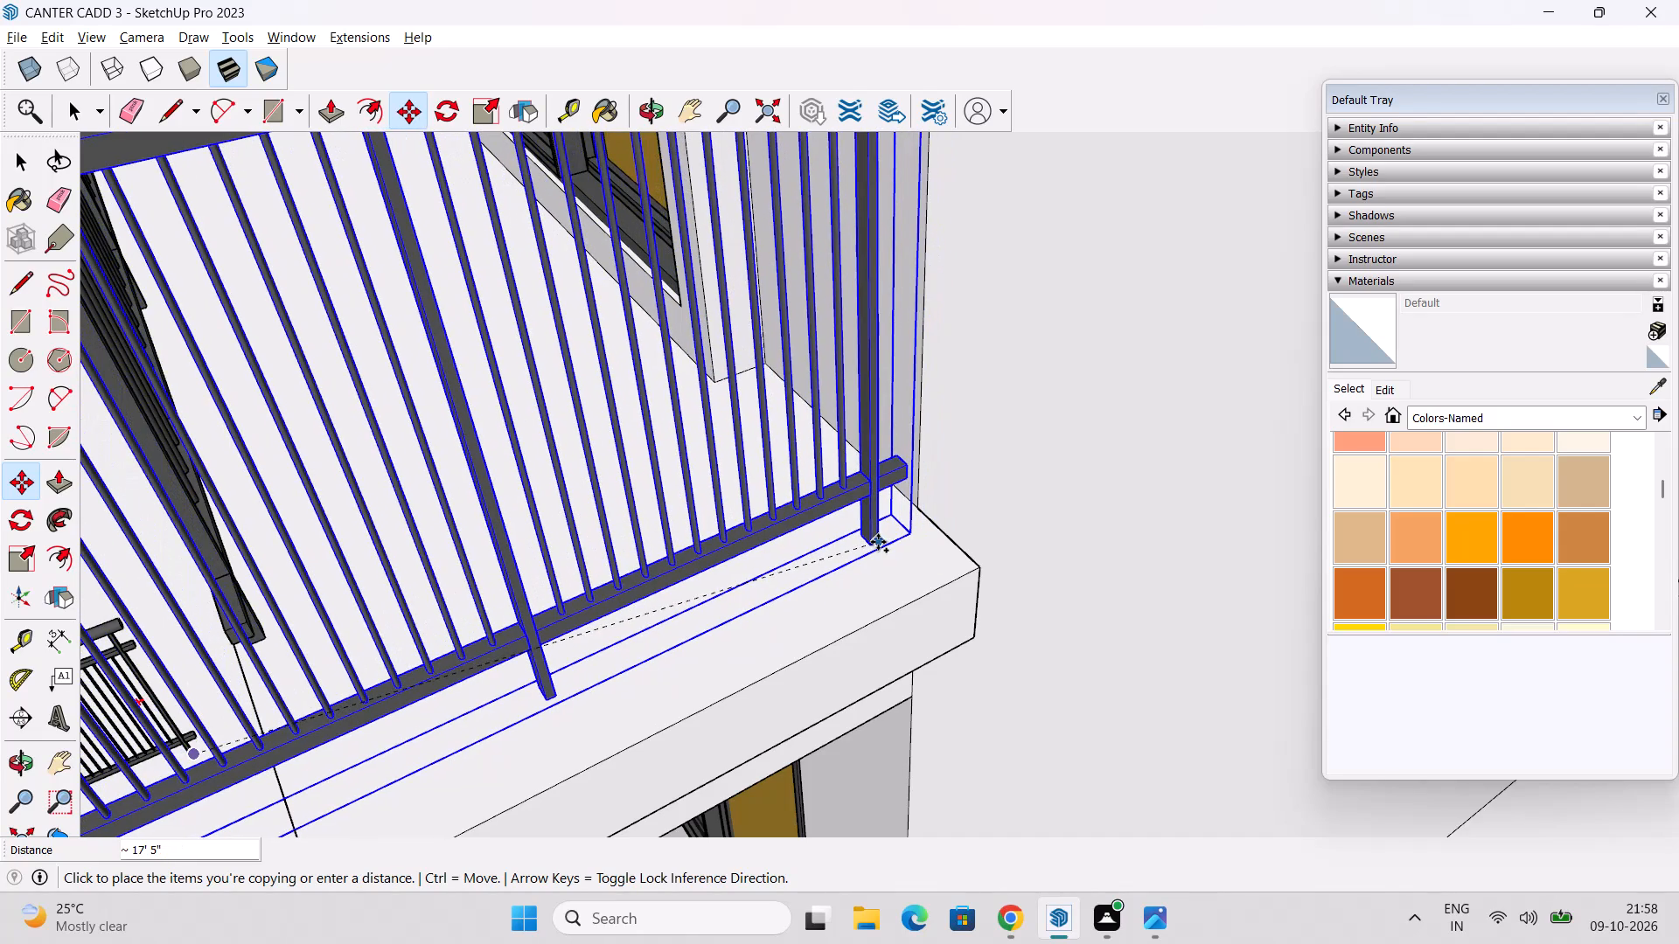
pyautogui.click(878, 542)
# Move the side railing about 1 5/8" along the green axis so its end meets the house wall, and check the joint.
pyautogui.moveTo(833, 537); pyautogui.dragTo(646, 555, button='middle')
pyautogui.scroll(4, 735, 482)
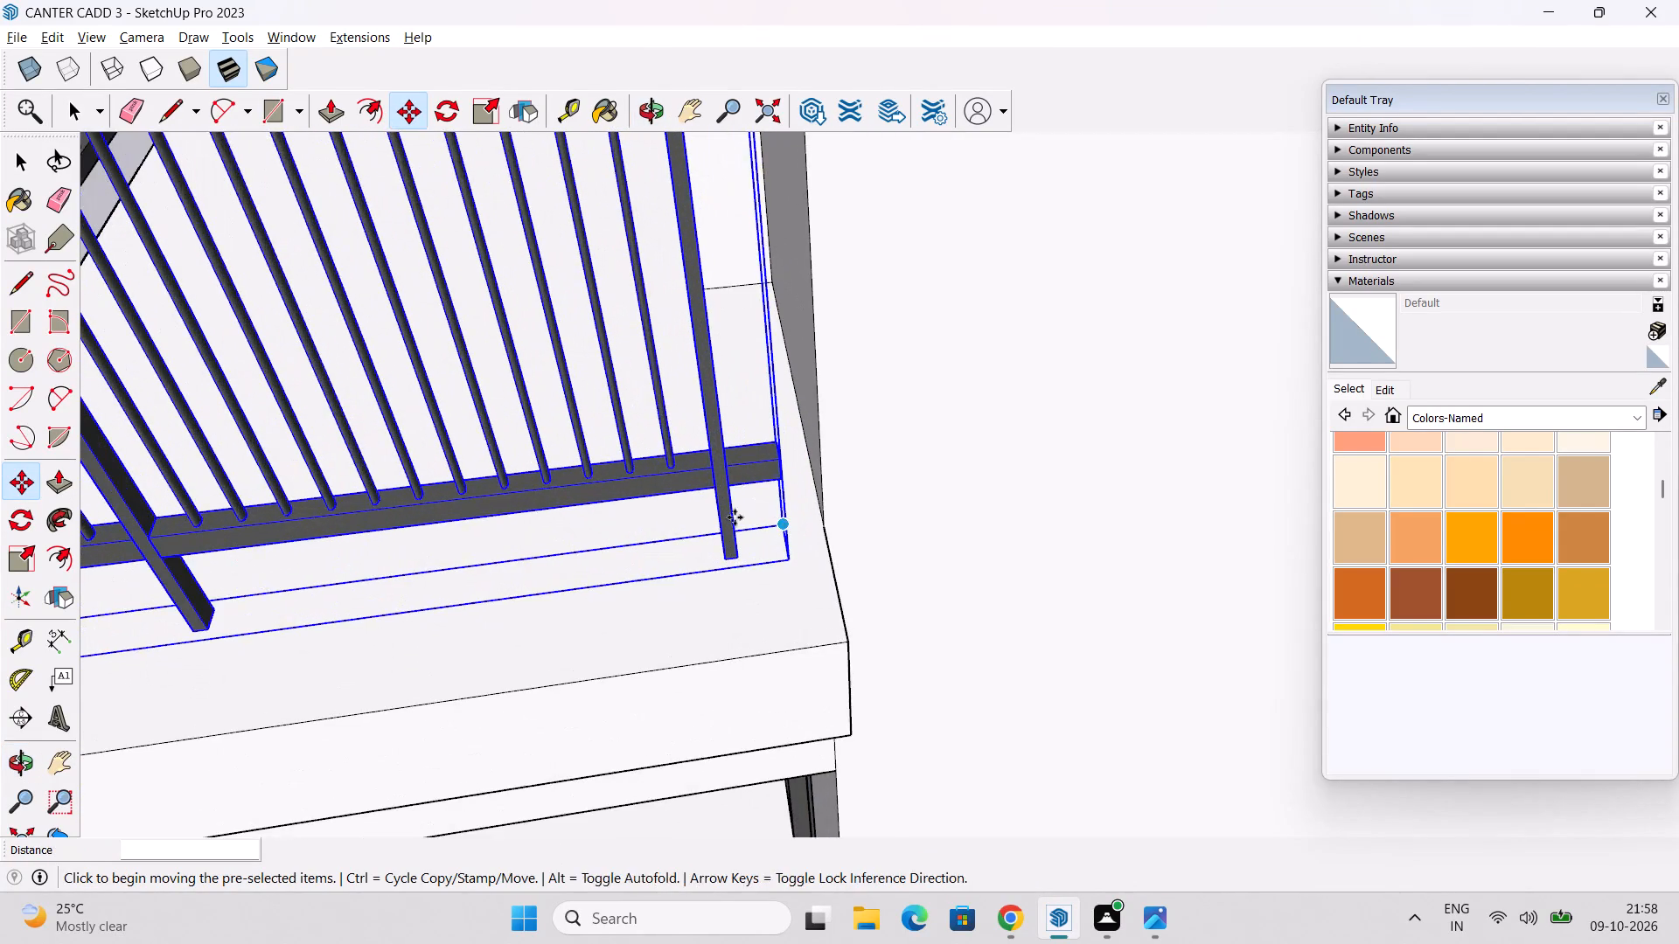
pyautogui.moveTo(689, 524); pyautogui.dragTo(651, 532, button='middle')
pyautogui.press('m')
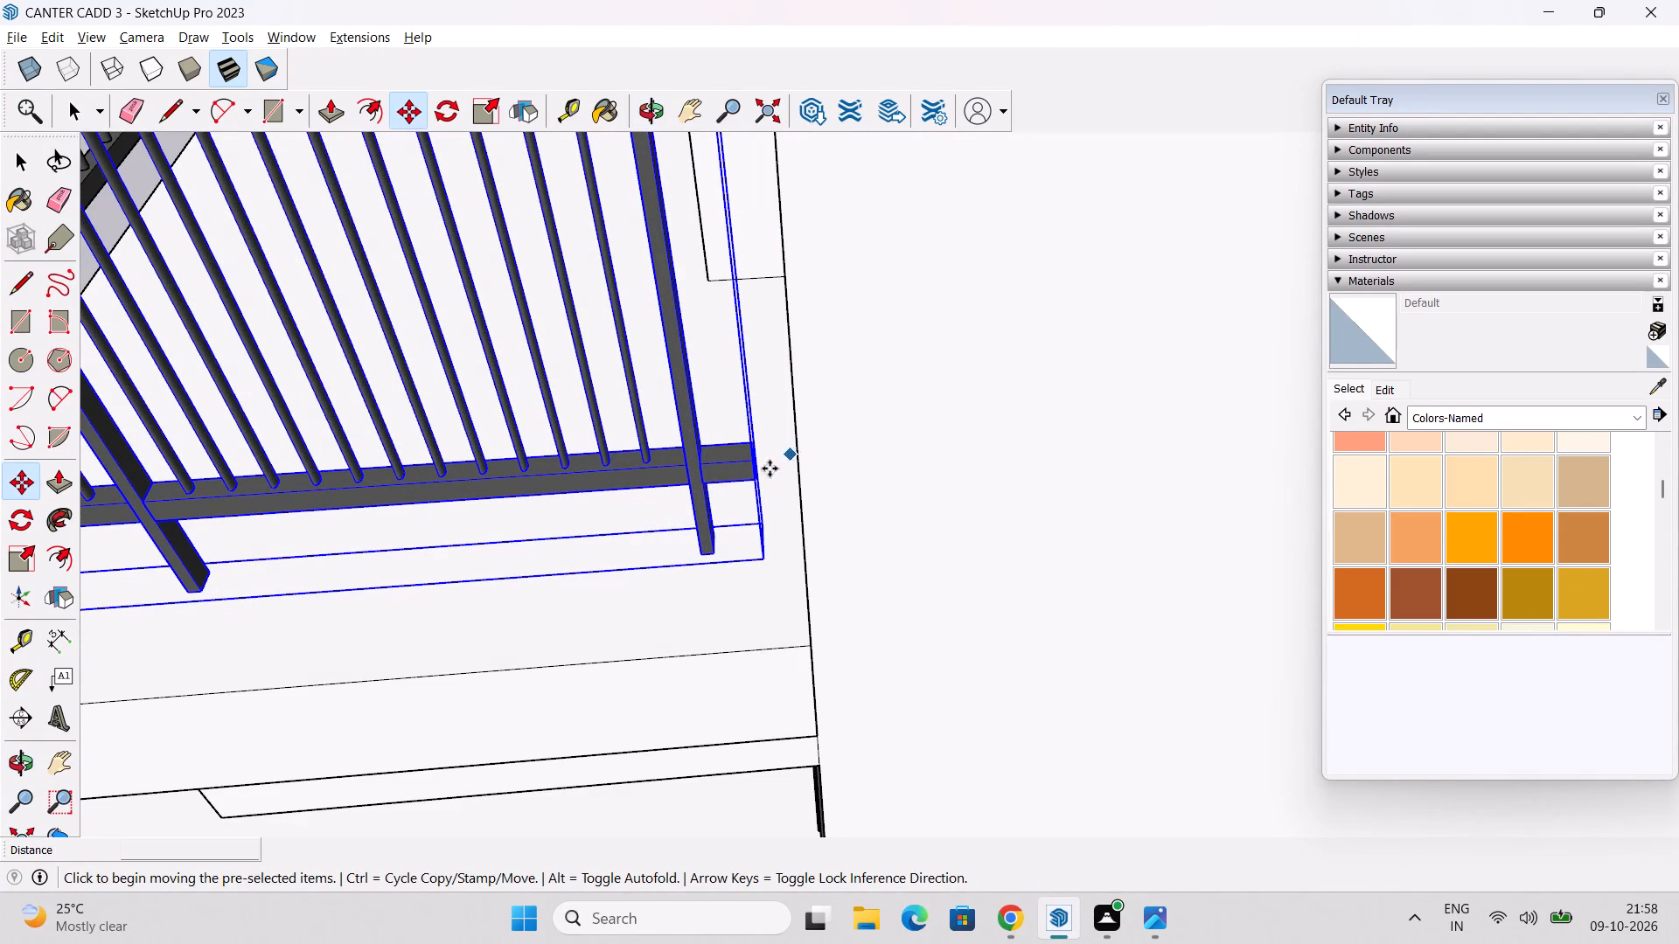
pyautogui.click(749, 461)
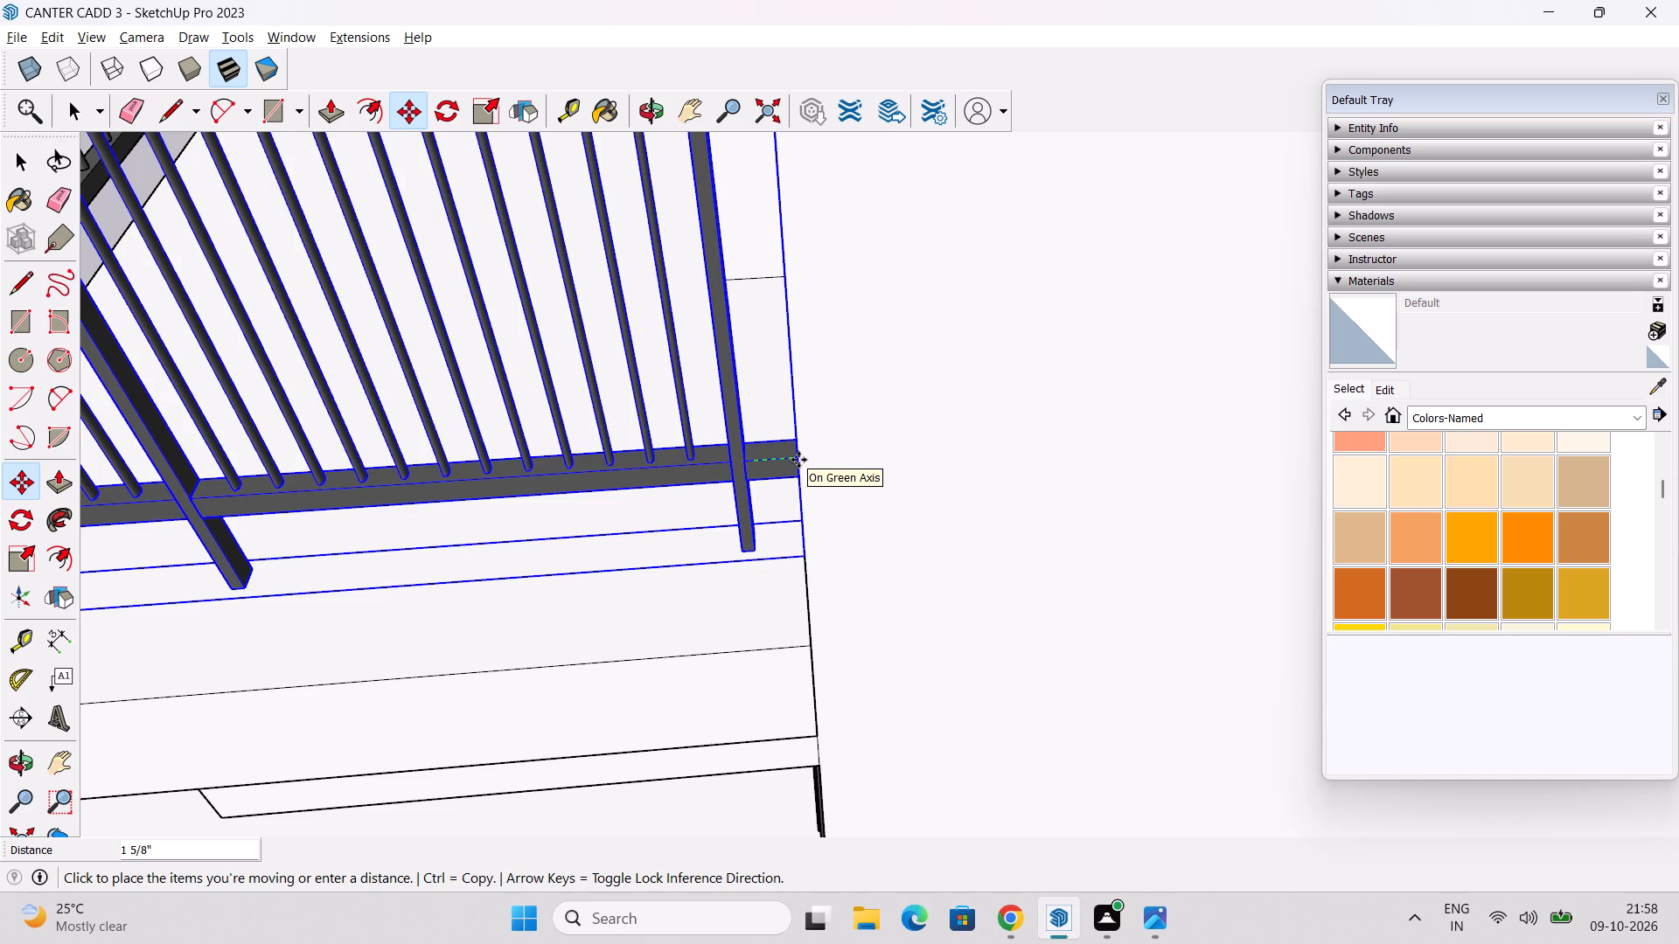
pyautogui.click(798, 460)
pyautogui.moveTo(763, 535); pyautogui.dragTo(854, 537, button='middle')
pyautogui.moveTo(853, 540); pyautogui.dragTo(555, 545, button='middle')
pyautogui.moveTo(777, 449); pyautogui.dragTo(688, 456, button='middle')
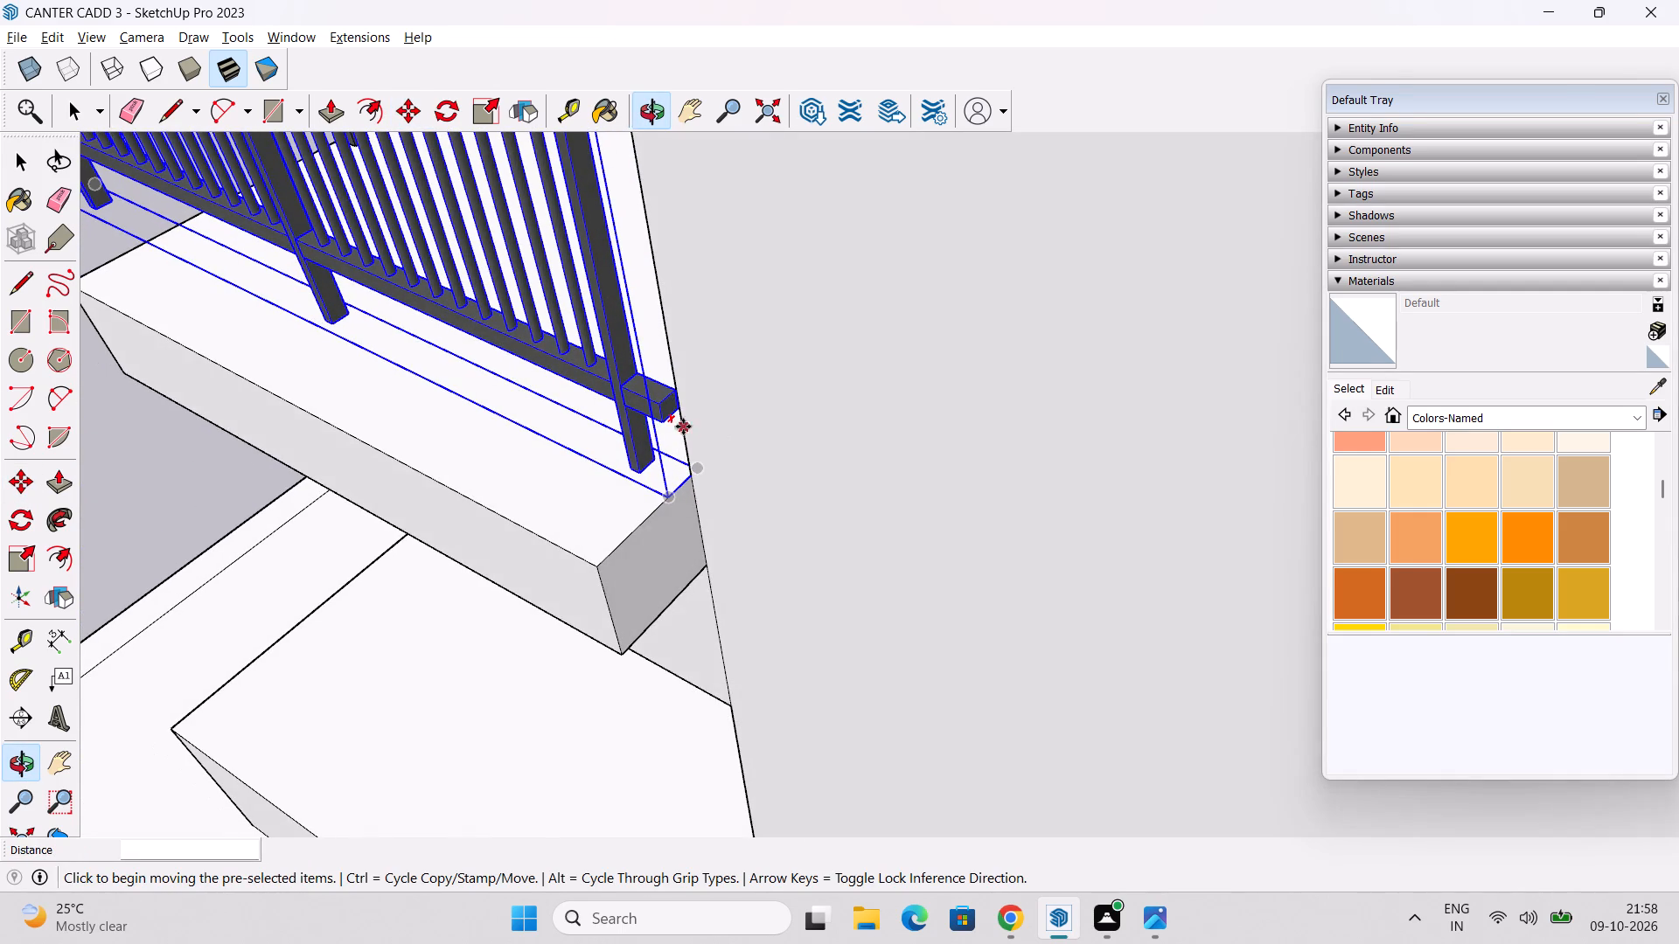
pyautogui.scroll(3, 621, 429)
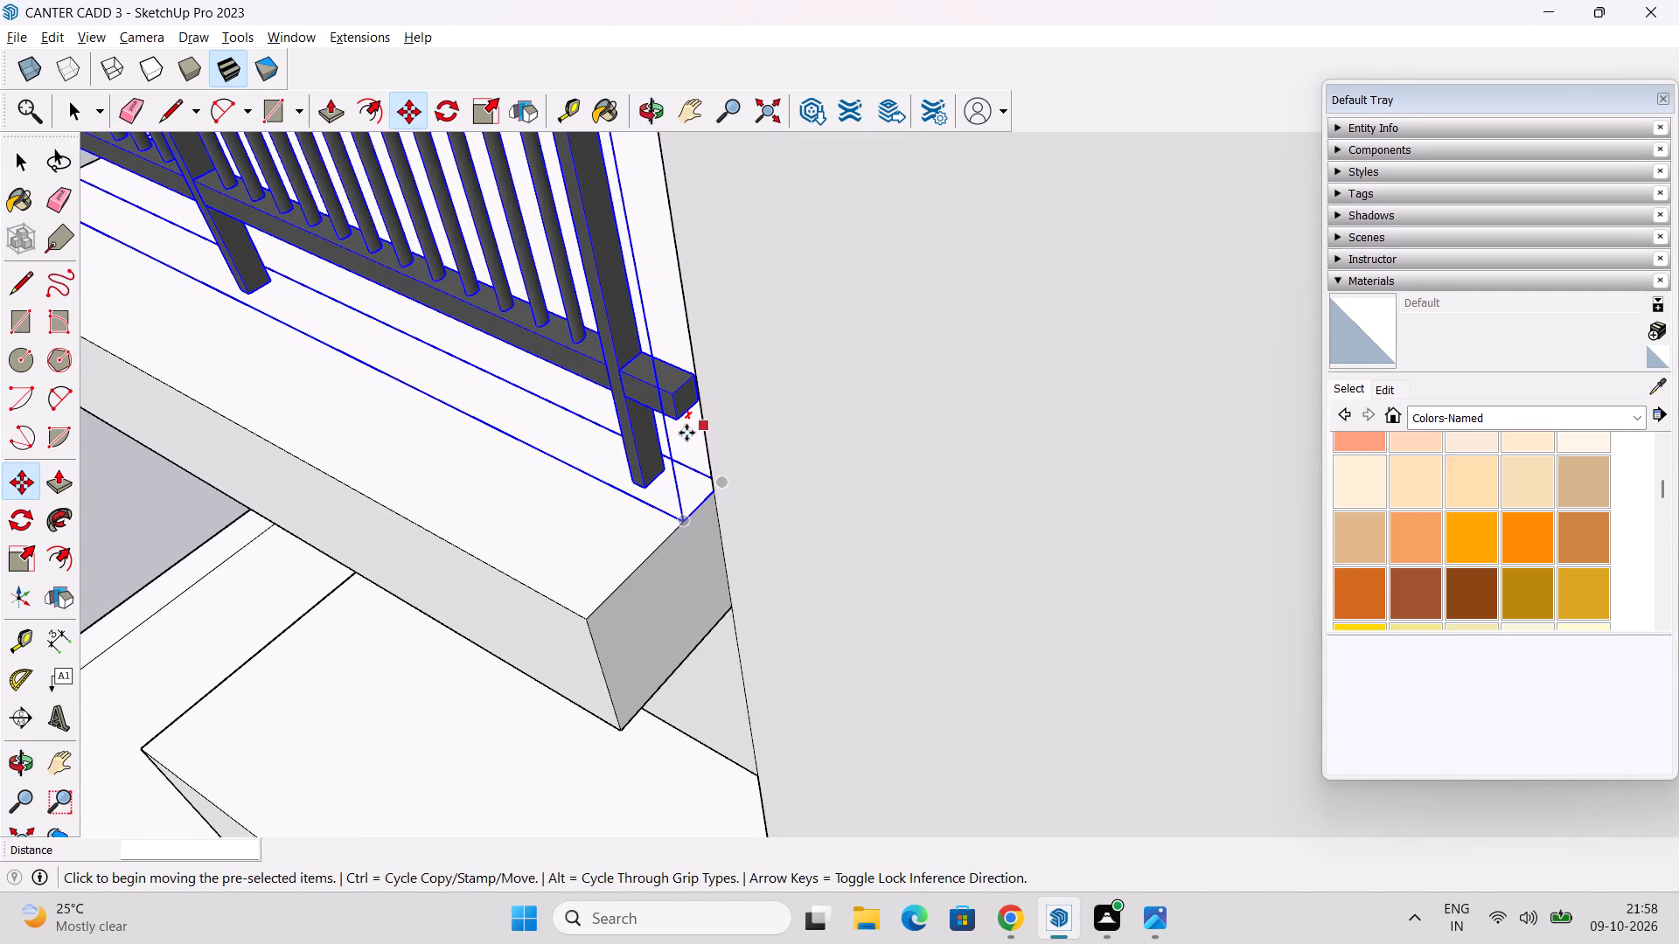
# Move the side railing about 1 1/16" by its bottom rail end so that it sits against the house wall.
pyautogui.press('m')
pyautogui.click(680, 422)
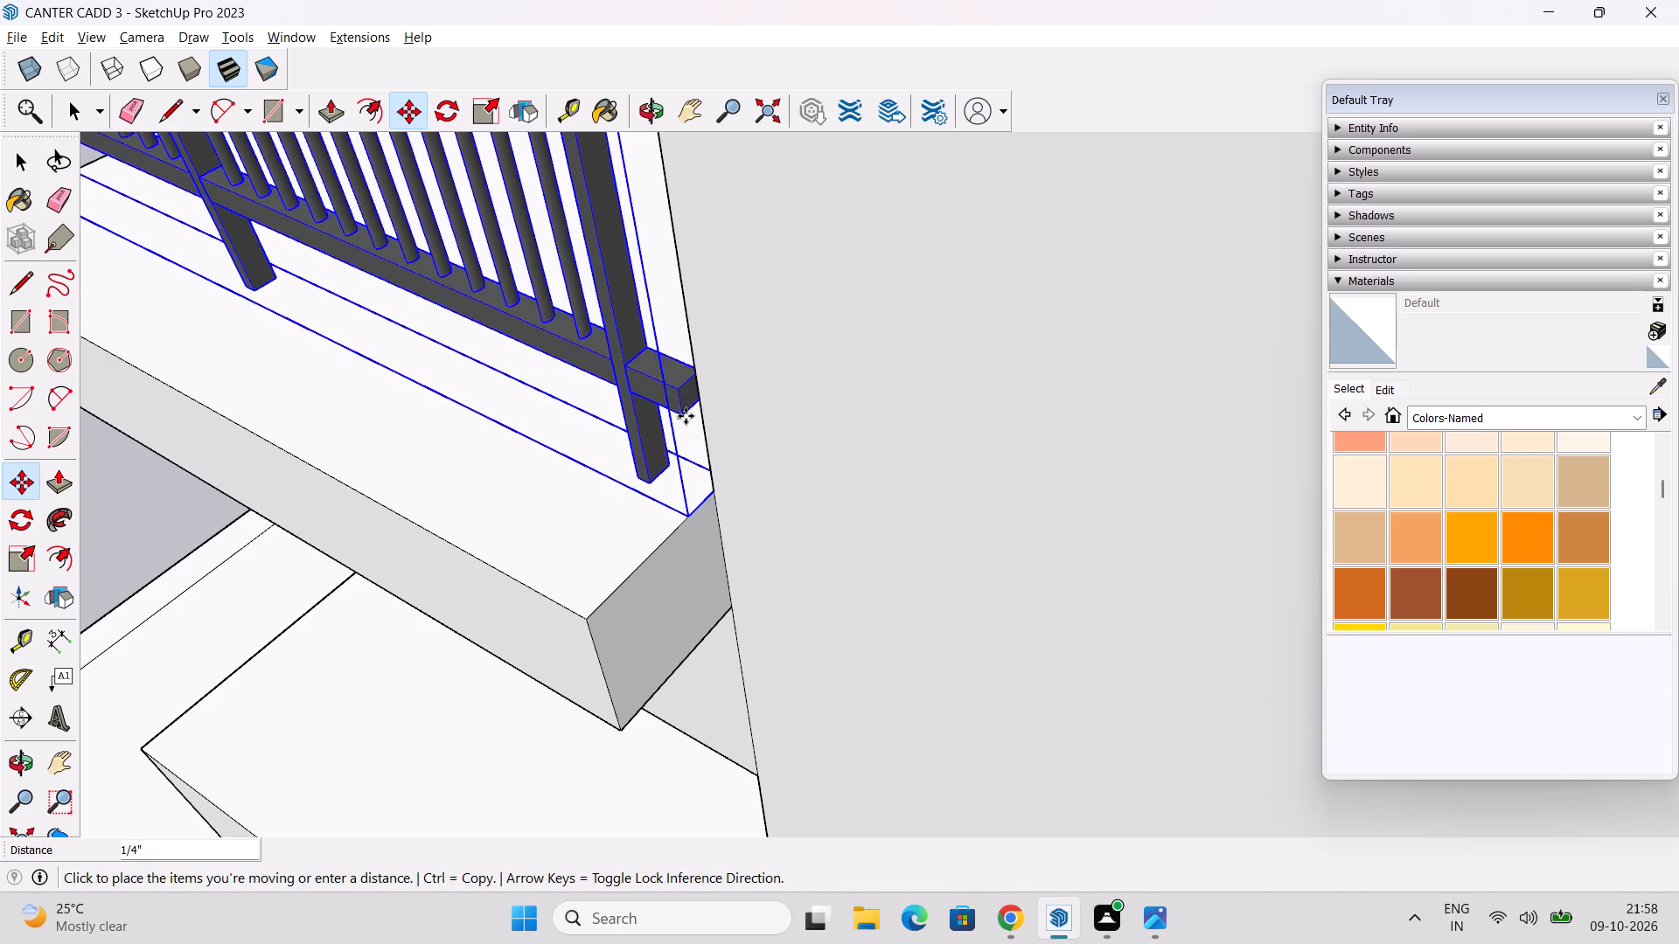
pyautogui.click(703, 406)
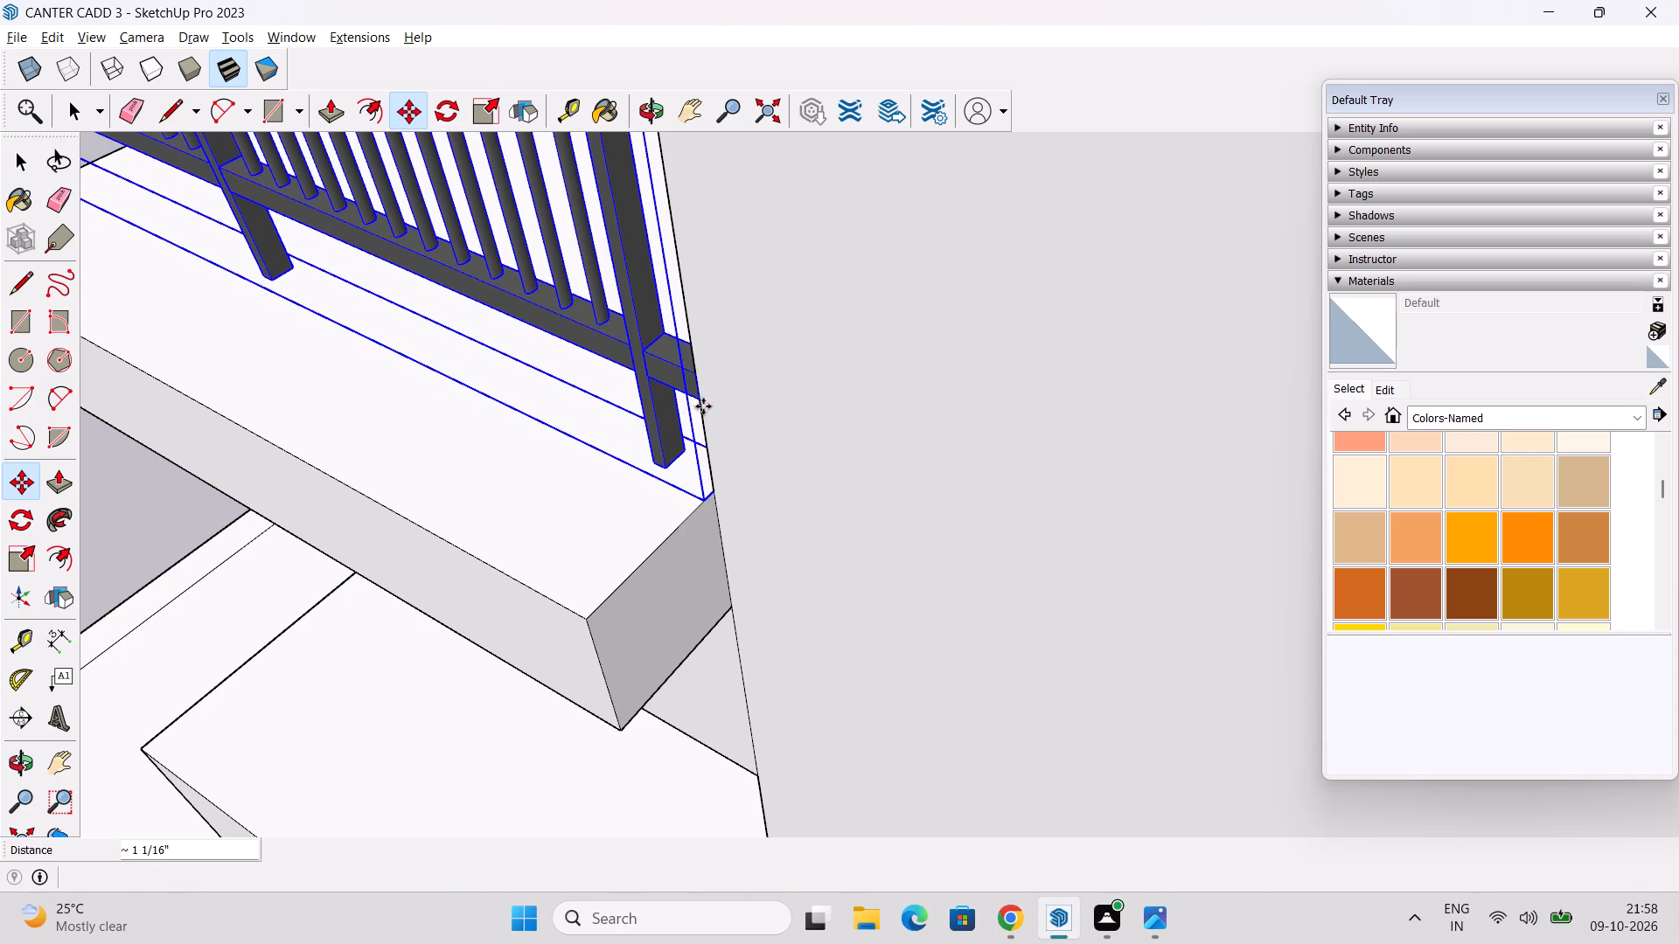
# Scale the side railing's length from its front end to about 0.8, keeping the end at the house wall fixed.
pyautogui.scroll(-8, 630, 443)
pyautogui.moveTo(440, 541); pyautogui.dragTo(721, 512, button='middle')
pyautogui.moveTo(721, 511); pyautogui.dragTo(785, 521, button='middle')
pyautogui.moveTo(753, 451); pyautogui.dragTo(1013, 526, button='middle')
pyautogui.moveTo(985, 452); pyautogui.dragTo(568, 553, button='middle')
pyautogui.moveTo(577, 547); pyautogui.dragTo(651, 486, button='middle')
pyautogui.moveTo(679, 596); pyautogui.dragTo(942, 510, button='middle')
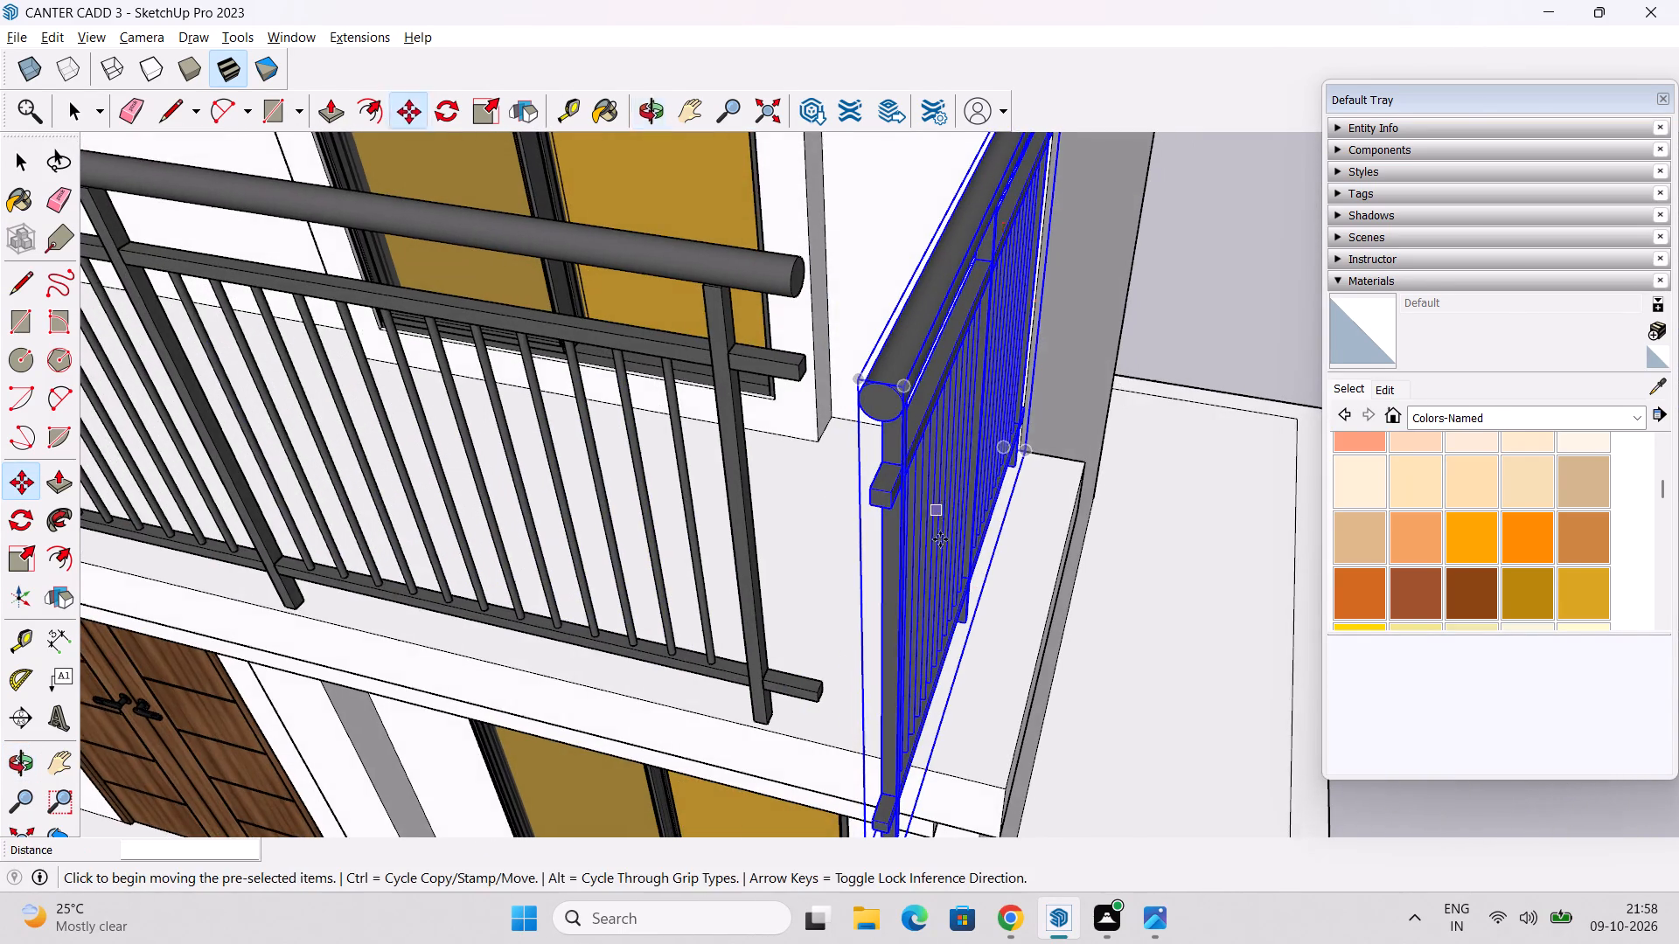
pyautogui.keyDown('shift'); pyautogui.moveTo(940, 541); pyautogui.dragTo(857, 494, button='middle'); pyautogui.keyUp('shift')
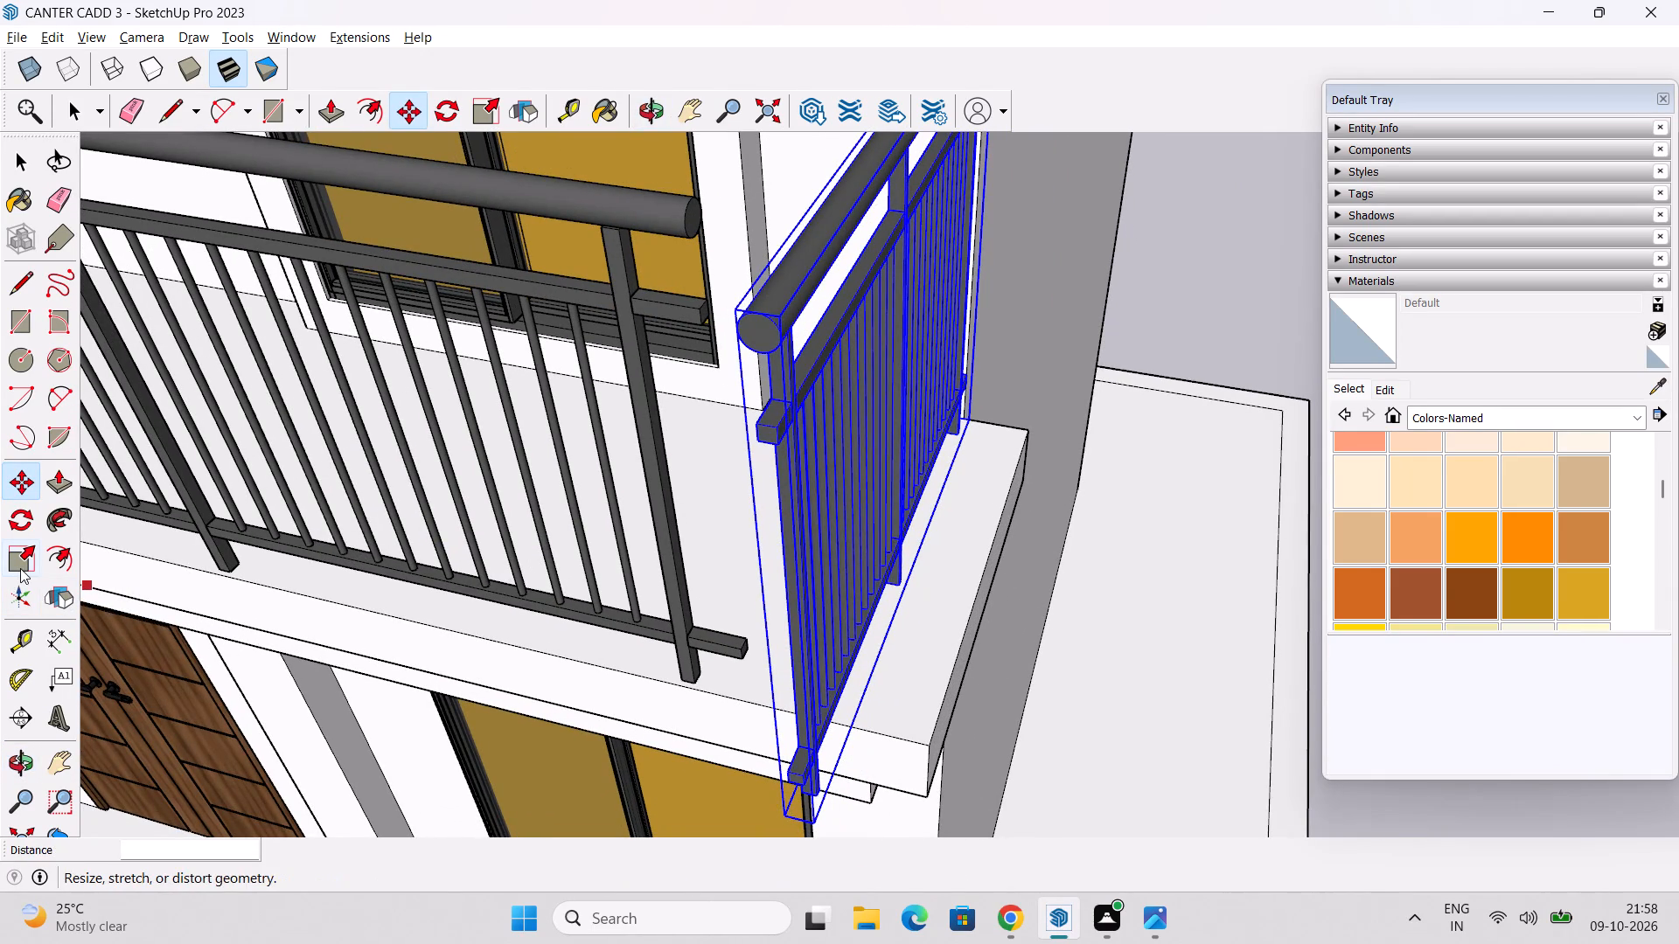
pyautogui.click(20, 566)
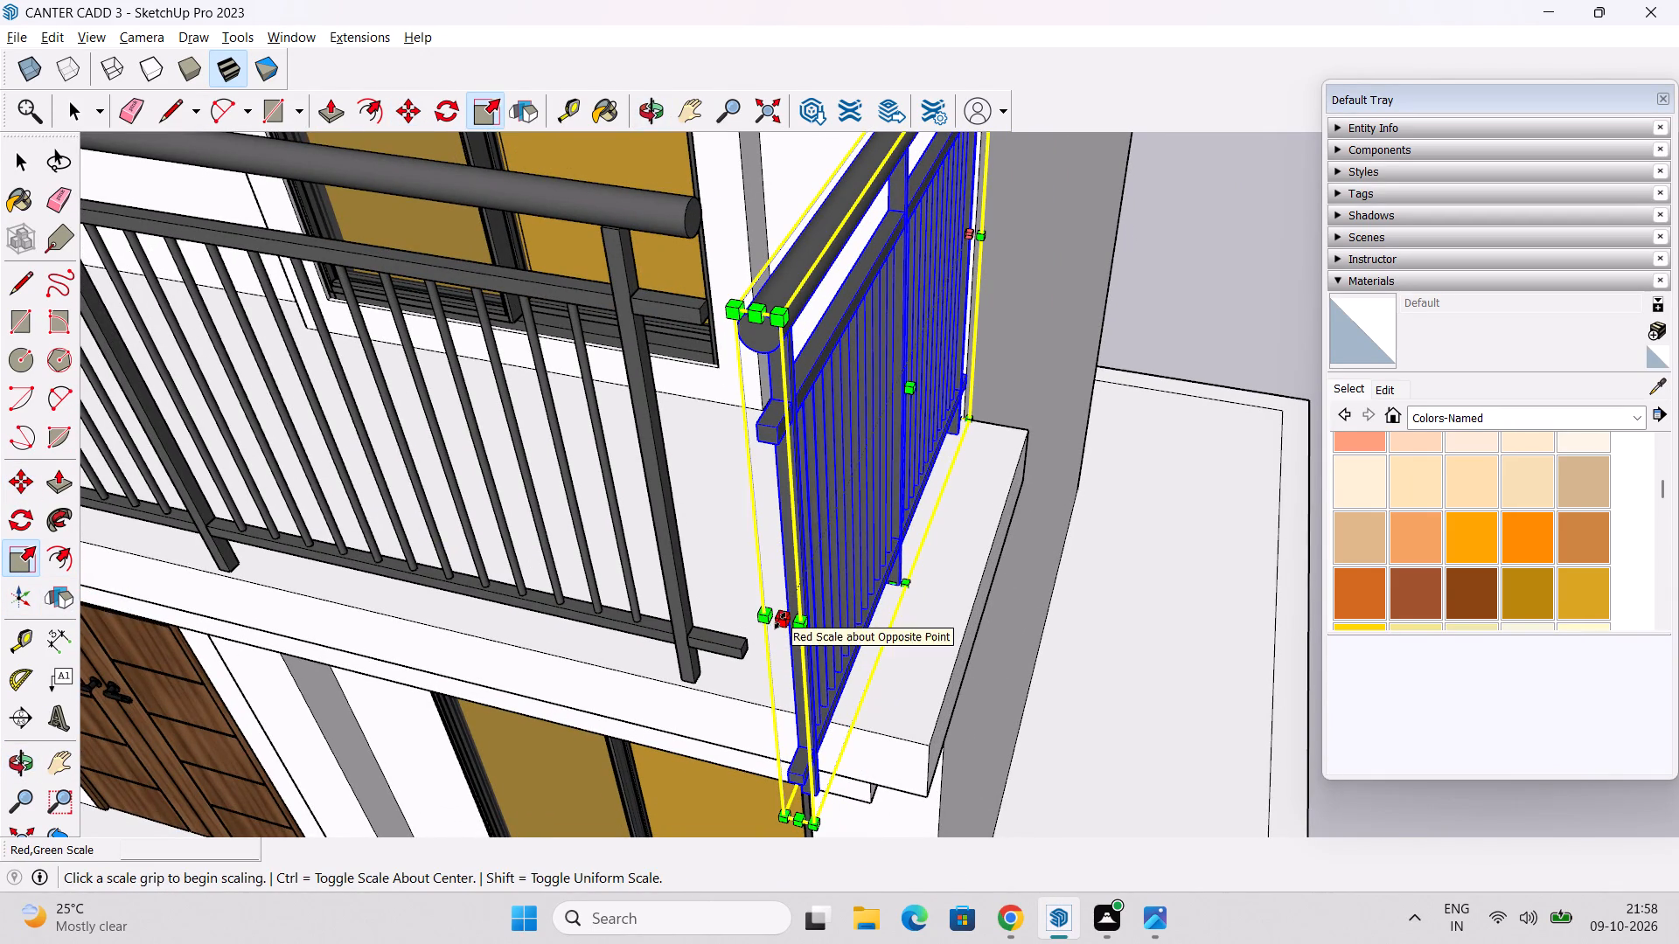
pyautogui.moveTo(780, 621); pyautogui.dragTo(869, 523)
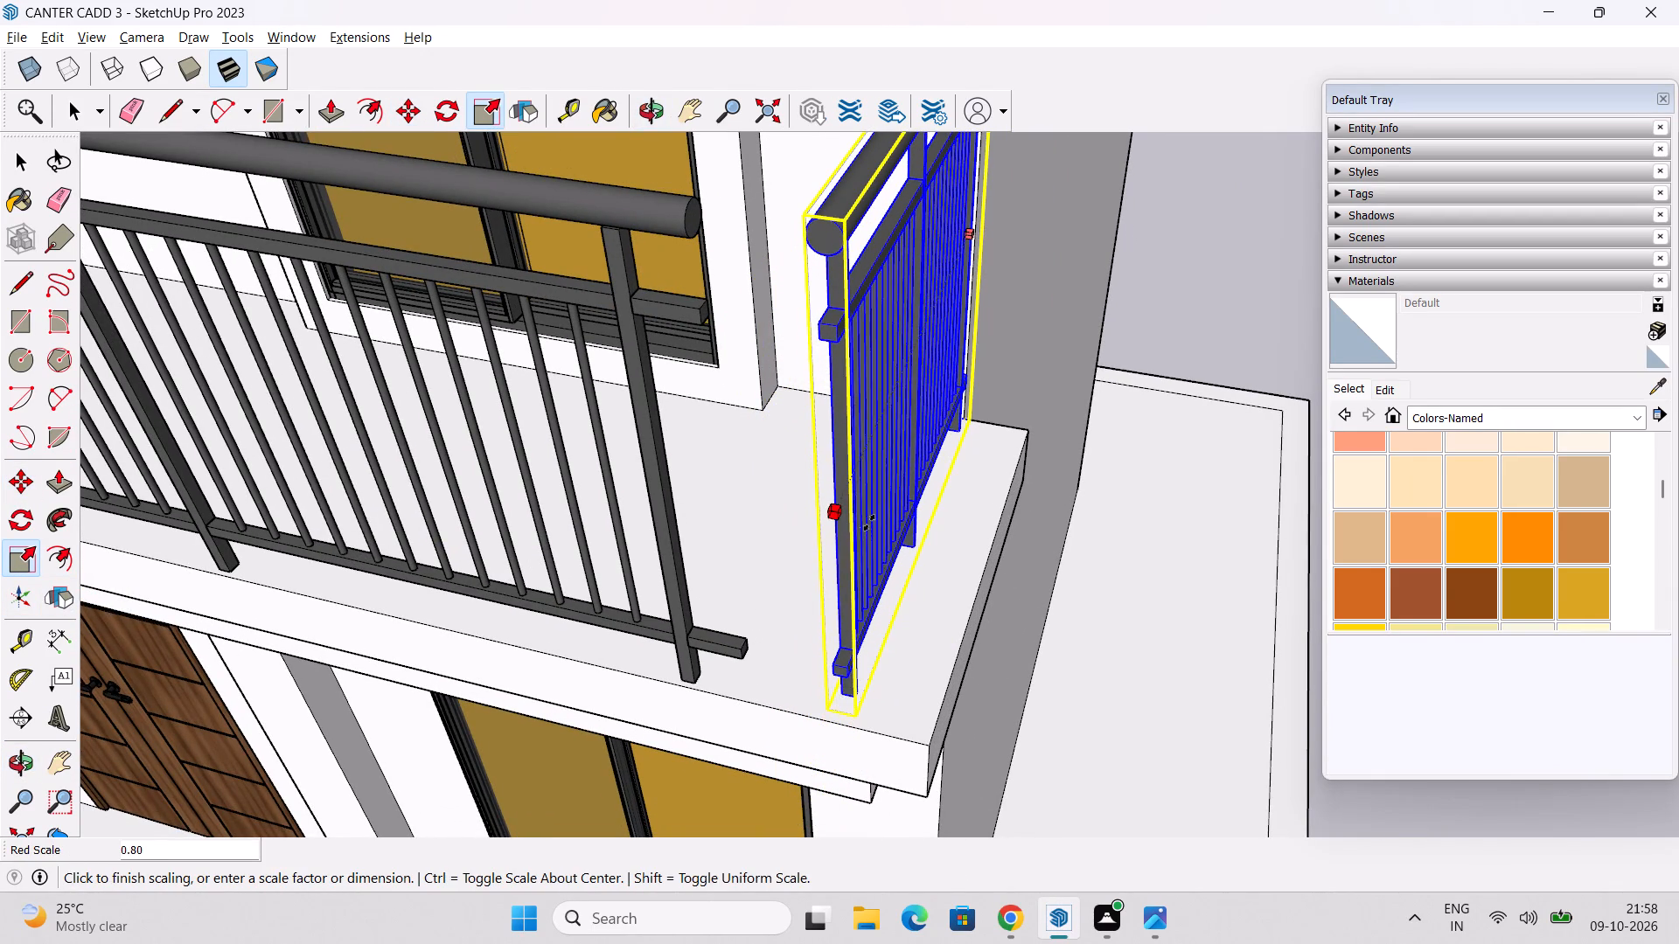
pyautogui.moveTo(869, 523); pyautogui.dragTo(885, 515)
pyautogui.middleClick(805, 621)
pyautogui.press('space')
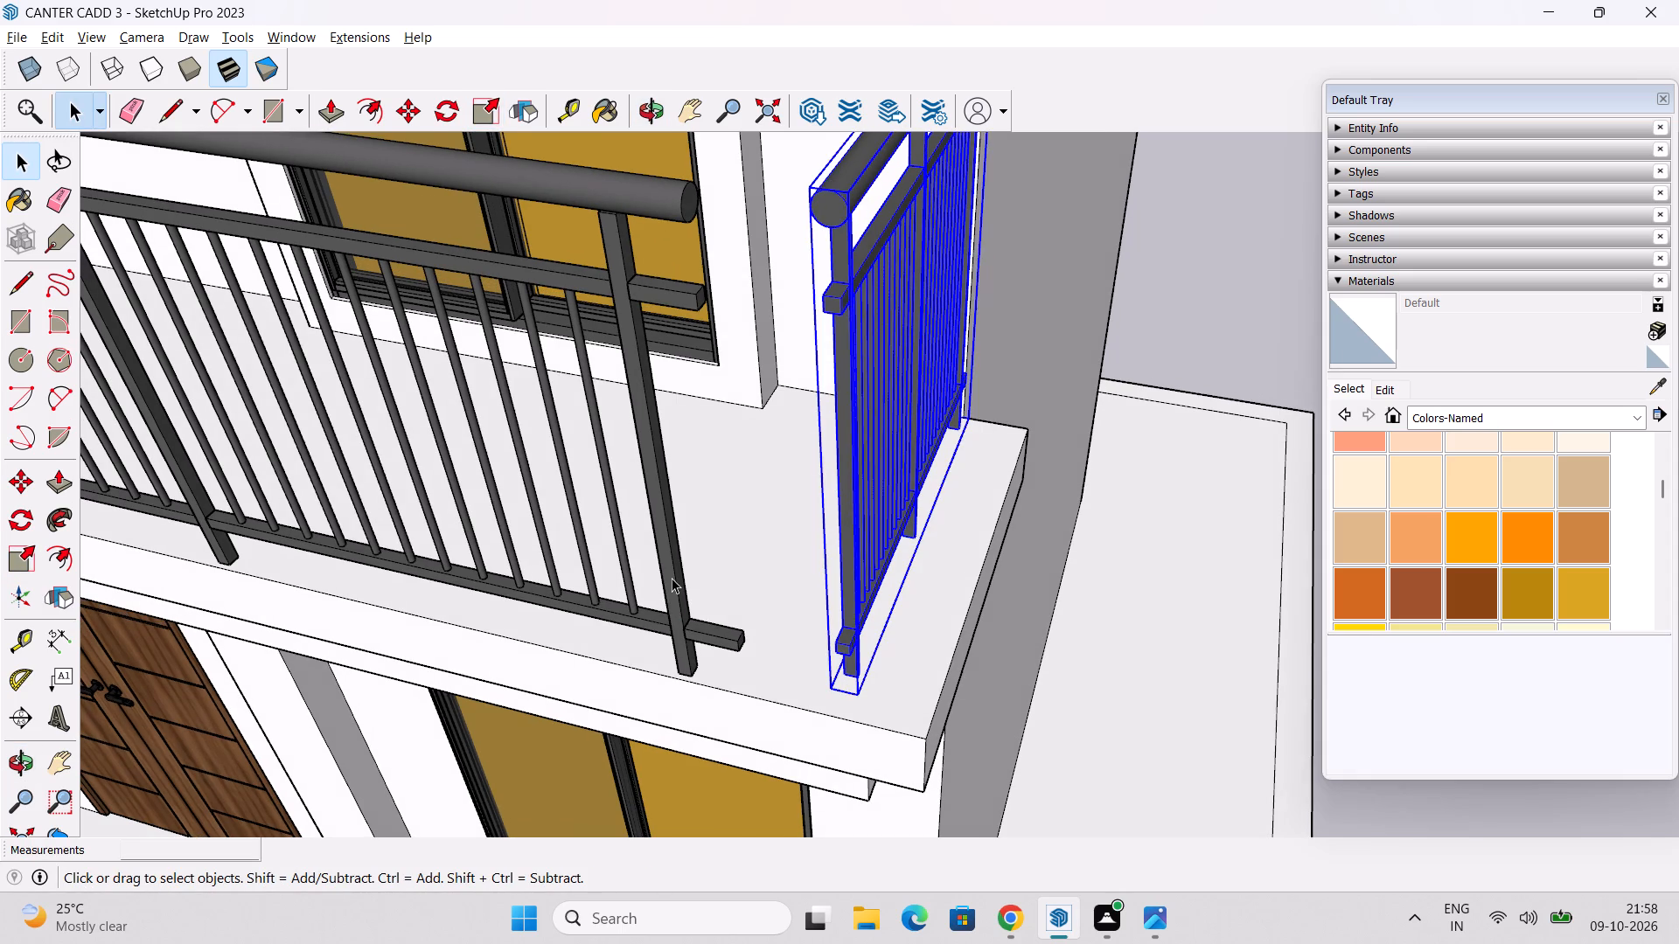
# Move the front railing about 7 9/16" by its bottom rail end so that it meets the side railing's front corner.
pyautogui.click(672, 578)
pyautogui.scroll(2, 726, 690)
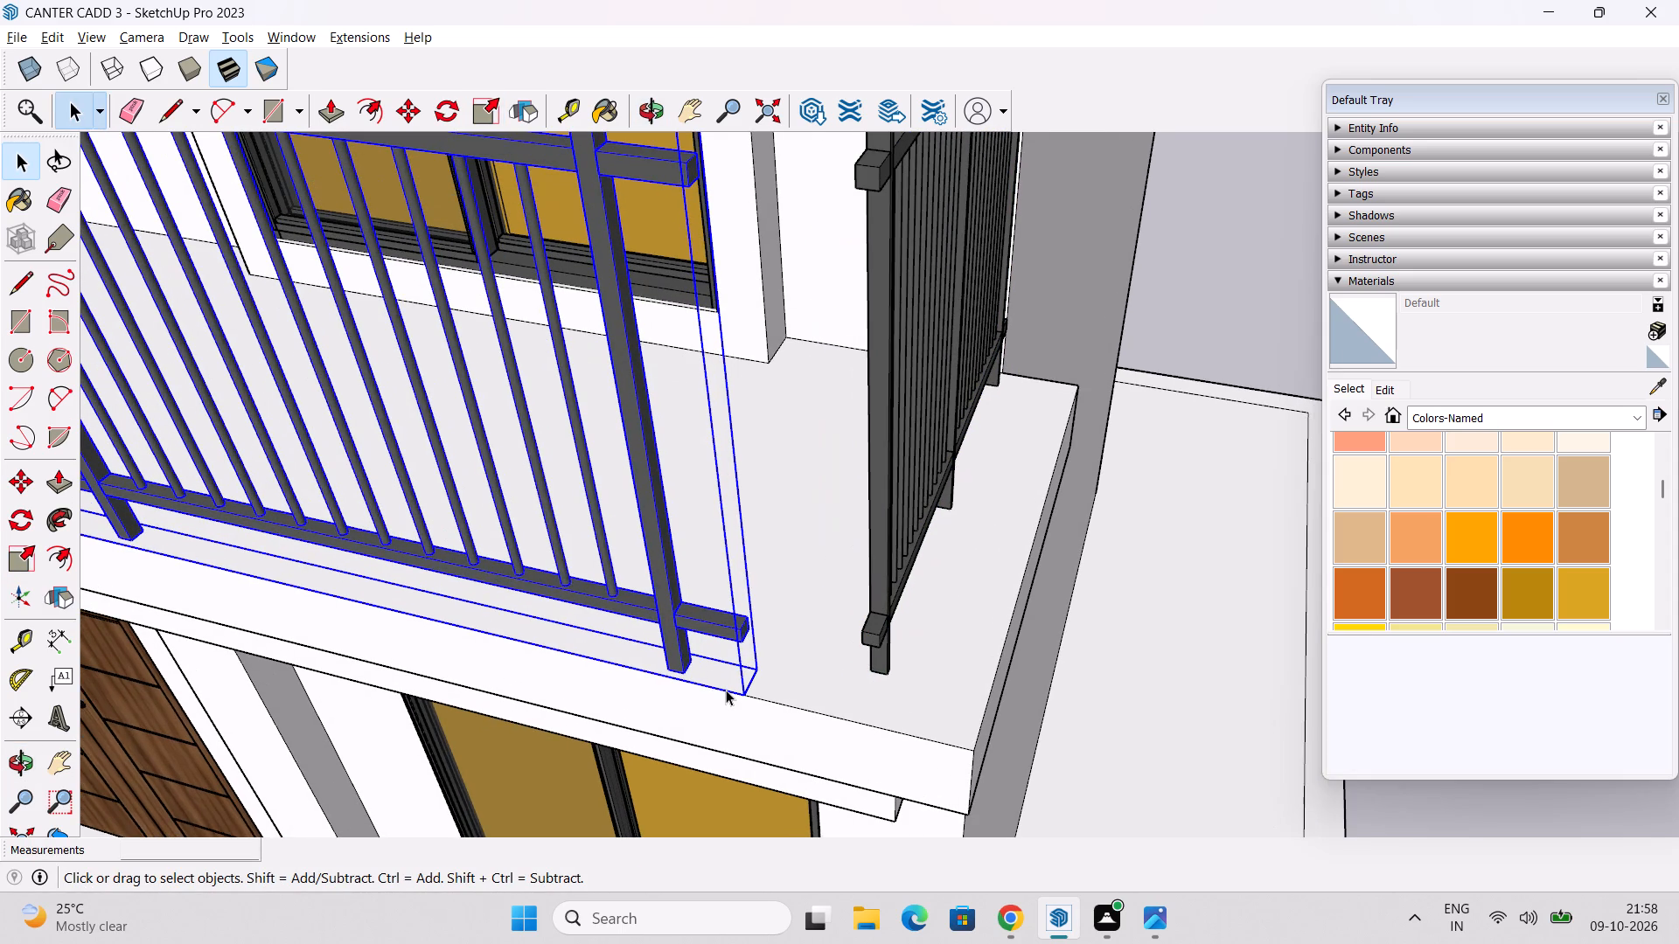
pyautogui.press('m')
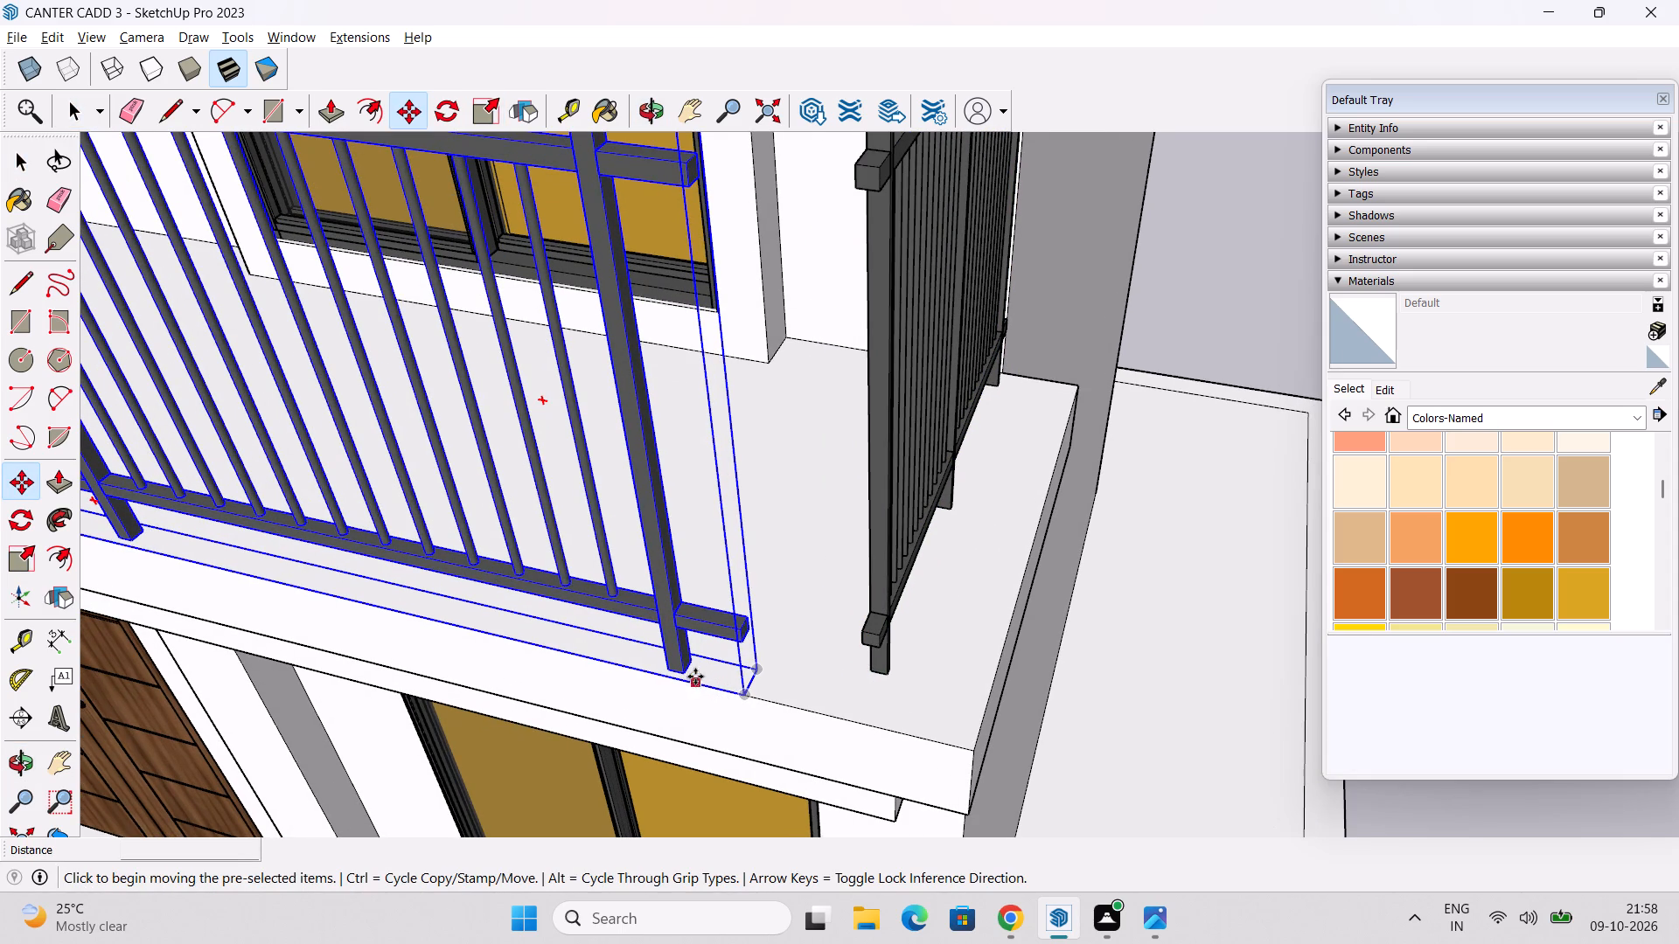
pyautogui.click(742, 629)
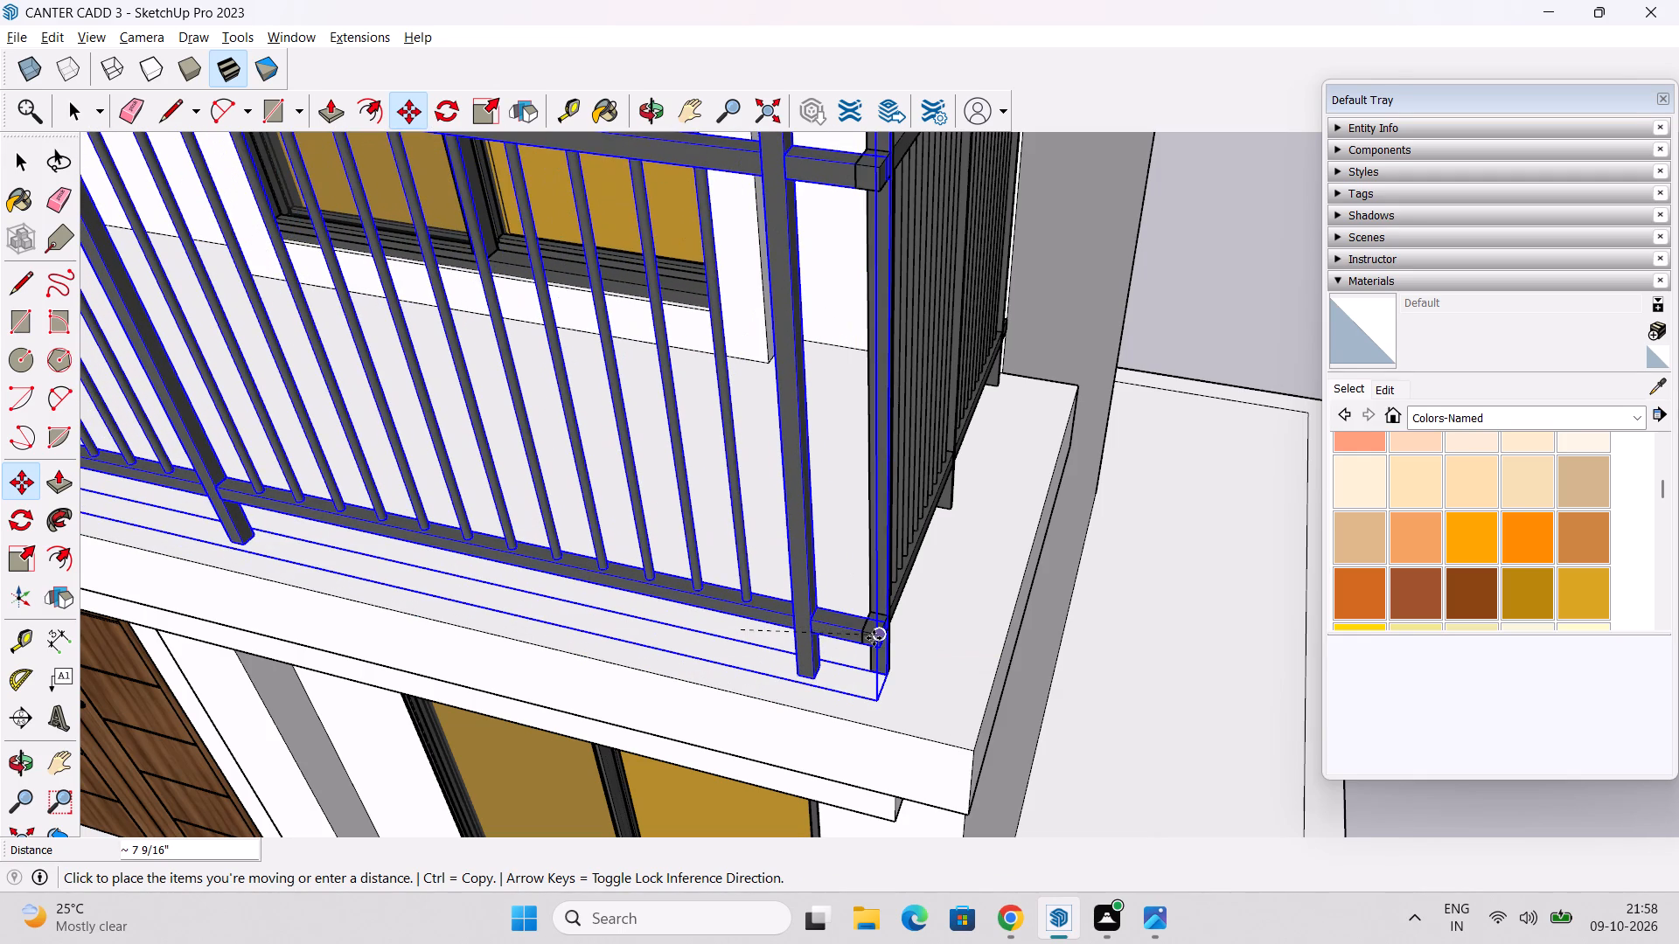
pyautogui.click(874, 638)
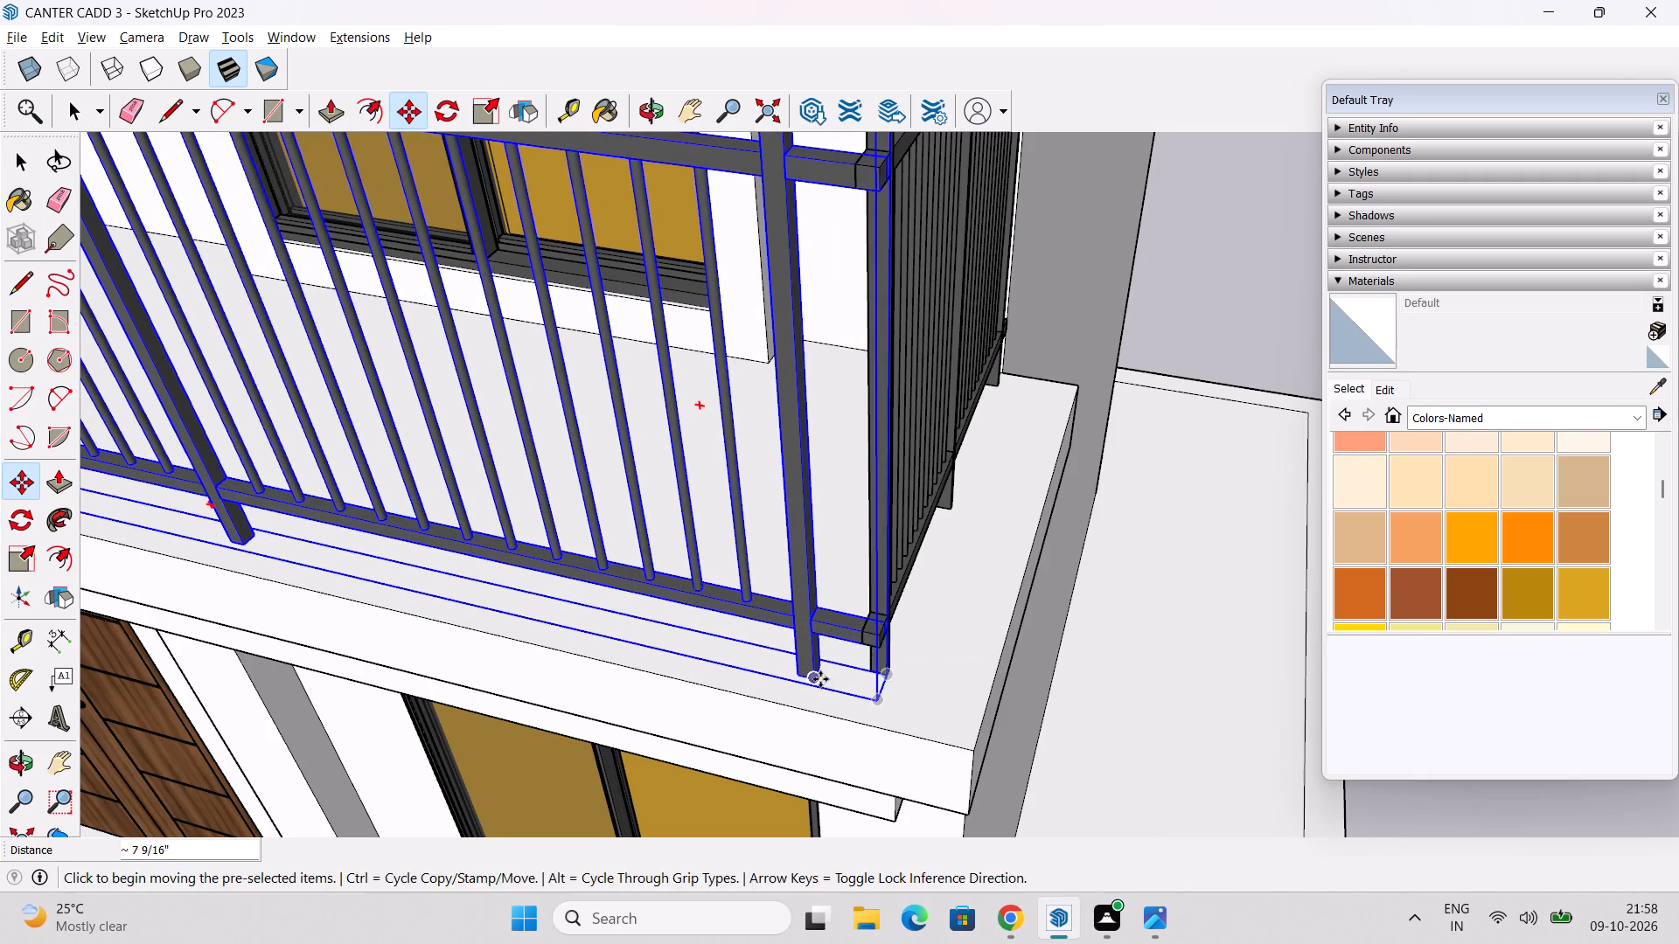
# Stretch the front railing's free end above the entrance door toward the balcony ledge's edge, keeping the corner joint fixed.
pyautogui.moveTo(823, 677); pyautogui.dragTo(883, 537, button='middle')
pyautogui.scroll(-8, 885, 550)
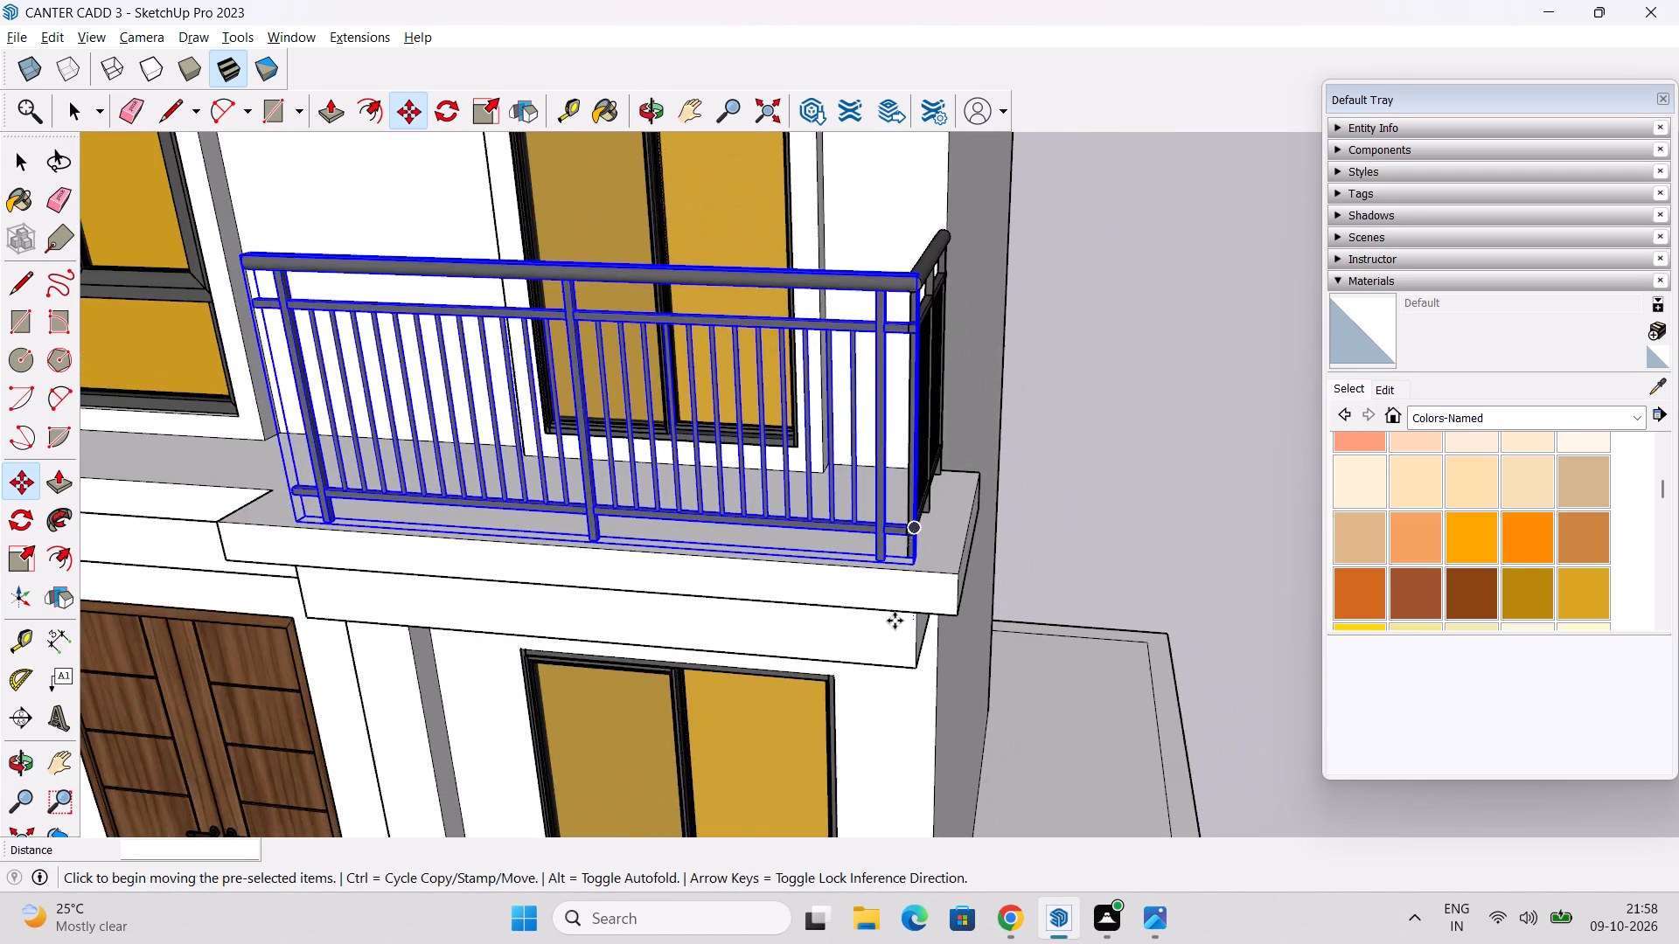
pyautogui.scroll(-4, 895, 621)
pyautogui.moveTo(896, 629); pyautogui.dragTo(988, 628, button='middle')
pyautogui.scroll(-1, 721, 652)
pyautogui.moveTo(721, 656); pyautogui.dragTo(823, 586, button='middle')
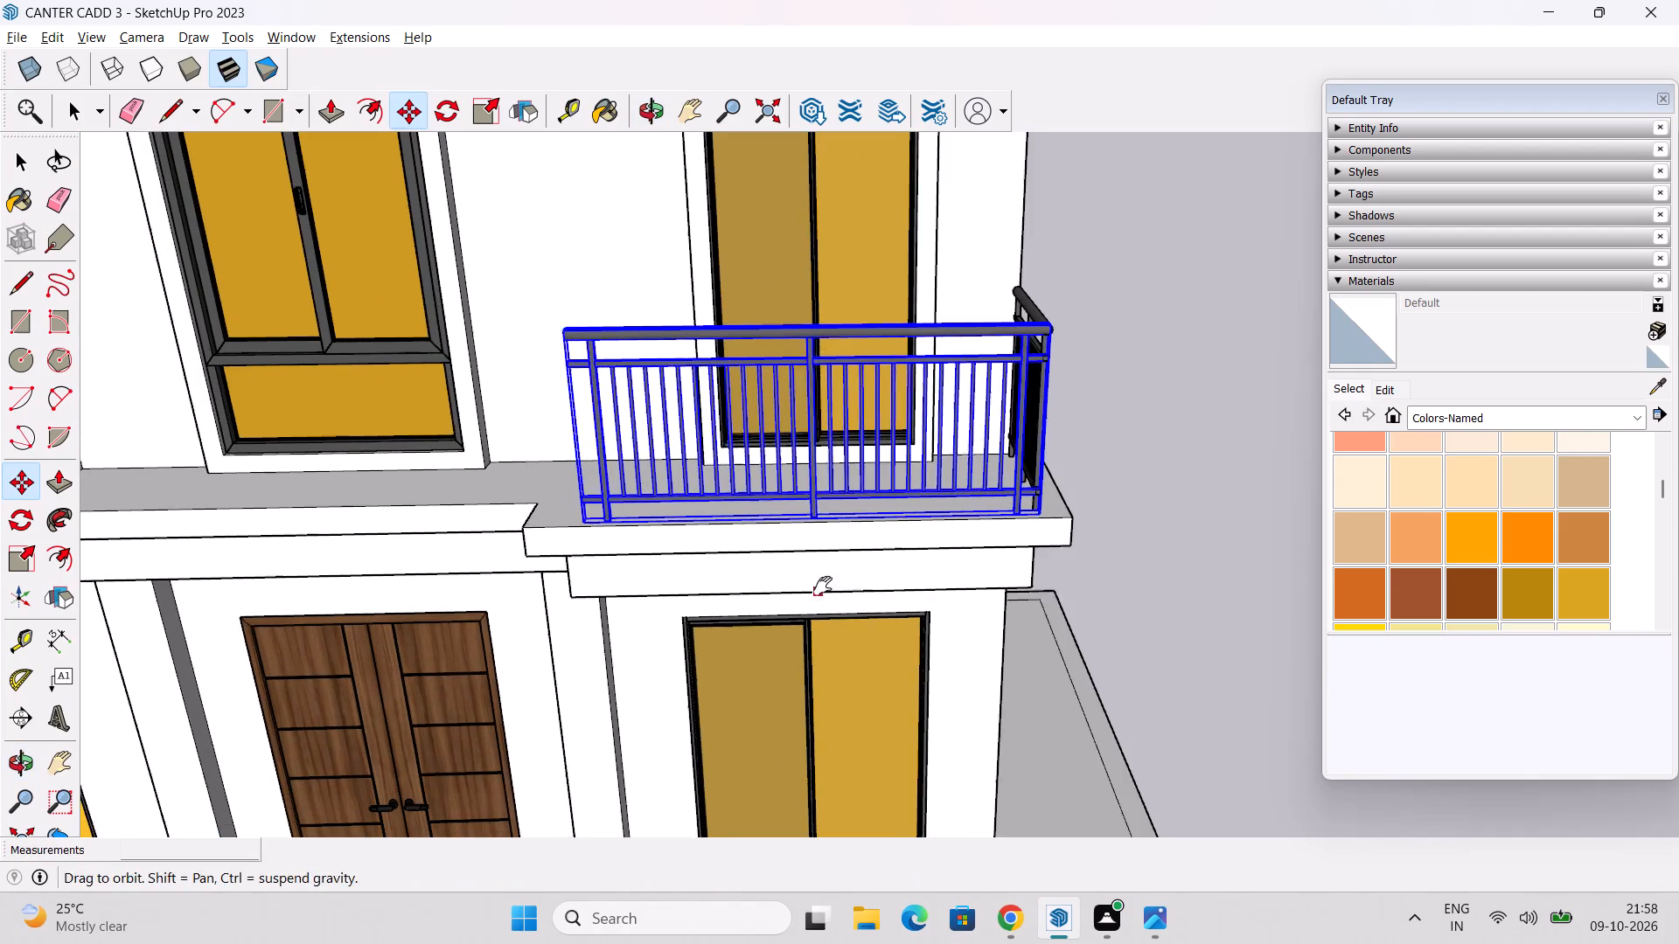
pyautogui.moveTo(823, 586); pyautogui.dragTo(825, 585, button='middle')
pyautogui.moveTo(655, 611); pyautogui.dragTo(905, 694, button='middle')
pyautogui.moveTo(819, 710); pyautogui.dragTo(857, 640, button='middle')
pyautogui.moveTo(784, 661); pyautogui.dragTo(835, 706, button='middle')
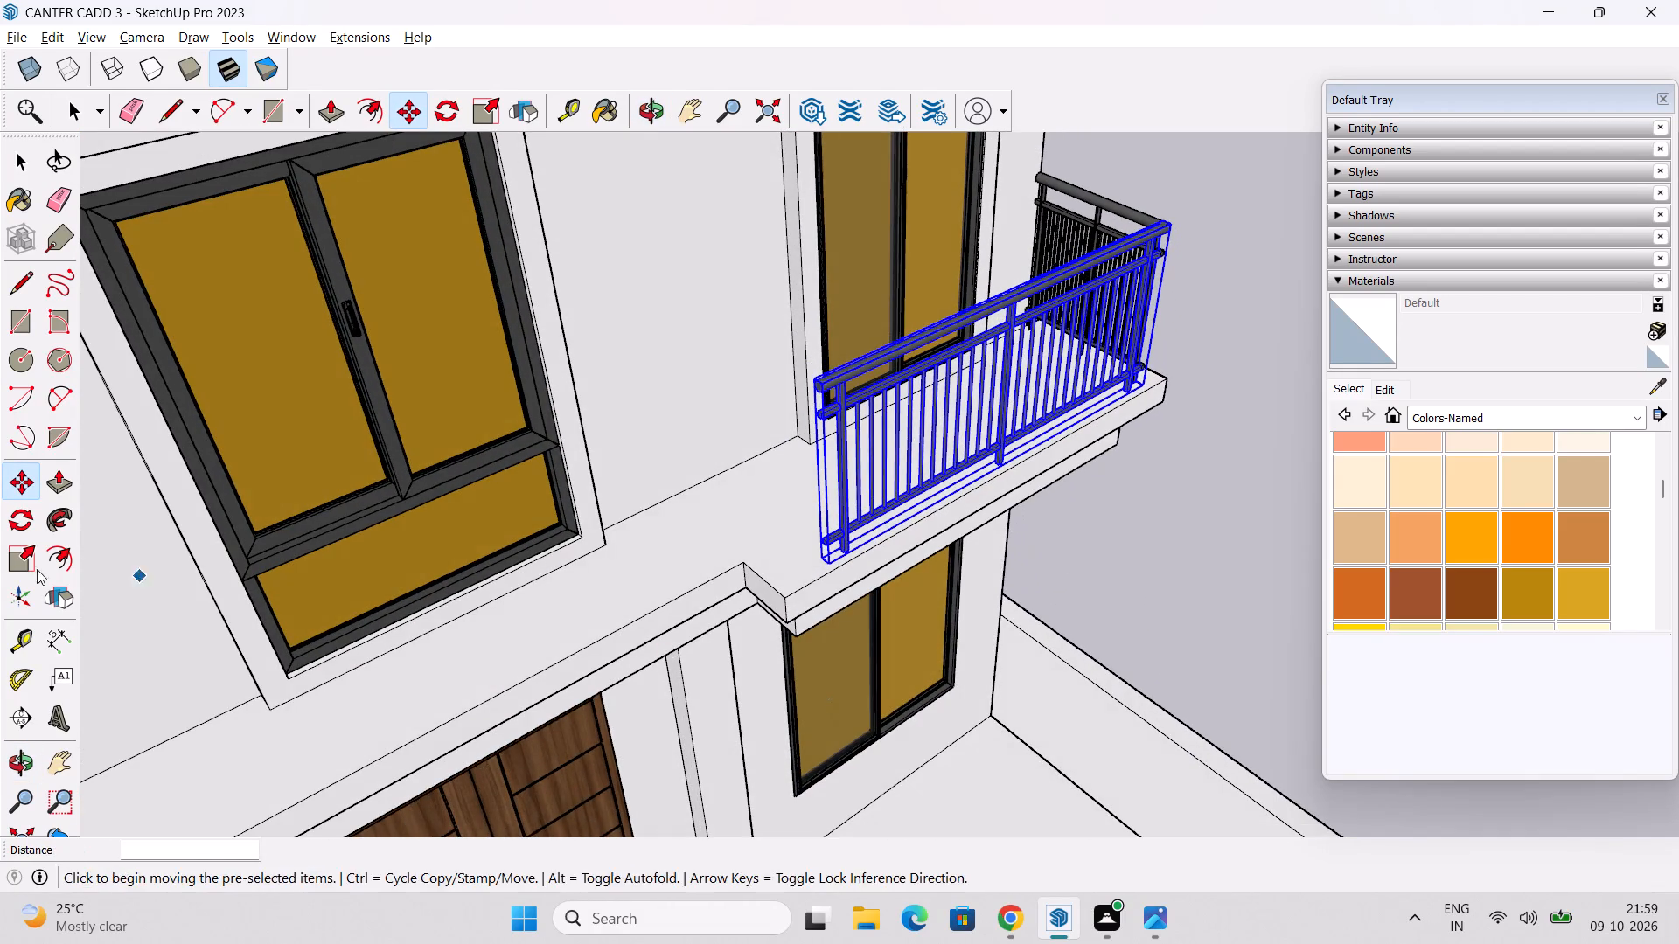
pyautogui.moveTo(24, 561); pyautogui.dragTo(36, 559)
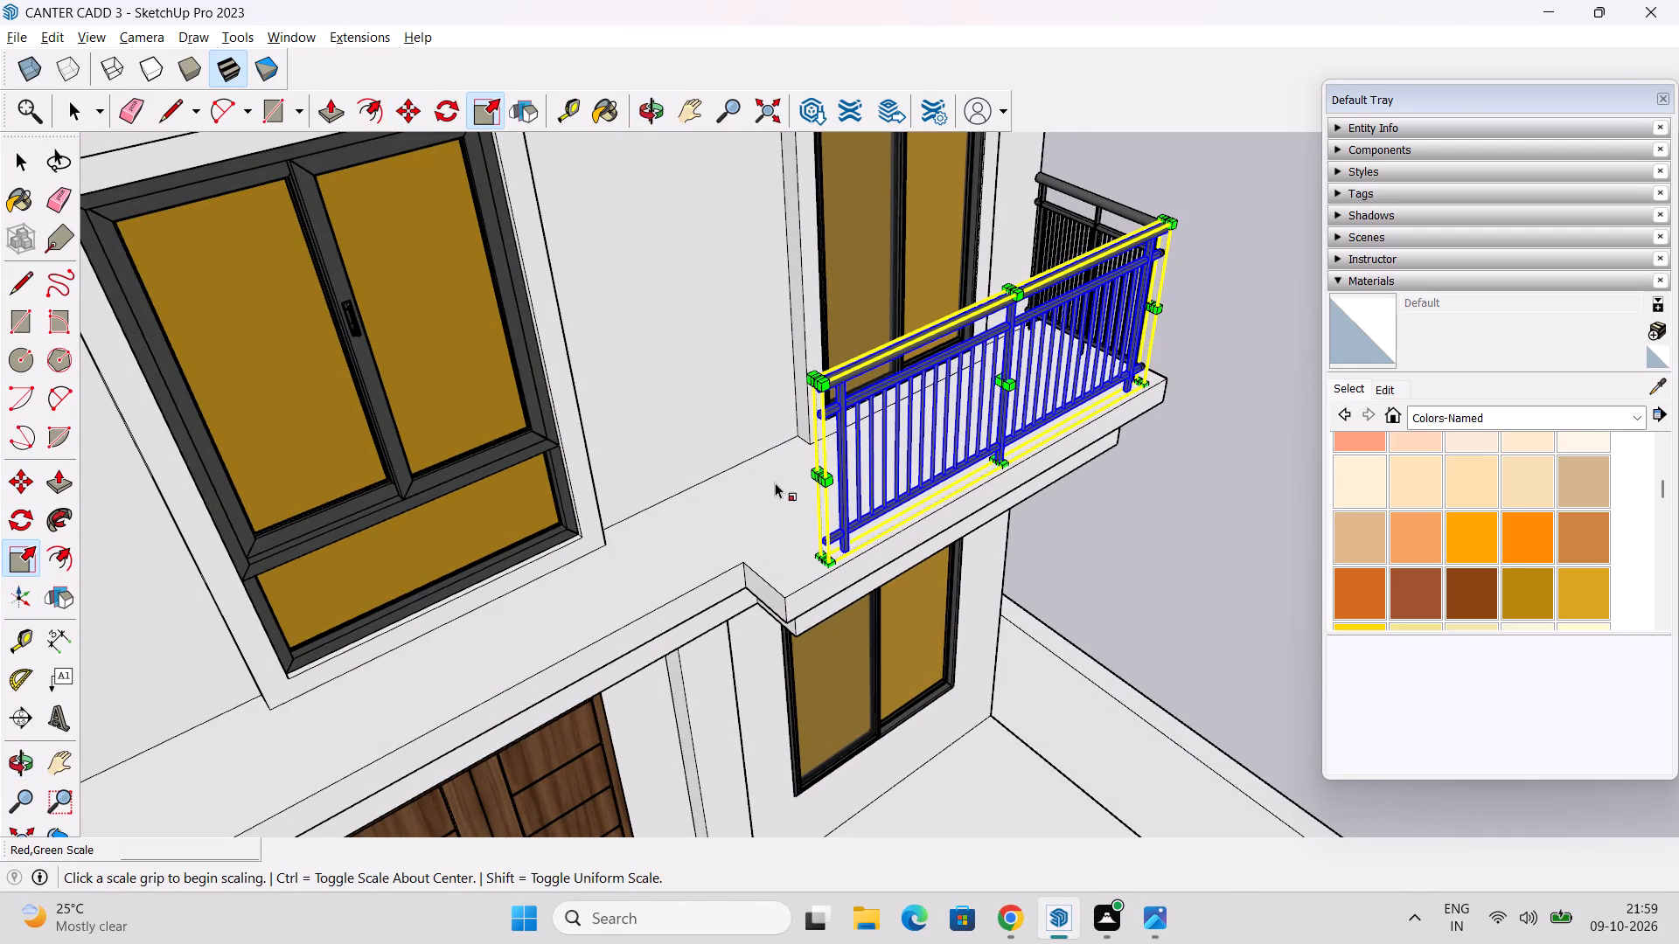
pyautogui.hotkey('alt', 'Tab')
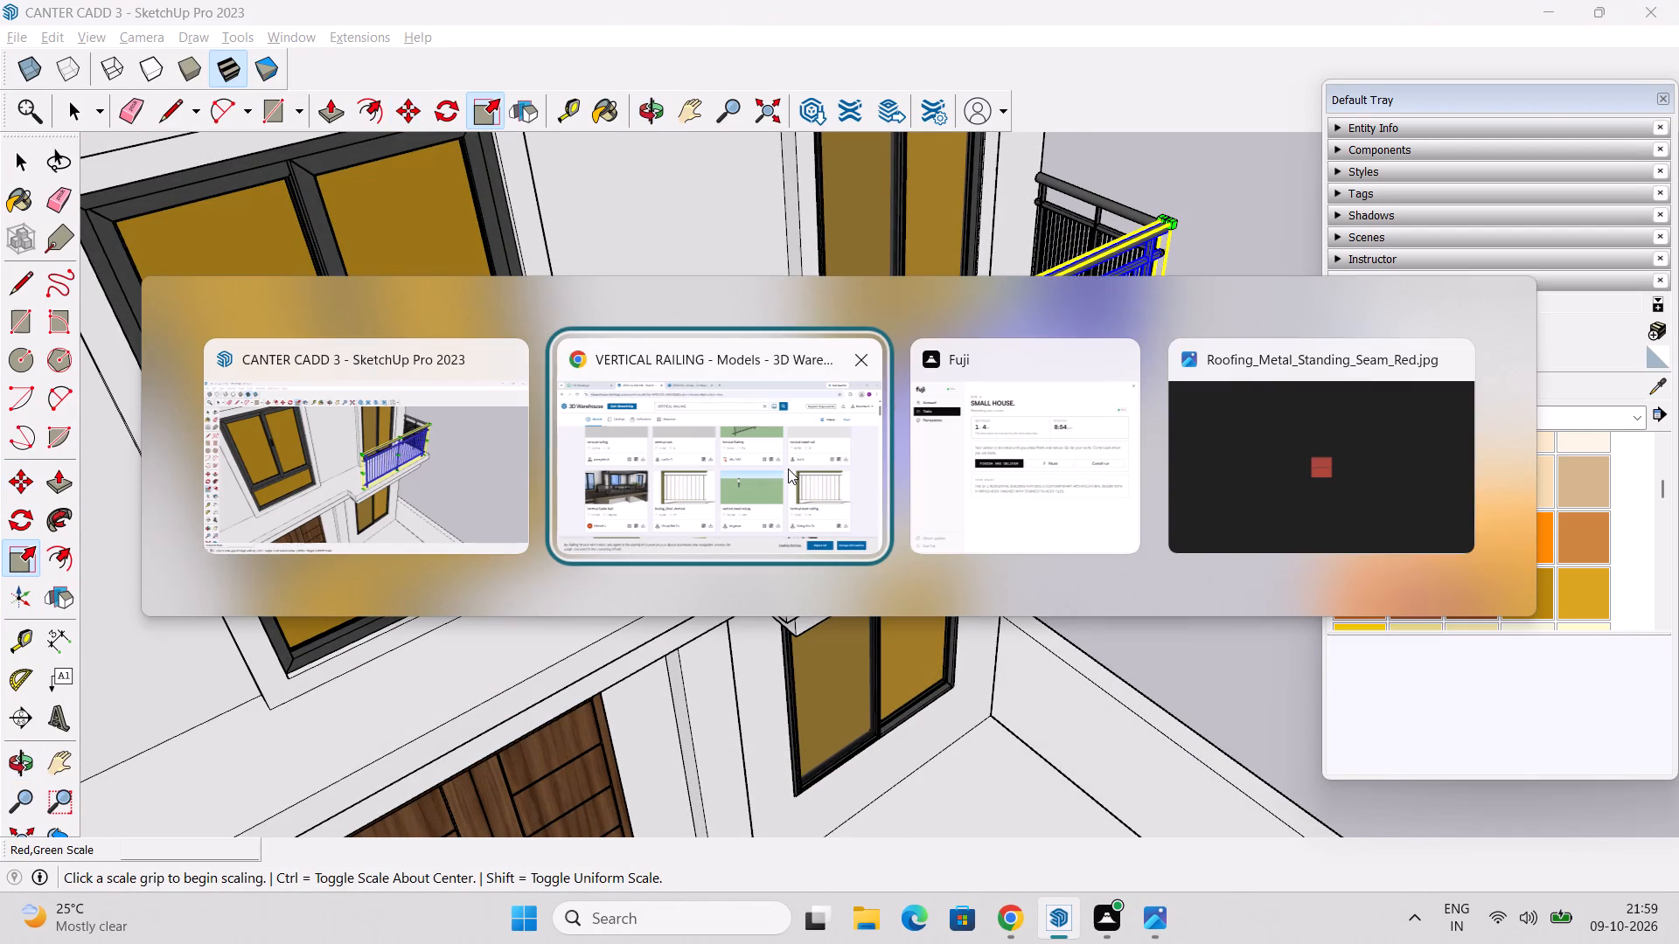
pyautogui.hotkey('alt', 'Tab')
pyautogui.hotkey('alt', 'Tab')
pyautogui.hotkey('alt', 'Tab')
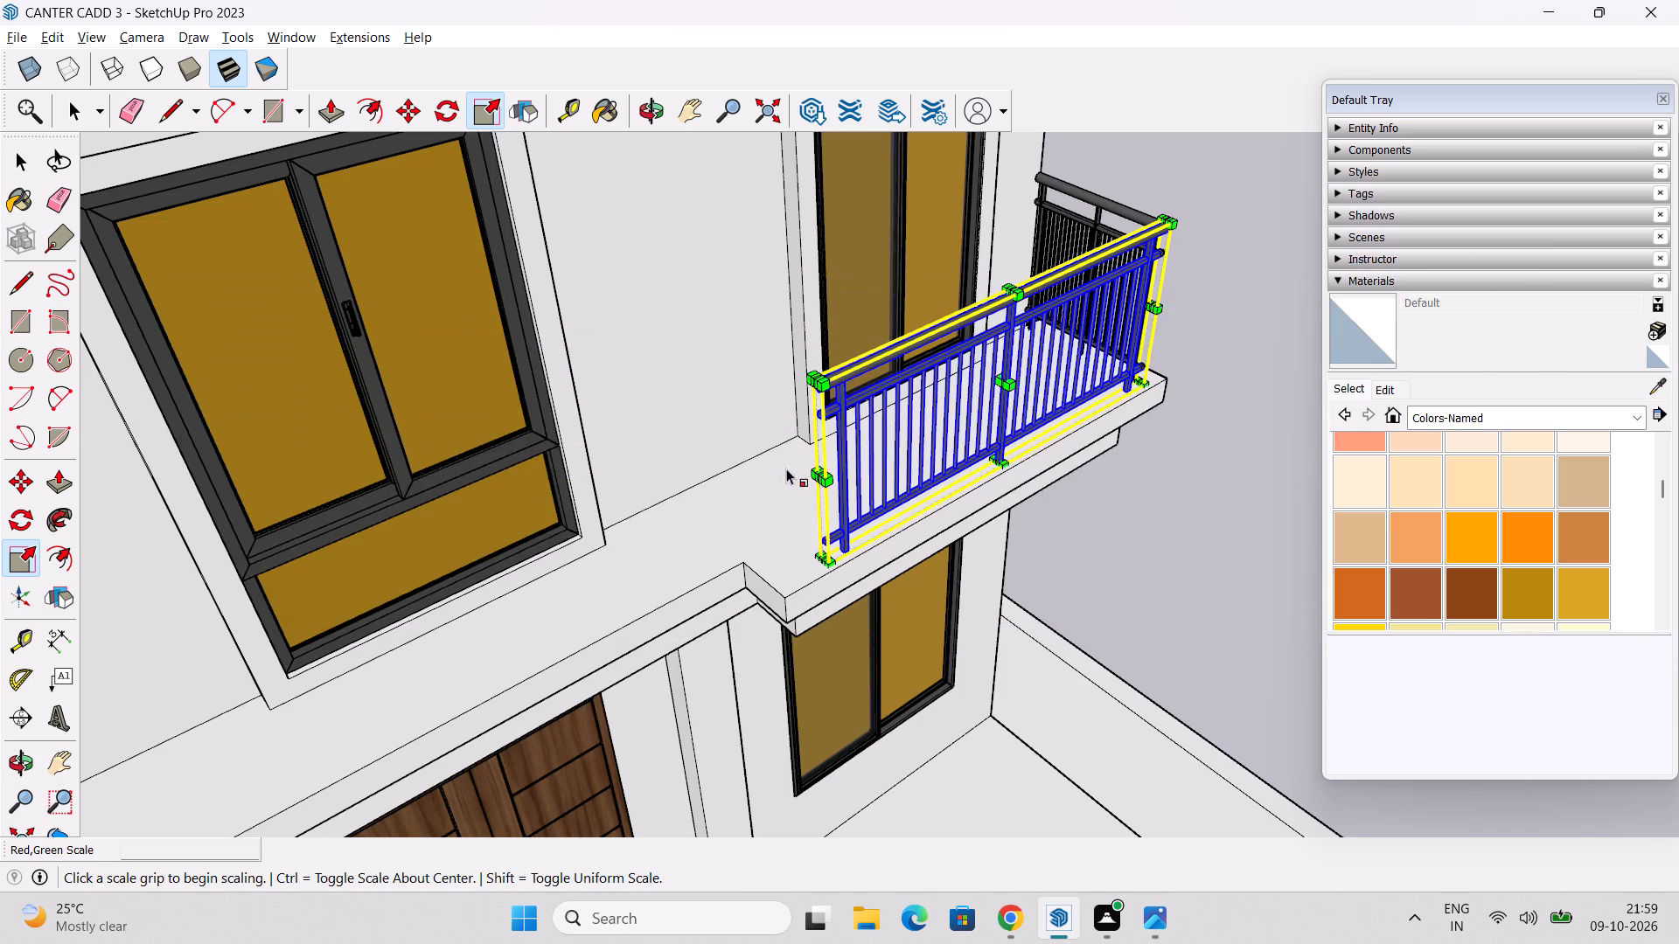
pyautogui.scroll(5, 823, 473)
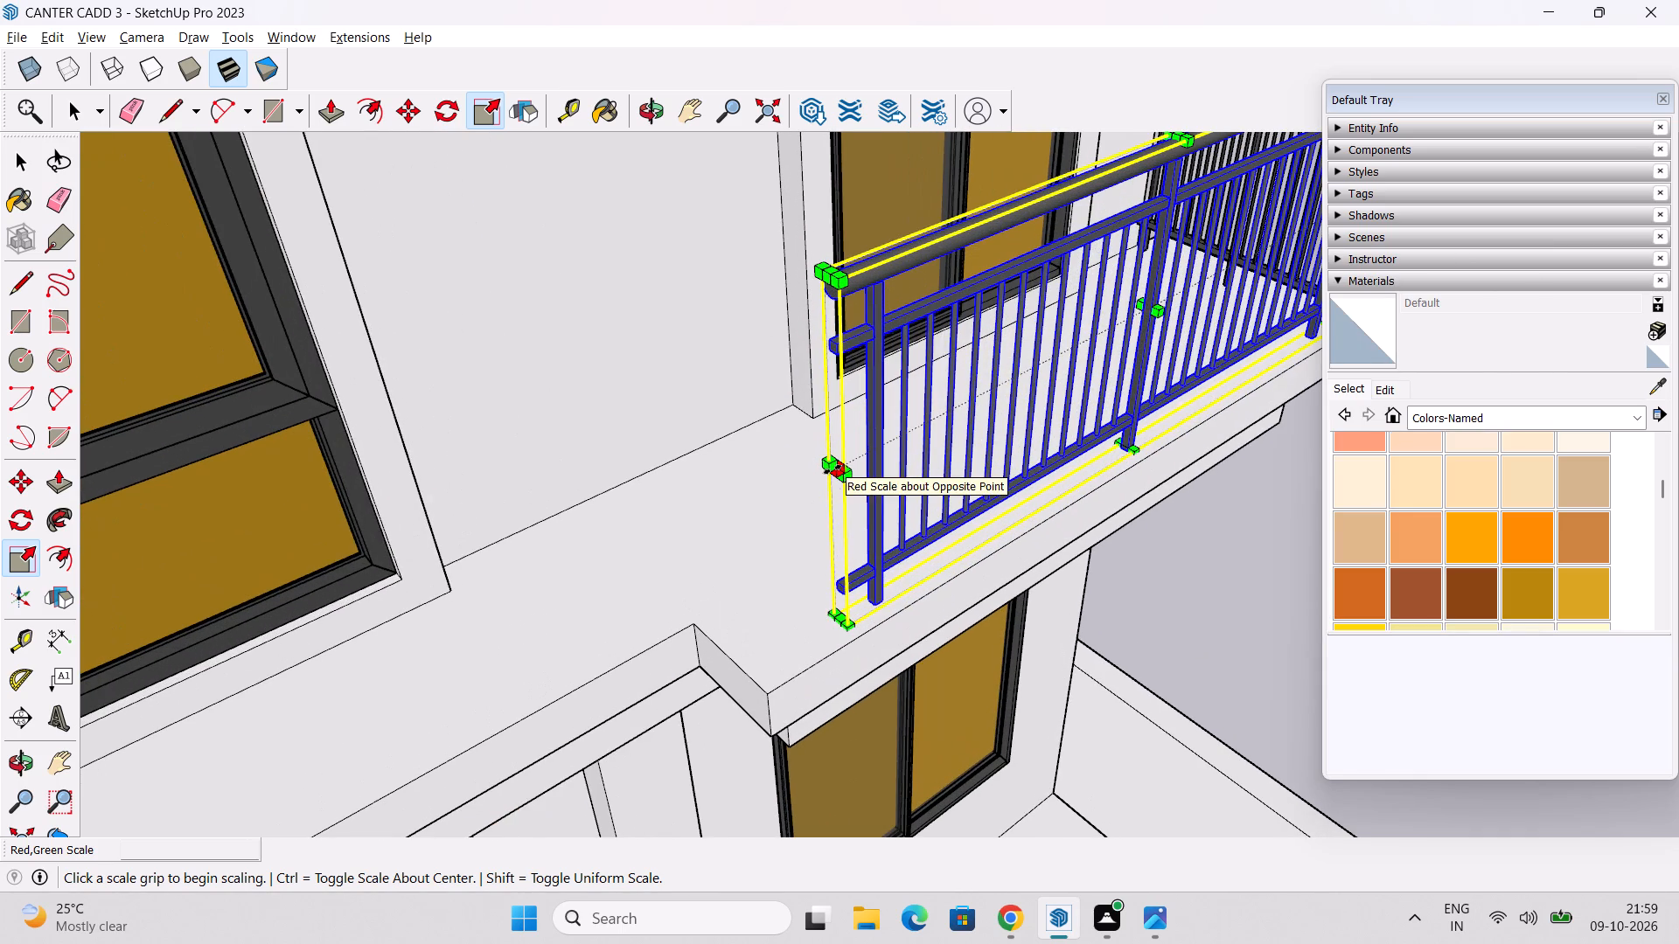
pyautogui.moveTo(833, 469); pyautogui.dragTo(748, 517)
pyautogui.scroll(-6, 747, 506)
pyautogui.moveTo(756, 510); pyautogui.dragTo(822, 517, button='middle')
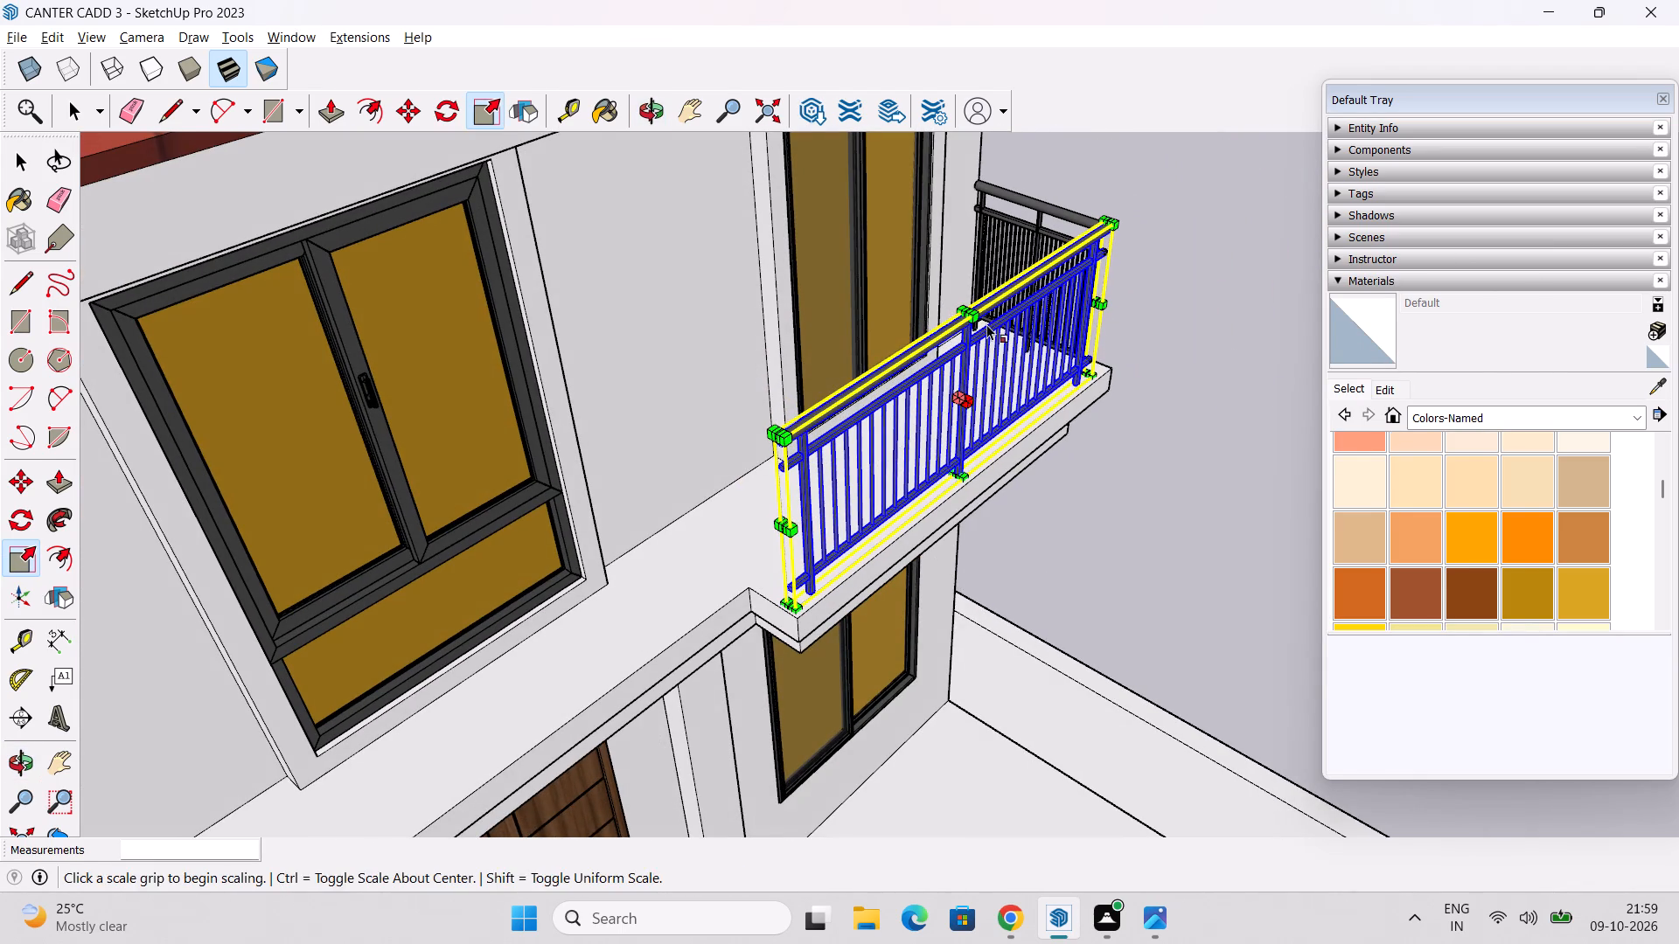
# Copy the side railing by its bottom front corner about 8' along the red axis to the front railing's end near the entrance door.
pyautogui.press('space')
pyautogui.click(1028, 226)
pyautogui.moveTo(971, 430); pyautogui.dragTo(1097, 446, button='middle')
pyautogui.moveTo(865, 490); pyautogui.dragTo(896, 504, button='middle')
pyautogui.moveTo(860, 469); pyautogui.dragTo(632, 462, button='middle')
pyautogui.scroll(5, 1066, 436)
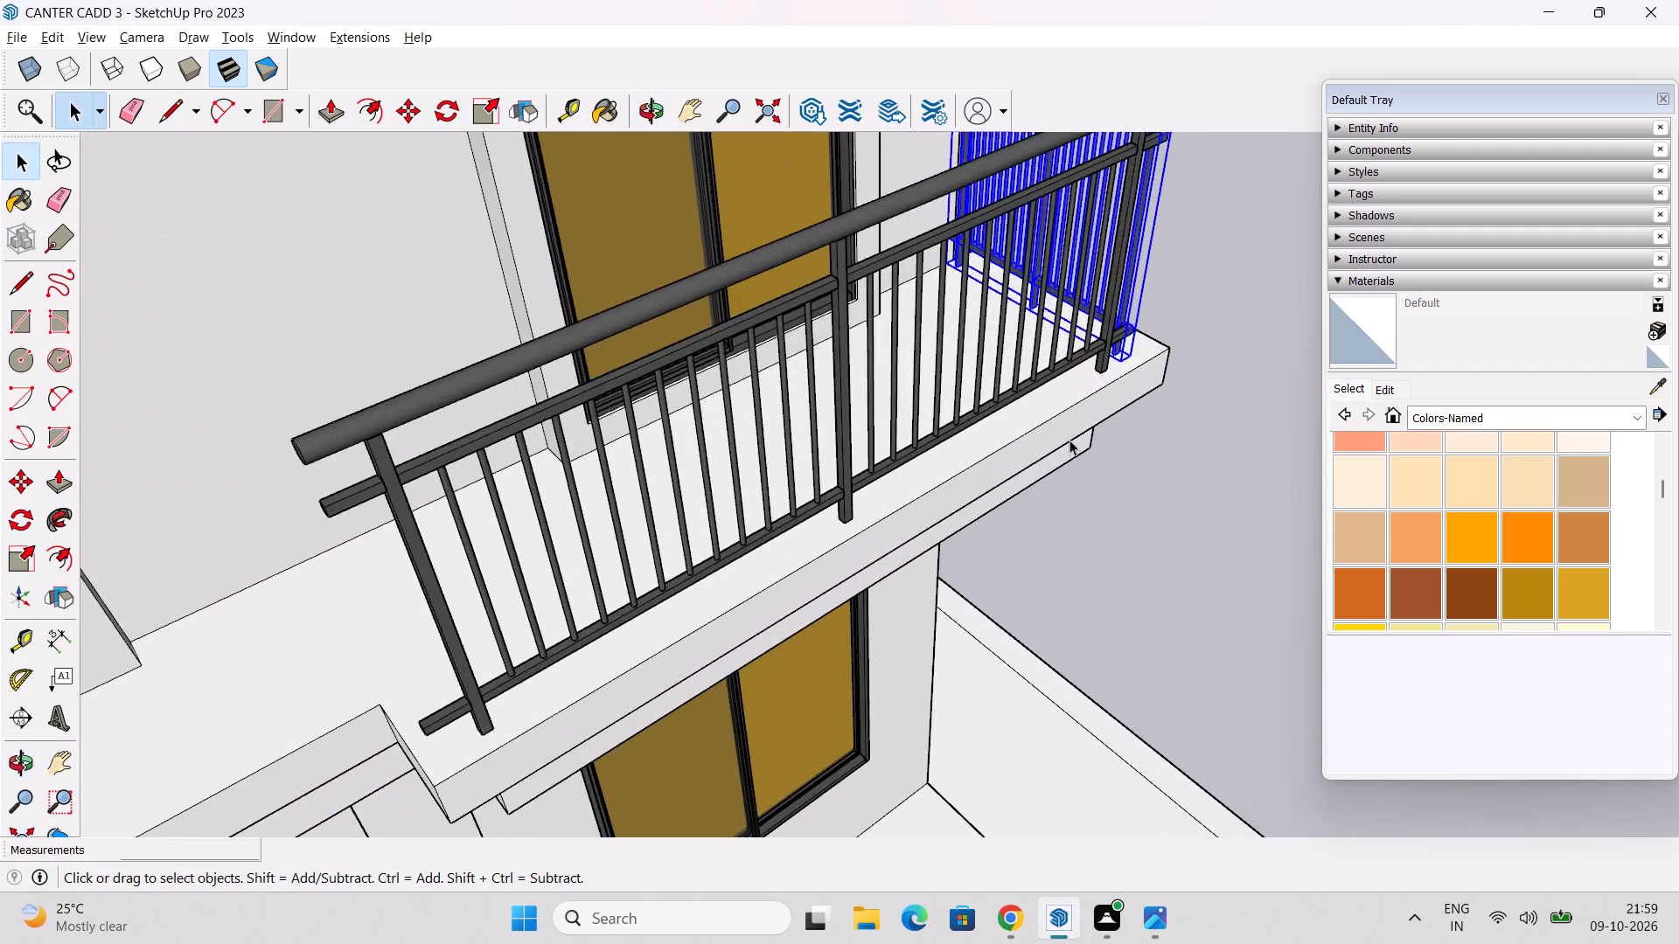
pyautogui.moveTo(1058, 441); pyautogui.dragTo(739, 454, button='middle')
pyautogui.moveTo(967, 496); pyautogui.dragTo(857, 475, button='middle')
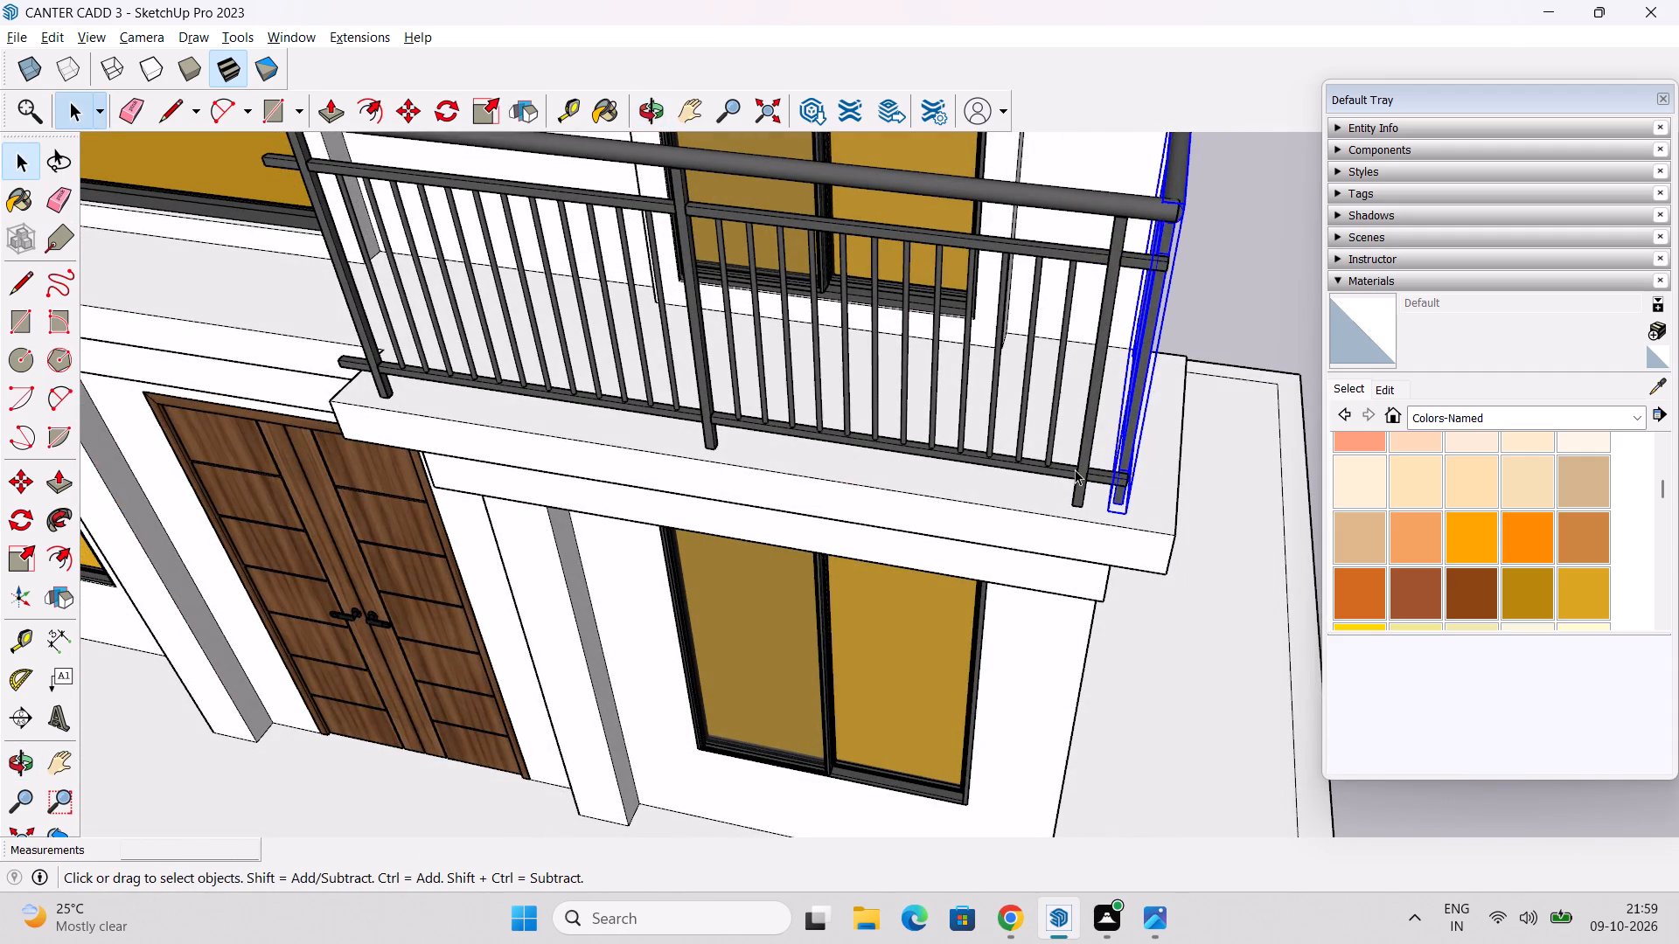
pyautogui.press('m')
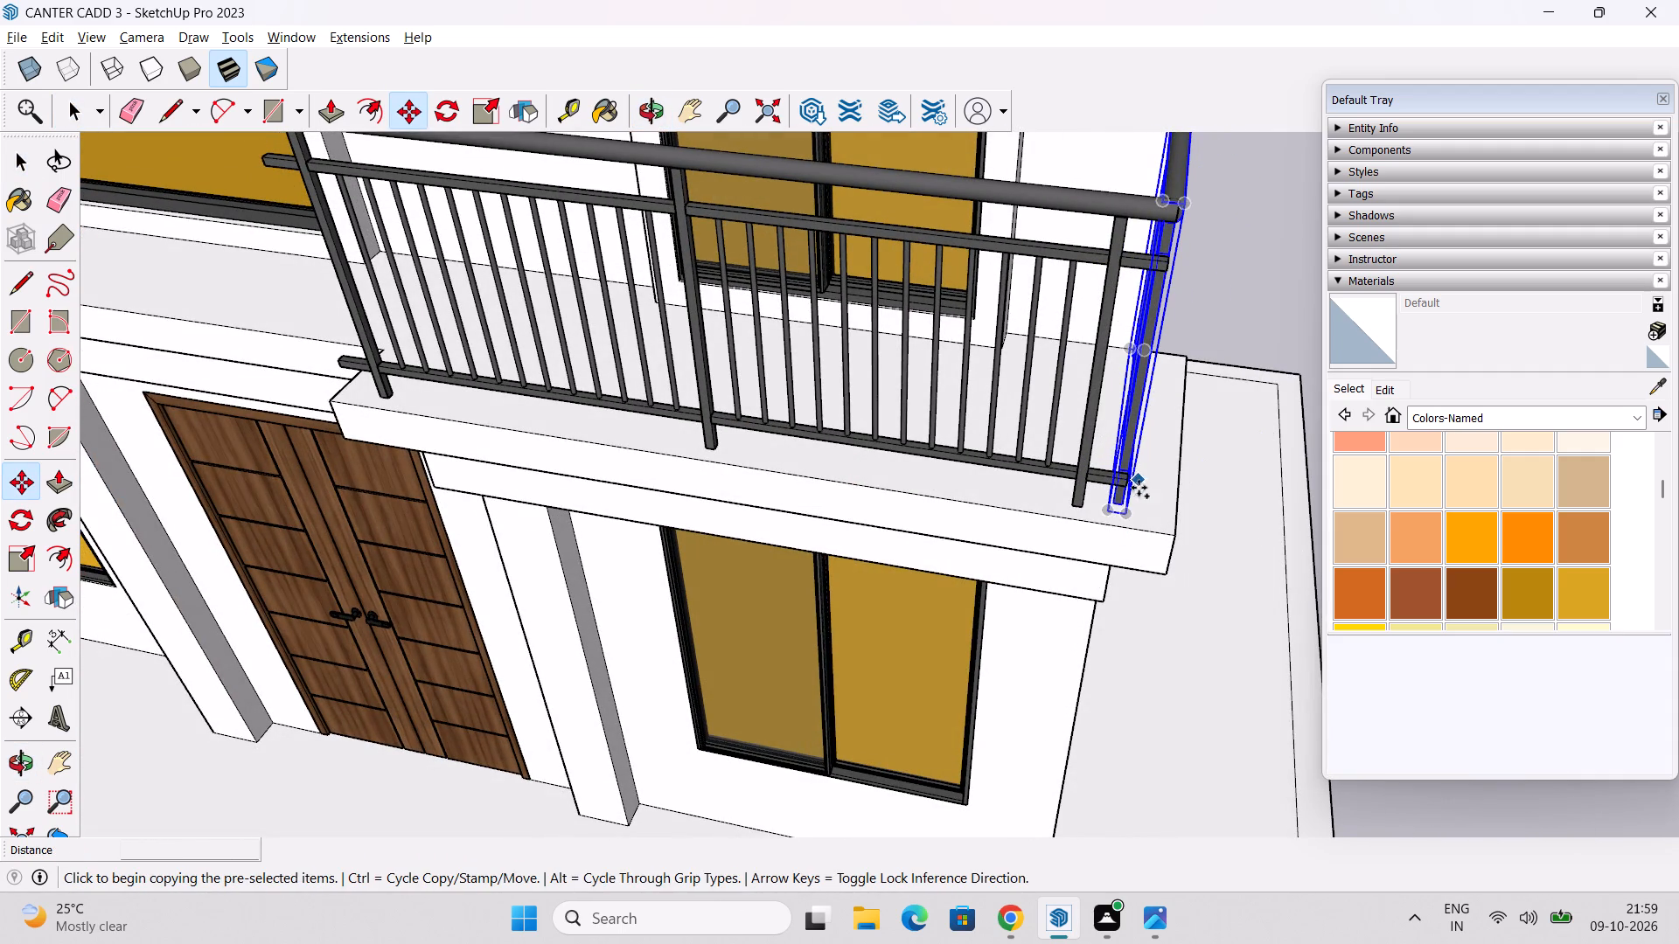
pyautogui.scroll(5, 1141, 506)
pyautogui.moveTo(1131, 503); pyautogui.dragTo(1032, 497, button='middle')
pyautogui.scroll(3, 1028, 496)
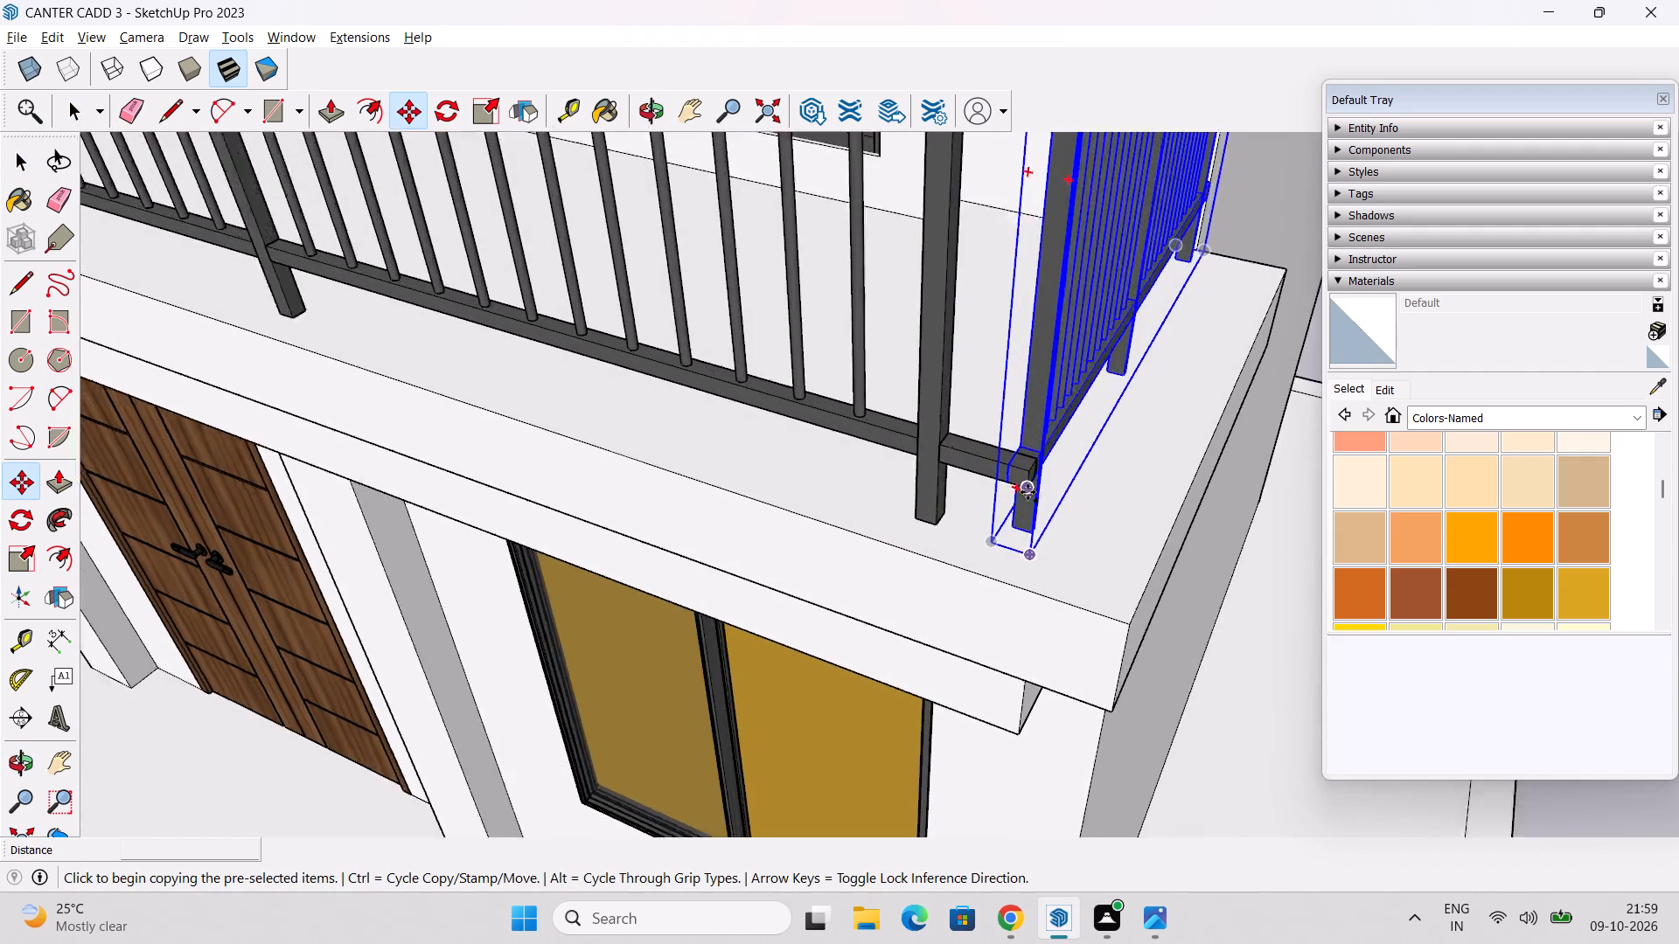
pyautogui.scroll(2, 1028, 492)
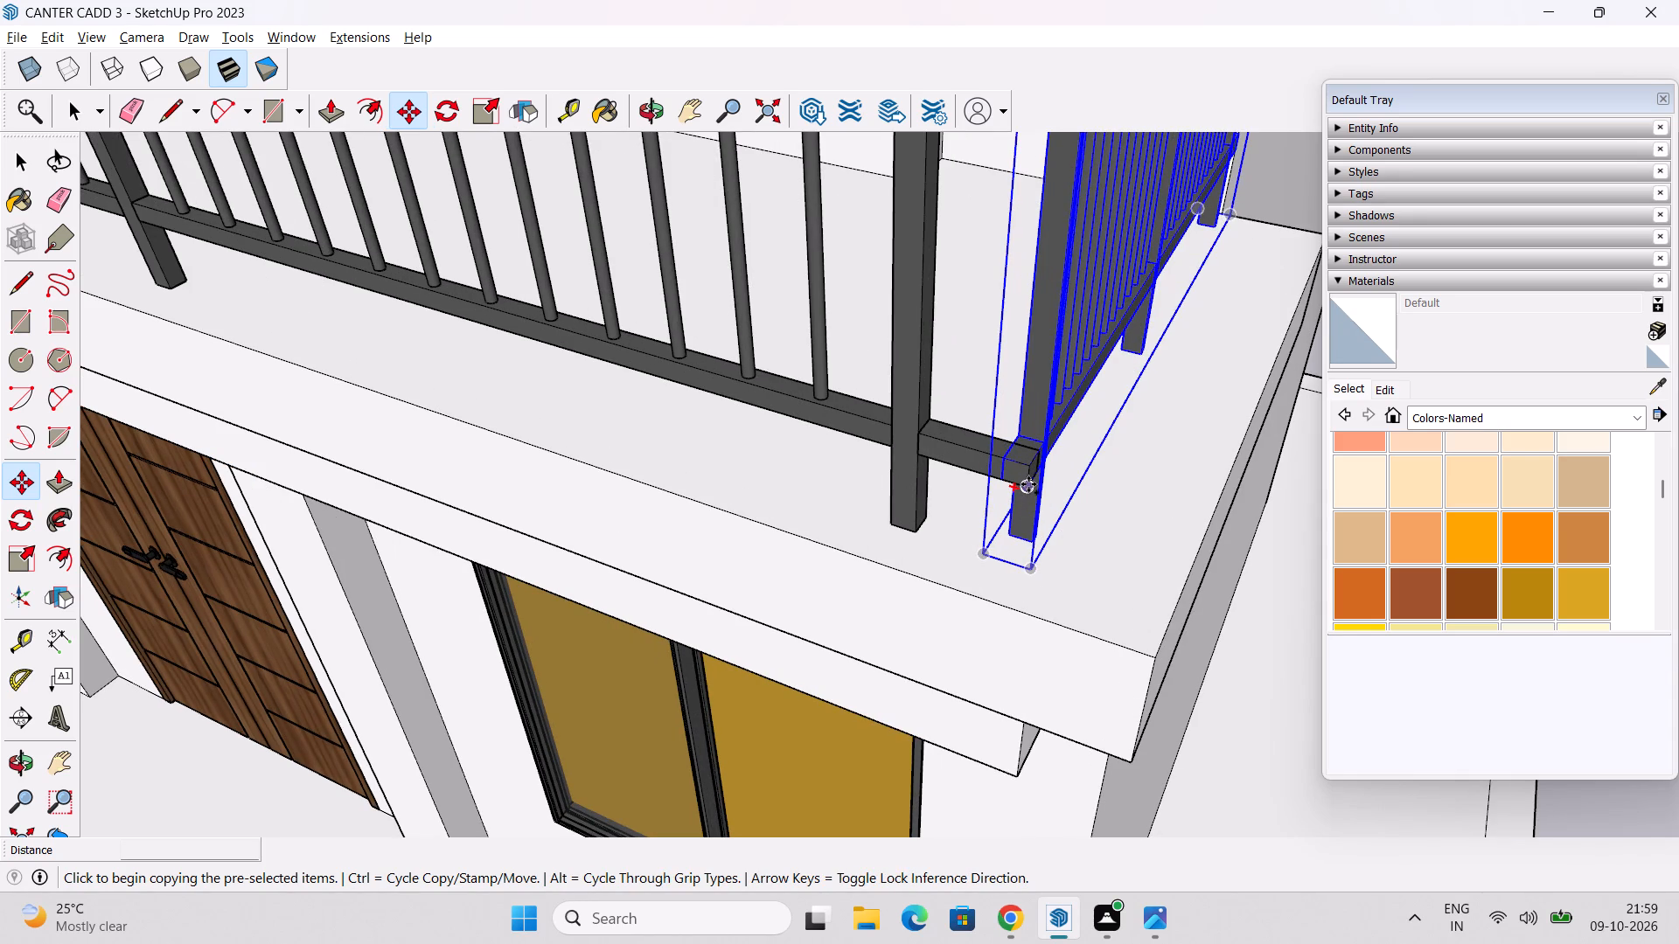
pyautogui.click(1031, 487)
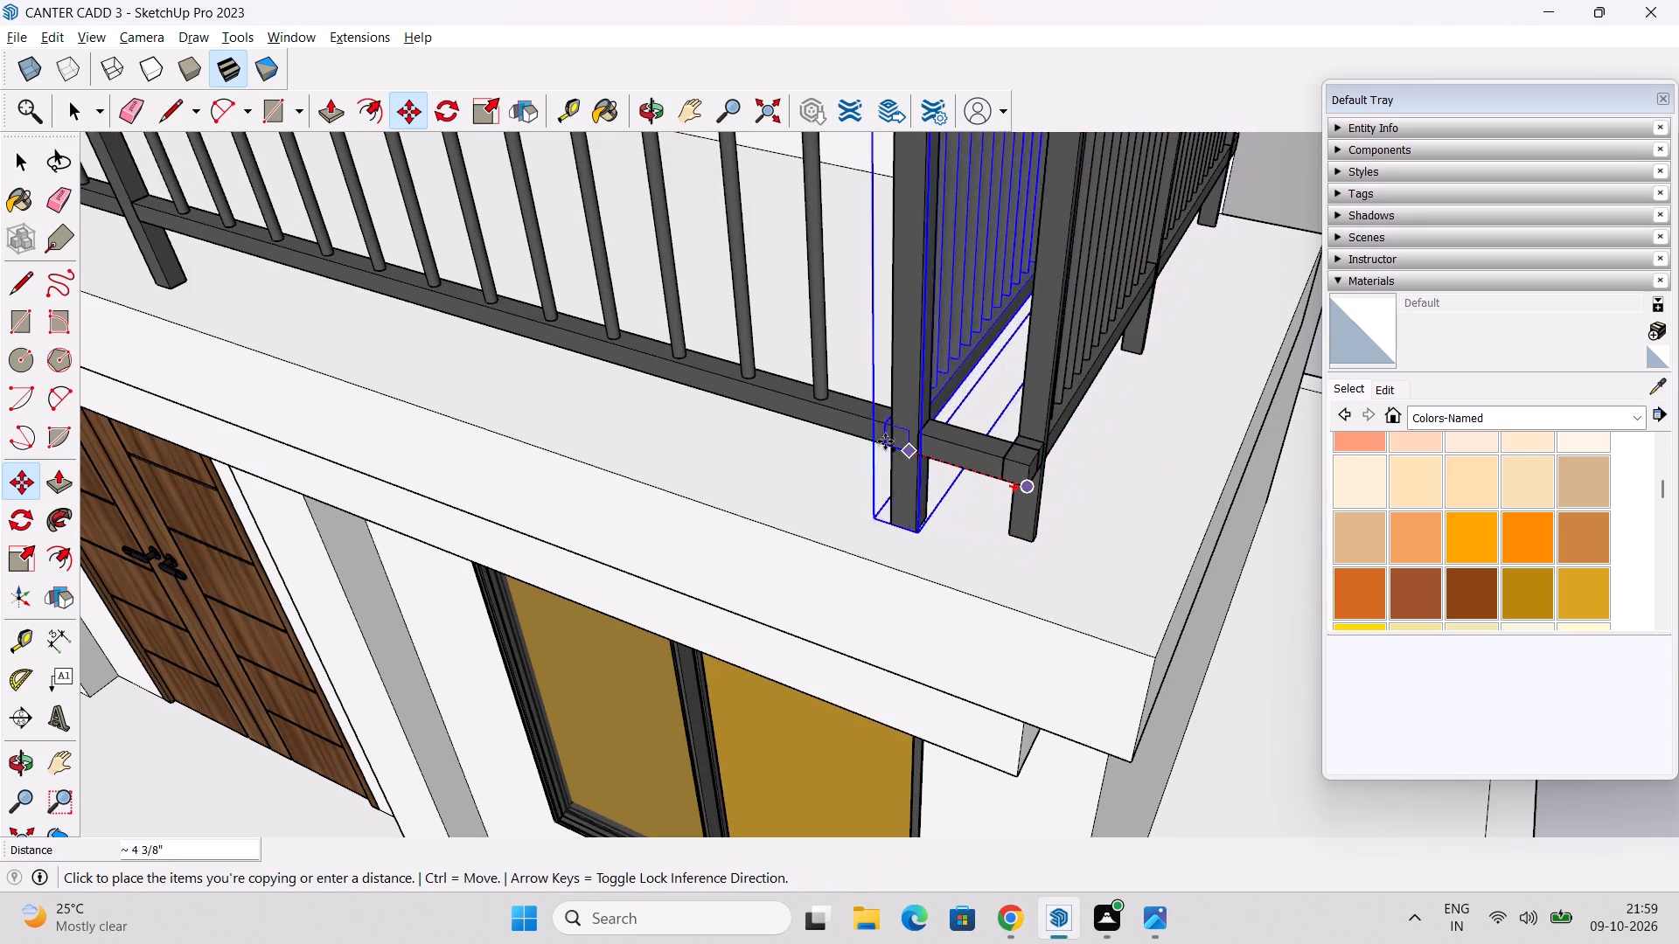
pyautogui.scroll(-2, 523, 332)
pyautogui.scroll(-2, 327, 292)
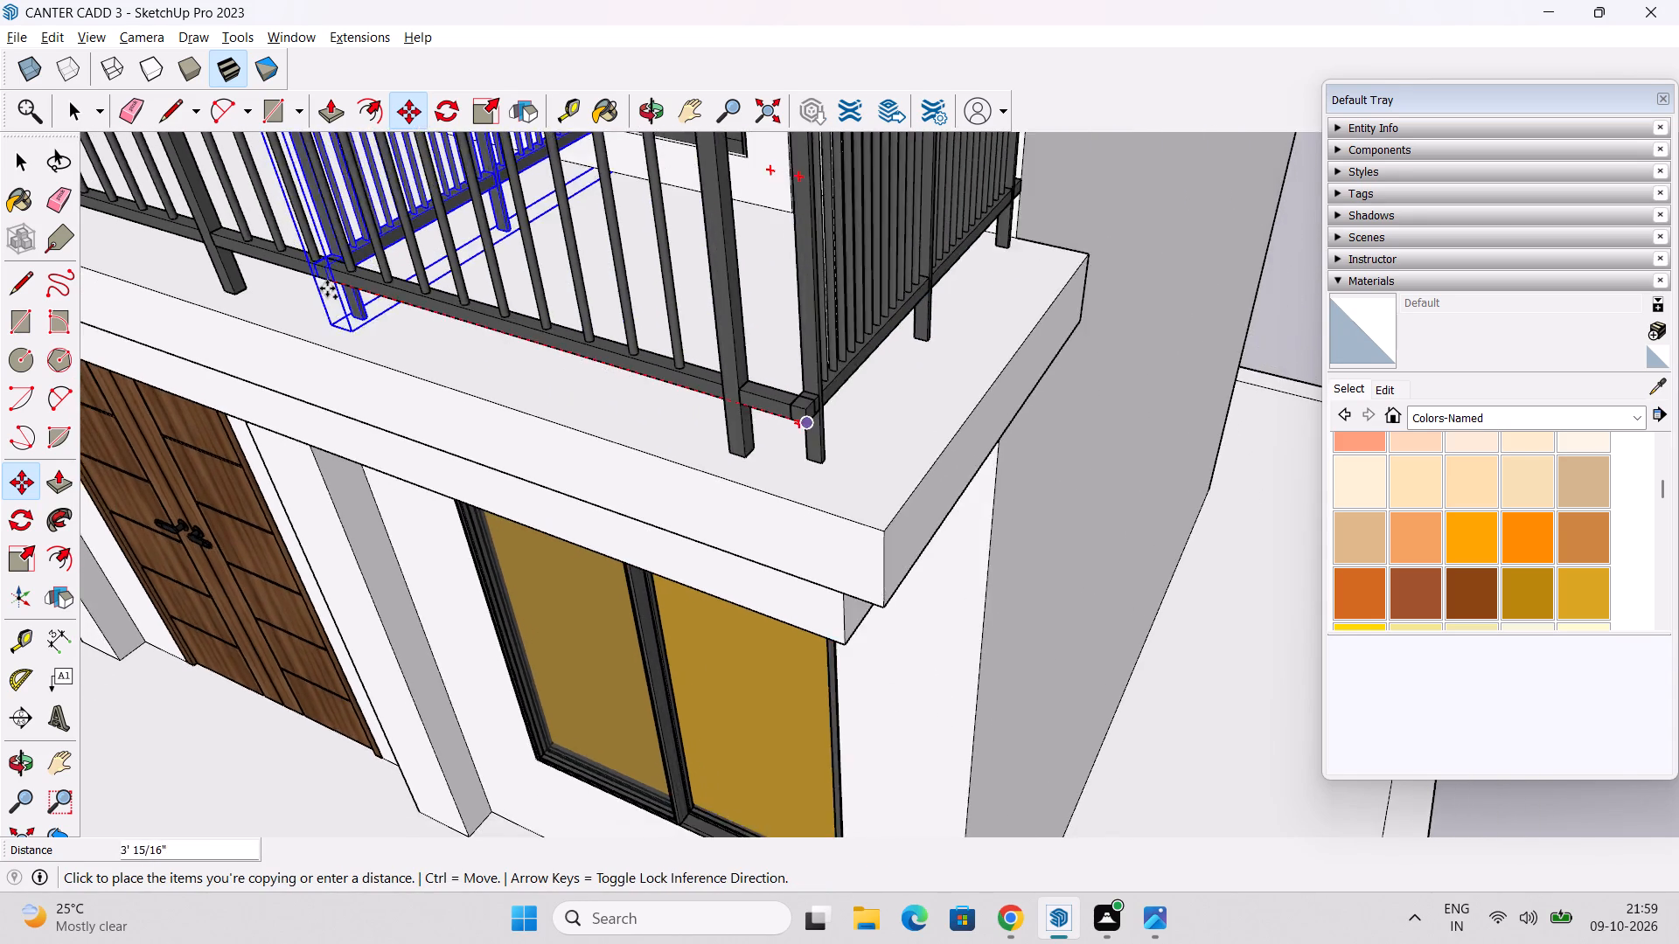
pyautogui.keyDown('shift'); pyautogui.moveTo(327, 288); pyautogui.dragTo(893, 462, button='middle'); pyautogui.keyUp('shift')
pyautogui.keyDown('shift'); pyautogui.moveTo(417, 338); pyautogui.dragTo(665, 481, button='middle'); pyautogui.keyUp('shift')
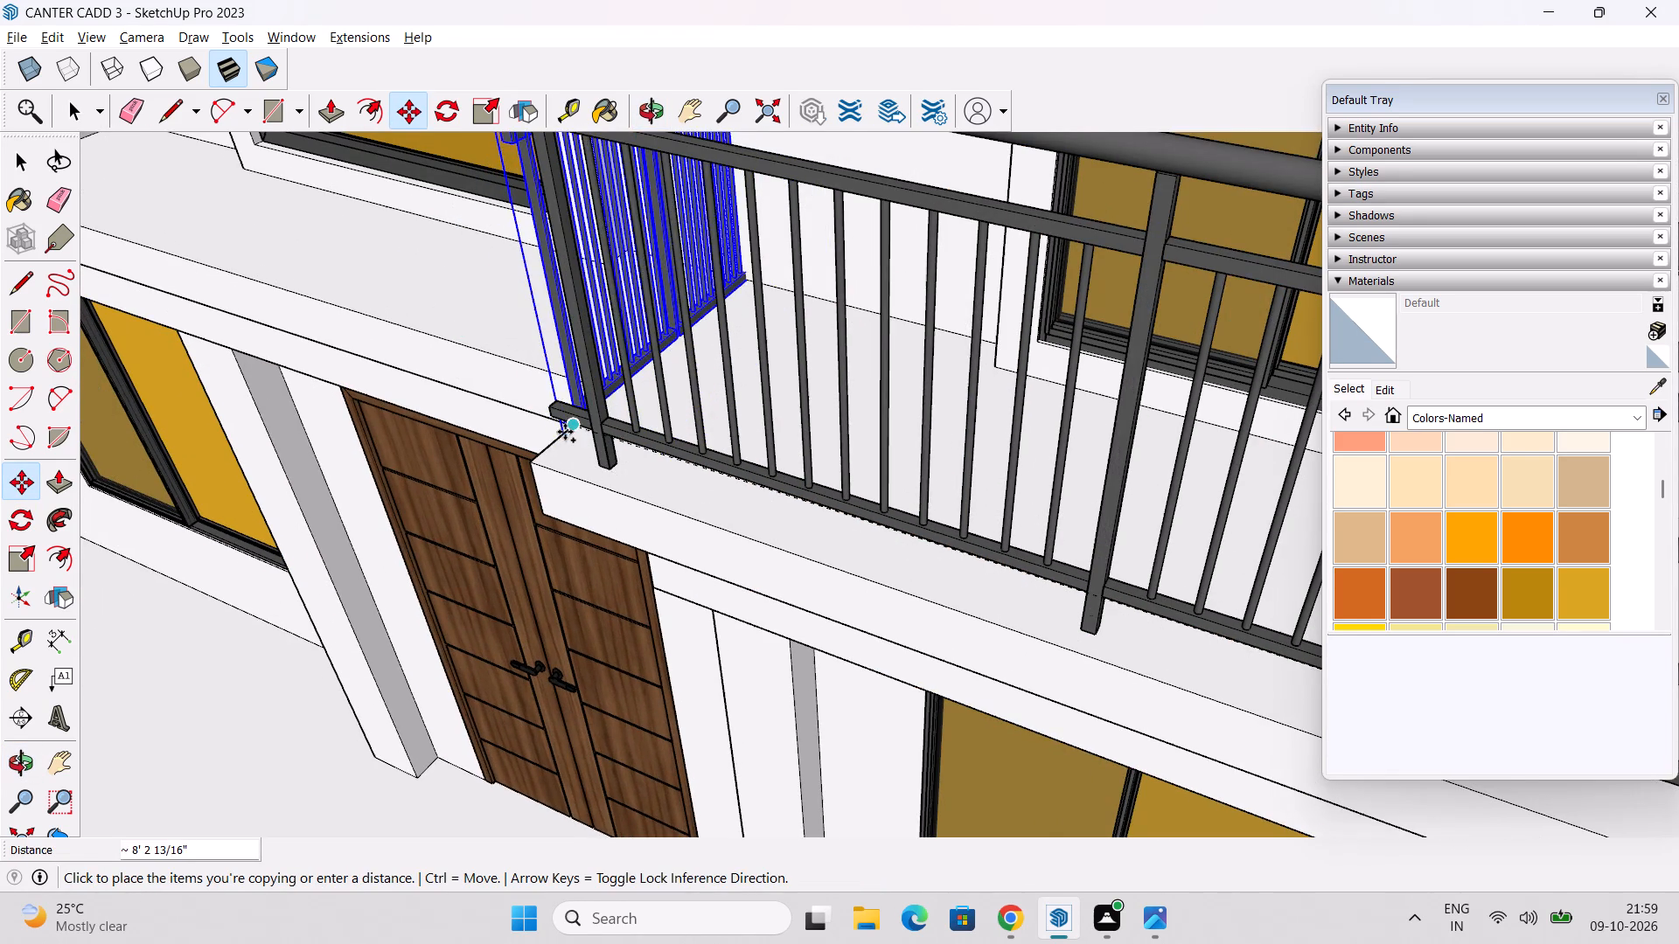
pyautogui.moveTo(566, 427); pyautogui.dragTo(746, 549, button='middle')
pyautogui.moveTo(736, 572); pyautogui.dragTo(788, 467, button='middle')
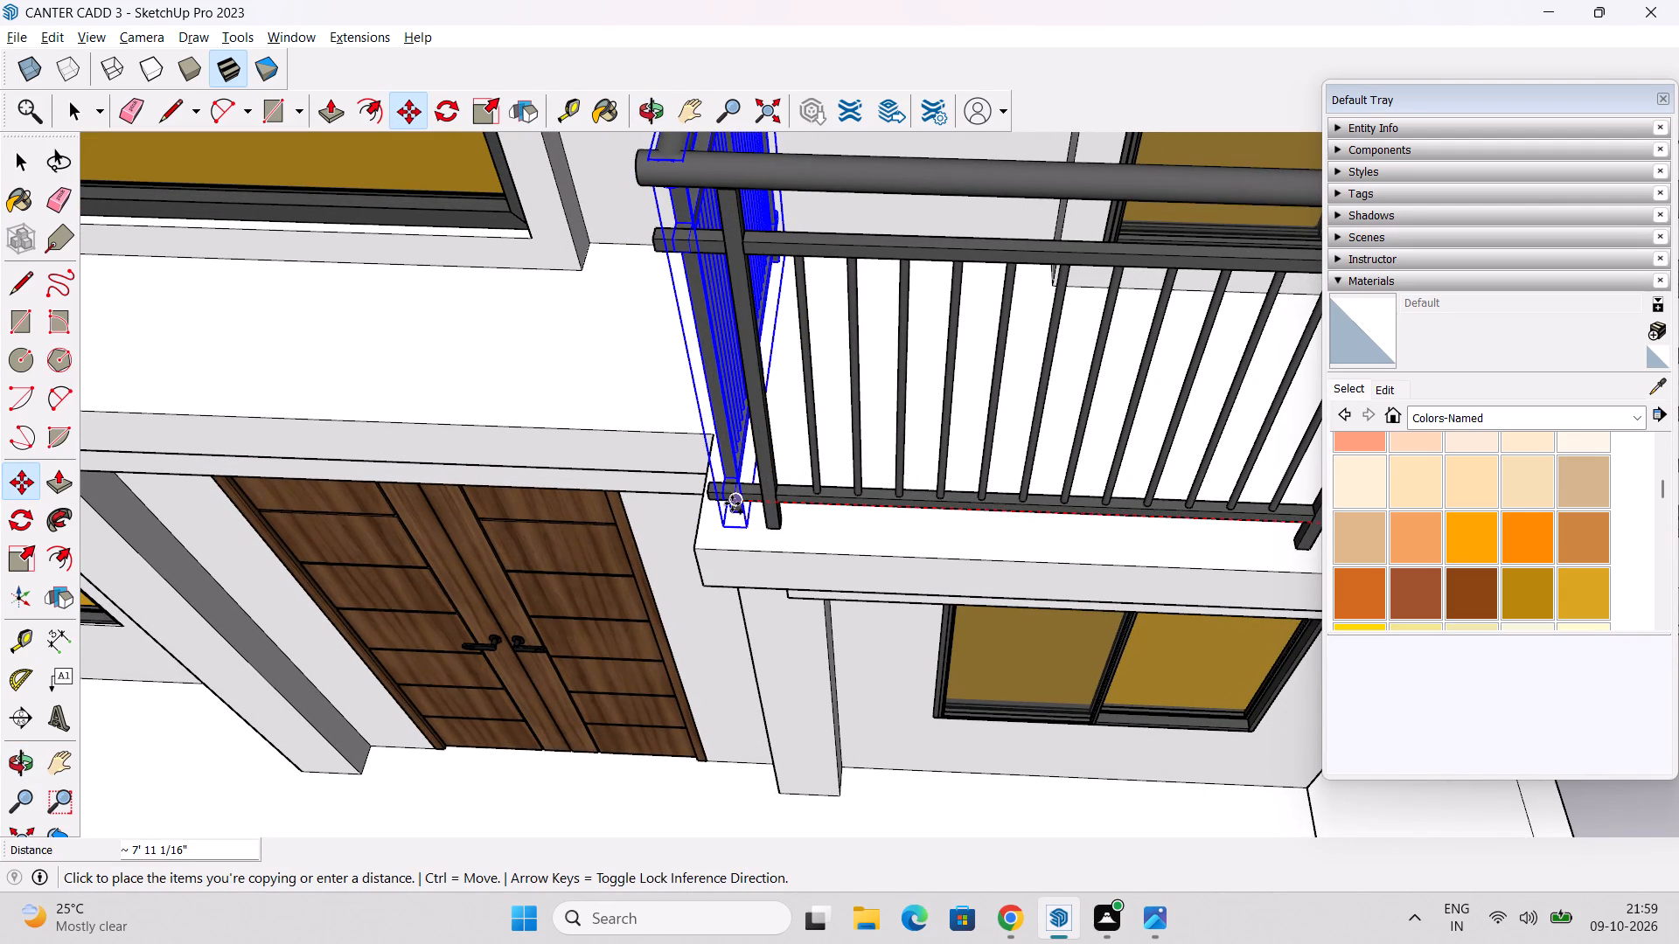
pyautogui.click(719, 503)
# Examine the copied side railing's joints with the front railing and house wall, and the whole balcony enclosure from the house front.
pyautogui.moveTo(753, 568); pyautogui.dragTo(1051, 559, button='middle')
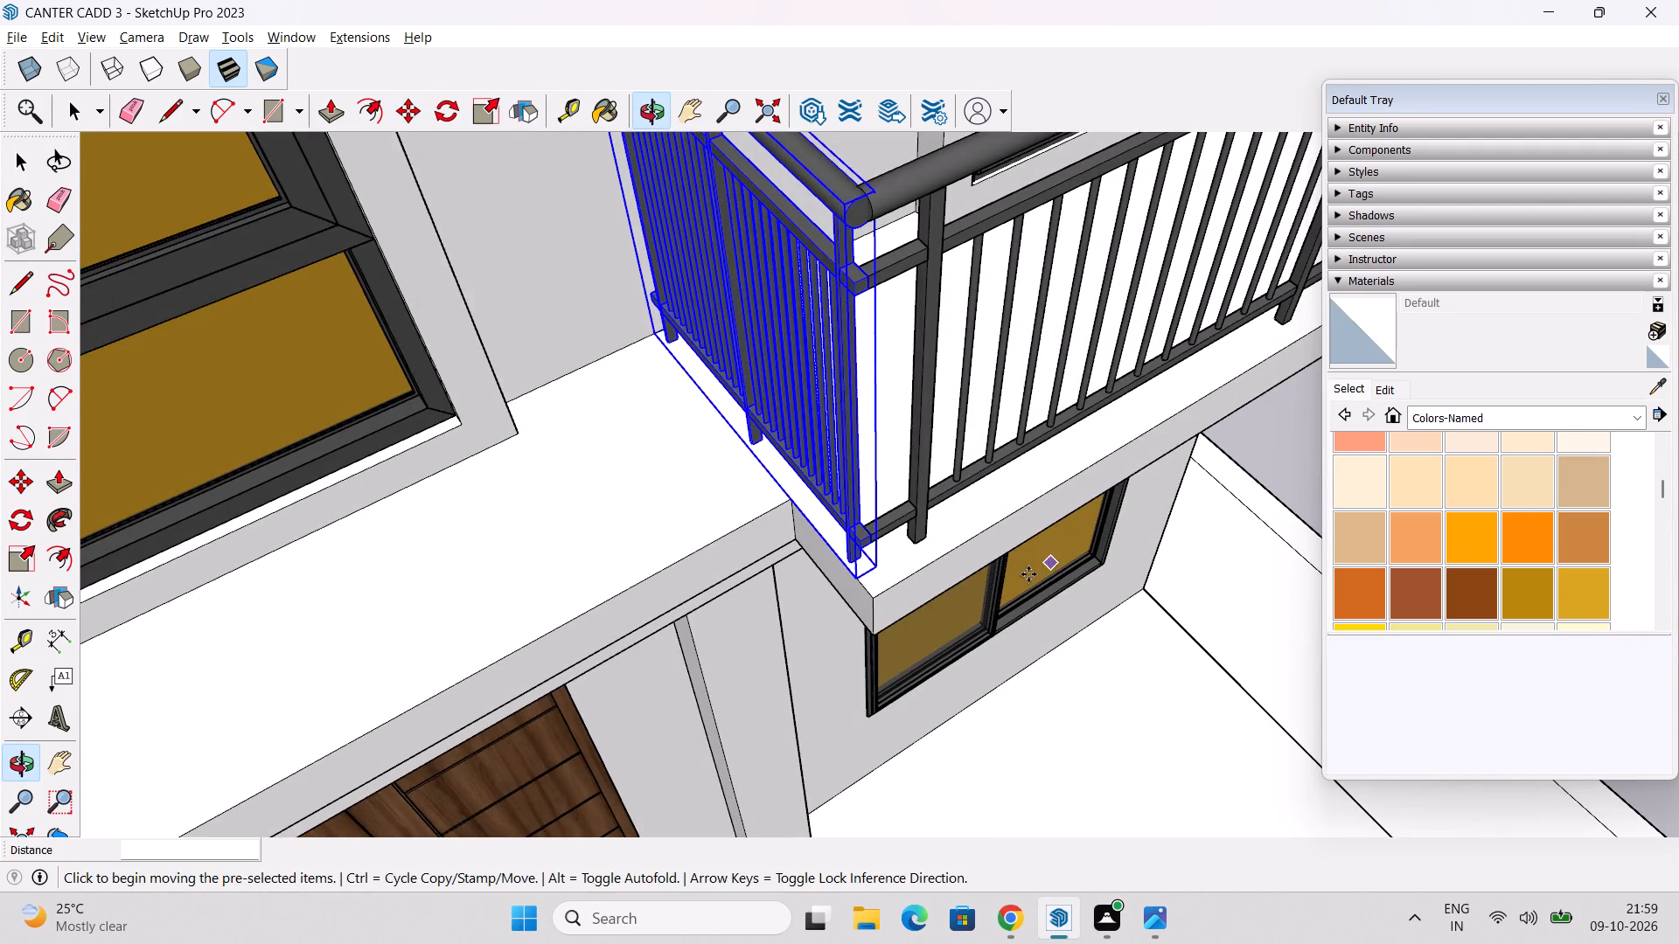
pyautogui.scroll(3, 874, 571)
pyautogui.moveTo(874, 566); pyautogui.dragTo(734, 580, button='middle')
pyautogui.scroll(-4, 729, 540)
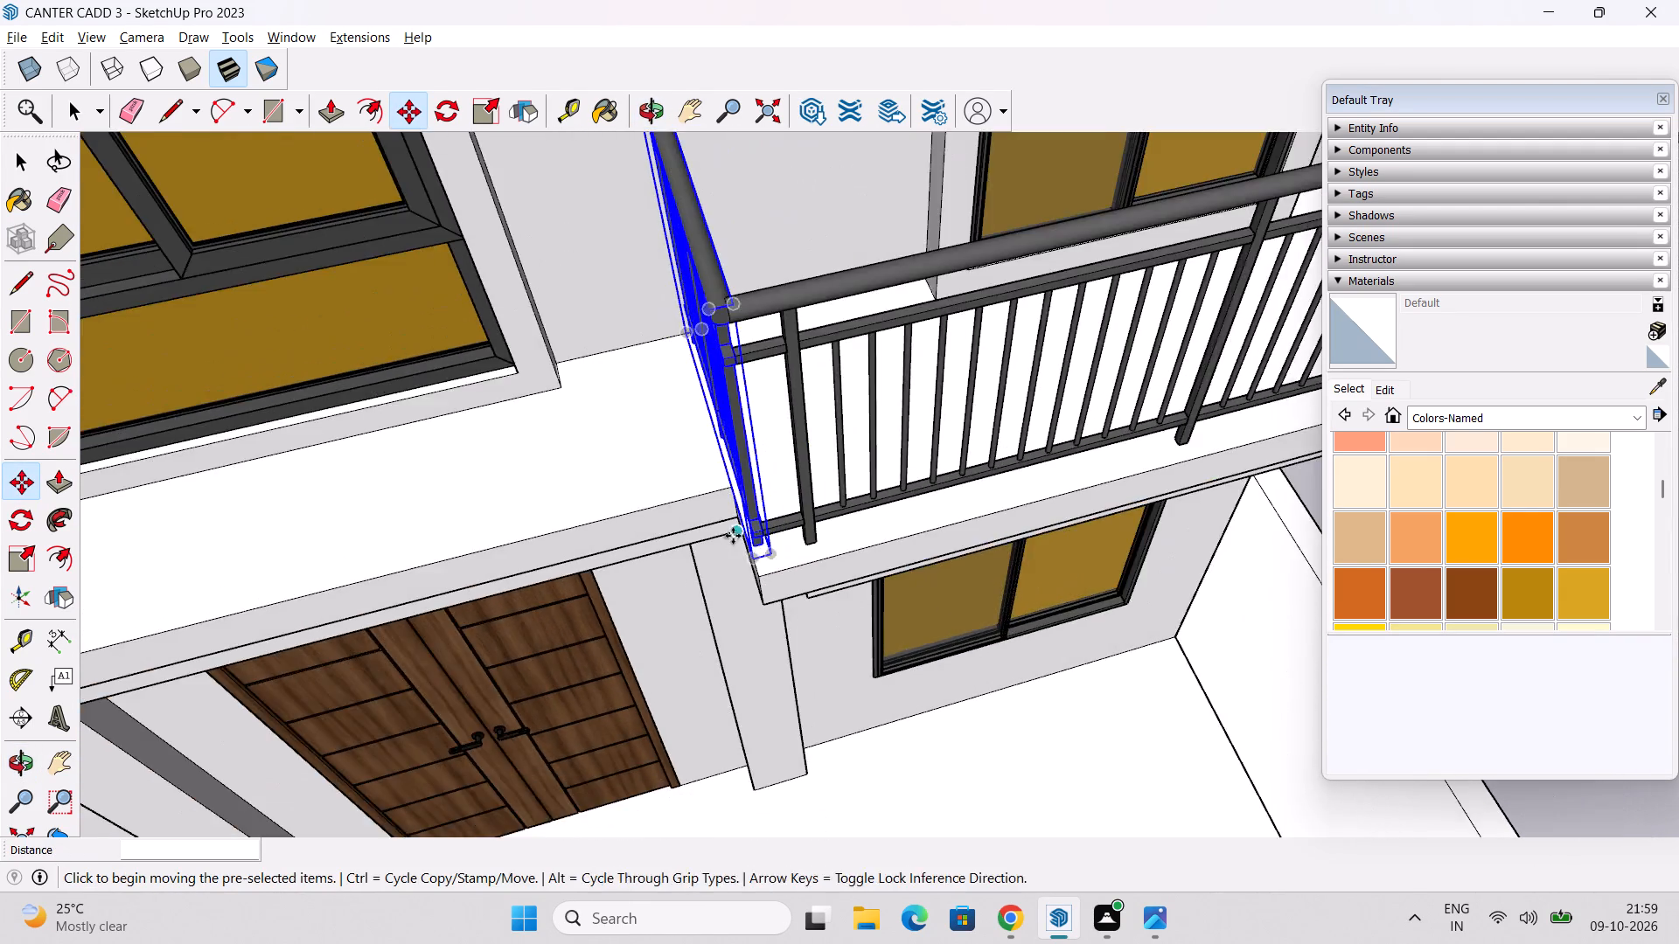
pyautogui.scroll(-6, 733, 536)
pyautogui.moveTo(735, 545); pyautogui.dragTo(254, 503, button='middle')
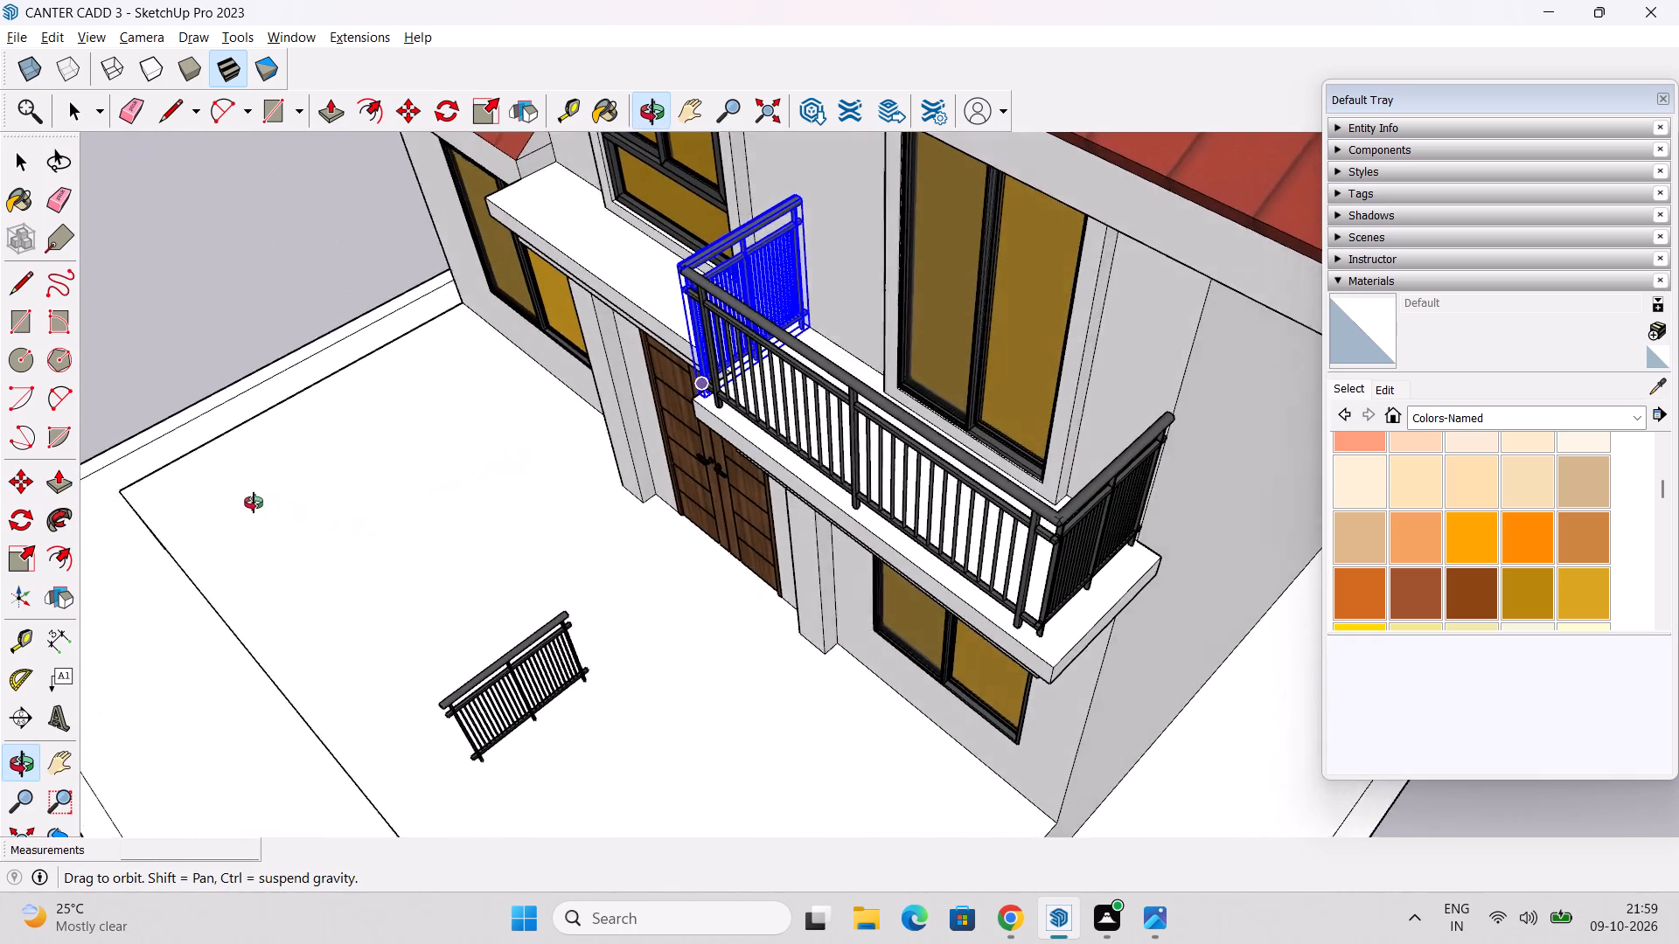
pyautogui.moveTo(254, 503); pyautogui.dragTo(1116, 563, button='middle')
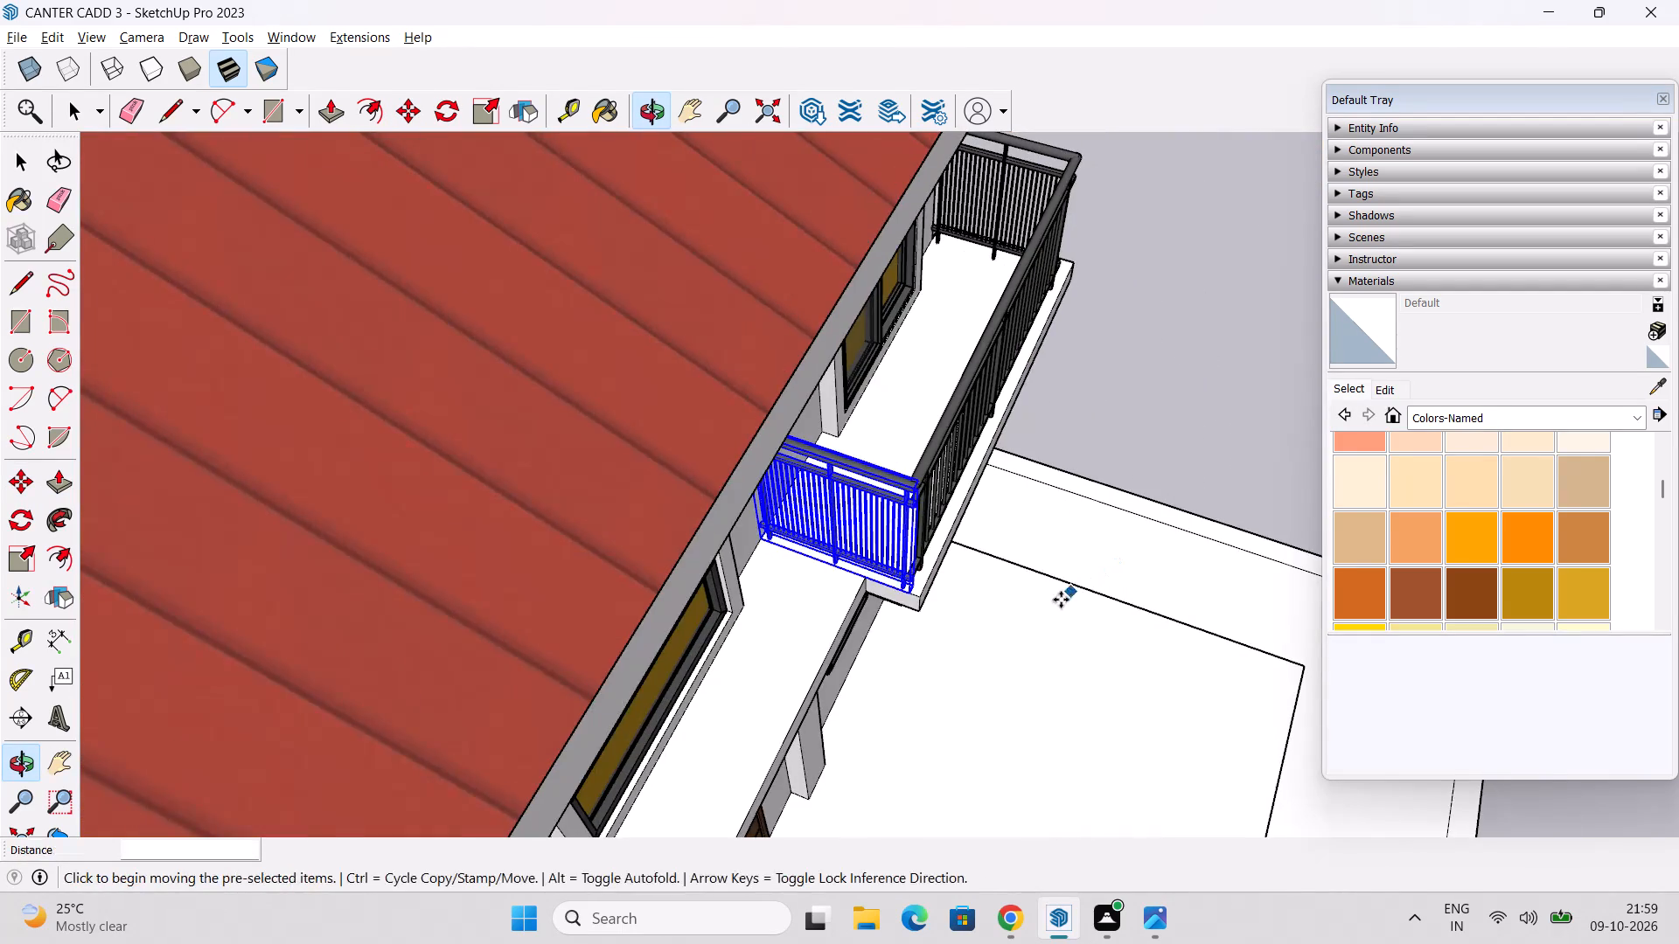
pyautogui.moveTo(1061, 587); pyautogui.dragTo(978, 515, button='middle')
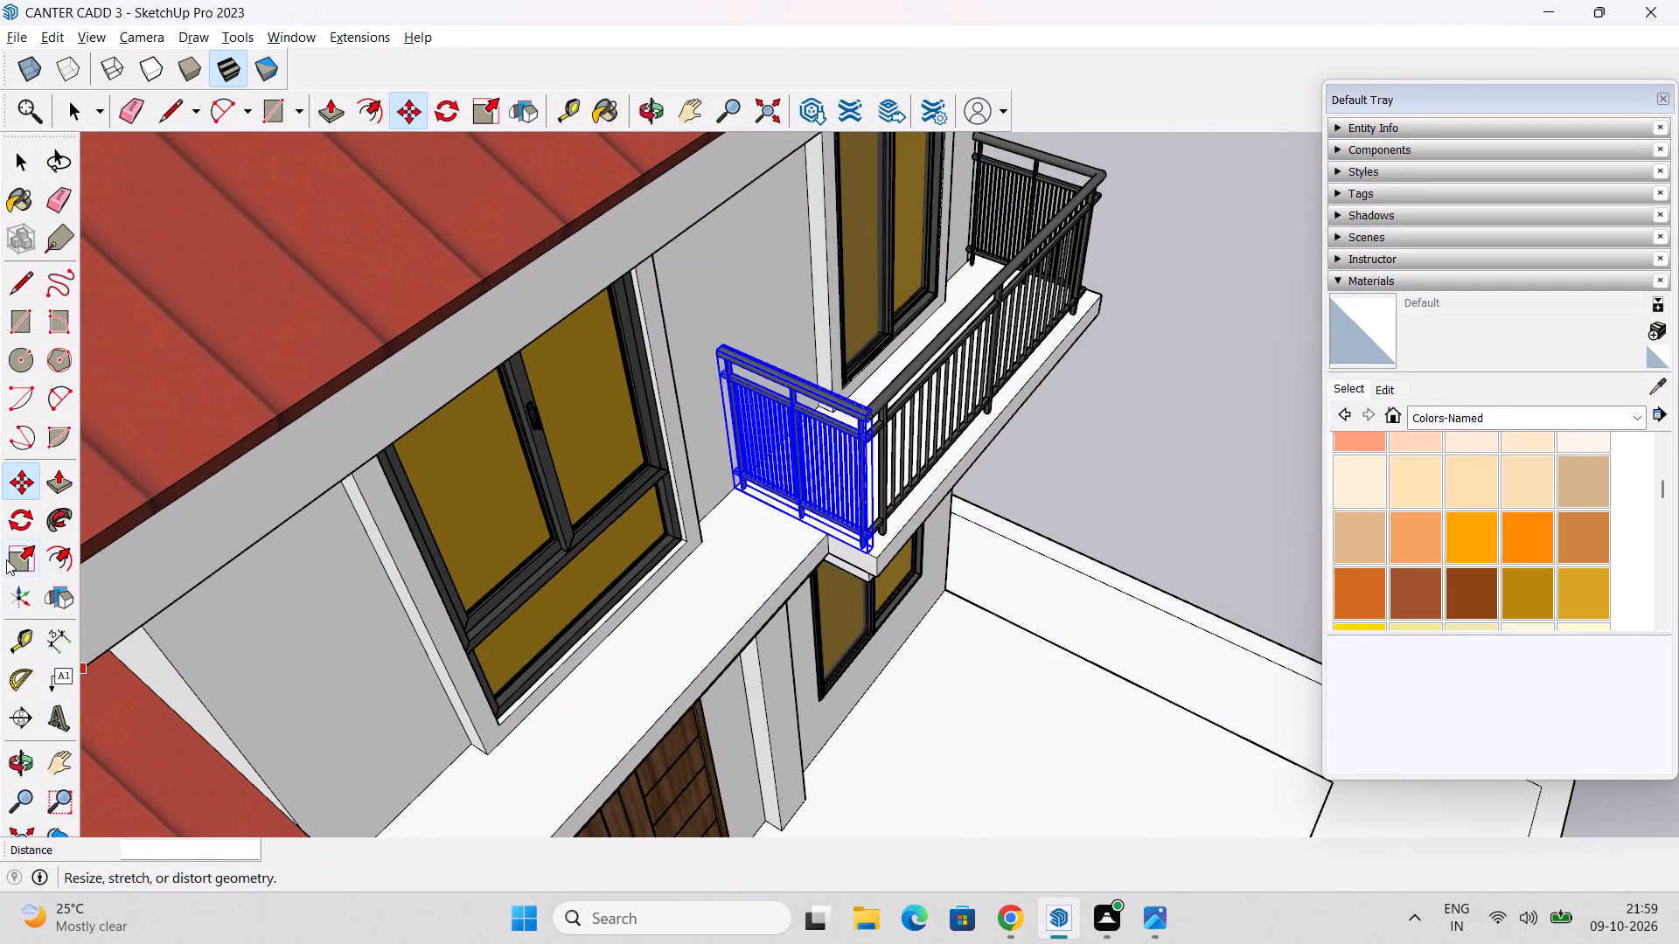
pyautogui.click(6, 559)
pyautogui.moveTo(963, 539); pyautogui.dragTo(882, 533, button='middle')
pyautogui.press('space')
pyautogui.click(1267, 426)
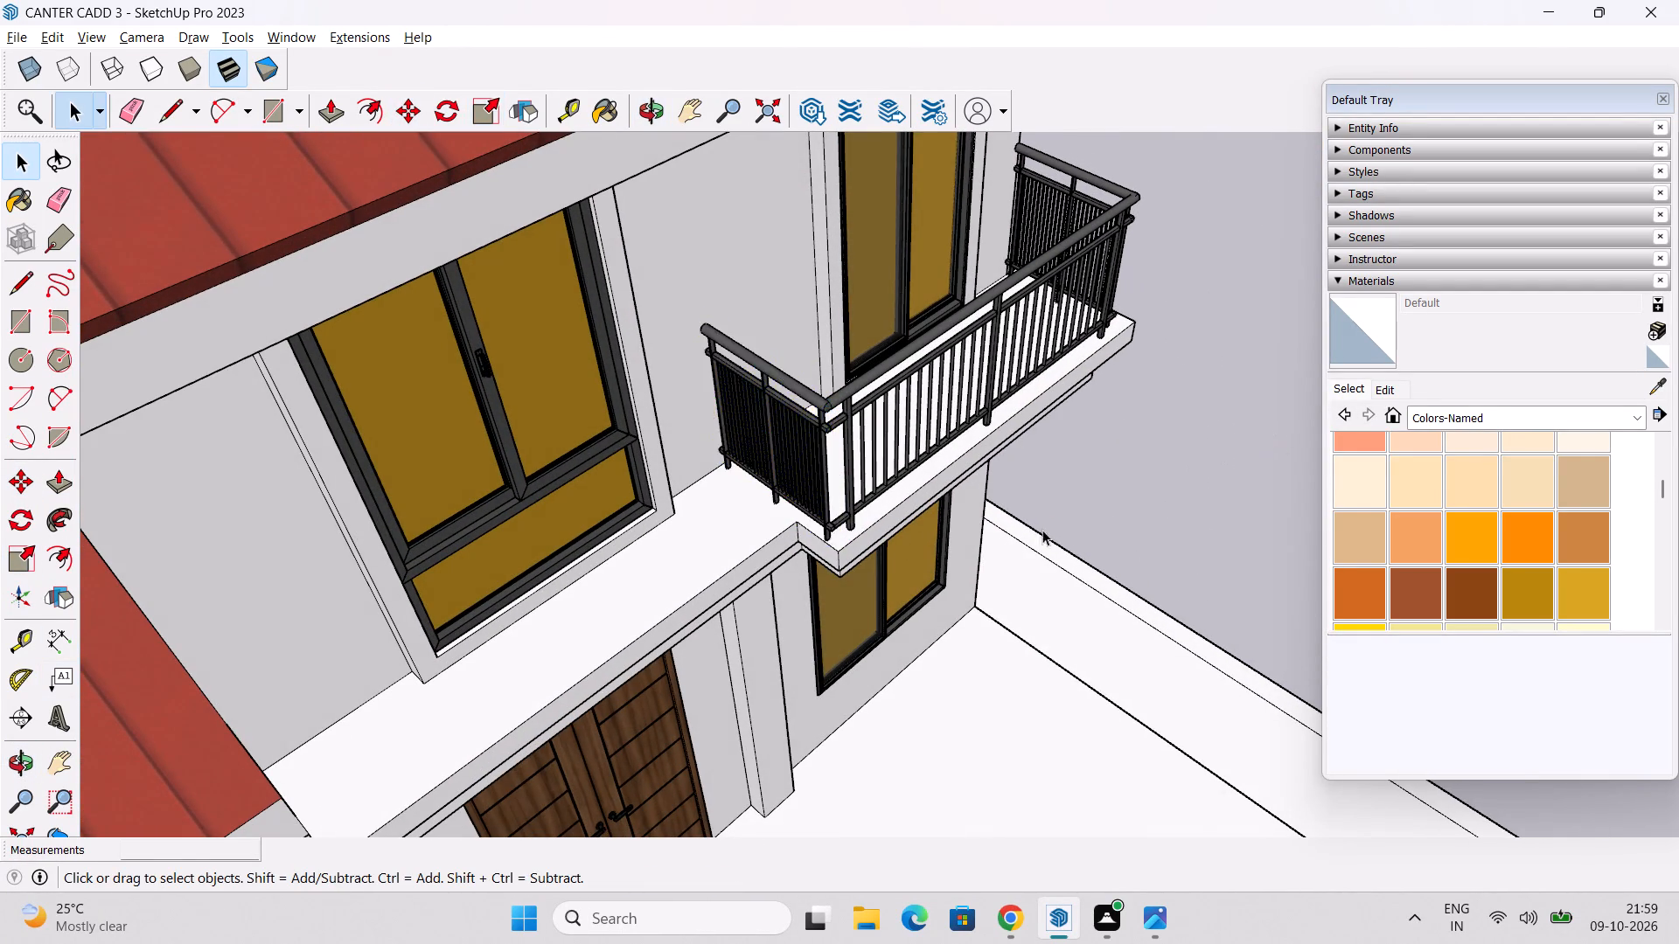
pyautogui.scroll(-3, 1042, 533)
pyautogui.moveTo(1069, 600); pyautogui.dragTo(770, 436, button='middle')
pyautogui.scroll(-5, 906, 480)
pyautogui.moveTo(978, 624); pyautogui.dragTo(921, 516, button='middle')
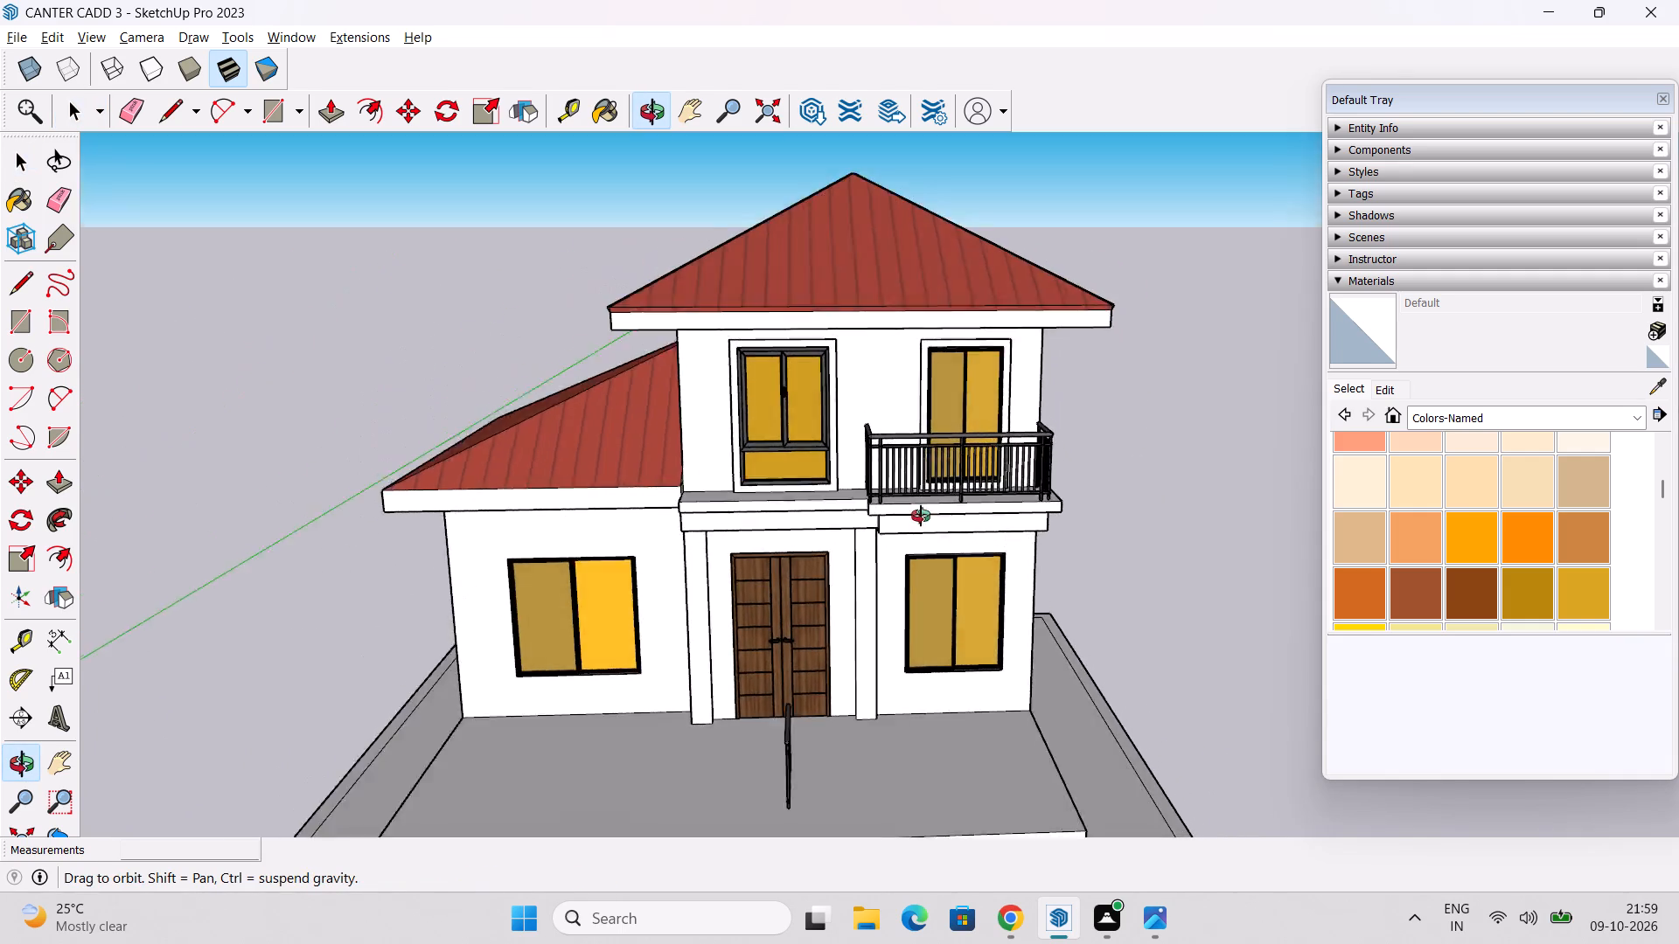
# Scale the front balcony railing vertically to about 0.88 of its height, keeping its base fixed on the ledge.
pyautogui.moveTo(921, 516); pyautogui.dragTo(860, 511, button='middle')
pyautogui.scroll(-3, 962, 480)
pyautogui.moveTo(972, 494); pyautogui.dragTo(1109, 524, button='middle')
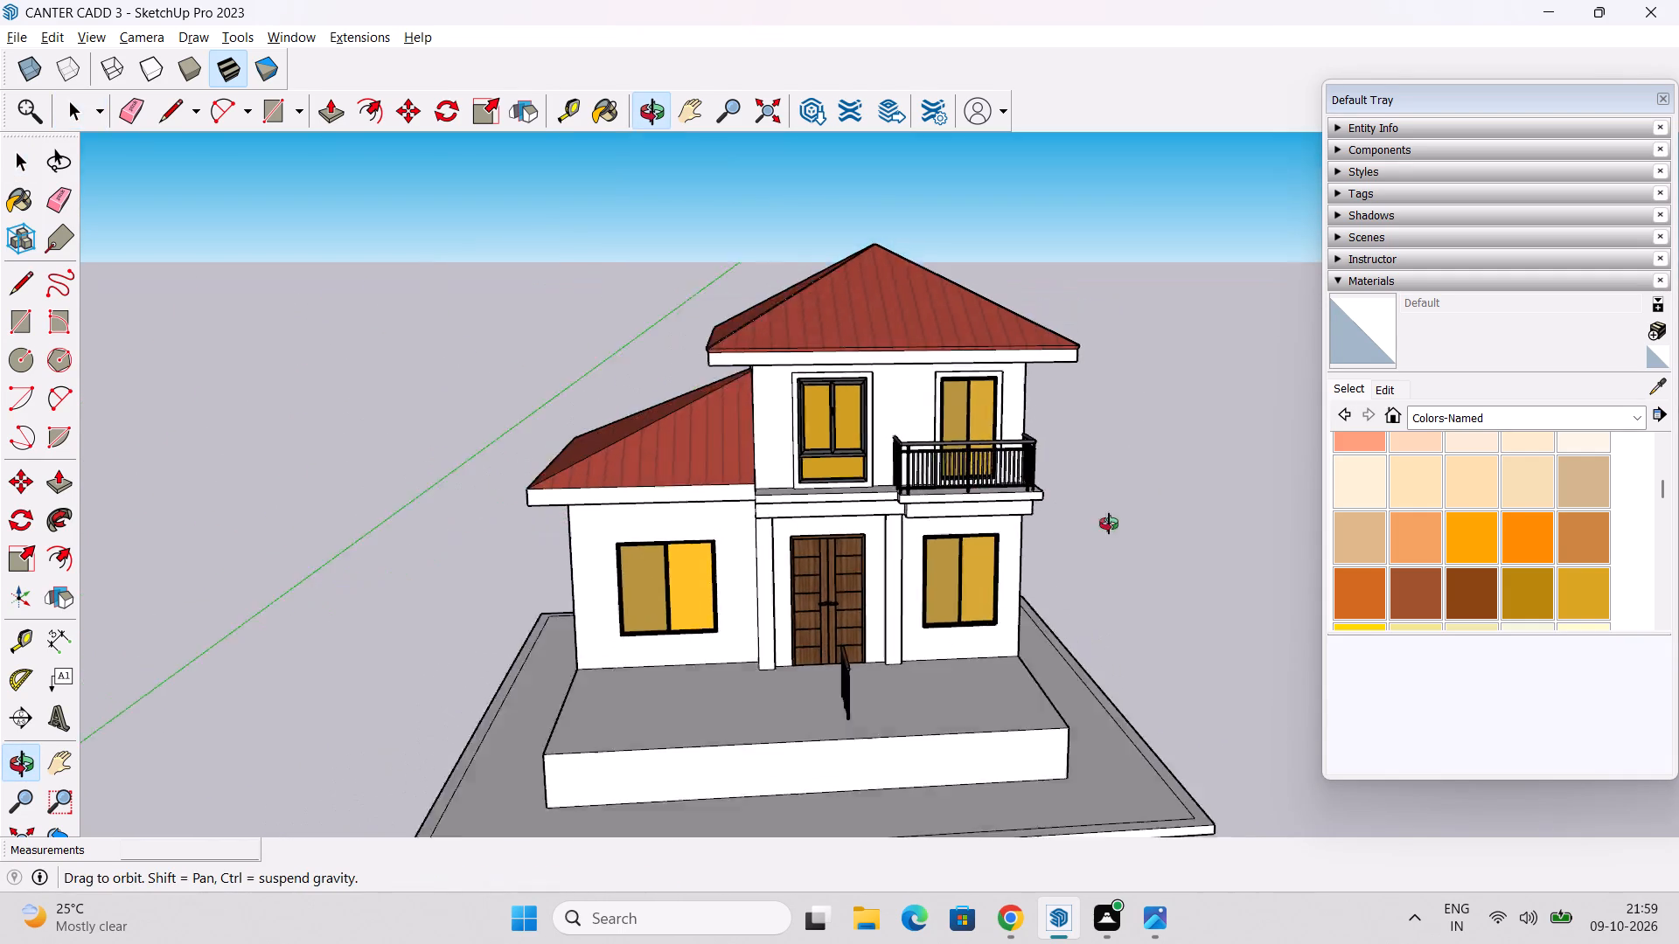
pyautogui.moveTo(1109, 524); pyautogui.dragTo(1157, 564, button='middle')
pyautogui.scroll(9, 993, 500)
pyautogui.moveTo(985, 464); pyautogui.dragTo(813, 464, button='middle')
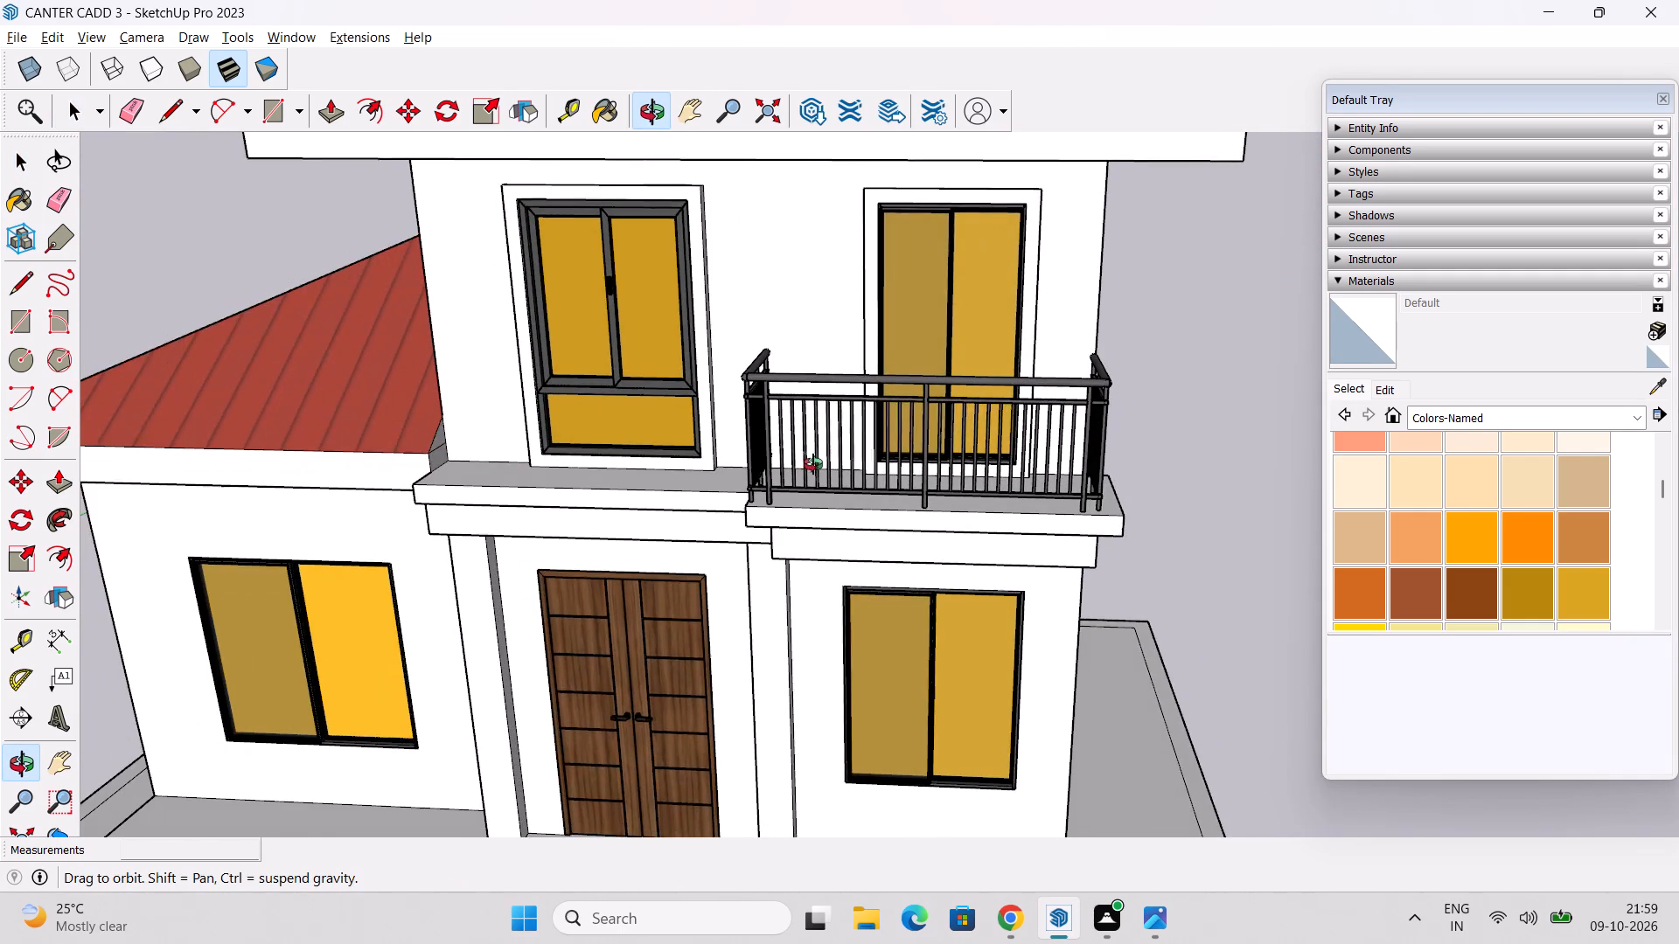
pyautogui.moveTo(813, 464); pyautogui.dragTo(791, 461, button='middle')
pyautogui.click(869, 382)
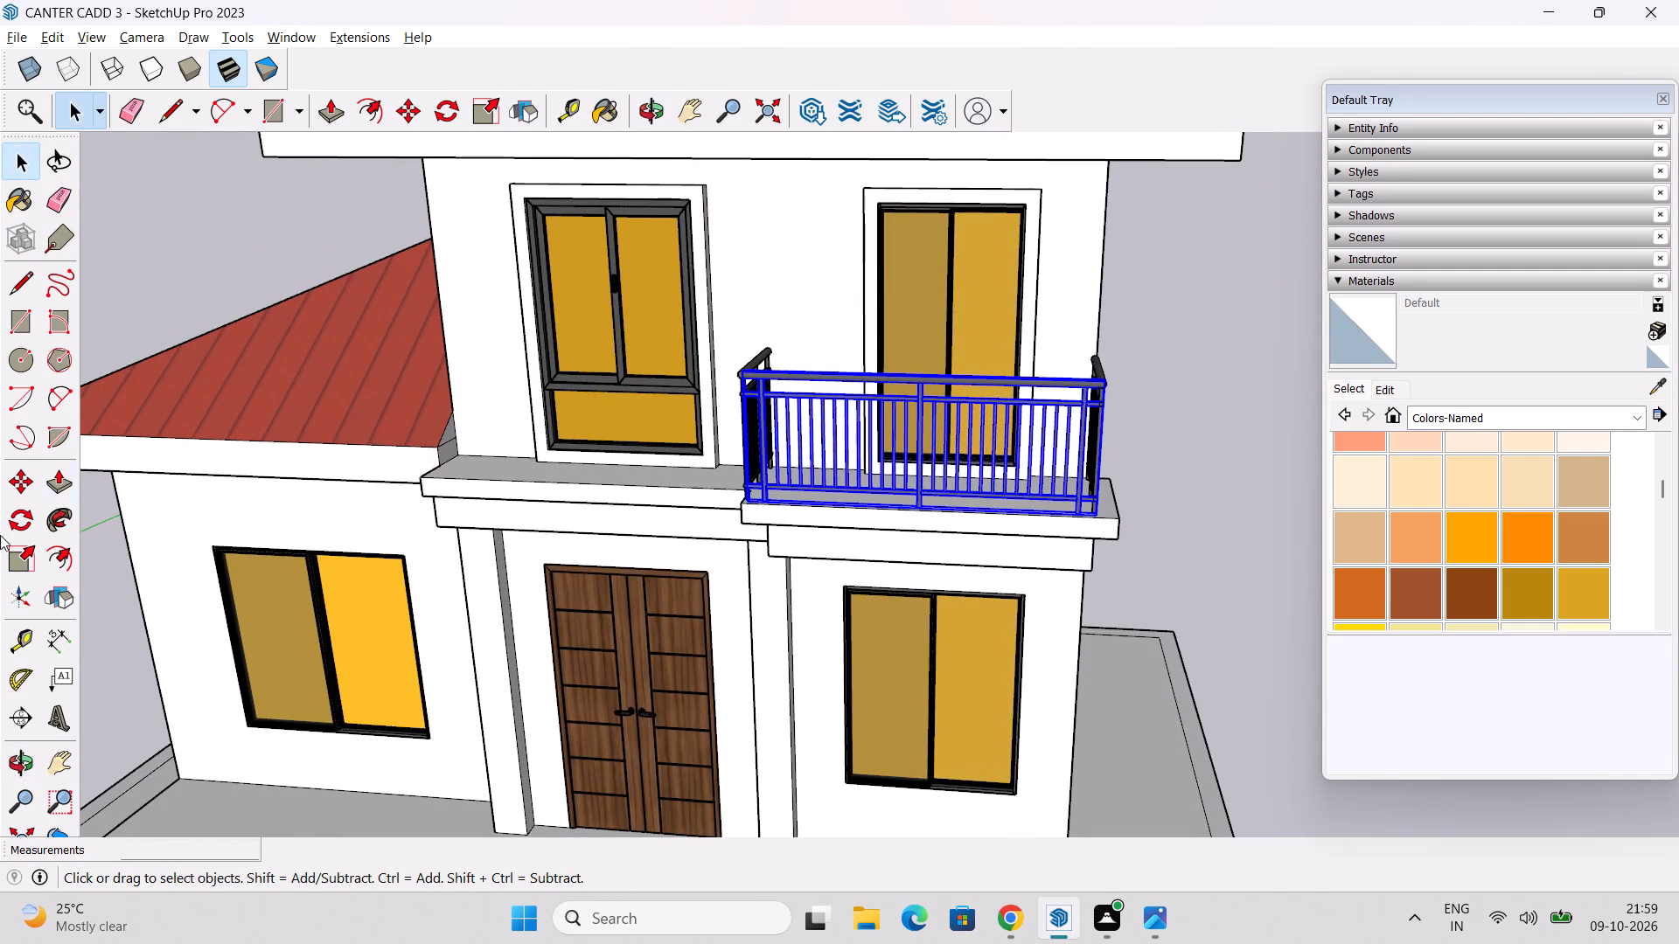
pyautogui.moveTo(13, 562); pyautogui.dragTo(45, 560)
pyautogui.moveTo(1247, 518); pyautogui.dragTo(1274, 632, button='middle')
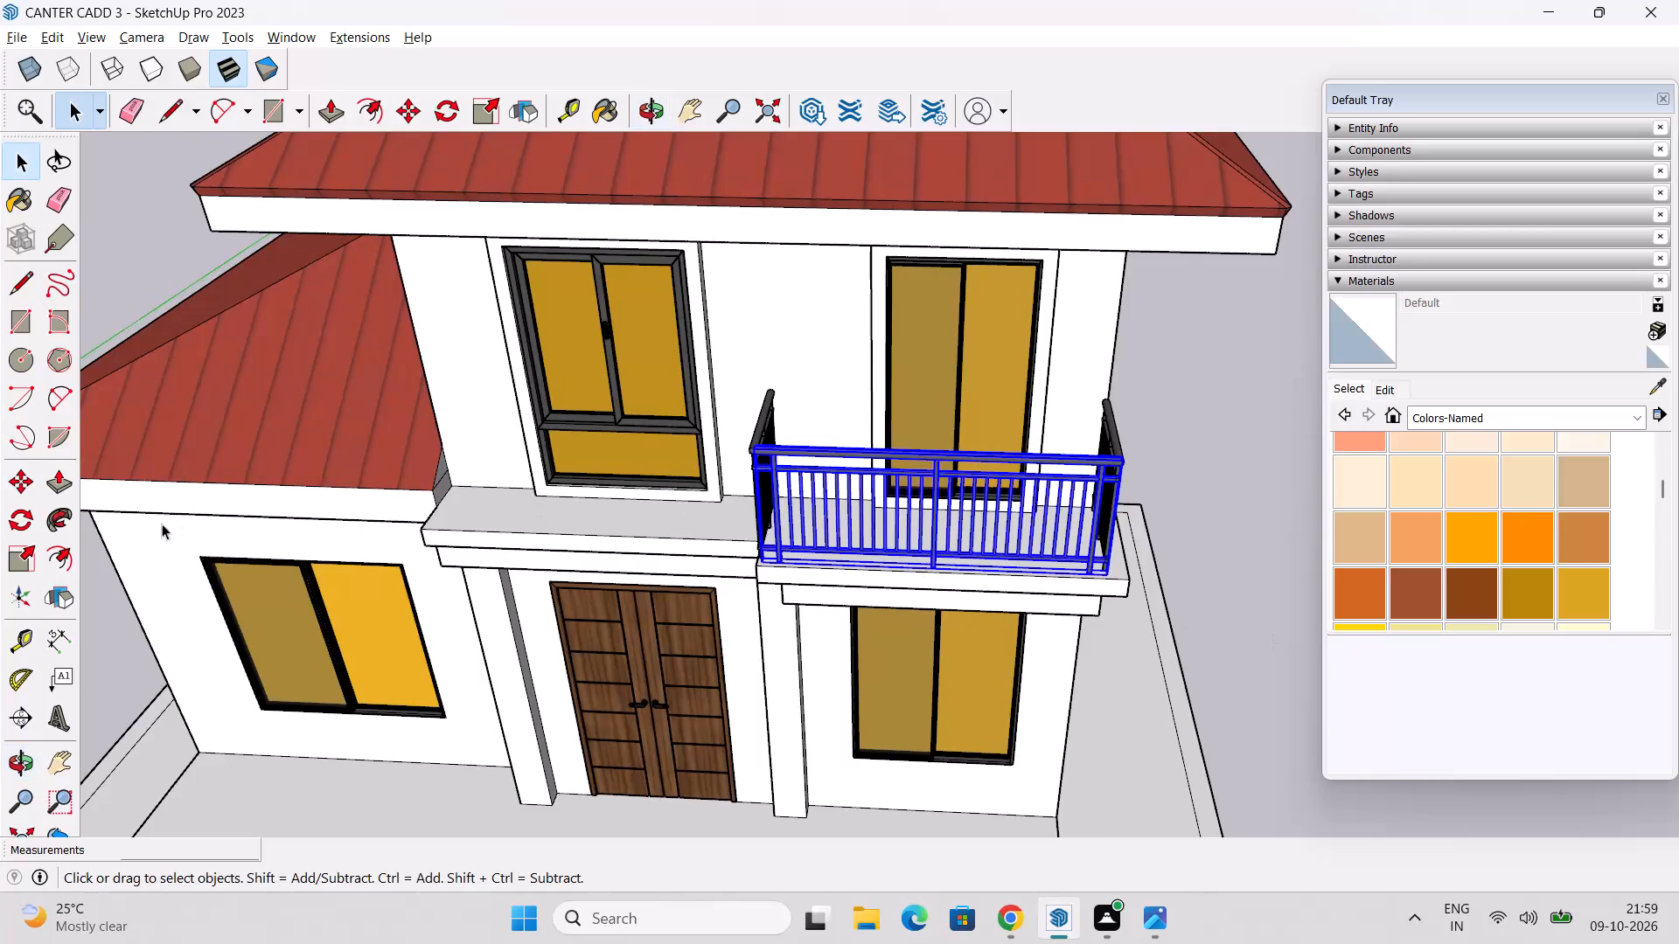
pyautogui.click(25, 566)
pyautogui.scroll(5, 940, 463)
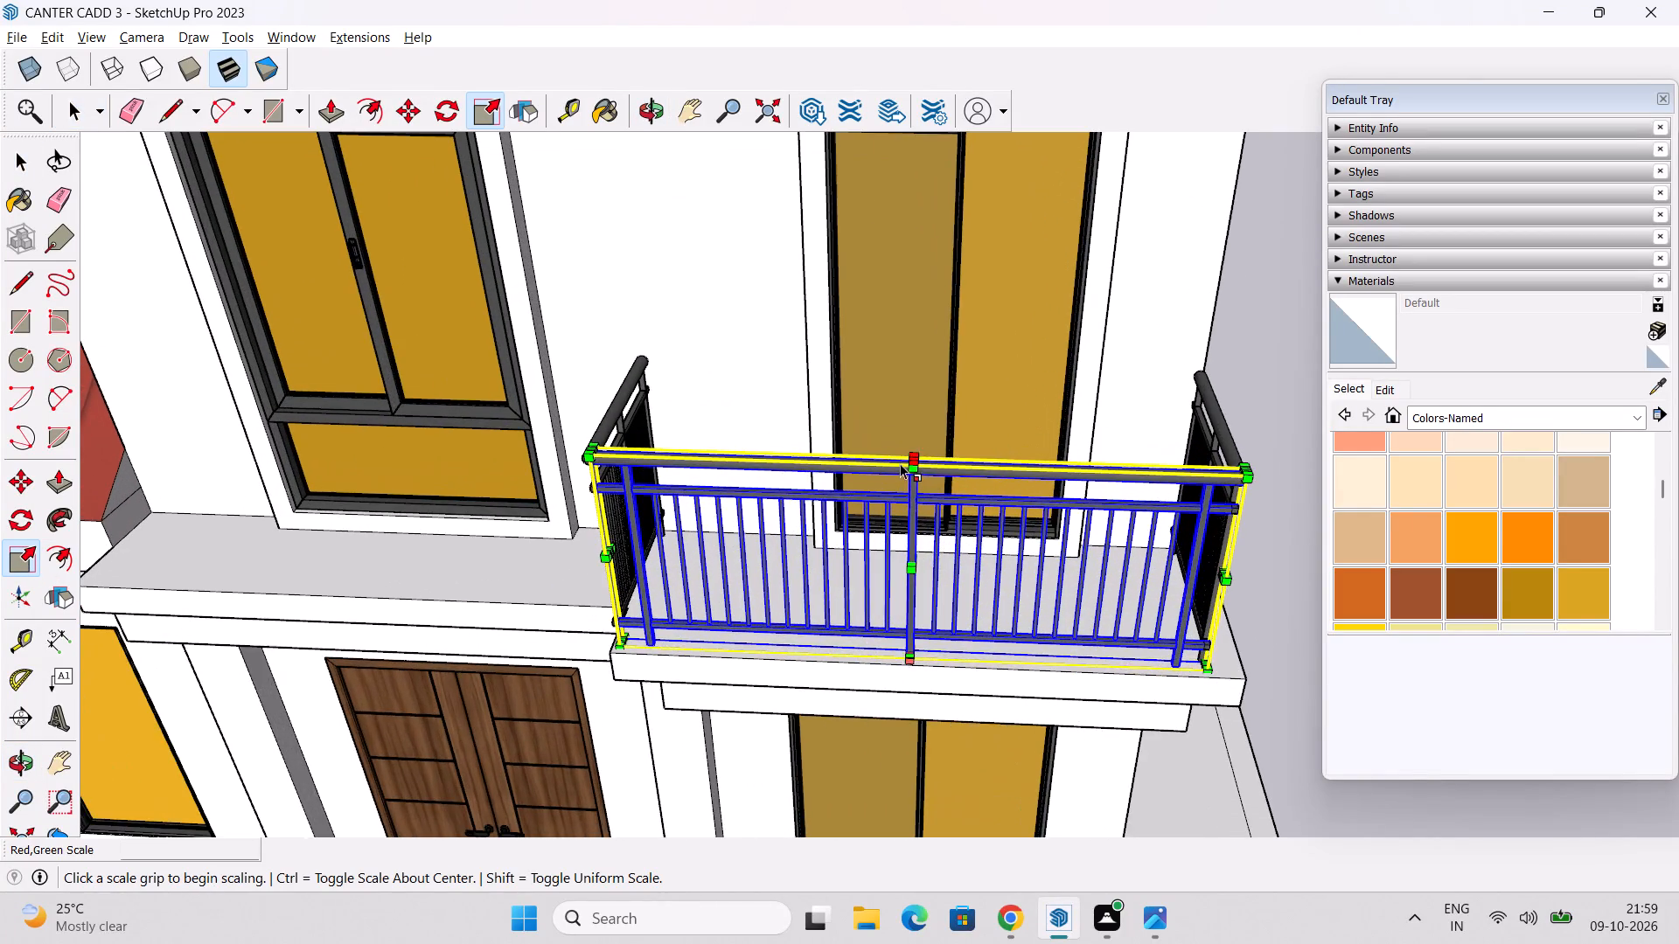
pyautogui.moveTo(913, 463); pyautogui.dragTo(919, 505, button='middle')
pyautogui.moveTo(916, 510); pyautogui.dragTo(948, 452, button='middle')
pyautogui.scroll(2, 944, 451)
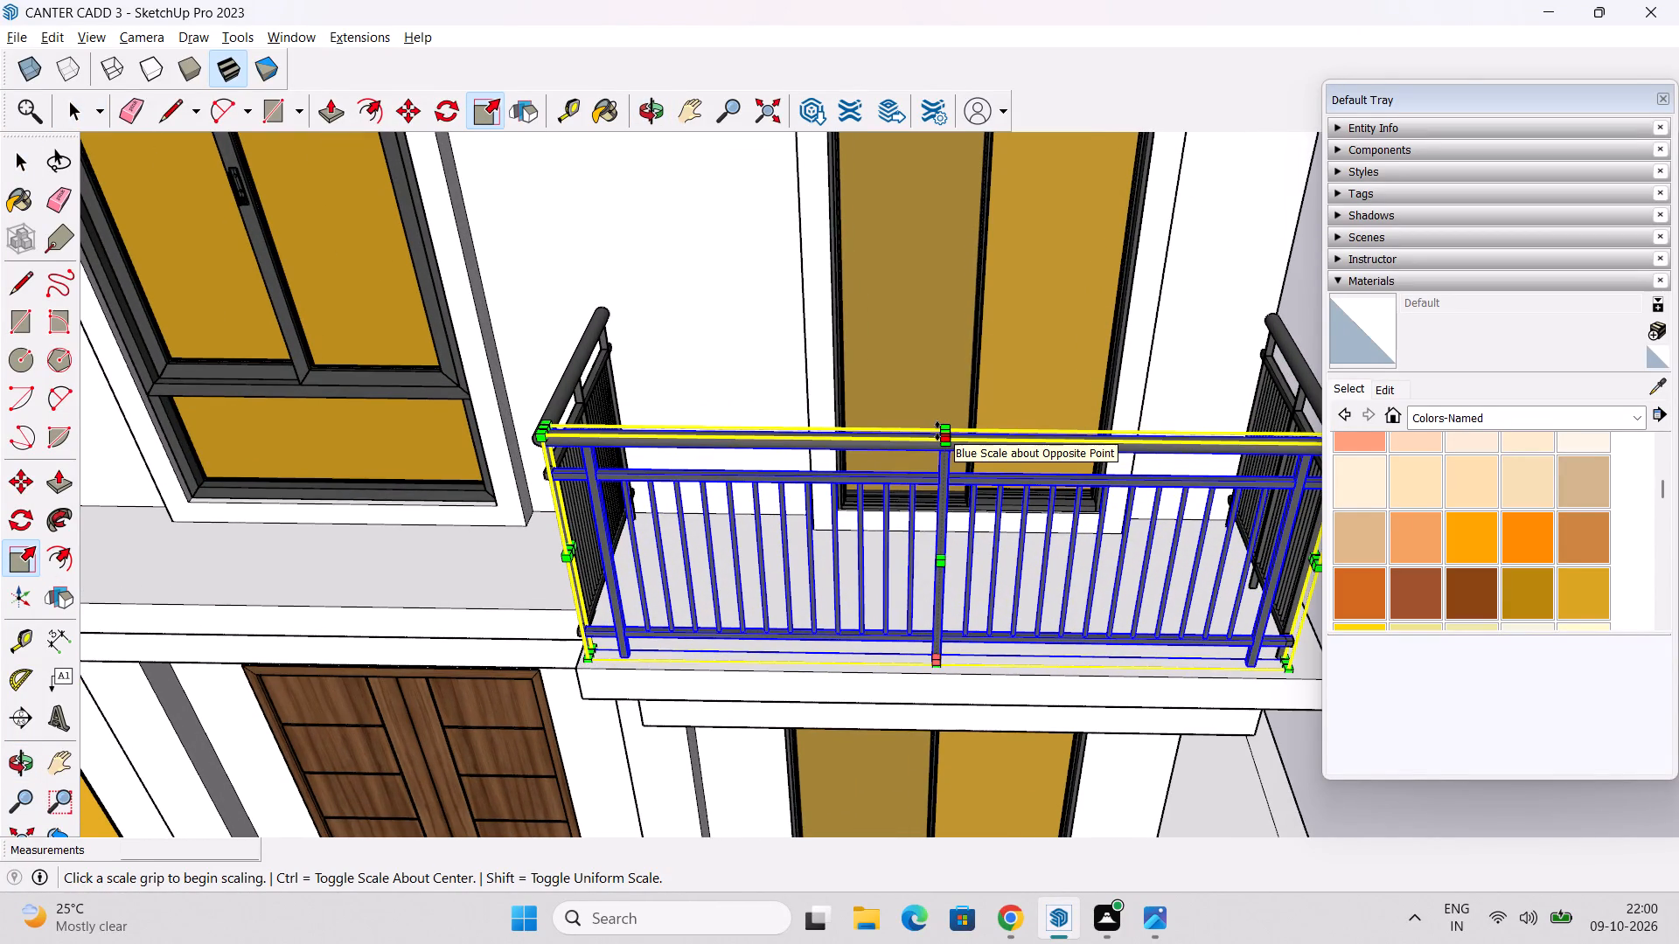
pyautogui.scroll(6, 942, 427)
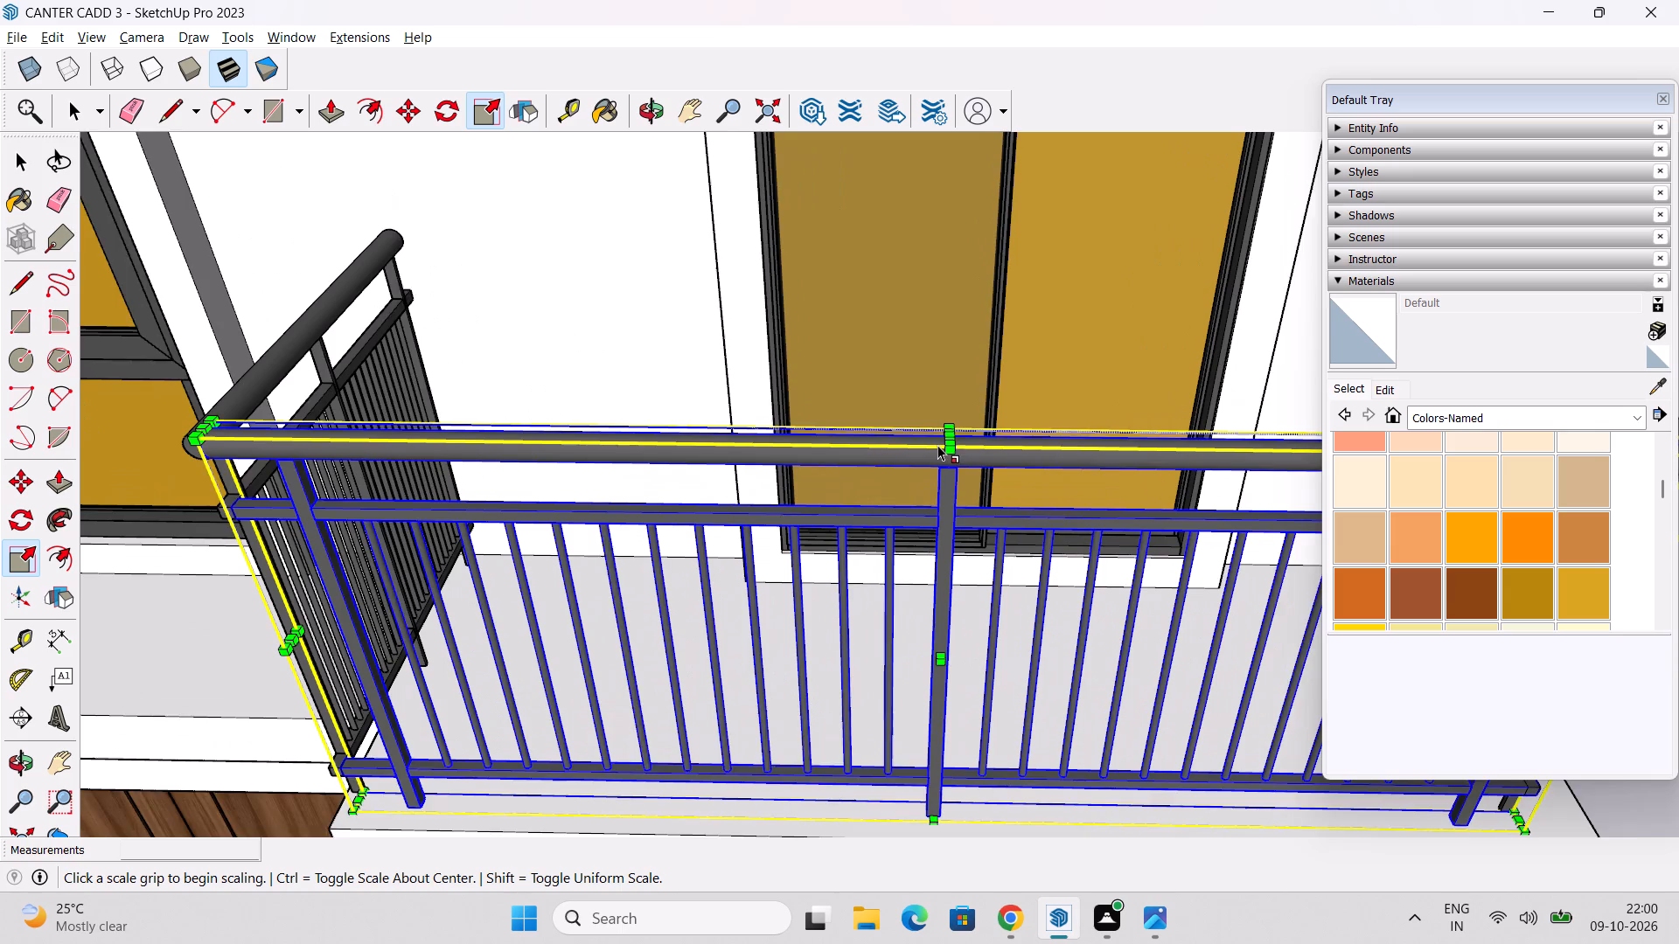
pyautogui.moveTo(948, 434); pyautogui.dragTo(944, 506)
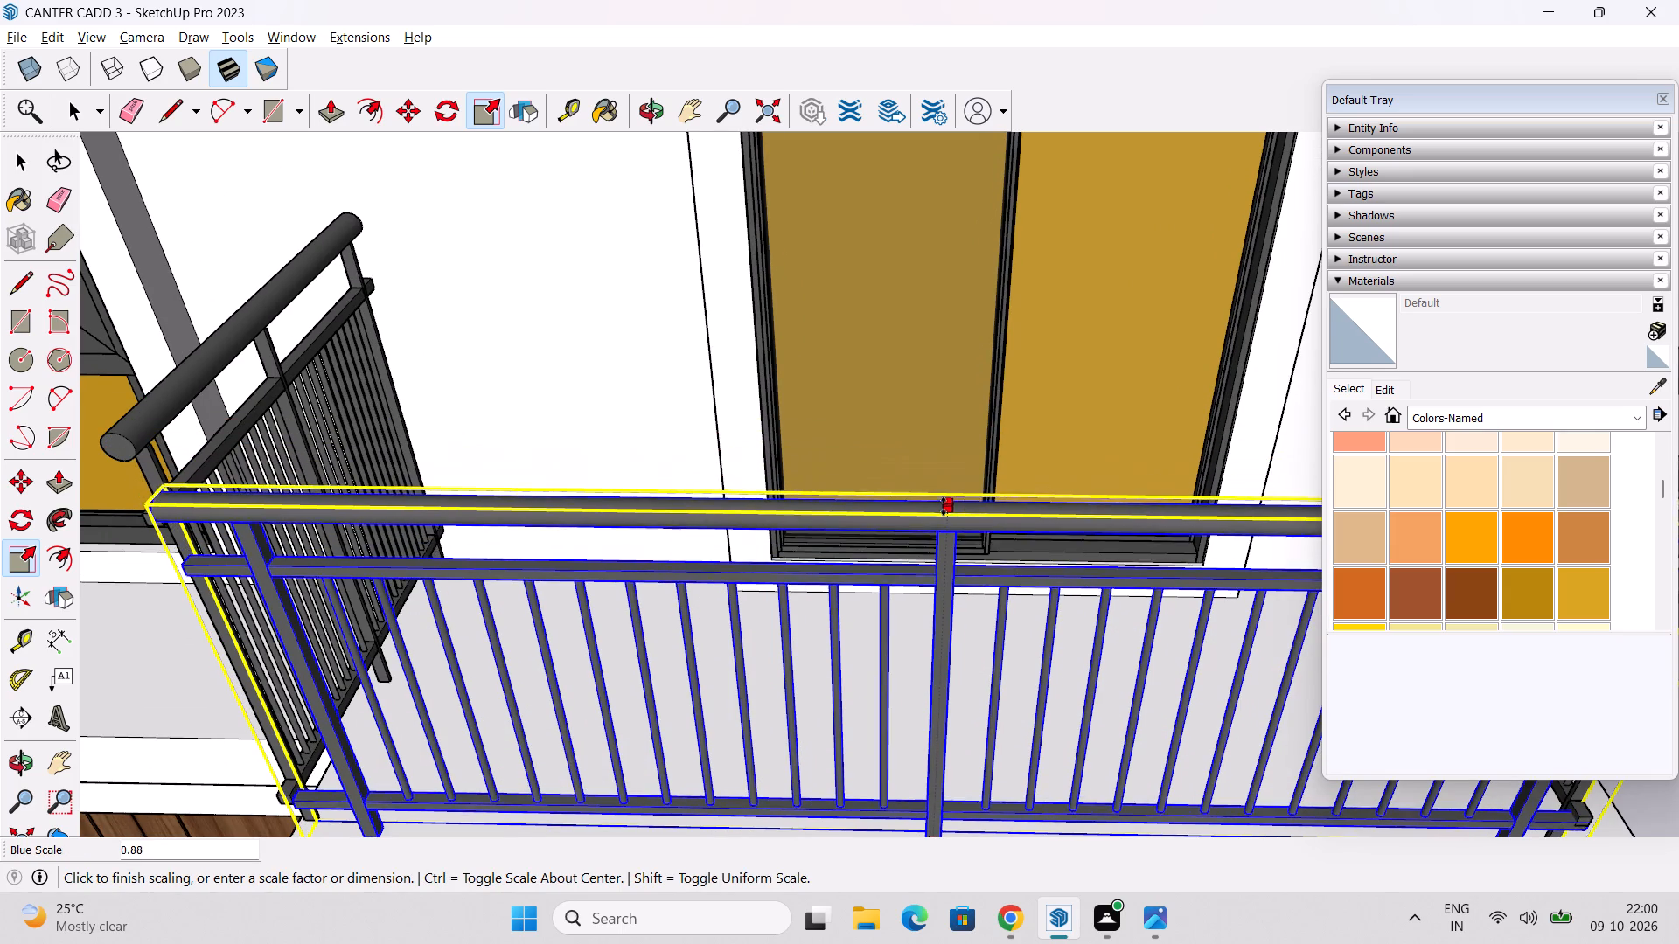
pyautogui.moveTo(944, 506); pyautogui.dragTo(944, 513)
# Scale down the height of the side railing nearest the entrance door to match the lowered front railing's handrail.
pyautogui.scroll(-4, 969, 486)
pyautogui.moveTo(998, 561); pyautogui.dragTo(1028, 406, button='middle')
pyautogui.scroll(-2, 966, 476)
pyautogui.moveTo(775, 498); pyautogui.dragTo(1032, 528, button='middle')
pyautogui.moveTo(899, 509); pyautogui.dragTo(1017, 541, button='middle')
pyautogui.click(798, 507)
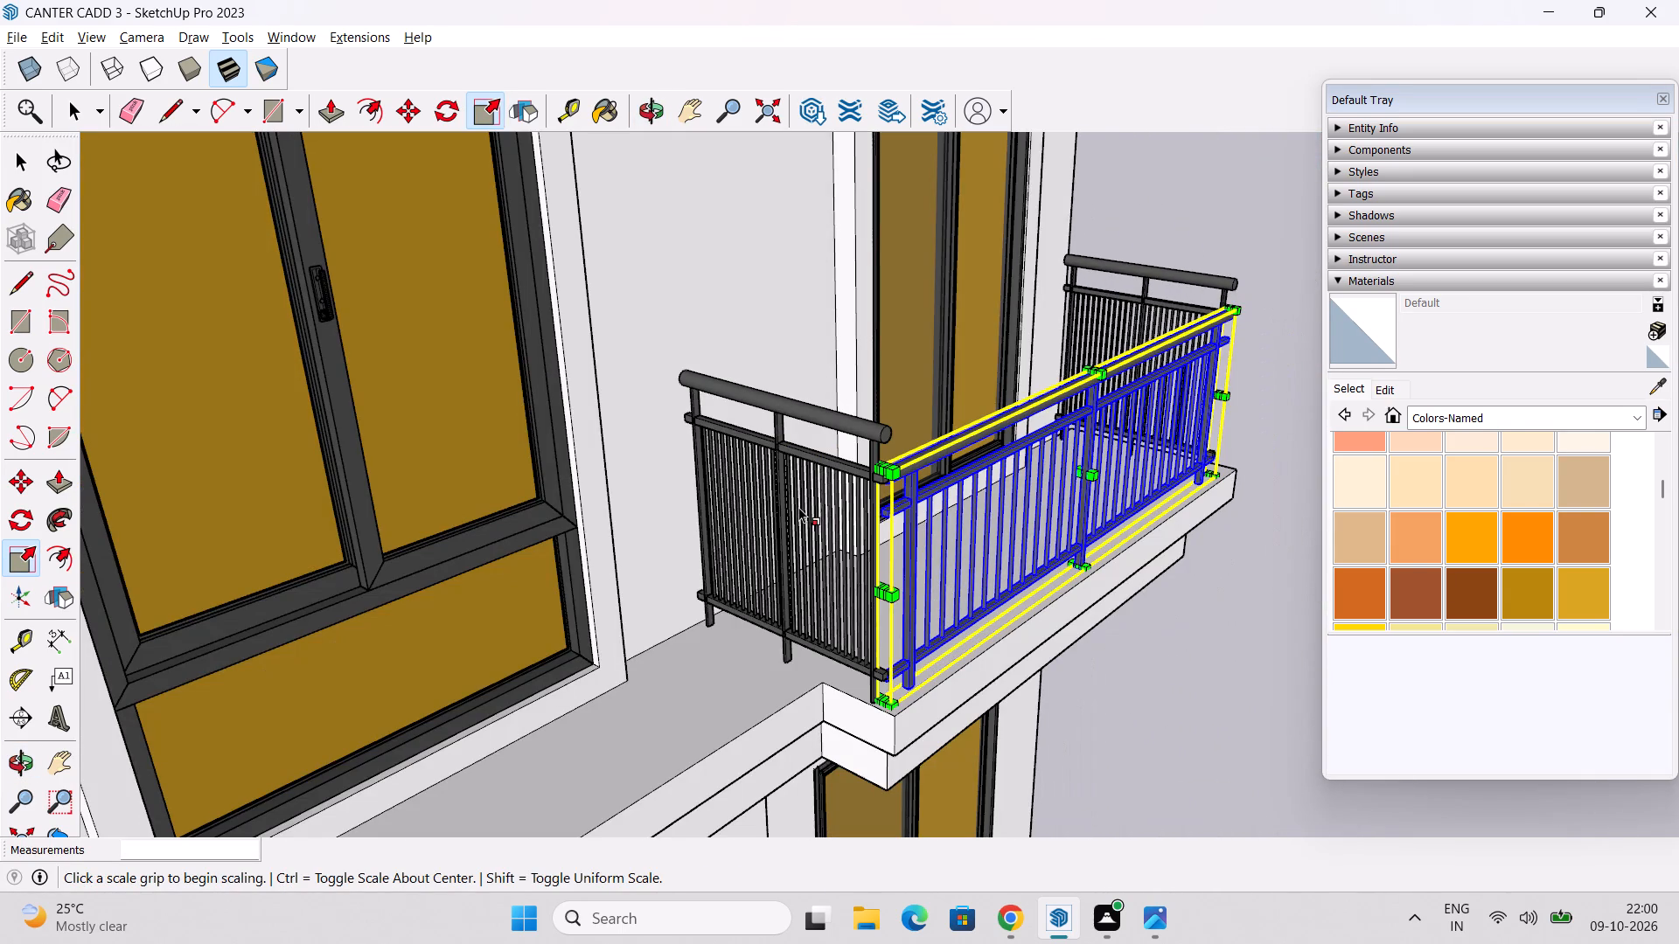
pyautogui.press('space')
pyautogui.click(797, 506)
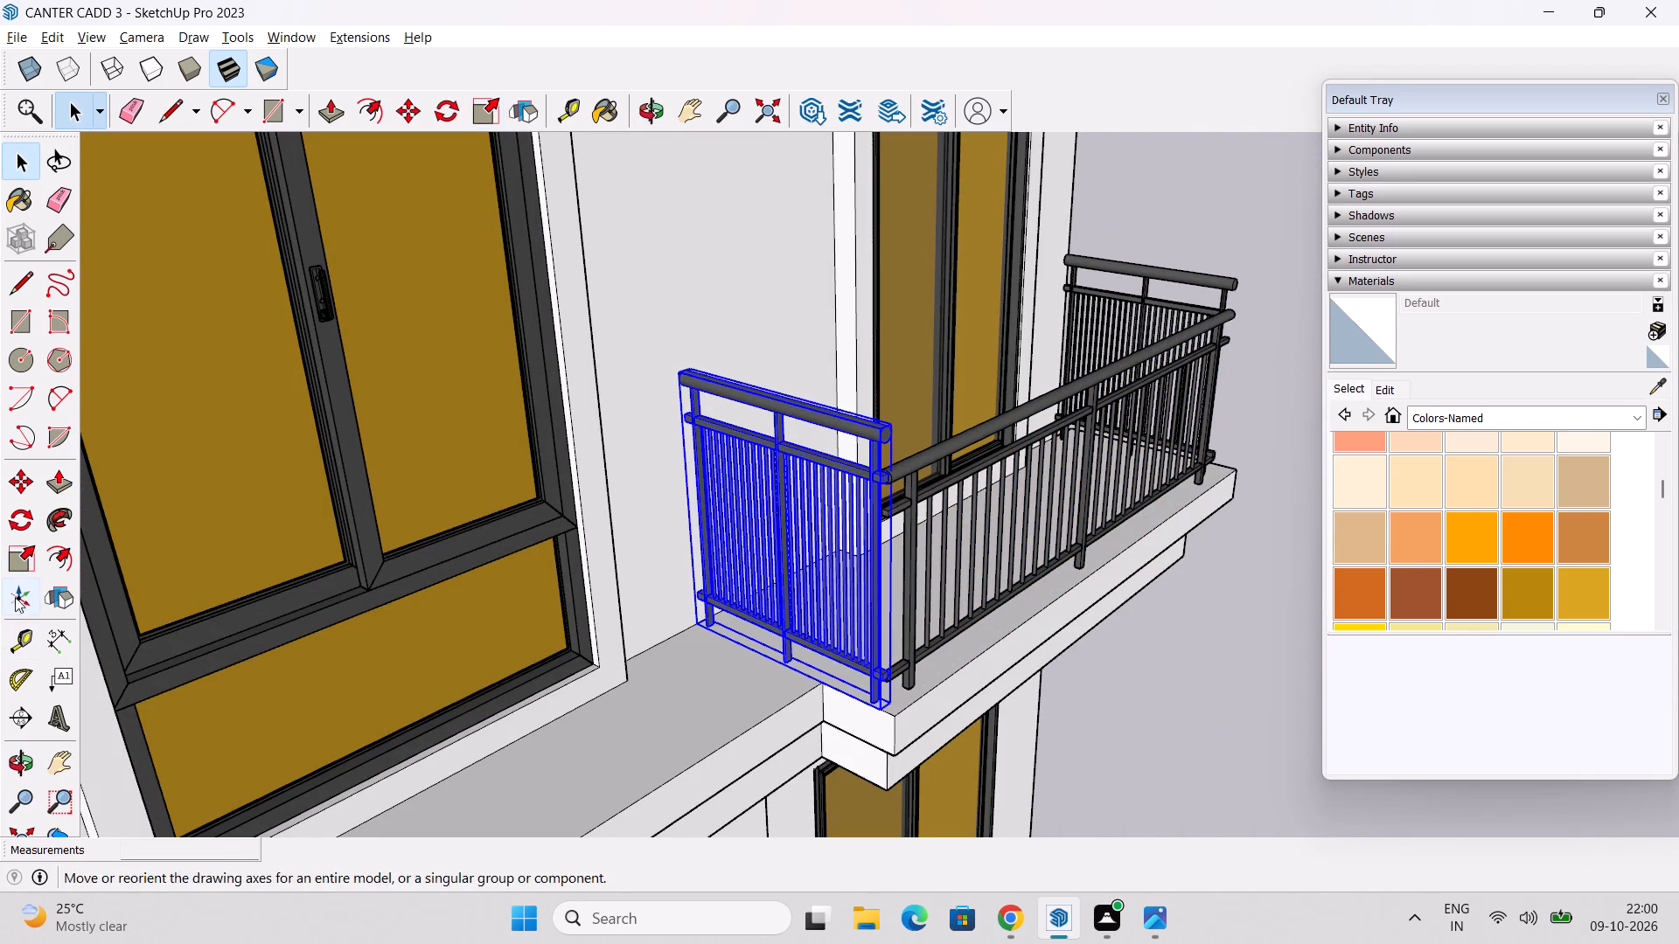
pyautogui.click(20, 553)
pyautogui.moveTo(723, 522); pyautogui.dragTo(722, 559, button='middle')
pyautogui.scroll(4, 824, 447)
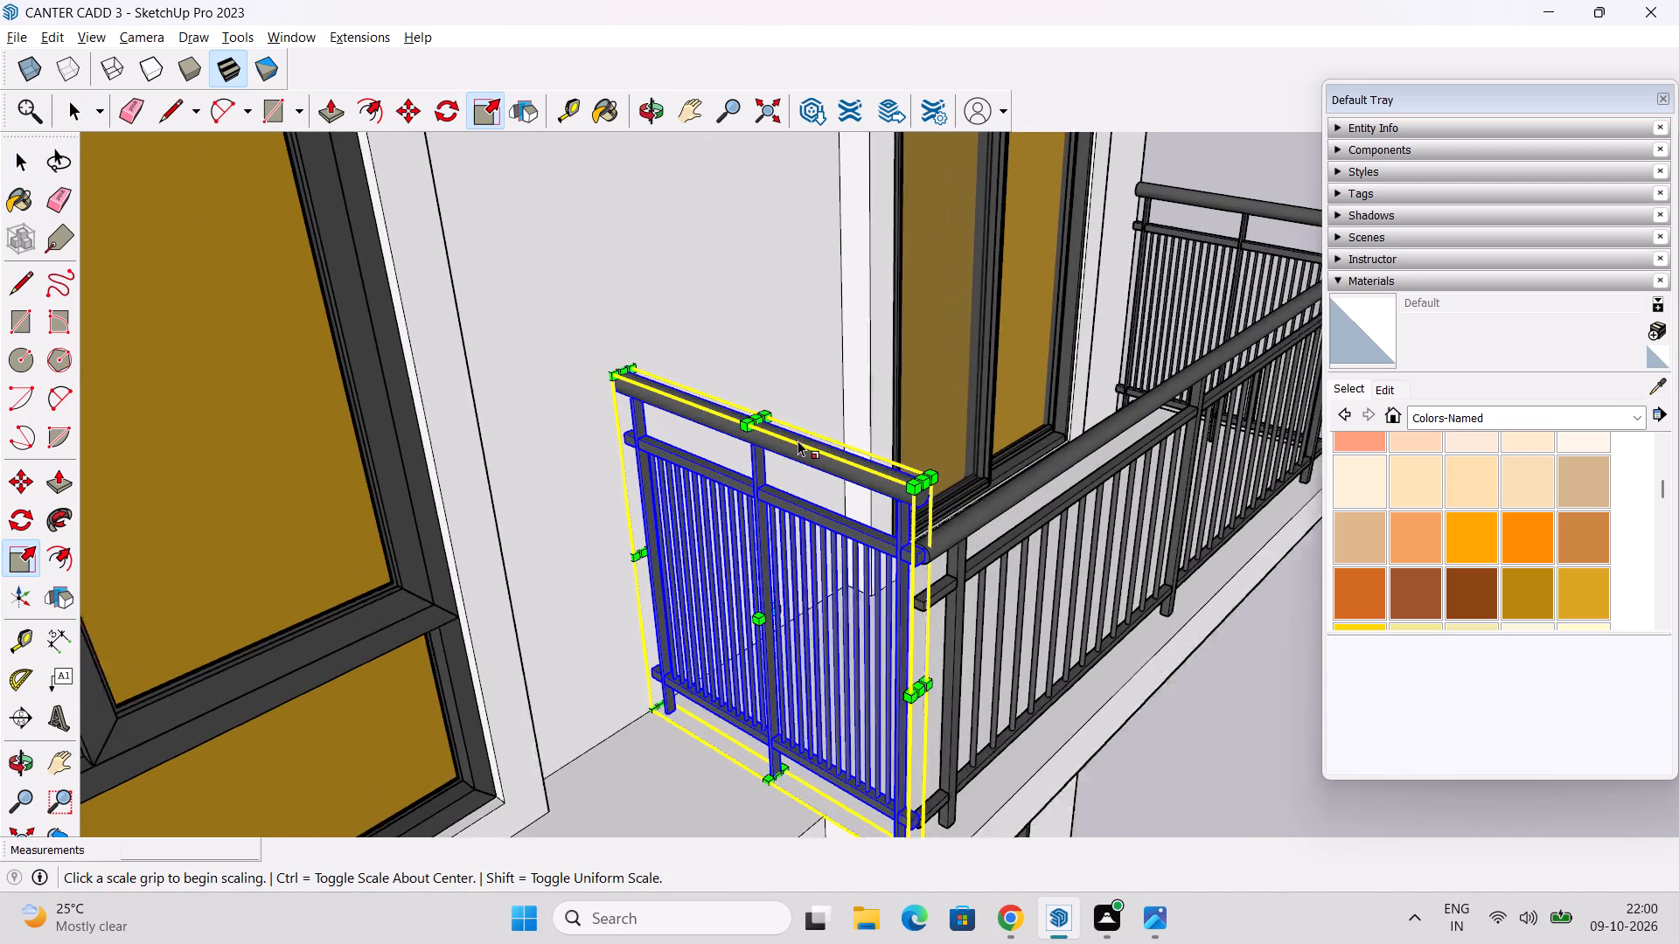
pyautogui.scroll(1, 798, 441)
pyautogui.moveTo(749, 413); pyautogui.dragTo(994, 525)
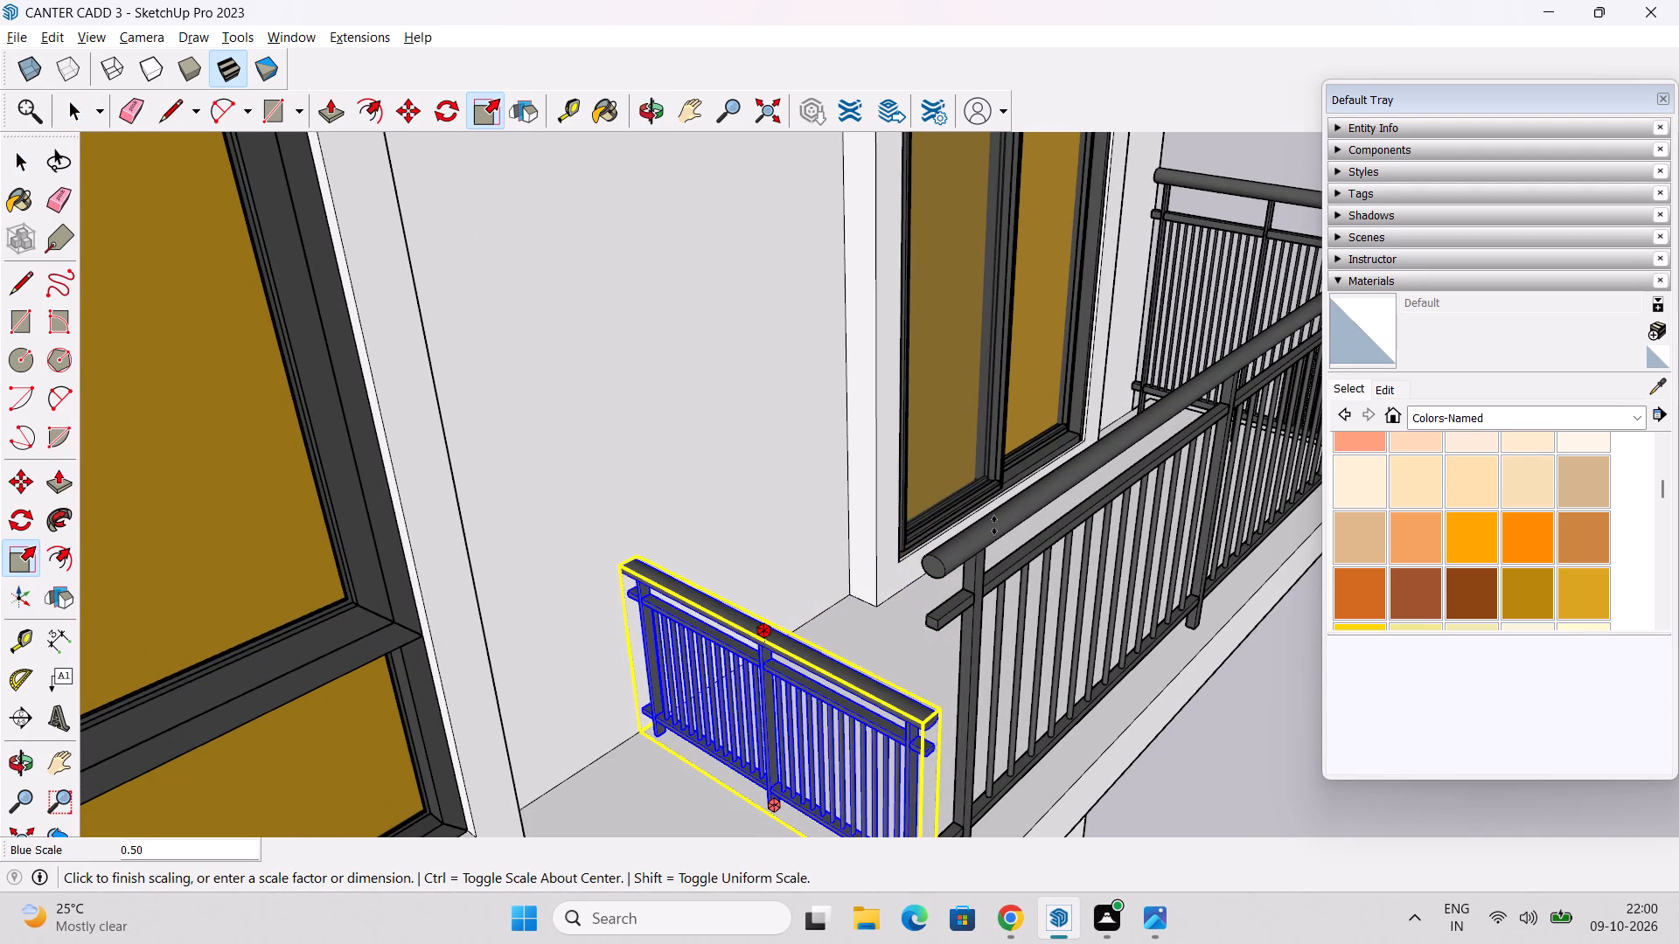
pyautogui.moveTo(994, 525); pyautogui.dragTo(1000, 528)
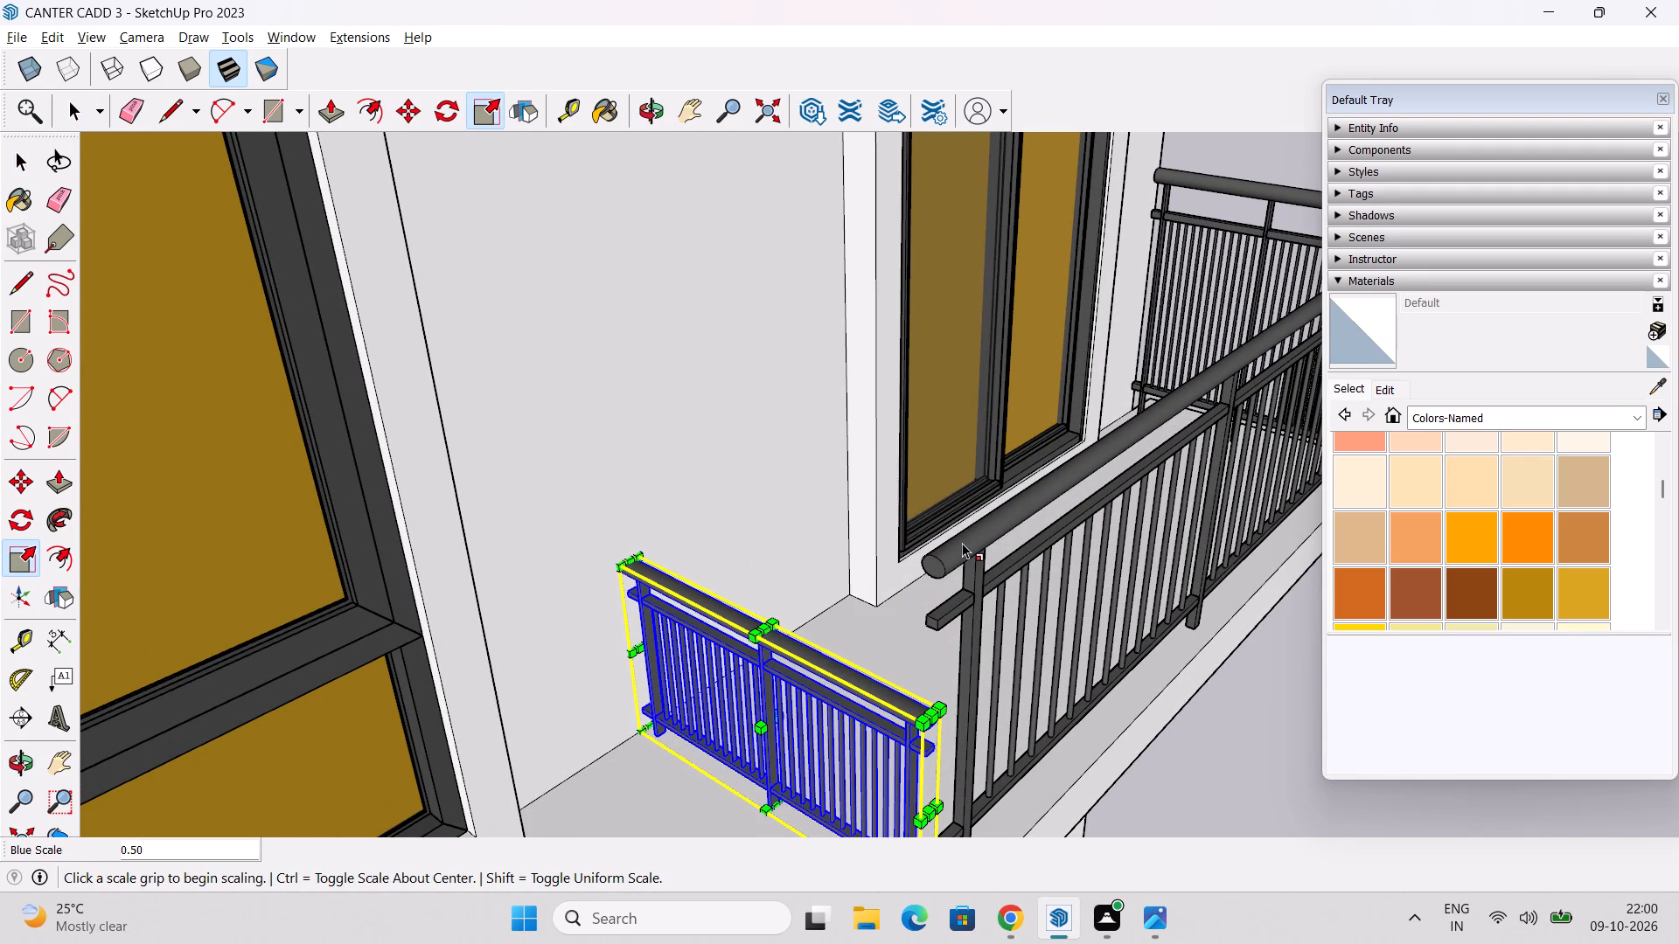
pyautogui.hotkey('ctrl', 'z')
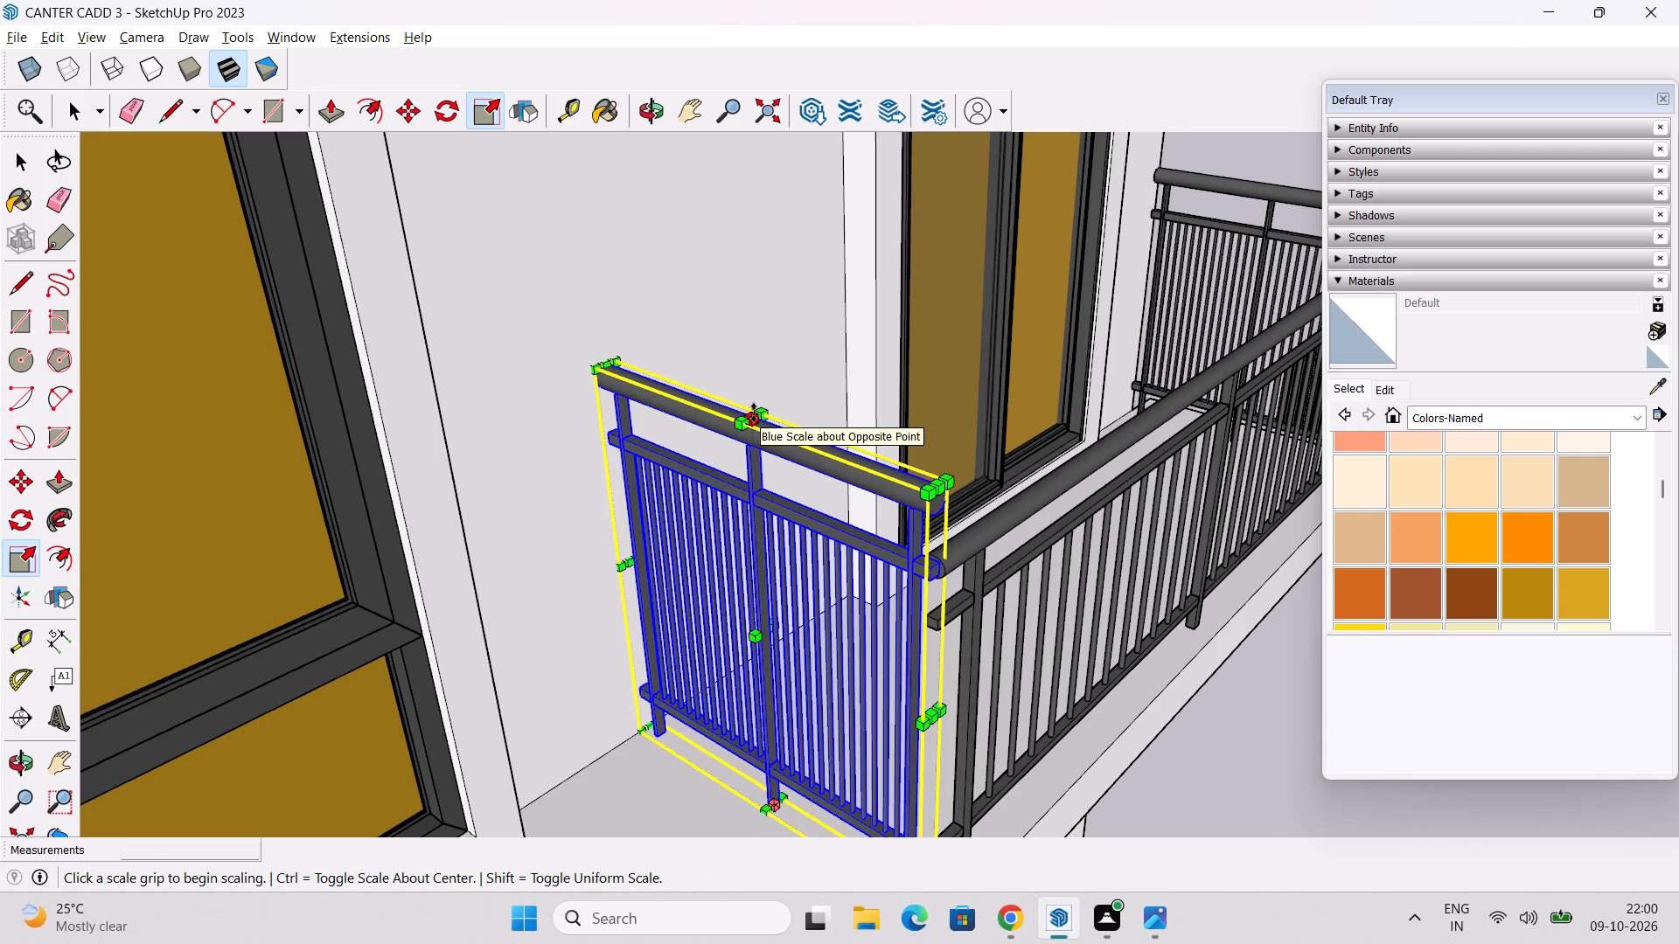
pyautogui.moveTo(754, 413); pyautogui.dragTo(985, 524)
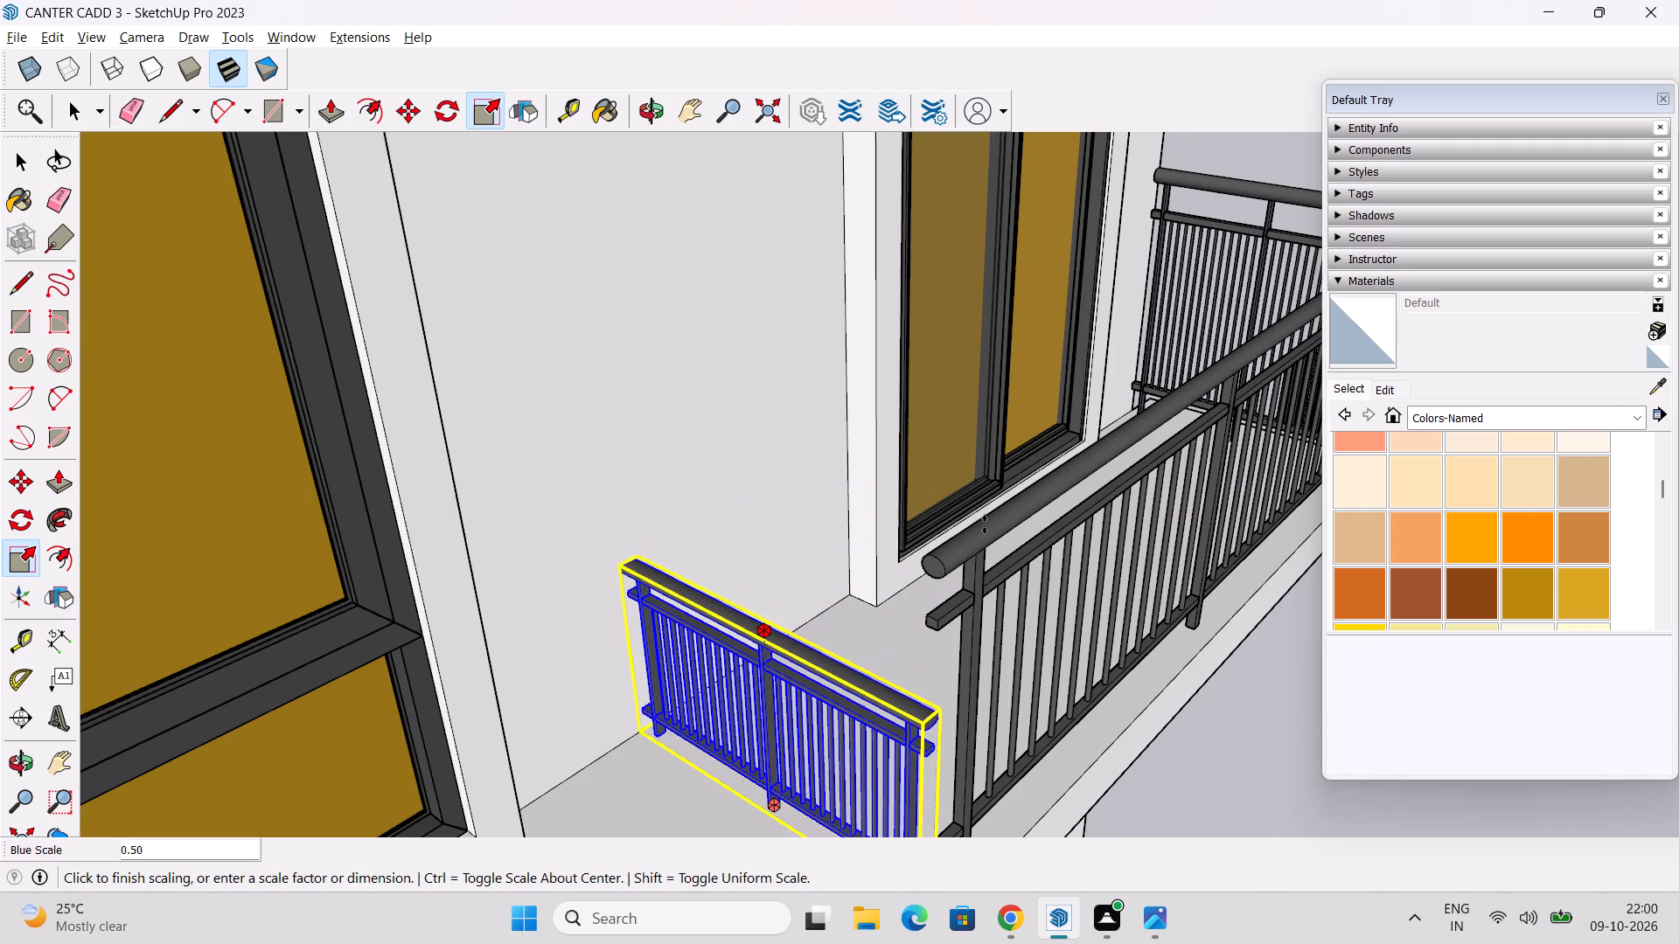
pyautogui.moveTo(985, 524); pyautogui.dragTo(992, 537)
# Scale the opposite side railing, at the house's outer corner, vertically to about 0.63 with its base fixed.
pyautogui.moveTo(1014, 556); pyautogui.dragTo(872, 500, button='middle')
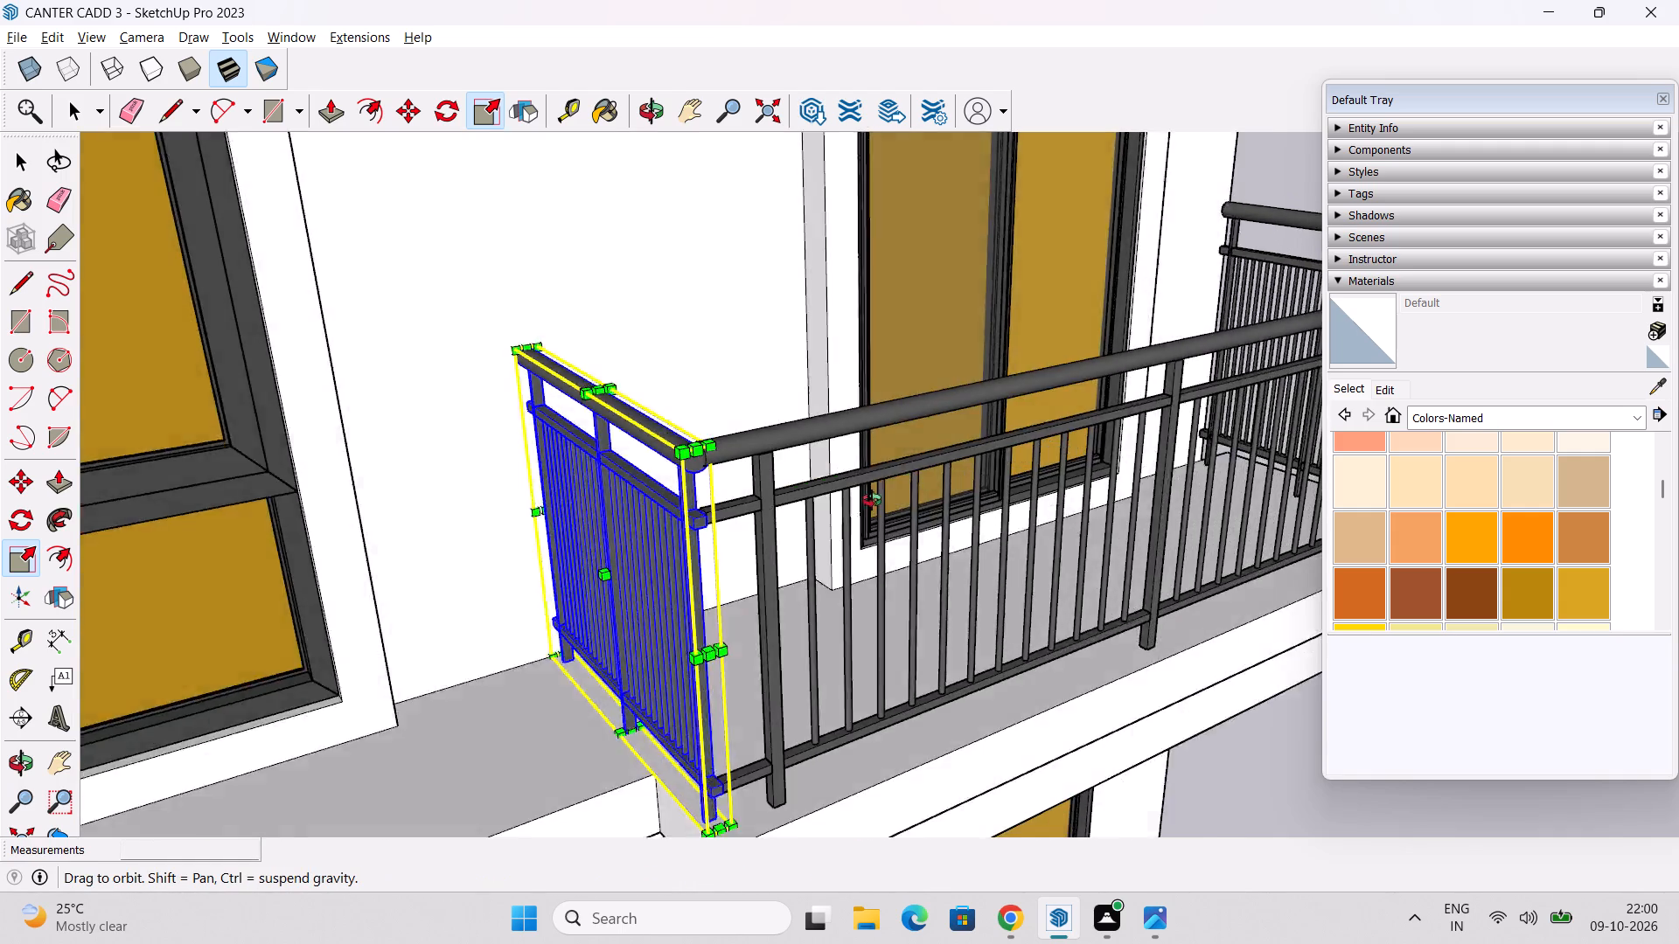
pyautogui.moveTo(872, 500); pyautogui.dragTo(338, 502, button='middle')
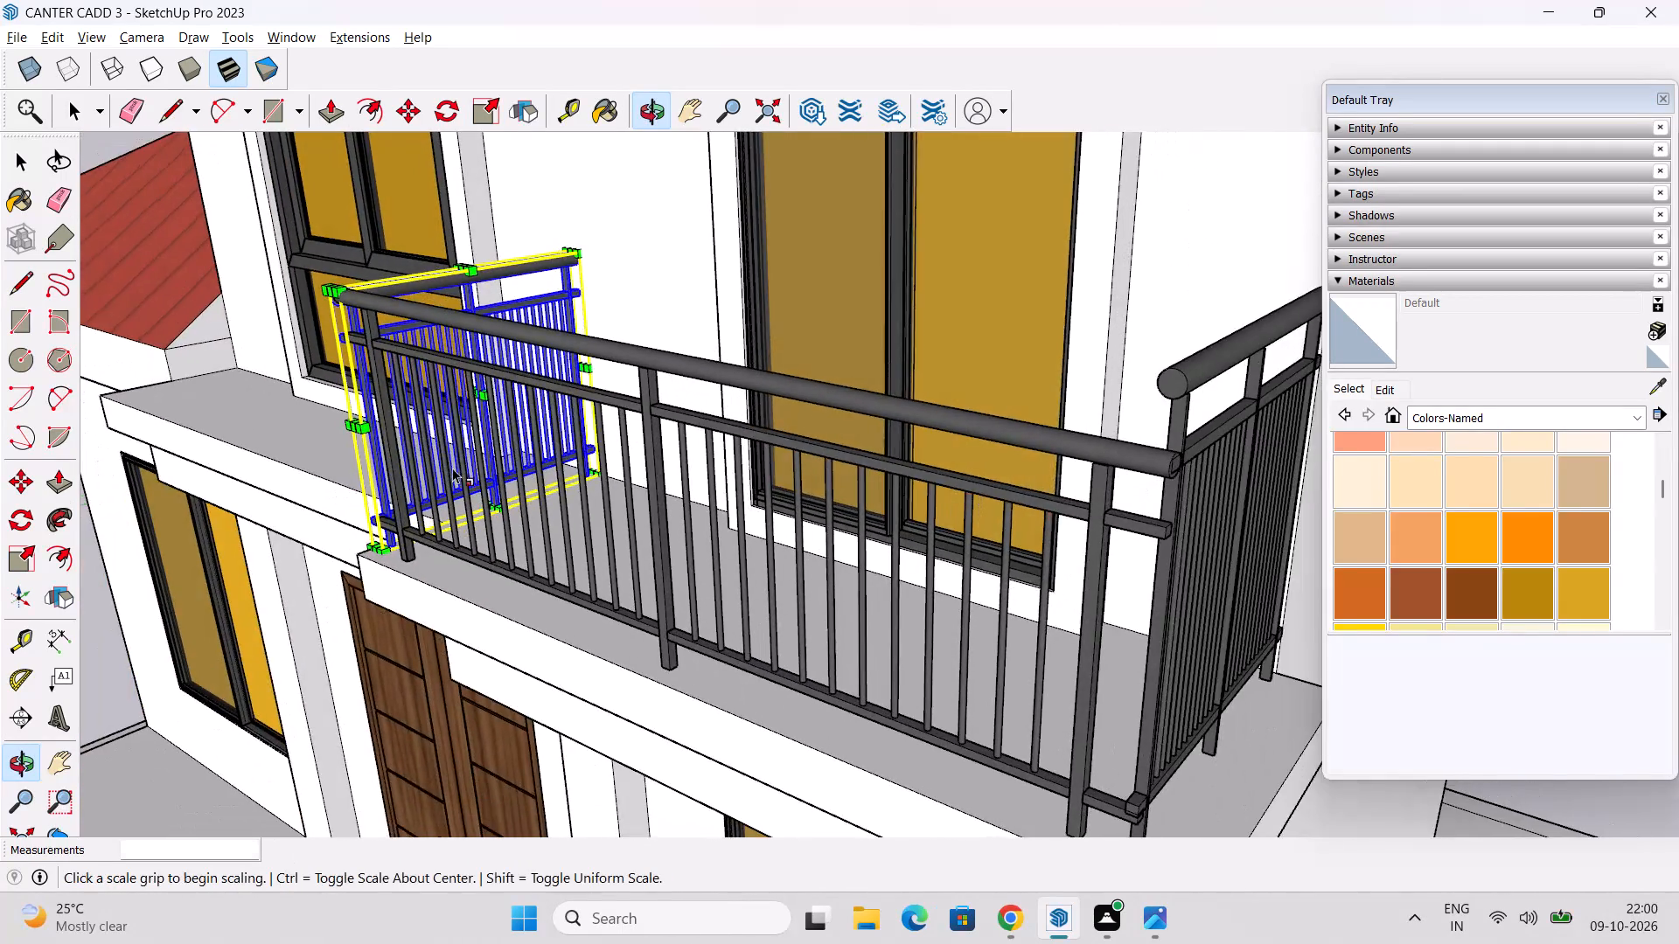
pyautogui.scroll(-3, 652, 465)
pyautogui.moveTo(714, 505); pyautogui.dragTo(519, 490, button='middle')
pyautogui.press('space')
pyautogui.click(747, 475)
pyautogui.moveTo(749, 474); pyautogui.dragTo(699, 517, button='middle')
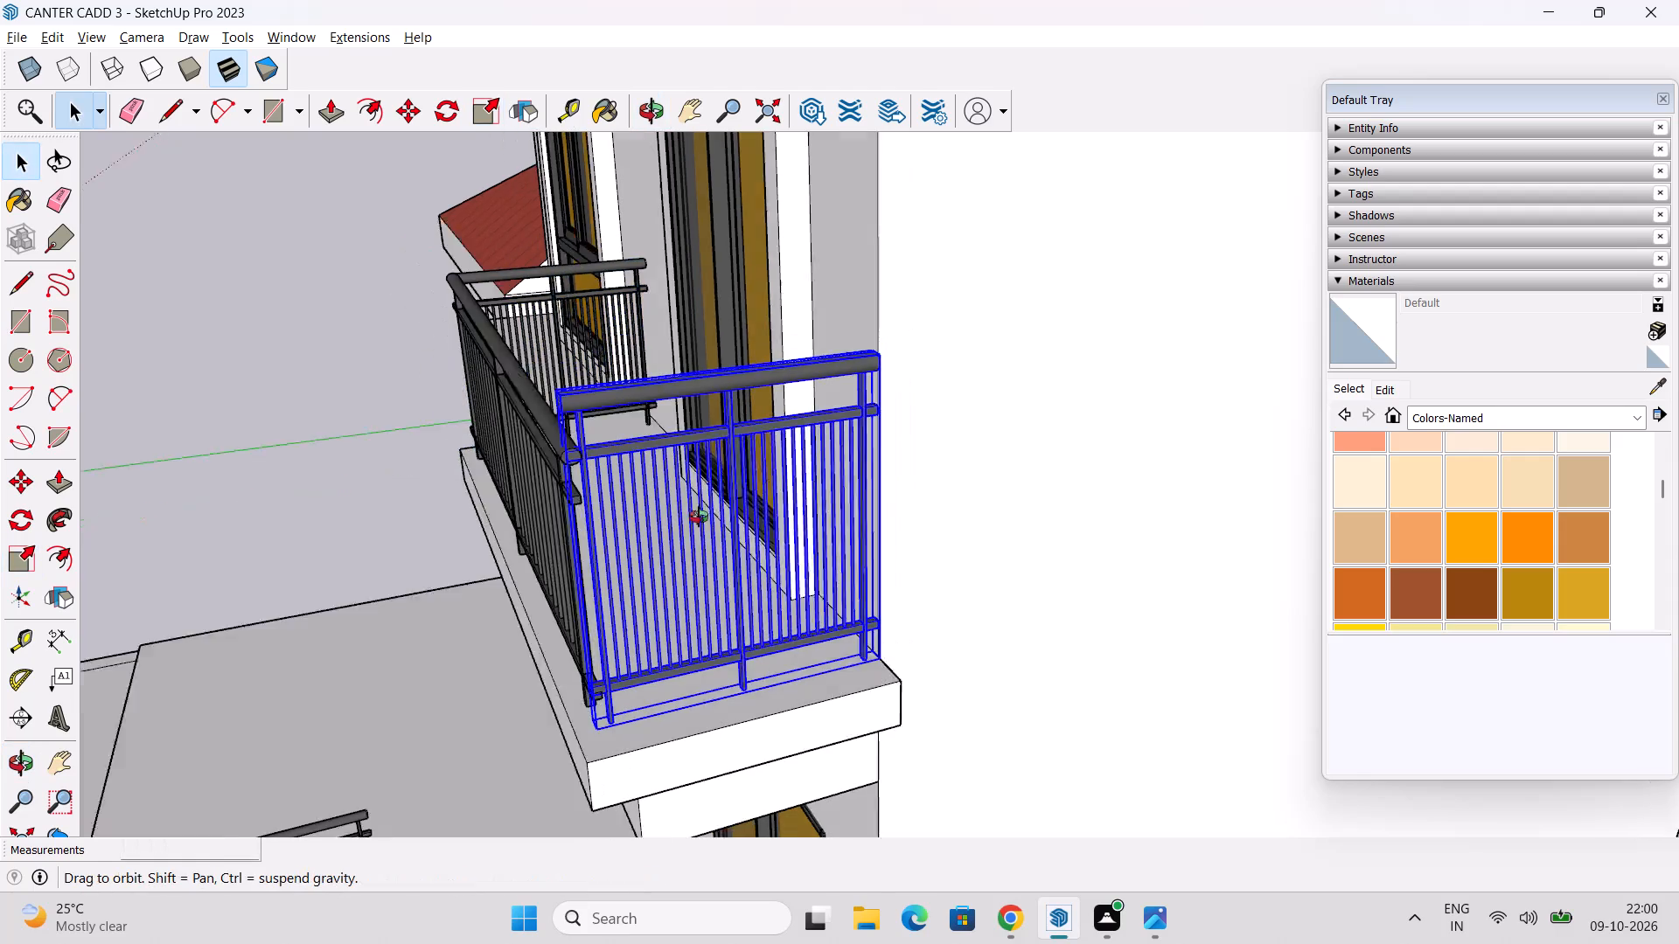
pyautogui.moveTo(699, 517); pyautogui.dragTo(691, 531, button='middle')
pyautogui.moveTo(20, 552); pyautogui.dragTo(31, 551)
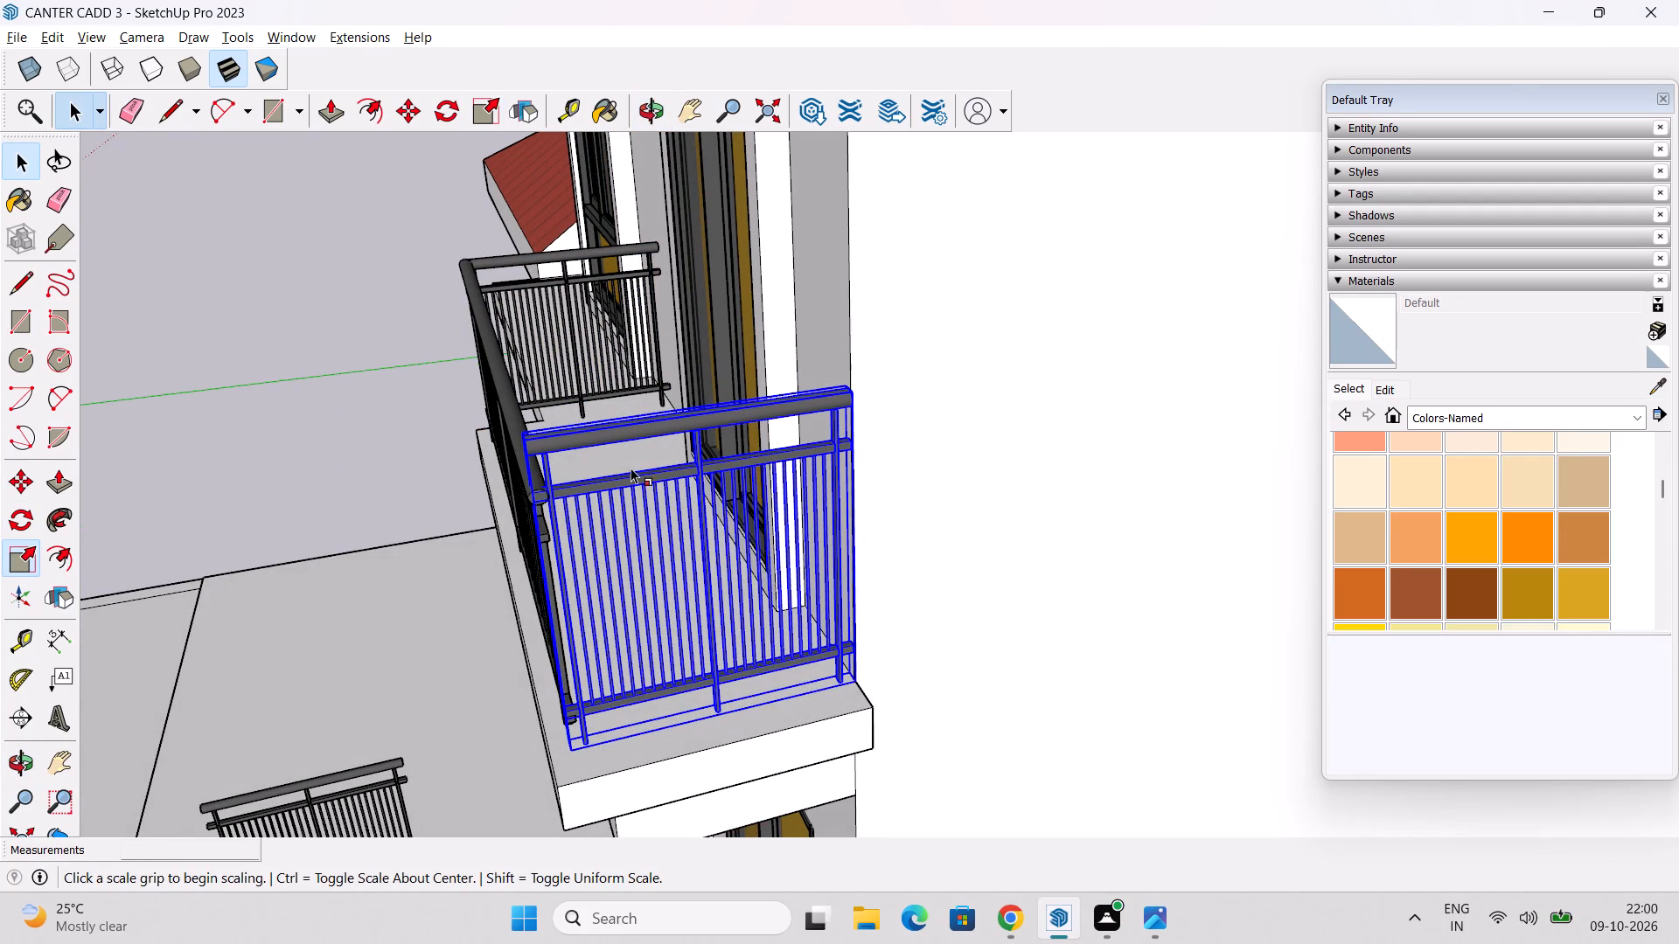
pyautogui.scroll(2, 679, 401)
pyautogui.moveTo(696, 413); pyautogui.dragTo(762, 448, button='middle')
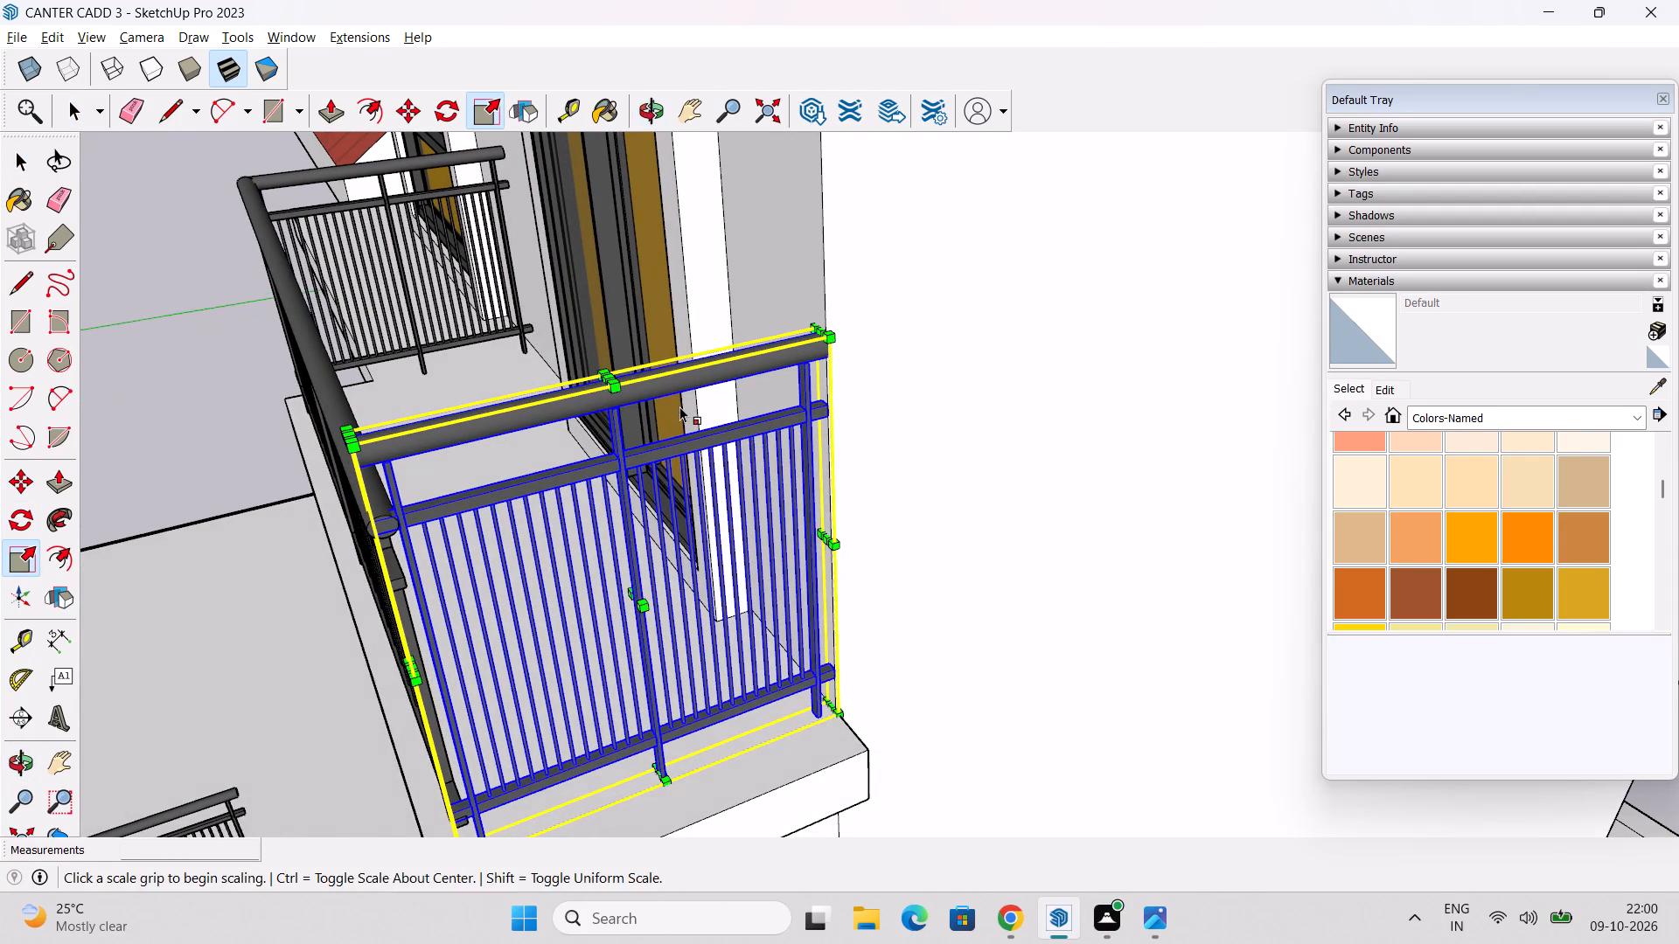
pyautogui.keyDown('shift'); pyautogui.moveTo(679, 406); pyautogui.dragTo(907, 537, button='middle'); pyautogui.keyUp('shift')
pyautogui.moveTo(924, 557); pyautogui.dragTo(813, 614)
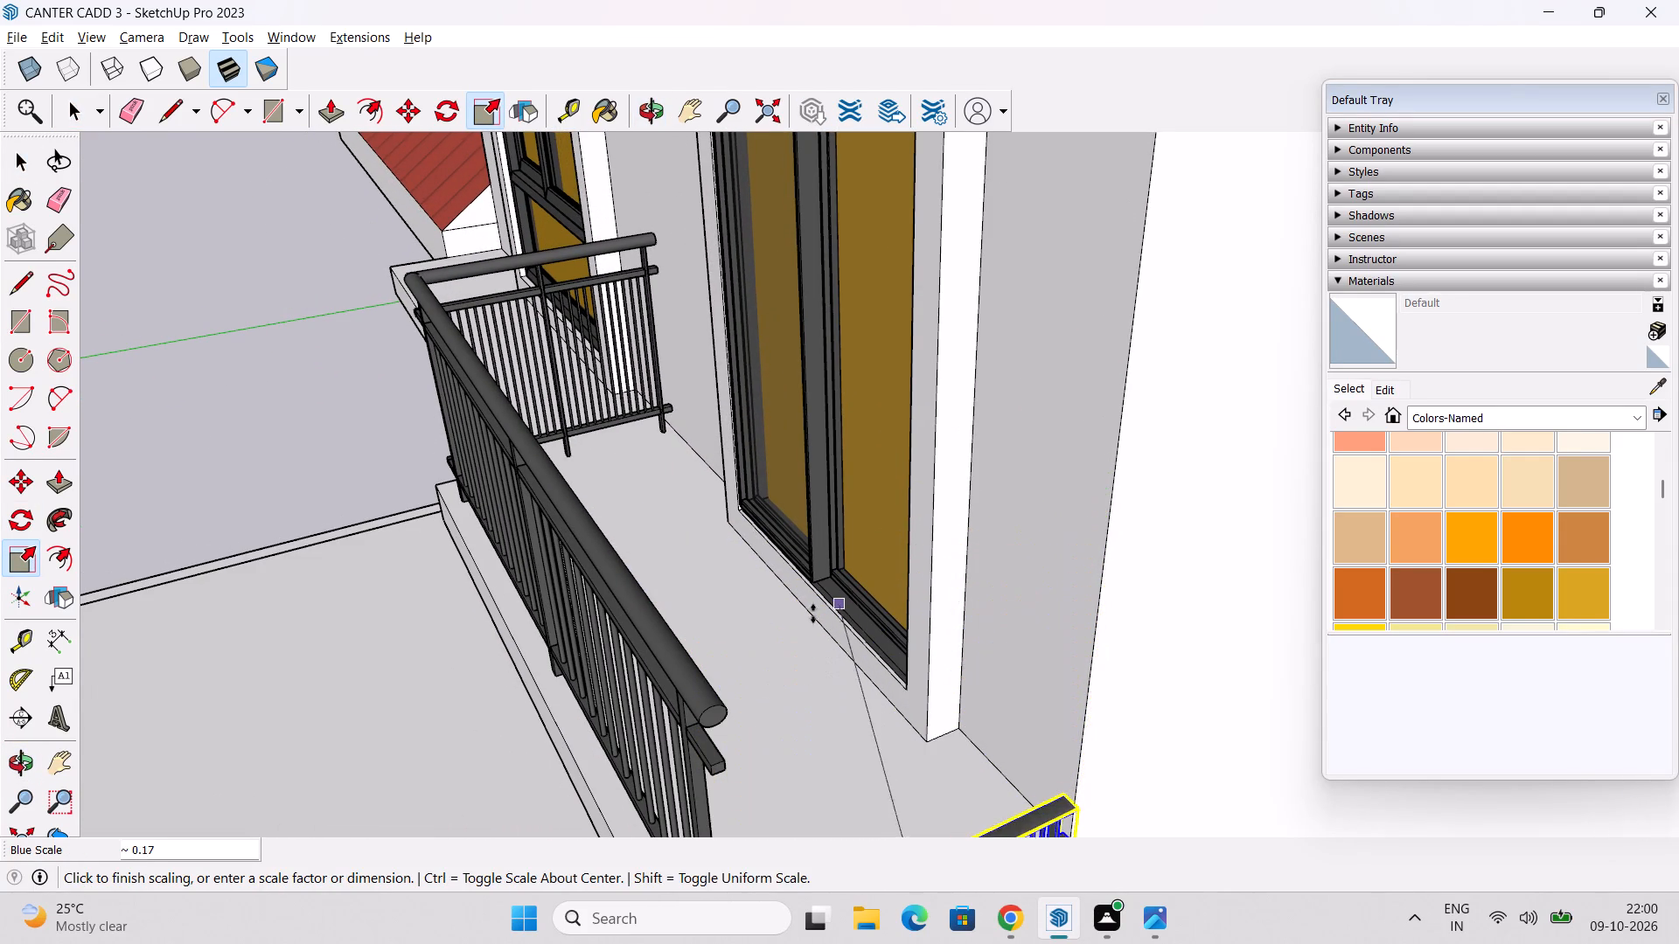
pyautogui.moveTo(813, 614); pyautogui.dragTo(666, 613)
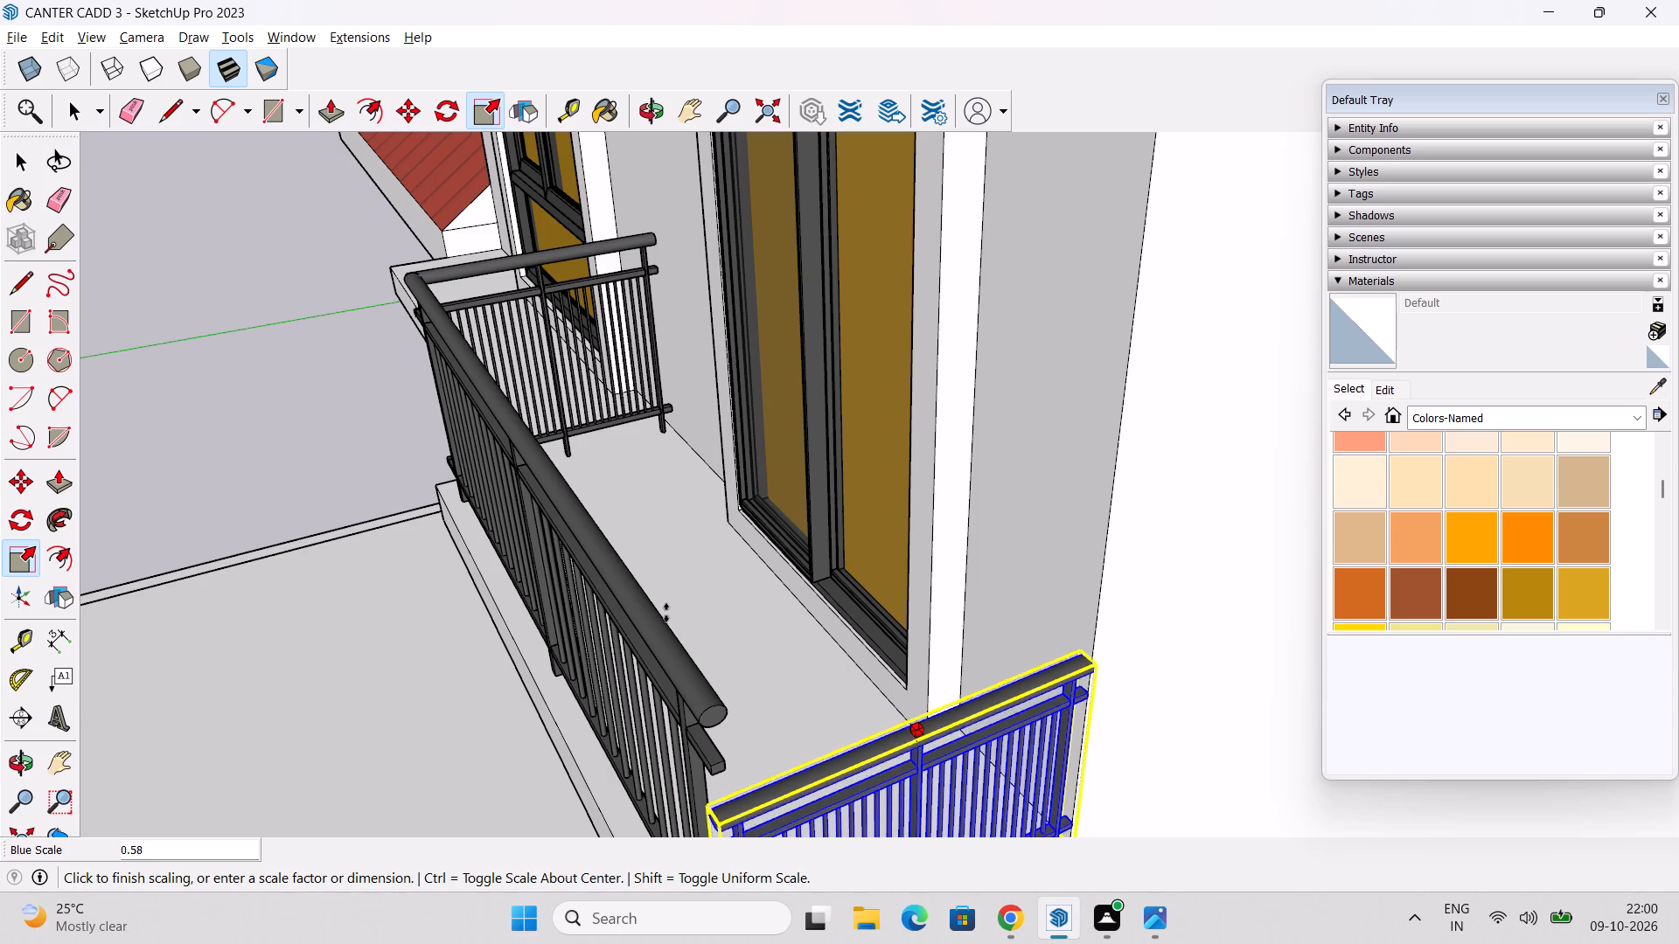
pyautogui.moveTo(666, 613); pyautogui.dragTo(650, 599)
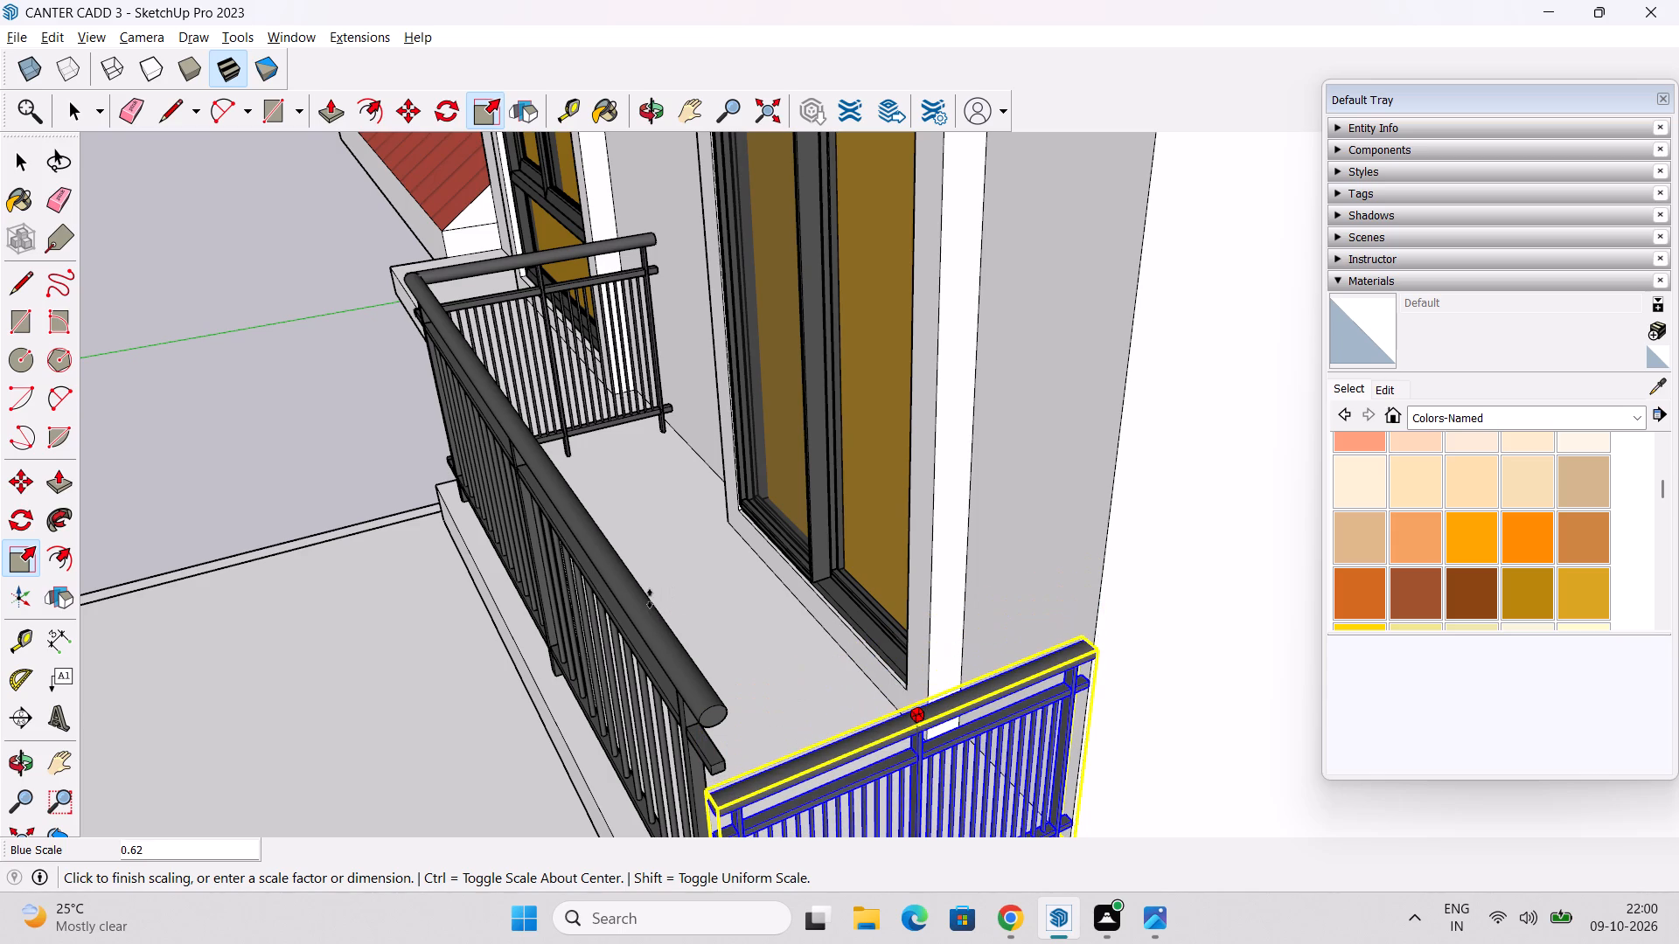
pyautogui.moveTo(650, 599); pyautogui.dragTo(648, 597)
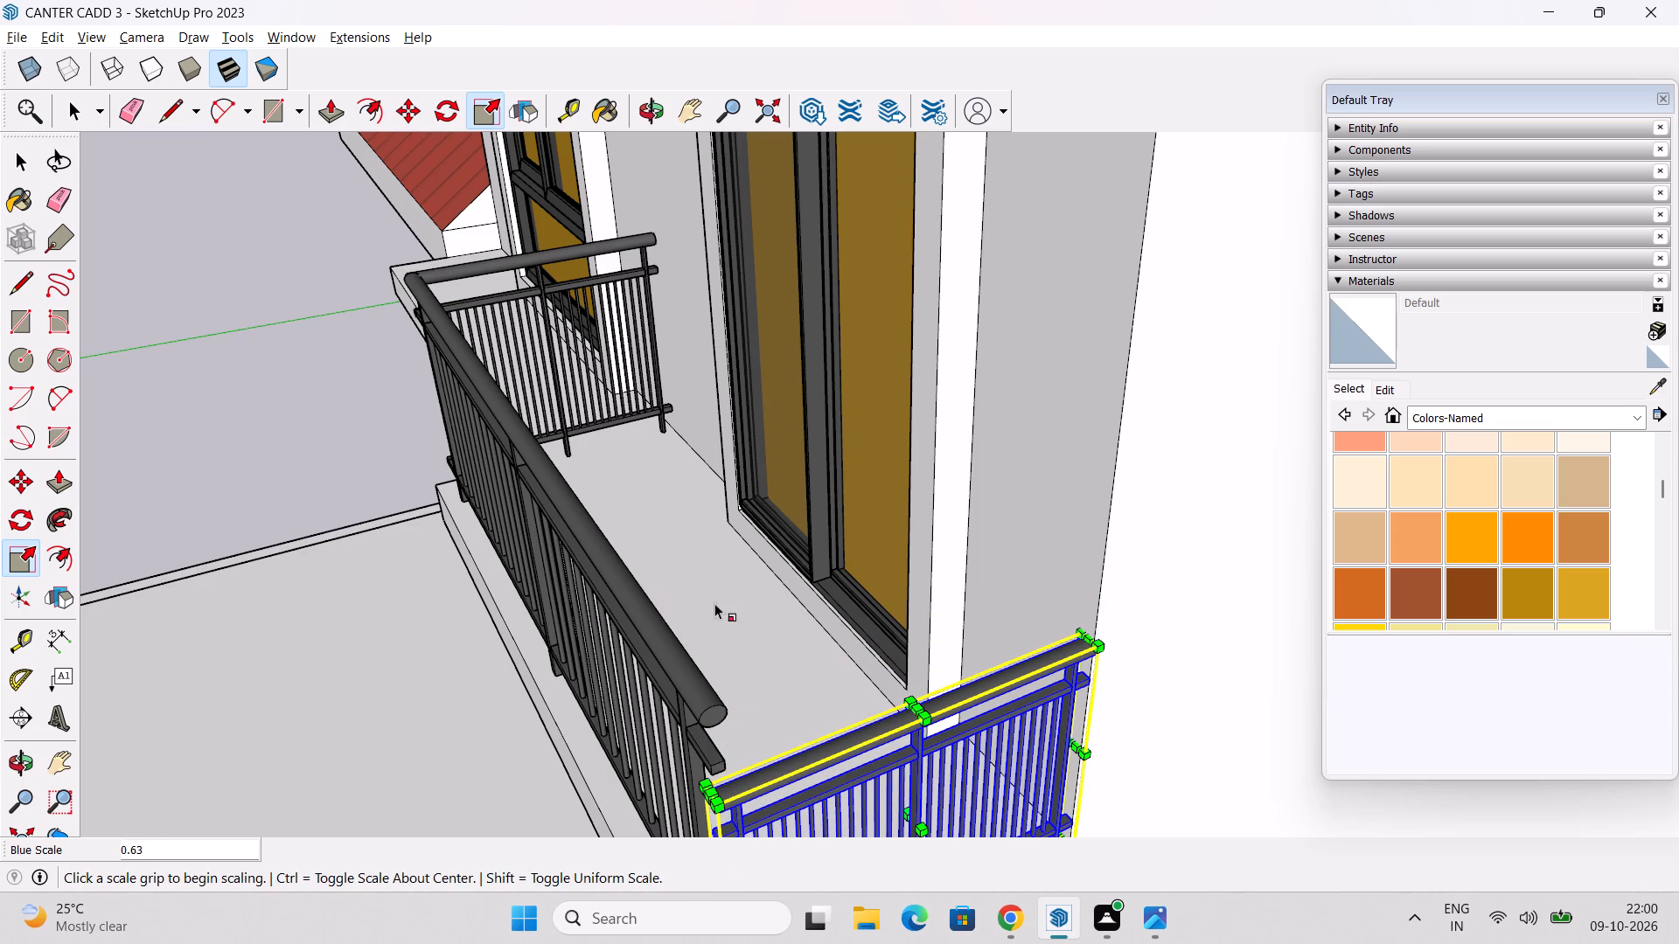
# Scale that outer side railing vertically by about 1.34 so its top meets the front railing's handrail.
pyautogui.moveTo(738, 622); pyautogui.dragTo(791, 487, button='middle')
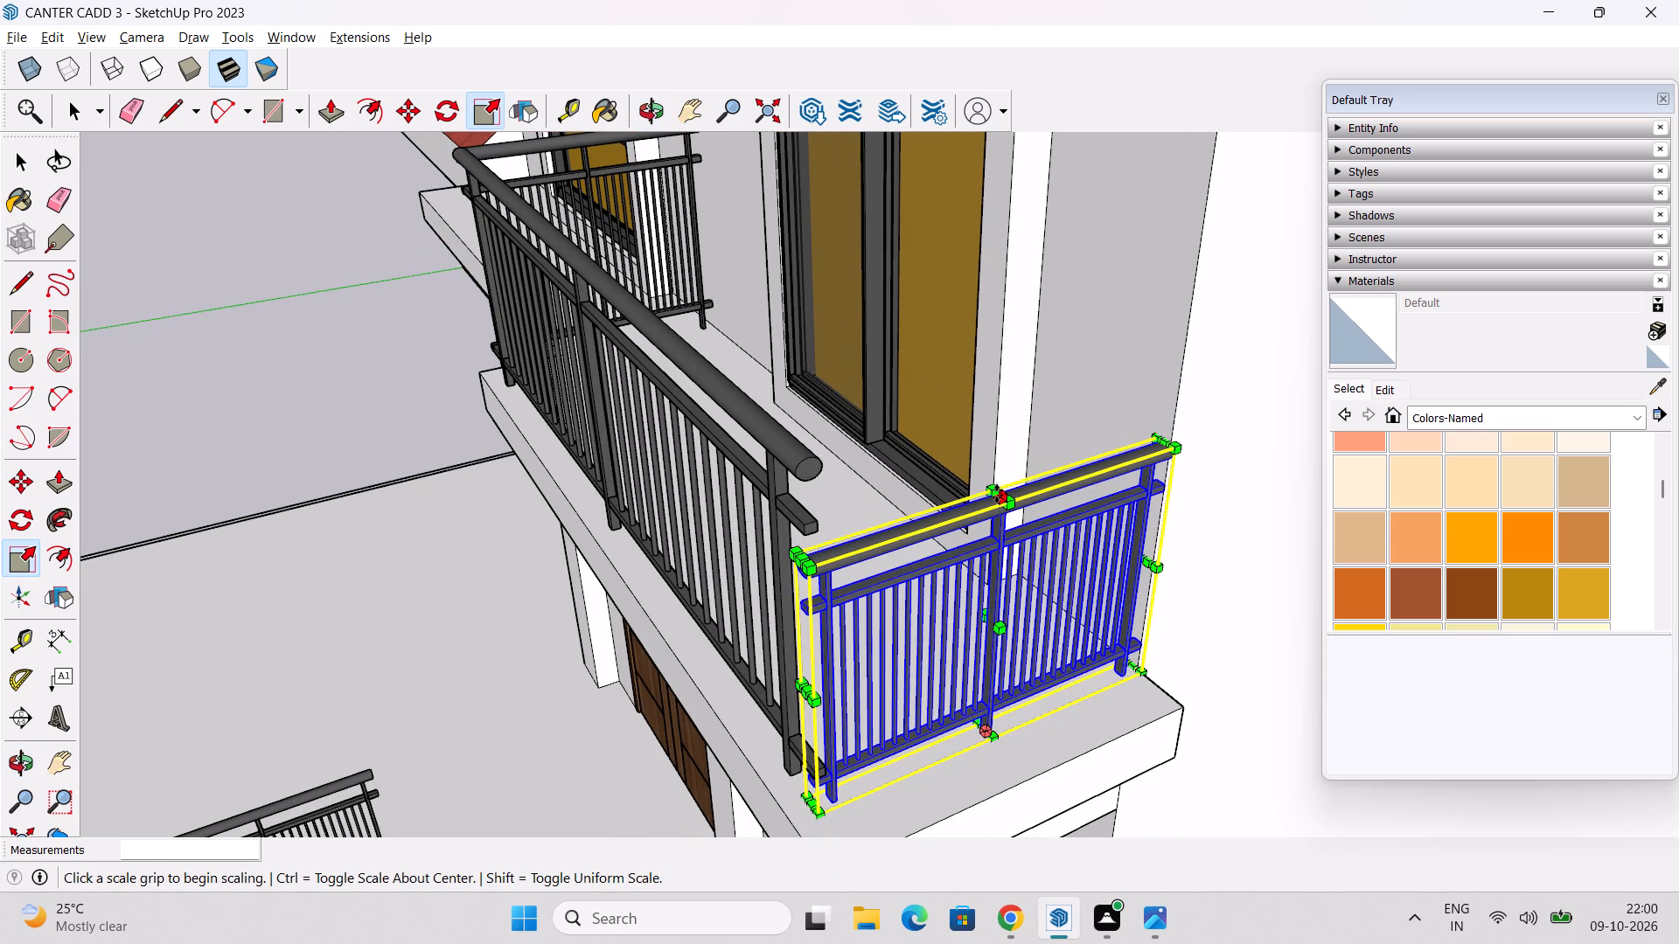
pyautogui.moveTo(997, 494); pyautogui.dragTo(777, 448)
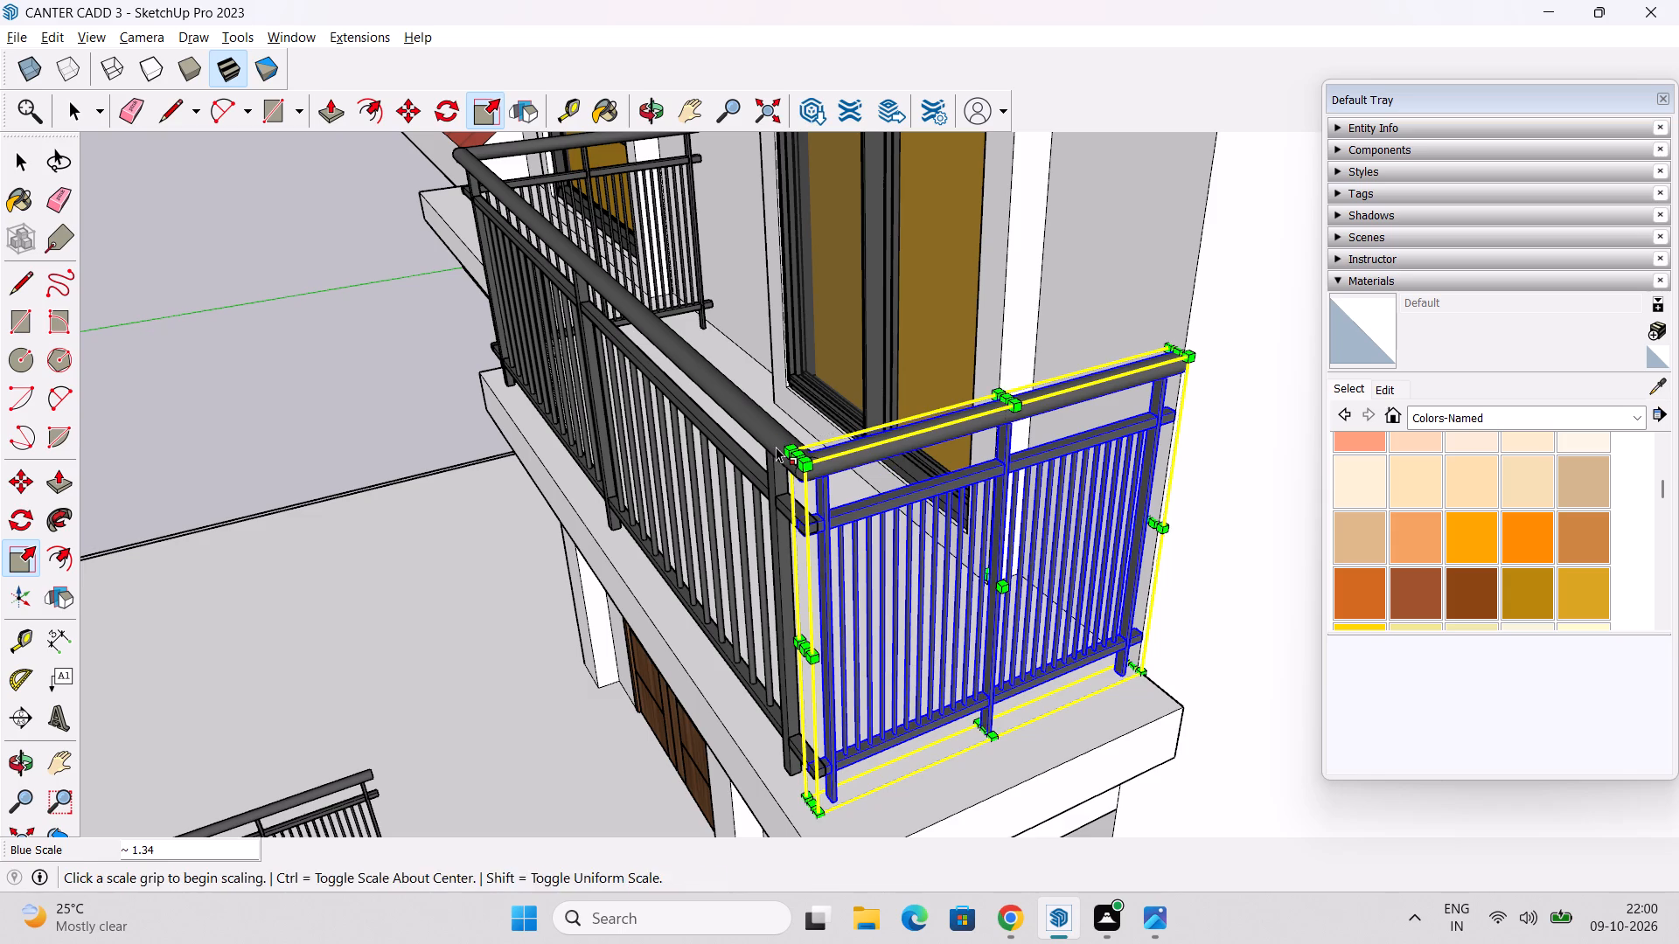
pyautogui.moveTo(849, 542); pyautogui.dragTo(974, 489, button='middle')
pyautogui.press('space')
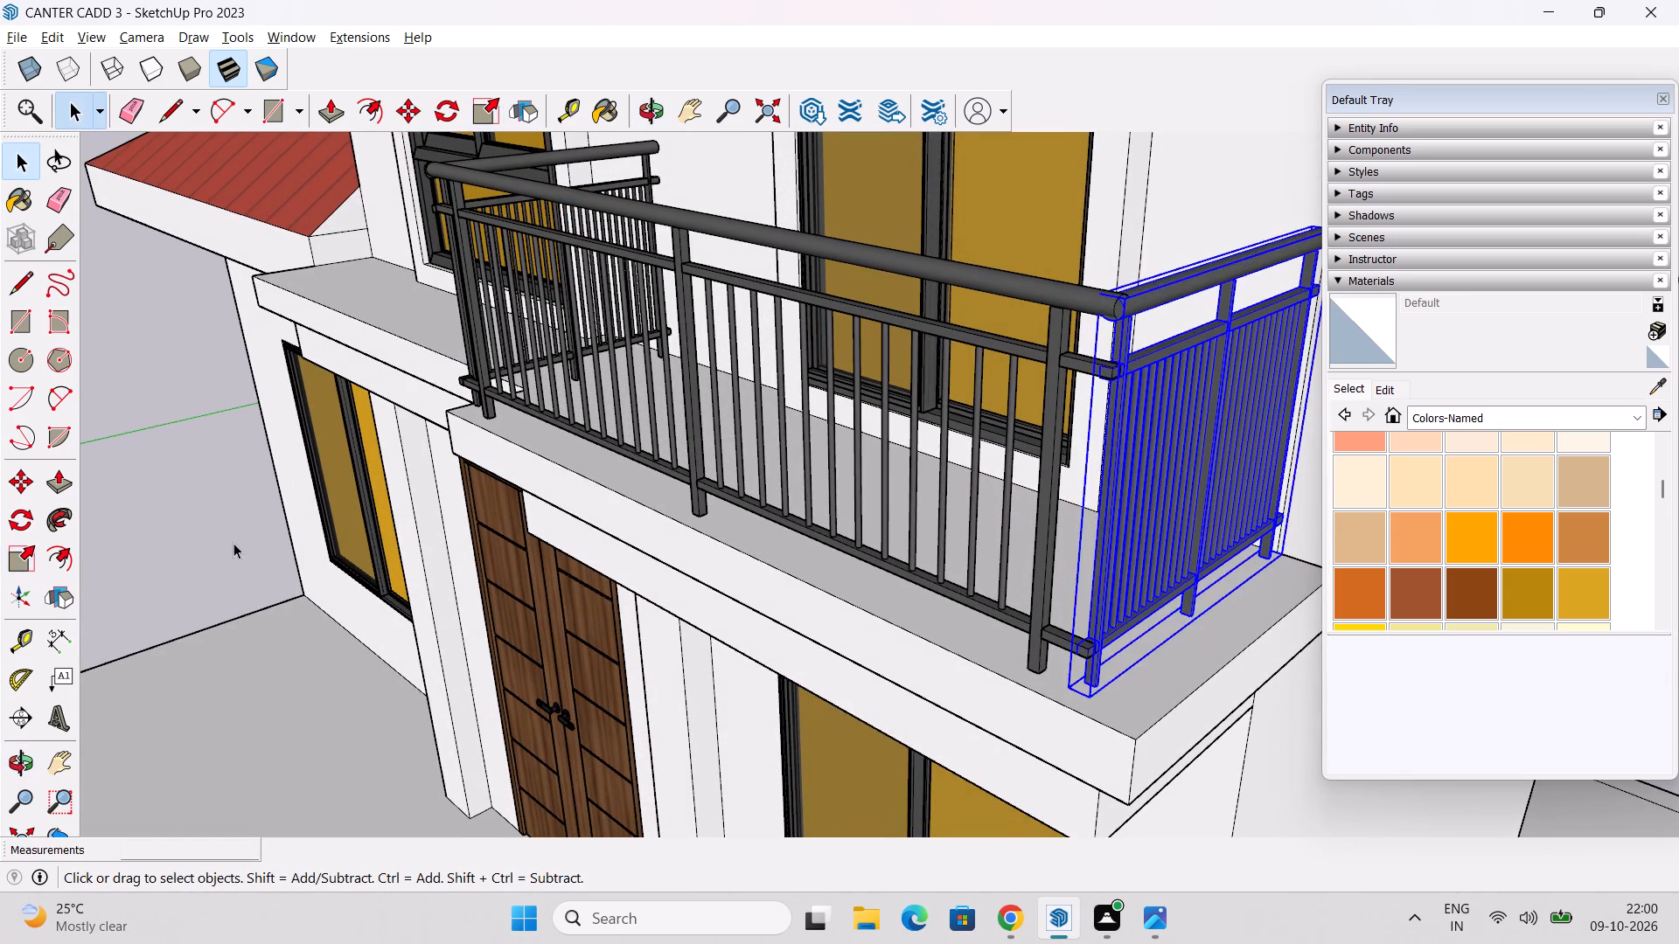
pyautogui.click(233, 543)
# Examine both corner joints between the front railing and the side railings, from the handrail down to the ledge.
pyautogui.scroll(-1, 749, 586)
pyautogui.moveTo(766, 599); pyautogui.dragTo(1178, 658, button='middle')
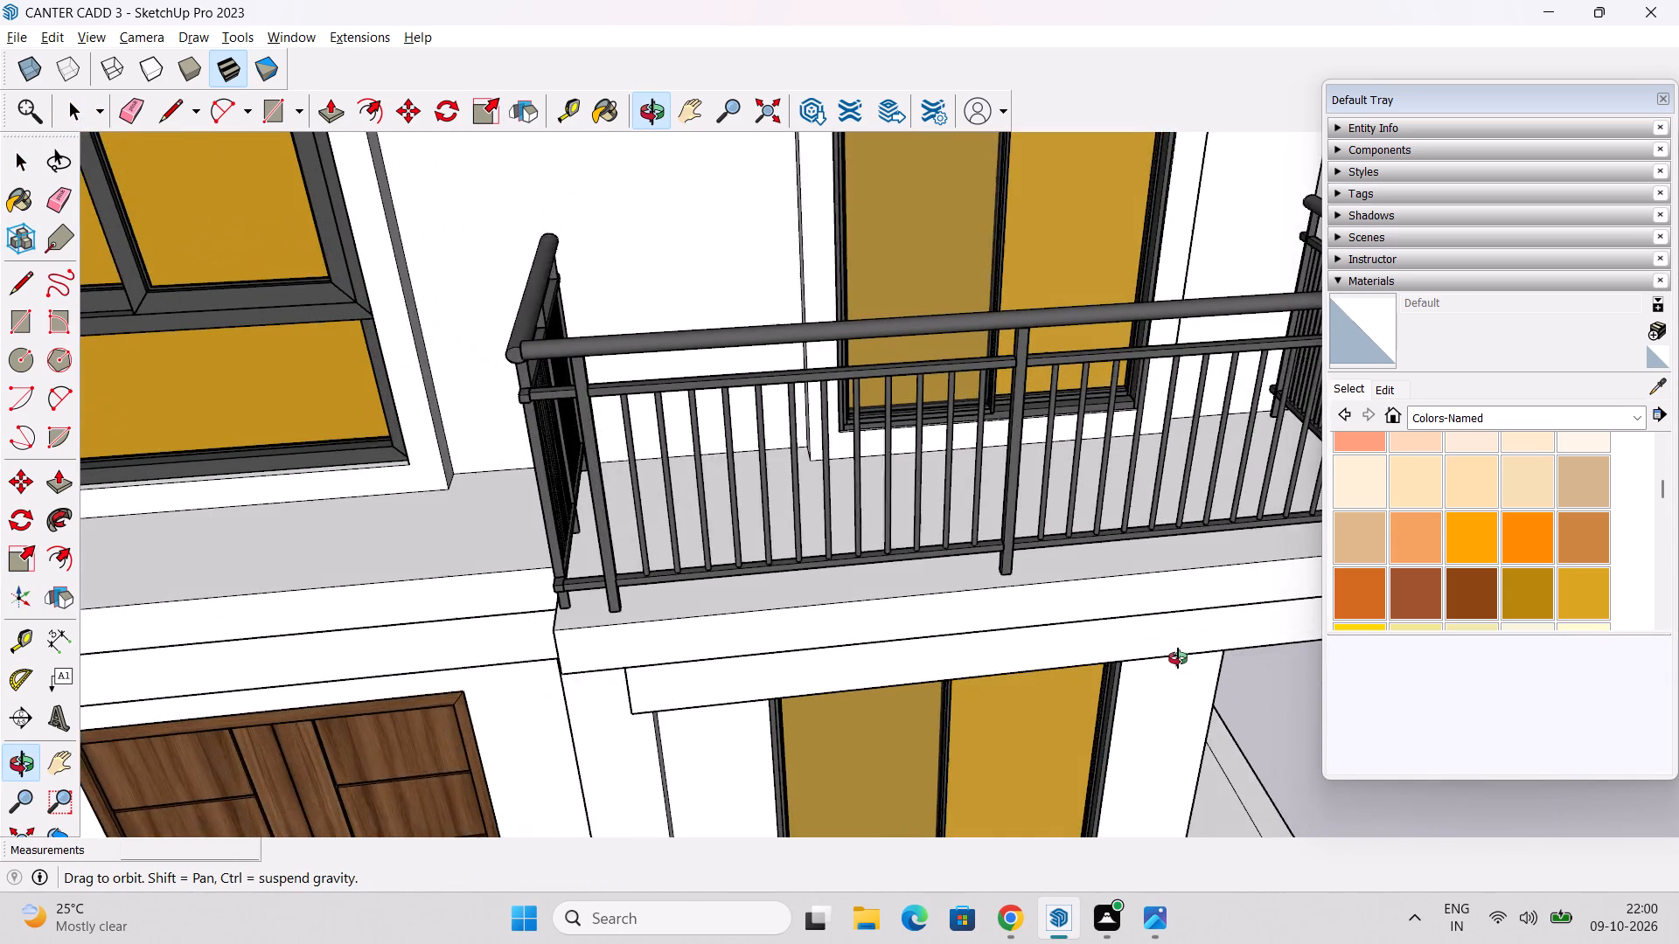
pyautogui.moveTo(1178, 658); pyautogui.dragTo(1223, 649, button='middle')
pyautogui.moveTo(868, 541); pyautogui.dragTo(979, 545, button='middle')
pyautogui.scroll(1, 569, 397)
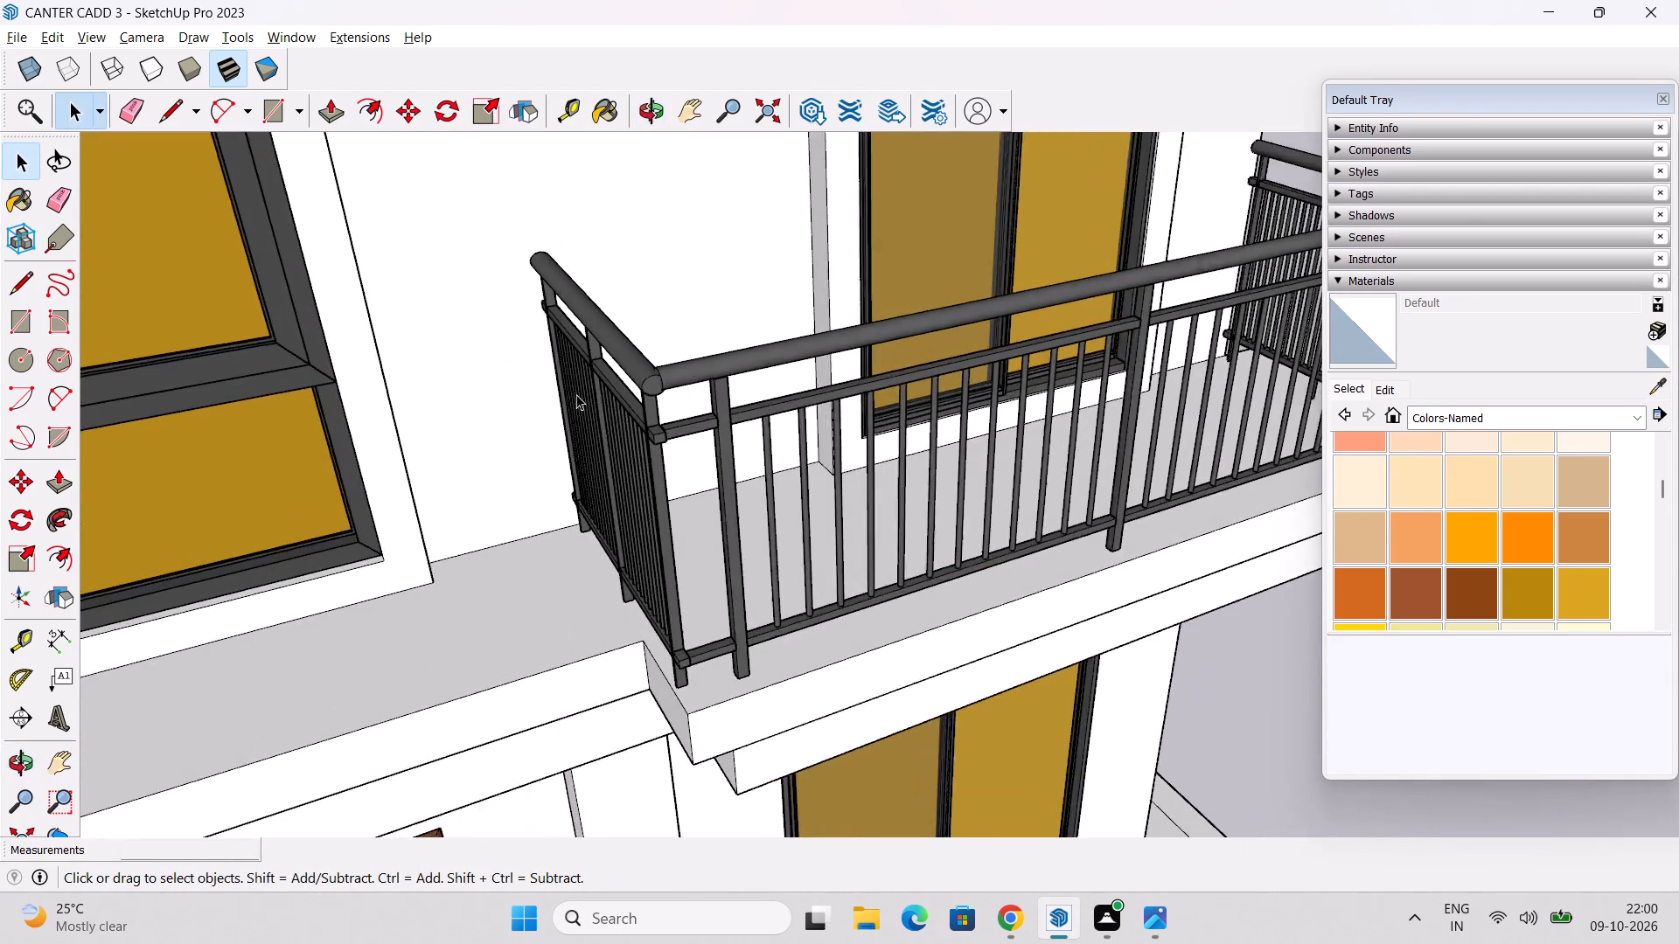
pyautogui.scroll(4, 576, 394)
pyautogui.moveTo(770, 394); pyautogui.dragTo(375, 392, button='middle')
pyautogui.scroll(-2, 520, 403)
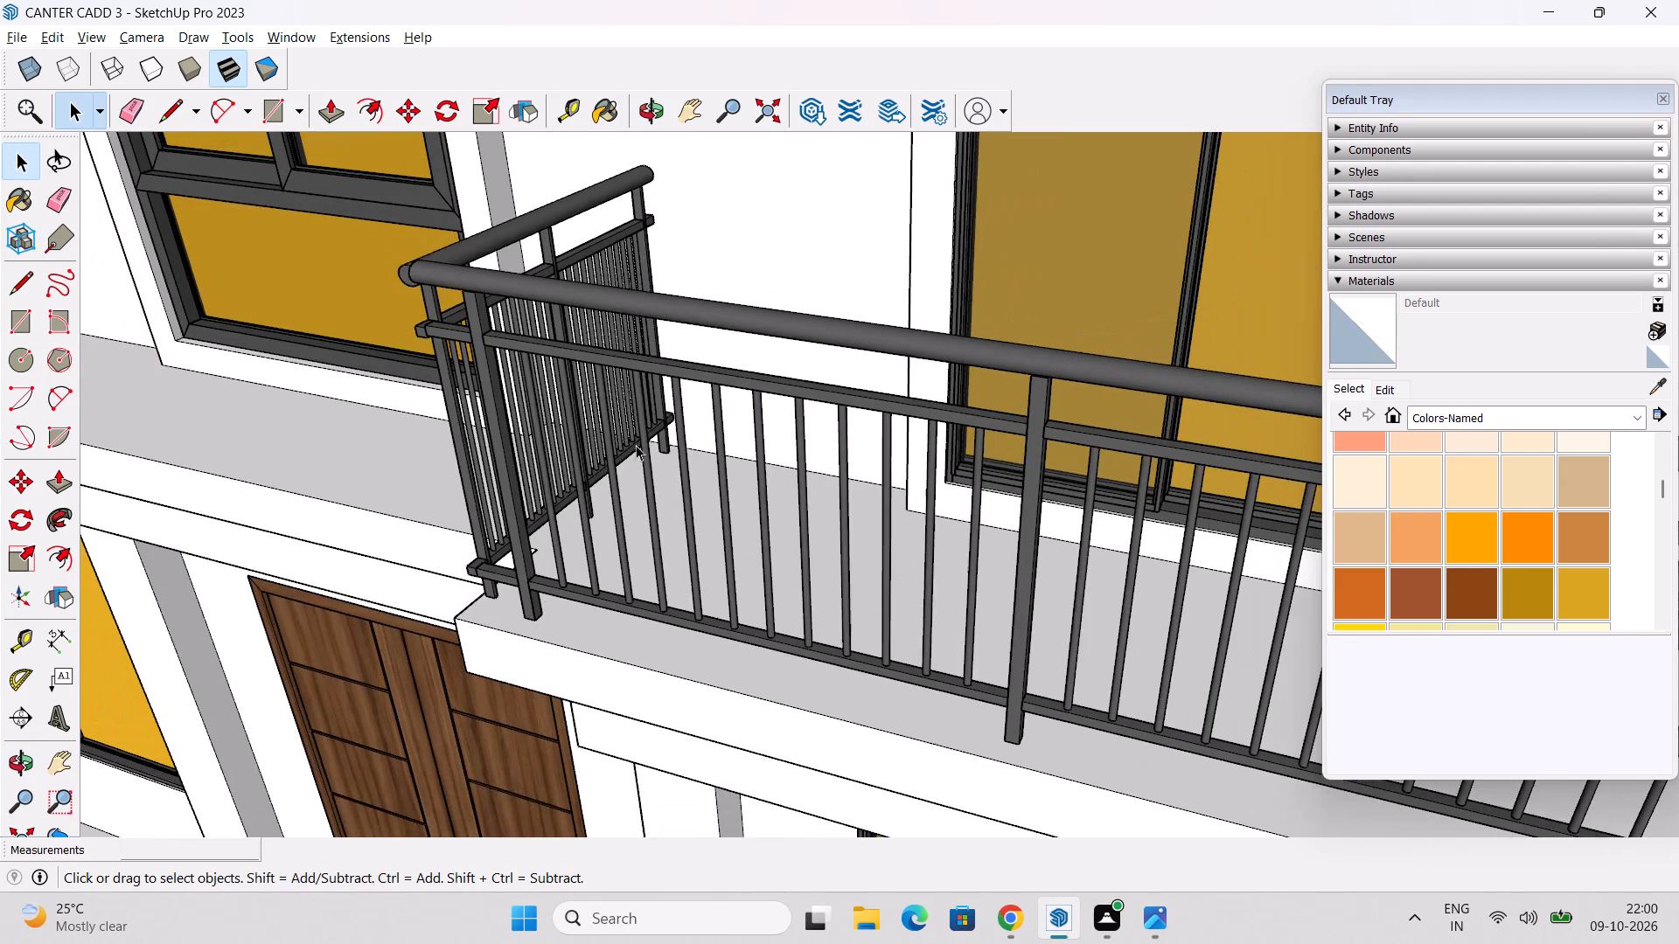
pyautogui.scroll(-3, 1024, 576)
pyautogui.moveTo(1037, 542); pyautogui.dragTo(531, 471, button='middle')
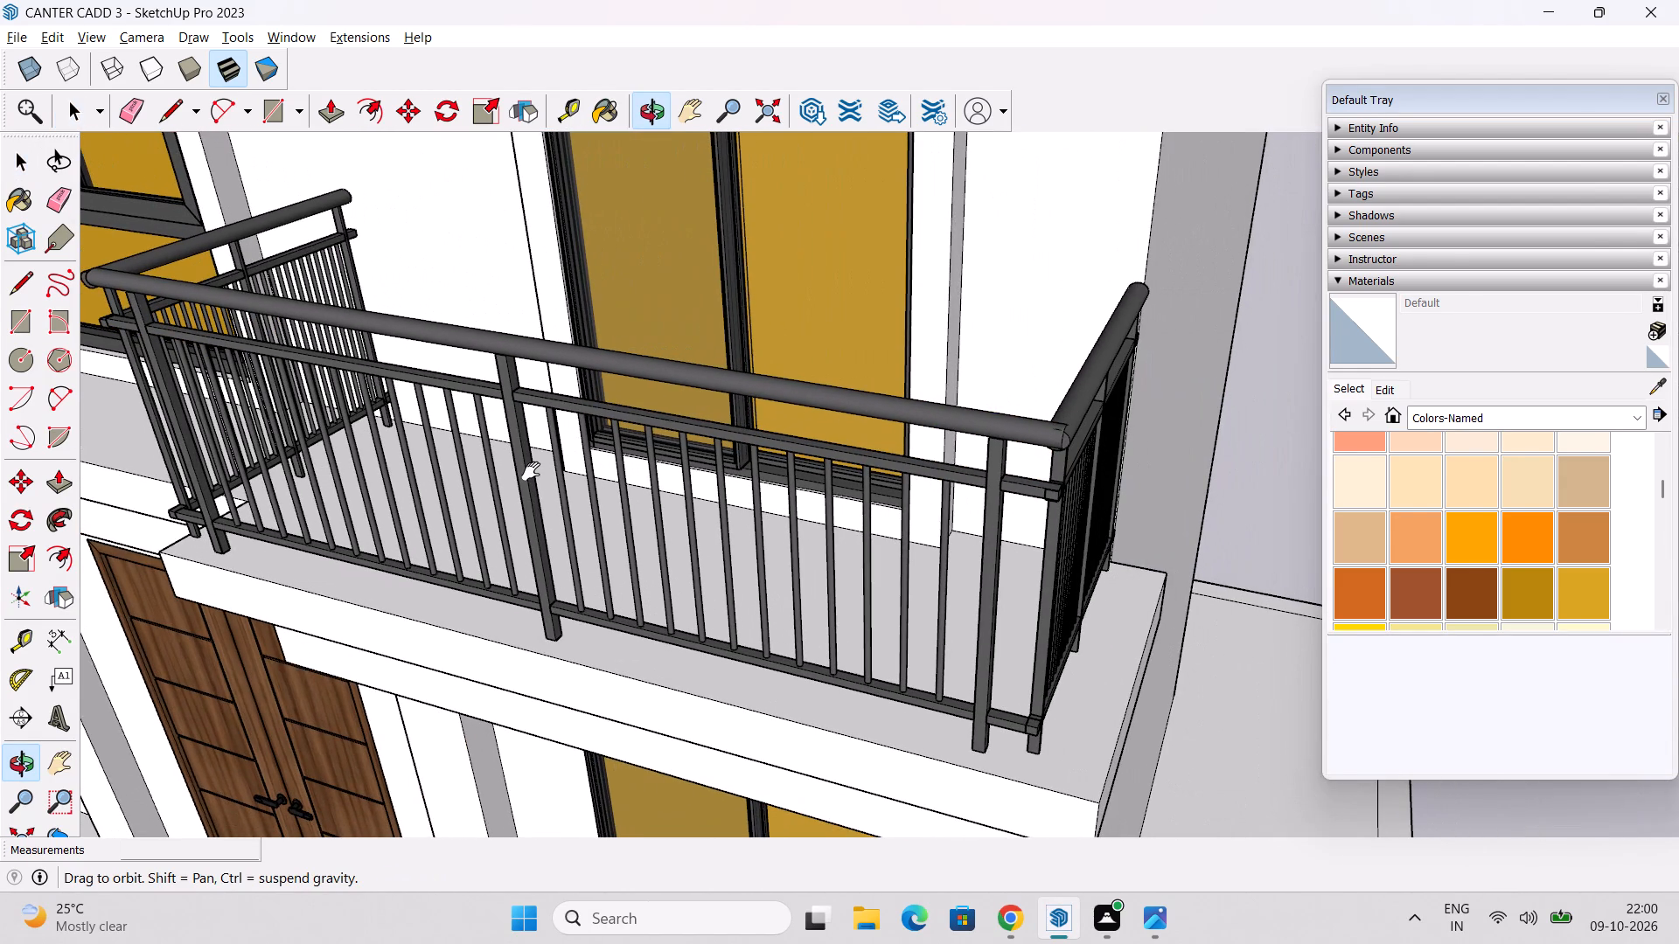
pyautogui.moveTo(531, 471); pyautogui.dragTo(533, 470, button='middle')
pyautogui.moveTo(475, 448); pyautogui.dragTo(733, 469, button='middle')
pyautogui.moveTo(511, 446); pyautogui.dragTo(687, 453, button='middle')
pyautogui.moveTo(594, 506); pyautogui.dragTo(668, 397, button='middle')
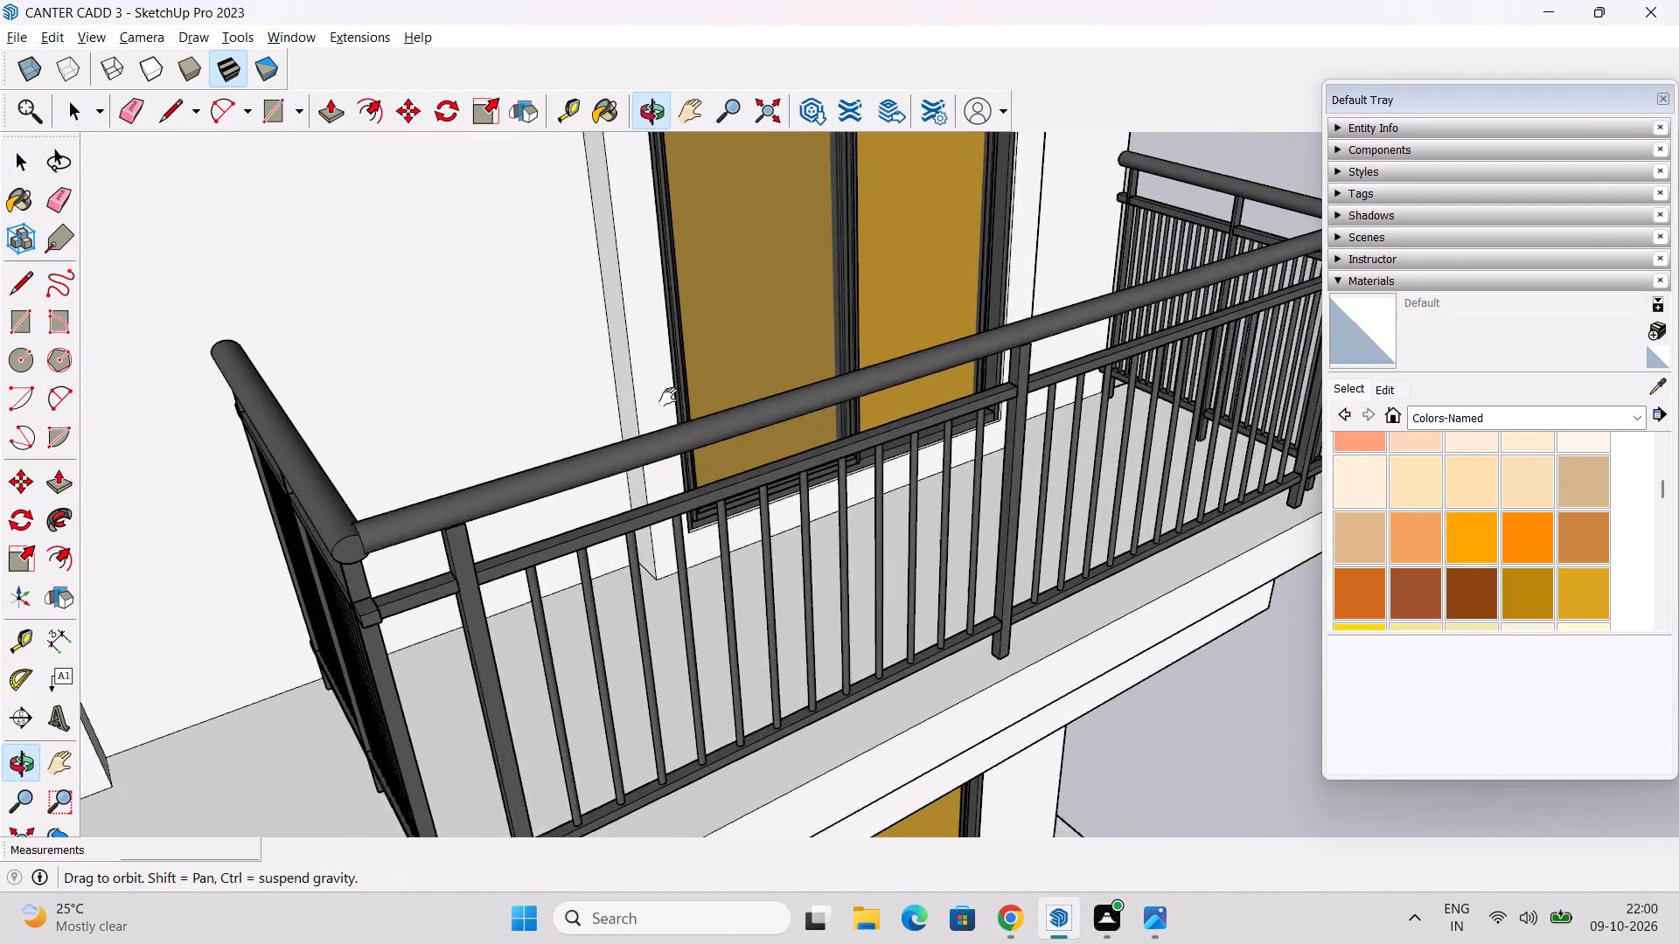
pyautogui.moveTo(668, 397); pyautogui.dragTo(686, 380, button='middle')
pyautogui.moveTo(667, 571); pyautogui.dragTo(745, 420, button='middle')
# Move the outer-corner side railing about 5/16" towards the front railing so the two meet at the balcony corner.
pyautogui.click(582, 527)
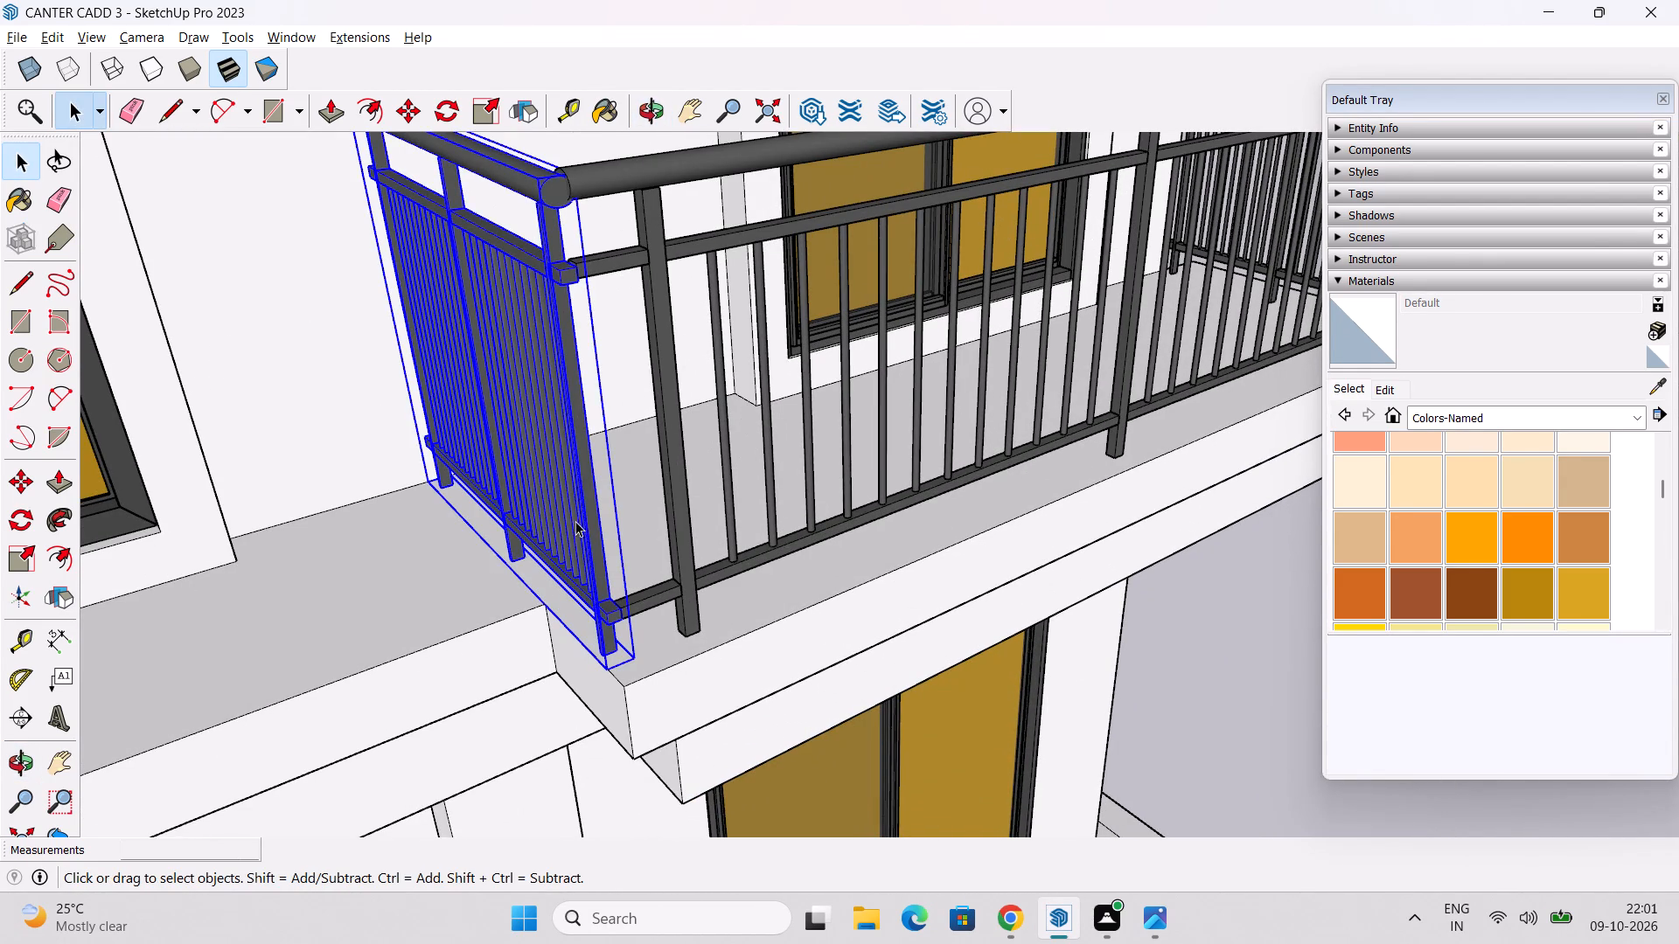
pyautogui.scroll(5, 664, 642)
pyautogui.press('m')
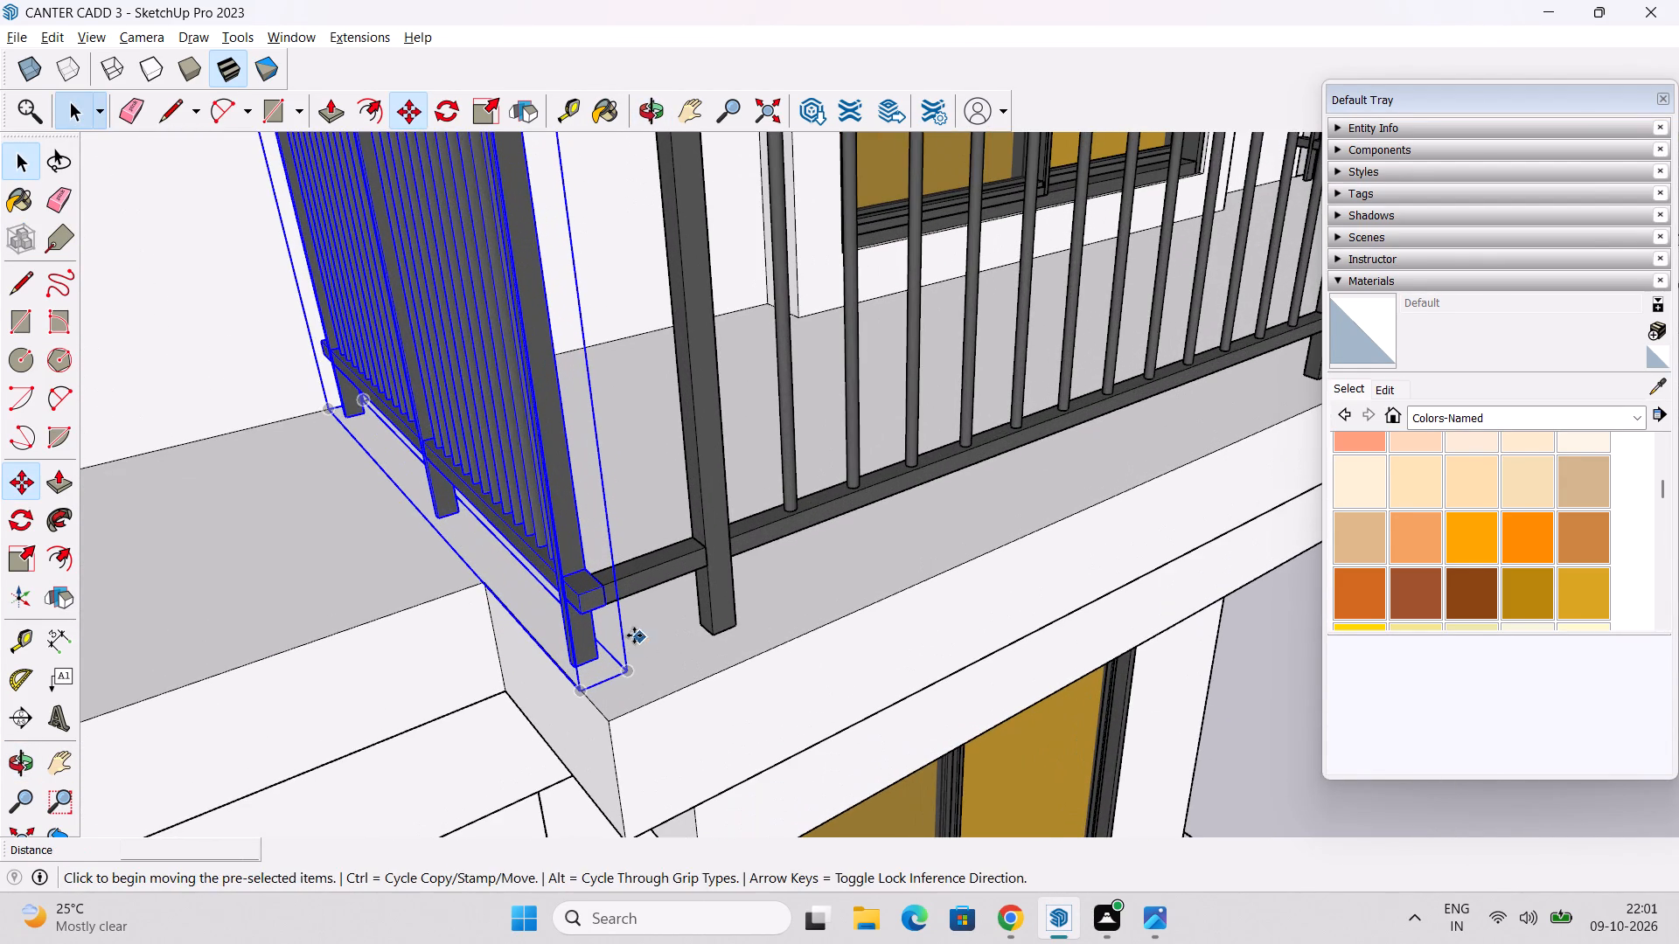
pyautogui.click(573, 597)
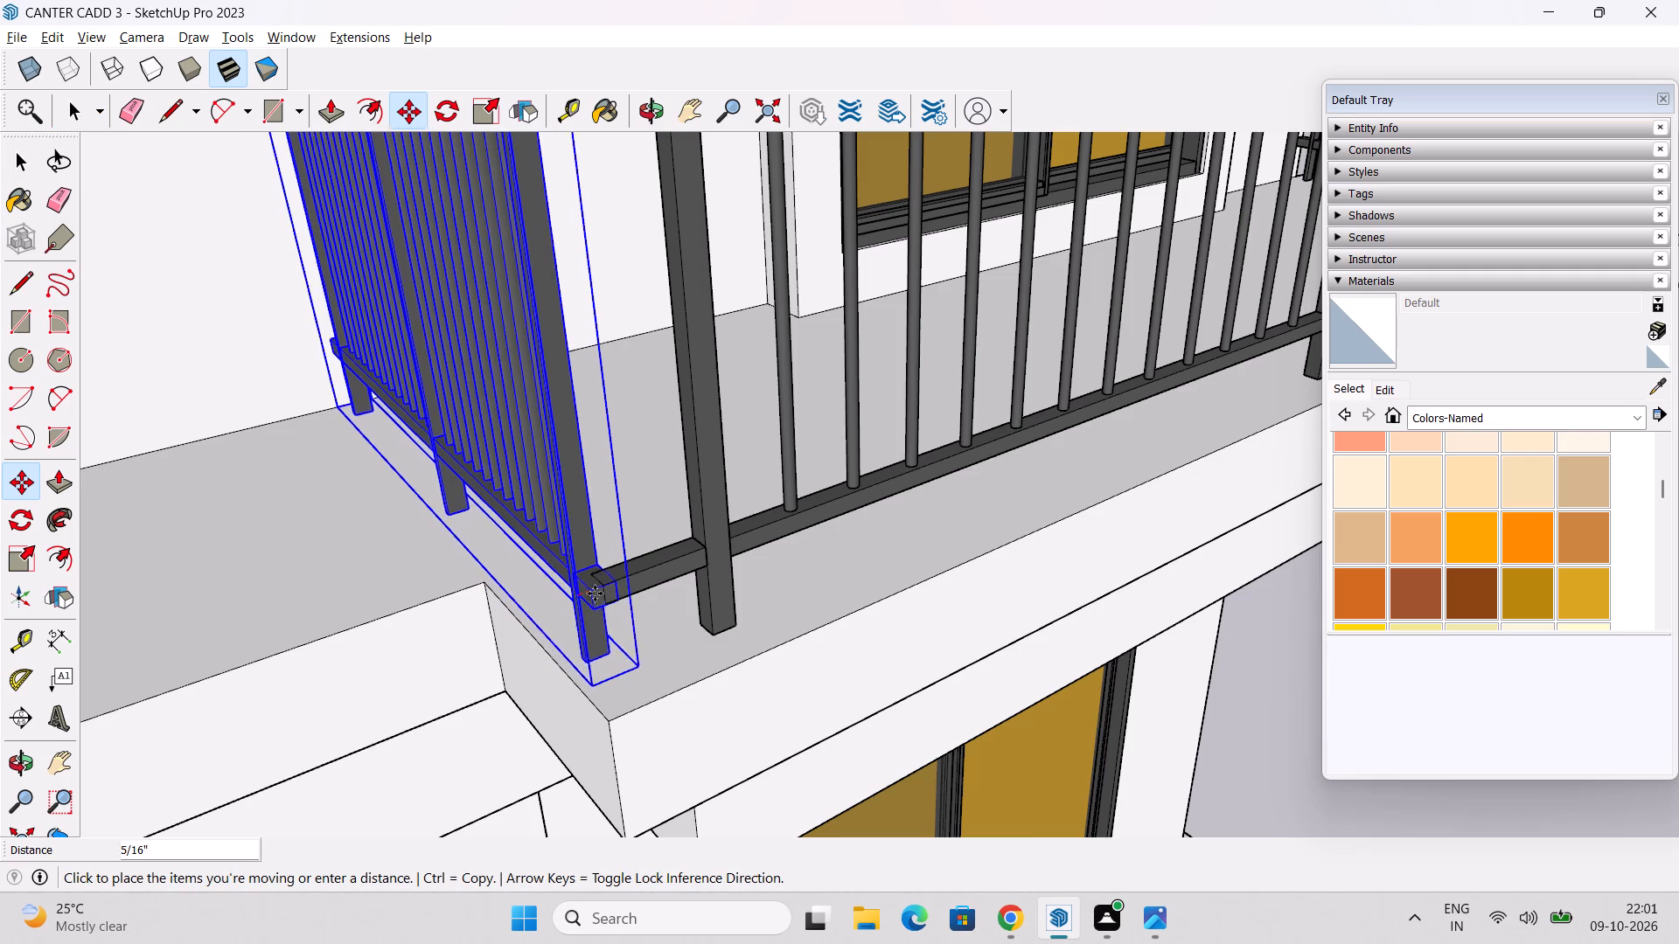
pyautogui.click(600, 592)
pyautogui.scroll(-9, 600, 592)
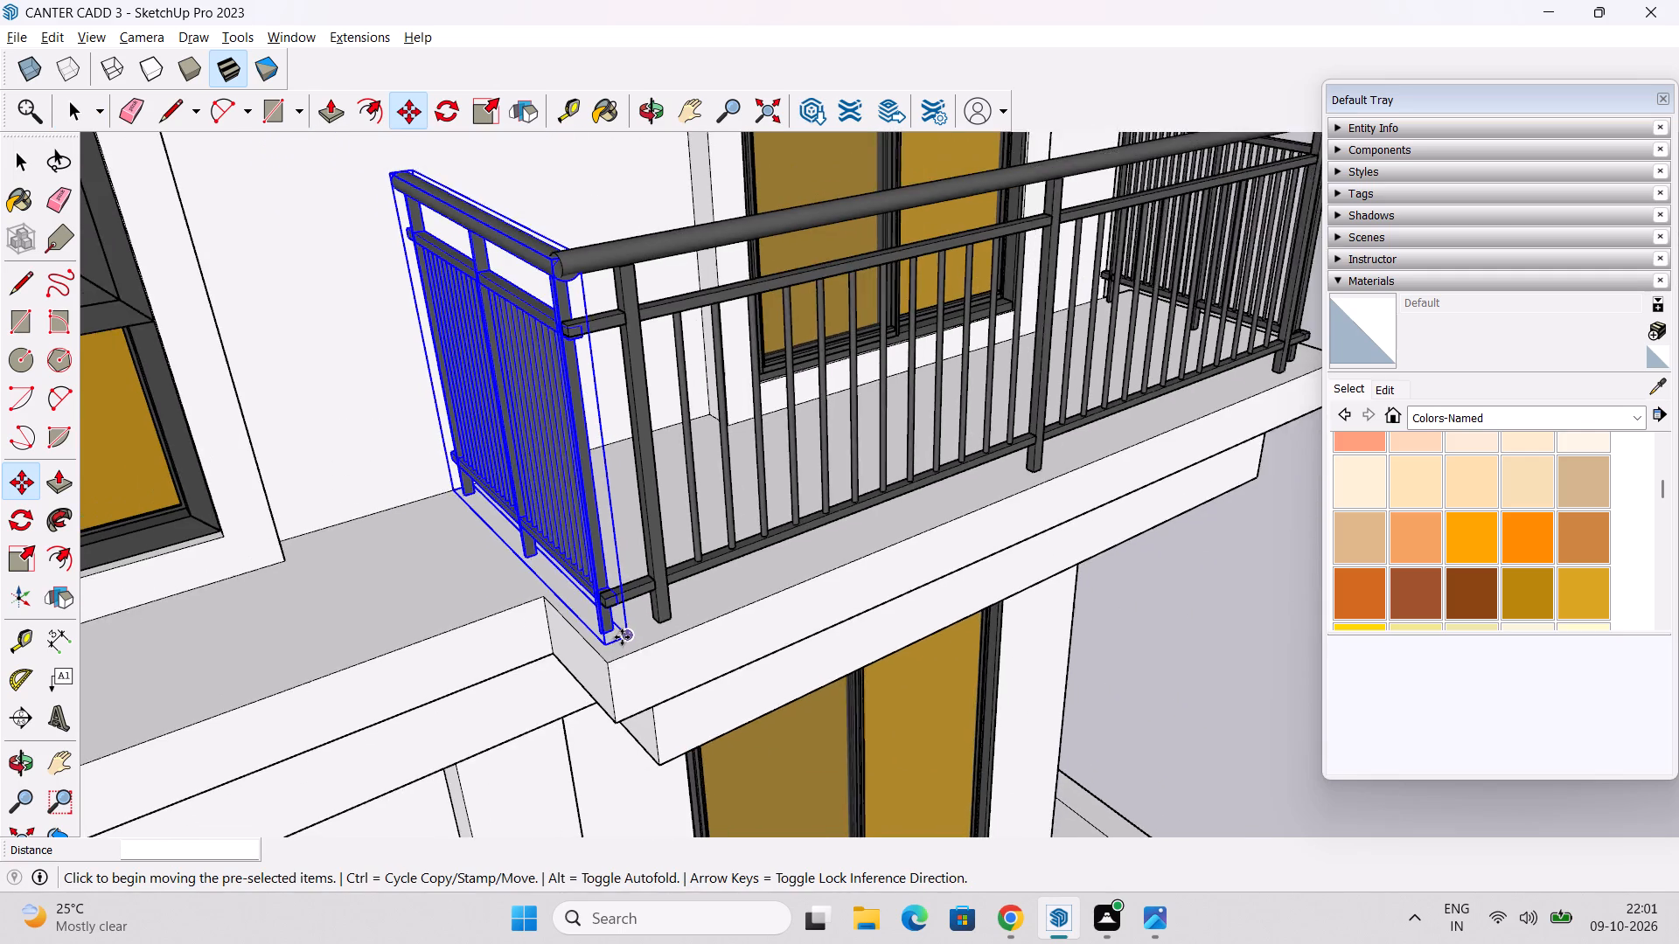
pyautogui.moveTo(622, 636); pyautogui.dragTo(512, 560, button='middle')
pyautogui.press('space')
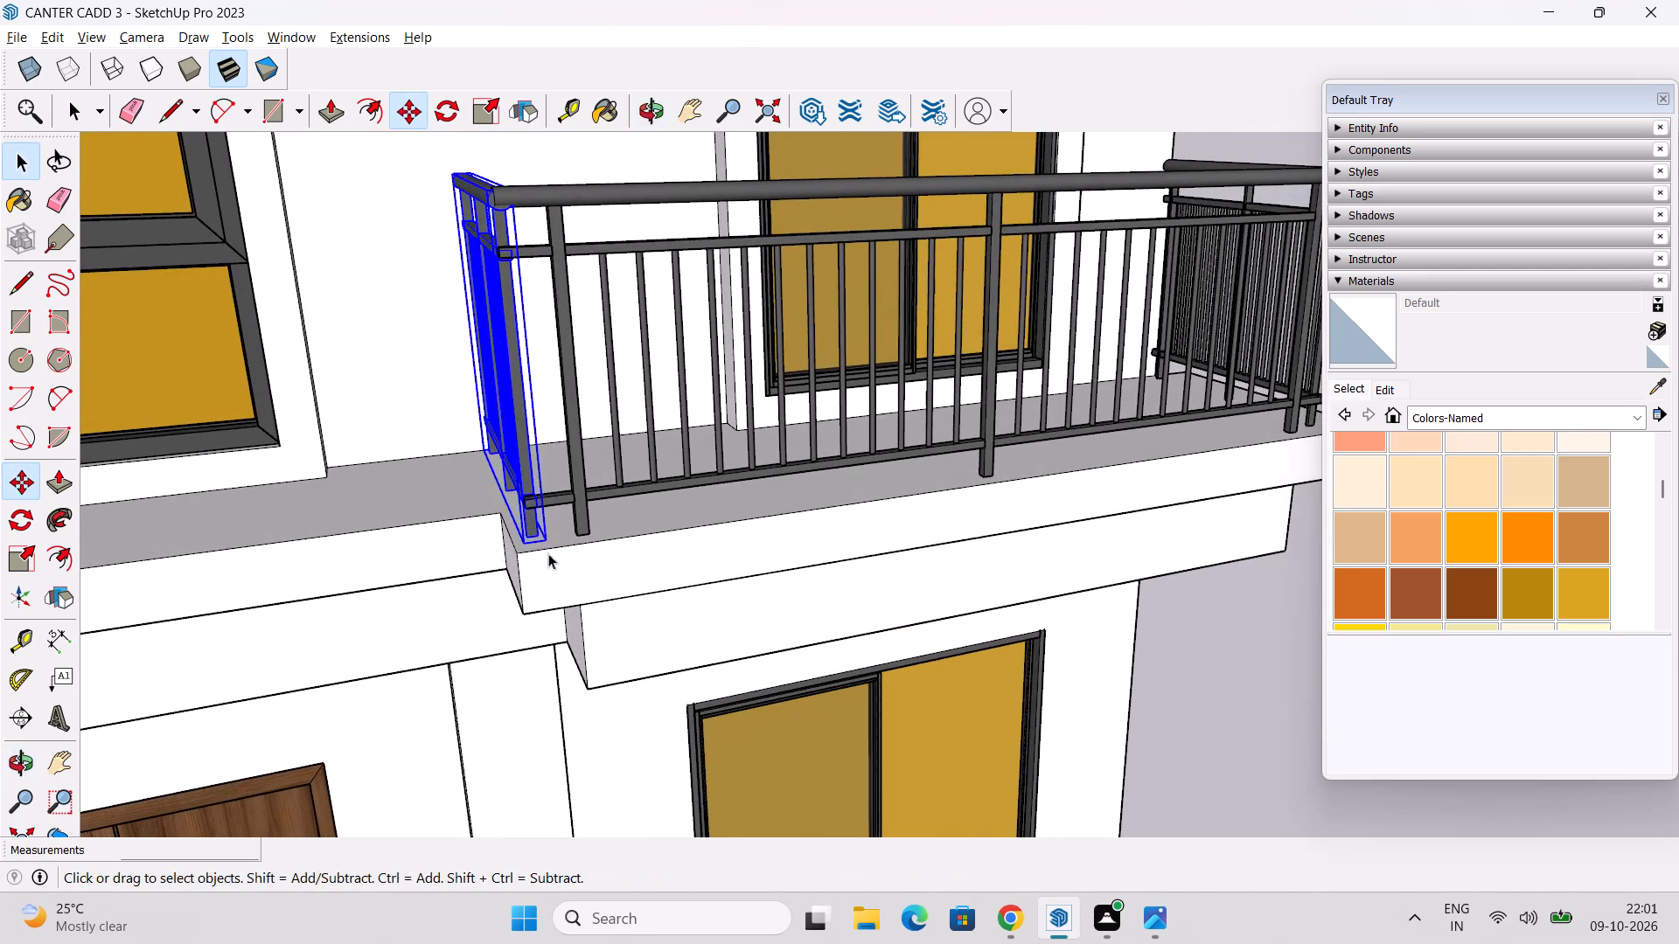
pyautogui.scroll(-6, 600, 555)
pyautogui.click(1007, 656)
# Delete the leftover spare railing panel standing on the terrace in front of the house.
pyautogui.scroll(-3, 1094, 683)
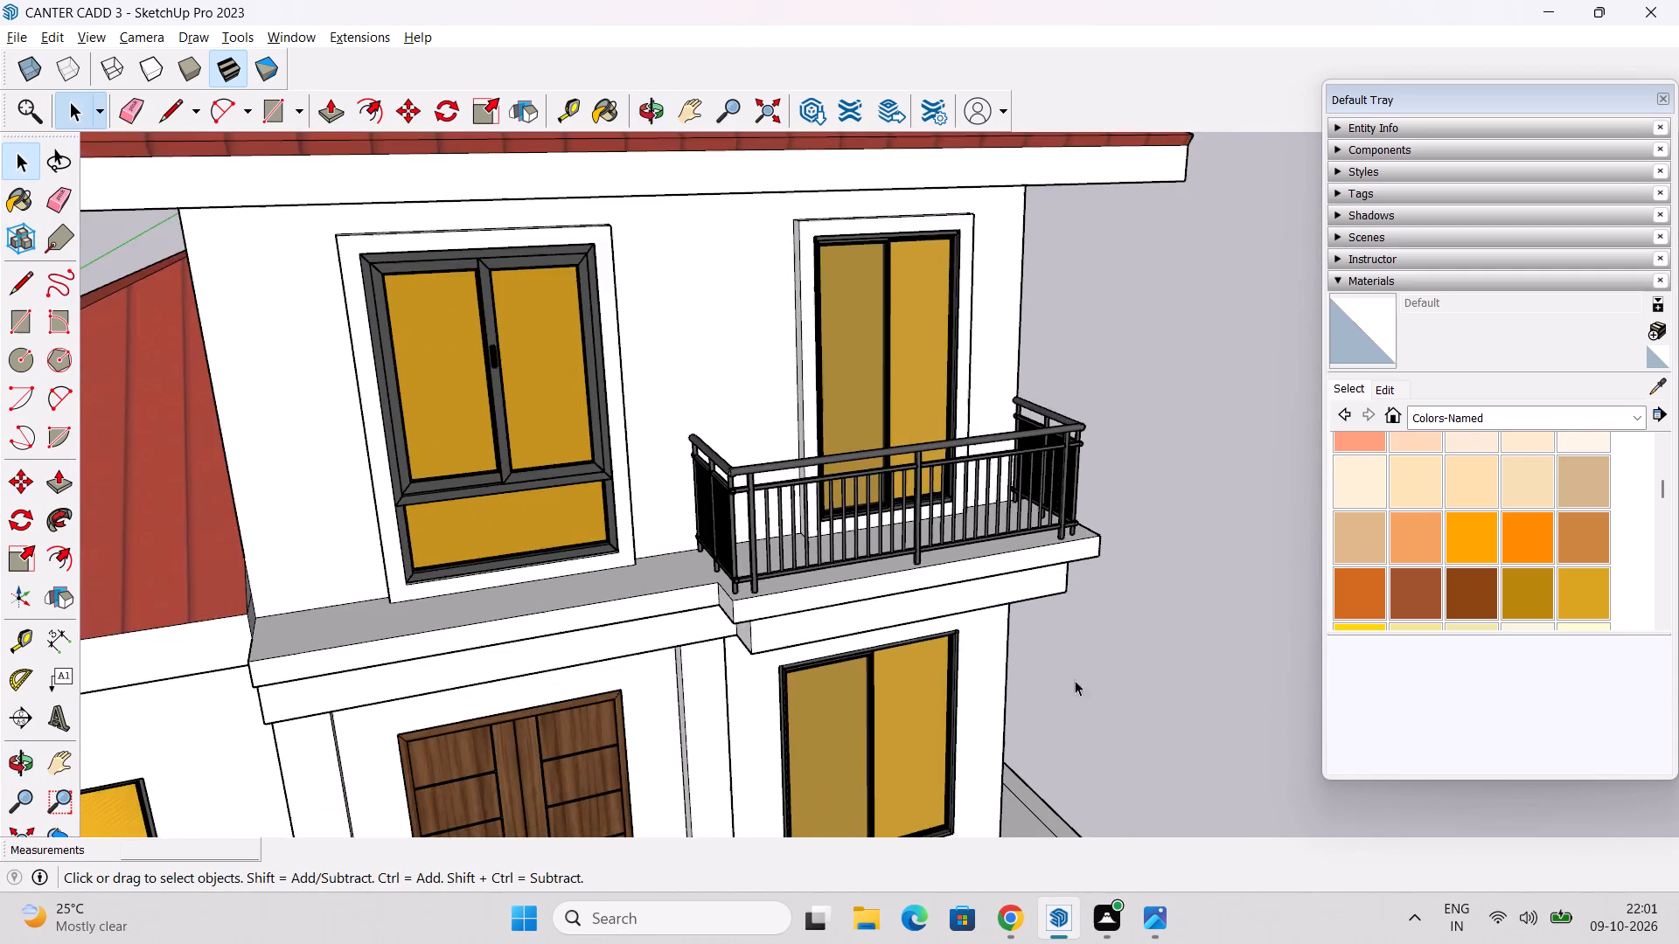
pyautogui.moveTo(1069, 679); pyautogui.dragTo(838, 626, button='middle')
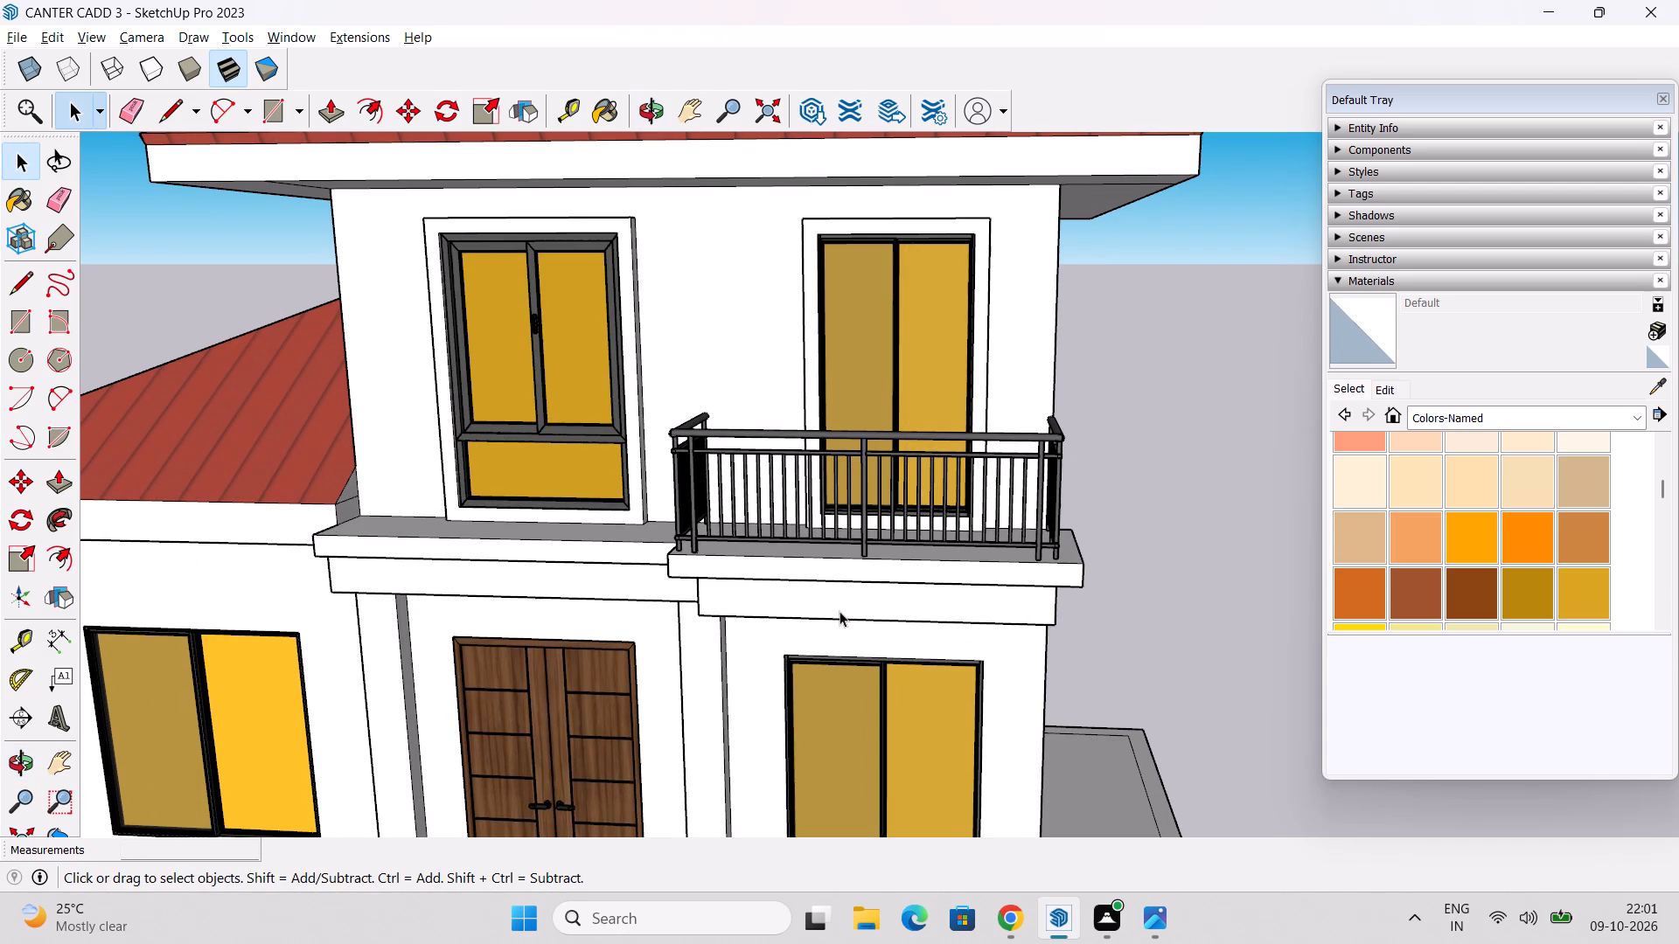
pyautogui.scroll(-3, 920, 634)
pyautogui.moveTo(901, 684); pyautogui.dragTo(1160, 692, button='middle')
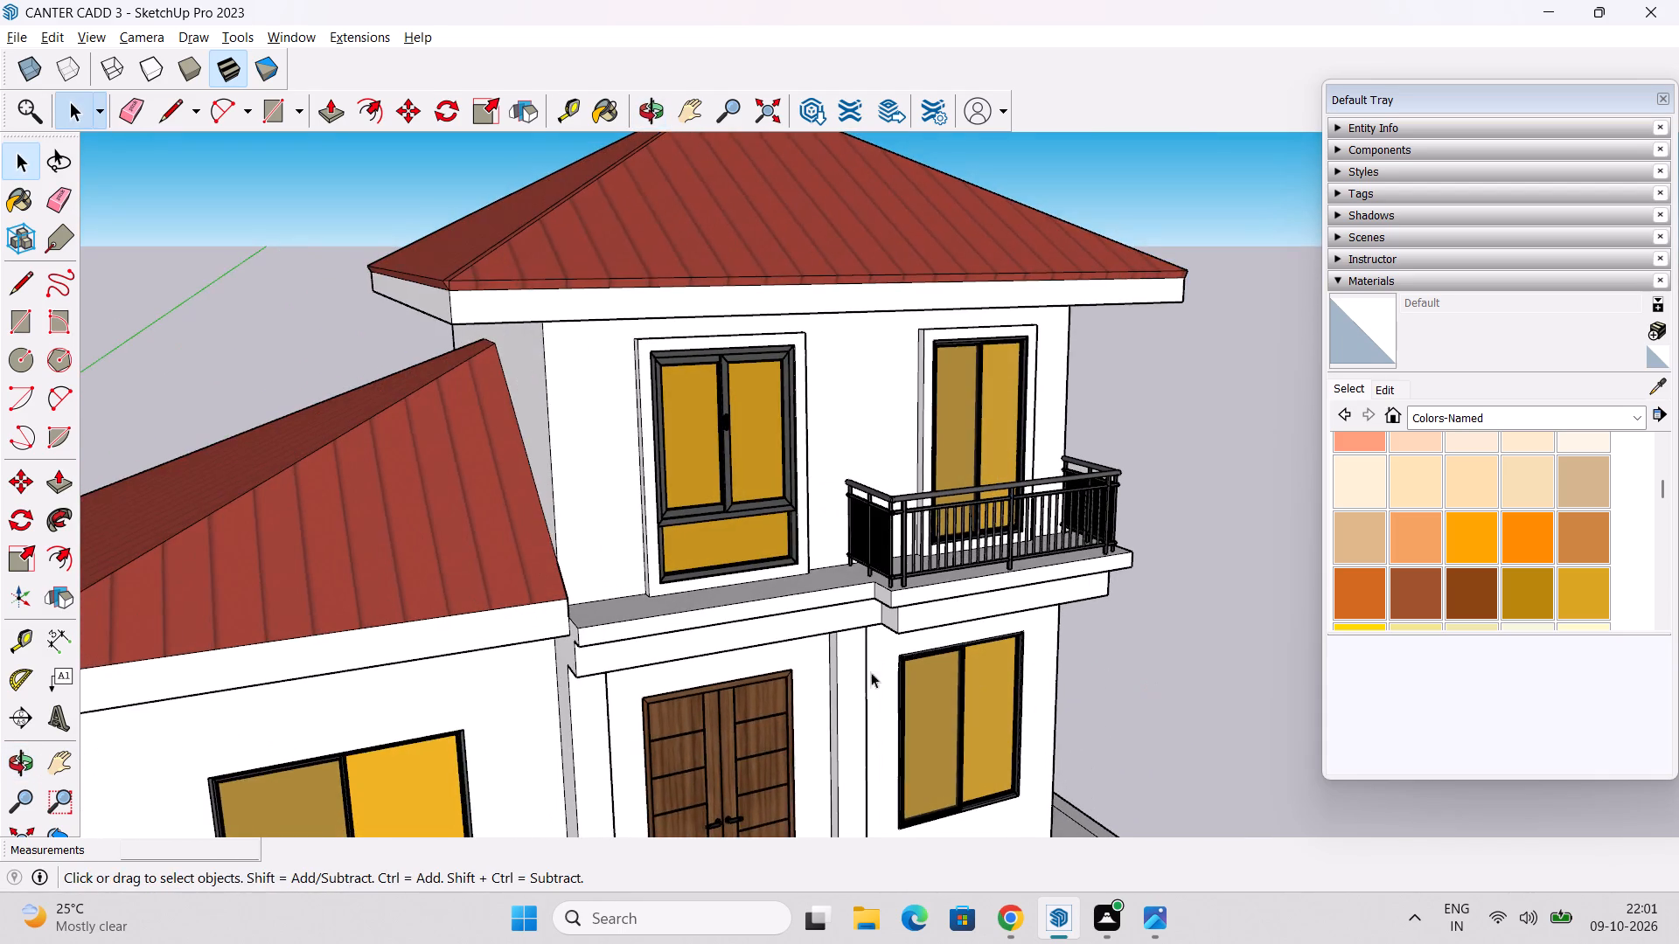
pyautogui.moveTo(856, 668); pyautogui.dragTo(1012, 674, button='middle')
pyautogui.moveTo(1035, 675); pyautogui.dragTo(1037, 659, button='middle')
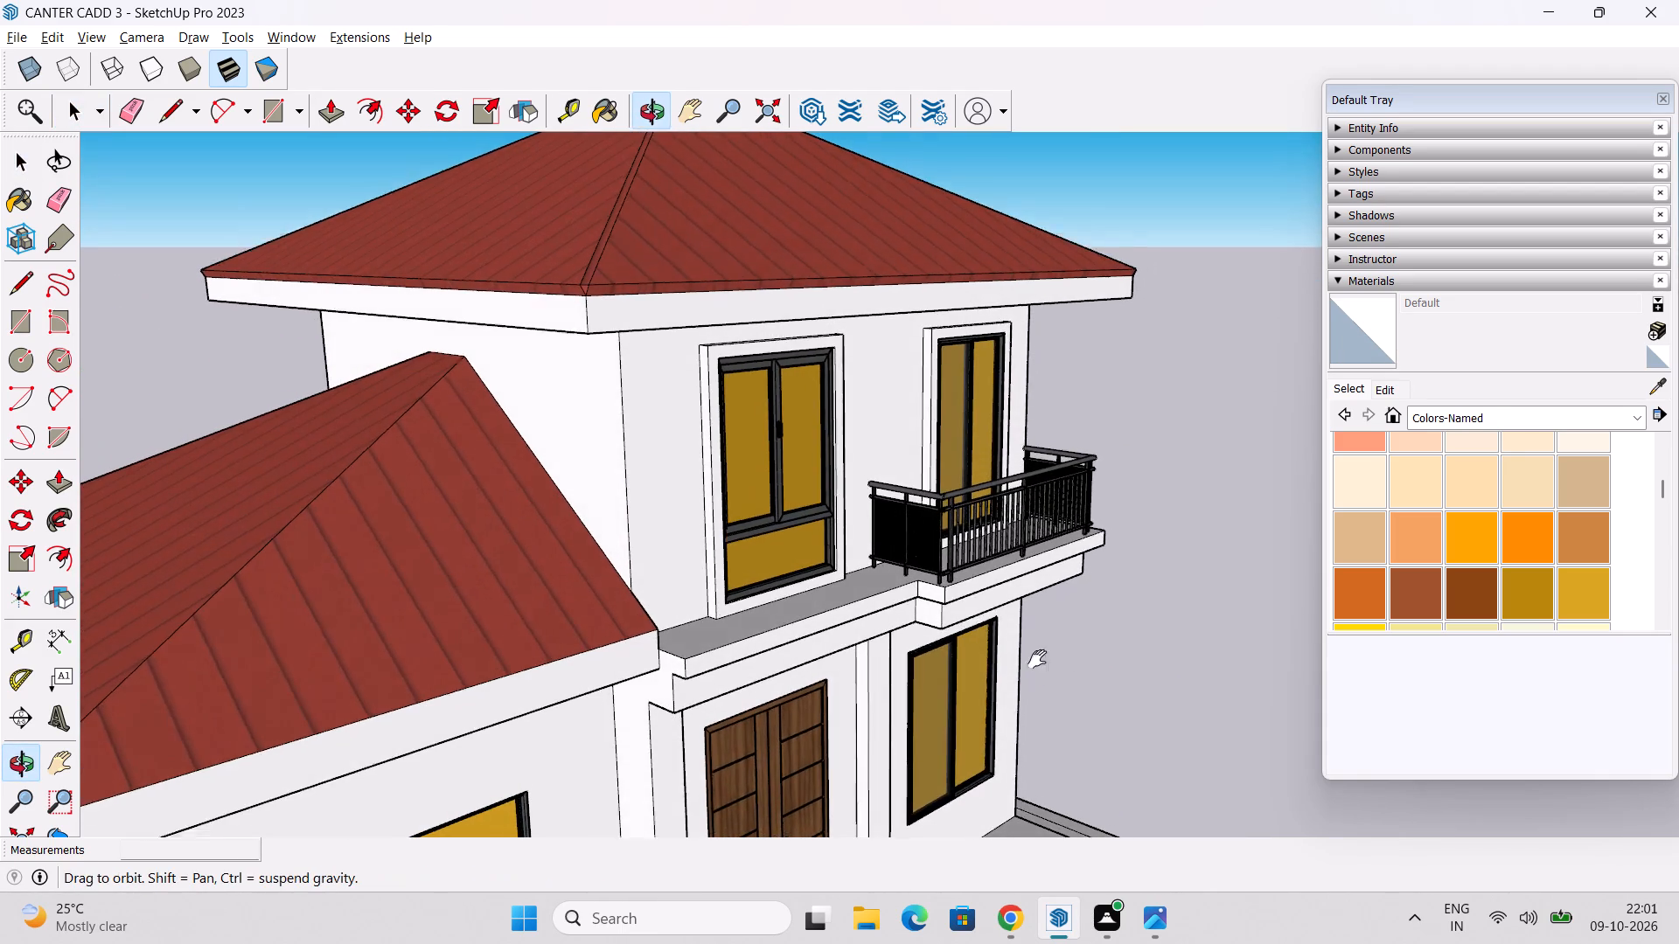
pyautogui.moveTo(1037, 659); pyautogui.dragTo(1069, 545, button='middle')
pyautogui.scroll(-10, 1079, 538)
pyautogui.moveTo(1083, 608); pyautogui.dragTo(1031, 607, button='middle')
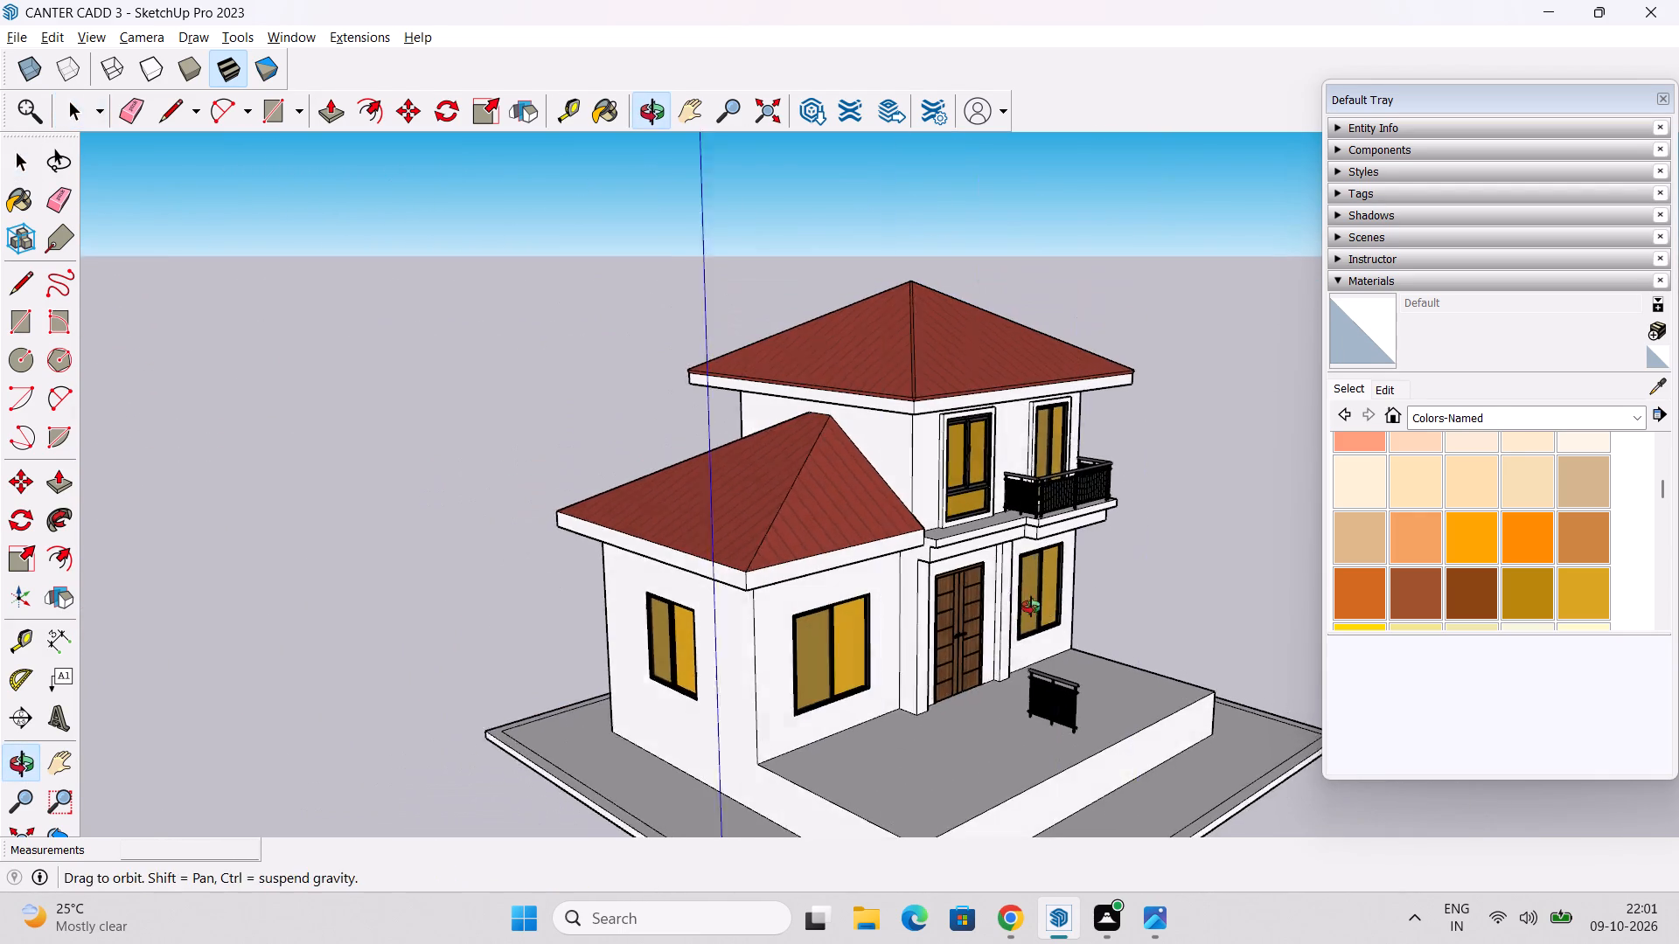
pyautogui.moveTo(1031, 607); pyautogui.dragTo(1008, 607, button='middle')
pyautogui.click(1056, 705)
pyautogui.press('Delete')
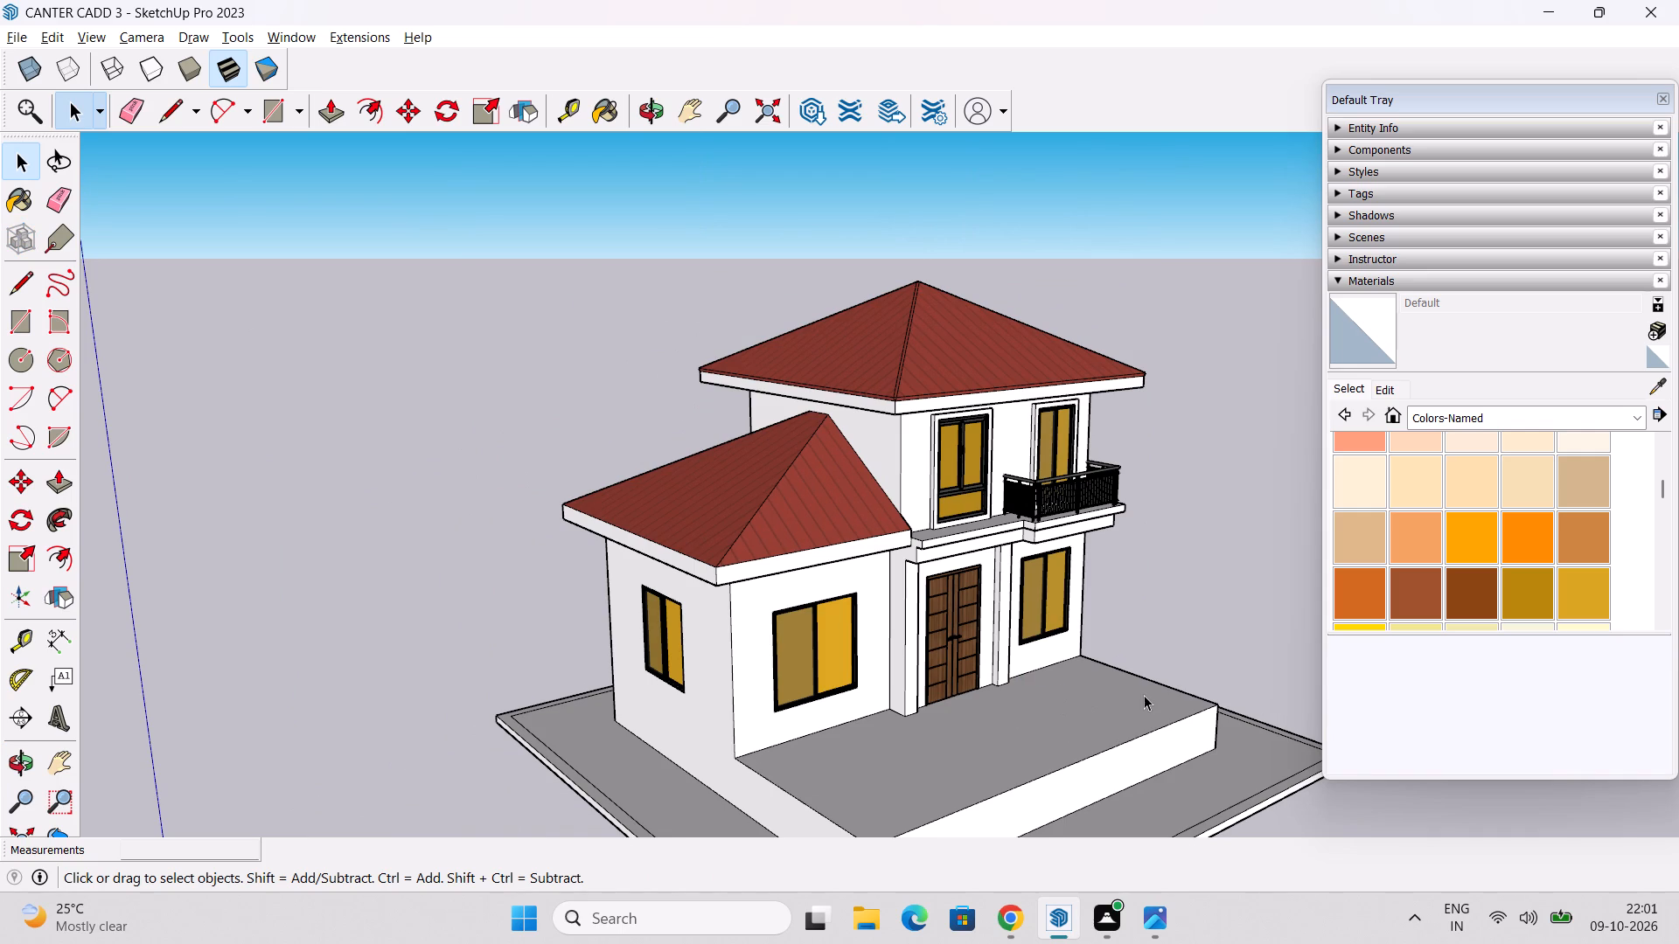
# Draw a 1' 6" line across the top of the entrance column's side face, from its front edge back to the wing wall.
pyautogui.moveTo(1144, 695); pyautogui.dragTo(988, 673, button='middle')
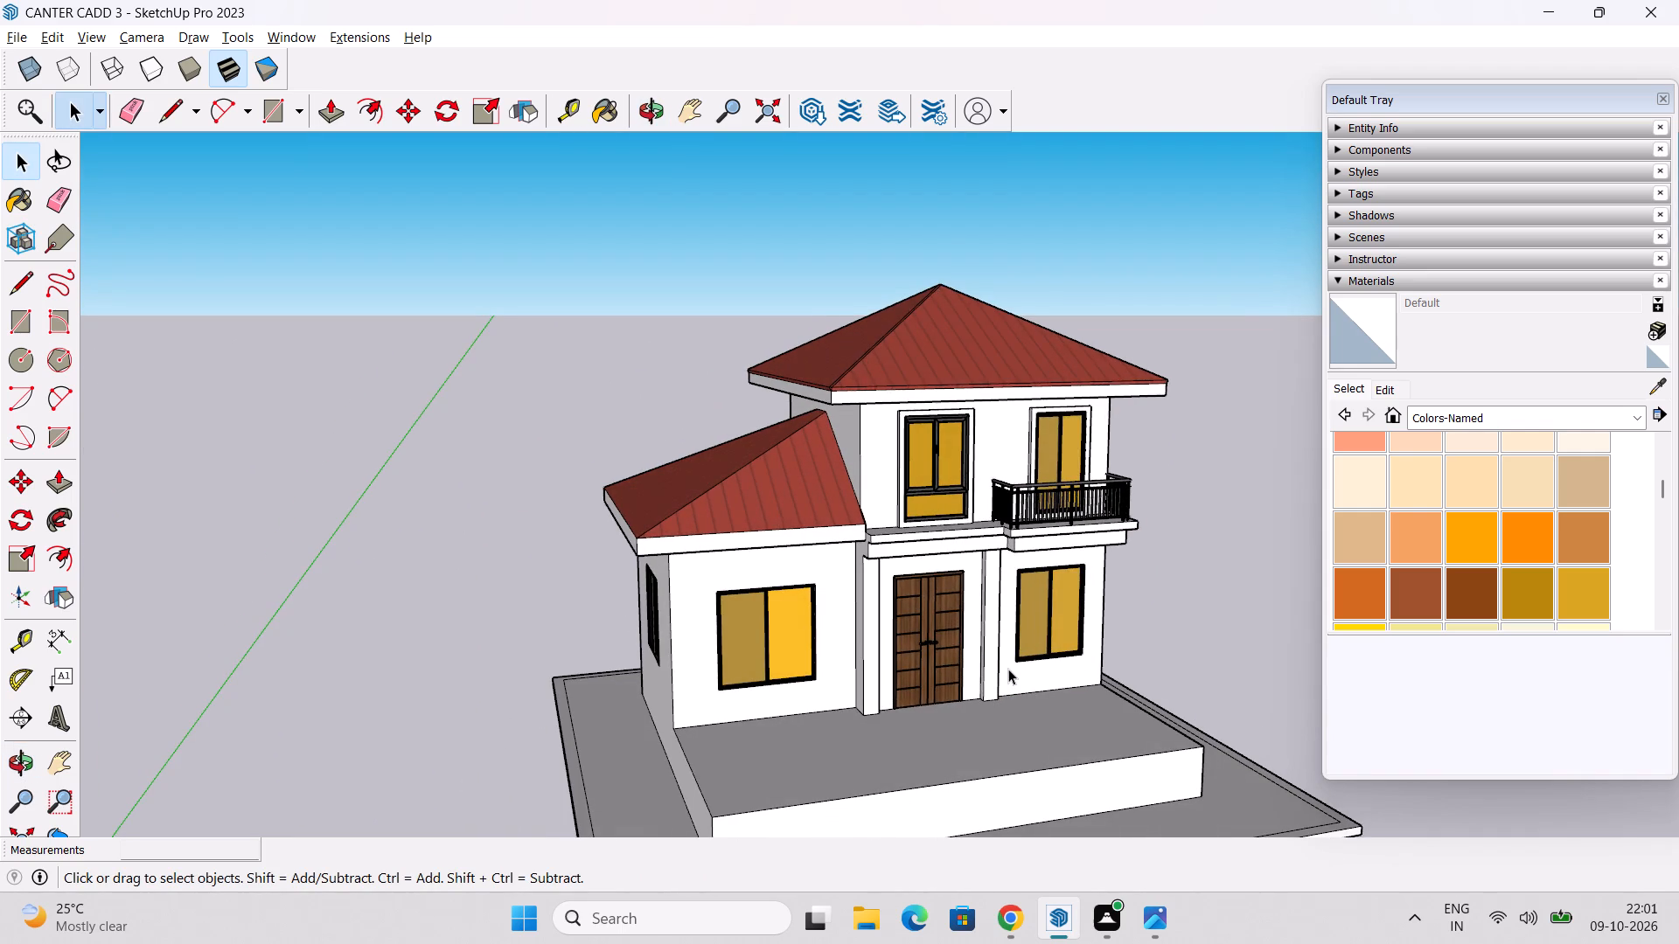
pyautogui.scroll(2, 1008, 669)
pyautogui.moveTo(1006, 669); pyautogui.dragTo(1113, 682, button='middle')
pyautogui.scroll(3, 868, 567)
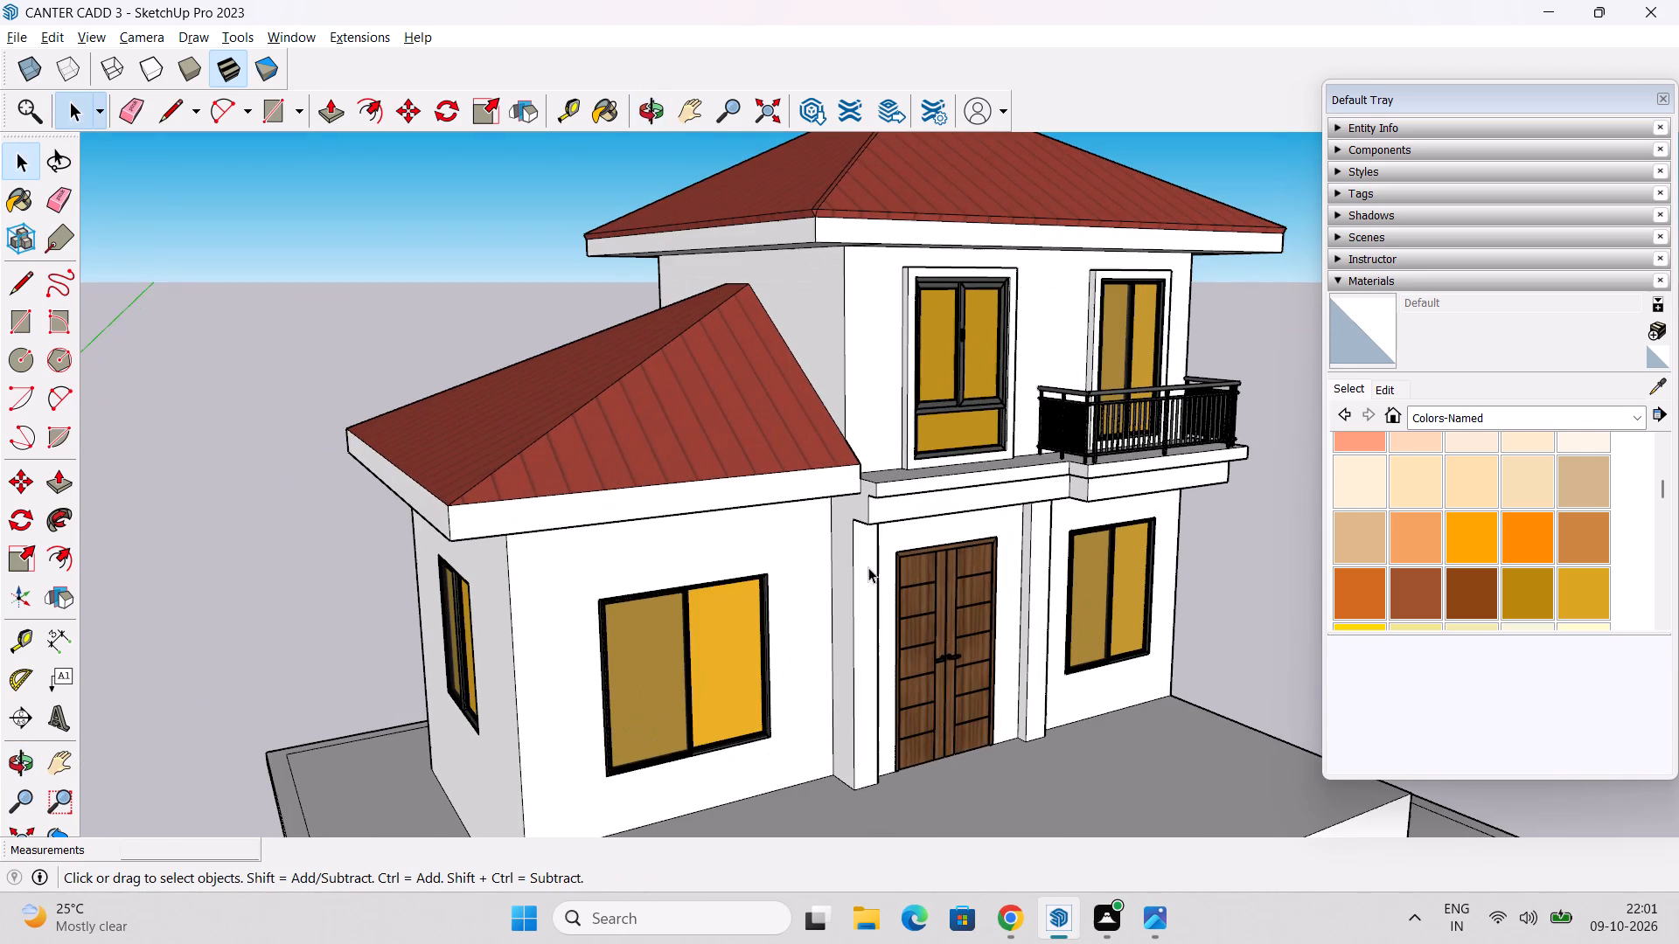
pyautogui.scroll(2, 887, 567)
pyautogui.moveTo(888, 567); pyautogui.dragTo(932, 588, button='middle')
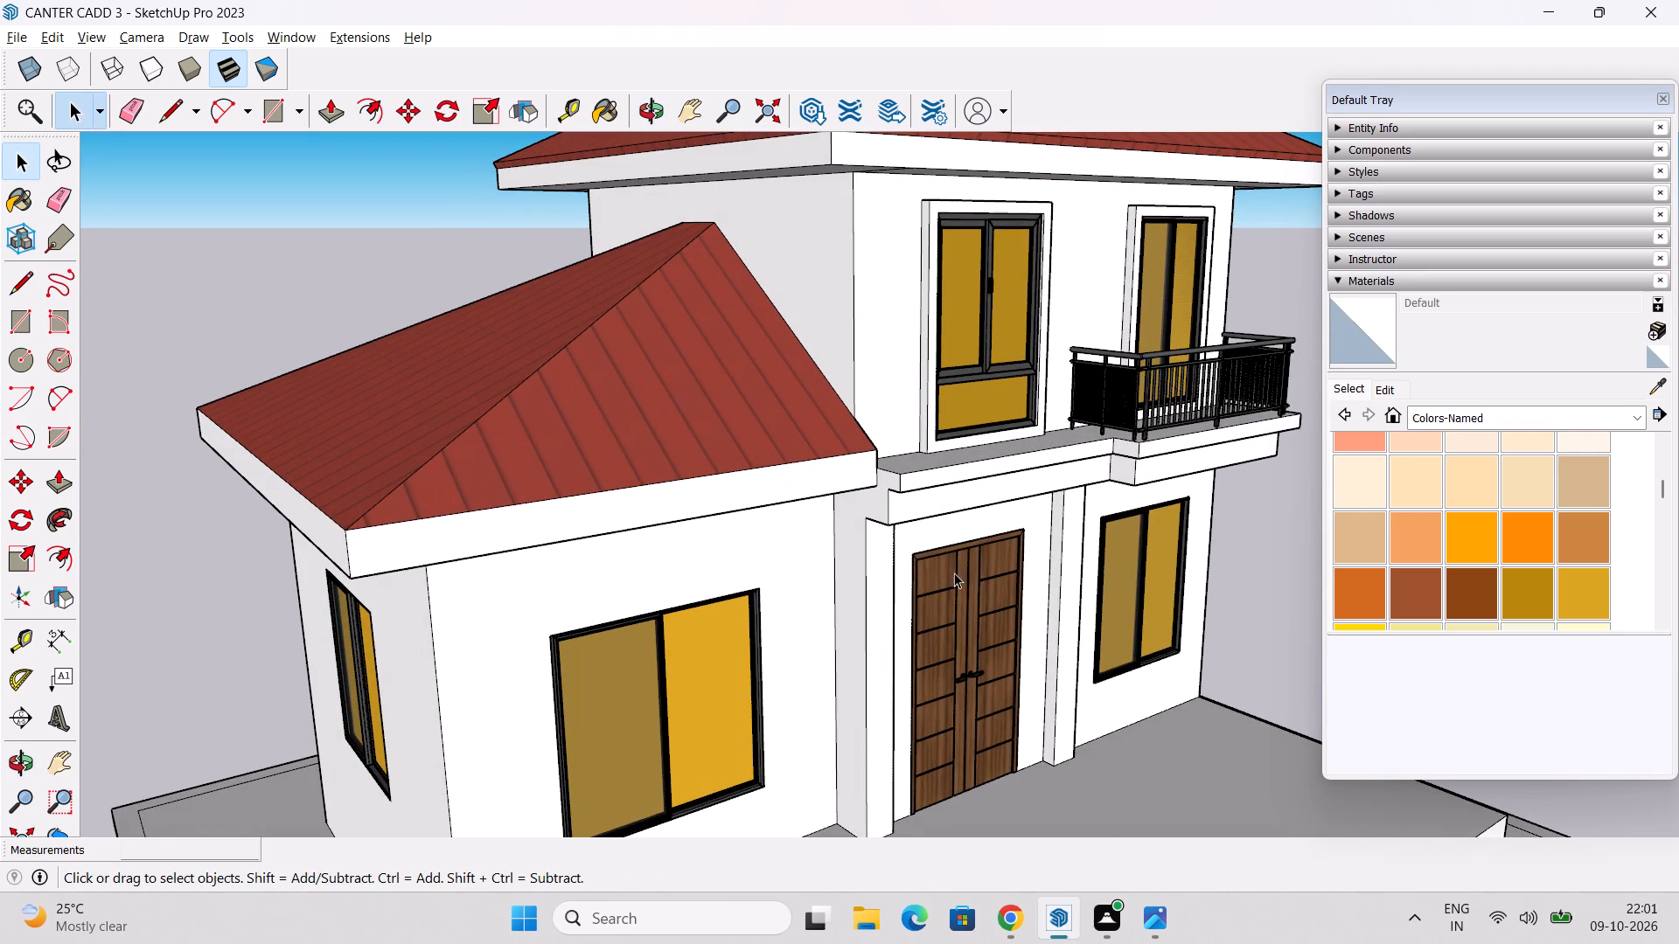
pyautogui.press('l')
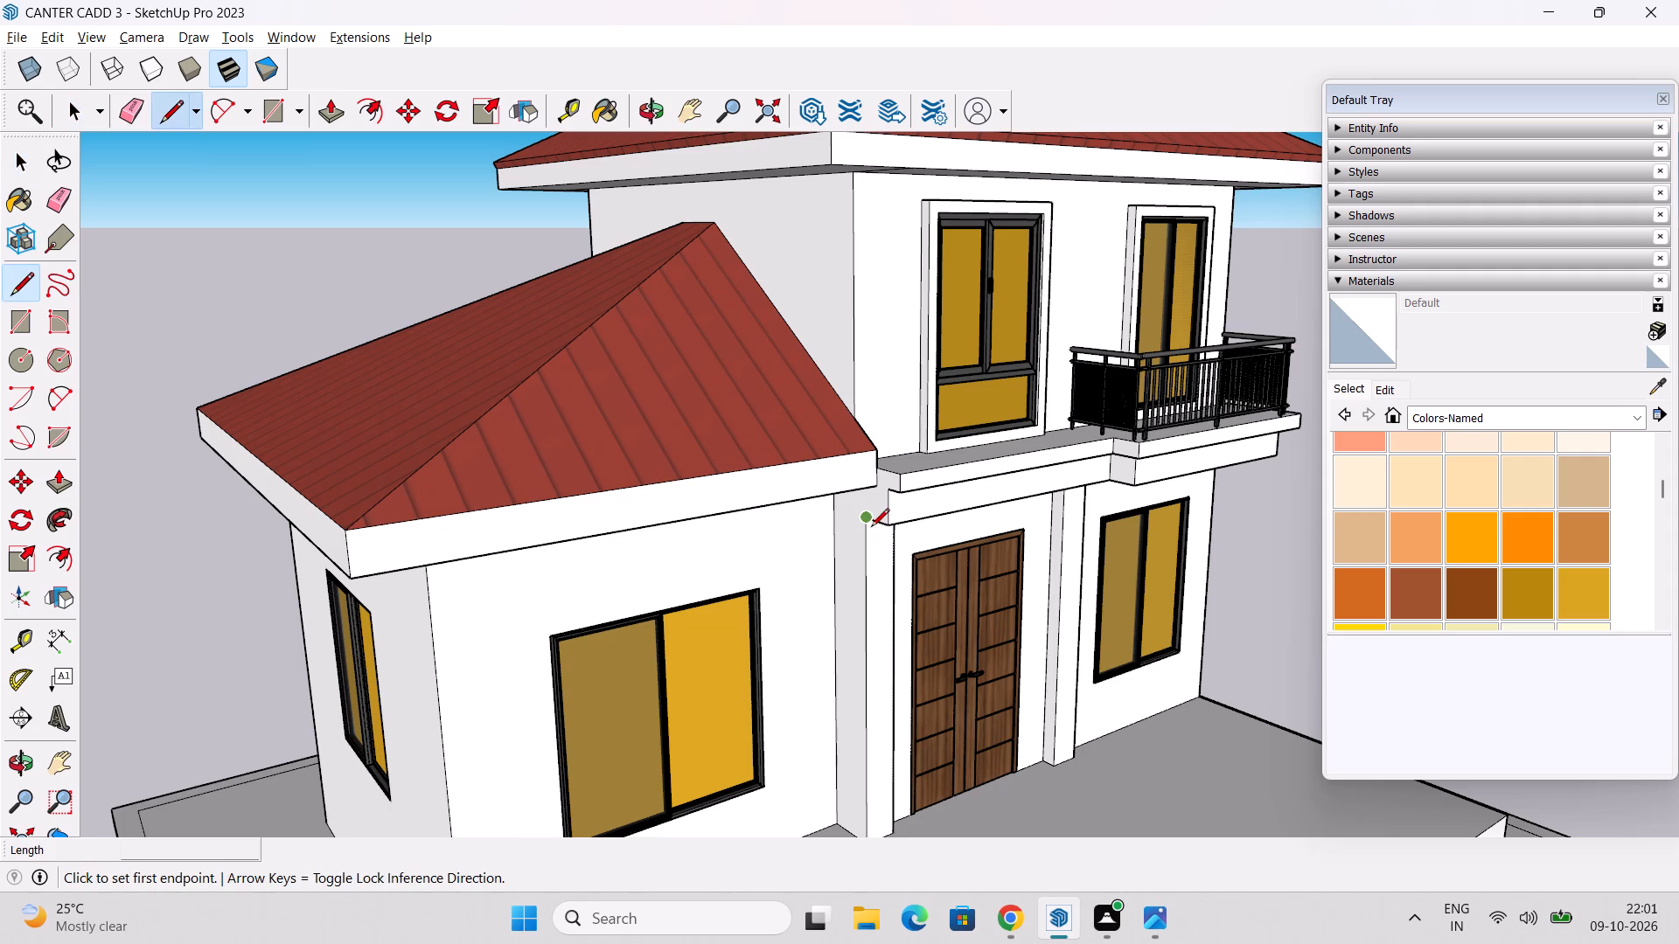
pyautogui.click(871, 526)
pyautogui.click(833, 517)
# Erase the edges on the underside of the entrance beam where the columns on both sides of the door meet it.
pyautogui.moveTo(952, 578); pyautogui.dragTo(589, 515, button='middle')
pyautogui.moveTo(794, 521); pyautogui.dragTo(1091, 344, button='middle')
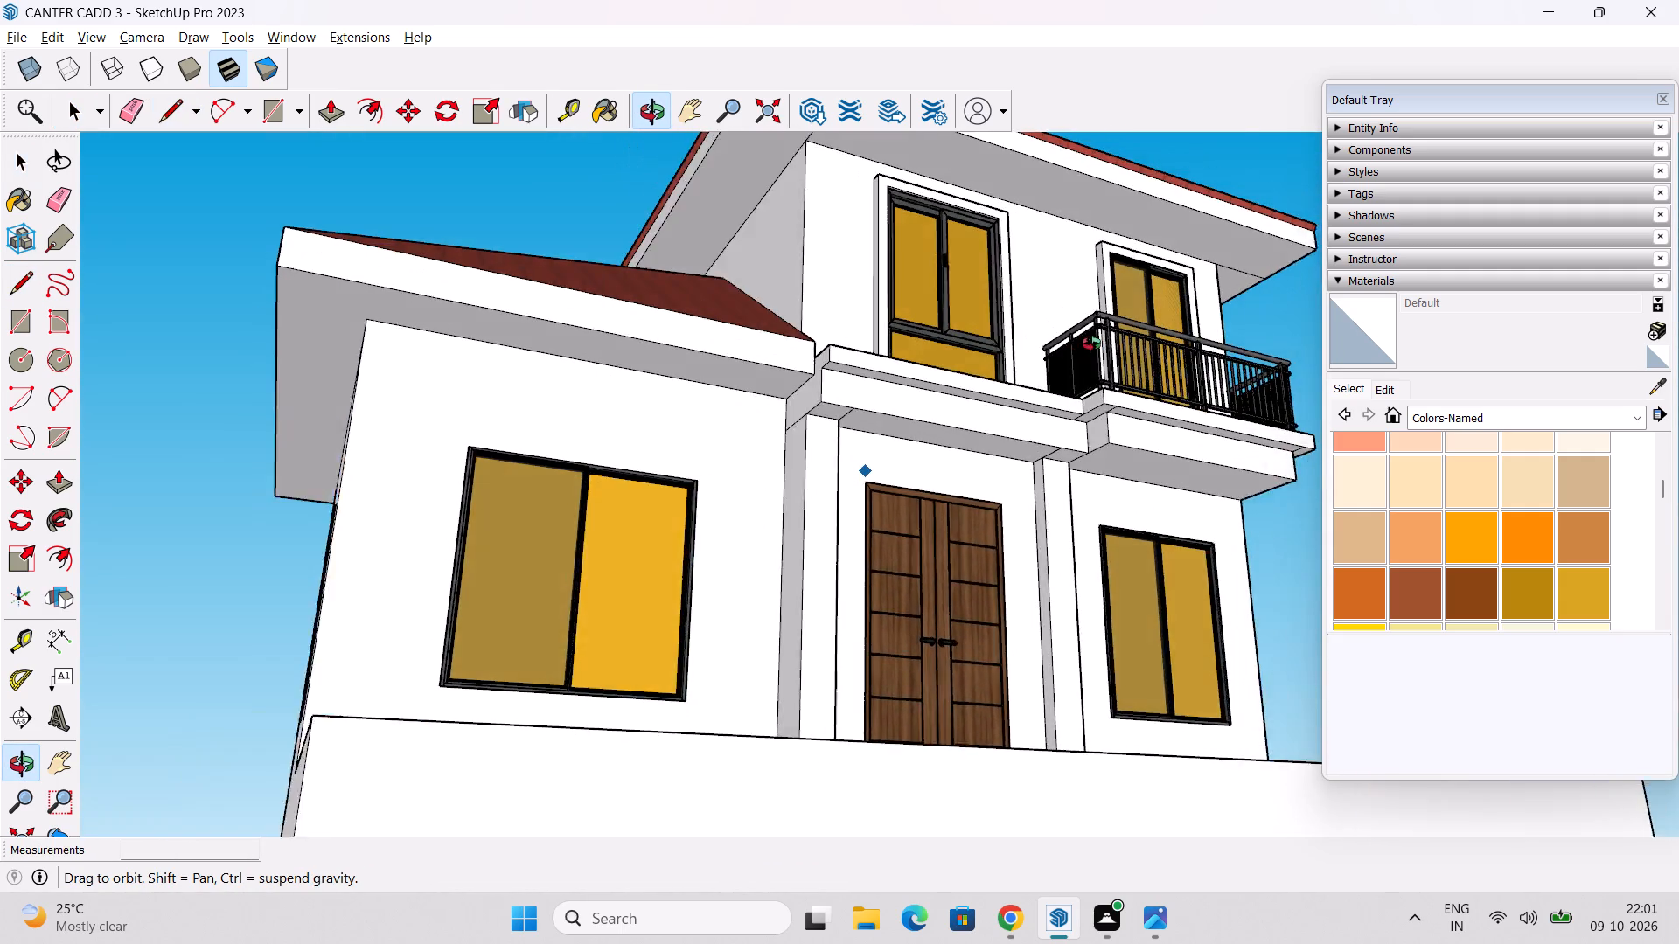
pyautogui.moveTo(1091, 344); pyautogui.dragTo(505, 399, button='middle')
pyautogui.moveTo(877, 603); pyautogui.dragTo(977, 595, button='middle')
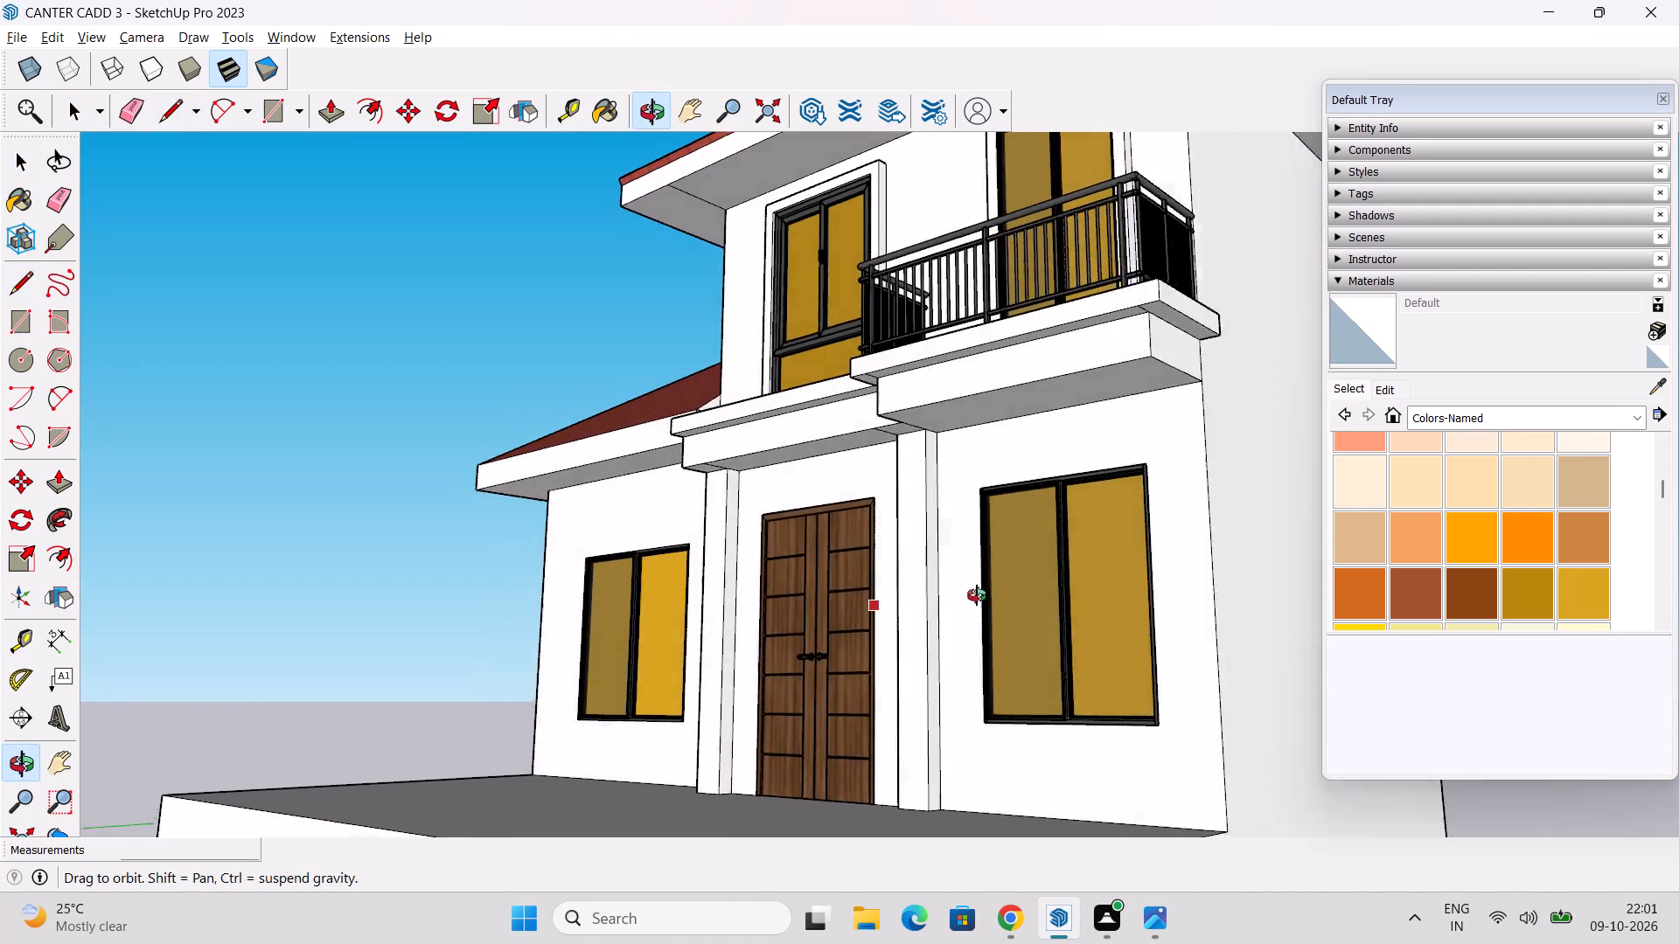
pyautogui.moveTo(977, 595); pyautogui.dragTo(1081, 600, button='middle')
pyautogui.press('space')
pyautogui.scroll(4, 784, 521)
pyautogui.moveTo(784, 524); pyautogui.dragTo(799, 427, button='middle')
pyautogui.press('e')
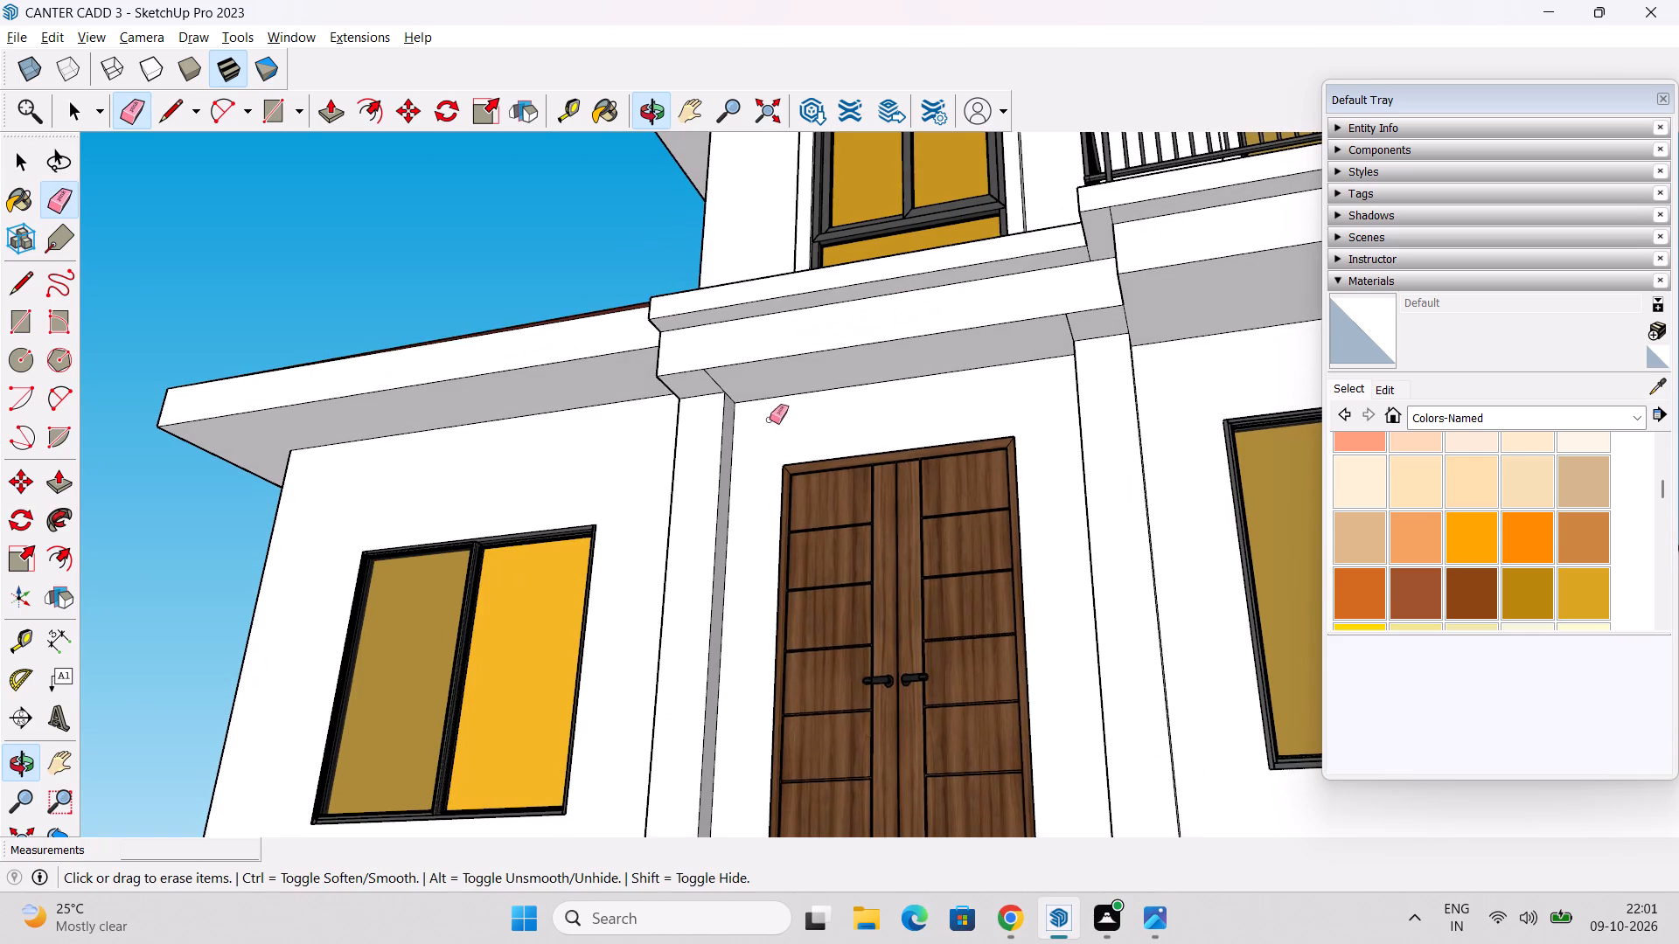
pyautogui.scroll(2, 770, 416)
pyautogui.moveTo(681, 371); pyautogui.dragTo(937, 354)
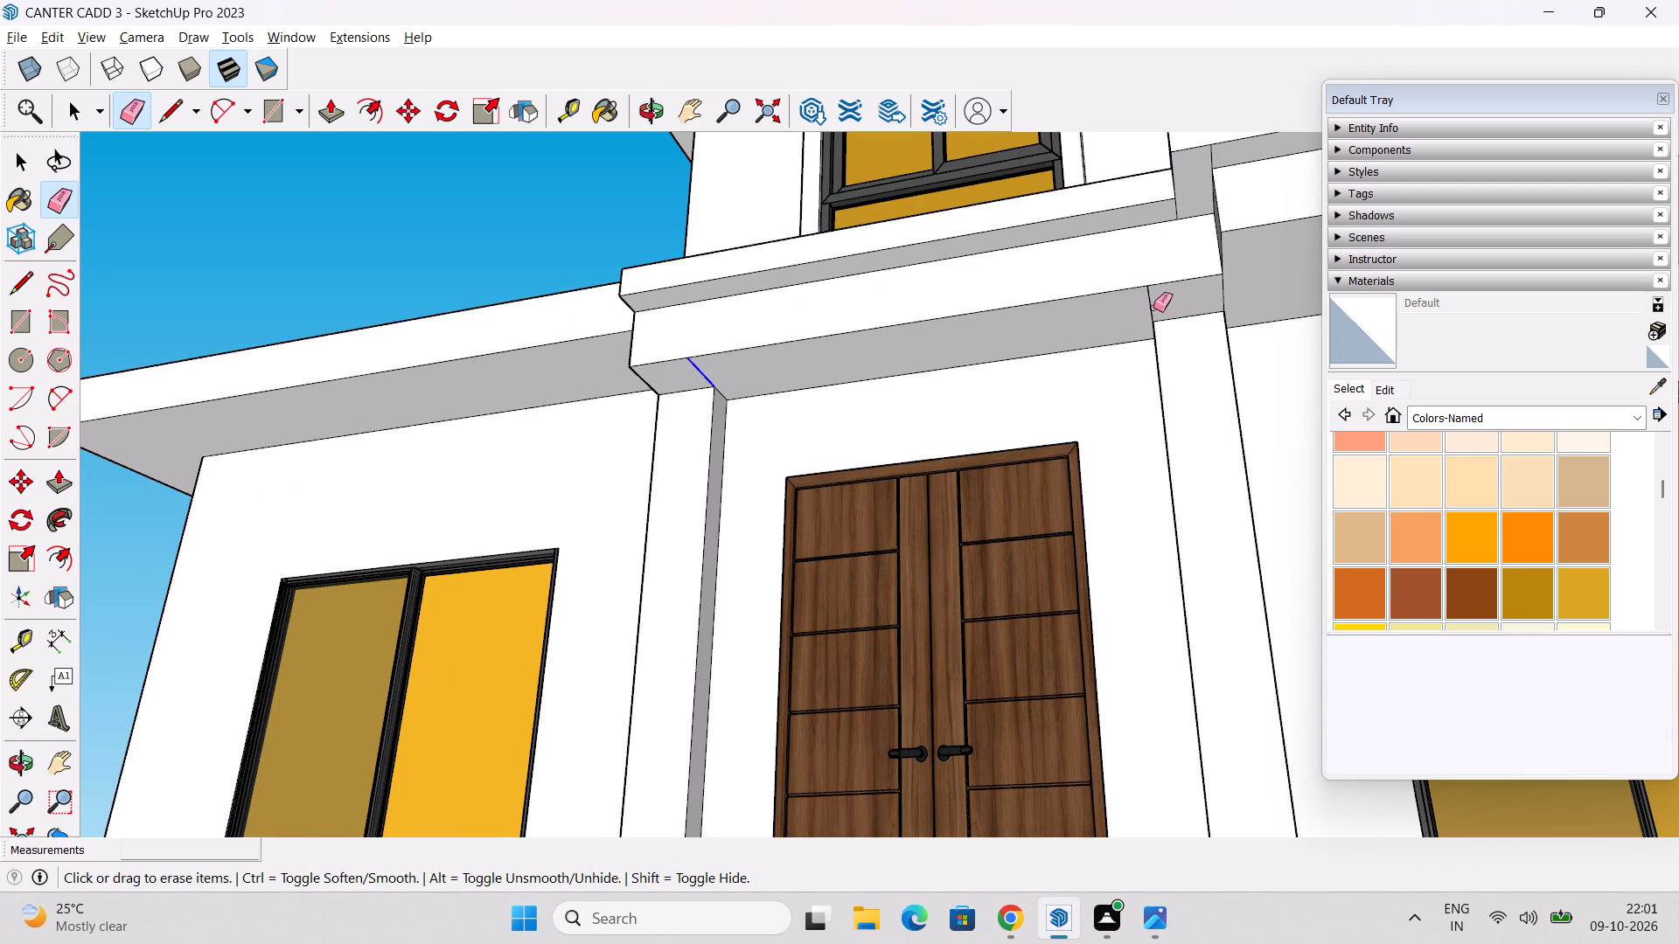
pyautogui.click(1153, 308)
pyautogui.scroll(-3, 957, 415)
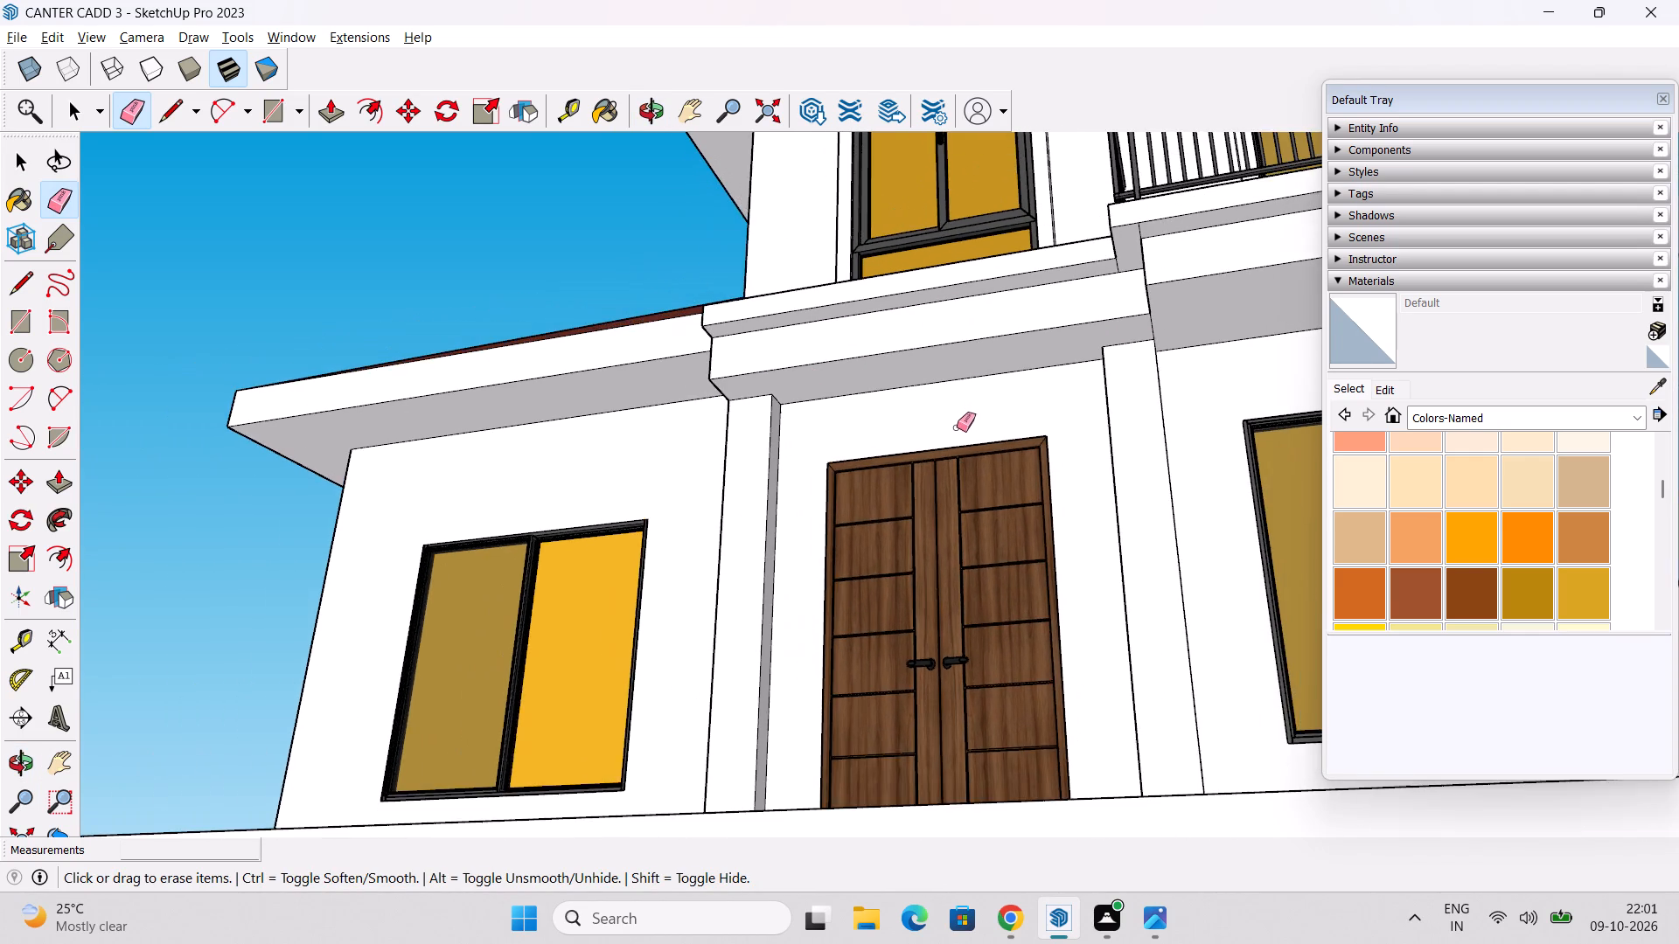
pyautogui.scroll(-3, 957, 444)
# Examine the front and side facades of the house, including the columns, ledge and balcony.
pyautogui.moveTo(968, 487); pyautogui.dragTo(1195, 642, button='middle')
pyautogui.press('space')
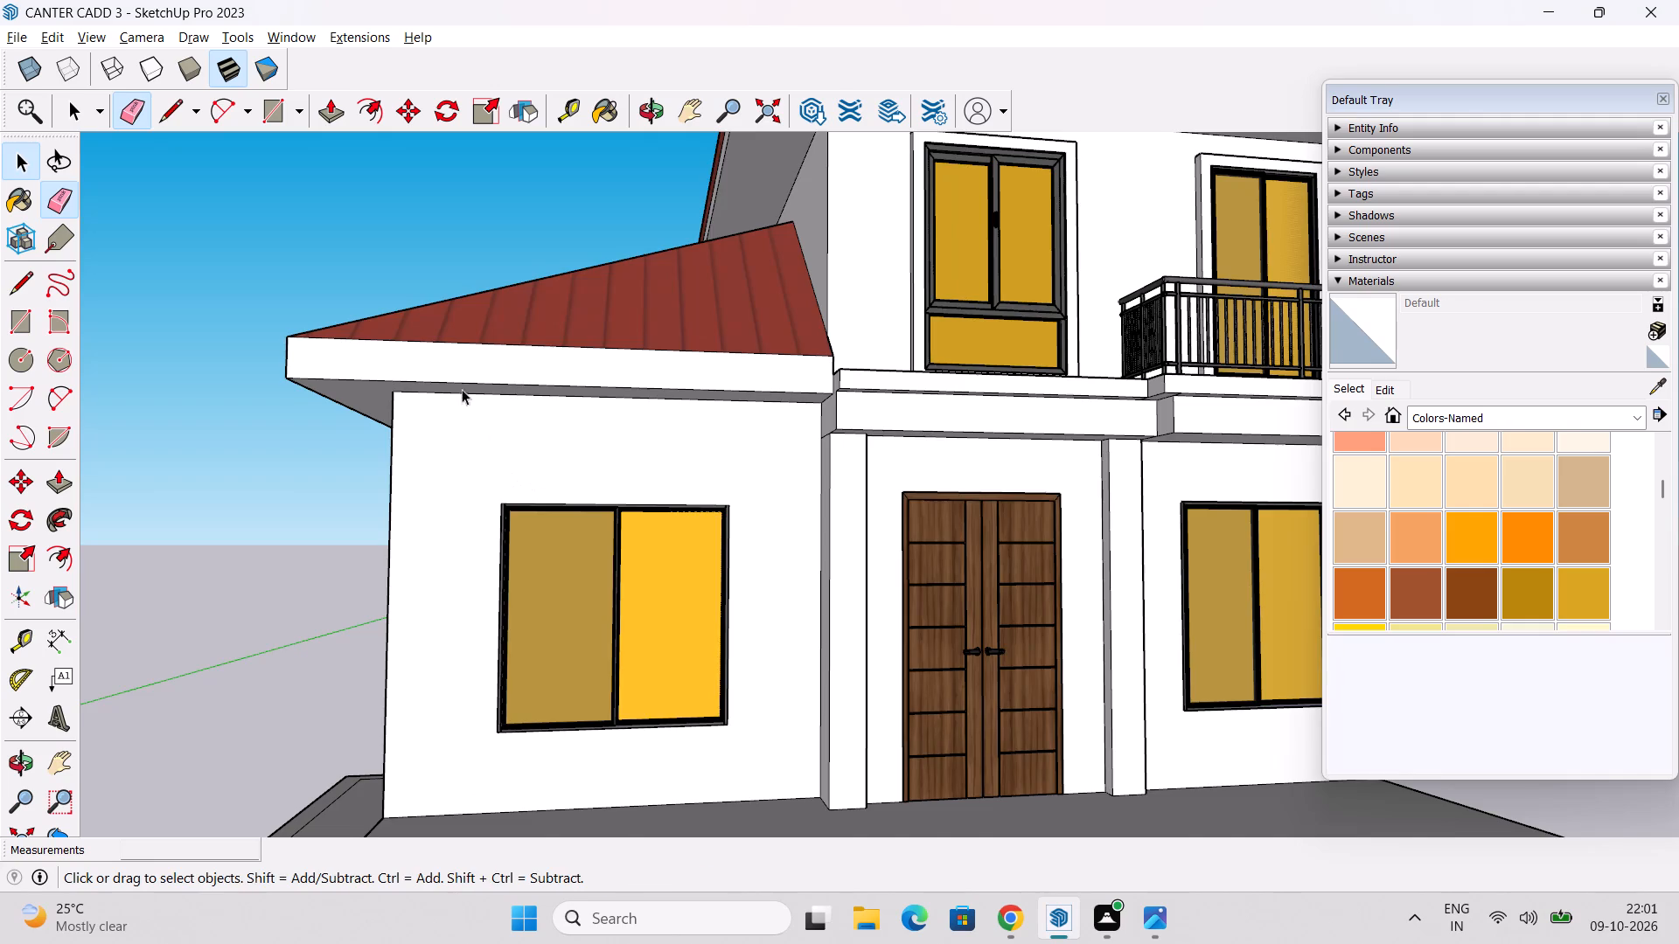
pyautogui.scroll(-4, 552, 351)
pyautogui.moveTo(922, 550); pyautogui.dragTo(1045, 640, button='middle')
pyautogui.moveTo(888, 628); pyautogui.dragTo(1180, 601, button='middle')
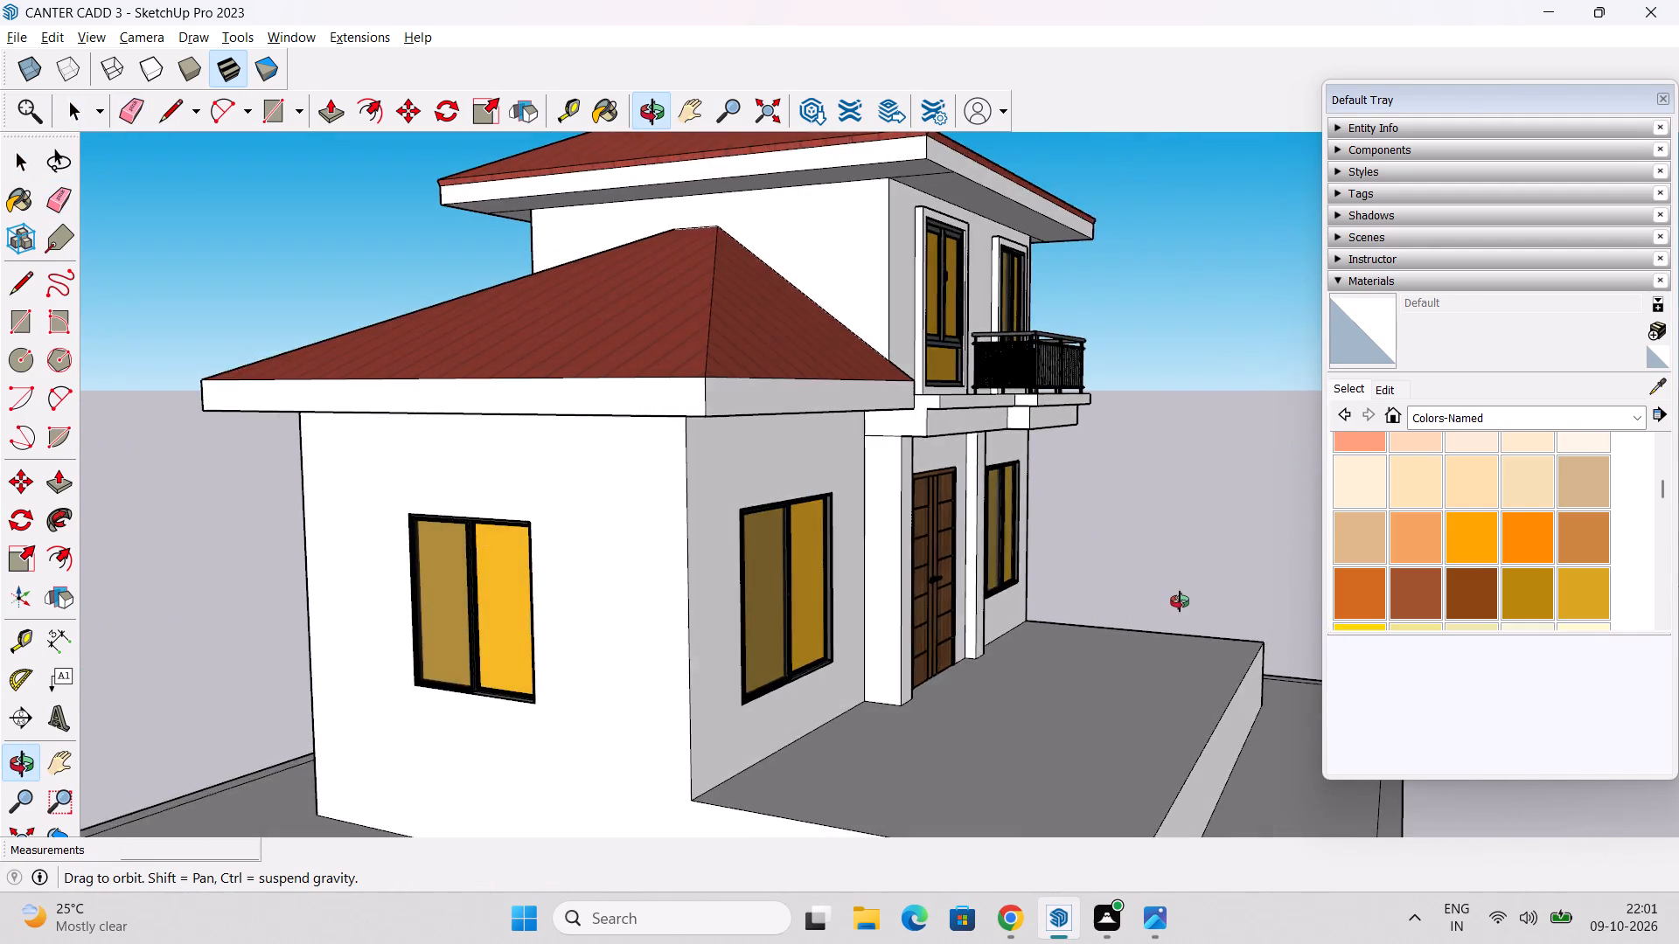
pyautogui.moveTo(1180, 601); pyautogui.dragTo(941, 599, button='middle')
pyautogui.scroll(-2, 931, 577)
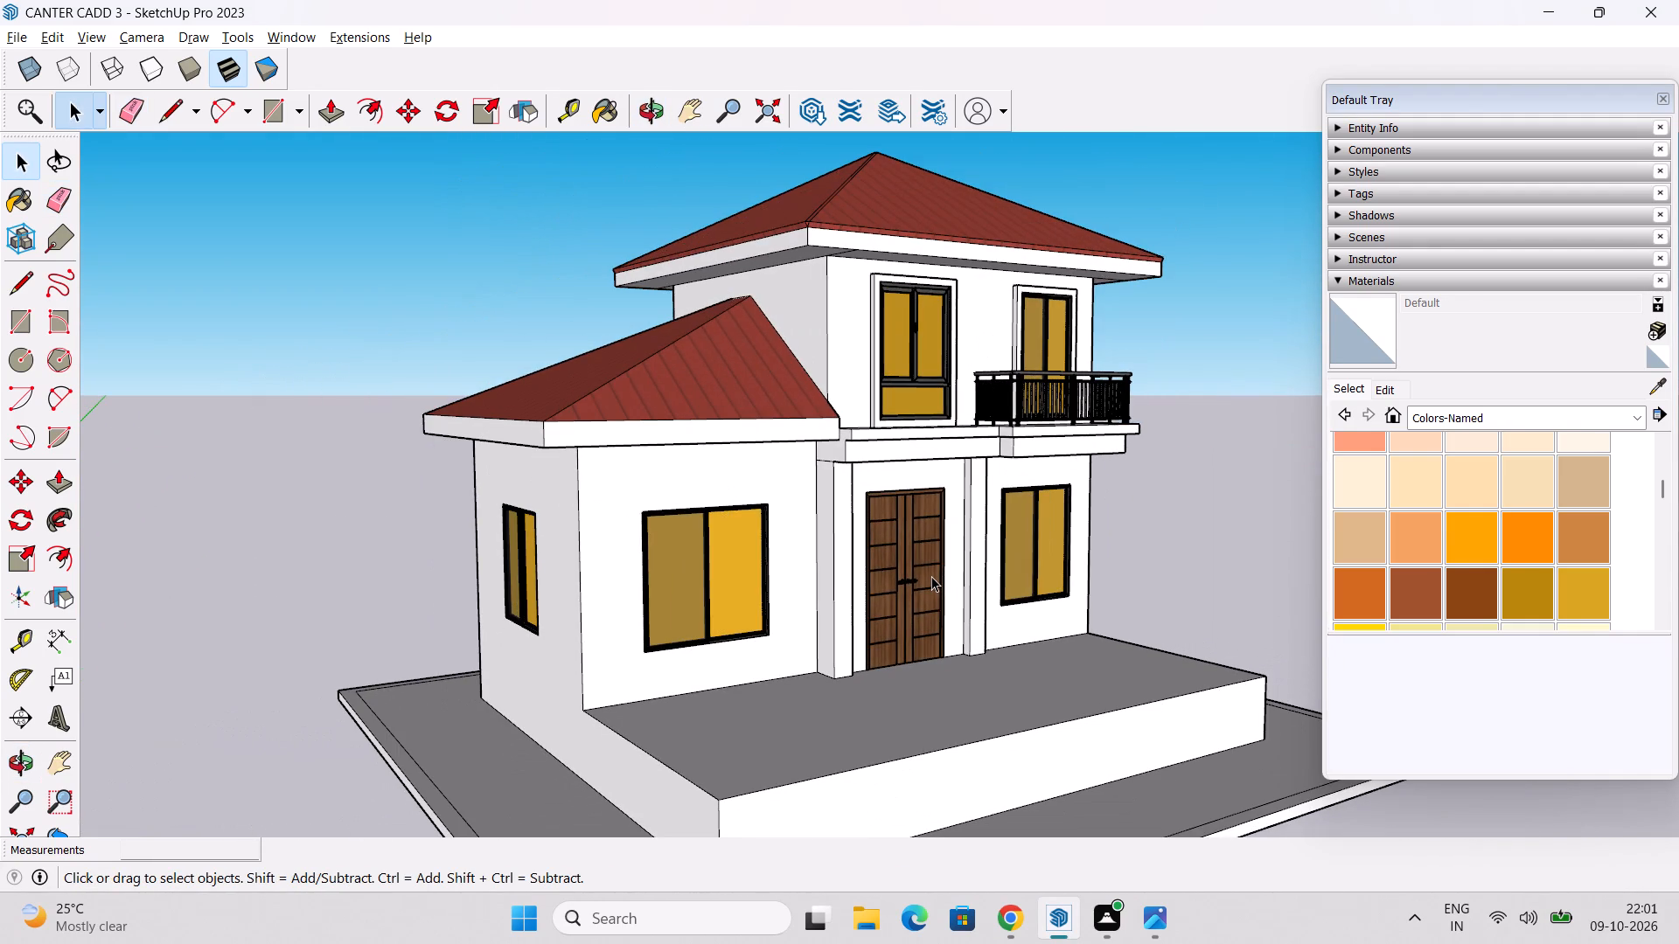
pyautogui.keyDown('shift'); pyautogui.moveTo(999, 593); pyautogui.dragTo(895, 535, button='middle'); pyautogui.keyUp('shift')
pyautogui.middleClick(896, 538)
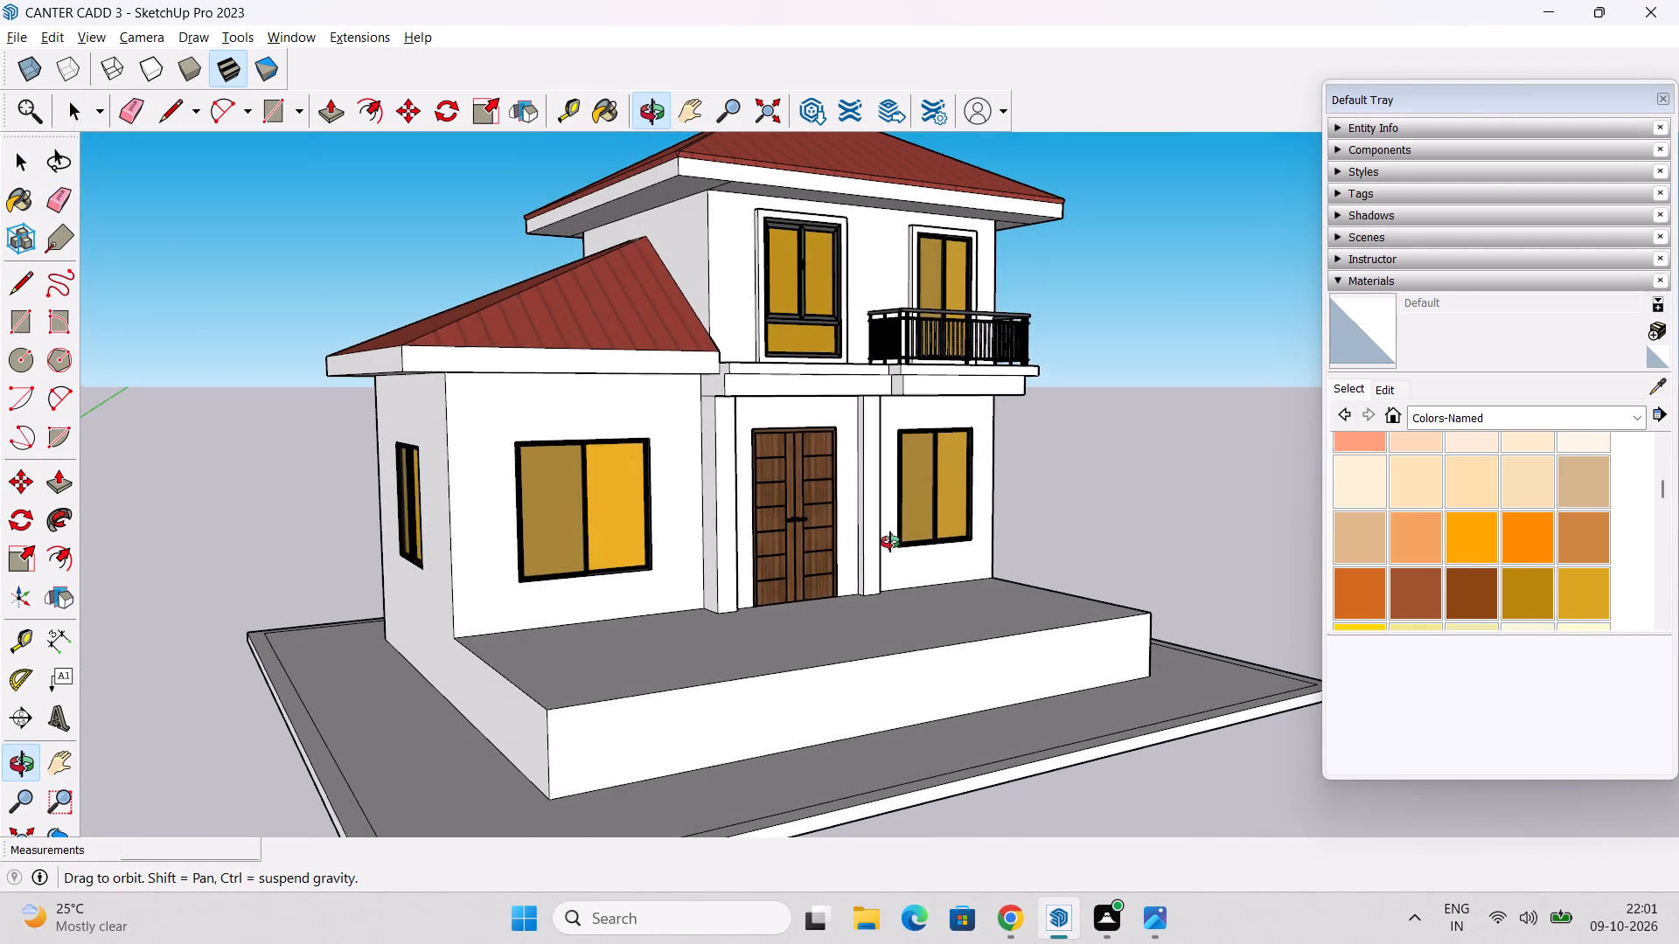
# Paint the front and side walls of the single-storey wing with 0053_Ivory from the Colors-Named materials.
pyautogui.scroll(1, 1417, 533)
pyautogui.scroll(3, 1502, 517)
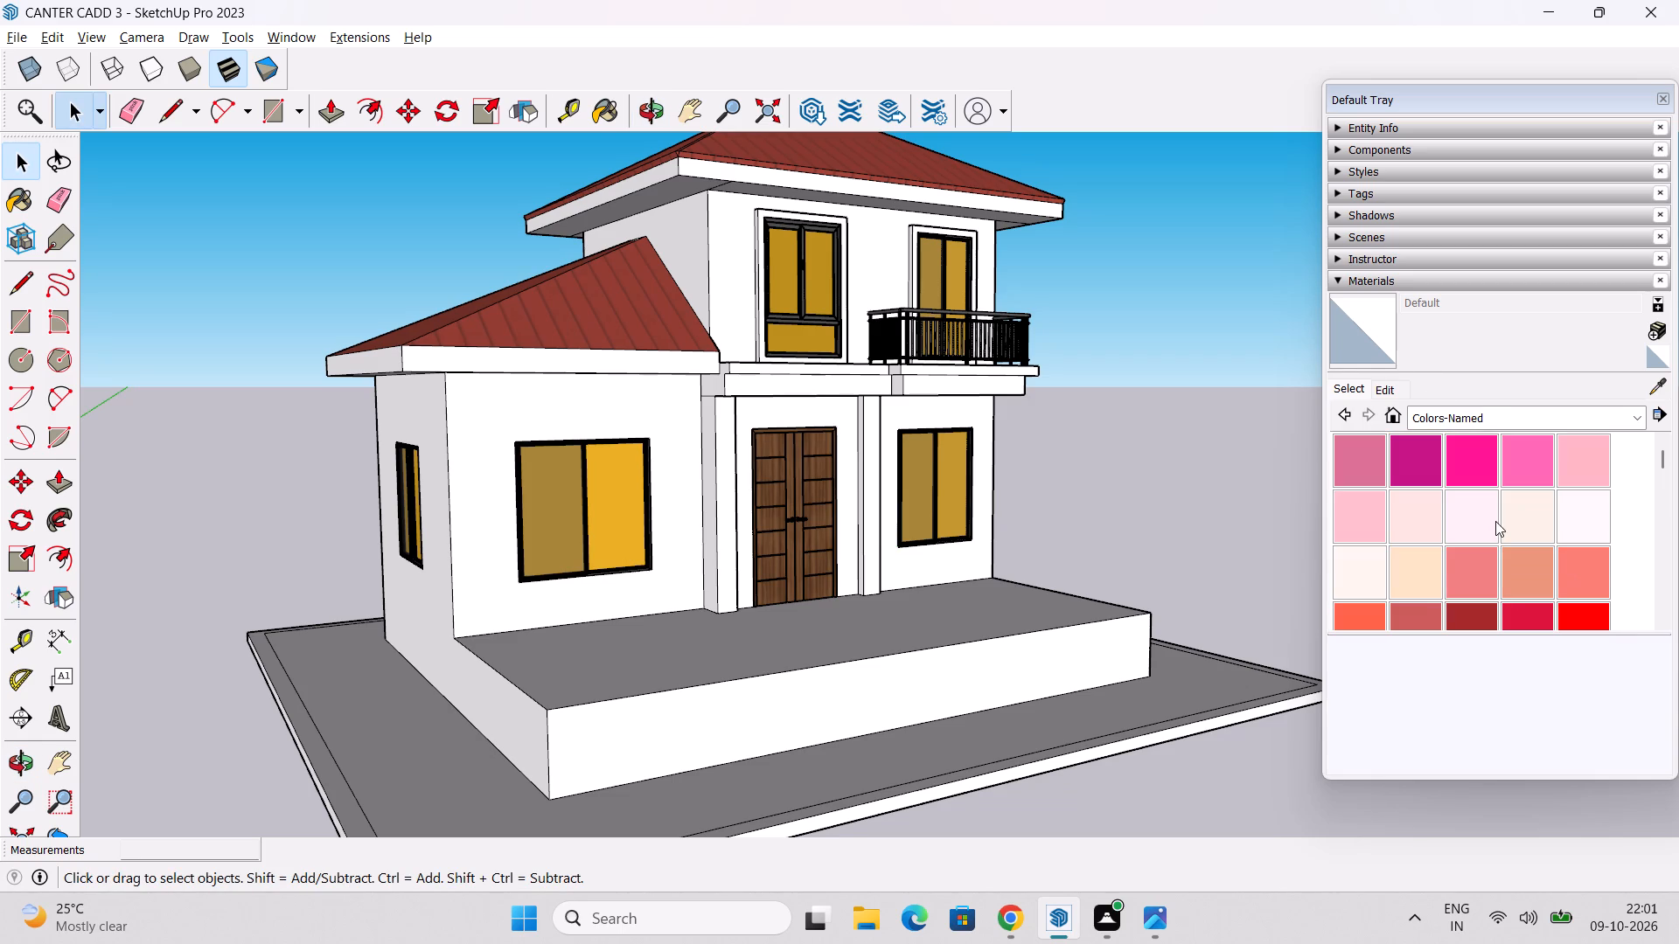
pyautogui.scroll(4, 1493, 539)
pyautogui.scroll(-1, 1493, 540)
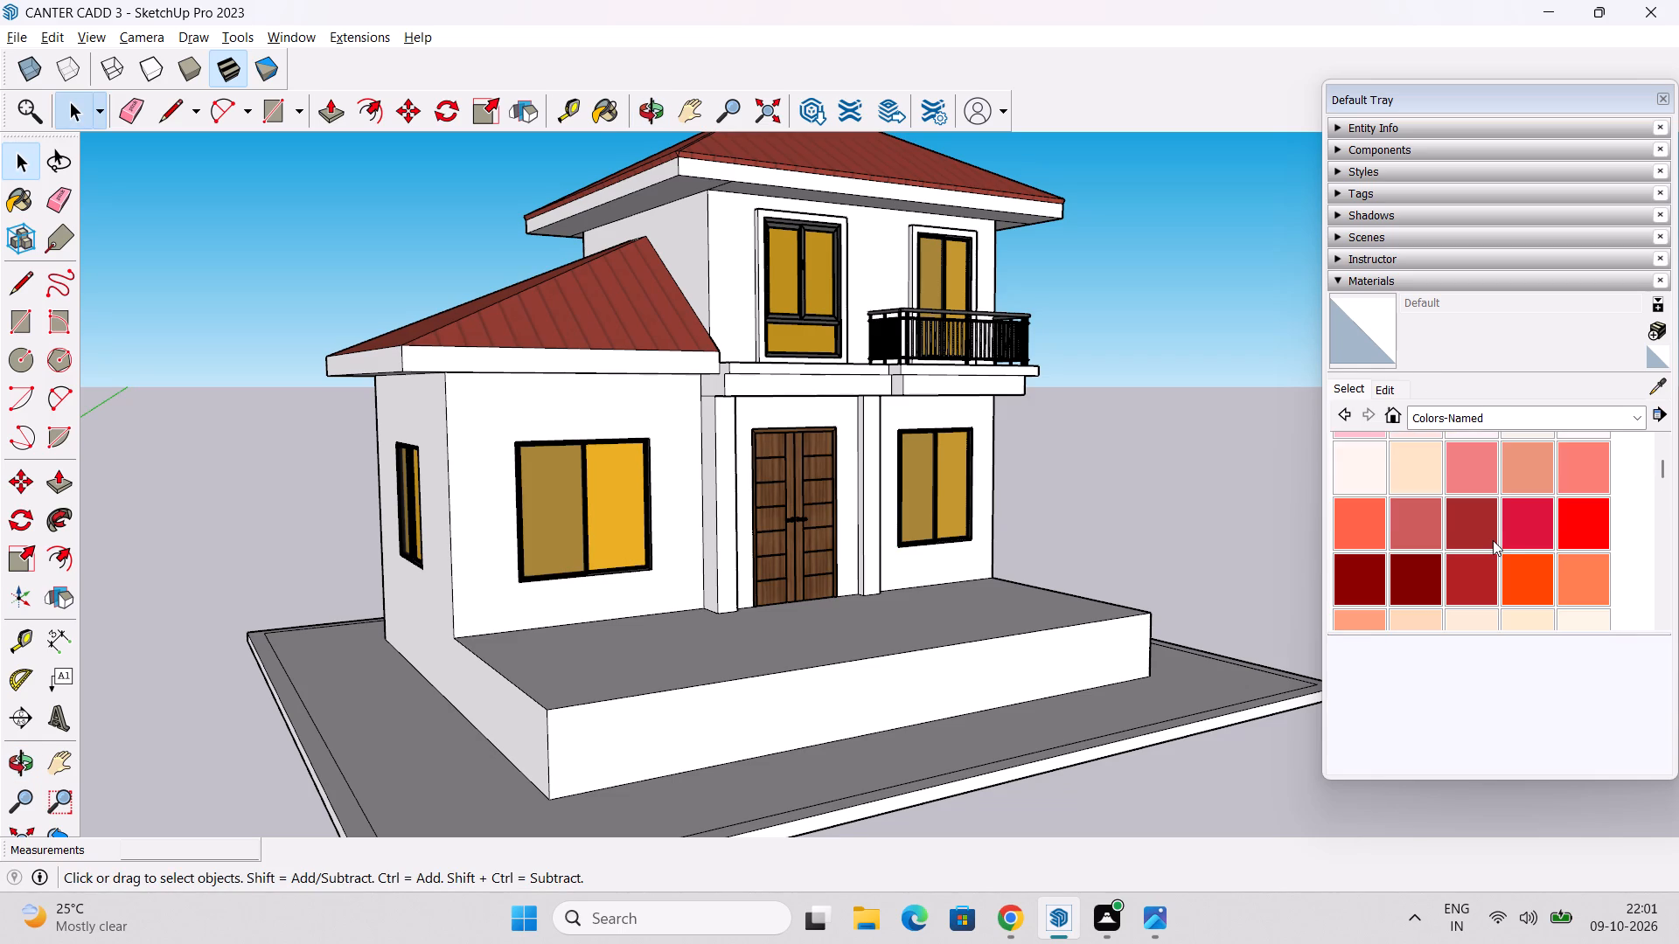
pyautogui.scroll(-2, 1493, 540)
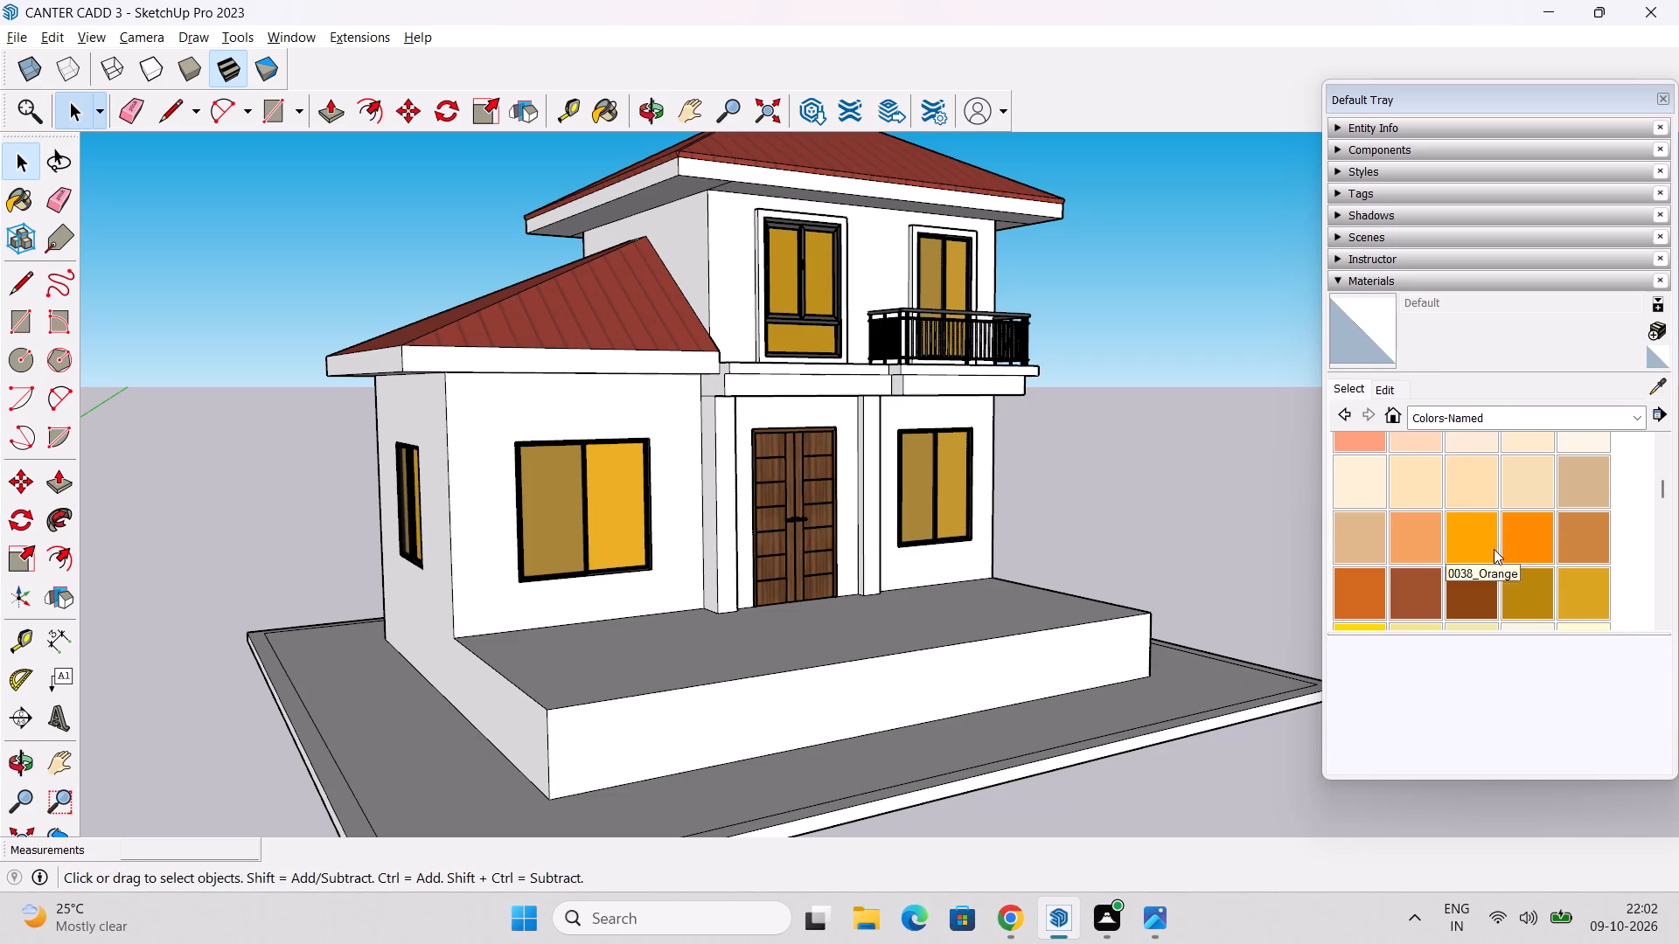
pyautogui.scroll(1, 1541, 534)
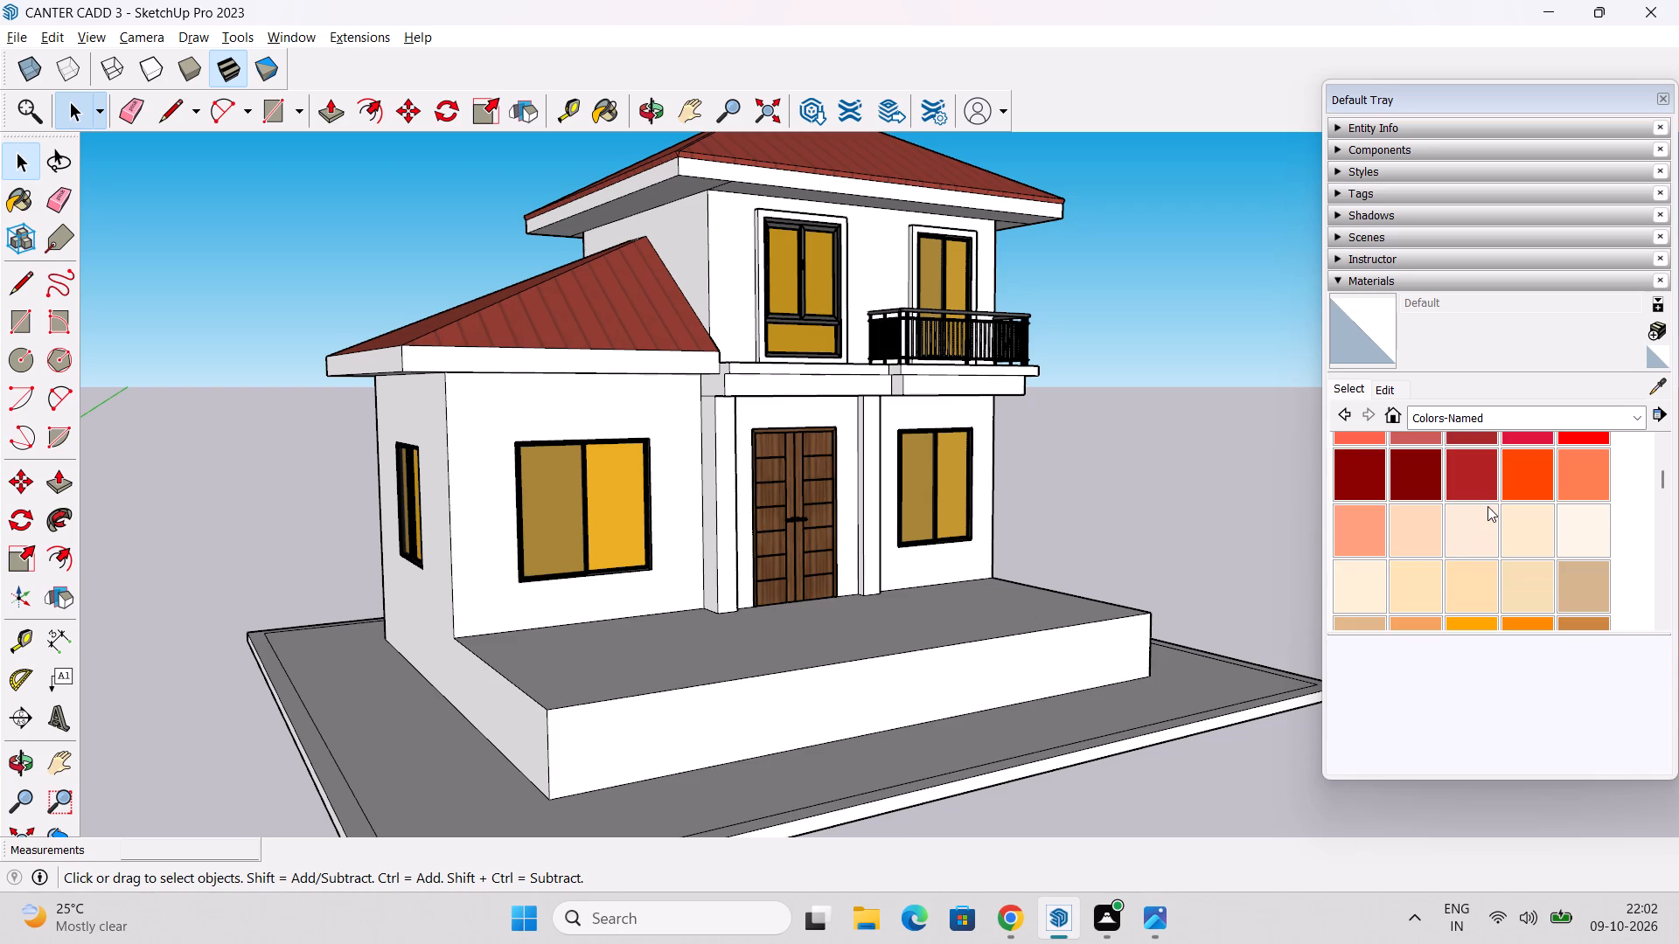
pyautogui.scroll(-2, 1519, 525)
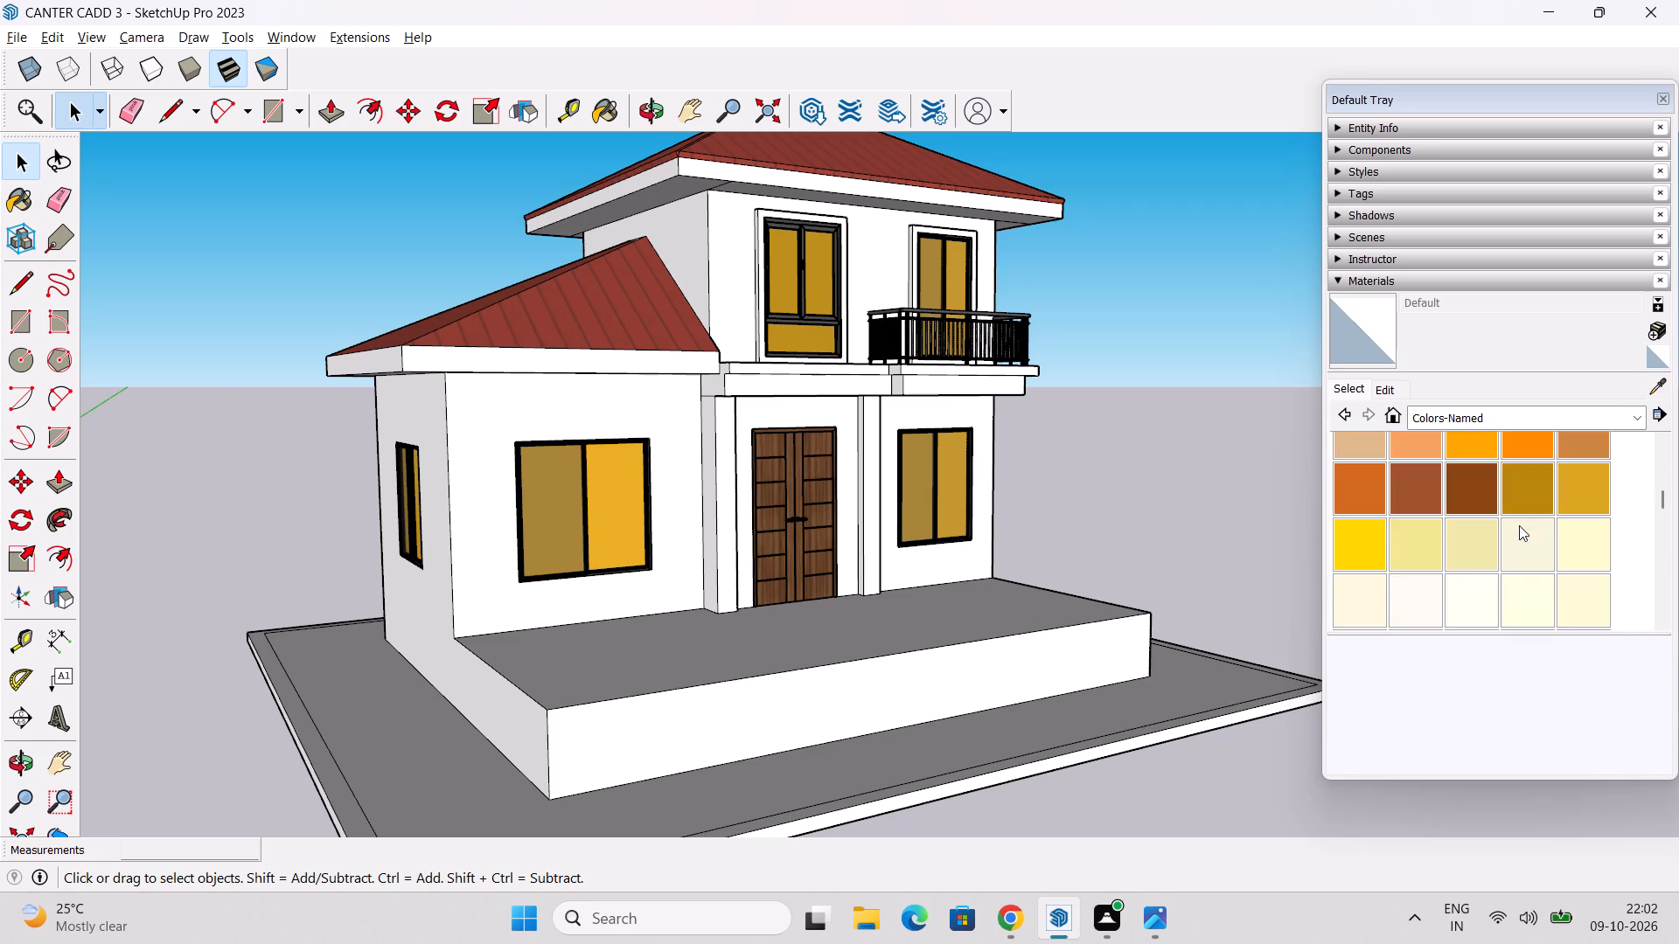
pyautogui.scroll(-1, 1519, 525)
pyautogui.click(1483, 502)
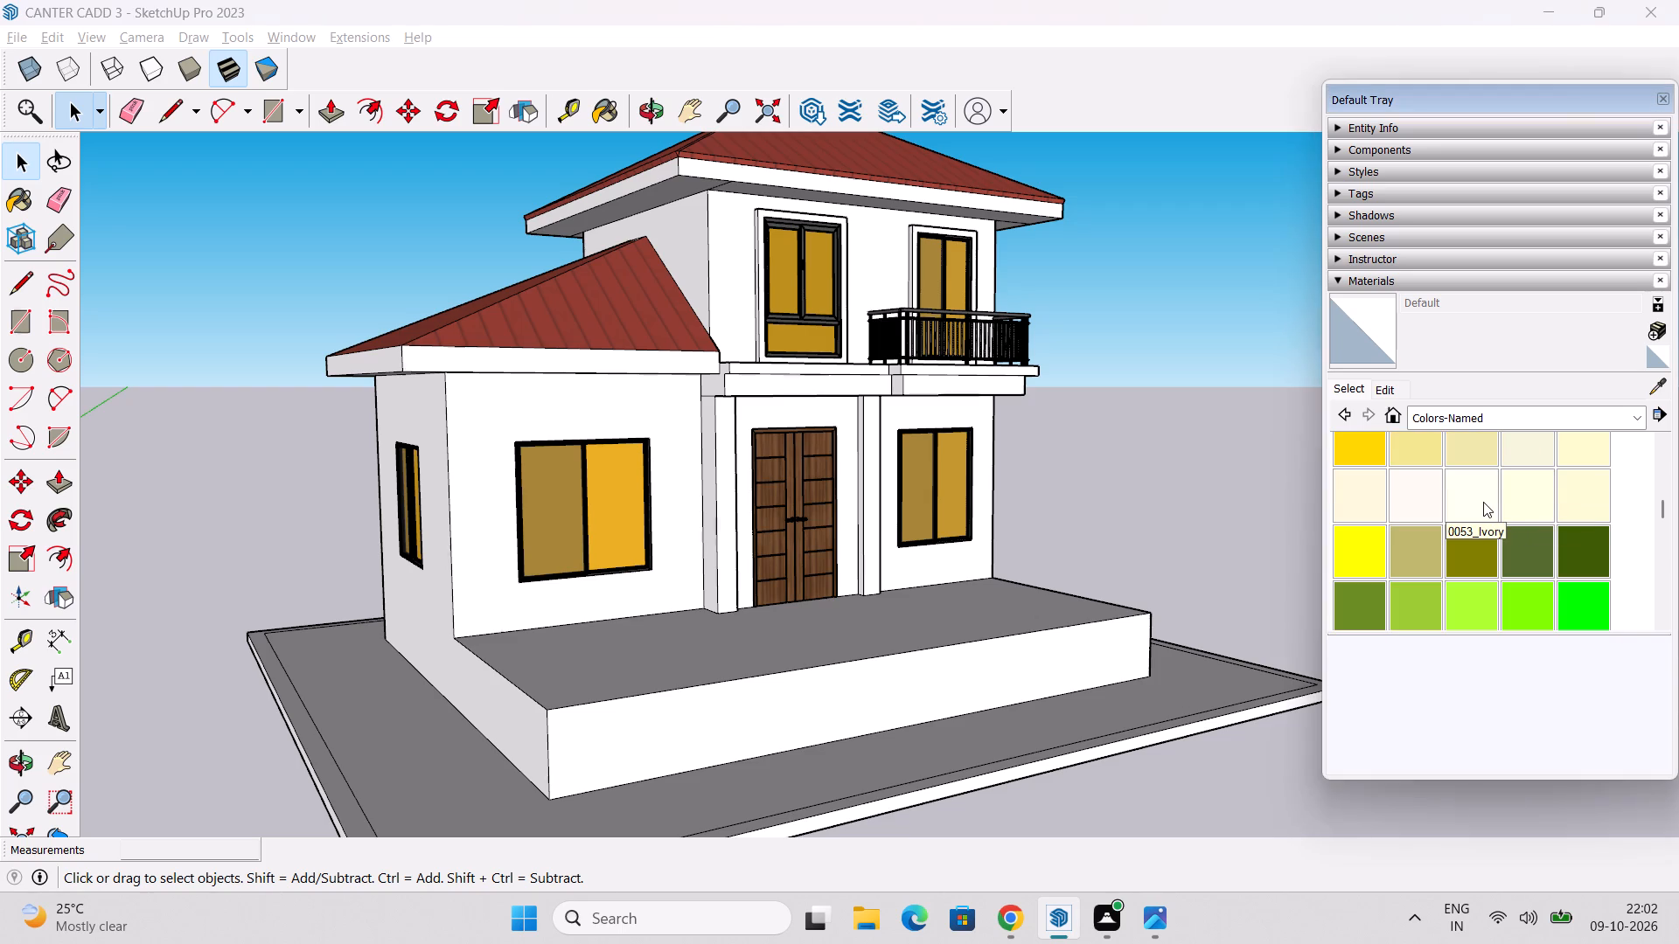
pyautogui.moveTo(858, 538); pyautogui.dragTo(644, 545, button='middle')
pyautogui.click(673, 414)
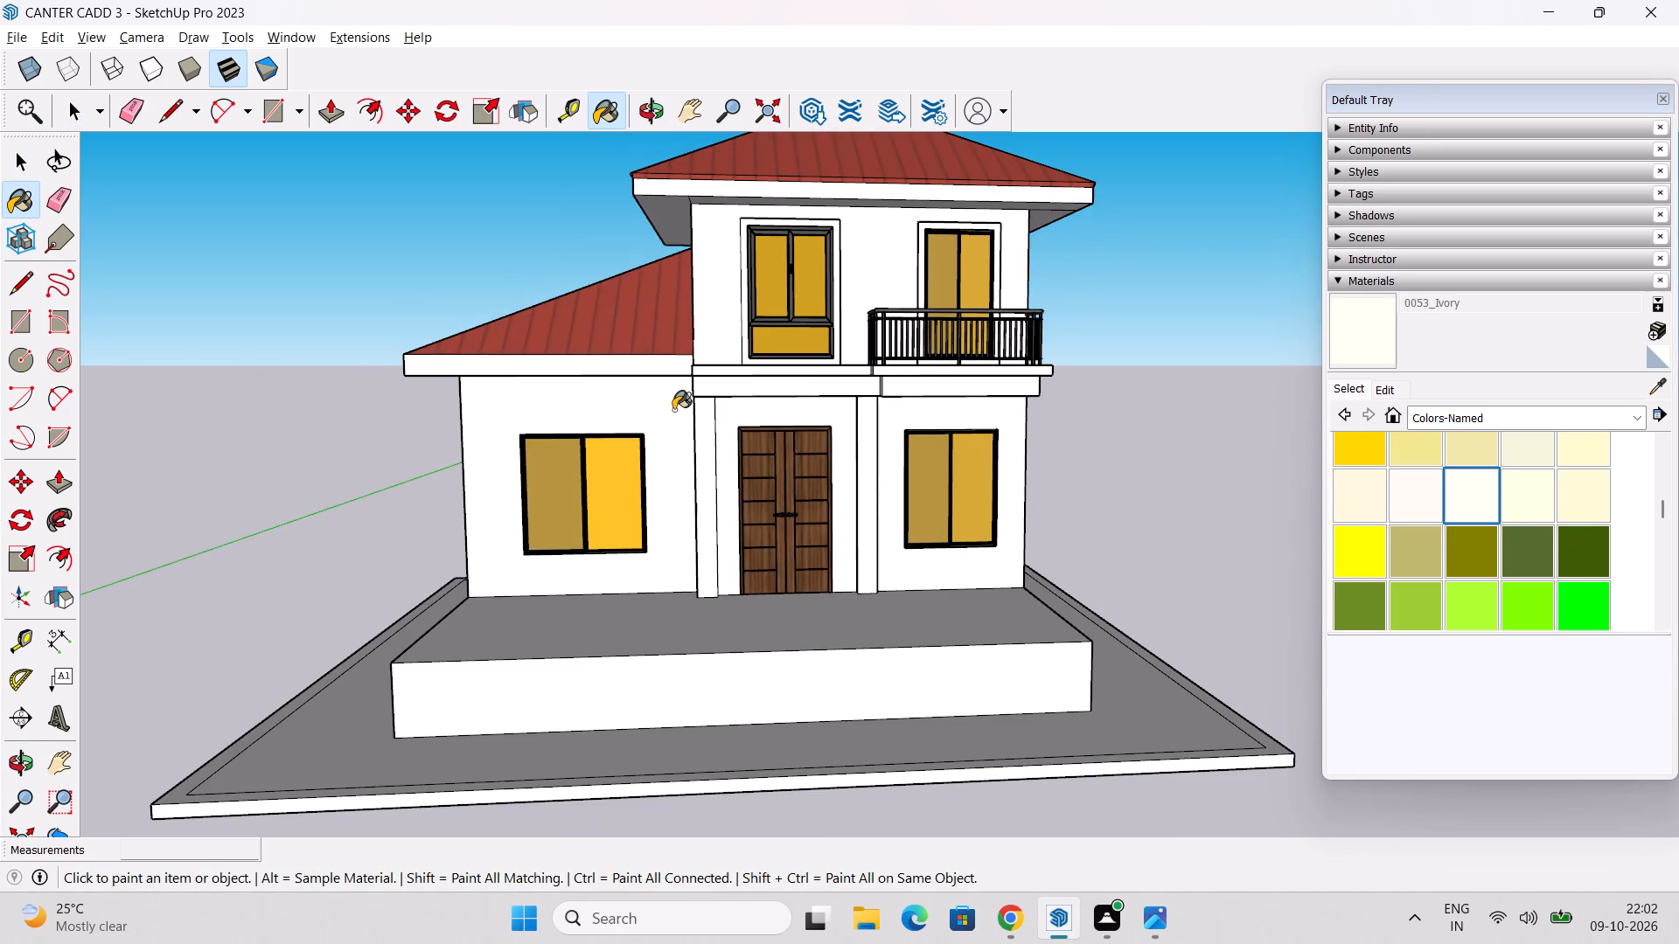
pyautogui.moveTo(682, 434); pyautogui.dragTo(1106, 503, button='middle')
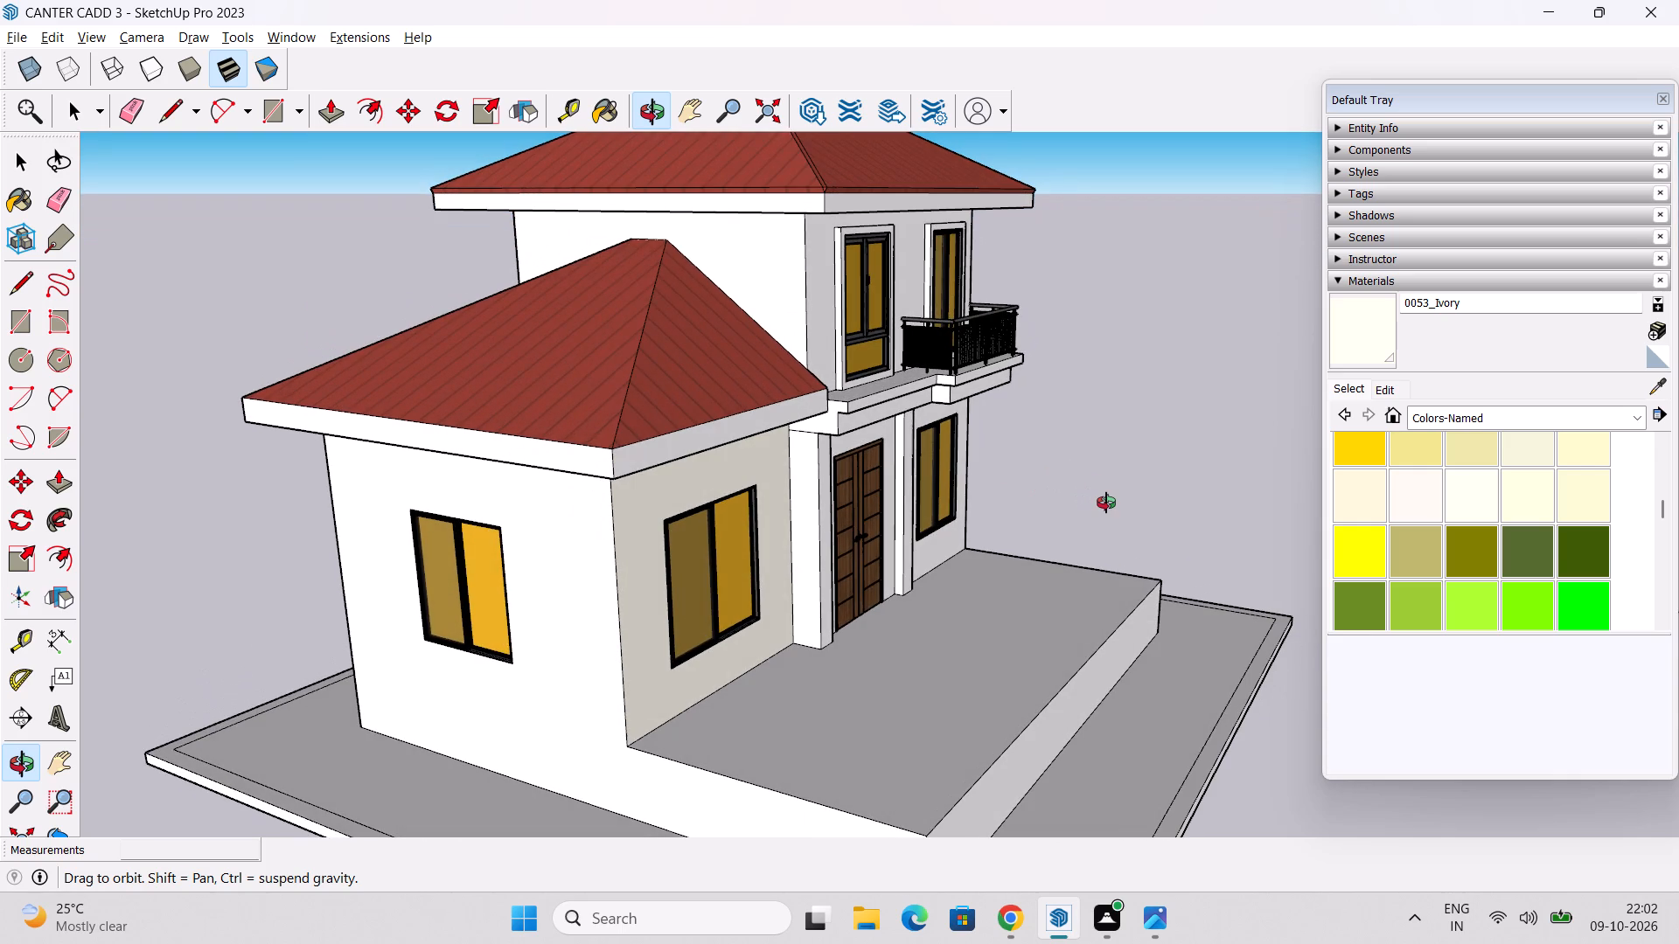
pyautogui.moveTo(1106, 503); pyautogui.dragTo(1113, 503, button='middle')
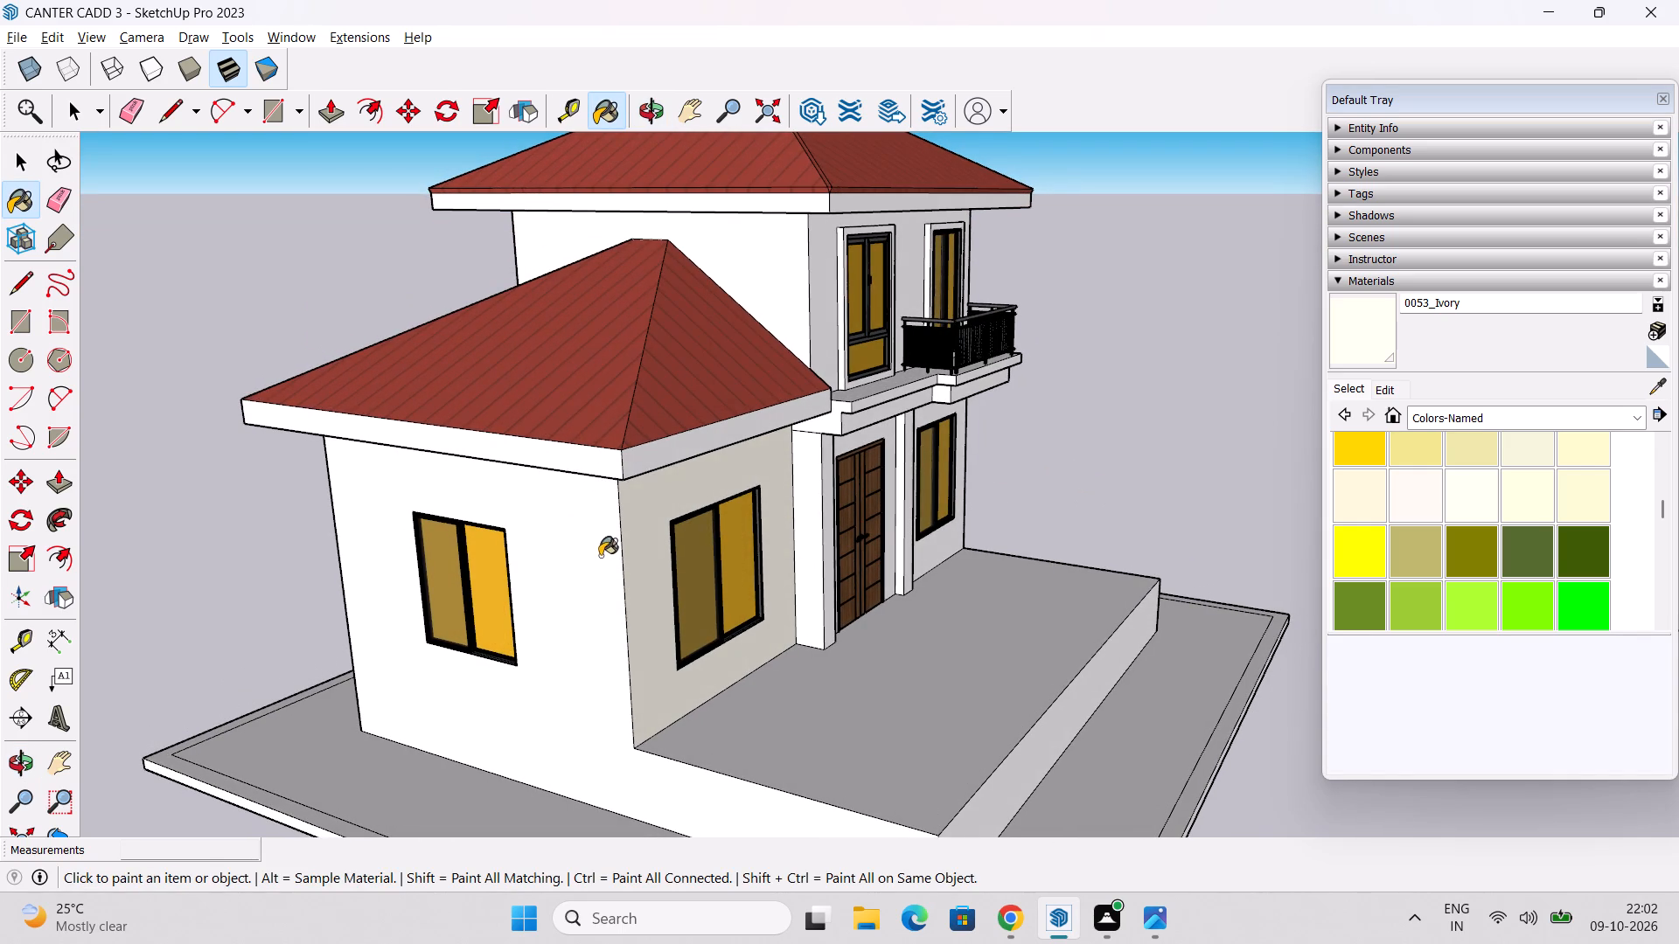
pyautogui.click(600, 556)
# Paint the front and side roof fascia of the single-storey wing with 0053_Ivory.
pyautogui.scroll(4, 658, 487)
pyautogui.click(584, 450)
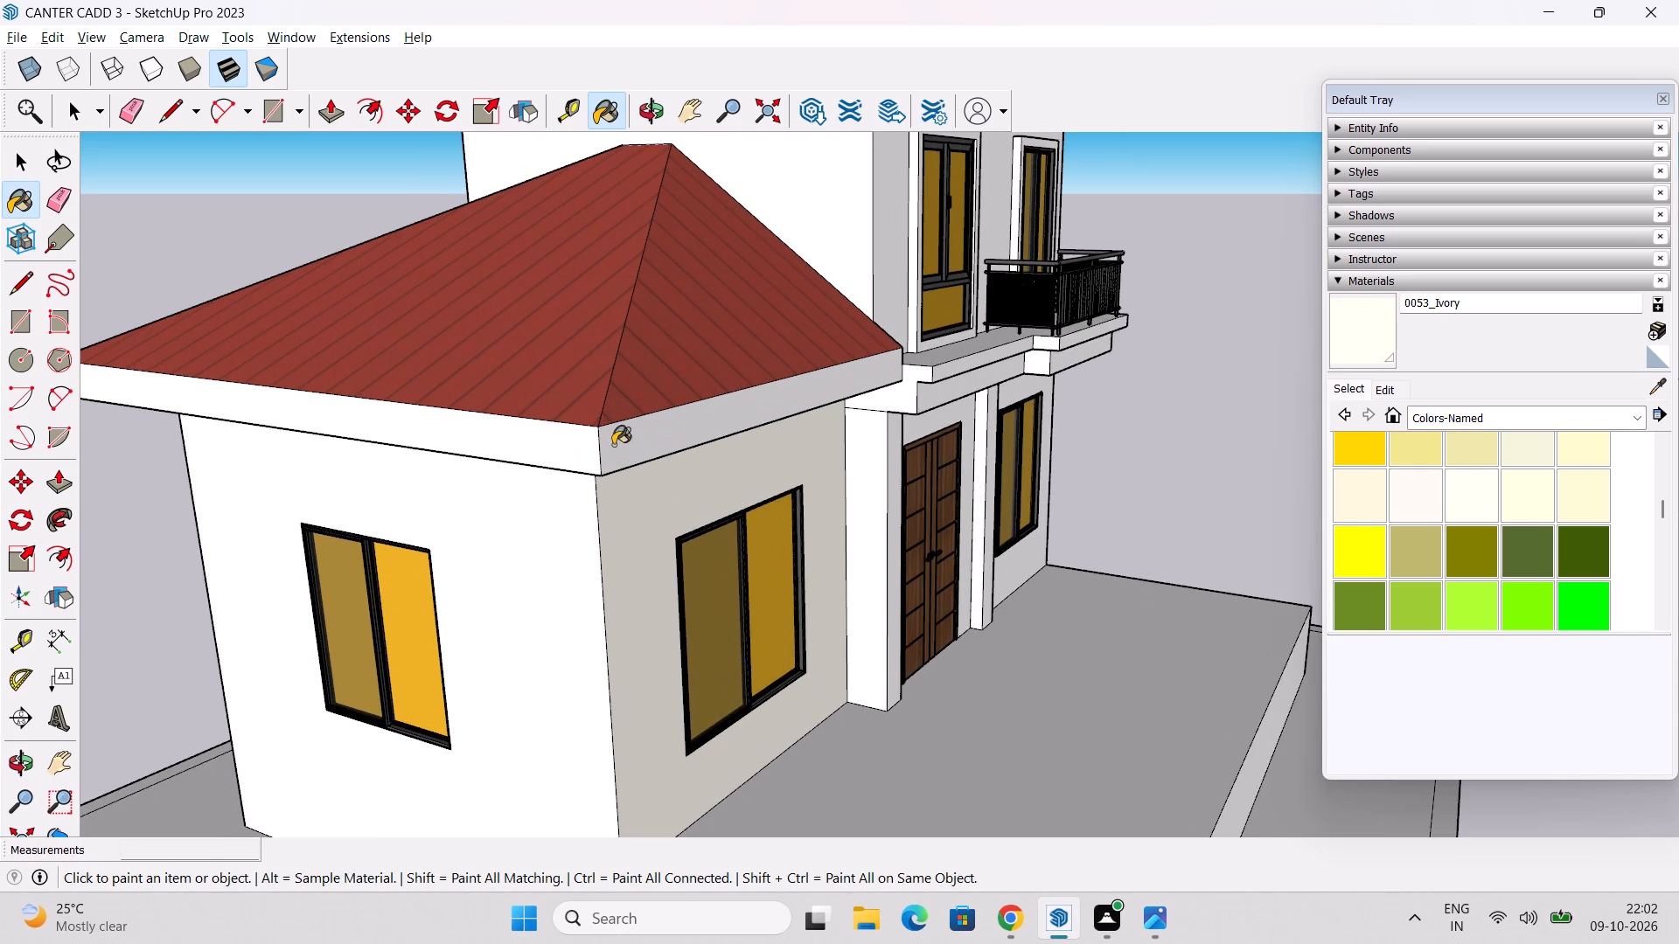
pyautogui.click(640, 439)
# Paint the upper storey's front wall sections and its side wall above the wing roof with 0053_Ivory.
pyautogui.moveTo(951, 474); pyautogui.dragTo(922, 472, button='middle')
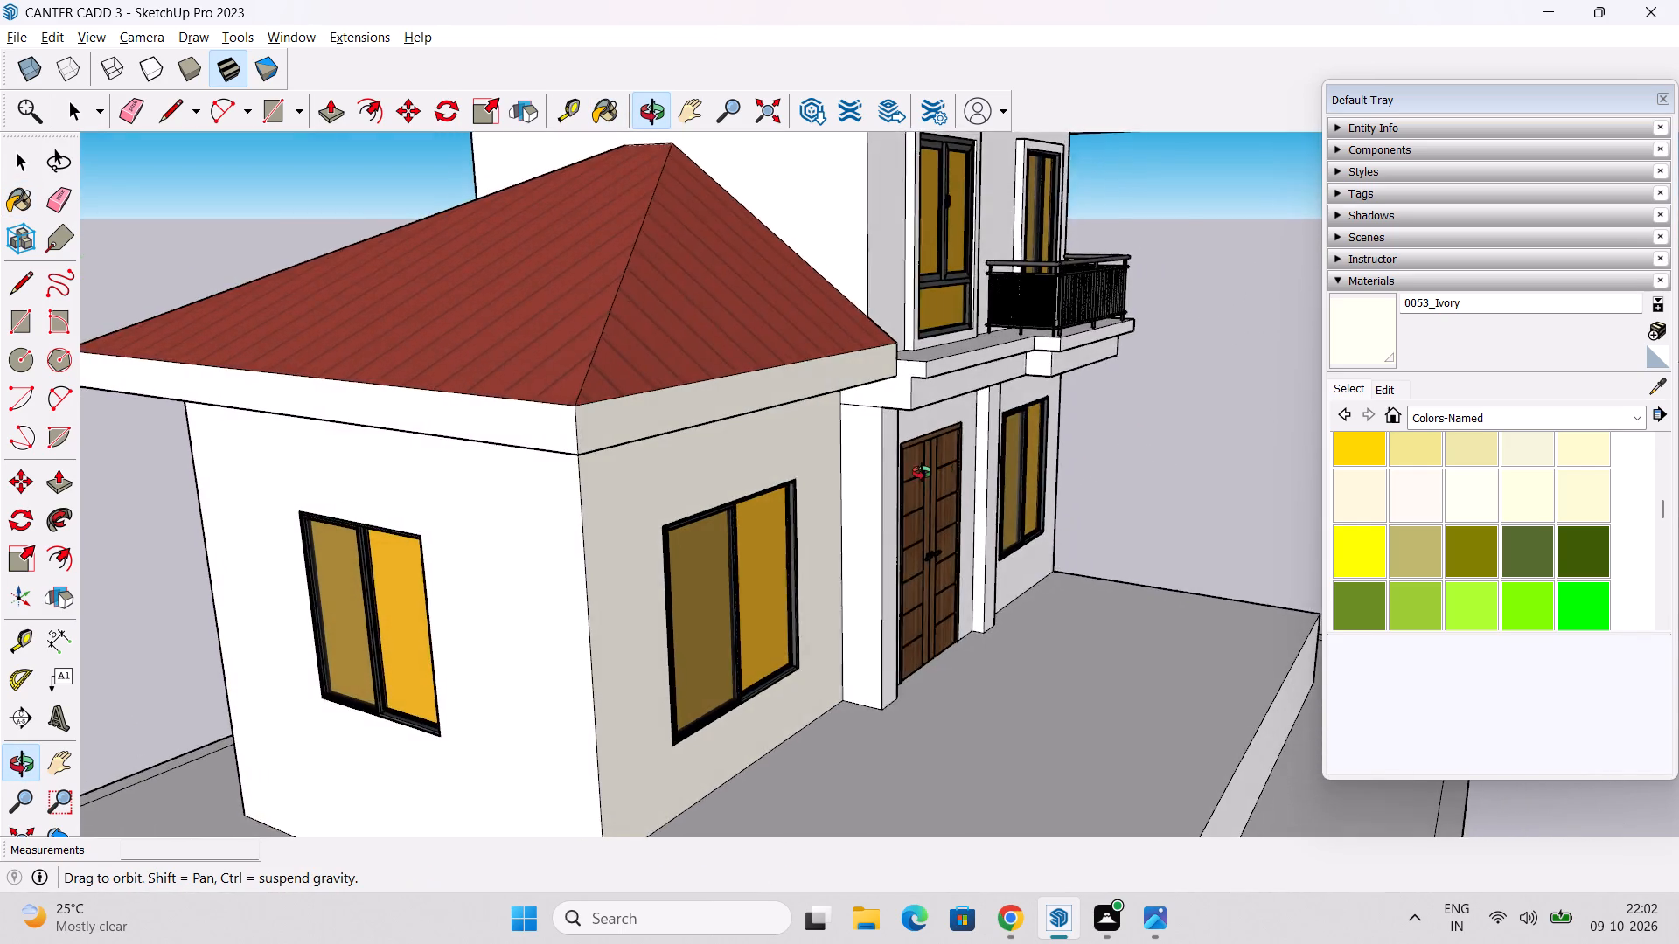
pyautogui.moveTo(922, 472); pyautogui.dragTo(539, 501, button='middle')
pyautogui.click(775, 266)
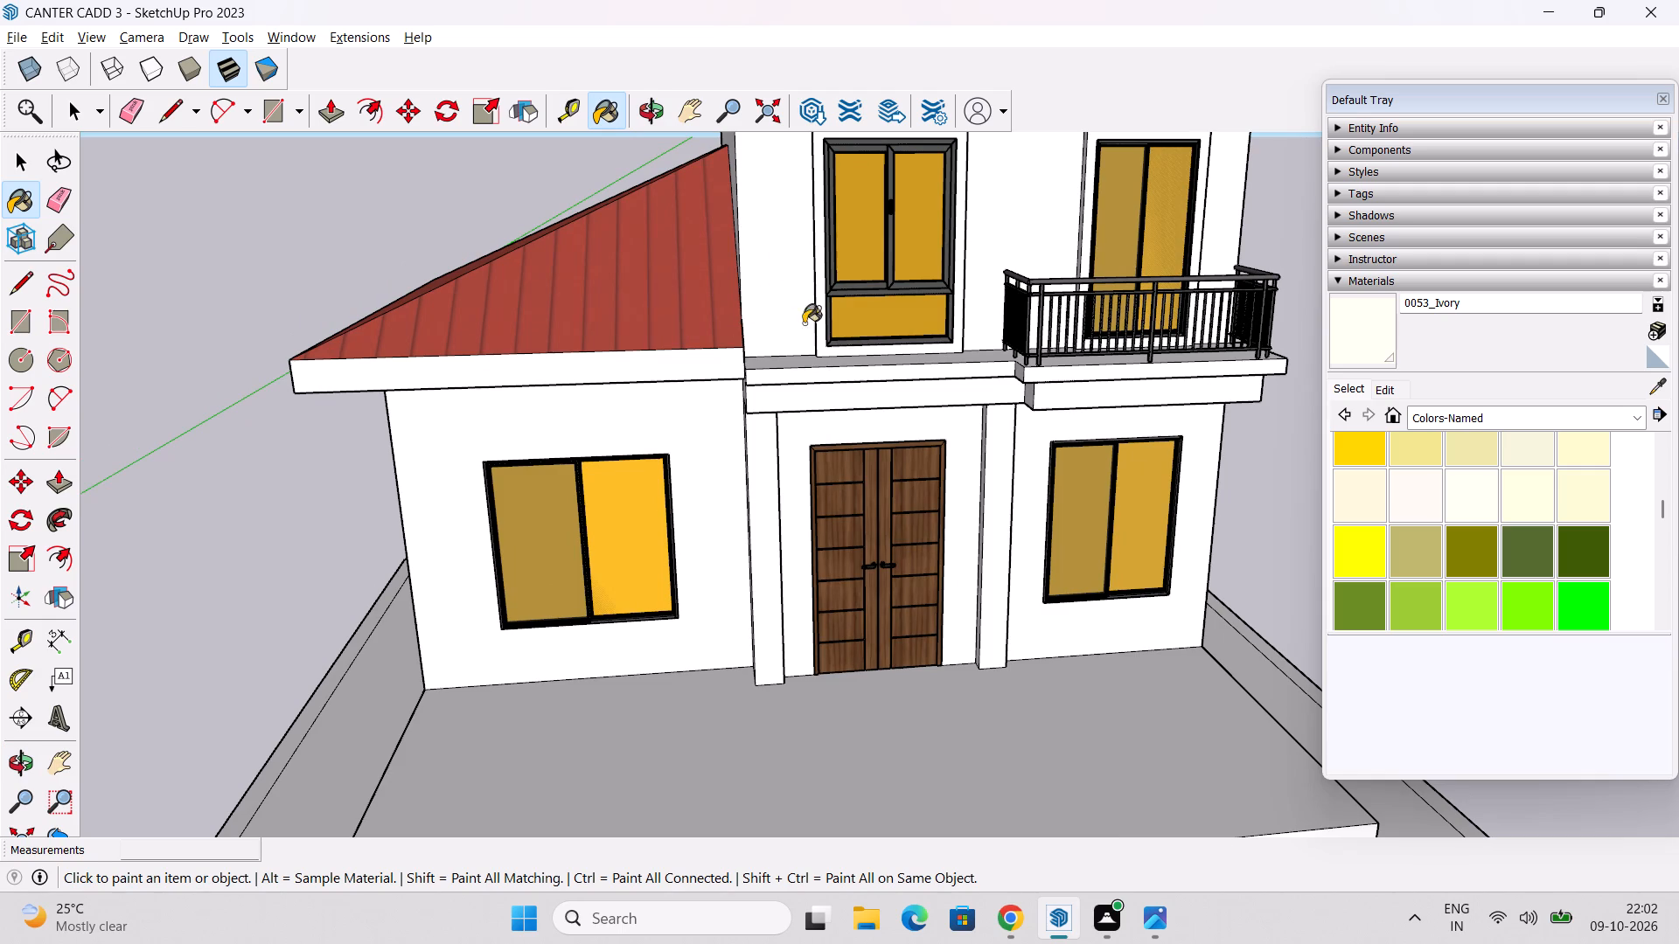
pyautogui.moveTo(618, 248); pyautogui.dragTo(878, 257, button='middle')
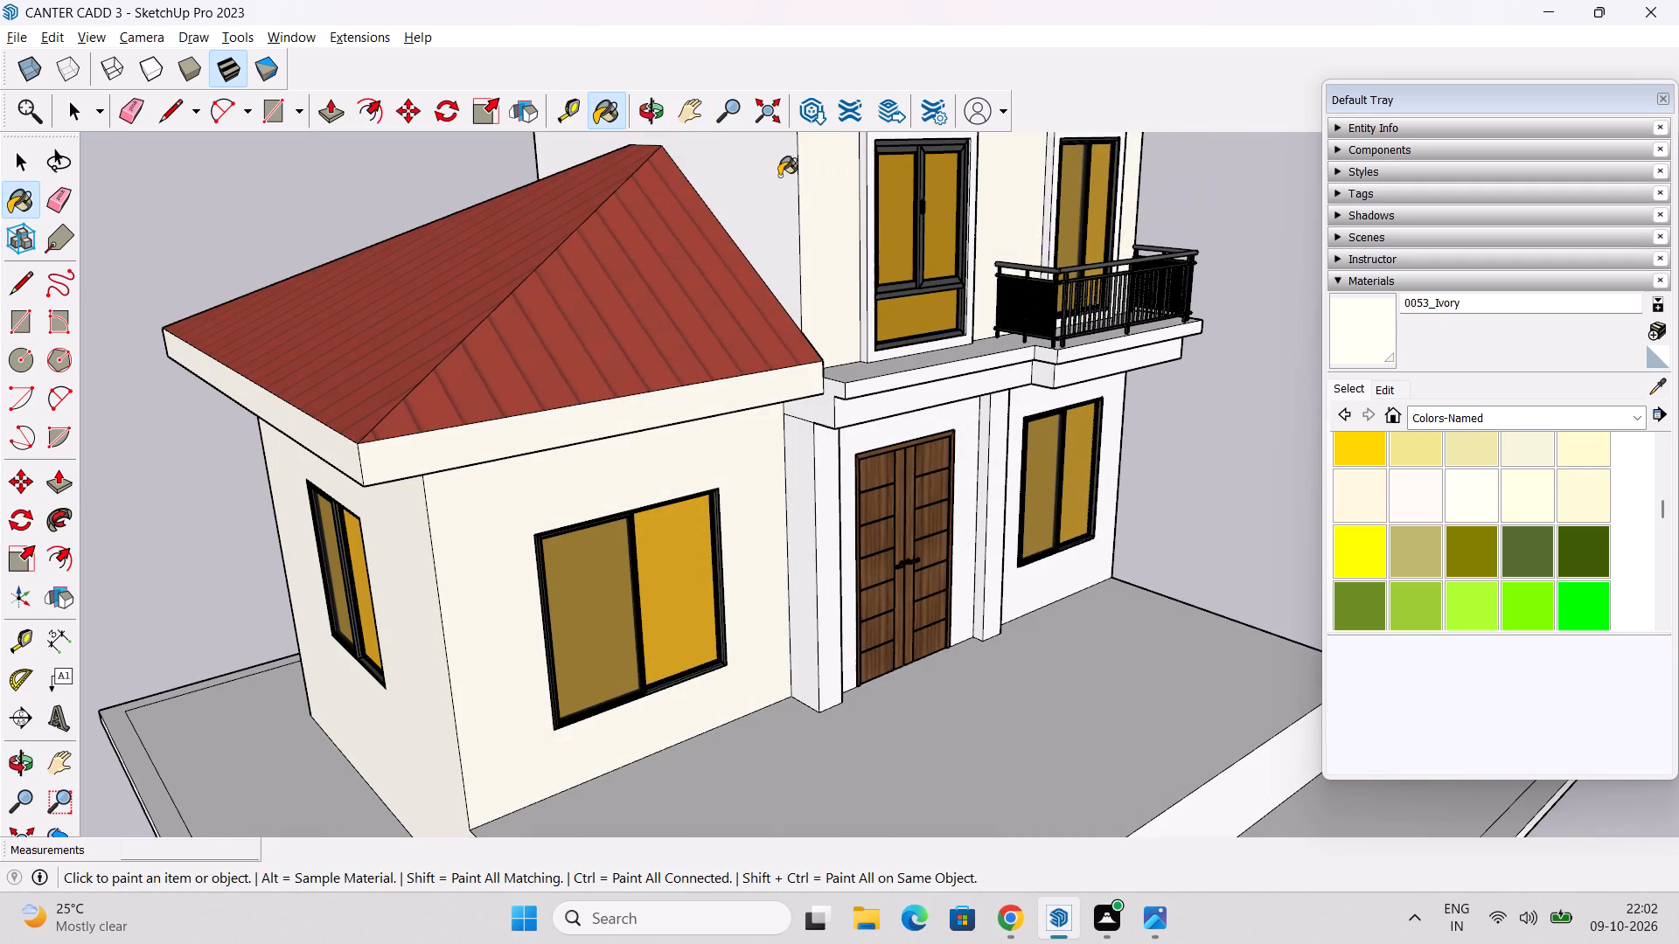
pyautogui.click(779, 176)
pyautogui.moveTo(971, 227); pyautogui.dragTo(543, 291, button='middle')
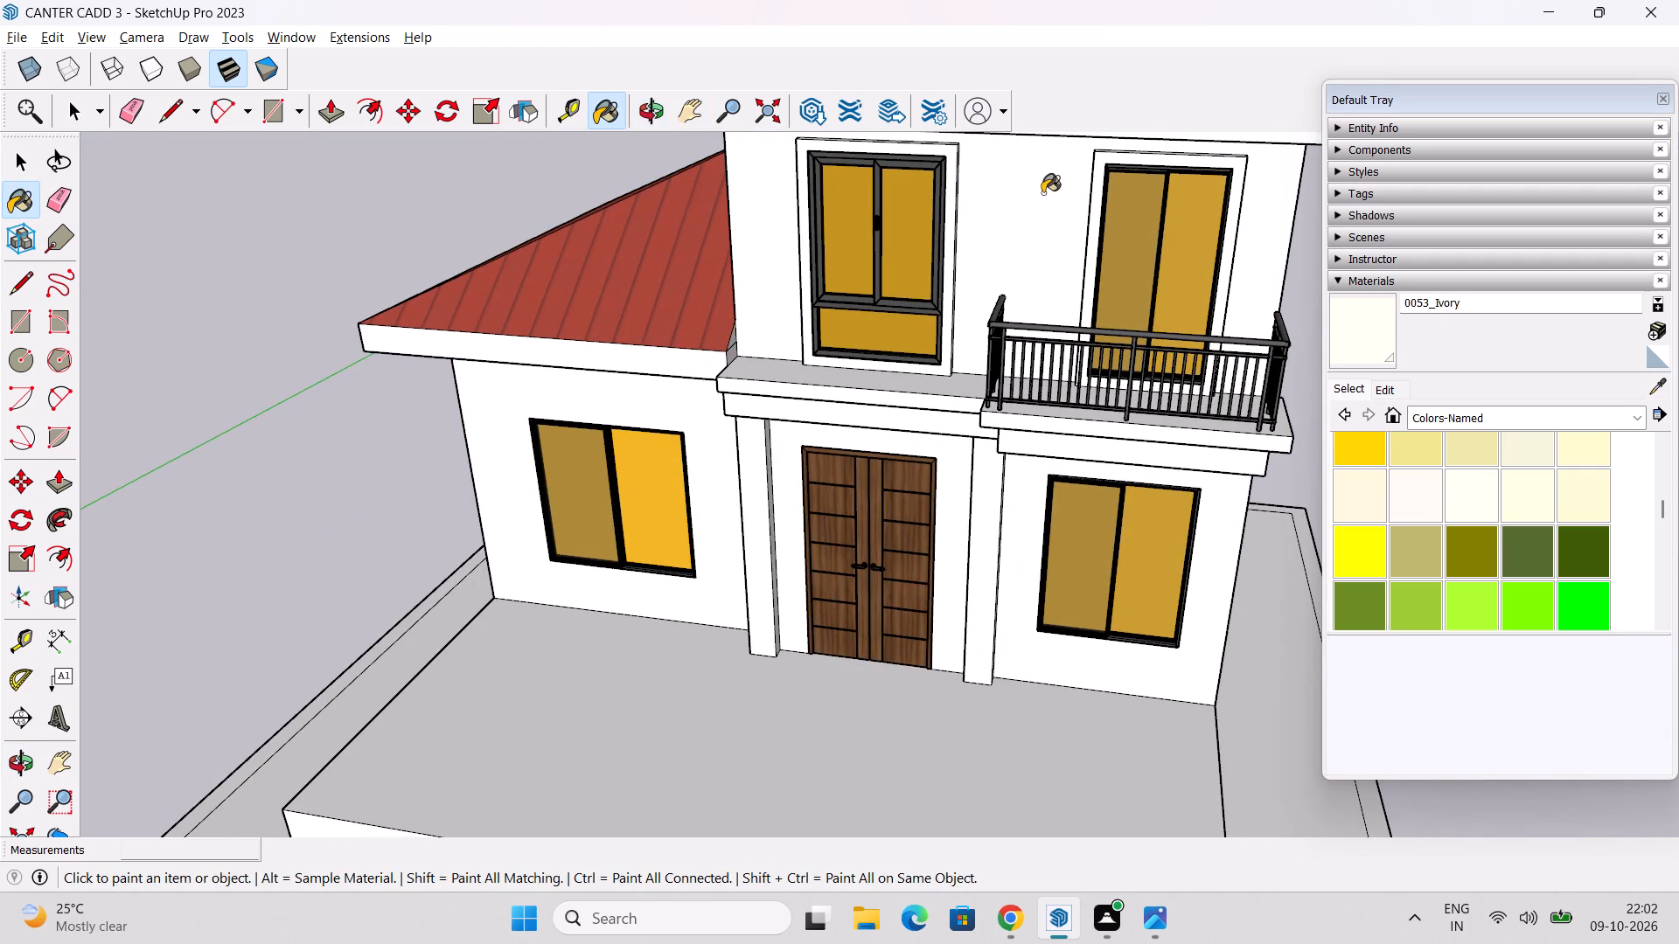
pyautogui.click(1042, 193)
# Paint the upper roof's front fascia and the tall side wall at the balcony end with 0053_Ivory.
pyautogui.moveTo(985, 260); pyautogui.dragTo(722, 262, button='middle')
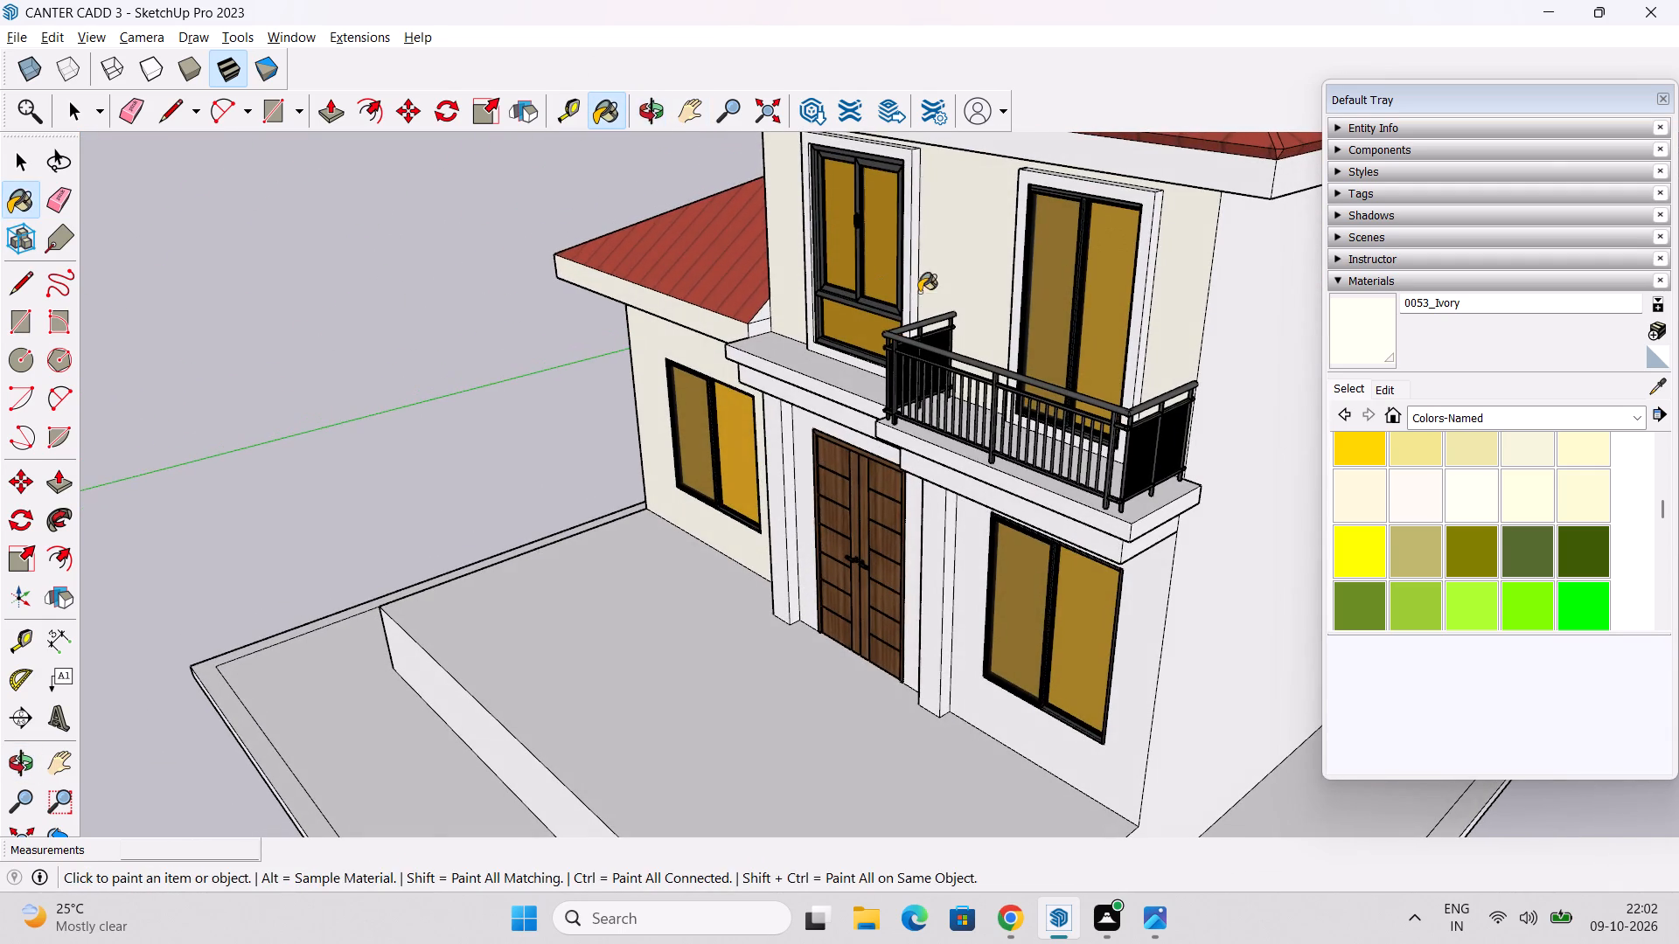
pyautogui.moveTo(931, 292); pyautogui.dragTo(833, 385, button='middle')
pyautogui.scroll(1, 857, 355)
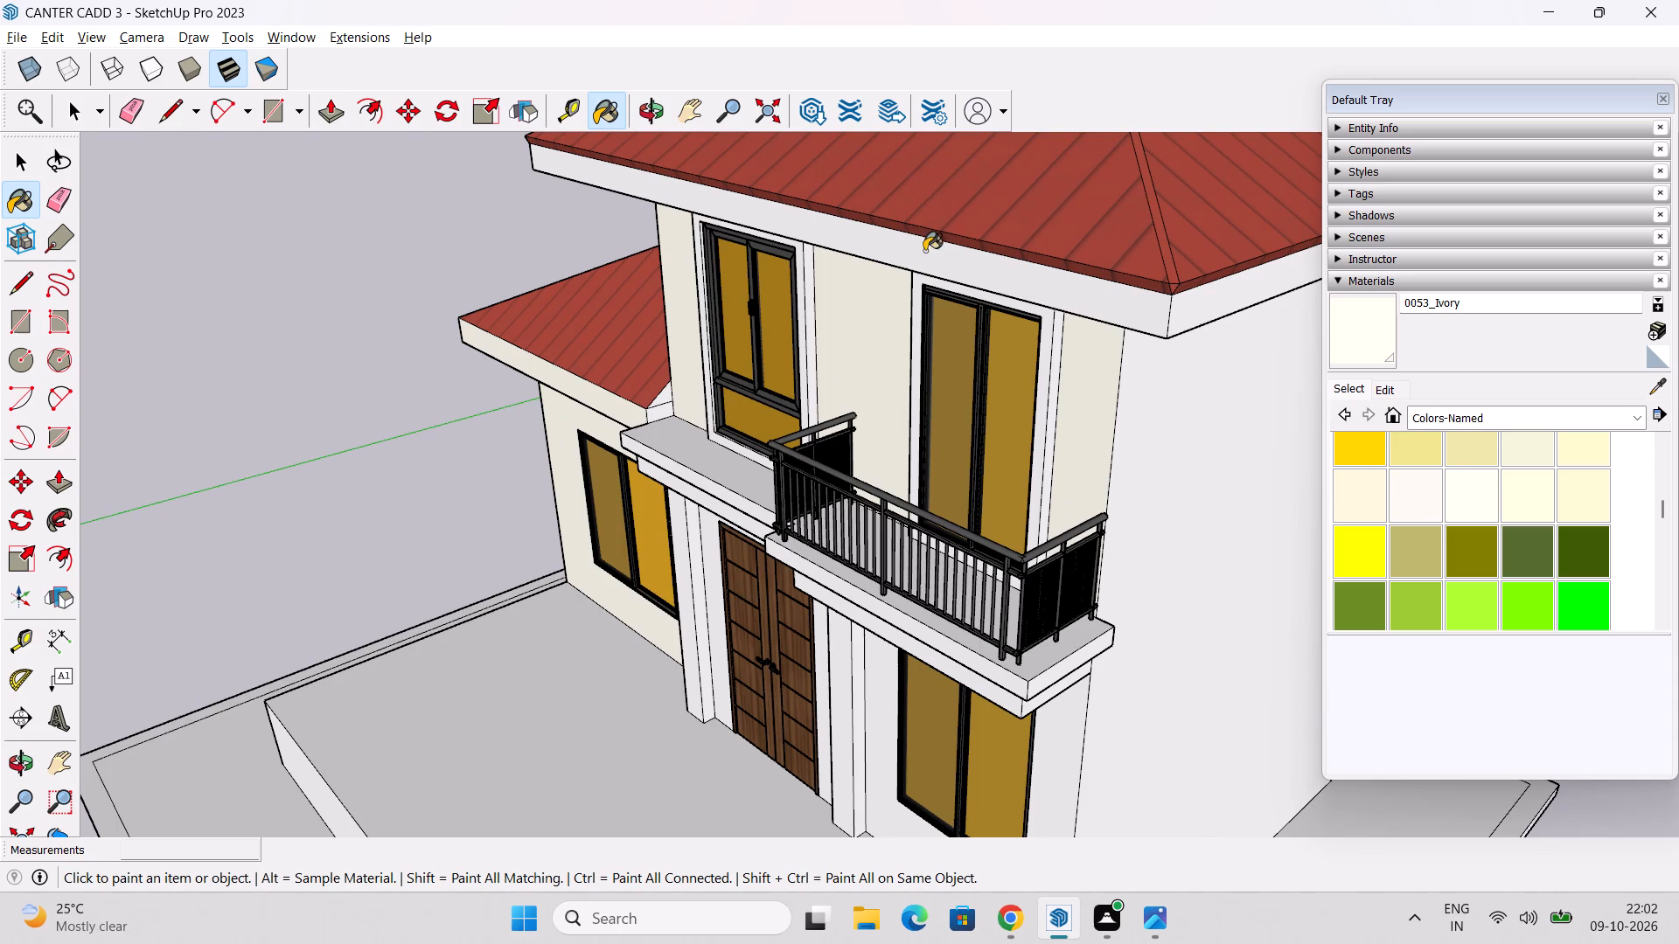
pyautogui.click(924, 252)
pyautogui.click(1172, 420)
# Paint the balcony slab edges, the beam faces beneath them and the ground-floor front wall below the balcony with 0053_Ivory.
pyautogui.moveTo(1211, 508); pyautogui.dragTo(1147, 378, button='middle')
pyautogui.click(974, 517)
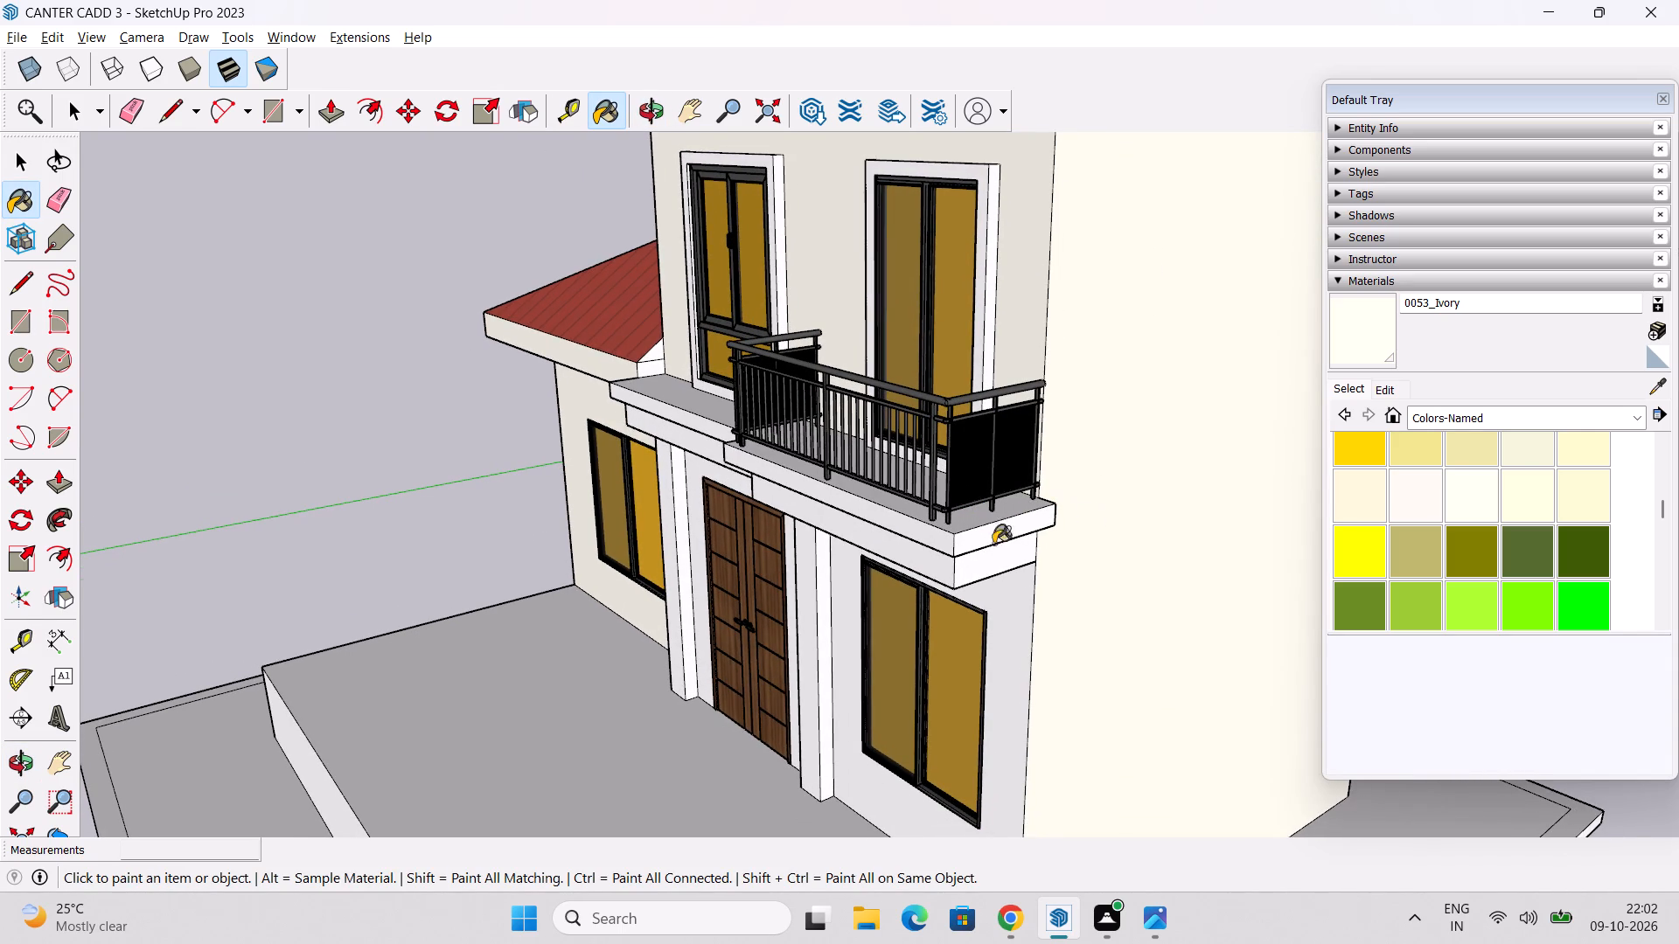
pyautogui.click(988, 538)
pyautogui.click(927, 534)
pyautogui.moveTo(997, 589); pyautogui.dragTo(1022, 522, button='middle')
pyautogui.click(1007, 484)
pyautogui.click(953, 489)
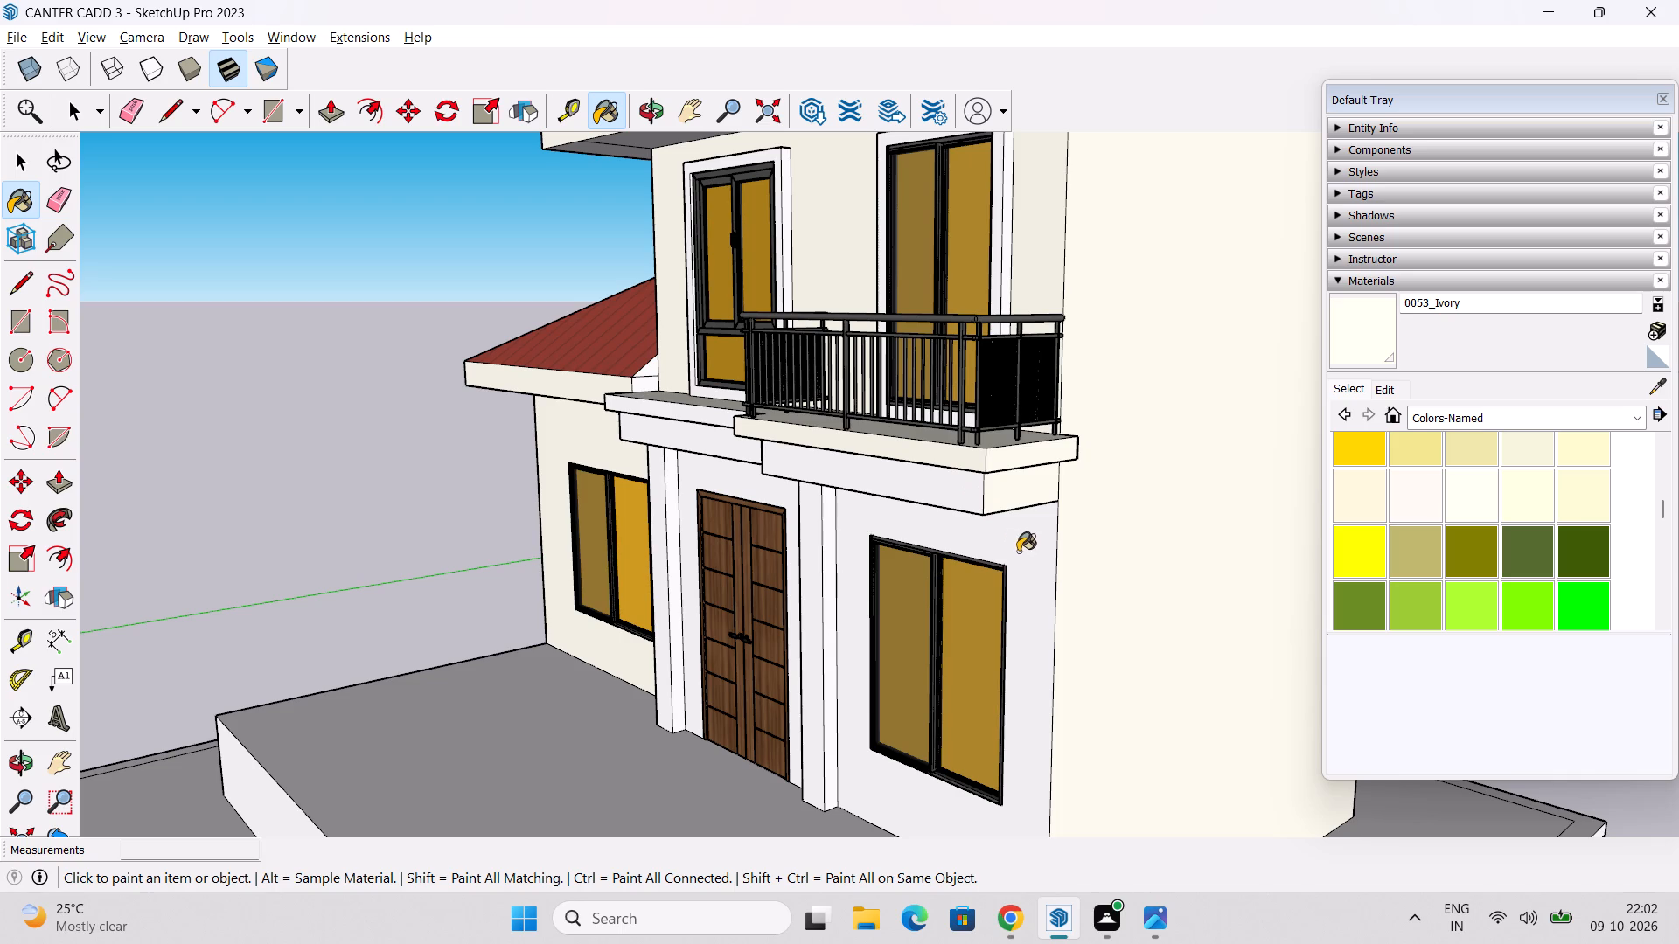
pyautogui.click(1036, 539)
# Paint the upper roof's side fascia facing the single-storey wing with 0053_Ivory.
pyautogui.moveTo(871, 590); pyautogui.dragTo(1024, 559, button='middle')
pyautogui.moveTo(924, 536); pyautogui.dragTo(1328, 615, button='middle')
pyautogui.moveTo(916, 548); pyautogui.dragTo(996, 600, button='middle')
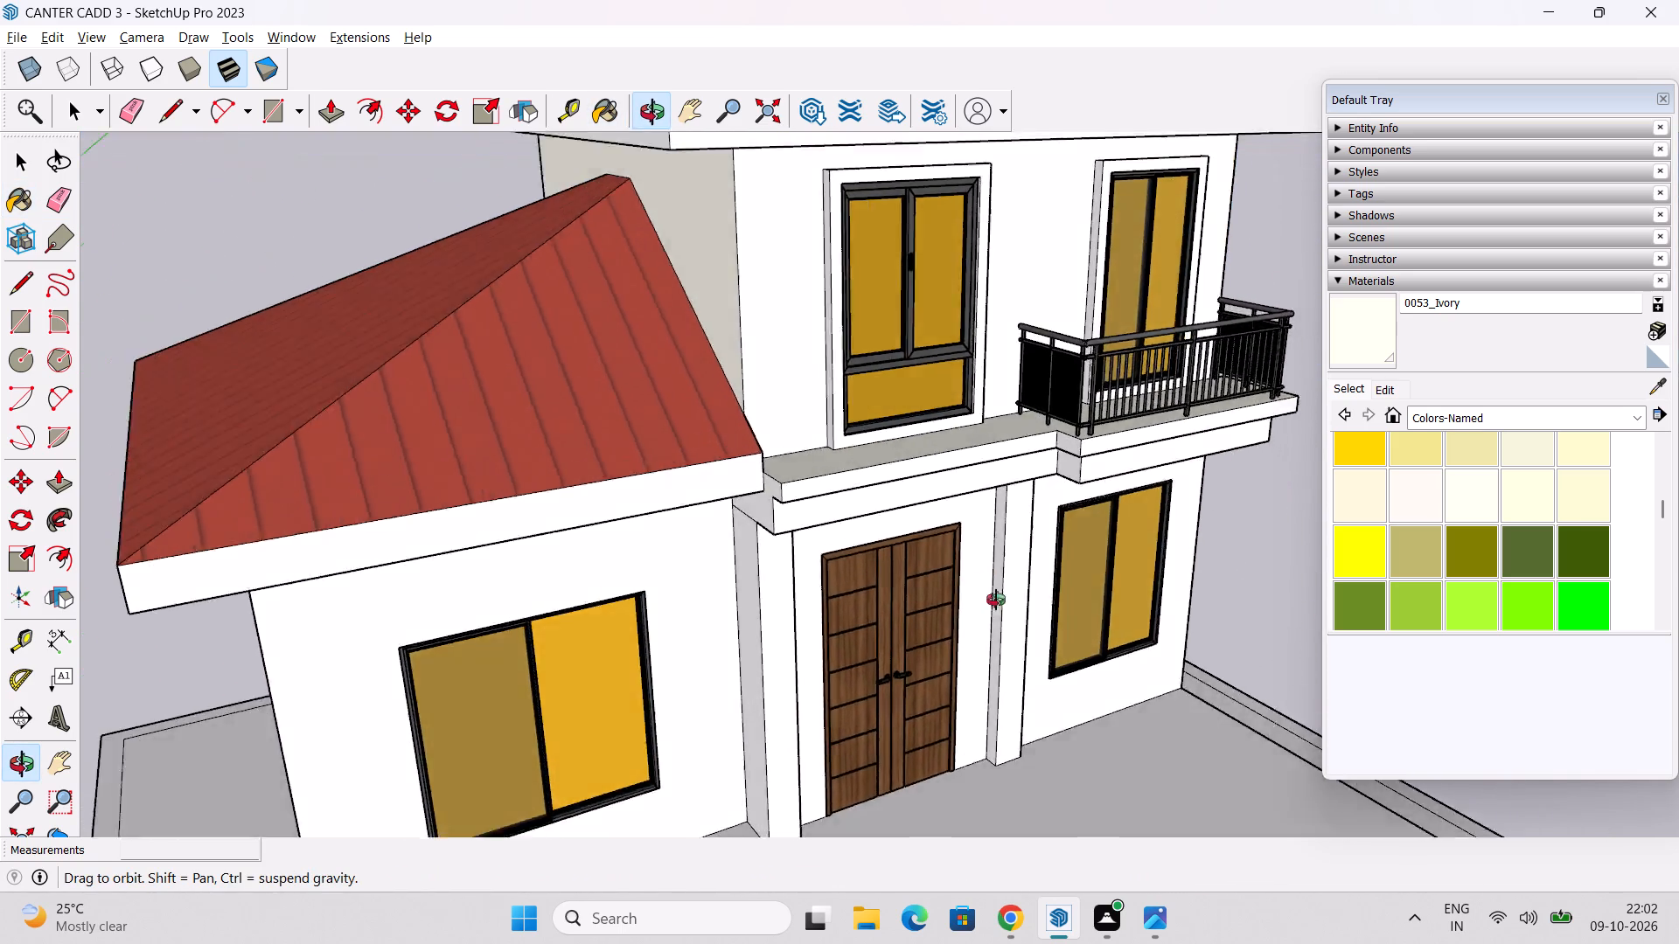
pyautogui.moveTo(996, 600); pyautogui.dragTo(1083, 601, button='middle')
pyautogui.keyDown('shift'); pyautogui.moveTo(1000, 434); pyautogui.dragTo(1032, 554, button='middle'); pyautogui.keyUp('shift')
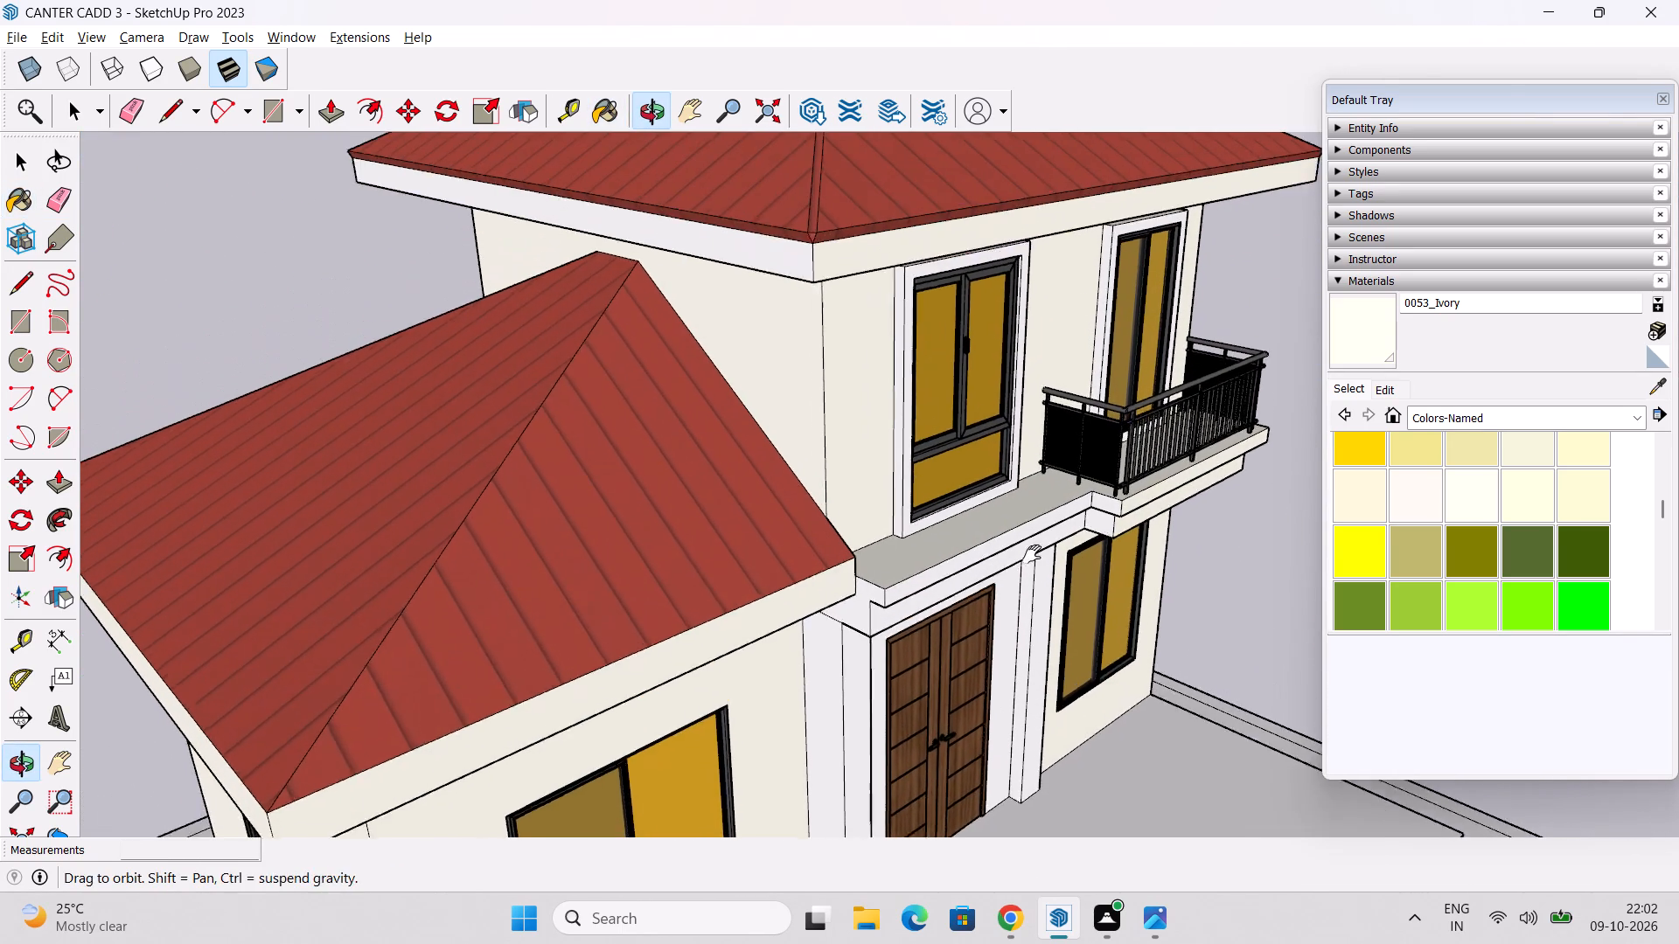
pyautogui.keyDown('shift'); pyautogui.moveTo(1032, 554); pyautogui.dragTo(1032, 557, button='middle'); pyautogui.keyUp('shift')
pyautogui.click(787, 315)
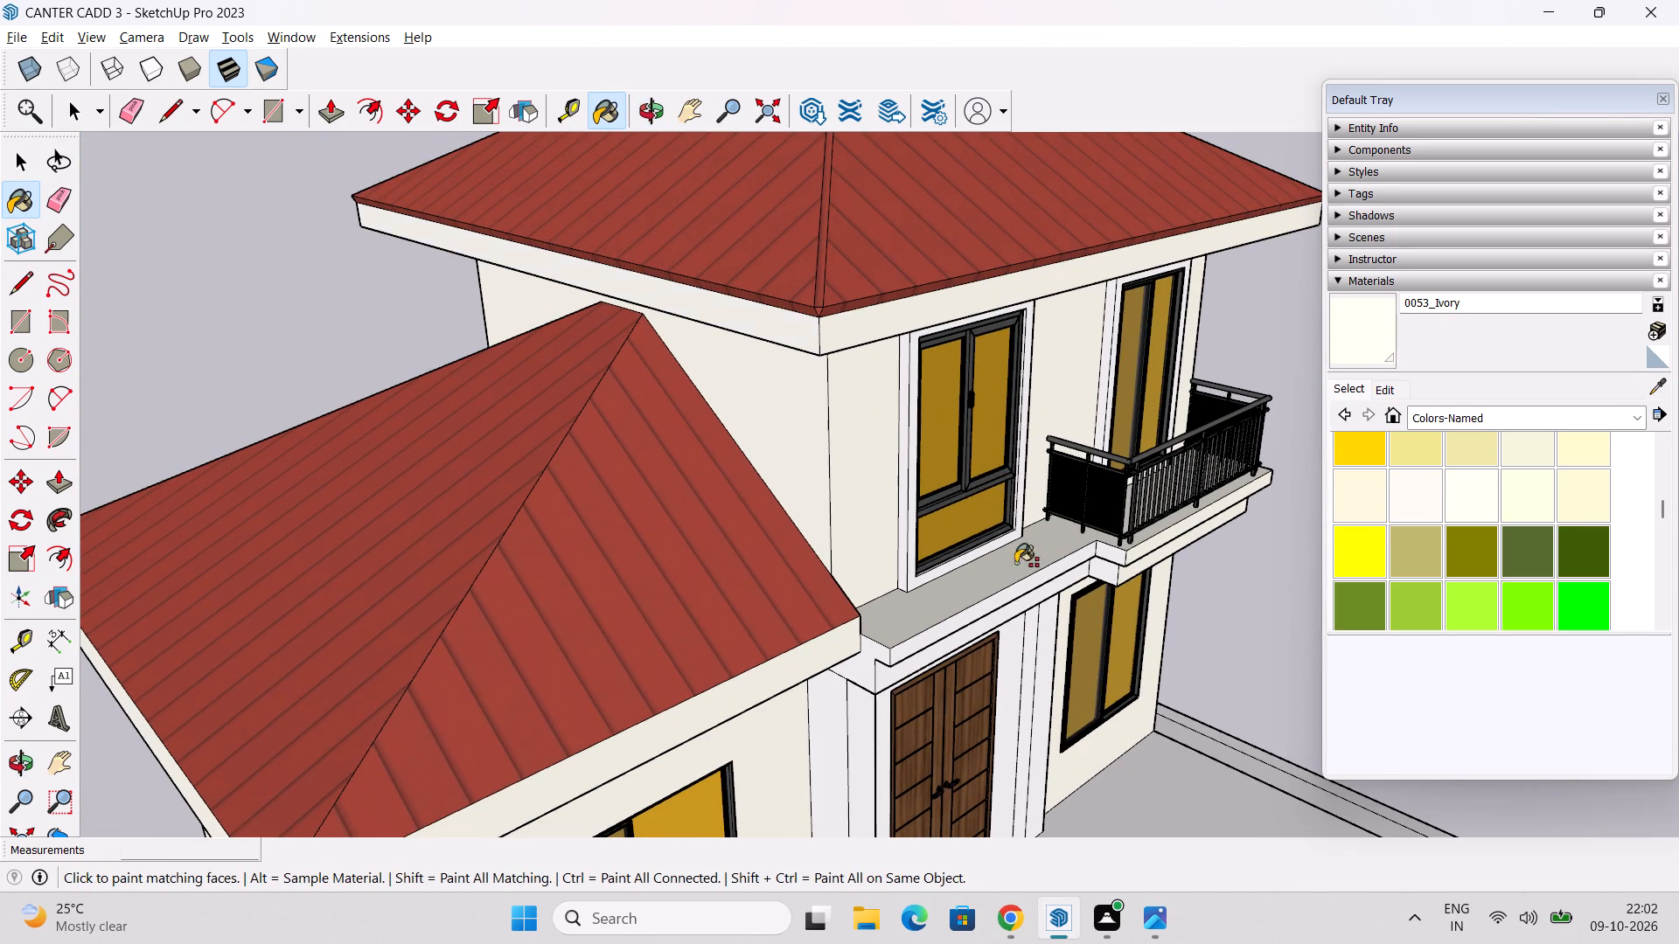
# Paint the edges of the ledge above the entrance and the faces of the beam under it with 0053_Ivory.
pyautogui.keyDown('shift'); pyautogui.moveTo(1022, 572); pyautogui.dragTo(983, 455, button='middle'); pyautogui.keyUp('shift')
pyautogui.scroll(1, 1054, 521)
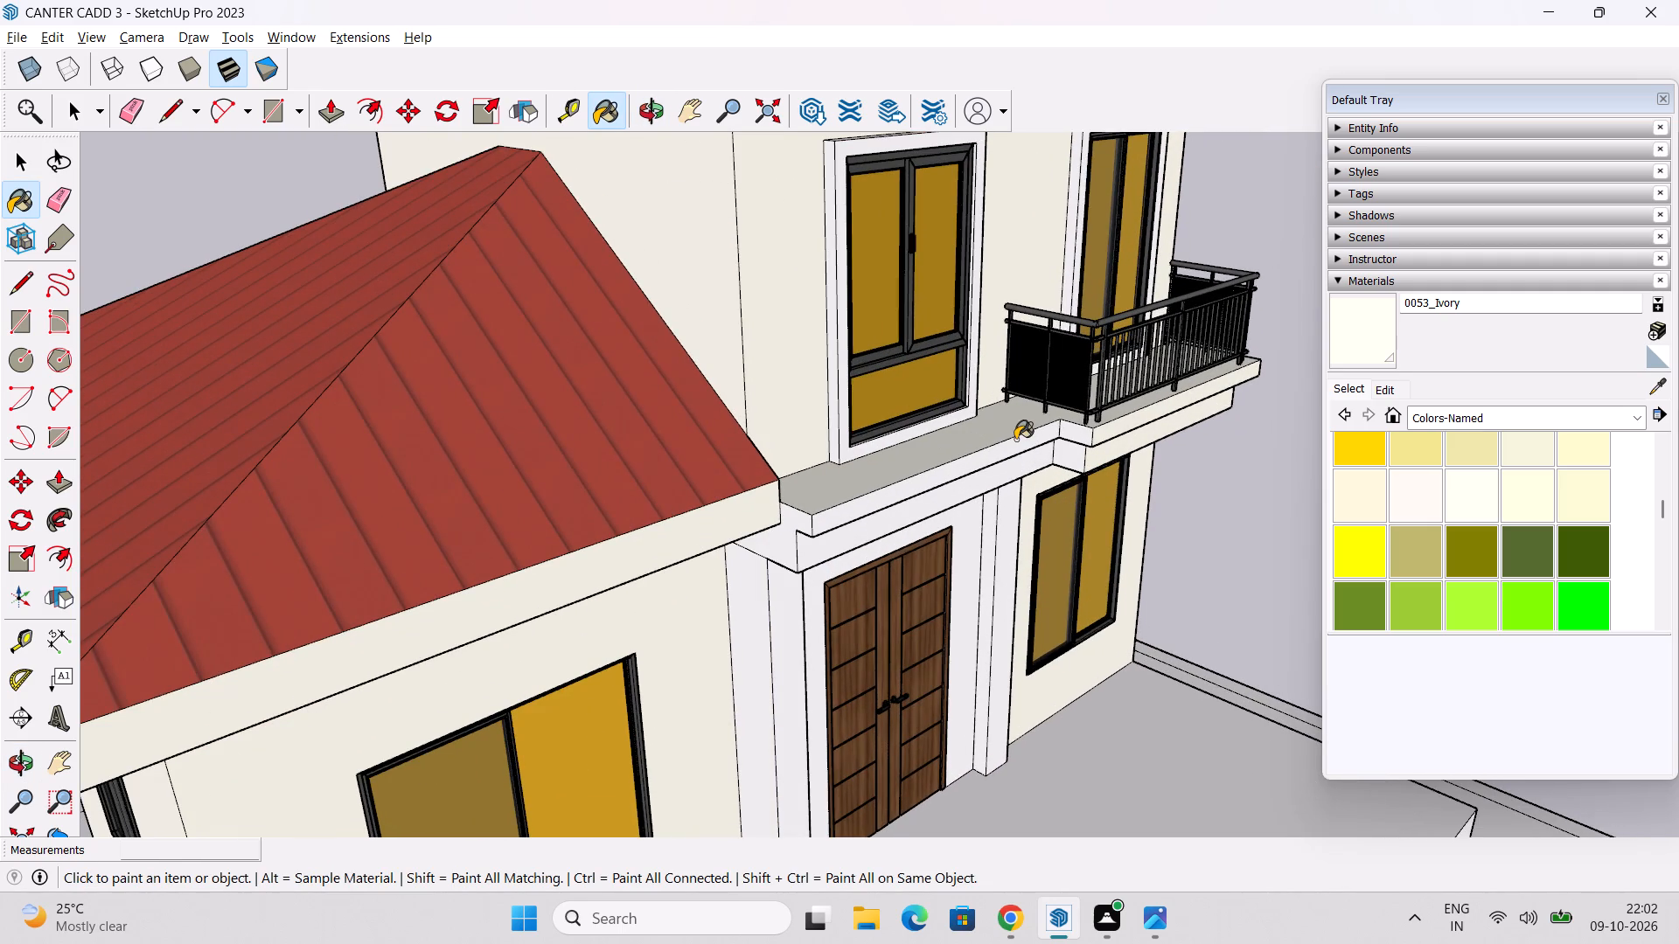
pyautogui.click(1015, 439)
pyautogui.scroll(2, 1070, 439)
pyautogui.click(1072, 434)
pyautogui.click(1073, 449)
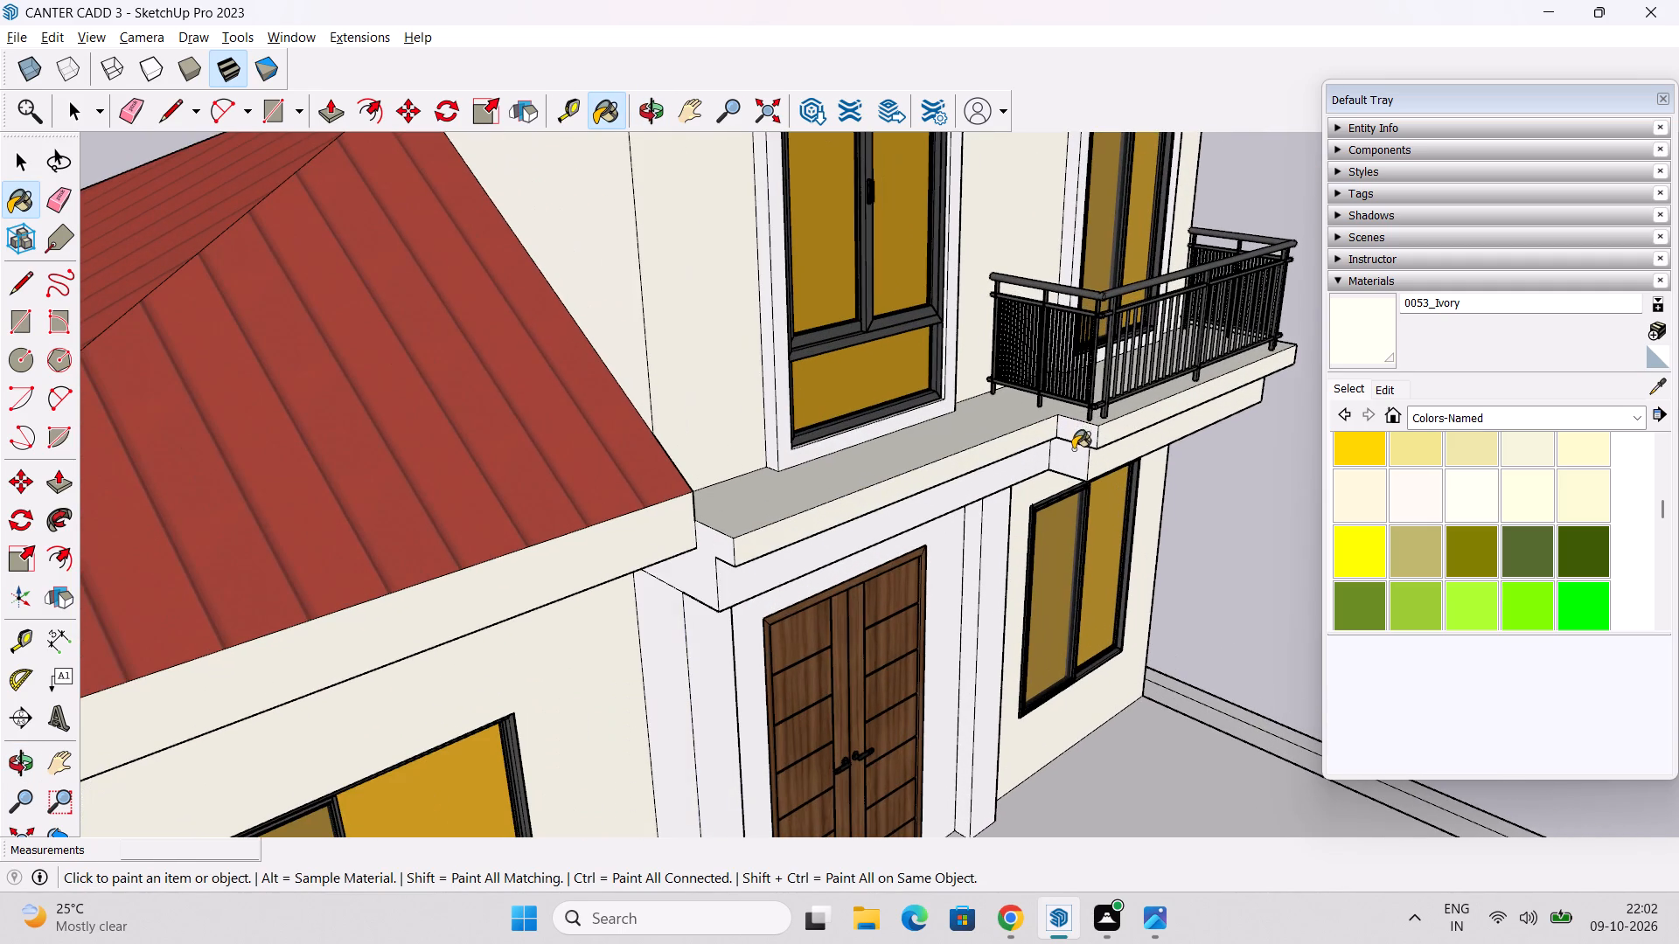
pyautogui.click(993, 478)
pyautogui.keyDown('shift'); pyautogui.moveTo(860, 540); pyautogui.dragTo(913, 502, button='middle'); pyautogui.keyUp('shift')
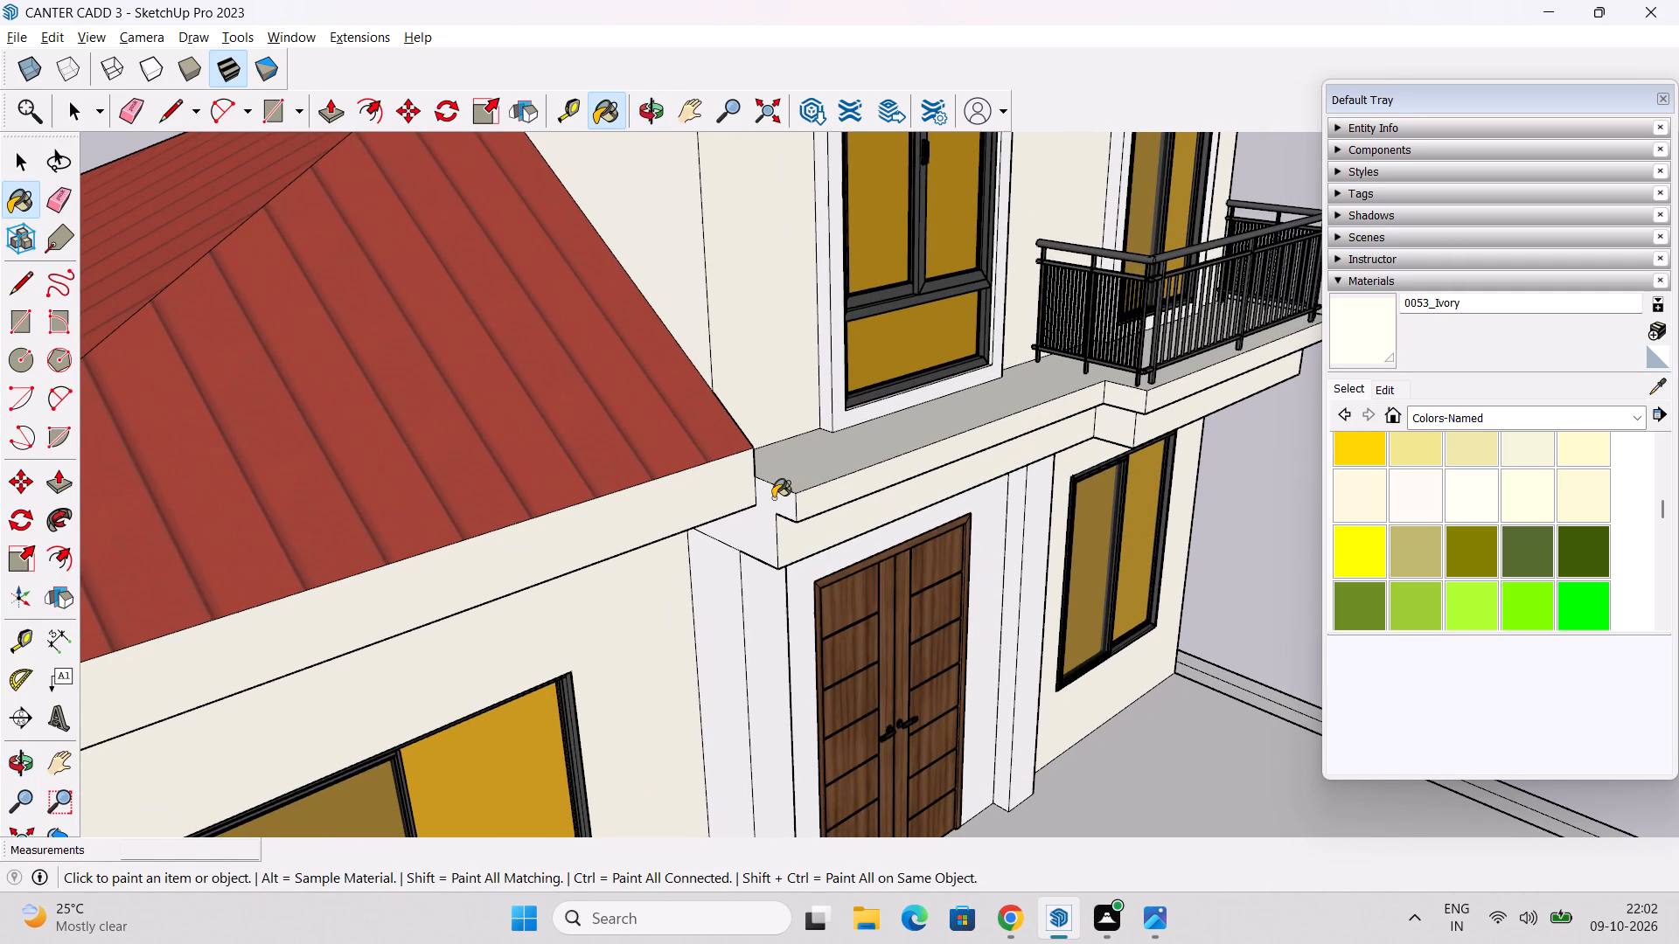
pyautogui.click(772, 499)
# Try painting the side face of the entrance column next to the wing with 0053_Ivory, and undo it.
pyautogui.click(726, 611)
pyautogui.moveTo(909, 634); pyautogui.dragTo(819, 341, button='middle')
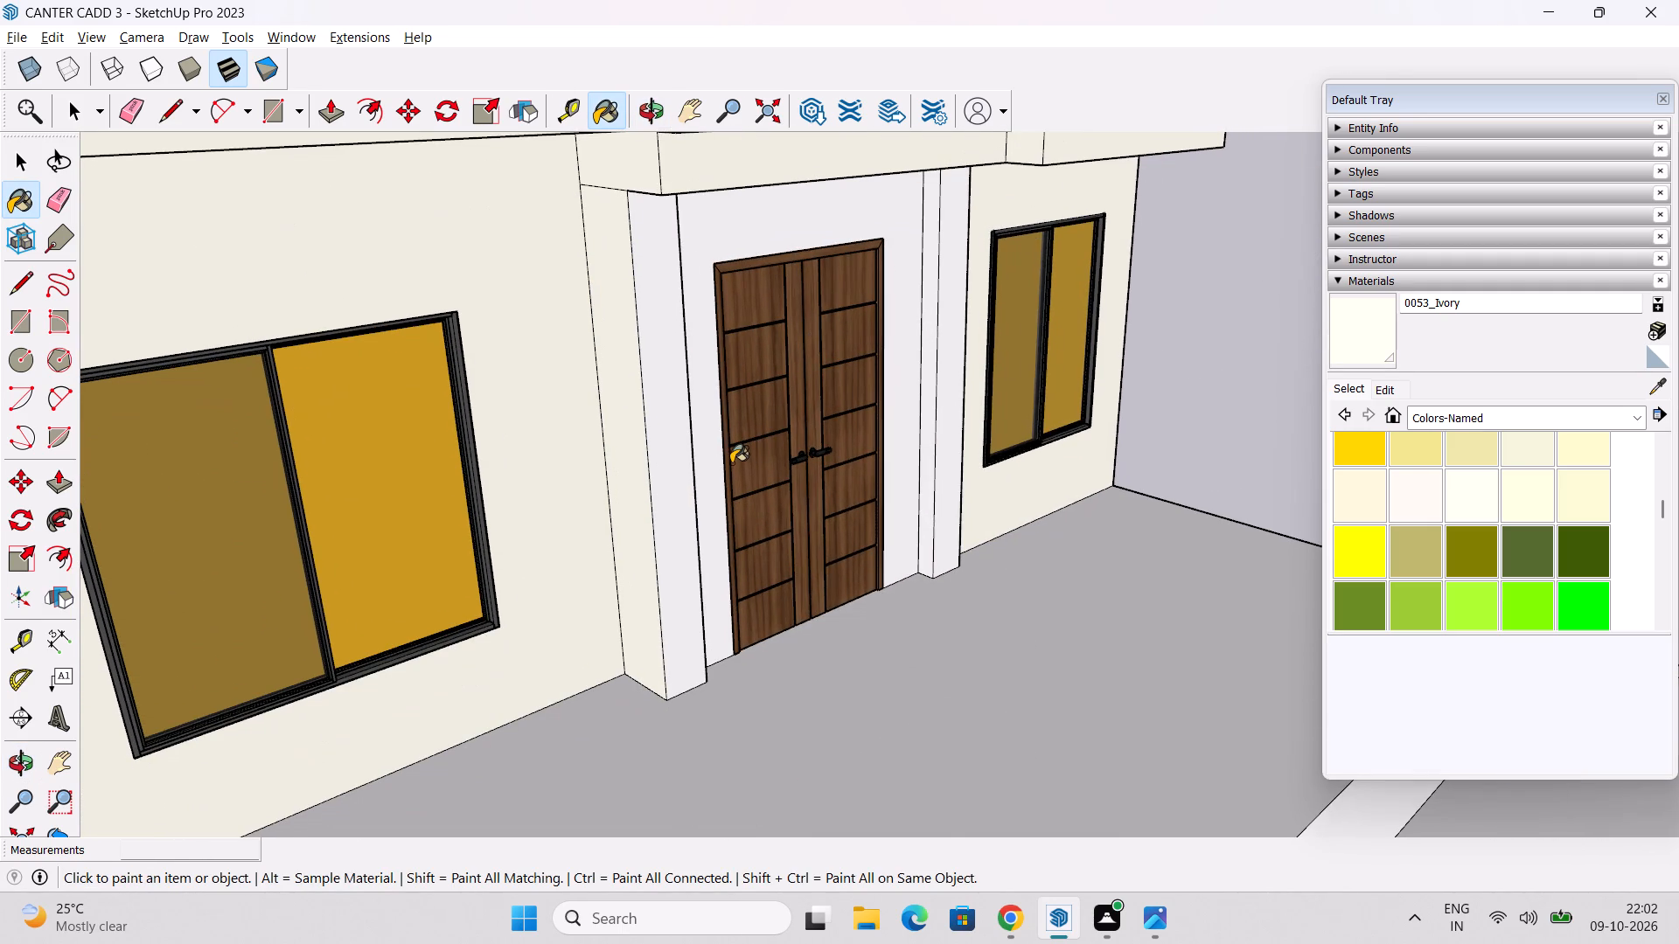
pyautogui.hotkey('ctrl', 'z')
# Paint the wall around the entrance door between the two columns with 0053_Ivory.
pyautogui.moveTo(730, 459); pyautogui.dragTo(683, 434, button='middle')
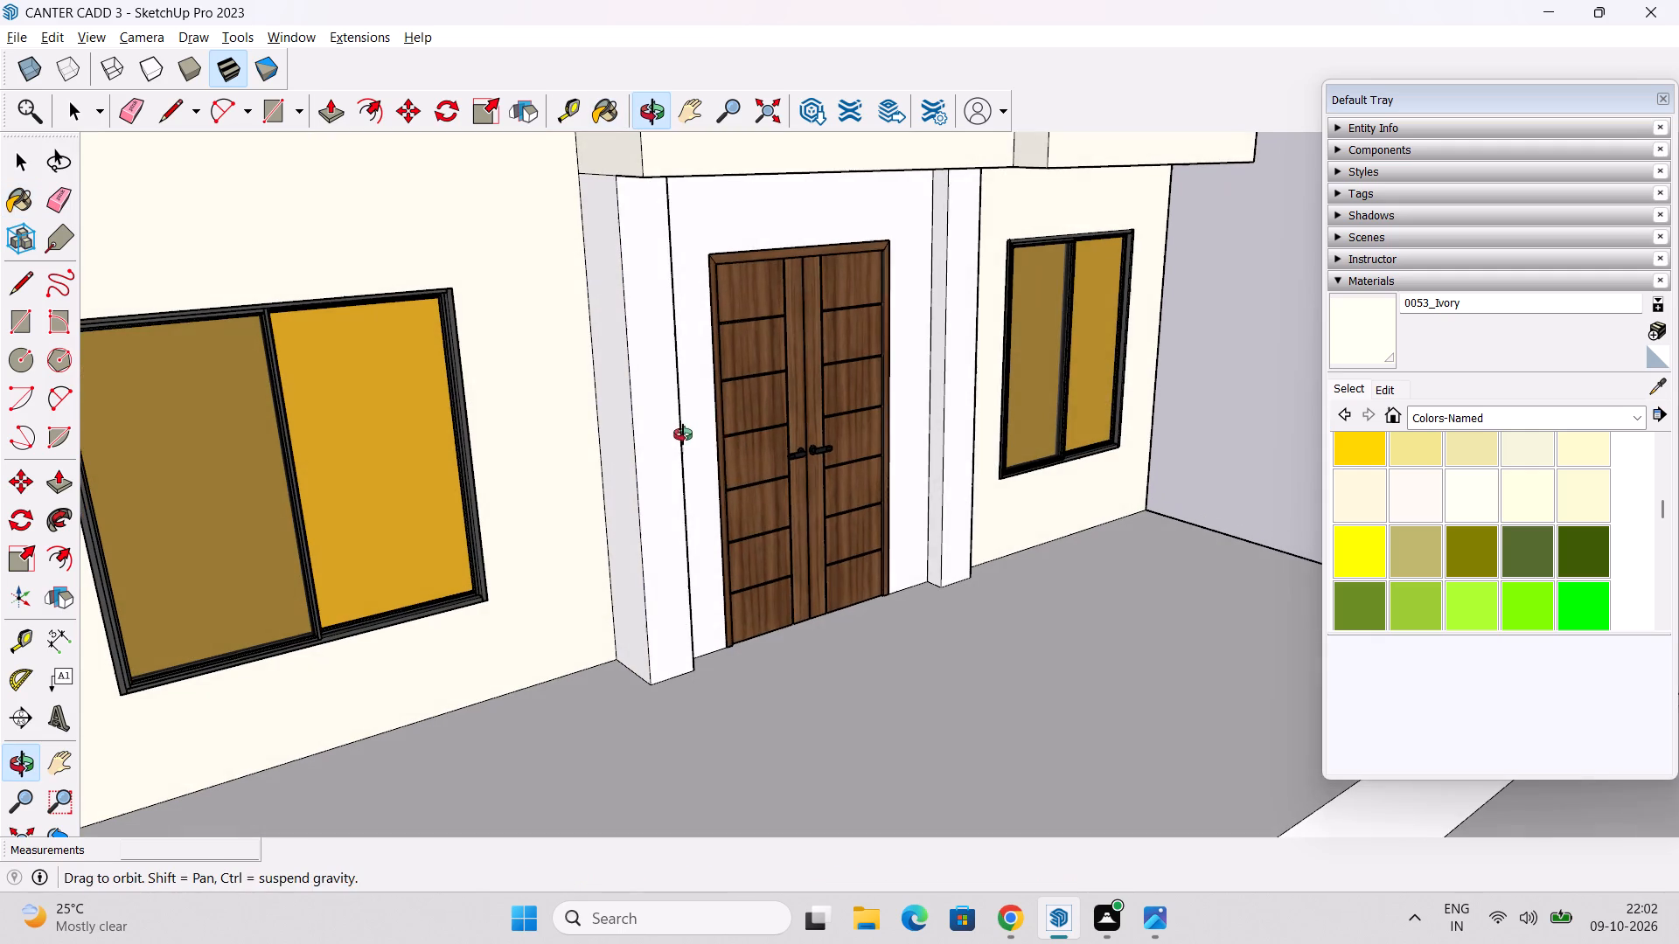
pyautogui.moveTo(683, 434); pyautogui.dragTo(683, 424, button='middle')
pyautogui.click(770, 220)
# Paint the wing-side and front faces of the surround on the upper window above the entrance with 0053_Ivory.
pyautogui.moveTo(844, 310); pyautogui.dragTo(780, 357, button='middle')
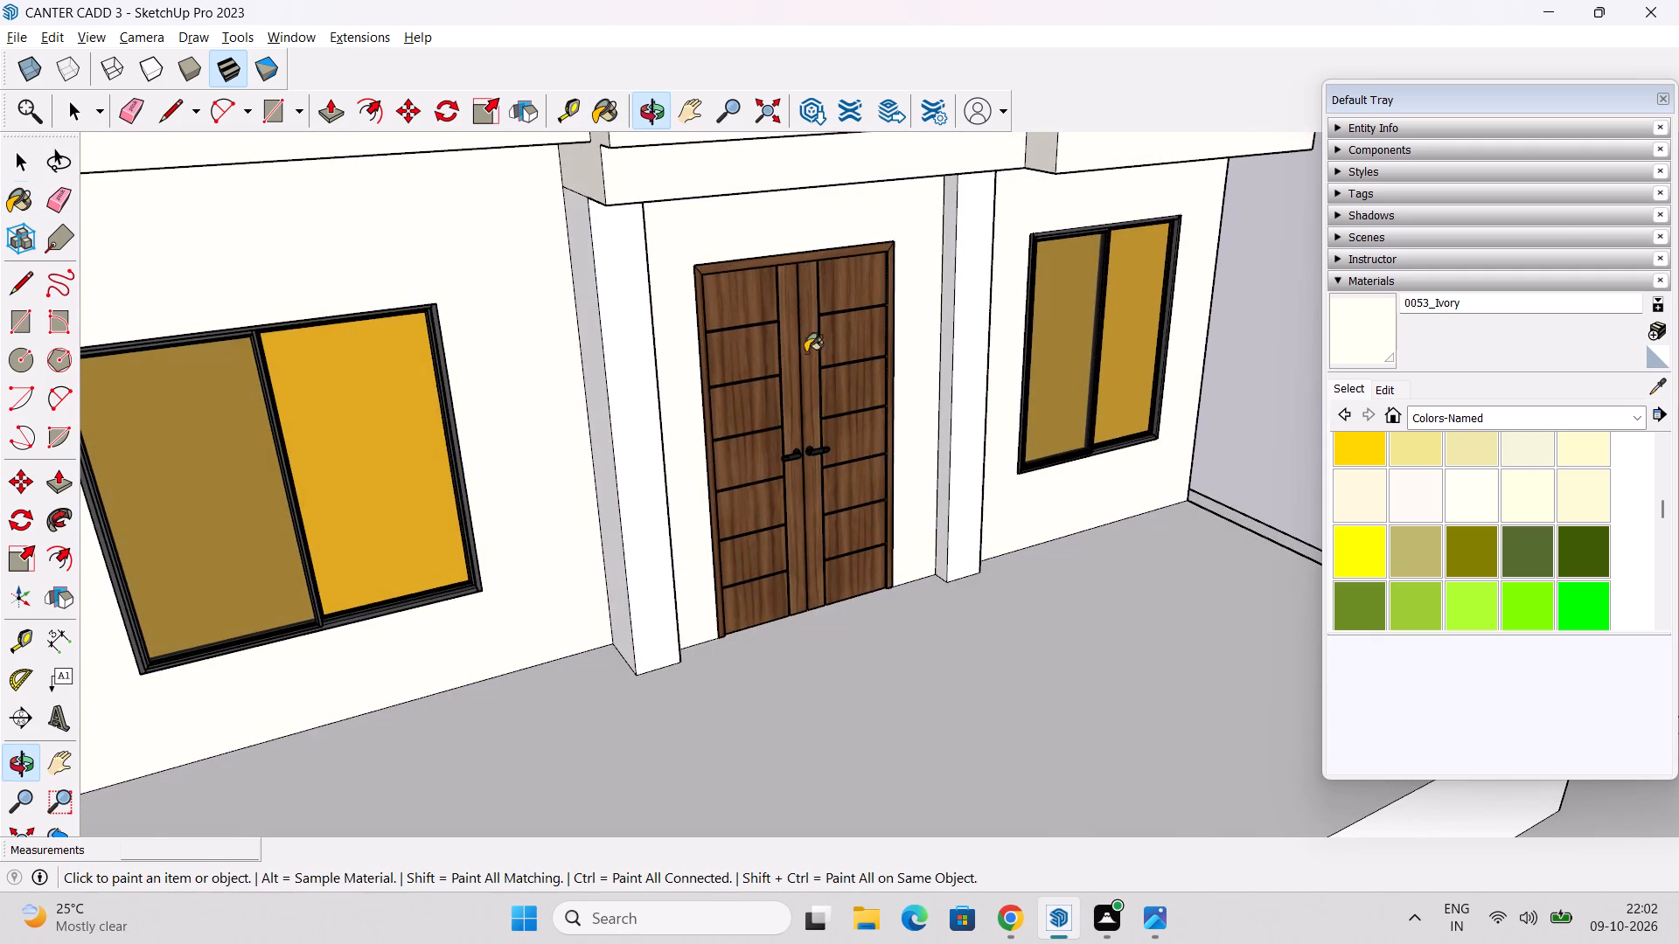
pyautogui.scroll(-2, 960, 364)
pyautogui.moveTo(960, 364); pyautogui.dragTo(874, 207, button='middle')
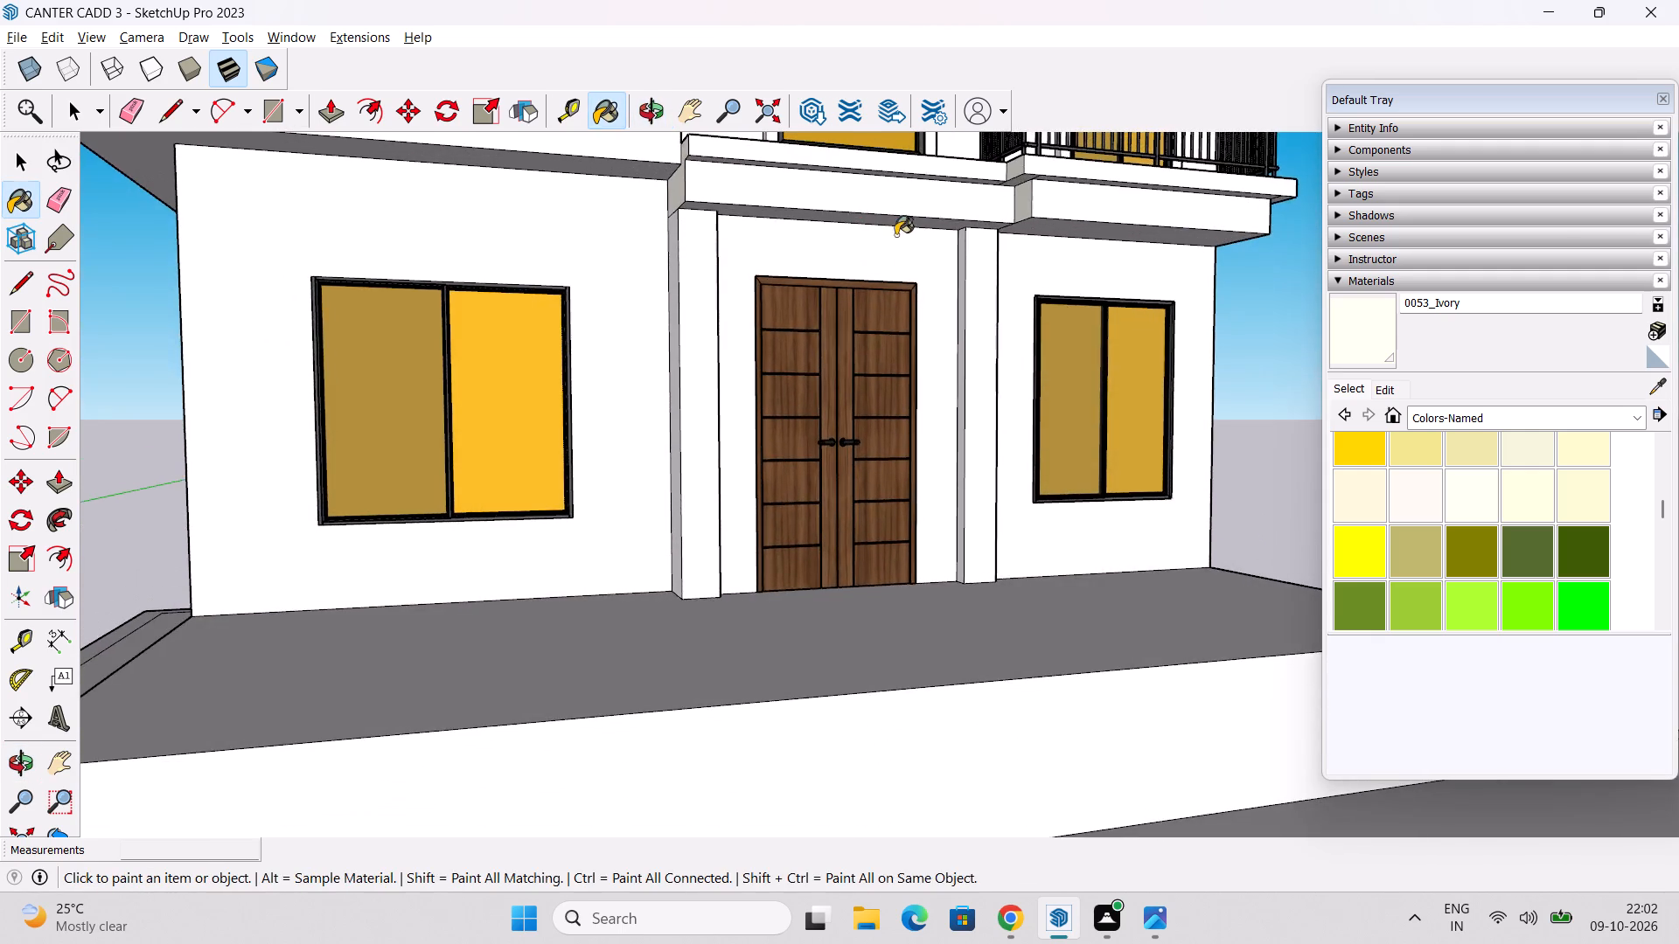
pyautogui.scroll(-2, 897, 246)
pyautogui.moveTo(899, 267); pyautogui.dragTo(1123, 508, button='middle')
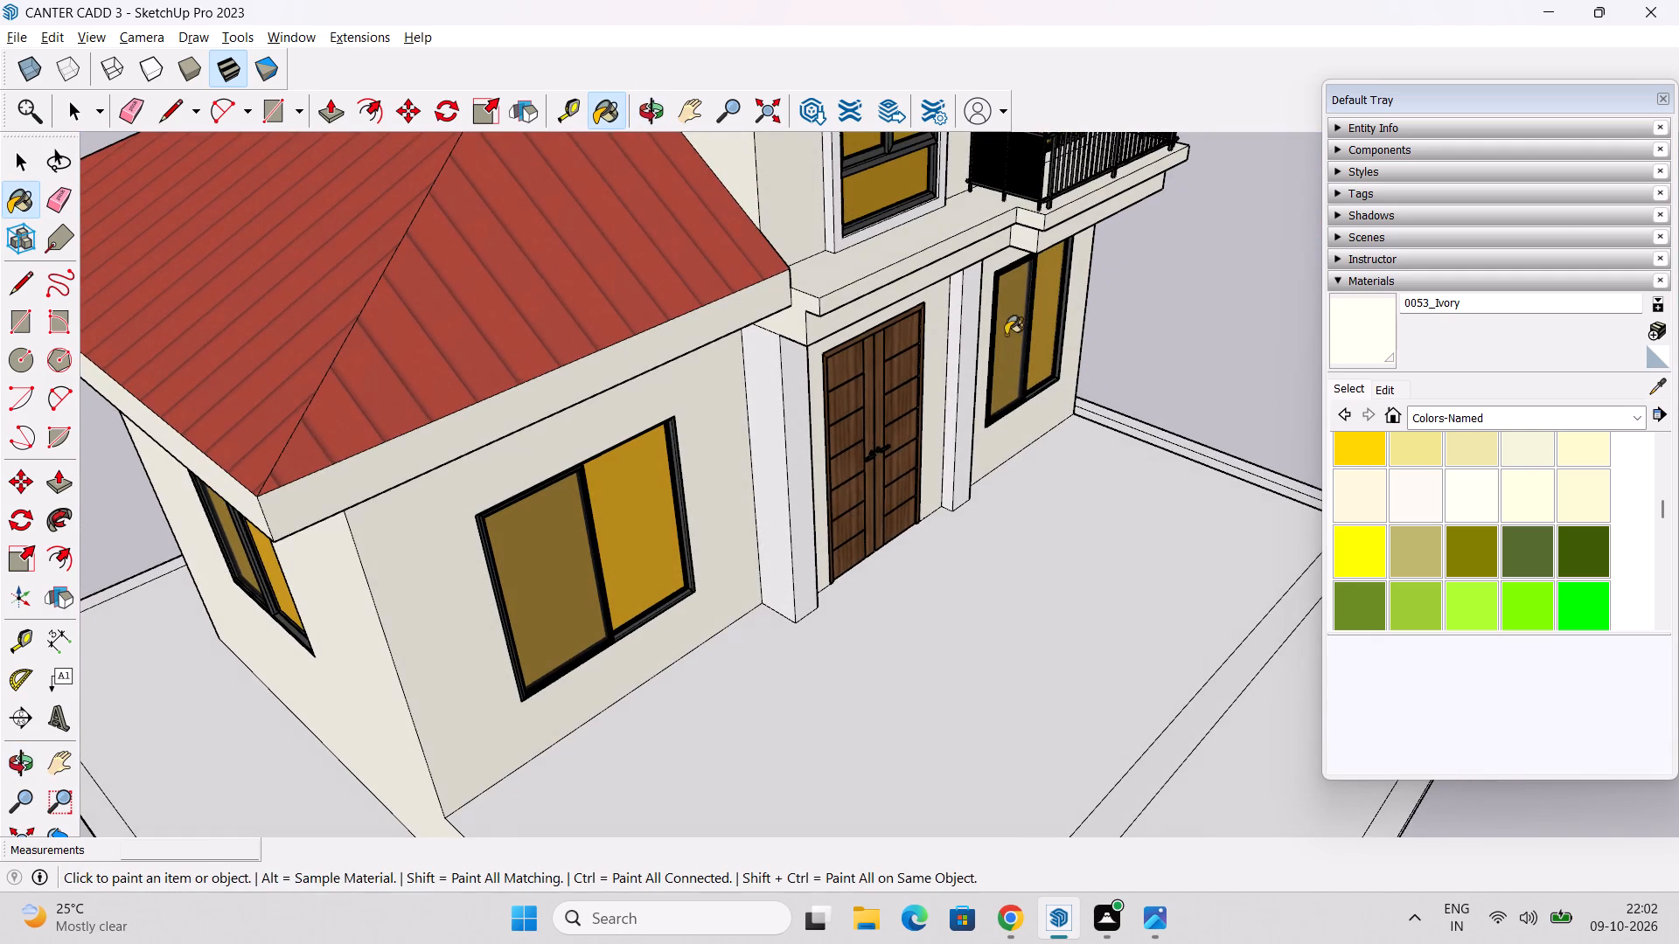
pyautogui.moveTo(1006, 335); pyautogui.dragTo(960, 577, button='middle')
pyautogui.moveTo(813, 476); pyautogui.dragTo(800, 400, button='middle')
pyautogui.scroll(-1, 794, 399)
pyautogui.scroll(1, 758, 403)
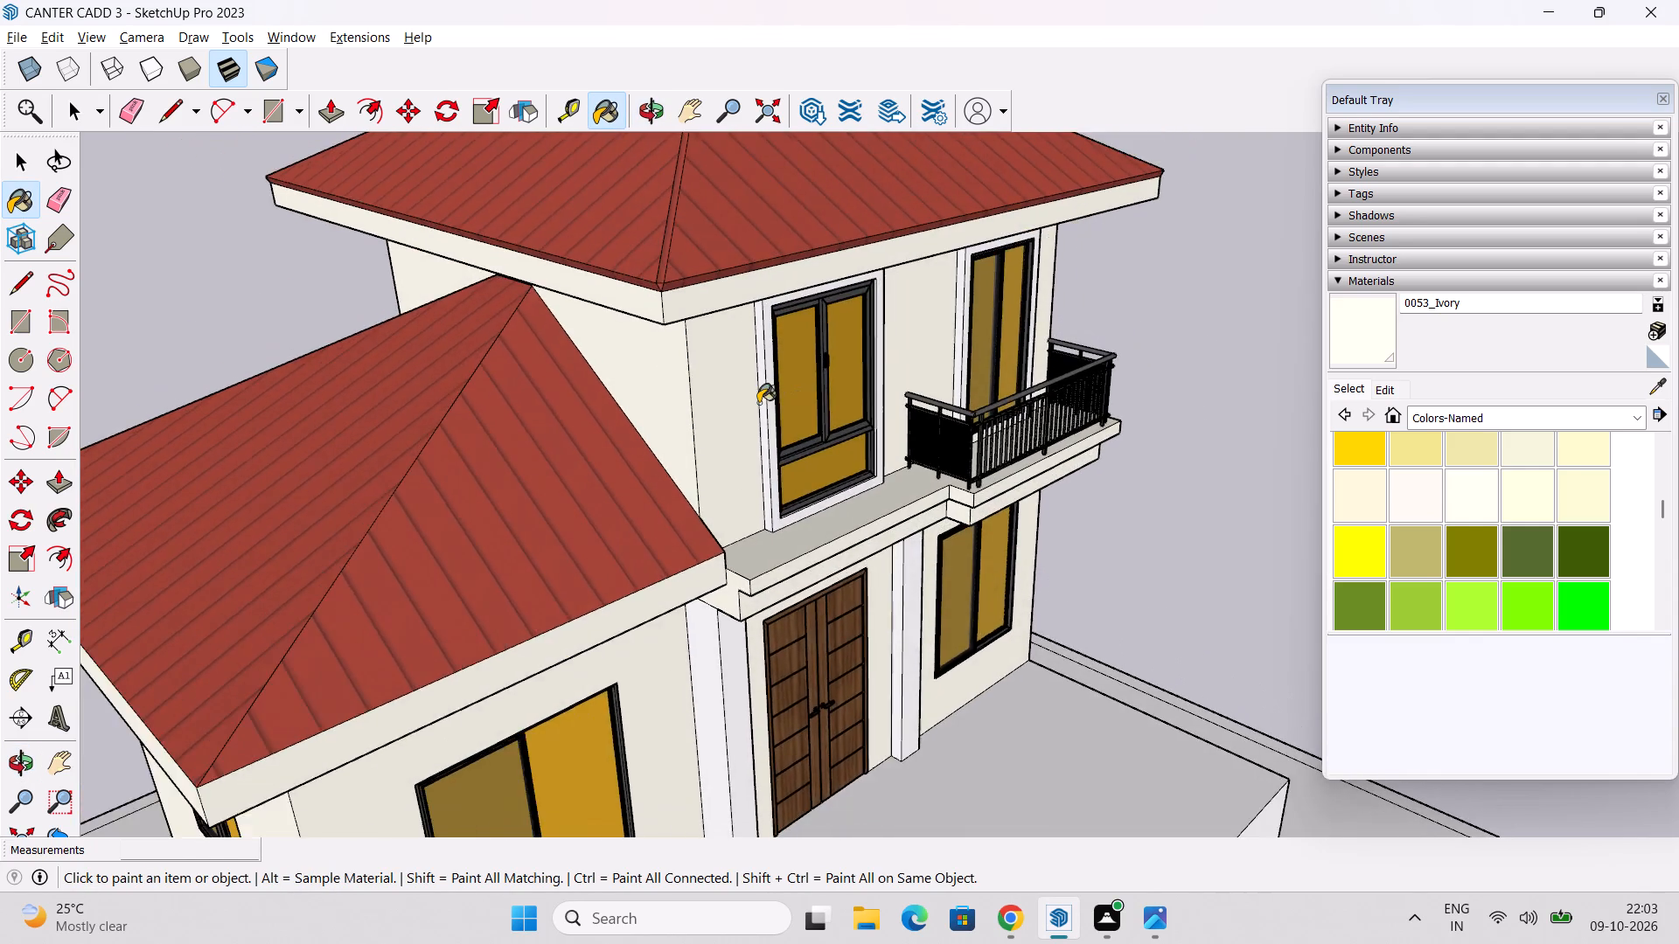
pyautogui.scroll(5, 758, 403)
pyautogui.click(774, 338)
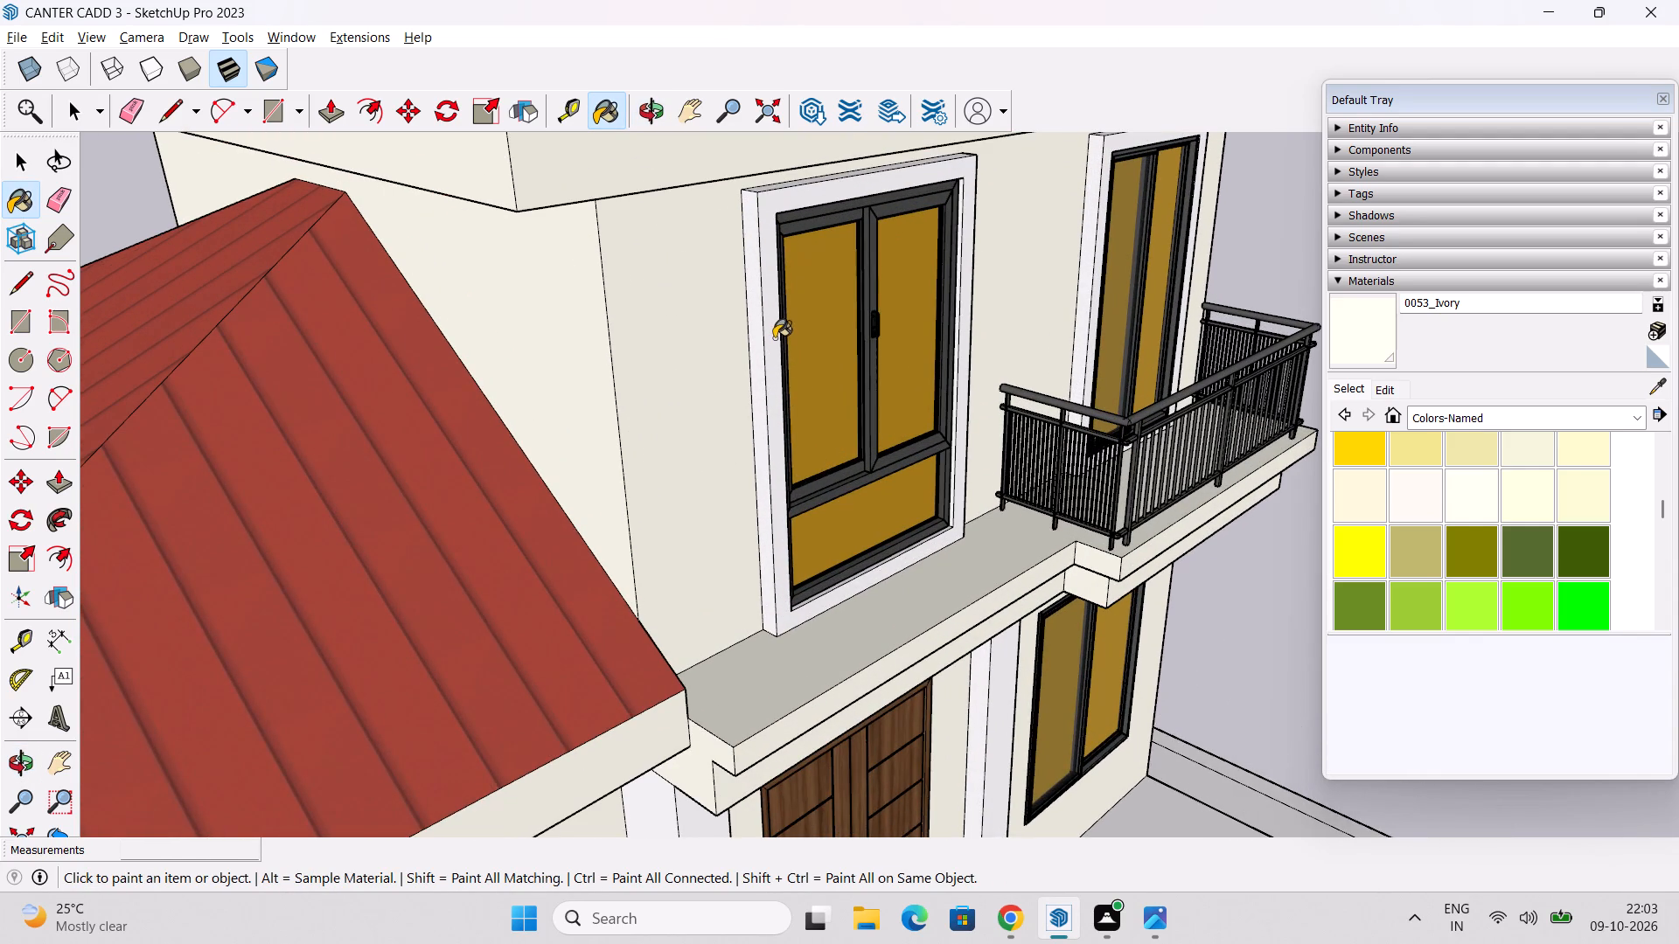
pyautogui.click(756, 334)
# Paint the top face of the surround on the upper window above the entrance with 0053_Ivory.
pyautogui.moveTo(863, 277); pyautogui.dragTo(842, 279, button='middle')
pyautogui.scroll(3, 878, 184)
pyautogui.moveTo(886, 179); pyautogui.dragTo(854, 239, button='middle')
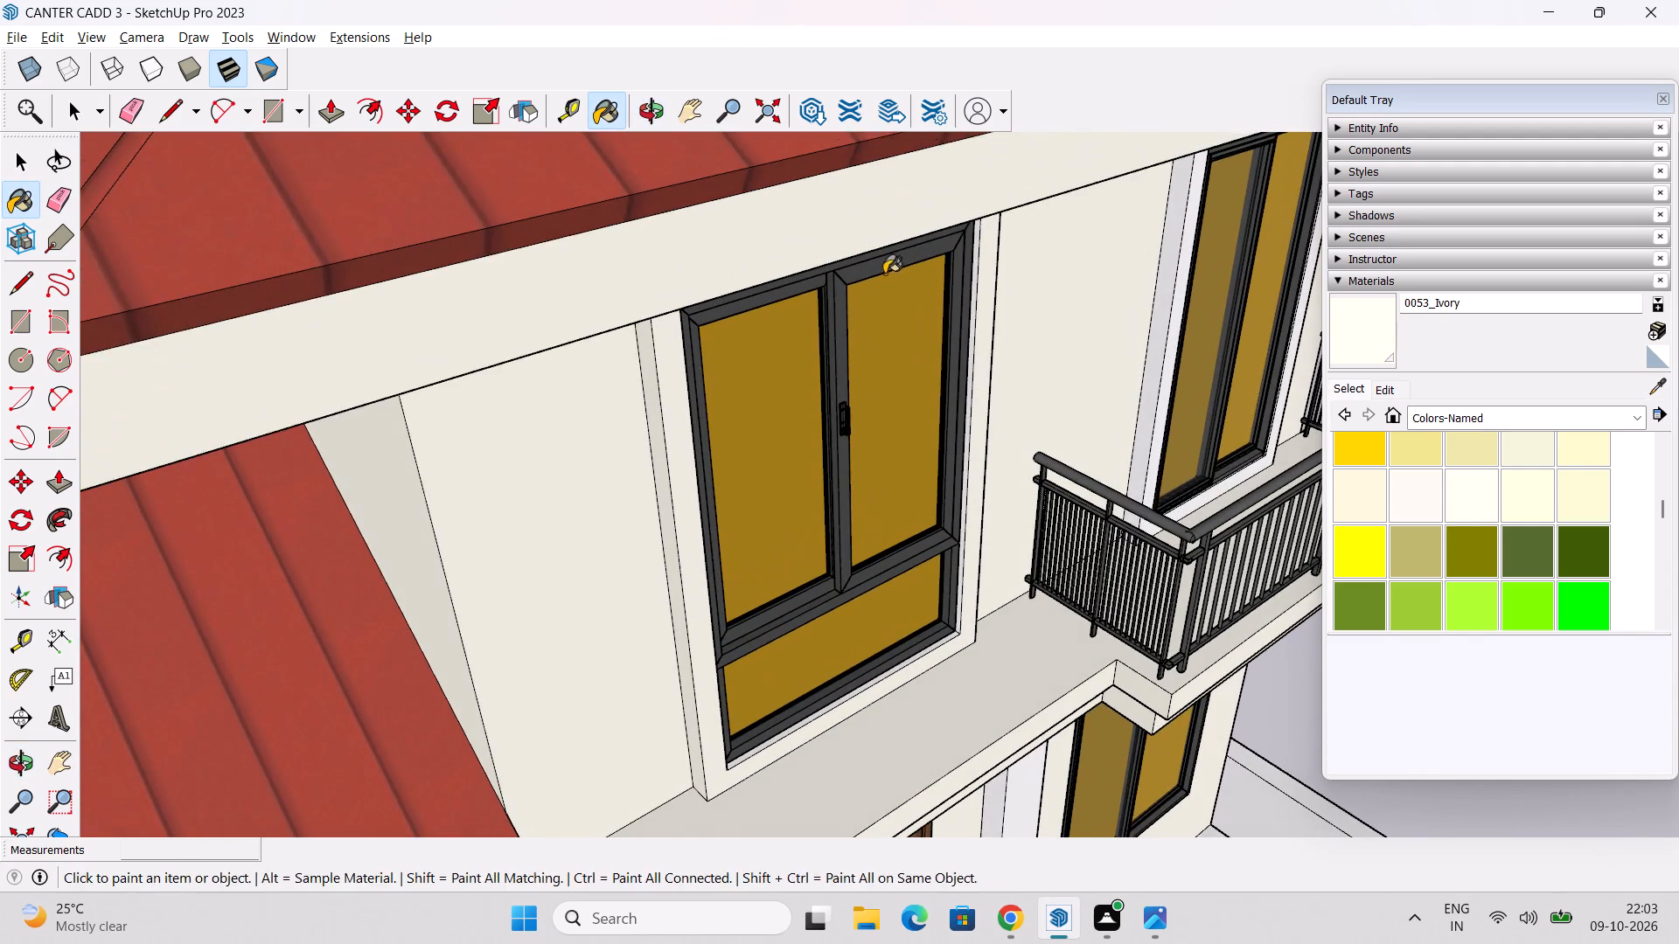
pyautogui.moveTo(888, 284); pyautogui.dragTo(863, 218, button='middle')
pyautogui.scroll(2, 862, 164)
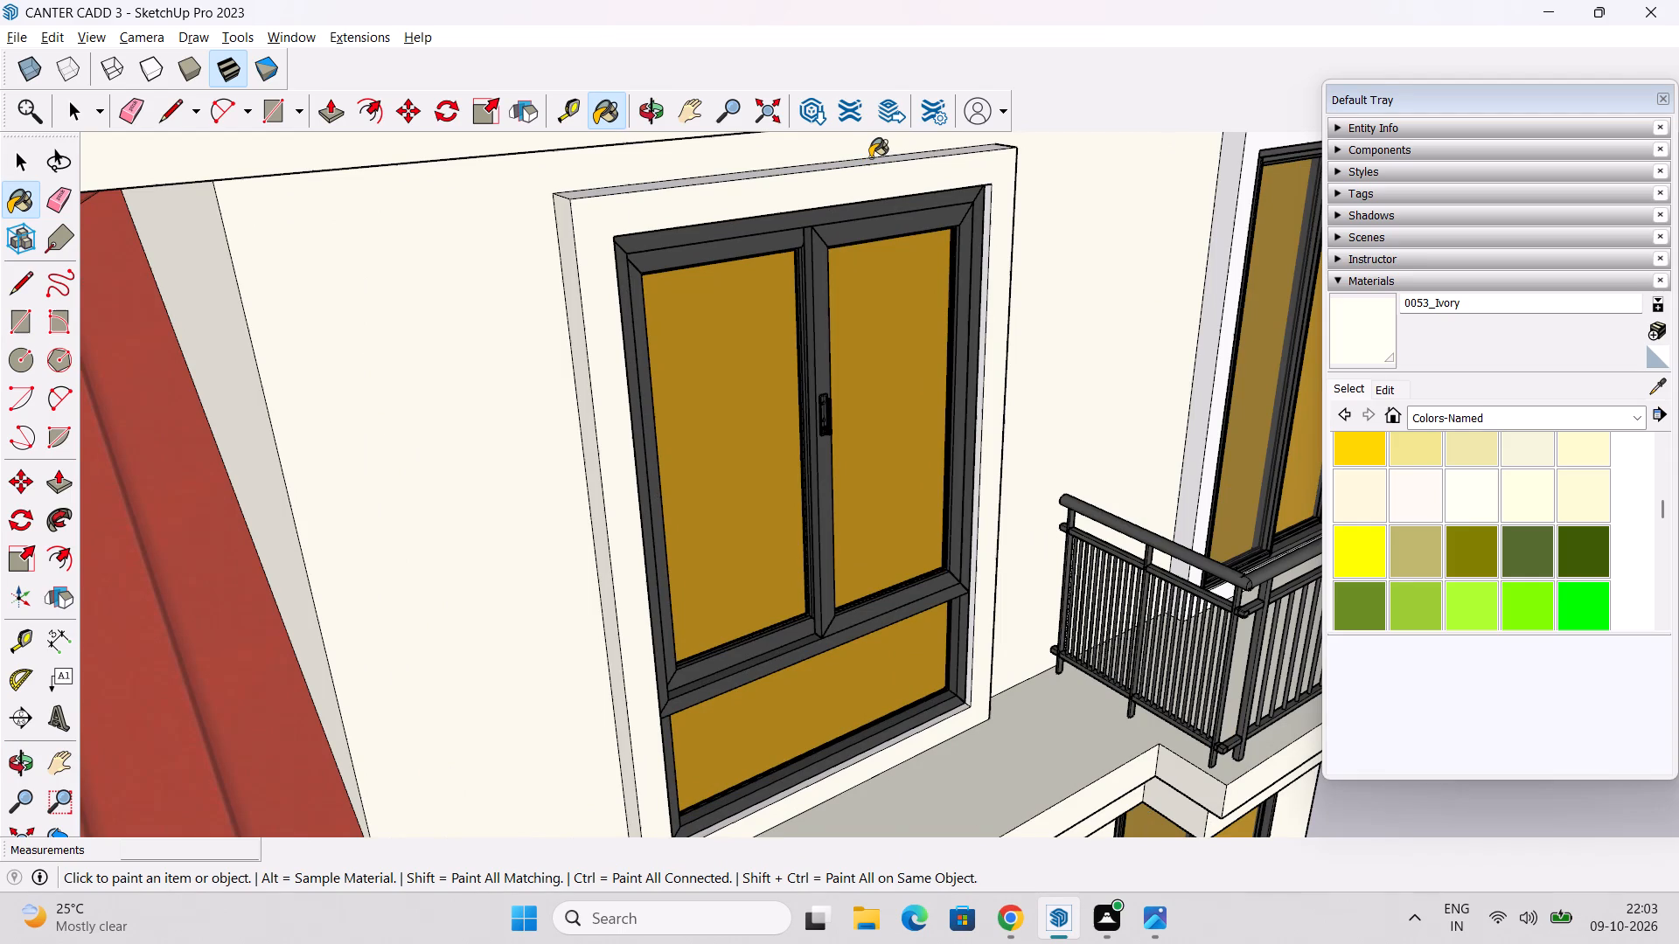
pyautogui.click(837, 163)
pyautogui.moveTo(1013, 226); pyautogui.dragTo(859, 261, button='middle')
pyautogui.scroll(6, 833, 185)
pyautogui.moveTo(871, 197); pyautogui.dragTo(1073, 167, button='middle')
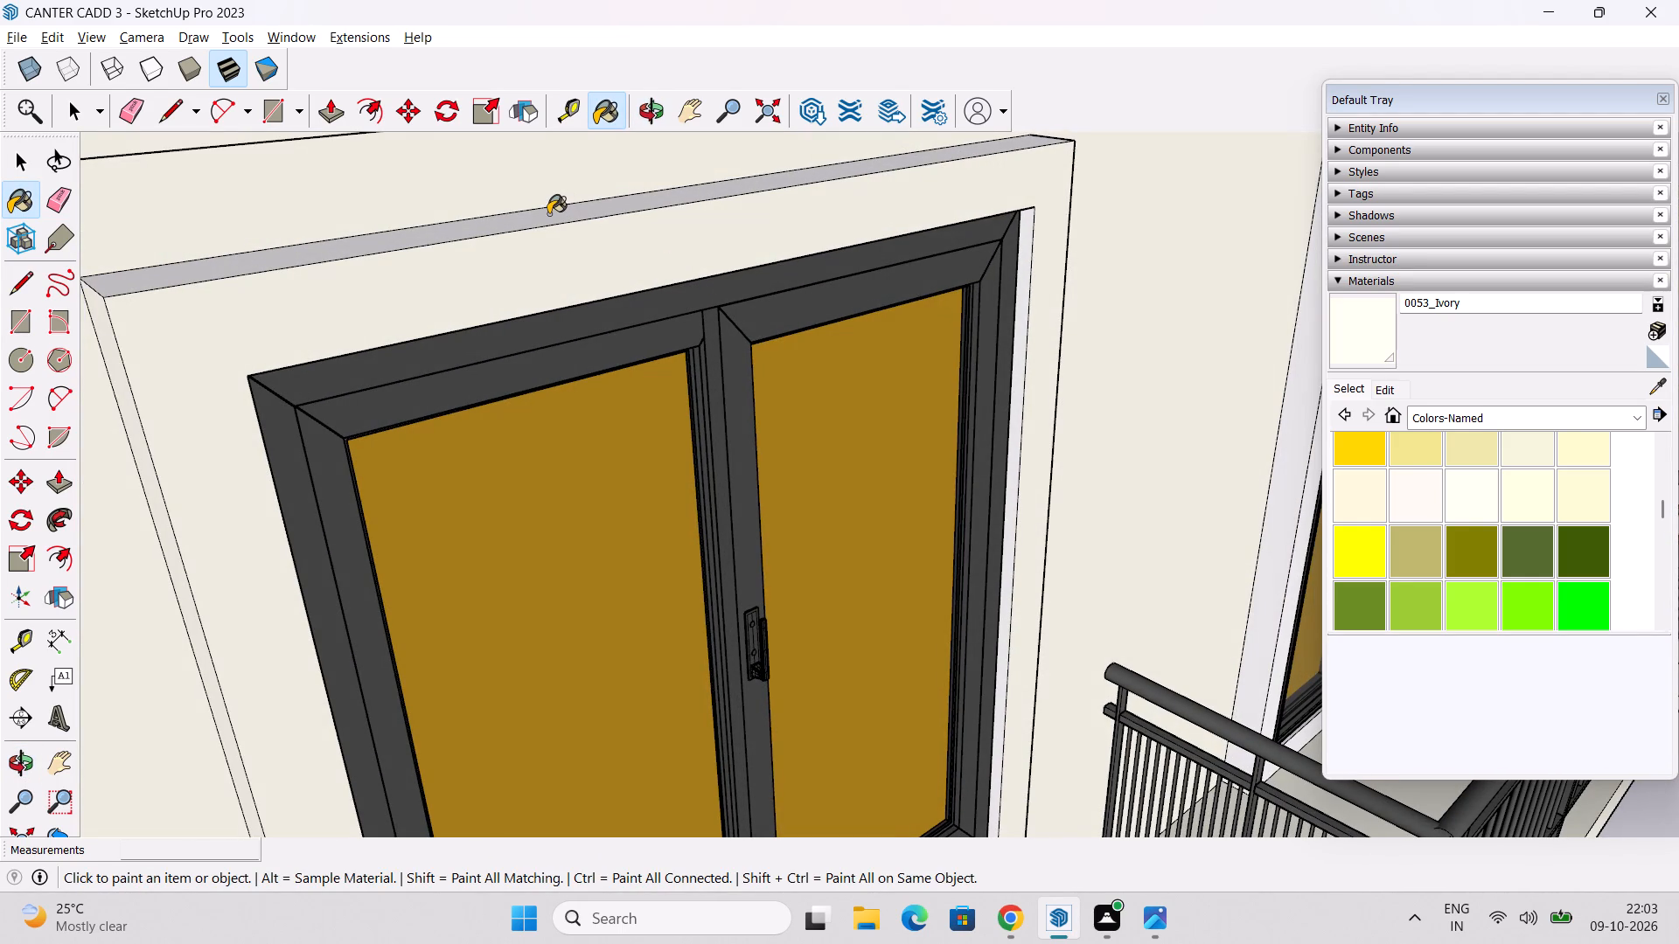
pyautogui.click(548, 214)
pyautogui.scroll(-2, 899, 320)
# Paint the balcony-side inner reveal and outer side face of the upper window's surround above the entrance with 0053_Ivory.
pyautogui.moveTo(1014, 385); pyautogui.dragTo(994, 365, button='middle')
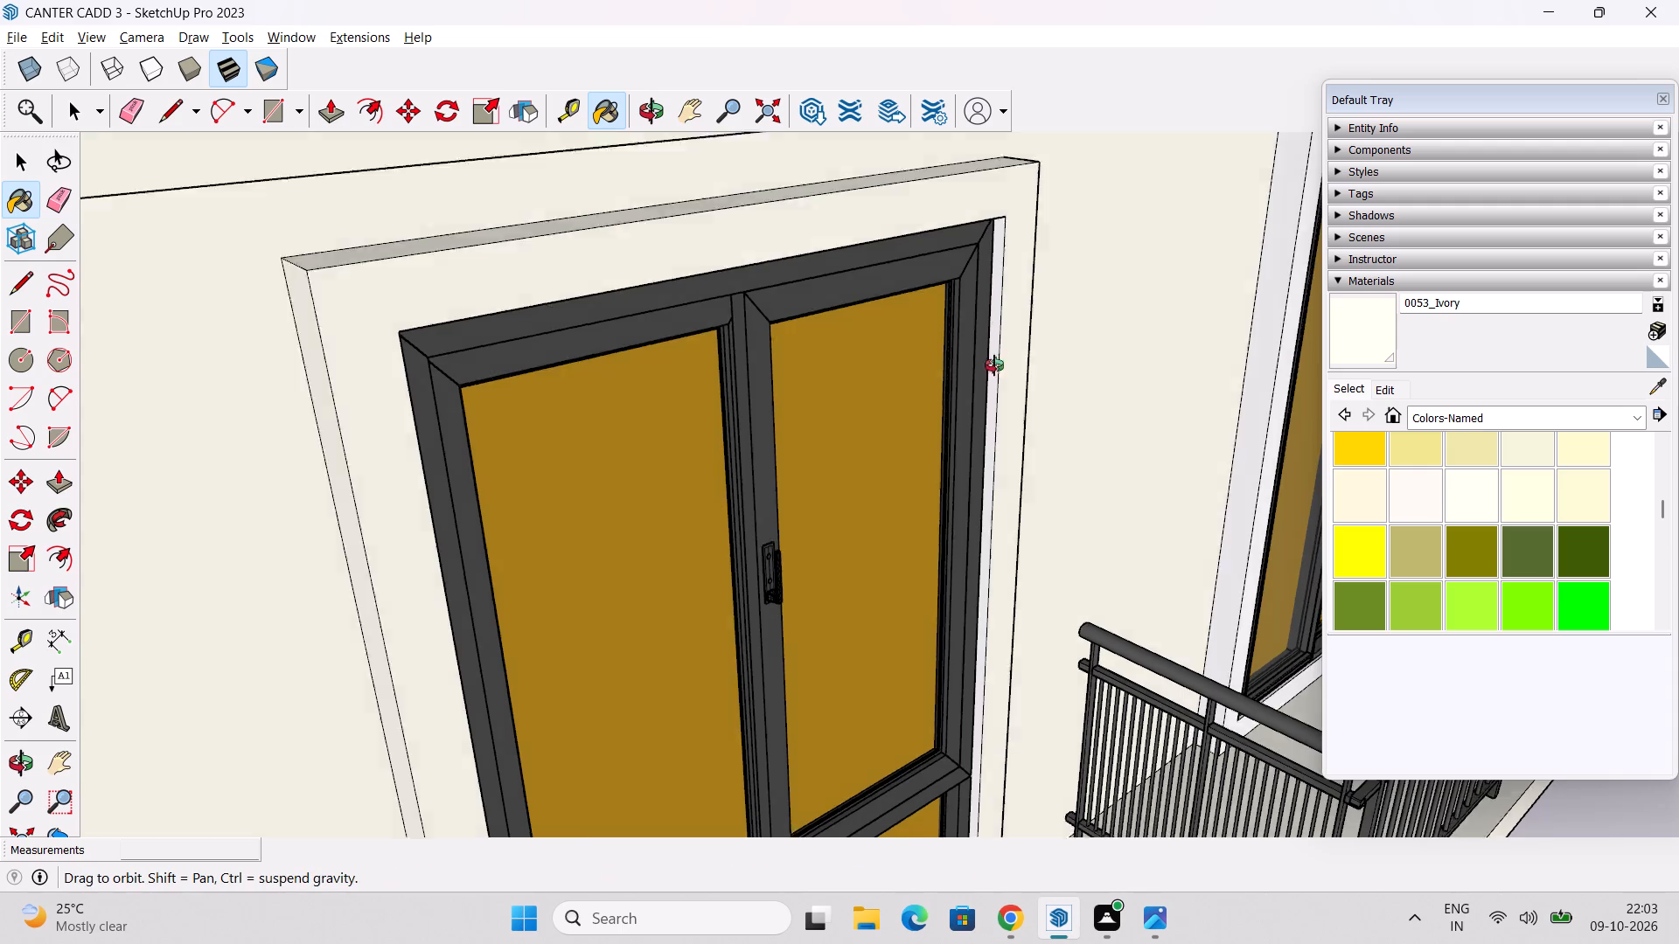
pyautogui.moveTo(994, 365); pyautogui.dragTo(924, 331, button='middle')
pyautogui.scroll(5, 922, 313)
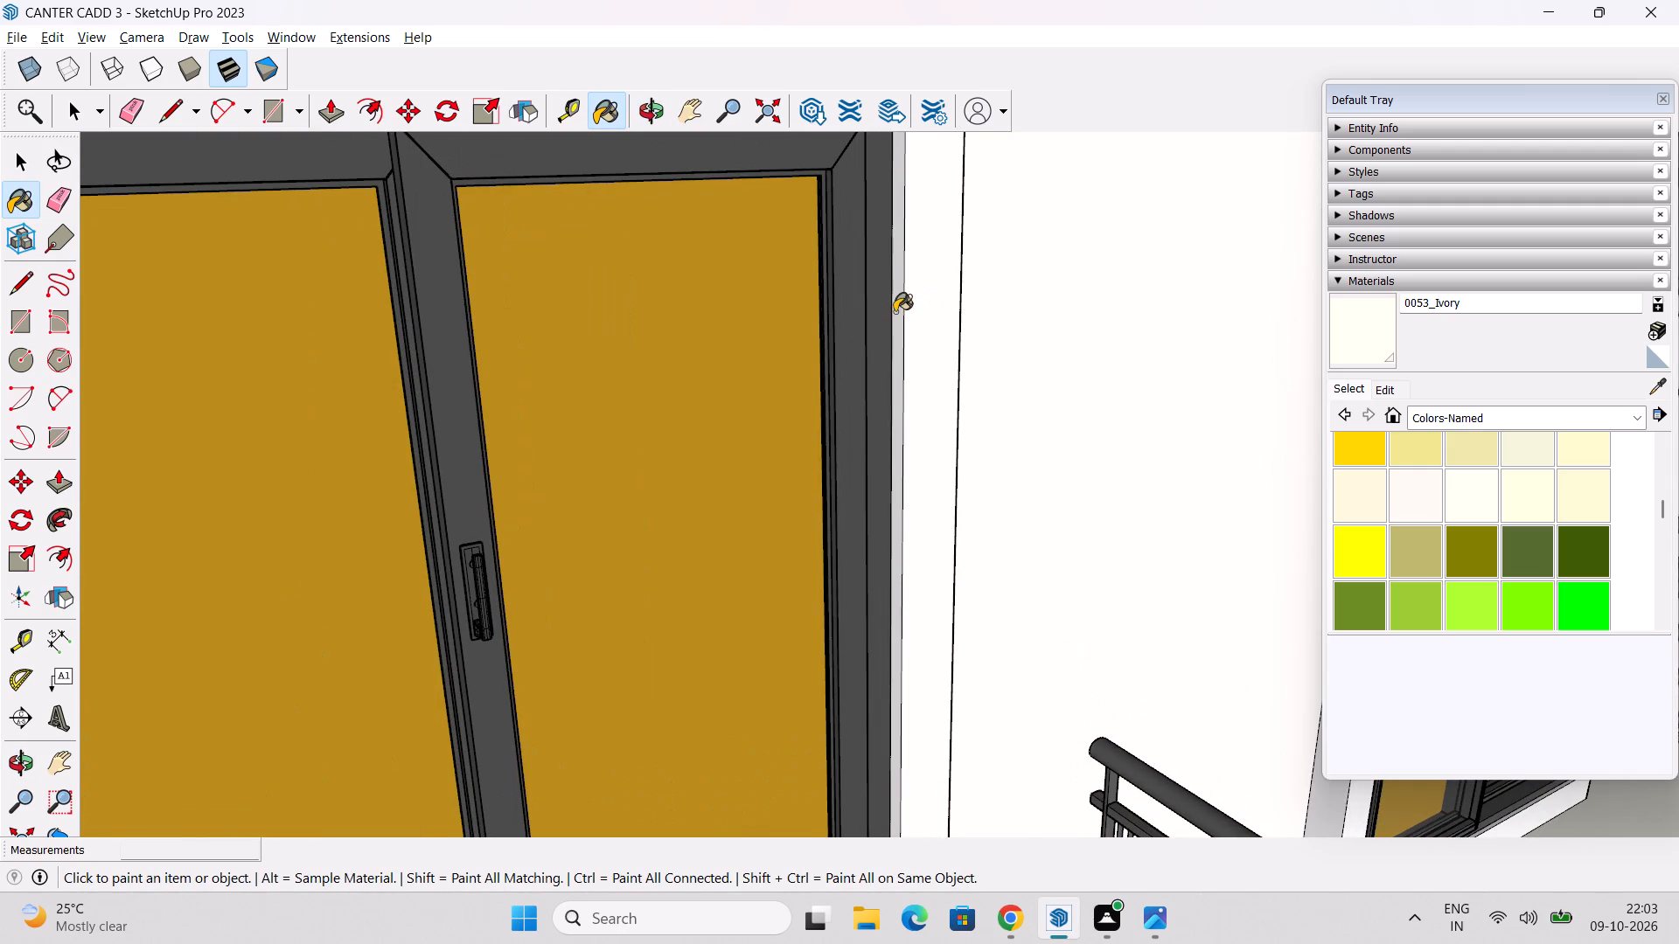
pyautogui.click(895, 312)
pyautogui.scroll(-8, 920, 313)
pyautogui.moveTo(948, 351); pyautogui.dragTo(713, 393, button='middle')
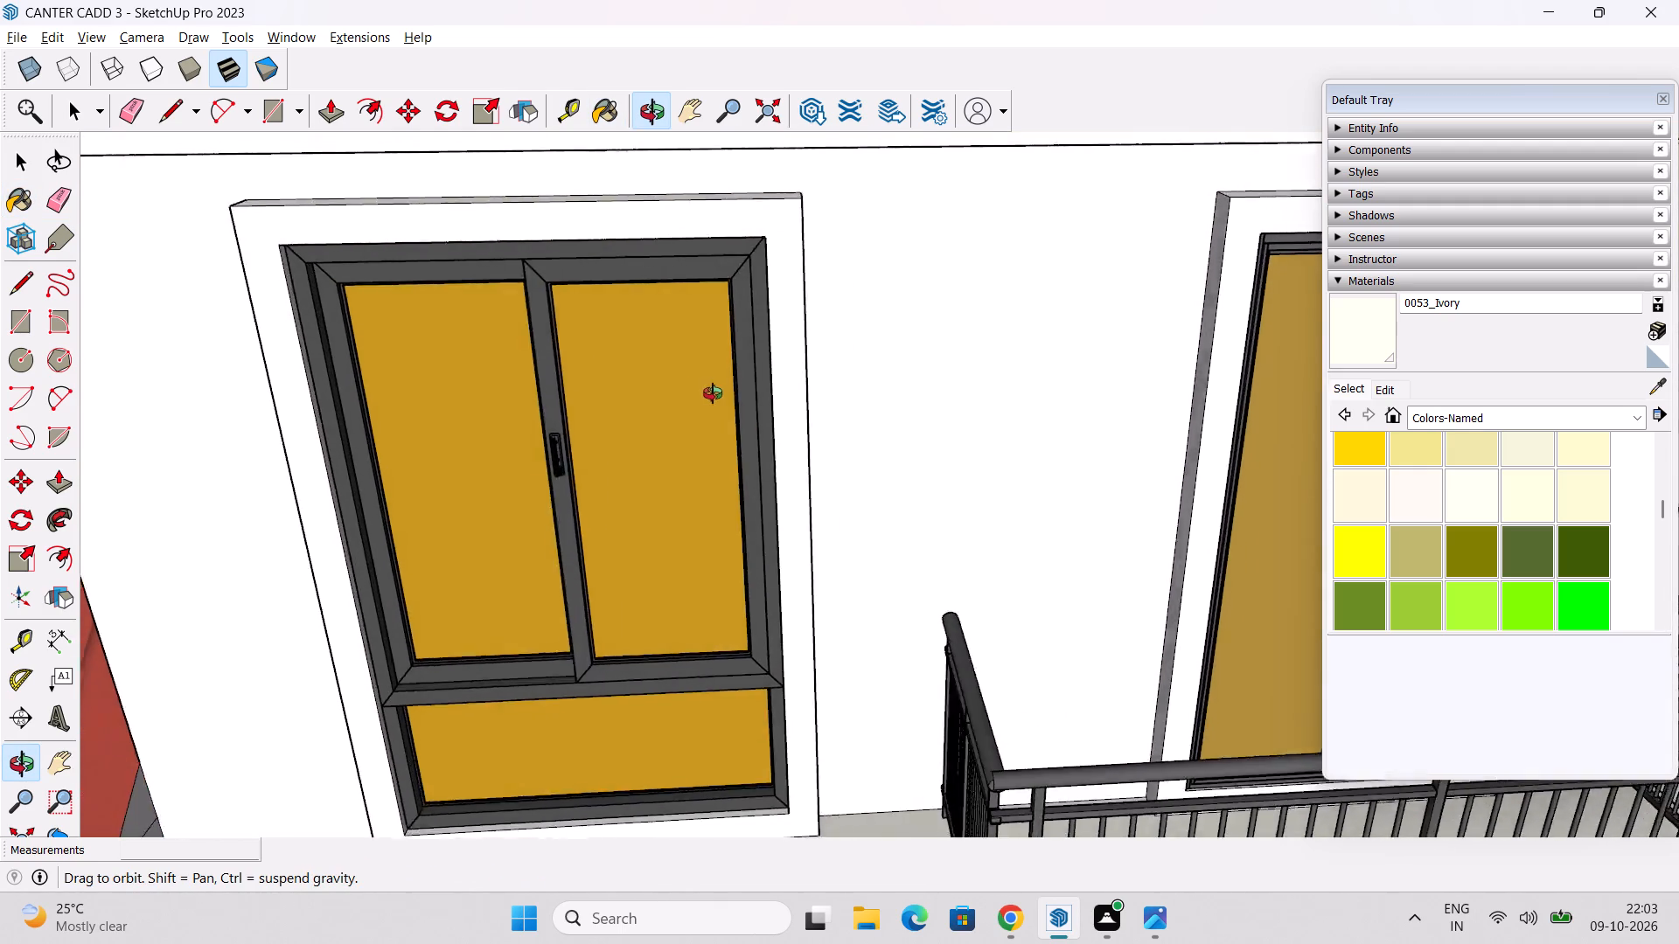
pyautogui.moveTo(713, 393); pyautogui.dragTo(470, 351, button='middle')
pyautogui.moveTo(756, 308); pyautogui.dragTo(613, 368, button='middle')
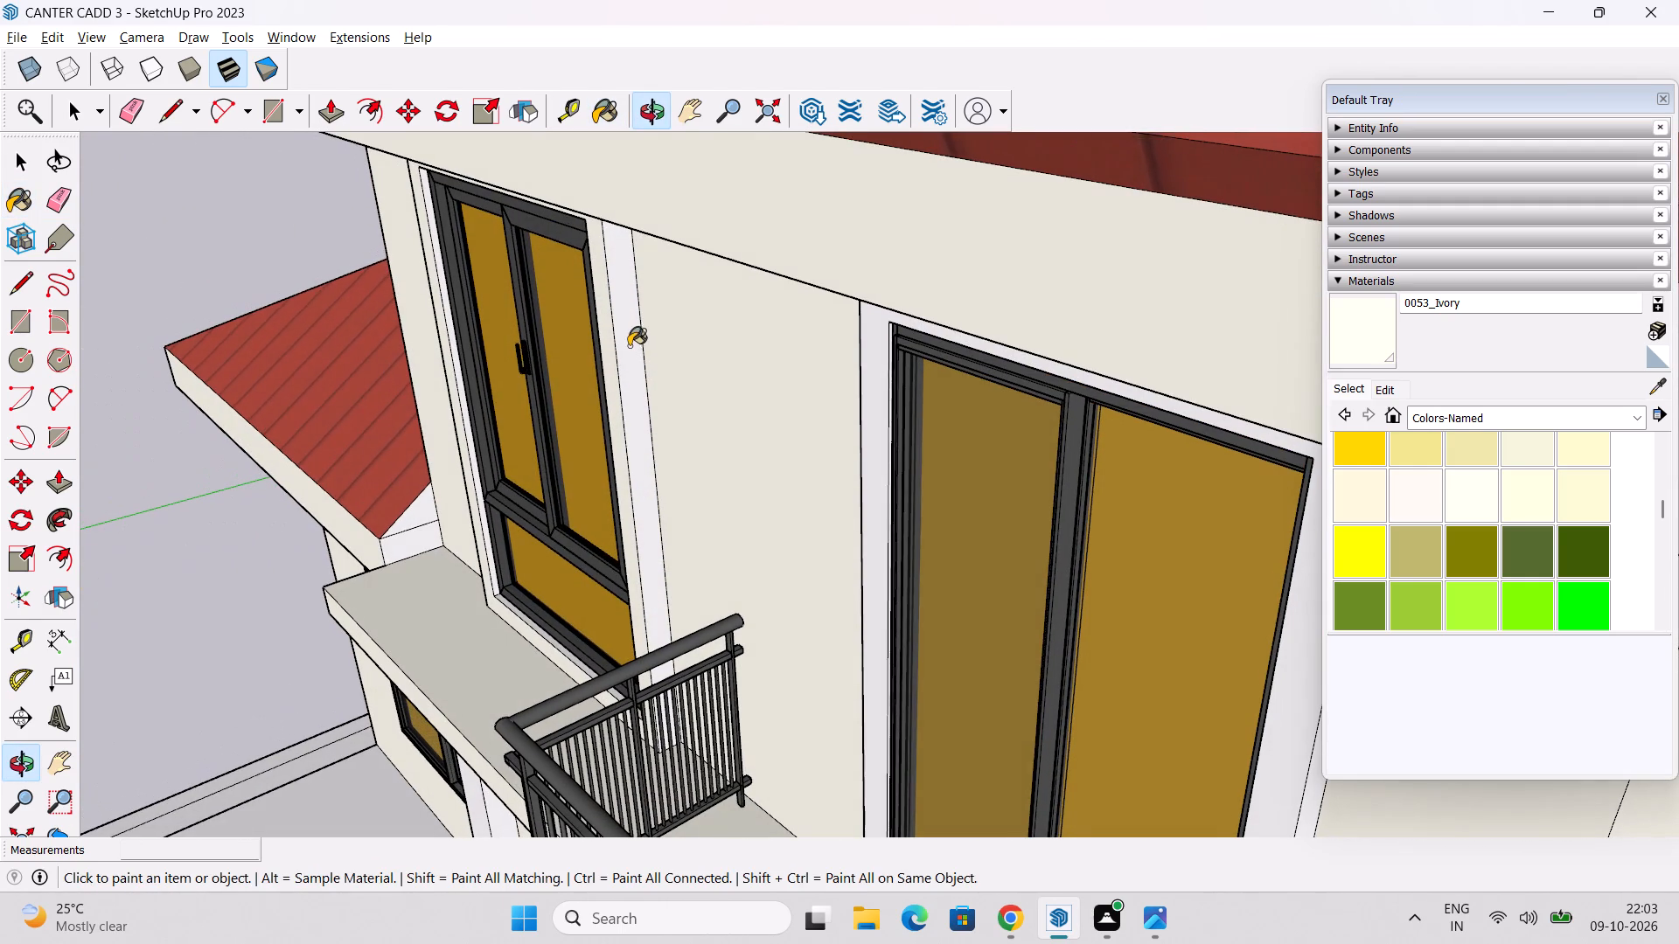
pyautogui.click(628, 337)
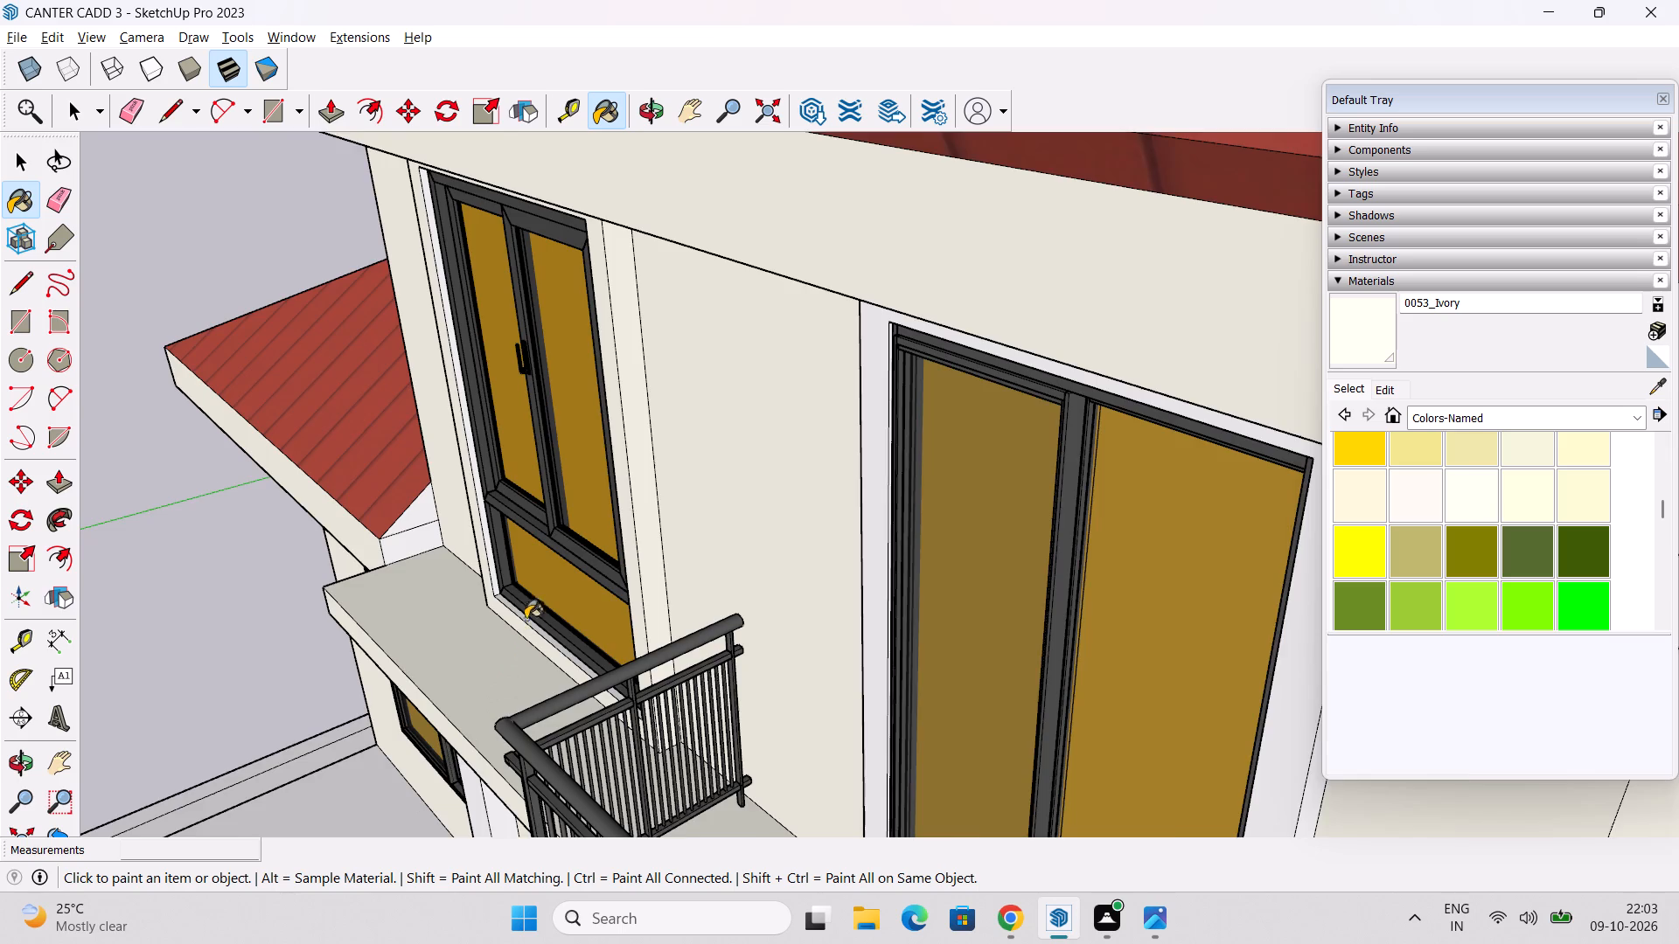
# Paint the wing-side inner reveal of the upper window above the entrance with 0053_Ivory.
pyautogui.scroll(9, 523, 594)
pyautogui.click(466, 413)
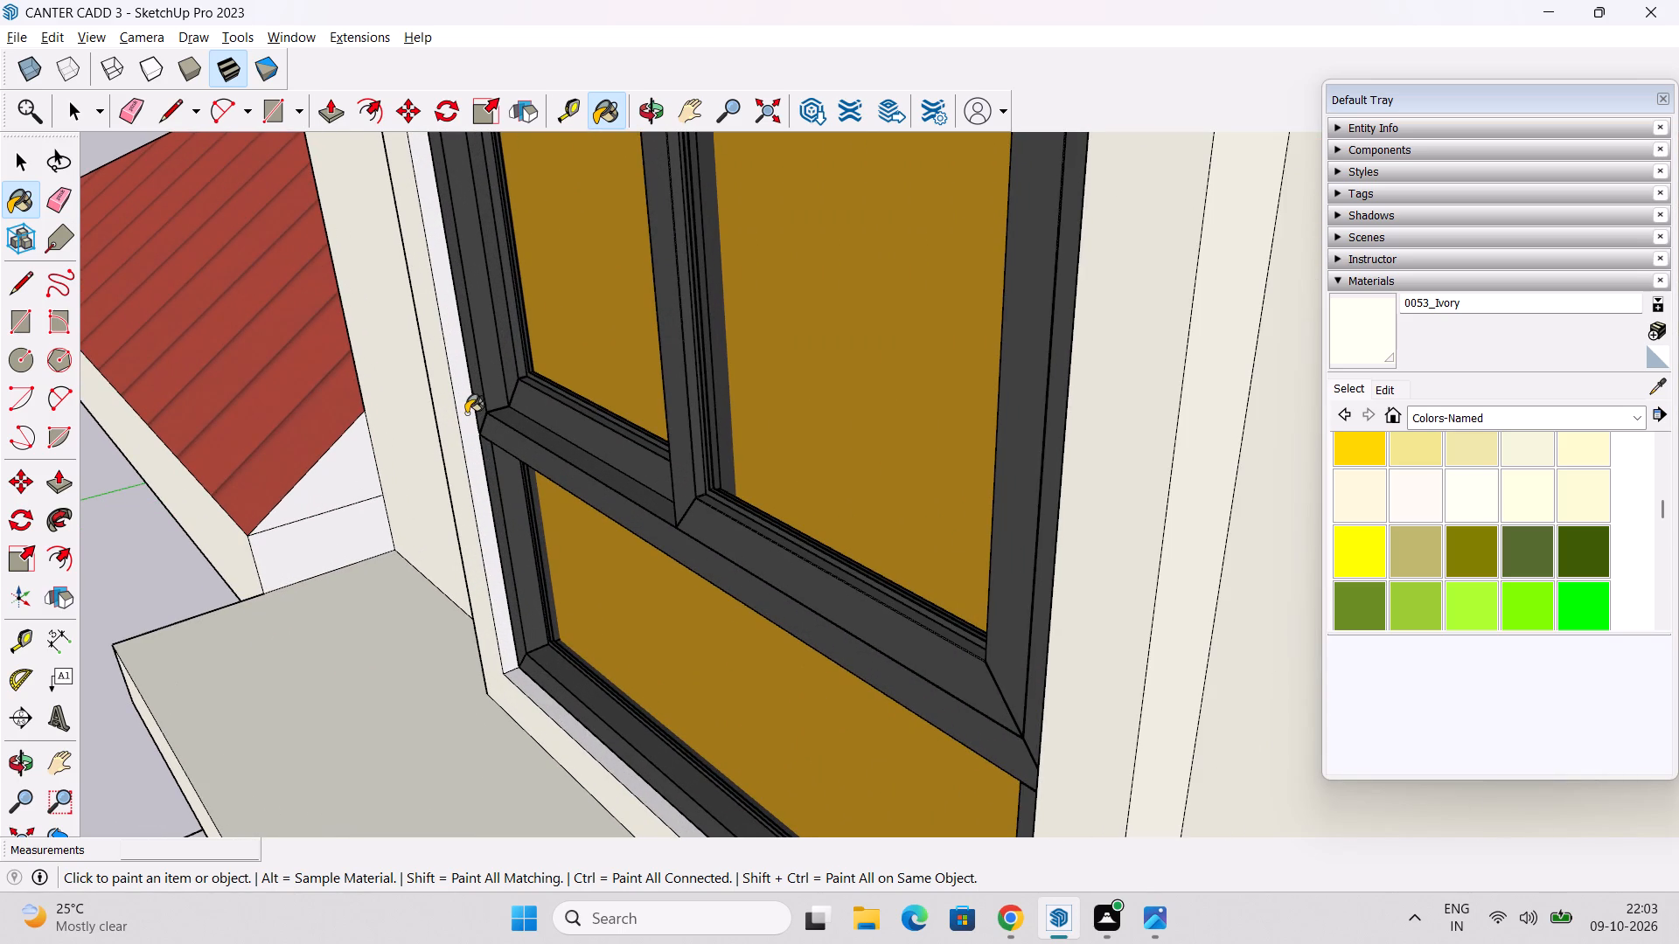
# Paint the small triangular face and the strip below it at the wing roof's end beside the ledge with 0053_Ivory.
pyautogui.click(335, 488)
pyautogui.click(327, 535)
# Paint the bottom inner reveal beneath the frame of the upper window above the entrance with 0053_Ivory.
pyautogui.moveTo(420, 587); pyautogui.dragTo(394, 441, button='middle')
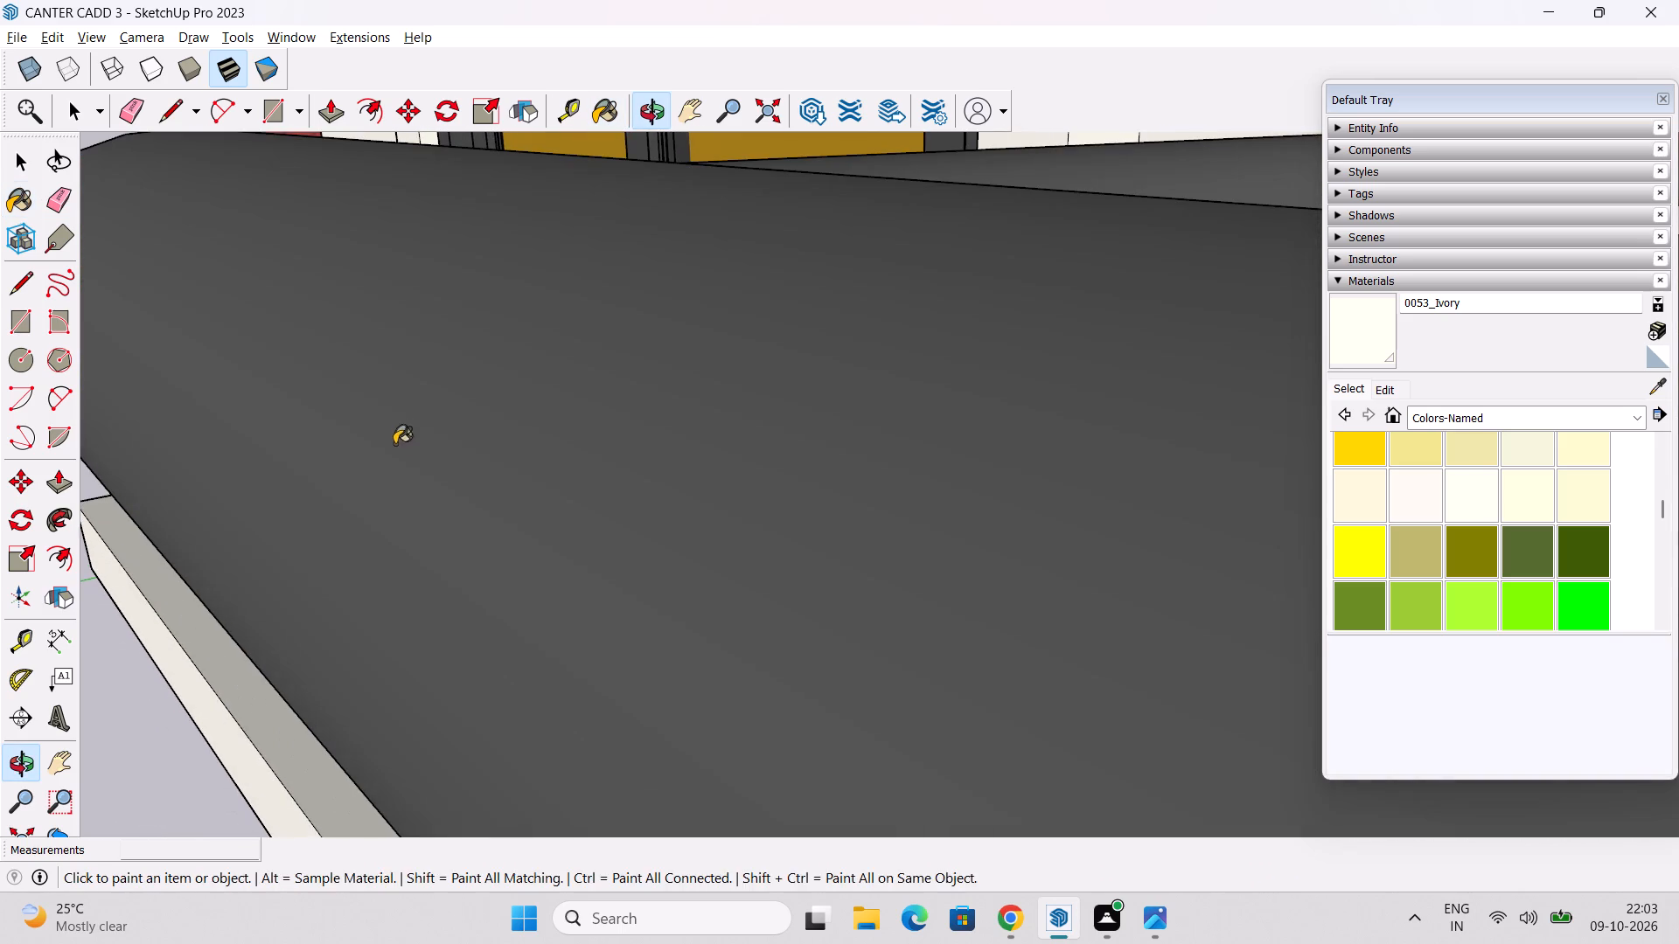
pyautogui.moveTo(583, 476); pyautogui.dragTo(607, 695, button='middle')
pyautogui.scroll(-12, 543, 462)
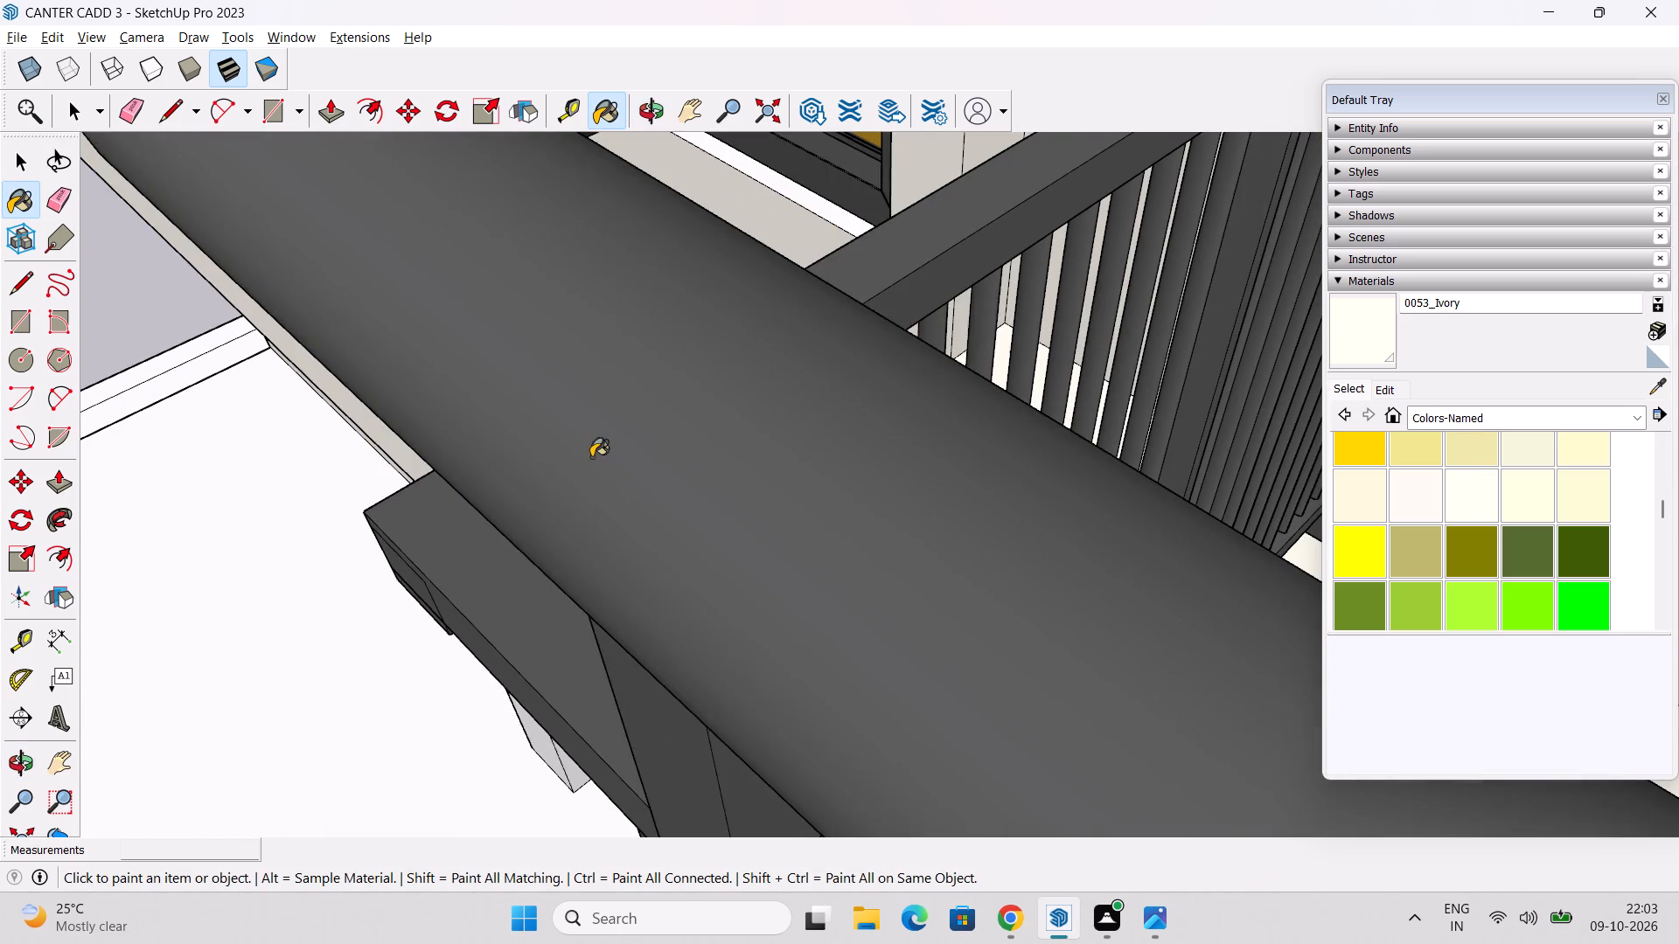
pyautogui.keyDown('shift'); pyautogui.moveTo(606, 458); pyautogui.dragTo(653, 694, button='middle'); pyautogui.keyUp('shift')
pyautogui.keyDown('shift'); pyautogui.moveTo(561, 503); pyautogui.dragTo(598, 829, button='middle'); pyautogui.keyUp('shift')
pyautogui.keyDown('shift'); pyautogui.moveTo(643, 543); pyautogui.dragTo(693, 934, button='middle'); pyautogui.keyUp('shift')
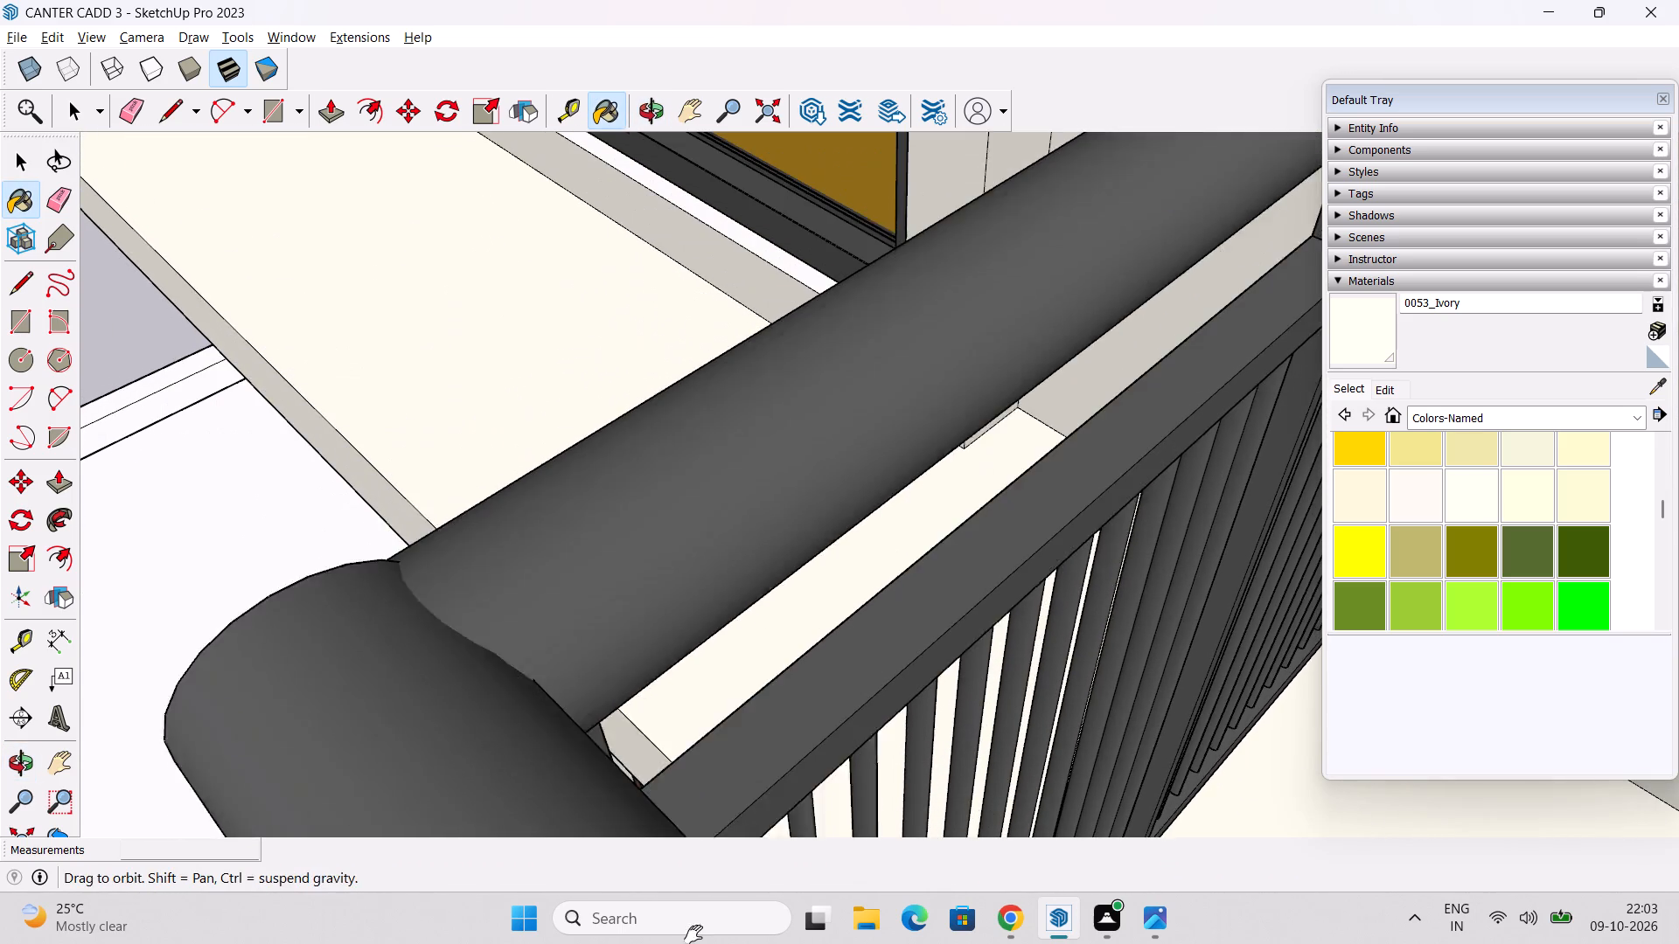
pyautogui.keyDown('shift'); pyautogui.moveTo(693, 934); pyautogui.dragTo(690, 936, button='middle'); pyautogui.keyUp('shift')
pyautogui.keyDown('shift'); pyautogui.moveTo(640, 592); pyautogui.dragTo(652, 943, button='middle'); pyautogui.keyUp('shift')
pyautogui.keyDown('shift'); pyautogui.moveTo(720, 599); pyautogui.dragTo(733, 928, button='middle'); pyautogui.keyUp('shift')
pyautogui.scroll(2, 723, 730)
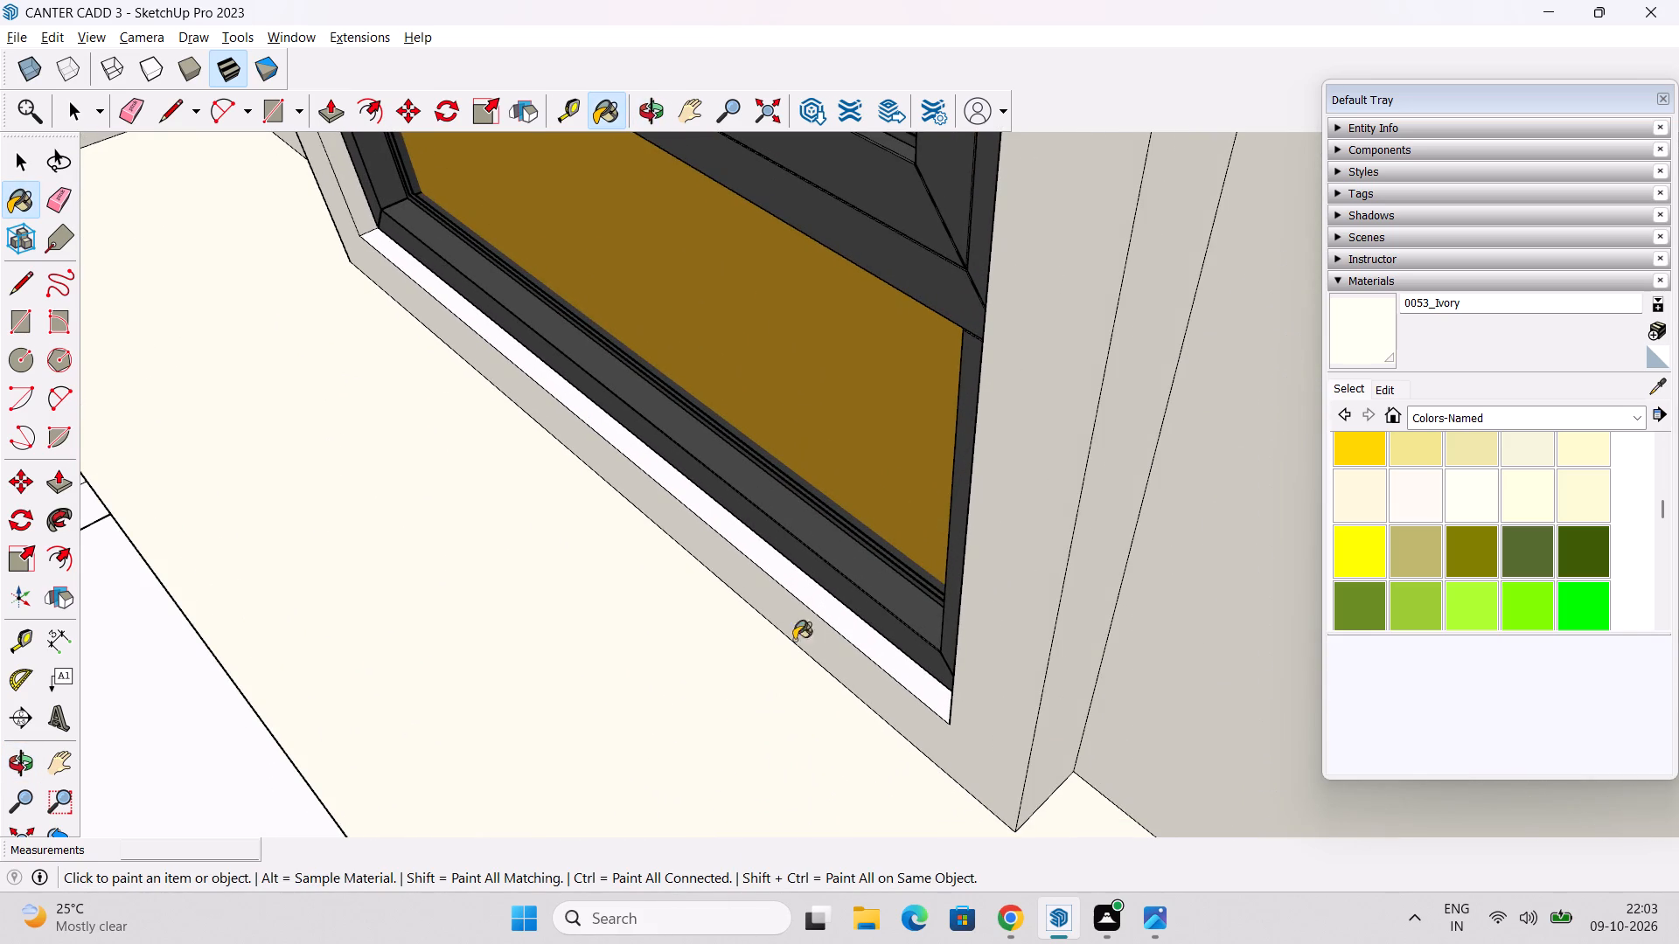
pyautogui.click(815, 570)
pyautogui.scroll(-3, 817, 654)
pyautogui.moveTo(821, 679); pyautogui.dragTo(1132, 718, button='middle')
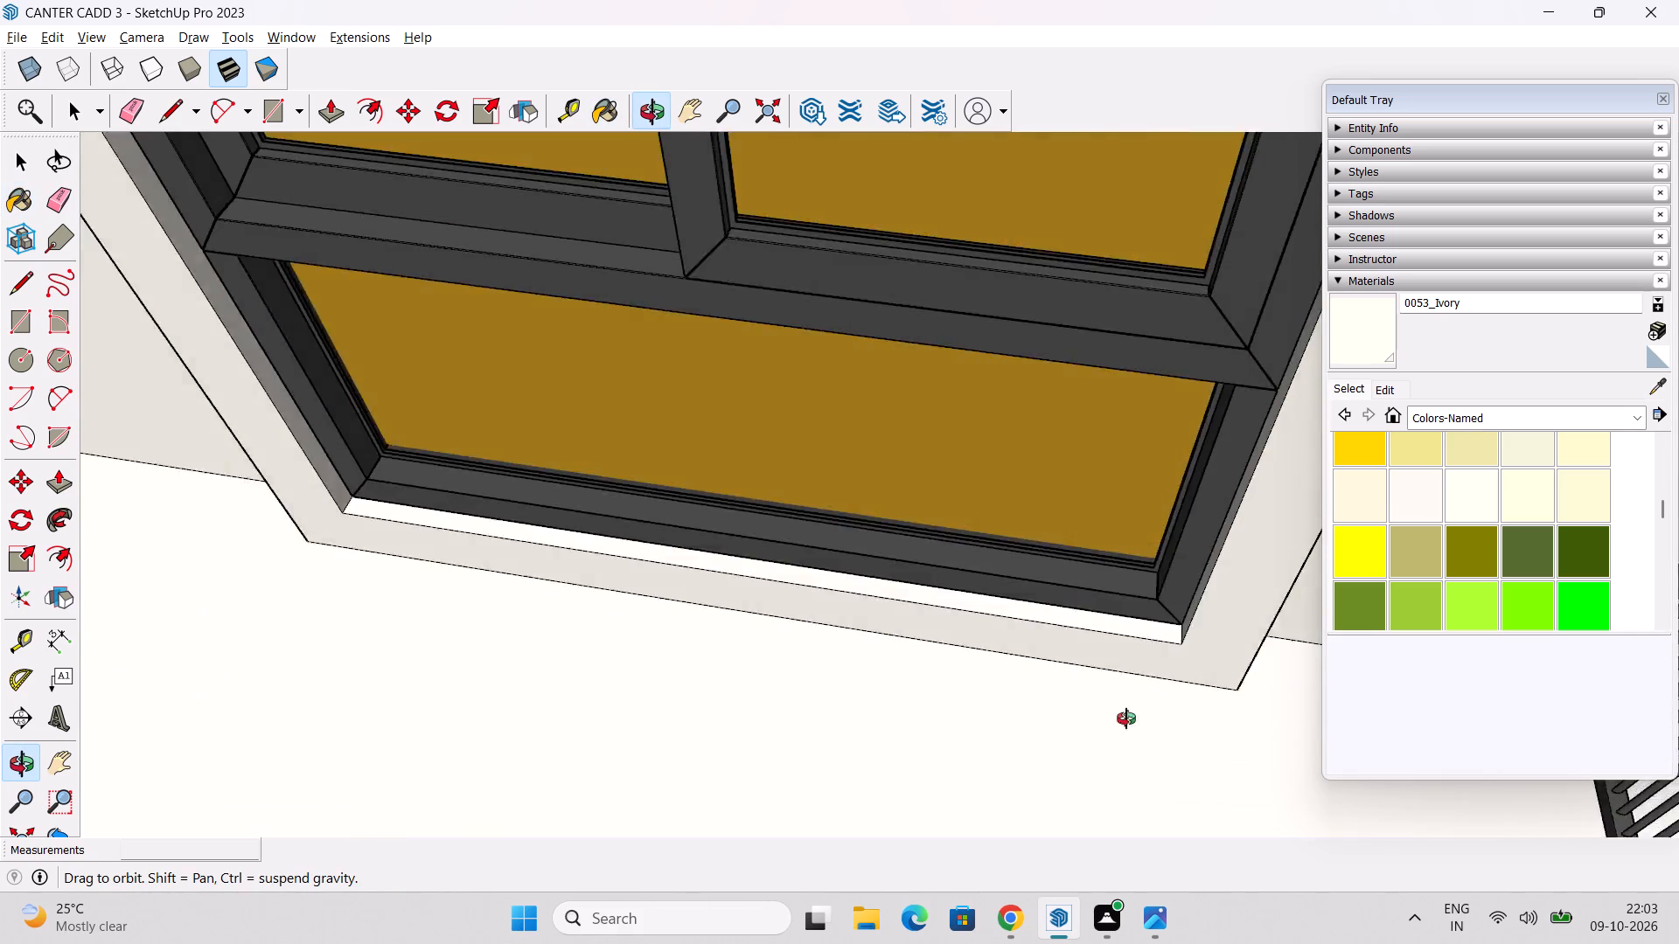
pyautogui.moveTo(1132, 718); pyautogui.dragTo(1211, 722, button='middle')
pyautogui.moveTo(1042, 649); pyautogui.dragTo(1202, 725, button='middle')
pyautogui.scroll(2, 1089, 627)
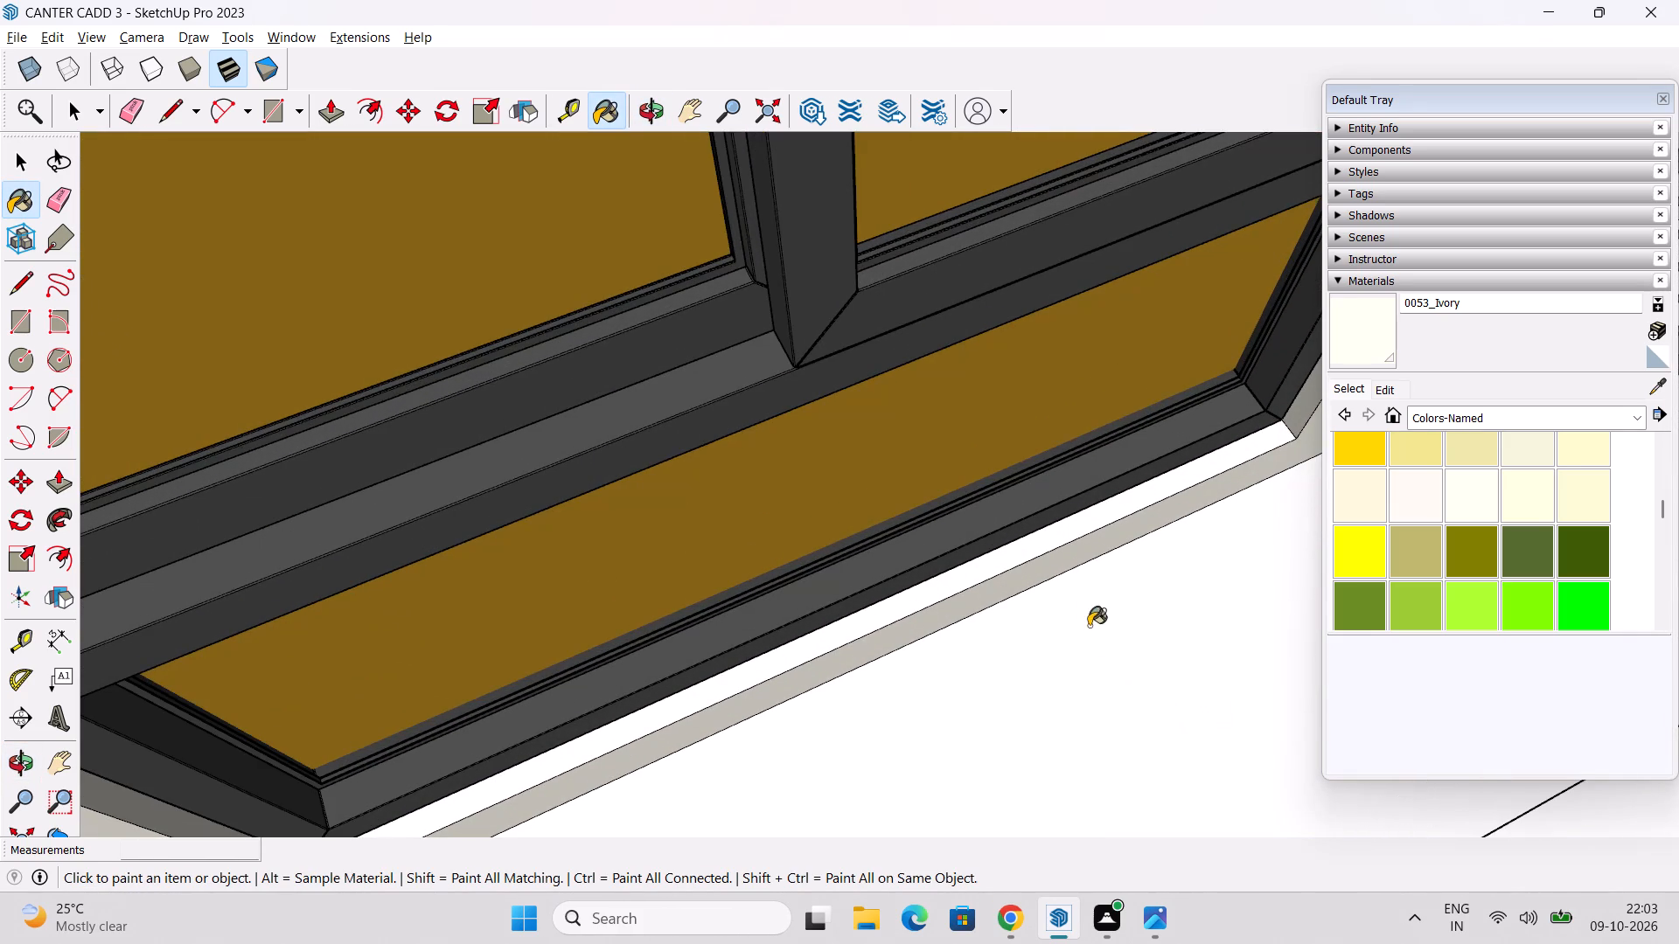
pyautogui.click(1081, 524)
# Apply 0053_Ivory again to the balcony-side inner reveal of the upper window above the entrance.
pyautogui.scroll(-4, 955, 607)
pyautogui.moveTo(969, 663); pyautogui.dragTo(1288, 609, button='middle')
pyautogui.moveTo(1191, 519); pyautogui.dragTo(1075, 783, button='middle')
pyautogui.moveTo(1066, 782); pyautogui.dragTo(1103, 572, button='middle')
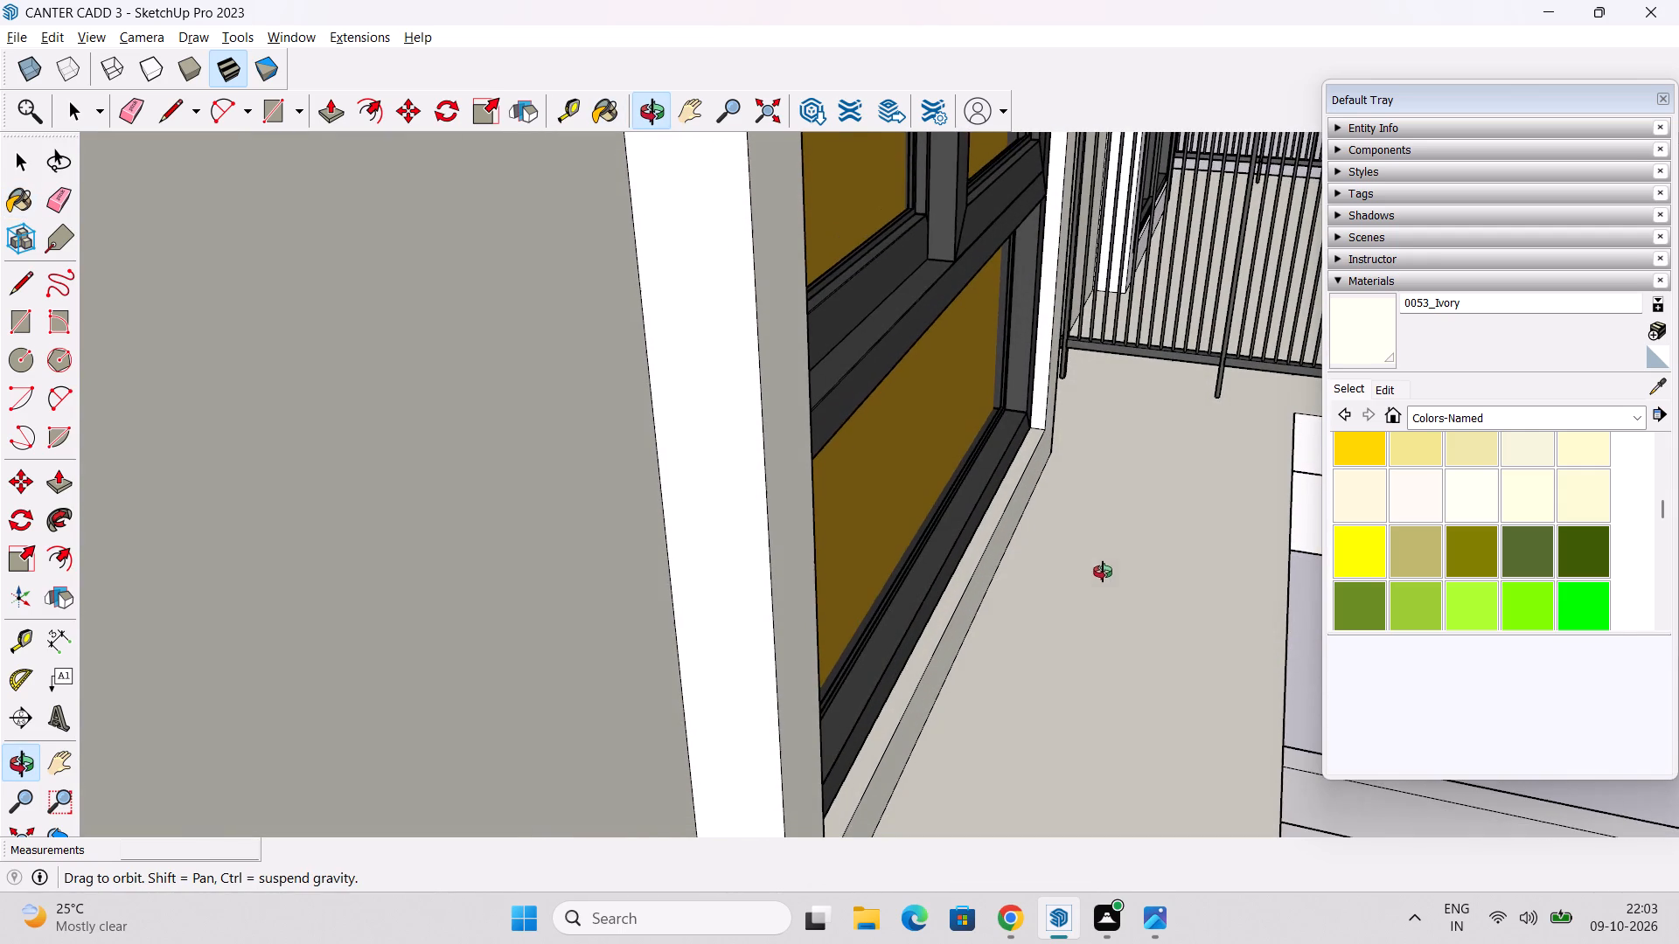
pyautogui.moveTo(1103, 572); pyautogui.dragTo(1106, 572, button='middle')
pyautogui.click(1048, 318)
# Apply 0053_Ivory to the upper-floor wall between the window and the balcony door.
pyautogui.scroll(-5, 1050, 311)
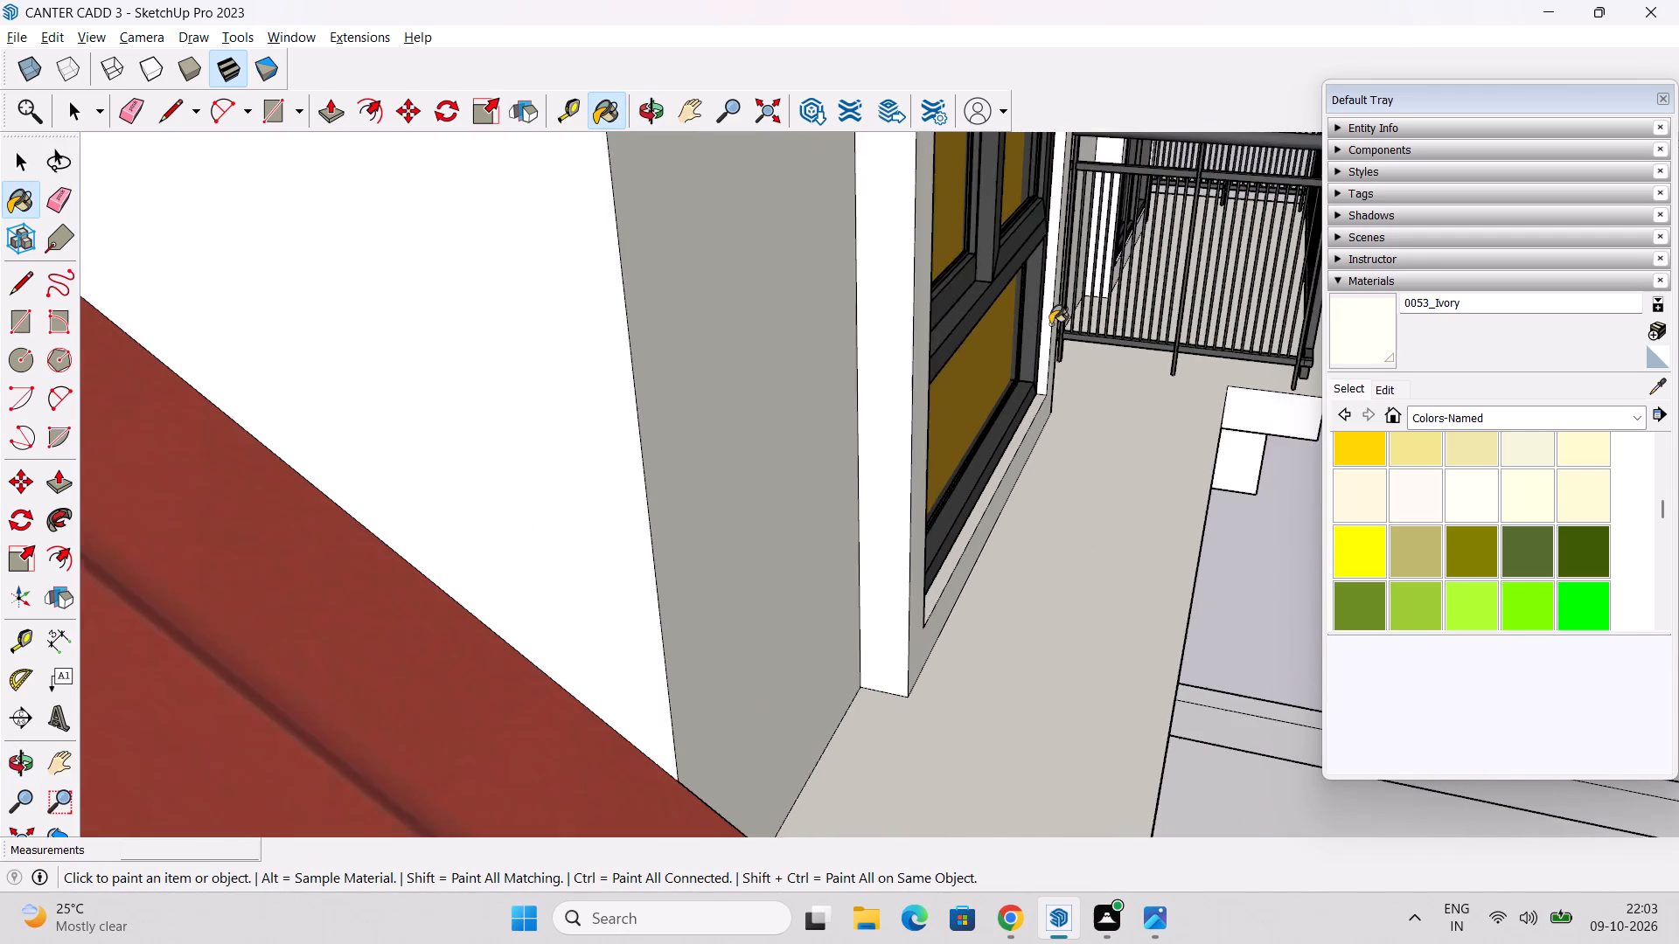
pyautogui.scroll(-2, 1050, 324)
pyautogui.moveTo(1050, 378); pyautogui.dragTo(964, 557, button='middle')
pyautogui.scroll(-2, 959, 528)
pyautogui.moveTo(953, 568); pyautogui.dragTo(929, 423, button='middle')
pyautogui.scroll(-3, 870, 385)
pyautogui.keyDown('shift'); pyautogui.moveTo(867, 413); pyautogui.dragTo(854, 650, button='middle'); pyautogui.keyUp('shift')
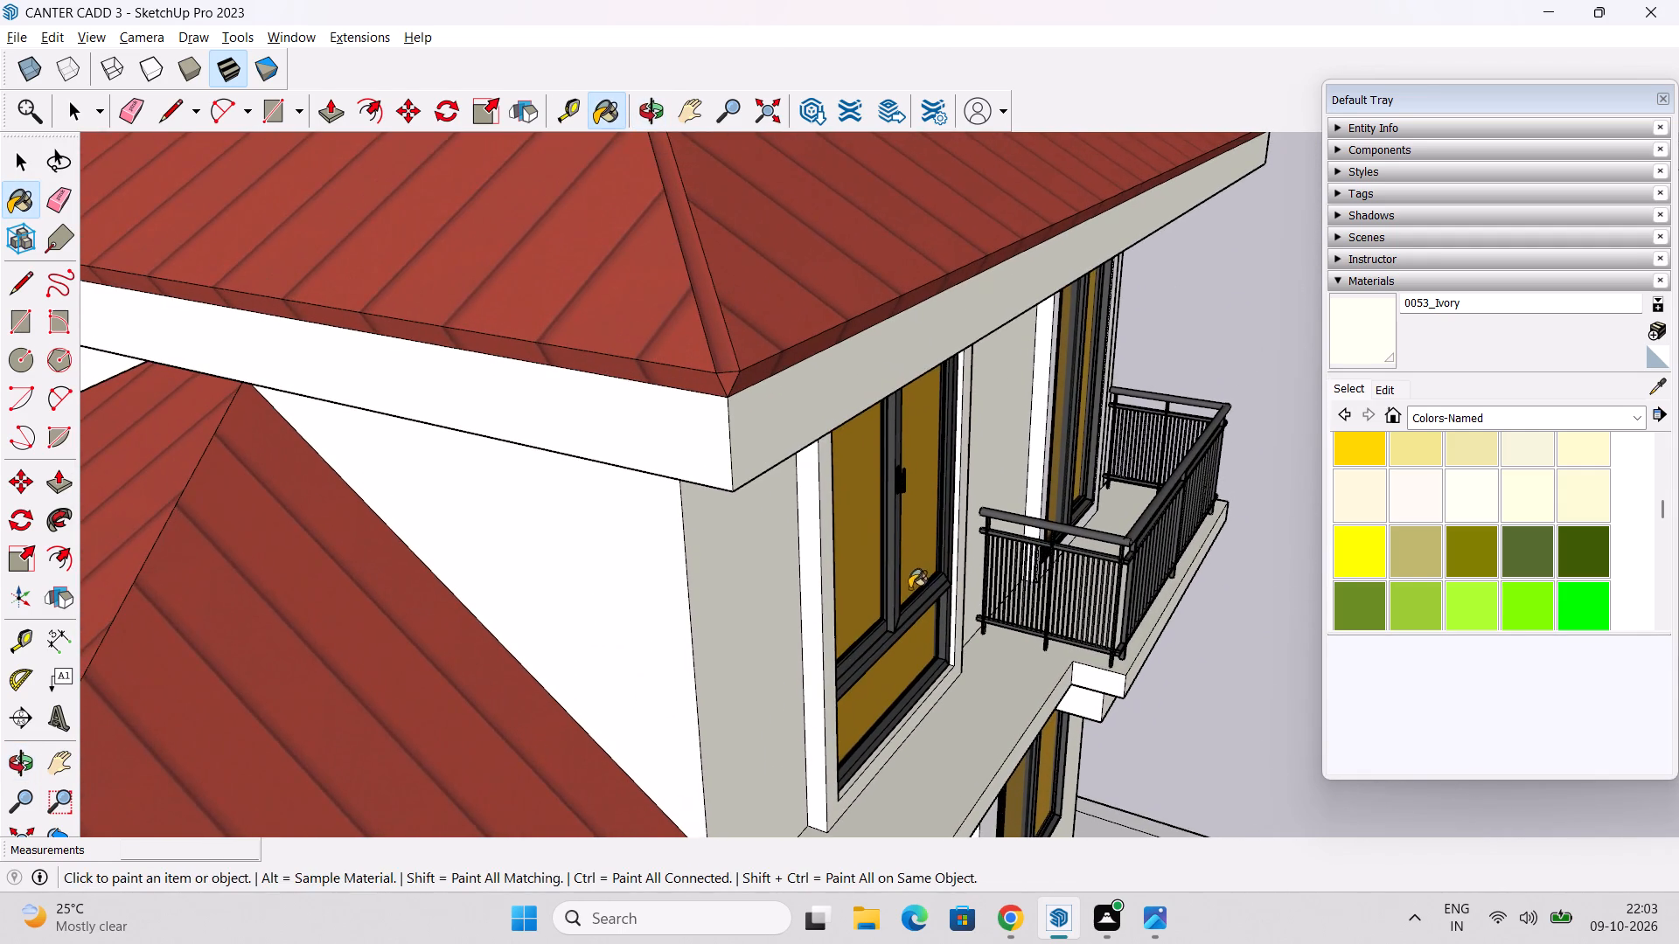
pyautogui.moveTo(908, 581); pyautogui.dragTo(712, 576, button='middle')
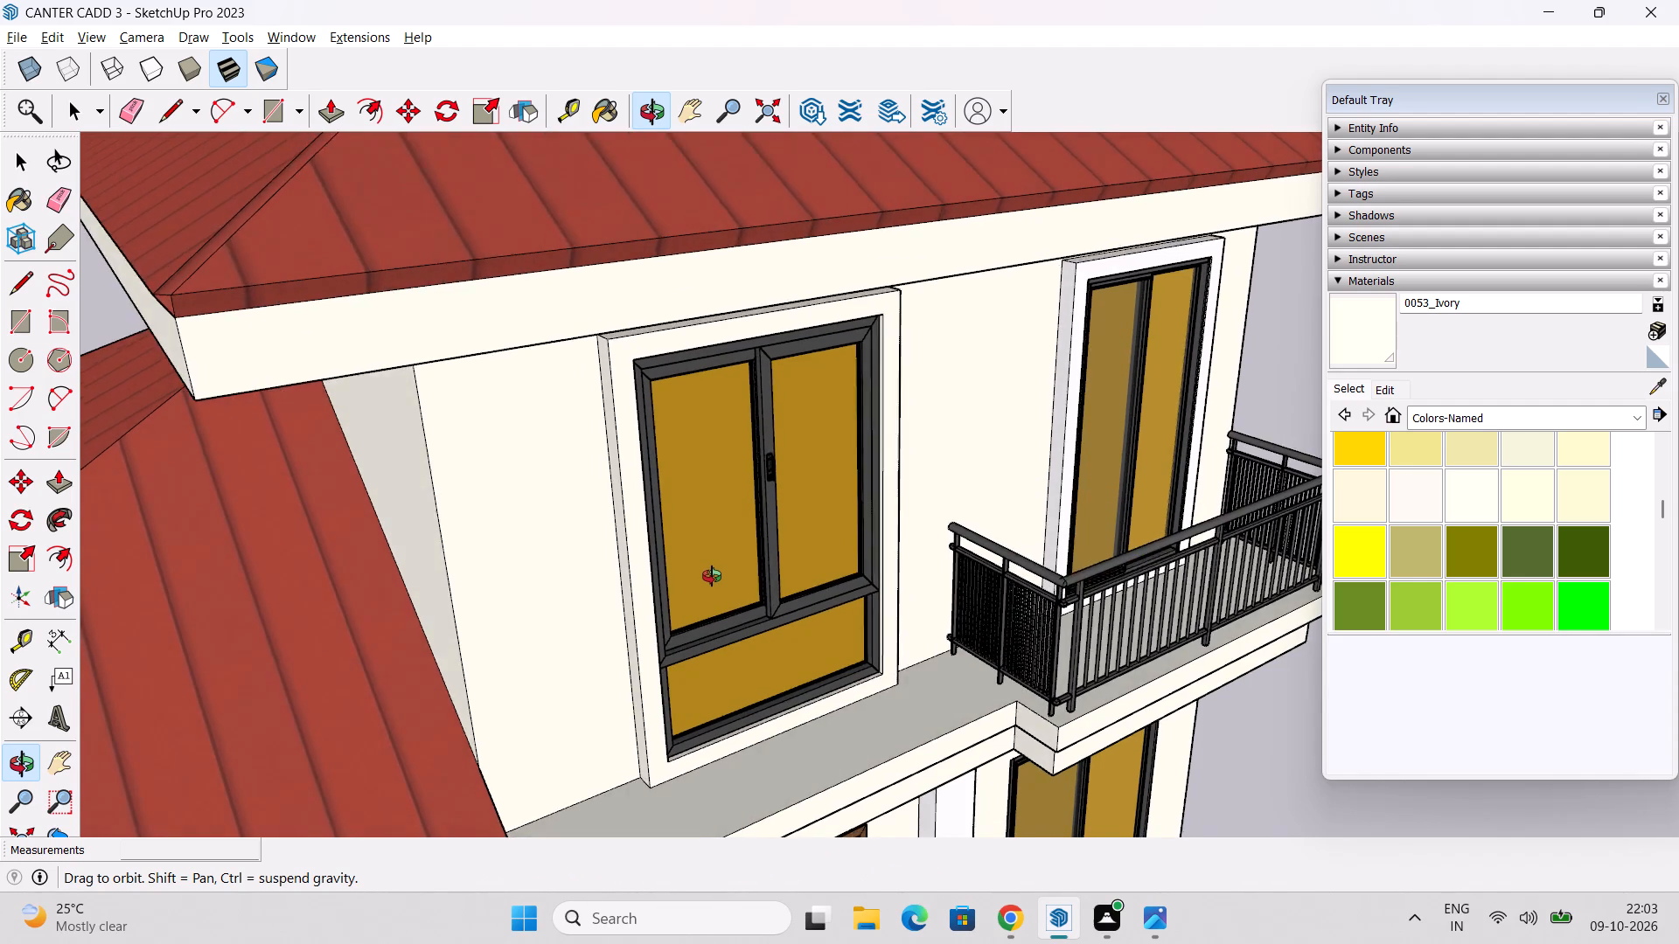
pyautogui.moveTo(712, 576); pyautogui.dragTo(591, 631, button='middle')
pyautogui.moveTo(814, 541); pyautogui.dragTo(647, 552, button='middle')
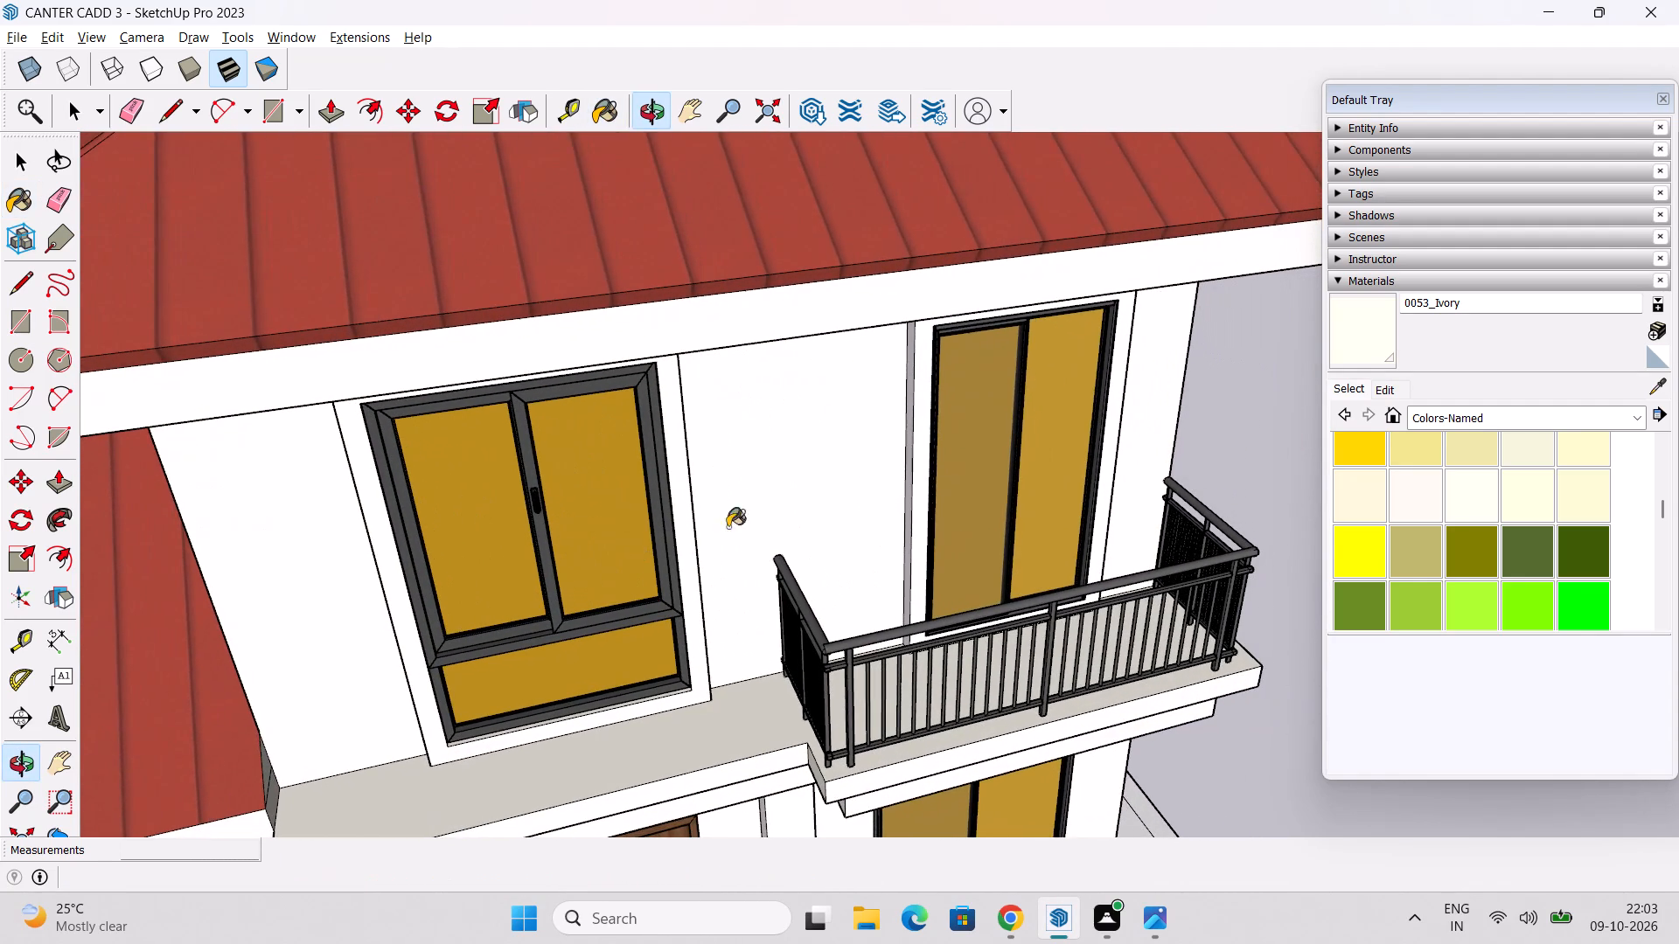
pyautogui.click(763, 496)
# Paint the front face and window-side face of the balcony door's surround with 0053_Ivory.
pyautogui.moveTo(889, 500); pyautogui.dragTo(762, 489, button='middle')
pyautogui.scroll(5, 884, 437)
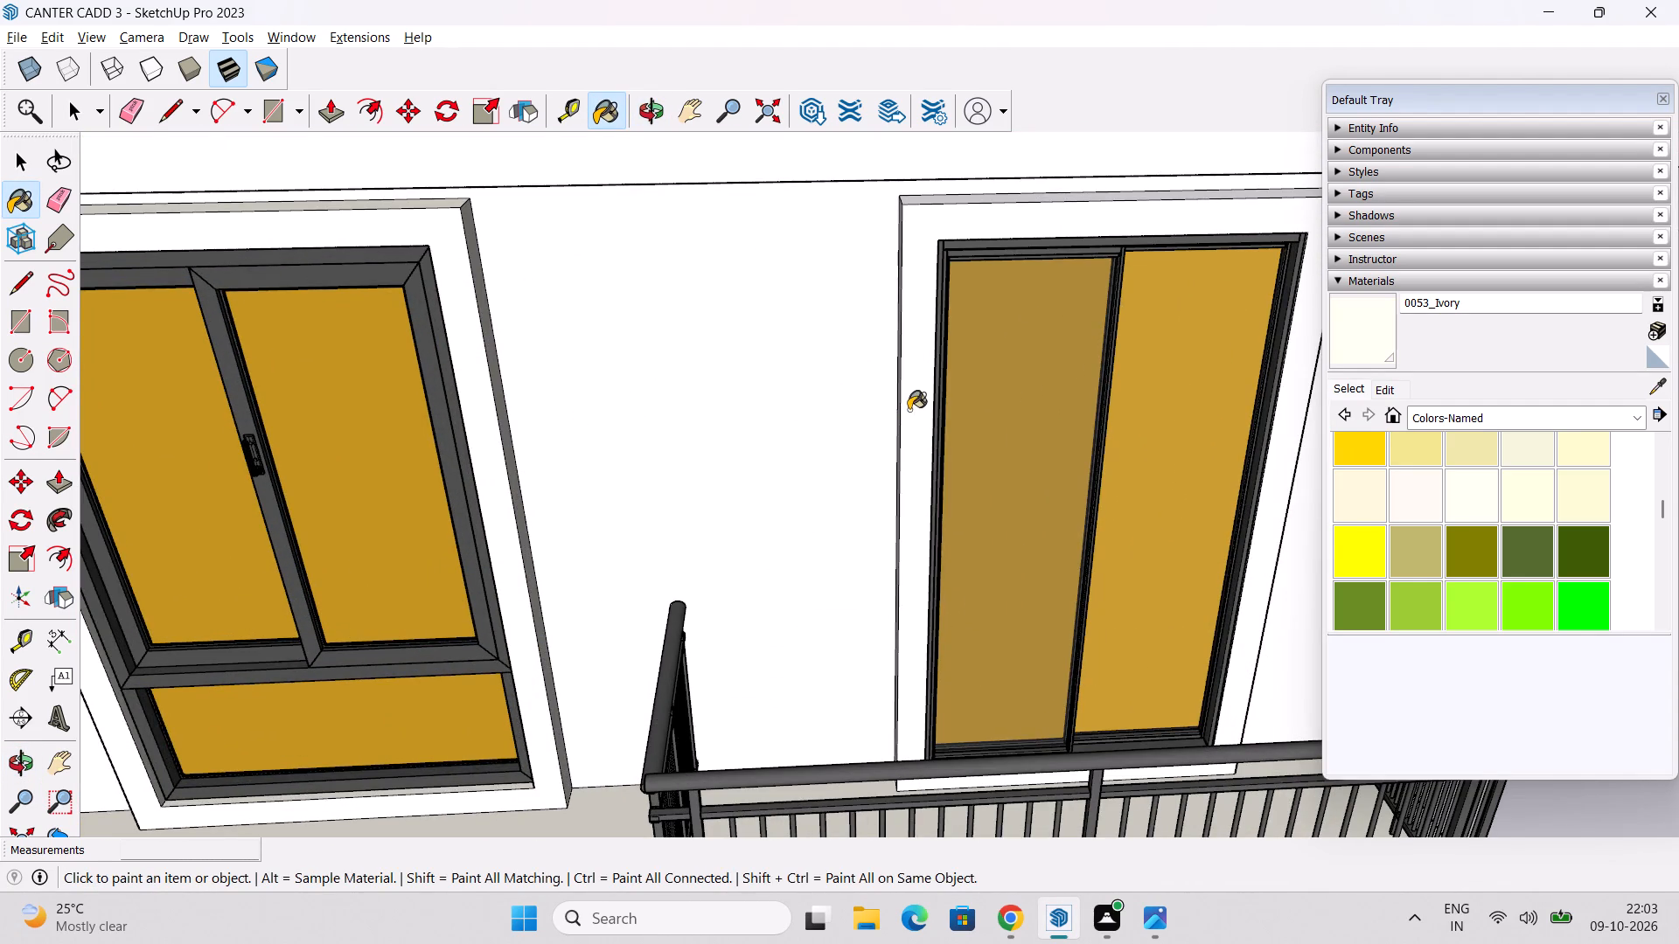
pyautogui.click(909, 410)
pyautogui.moveTo(882, 447); pyautogui.dragTo(1048, 466, button='middle')
pyautogui.click(943, 448)
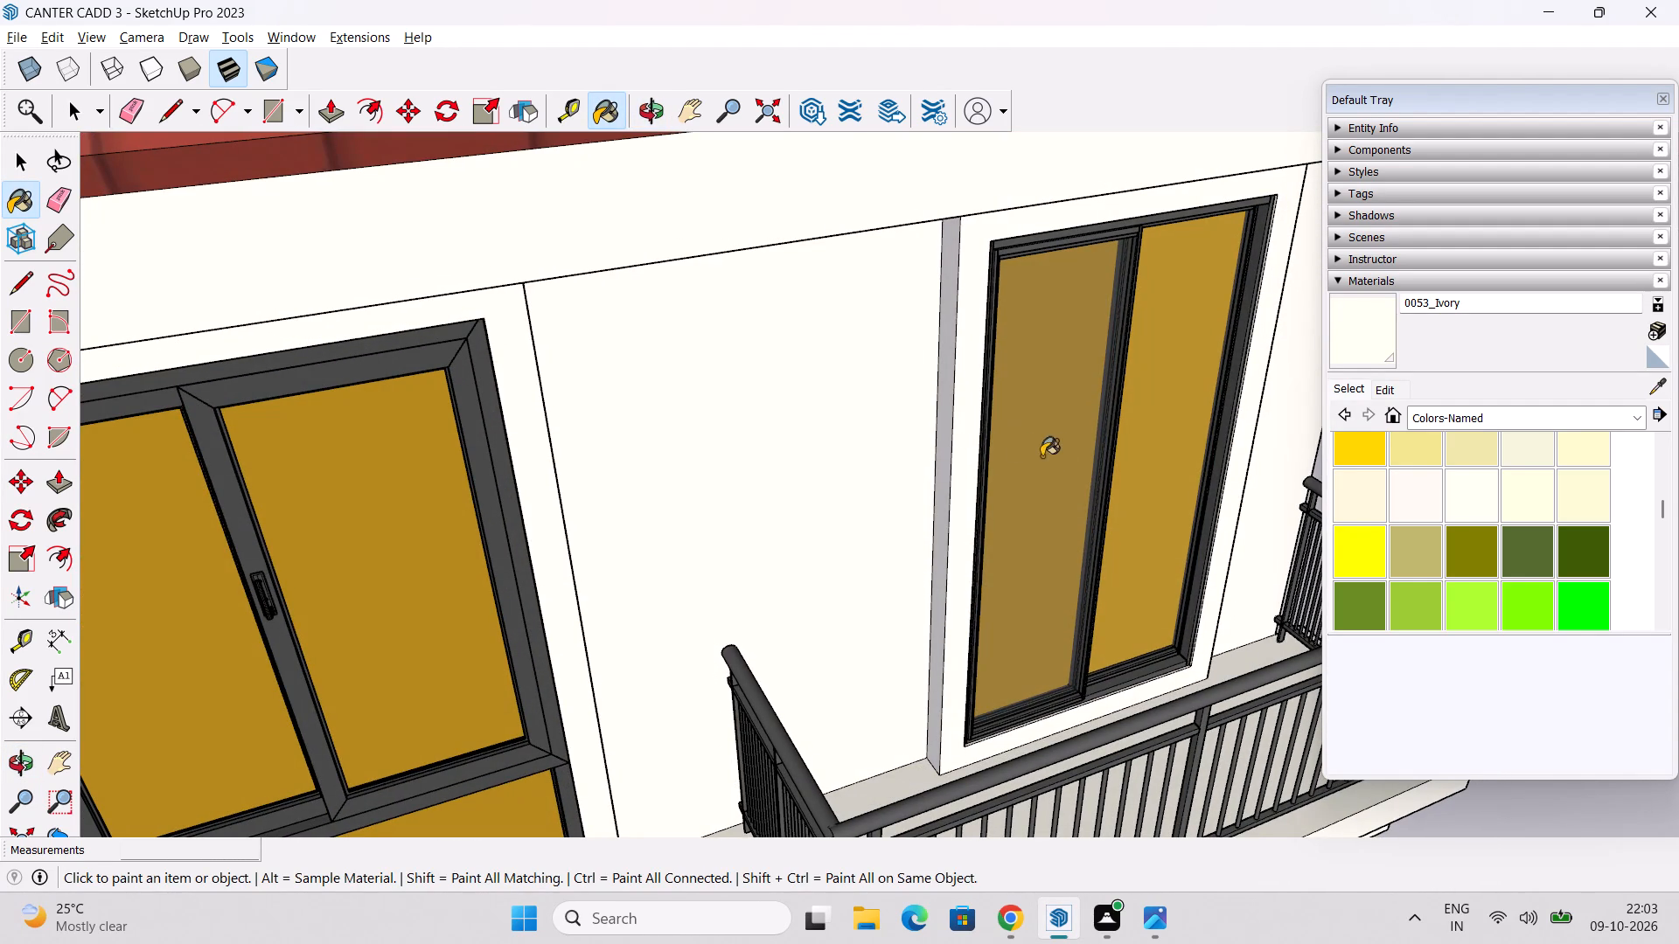
# Paint the outer side face of the balcony door's surround, on the side away from the window, with 0053_Ivory.
pyautogui.moveTo(1045, 450); pyautogui.dragTo(598, 506, button='middle')
pyautogui.moveTo(1023, 617); pyautogui.dragTo(943, 515, button='middle')
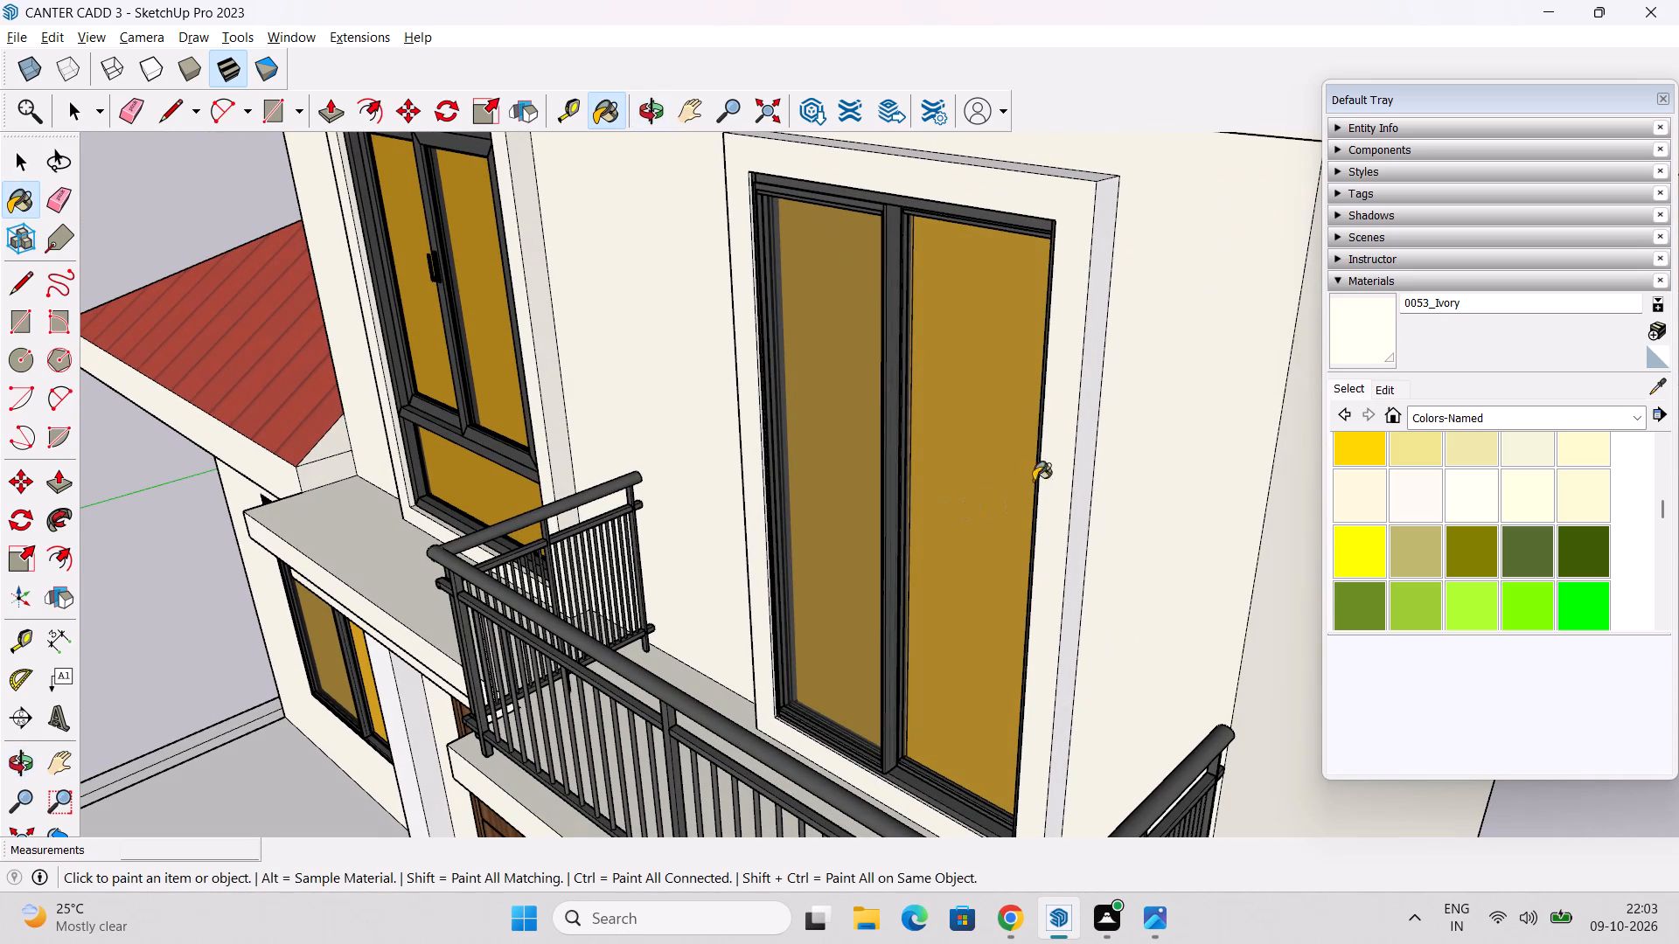
pyautogui.click(1081, 456)
# Paint the top face of the balcony door's surround with 0053_Ivory.
pyautogui.moveTo(1090, 431); pyautogui.dragTo(1100, 517, button='middle')
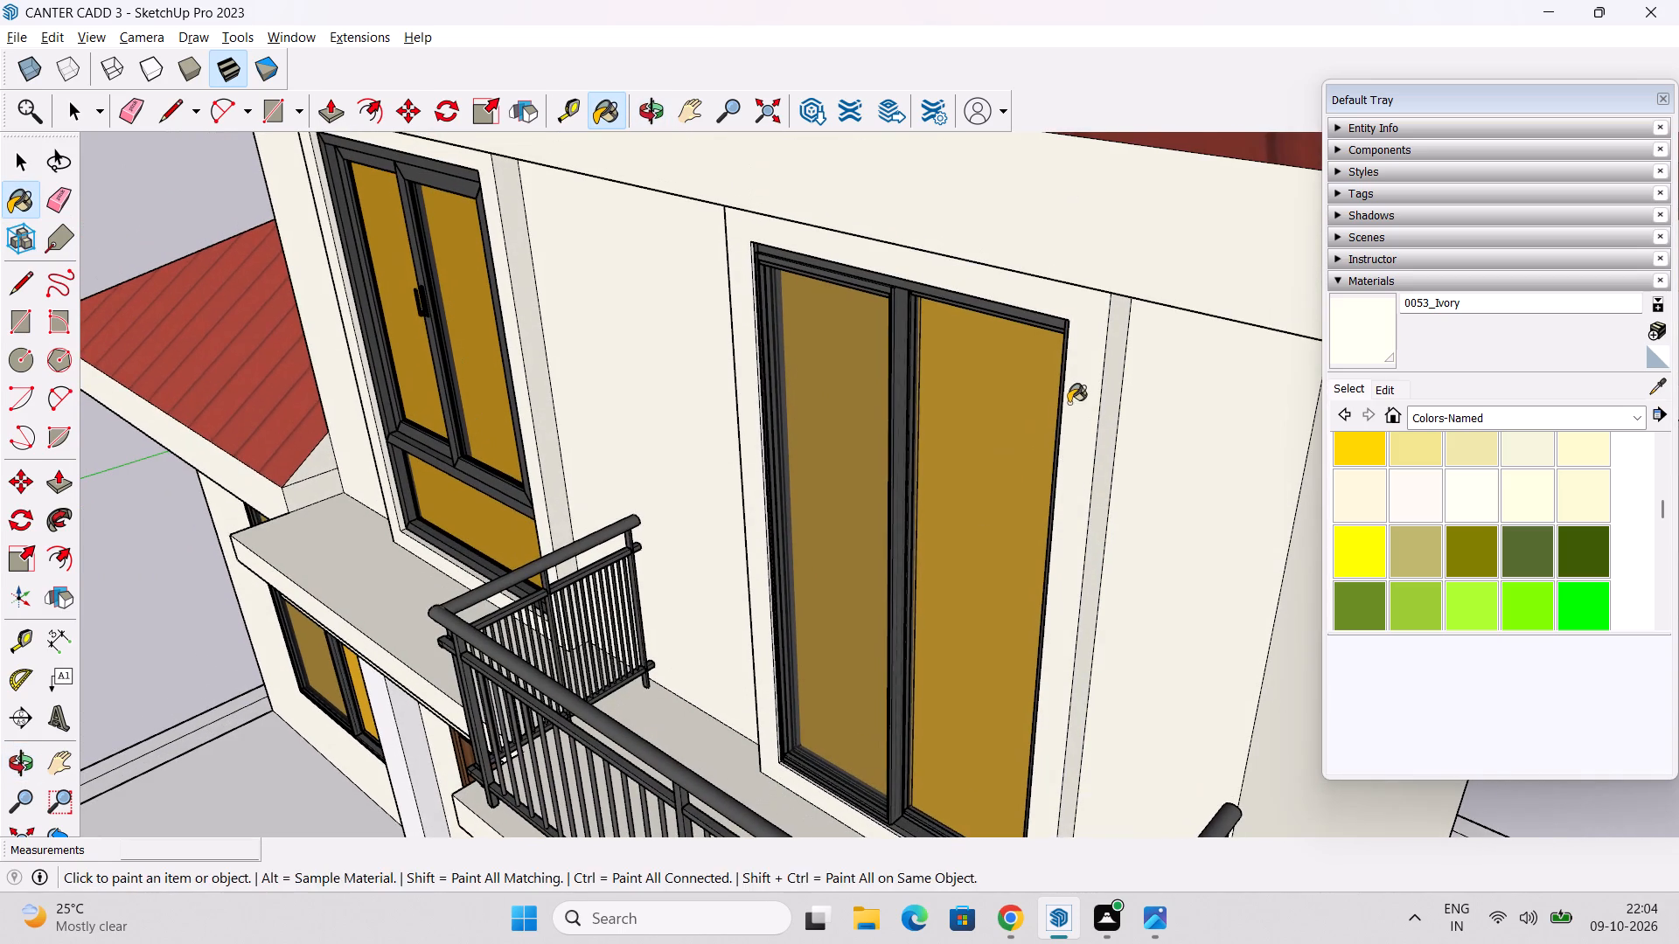
pyautogui.moveTo(1069, 402); pyautogui.dragTo(1075, 370, button='middle')
pyautogui.scroll(6, 1074, 222)
pyautogui.moveTo(1089, 223); pyautogui.dragTo(1090, 239, button='middle')
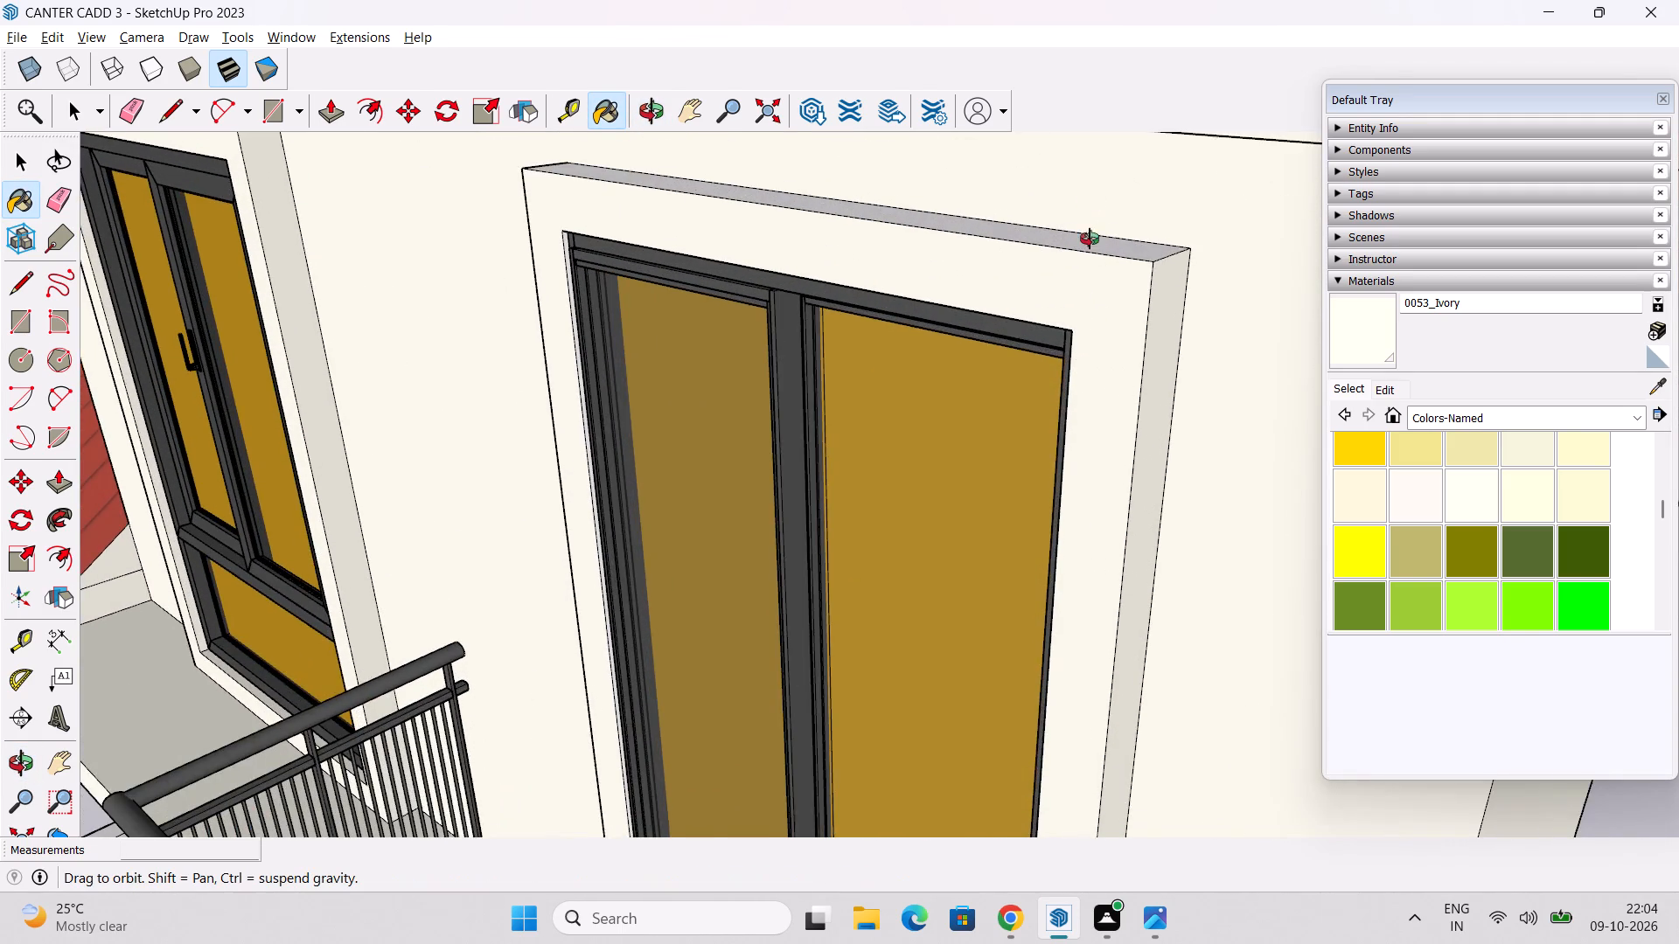
pyautogui.moveTo(1090, 239); pyautogui.dragTo(1099, 214, button='middle')
pyautogui.click(1086, 230)
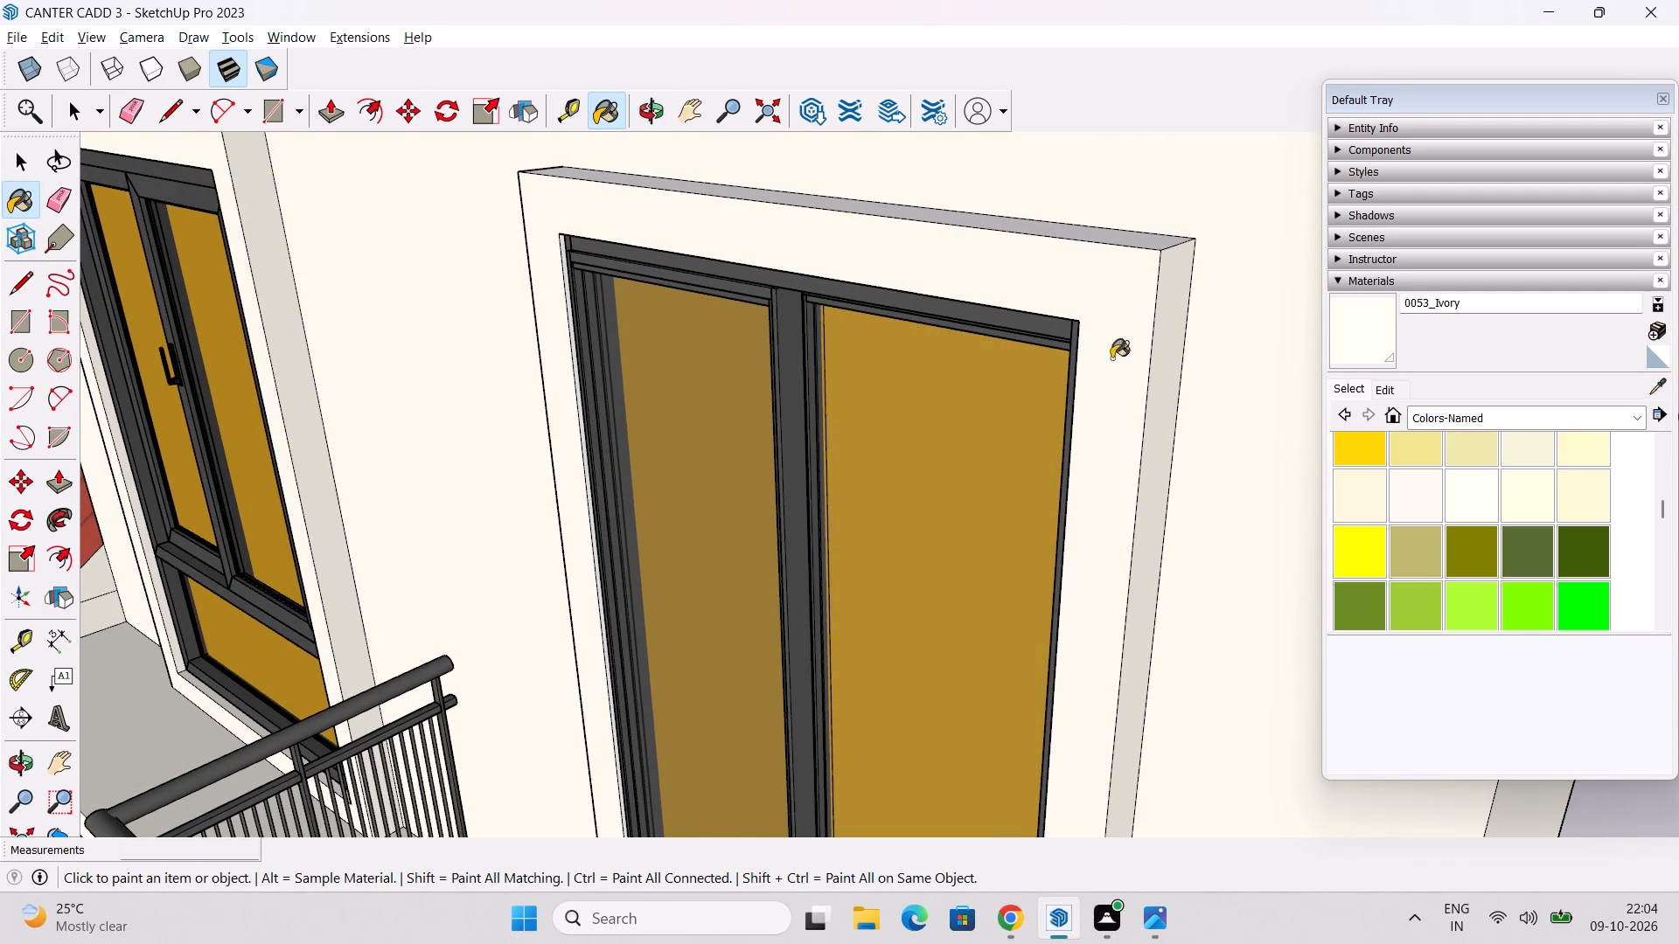
# Paint the narrow bottom reveal beneath the balcony door's frame with 0053_Ivory.
pyautogui.moveTo(1103, 392); pyautogui.dragTo(1115, 137, button='middle')
pyautogui.moveTo(973, 621); pyautogui.dragTo(1010, 274, button='middle')
pyautogui.moveTo(1018, 486); pyautogui.dragTo(1023, 354, button='middle')
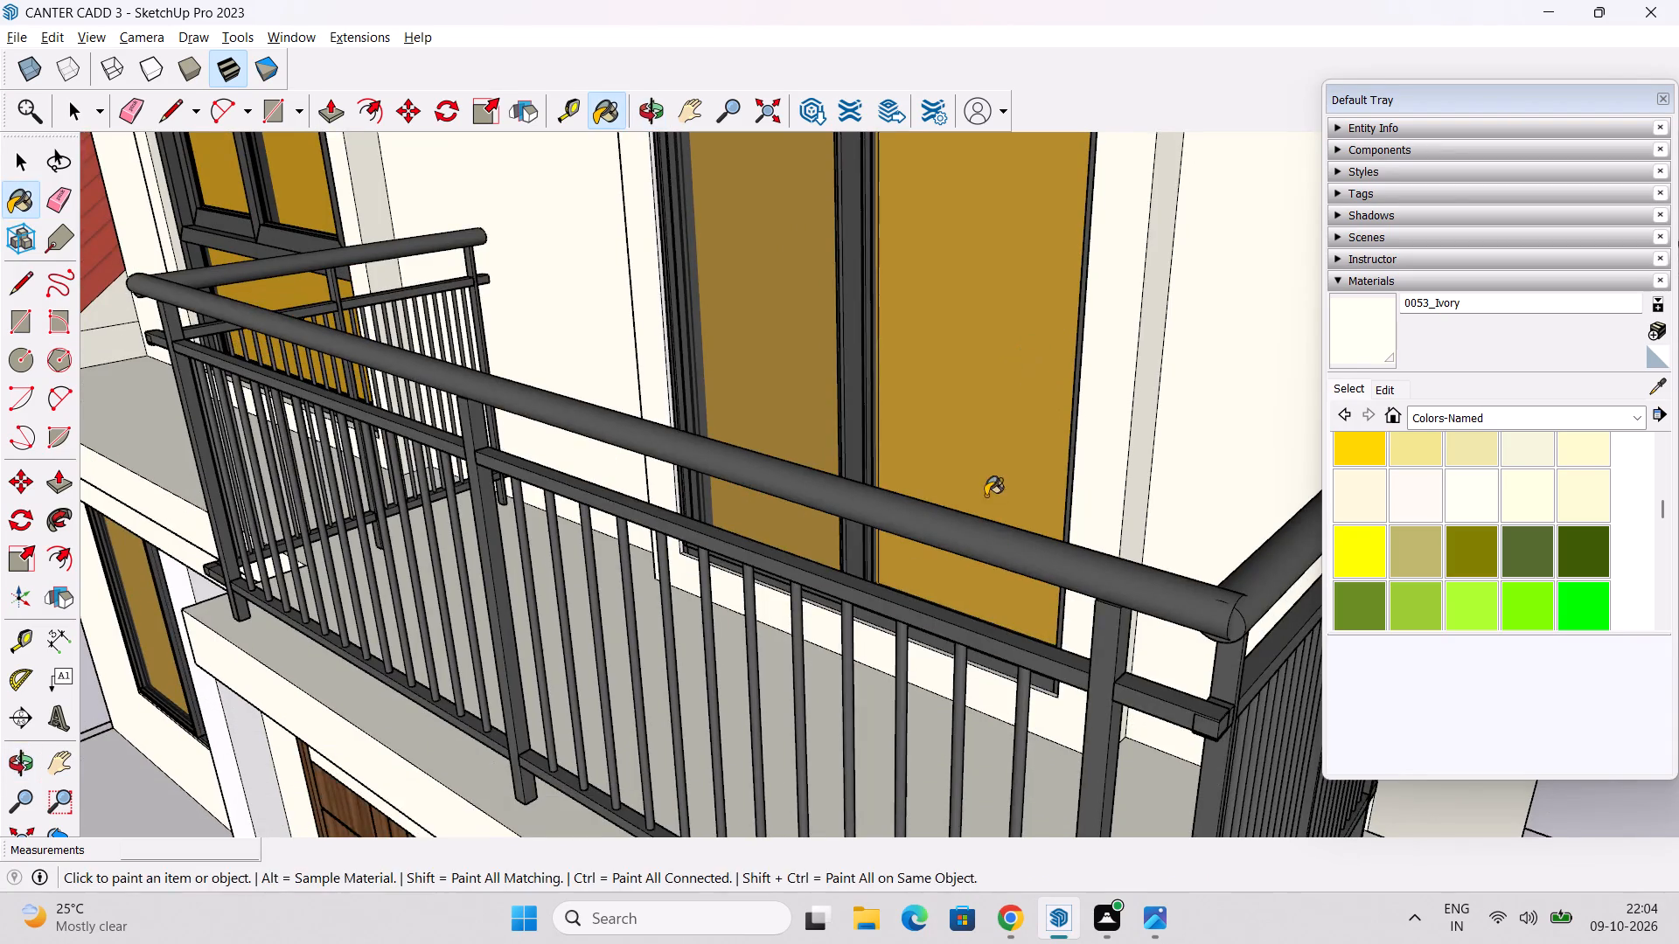
pyautogui.moveTo(989, 499); pyautogui.dragTo(968, 641, button='middle')
pyautogui.keyDown('shift'); pyautogui.moveTo(937, 637); pyautogui.dragTo(975, 552, button='middle'); pyautogui.keyUp('shift')
pyautogui.scroll(9, 937, 605)
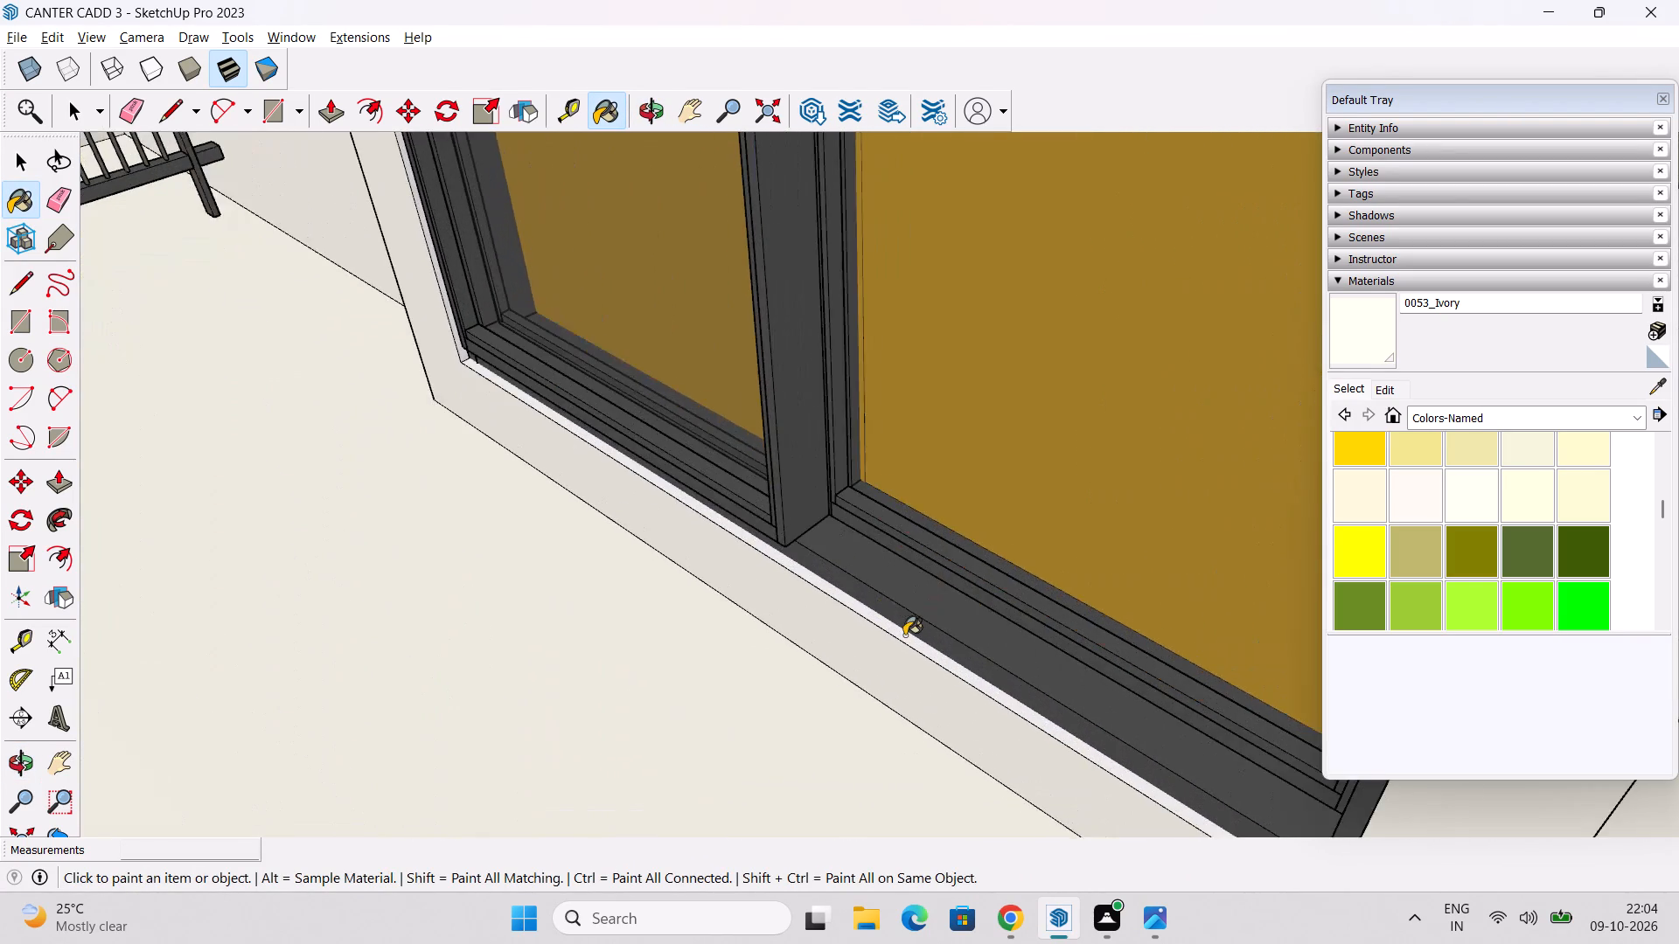
pyautogui.scroll(5, 904, 635)
pyautogui.click(889, 625)
# Erase the diagonal edge line across the upper roof overhang's underside at the front corner near the upper window.
pyautogui.scroll(-2, 888, 616)
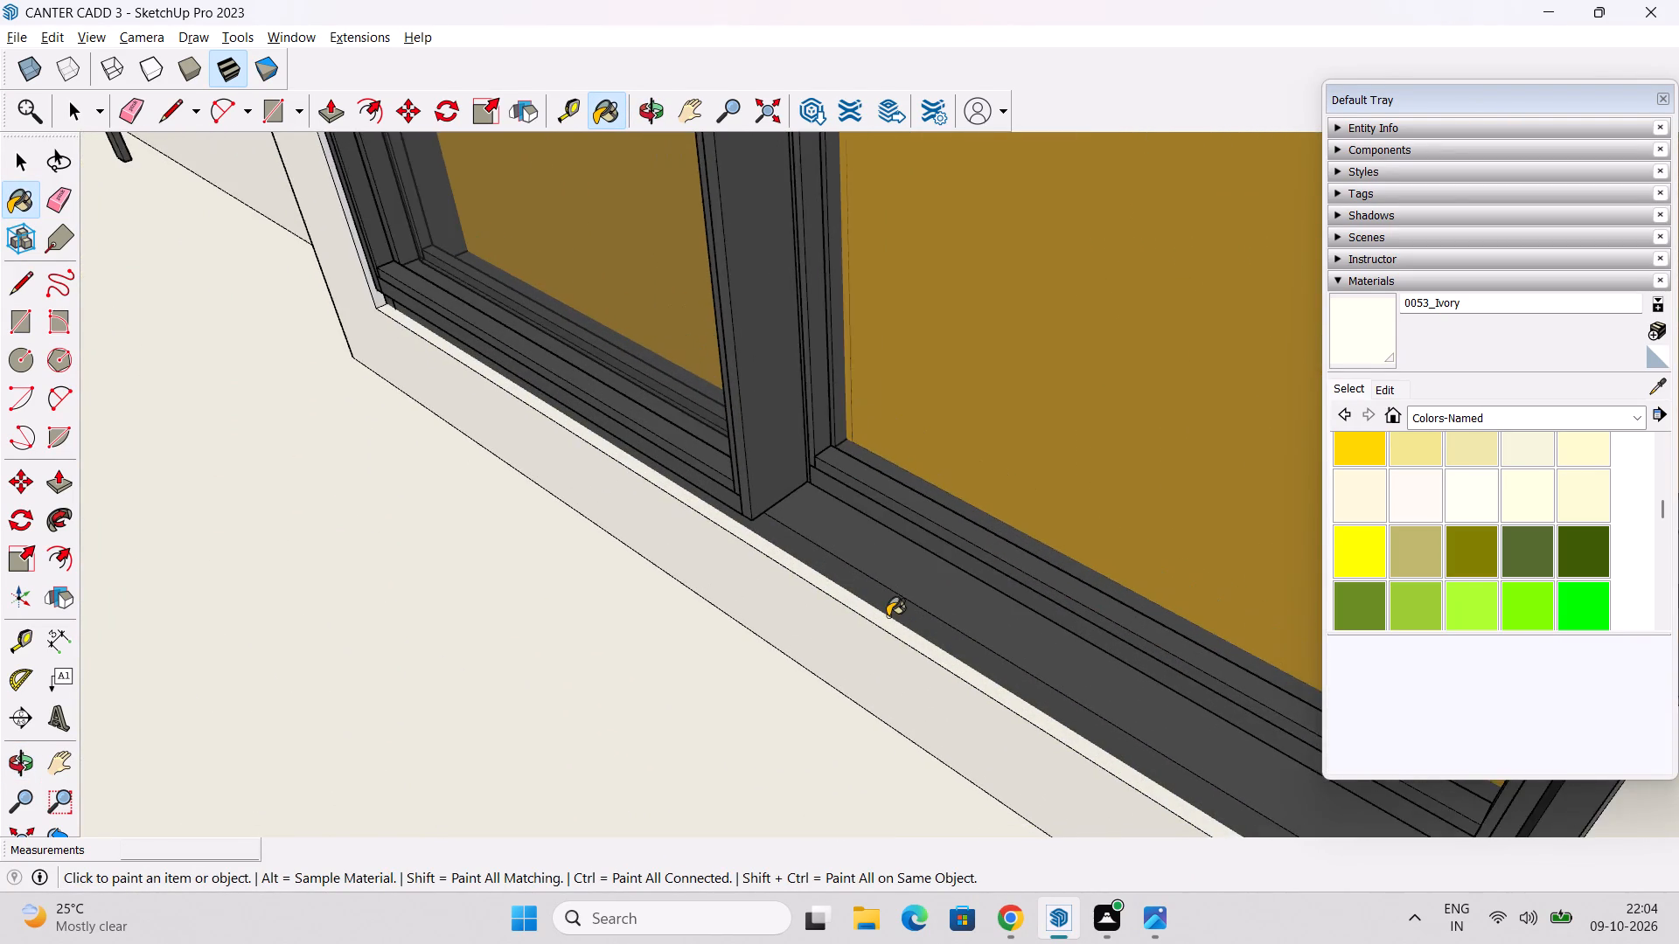
pyautogui.scroll(-12, 888, 616)
pyautogui.moveTo(986, 688); pyautogui.dragTo(904, 650, button='middle')
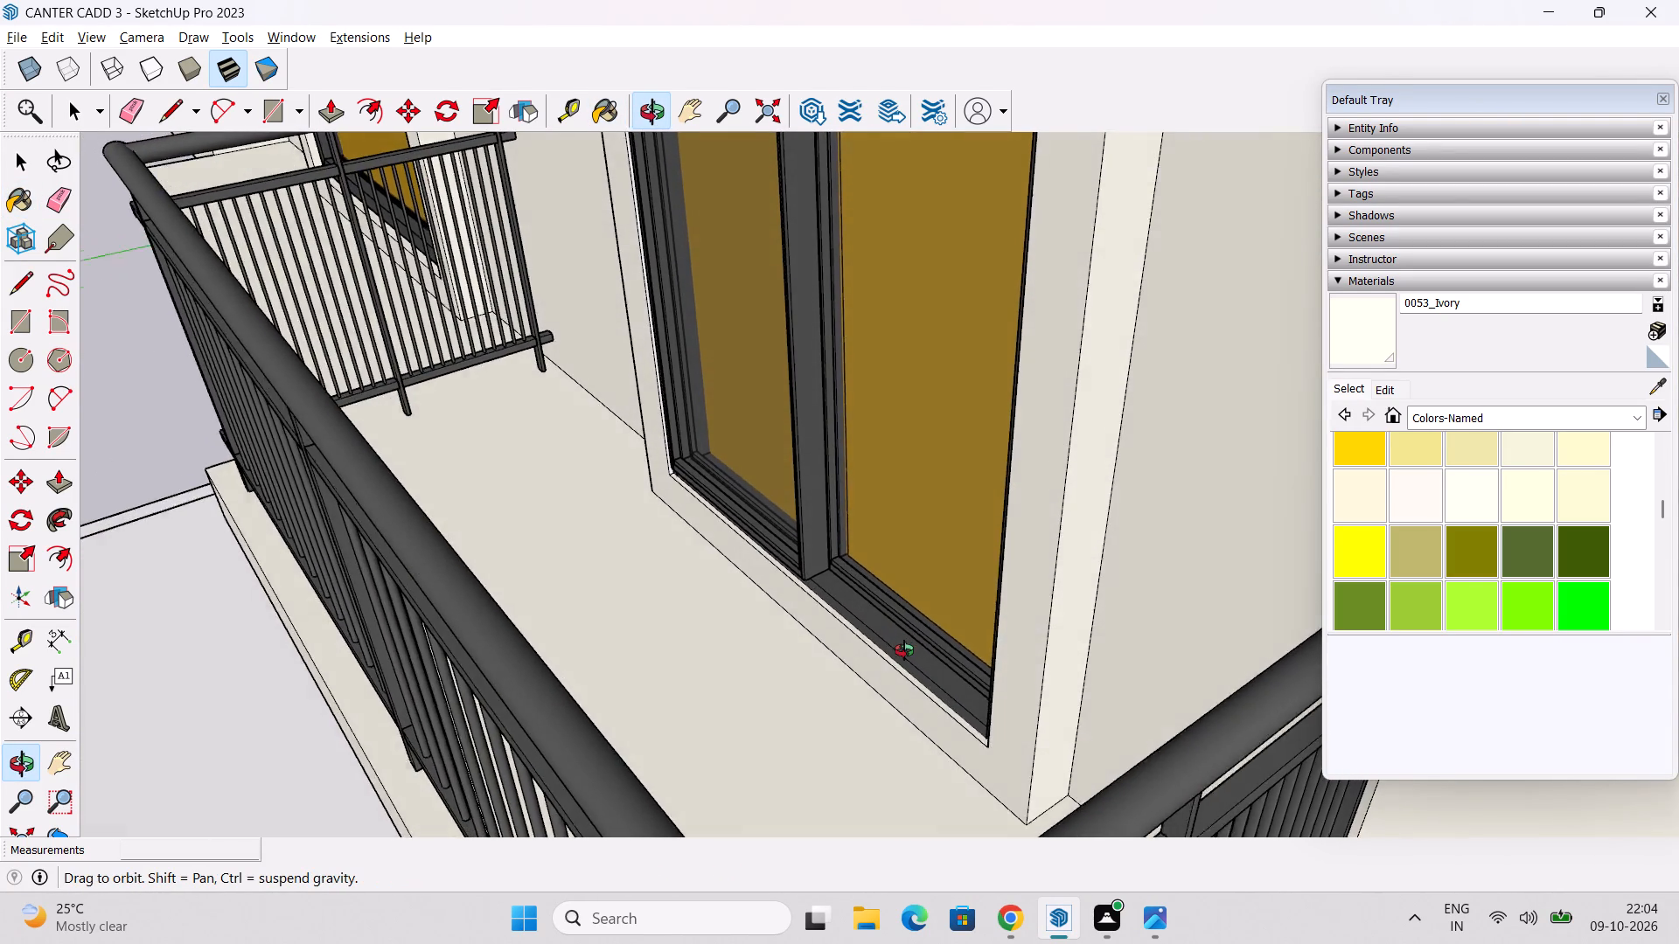
pyautogui.moveTo(904, 650); pyautogui.dragTo(992, 661, button='middle')
pyautogui.scroll(-7, 1000, 649)
pyautogui.moveTo(749, 711); pyautogui.dragTo(761, 701, button='middle')
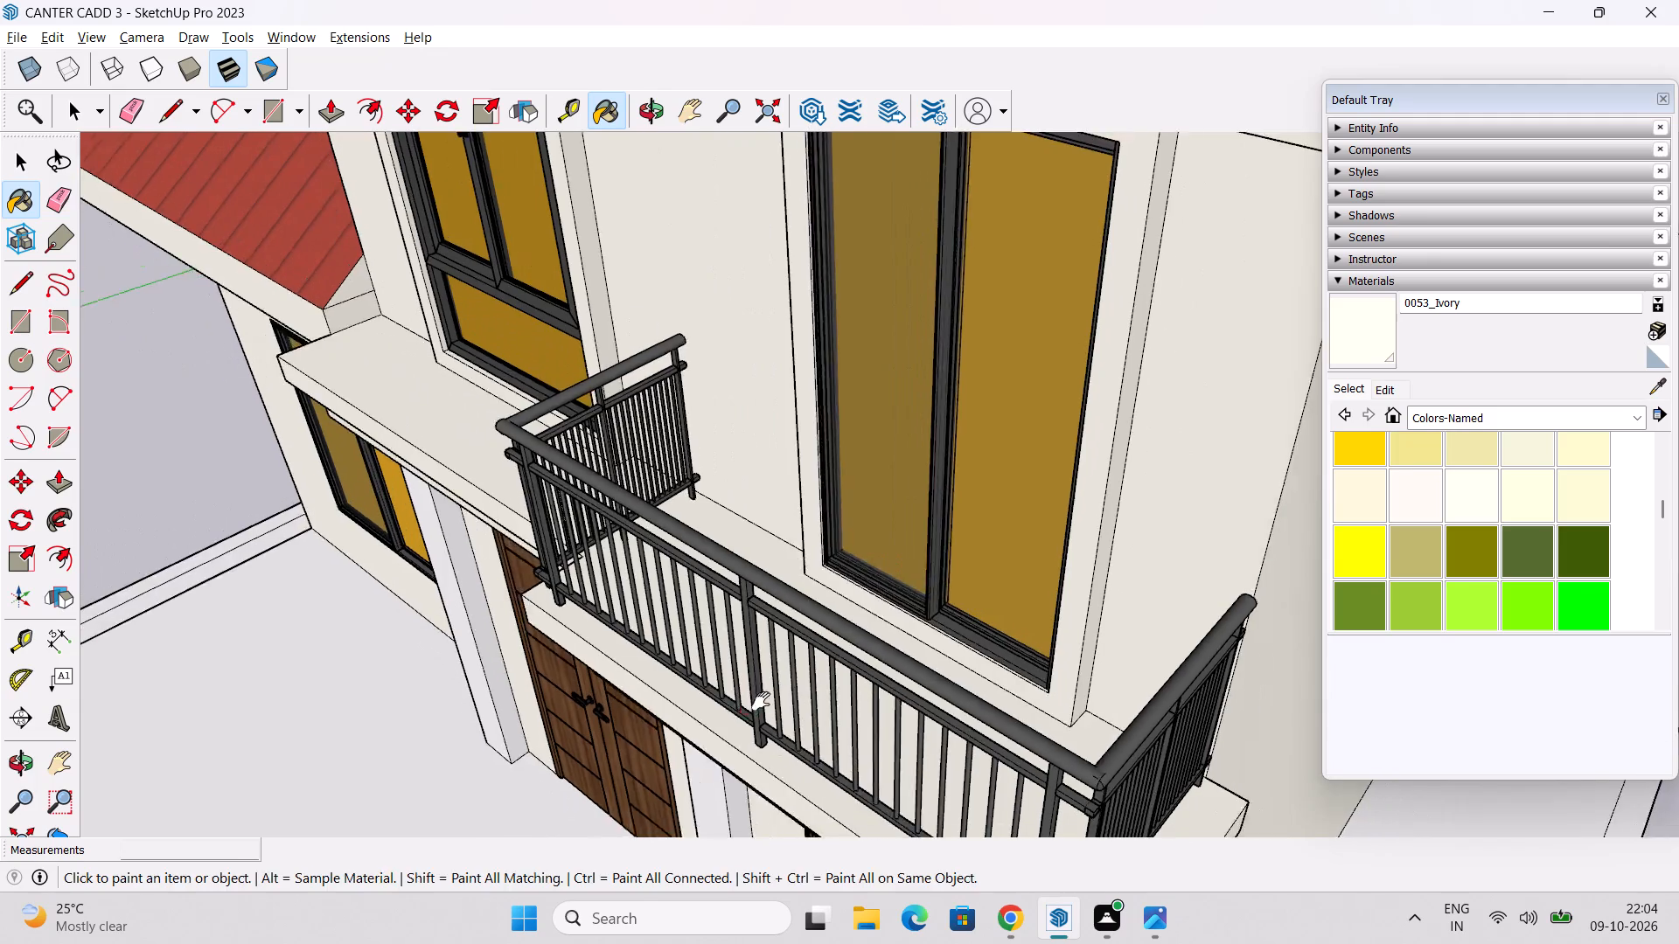
pyautogui.moveTo(761, 701); pyautogui.dragTo(795, 670, button='middle')
pyautogui.keyDown('shift'); pyautogui.scroll(-1, 772, 691); pyautogui.keyUp('shift')
pyautogui.scroll(-2, 794, 658)
pyautogui.moveTo(741, 653); pyautogui.dragTo(695, 594, button='middle')
pyautogui.keyDown('shift'); pyautogui.moveTo(701, 536); pyautogui.dragTo(730, 854, button='middle'); pyautogui.keyUp('shift')
pyautogui.moveTo(491, 580); pyautogui.dragTo(726, 357, button='middle')
pyautogui.keyDown('shift'); pyautogui.moveTo(724, 356); pyautogui.dragTo(729, 551, button='middle'); pyautogui.keyUp('shift')
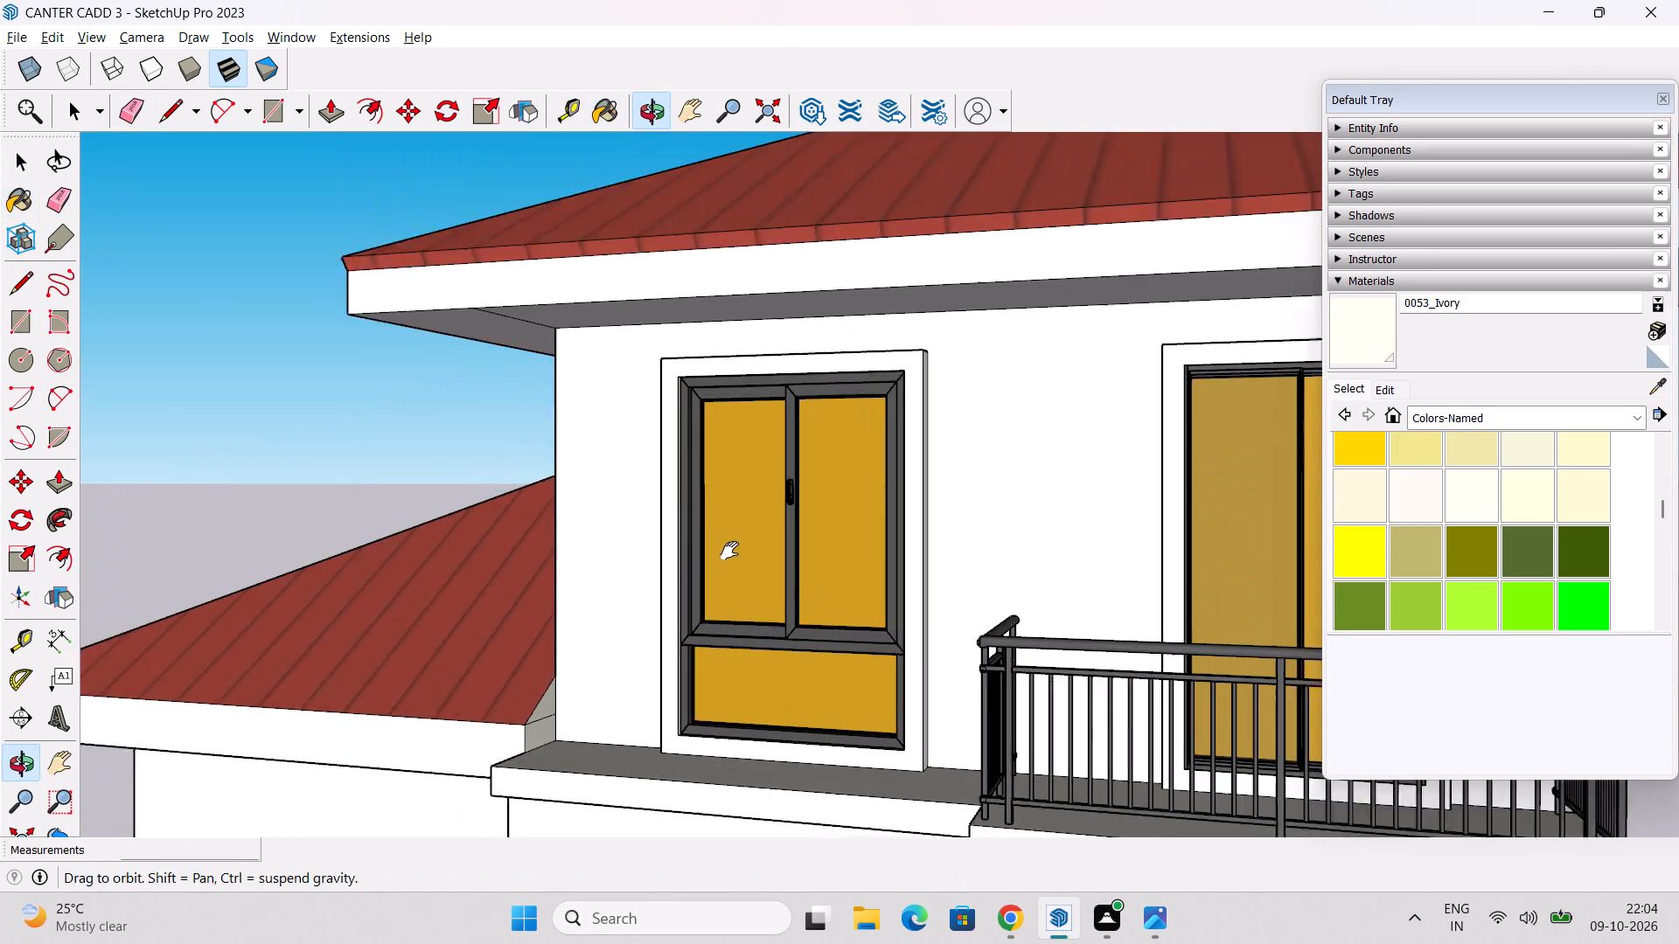
pyautogui.keyDown('shift'); pyautogui.moveTo(729, 551); pyautogui.dragTo(732, 562, button='middle'); pyautogui.keyUp('shift')
pyautogui.moveTo(731, 552); pyautogui.dragTo(804, 391, button='middle')
pyautogui.press('e')
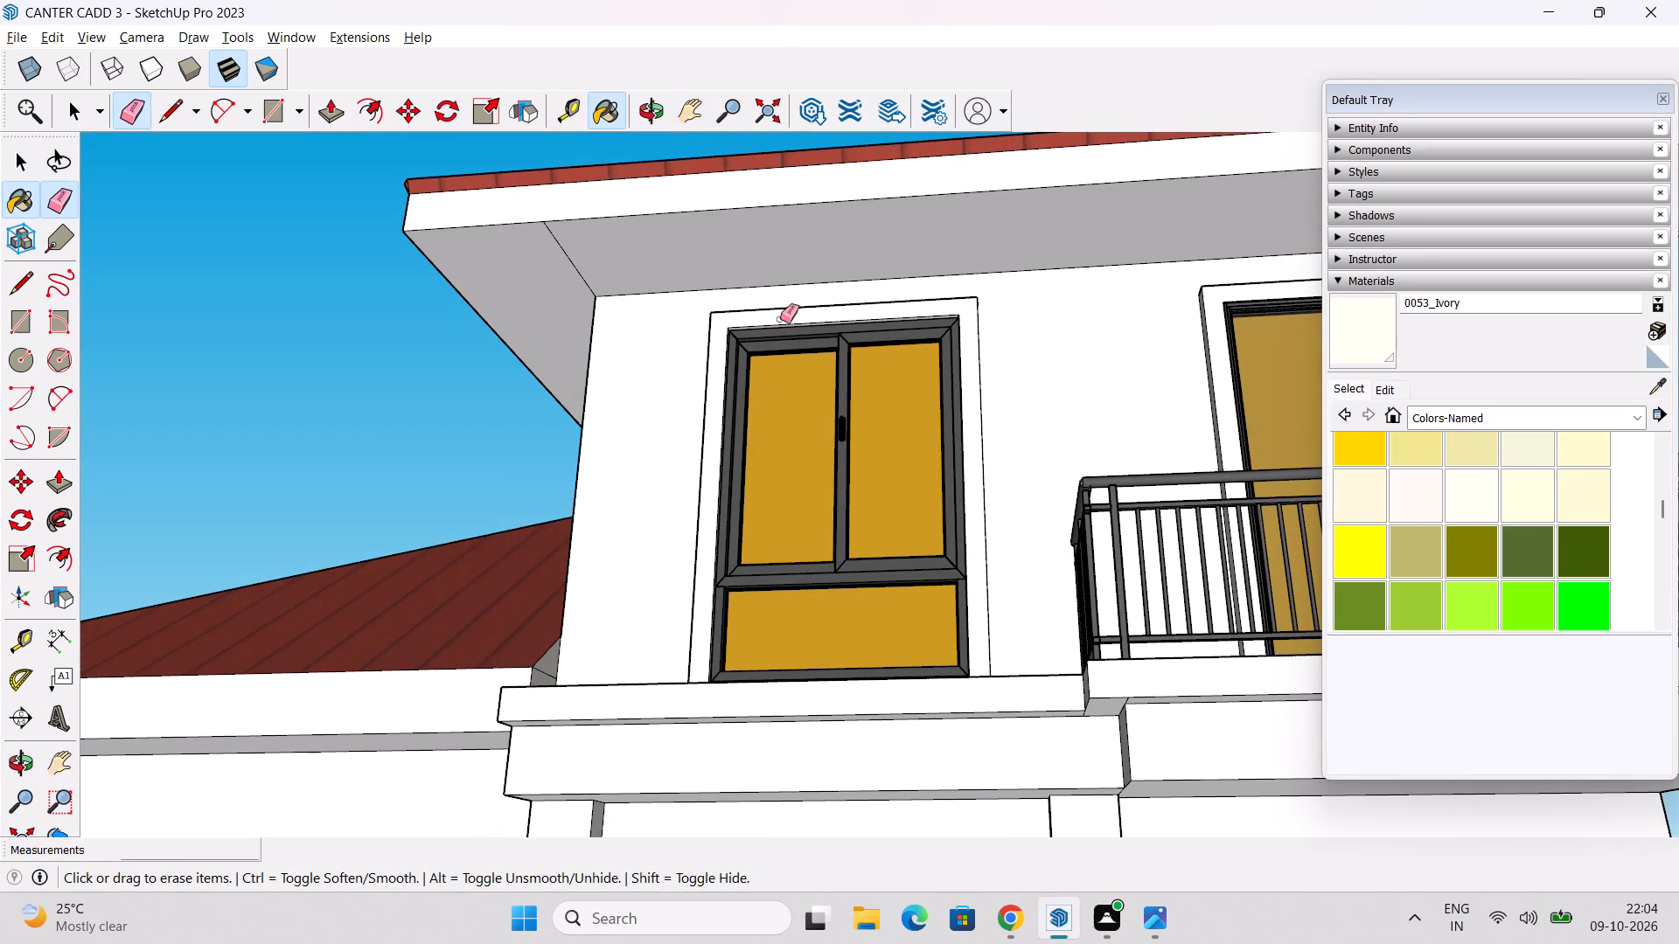
pyautogui.click(570, 260)
# Erase the stray edge lines across the upper roof overhang's underside at the corners around the side beyond the lower roof.
pyautogui.moveTo(530, 303); pyautogui.dragTo(1069, 369, button='middle')
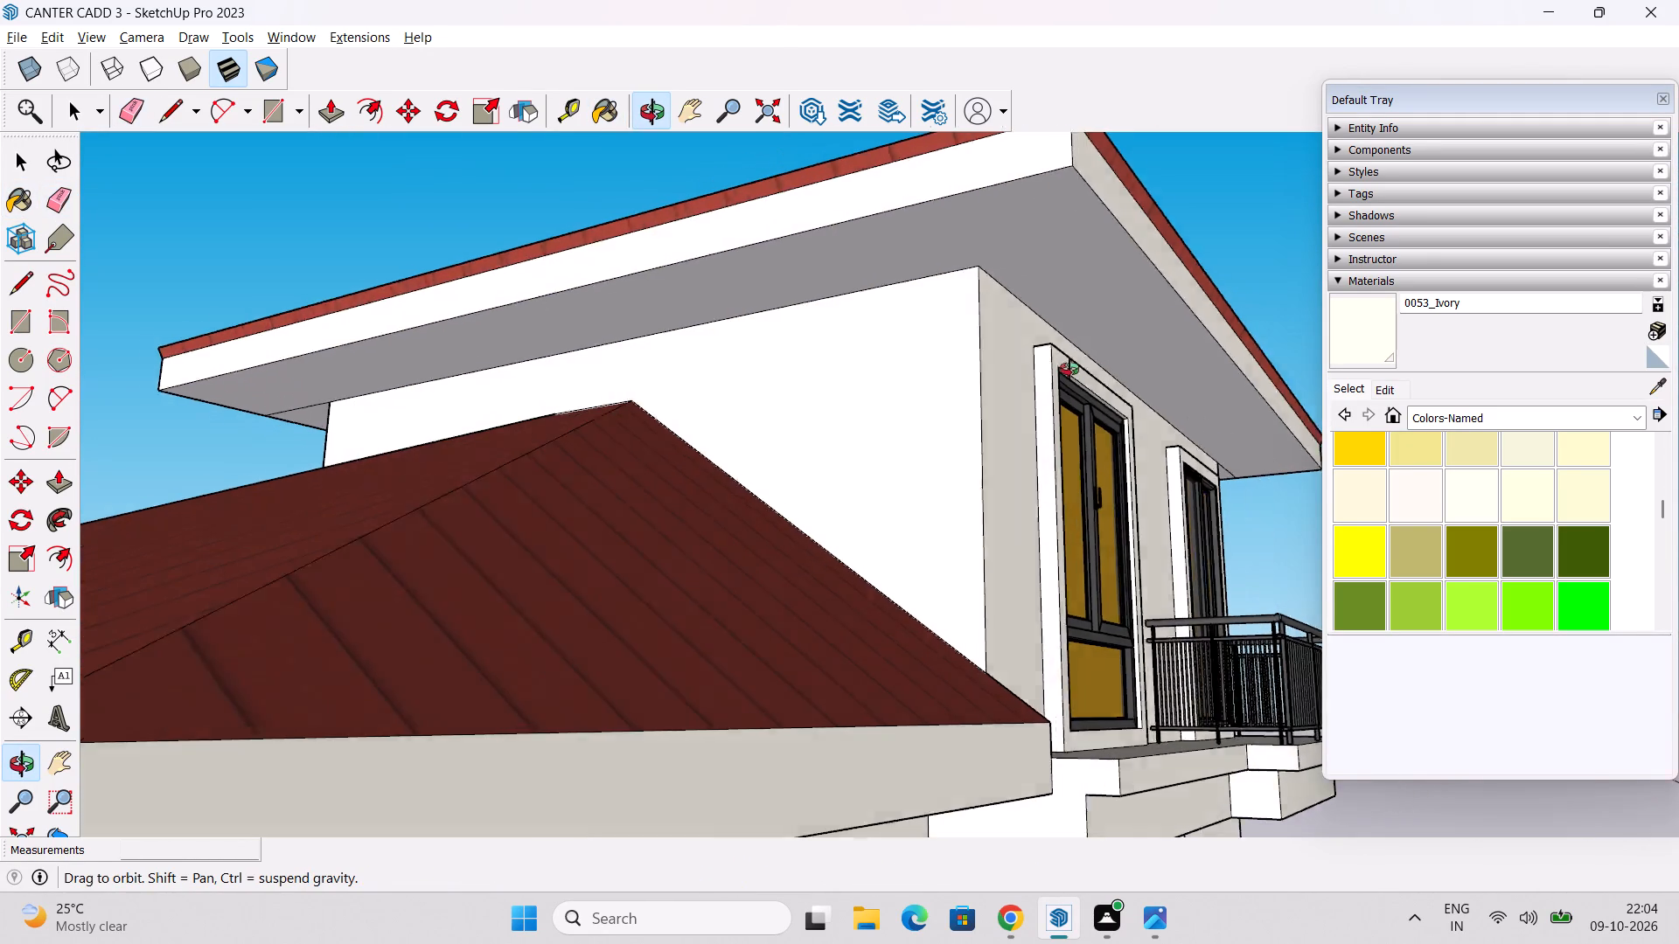
pyautogui.moveTo(1069, 369); pyautogui.dragTo(1055, 368, button='middle')
pyautogui.moveTo(549, 352); pyautogui.dragTo(823, 345, button='middle')
pyautogui.moveTo(380, 239); pyautogui.dragTo(600, 243, button='middle')
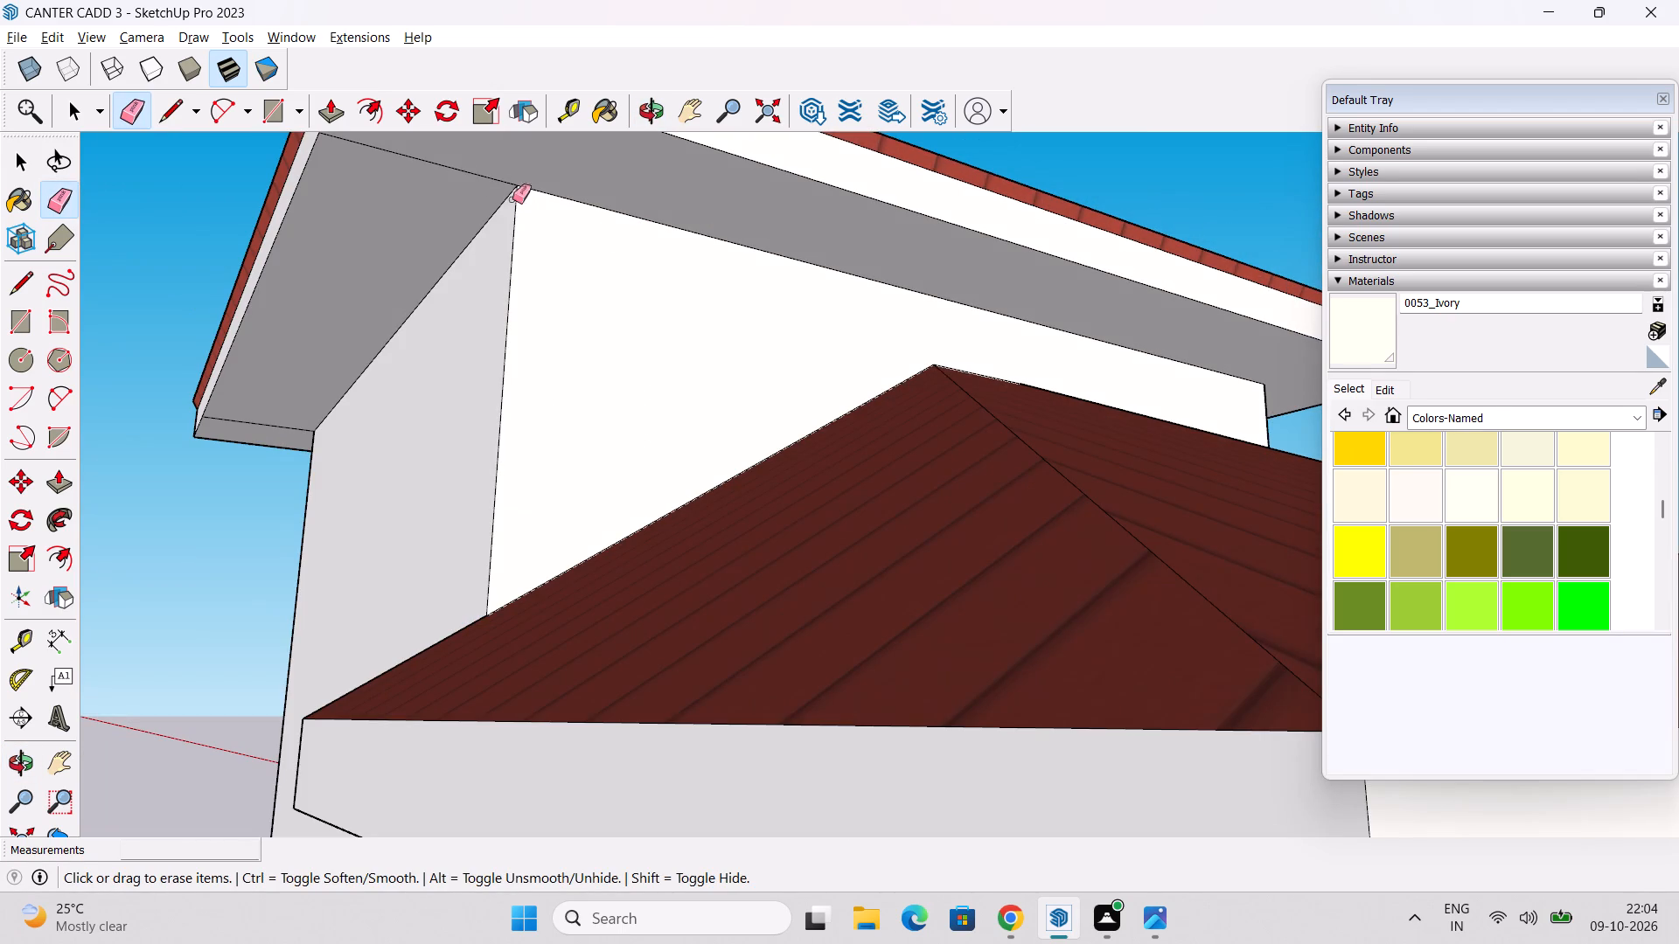
pyautogui.click(461, 169)
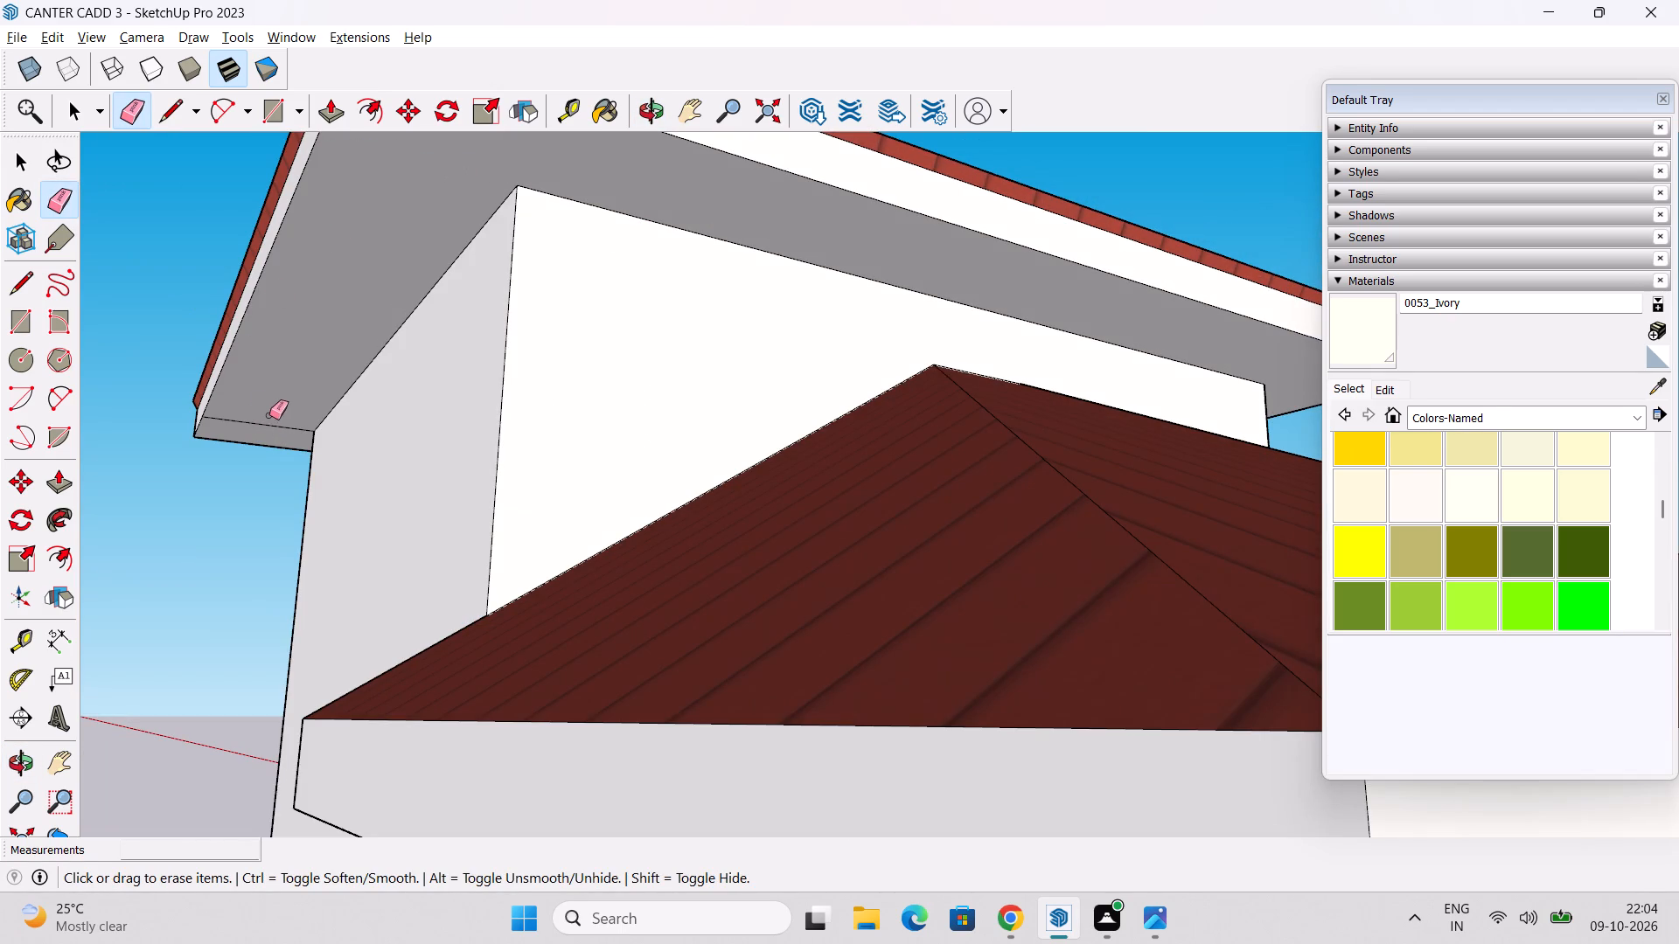
pyautogui.click(264, 425)
pyautogui.moveTo(352, 423); pyautogui.dragTo(931, 407, button='middle')
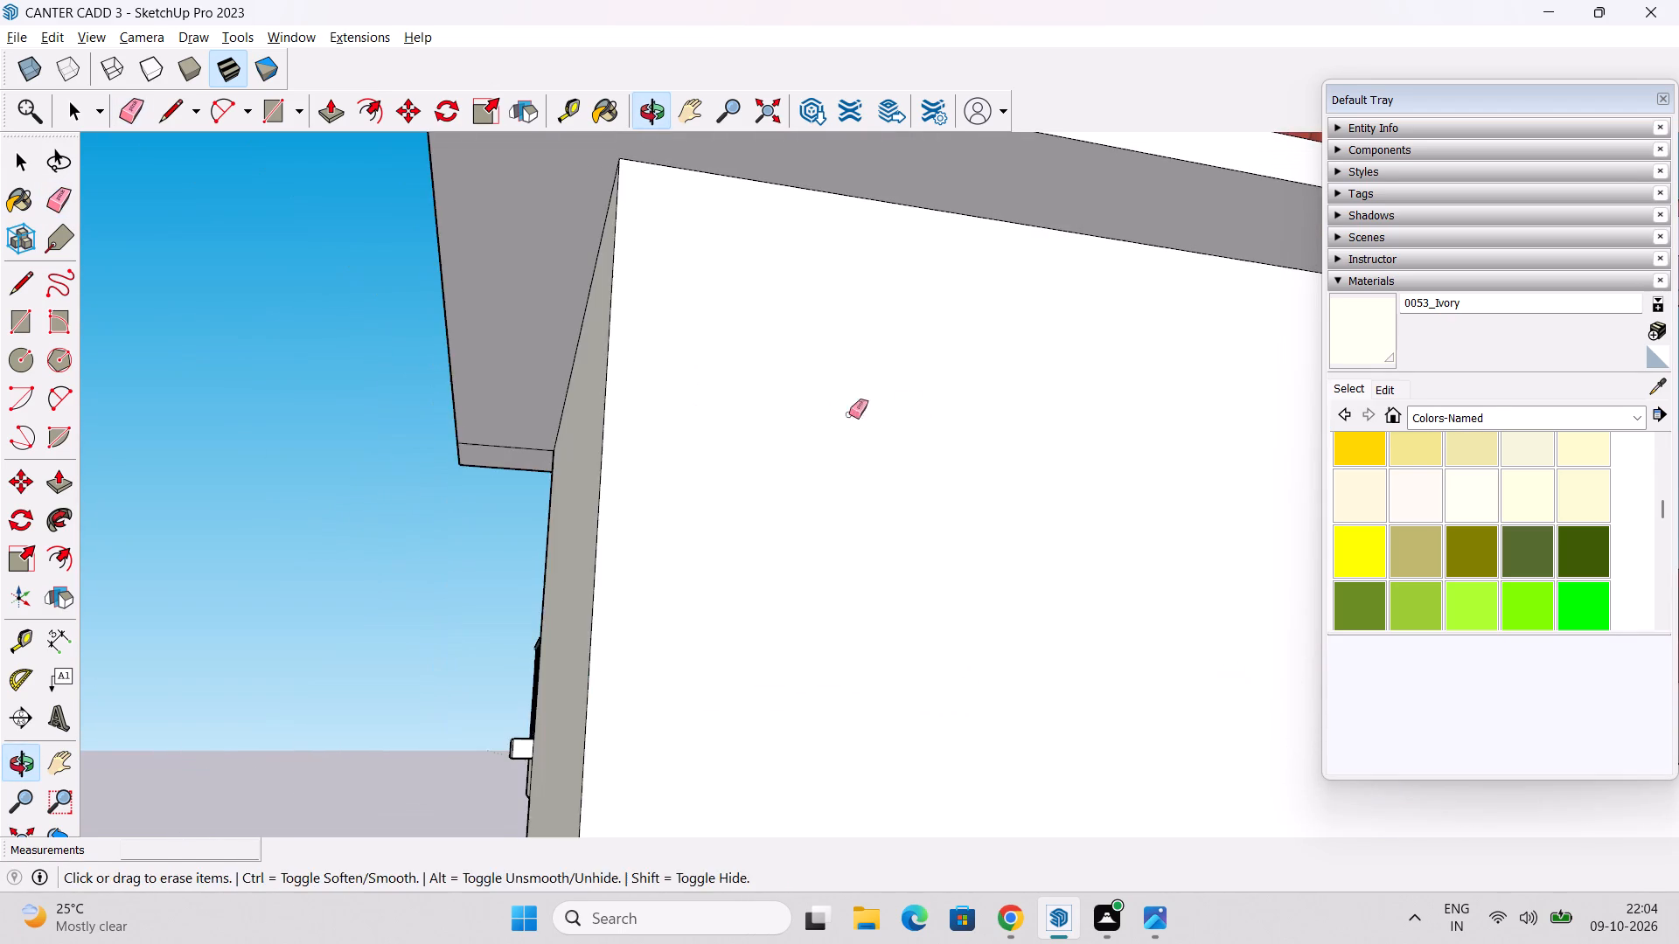
pyautogui.moveTo(636, 434); pyautogui.dragTo(759, 437, button='middle')
pyautogui.click(433, 414)
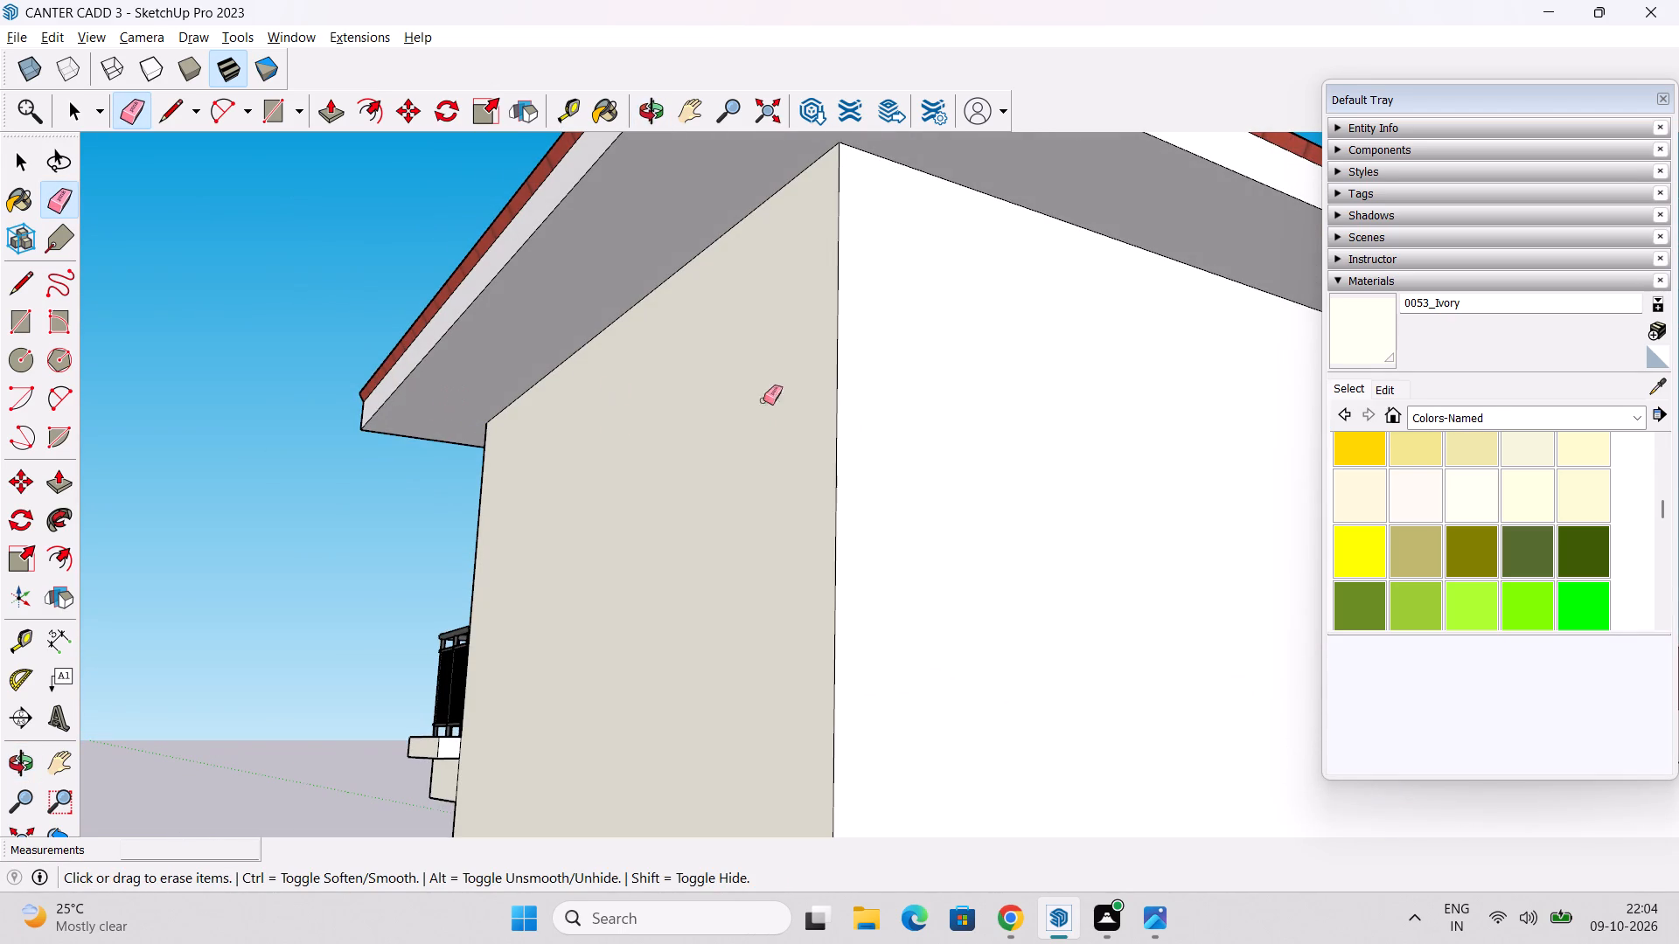
# Paint the upper roof overhang's underside and the adjoining unpainted rear wall with 0053_Ivory.
pyautogui.press('space')
pyautogui.click(1361, 316)
pyautogui.click(680, 191)
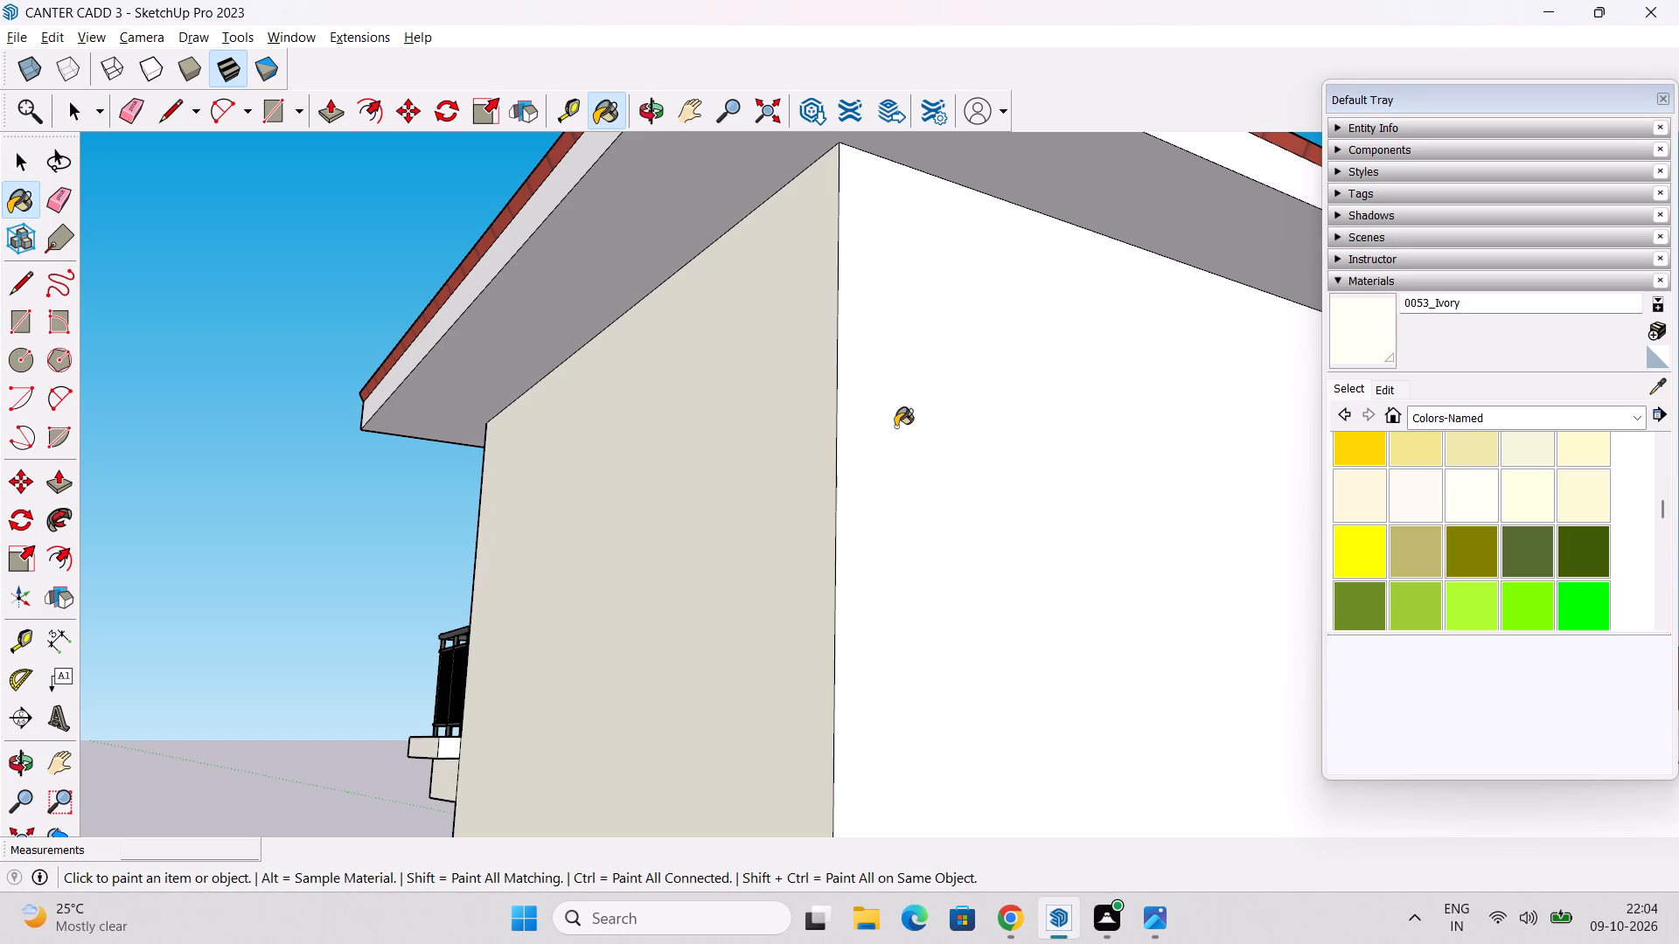
pyautogui.click(895, 427)
# Paint the upper roof's fascia boards above the rear wall and the blank side wall with 0053_Ivory.
pyautogui.scroll(-4, 983, 508)
pyautogui.moveTo(964, 517); pyautogui.dragTo(779, 462, button='middle')
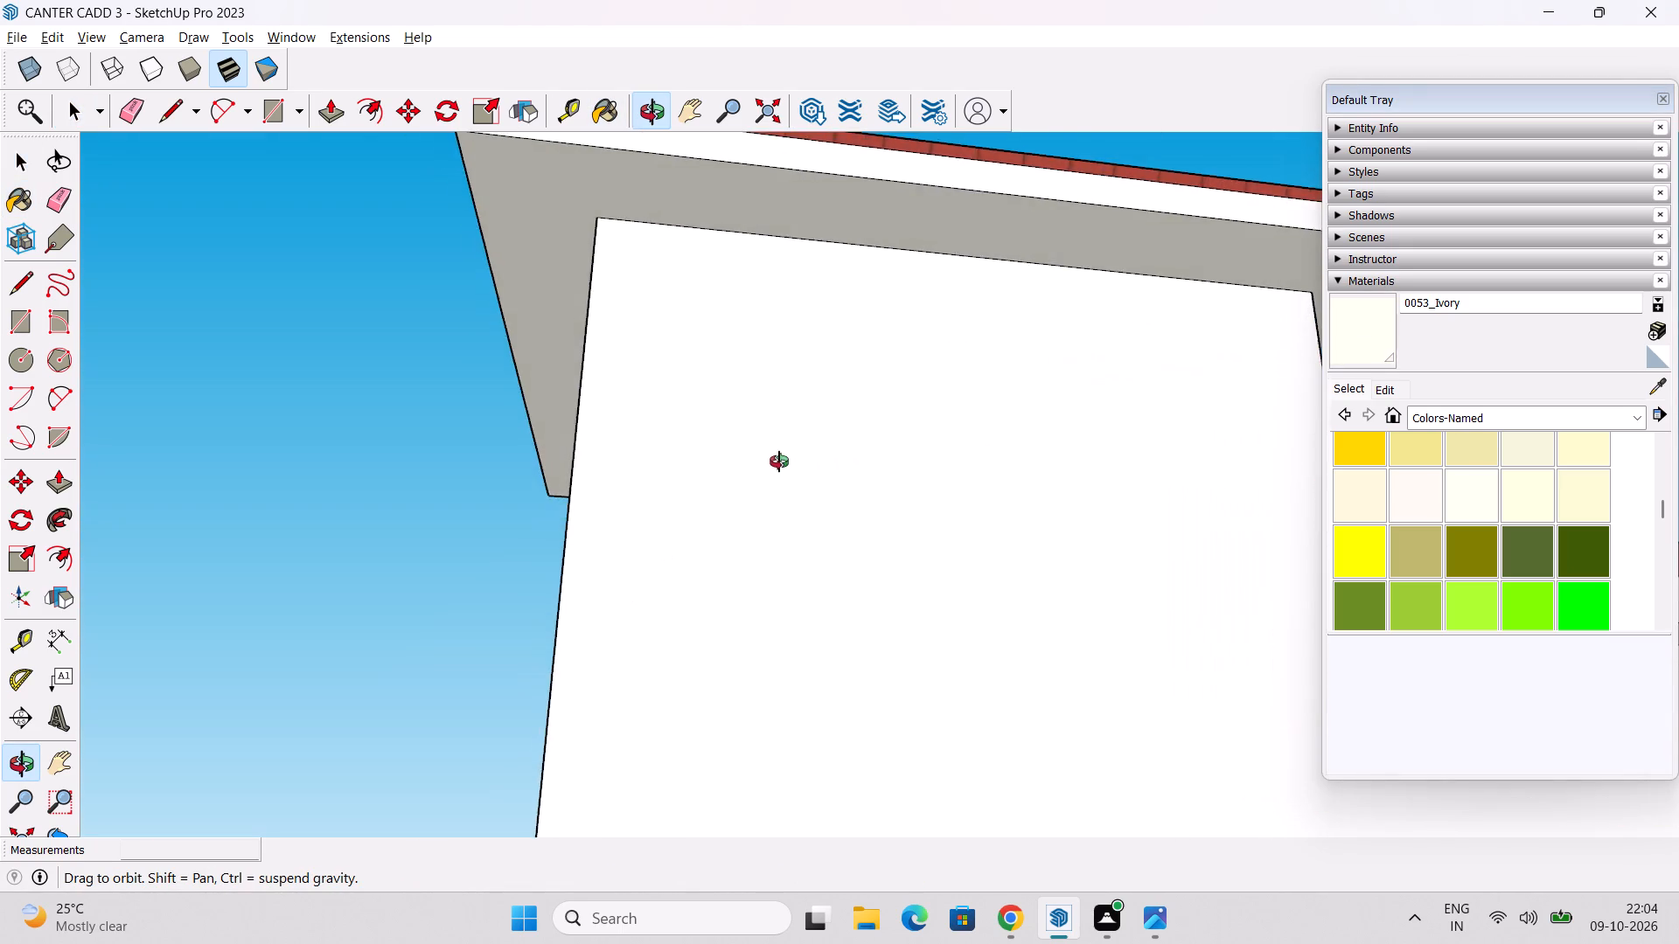
pyautogui.moveTo(779, 462); pyautogui.dragTo(752, 579, button='middle')
pyautogui.click(734, 343)
pyautogui.moveTo(492, 364); pyautogui.dragTo(745, 503, button='middle')
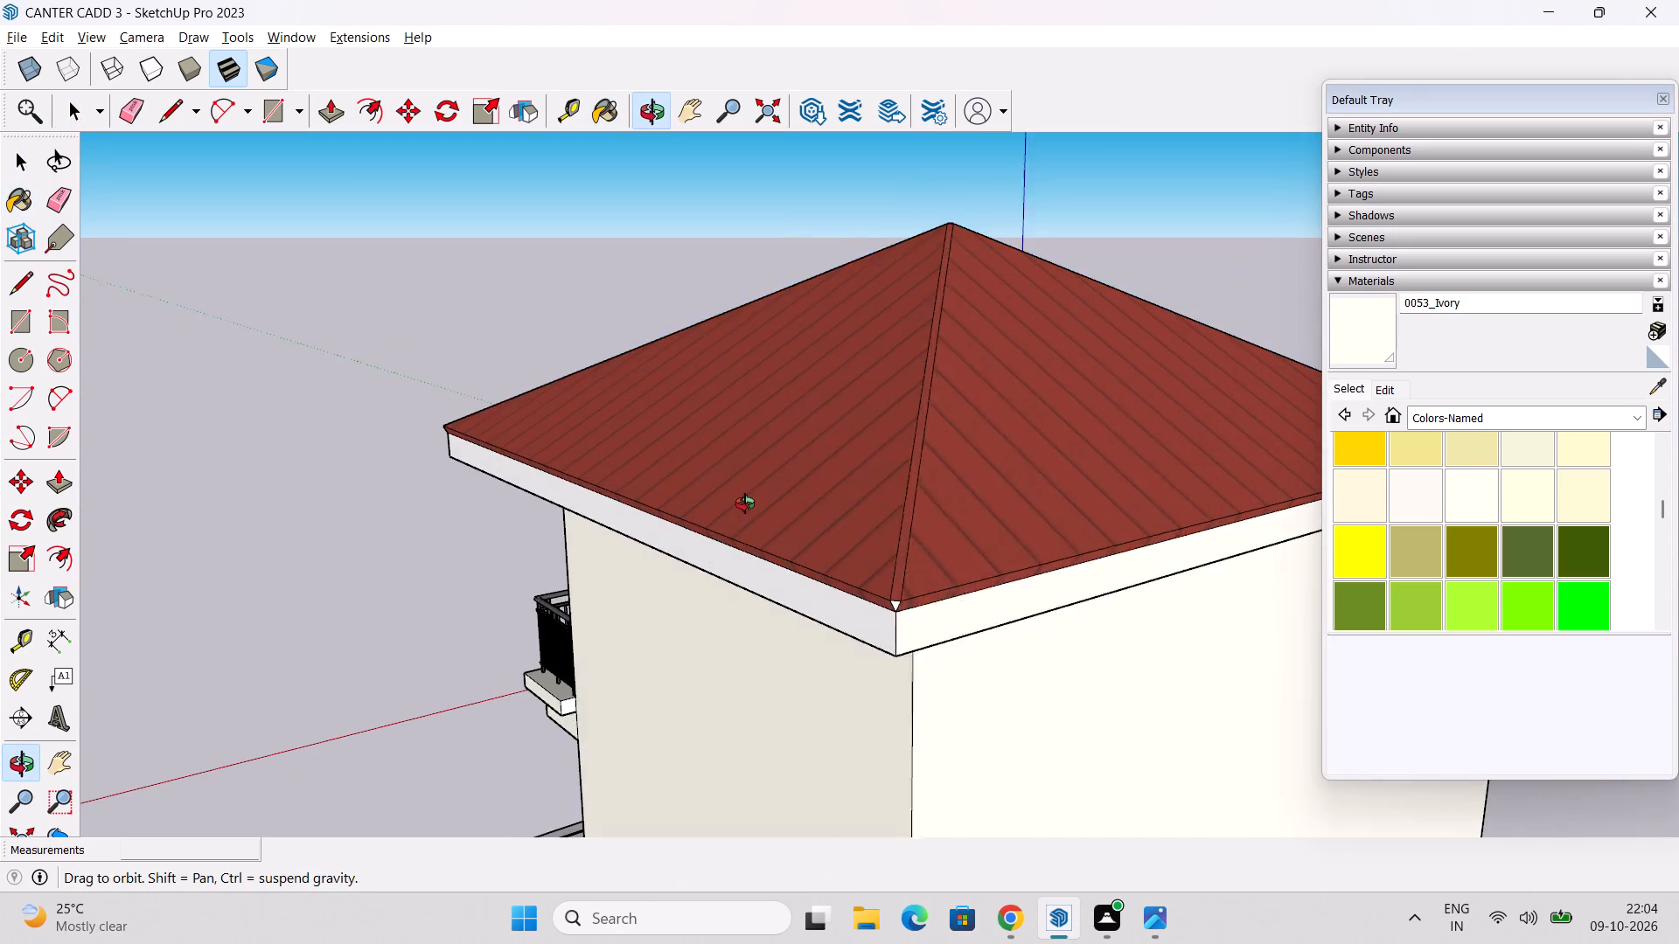
pyautogui.moveTo(745, 503); pyautogui.dragTo(752, 505, button='middle')
pyautogui.click(706, 549)
# Paint the upper roof's fascia beside the balcony corner and on the side above the lower roof with 0053_Ivory.
pyautogui.moveTo(547, 528); pyautogui.dragTo(986, 593, button='middle')
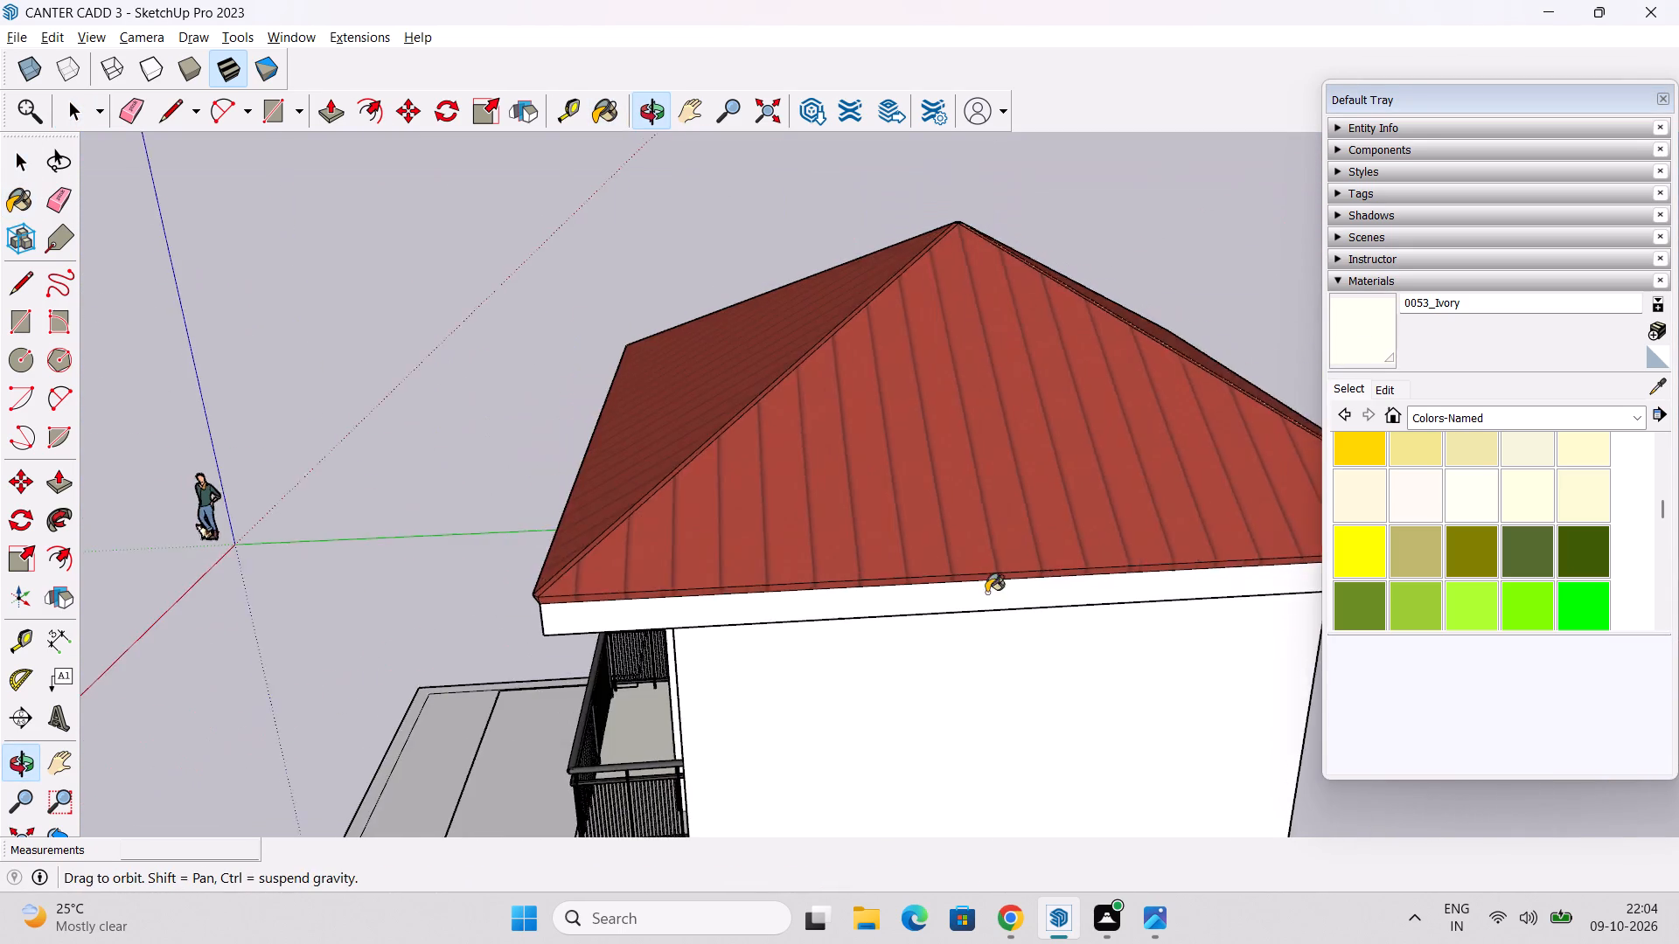
pyautogui.moveTo(535, 494); pyautogui.dragTo(764, 527, button='middle')
pyautogui.moveTo(777, 586); pyautogui.dragTo(713, 364, button='middle')
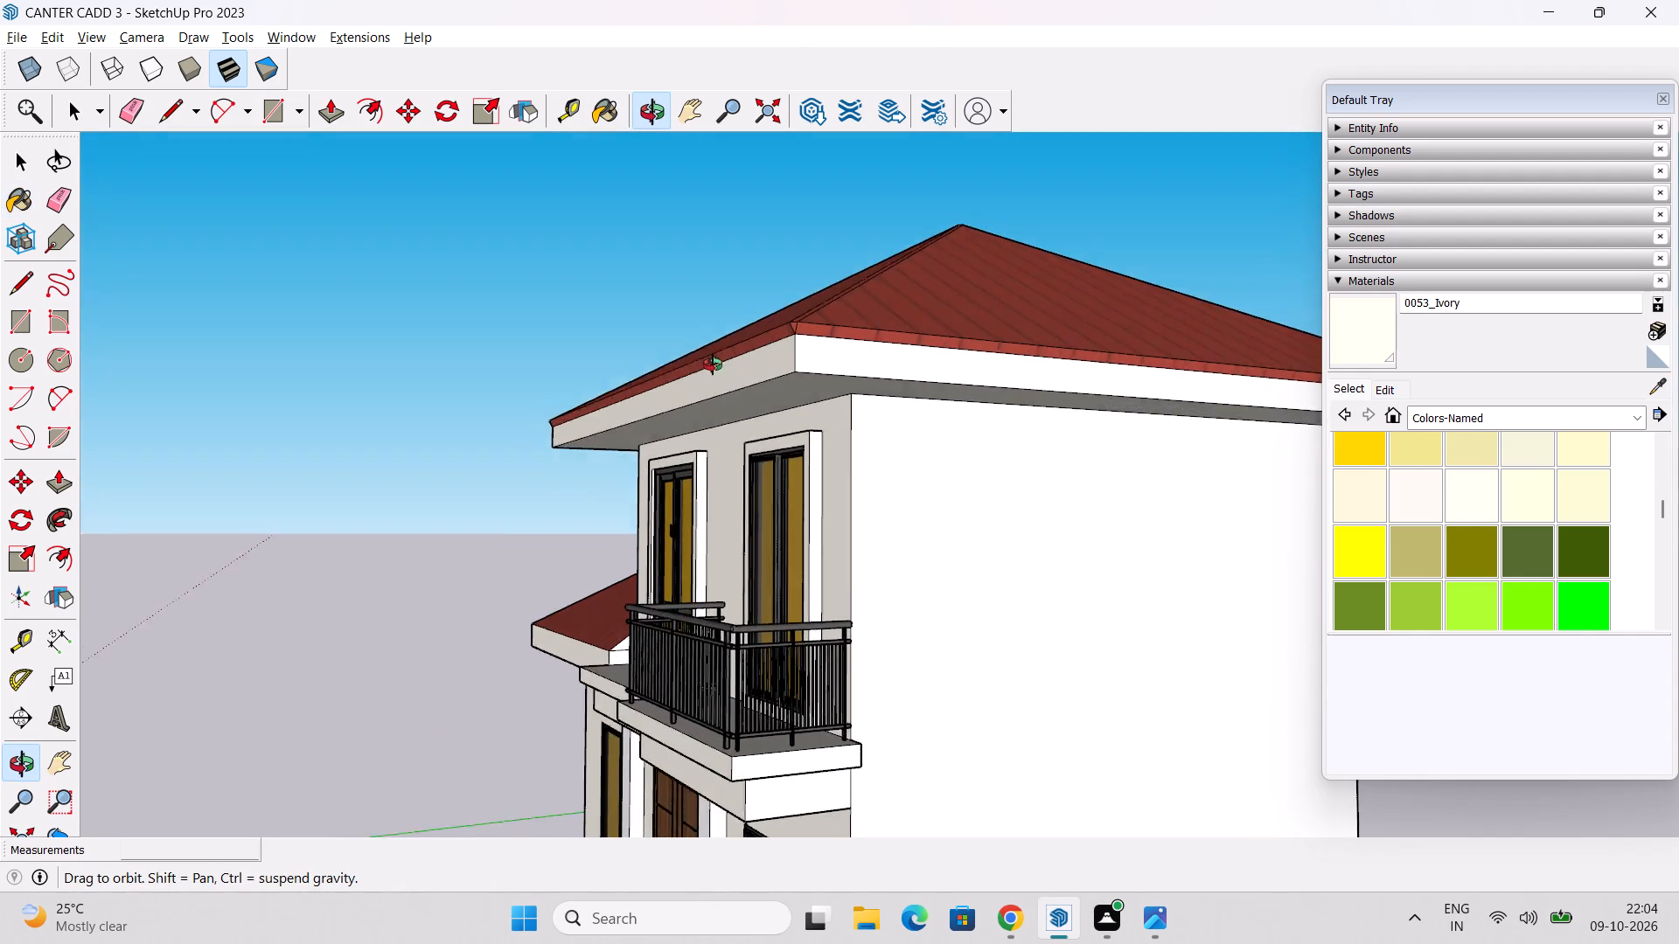
pyautogui.moveTo(713, 364); pyautogui.dragTo(715, 357, button='middle')
pyautogui.moveTo(817, 477); pyautogui.dragTo(800, 392, button='middle')
pyautogui.click(812, 230)
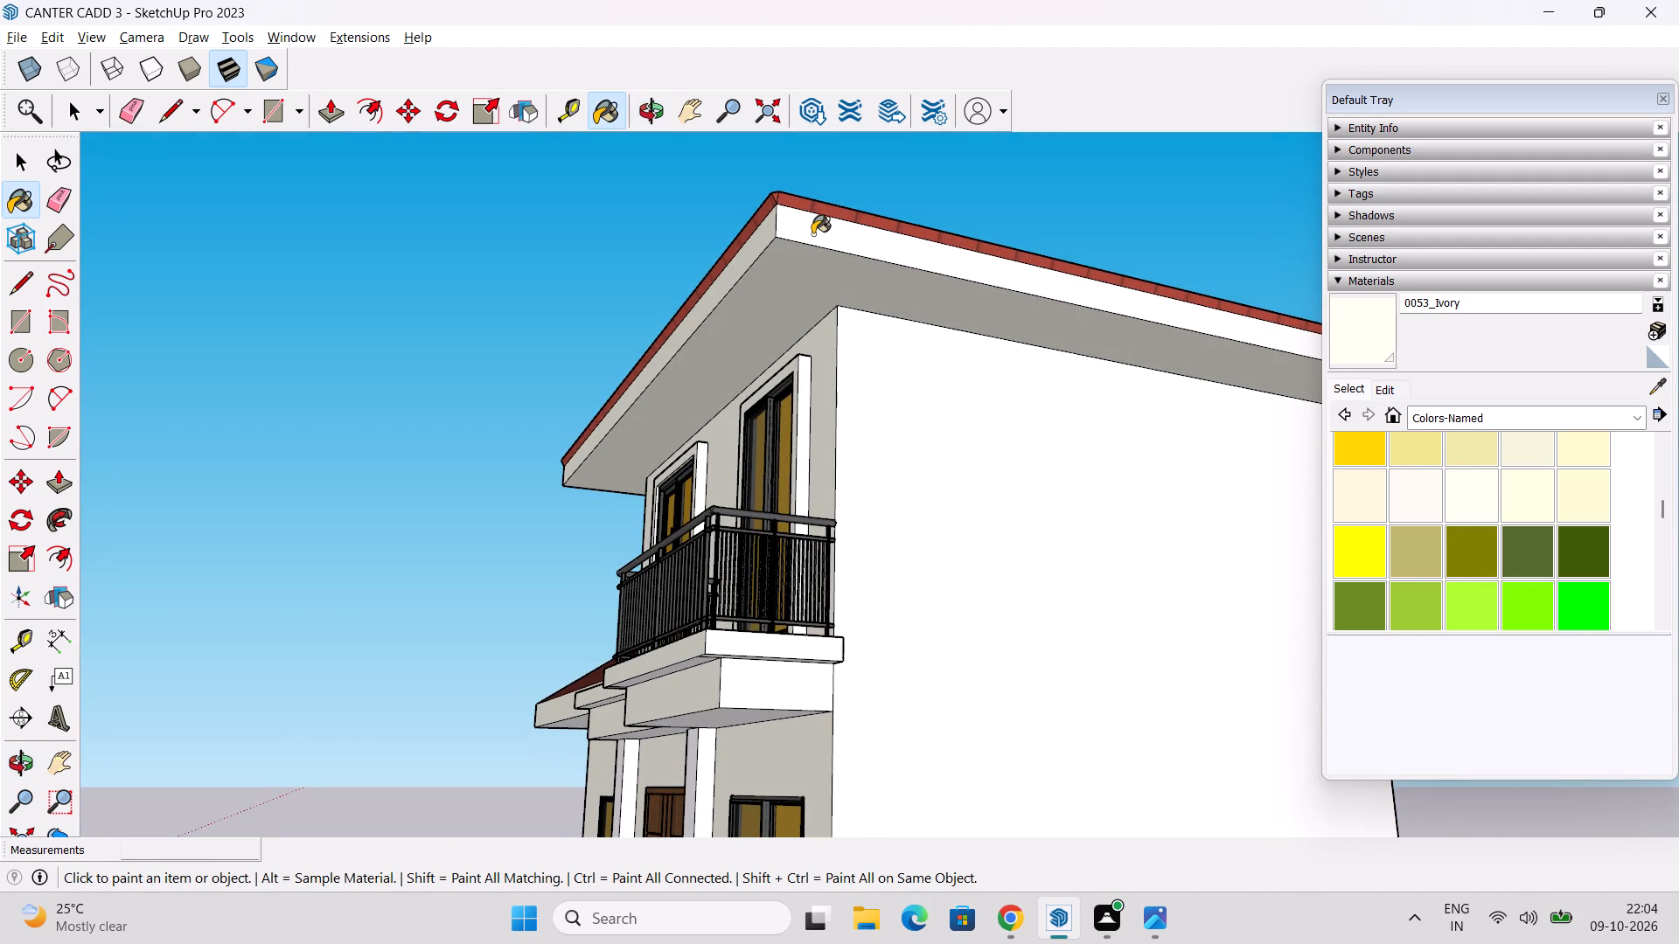
pyautogui.moveTo(813, 235); pyautogui.dragTo(1166, 420, button='middle')
pyautogui.moveTo(722, 478); pyautogui.dragTo(1030, 481, button='middle')
pyautogui.moveTo(697, 470); pyautogui.dragTo(882, 392, button='middle')
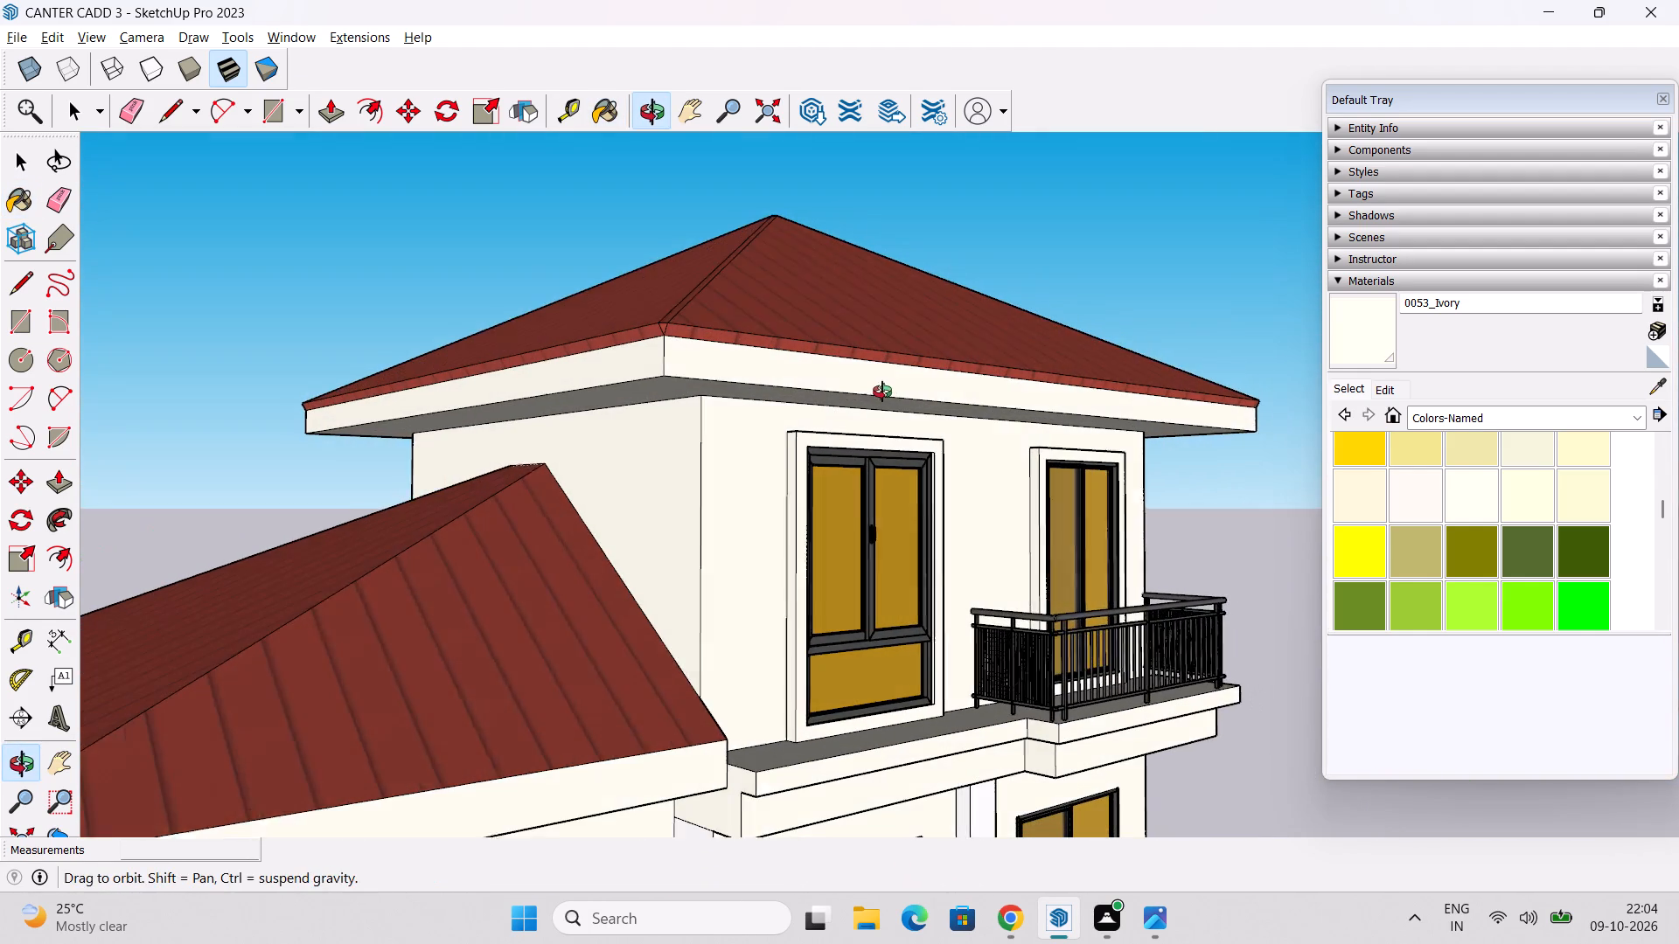
pyautogui.moveTo(882, 392); pyautogui.dragTo(886, 392, button='middle')
pyautogui.click(612, 364)
# Paint the underside of the lower roof's overhang with 0053_Ivory.
pyautogui.moveTo(833, 413); pyautogui.dragTo(707, 413, button='middle')
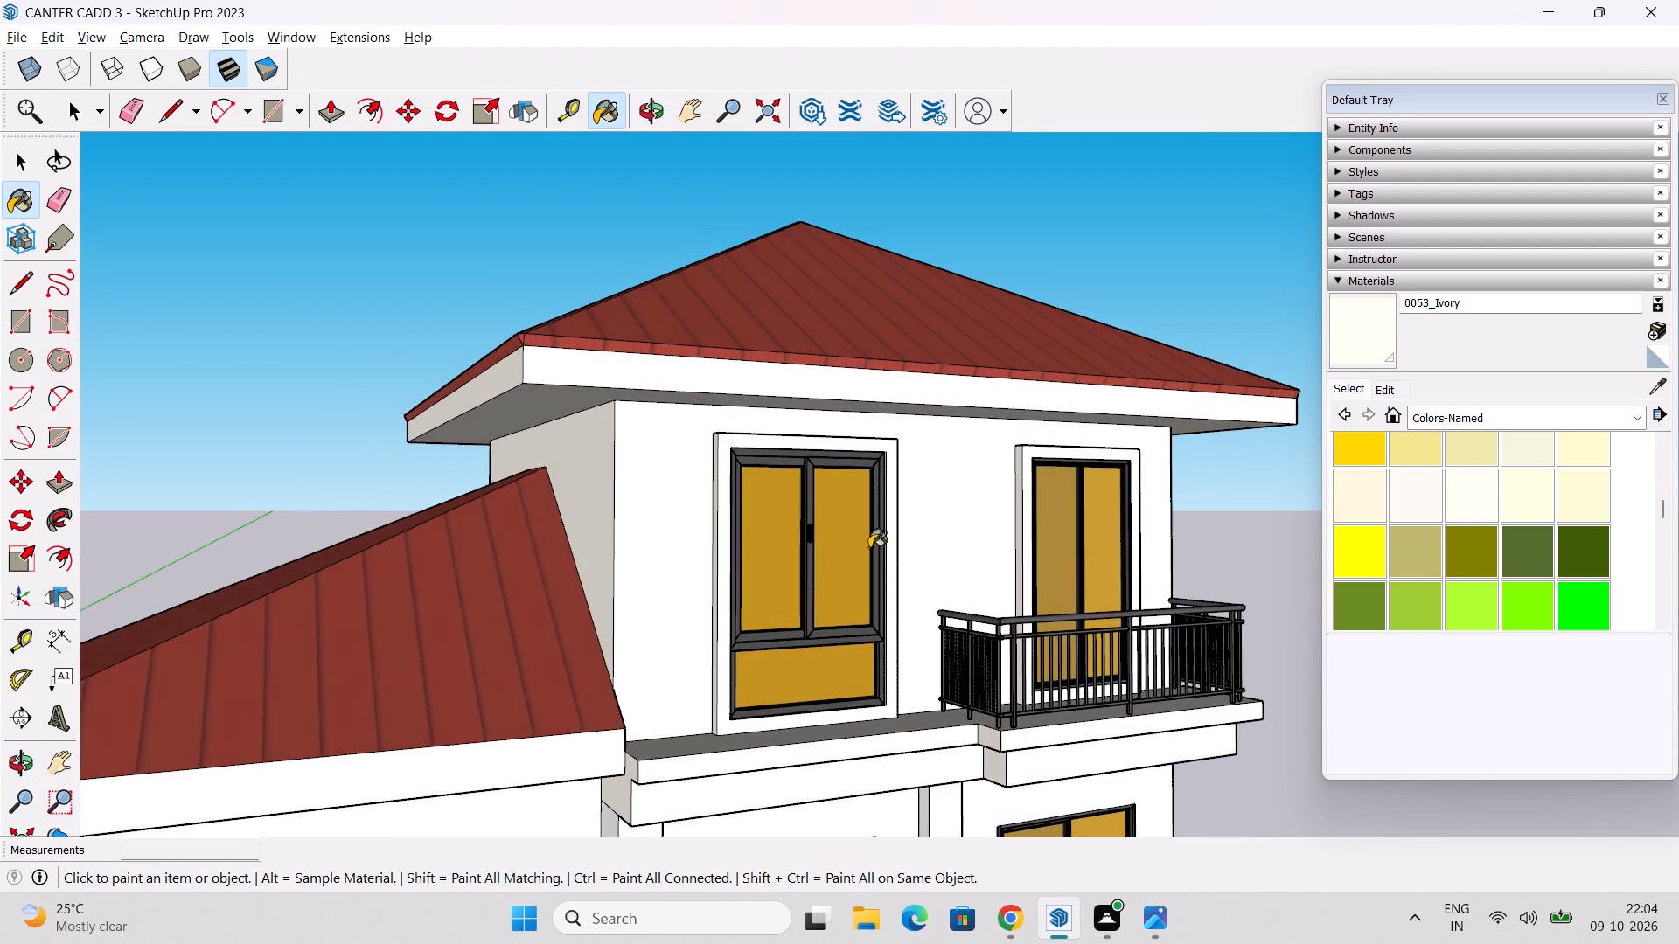
pyautogui.scroll(-6, 881, 559)
pyautogui.moveTo(834, 556); pyautogui.dragTo(1076, 673, button='middle')
pyautogui.moveTo(918, 628); pyautogui.dragTo(902, 590, button='middle')
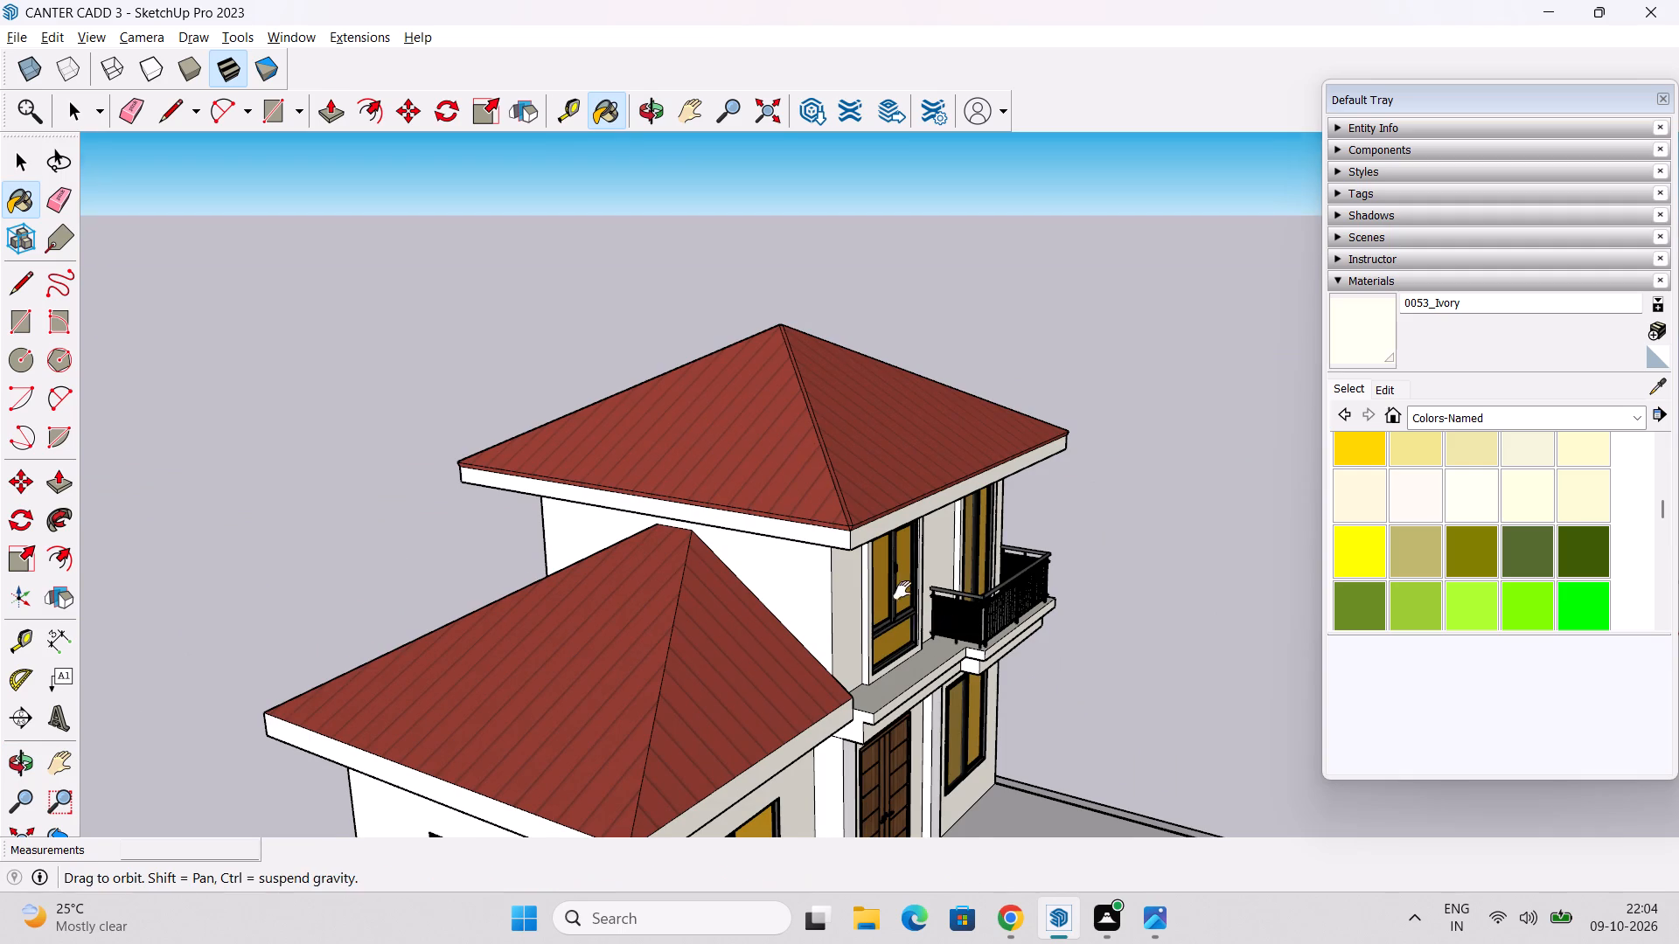
pyautogui.moveTo(902, 590); pyautogui.dragTo(820, 399, button='middle')
pyautogui.moveTo(523, 589); pyautogui.dragTo(465, 326, button='middle')
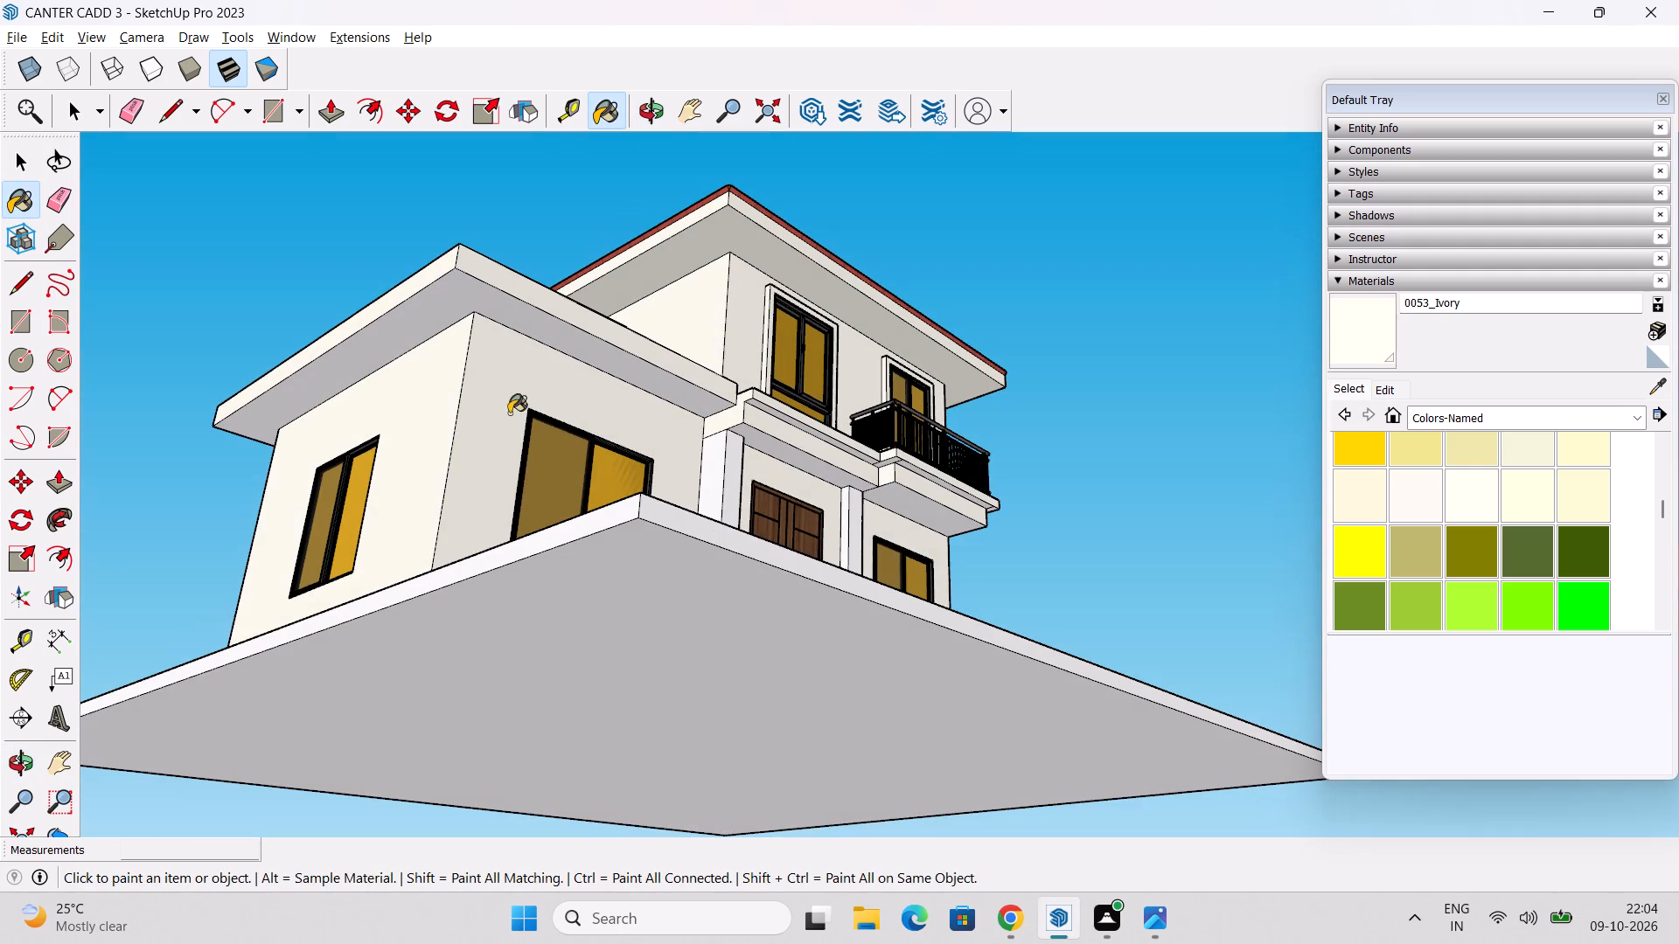
pyautogui.click(453, 296)
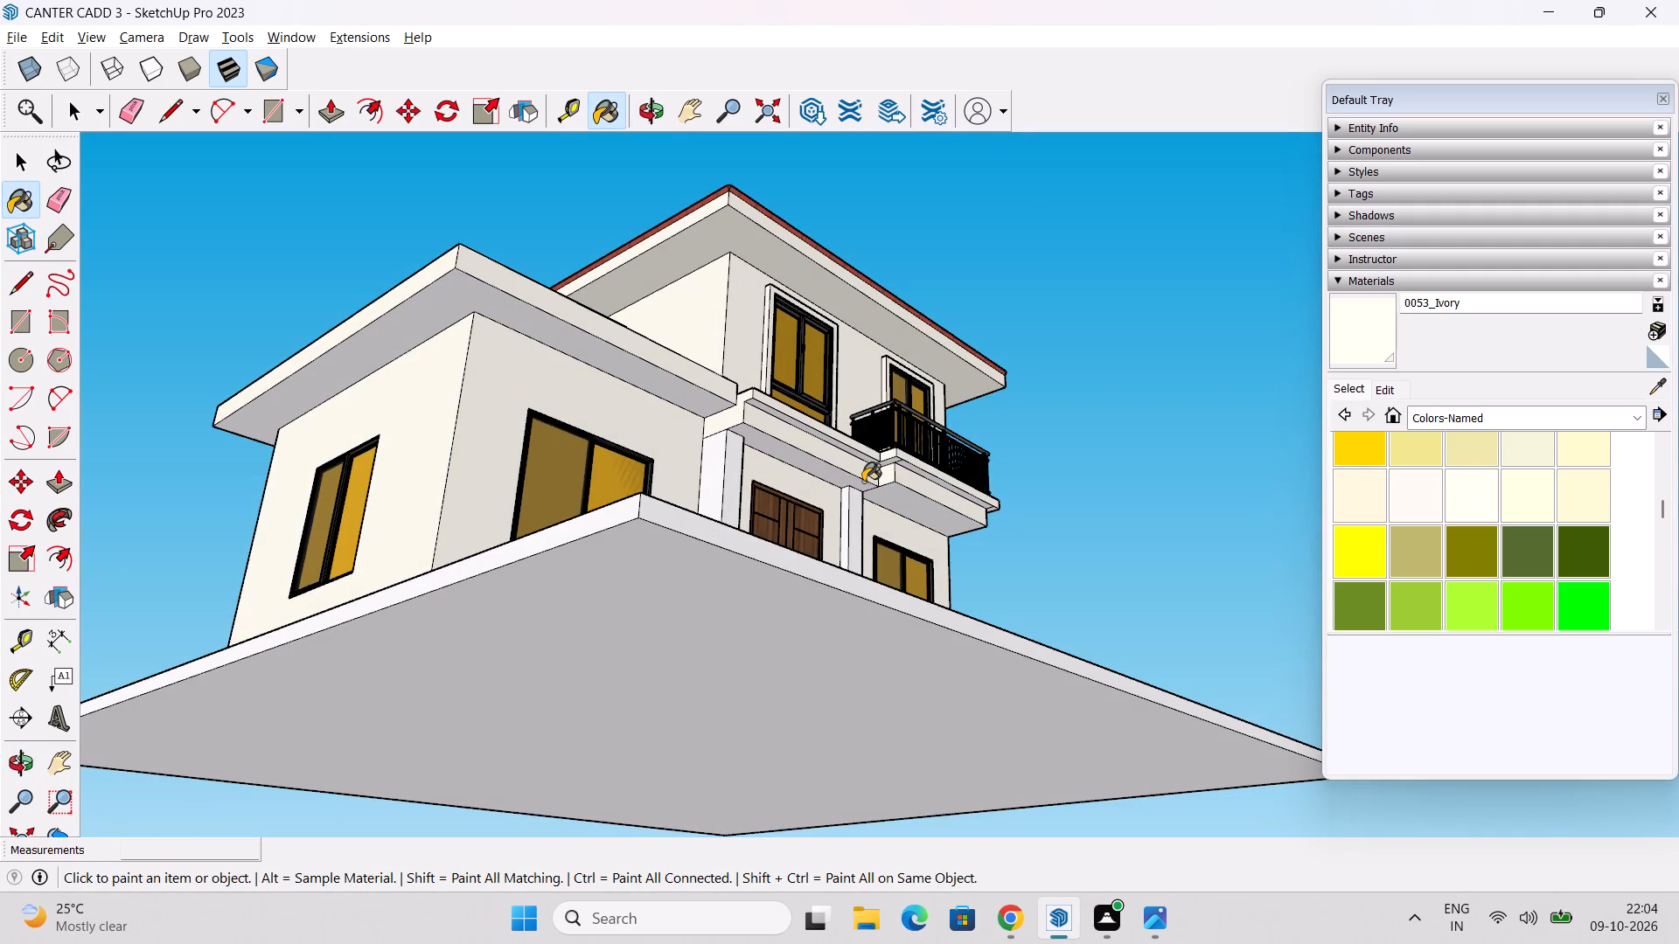
# Erase the stray edge lines across the undersides where the front door's ledge meets the balcony slab and beam.
pyautogui.keyDown('shift'); pyautogui.middleClick(863, 481); pyautogui.keyUp('shift')
pyautogui.moveTo(872, 483); pyautogui.dragTo(817, 505, button='middle')
pyautogui.scroll(7, 830, 499)
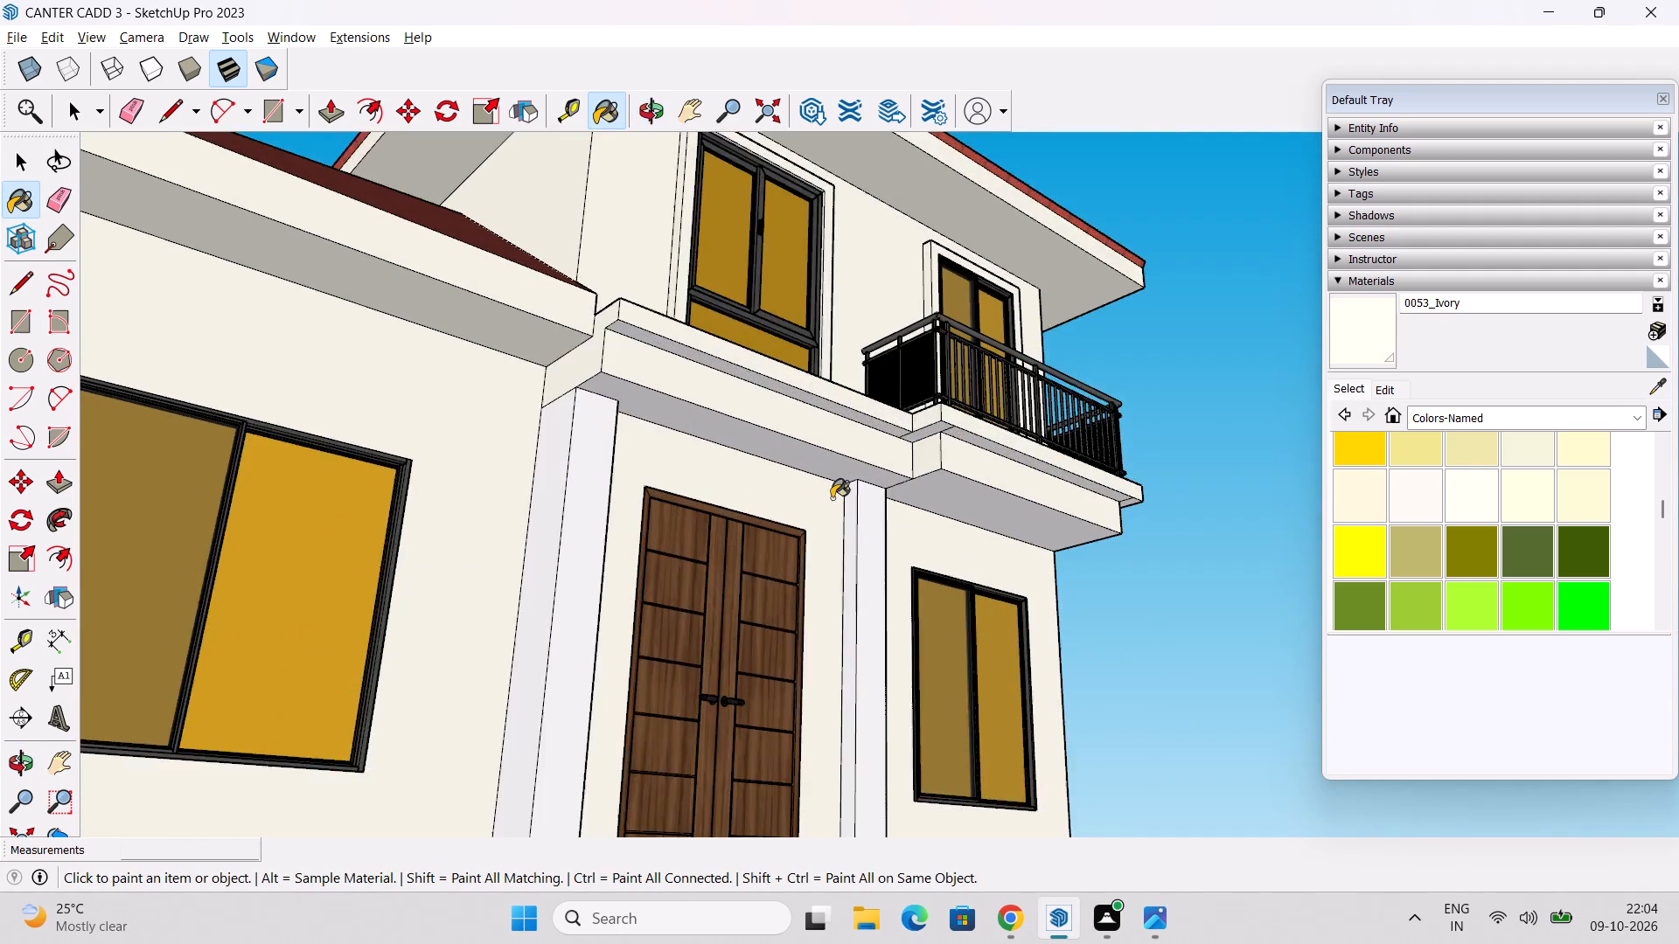
pyautogui.scroll(2, 832, 498)
pyautogui.scroll(2, 853, 419)
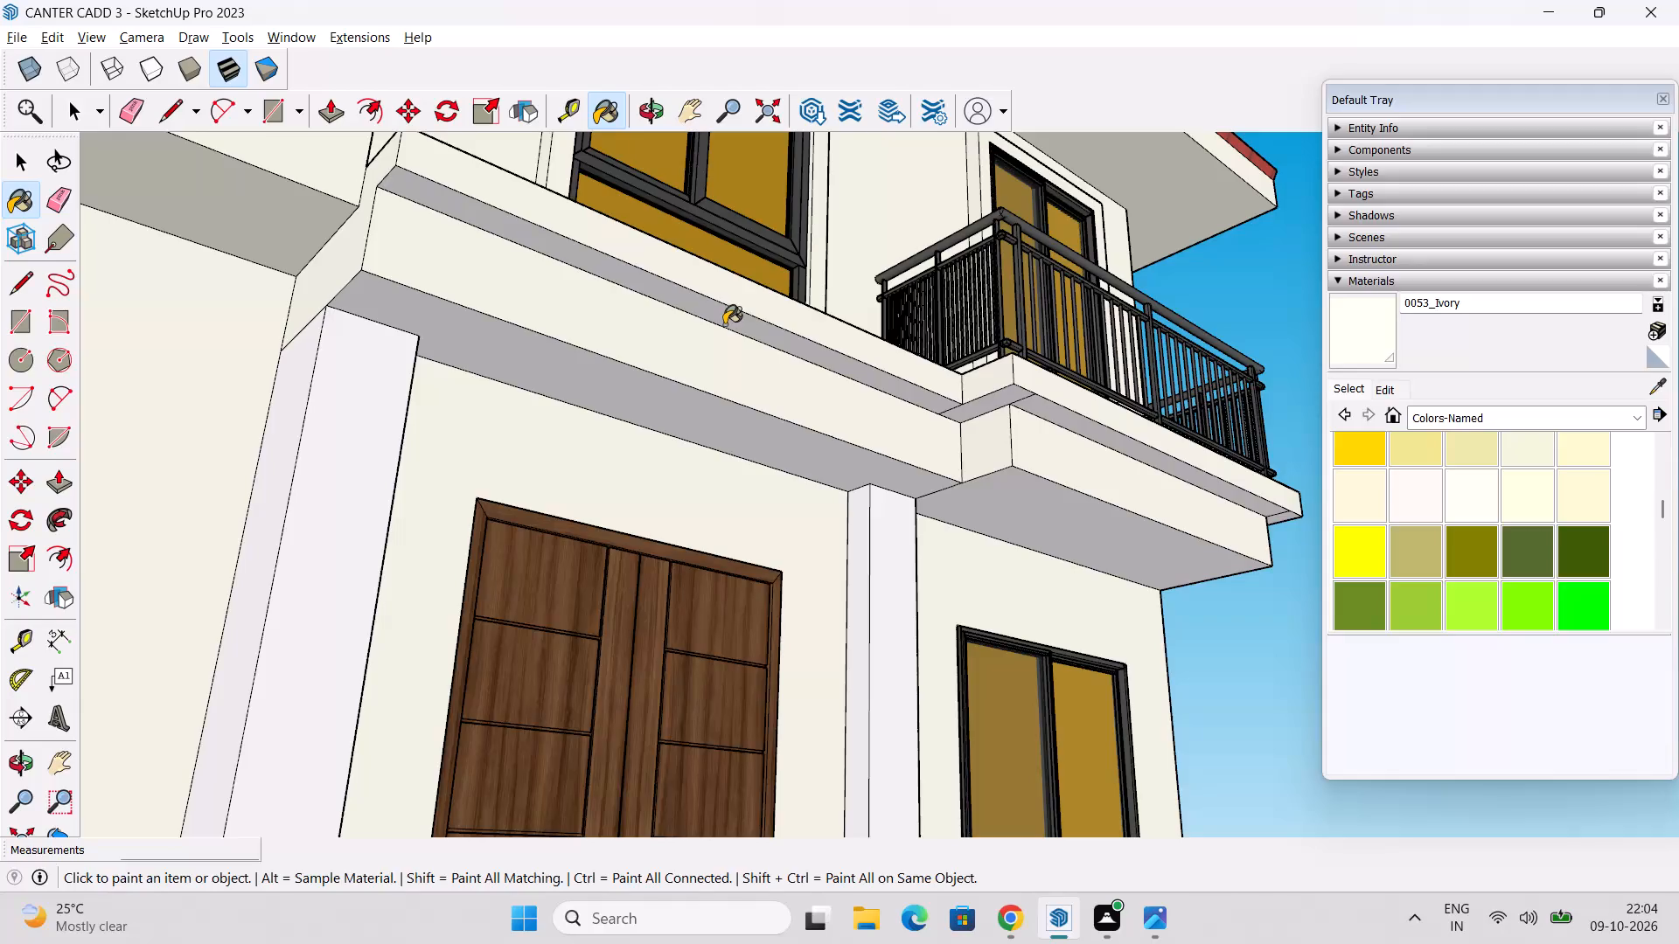
pyautogui.press('b')
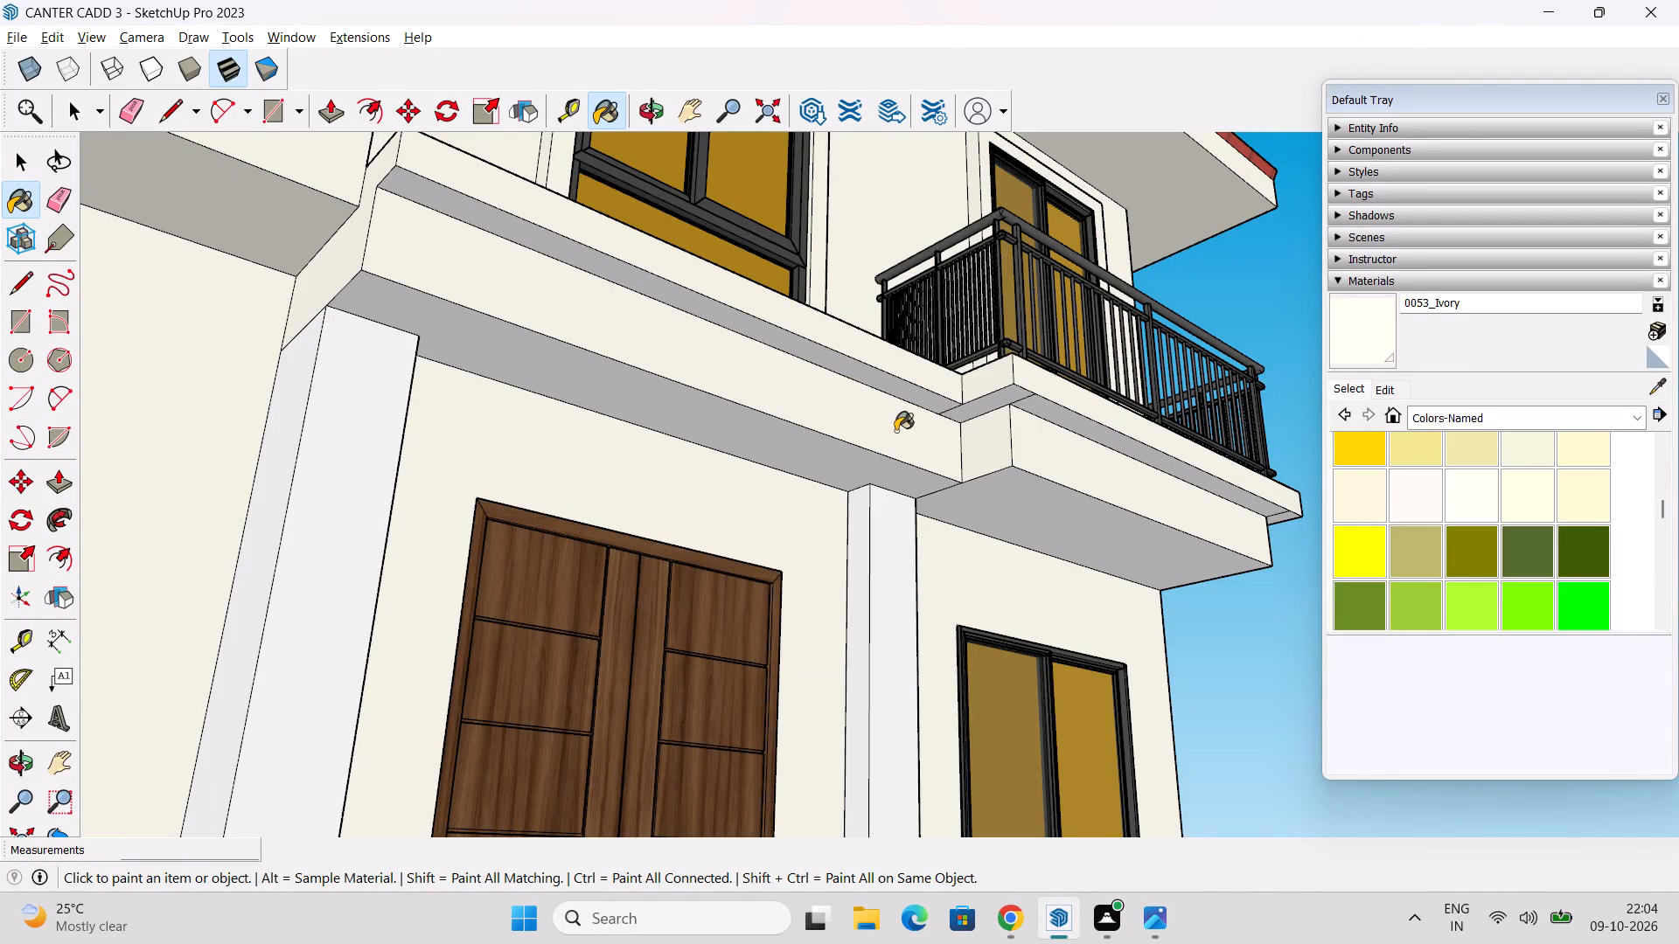
pyautogui.press('e')
pyautogui.moveTo(939, 403); pyautogui.dragTo(955, 411)
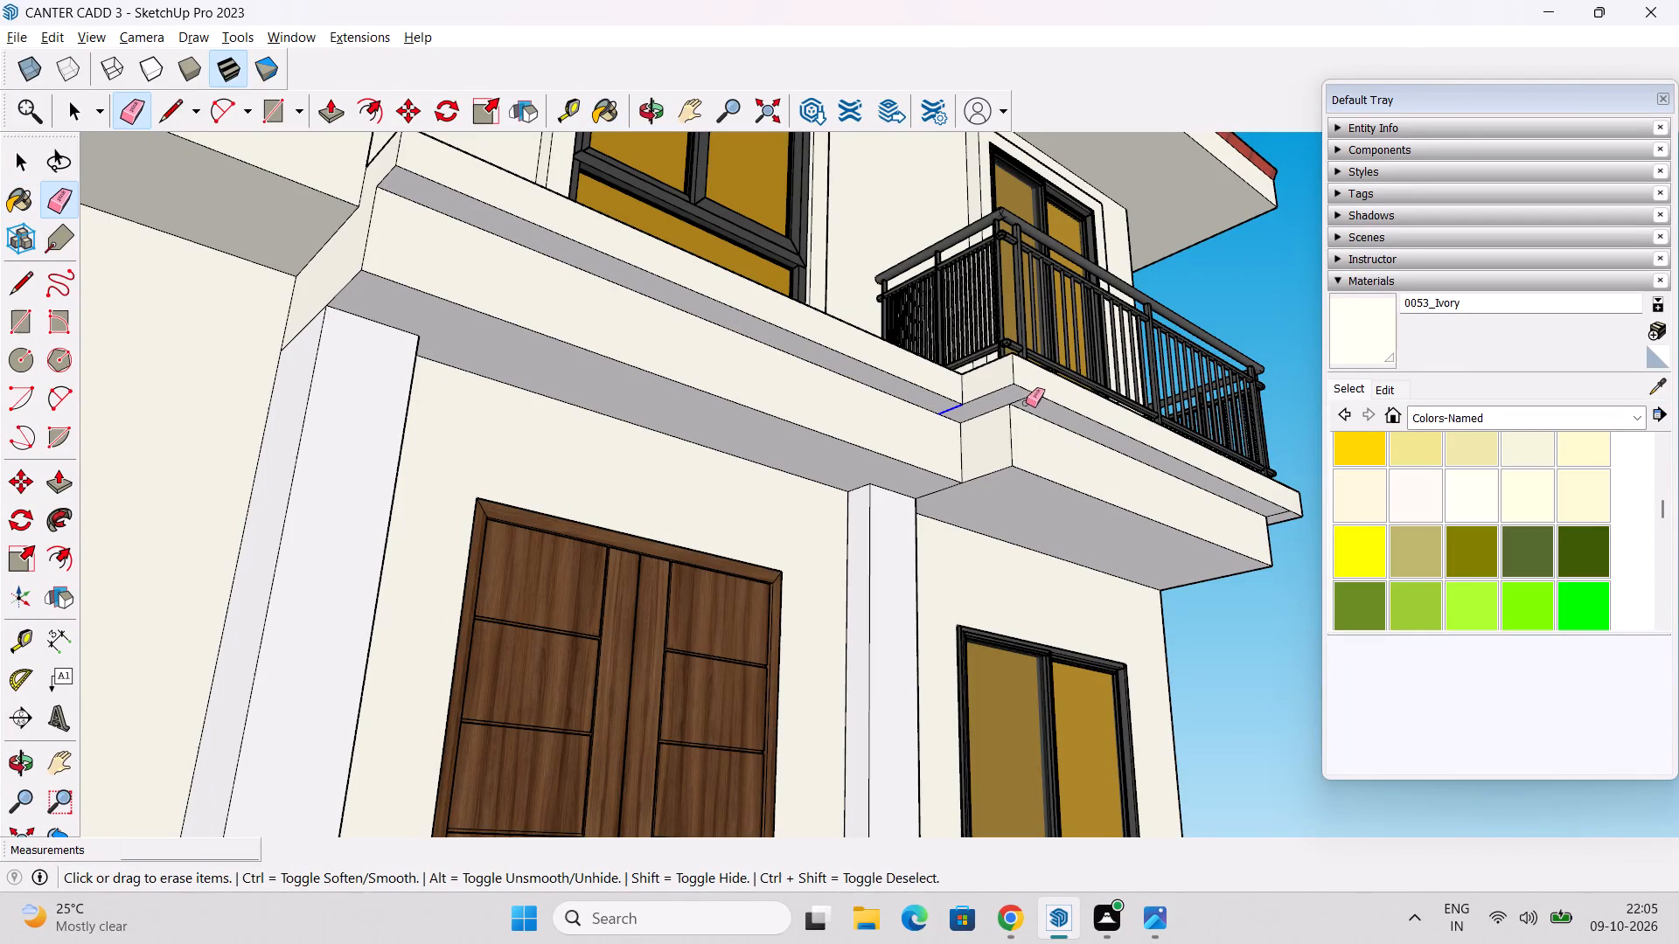
pyautogui.click(1024, 399)
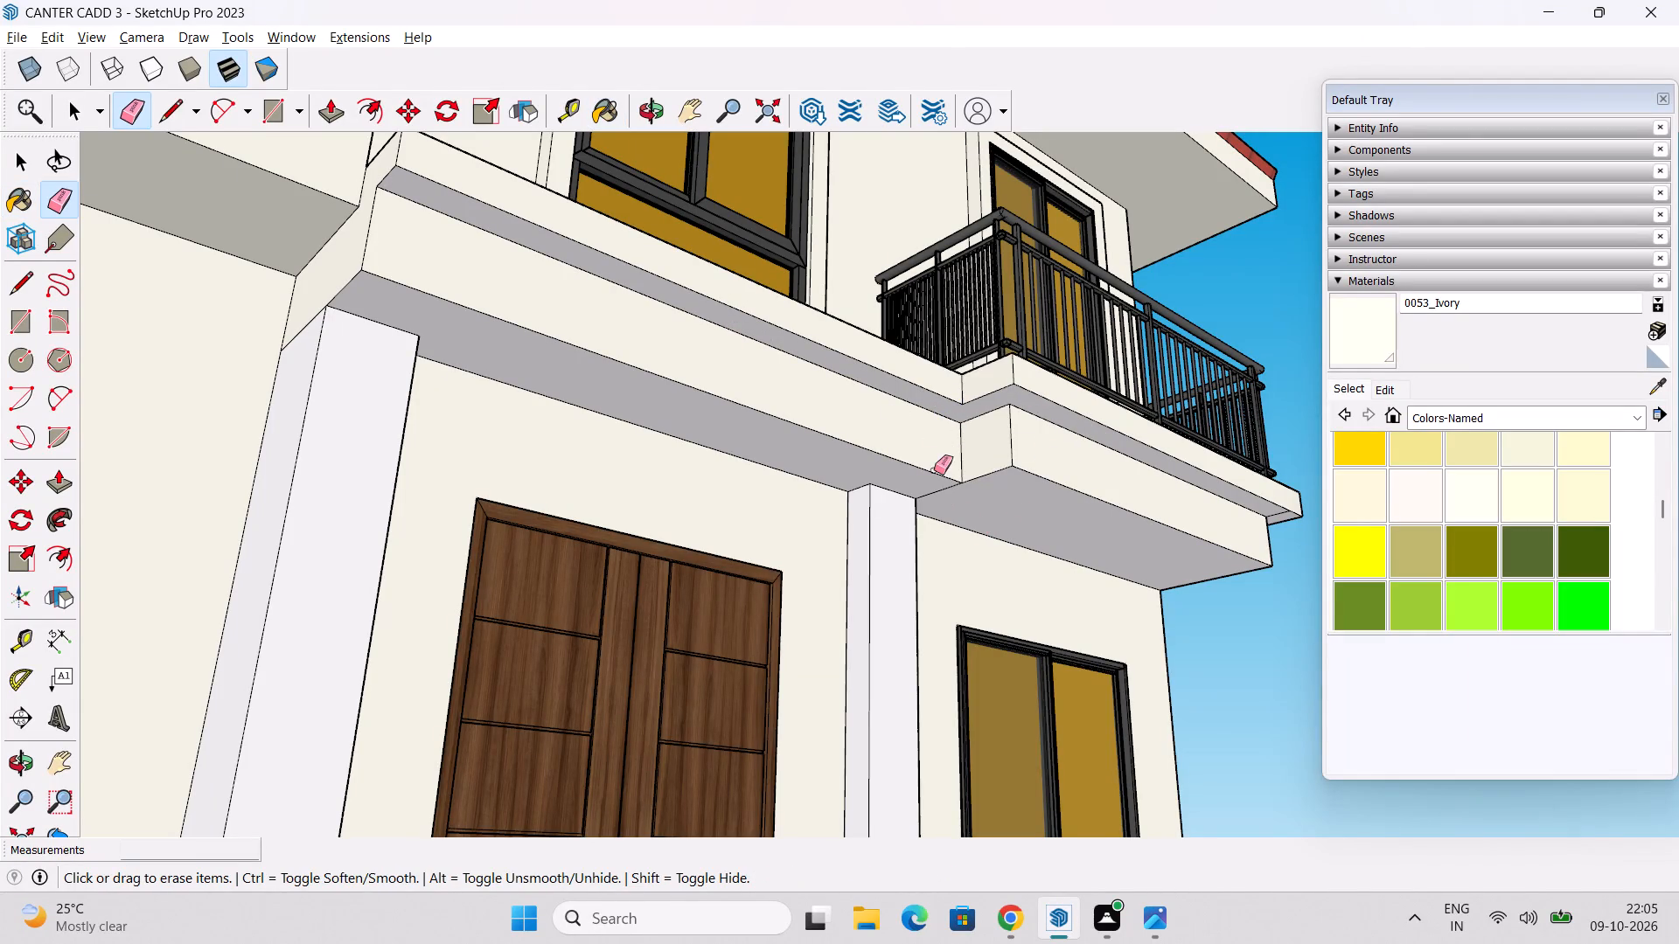
pyautogui.click(937, 489)
# Paint the narrow ledge underside and the beam underside above the front door with 0053_Ivory.
pyautogui.press('space')
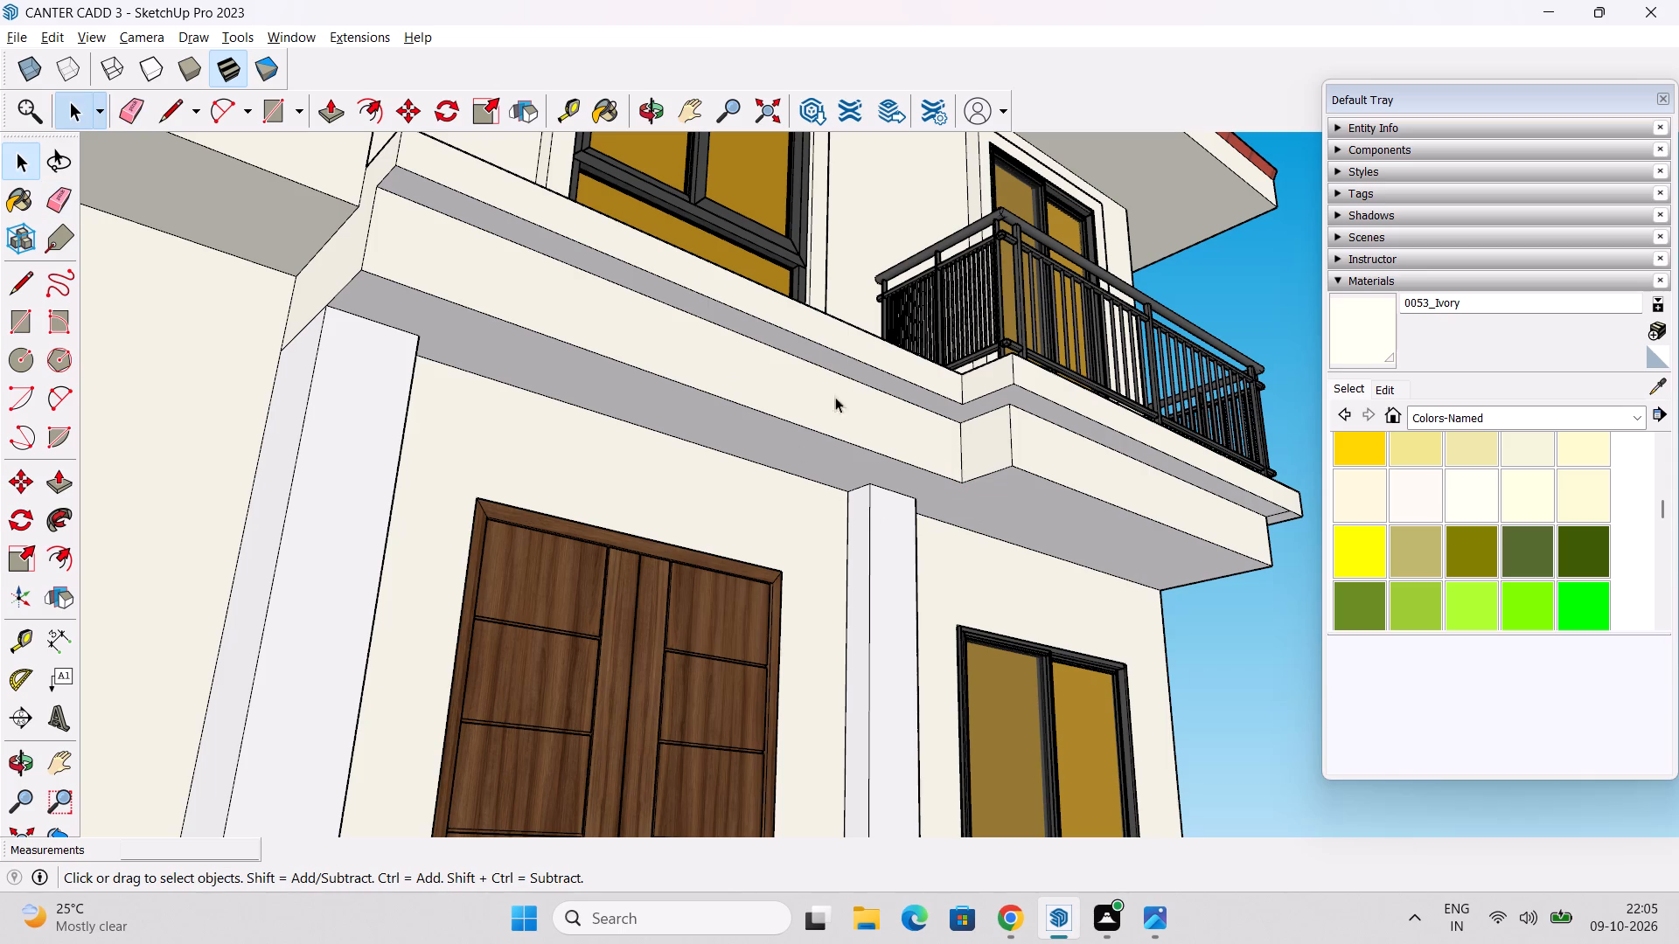
pyautogui.click(1360, 335)
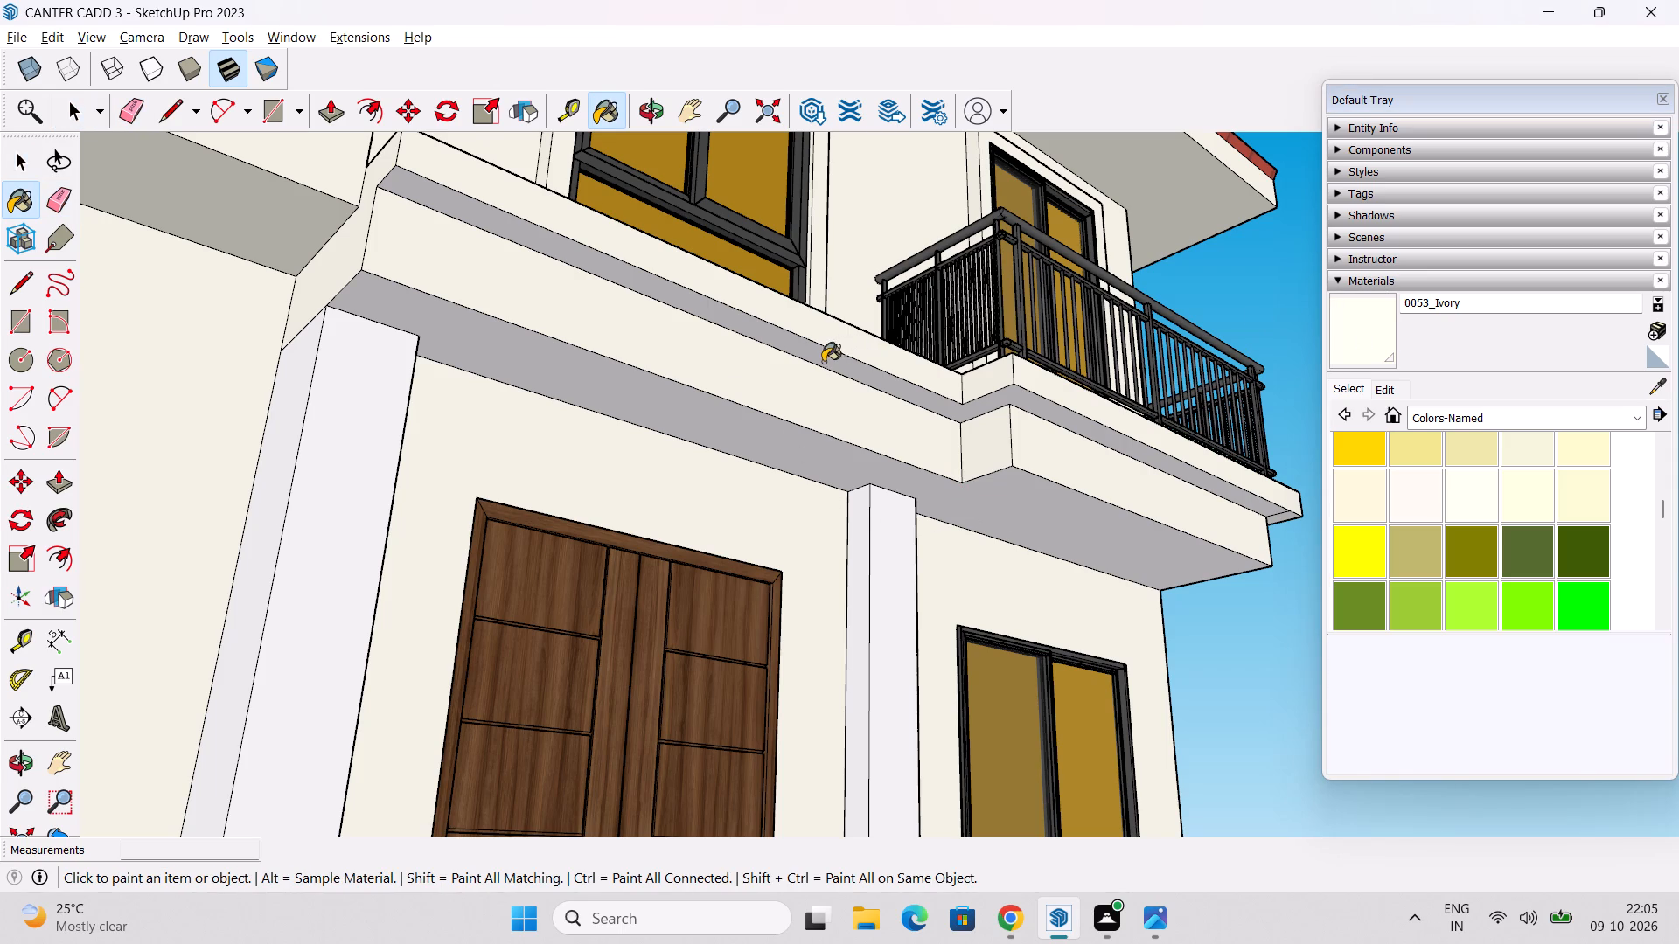
pyautogui.click(818, 357)
pyautogui.click(786, 441)
pyautogui.scroll(-2, 838, 435)
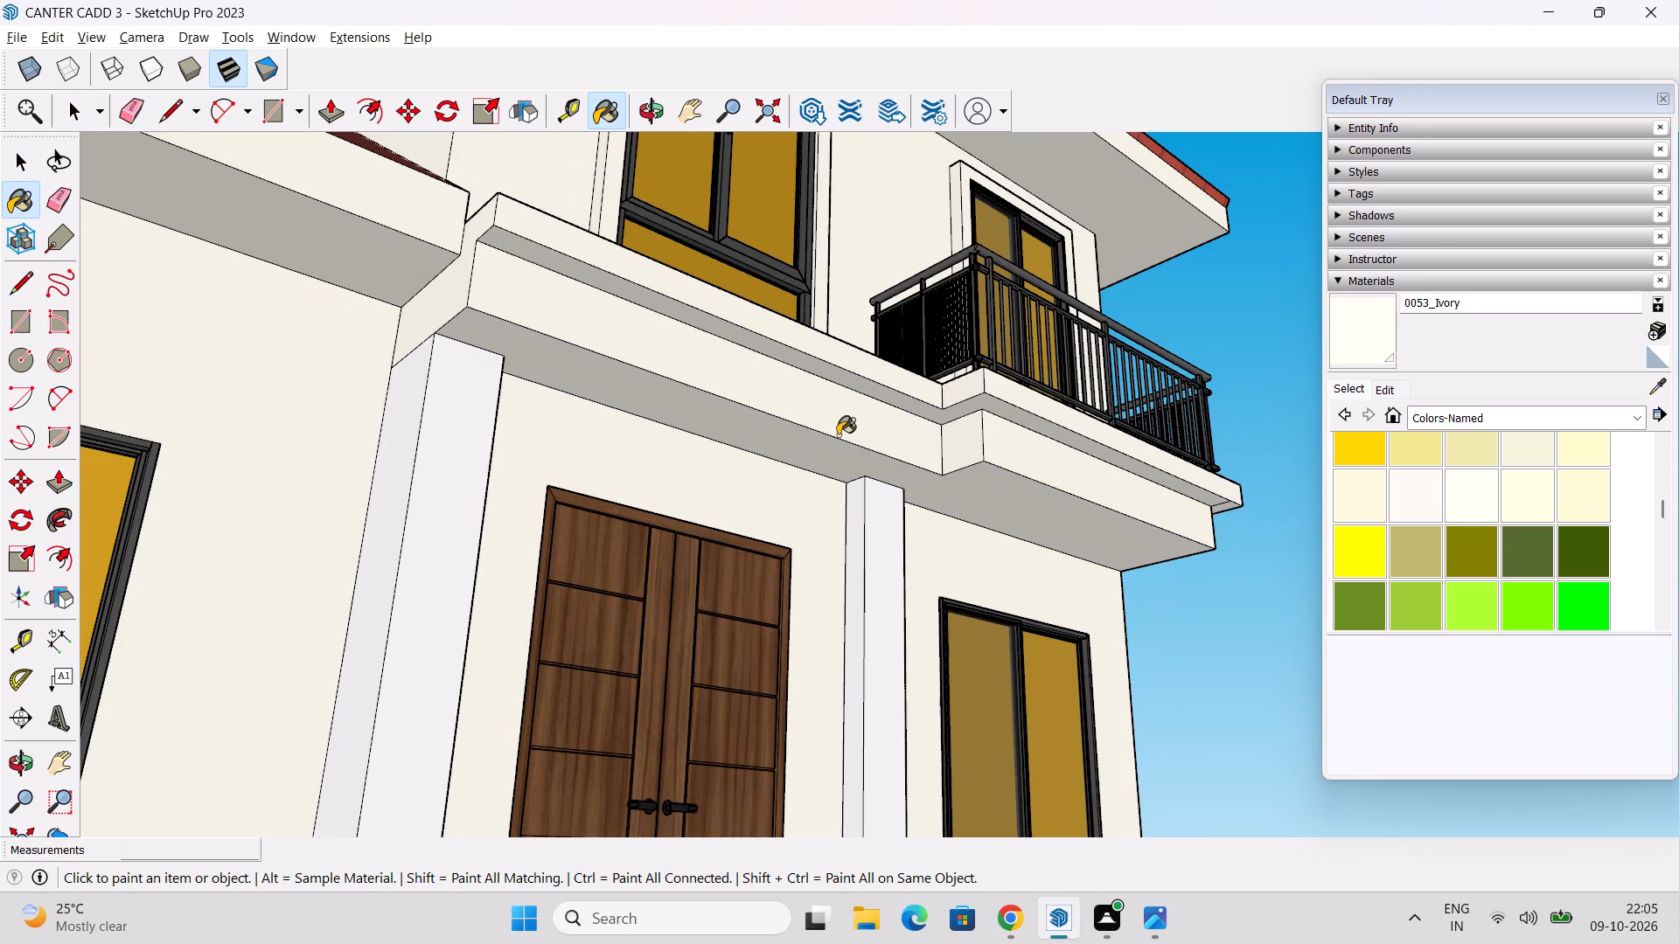
# Paint the balcony slab's narrow underside on the blank side wall's end with 0053_Ivory.
pyautogui.moveTo(944, 454); pyautogui.dragTo(505, 456, button='middle')
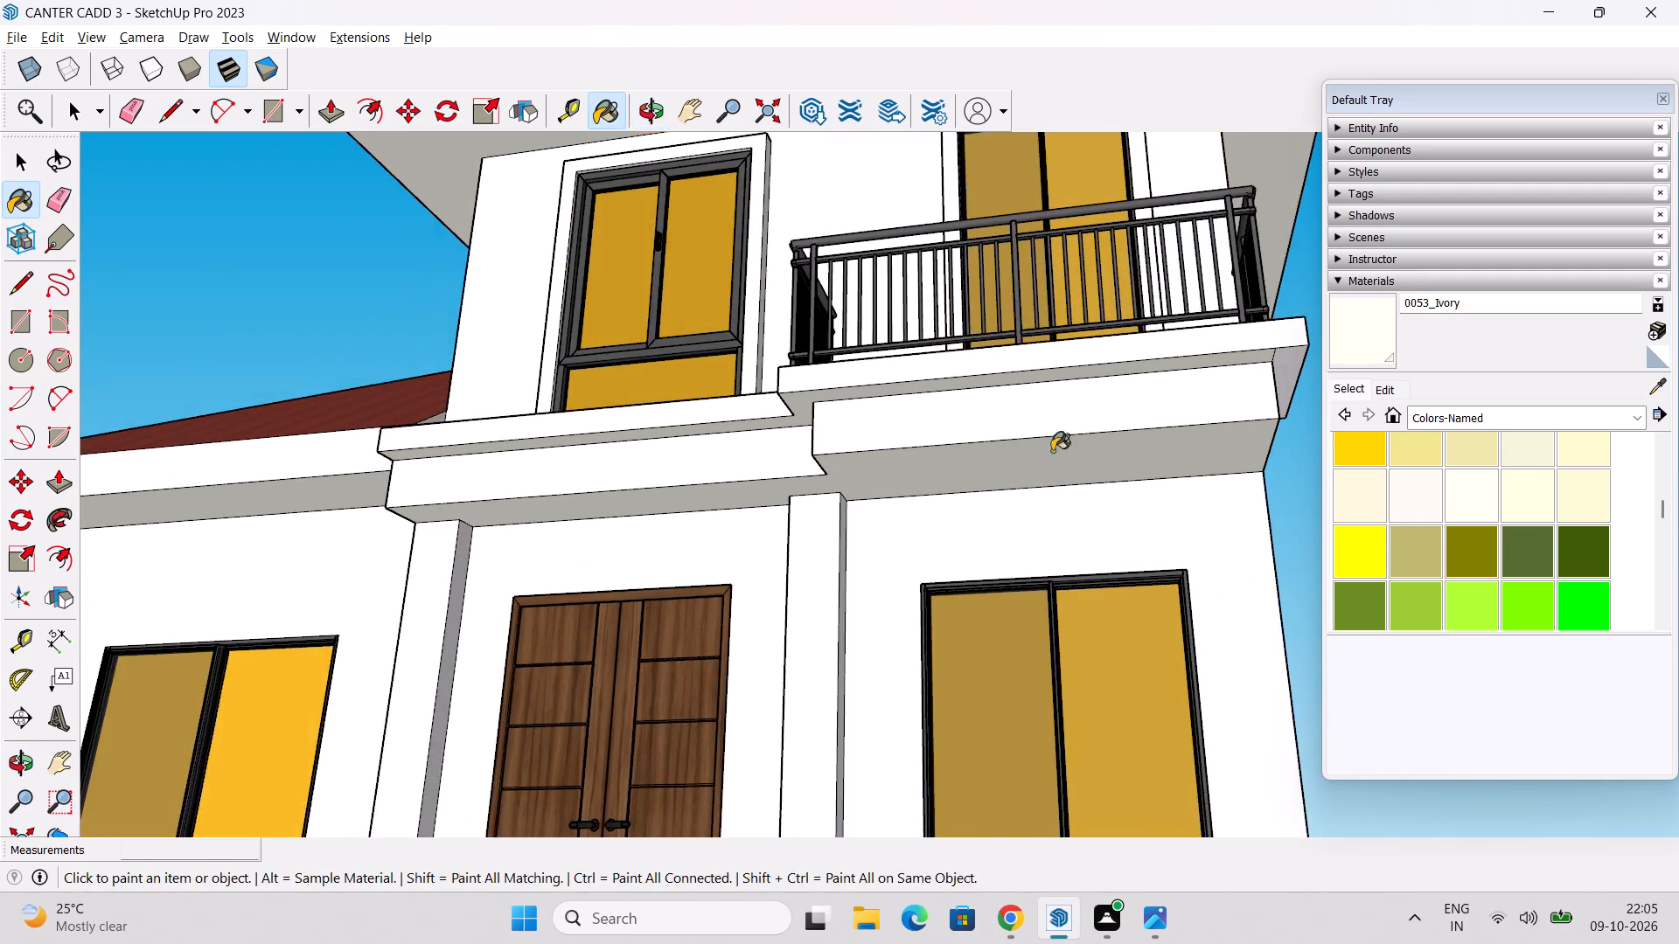
pyautogui.moveTo(1045, 457); pyautogui.dragTo(692, 426, button='middle')
pyautogui.scroll(3, 972, 312)
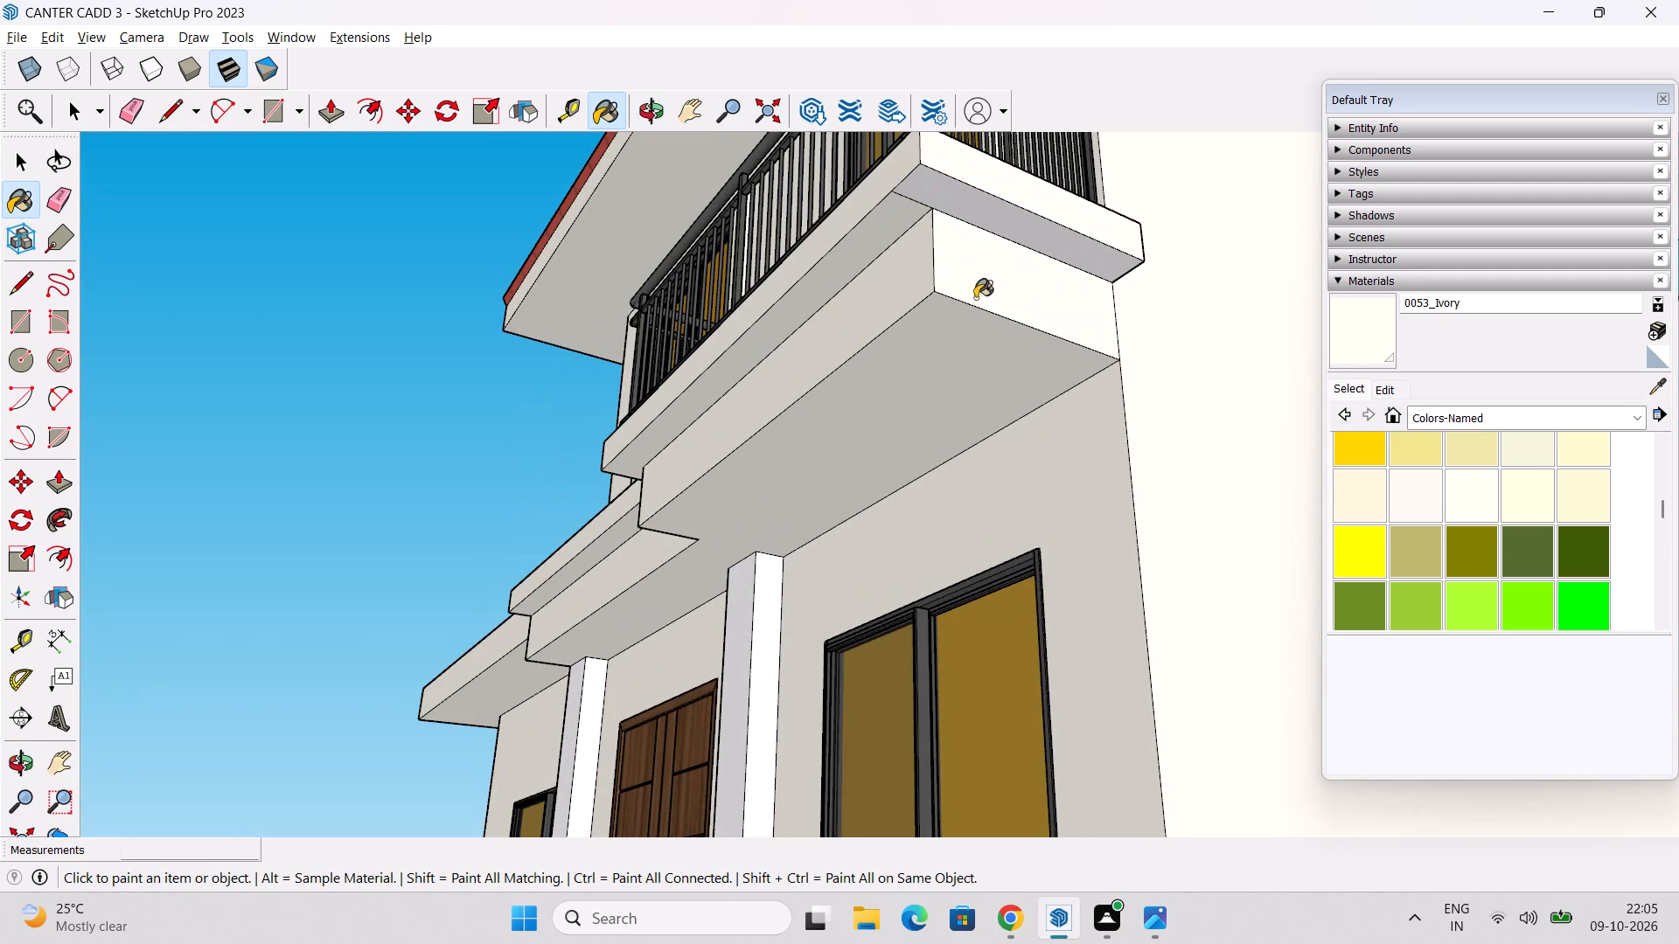
pyautogui.click(1013, 219)
# Erase the stray diagonal edge across the balcony slab's underside at its outer corner.
pyautogui.moveTo(1046, 434); pyautogui.dragTo(1055, 383, button='middle')
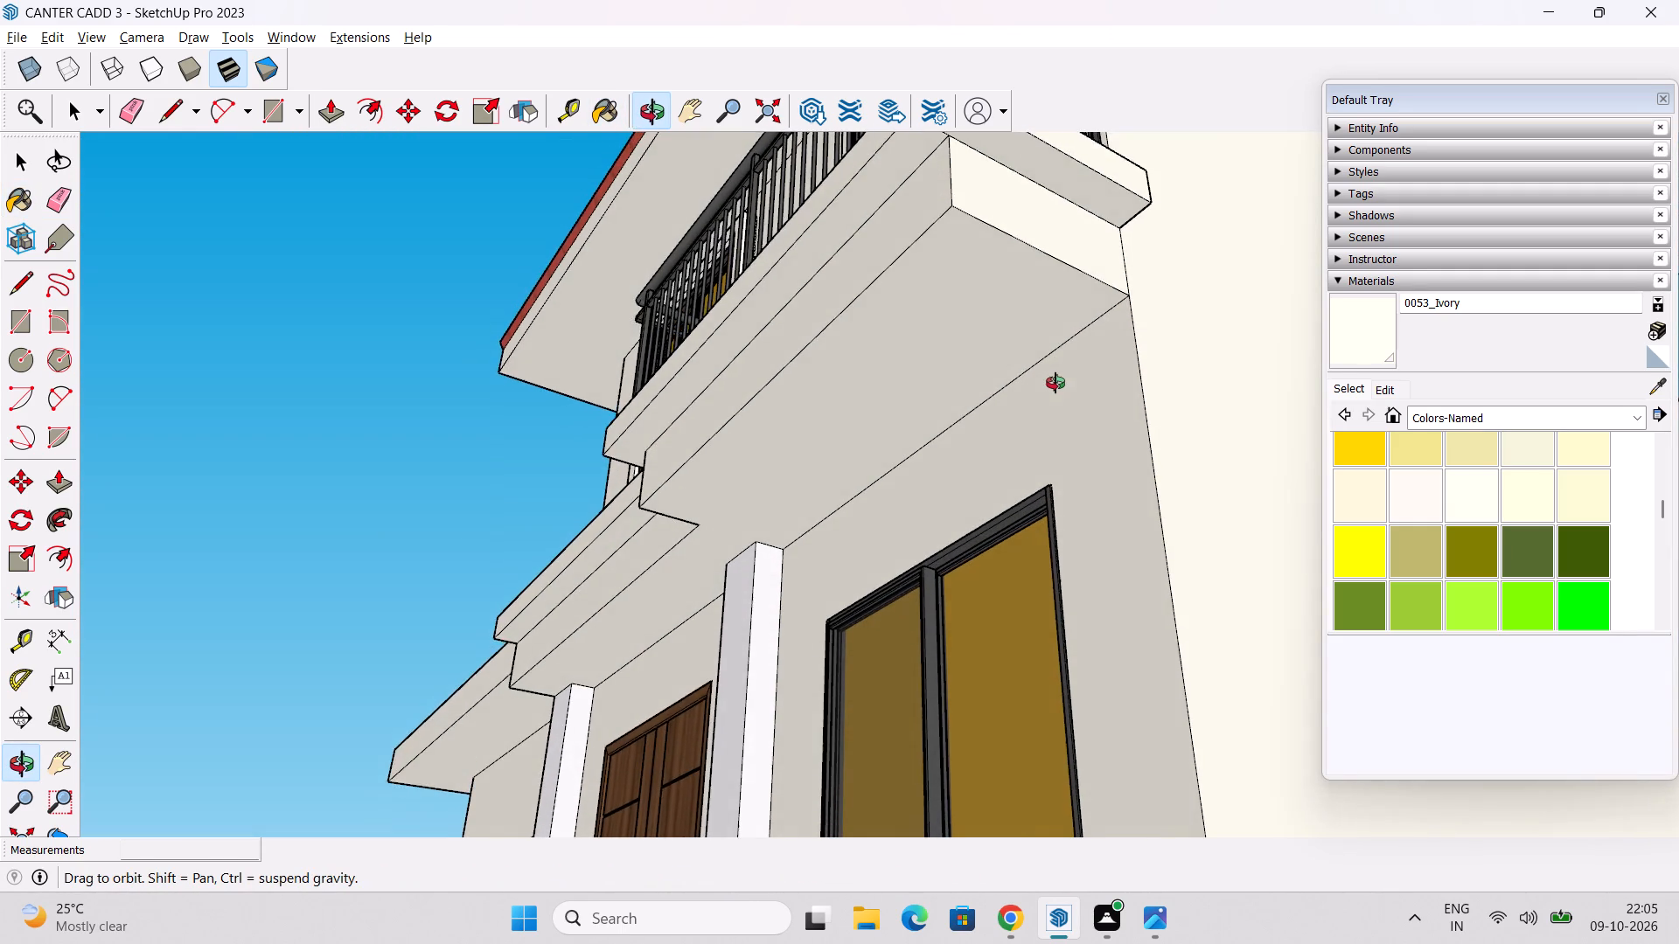
pyautogui.moveTo(1055, 383); pyautogui.dragTo(1073, 465, button='middle')
pyautogui.press('space')
pyautogui.press('e')
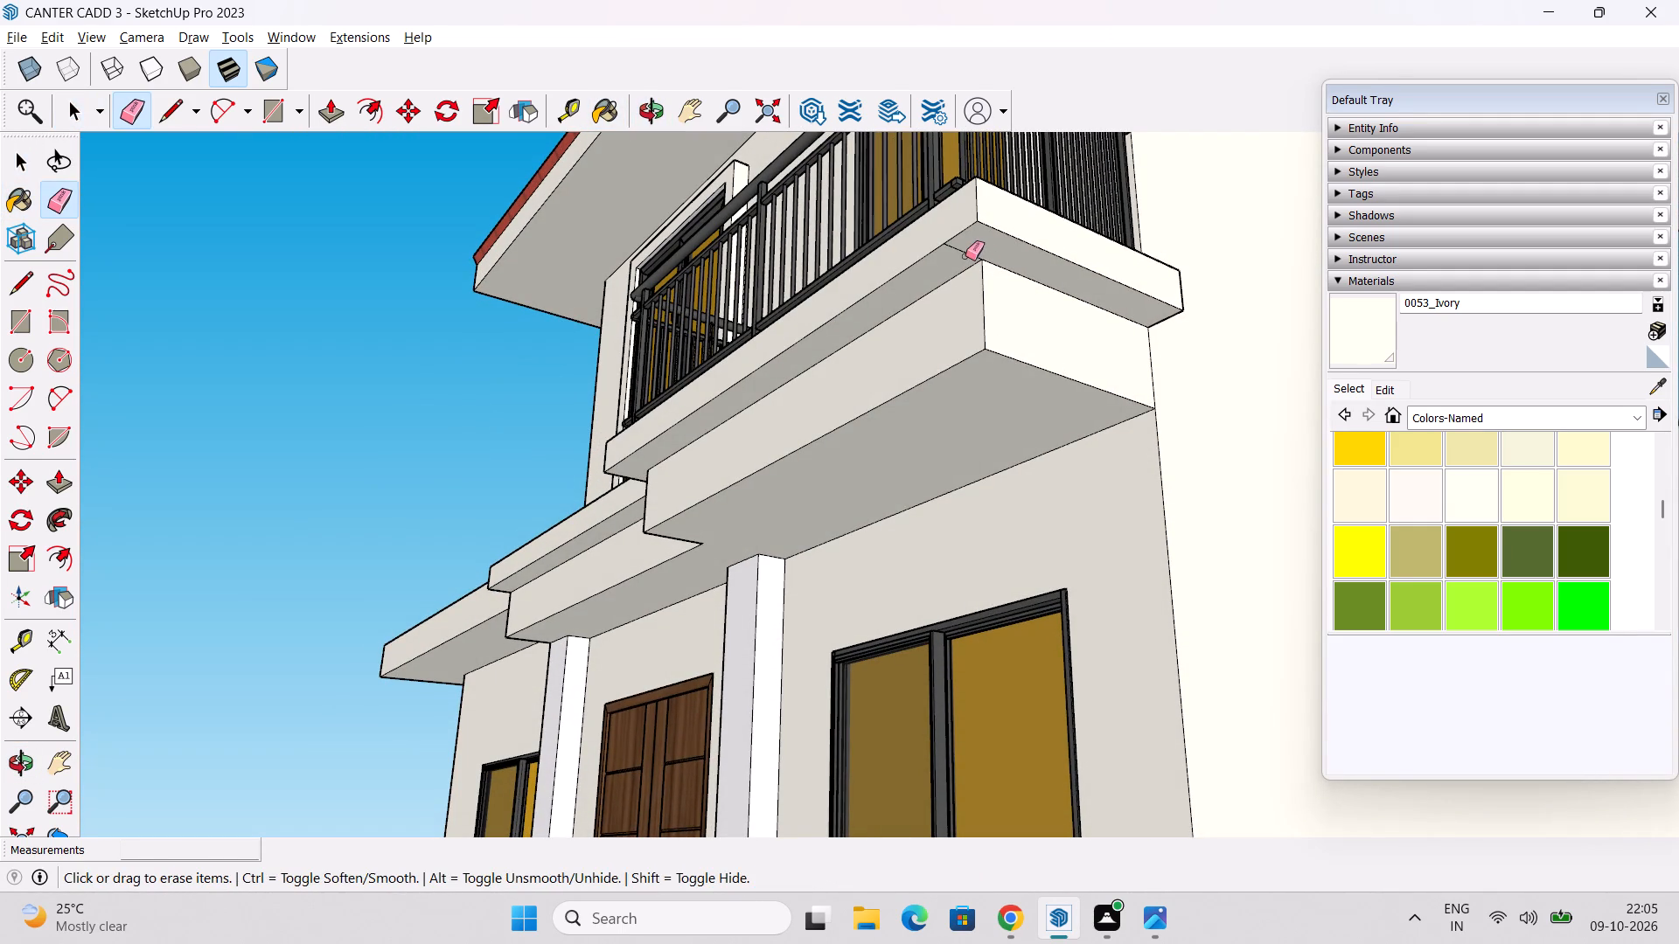
pyautogui.click(965, 252)
# Paint the balcony slab's short back face next to the side wall's corner with 0053_Ivory.
pyautogui.scroll(-11, 1024, 334)
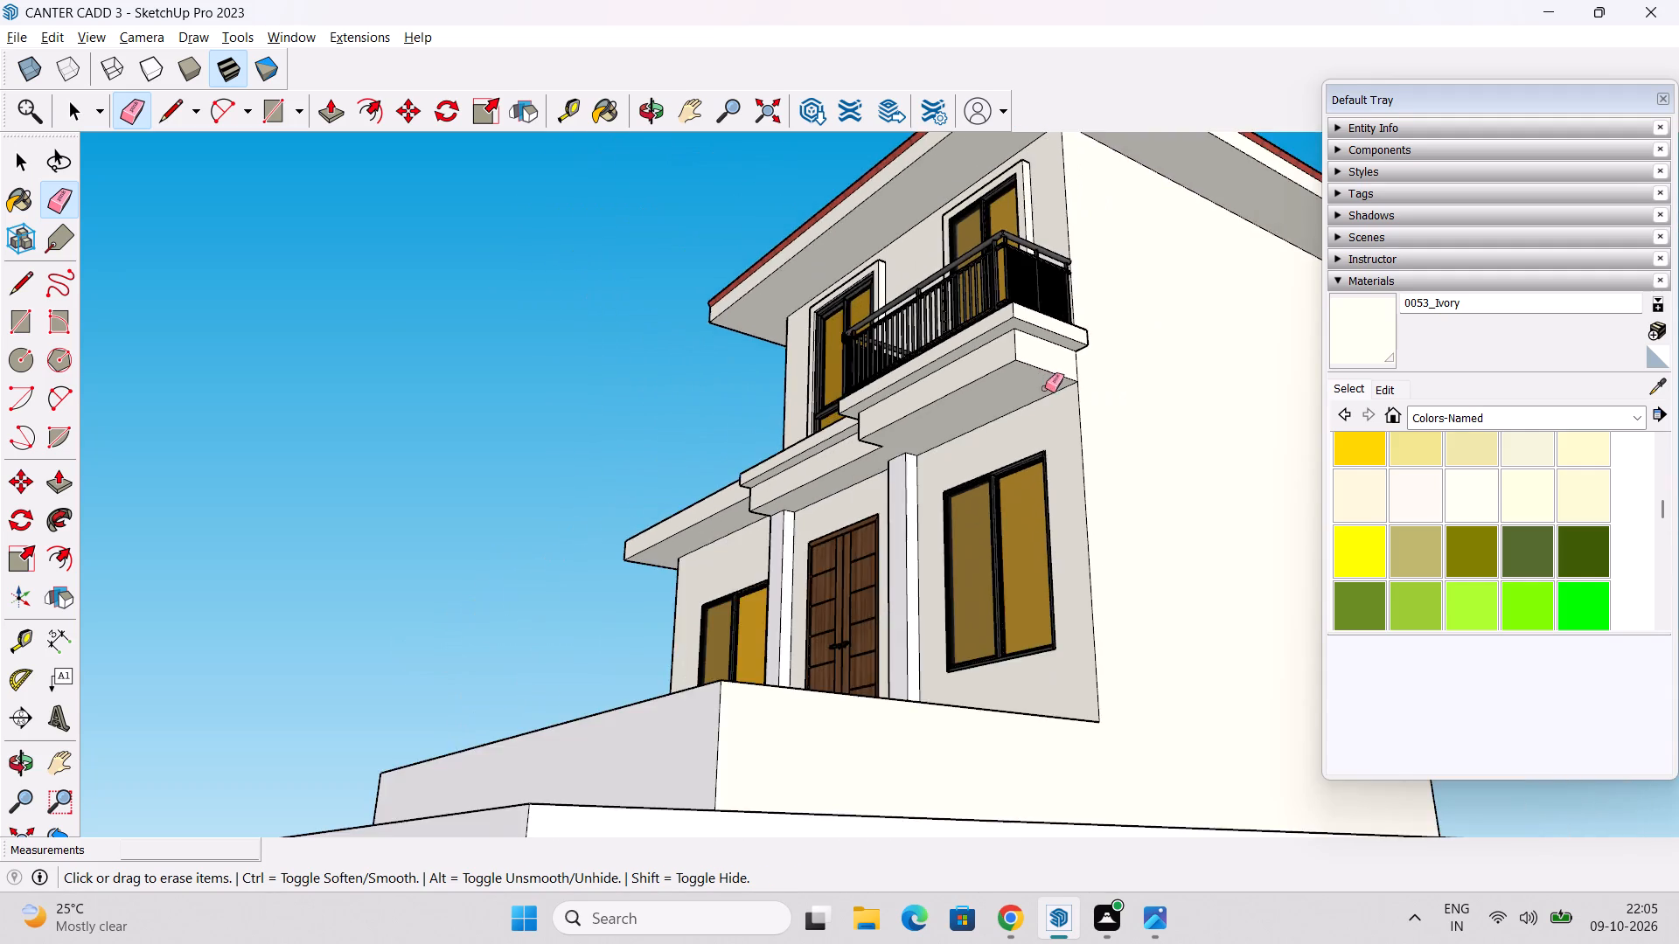
pyautogui.moveTo(1028, 391); pyautogui.dragTo(731, 455, button='middle')
pyautogui.scroll(3, 922, 368)
pyautogui.moveTo(834, 396); pyautogui.dragTo(672, 422, button='middle')
pyautogui.scroll(4, 629, 425)
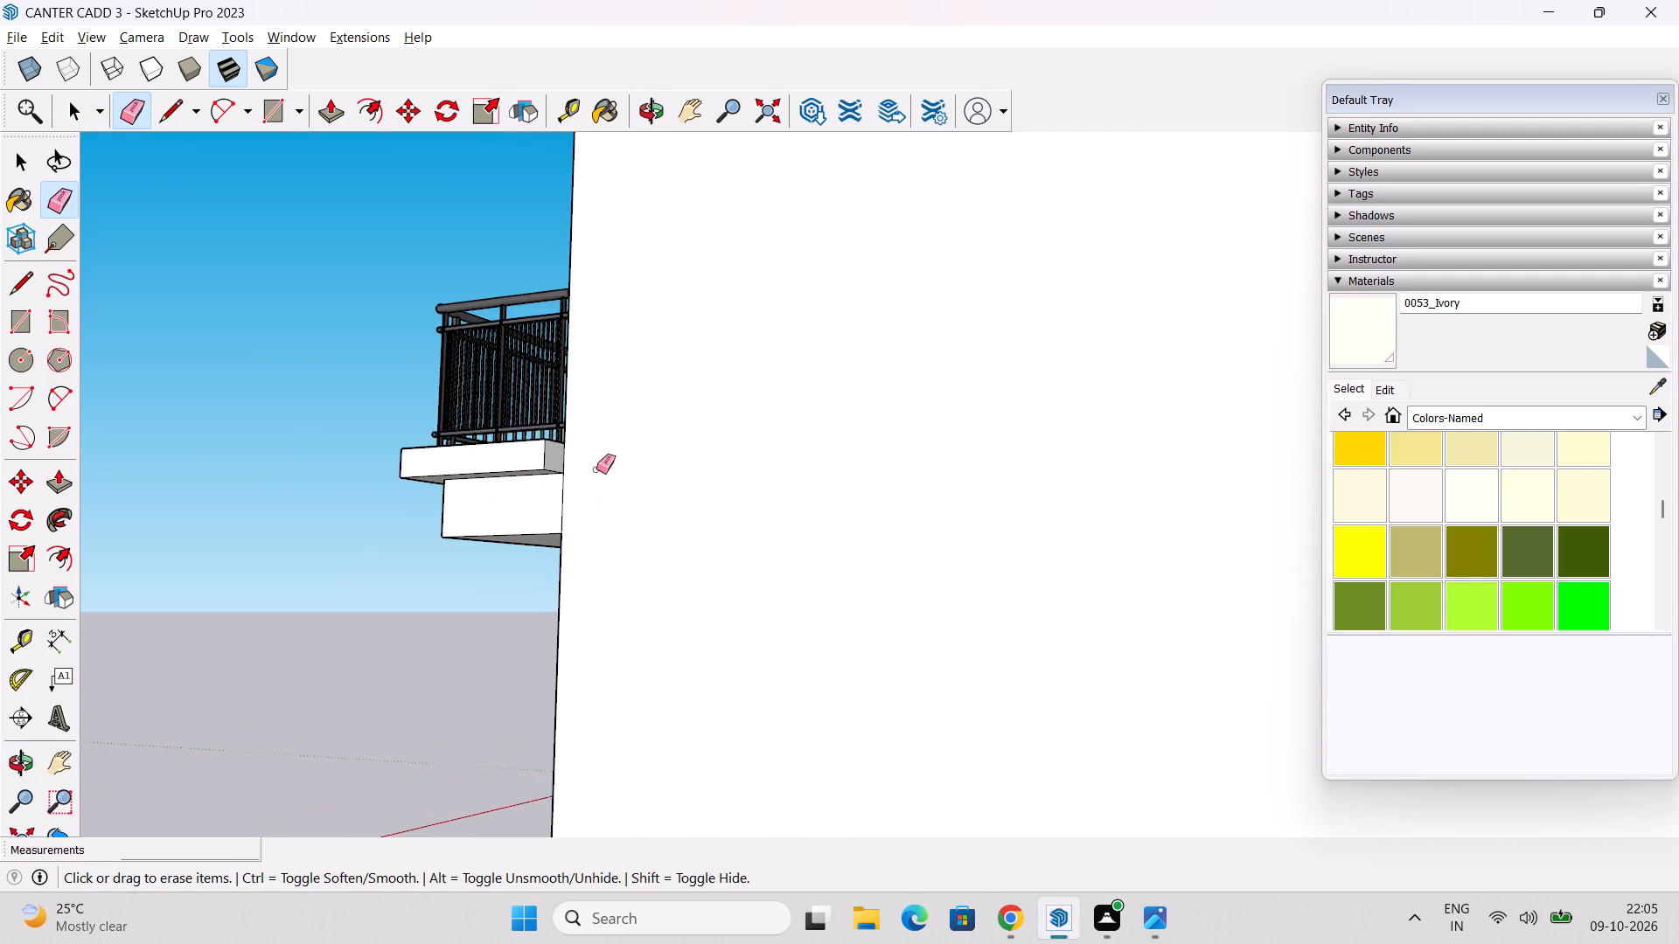
pyautogui.scroll(5, 596, 469)
pyautogui.moveTo(554, 469); pyautogui.dragTo(367, 569, button='middle')
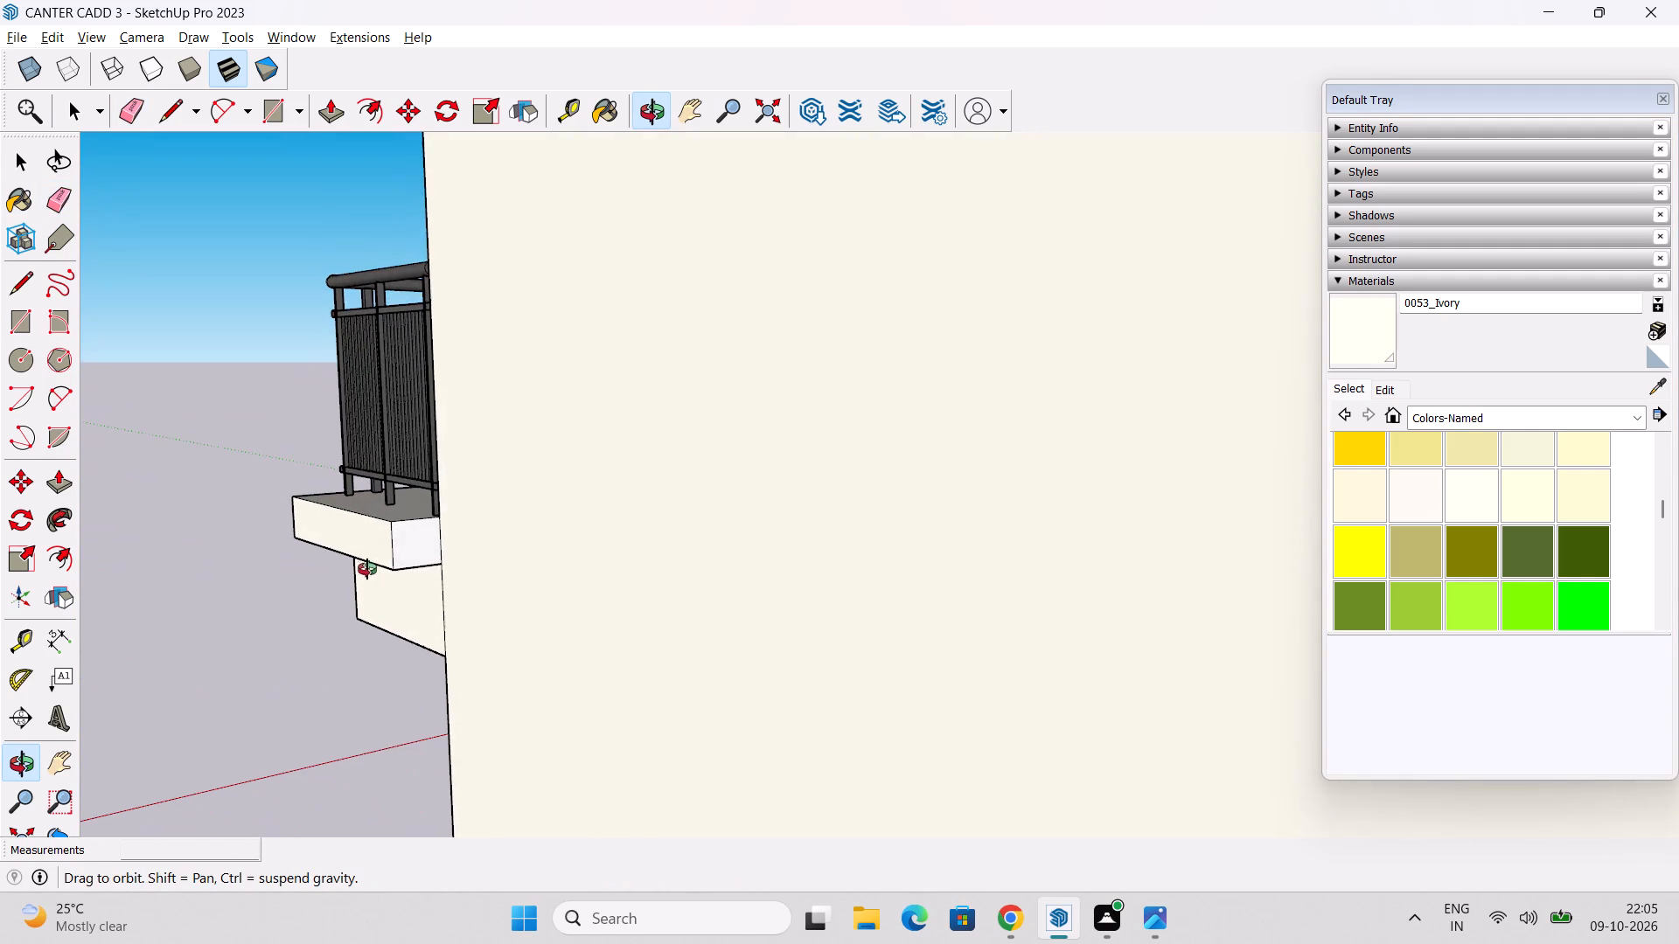
pyautogui.moveTo(367, 569); pyautogui.dragTo(363, 569, button='middle')
pyautogui.press('space')
pyautogui.moveTo(1362, 343); pyautogui.dragTo(1351, 349)
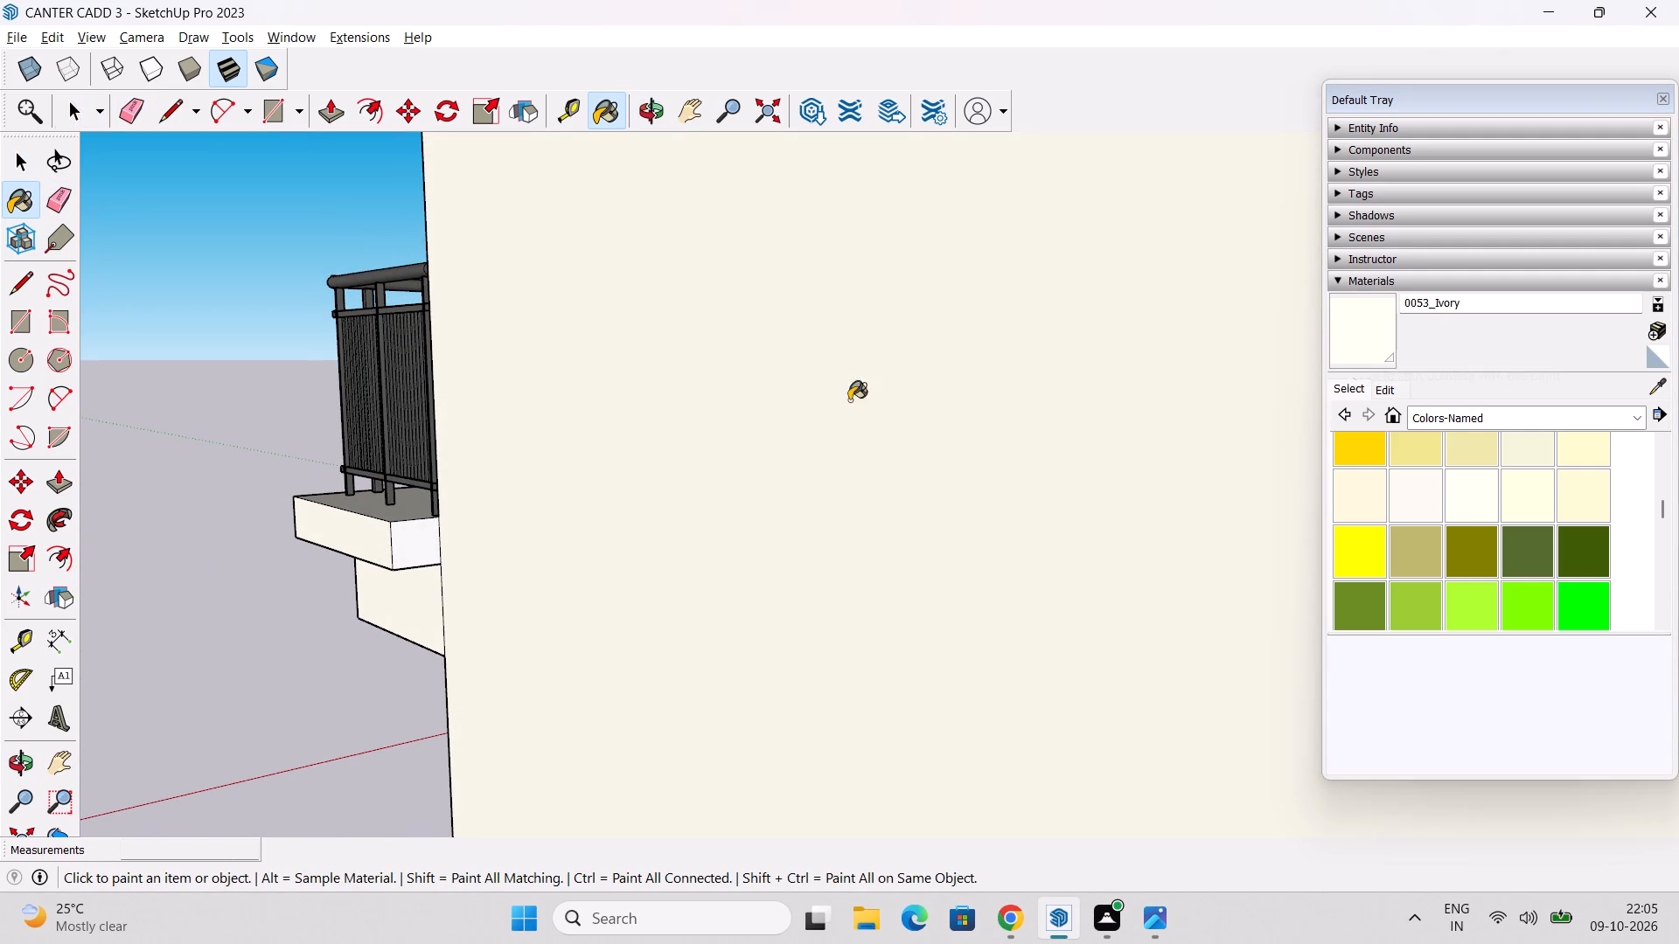
pyautogui.scroll(2, 533, 488)
pyautogui.click(396, 556)
# Paint the upper roof's fascia above the blank side wall with 0053_Ivory again.
pyautogui.scroll(-3, 438, 546)
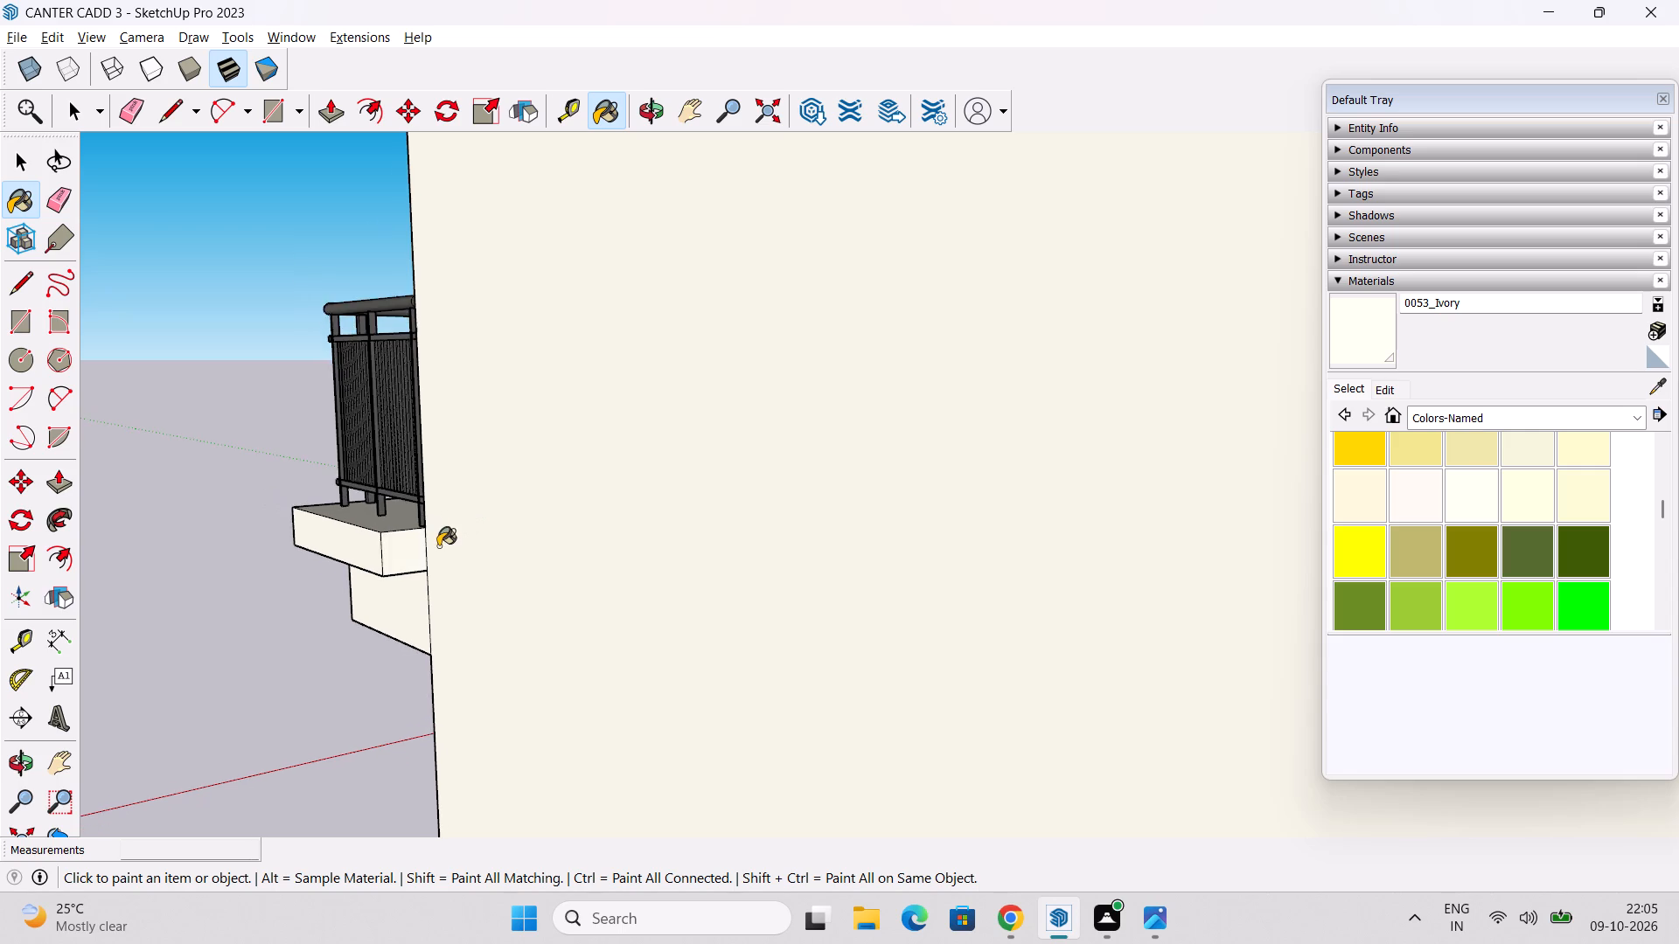
pyautogui.scroll(-10, 438, 546)
pyautogui.moveTo(481, 573); pyautogui.dragTo(612, 524, button='middle')
pyautogui.keyDown('shift'); pyautogui.moveTo(679, 459); pyautogui.dragTo(679, 573, button='middle'); pyautogui.keyUp('shift')
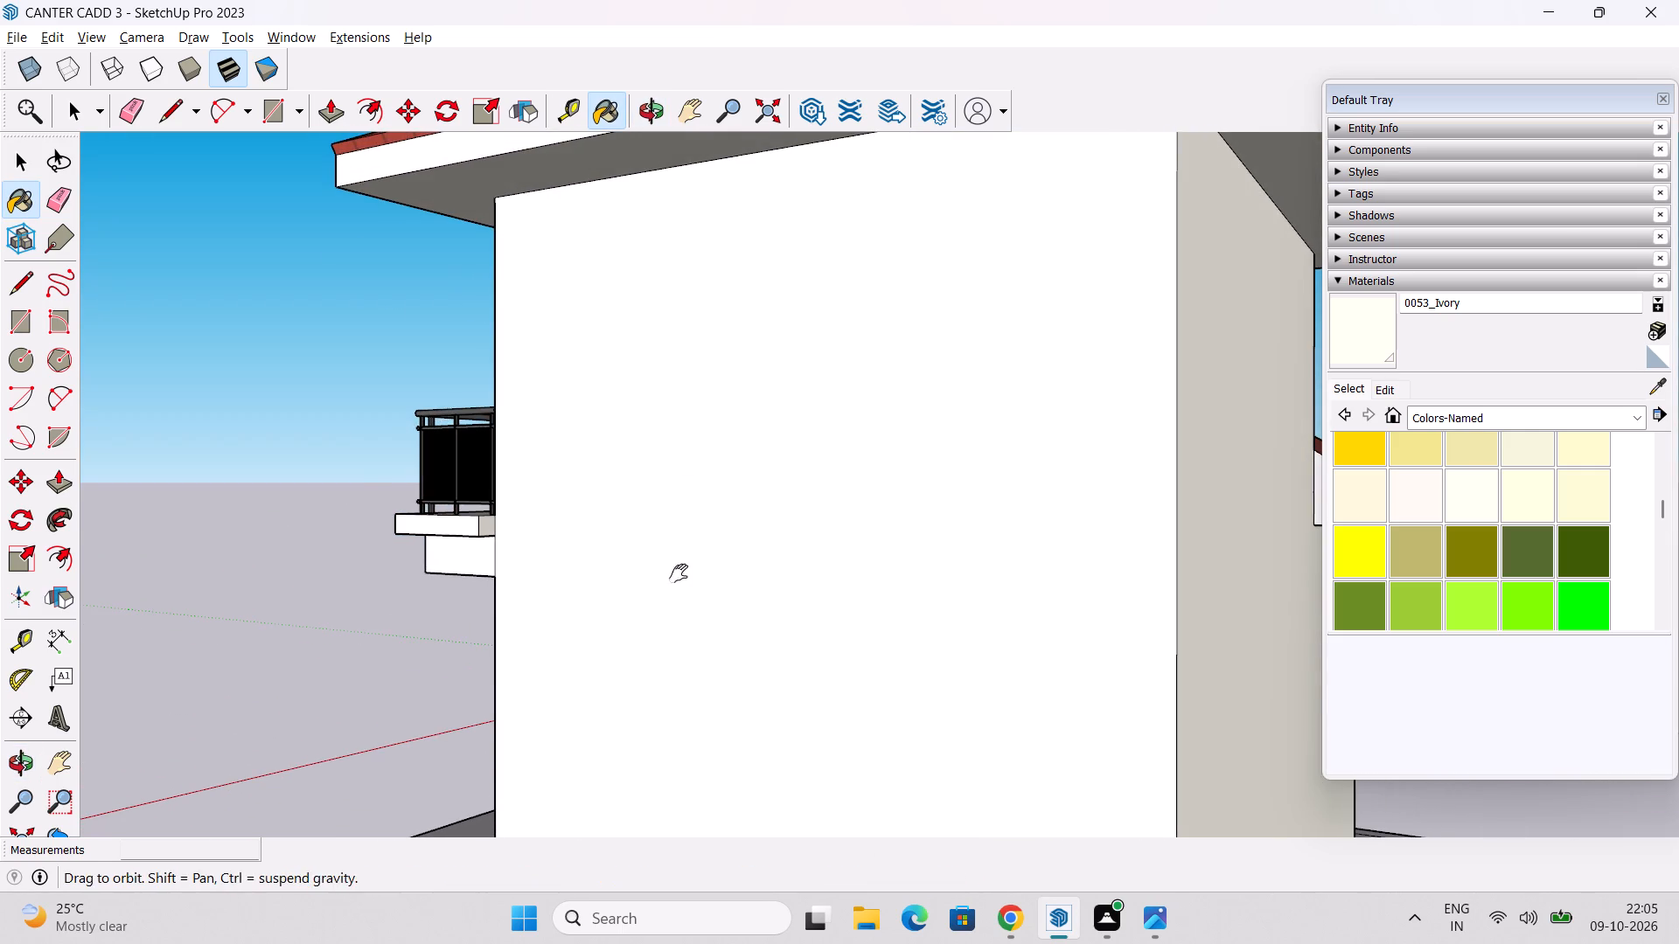
pyautogui.keyDown('shift'); pyautogui.moveTo(679, 573); pyautogui.dragTo(661, 701, button='middle'); pyautogui.keyUp('shift')
pyautogui.moveTo(661, 691); pyautogui.dragTo(815, 634, button='middle')
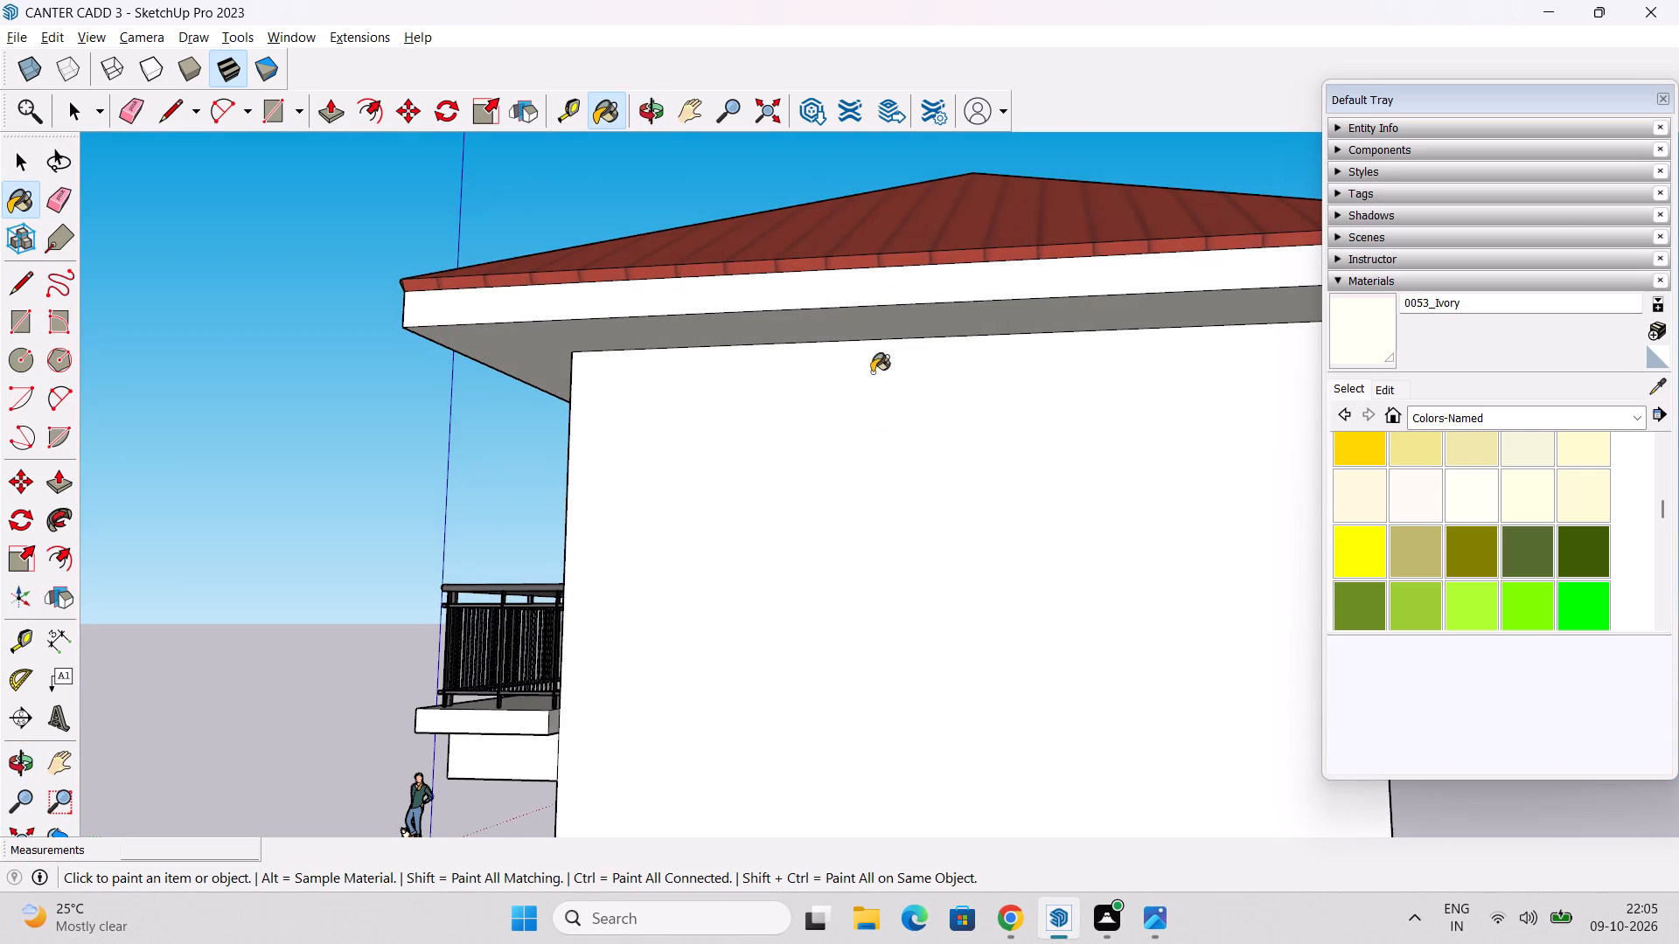
pyautogui.click(869, 287)
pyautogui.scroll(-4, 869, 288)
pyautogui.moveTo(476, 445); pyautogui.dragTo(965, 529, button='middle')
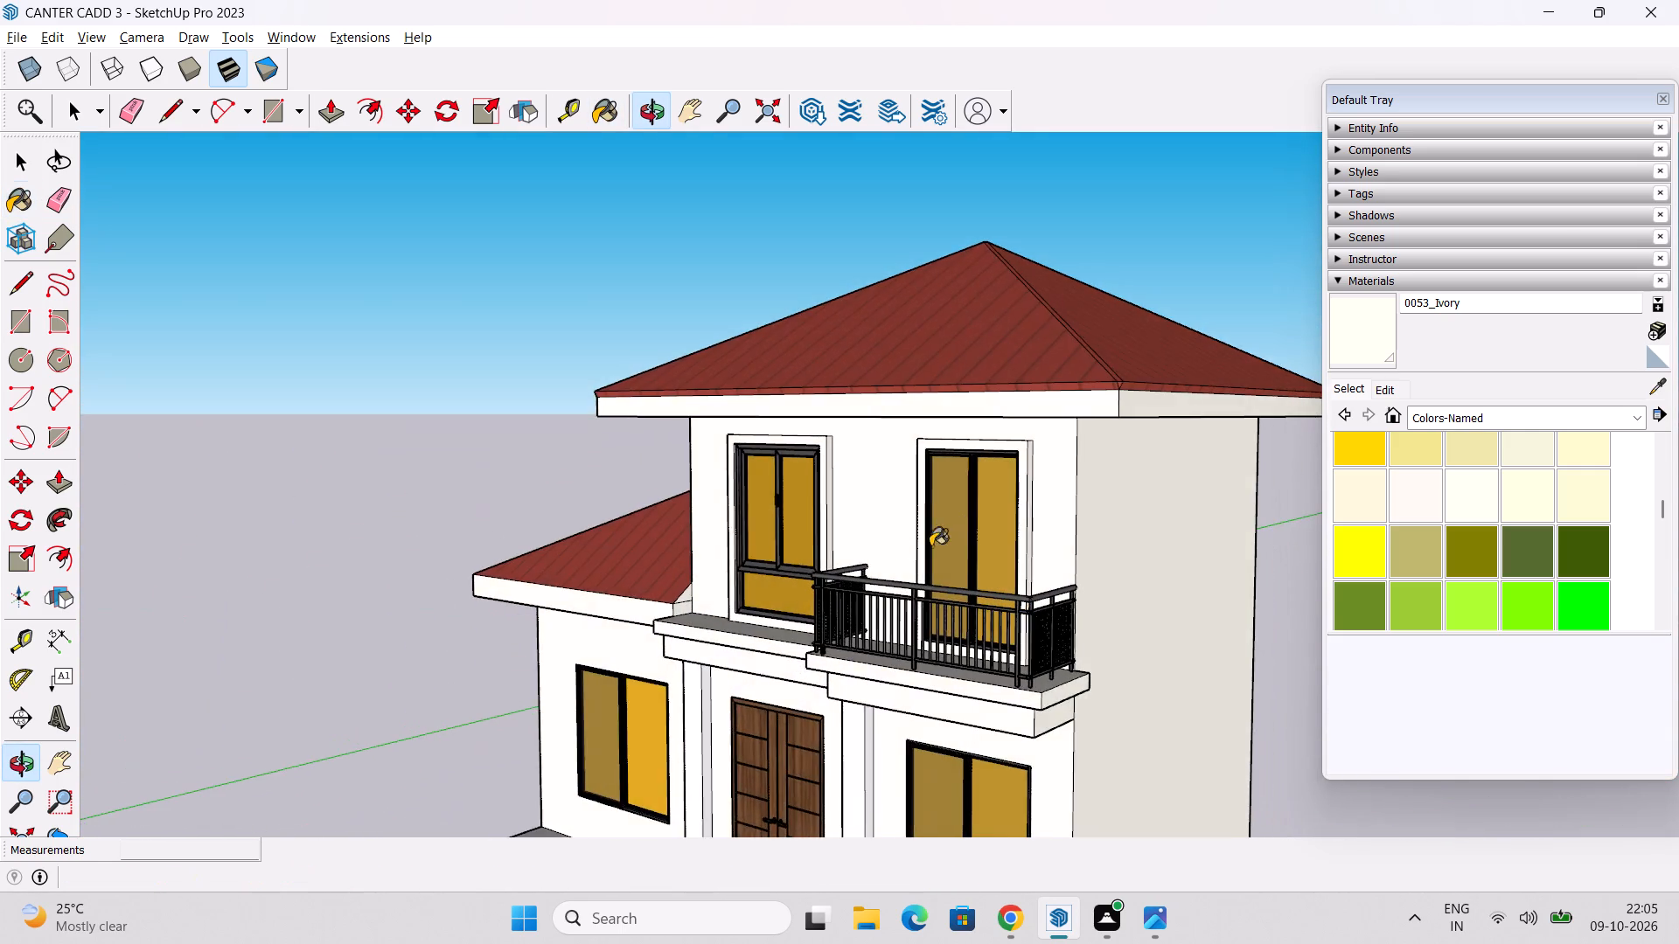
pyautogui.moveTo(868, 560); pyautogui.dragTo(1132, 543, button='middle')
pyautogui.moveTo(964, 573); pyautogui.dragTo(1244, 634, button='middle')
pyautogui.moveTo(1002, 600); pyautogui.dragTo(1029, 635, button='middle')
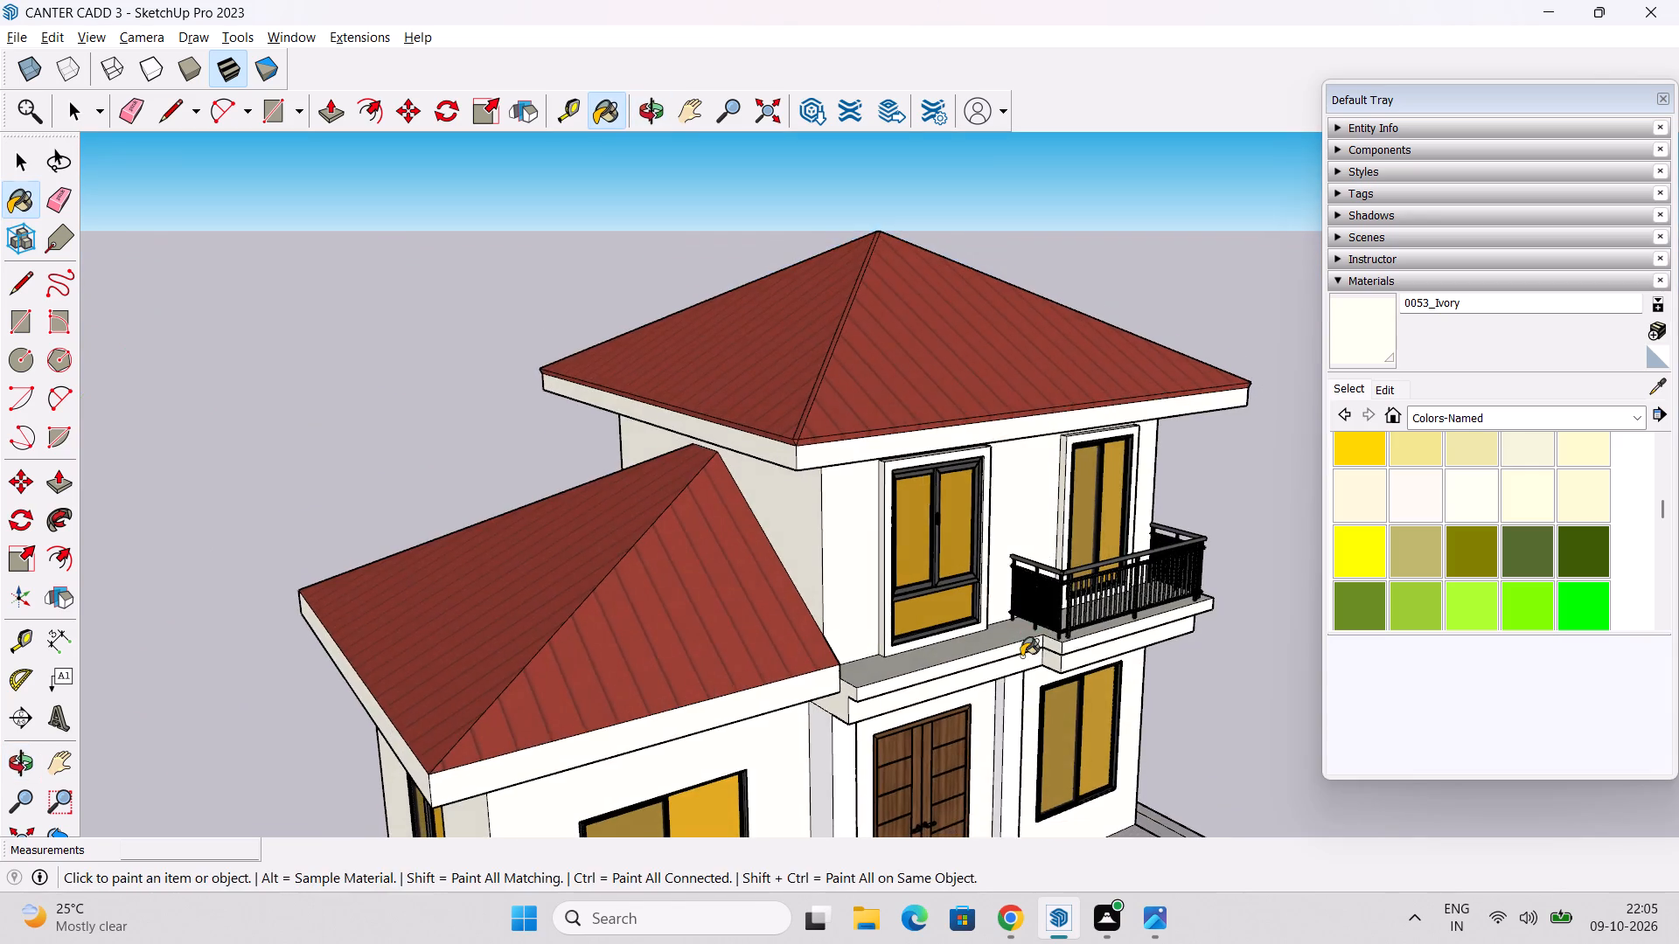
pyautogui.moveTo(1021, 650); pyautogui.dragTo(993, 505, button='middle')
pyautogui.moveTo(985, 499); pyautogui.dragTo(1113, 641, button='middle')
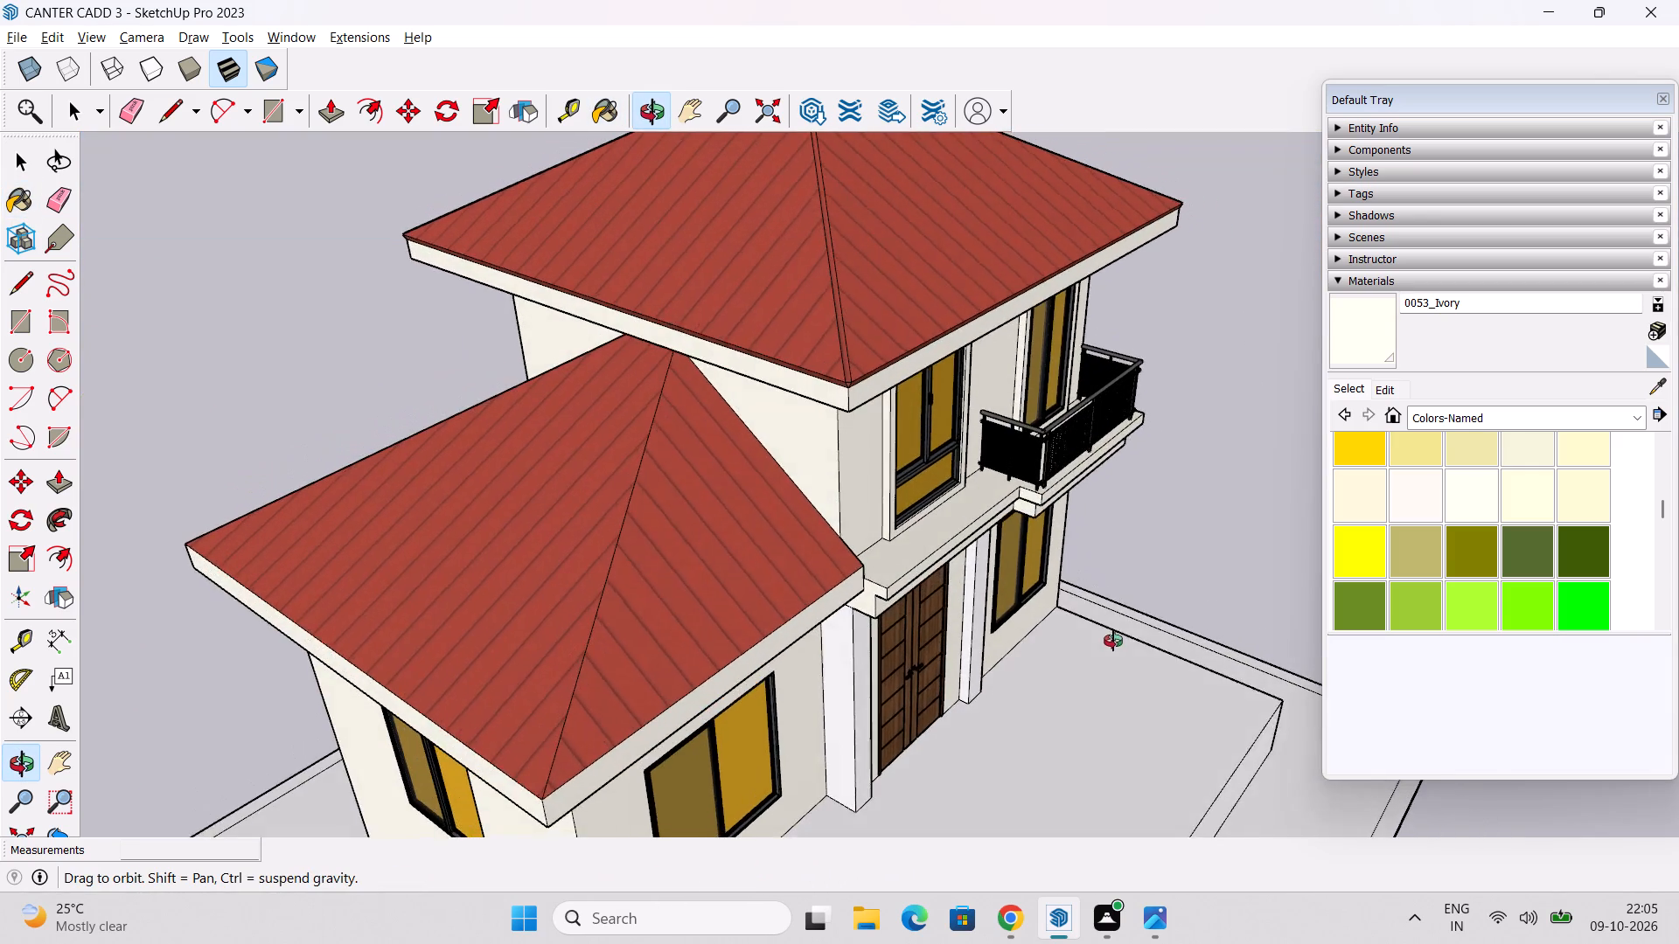
# Draw a vertical line down the porch platform's side from the front wall's bottom corner to the ground, separating wall and platform.
pyautogui.moveTo(1113, 641); pyautogui.dragTo(1044, 599, button='middle')
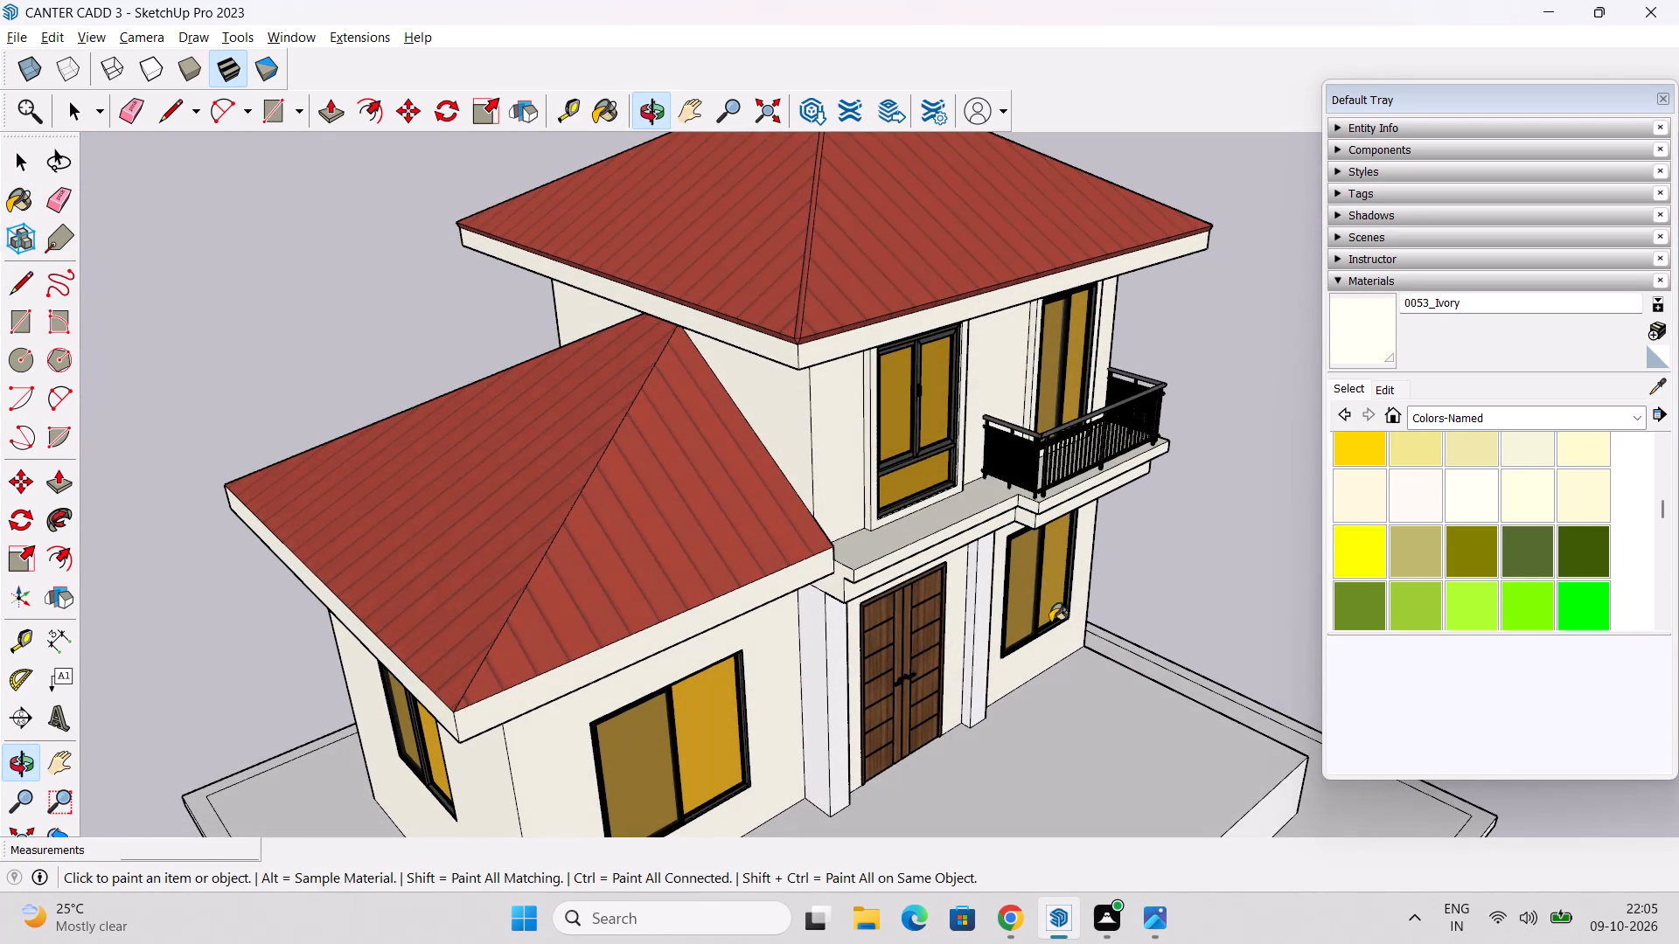
pyautogui.moveTo(1057, 635); pyautogui.dragTo(1038, 497, button='middle')
pyautogui.scroll(-3, 1037, 491)
pyautogui.moveTo(1039, 512); pyautogui.dragTo(1016, 455, button='middle')
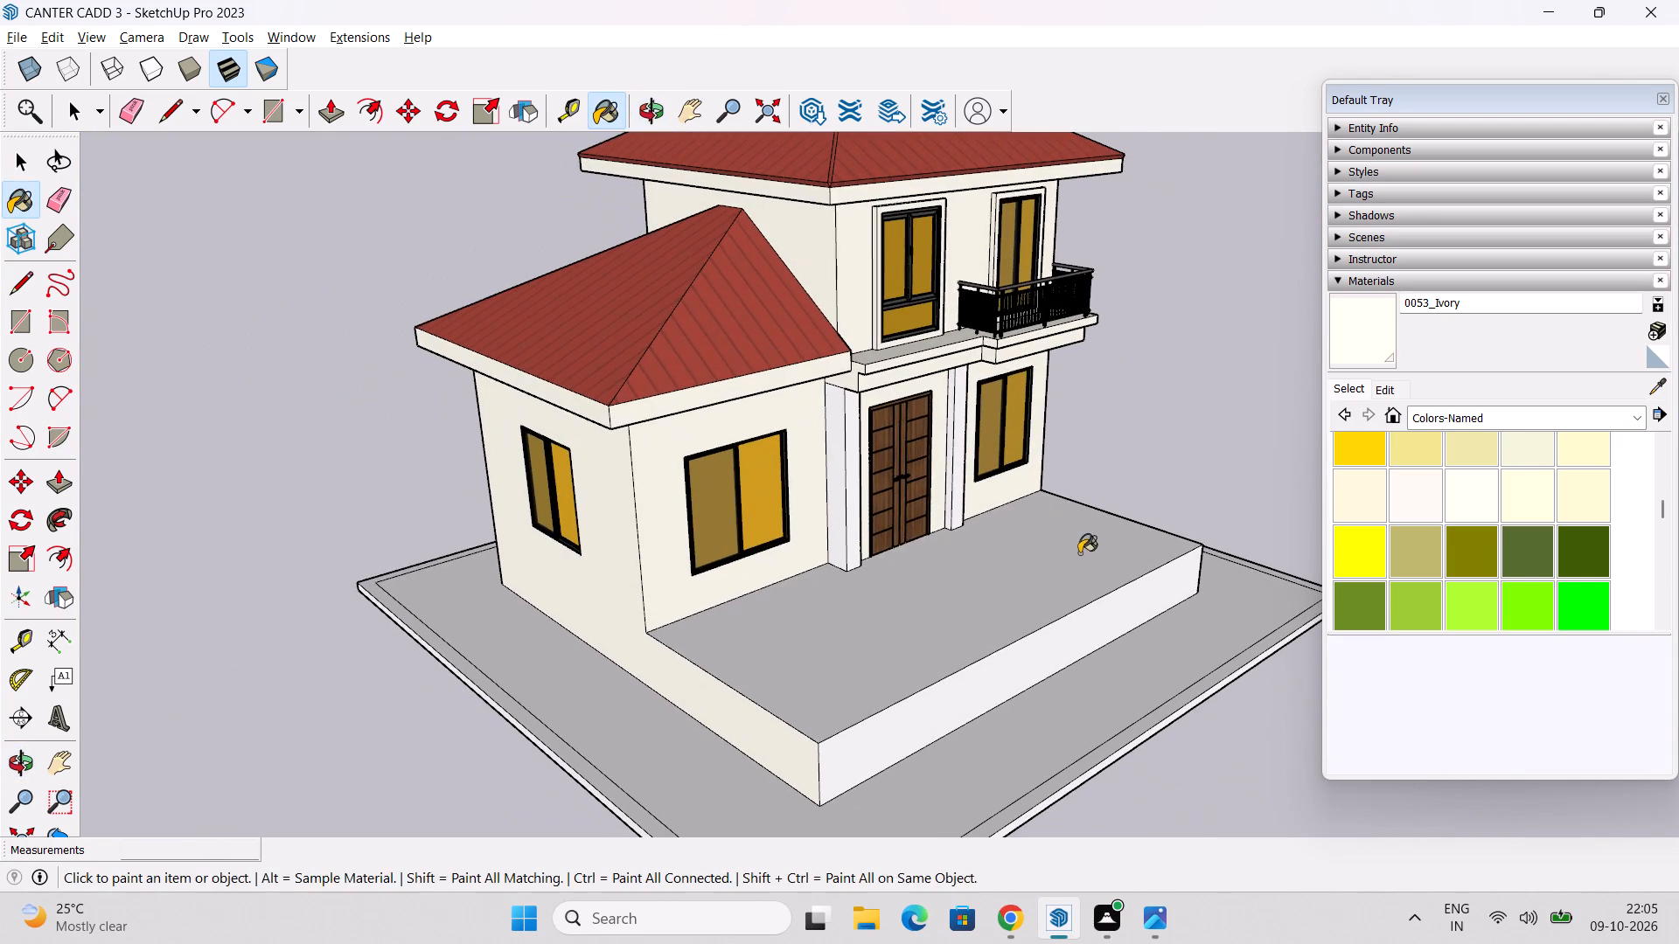
pyautogui.moveTo(1076, 563); pyautogui.dragTo(1041, 533, button='middle')
pyautogui.scroll(2, 958, 644)
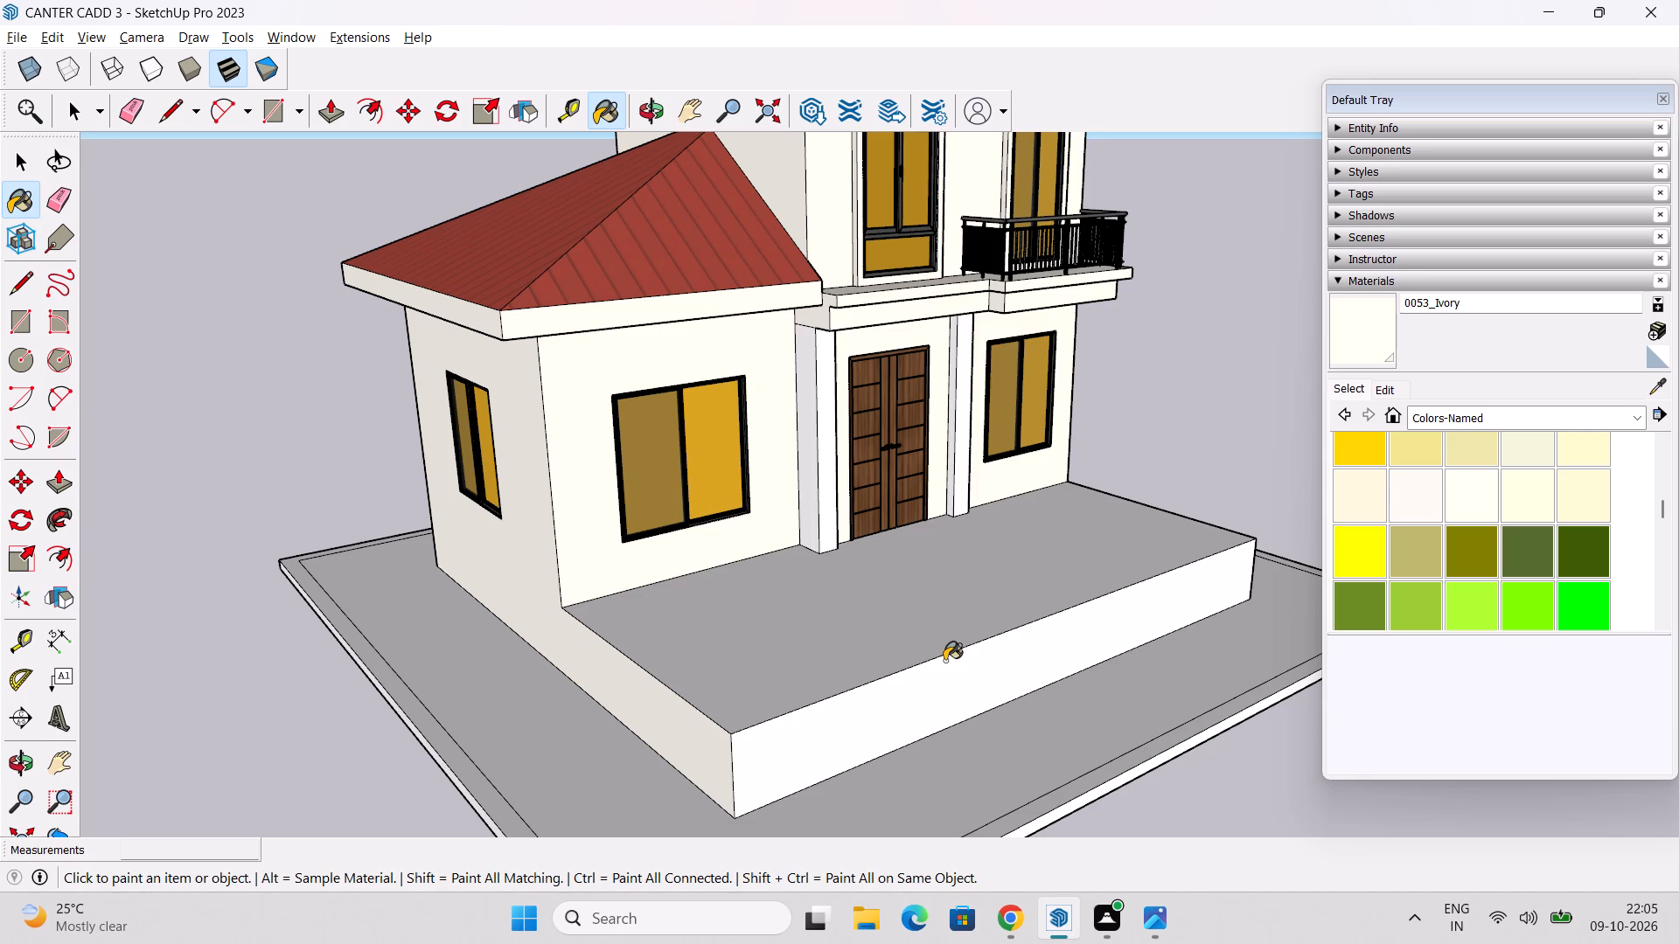
pyautogui.moveTo(829, 767); pyautogui.dragTo(811, 750, button='middle')
pyautogui.press('space')
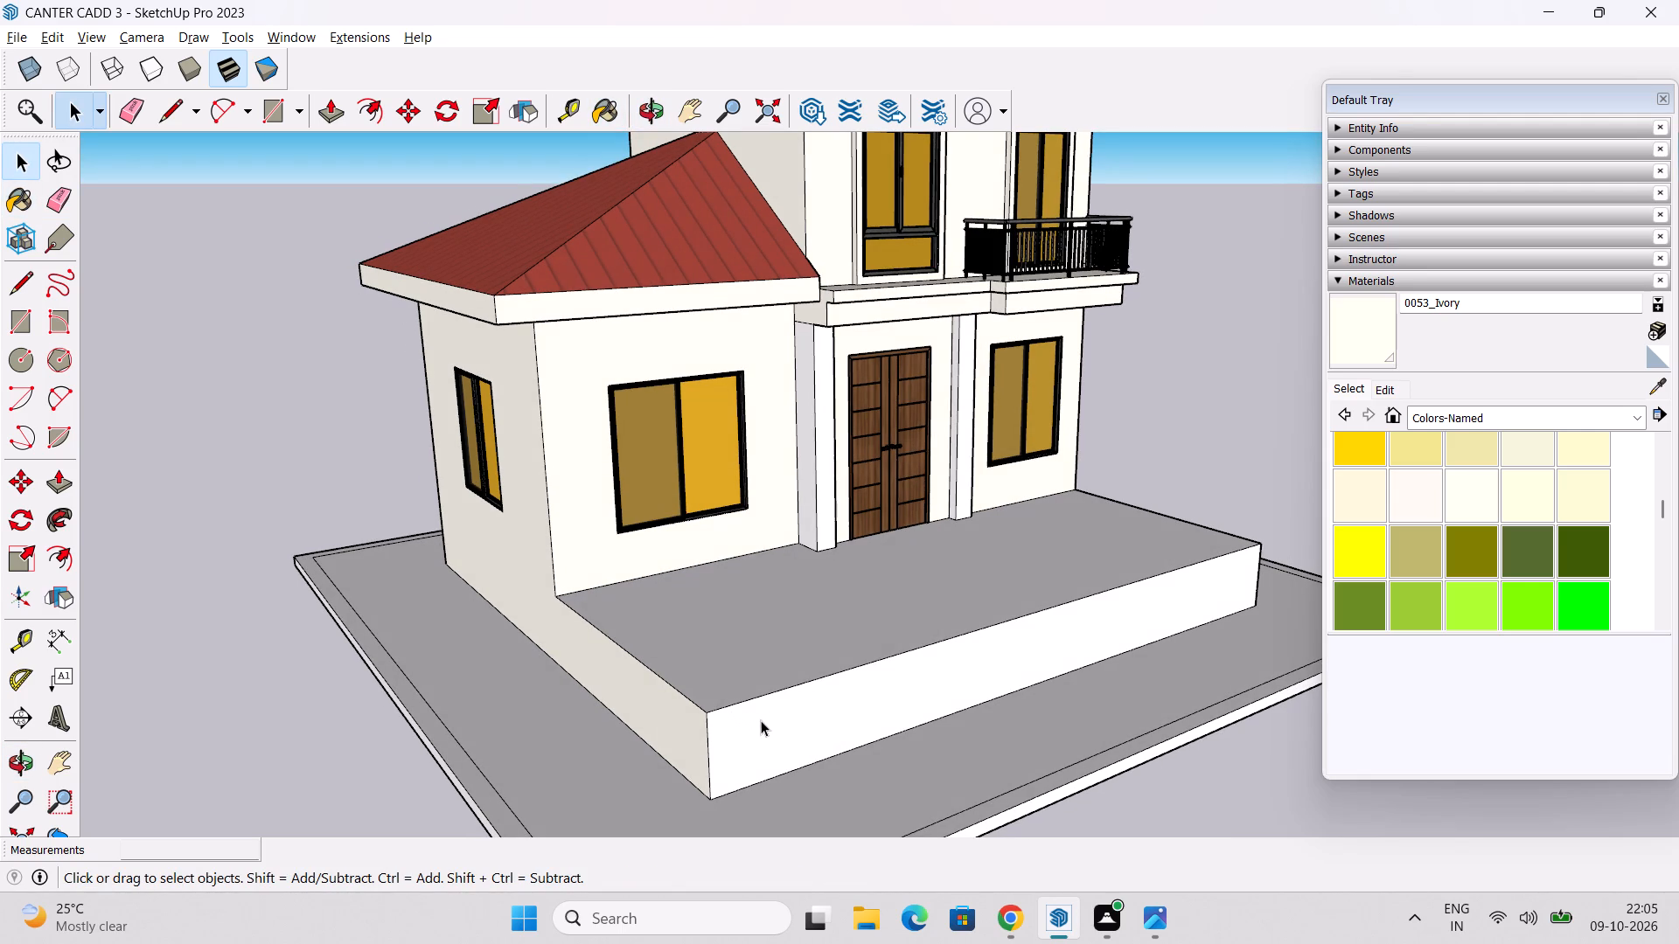
pyautogui.press('l')
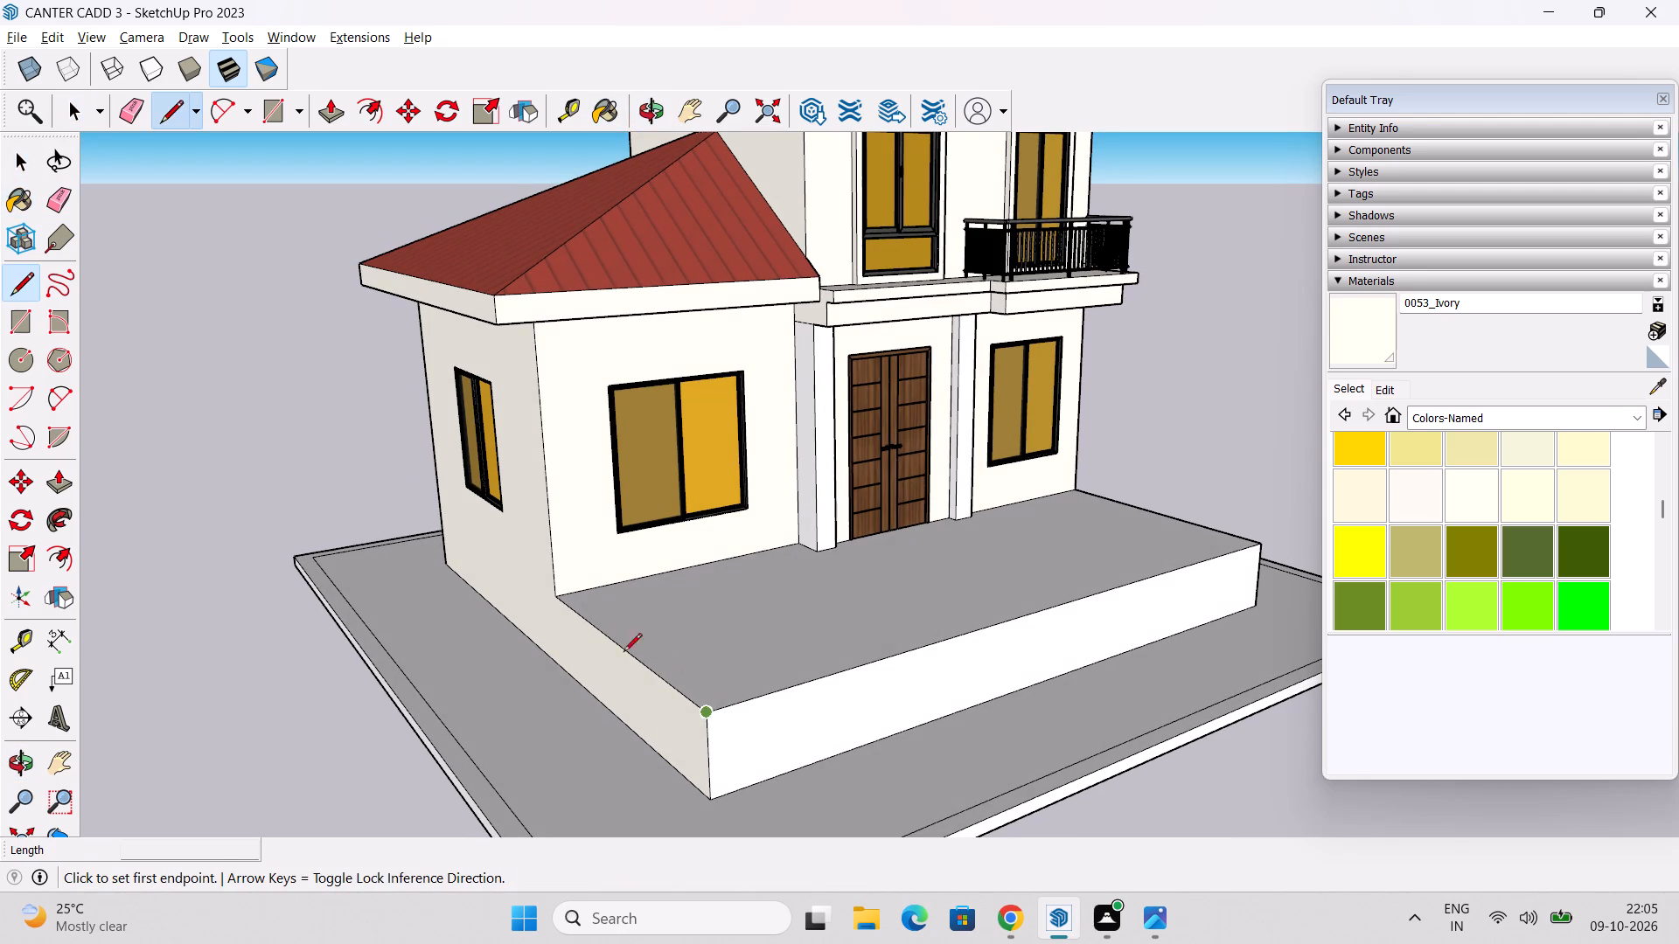
pyautogui.click(561, 596)
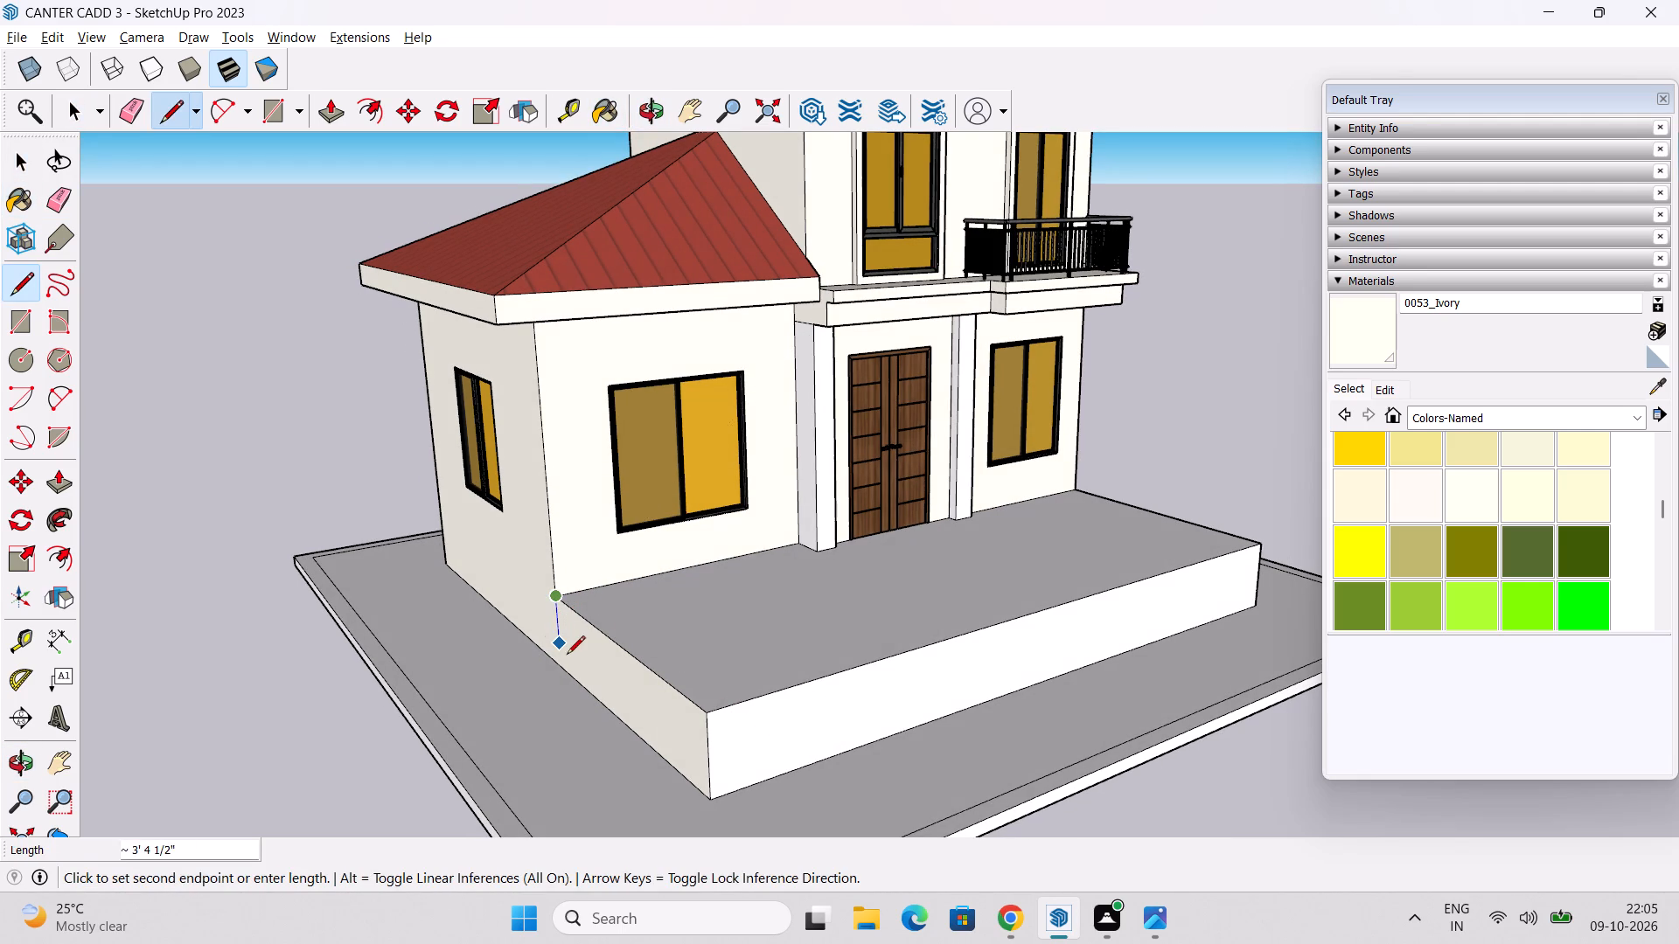
pyautogui.click(561, 666)
pyautogui.press('space')
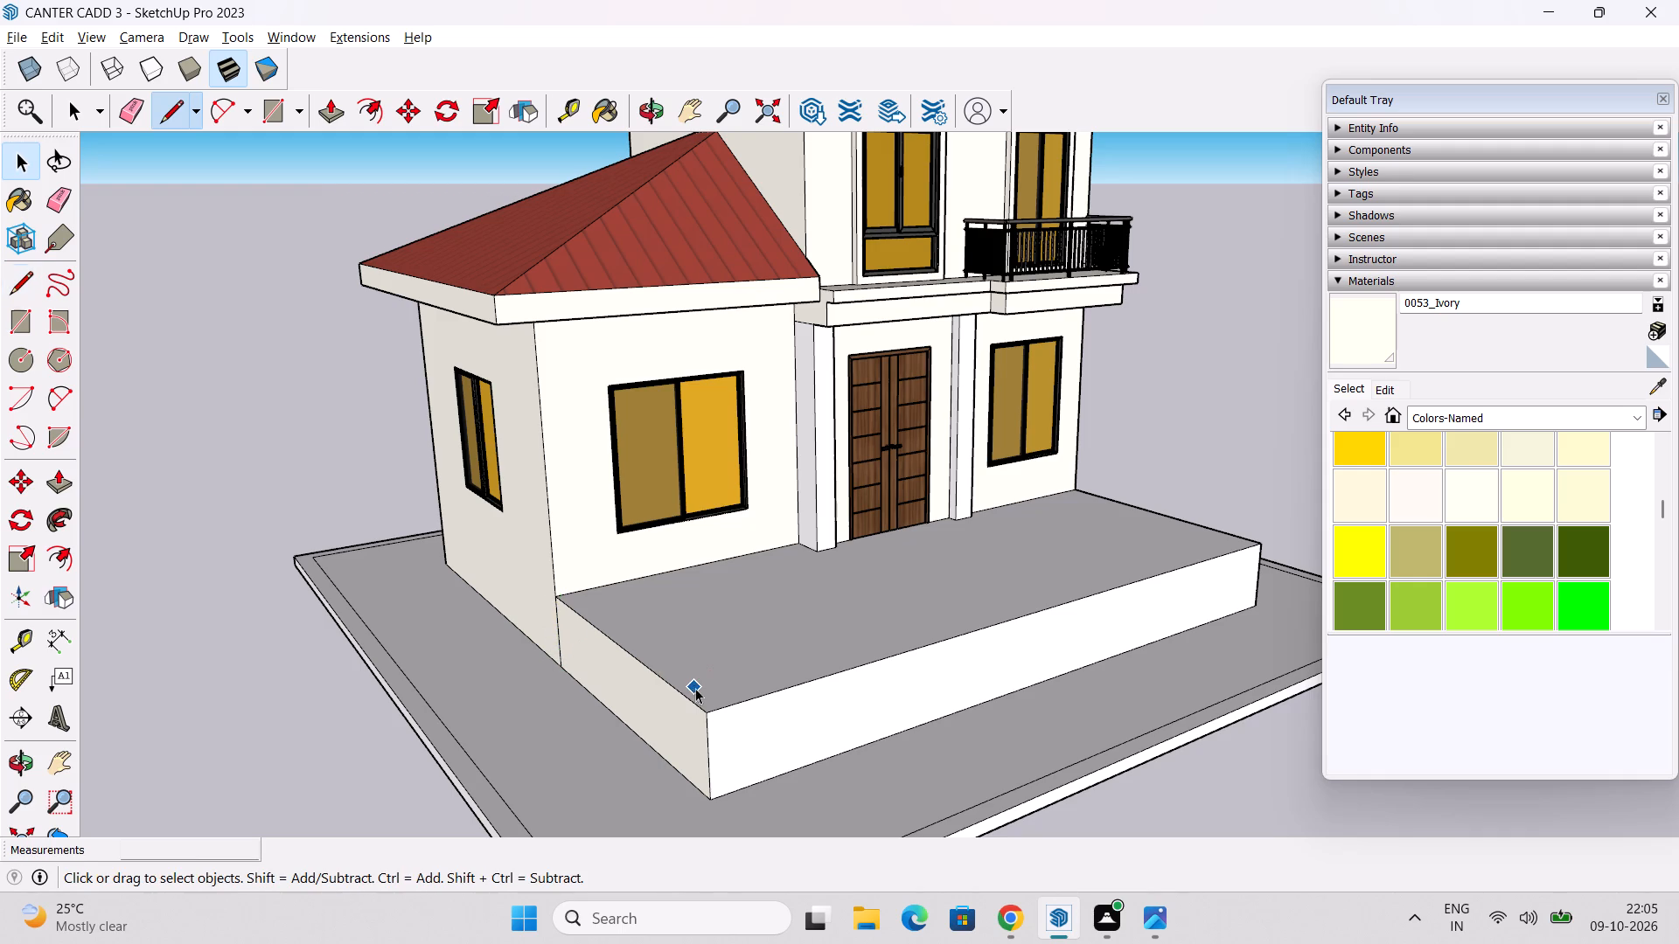
# Push the porch platform's long front face back until it is flush with the front of the door columns.
pyautogui.moveTo(882, 723); pyautogui.dragTo(831, 709, button='middle')
pyautogui.press('p')
pyautogui.click(848, 706)
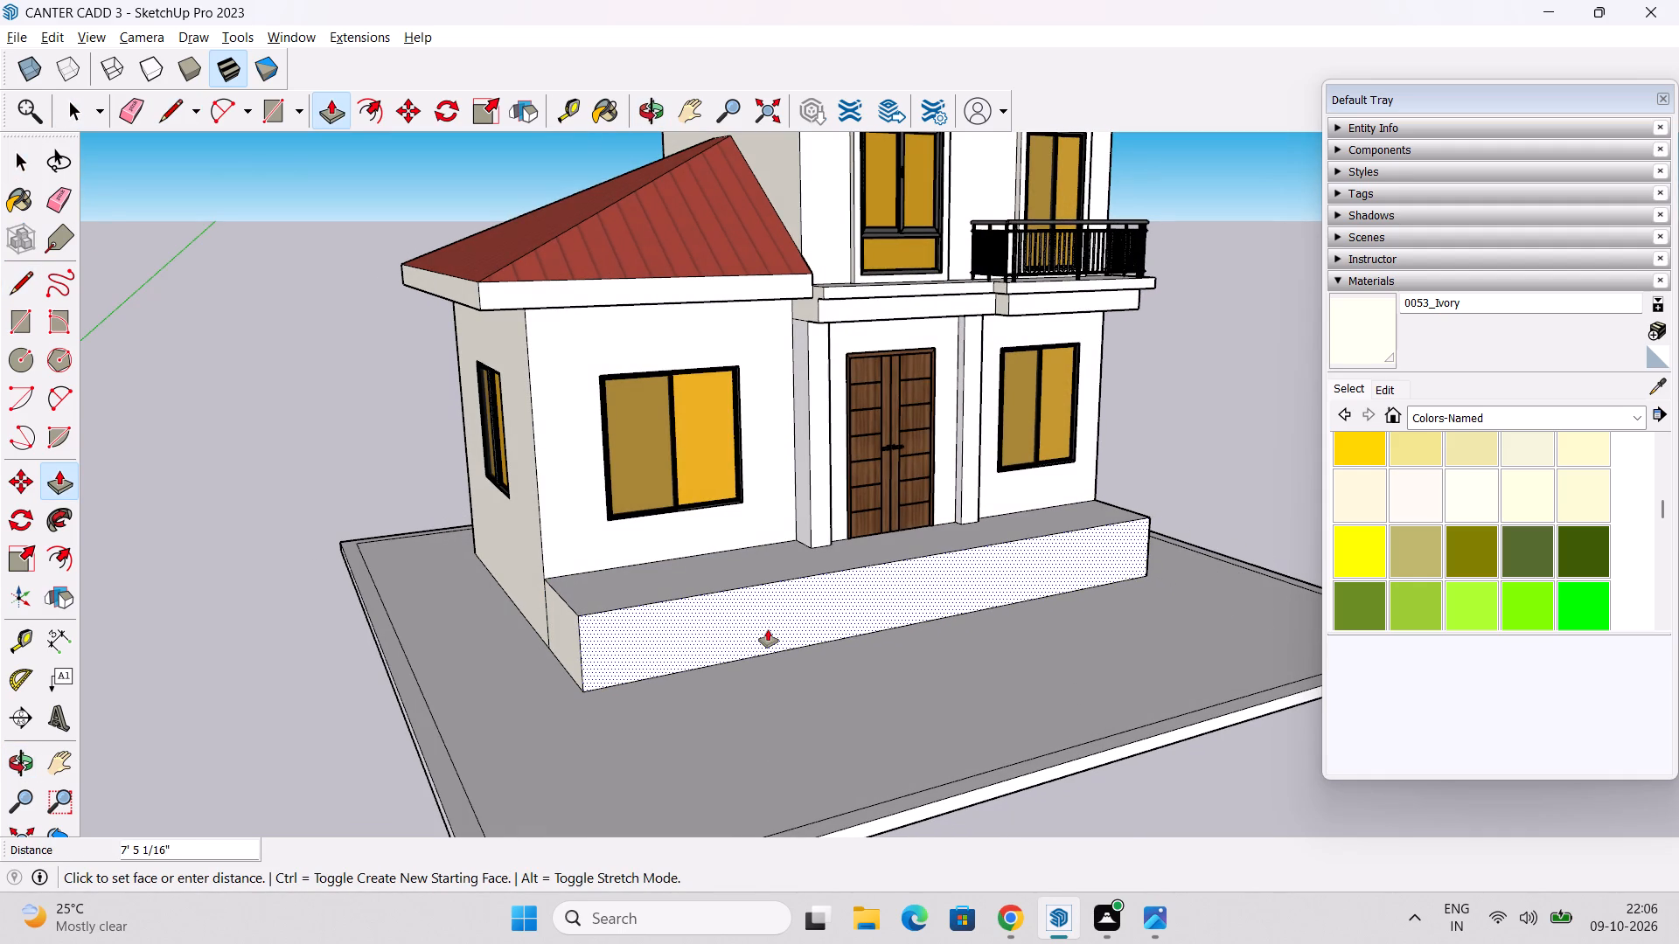
pyautogui.scroll(9, 864, 542)
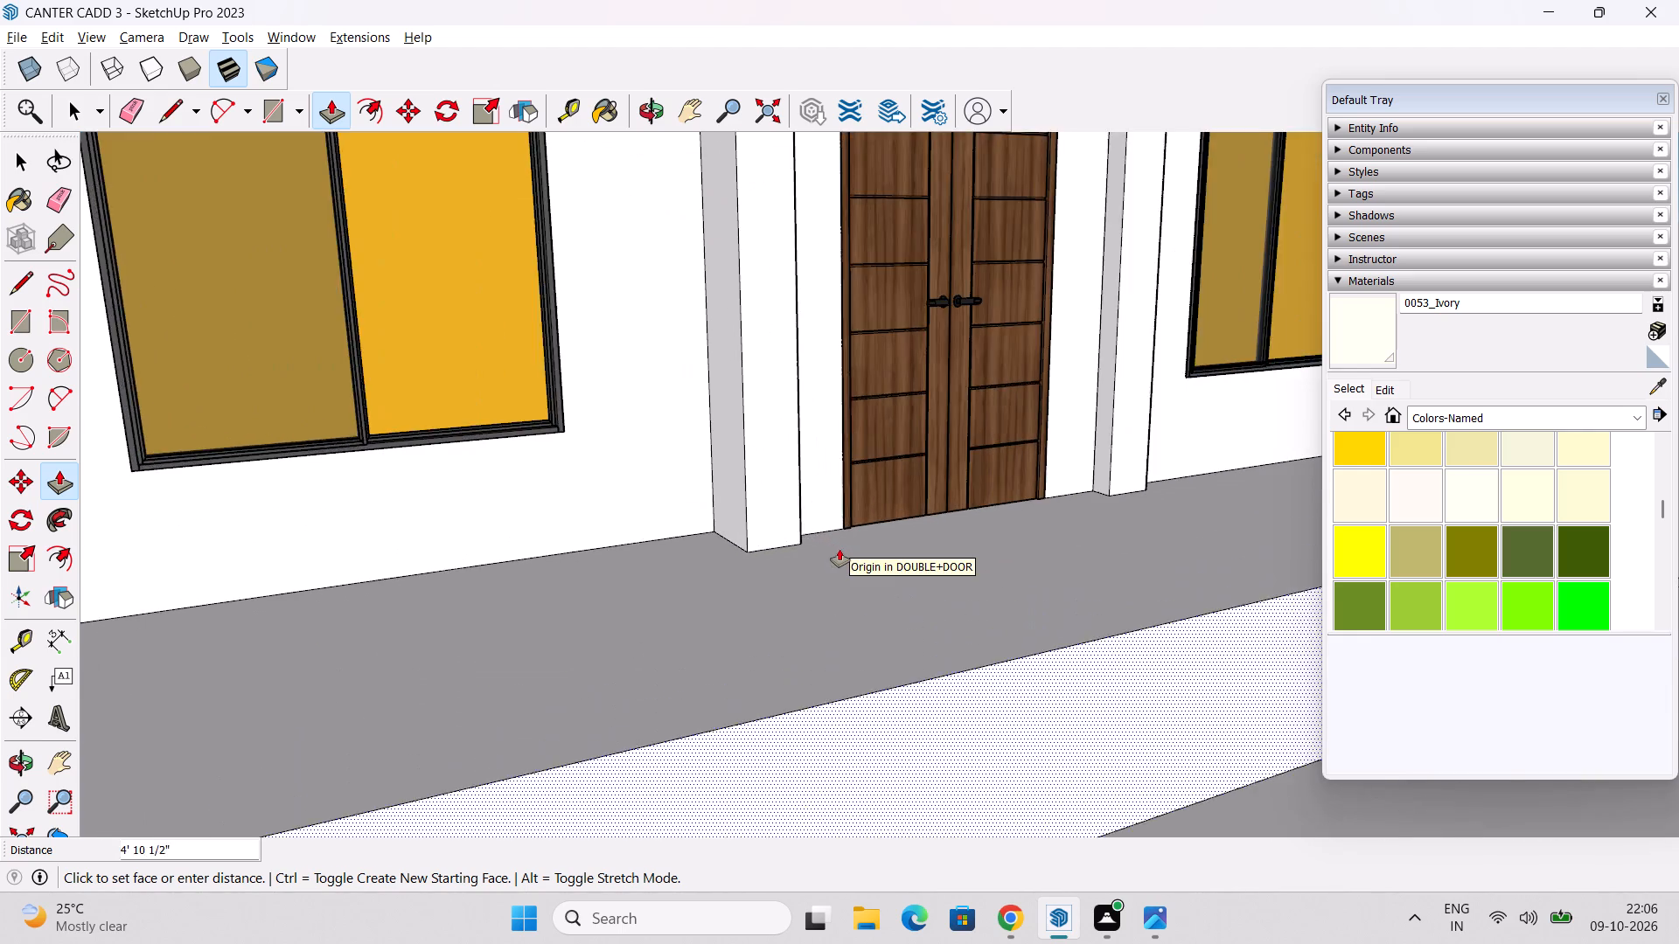
pyautogui.scroll(3, 839, 549)
pyautogui.click(739, 551)
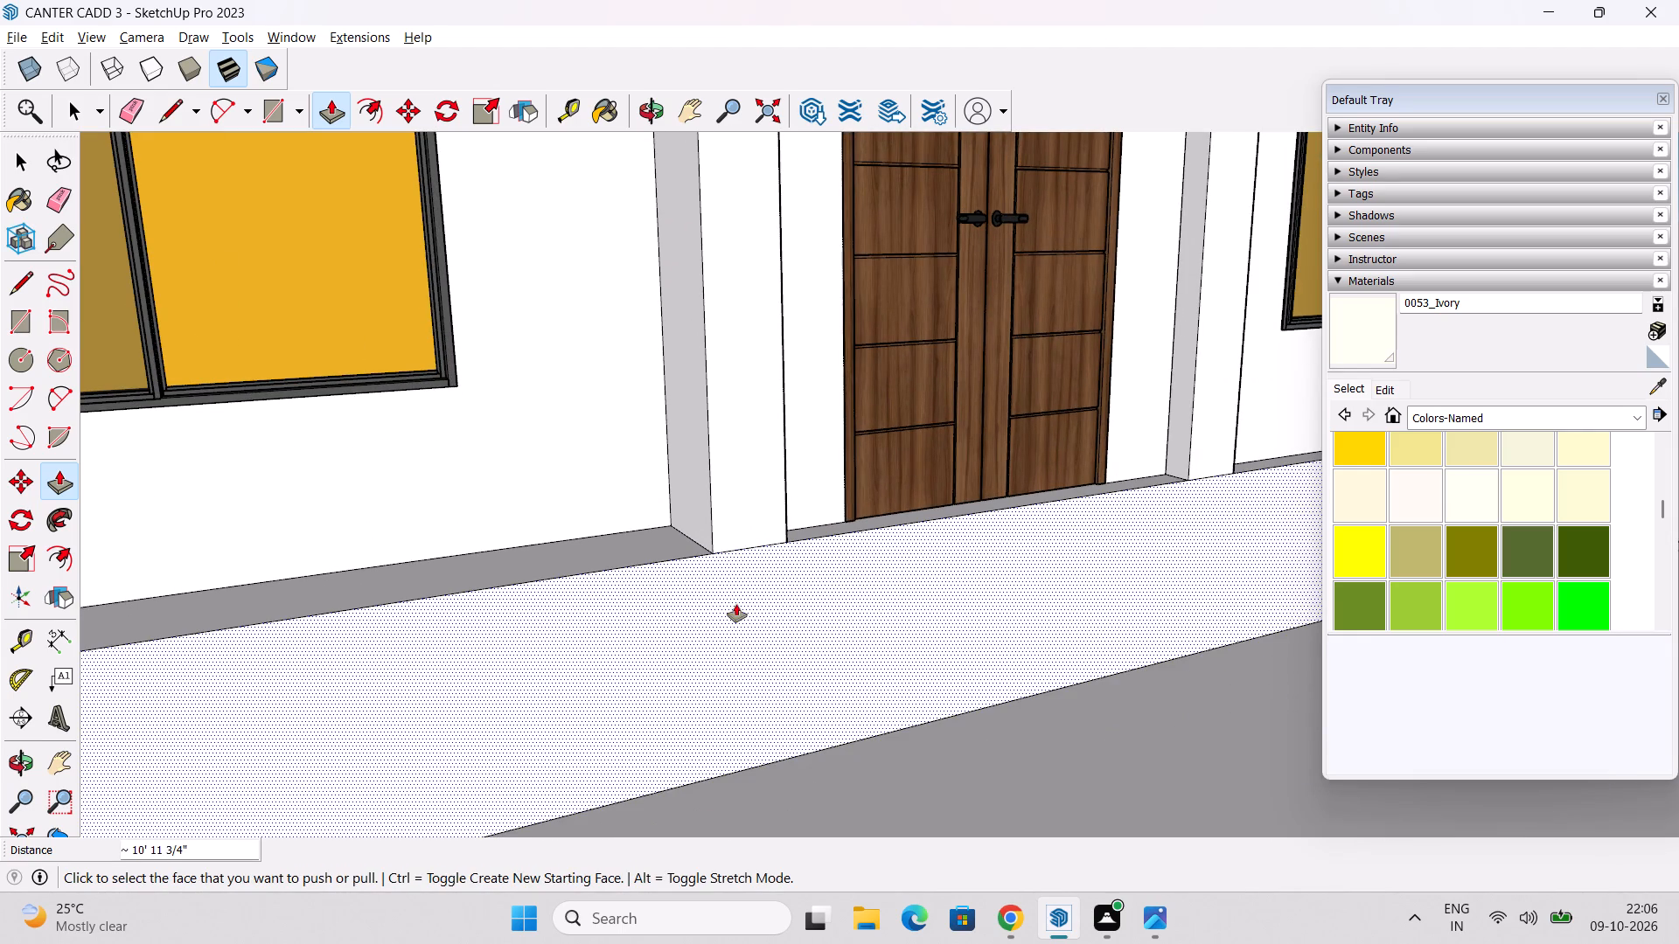
# Pull the porch platform's front face outward 2'.
pyautogui.click(736, 604)
pyautogui.write("2'")
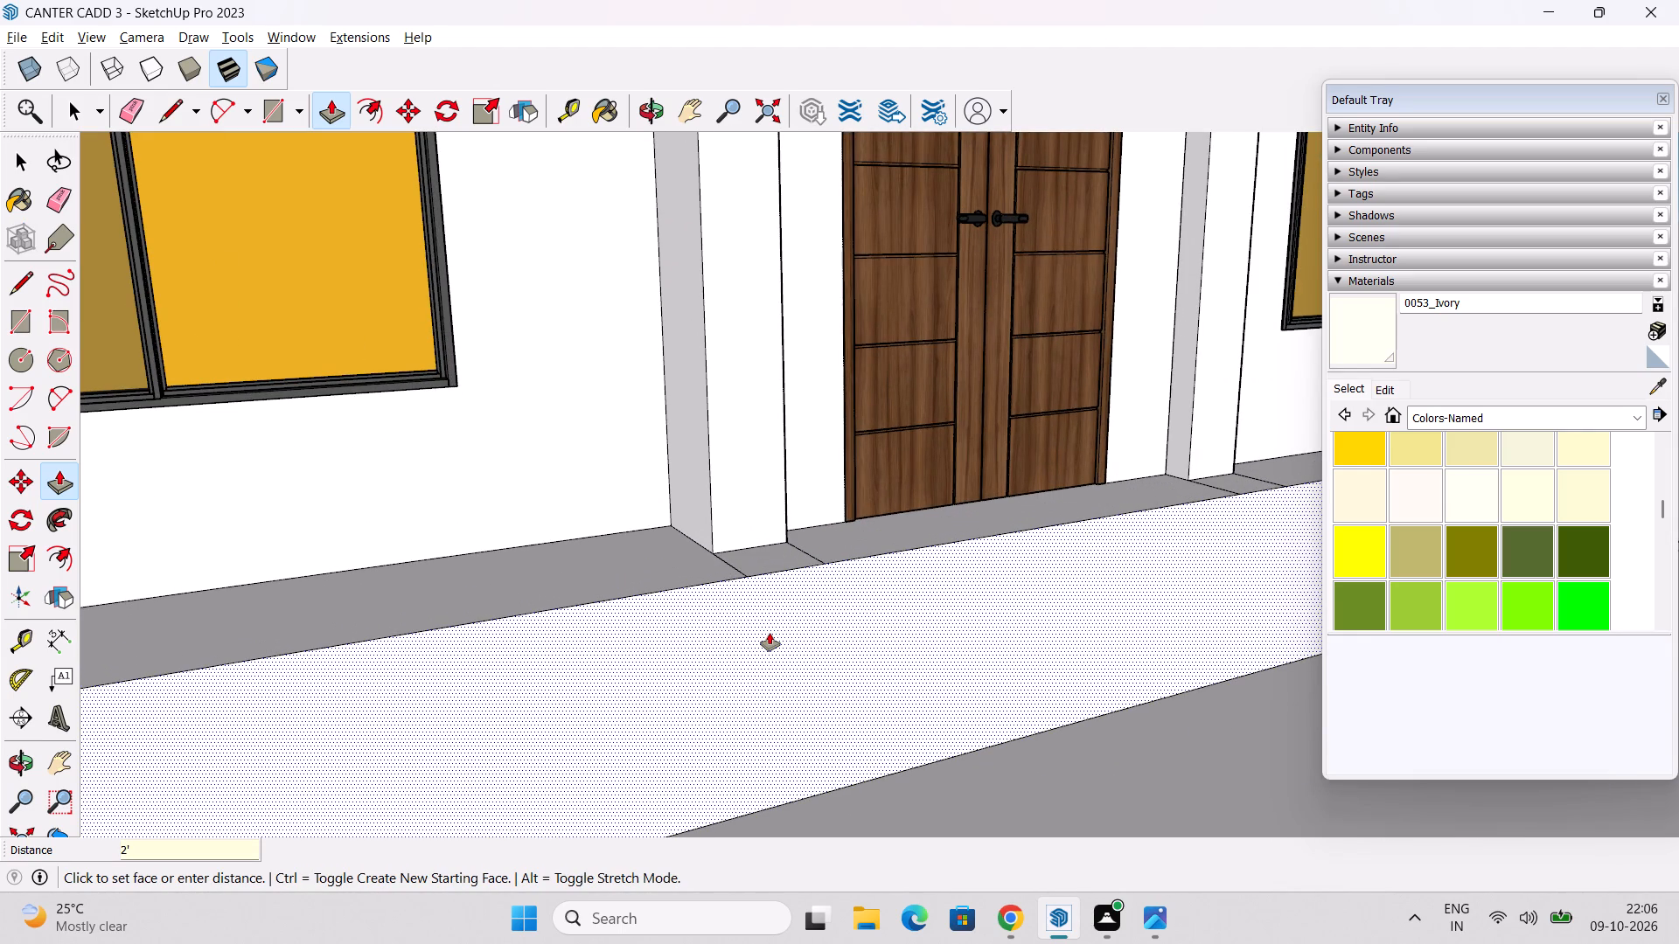
pyautogui.press('Return')
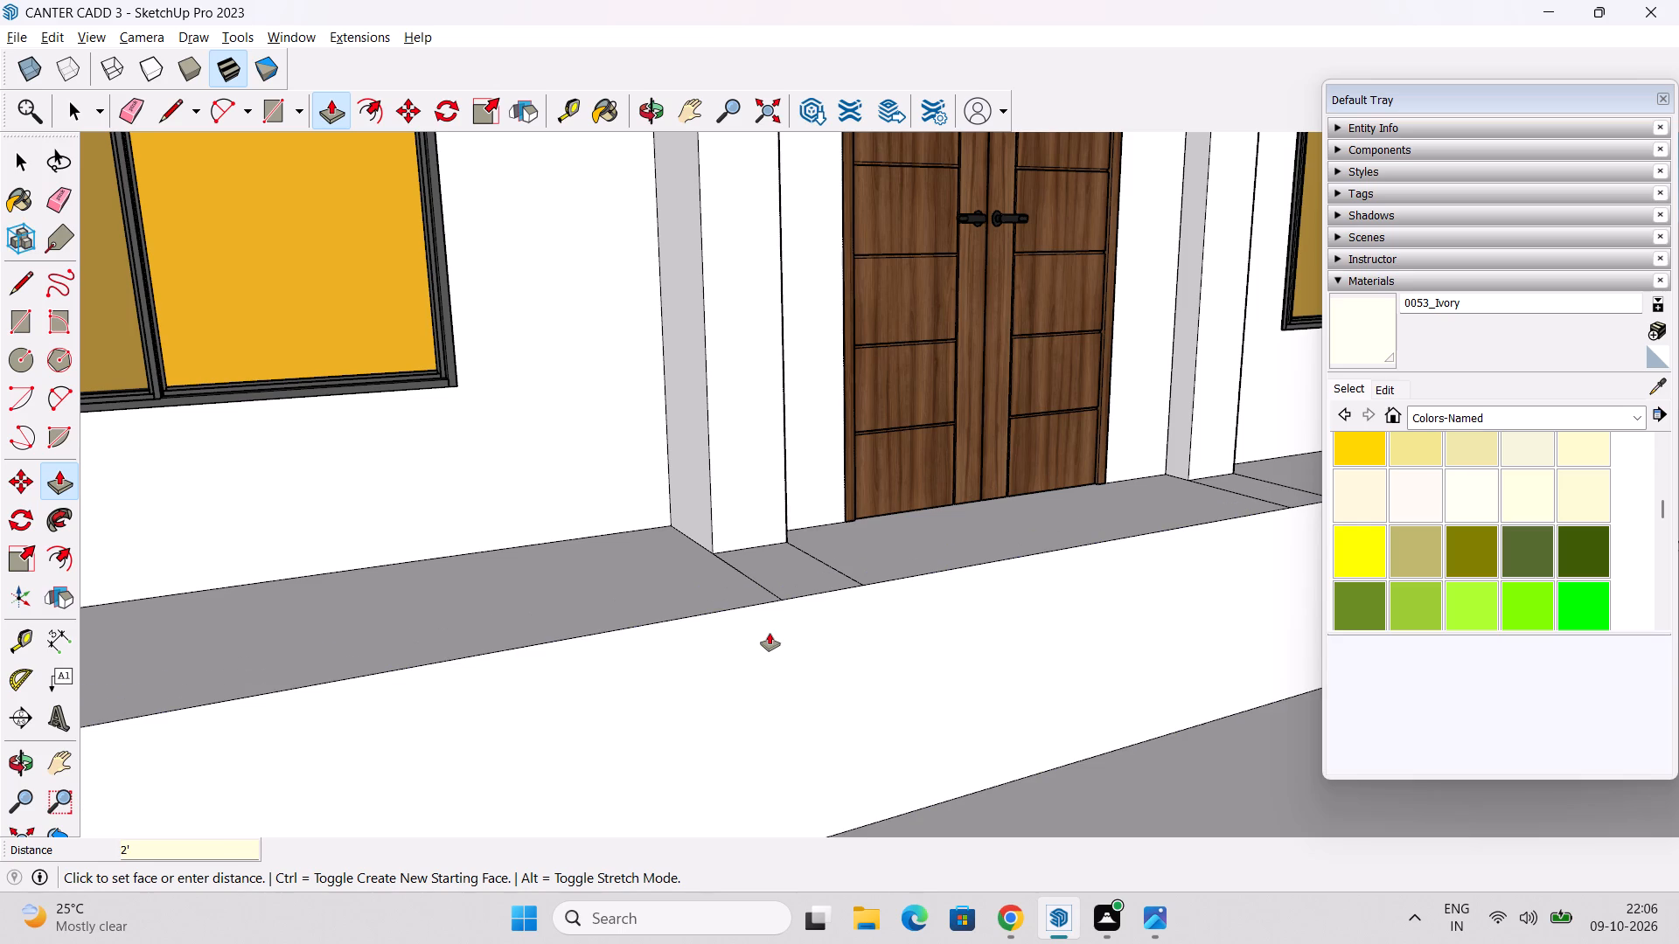
# Pull the porch platform's front face outward another 1'.
pyautogui.scroll(-5, 770, 633)
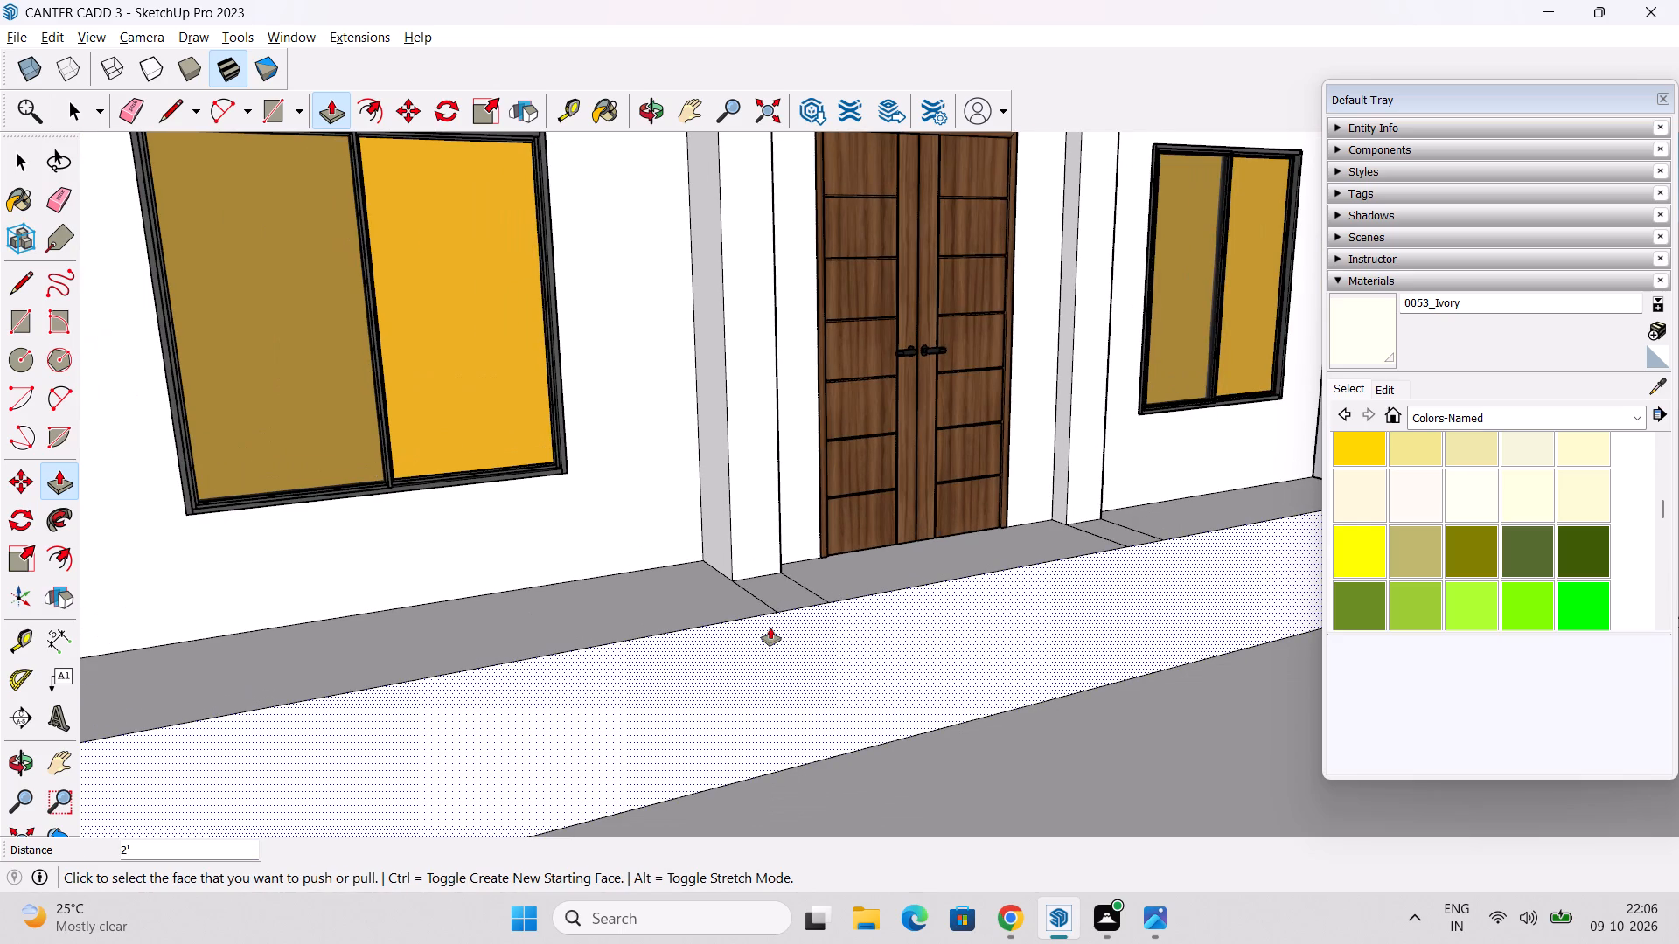
pyautogui.moveTo(770, 628); pyautogui.dragTo(697, 671, button='middle')
pyautogui.click(683, 685)
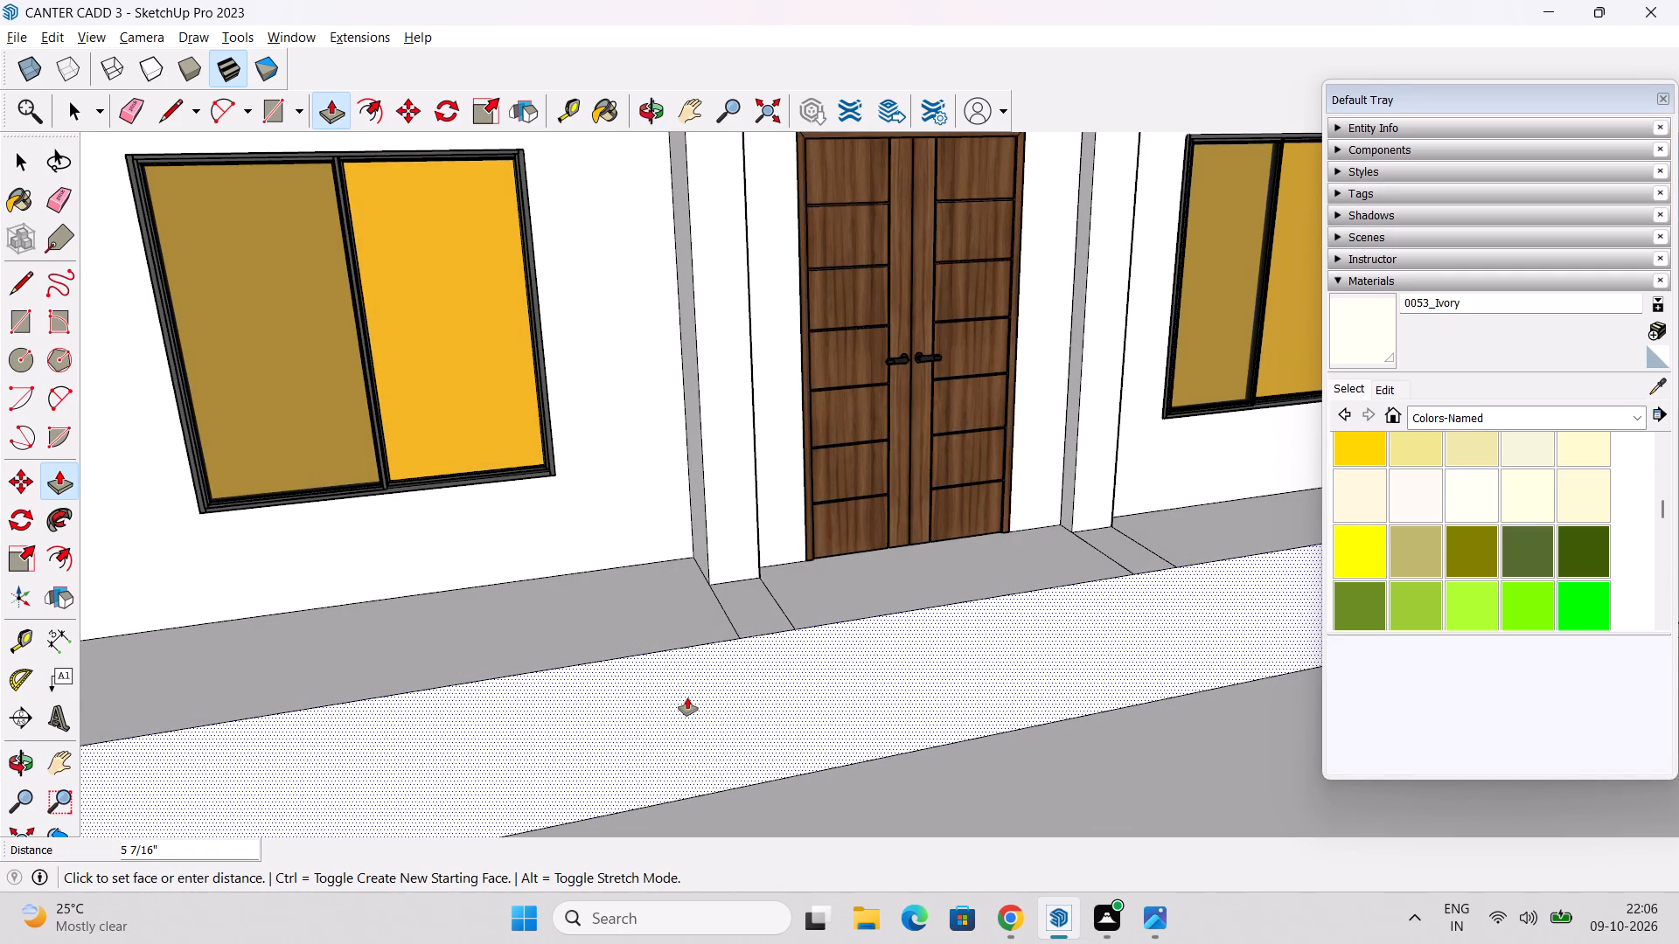
pyautogui.write("1'")
pyautogui.press('Return')
pyautogui.press('space')
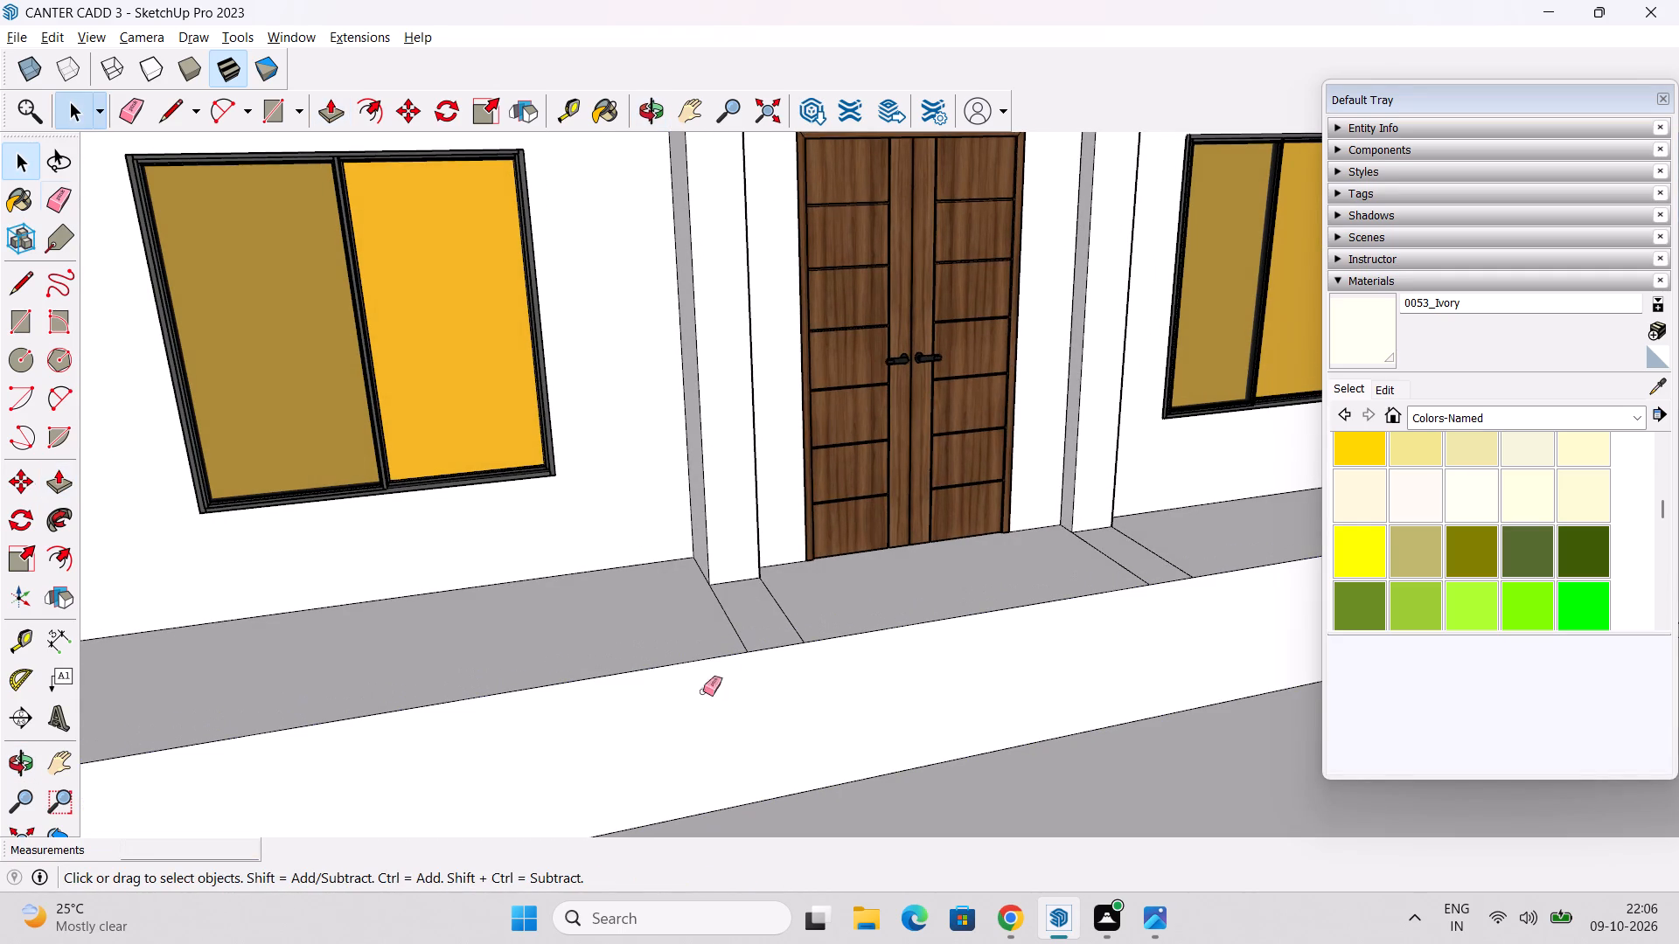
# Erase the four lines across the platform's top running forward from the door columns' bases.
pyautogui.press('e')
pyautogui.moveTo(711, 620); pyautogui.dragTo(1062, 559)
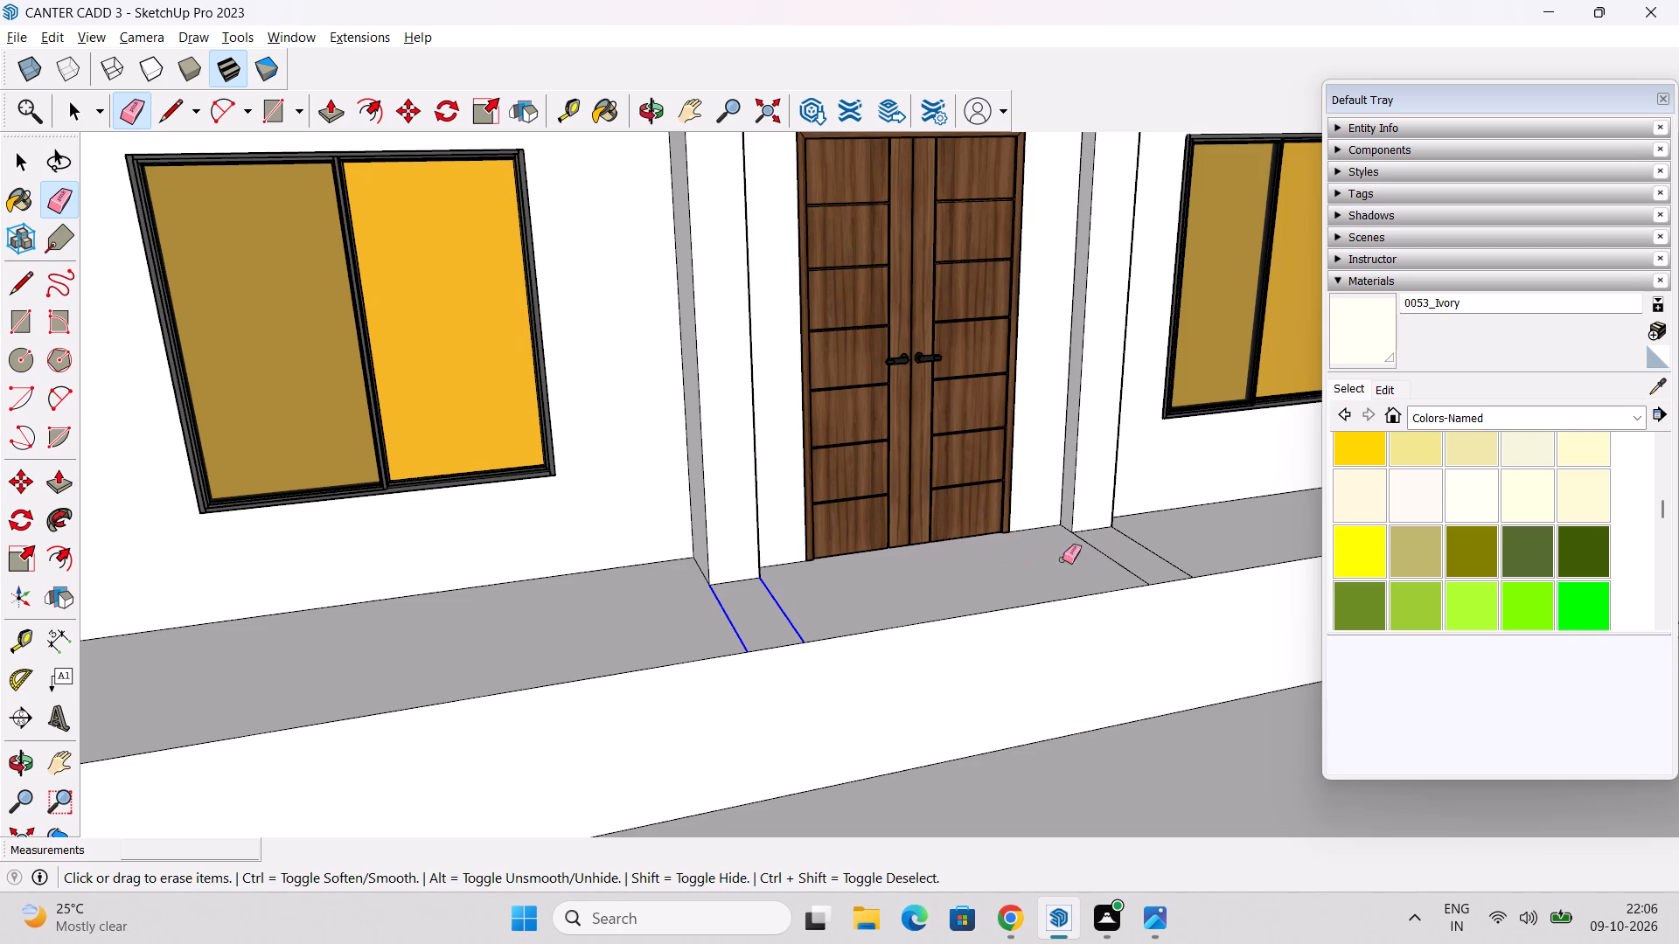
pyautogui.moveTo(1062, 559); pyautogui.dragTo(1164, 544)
# Draw four 3' lines across the platform's top from both door columns' front base corners to the platform's front edge.
pyautogui.scroll(-3, 1118, 689)
pyautogui.scroll(-3, 1022, 795)
pyautogui.moveTo(1025, 788); pyautogui.dragTo(1003, 650, button='middle')
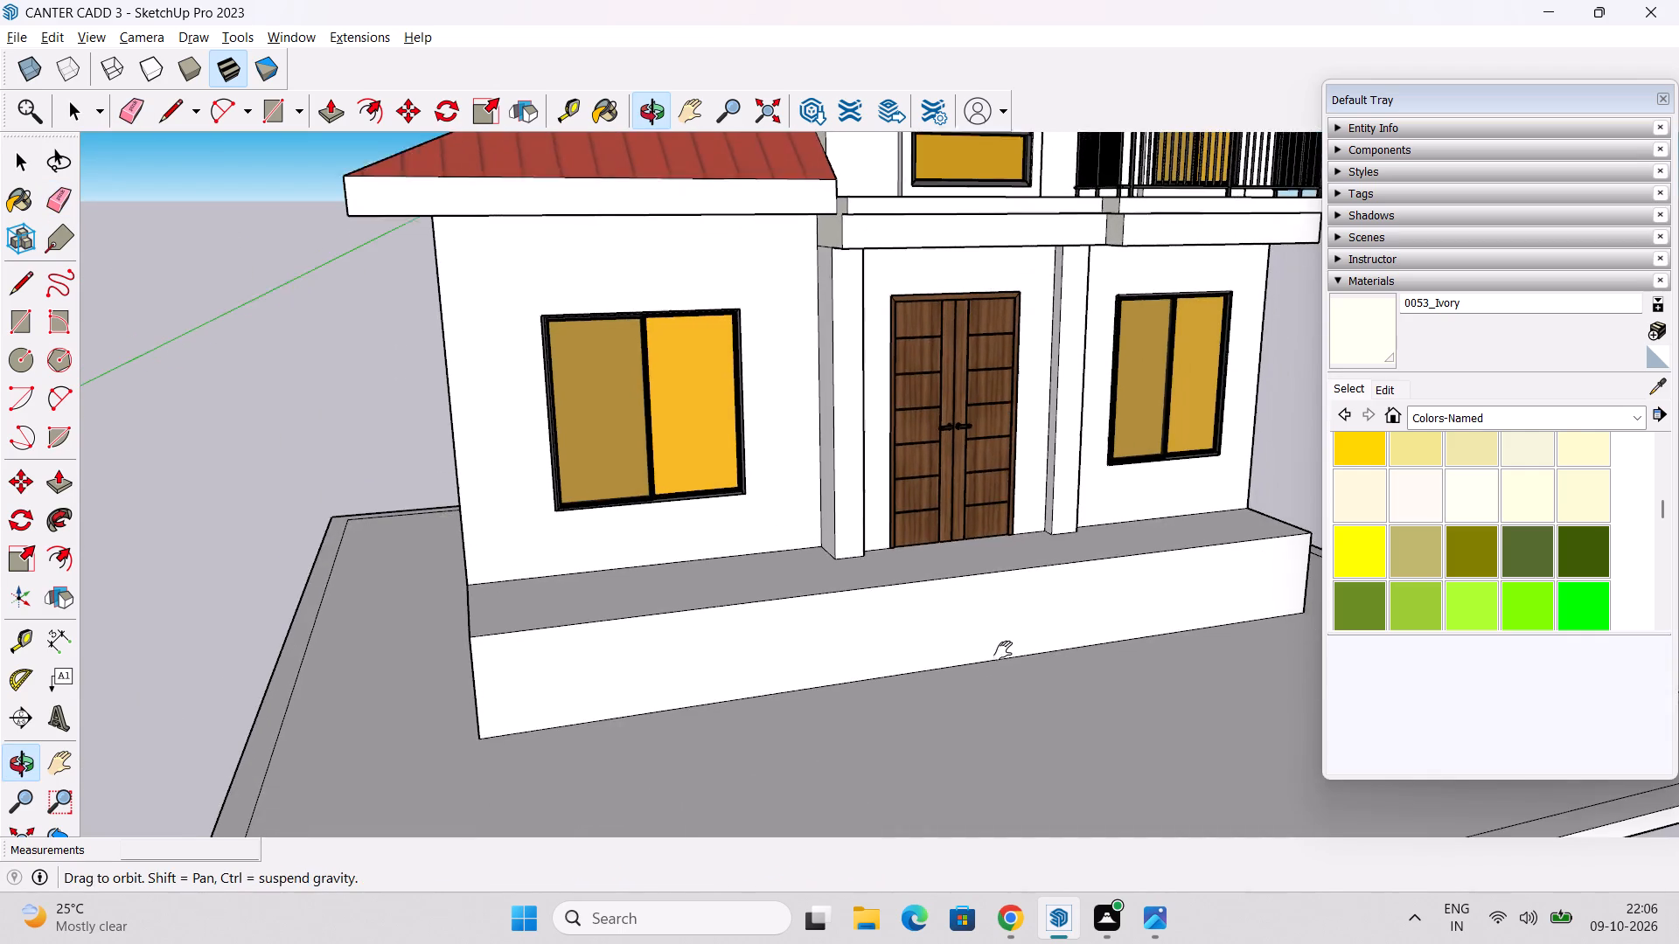
pyautogui.moveTo(1003, 650); pyautogui.dragTo(1002, 648, button='middle')
pyautogui.scroll(-1, 1001, 640)
pyautogui.press('space')
pyautogui.middleClick(923, 670)
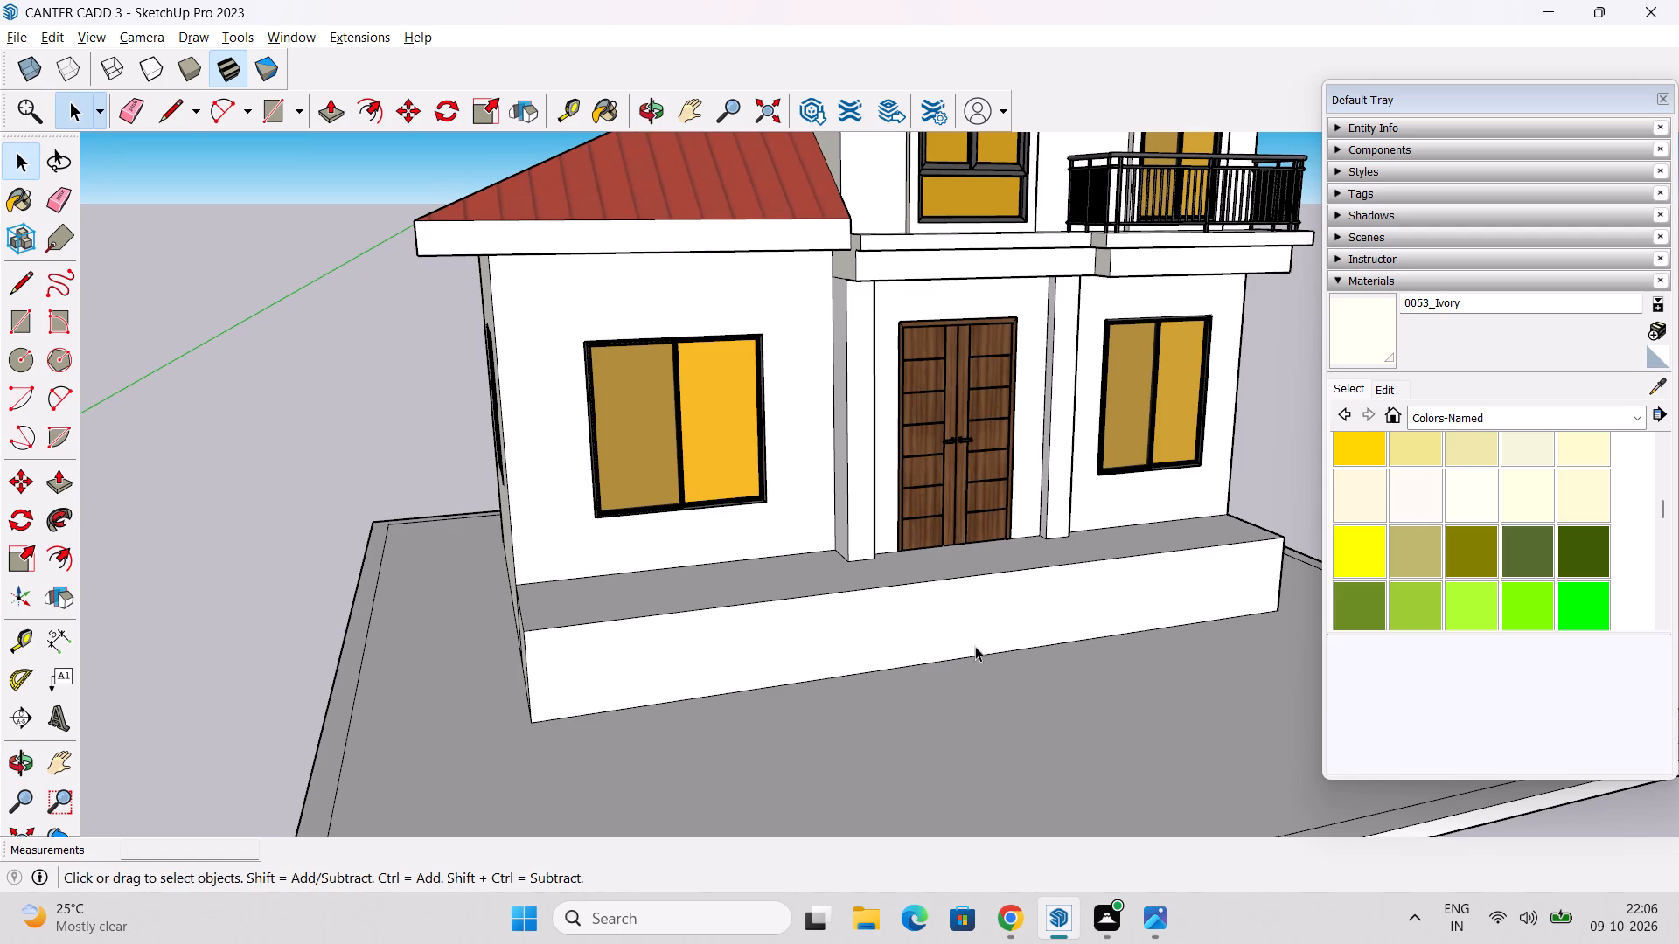
pyautogui.press('l')
pyautogui.click(846, 561)
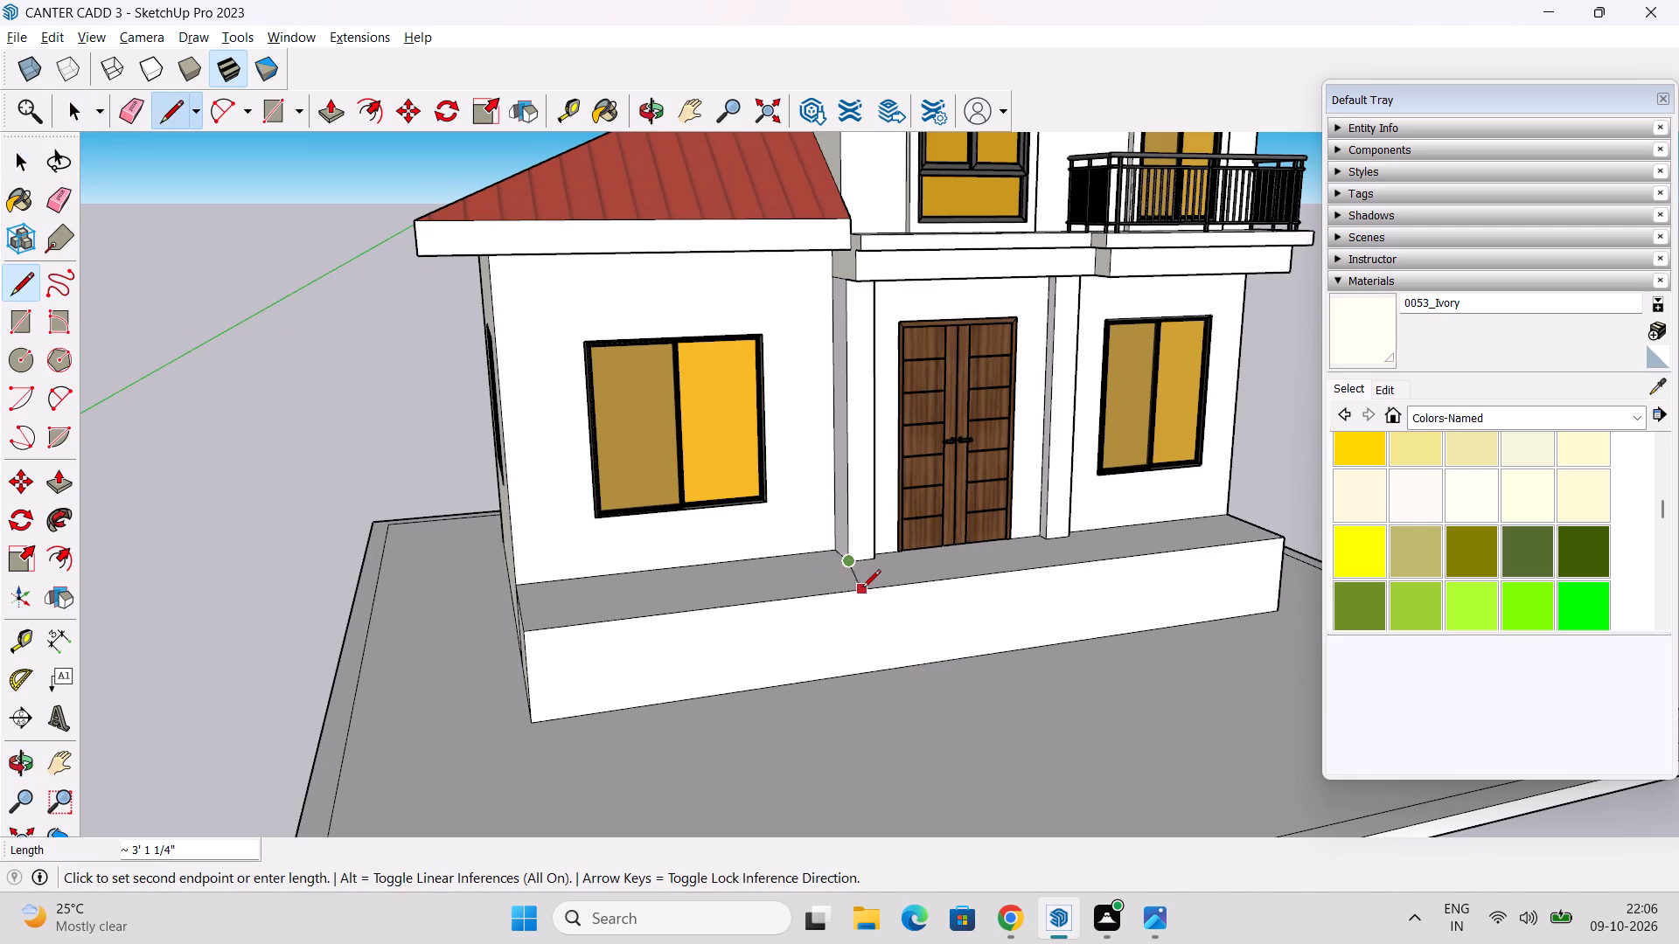
pyautogui.click(873, 589)
pyautogui.click(879, 563)
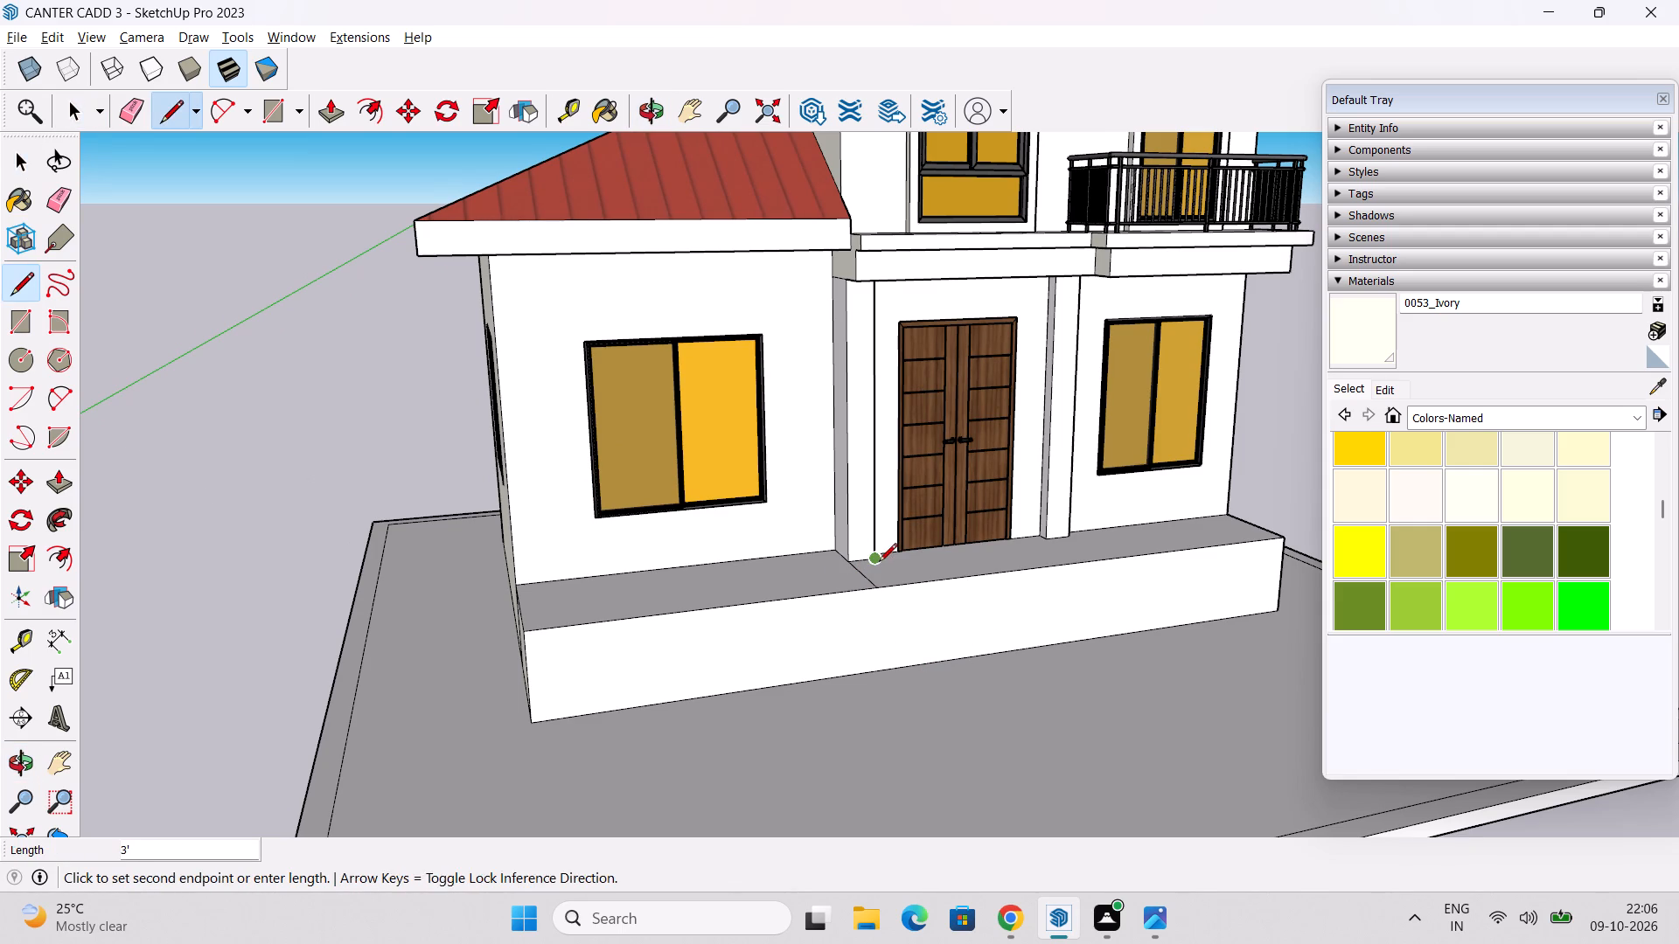
pyautogui.click(902, 590)
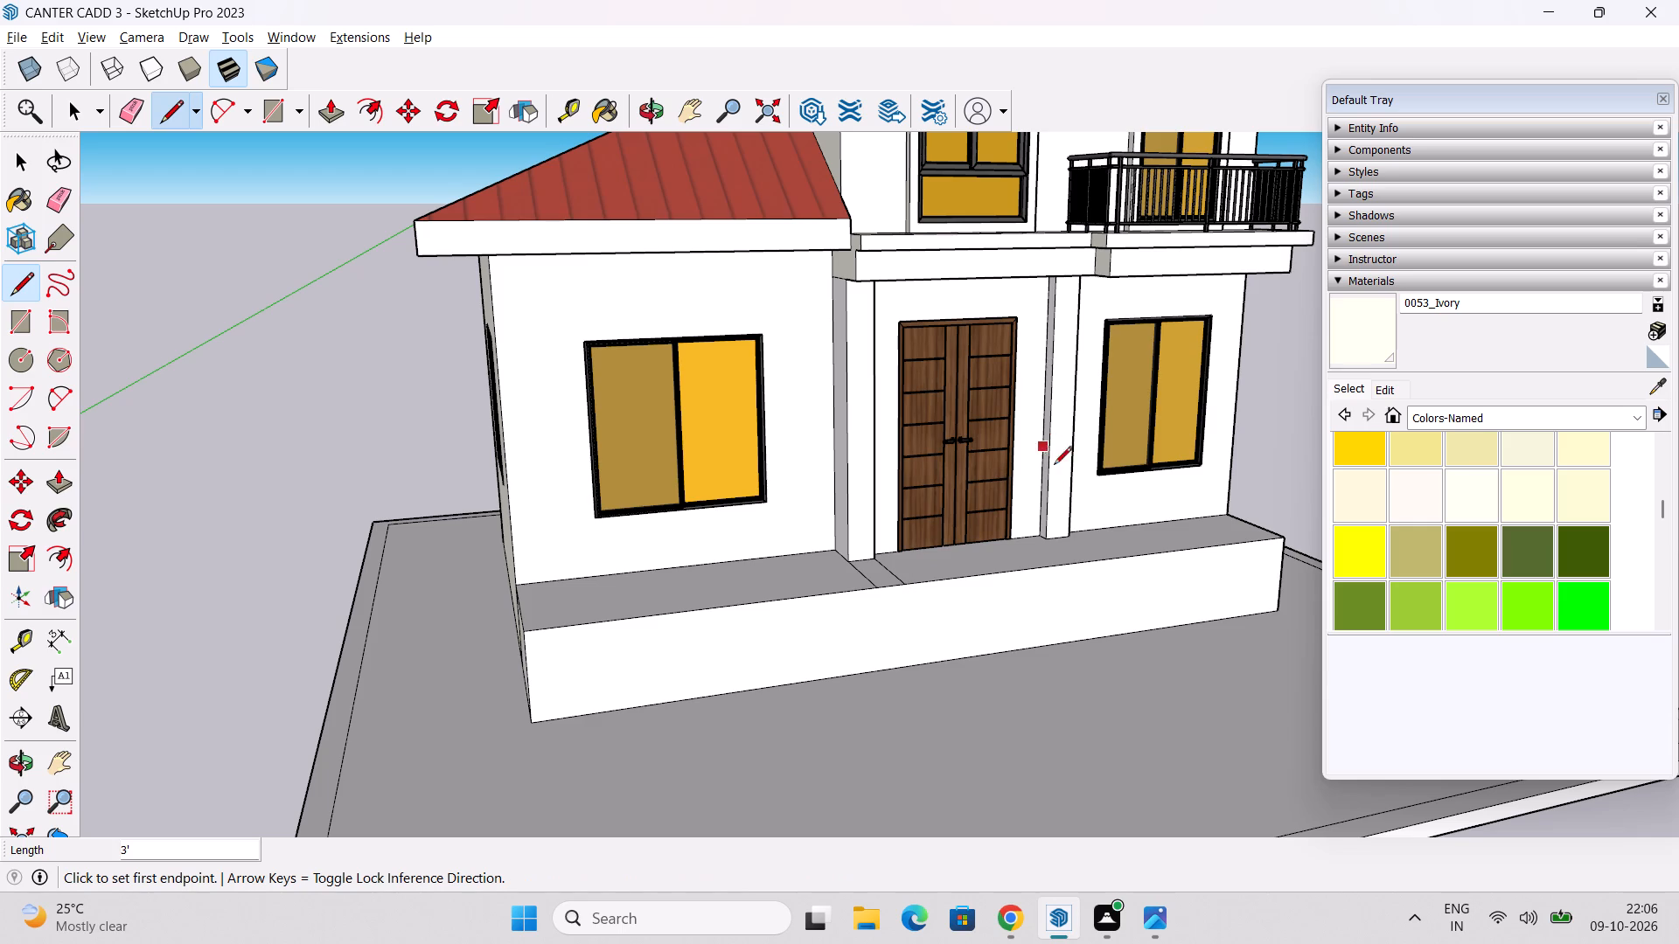
pyautogui.click(1044, 539)
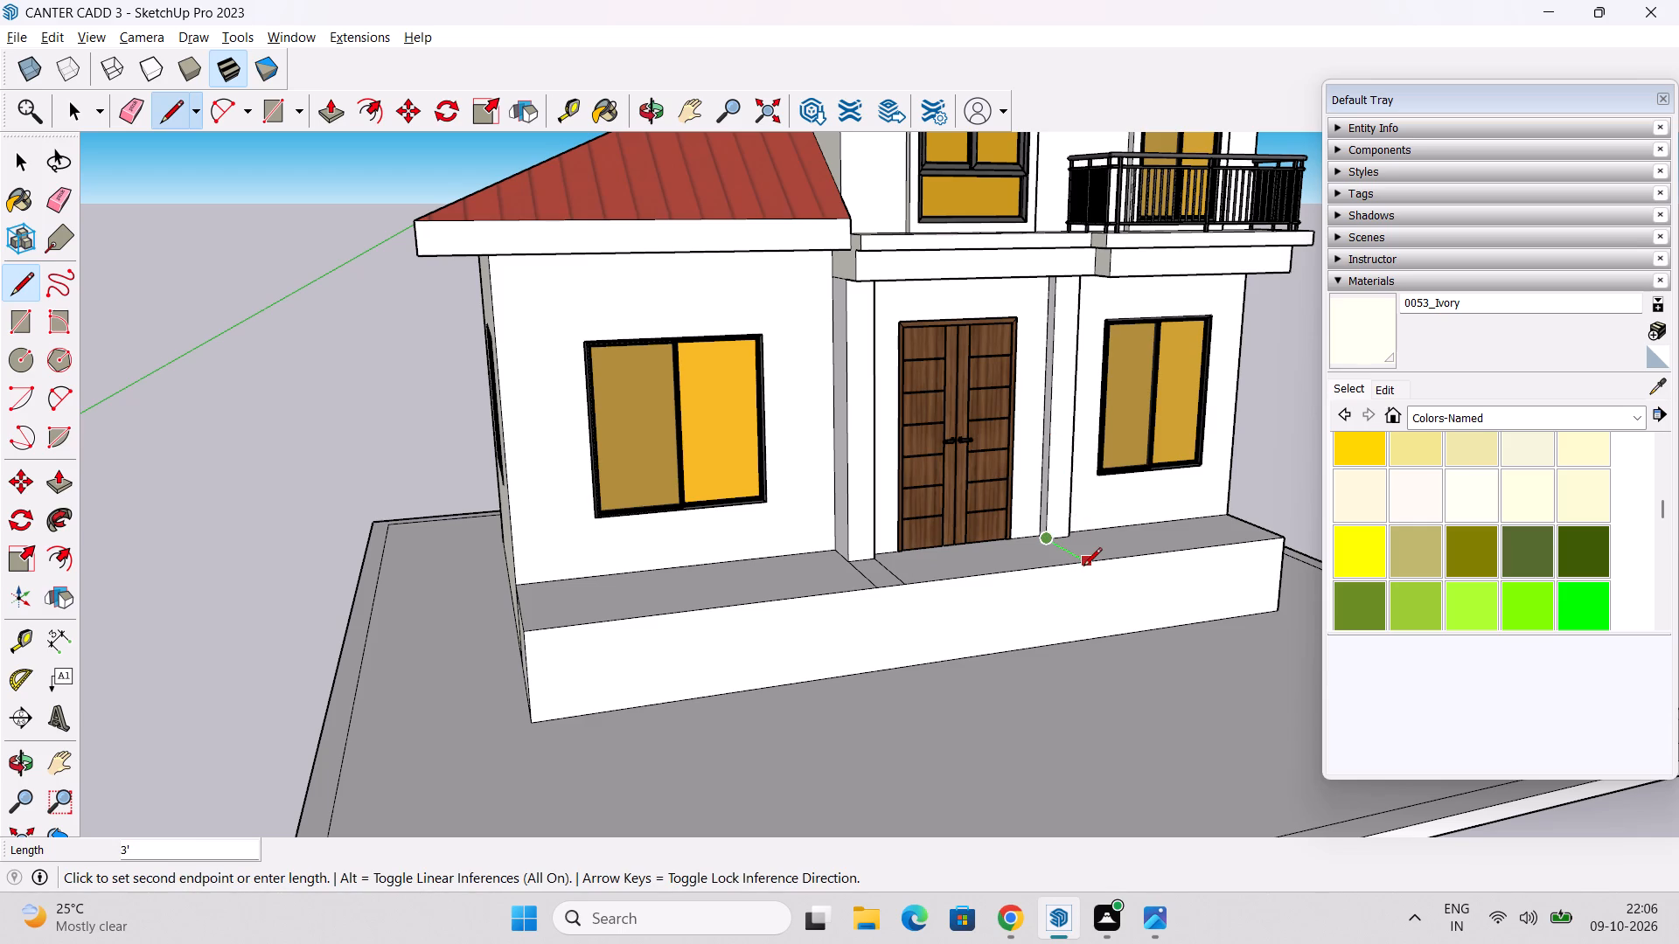
pyautogui.click(1088, 566)
pyautogui.click(1075, 538)
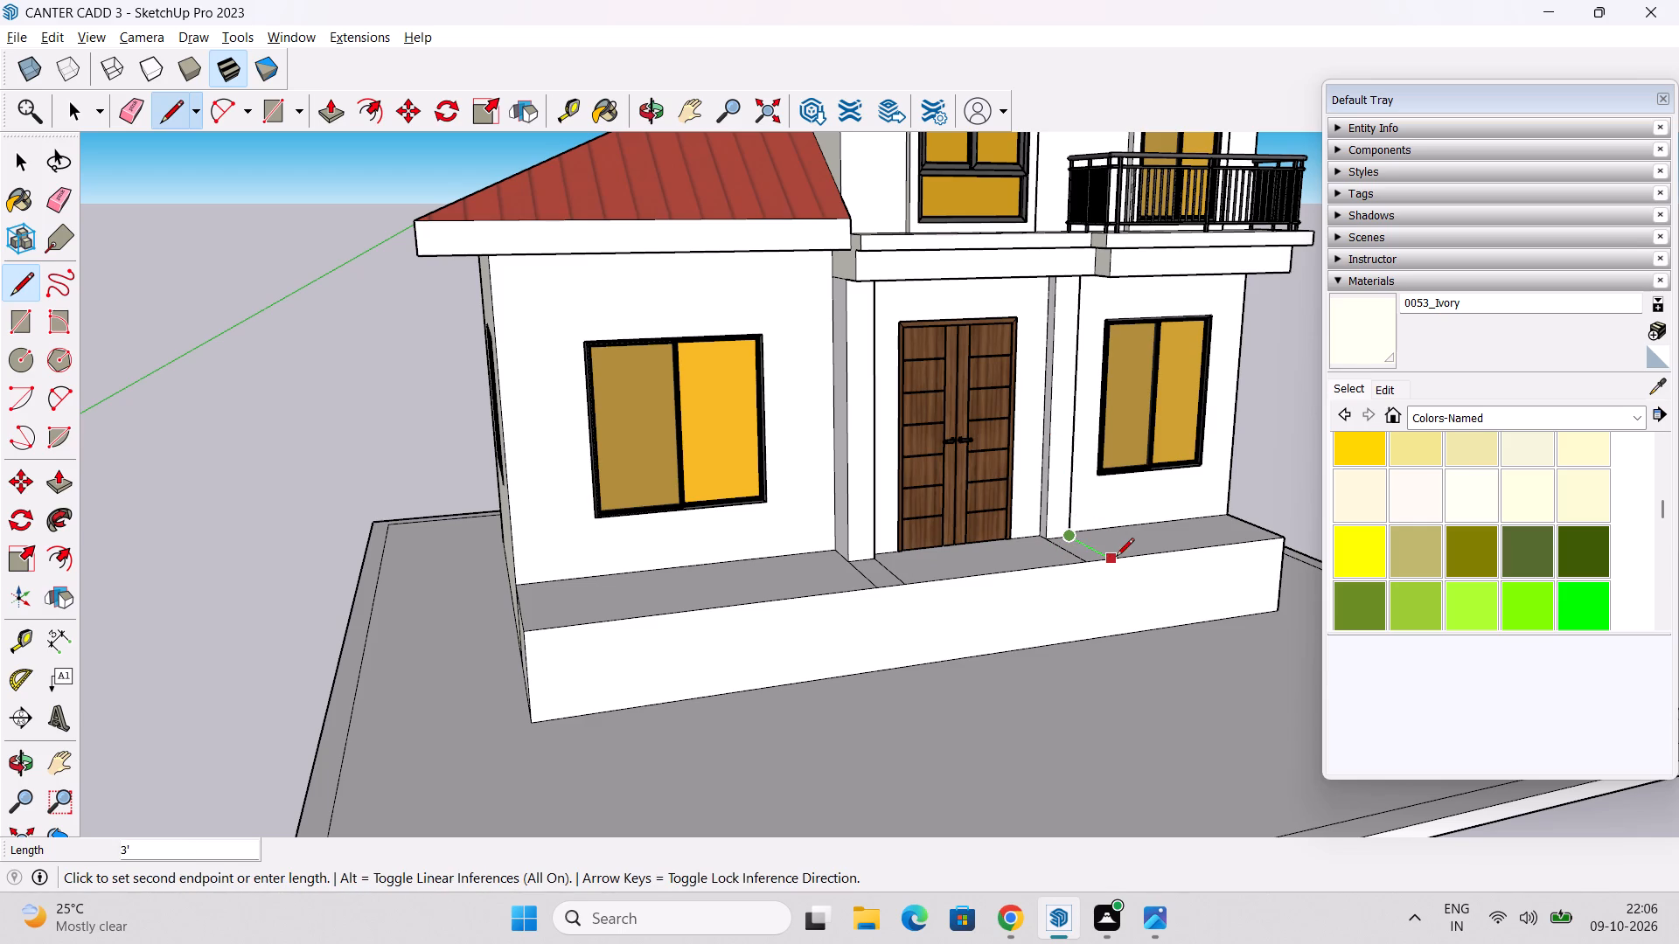
pyautogui.click(1116, 558)
# Draw 3' vertical lines down the platform's front face from the ends of the two outer column lines to the ground.
pyautogui.moveTo(1081, 675); pyautogui.dragTo(1081, 670, button='middle')
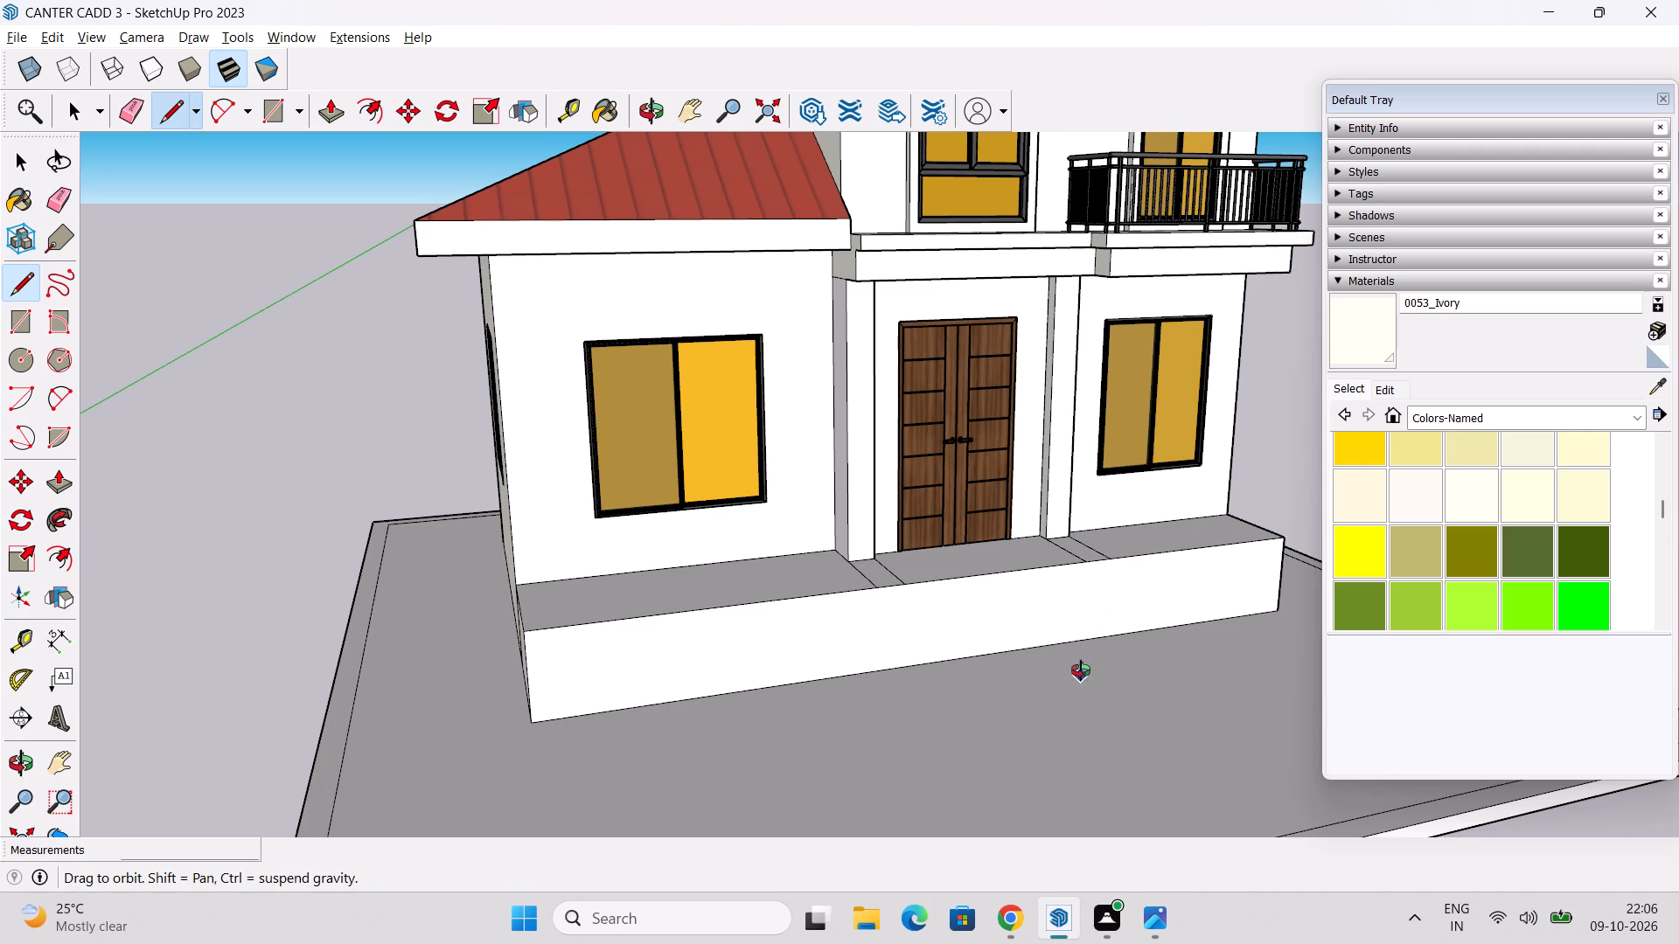
pyautogui.moveTo(1081, 670); pyautogui.dragTo(1010, 639, button='middle')
pyautogui.moveTo(992, 625); pyautogui.dragTo(992, 643, button='middle')
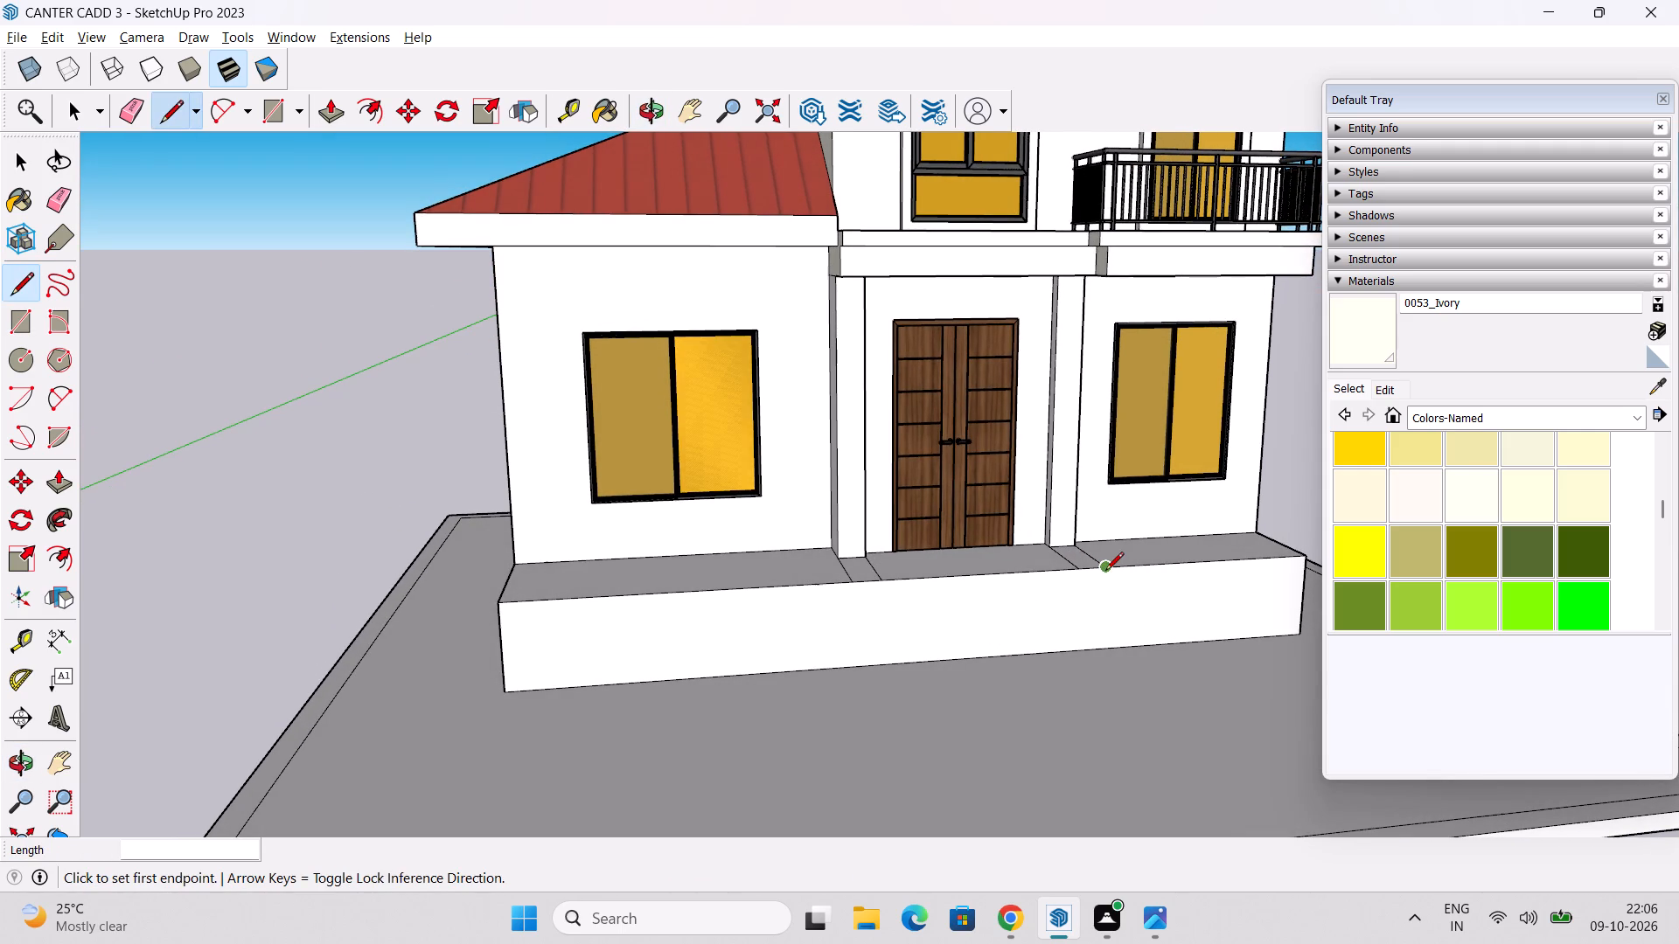
pyautogui.click(1104, 573)
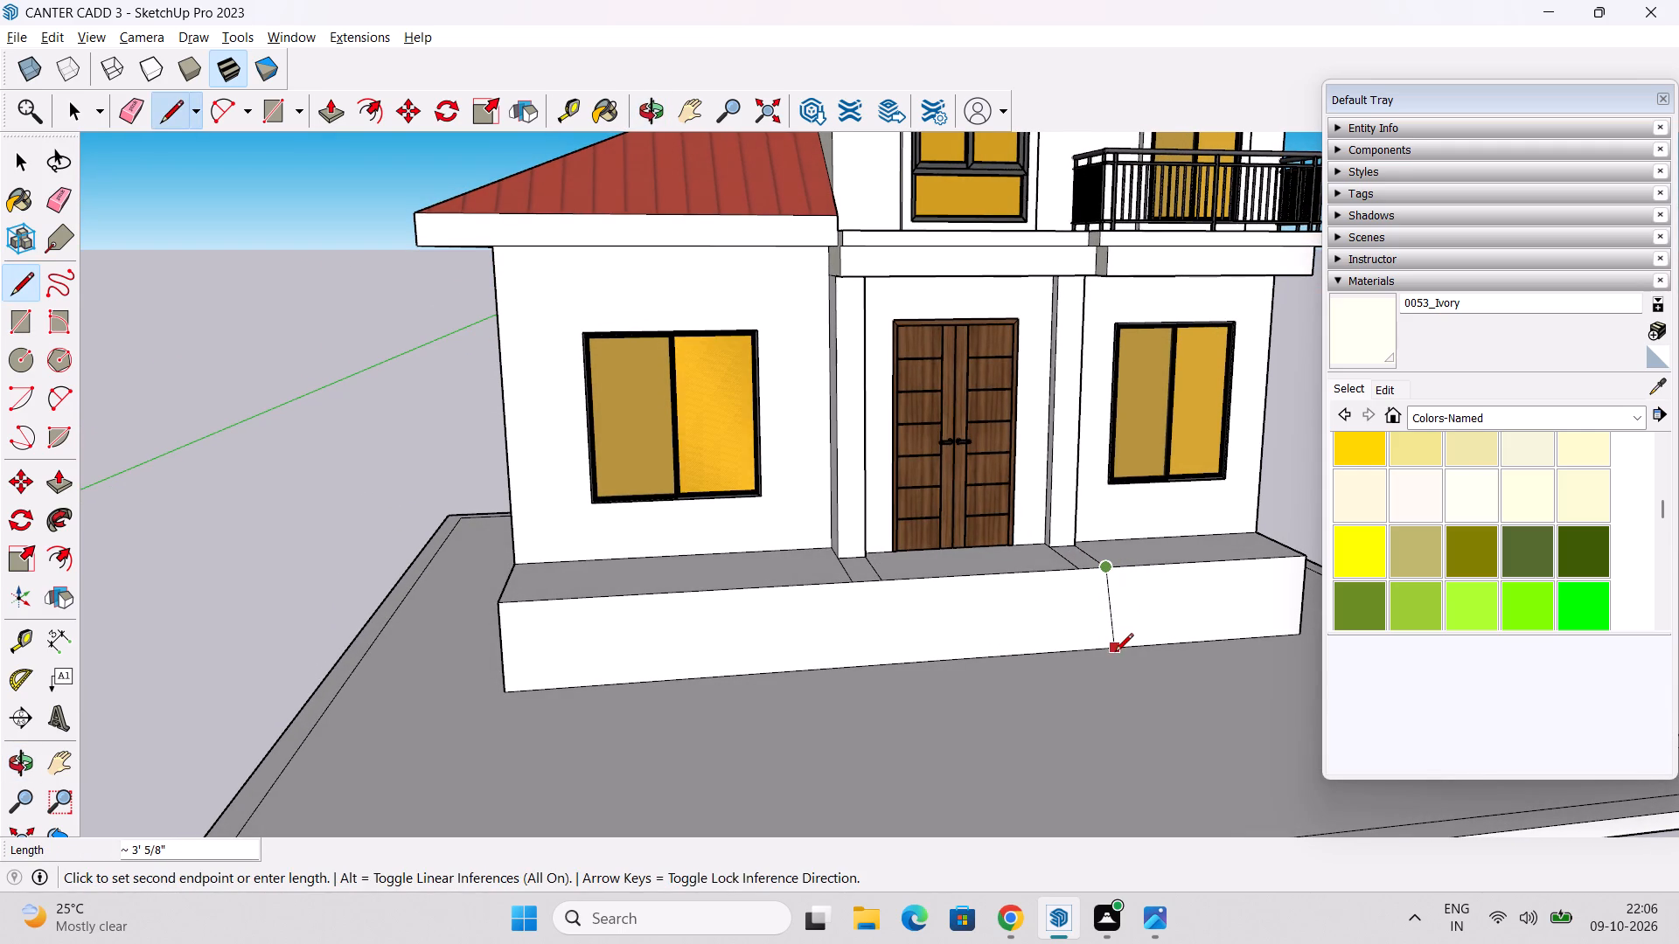
pyautogui.click(1106, 653)
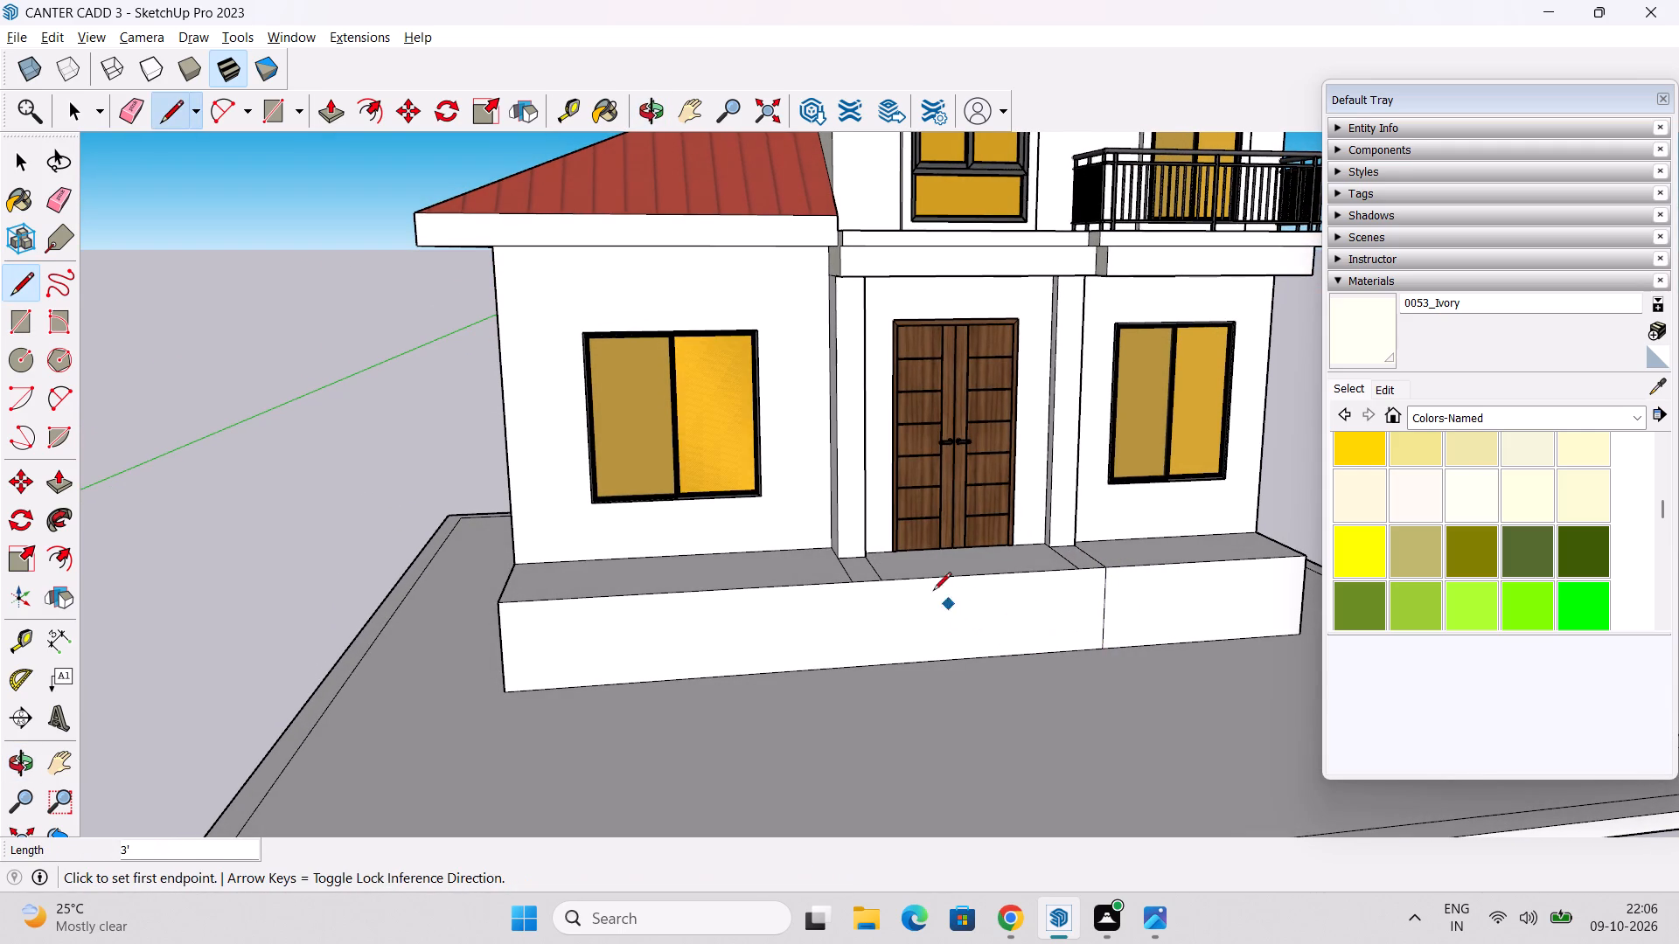
pyautogui.click(858, 583)
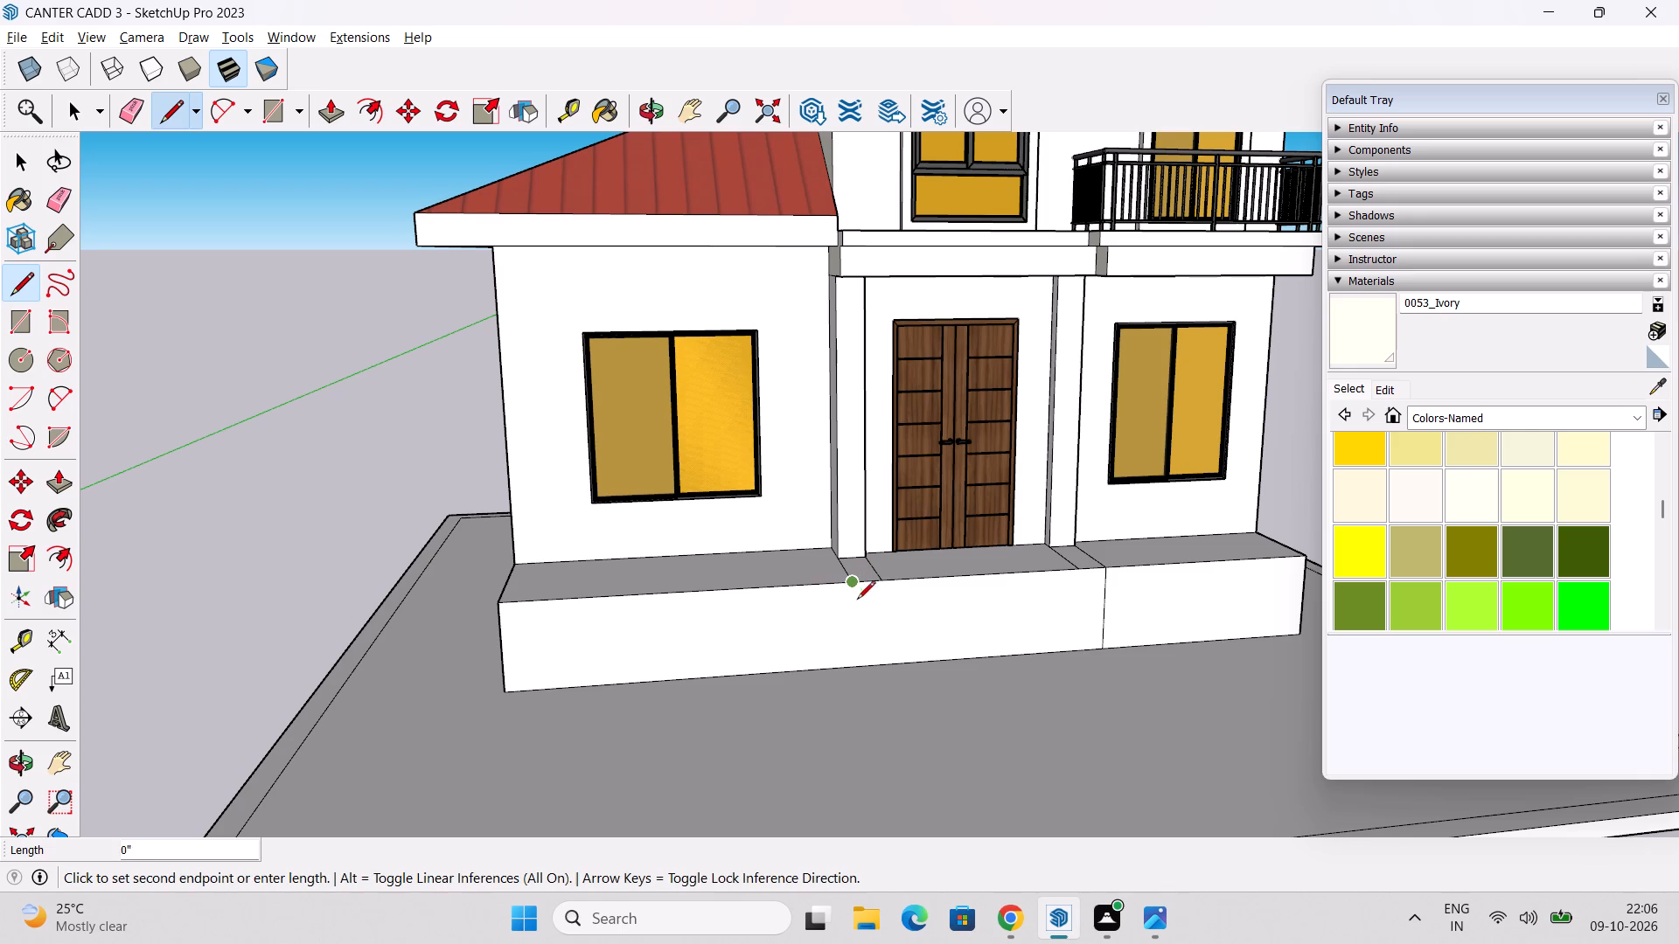
pyautogui.moveTo(923, 608); pyautogui.dragTo(1110, 629, button='middle')
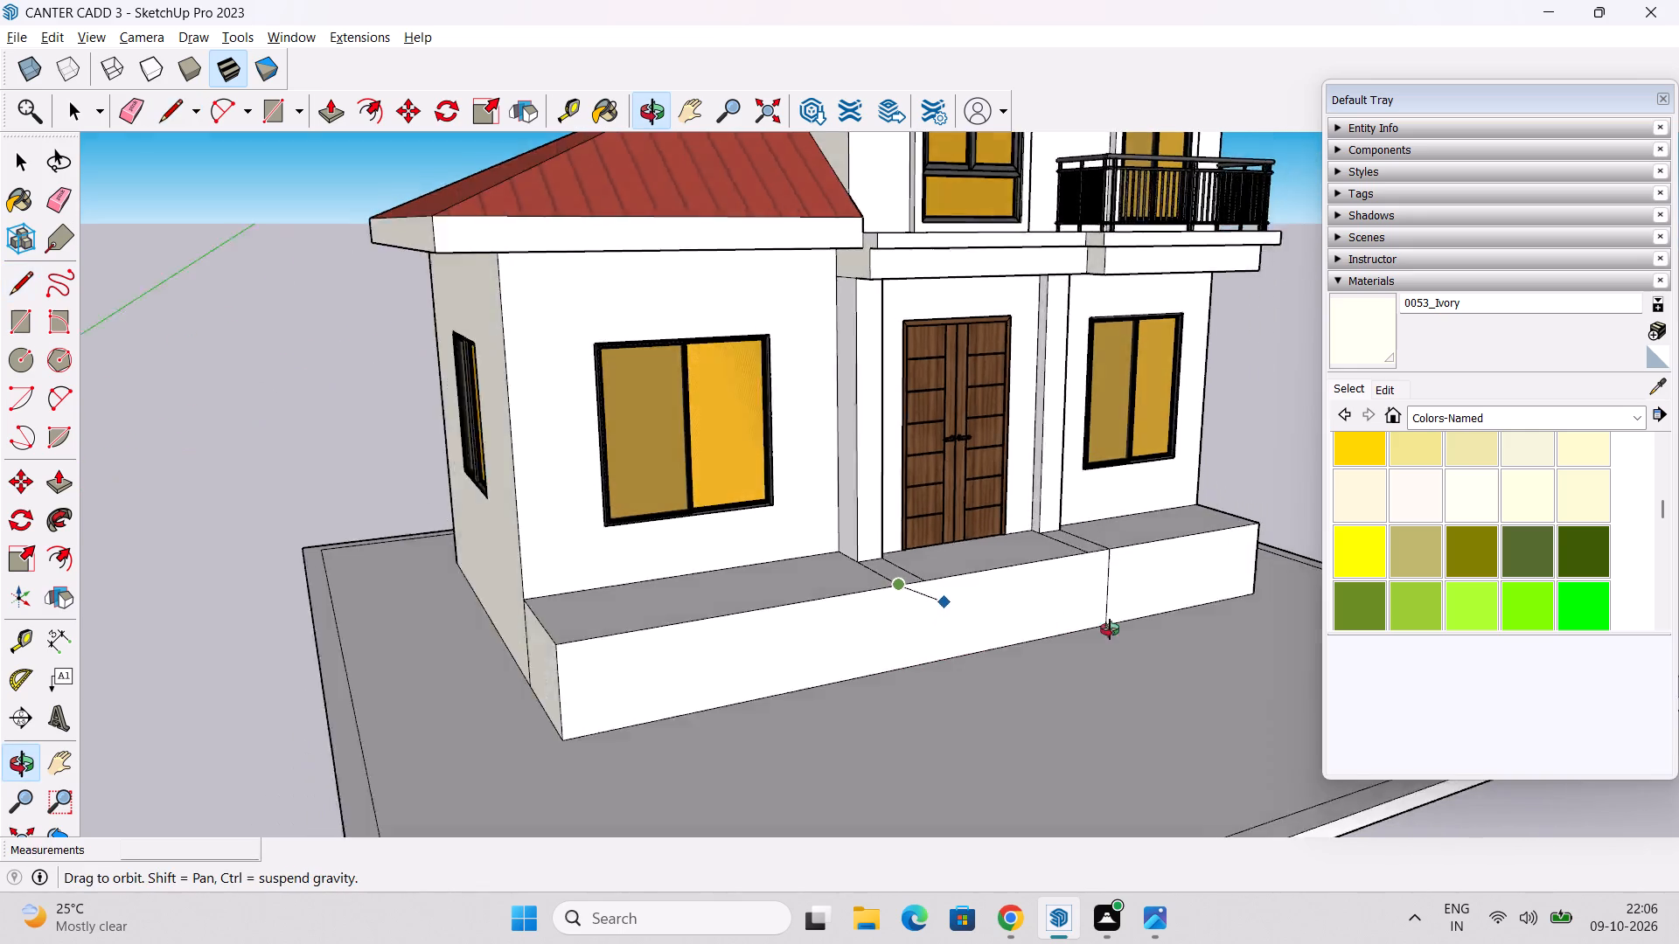
pyautogui.moveTo(1110, 629); pyautogui.dragTo(1137, 634, button='middle')
pyautogui.moveTo(1008, 634); pyautogui.dragTo(1183, 671, button='middle')
pyautogui.moveTo(1104, 624); pyautogui.dragTo(1203, 560, button='middle')
pyautogui.middleClick(1203, 560)
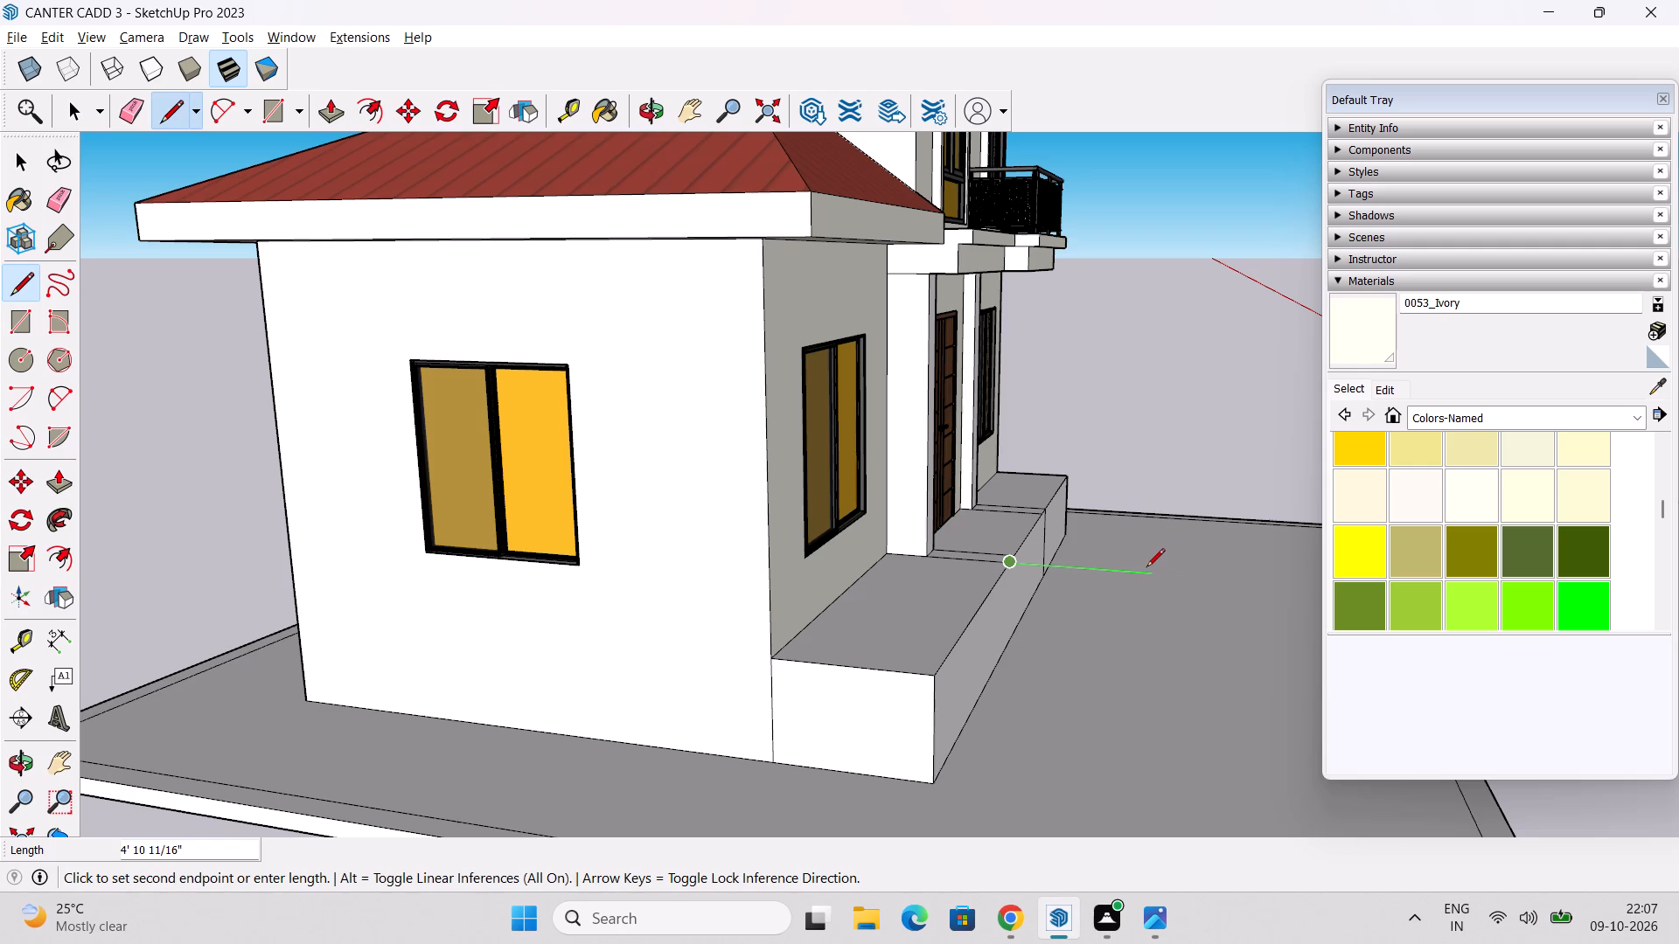
pyautogui.moveTo(1139, 574); pyautogui.dragTo(846, 577, button='middle')
pyautogui.scroll(4, 959, 600)
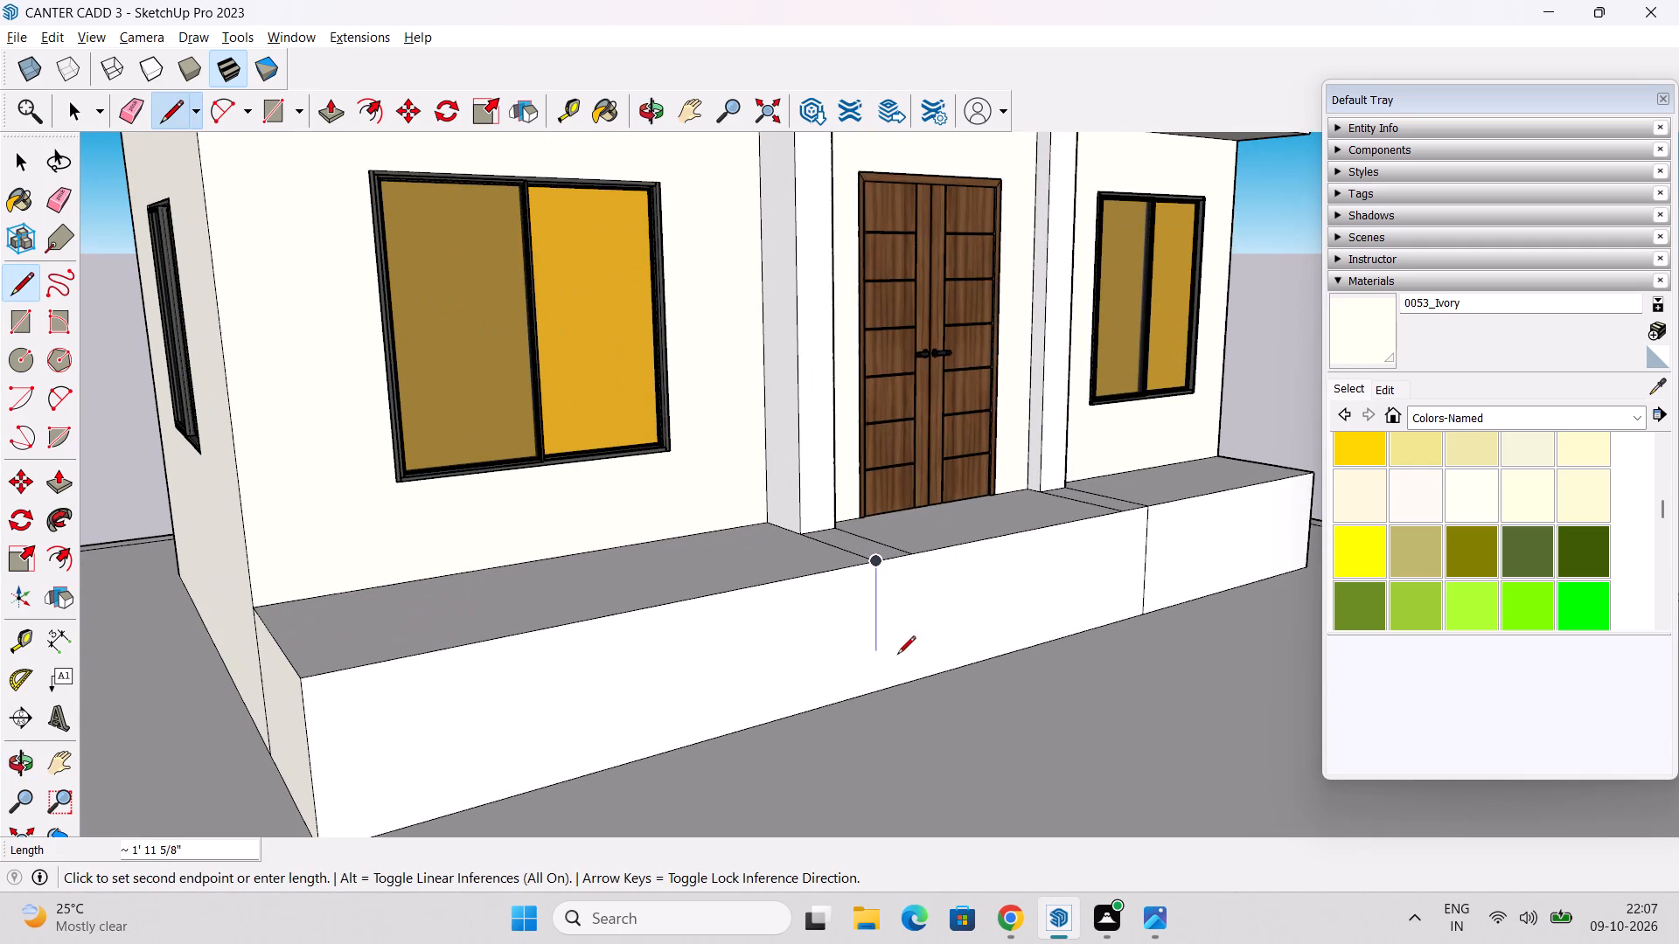
pyautogui.click(878, 695)
pyautogui.press('space')
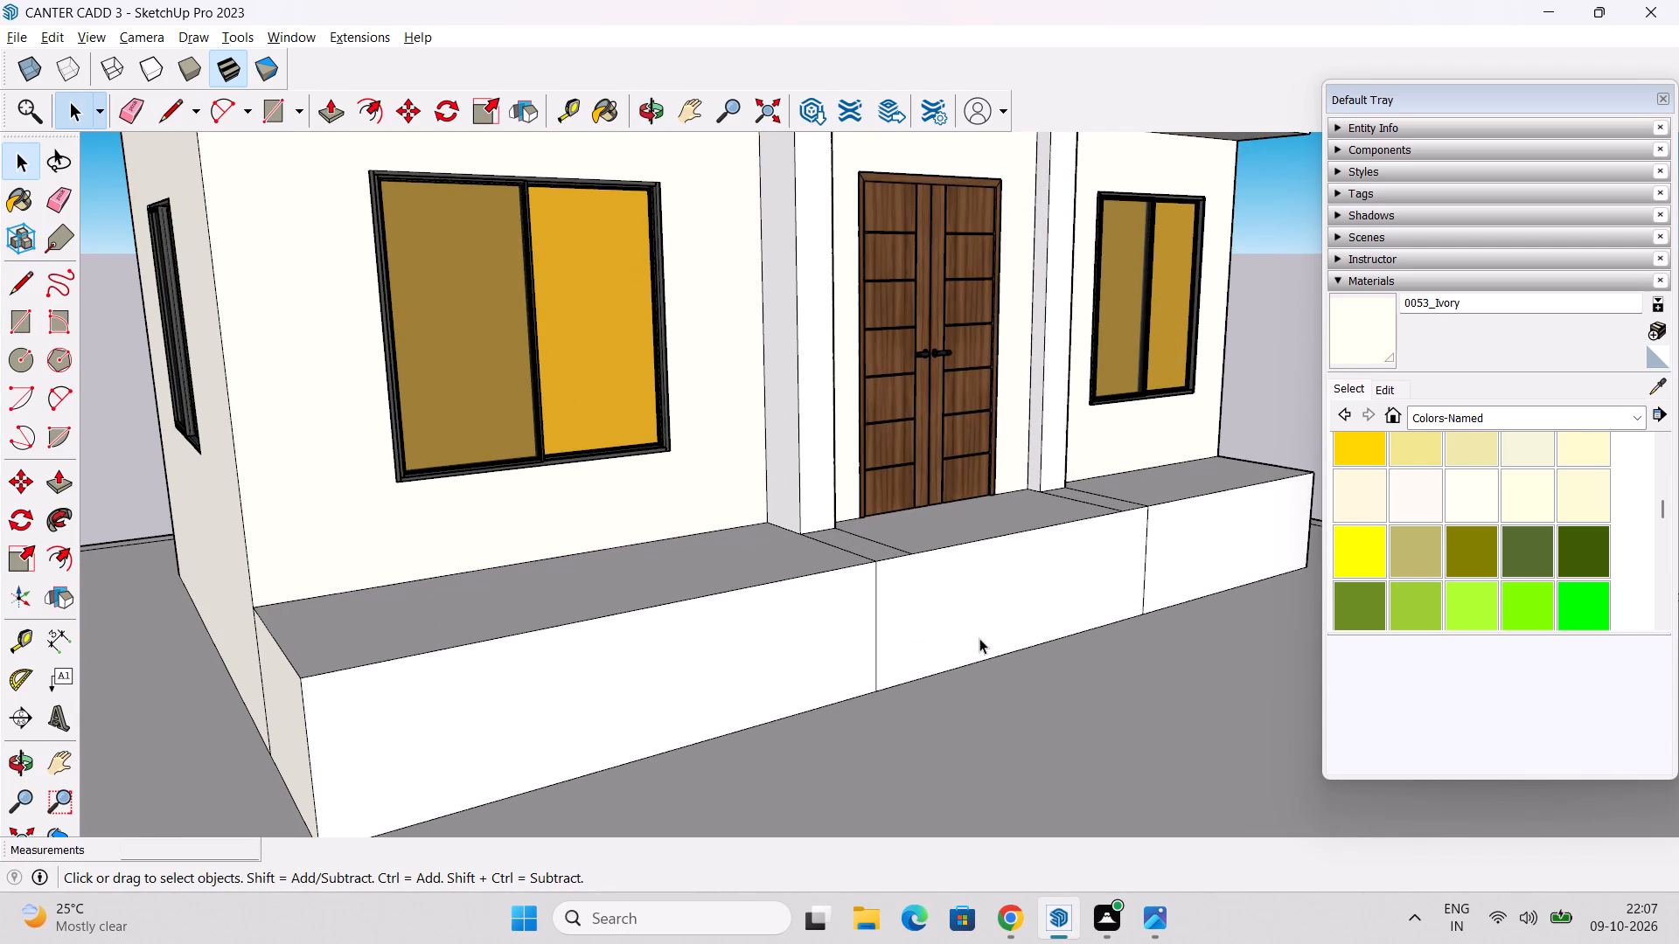
# Pull the platform's middle front section before the door outward 1'.
pyautogui.moveTo(977, 642); pyautogui.dragTo(951, 655, button='middle')
pyautogui.press('p')
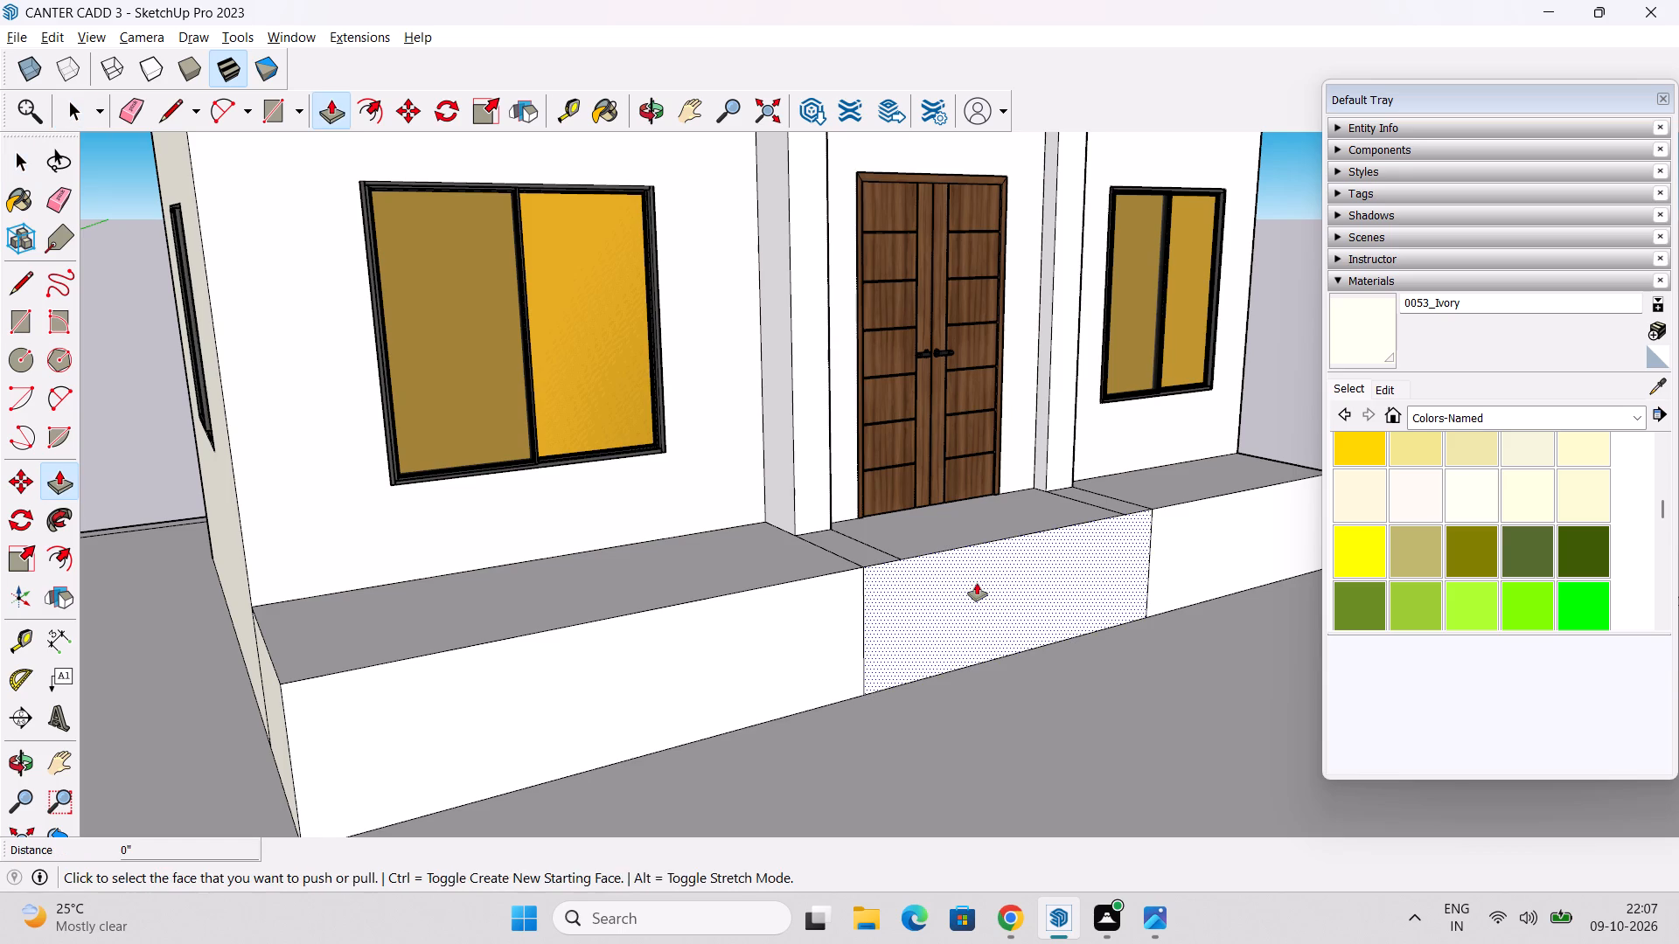
pyautogui.click(977, 582)
pyautogui.write("1'")
pyautogui.press('Return')
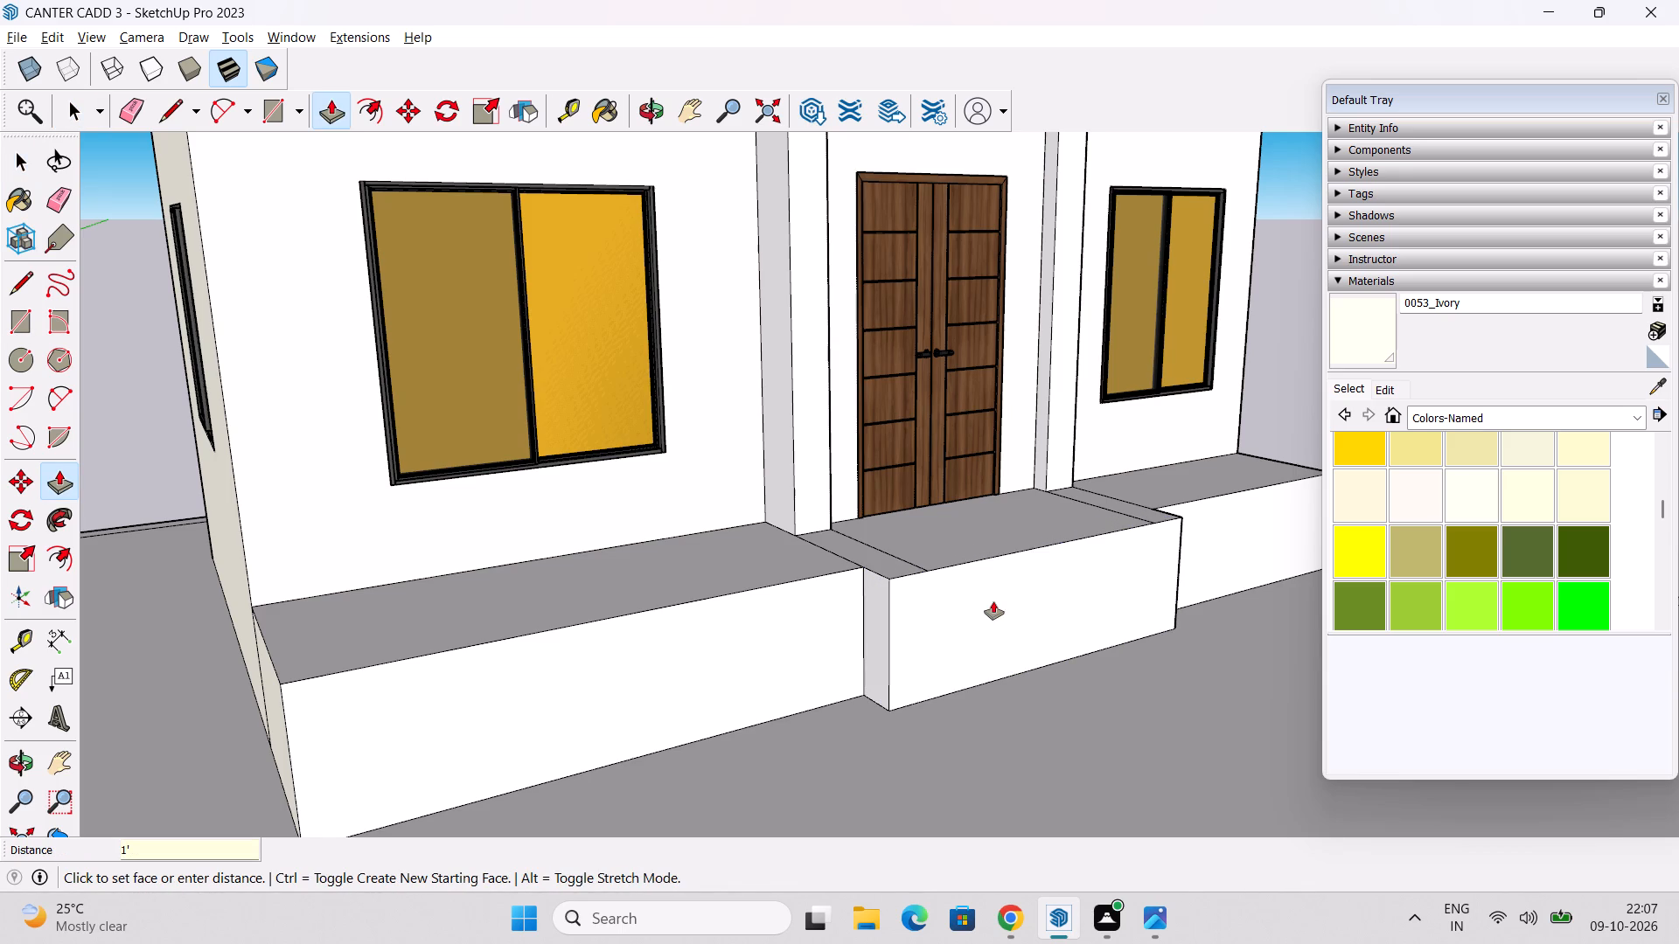
# Undo the outward pull of the platform's middle front section.
pyautogui.scroll(-1, 993, 601)
pyautogui.moveTo(993, 624); pyautogui.dragTo(972, 582, button='middle')
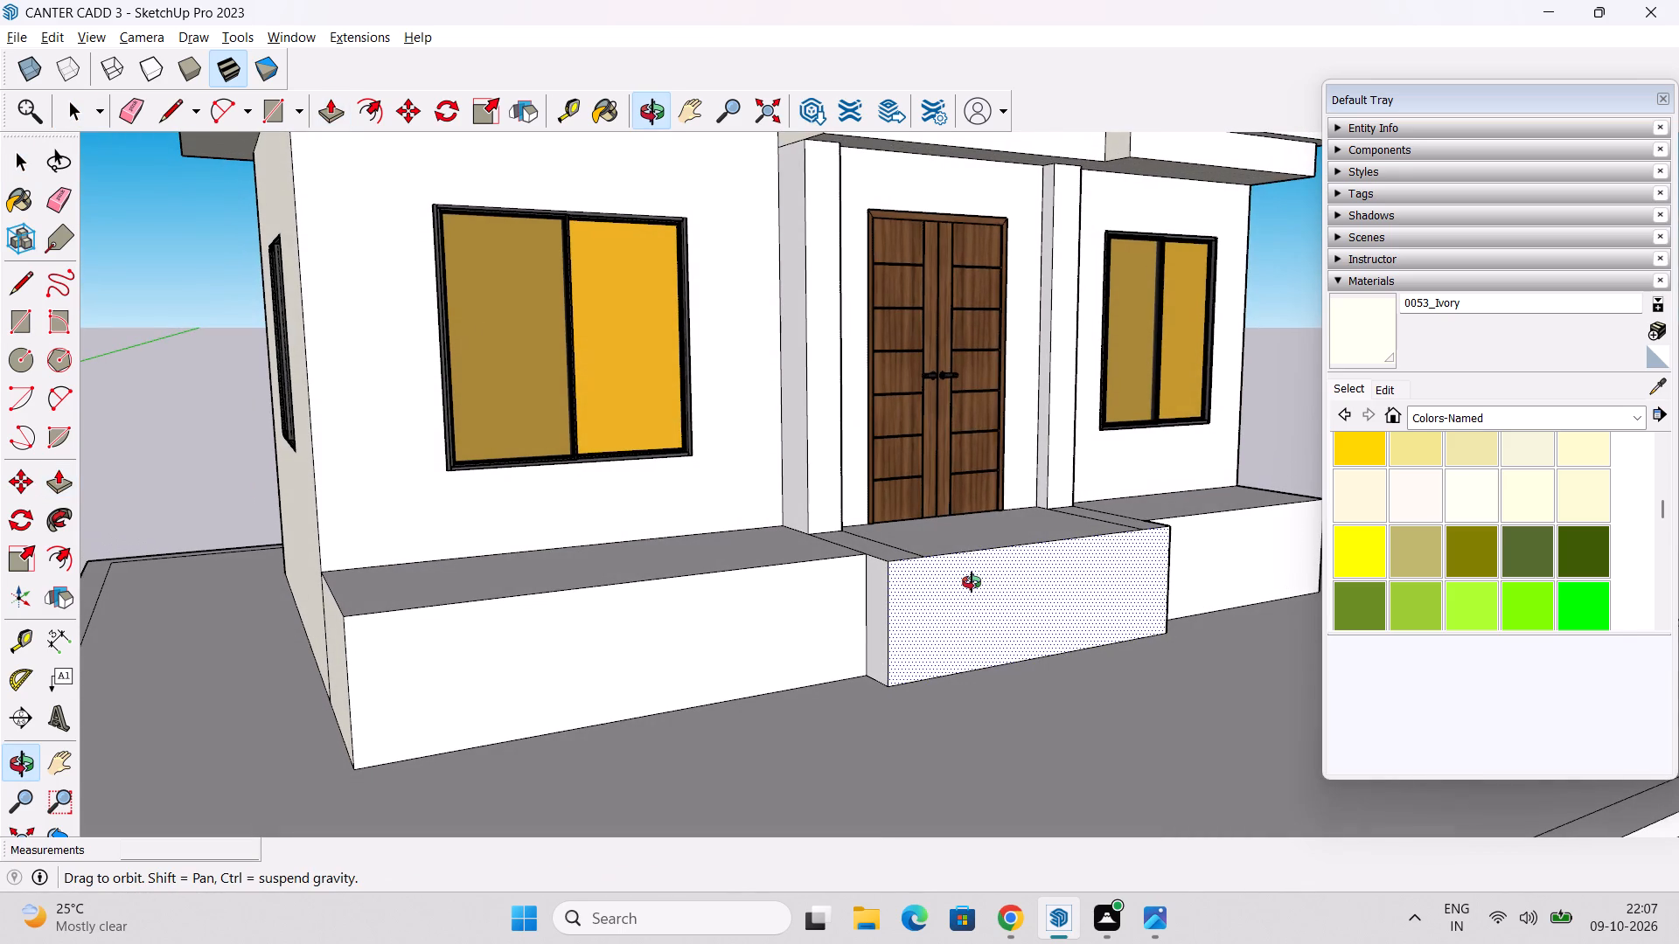
pyautogui.moveTo(972, 582); pyautogui.dragTo(980, 596, button='middle')
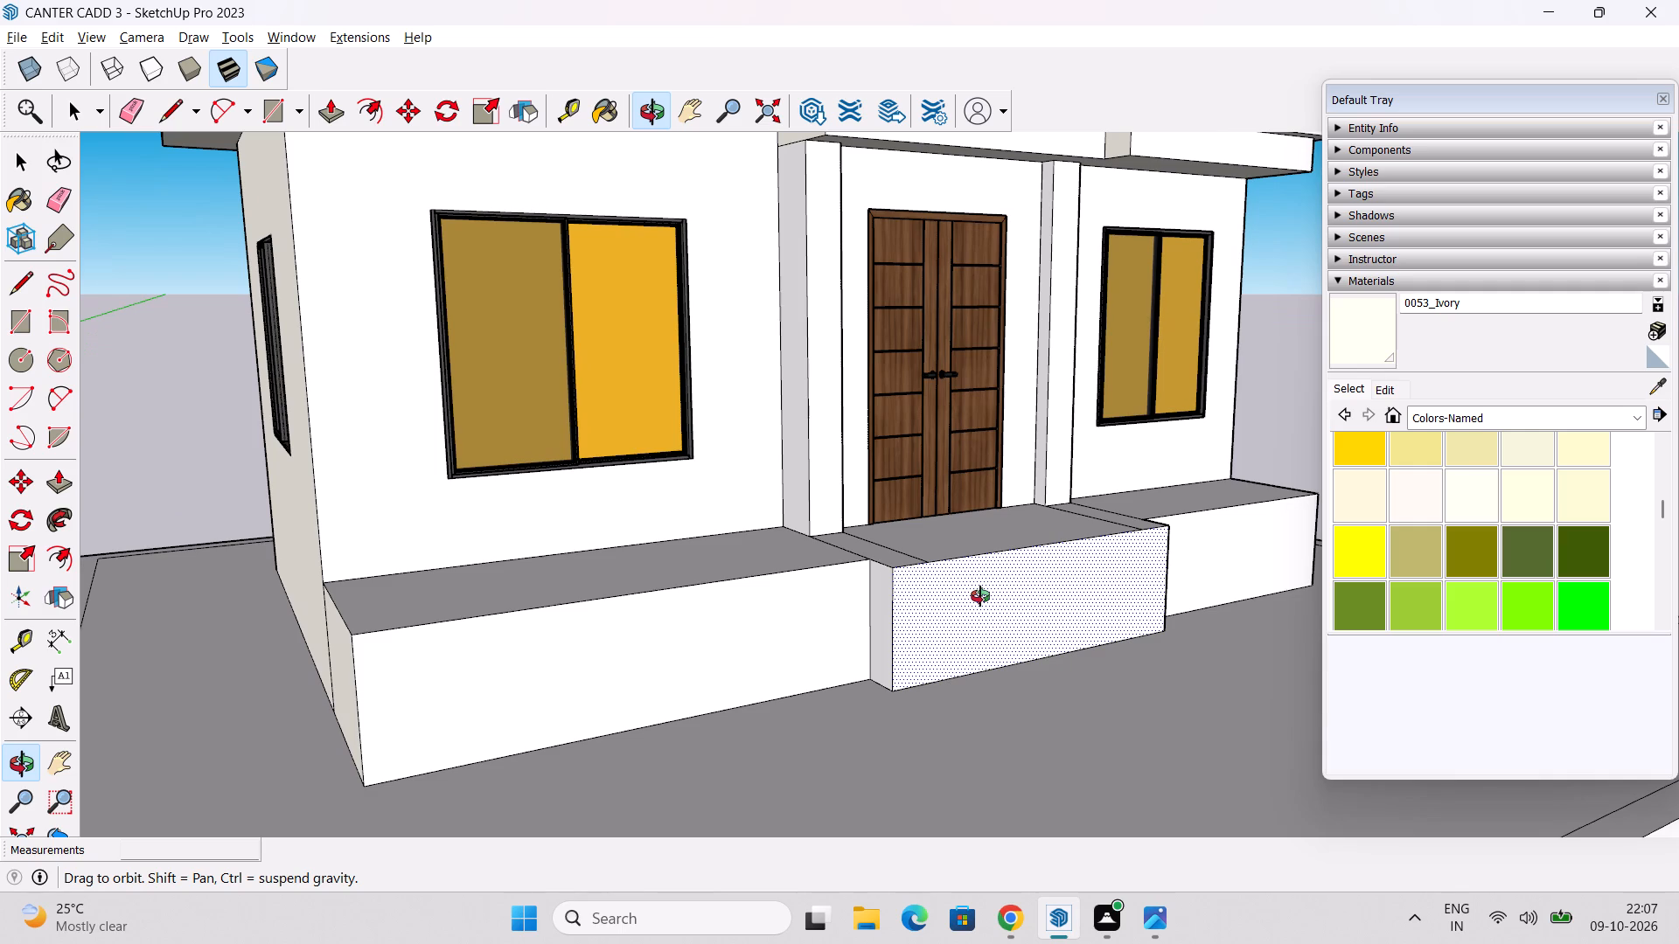
pyautogui.moveTo(980, 596); pyautogui.dragTo(812, 615, button='middle')
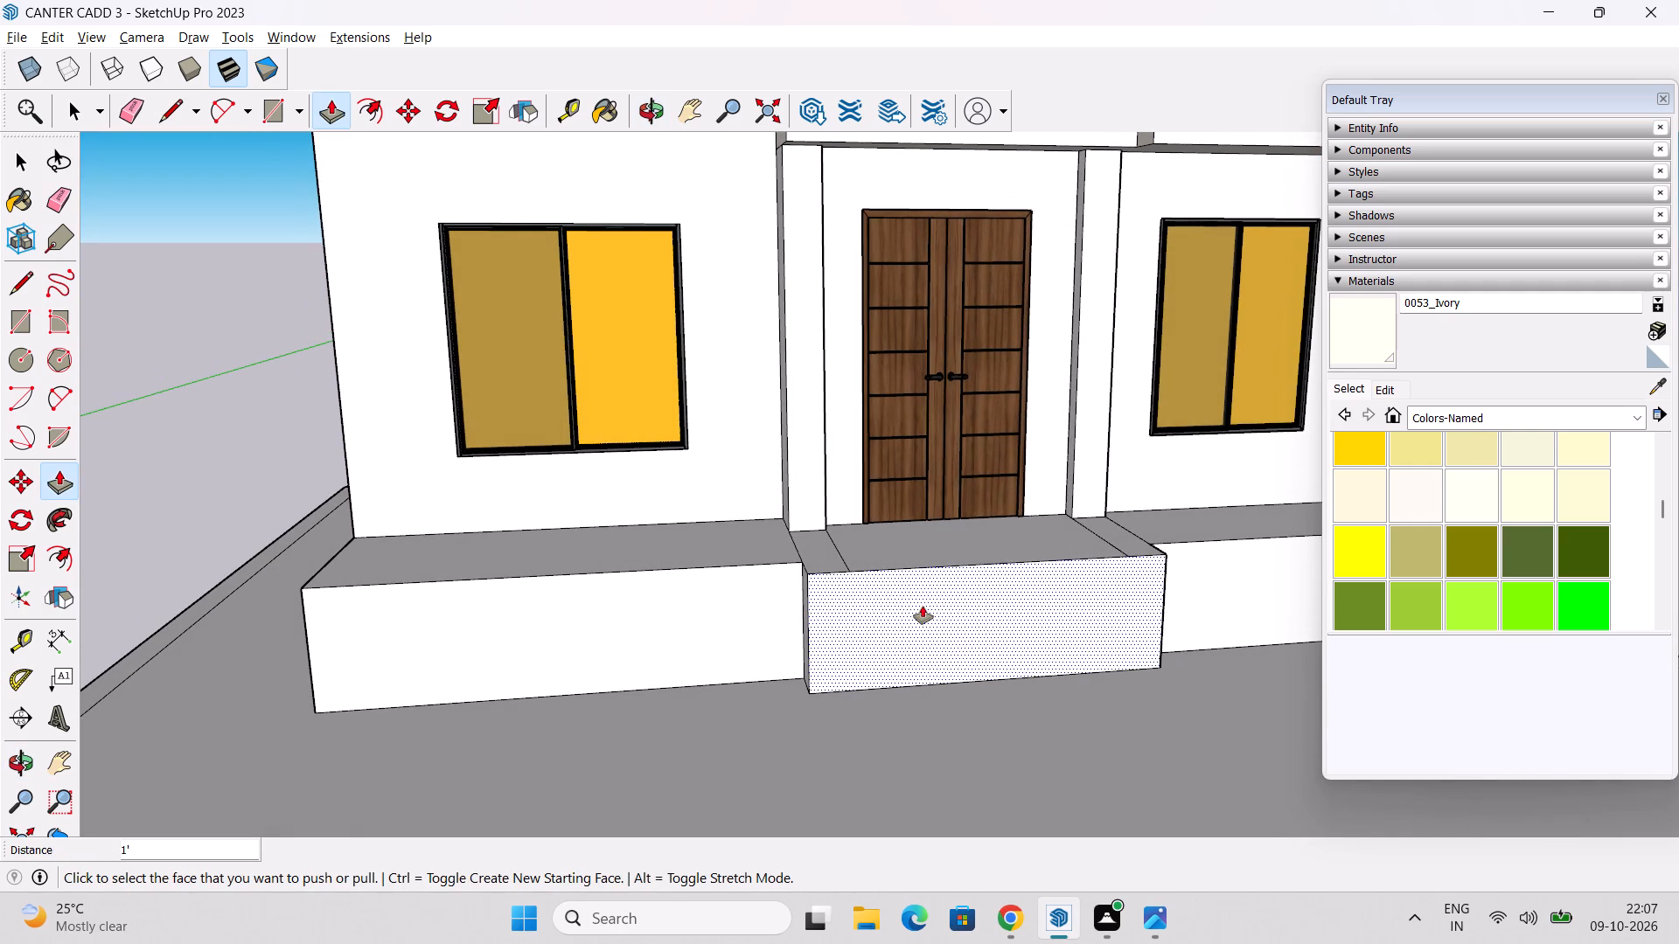
pyautogui.hotkey('ctrl', 'z')
pyautogui.press('space')
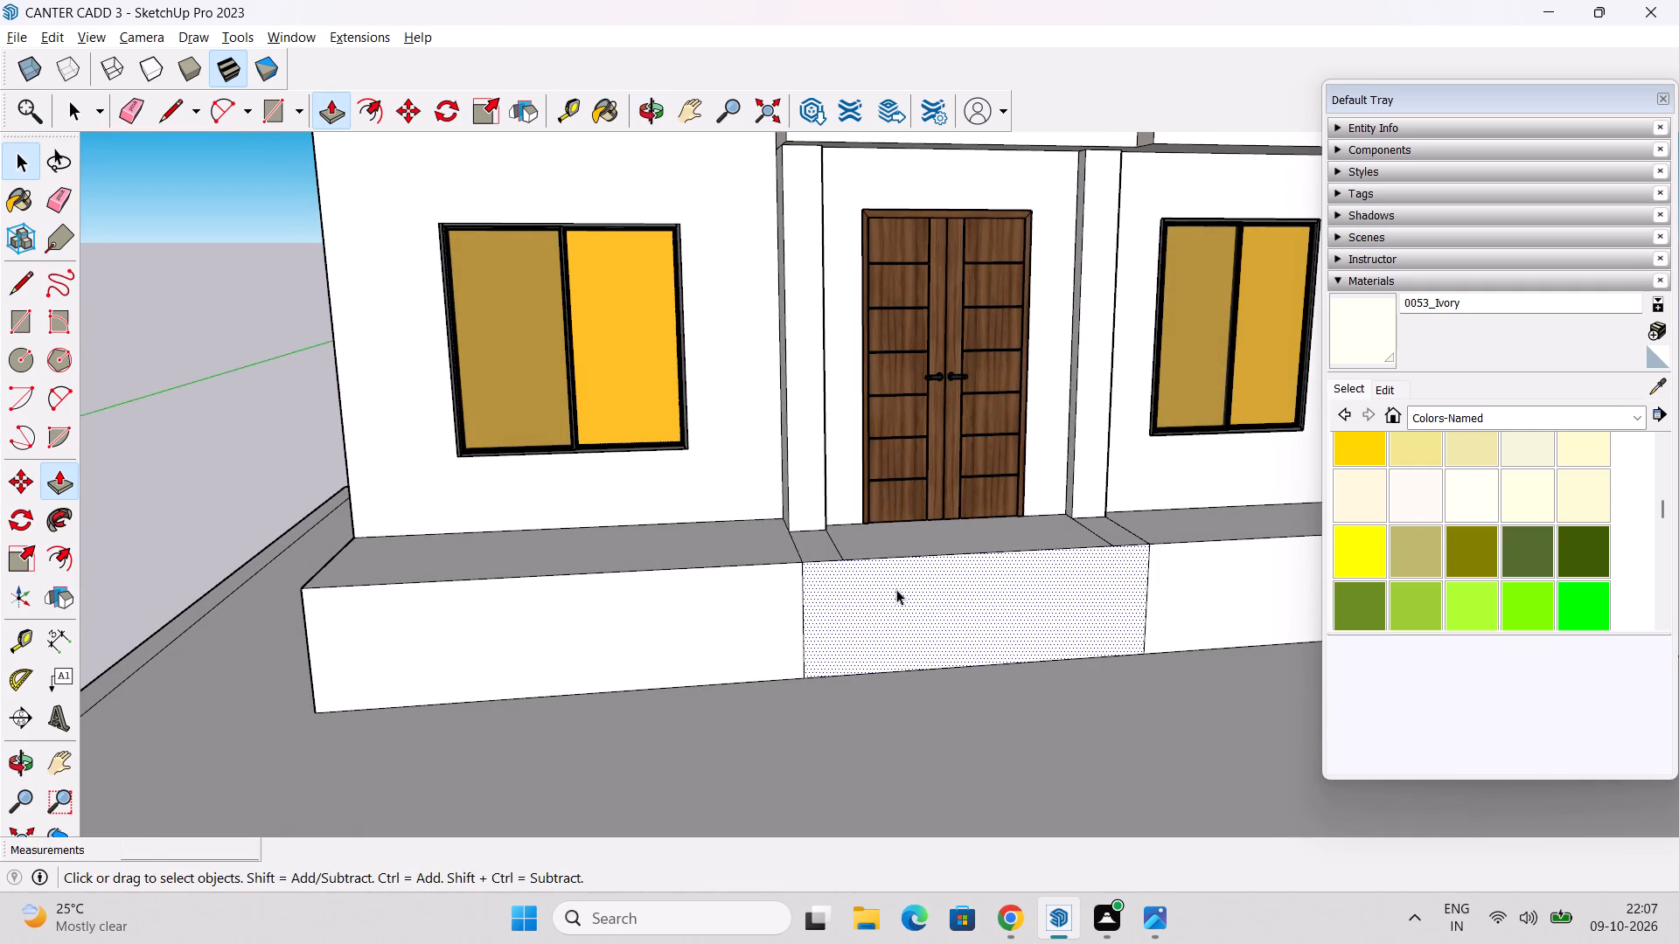
# Draw 3' vertical lines down the platform's front face from the ends of the two inner column lines to the ground.
pyautogui.press('l')
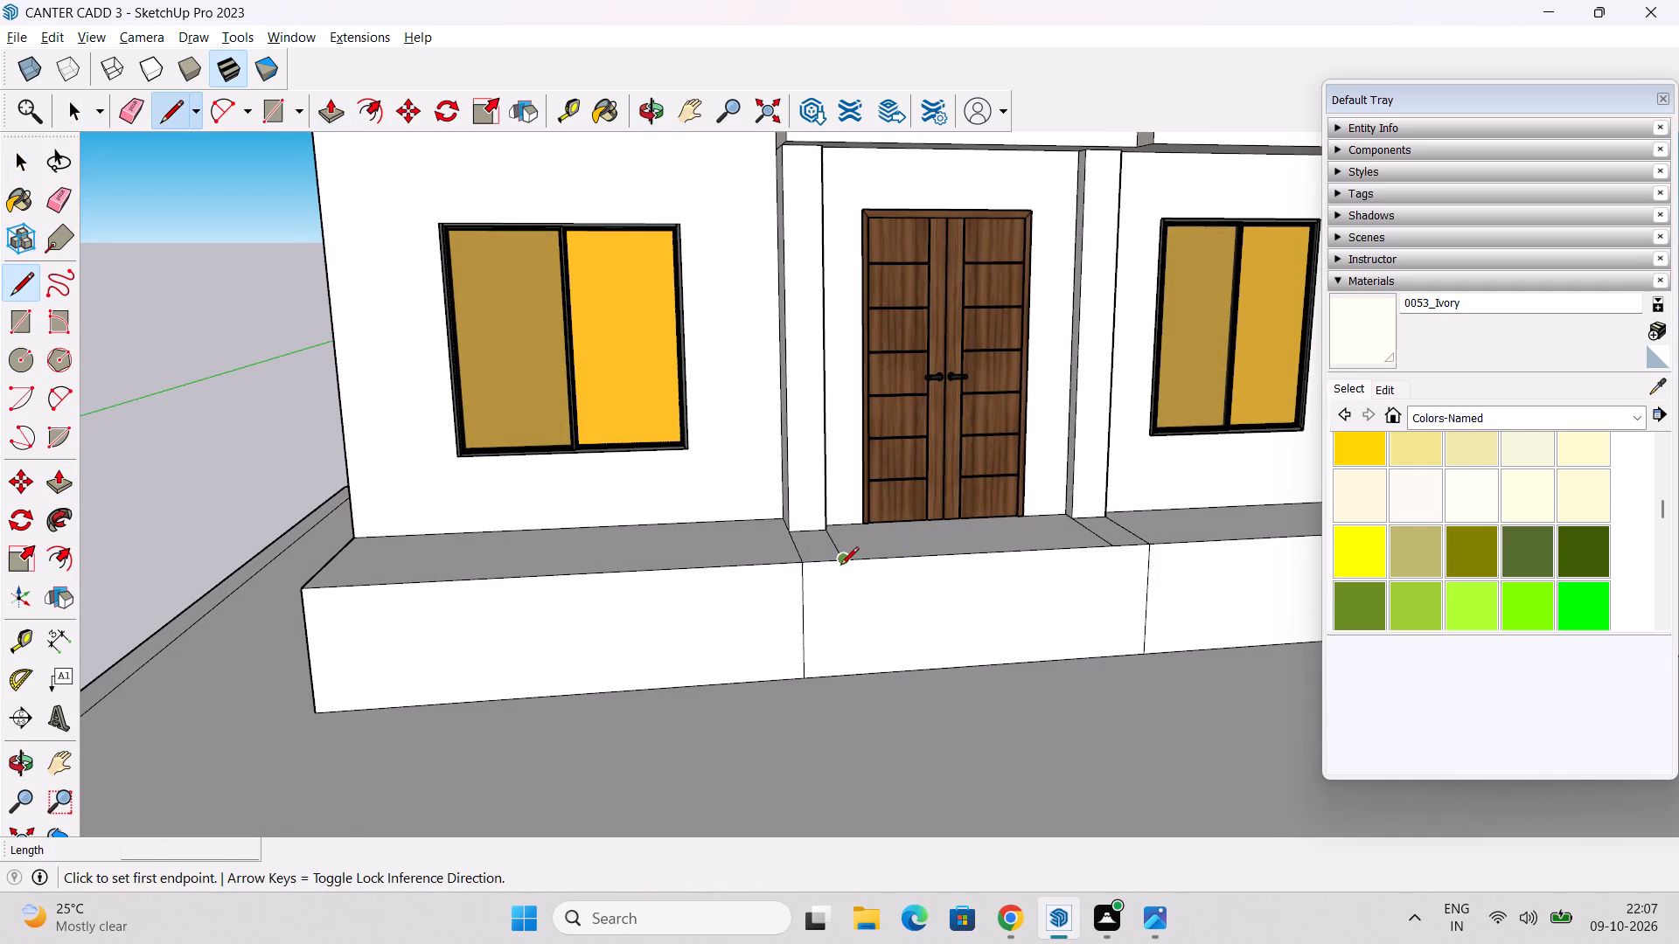
pyautogui.click(840, 566)
pyautogui.click(844, 674)
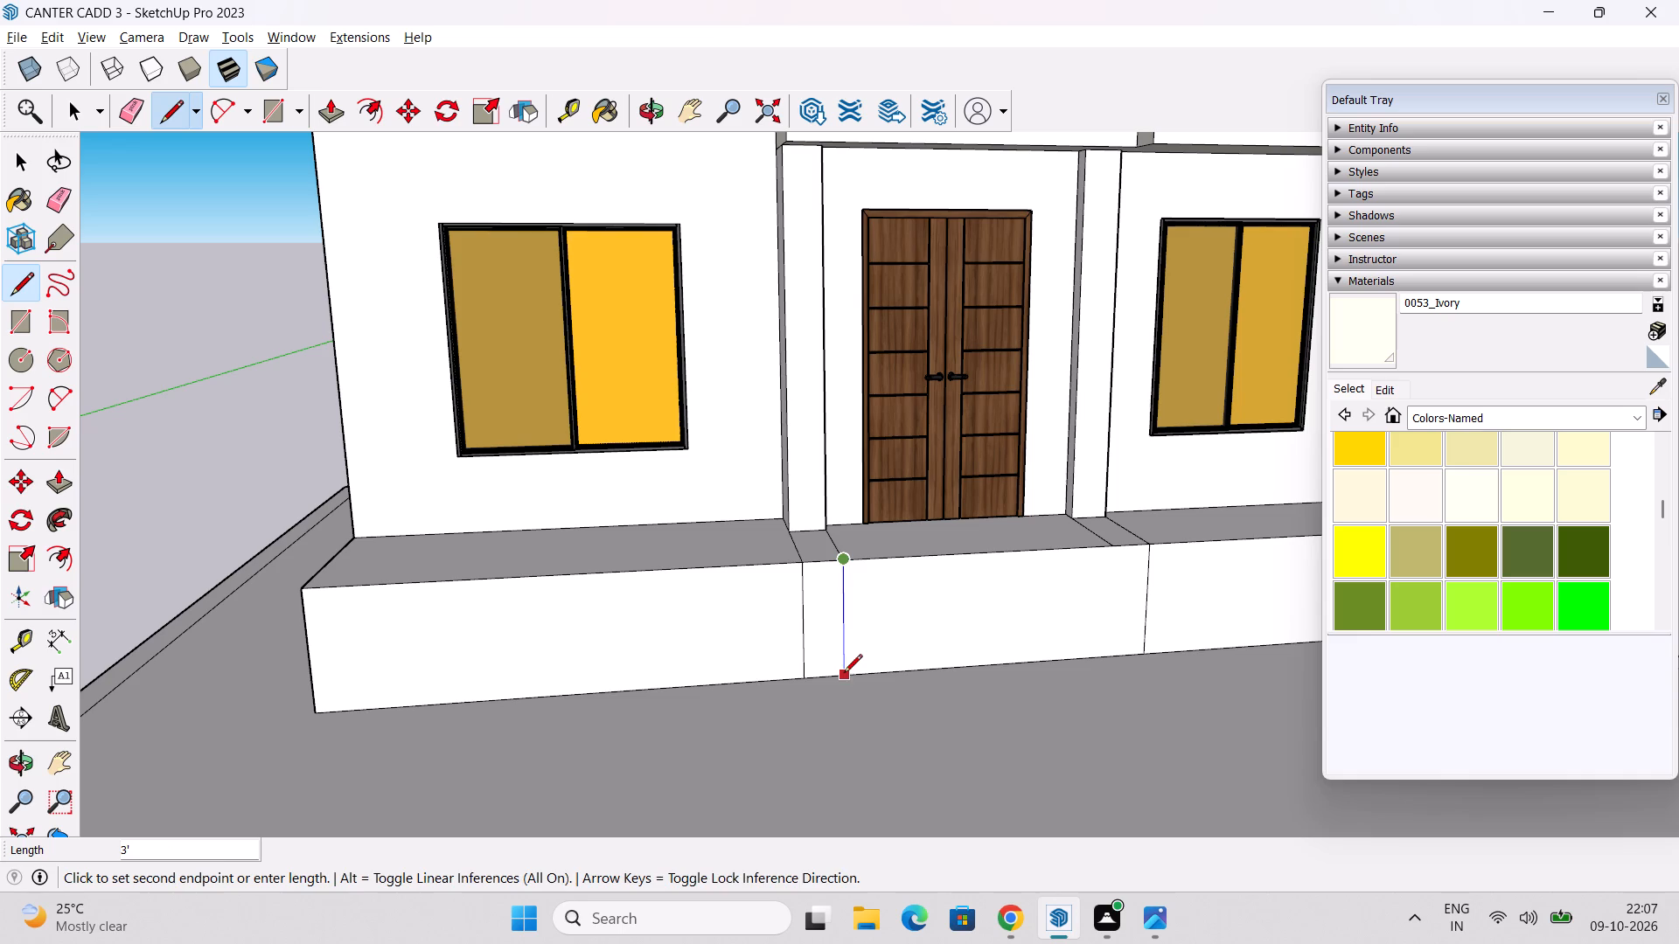
pyautogui.click(1112, 549)
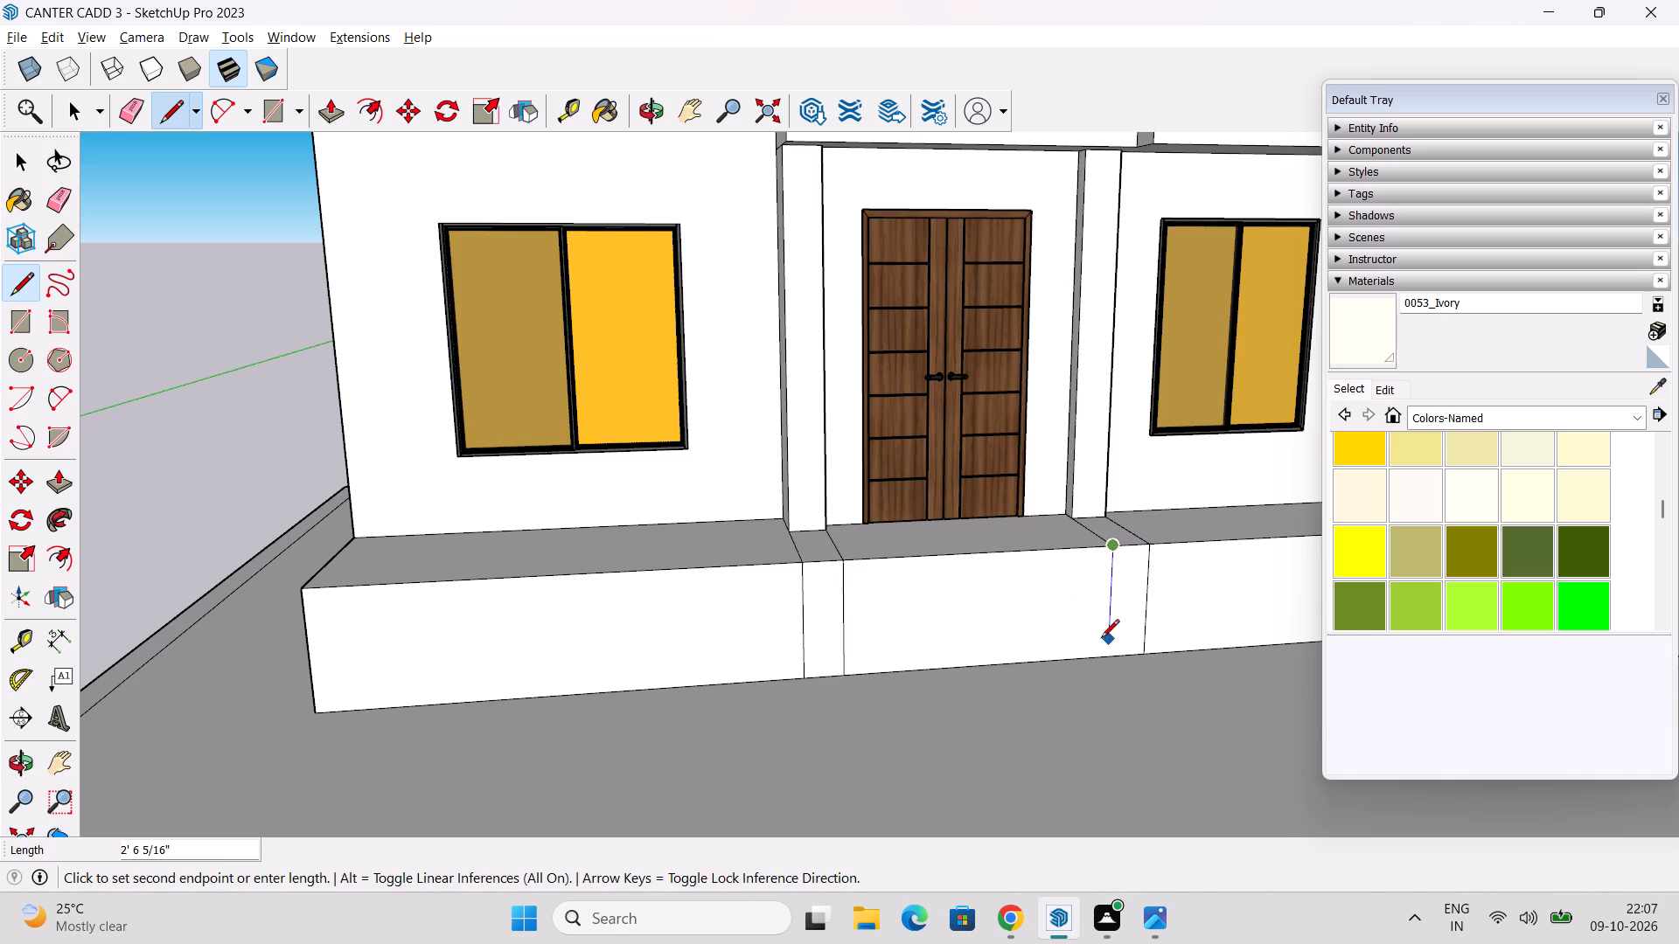
pyautogui.click(1106, 657)
pyautogui.press('space')
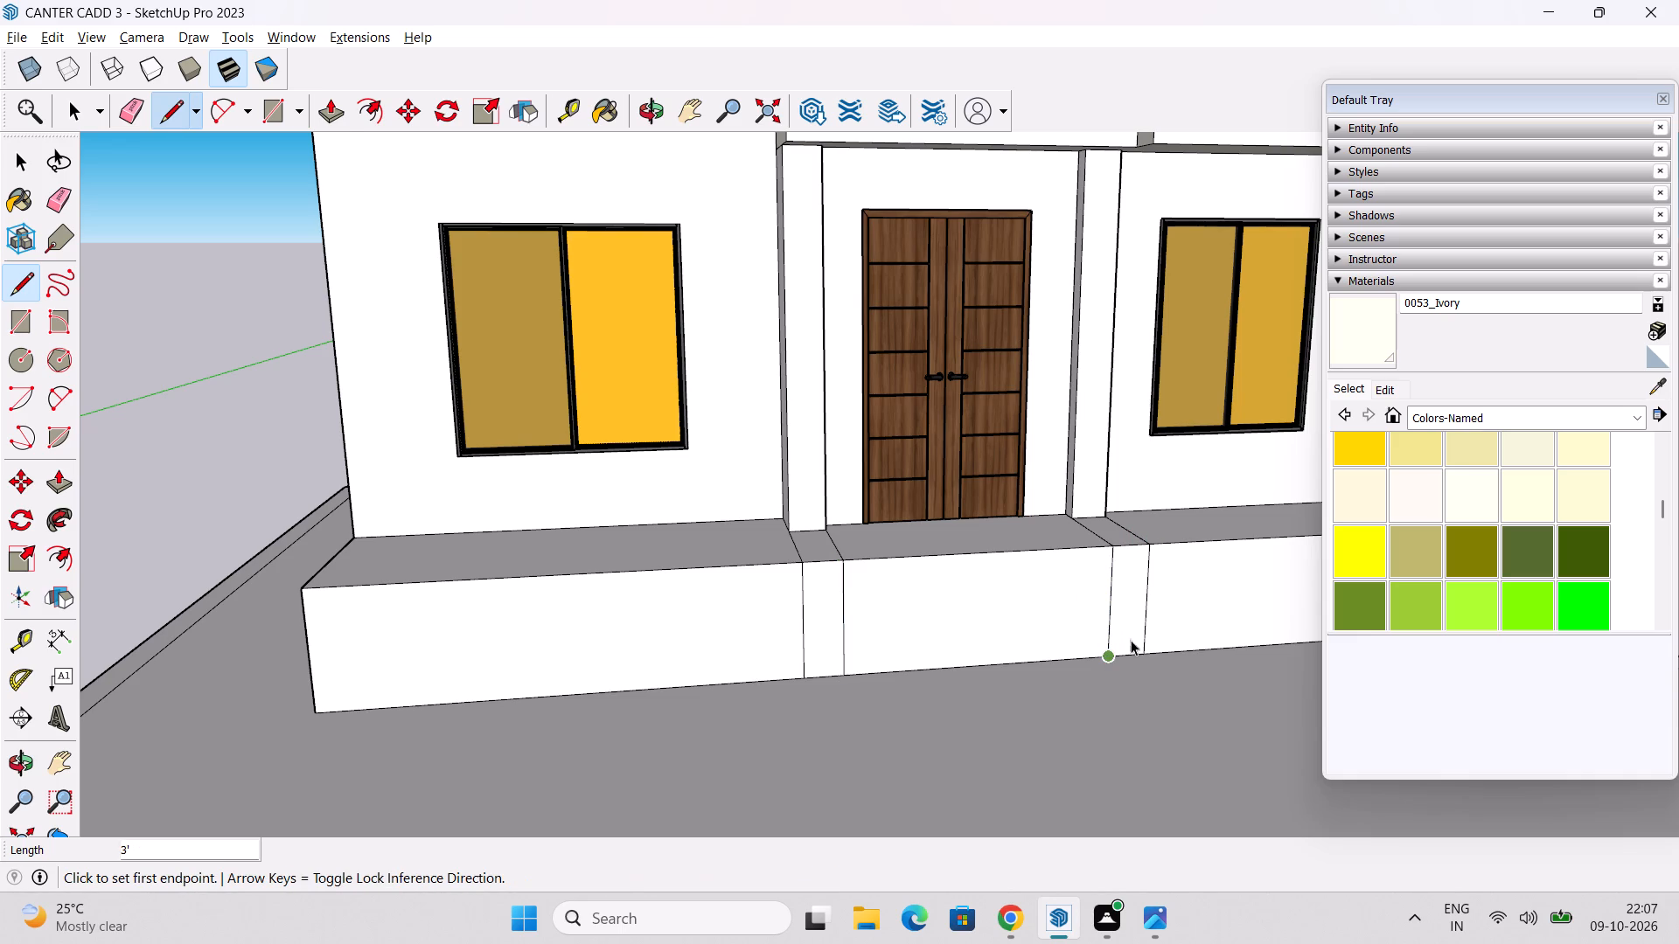
# Pull the two narrow front strips in line with the door columns outward 1'.
pyautogui.press('p')
pyautogui.click(821, 613)
pyautogui.write("1'")
pyautogui.press('Return')
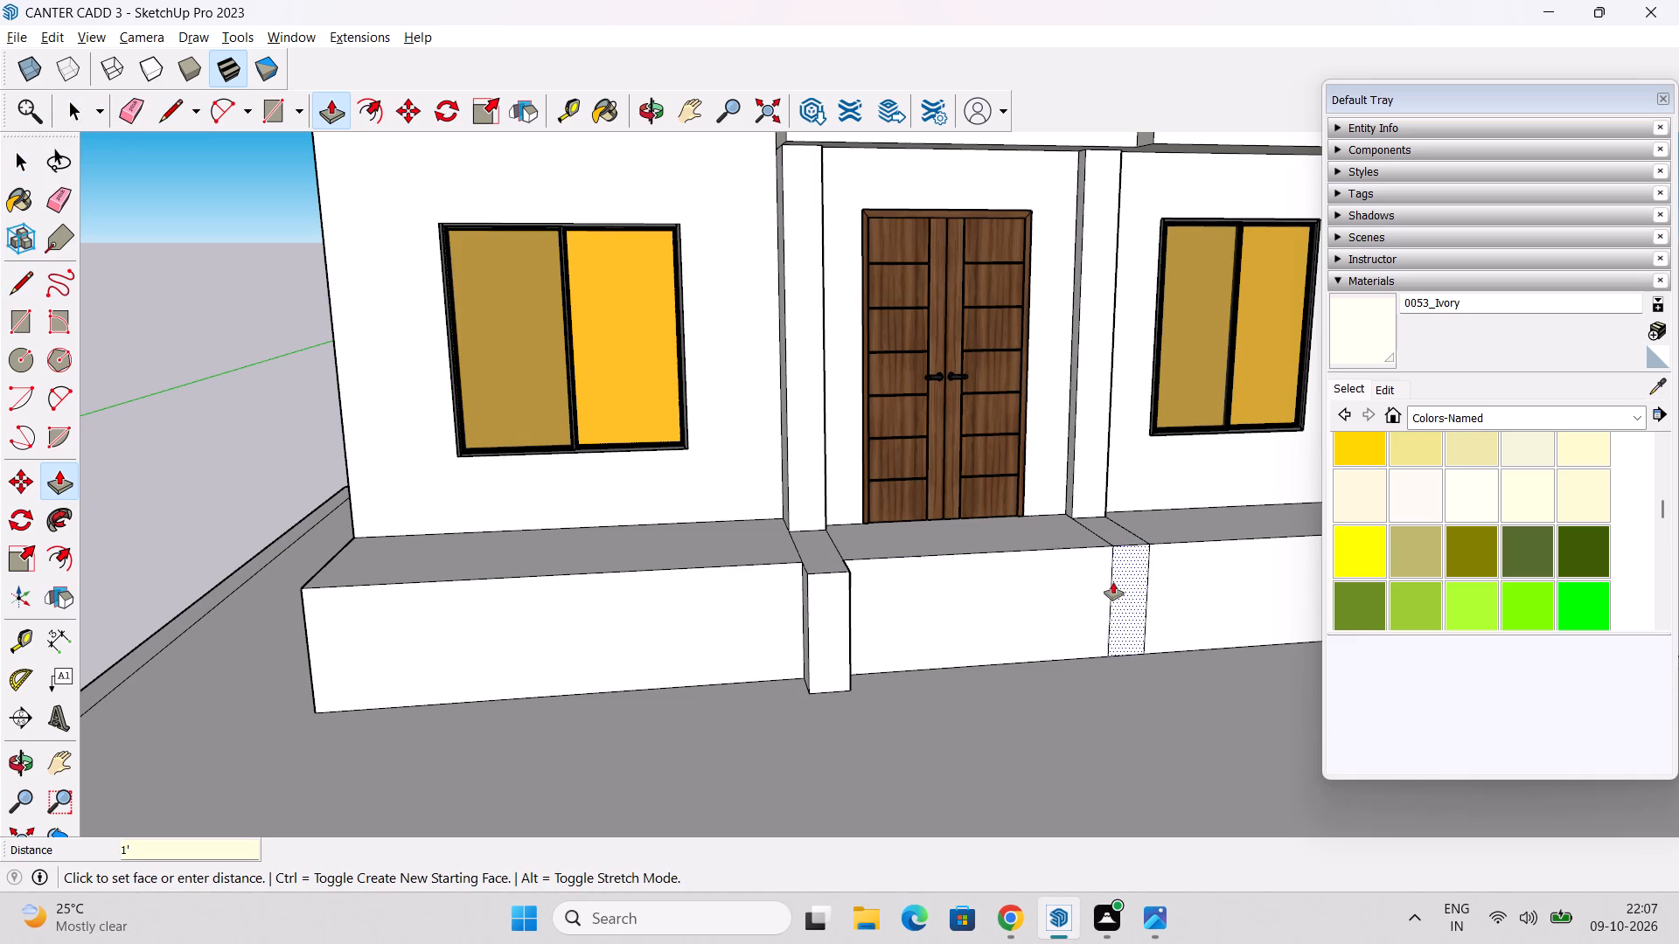
pyautogui.doubleClick(1127, 598)
# Raise the top faces of both narrow strips running forward from the door columns by 2".
pyautogui.moveTo(1066, 585); pyautogui.dragTo(1078, 614, button='middle')
pyautogui.click(829, 557)
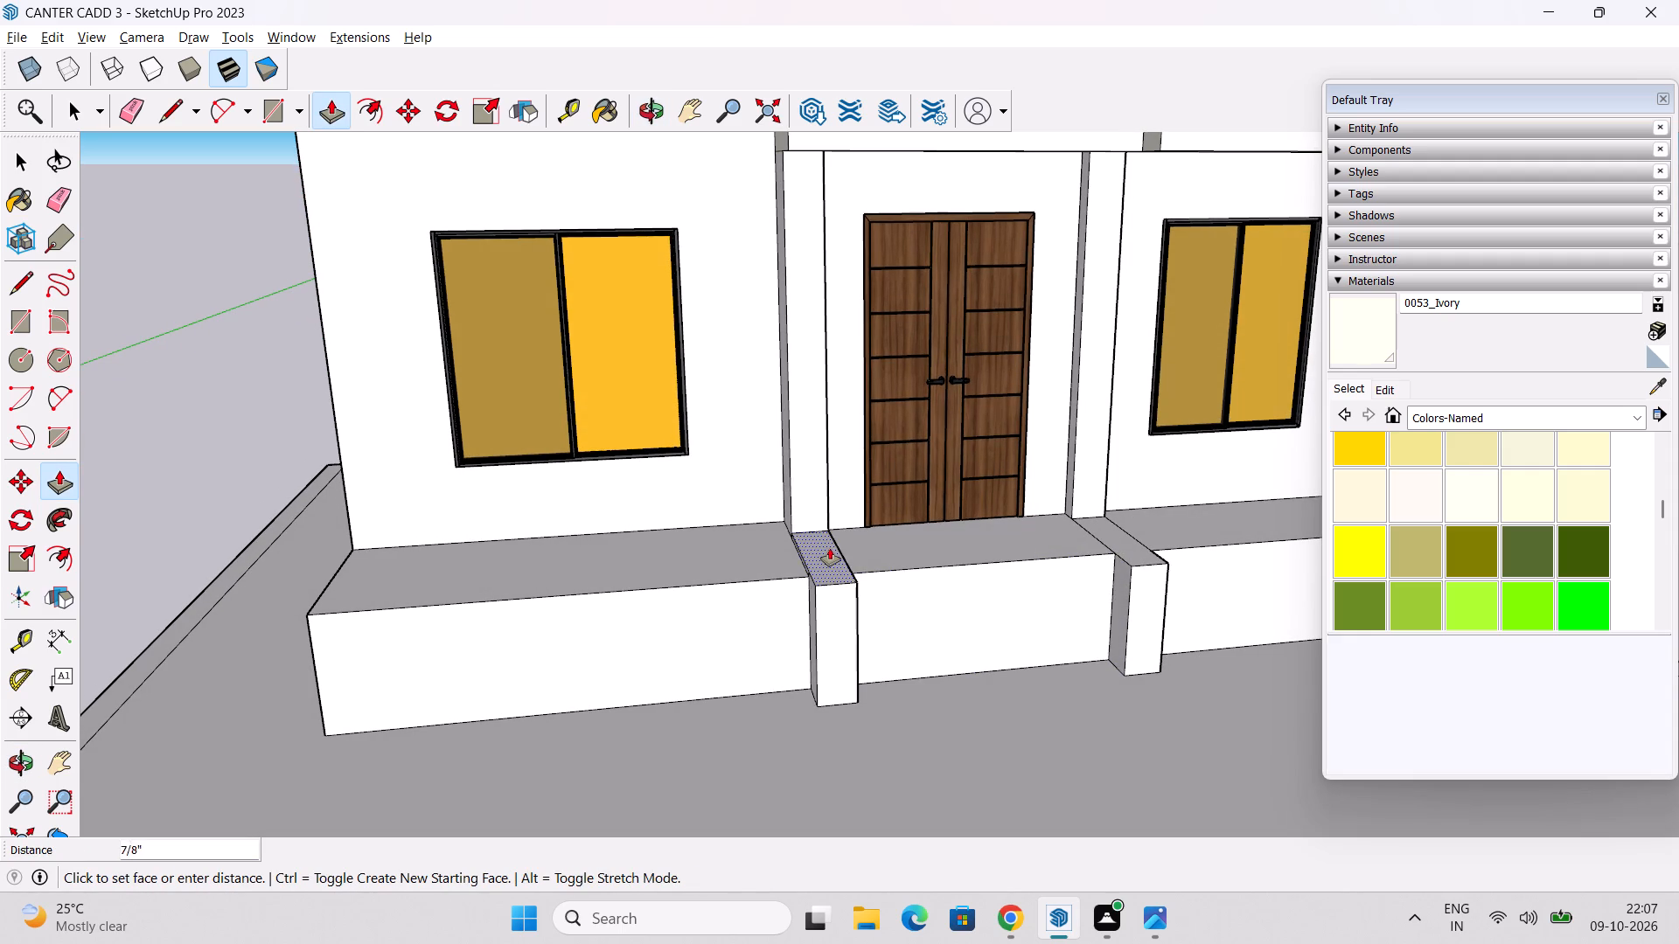
pyautogui.write('2"')
pyautogui.press('Return')
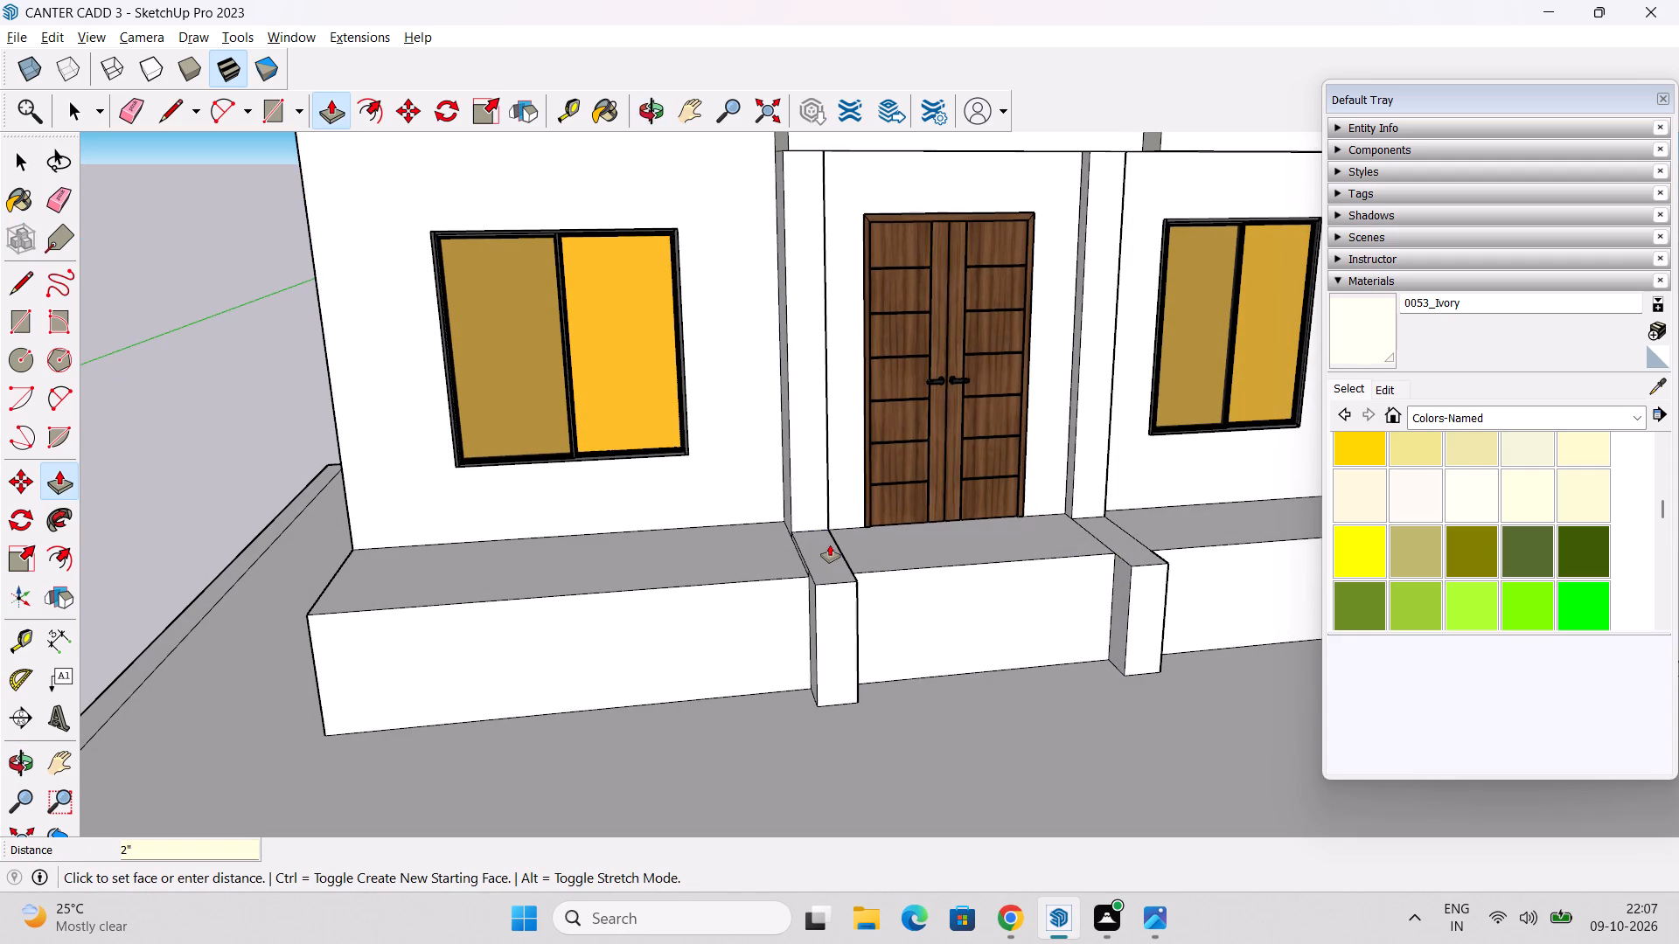
pyautogui.doubleClick(1137, 546)
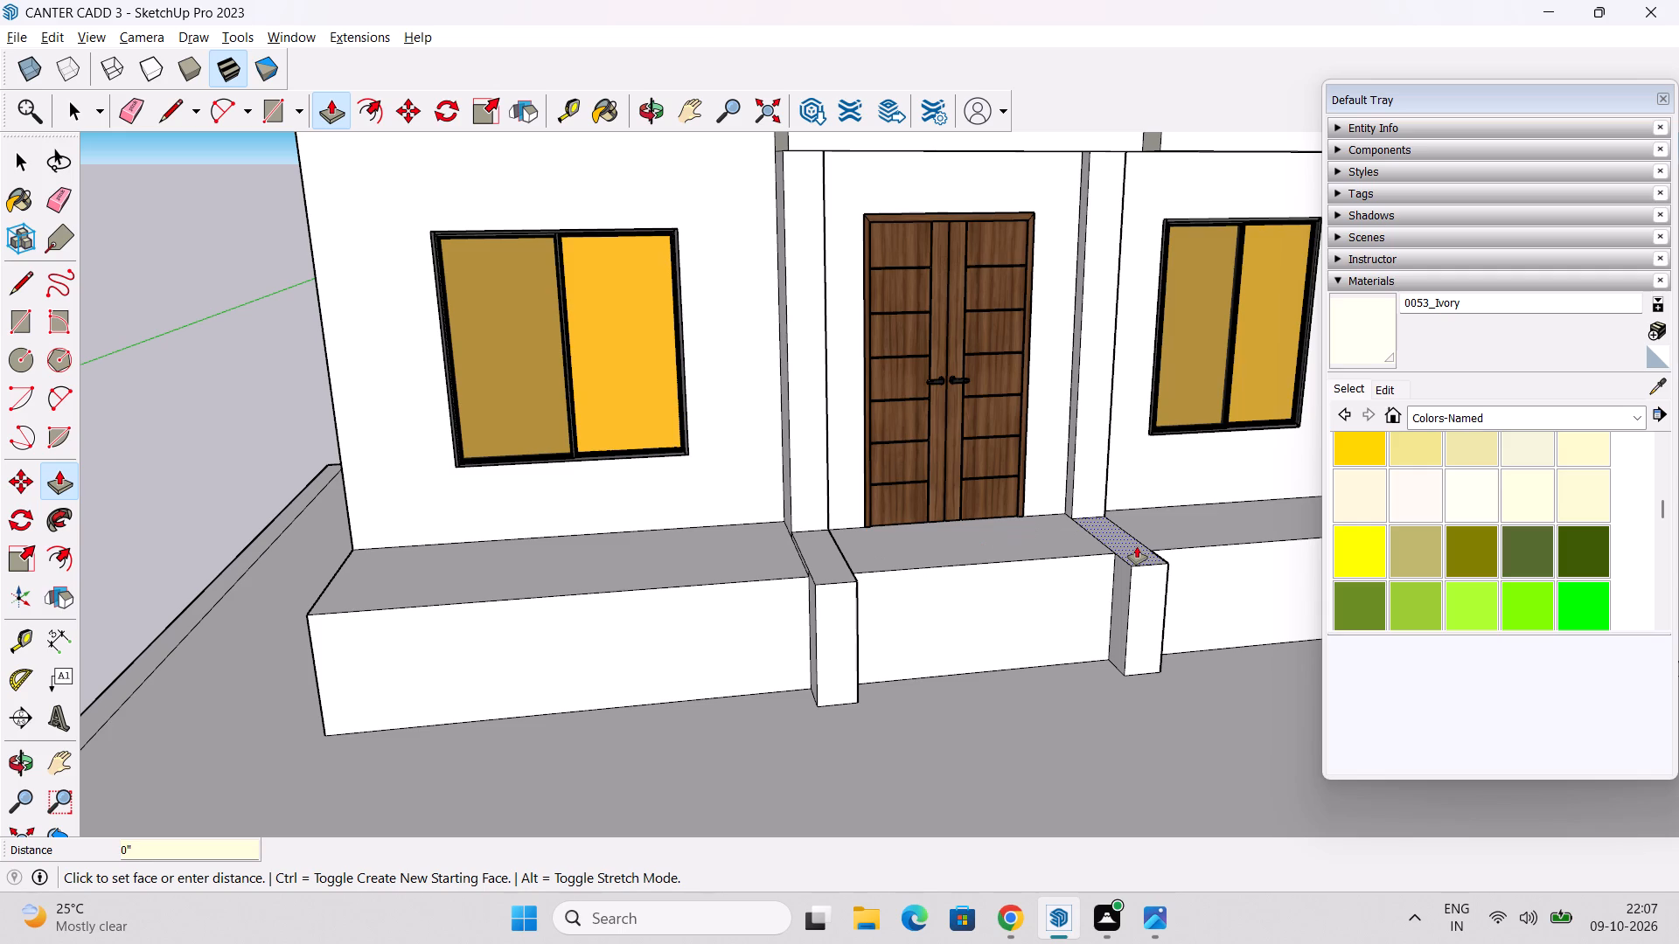
# Erase the leftover short edges on both side faces of the raised strip left of the door, at the column base and platform front.
pyautogui.moveTo(1139, 592); pyautogui.dragTo(1118, 643, button='middle')
pyautogui.moveTo(939, 613); pyautogui.dragTo(1128, 499, button='middle')
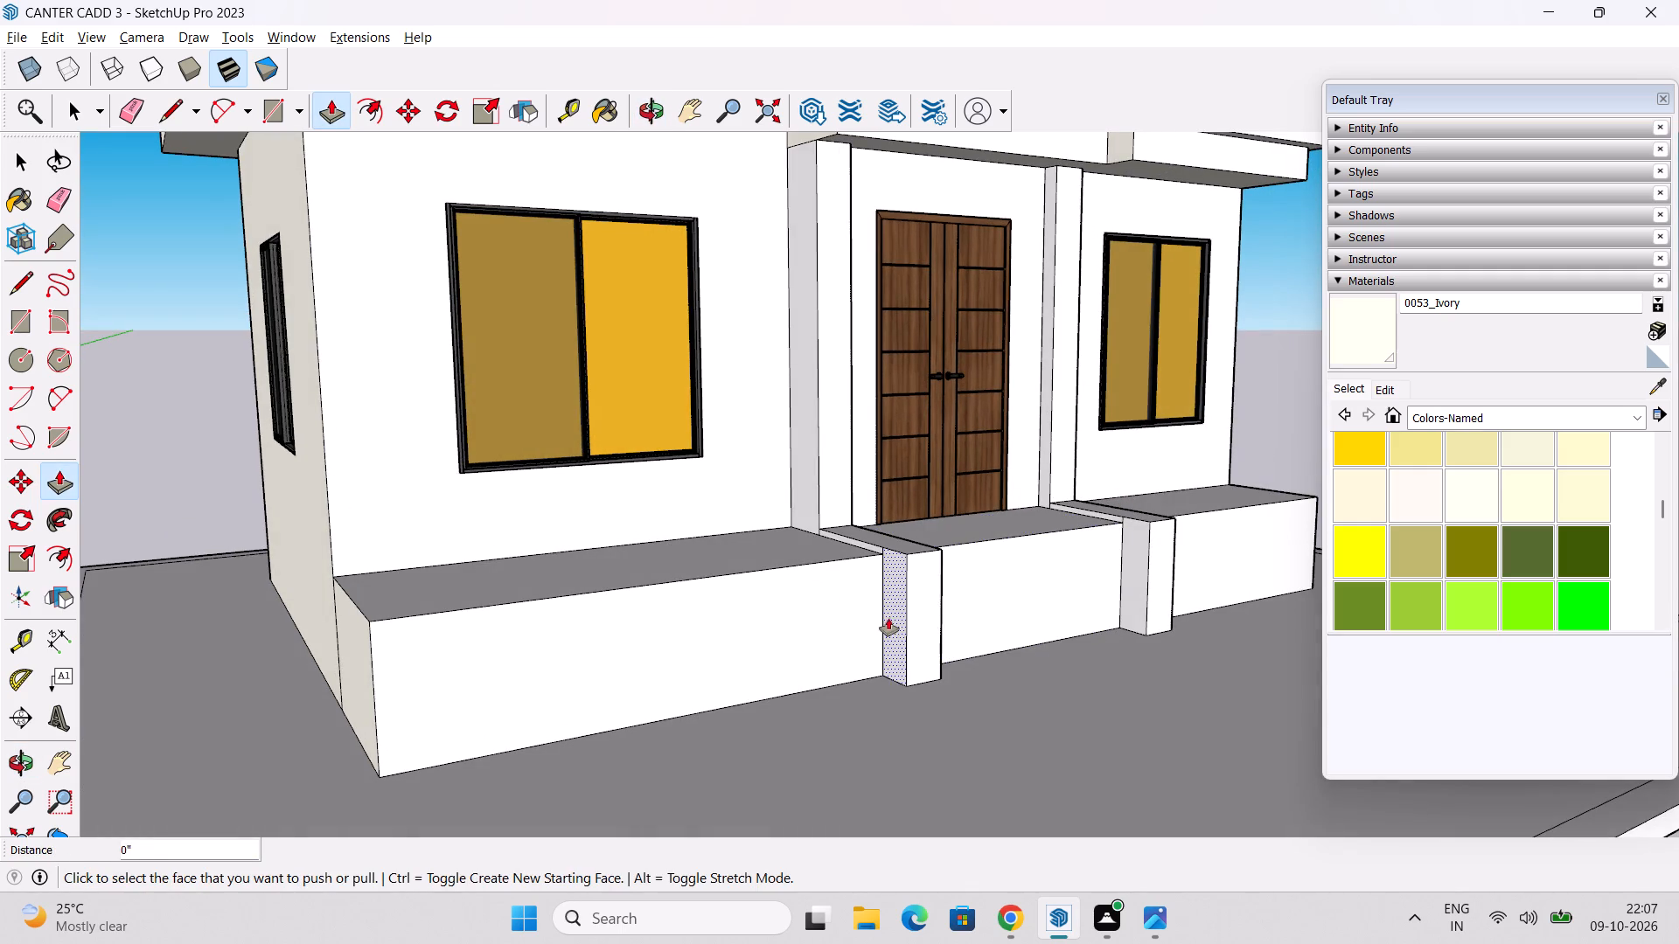
pyautogui.press('space')
pyautogui.scroll(5, 890, 614)
pyautogui.press('e')
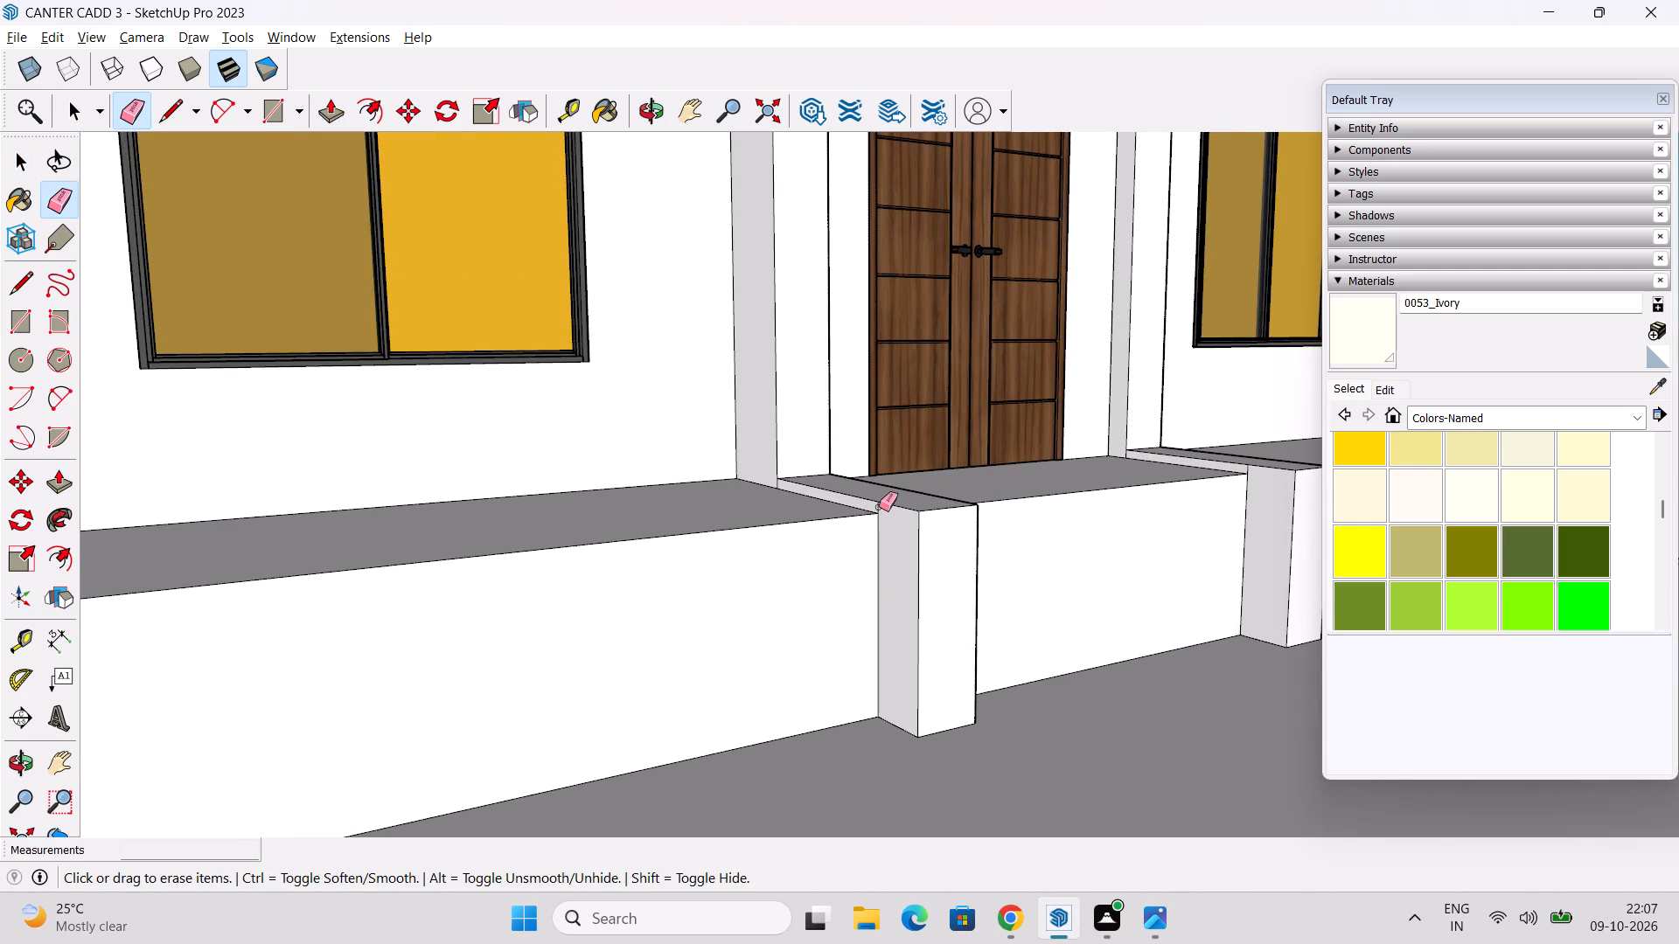
pyautogui.click(879, 507)
pyautogui.scroll(-3, 887, 507)
pyautogui.moveTo(955, 535); pyautogui.dragTo(700, 551, button='middle')
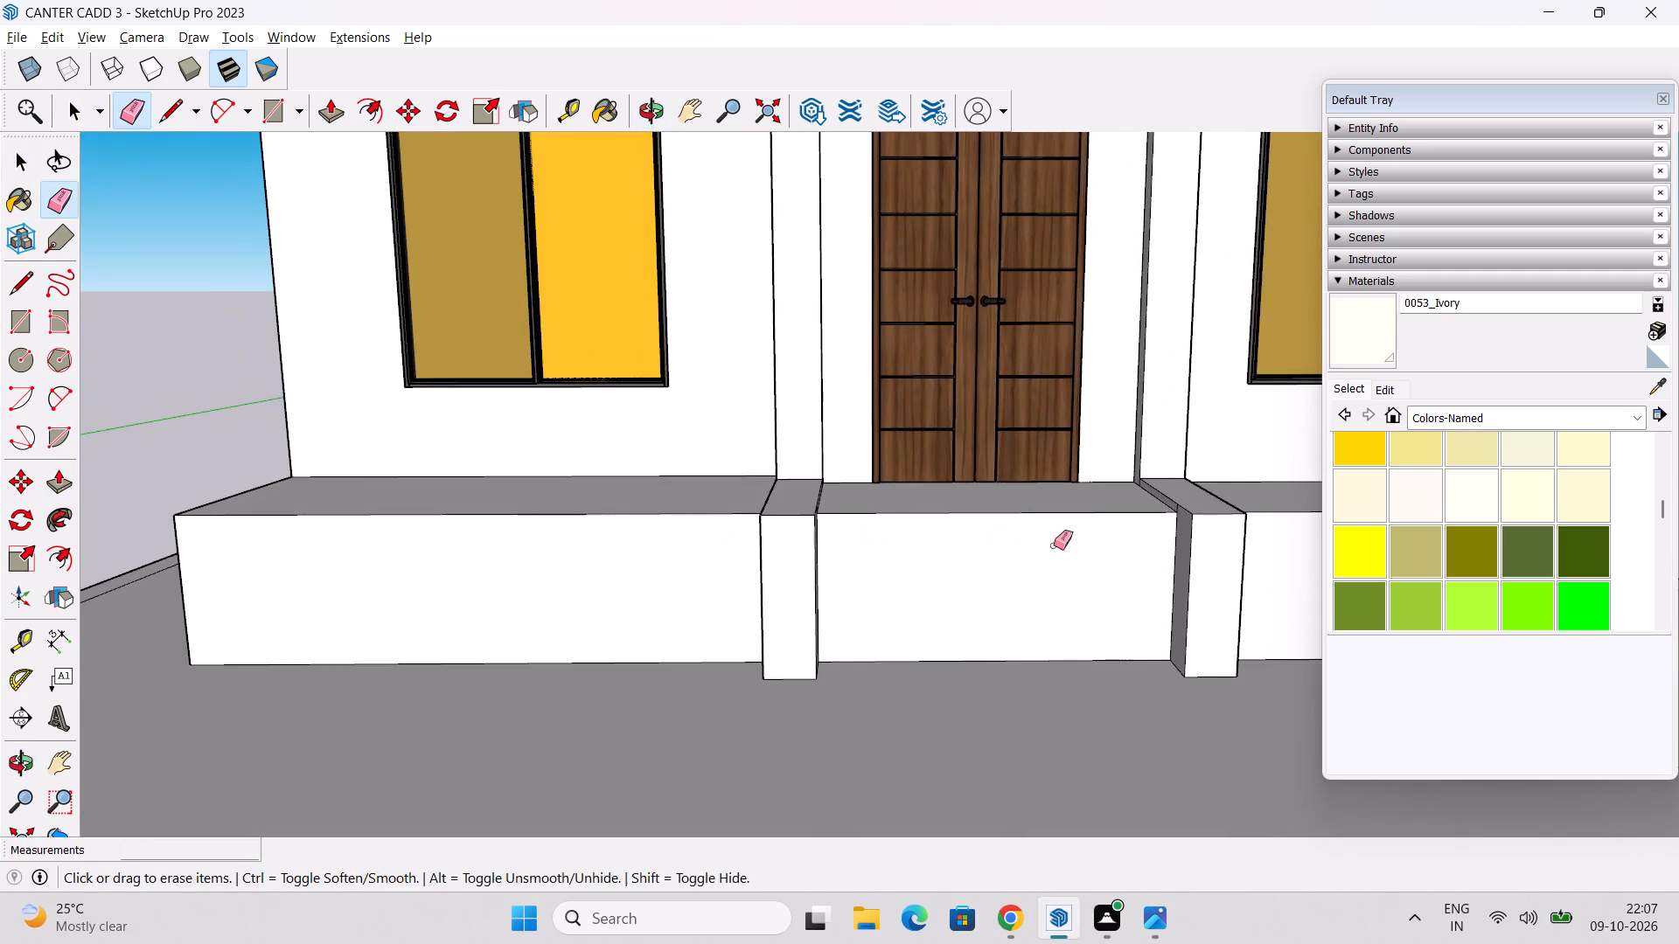
pyautogui.moveTo(1011, 542); pyautogui.dragTo(756, 538, button='middle')
pyautogui.scroll(5, 737, 485)
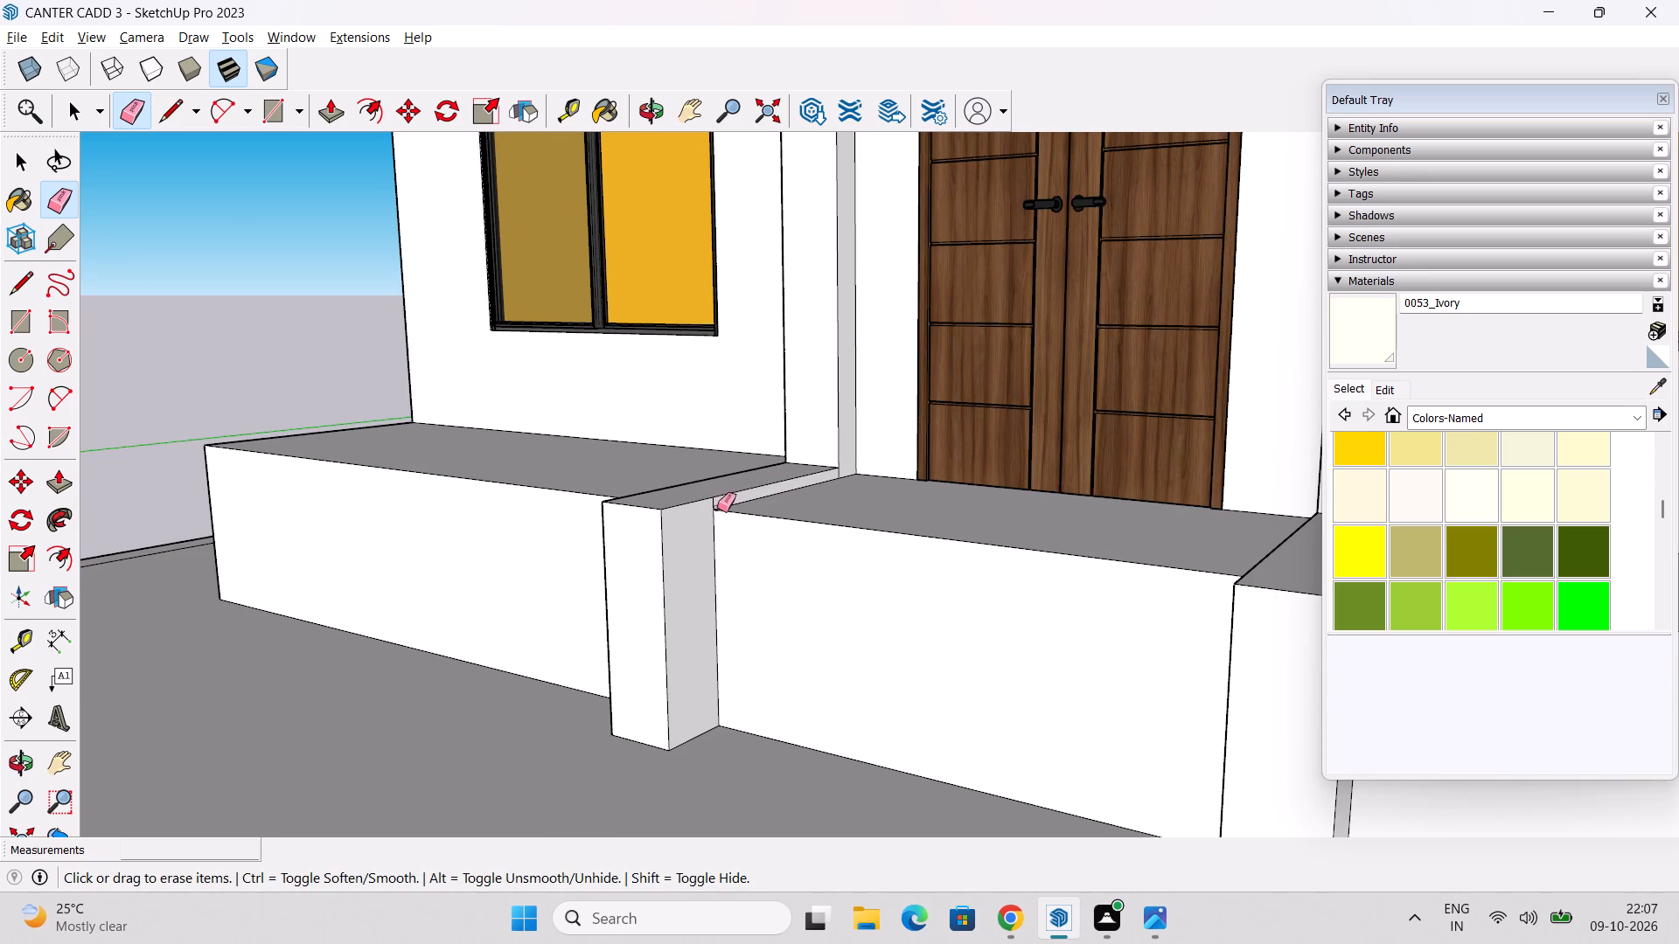
pyautogui.click(707, 508)
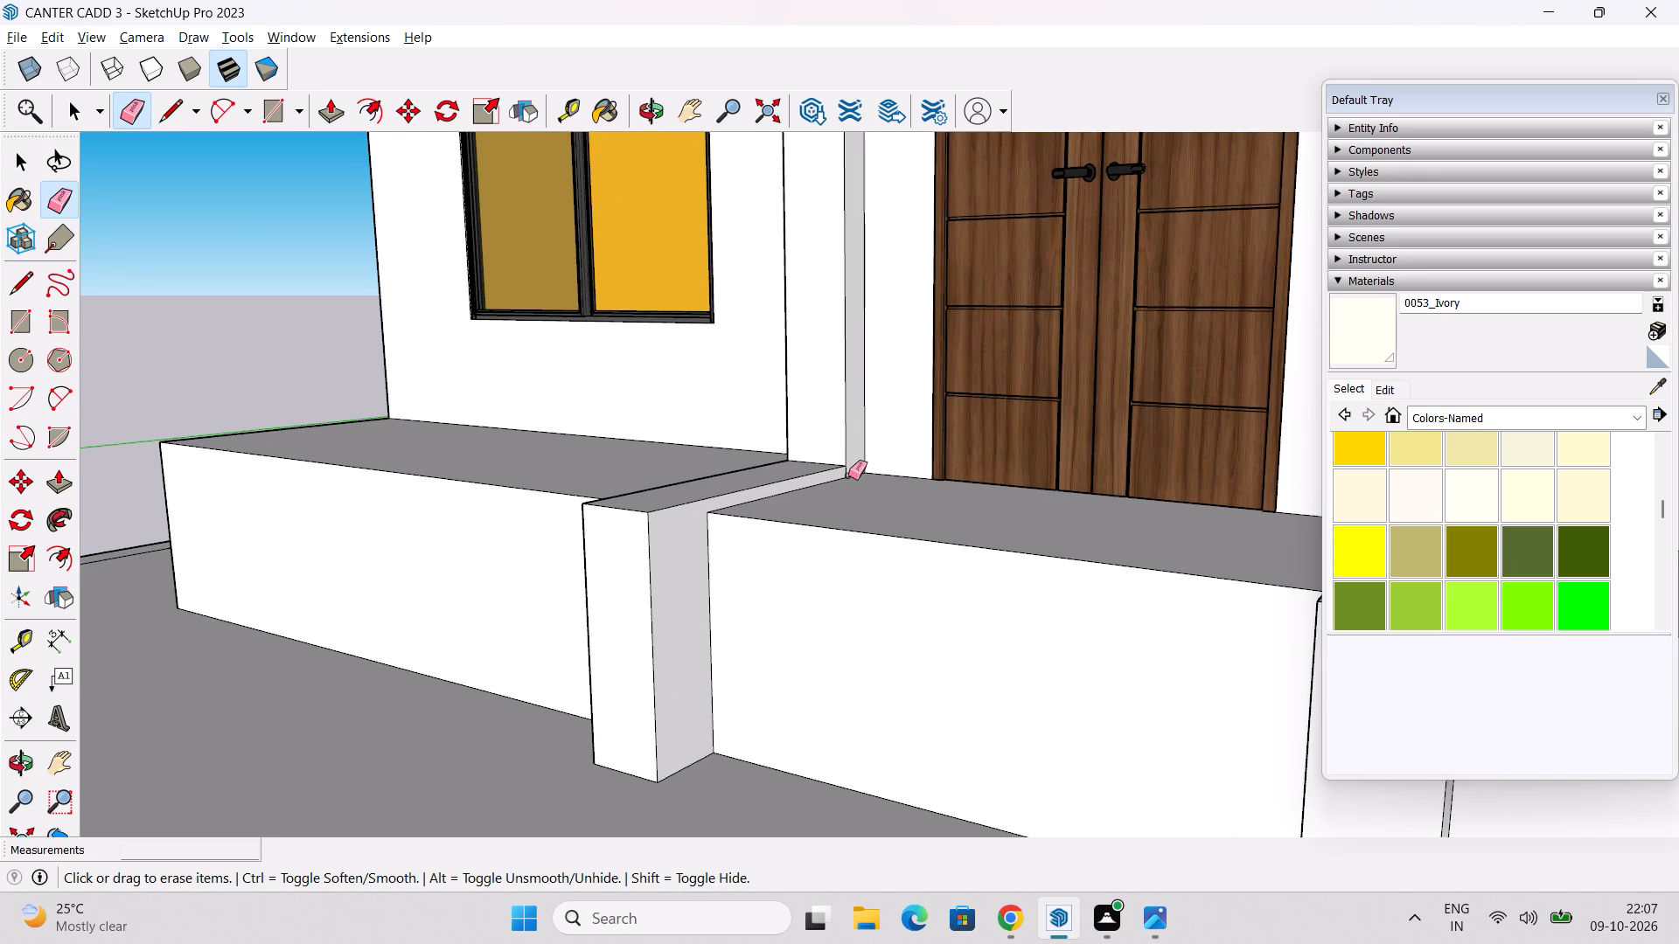
pyautogui.click(848, 475)
pyautogui.hotkey('ctrl', 'z')
pyautogui.scroll(1, 853, 475)
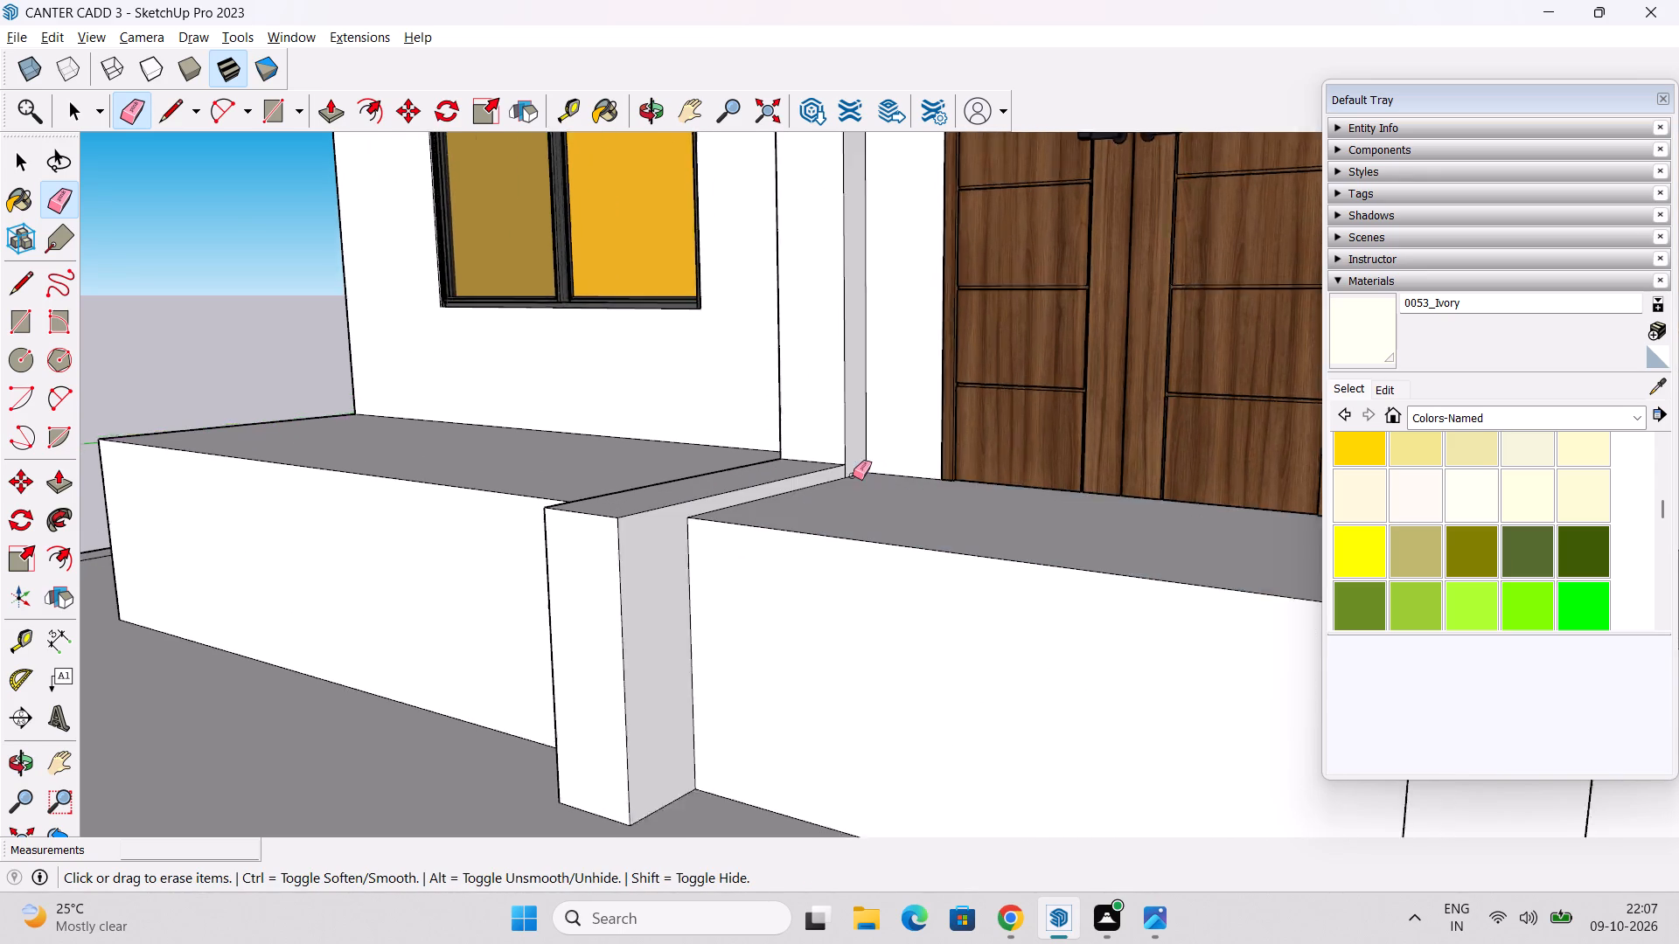
pyautogui.scroll(7, 853, 475)
pyautogui.click(851, 469)
pyautogui.scroll(-2, 778, 482)
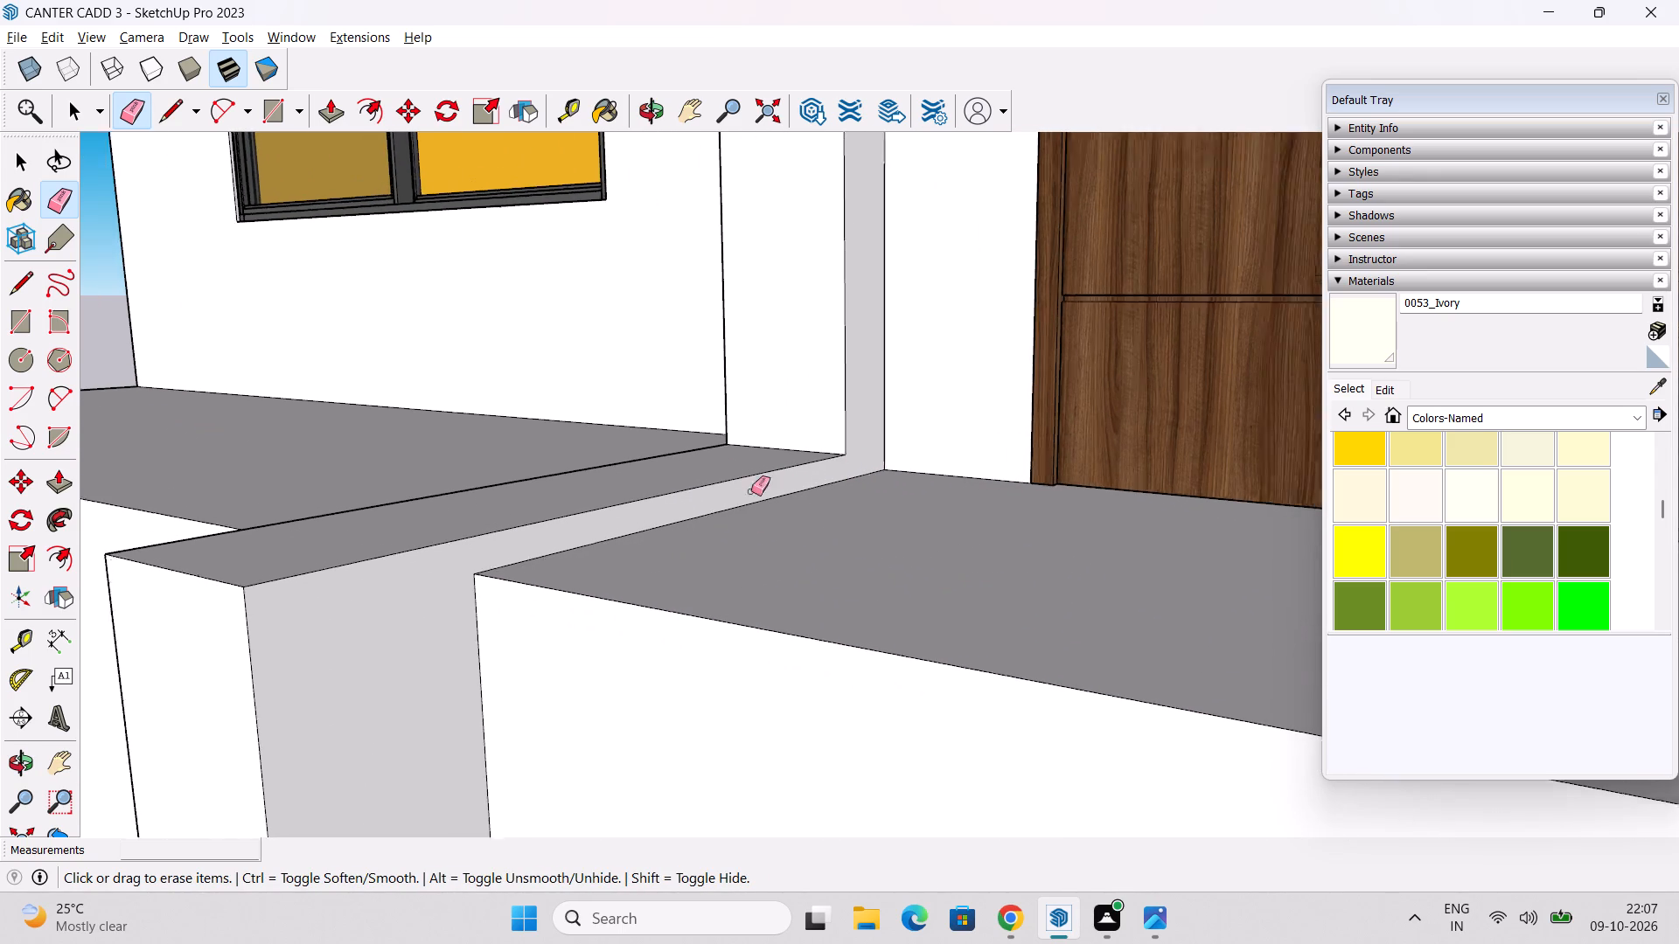
pyautogui.scroll(-5, 751, 491)
pyautogui.moveTo(601, 590); pyautogui.dragTo(1142, 567, button='middle')
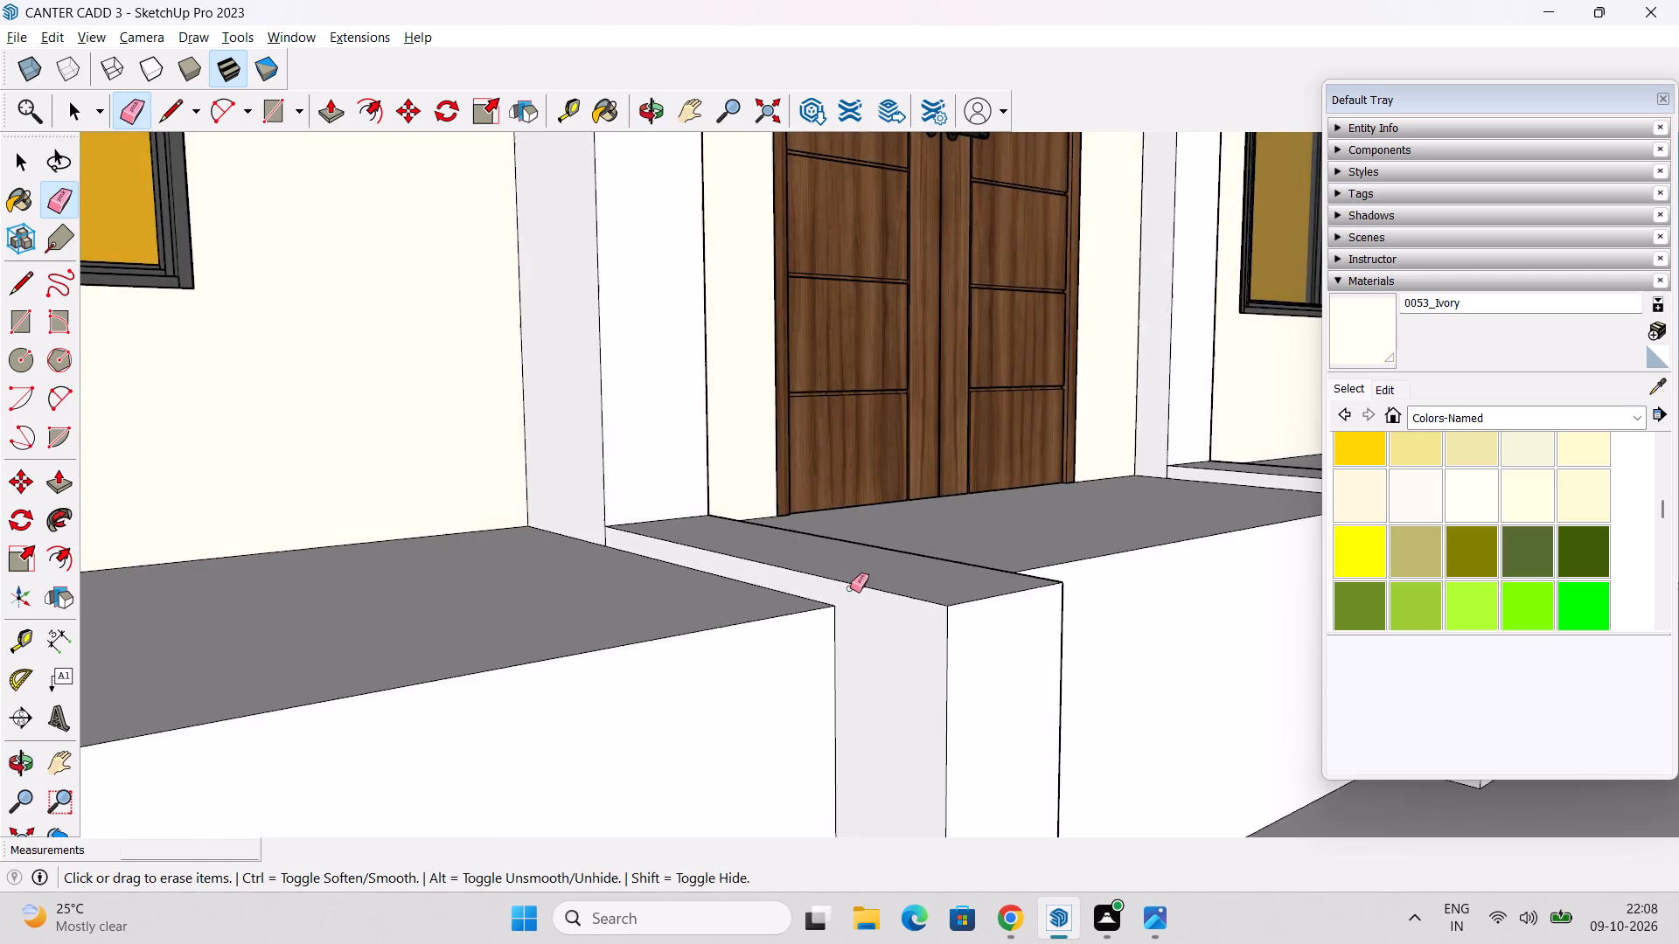
pyautogui.scroll(5, 642, 548)
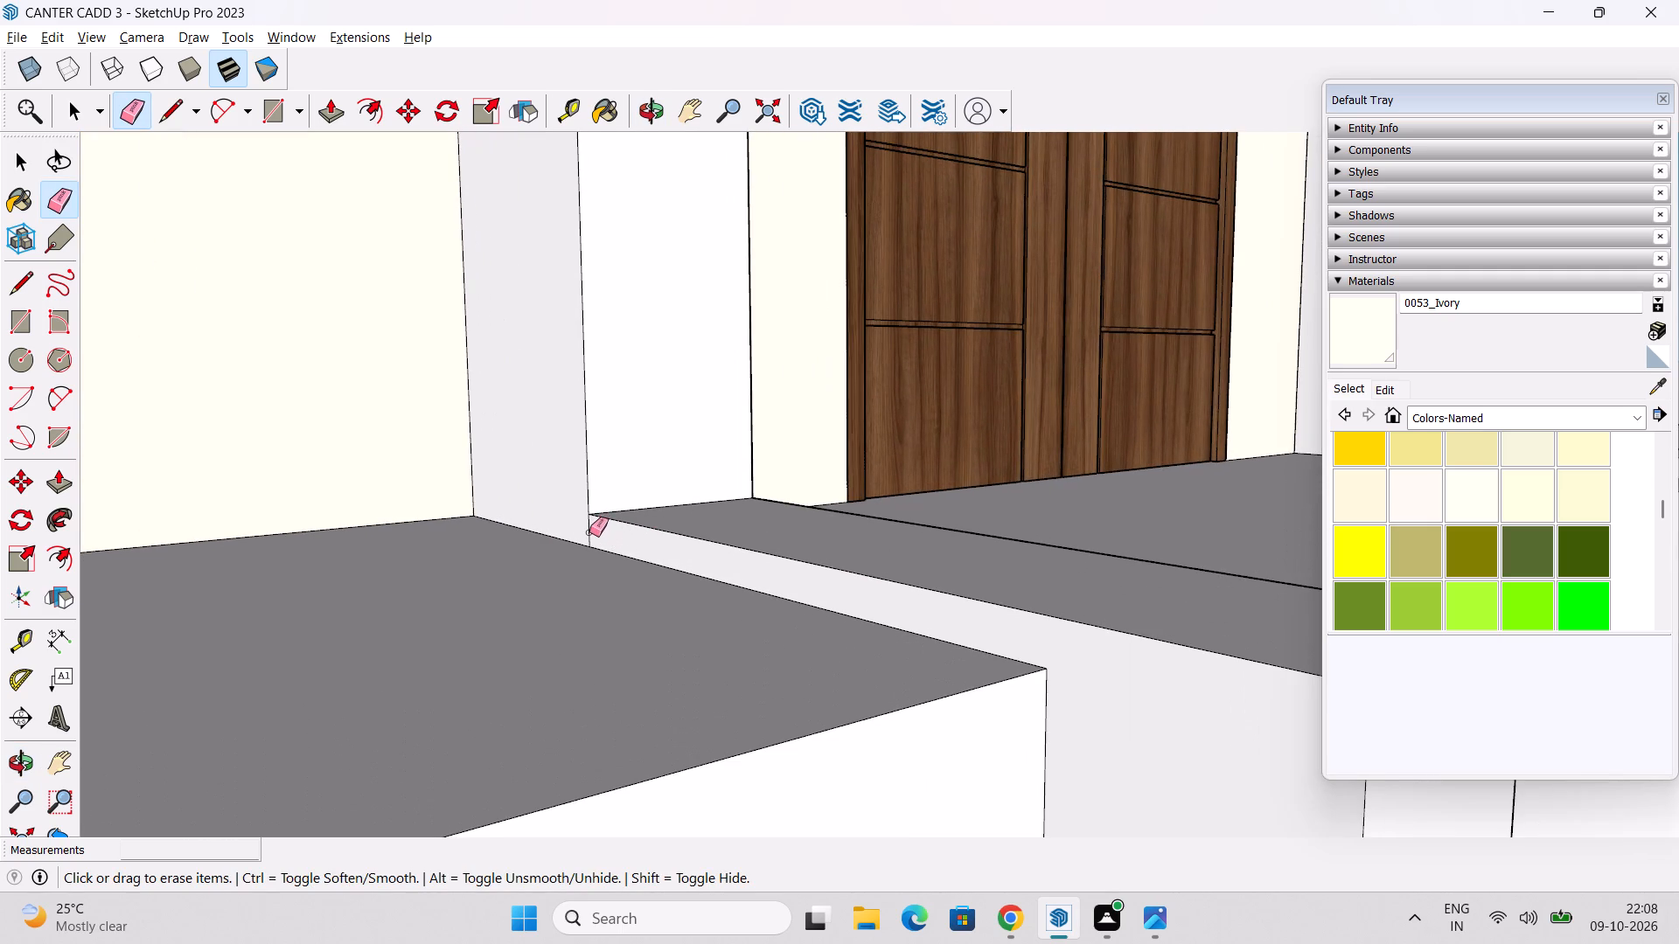
pyautogui.click(589, 532)
pyautogui.scroll(-7, 610, 507)
# Erase the leftover short edges on both side faces of the raised strip right of the door, at the column base and platform front.
pyautogui.moveTo(1042, 548); pyautogui.dragTo(825, 607, button='middle')
pyautogui.keyDown('shift'); pyautogui.moveTo(1105, 598); pyautogui.dragTo(974, 622, button='middle'); pyautogui.keyUp('shift')
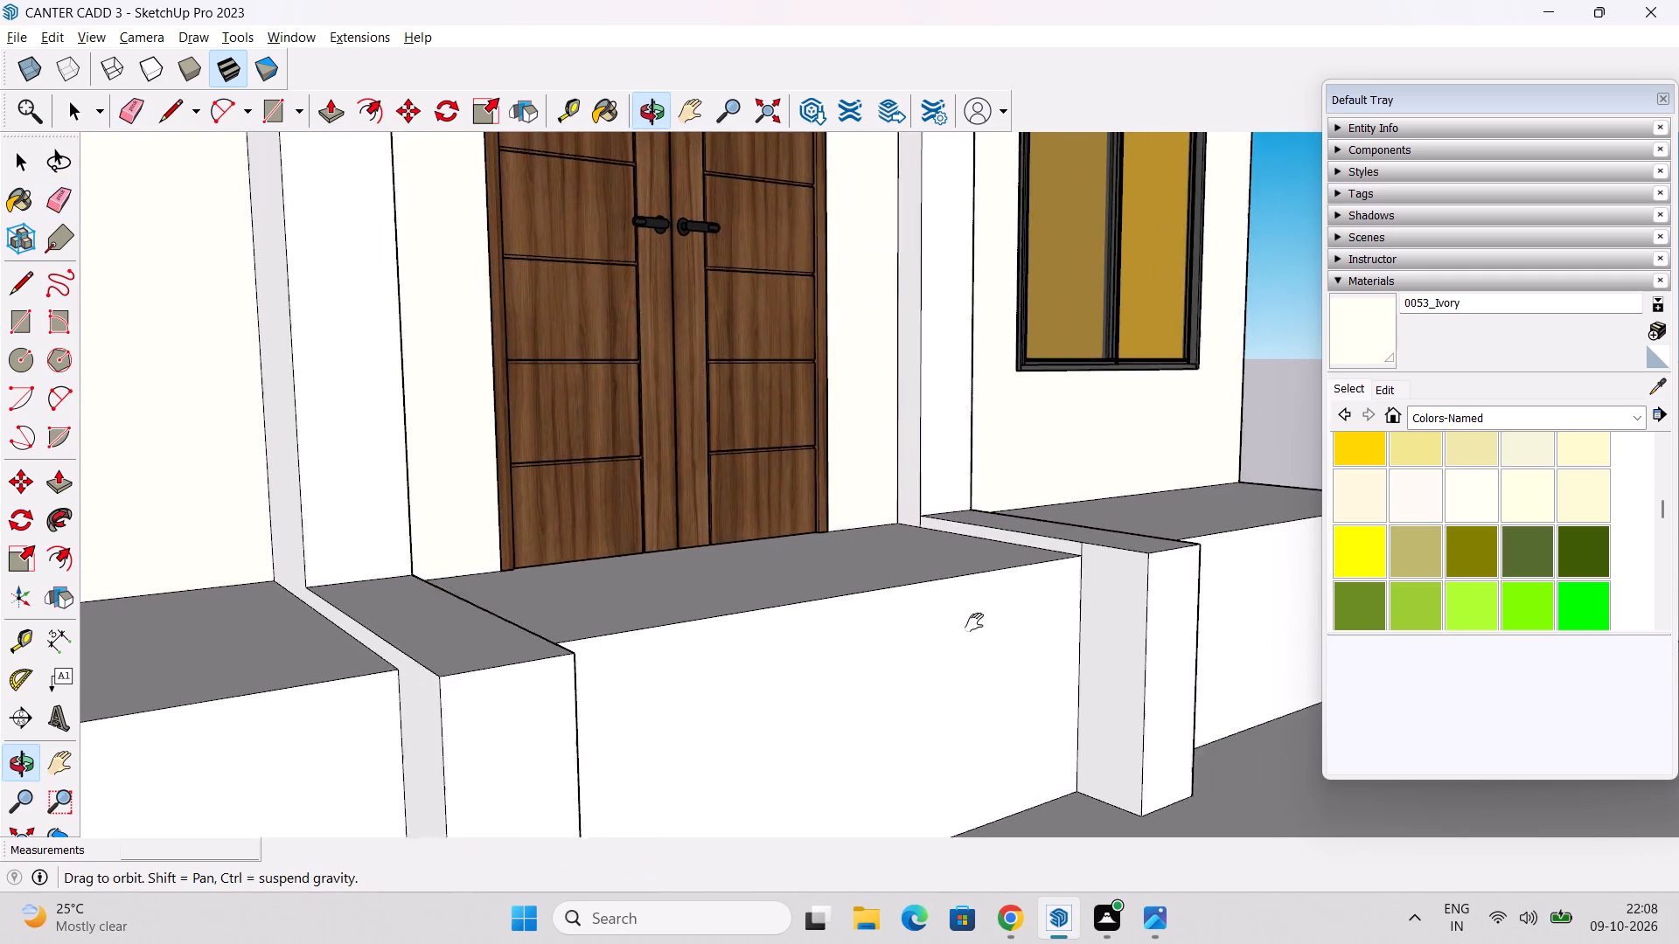
pyautogui.keyDown('shift'); pyautogui.moveTo(974, 622); pyautogui.dragTo(969, 624, button='middle'); pyautogui.keyUp('shift')
pyautogui.scroll(5, 1099, 559)
pyautogui.click(828, 513)
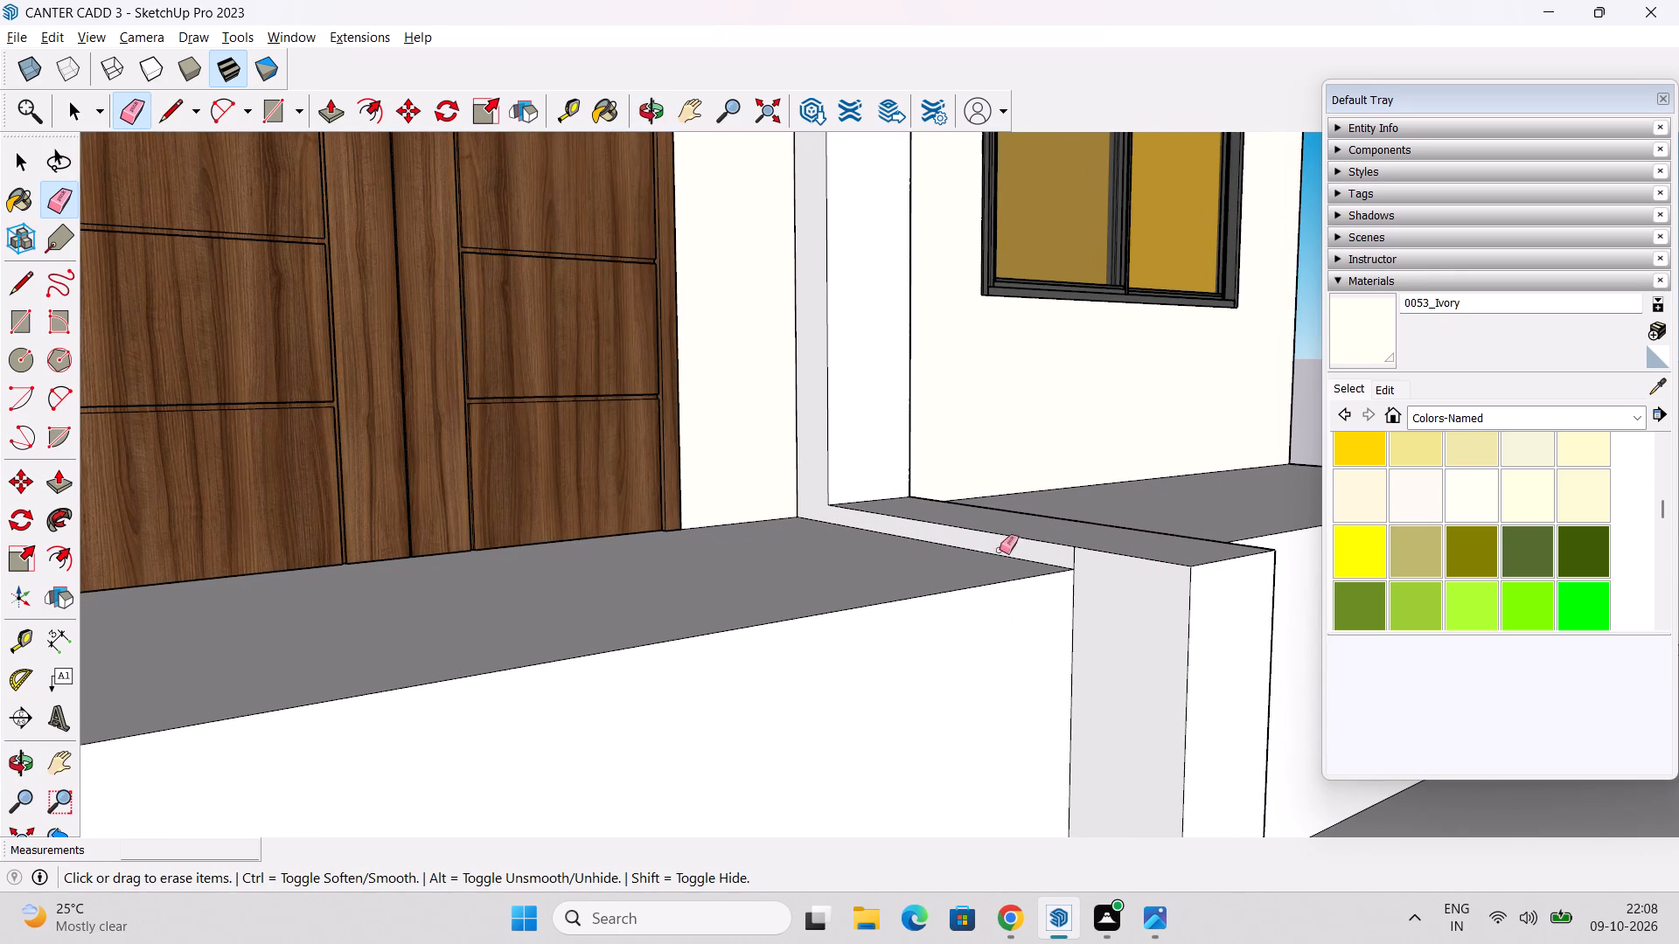
pyautogui.click(1072, 557)
pyautogui.moveTo(986, 571); pyautogui.dragTo(645, 593, button='middle')
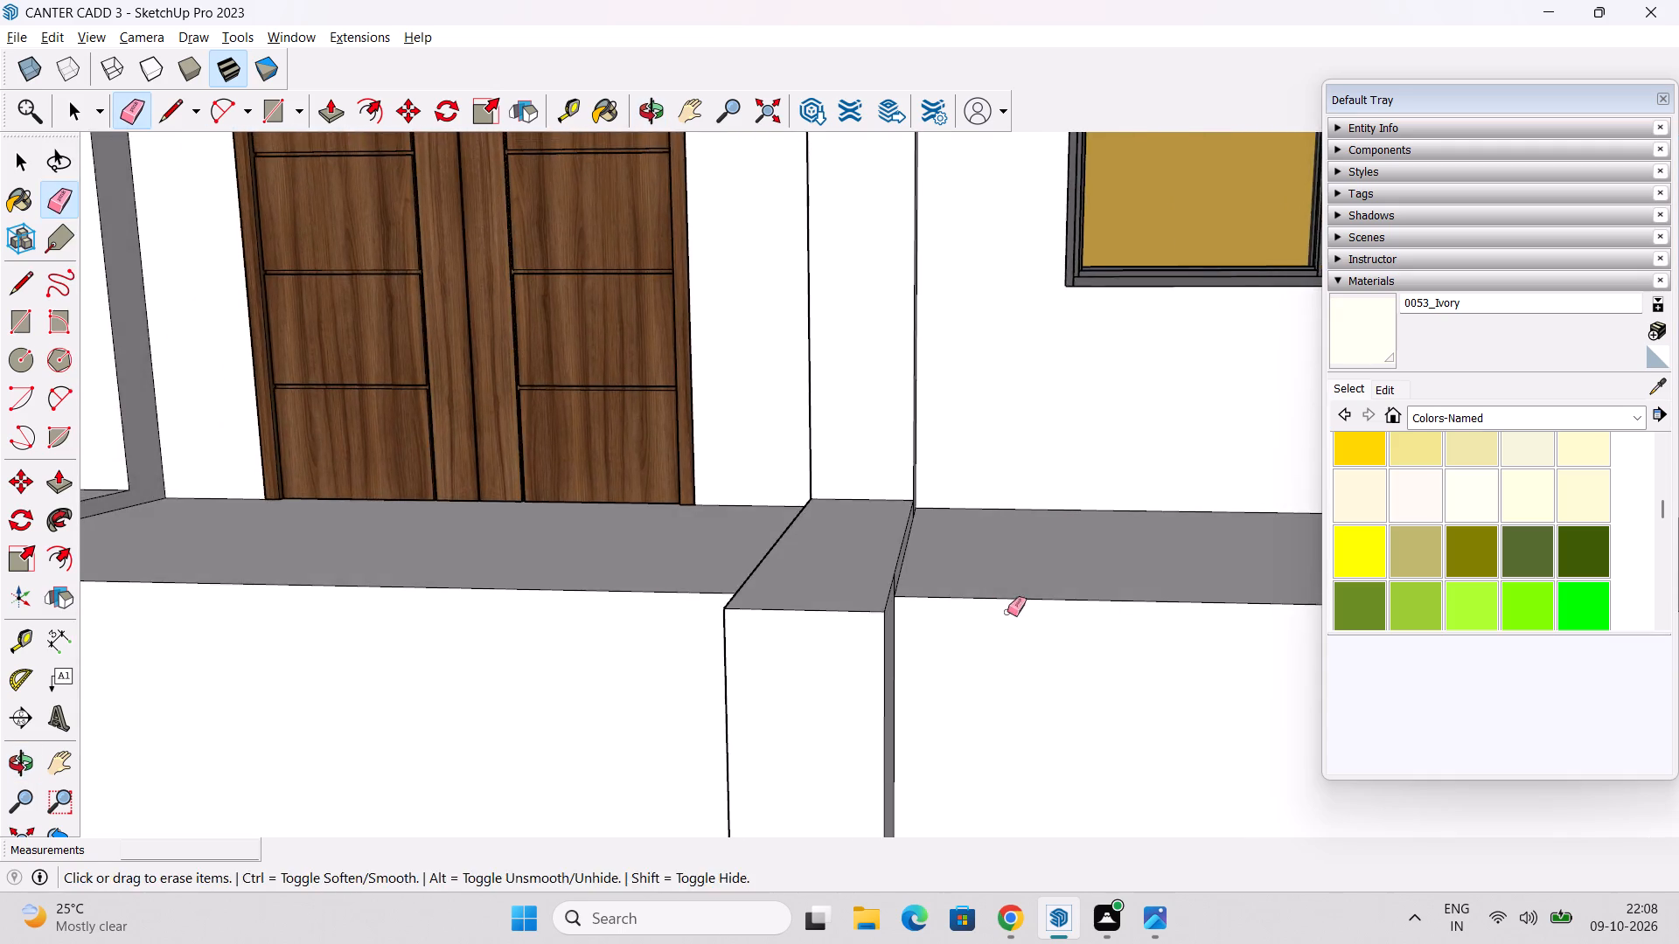
pyautogui.moveTo(977, 611); pyautogui.dragTo(784, 597, button='middle')
pyautogui.scroll(2, 821, 556)
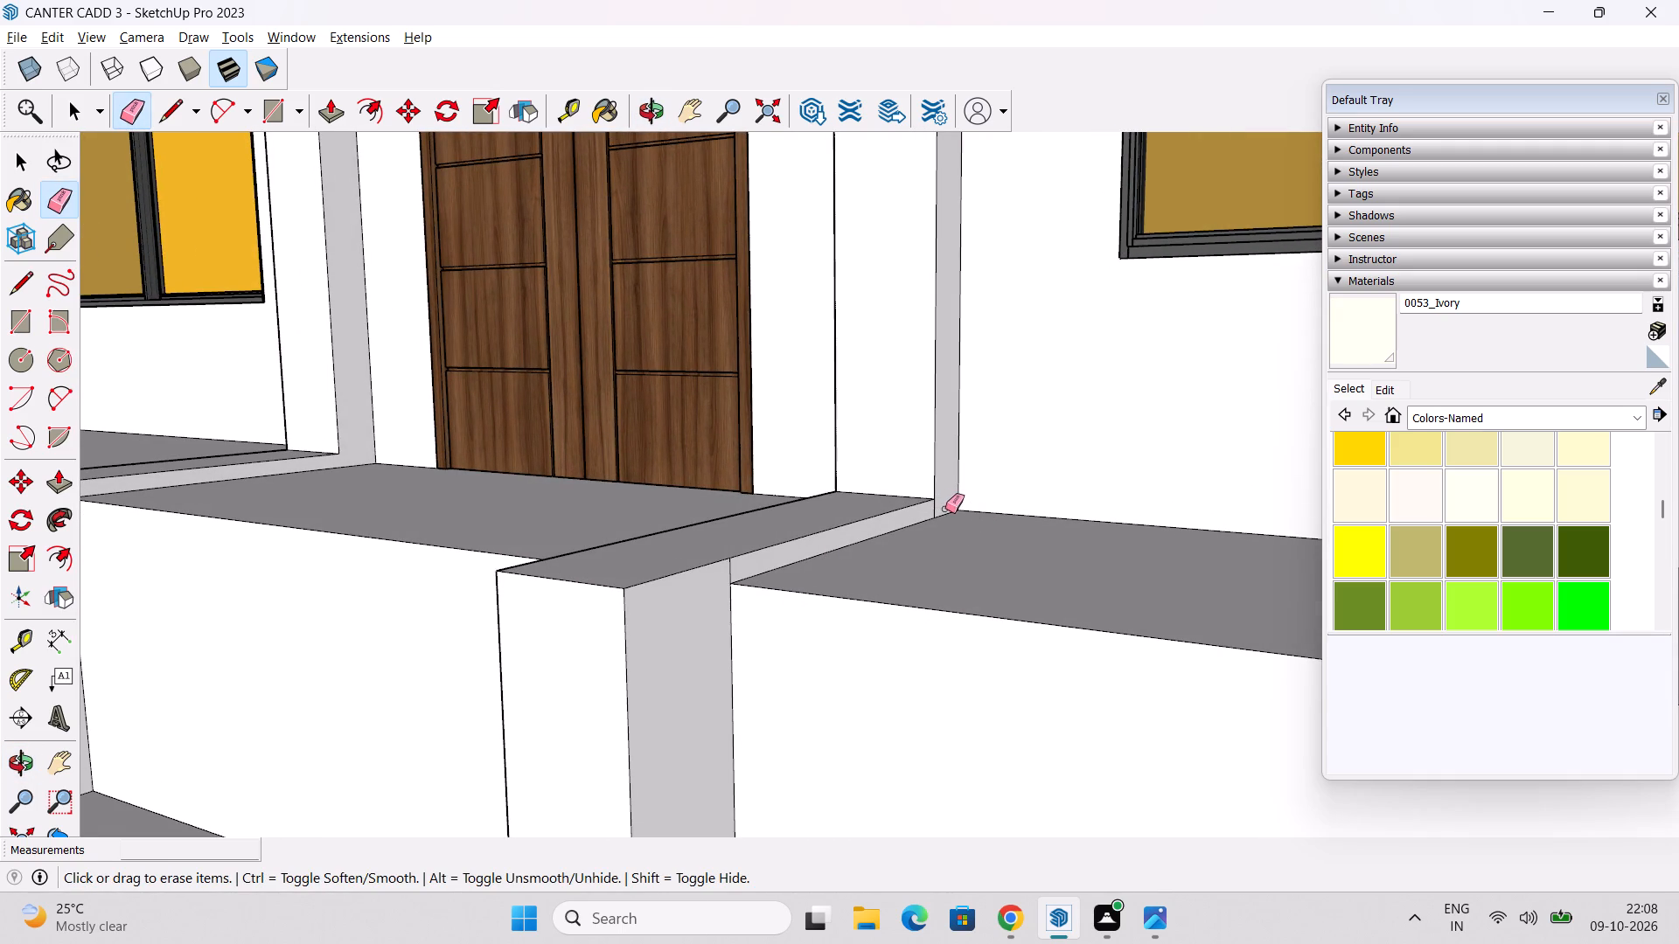
pyautogui.click(945, 509)
pyautogui.click(717, 569)
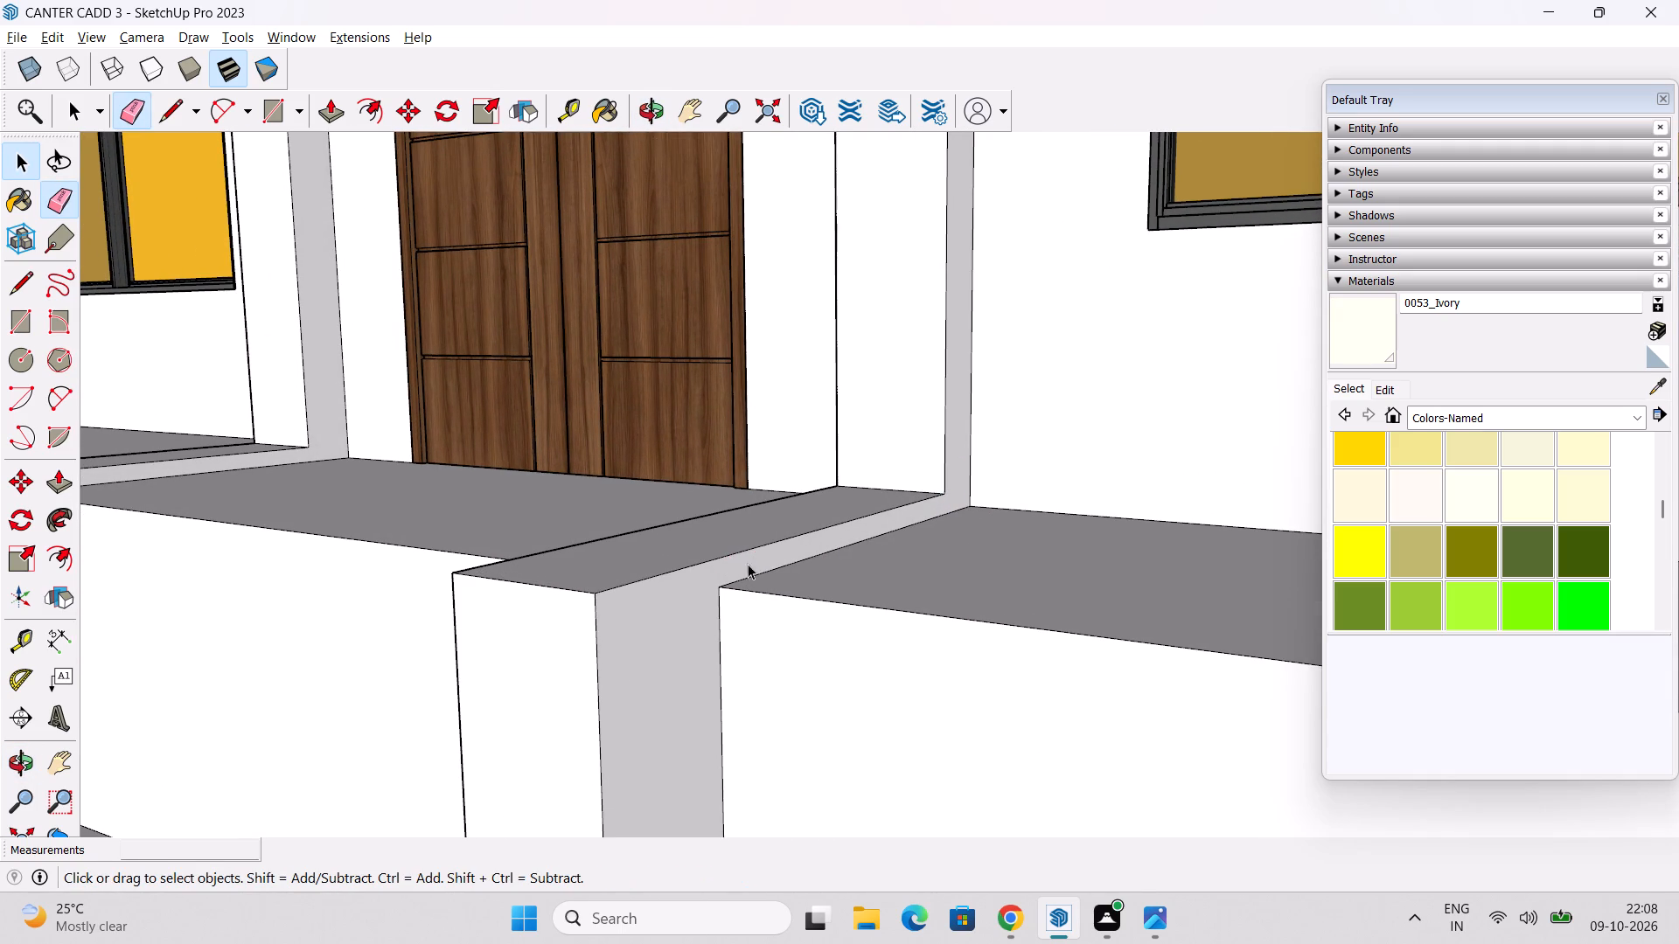
pyautogui.press('space')
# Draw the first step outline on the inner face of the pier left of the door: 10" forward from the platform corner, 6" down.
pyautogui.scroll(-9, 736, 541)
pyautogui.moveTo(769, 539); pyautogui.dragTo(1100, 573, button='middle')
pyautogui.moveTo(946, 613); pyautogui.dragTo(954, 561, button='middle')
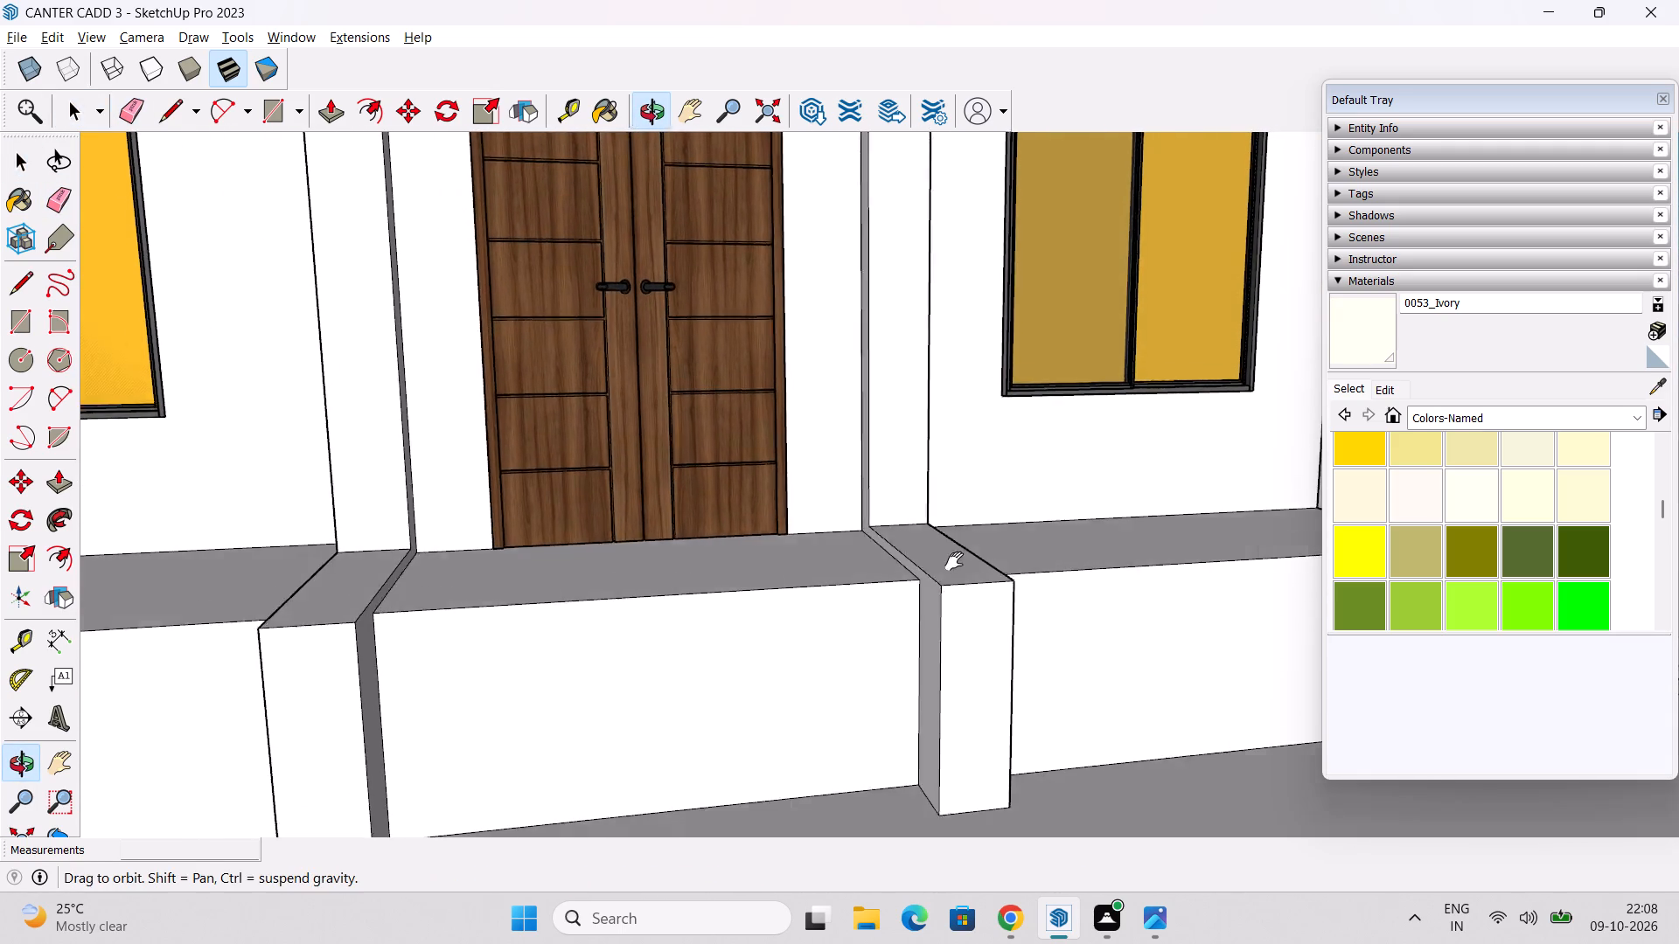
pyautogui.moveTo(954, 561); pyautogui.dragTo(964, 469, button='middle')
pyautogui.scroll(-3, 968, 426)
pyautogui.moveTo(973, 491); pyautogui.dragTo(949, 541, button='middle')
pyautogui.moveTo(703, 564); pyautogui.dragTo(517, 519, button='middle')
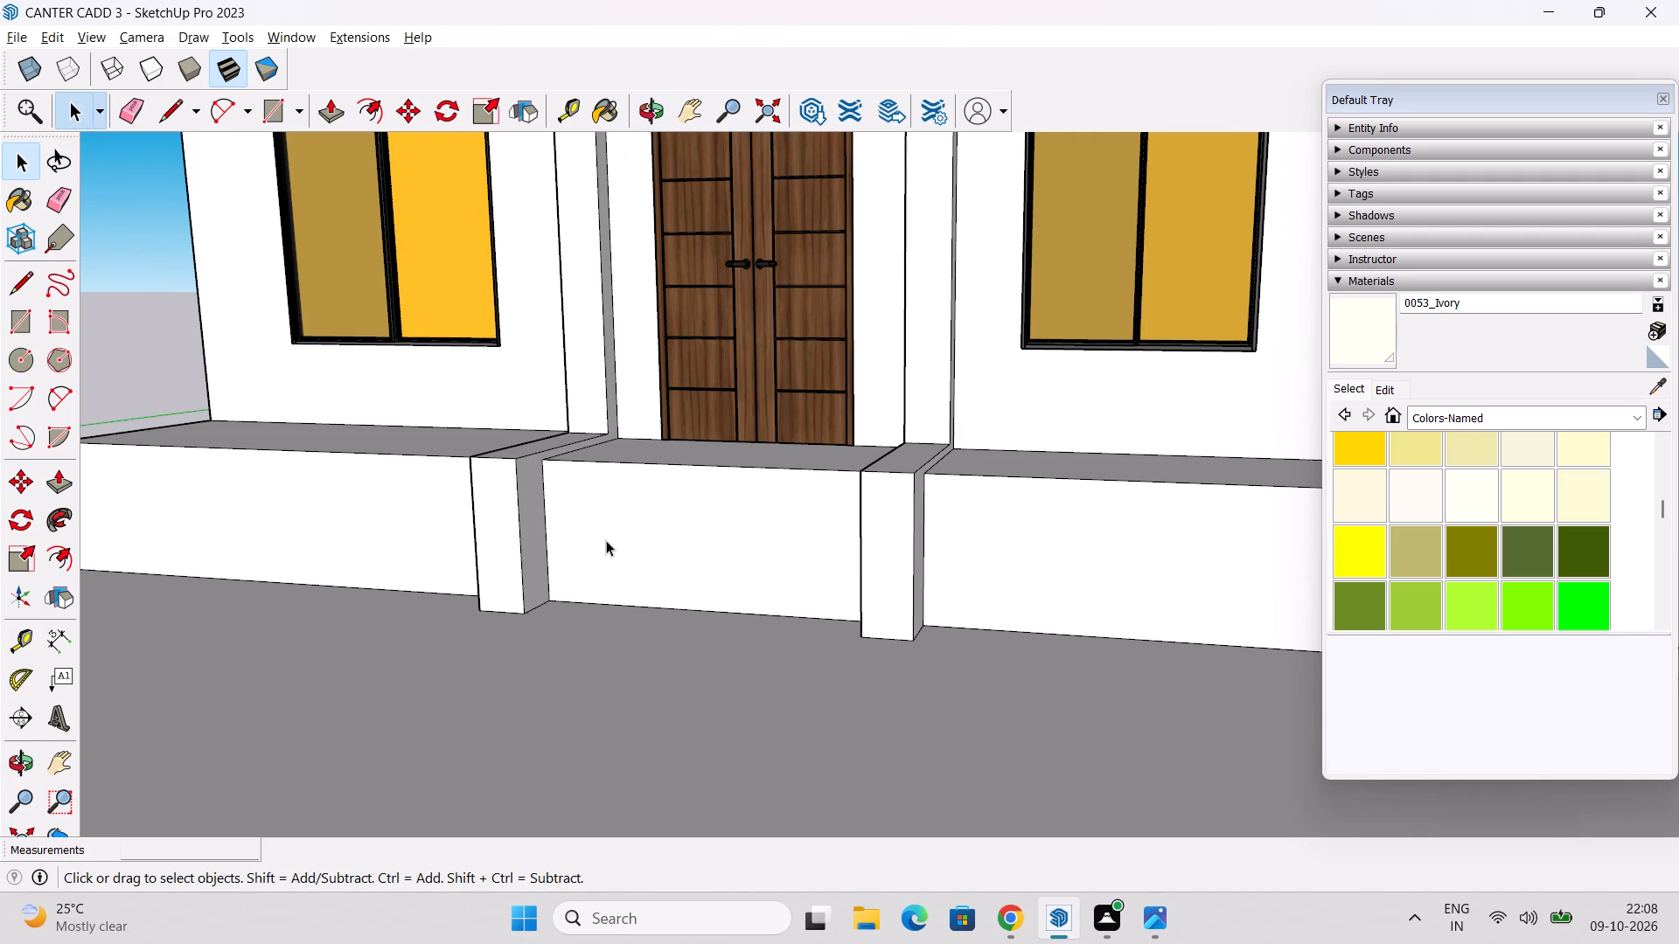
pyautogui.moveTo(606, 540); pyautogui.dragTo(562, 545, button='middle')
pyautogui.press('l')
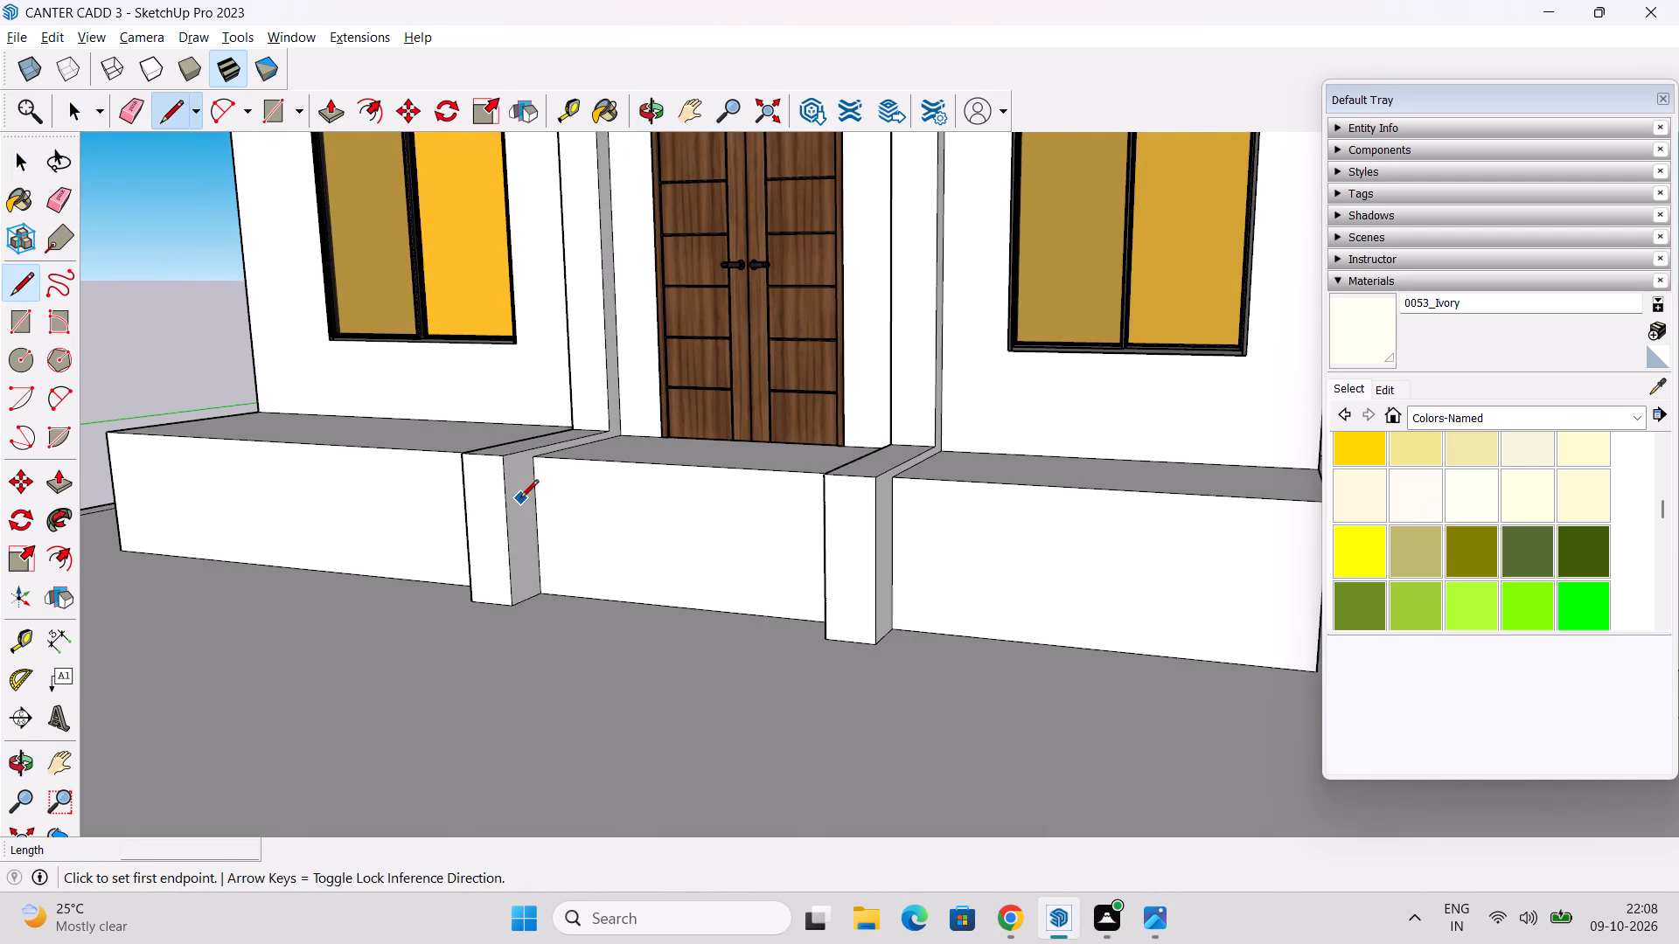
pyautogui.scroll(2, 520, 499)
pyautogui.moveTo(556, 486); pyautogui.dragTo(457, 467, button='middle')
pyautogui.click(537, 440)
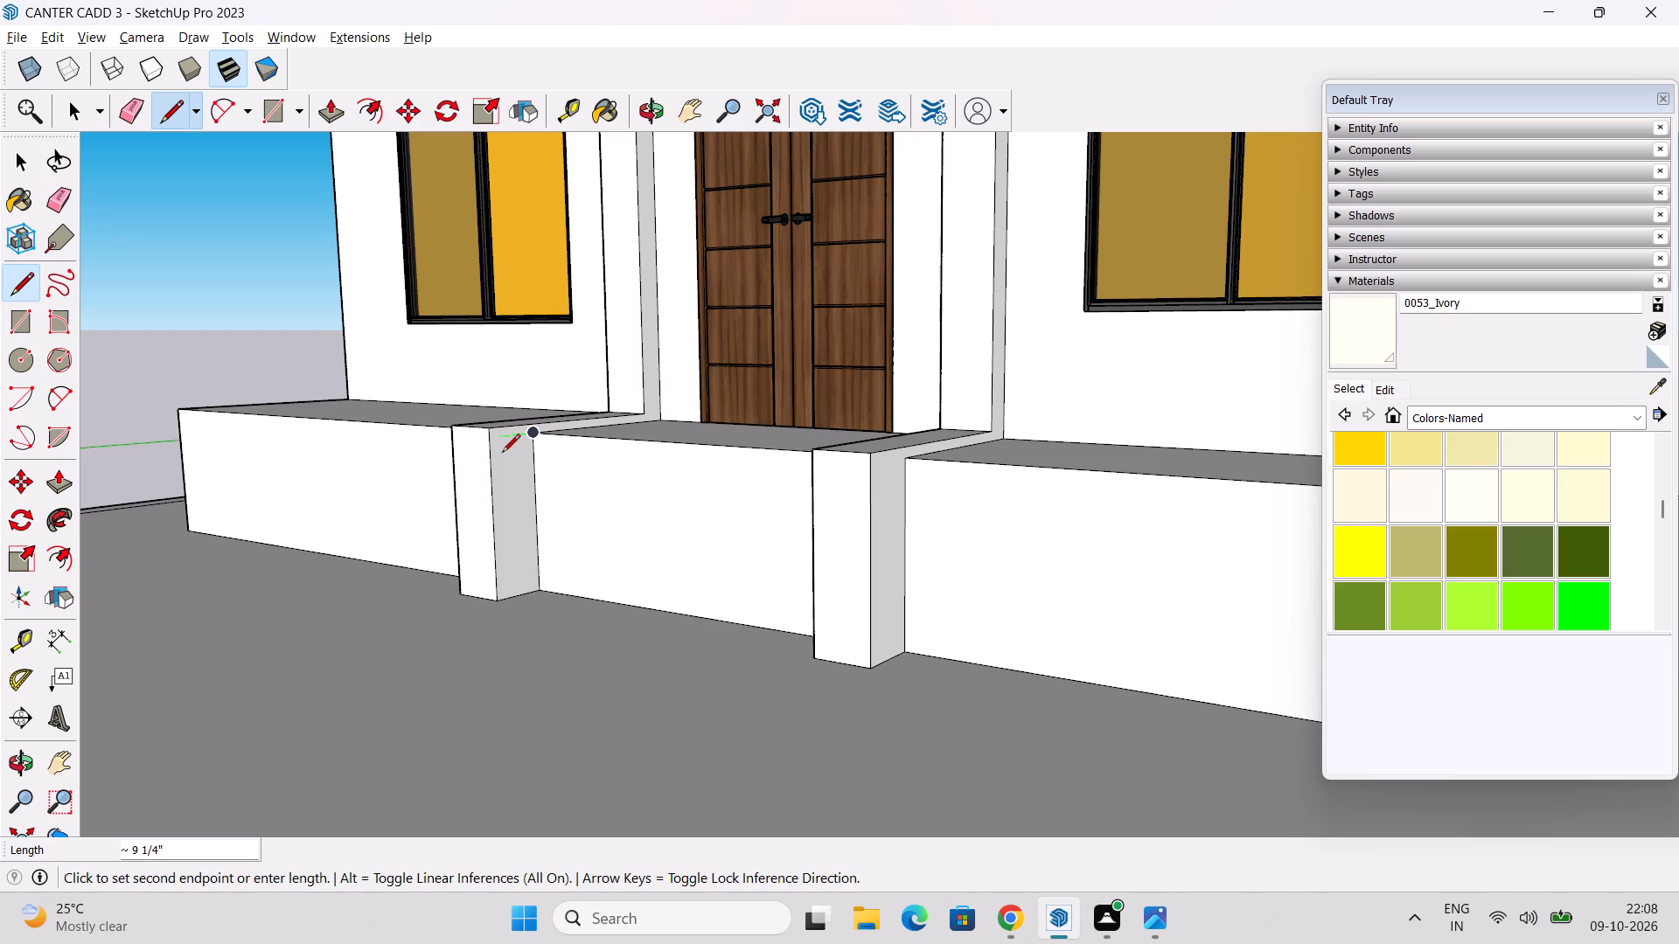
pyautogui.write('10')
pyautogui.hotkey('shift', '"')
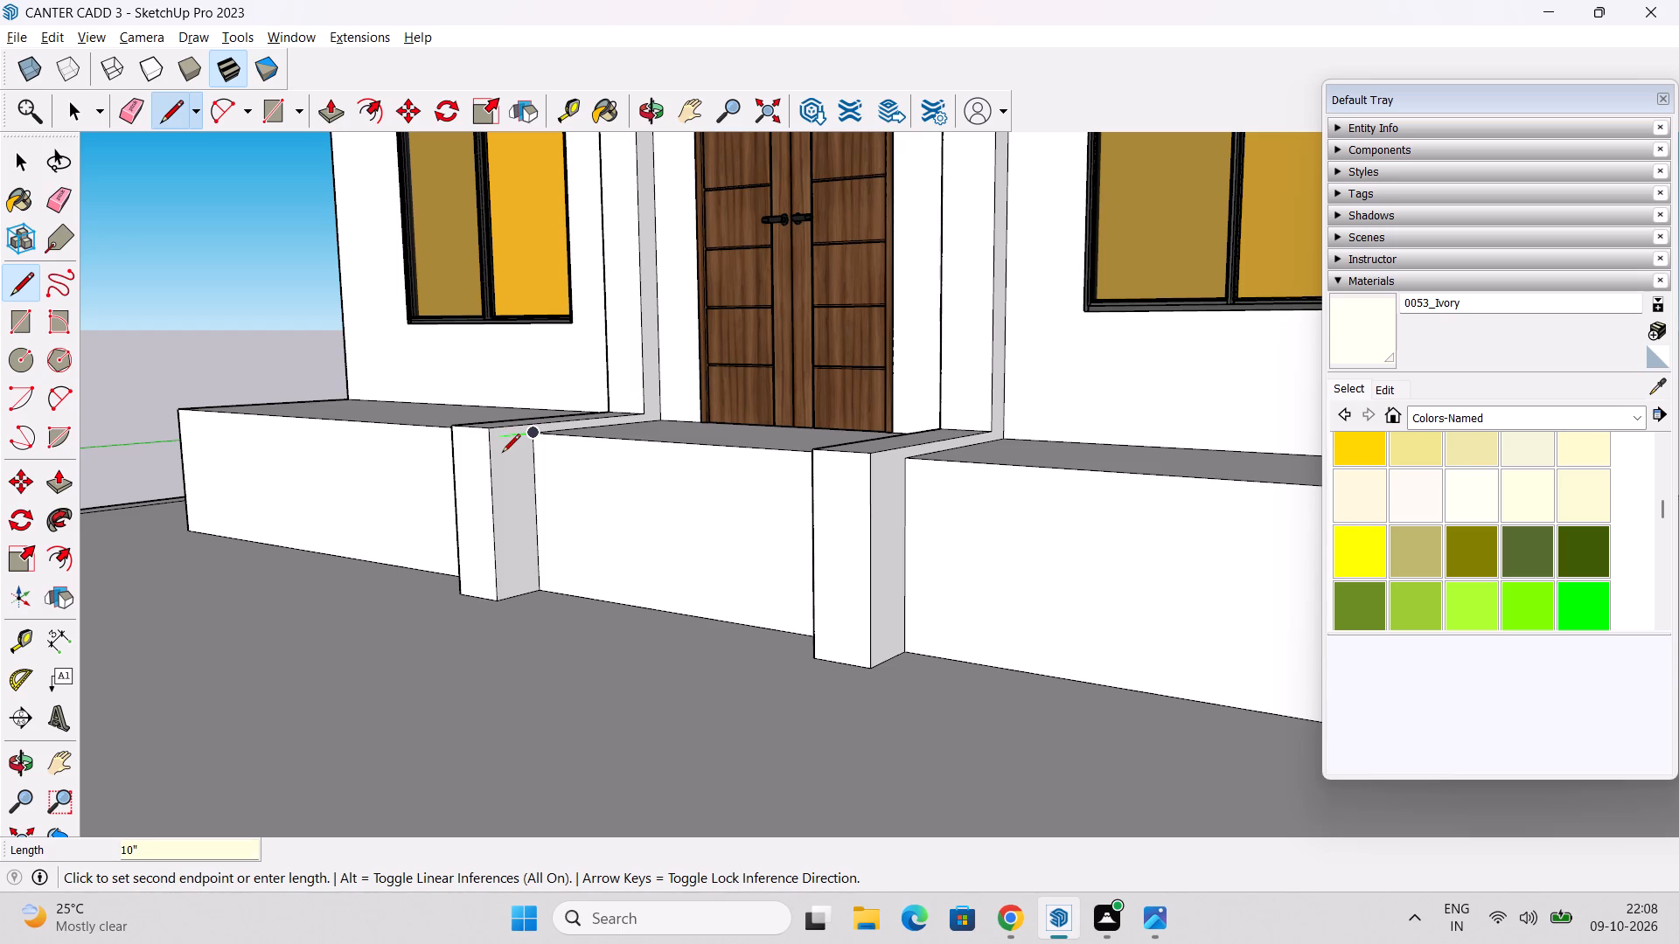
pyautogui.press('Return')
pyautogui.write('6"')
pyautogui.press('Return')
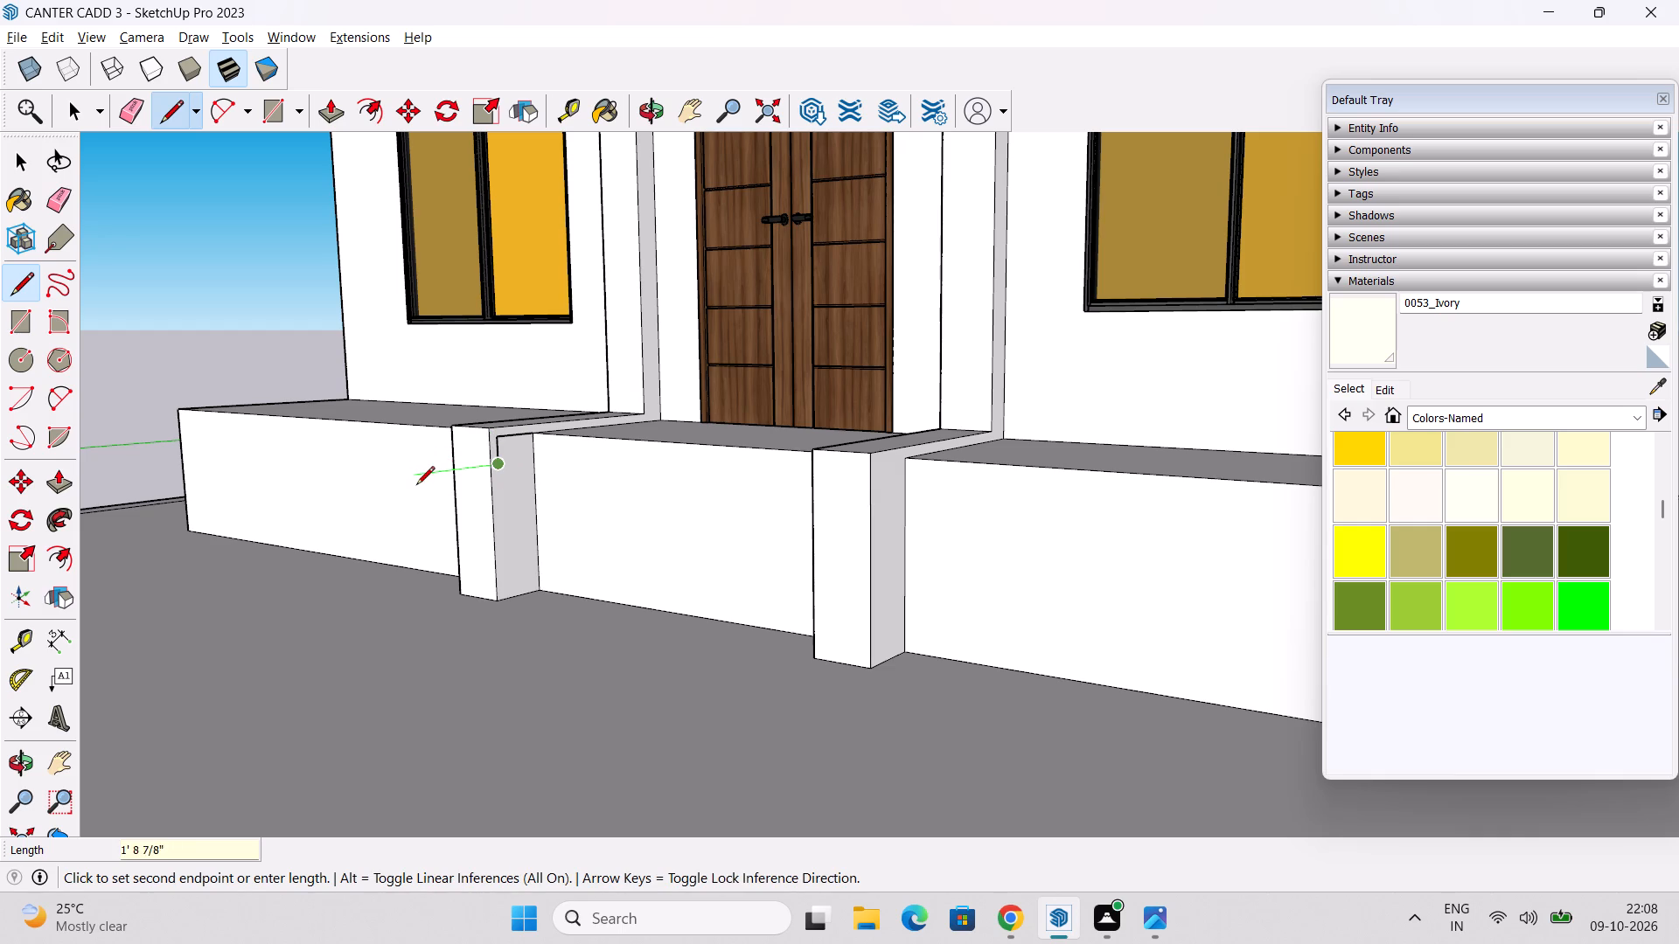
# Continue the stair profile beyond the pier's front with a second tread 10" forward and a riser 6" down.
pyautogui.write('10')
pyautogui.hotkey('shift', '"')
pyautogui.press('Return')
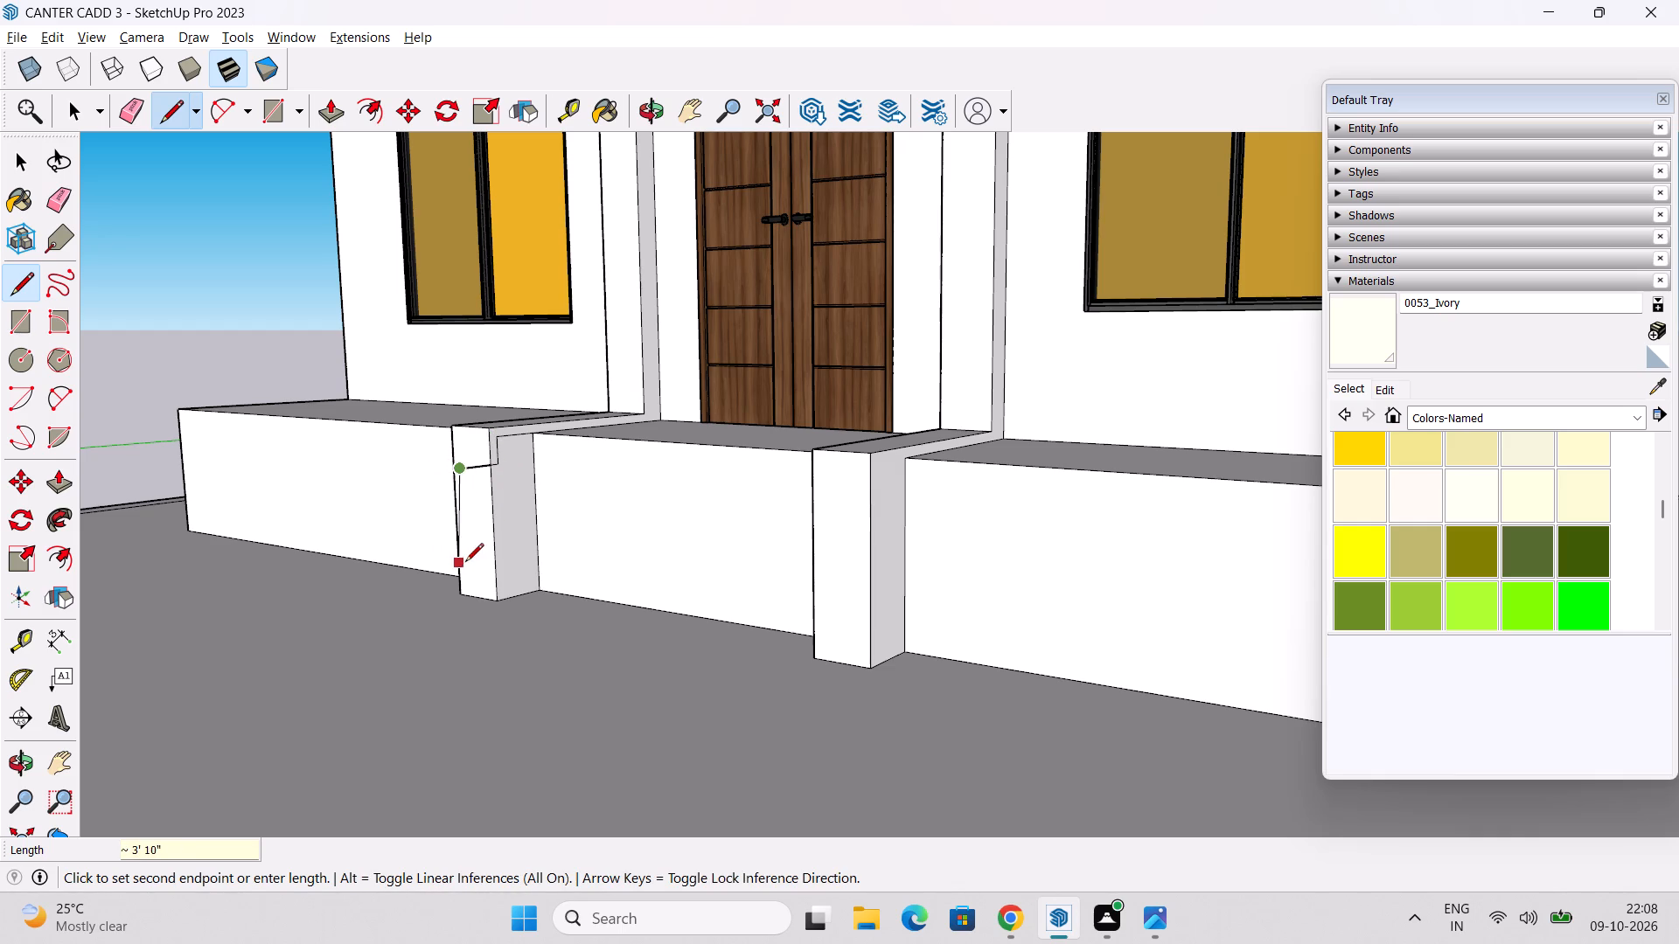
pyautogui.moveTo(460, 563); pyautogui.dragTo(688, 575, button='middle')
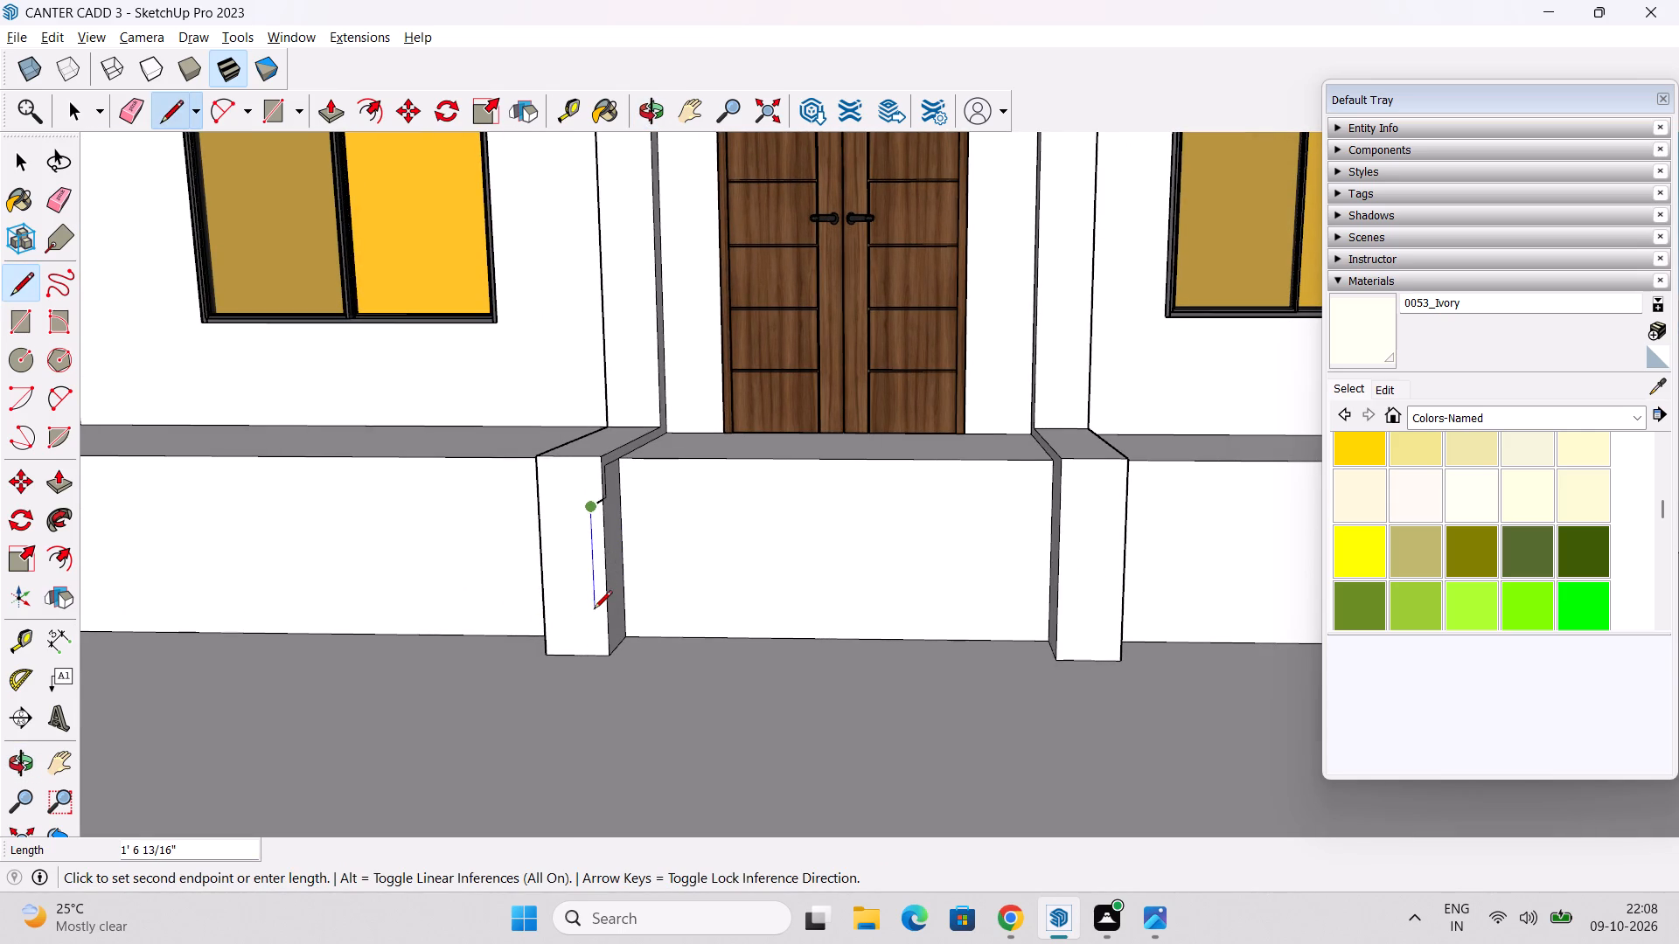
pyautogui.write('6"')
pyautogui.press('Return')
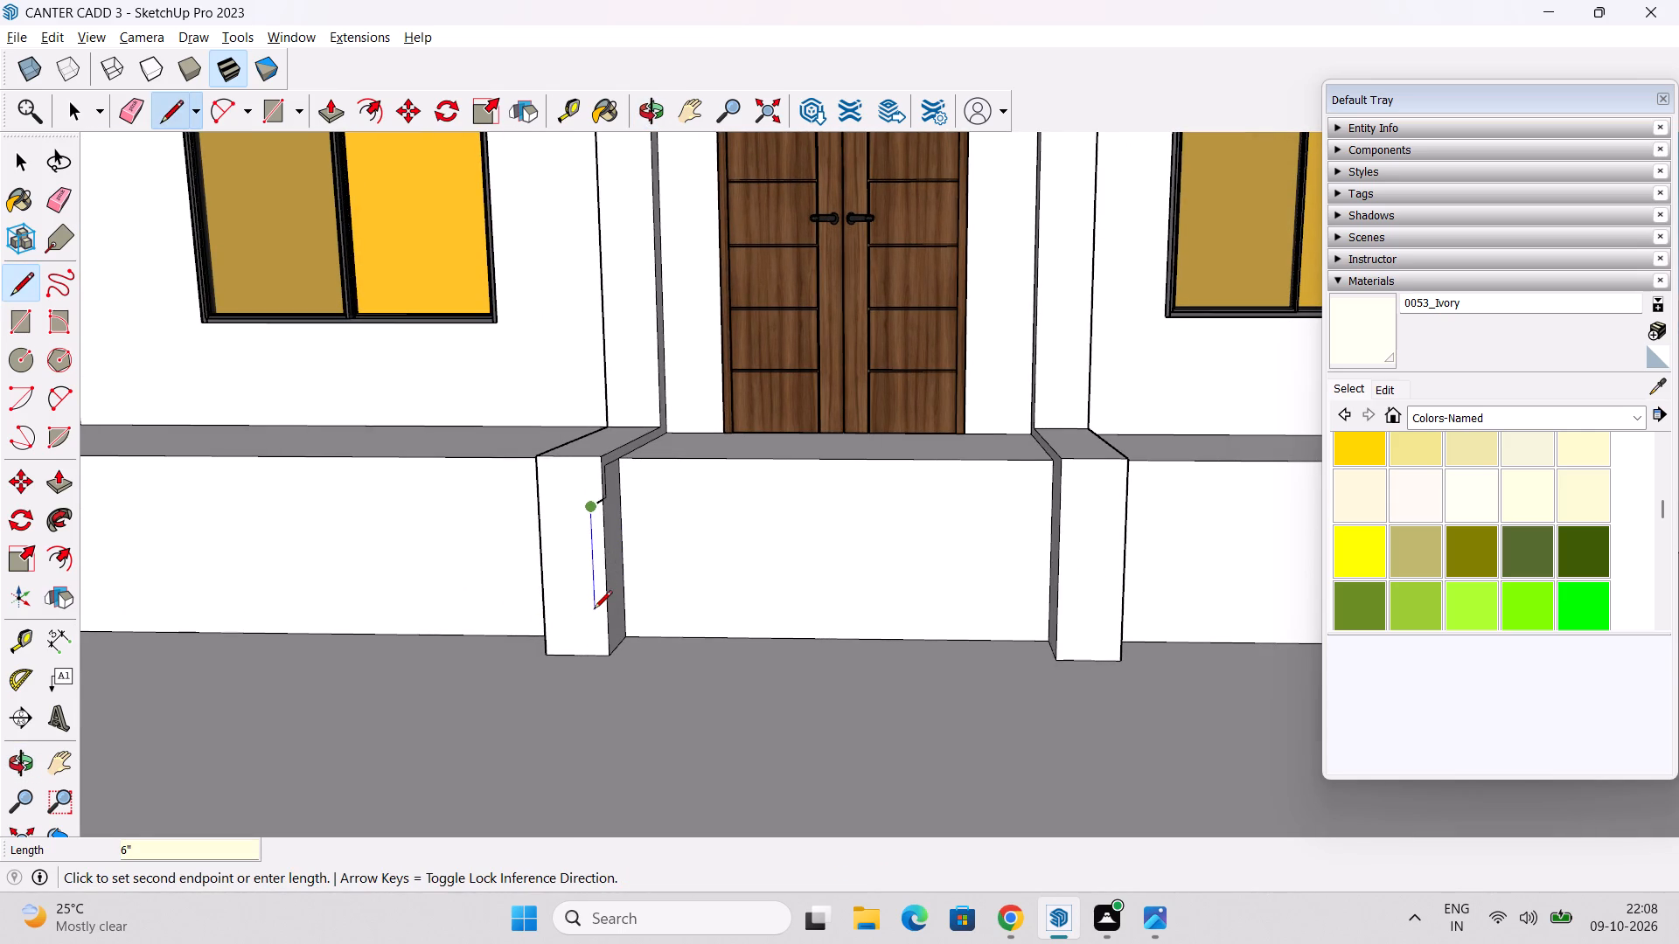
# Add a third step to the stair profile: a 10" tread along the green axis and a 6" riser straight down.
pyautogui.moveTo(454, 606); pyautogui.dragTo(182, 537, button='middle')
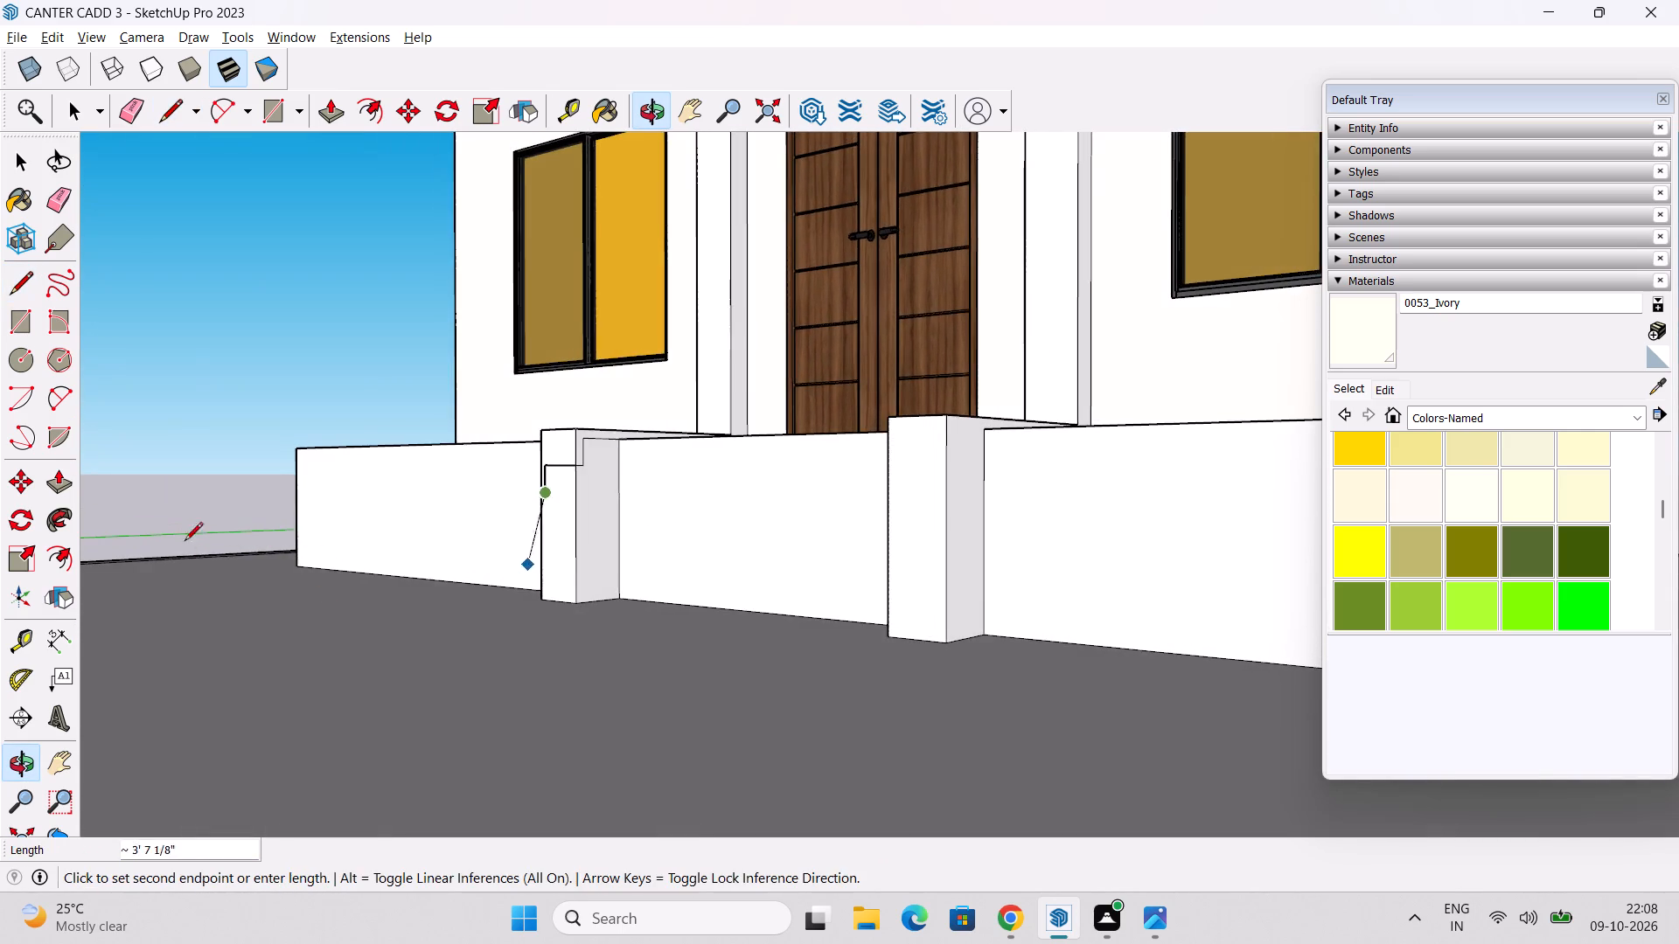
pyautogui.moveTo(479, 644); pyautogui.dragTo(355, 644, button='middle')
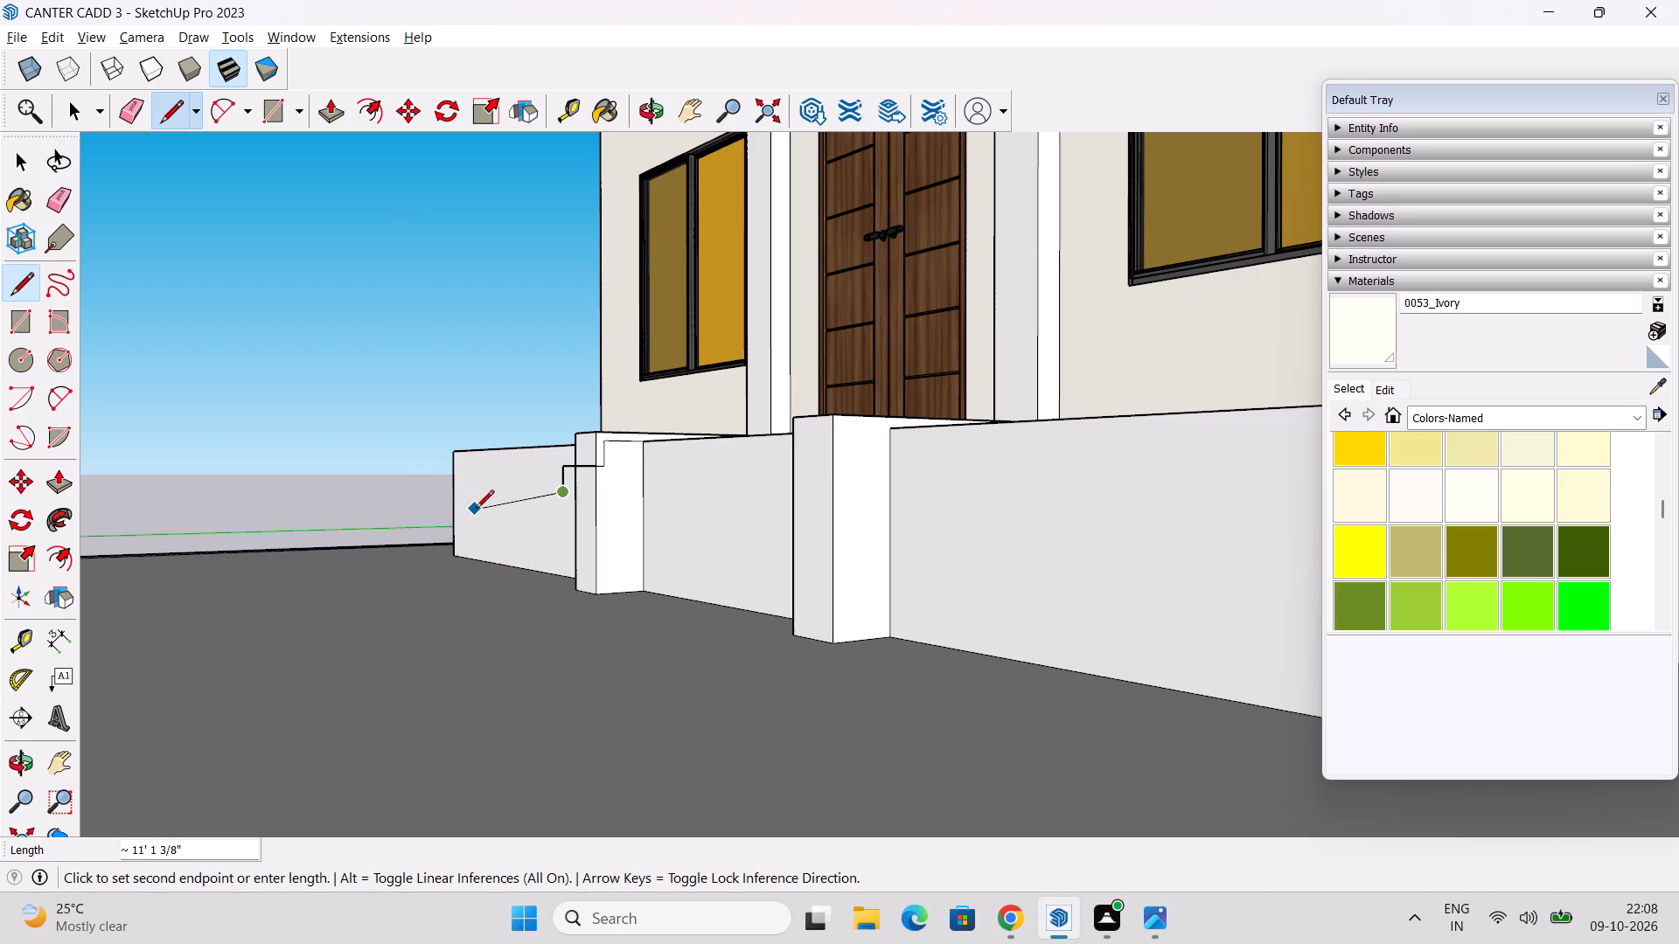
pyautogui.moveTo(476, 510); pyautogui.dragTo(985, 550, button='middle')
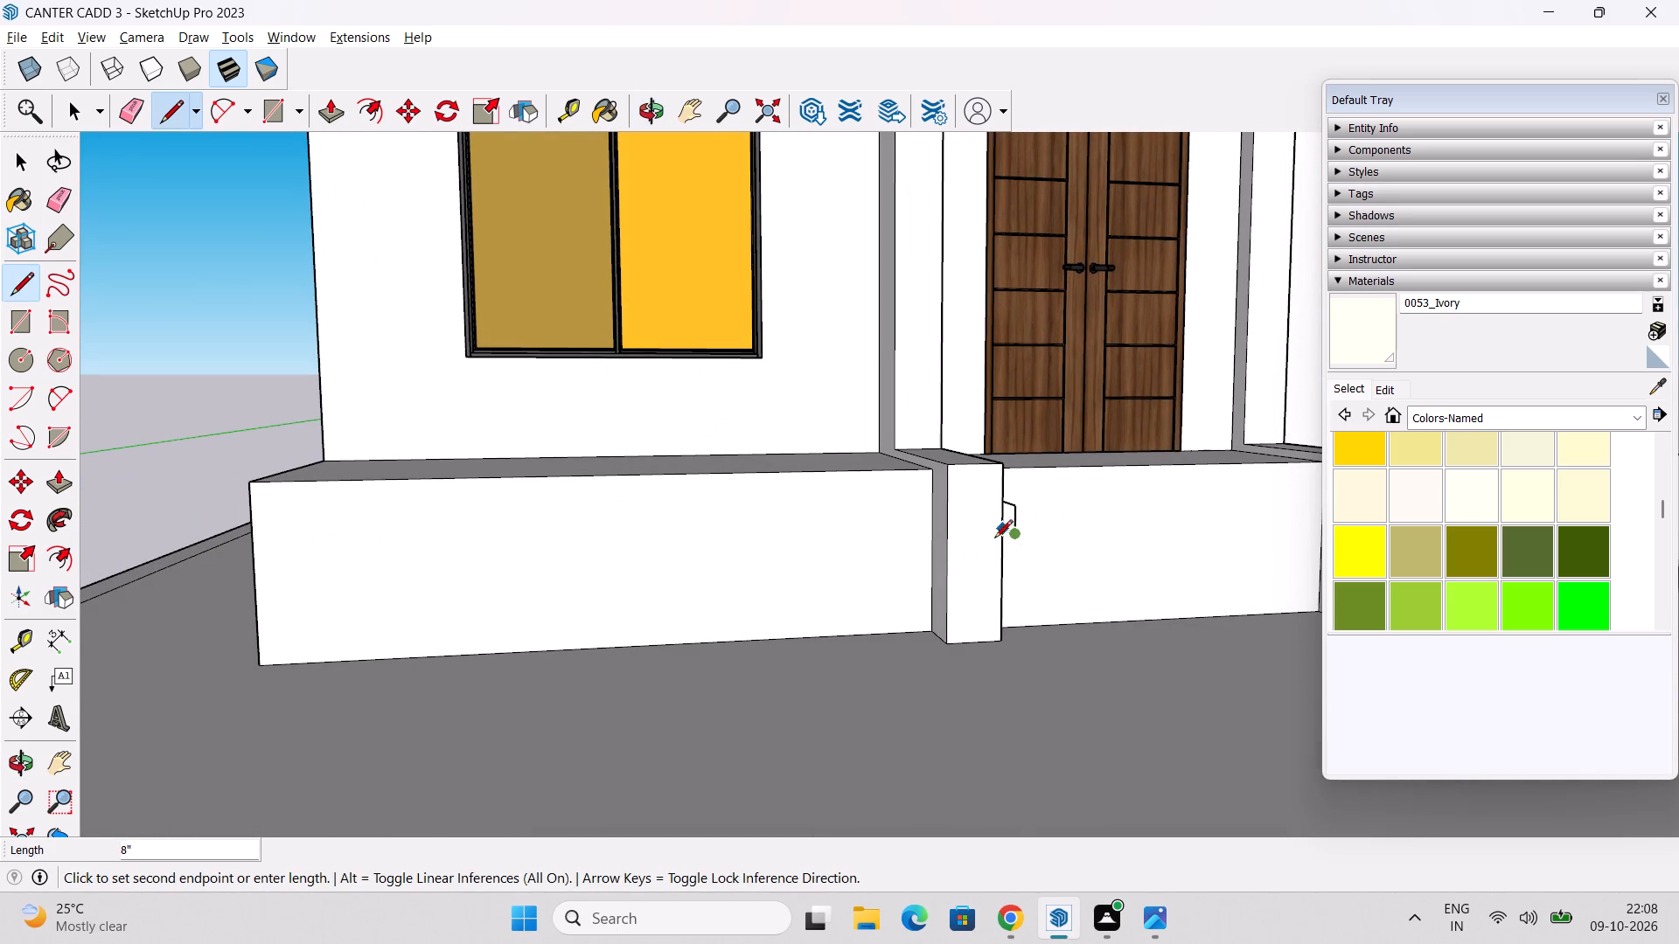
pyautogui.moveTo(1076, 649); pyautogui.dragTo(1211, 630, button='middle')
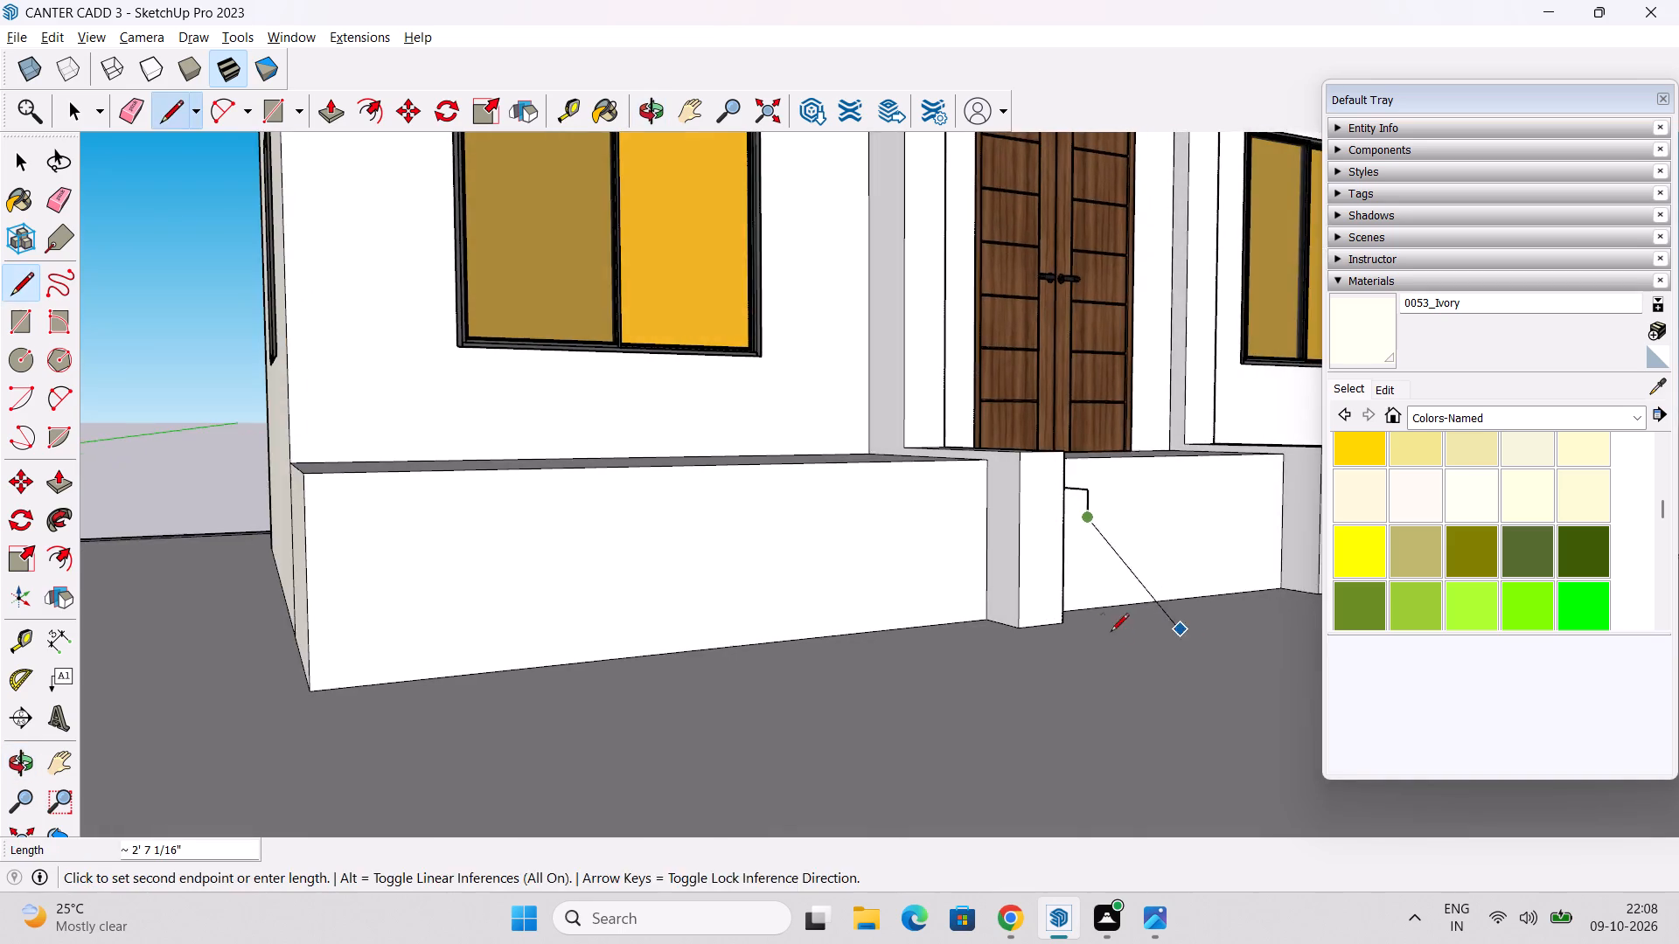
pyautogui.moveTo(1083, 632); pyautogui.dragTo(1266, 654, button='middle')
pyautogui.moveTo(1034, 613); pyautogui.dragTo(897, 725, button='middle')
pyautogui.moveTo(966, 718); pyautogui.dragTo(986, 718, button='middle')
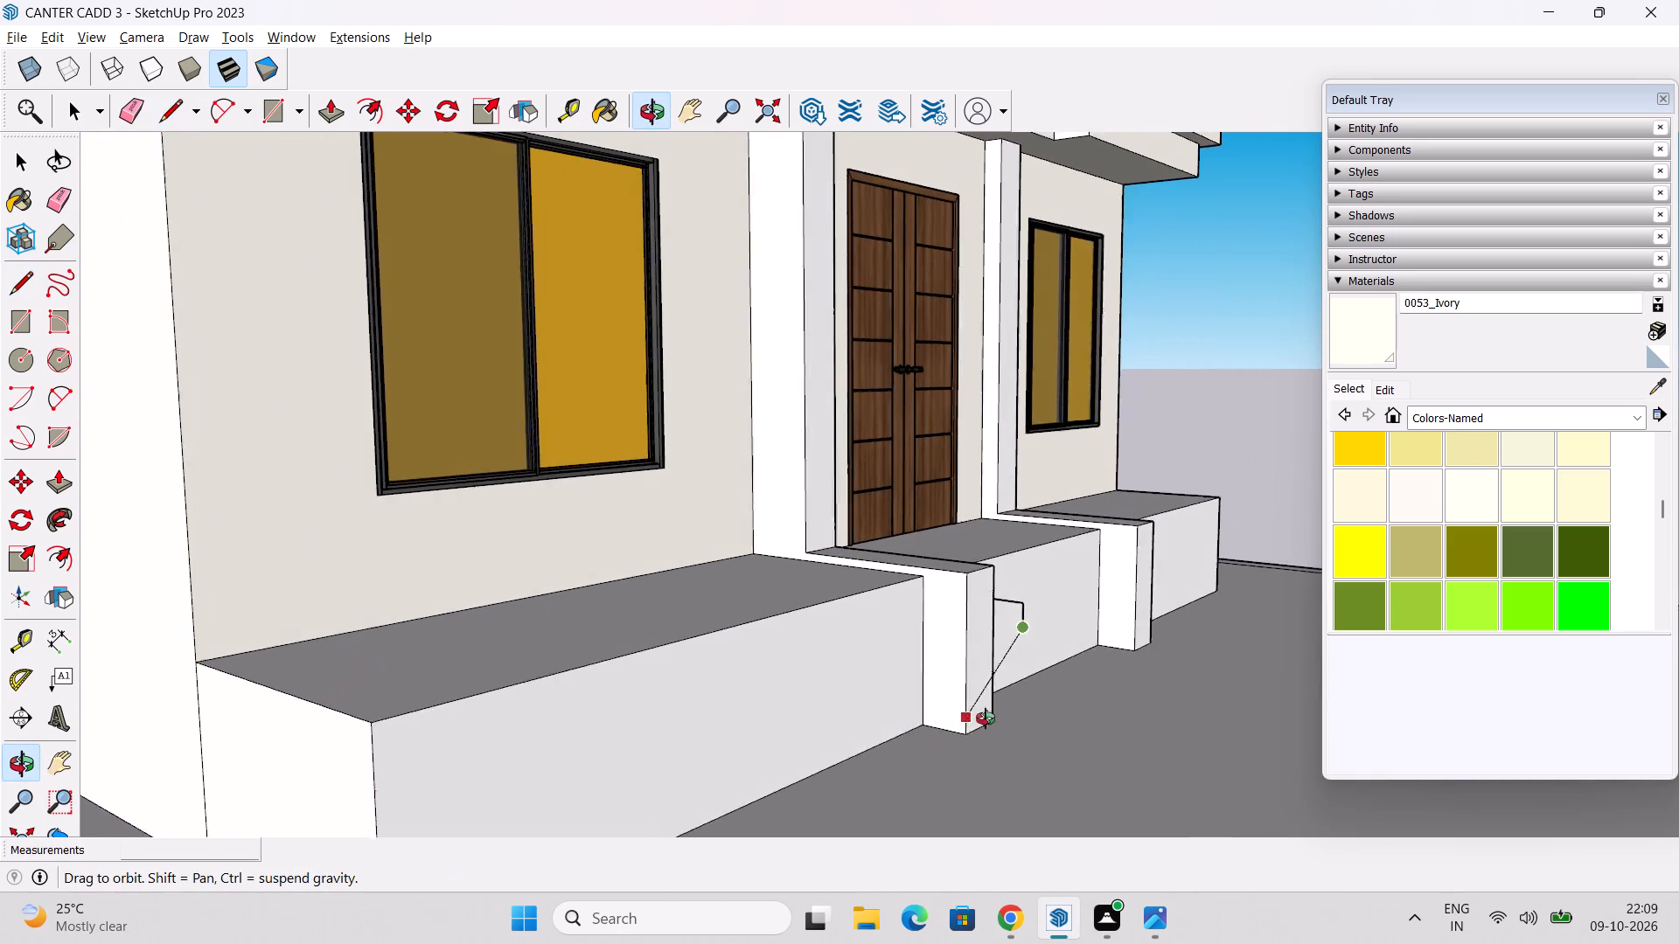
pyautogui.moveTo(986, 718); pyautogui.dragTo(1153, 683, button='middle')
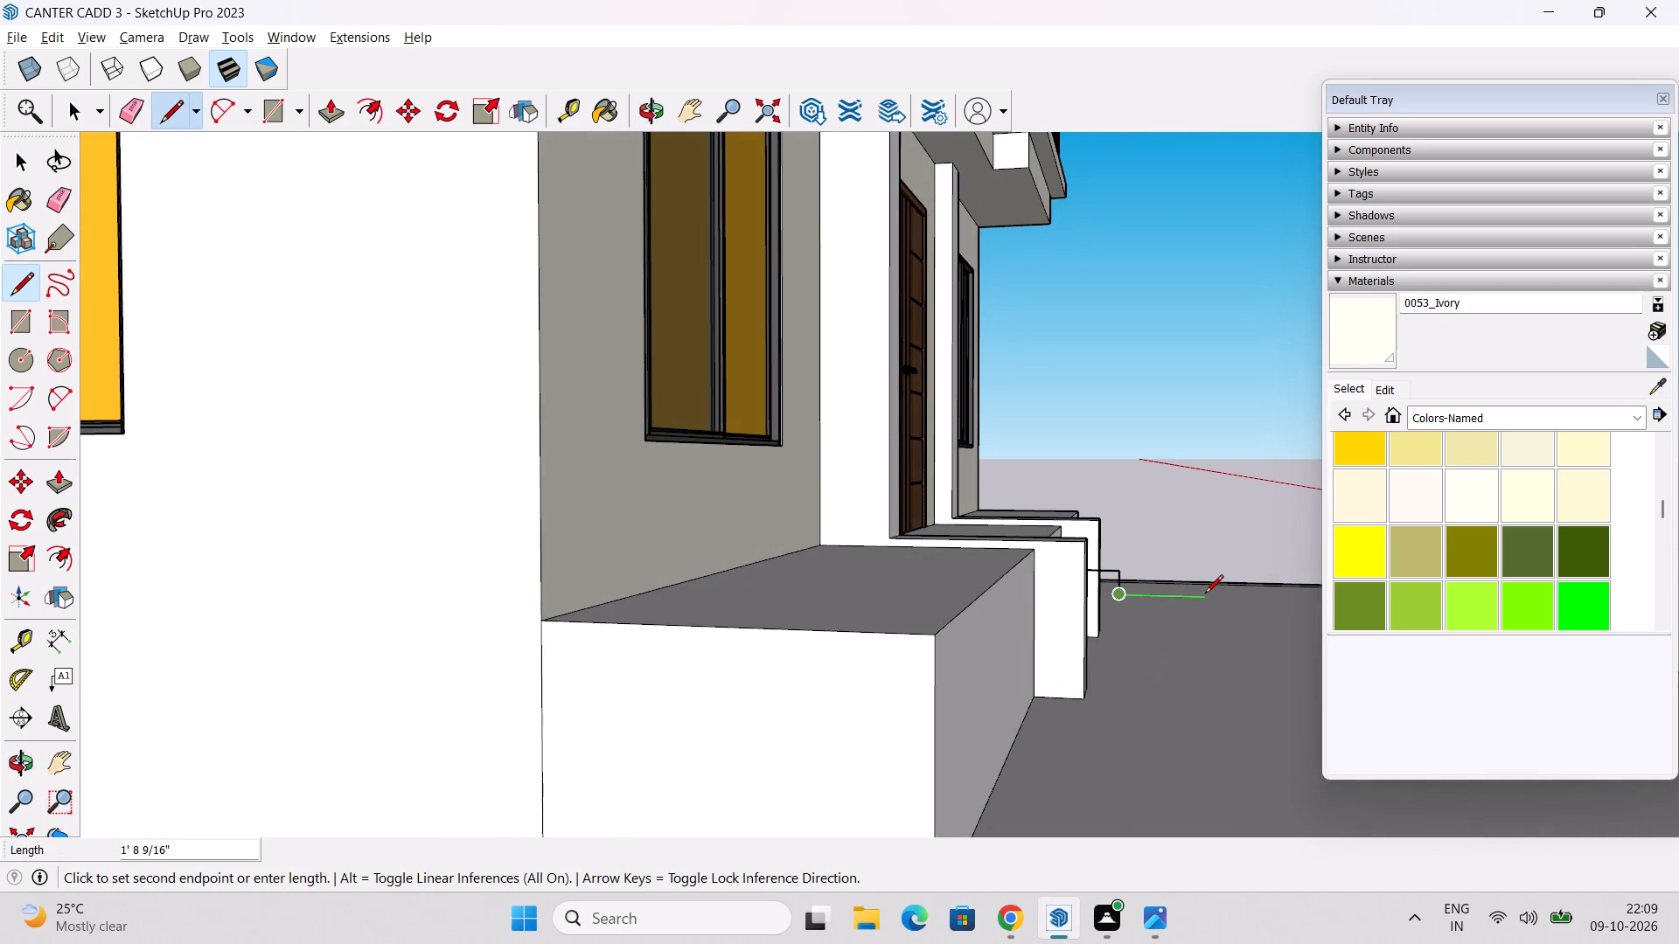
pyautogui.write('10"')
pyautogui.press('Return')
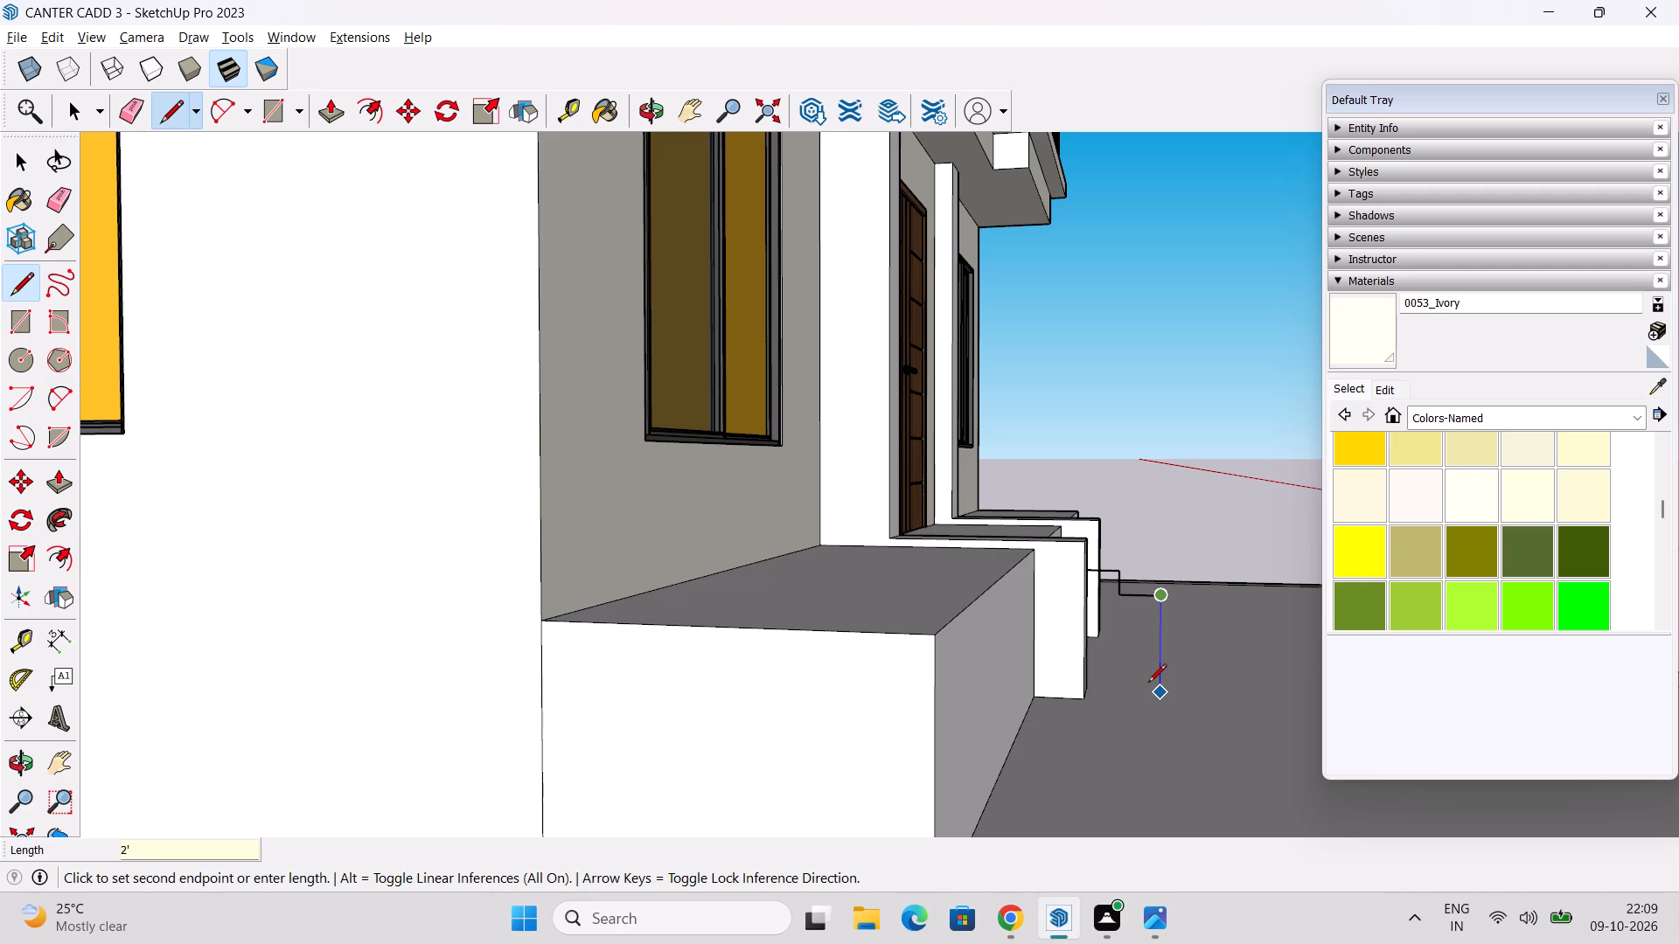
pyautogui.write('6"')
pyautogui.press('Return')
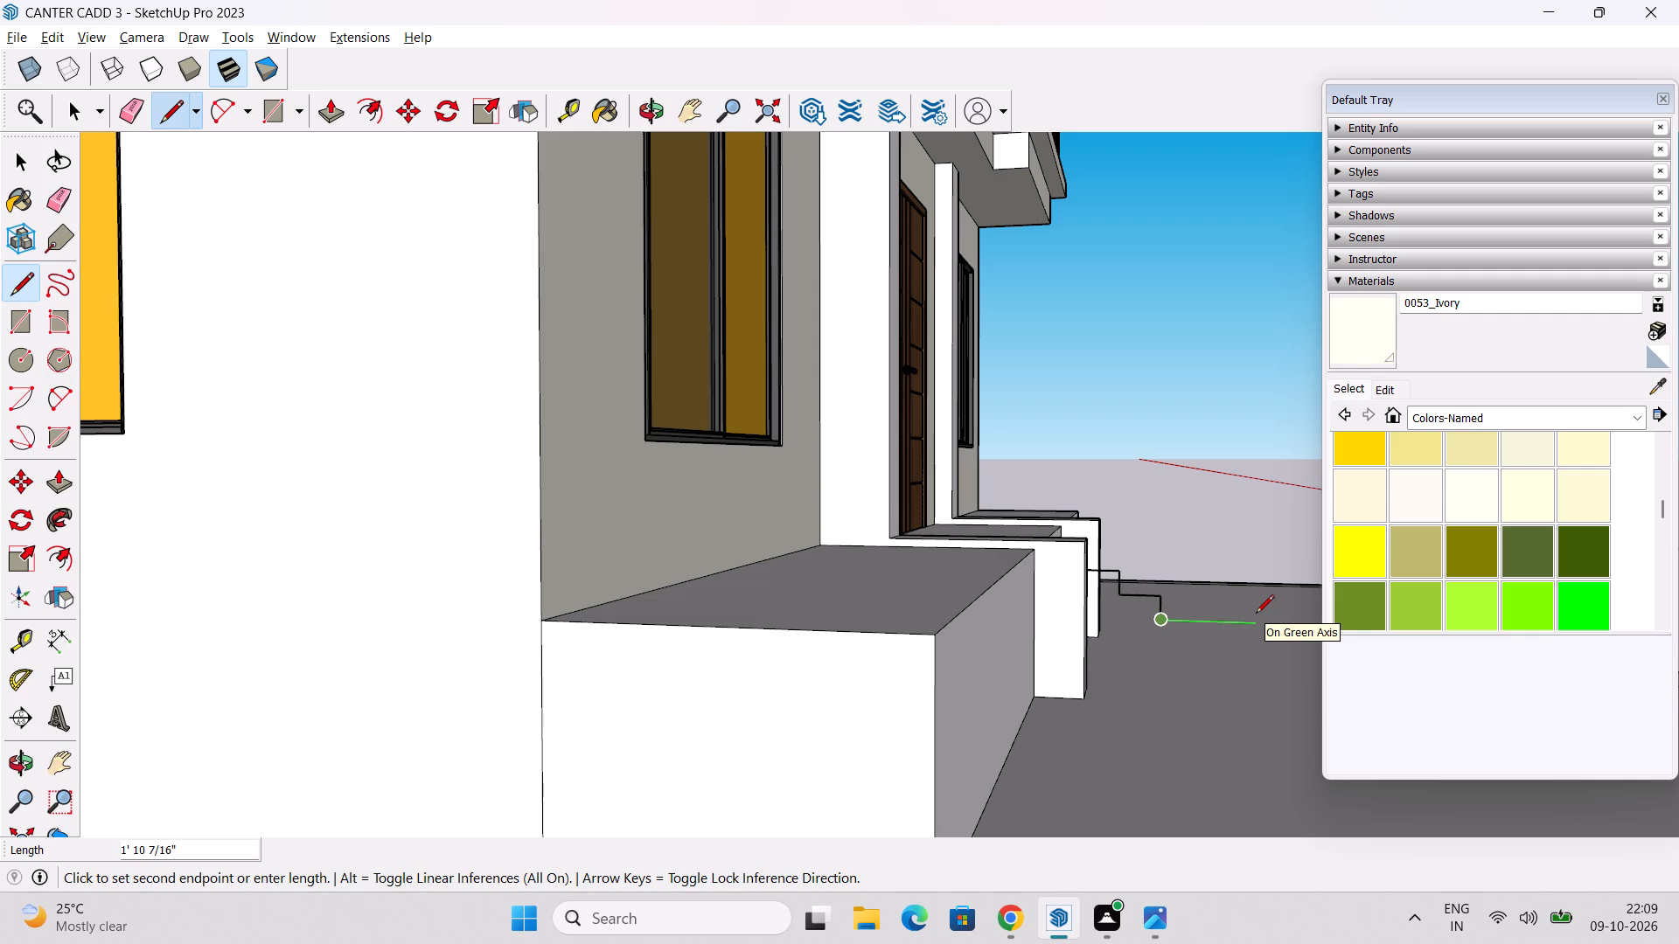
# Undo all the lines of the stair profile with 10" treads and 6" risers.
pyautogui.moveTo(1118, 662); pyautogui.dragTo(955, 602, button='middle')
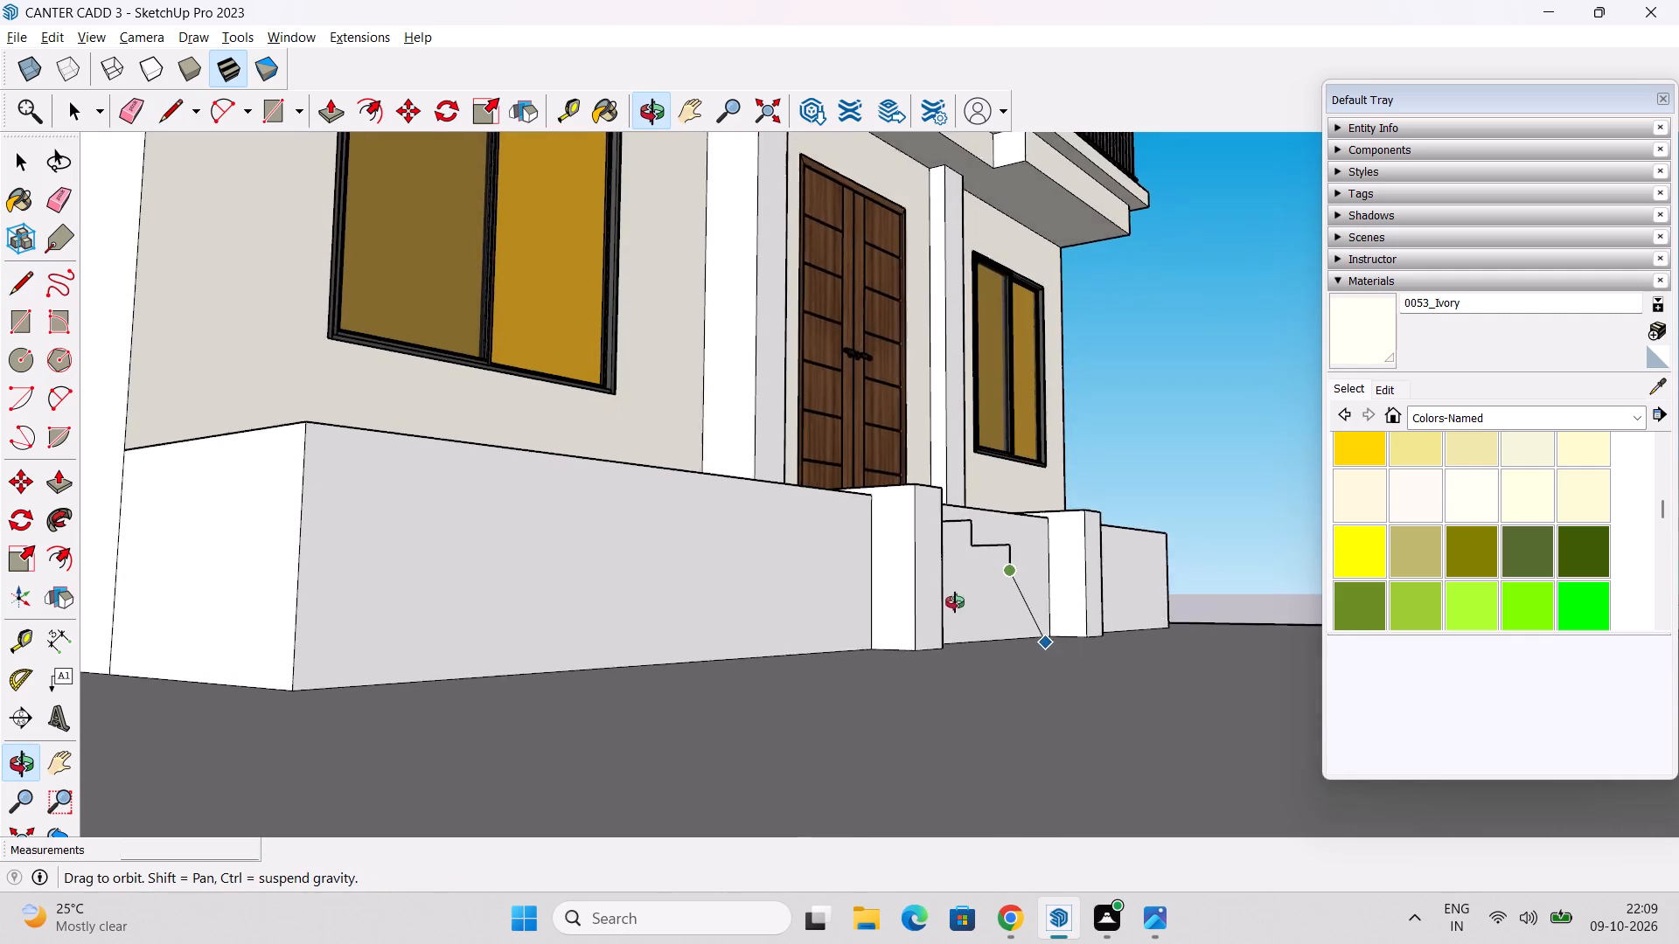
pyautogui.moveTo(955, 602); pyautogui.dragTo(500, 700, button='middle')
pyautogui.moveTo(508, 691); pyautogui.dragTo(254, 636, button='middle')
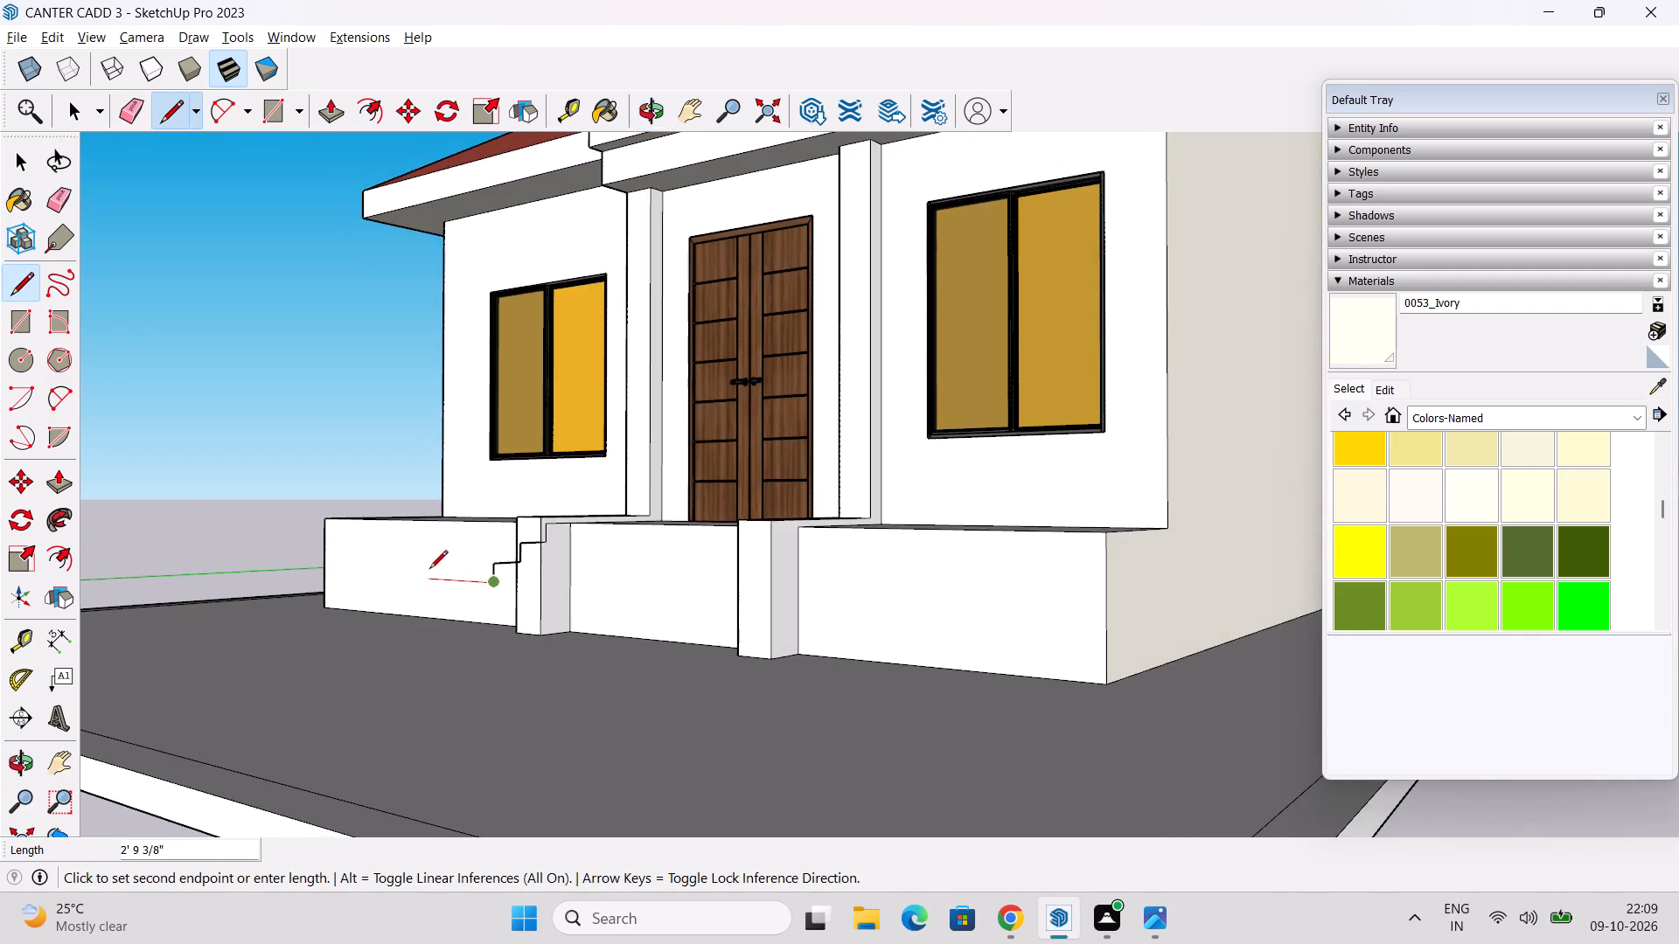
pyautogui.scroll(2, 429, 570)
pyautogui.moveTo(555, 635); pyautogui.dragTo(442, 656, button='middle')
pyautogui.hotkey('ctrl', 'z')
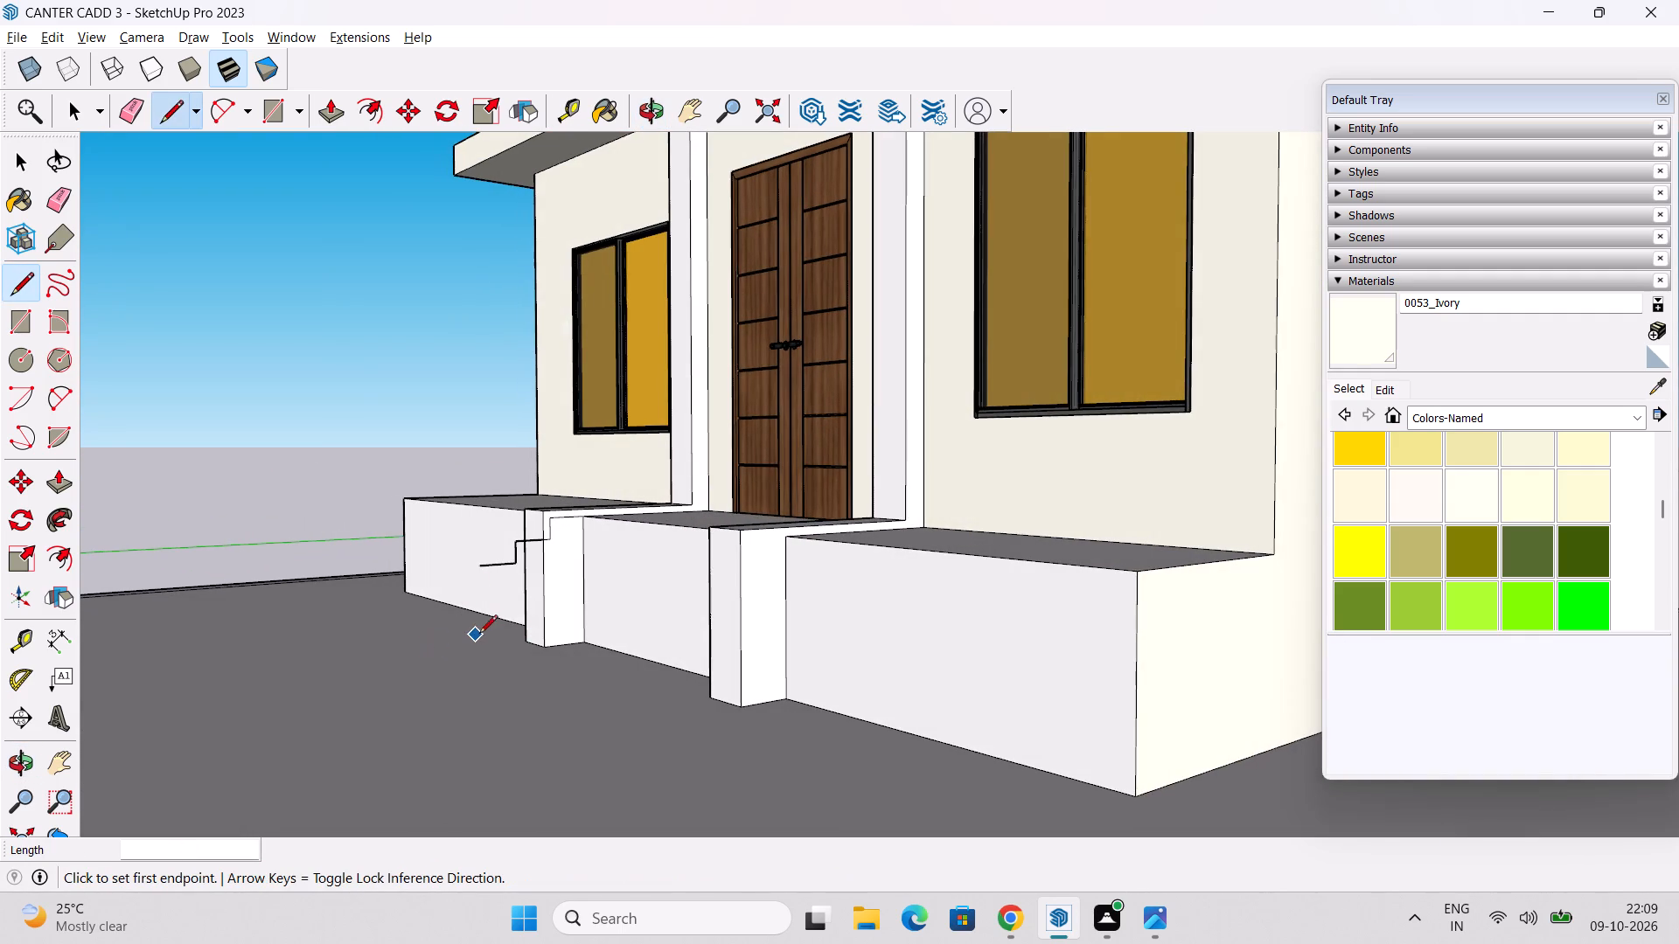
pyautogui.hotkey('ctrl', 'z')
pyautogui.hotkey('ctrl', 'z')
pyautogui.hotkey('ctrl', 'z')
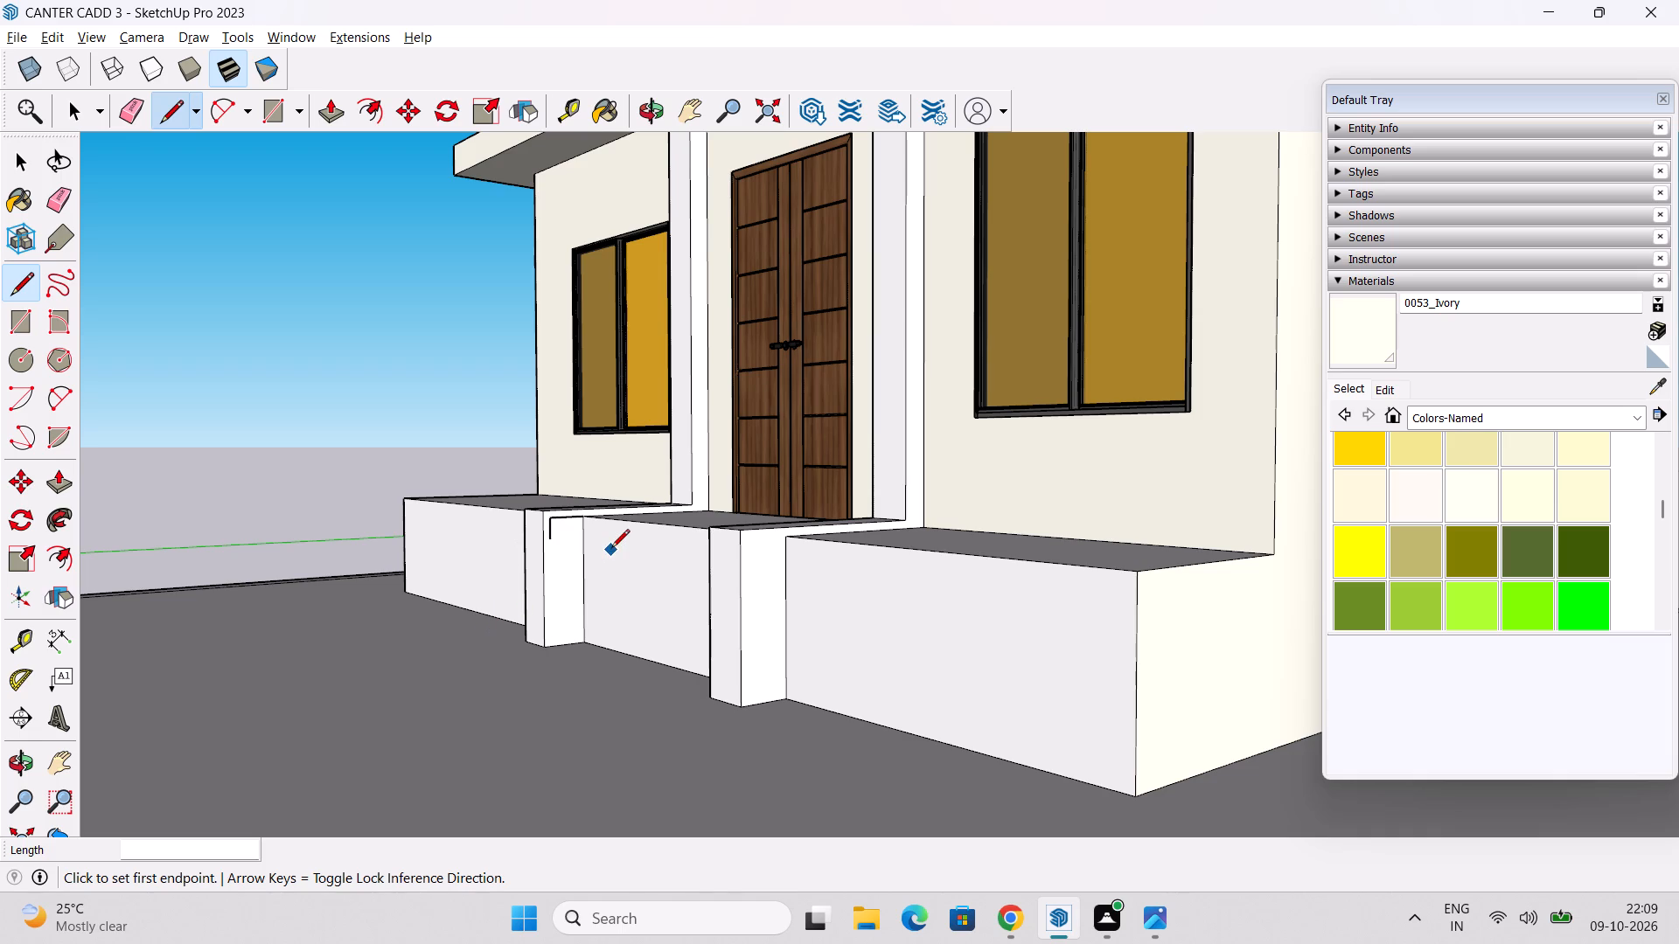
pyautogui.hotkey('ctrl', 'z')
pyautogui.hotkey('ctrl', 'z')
# Redraw the first step outline on the left pier's inner face from the platform corner: 1' forward, 10" down.
pyautogui.keyDown('ctrl'); pyautogui.moveTo(566, 522); pyautogui.dragTo(578, 522); pyautogui.keyUp('ctrl')
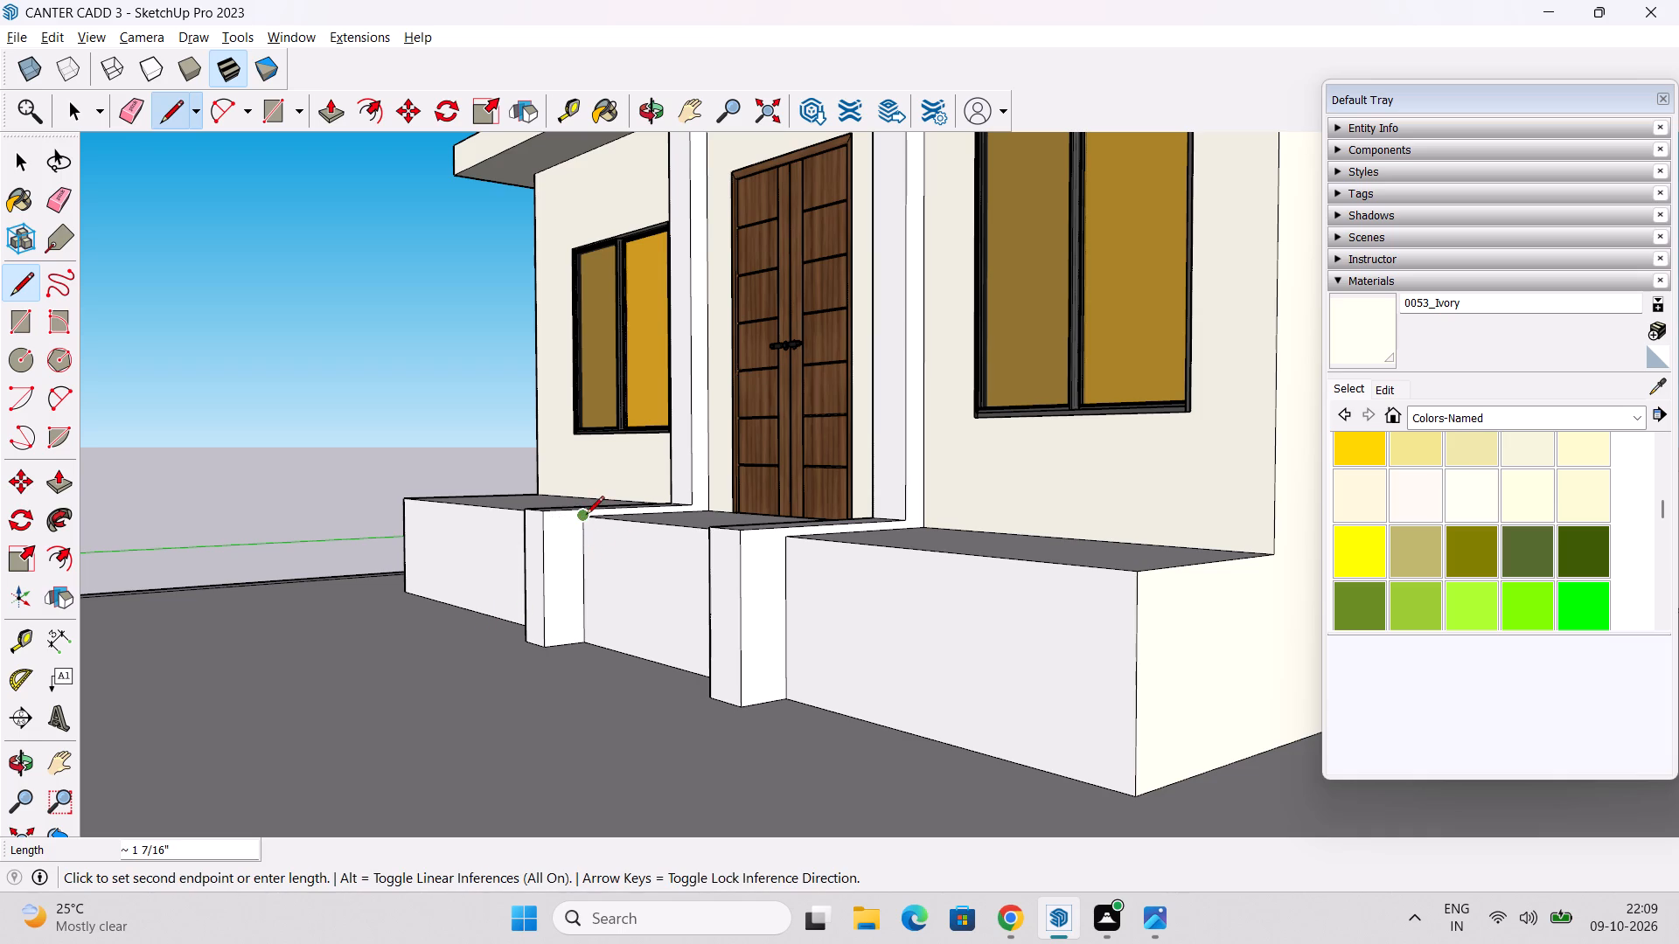
pyautogui.click(586, 516)
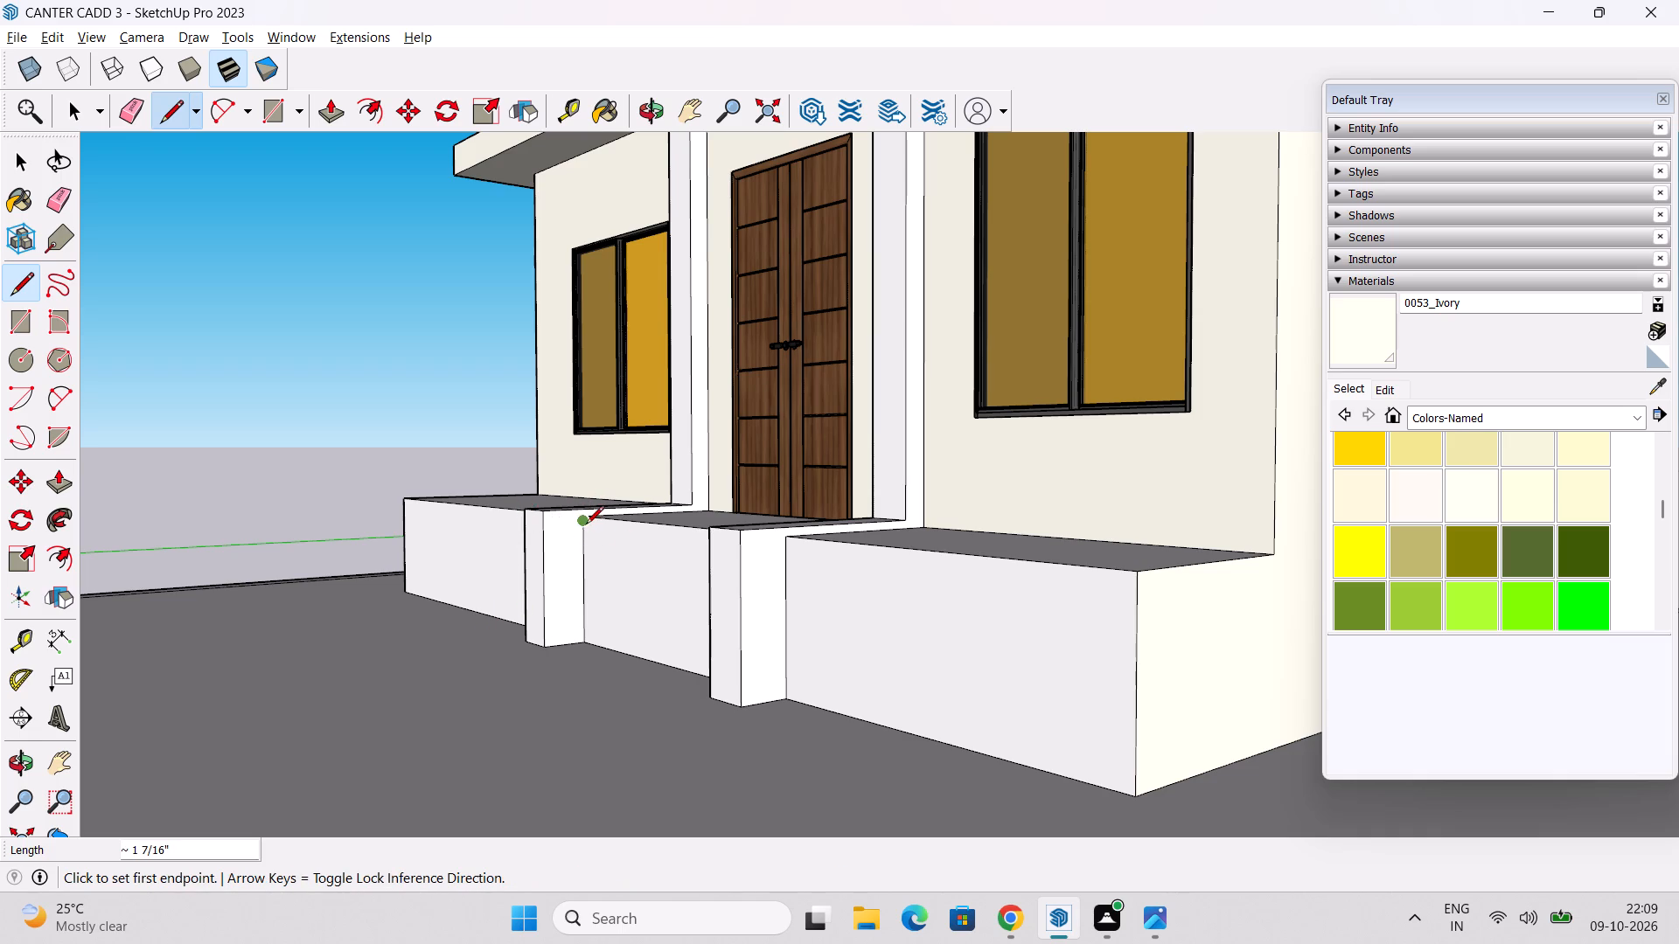
pyautogui.click(585, 524)
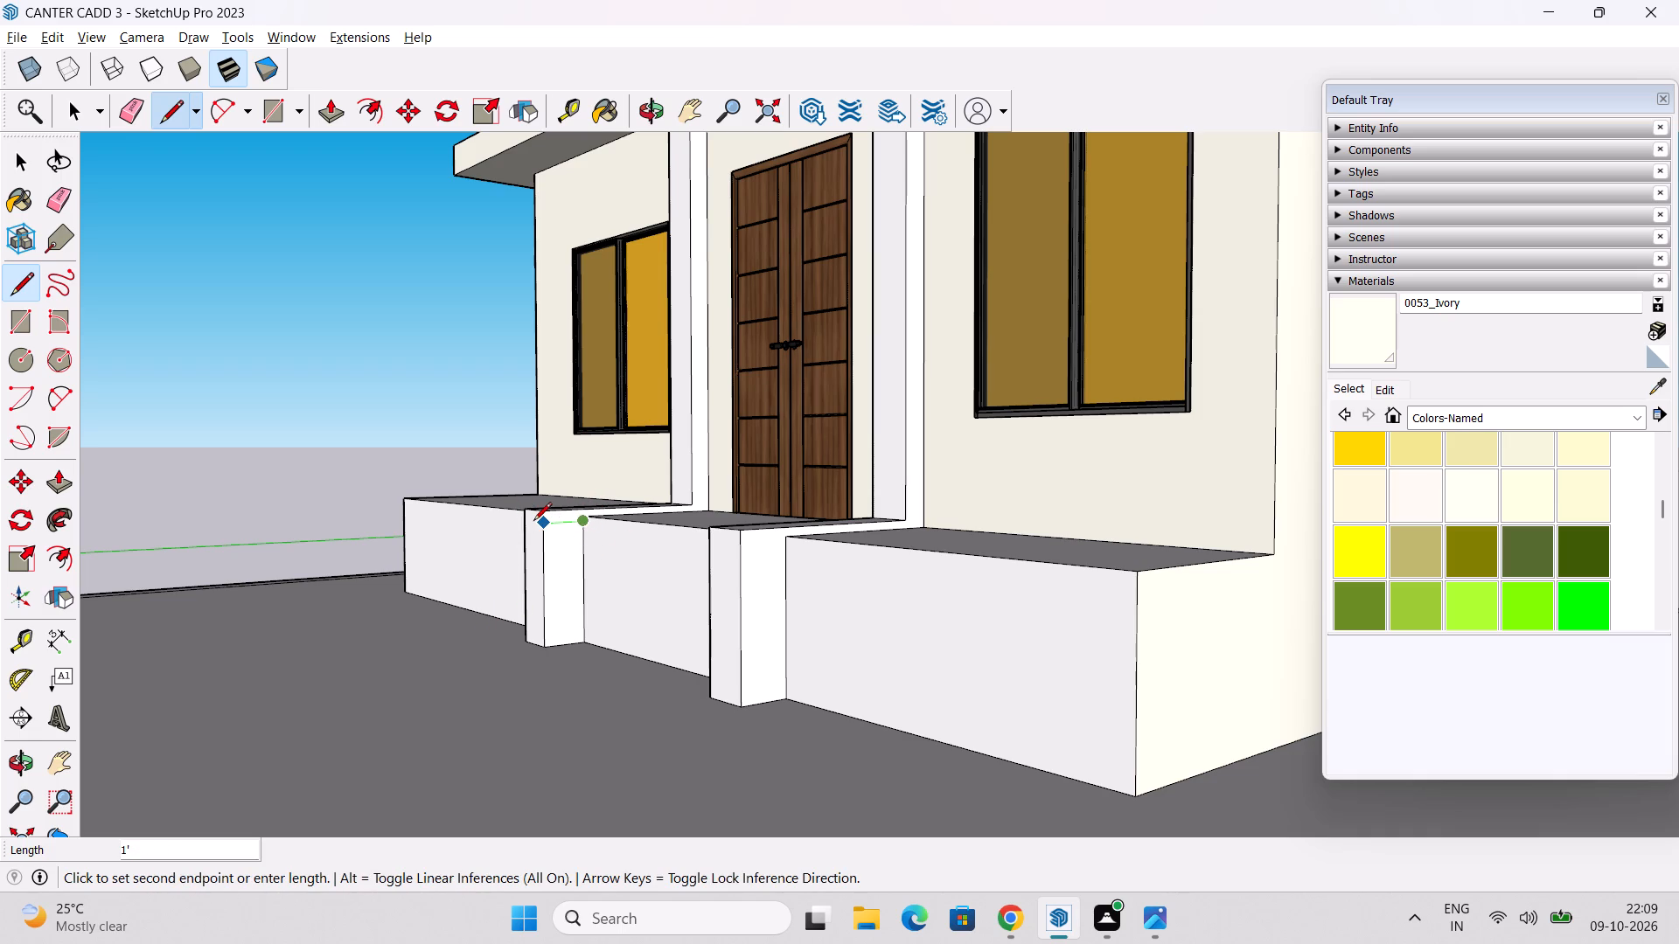
pyautogui.write("1'")
pyautogui.press('Return')
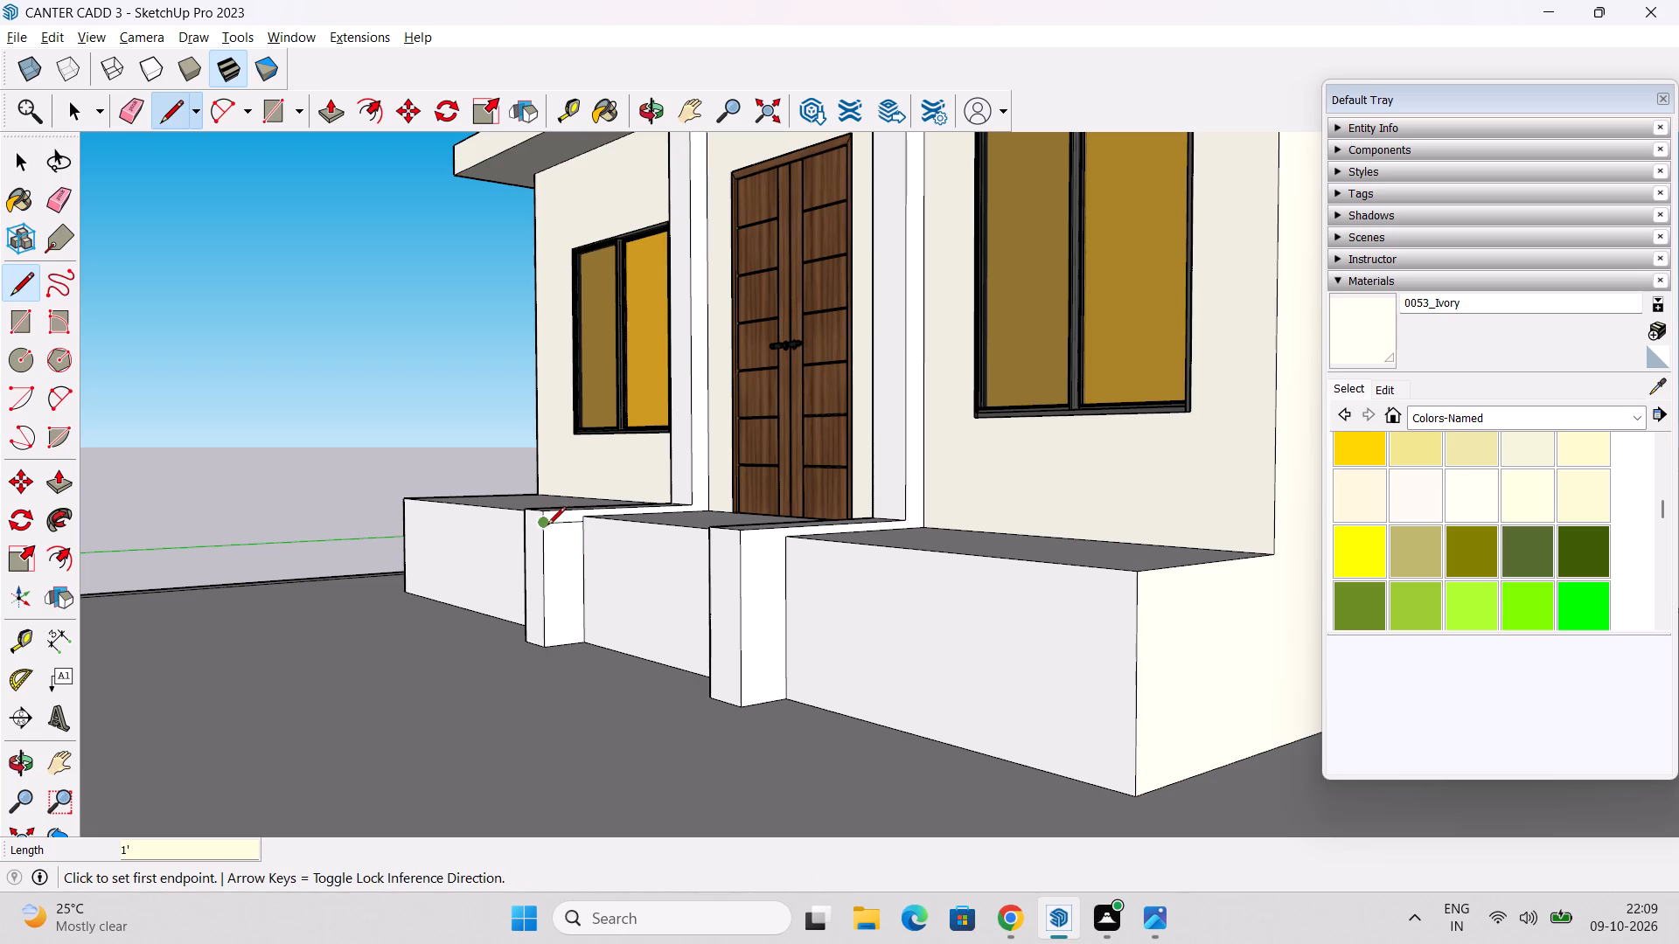
pyautogui.click(546, 526)
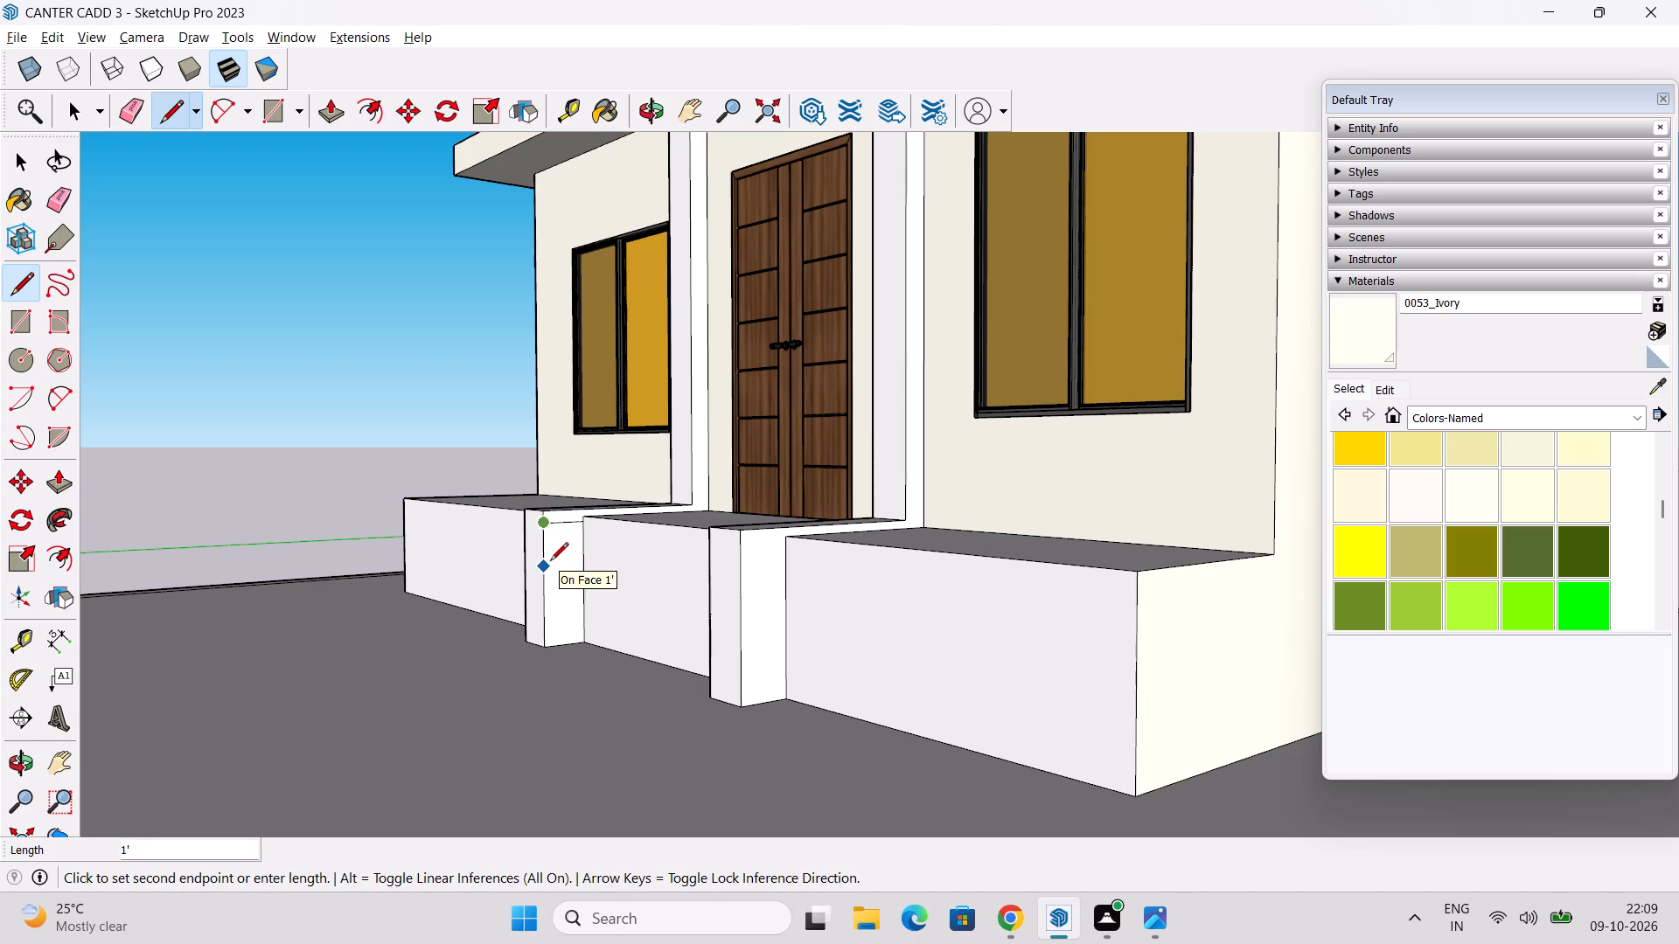
pyautogui.press('6')
pyautogui.hotkey('shift', '"')
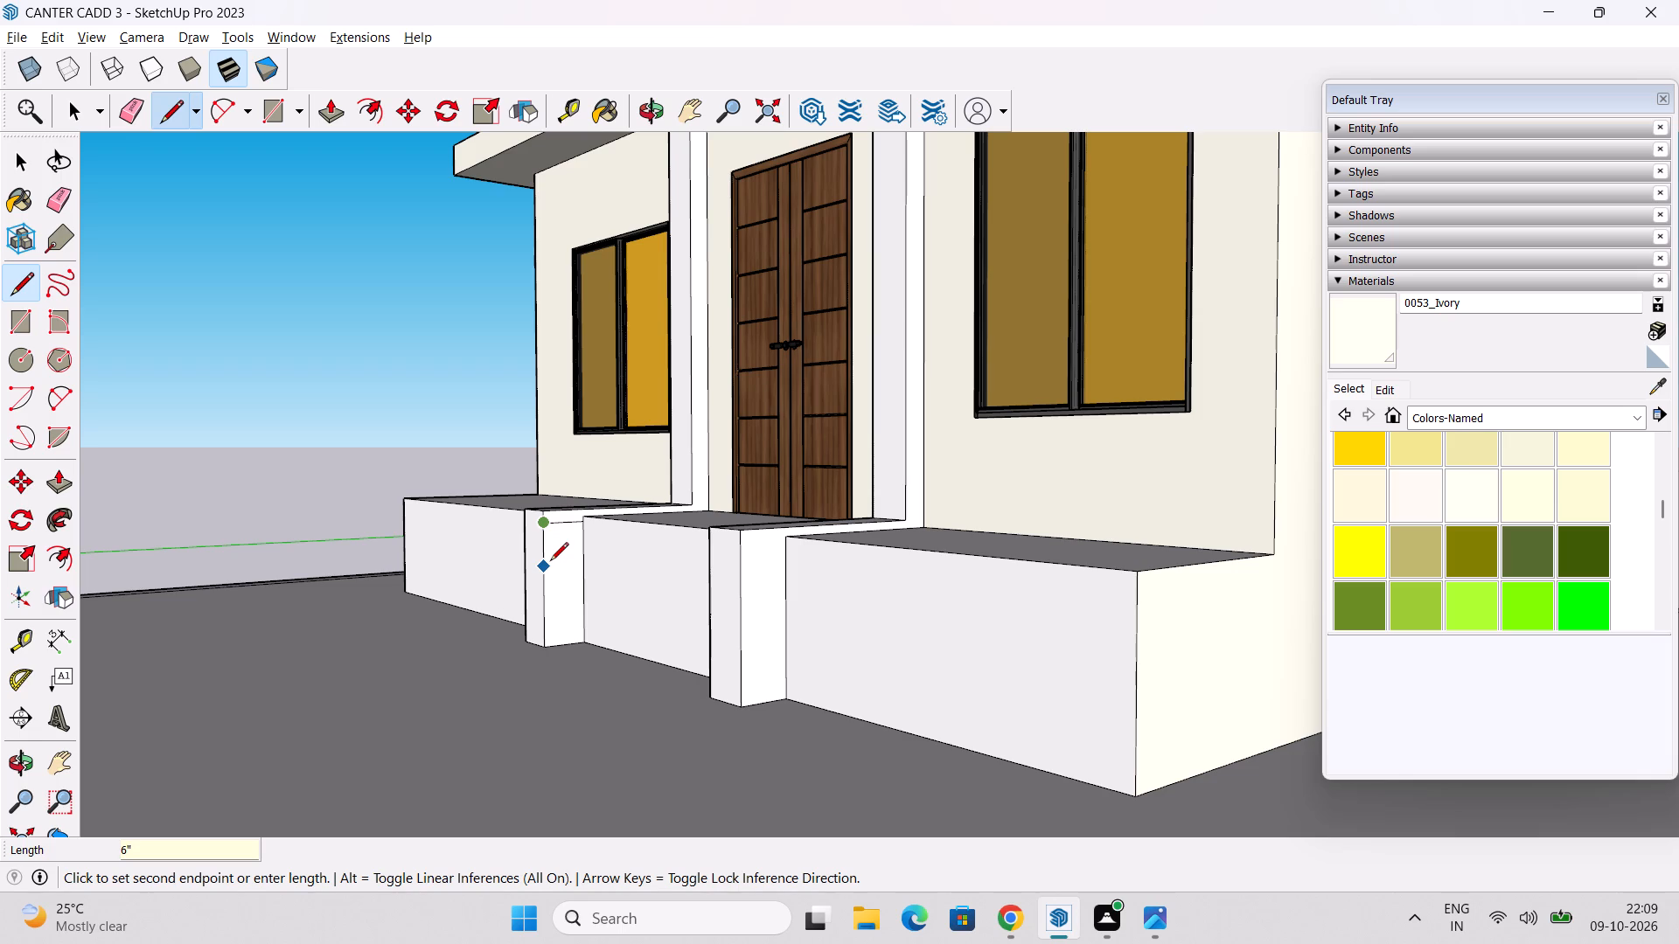
pyautogui.press('BackSpace')
pyautogui.press('BackSpace')
pyautogui.write('10"')
pyautogui.press('Return')
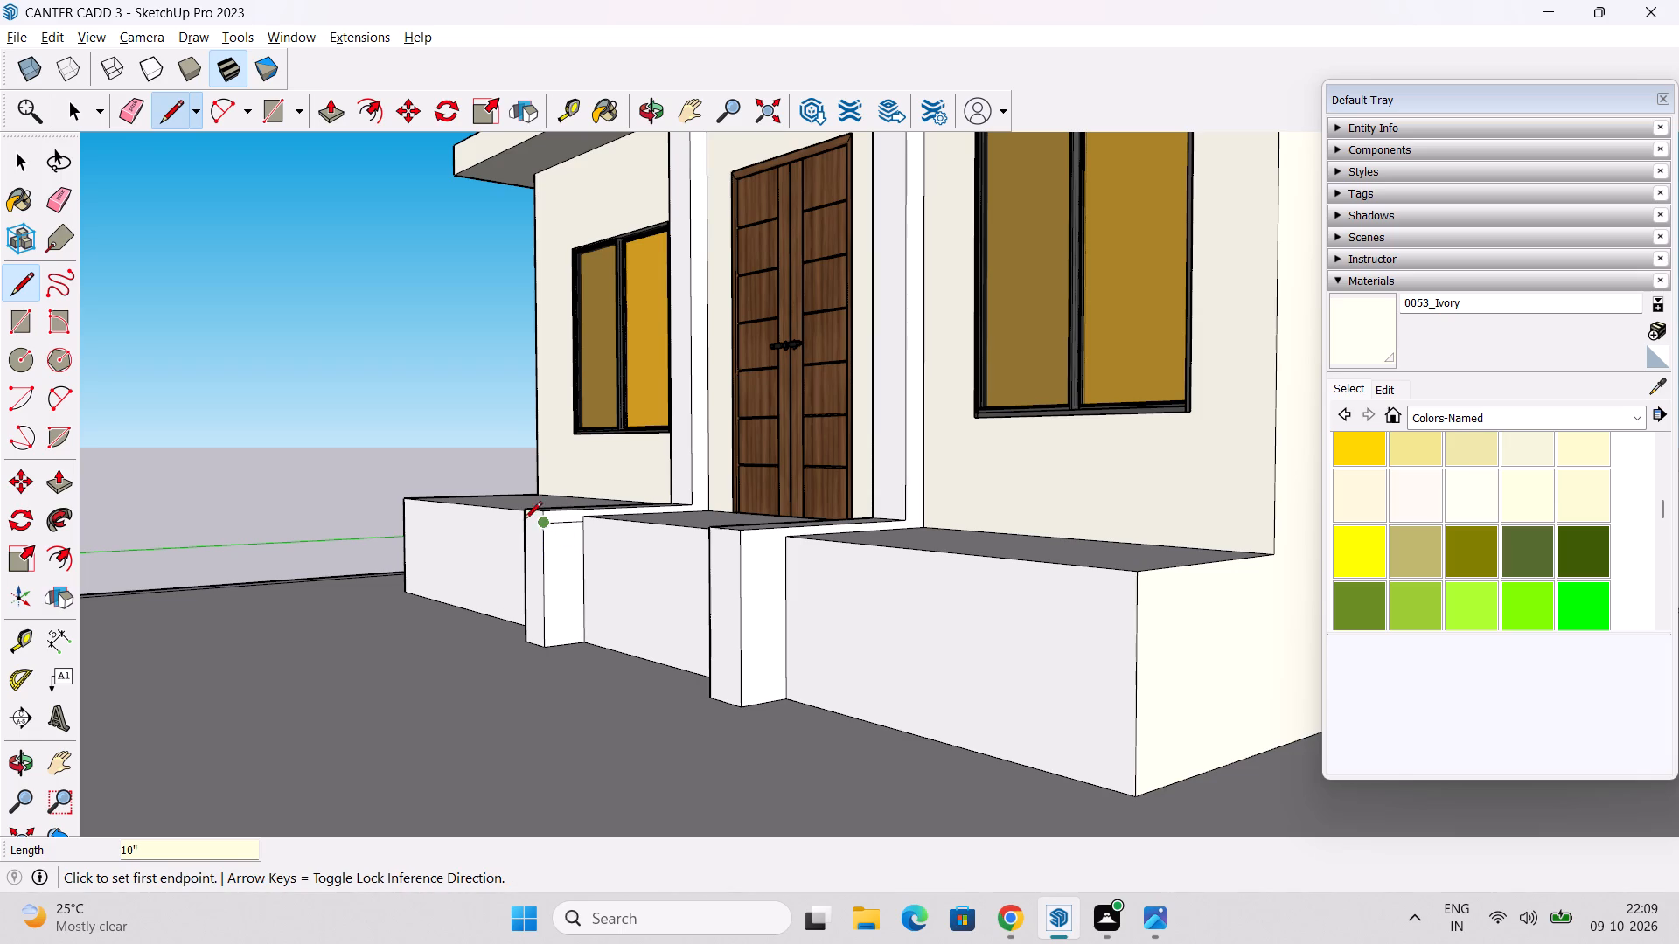
# Continue the stair profile from the 10" riser's lower end on the left pier with a tread 1' forward and a riser 10" down.
pyautogui.click(545, 557)
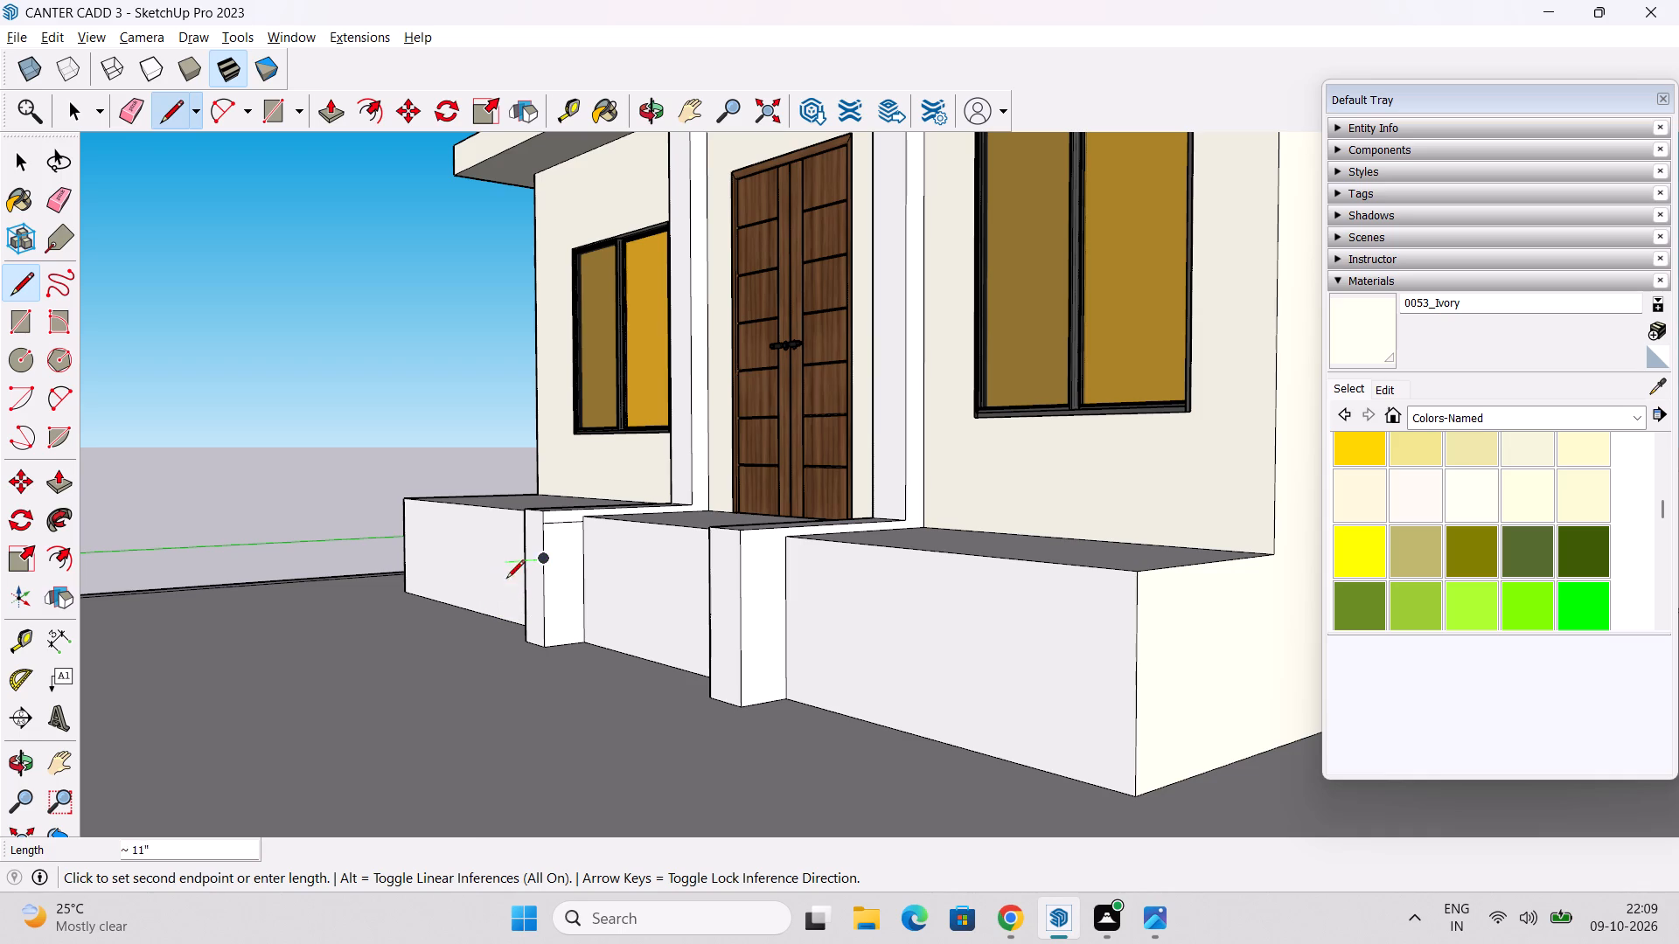
pyautogui.write("1'")
pyautogui.press('Return')
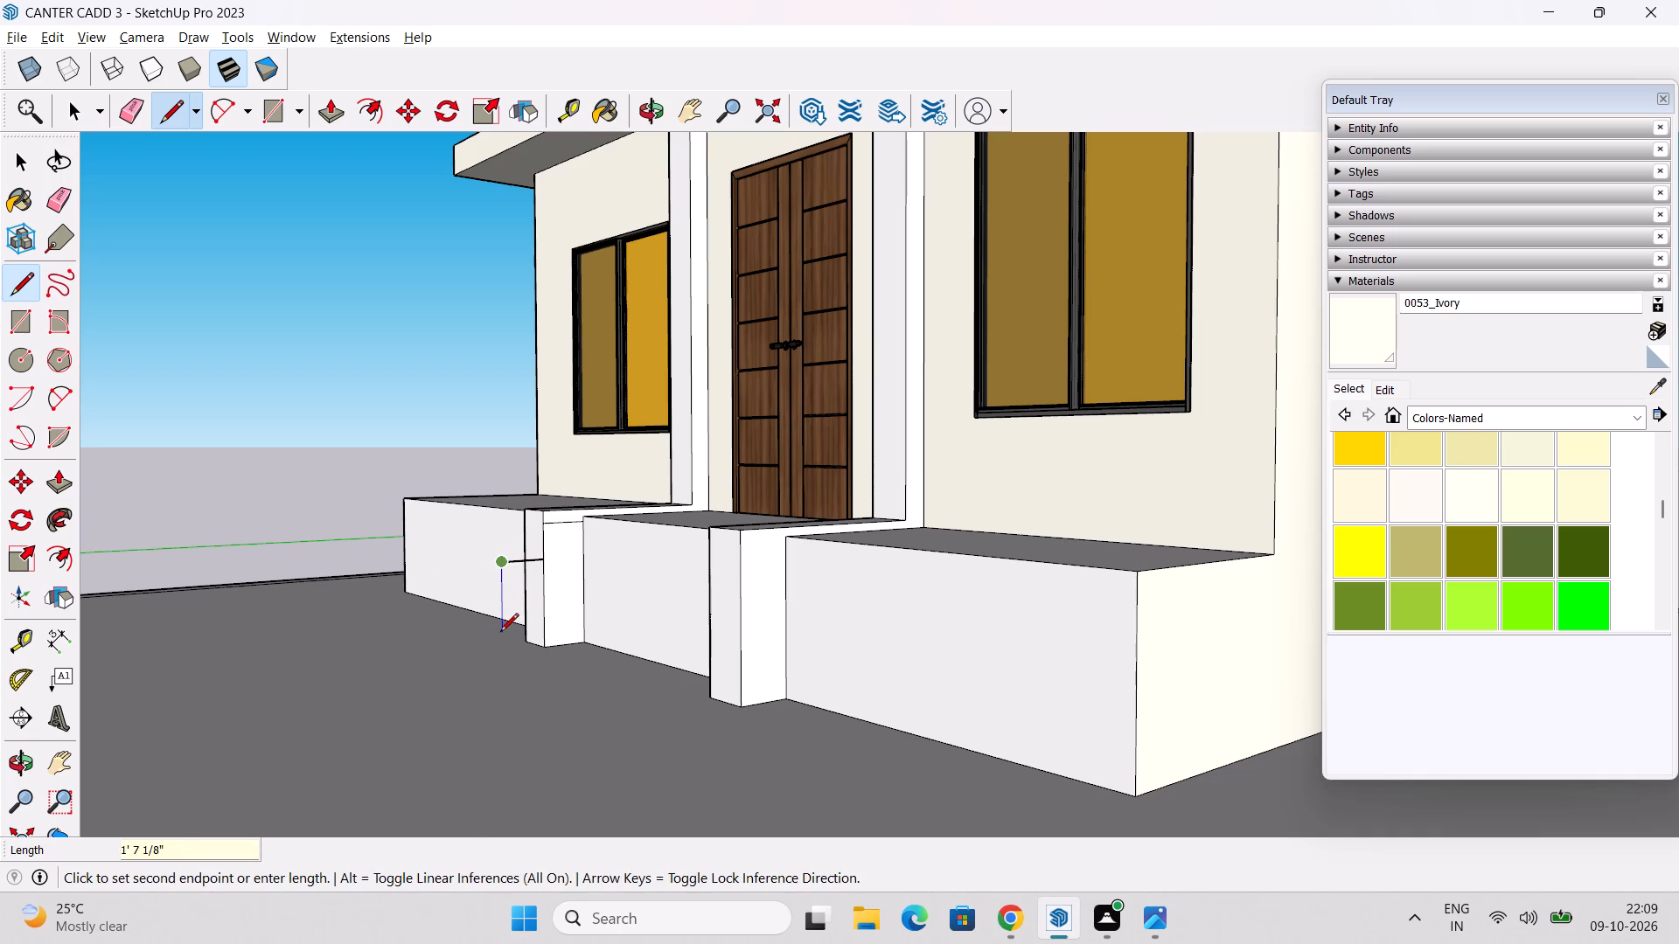
pyautogui.write('10"')
pyautogui.press('Return')
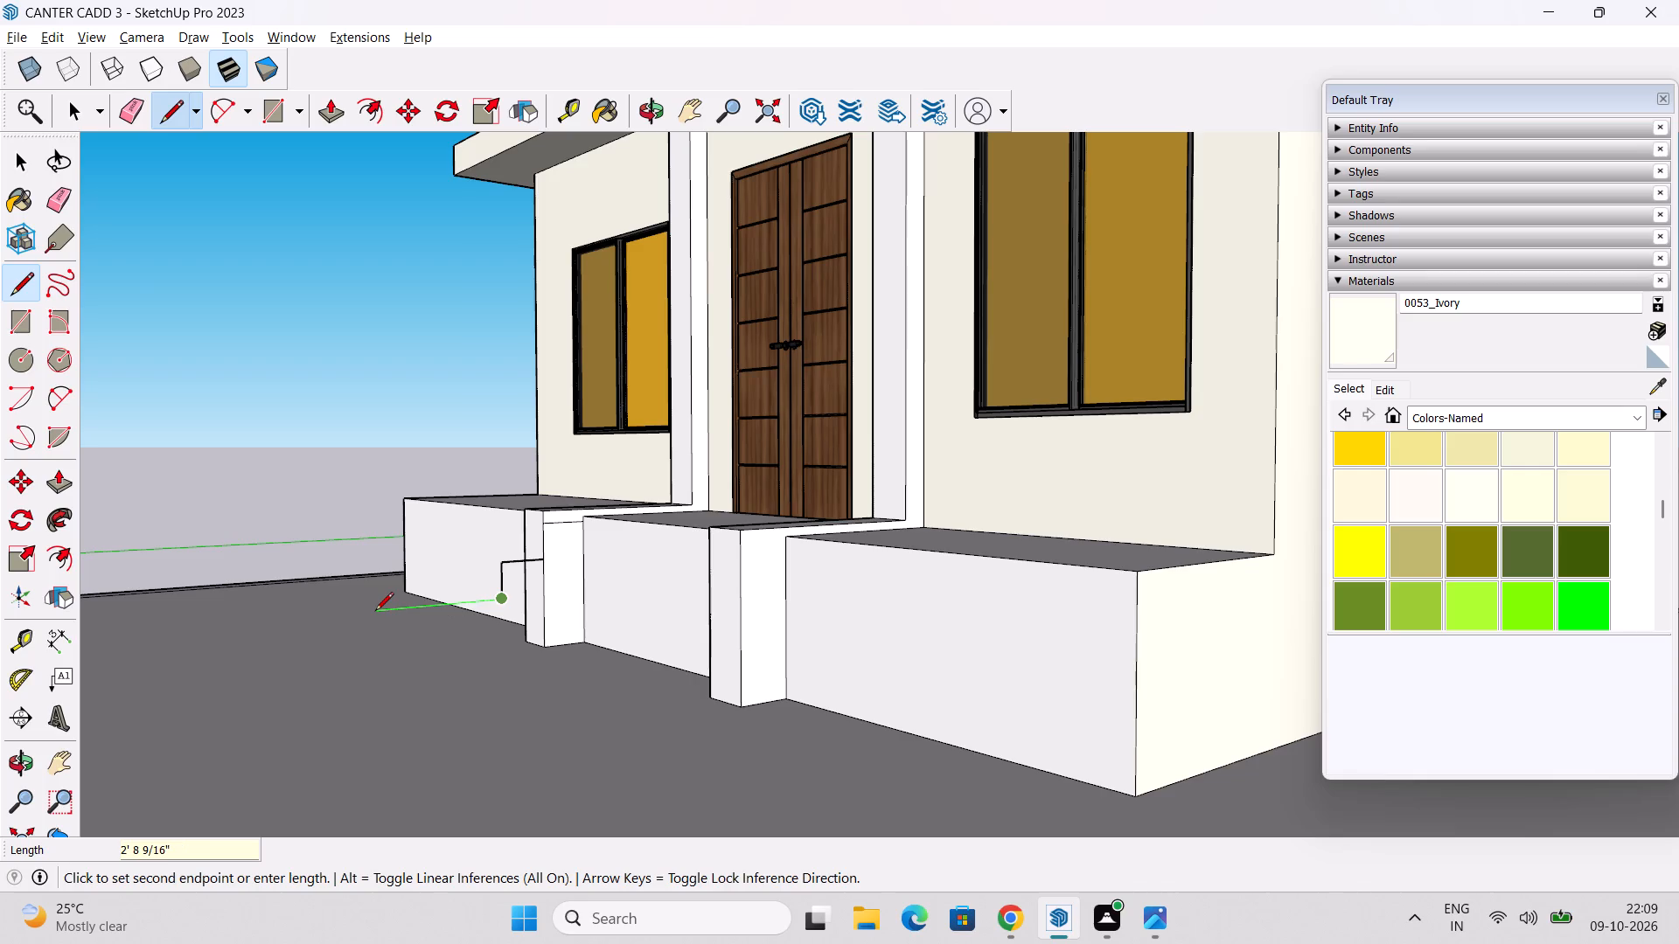
# Extend the stair profile with another 1' tread, a 10" riser straight down and a final 1' tread forward.
pyautogui.write("1'")
pyautogui.press('Return')
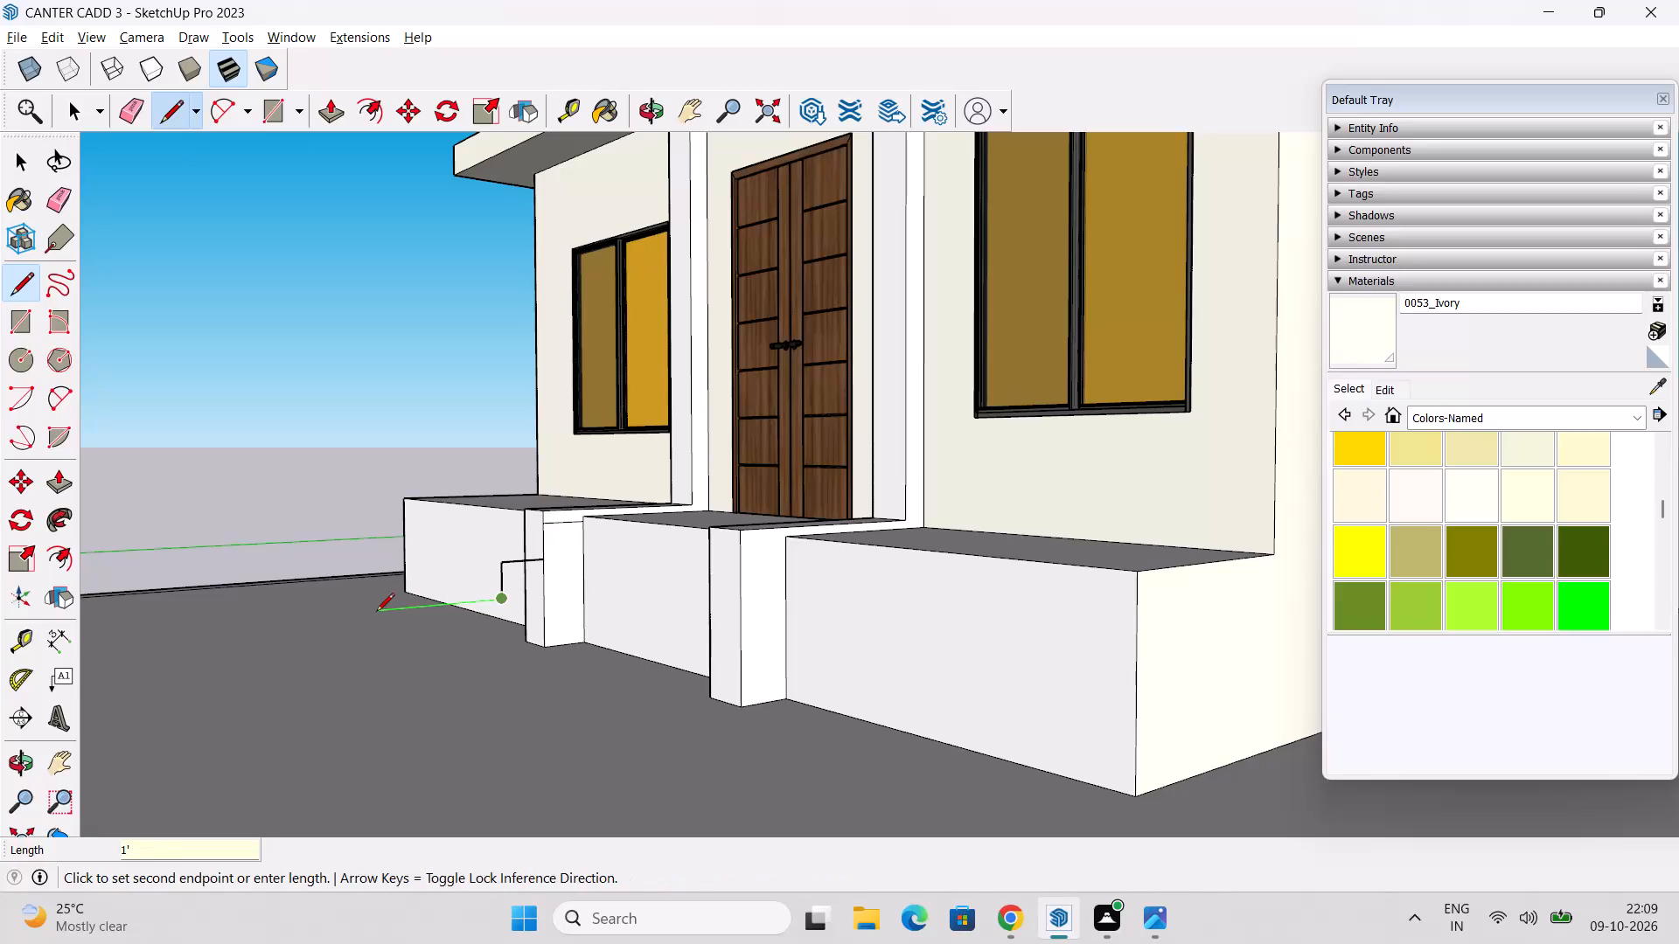
pyautogui.write('10"')
pyautogui.press('Return')
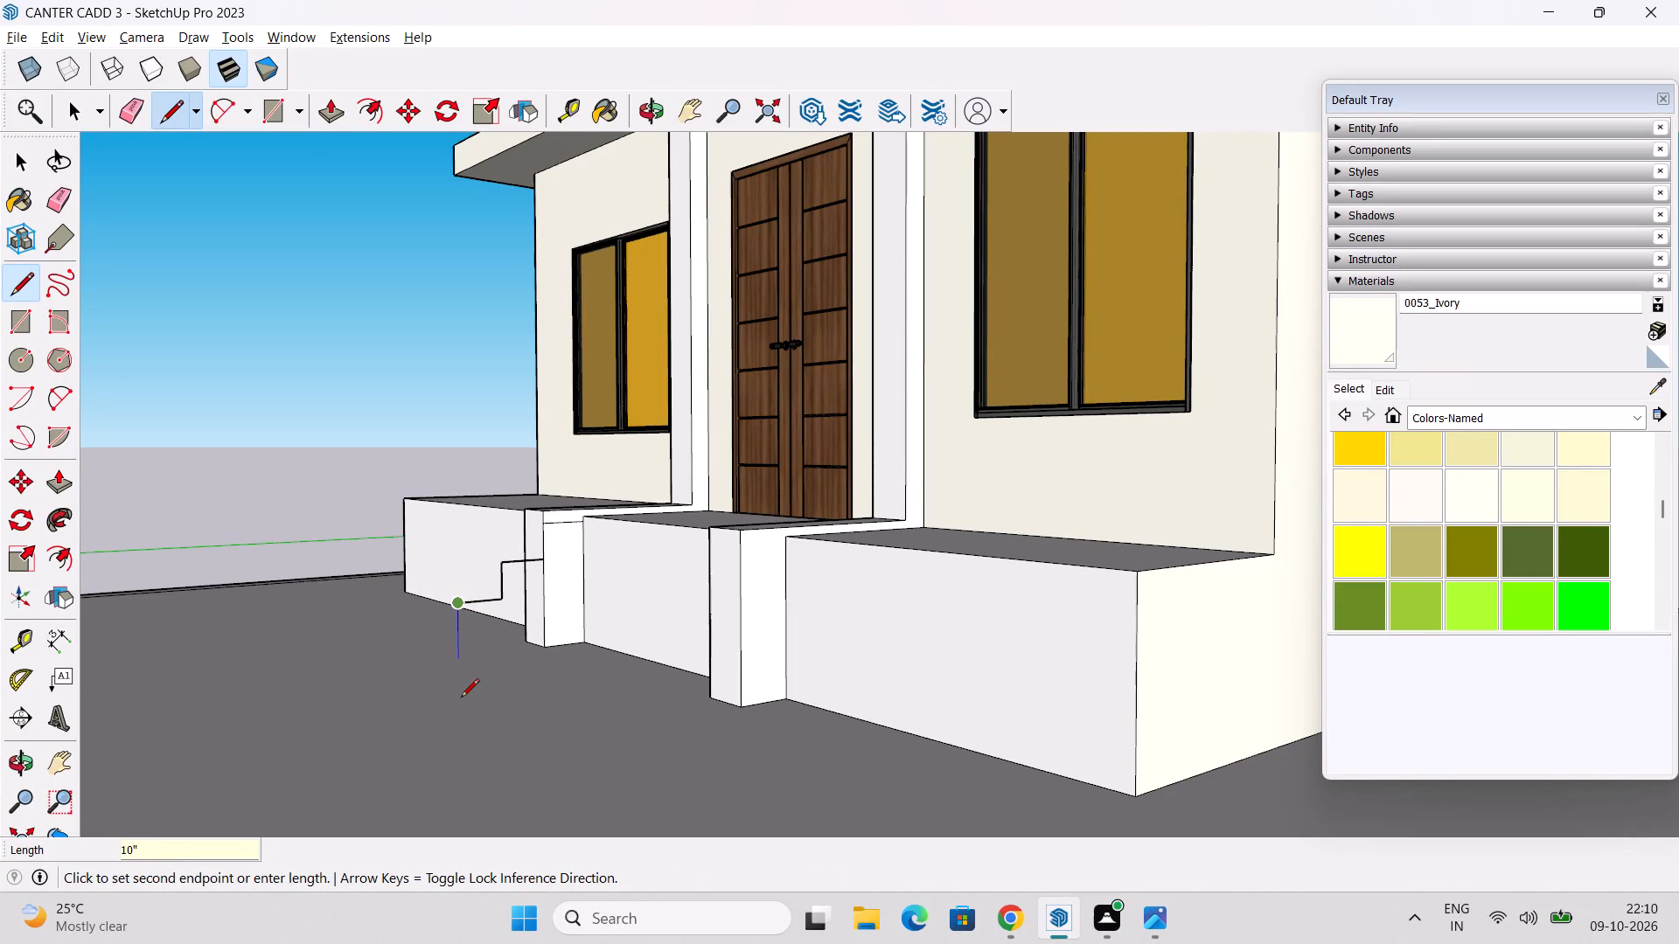
pyautogui.write("1'")
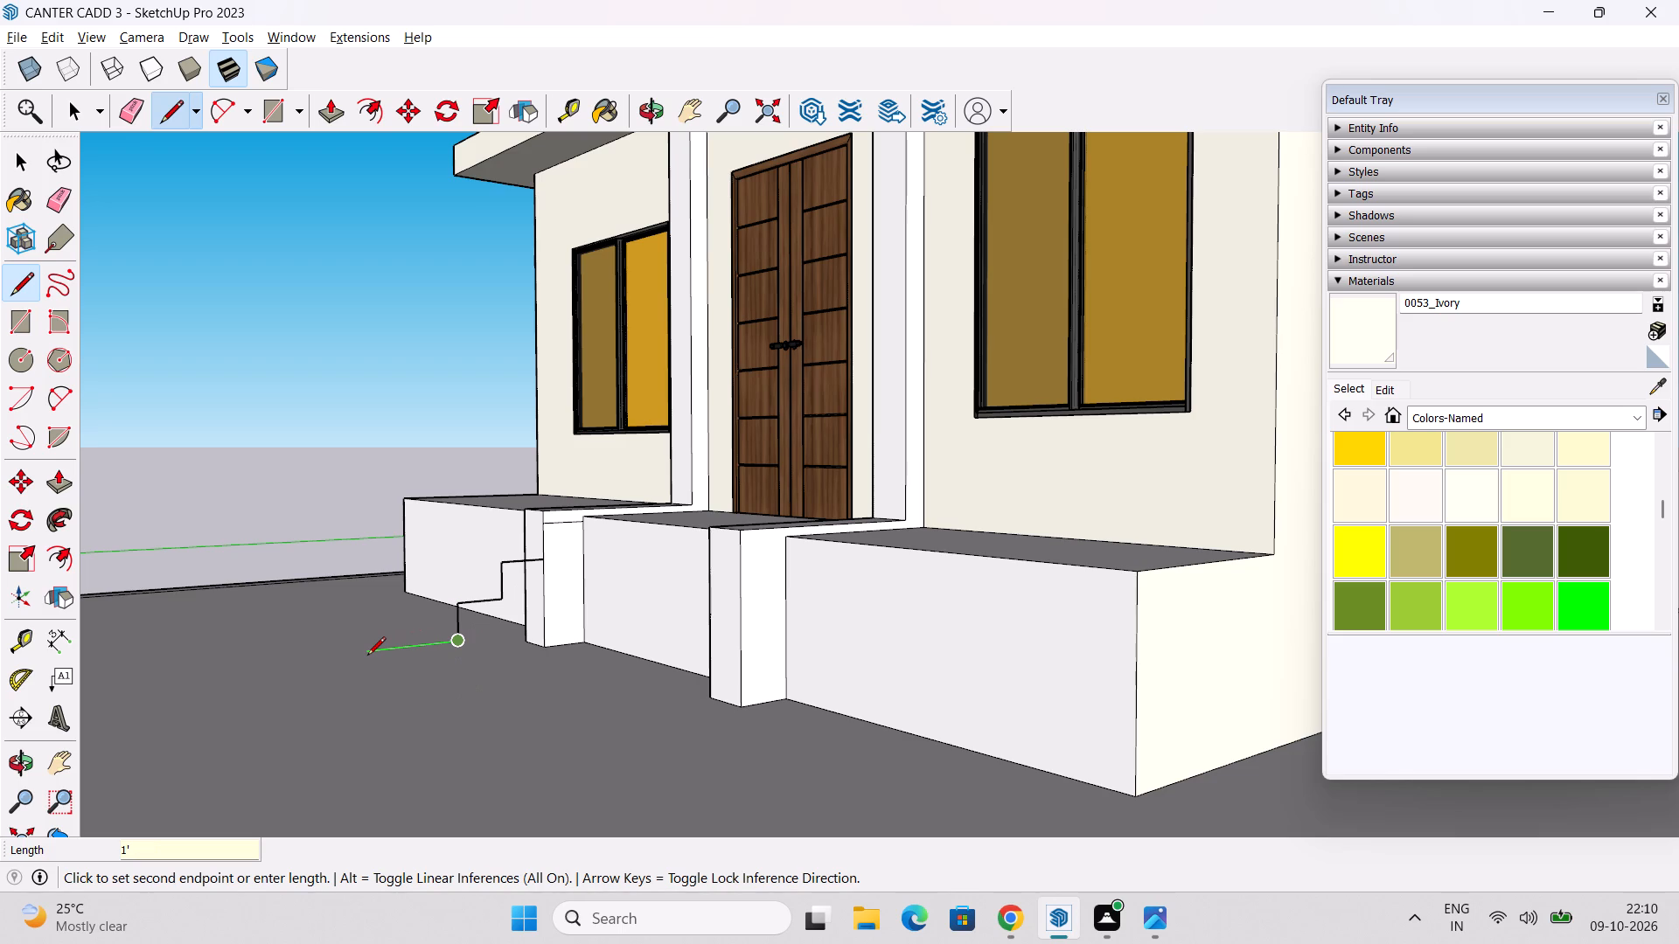
pyautogui.press('Return')
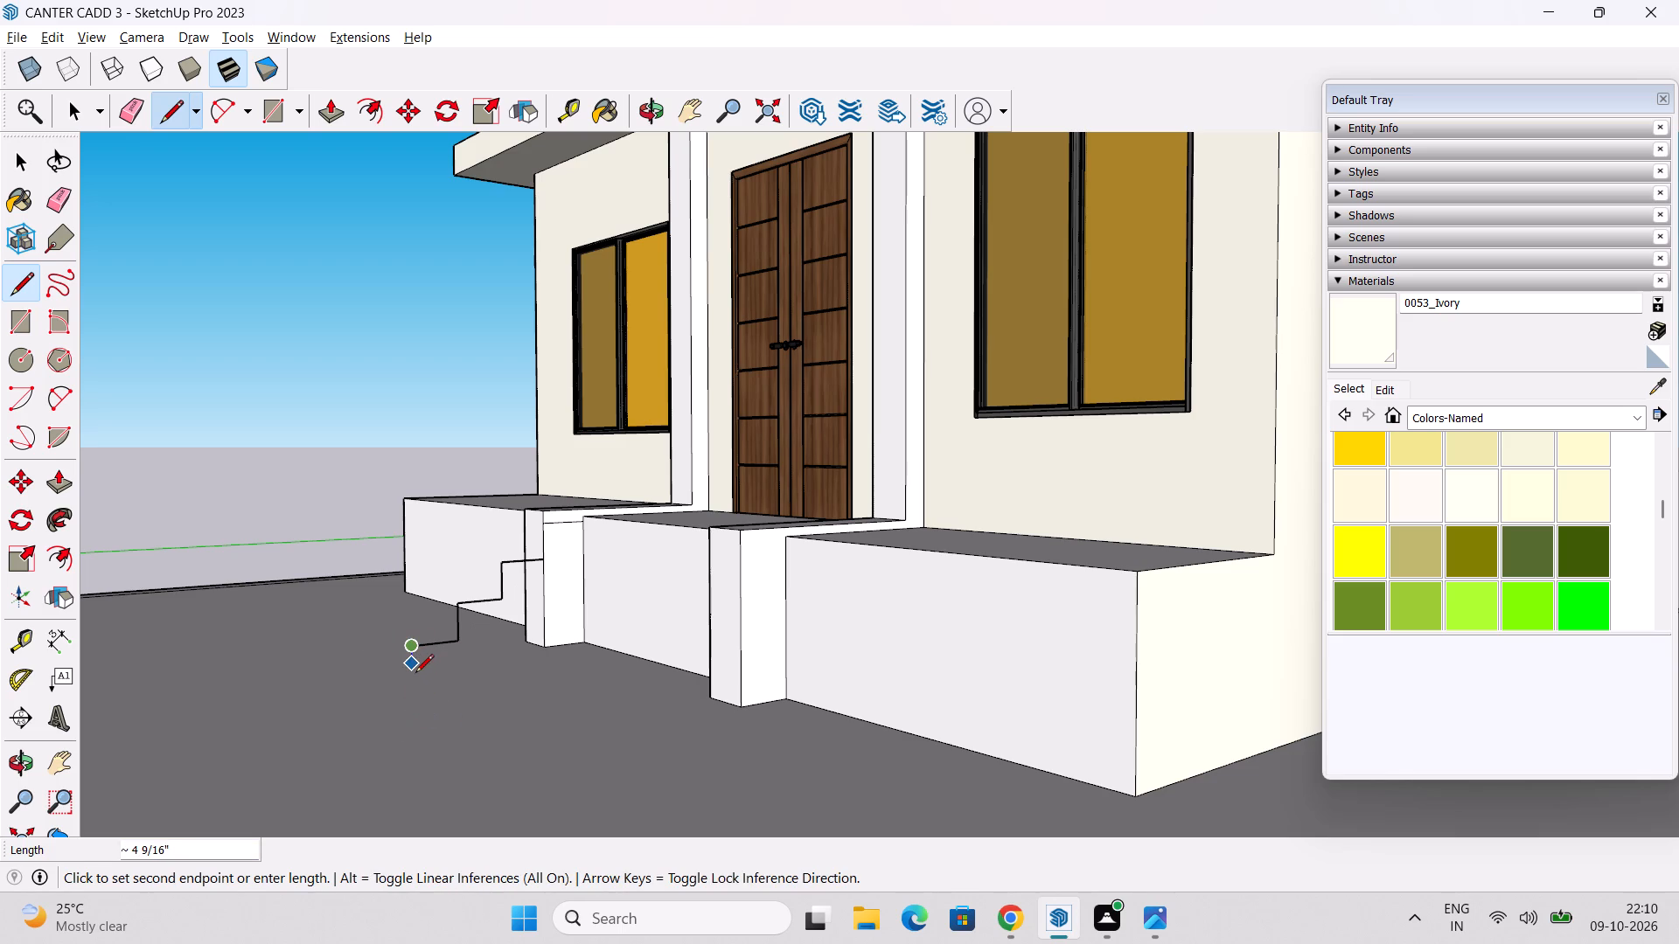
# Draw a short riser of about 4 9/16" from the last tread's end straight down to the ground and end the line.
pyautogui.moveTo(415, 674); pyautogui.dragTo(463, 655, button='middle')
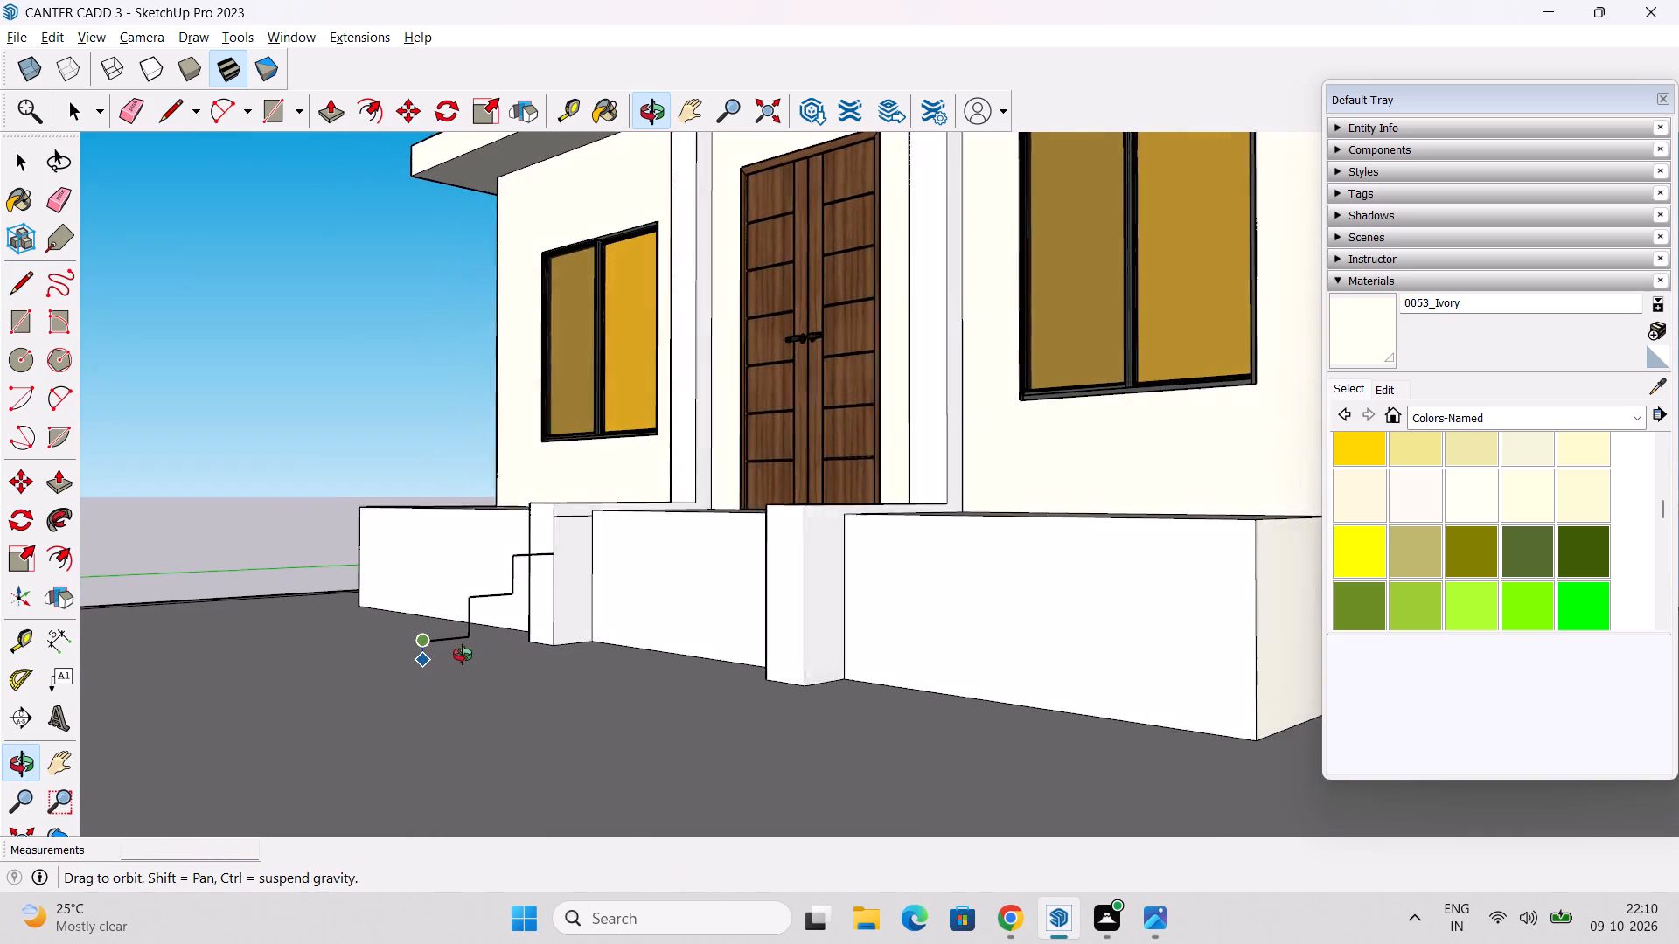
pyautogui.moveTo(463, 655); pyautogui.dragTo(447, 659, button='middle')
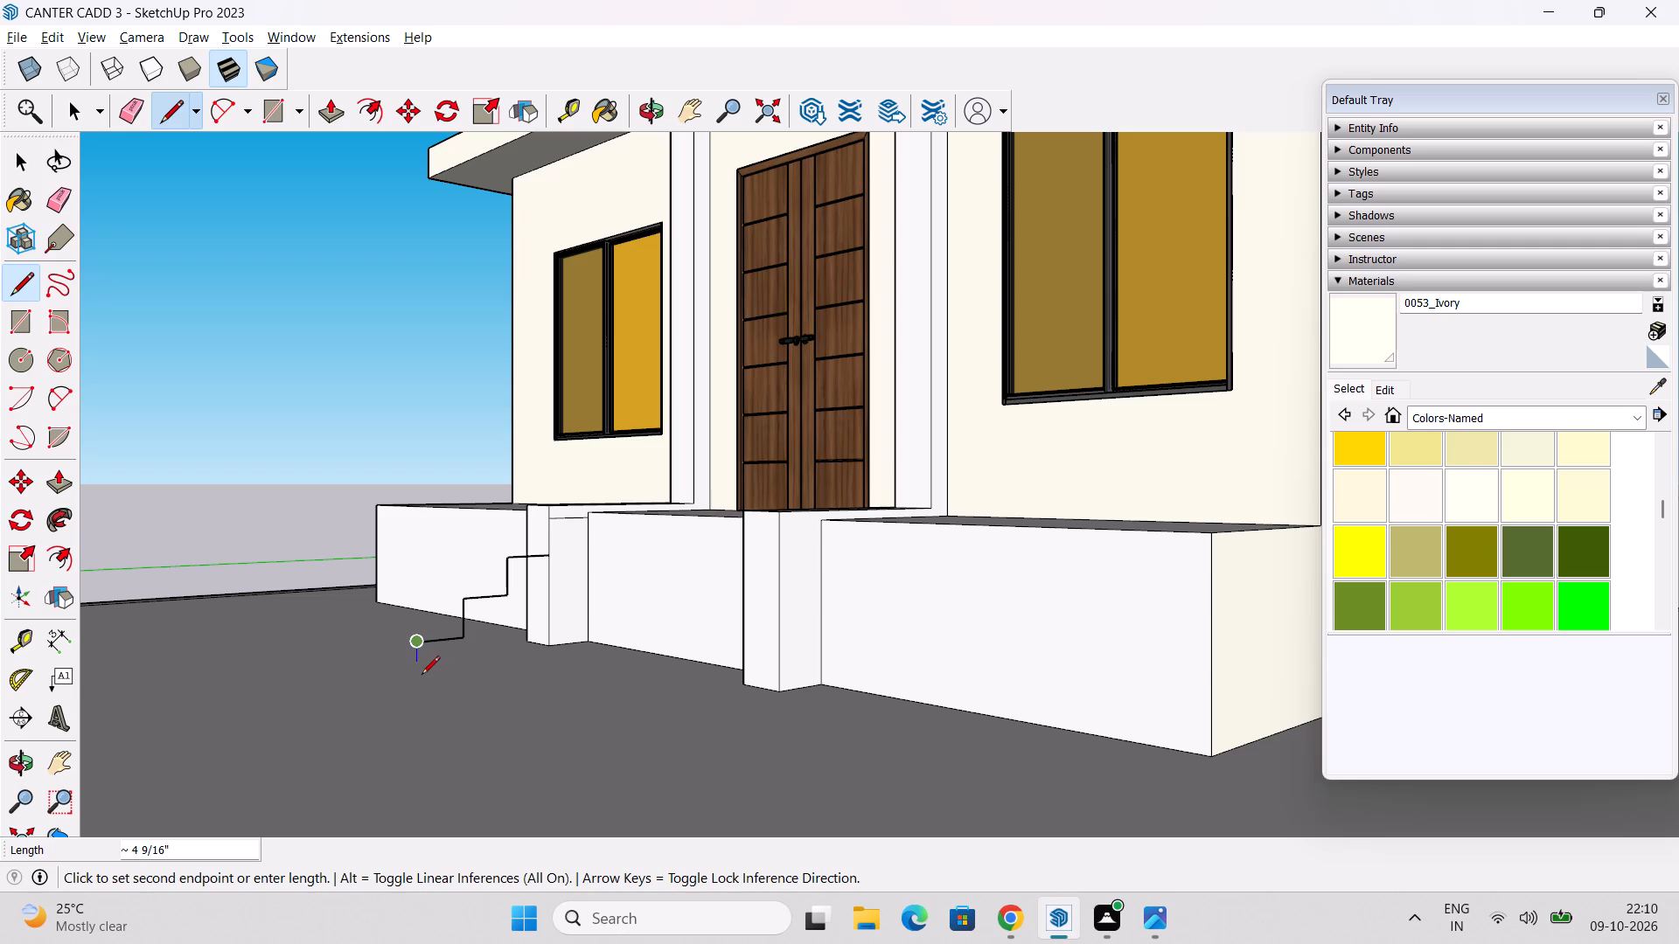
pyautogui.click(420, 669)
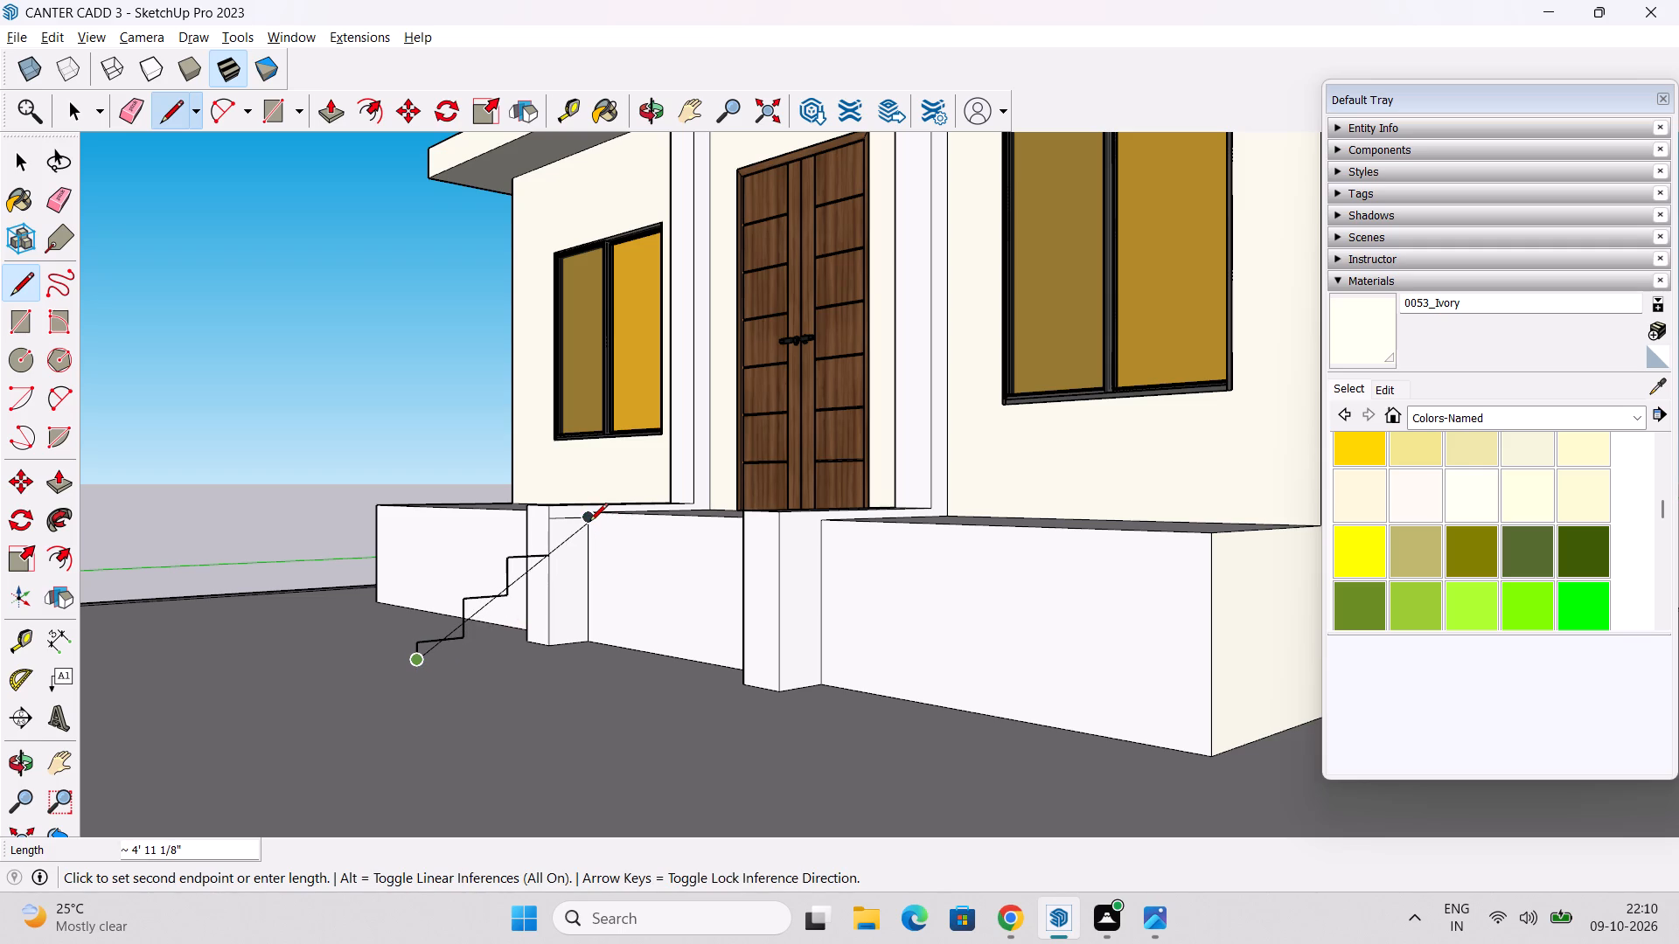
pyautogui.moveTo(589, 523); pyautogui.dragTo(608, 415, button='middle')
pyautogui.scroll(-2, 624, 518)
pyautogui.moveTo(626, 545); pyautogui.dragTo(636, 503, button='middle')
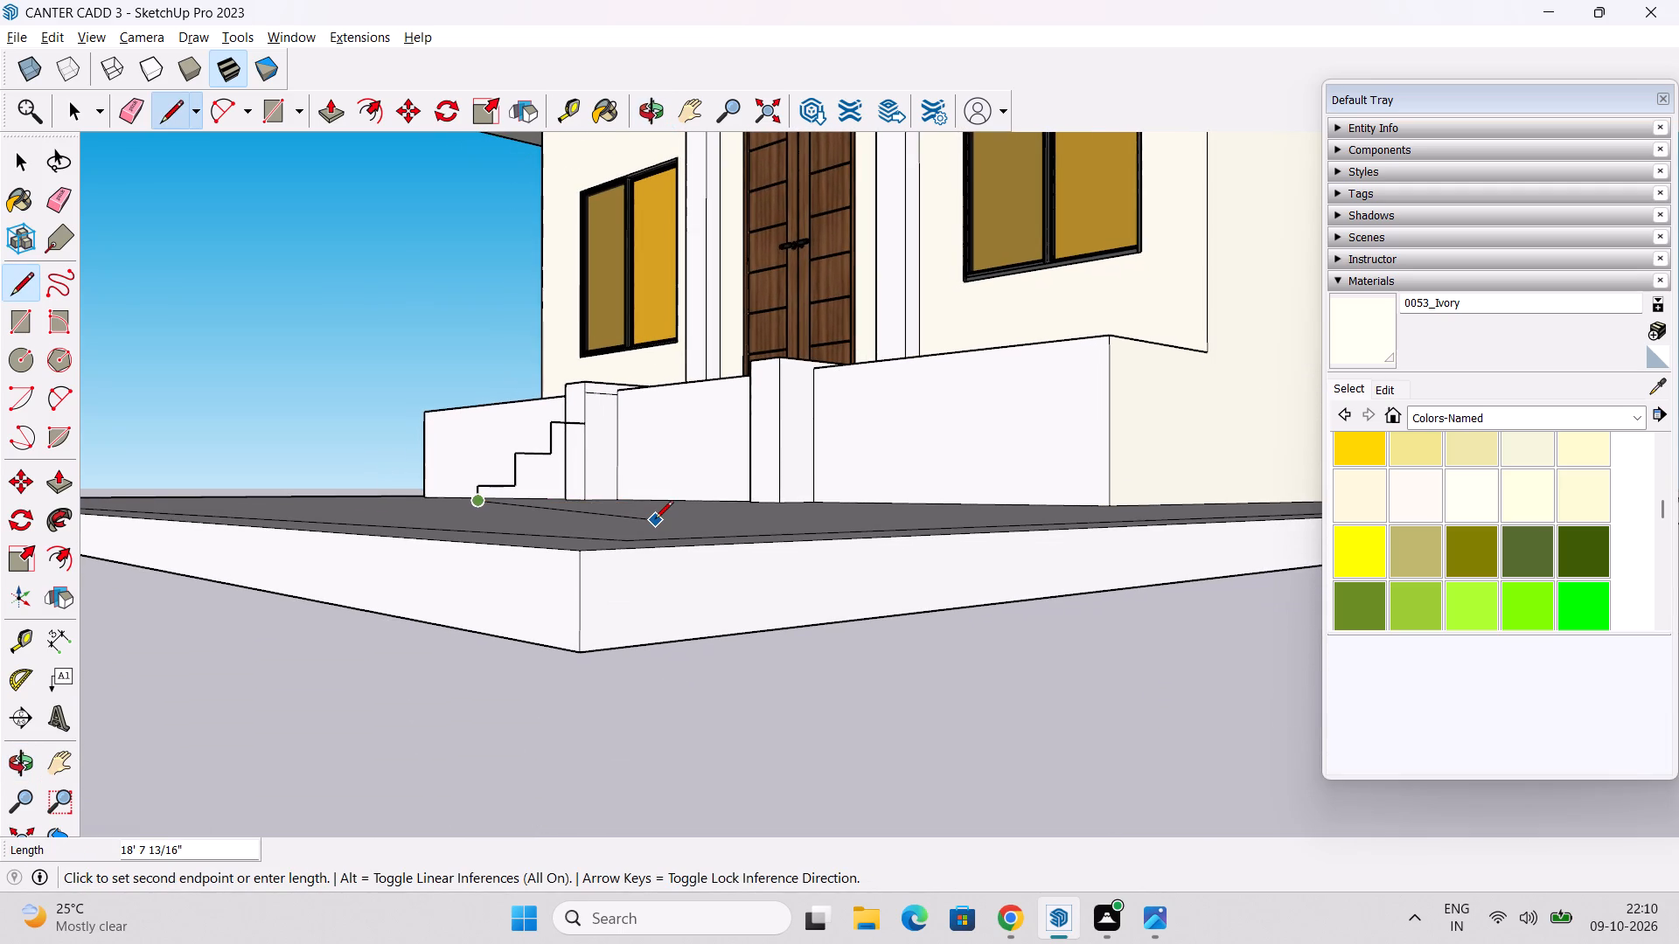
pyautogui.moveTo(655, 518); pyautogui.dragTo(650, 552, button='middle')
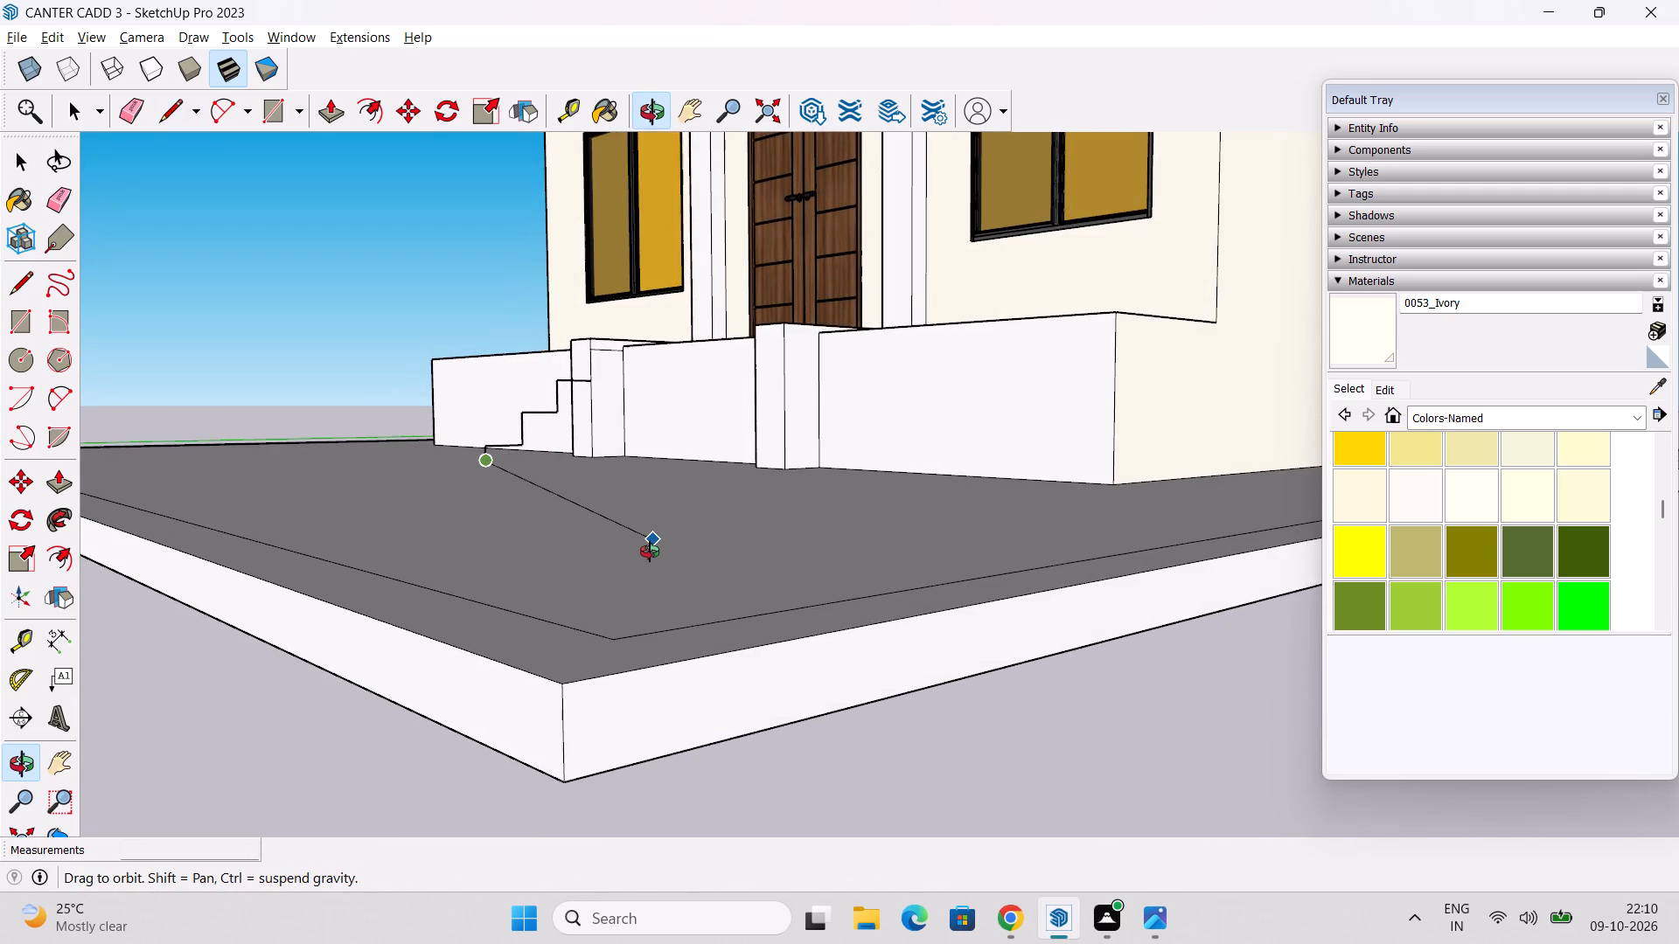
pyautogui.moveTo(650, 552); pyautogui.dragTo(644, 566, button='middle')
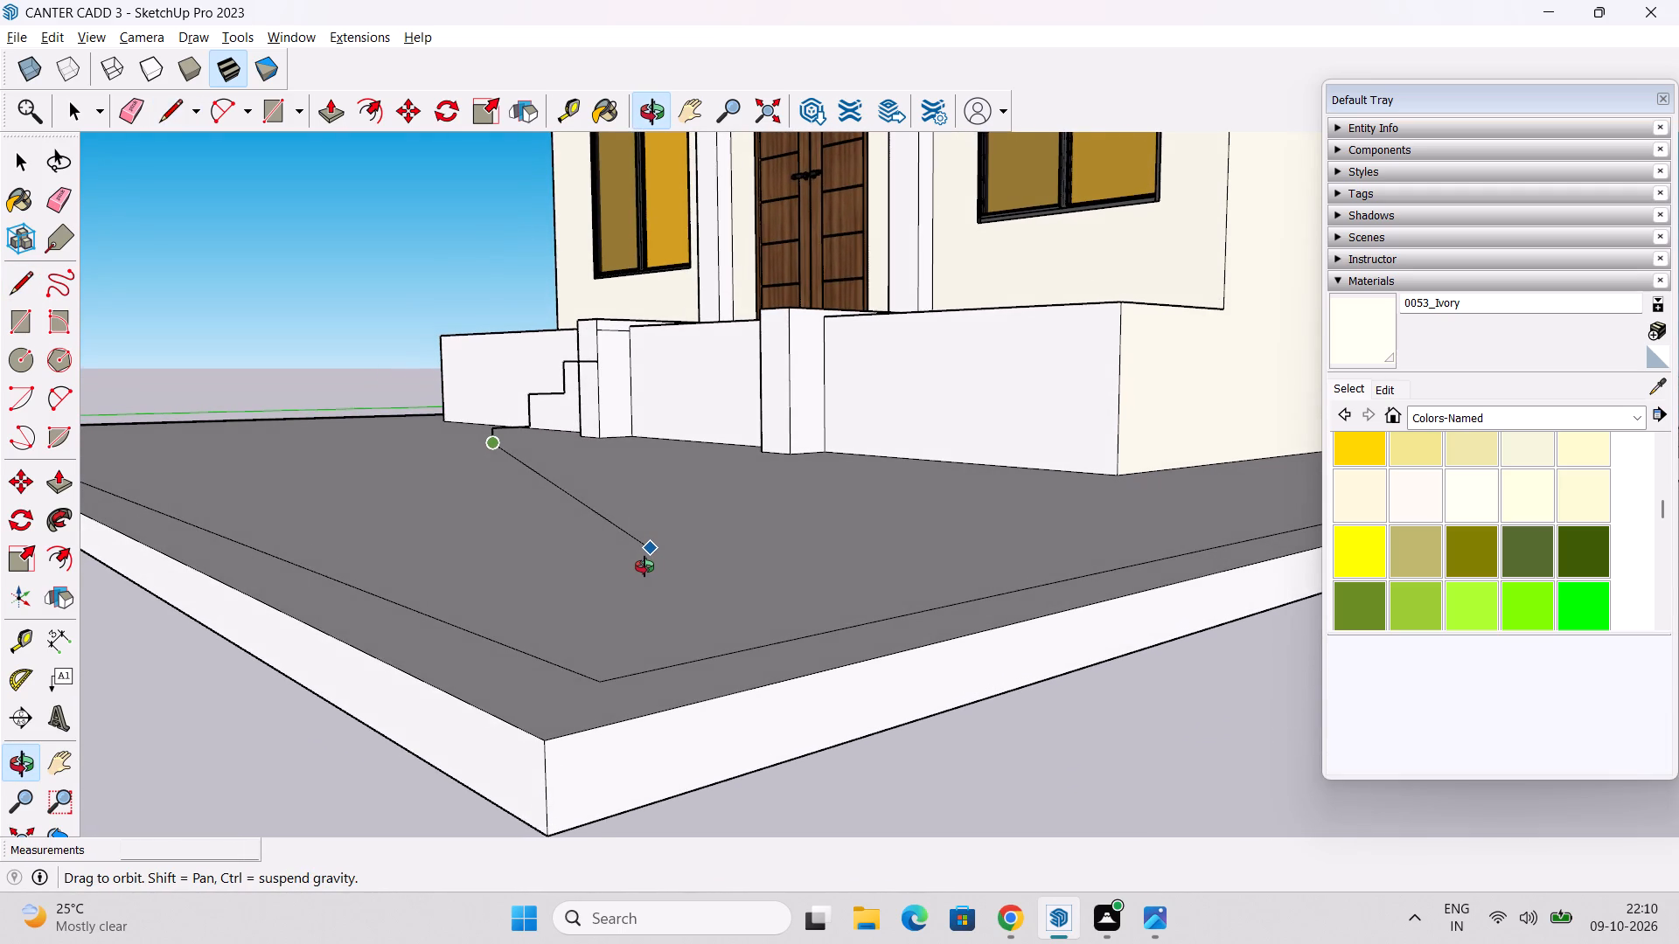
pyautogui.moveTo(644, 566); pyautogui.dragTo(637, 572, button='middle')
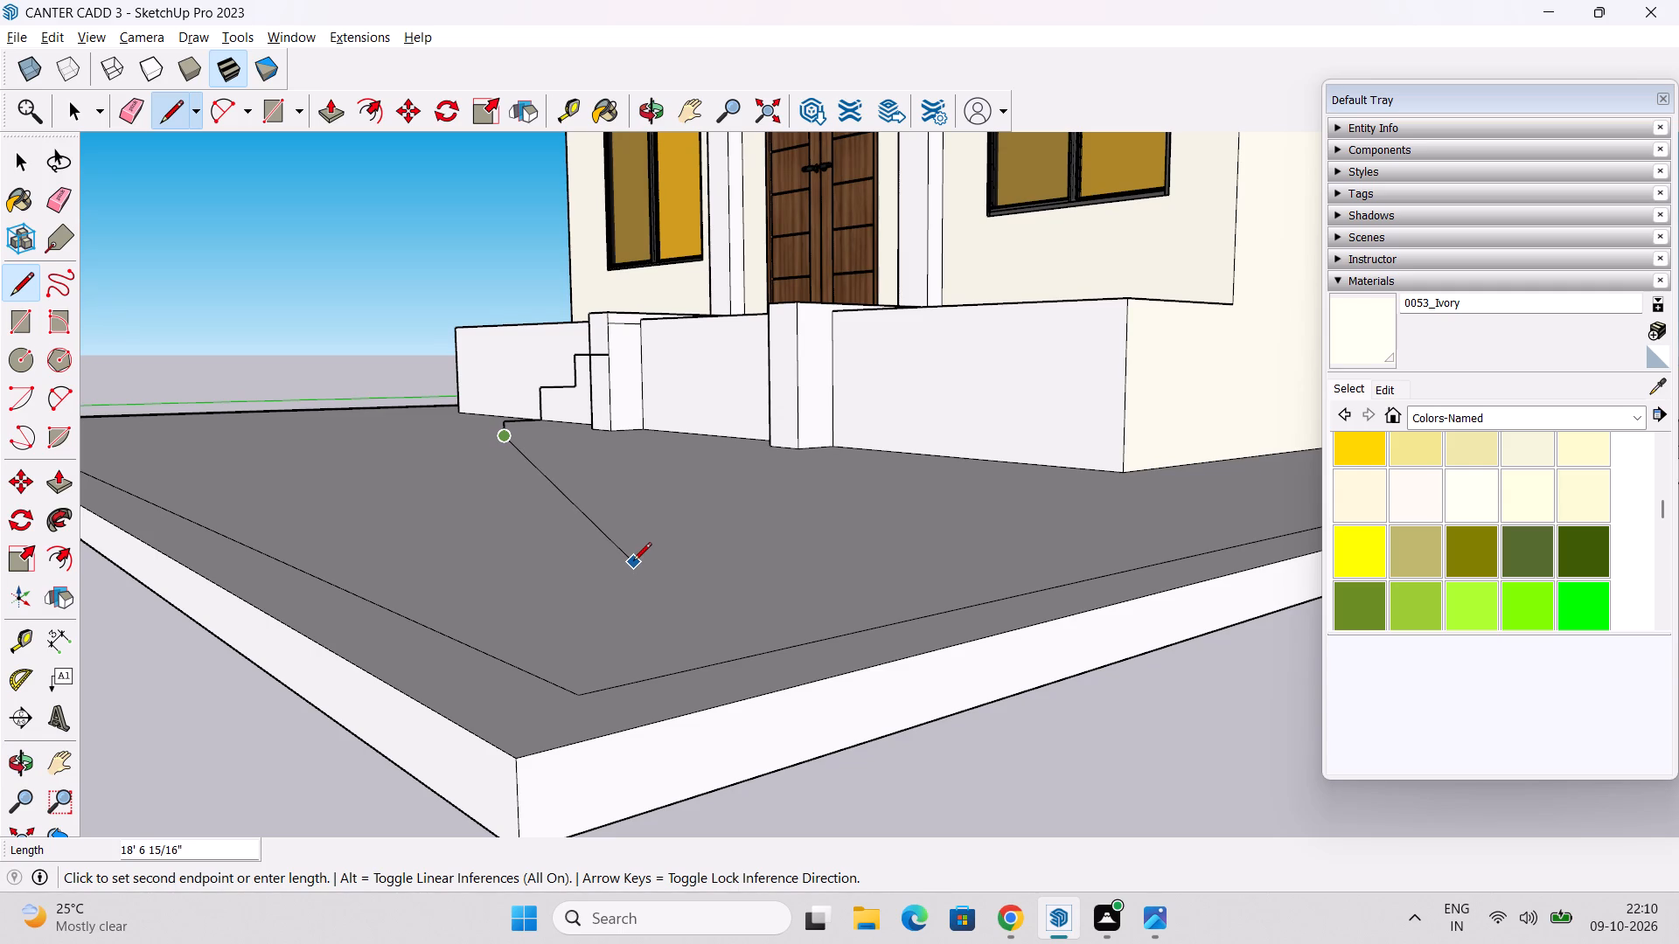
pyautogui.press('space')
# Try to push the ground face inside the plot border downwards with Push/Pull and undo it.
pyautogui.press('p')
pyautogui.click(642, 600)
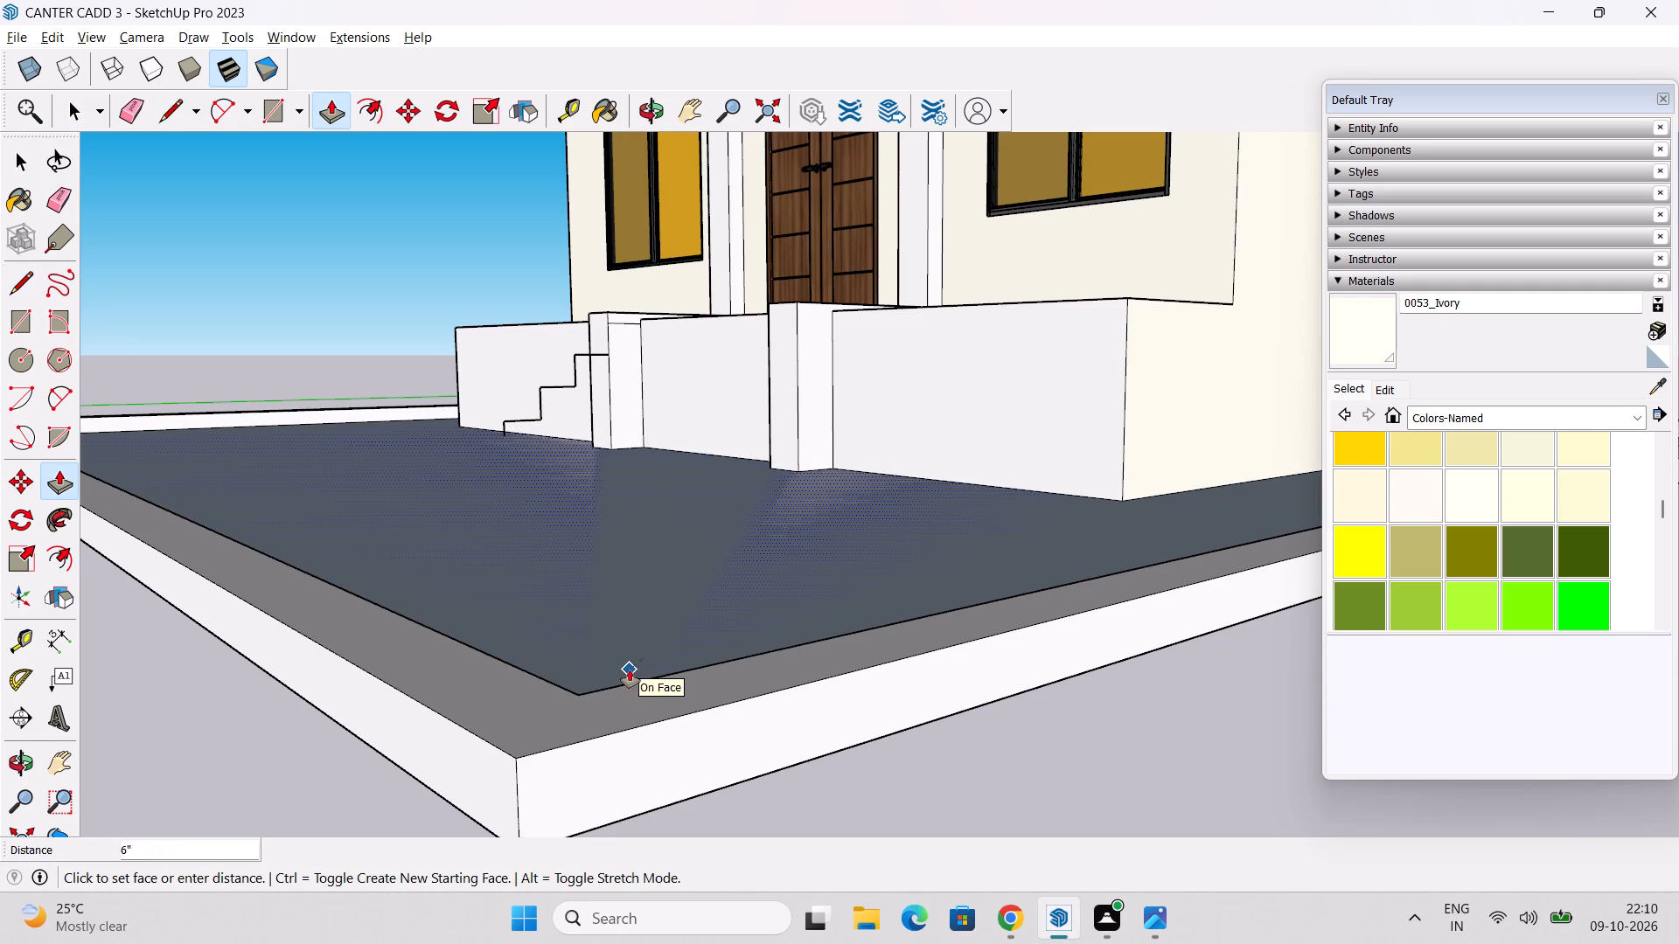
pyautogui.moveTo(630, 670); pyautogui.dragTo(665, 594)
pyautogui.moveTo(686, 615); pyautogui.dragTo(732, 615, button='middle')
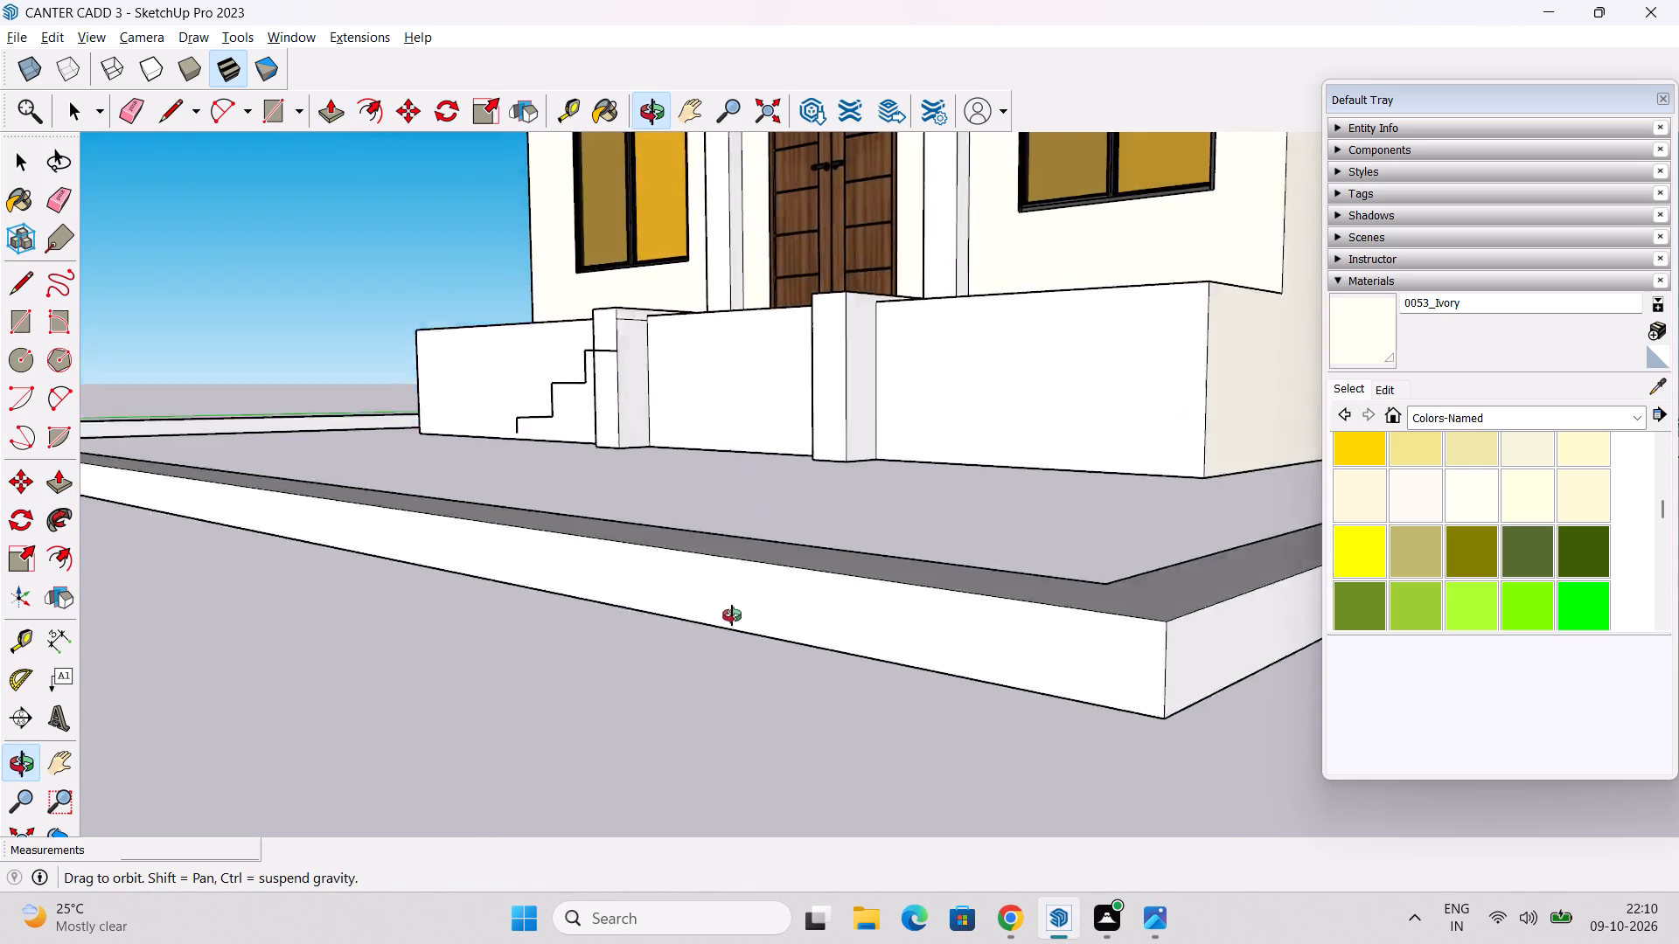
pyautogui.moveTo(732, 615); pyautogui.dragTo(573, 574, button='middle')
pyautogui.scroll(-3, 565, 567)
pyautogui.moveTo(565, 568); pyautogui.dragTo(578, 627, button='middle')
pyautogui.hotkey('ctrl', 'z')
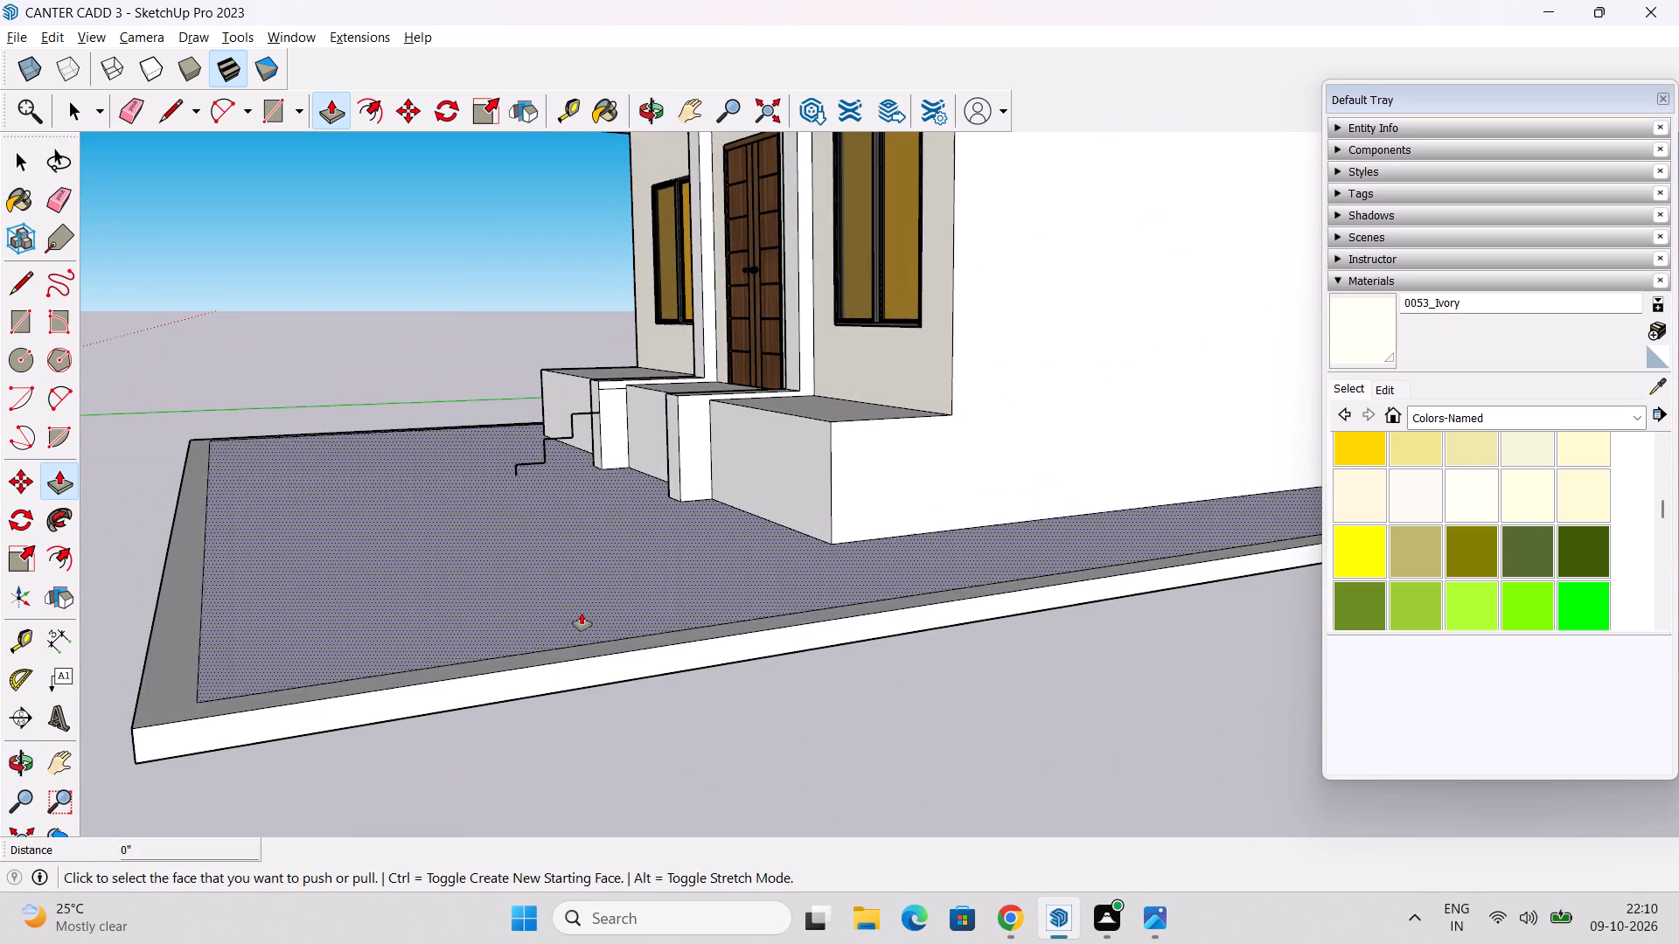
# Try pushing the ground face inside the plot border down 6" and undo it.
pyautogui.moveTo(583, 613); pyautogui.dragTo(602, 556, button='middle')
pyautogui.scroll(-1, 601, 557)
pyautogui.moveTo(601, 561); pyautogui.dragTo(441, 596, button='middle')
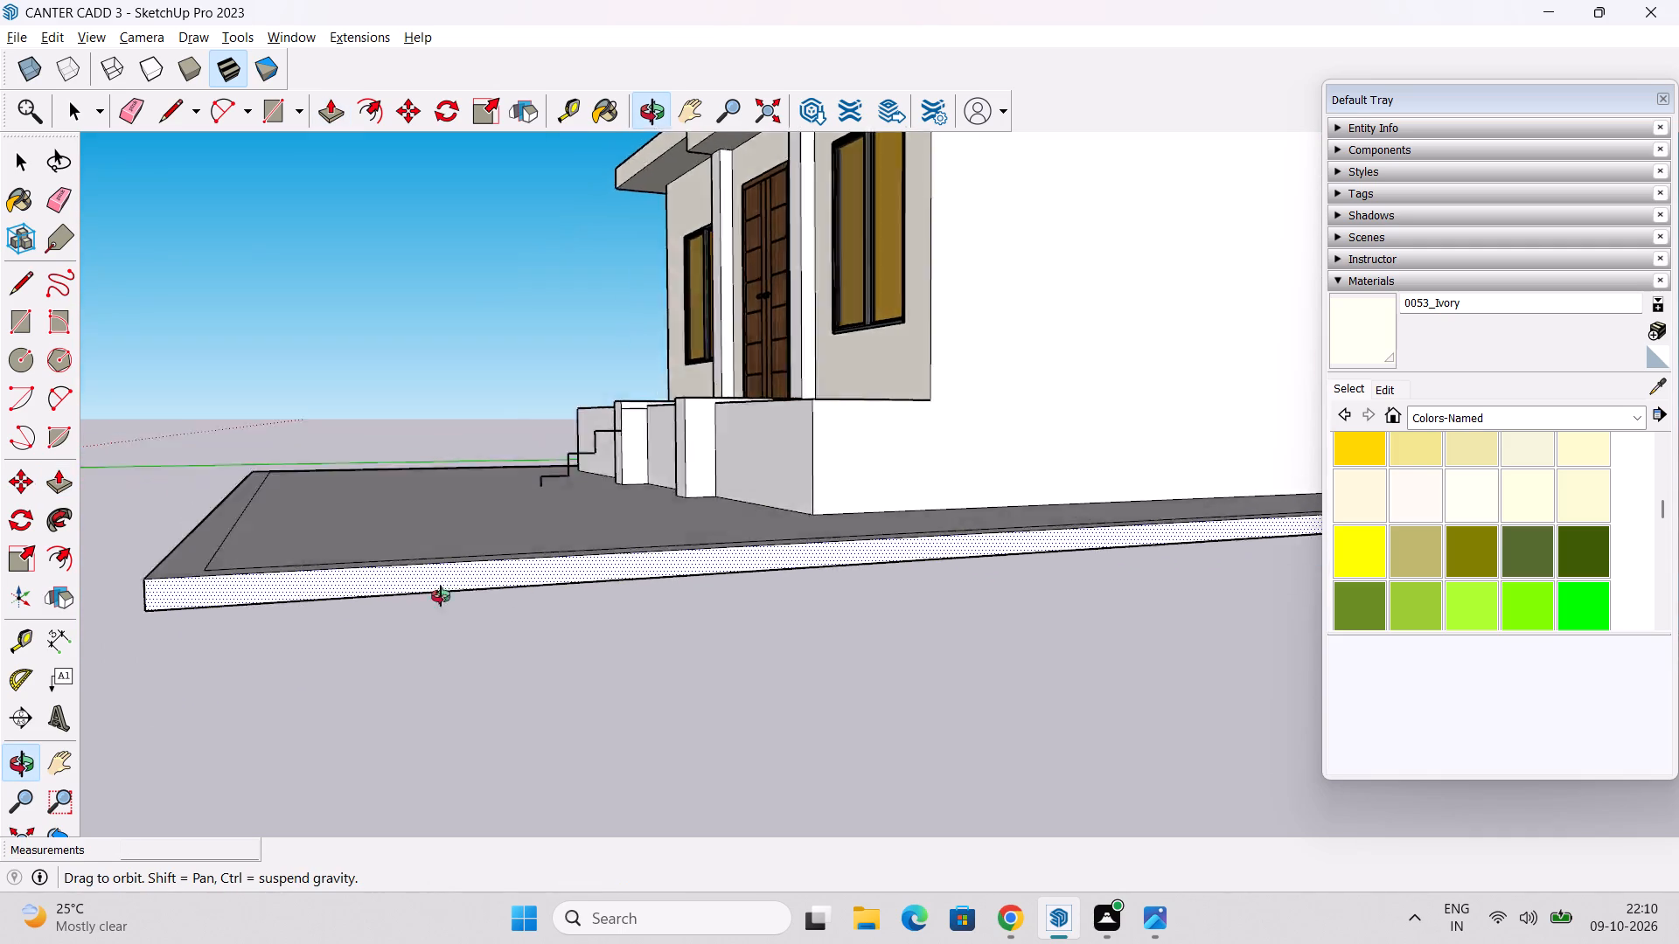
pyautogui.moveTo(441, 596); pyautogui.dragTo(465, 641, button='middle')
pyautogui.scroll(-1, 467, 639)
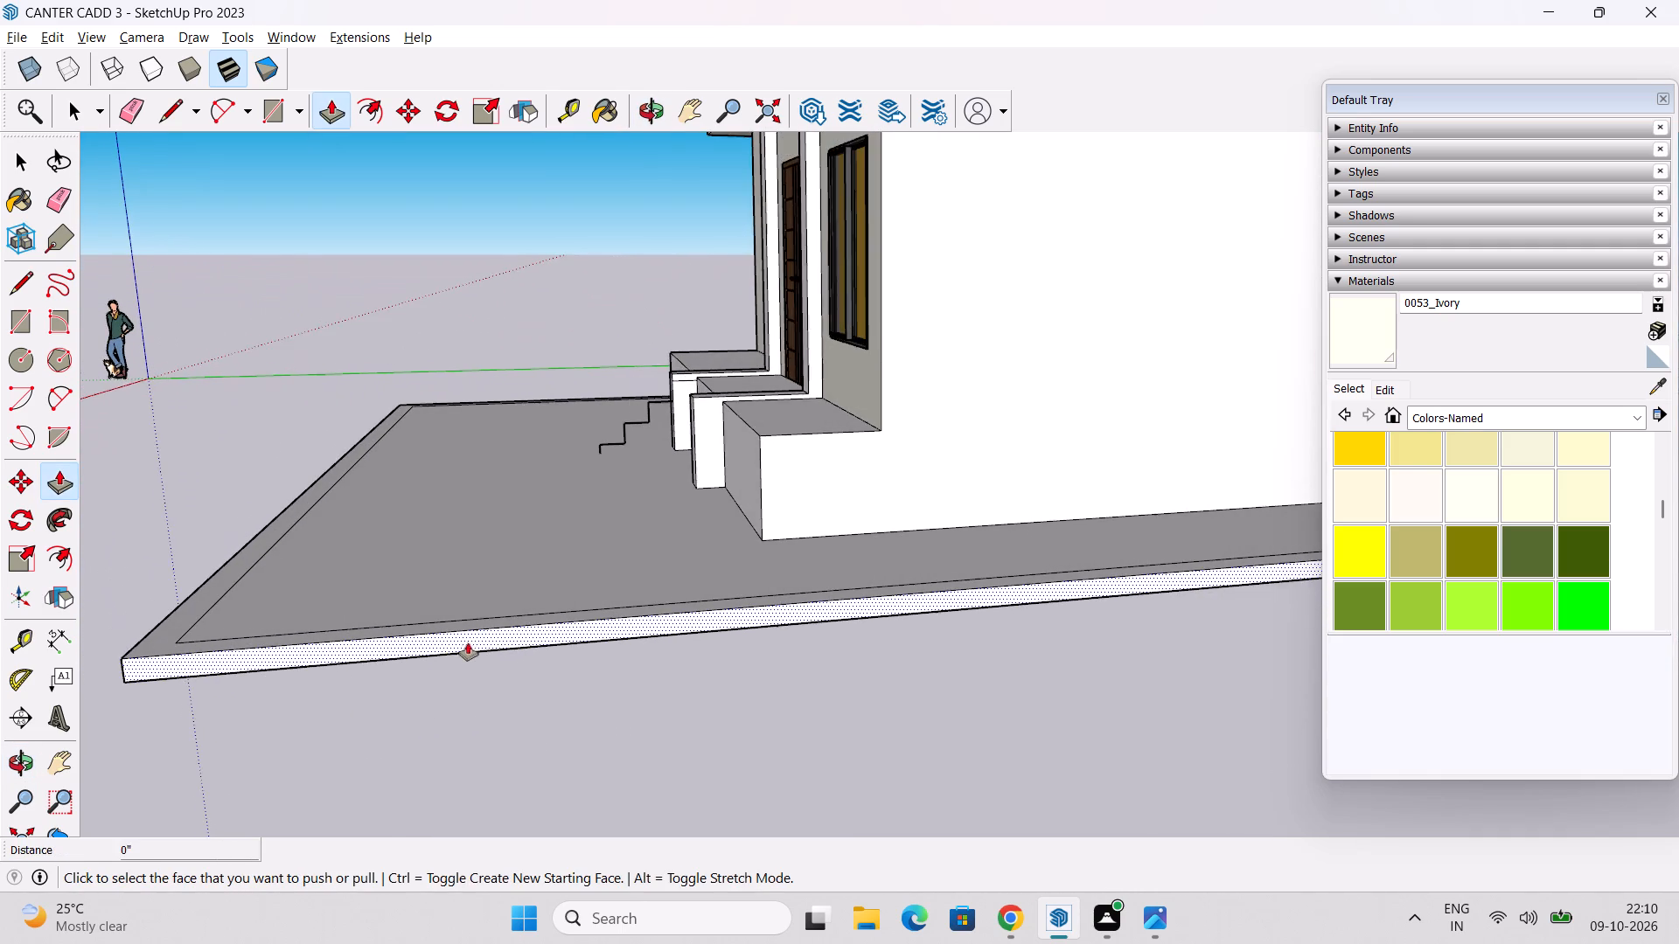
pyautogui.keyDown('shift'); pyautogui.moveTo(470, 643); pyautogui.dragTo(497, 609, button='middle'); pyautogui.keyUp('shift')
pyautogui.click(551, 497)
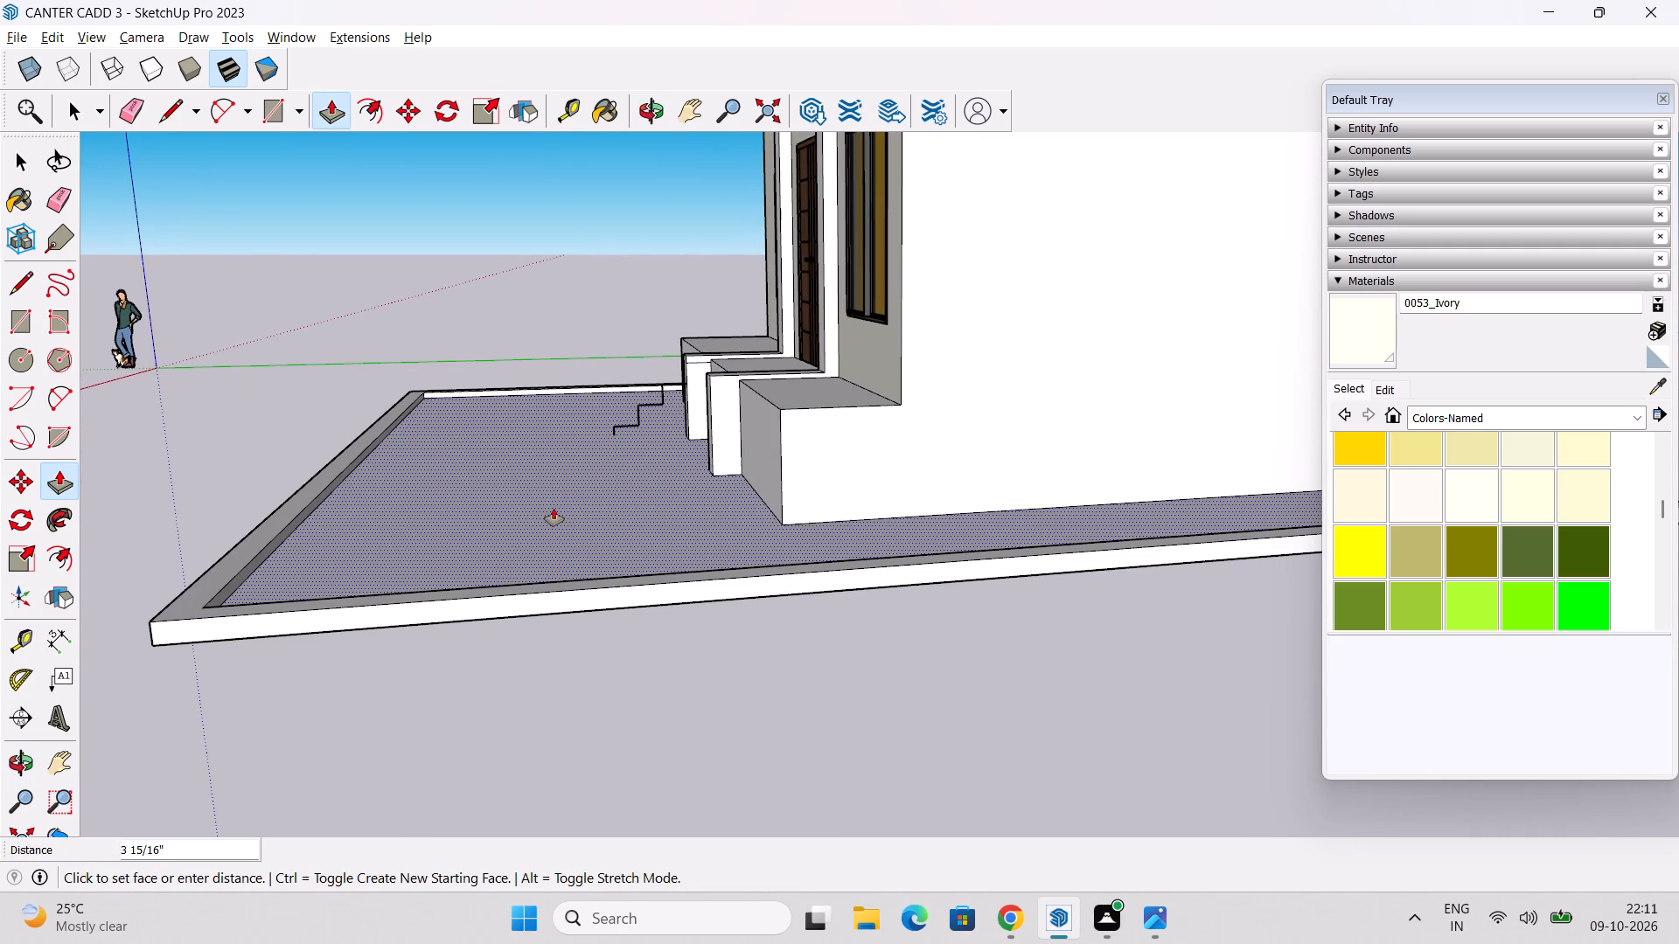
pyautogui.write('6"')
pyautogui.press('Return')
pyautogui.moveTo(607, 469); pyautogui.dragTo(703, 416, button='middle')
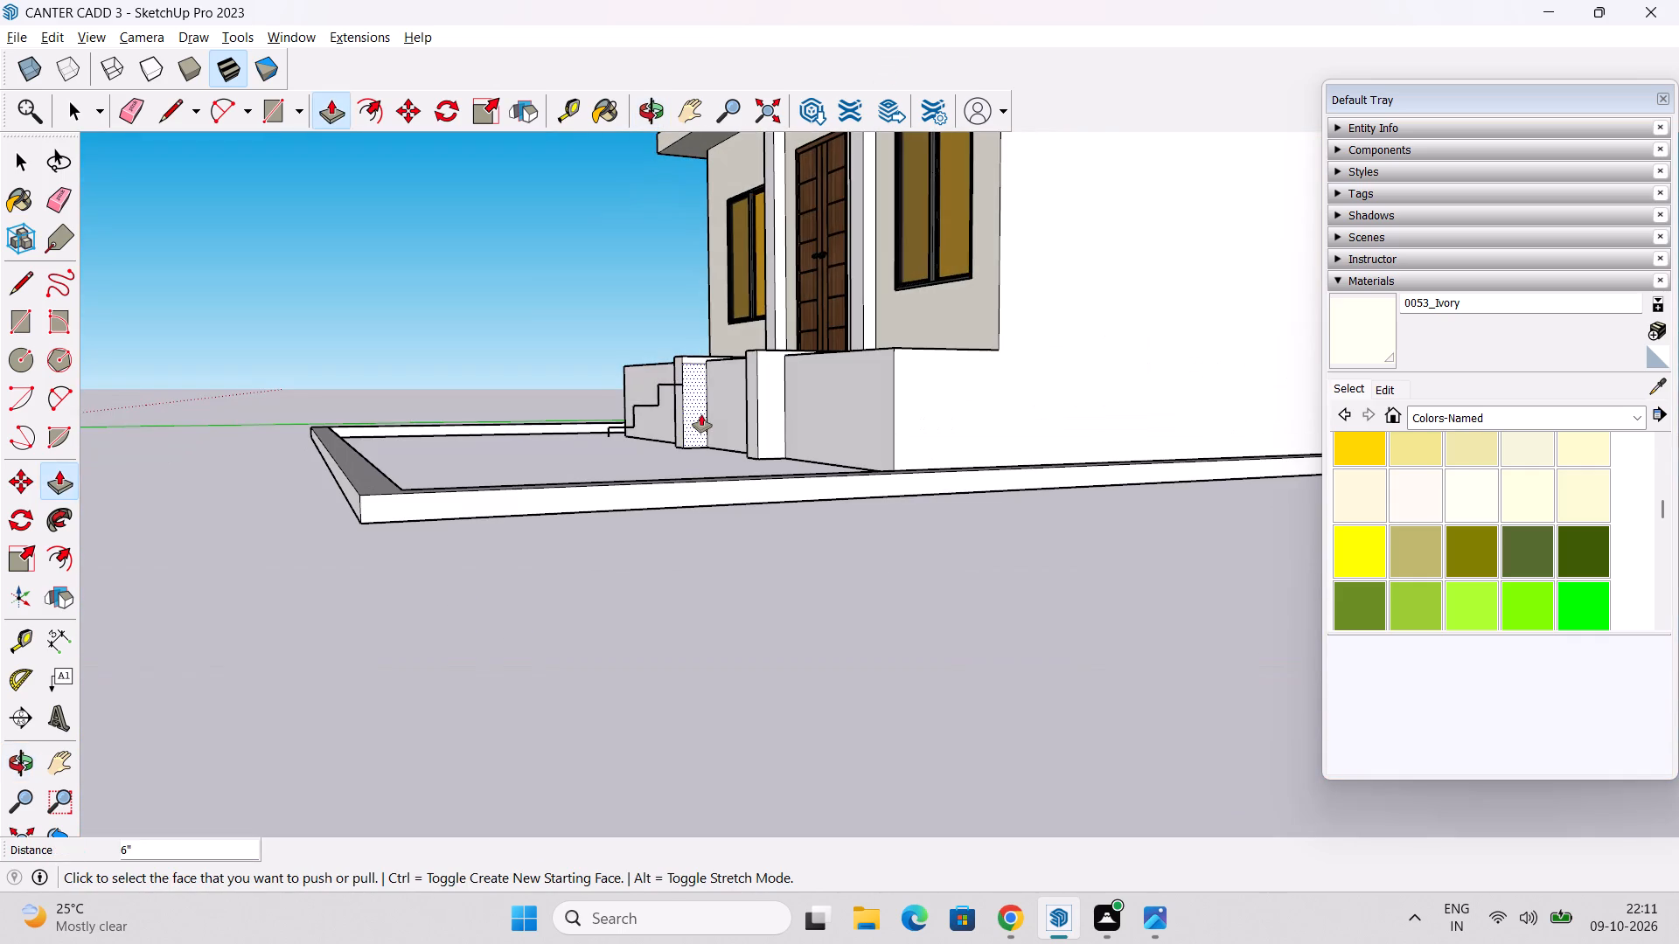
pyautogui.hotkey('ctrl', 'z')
# Thicken the plot's base slab by pulling its underside down 1'.
pyautogui.moveTo(698, 469); pyautogui.dragTo(679, 363, button='middle')
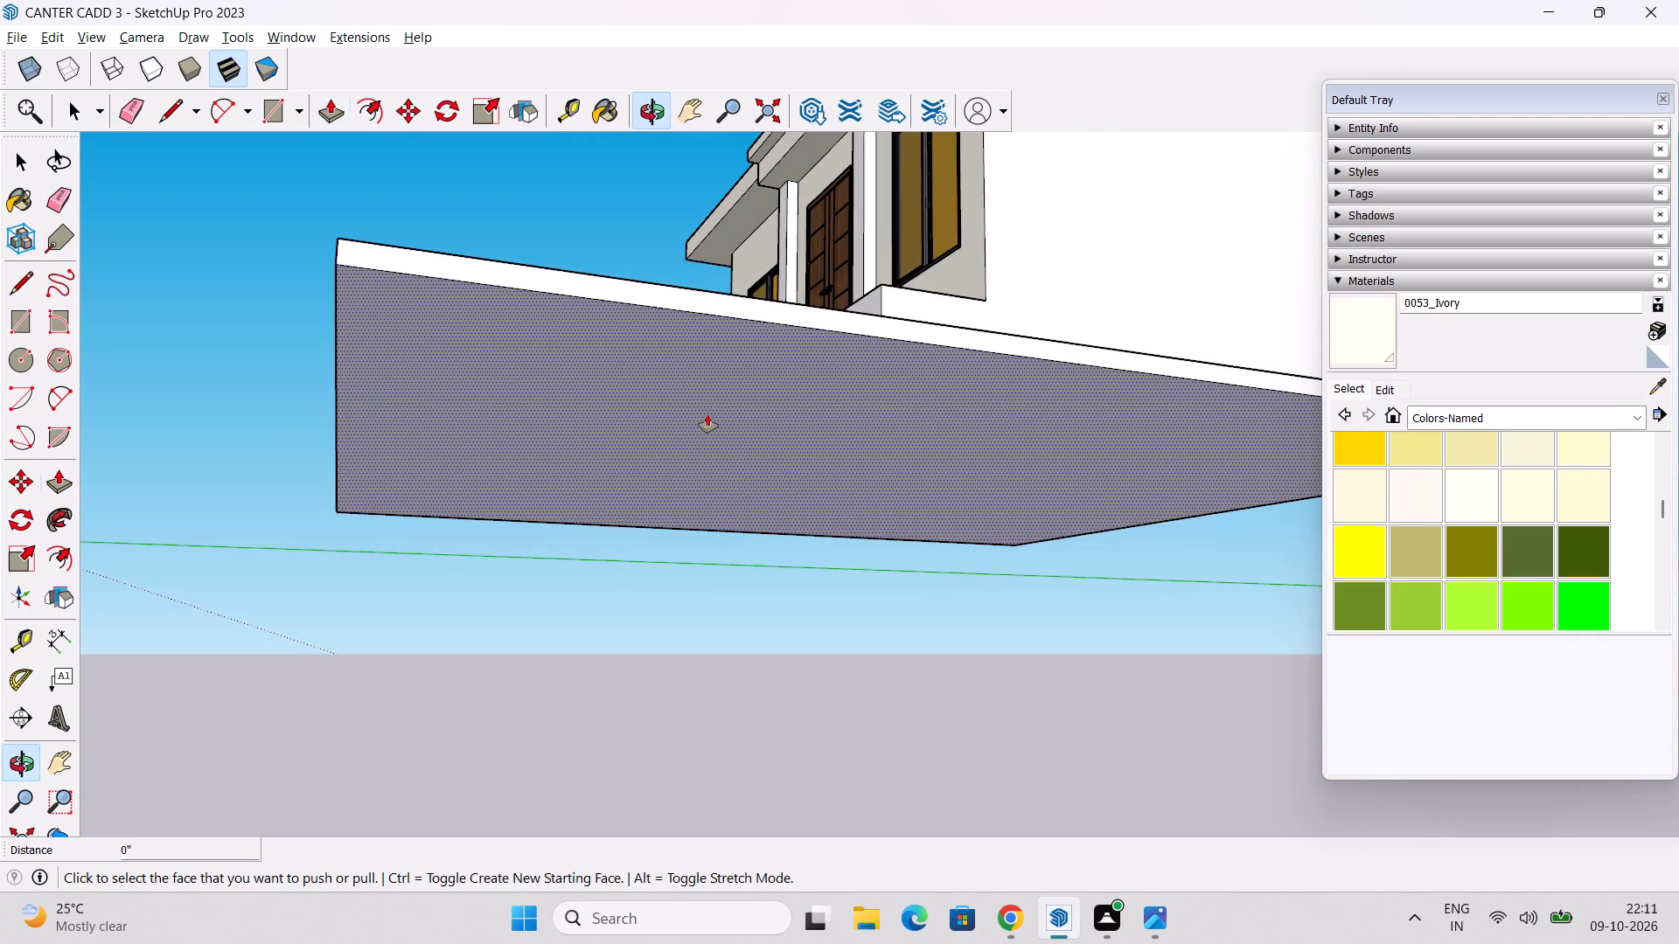
pyautogui.click(707, 414)
pyautogui.write("1'")
pyautogui.press('Return')
pyautogui.moveTo(721, 461); pyautogui.dragTo(699, 601, button='middle')
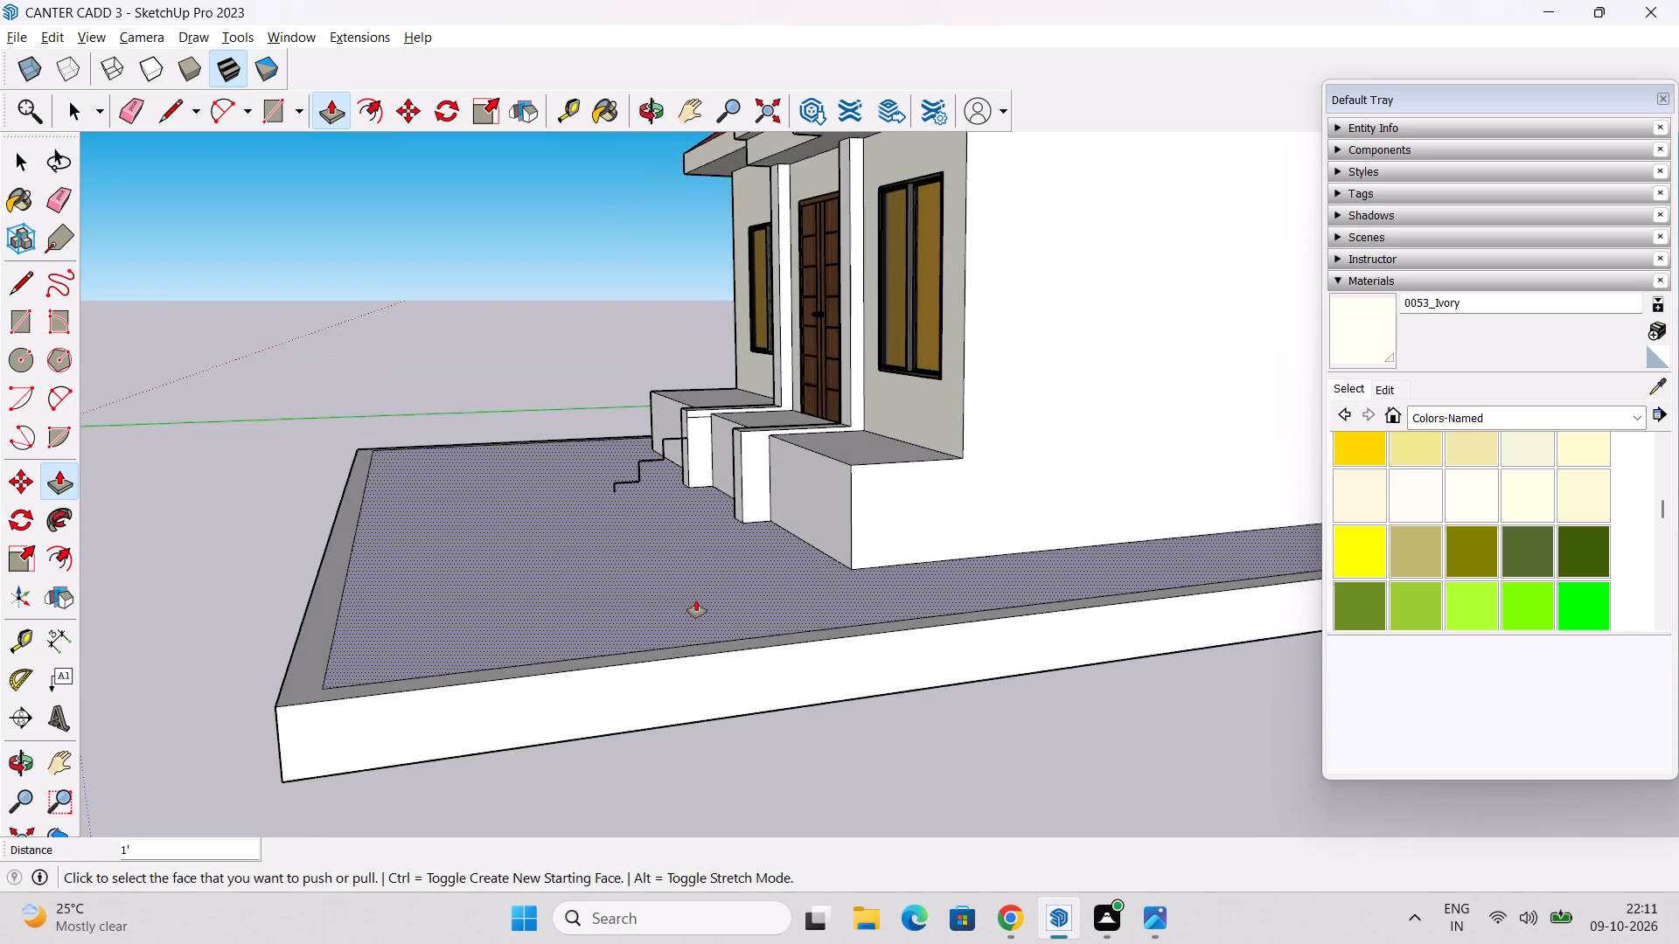
# Push the ground face inside the plot border down 3".
pyautogui.moveTo(694, 613); pyautogui.dragTo(694, 644, button='middle')
pyautogui.click(646, 609)
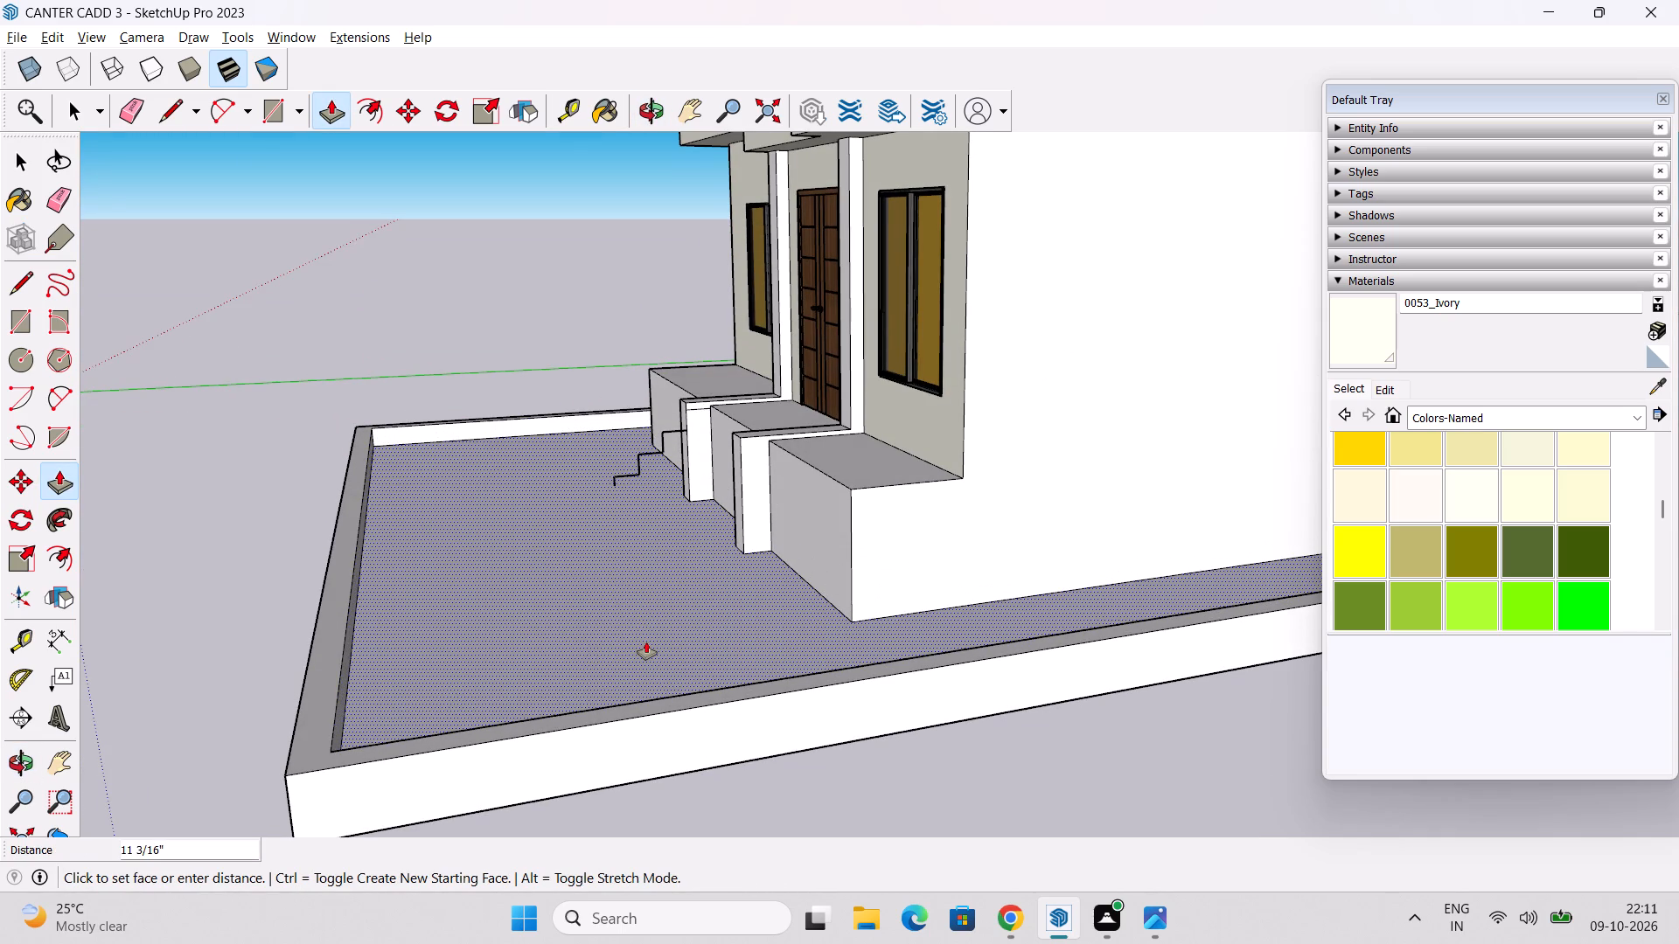
pyautogui.write('3"')
pyautogui.press('Return')
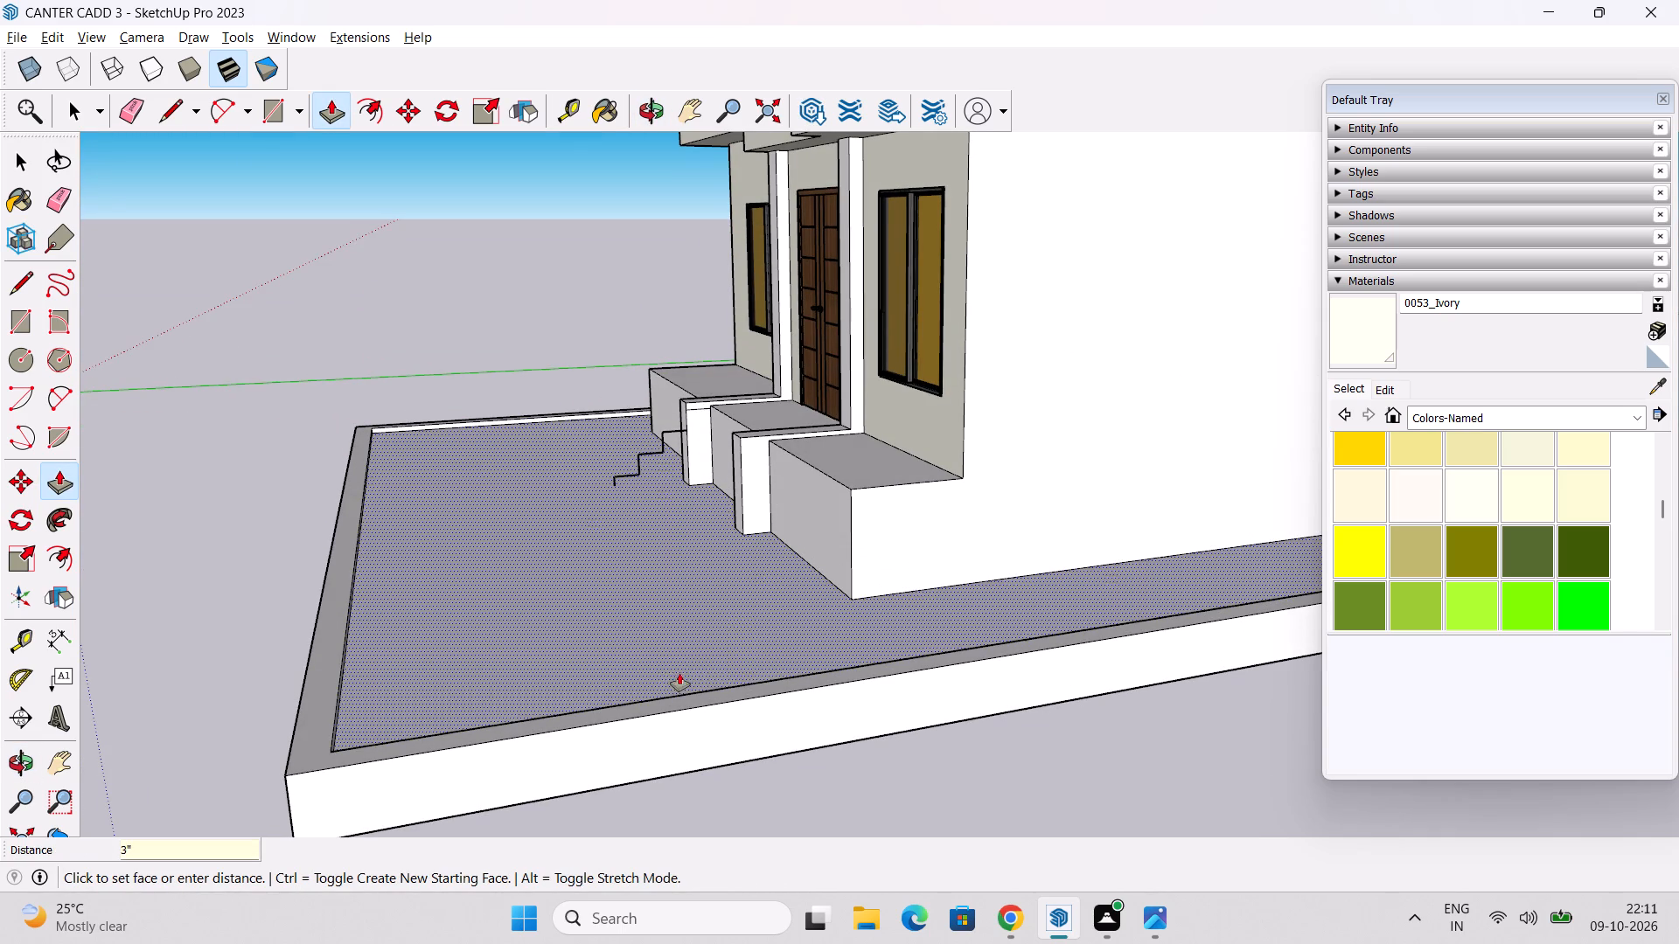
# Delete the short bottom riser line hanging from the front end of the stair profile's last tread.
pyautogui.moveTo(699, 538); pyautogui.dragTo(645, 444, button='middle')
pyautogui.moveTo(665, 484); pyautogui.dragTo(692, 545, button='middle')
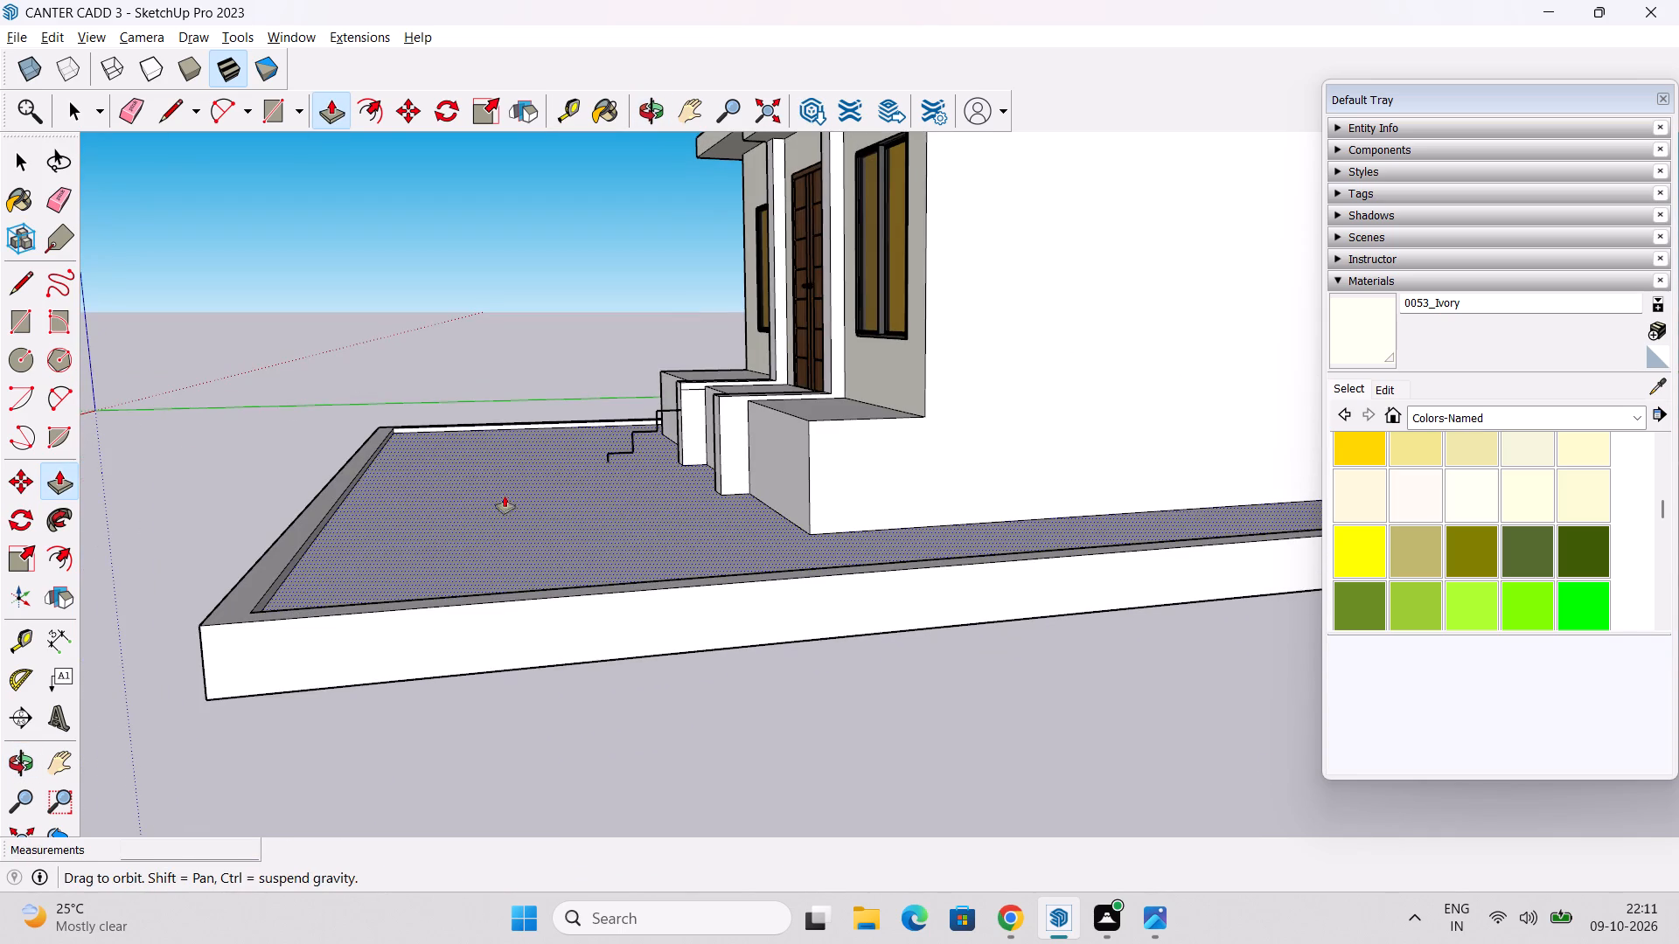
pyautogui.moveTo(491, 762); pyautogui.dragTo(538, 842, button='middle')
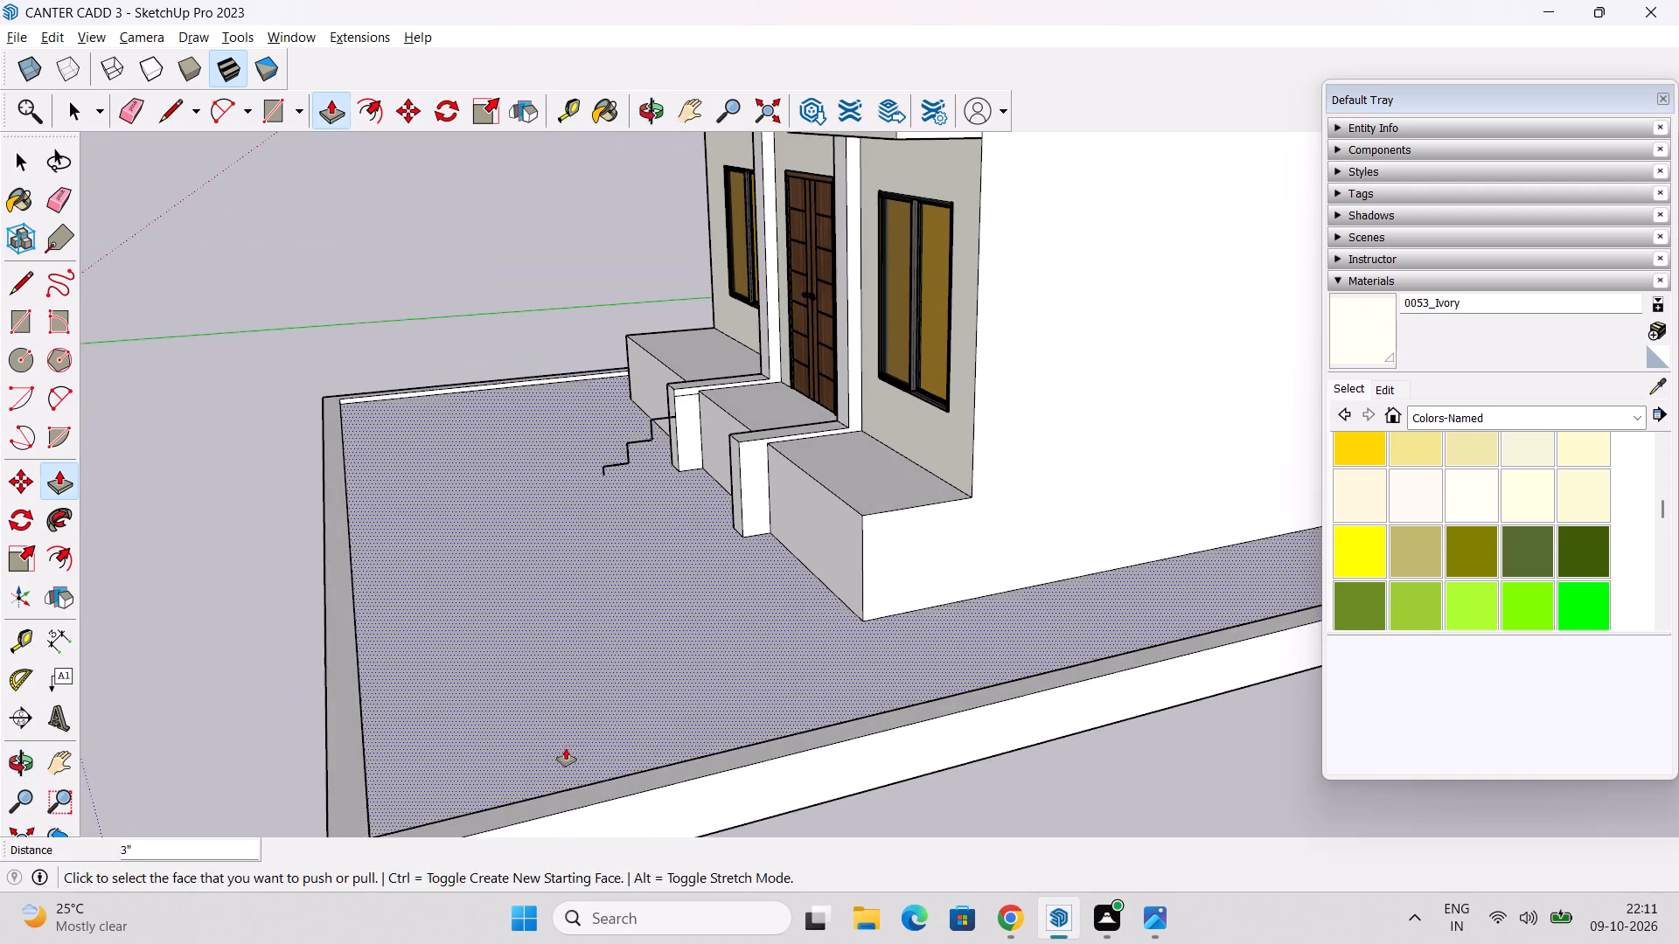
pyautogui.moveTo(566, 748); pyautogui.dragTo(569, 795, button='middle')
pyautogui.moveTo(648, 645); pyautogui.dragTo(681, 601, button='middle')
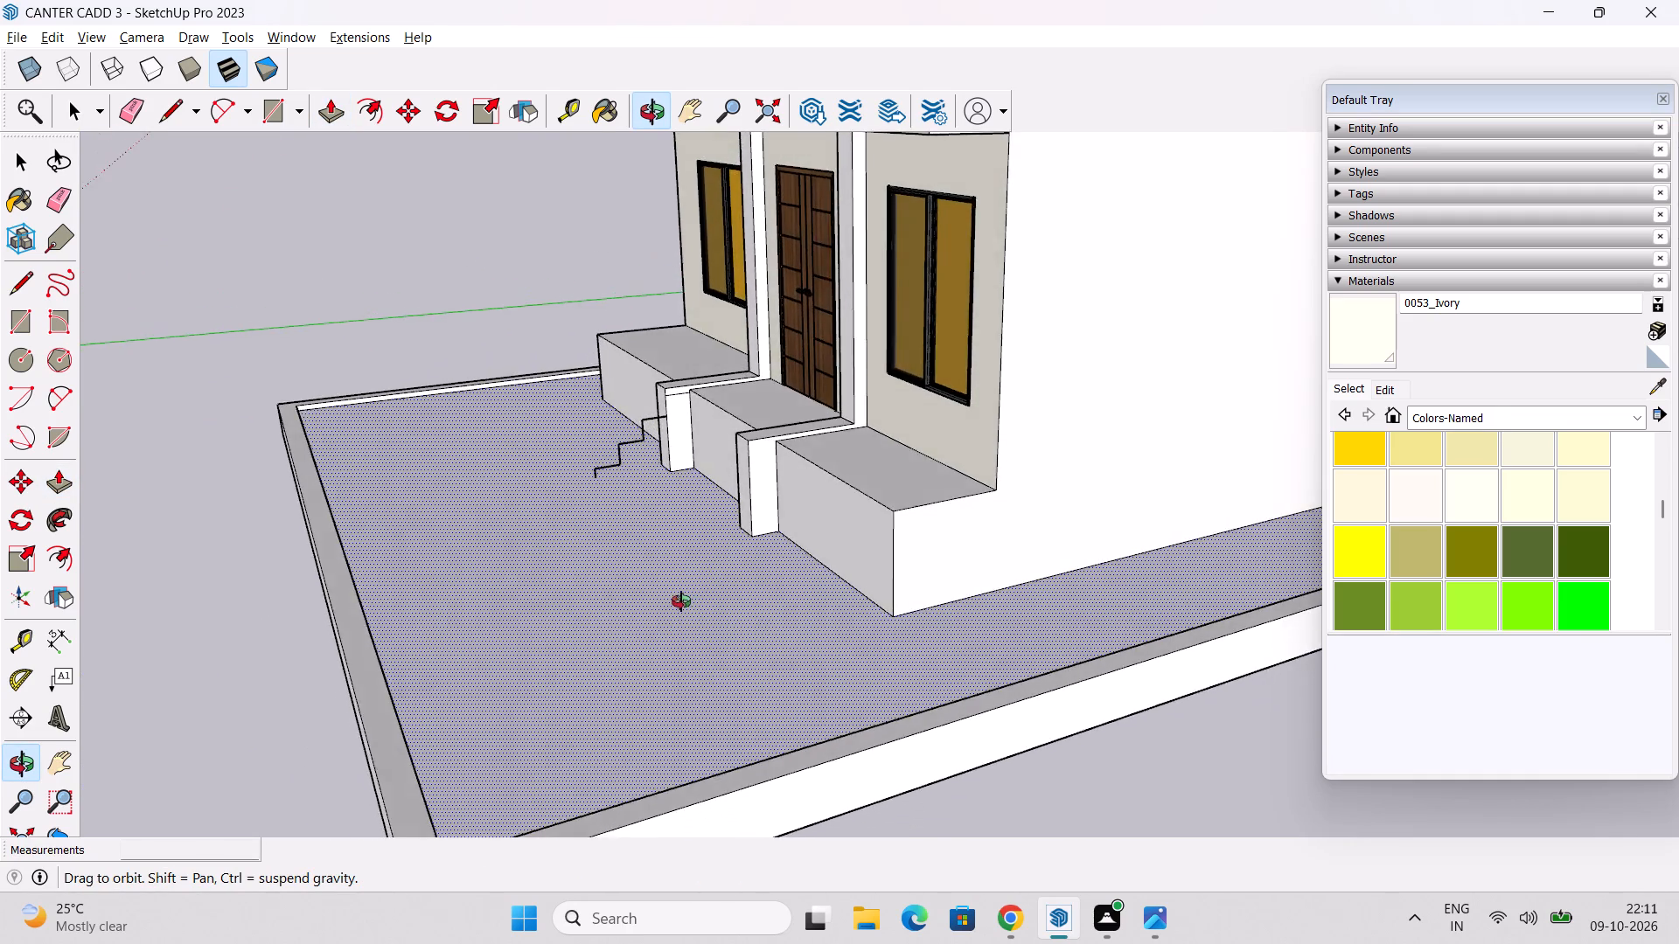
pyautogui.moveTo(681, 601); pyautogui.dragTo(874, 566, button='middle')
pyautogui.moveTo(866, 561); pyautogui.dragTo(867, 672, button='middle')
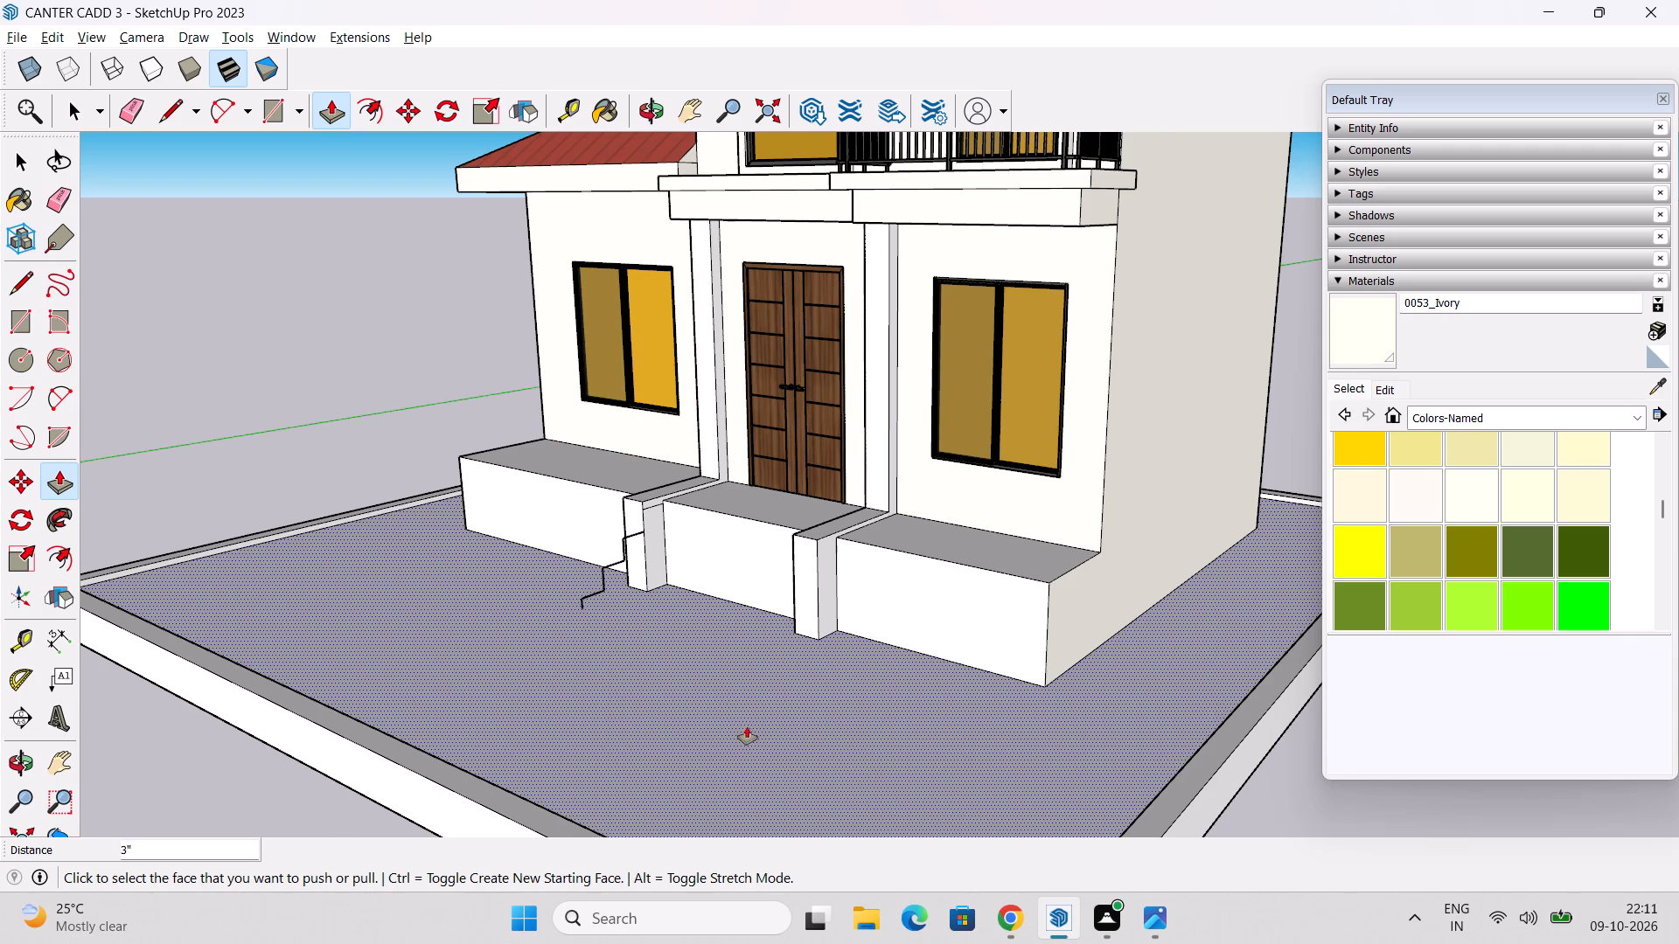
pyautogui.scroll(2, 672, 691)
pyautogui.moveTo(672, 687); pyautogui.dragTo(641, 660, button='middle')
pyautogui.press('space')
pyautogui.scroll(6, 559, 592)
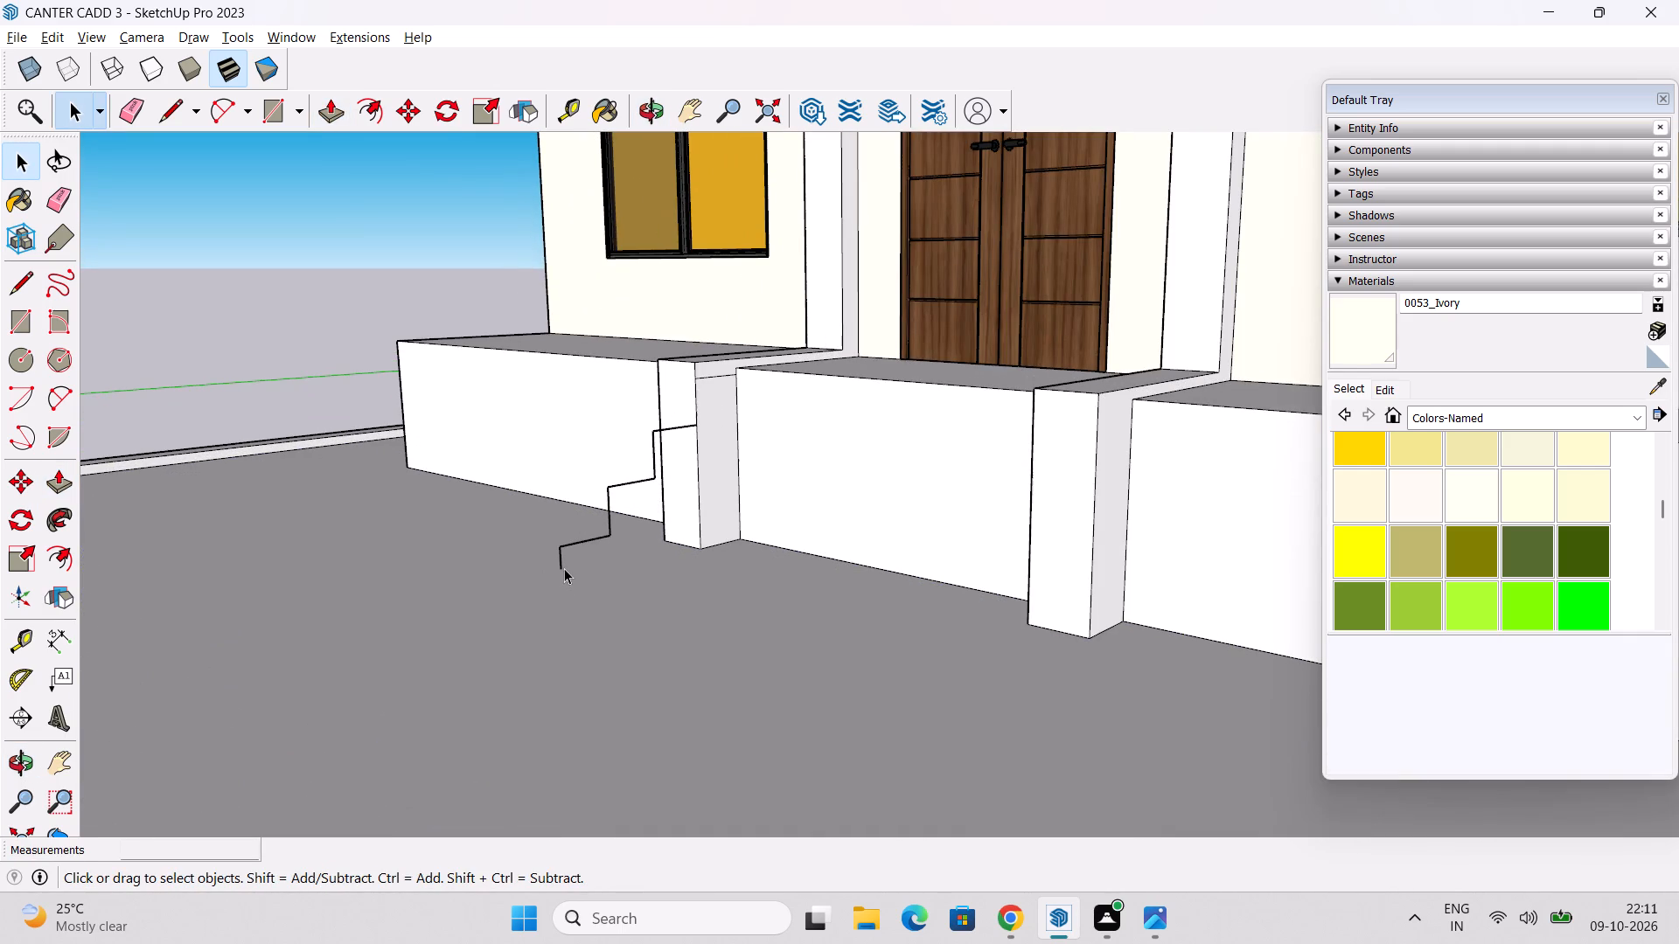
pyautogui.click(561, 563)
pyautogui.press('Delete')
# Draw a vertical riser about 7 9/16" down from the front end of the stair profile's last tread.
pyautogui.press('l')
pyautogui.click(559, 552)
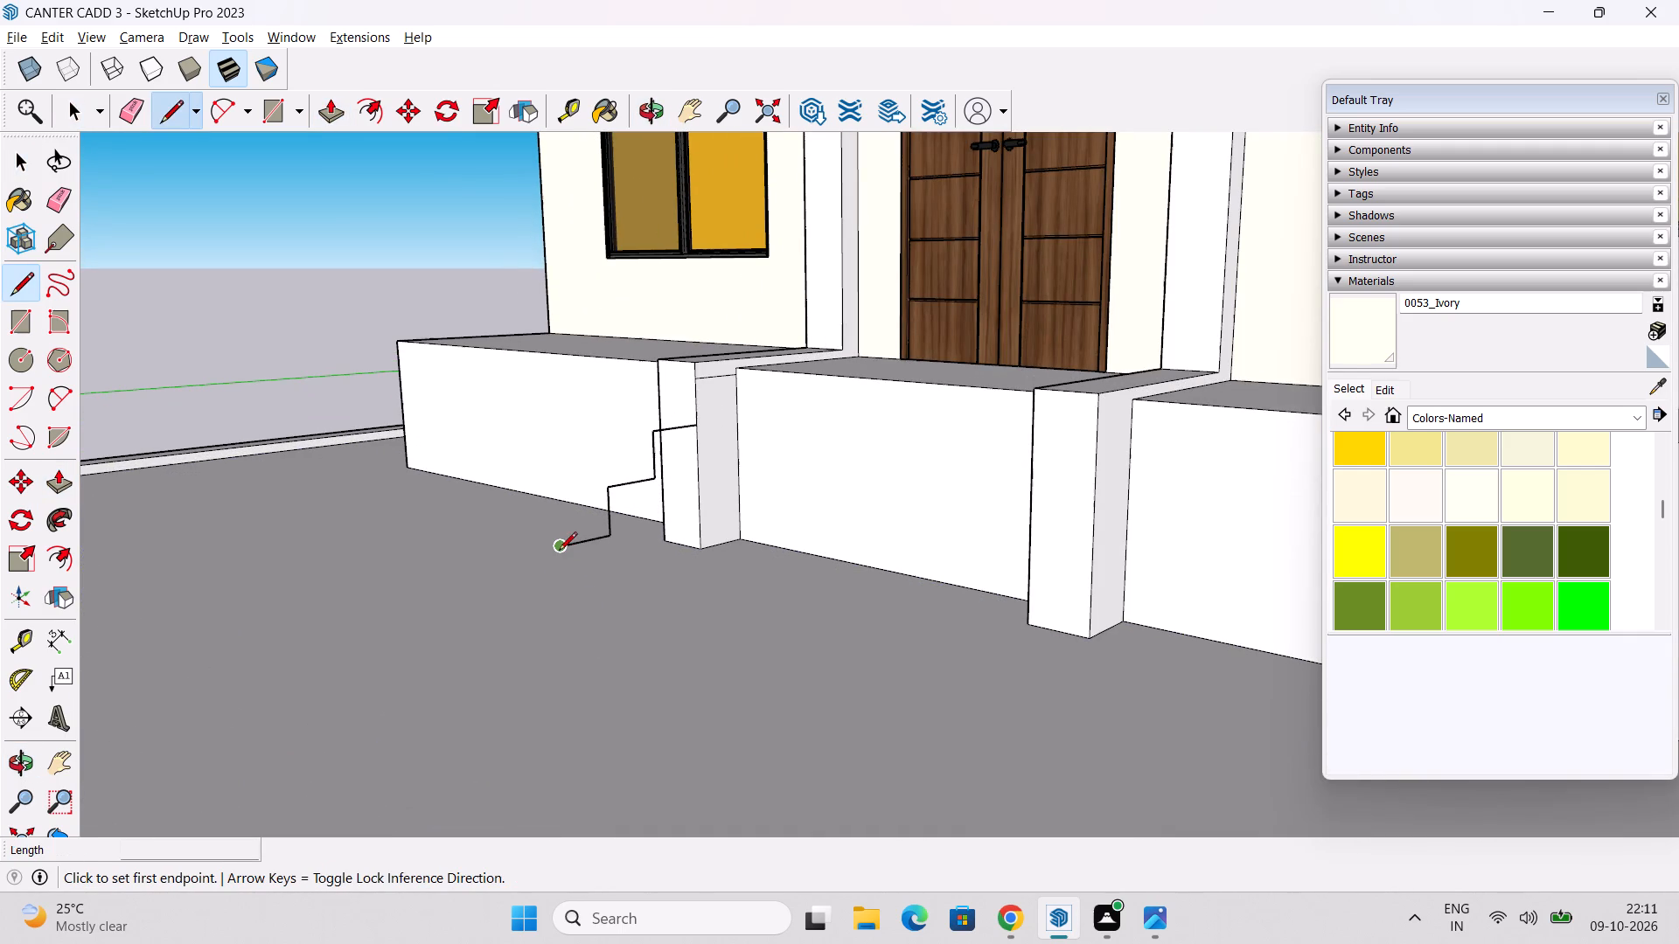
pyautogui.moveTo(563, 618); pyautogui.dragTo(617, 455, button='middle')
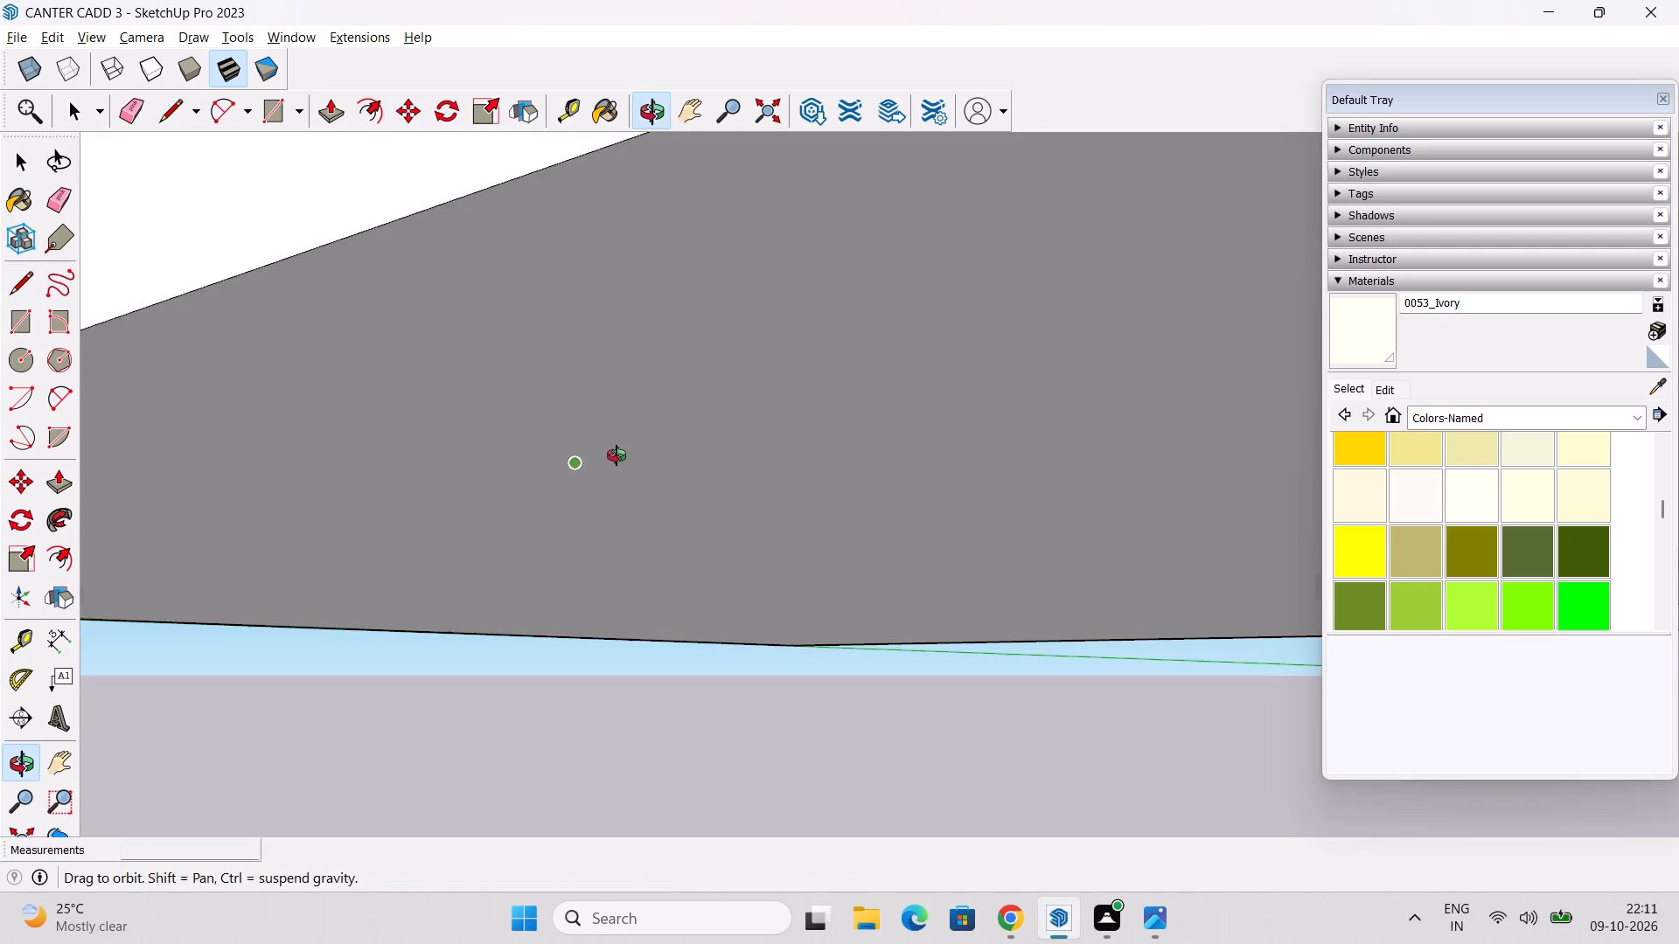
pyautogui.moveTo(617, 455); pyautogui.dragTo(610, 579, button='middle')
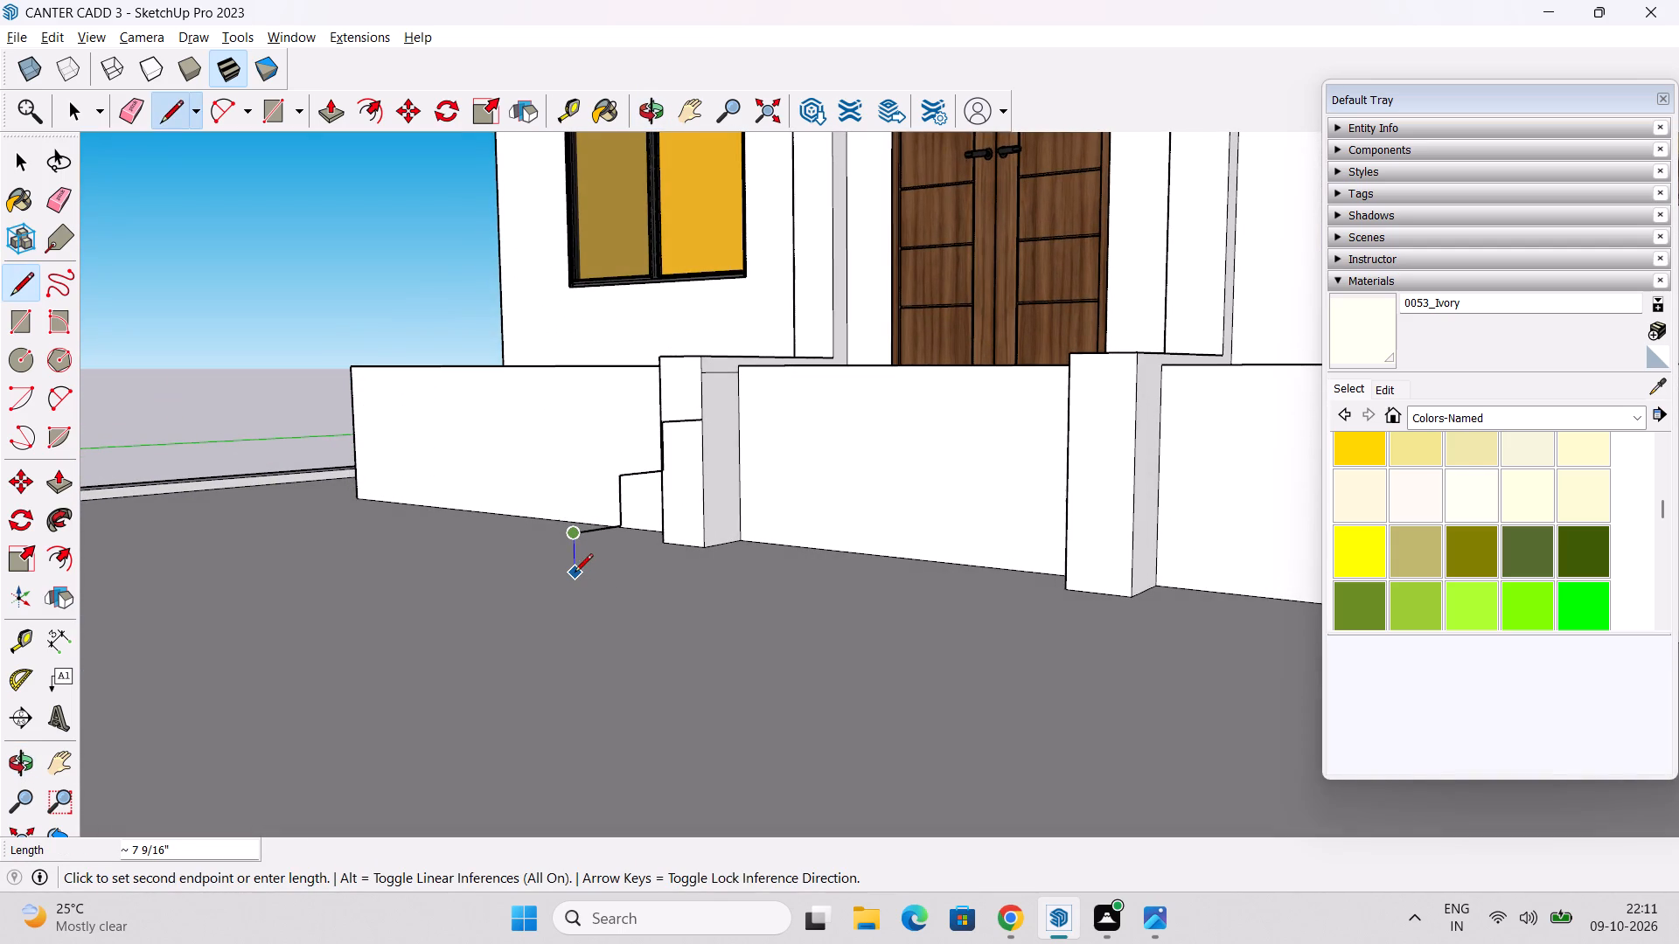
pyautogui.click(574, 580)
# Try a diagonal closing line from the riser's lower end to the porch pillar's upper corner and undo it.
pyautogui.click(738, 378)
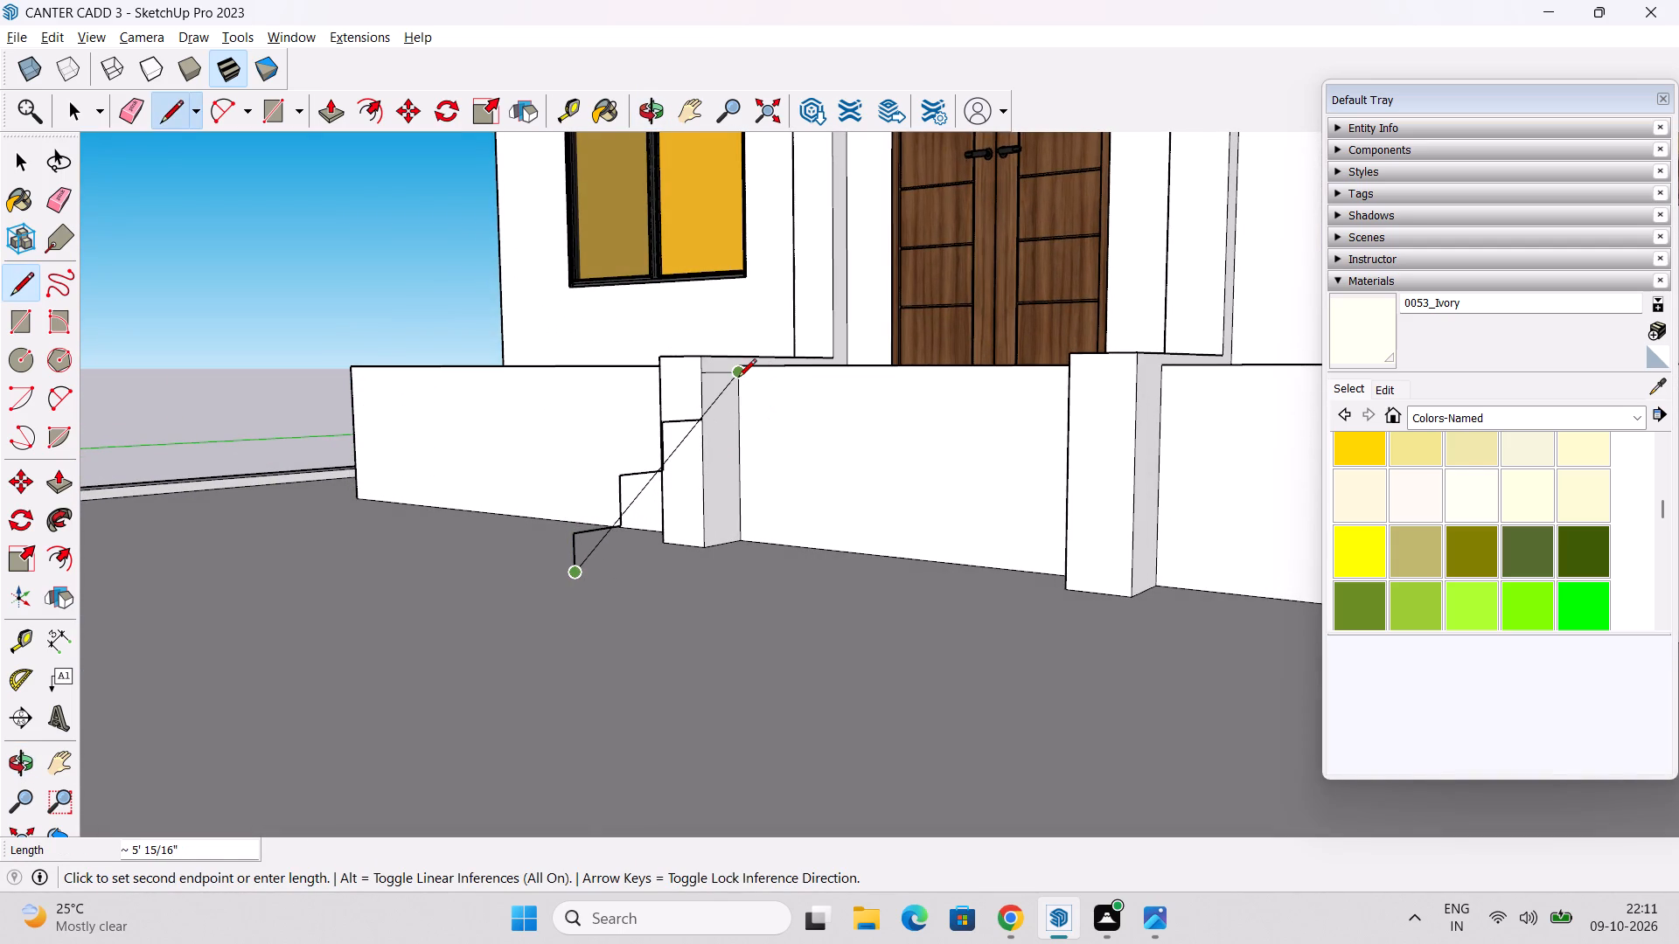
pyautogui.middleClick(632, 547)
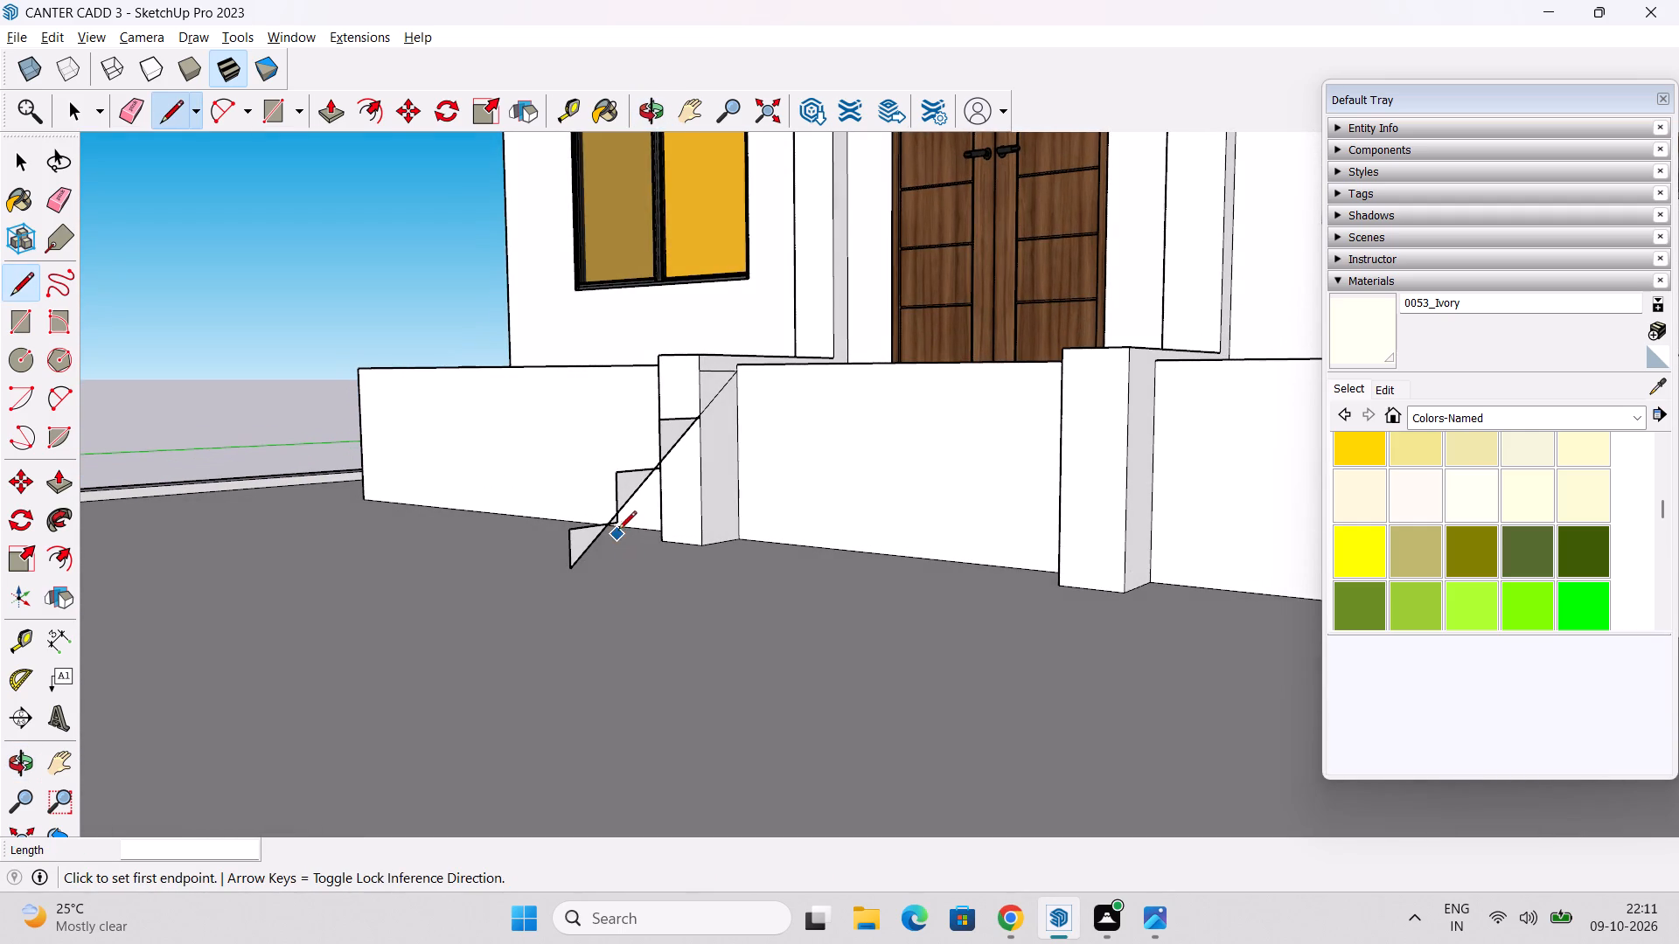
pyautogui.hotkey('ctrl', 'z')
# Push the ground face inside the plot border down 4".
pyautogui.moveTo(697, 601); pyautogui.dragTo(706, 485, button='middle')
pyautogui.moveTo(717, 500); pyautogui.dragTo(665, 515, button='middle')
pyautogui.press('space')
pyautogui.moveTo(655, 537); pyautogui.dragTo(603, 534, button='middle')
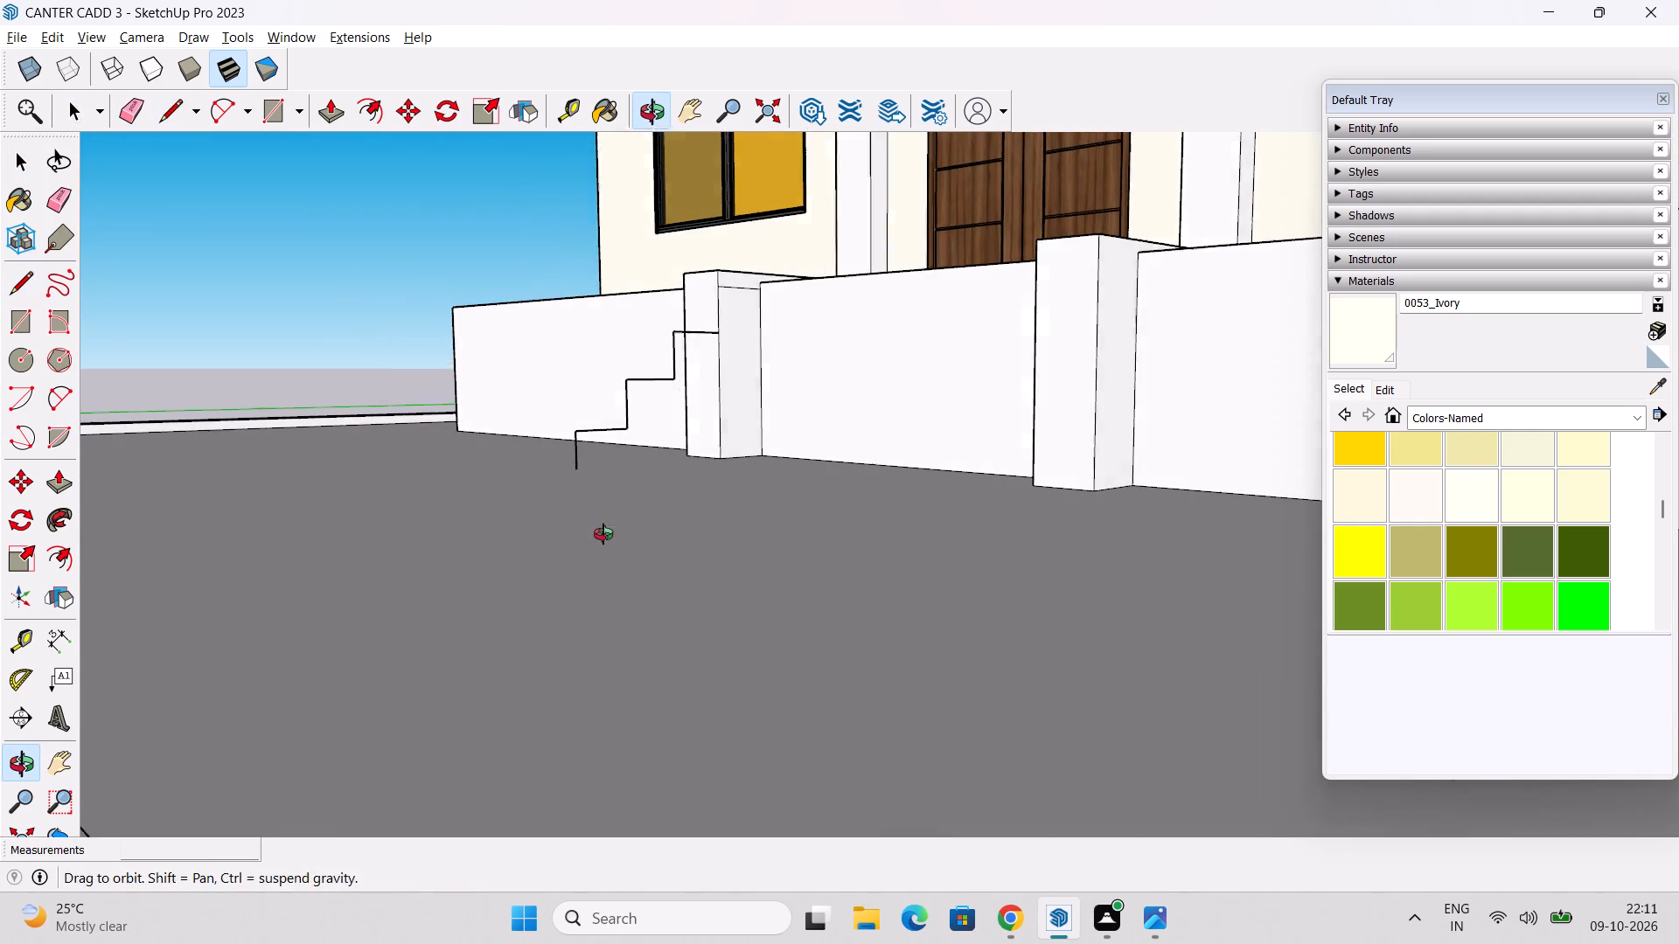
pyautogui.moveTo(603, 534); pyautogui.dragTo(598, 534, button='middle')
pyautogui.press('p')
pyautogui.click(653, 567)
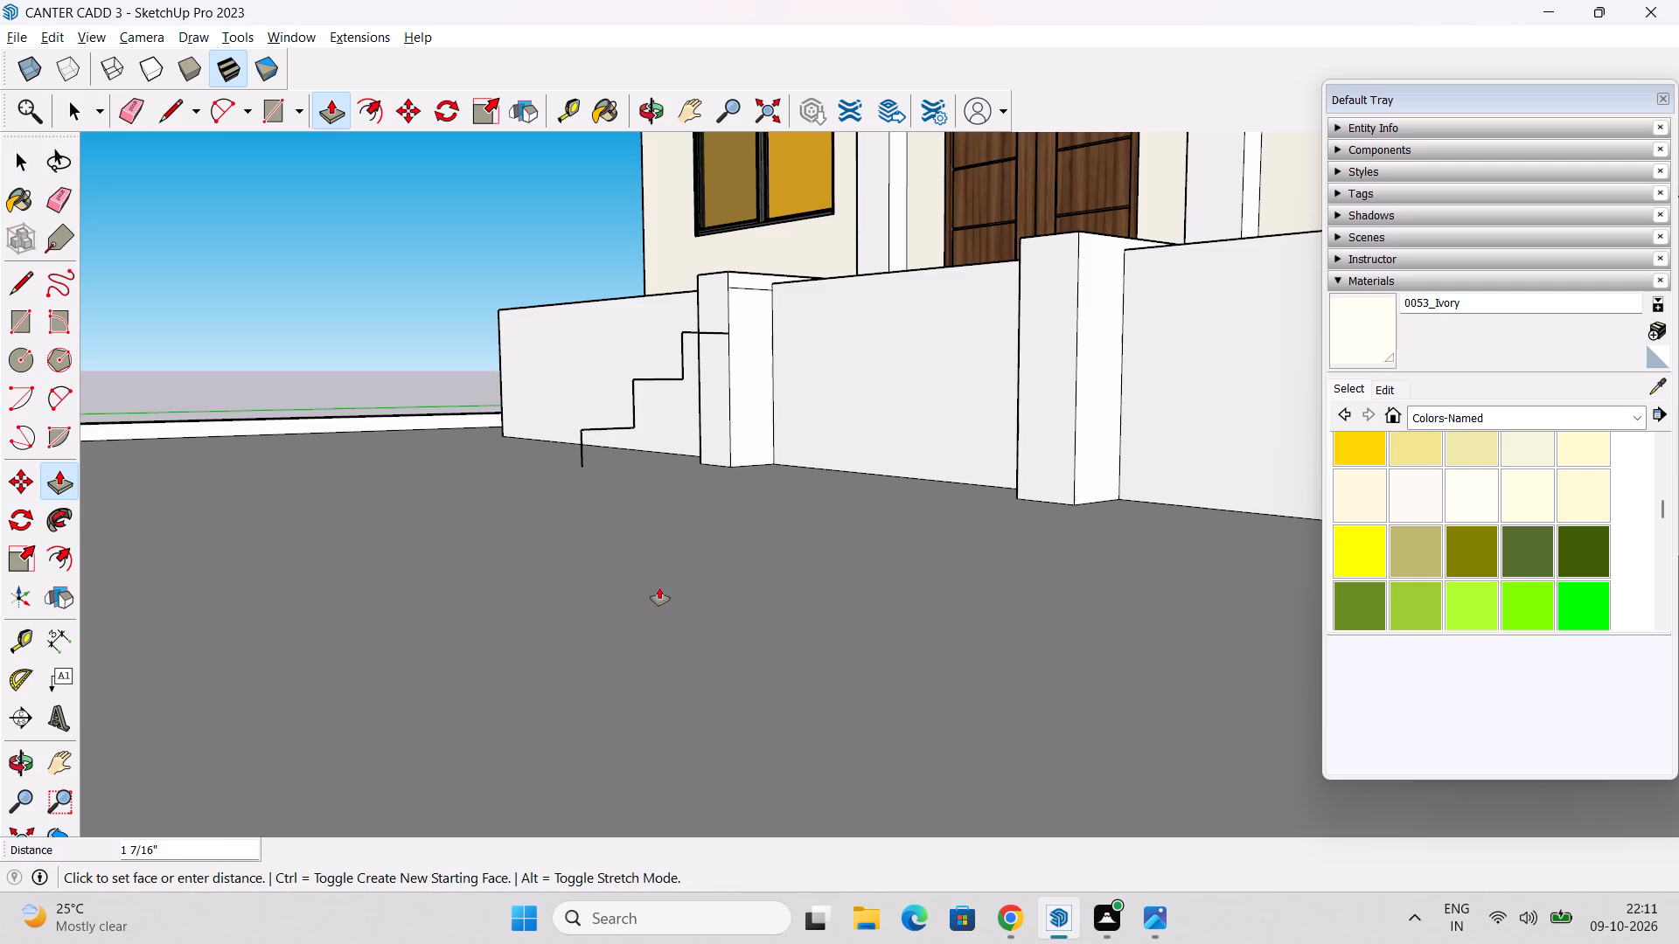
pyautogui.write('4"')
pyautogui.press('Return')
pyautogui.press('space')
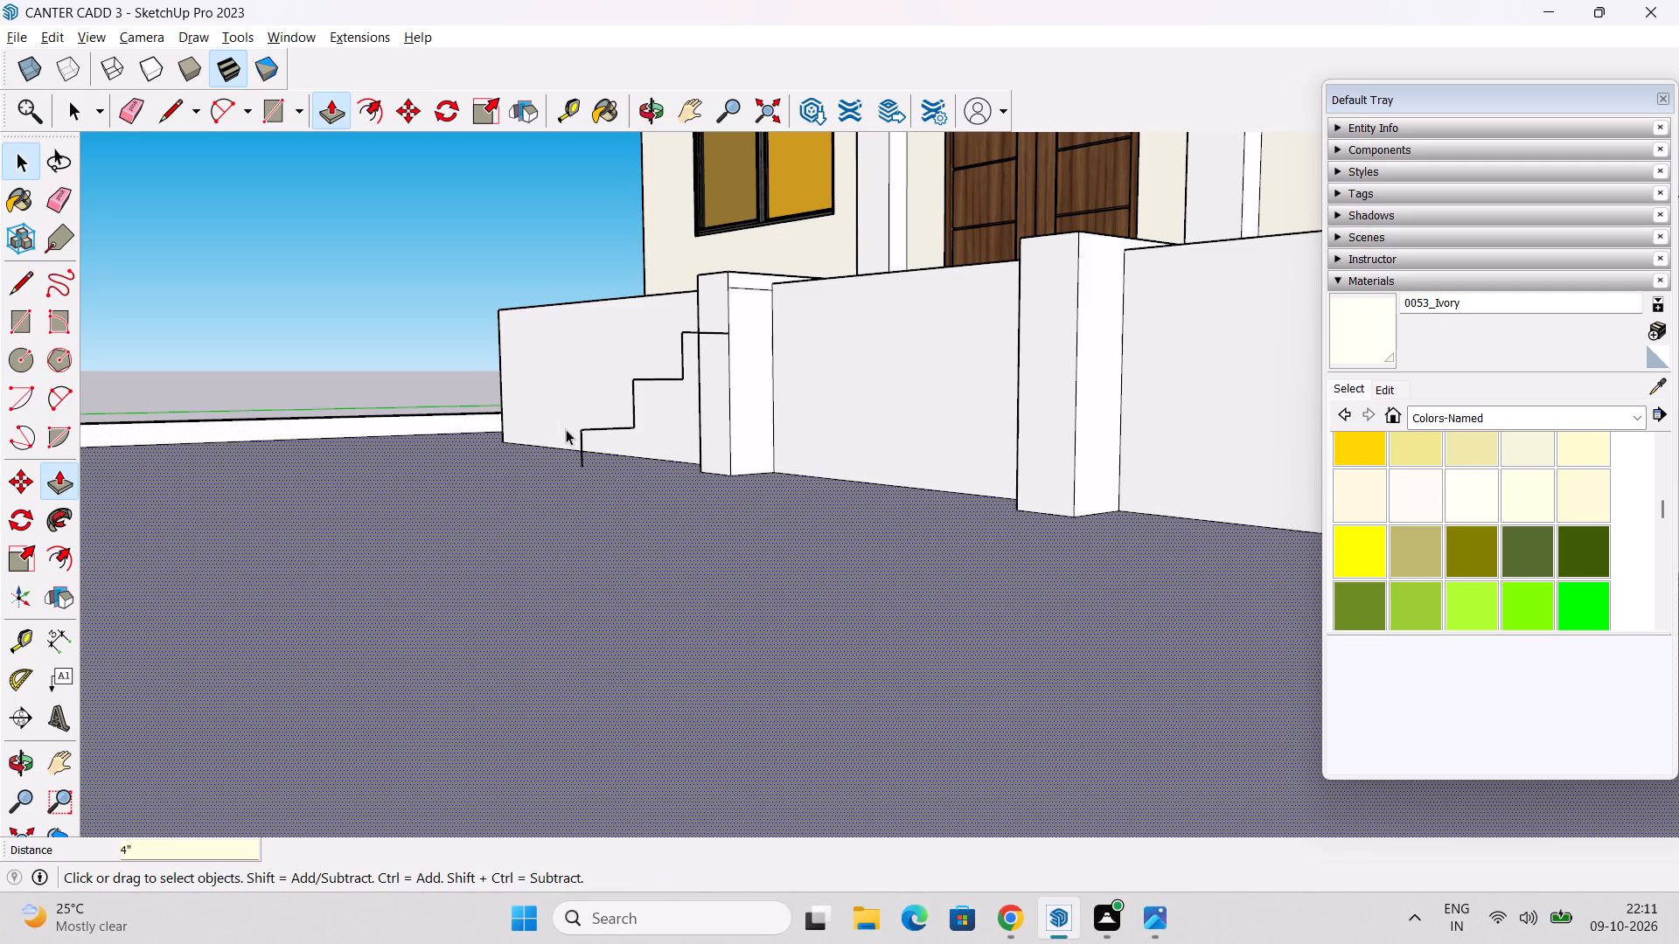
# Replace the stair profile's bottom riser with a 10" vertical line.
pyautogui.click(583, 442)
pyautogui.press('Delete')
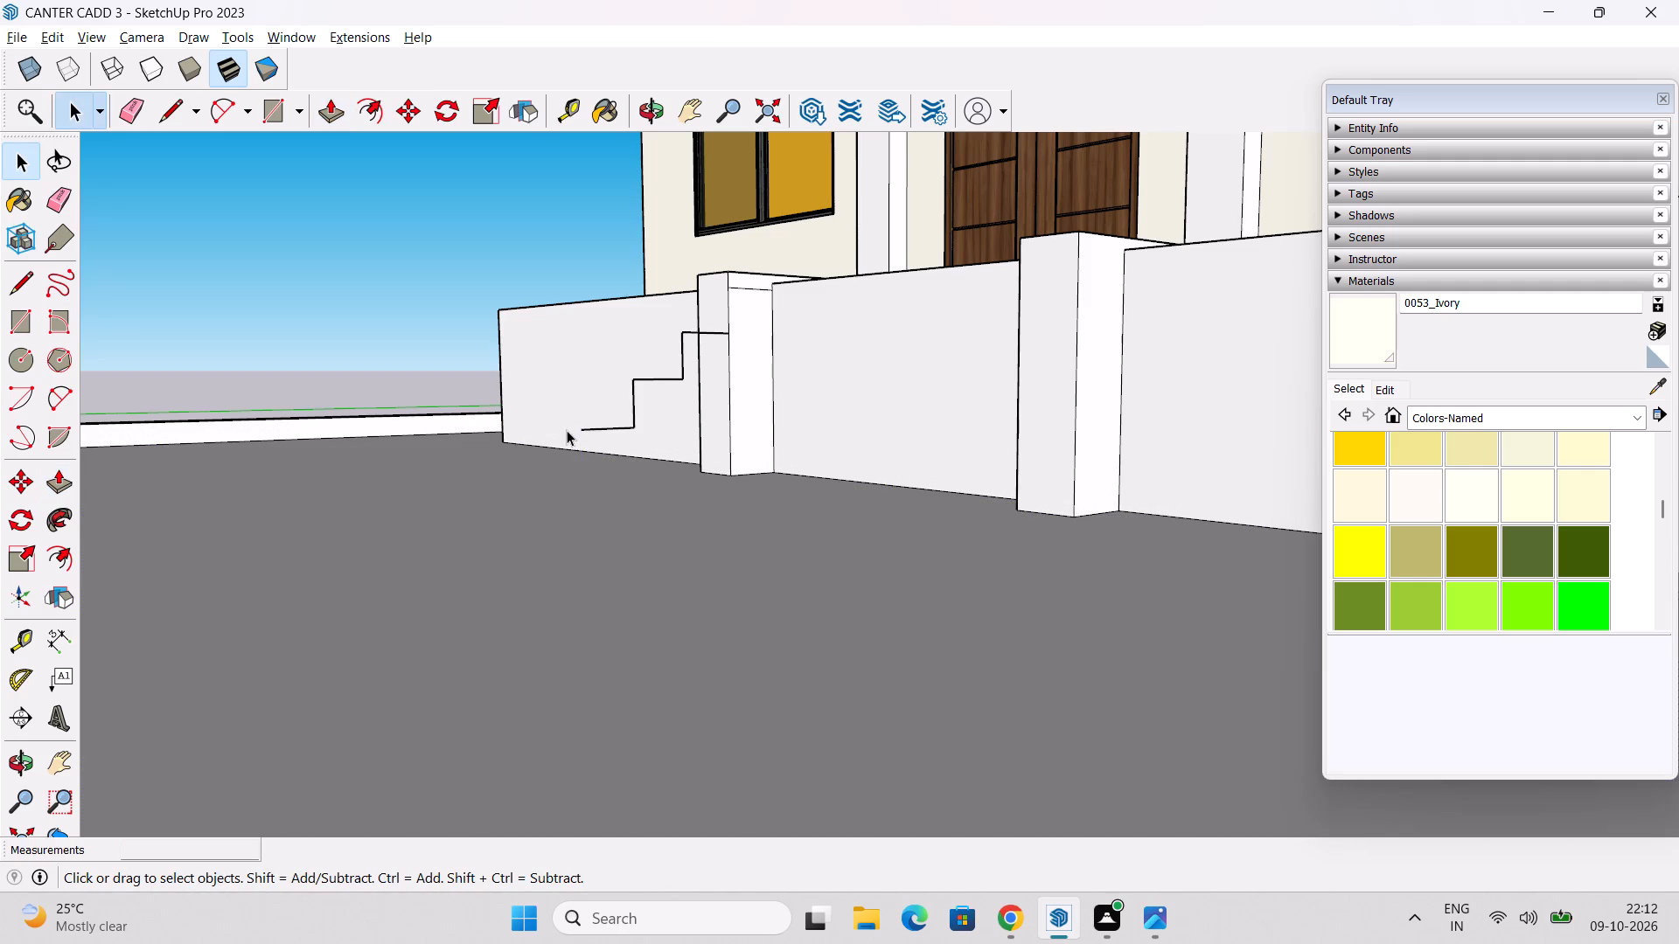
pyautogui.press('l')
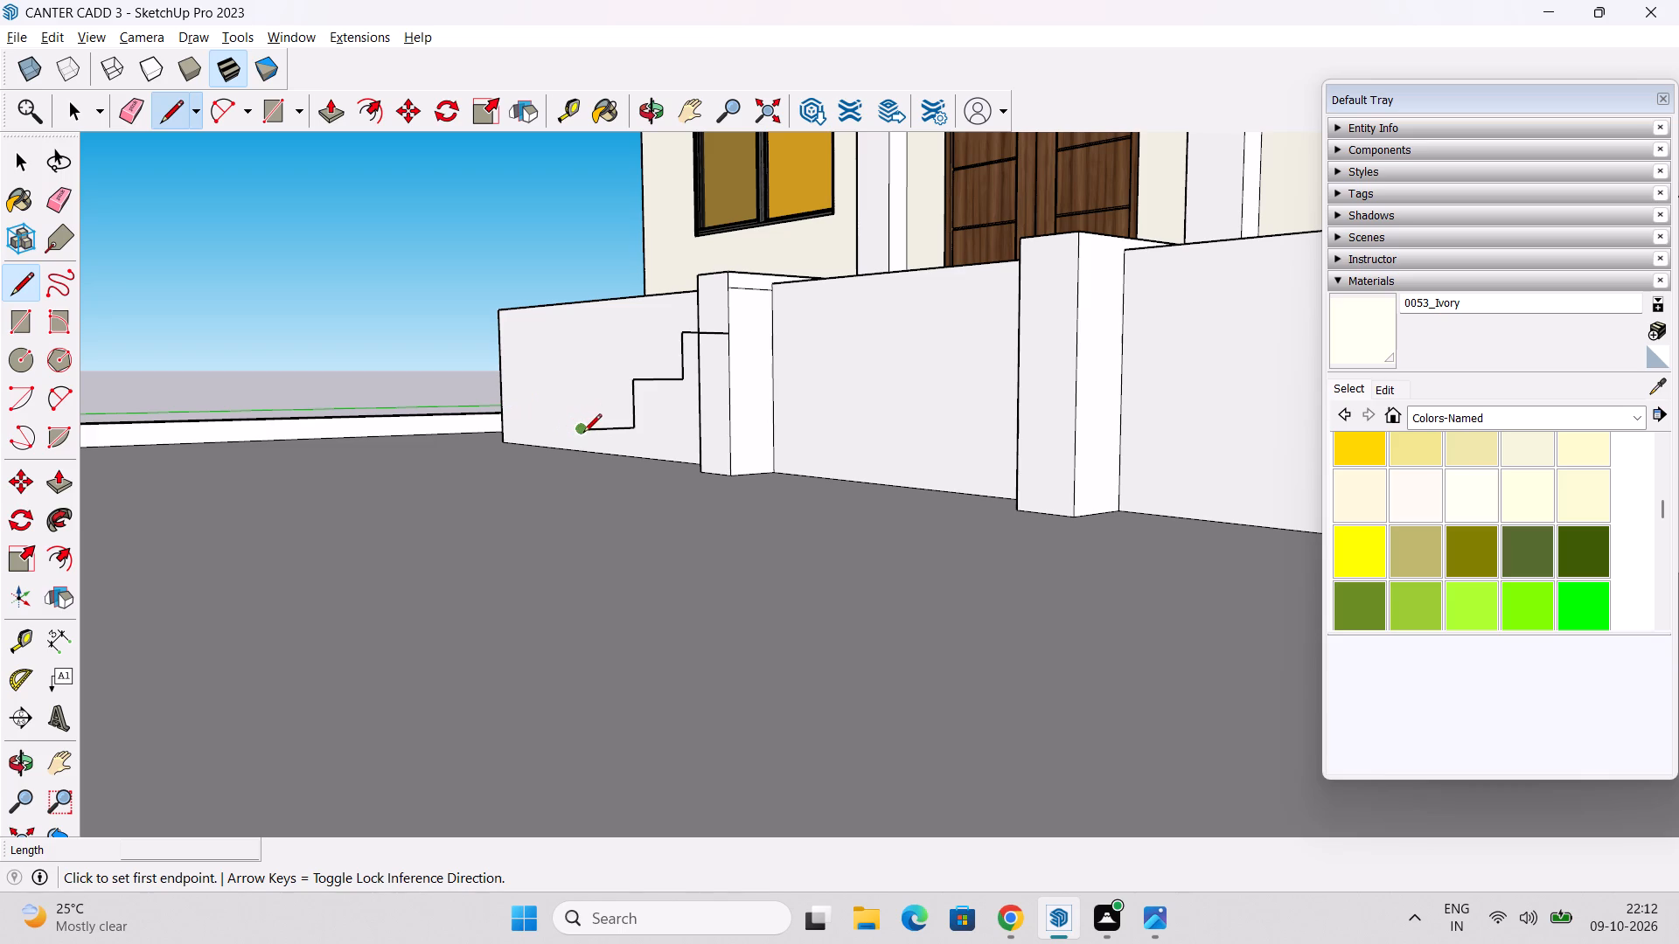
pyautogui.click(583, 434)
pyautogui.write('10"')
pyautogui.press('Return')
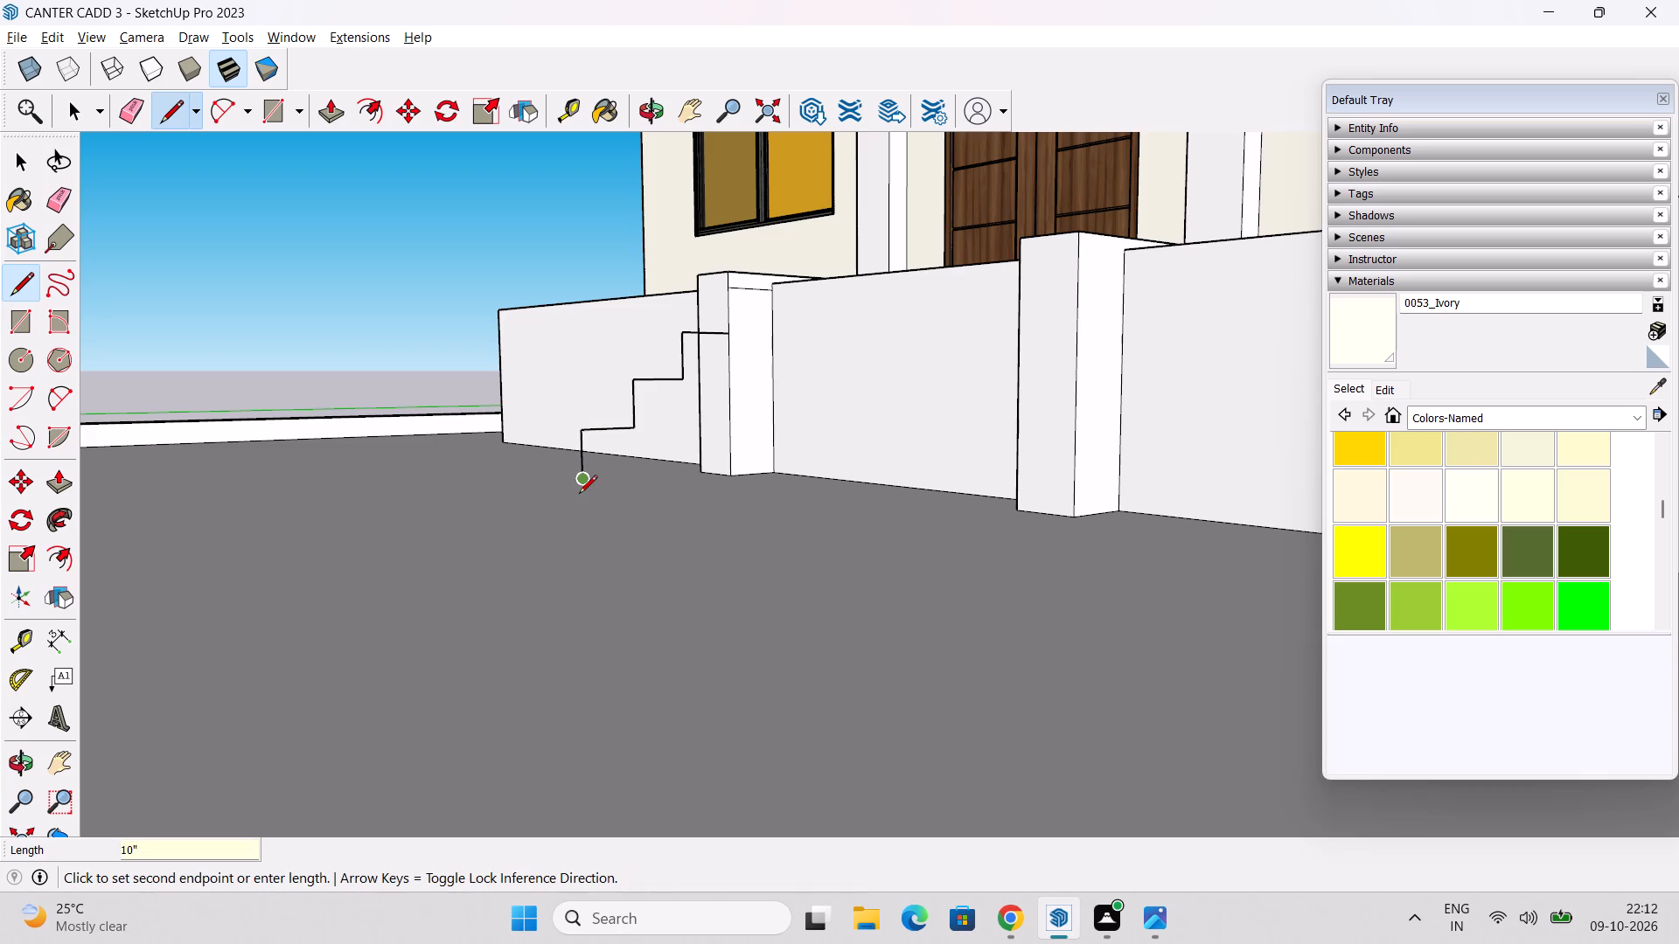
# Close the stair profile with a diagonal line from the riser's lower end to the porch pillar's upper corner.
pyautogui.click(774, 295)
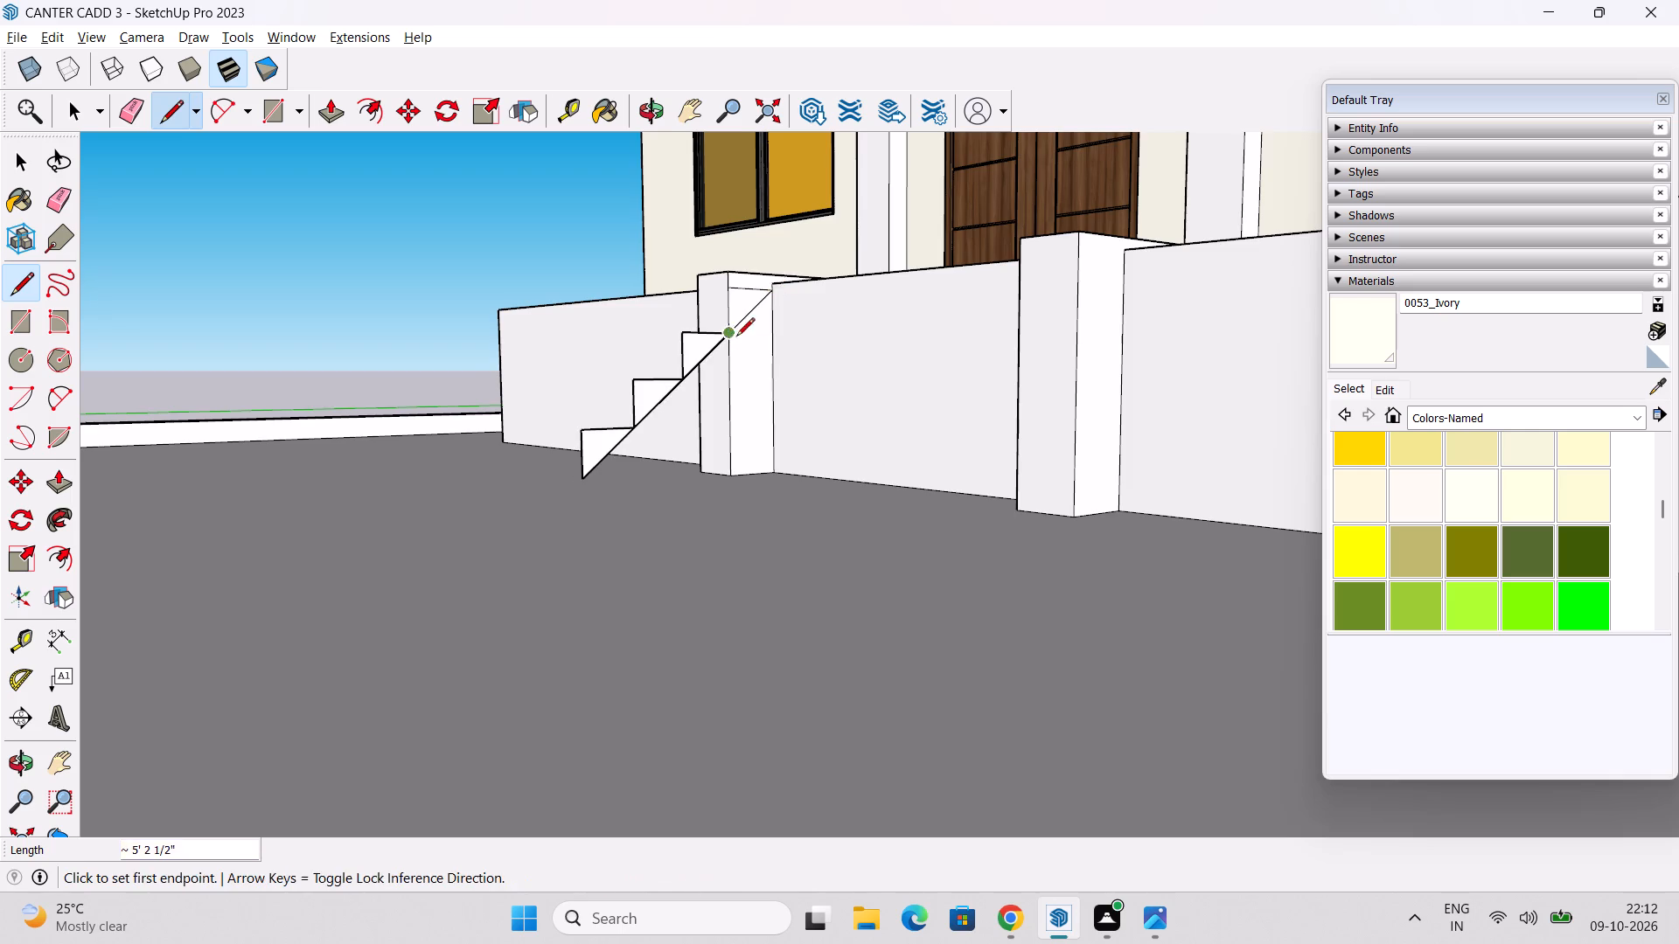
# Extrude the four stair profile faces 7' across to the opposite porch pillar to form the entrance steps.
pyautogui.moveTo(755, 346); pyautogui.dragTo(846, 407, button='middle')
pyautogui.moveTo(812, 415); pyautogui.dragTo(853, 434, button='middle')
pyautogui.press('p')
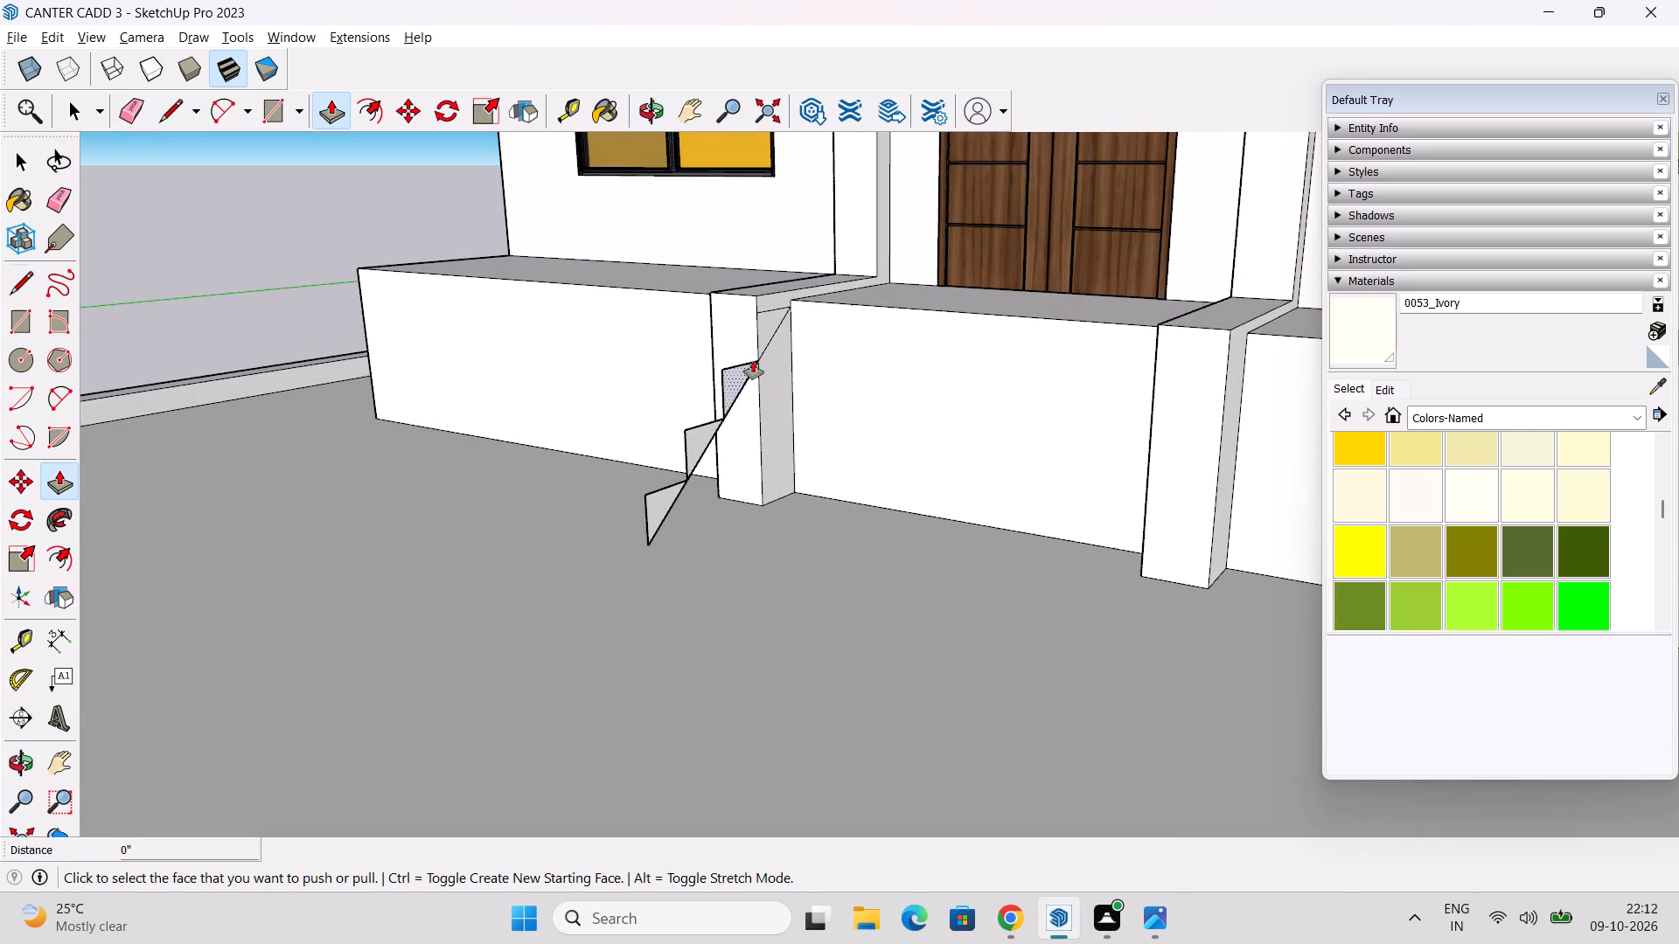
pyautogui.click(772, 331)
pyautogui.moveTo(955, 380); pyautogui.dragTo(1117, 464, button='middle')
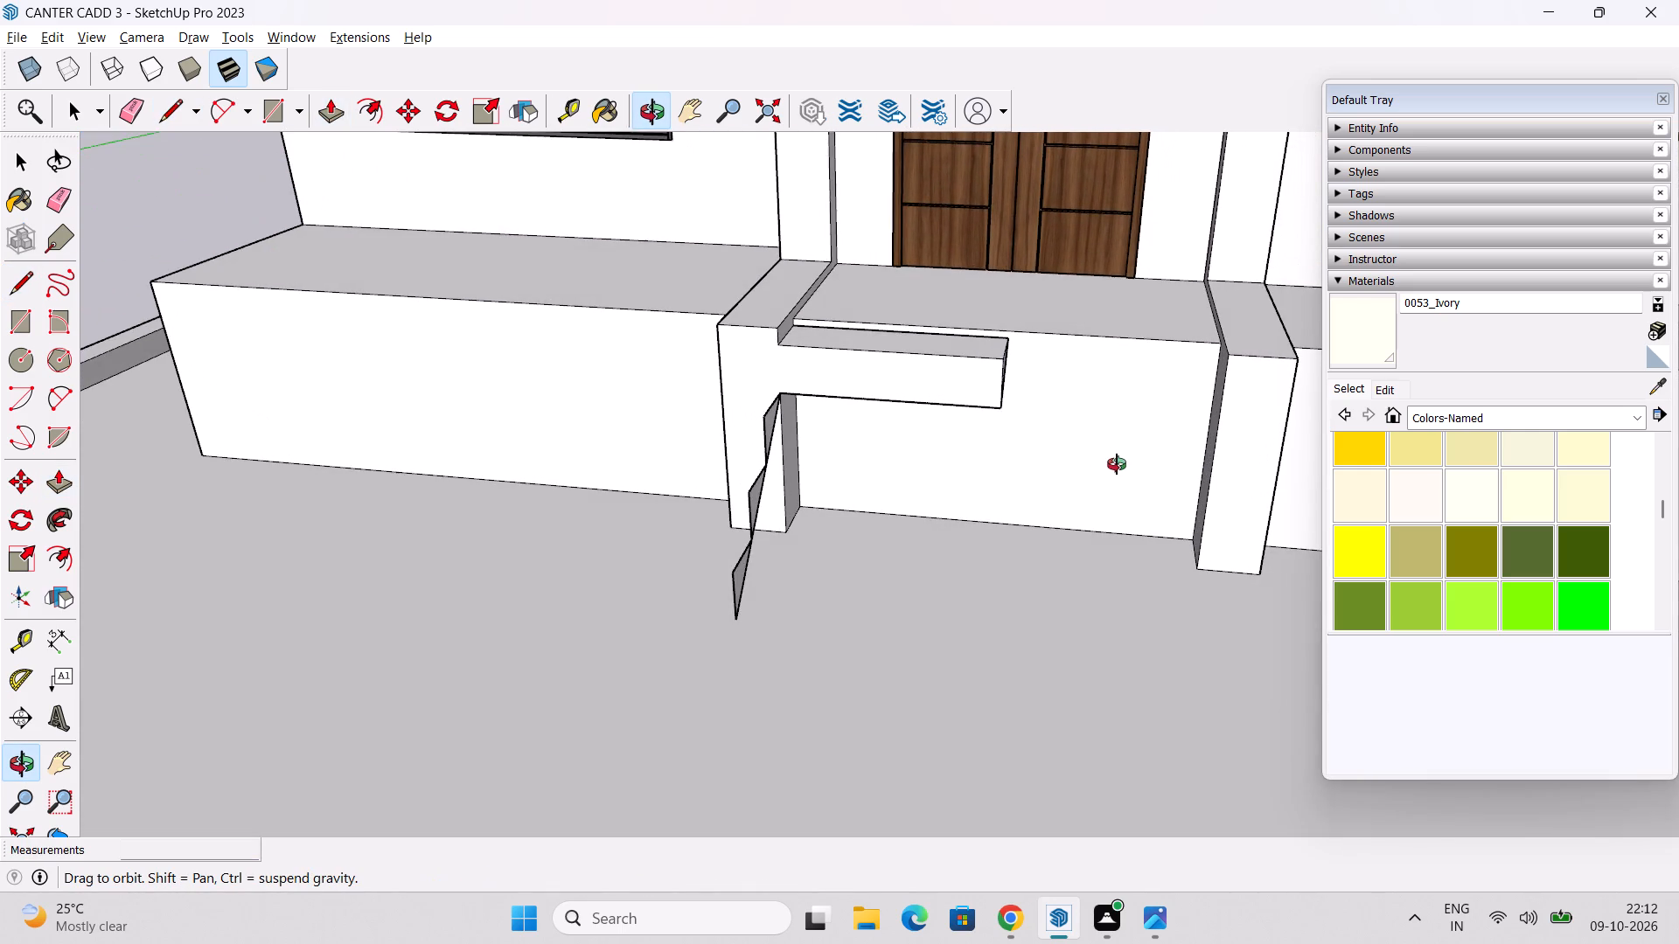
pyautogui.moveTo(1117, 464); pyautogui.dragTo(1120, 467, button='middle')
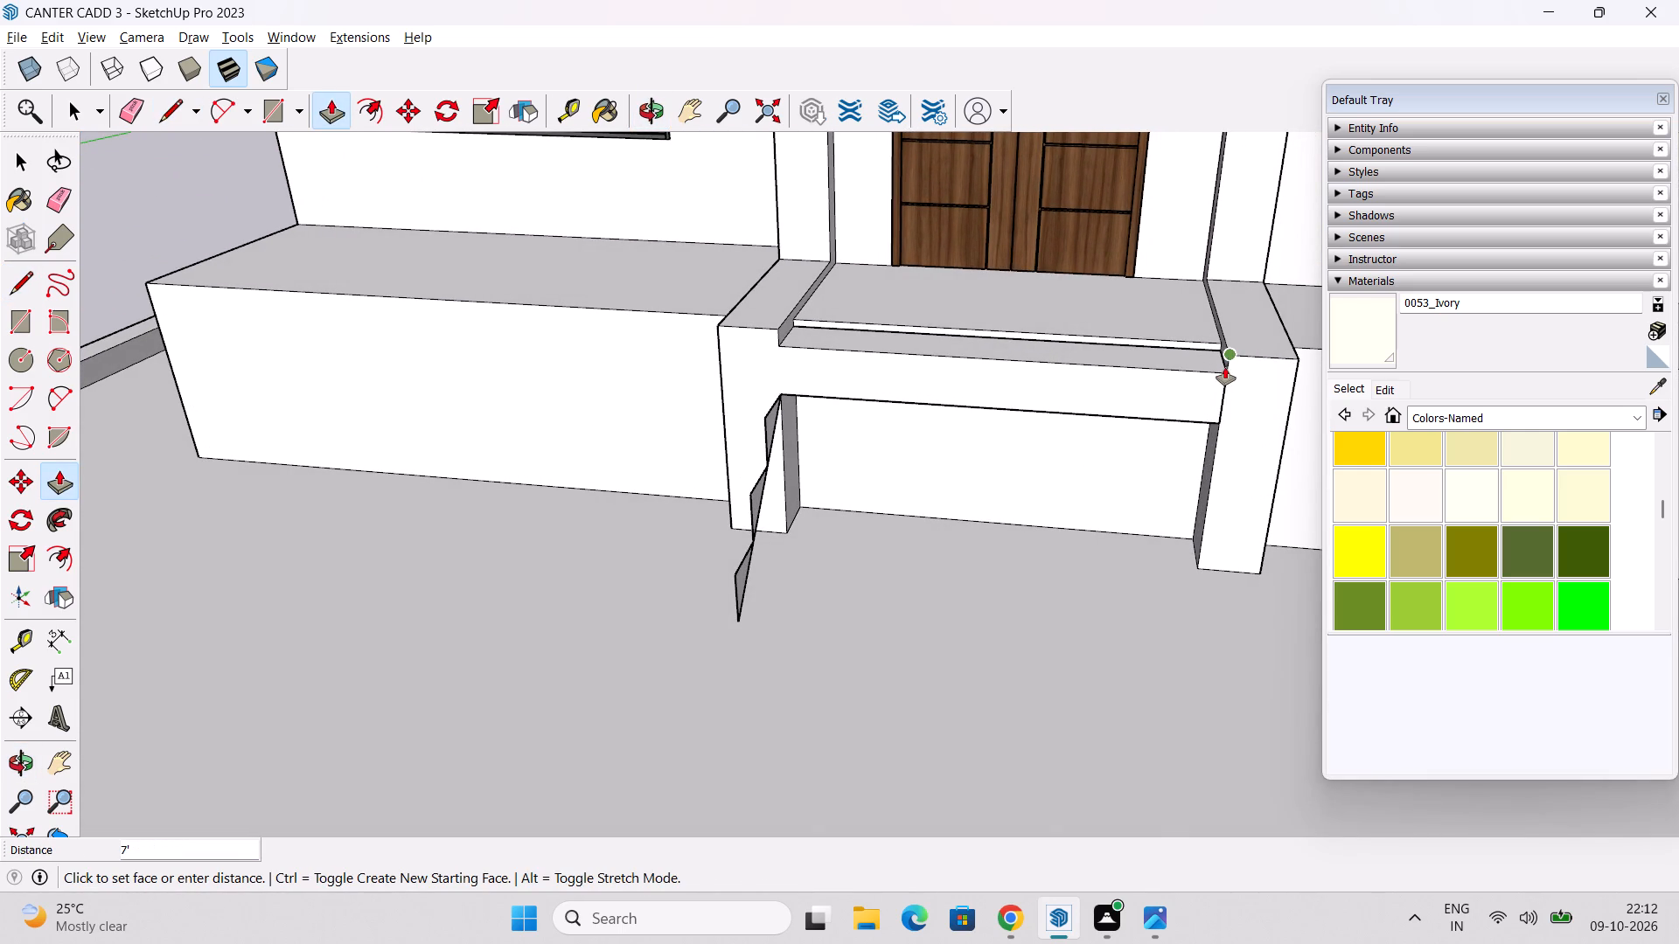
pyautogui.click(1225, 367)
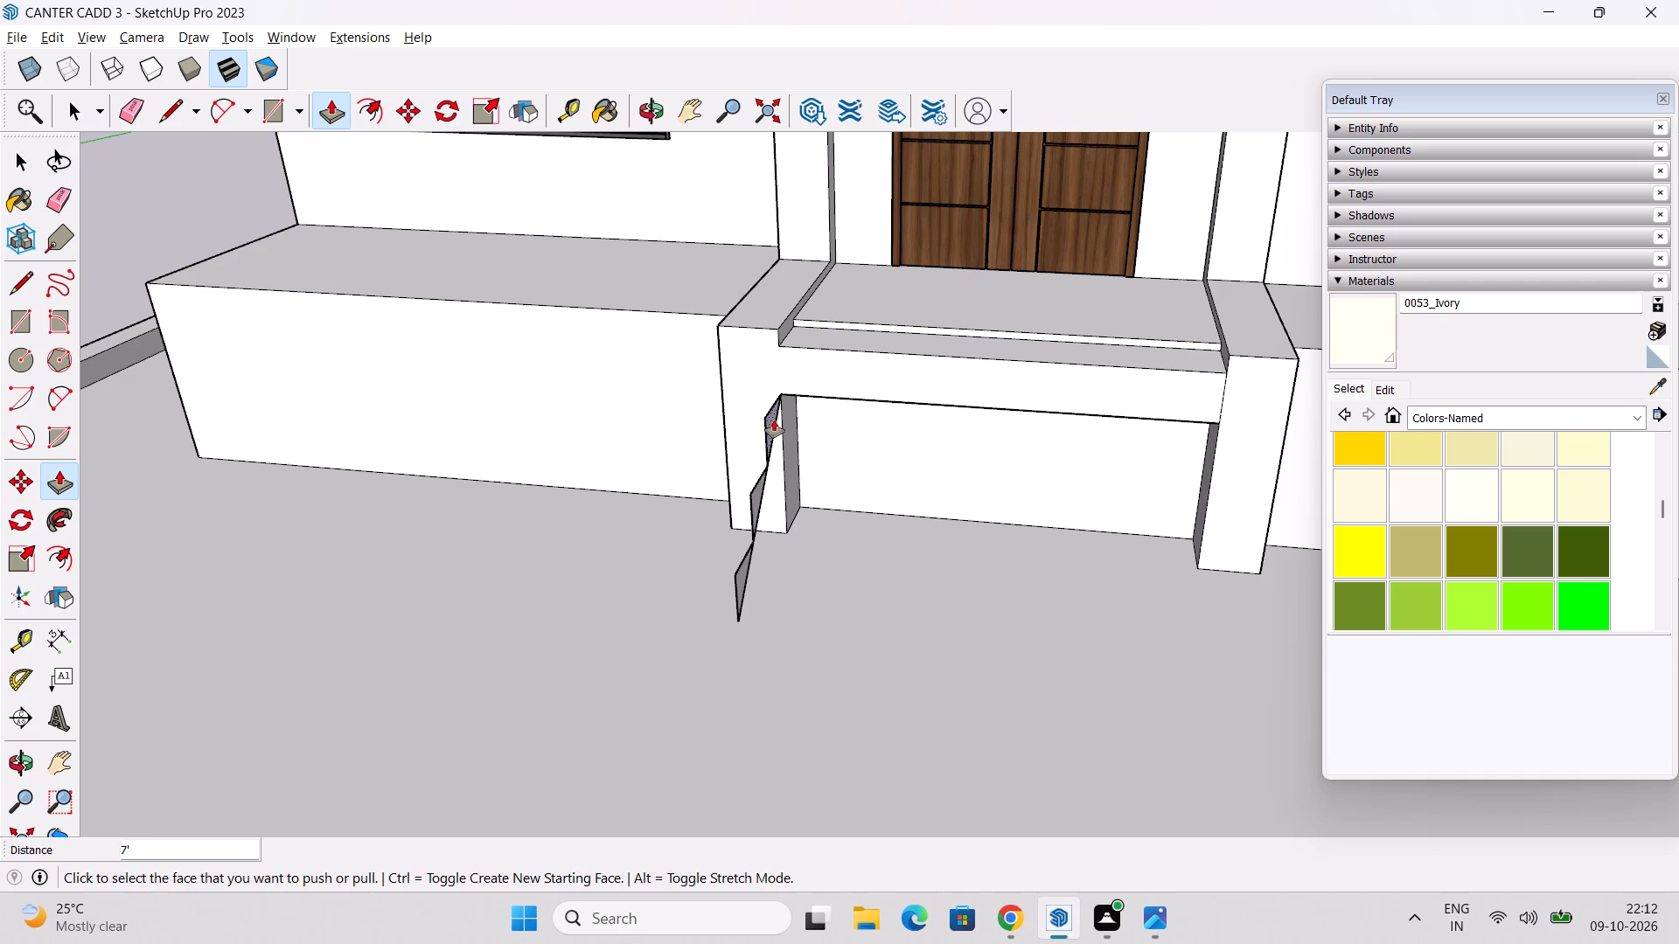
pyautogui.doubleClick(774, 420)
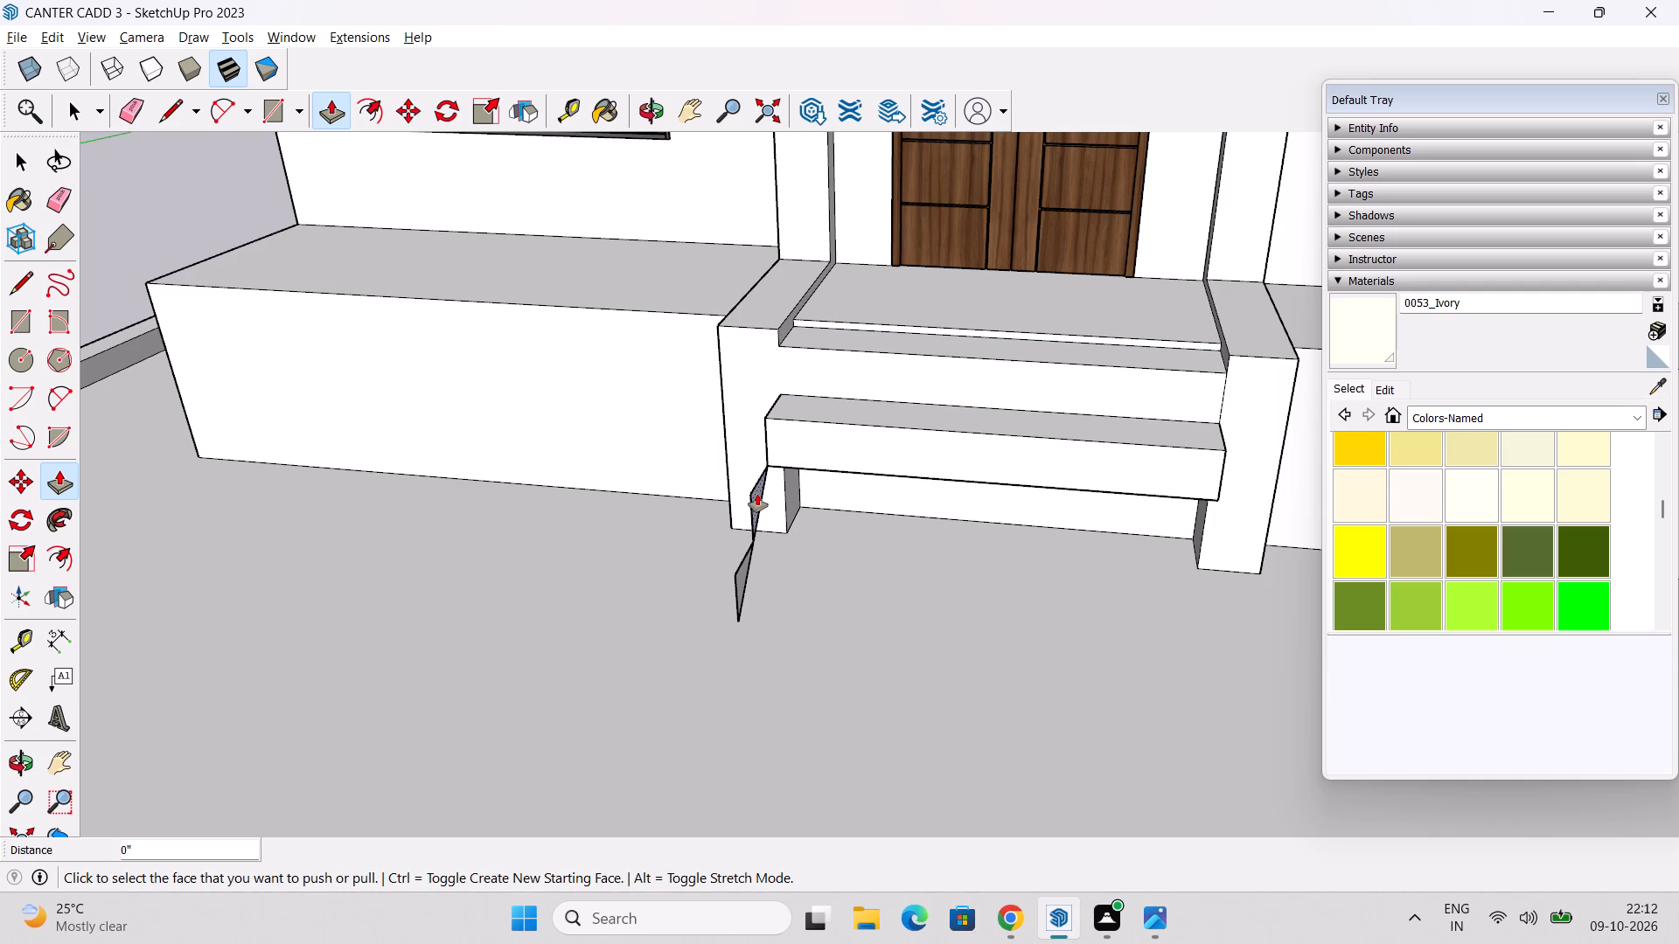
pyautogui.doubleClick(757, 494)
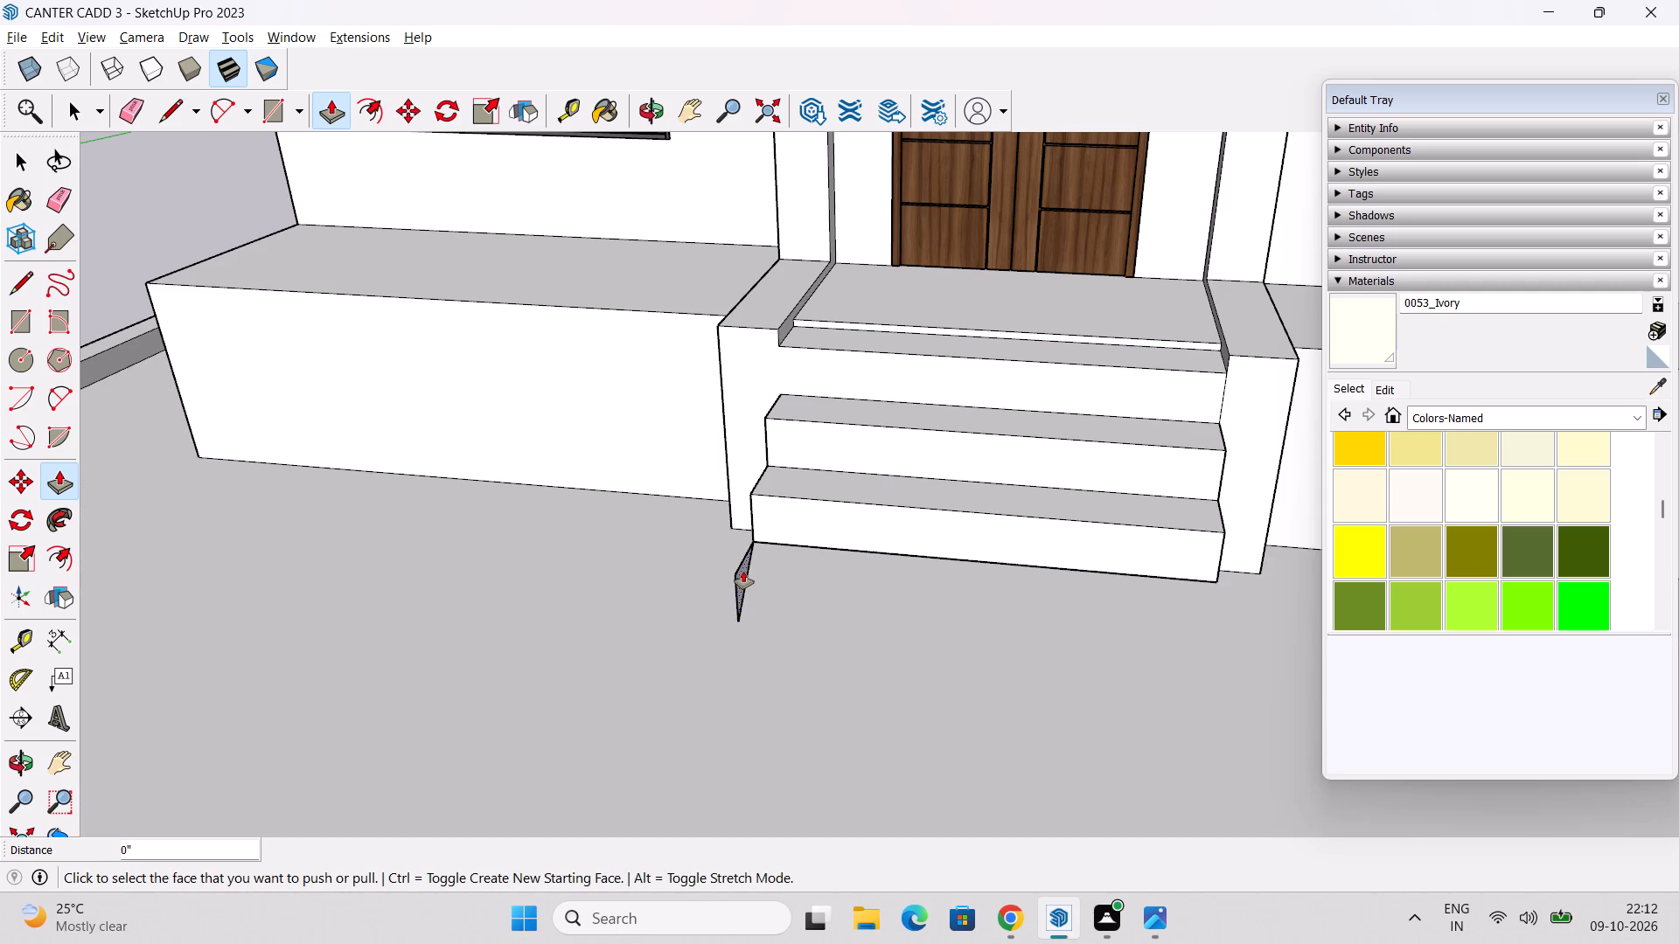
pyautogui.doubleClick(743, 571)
# Examine the extruded entrance steps from both sides, the front and above.
pyautogui.moveTo(875, 587); pyautogui.dragTo(483, 460, button='middle')
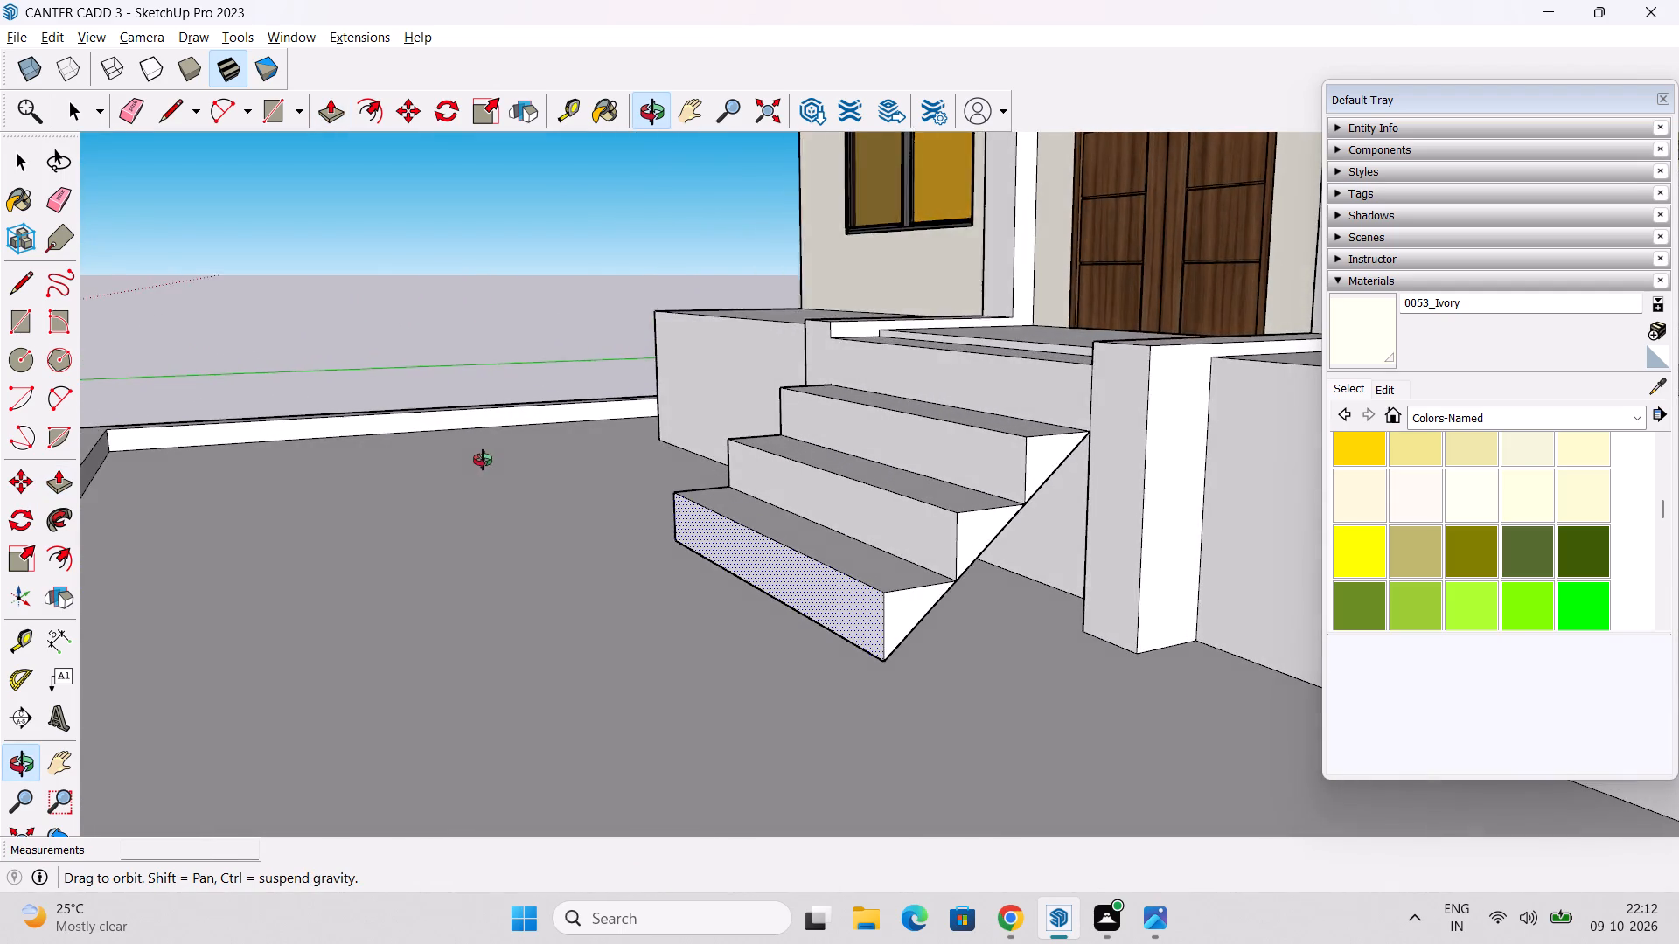
pyautogui.moveTo(483, 460); pyautogui.dragTo(475, 455, button='middle')
pyautogui.moveTo(867, 599); pyautogui.dragTo(828, 580, button='middle')
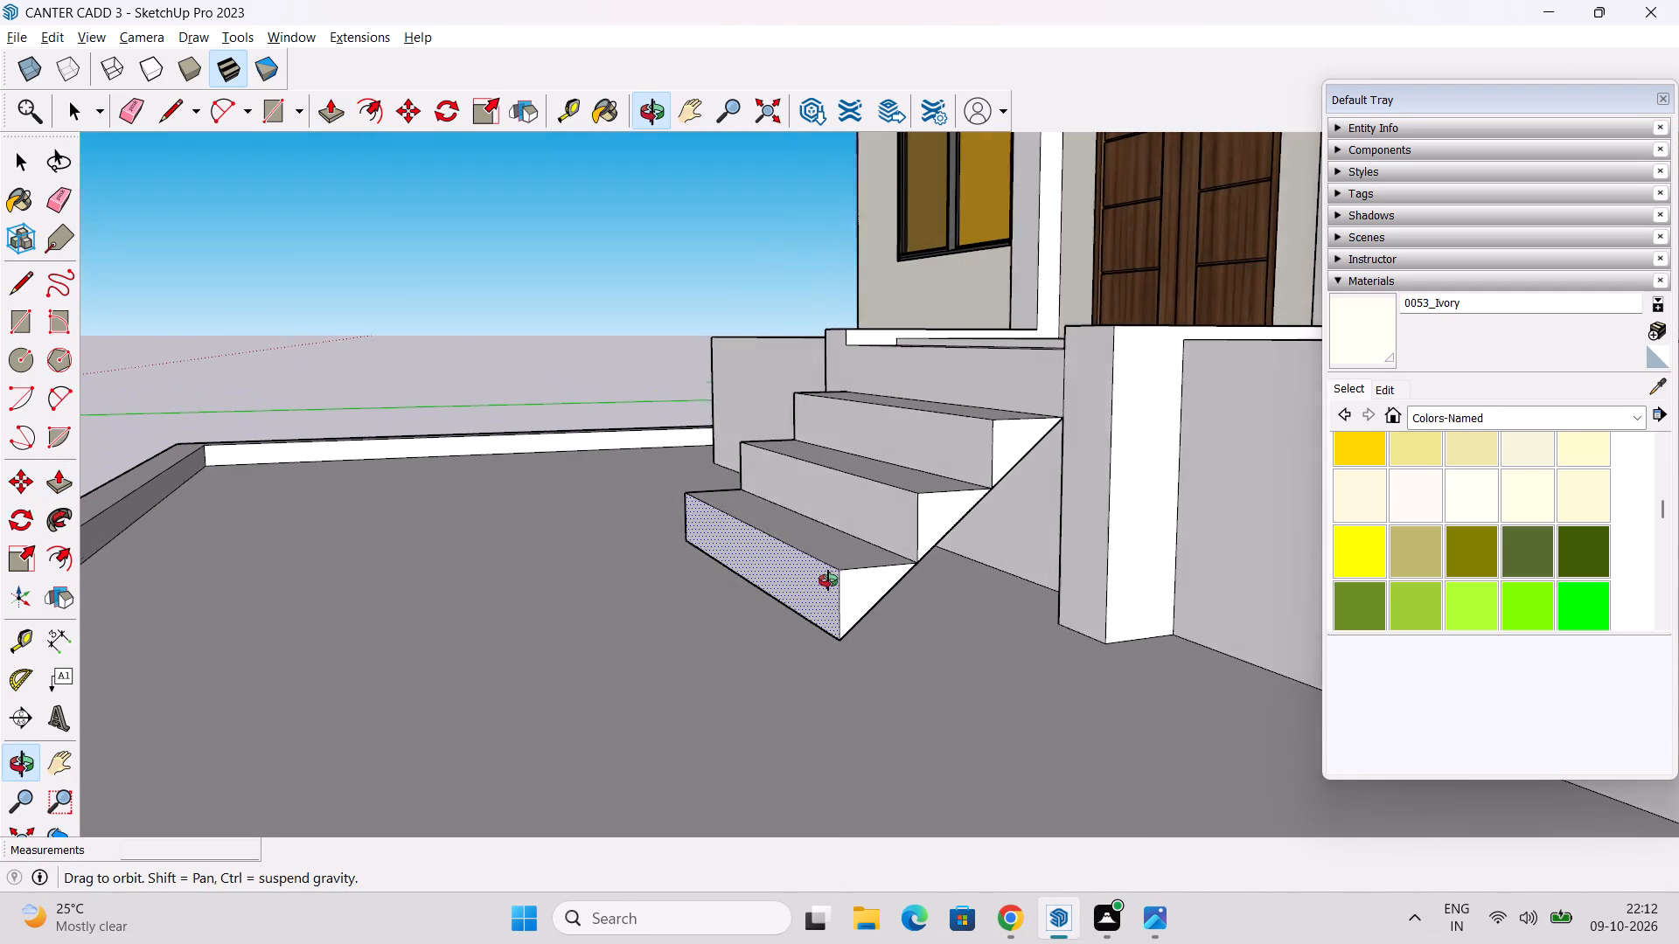
pyautogui.moveTo(828, 580); pyautogui.dragTo(854, 540, button='middle')
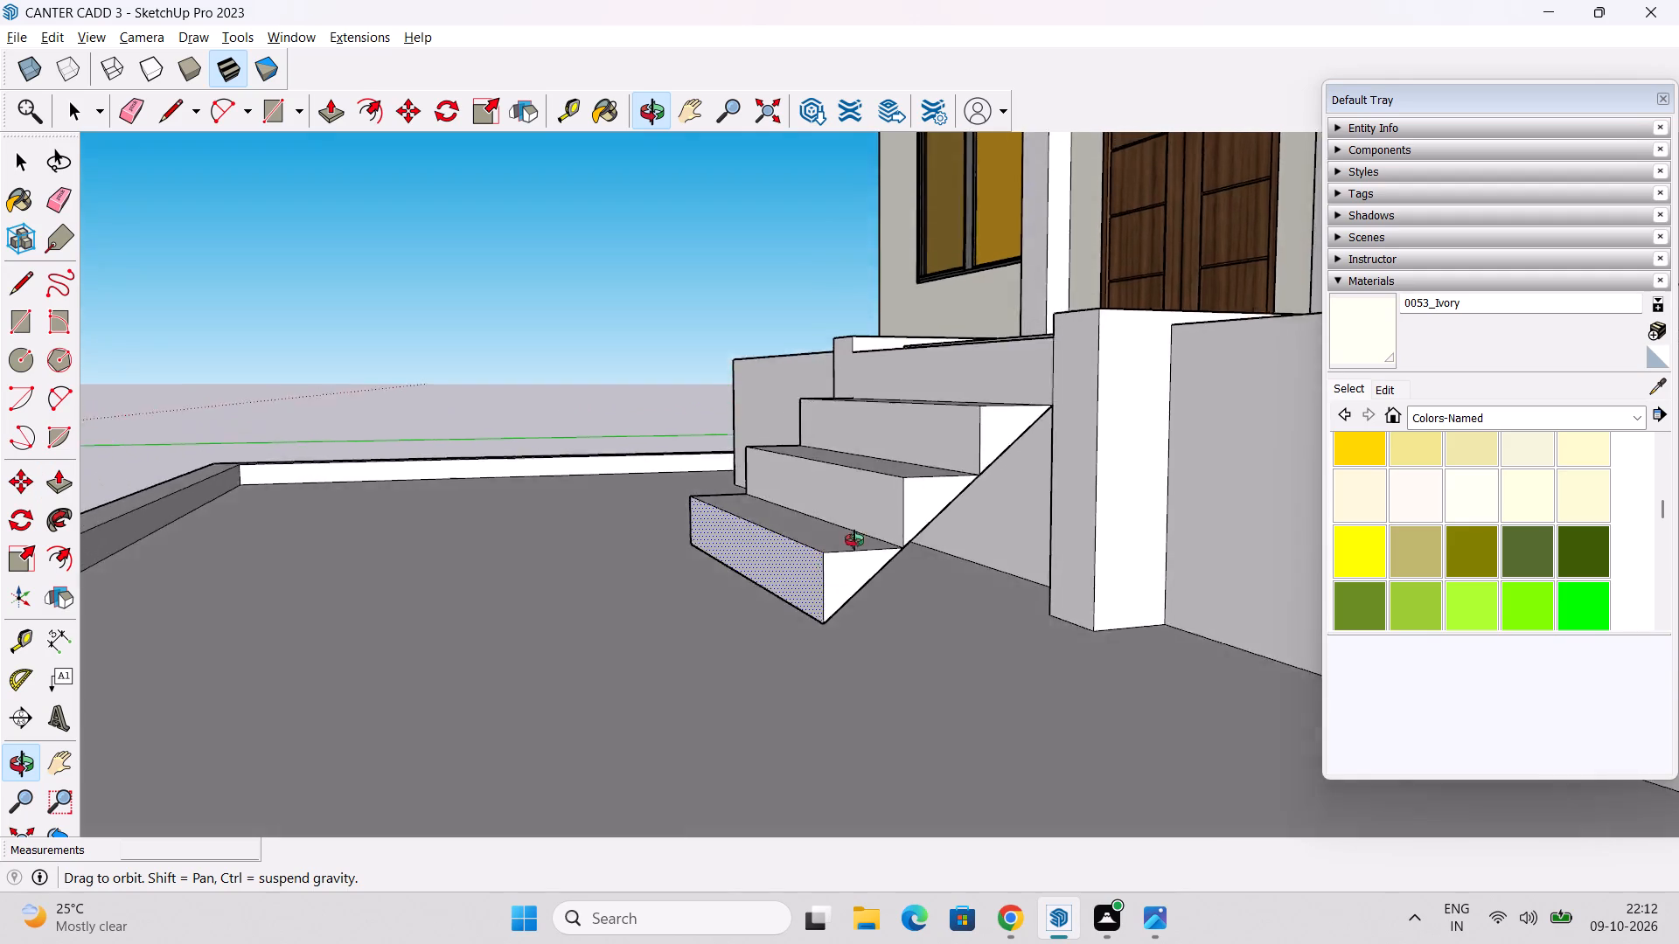
pyautogui.moveTo(854, 540); pyautogui.dragTo(1326, 545, button='middle')
pyautogui.moveTo(760, 566); pyautogui.dragTo(1194, 608, button='middle')
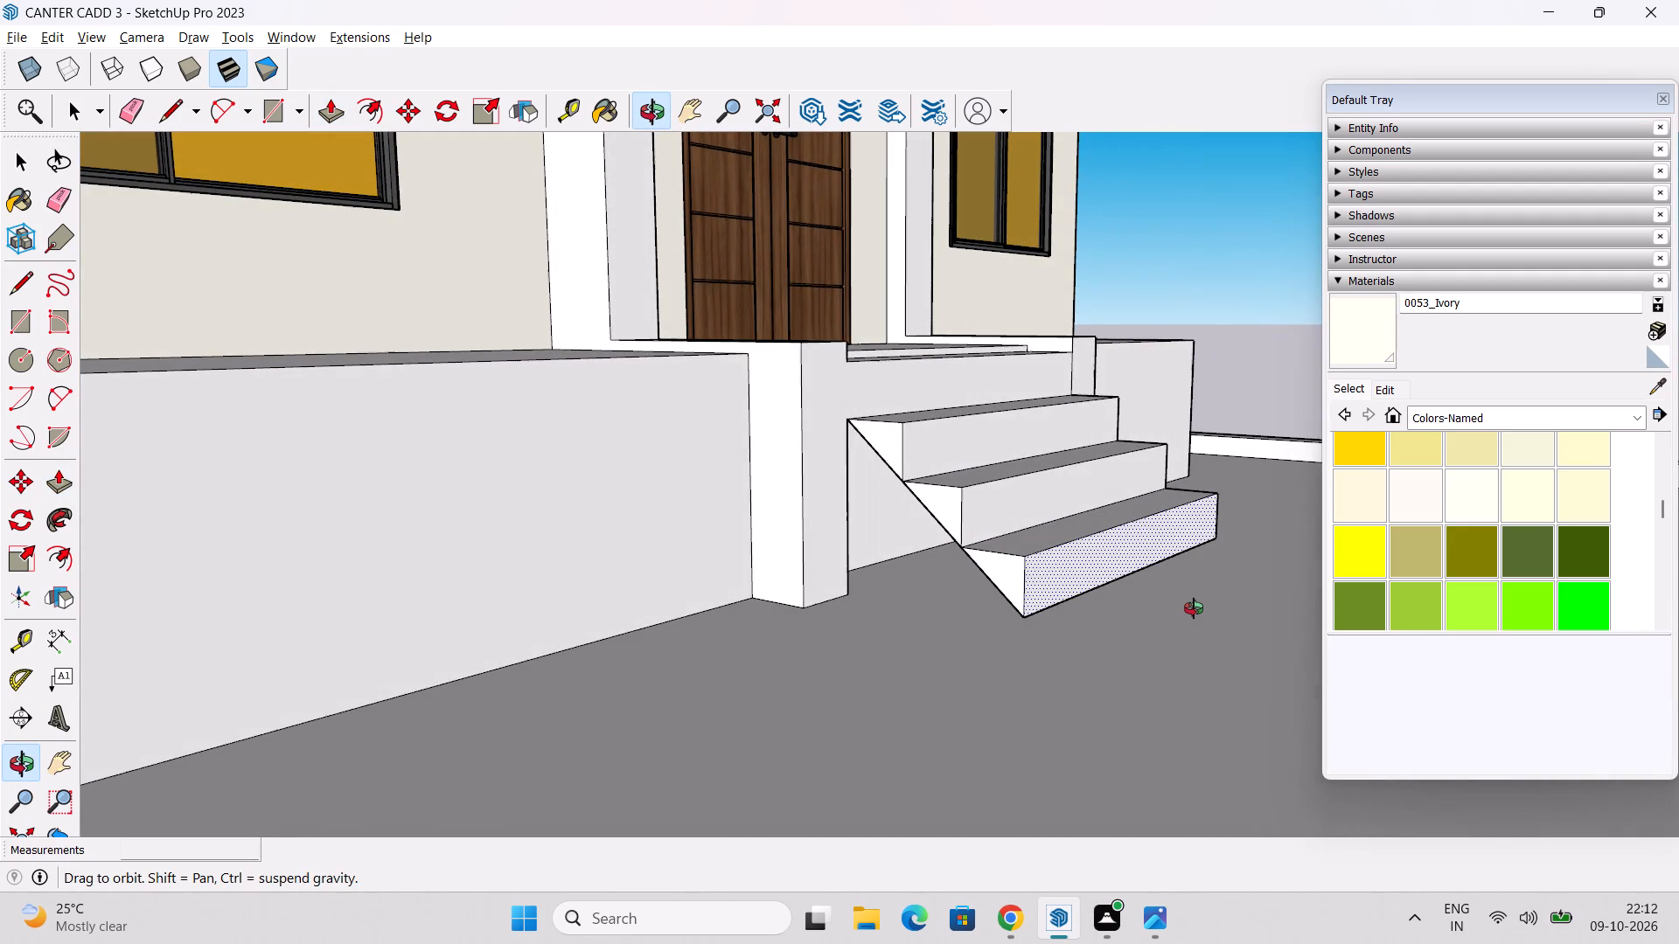
pyautogui.moveTo(1194, 608); pyautogui.dragTo(1185, 599, button='middle')
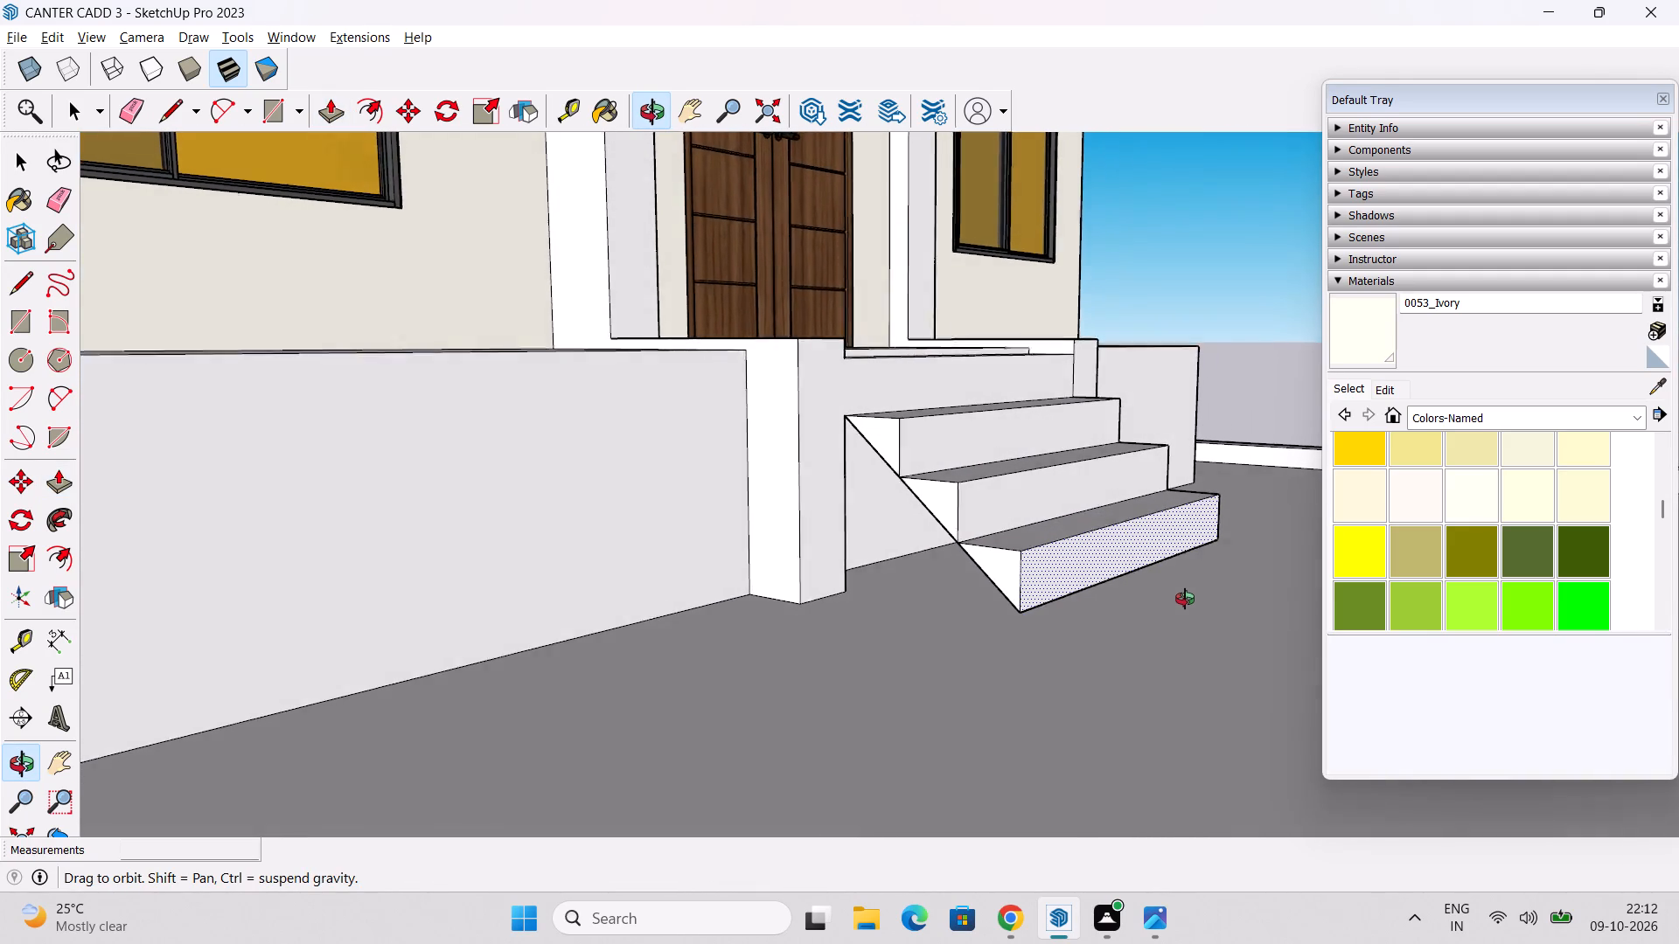
pyautogui.moveTo(1185, 599); pyautogui.dragTo(930, 581, button='middle')
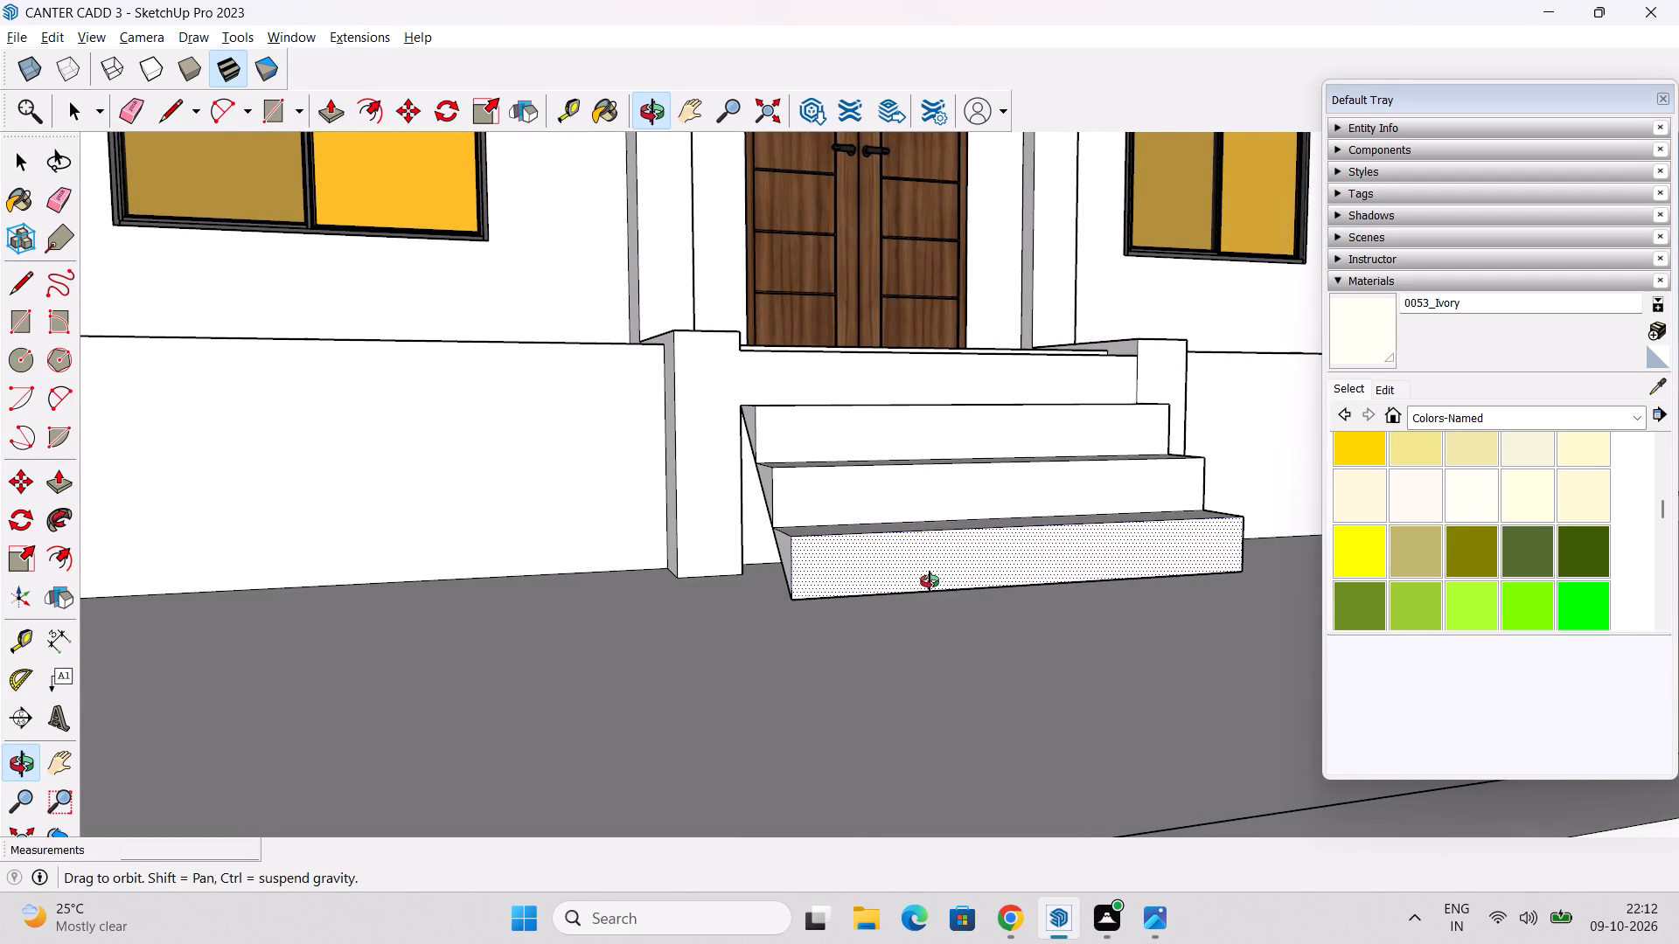
pyautogui.moveTo(930, 581); pyautogui.dragTo(693, 576, button='middle')
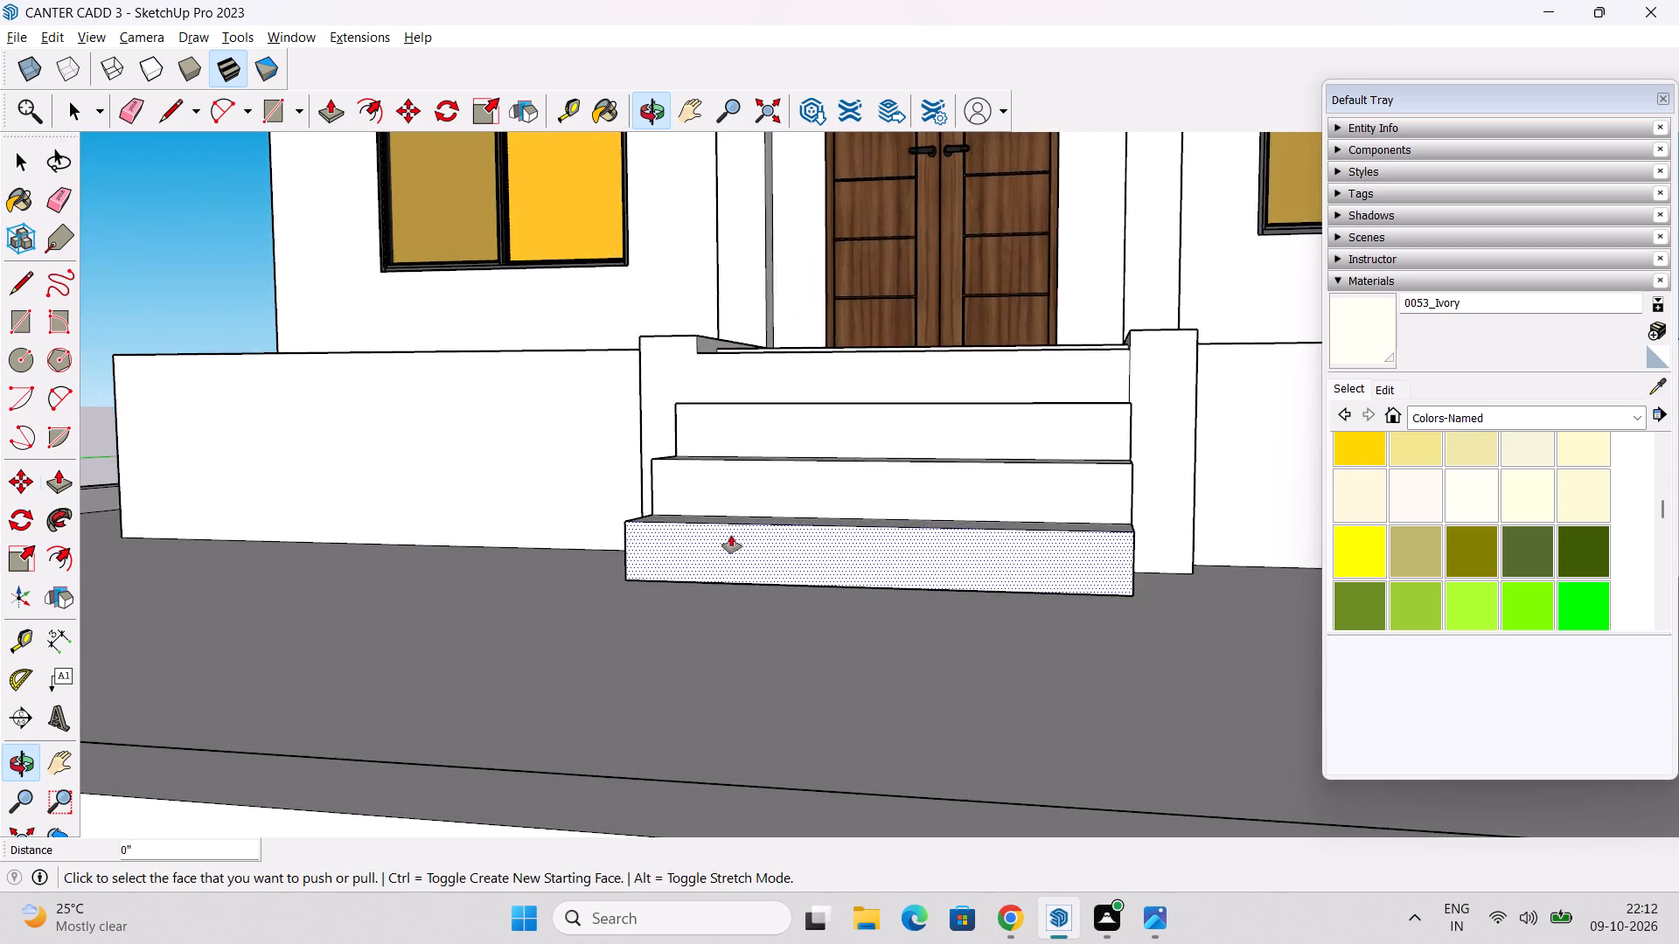
pyautogui.scroll(-3, 735, 537)
pyautogui.moveTo(765, 557); pyautogui.dragTo(512, 655, button='middle')
pyautogui.moveTo(848, 581); pyautogui.dragTo(761, 513, button='middle')
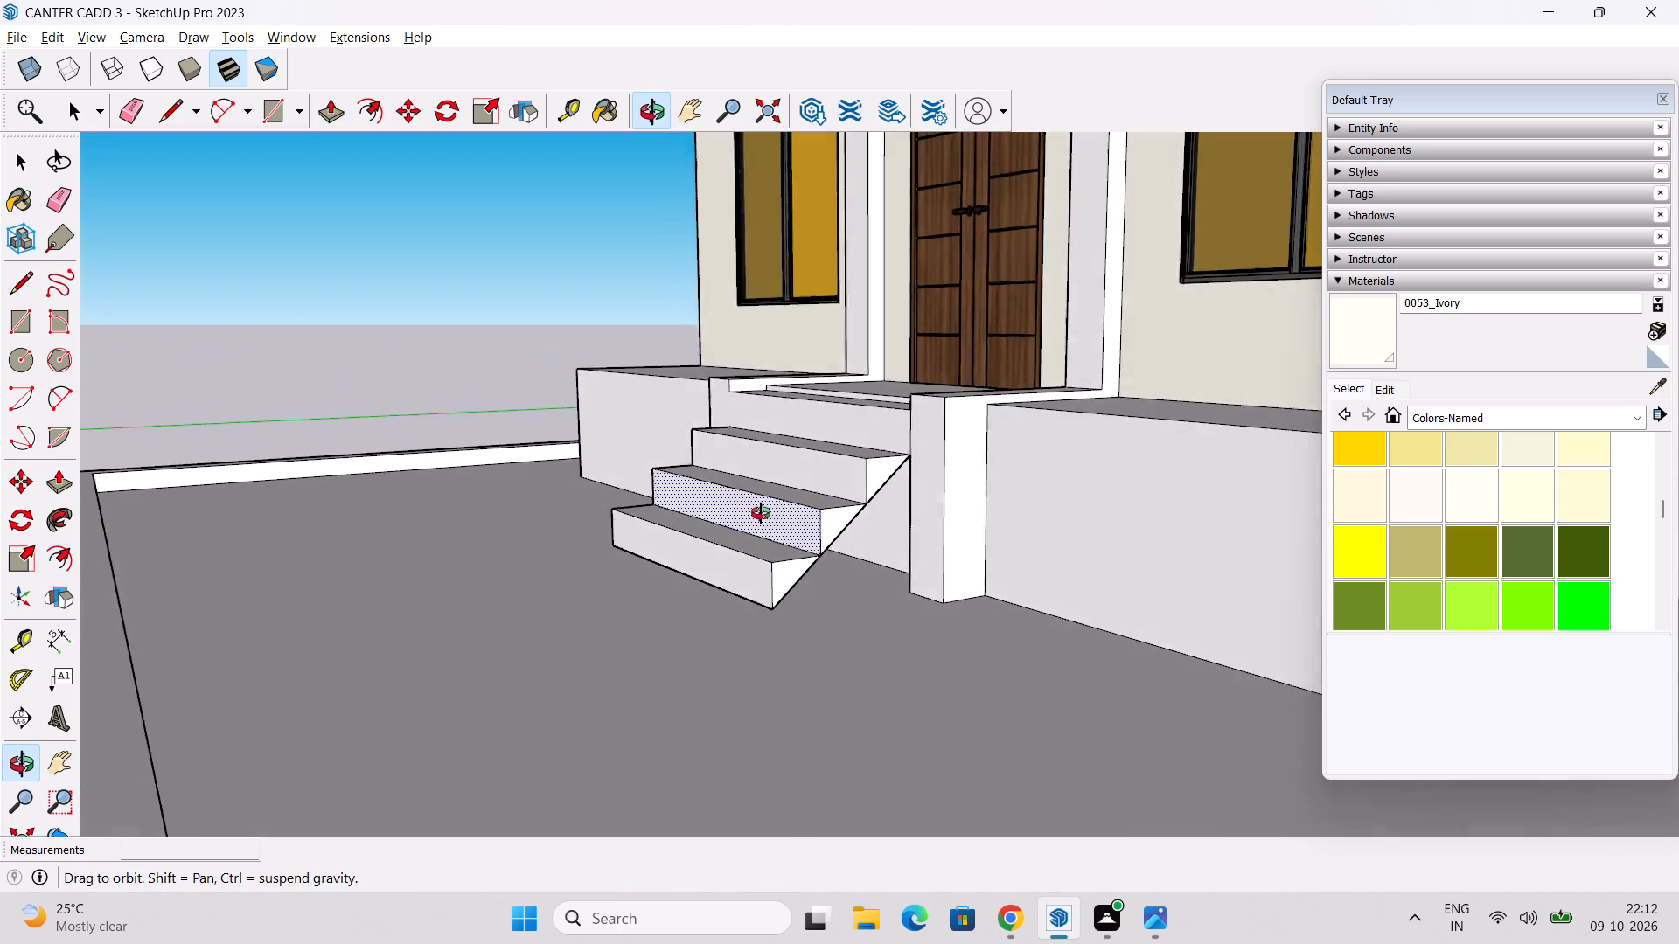
pyautogui.moveTo(761, 513); pyautogui.dragTo(777, 529, button='middle')
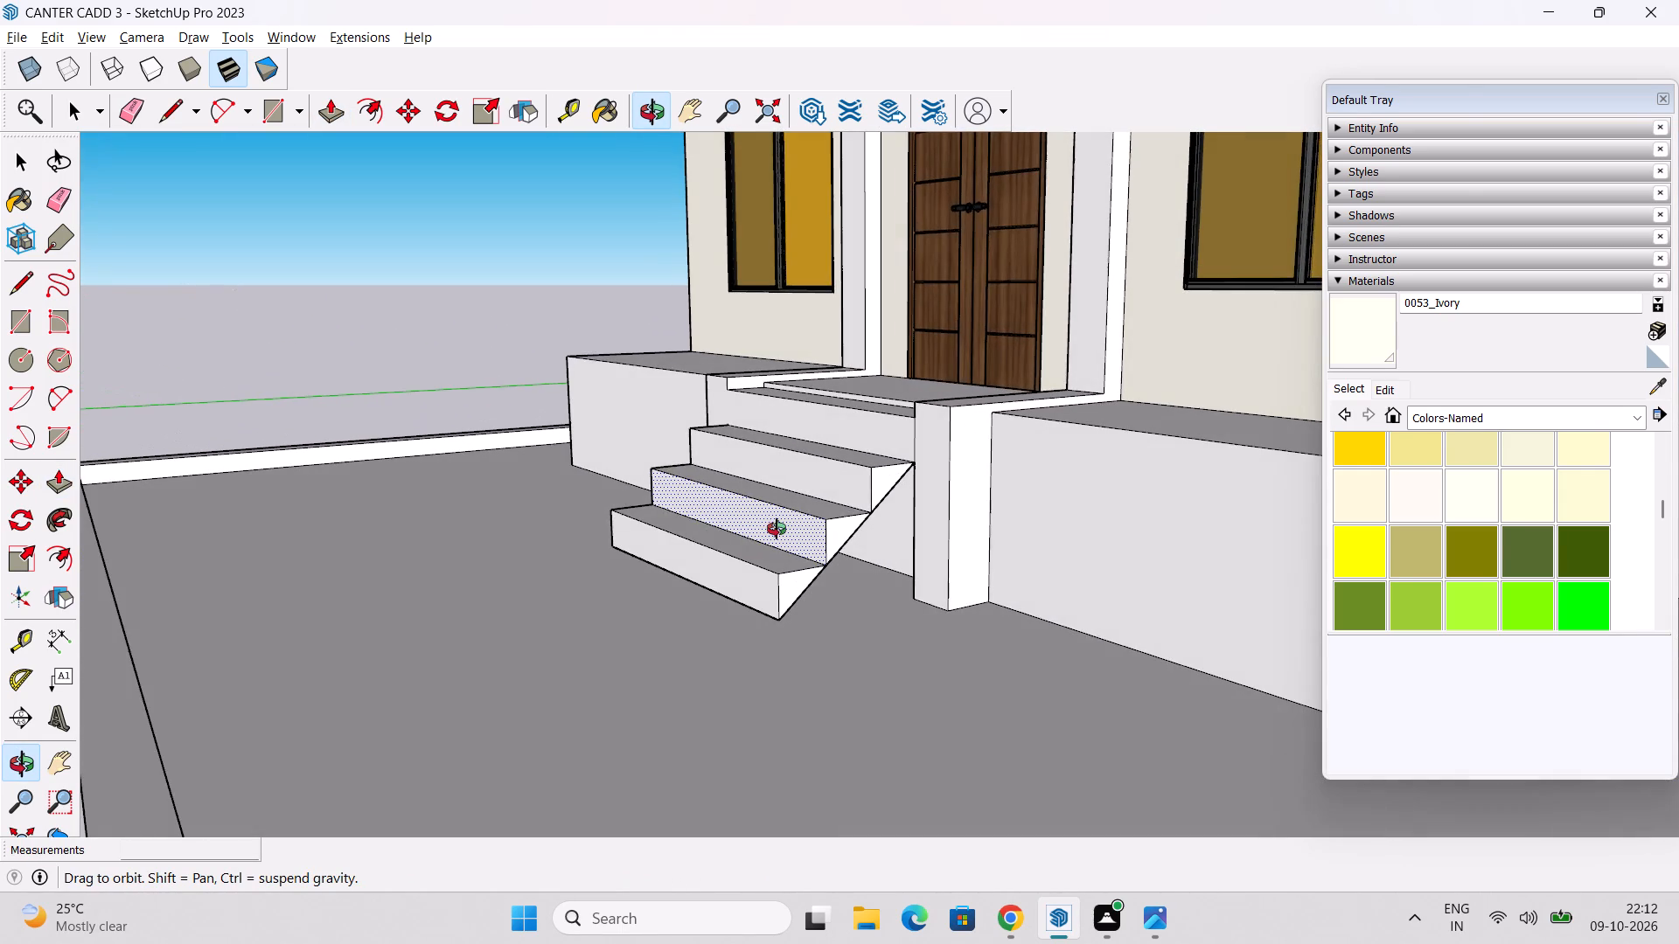
pyautogui.moveTo(777, 529); pyautogui.dragTo(1049, 538, button='middle')
pyautogui.scroll(-2, 943, 538)
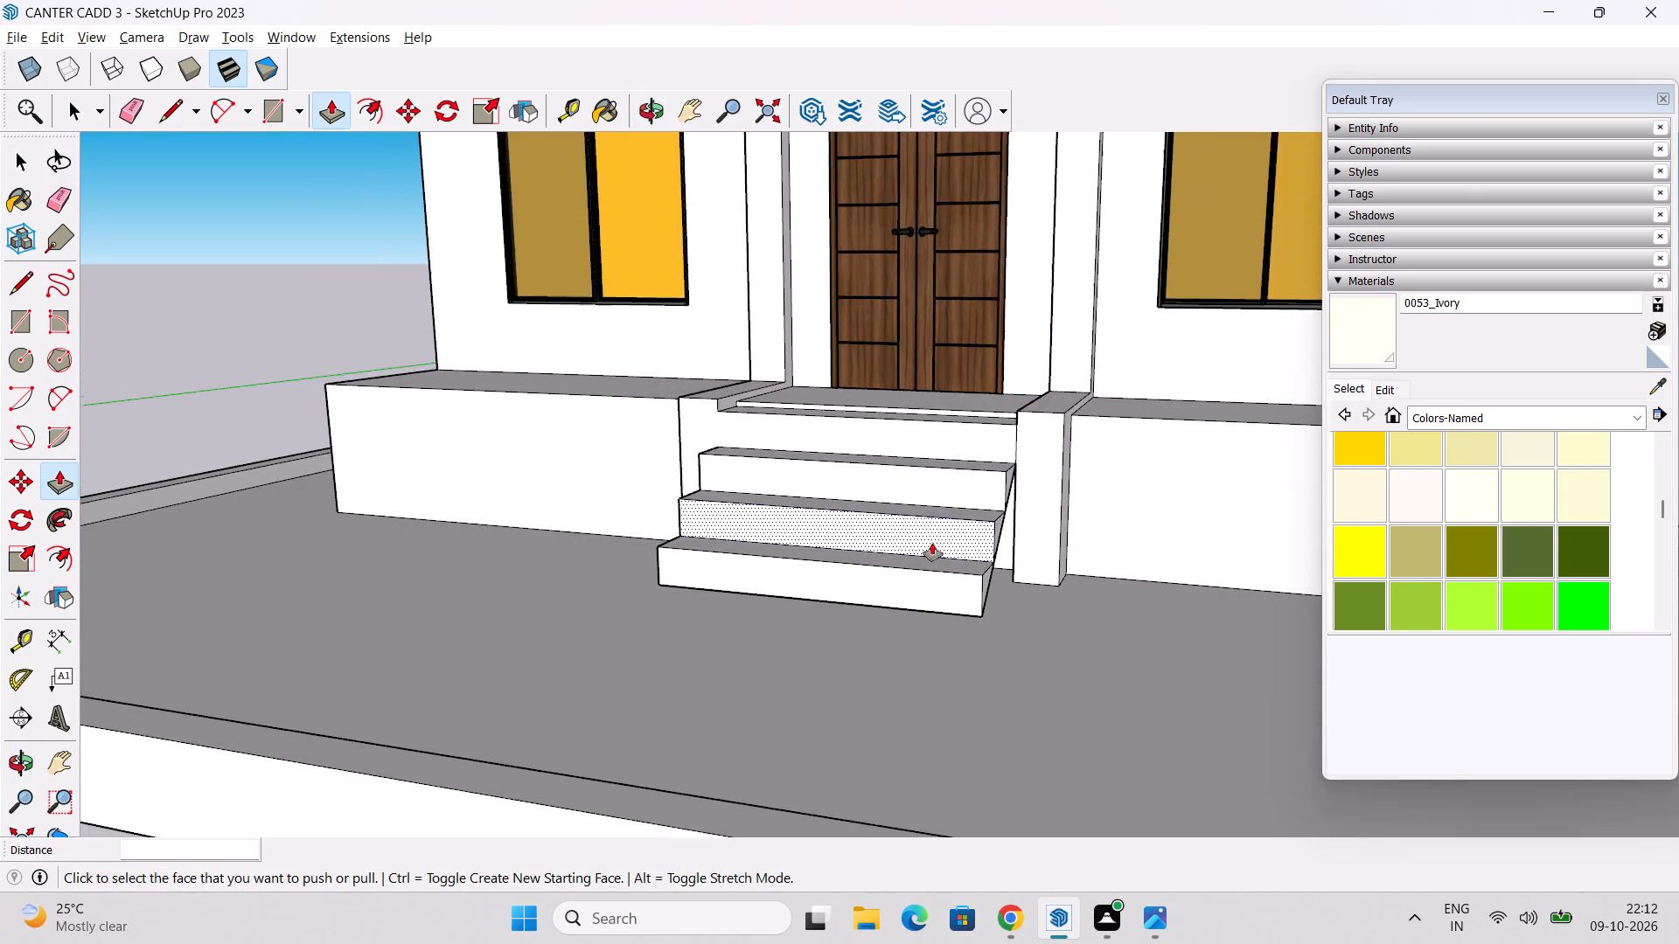
pyautogui.moveTo(875, 533); pyautogui.dragTo(898, 642, button='middle')
pyautogui.scroll(6, 894, 452)
pyautogui.moveTo(895, 483); pyautogui.dragTo(891, 482, button='middle')
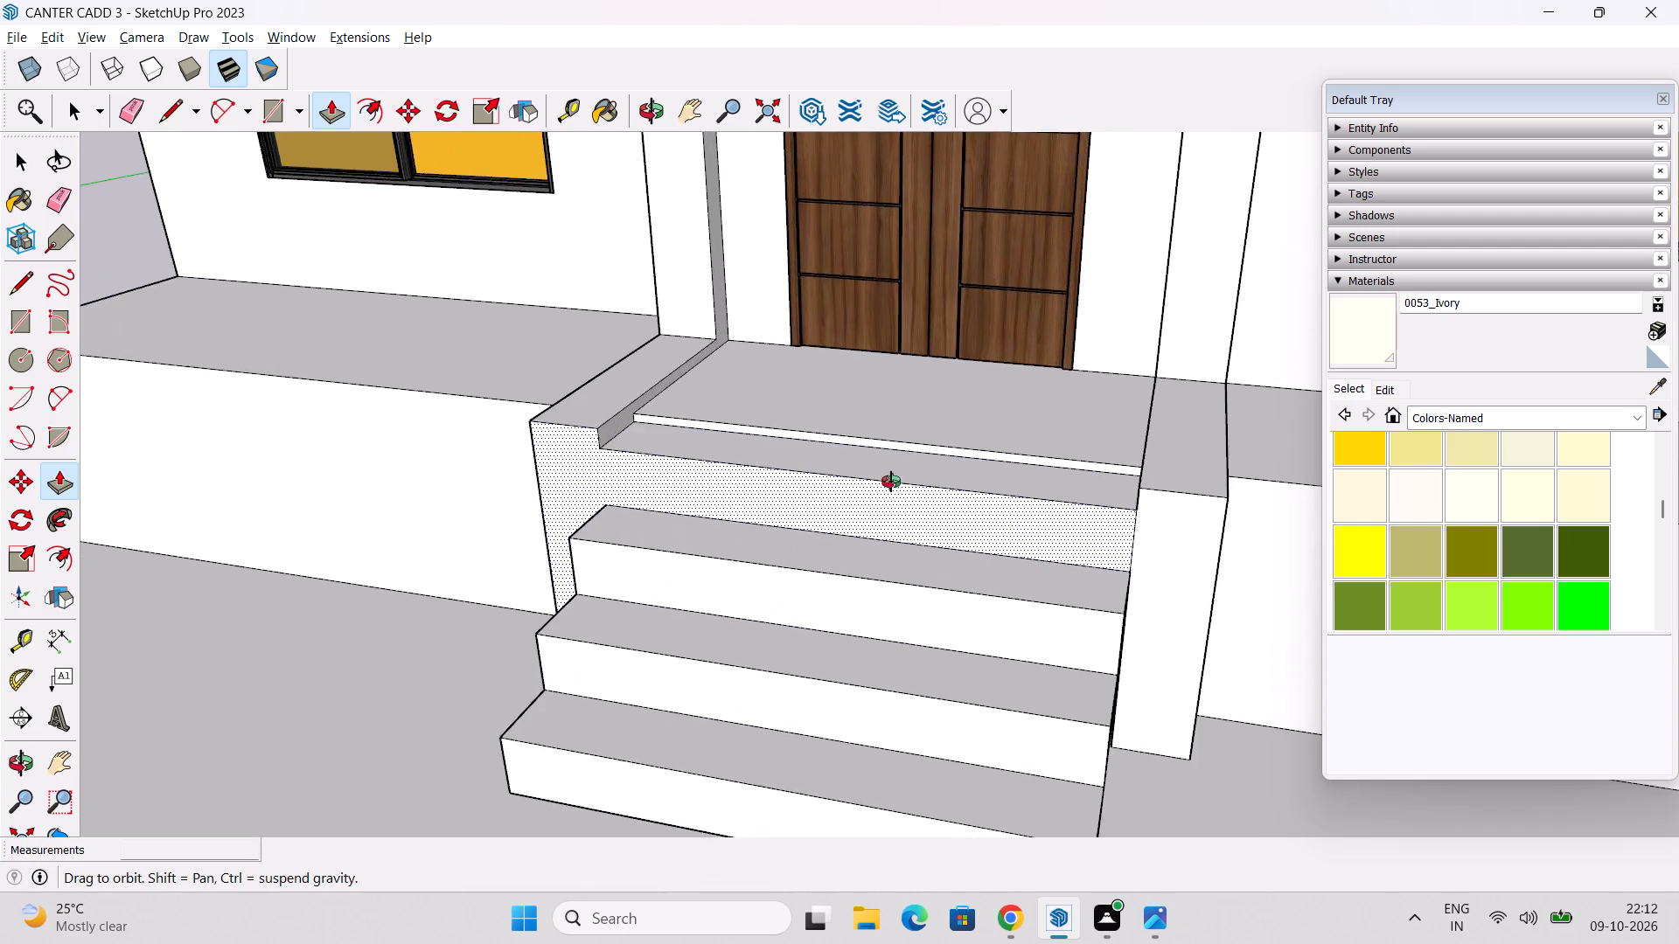
pyautogui.moveTo(891, 482); pyautogui.dragTo(804, 496, button='middle')
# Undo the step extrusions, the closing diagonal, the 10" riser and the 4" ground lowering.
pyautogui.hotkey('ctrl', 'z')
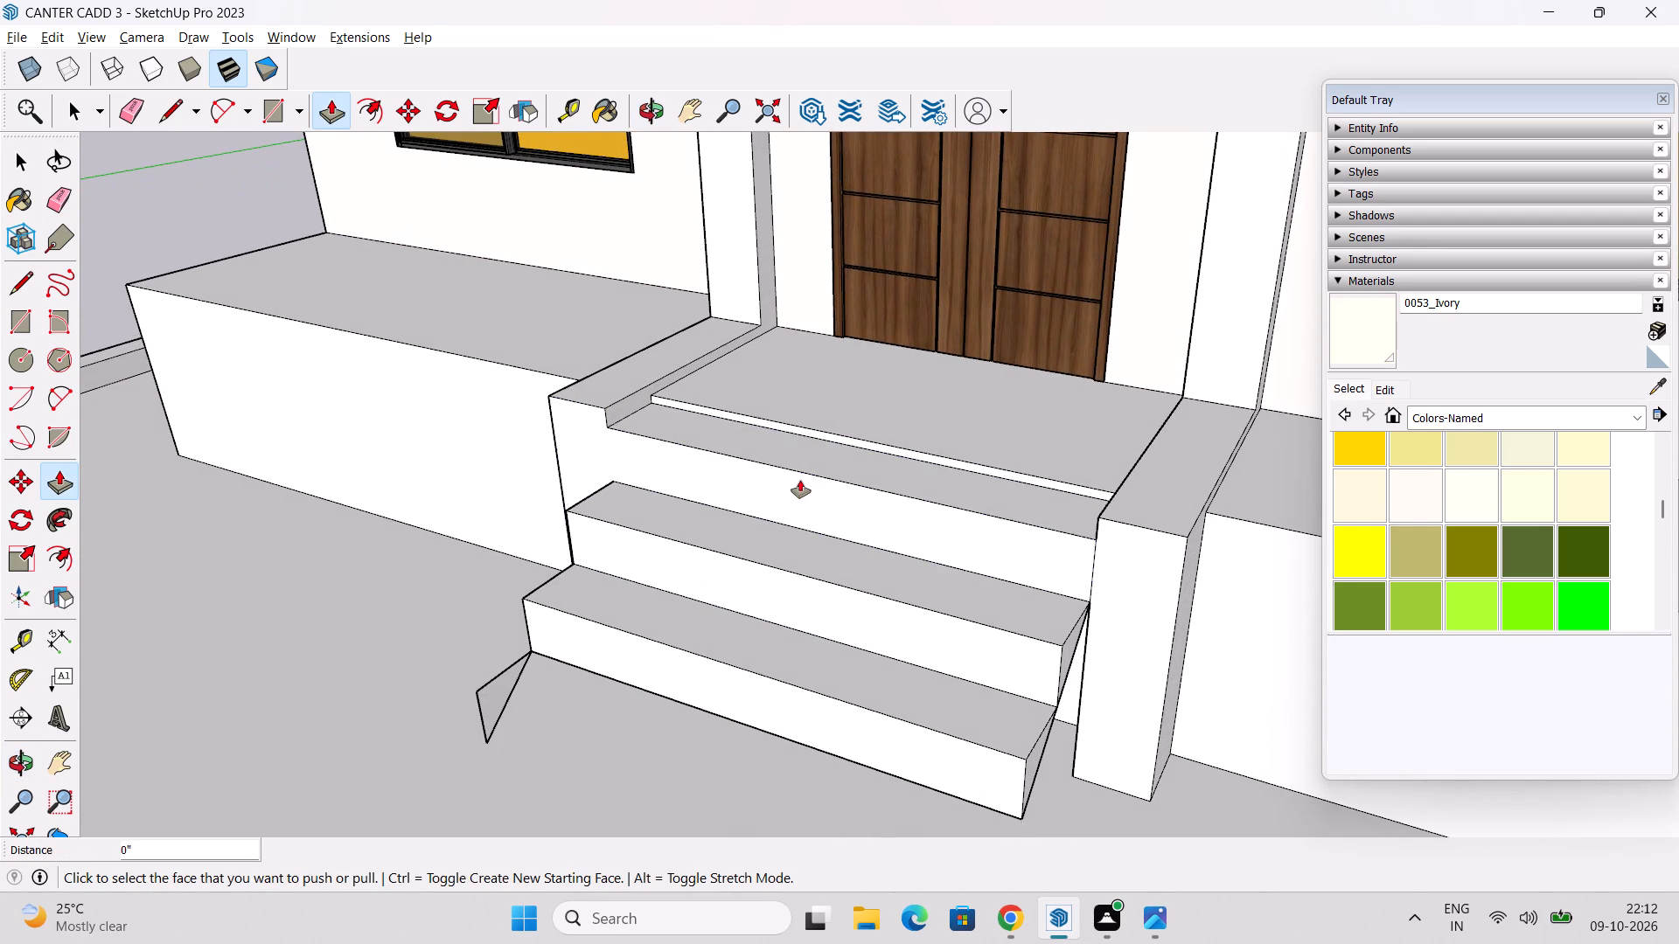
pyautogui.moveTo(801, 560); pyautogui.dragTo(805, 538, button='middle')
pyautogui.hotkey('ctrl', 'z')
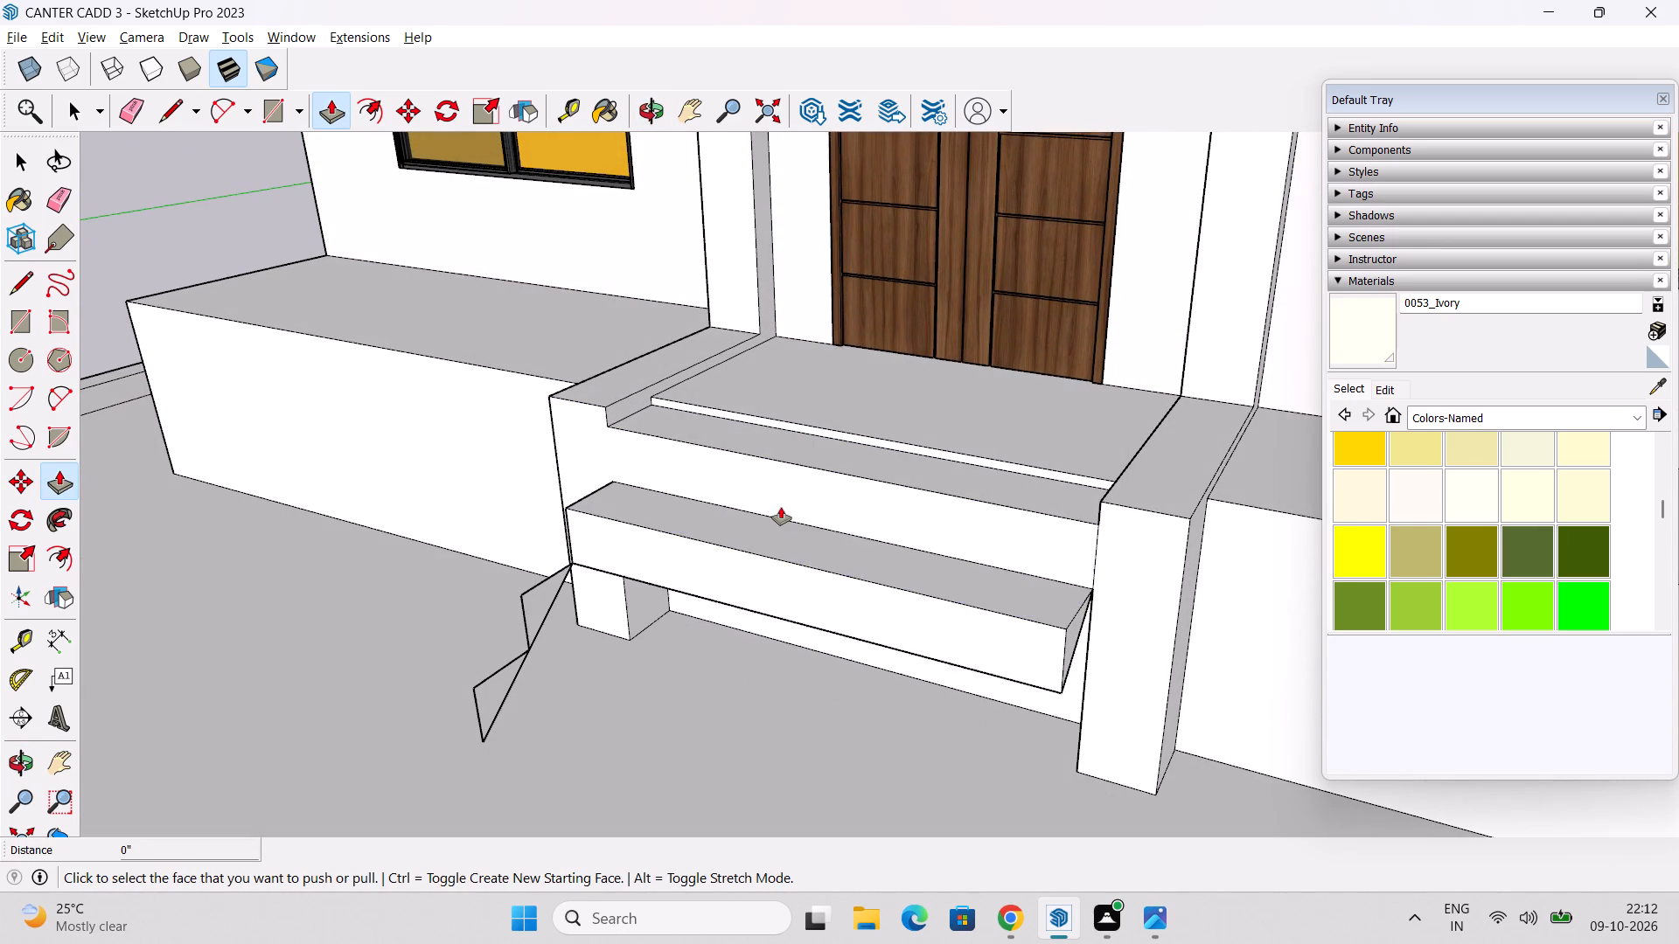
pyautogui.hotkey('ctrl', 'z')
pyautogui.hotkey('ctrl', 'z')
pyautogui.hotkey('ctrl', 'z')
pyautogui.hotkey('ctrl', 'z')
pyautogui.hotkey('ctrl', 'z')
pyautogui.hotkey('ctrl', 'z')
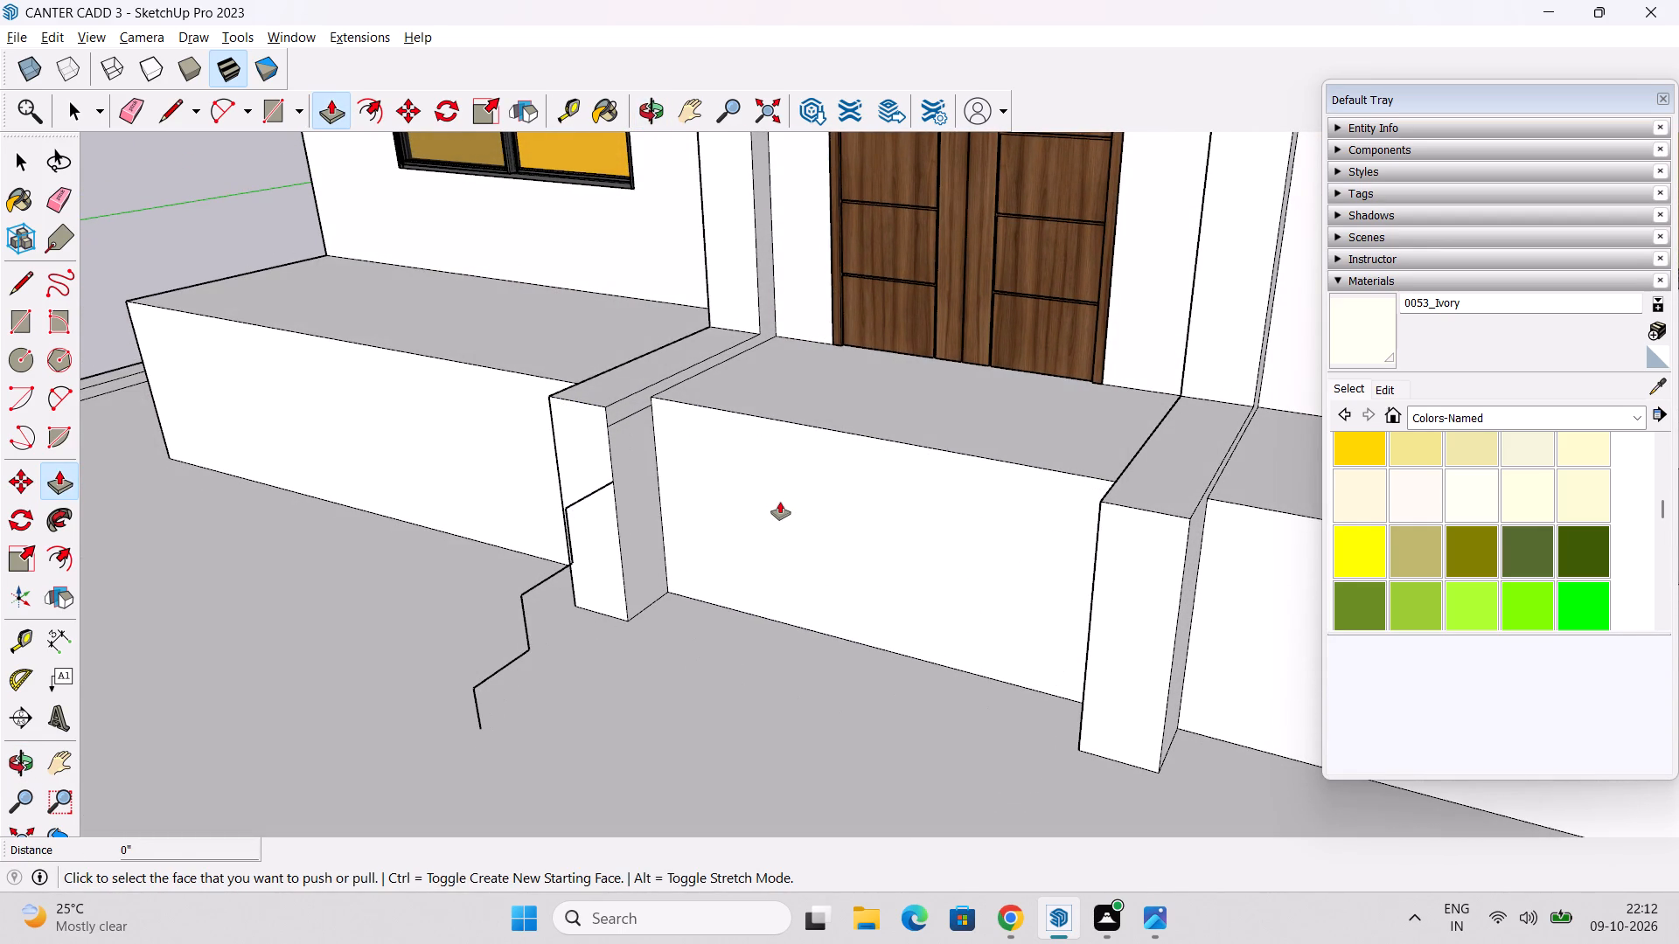
# Undo further back past the 3" ground lowering until all stair profile lines beside the porch pillar are removed.
pyautogui.hotkey('ctrl', 'z')
pyautogui.hotkey('ctrl', 'z')
pyautogui.hotkey('ctrl', 'z')
pyautogui.hotkey('ctrl', 'z')
pyautogui.hotkey('ctrl', 'z')
pyautogui.hotkey('ctrl', 'z')
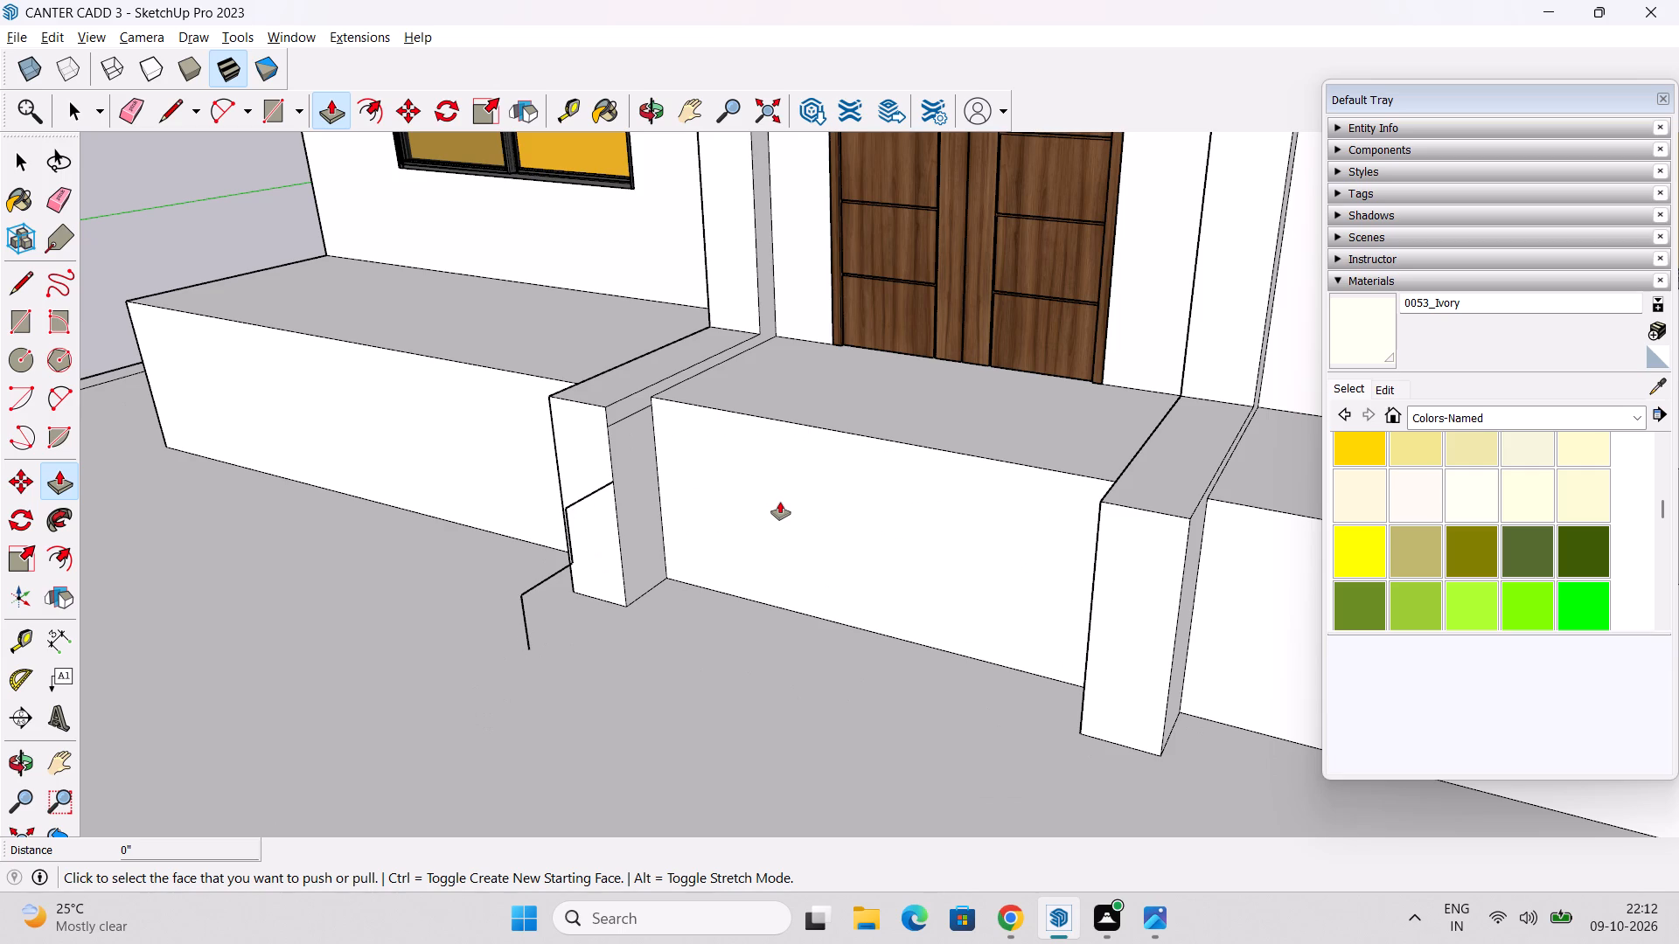
pyautogui.hotkey('ctrl', 'z')
pyautogui.hotkey('ctrl', 'z')
pyautogui.hotkey('ctrl', 'z')
pyautogui.hotkey('ctrl', 'z')
pyautogui.hotkey('ctrl', 'z')
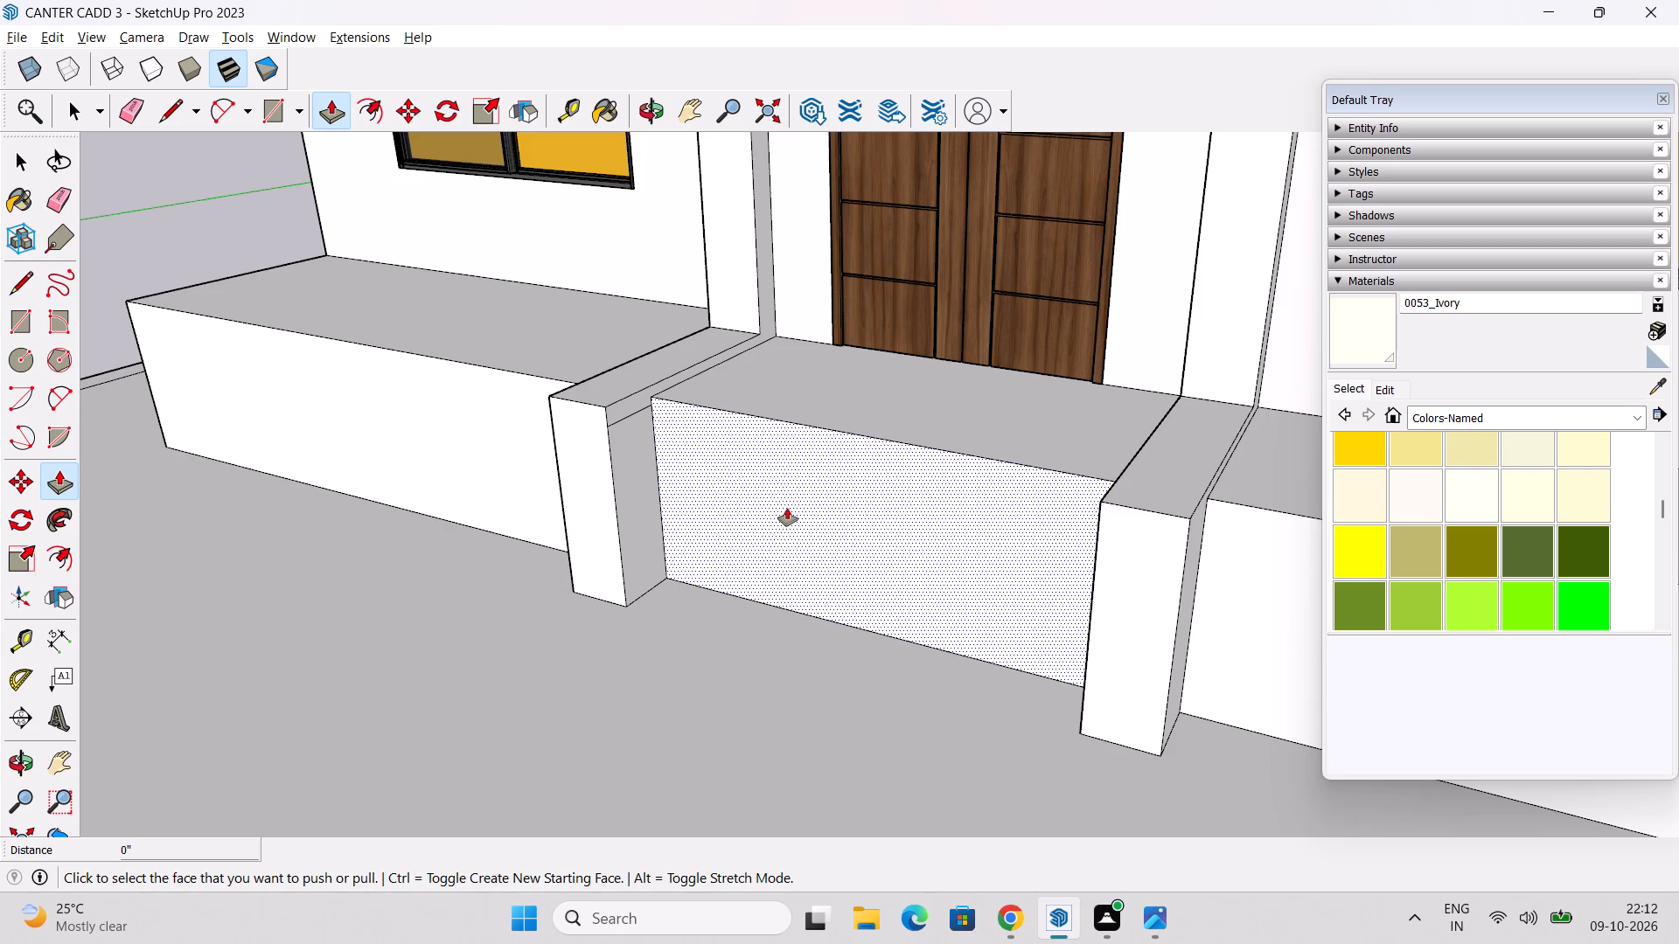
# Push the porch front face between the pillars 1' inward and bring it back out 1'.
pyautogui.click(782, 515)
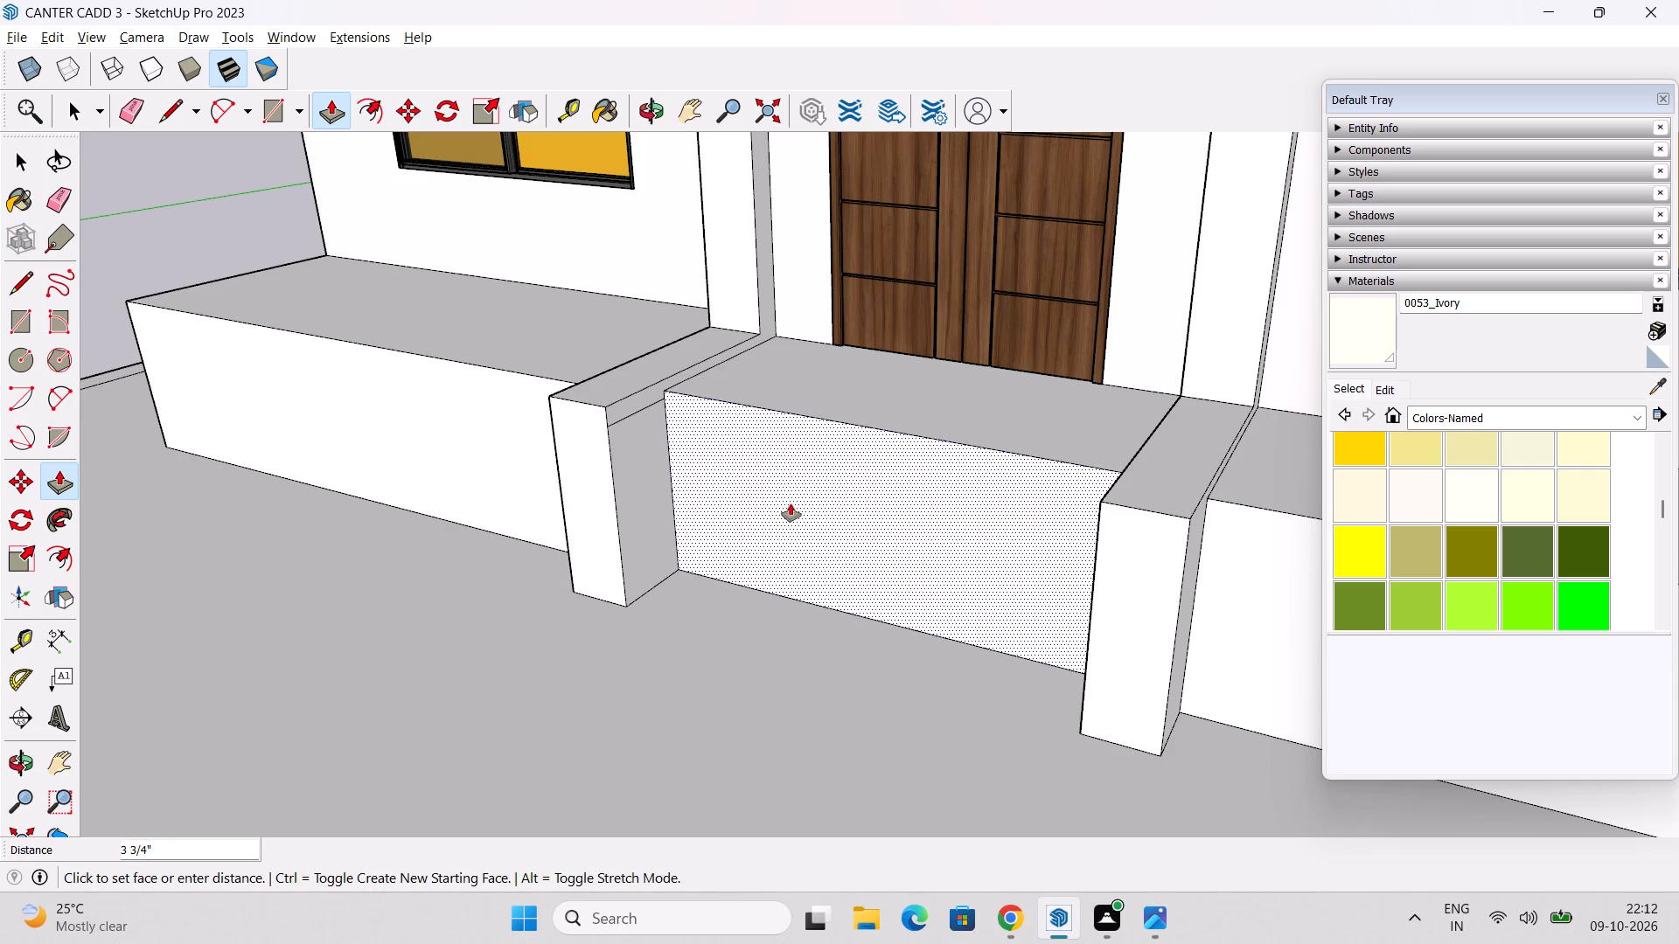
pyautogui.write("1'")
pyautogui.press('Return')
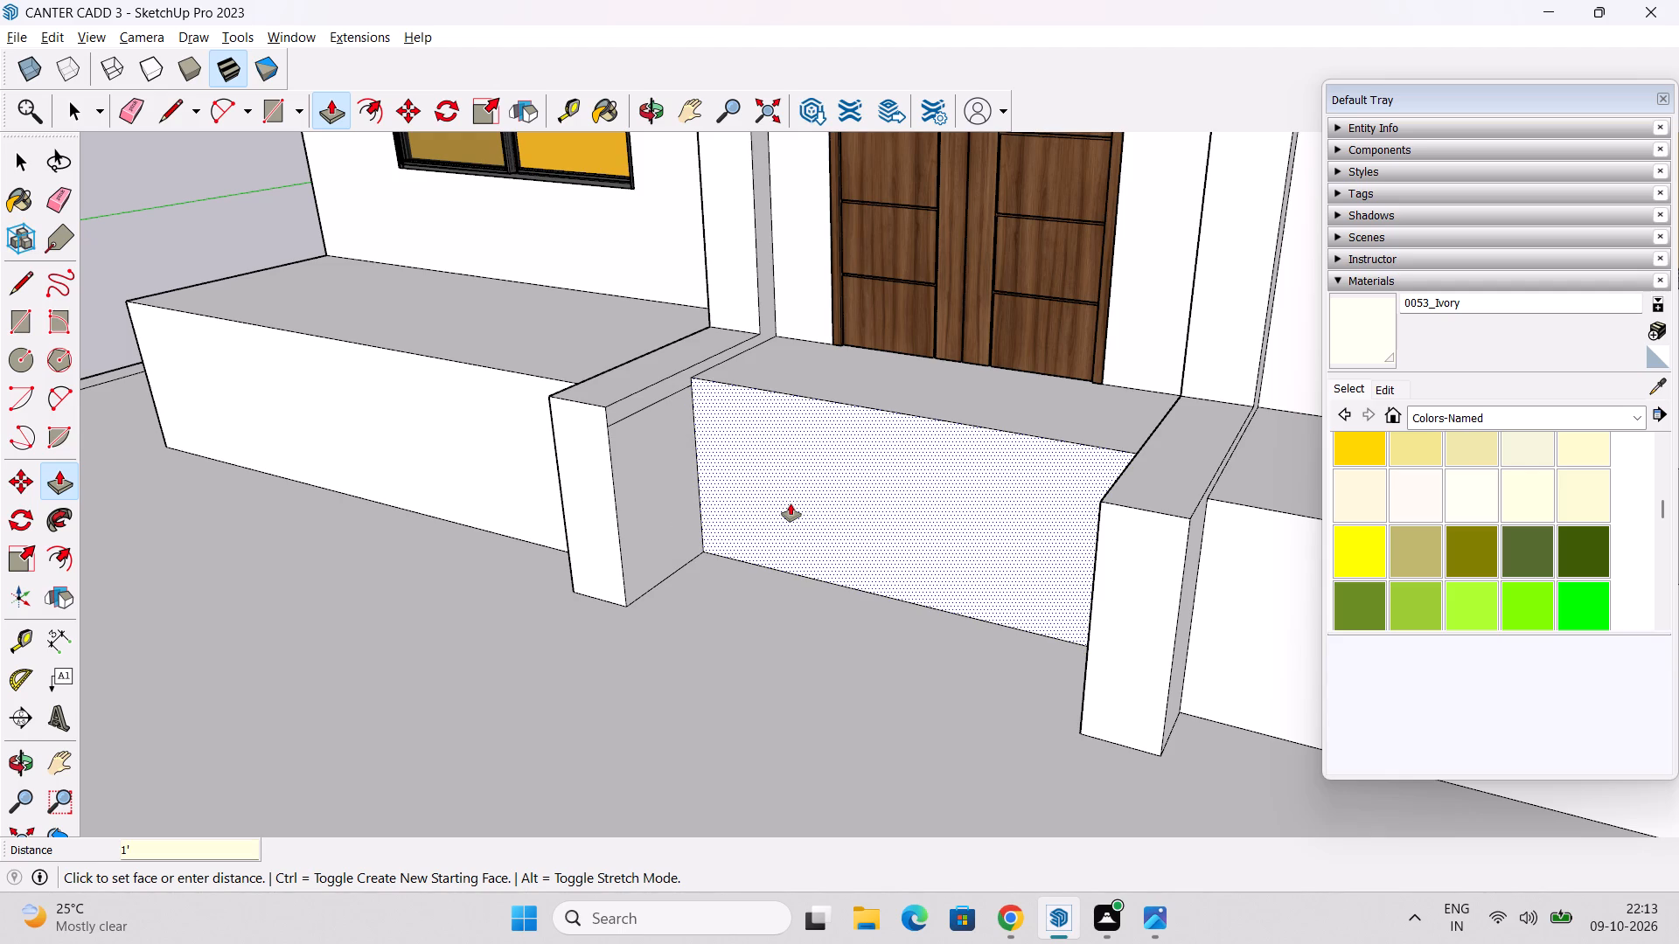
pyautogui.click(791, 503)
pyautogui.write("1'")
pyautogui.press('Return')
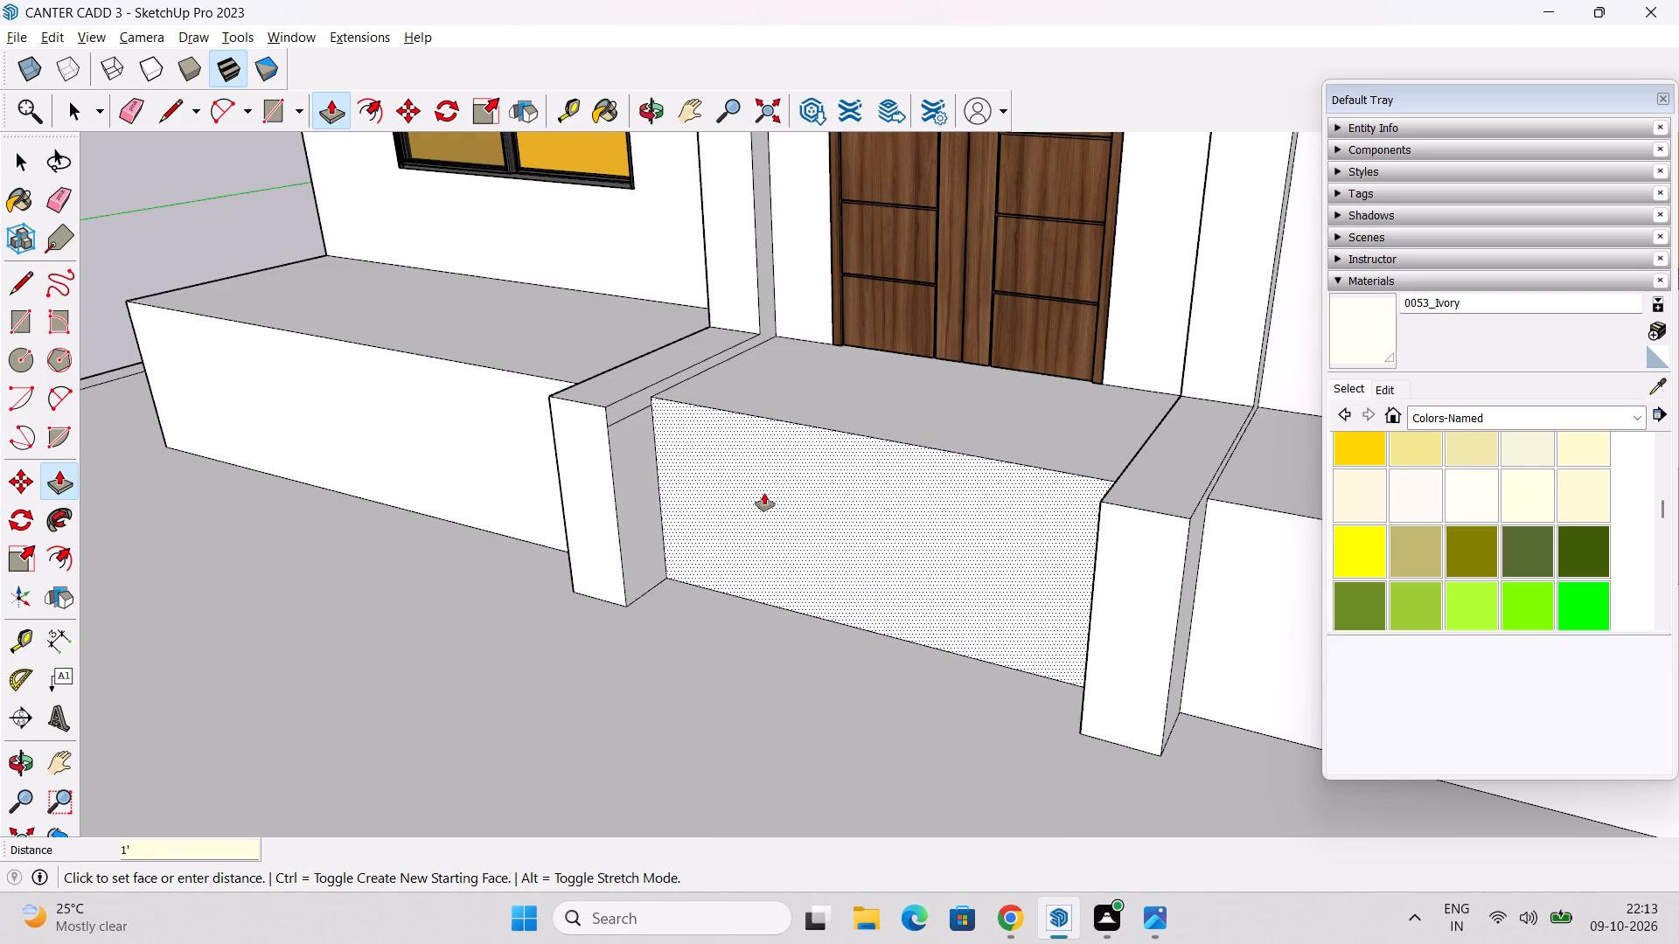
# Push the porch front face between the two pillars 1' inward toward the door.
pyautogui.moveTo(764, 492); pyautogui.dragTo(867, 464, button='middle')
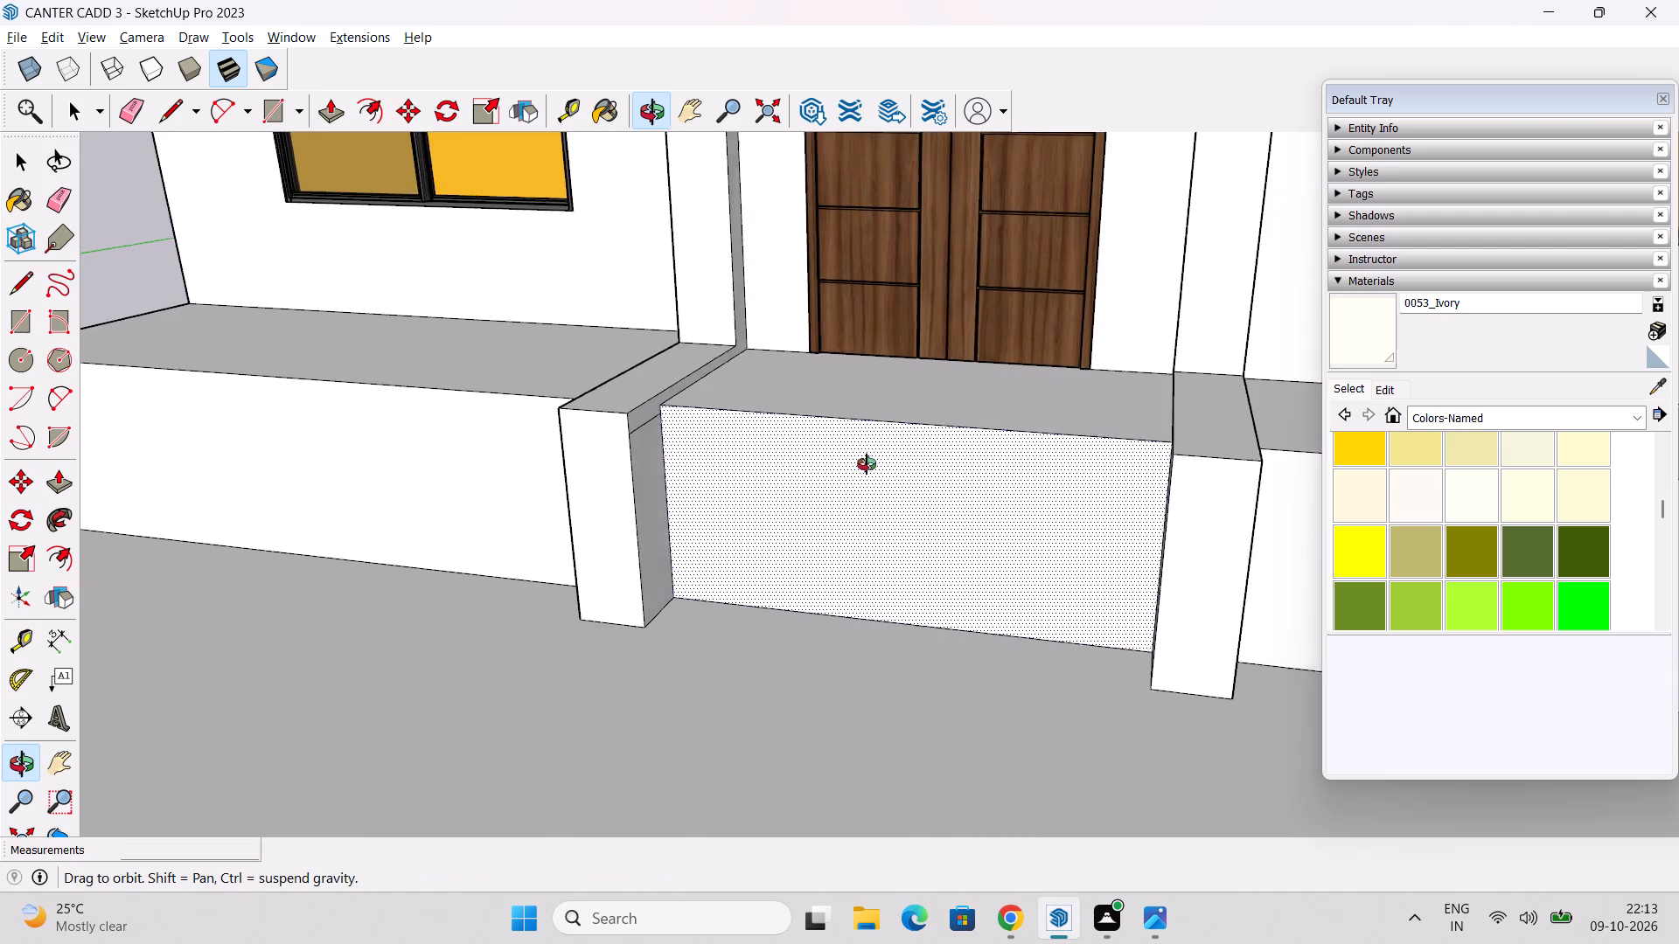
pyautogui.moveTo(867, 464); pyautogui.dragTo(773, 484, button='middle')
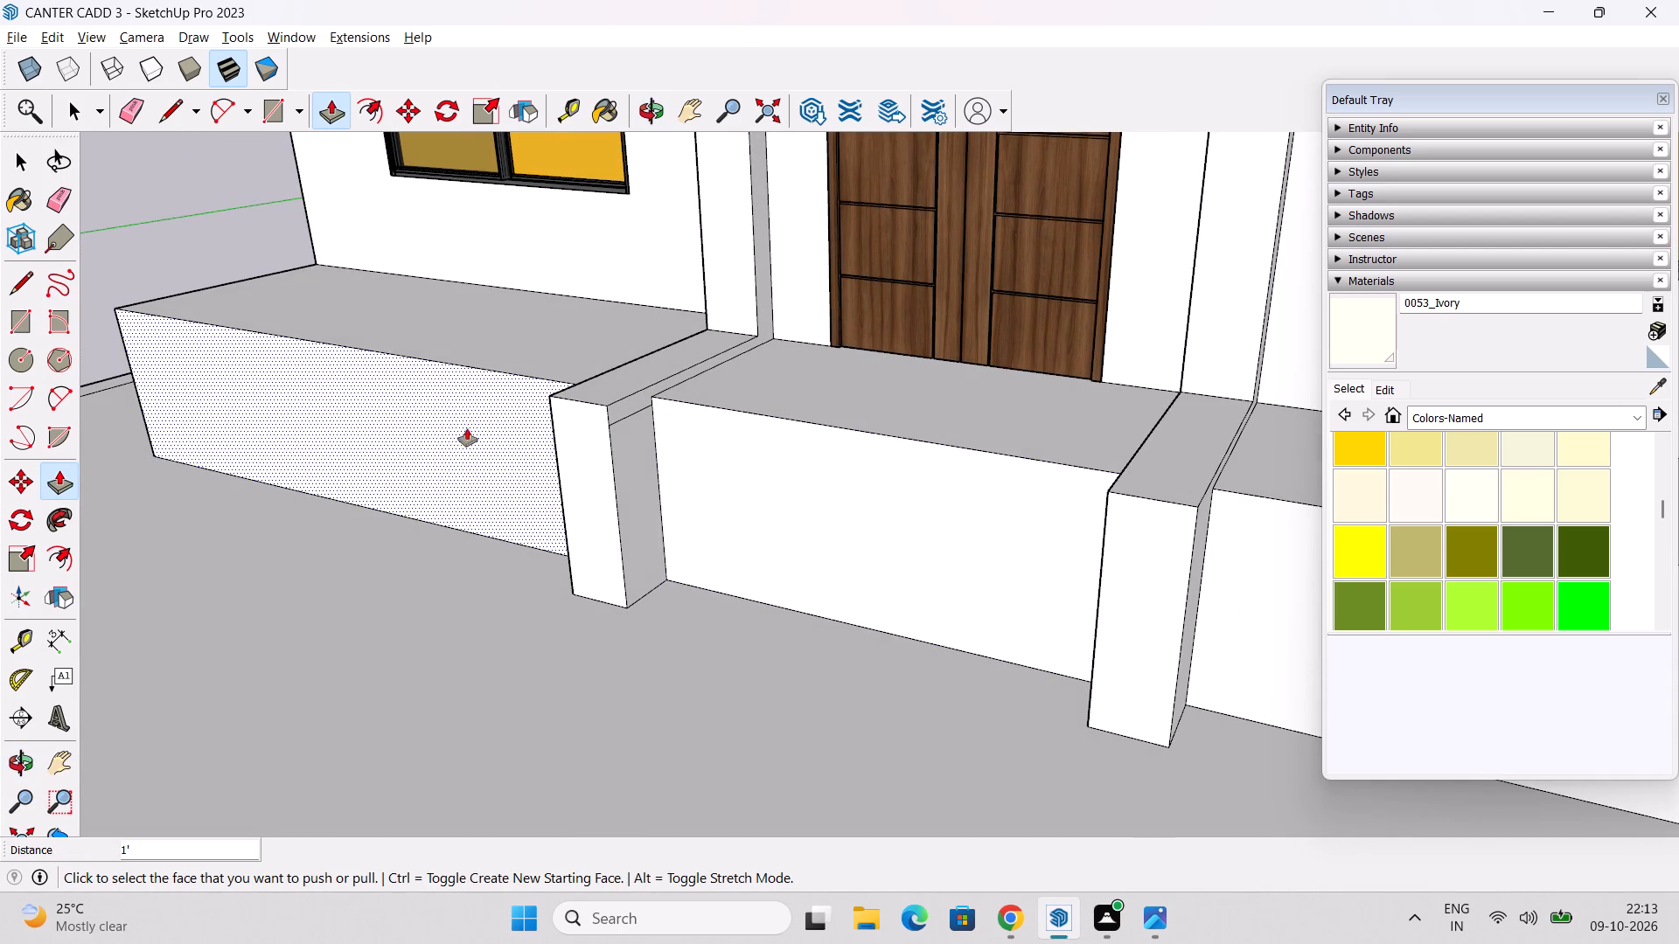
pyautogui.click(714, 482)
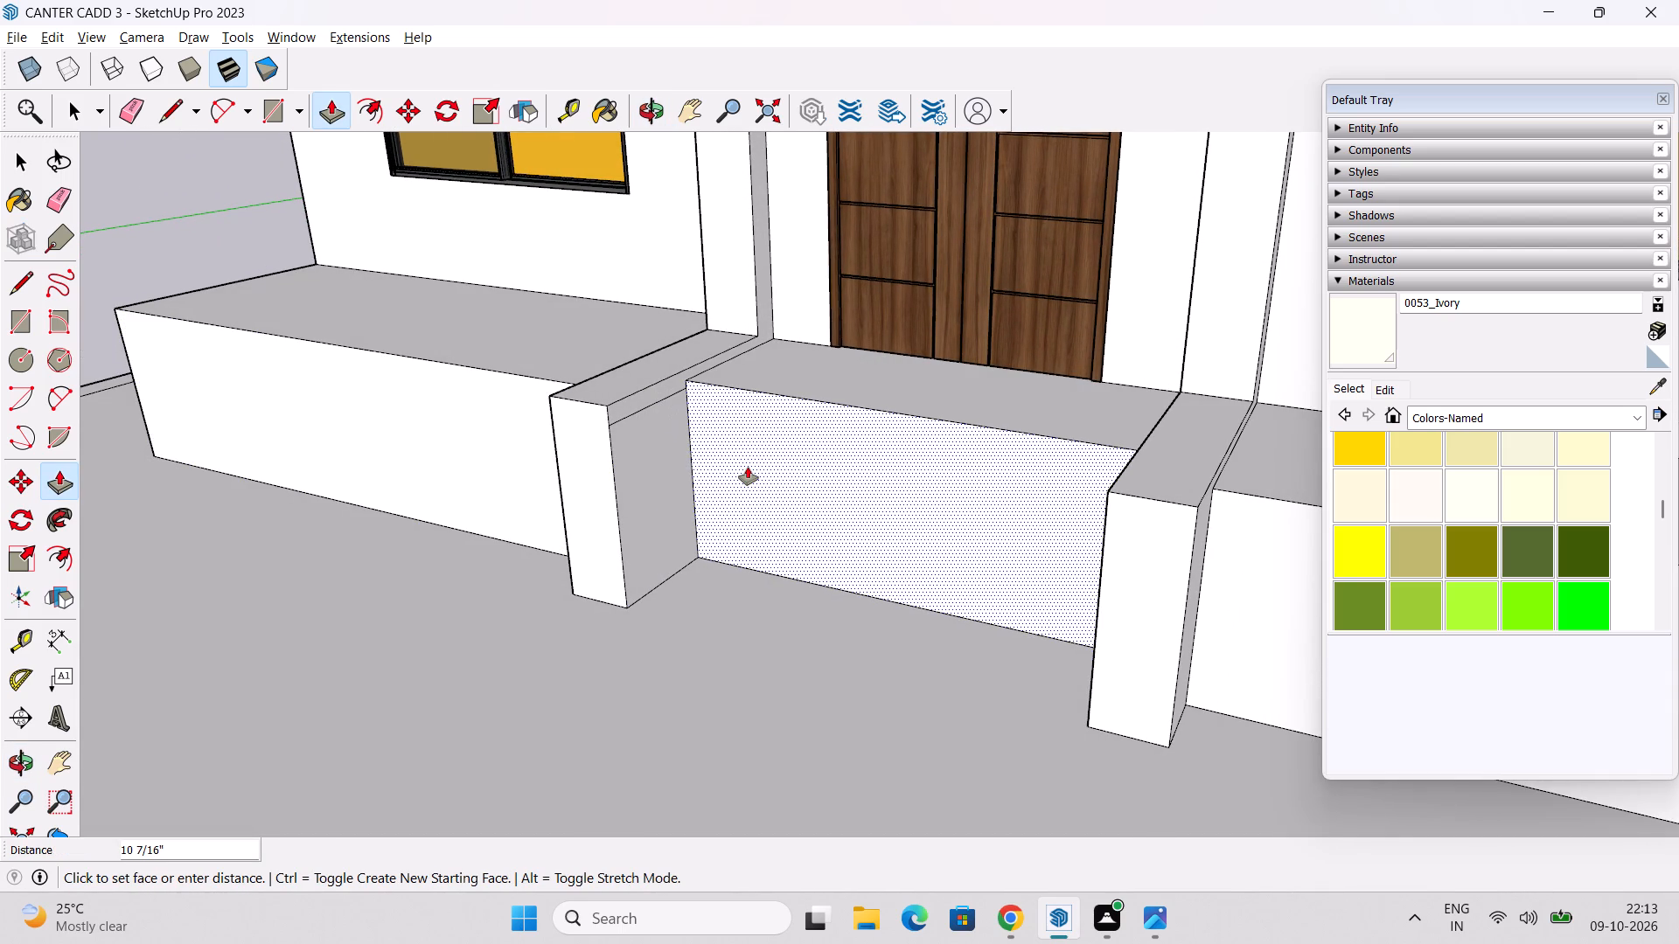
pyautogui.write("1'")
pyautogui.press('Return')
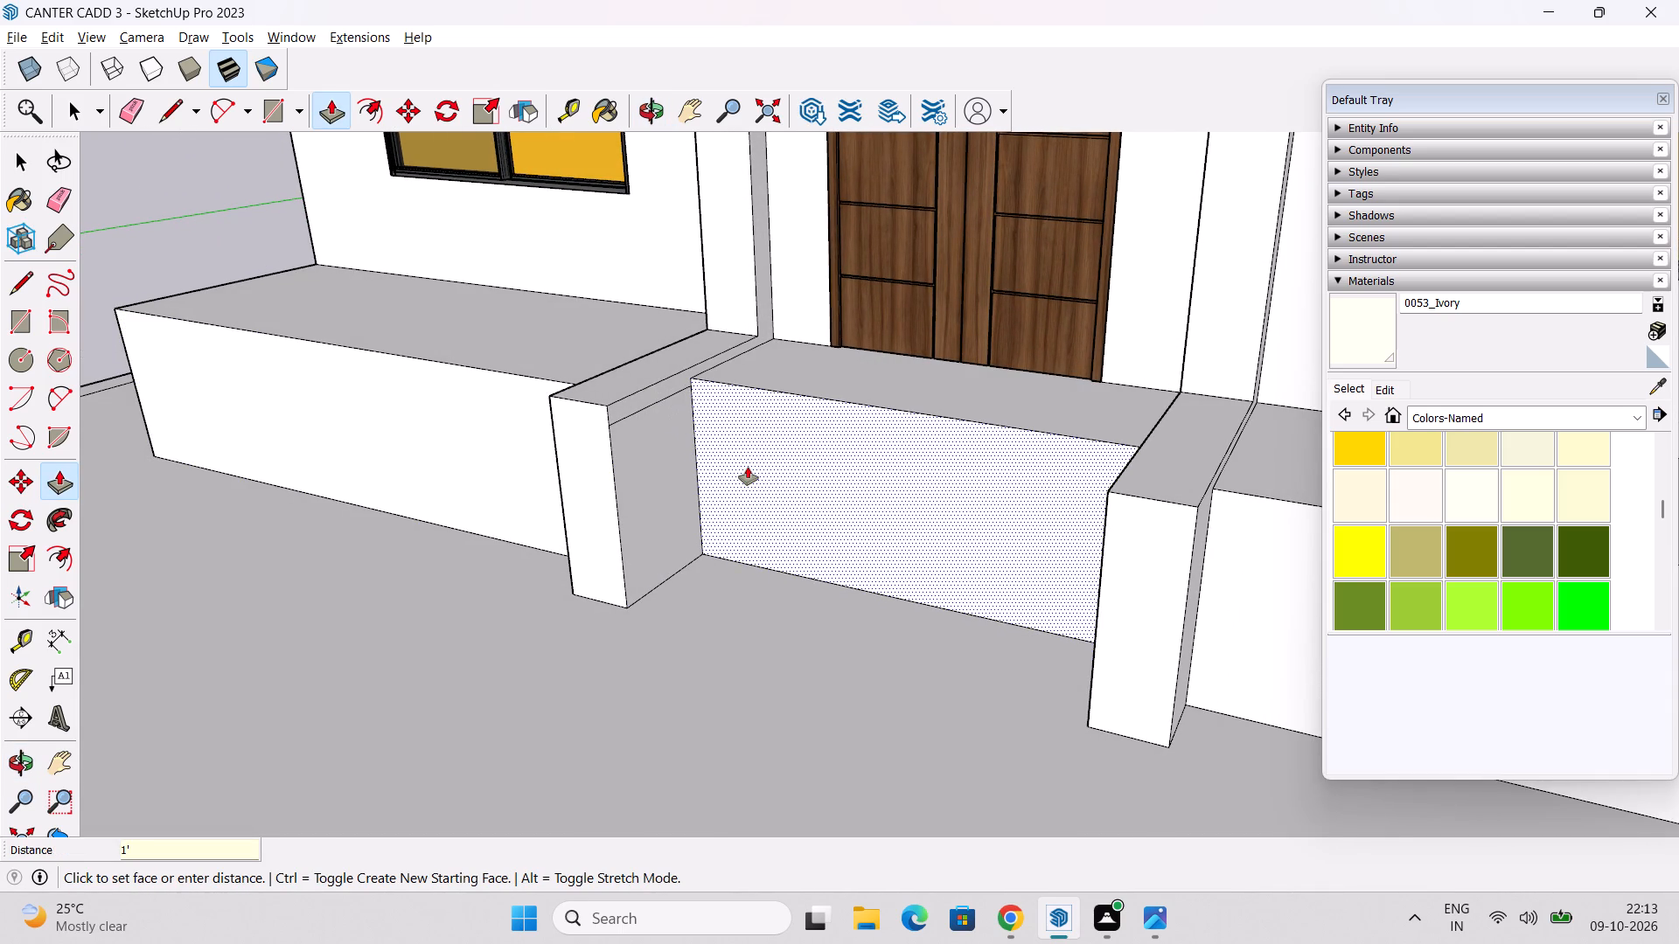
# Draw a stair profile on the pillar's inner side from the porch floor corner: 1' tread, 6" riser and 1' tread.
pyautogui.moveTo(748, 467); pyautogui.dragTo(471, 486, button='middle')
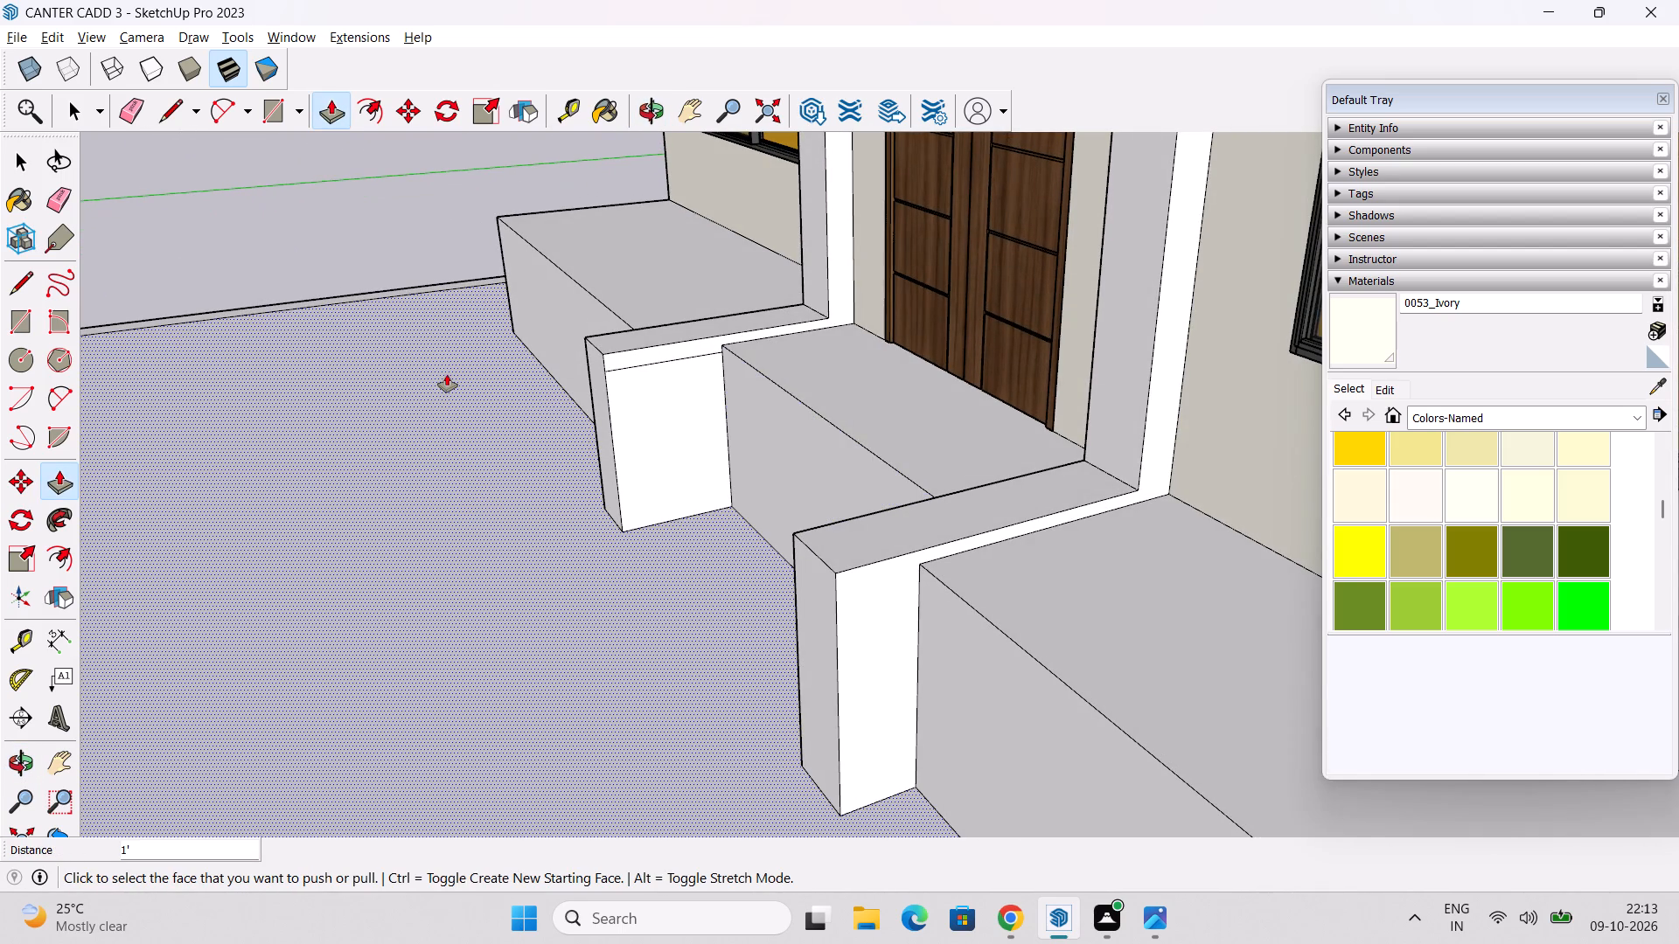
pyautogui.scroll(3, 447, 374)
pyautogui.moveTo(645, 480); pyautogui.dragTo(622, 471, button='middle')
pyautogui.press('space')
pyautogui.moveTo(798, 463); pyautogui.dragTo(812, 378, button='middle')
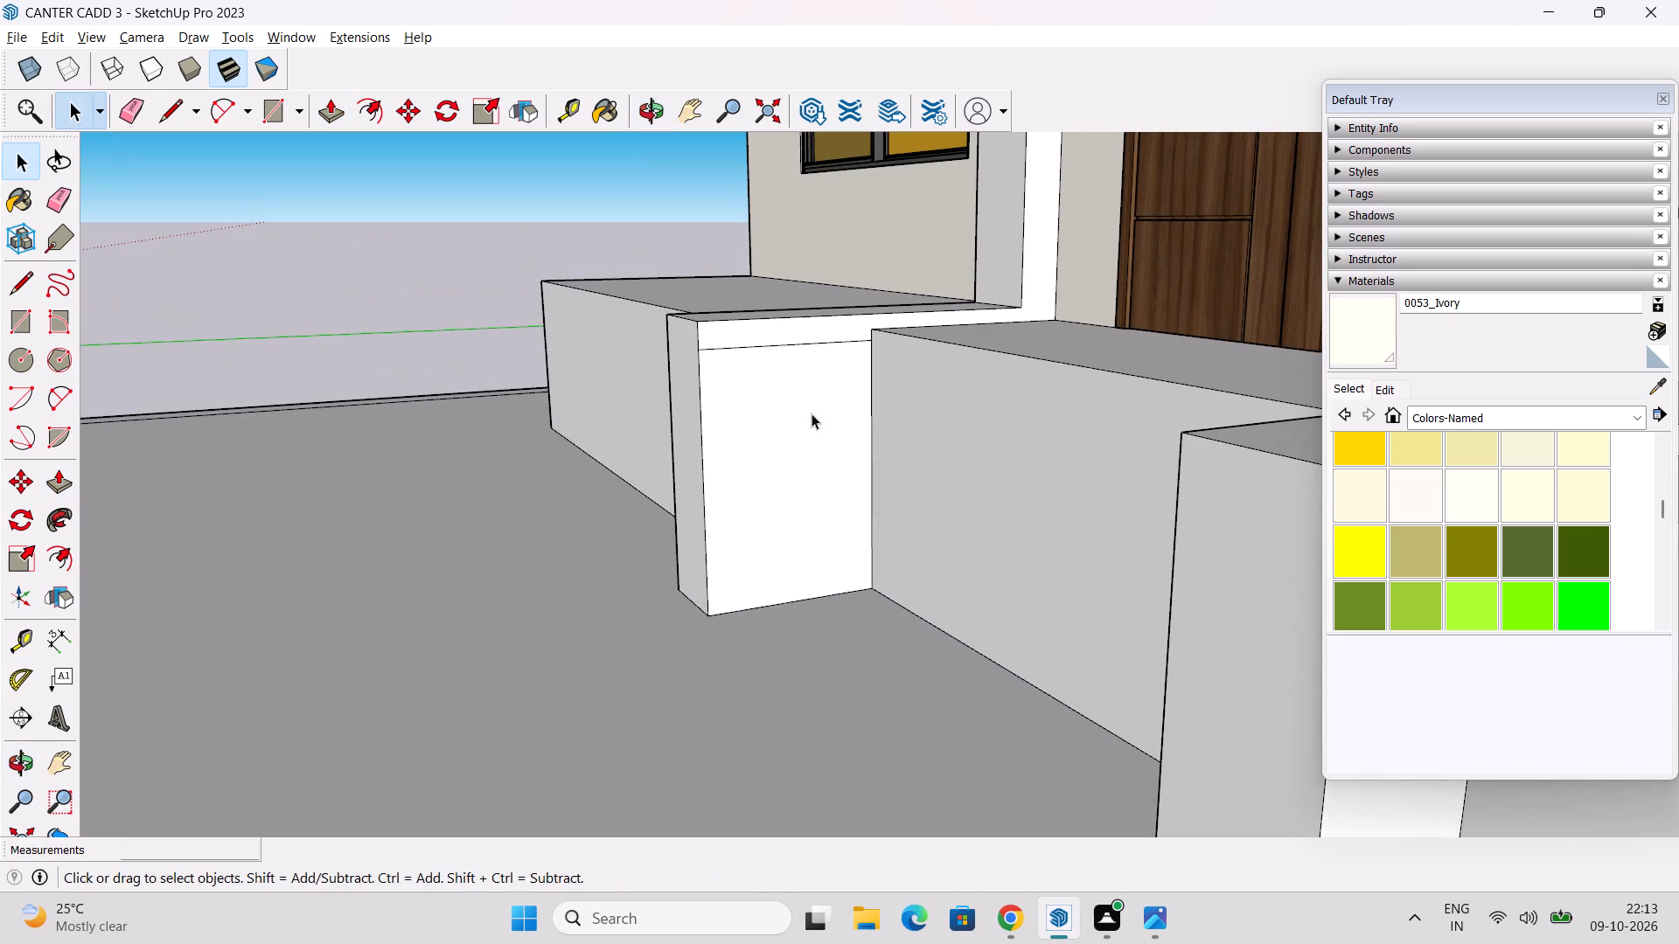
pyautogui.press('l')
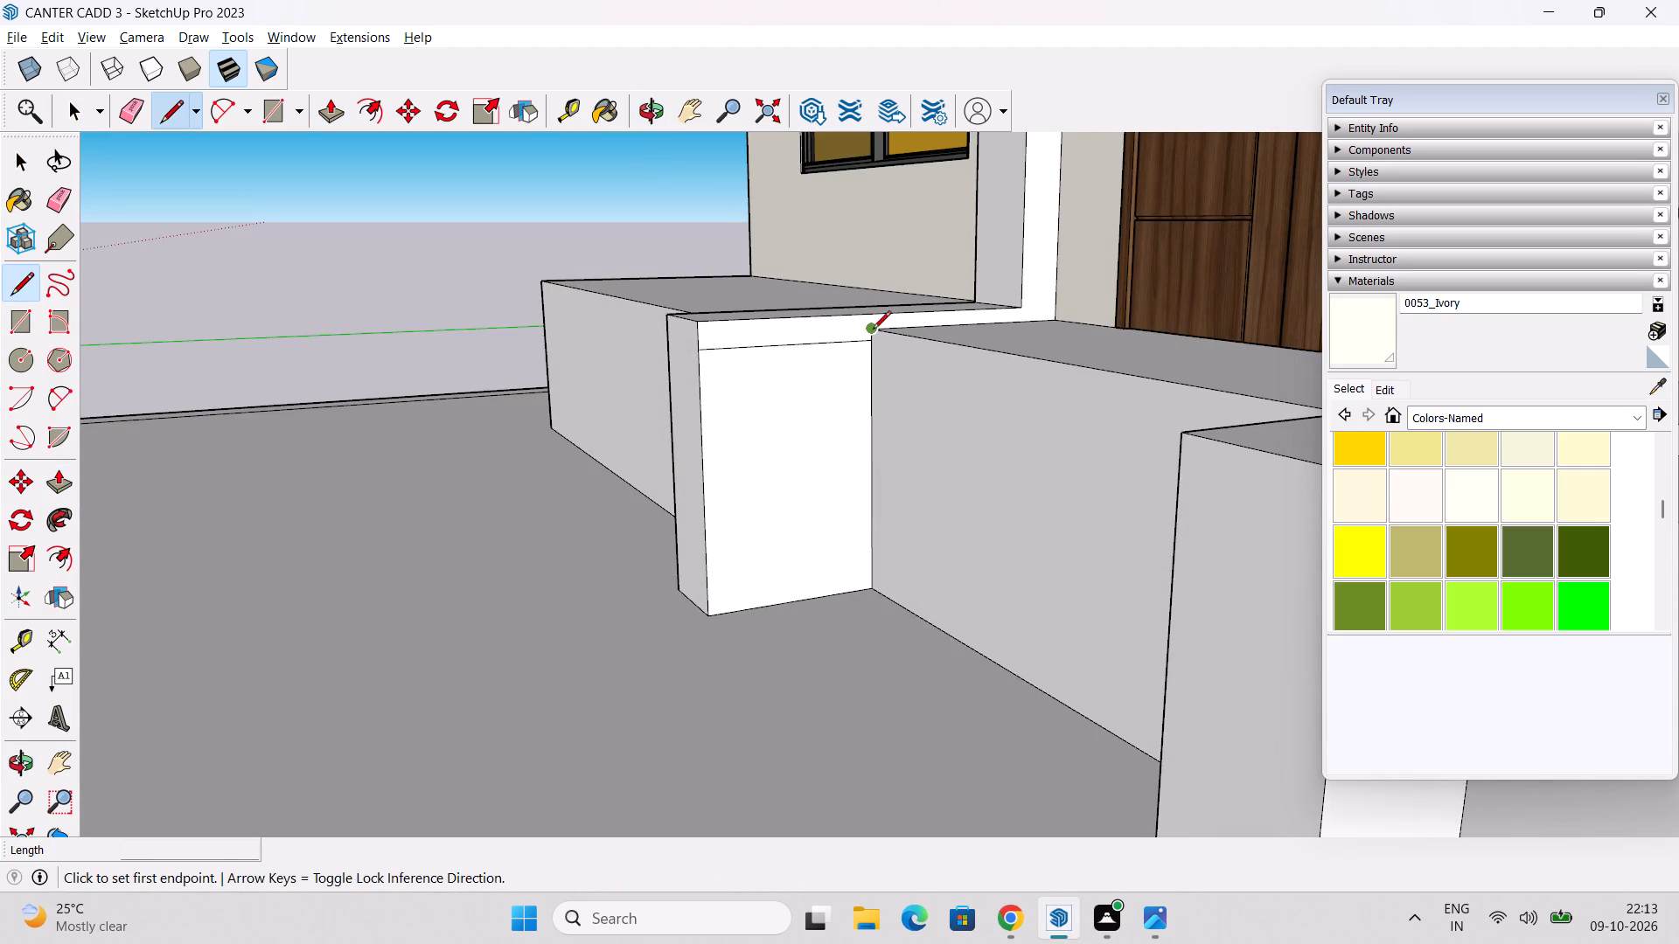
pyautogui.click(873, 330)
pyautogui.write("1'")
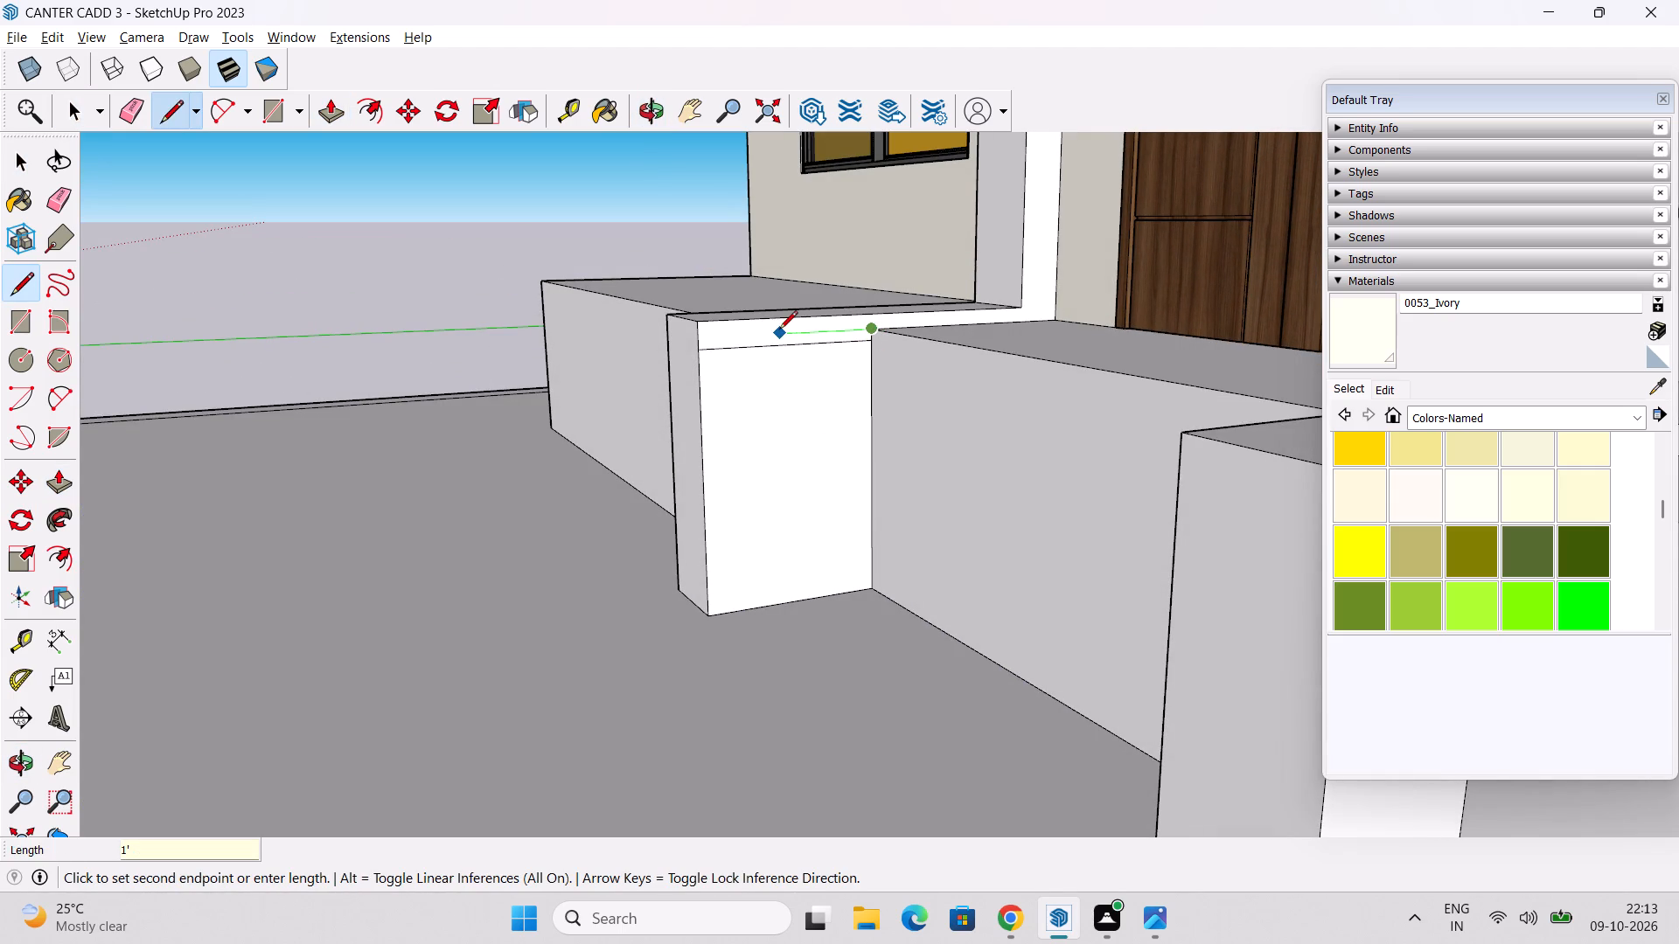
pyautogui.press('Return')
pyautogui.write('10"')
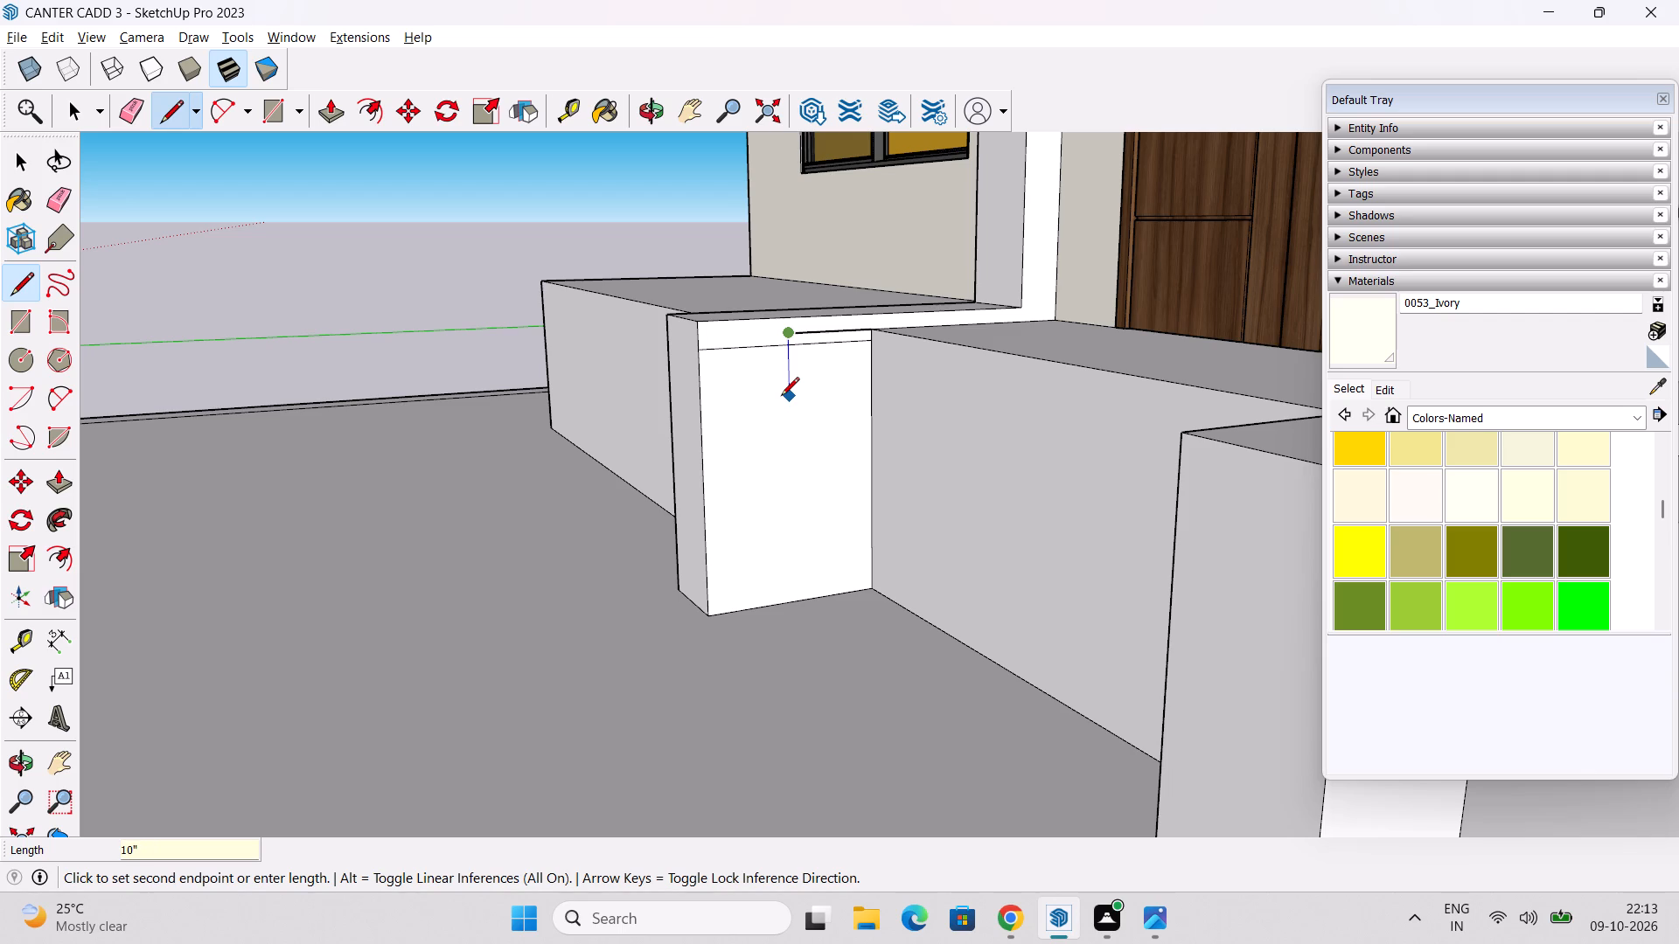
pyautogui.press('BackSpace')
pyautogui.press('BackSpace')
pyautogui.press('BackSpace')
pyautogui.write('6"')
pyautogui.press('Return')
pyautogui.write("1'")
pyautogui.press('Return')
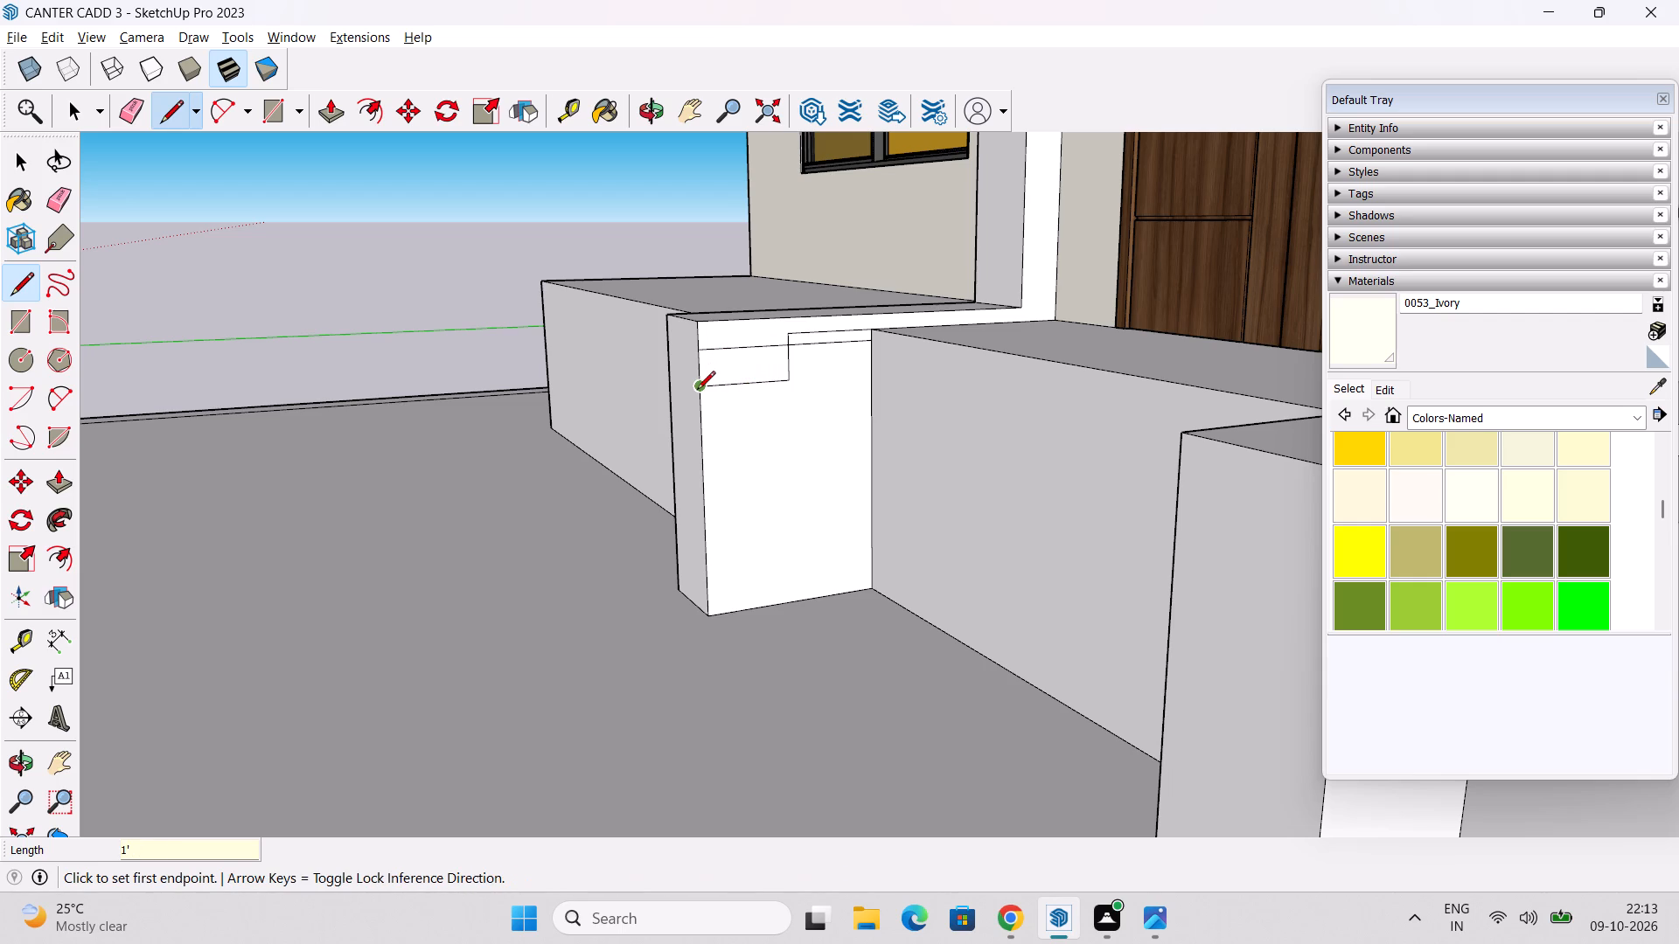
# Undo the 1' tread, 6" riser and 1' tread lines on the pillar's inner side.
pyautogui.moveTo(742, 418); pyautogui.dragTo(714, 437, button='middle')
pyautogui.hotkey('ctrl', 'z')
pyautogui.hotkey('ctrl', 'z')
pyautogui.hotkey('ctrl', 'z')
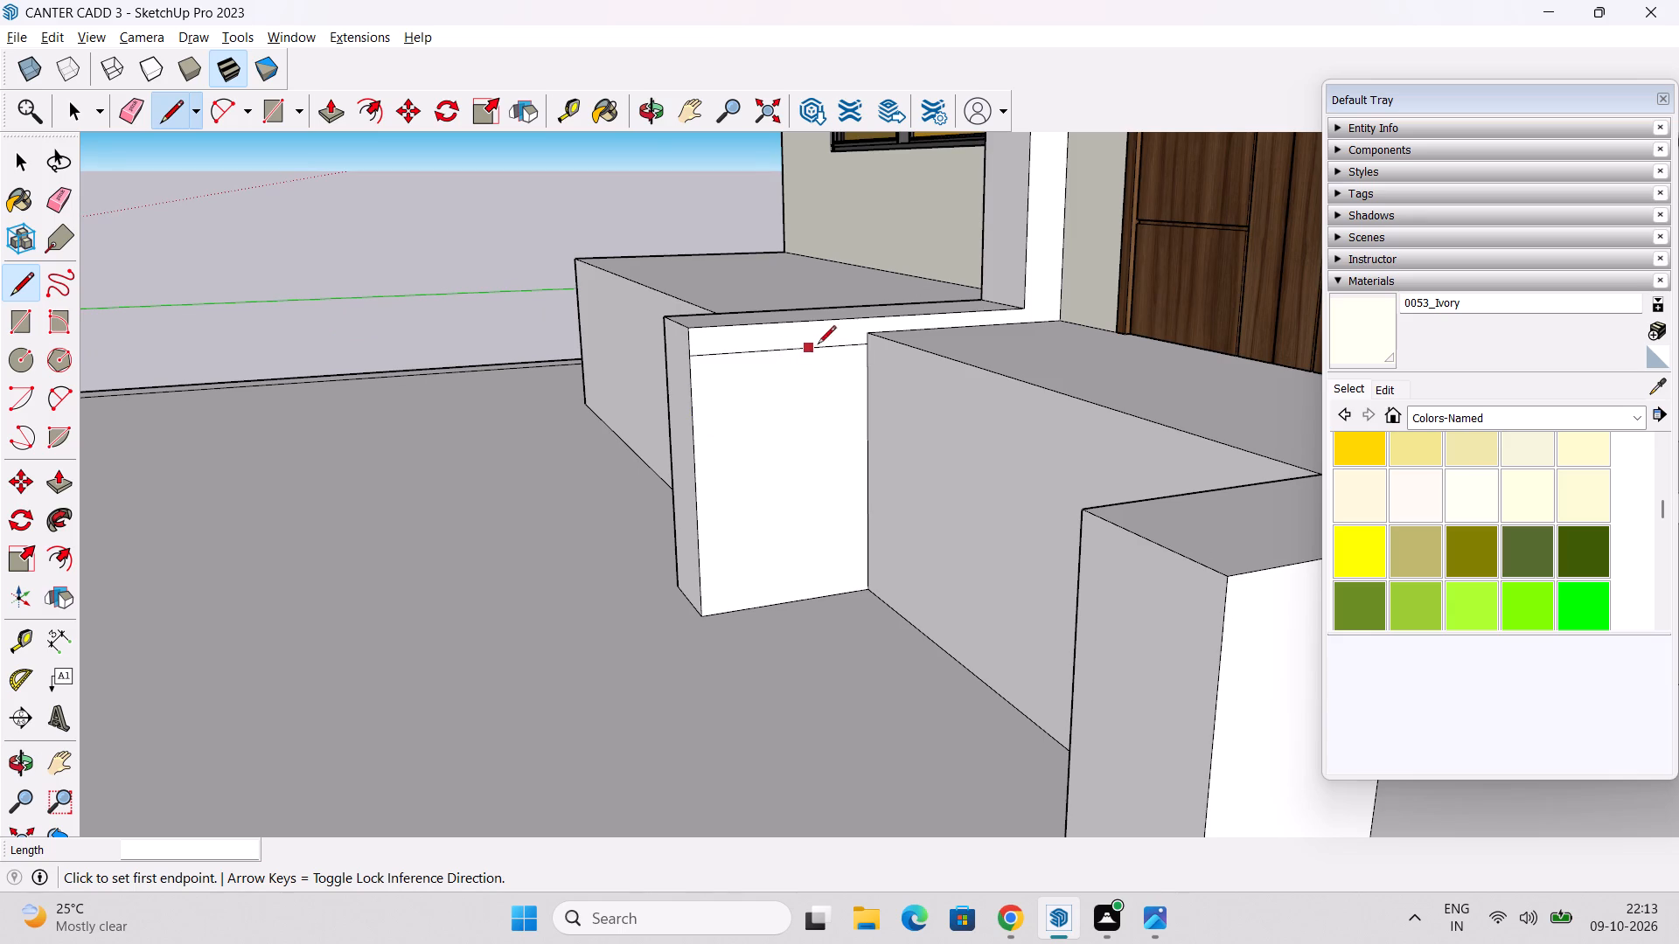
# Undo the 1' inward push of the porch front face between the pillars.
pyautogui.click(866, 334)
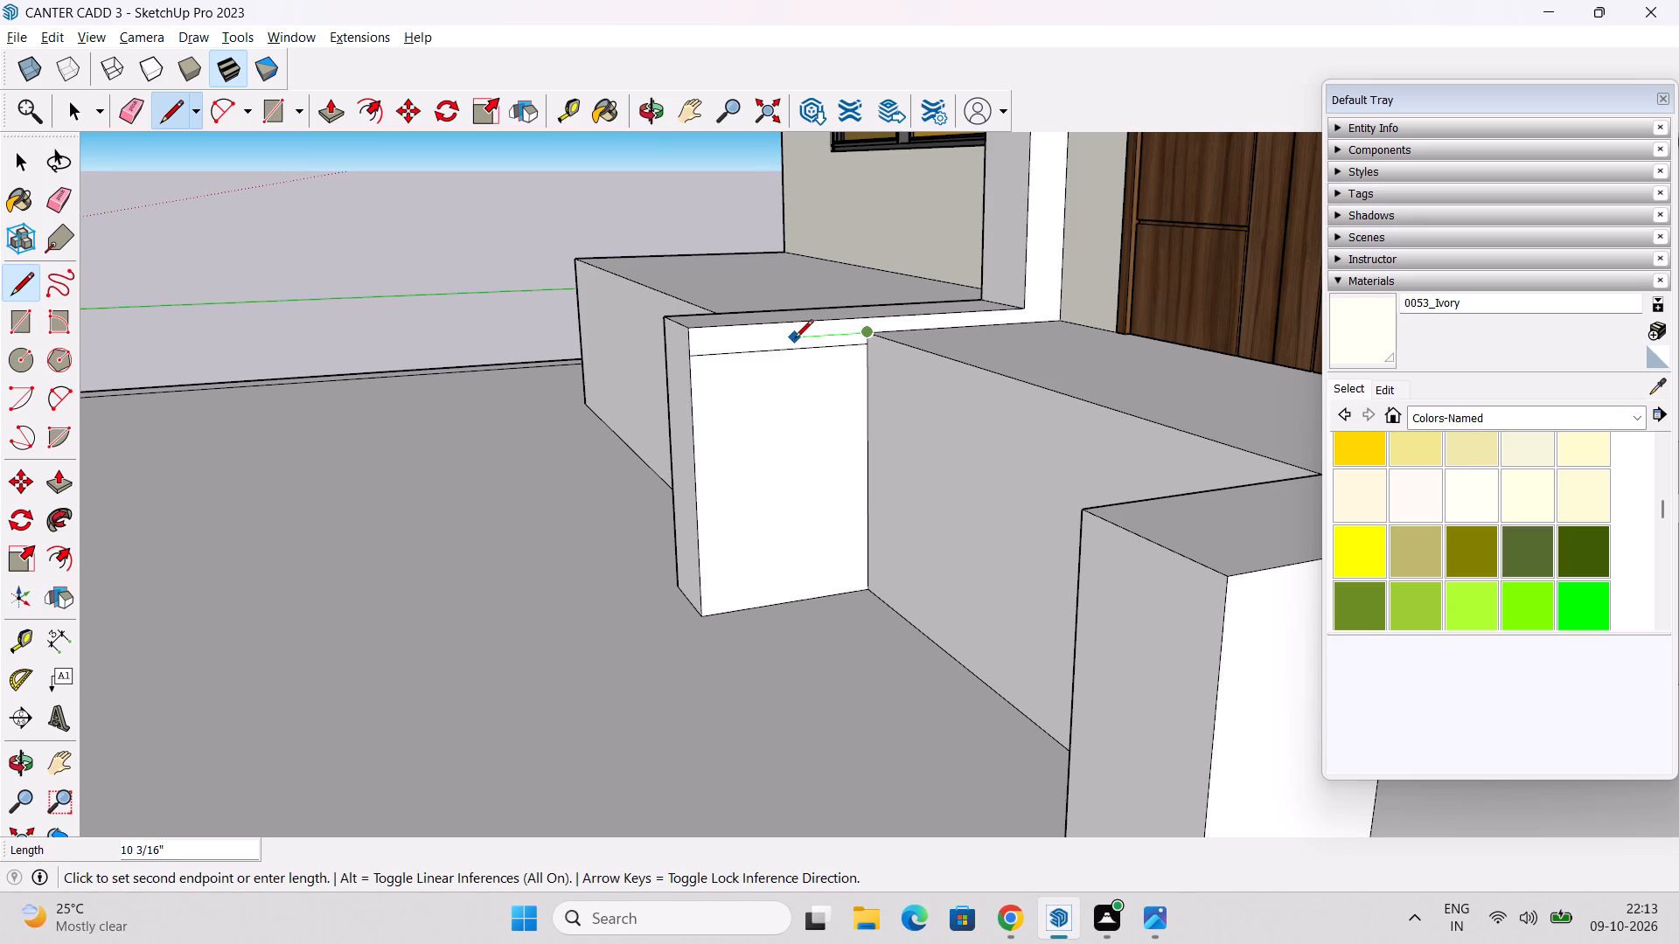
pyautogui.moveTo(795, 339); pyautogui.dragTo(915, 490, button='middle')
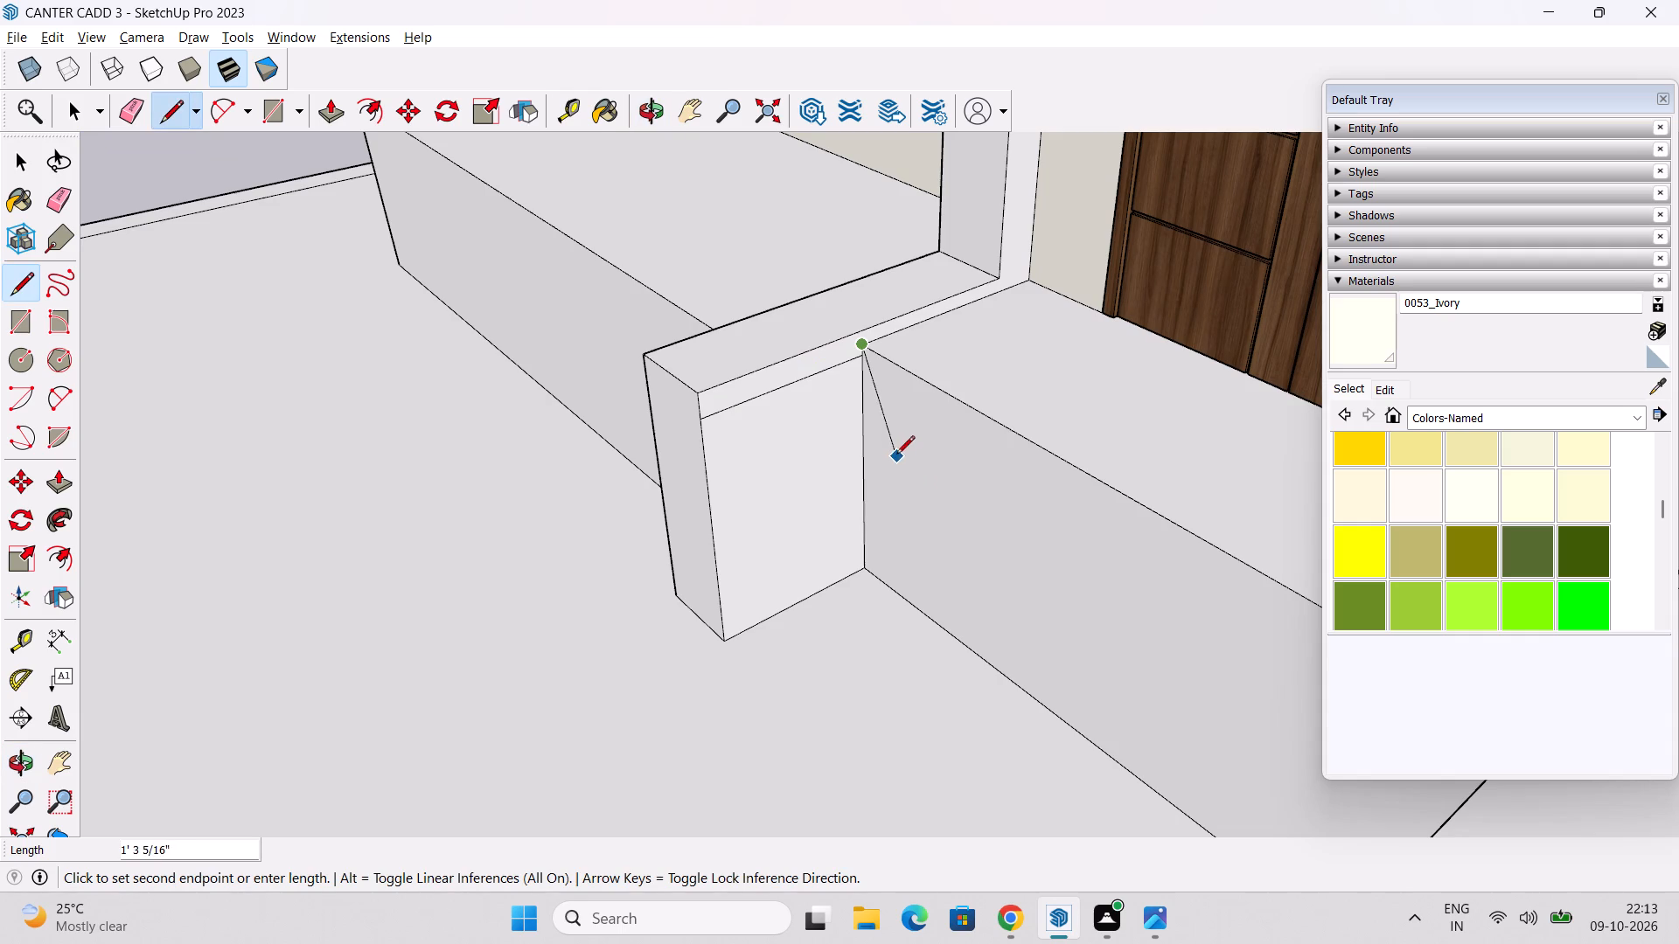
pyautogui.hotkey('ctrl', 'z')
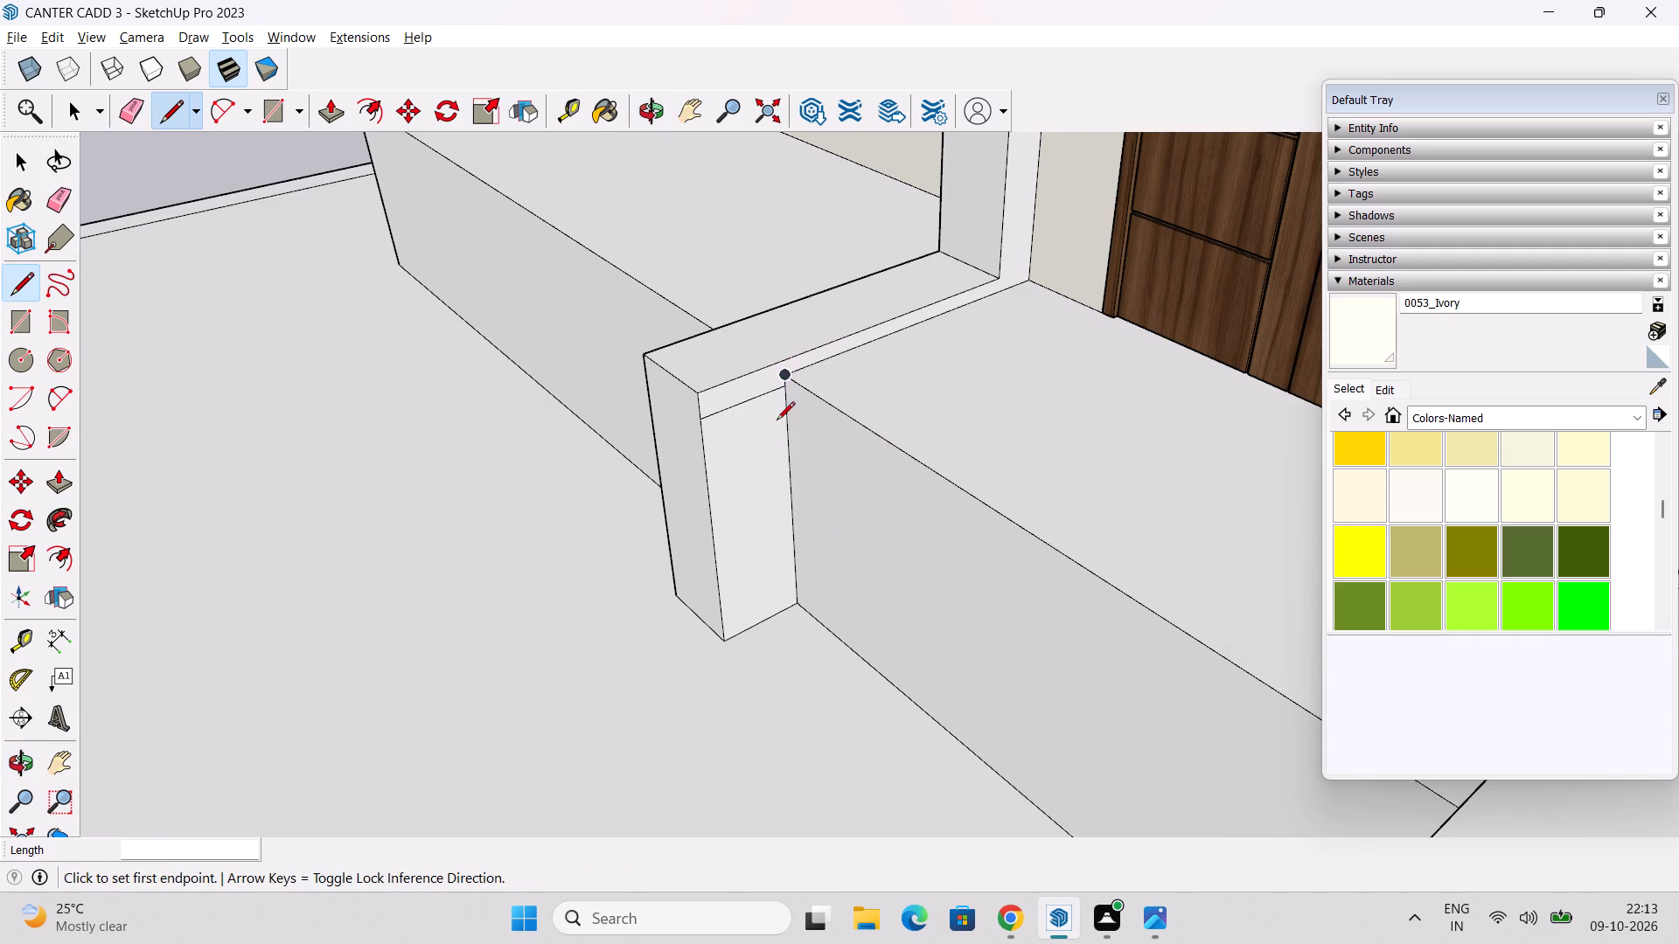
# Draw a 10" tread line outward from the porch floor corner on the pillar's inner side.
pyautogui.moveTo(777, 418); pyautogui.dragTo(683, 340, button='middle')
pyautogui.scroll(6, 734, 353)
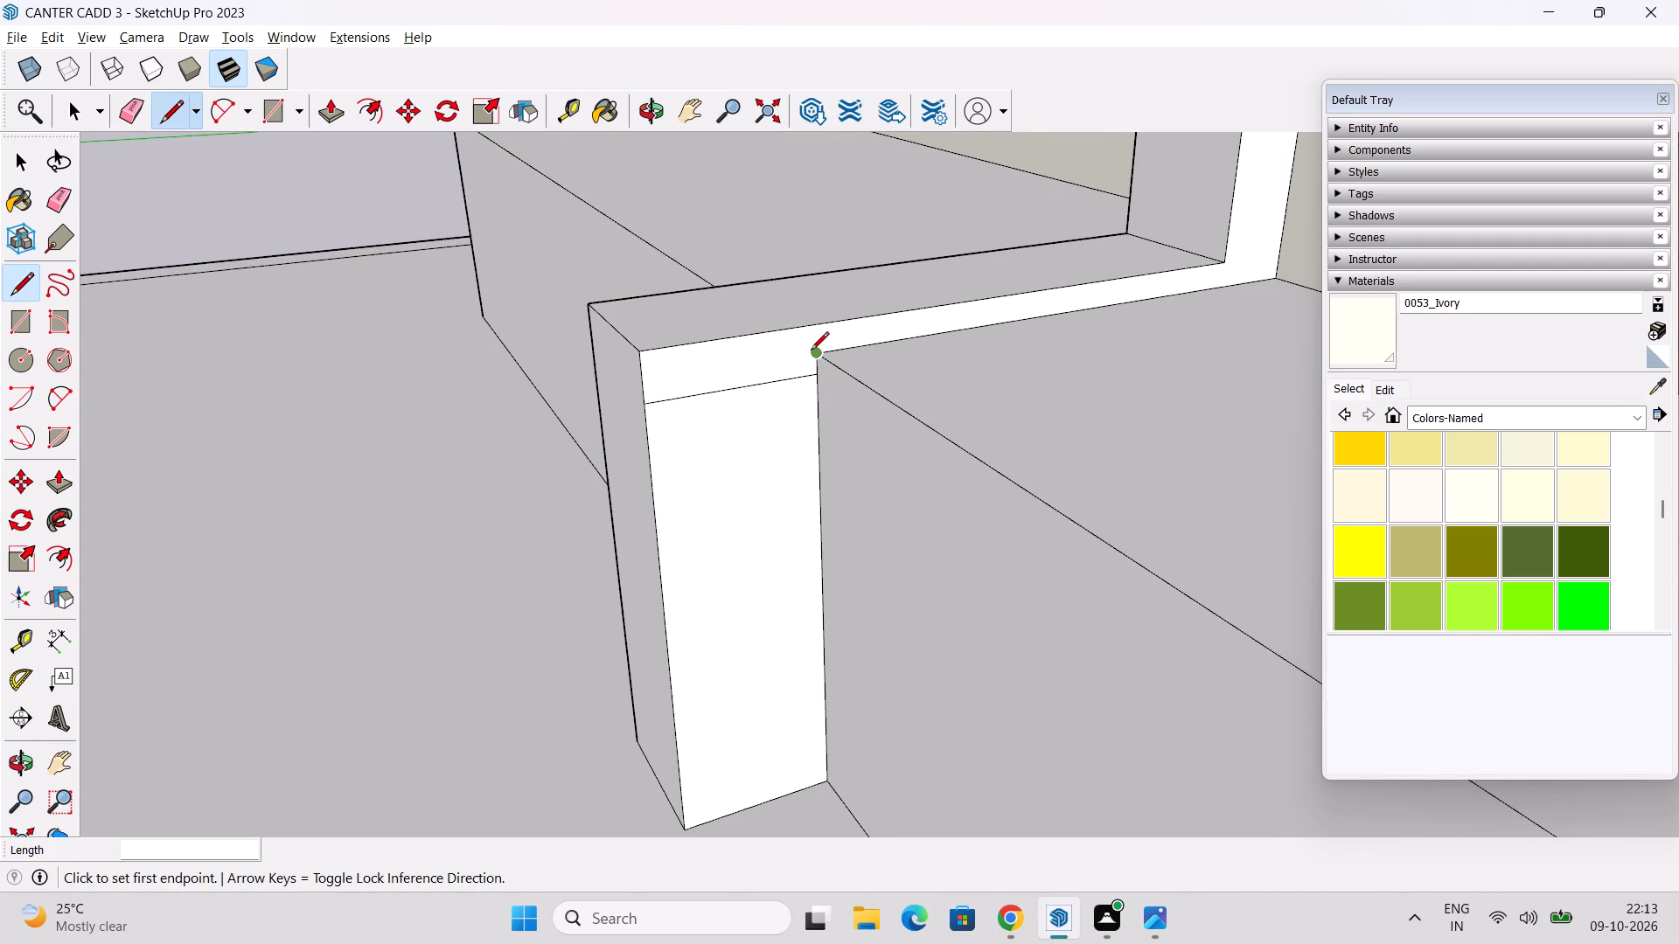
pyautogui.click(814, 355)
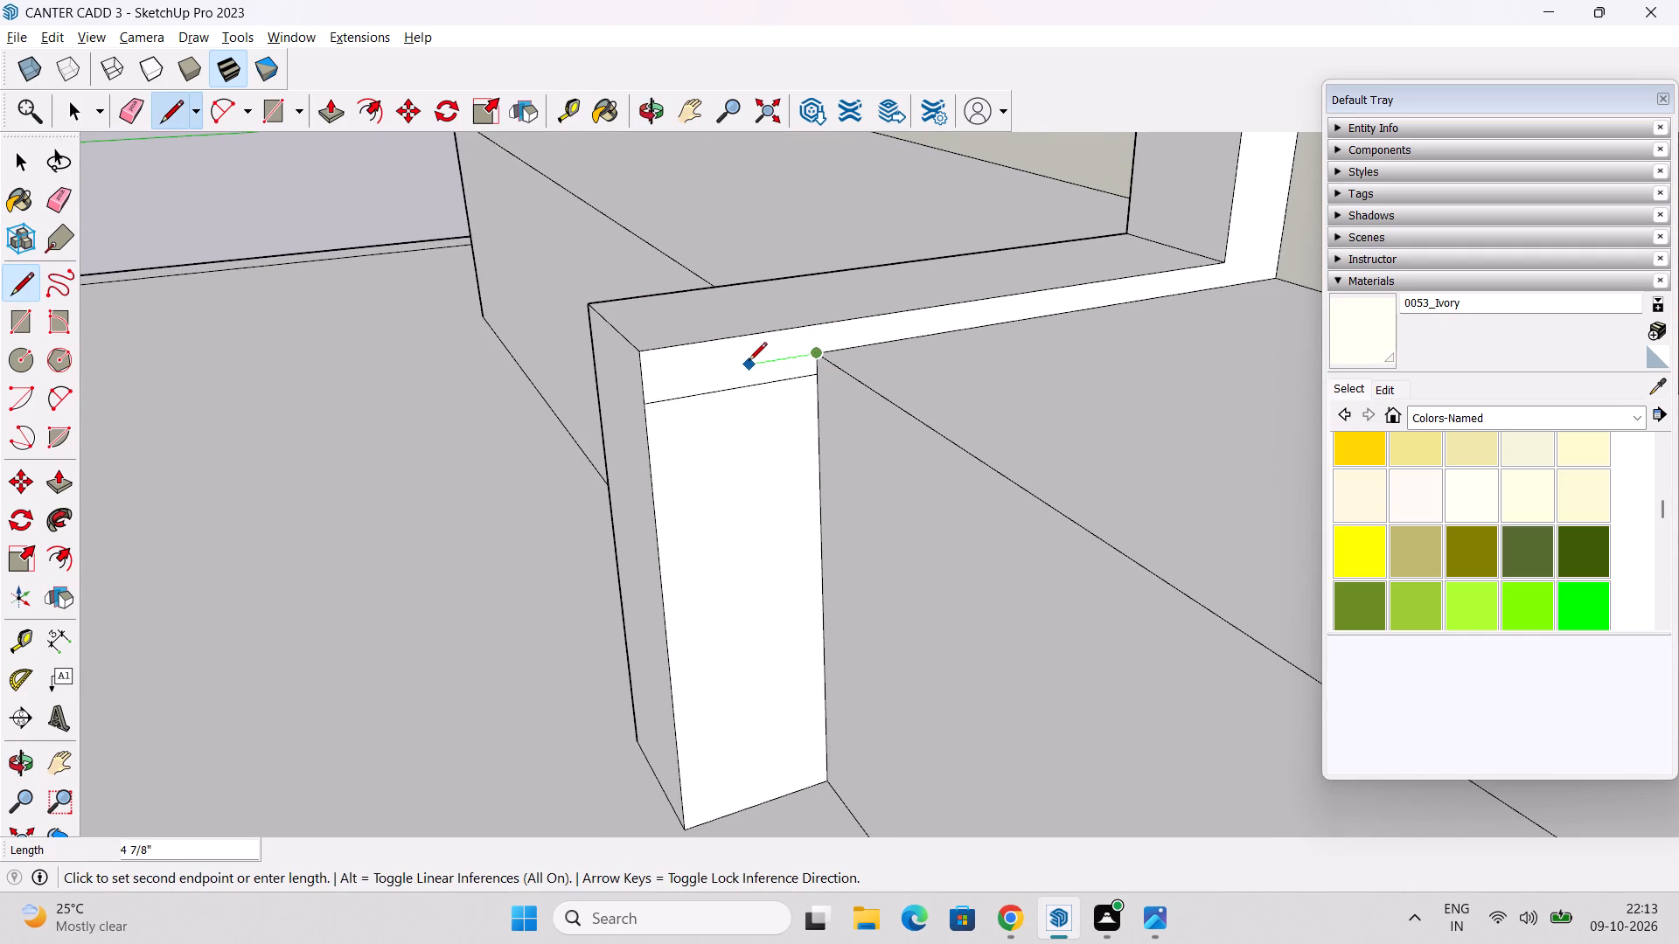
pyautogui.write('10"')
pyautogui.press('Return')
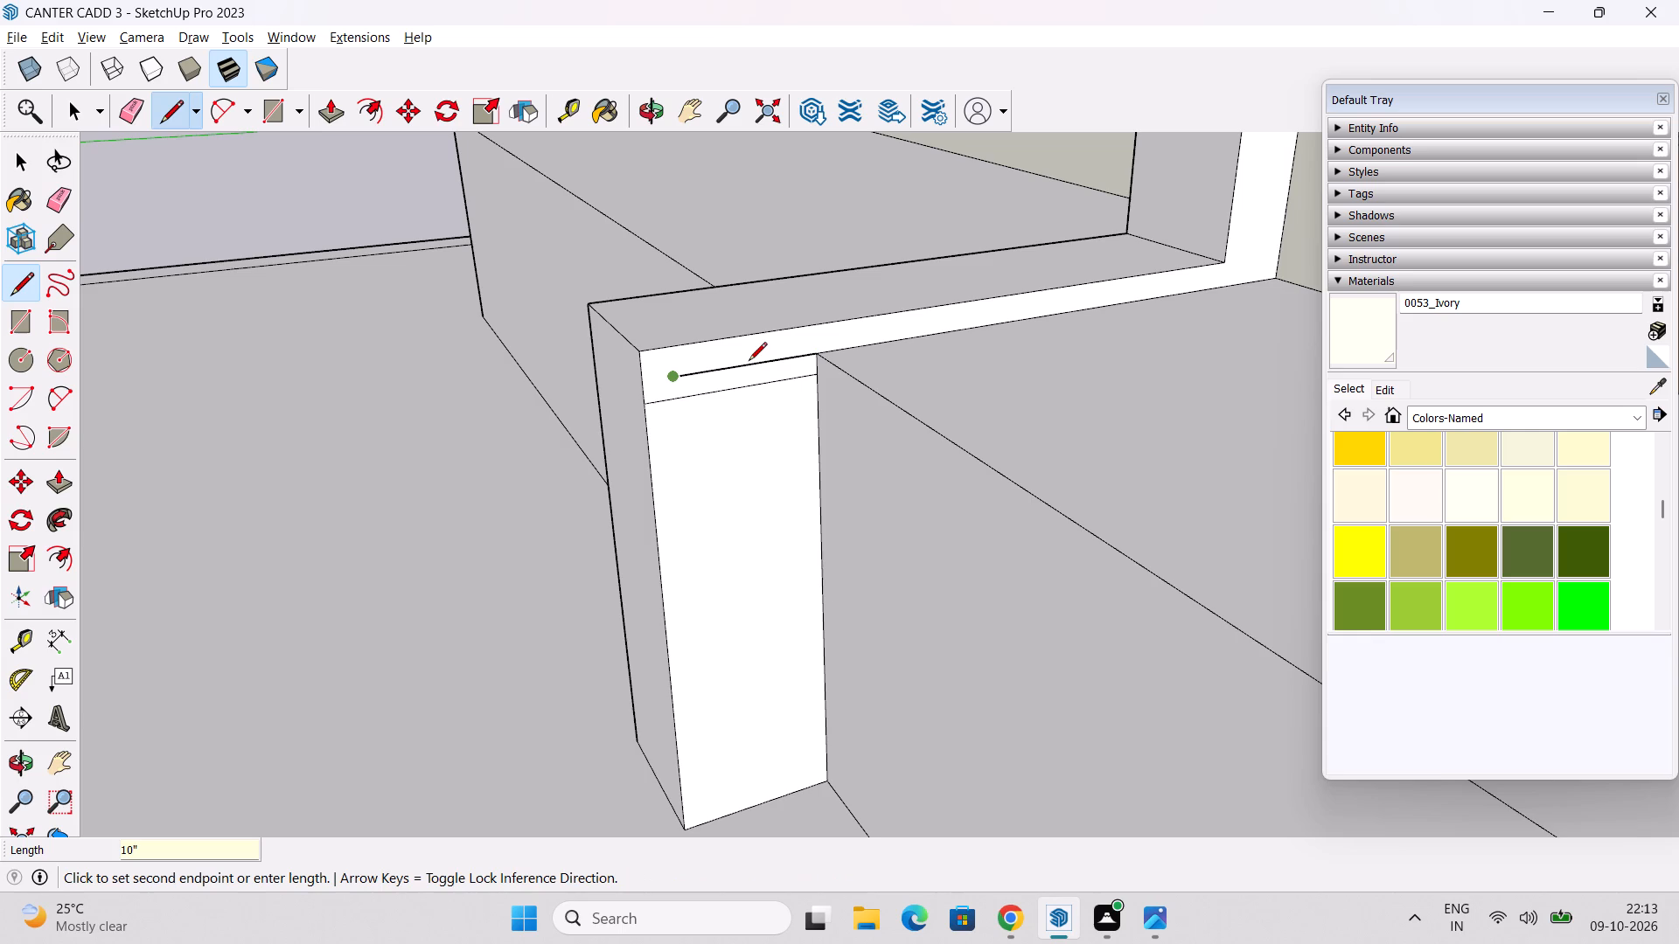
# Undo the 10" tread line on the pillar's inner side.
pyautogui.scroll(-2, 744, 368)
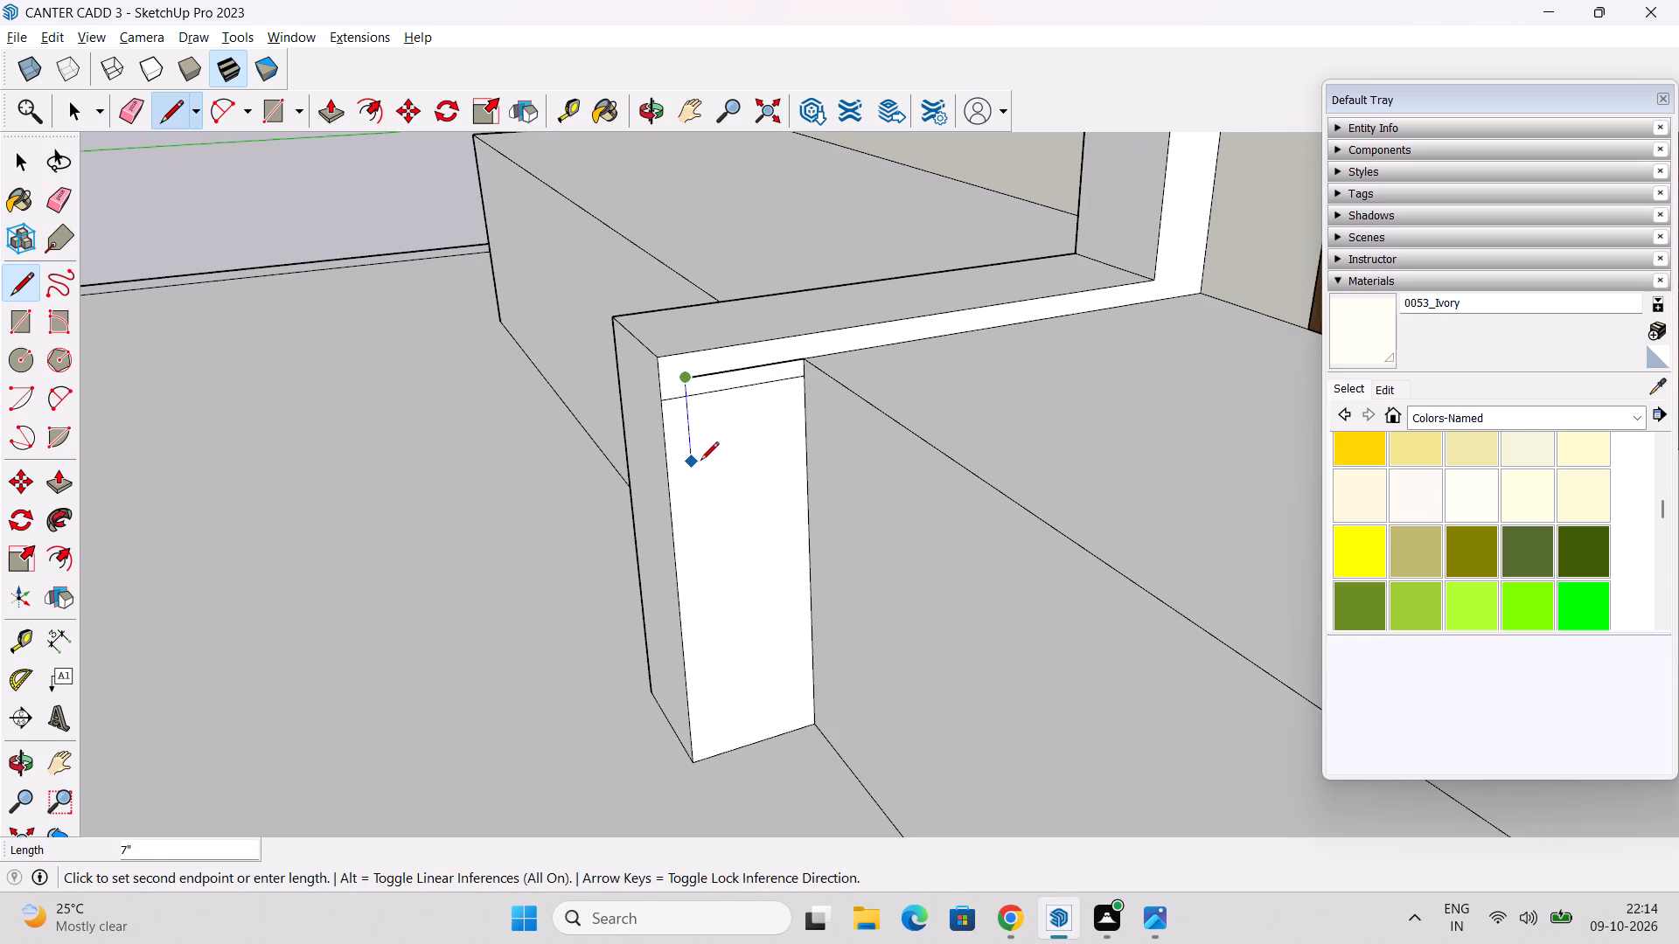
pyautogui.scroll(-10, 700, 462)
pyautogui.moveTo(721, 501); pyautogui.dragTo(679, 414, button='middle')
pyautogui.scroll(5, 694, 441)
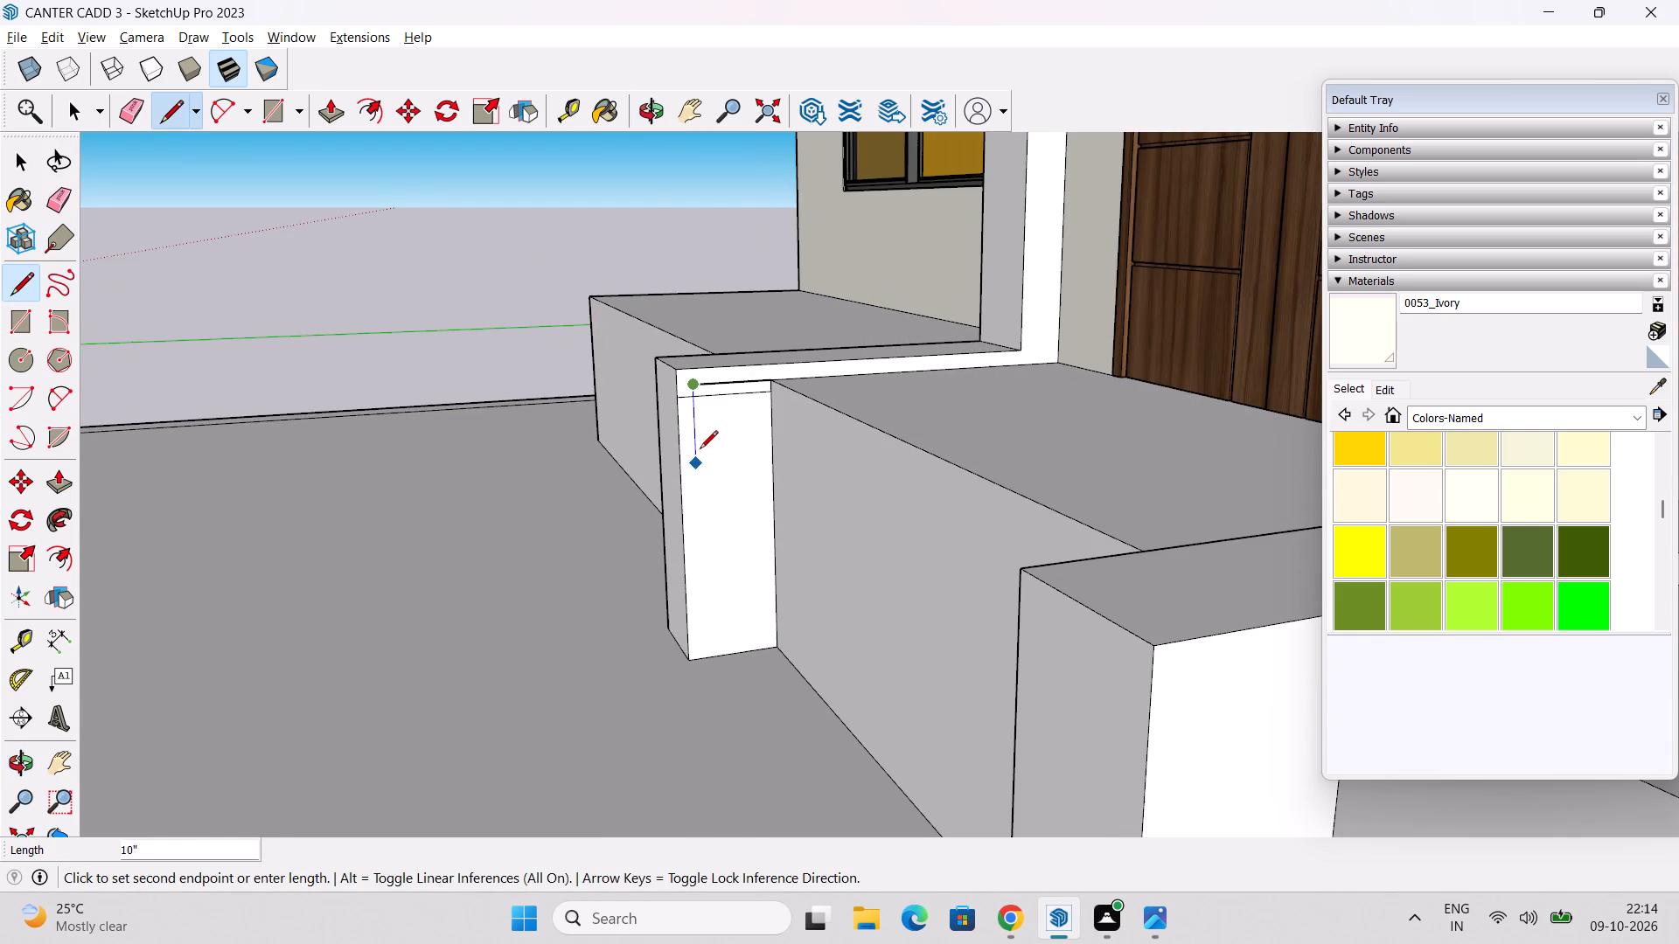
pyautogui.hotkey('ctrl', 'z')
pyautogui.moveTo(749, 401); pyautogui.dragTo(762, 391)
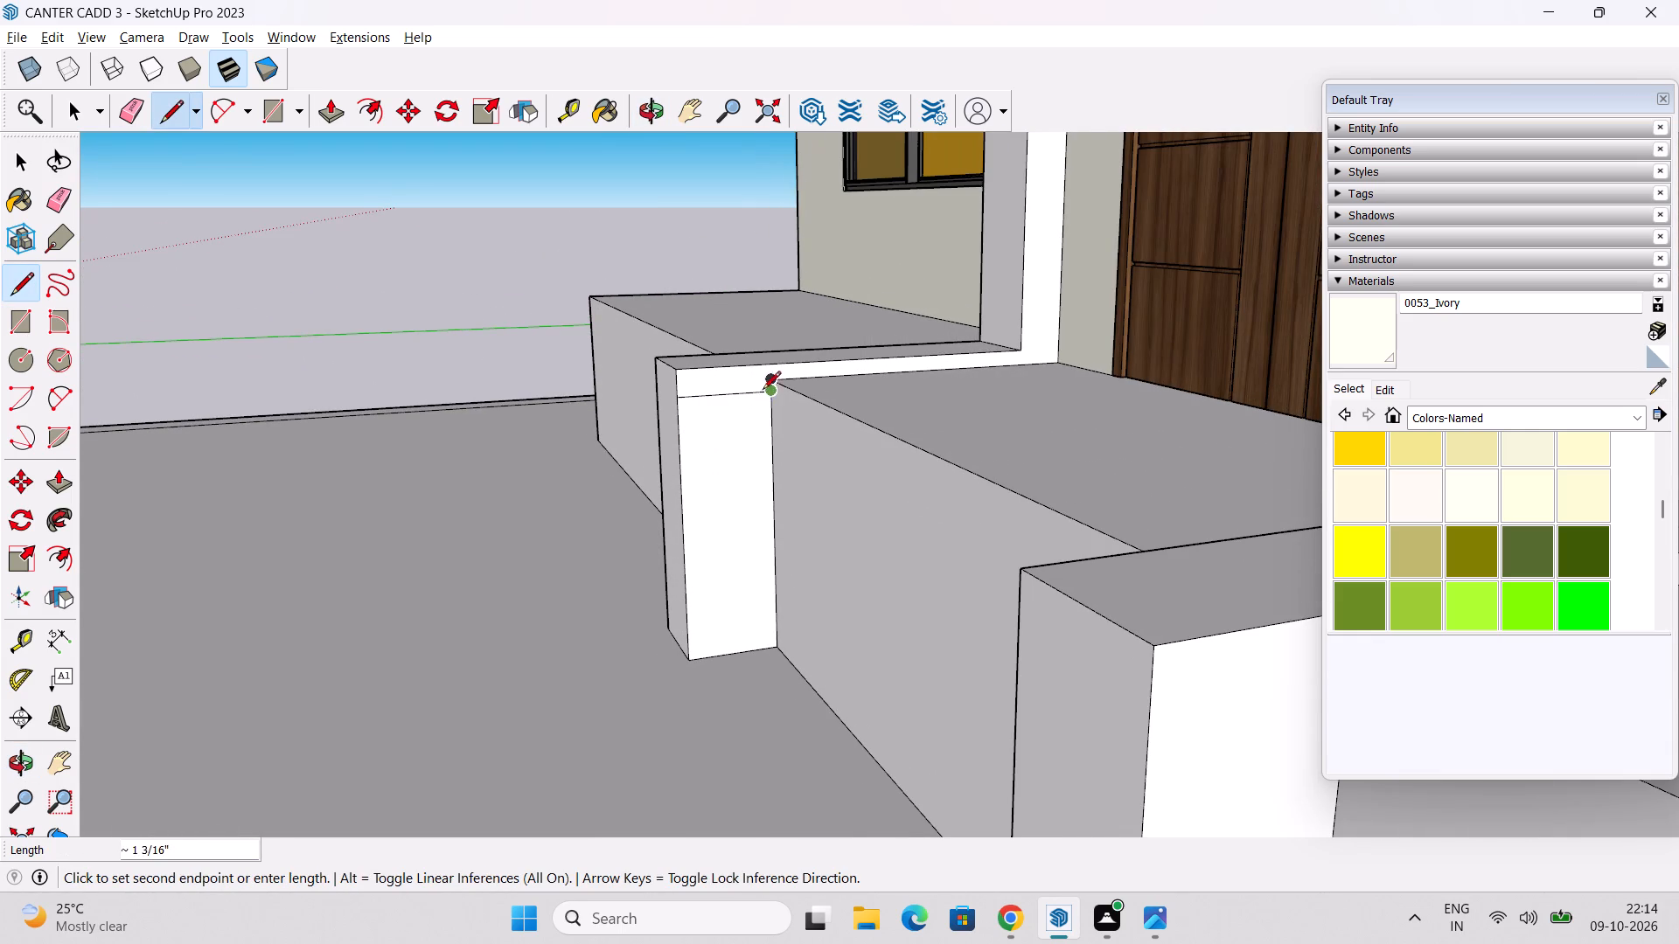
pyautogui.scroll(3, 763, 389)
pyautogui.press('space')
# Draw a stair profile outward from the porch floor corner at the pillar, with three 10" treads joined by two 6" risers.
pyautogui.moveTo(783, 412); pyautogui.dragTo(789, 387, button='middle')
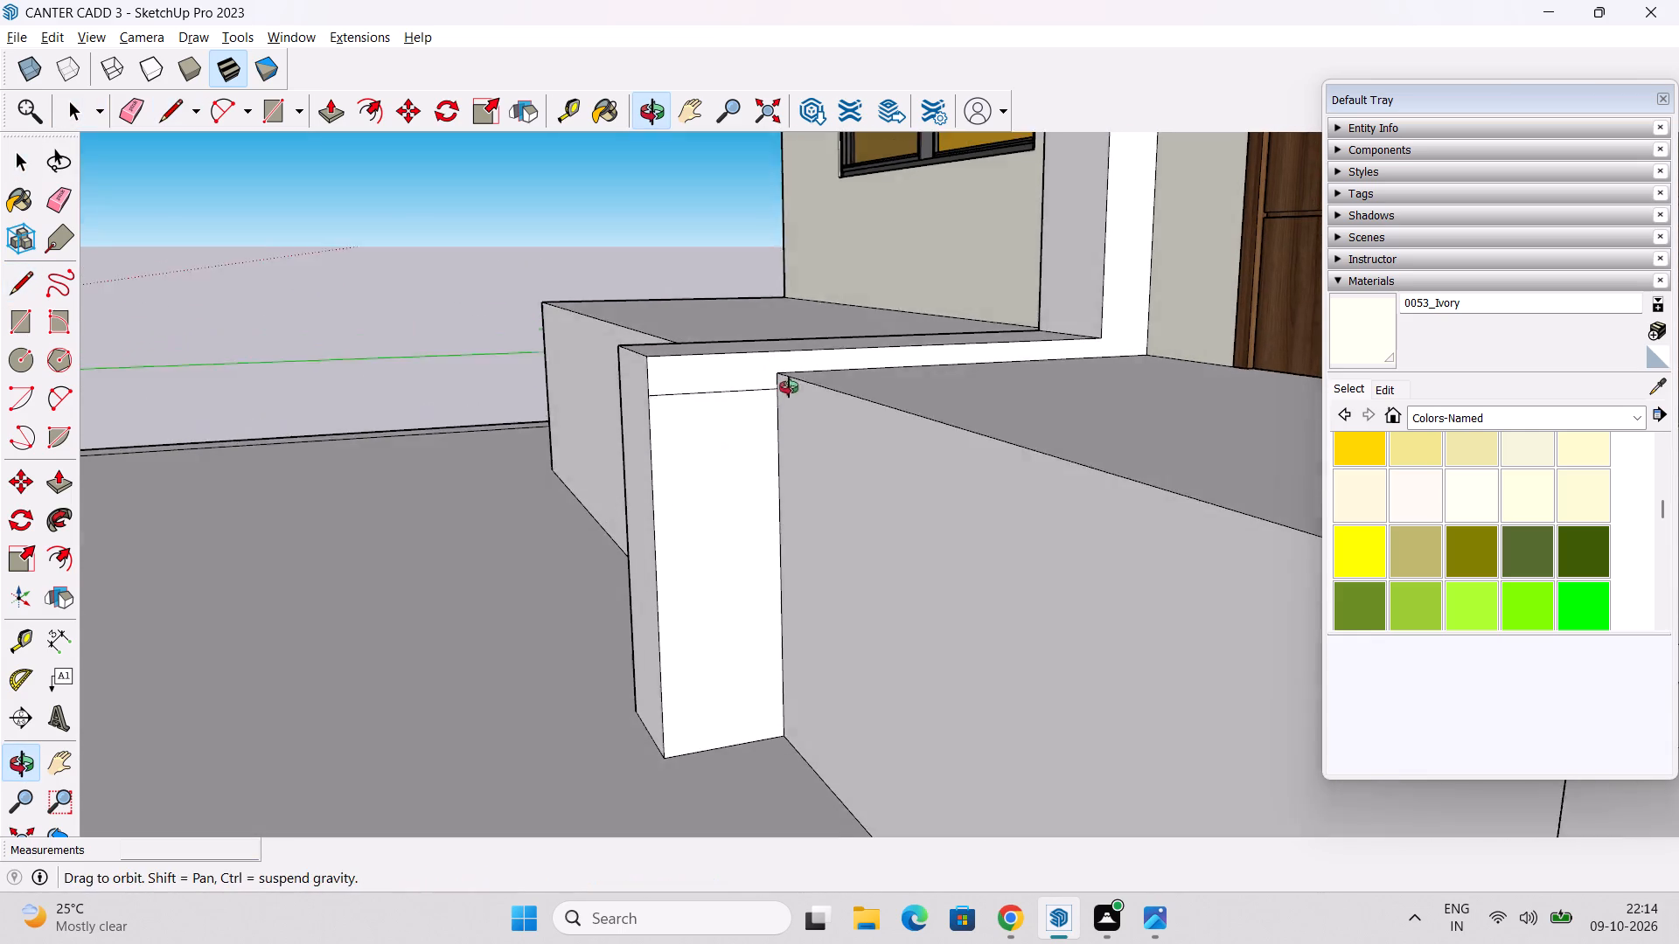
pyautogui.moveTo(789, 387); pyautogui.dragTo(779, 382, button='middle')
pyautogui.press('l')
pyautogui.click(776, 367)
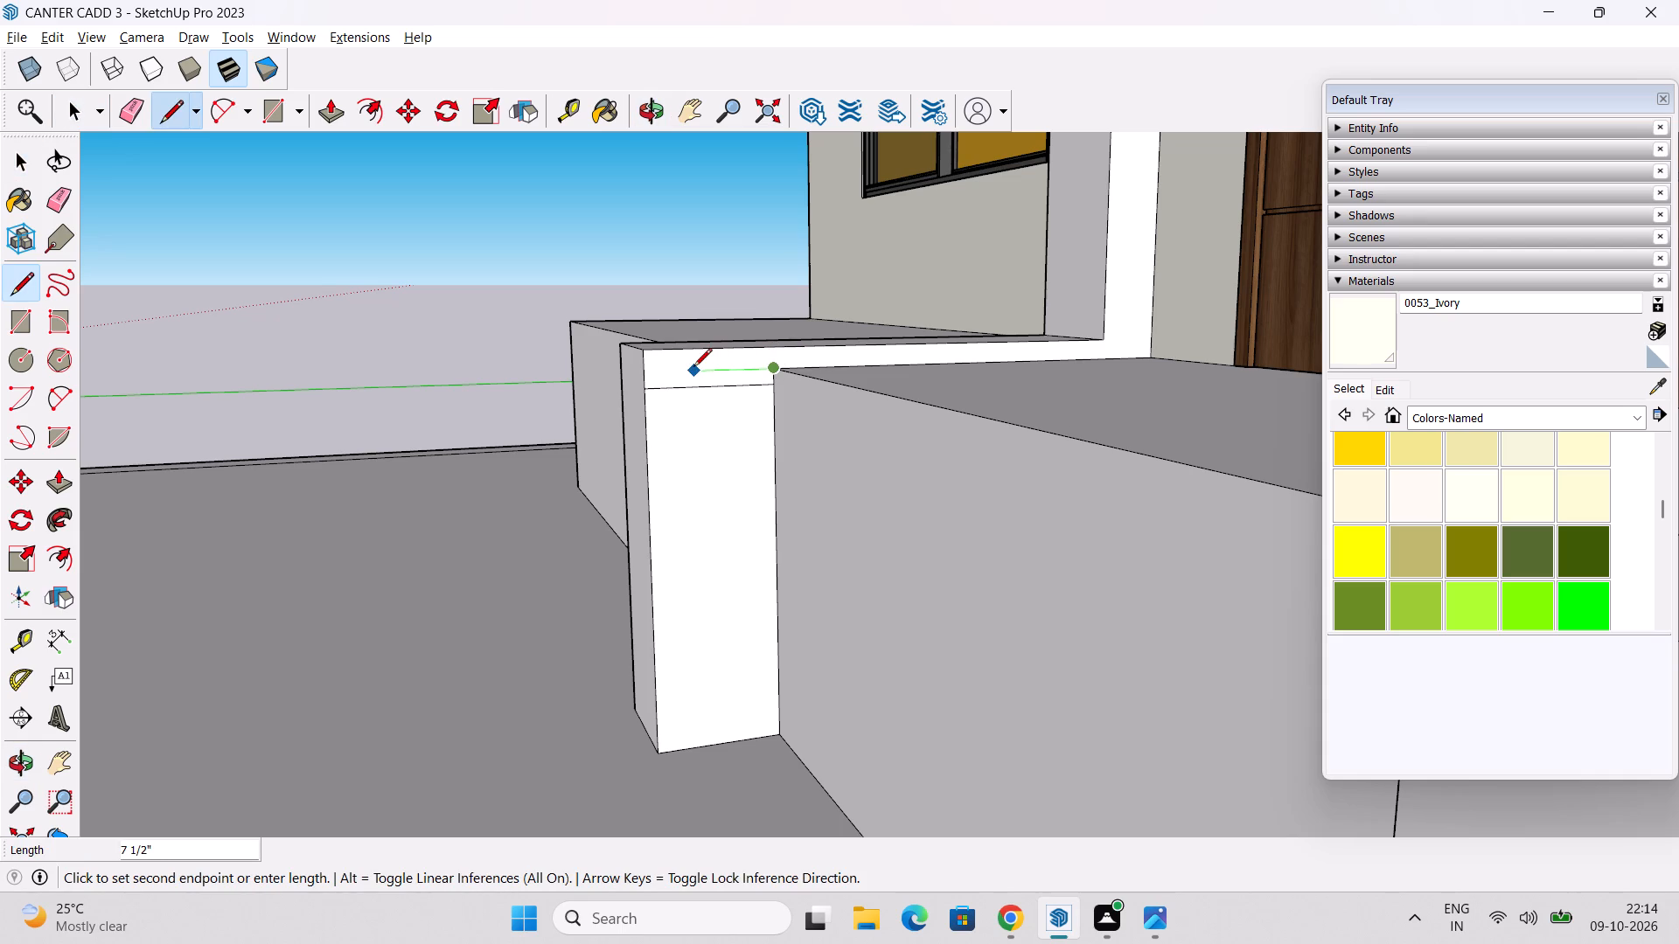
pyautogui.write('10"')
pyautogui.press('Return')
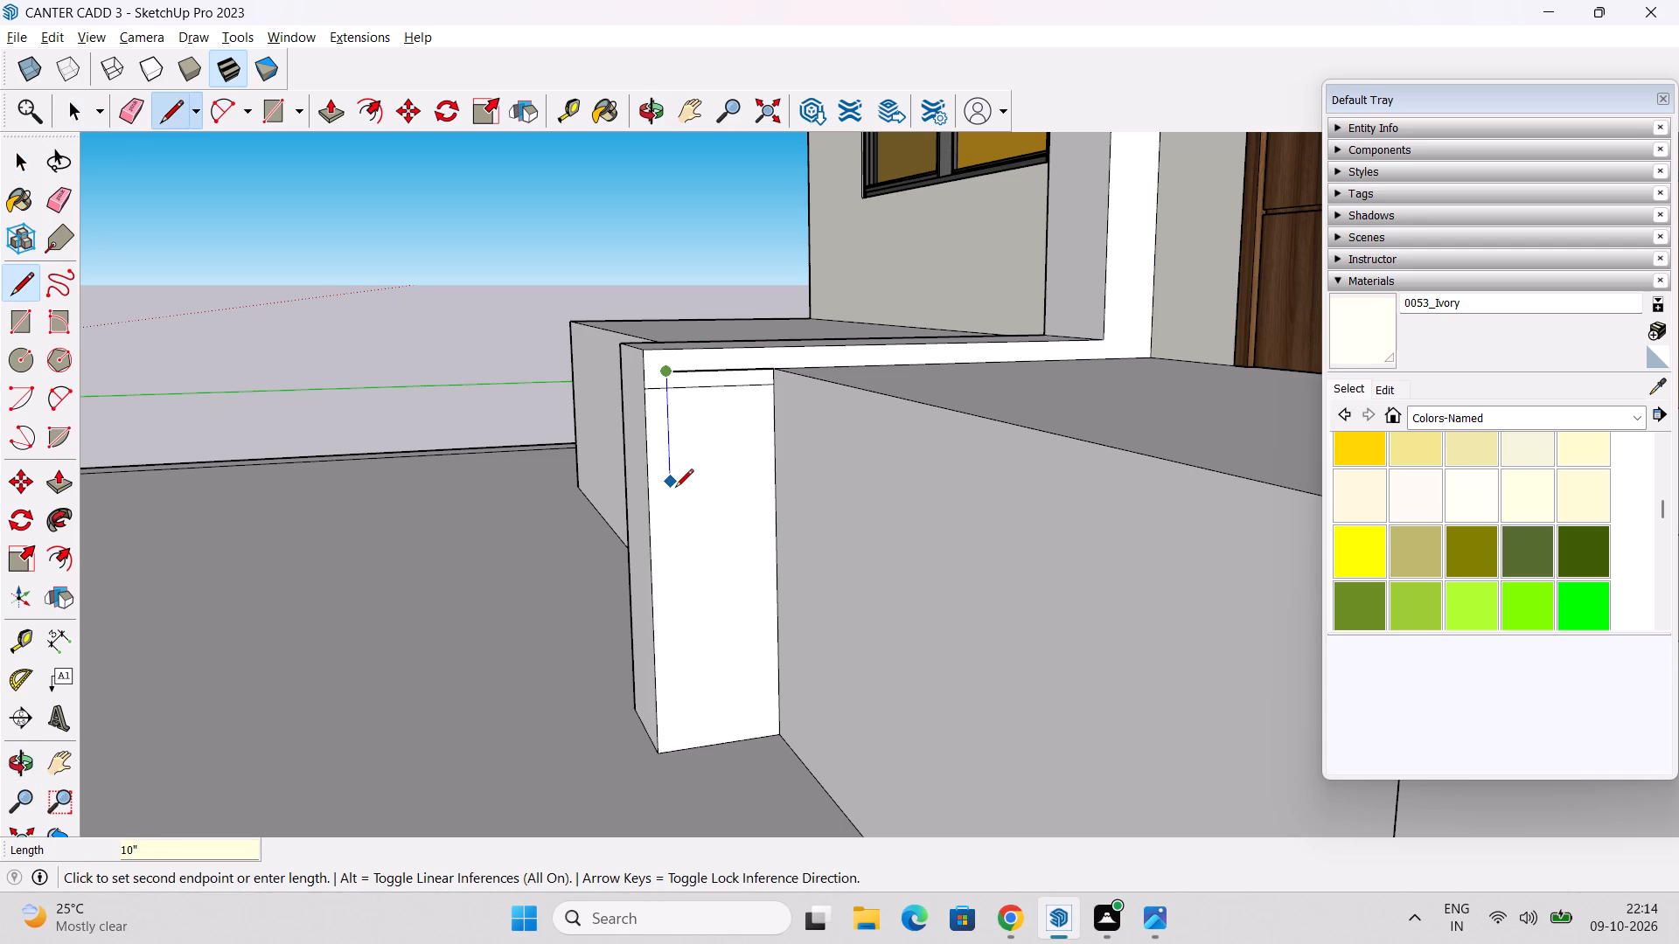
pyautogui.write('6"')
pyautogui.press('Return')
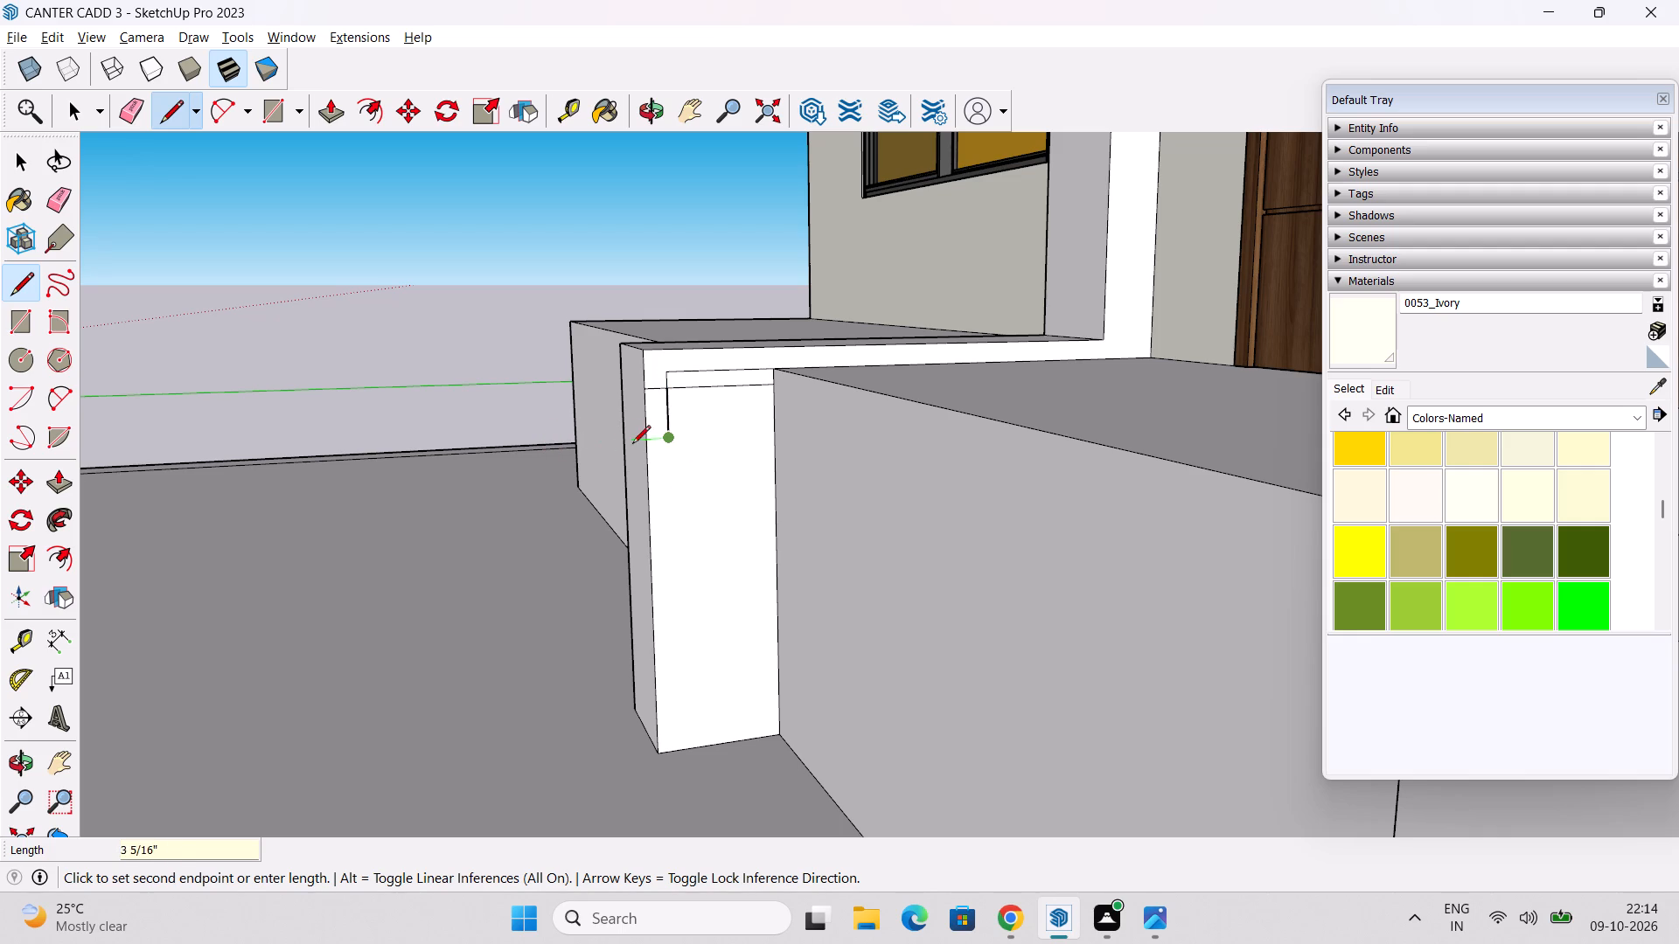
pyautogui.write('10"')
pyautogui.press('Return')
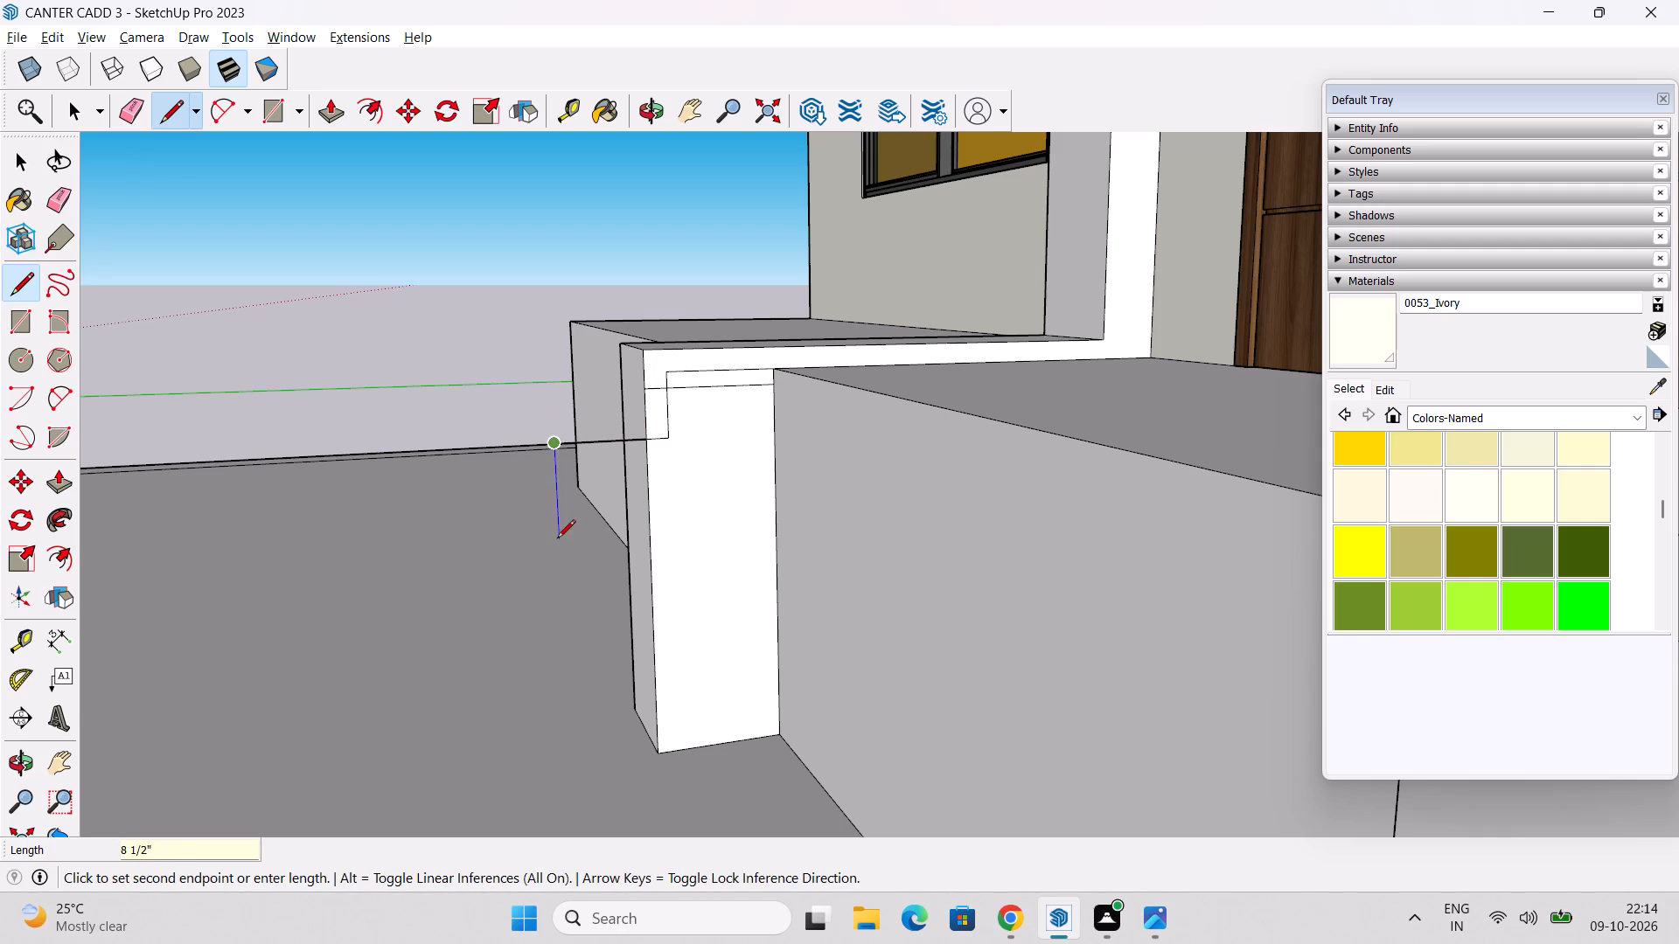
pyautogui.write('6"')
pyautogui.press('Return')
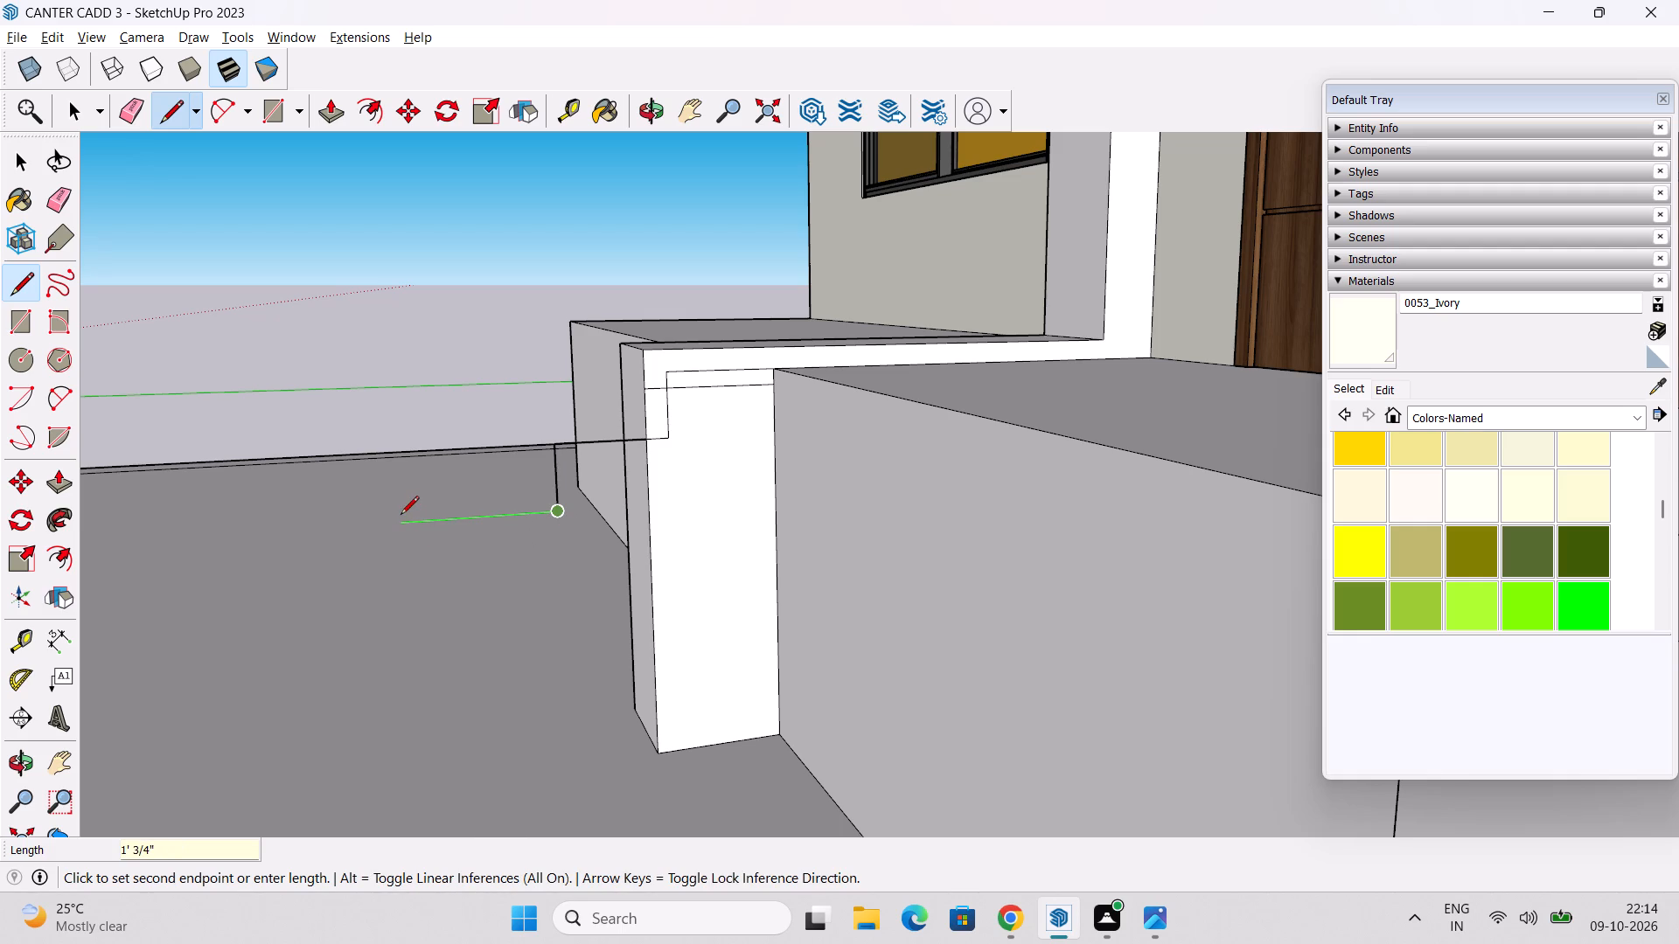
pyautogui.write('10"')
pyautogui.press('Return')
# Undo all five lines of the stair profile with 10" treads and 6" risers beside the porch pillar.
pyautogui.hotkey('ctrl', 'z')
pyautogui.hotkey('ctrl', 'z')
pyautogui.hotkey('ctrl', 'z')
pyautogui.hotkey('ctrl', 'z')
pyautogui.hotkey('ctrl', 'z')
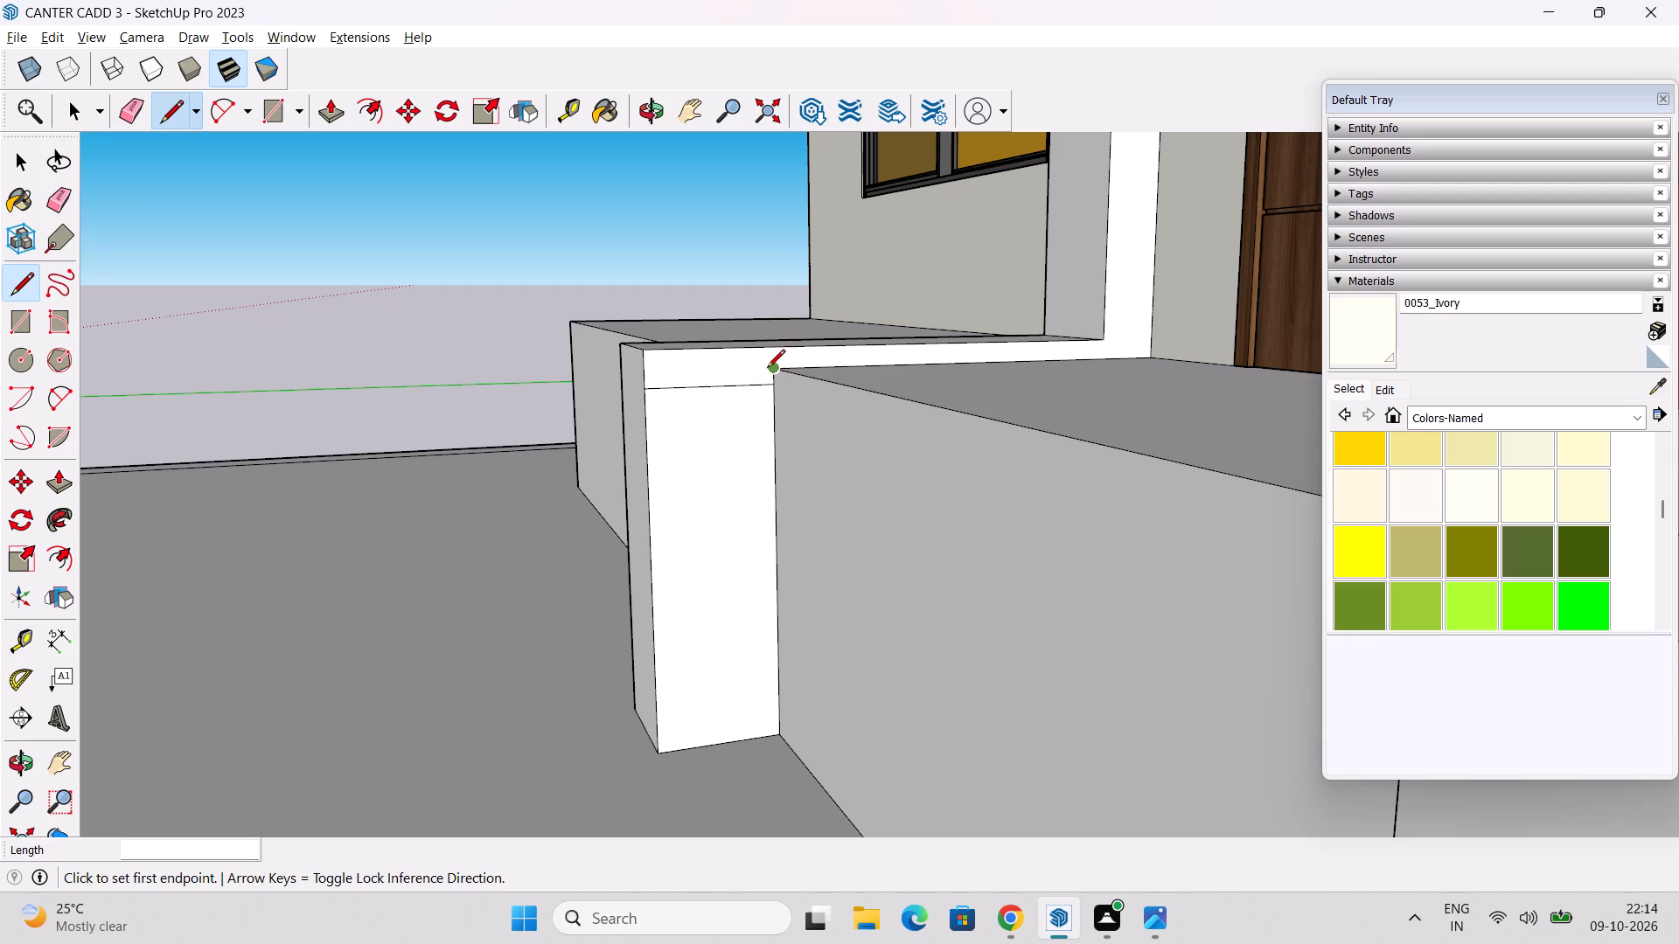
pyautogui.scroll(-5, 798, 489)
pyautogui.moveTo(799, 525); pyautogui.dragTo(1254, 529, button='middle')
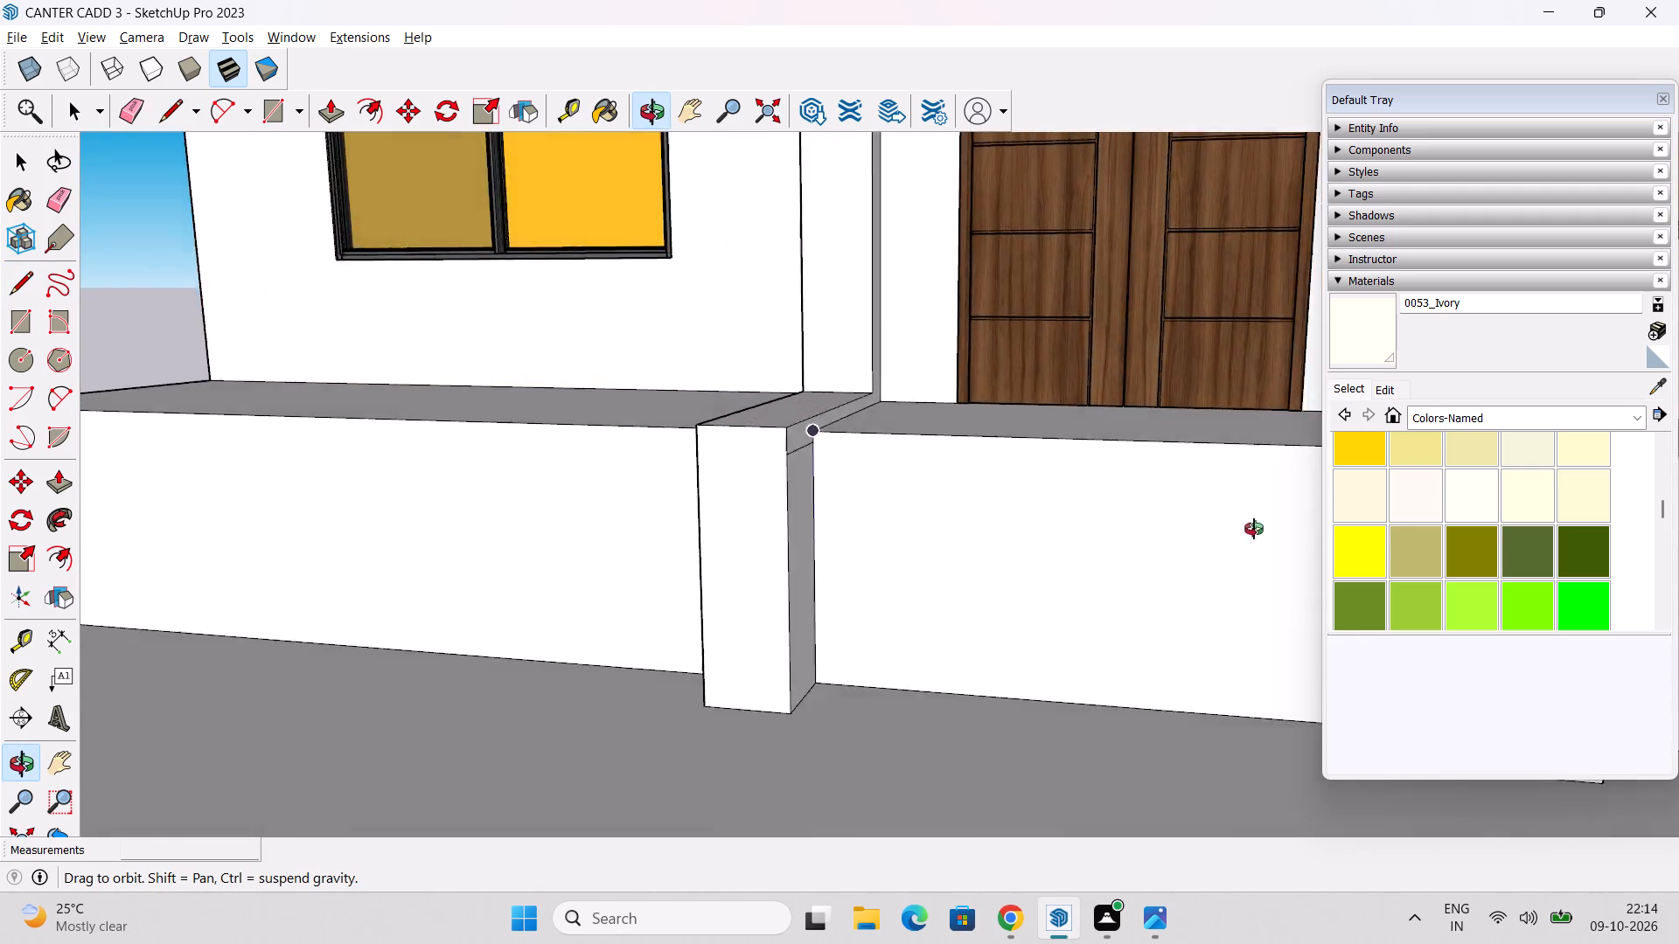
# Draw the first two steps of a stair profile outward from the porch floor corner at the pillar, with 6" treads and 3" risers.
pyautogui.moveTo(1254, 529); pyautogui.dragTo(663, 515, button='middle')
pyautogui.moveTo(740, 451); pyautogui.dragTo(946, 491, button='middle')
pyautogui.scroll(3, 754, 445)
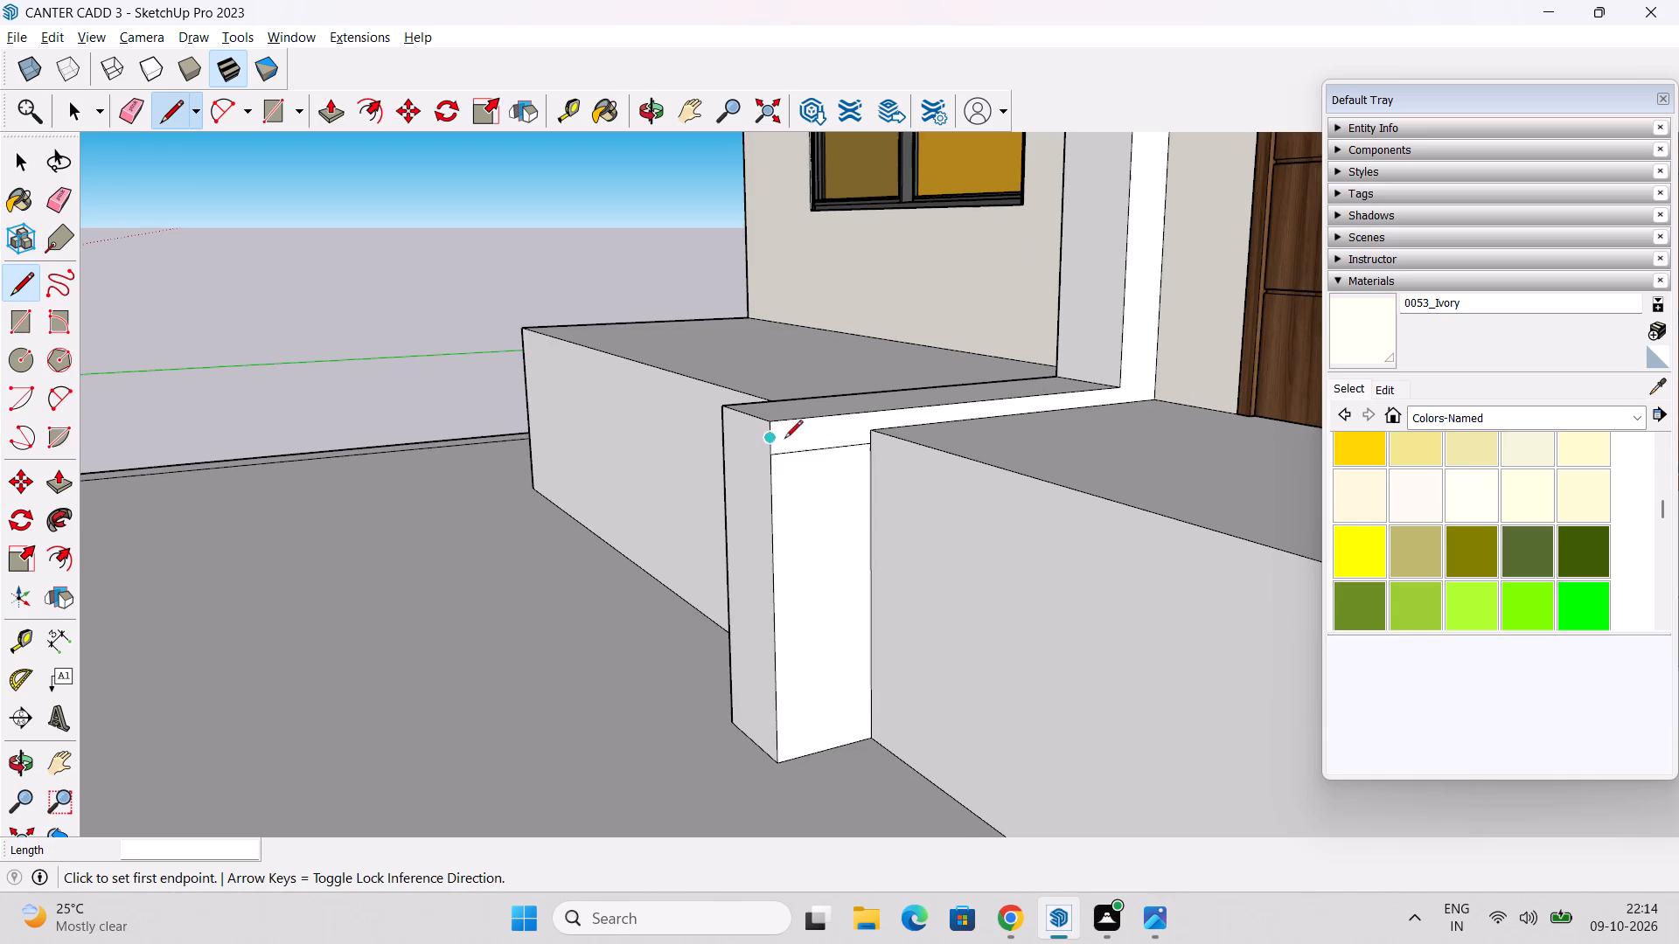
pyautogui.click(865, 427)
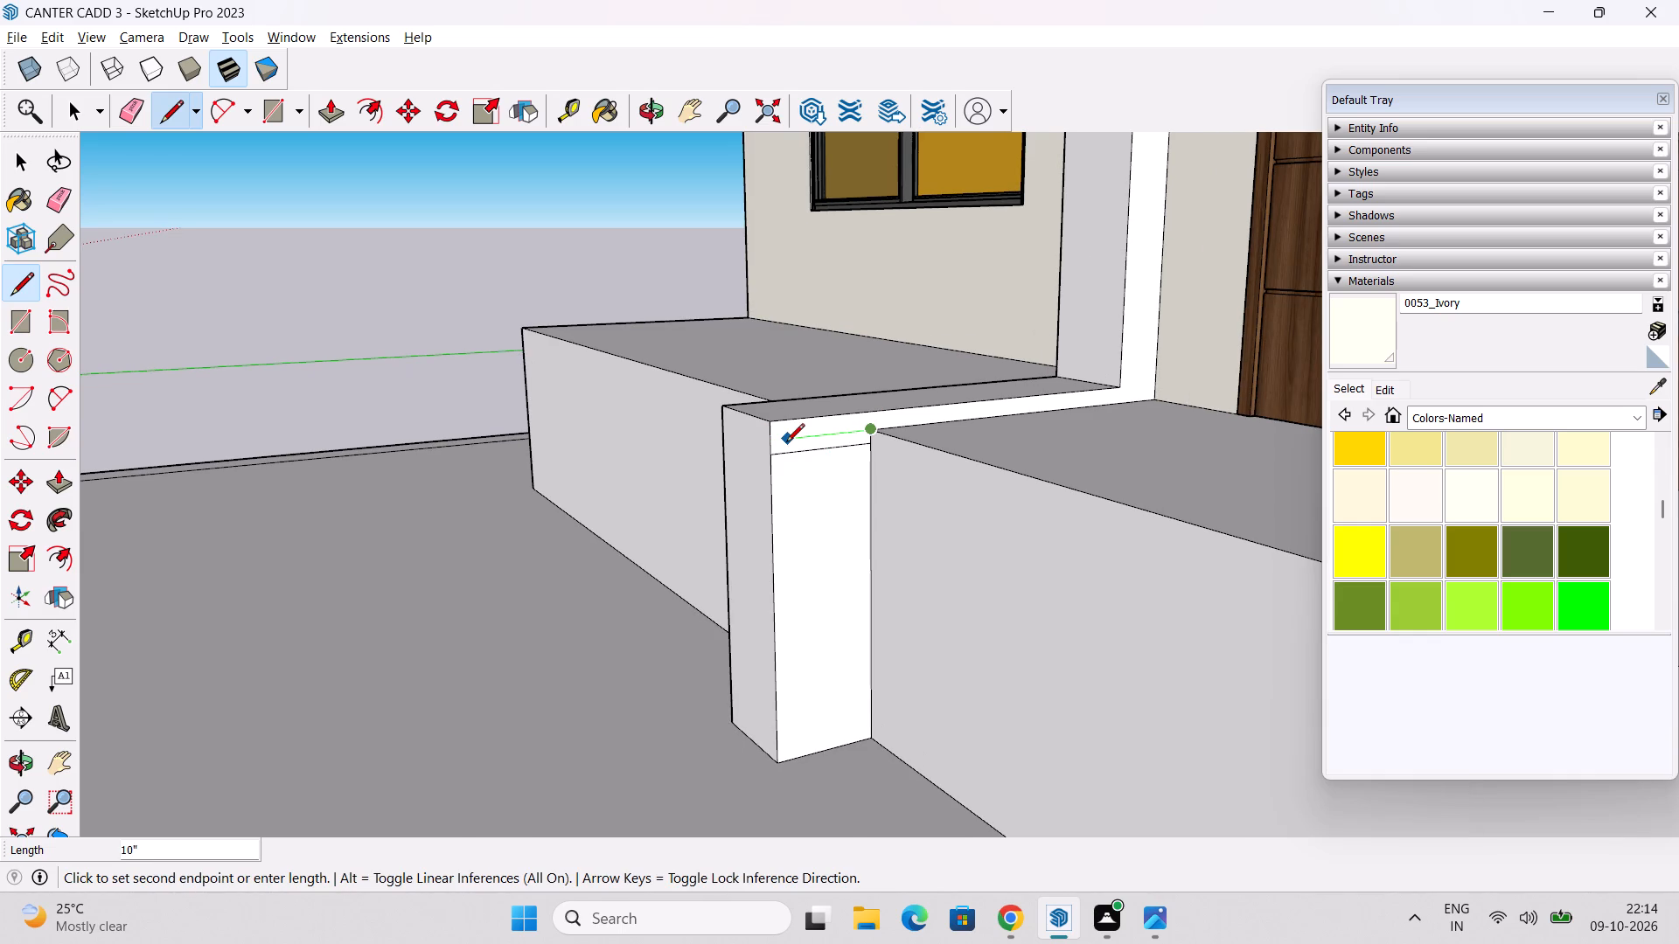
pyautogui.write('6"')
pyautogui.press('Return')
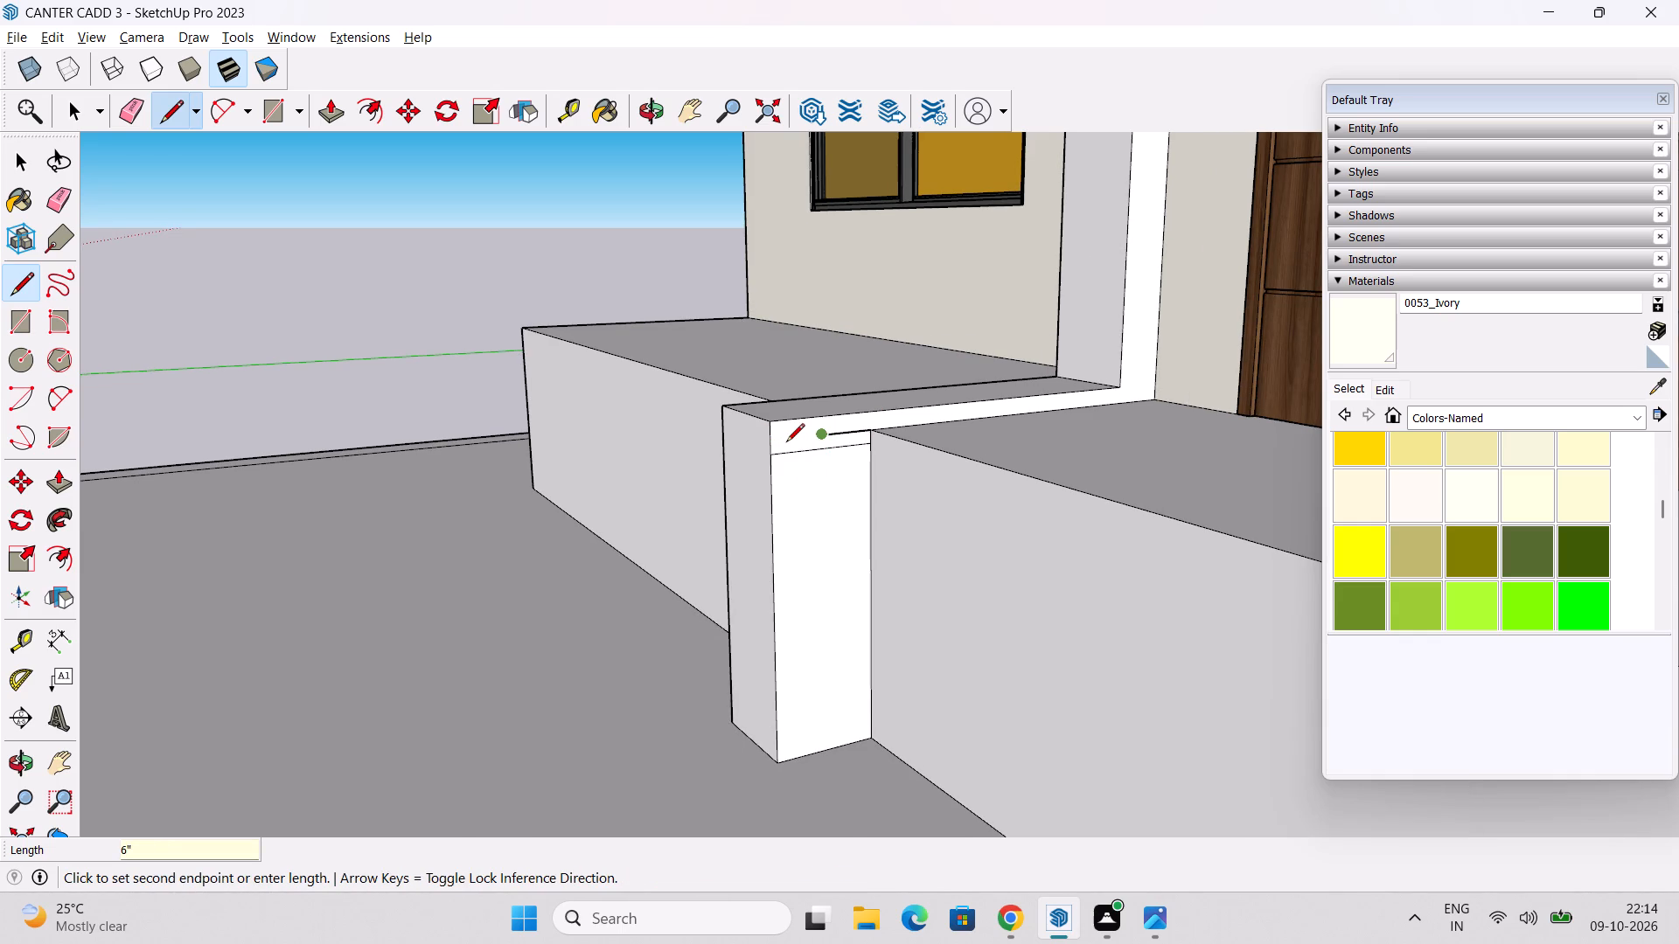
pyautogui.write('3"')
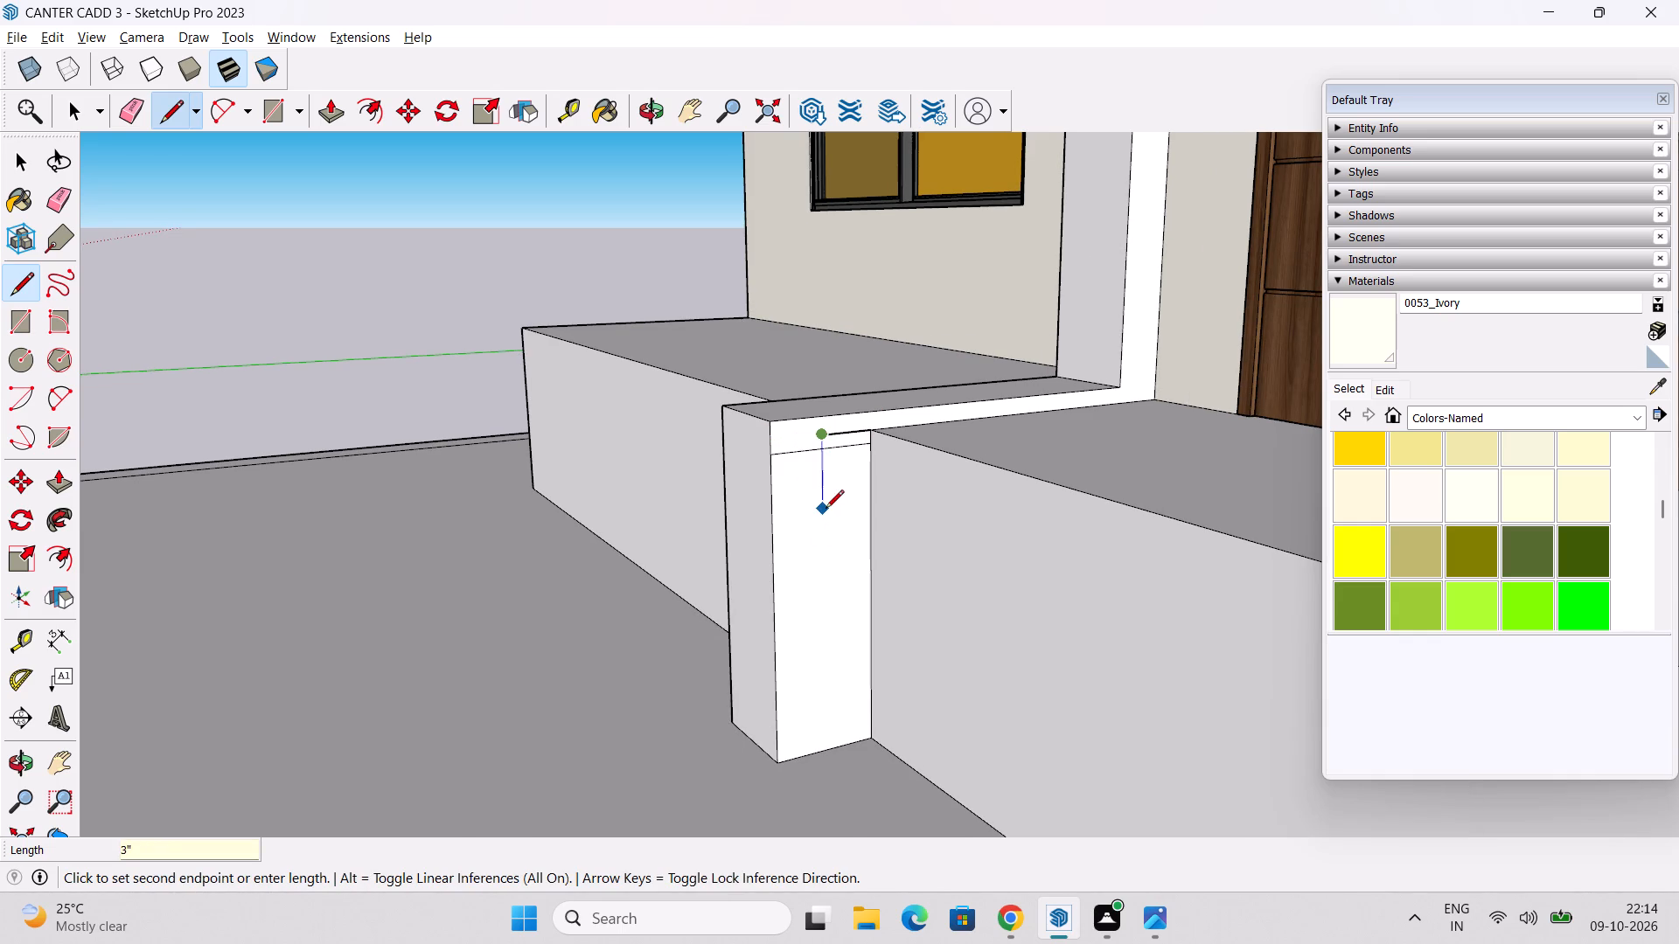
pyautogui.press('Return')
pyautogui.write('6"')
pyautogui.press('Return')
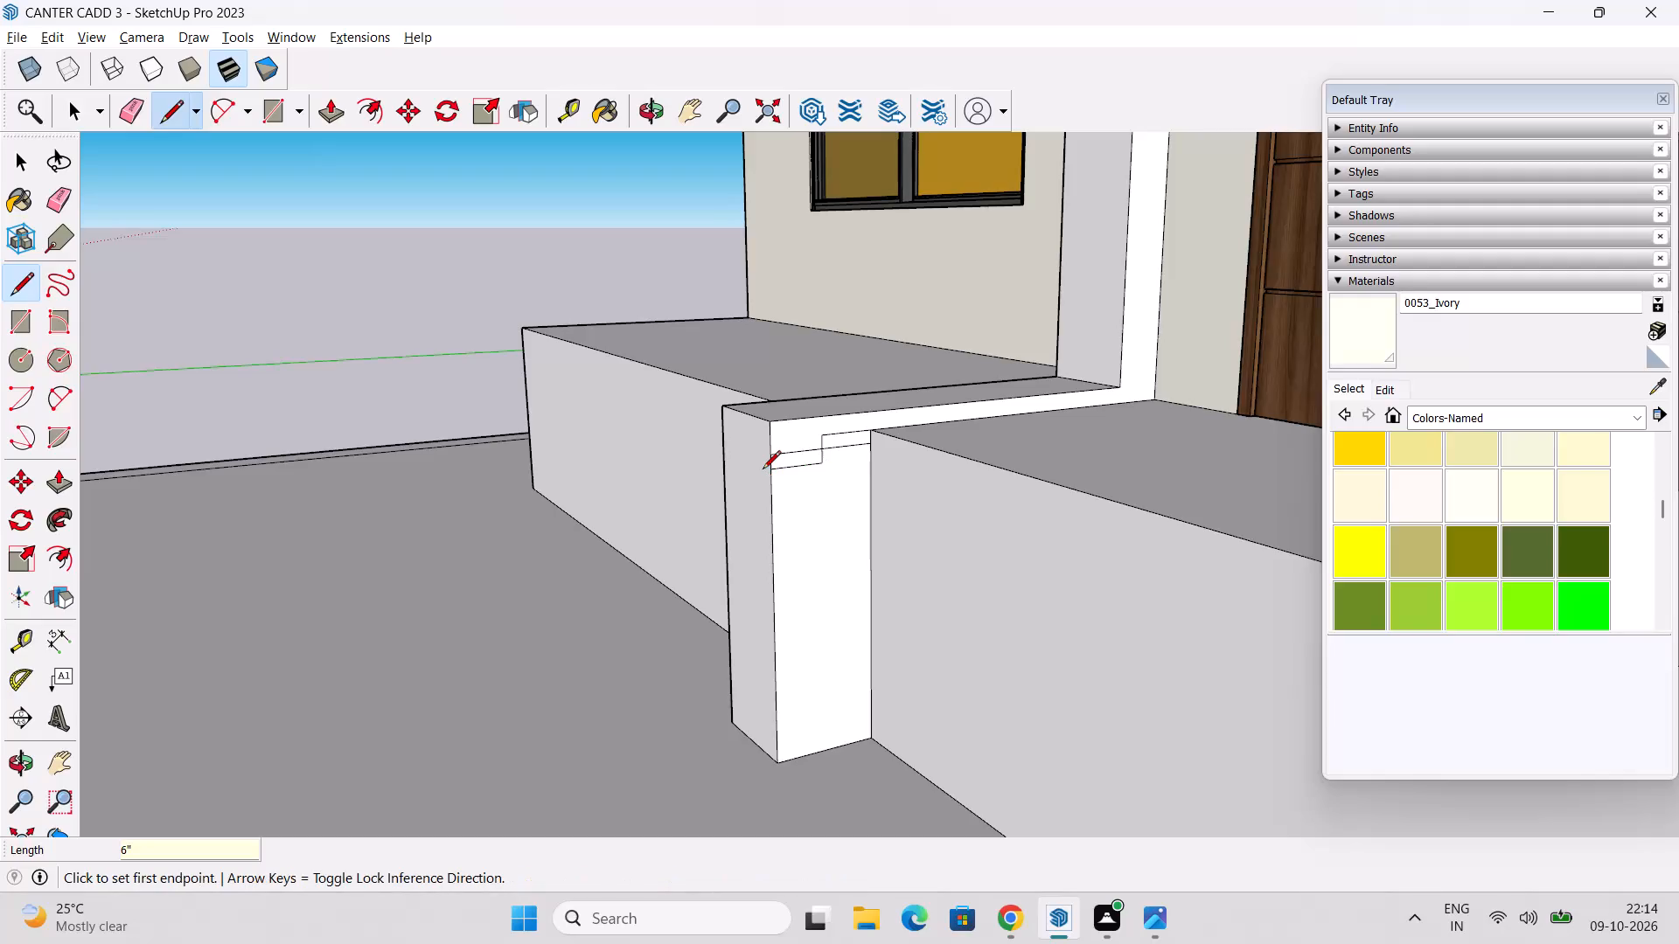
pyautogui.click(776, 470)
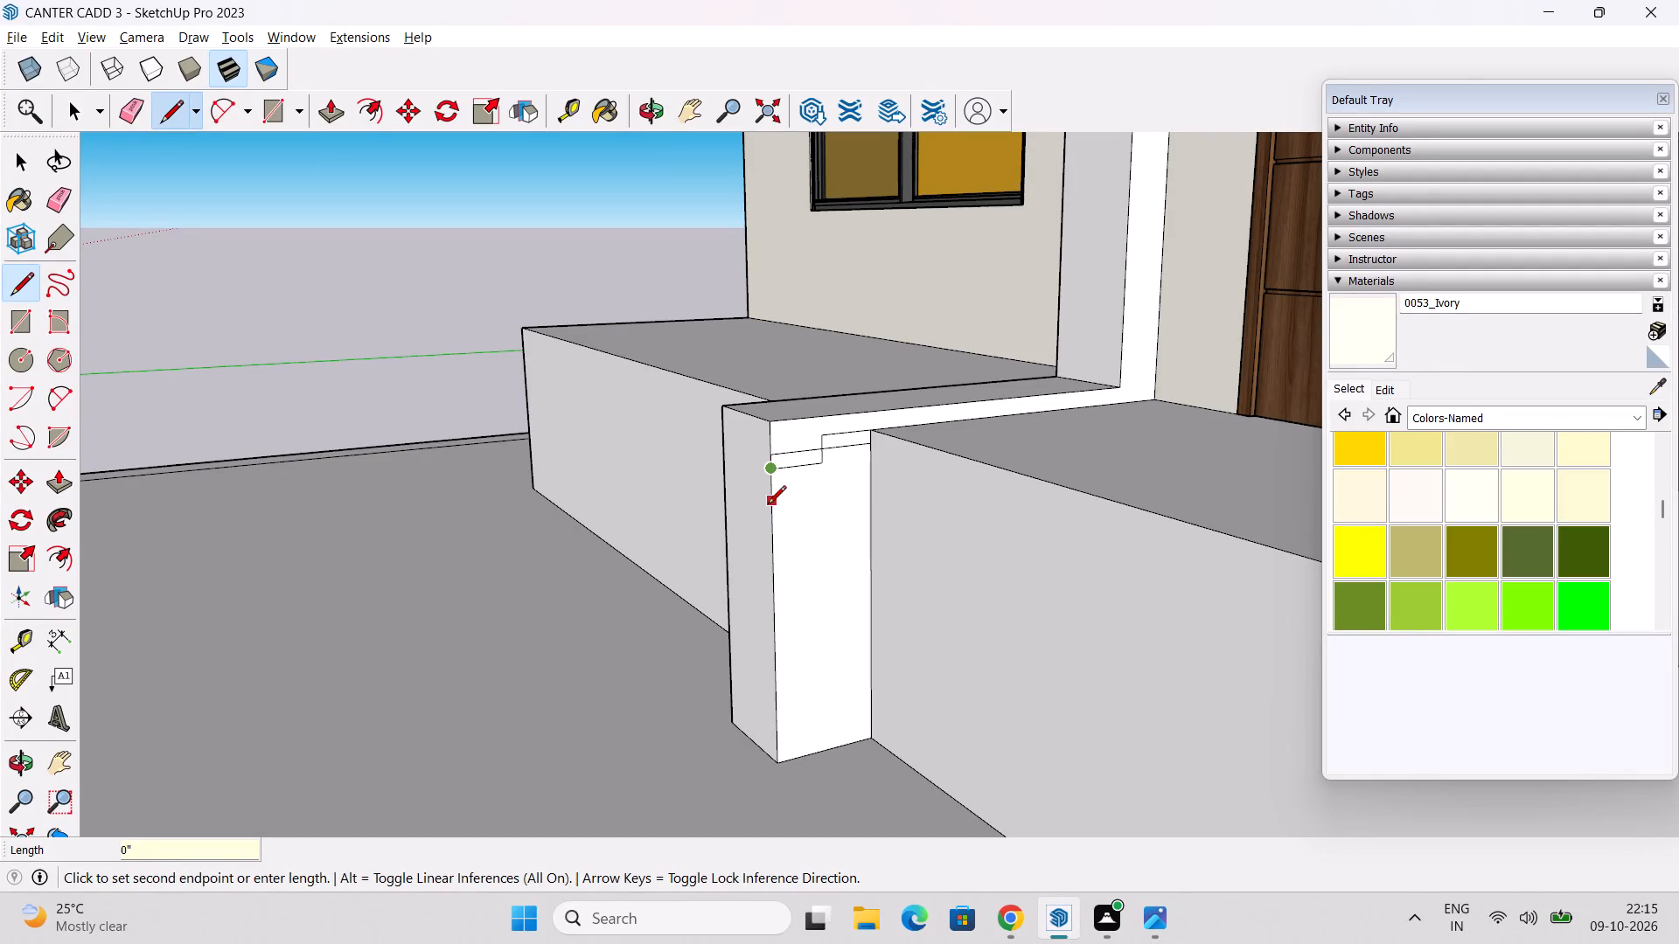
pyautogui.write('3"')
pyautogui.press('Return')
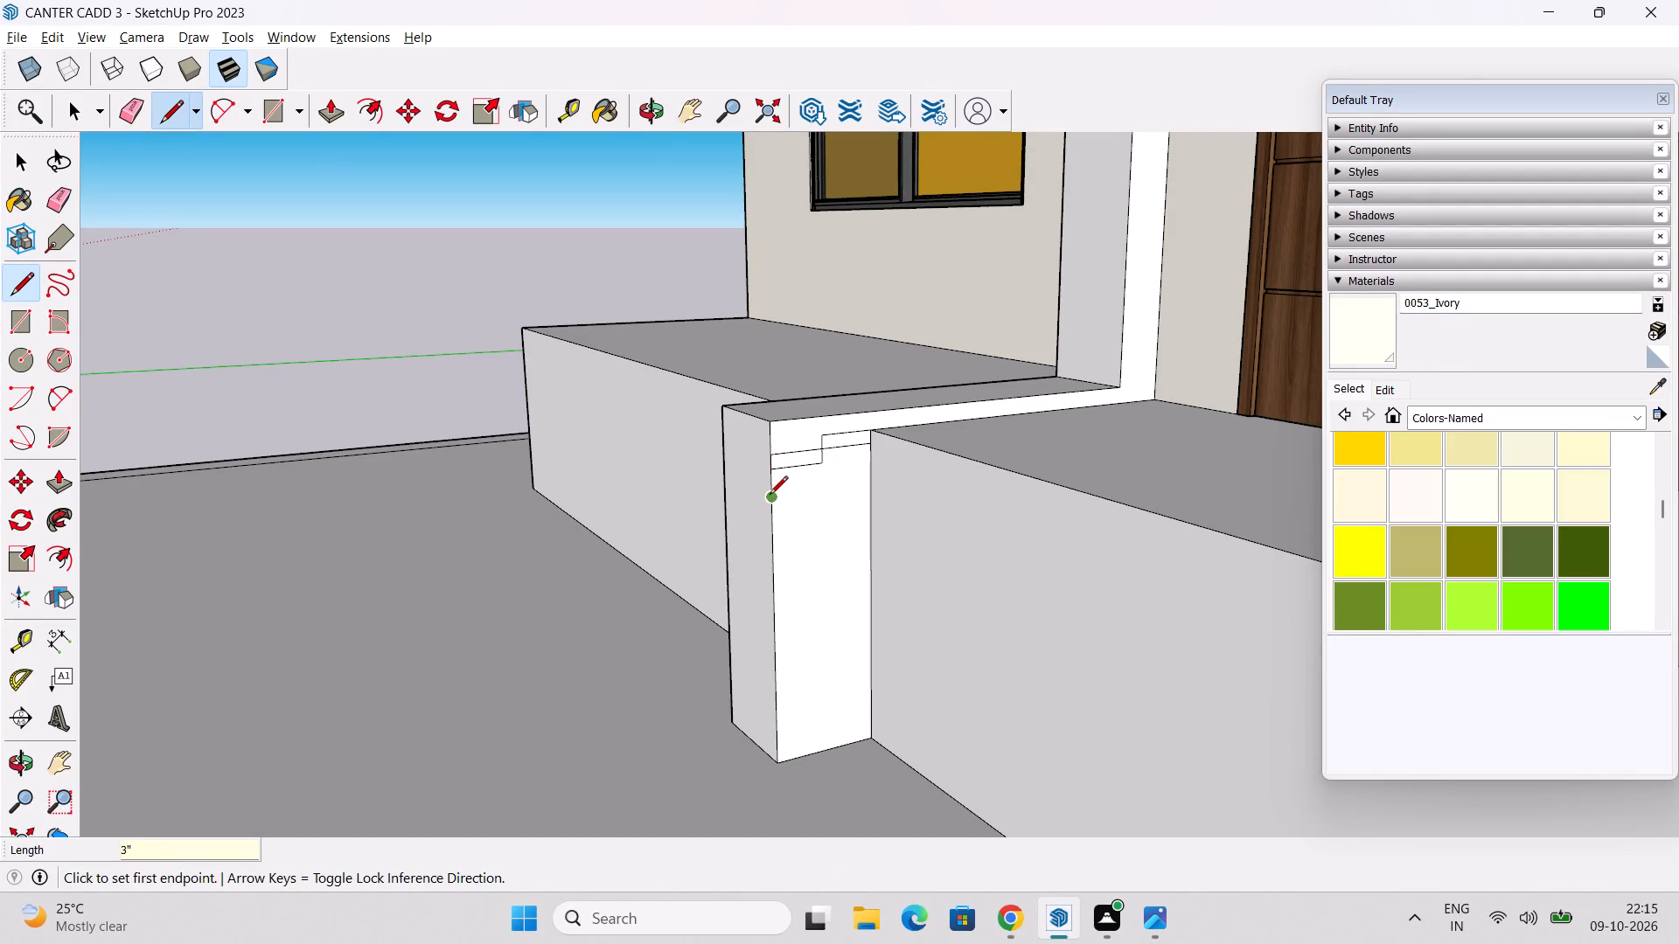
# Continue the profile with two more 6" treads and 3" risers, and close it with a diagonal line back to the porch floor corner.
pyautogui.click(770, 496)
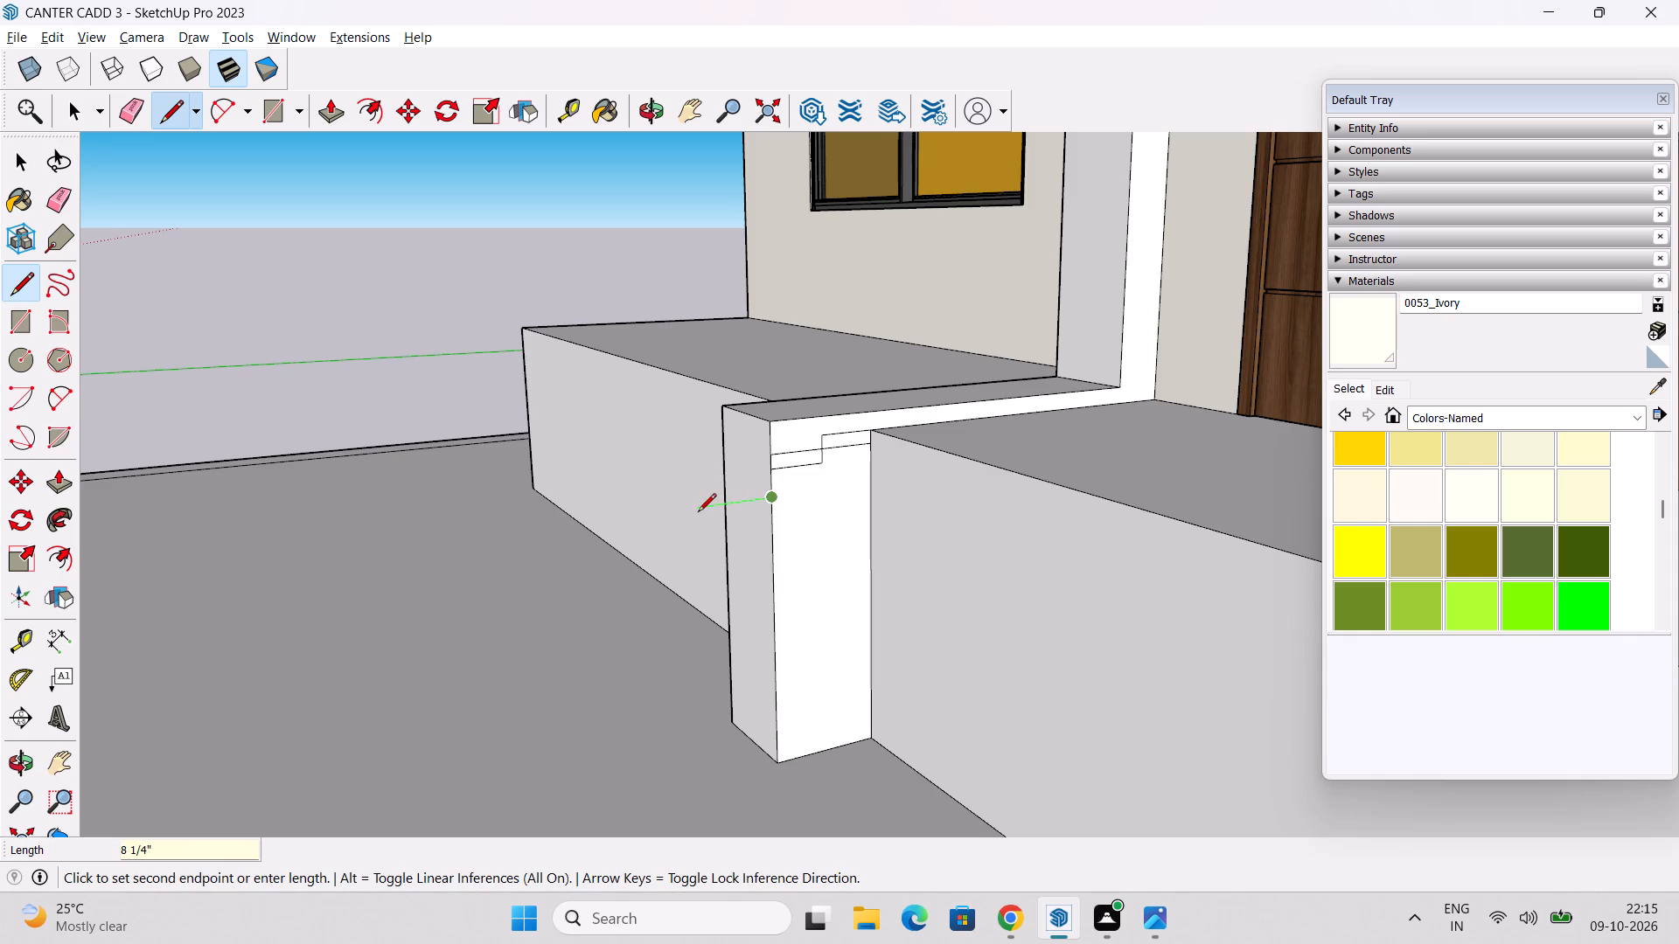
pyautogui.write('6"')
pyautogui.press('Return')
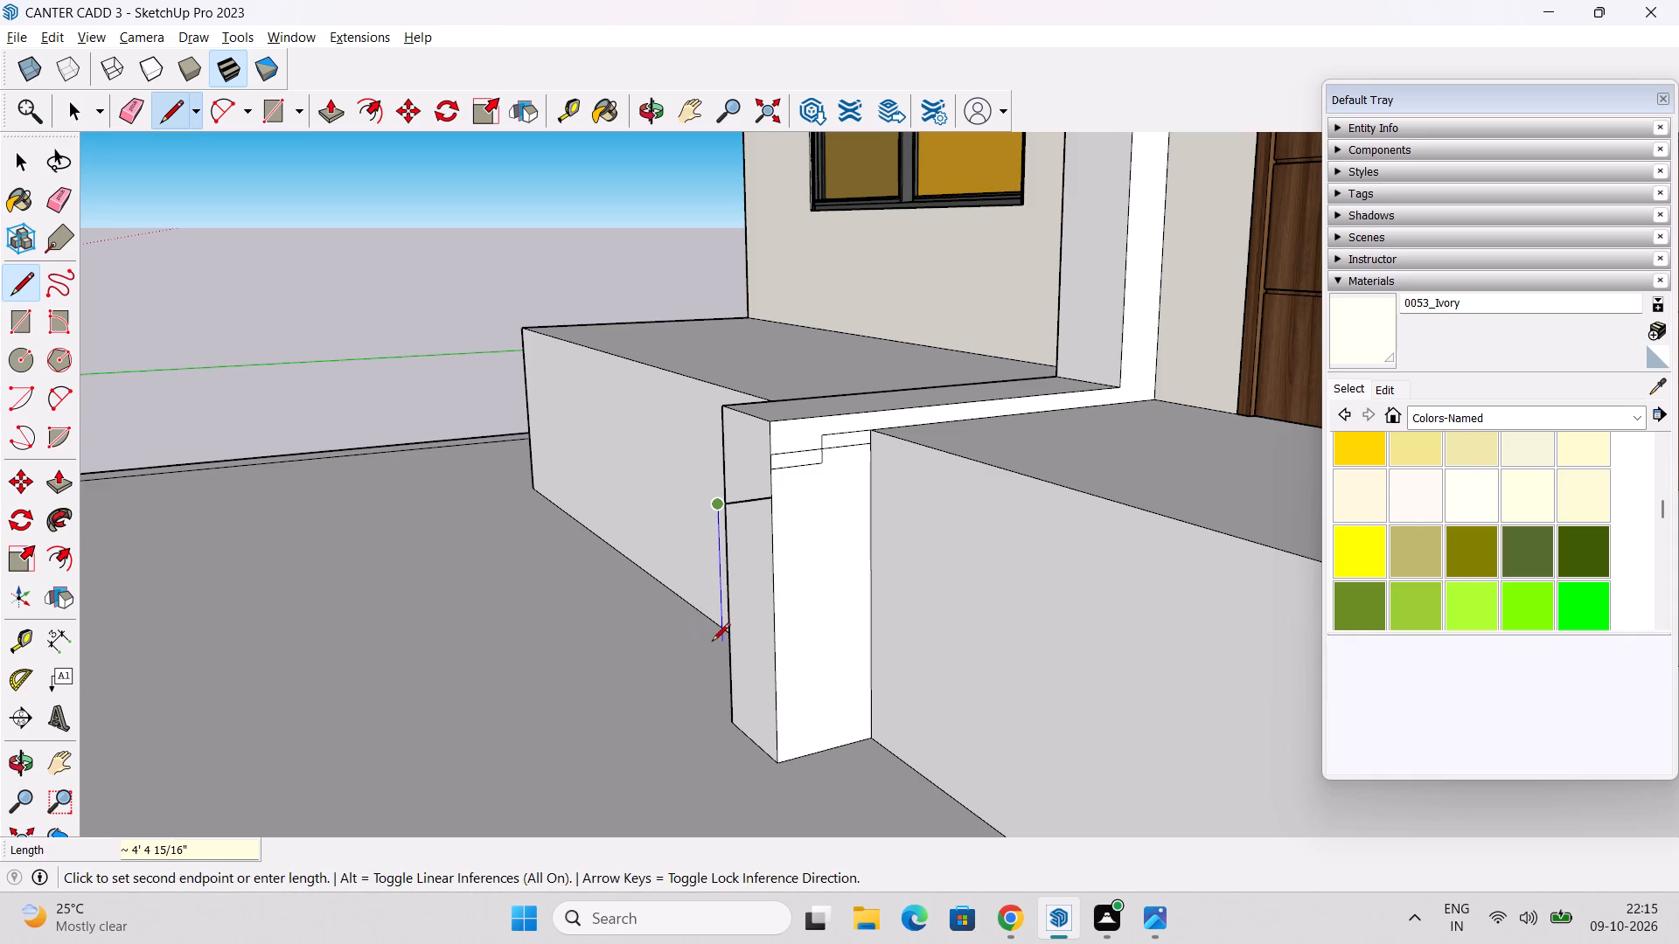
pyautogui.write('3"')
pyautogui.press('Return')
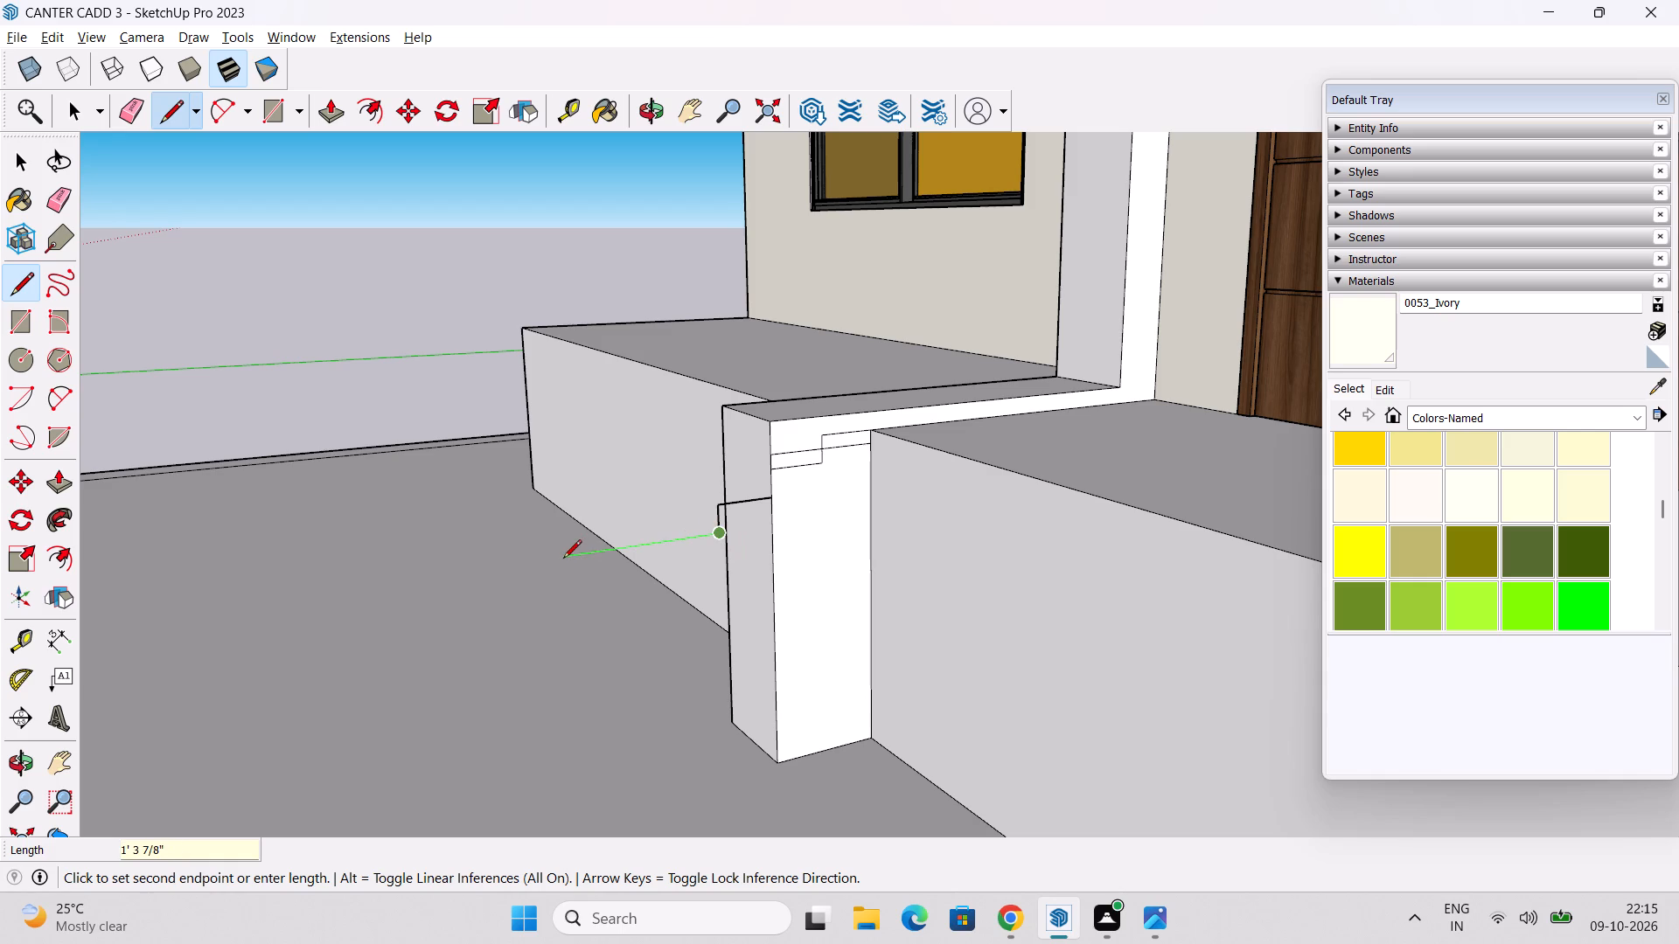
pyautogui.write('6"')
pyautogui.press('Return')
pyautogui.write('3"')
pyautogui.press('Return')
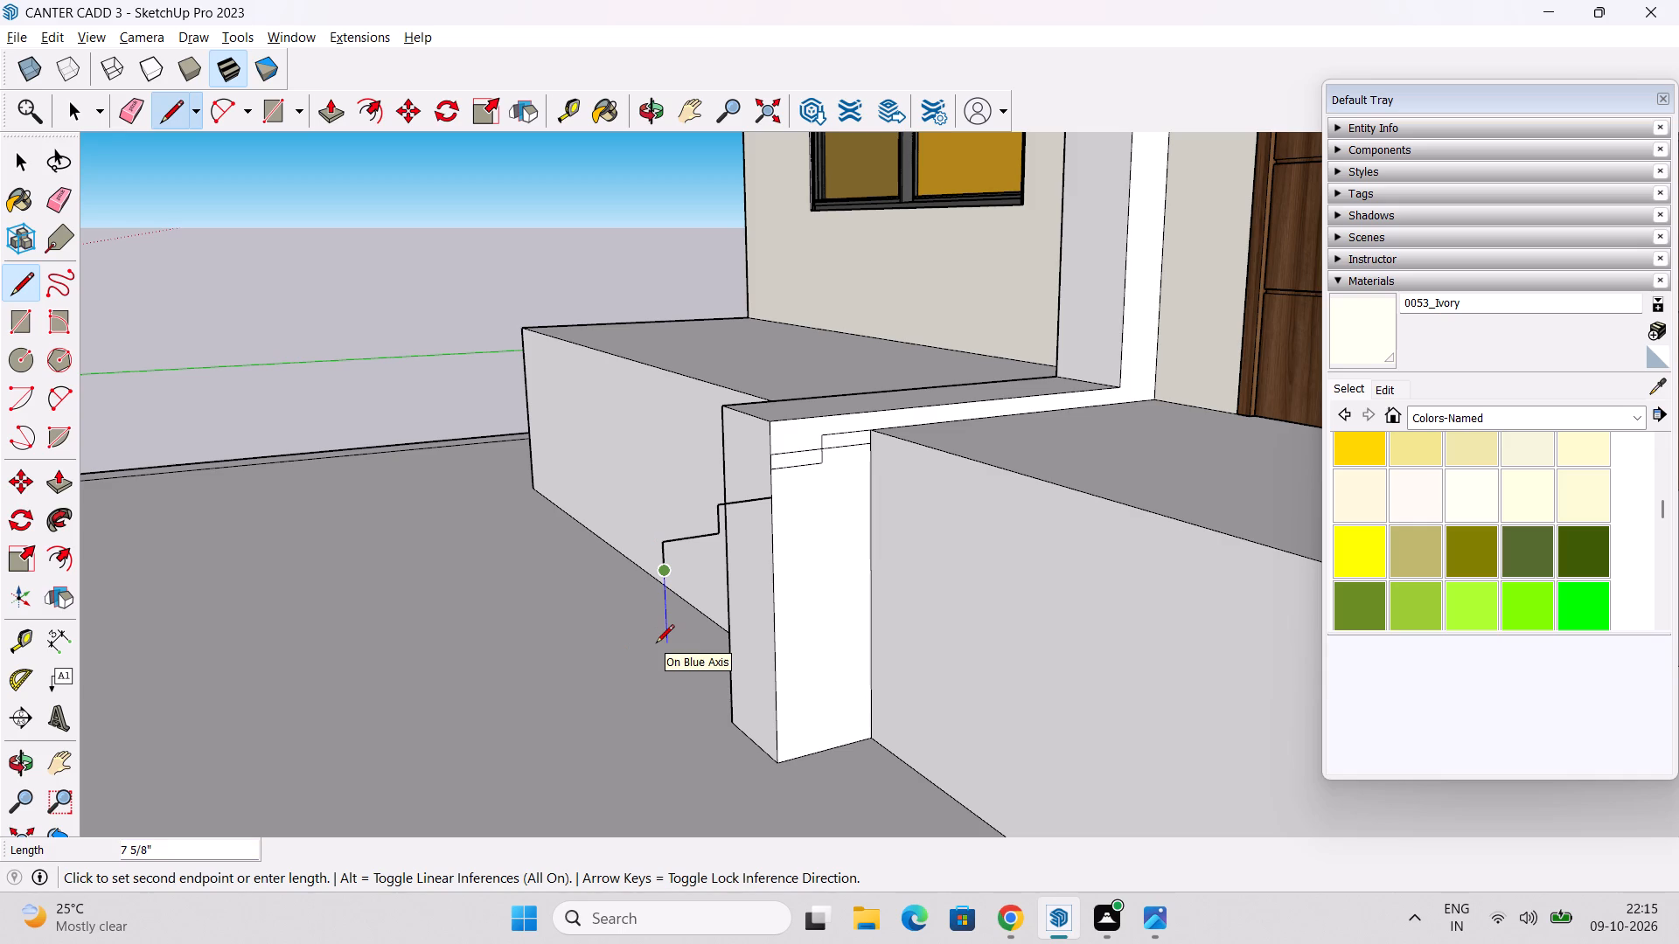
pyautogui.click(874, 432)
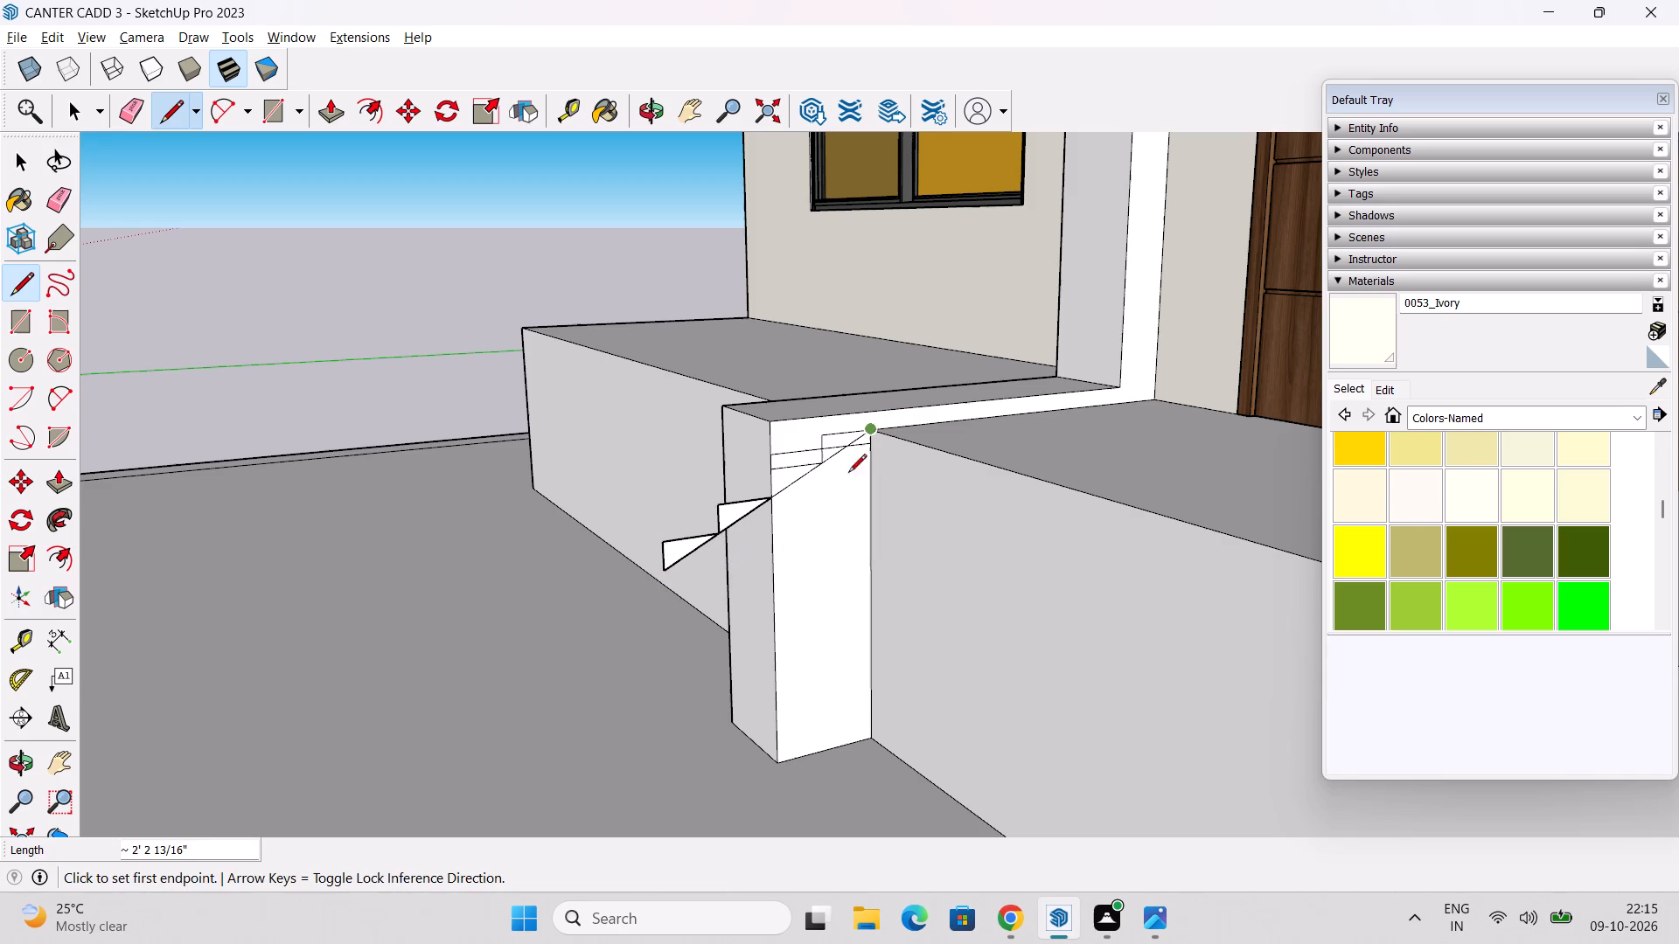
pyautogui.press('space')
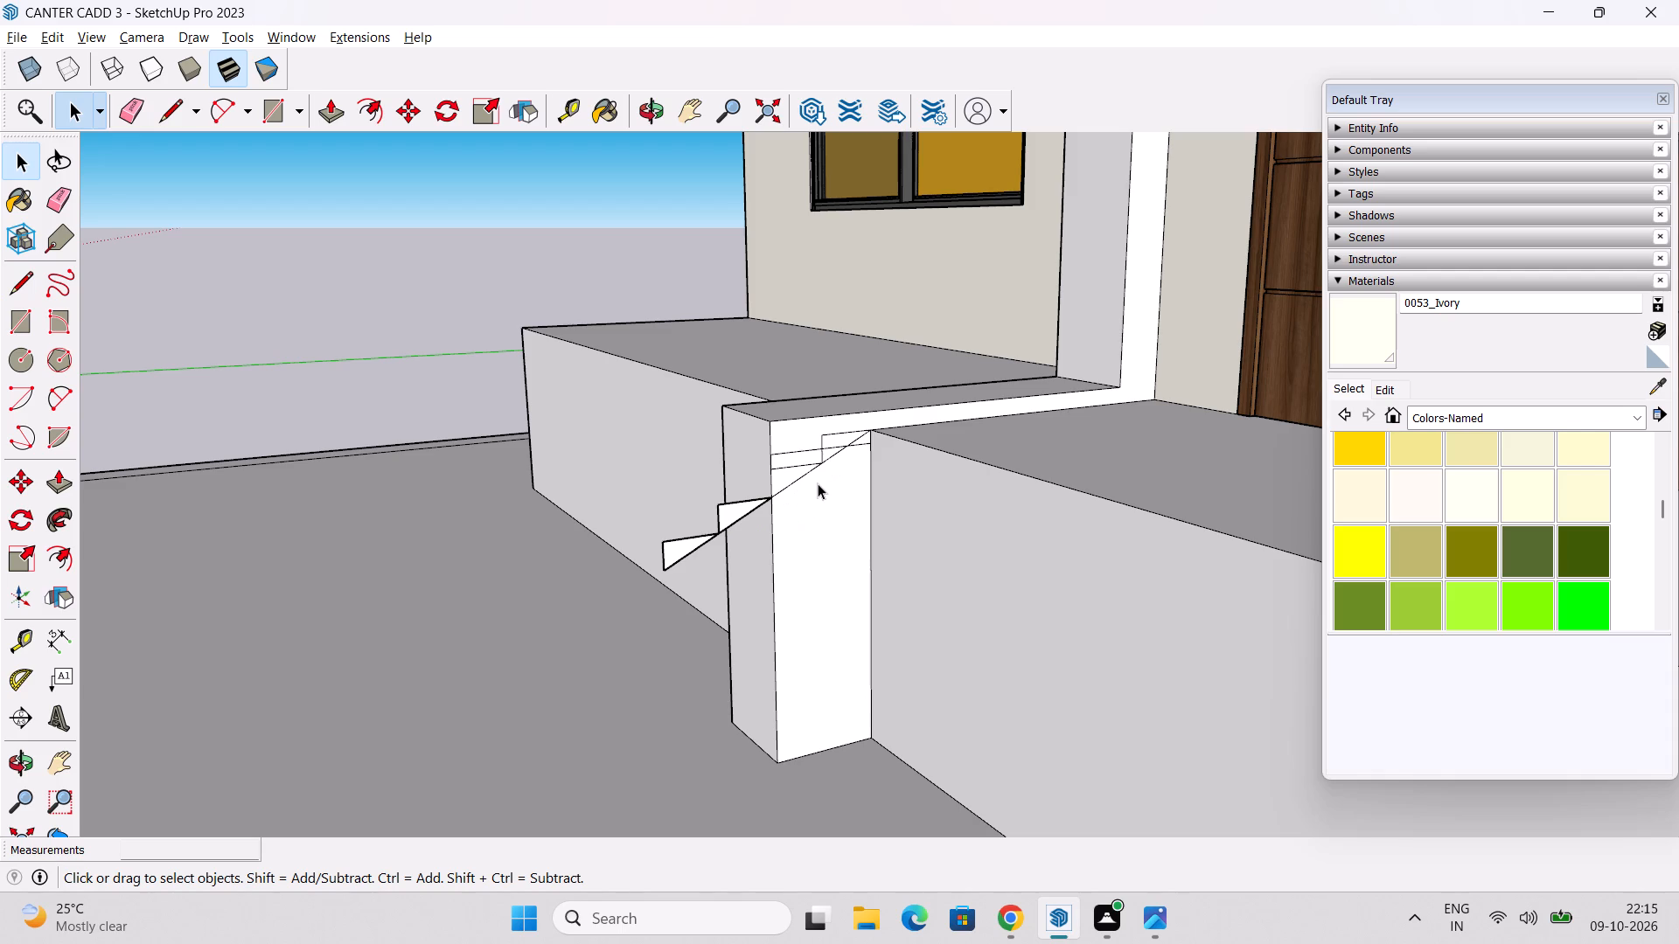
# Erase the leftover line segments crossing the stair profile on the pillar's inner face.
pyautogui.press('e')
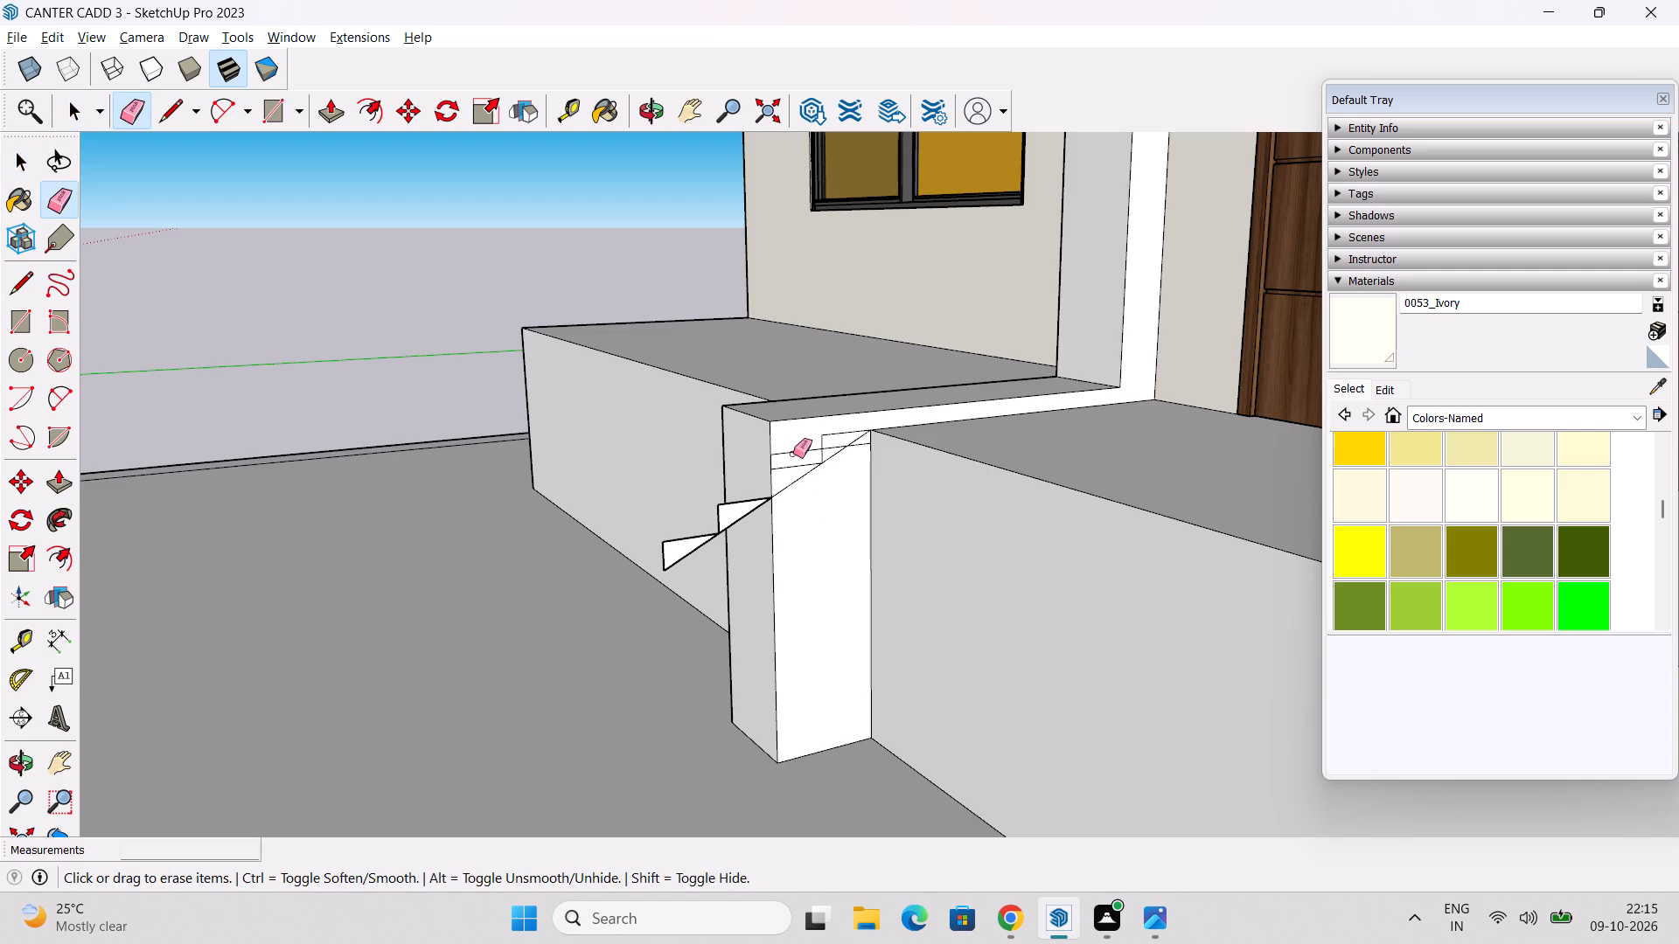
pyautogui.click(797, 450)
pyautogui.scroll(5, 874, 468)
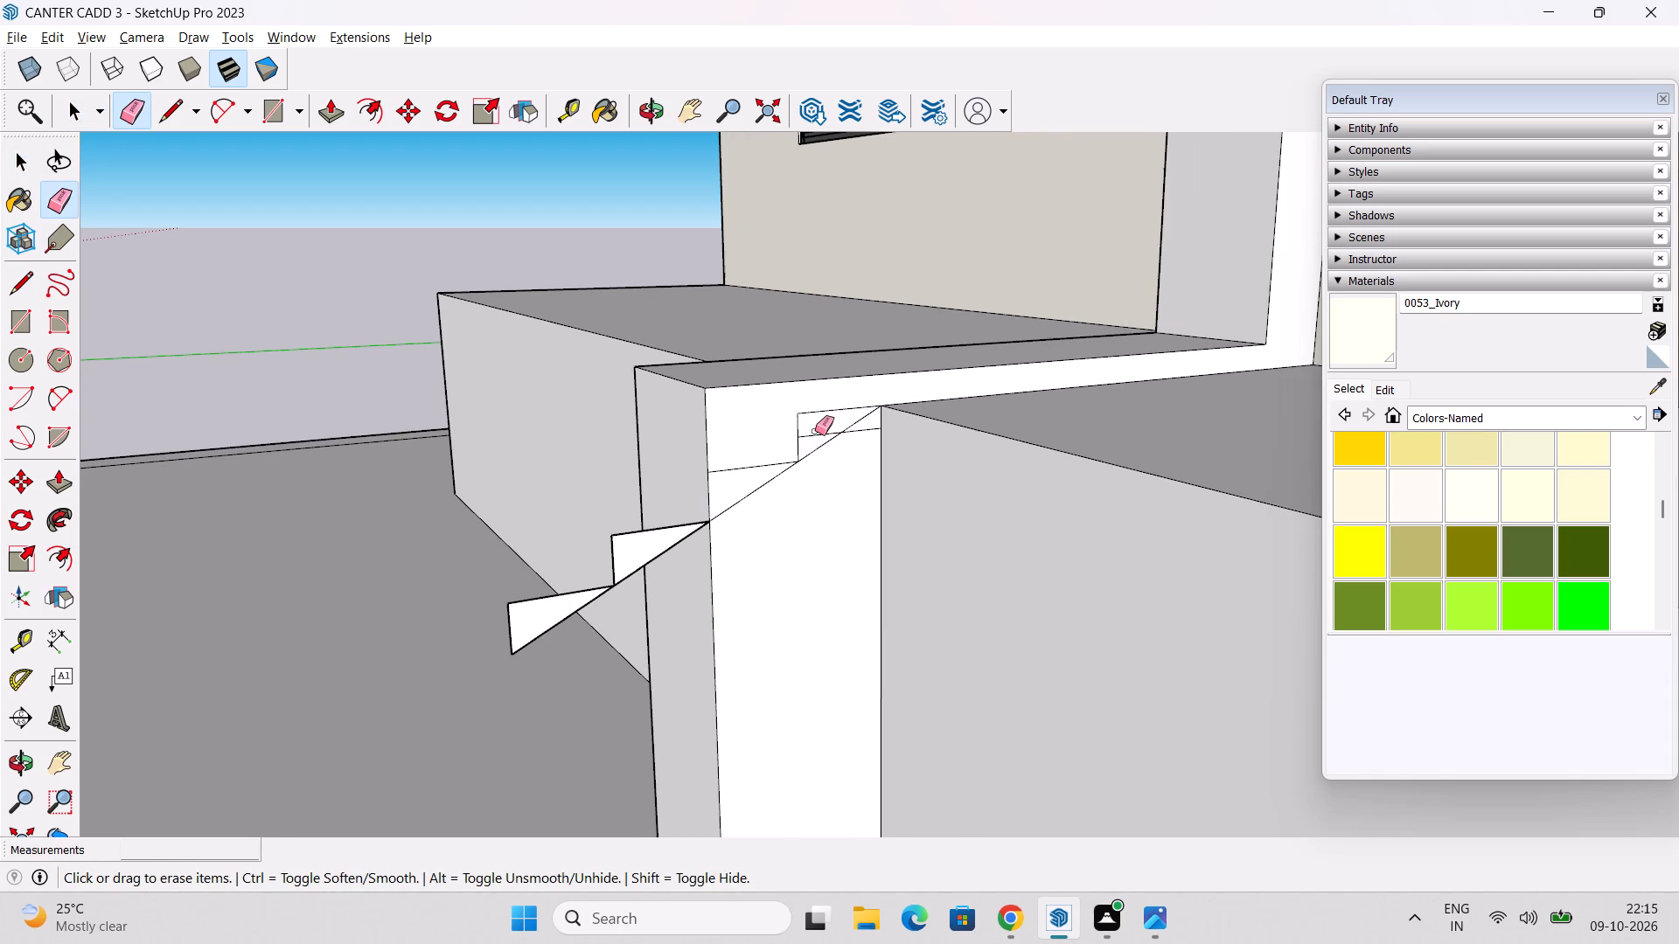
pyautogui.click(817, 433)
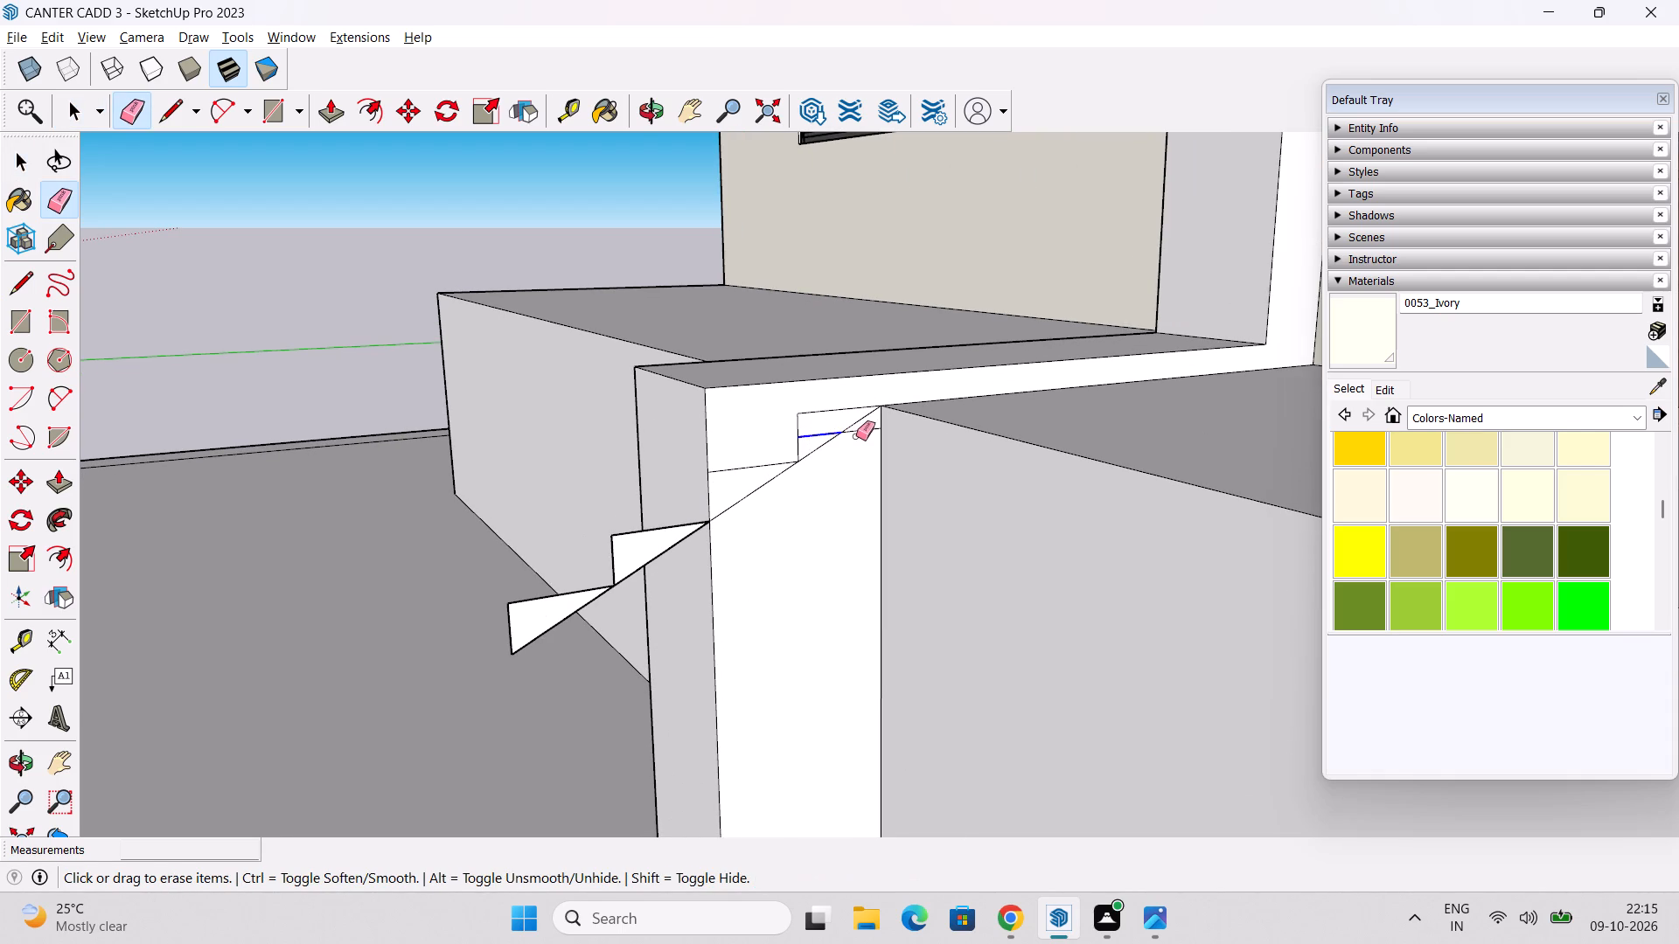
pyautogui.click(859, 434)
pyautogui.press('space')
# Extrude the uppermost step face 7' across the porch front to the opposite pillar with Push/Pull.
pyautogui.press('p')
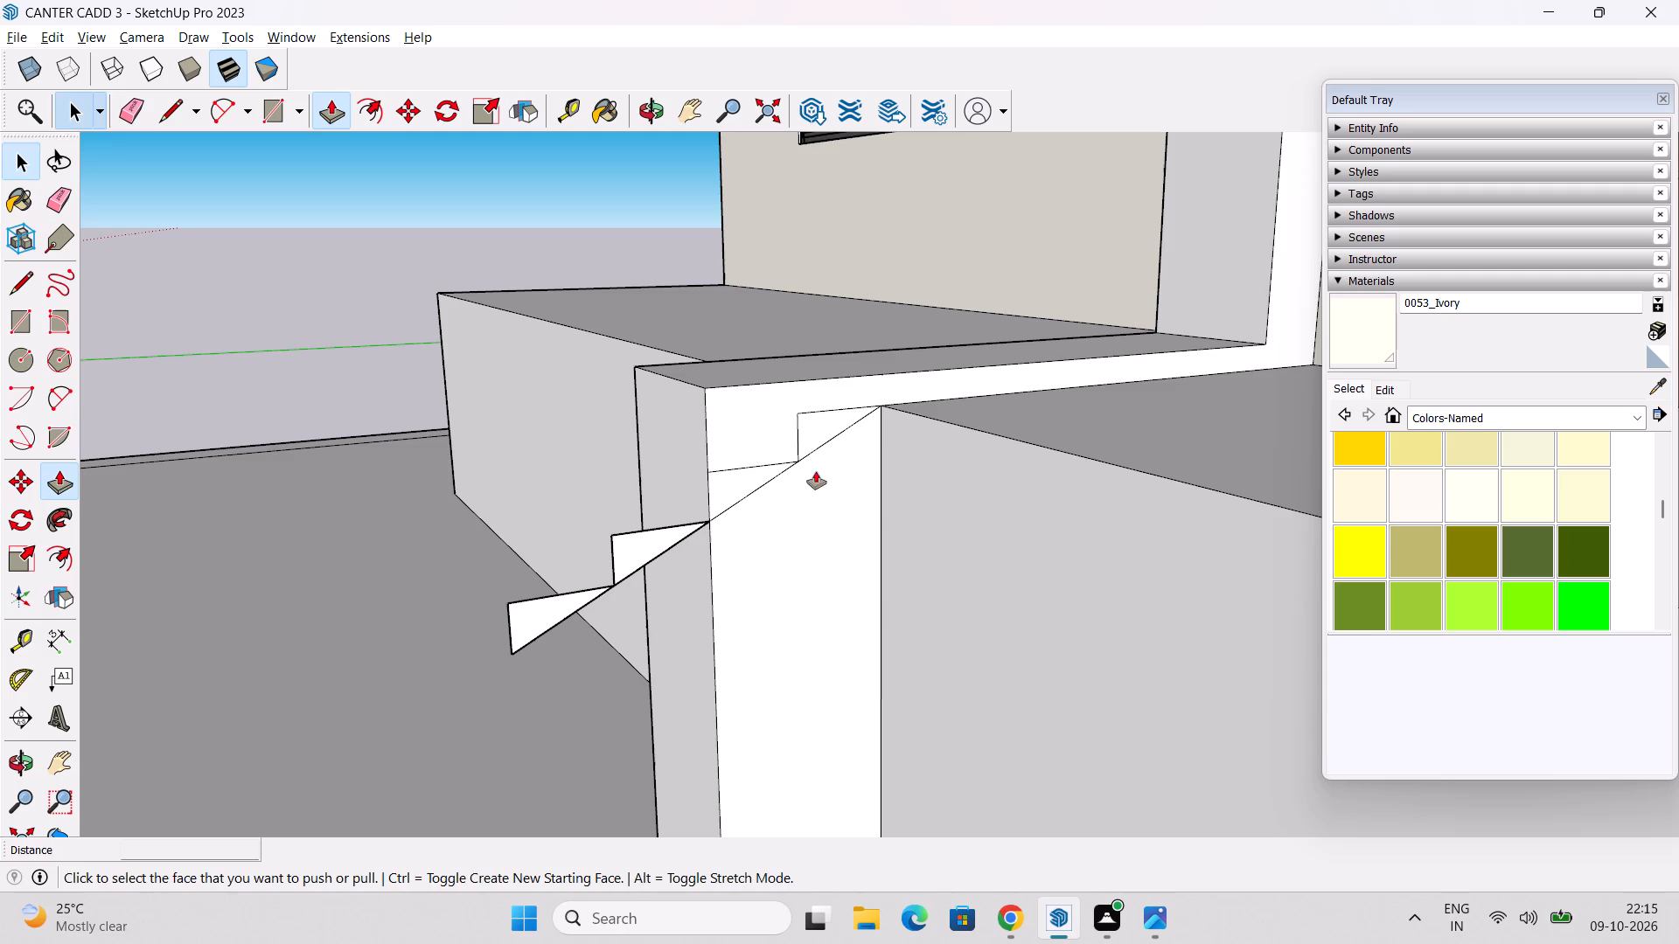
pyautogui.click(808, 422)
pyautogui.scroll(-7, 966, 506)
pyautogui.moveTo(950, 511); pyautogui.dragTo(1143, 657, button='middle')
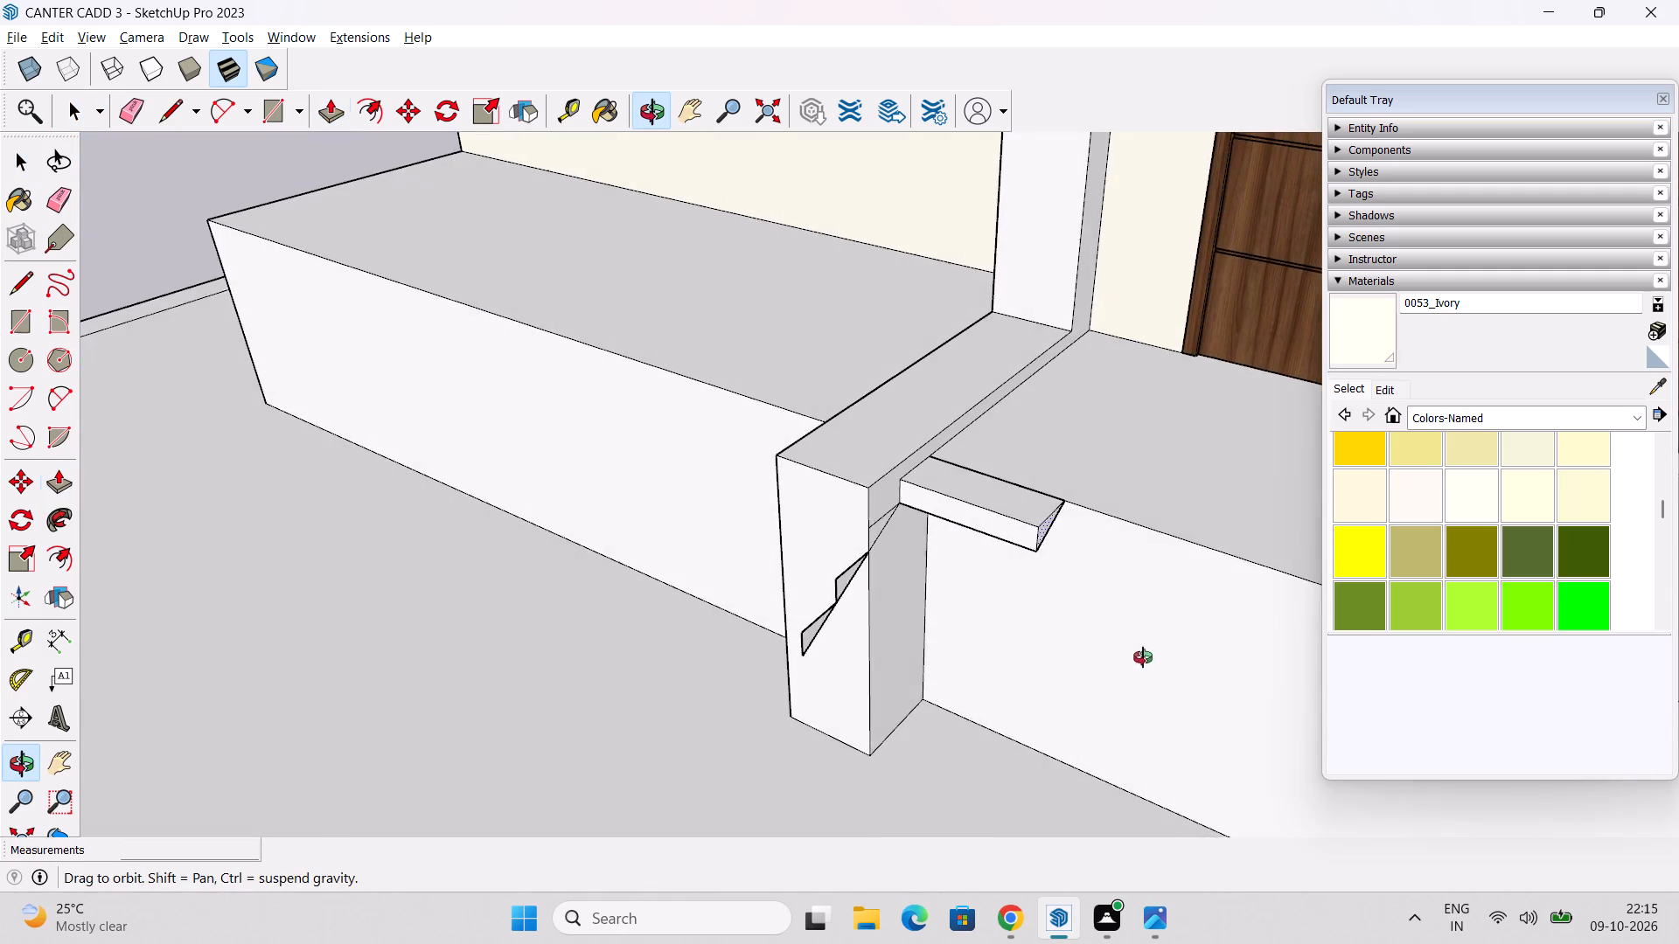
pyautogui.moveTo(1143, 657); pyautogui.dragTo(1144, 658, button='middle')
pyautogui.moveTo(1024, 598); pyautogui.dragTo(793, 515, button='middle')
pyautogui.moveTo(820, 528); pyautogui.dragTo(1103, 630, button='middle')
pyautogui.keyDown('shift'); pyautogui.moveTo(1084, 603); pyautogui.dragTo(757, 532, button='middle'); pyautogui.keyUp('shift')
pyautogui.moveTo(730, 519); pyautogui.dragTo(860, 544, button='middle')
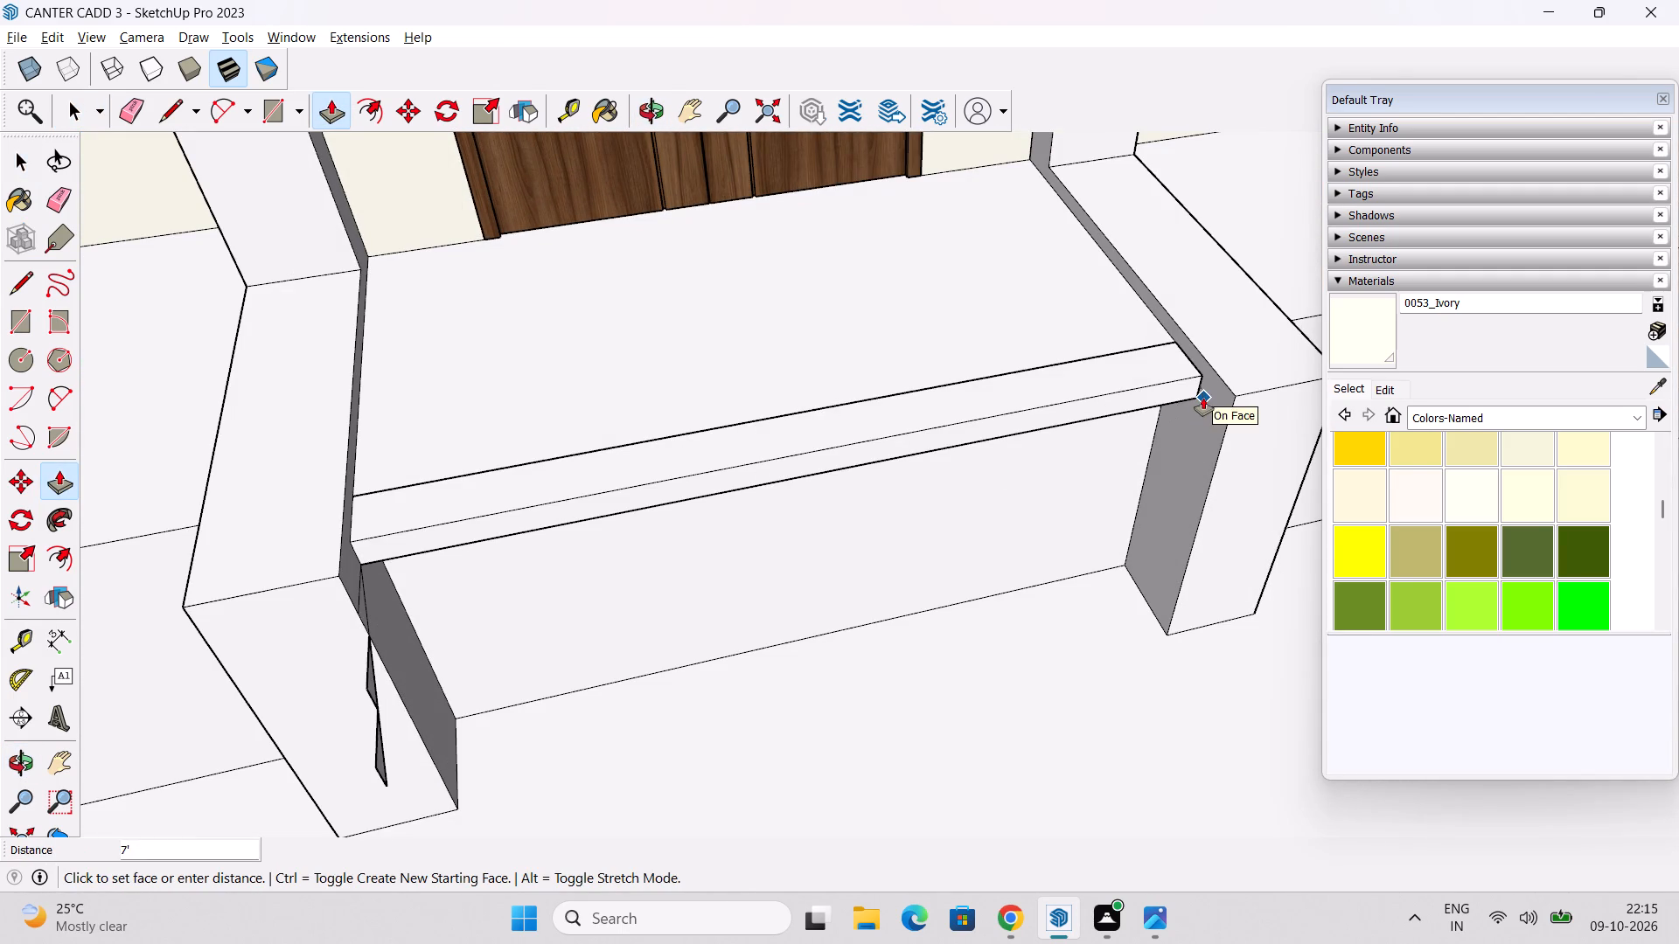
pyautogui.click(1203, 398)
# Repeat the 7' extrusion on the three remaining step faces of the stair profile.
pyautogui.moveTo(380, 616); pyautogui.dragTo(254, 563, button='middle')
pyautogui.scroll(4, 393, 505)
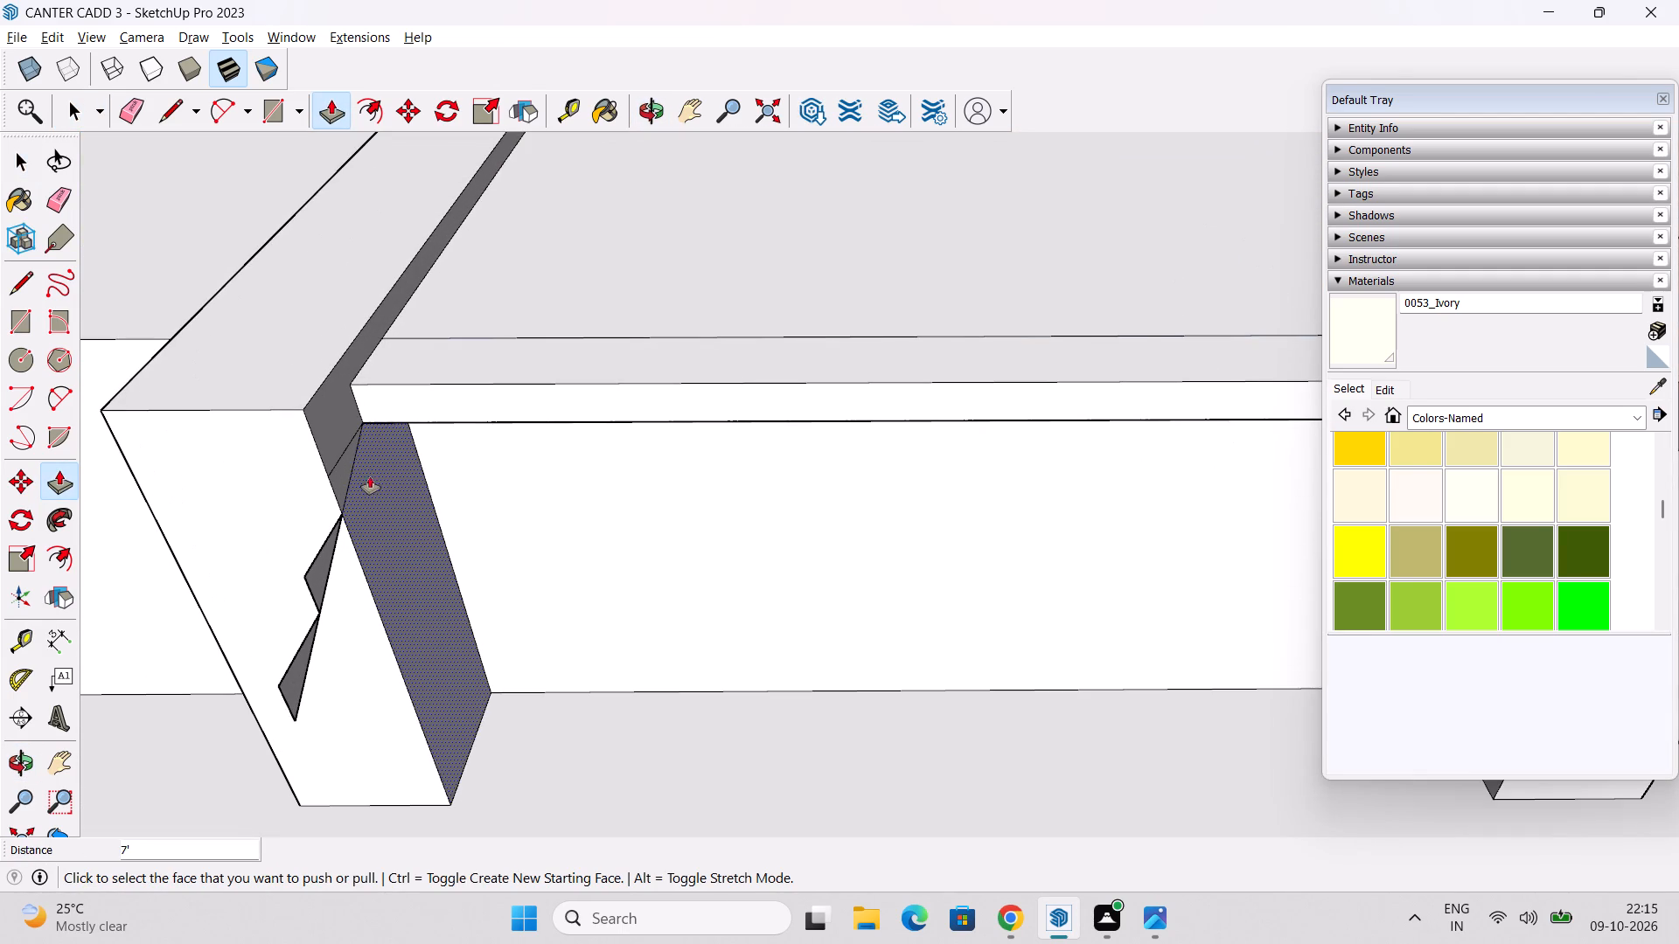
pyautogui.doubleClick(345, 475)
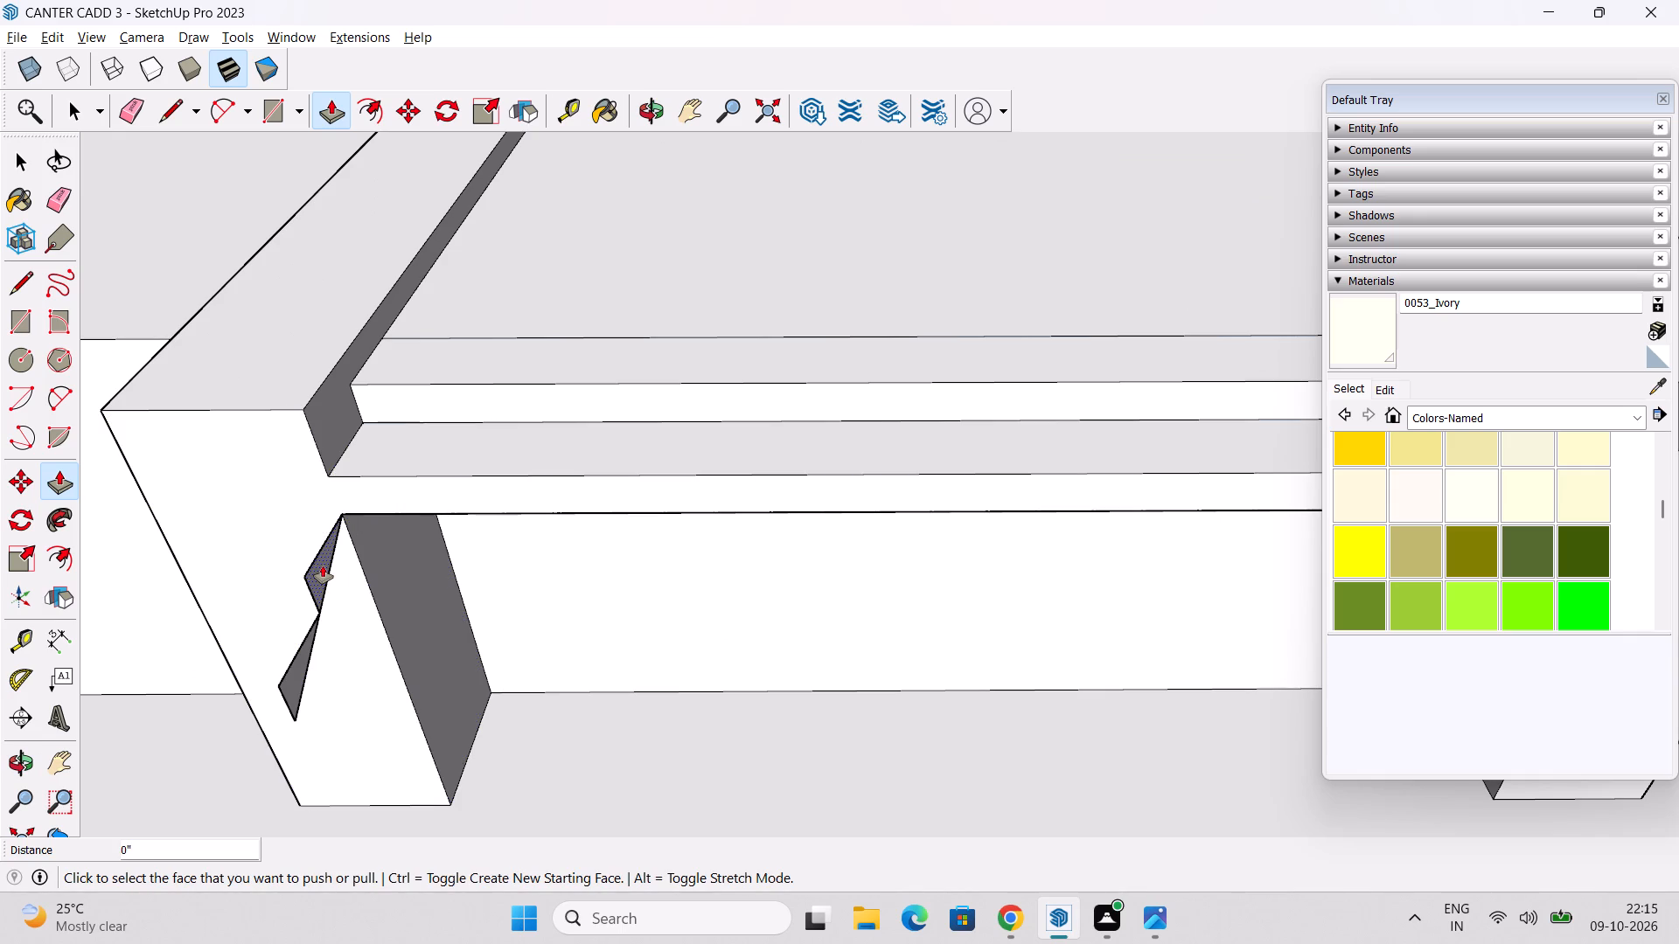
pyautogui.doubleClick(323, 564)
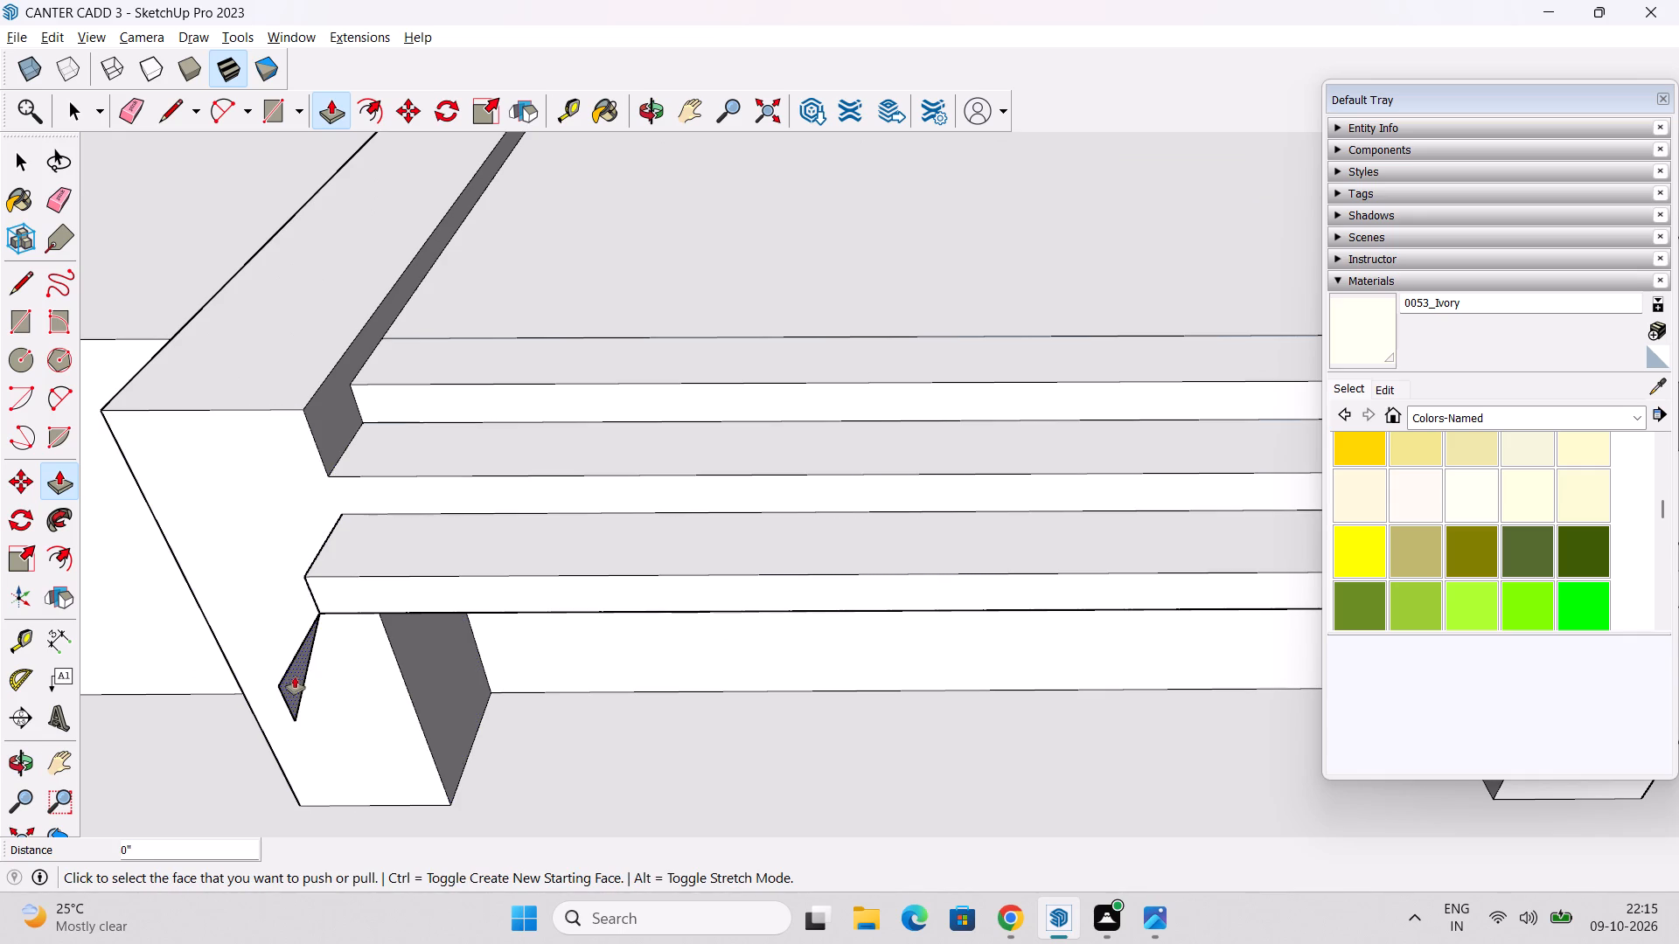
pyautogui.doubleClick(294, 677)
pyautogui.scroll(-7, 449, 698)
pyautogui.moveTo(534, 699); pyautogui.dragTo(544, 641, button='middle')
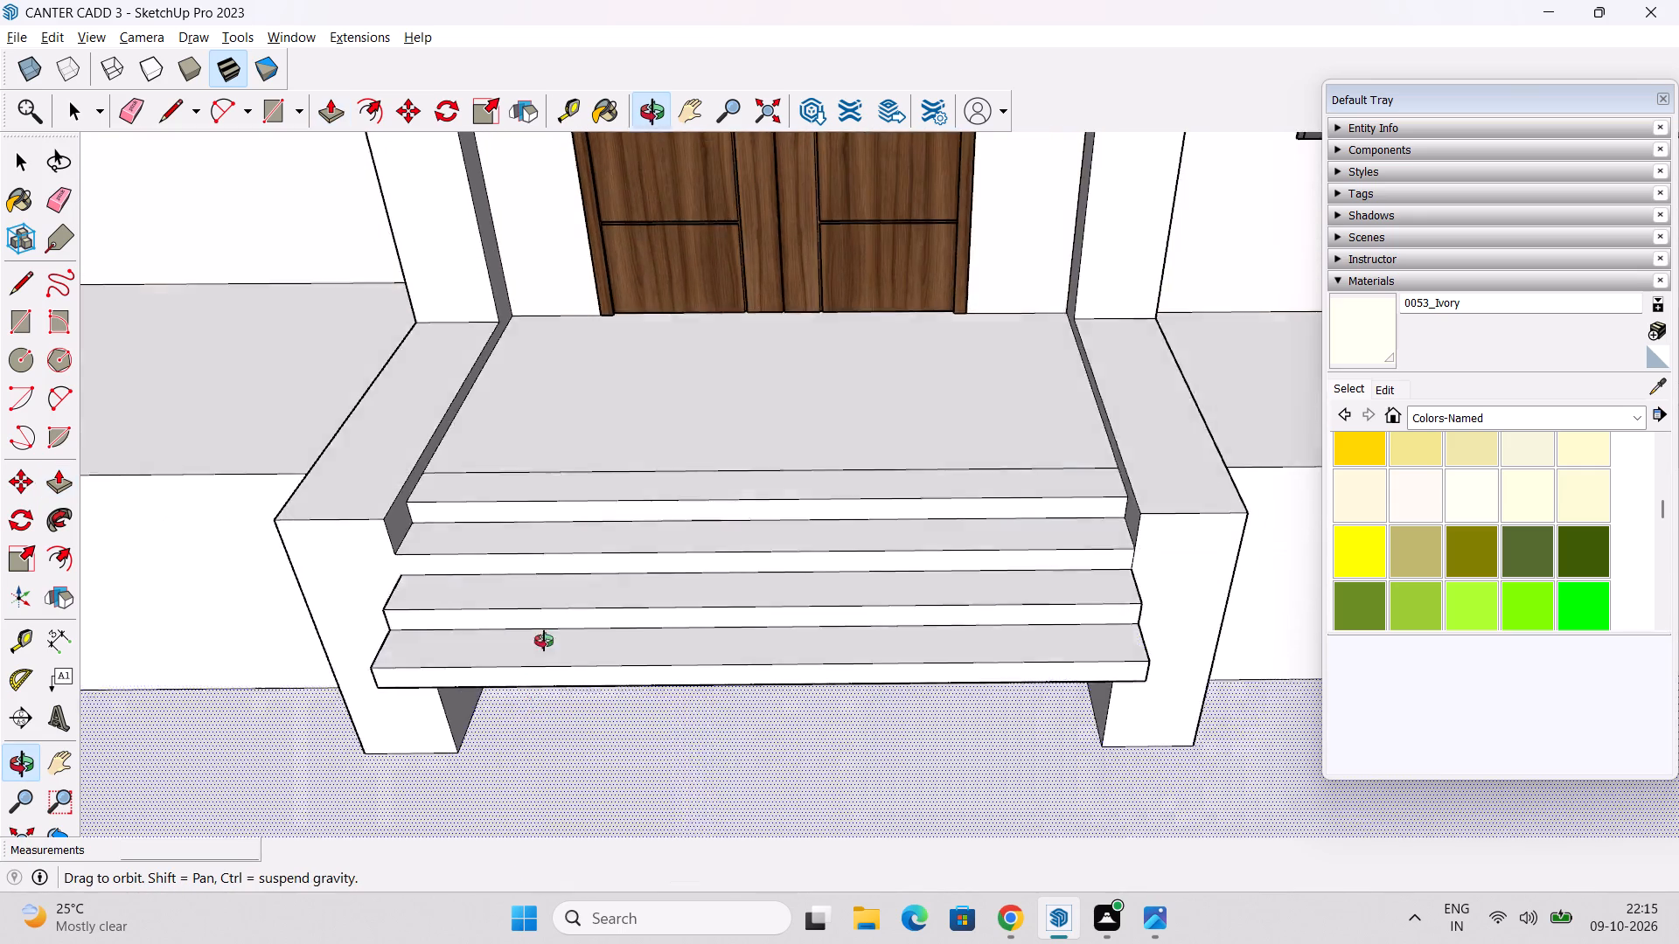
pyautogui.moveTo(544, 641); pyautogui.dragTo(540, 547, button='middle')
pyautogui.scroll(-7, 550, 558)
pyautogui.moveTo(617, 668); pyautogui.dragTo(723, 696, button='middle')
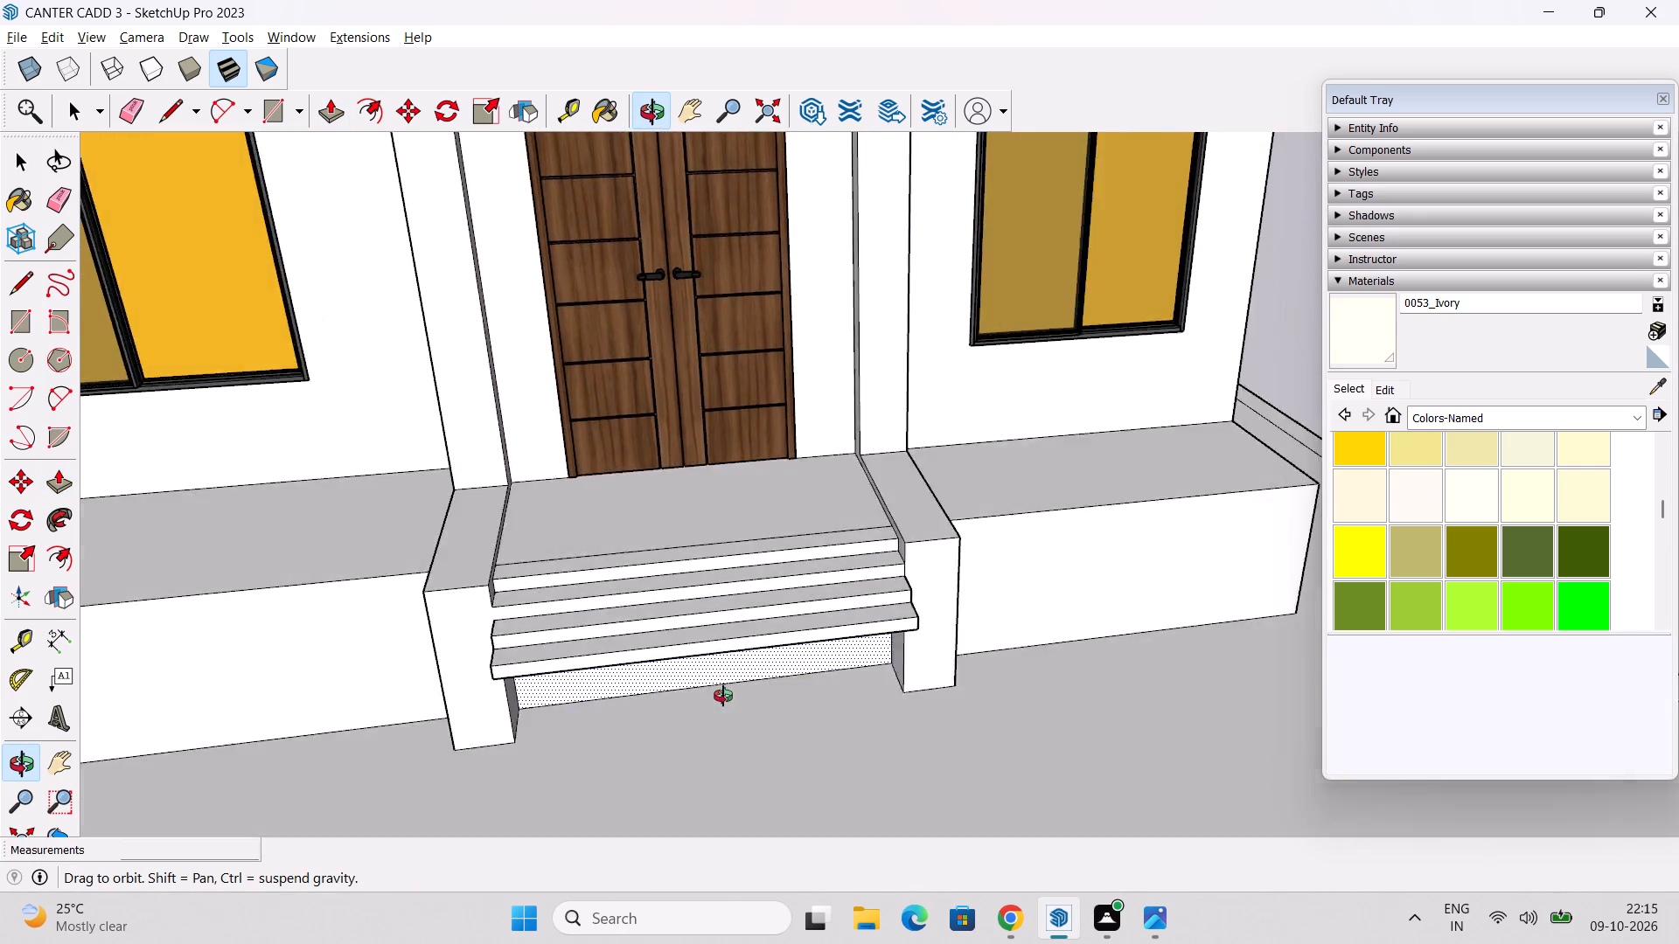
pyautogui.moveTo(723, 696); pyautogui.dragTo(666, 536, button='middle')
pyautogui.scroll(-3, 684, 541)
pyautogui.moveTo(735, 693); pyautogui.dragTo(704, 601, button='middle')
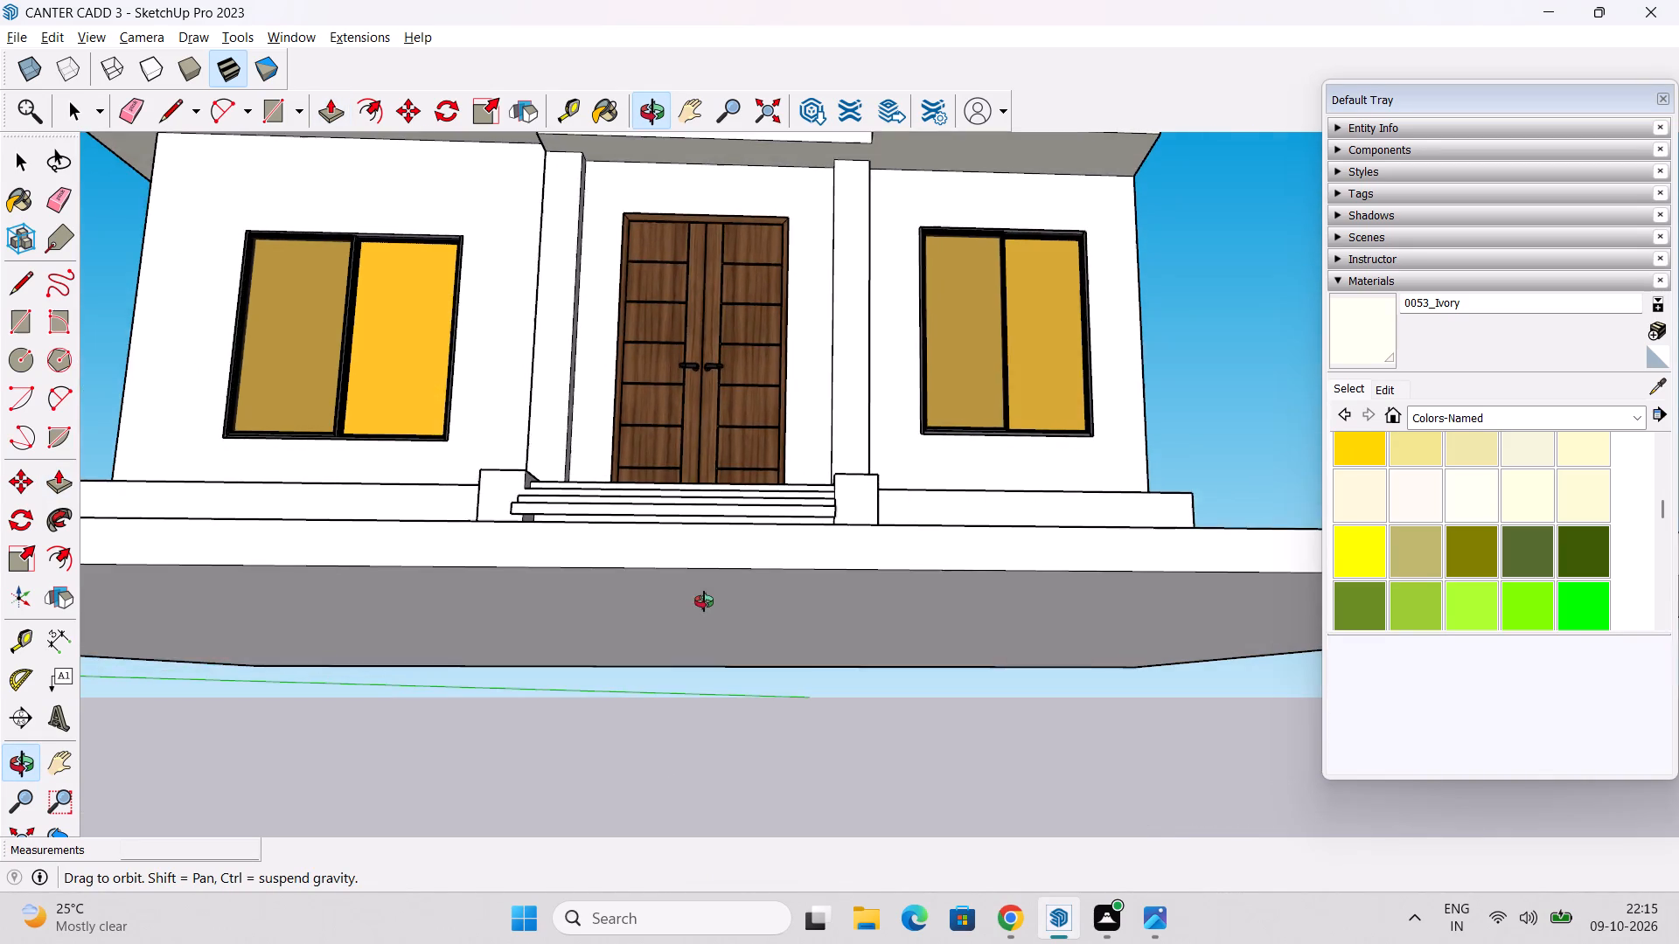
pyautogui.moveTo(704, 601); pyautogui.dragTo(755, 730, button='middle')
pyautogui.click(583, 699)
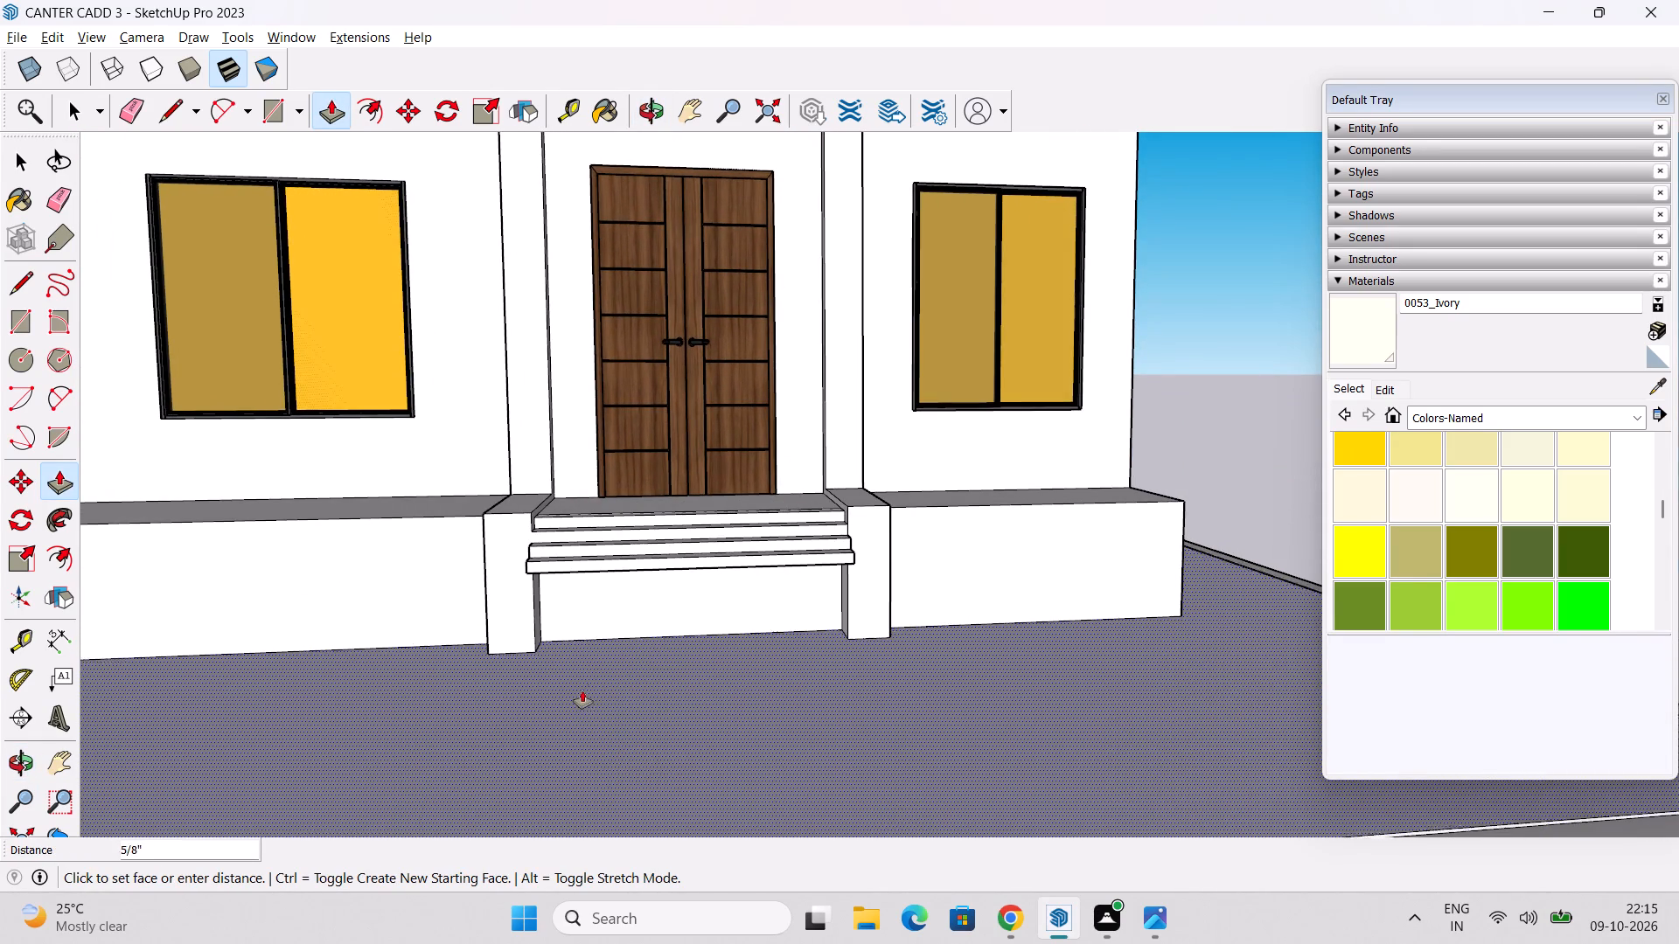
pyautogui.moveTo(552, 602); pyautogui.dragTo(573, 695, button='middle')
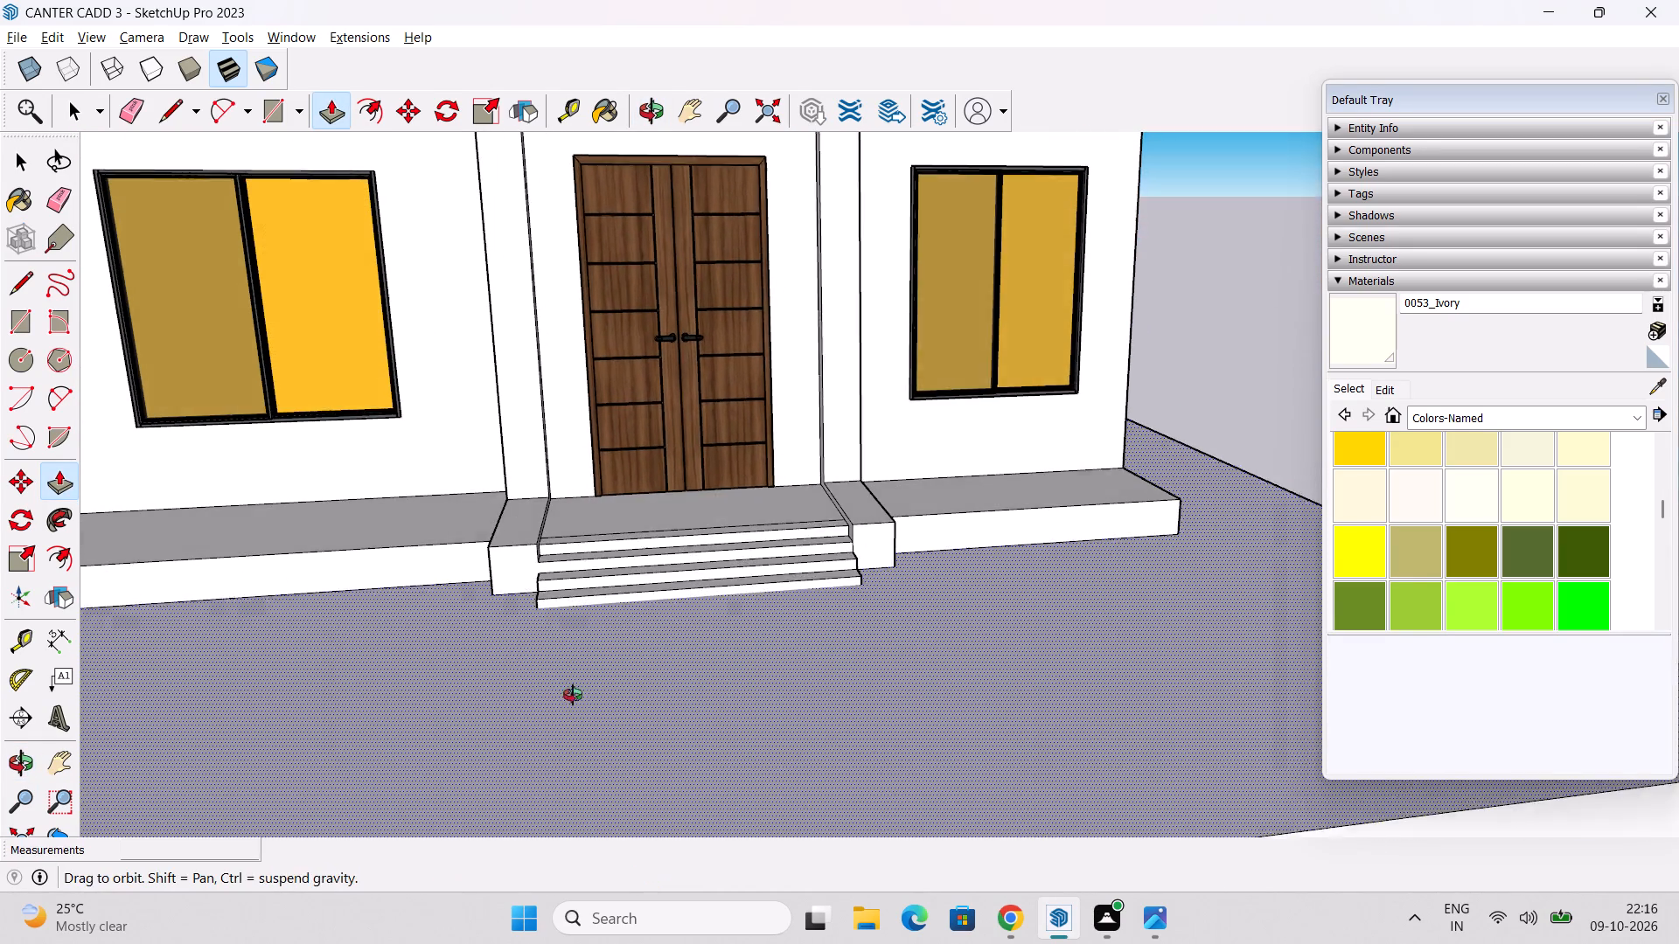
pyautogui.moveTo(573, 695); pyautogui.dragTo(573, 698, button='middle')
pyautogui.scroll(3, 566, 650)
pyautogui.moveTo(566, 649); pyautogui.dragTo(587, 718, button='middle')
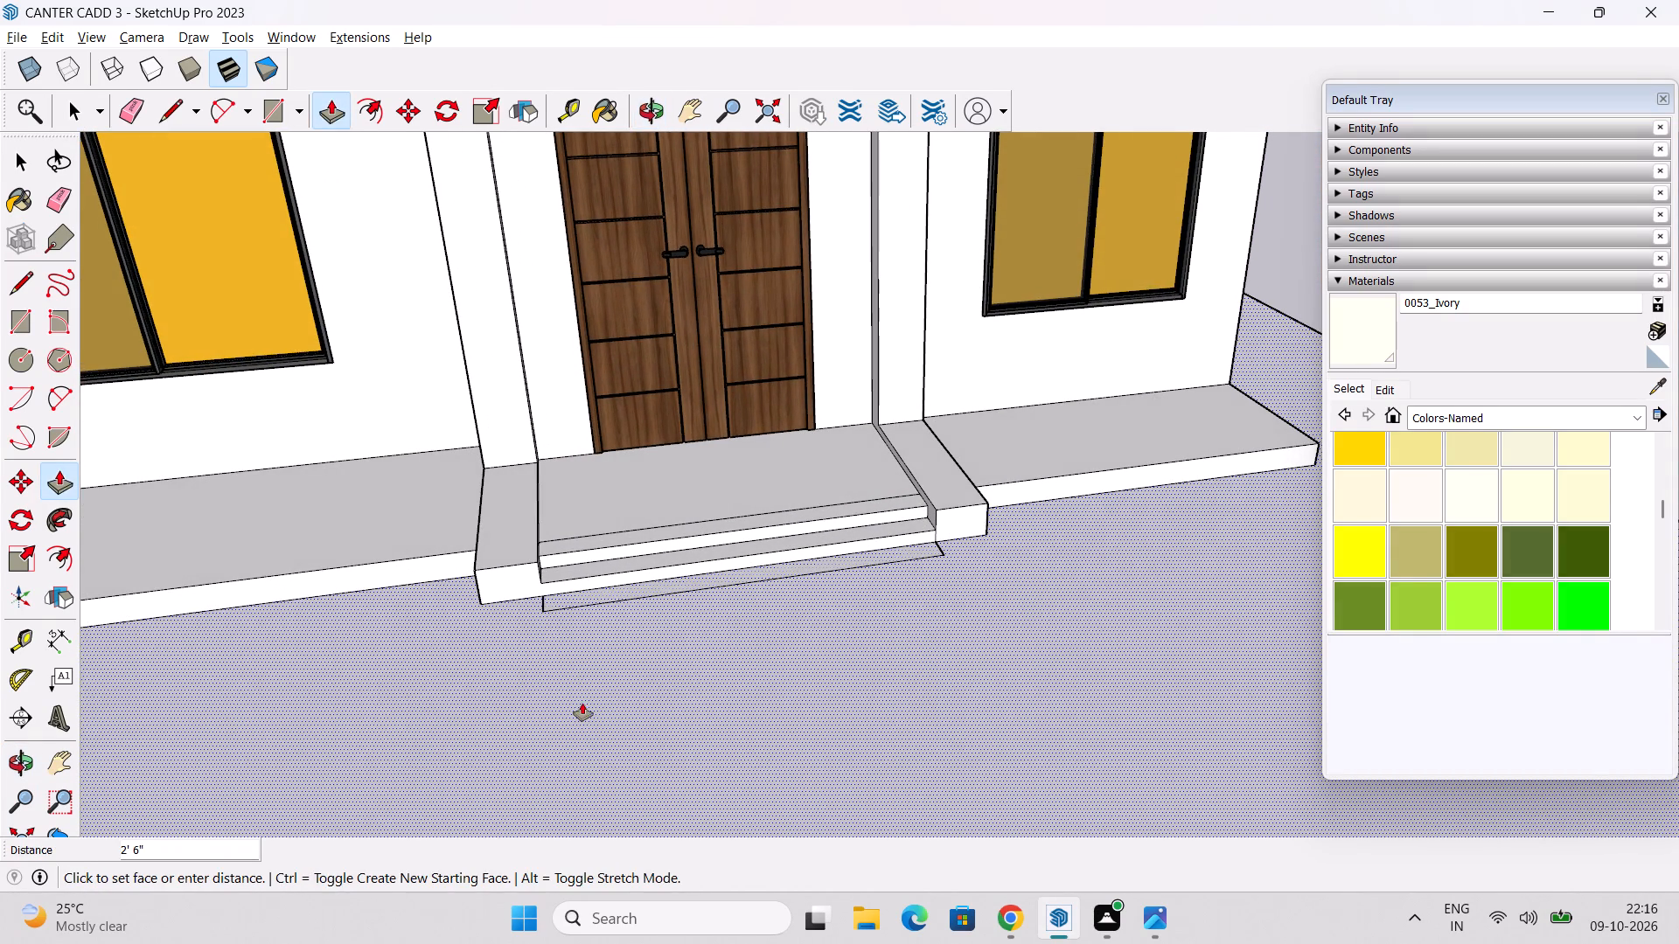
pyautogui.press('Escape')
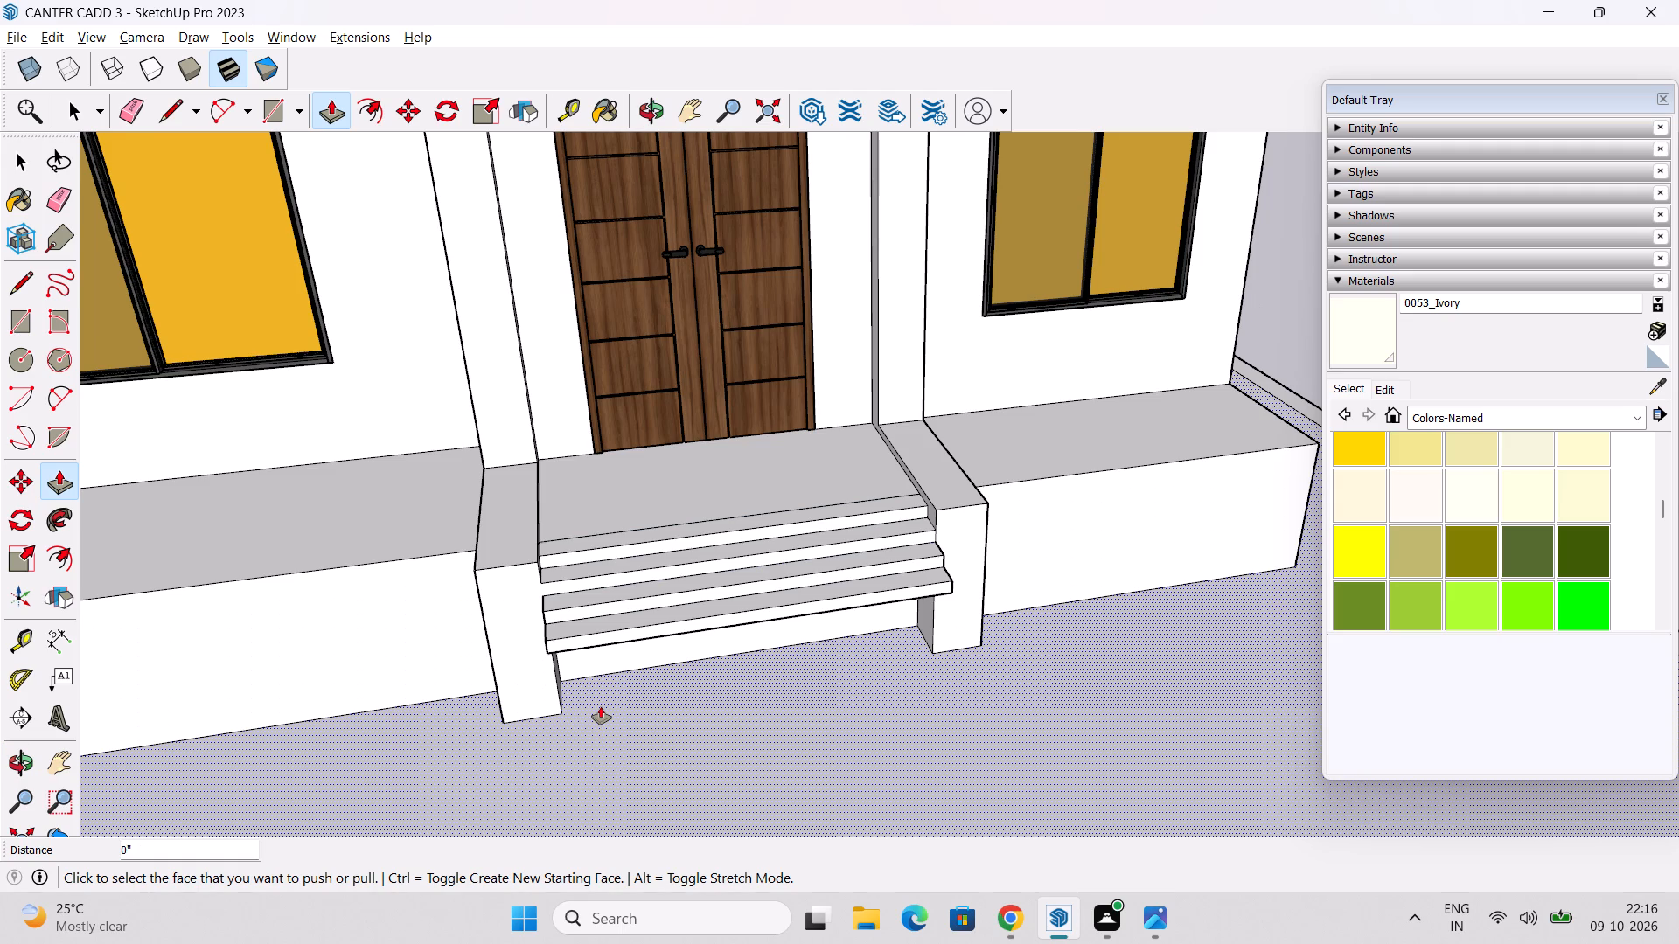
# Raise the ground face in front of the house 2' to meet the bottom edge of the lowest entrance step.
pyautogui.click(601, 706)
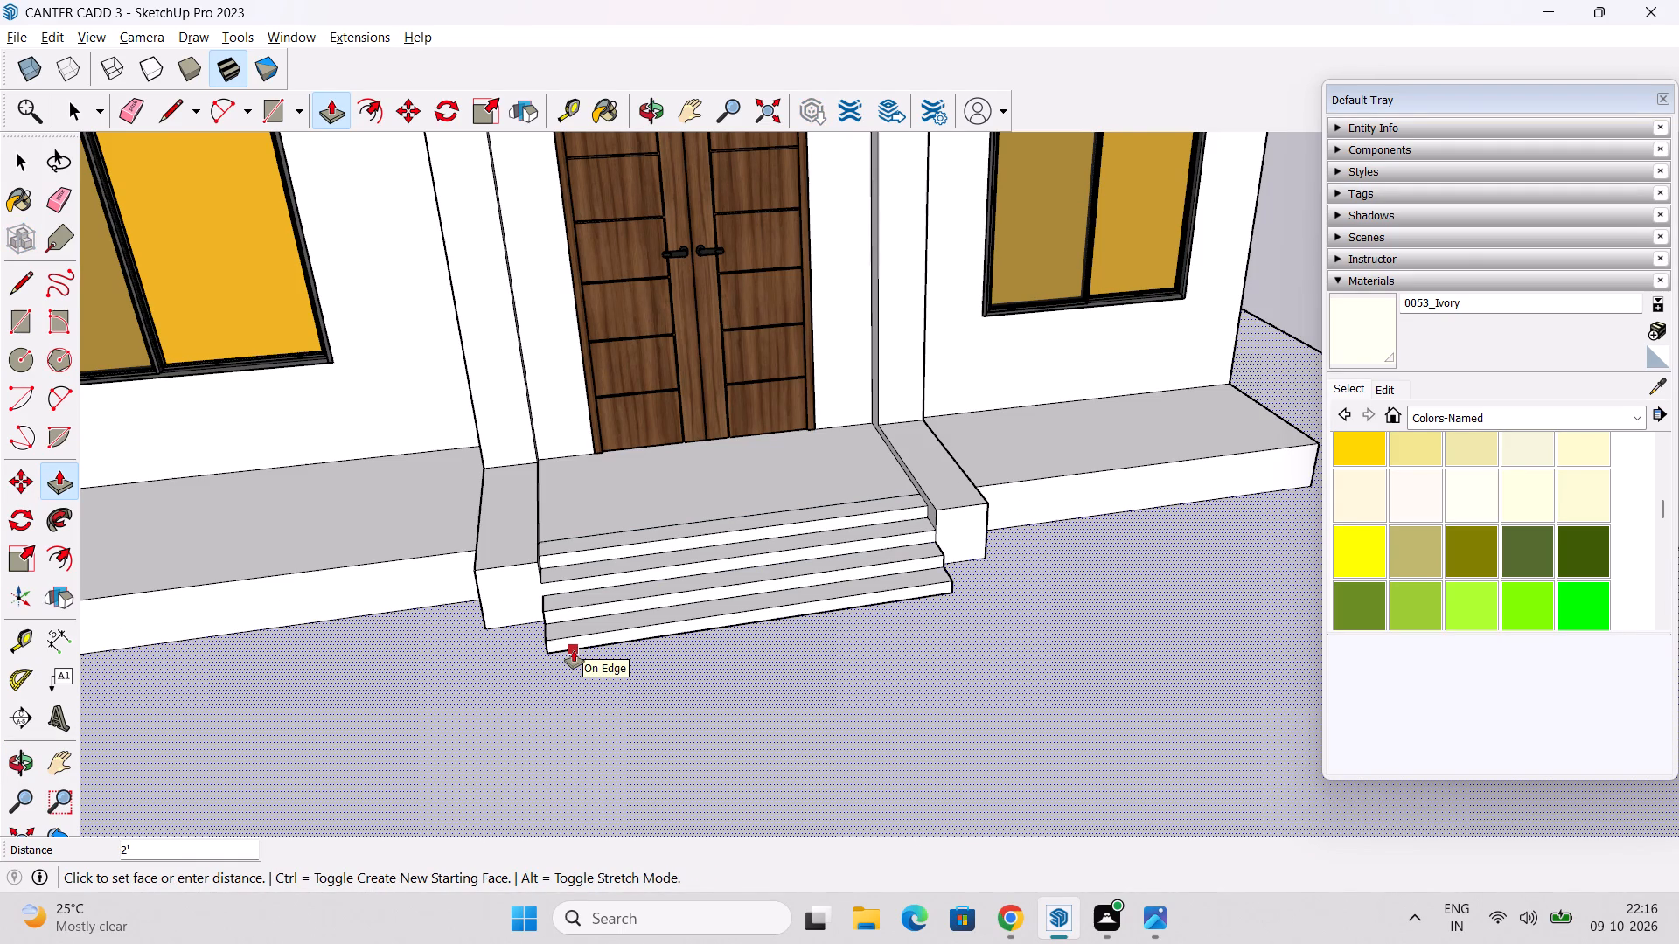
pyautogui.click(574, 650)
pyautogui.scroll(-3, 599, 682)
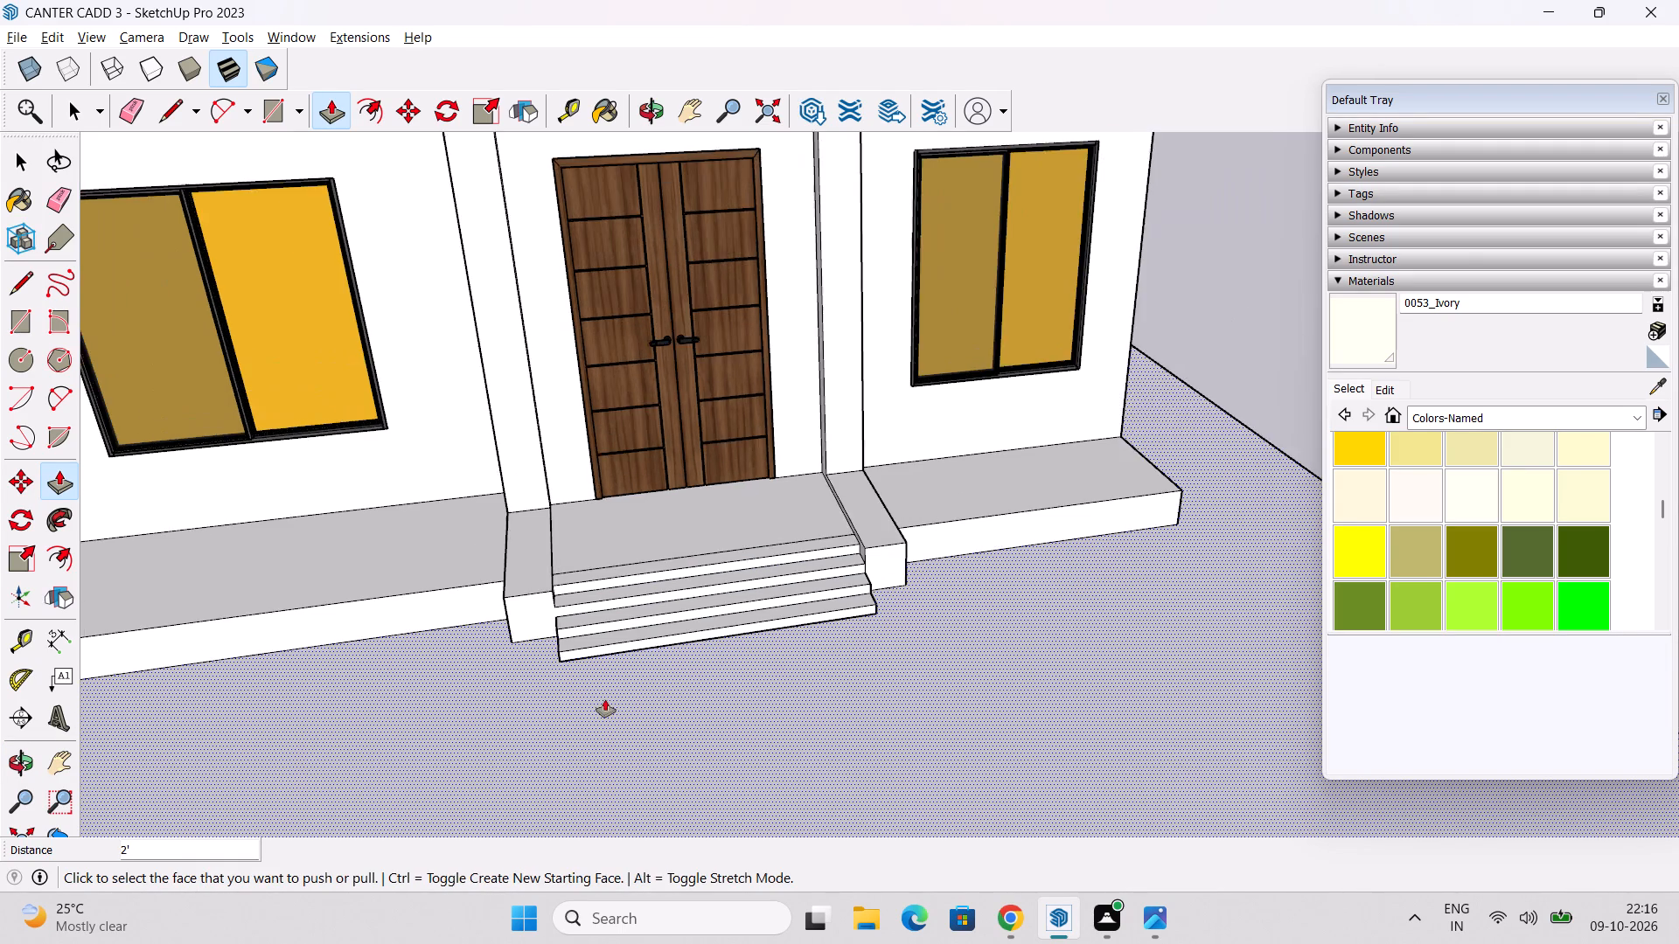
pyautogui.moveTo(606, 695); pyautogui.dragTo(591, 540, button='middle')
pyautogui.scroll(-3, 595, 540)
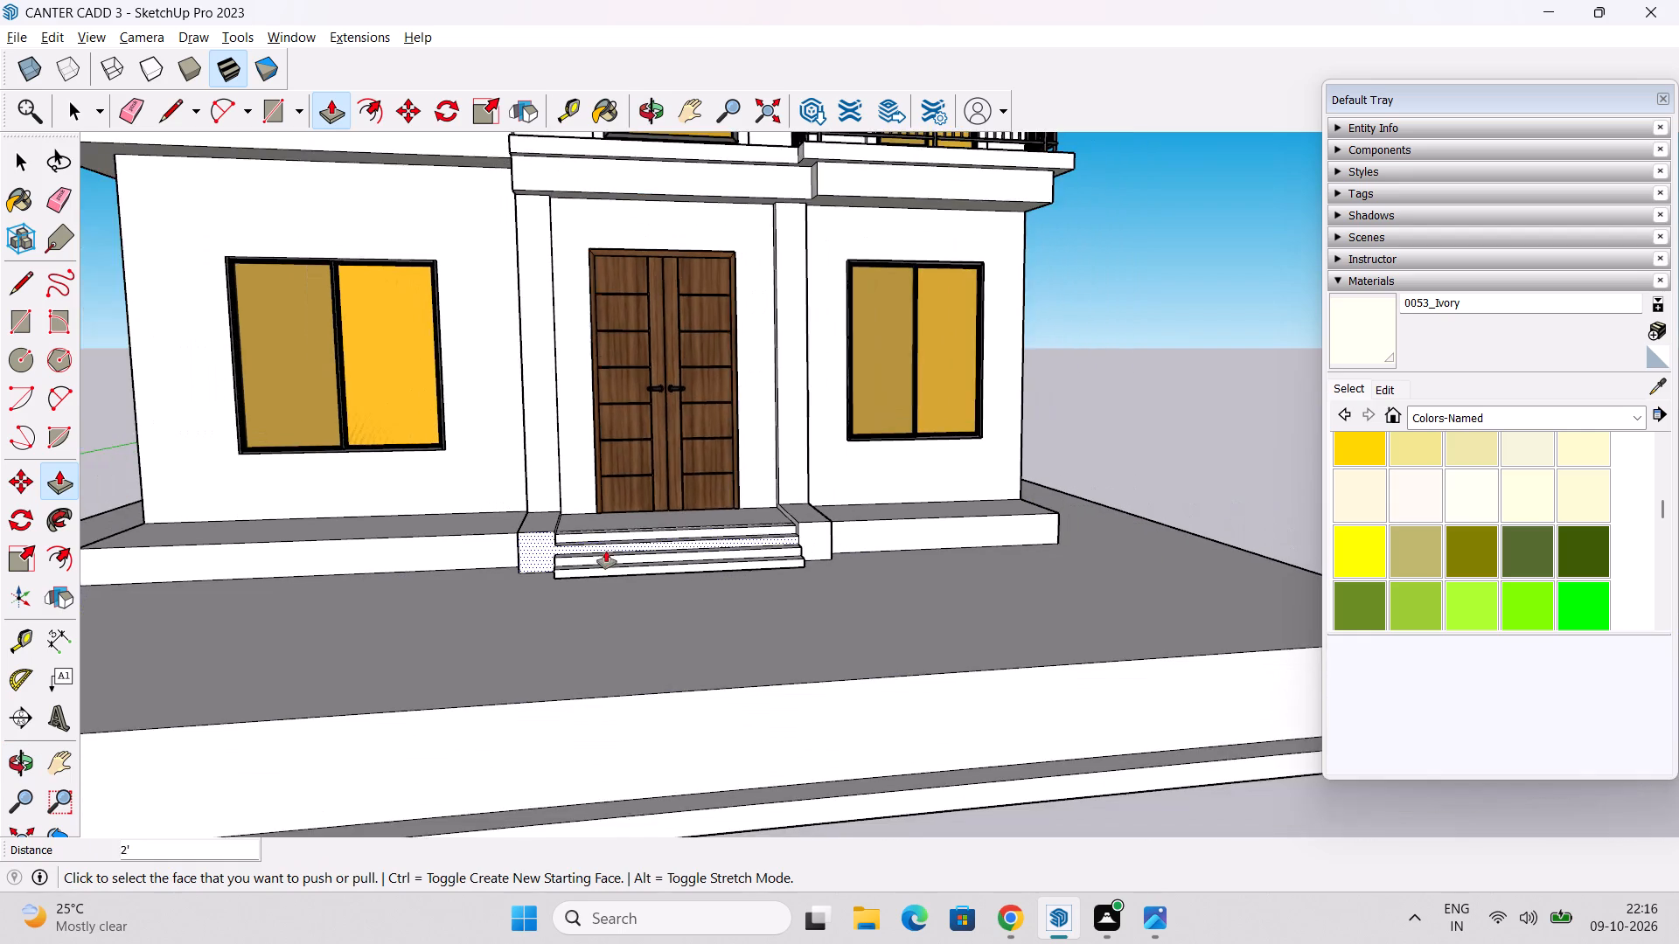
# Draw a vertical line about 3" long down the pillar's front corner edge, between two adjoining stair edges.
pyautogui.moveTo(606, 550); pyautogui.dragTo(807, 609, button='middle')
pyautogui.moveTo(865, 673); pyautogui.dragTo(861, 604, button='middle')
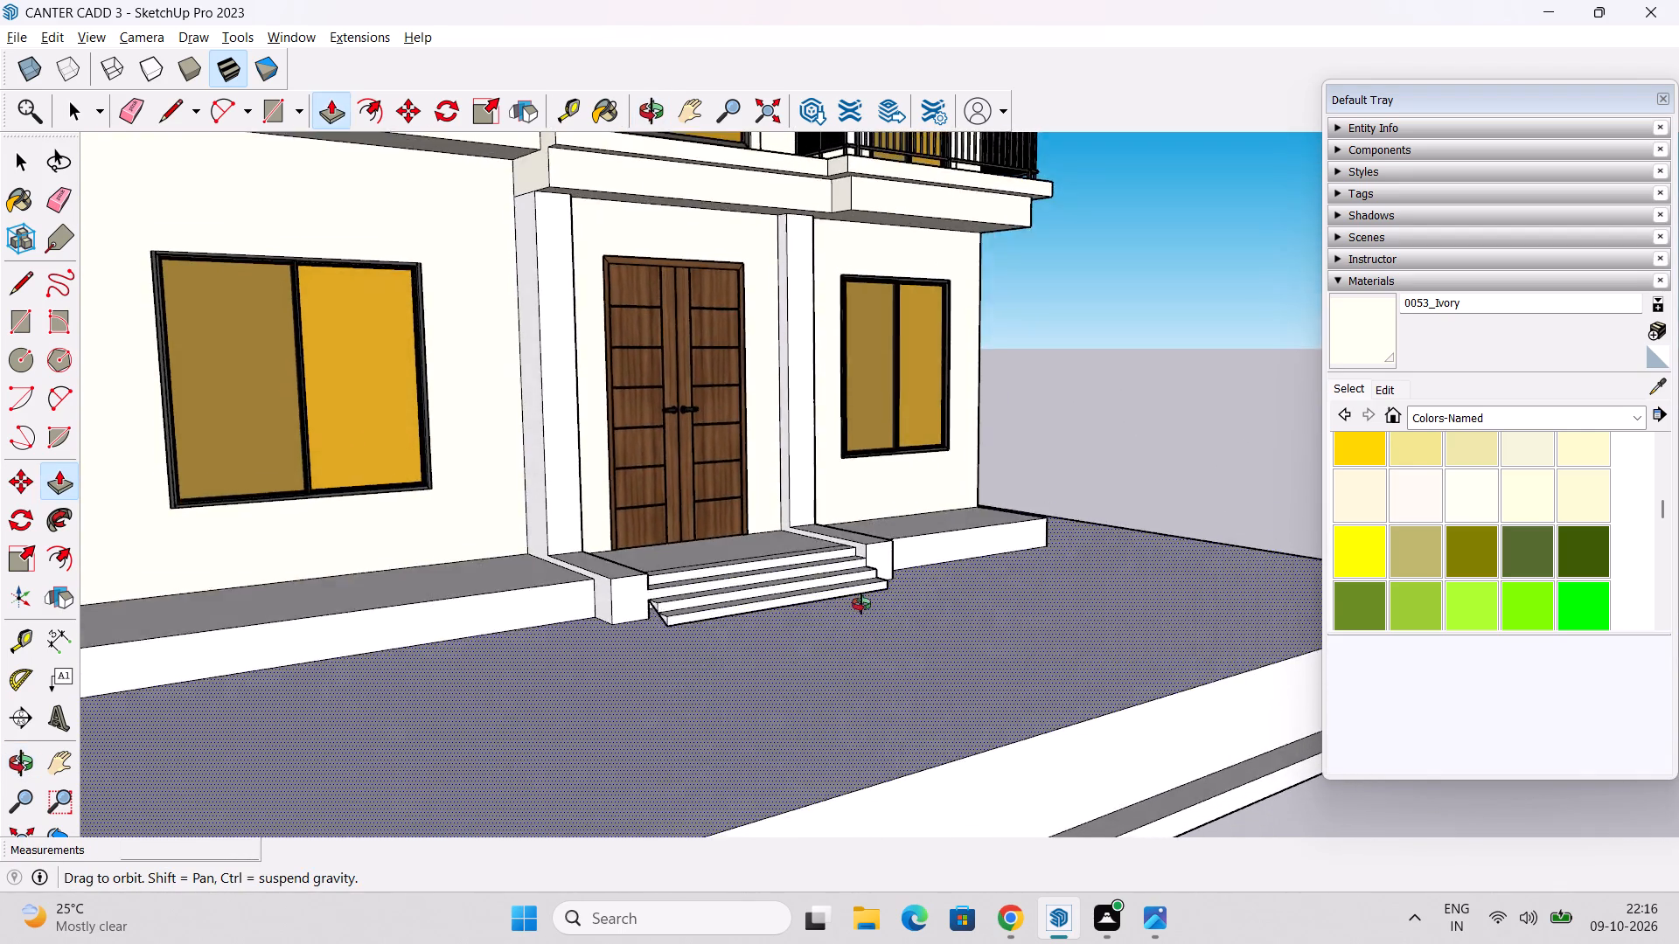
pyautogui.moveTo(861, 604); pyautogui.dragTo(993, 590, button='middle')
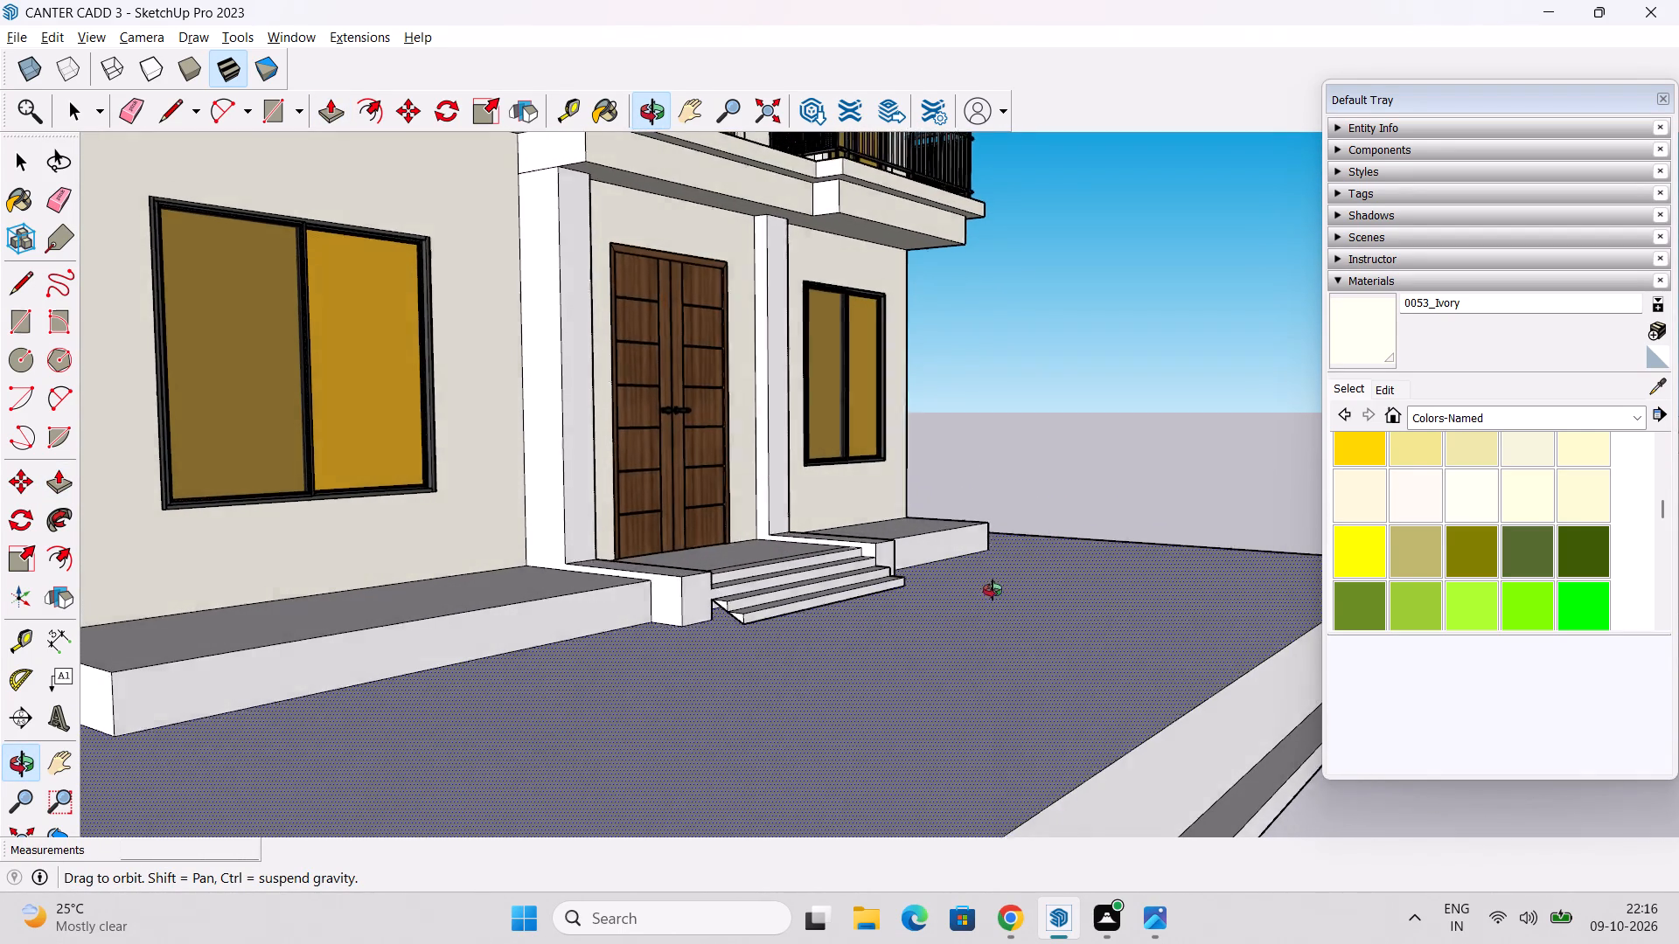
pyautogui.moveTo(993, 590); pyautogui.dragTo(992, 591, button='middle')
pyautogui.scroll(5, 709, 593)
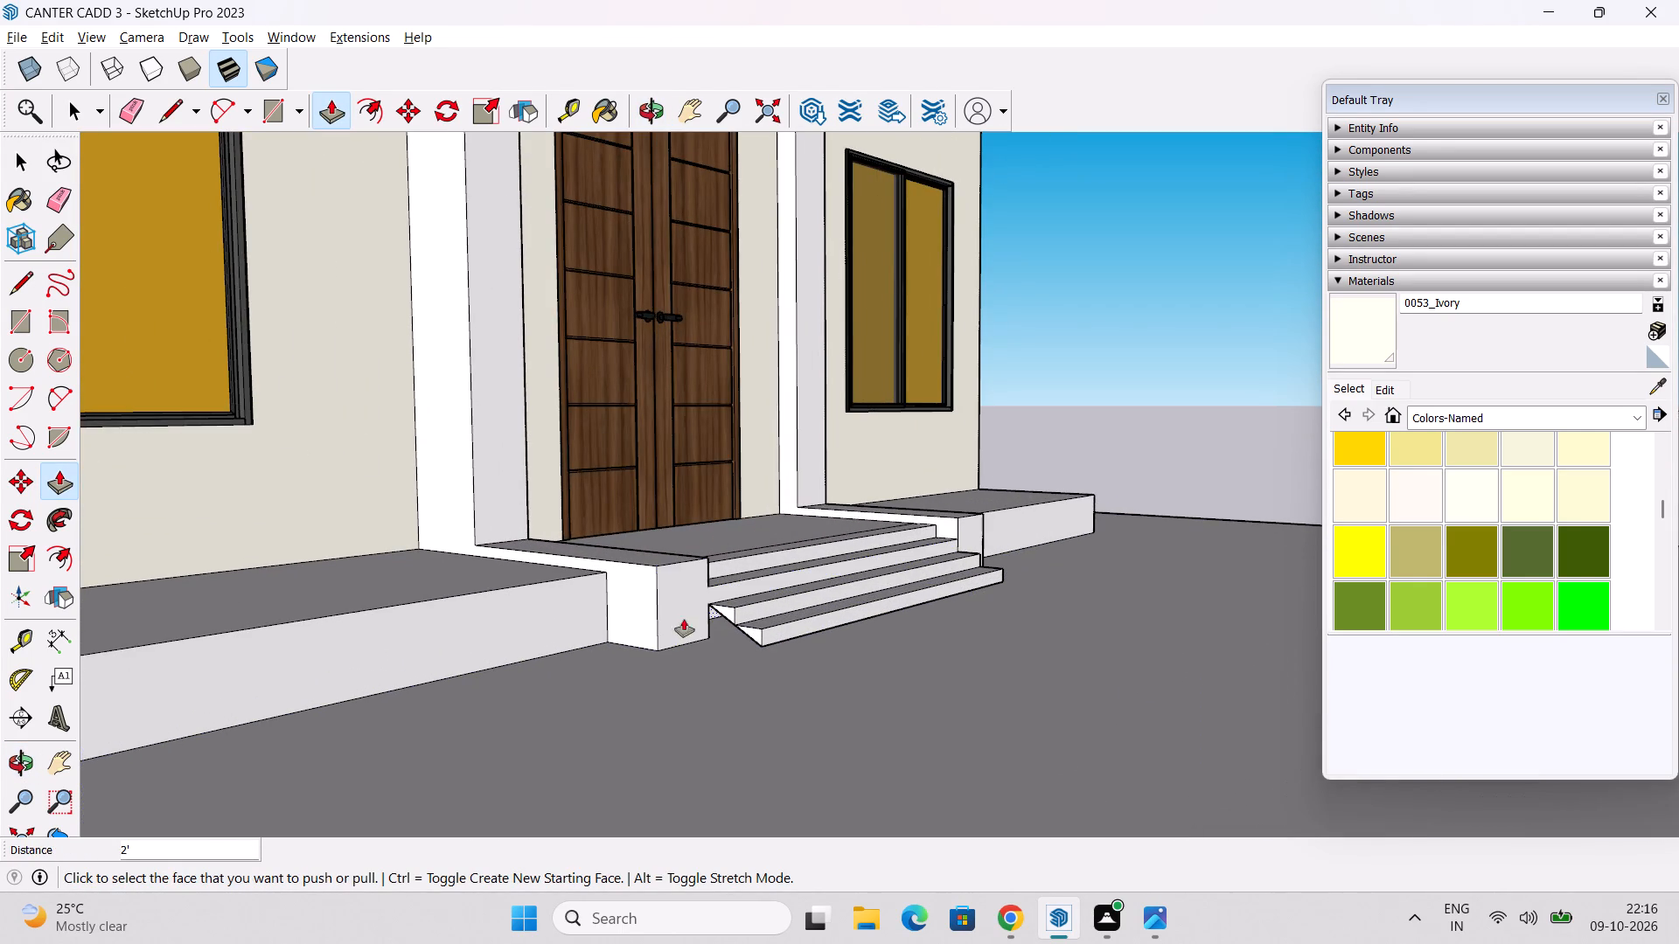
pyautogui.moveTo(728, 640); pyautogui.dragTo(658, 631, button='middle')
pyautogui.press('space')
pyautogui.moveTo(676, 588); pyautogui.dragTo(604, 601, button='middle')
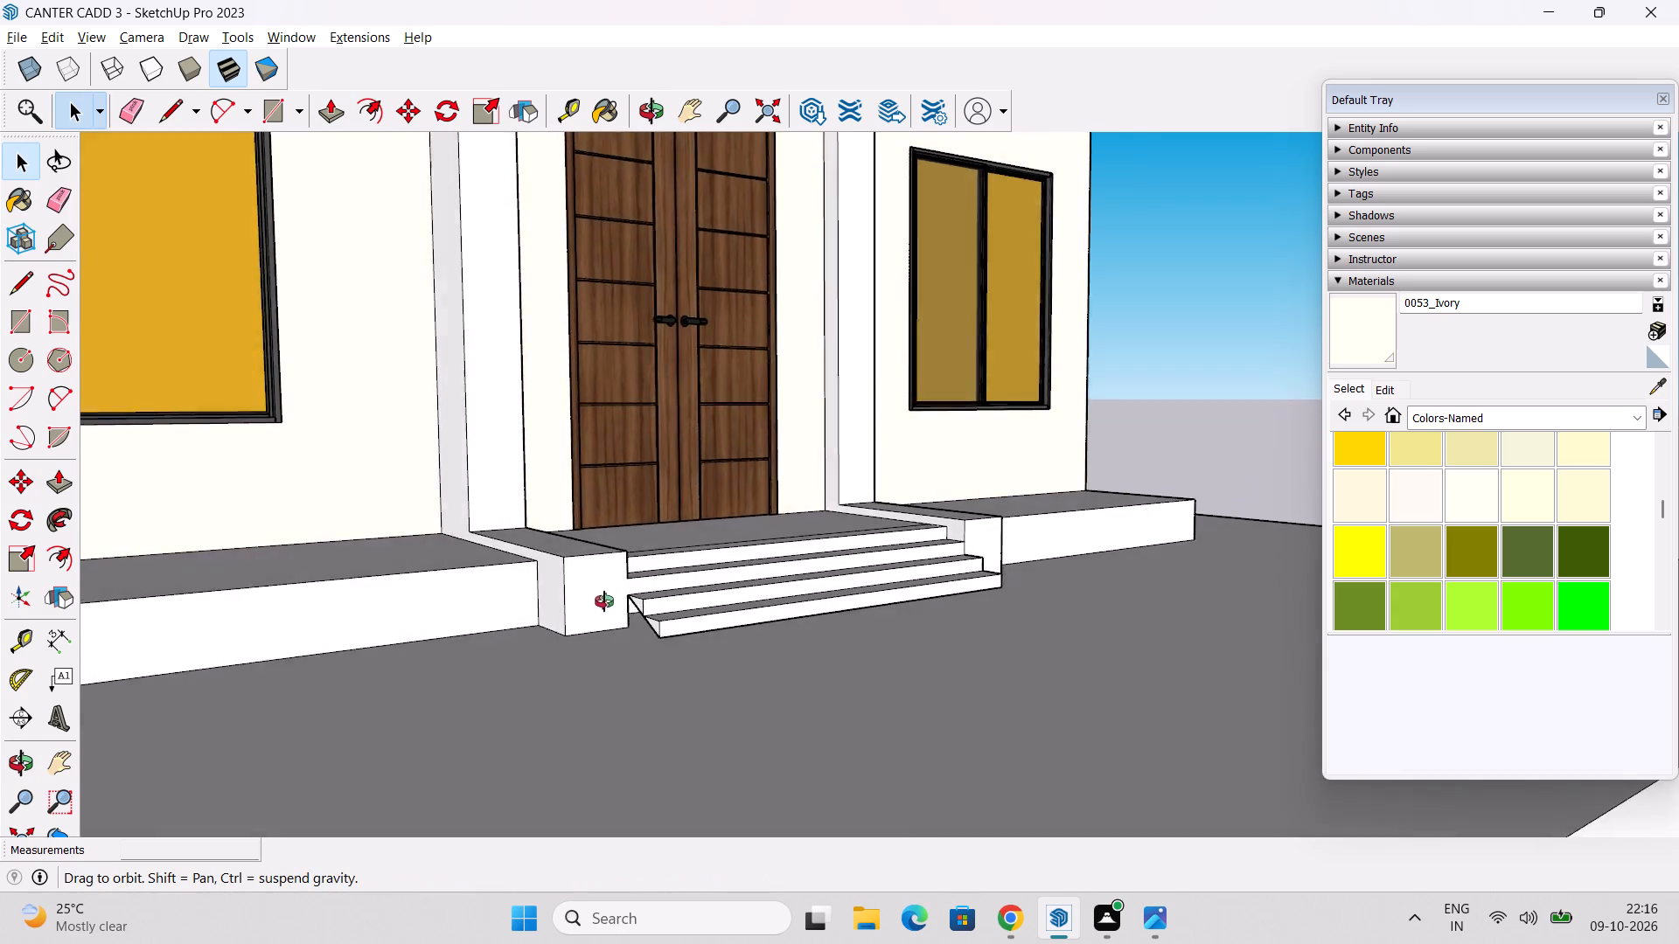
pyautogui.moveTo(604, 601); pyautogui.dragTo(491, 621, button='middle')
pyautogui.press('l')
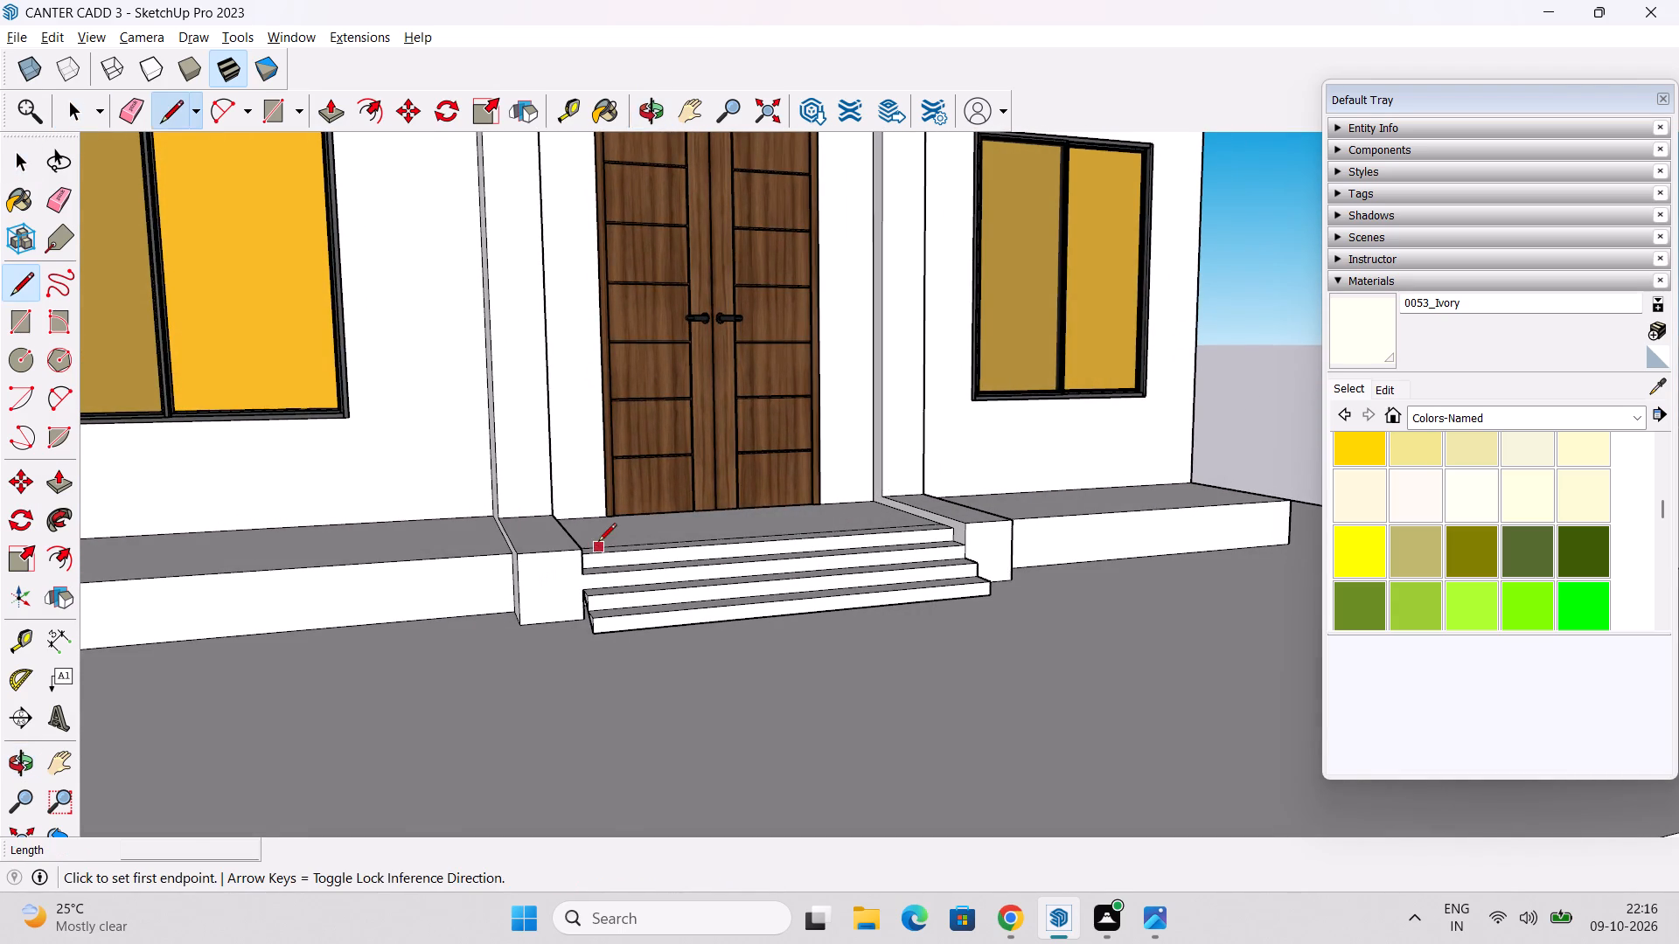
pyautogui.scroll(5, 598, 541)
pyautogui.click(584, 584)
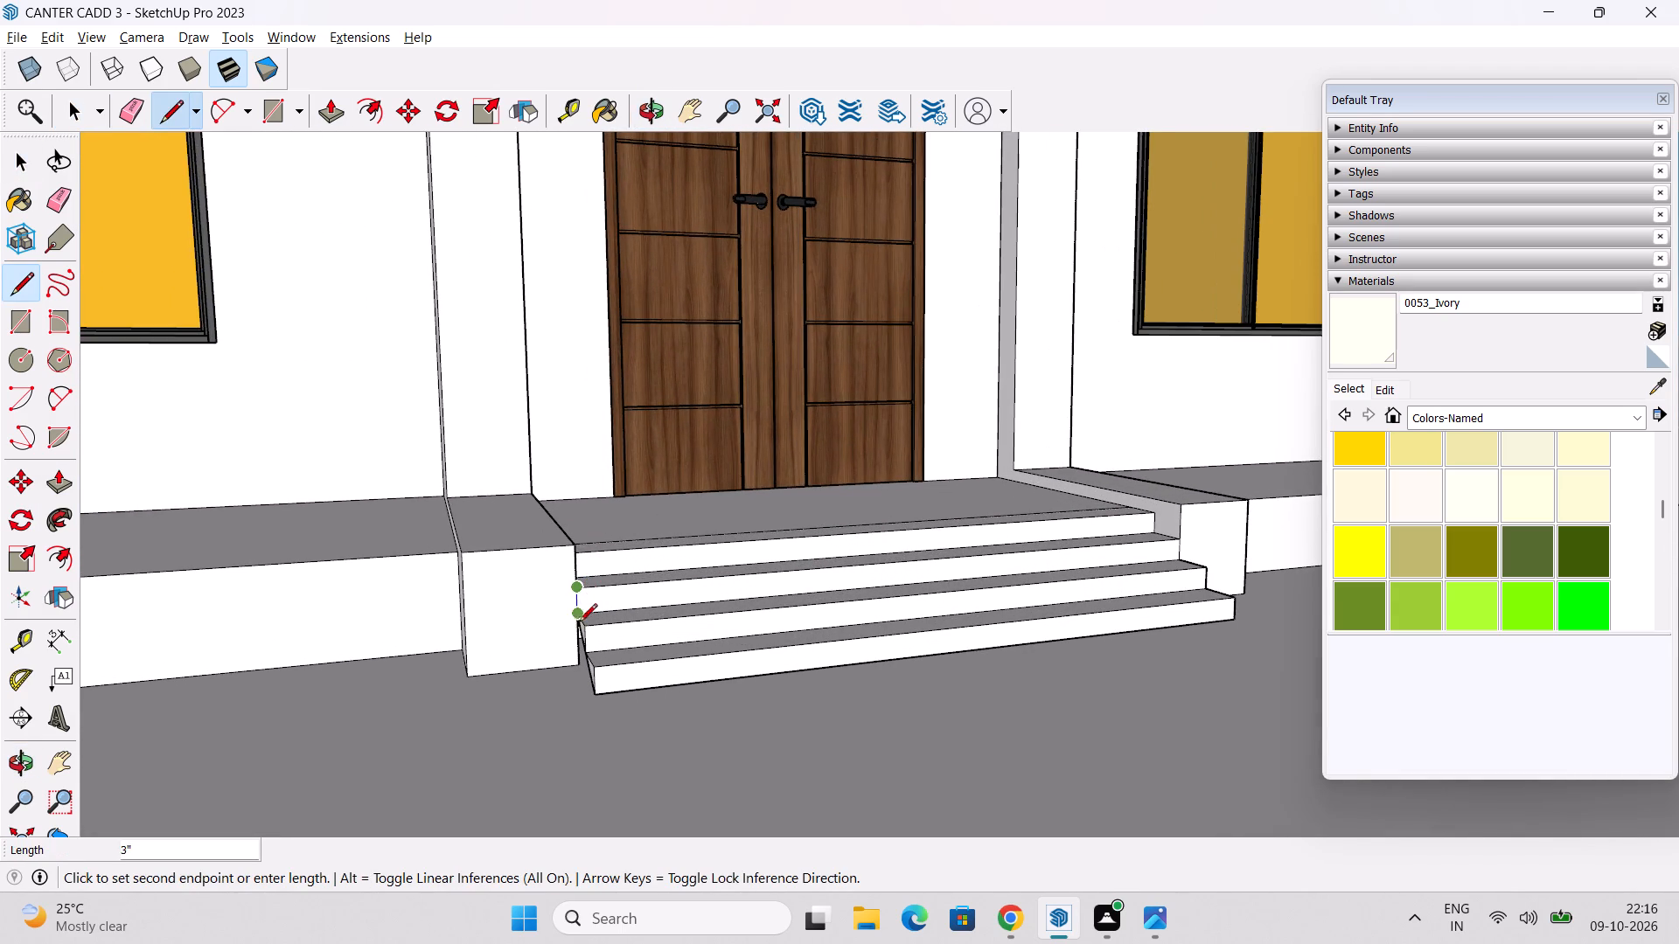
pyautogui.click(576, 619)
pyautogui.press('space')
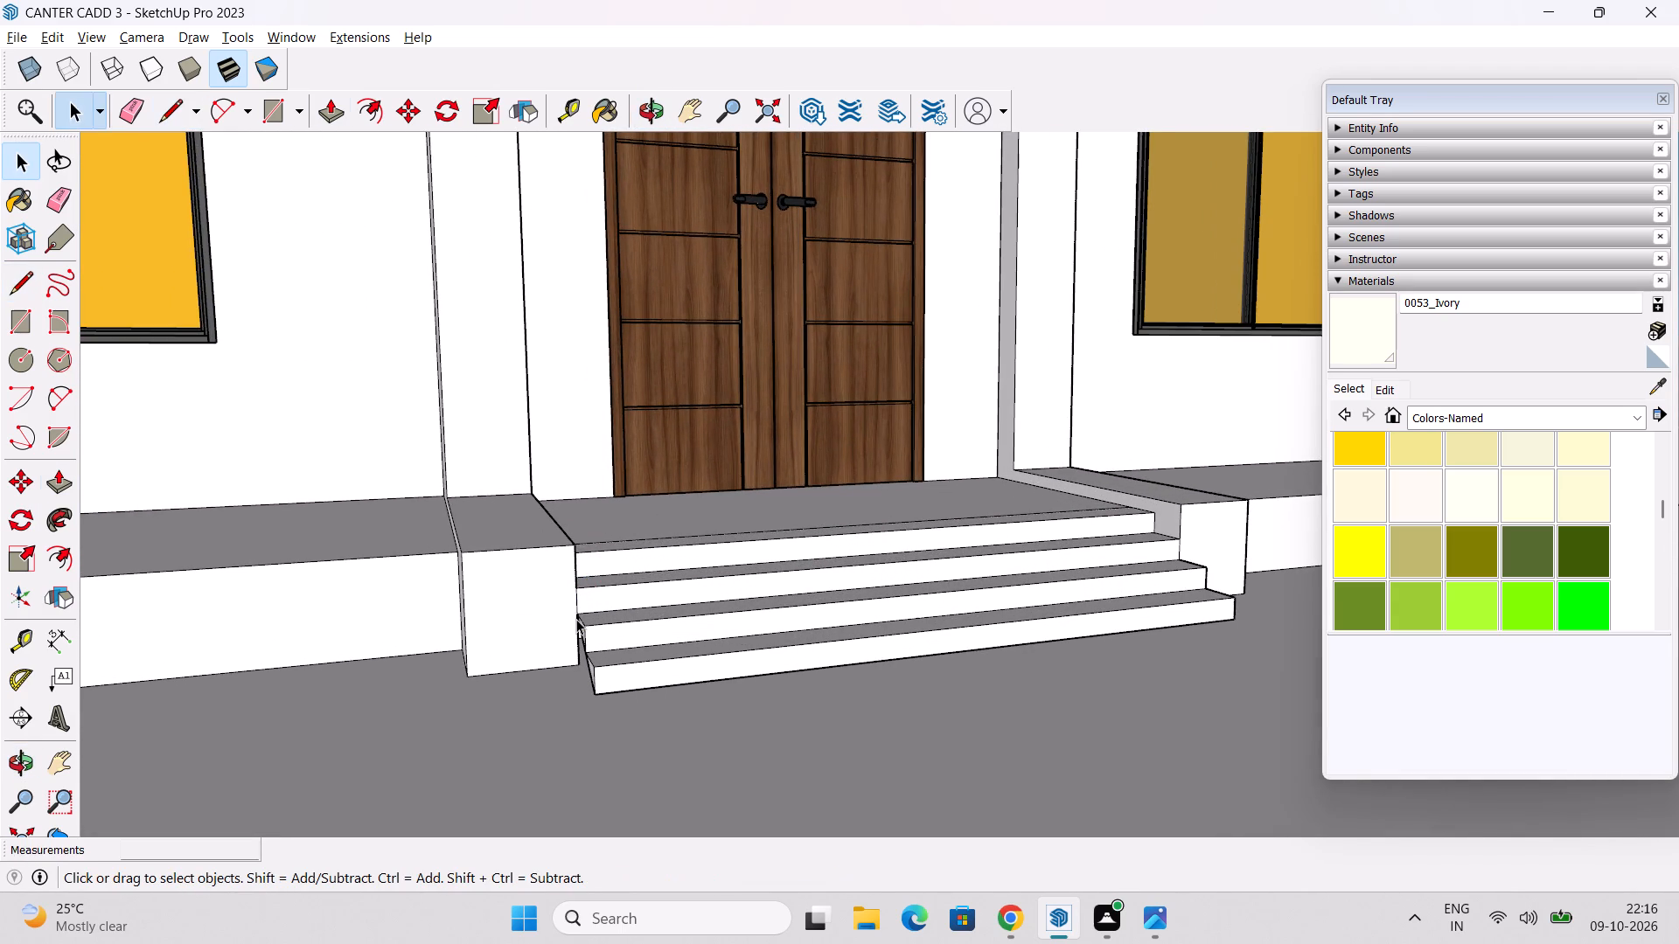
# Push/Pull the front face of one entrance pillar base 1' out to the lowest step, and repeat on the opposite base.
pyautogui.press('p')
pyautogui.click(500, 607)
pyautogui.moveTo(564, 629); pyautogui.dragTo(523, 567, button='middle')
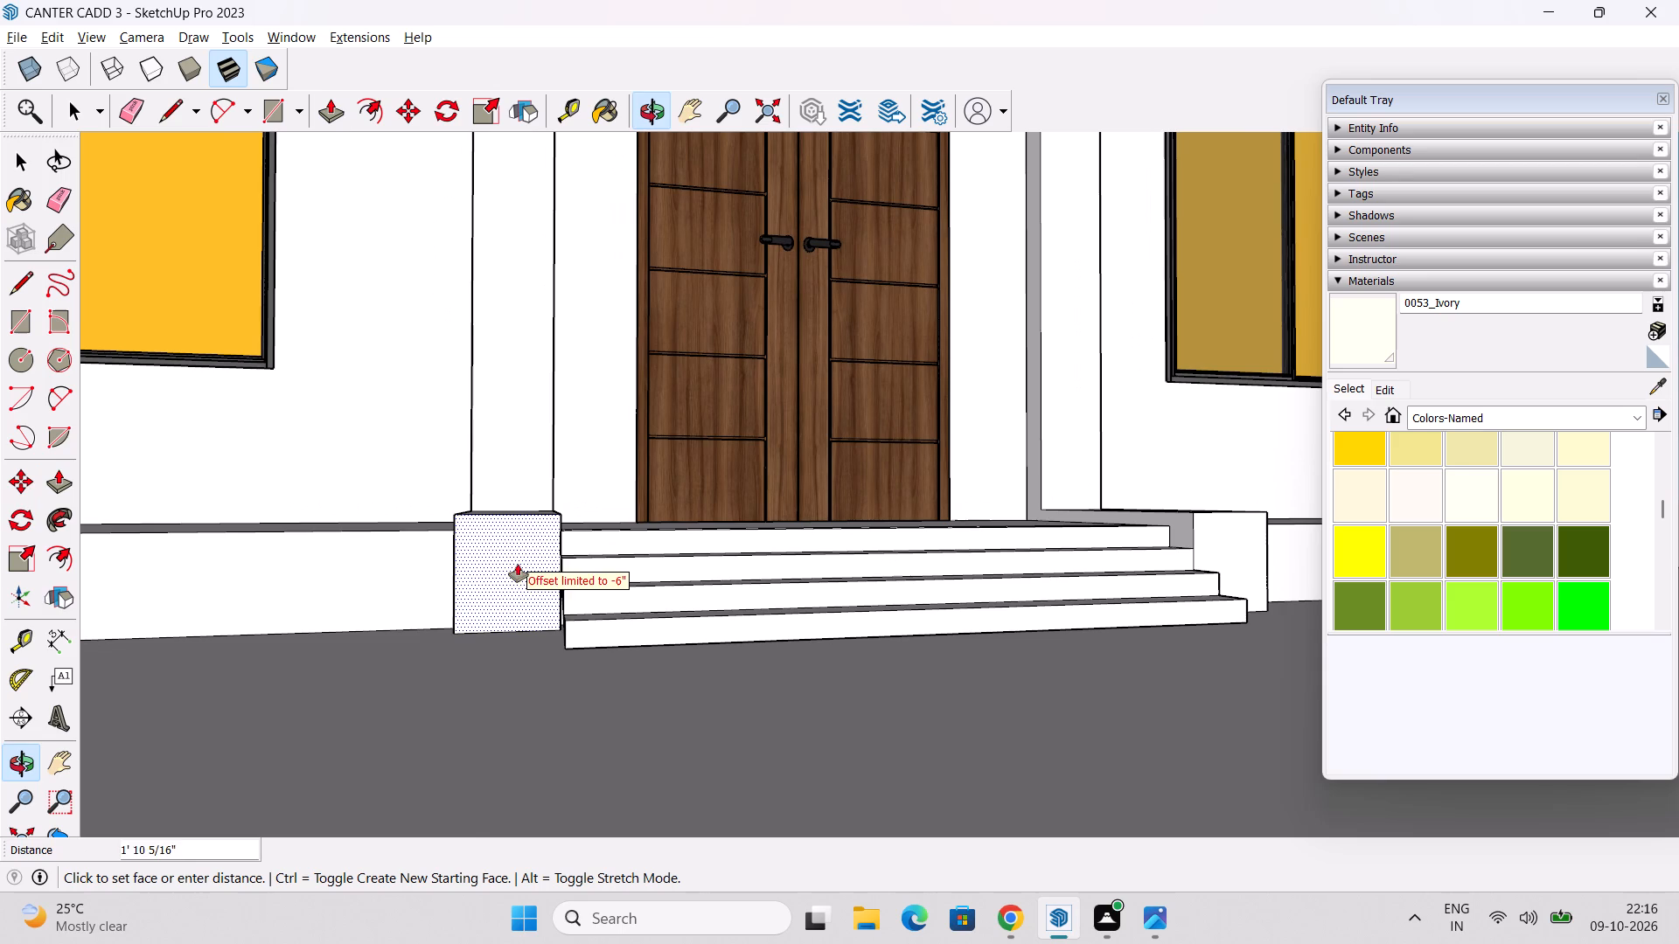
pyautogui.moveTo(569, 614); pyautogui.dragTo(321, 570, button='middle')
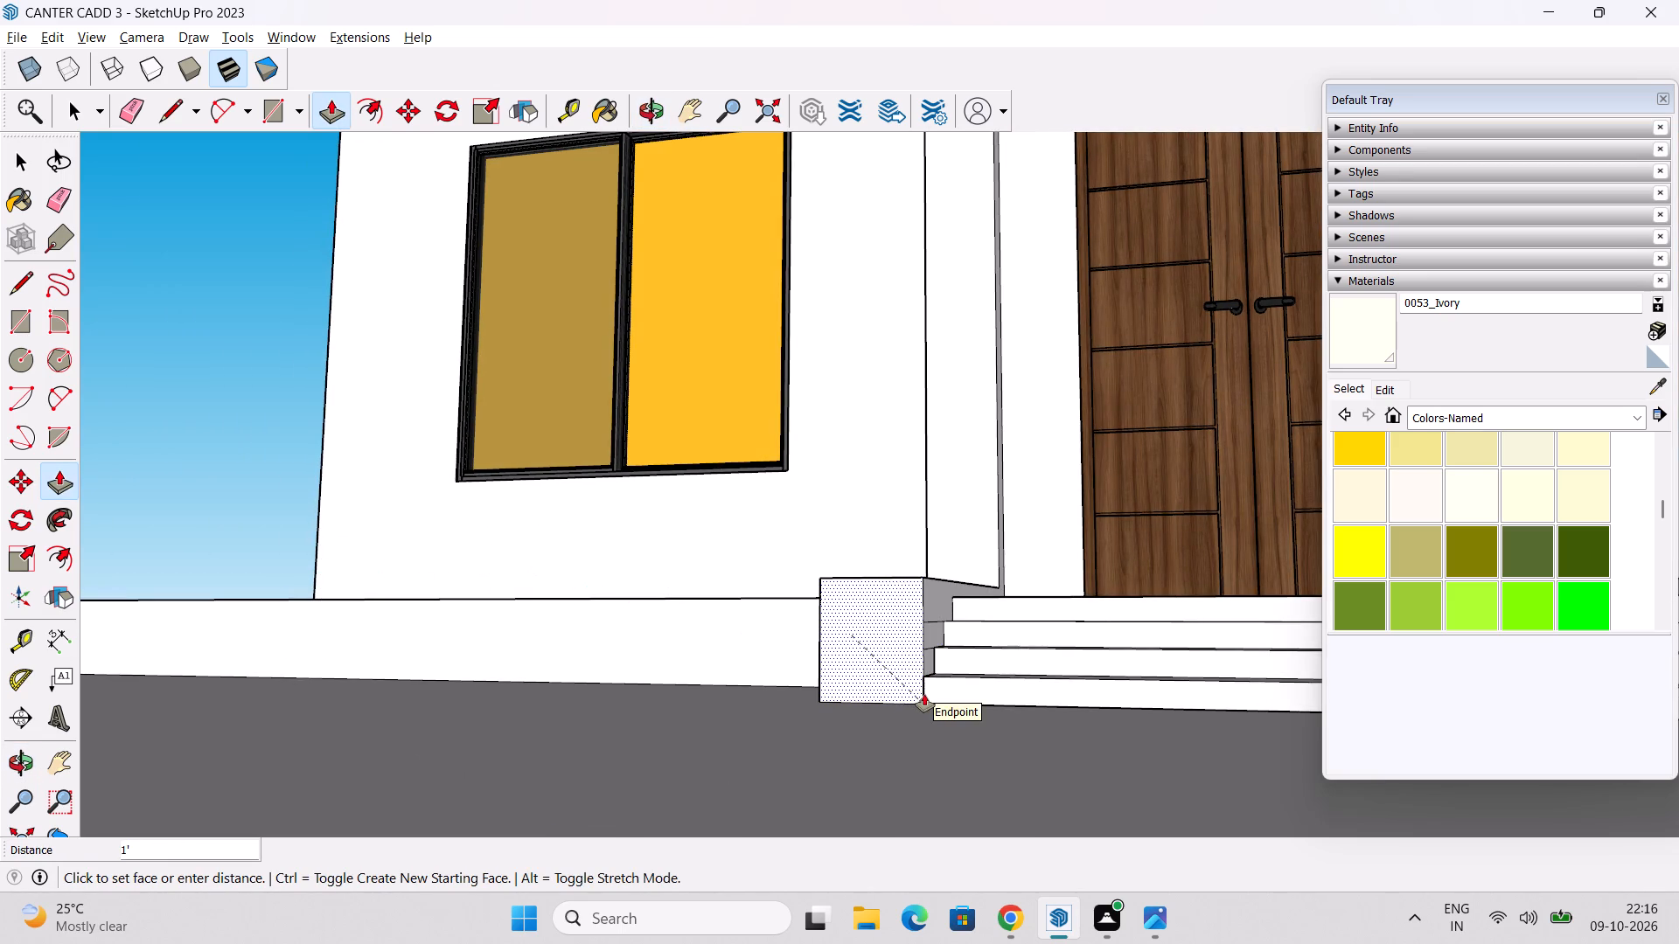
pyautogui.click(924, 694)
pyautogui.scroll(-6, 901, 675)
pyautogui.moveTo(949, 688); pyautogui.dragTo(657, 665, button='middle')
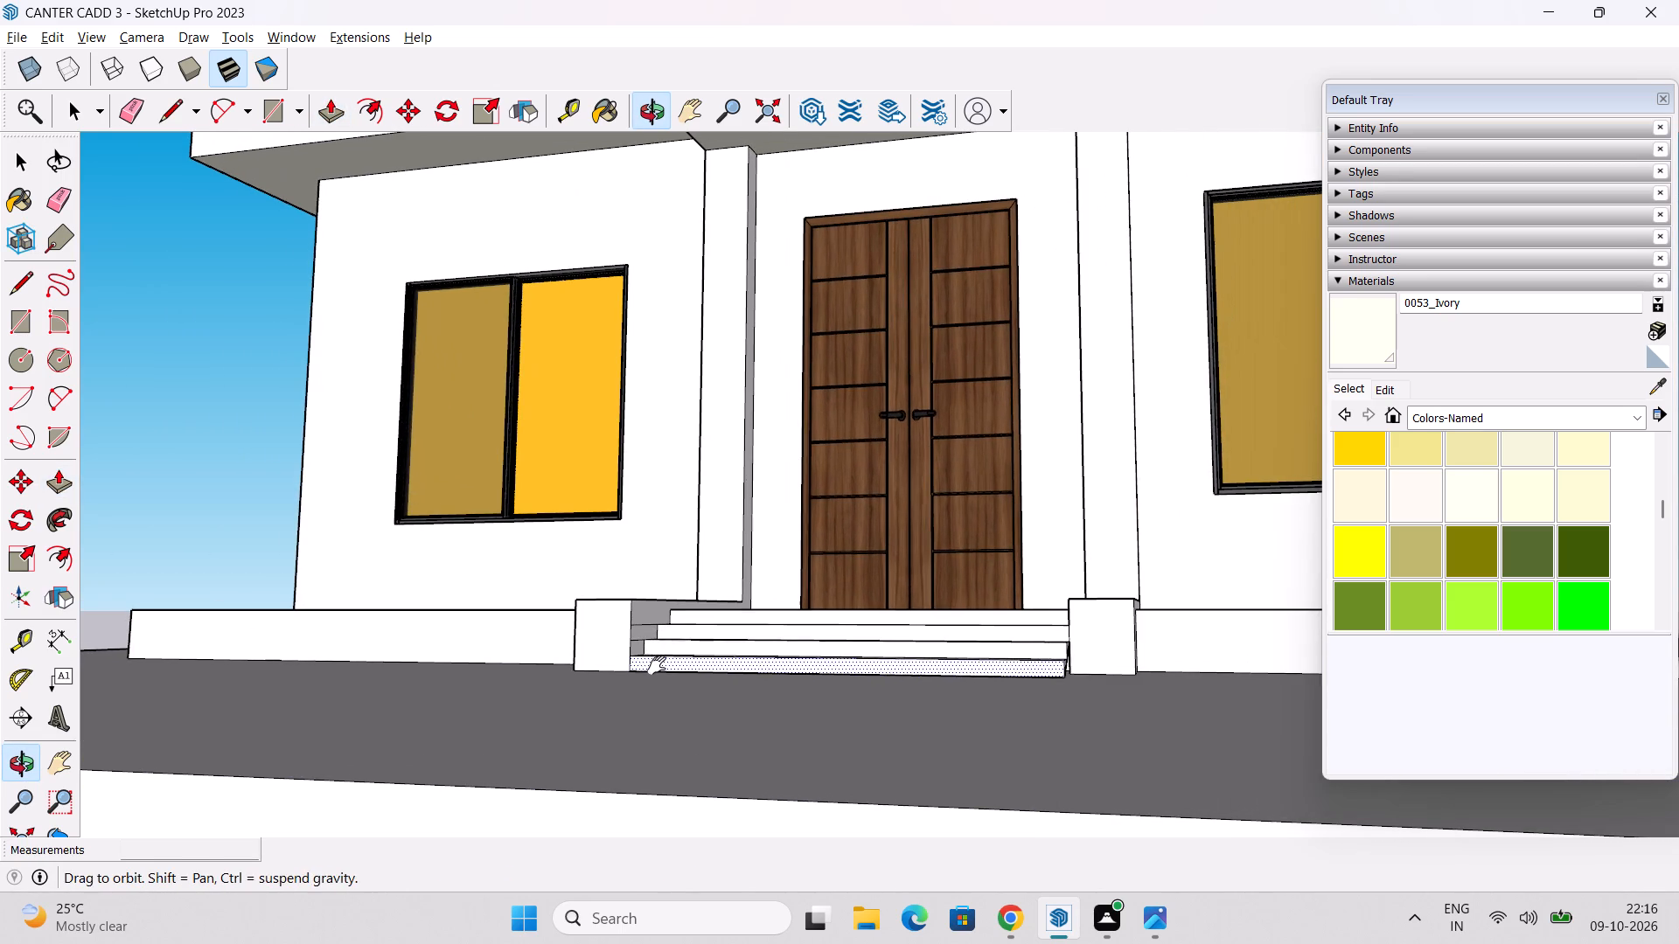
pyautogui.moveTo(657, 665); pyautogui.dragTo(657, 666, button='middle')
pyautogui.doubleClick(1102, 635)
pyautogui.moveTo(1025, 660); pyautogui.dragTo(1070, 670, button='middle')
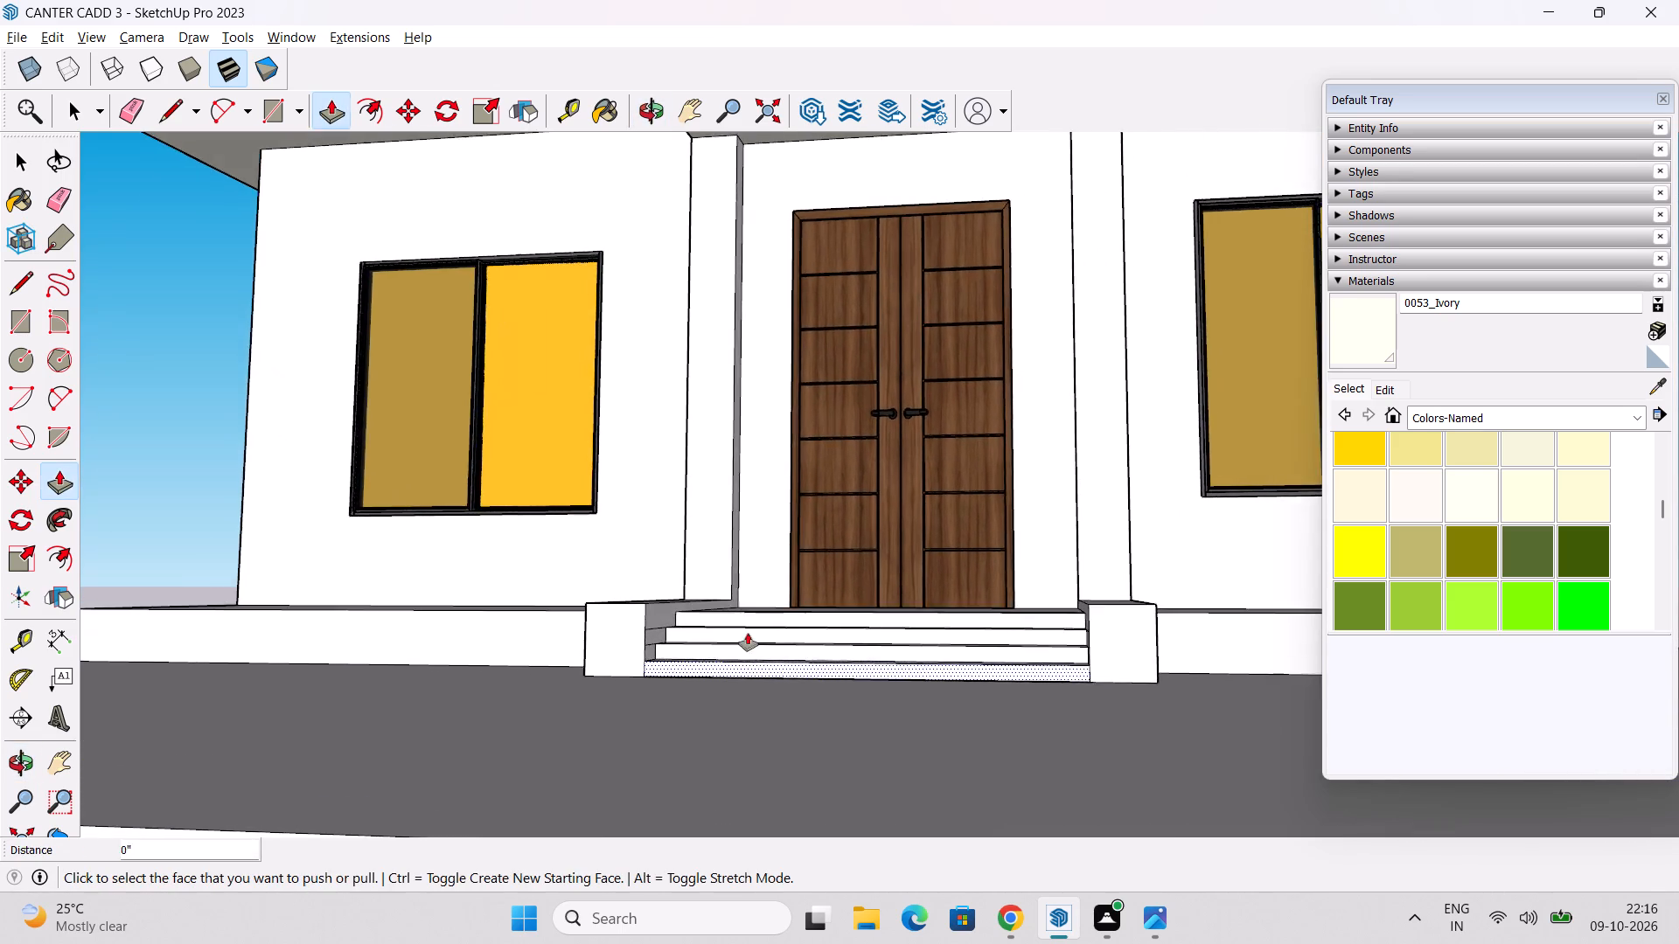
# Examine the entrance steps, extended pillar bases and surrounding ground level across the front of the house.
pyautogui.scroll(-3, 640, 607)
pyautogui.moveTo(639, 619); pyautogui.dragTo(931, 795, button='middle')
pyautogui.moveTo(929, 787); pyautogui.dragTo(843, 613, button='middle')
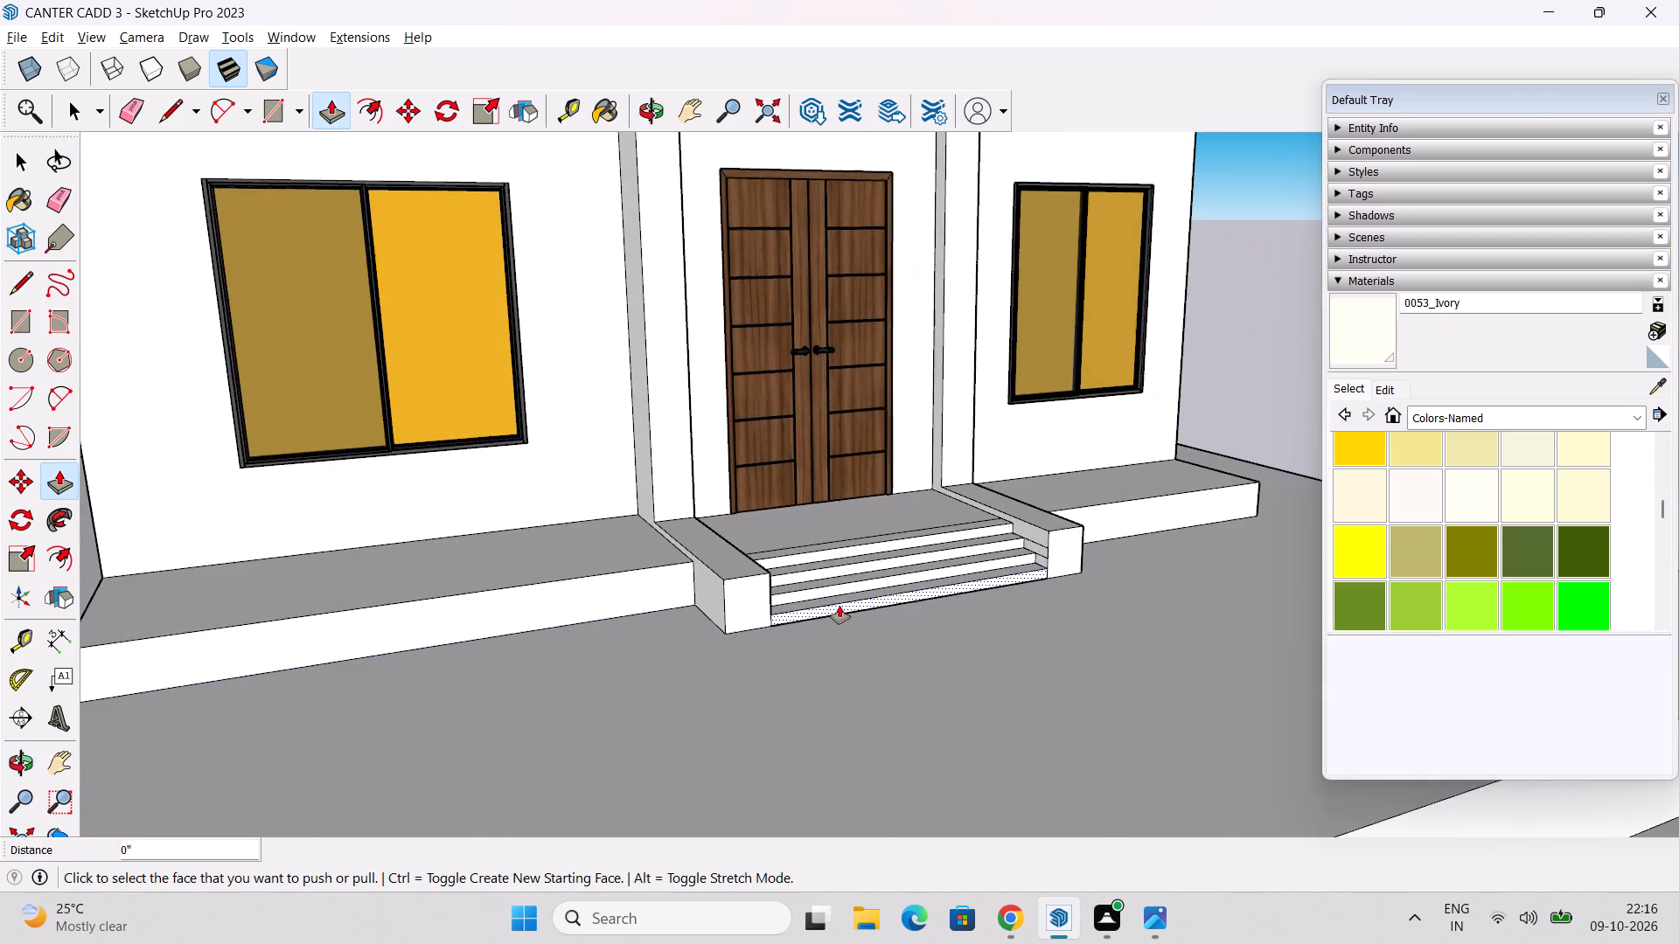
pyautogui.scroll(-5, 833, 593)
pyautogui.moveTo(874, 642); pyautogui.dragTo(777, 596, button='middle')
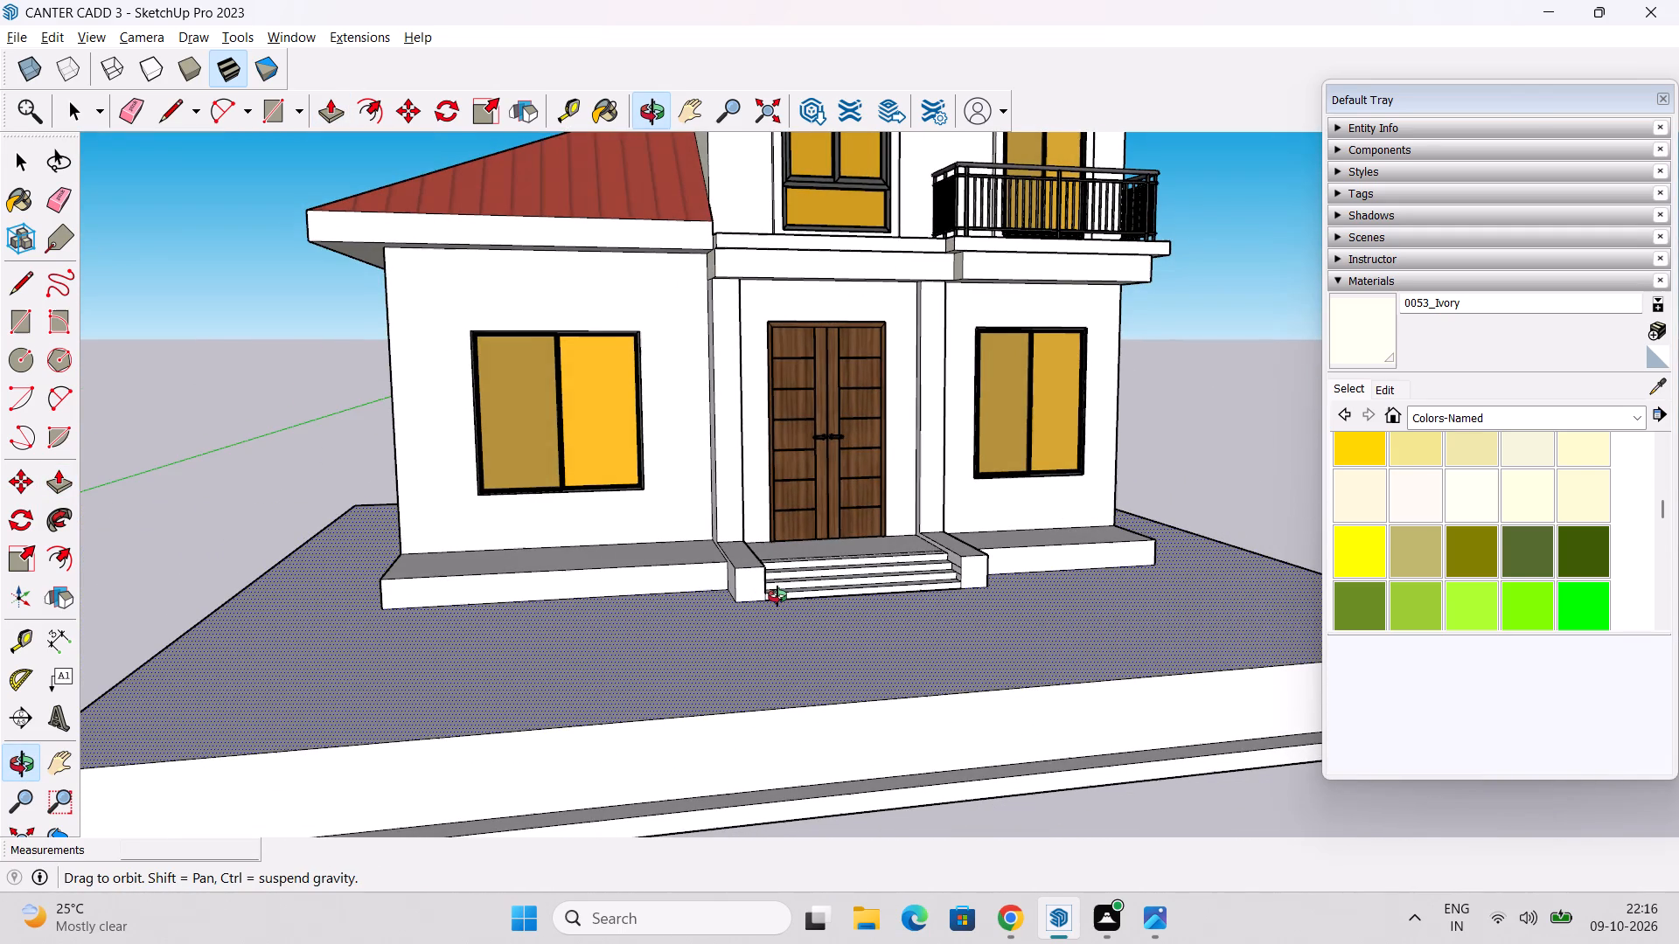
pyautogui.moveTo(777, 596); pyautogui.dragTo(744, 613, button='middle')
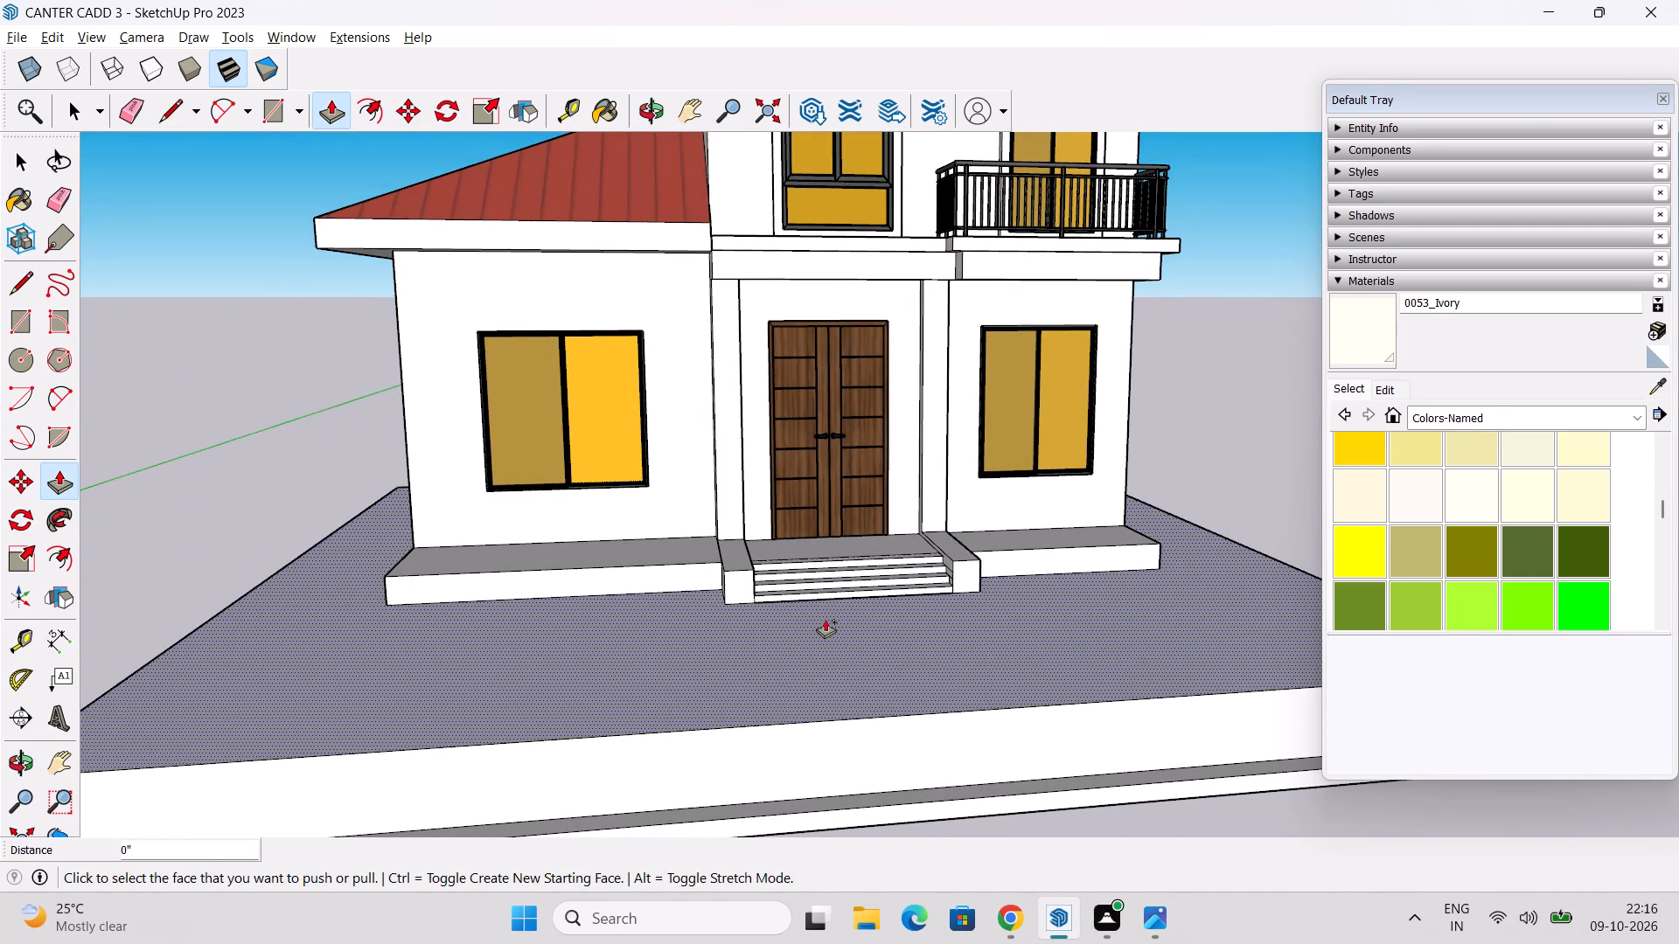
pyautogui.moveTo(826, 620); pyautogui.dragTo(794, 599, button='middle')
pyautogui.scroll(-3, 805, 607)
pyautogui.moveTo(839, 634); pyautogui.dragTo(948, 740, button='middle')
# Undo the pillar base extensions, the raising of the ground face and the extrusions of the entrance steps.
pyautogui.hotkey('ctrl', 'z')
pyautogui.hotkey('ctrl', 'z')
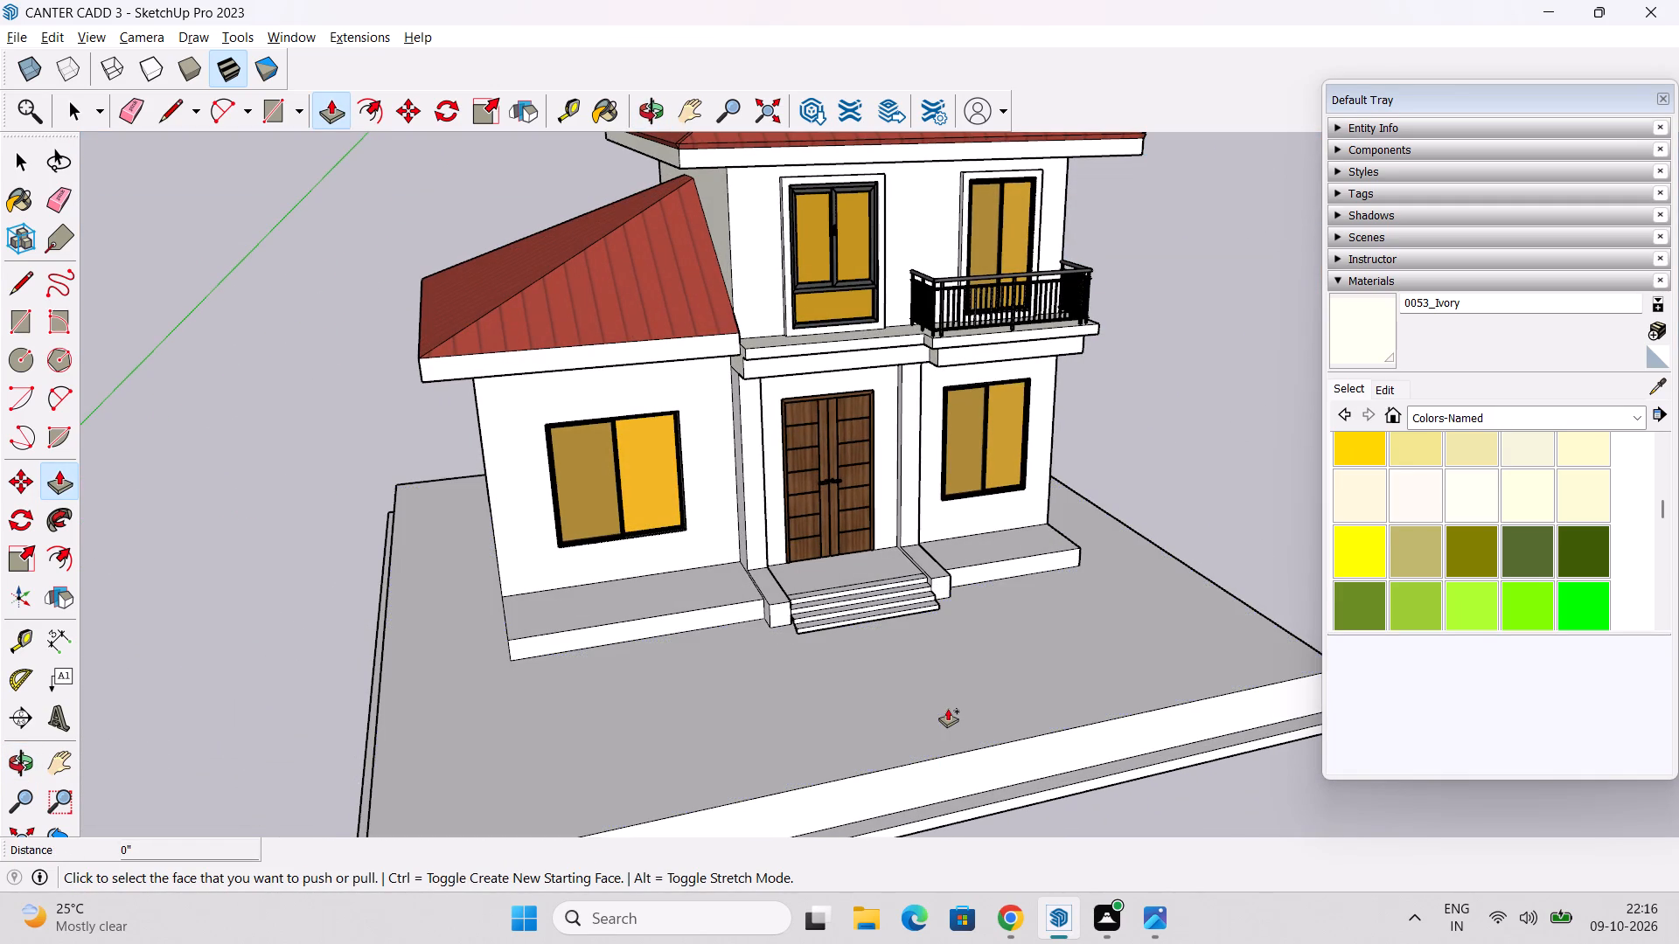
pyautogui.hotkey('ctrl', 'z')
pyautogui.hotkey('ctrl', 'z')
pyautogui.hotkey('ctrl', 'z')
pyautogui.hotkey('ctrl', 'z')
pyautogui.hotkey('ctrl', 'z')
pyautogui.hotkey('ctrl', 'z')
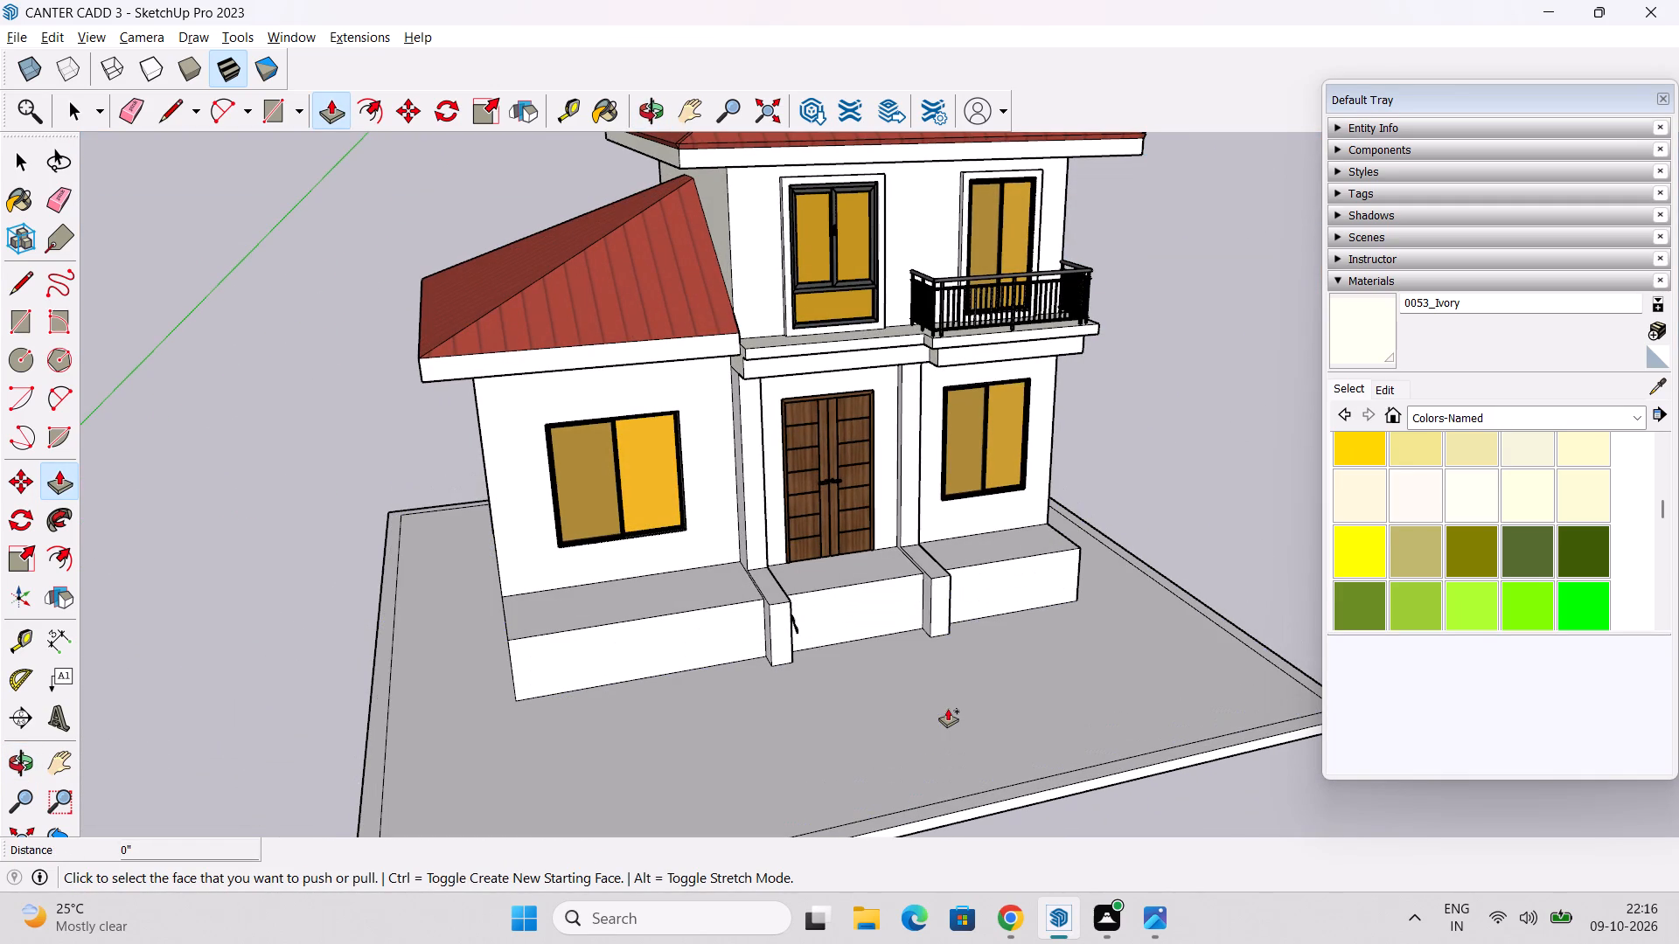
# Undo the stair profile drawing on the pillar base's inner face, back to its single horizontal line.
pyautogui.moveTo(943, 705); pyautogui.dragTo(653, 676, button='middle')
pyautogui.scroll(6, 755, 587)
pyautogui.moveTo(780, 610); pyautogui.dragTo(593, 608, button='middle')
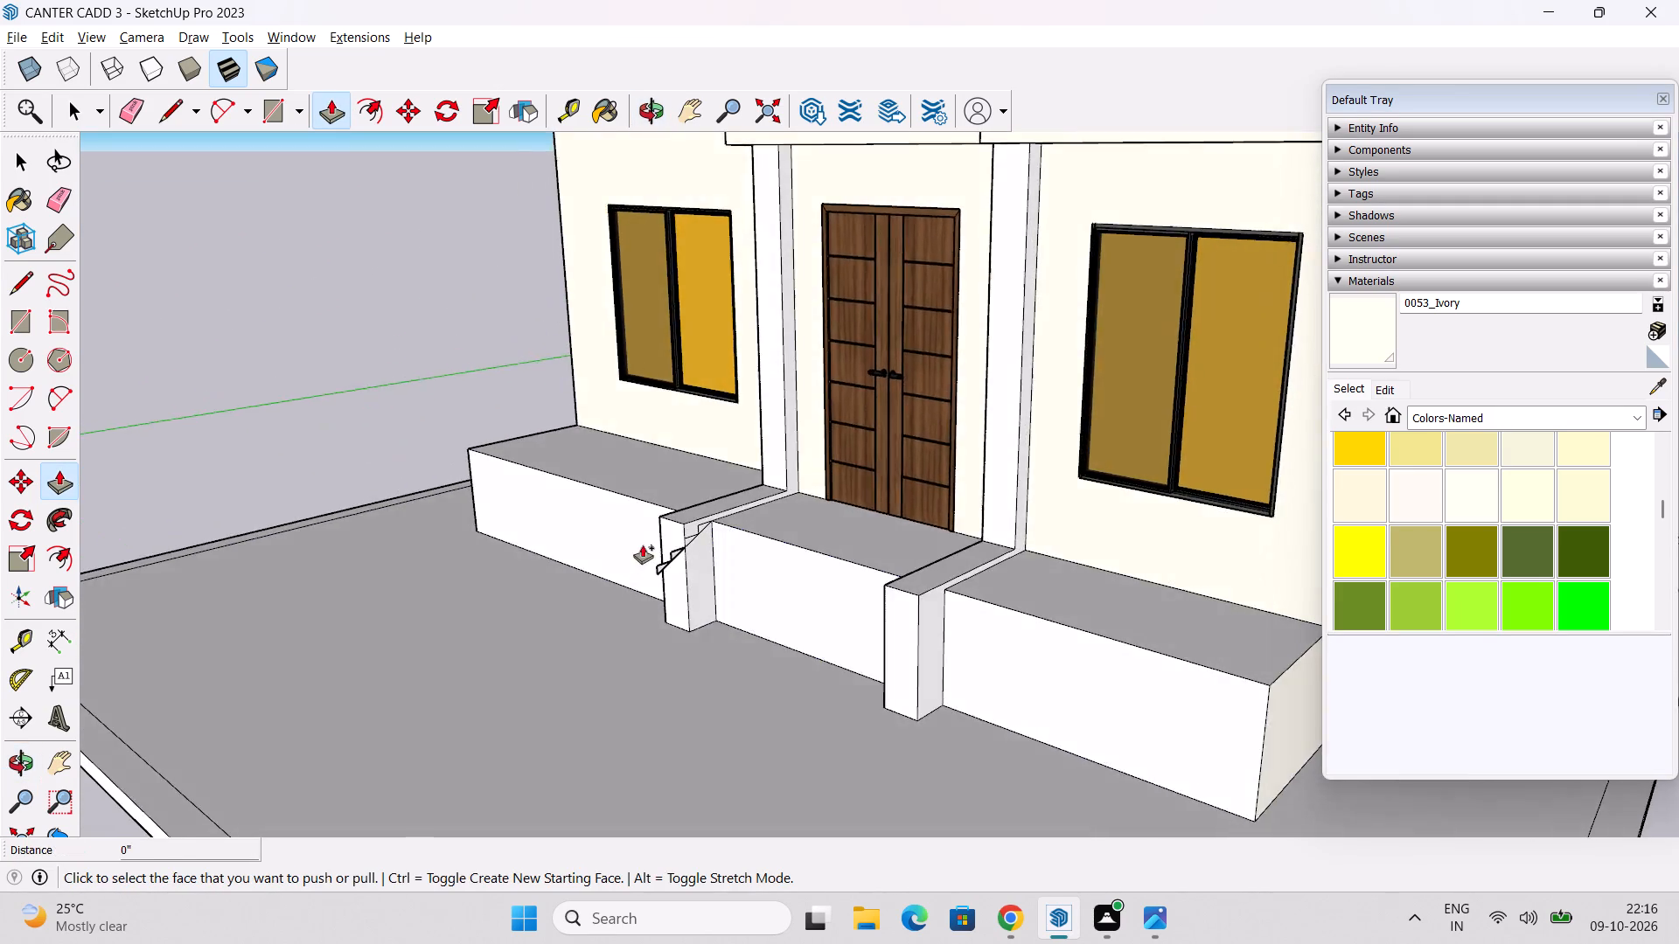
pyautogui.scroll(6, 643, 545)
pyautogui.moveTo(763, 617); pyautogui.dragTo(586, 601, button='middle')
pyautogui.hotkey('ctrl', 'z')
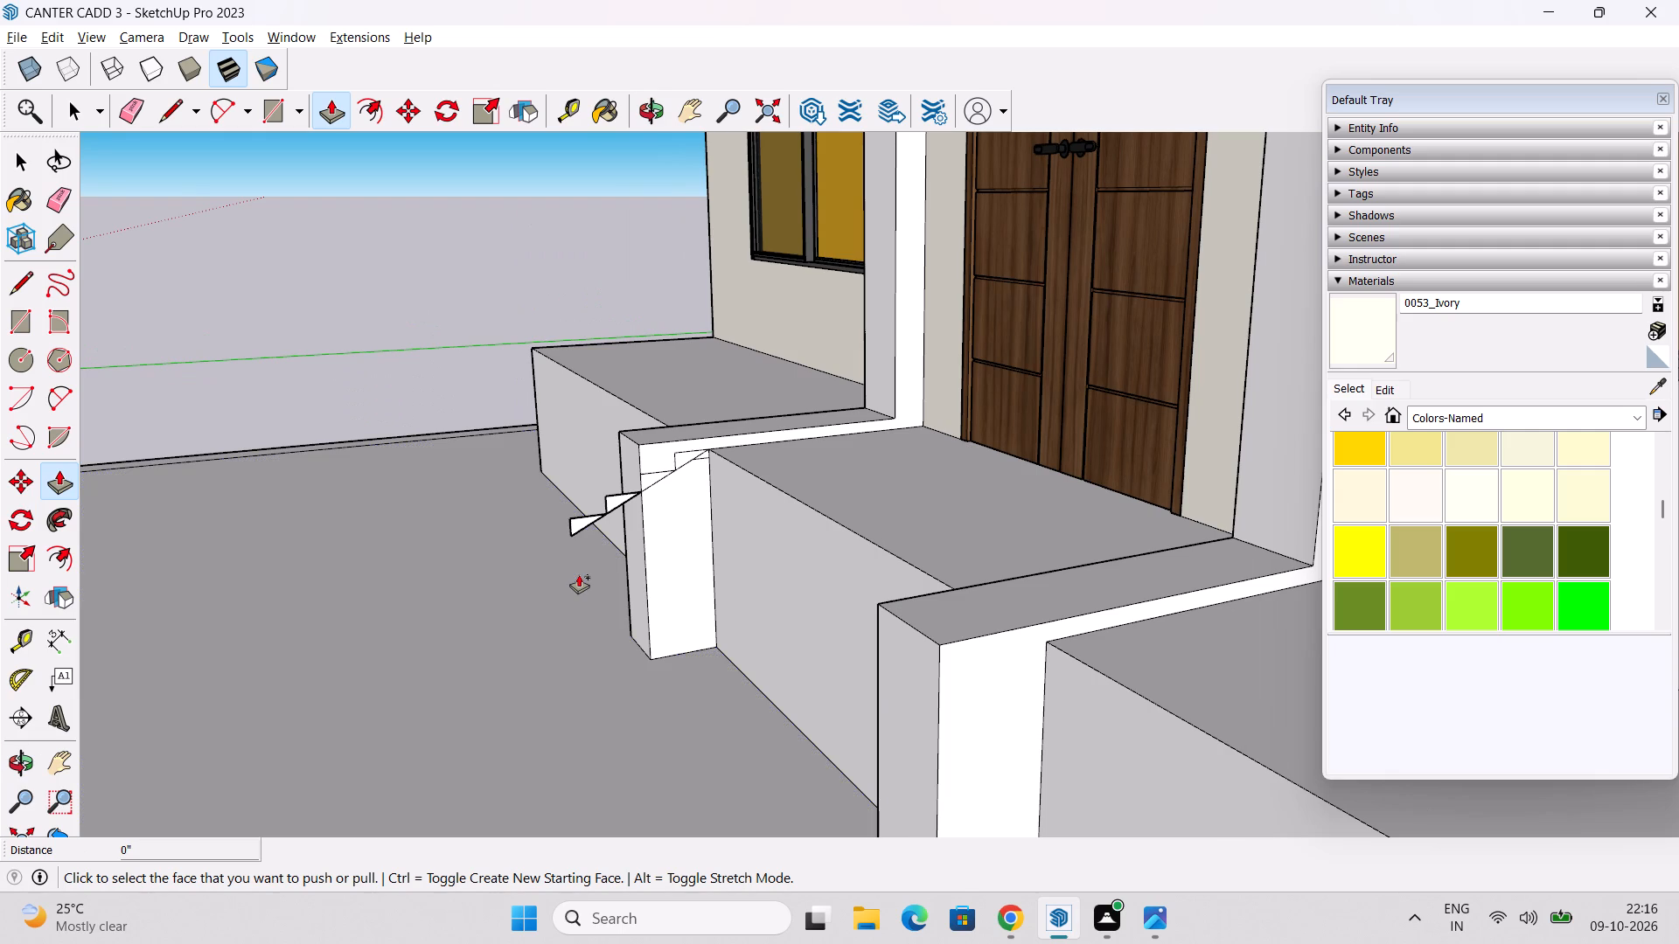
pyautogui.hotkey('ctrl', 'z')
pyautogui.hotkey('ctrl', 'z')
pyautogui.hotkey('ctrl', 'z')
pyautogui.hotkey('ctrl', 'z')
pyautogui.hotkey('ctrl', 'z')
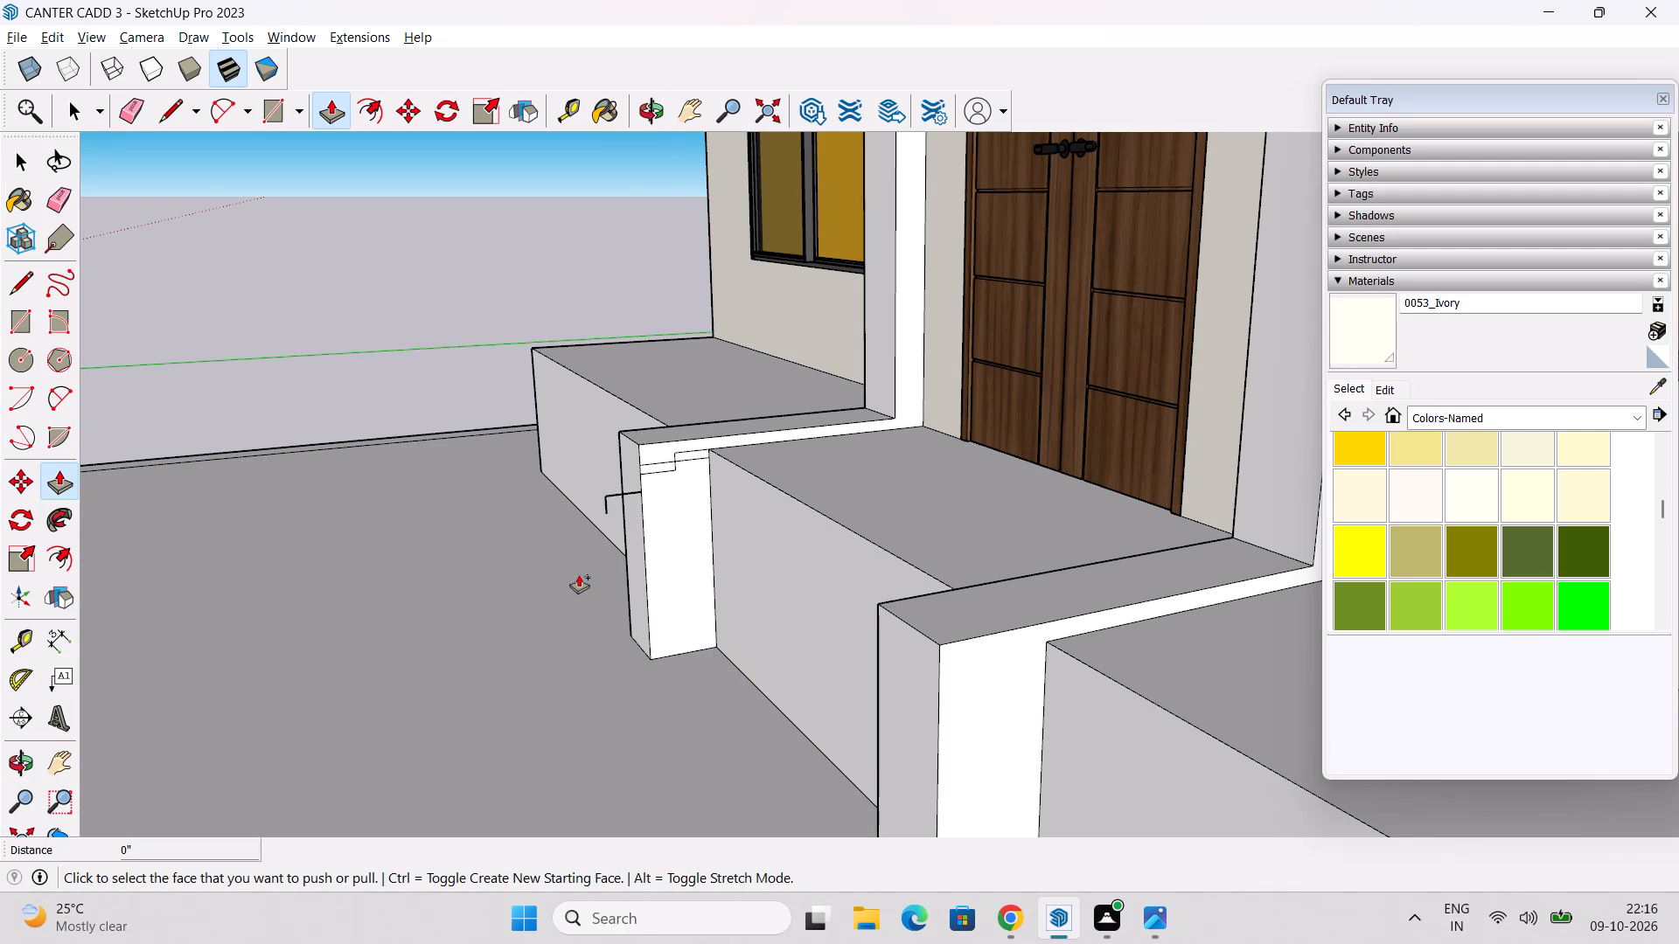
pyautogui.hotkey('ctrl', 'z')
pyautogui.hotkey('ctrl', 'z')
pyautogui.keyDown('ctrl'); pyautogui.click(579, 575); pyautogui.keyUp('ctrl')
pyautogui.hotkey('ctrl', 'z')
pyautogui.hotkey('ctrl', 'z')
pyautogui.hotkey('ctrl', 'z')
pyautogui.hotkey('ctrl', 'z')
# Delete the leftover horizontal line near the top of the pillar base's inner face.
pyautogui.press('space')
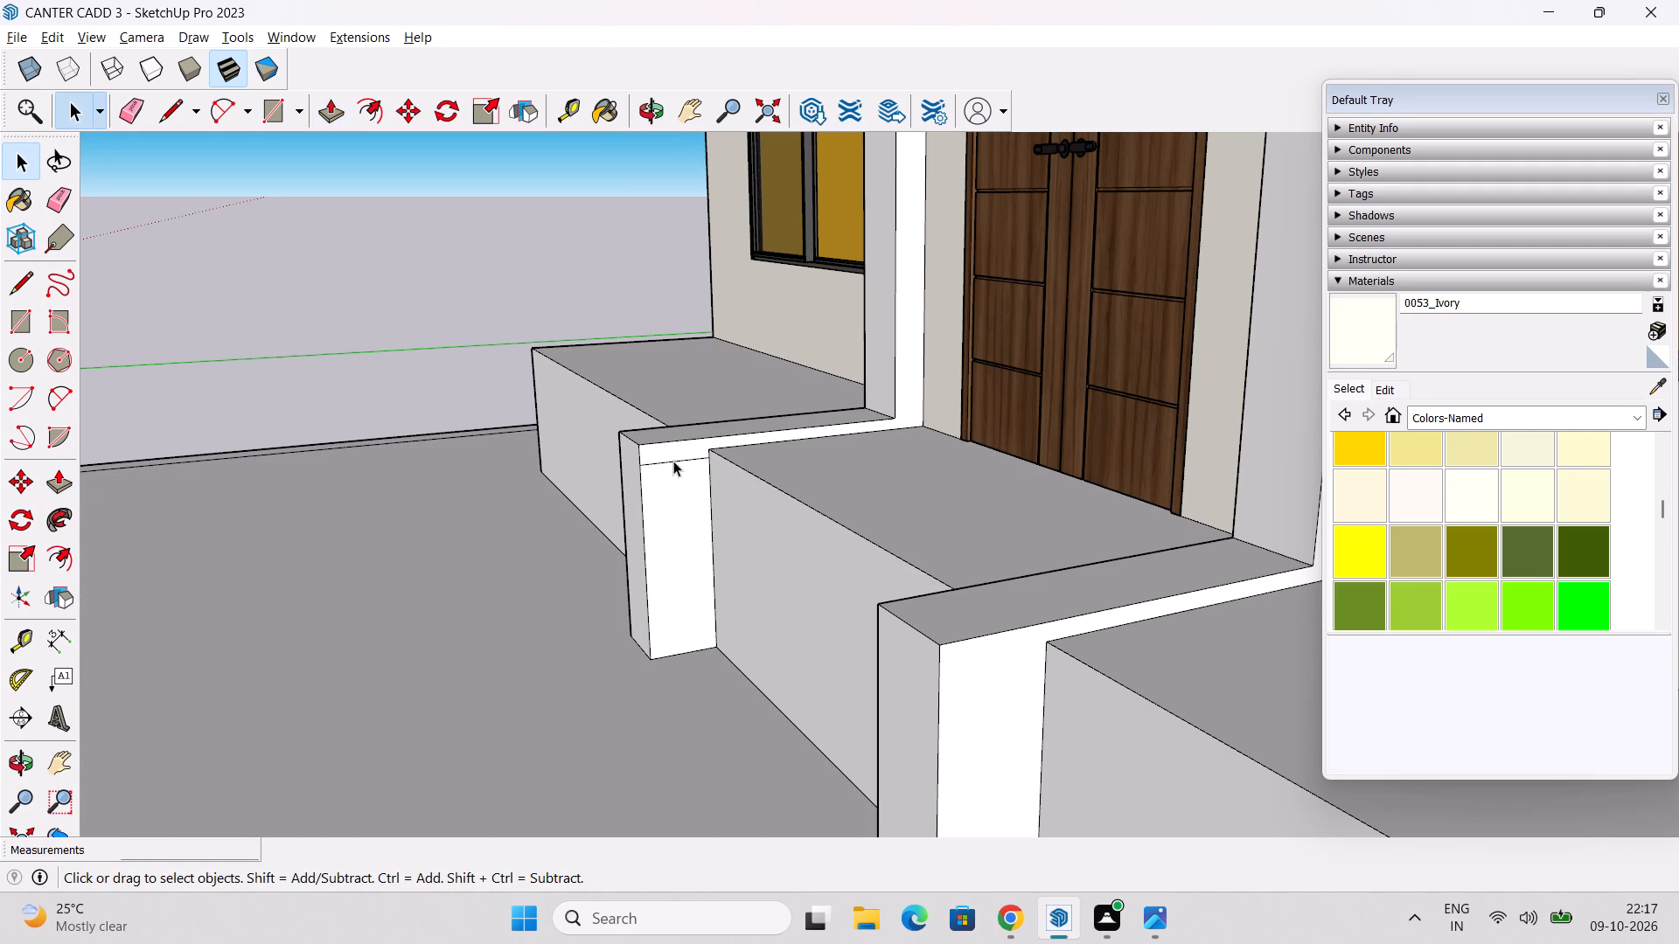
pyautogui.click(673, 461)
pyautogui.press('Delete')
# Draw the first stair tread 10" outward from the porch floor corner on the pillar's inner face, with a 6" riser down.
pyautogui.moveTo(691, 483); pyautogui.dragTo(698, 494, button='middle')
pyautogui.press('l')
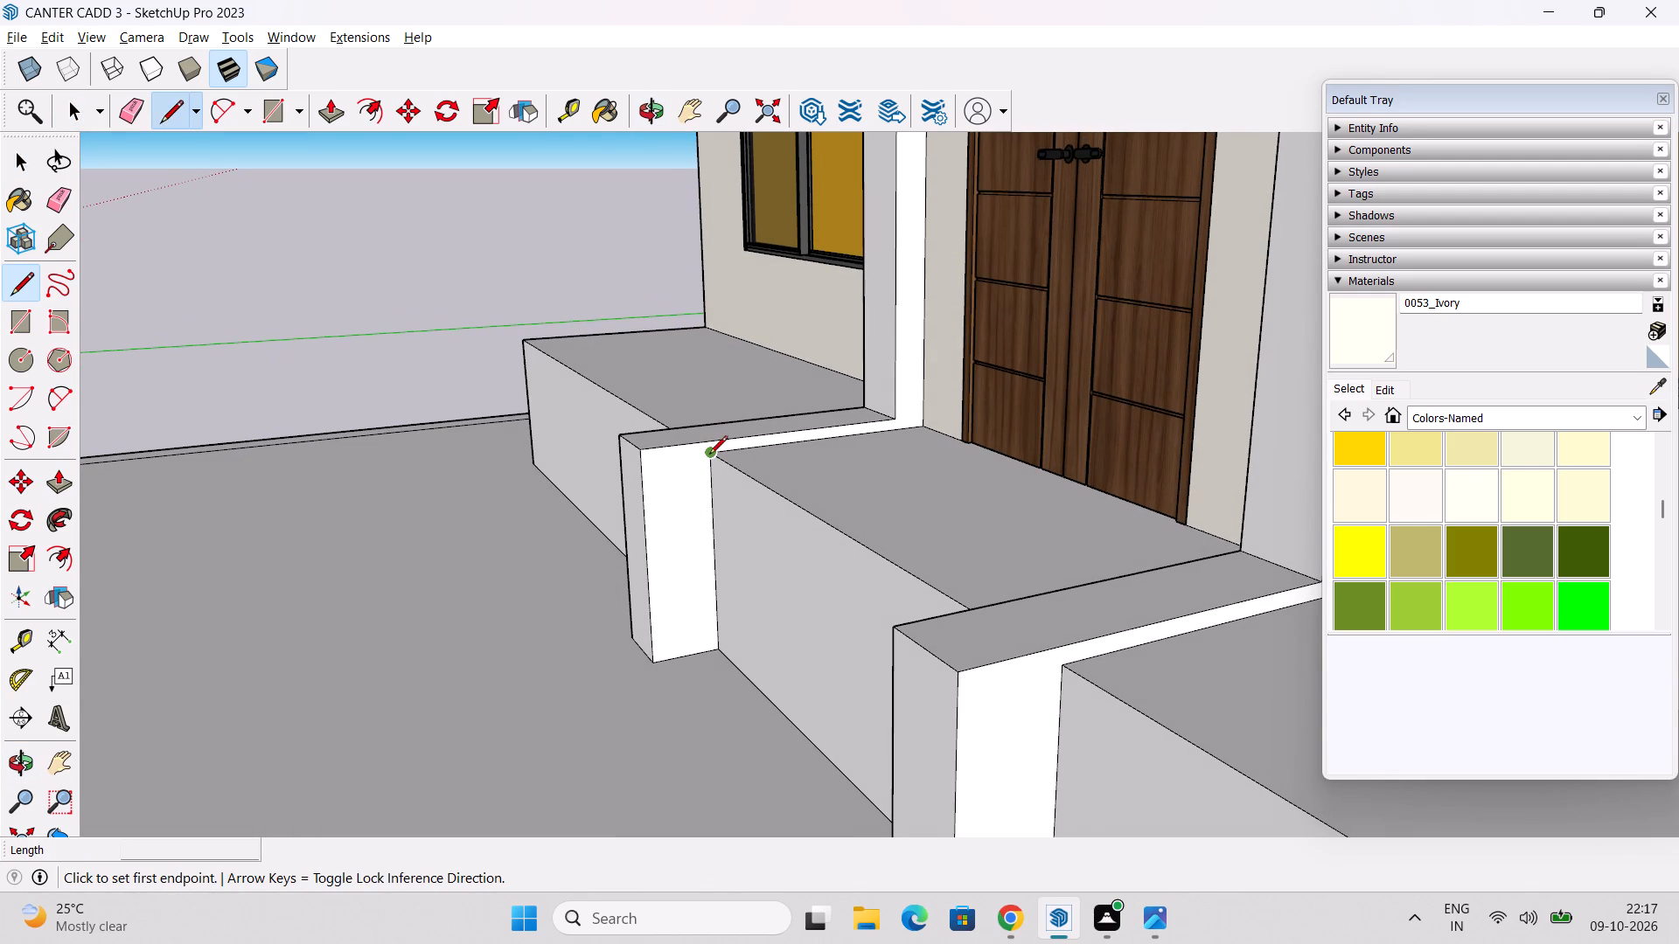
pyautogui.click(709, 455)
pyautogui.write('10"')
pyautogui.press('Return')
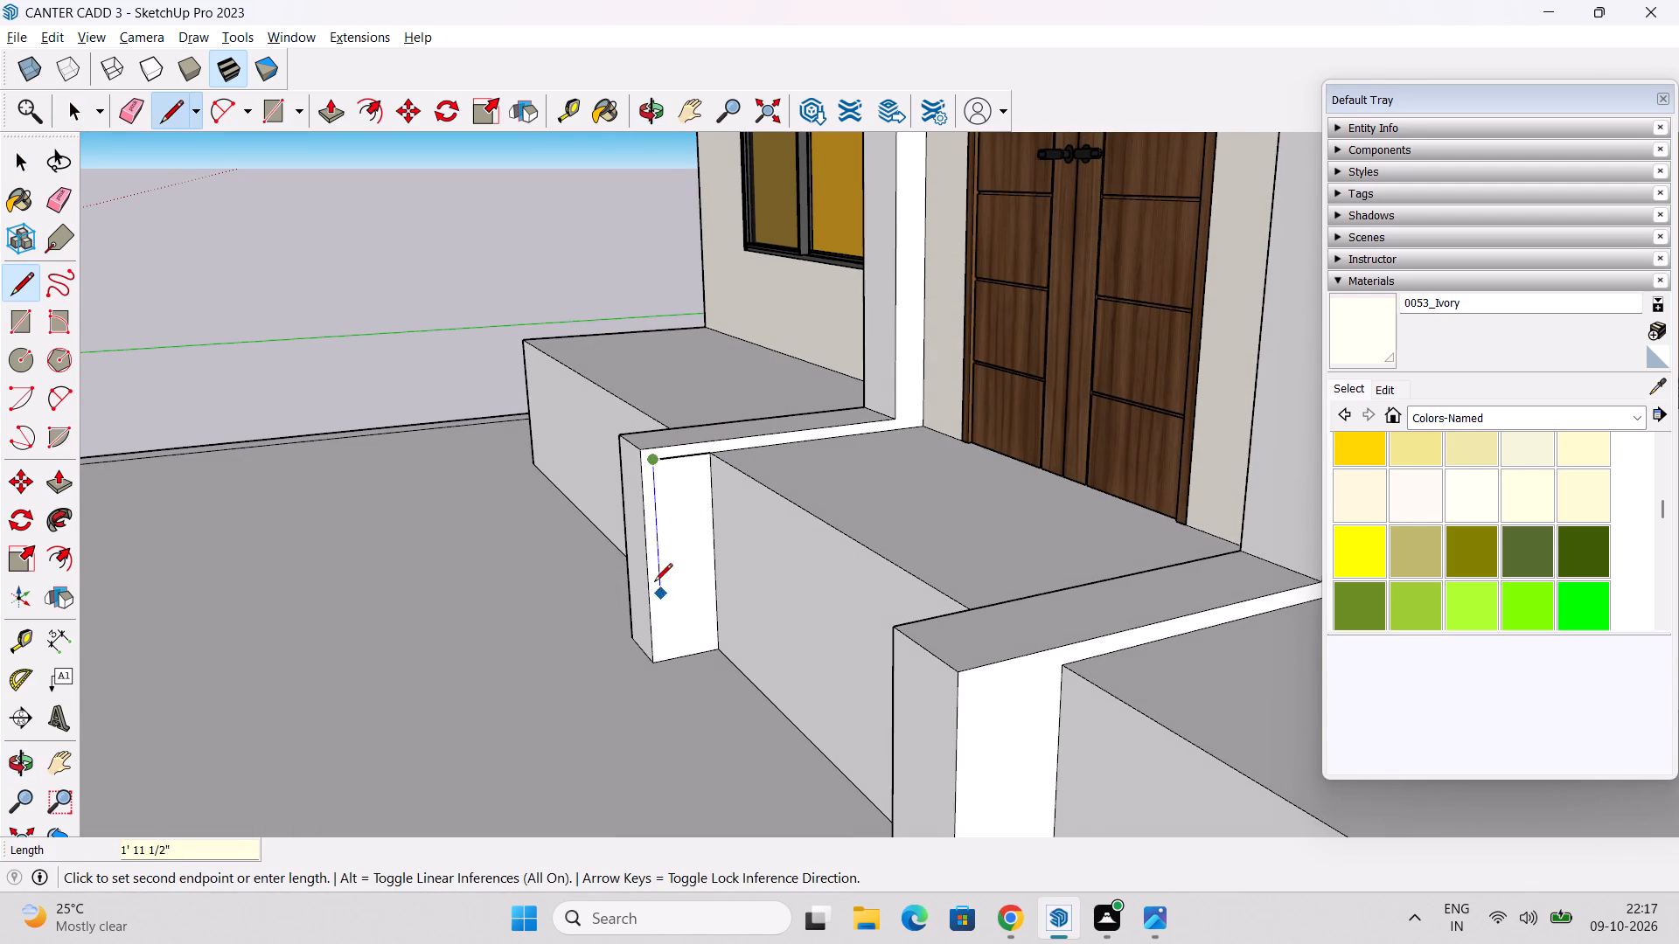
pyautogui.write('6"')
pyautogui.press('Return')
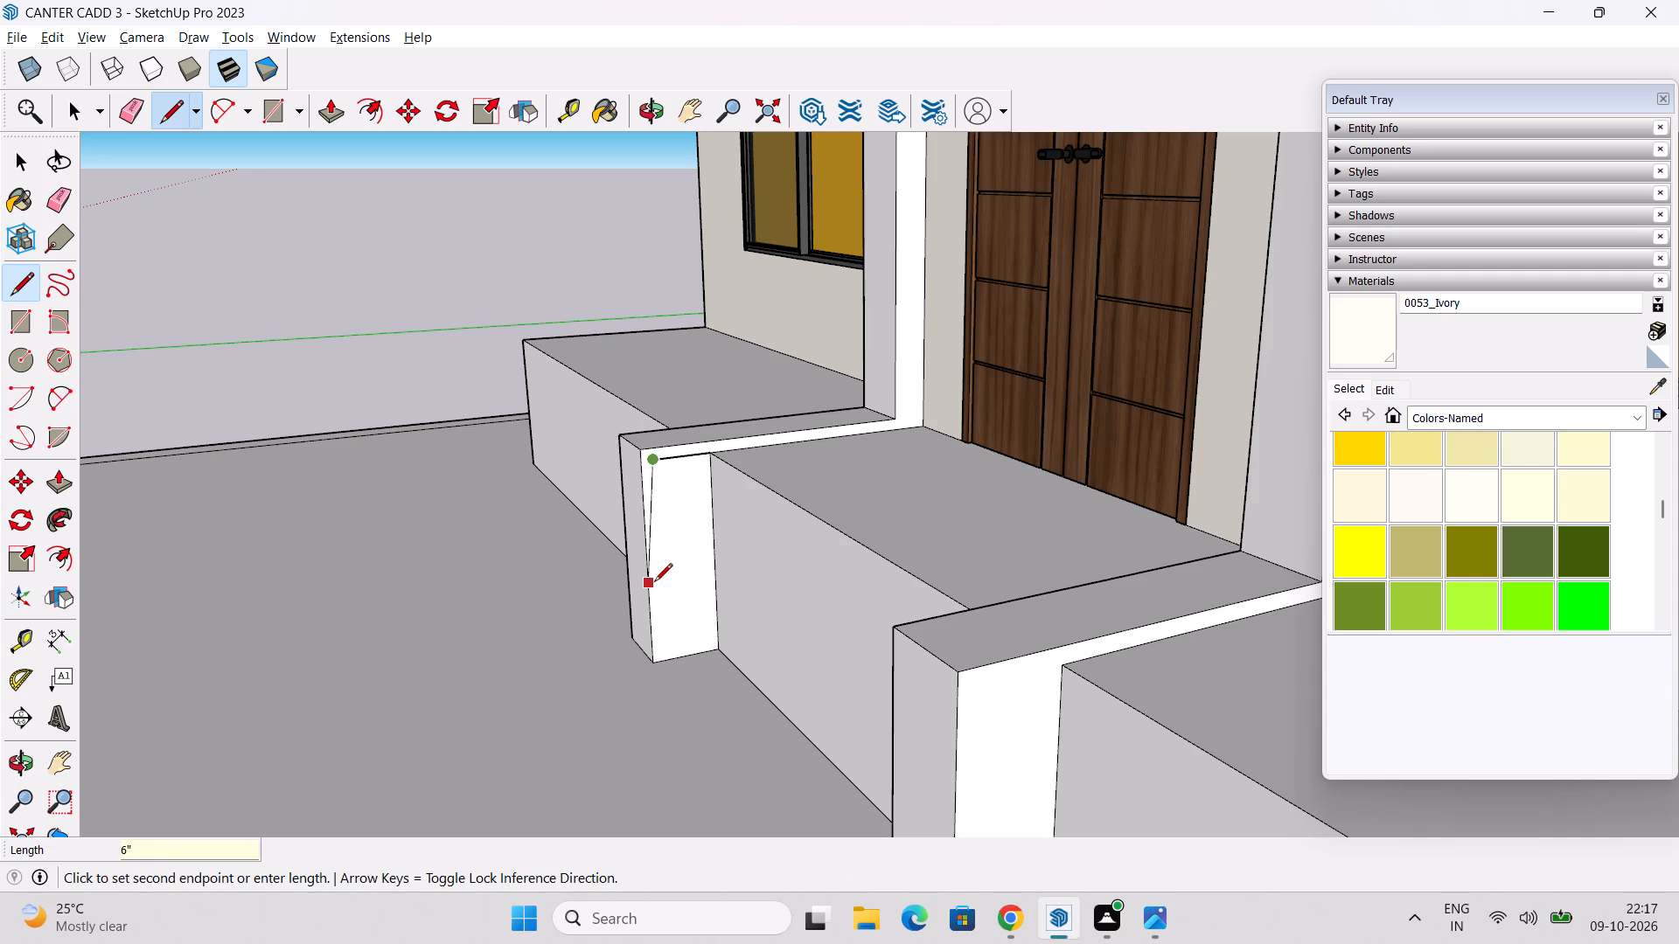
pyautogui.hotkey('ctrl', 'z')
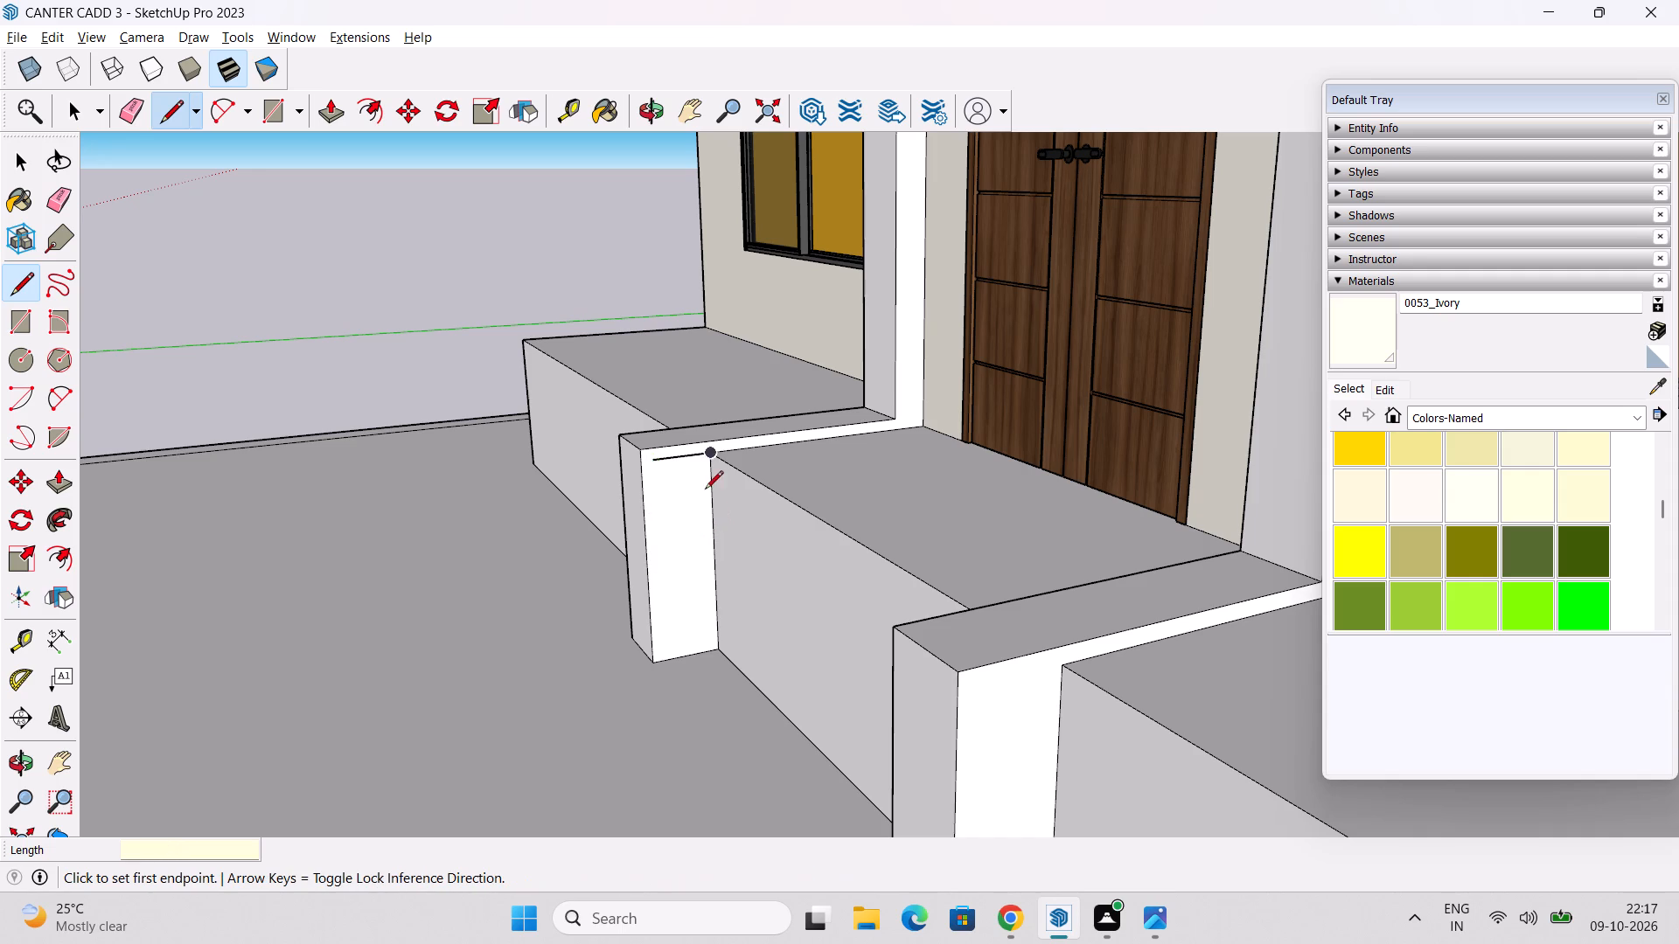
pyautogui.click(649, 463)
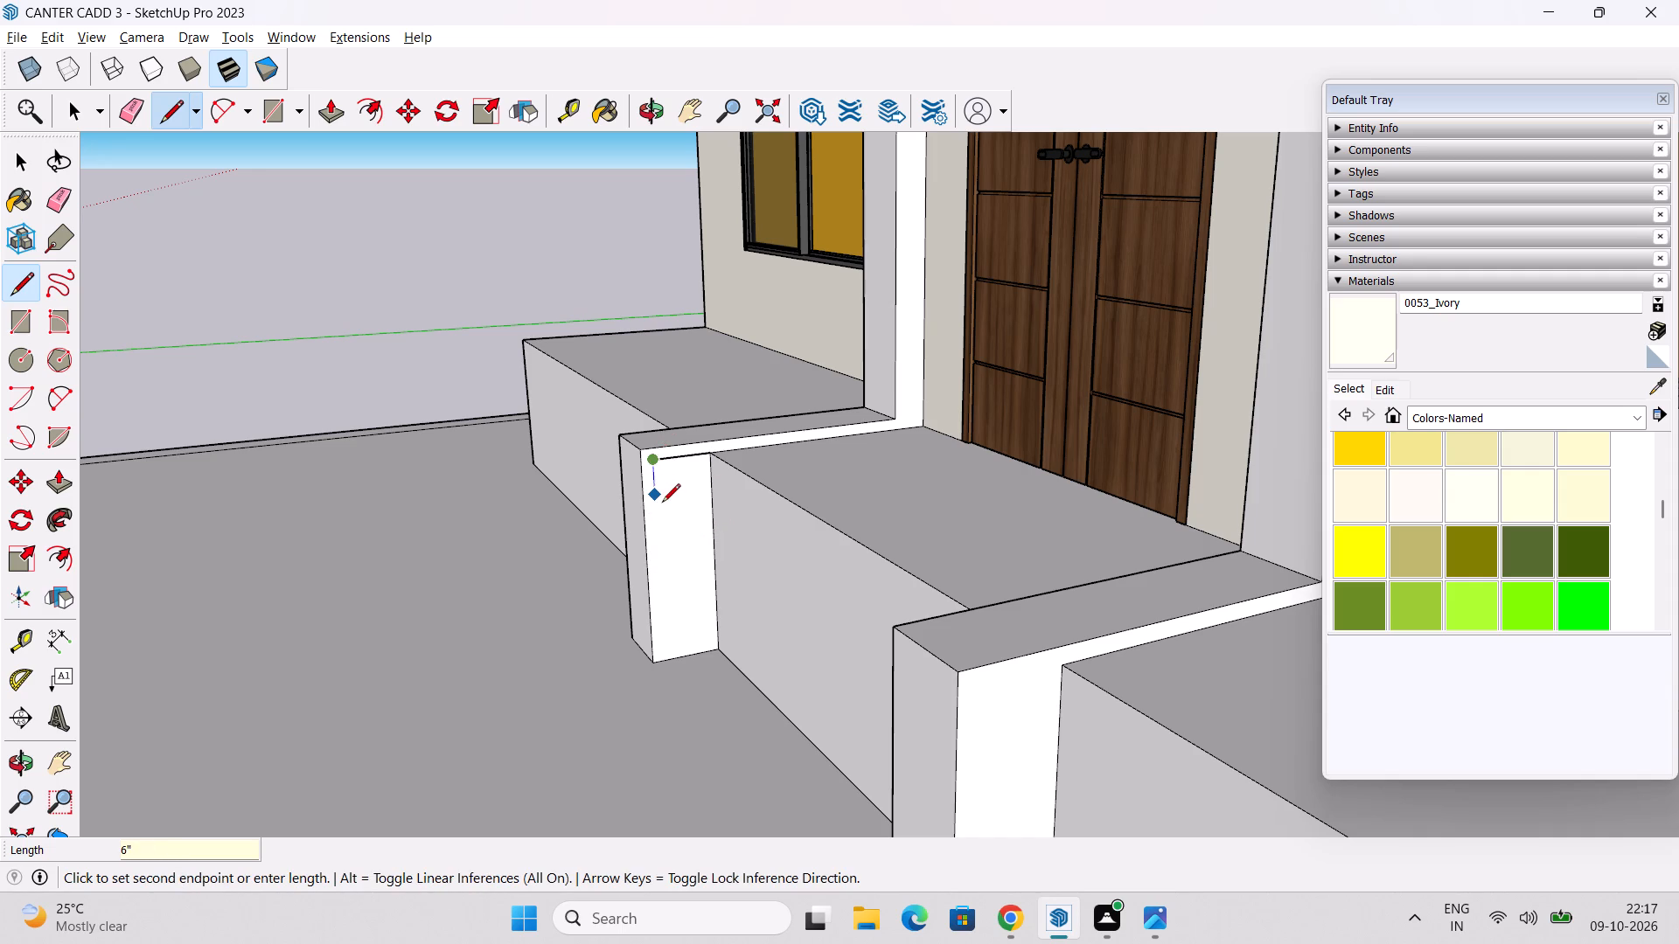
pyautogui.write('6"')
pyautogui.press('Return')
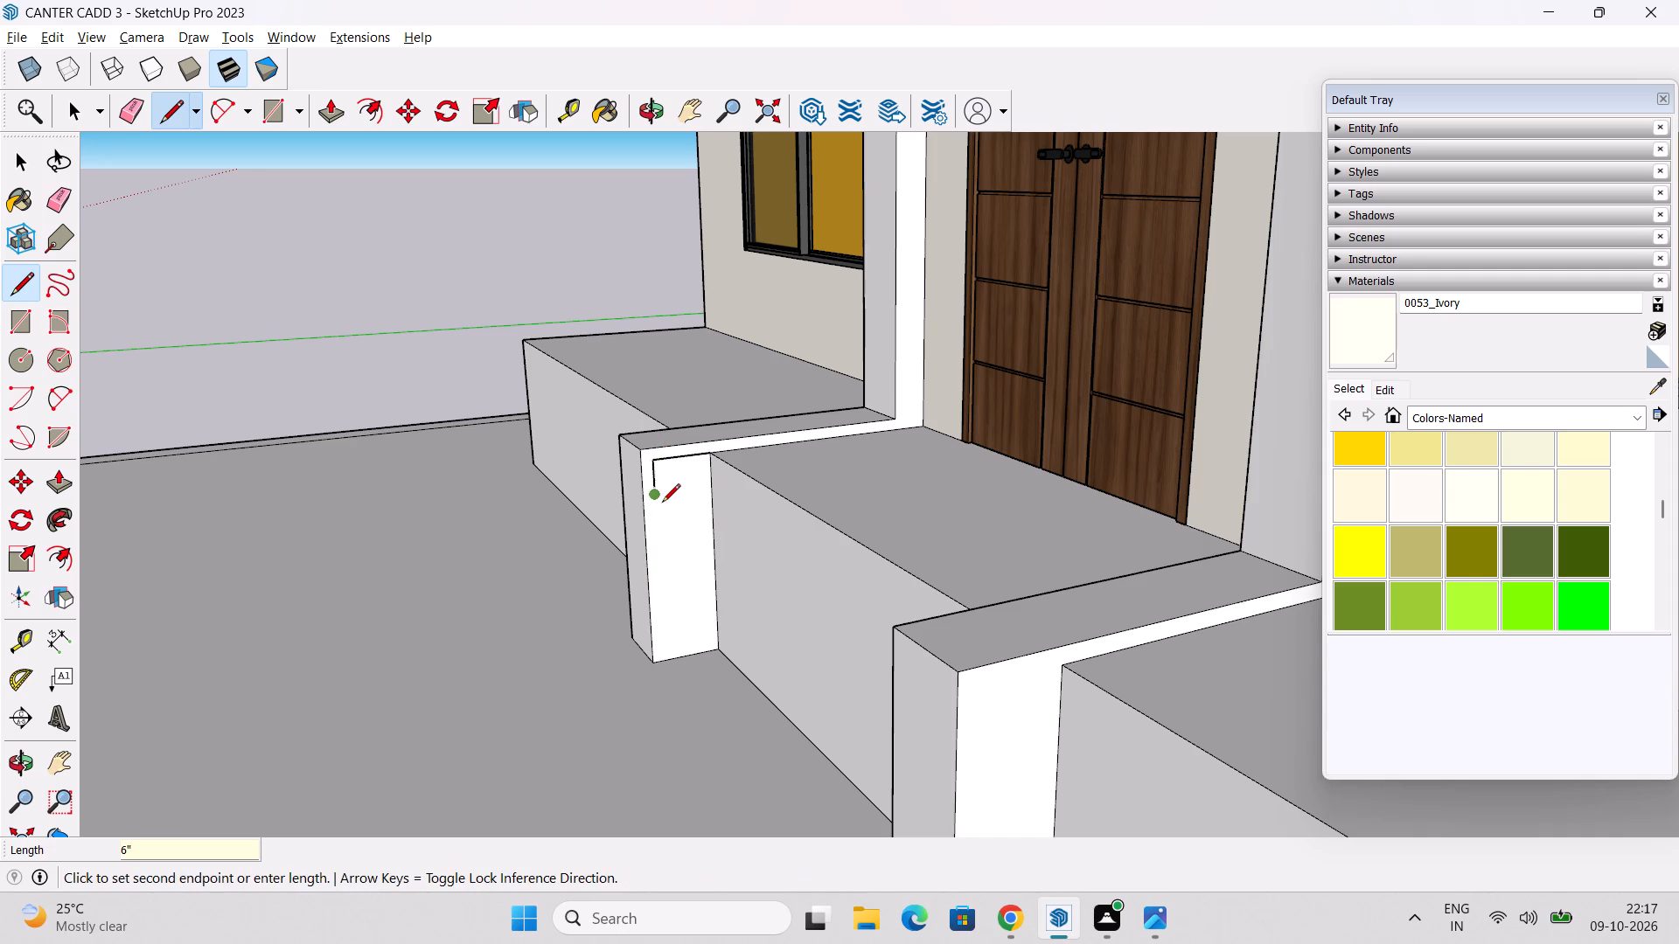
# Continue the stair profile outward with three more steps, each with a 10" tread and a 6" riser.
pyautogui.write('10"')
pyautogui.press('Return')
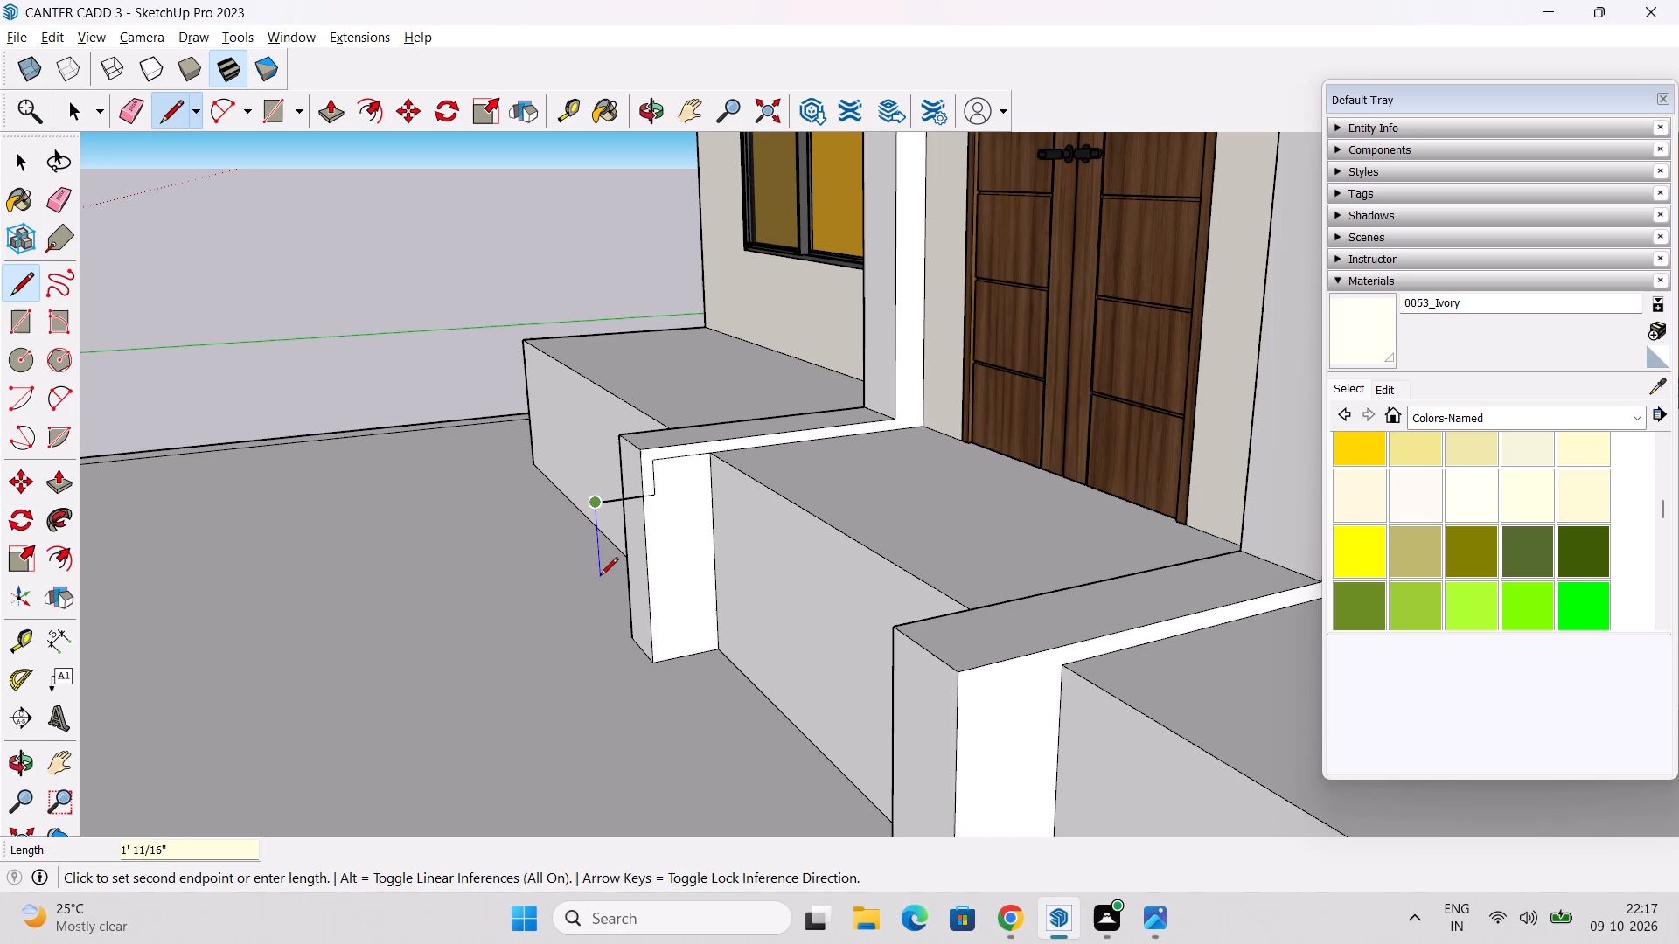
pyautogui.write('6"')
pyautogui.press('Return')
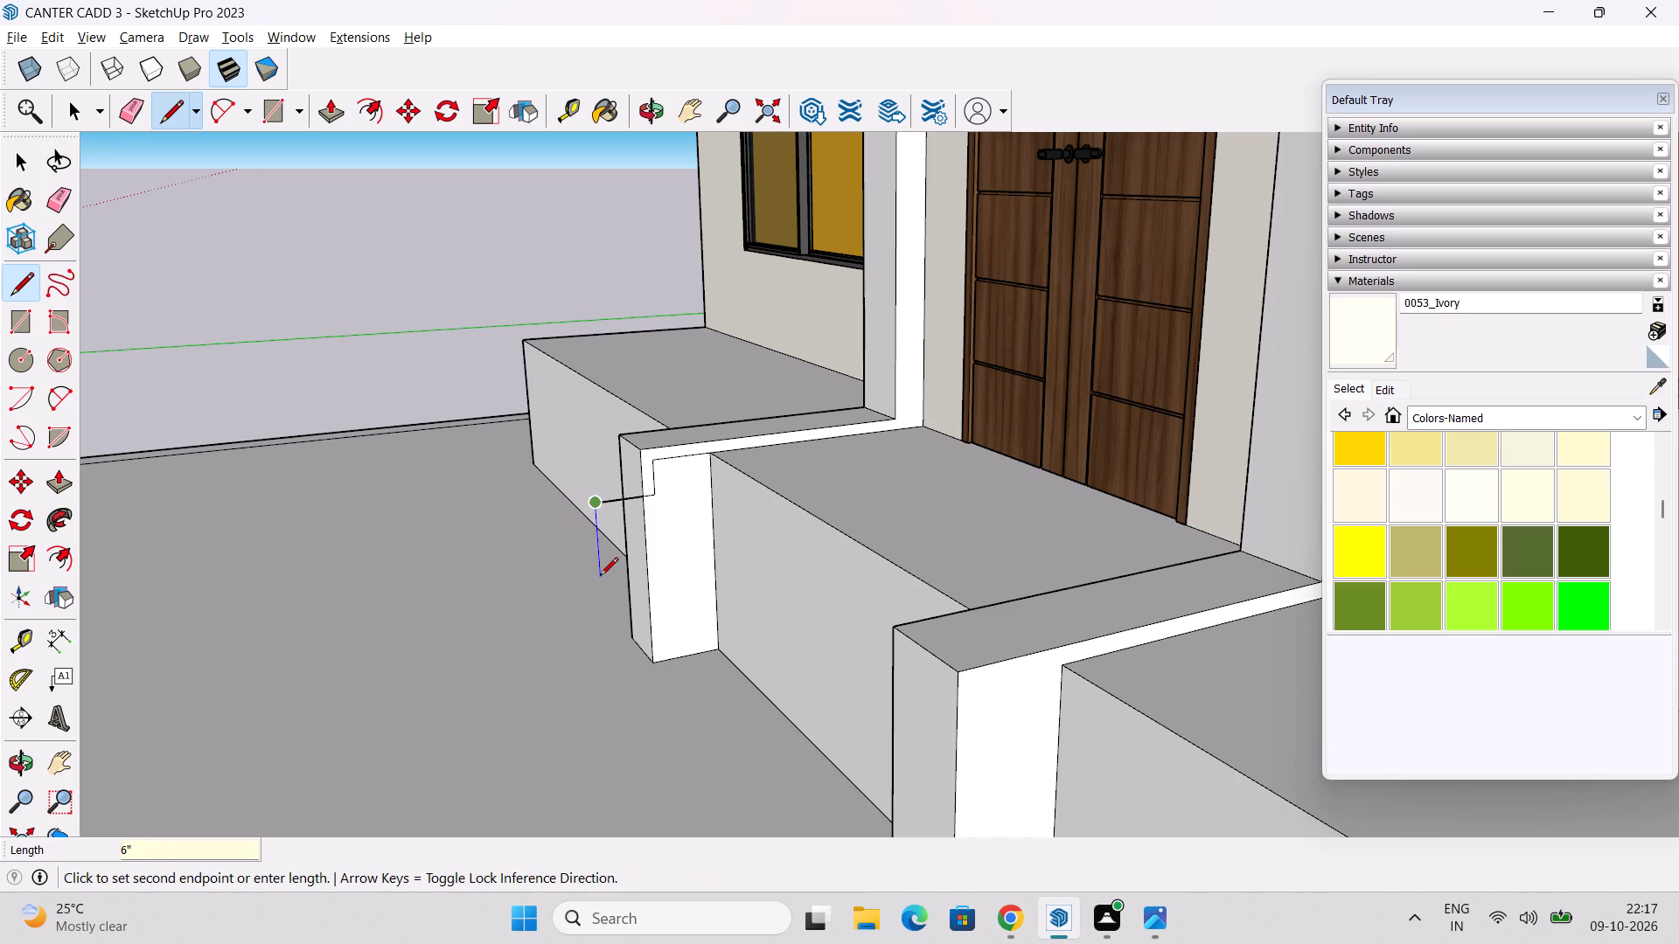
pyautogui.write('10"')
pyautogui.press('Return')
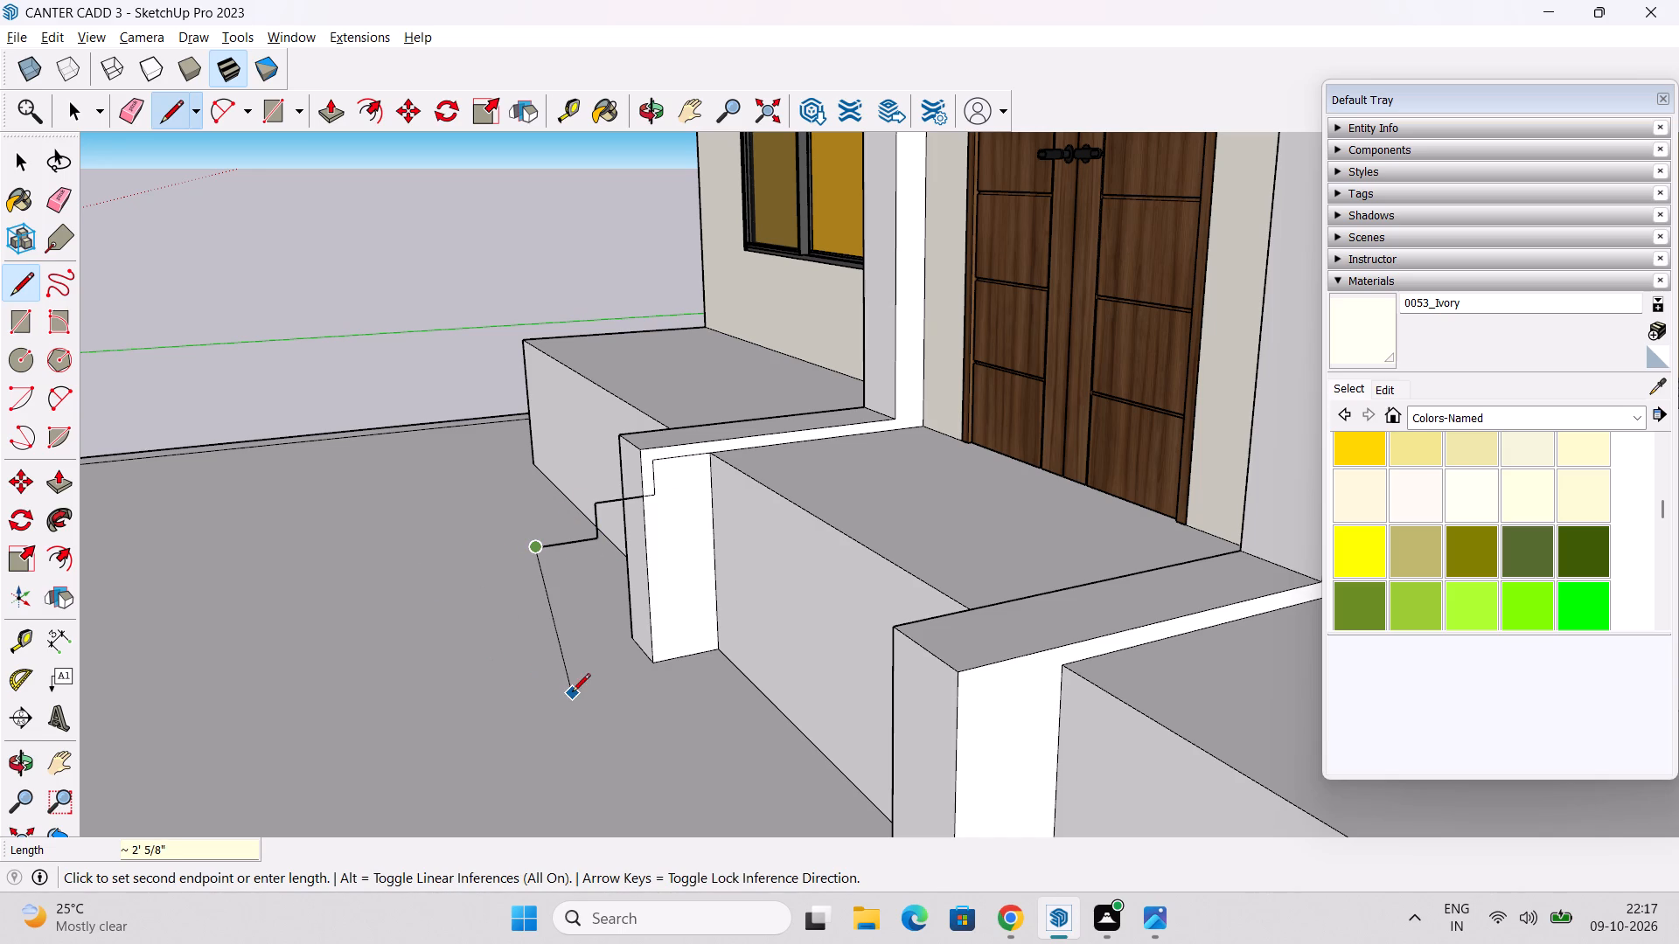
pyautogui.write('6"')
pyautogui.press('Return')
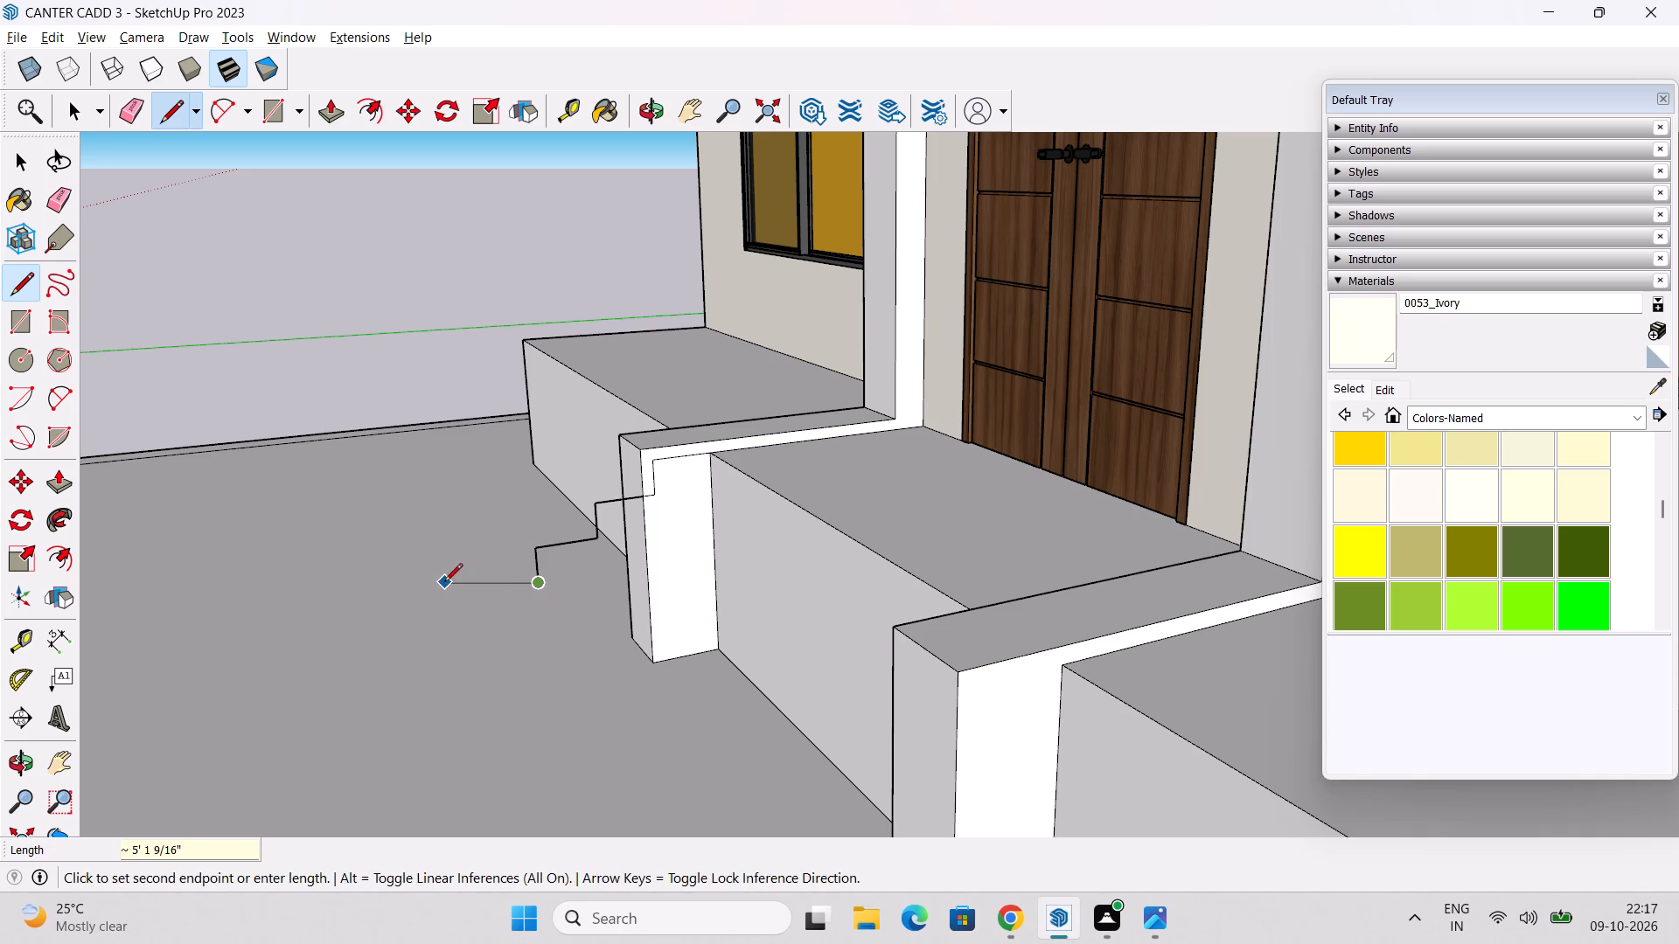
pyautogui.write('10"')
pyautogui.press('Return')
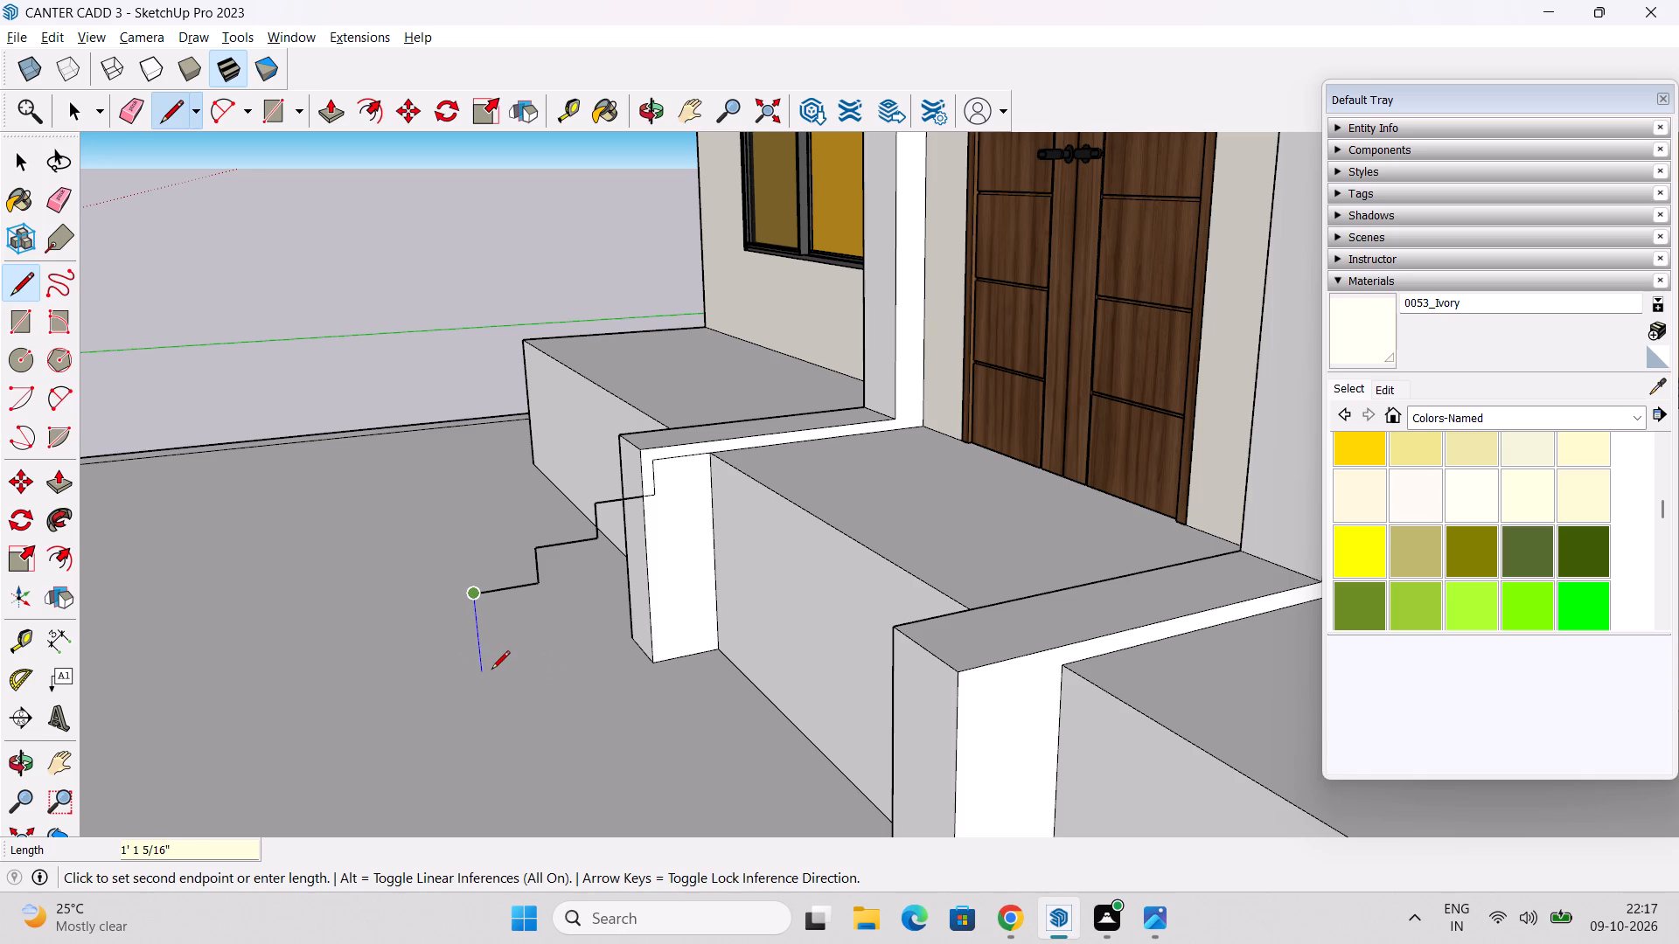
pyautogui.write('6"')
pyautogui.press('Return')
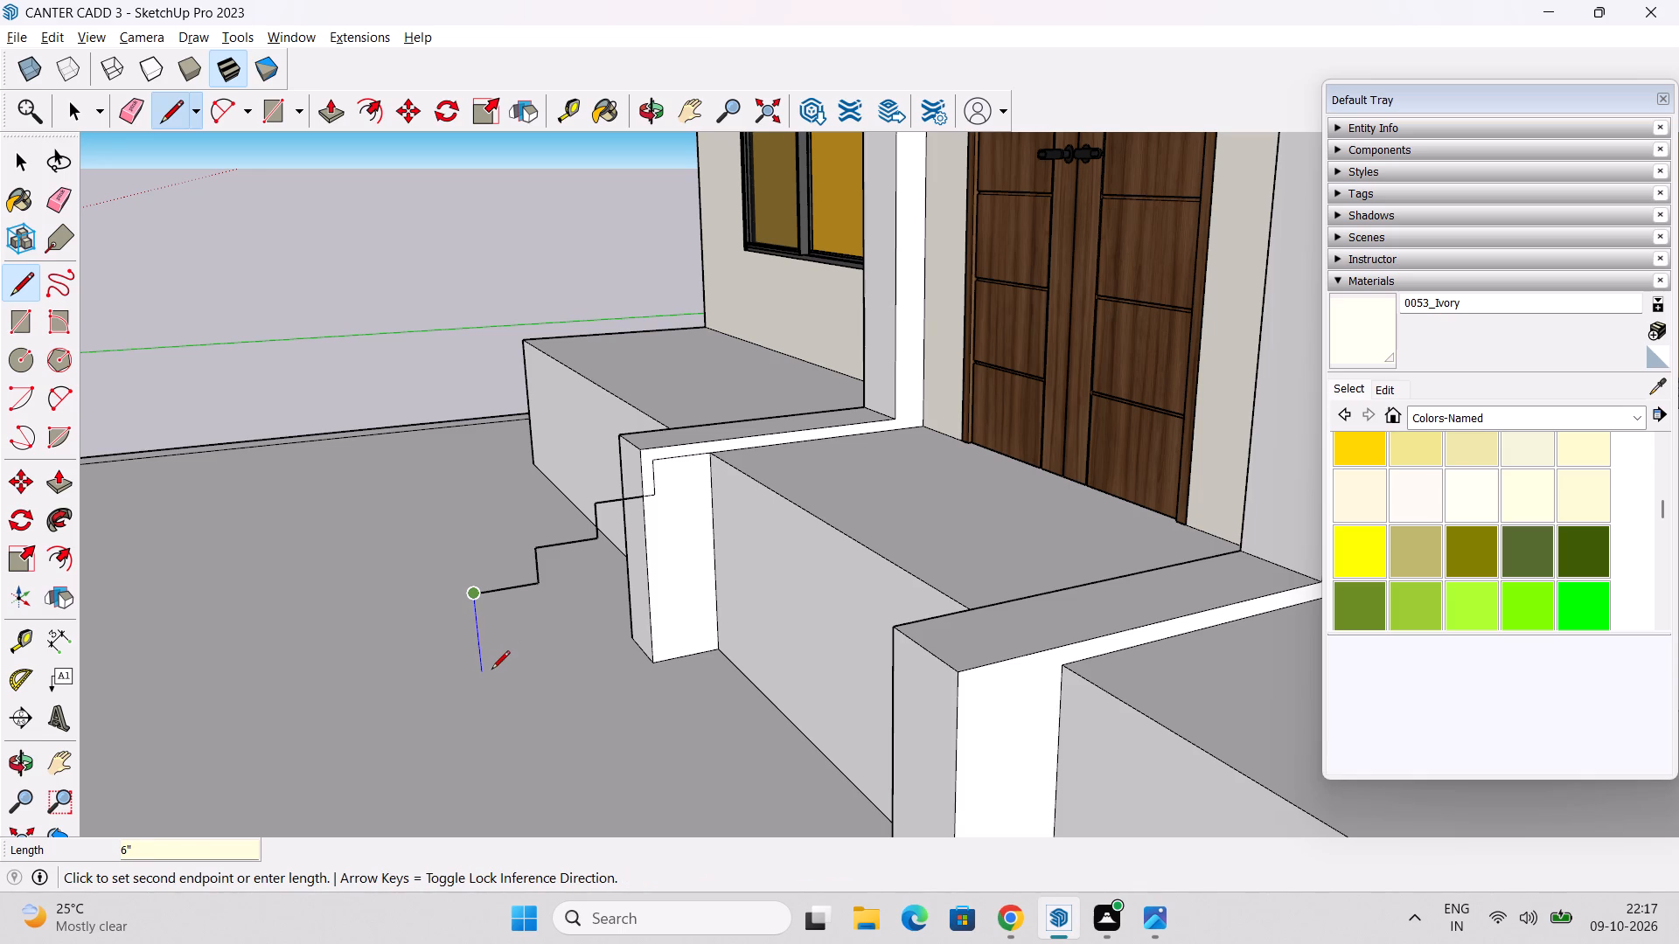
# Close the stair profile with a diagonal line from the lowest riser's end back to the porch floor corner.
pyautogui.click(707, 460)
pyautogui.moveTo(593, 606); pyautogui.dragTo(725, 589, button='middle')
pyautogui.press('space')
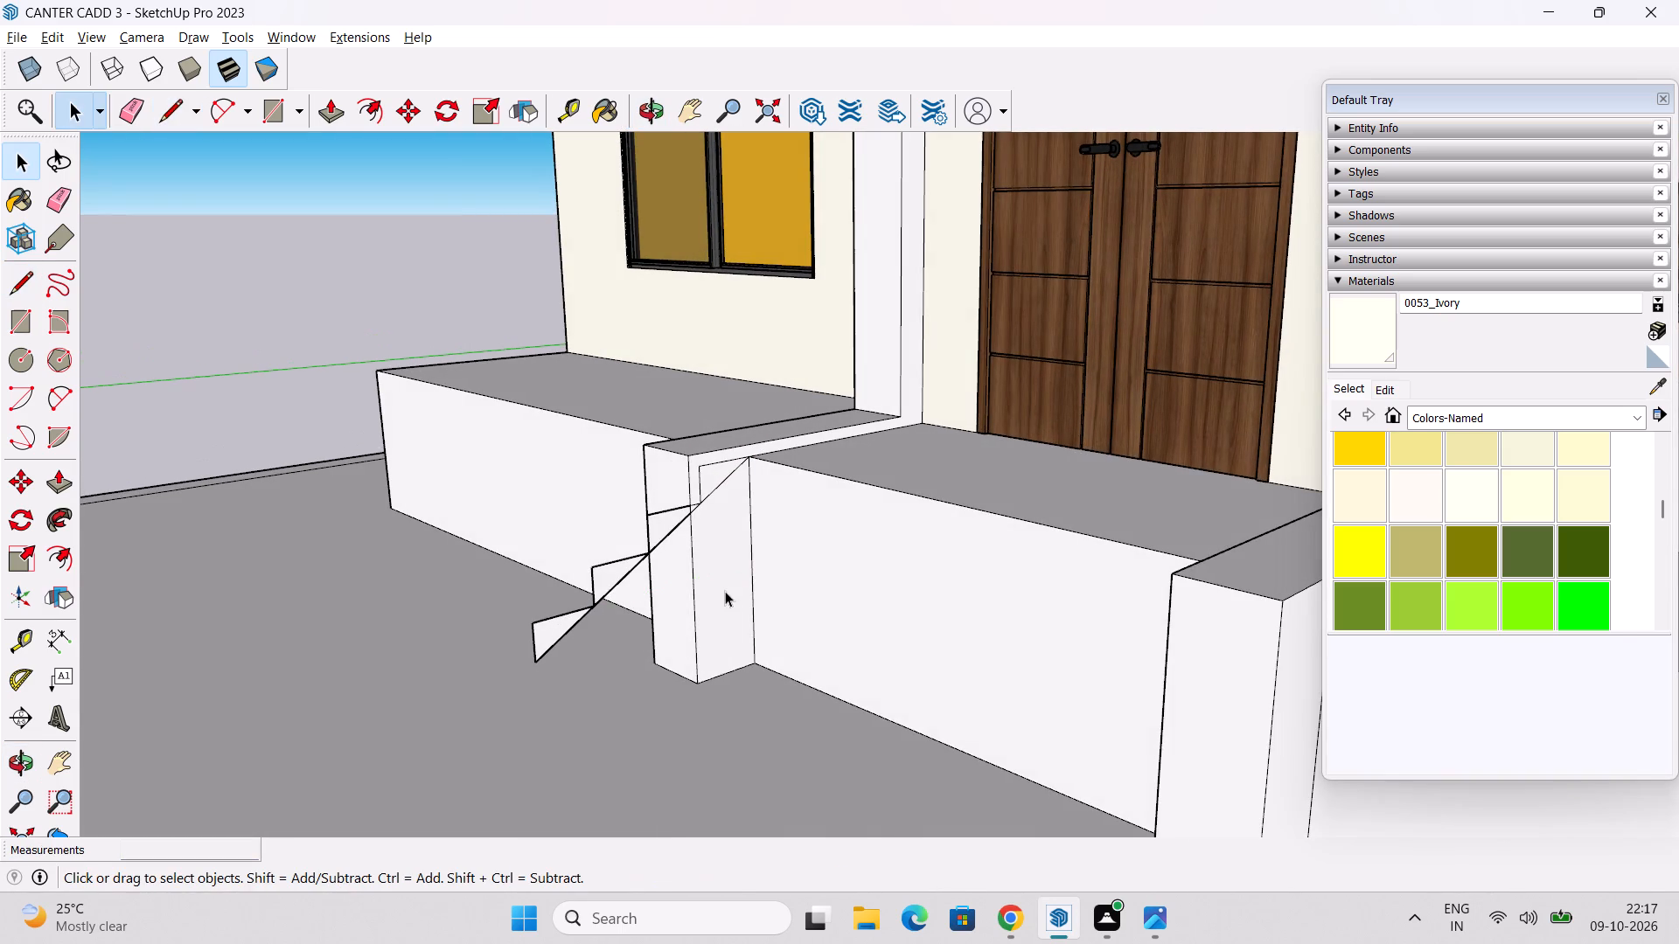
# Extrude the top step of the stair profile 7' across to the opposite pillar base.
pyautogui.press('p')
pyautogui.click(715, 464)
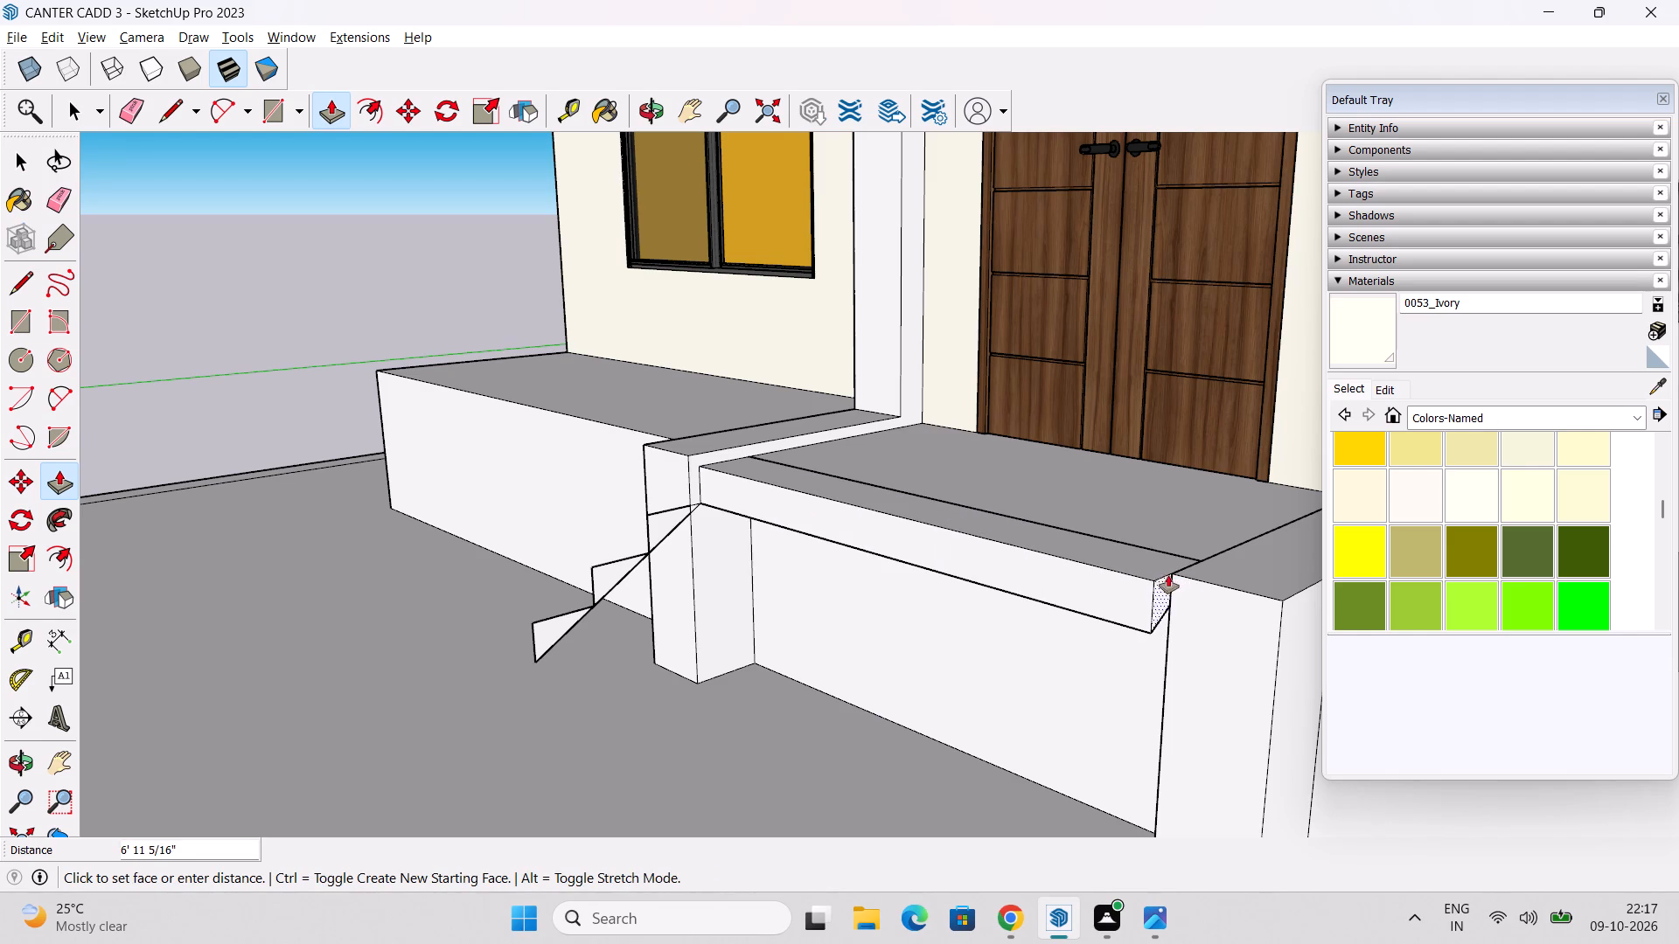
pyautogui.moveTo(1178, 575); pyautogui.dragTo(1284, 619, button='middle')
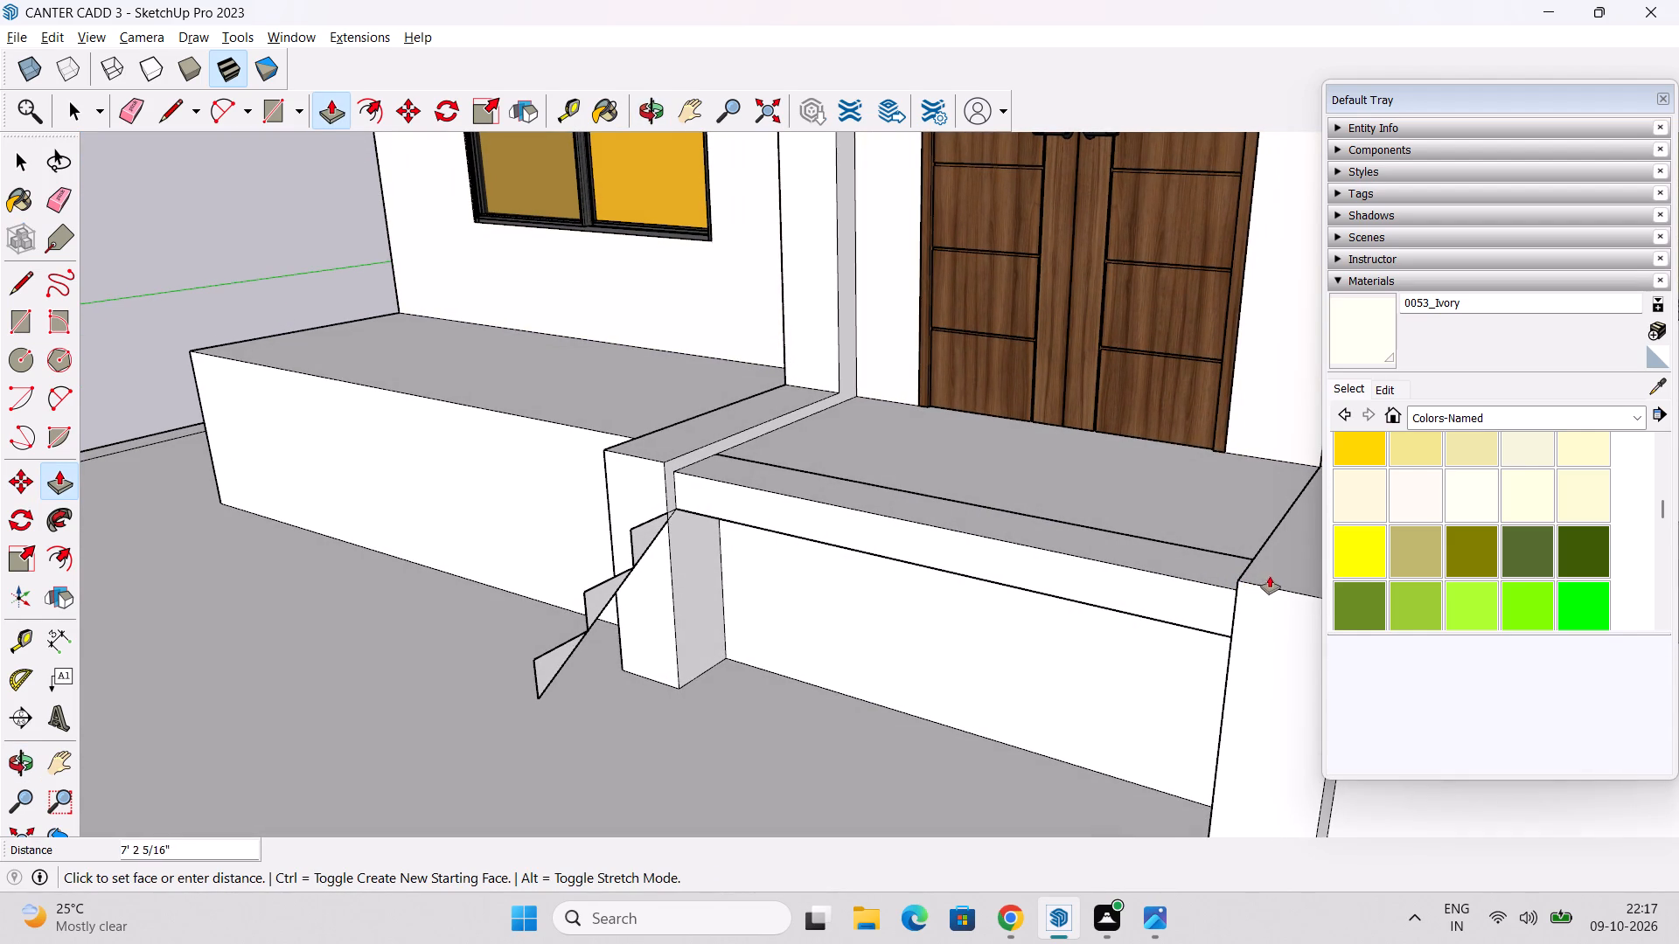
pyautogui.moveTo(1241, 575); pyautogui.dragTo(1317, 622, button='middle')
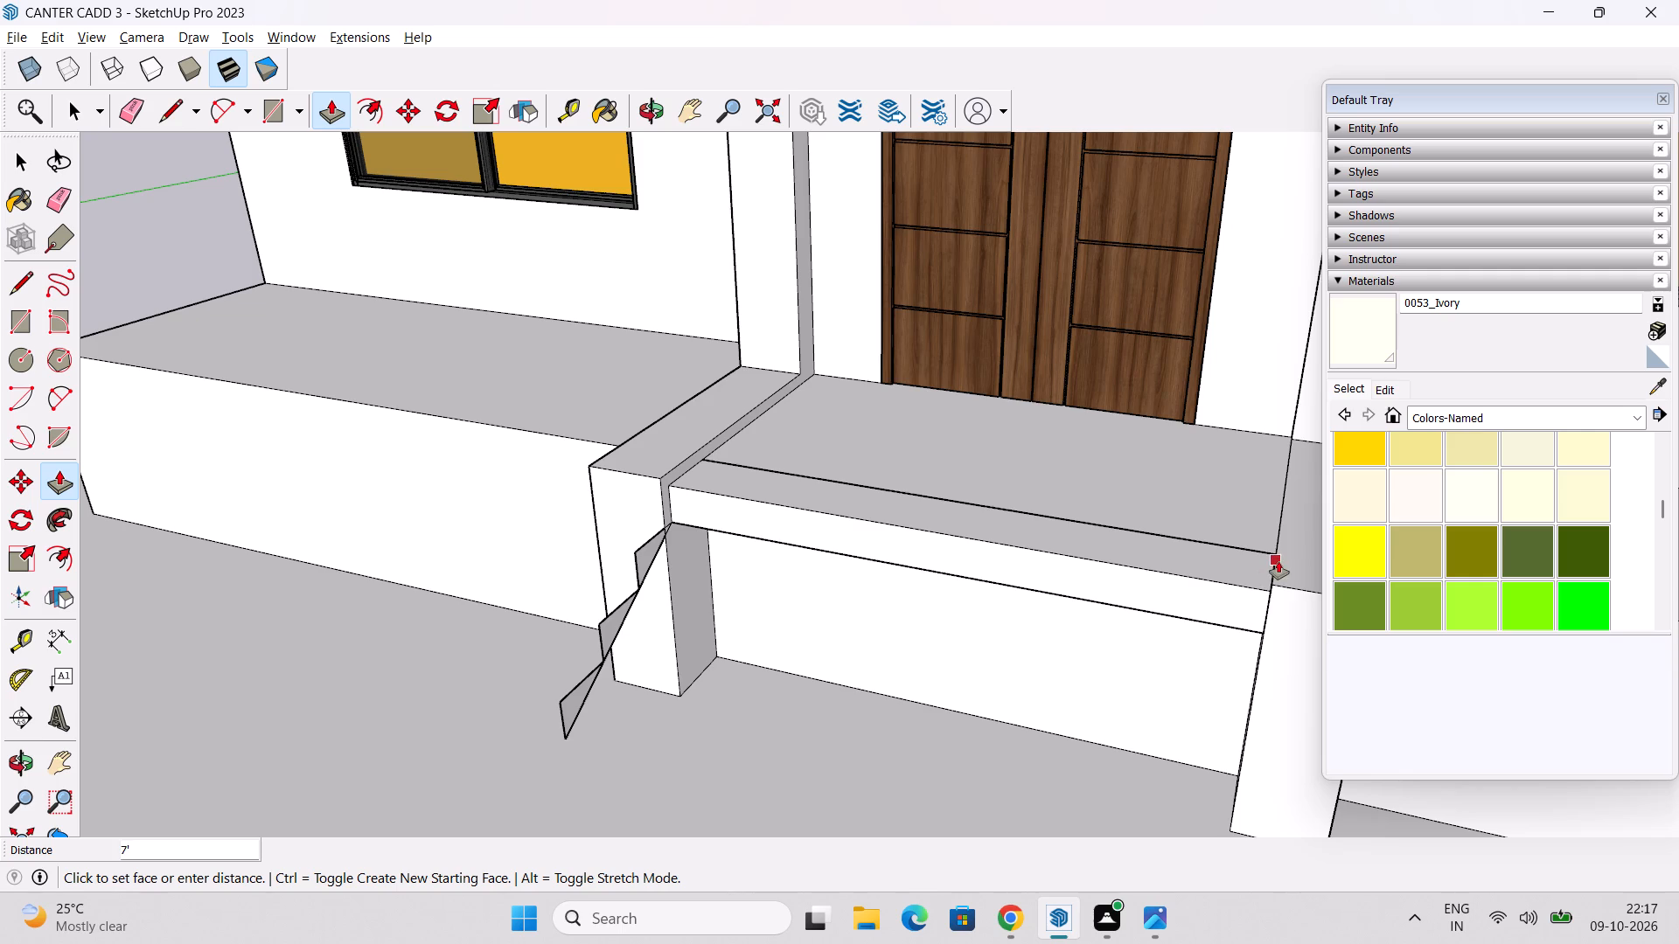
pyautogui.click(1278, 561)
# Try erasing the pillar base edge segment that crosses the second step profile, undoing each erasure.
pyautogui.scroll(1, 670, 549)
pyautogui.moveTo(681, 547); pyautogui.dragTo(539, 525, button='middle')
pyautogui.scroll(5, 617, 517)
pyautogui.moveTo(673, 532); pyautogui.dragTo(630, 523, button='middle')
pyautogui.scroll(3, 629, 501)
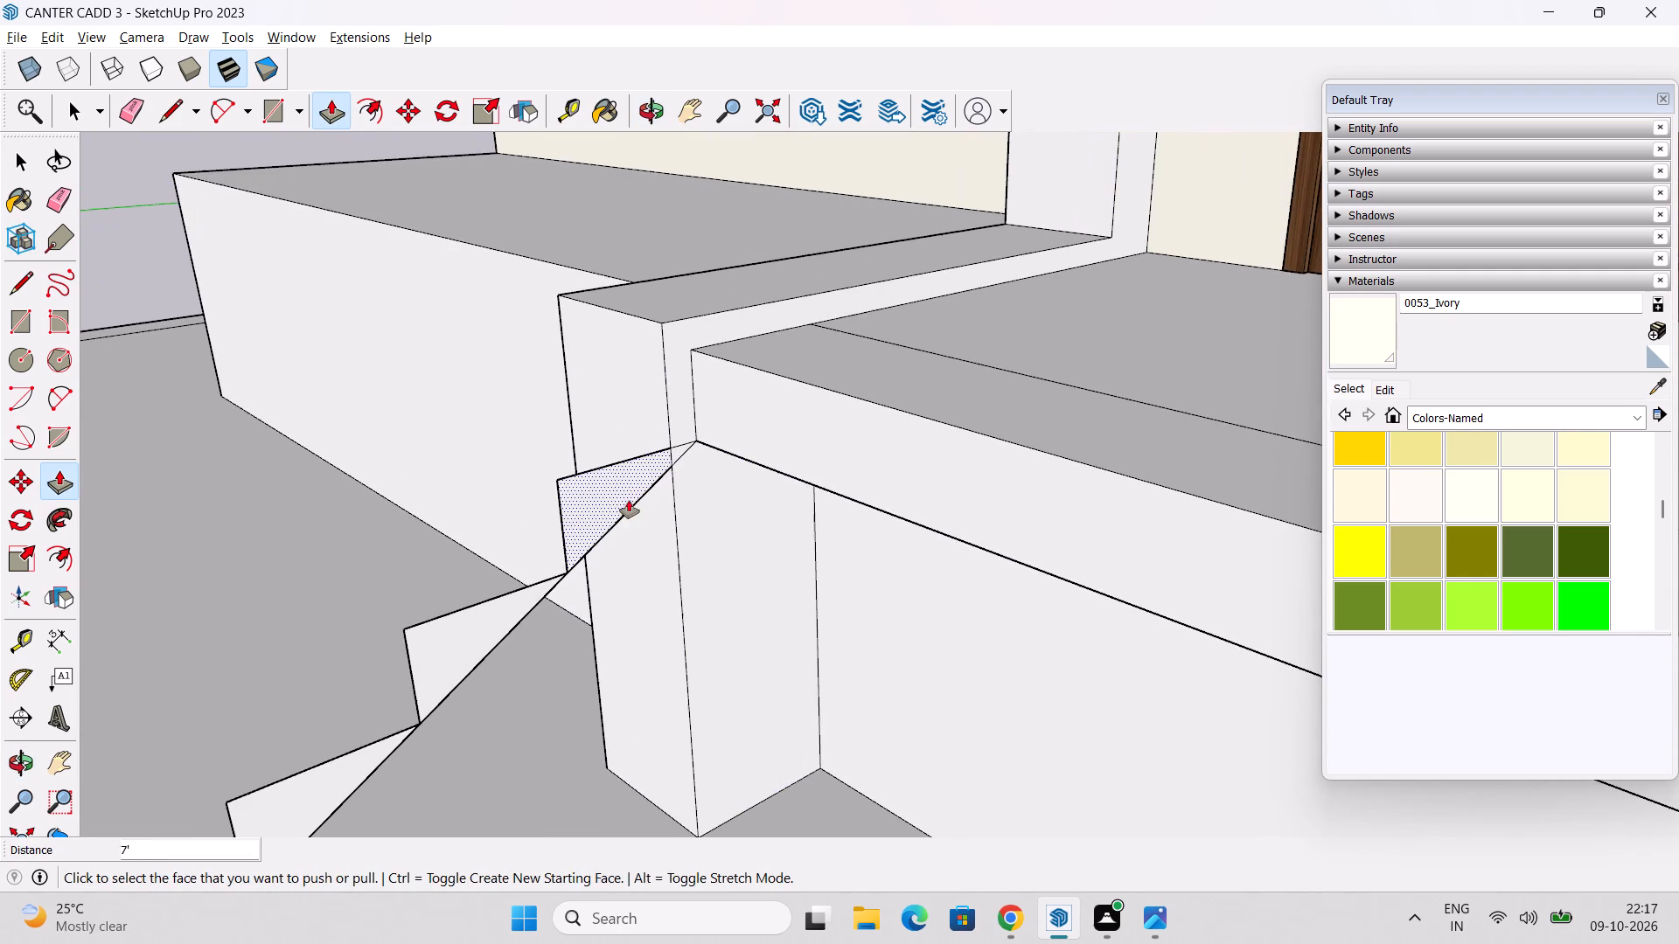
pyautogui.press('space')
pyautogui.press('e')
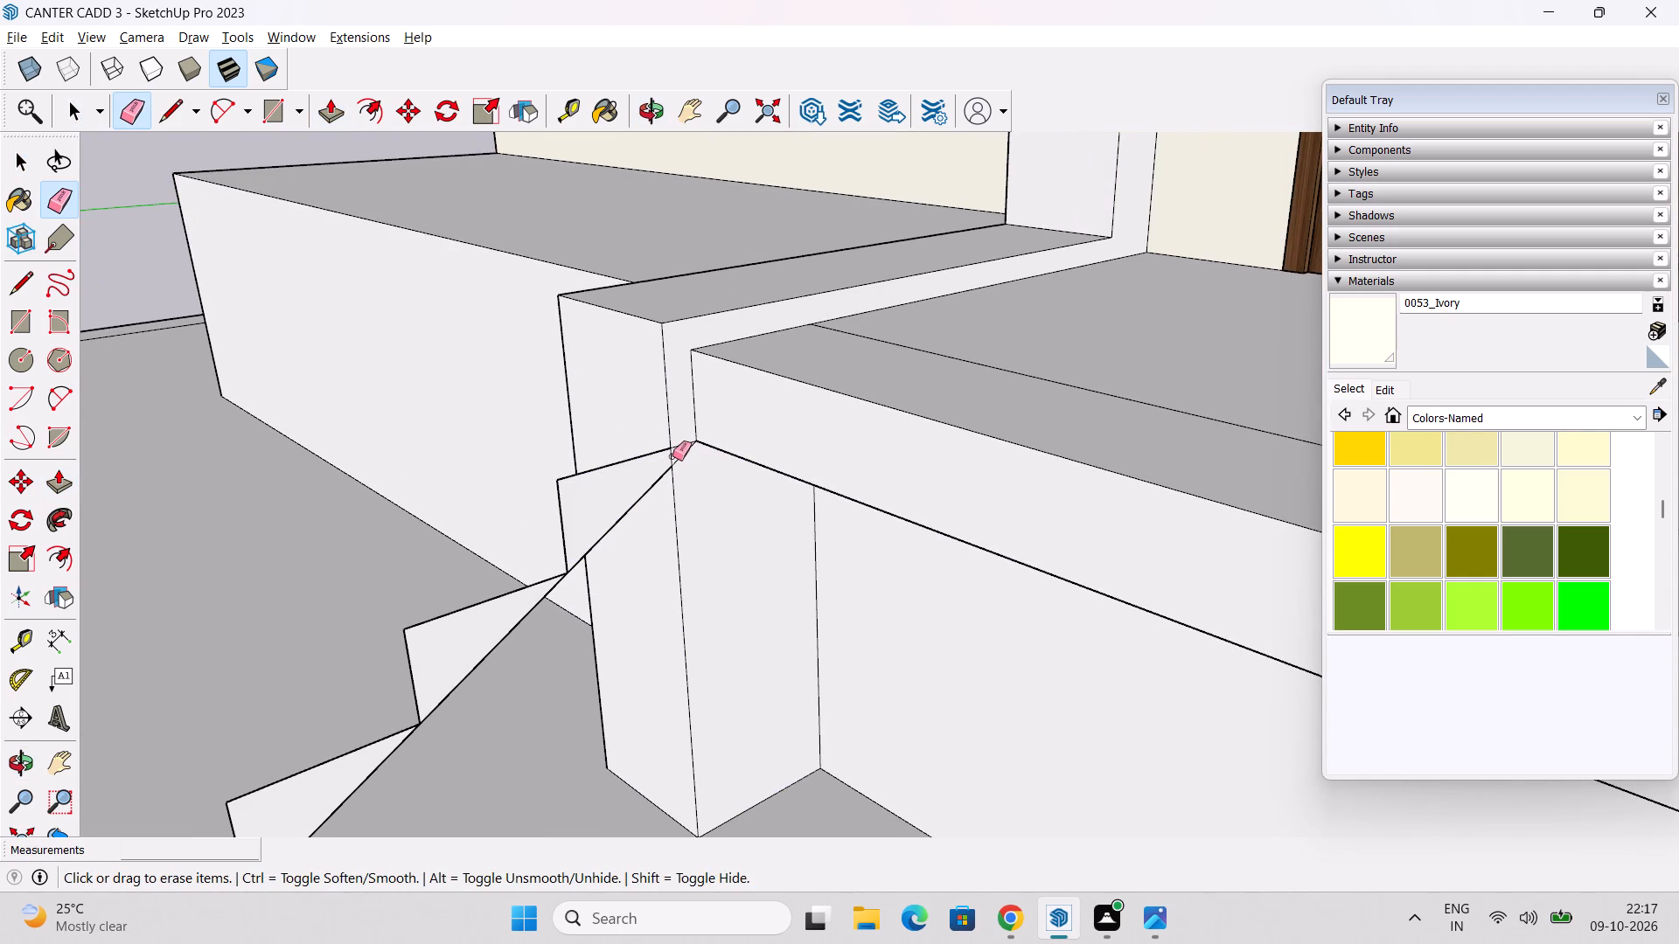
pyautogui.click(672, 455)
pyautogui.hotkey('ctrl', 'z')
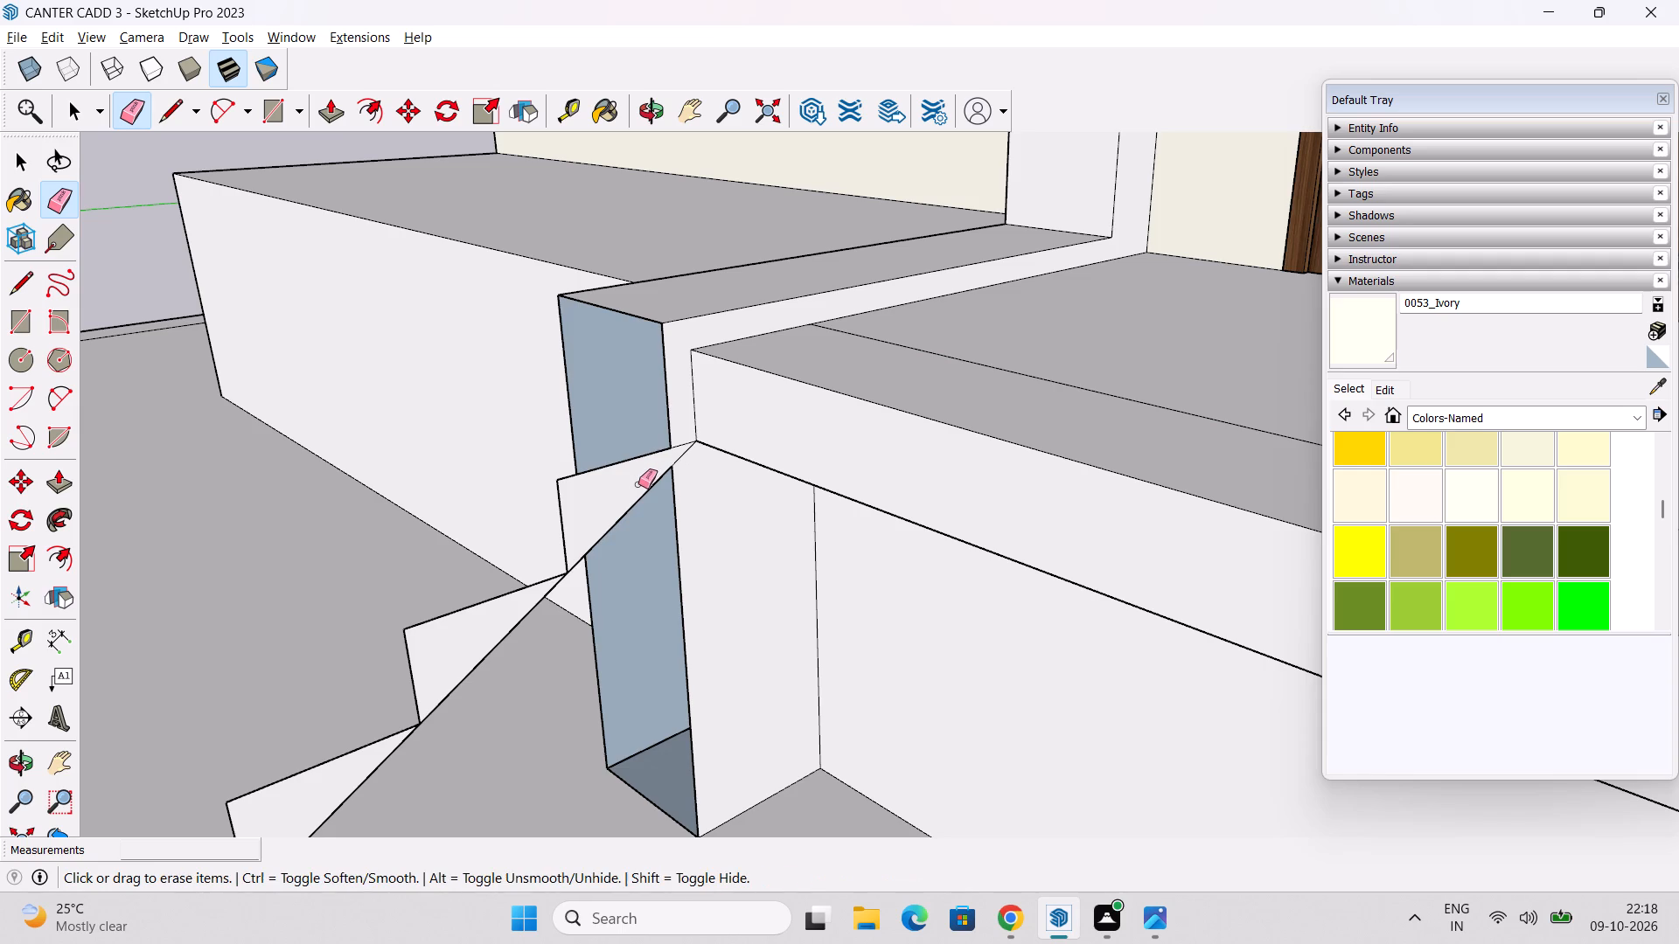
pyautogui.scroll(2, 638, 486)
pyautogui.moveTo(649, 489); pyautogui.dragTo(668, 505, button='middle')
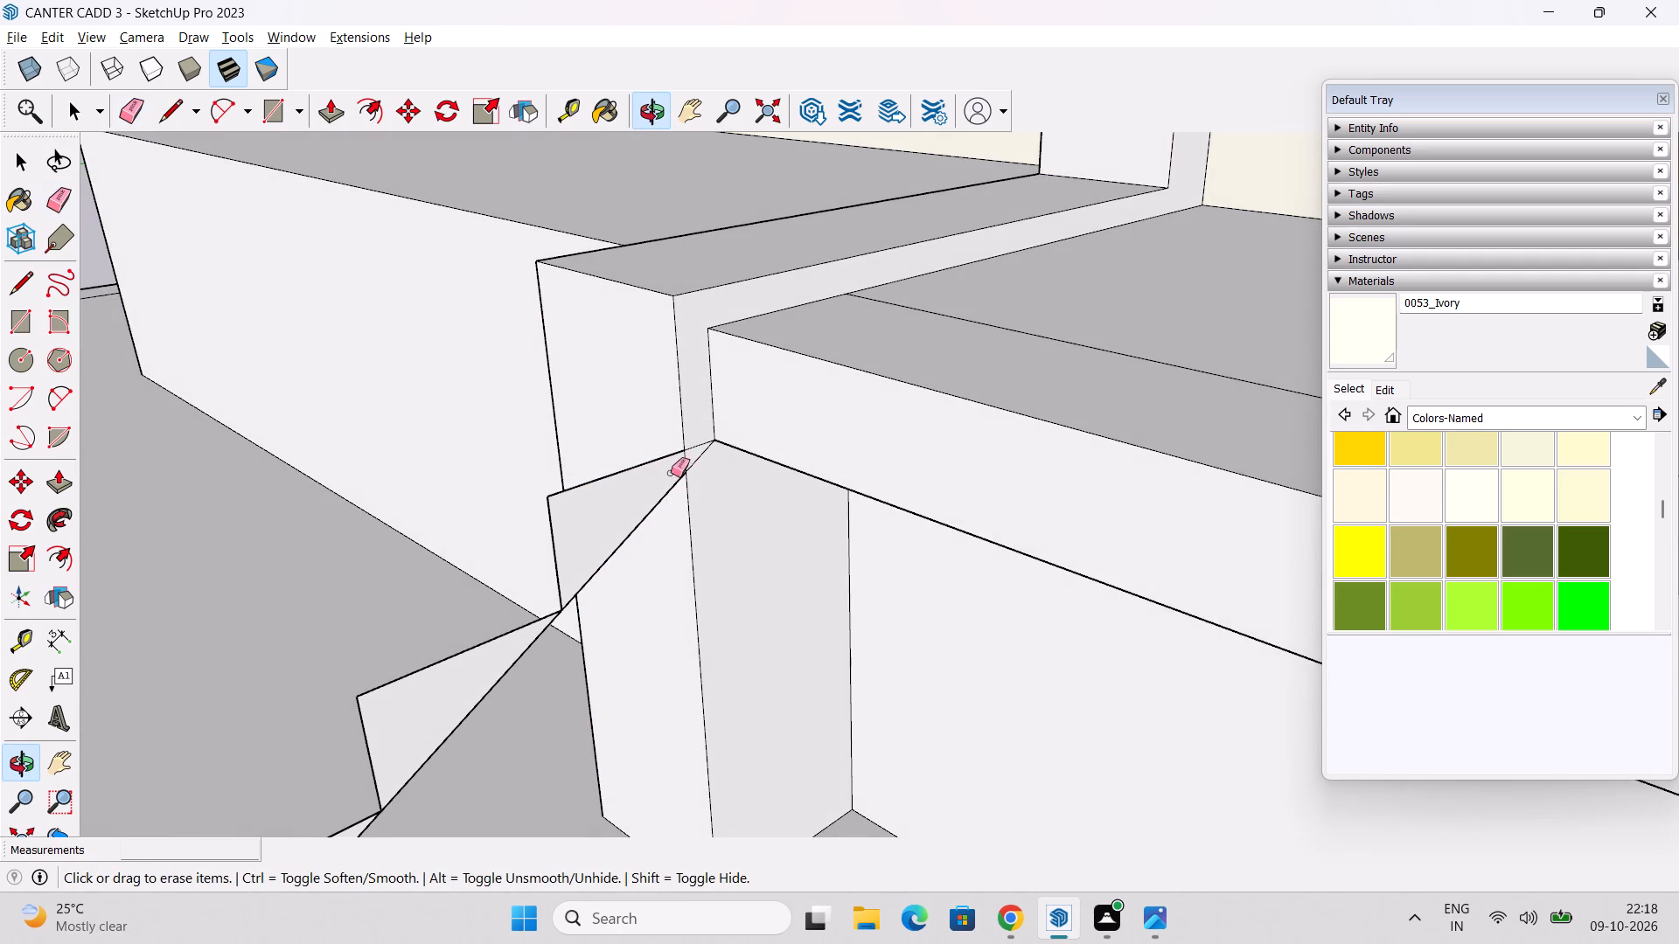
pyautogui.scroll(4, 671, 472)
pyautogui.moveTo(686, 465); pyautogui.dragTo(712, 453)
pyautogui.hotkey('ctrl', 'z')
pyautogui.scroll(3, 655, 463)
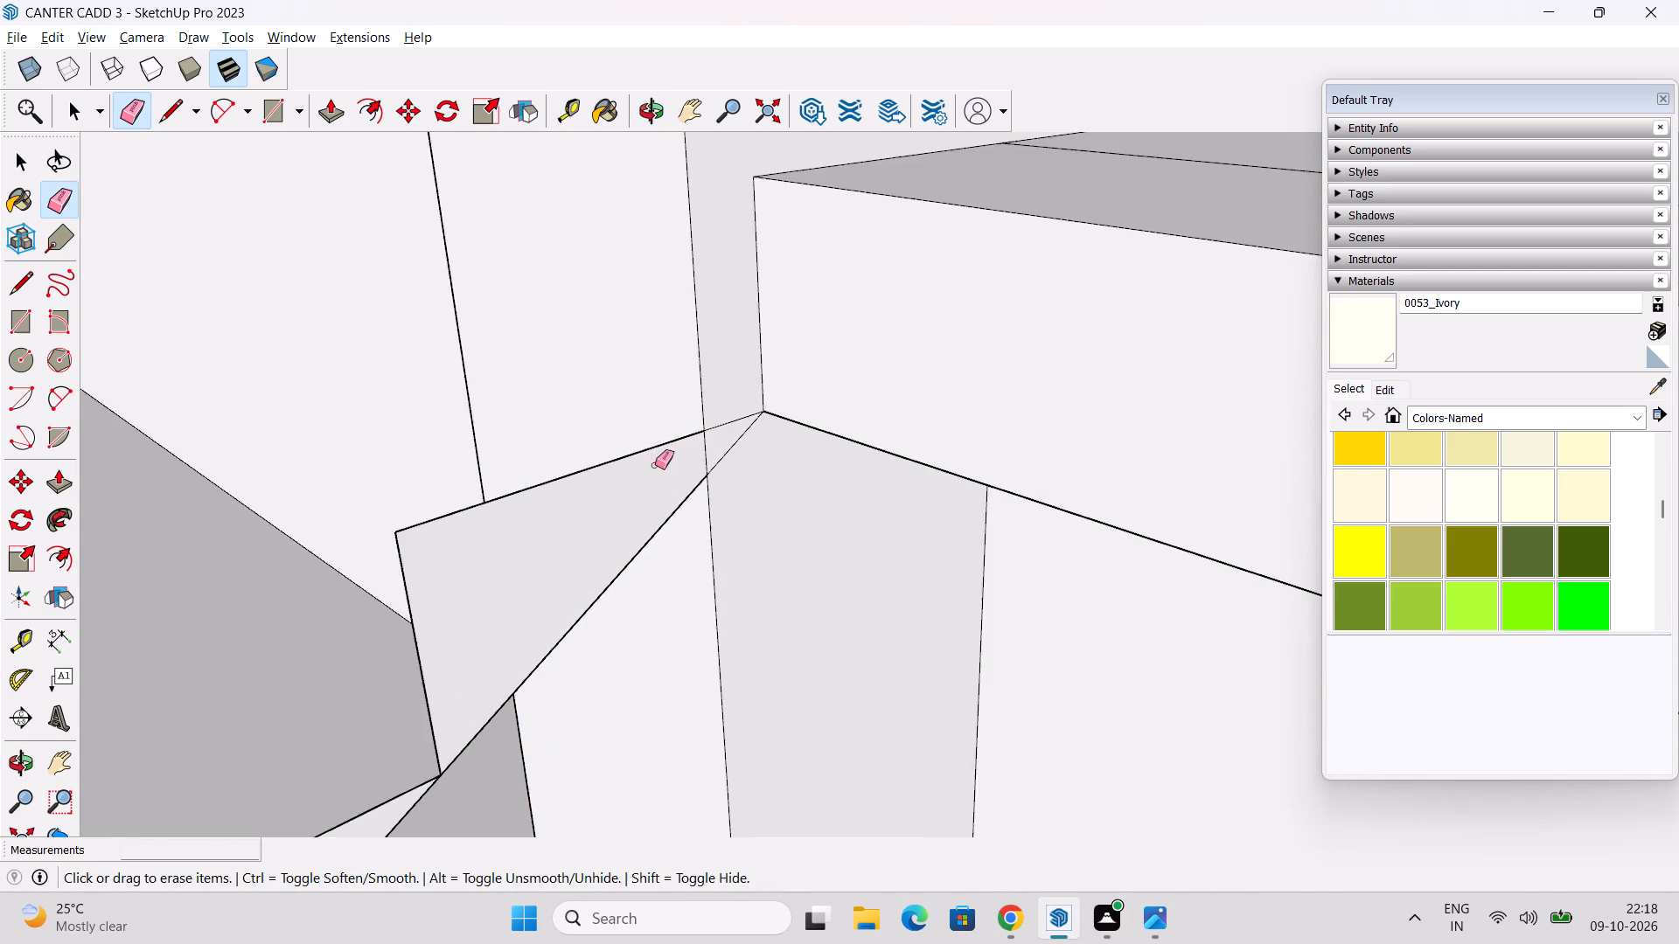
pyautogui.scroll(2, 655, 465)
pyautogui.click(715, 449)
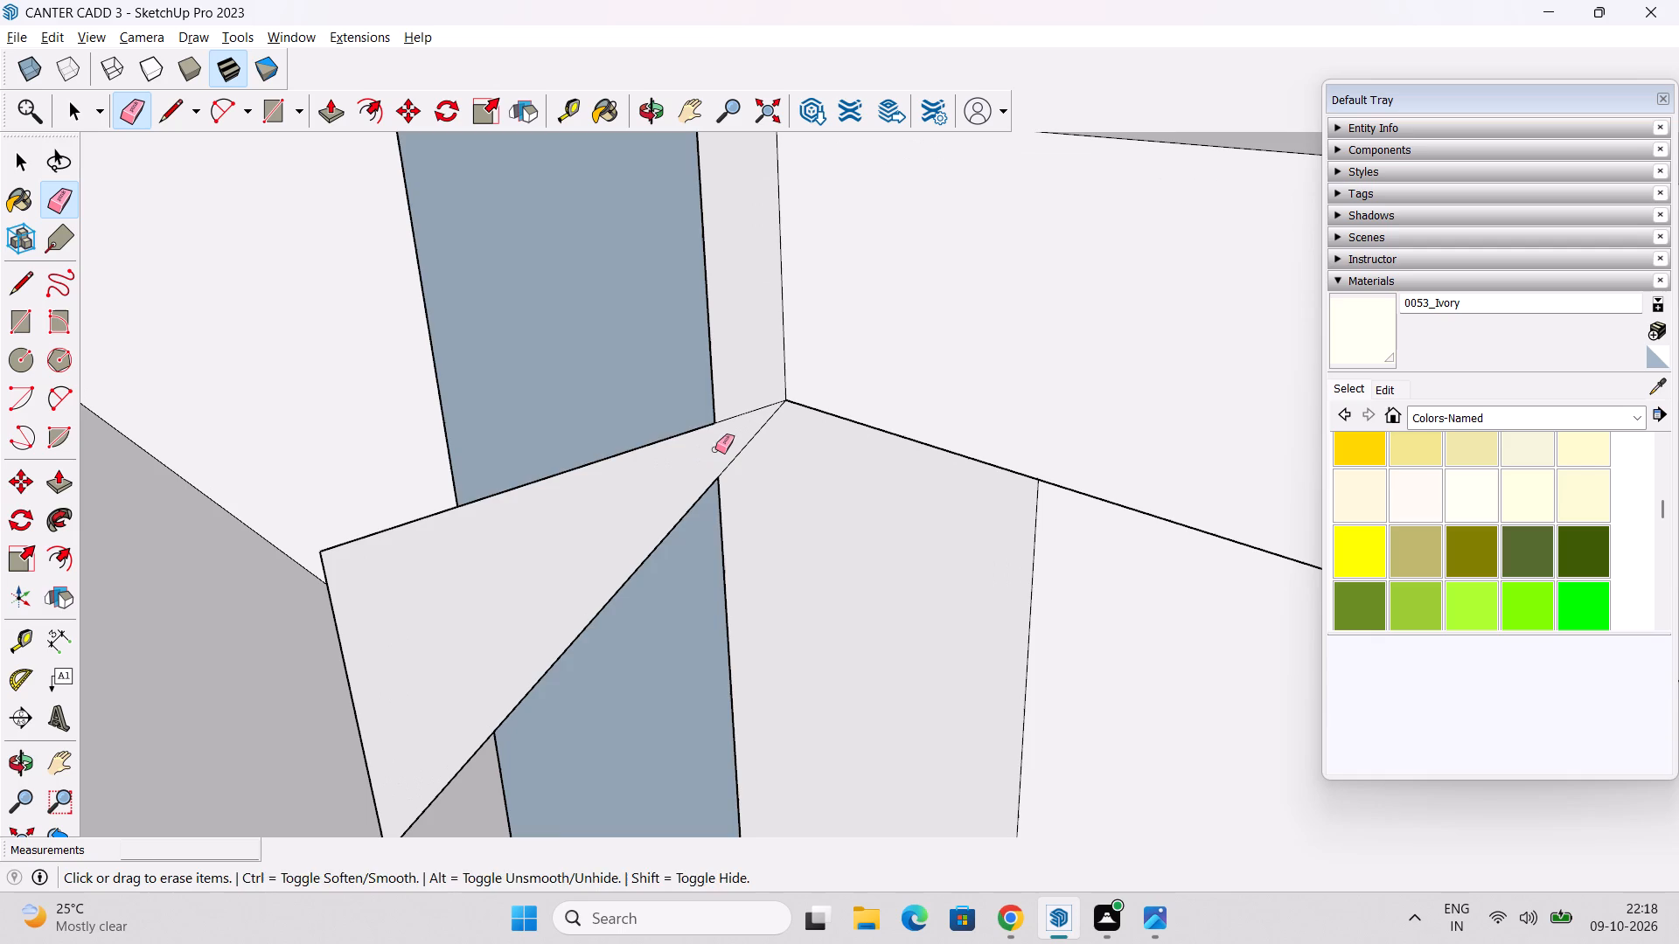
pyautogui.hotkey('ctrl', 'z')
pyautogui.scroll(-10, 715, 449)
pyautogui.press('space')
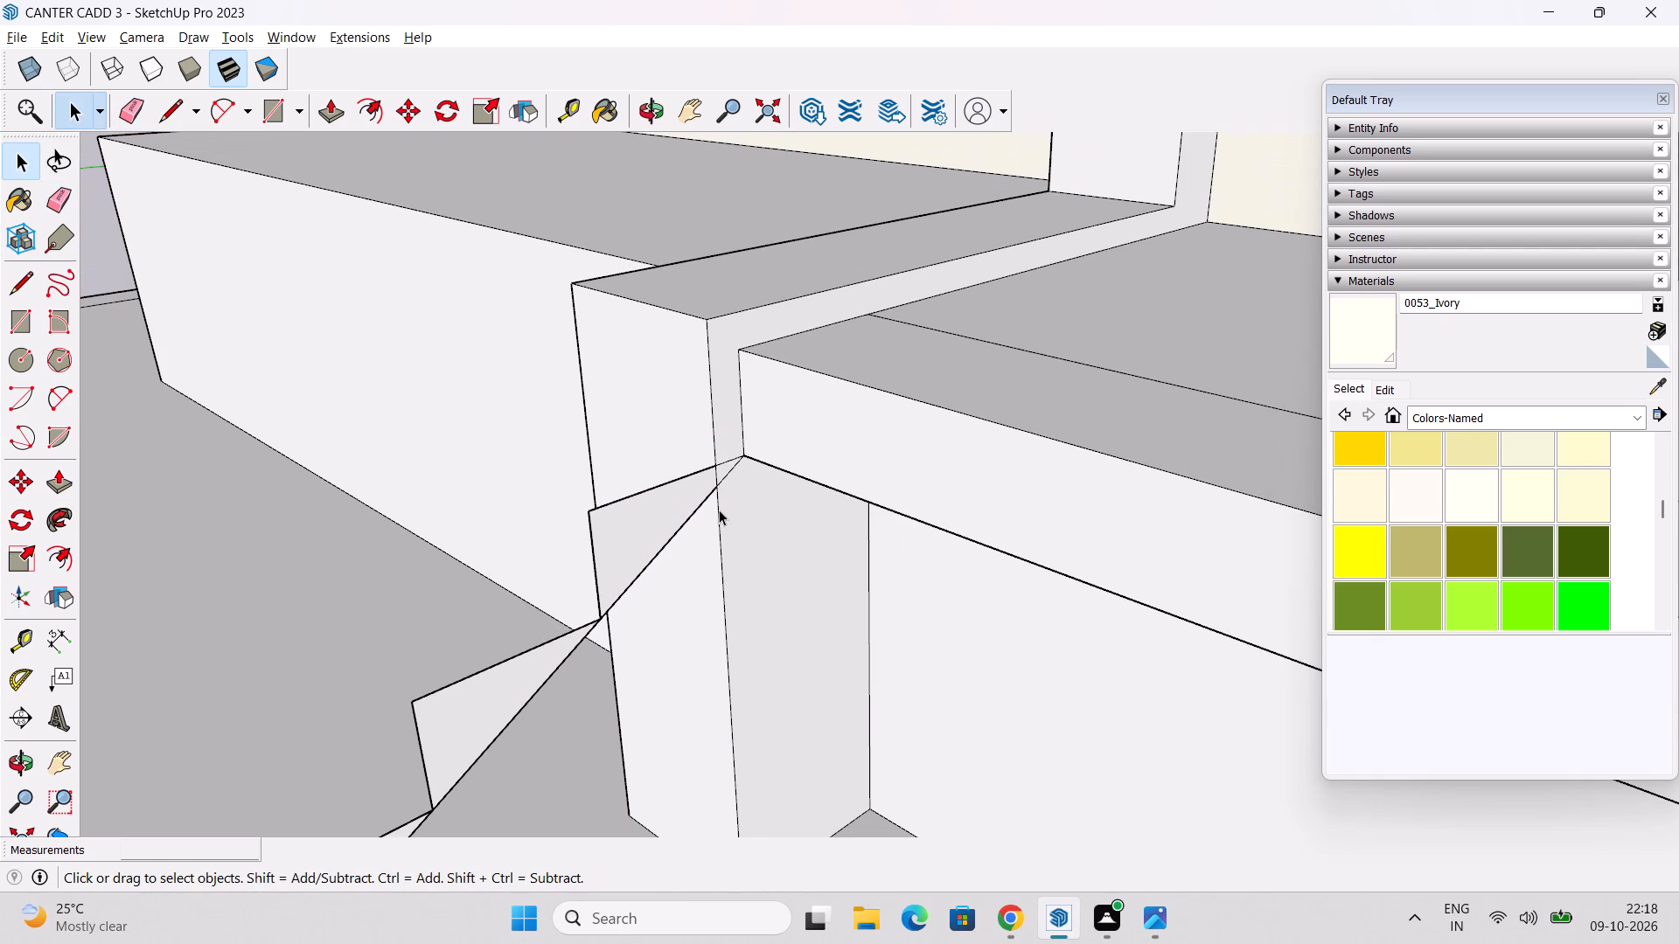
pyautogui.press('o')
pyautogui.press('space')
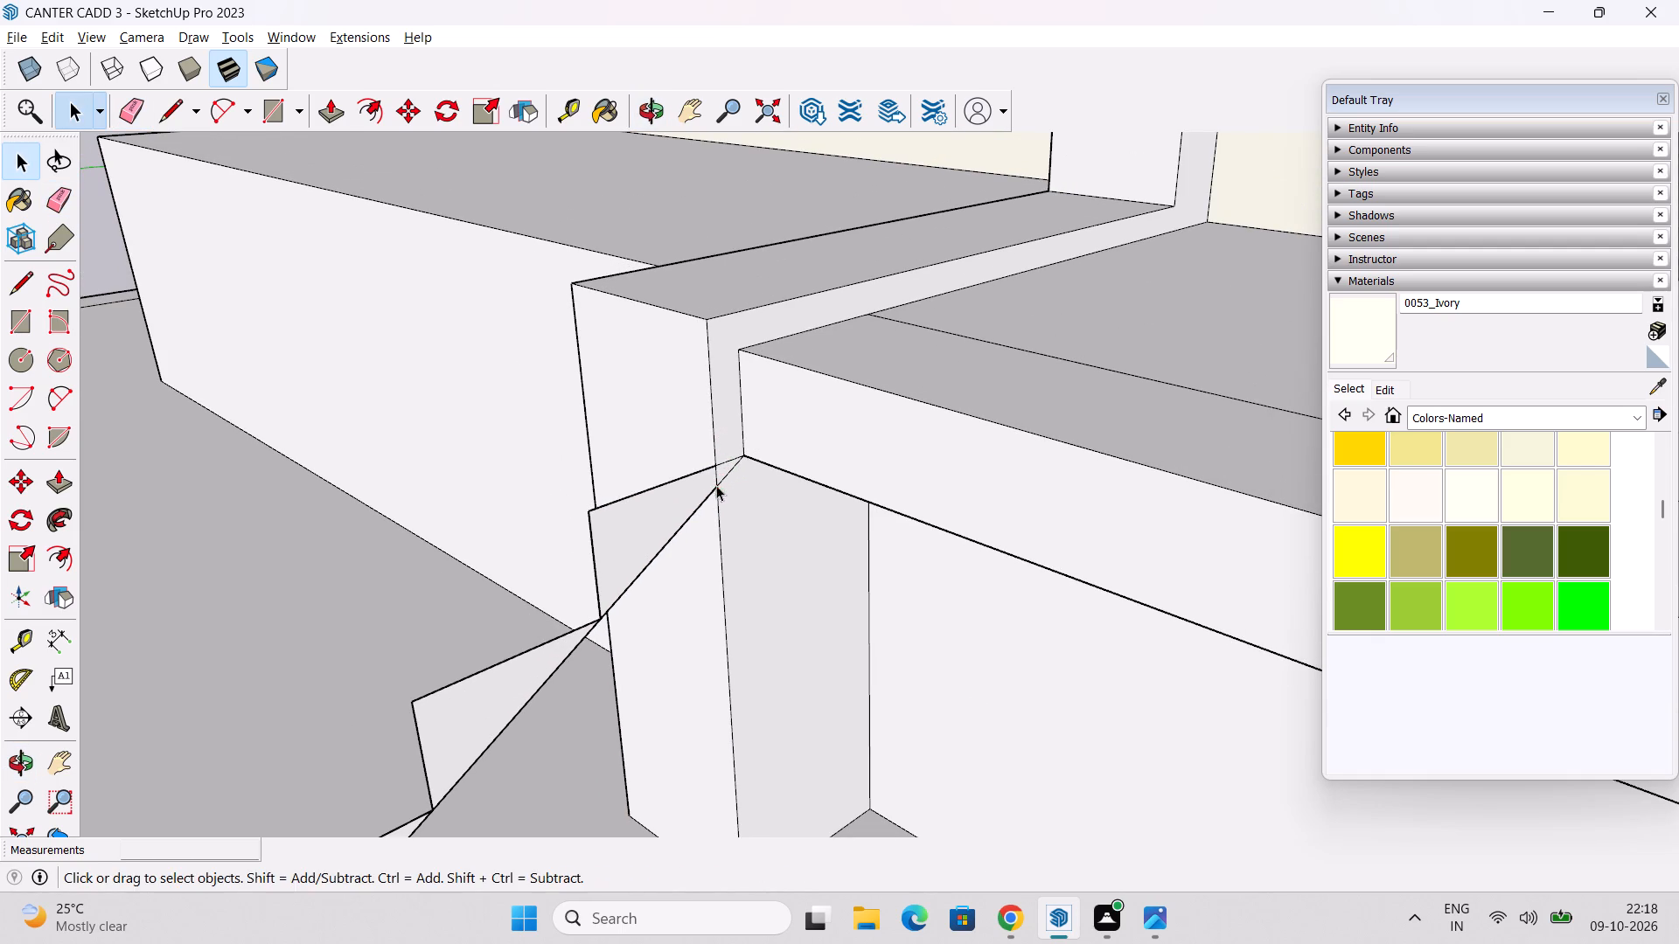
# Extrude the remaining stair profile faces the same 7' across between the pillar bases, including the small piece on the inner face.
pyautogui.press('p')
pyautogui.doubleClick(729, 470)
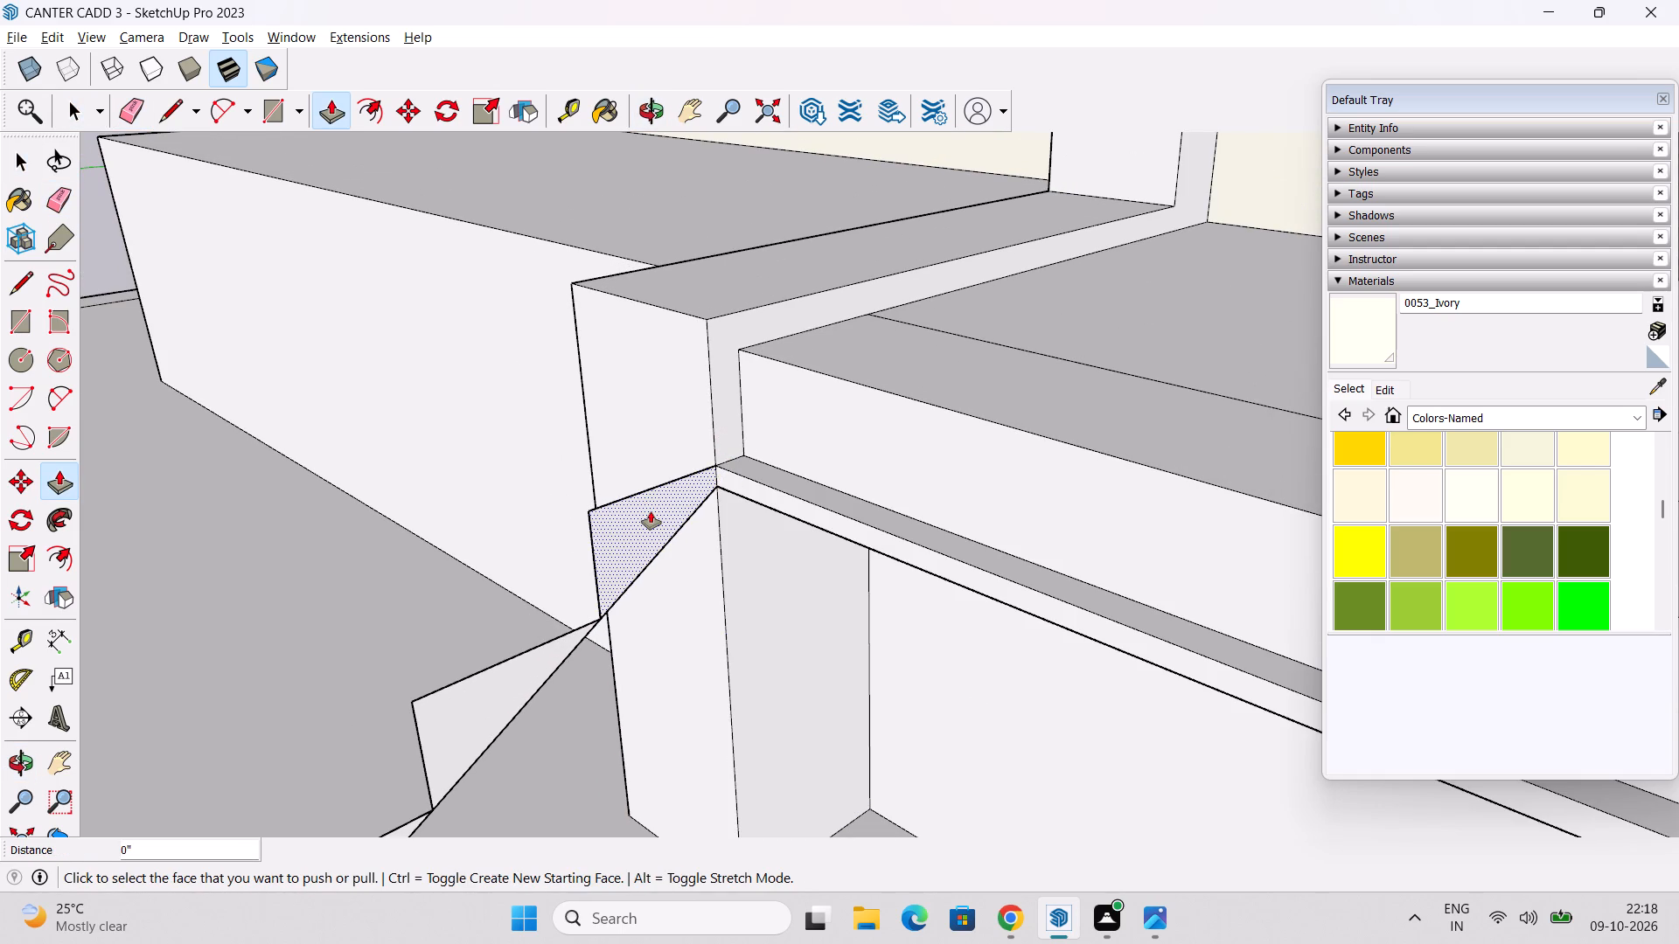
pyautogui.doubleClick(651, 511)
pyautogui.moveTo(752, 599); pyautogui.dragTo(772, 502, button='middle')
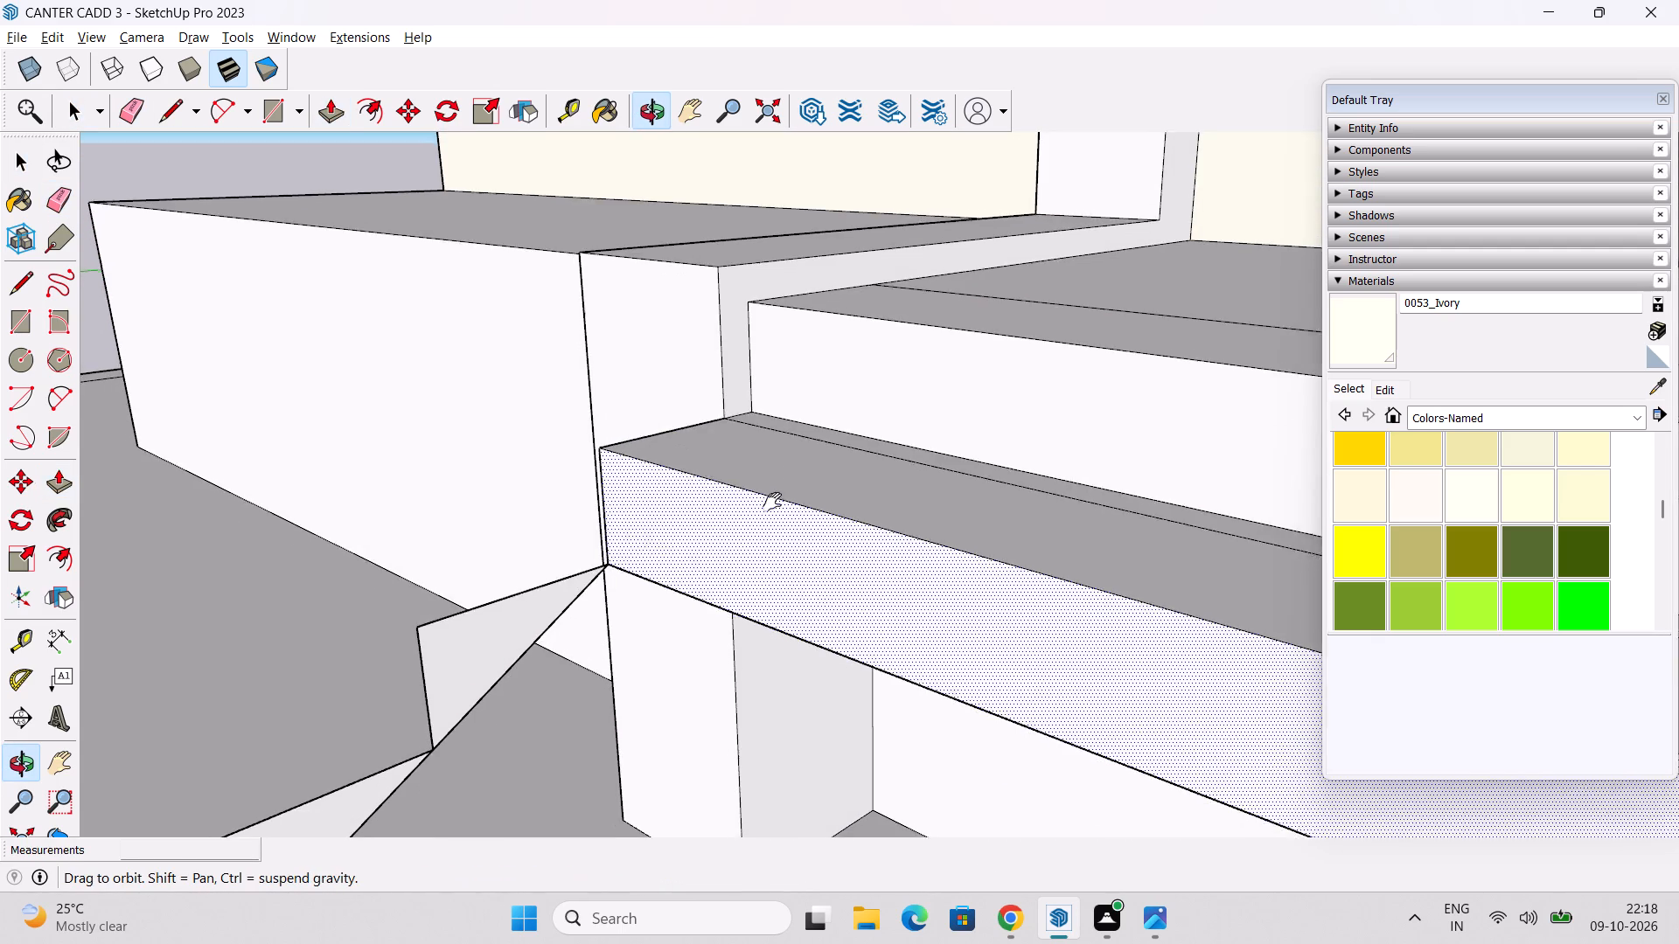
pyautogui.moveTo(772, 502); pyautogui.dragTo(772, 493, button='middle')
pyautogui.doubleClick(503, 630)
pyautogui.keyDown('shift'); pyautogui.moveTo(635, 643); pyautogui.dragTo(662, 475, button='middle'); pyautogui.keyUp('shift')
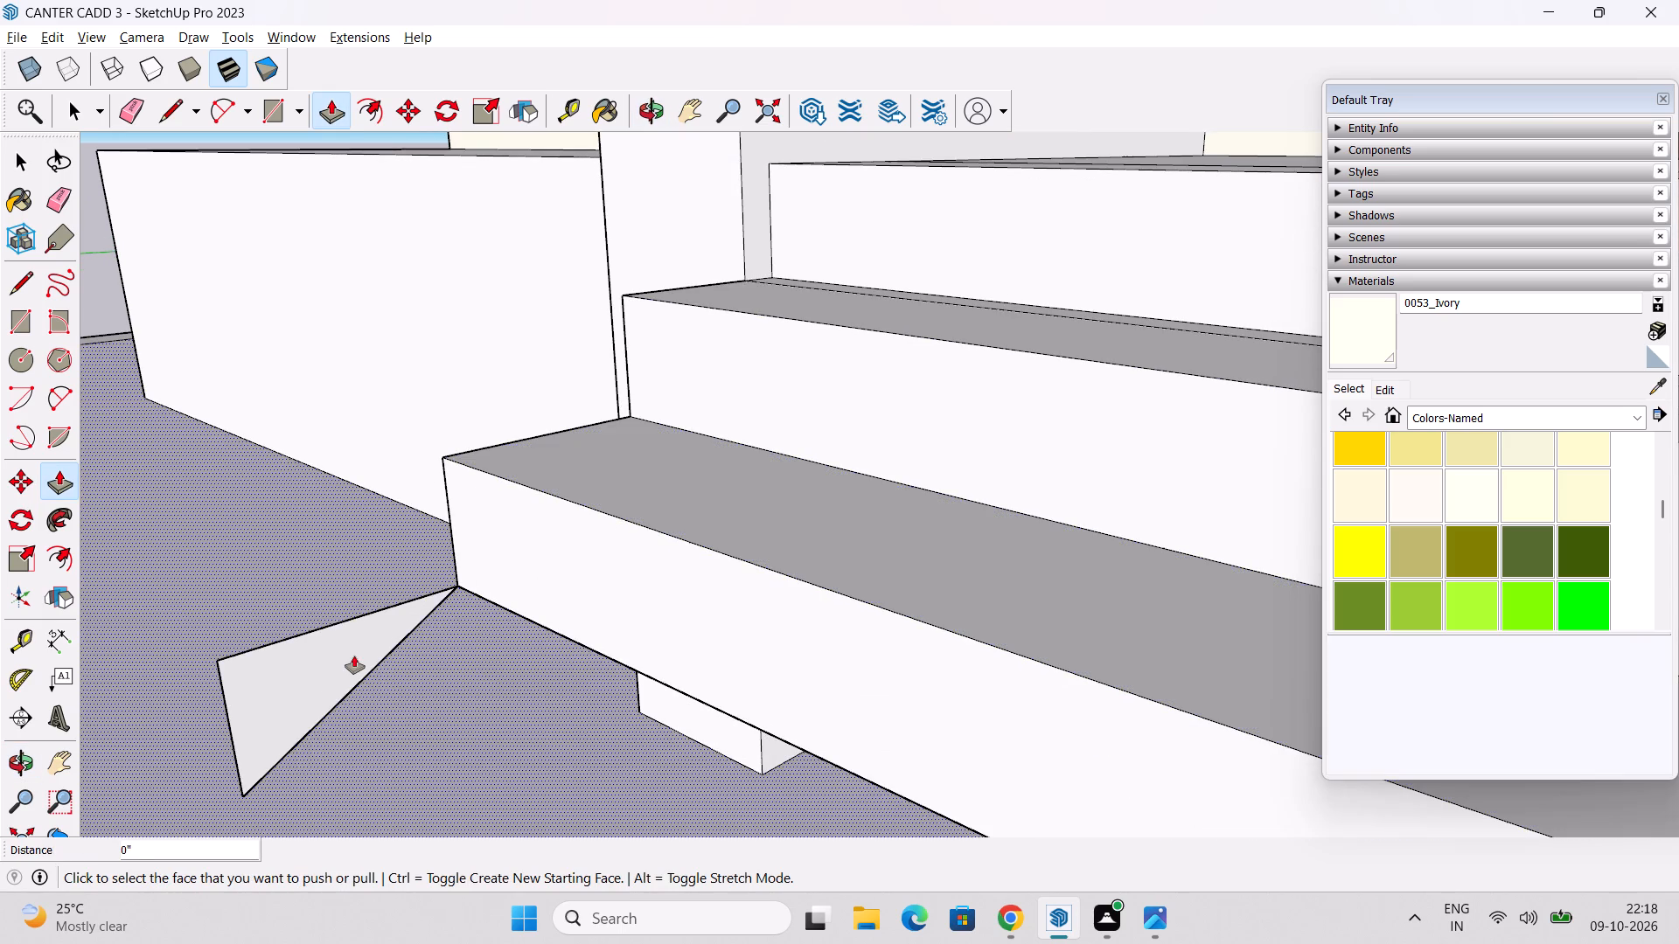
pyautogui.doubleClick(354, 656)
# Extend the front faces of both pillar bases 2' 4" outward to flank the entrance steps.
pyautogui.scroll(-11, 381, 582)
pyautogui.moveTo(489, 580); pyautogui.dragTo(607, 559, button='middle')
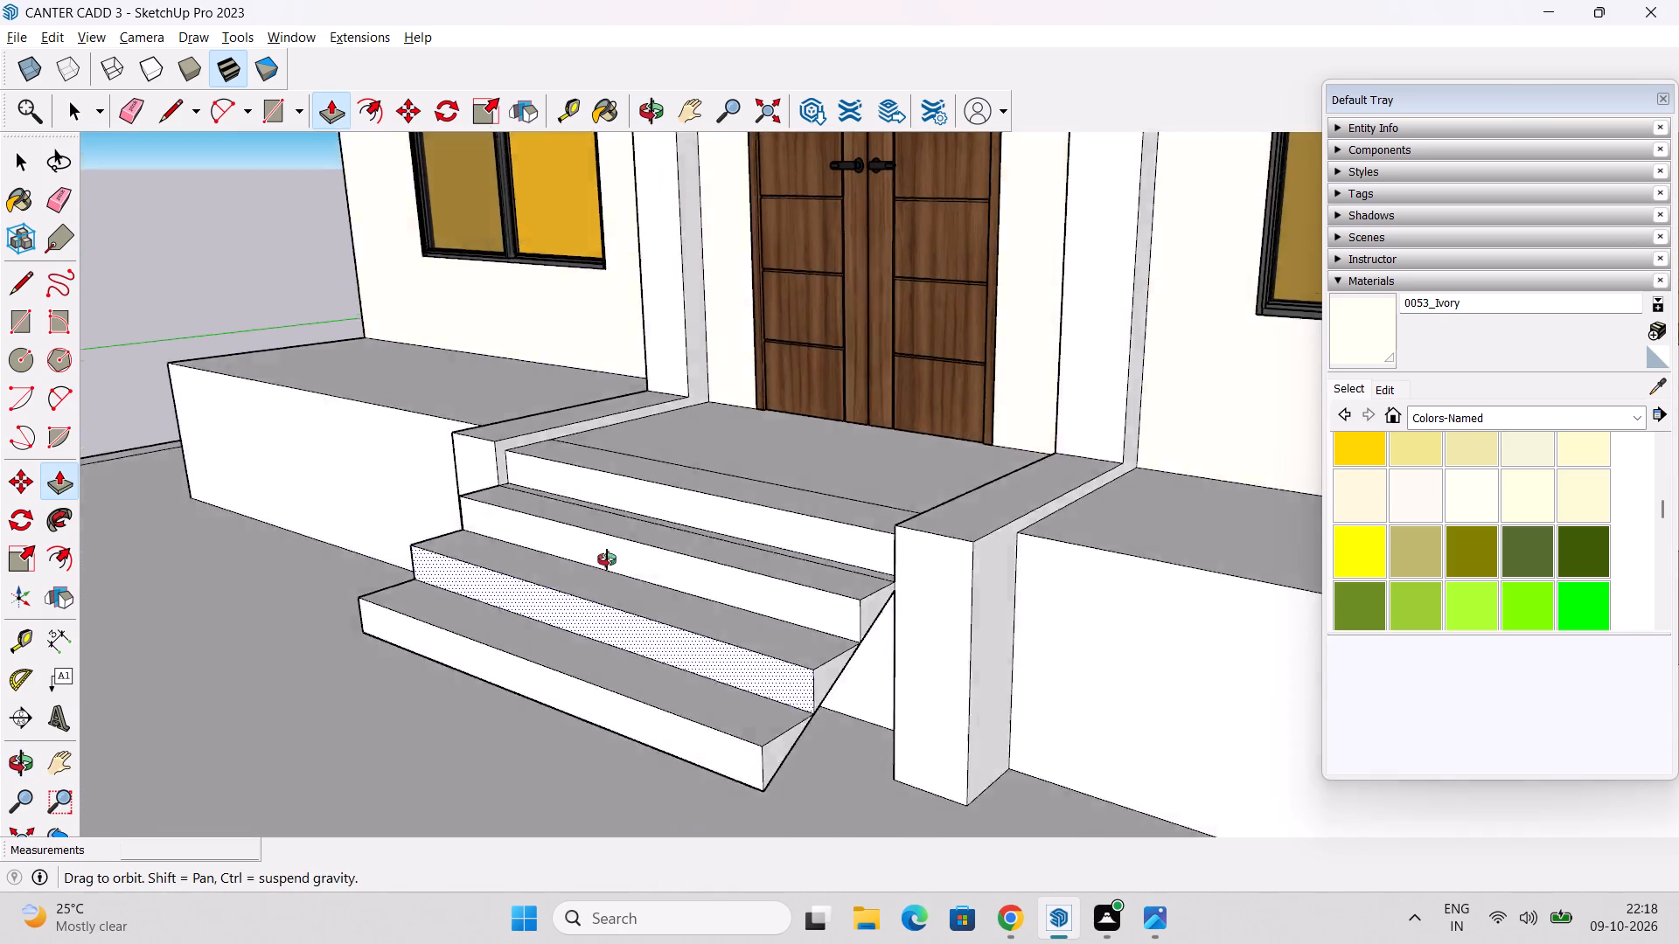
pyautogui.moveTo(607, 559); pyautogui.dragTo(1006, 492, button='middle')
pyautogui.scroll(-7, 851, 576)
pyautogui.moveTo(874, 692); pyautogui.dragTo(863, 635, button='middle')
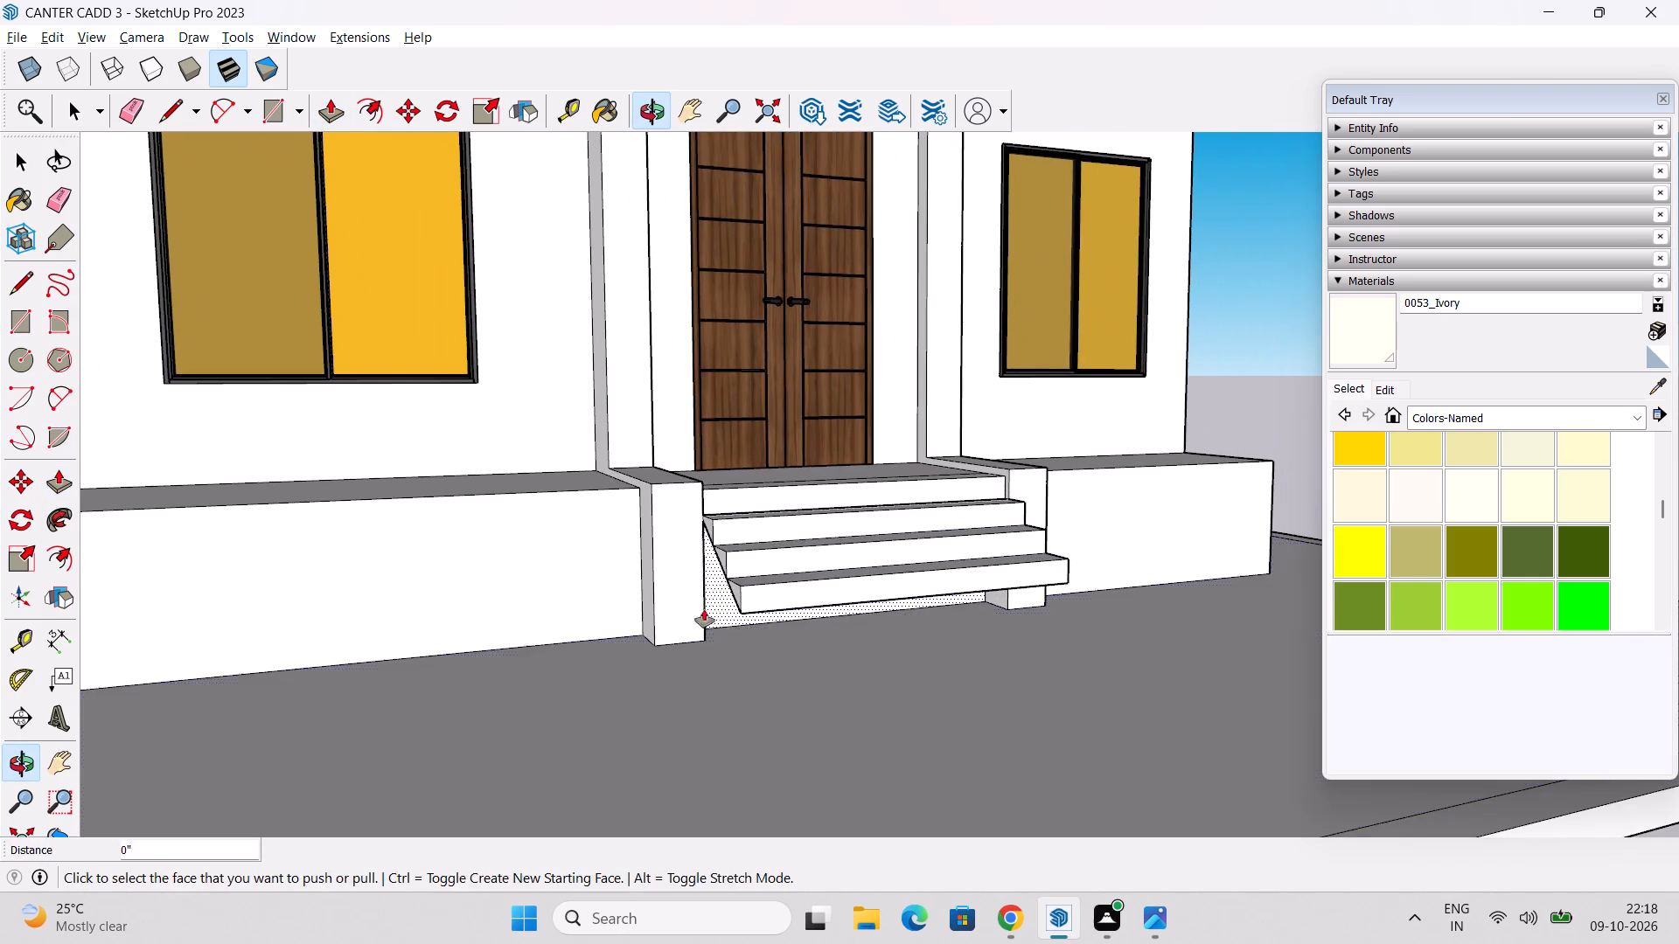
pyautogui.moveTo(689, 597); pyautogui.dragTo(702, 637, button='middle')
pyautogui.click(671, 573)
pyautogui.moveTo(767, 616); pyautogui.dragTo(765, 614, button='middle')
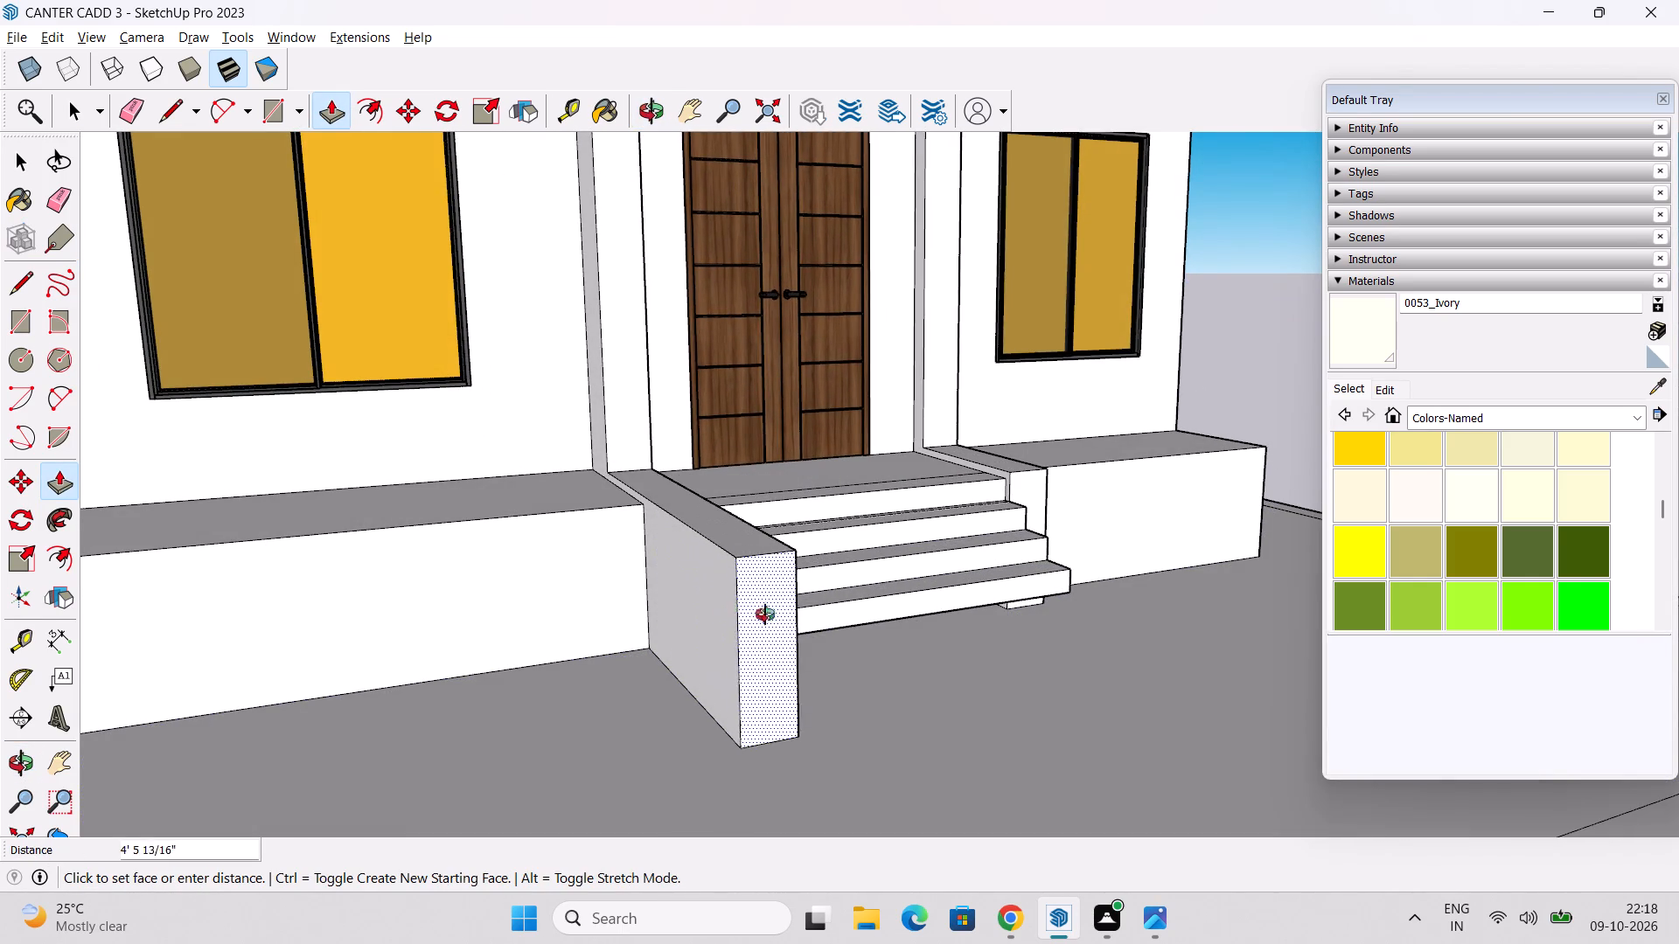
pyautogui.moveTo(765, 614); pyautogui.dragTo(526, 605, button='middle')
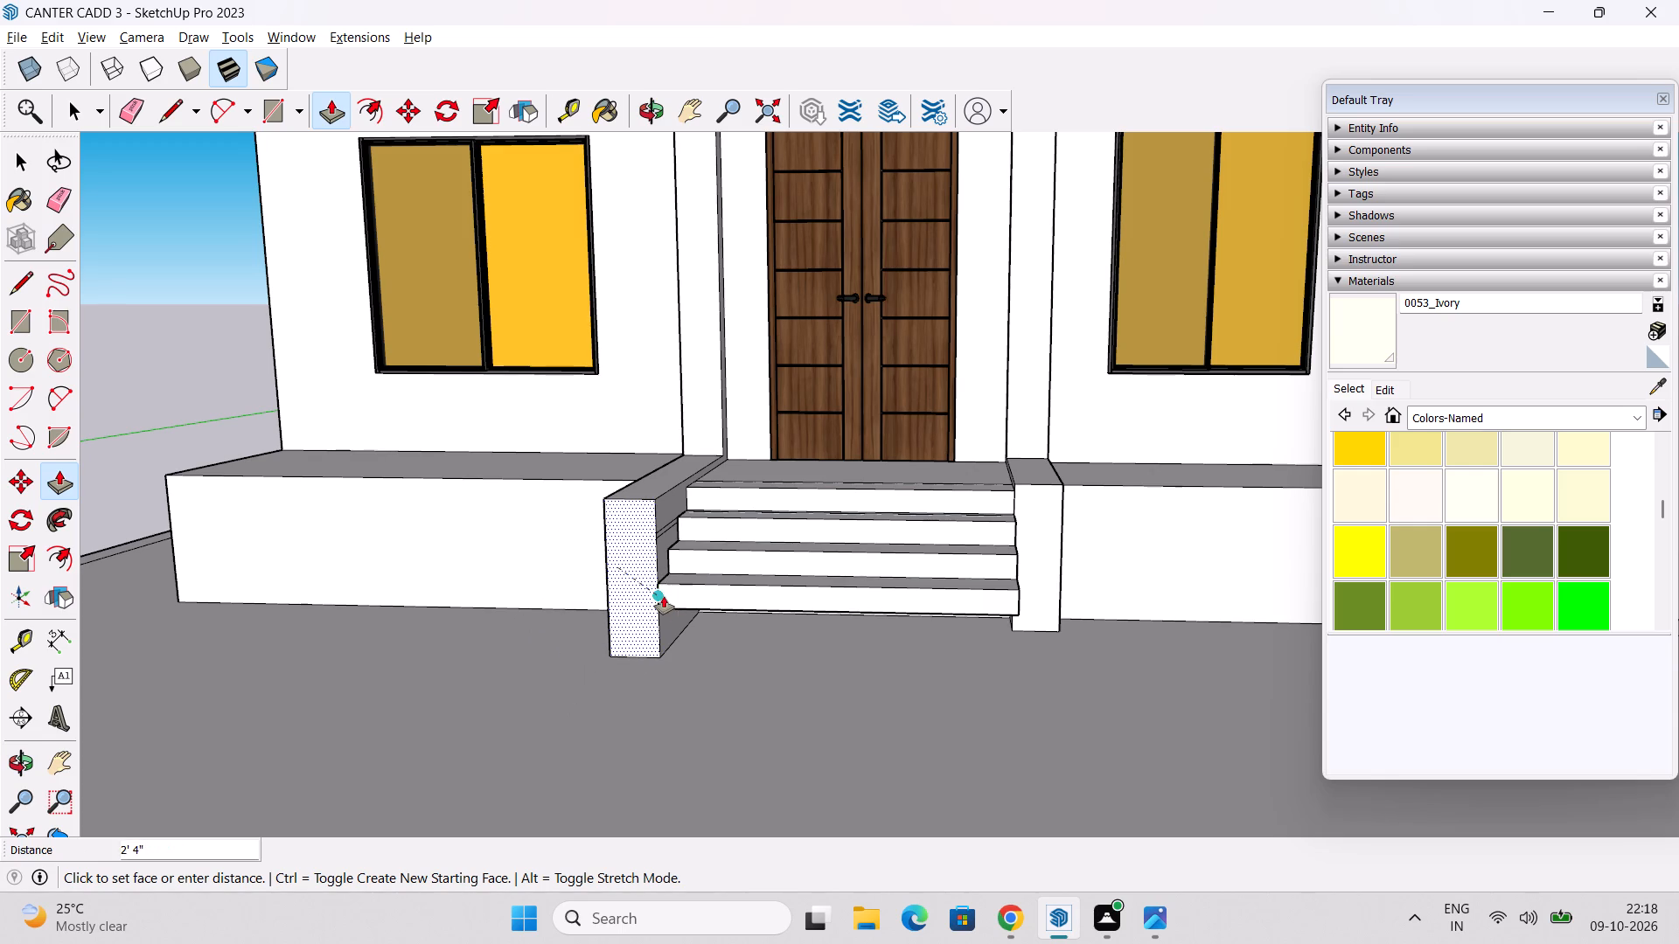
pyautogui.click(664, 596)
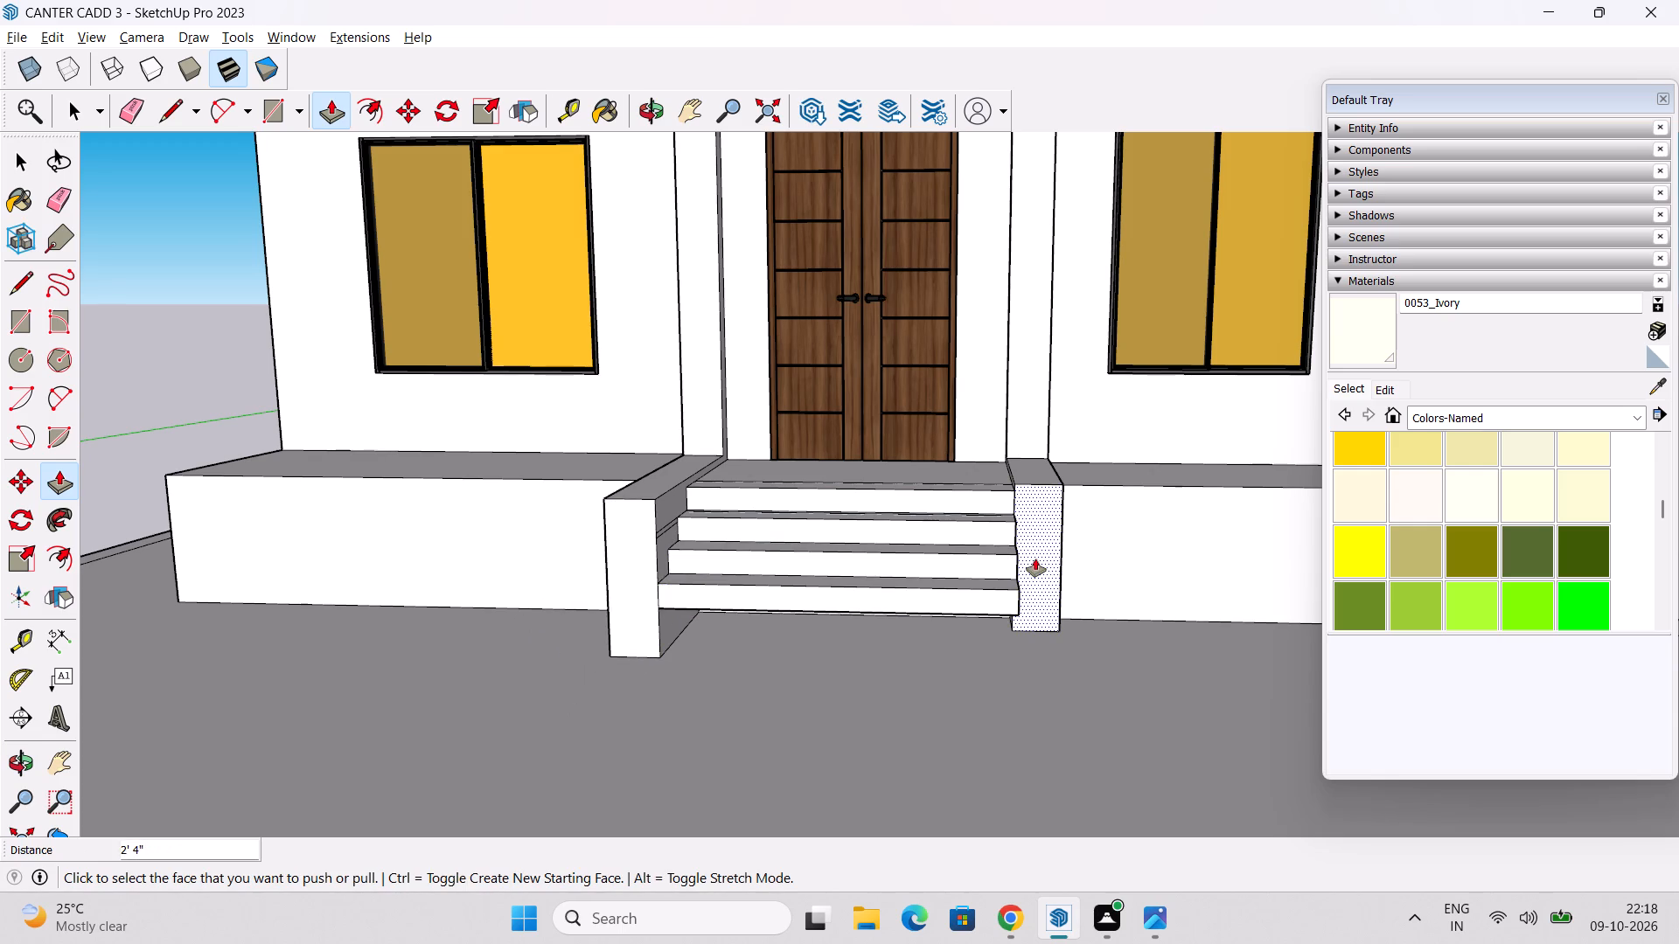
pyautogui.doubleClick(1035, 559)
# Raise the ground face 1' to meet the bottom of the lowest step.
pyautogui.moveTo(968, 667); pyautogui.dragTo(1182, 675, button='middle')
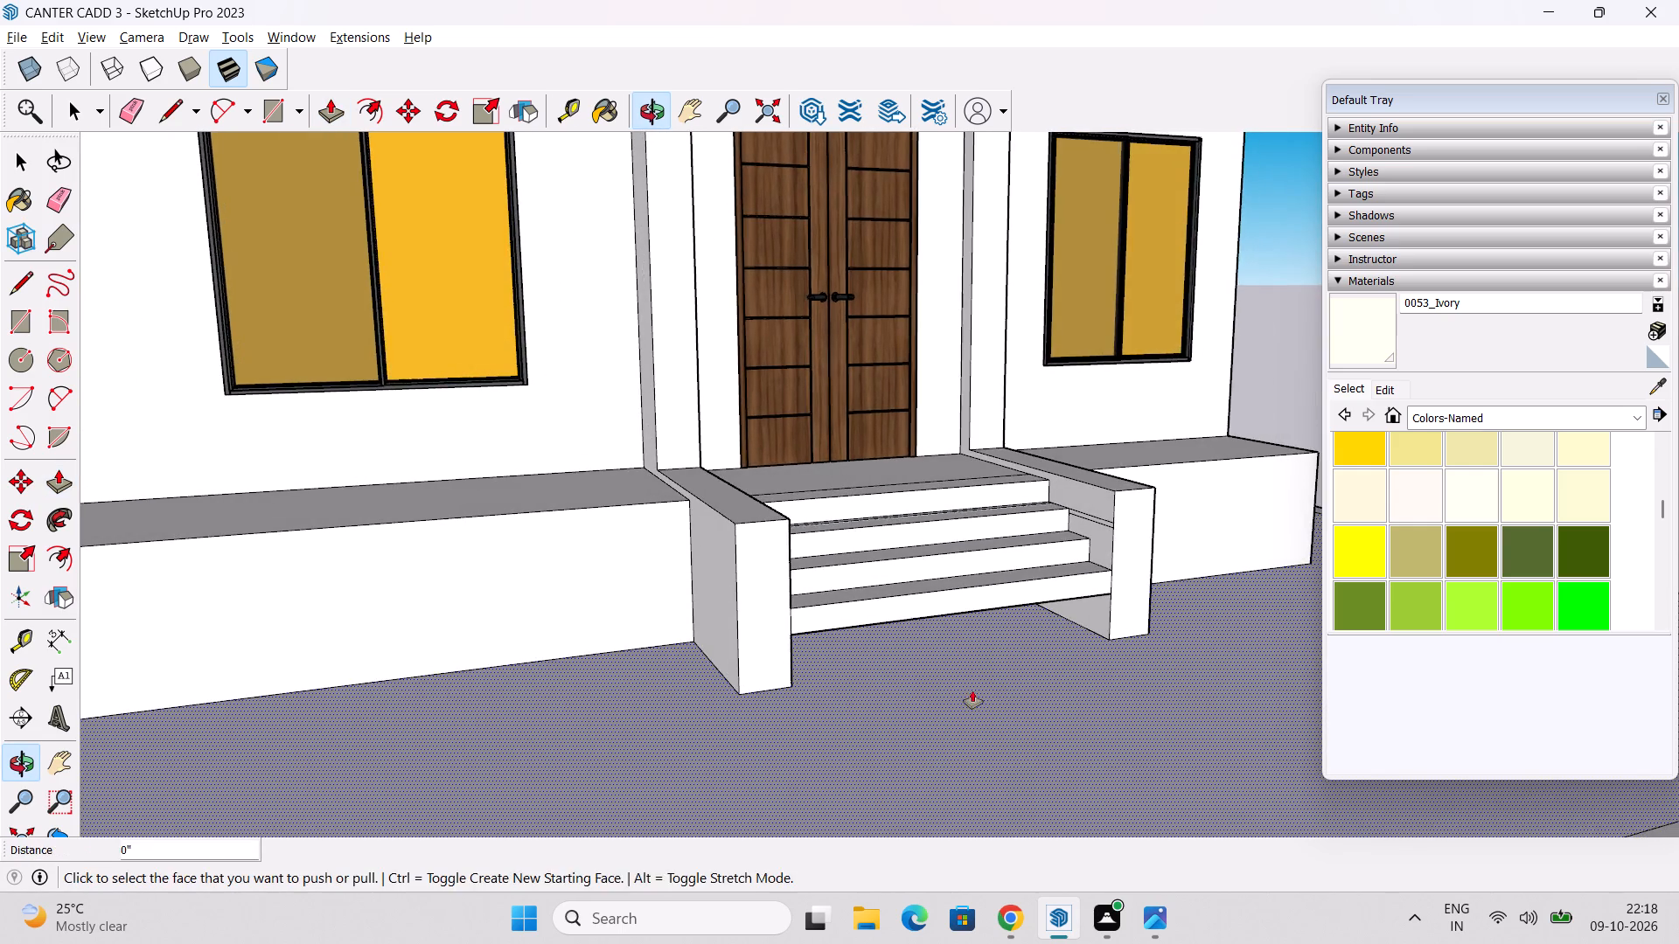
pyautogui.moveTo(972, 691); pyautogui.dragTo(811, 663, button='middle')
pyautogui.click(715, 712)
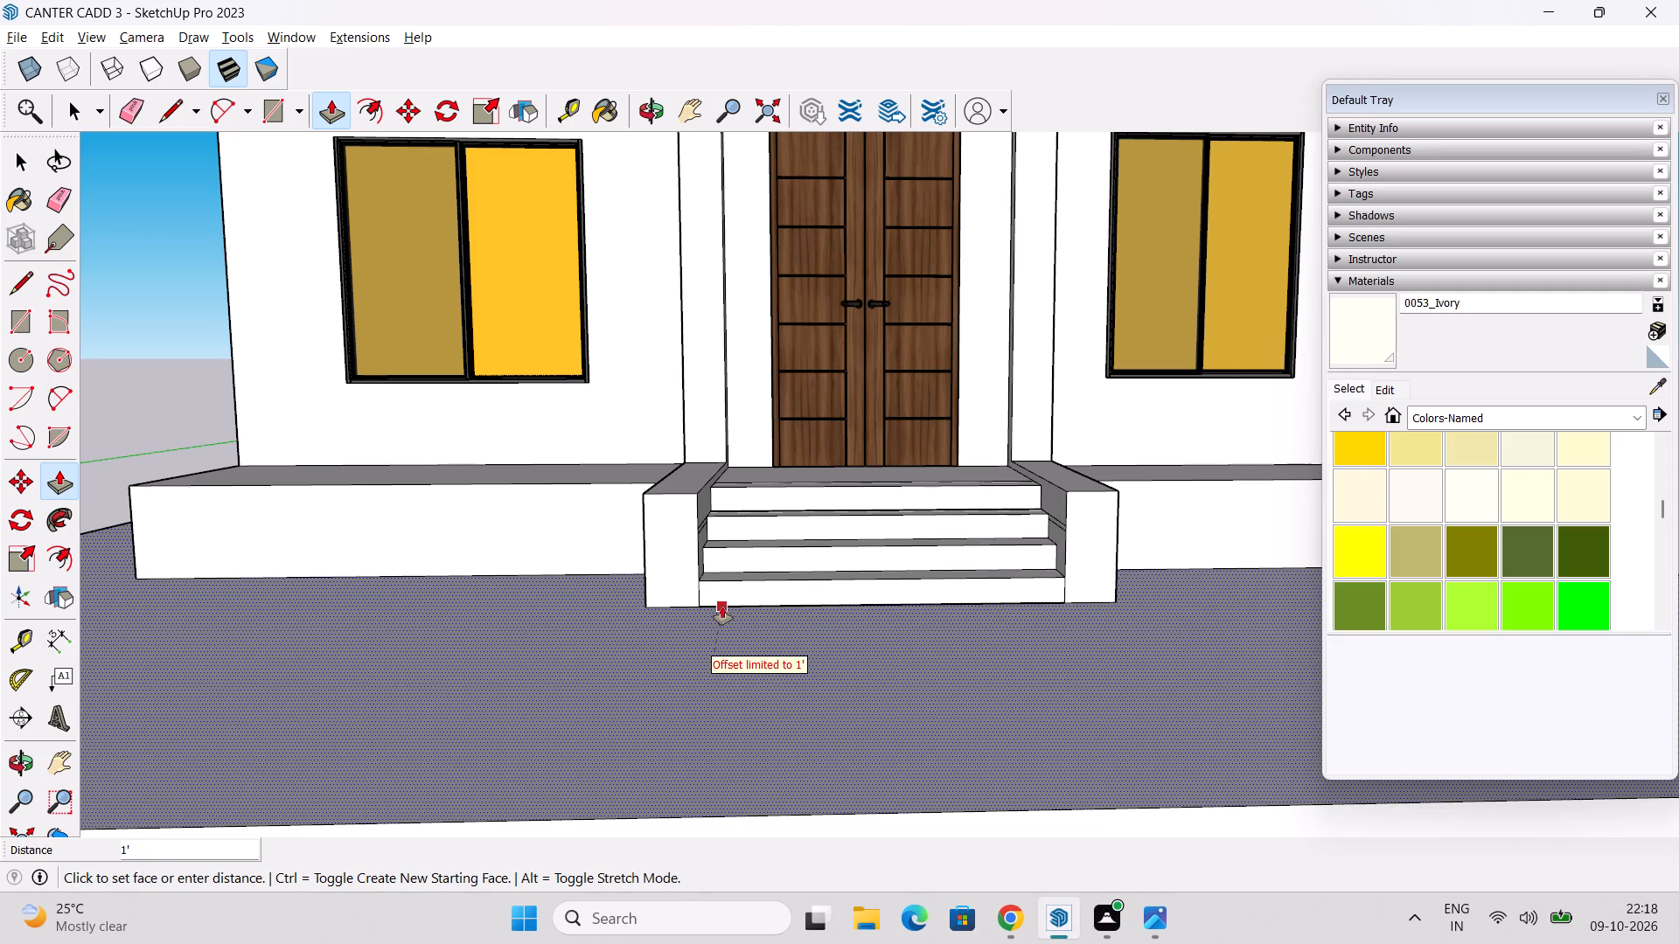
pyautogui.click(725, 611)
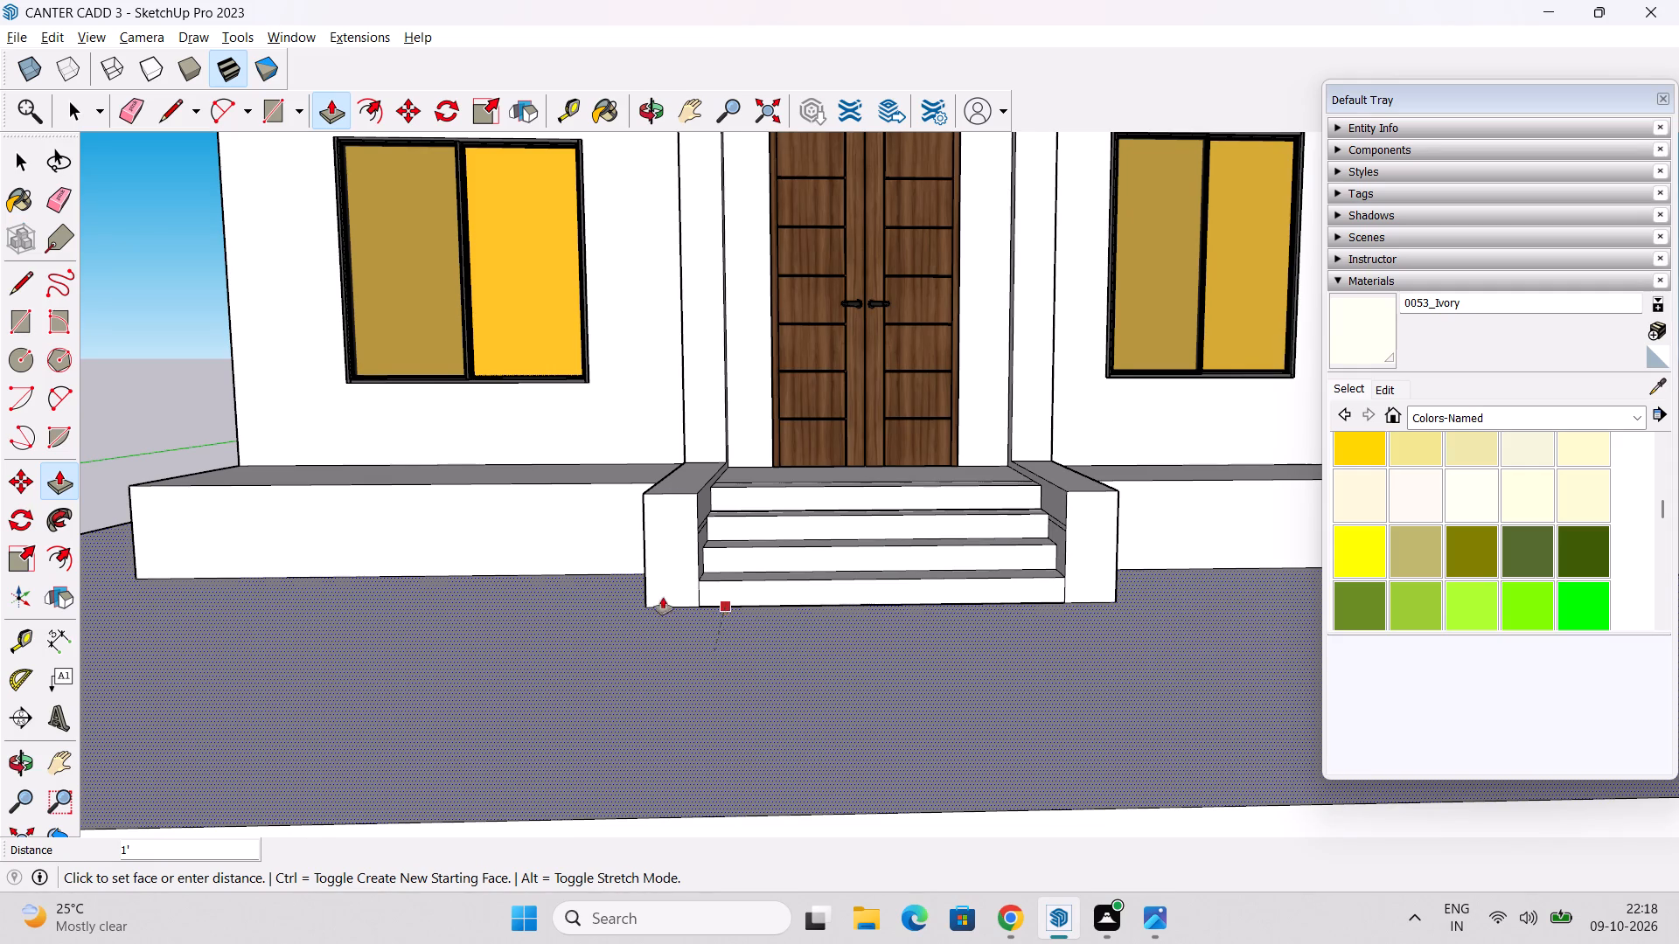
# Pull the front faces of the plinths on both sides of the entrance steps 10" outward.
pyautogui.moveTo(516, 541); pyautogui.dragTo(776, 619, button='middle')
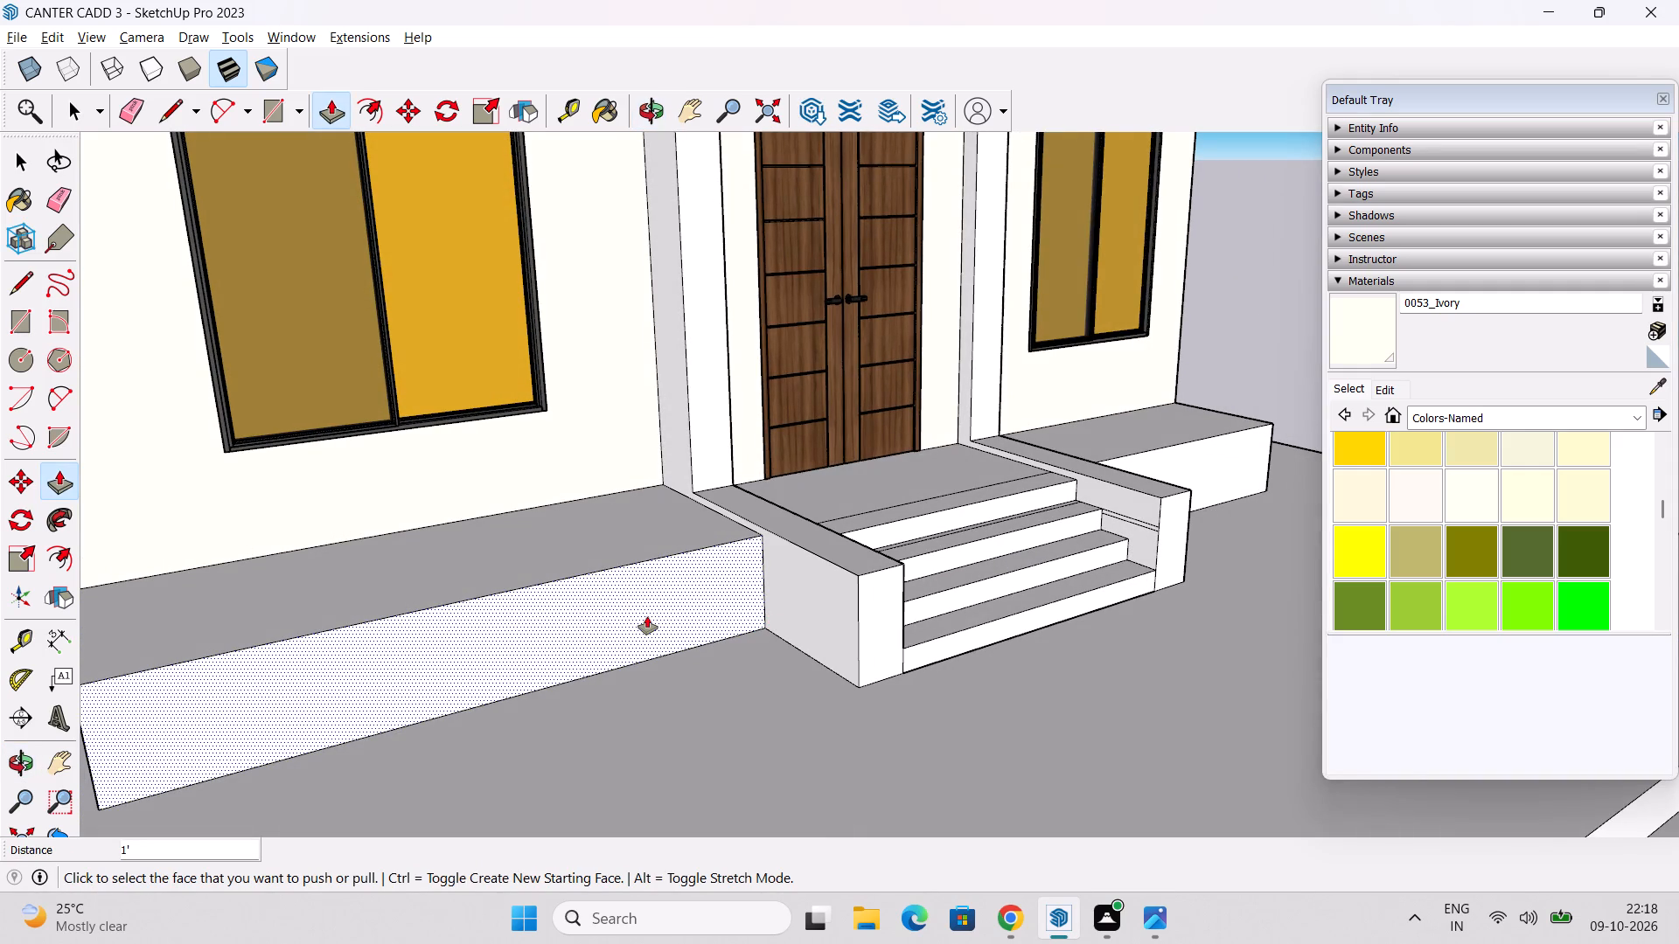
pyautogui.moveTo(647, 612); pyautogui.dragTo(561, 633, button='middle')
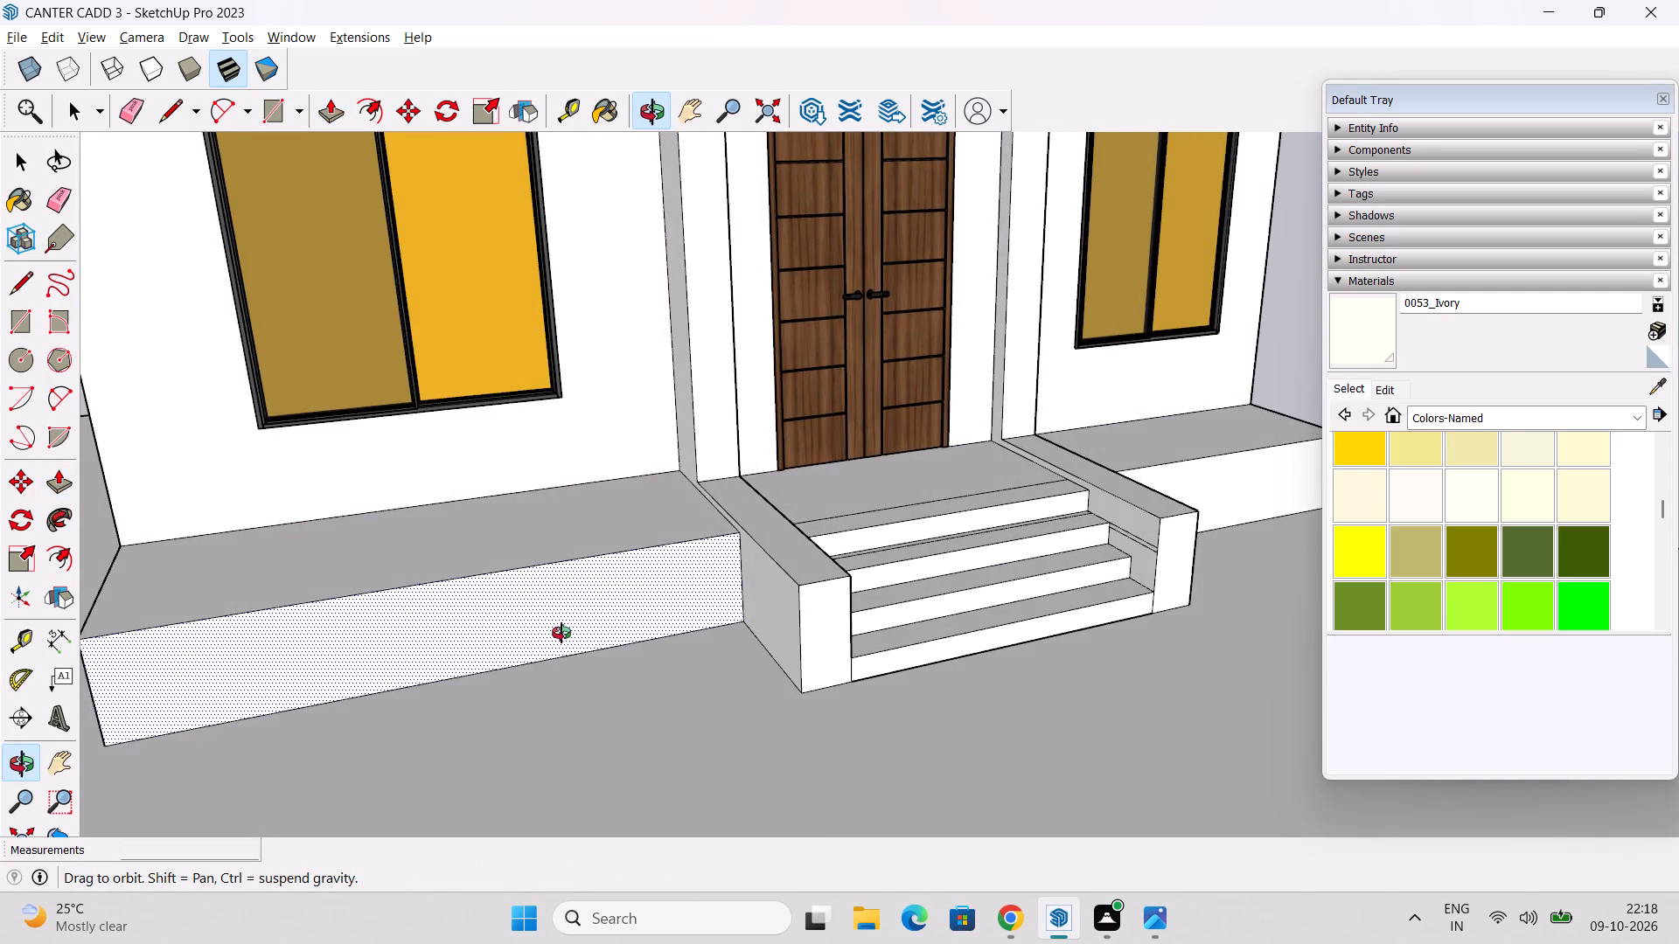
pyautogui.moveTo(561, 633); pyautogui.dragTo(553, 742, button='middle')
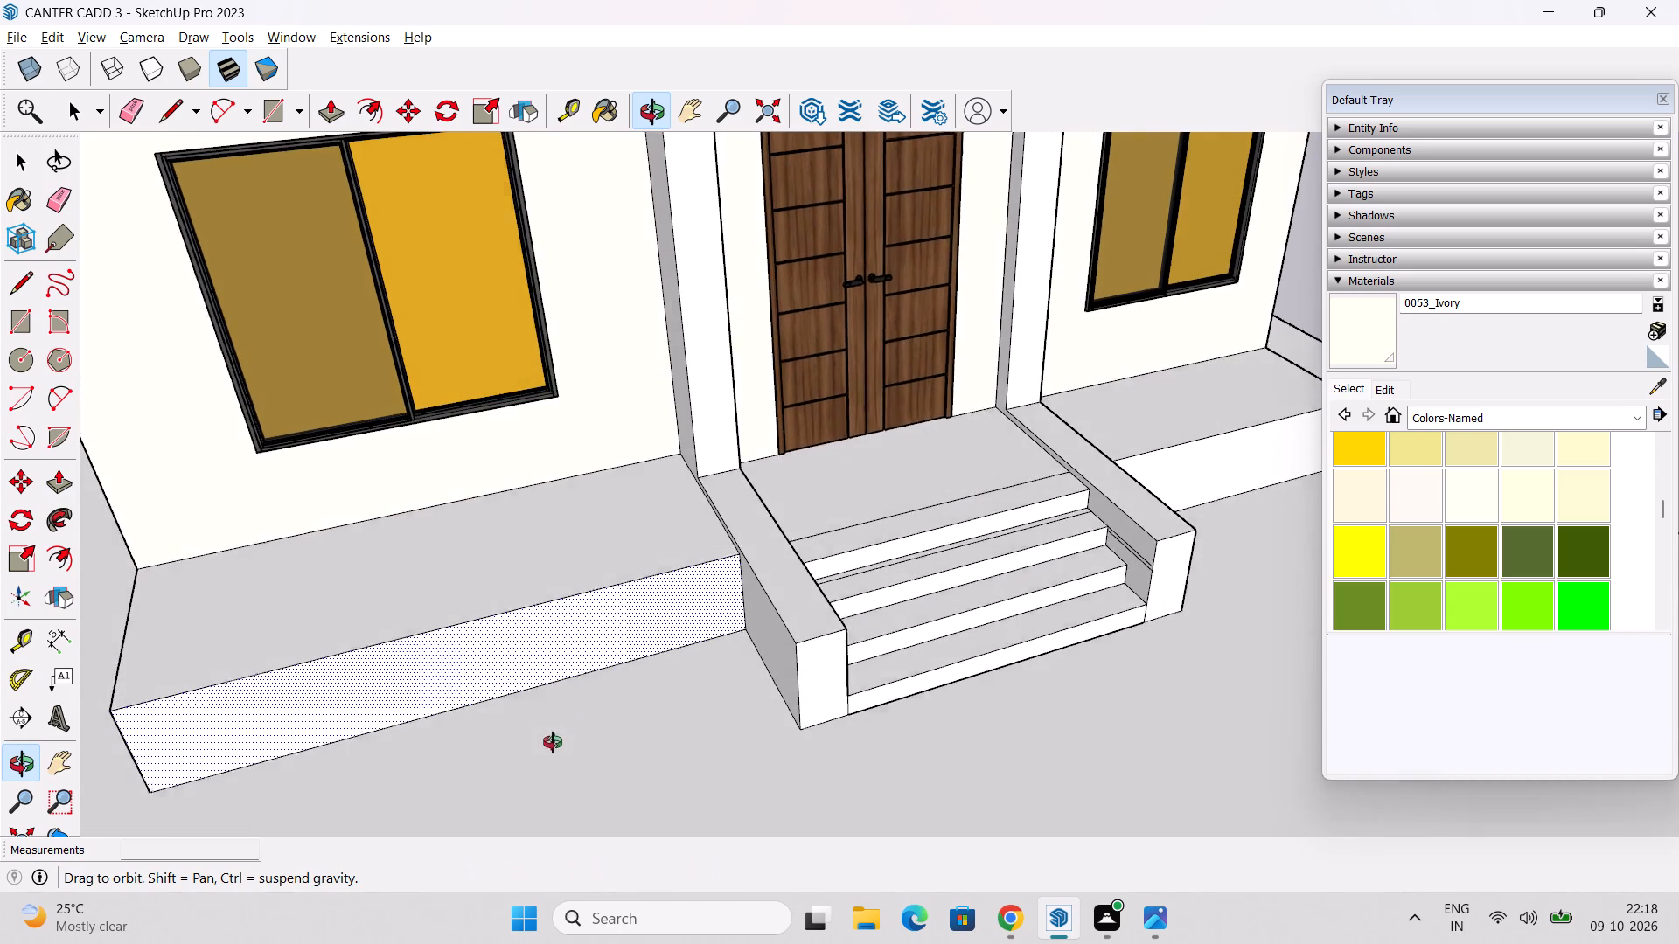
pyautogui.moveTo(553, 742); pyautogui.dragTo(551, 729, button='middle')
pyautogui.click(600, 610)
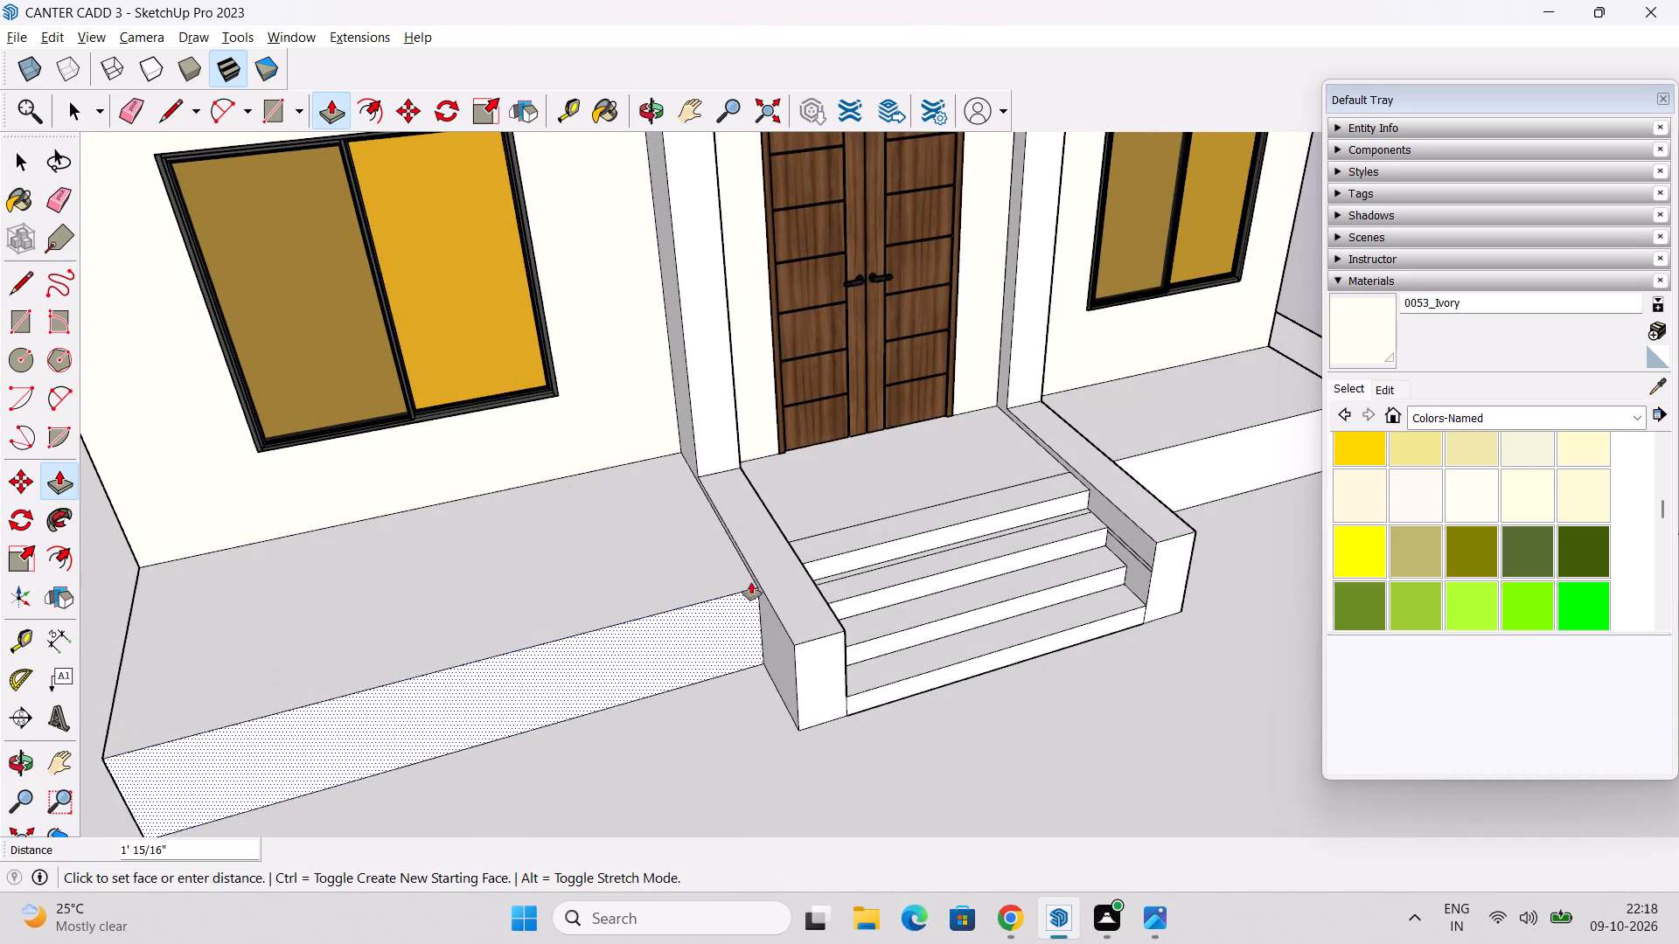
pyautogui.click(820, 557)
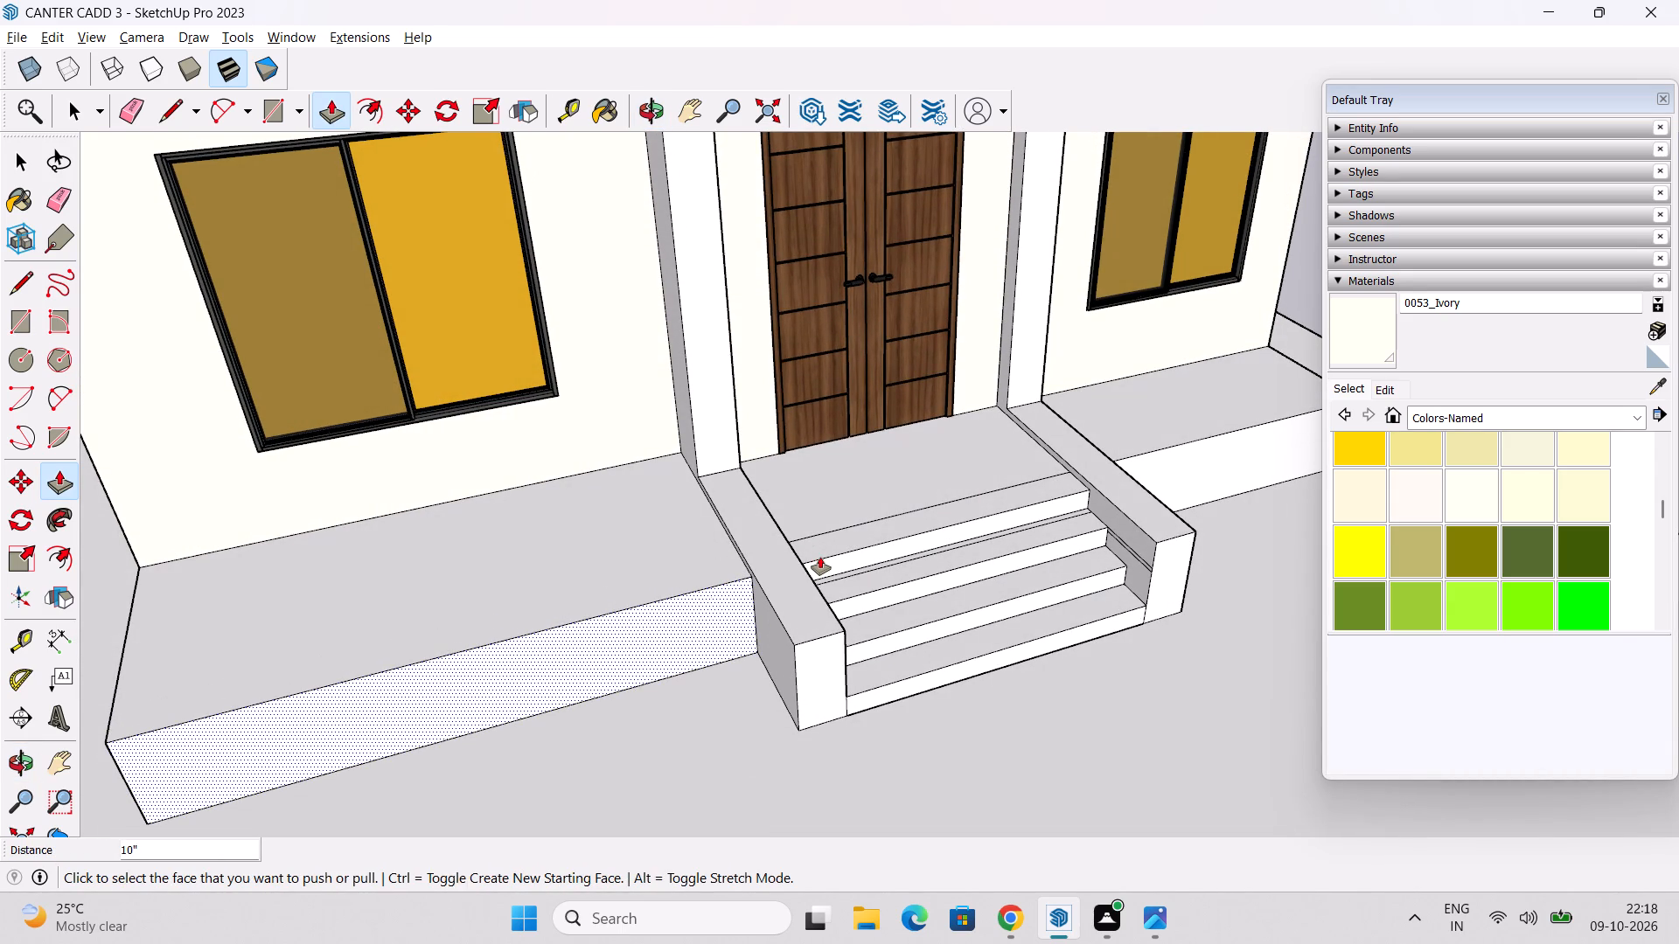
pyautogui.moveTo(992, 631); pyautogui.dragTo(725, 763, button='middle')
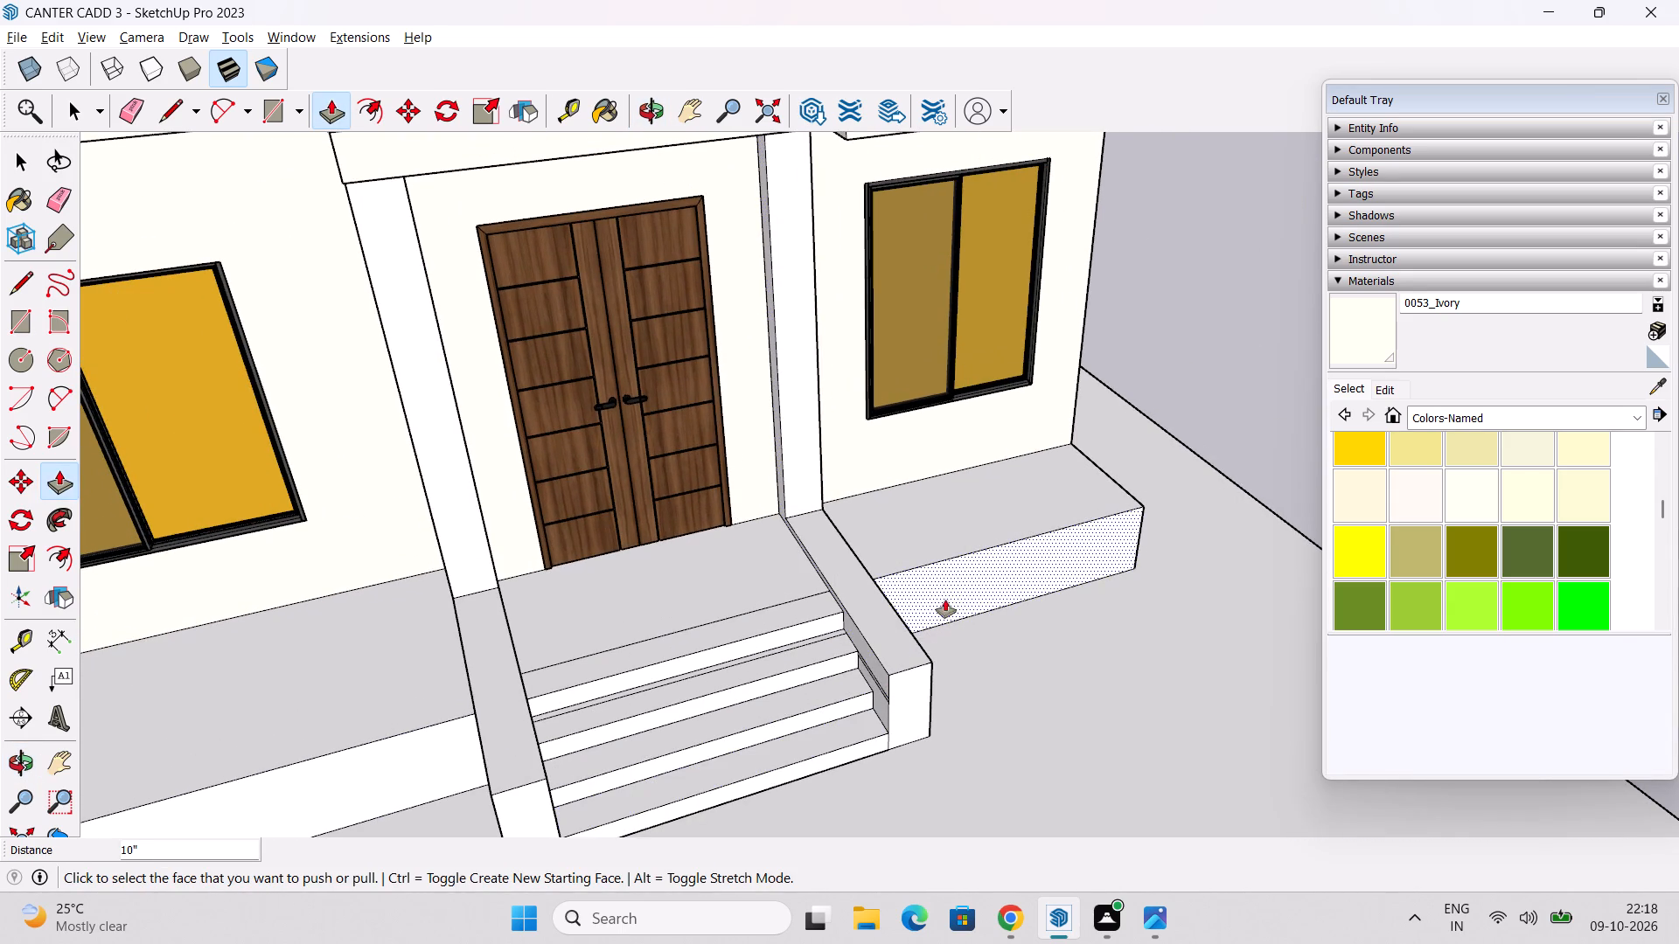
pyautogui.doubleClick(948, 594)
# Erase the two leftover lines on the inner face of the left pillar base beside the steps.
pyautogui.moveTo(875, 666); pyautogui.dragTo(808, 646, button='middle')
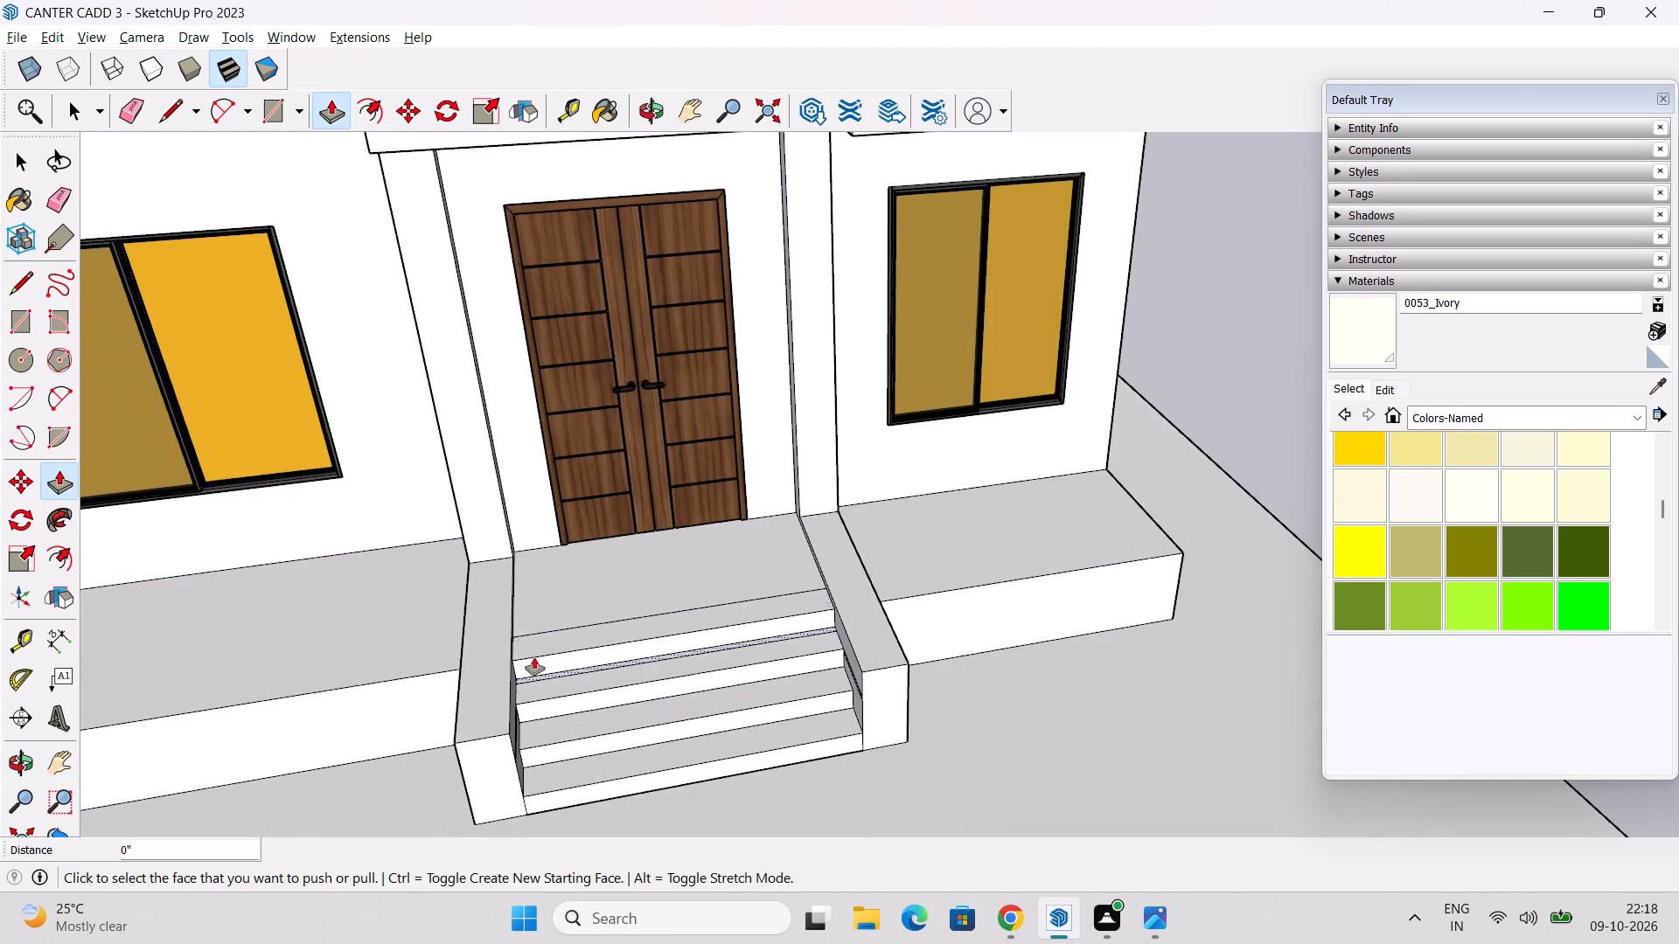
pyautogui.moveTo(533, 649); pyautogui.dragTo(774, 596, button='middle')
pyautogui.moveTo(700, 763); pyautogui.dragTo(720, 613, button='middle')
pyautogui.moveTo(718, 679); pyautogui.dragTo(686, 663, button='middle')
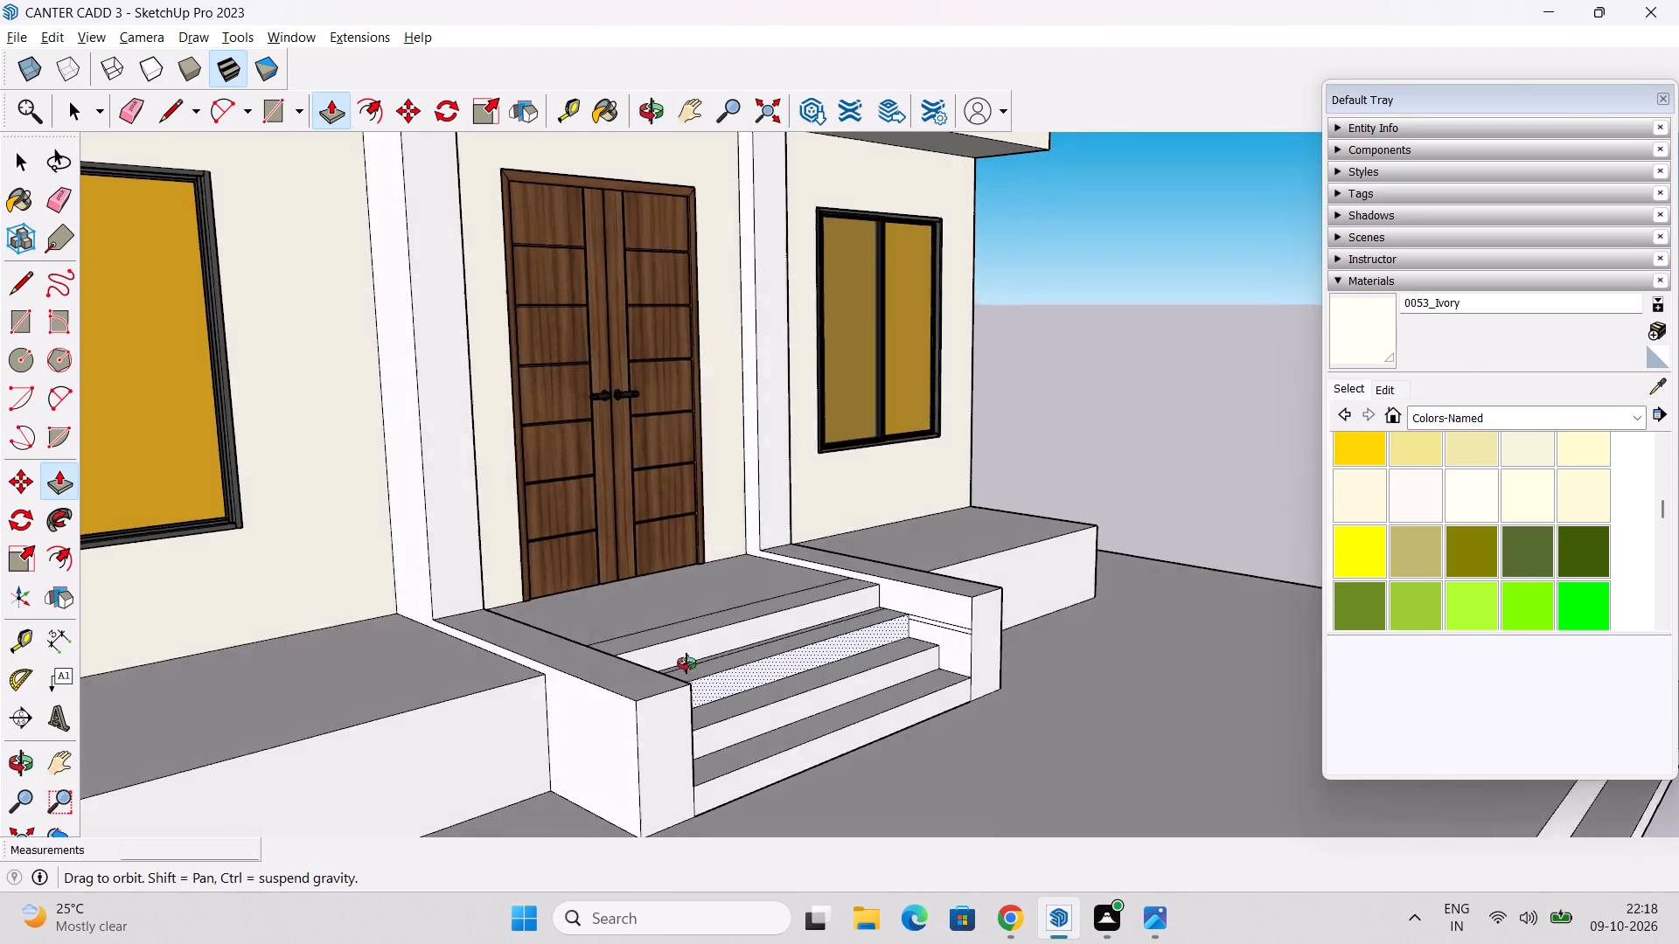
pyautogui.moveTo(686, 663); pyautogui.dragTo(475, 650, button='middle')
pyautogui.moveTo(652, 732); pyautogui.dragTo(384, 654, button='middle')
pyautogui.scroll(3, 464, 631)
pyautogui.press('space')
pyautogui.press('e')
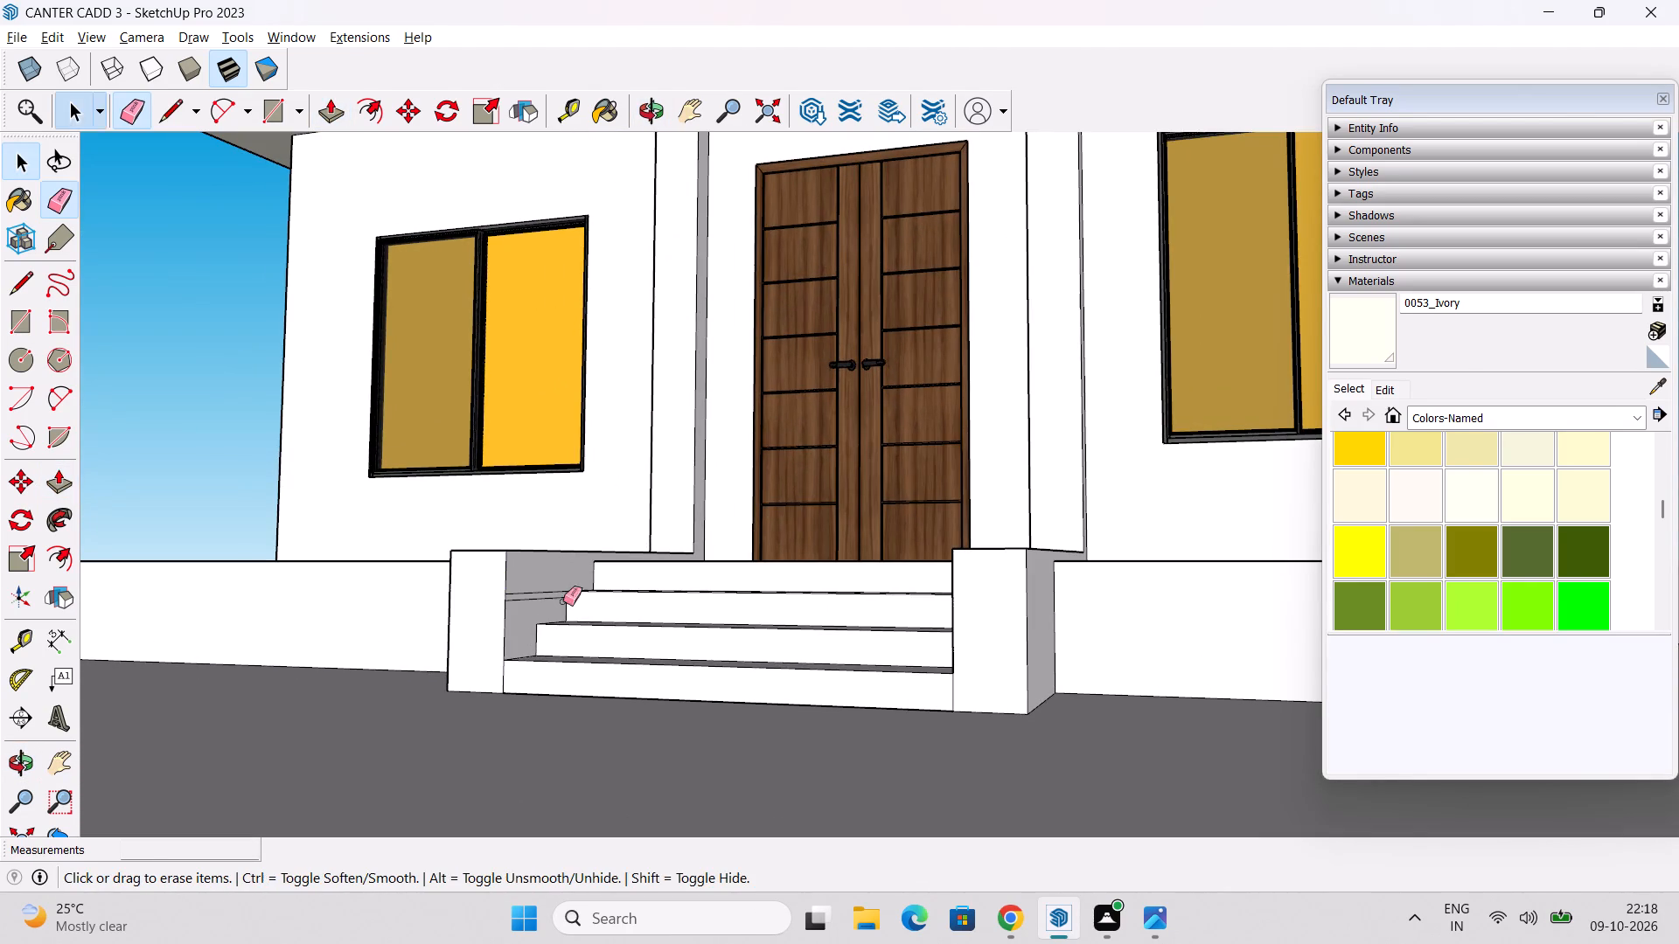
pyautogui.moveTo(537, 581); pyautogui.dragTo(520, 621)
# Erase the leftover lines running across the upper stair tread and across the porch floor behind the top riser.
pyautogui.moveTo(634, 634); pyautogui.dragTo(655, 857, button='middle')
pyautogui.scroll(4, 720, 705)
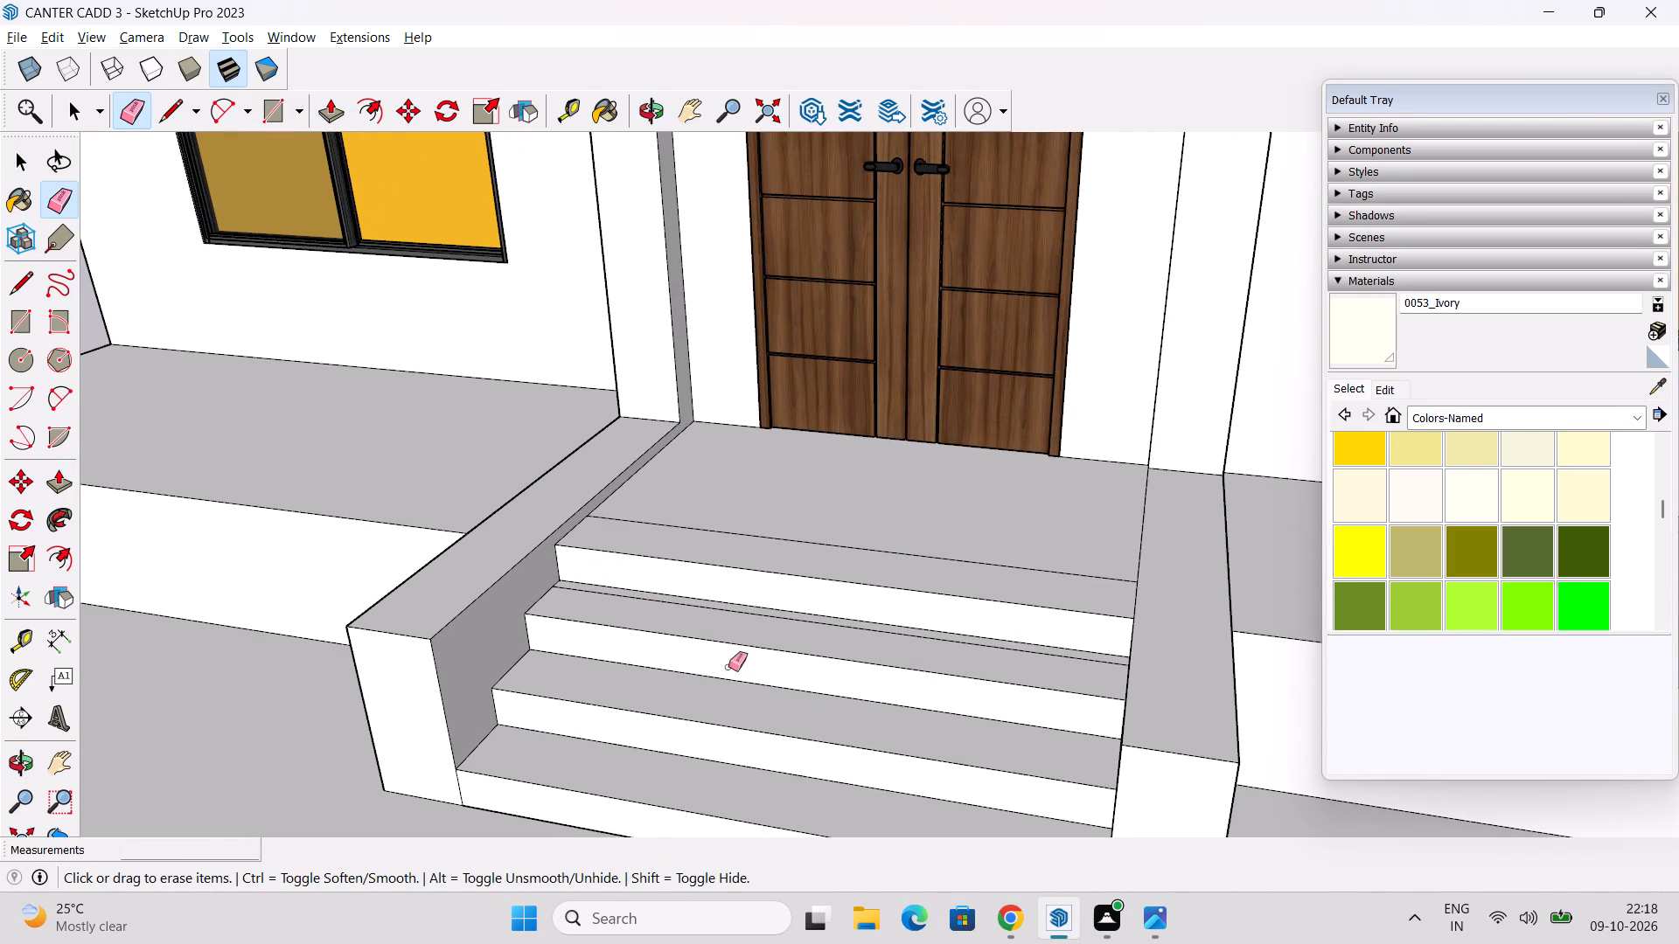
pyautogui.click(728, 609)
pyautogui.moveTo(732, 683); pyautogui.dragTo(1019, 697, button='middle')
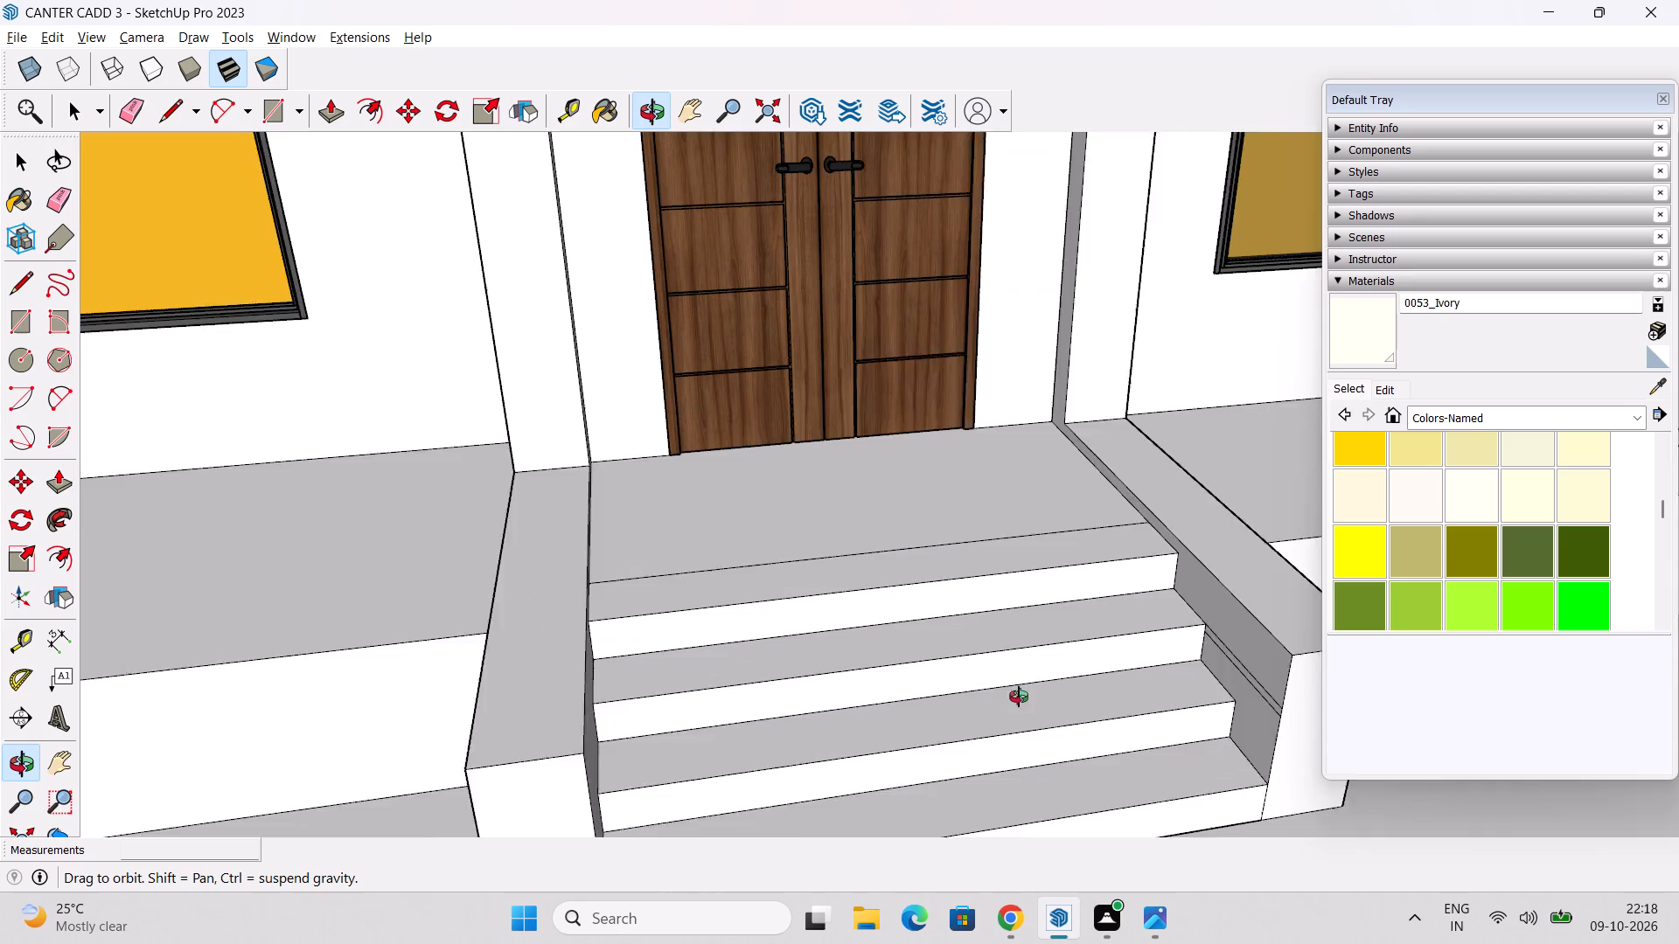
pyautogui.moveTo(1019, 697); pyautogui.dragTo(1086, 696, button='middle')
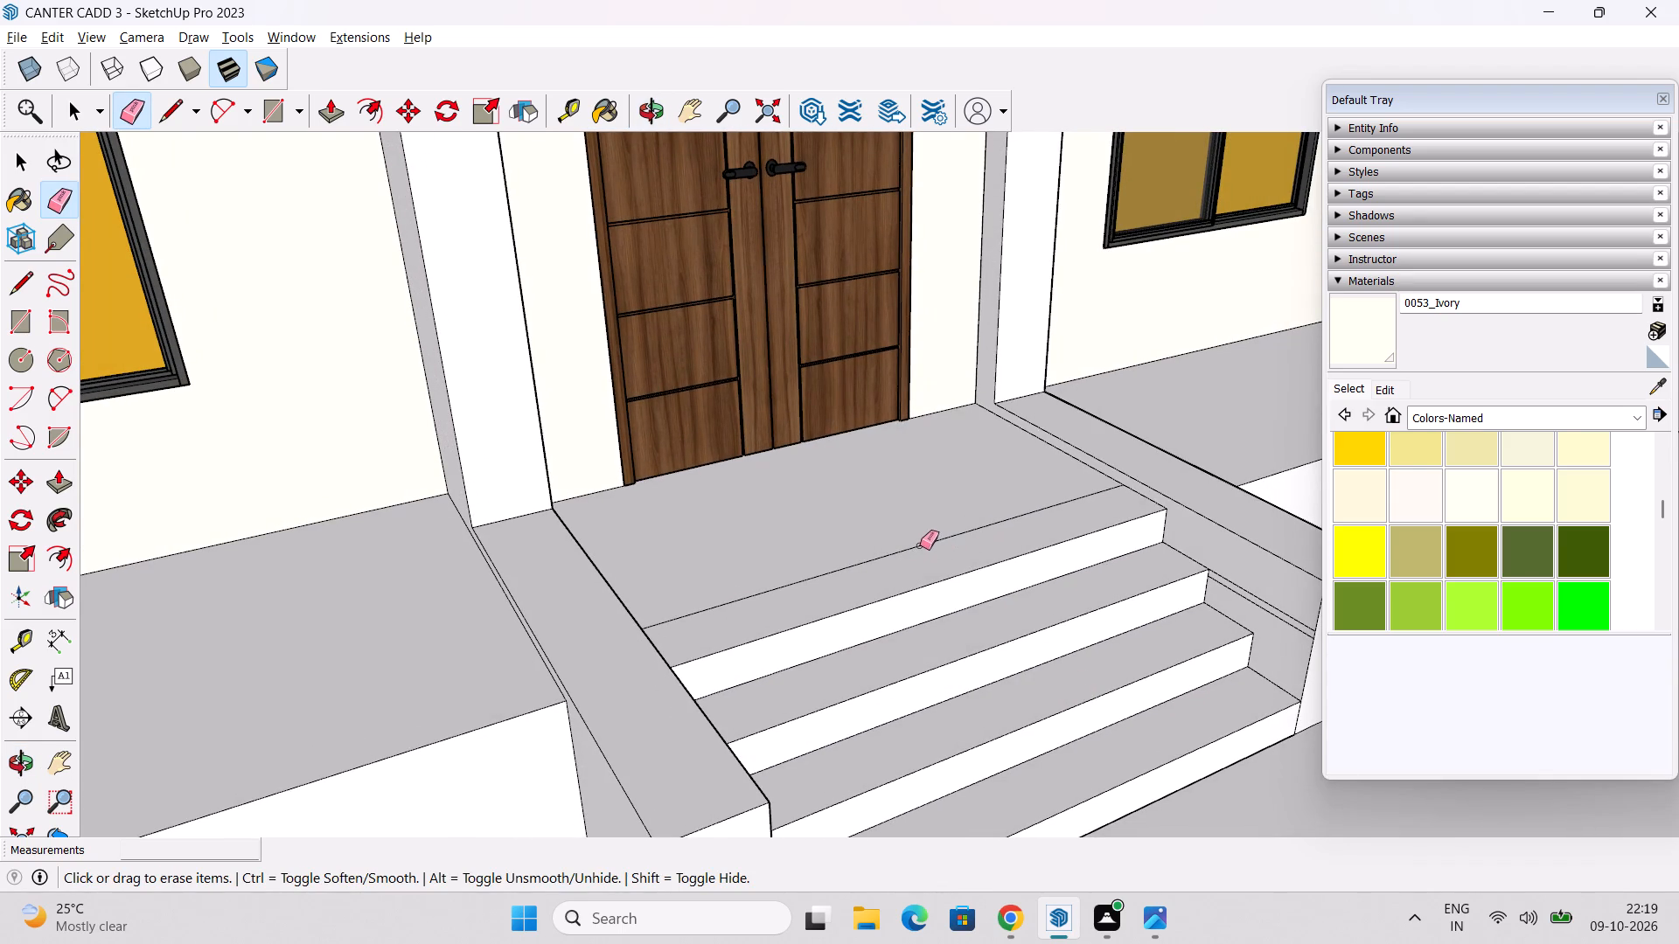
pyautogui.click(920, 545)
pyautogui.moveTo(1101, 659); pyautogui.dragTo(844, 631, button='middle')
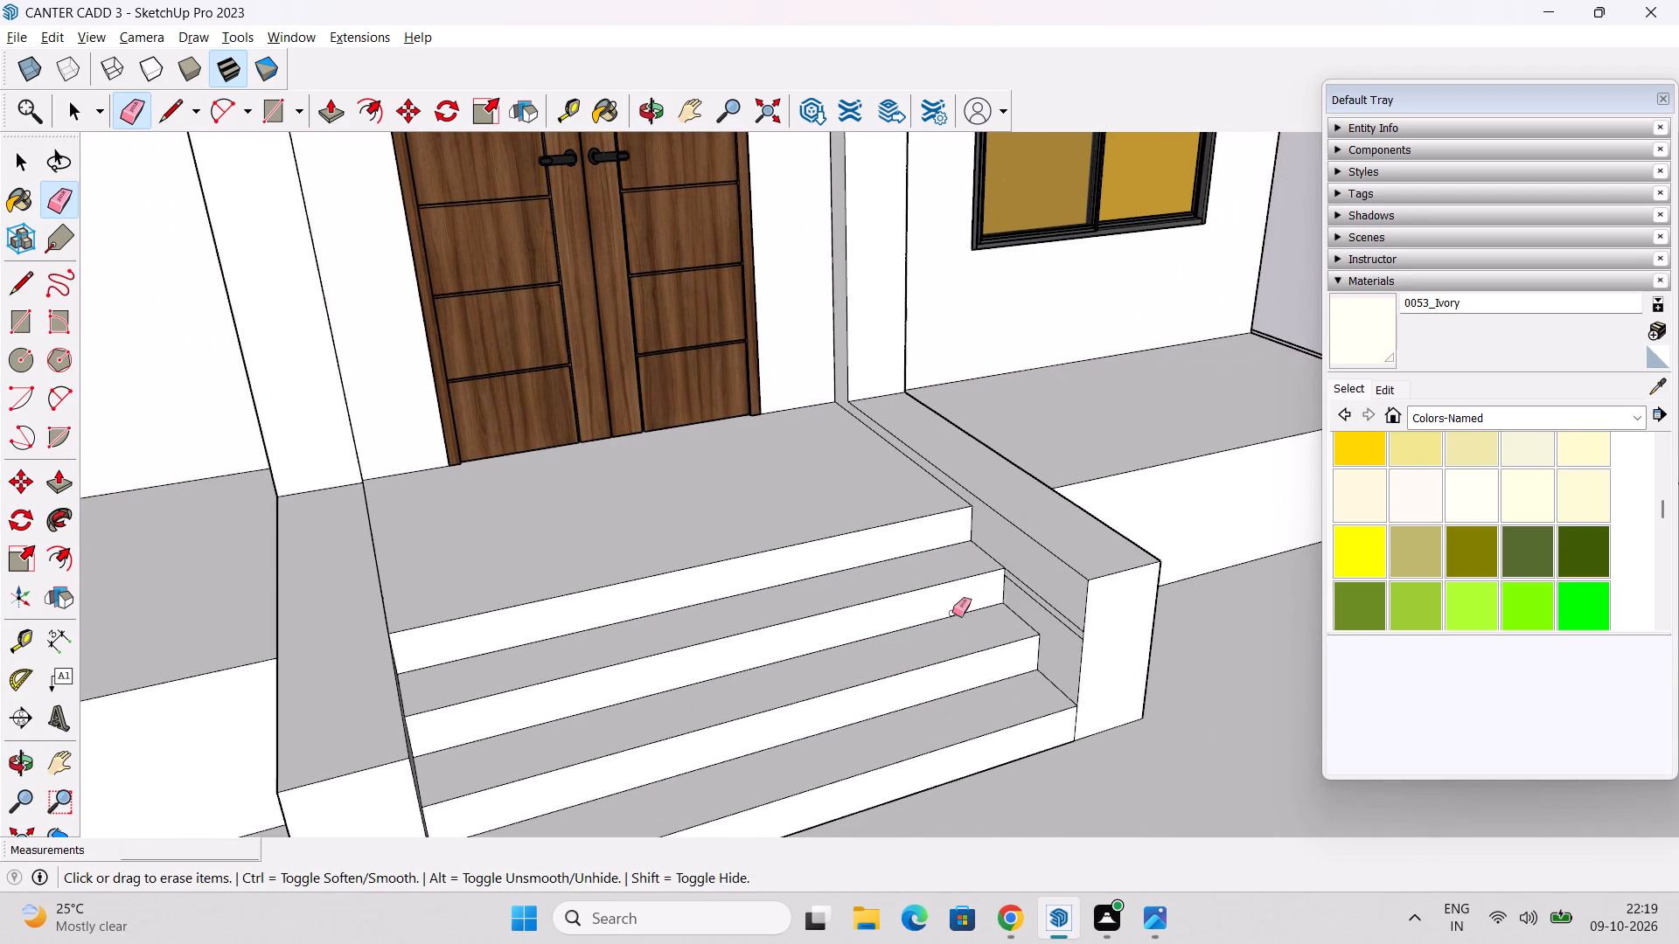
# Erase the two leftover lines on the inner face of the right pillar base beside the steps.
pyautogui.moveTo(1038, 583); pyautogui.dragTo(1045, 620)
pyautogui.moveTo(1043, 710); pyautogui.dragTo(952, 667, button='middle')
pyautogui.press('space')
# Copy the top front edge of the left plinth 4" down its front face.
pyautogui.scroll(-2, 965, 680)
pyautogui.moveTo(968, 693); pyautogui.dragTo(677, 626, button='middle')
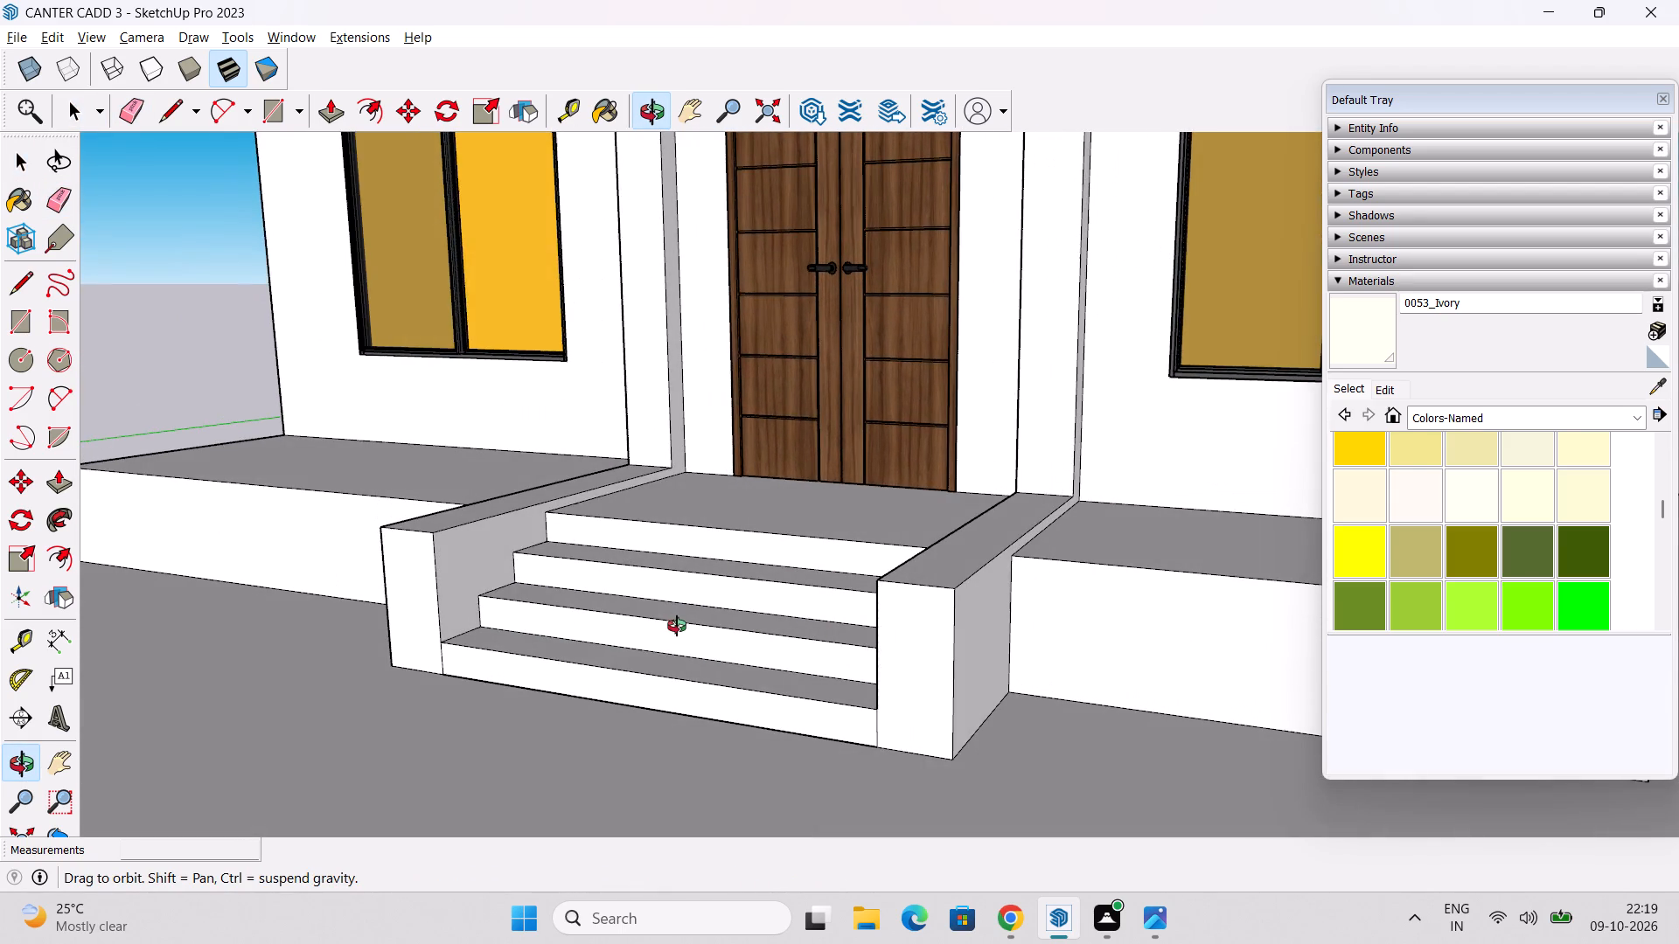
pyautogui.moveTo(677, 626); pyautogui.dragTo(685, 607, button='middle')
pyautogui.scroll(-2, 660, 691)
pyautogui.moveTo(663, 691); pyautogui.dragTo(721, 609, button='middle')
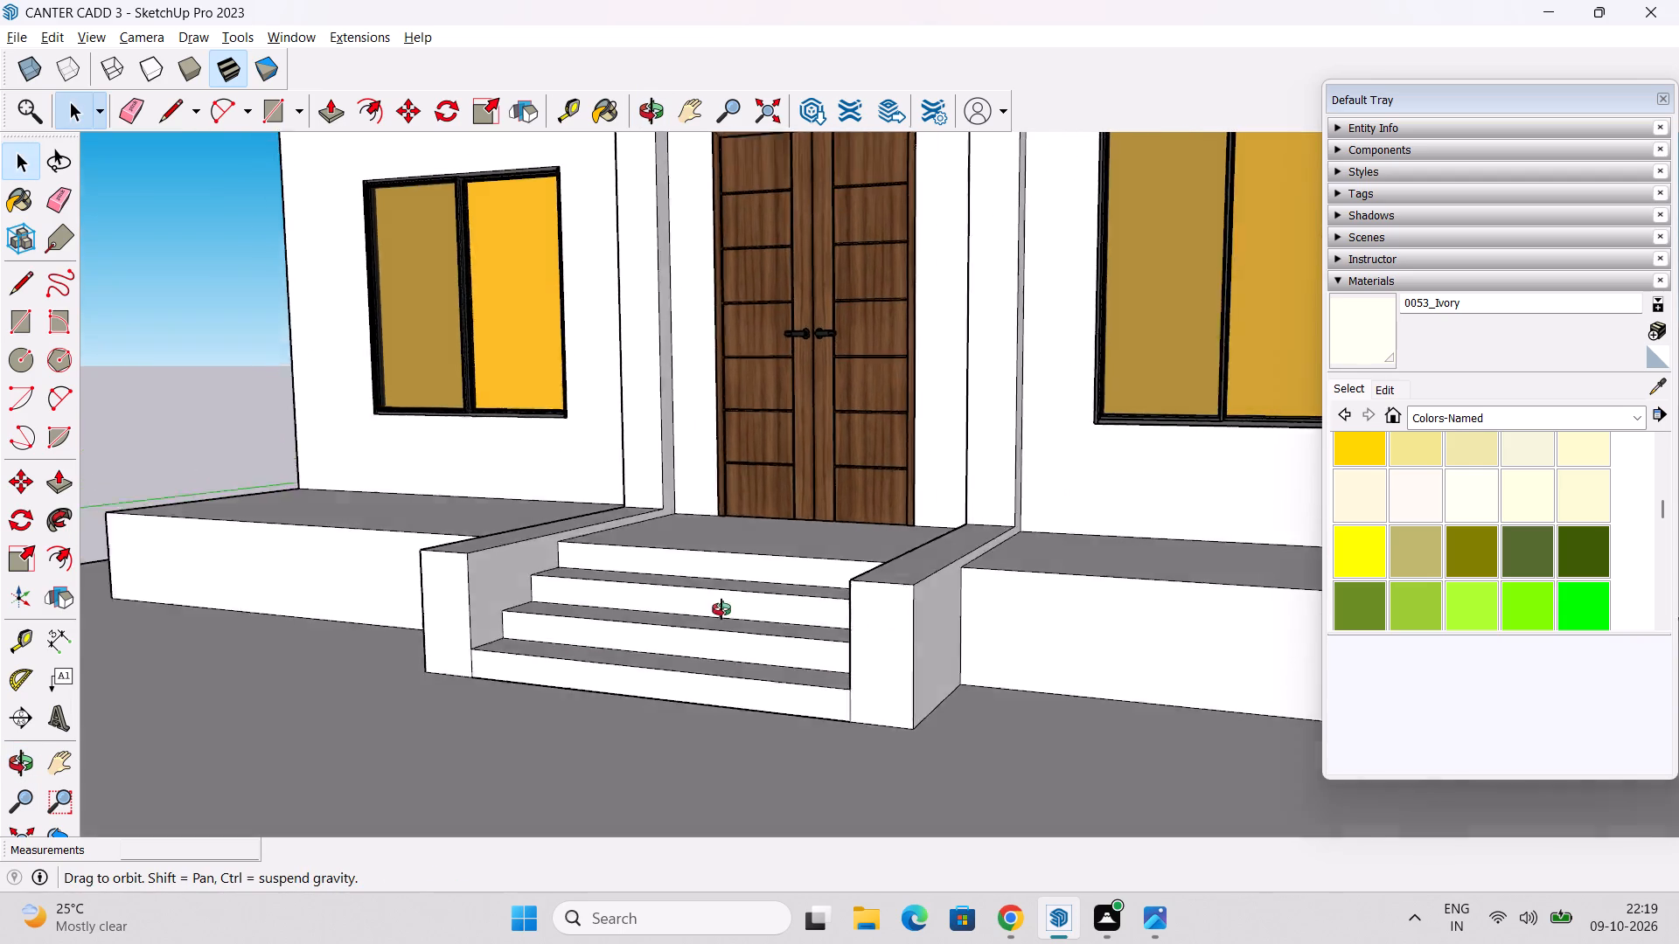
pyautogui.moveTo(721, 609); pyautogui.dragTo(849, 649, button='middle')
pyautogui.scroll(-7, 849, 649)
pyautogui.moveTo(847, 656); pyautogui.dragTo(868, 672, button='middle')
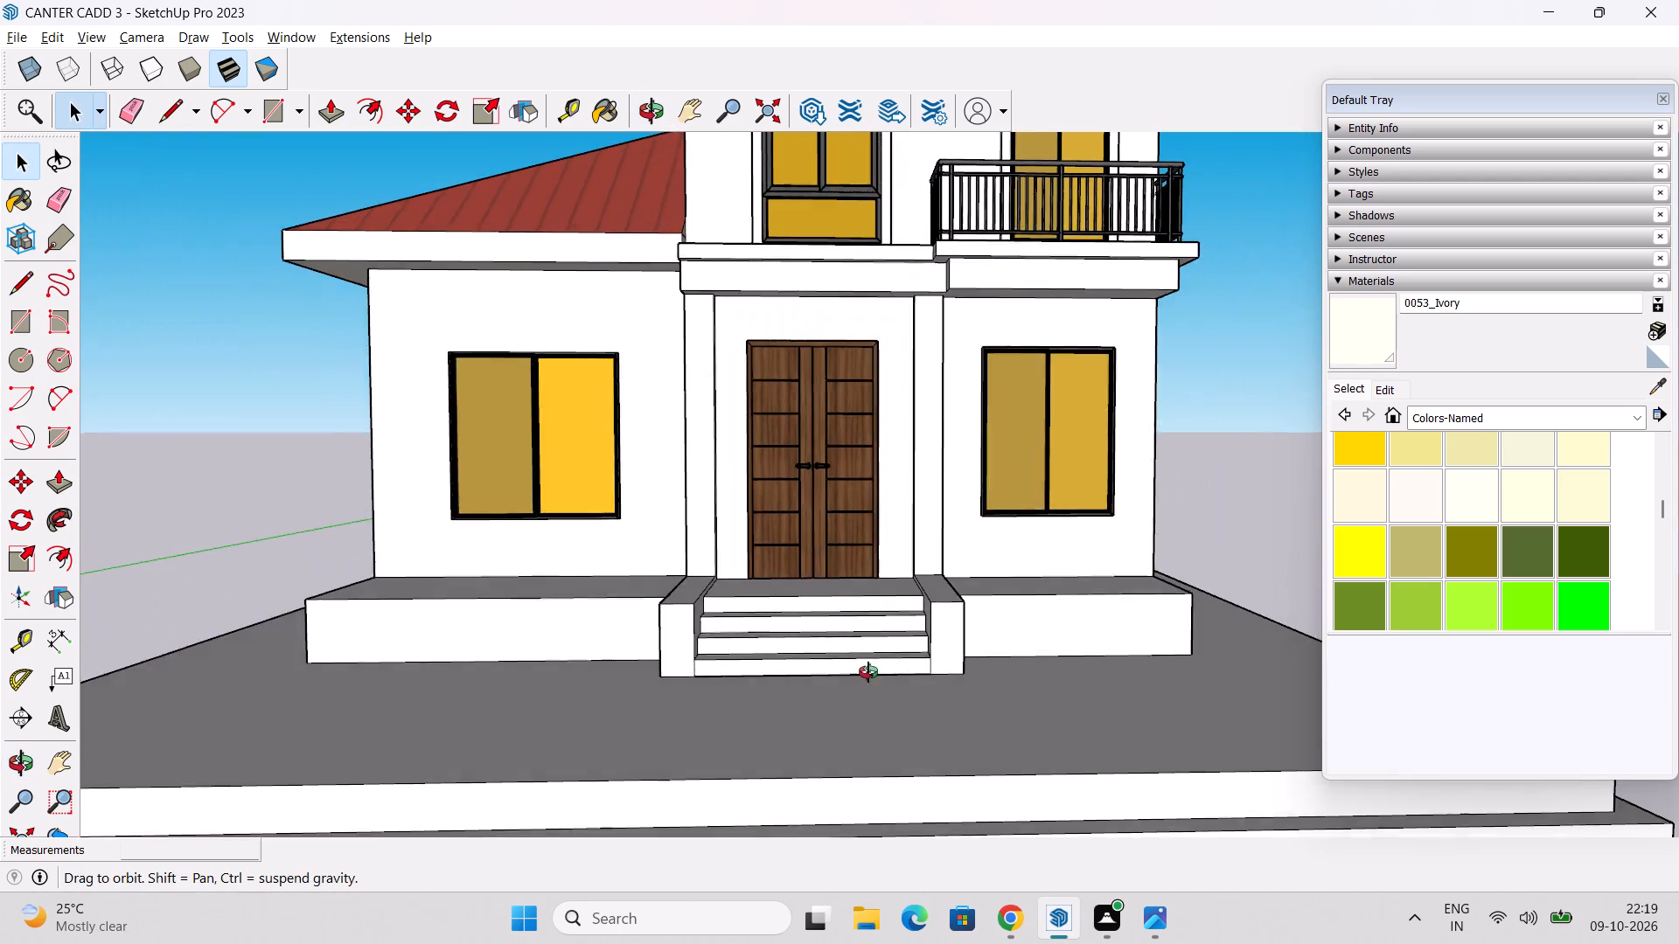
pyautogui.moveTo(868, 672); pyautogui.dragTo(936, 691, button='middle')
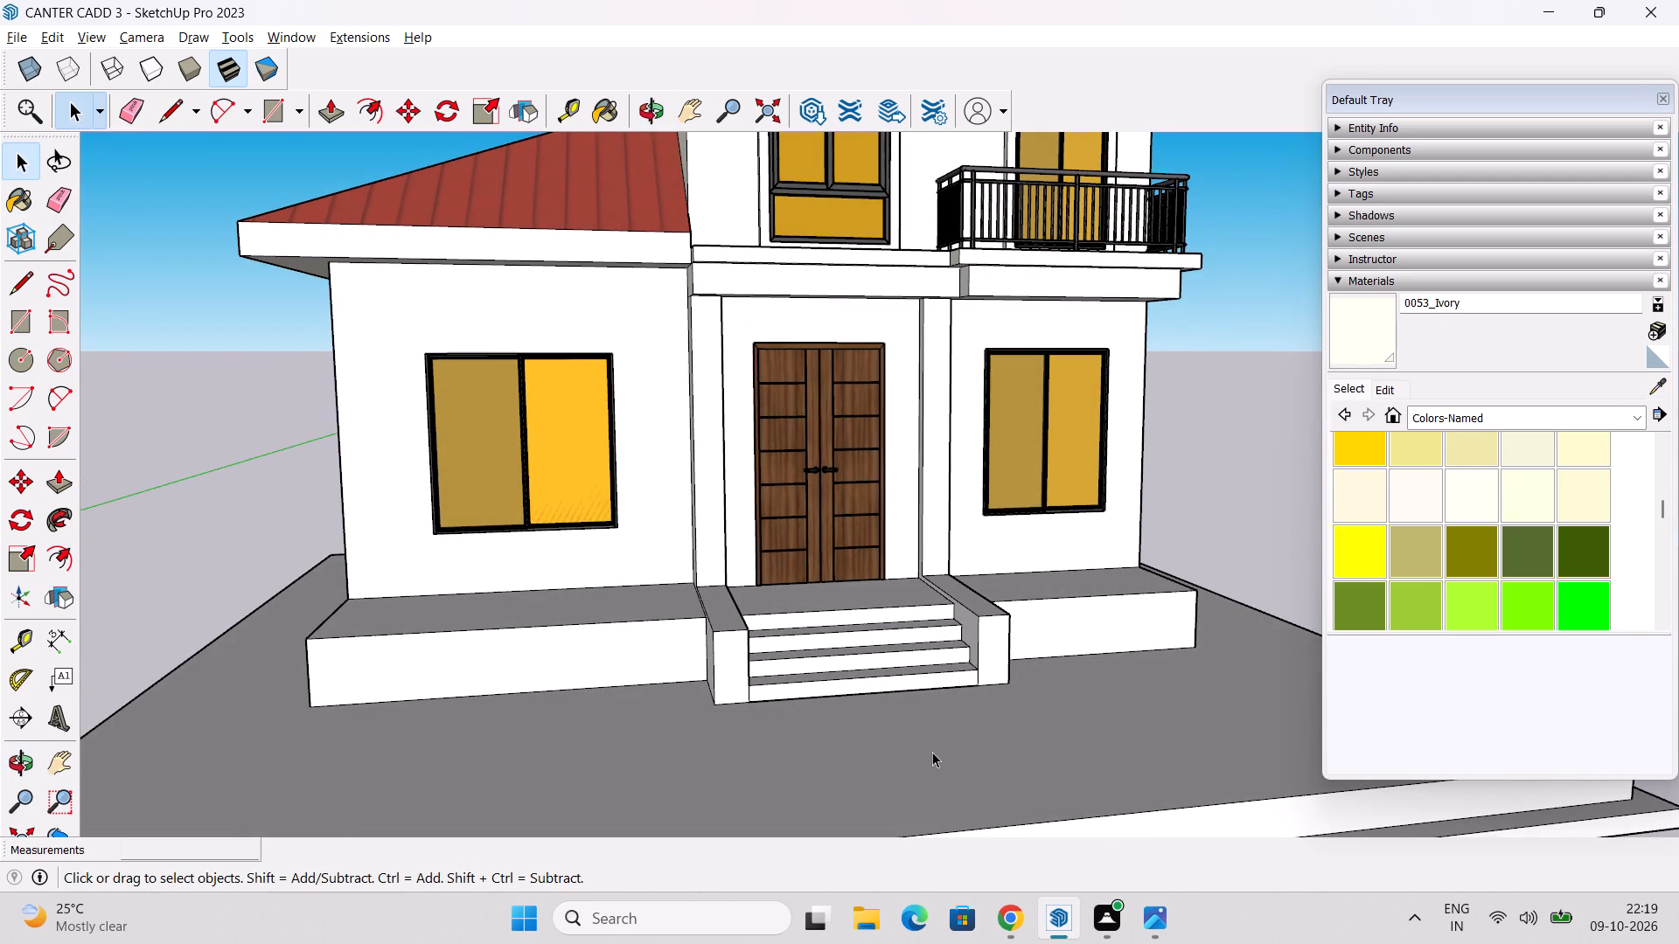
pyautogui.scroll(1, 526, 724)
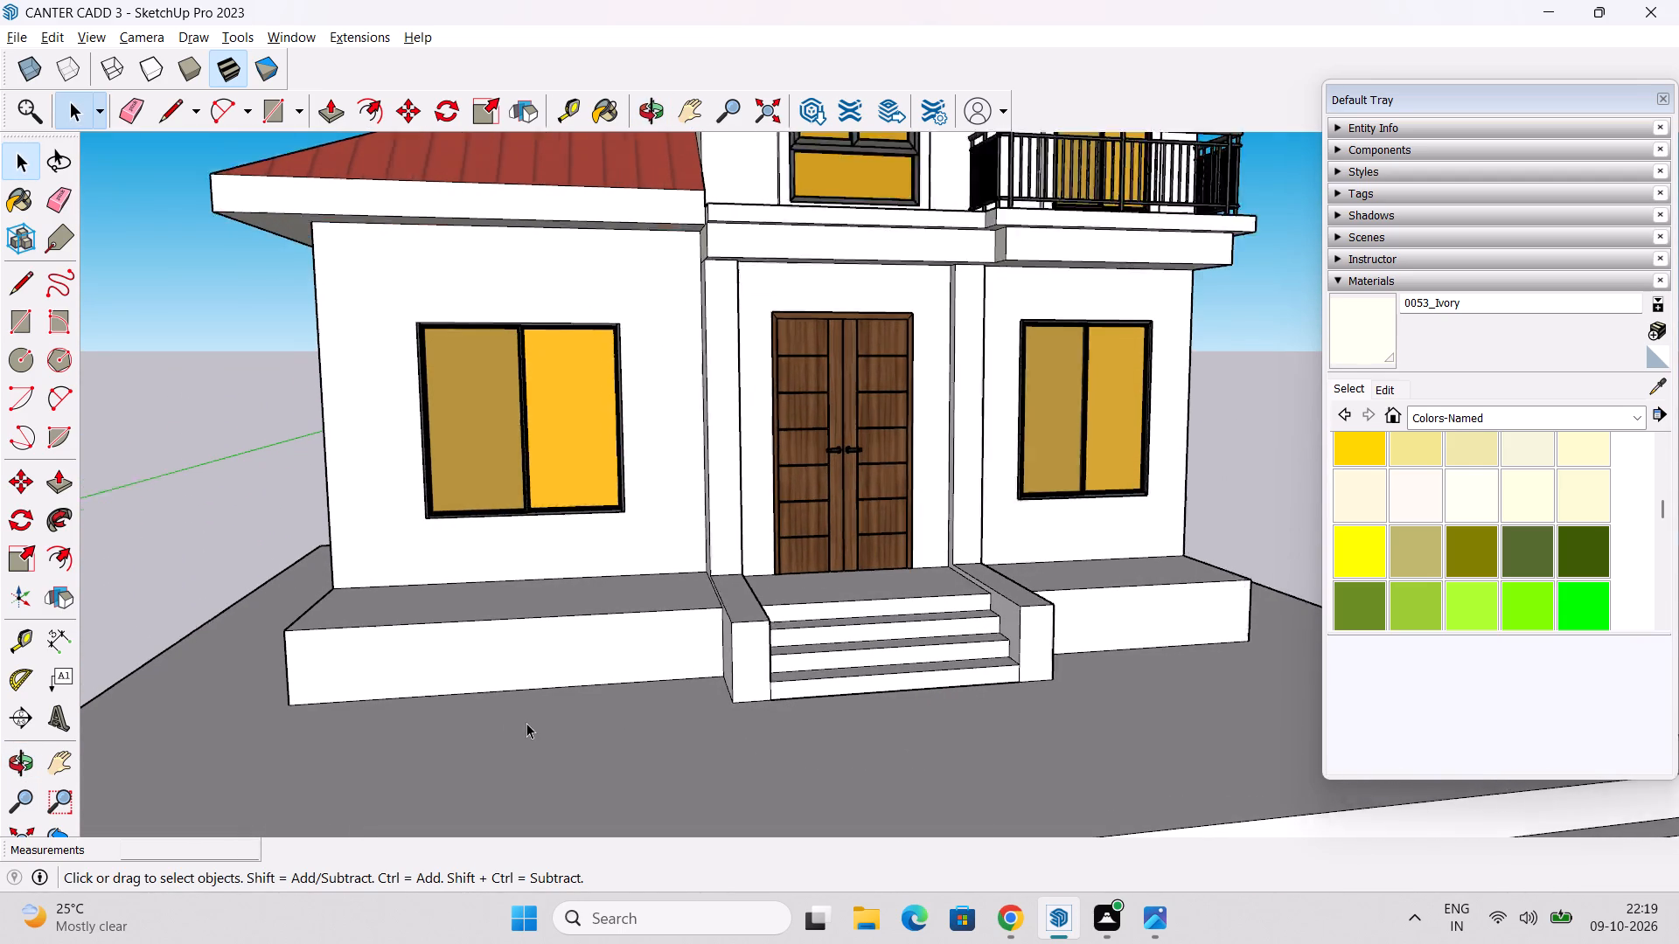
pyautogui.scroll(1, 526, 723)
pyautogui.click(586, 608)
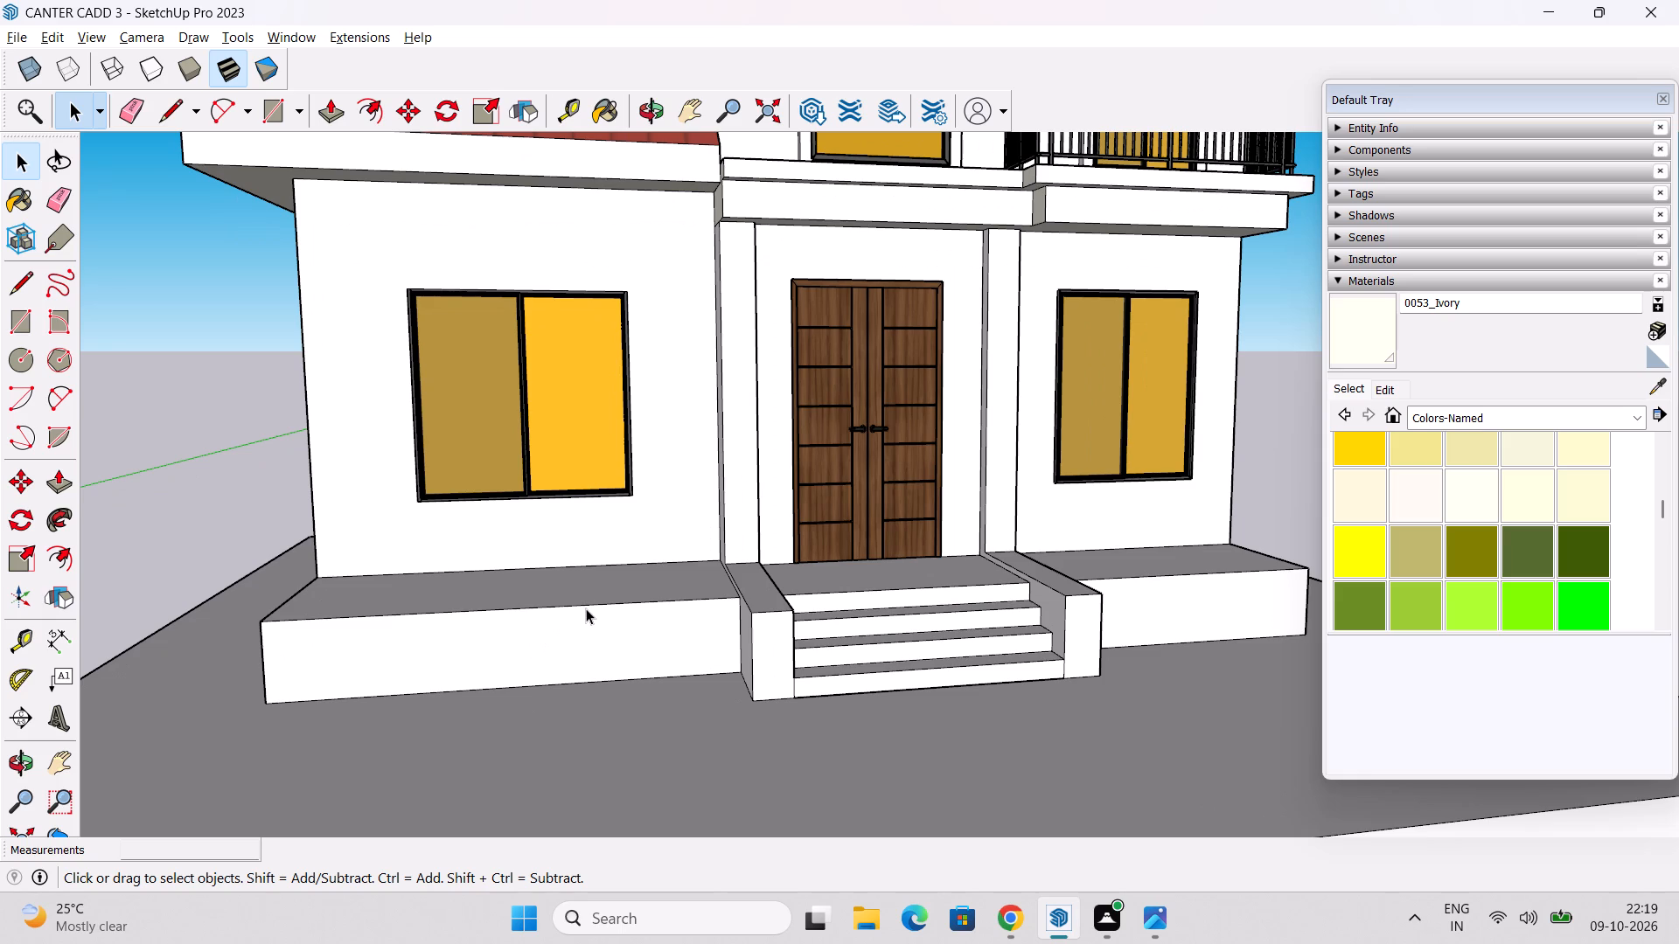
pyautogui.press('m')
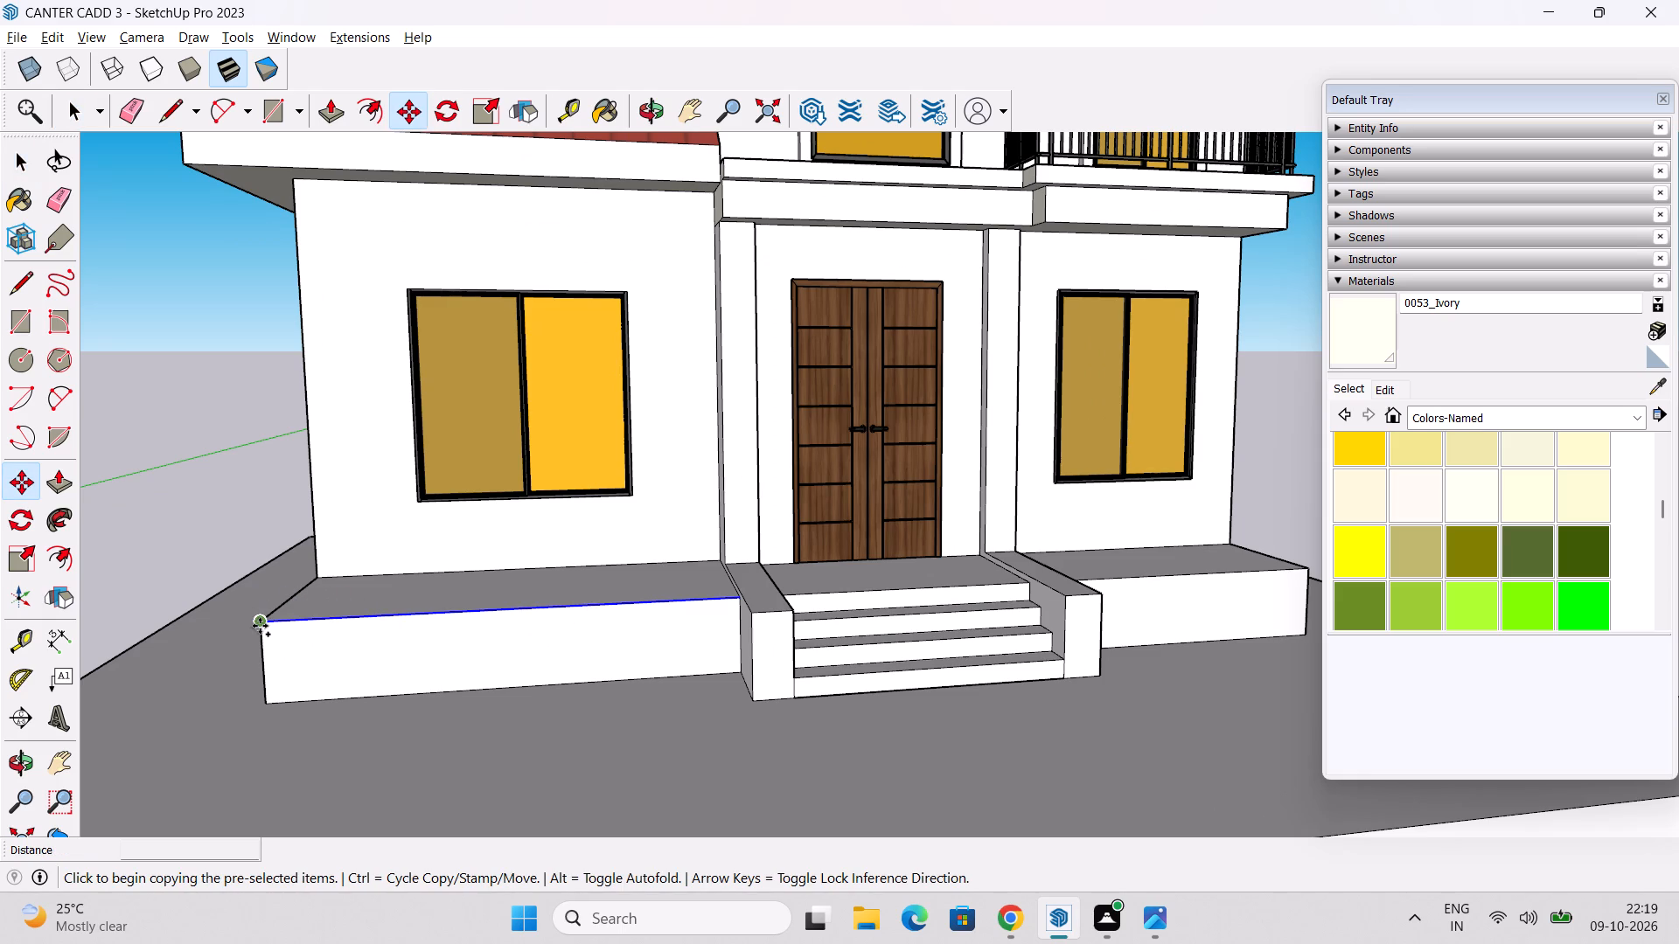
pyautogui.click(260, 626)
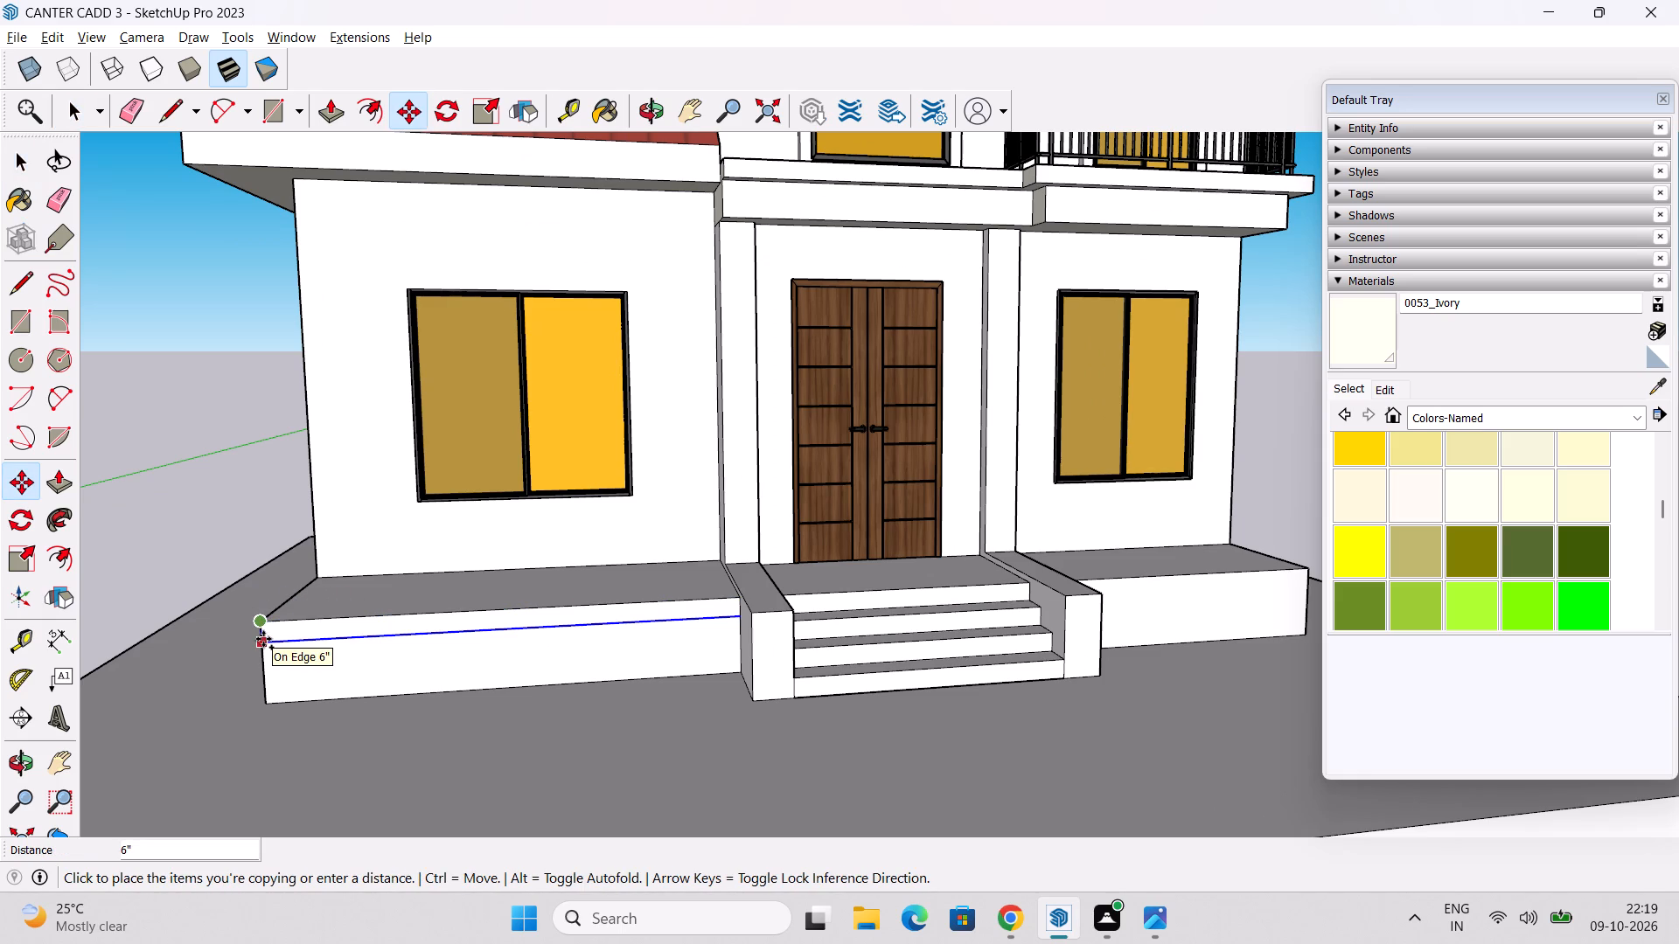
pyautogui.write('4"')
pyautogui.press('Return')
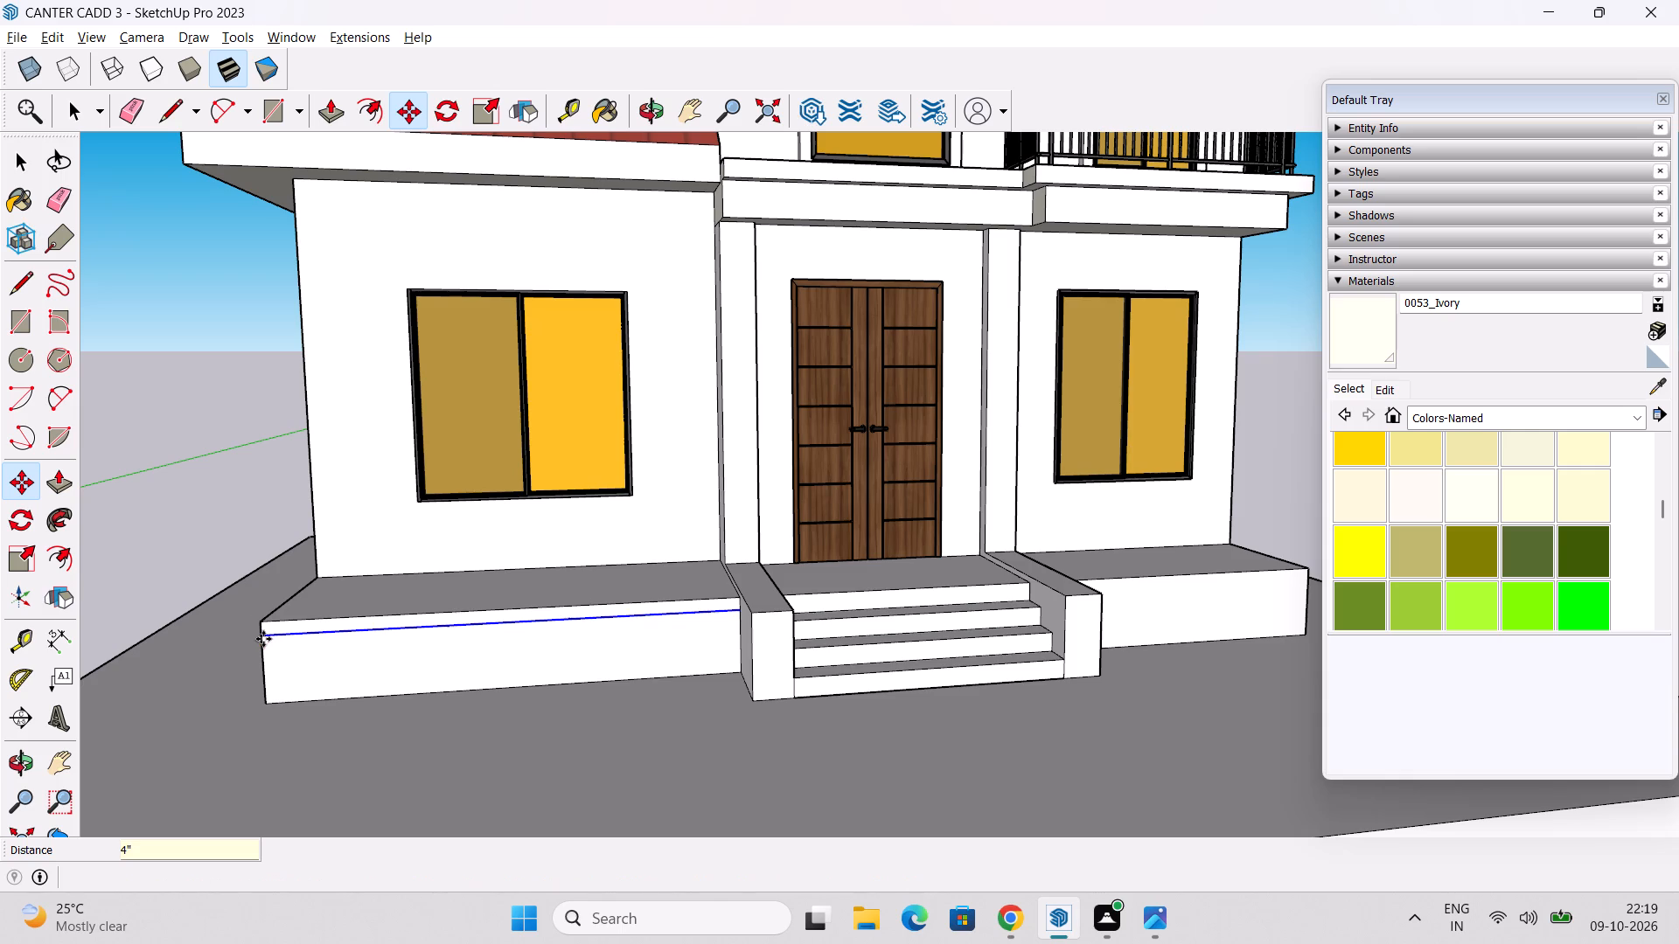
# Copy the top front edge of the right plinth 4" down its front face.
pyautogui.moveTo(379, 738); pyautogui.dragTo(582, 690, button='middle')
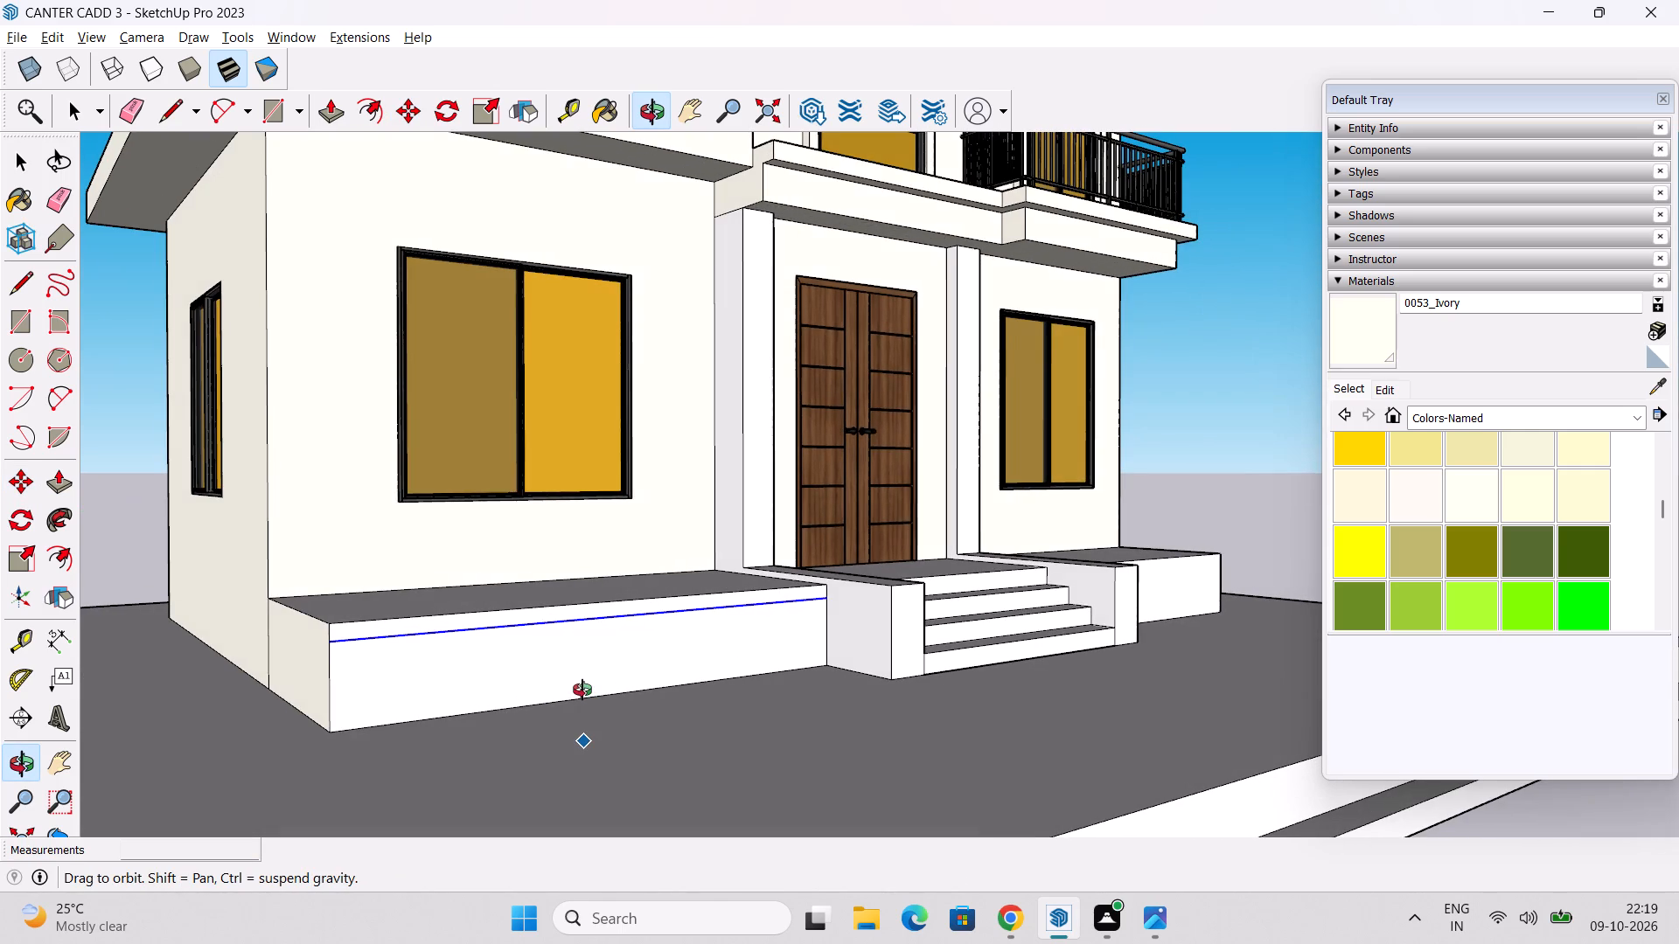
pyautogui.moveTo(582, 690); pyautogui.dragTo(368, 699, button='middle')
pyautogui.press('space')
pyautogui.scroll(-2, 420, 676)
pyautogui.moveTo(714, 701); pyautogui.dragTo(401, 745, button='middle')
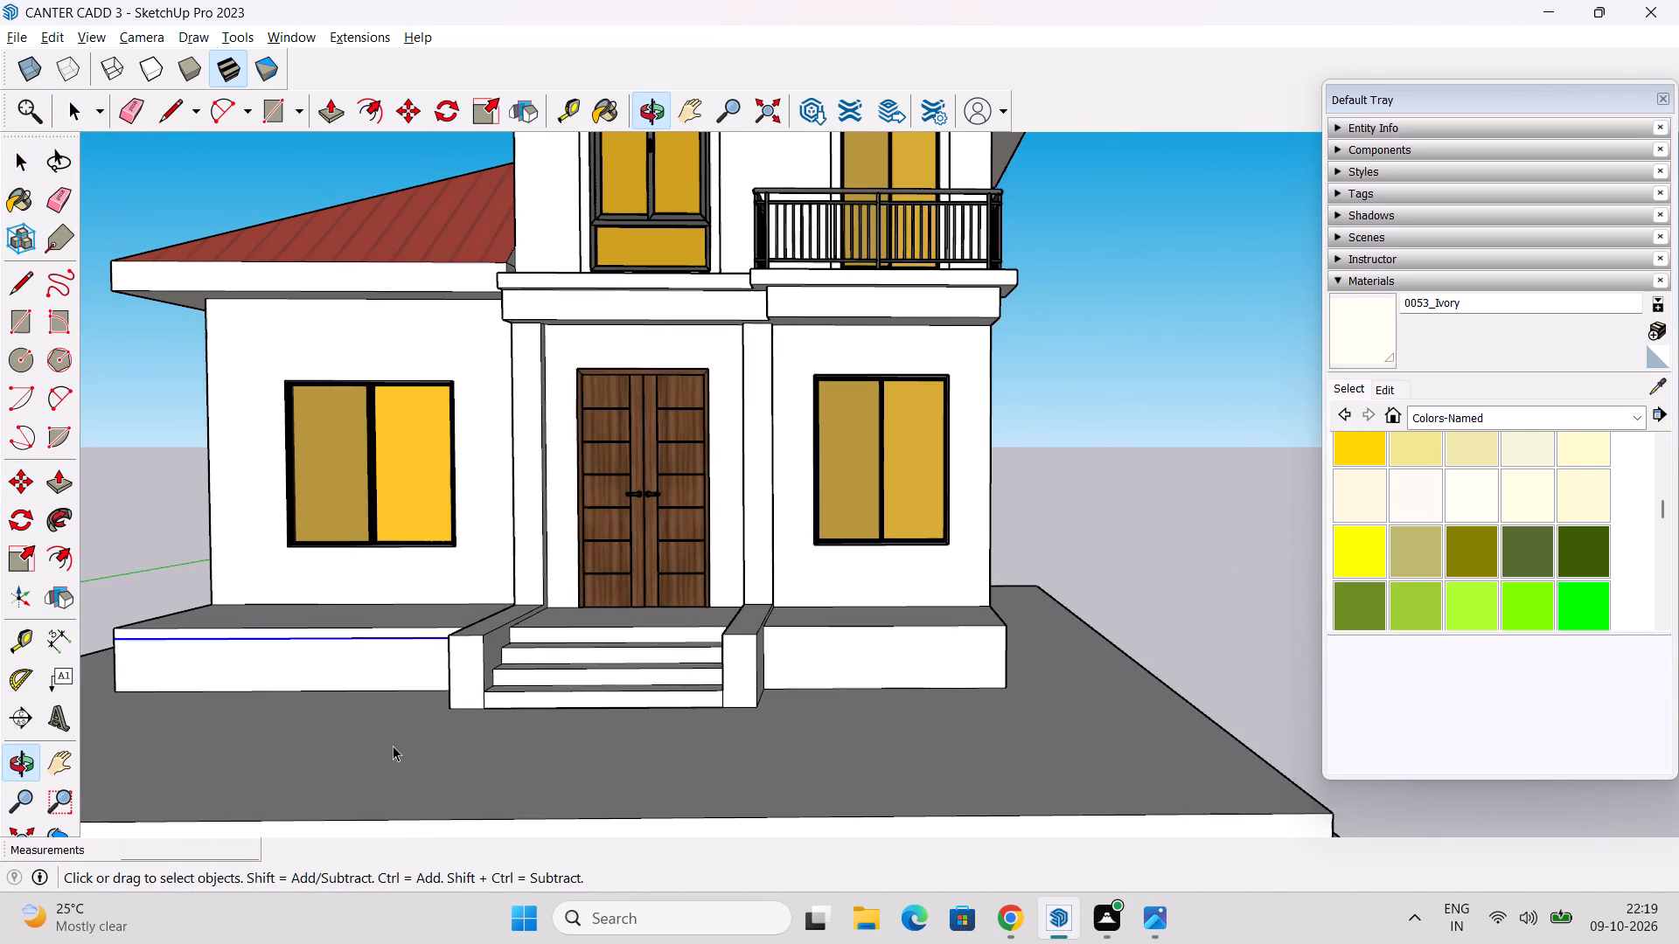
pyautogui.click(813, 625)
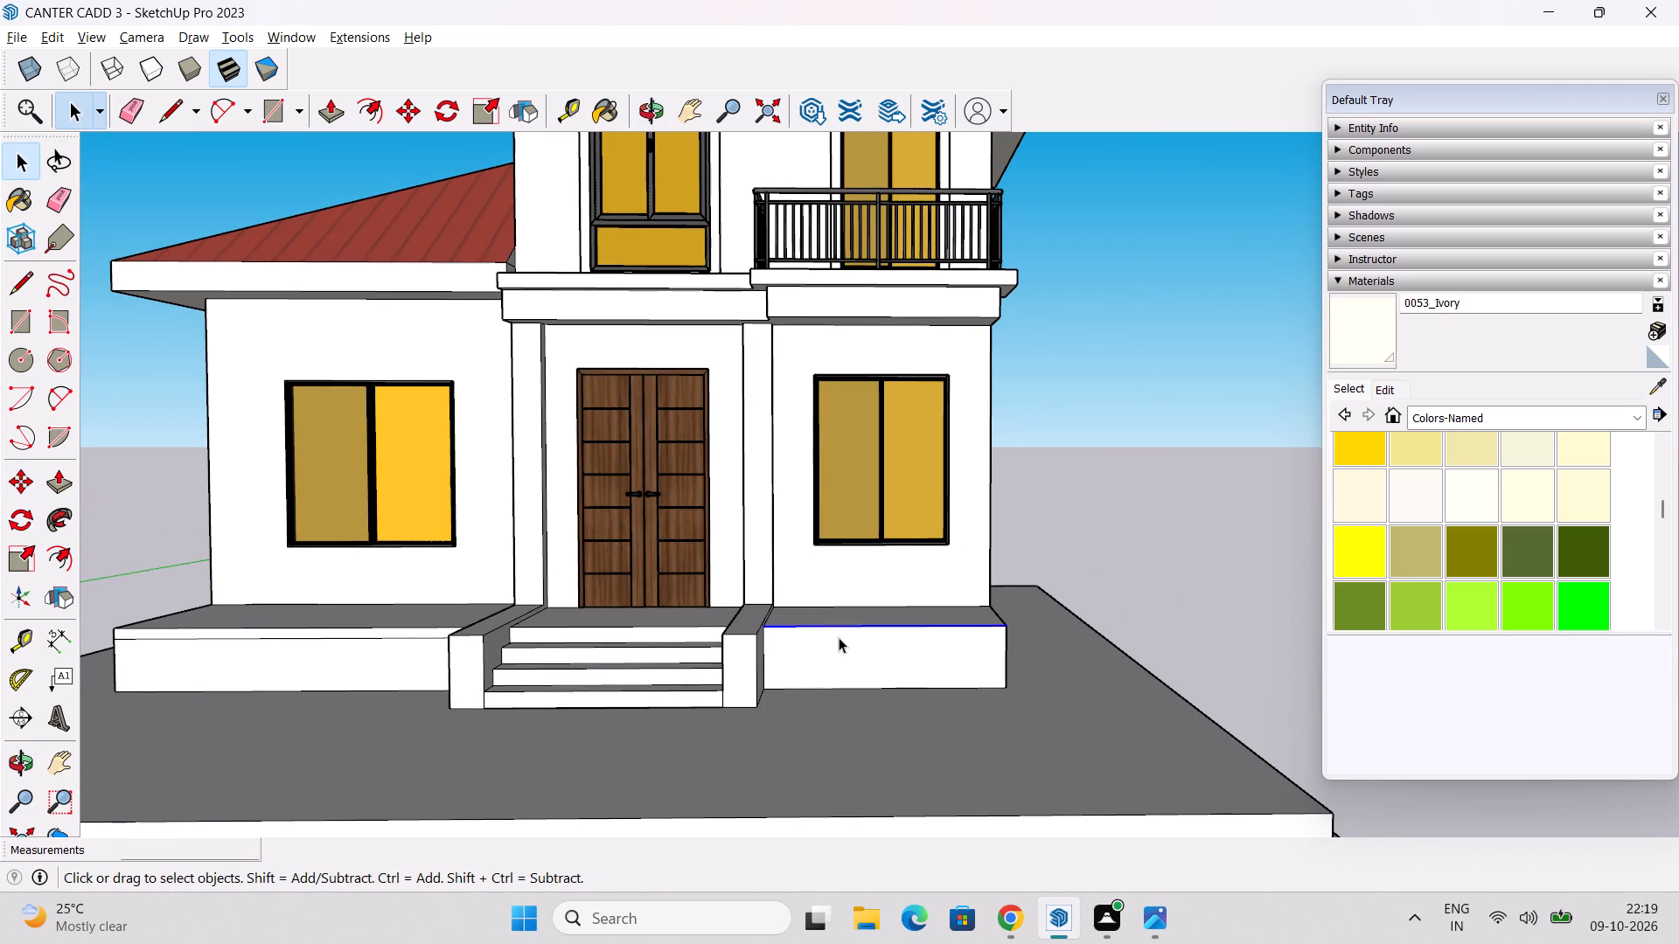
pyautogui.scroll(5, 839, 637)
pyautogui.press('m')
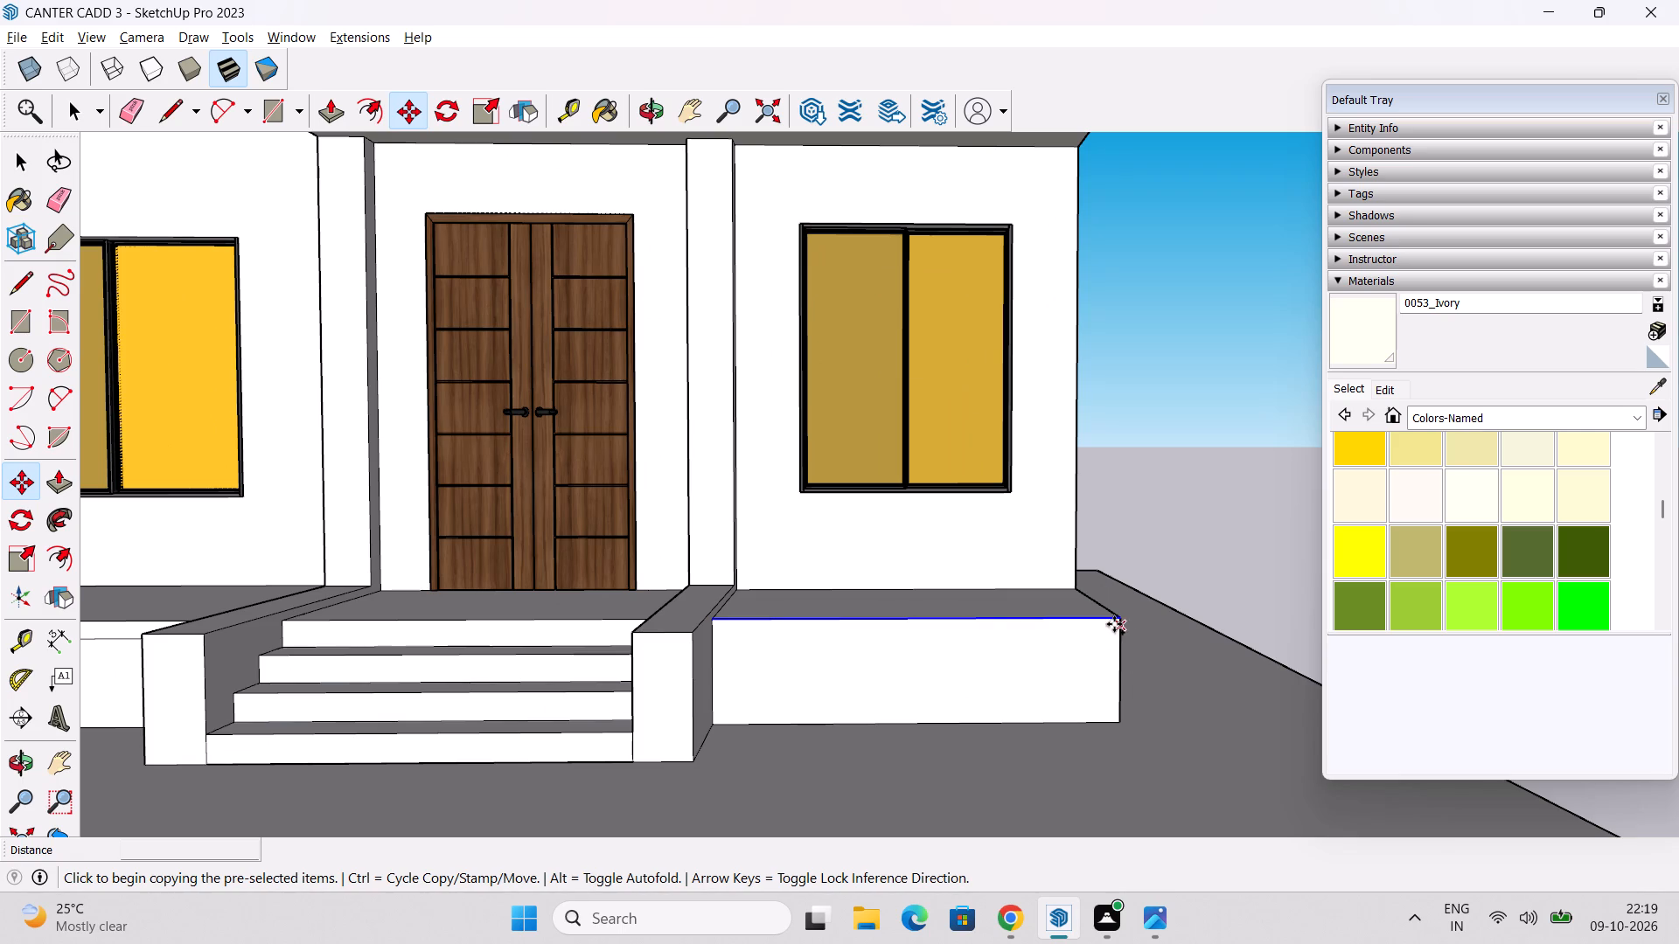
pyautogui.click(1125, 624)
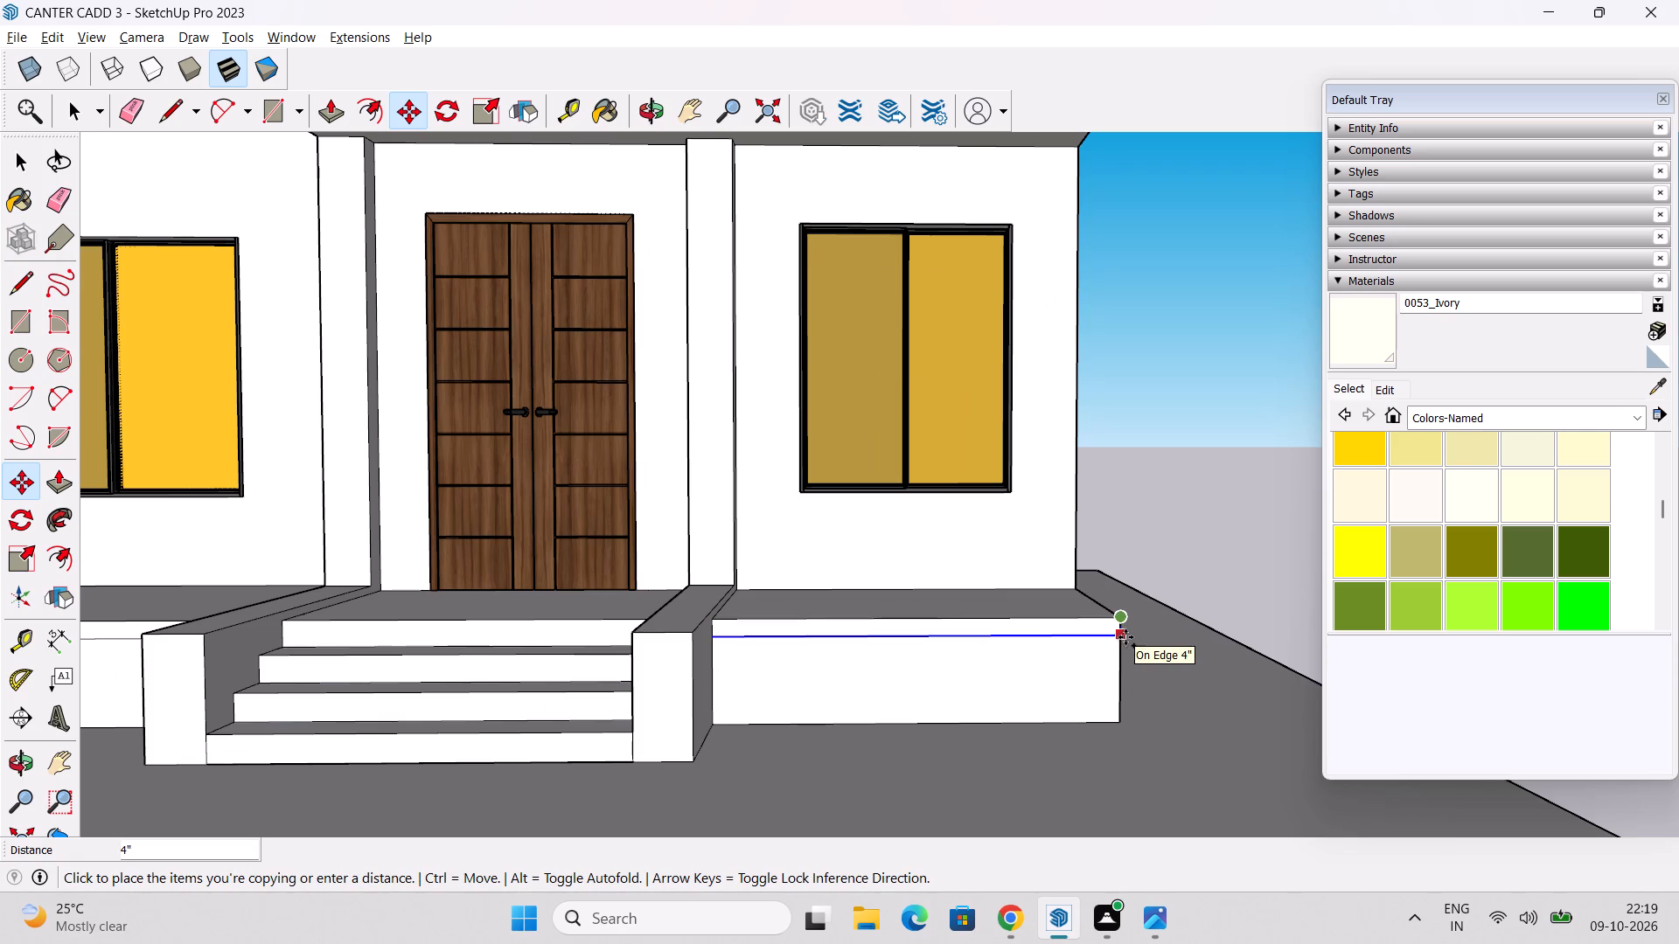
pyautogui.click(1125, 637)
pyautogui.press('space')
# Pull the 4" strip along the top of the right plinth's front face 2" outward.
pyautogui.press('p')
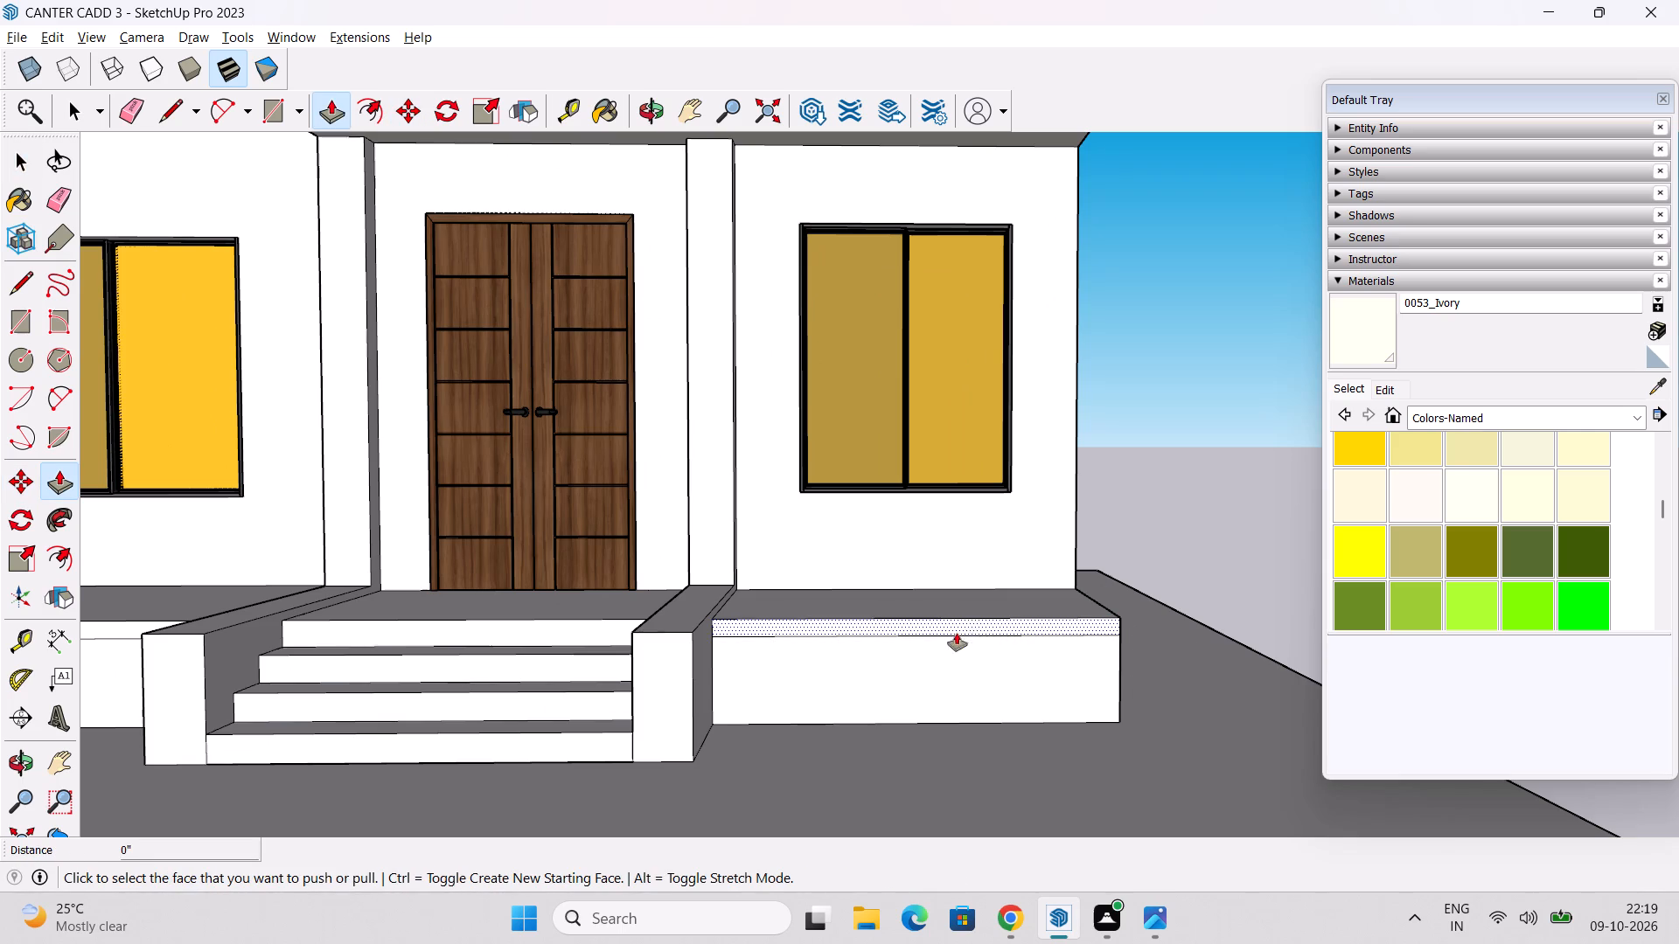
pyautogui.click(974, 618)
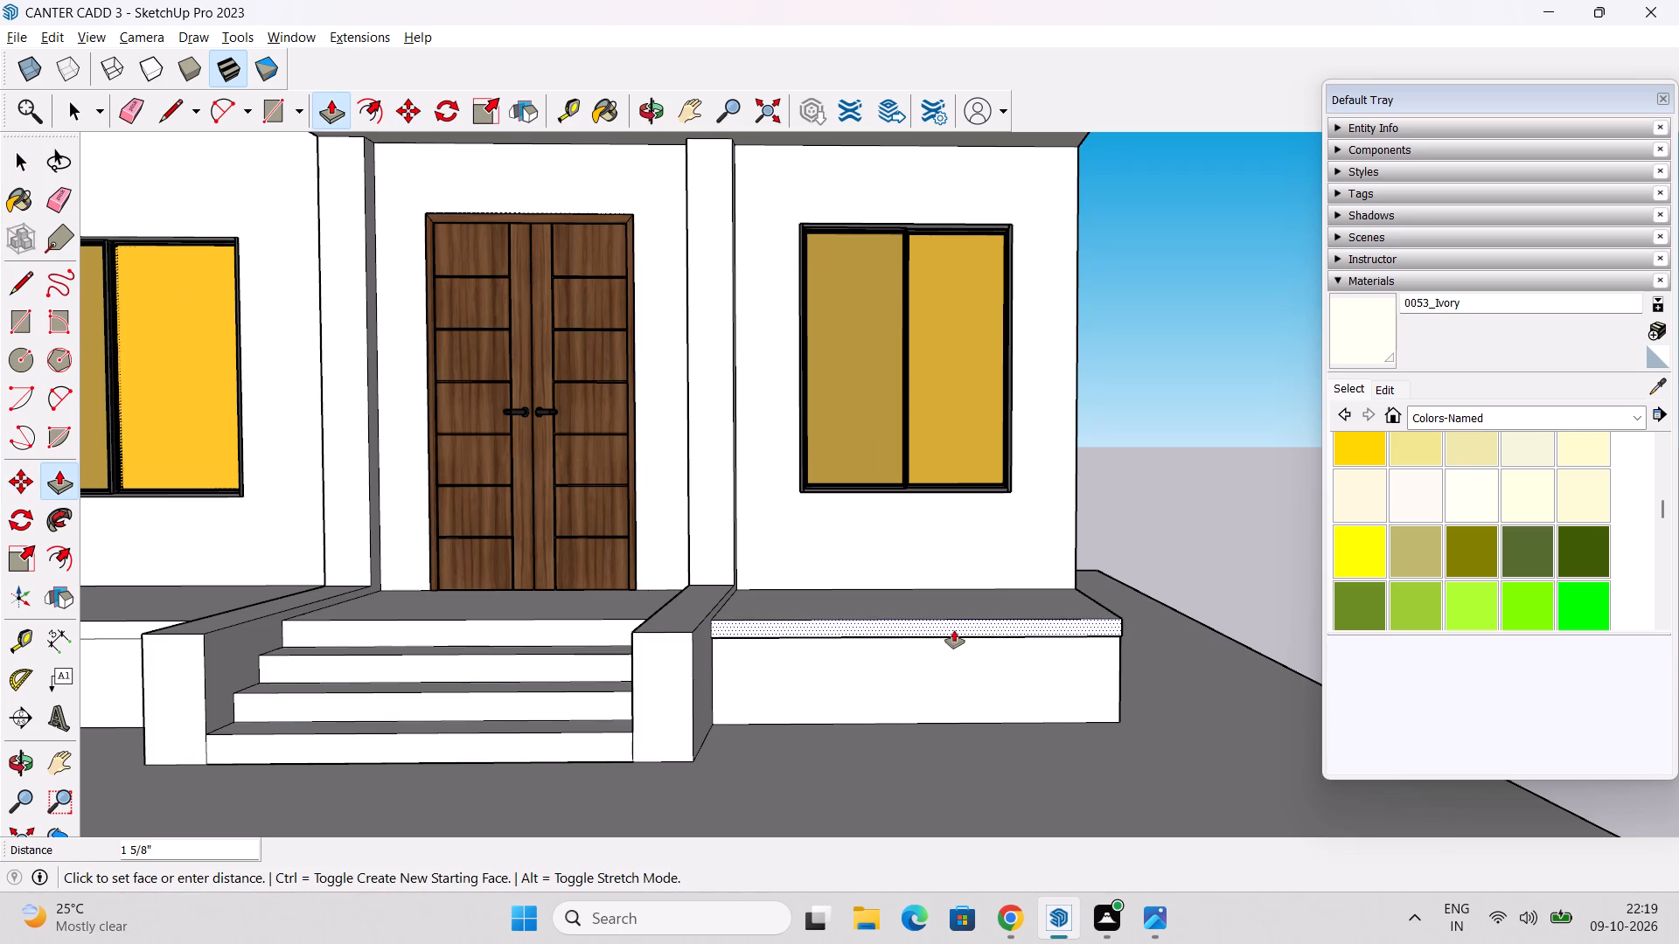
pyautogui.write('3"')
pyautogui.press('Return')
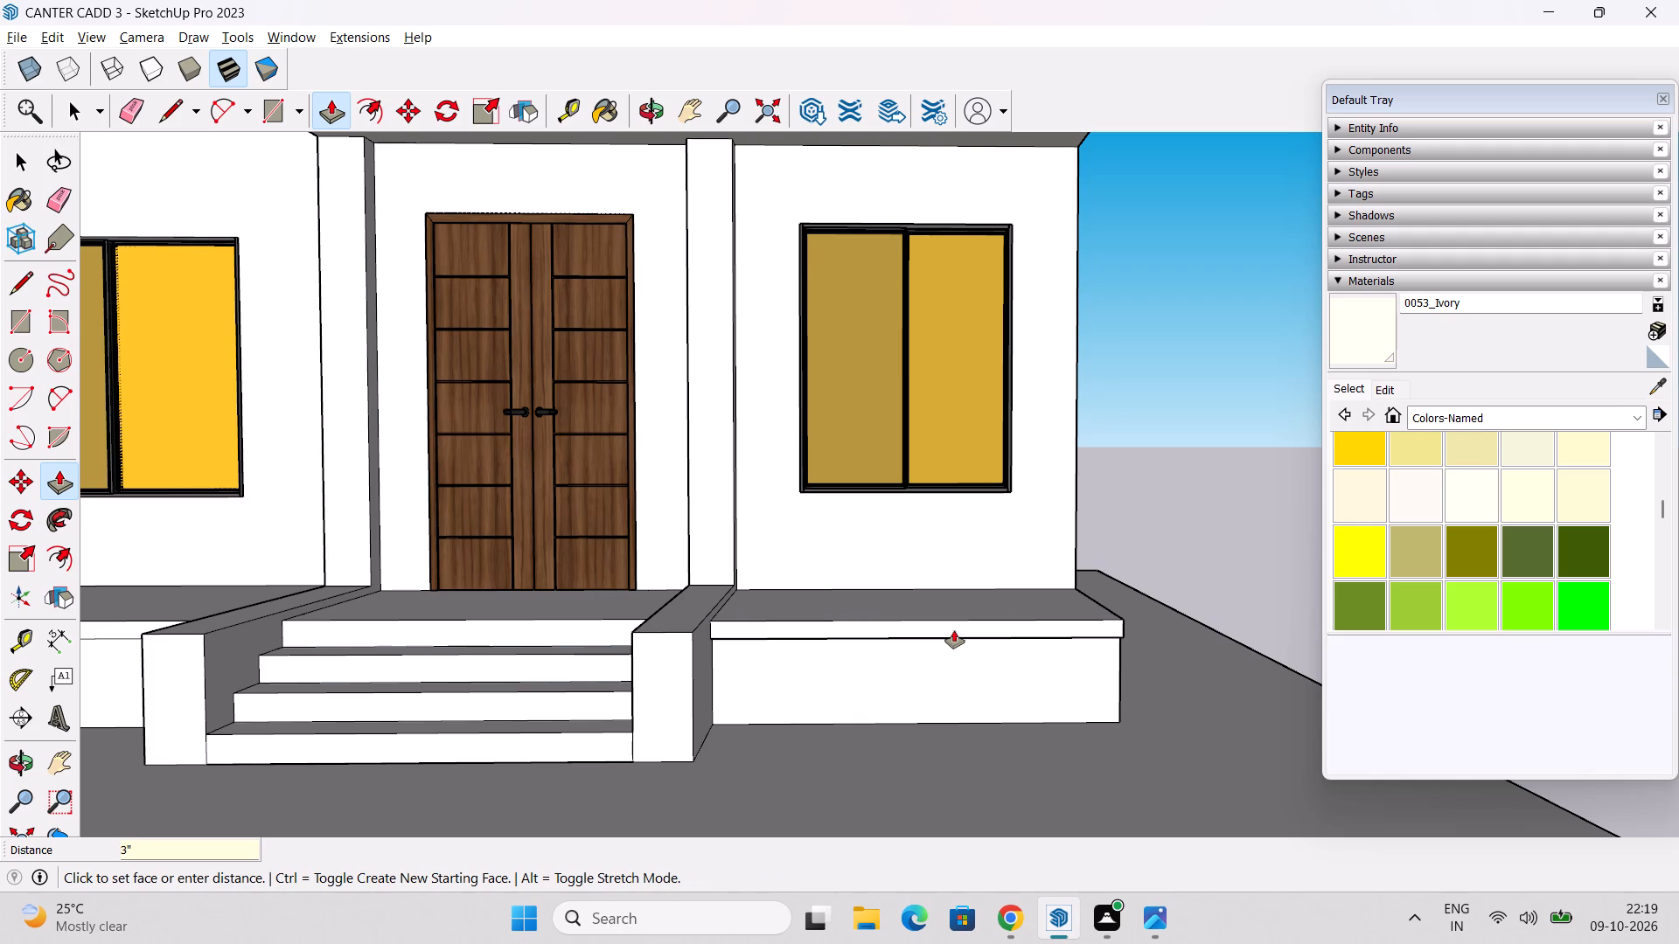
pyautogui.write('2"')
pyautogui.press('Return')
pyautogui.moveTo(950, 651); pyautogui.dragTo(819, 495, button='middle')
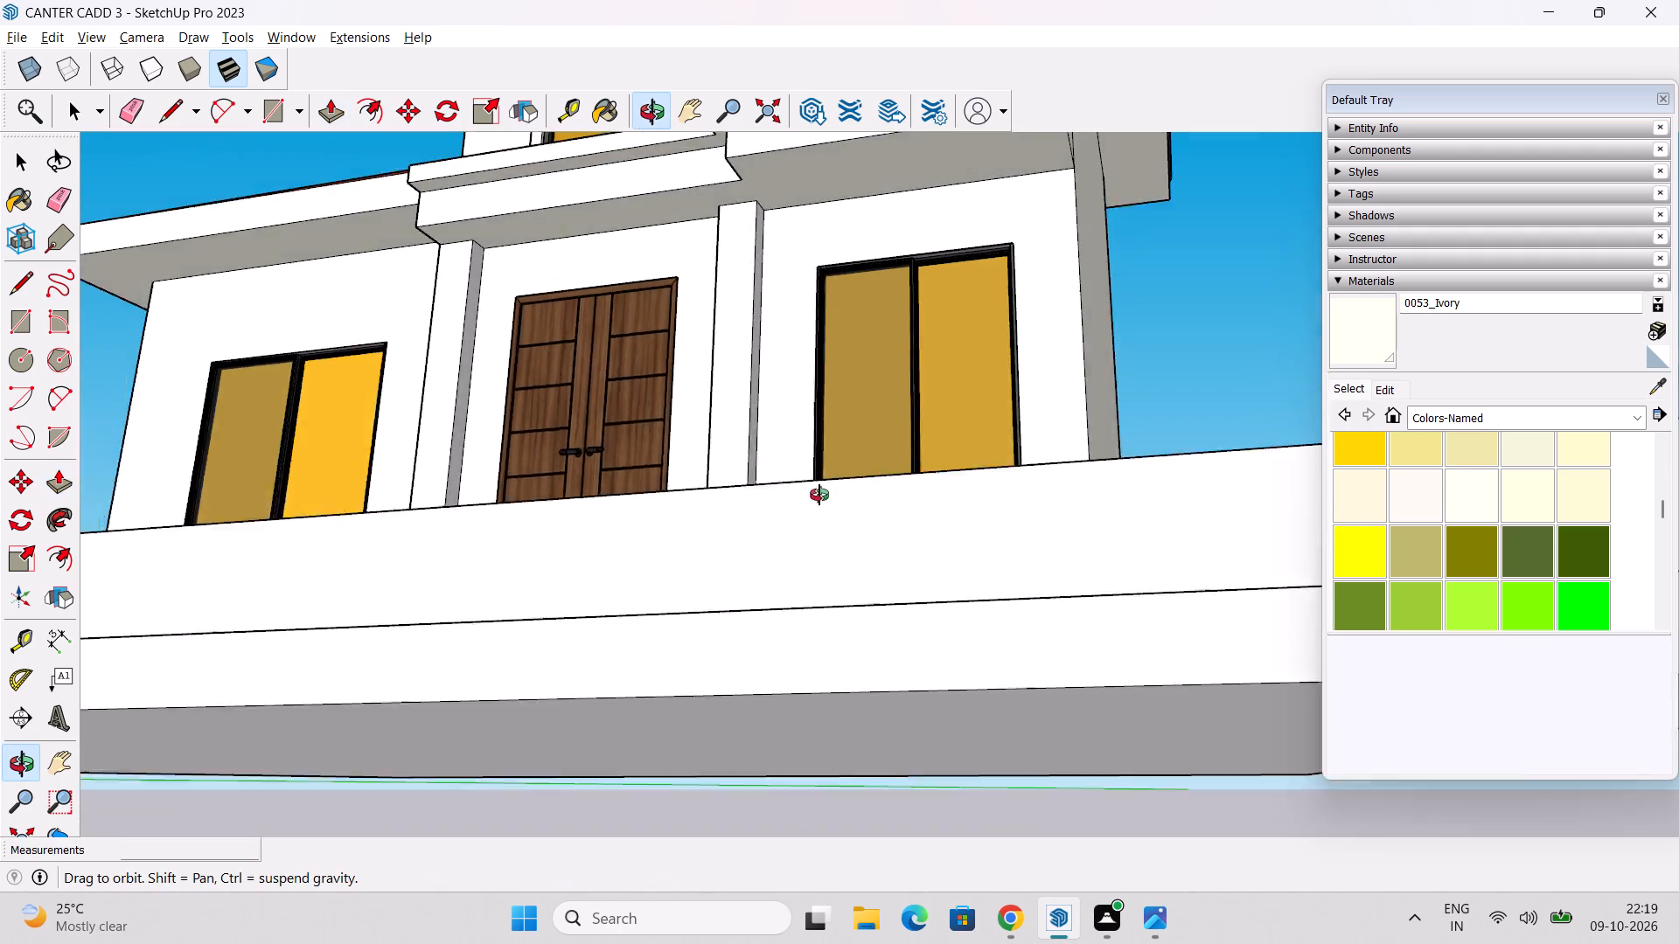
pyautogui.moveTo(819, 495); pyautogui.dragTo(979, 620, button='middle')
pyautogui.scroll(2, 998, 643)
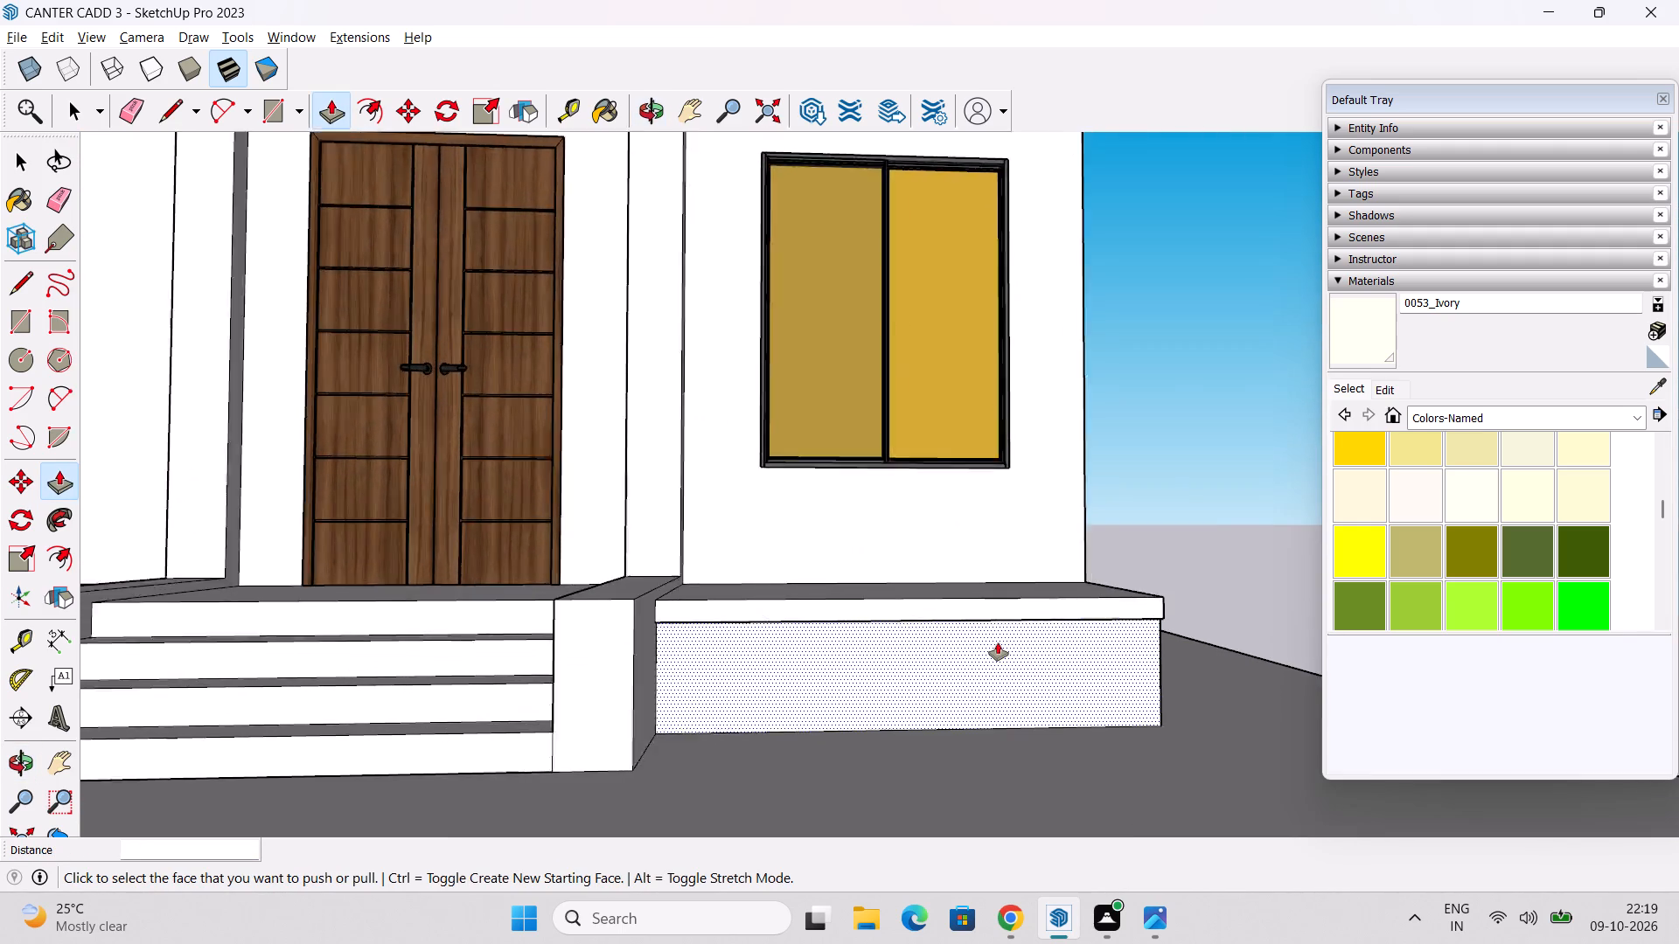
pyautogui.scroll(6, 998, 642)
pyautogui.moveTo(1000, 638); pyautogui.dragTo(998, 566, button='middle')
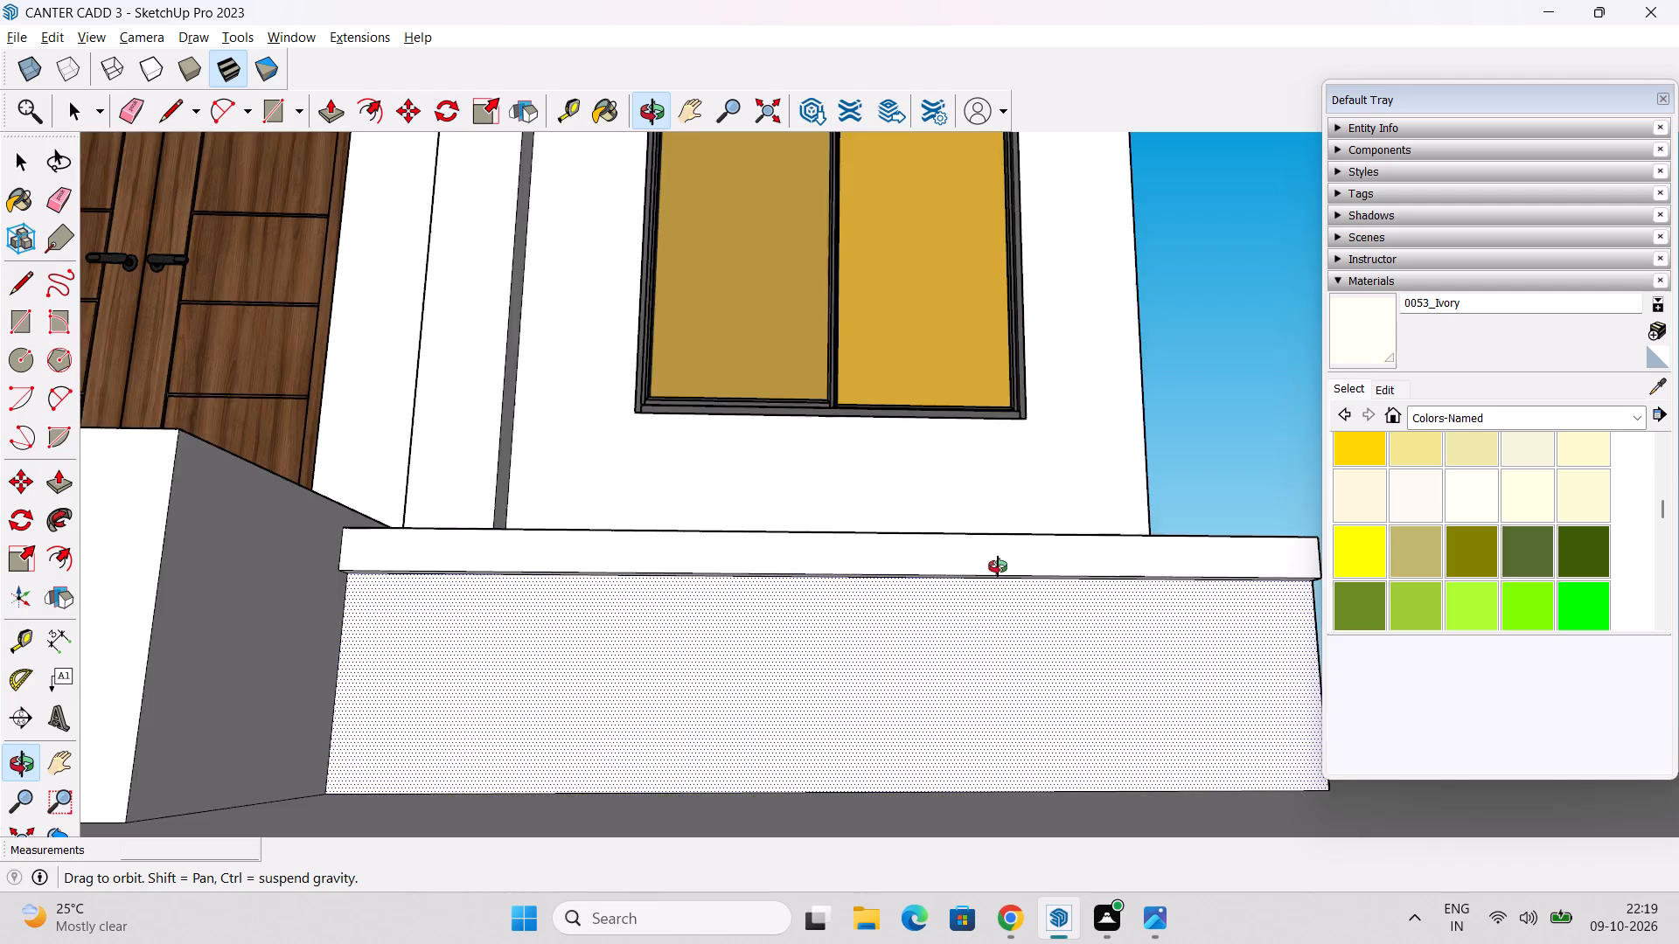
pyautogui.moveTo(998, 566); pyautogui.dragTo(1037, 594, button='middle')
# Pull the matching strip along the top of the left plinth's front face outward by the same 2".
pyautogui.scroll(-10, 1034, 601)
pyautogui.keyDown('shift'); pyautogui.moveTo(825, 672); pyautogui.dragTo(1157, 662, button='middle'); pyautogui.keyUp('shift')
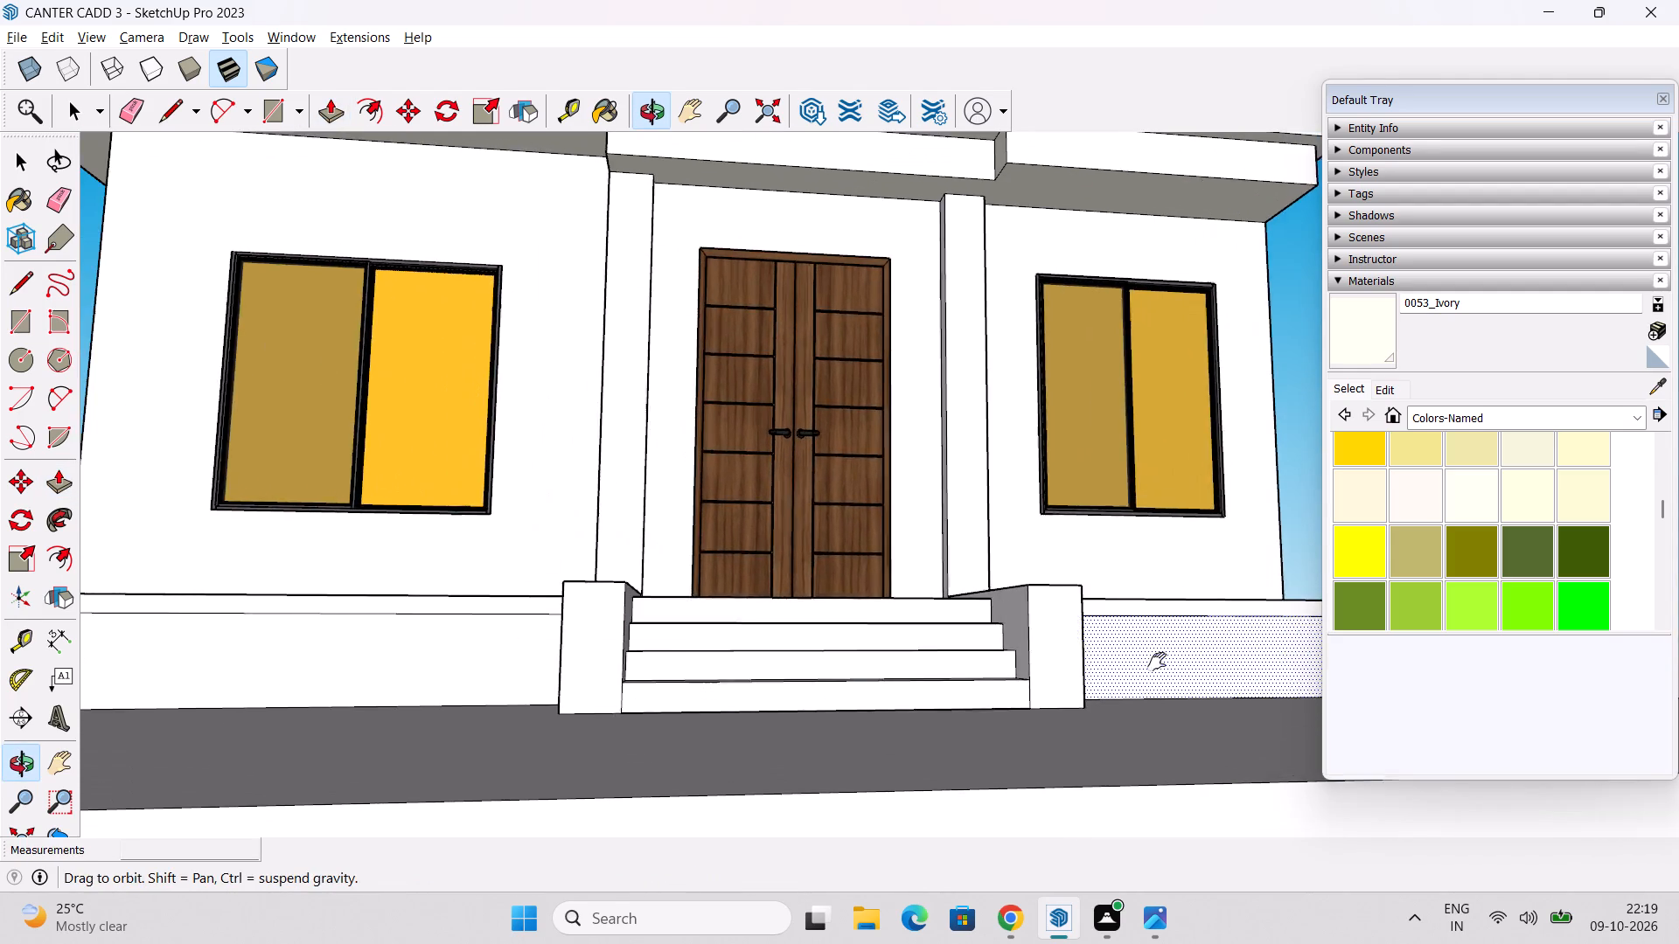
pyautogui.keyDown('shift'); pyautogui.moveTo(1157, 662); pyautogui.dragTo(1157, 663, button='middle'); pyautogui.keyUp('shift')
pyautogui.moveTo(505, 528); pyautogui.dragTo(666, 653, button='middle')
pyautogui.keyDown('shift'); pyautogui.moveTo(630, 698); pyautogui.dragTo(662, 539, button='middle'); pyautogui.keyUp('shift')
pyautogui.scroll(1, 612, 571)
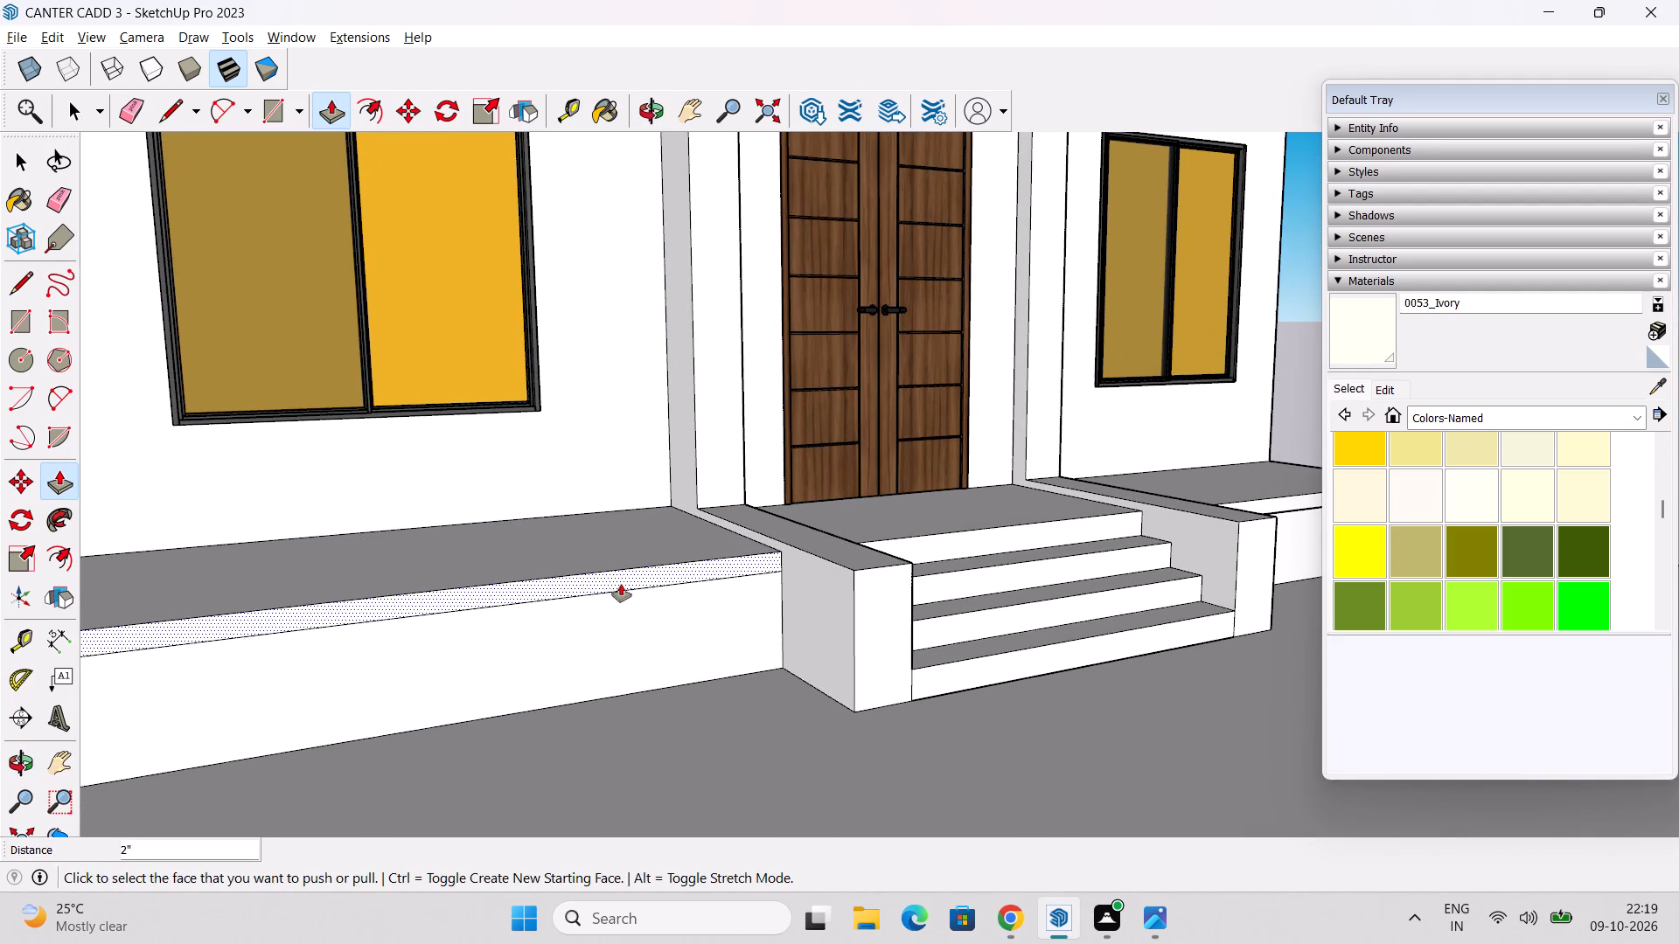
pyautogui.doubleClick(624, 575)
pyautogui.moveTo(680, 622); pyautogui.dragTo(681, 615, button='middle')
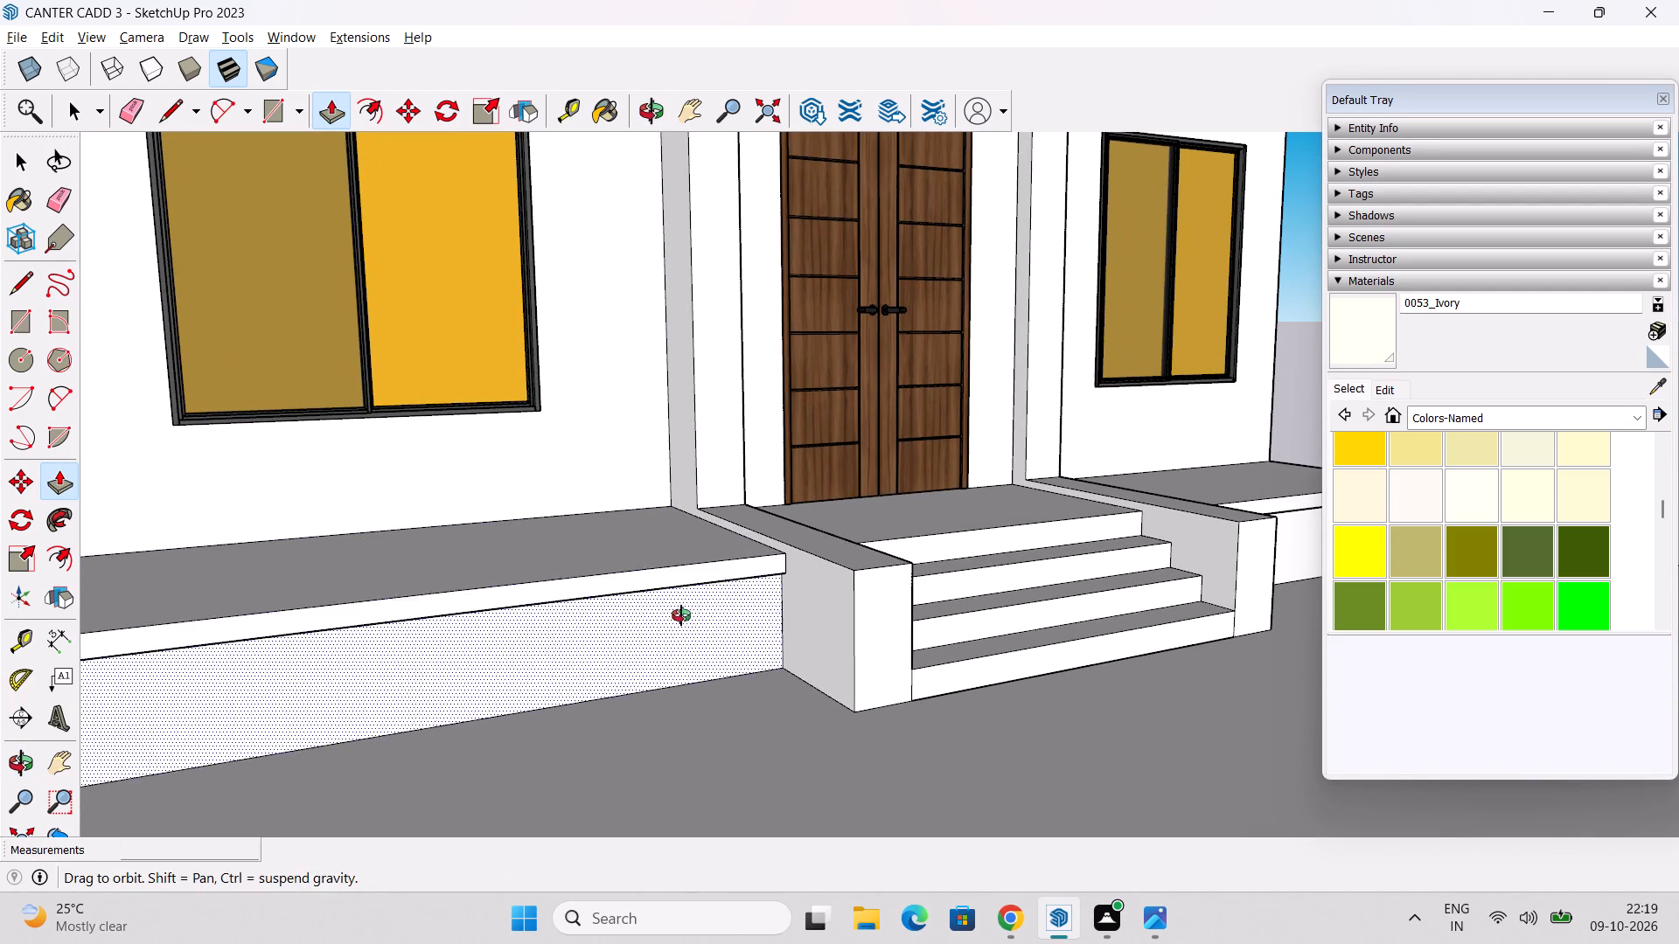
pyautogui.moveTo(681, 615); pyautogui.dragTo(658, 594, button='middle')
pyautogui.press('space')
# Examine the house front, the projecting plinth edges, the entrance steps and the surrounding platform from several angles.
pyautogui.scroll(-3, 671, 580)
pyautogui.moveTo(678, 594); pyautogui.dragTo(1043, 457, button='middle')
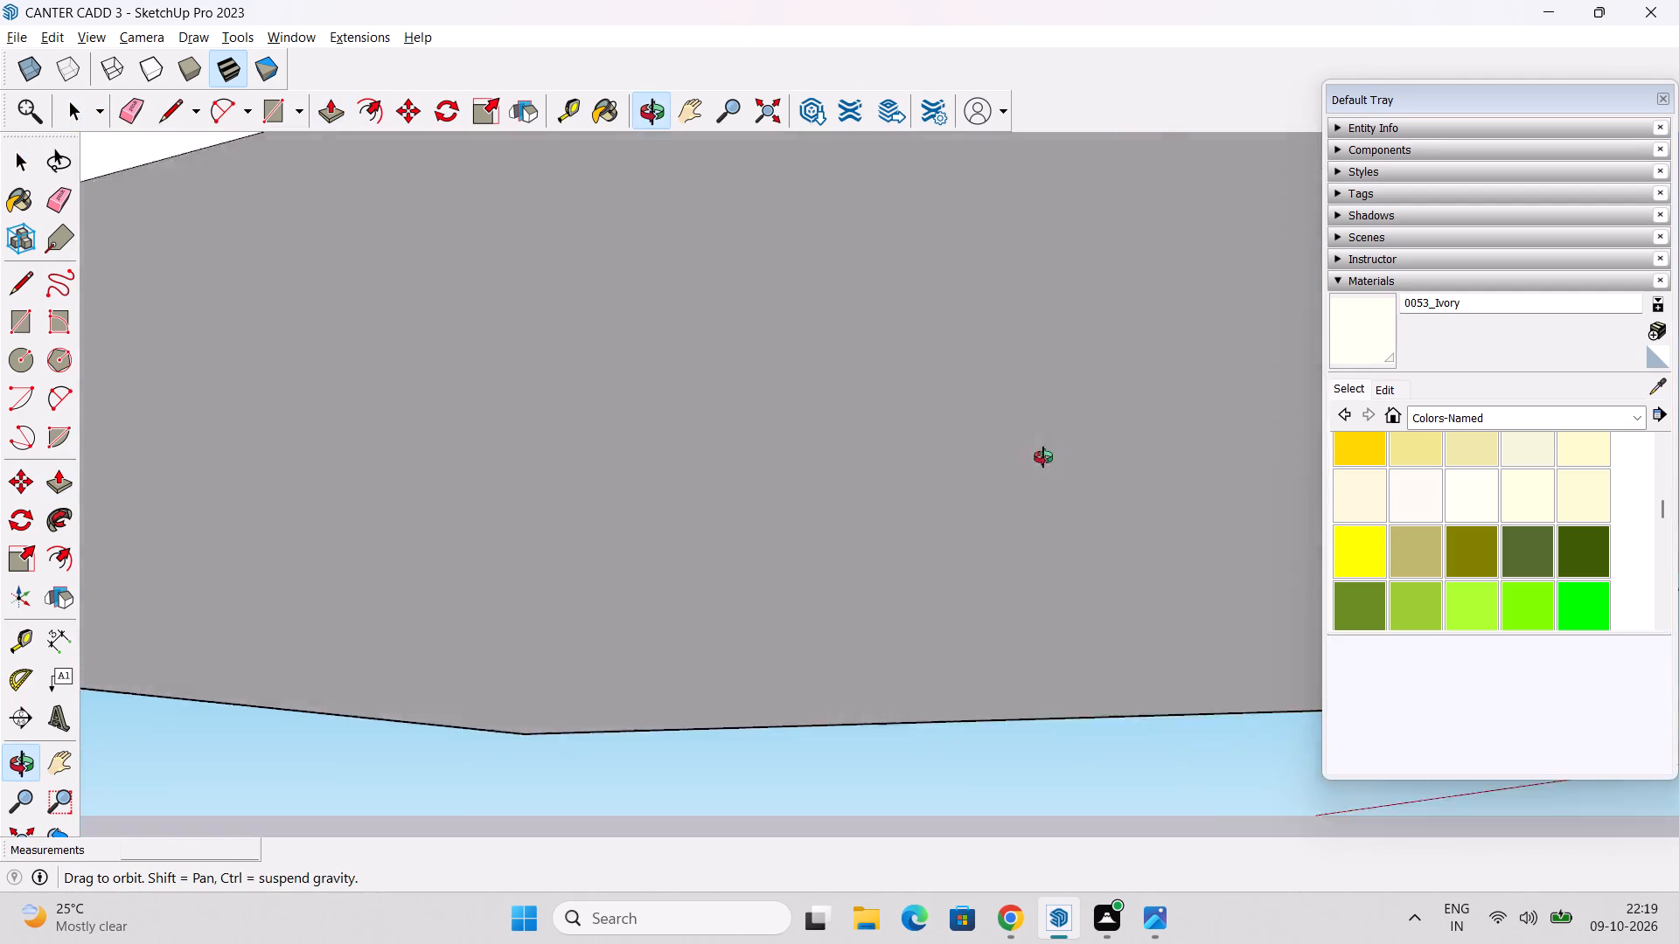
pyautogui.moveTo(1043, 457); pyautogui.dragTo(819, 609, button='middle')
pyautogui.scroll(-7, 808, 582)
pyautogui.moveTo(876, 614); pyautogui.dragTo(809, 638, button='middle')
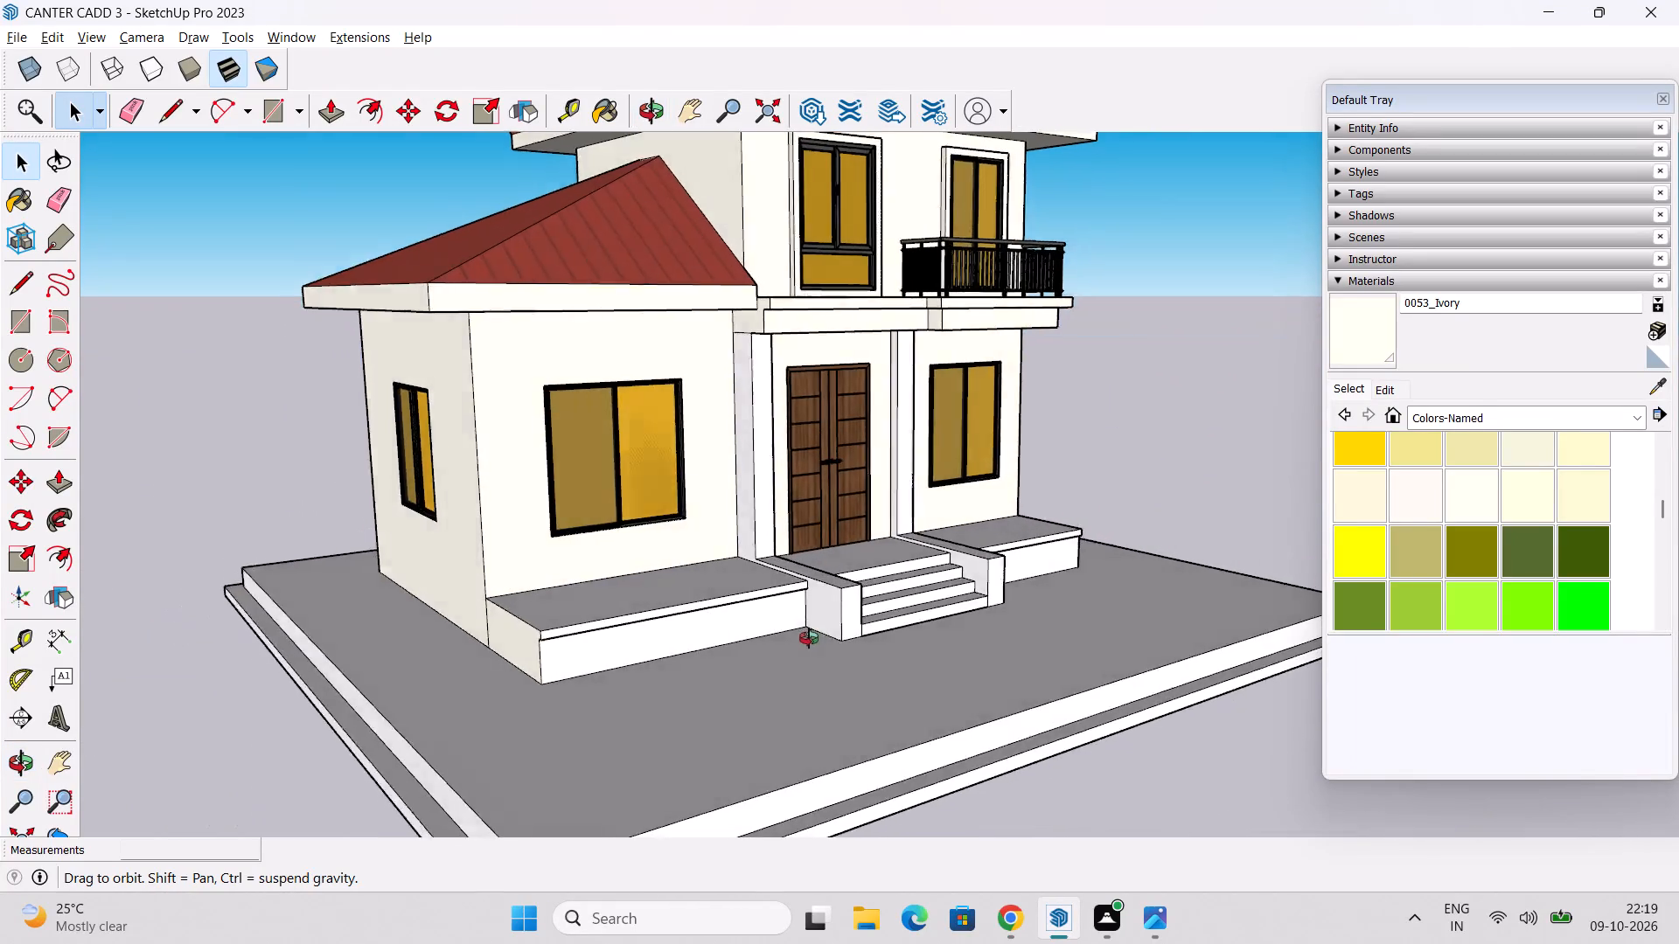
pyautogui.moveTo(809, 638); pyautogui.dragTo(649, 649, button='middle')
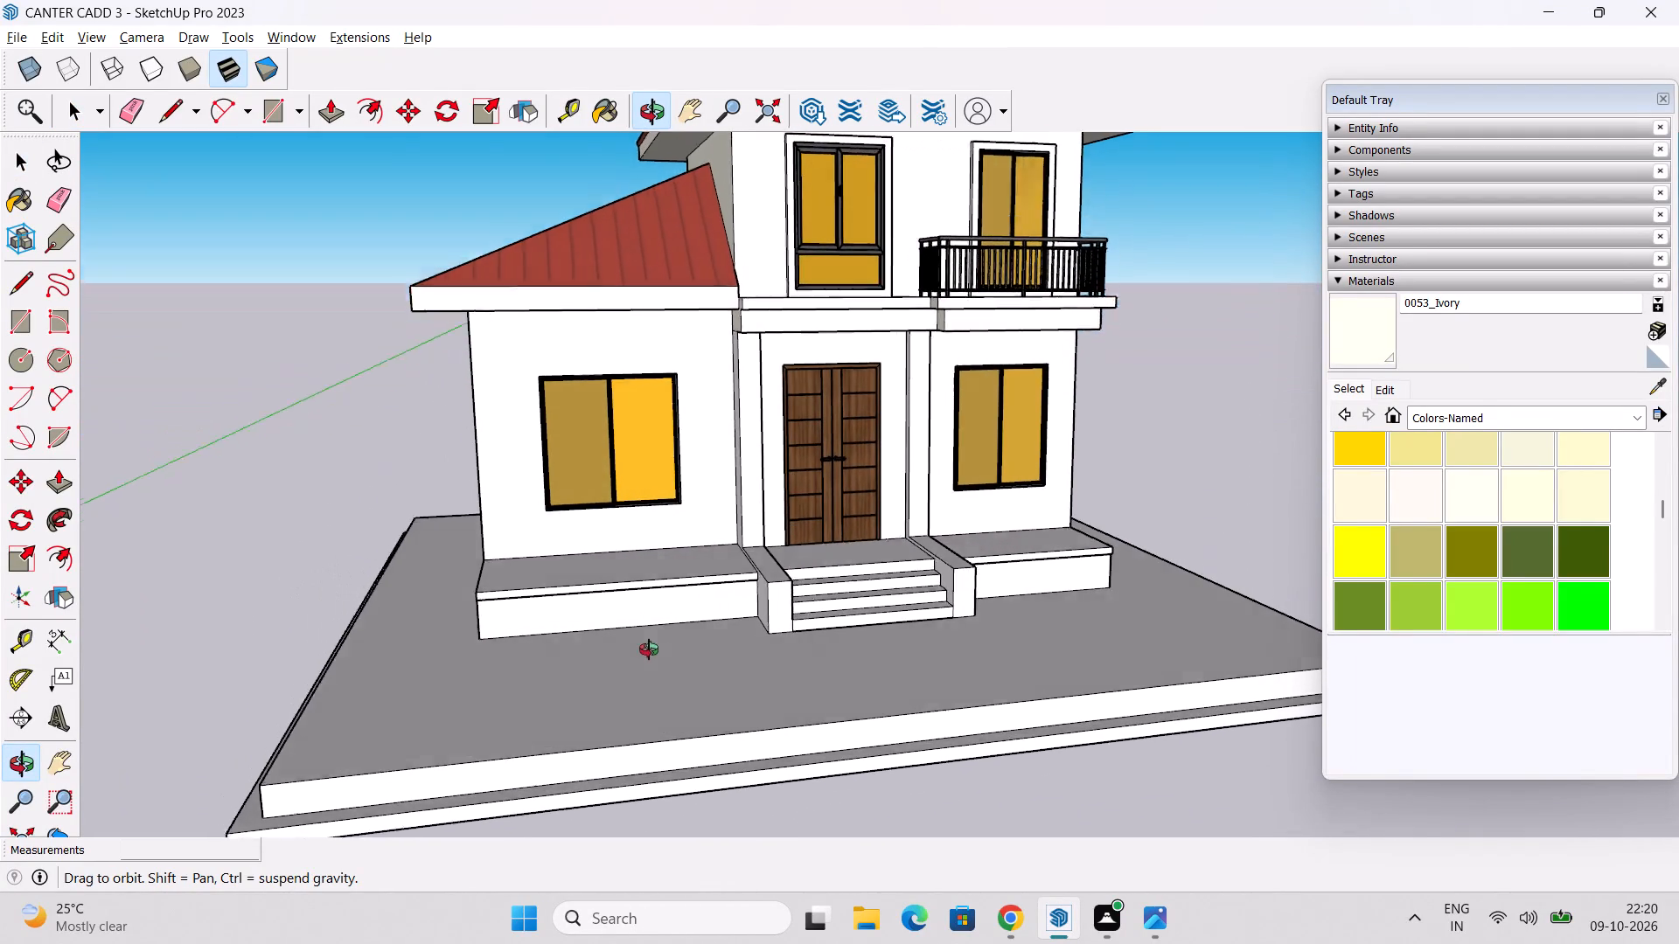
pyautogui.moveTo(649, 649); pyautogui.dragTo(649, 653, button='middle')
pyautogui.scroll(-2, 649, 649)
pyautogui.moveTo(665, 662); pyautogui.dragTo(669, 614, button='middle')
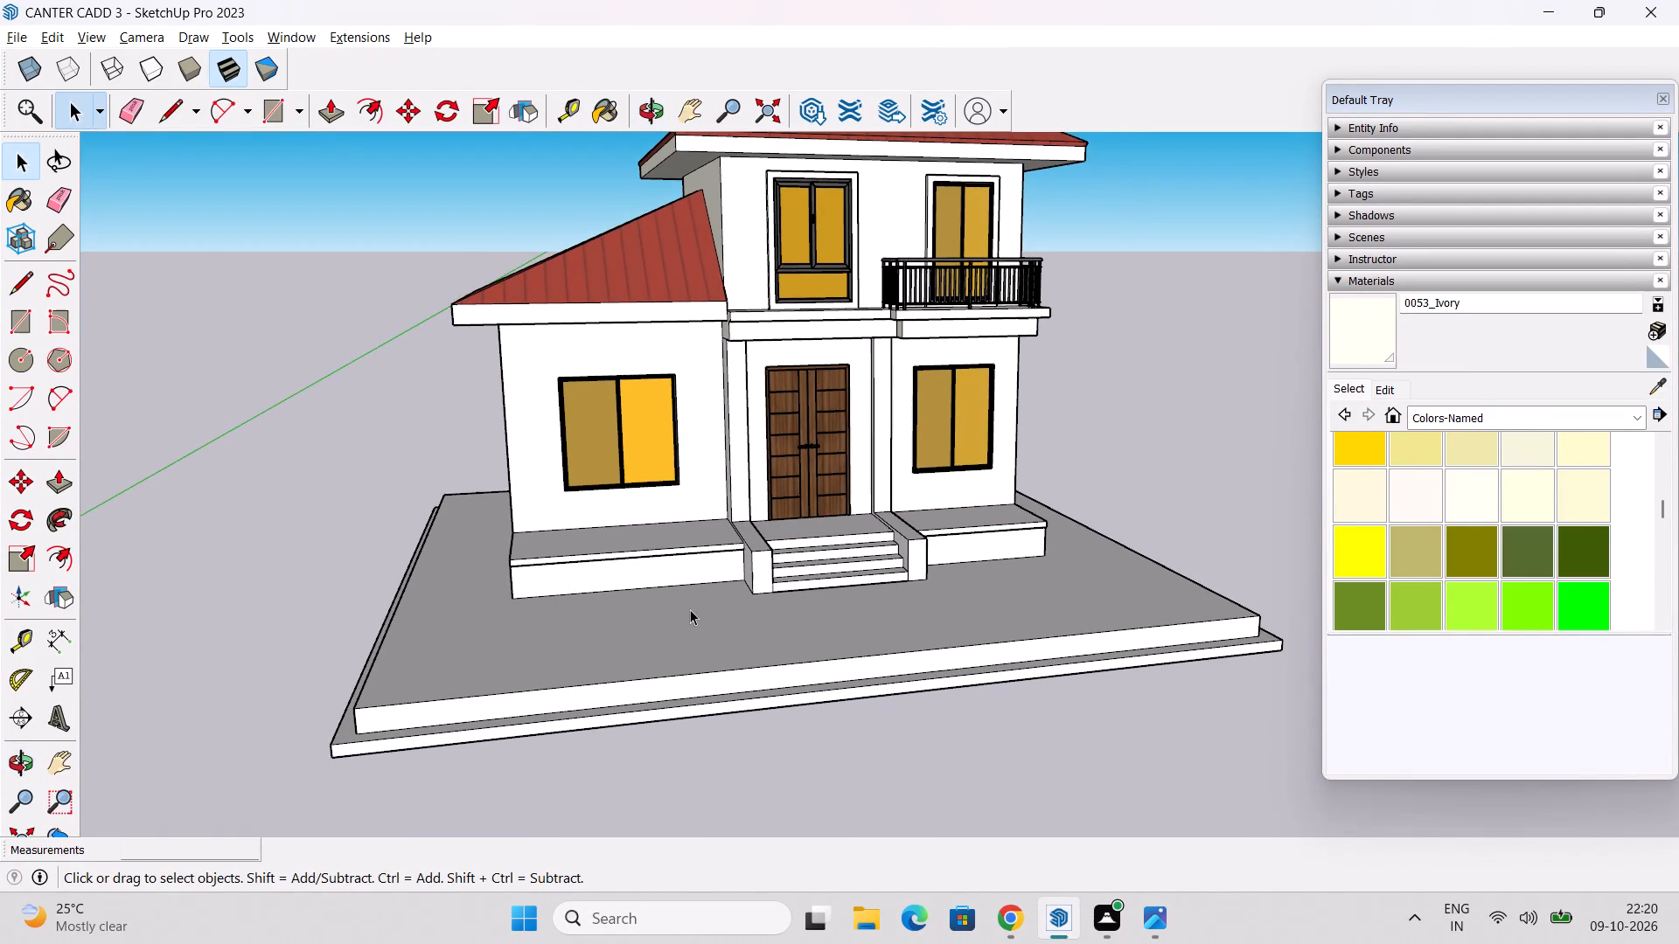
pyautogui.moveTo(690, 609); pyautogui.dragTo(693, 624, button='middle')
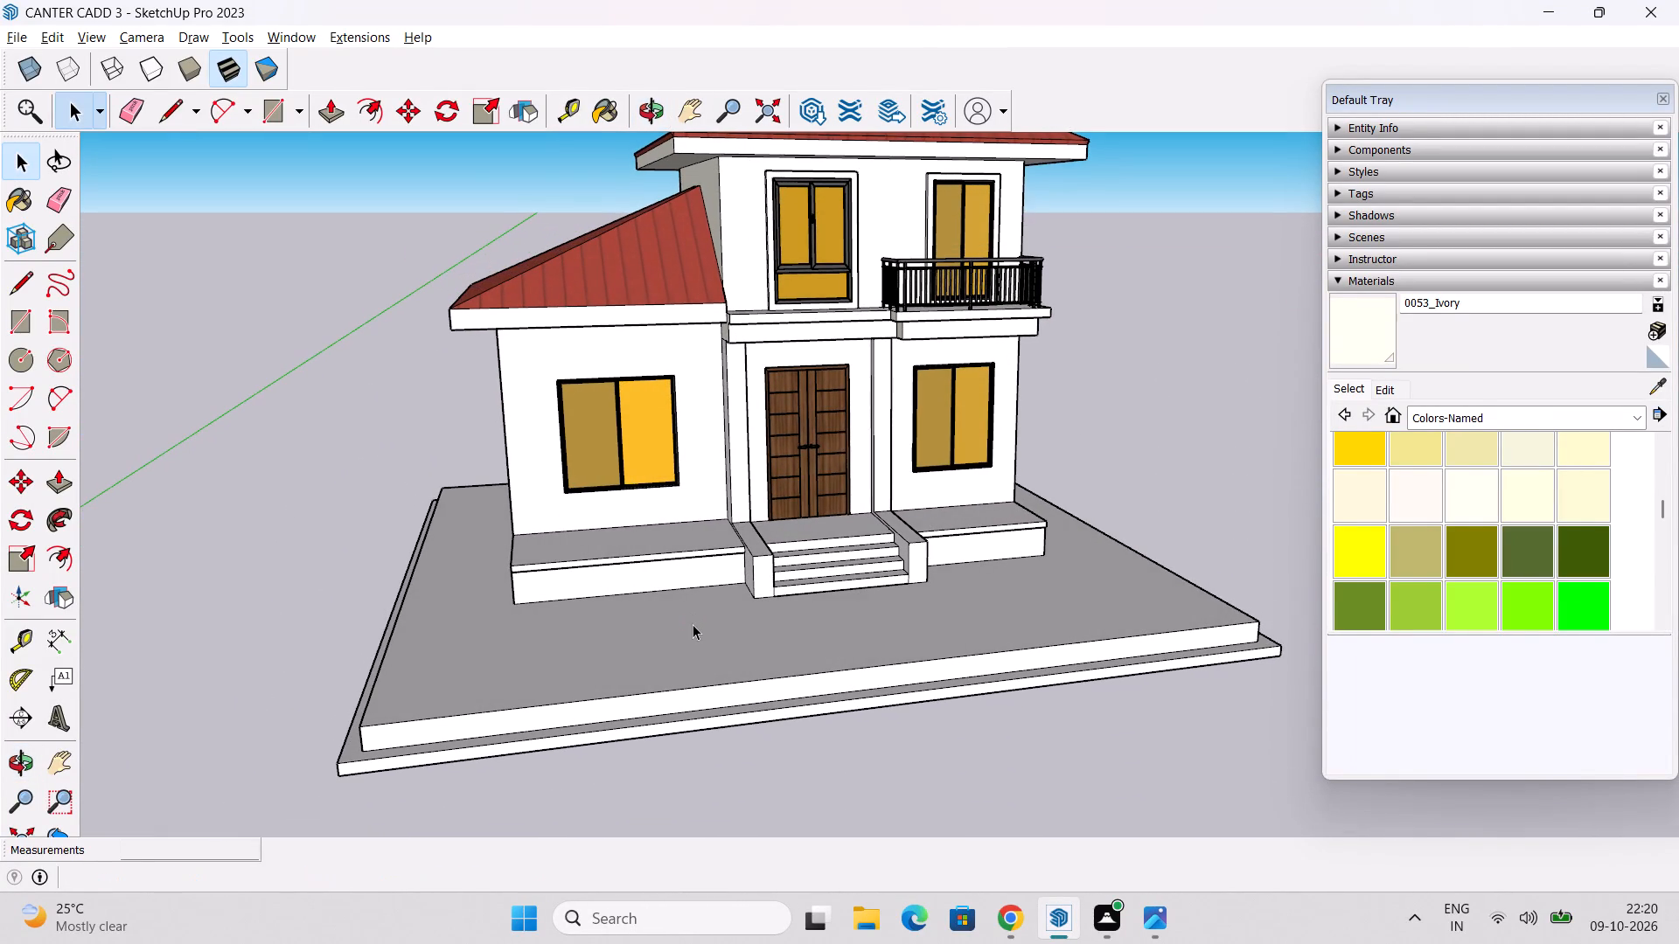
pyautogui.middleClick(684, 621)
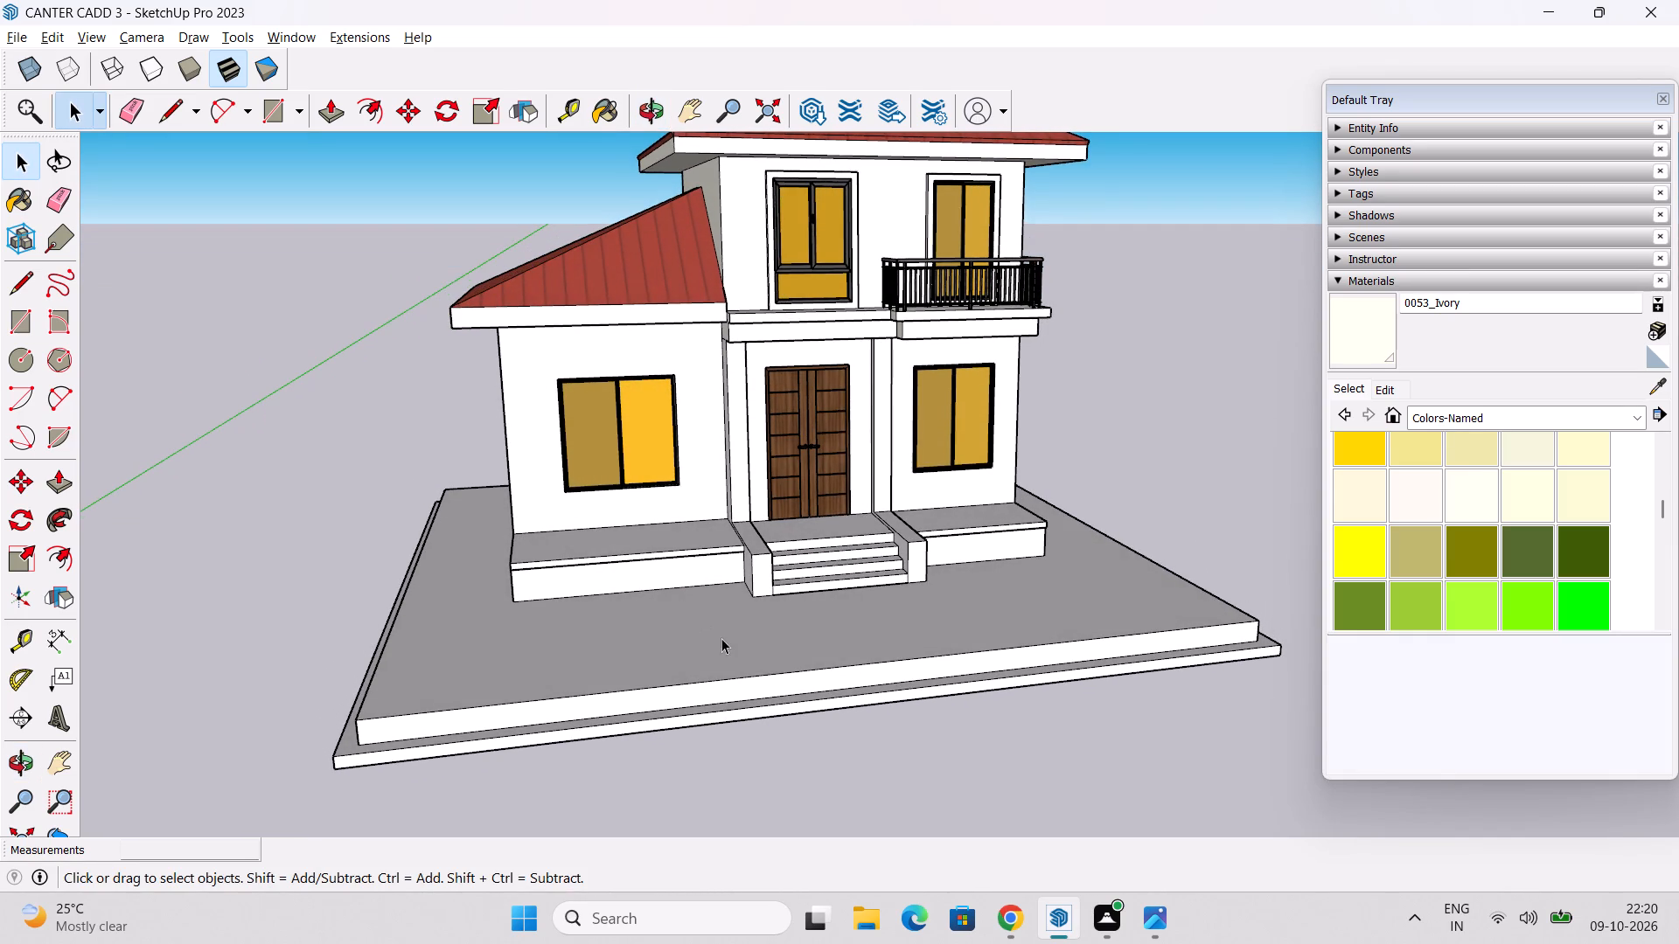
pyautogui.moveTo(721, 638); pyautogui.dragTo(676, 582, button='middle')
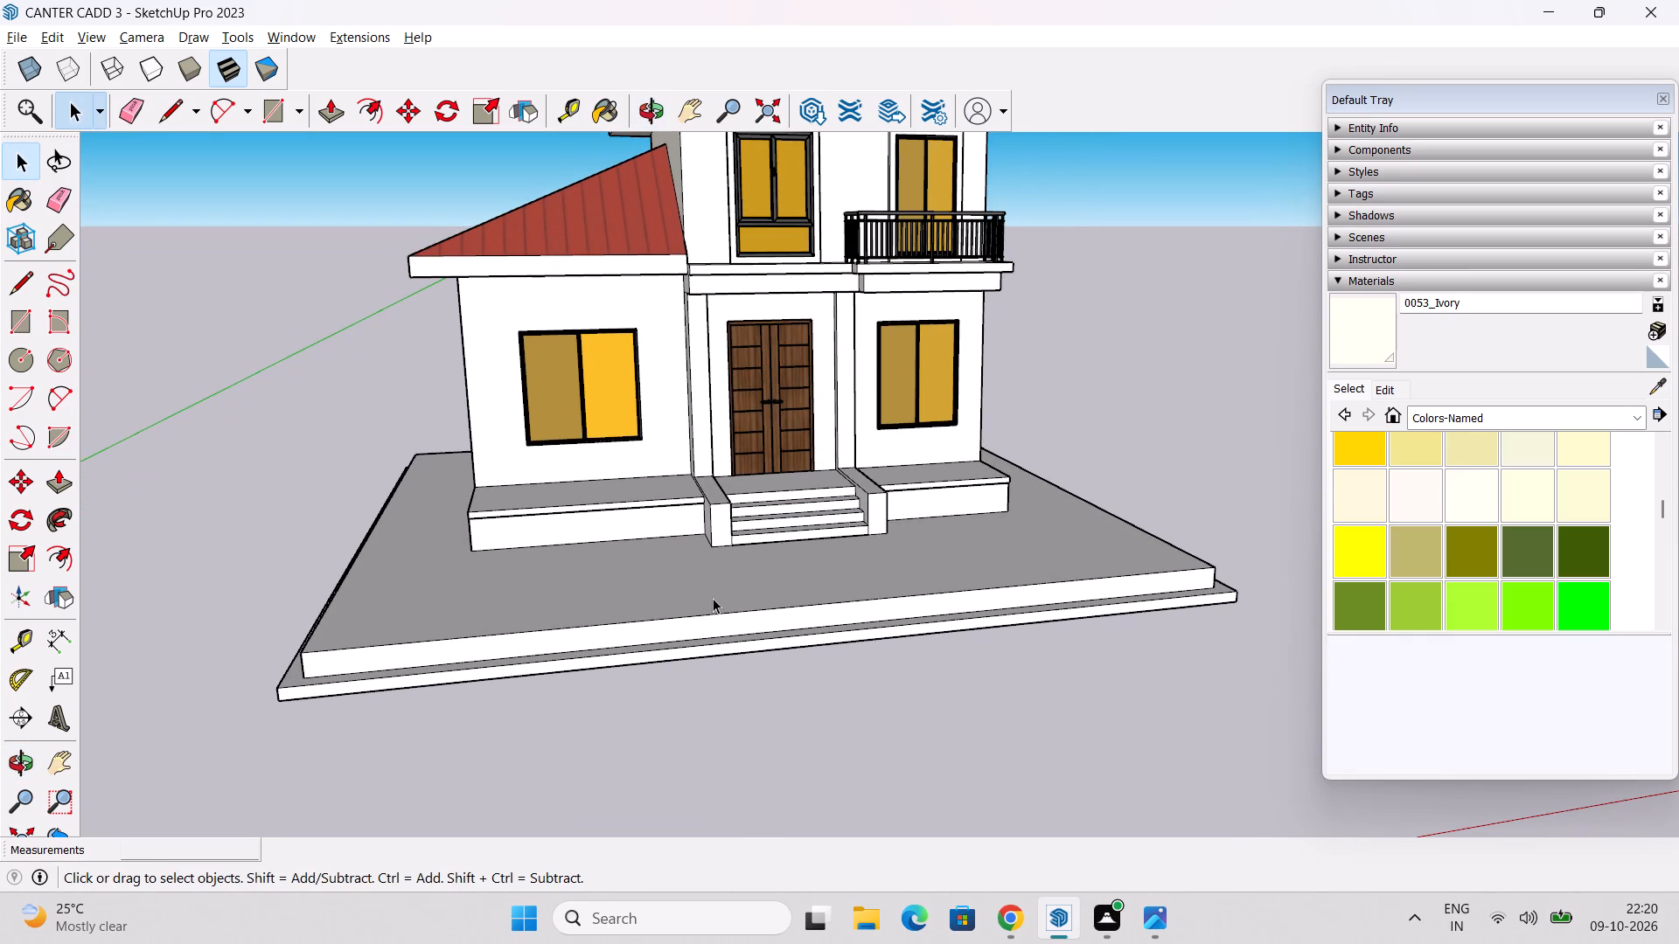
pyautogui.moveTo(713, 598); pyautogui.dragTo(713, 620, button='middle')
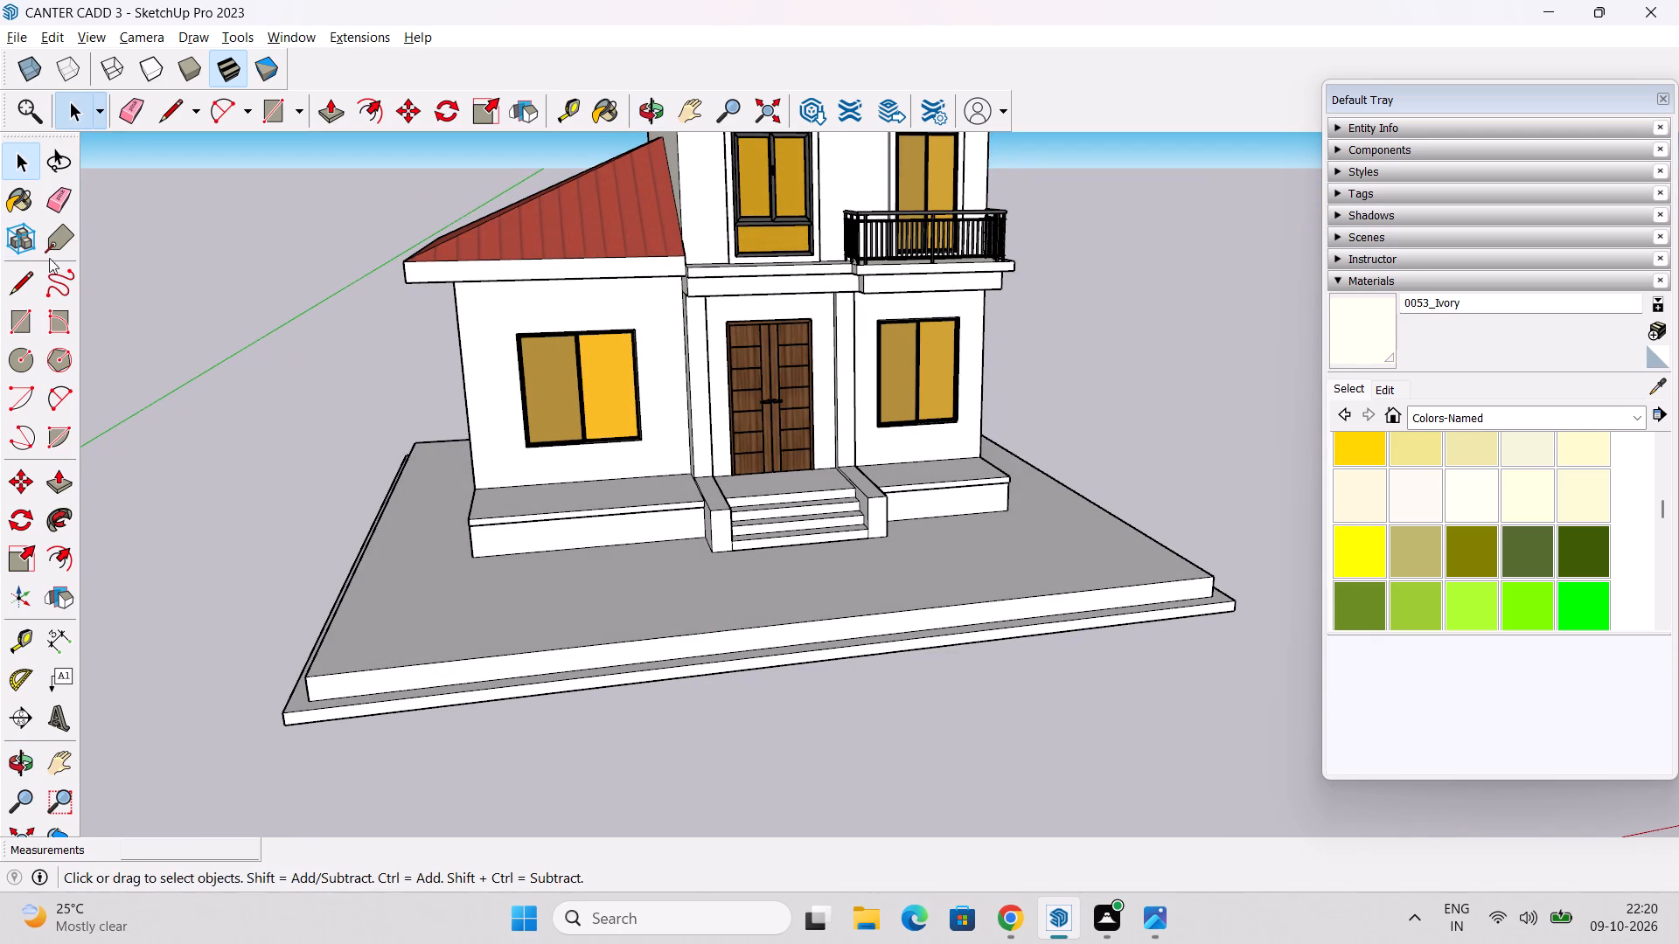
# Draw a walkway rectangle about 8' by 9' 10" from the foot of the entrance steps to the platform's front edge.
pyautogui.click(27, 333)
pyautogui.moveTo(707, 492); pyautogui.dragTo(712, 559, button='middle')
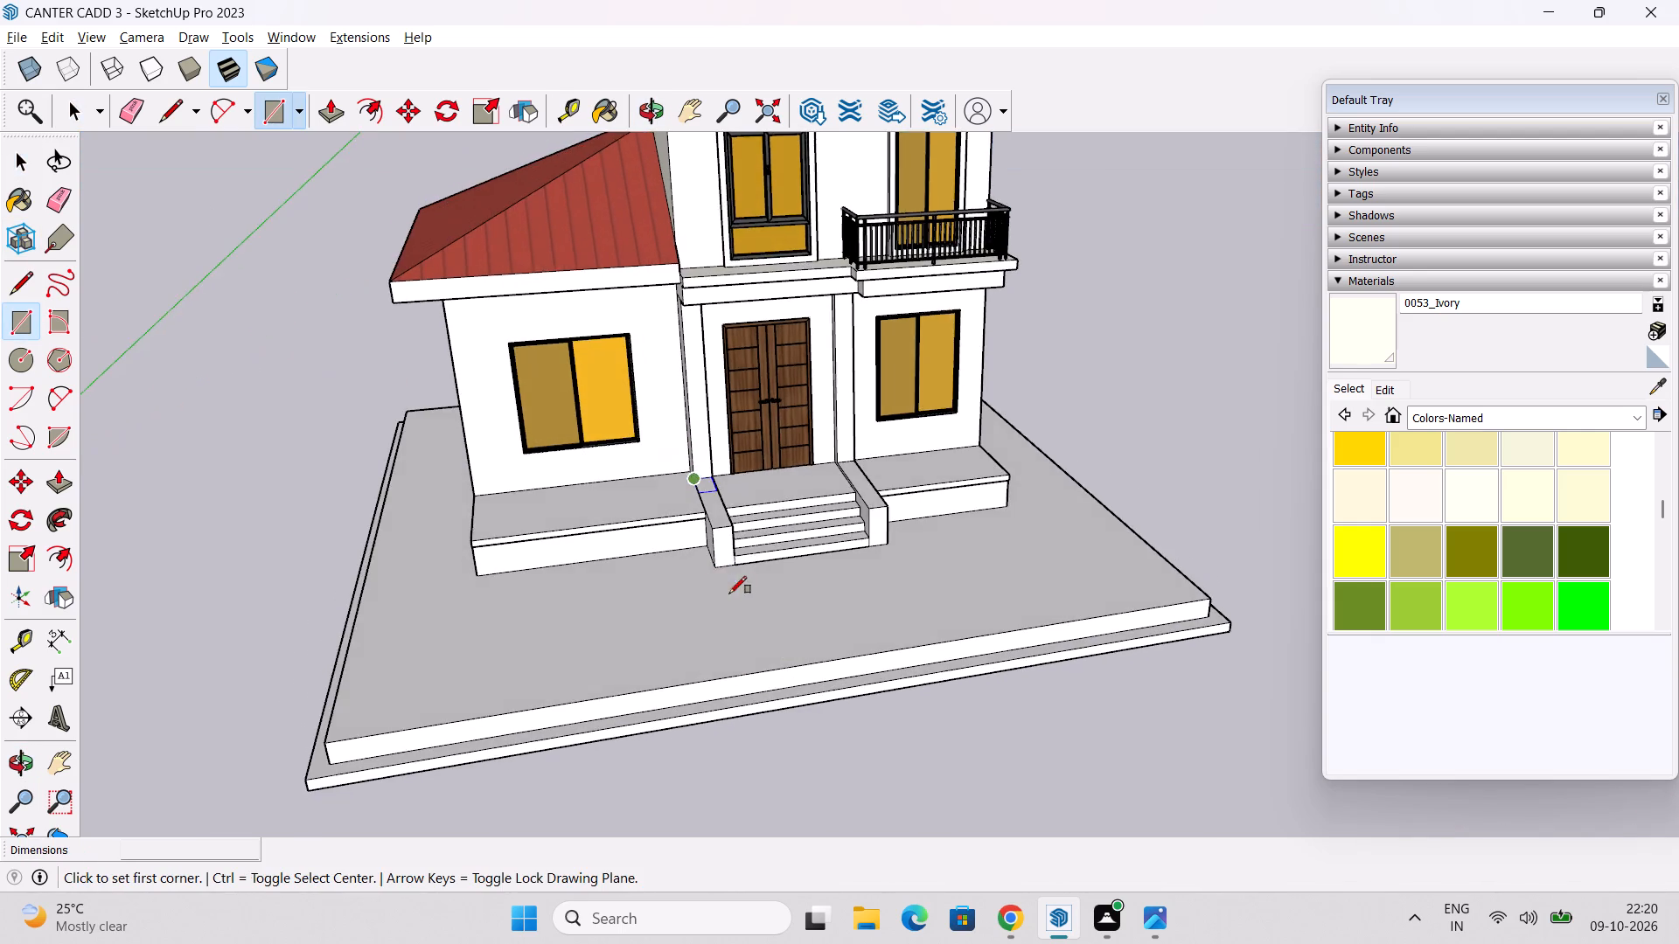
pyautogui.scroll(5, 735, 587)
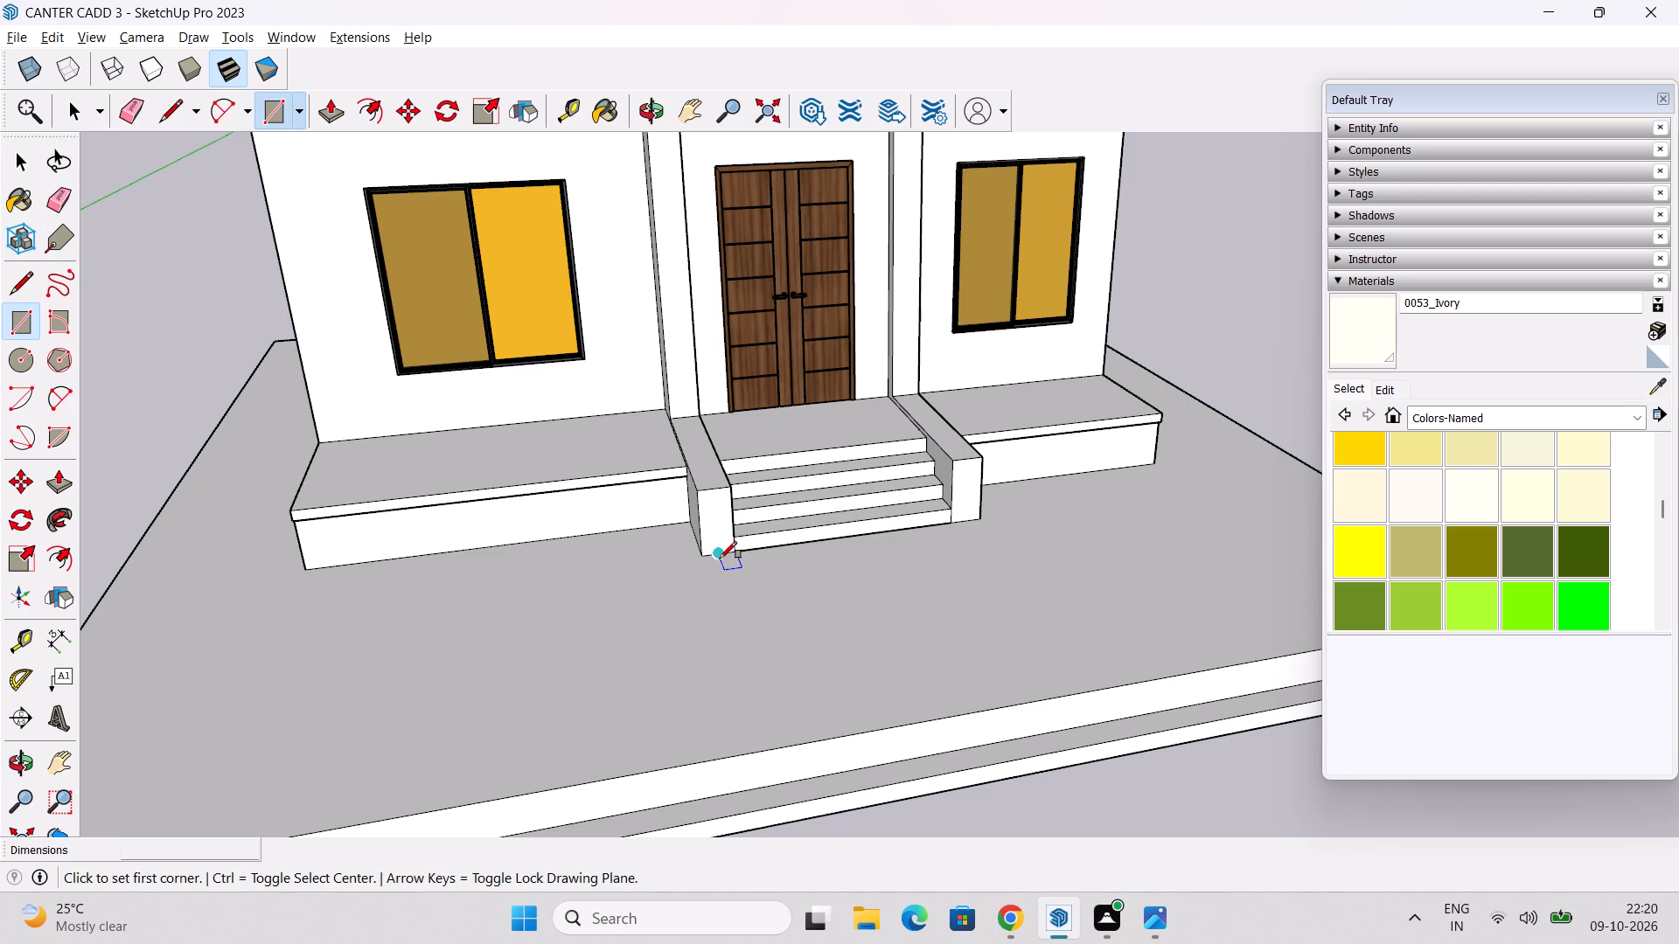
pyautogui.click(720, 559)
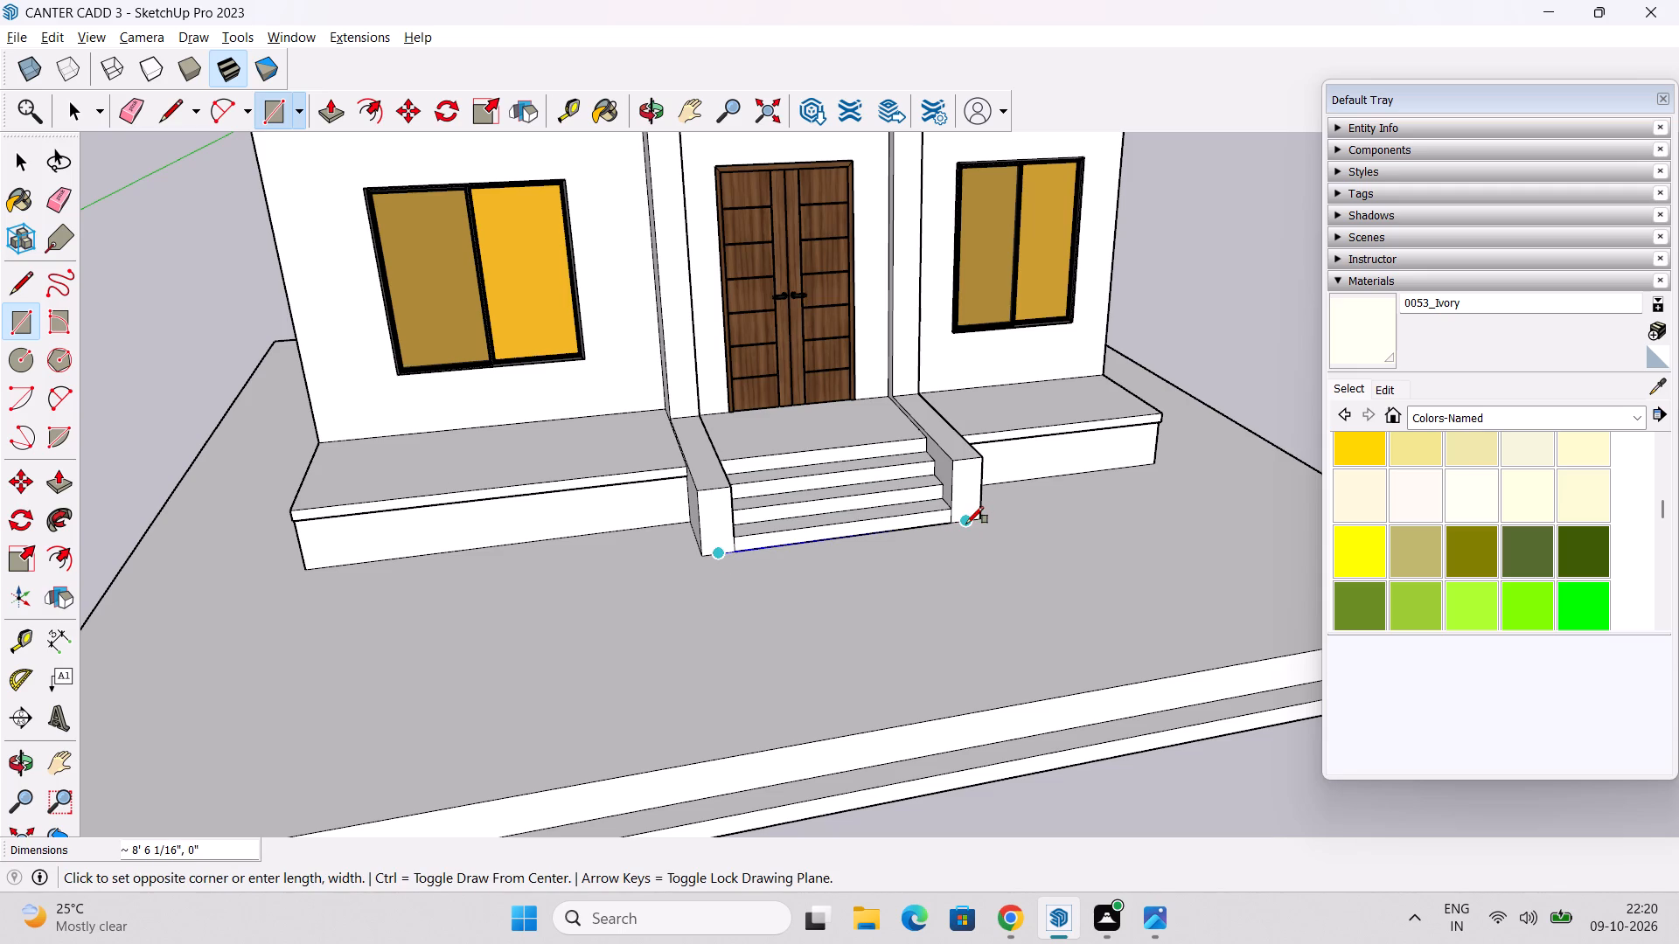
pyautogui.click(966, 524)
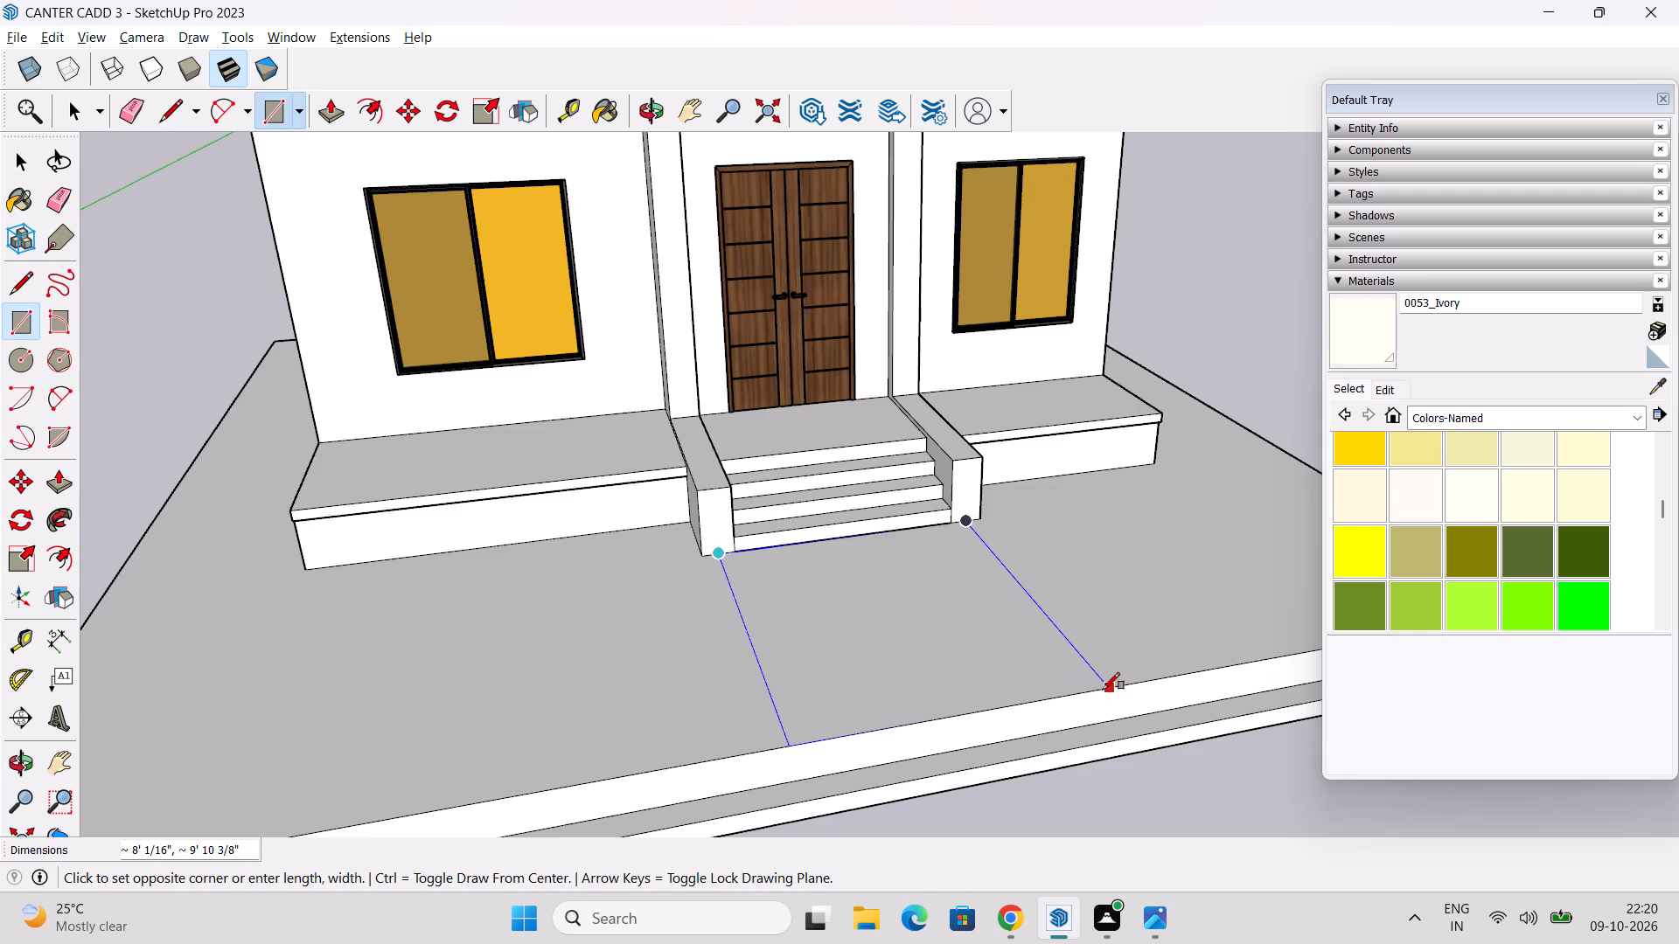
pyautogui.click(1103, 690)
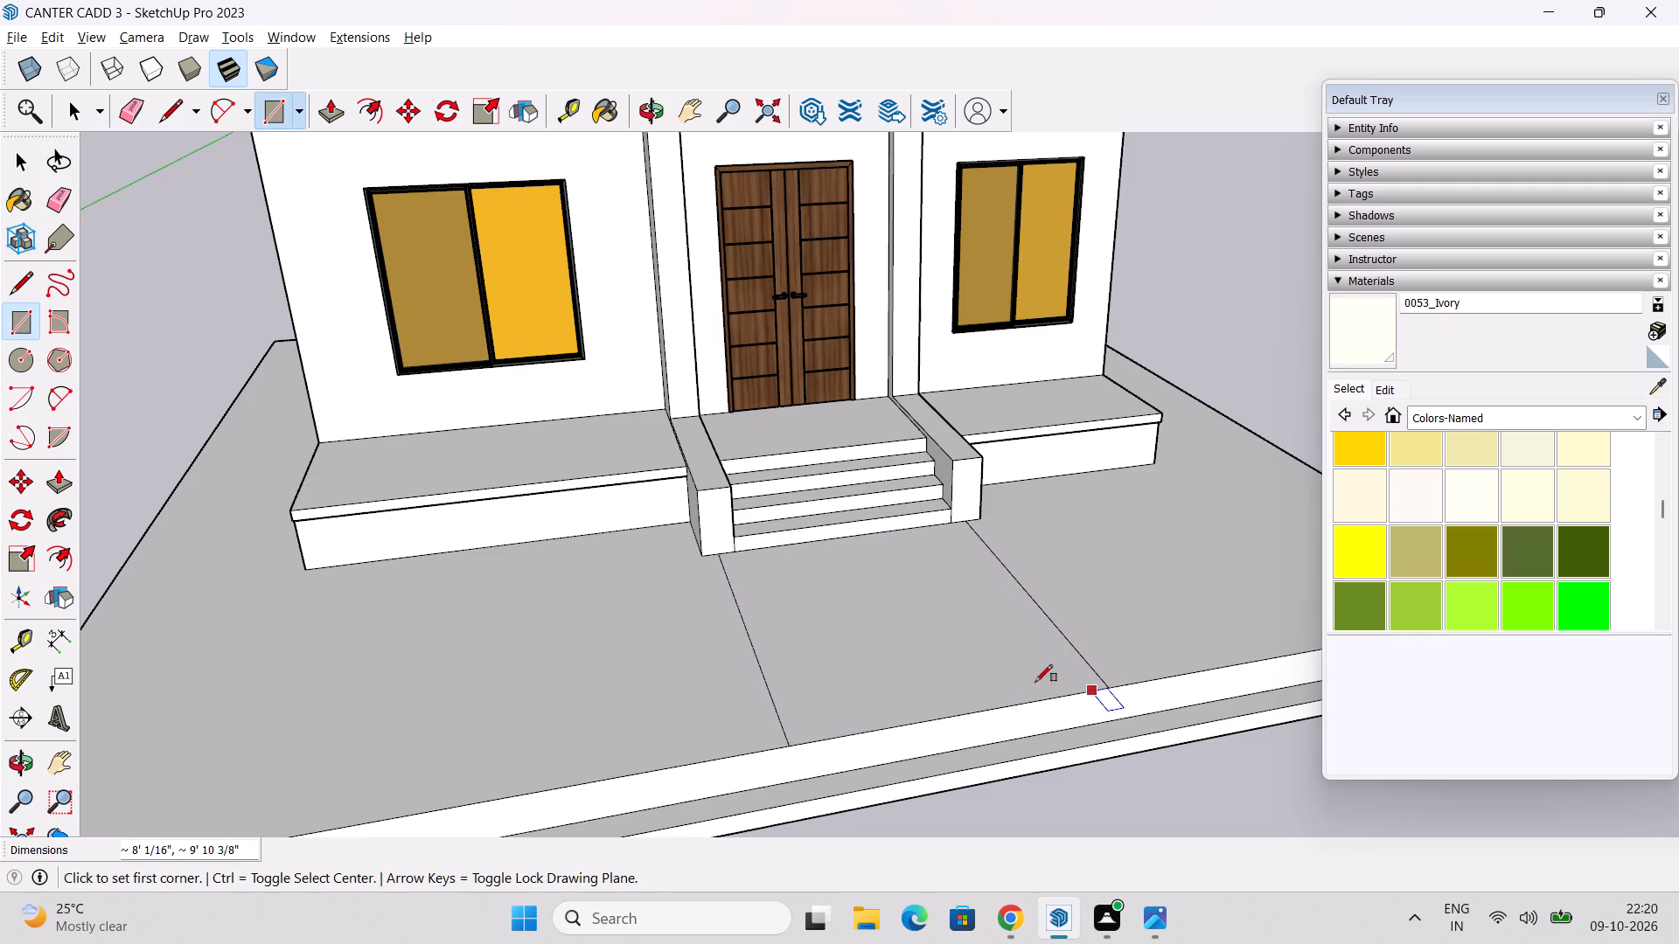
# Draw a narrow path rectangle about 1' 5" by 9' 8" on the platform, extending sideways from the walkway's left edge.
pyautogui.scroll(-1, 944, 659)
pyautogui.keyDown('shift'); pyautogui.moveTo(812, 726); pyautogui.dragTo(881, 573, button='middle'); pyautogui.keyUp('shift')
pyautogui.scroll(-2, 898, 599)
pyautogui.moveTo(896, 613); pyautogui.dragTo(1159, 660, button='middle')
pyautogui.keyDown('shift'); pyautogui.moveTo(1132, 681); pyautogui.dragTo(1151, 580, button='middle'); pyautogui.keyUp('shift')
pyautogui.moveTo(924, 578); pyautogui.dragTo(1017, 655, button='middle')
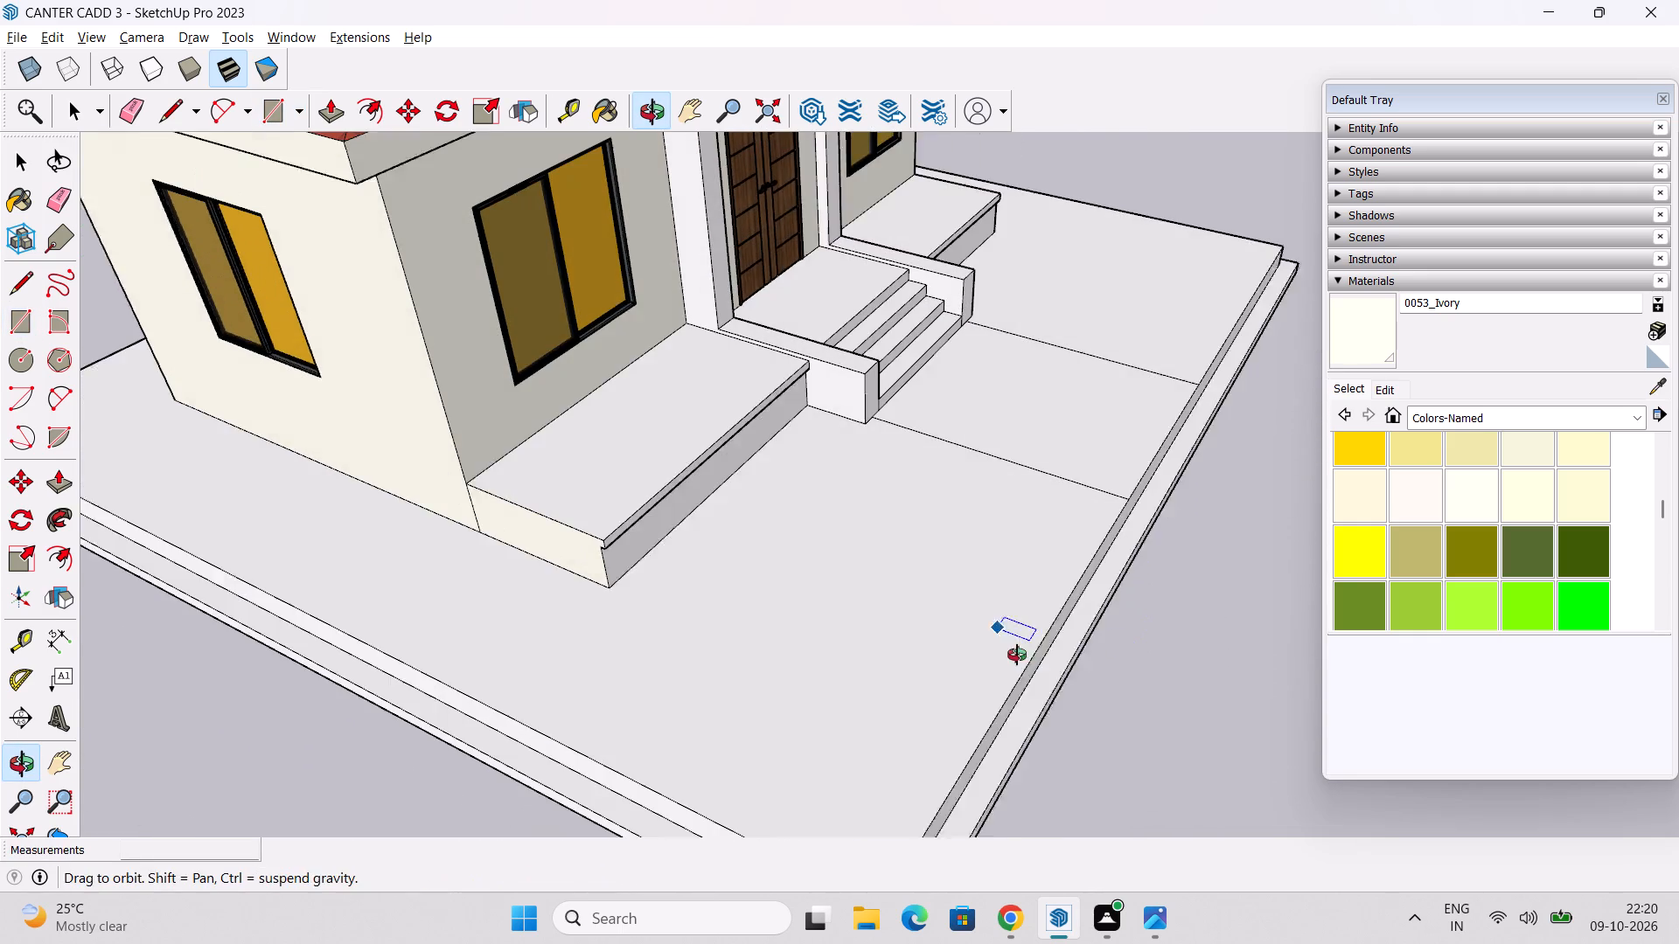
pyautogui.moveTo(1017, 655); pyautogui.dragTo(1021, 657, button='middle')
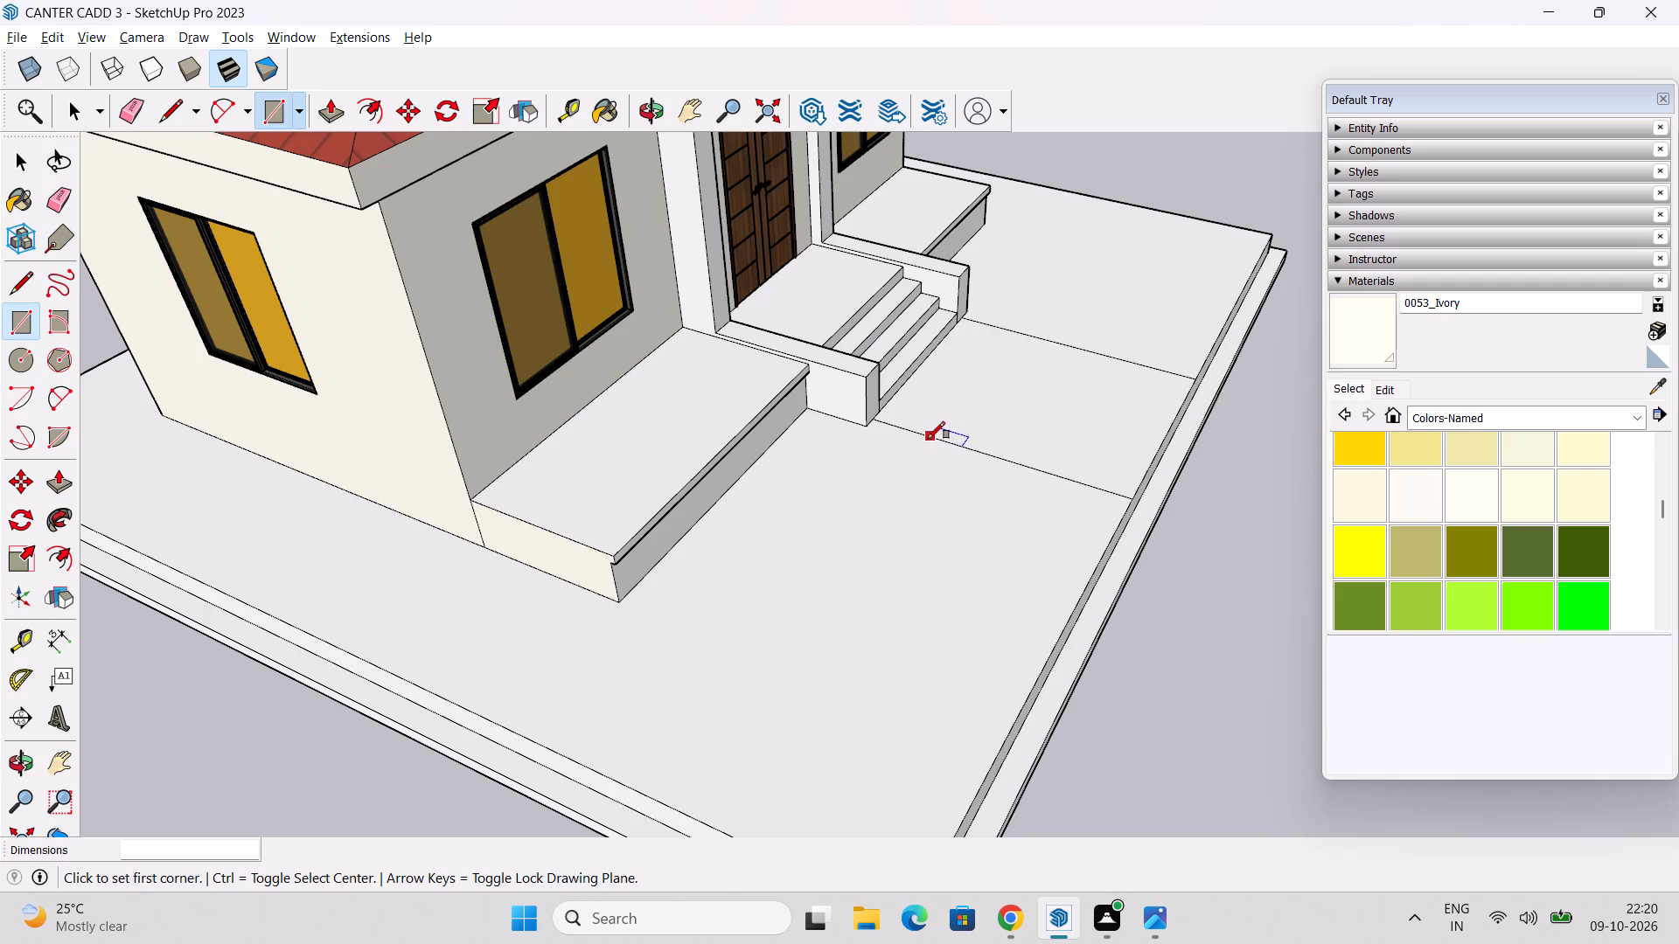
pyautogui.click(928, 439)
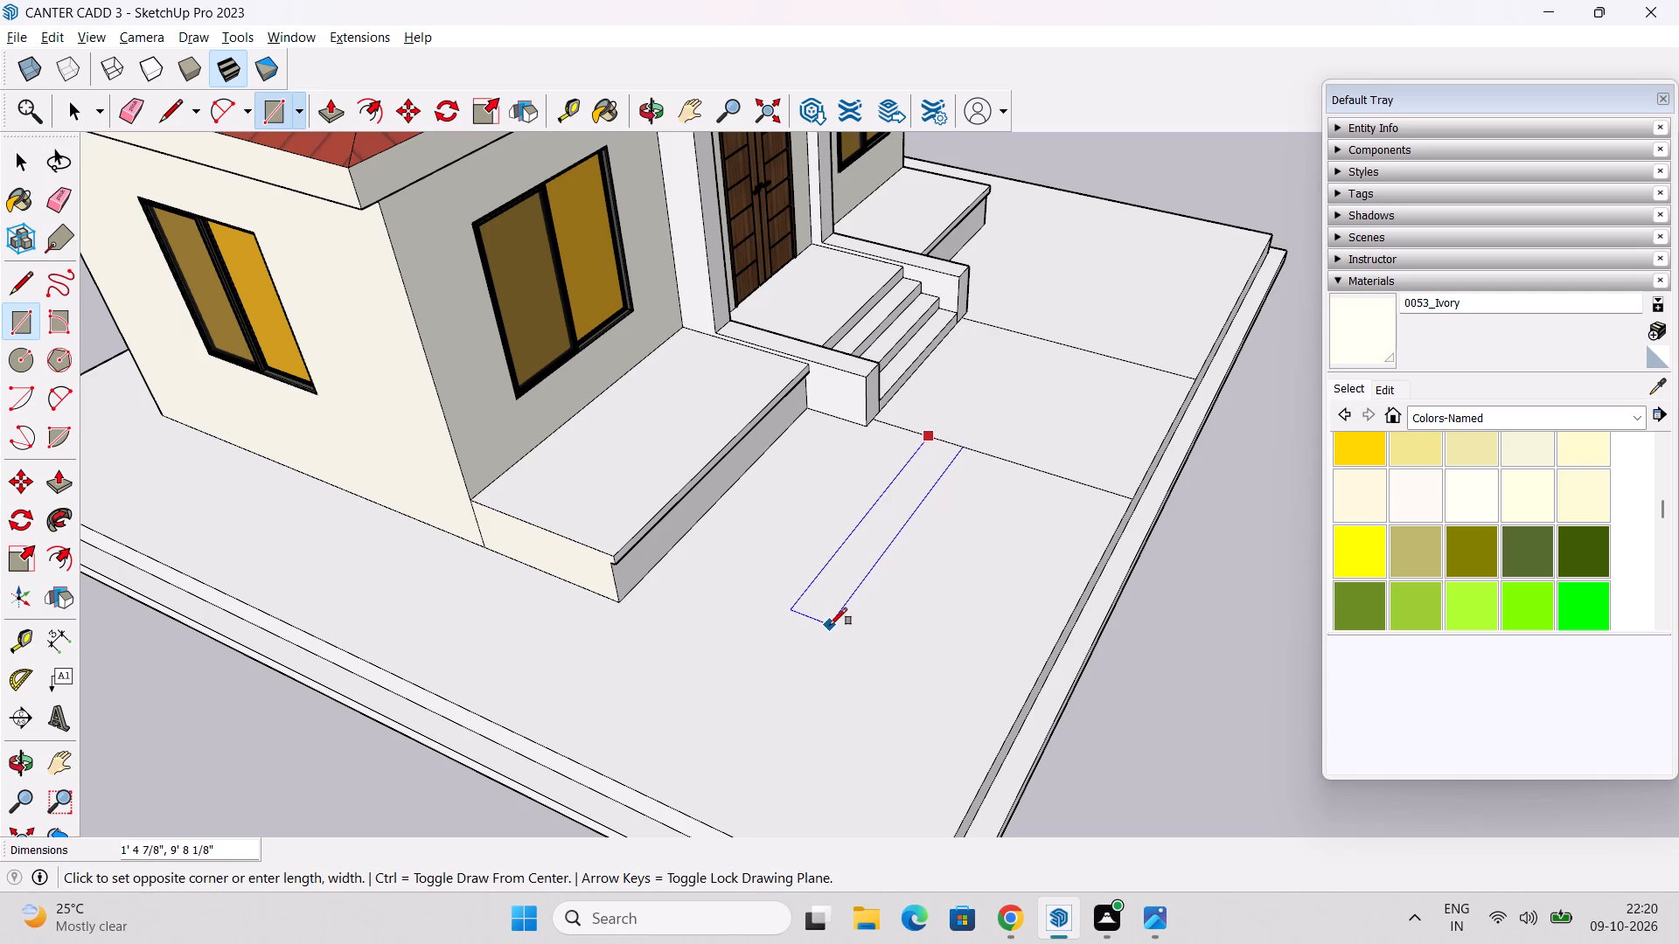
pyautogui.click(830, 625)
# Copy the narrow path rectangle about 17' 8" across to the opposite side of the walkway, meeting its right edge.
pyautogui.press('space')
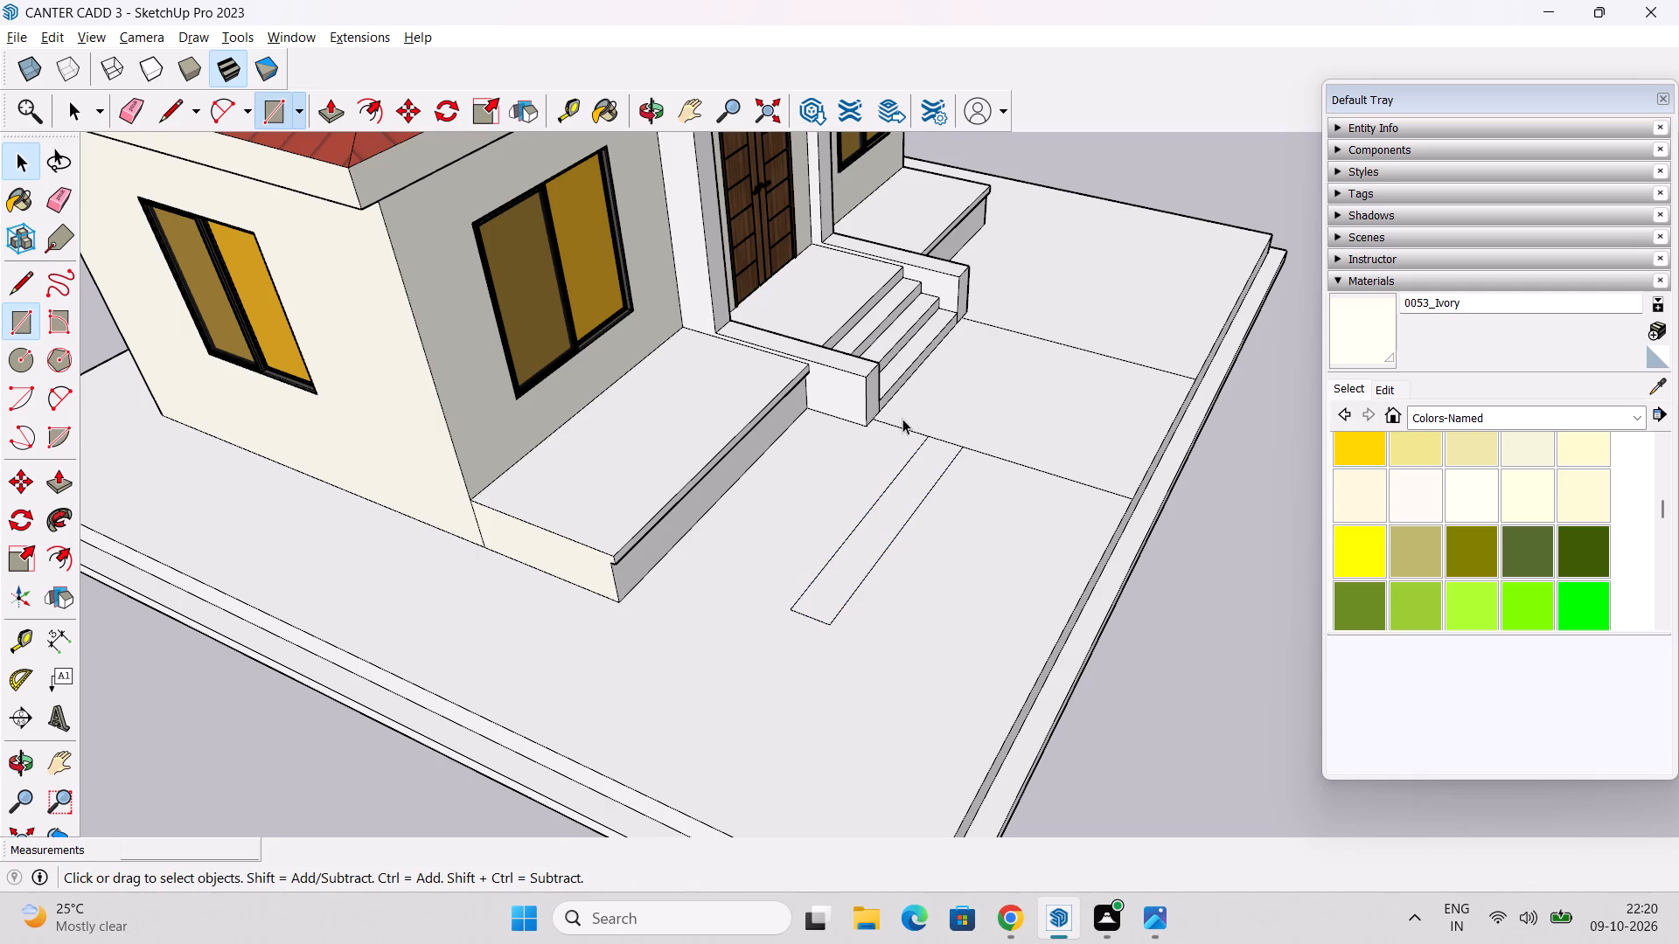
pyautogui.moveTo(846, 548); pyautogui.dragTo(1102, 564, button='middle')
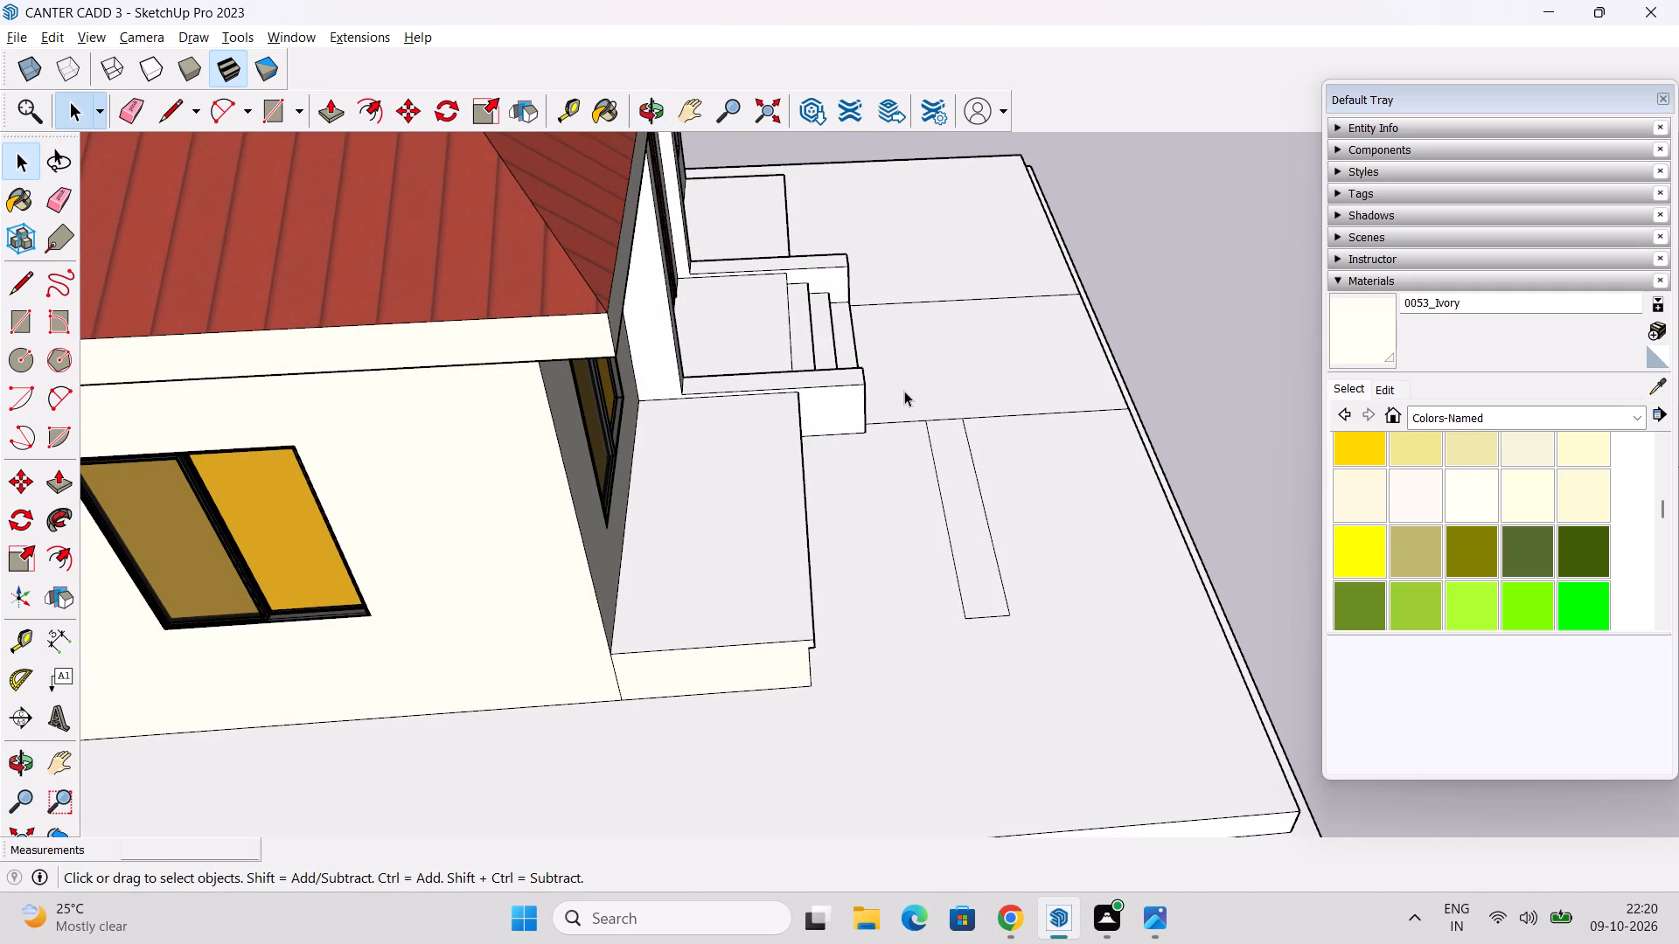
pyautogui.moveTo(902, 391); pyautogui.dragTo(1027, 665)
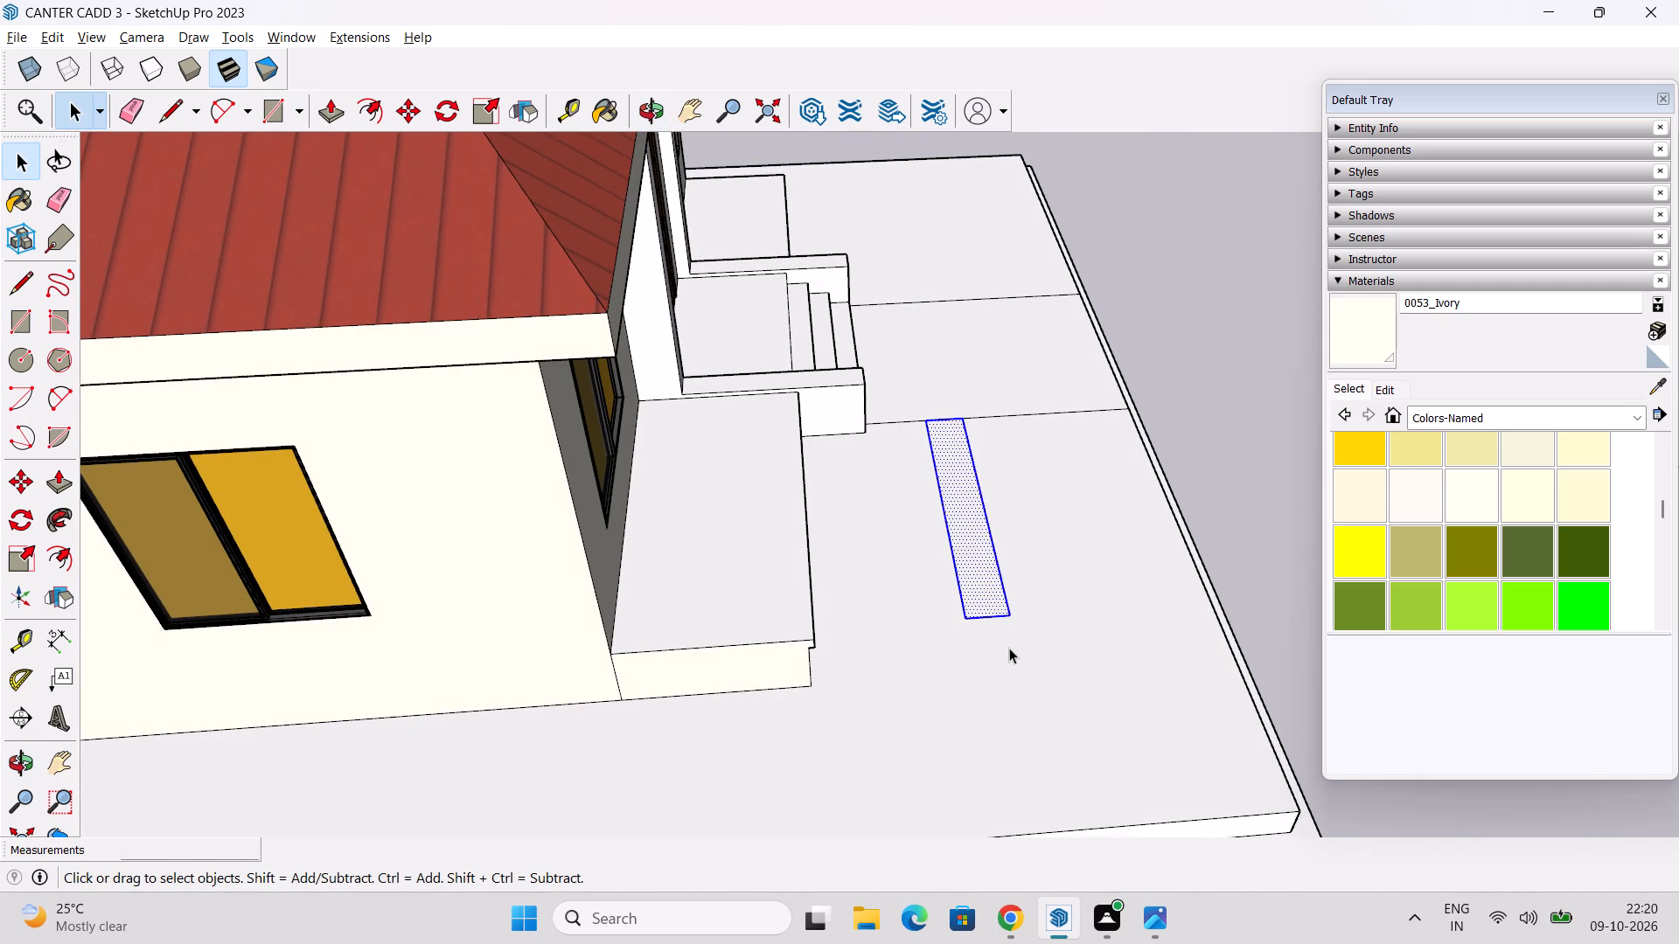
pyautogui.press('m')
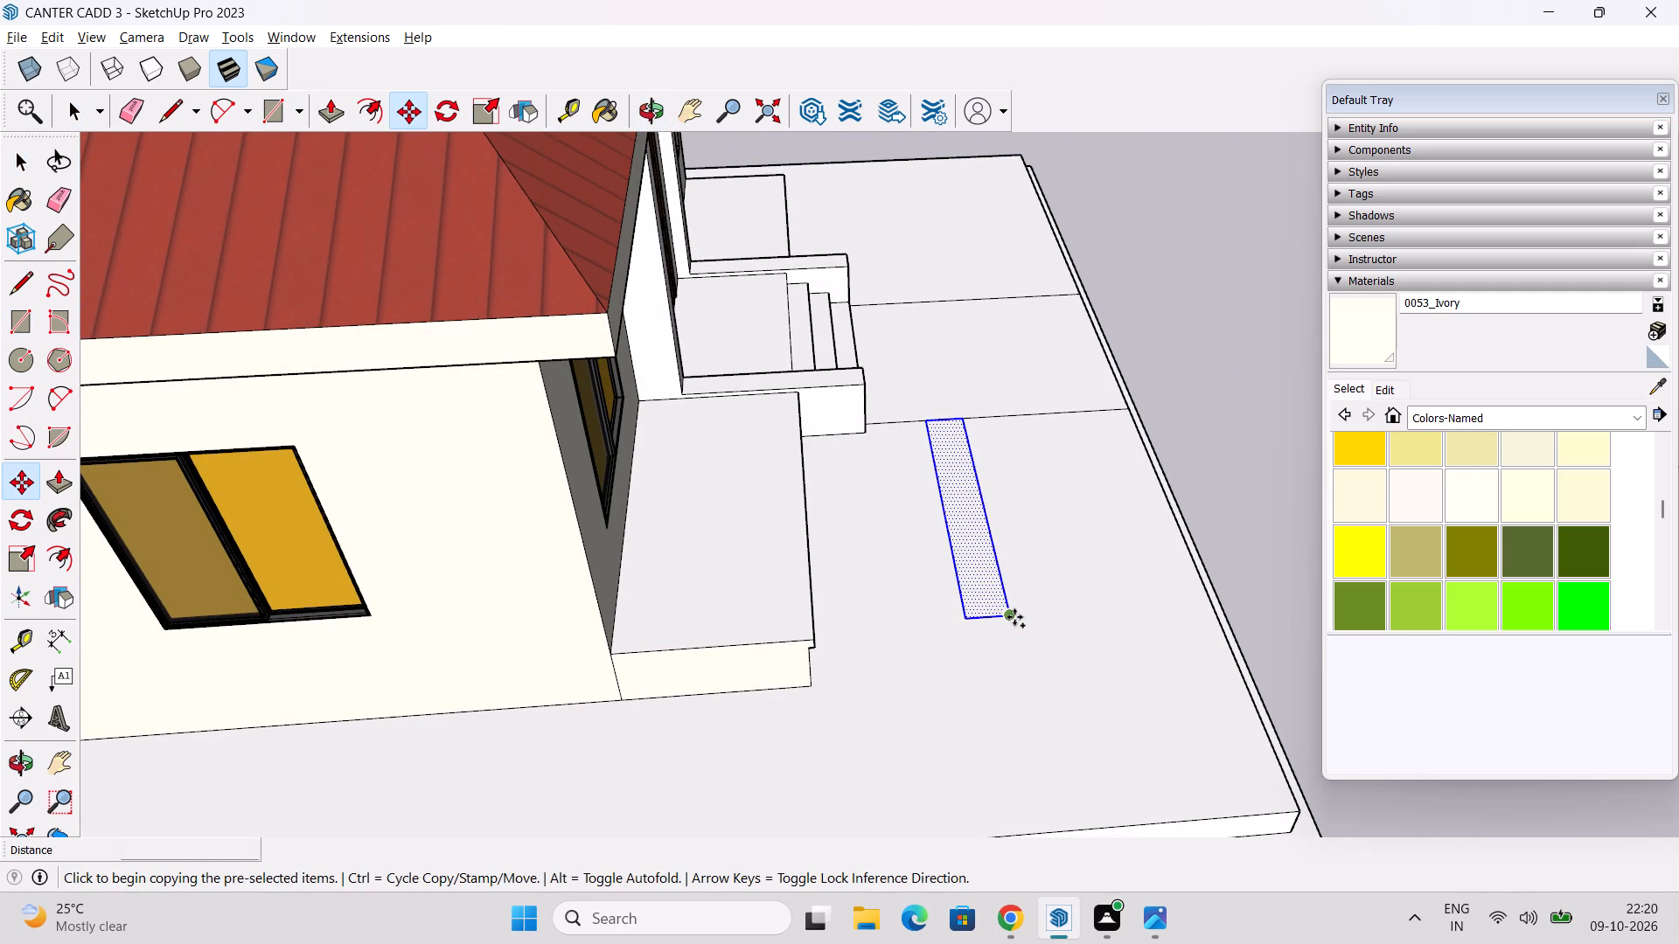
pyautogui.click(1014, 617)
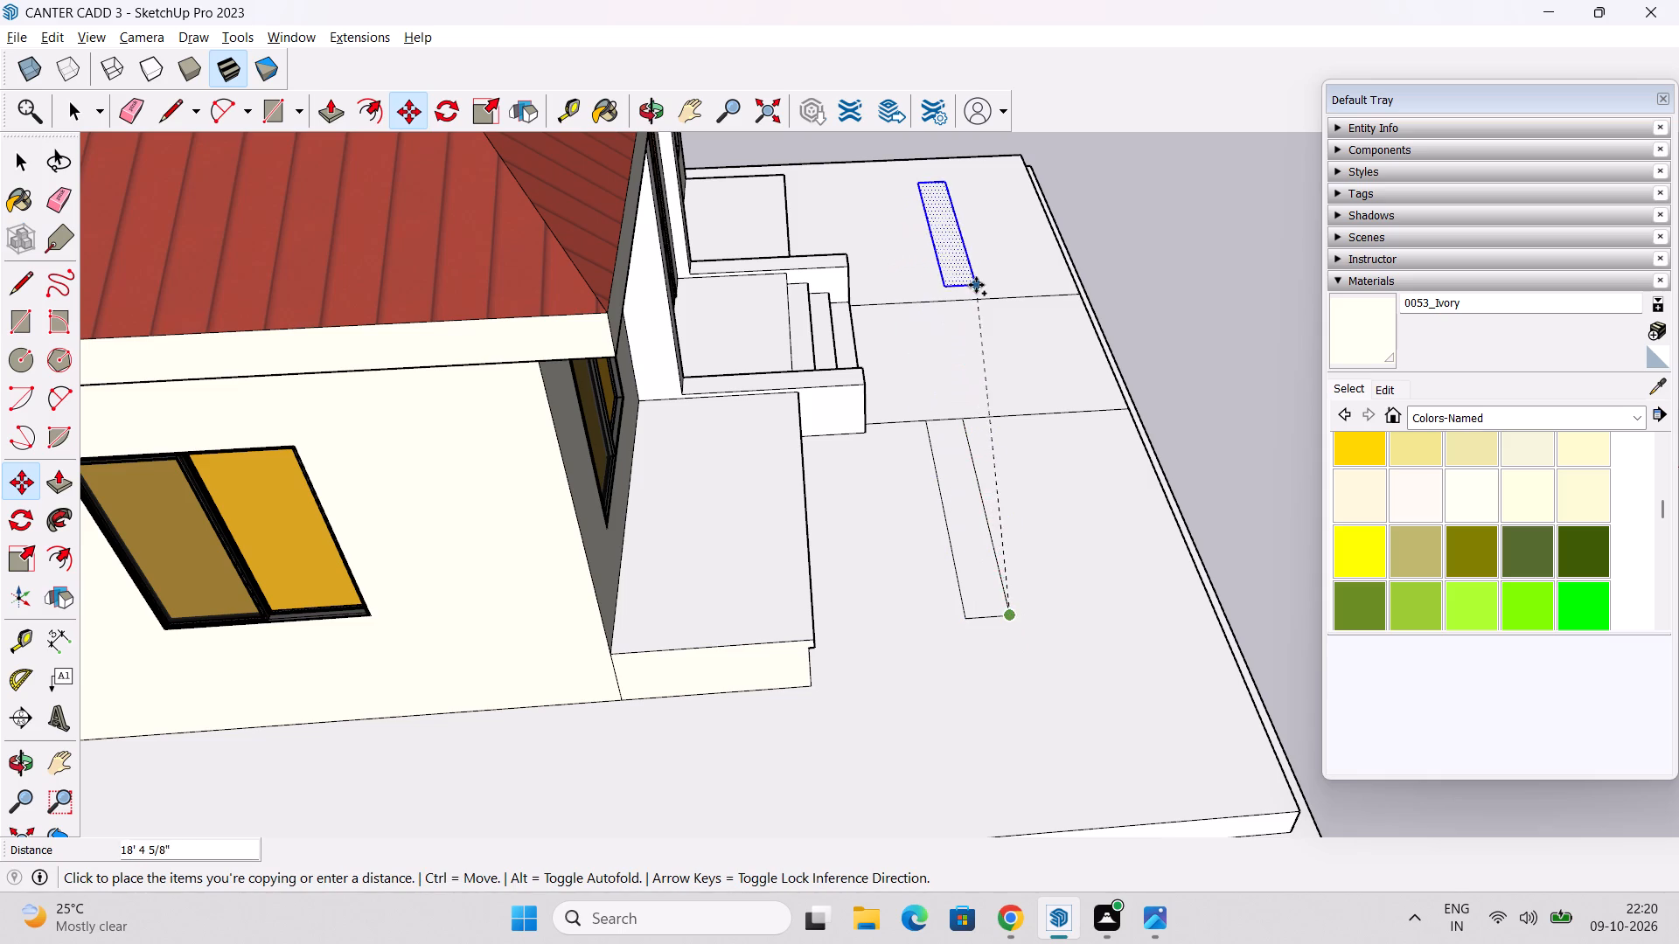
pyautogui.click(943, 303)
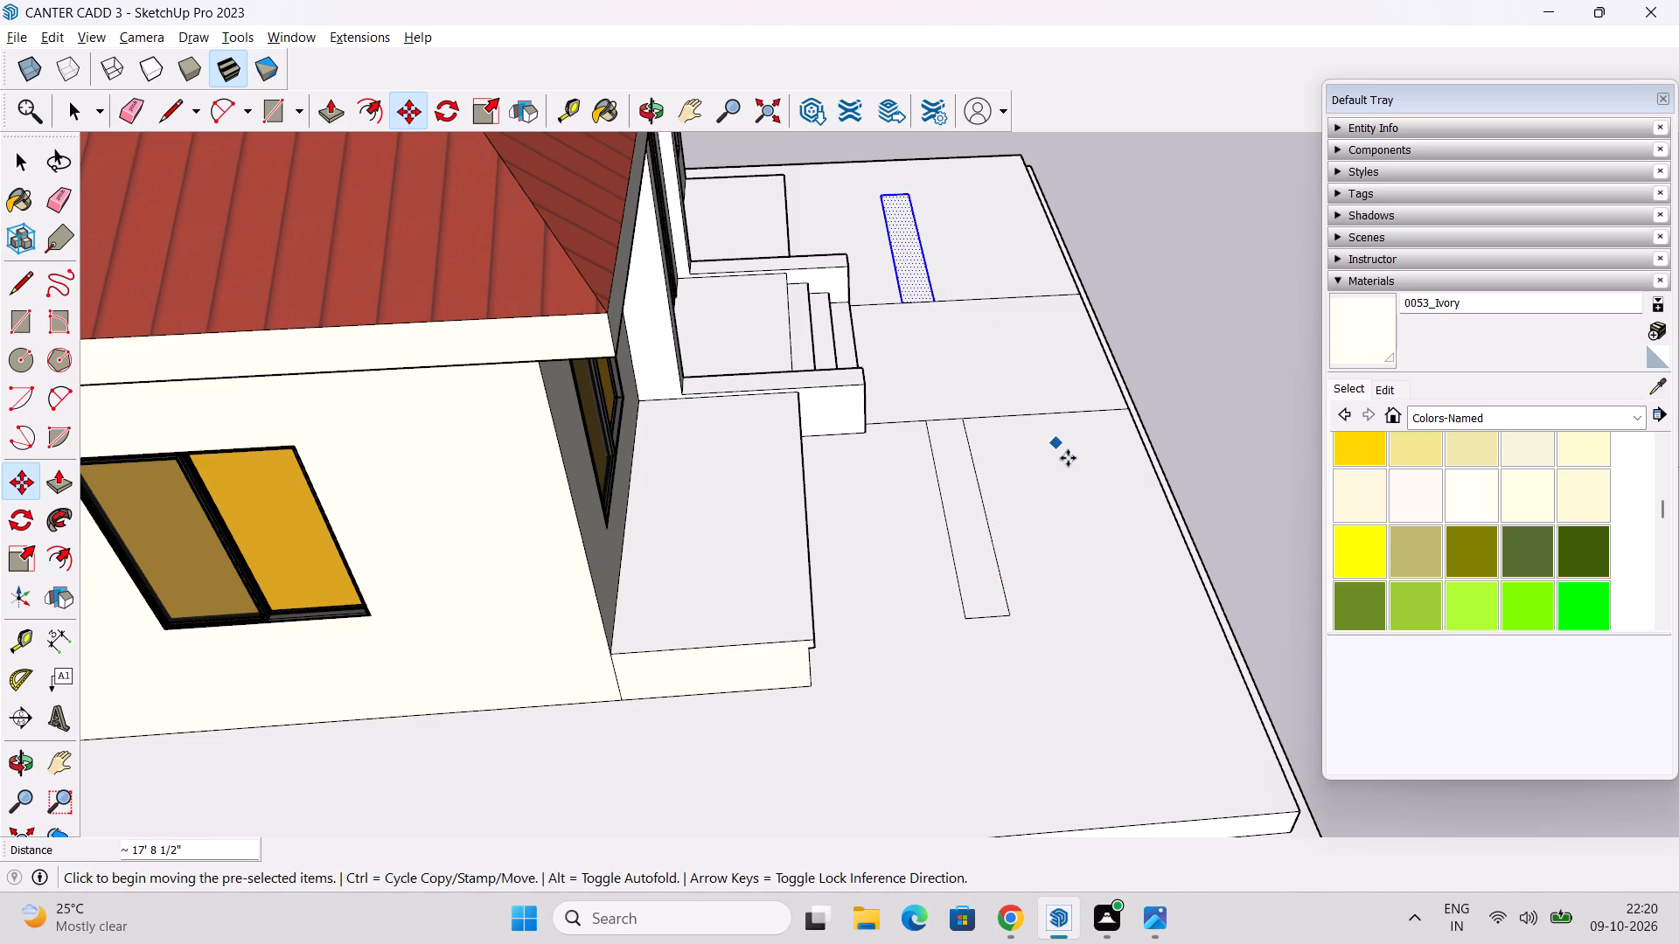
pyautogui.moveTo(1059, 458); pyautogui.dragTo(787, 450, button='middle')
pyautogui.press('space')
pyautogui.click(1161, 722)
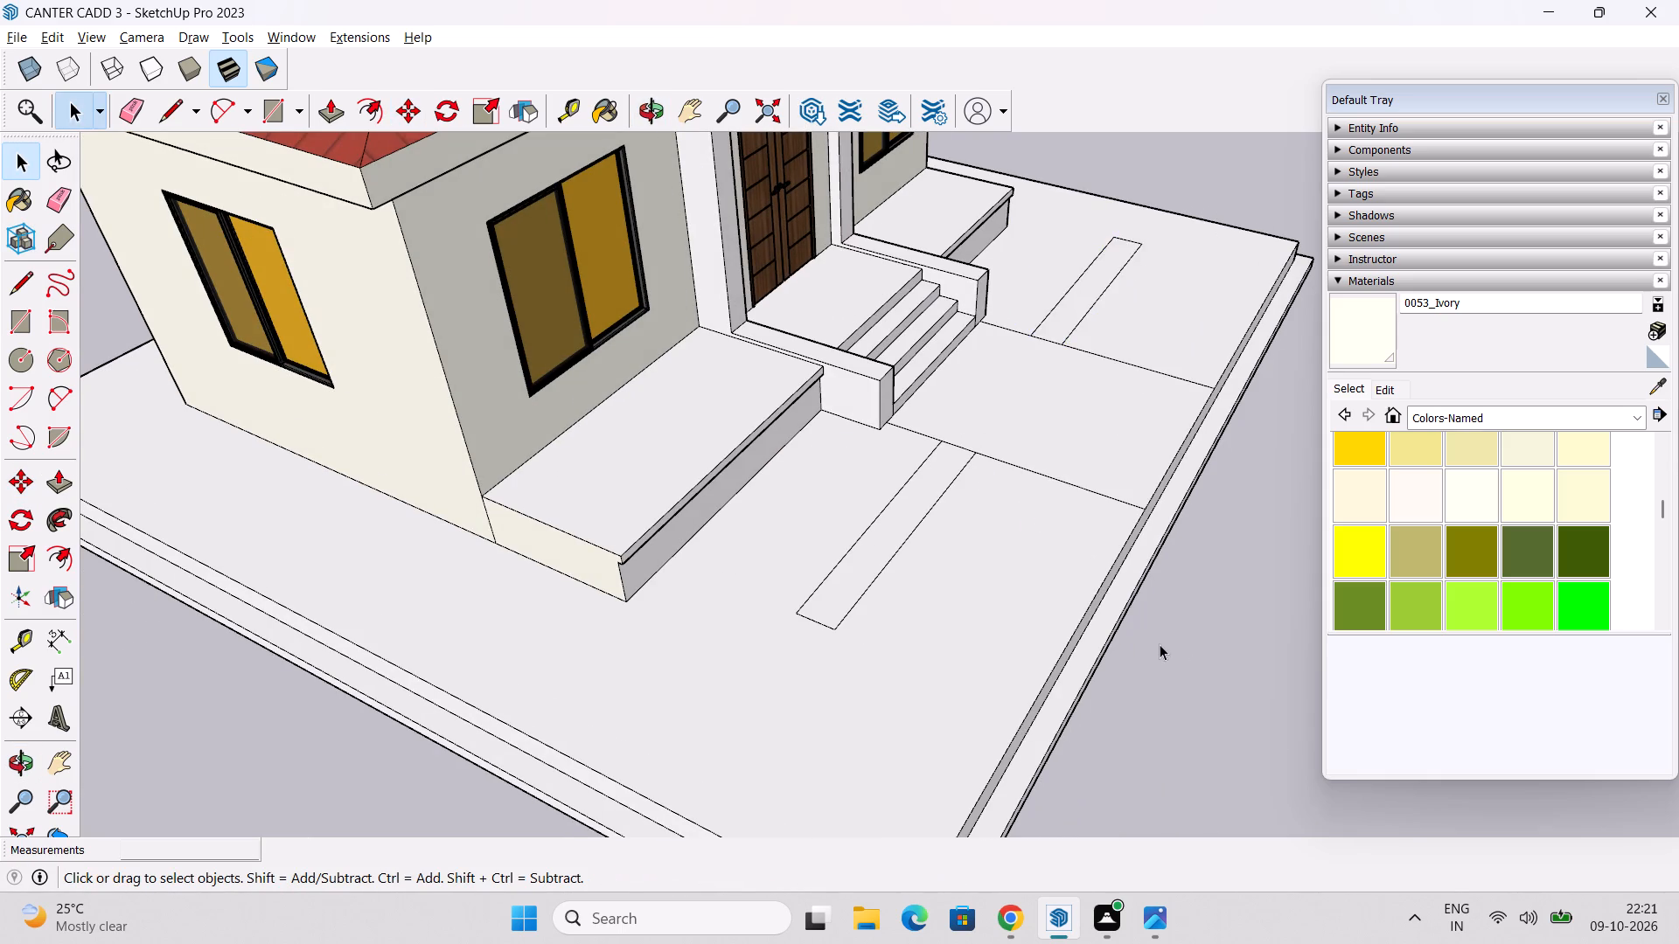
# Pull the lower outer ledge around the platform up 1', flush with the platform surface.
pyautogui.scroll(-3, 1160, 644)
pyautogui.moveTo(1121, 603); pyautogui.dragTo(588, 491, button='middle')
pyautogui.scroll(-2, 769, 466)
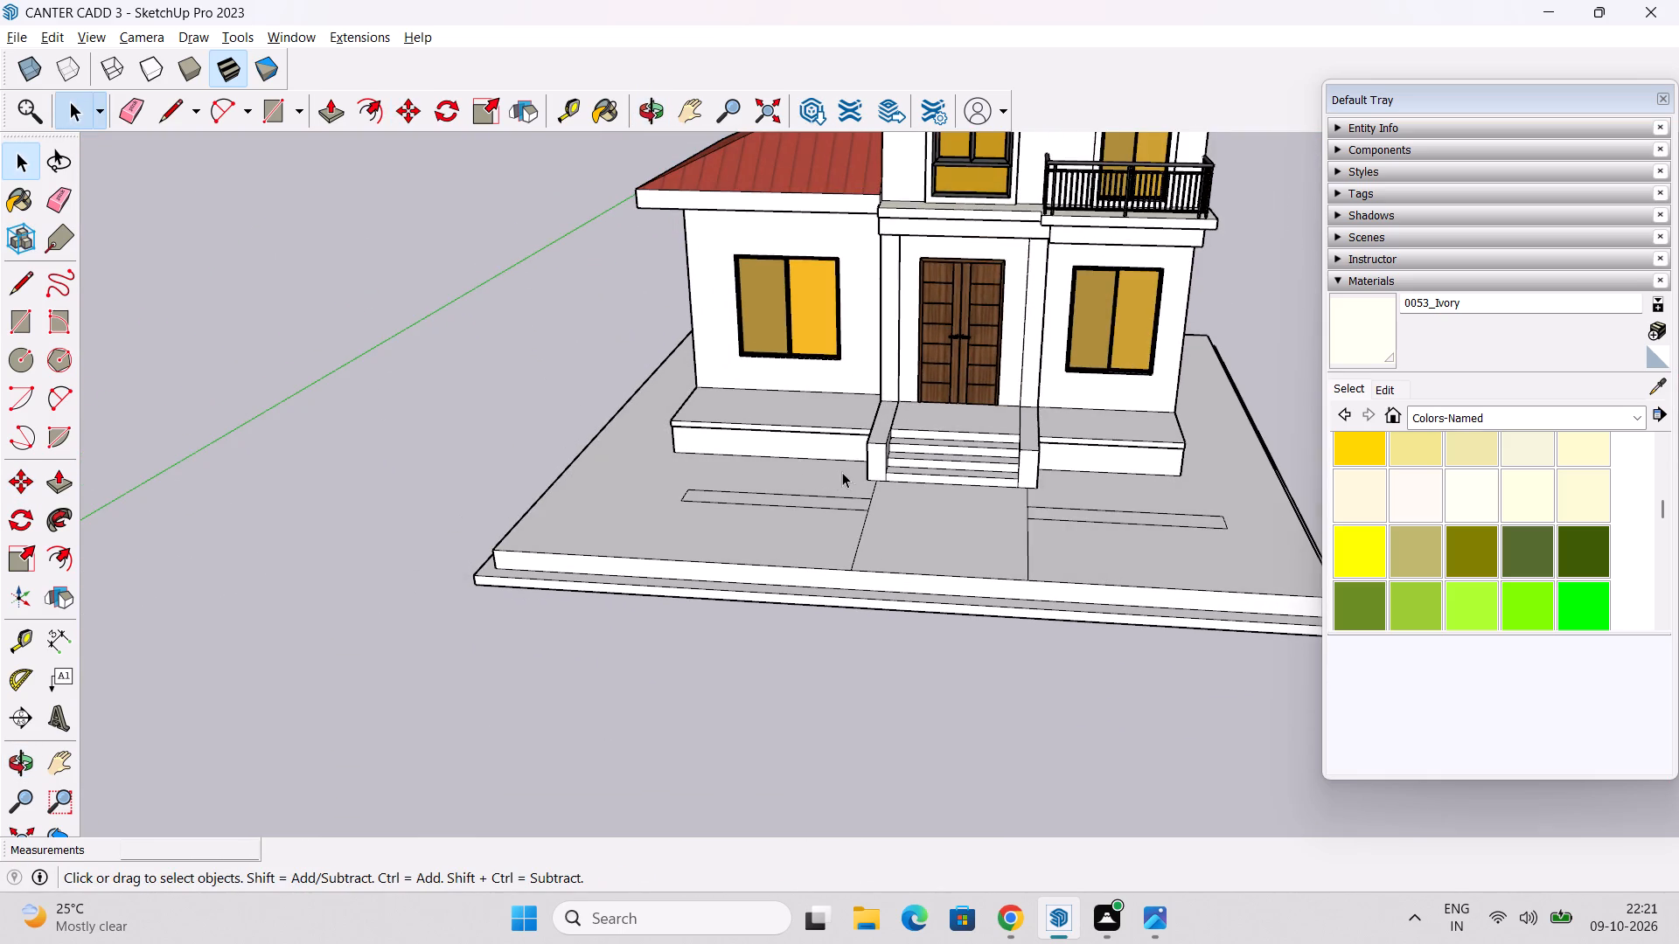
pyautogui.moveTo(832, 464); pyautogui.dragTo(596, 453, button='middle')
pyautogui.moveTo(665, 530); pyautogui.dragTo(699, 607, button='middle')
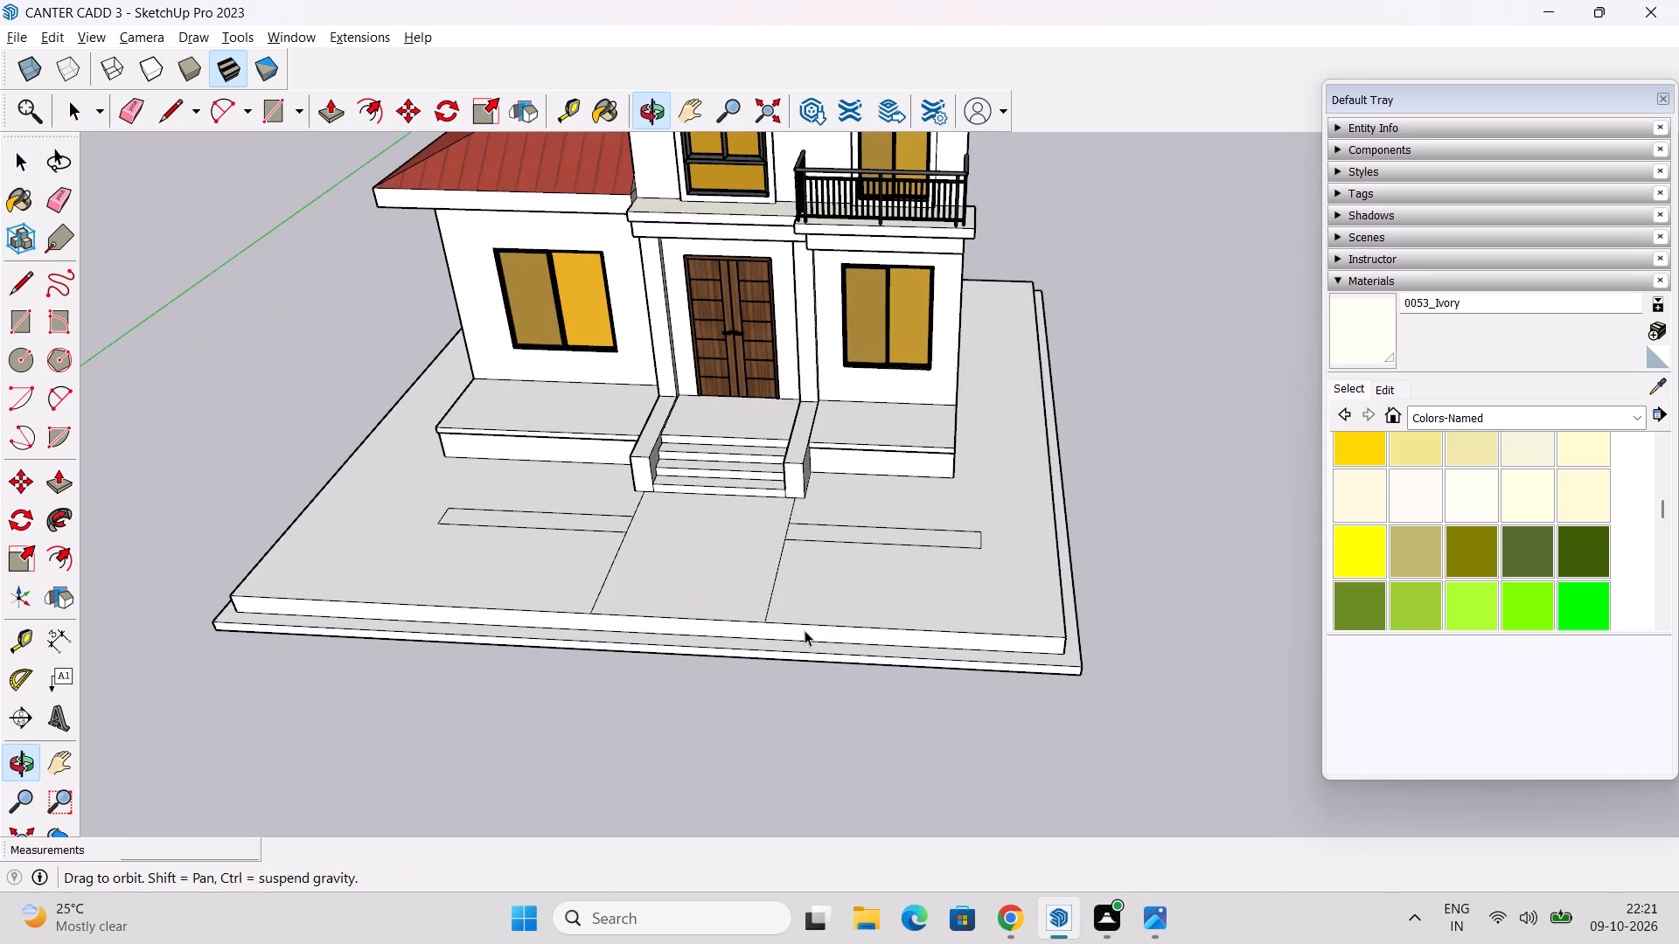
pyautogui.press('p')
pyautogui.click(803, 645)
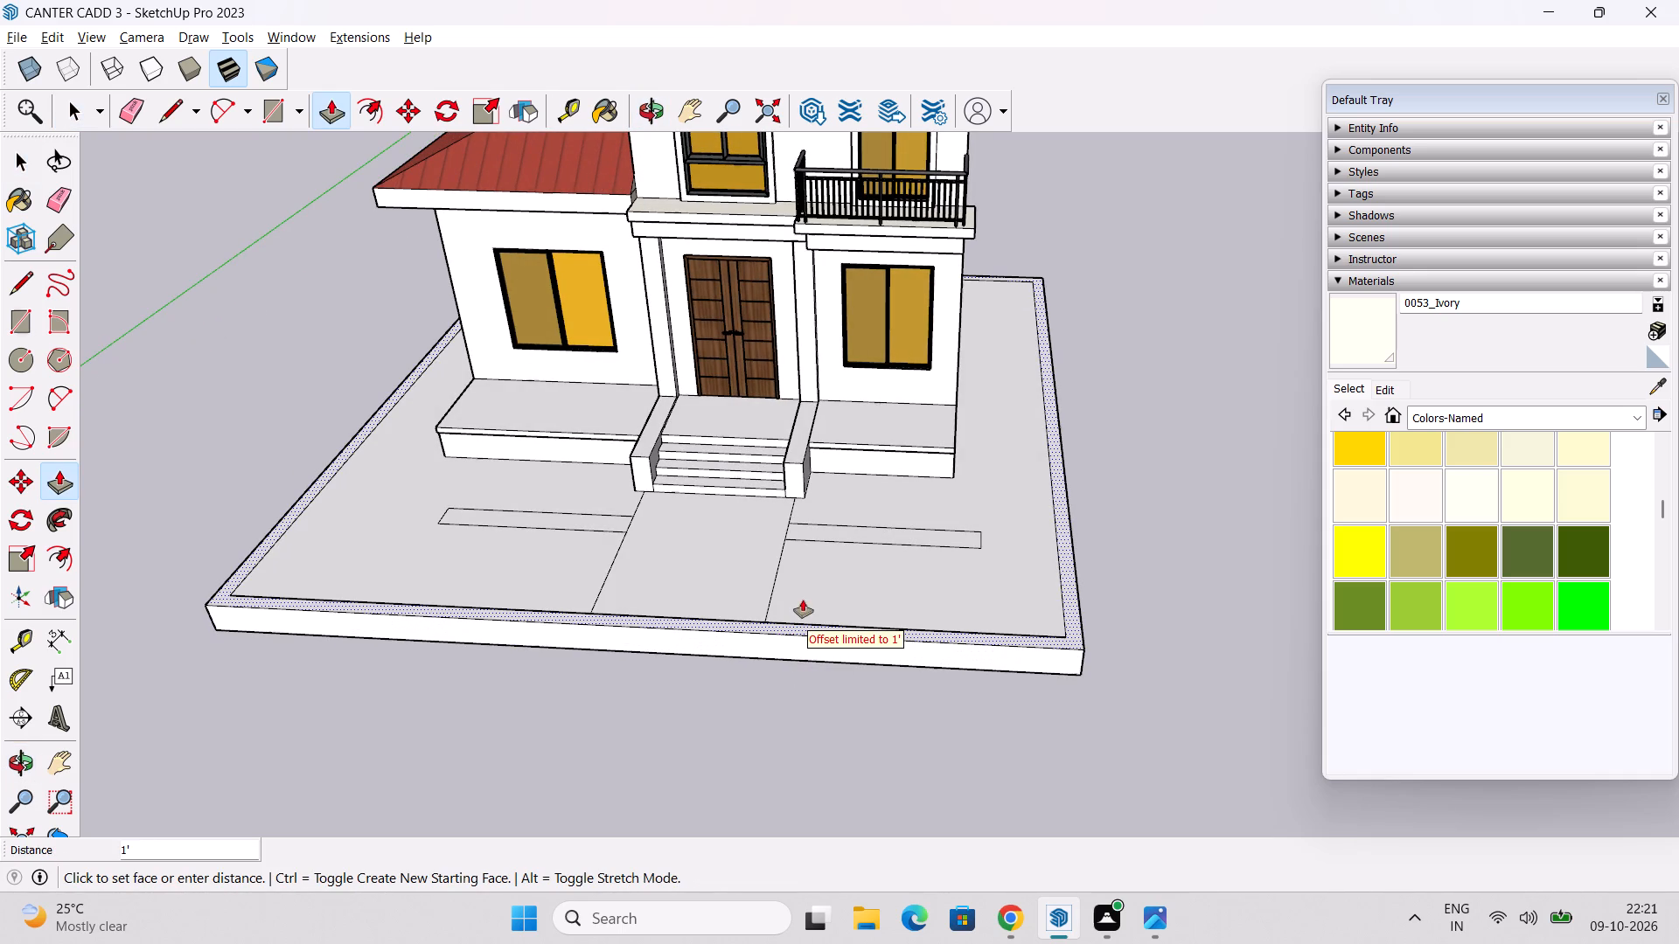
pyautogui.click(755, 627)
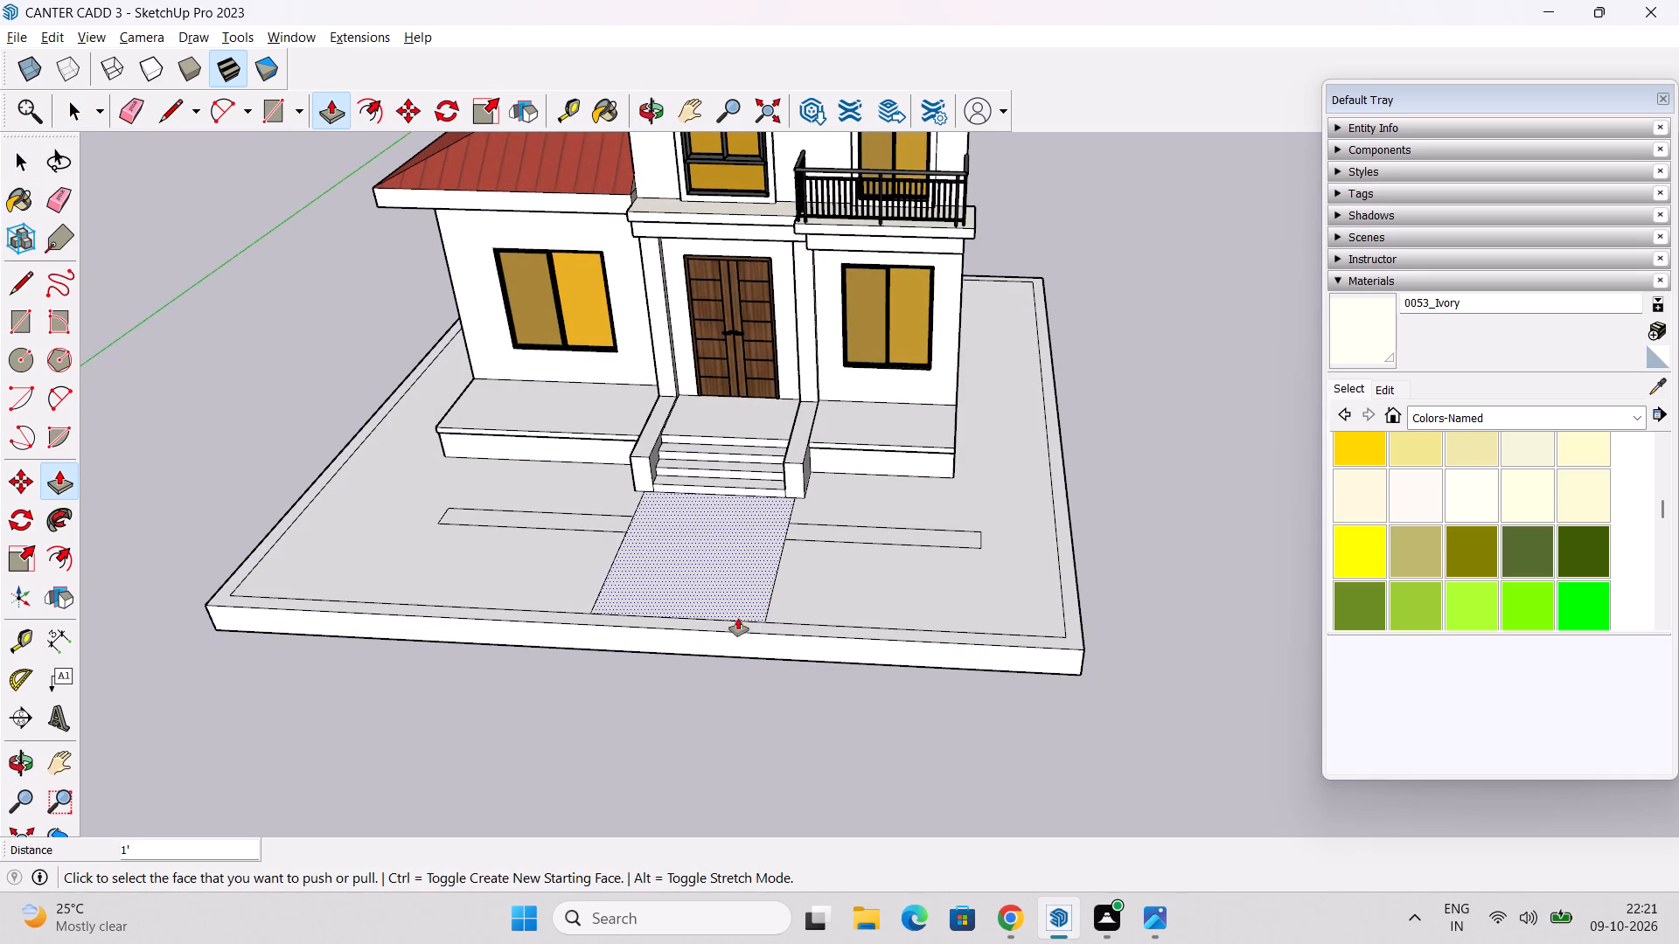
# Pull the border around the platform up 2' as a perimeter wall, and reduce its height to 1'.
pyautogui.click(800, 628)
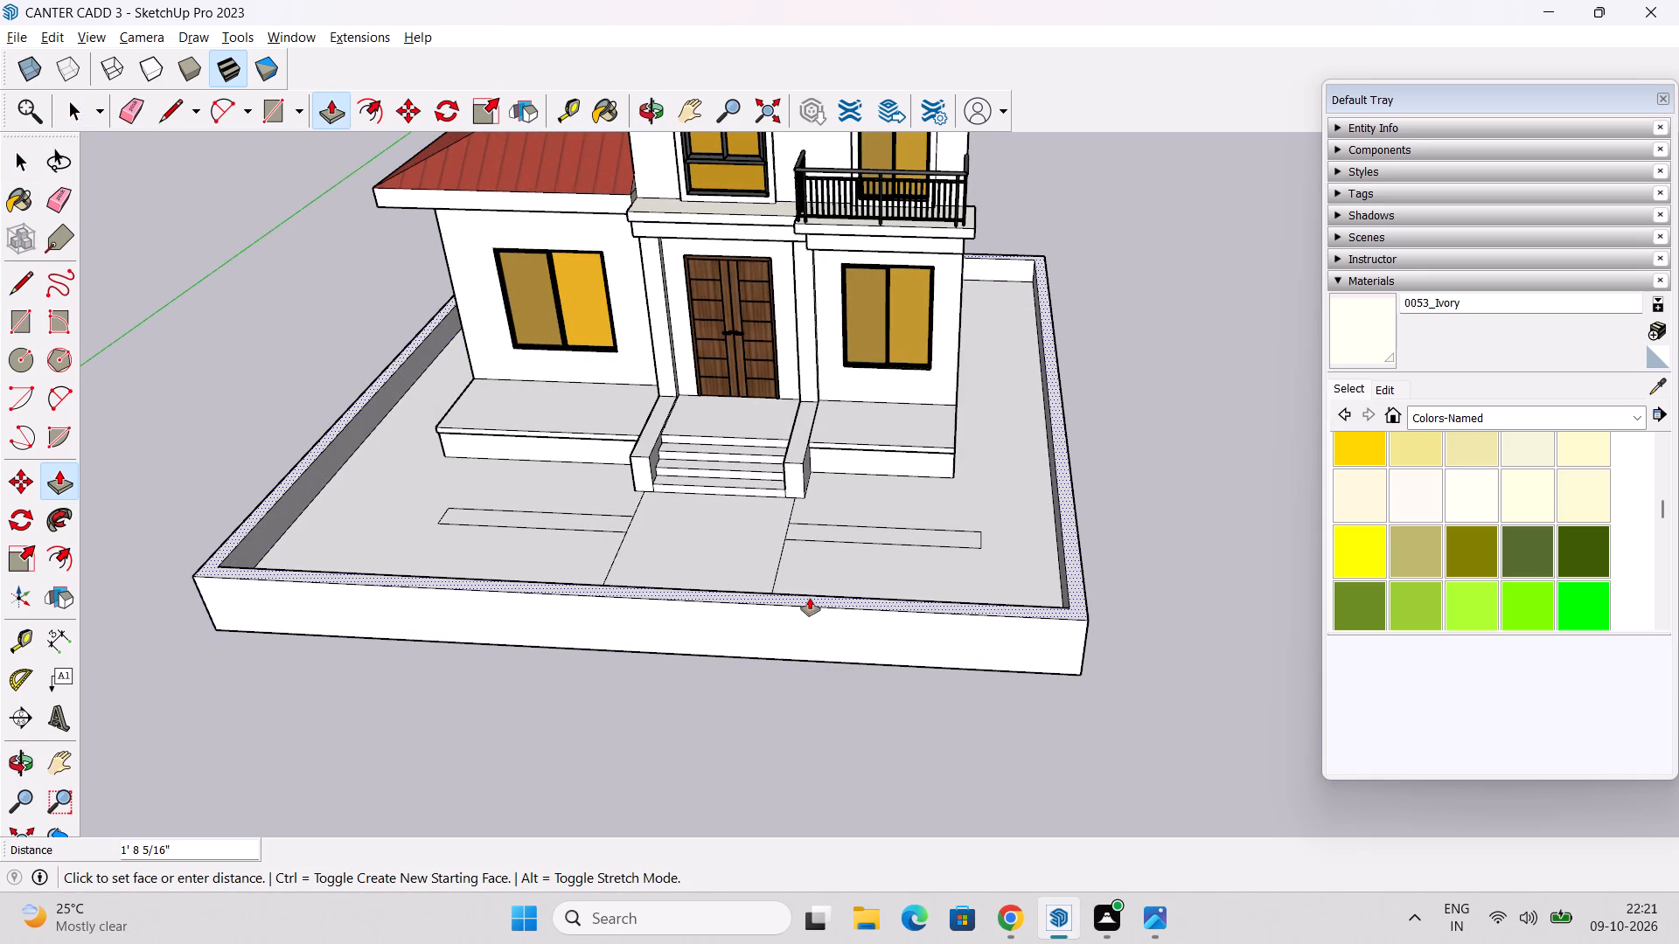
pyautogui.write("2'")
pyautogui.press('Return')
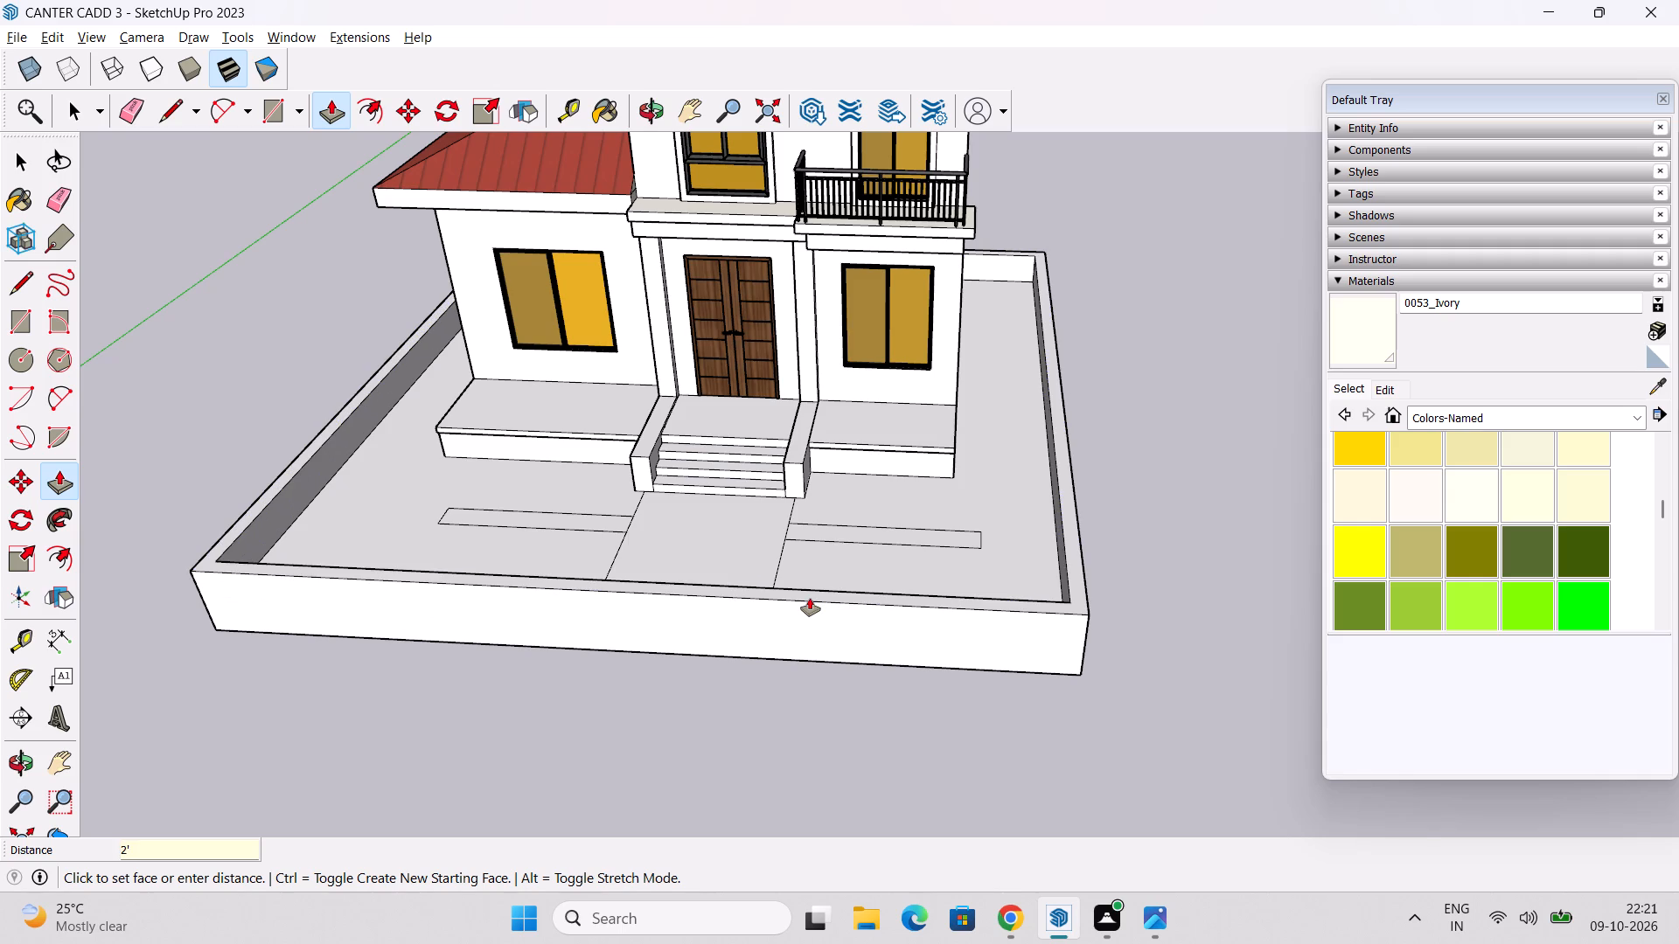
pyautogui.moveTo(800, 593); pyautogui.dragTo(819, 605, button='middle')
pyautogui.write("1'")
pyautogui.press('Return')
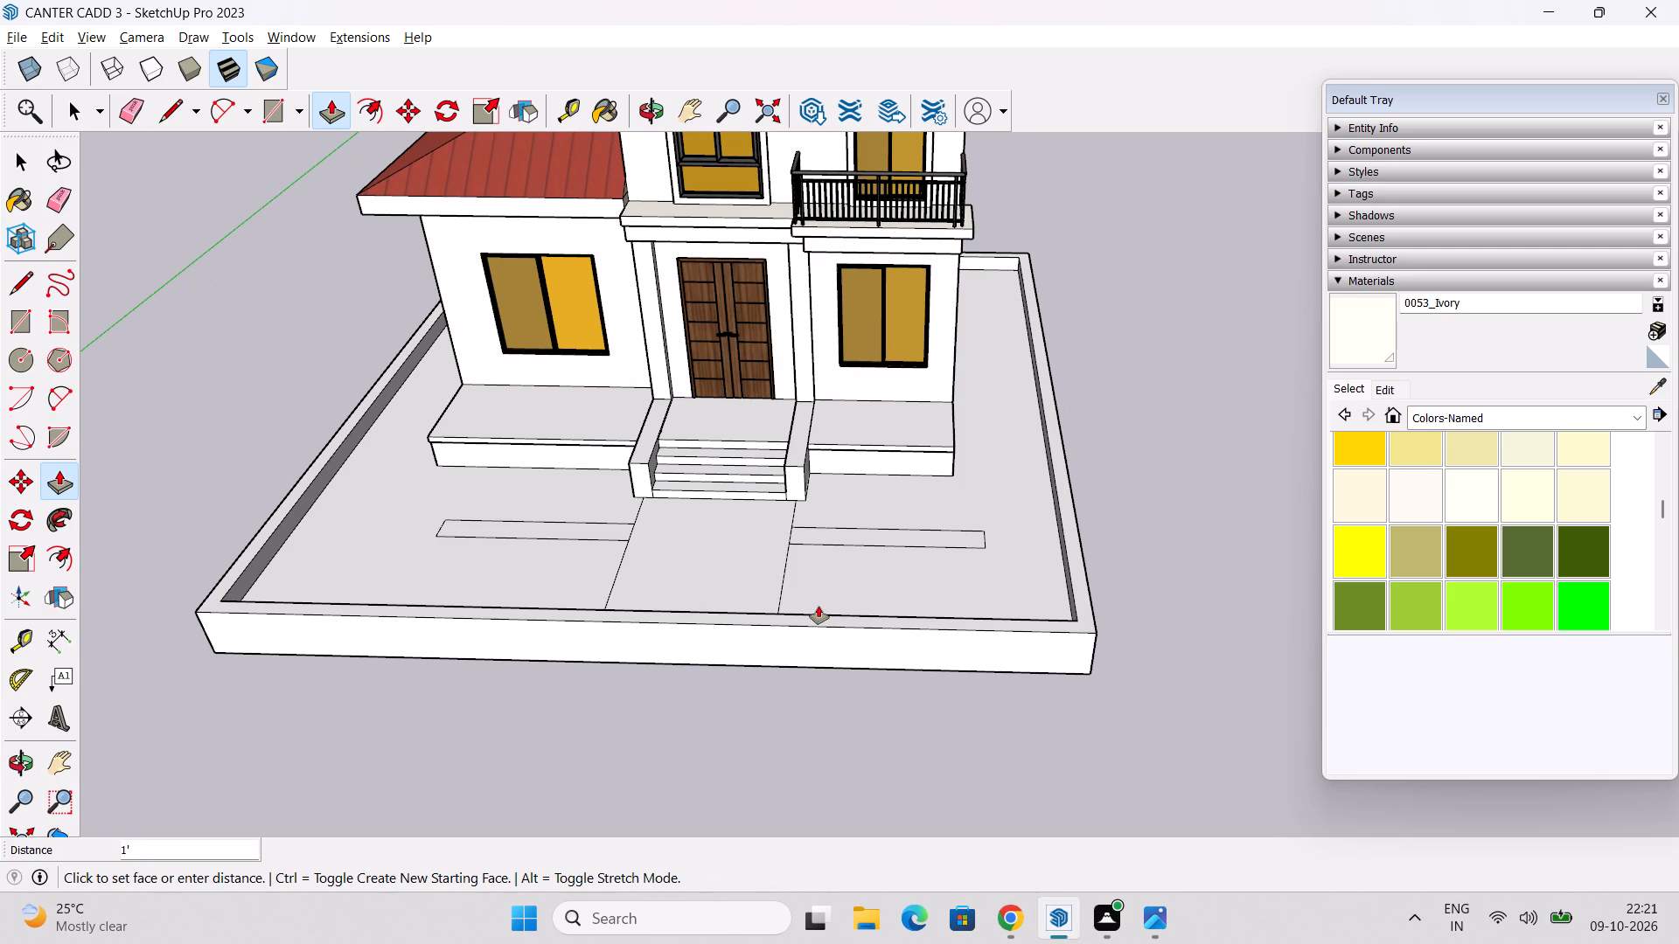
# Erase the walkway edge segments where the two narrow side paths meet the central walkway.
pyautogui.moveTo(855, 628); pyautogui.dragTo(882, 670, button='middle')
pyautogui.press('space')
pyautogui.scroll(3, 619, 574)
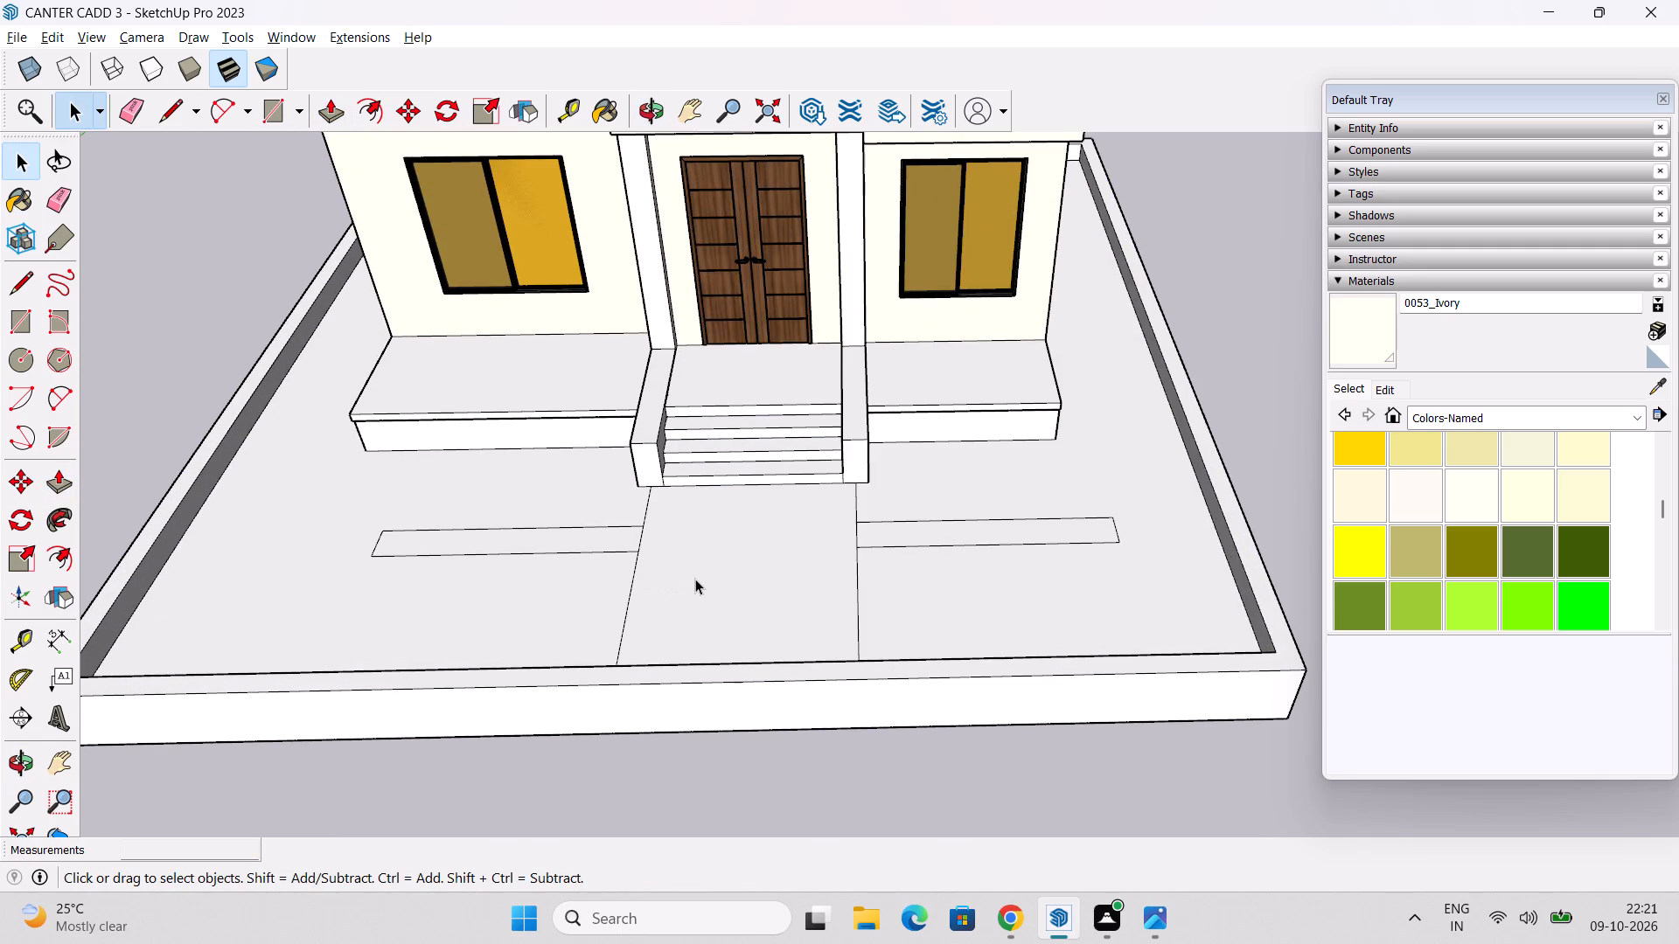
pyautogui.scroll(2, 694, 577)
pyautogui.scroll(-3, 694, 577)
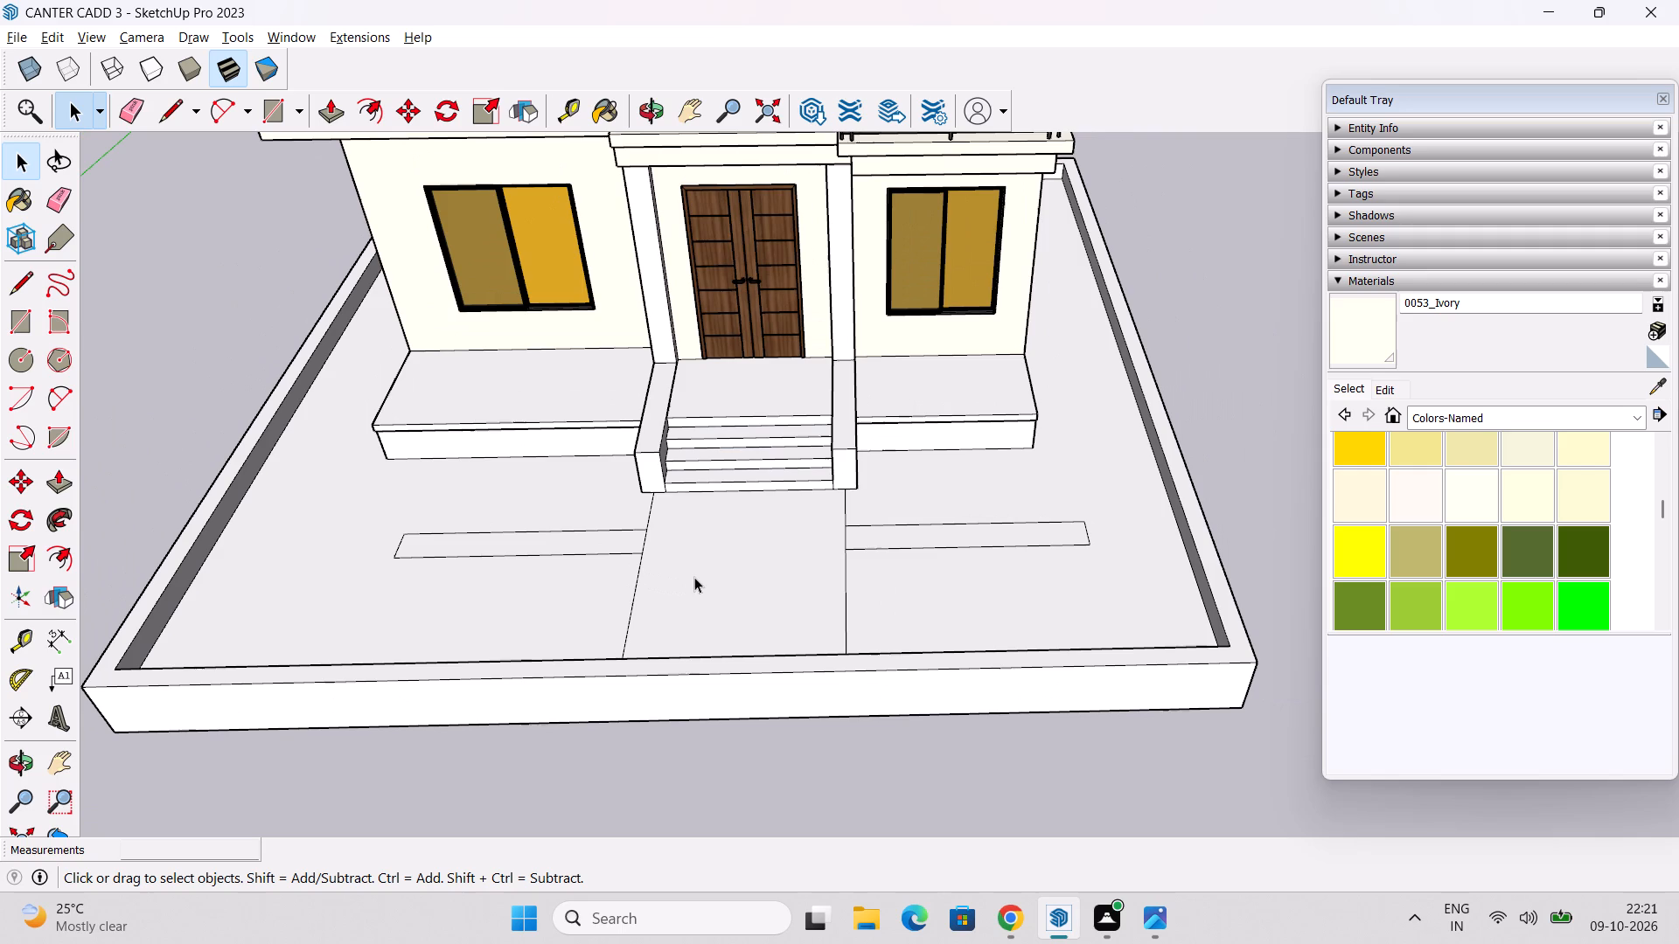
pyautogui.press('e')
pyautogui.click(645, 536)
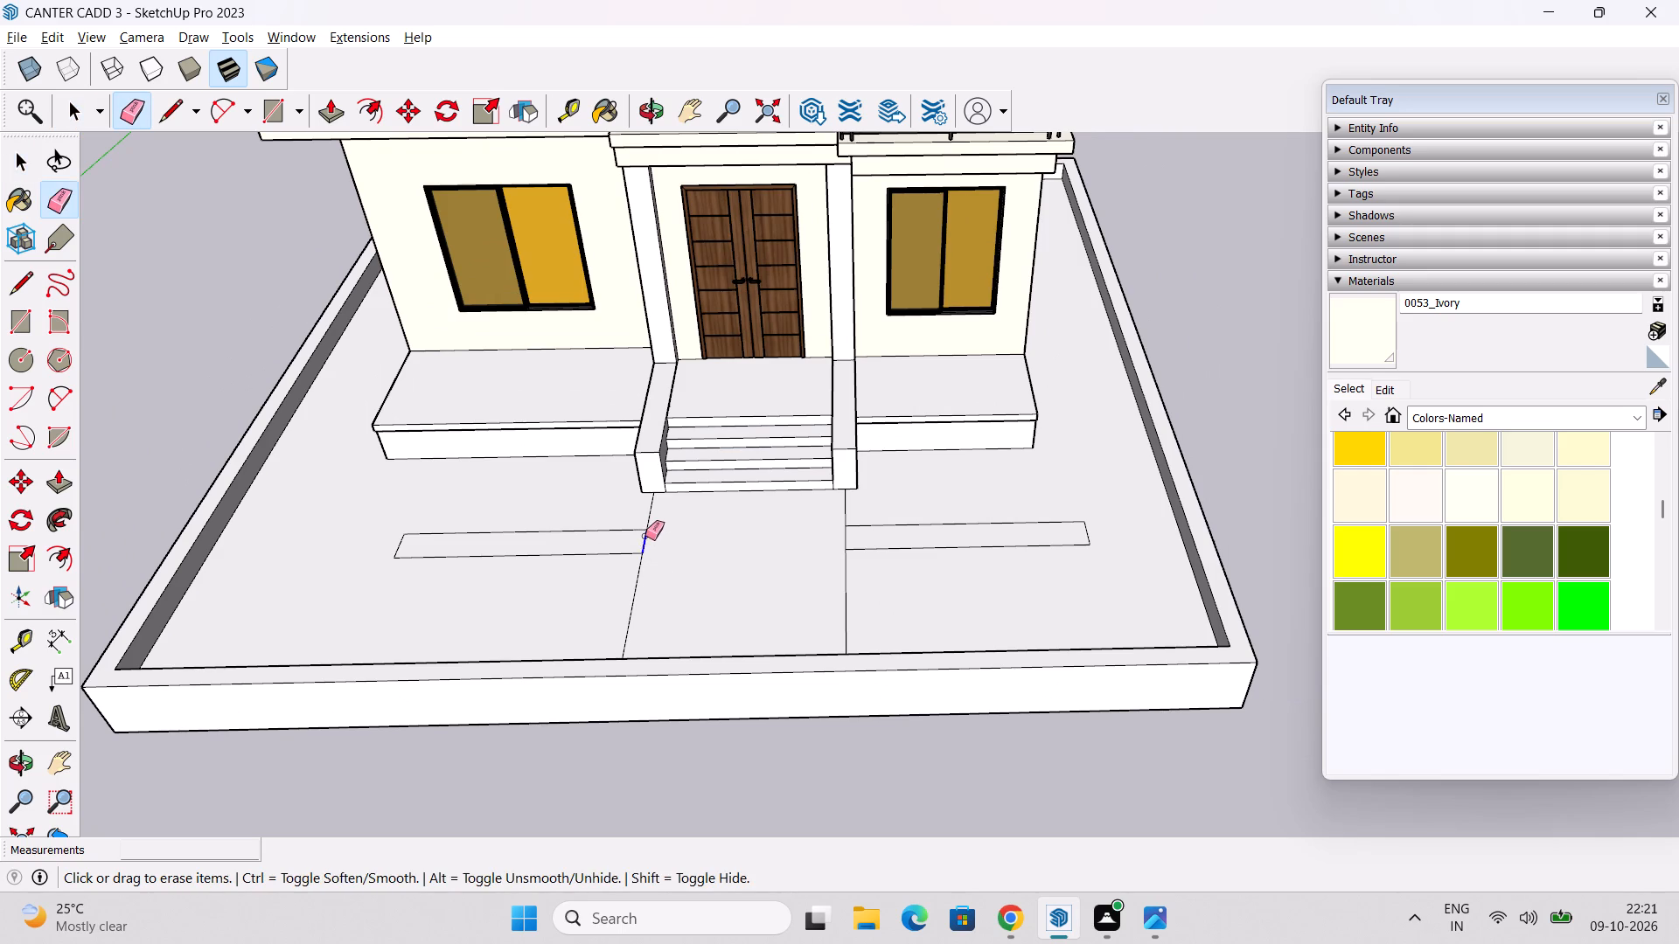
pyautogui.click(846, 533)
pyautogui.press('space')
# Save the house model with the new perimeter wall and joined walkways.
pyautogui.scroll(-3, 713, 625)
pyautogui.moveTo(714, 621); pyautogui.dragTo(739, 554, button='middle')
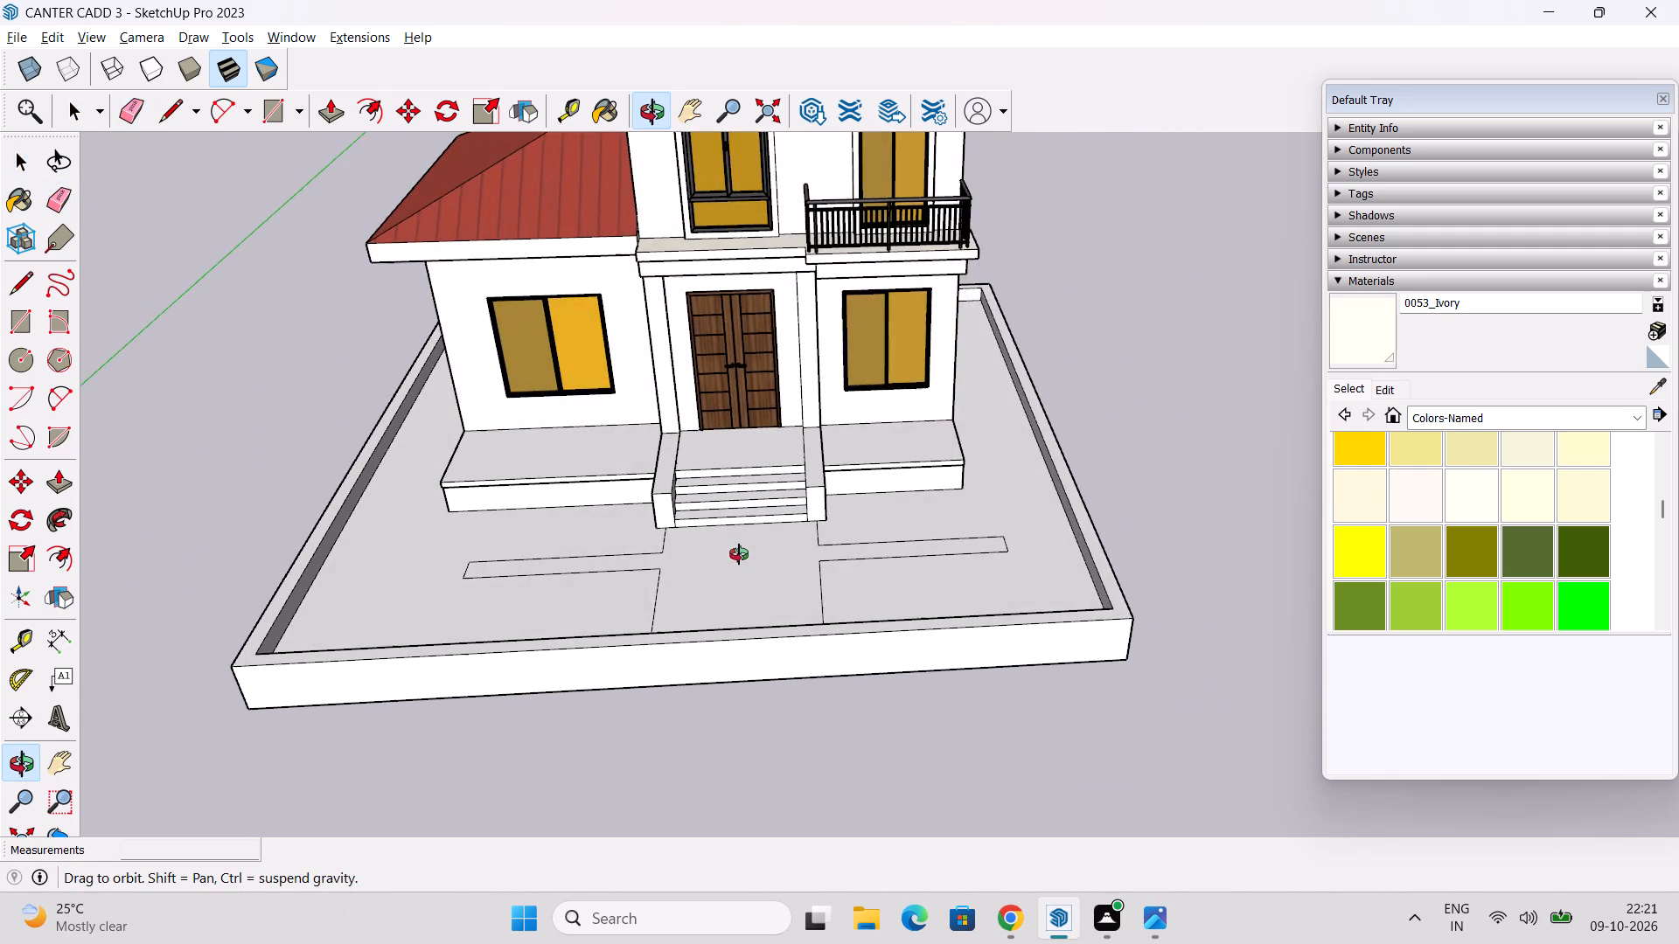
pyautogui.moveTo(739, 554); pyautogui.dragTo(746, 555, button='middle')
pyautogui.moveTo(714, 620); pyautogui.dragTo(696, 558, button='middle')
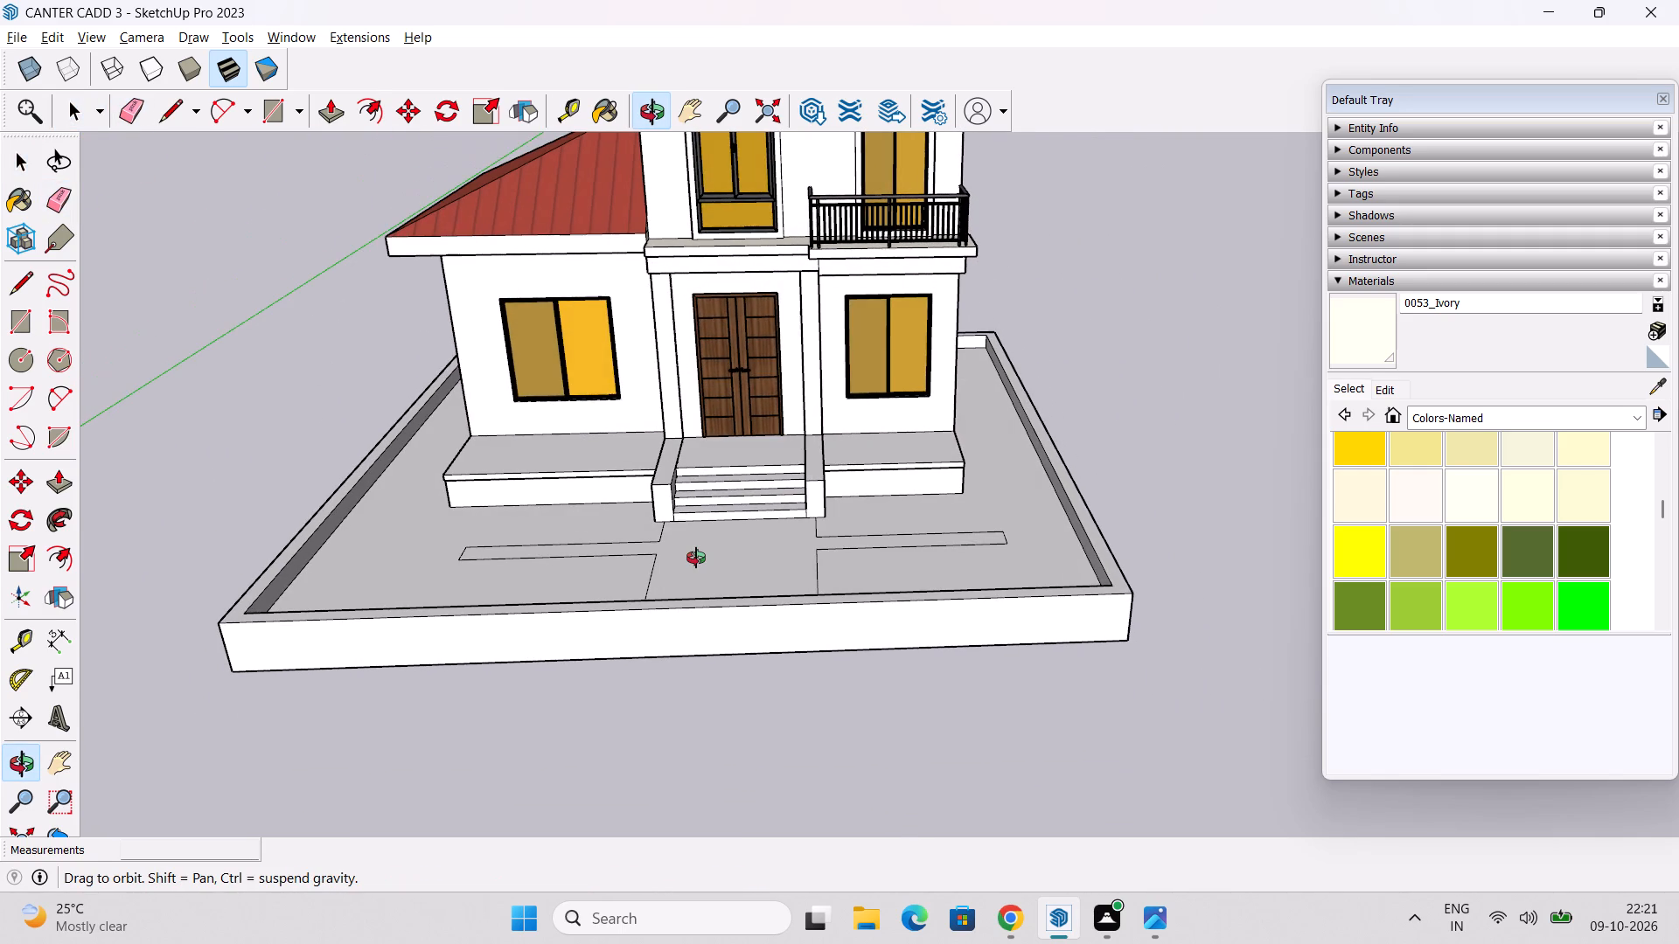
pyautogui.moveTo(696, 558); pyautogui.dragTo(847, 531, button='middle')
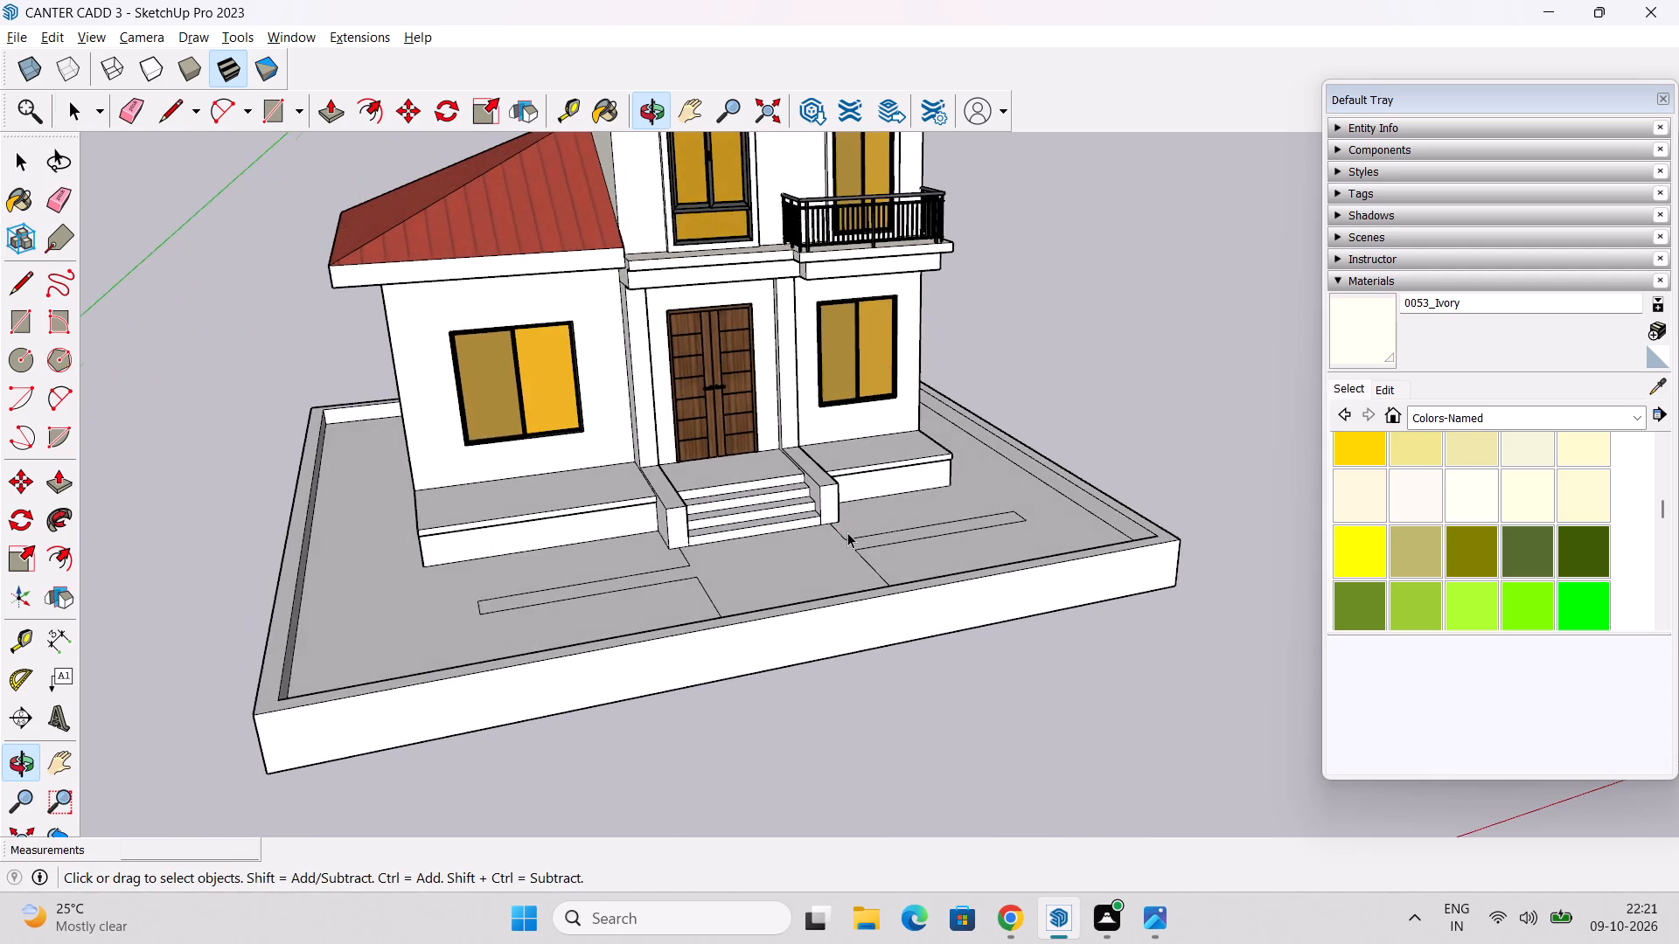
pyautogui.scroll(-2, 847, 532)
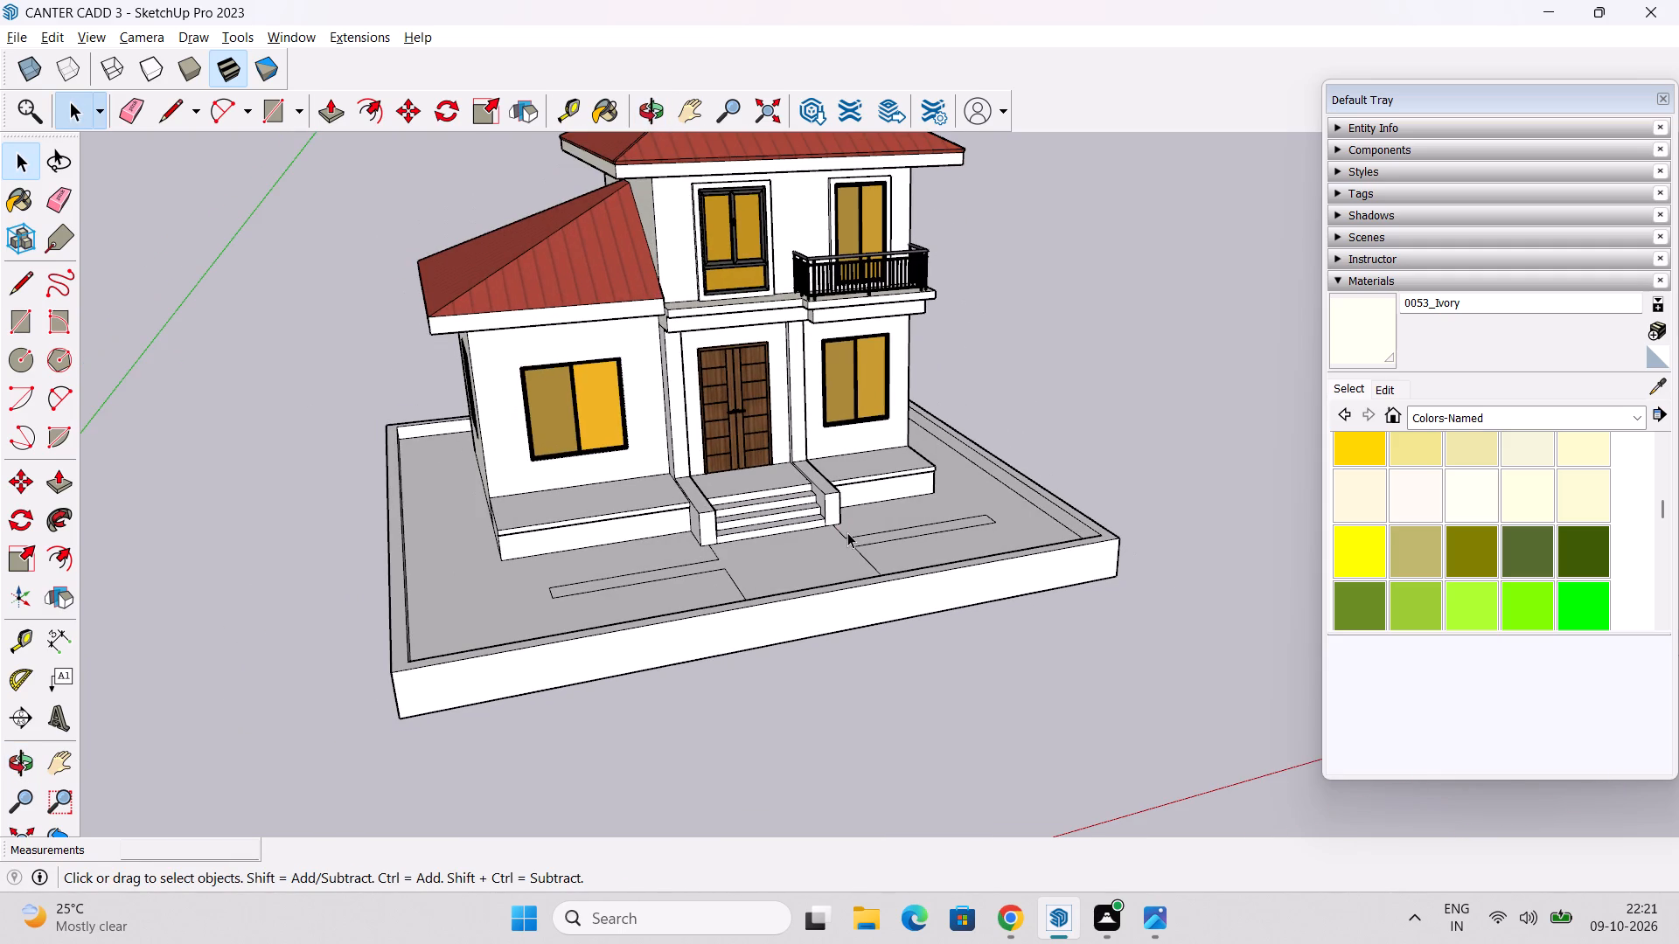
pyautogui.hotkey('ctrl', 's')
pyautogui.hotkey('ctrl', 's')
pyautogui.hotkey('ctrl', 's')
pyautogui.hotkey('ctrl', 's')
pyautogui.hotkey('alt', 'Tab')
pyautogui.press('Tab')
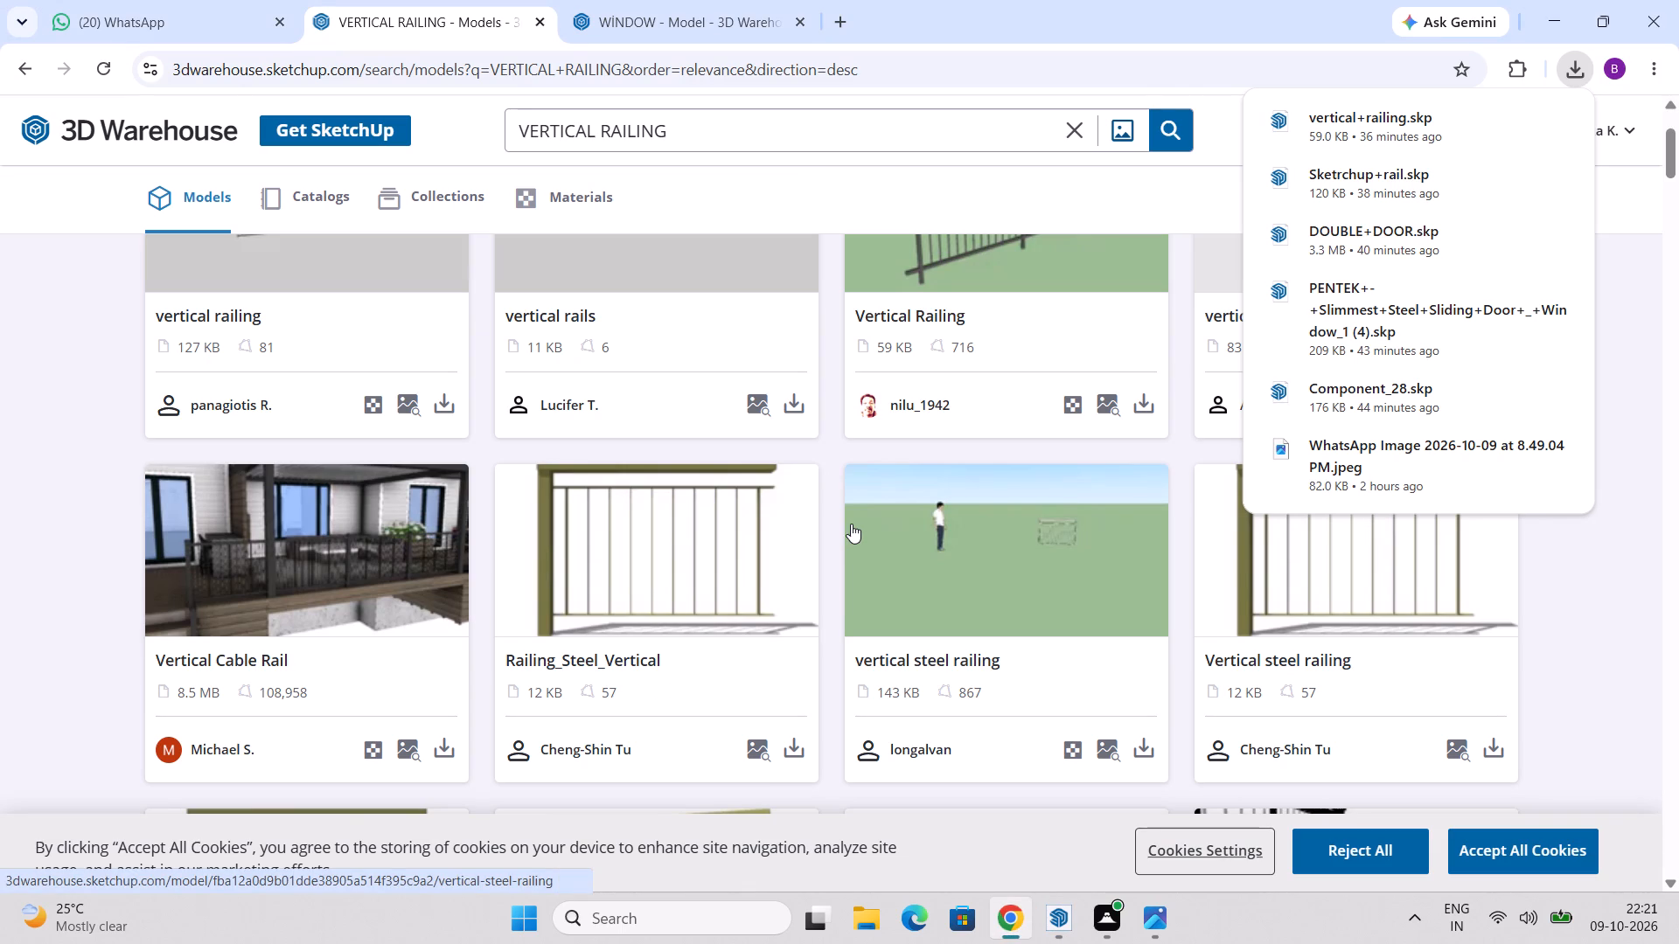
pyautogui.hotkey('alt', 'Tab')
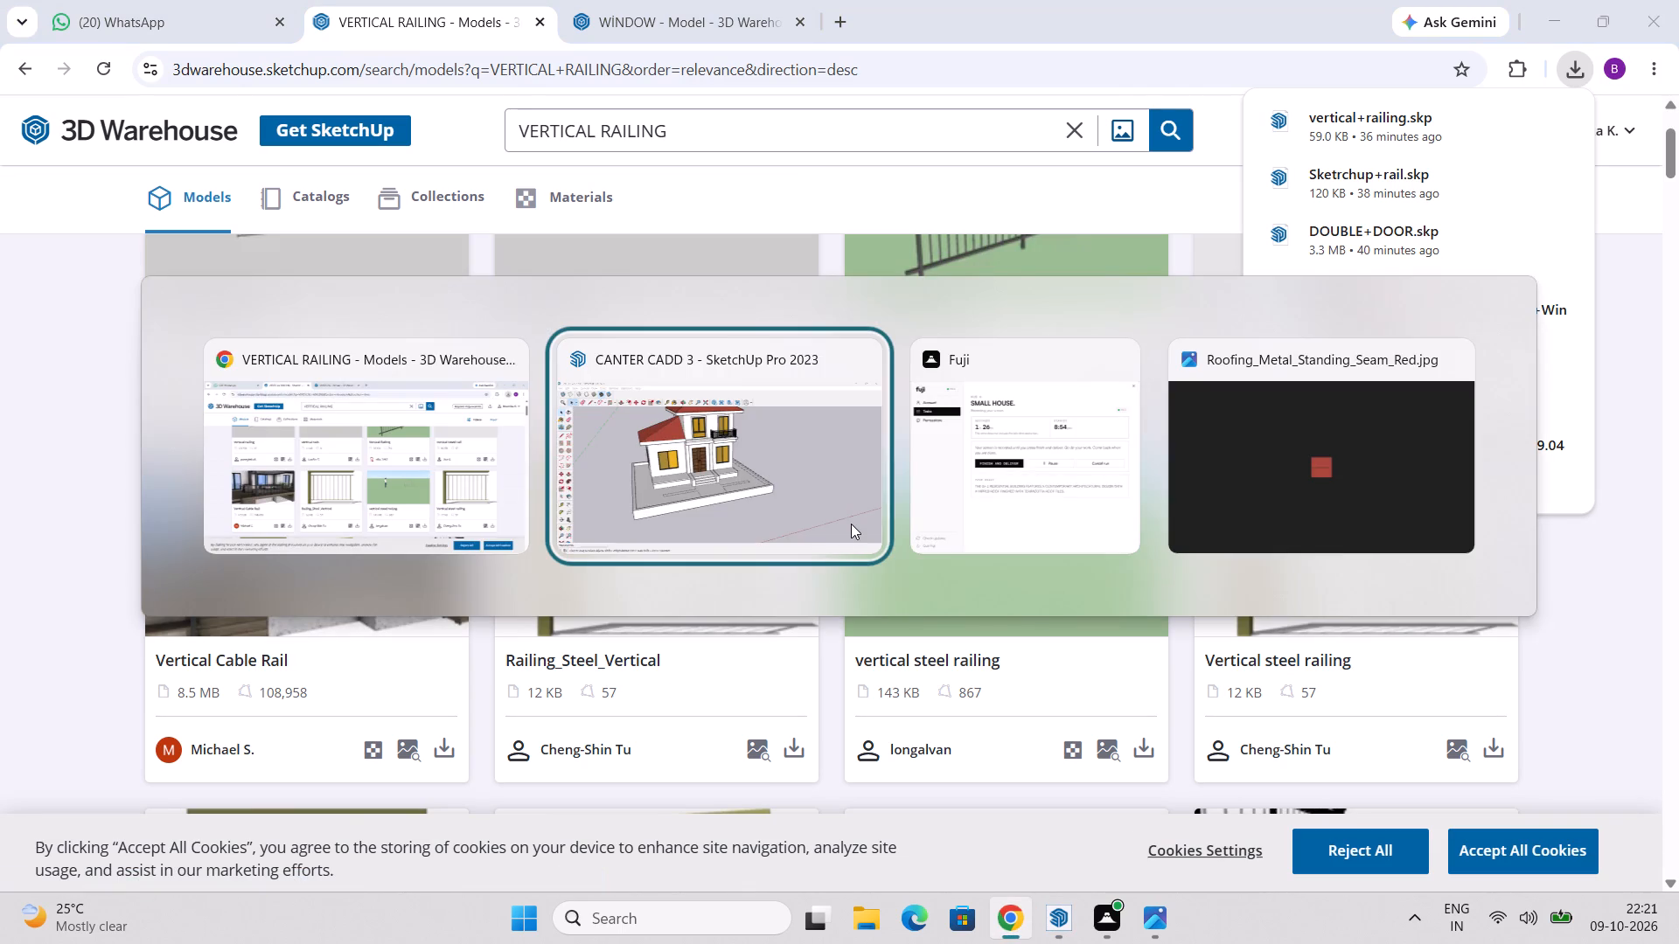
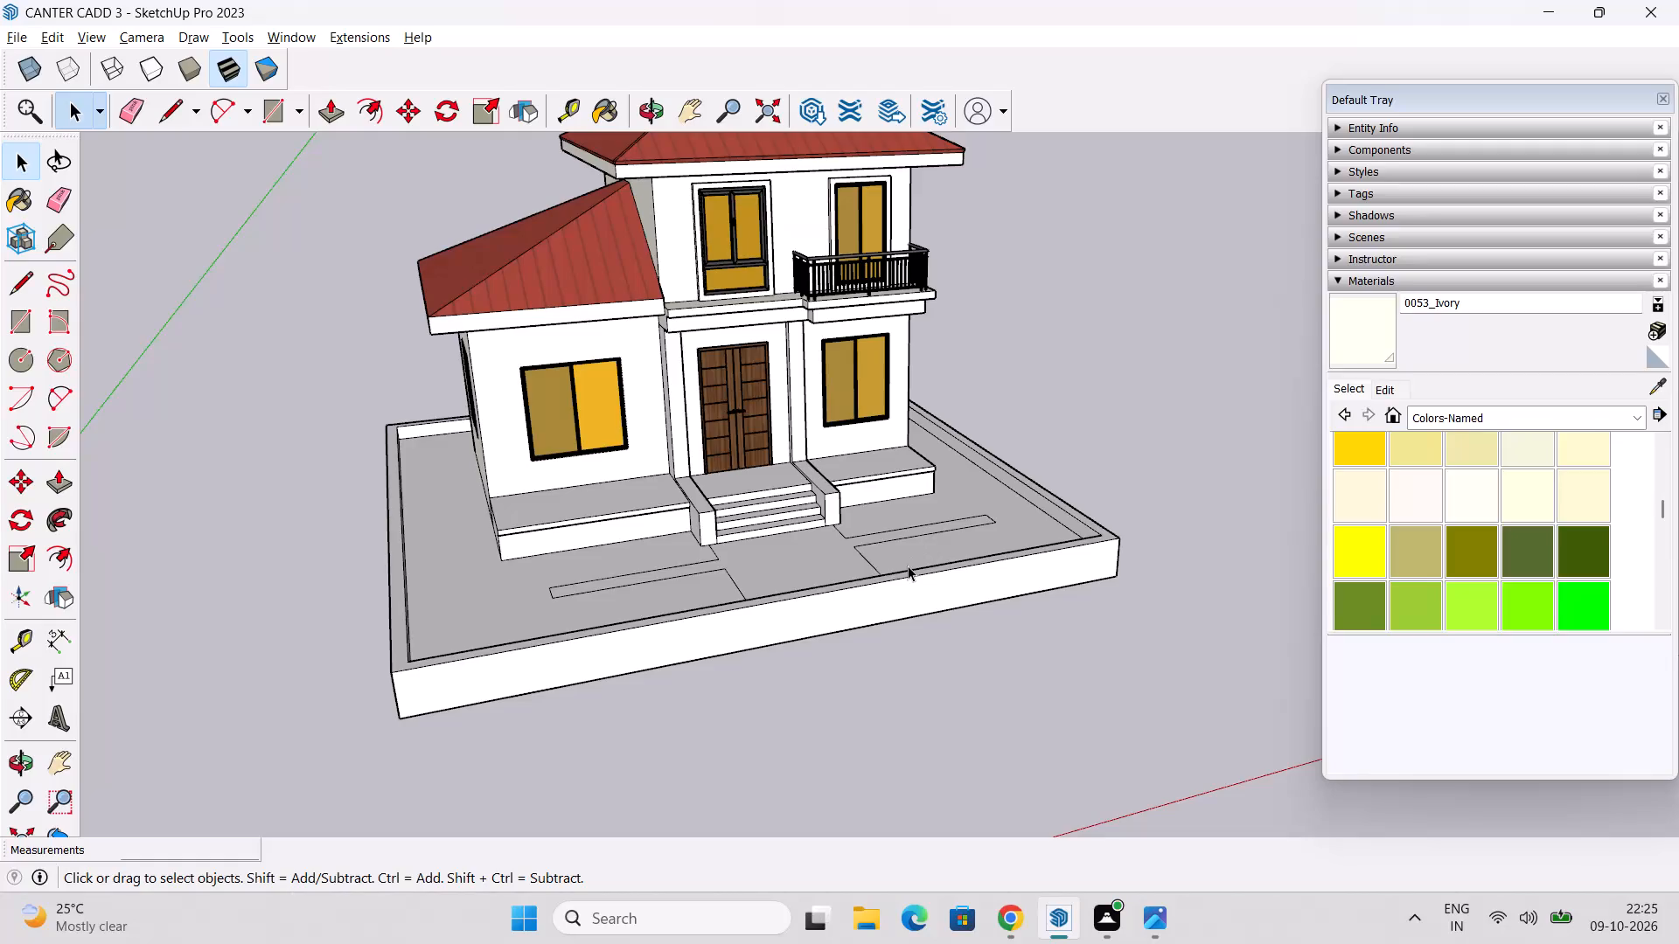
# Show the available material collections so a different one from Colors-Named can be chosen for the house model.
pyautogui.keyDown('shift'); pyautogui.moveTo(908, 565); pyautogui.dragTo(937, 701, button='middle'); pyautogui.keyUp('shift')
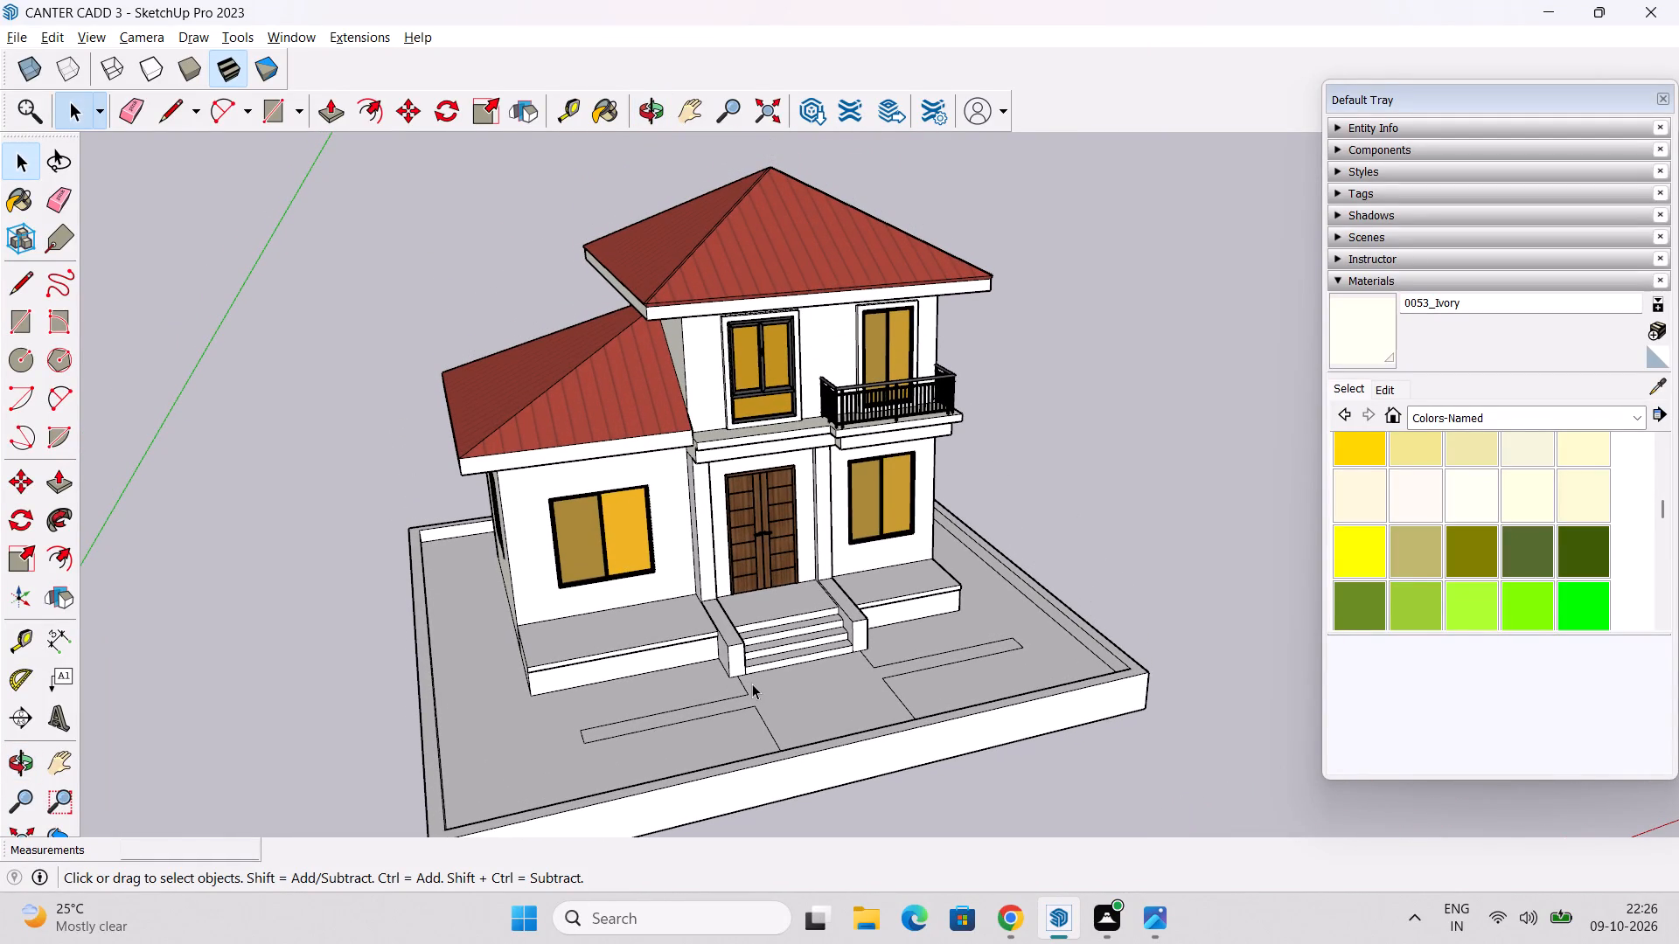
pyautogui.moveTo(819, 691); pyautogui.dragTo(819, 685, button='middle')
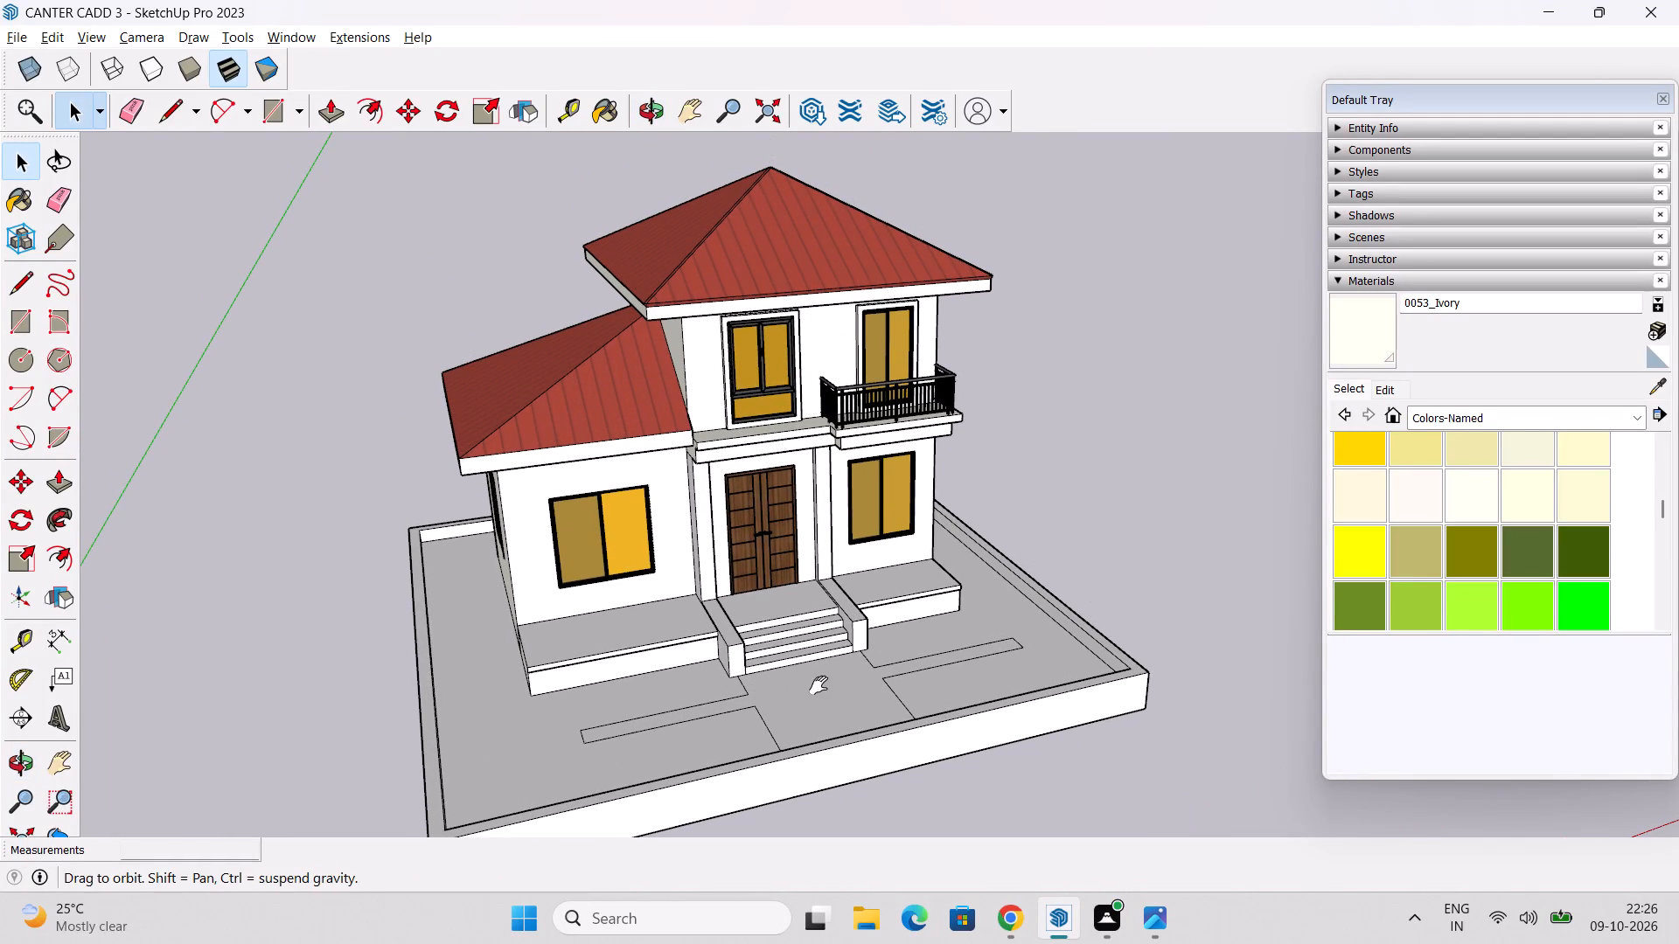
pyautogui.moveTo(819, 685); pyautogui.dragTo(805, 666, button='middle')
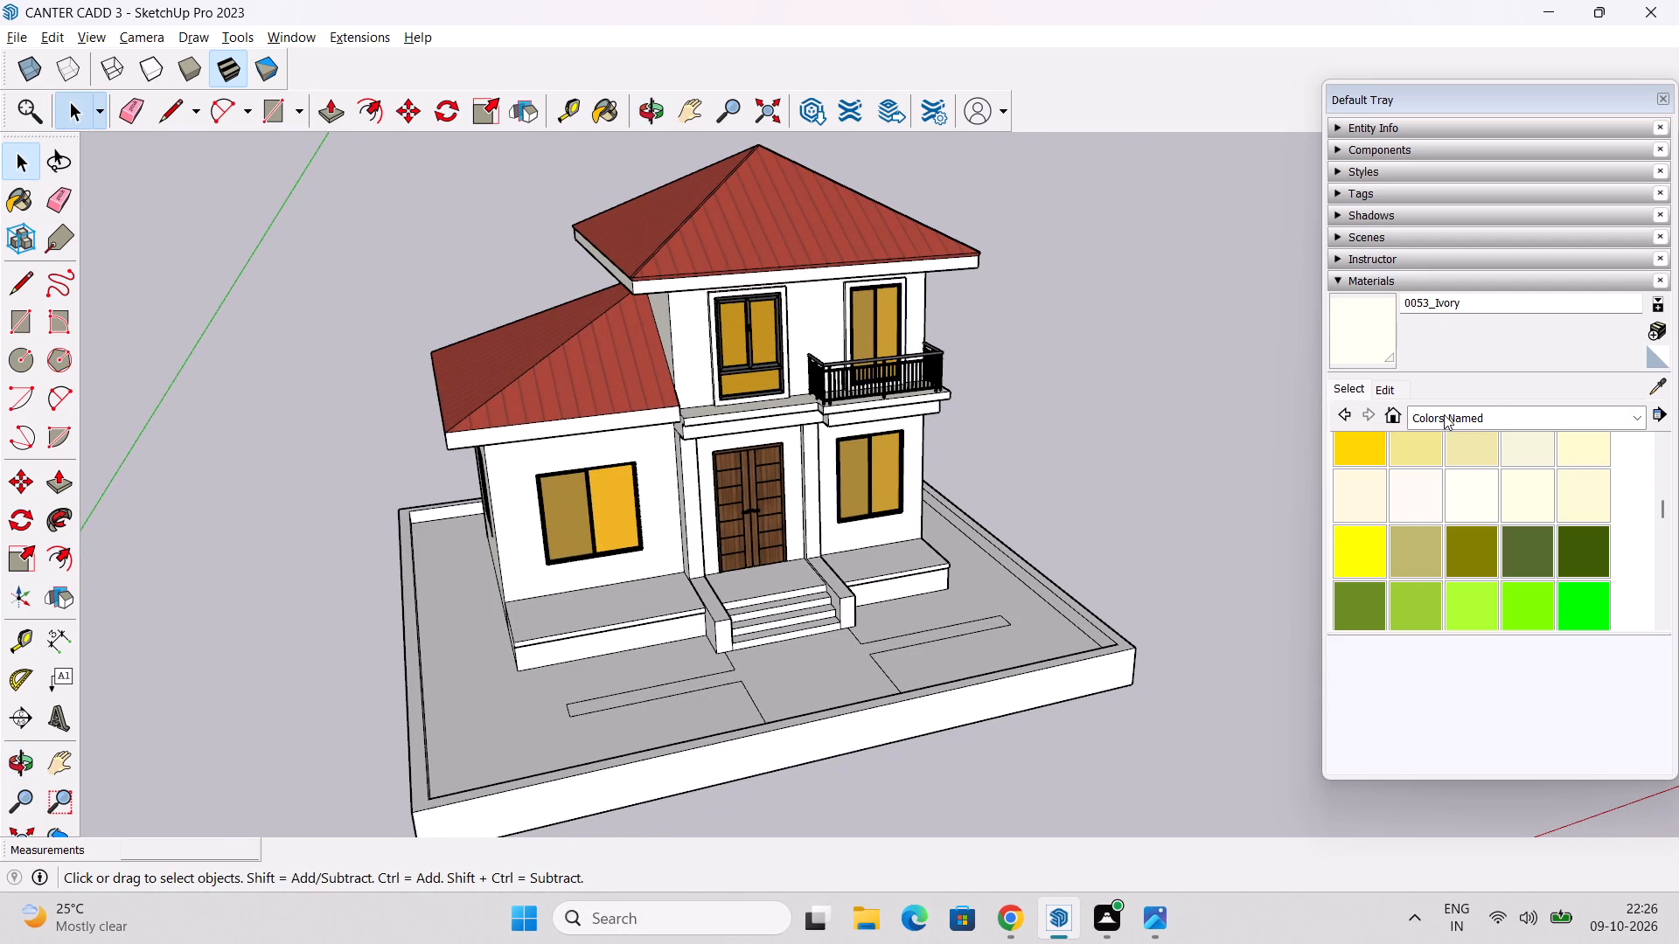
pyautogui.click(1444, 414)
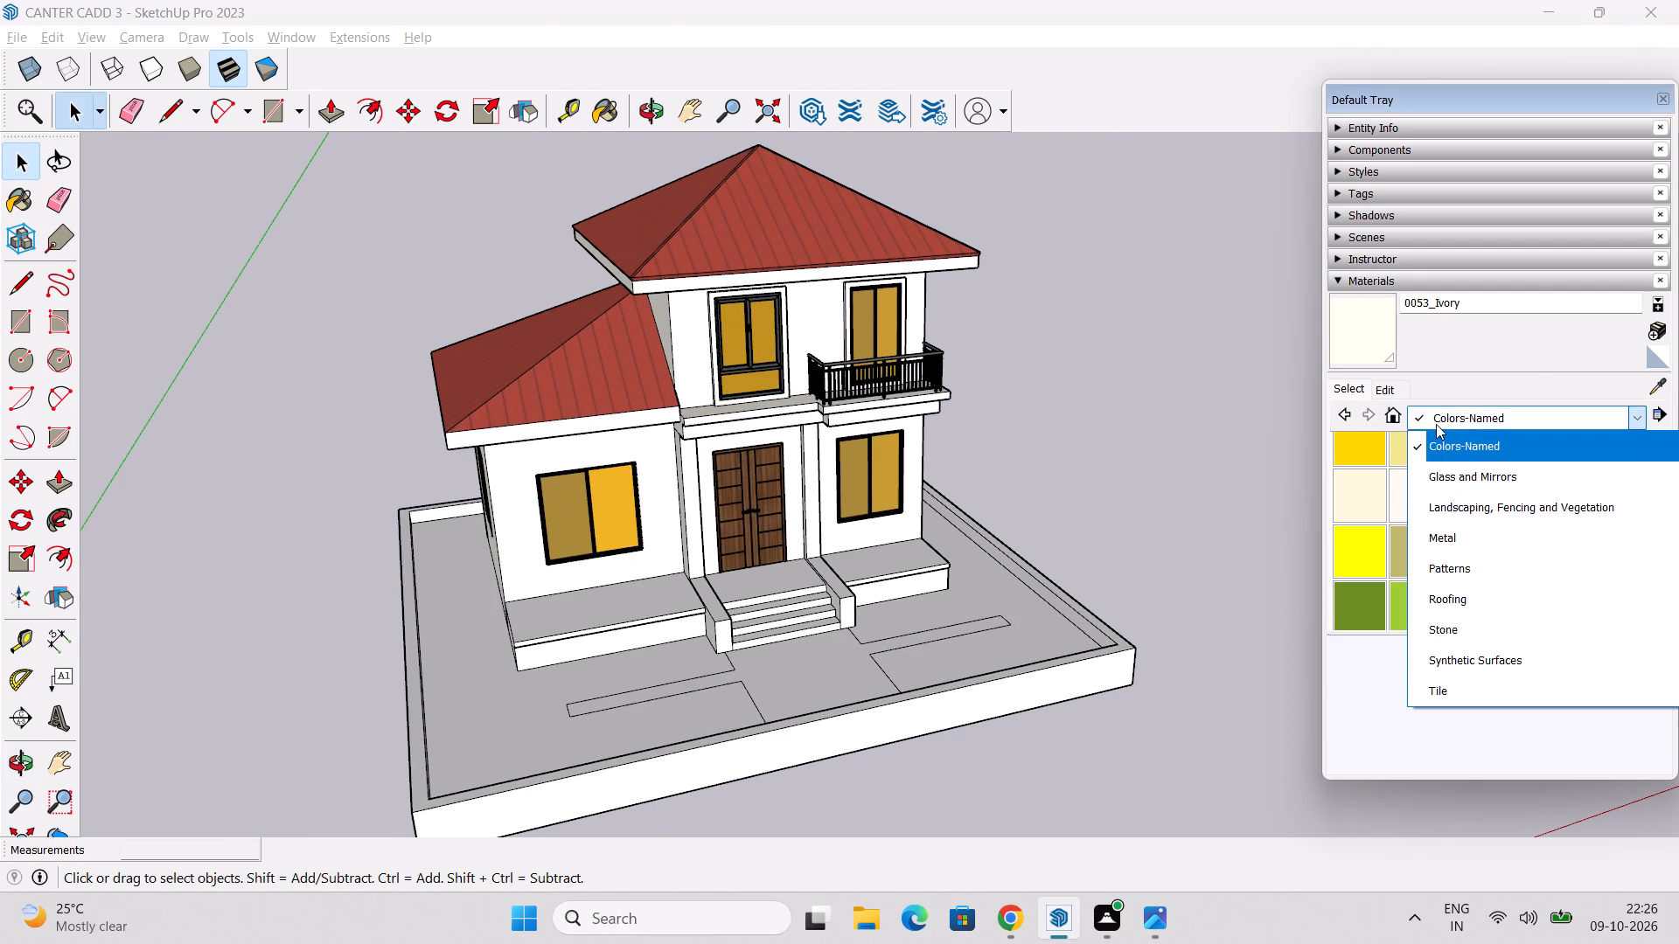
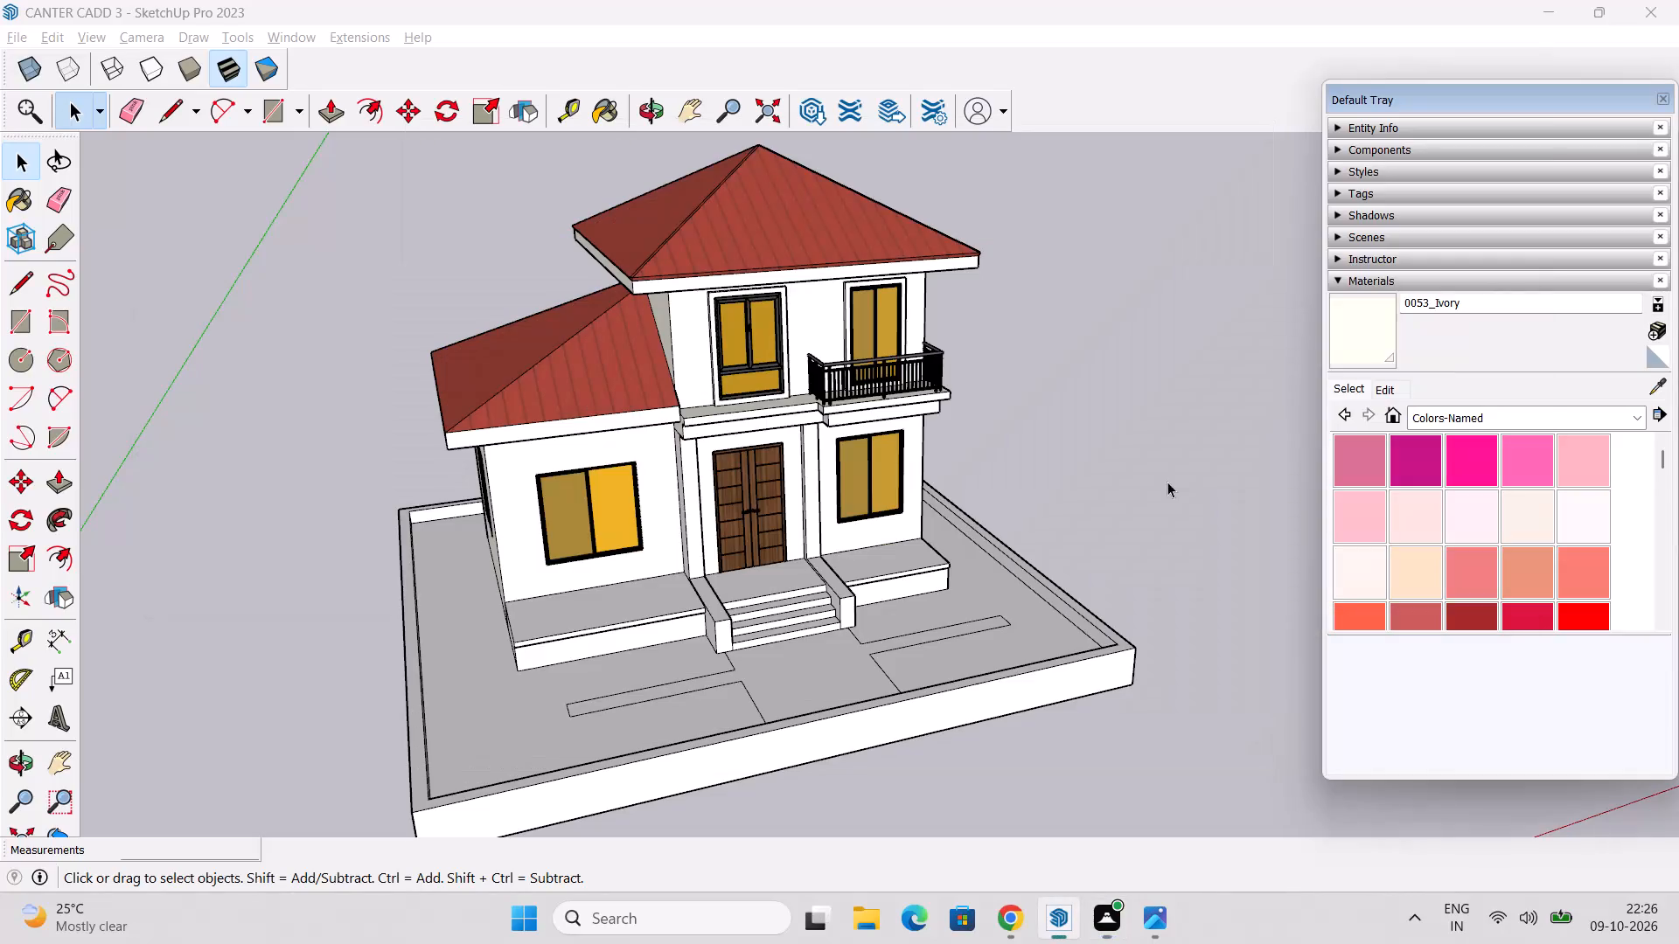
# Paint the entrance landing and the terrace floor left of the front door with Granite Light Gray from the Stone collection.
pyautogui.click(1542, 414)
pyautogui.scroll(2, 1425, 628)
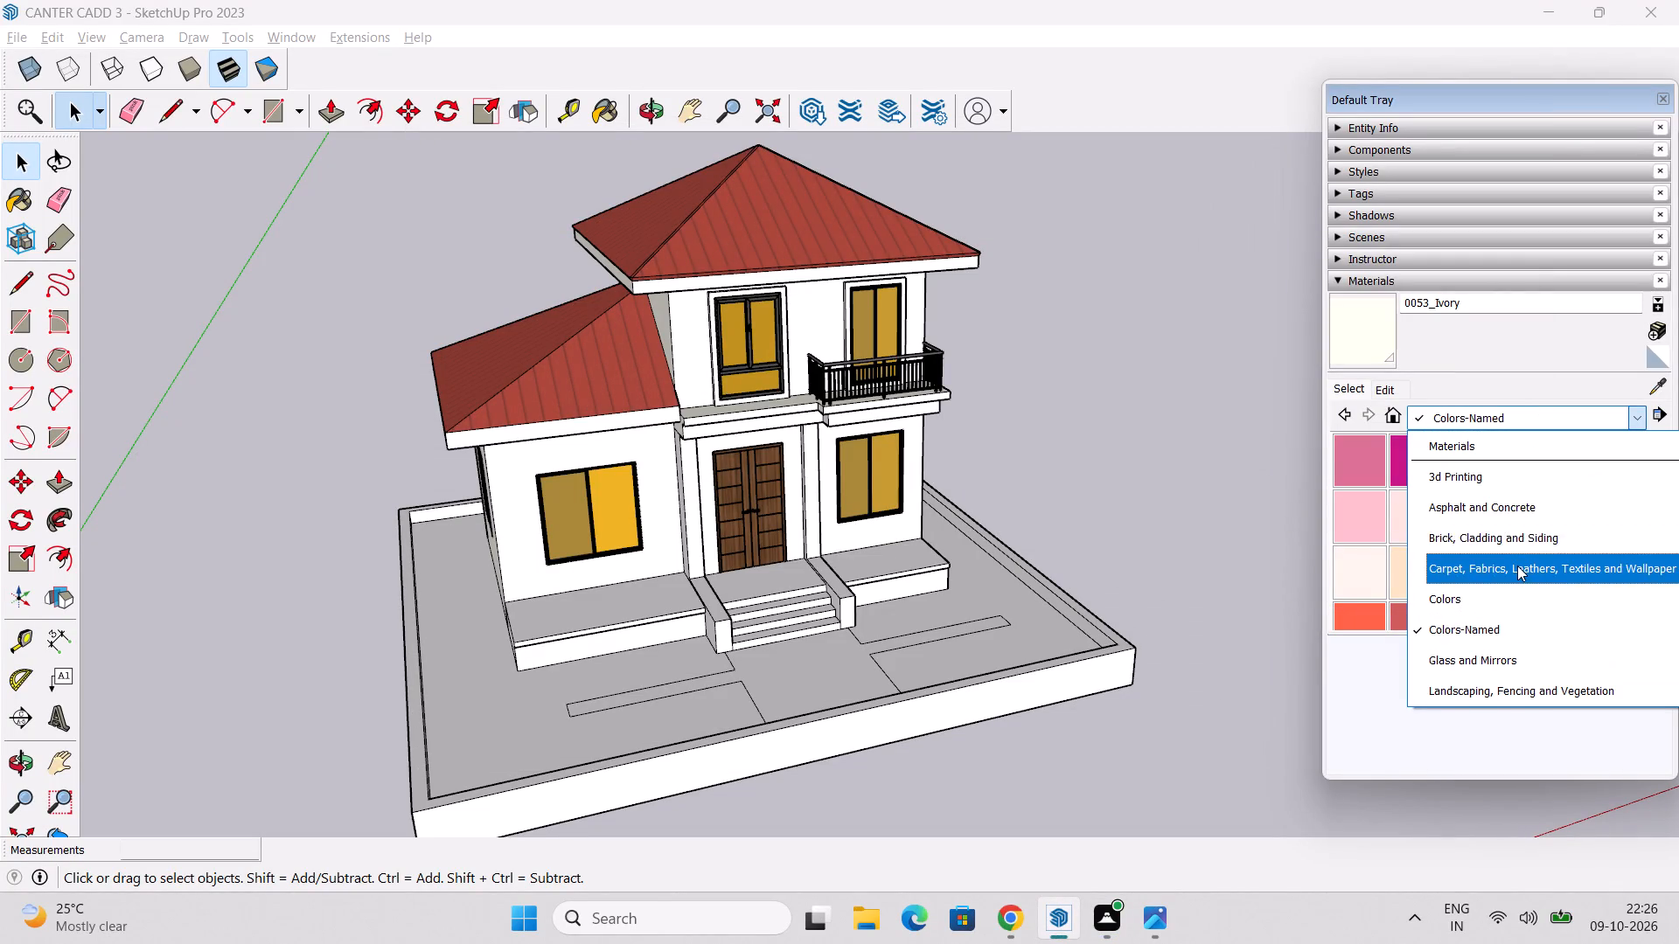
pyautogui.scroll(-3, 1517, 566)
pyautogui.click(1499, 544)
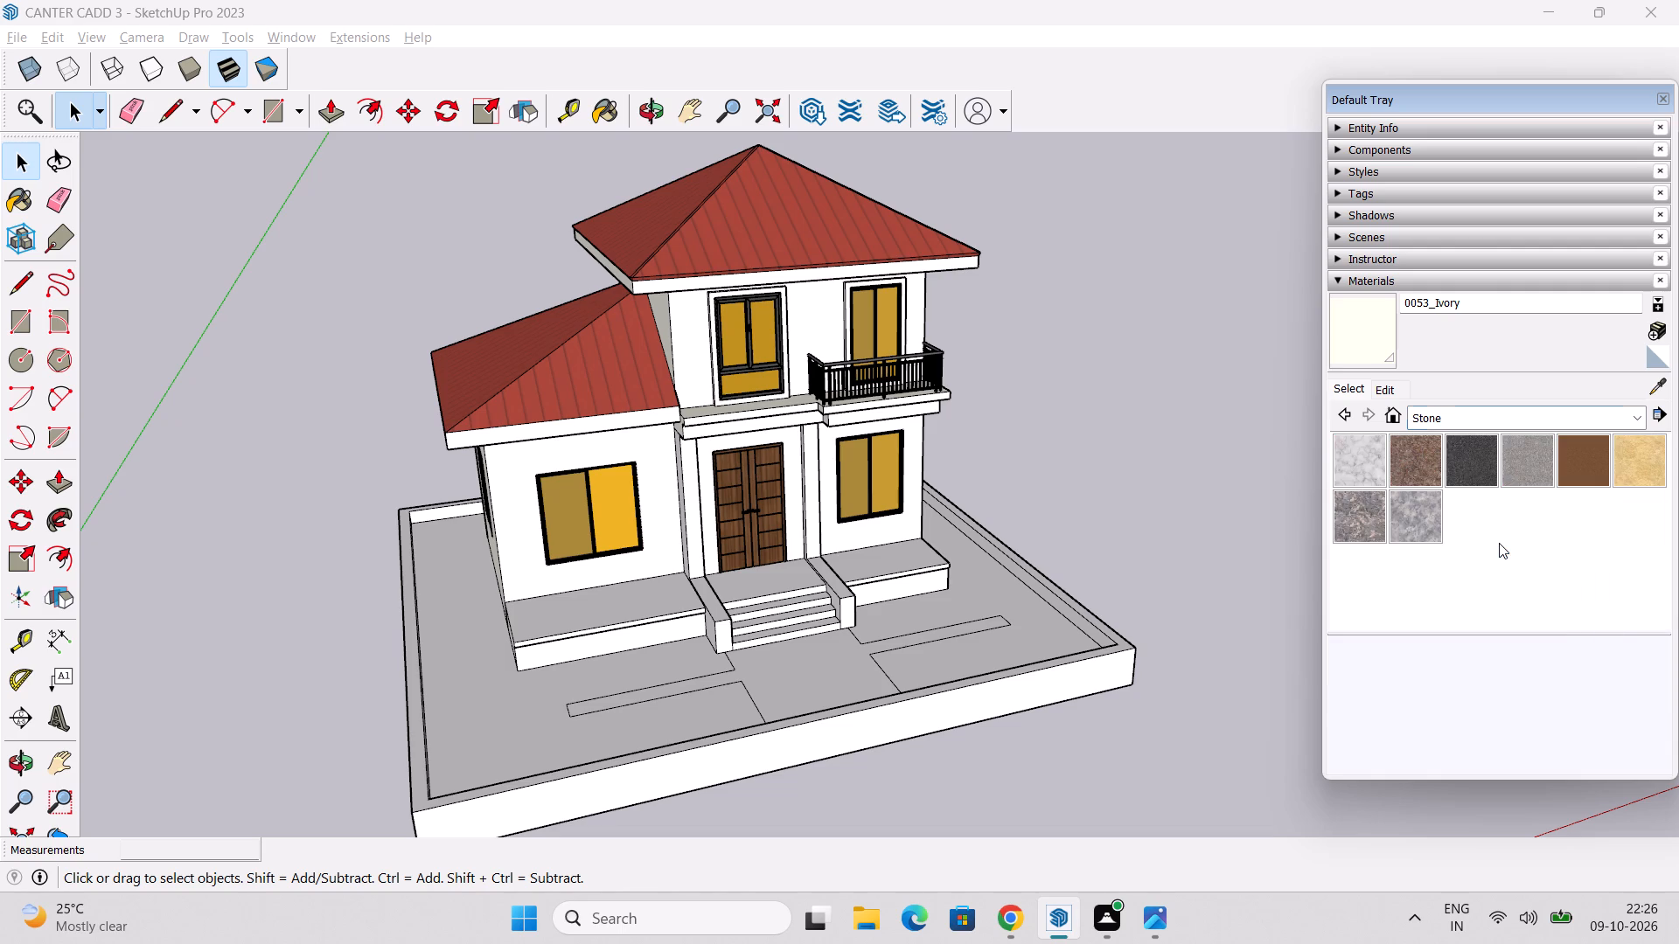
pyautogui.click(1539, 471)
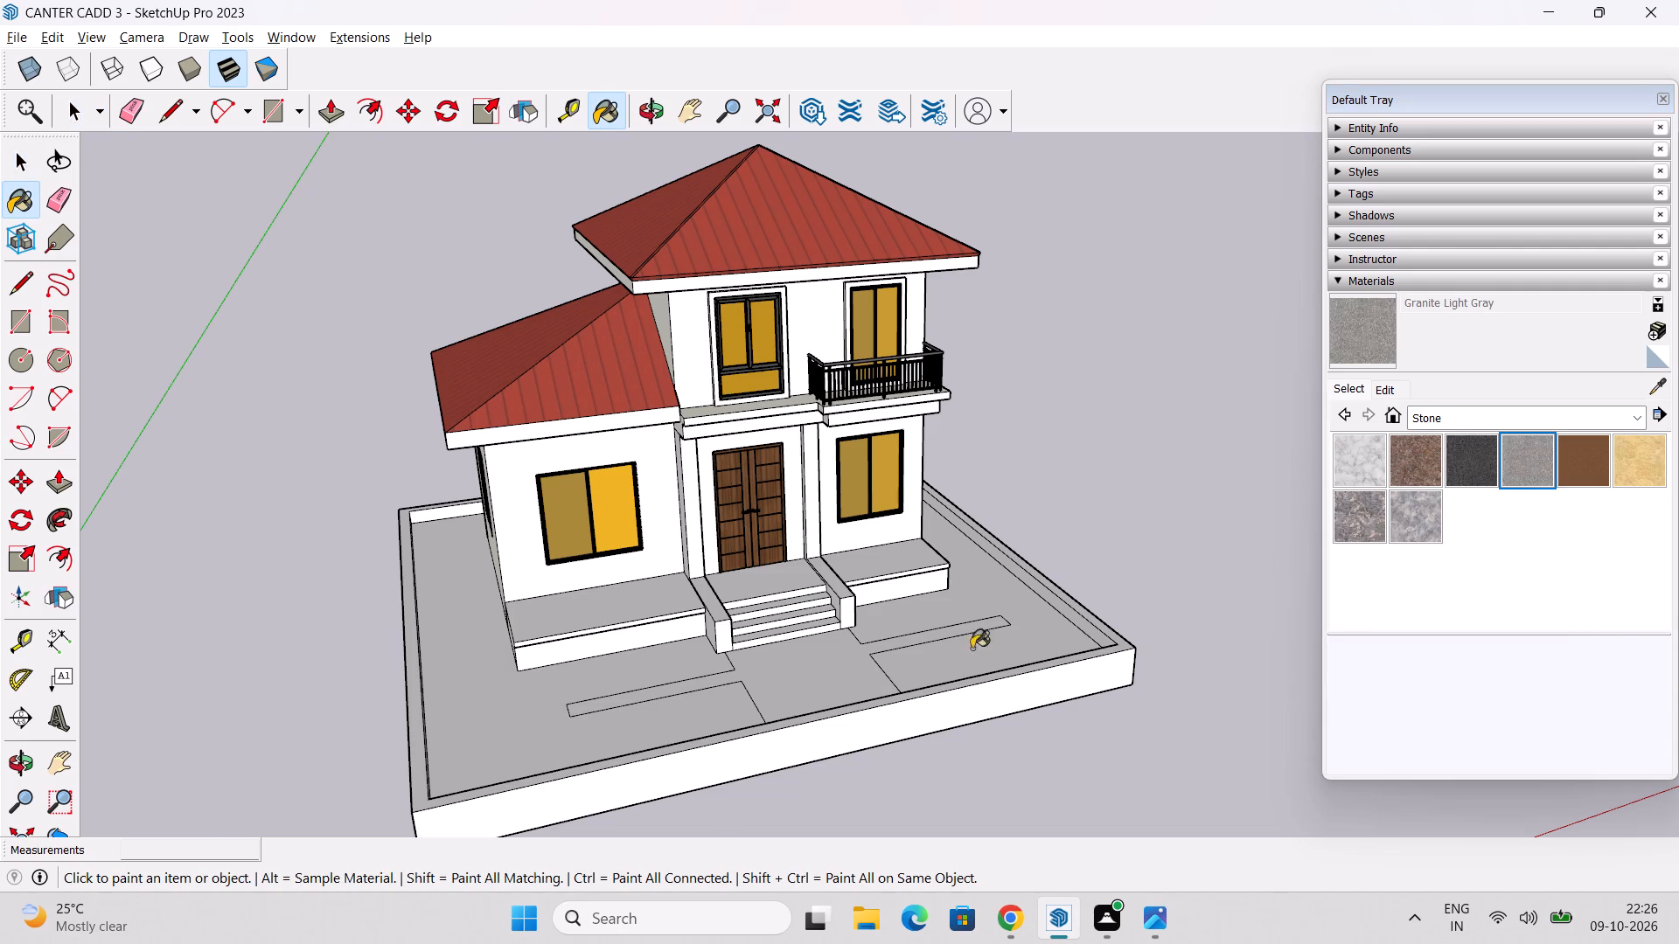
pyautogui.scroll(3, 886, 647)
pyautogui.click(740, 564)
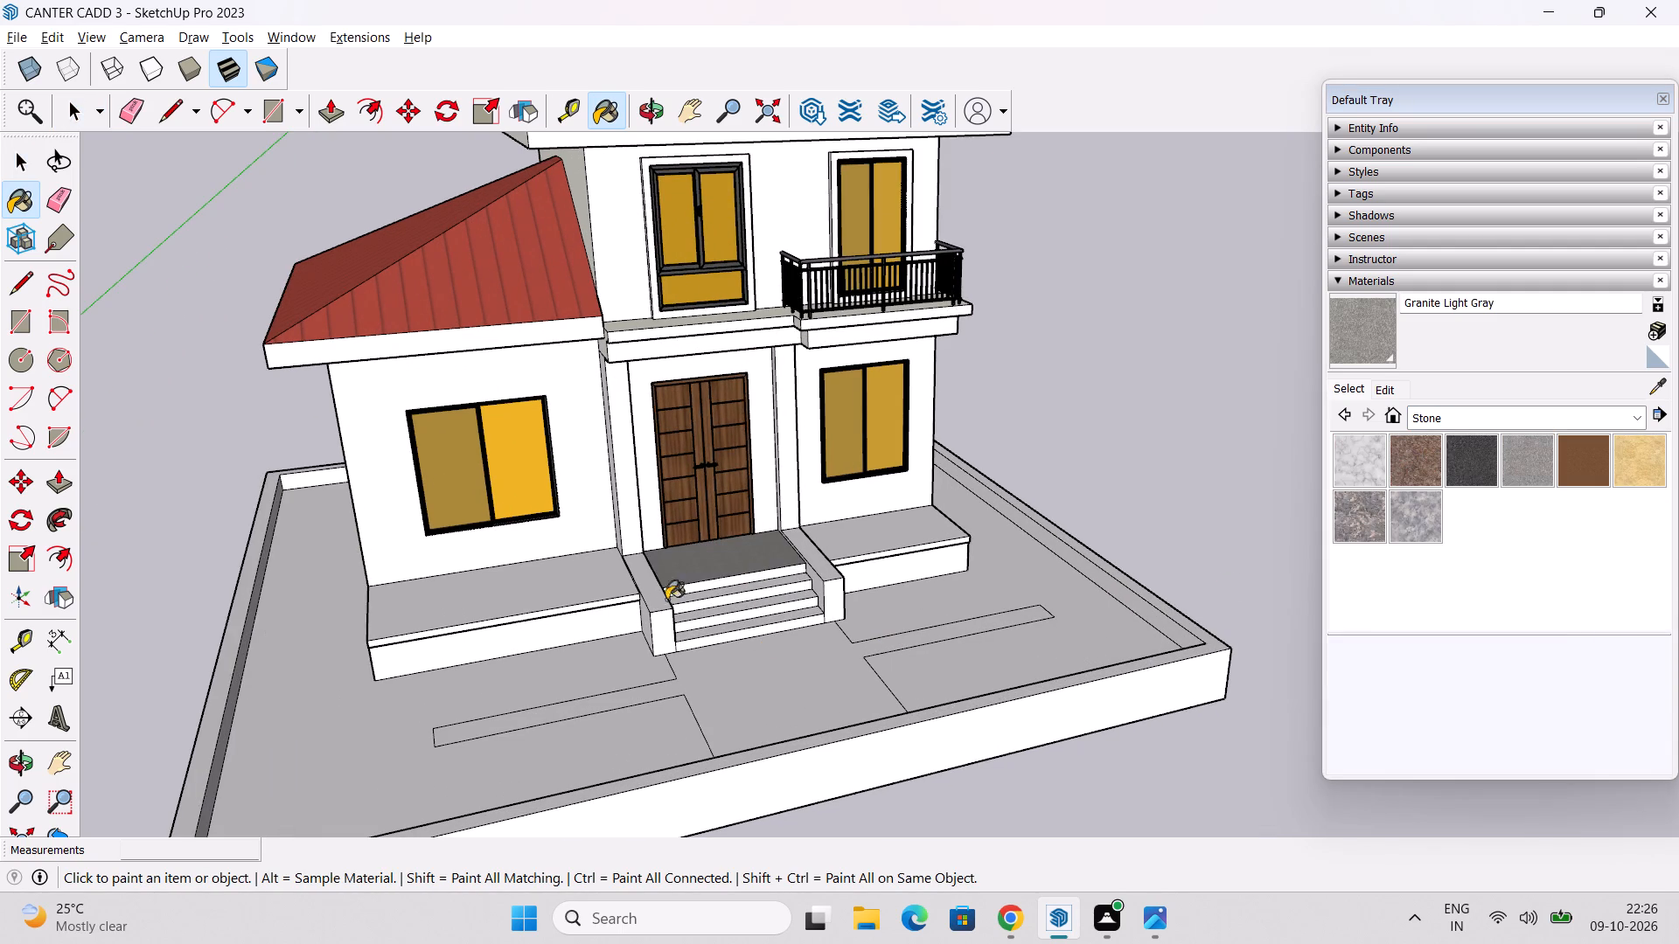
pyautogui.click(560, 579)
# Paint the front and outer faces of the pillar left of the front door with Granite Light Gray.
pyautogui.scroll(2, 627, 548)
pyautogui.click(633, 496)
pyautogui.moveTo(640, 498); pyautogui.dragTo(728, 544, button='middle')
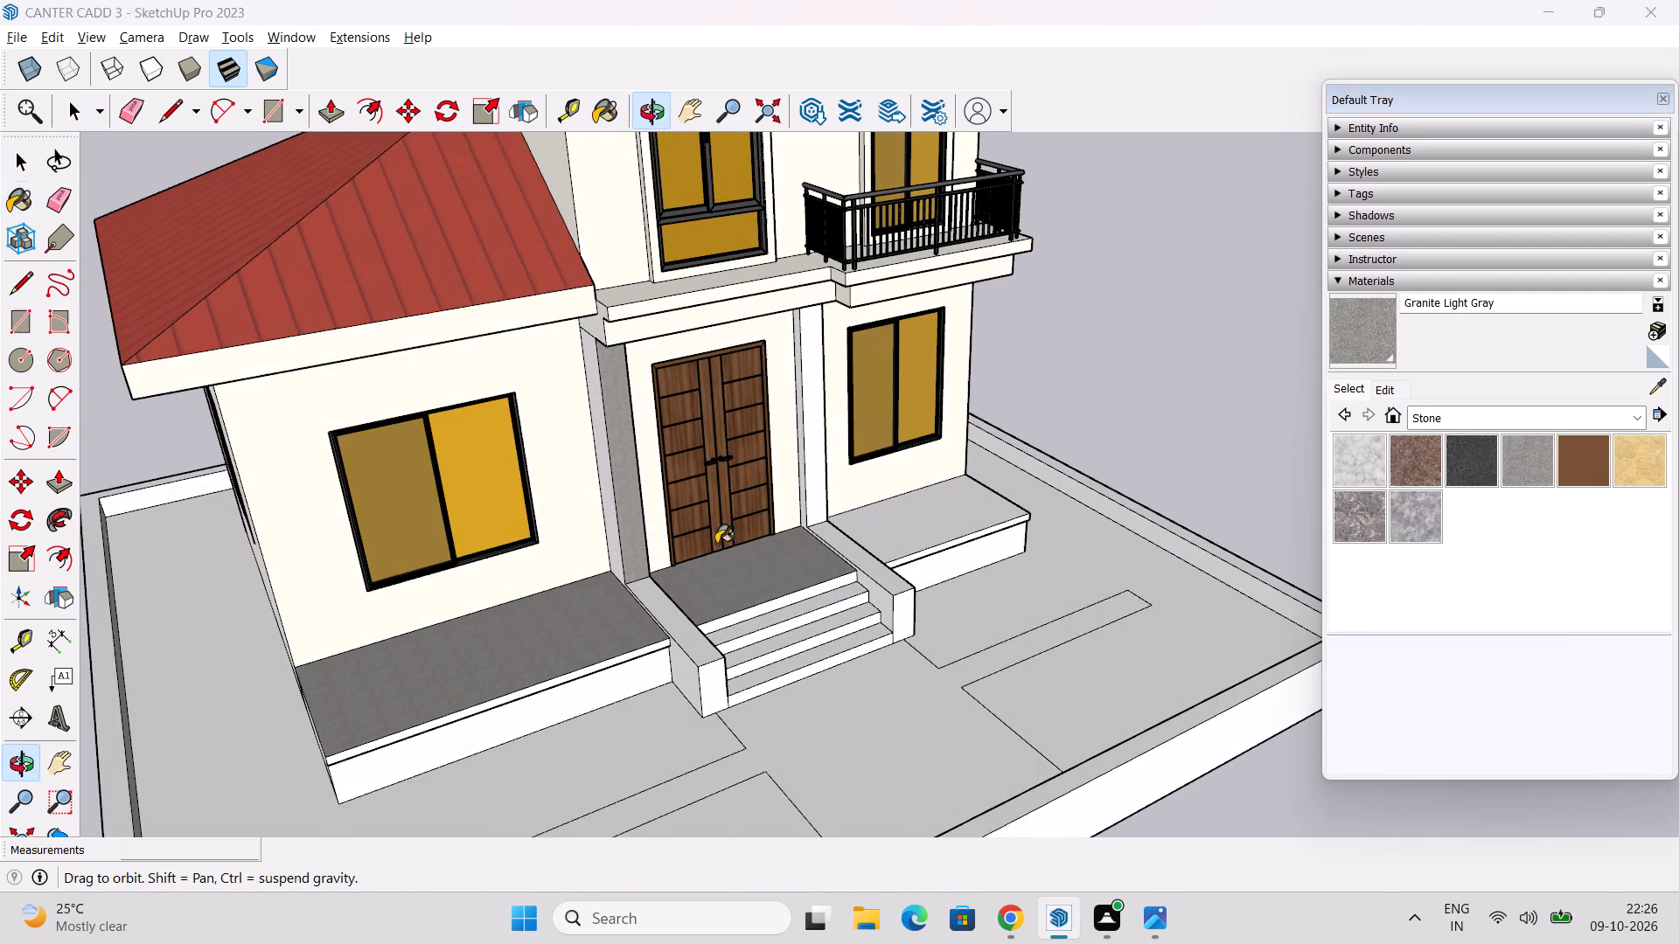
pyautogui.scroll(2, 624, 538)
pyautogui.click(603, 518)
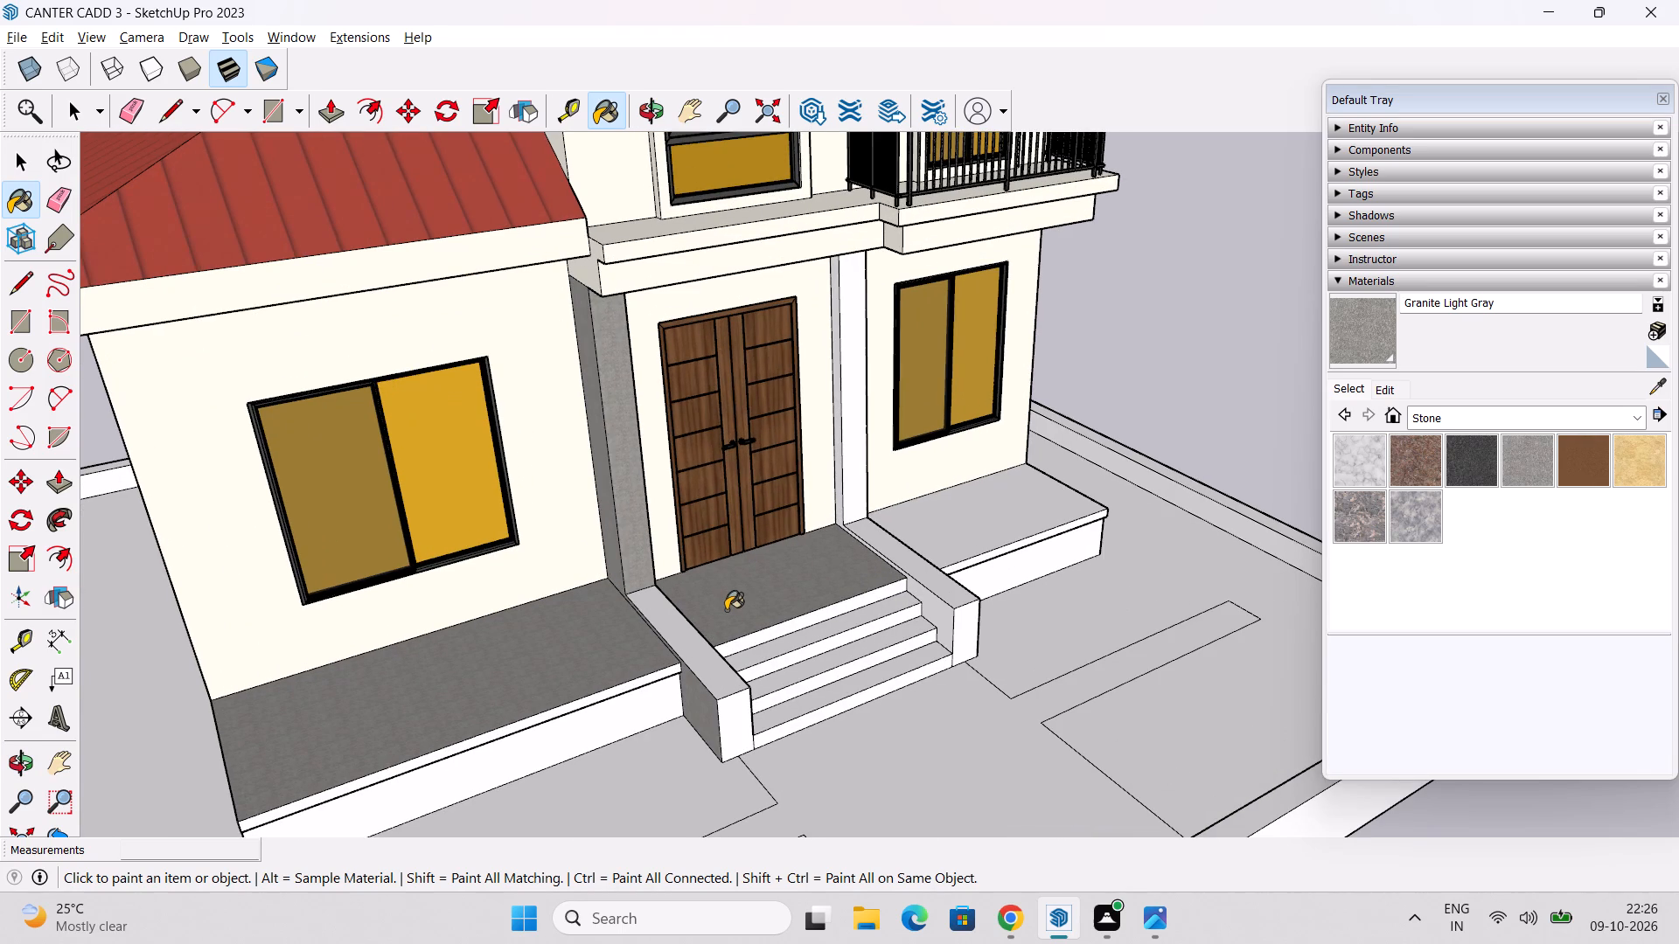
pyautogui.moveTo(726, 610); pyautogui.dragTo(677, 613, button='middle')
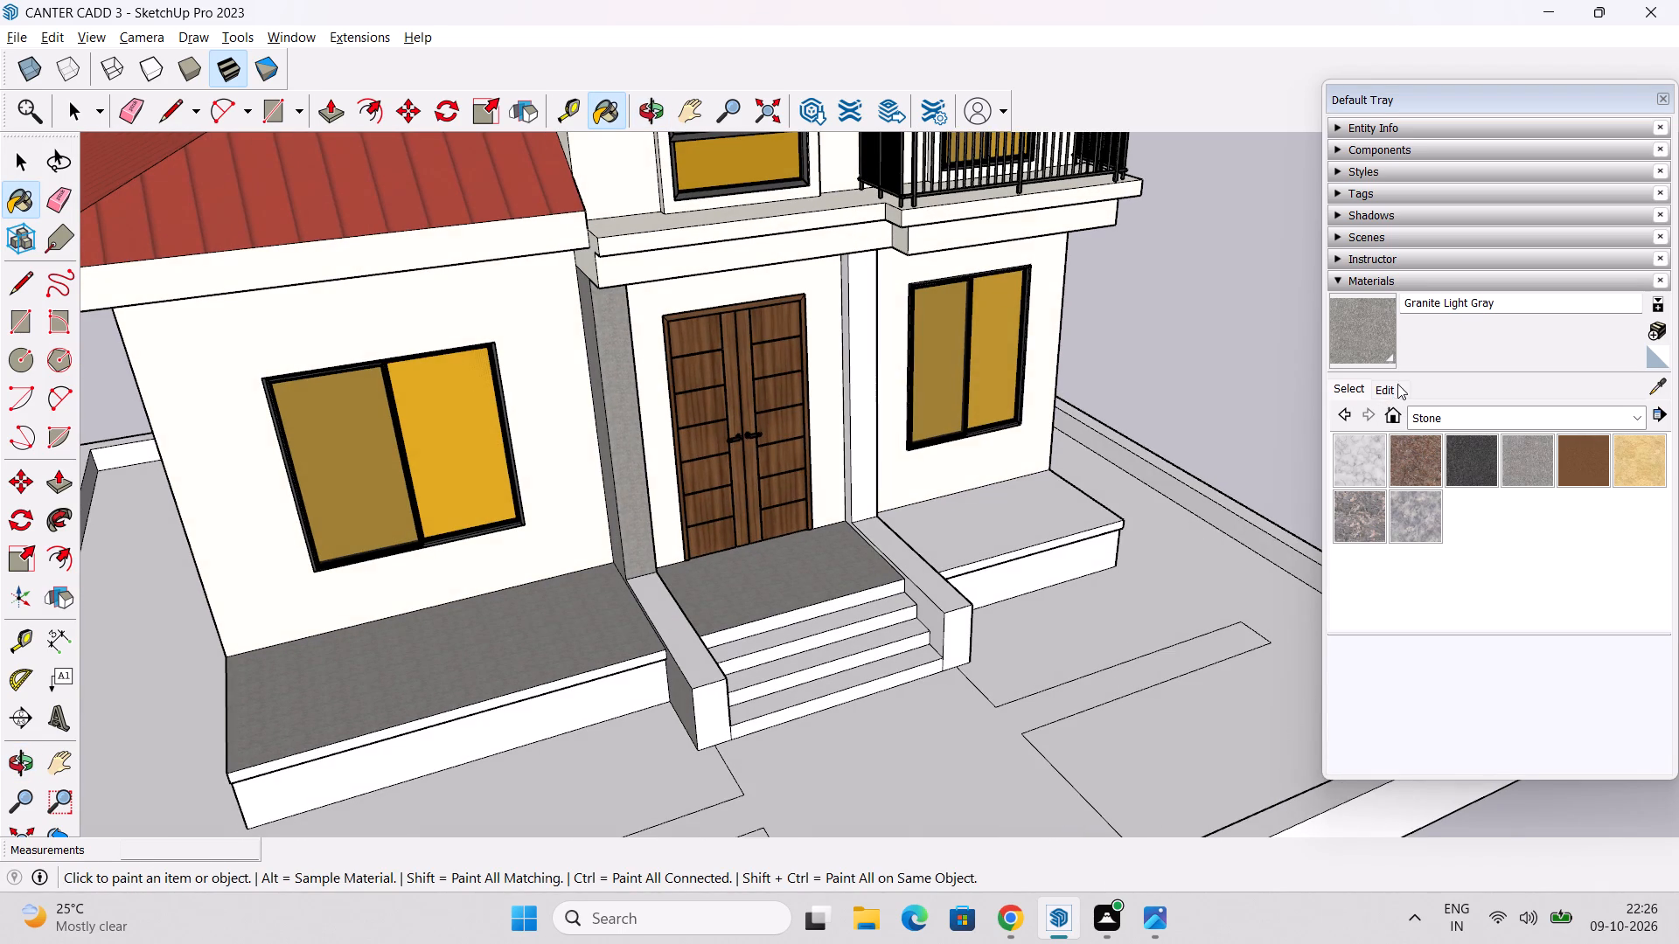
# Darken the Granite Light Gray material slightly by lowering its colour brightness.
pyautogui.click(1397, 379)
pyautogui.click(1390, 390)
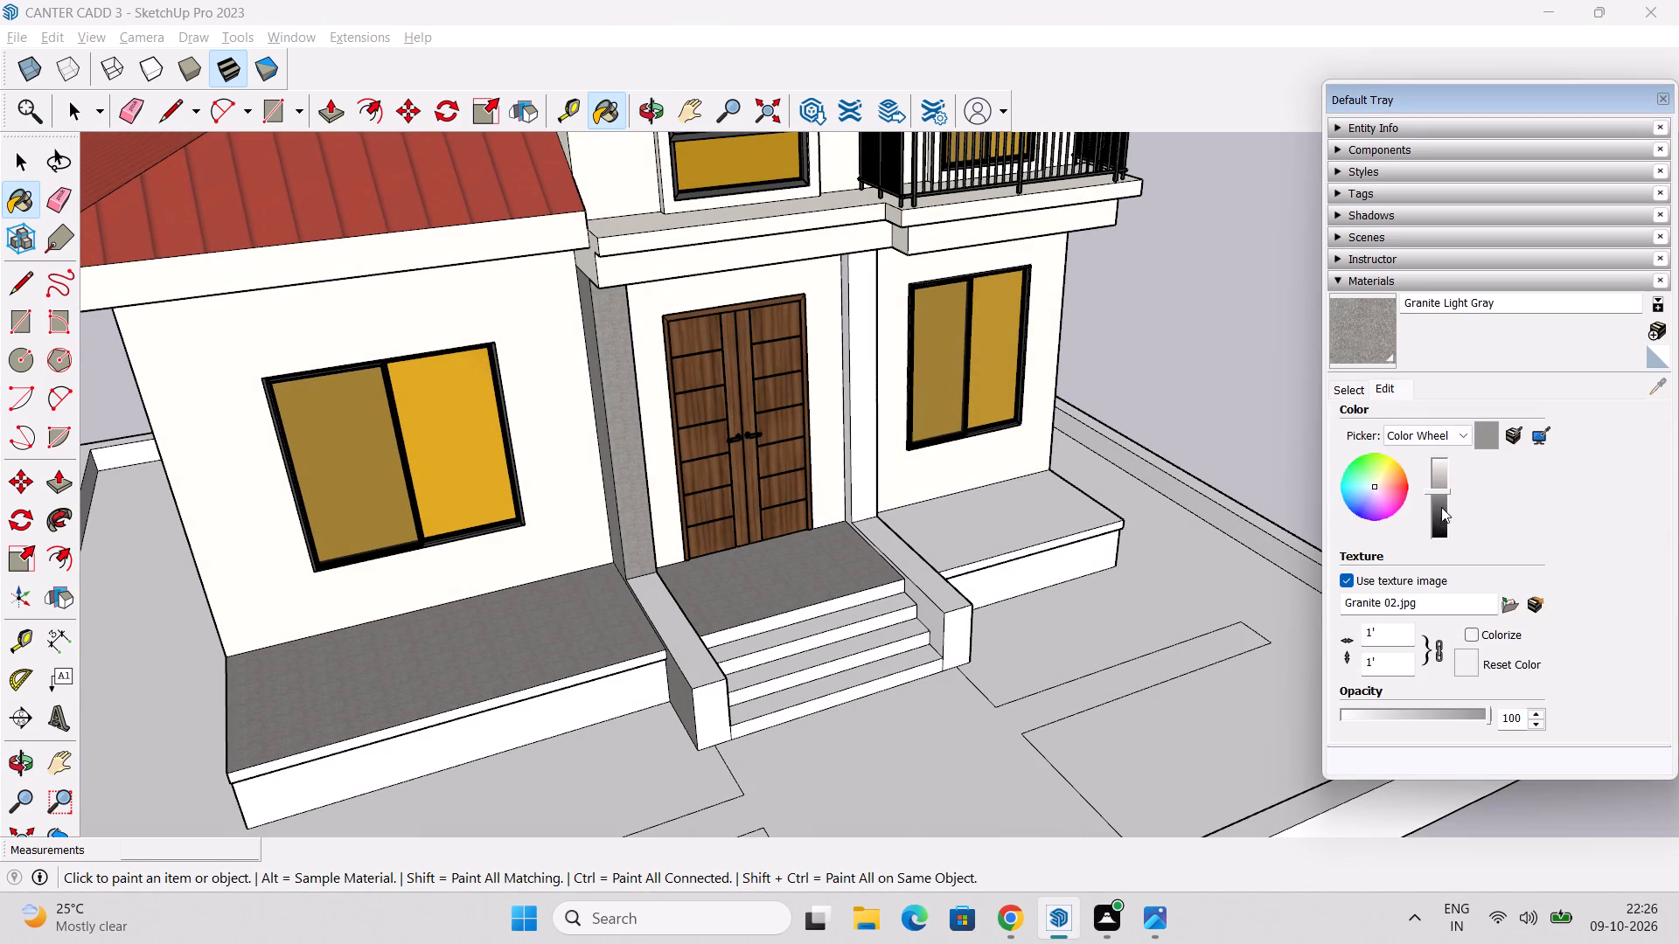
pyautogui.scroll(-3, 1439, 489)
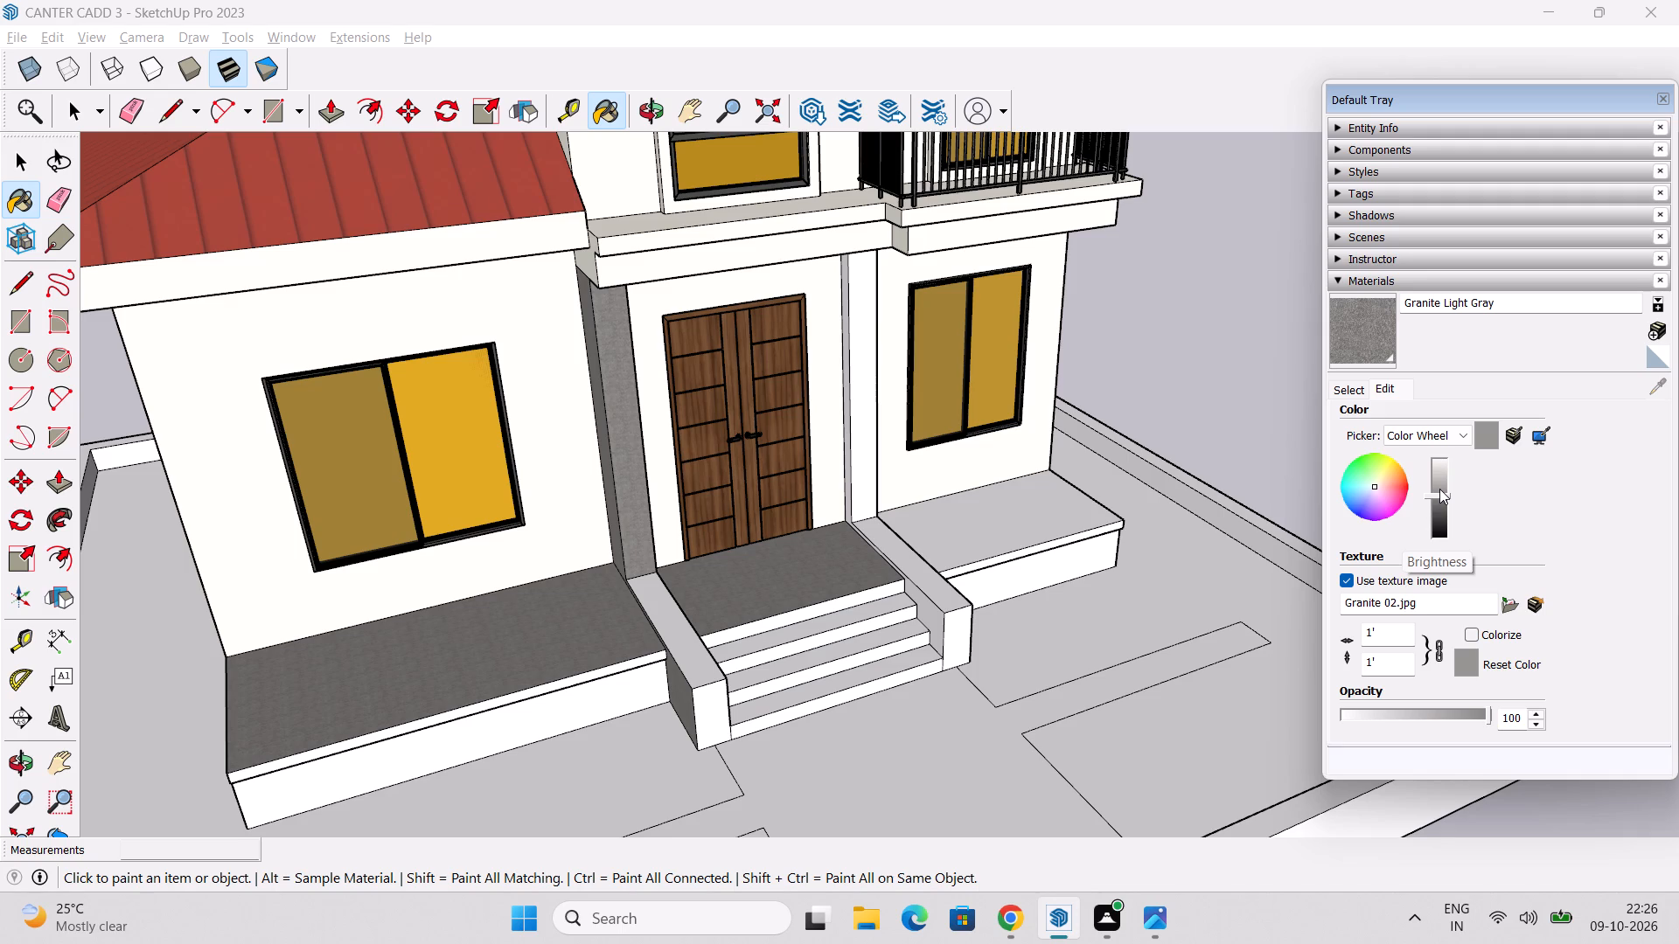
pyautogui.scroll(-1, 1439, 489)
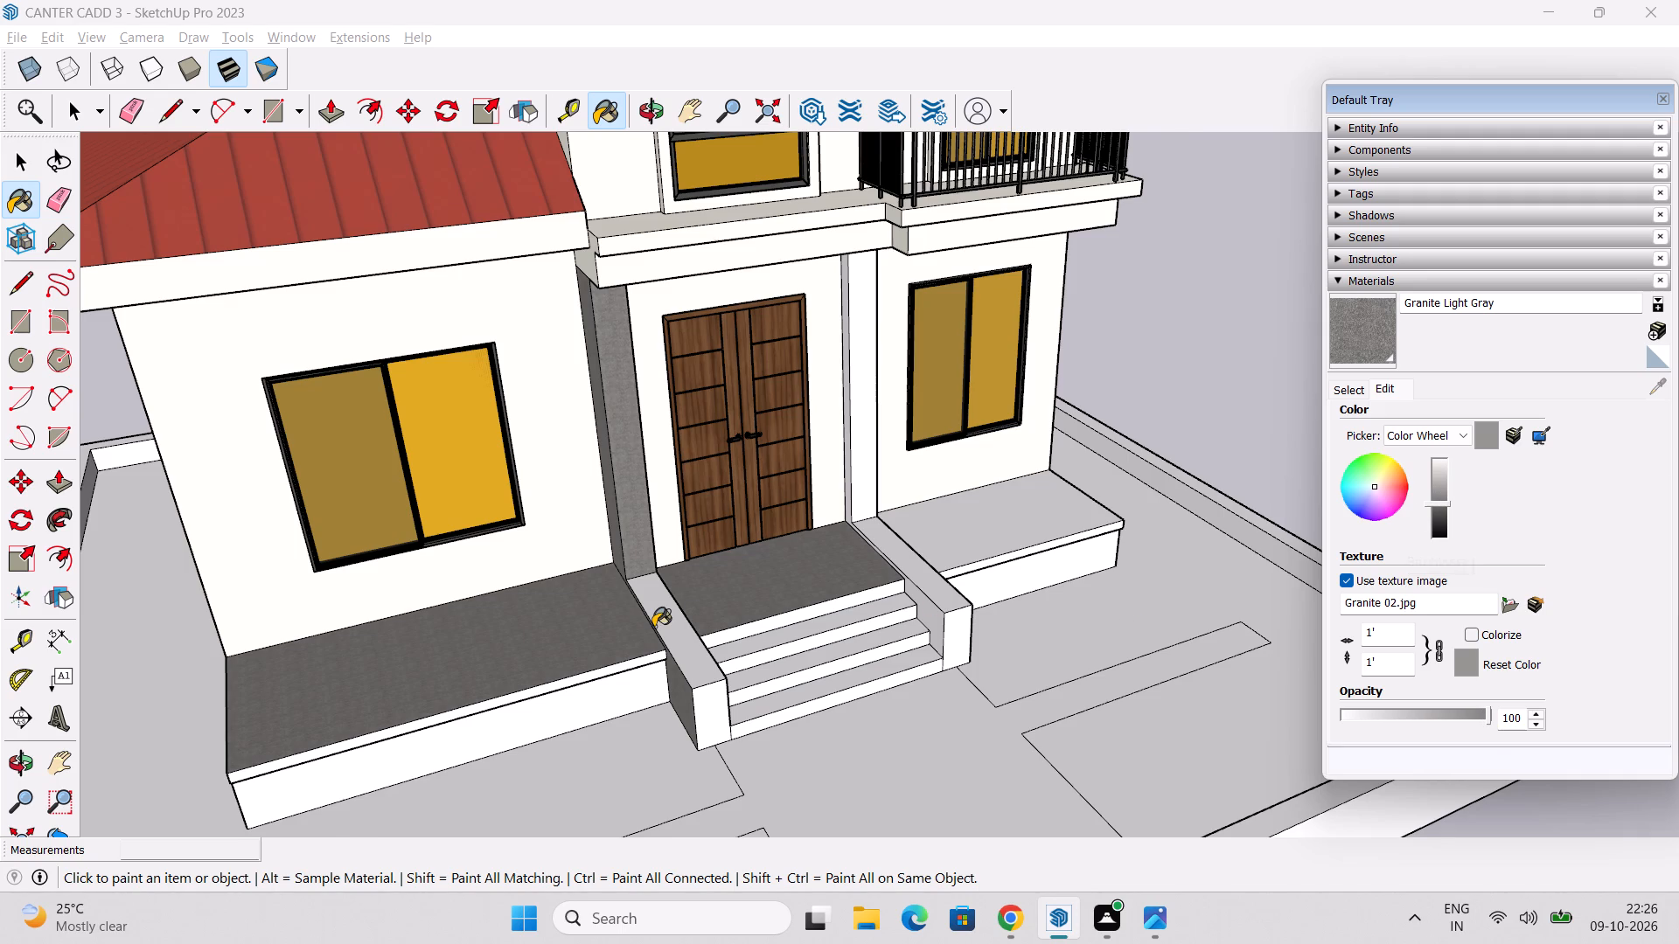
# Paint the top of the left stair side wall with Granite Light Gray.
pyautogui.scroll(3, 653, 627)
pyautogui.click(661, 627)
# Paint the left entrance pillar's inner face and all visible faces of the right entrance pillar with Granite Light Gray.
pyautogui.moveTo(801, 666); pyautogui.dragTo(424, 564, button='middle')
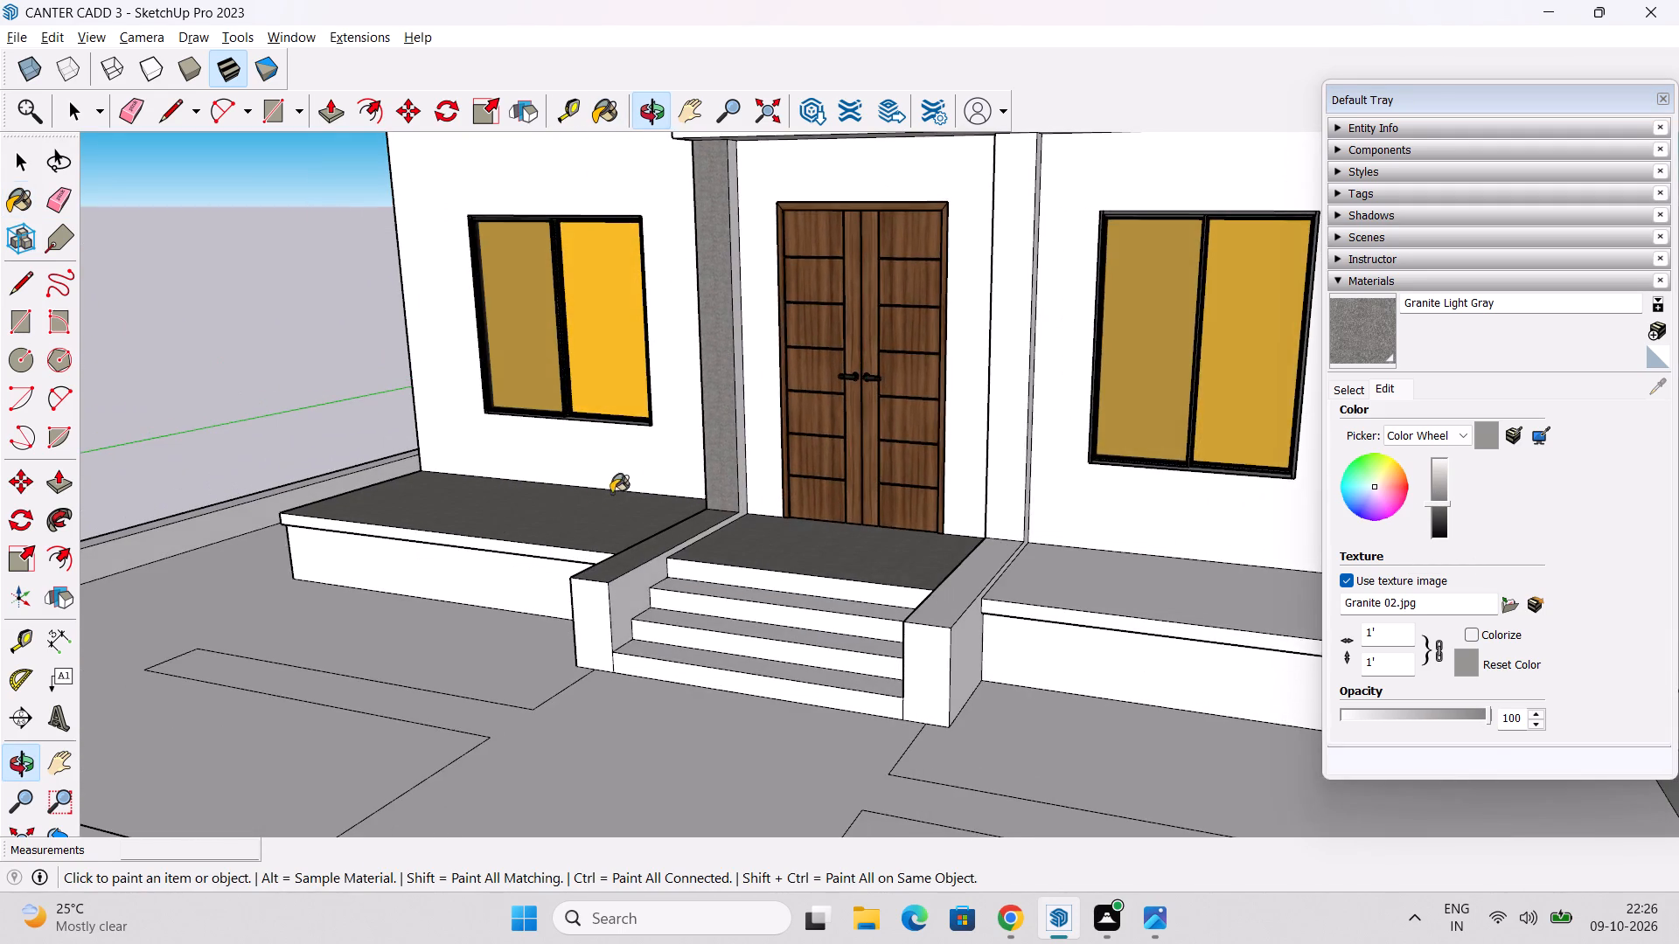
pyautogui.scroll(2, 686, 257)
pyautogui.moveTo(763, 312); pyautogui.dragTo(785, 488, button='middle')
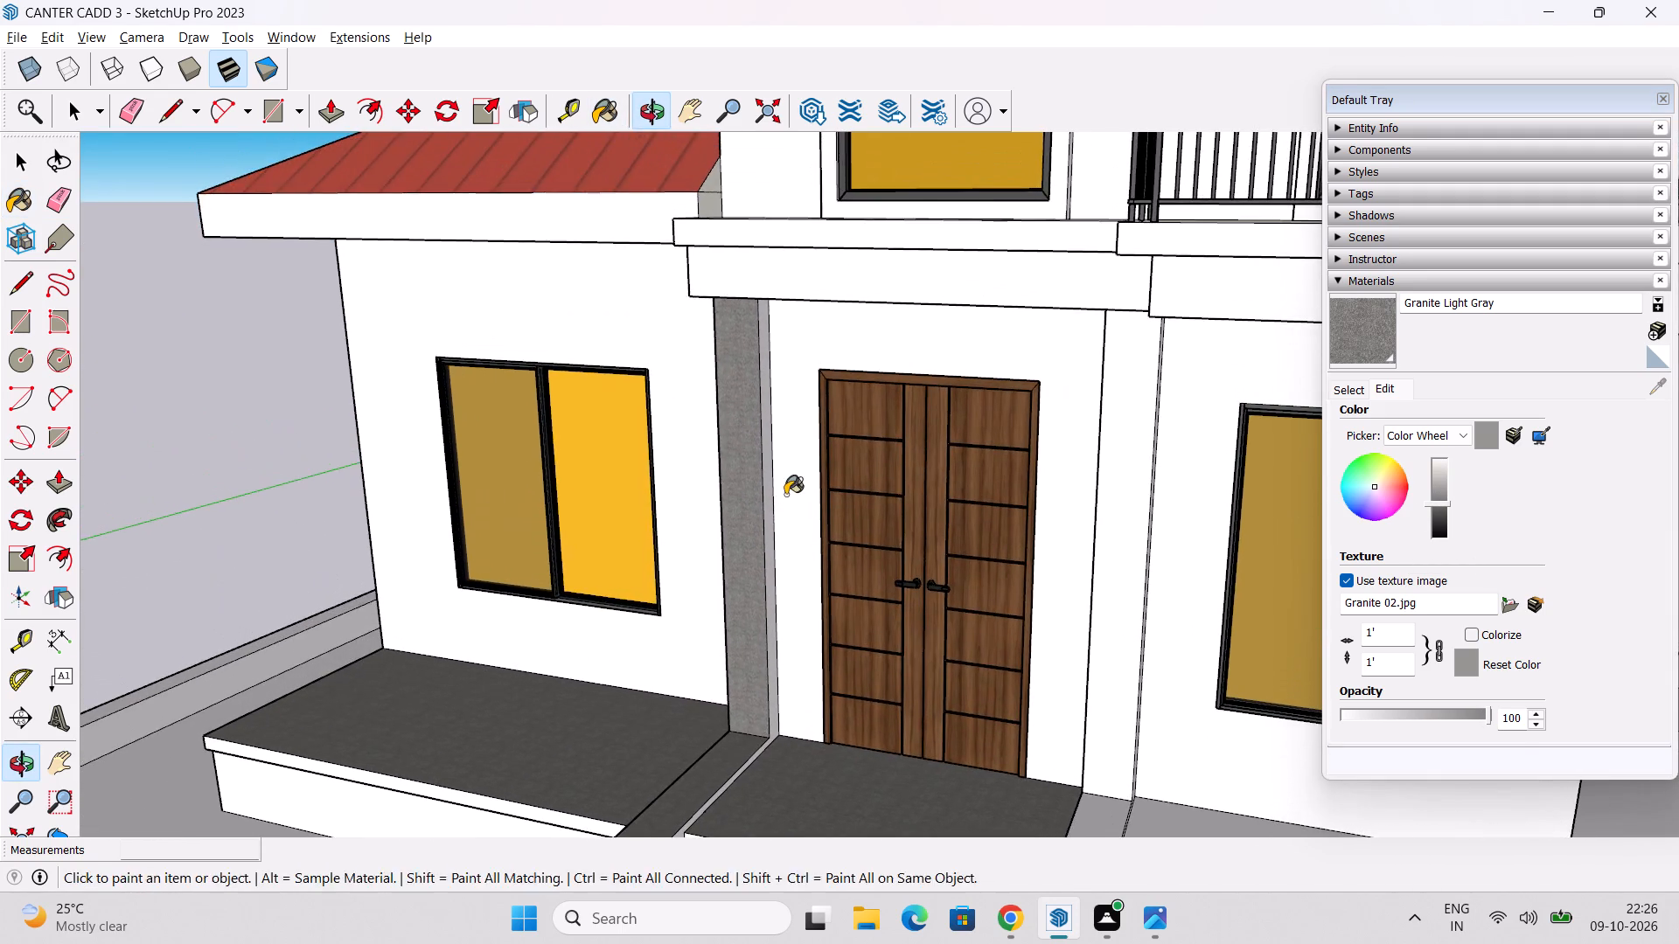
pyautogui.moveTo(785, 495); pyautogui.dragTo(742, 271, button='middle')
pyautogui.scroll(5, 810, 371)
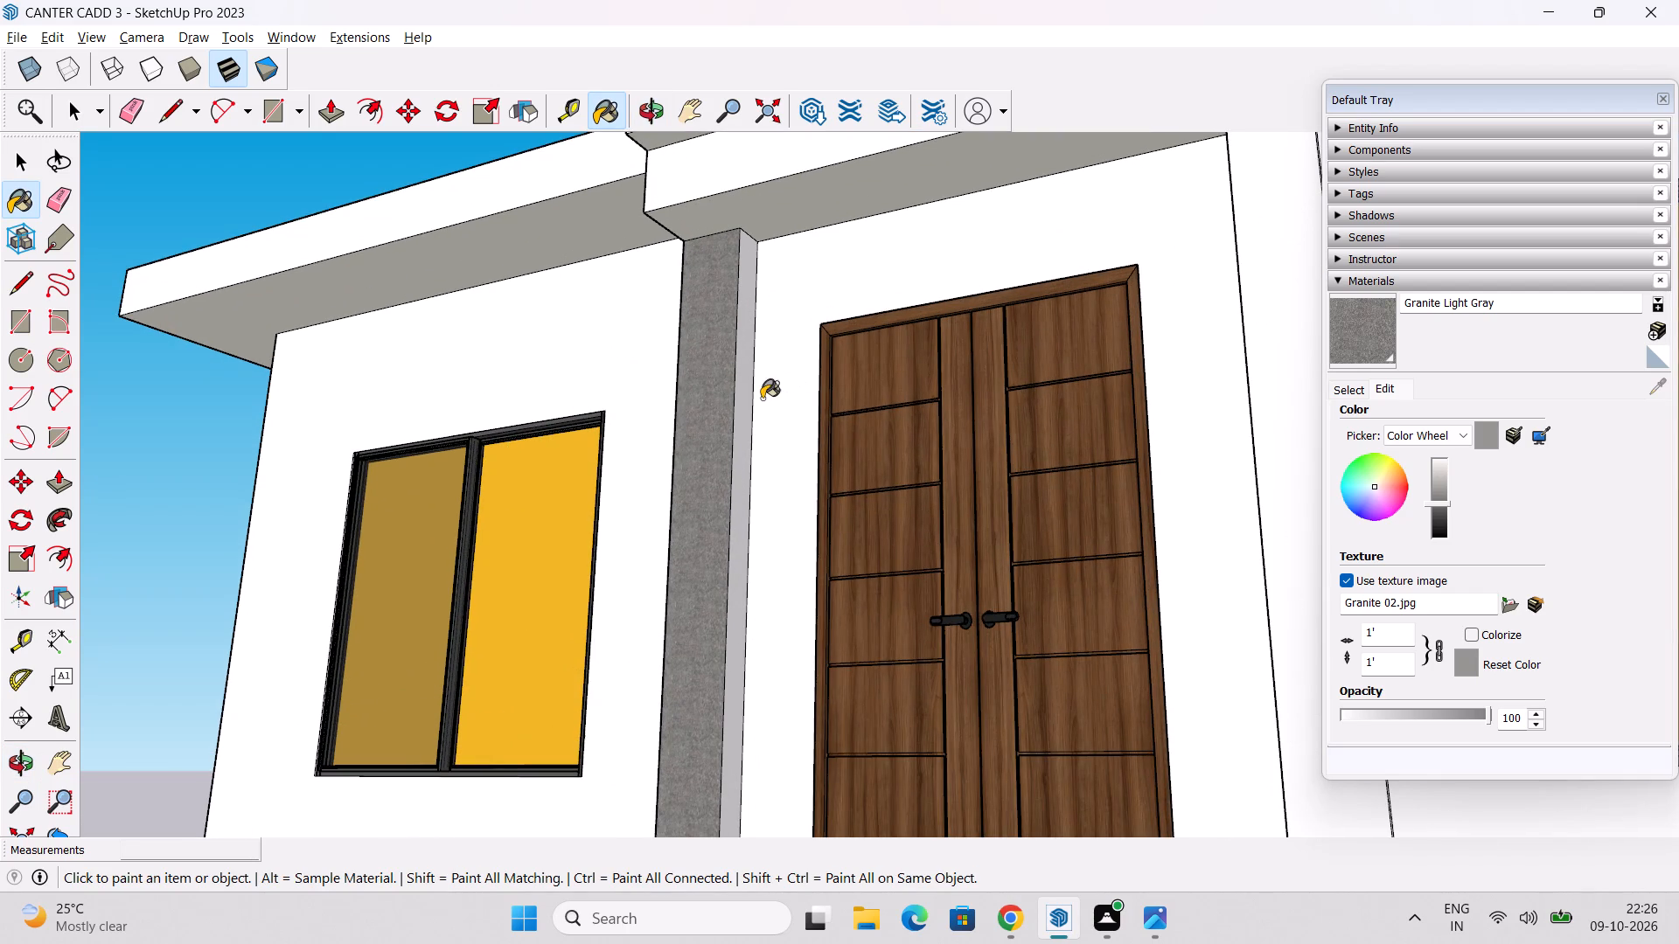
pyautogui.click(734, 416)
pyautogui.scroll(-3, 759, 419)
pyautogui.moveTo(829, 479); pyautogui.dragTo(1273, 631, button='middle')
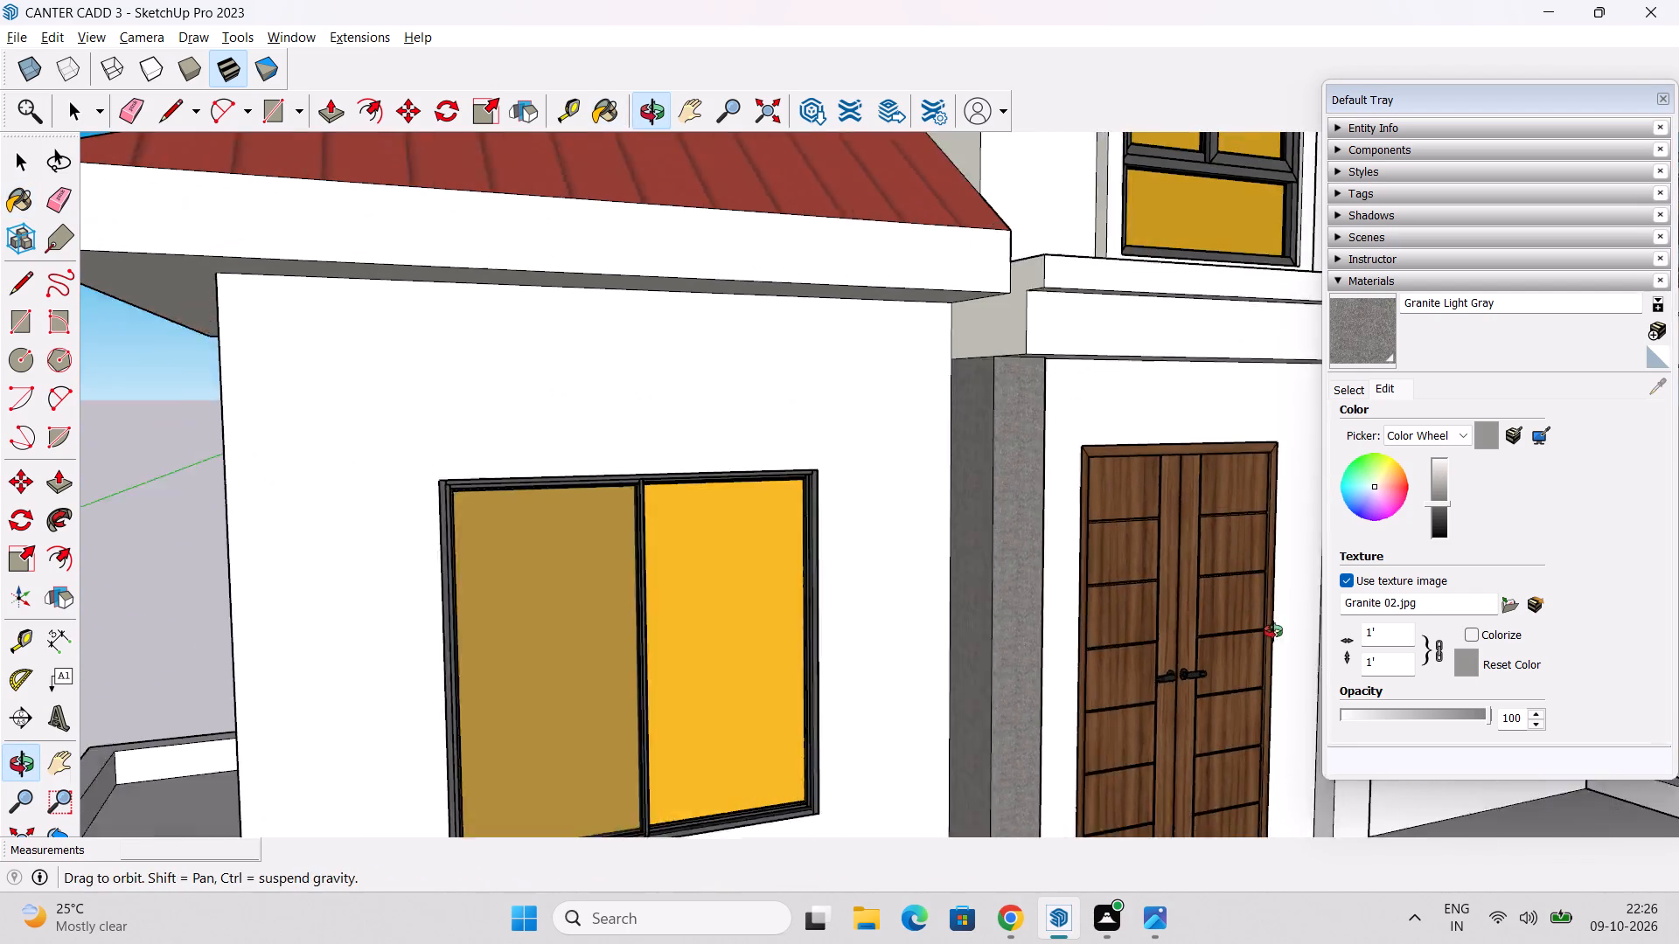
pyautogui.moveTo(1273, 631); pyautogui.dragTo(1275, 631, button='middle')
pyautogui.keyDown('shift'); pyautogui.moveTo(1266, 594); pyautogui.dragTo(966, 538, button='middle'); pyautogui.keyUp('shift')
pyautogui.scroll(4, 1057, 539)
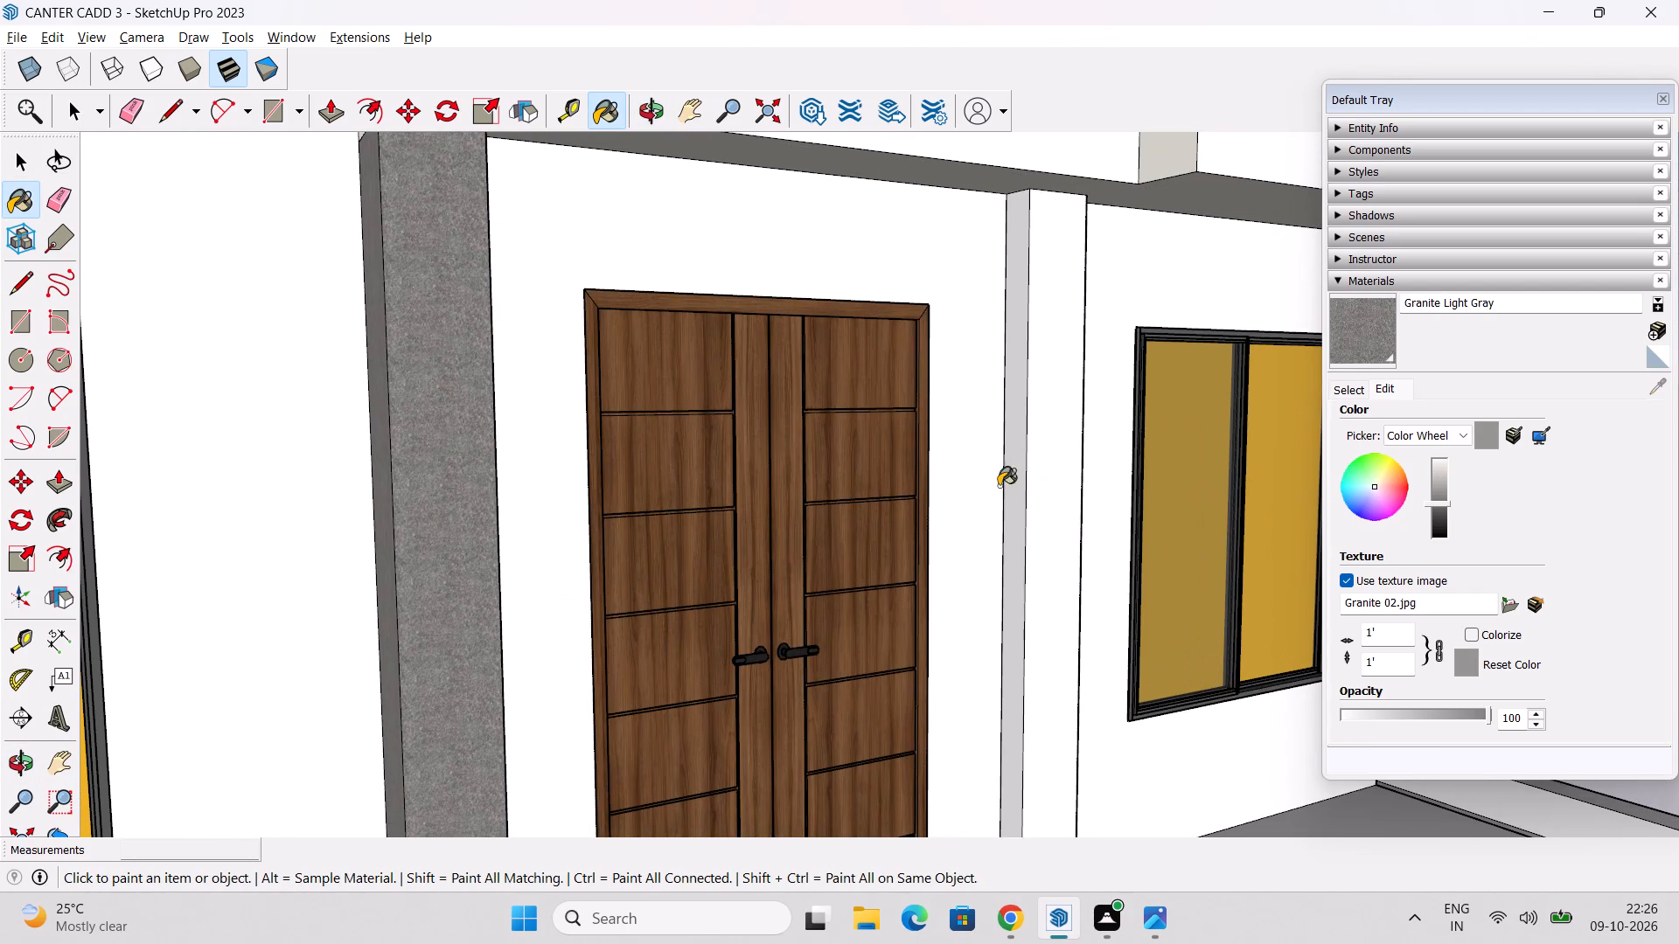
pyautogui.click(1009, 506)
pyautogui.click(1042, 517)
pyautogui.moveTo(1135, 558); pyautogui.dragTo(445, 548, button='middle')
pyautogui.click(740, 492)
# Paint all treads and risers of the entrance steps with Granite Light Gray.
pyautogui.scroll(-2, 607, 613)
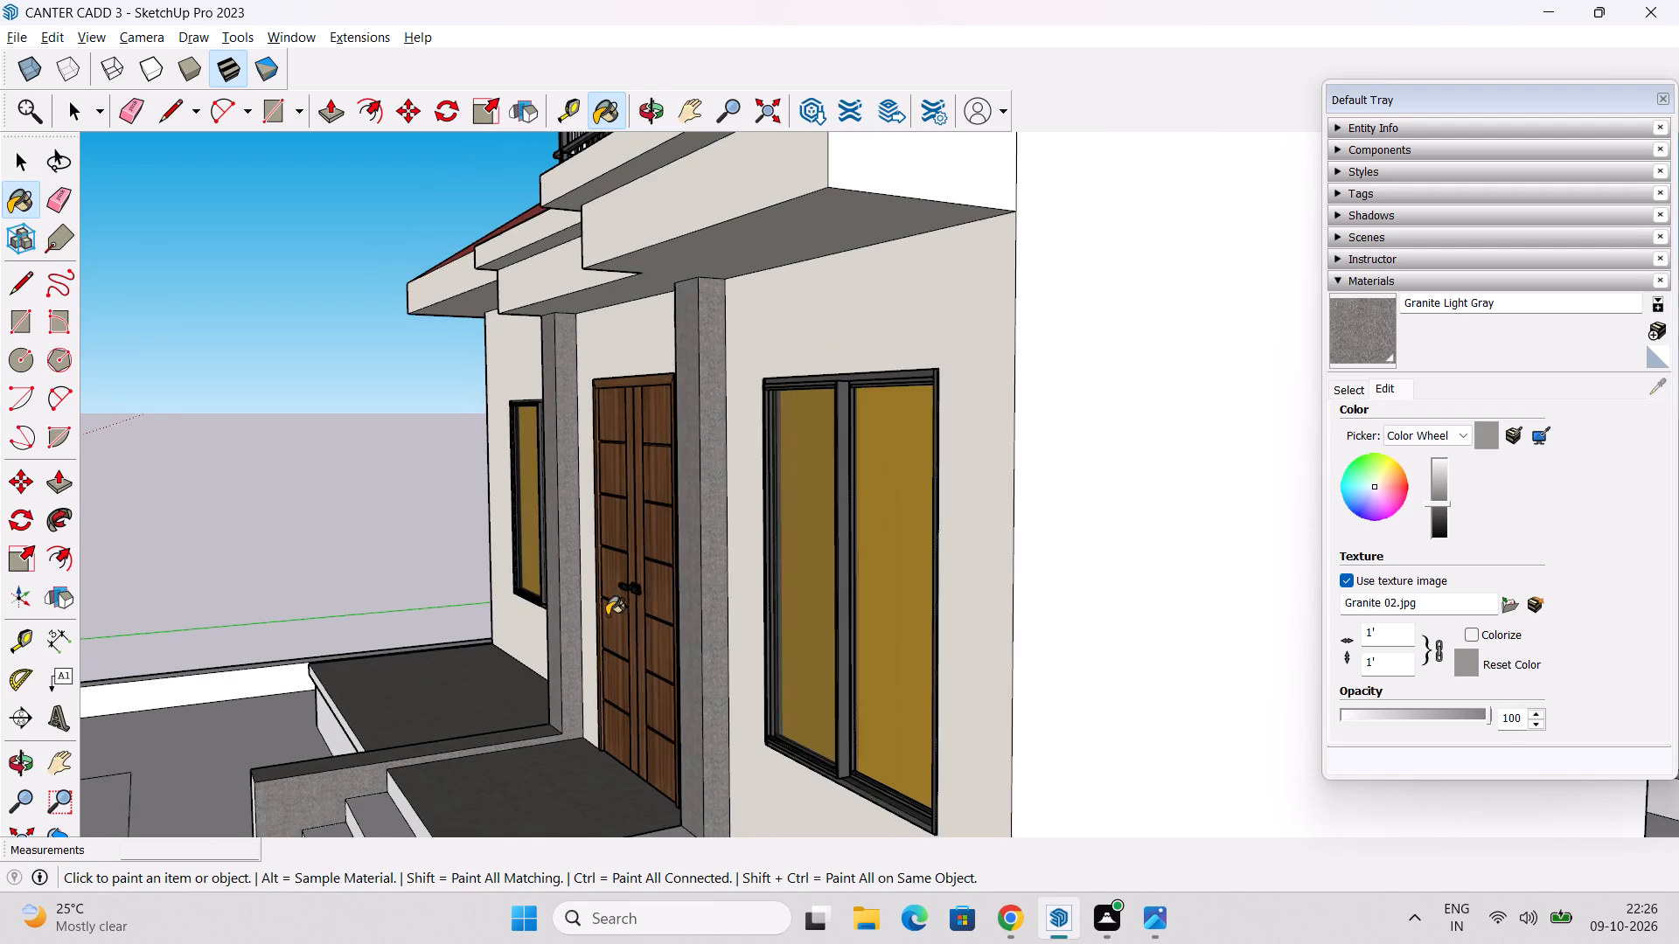
pyautogui.moveTo(607, 616); pyautogui.dragTo(643, 456, button='middle')
pyautogui.scroll(-1, 647, 476)
pyautogui.moveTo(657, 628); pyautogui.dragTo(889, 651, button='middle')
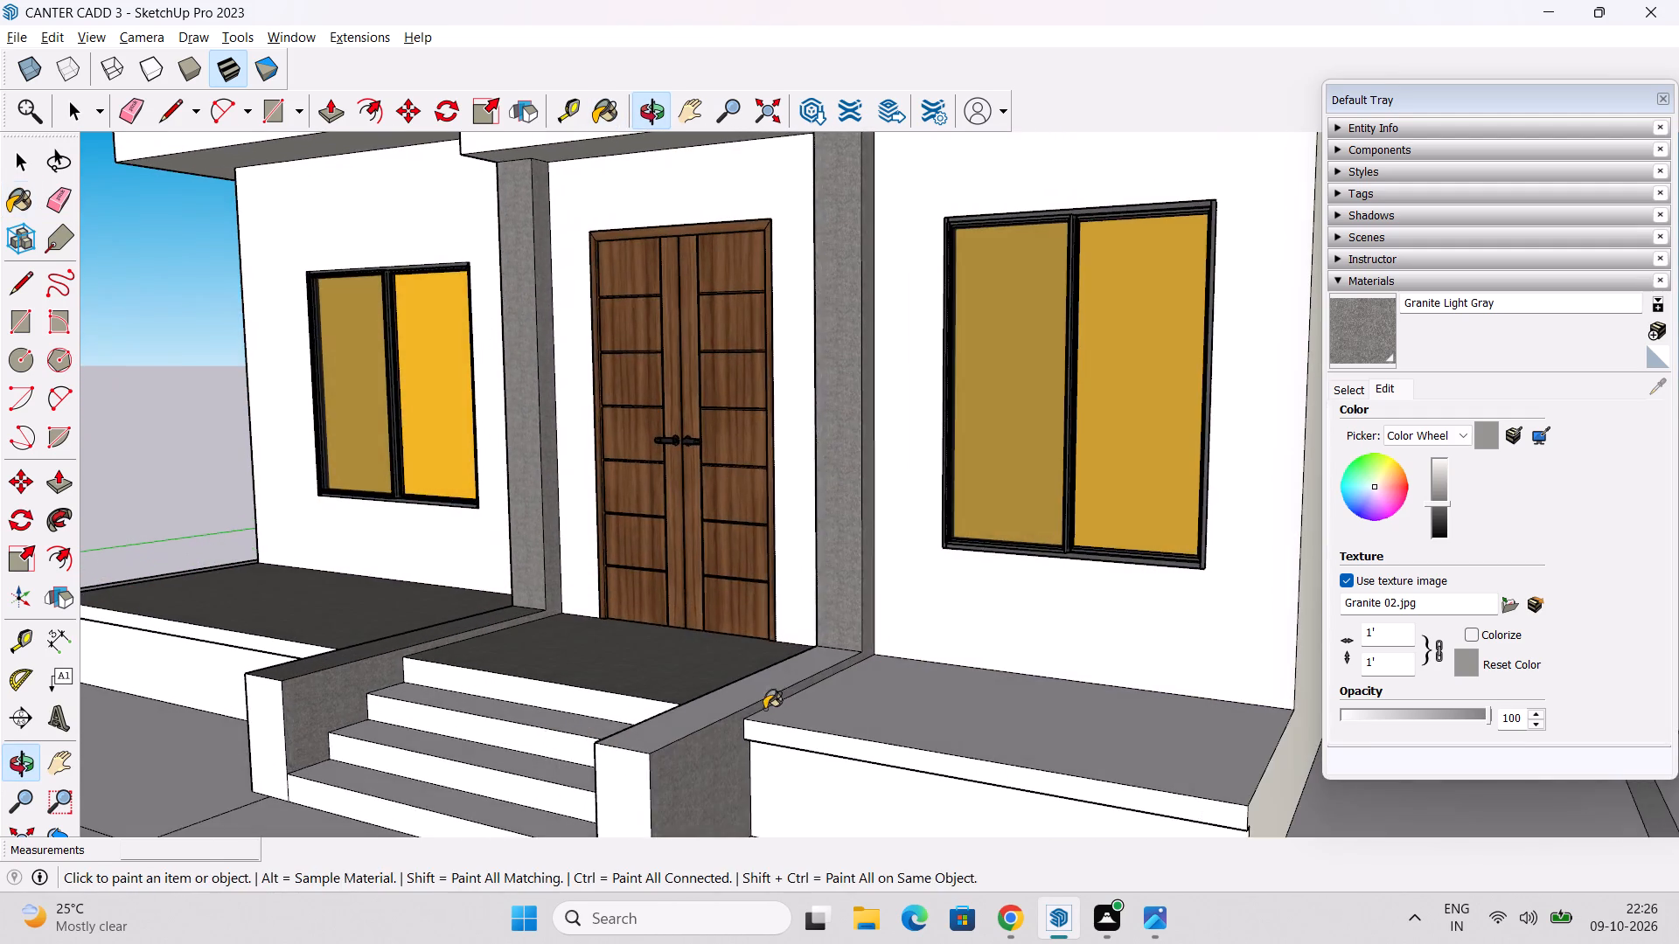
pyautogui.moveTo(764, 706); pyautogui.dragTo(826, 600, button='middle')
pyautogui.moveTo(683, 636); pyautogui.dragTo(849, 802, button='middle')
pyautogui.moveTo(840, 787); pyautogui.dragTo(861, 674, button='middle')
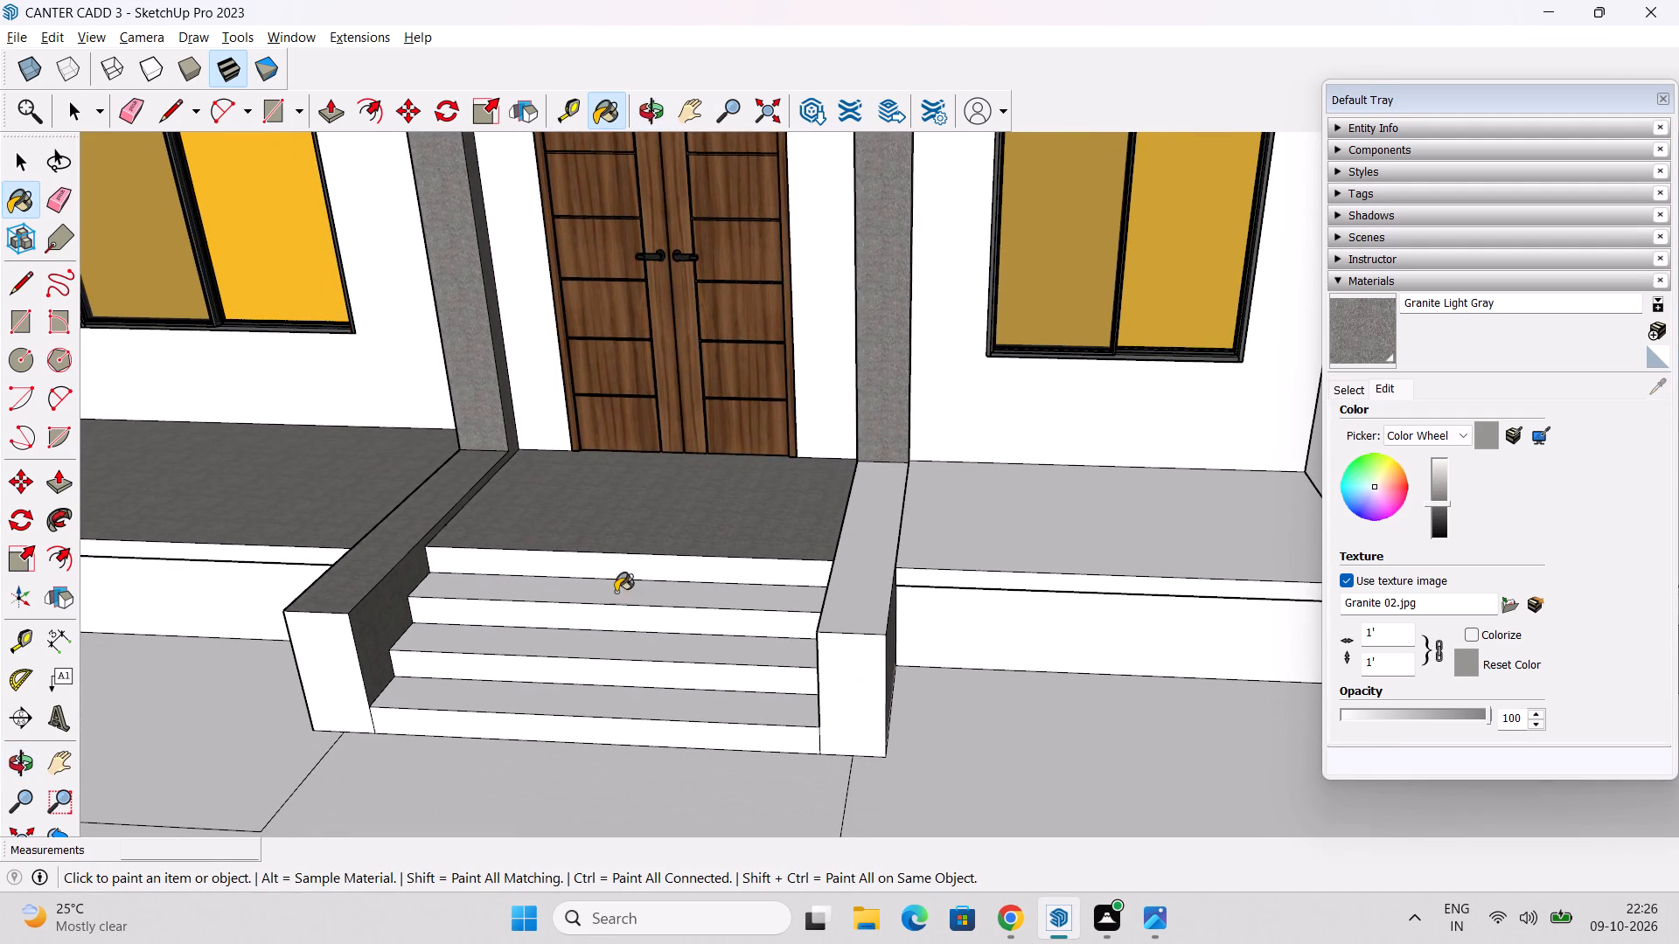
pyautogui.click(608, 559)
pyautogui.click(612, 593)
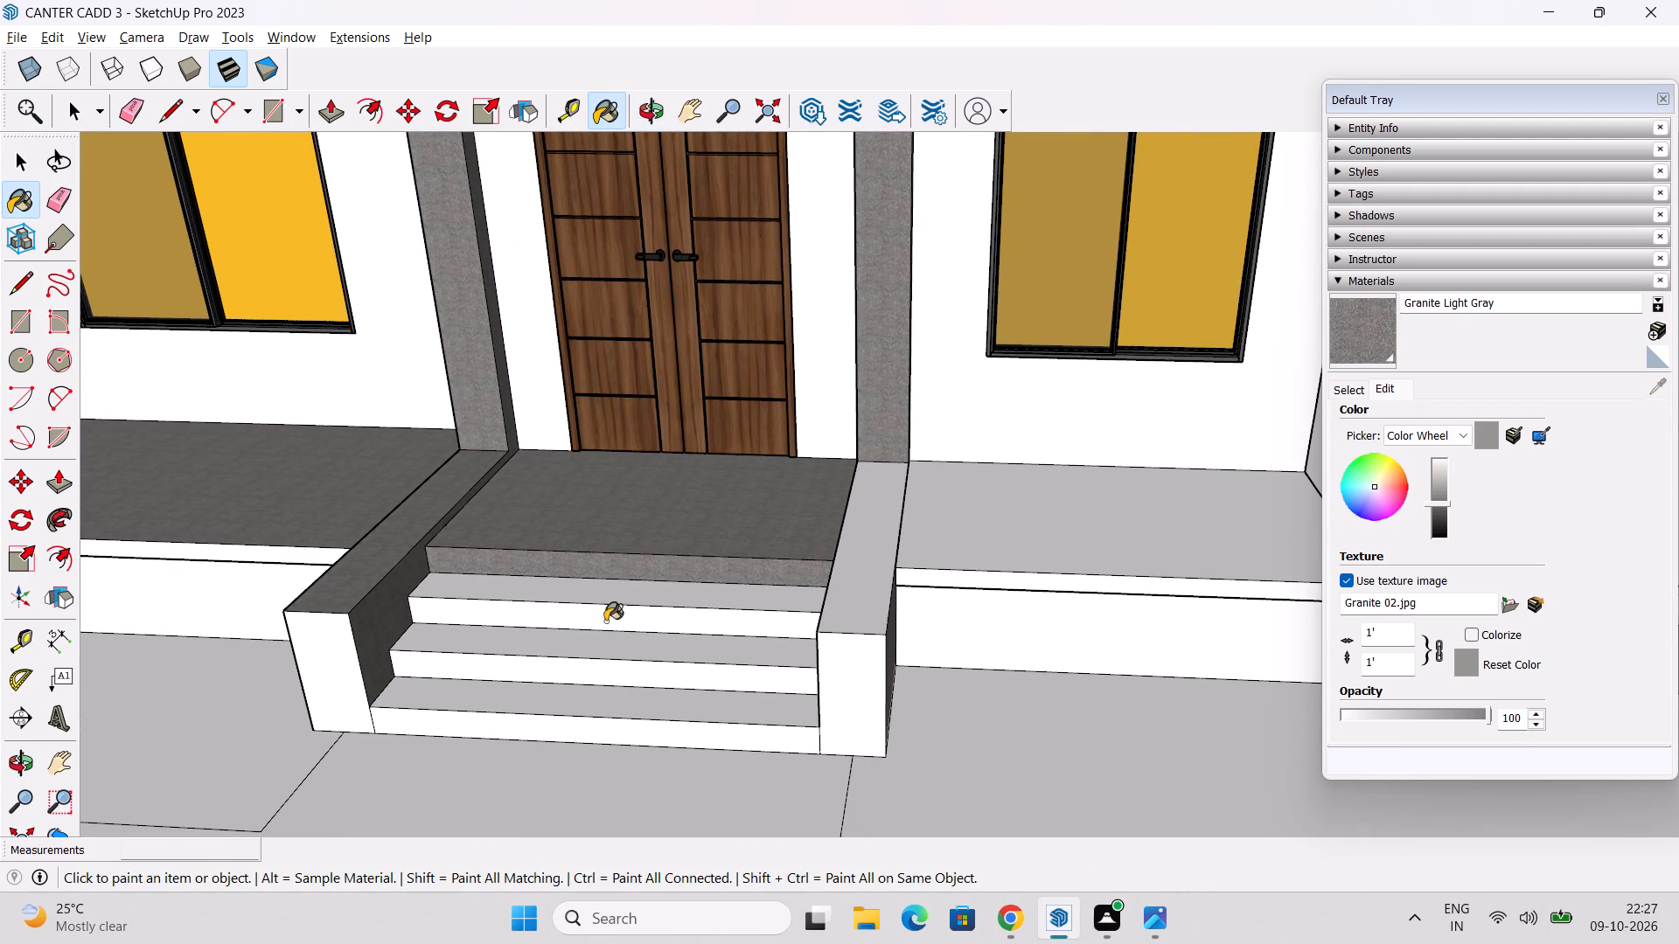
pyautogui.click(605, 620)
pyautogui.click(605, 644)
pyautogui.click(598, 678)
pyautogui.click(591, 704)
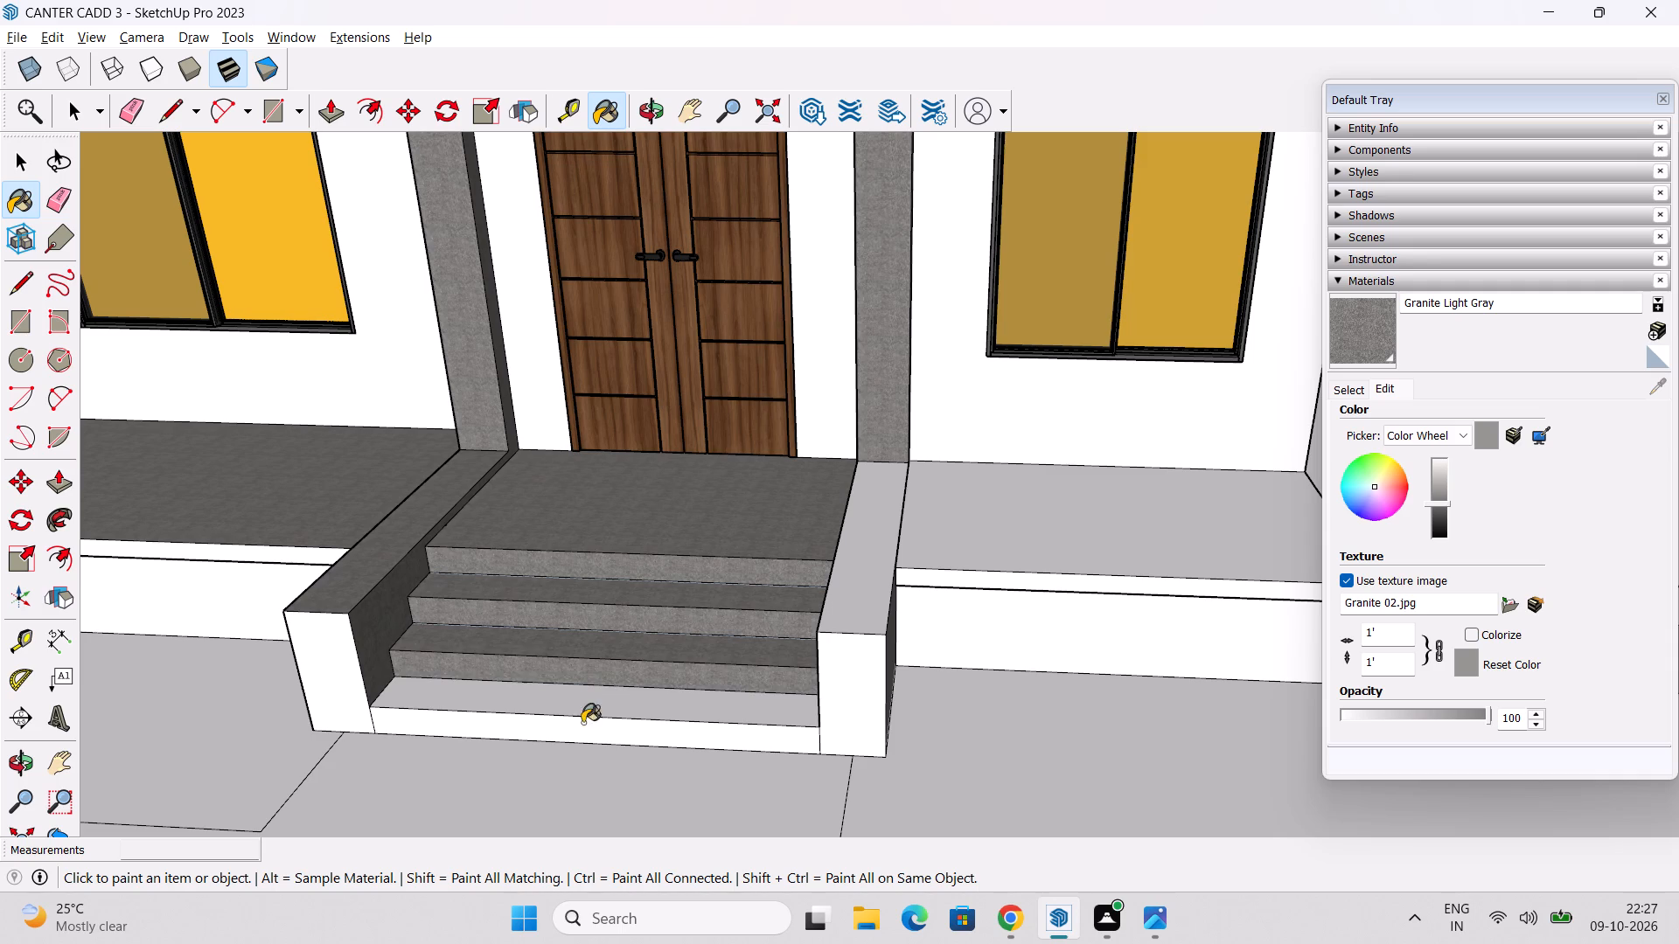
pyautogui.click(574, 724)
# Paint the front ends of both stair side walls with Granite Light Gray.
pyautogui.click(334, 637)
pyautogui.click(849, 694)
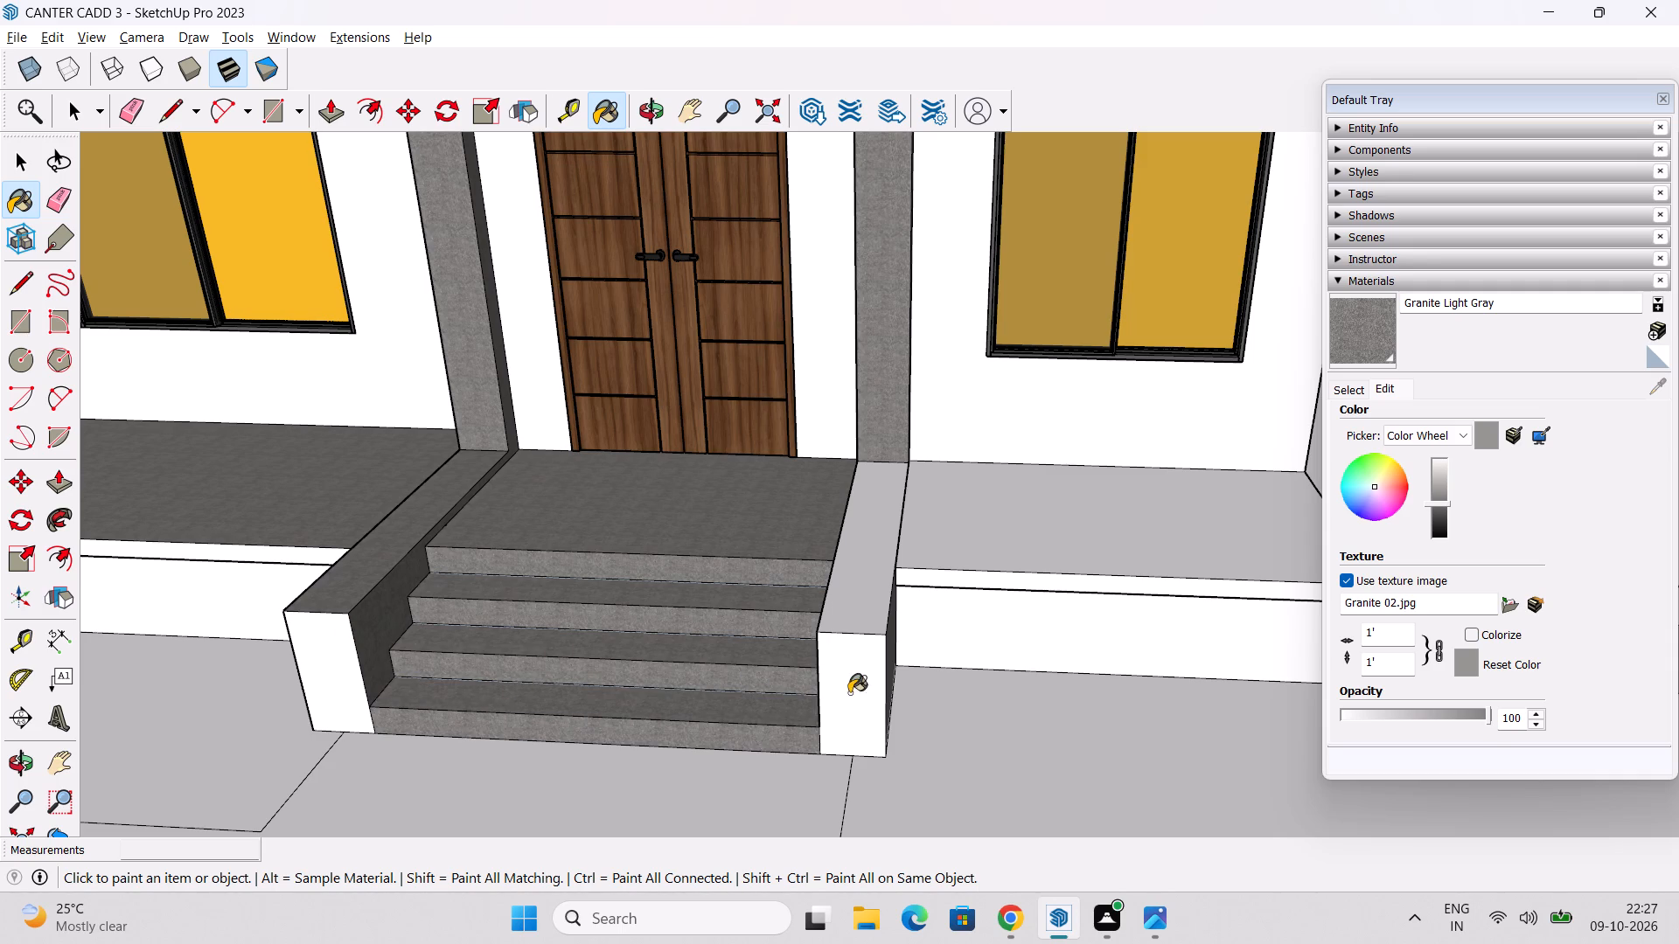
# Paint the right terrace's slab edge, floor and base face, plus the top of the adjoining stair side wall, with Granite Light Gray.
pyautogui.click(950, 582)
pyautogui.click(876, 525)
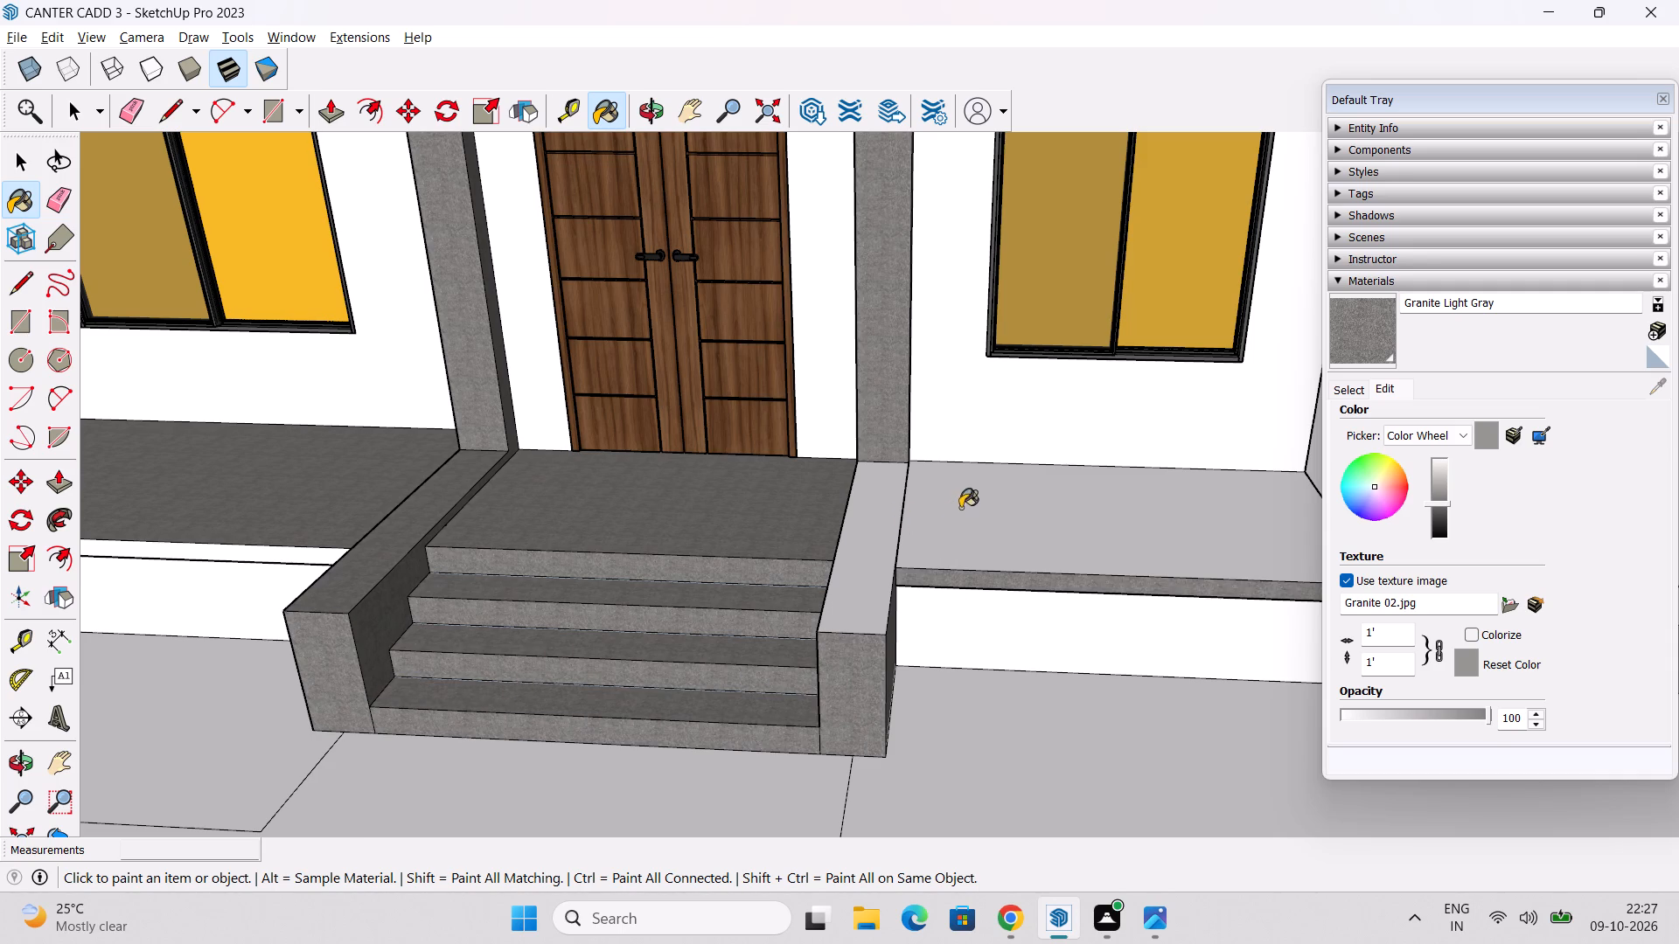
pyautogui.click(960, 506)
pyautogui.click(972, 624)
# Paint the narrow underside of the right terrace's overhanging slab edge with Granite Light Gray.
pyautogui.moveTo(1051, 656); pyautogui.dragTo(484, 561, button='middle')
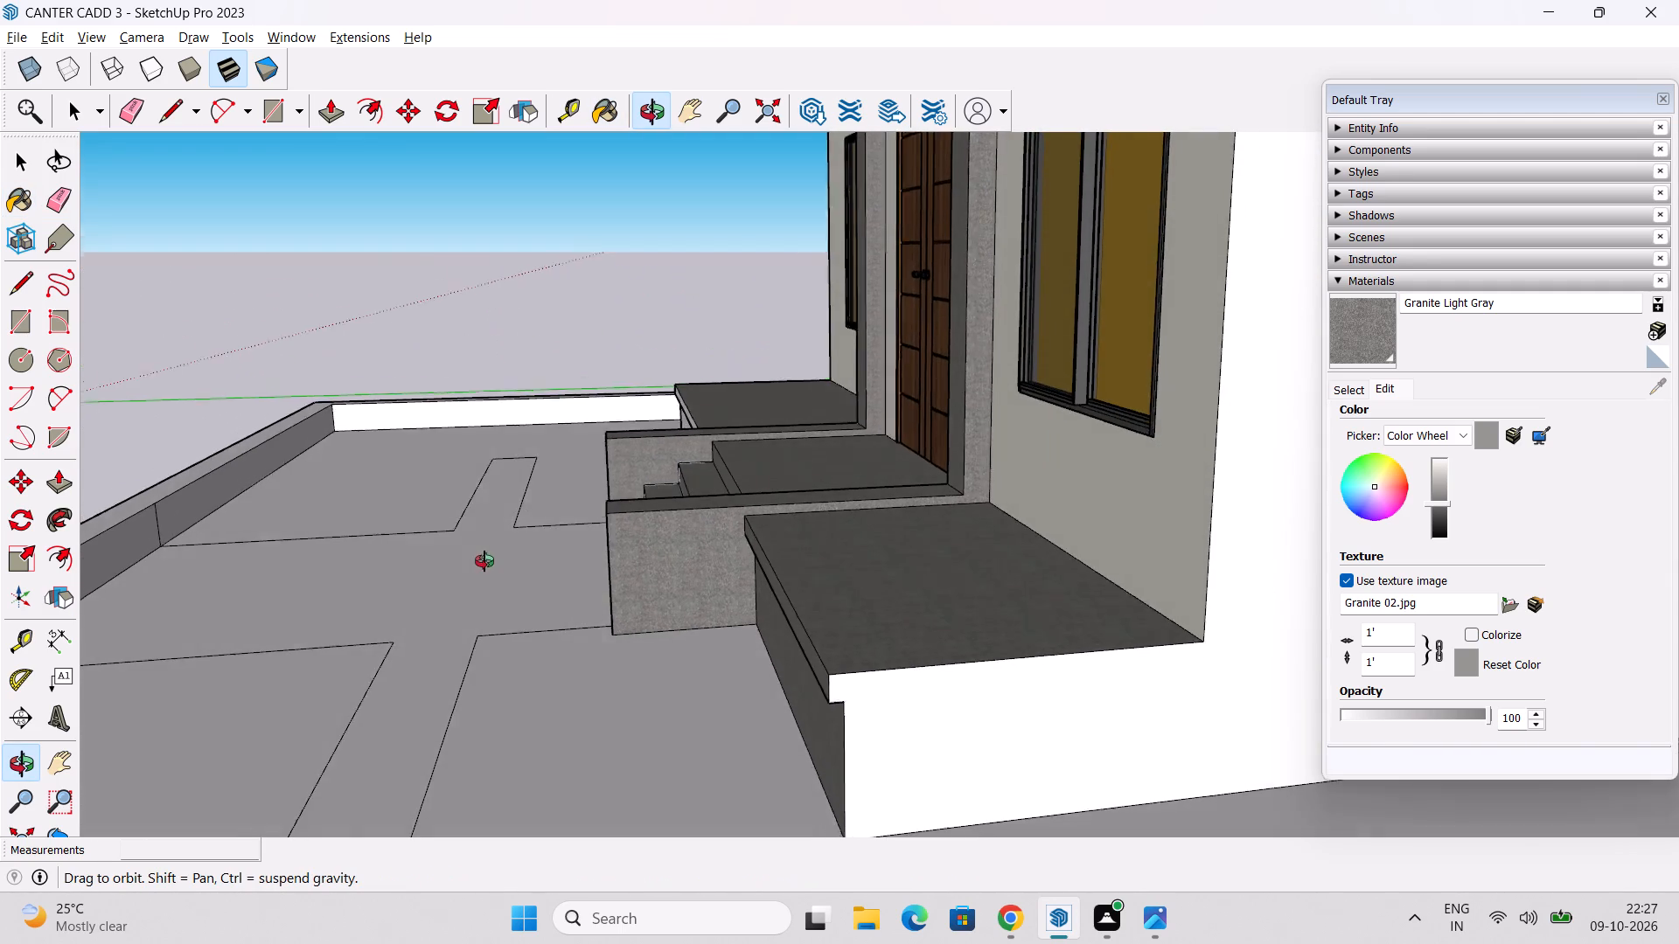
pyautogui.moveTo(484, 561); pyautogui.dragTo(883, 626, button='middle')
pyautogui.scroll(-1, 909, 651)
pyautogui.moveTo(956, 689); pyautogui.dragTo(1082, 501, button='middle')
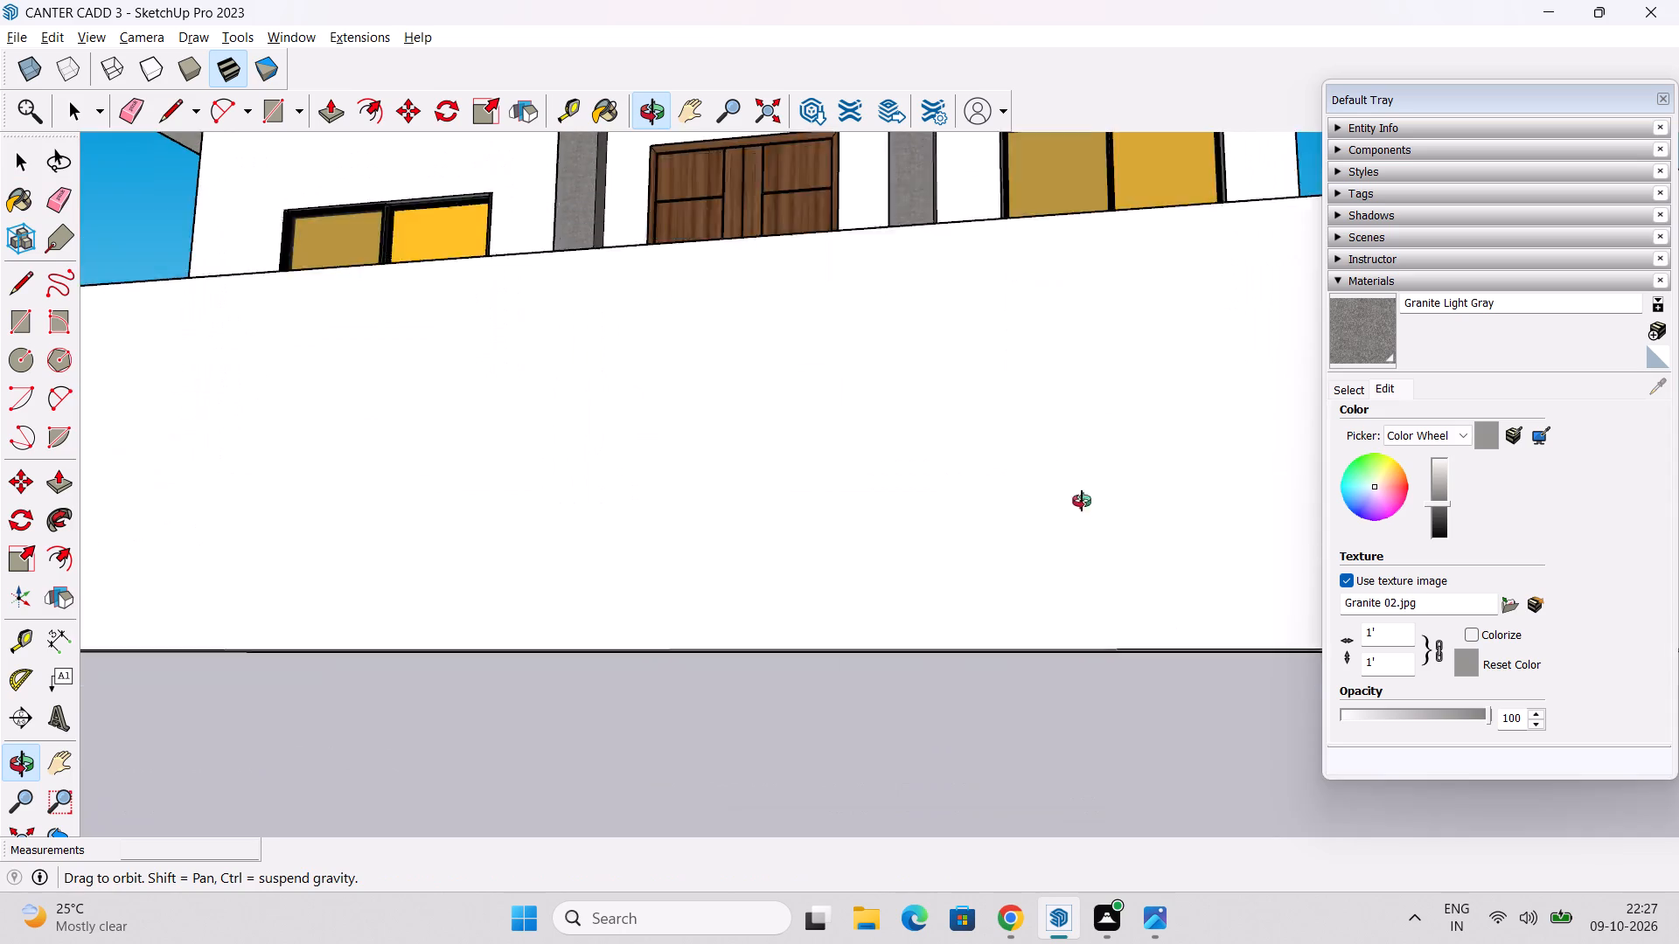
pyautogui.moveTo(1082, 501); pyautogui.dragTo(1214, 613, button='middle')
pyautogui.scroll(9, 1141, 600)
pyautogui.moveTo(1067, 545); pyautogui.dragTo(1053, 396, button='middle')
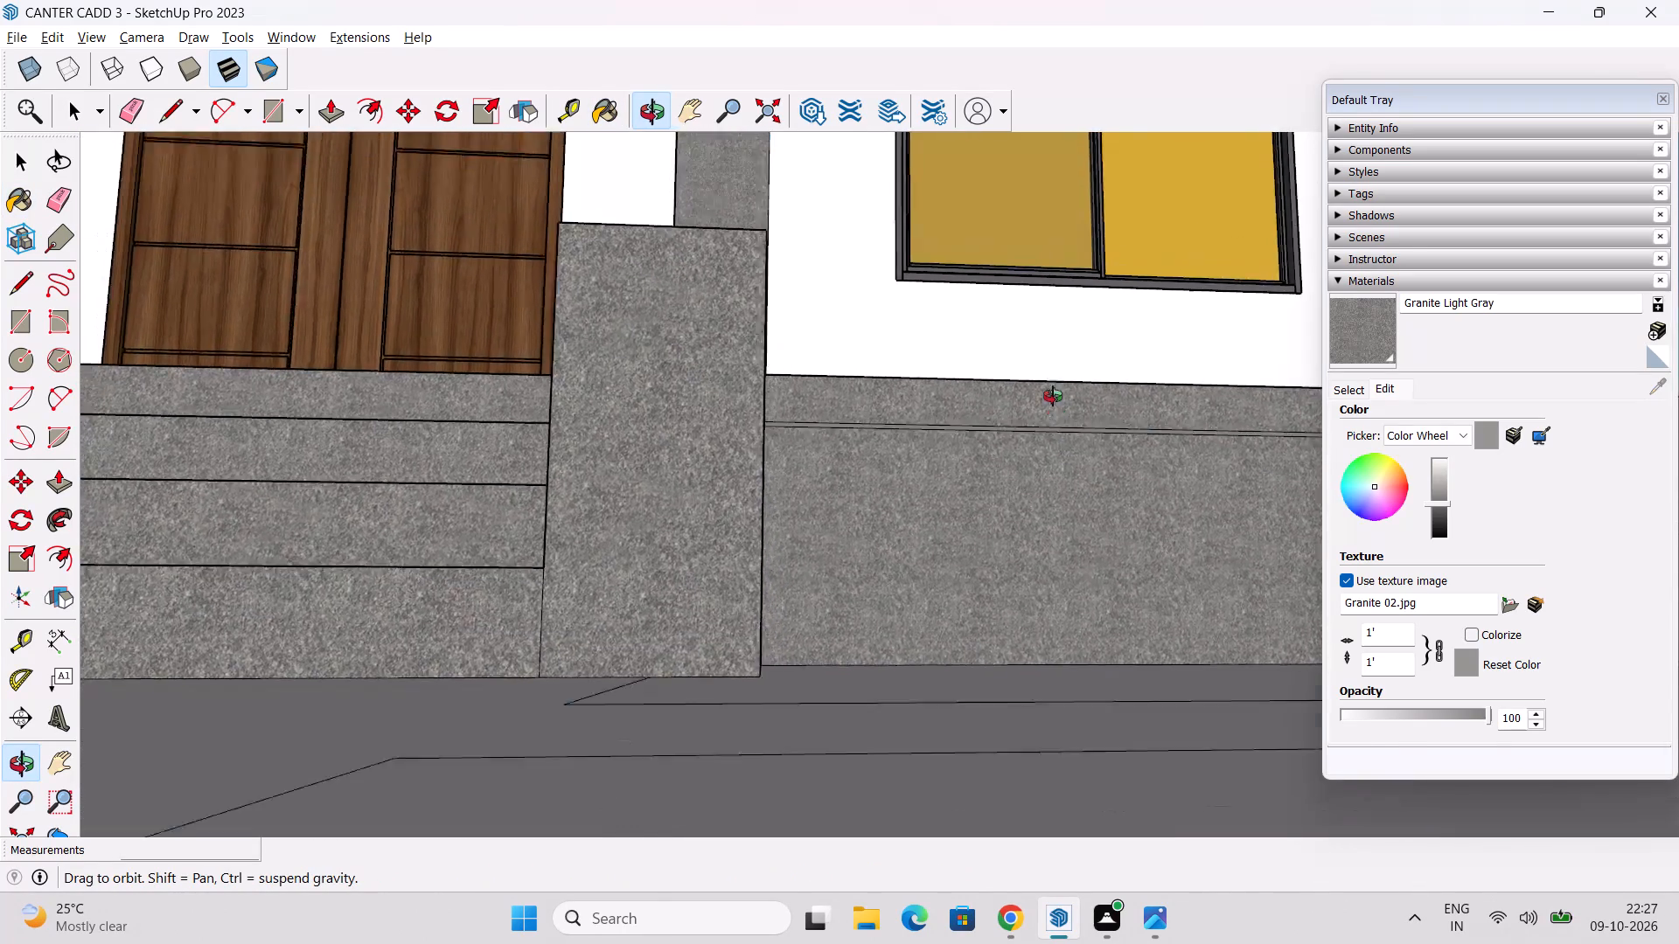
pyautogui.moveTo(1053, 396); pyautogui.dragTo(1087, 465, button='middle')
pyautogui.scroll(13, 1008, 470)
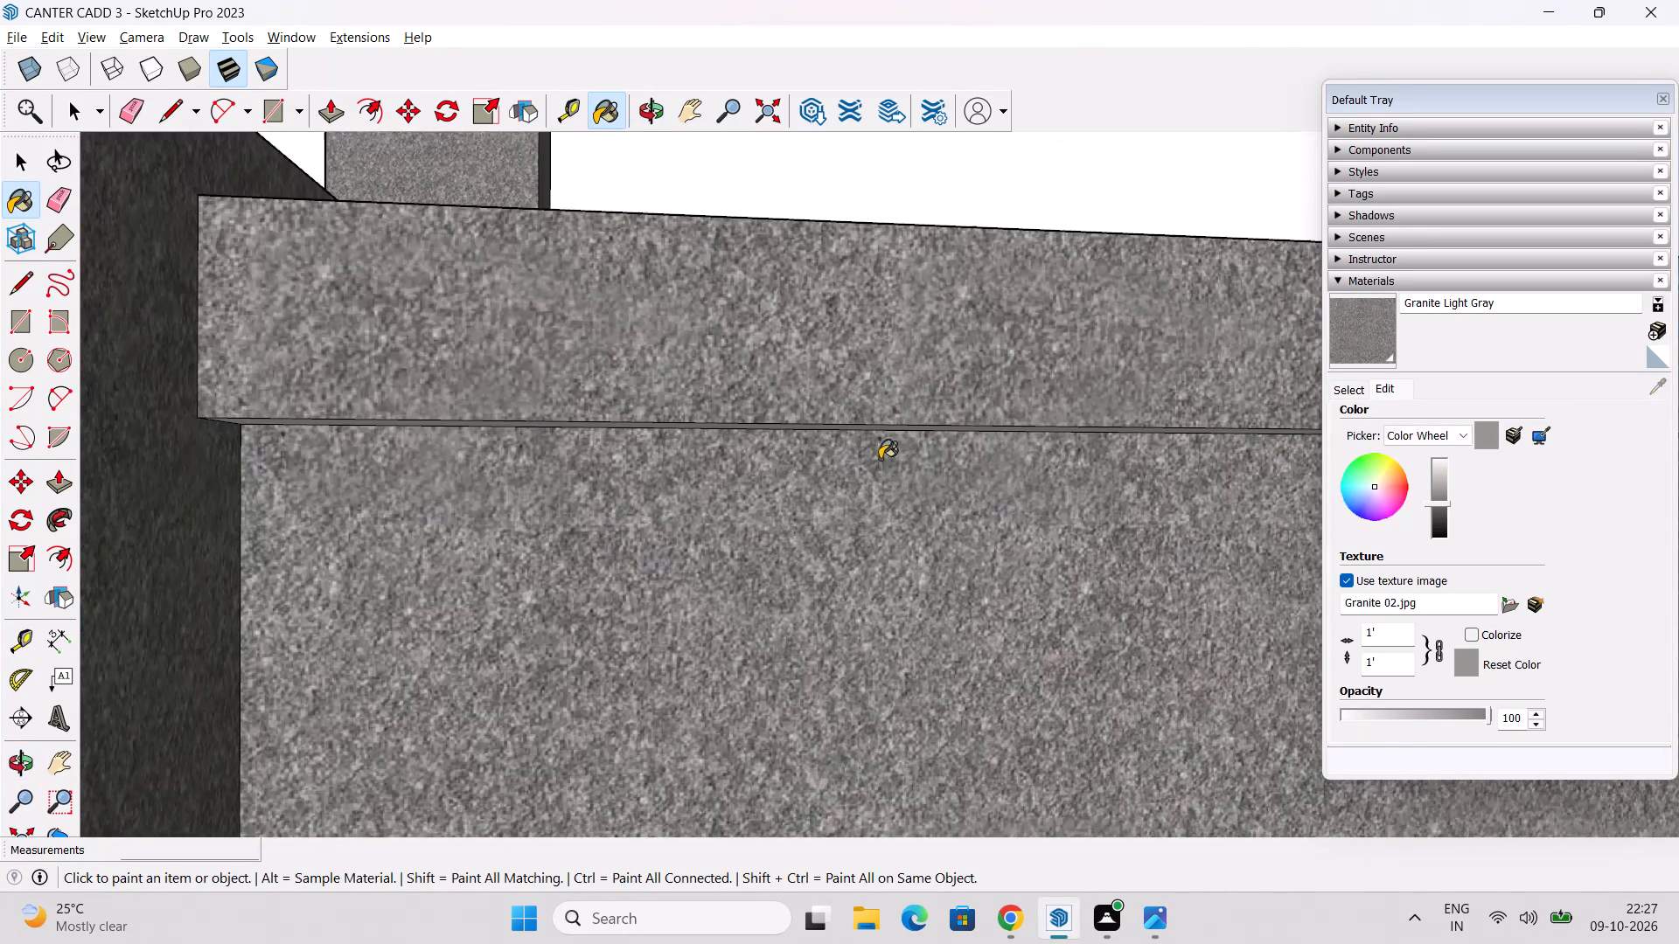
pyautogui.moveTo(880, 458); pyautogui.dragTo(900, 397, button='middle')
pyautogui.click(764, 436)
# Paint the front edge of the left terrace slab with Granite Light Gray.
pyautogui.scroll(-3, 1004, 474)
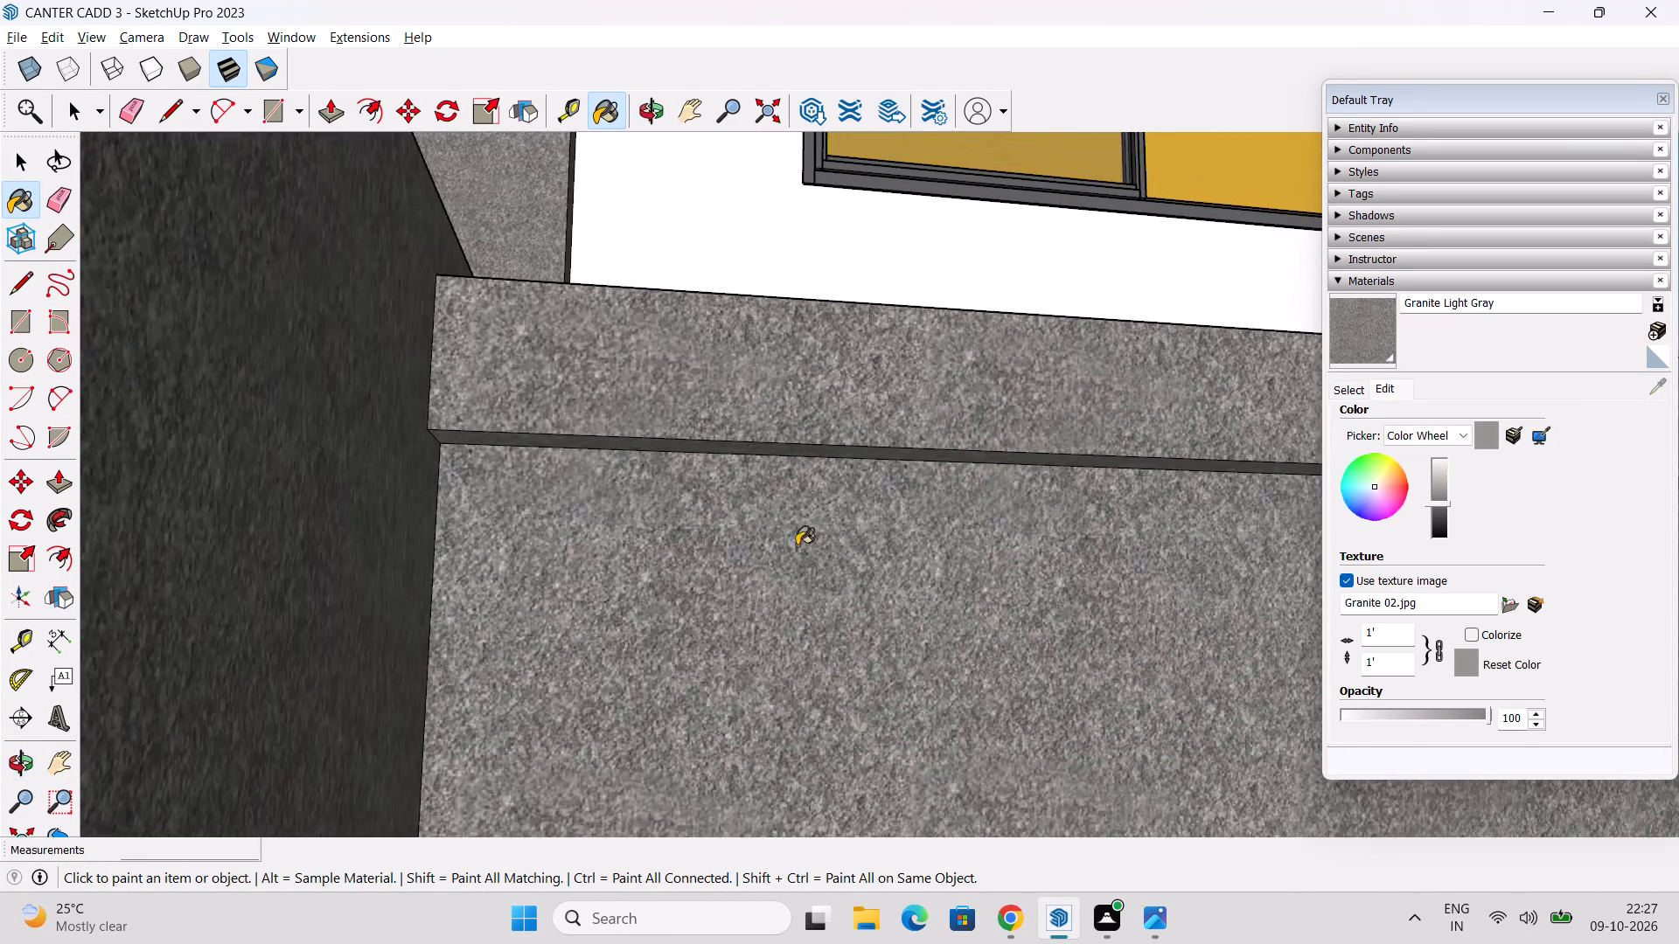
pyautogui.scroll(-14, 797, 545)
pyautogui.moveTo(361, 532); pyautogui.dragTo(874, 570, button='middle')
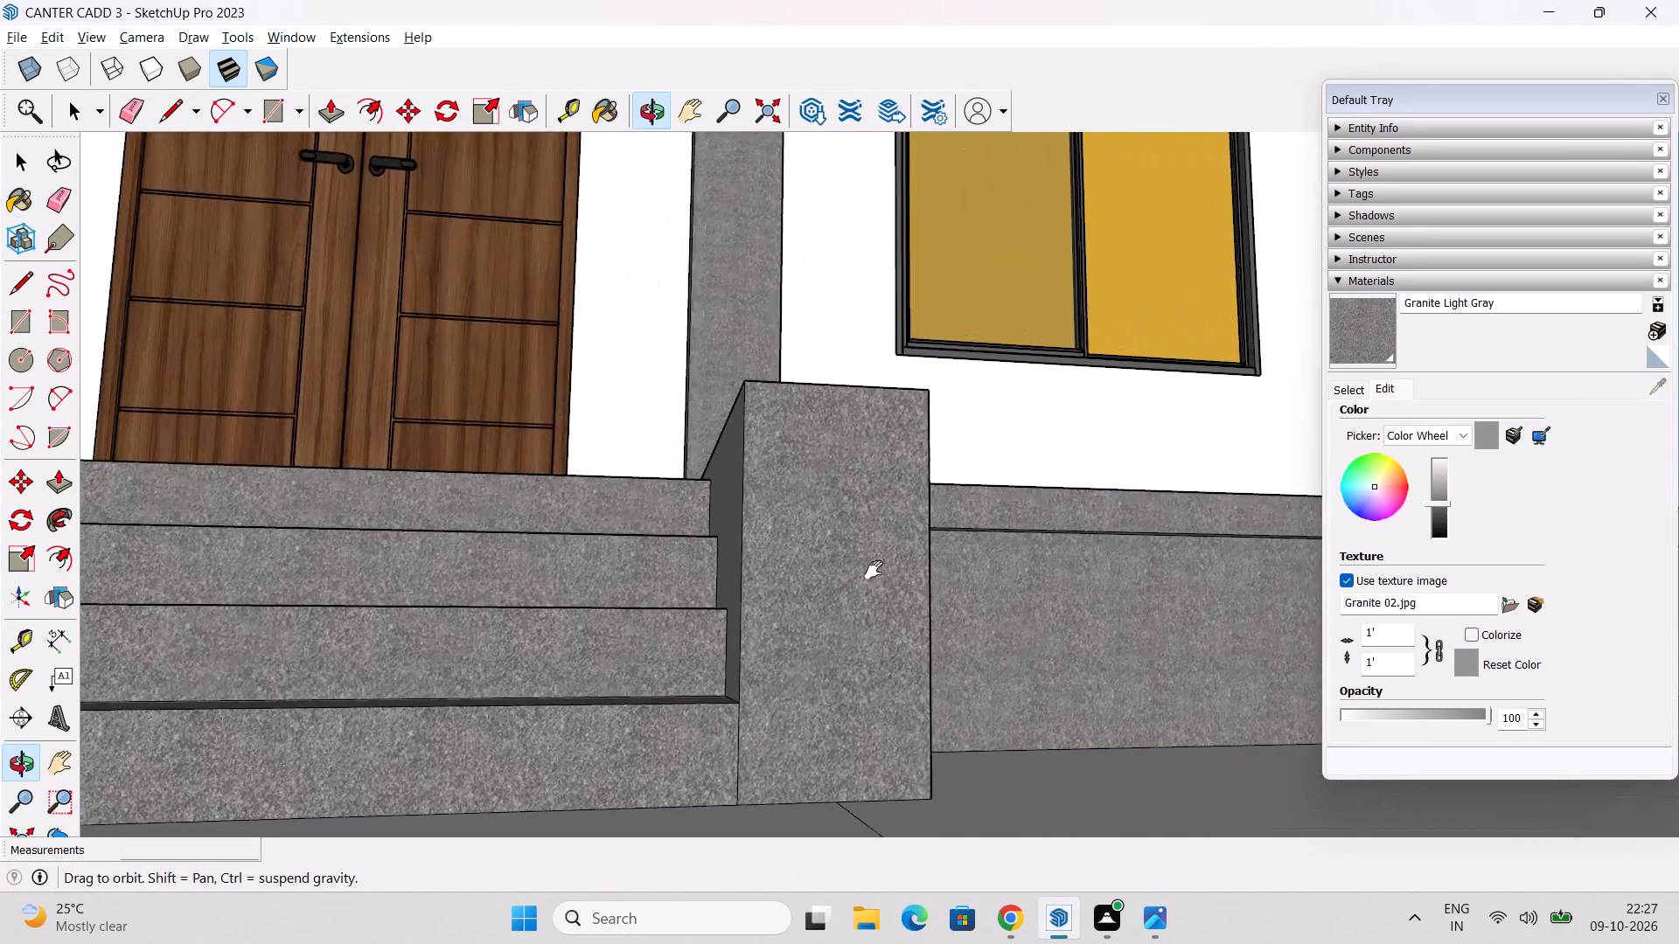
pyautogui.moveTo(874, 570); pyautogui.dragTo(876, 572, button='middle')
pyautogui.scroll(-8, 819, 584)
pyautogui.moveTo(554, 500); pyautogui.dragTo(692, 840, button='middle')
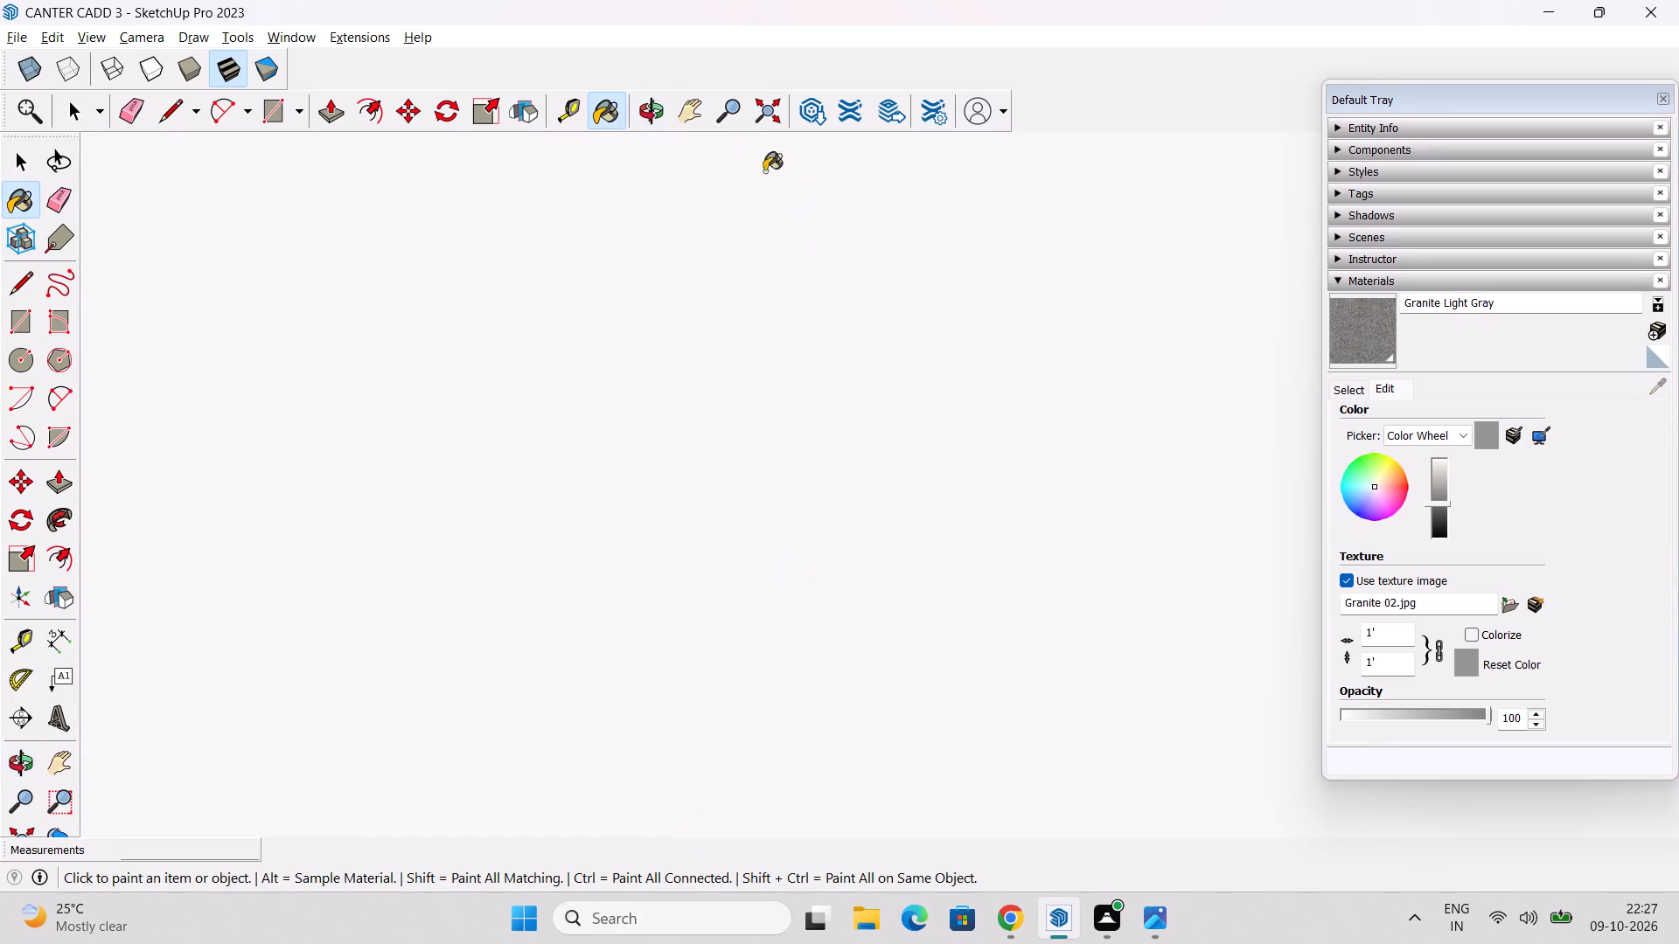
pyautogui.click(765, 113)
pyautogui.scroll(3, 938, 441)
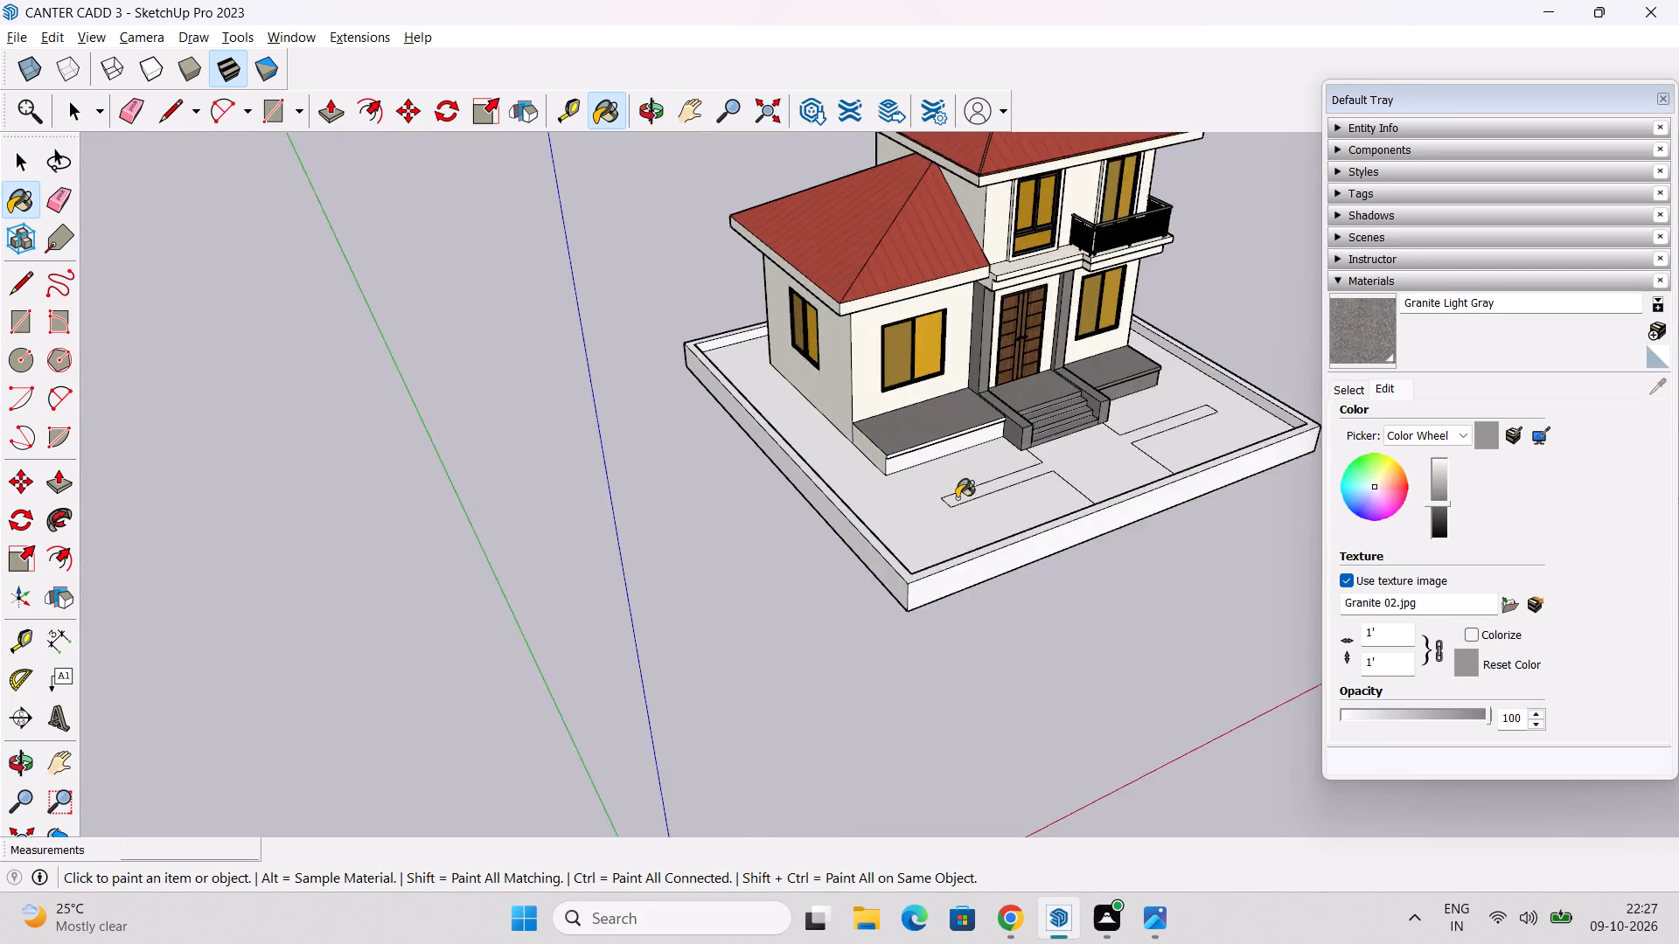
pyautogui.scroll(14, 957, 498)
pyautogui.keyDown('shift'); pyautogui.moveTo(1022, 415); pyautogui.dragTo(782, 489, button='middle'); pyautogui.keyUp('shift')
pyautogui.click(713, 416)
# Paint the narrow underside of the left terrace's overhanging slab edge with Granite Light Gray.
pyautogui.moveTo(852, 475); pyautogui.dragTo(839, 374, button='middle')
pyautogui.scroll(2, 791, 392)
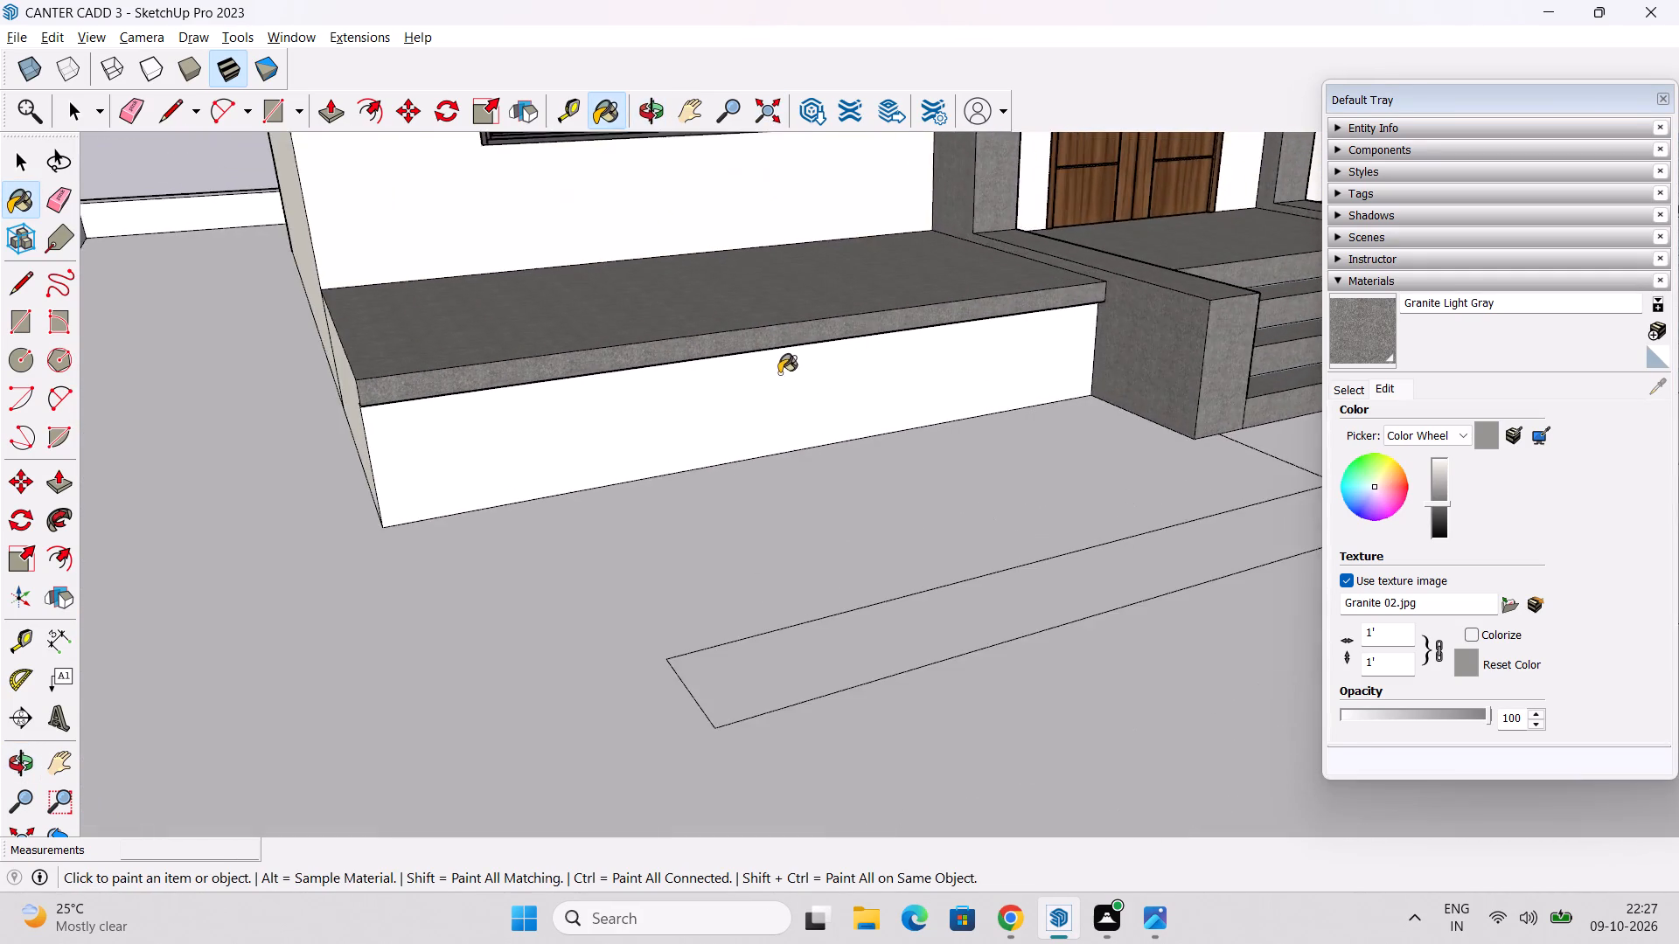
pyautogui.scroll(12, 779, 373)
pyautogui.moveTo(628, 395); pyautogui.dragTo(663, 268, button='middle')
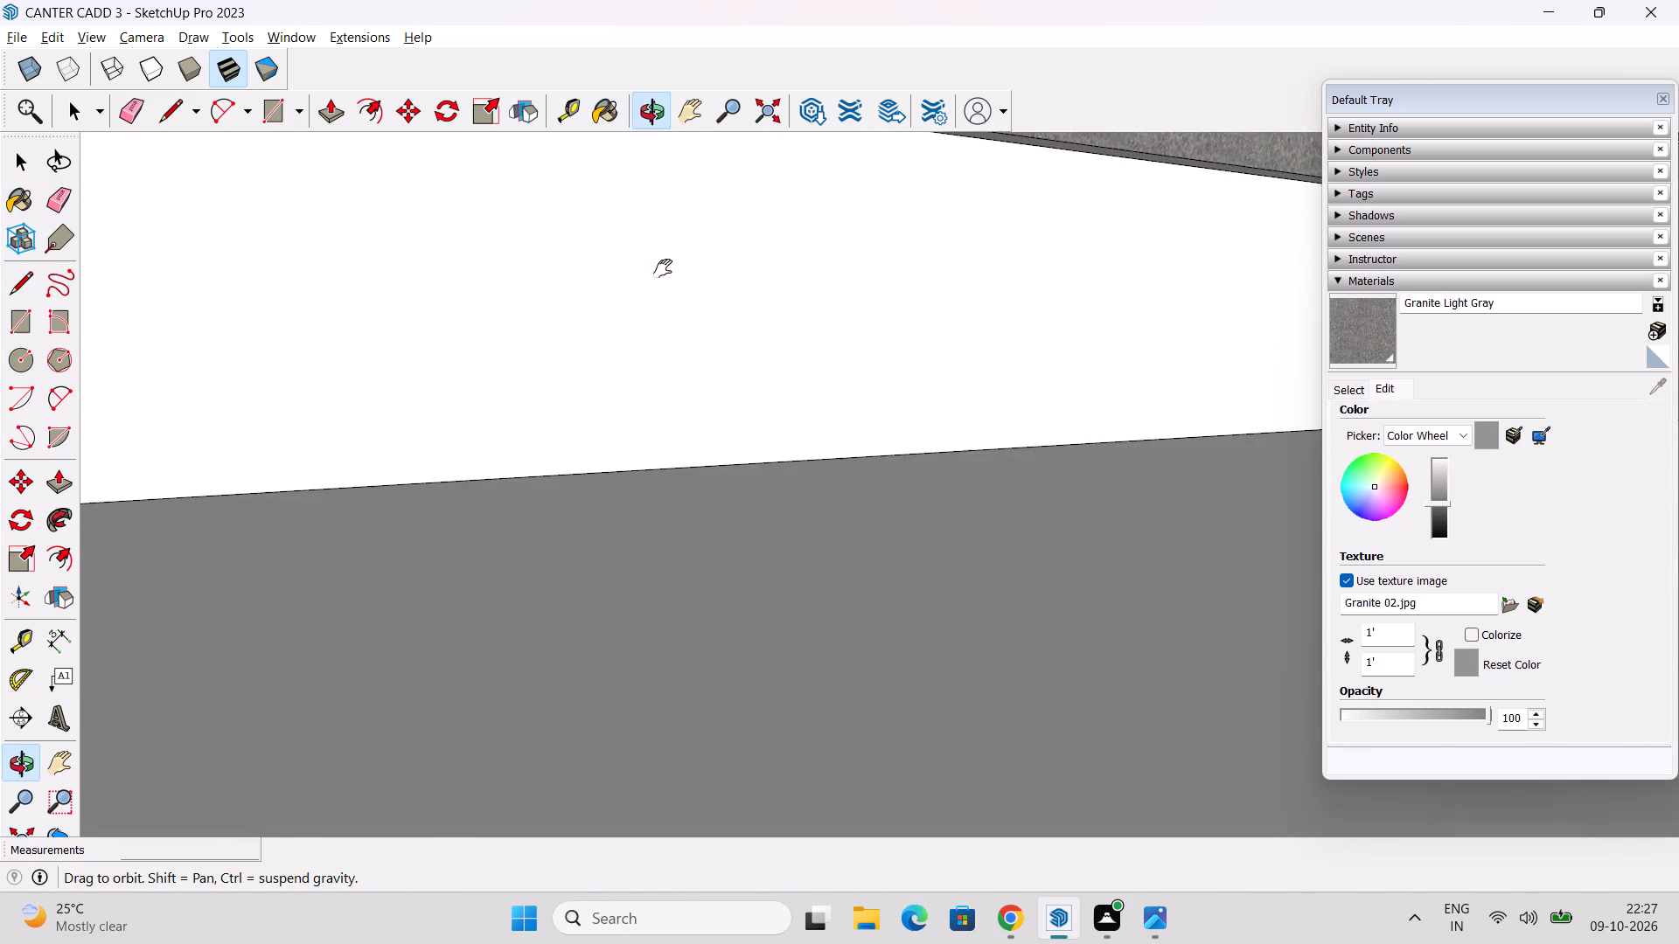
pyautogui.moveTo(663, 268); pyautogui.dragTo(665, 590, button='middle')
pyautogui.moveTo(665, 587); pyautogui.dragTo(704, 638, button='middle')
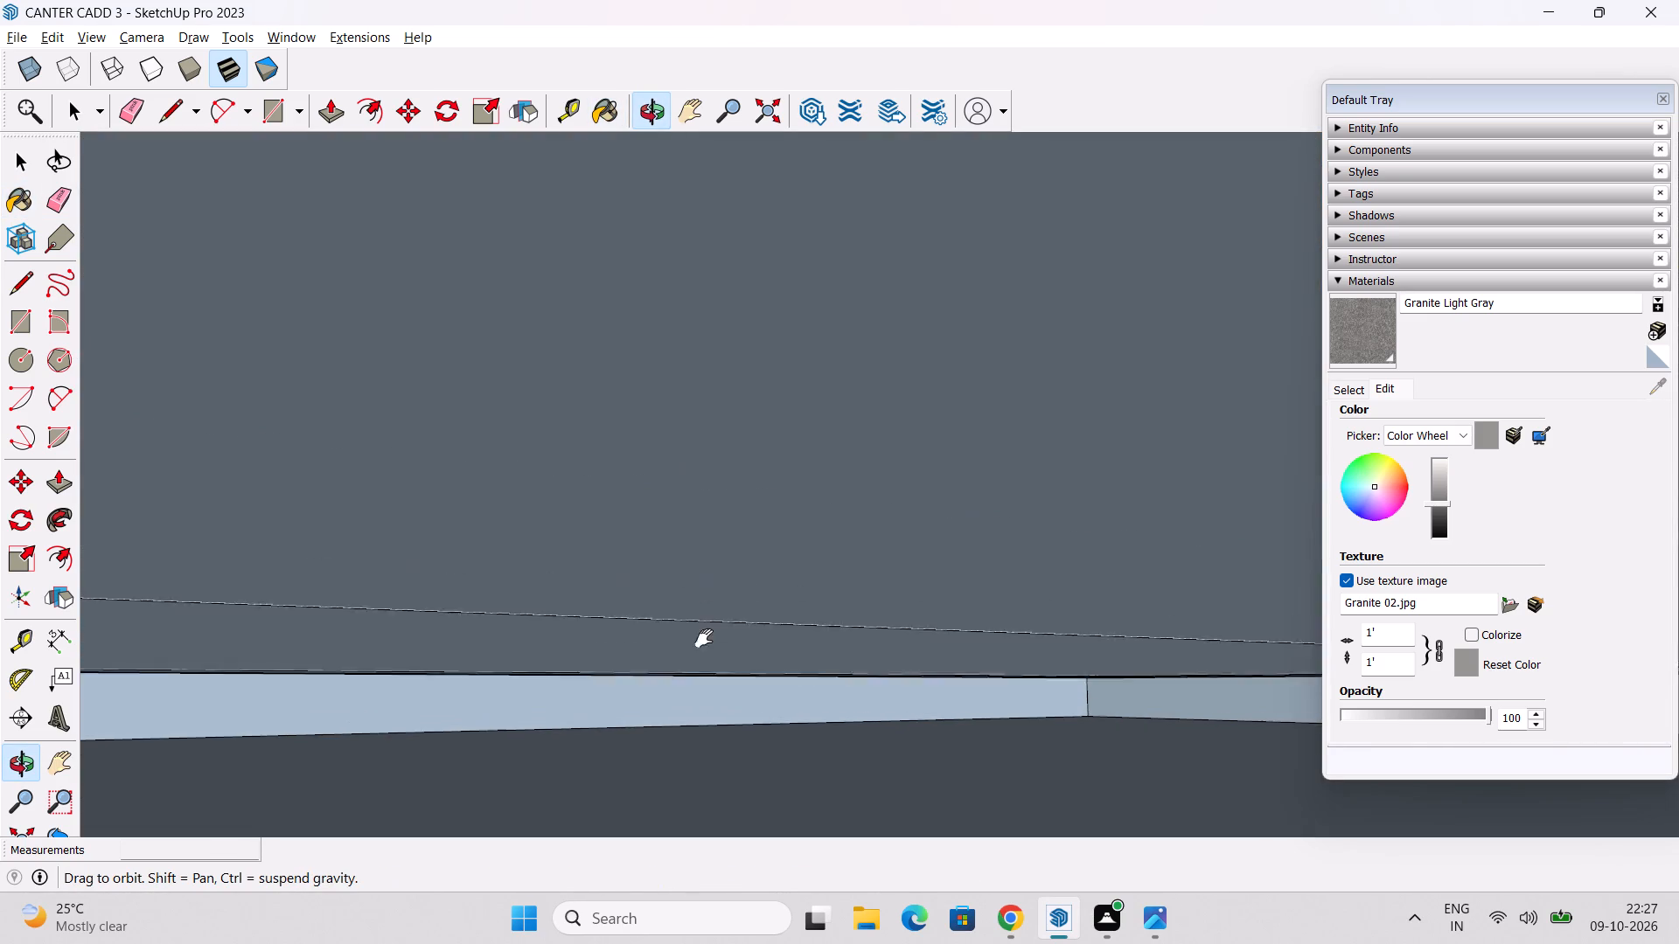
pyautogui.moveTo(704, 638); pyautogui.dragTo(705, 670, button='middle')
pyautogui.scroll(-2, 744, 494)
pyautogui.moveTo(744, 489); pyautogui.dragTo(744, 778, button='middle')
pyautogui.scroll(4, 721, 343)
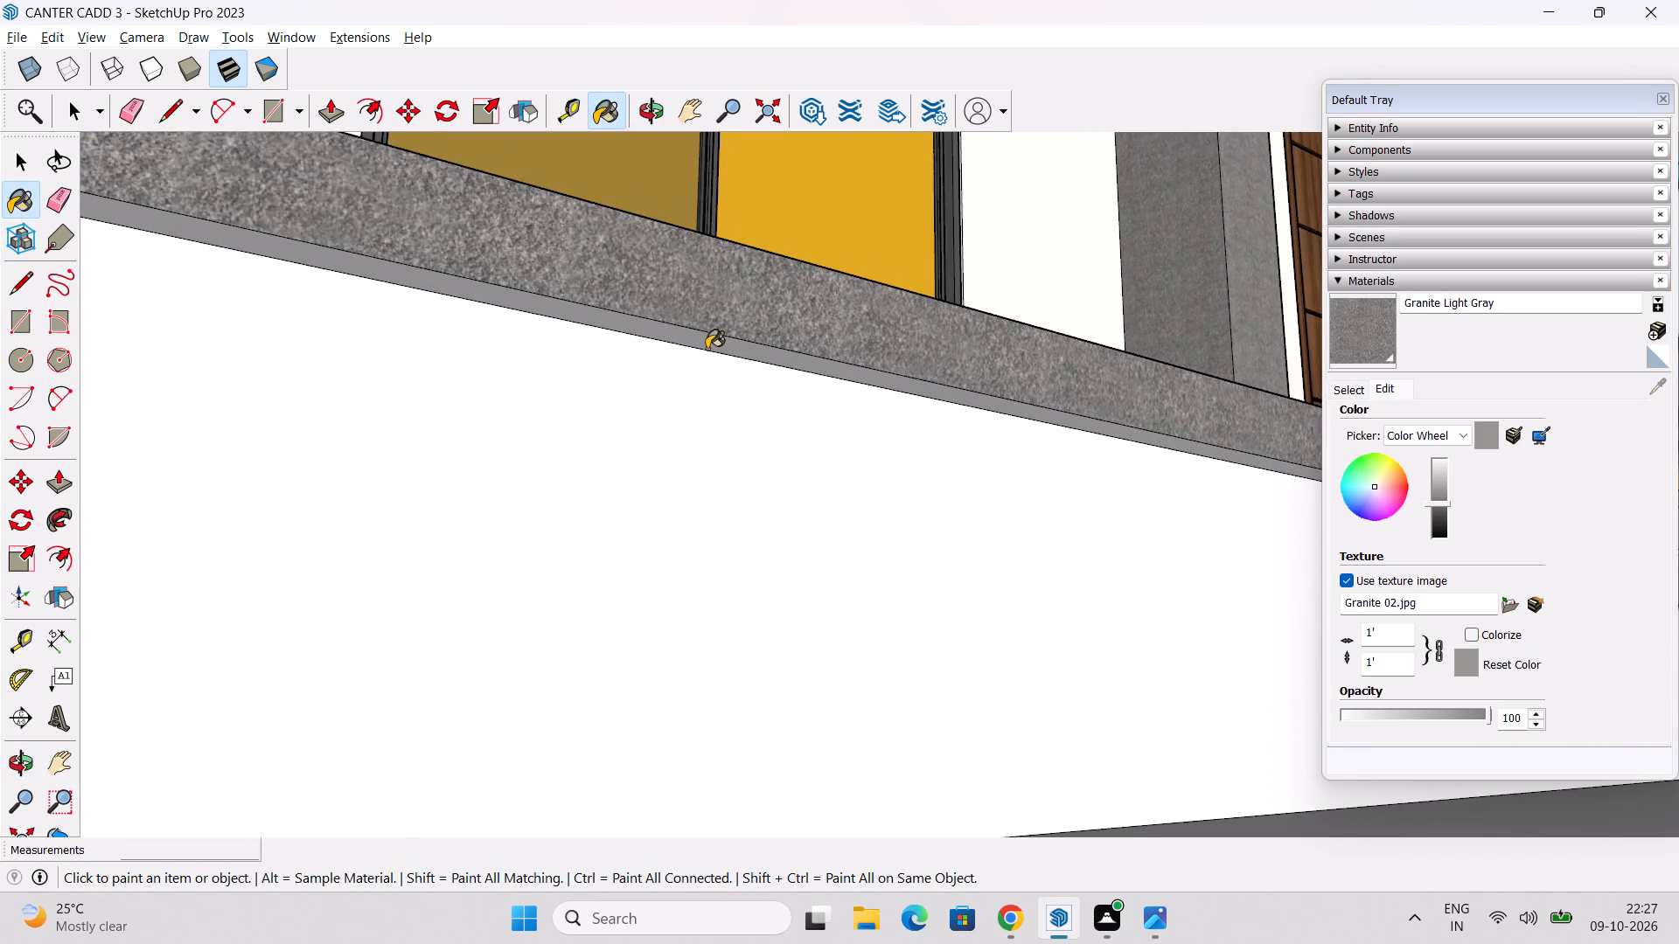
pyautogui.scroll(2, 707, 349)
pyautogui.click(702, 345)
pyautogui.scroll(-12, 723, 331)
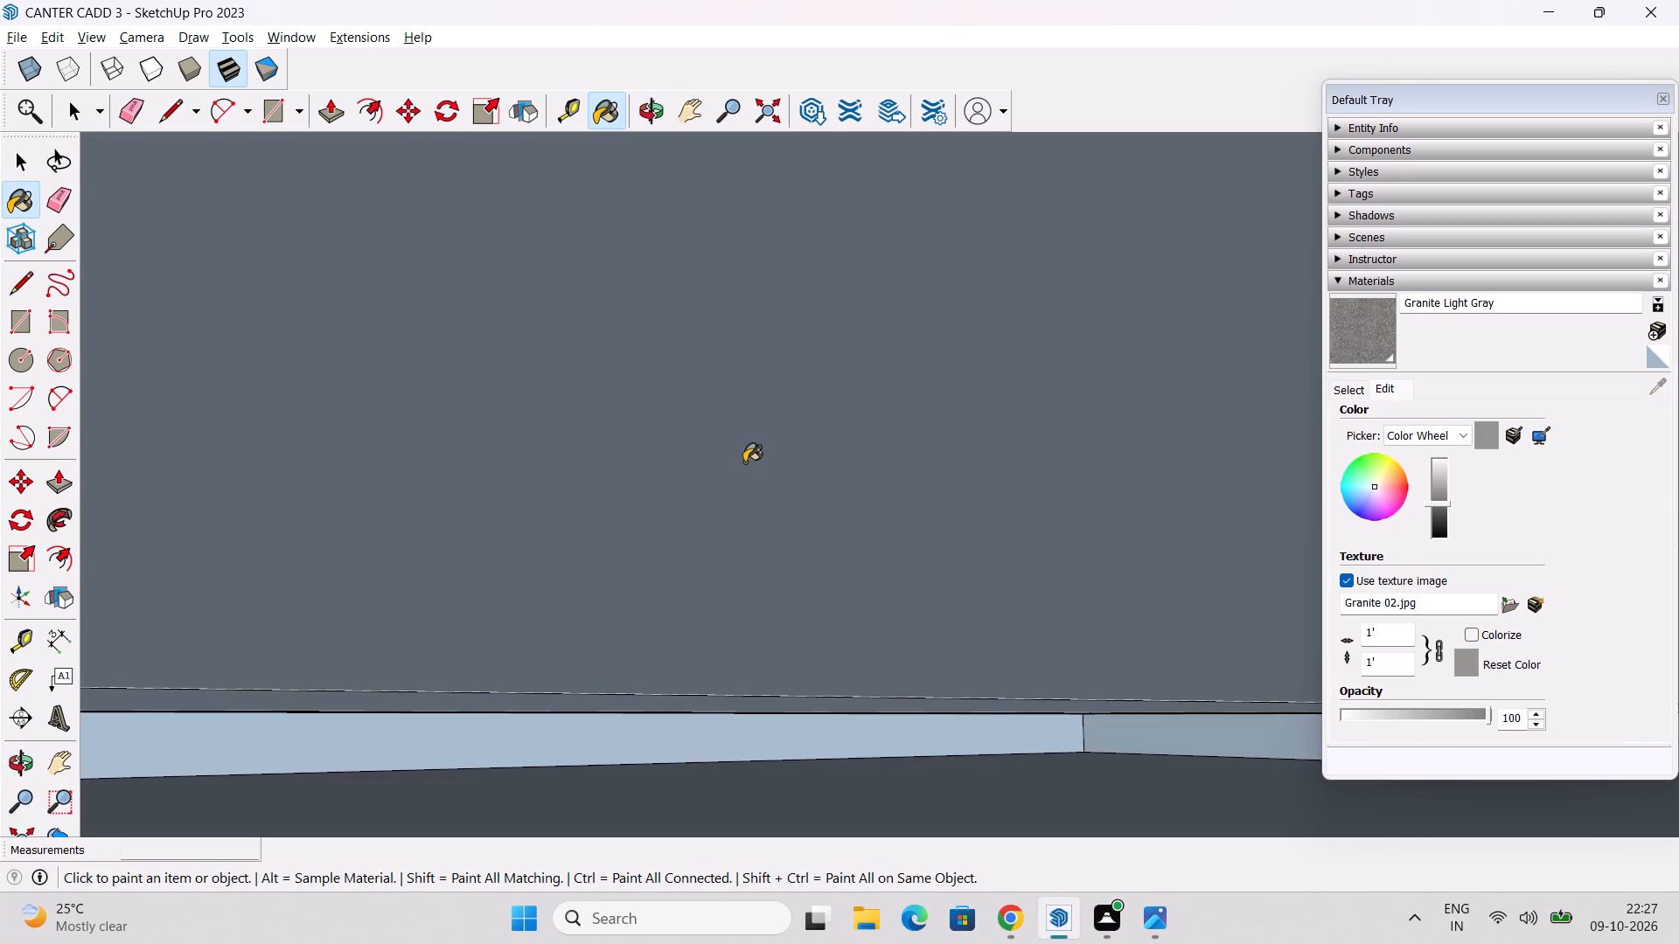
pyautogui.moveTo(768, 455); pyautogui.dragTo(645, 695, button='middle')
pyautogui.scroll(-20, 797, 531)
pyautogui.scroll(-3, 797, 531)
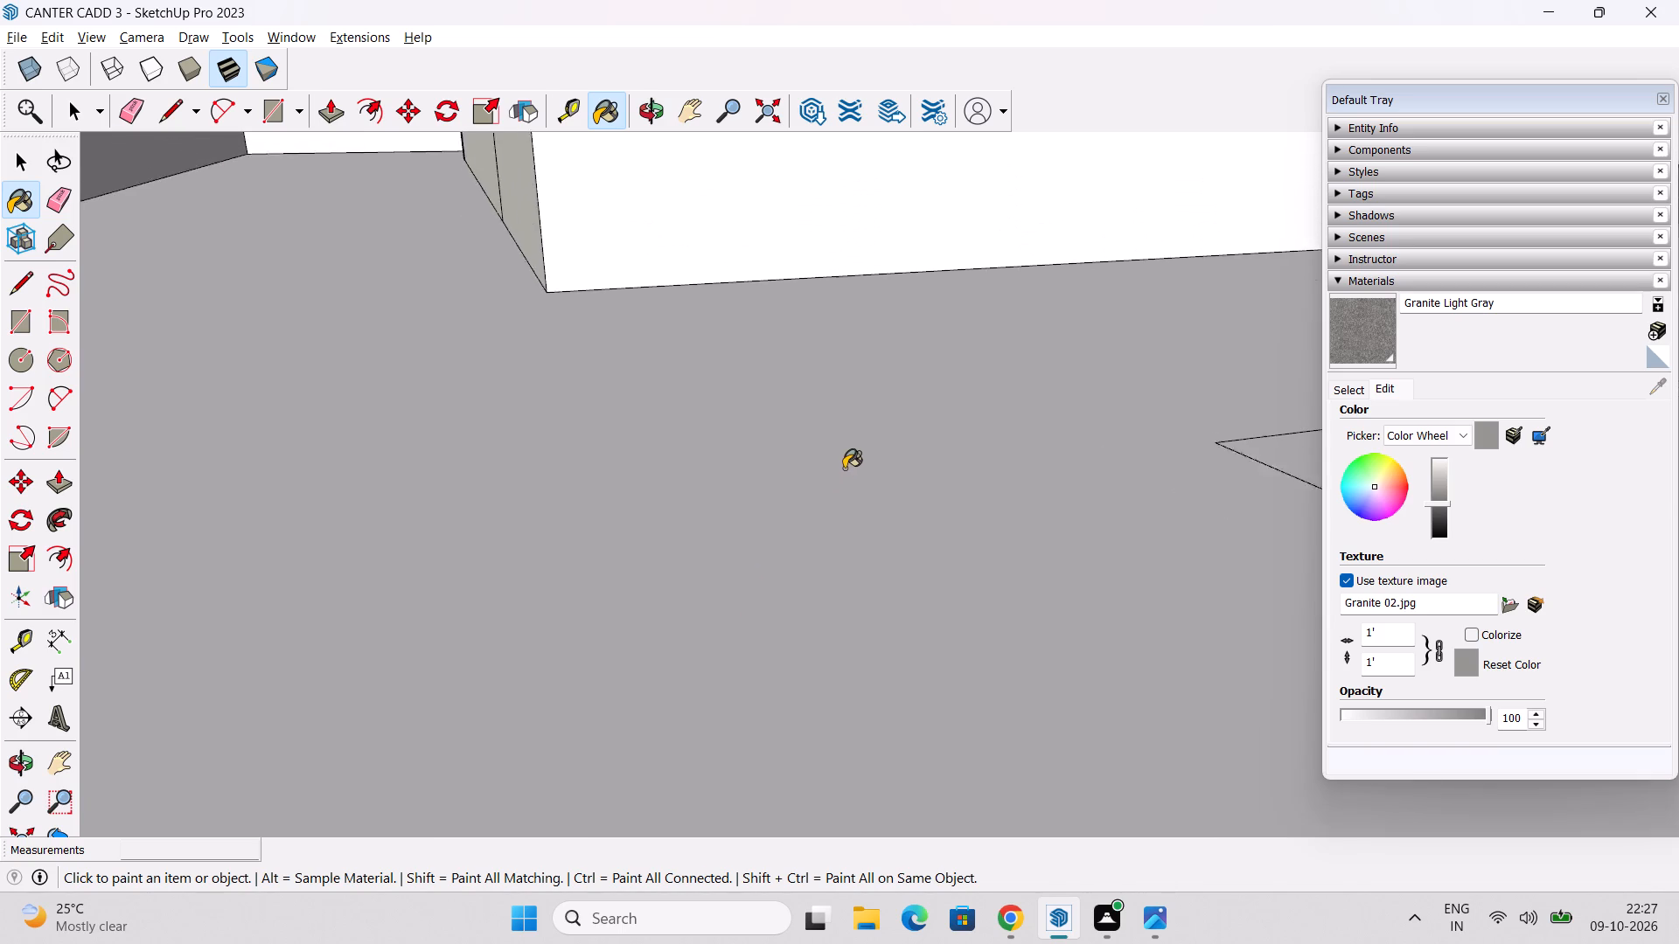
pyautogui.scroll(-8, 844, 469)
pyautogui.press('space')
# Examine the whole house from several angles, including the terraces, entrance steps, eaves, balcony and front yard.
pyautogui.click(765, 111)
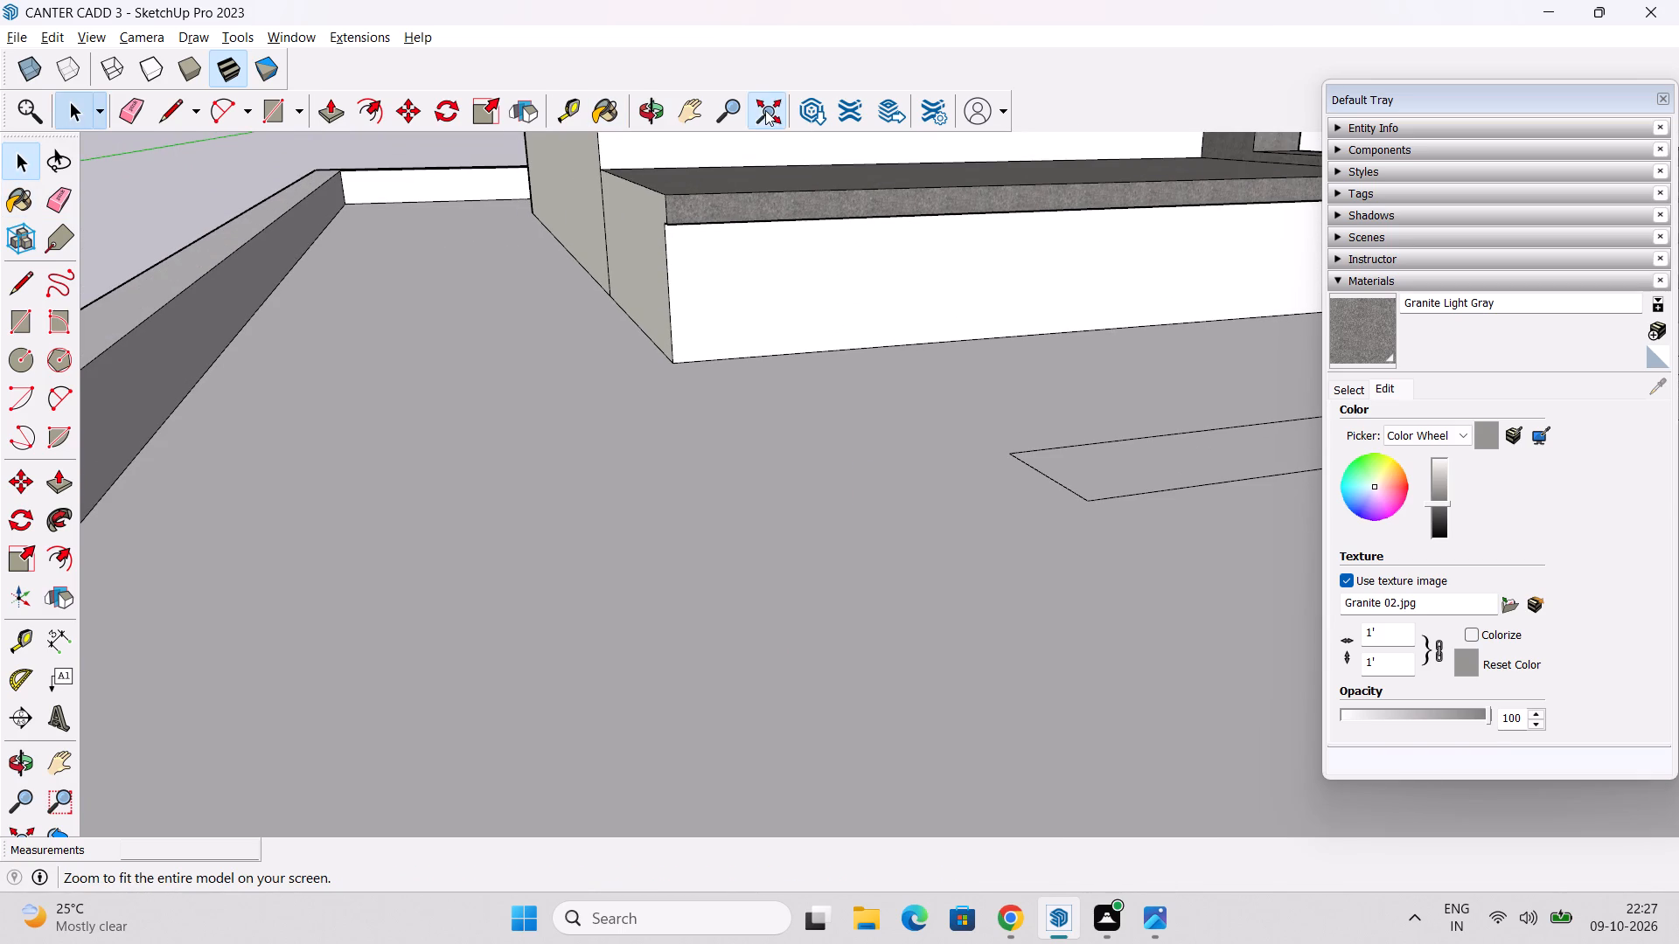
pyautogui.scroll(6, 1109, 549)
pyautogui.moveTo(1110, 489); pyautogui.dragTo(1091, 488, button='middle')
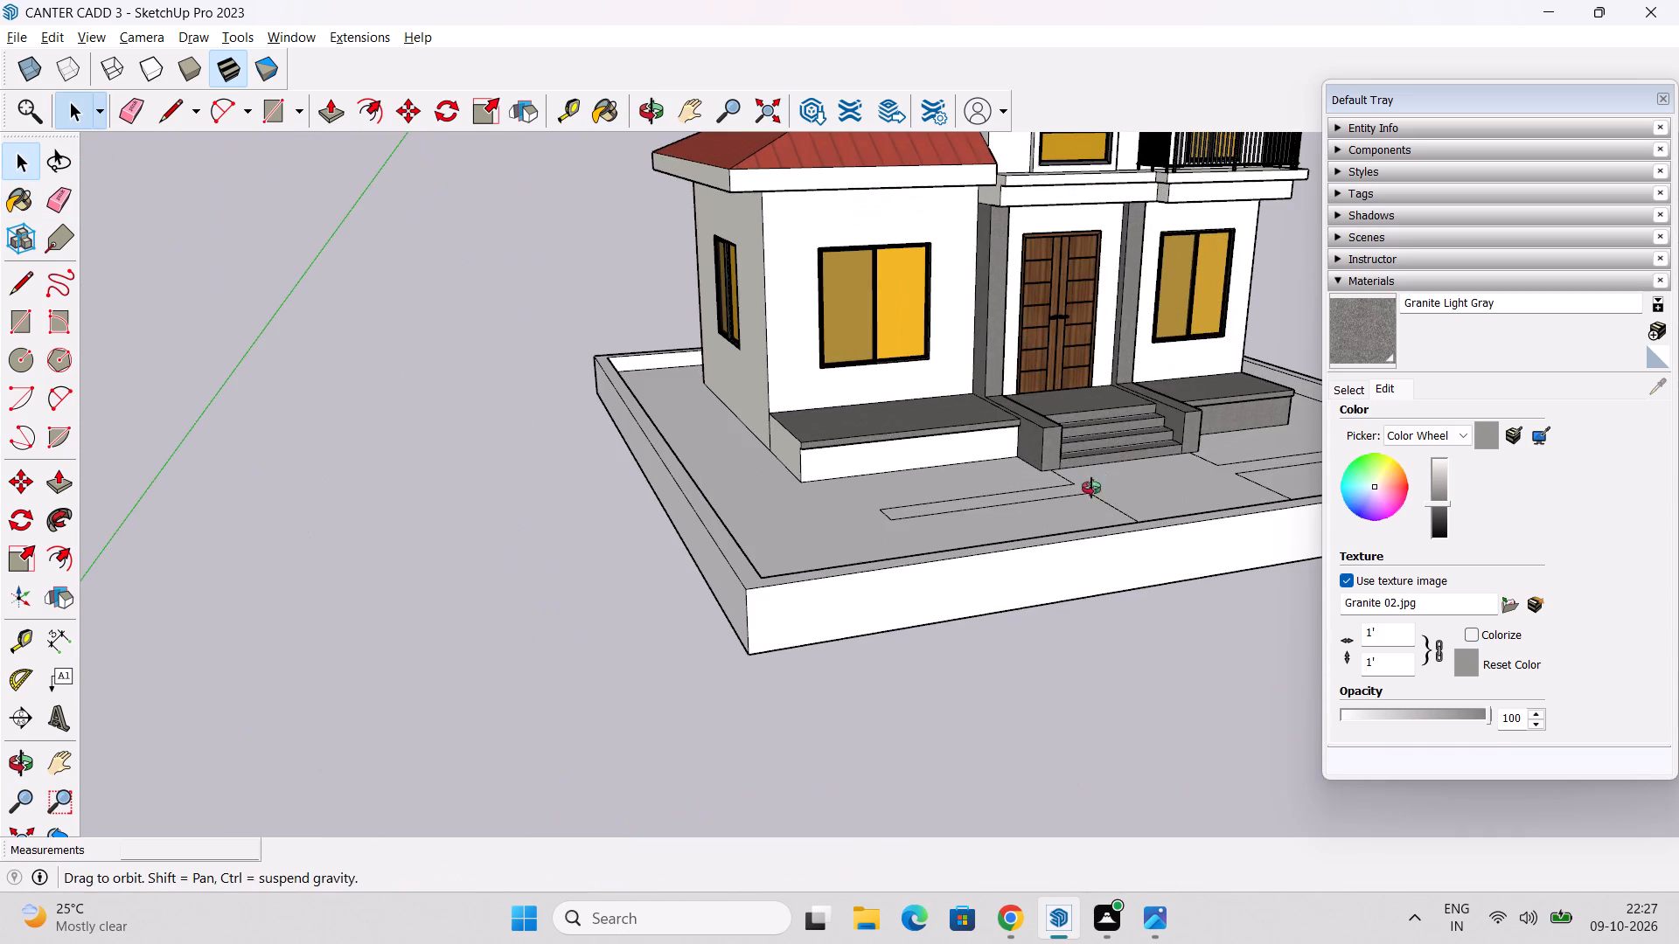
pyautogui.moveTo(1091, 488); pyautogui.dragTo(960, 490, button='middle')
pyautogui.scroll(6, 1084, 511)
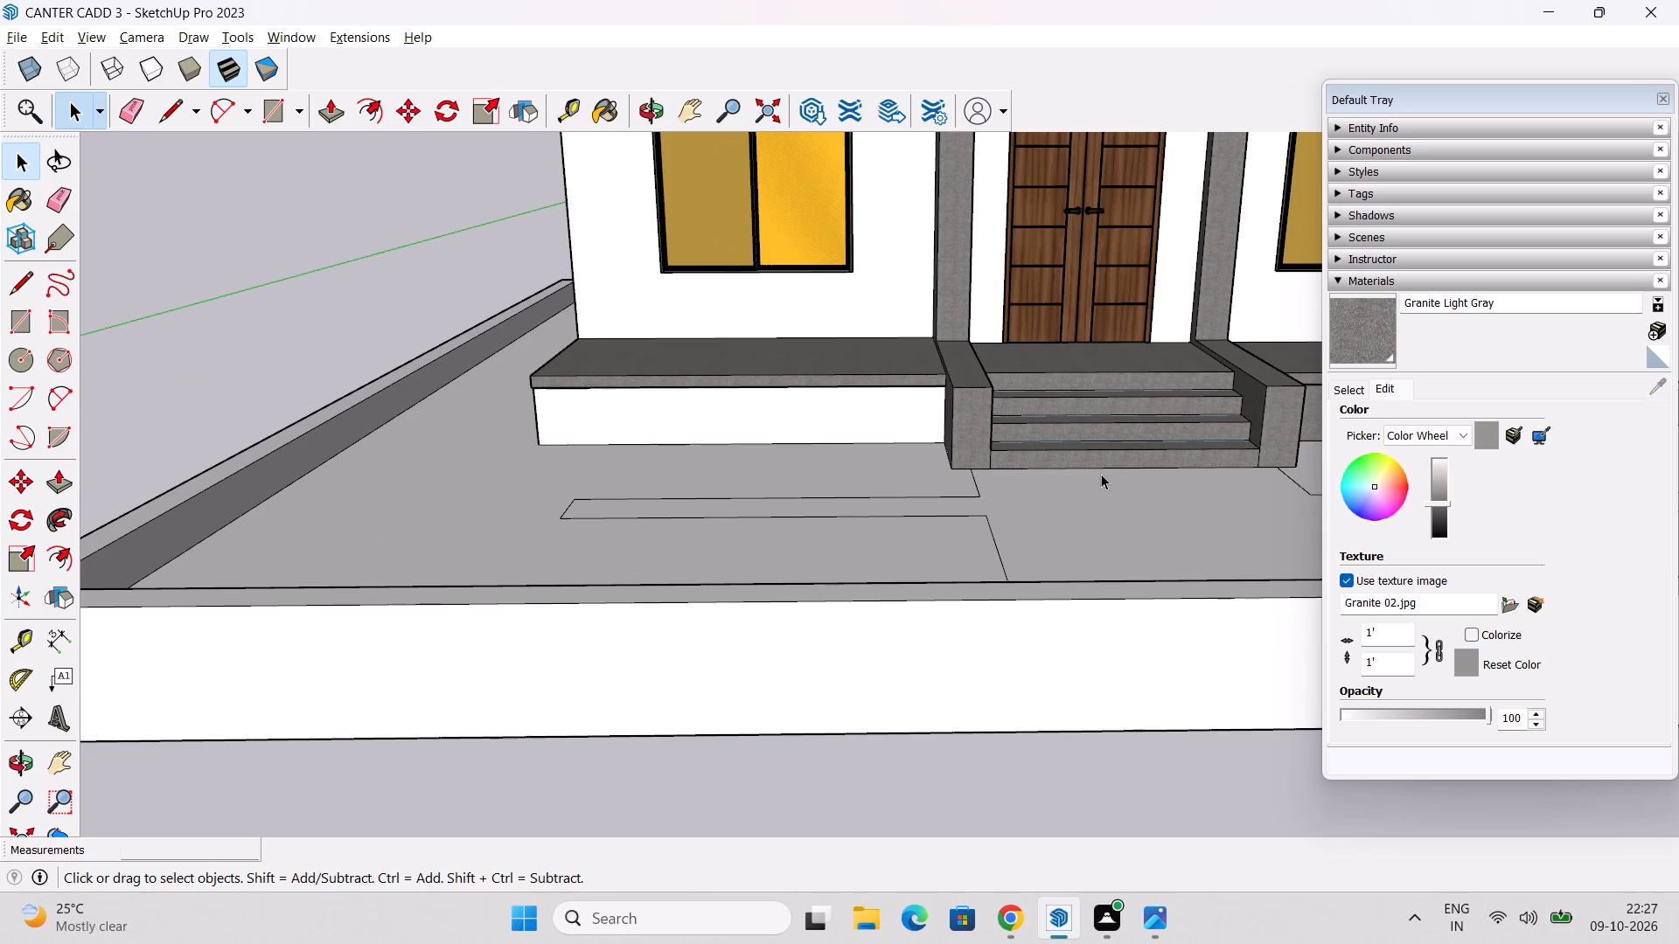
pyautogui.keyDown('shift'); pyautogui.moveTo(1110, 474); pyautogui.dragTo(979, 685, button='middle'); pyautogui.keyUp('shift')
pyautogui.moveTo(1044, 559); pyautogui.dragTo(1254, 574, button='middle')
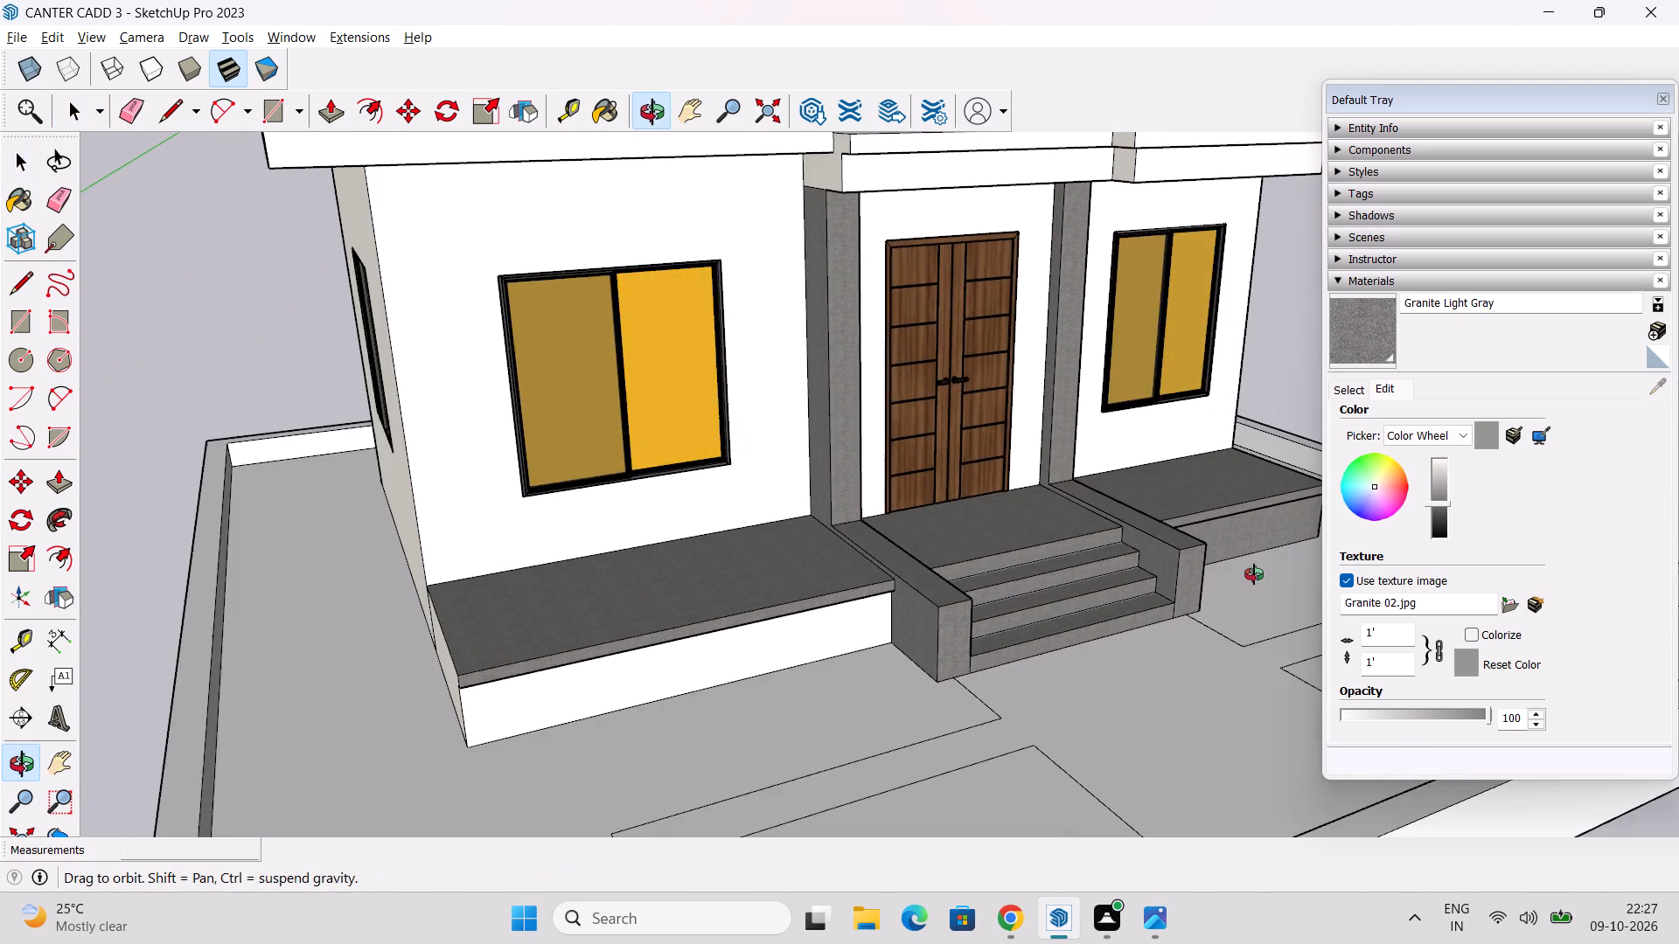
pyautogui.moveTo(1254, 574); pyautogui.dragTo(637, 510, button='middle')
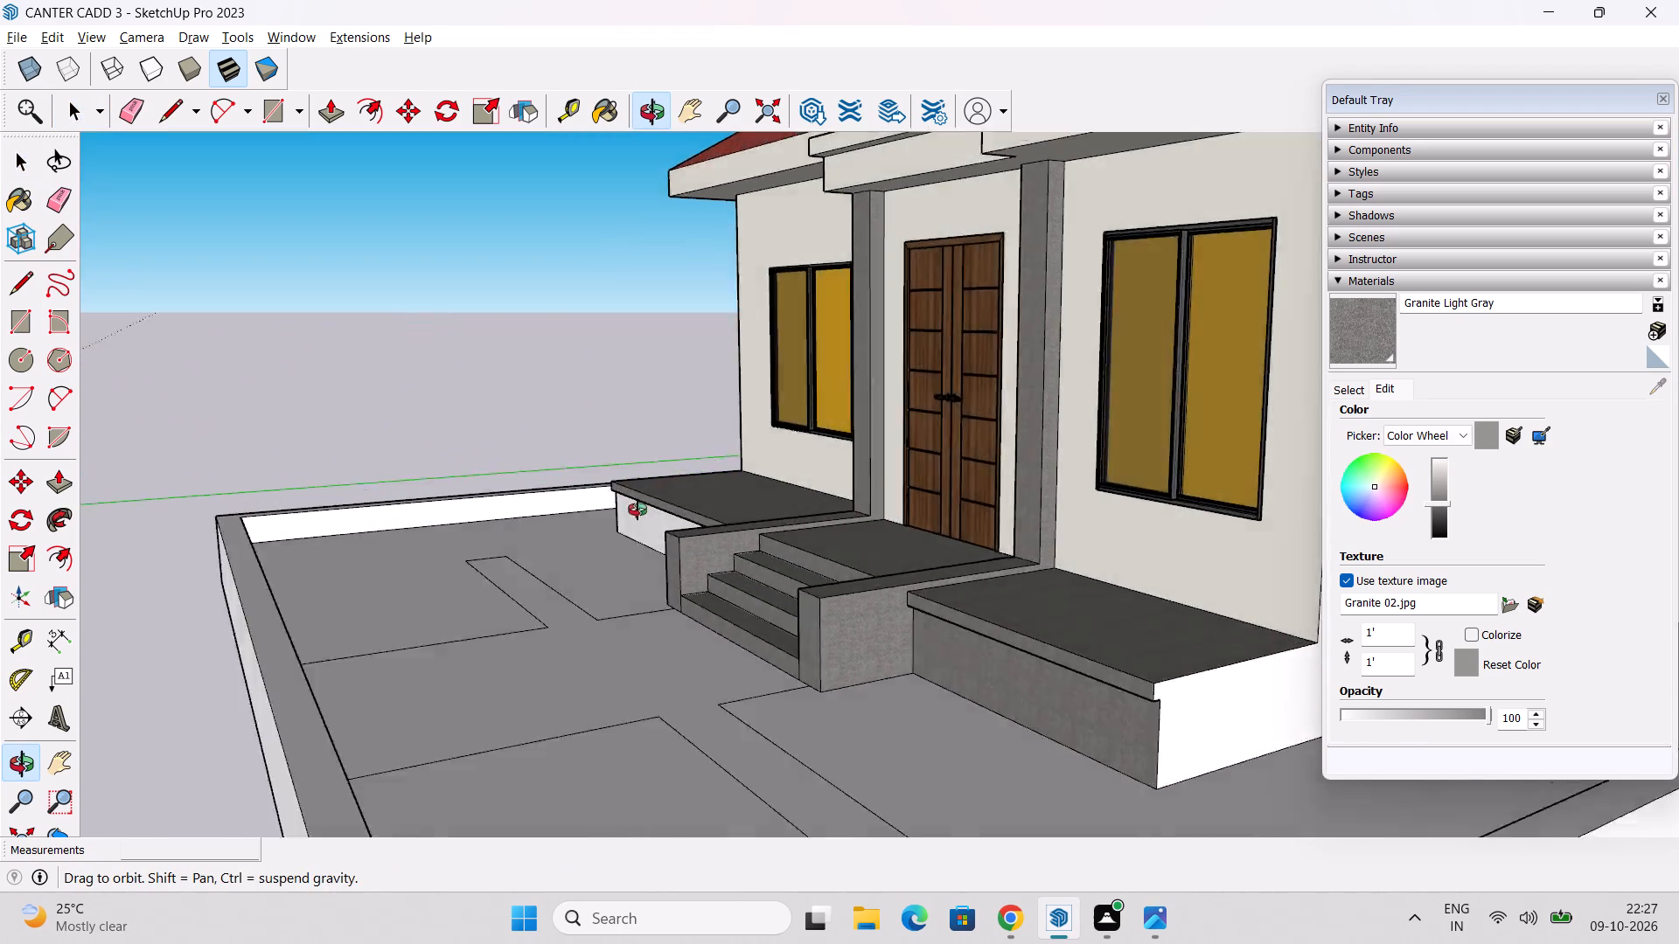
pyautogui.moveTo(637, 510); pyautogui.dragTo(918, 306, button='middle')
pyautogui.keyDown('shift'); pyautogui.moveTo(920, 301); pyautogui.dragTo(896, 617, button='middle'); pyautogui.keyUp('shift')
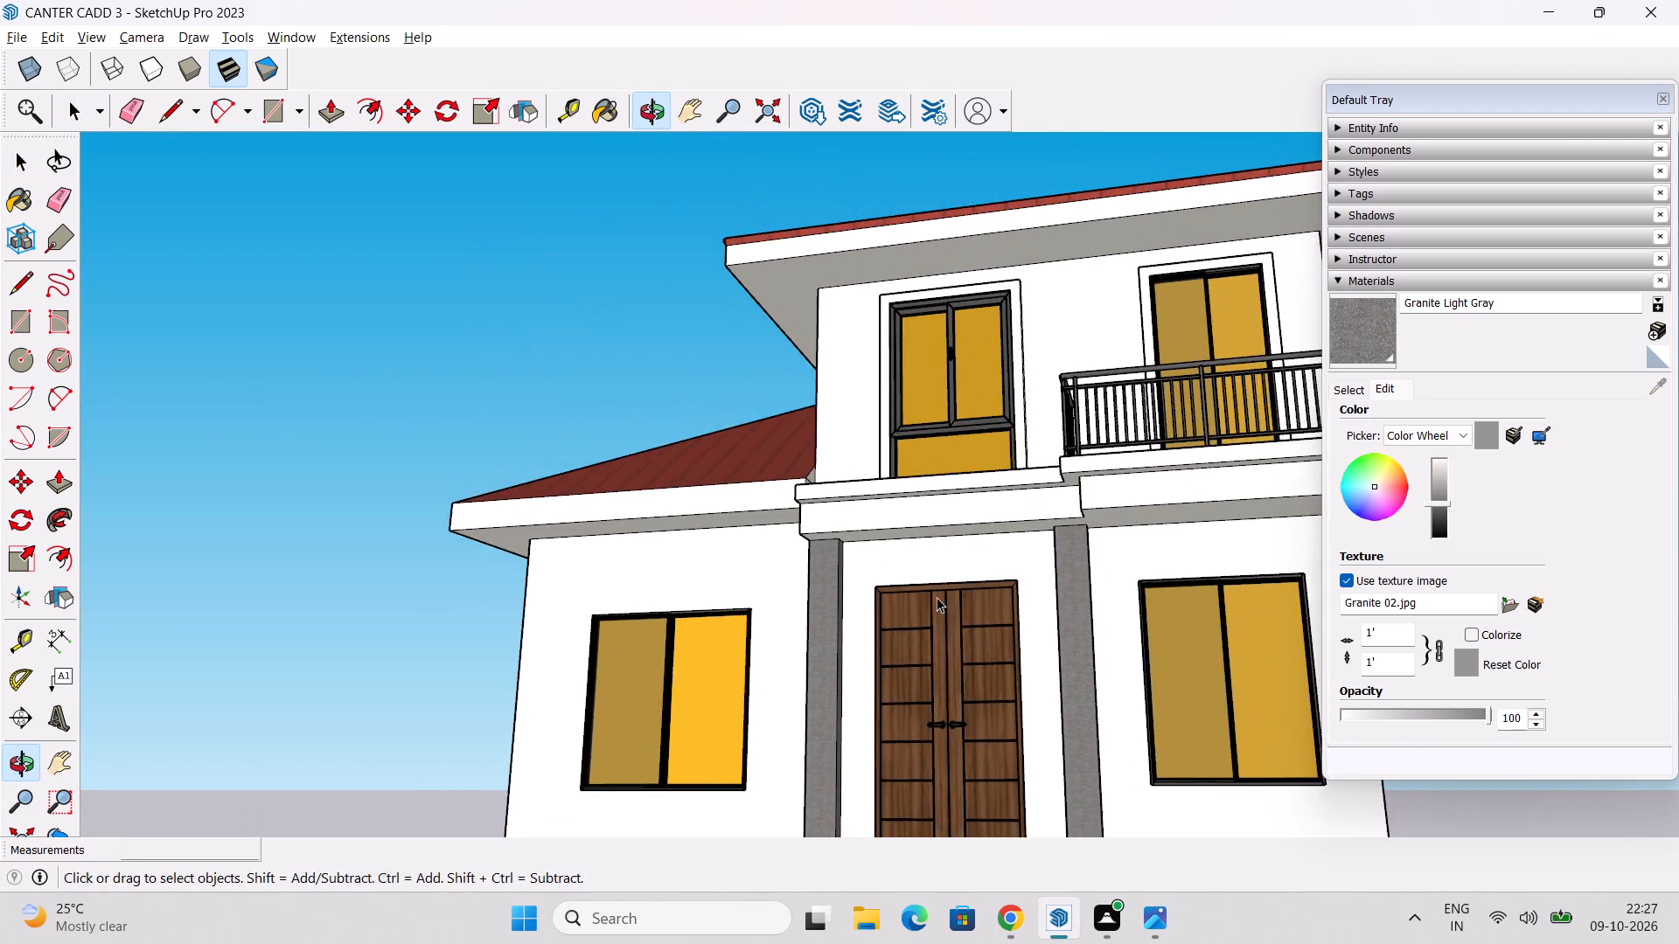
pyautogui.moveTo(937, 595); pyautogui.dragTo(1188, 497, button='middle')
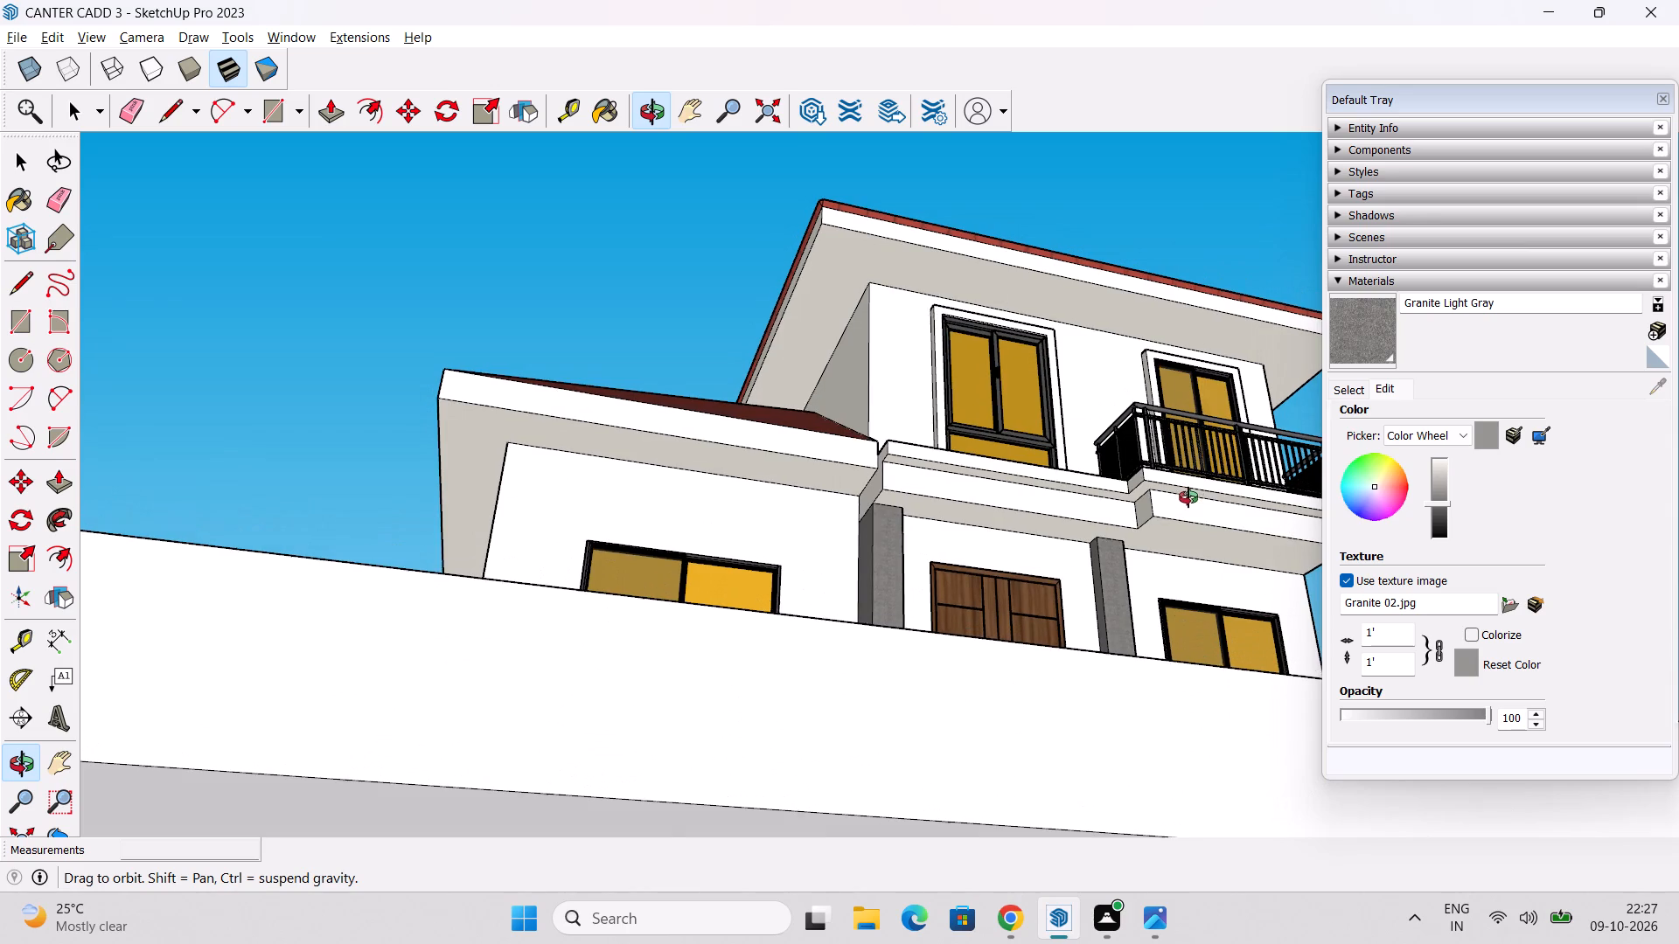
pyautogui.moveTo(1188, 497); pyautogui.dragTo(958, 711, button='middle')
pyautogui.scroll(-6, 954, 661)
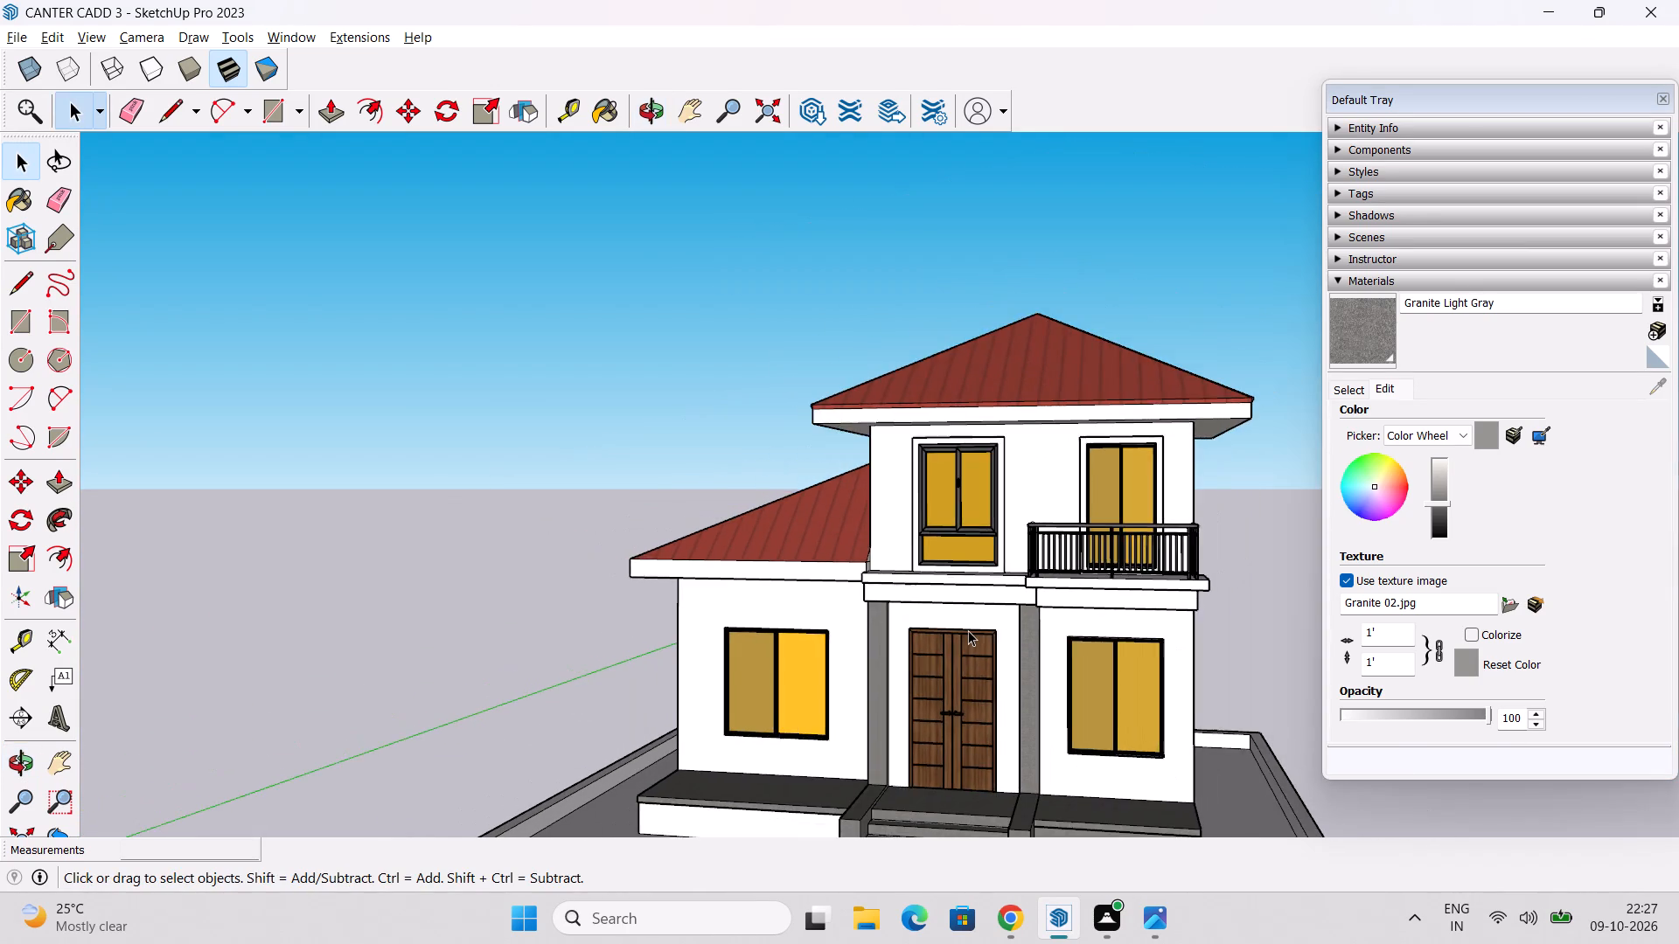
pyautogui.moveTo(968, 630); pyautogui.dragTo(976, 674, button='middle')
pyautogui.moveTo(839, 641); pyautogui.dragTo(997, 674, button='middle')
pyautogui.scroll(-3, 1000, 669)
pyautogui.moveTo(1012, 678); pyautogui.dragTo(874, 564, button='middle')
pyautogui.scroll(3, 869, 675)
pyautogui.moveTo(869, 680); pyautogui.dragTo(880, 787, button='middle')
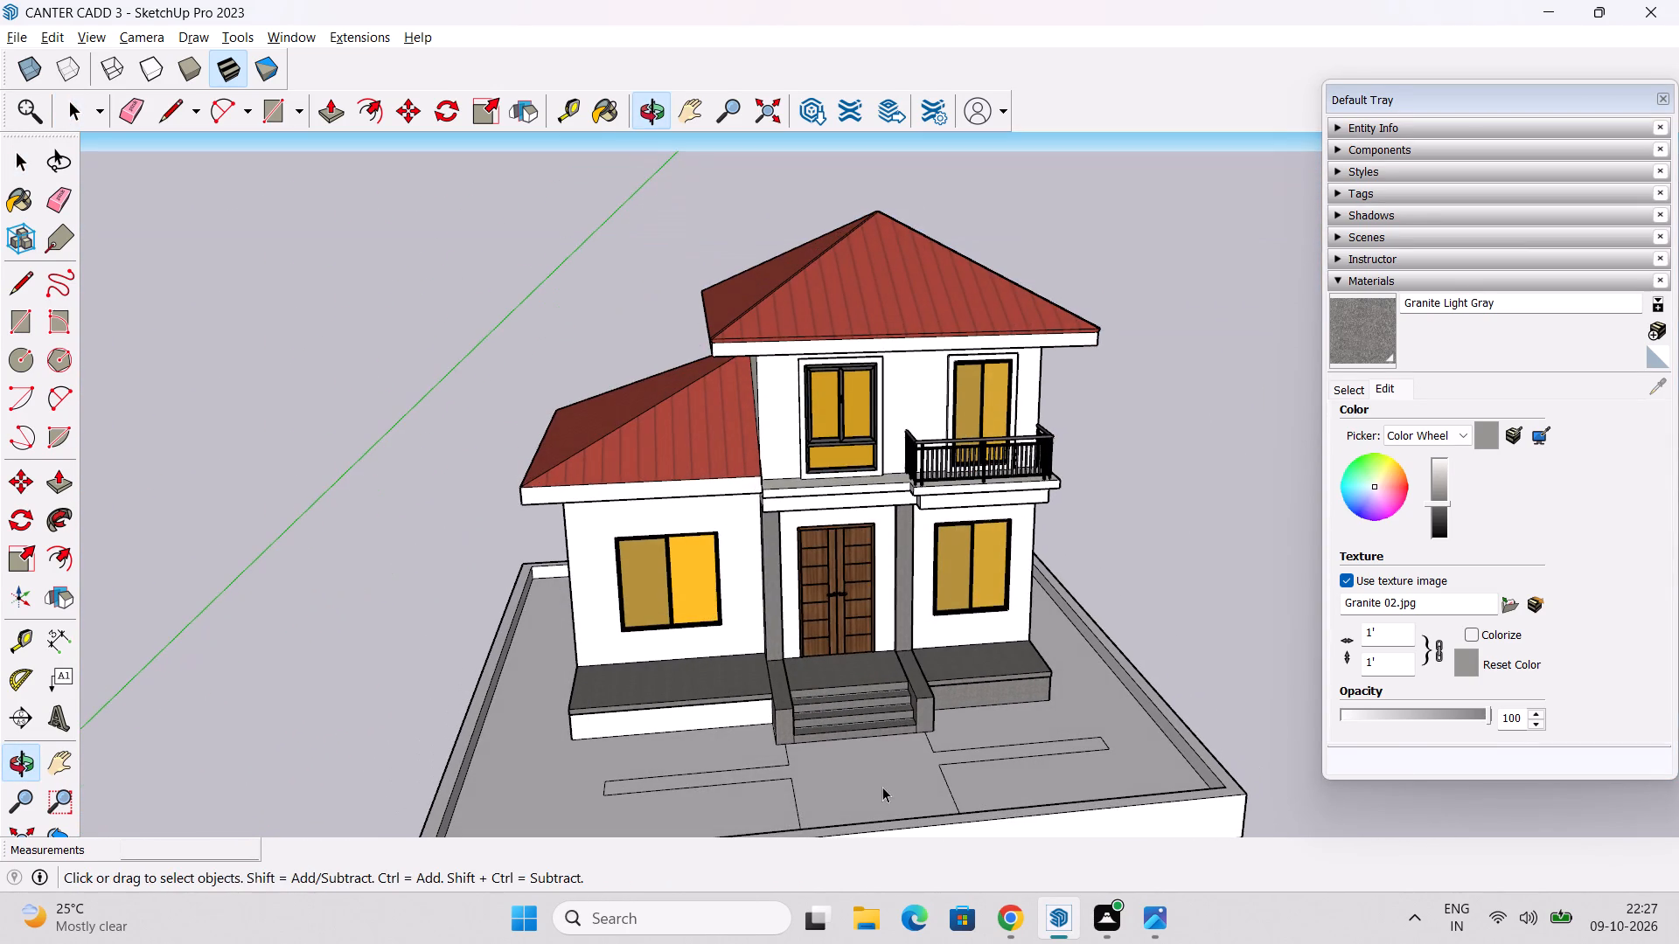
pyautogui.moveTo(890, 754); pyautogui.dragTo(891, 739, button='middle')
# Paint the entrance walkway and its side strips with Pavers with Grass Brick from the Landscaping, Fencing and Vegetation materials.
pyautogui.click(1361, 399)
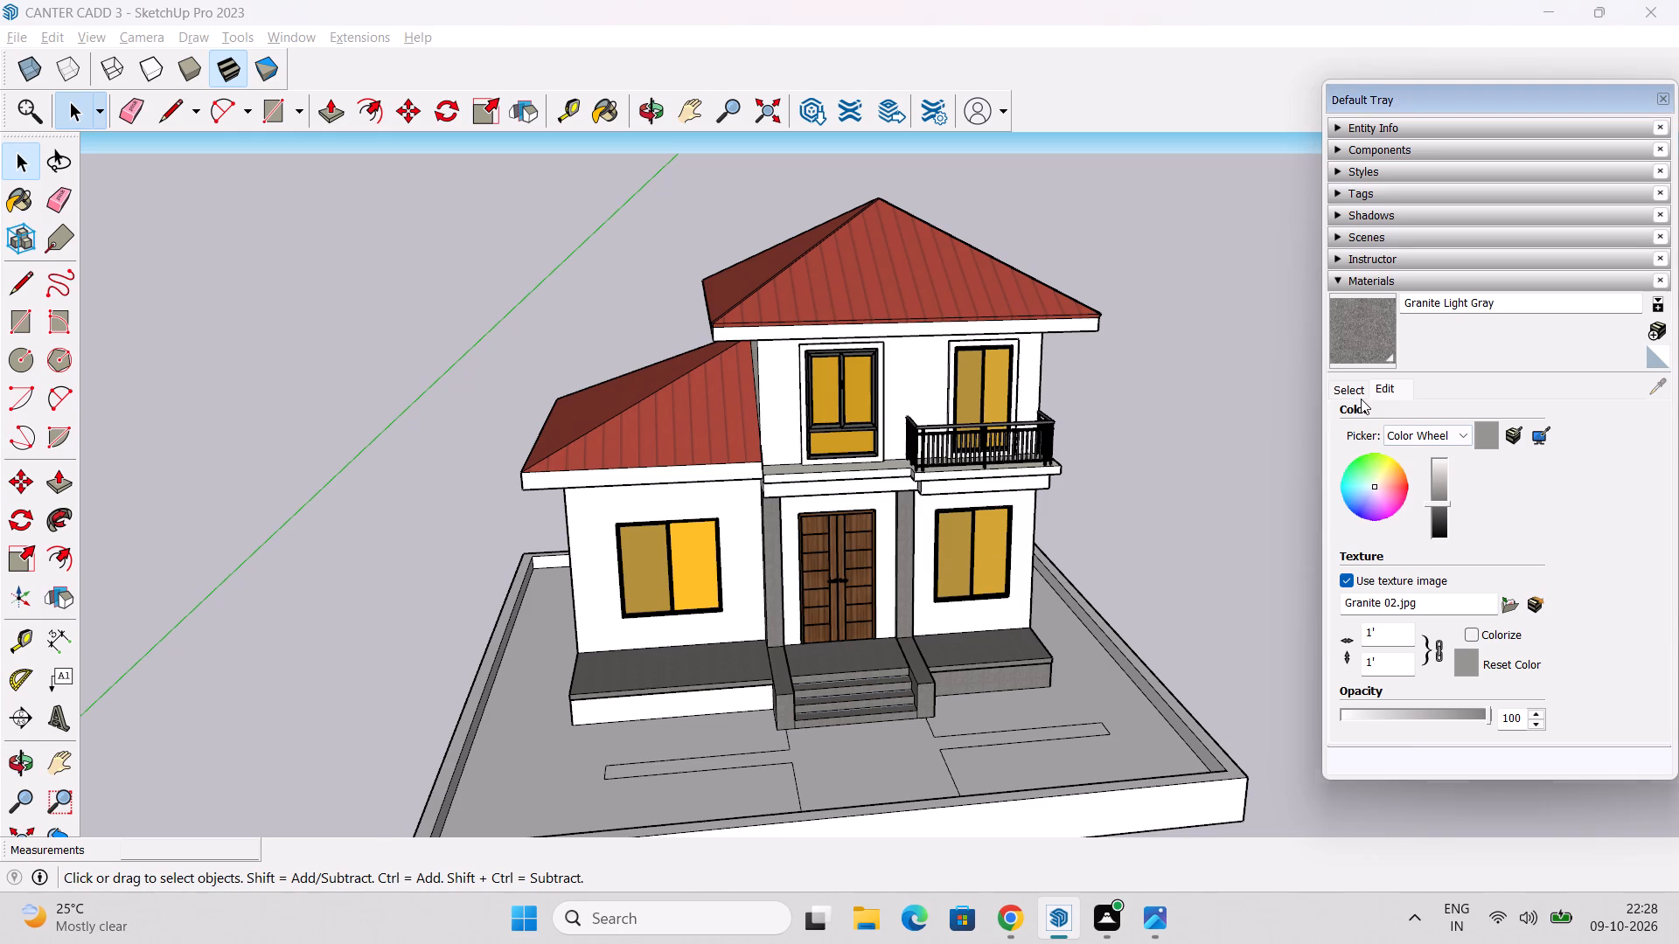
pyautogui.click(1357, 386)
pyautogui.click(1523, 421)
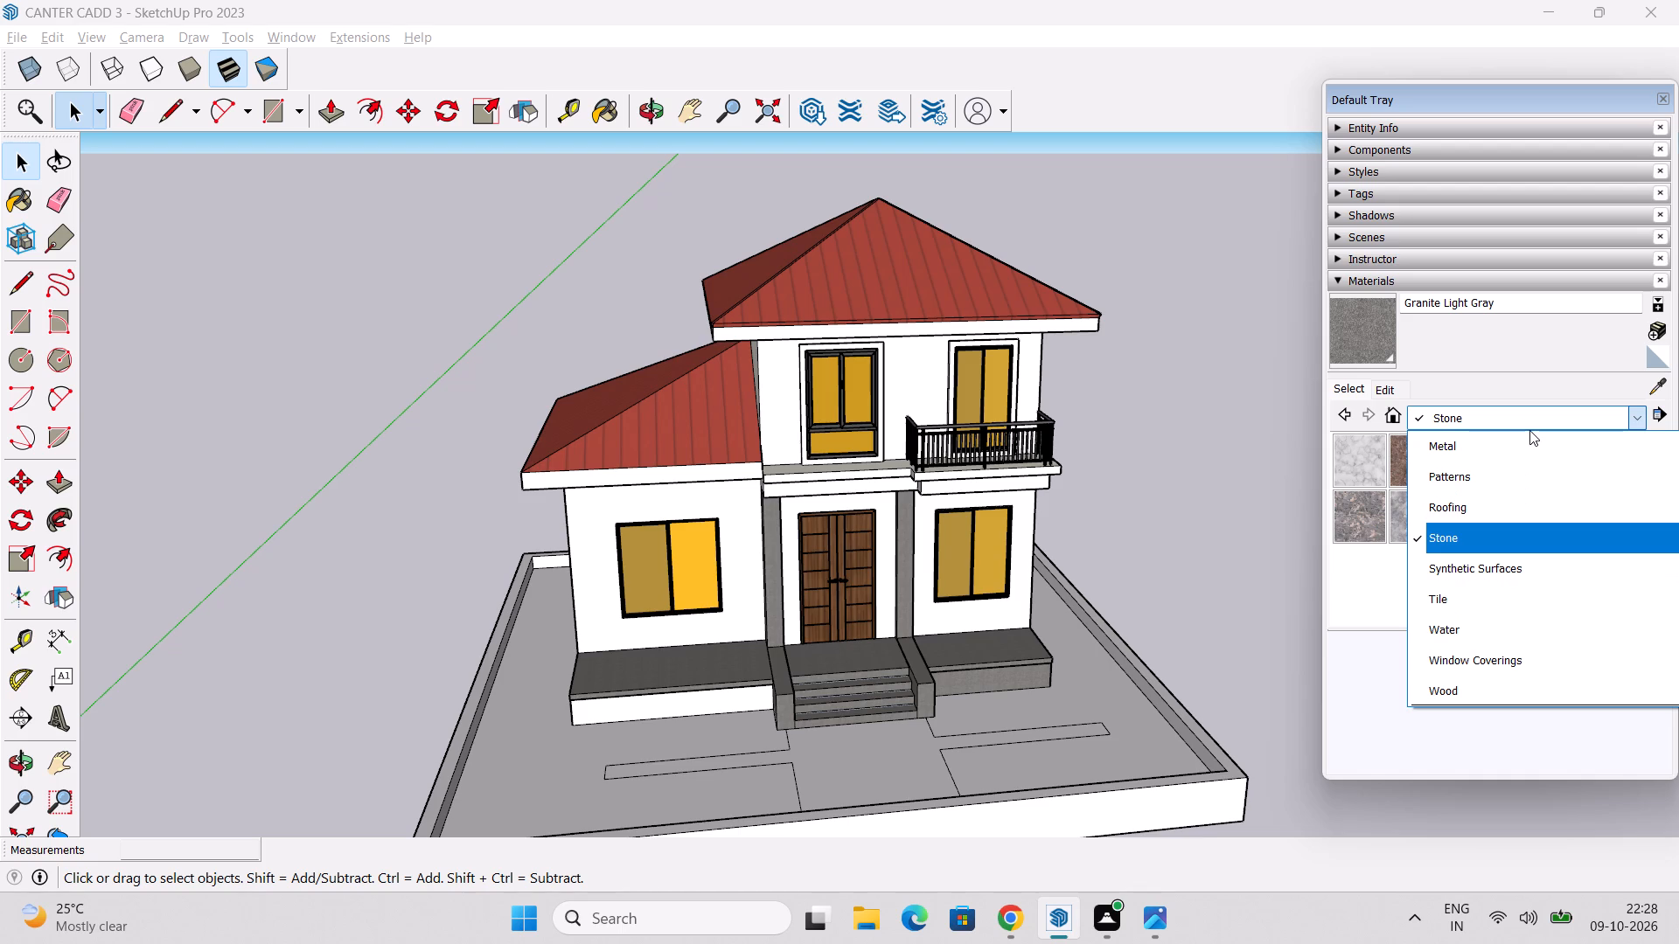
pyautogui.scroll(2, 1559, 569)
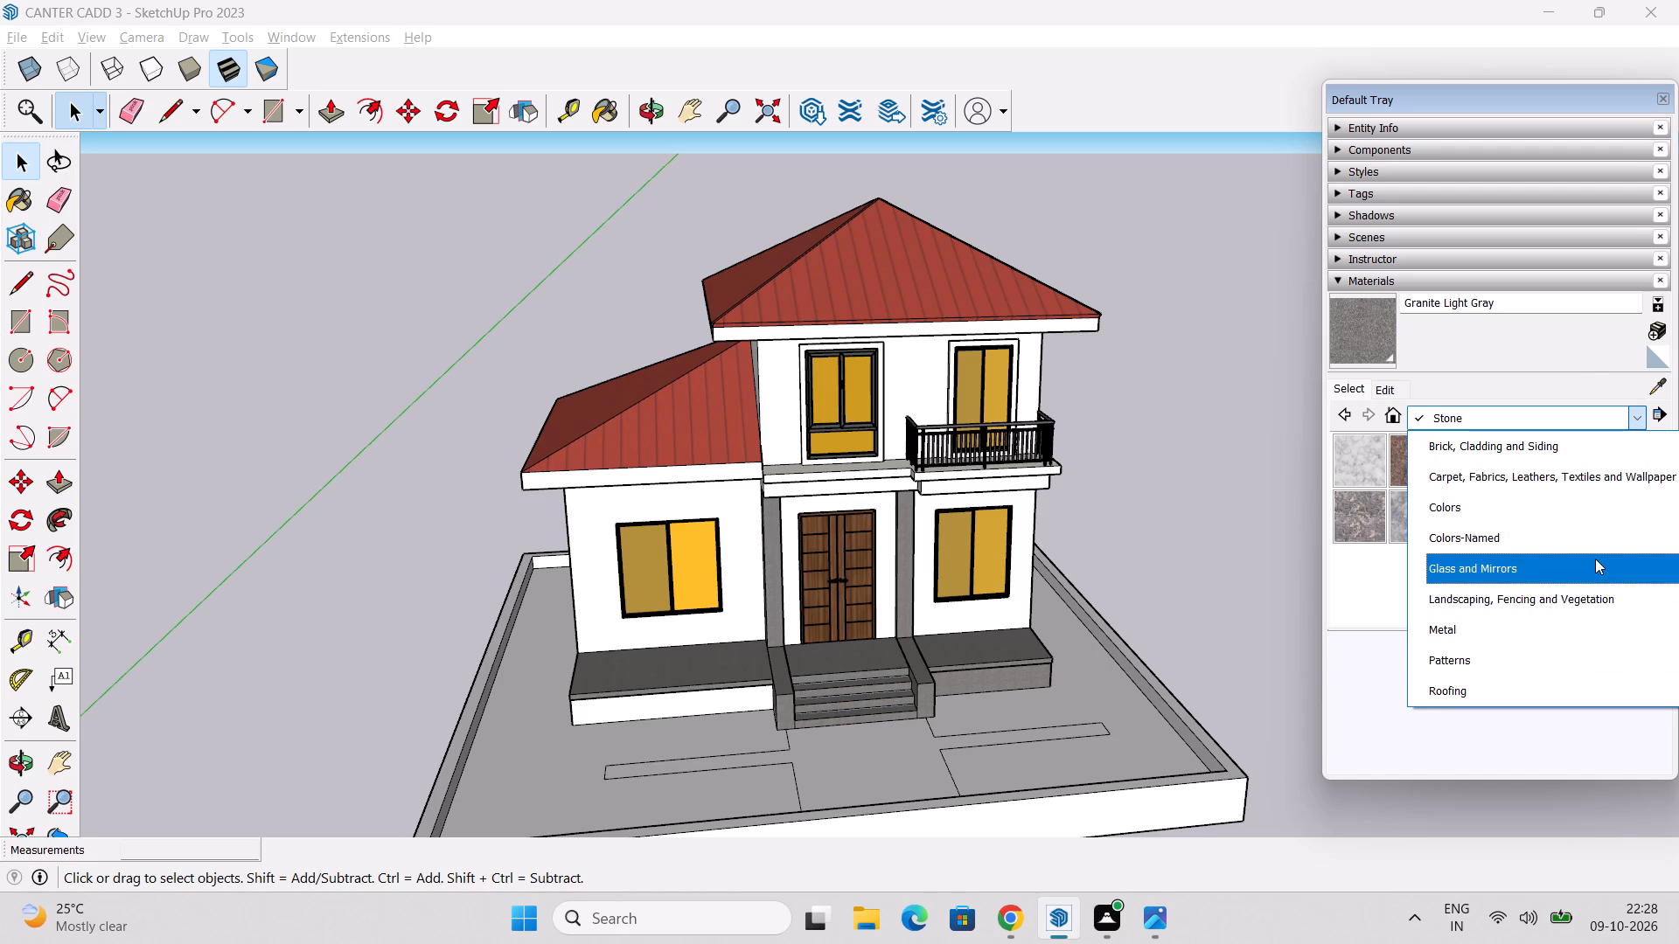
pyautogui.click(1558, 598)
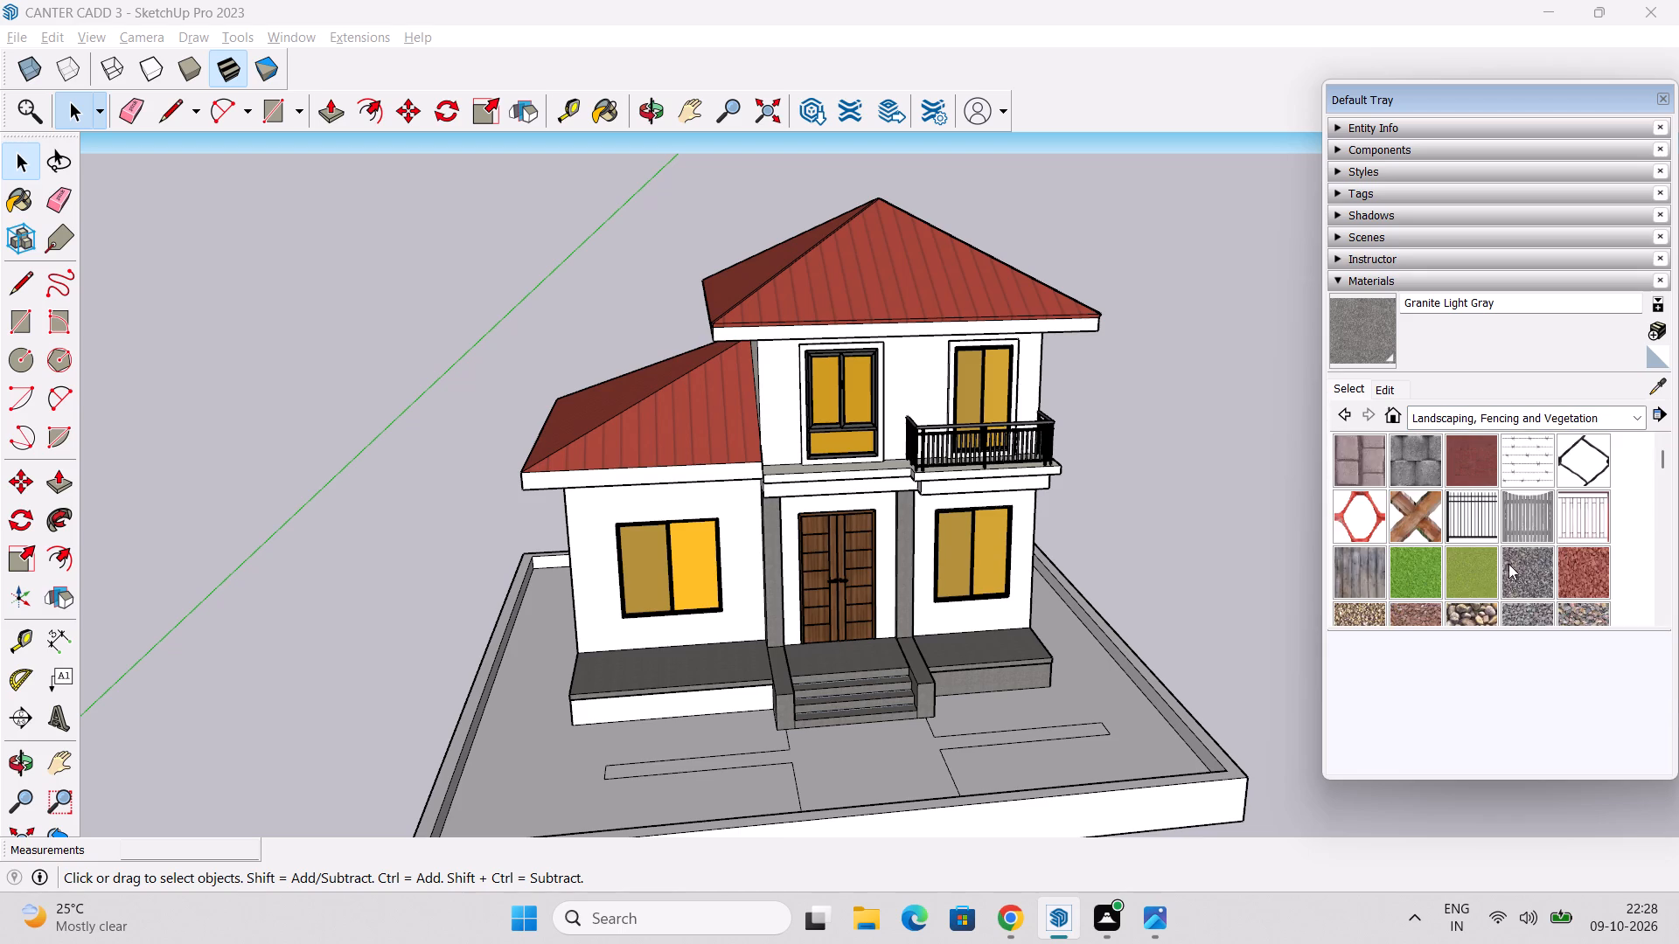
pyautogui.scroll(-3, 1503, 552)
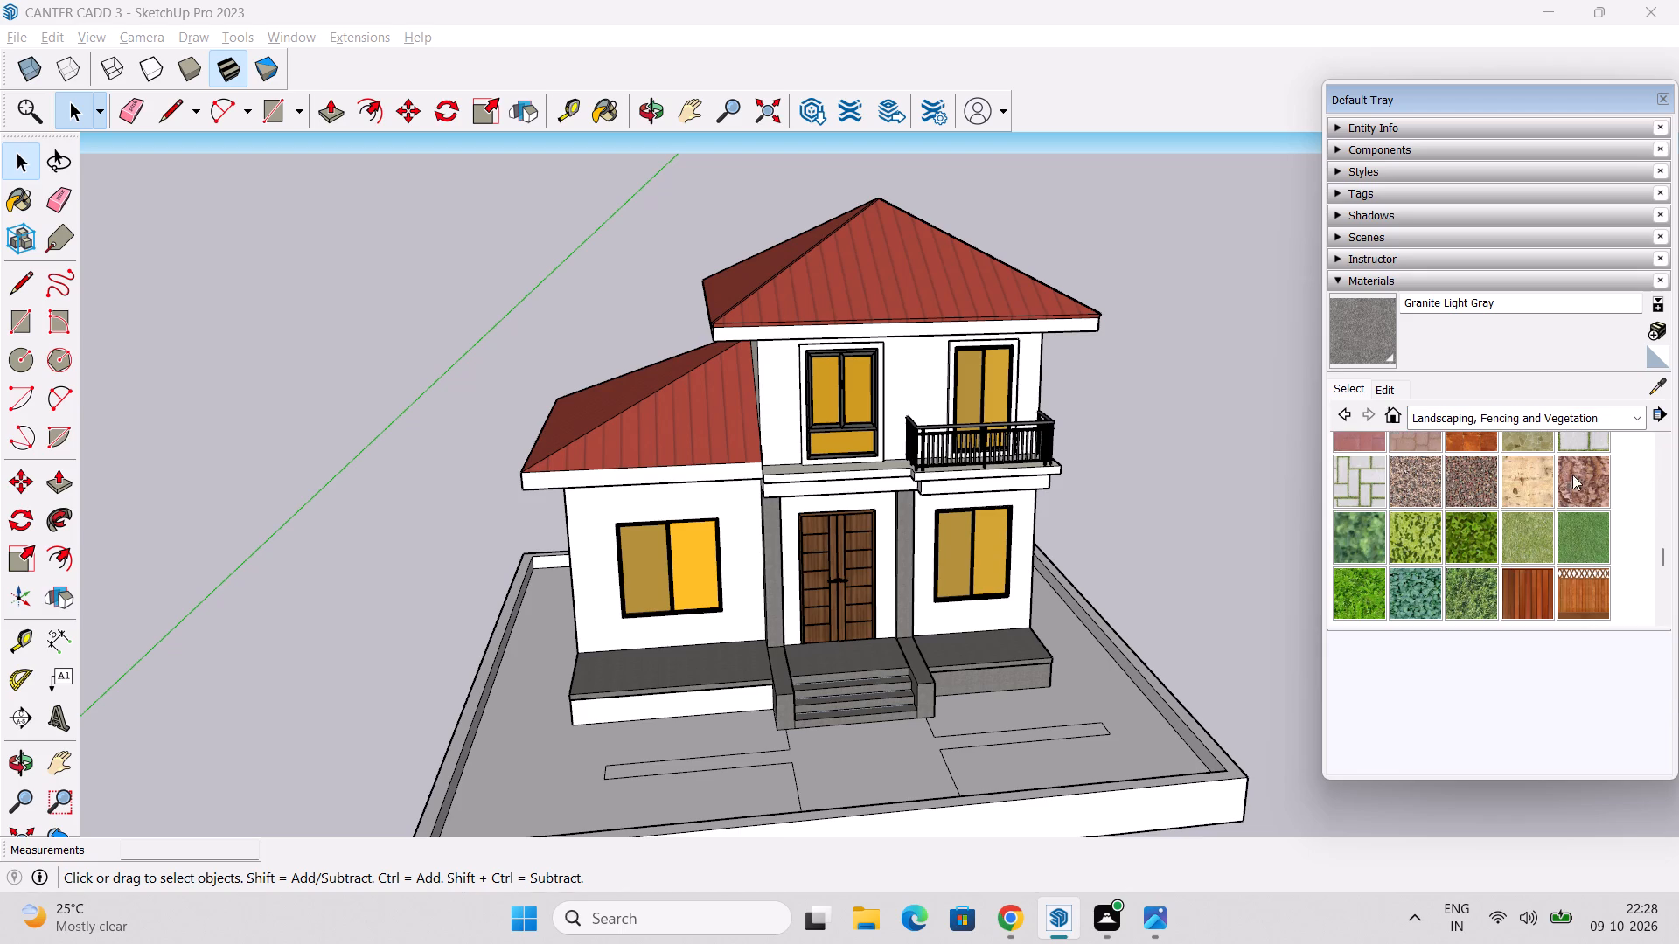
pyautogui.click(1587, 438)
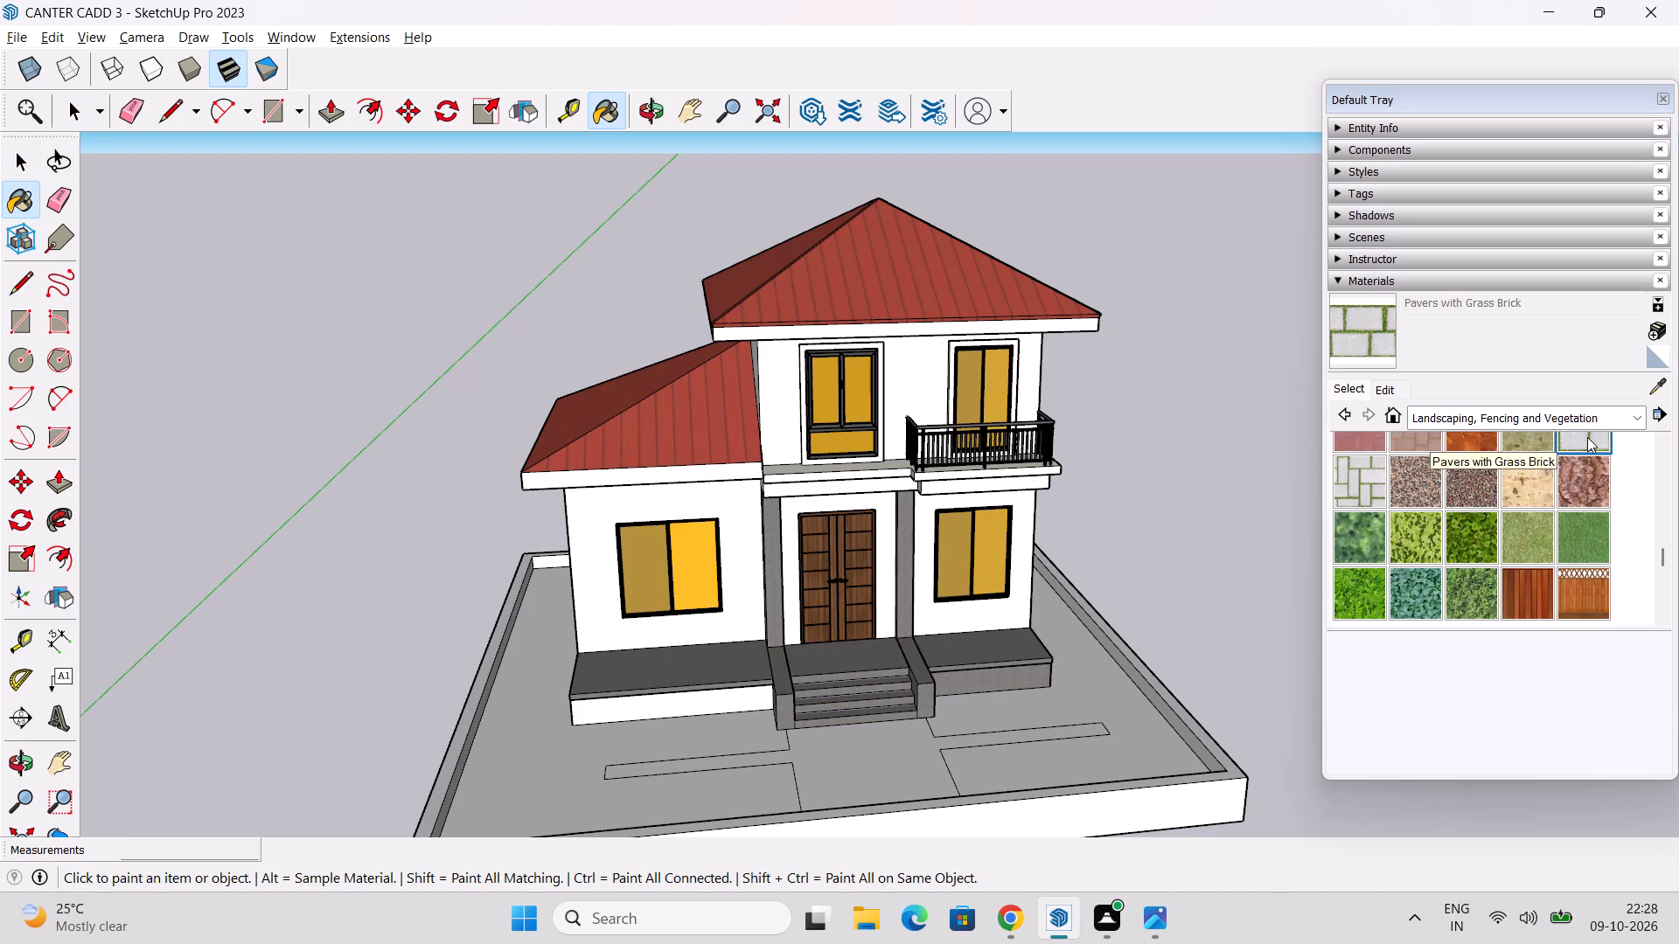
pyautogui.click(878, 748)
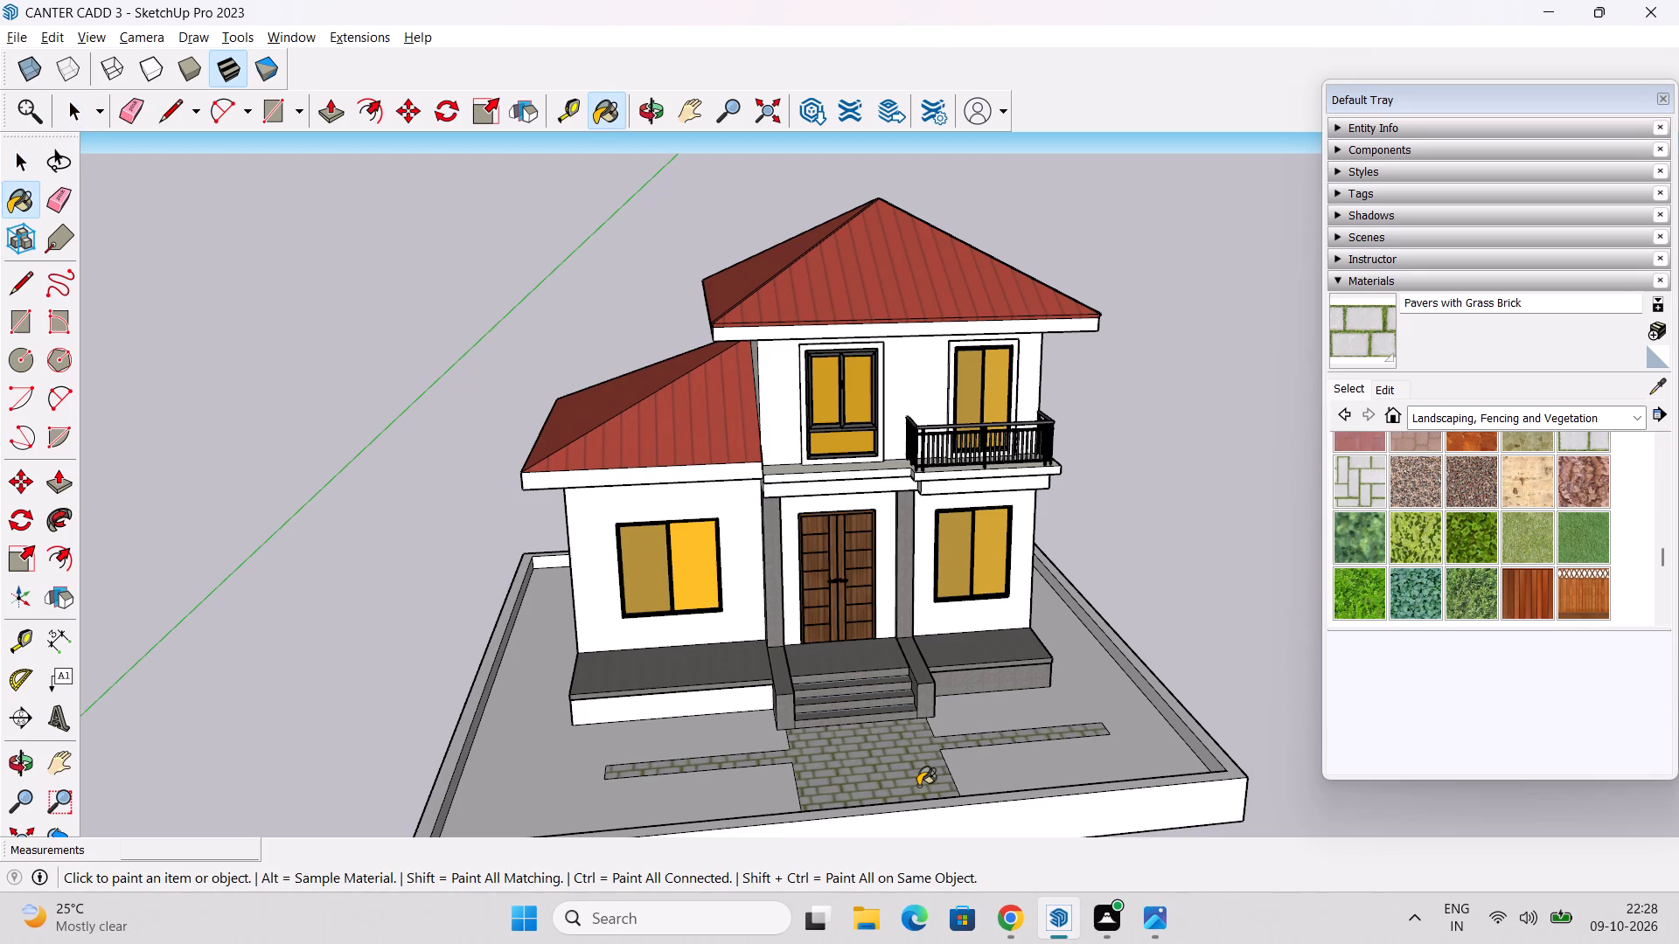
# Raise the brightness of the Pavers with Grass Brick material close to its maximum.
pyautogui.moveTo(895, 781); pyautogui.dragTo(916, 665, button='middle')
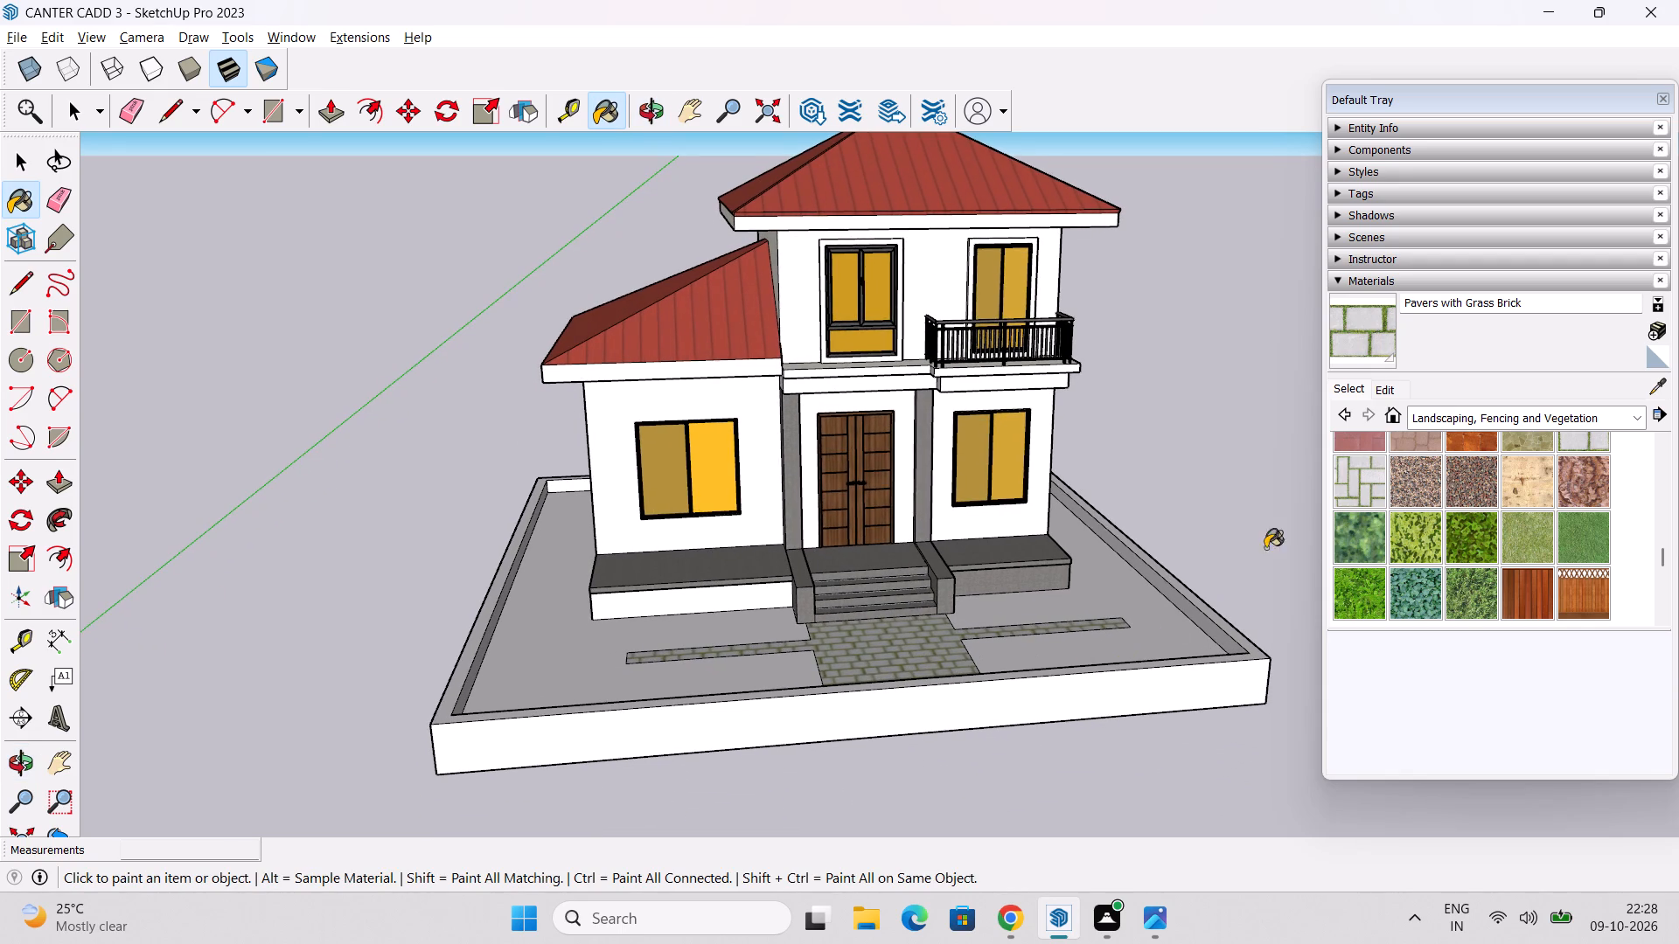
pyautogui.click(1387, 386)
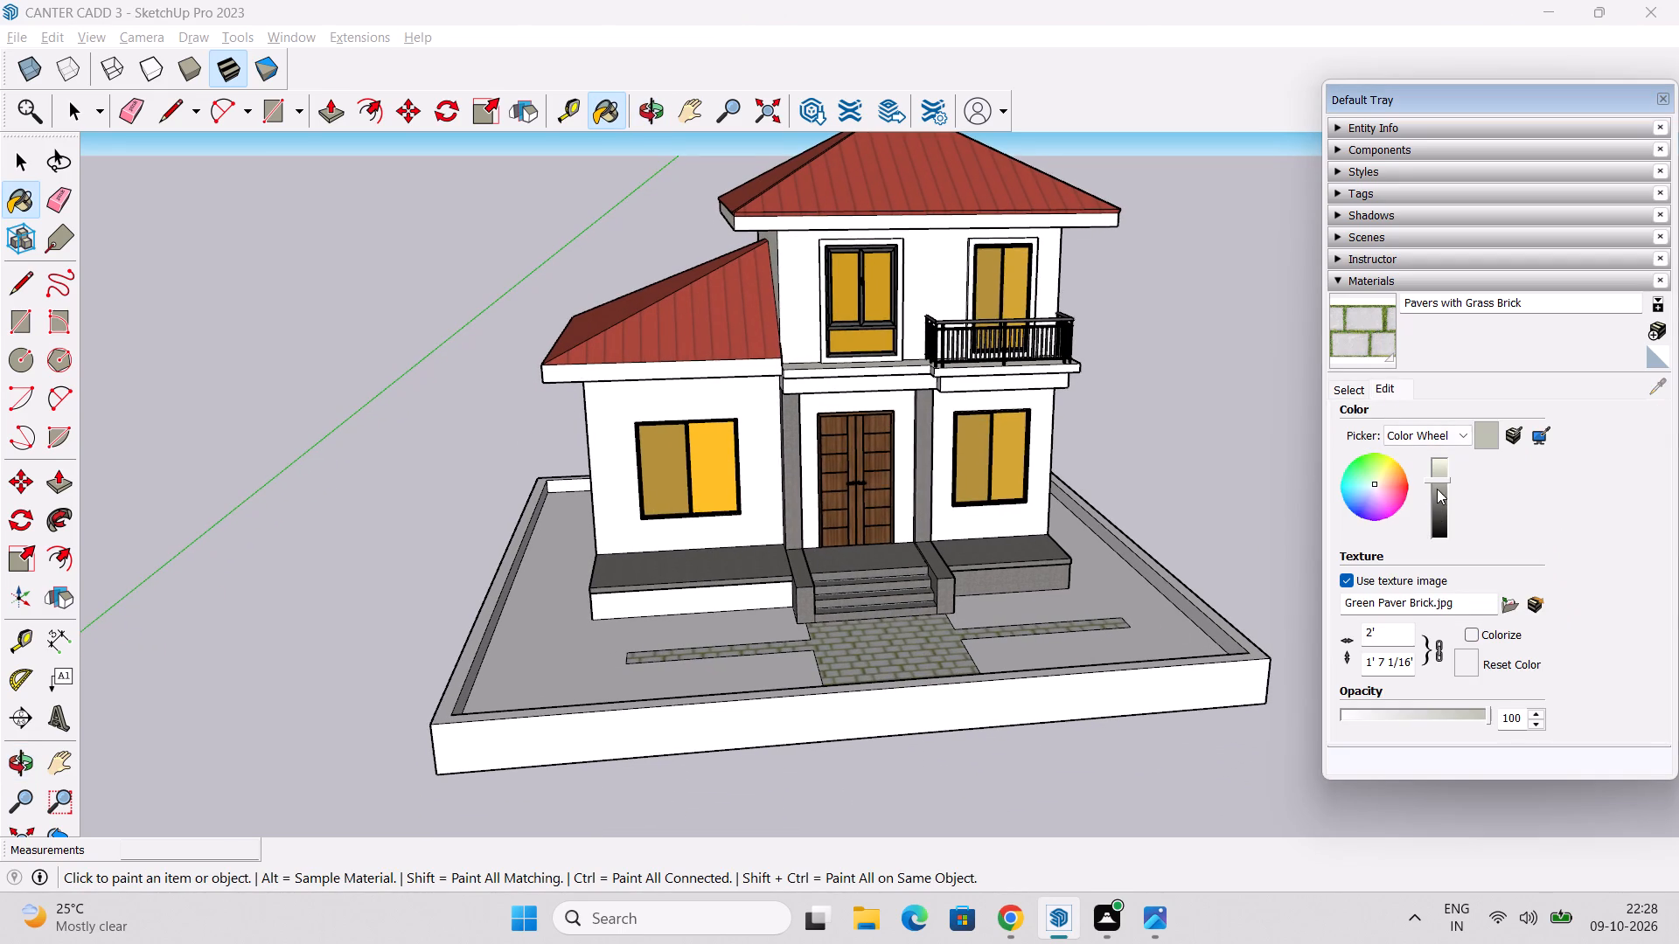
pyautogui.scroll(-6, 1437, 482)
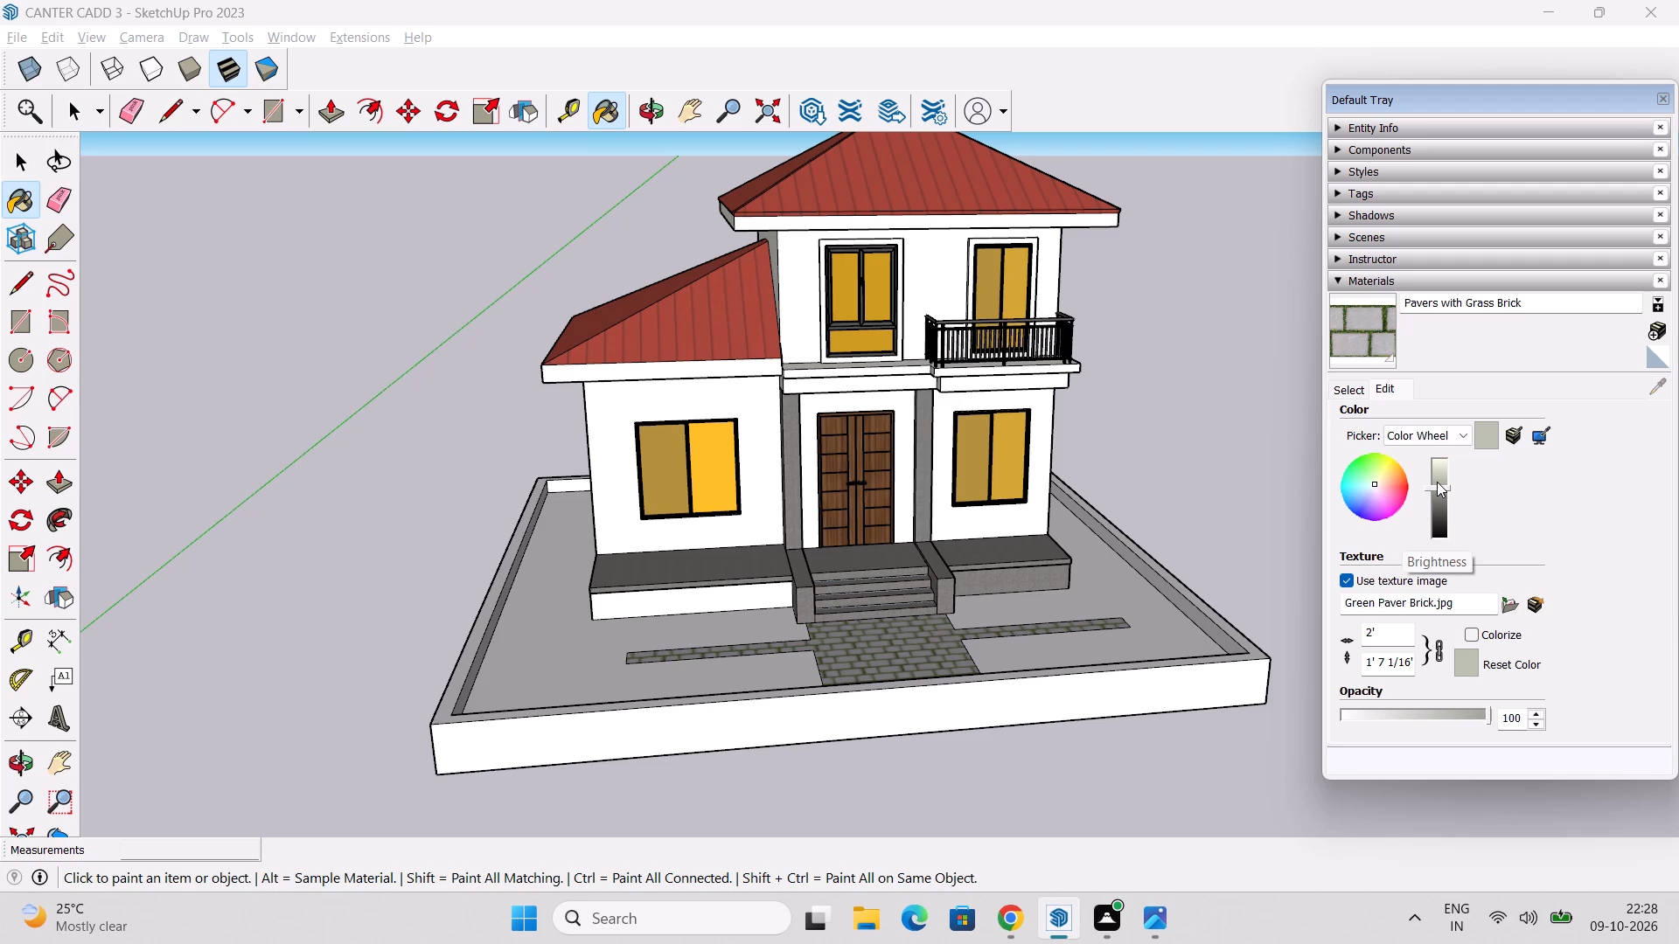
pyautogui.scroll(12, 1437, 482)
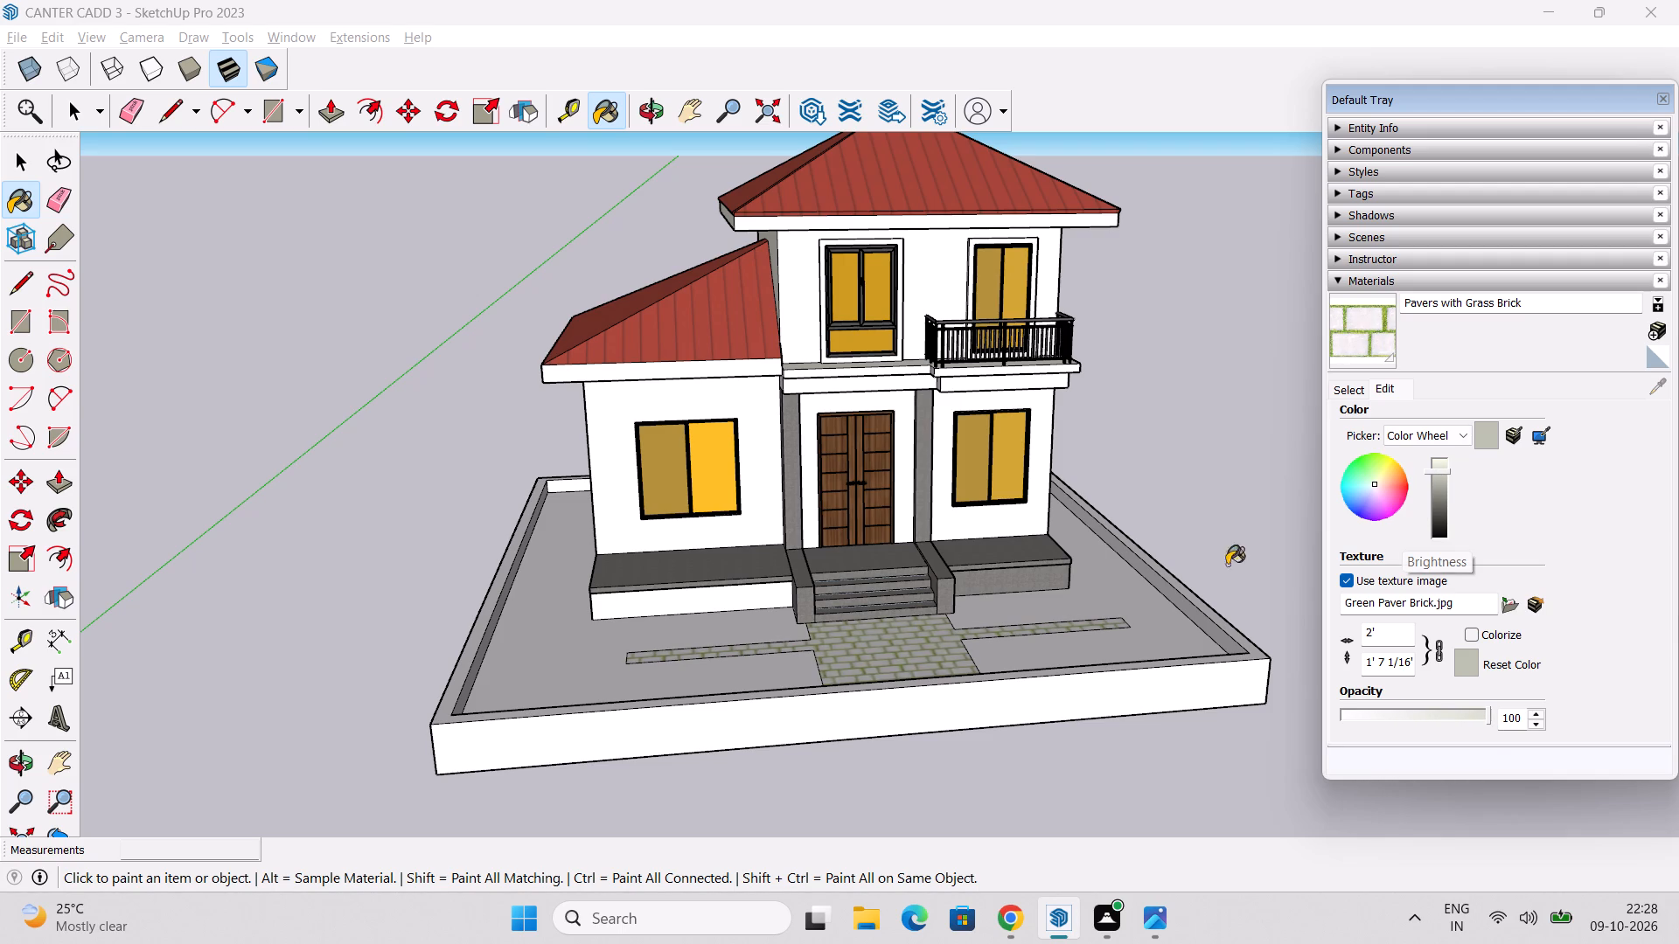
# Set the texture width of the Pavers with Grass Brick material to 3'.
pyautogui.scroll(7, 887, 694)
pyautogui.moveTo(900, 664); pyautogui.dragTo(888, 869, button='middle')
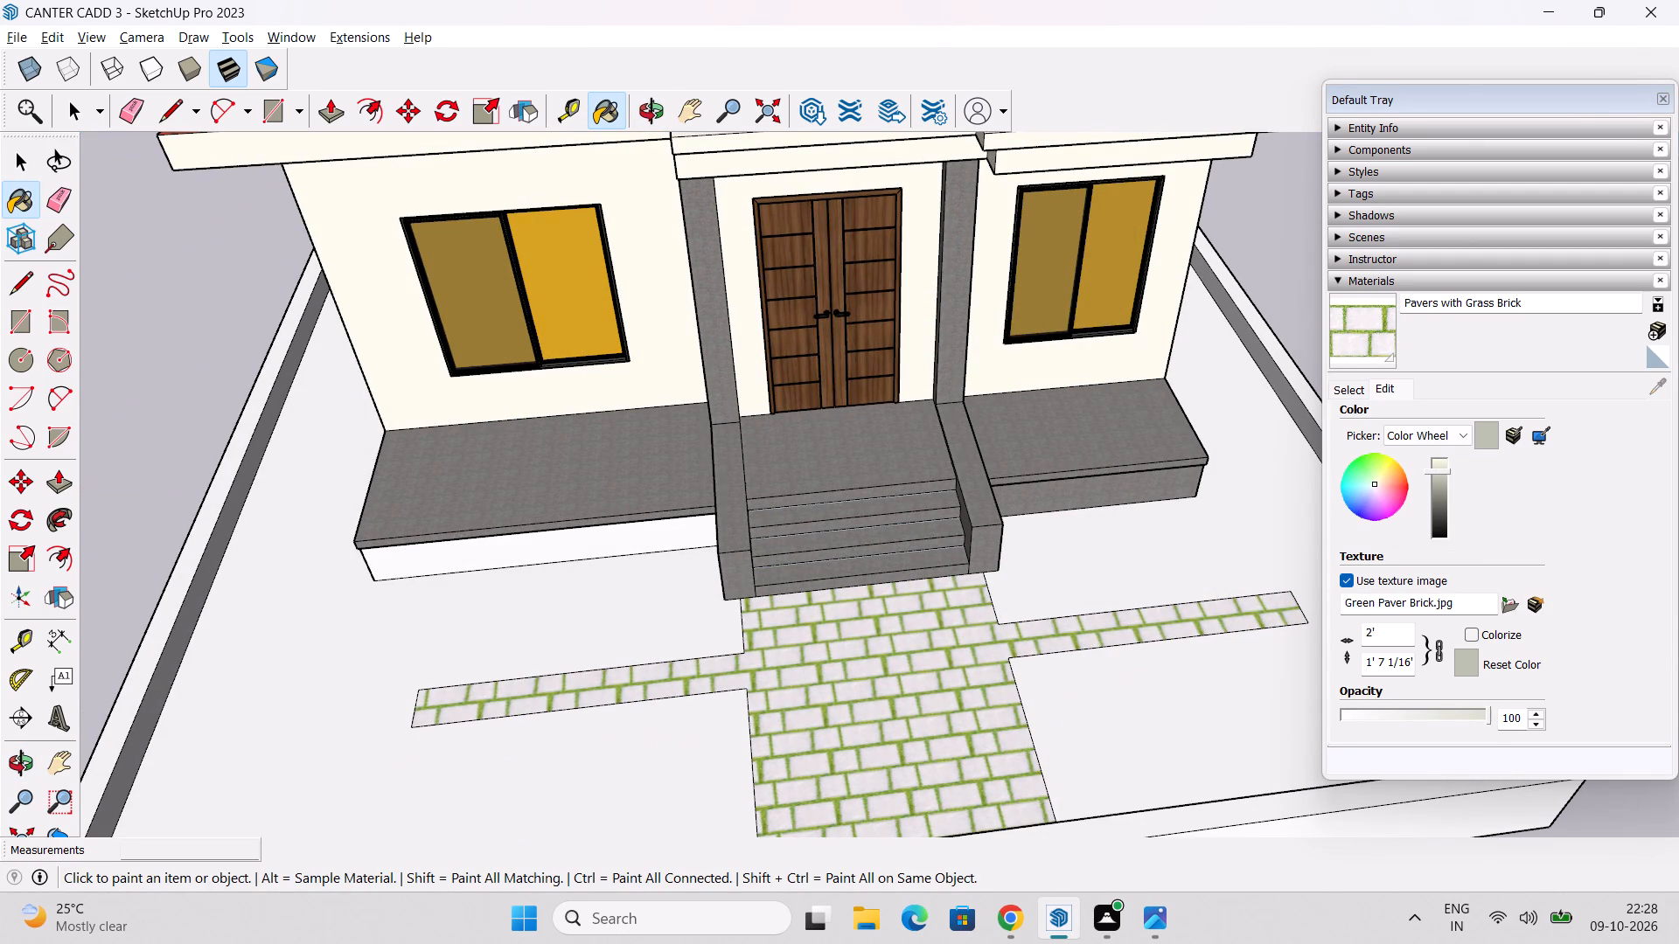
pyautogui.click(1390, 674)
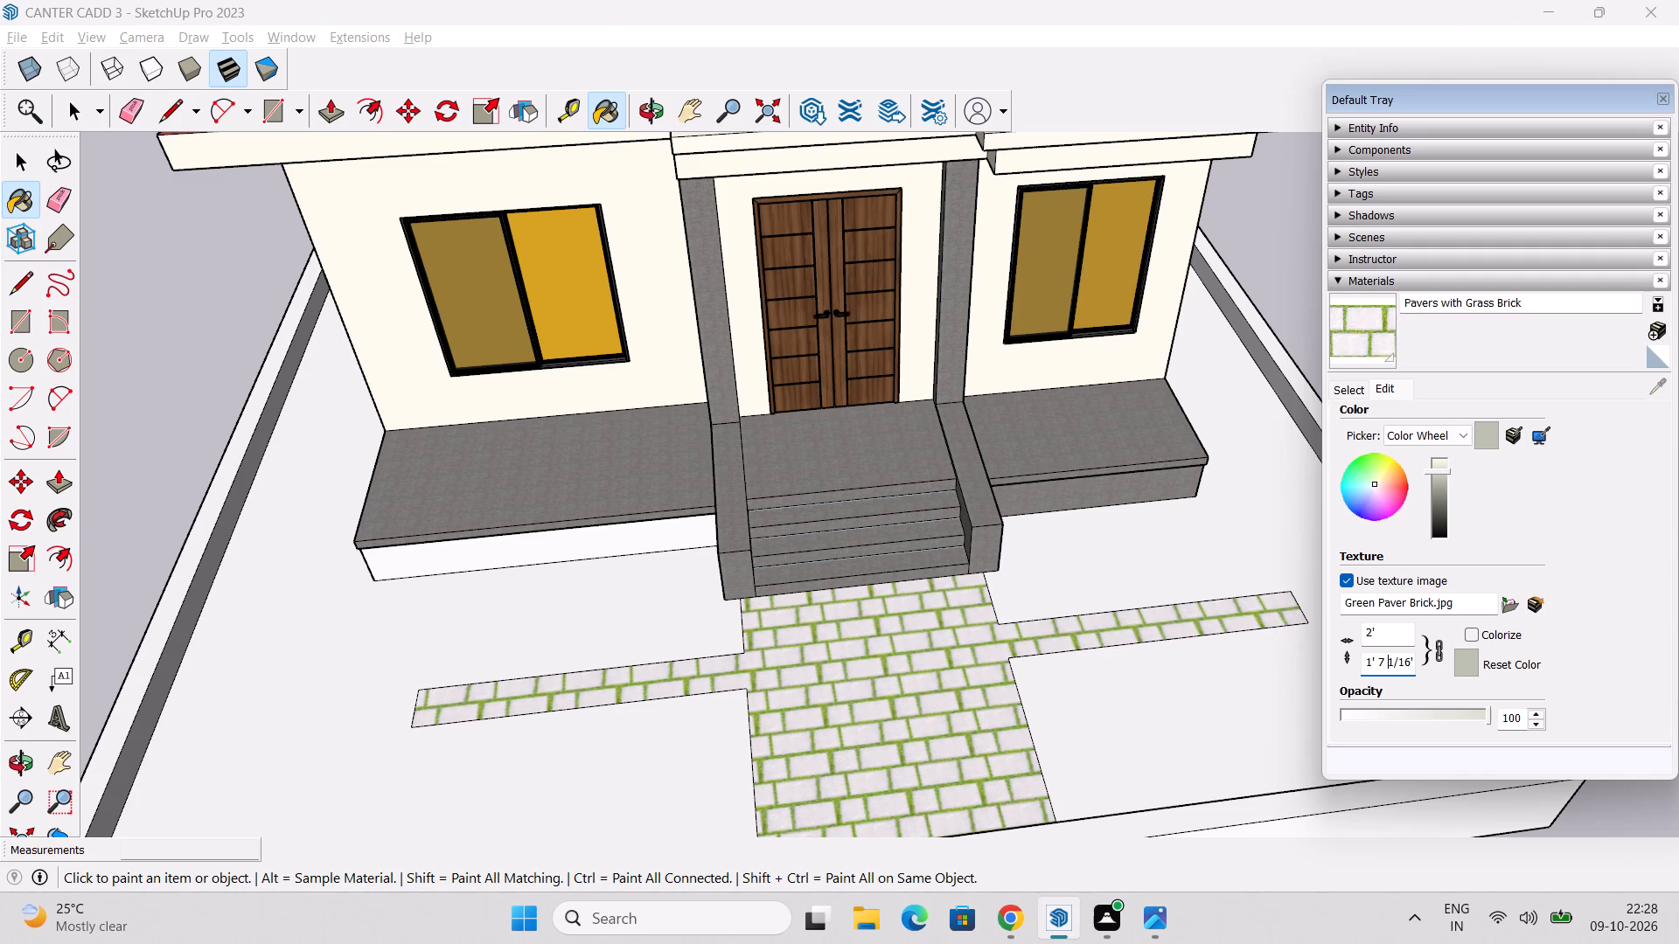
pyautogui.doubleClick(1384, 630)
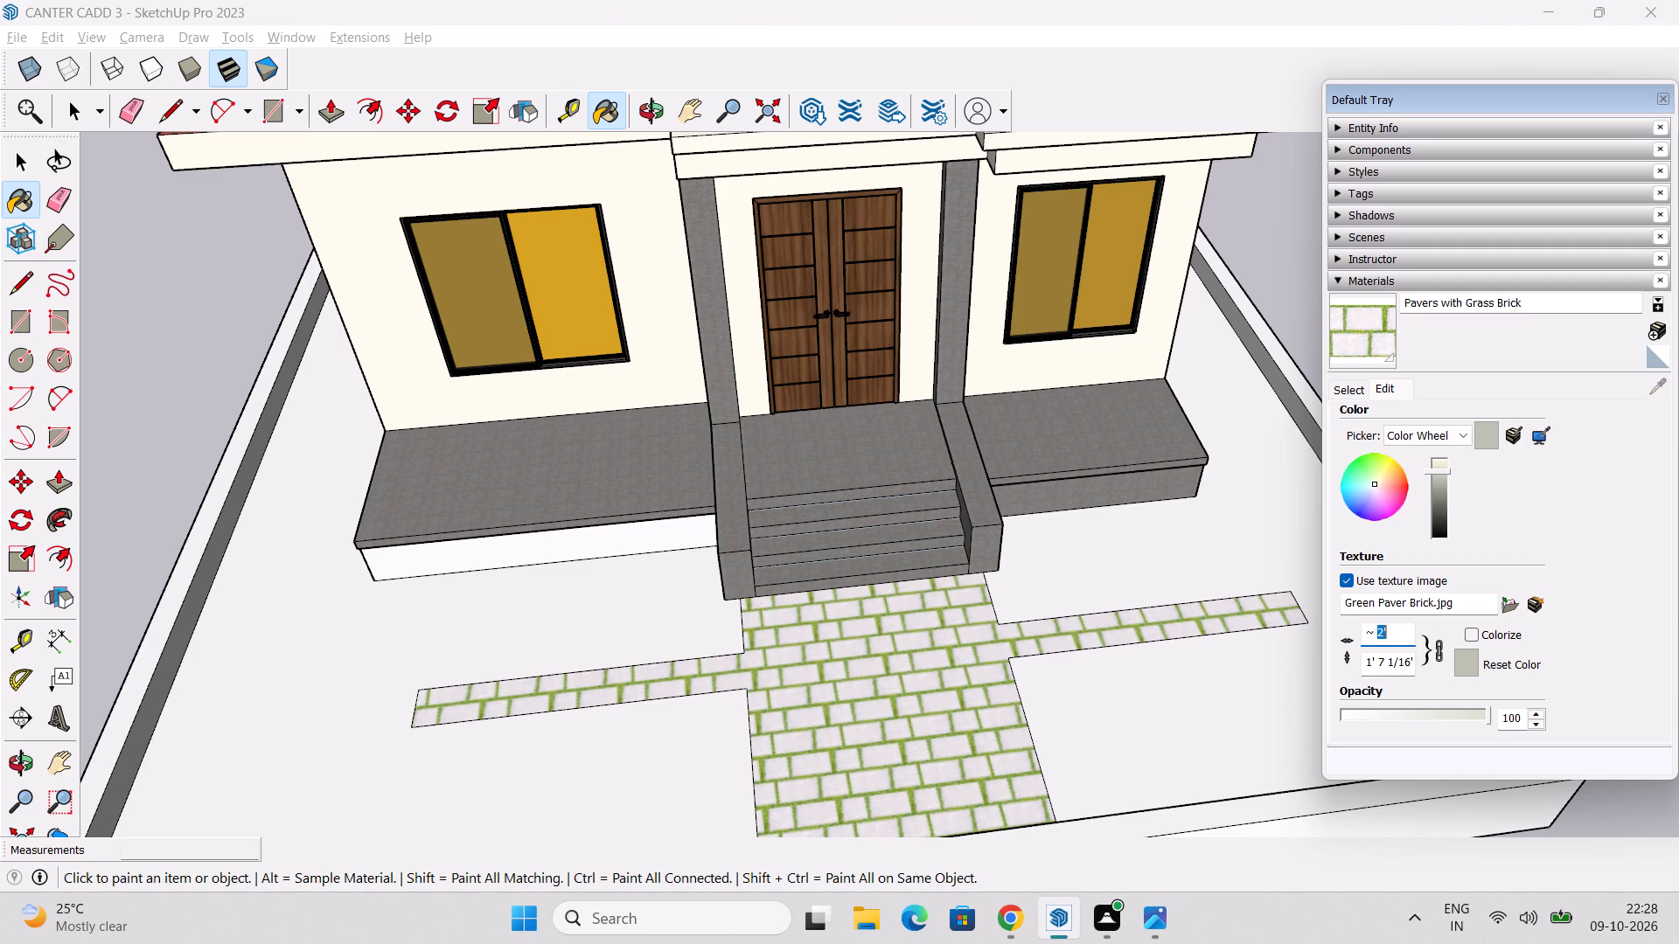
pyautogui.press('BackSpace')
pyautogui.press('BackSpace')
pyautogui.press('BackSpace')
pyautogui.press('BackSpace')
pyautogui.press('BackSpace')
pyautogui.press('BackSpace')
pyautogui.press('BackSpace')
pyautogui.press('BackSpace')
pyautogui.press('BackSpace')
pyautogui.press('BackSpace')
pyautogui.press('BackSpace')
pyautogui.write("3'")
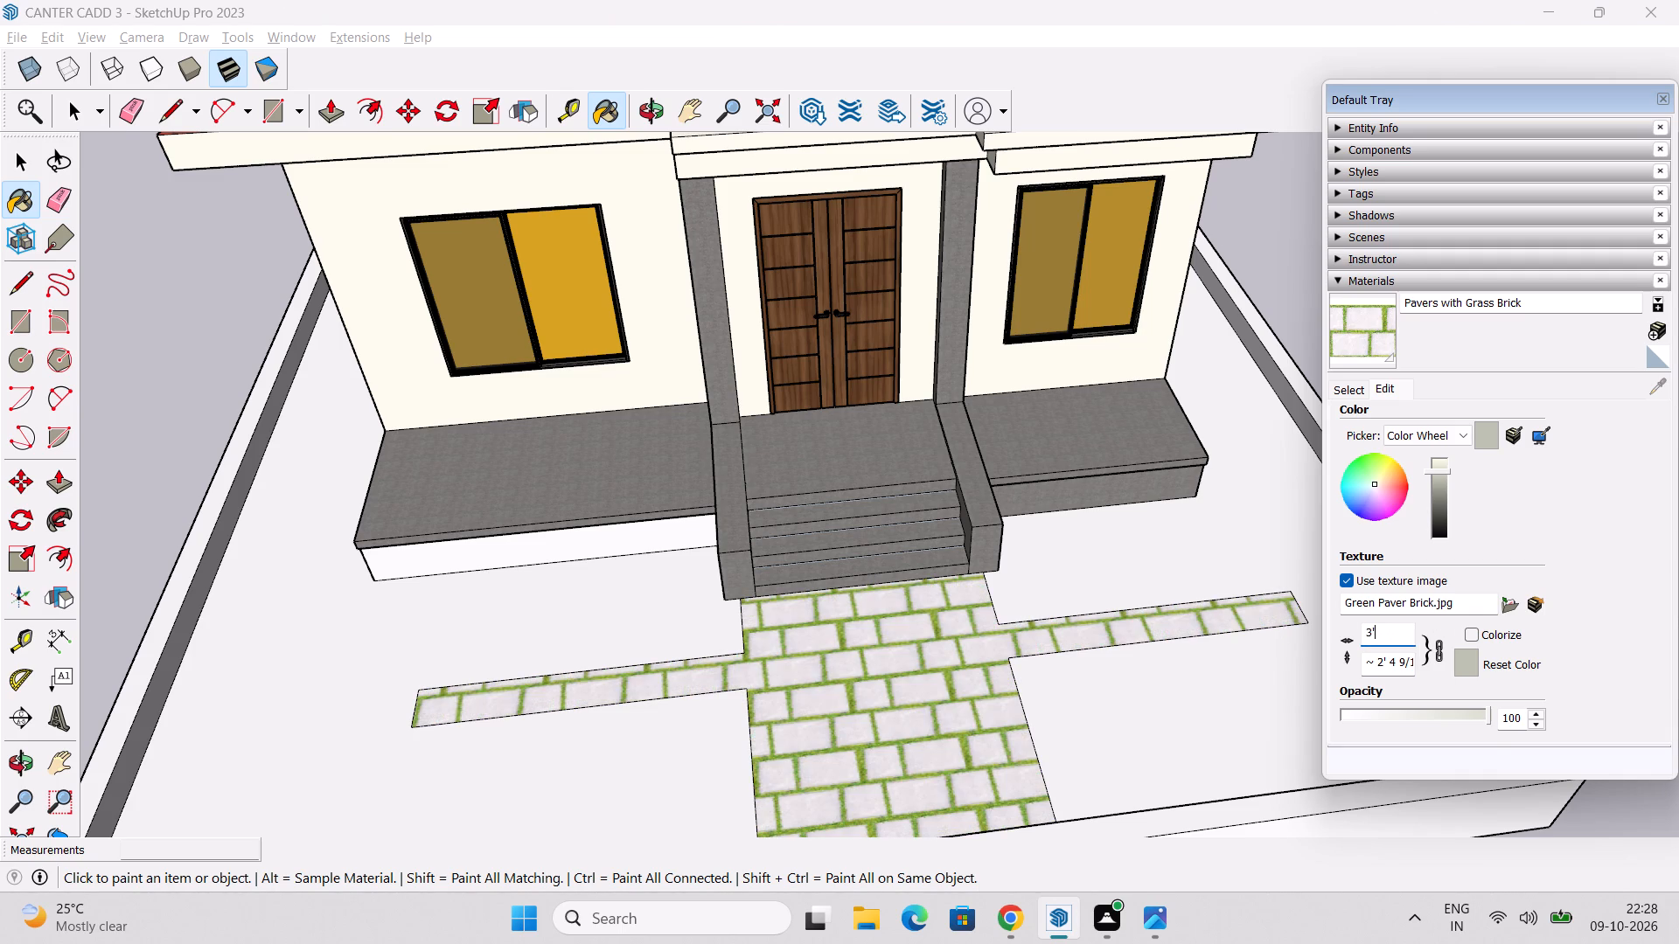
# Set the texture height of the Pavers with Grass Brick material to 3'.
pyautogui.doubleClick(1404, 663)
pyautogui.press('BackSpace')
pyautogui.press('BackSpace')
pyautogui.press('BackSpace')
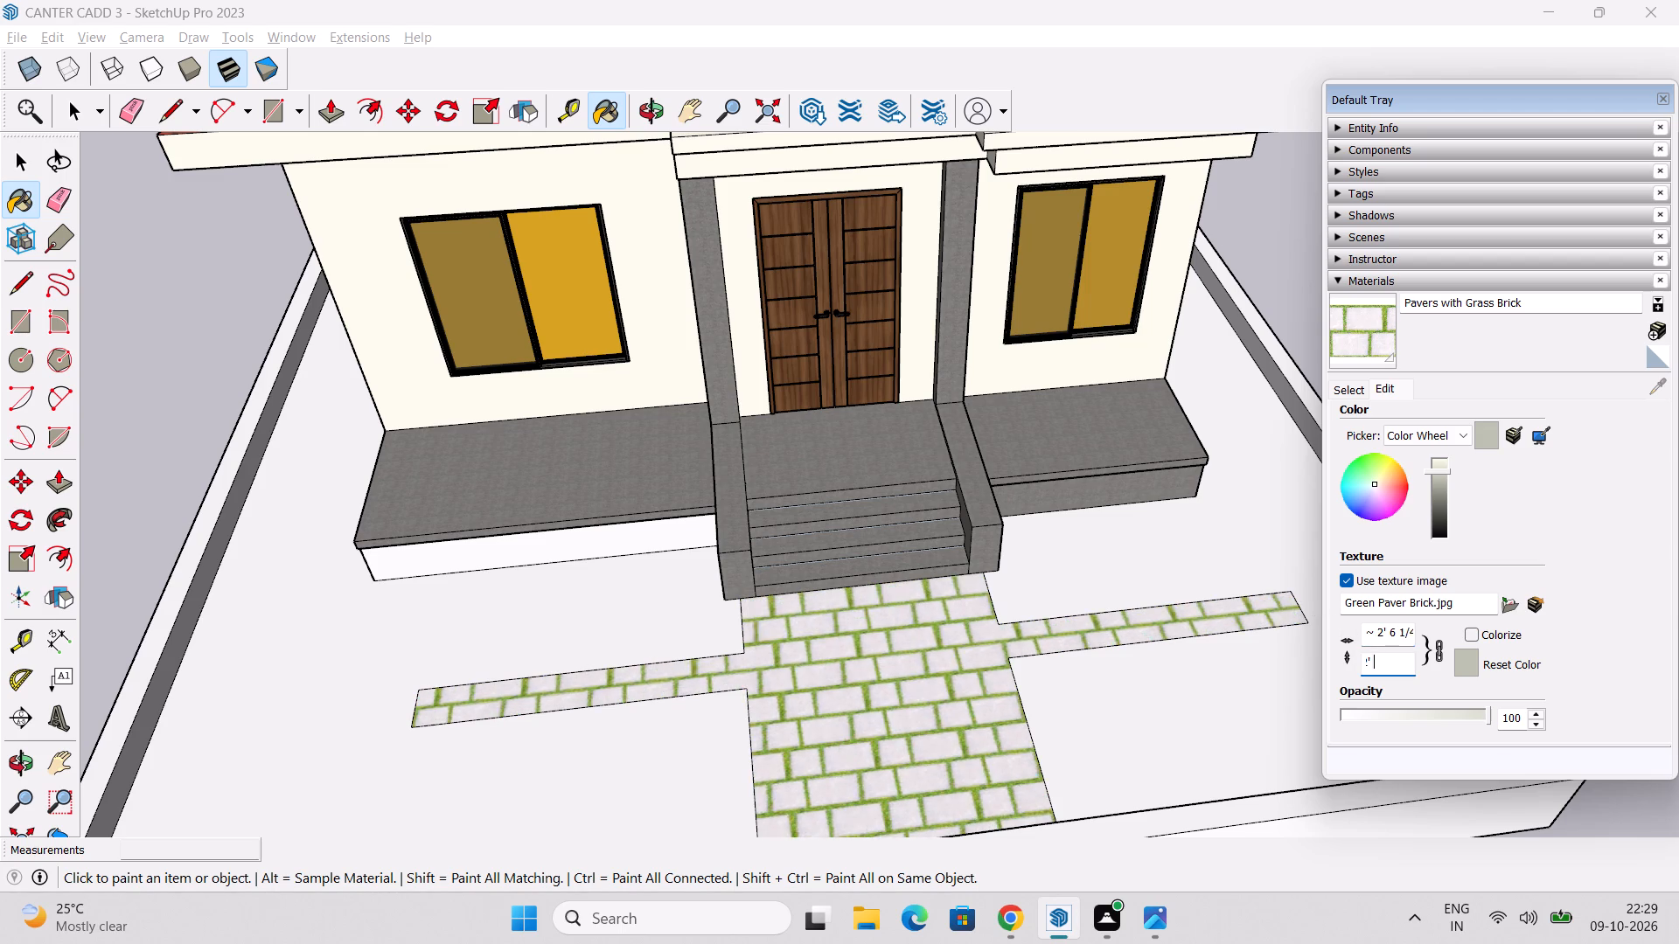
pyautogui.press('BackSpace')
pyautogui.press('BackSpace')
pyautogui.press('BackSpace')
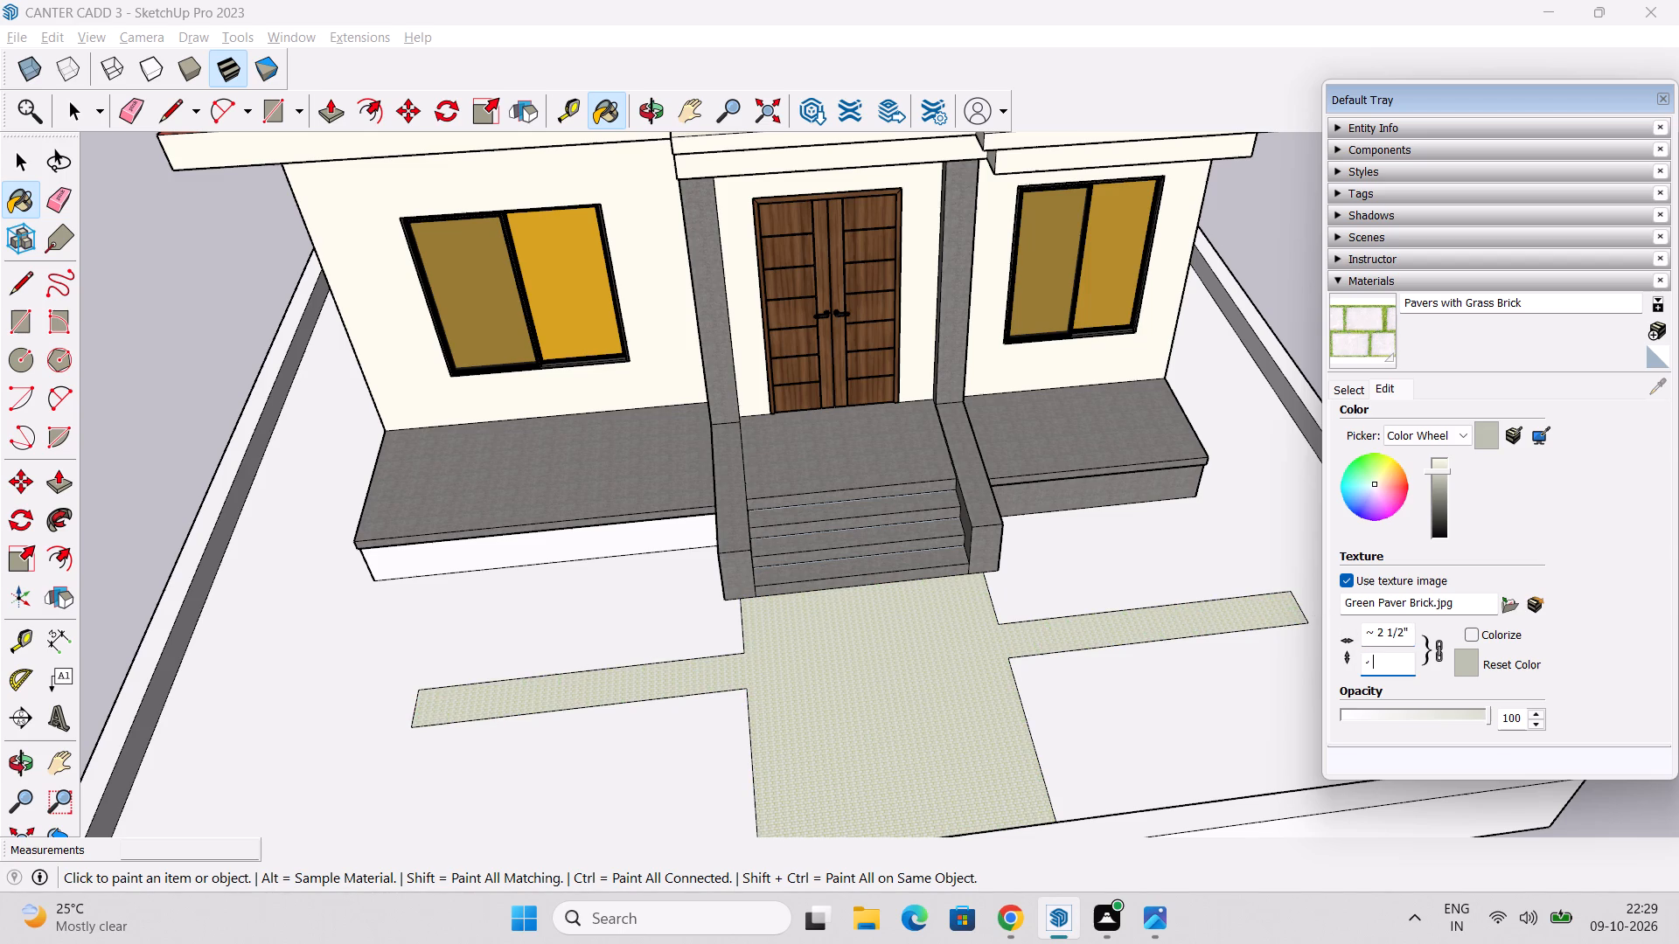
pyautogui.press('BackSpace')
pyautogui.write("3'")
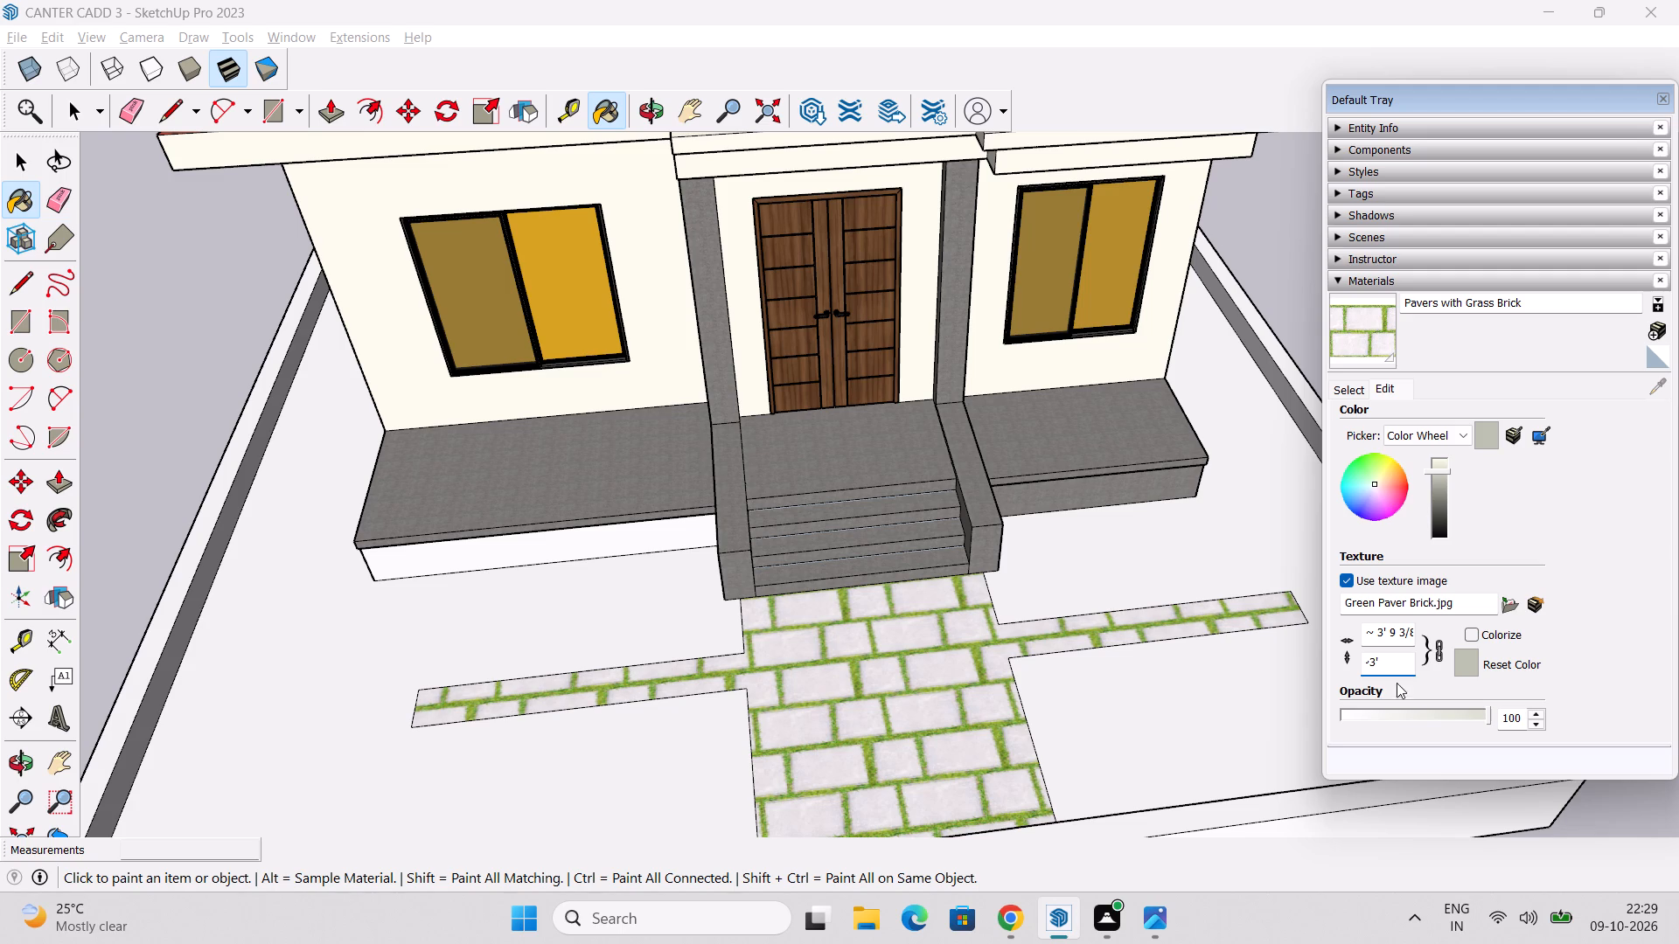
# Set the texture width of the Pavers with Grass Brick material to 3'.
pyautogui.doubleClick(1403, 629)
pyautogui.press('BackSpace')
pyautogui.press('BackSpace')
pyautogui.press('BackSpace')
pyautogui.press('BackSpace')
pyautogui.press('BackSpace')
pyautogui.press('BackSpace')
pyautogui.press('BackSpace')
pyautogui.press('BackSpace')
pyautogui.press('BackSpace')
pyautogui.press('BackSpace')
pyautogui.press('BackSpace')
pyautogui.press('BackSpace')
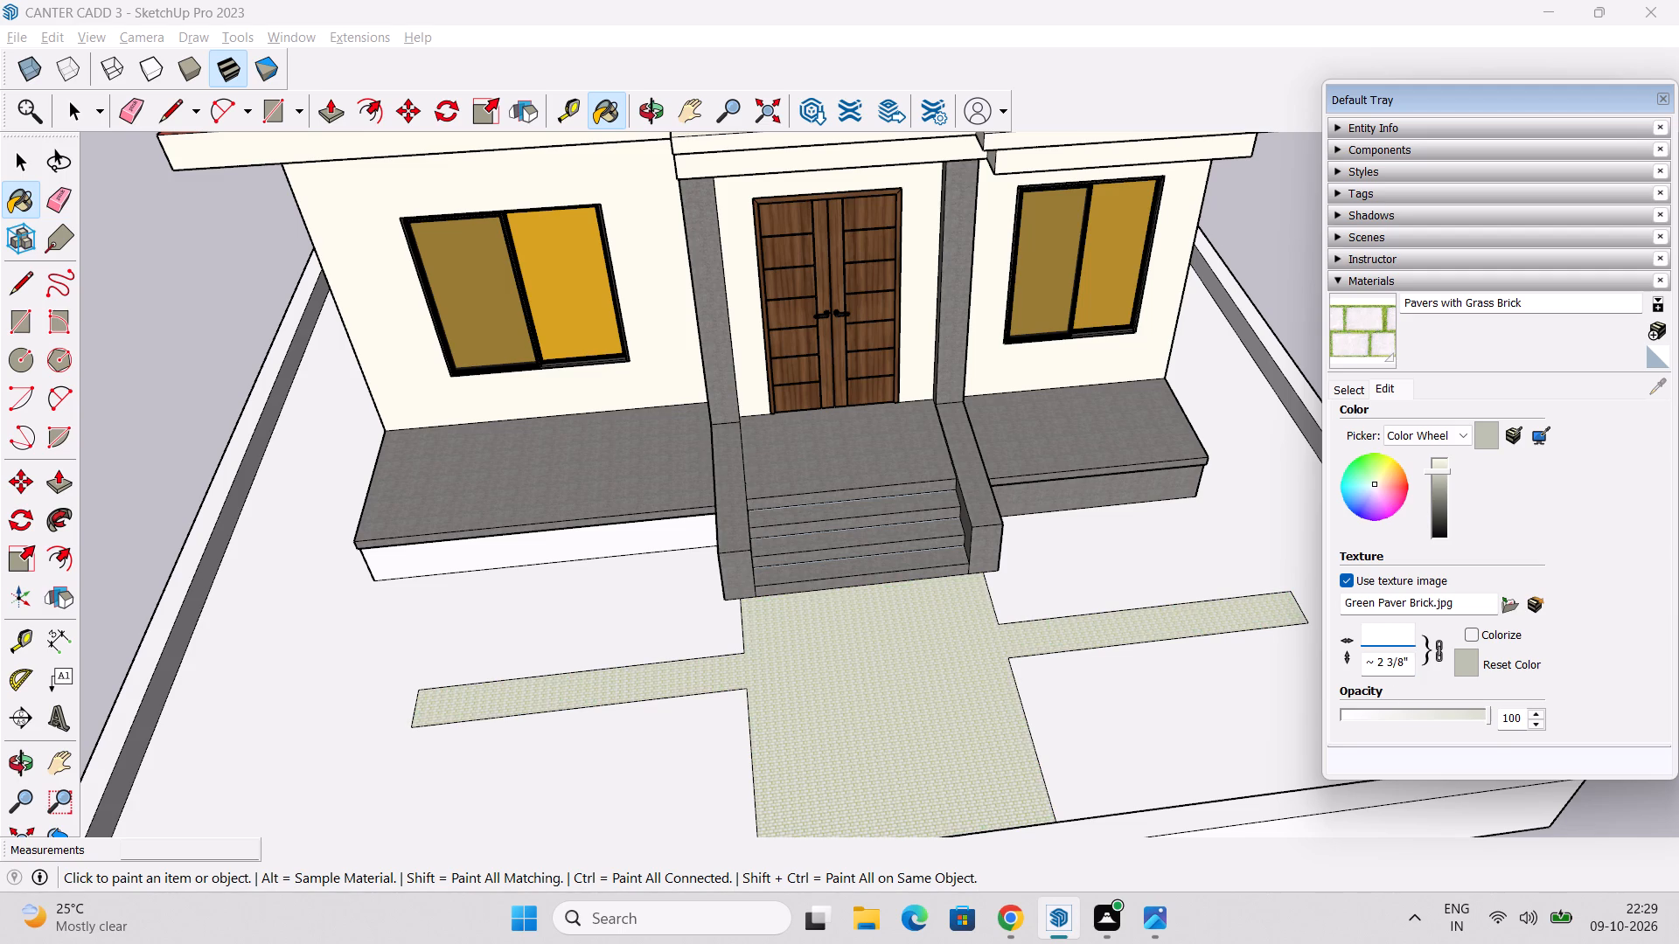
pyautogui.write("3'")
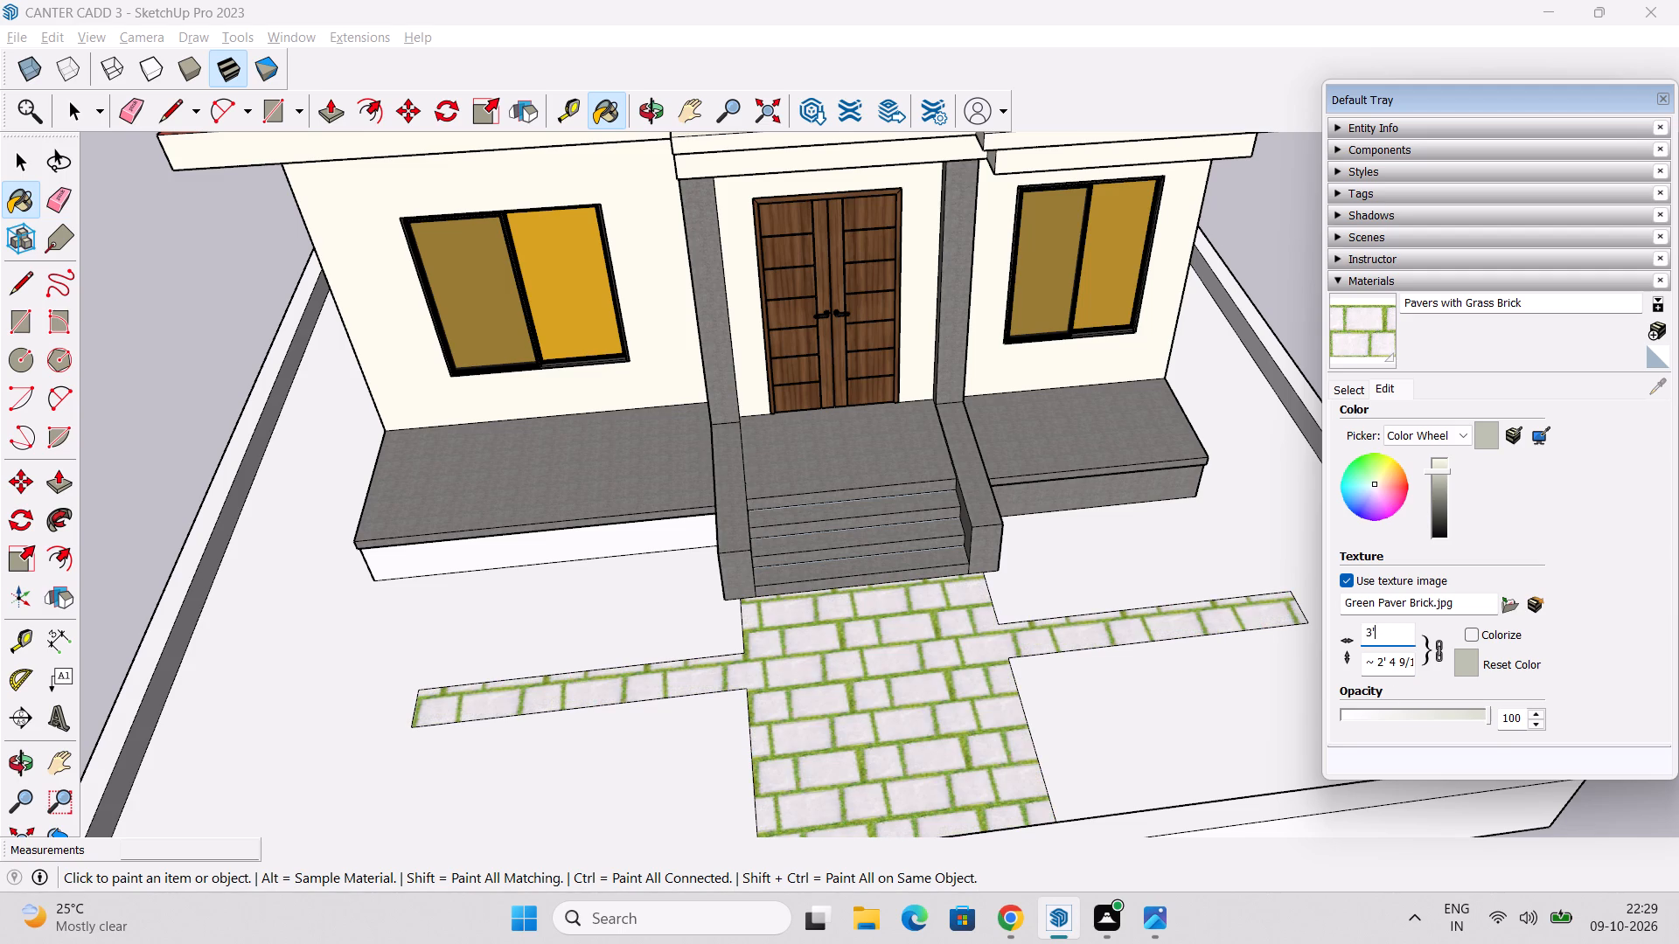
pyautogui.scroll(-5, 1230, 659)
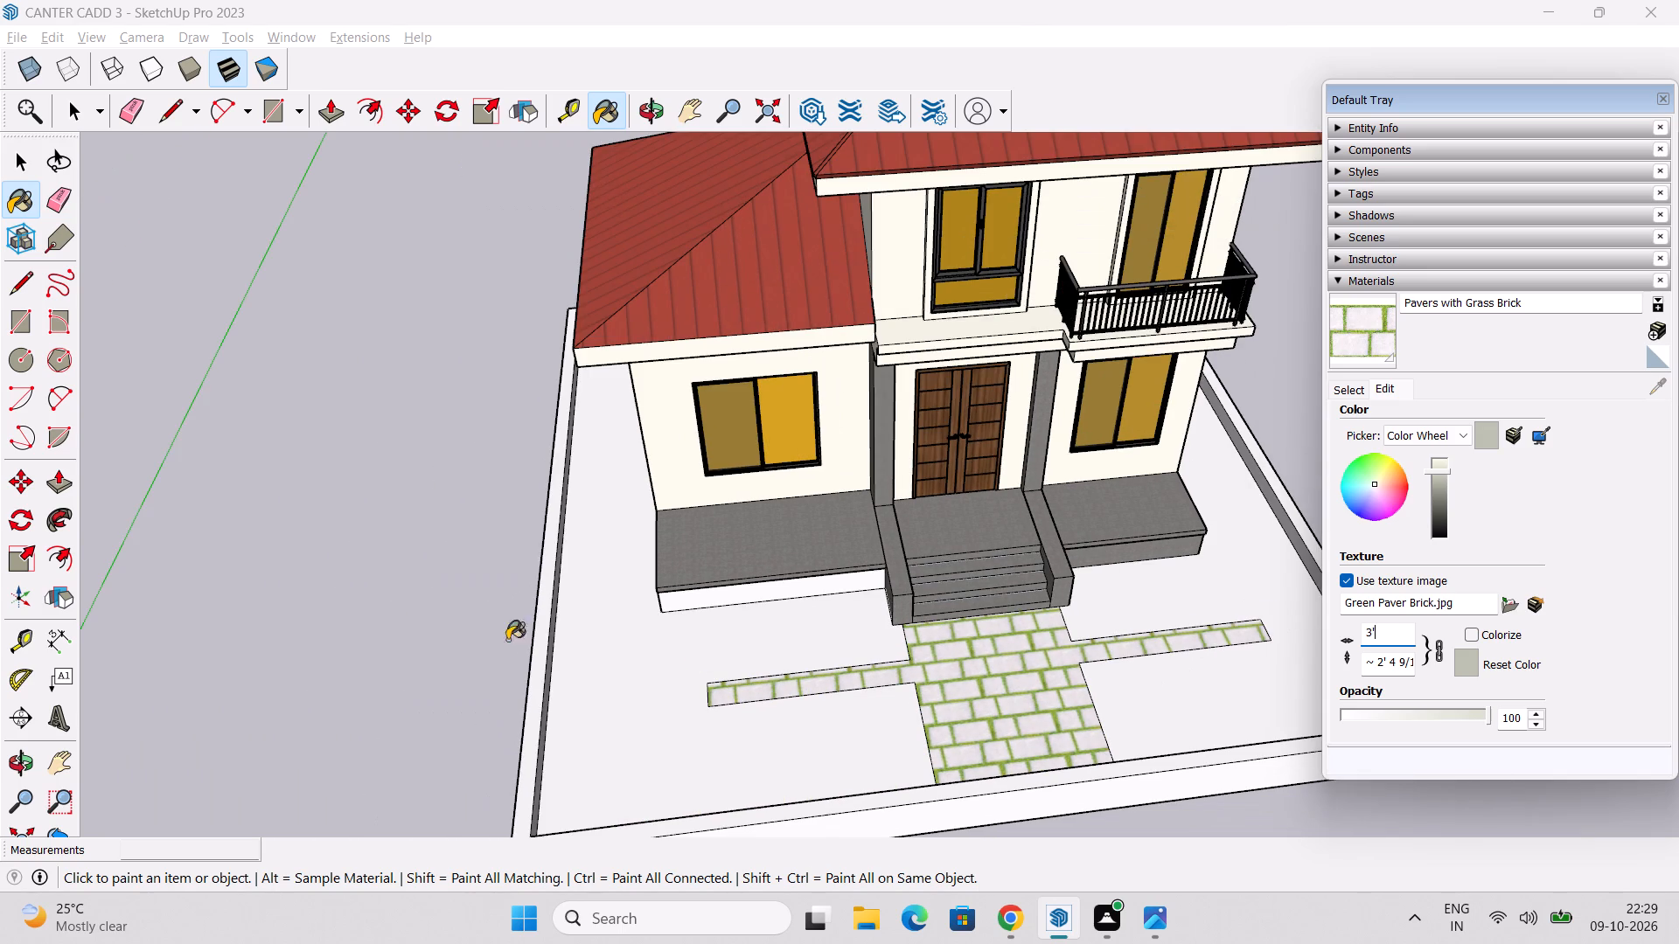
pyautogui.press('space')
pyautogui.click(402, 614)
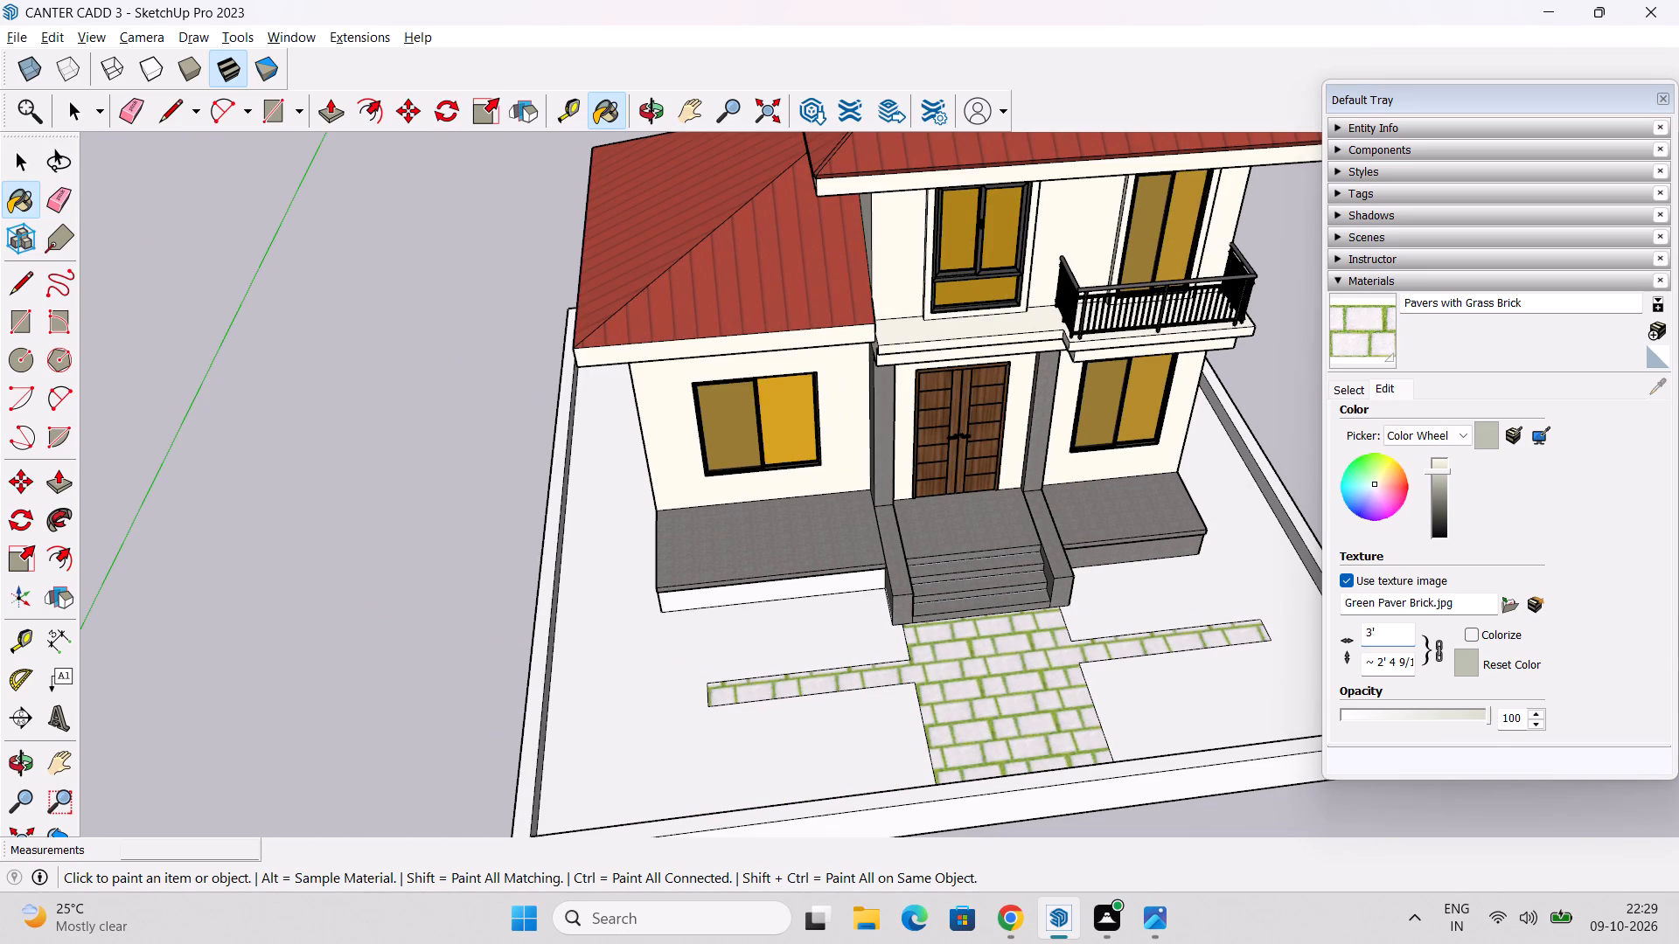
# Paint the white front face of the porch base beside the entrance steps with Granite Light Gray from the Stone materials.
pyautogui.moveTo(731, 614); pyautogui.dragTo(772, 503, button='middle')
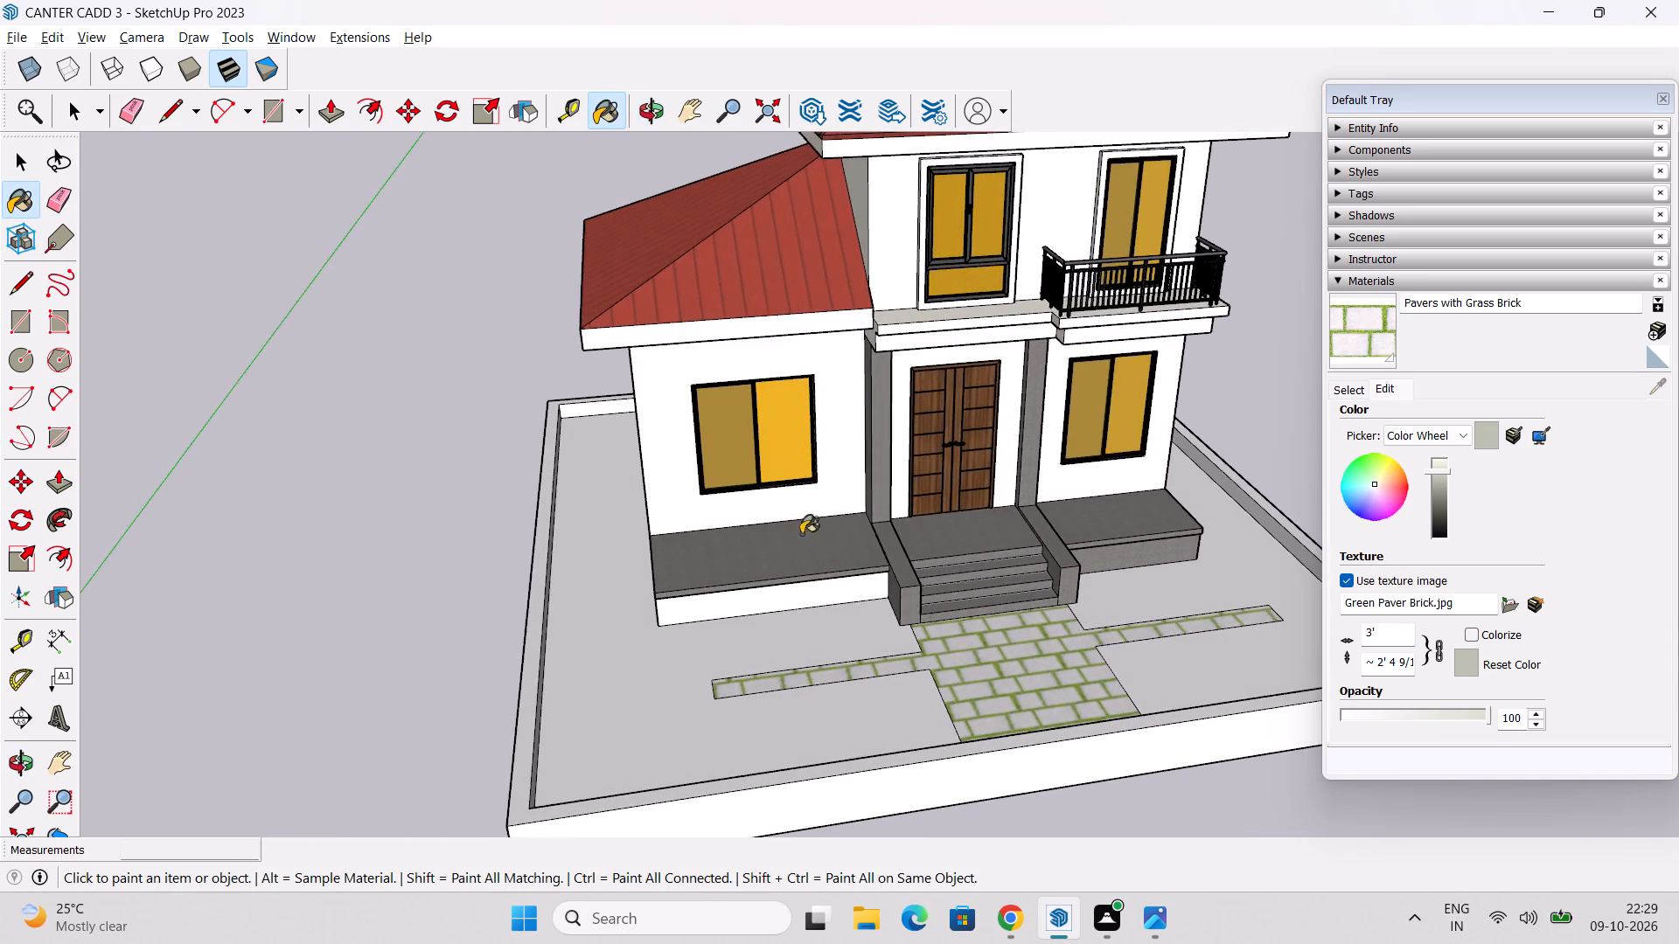
pyautogui.scroll(7, 917, 566)
pyautogui.moveTo(1000, 632); pyautogui.dragTo(926, 489, button='middle')
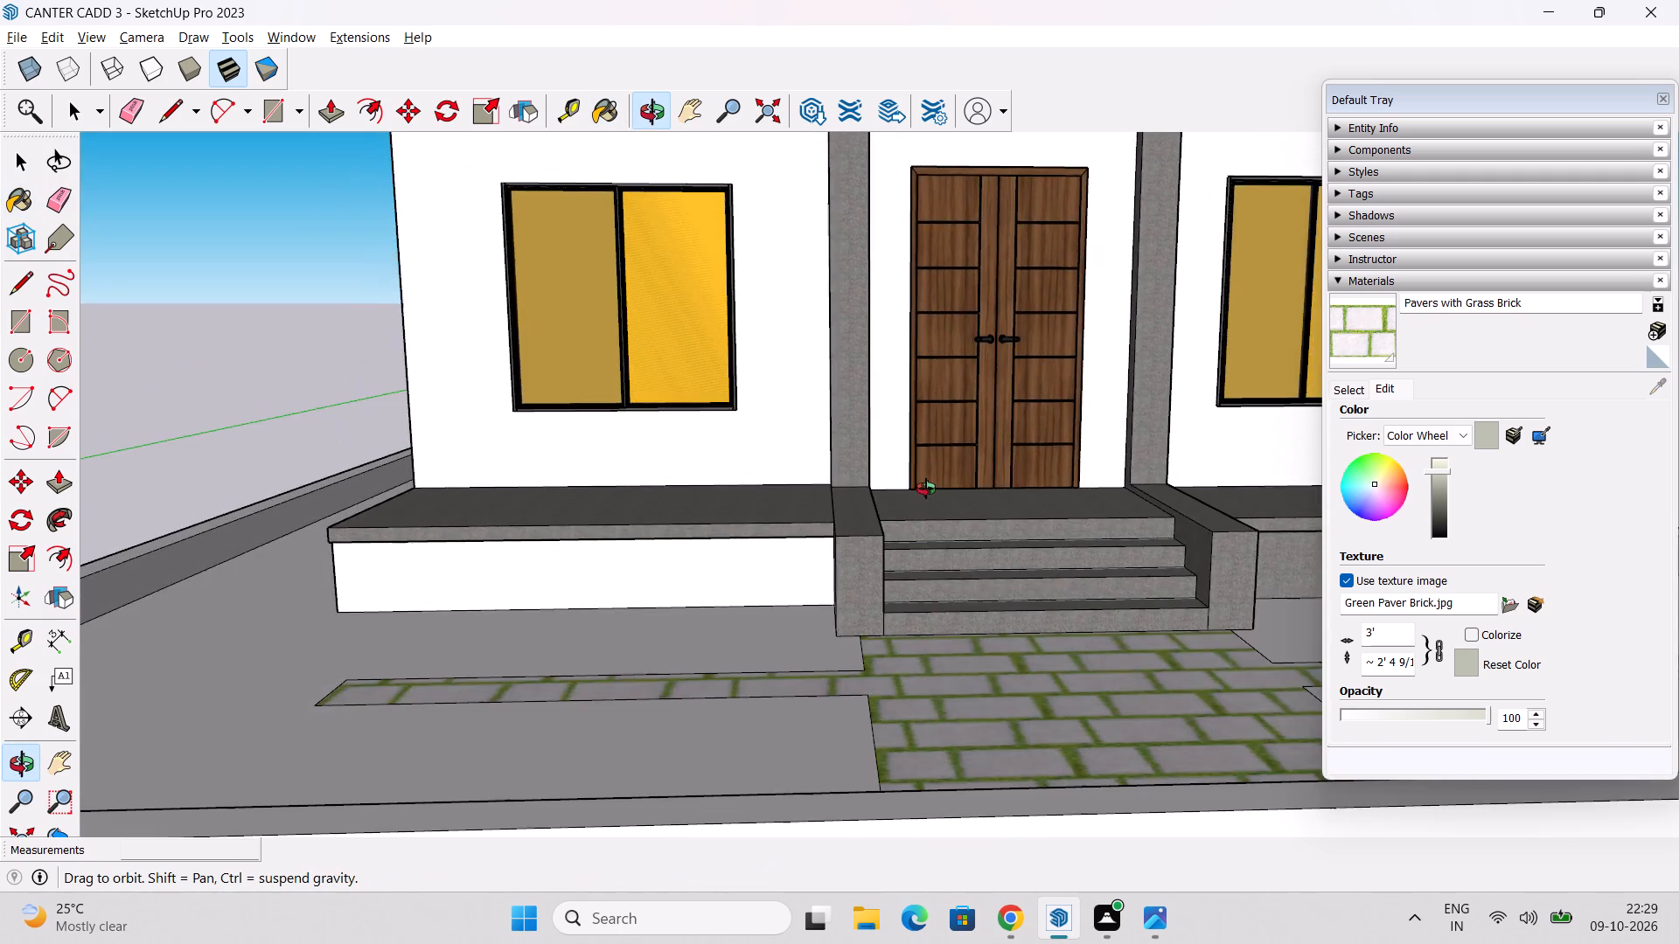
pyautogui.moveTo(926, 489); pyautogui.dragTo(985, 531, button='middle')
pyautogui.moveTo(821, 590); pyautogui.dragTo(797, 598, button='middle')
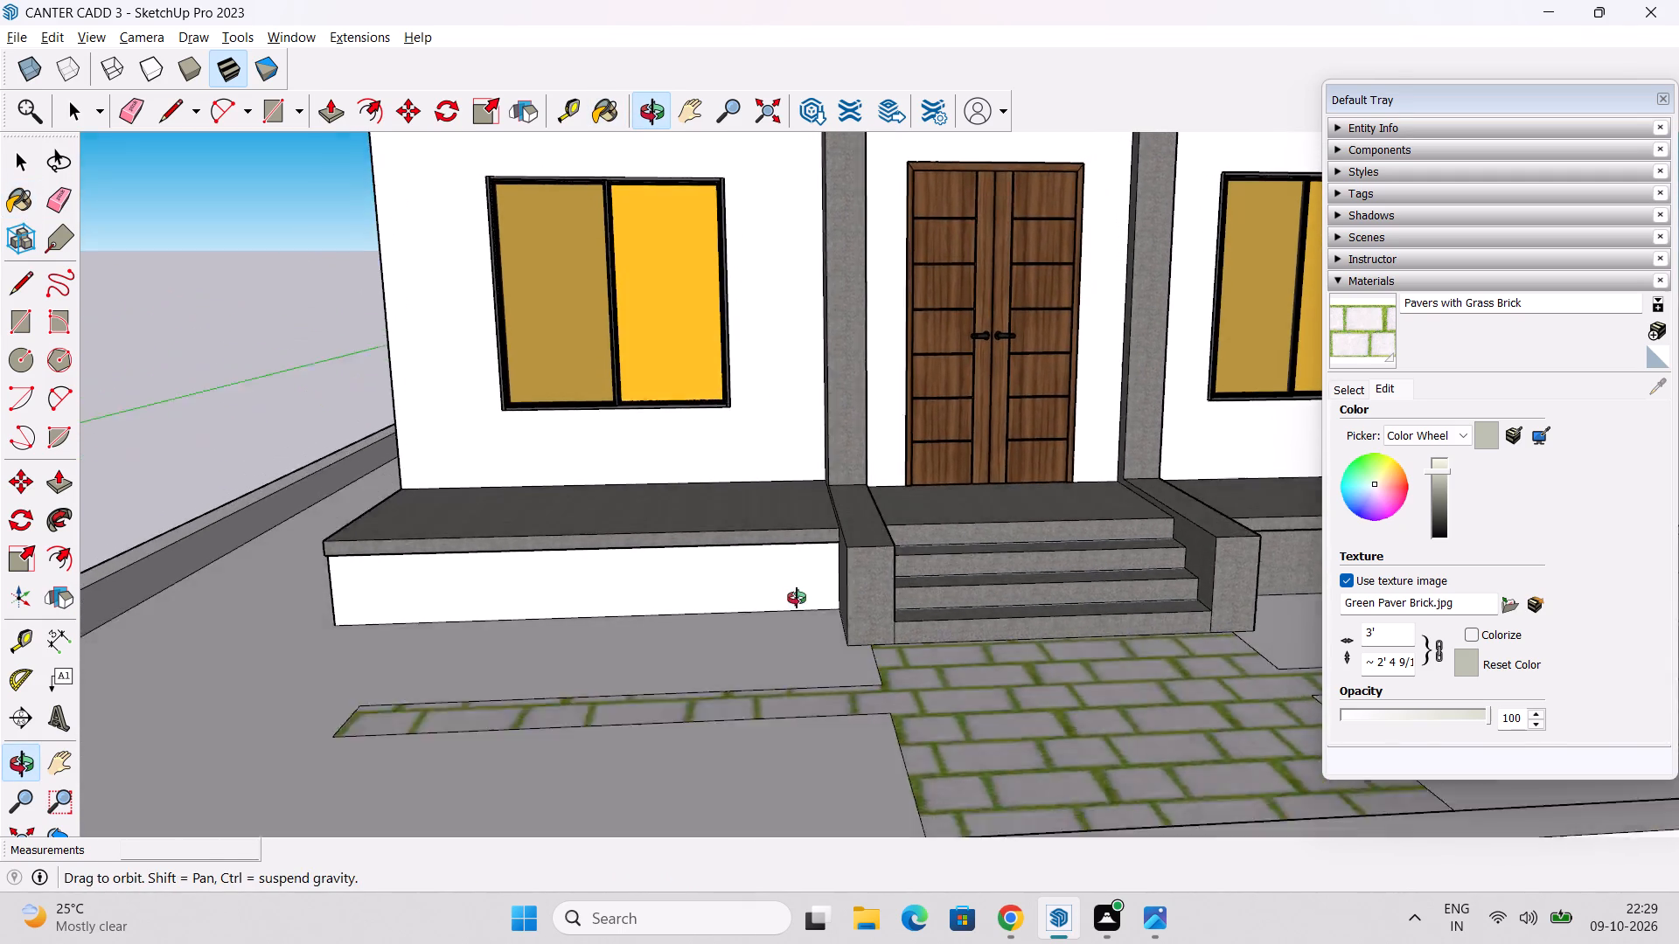
pyautogui.moveTo(797, 598); pyautogui.dragTo(800, 628, button='middle')
pyautogui.press('space')
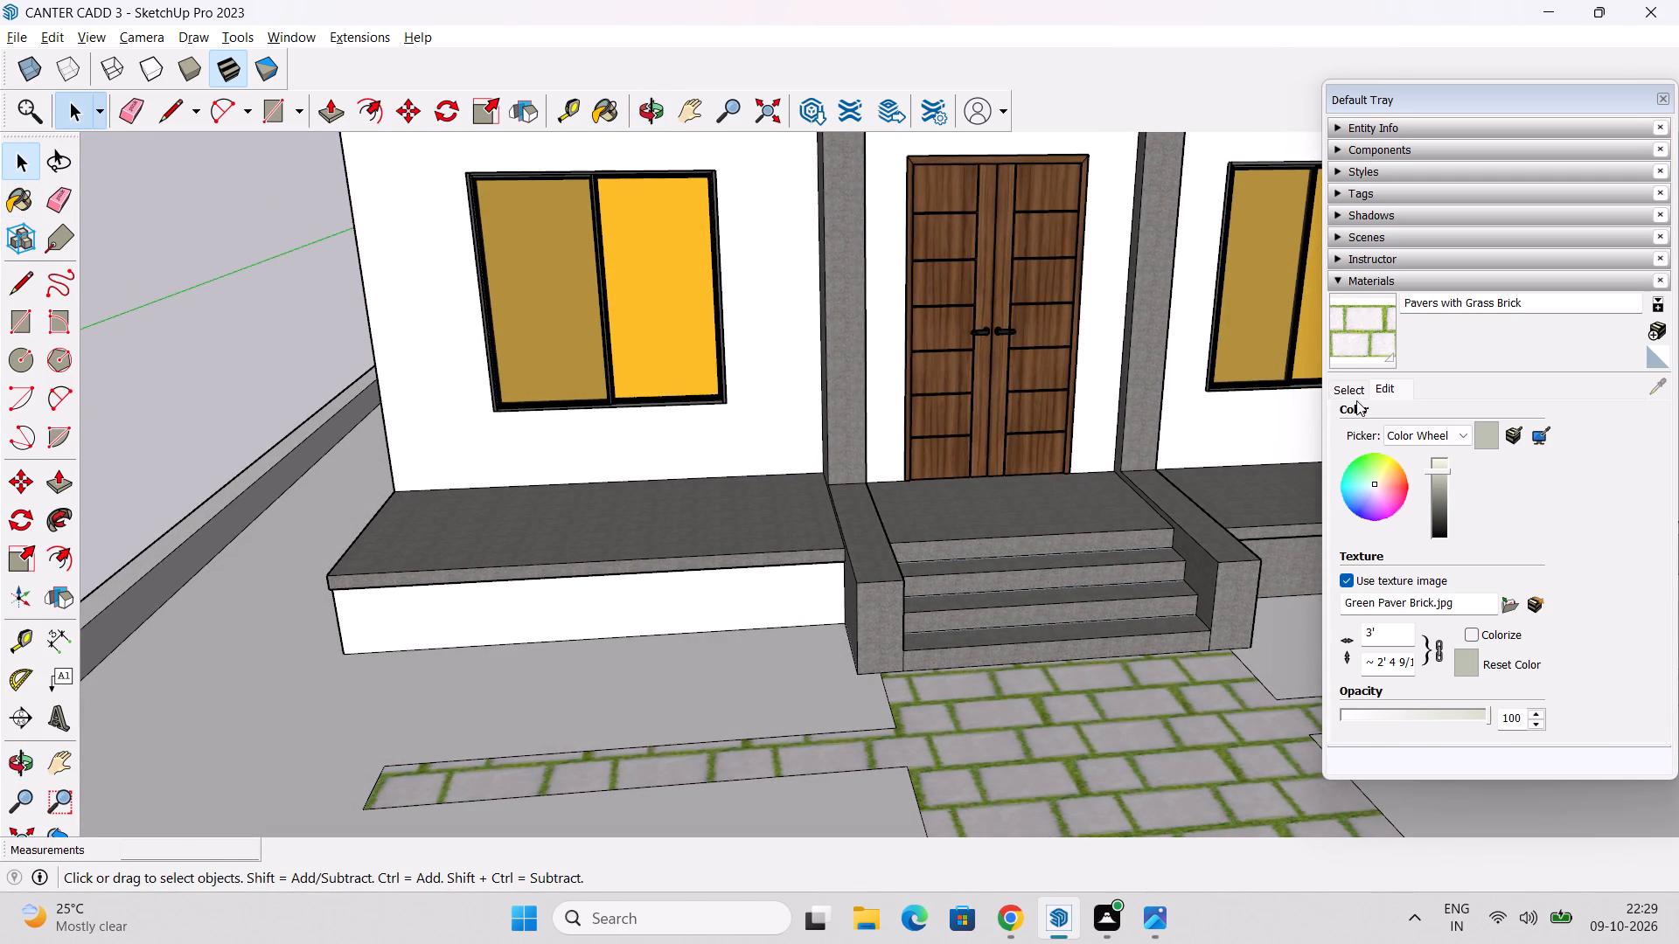
pyautogui.click(1354, 390)
pyautogui.scroll(2, 1467, 432)
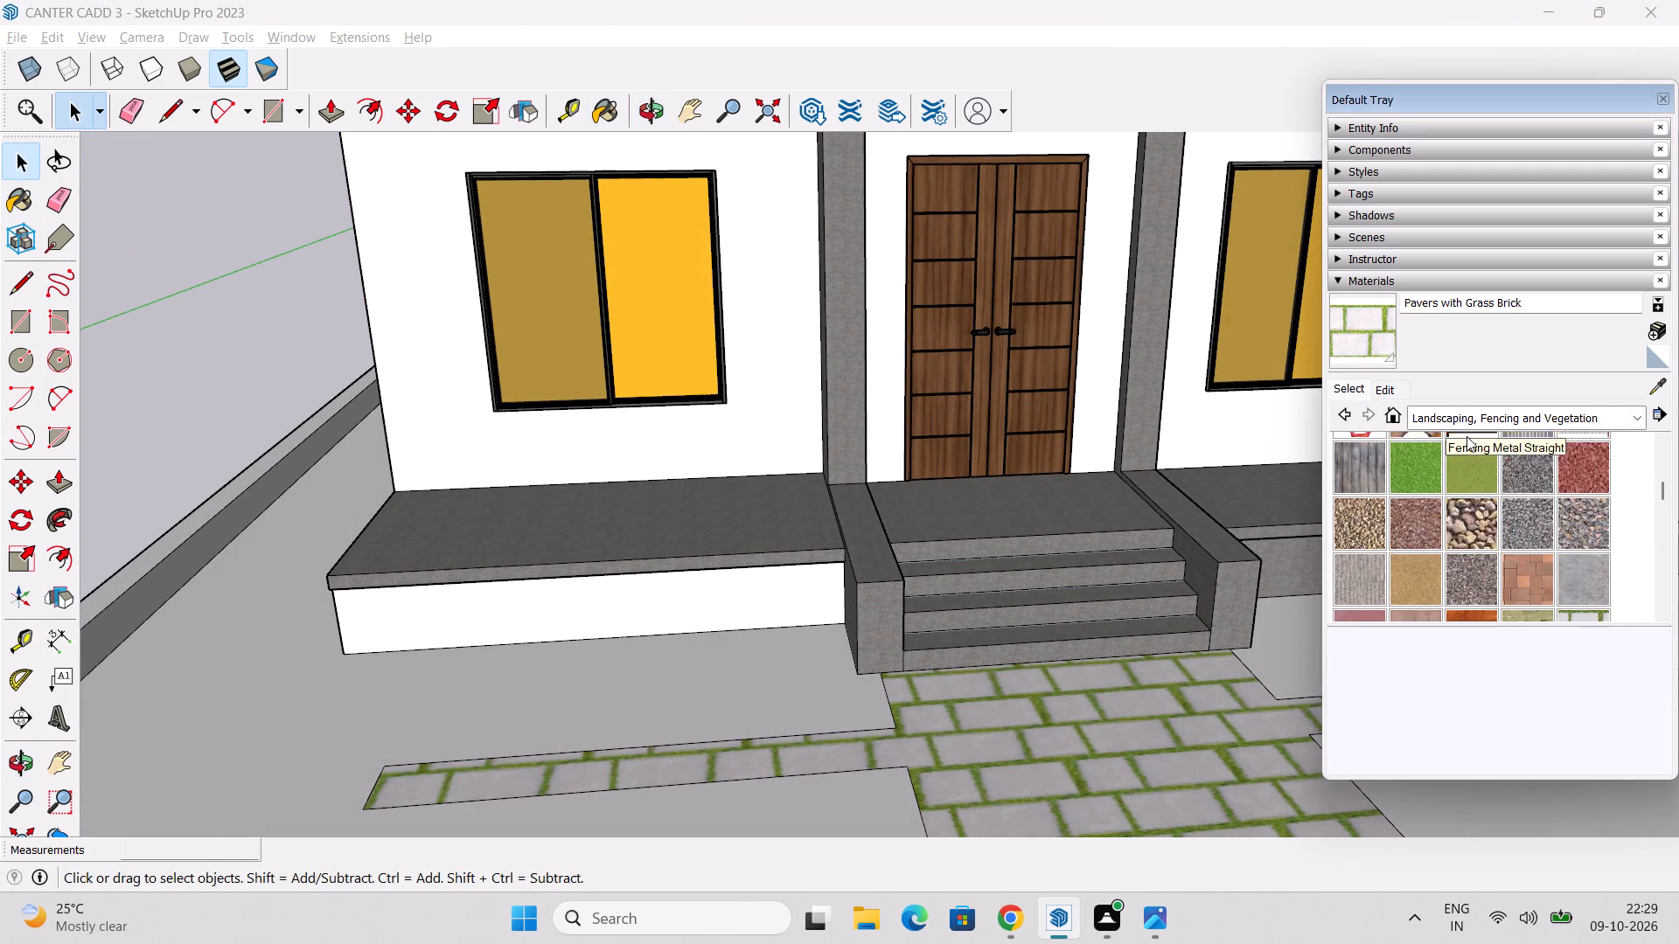
pyautogui.scroll(2, 1467, 436)
pyautogui.click(1528, 412)
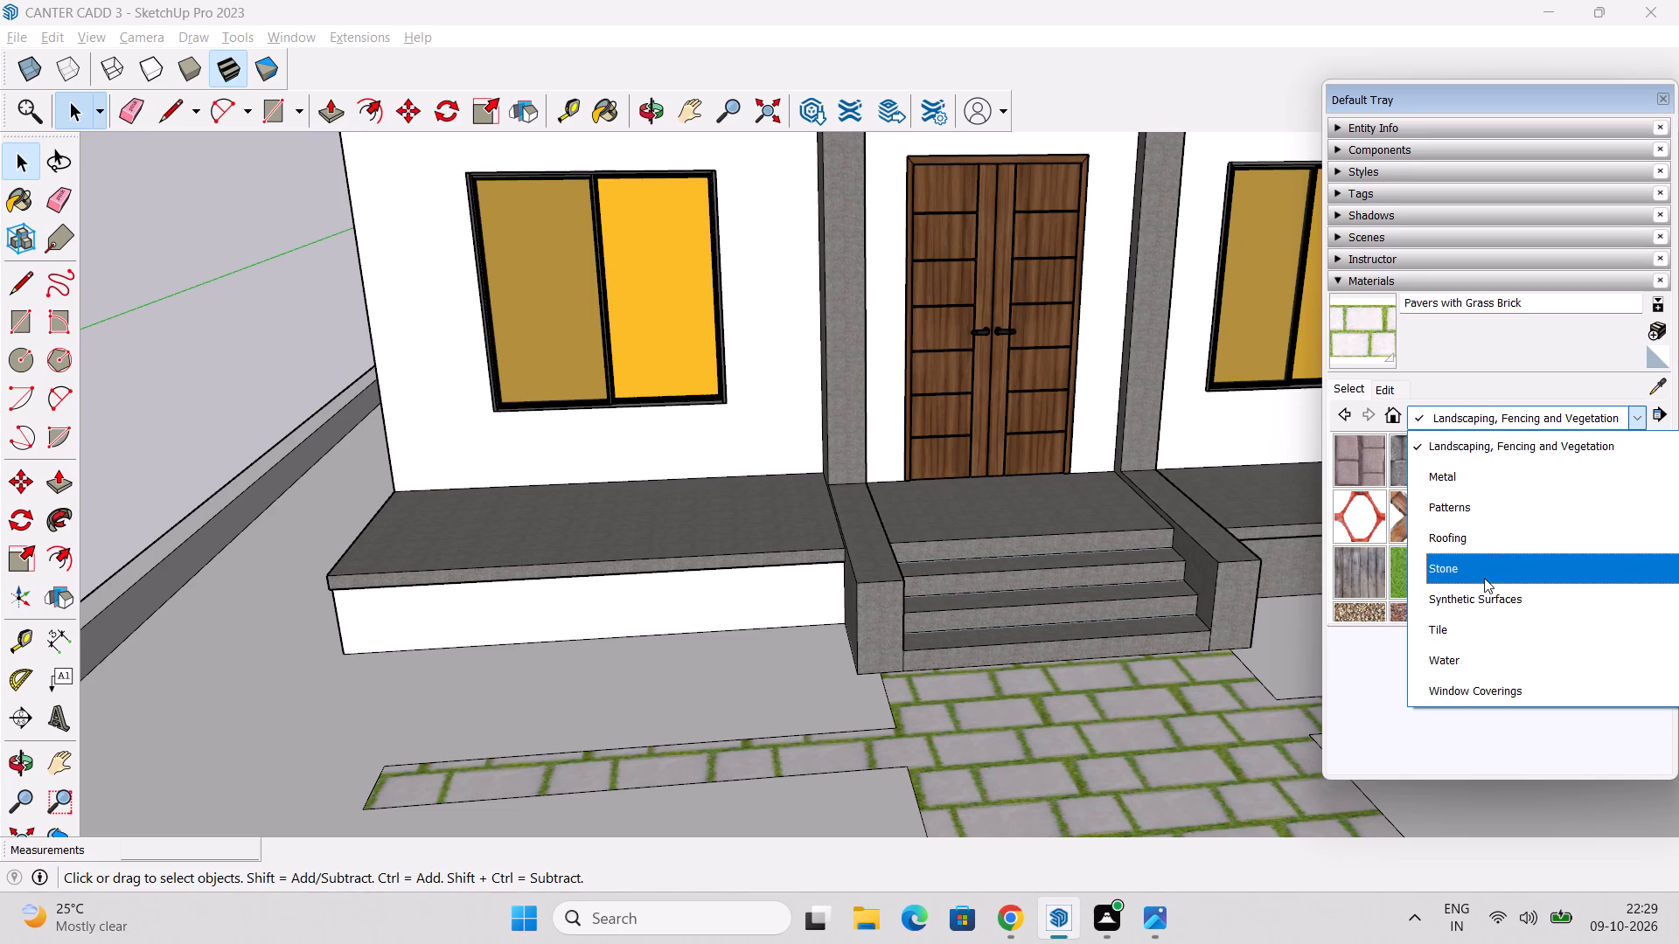
pyautogui.click(1485, 573)
pyautogui.click(1523, 465)
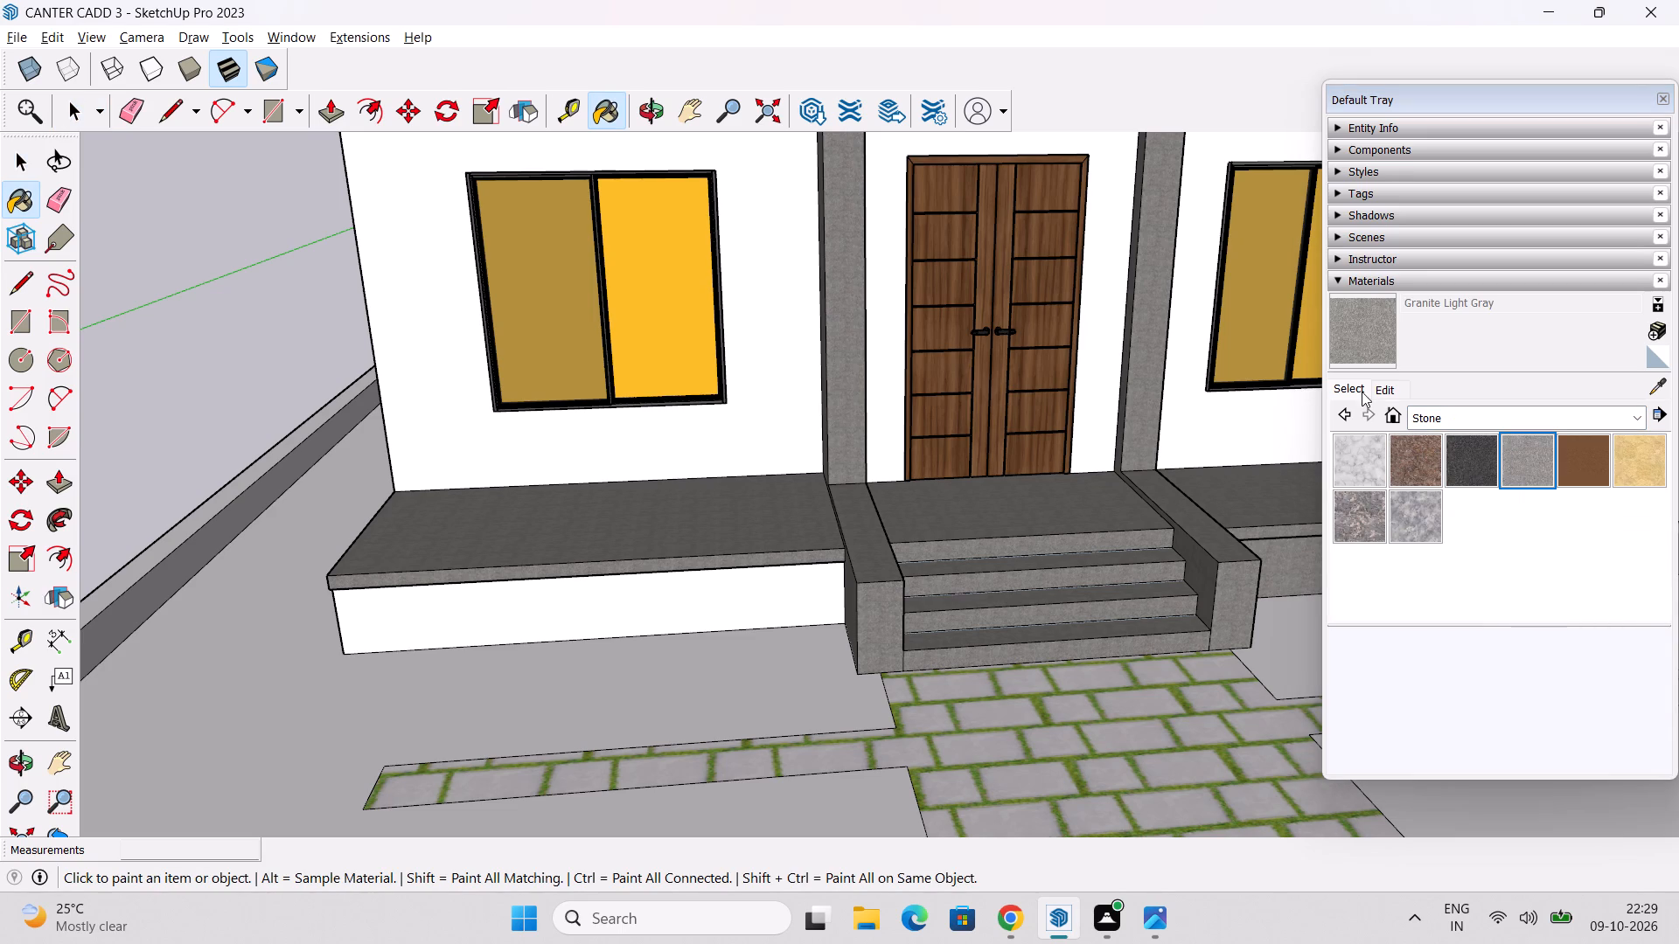
pyautogui.click(1380, 386)
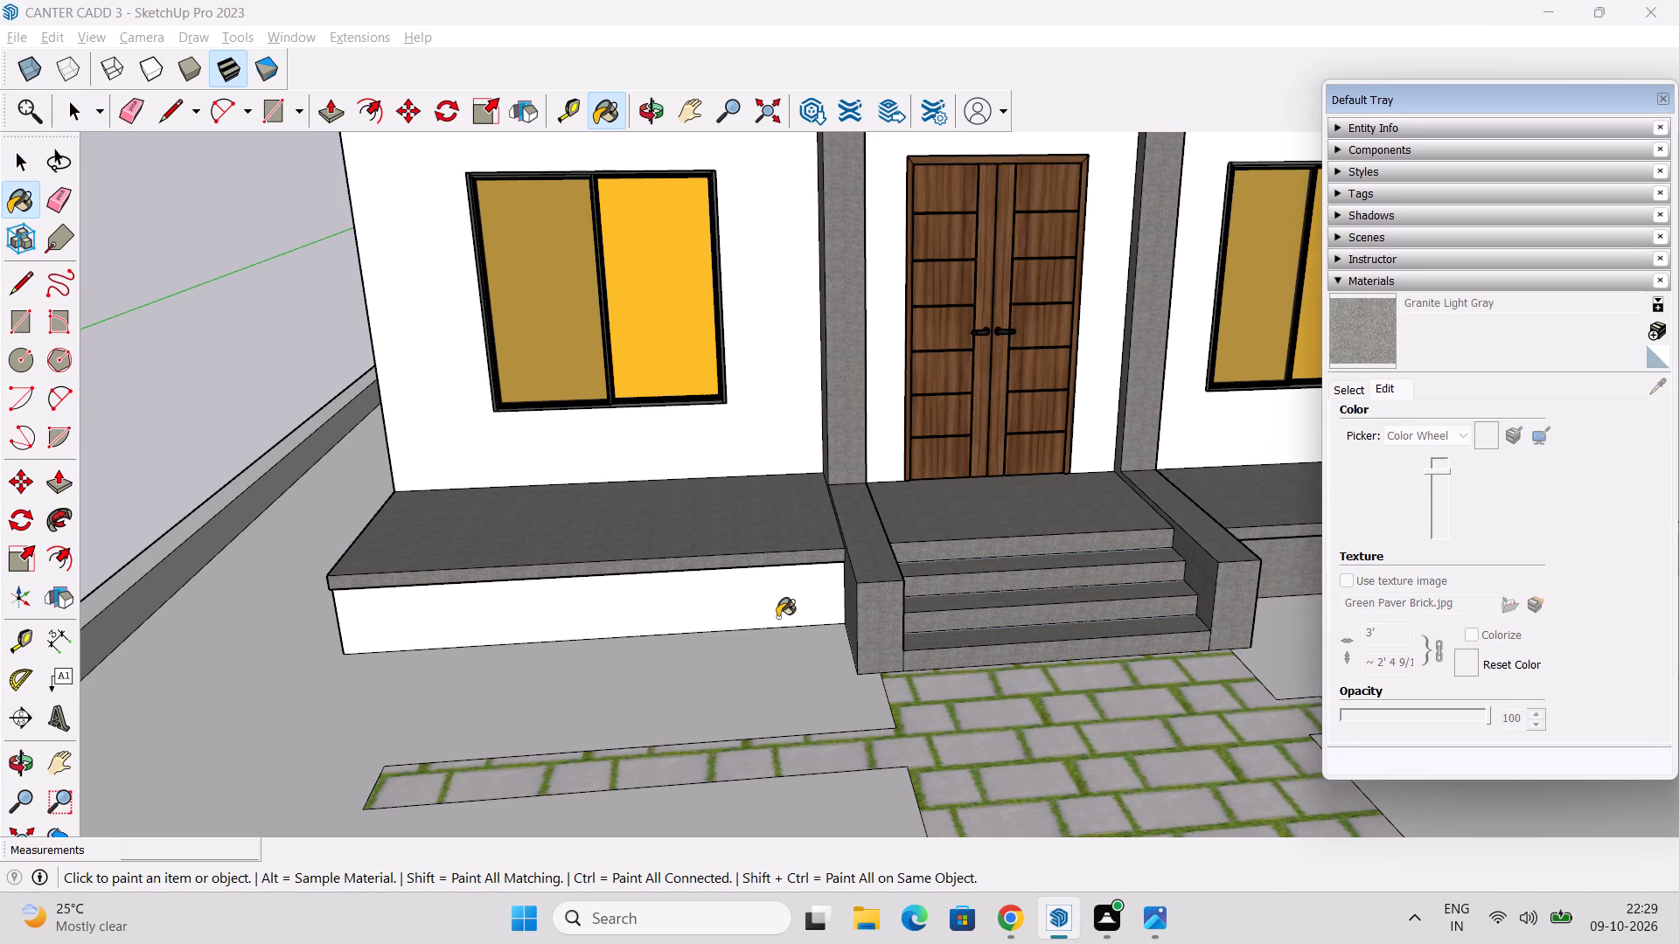
pyautogui.click(777, 614)
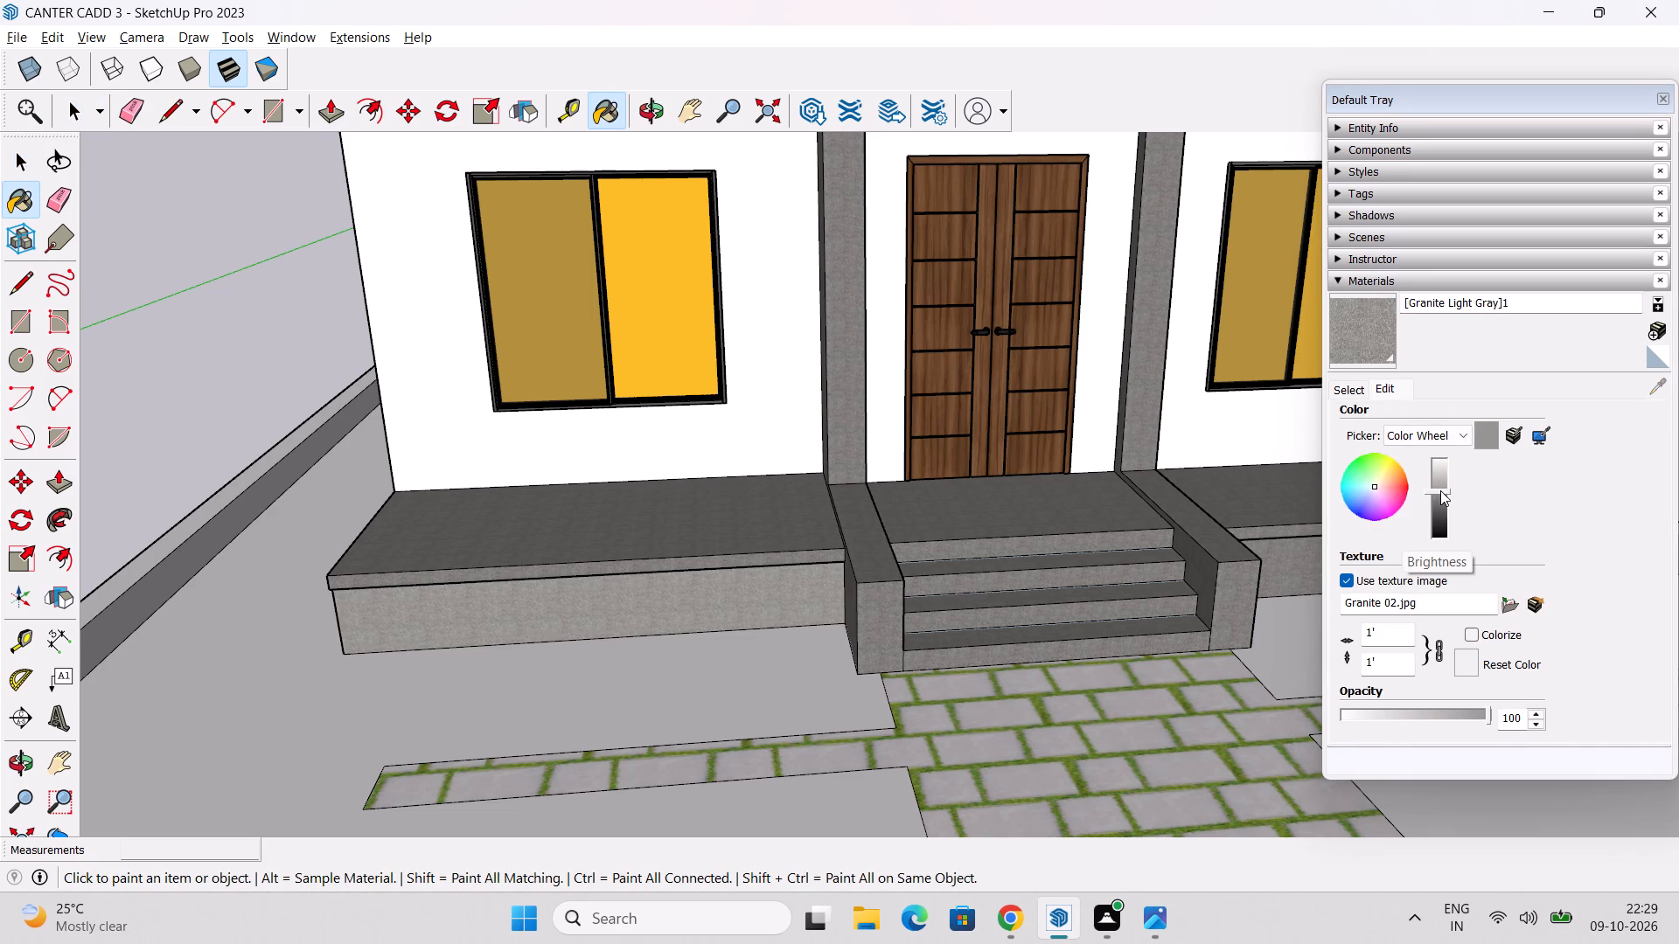
# Lower the brightness of the newly applied Granite Light Gray material to match the surrounding darker granite.
pyautogui.scroll(-6, 1440, 490)
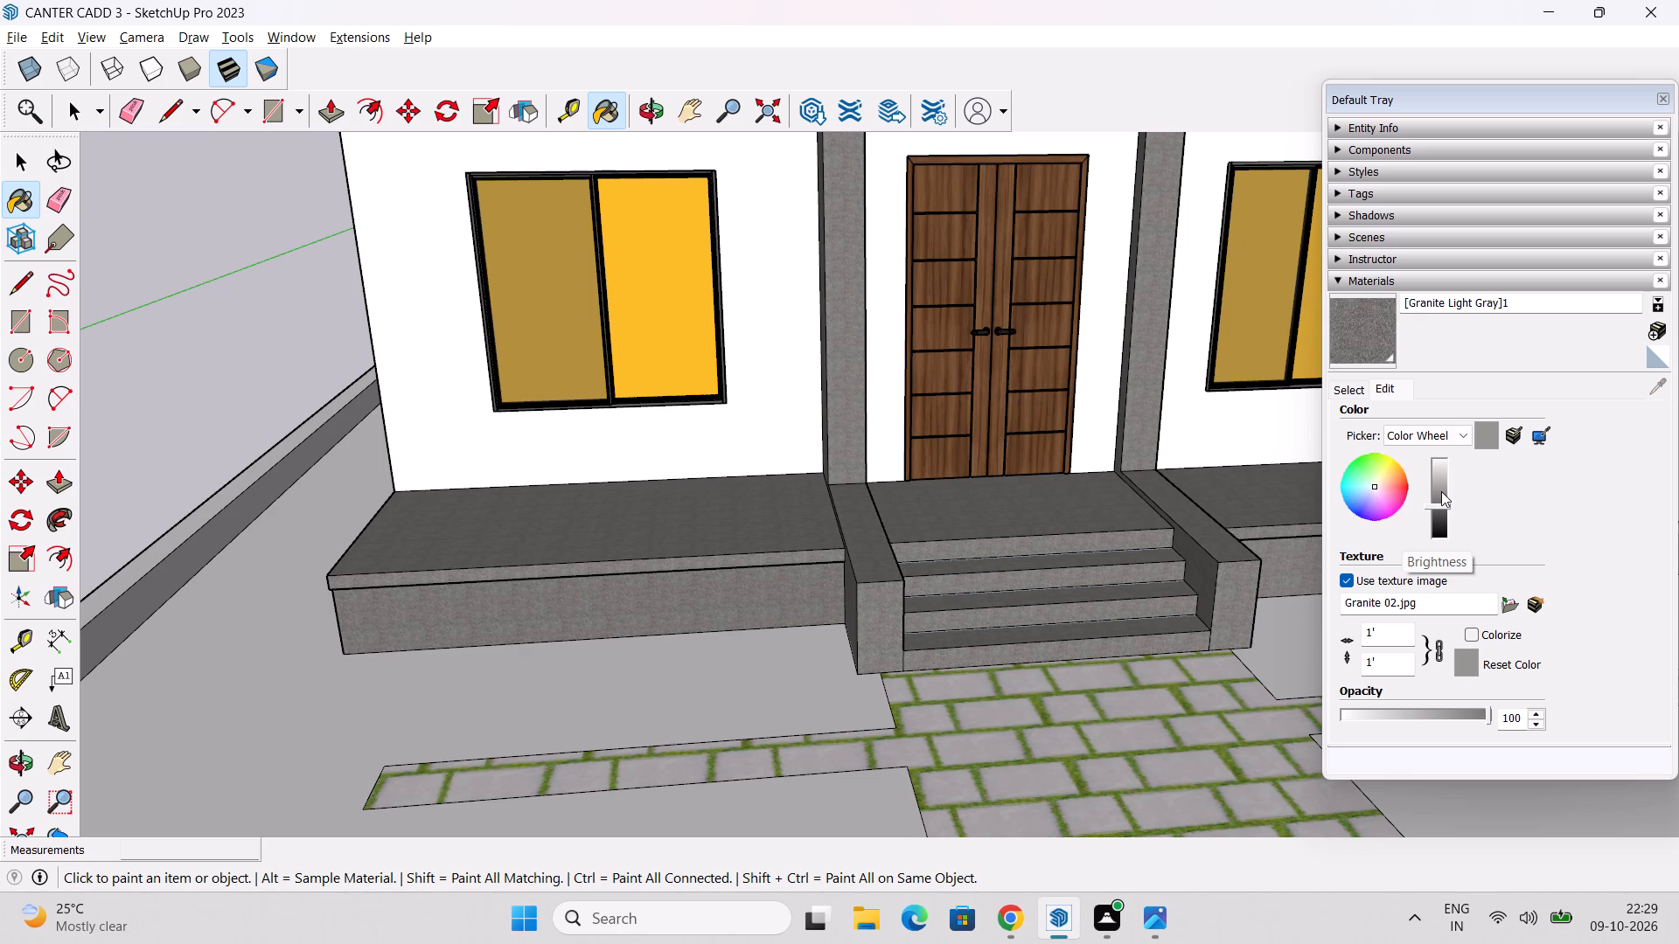
pyautogui.scroll(-2, 1441, 491)
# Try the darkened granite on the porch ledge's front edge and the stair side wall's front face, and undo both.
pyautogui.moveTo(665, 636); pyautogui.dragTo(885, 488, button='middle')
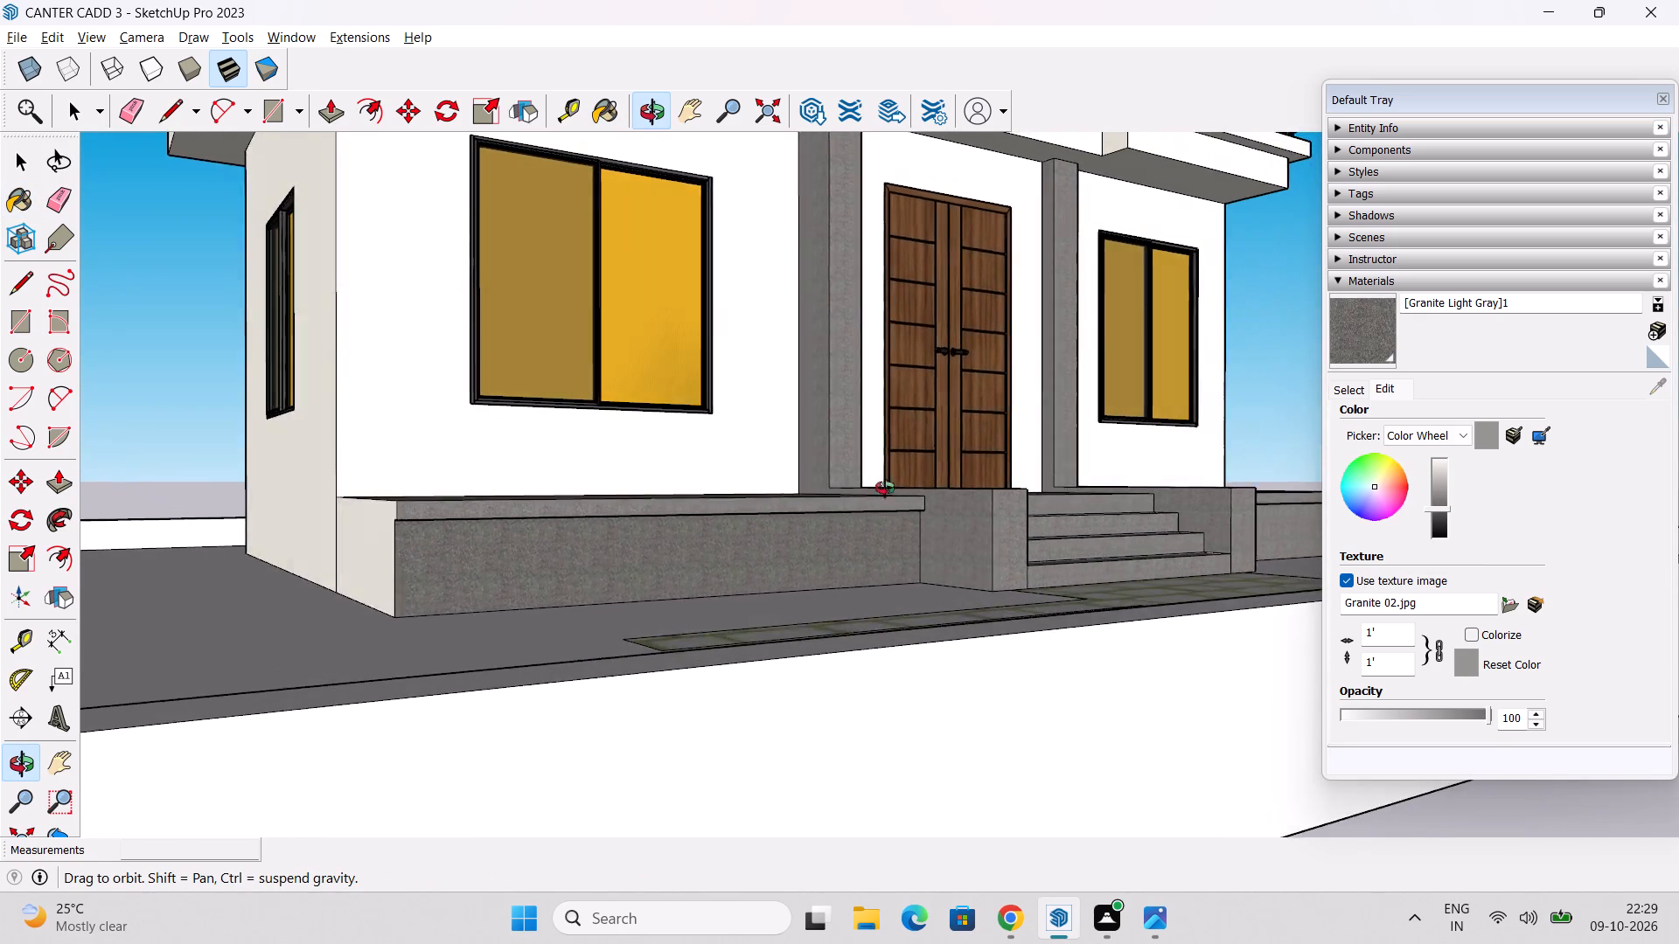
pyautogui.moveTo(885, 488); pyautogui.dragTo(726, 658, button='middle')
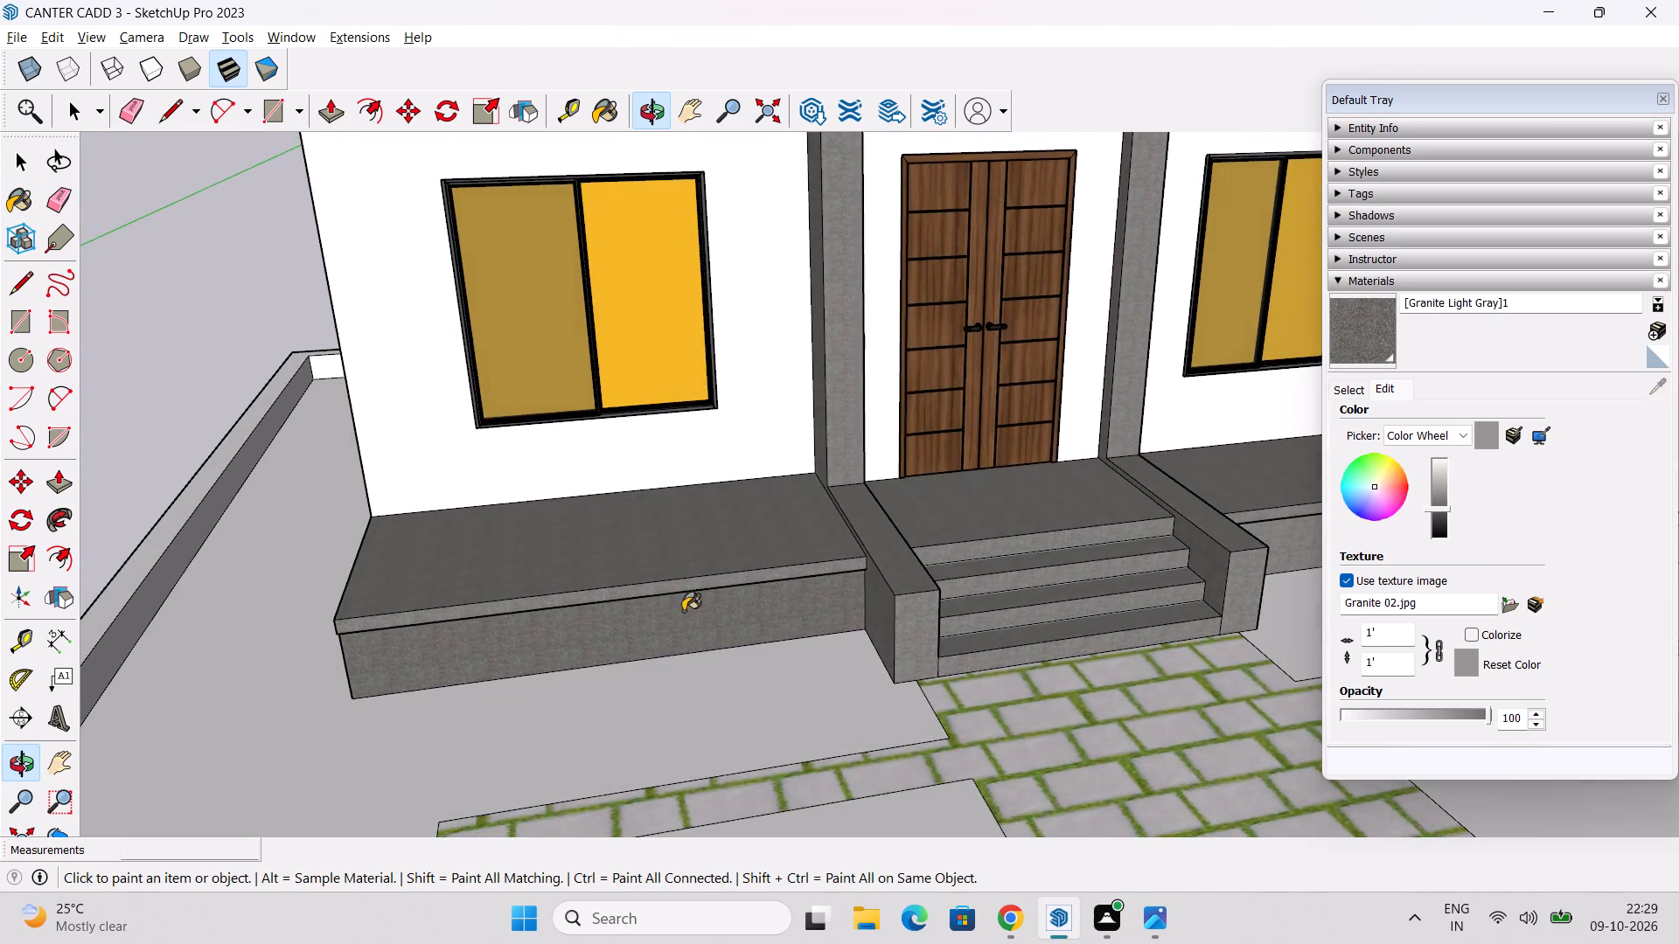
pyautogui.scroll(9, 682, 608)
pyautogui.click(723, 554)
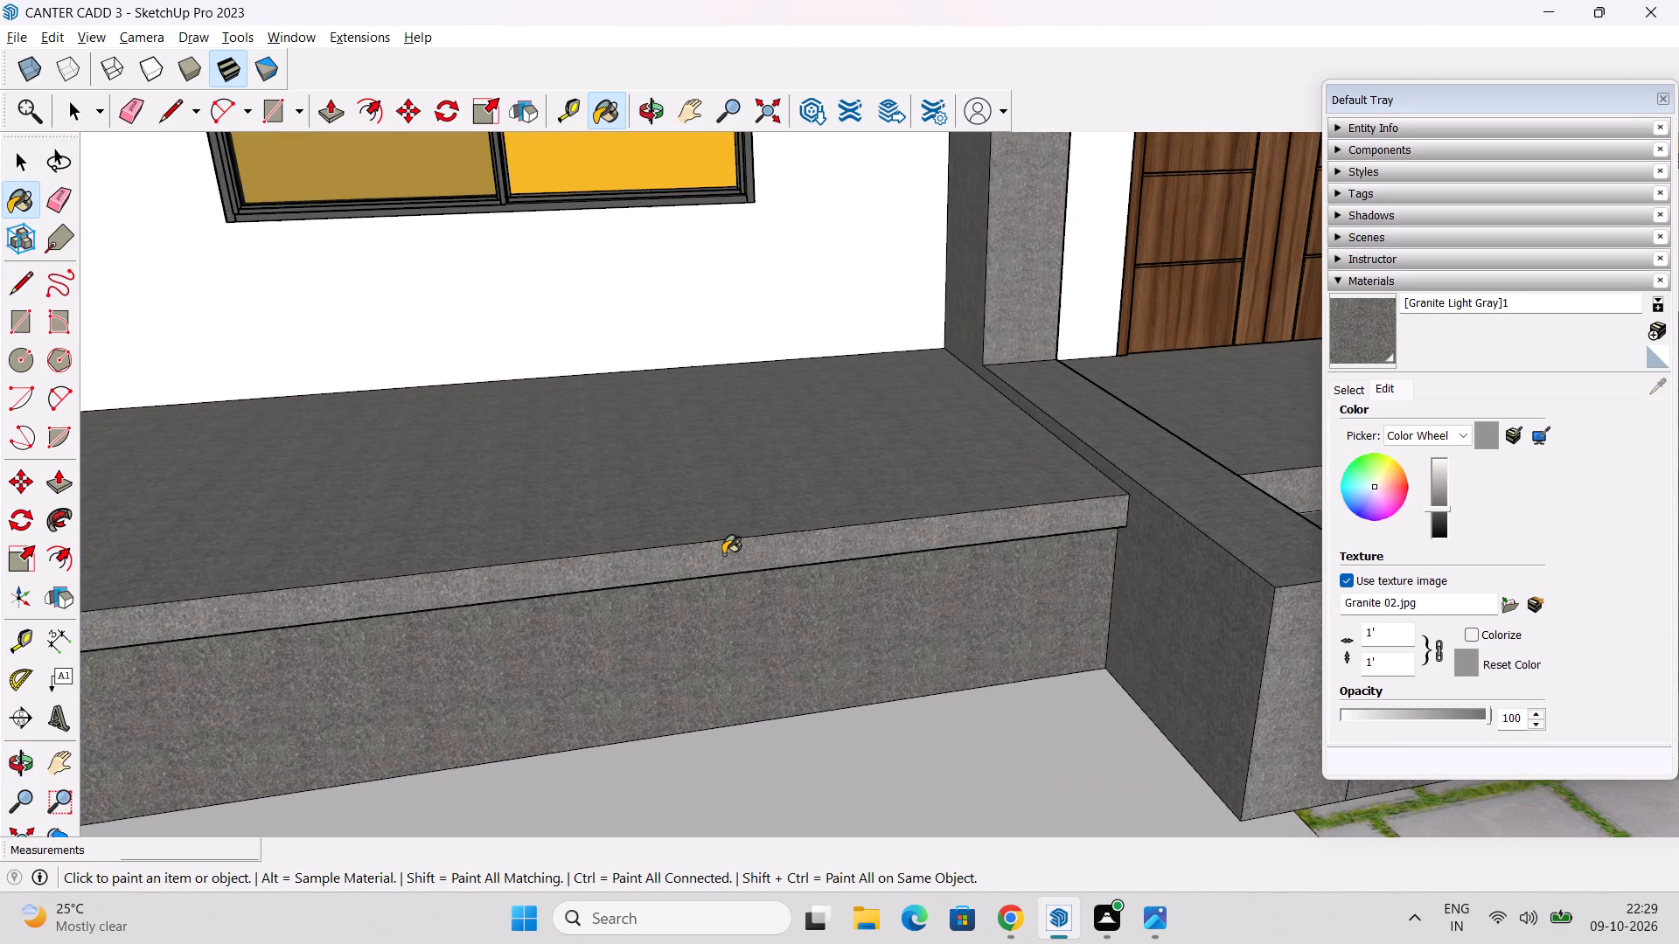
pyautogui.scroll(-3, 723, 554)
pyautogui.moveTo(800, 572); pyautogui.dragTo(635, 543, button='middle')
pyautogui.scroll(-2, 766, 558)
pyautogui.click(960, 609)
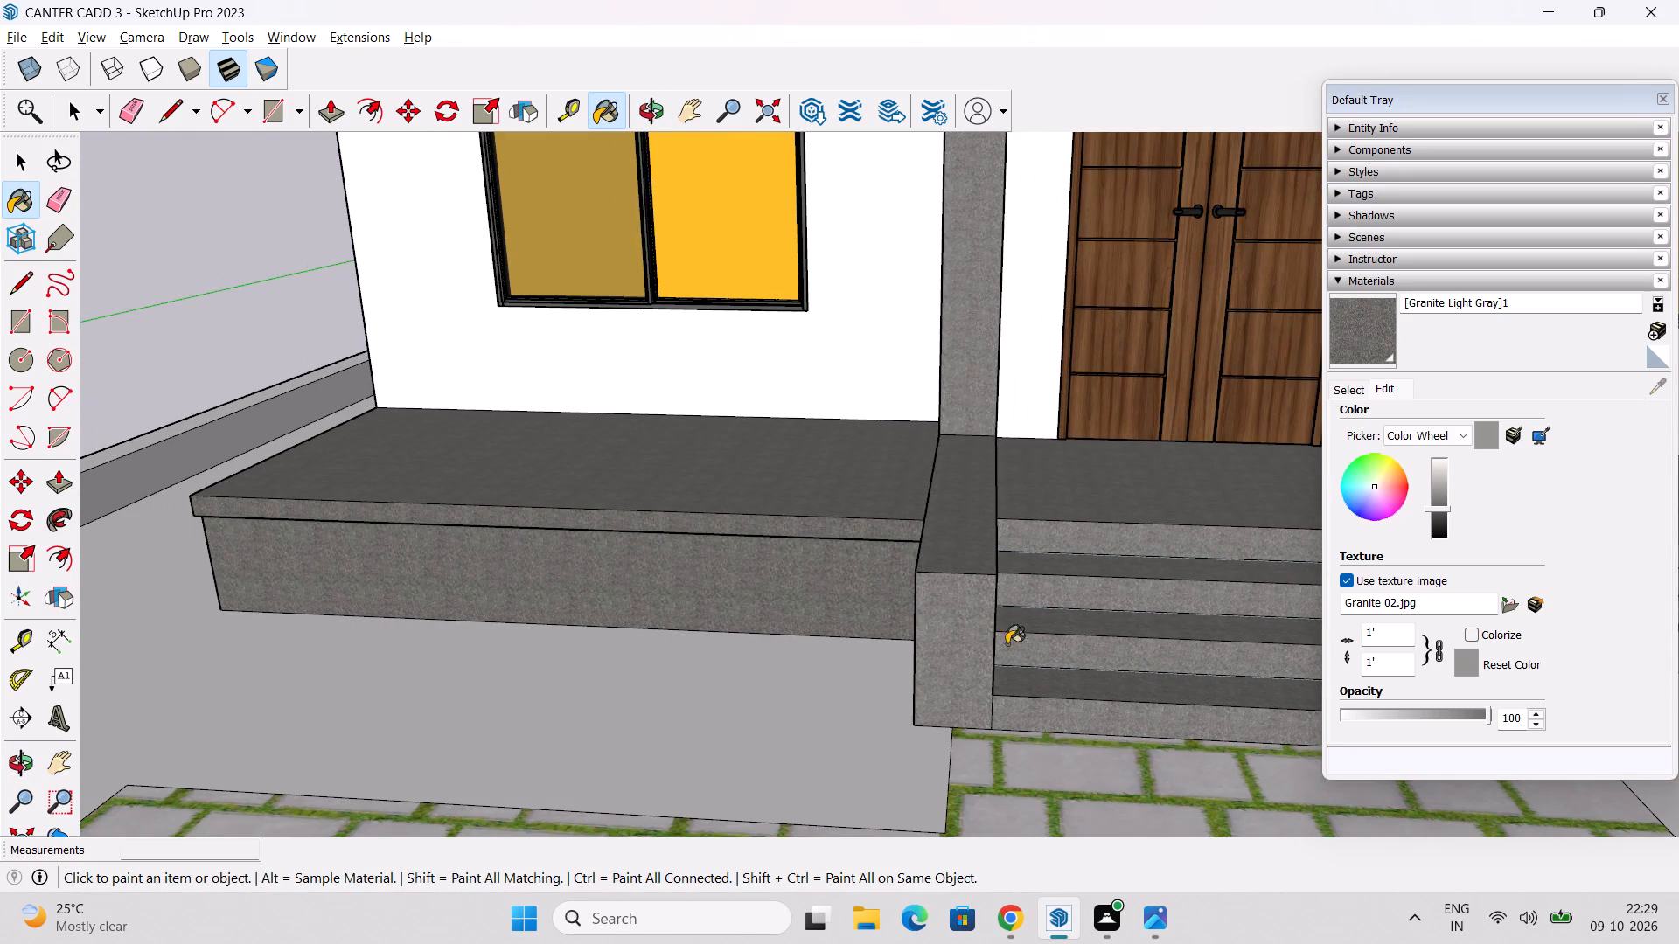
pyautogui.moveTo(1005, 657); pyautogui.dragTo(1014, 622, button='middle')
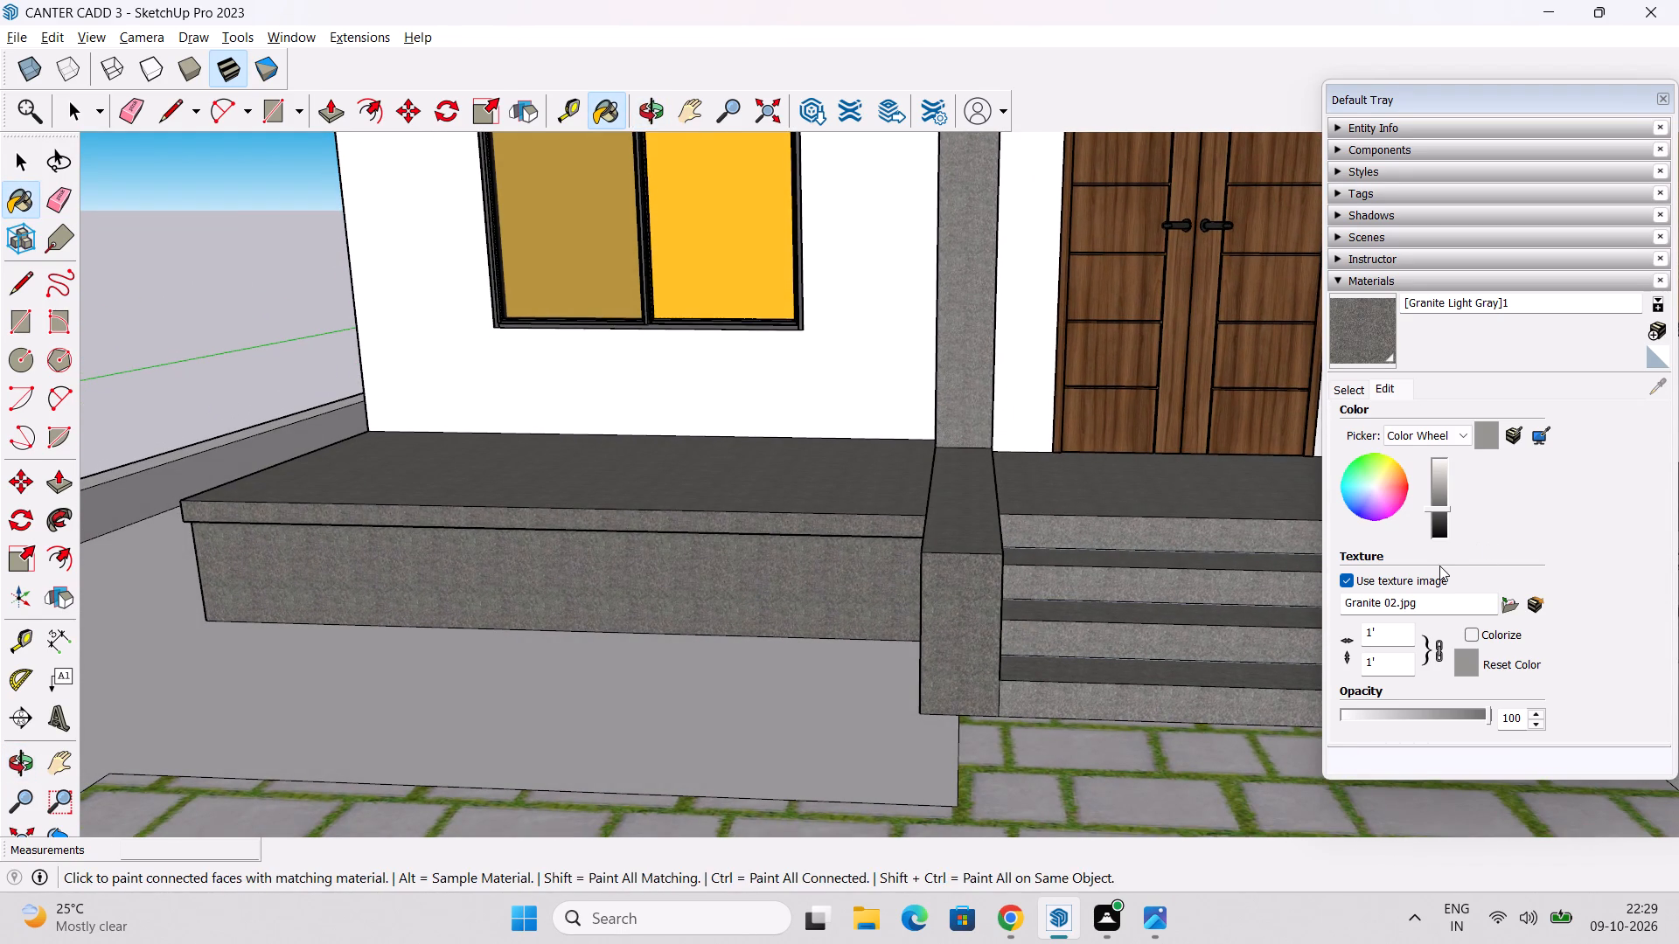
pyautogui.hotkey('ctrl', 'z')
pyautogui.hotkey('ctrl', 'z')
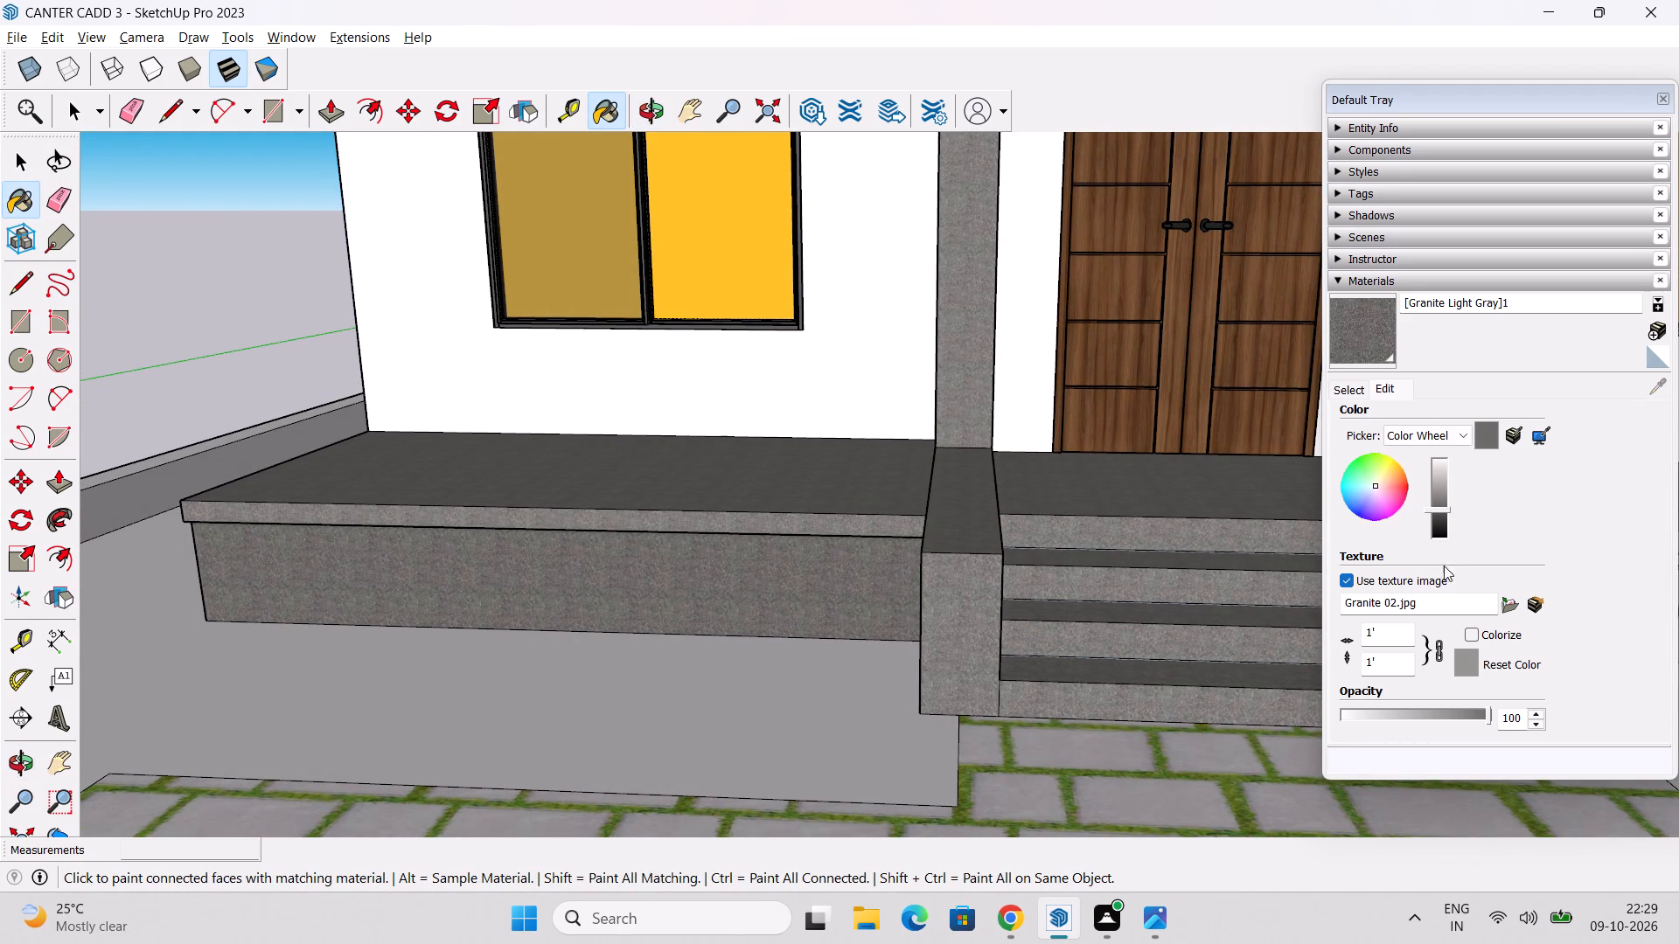
# Raise the brightness of the darkened Granite Light Gray material slightly.
pyautogui.scroll(2, 1439, 509)
# Paint the thin front edge of the porch ledge beside the steps with the adjusted Granite Light Gray material.
pyautogui.moveTo(903, 626); pyautogui.dragTo(961, 552, button='middle')
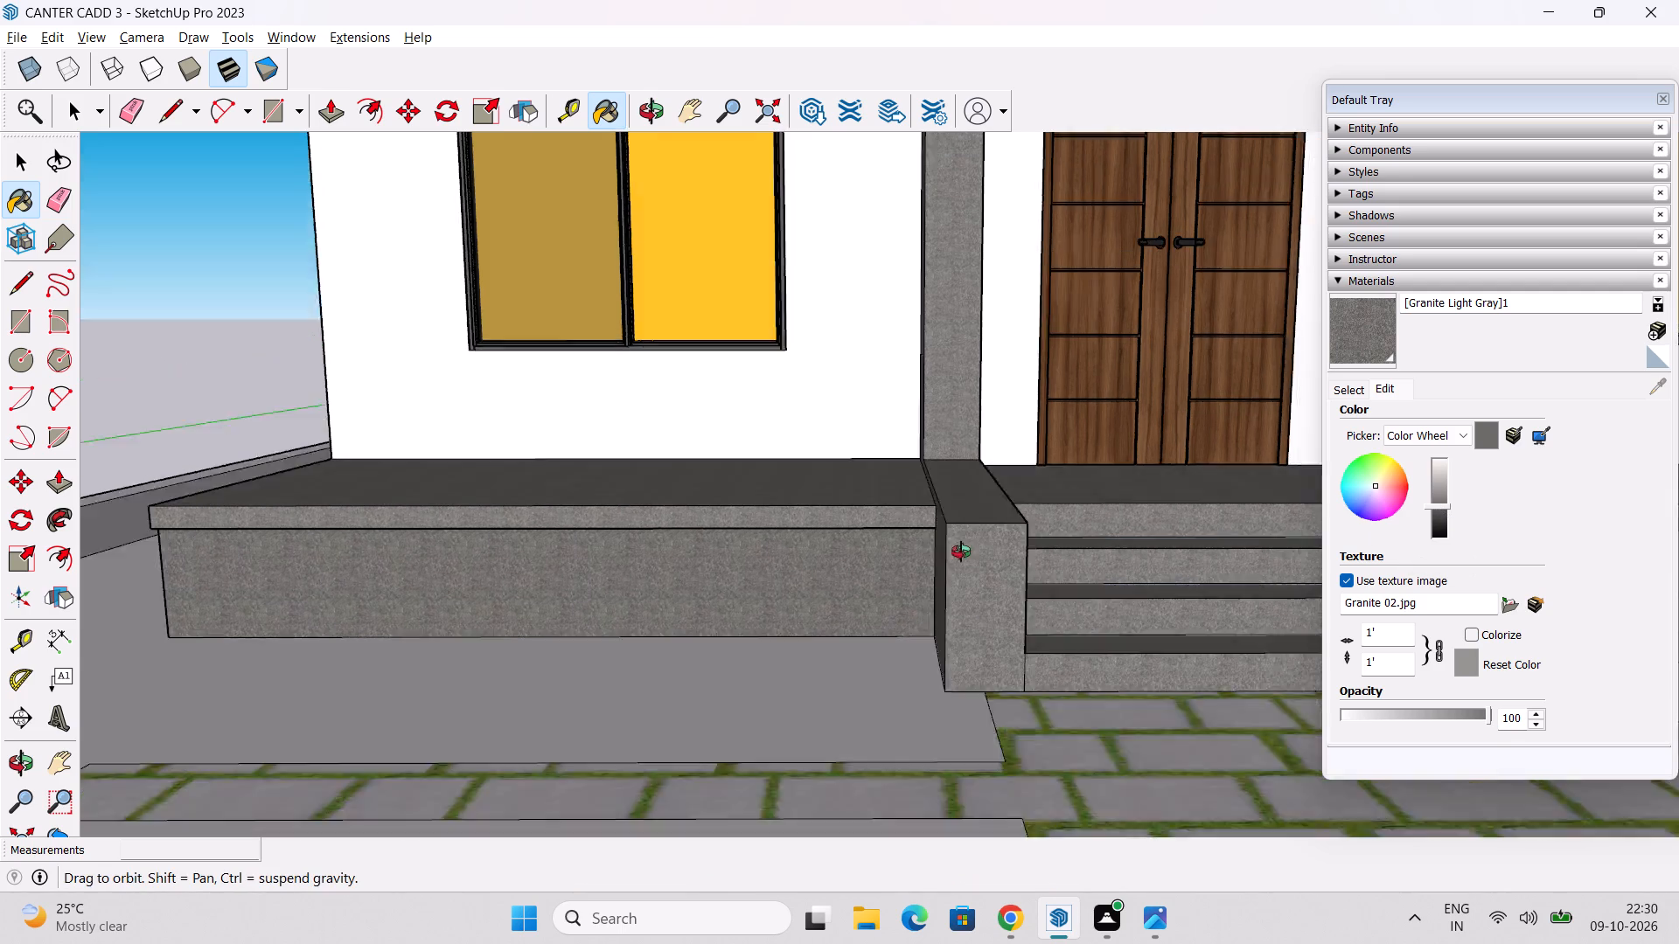
pyautogui.moveTo(961, 552); pyautogui.dragTo(967, 538, button='middle')
pyautogui.moveTo(788, 597); pyautogui.dragTo(722, 747, button='middle')
pyautogui.scroll(4, 709, 599)
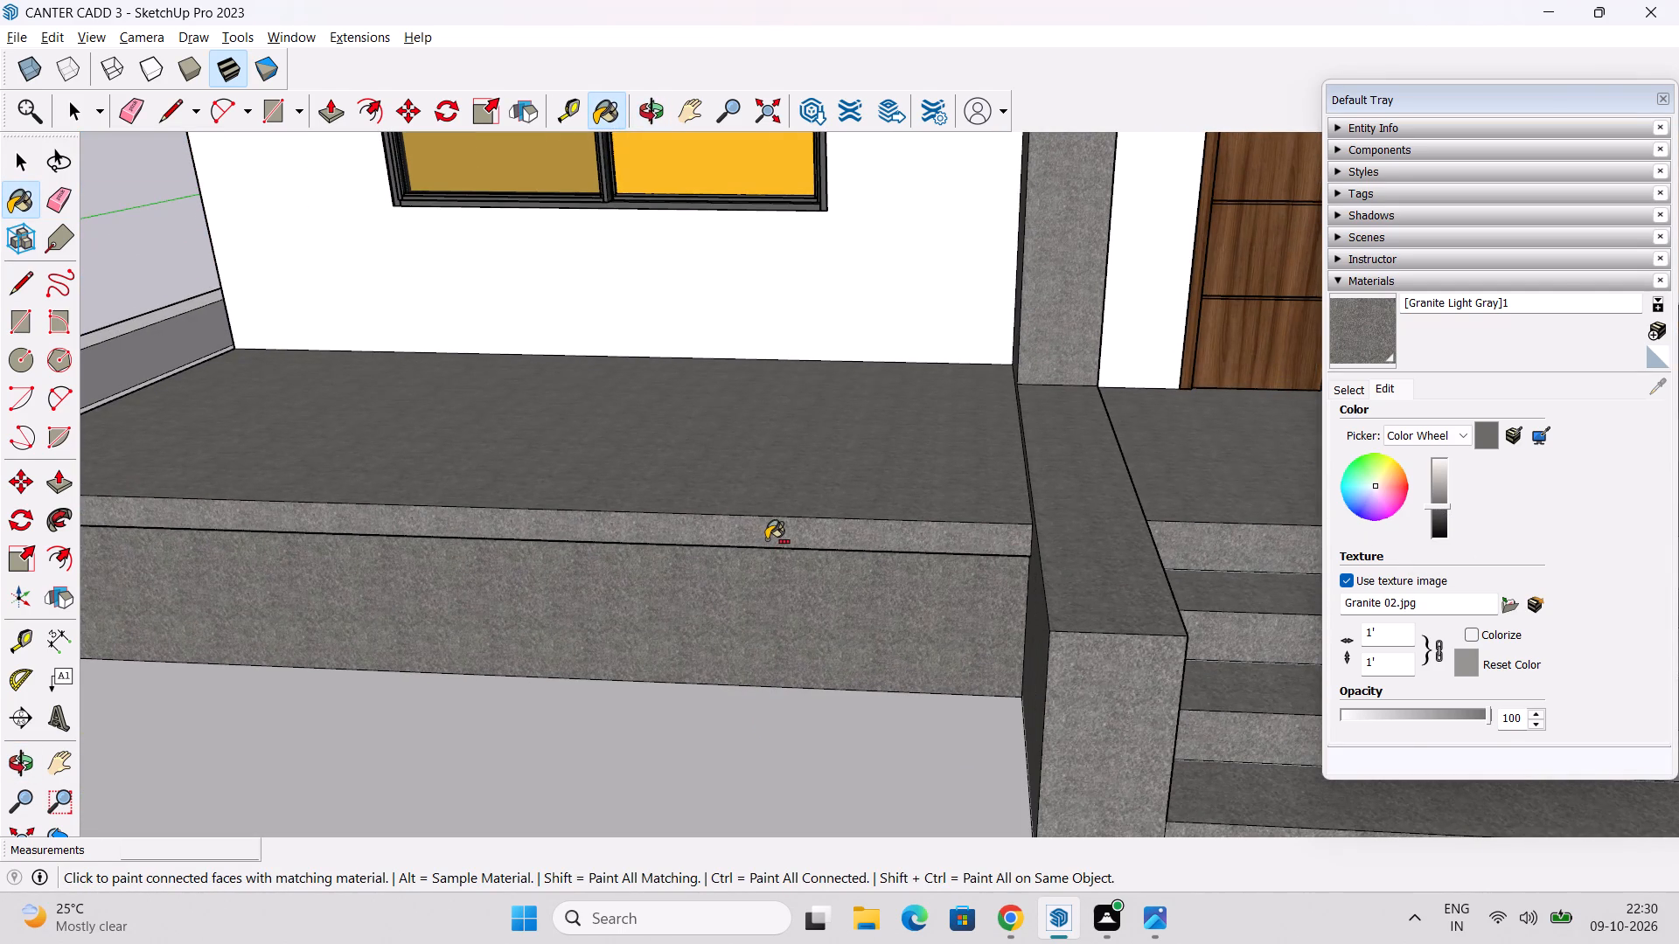
pyautogui.click(769, 538)
pyautogui.scroll(-6, 769, 538)
pyautogui.press('space')
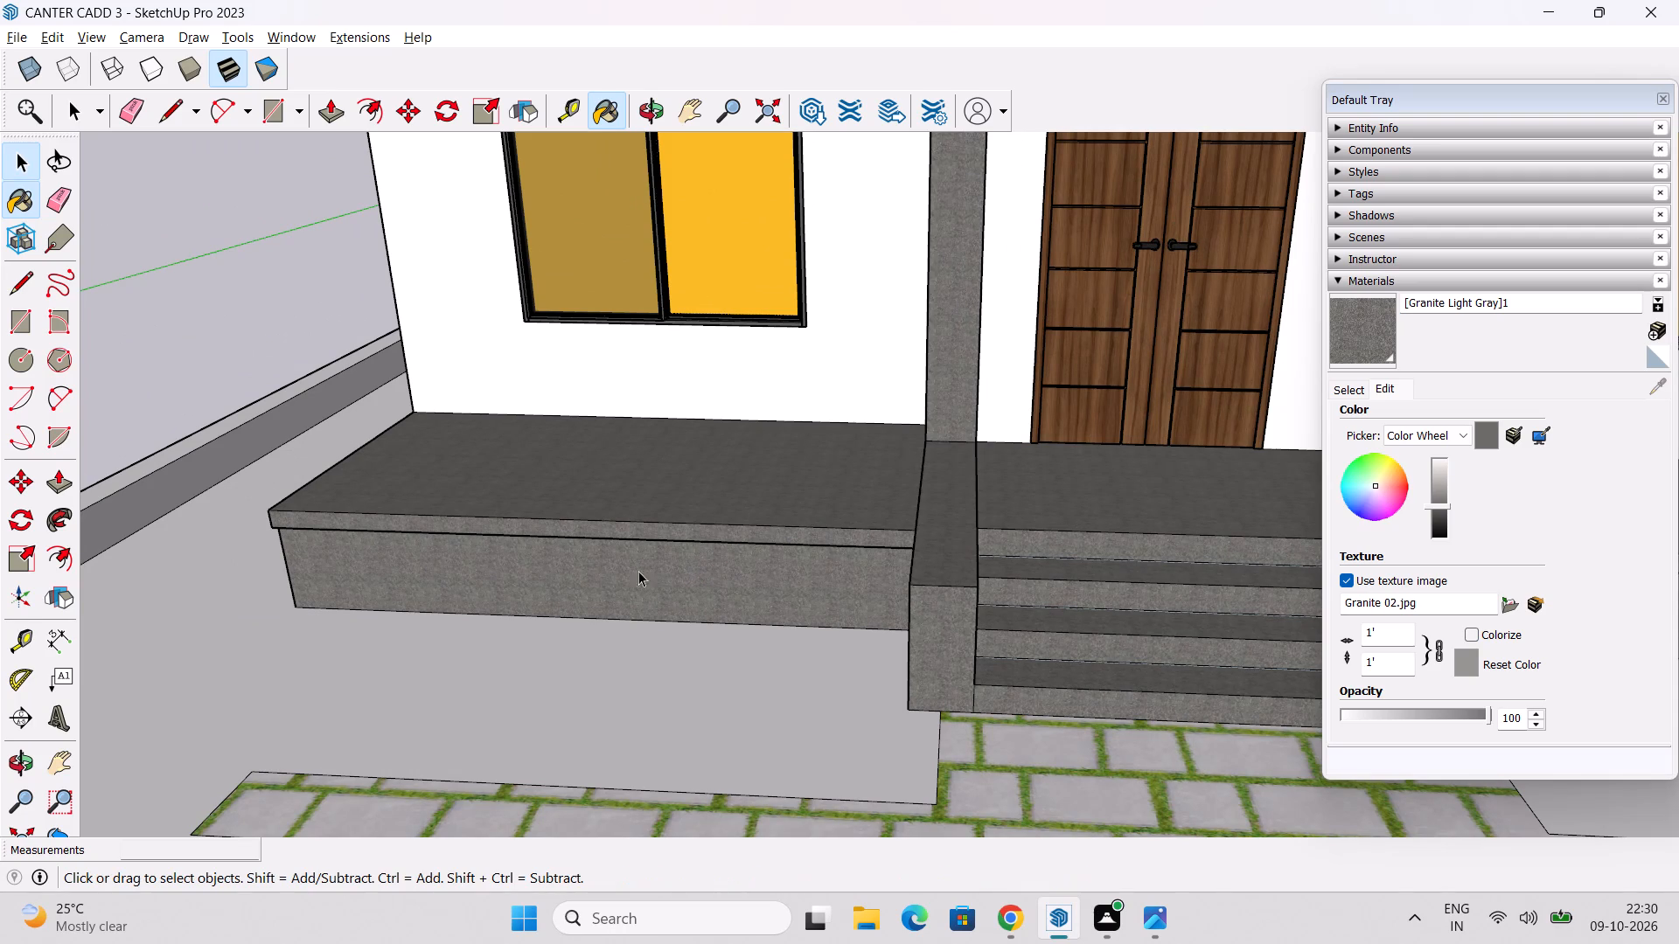
pyautogui.click(240, 340)
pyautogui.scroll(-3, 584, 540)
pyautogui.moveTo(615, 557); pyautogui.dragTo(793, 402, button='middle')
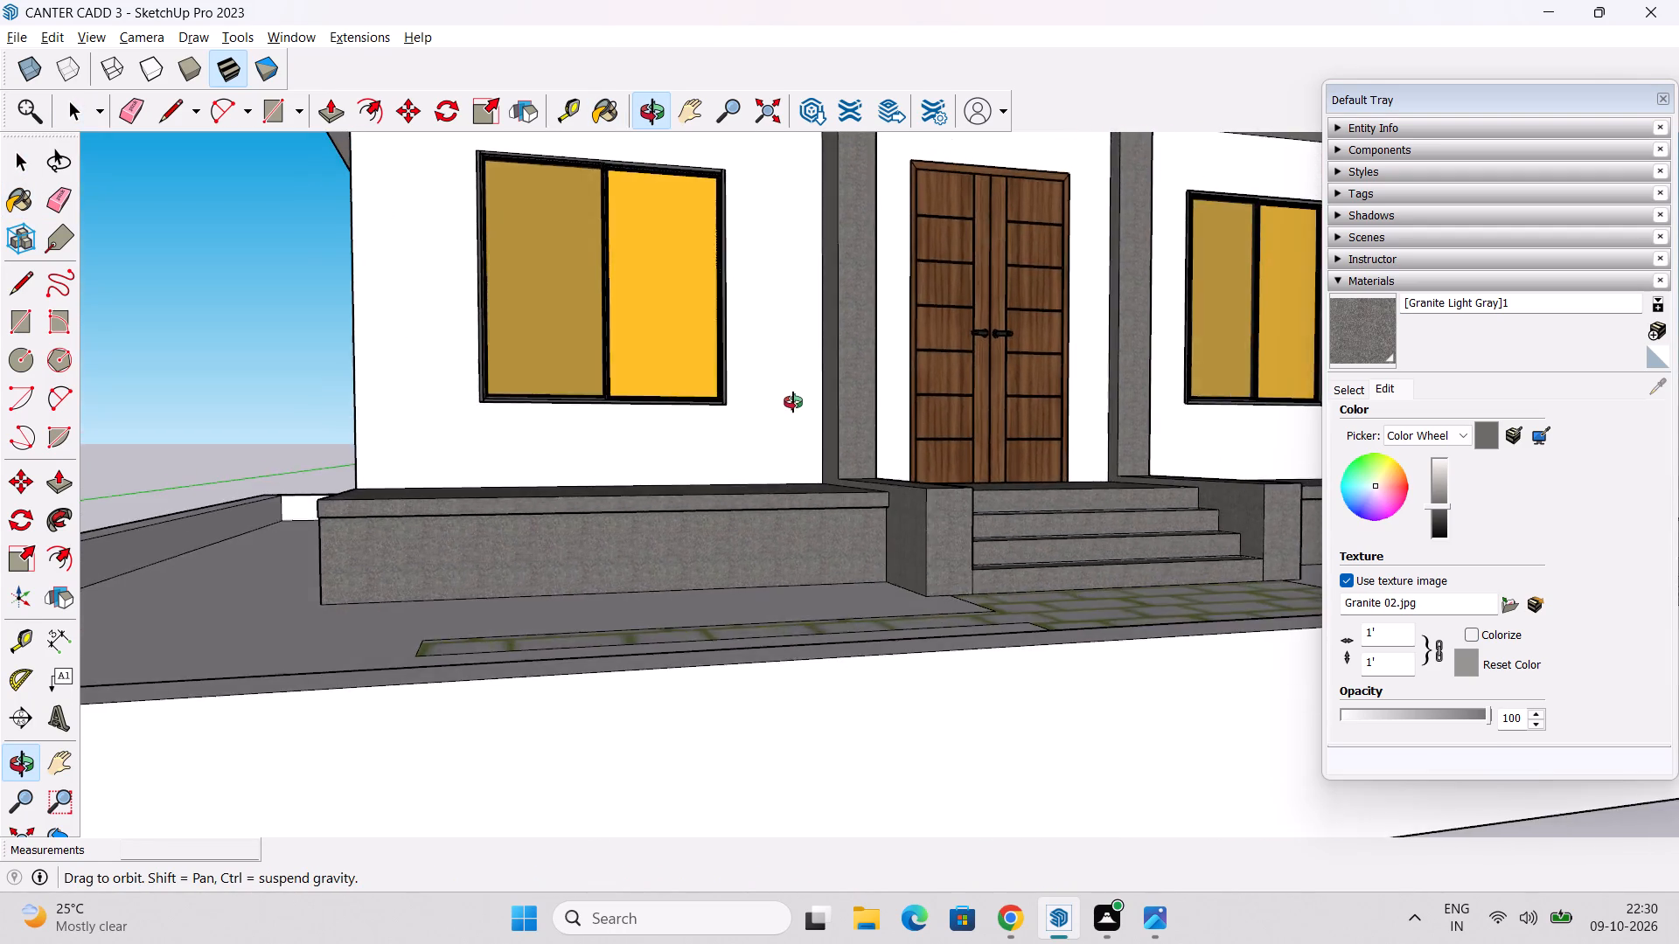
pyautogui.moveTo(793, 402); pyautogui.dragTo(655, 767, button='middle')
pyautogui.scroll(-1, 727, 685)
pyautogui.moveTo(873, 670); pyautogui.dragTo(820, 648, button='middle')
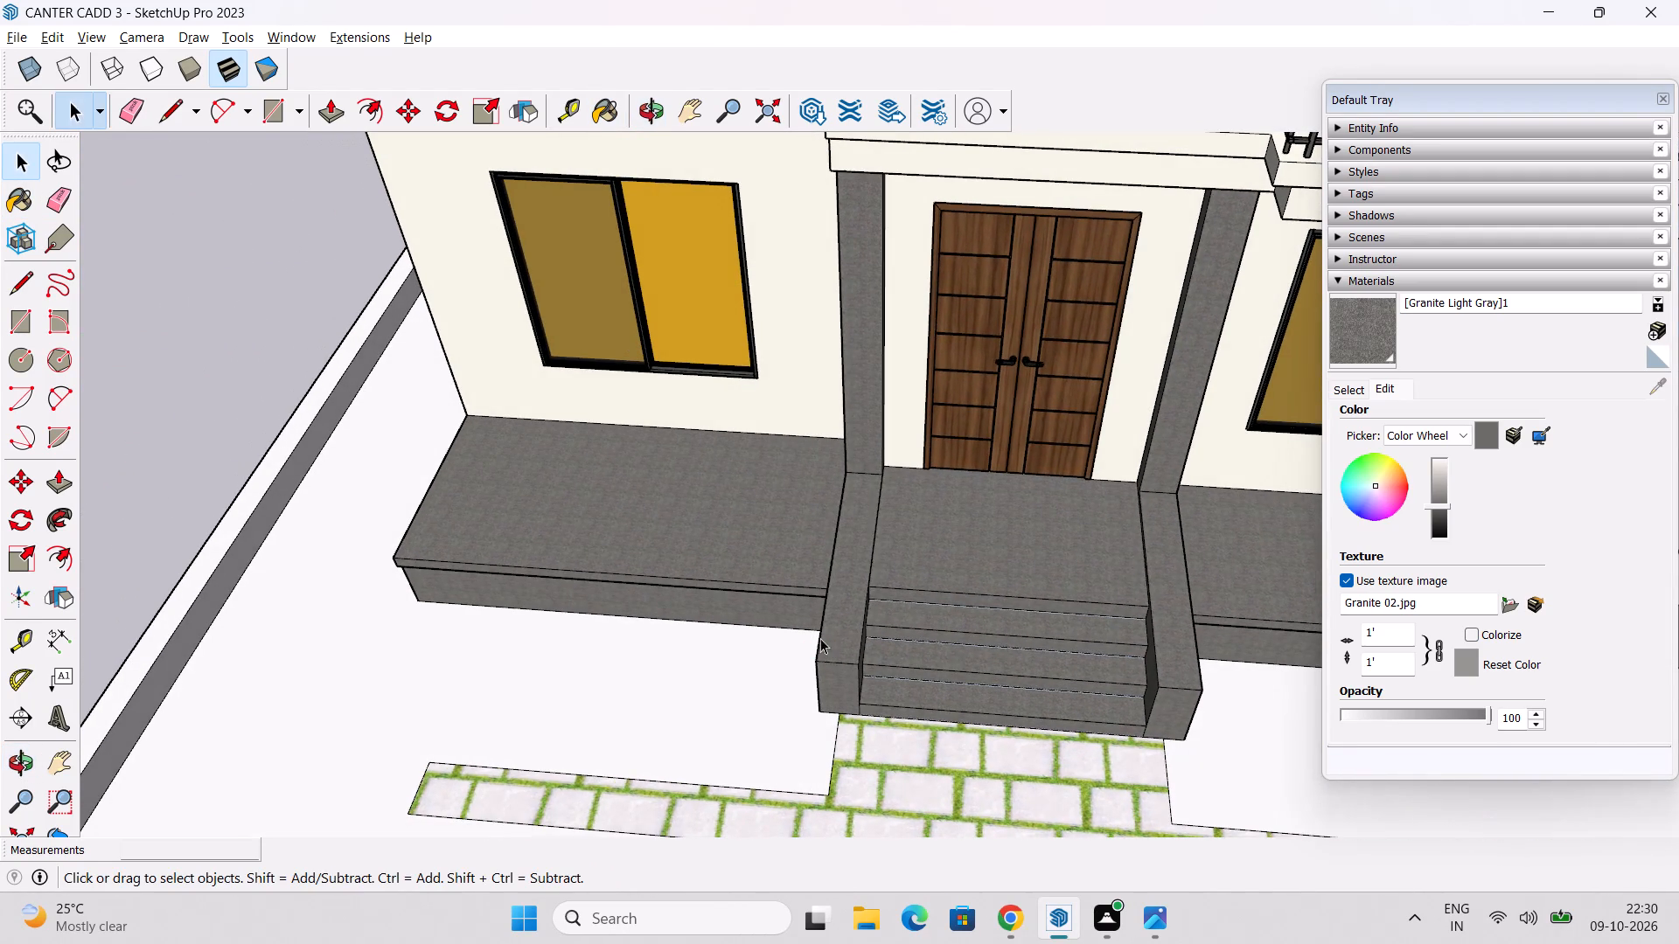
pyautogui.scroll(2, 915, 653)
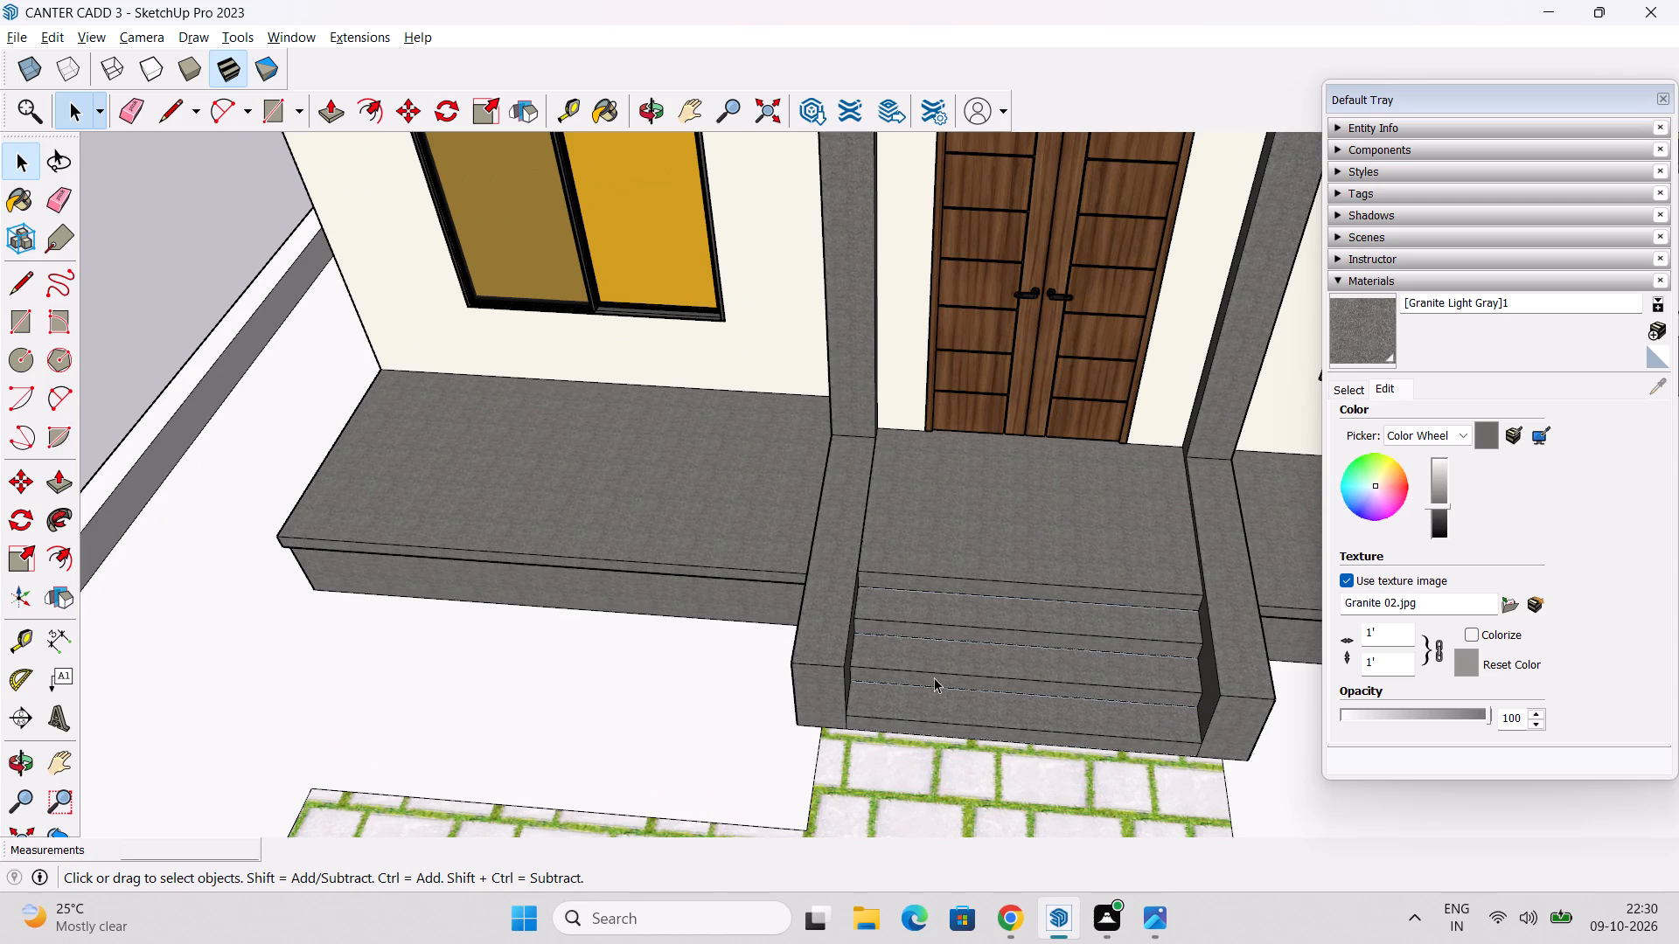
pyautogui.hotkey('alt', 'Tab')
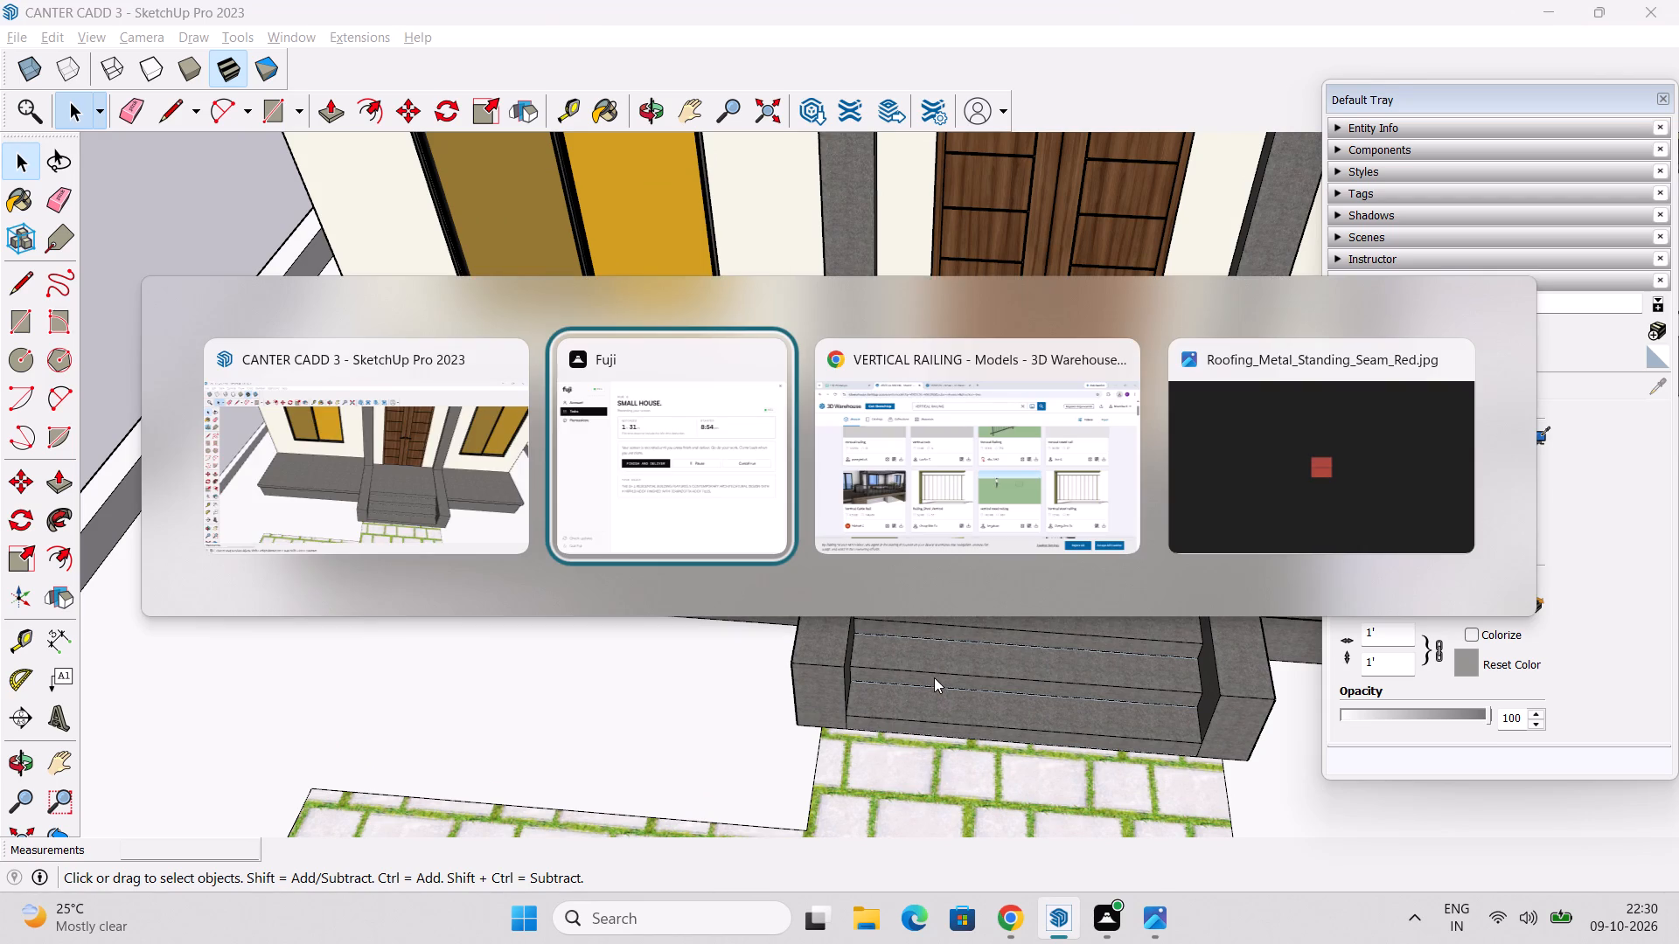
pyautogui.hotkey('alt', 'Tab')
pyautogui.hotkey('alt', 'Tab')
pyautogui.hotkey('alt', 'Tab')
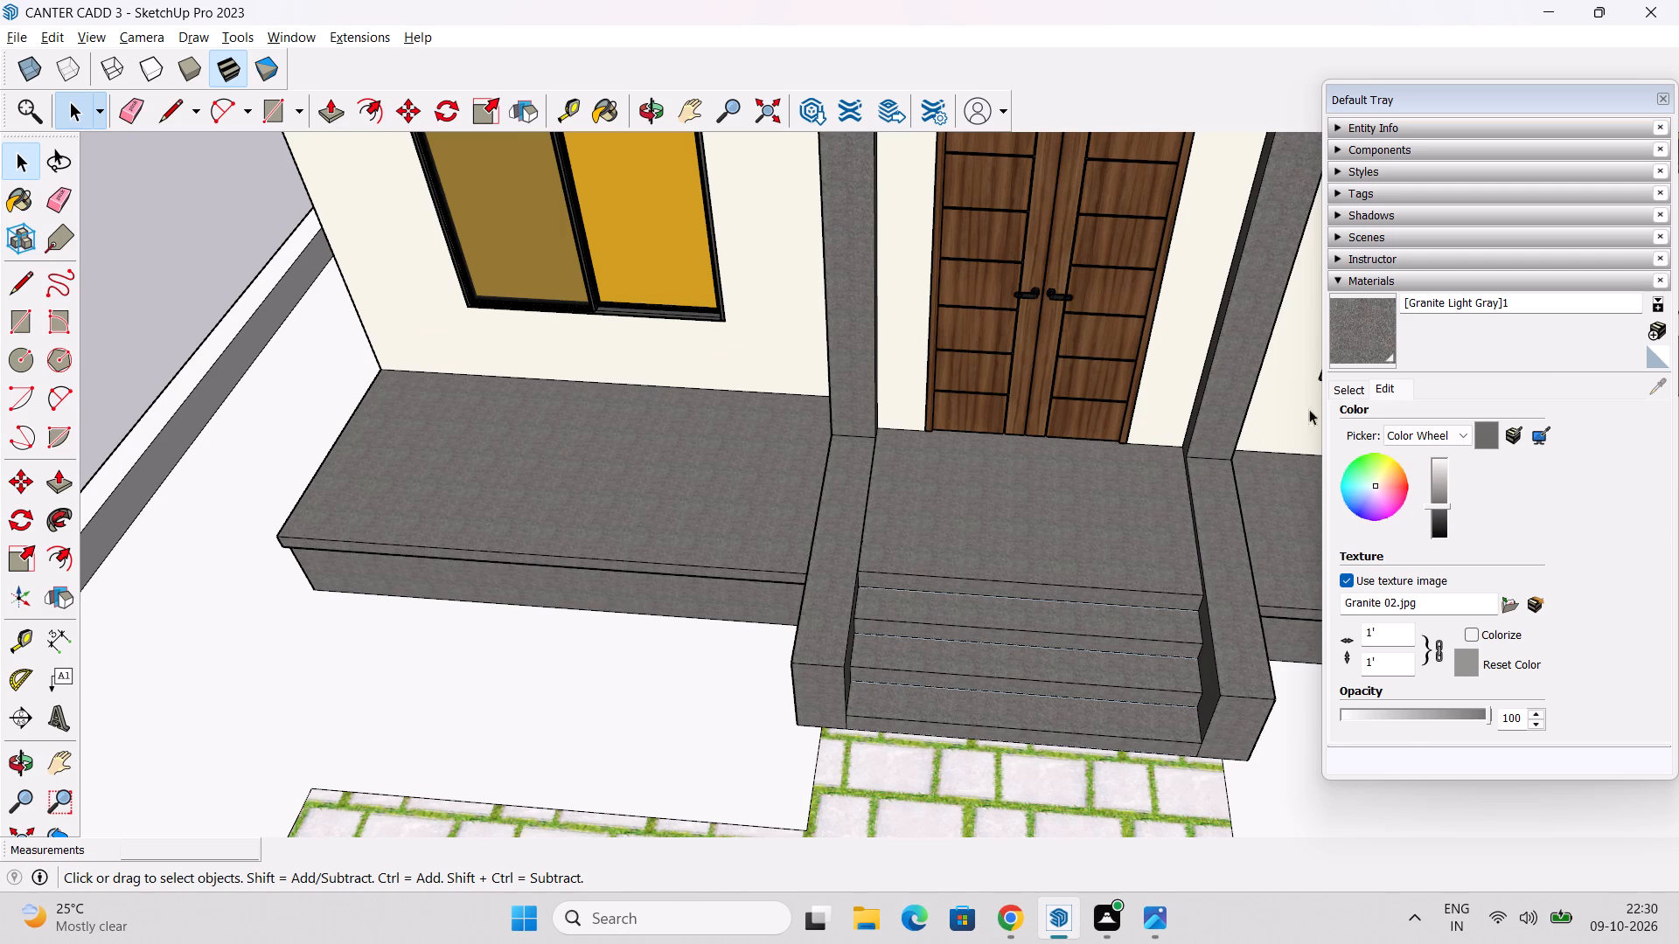
# Browse the Carpet, Fabrics, Leathers, Textiles and Wallpaper material collection.
pyautogui.click(1351, 406)
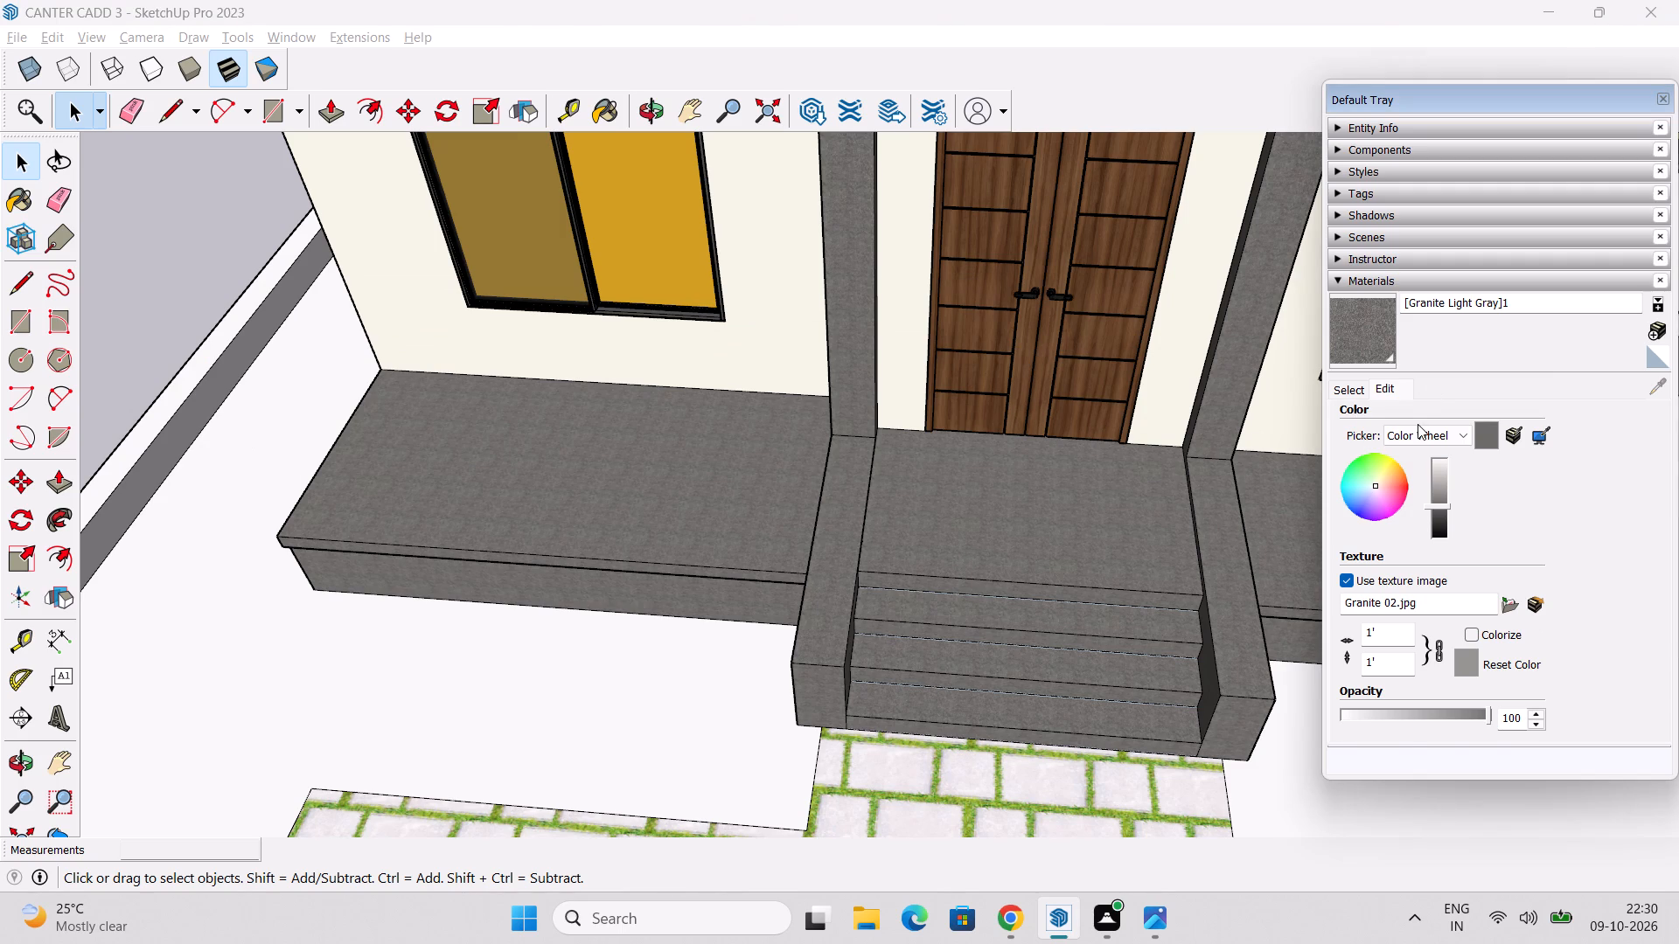
pyautogui.click(1348, 386)
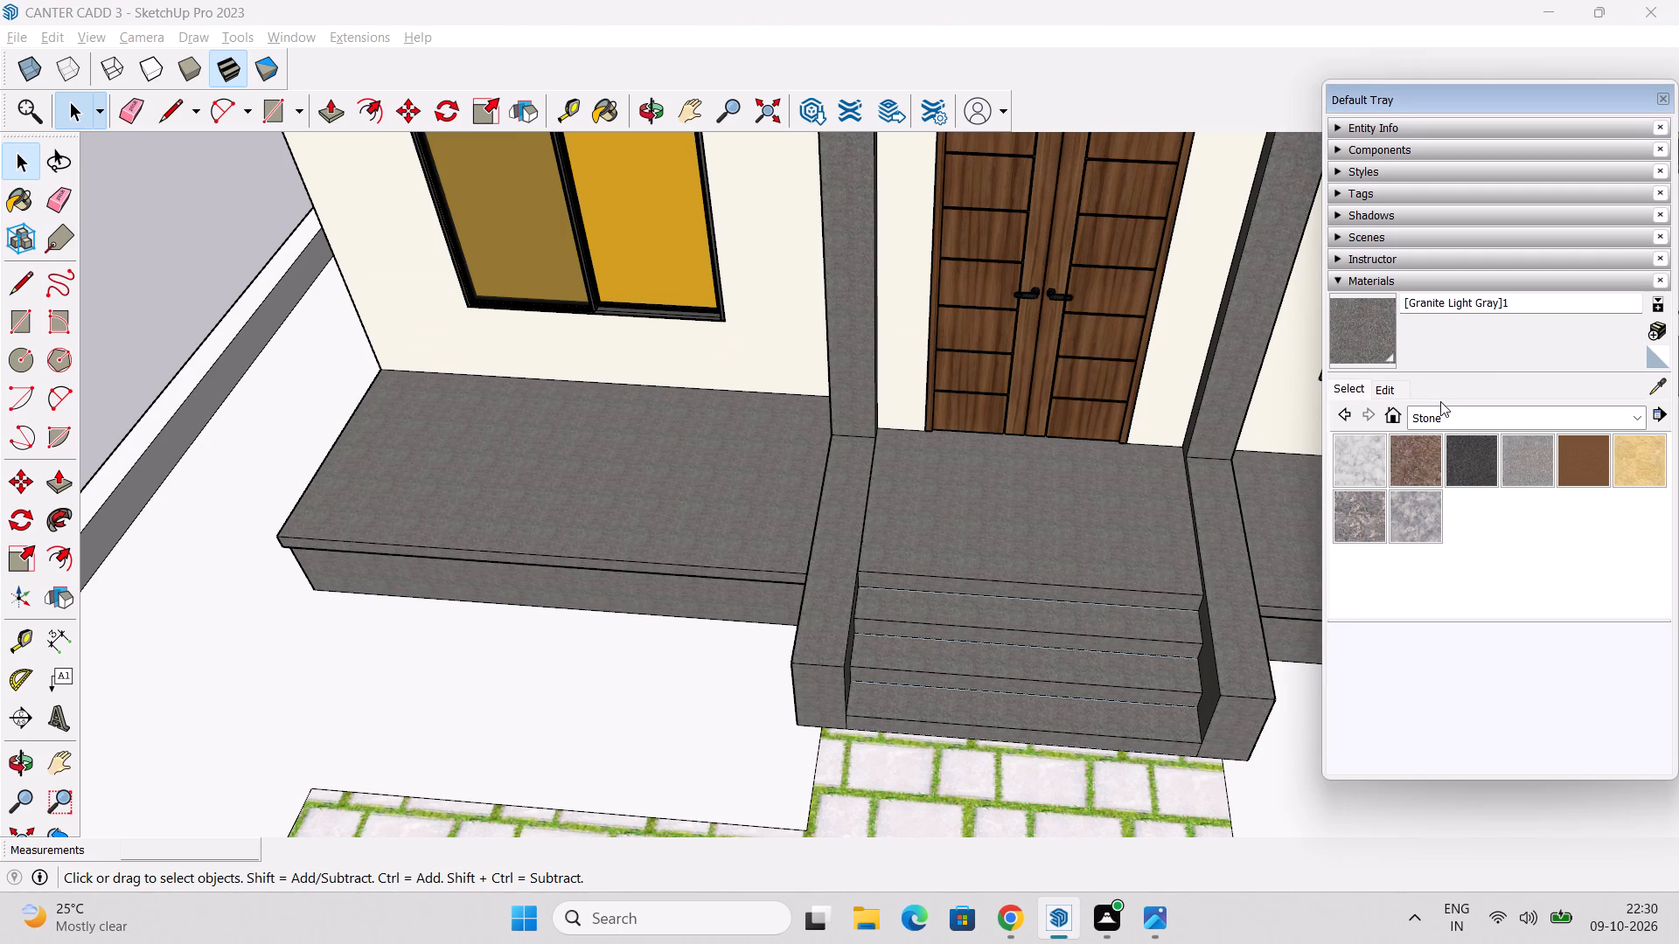
pyautogui.click(1451, 417)
pyautogui.scroll(4, 1561, 649)
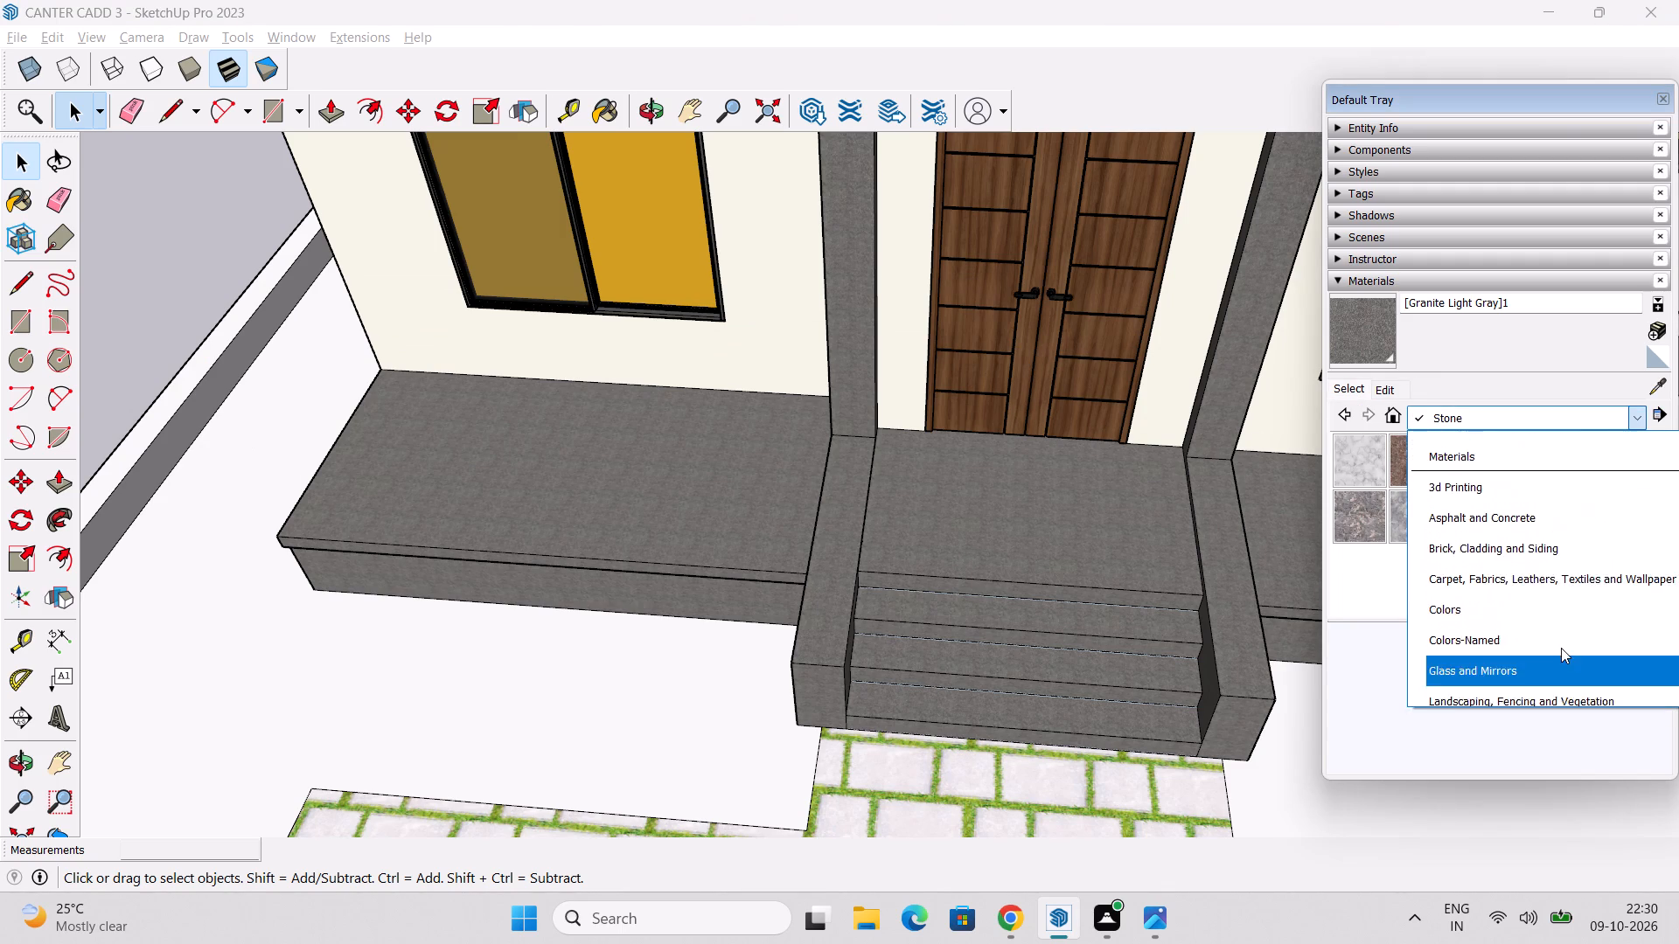
pyautogui.scroll(1, 1573, 607)
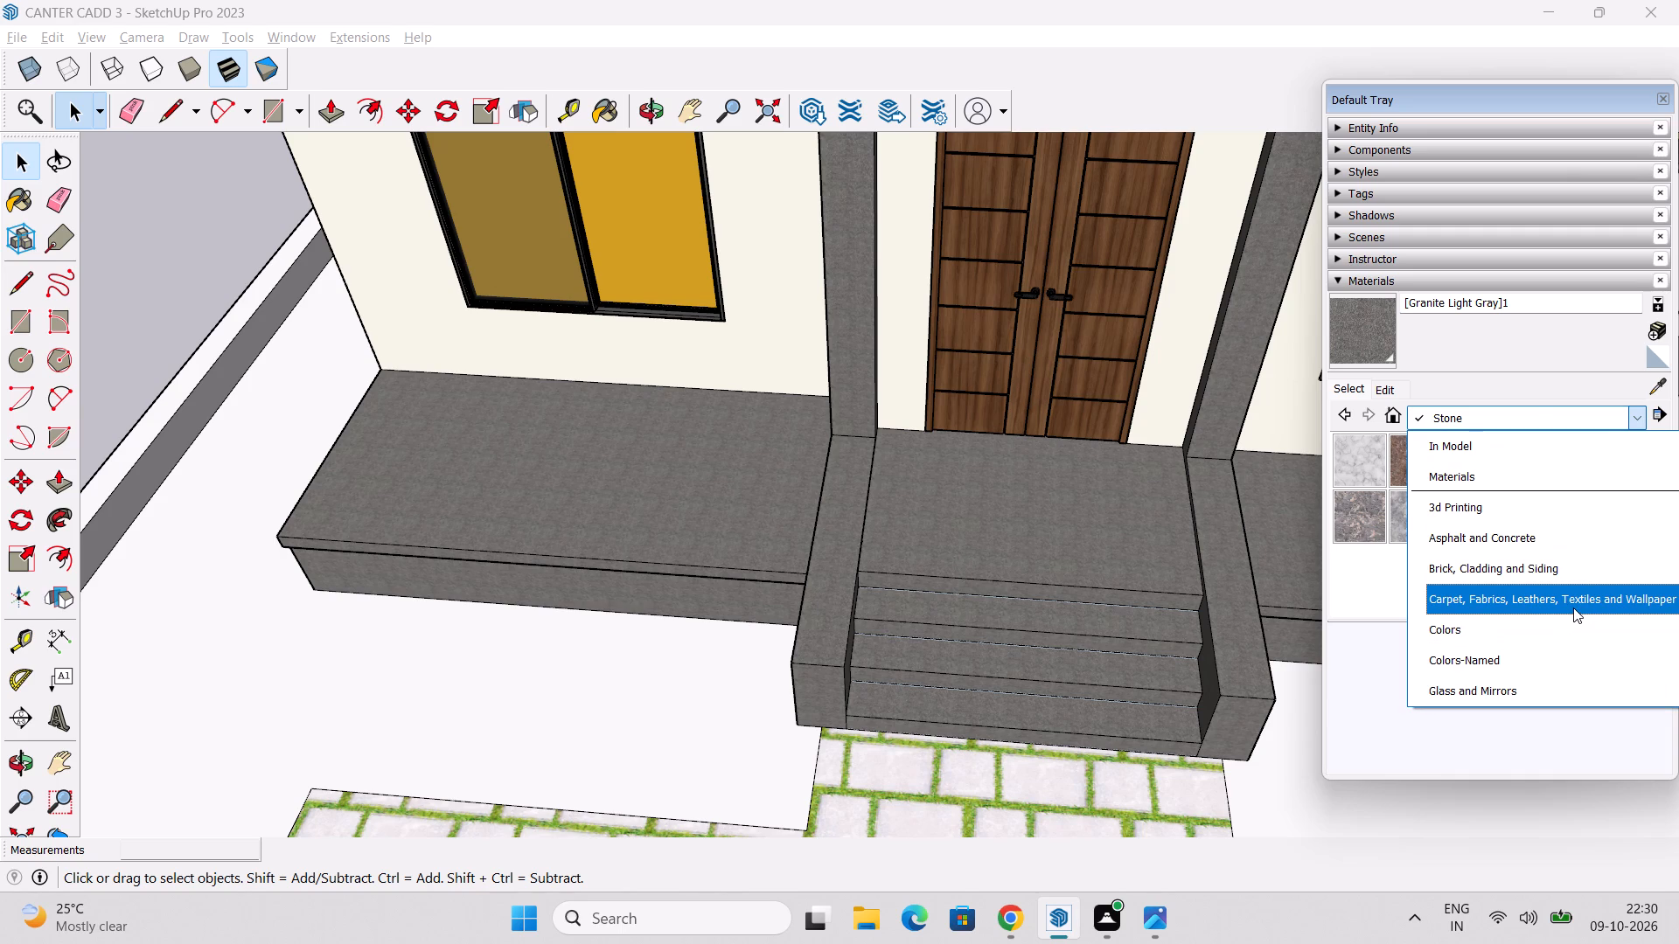
pyautogui.click(1573, 607)
pyautogui.scroll(-5, 1504, 517)
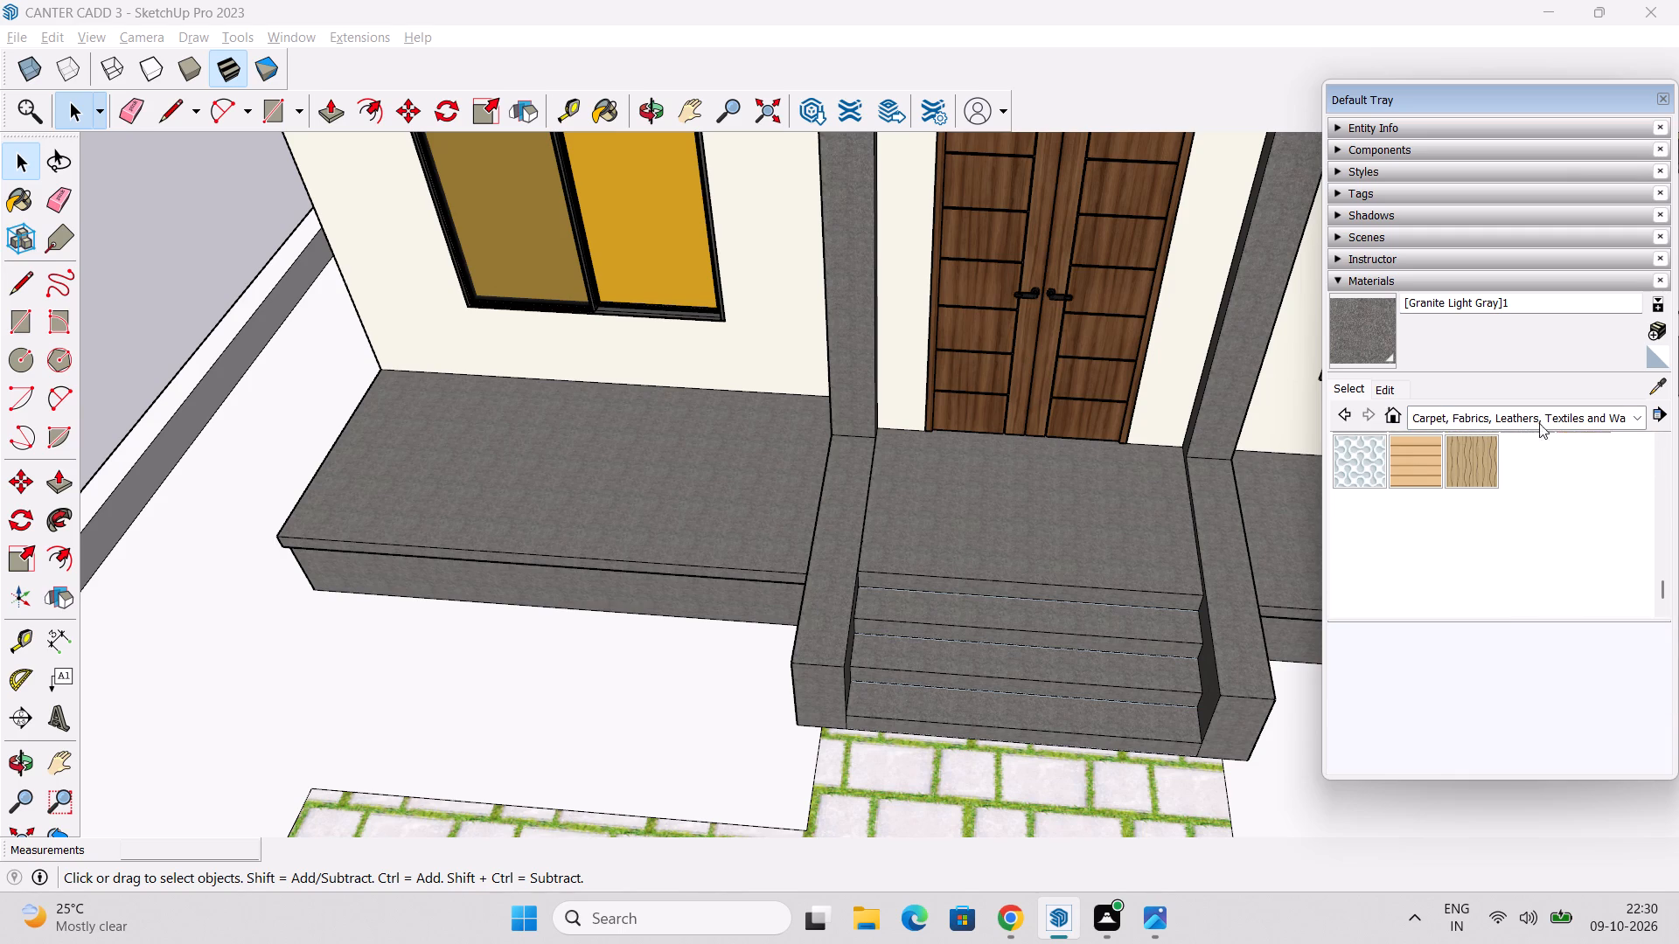
# Paint the yard ground around the house and walkway with Grass Dark Green from the Landscaping, Fencing and Vegetation collection.
pyautogui.click(1548, 412)
pyautogui.click(1480, 569)
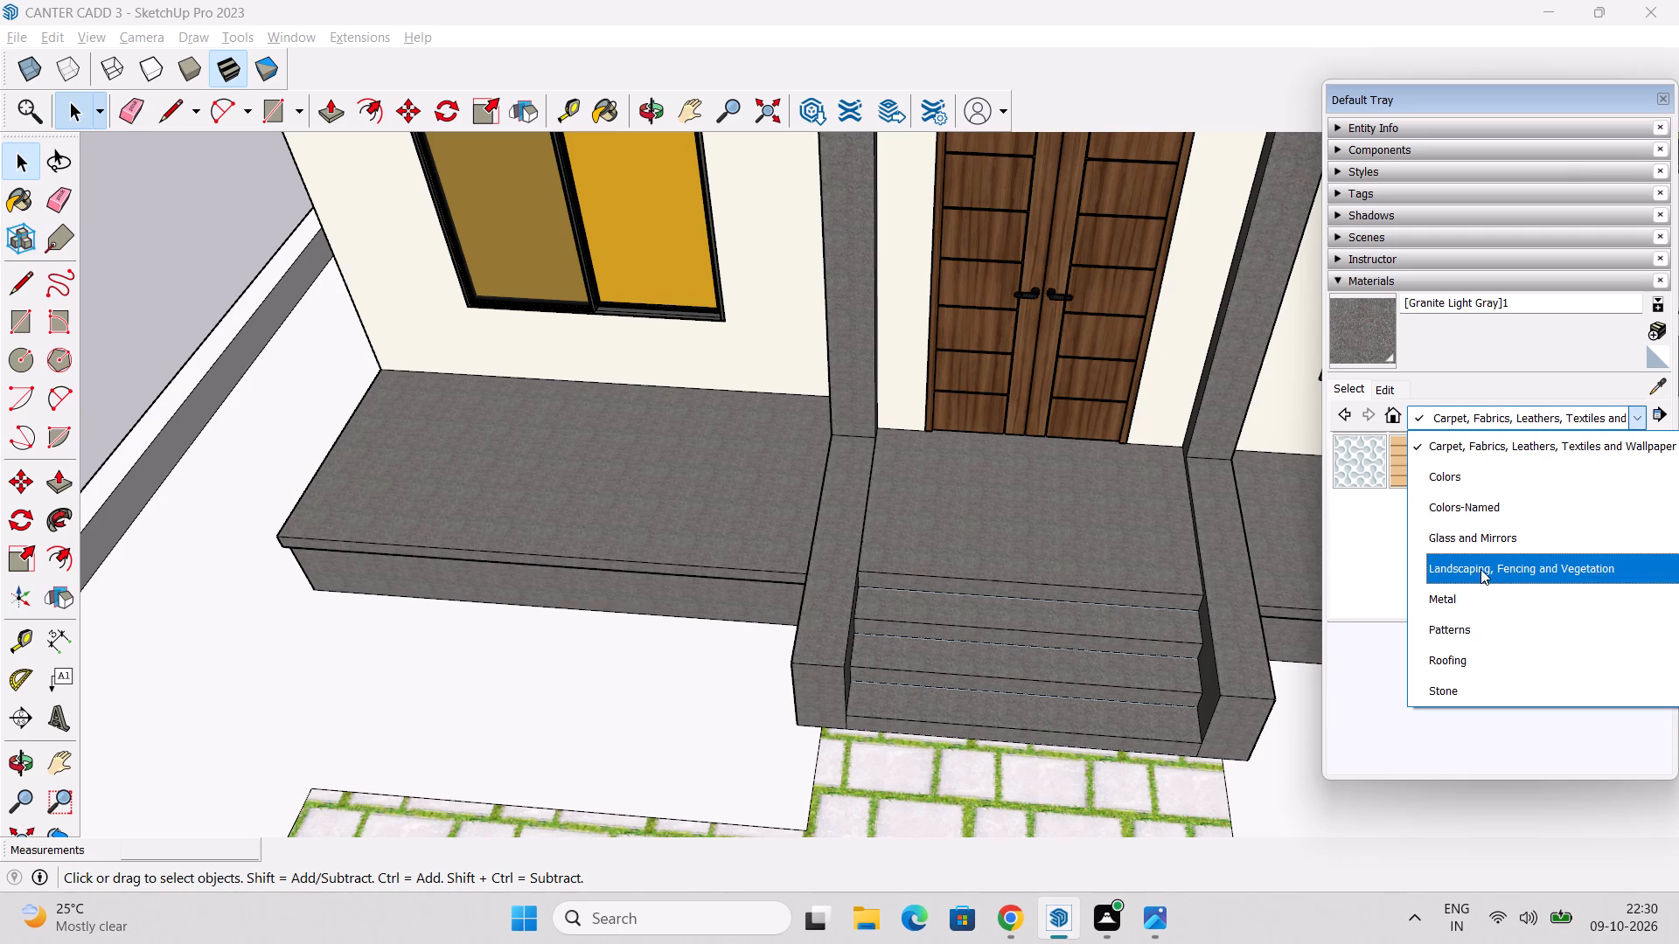
pyautogui.scroll(-4, 1472, 555)
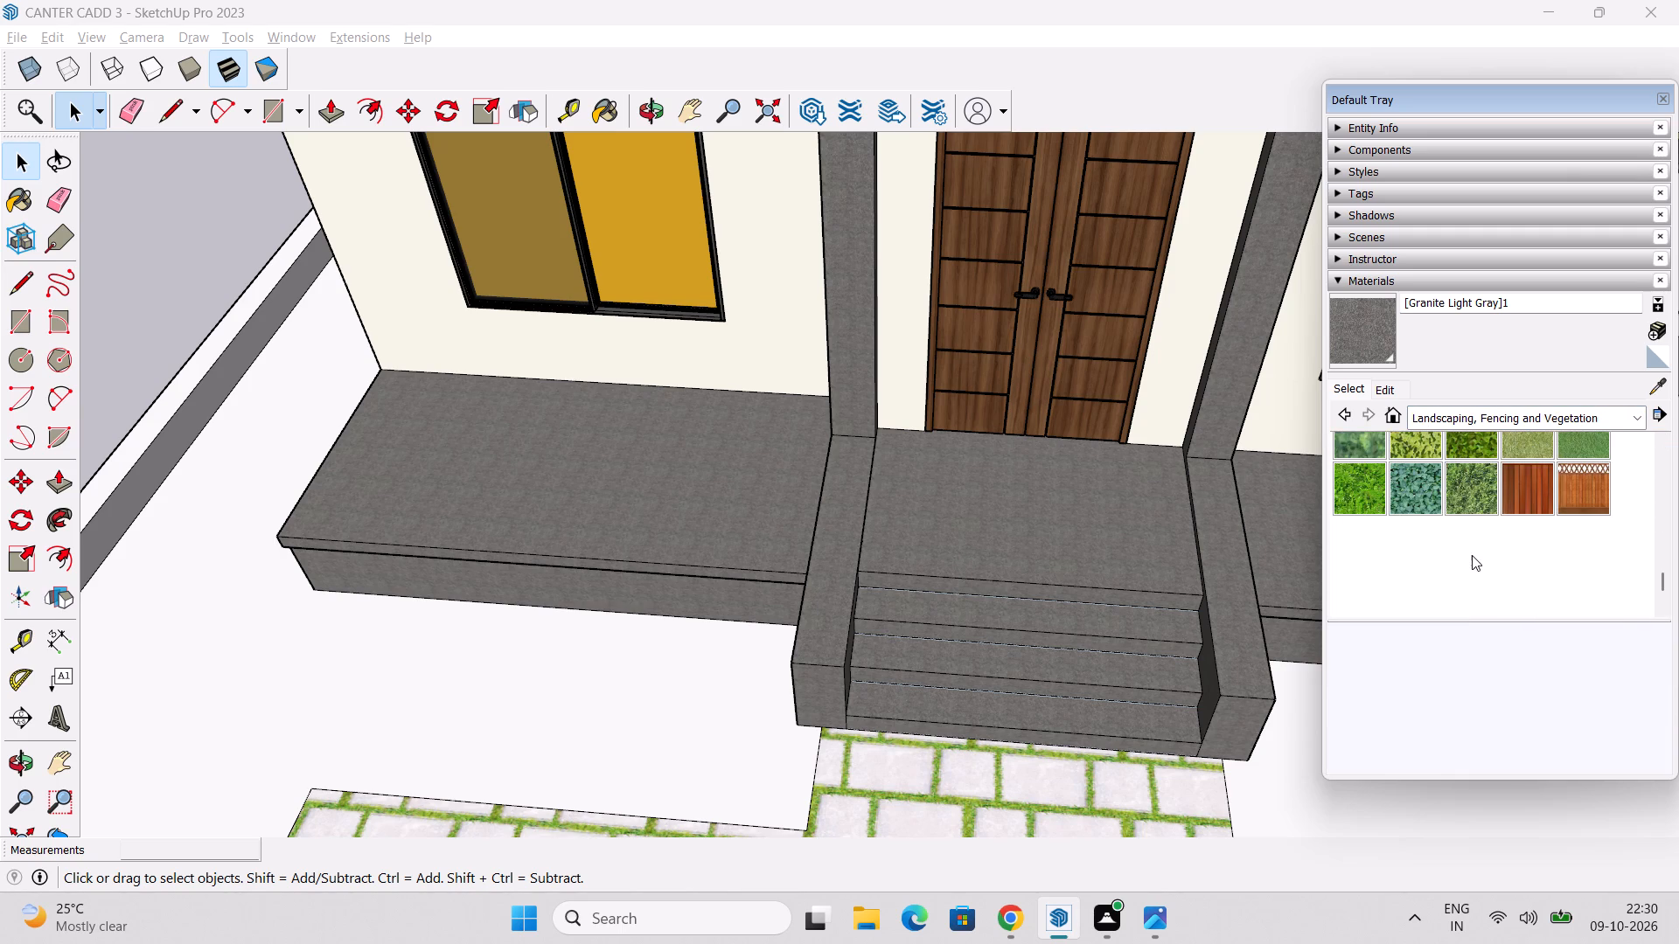
pyautogui.scroll(5, 1472, 555)
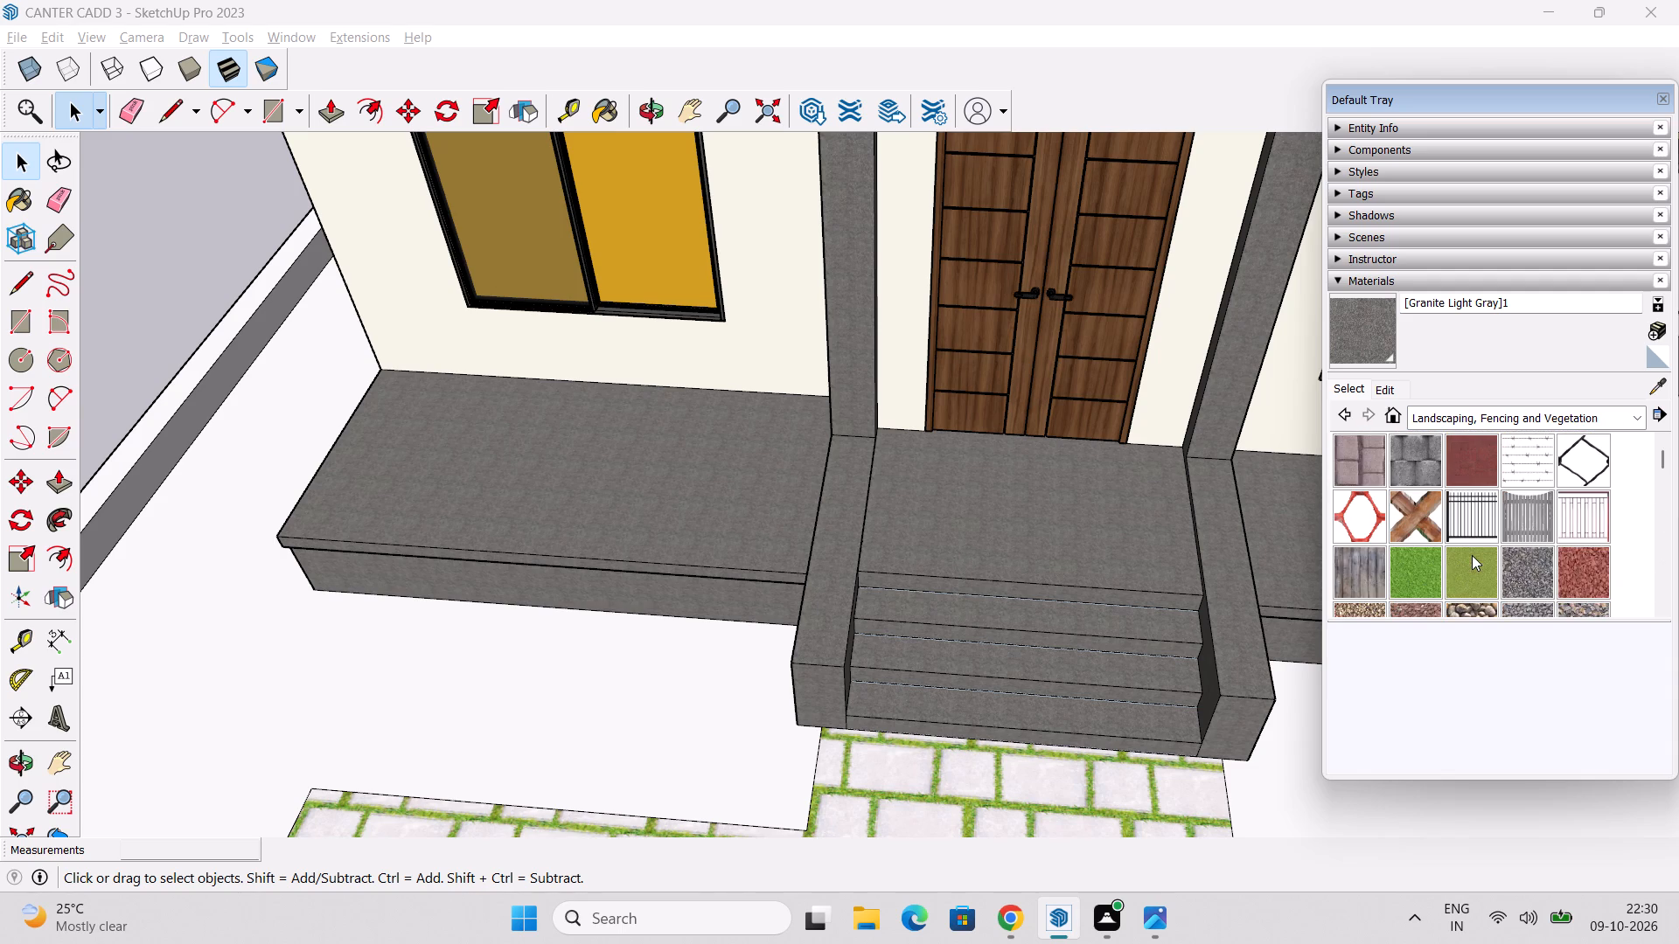
pyautogui.scroll(2, 1472, 555)
pyautogui.click(1415, 568)
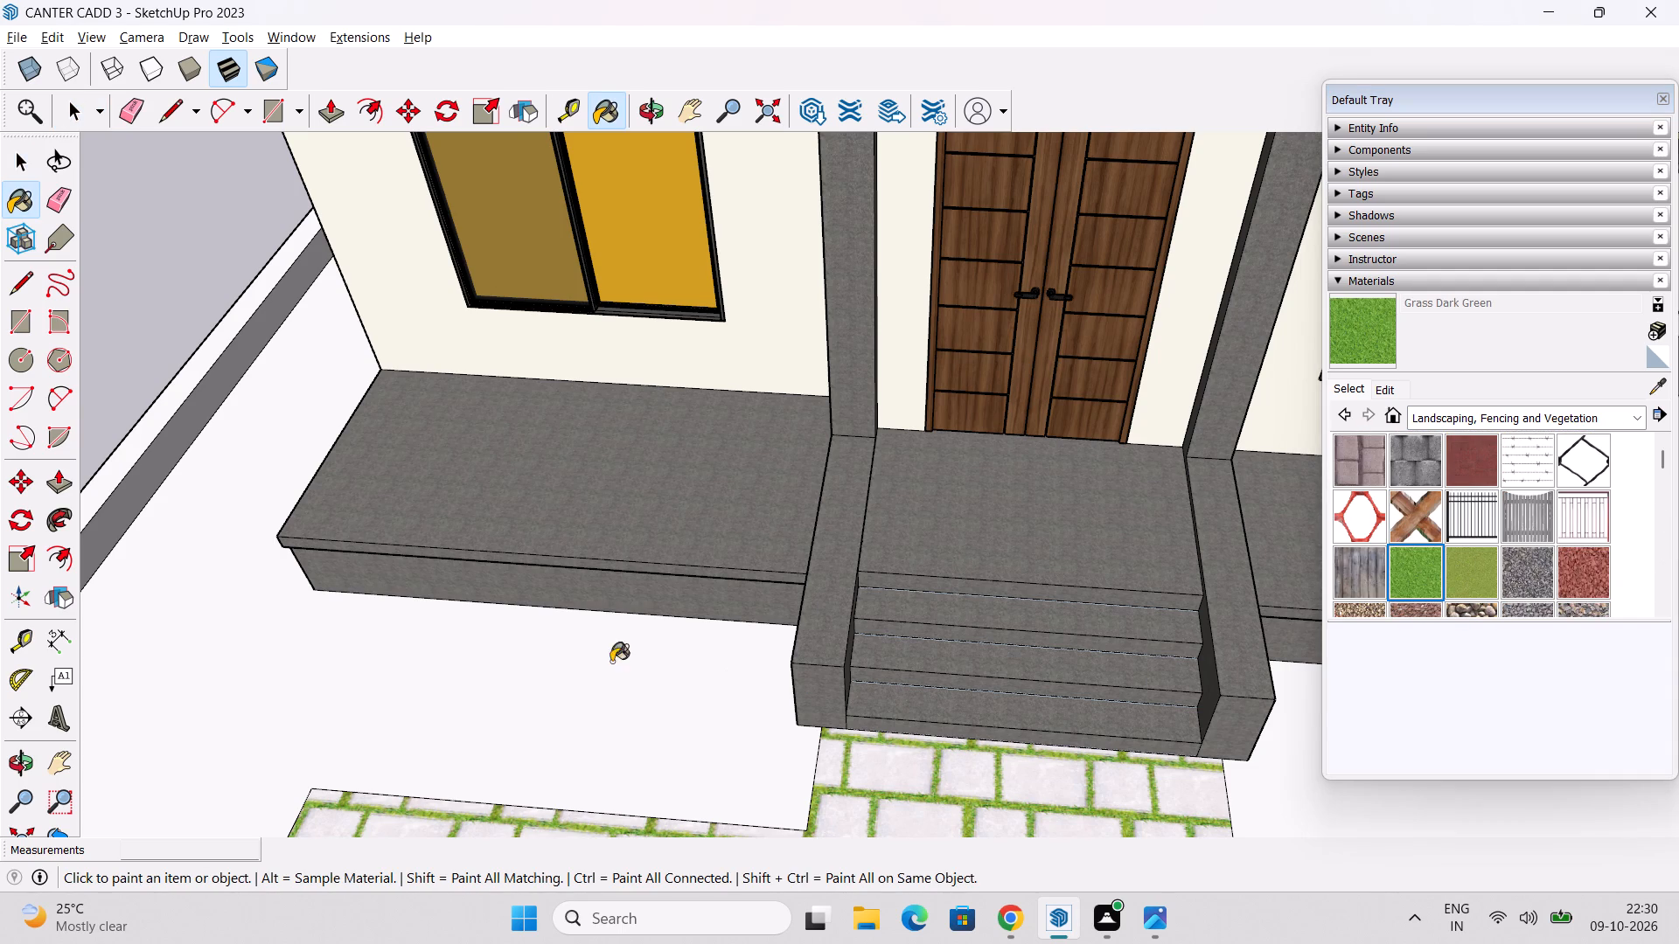
pyautogui.click(598, 662)
pyautogui.scroll(-10, 604, 646)
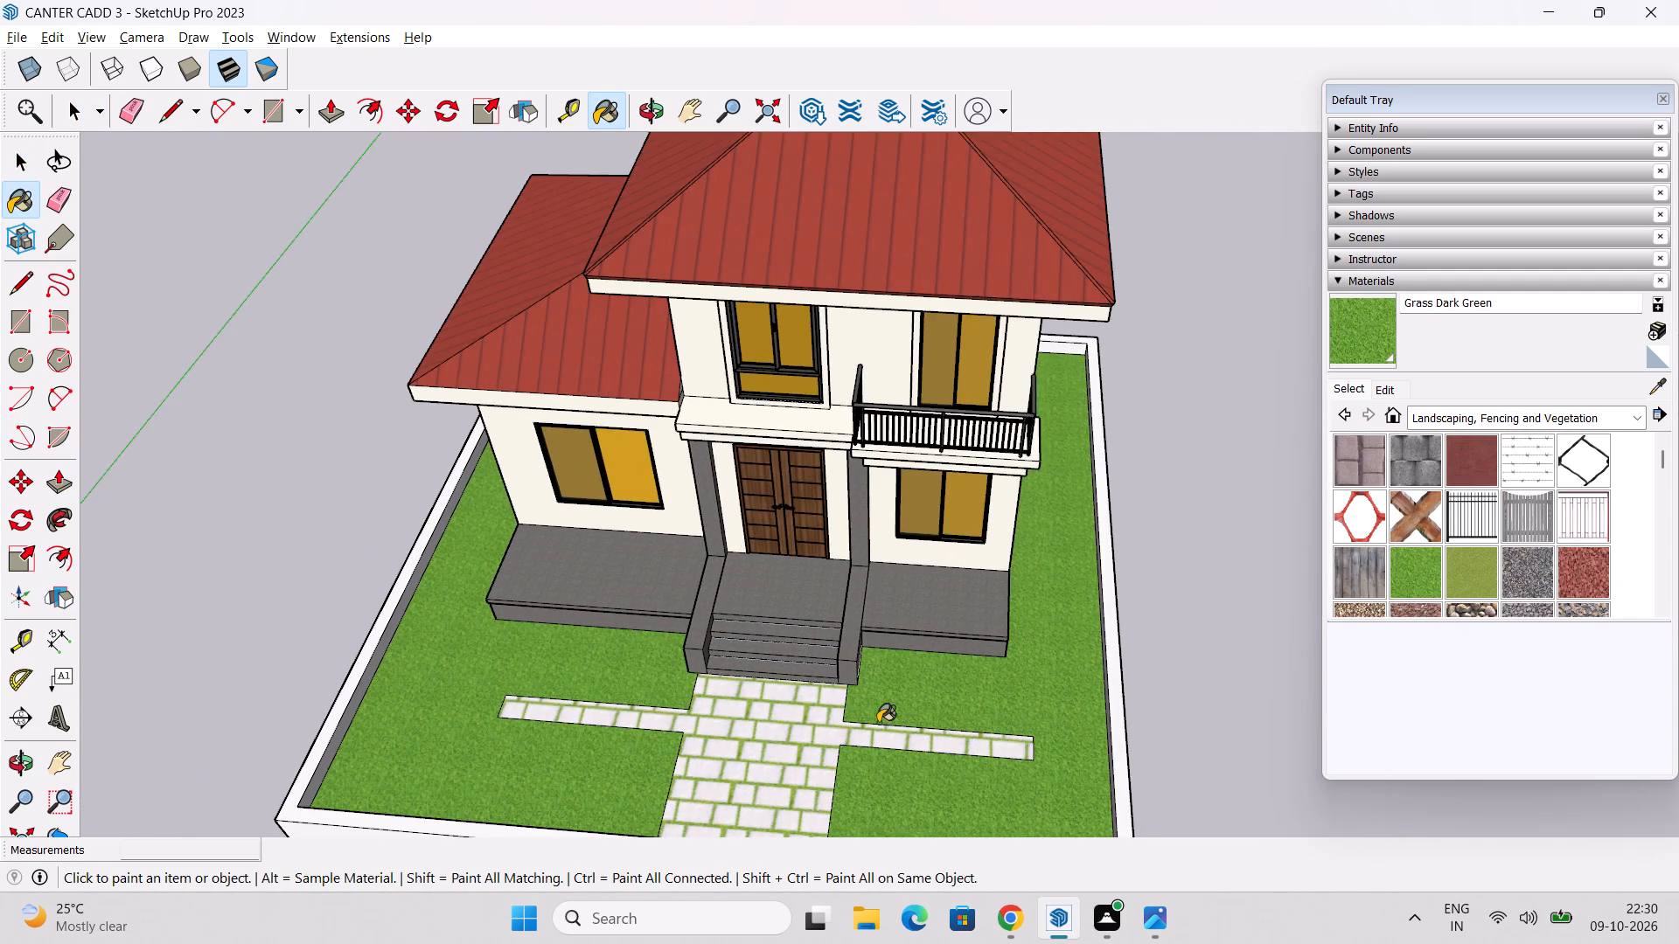
pyautogui.moveTo(881, 718); pyautogui.dragTo(1043, 671, button='middle')
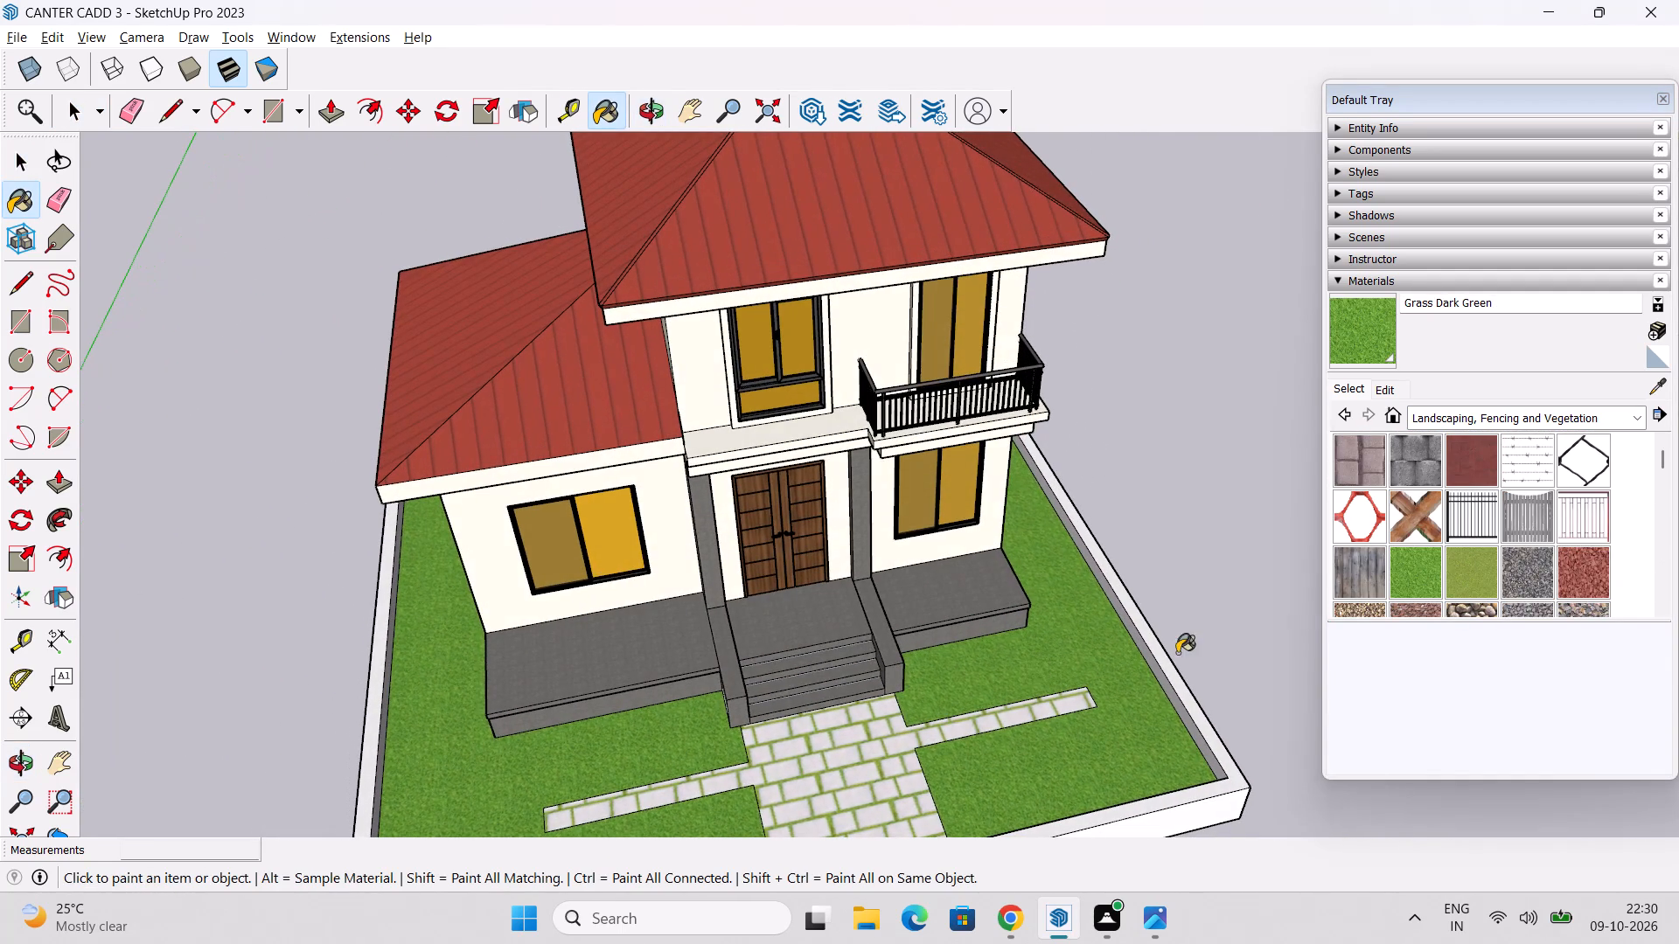
# Open the Grass Dark Green material's colour and texture settings and examine the lawn around the porch and walkway.
pyautogui.click(1389, 385)
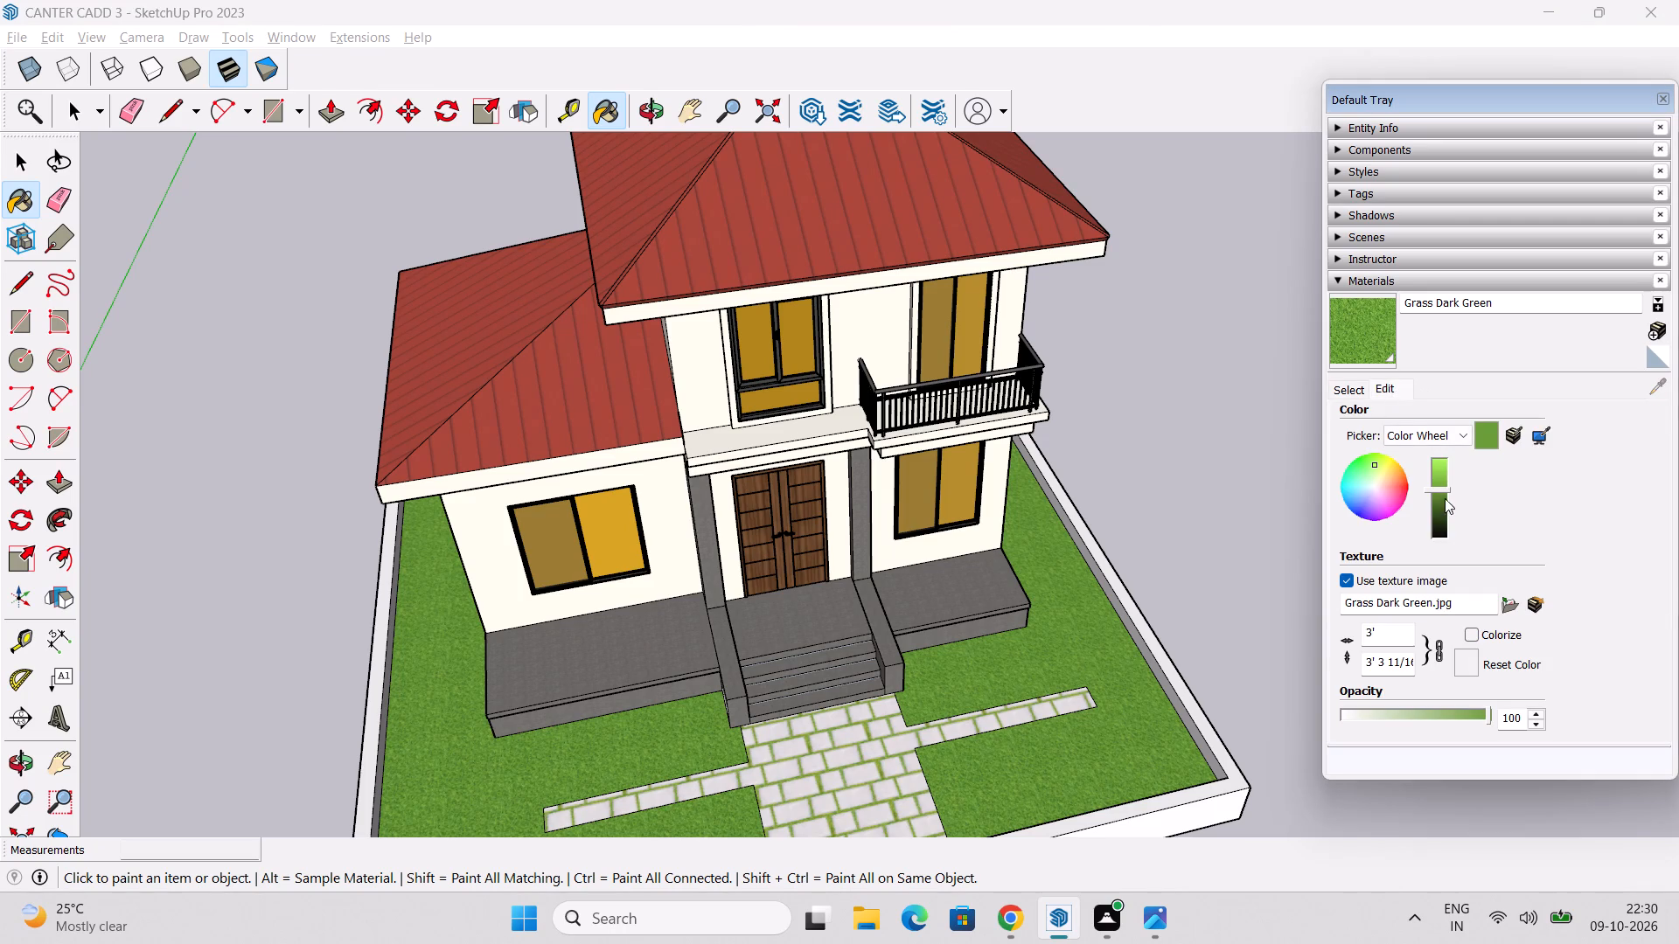
pyautogui.scroll(-2, 1437, 490)
pyautogui.moveTo(1049, 739); pyautogui.dragTo(950, 634, button='middle')
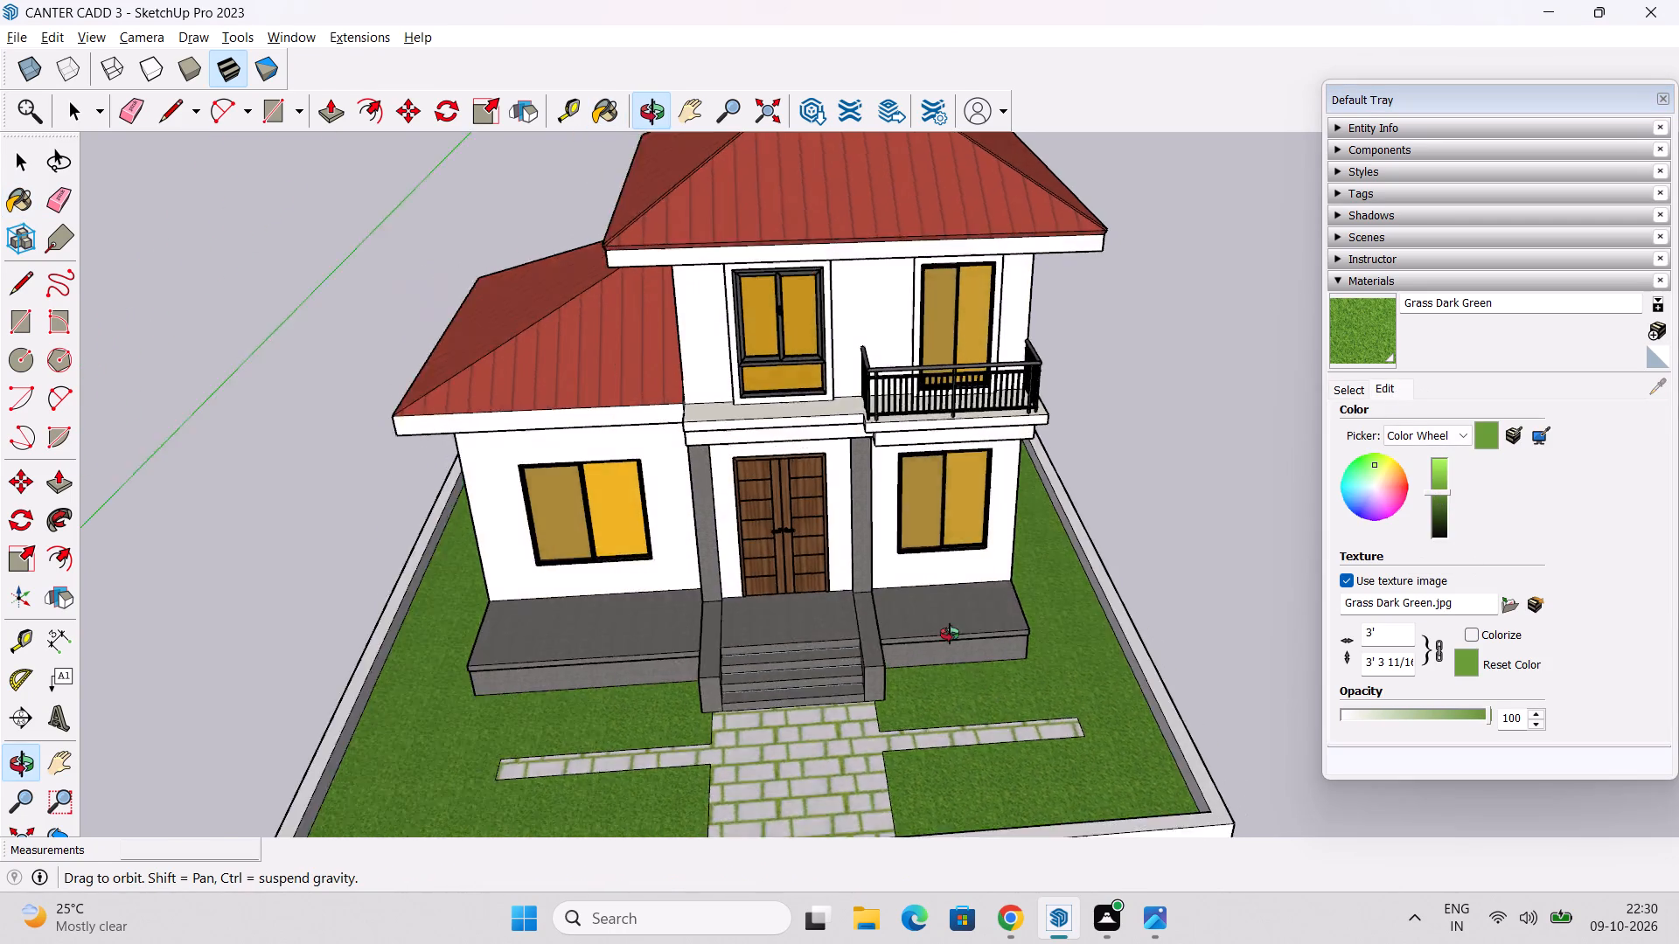
pyautogui.moveTo(950, 634); pyautogui.dragTo(888, 612, button='middle')
pyautogui.scroll(5, 873, 681)
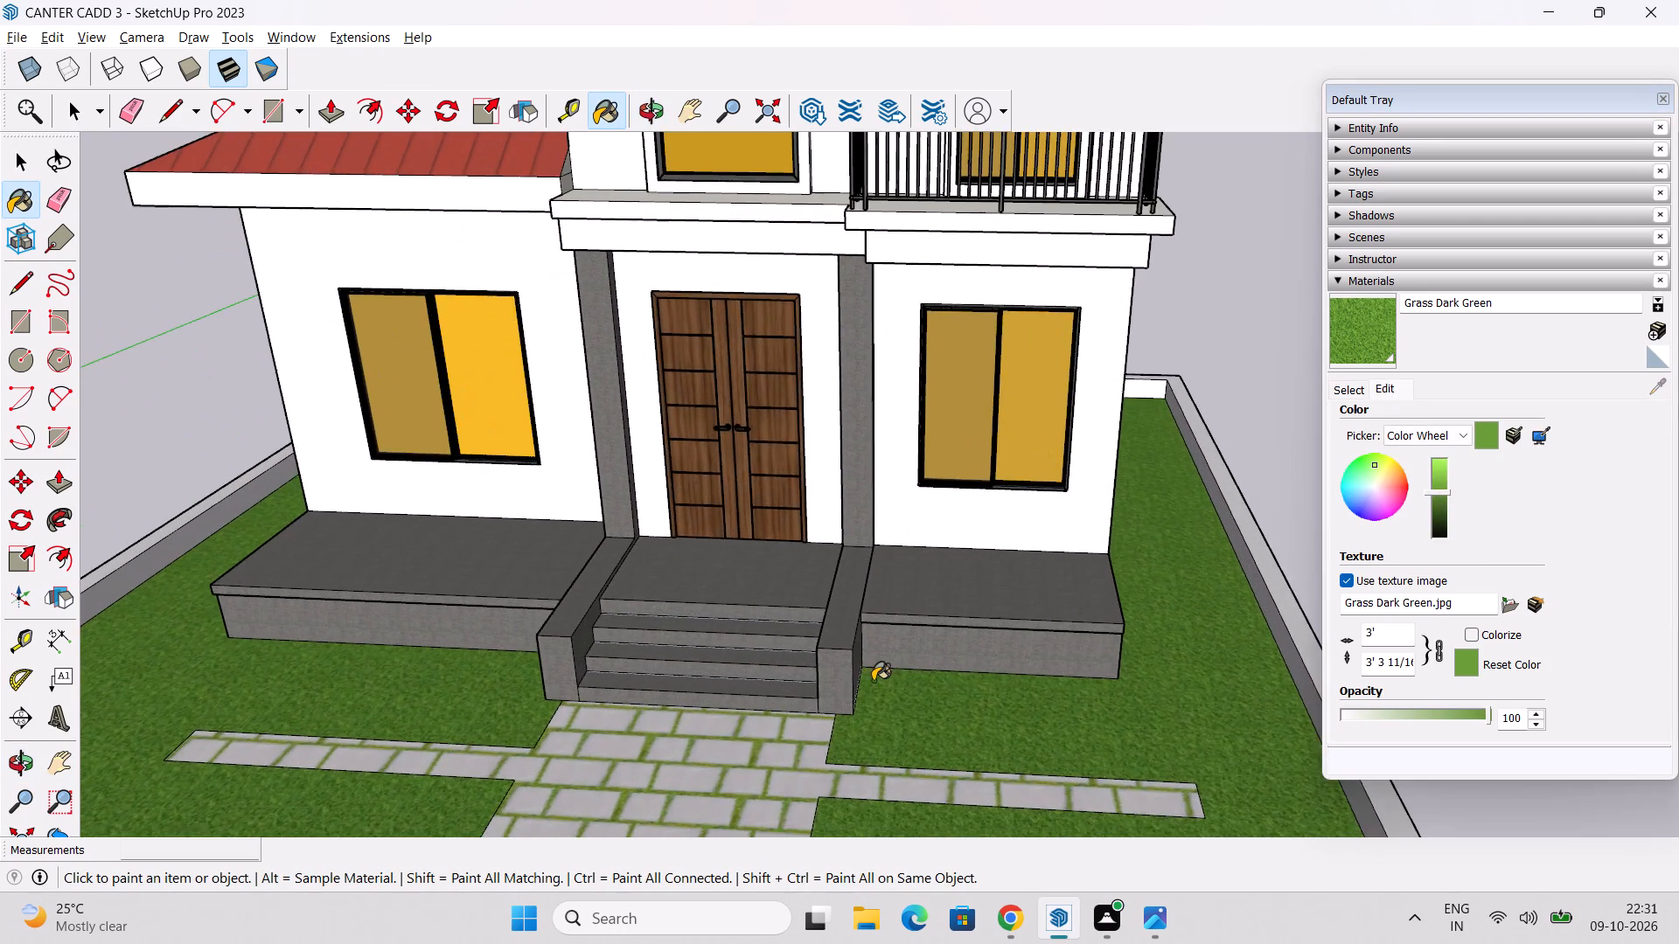
pyautogui.scroll(-3, 873, 681)
pyautogui.moveTo(873, 680); pyautogui.dragTo(971, 674, button='middle')
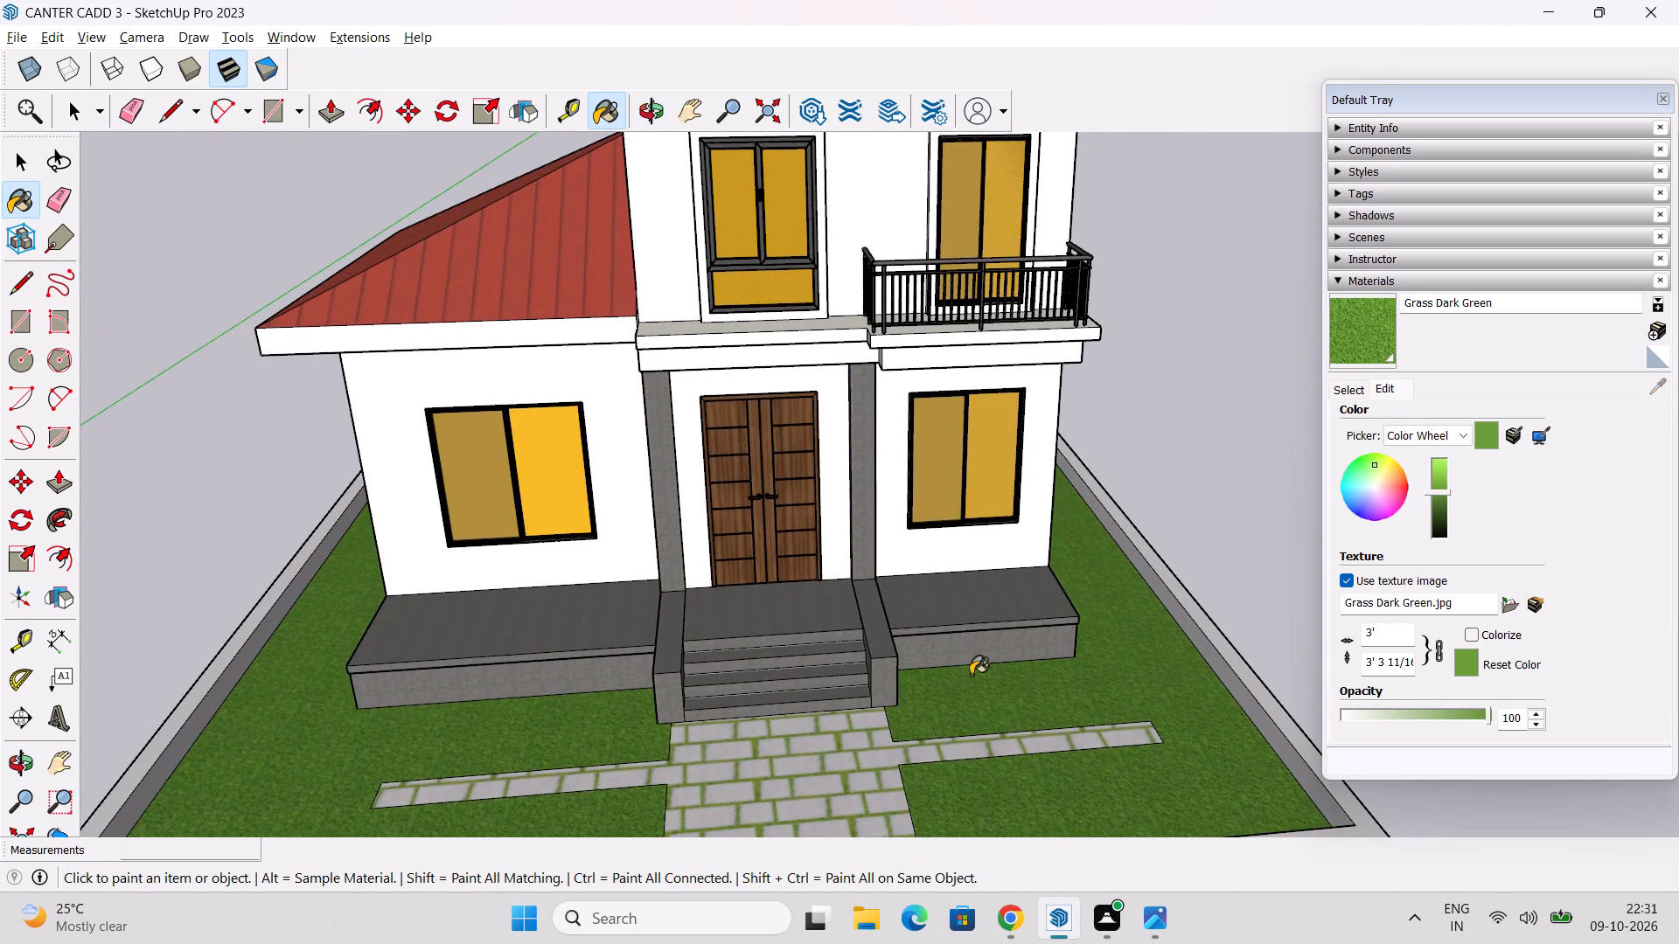
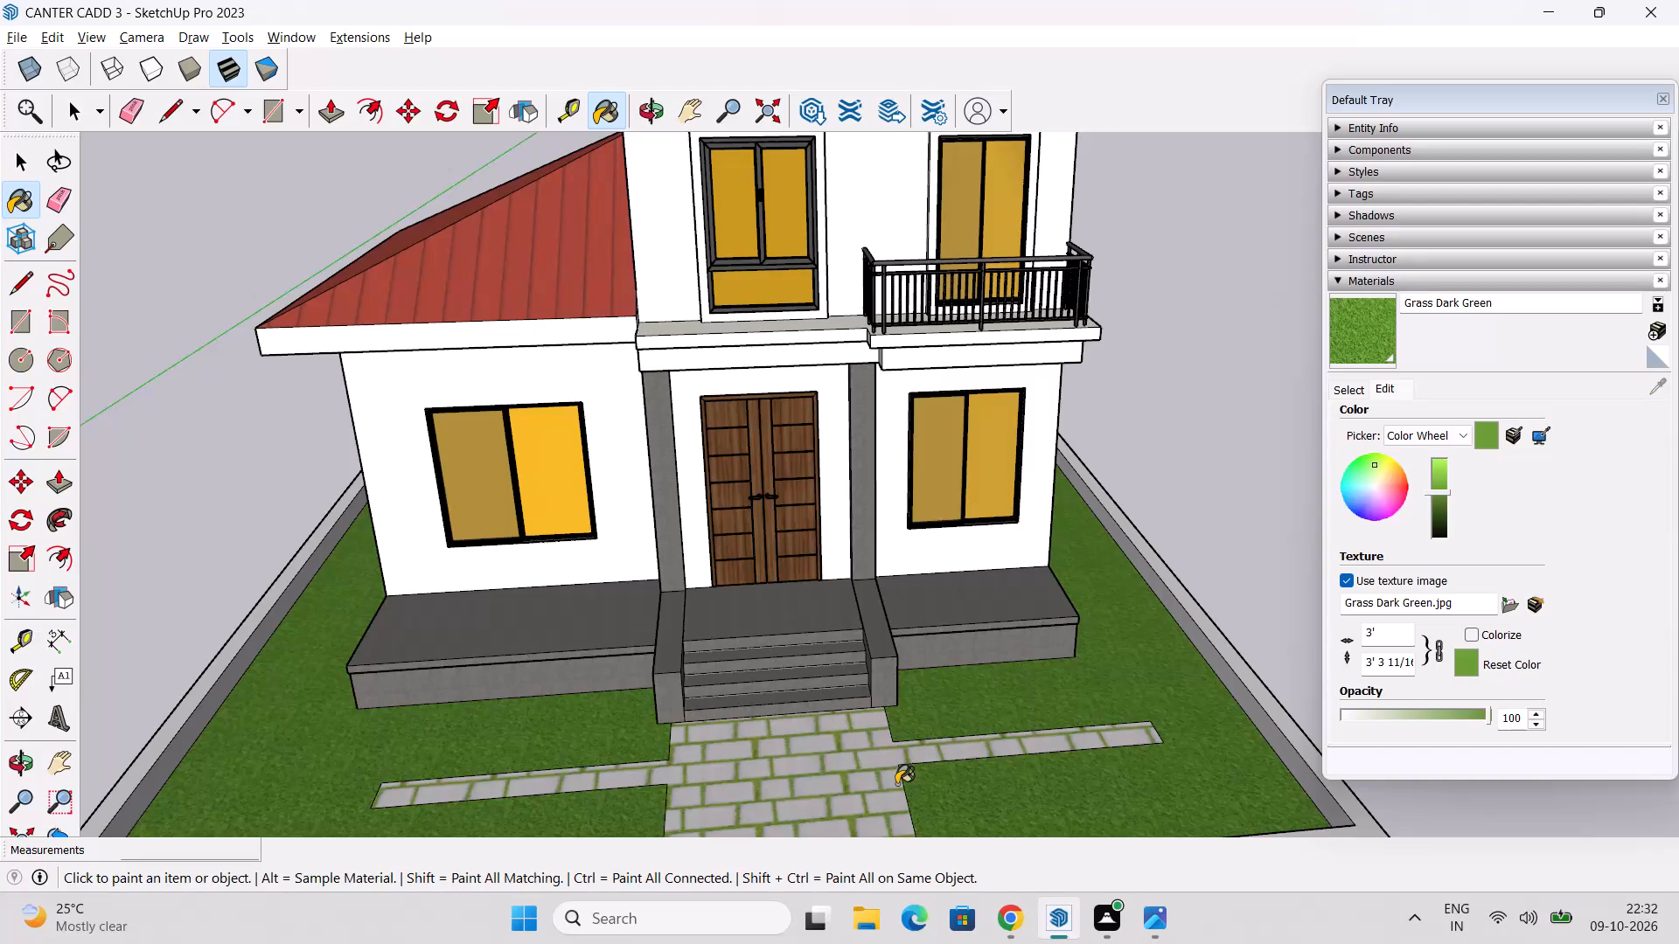
# Examine the house front, porch, lawn and walkway from the front and from the side with the lower roof.
pyautogui.scroll(2, 998, 777)
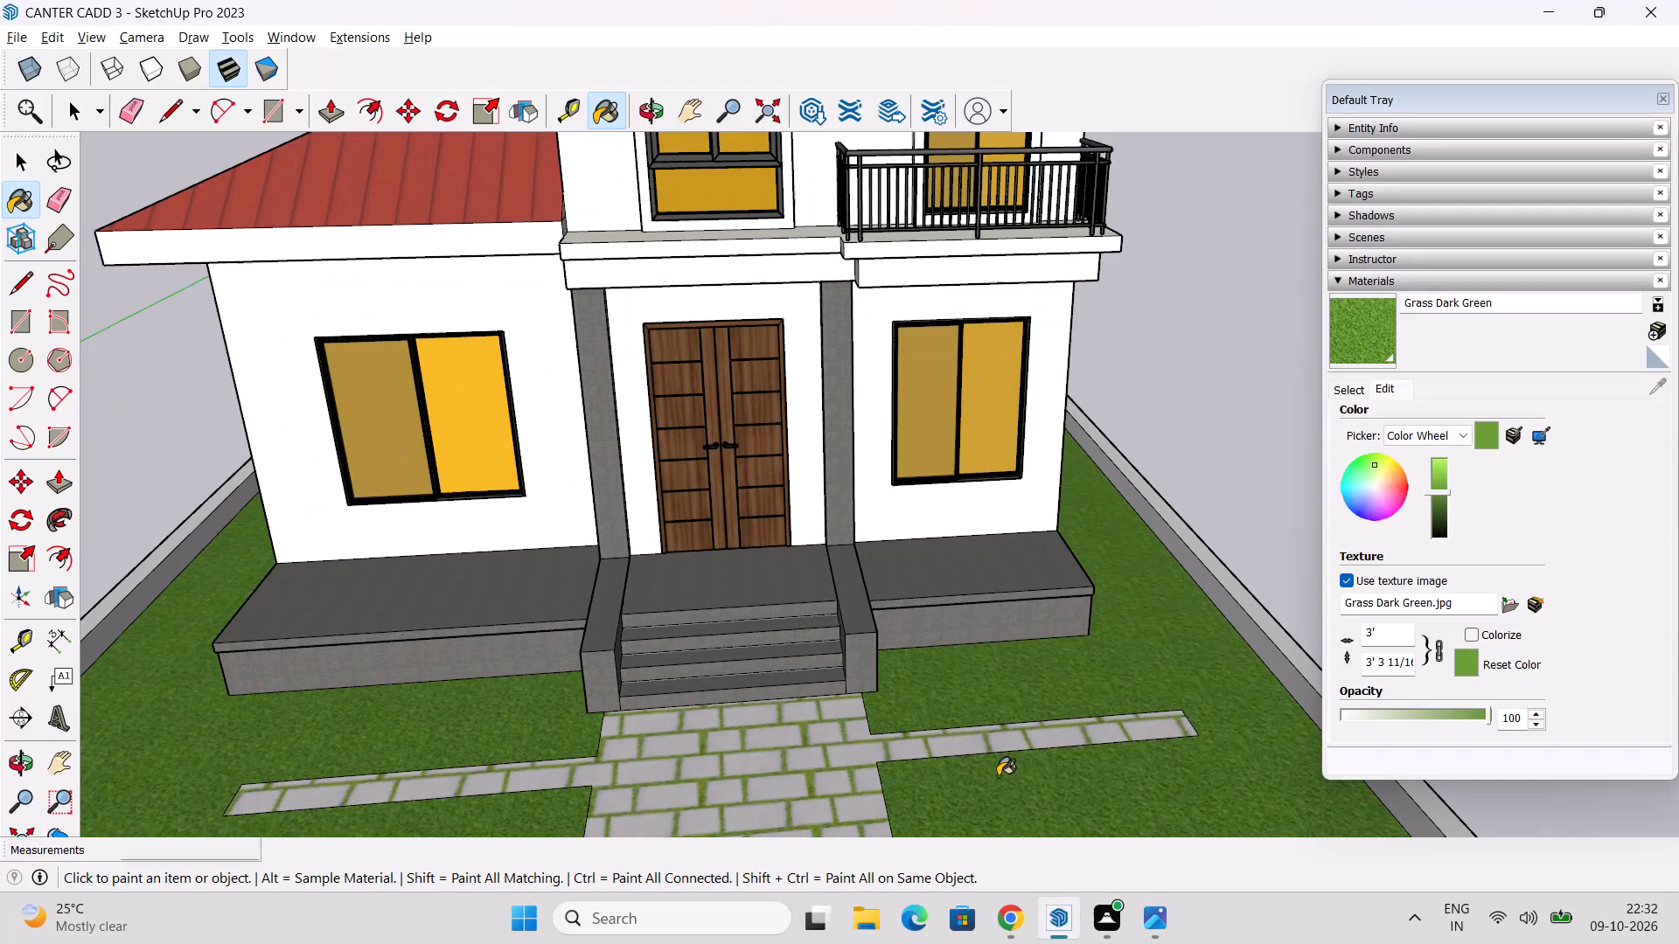
pyautogui.moveTo(995, 772); pyautogui.dragTo(923, 695, button='middle')
pyautogui.scroll(-2, 923, 695)
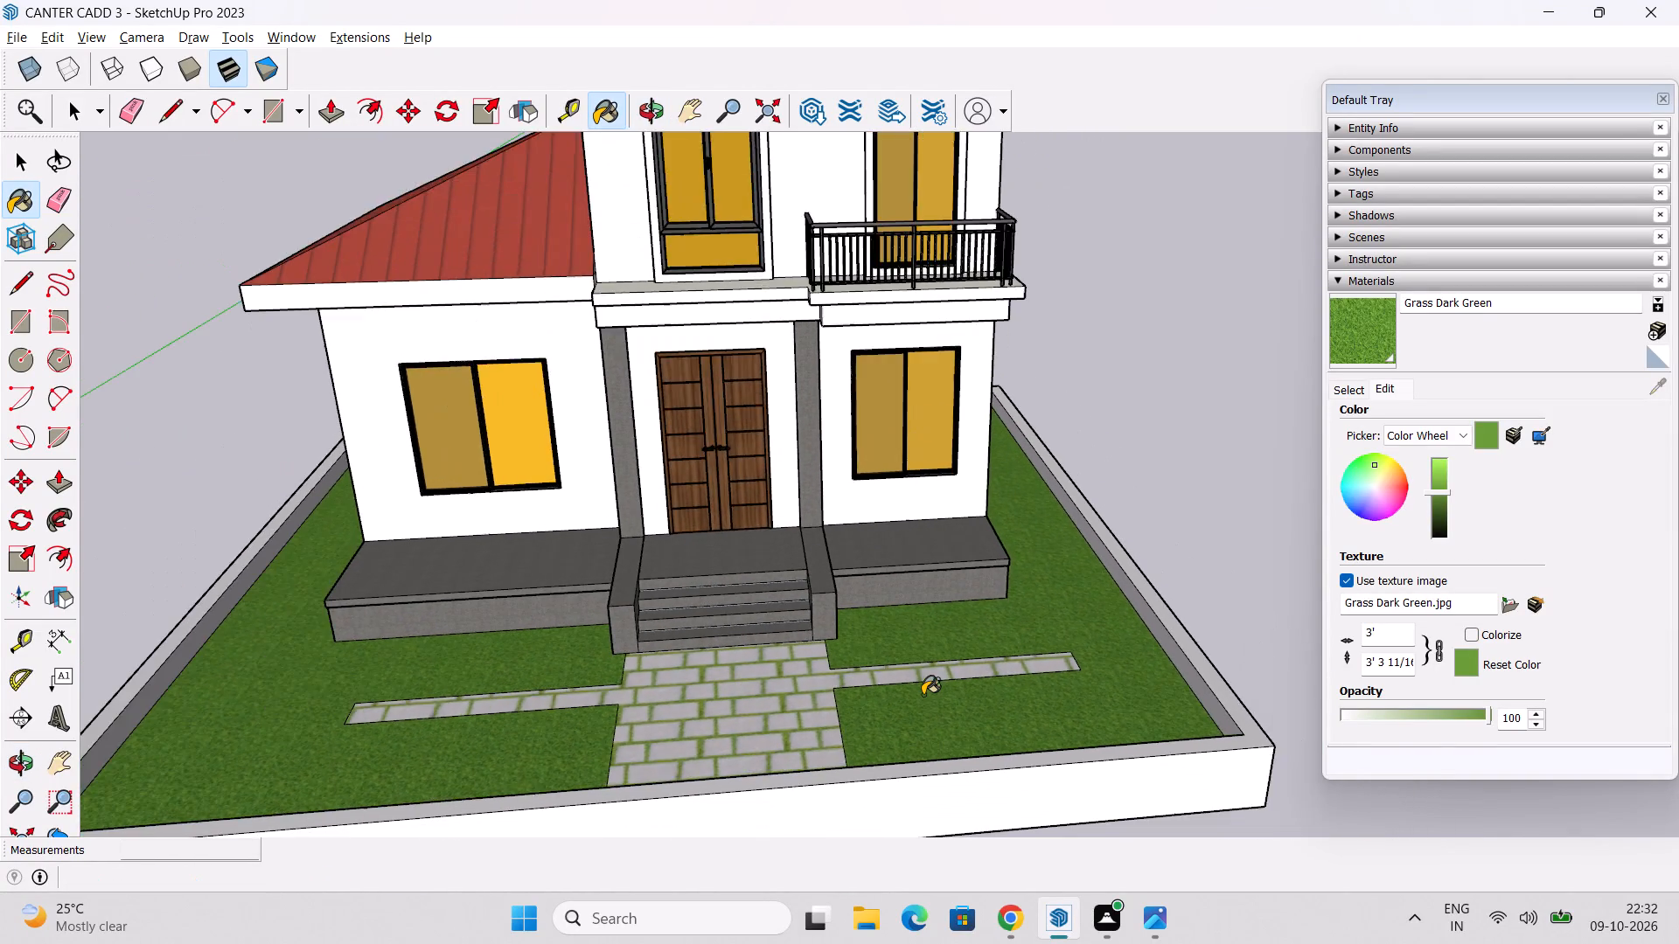
pyautogui.scroll(-4, 923, 695)
pyautogui.moveTo(923, 695); pyautogui.dragTo(959, 736, button='middle')
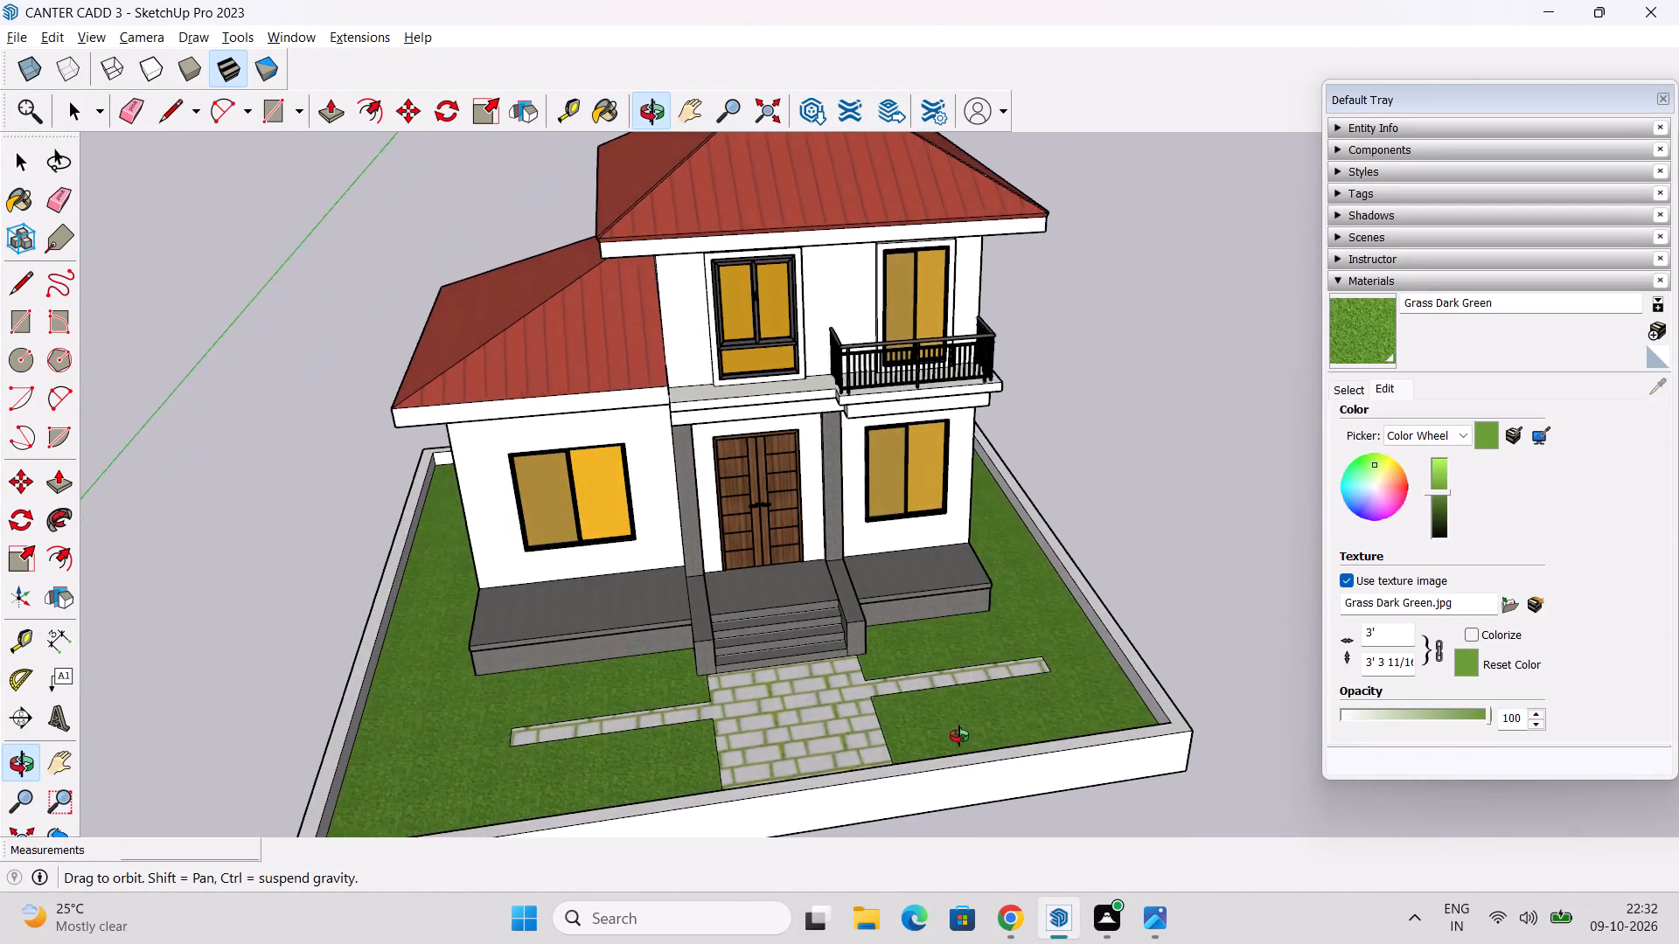
pyautogui.moveTo(959, 736); pyautogui.dragTo(938, 628, button='middle')
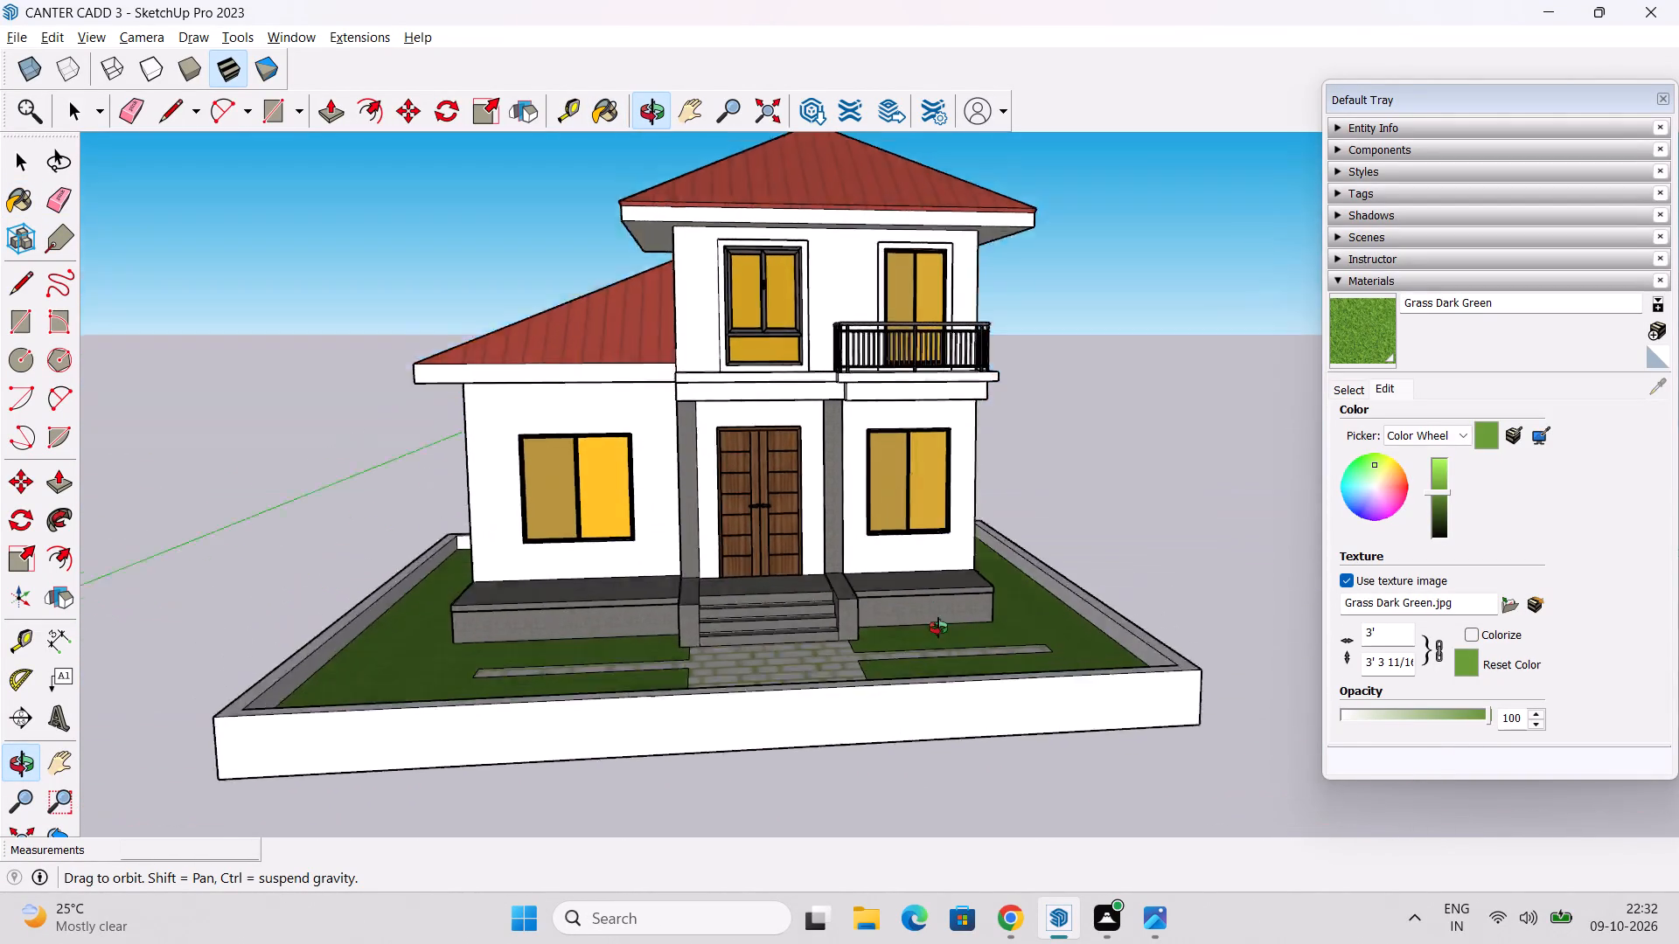
pyautogui.moveTo(938, 628); pyautogui.dragTo(932, 697, button='middle')
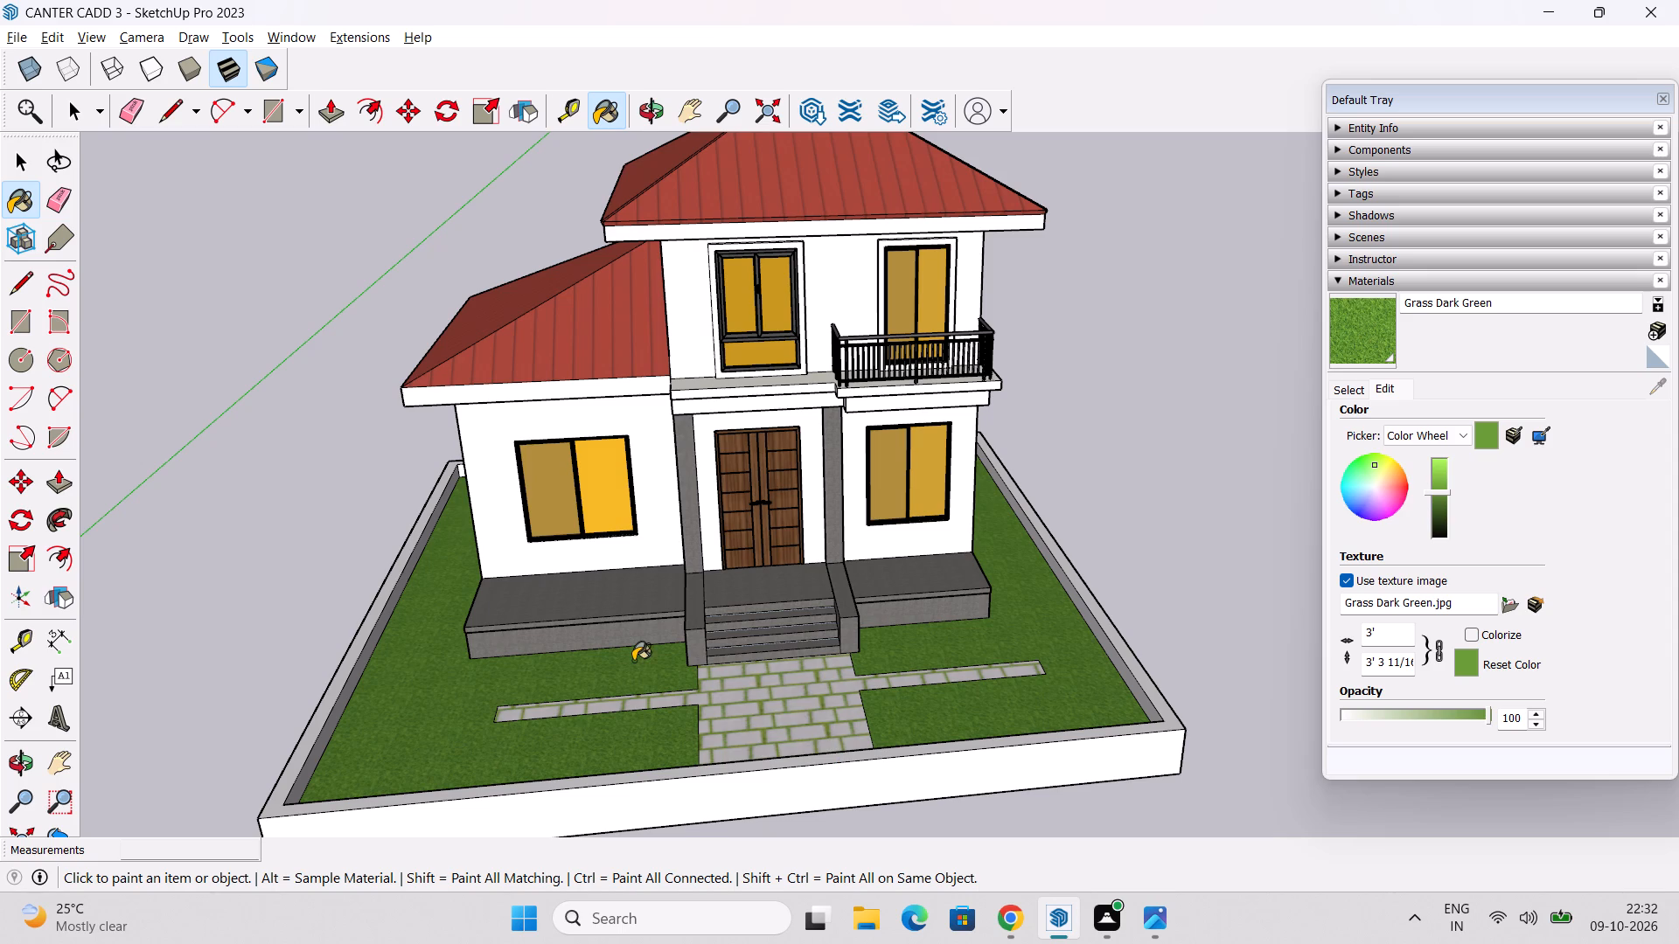
pyautogui.moveTo(633, 660); pyautogui.dragTo(825, 614, button='middle')
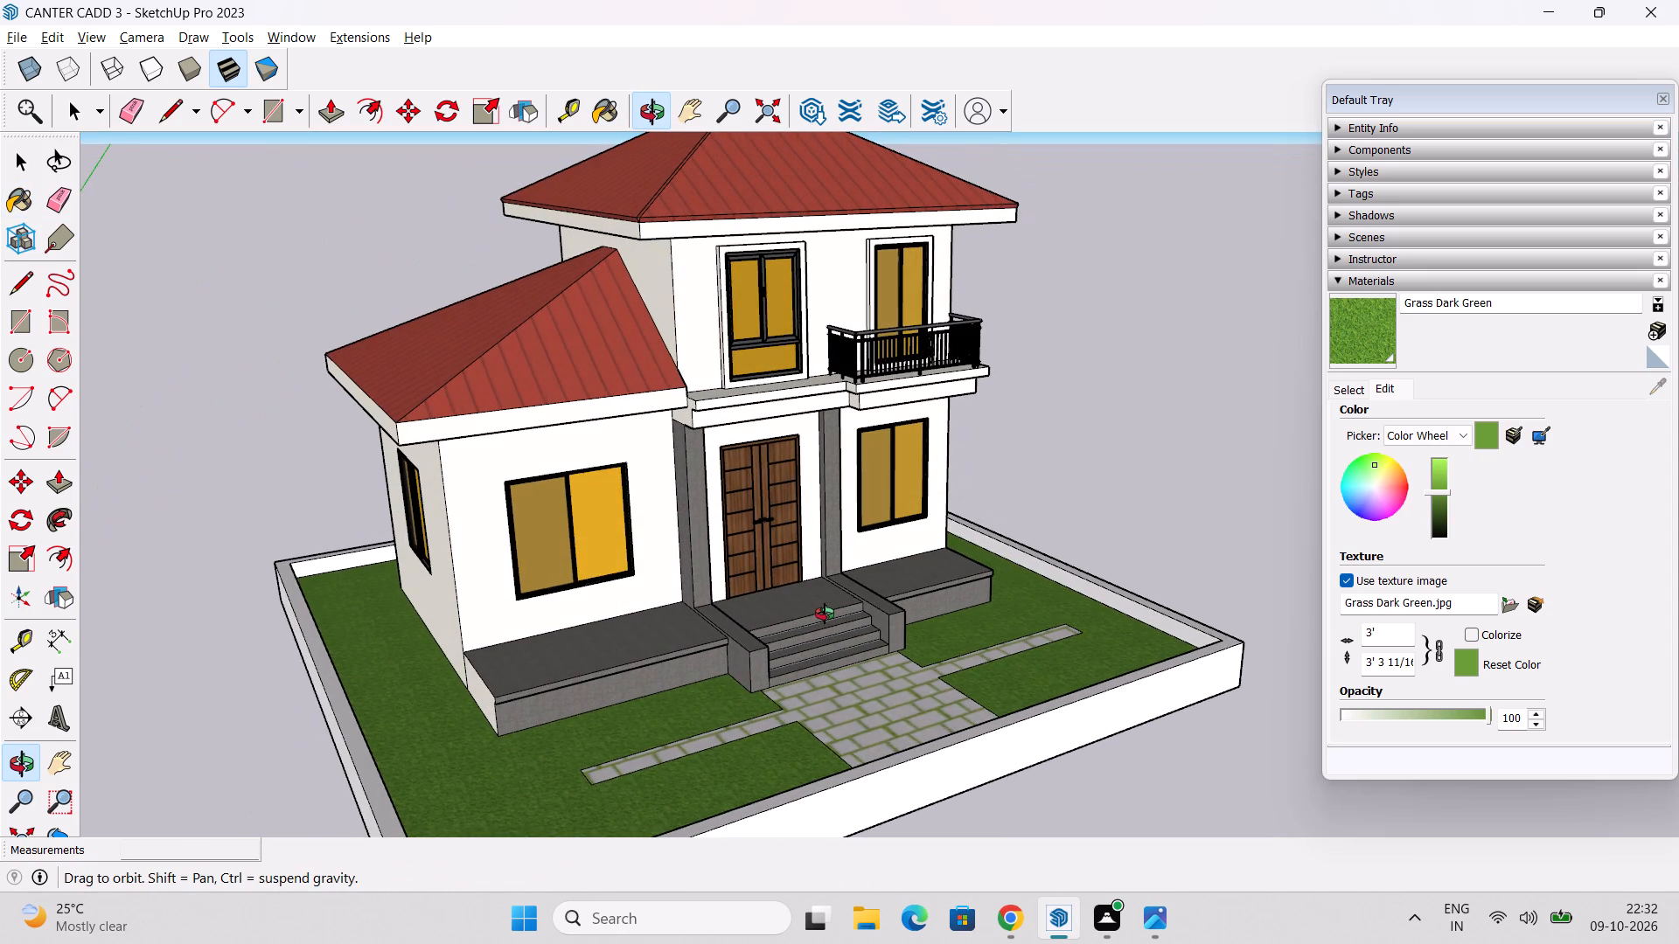
pyautogui.moveTo(825, 614); pyautogui.dragTo(883, 607, button='middle')
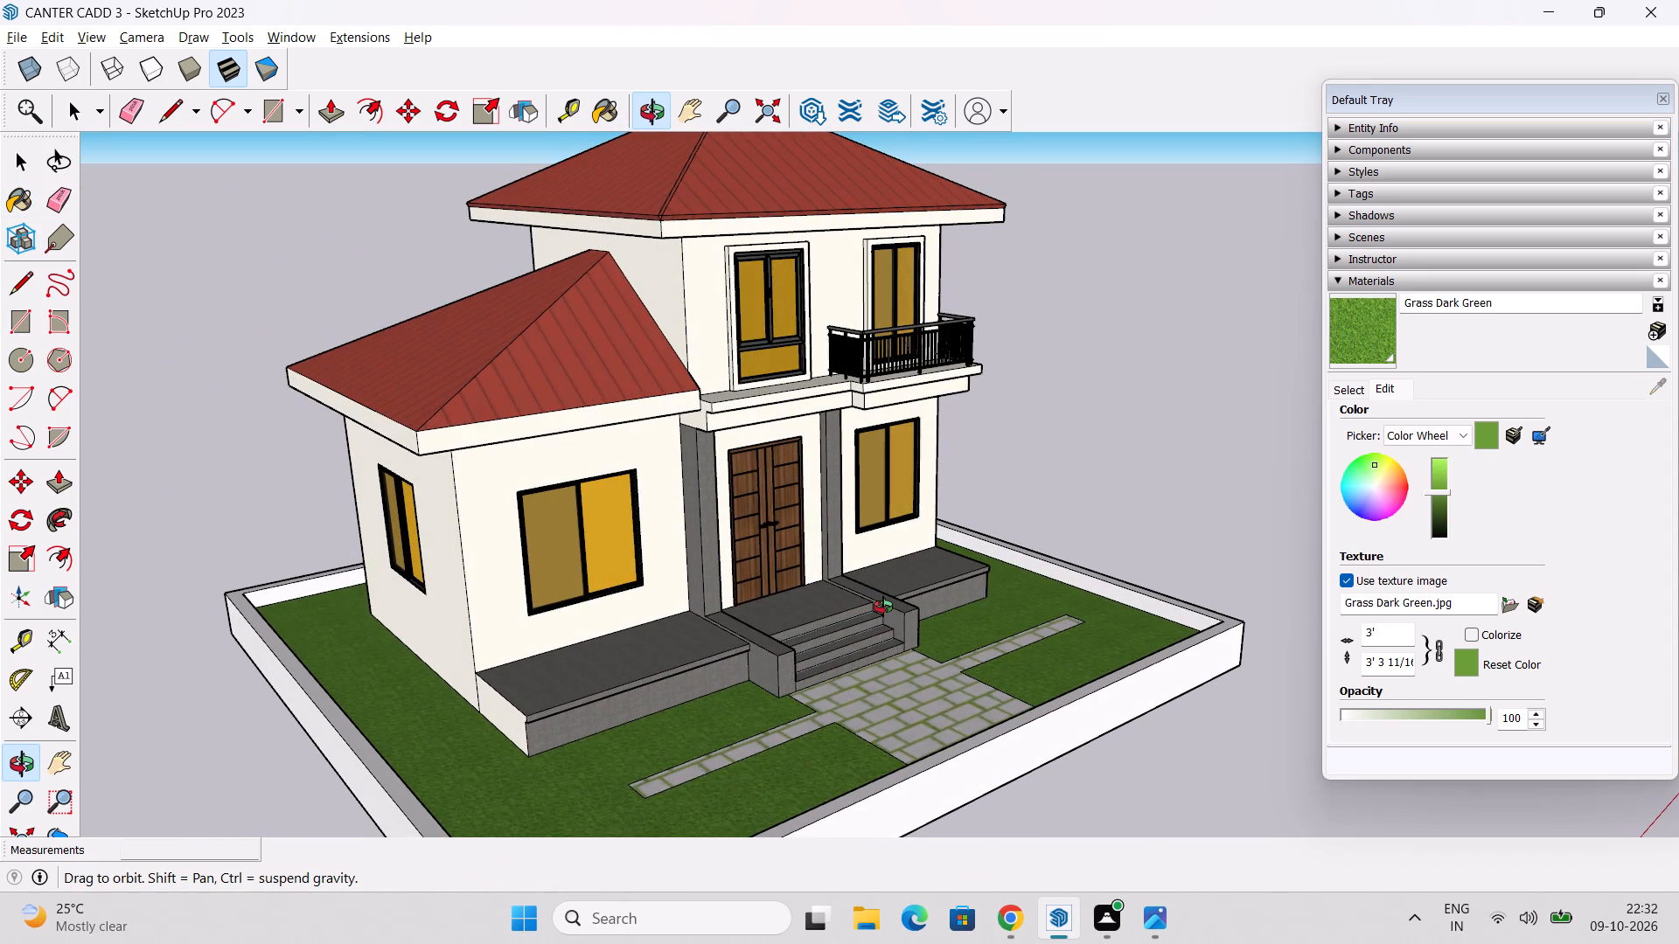
pyautogui.moveTo(883, 607); pyautogui.dragTo(881, 607, button='middle')
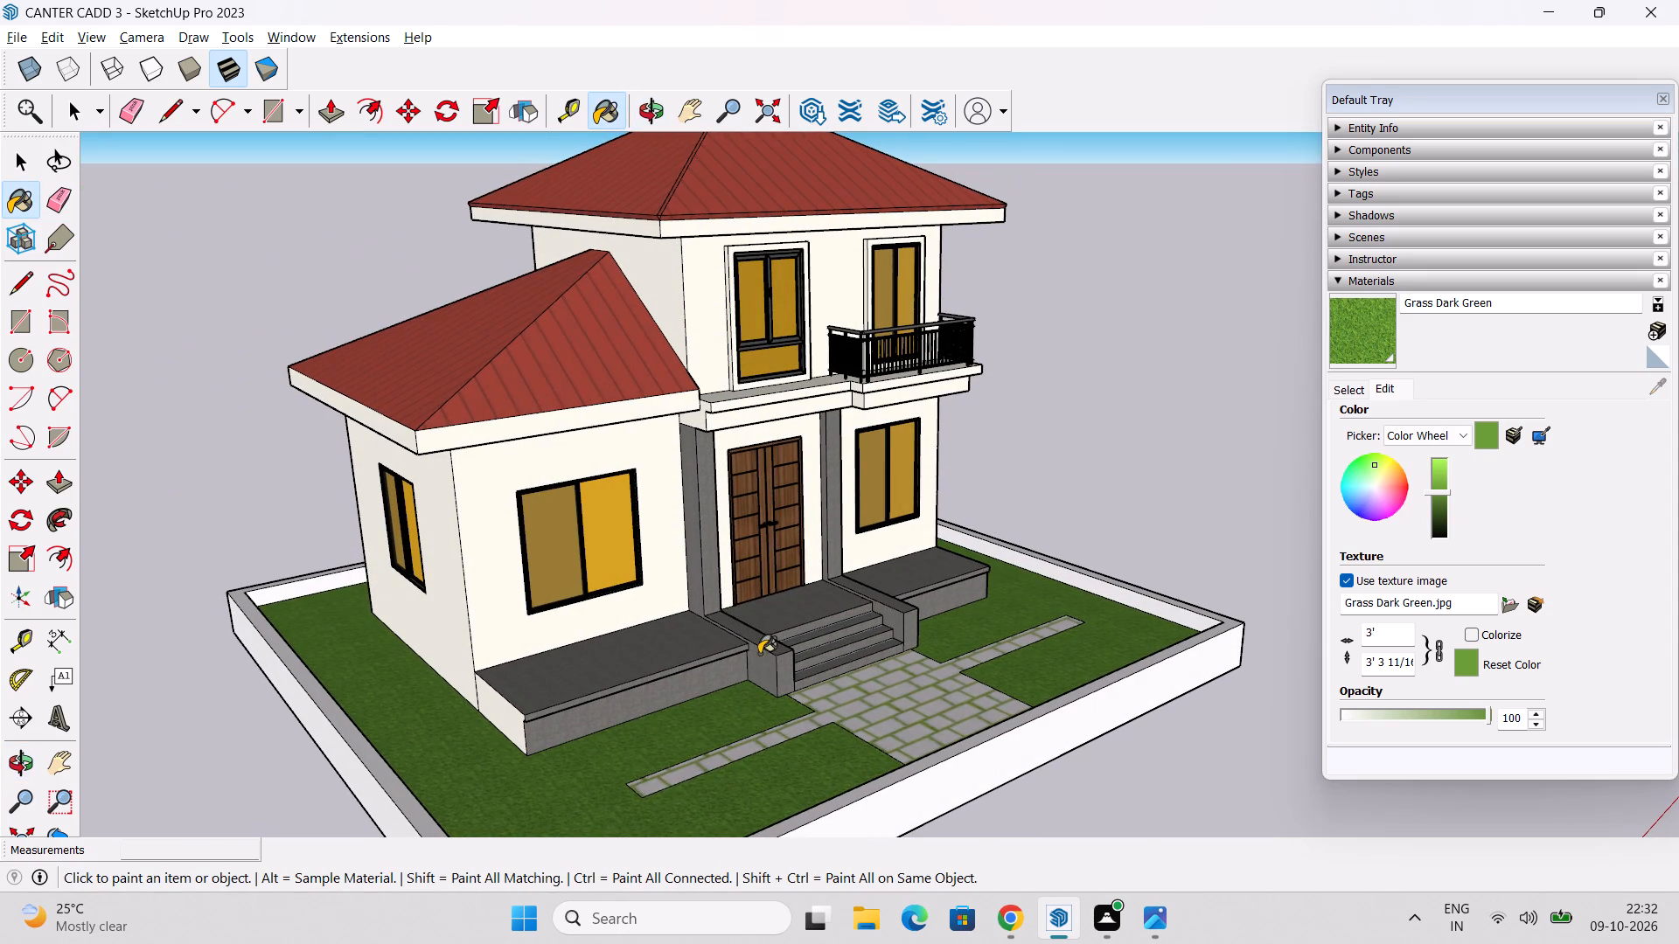
# Paint the white end face of the porch ledge at the house corner with Granite Light Gray from the Stone collection.
pyautogui.press('space')
pyautogui.click(1347, 392)
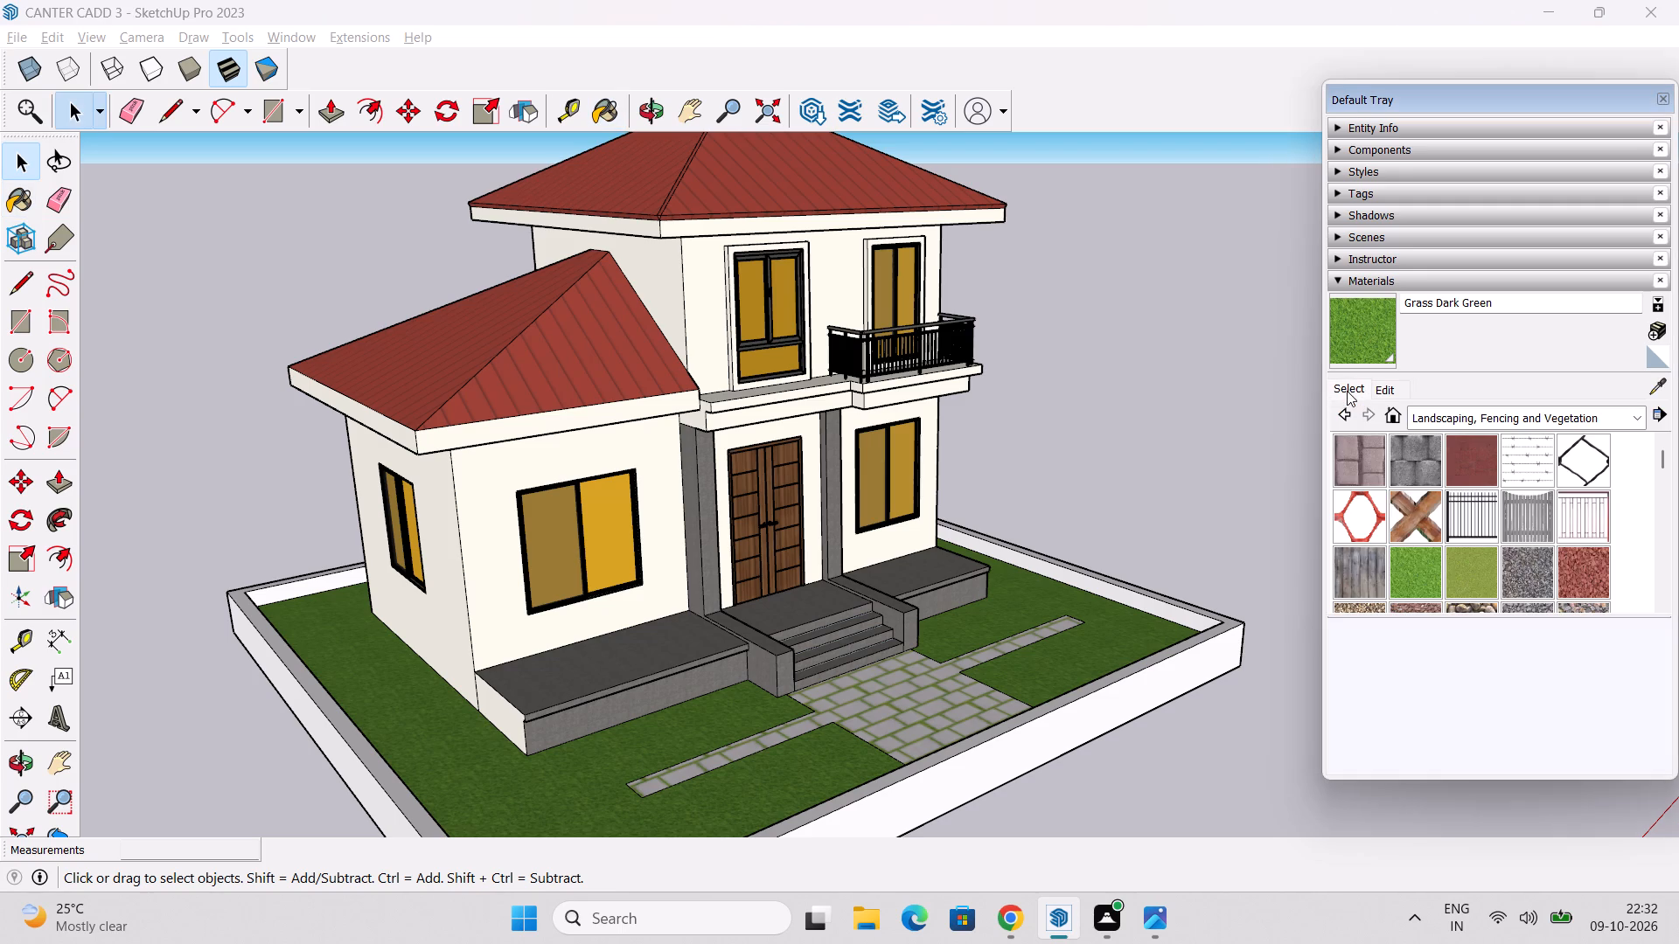
pyautogui.click(1457, 412)
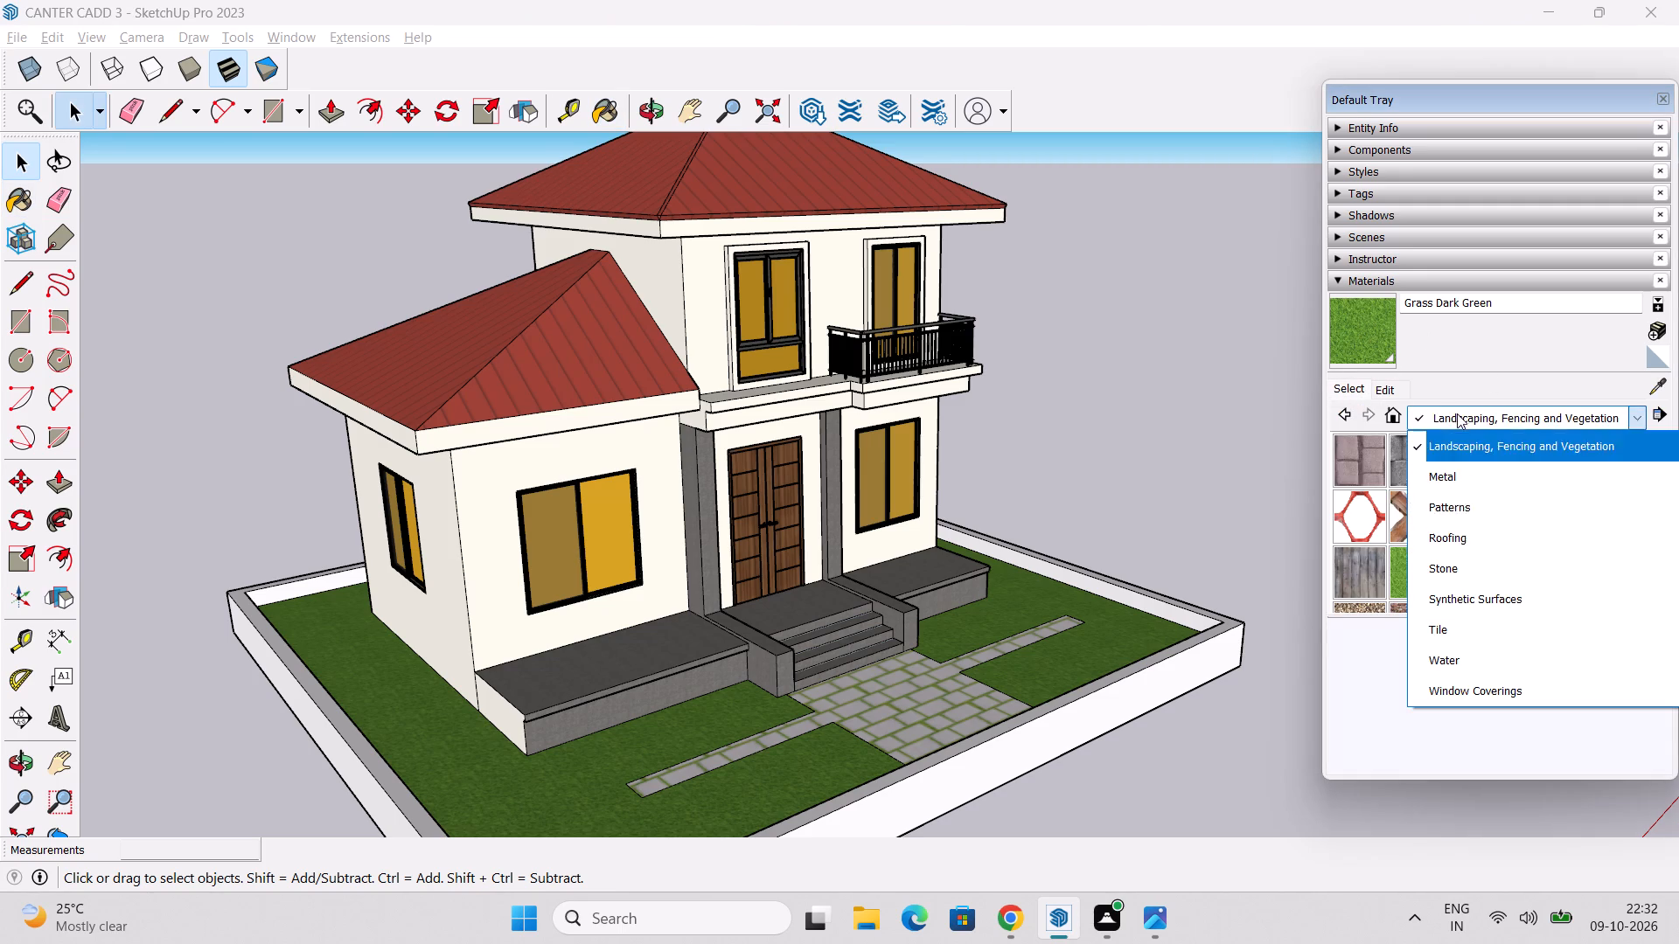
pyautogui.click(1484, 569)
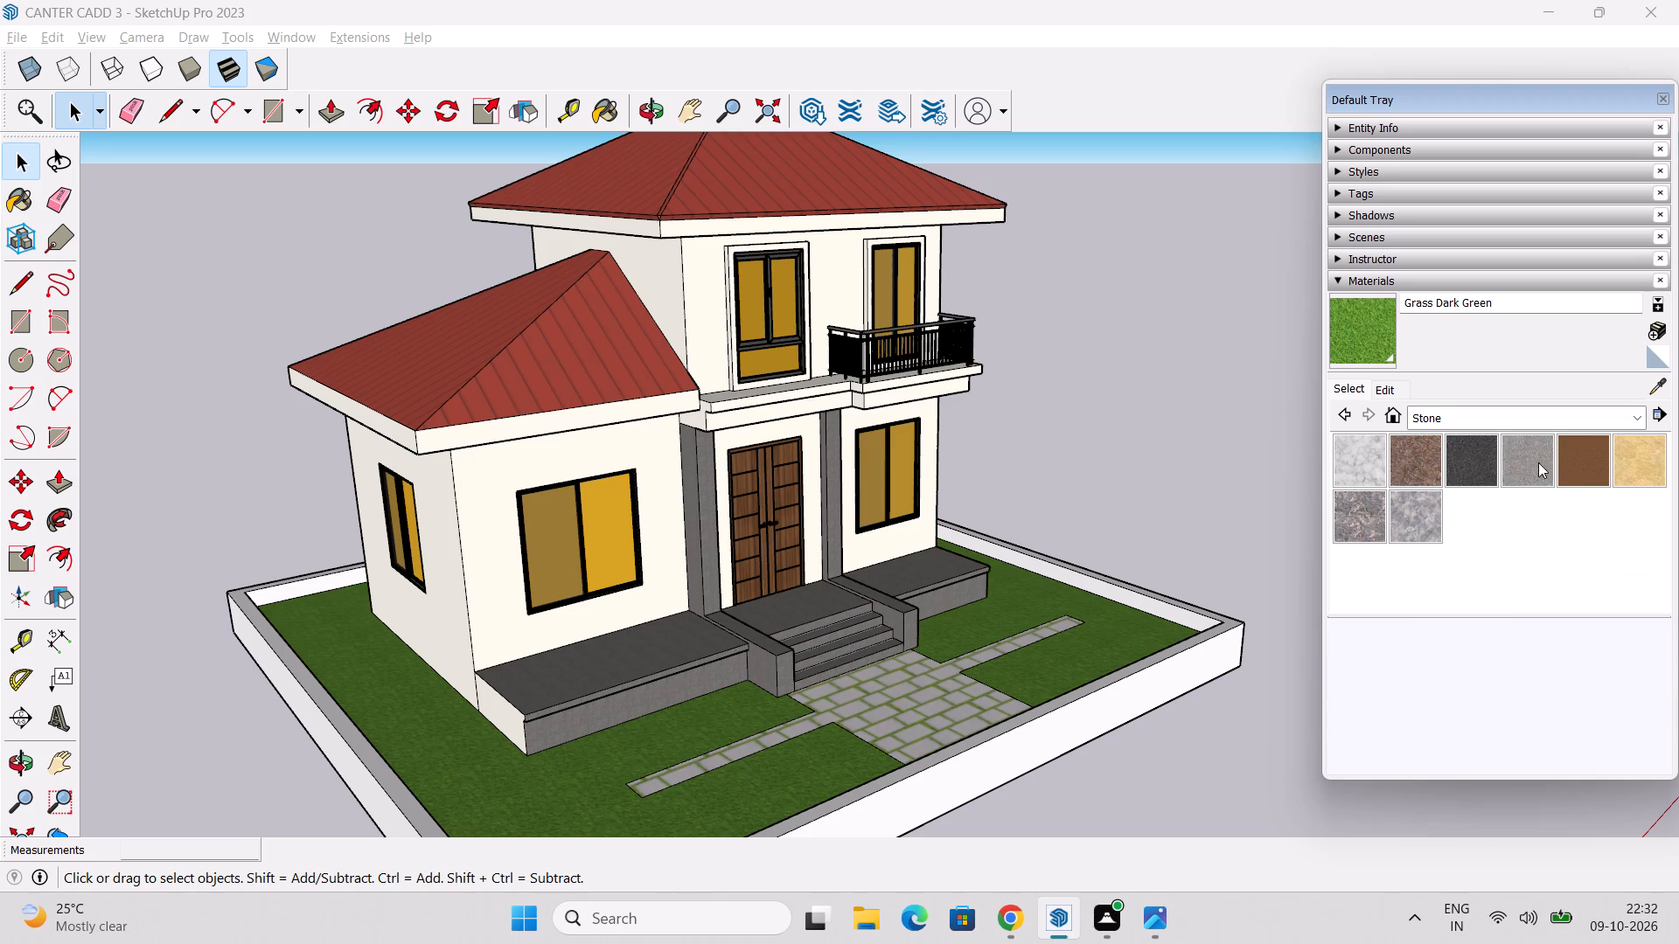
pyautogui.click(1536, 459)
pyautogui.scroll(5, 668, 725)
pyautogui.click(435, 718)
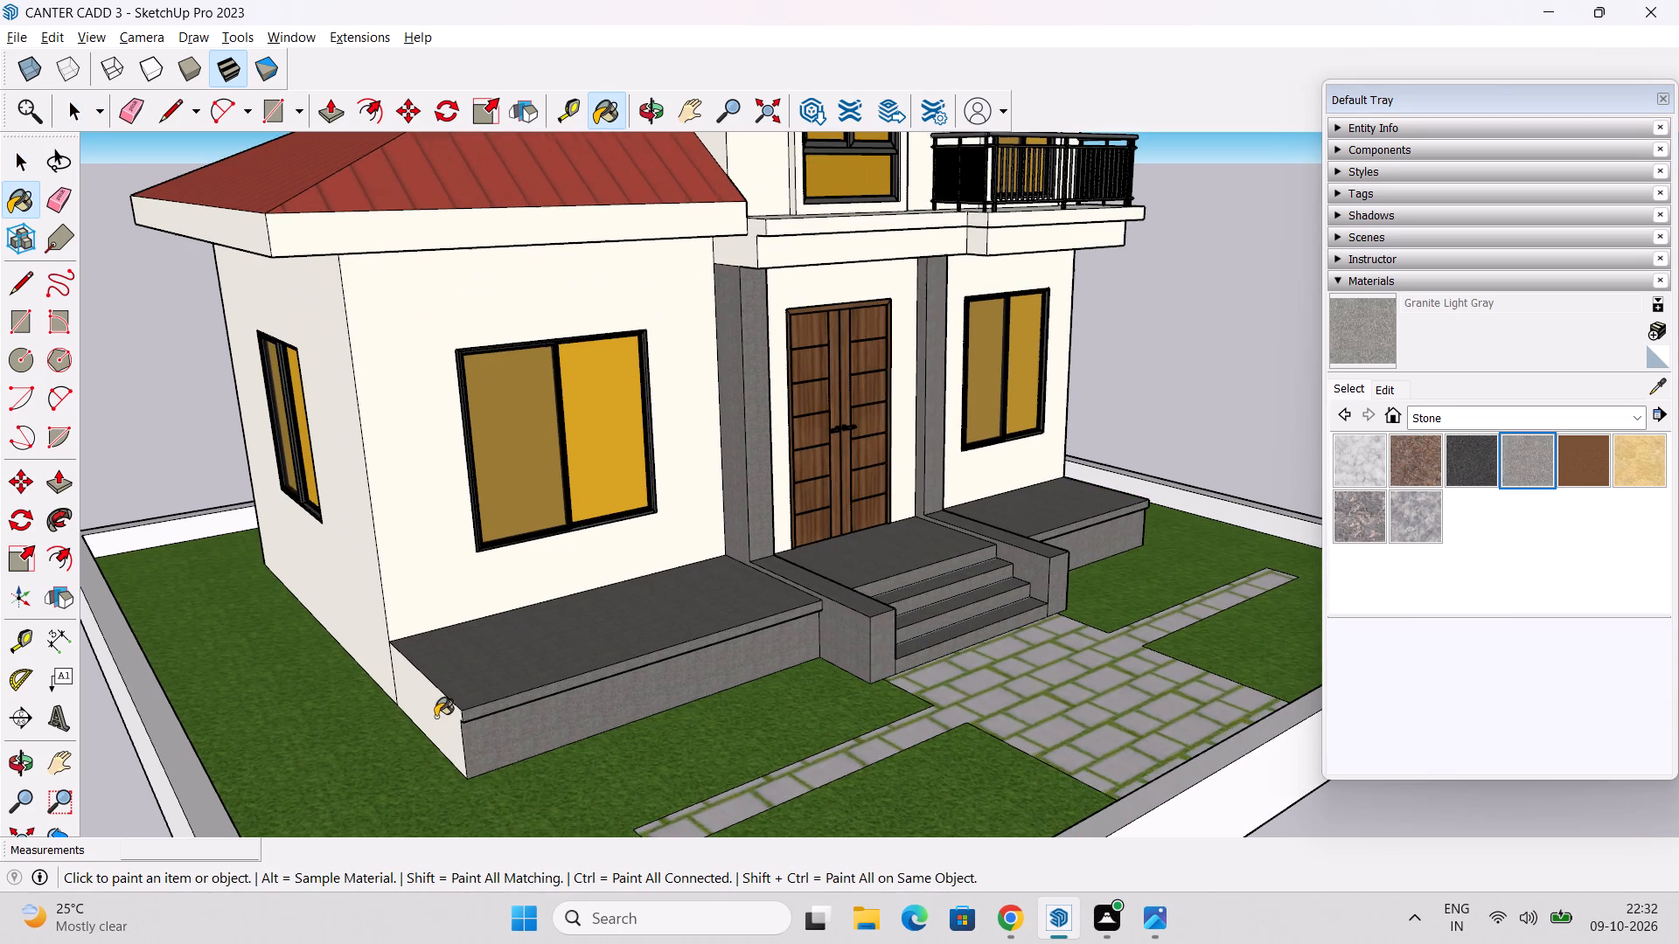
# Darken the new Granite Light Gray material on the ledge's end face to match the rest of the porch base.
pyautogui.click(1383, 388)
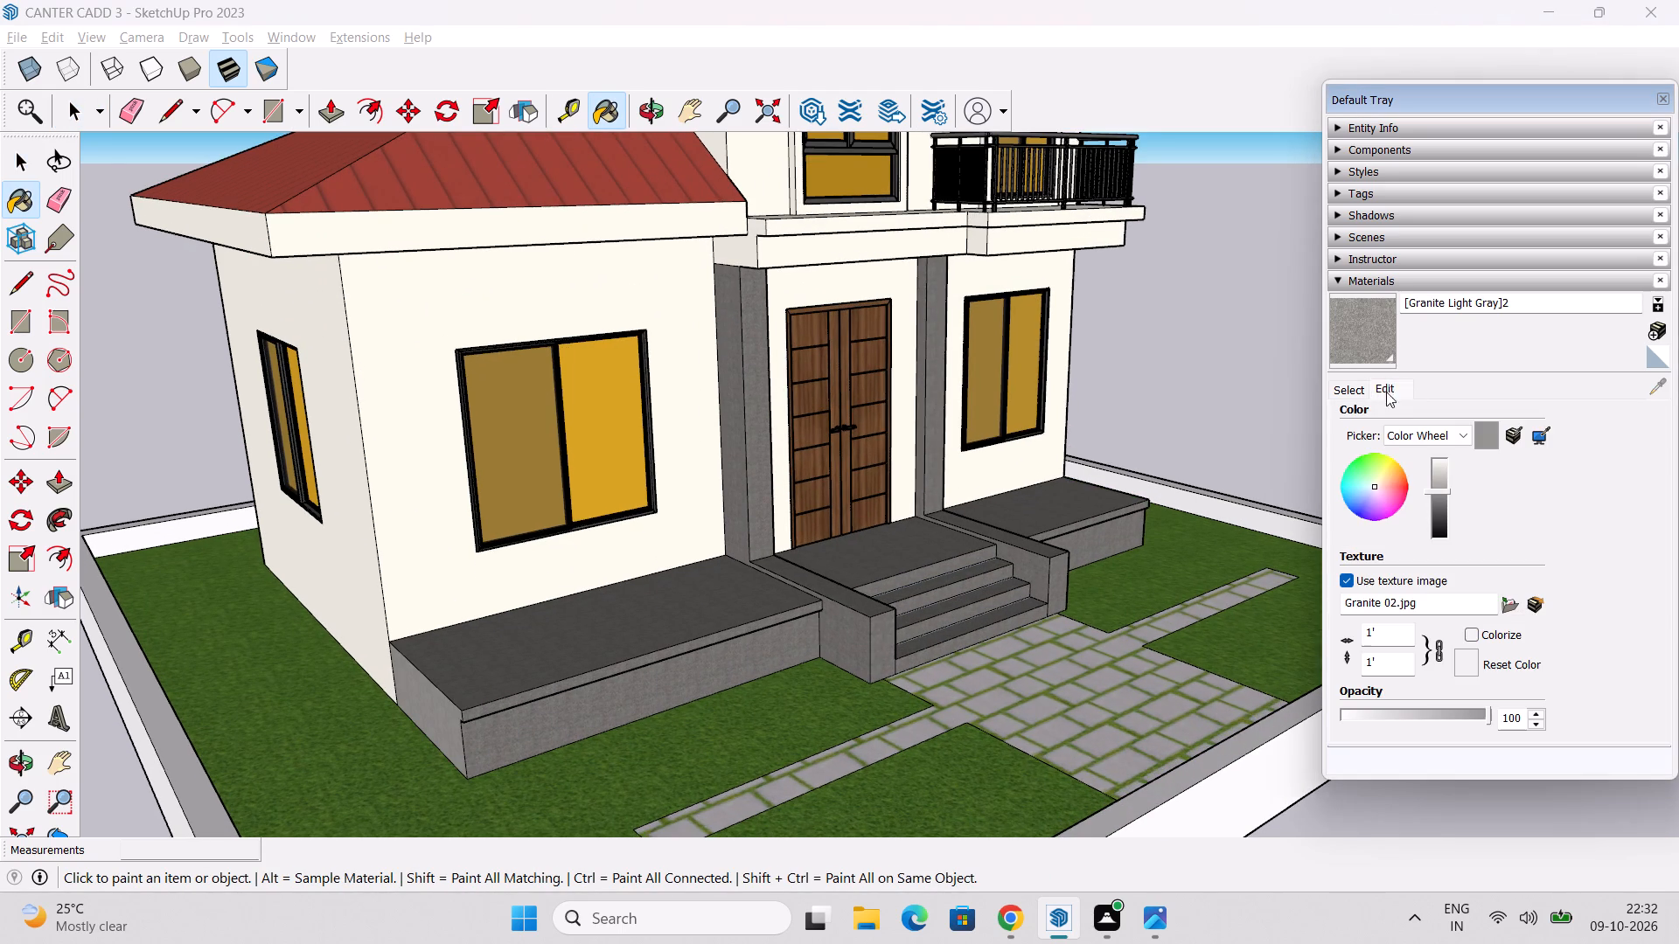
pyautogui.scroll(-7, 1438, 489)
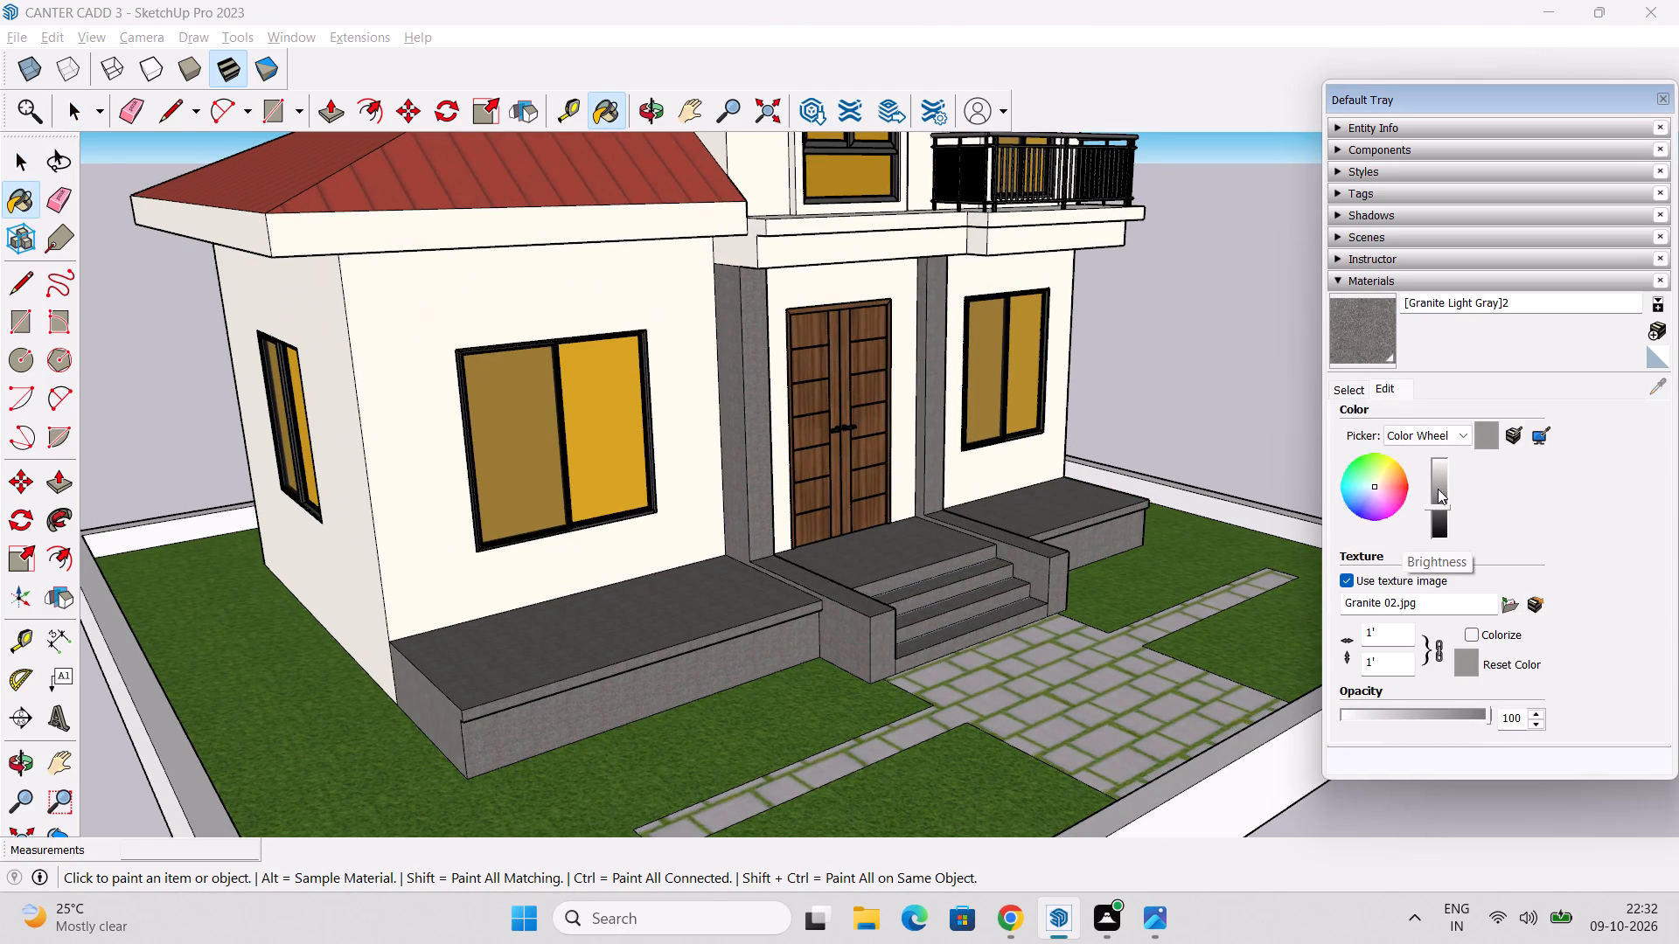
pyautogui.scroll(-2, 1438, 489)
pyautogui.moveTo(651, 670); pyautogui.dragTo(912, 578, button='middle')
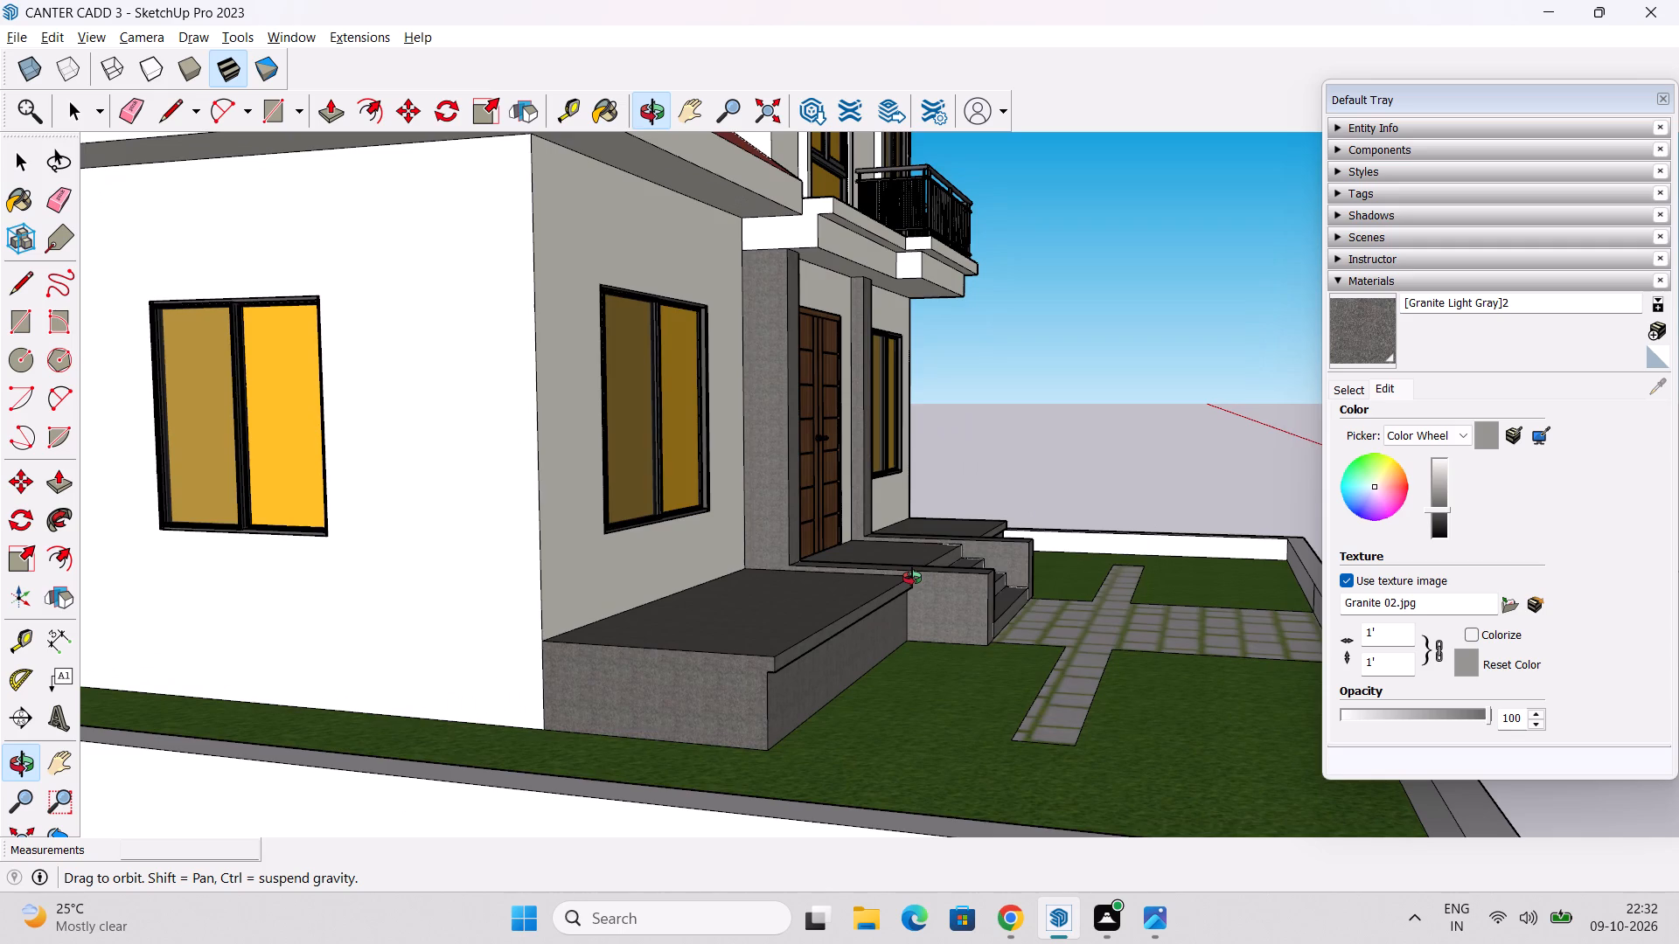
pyautogui.moveTo(912, 578); pyautogui.dragTo(722, 691, button='middle')
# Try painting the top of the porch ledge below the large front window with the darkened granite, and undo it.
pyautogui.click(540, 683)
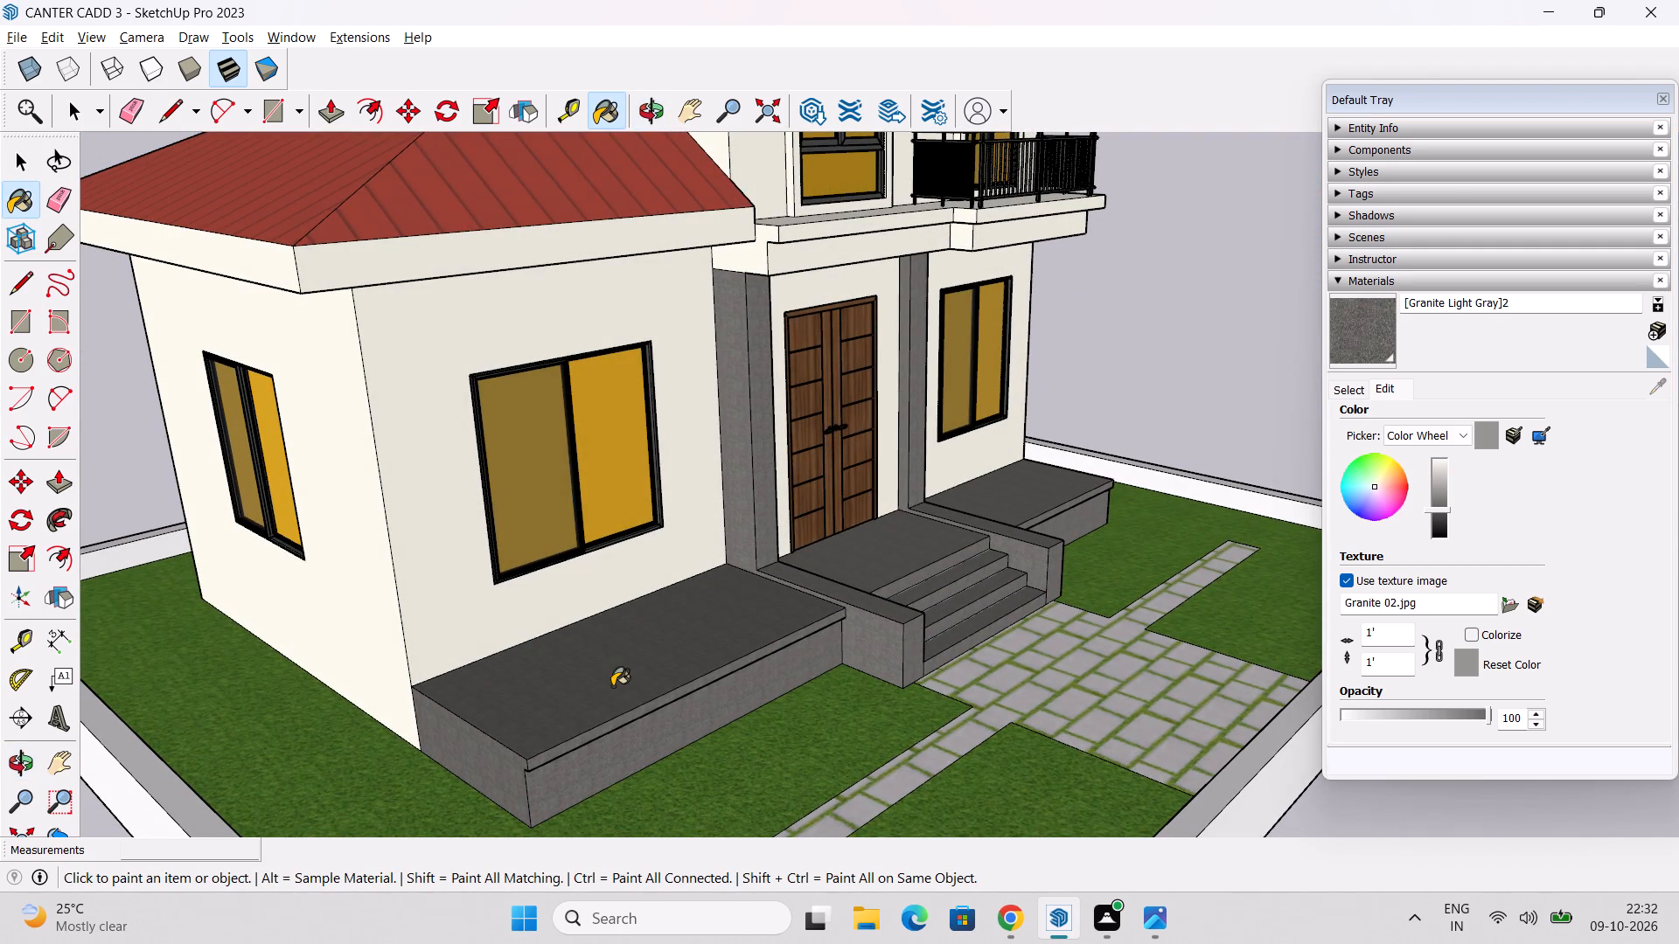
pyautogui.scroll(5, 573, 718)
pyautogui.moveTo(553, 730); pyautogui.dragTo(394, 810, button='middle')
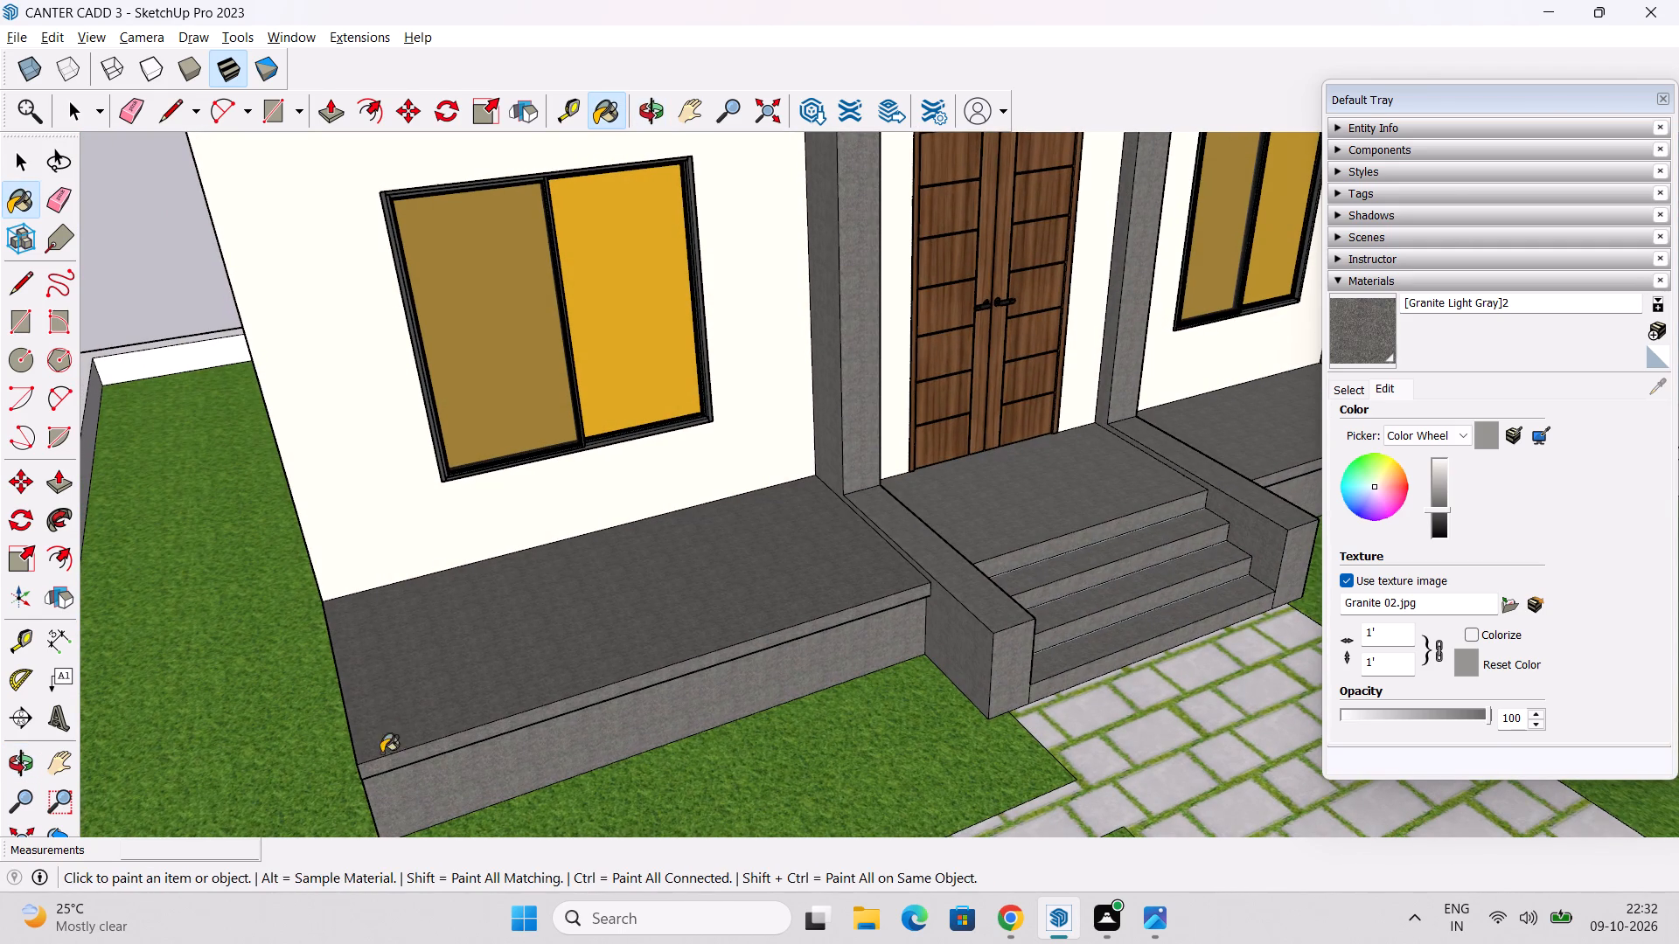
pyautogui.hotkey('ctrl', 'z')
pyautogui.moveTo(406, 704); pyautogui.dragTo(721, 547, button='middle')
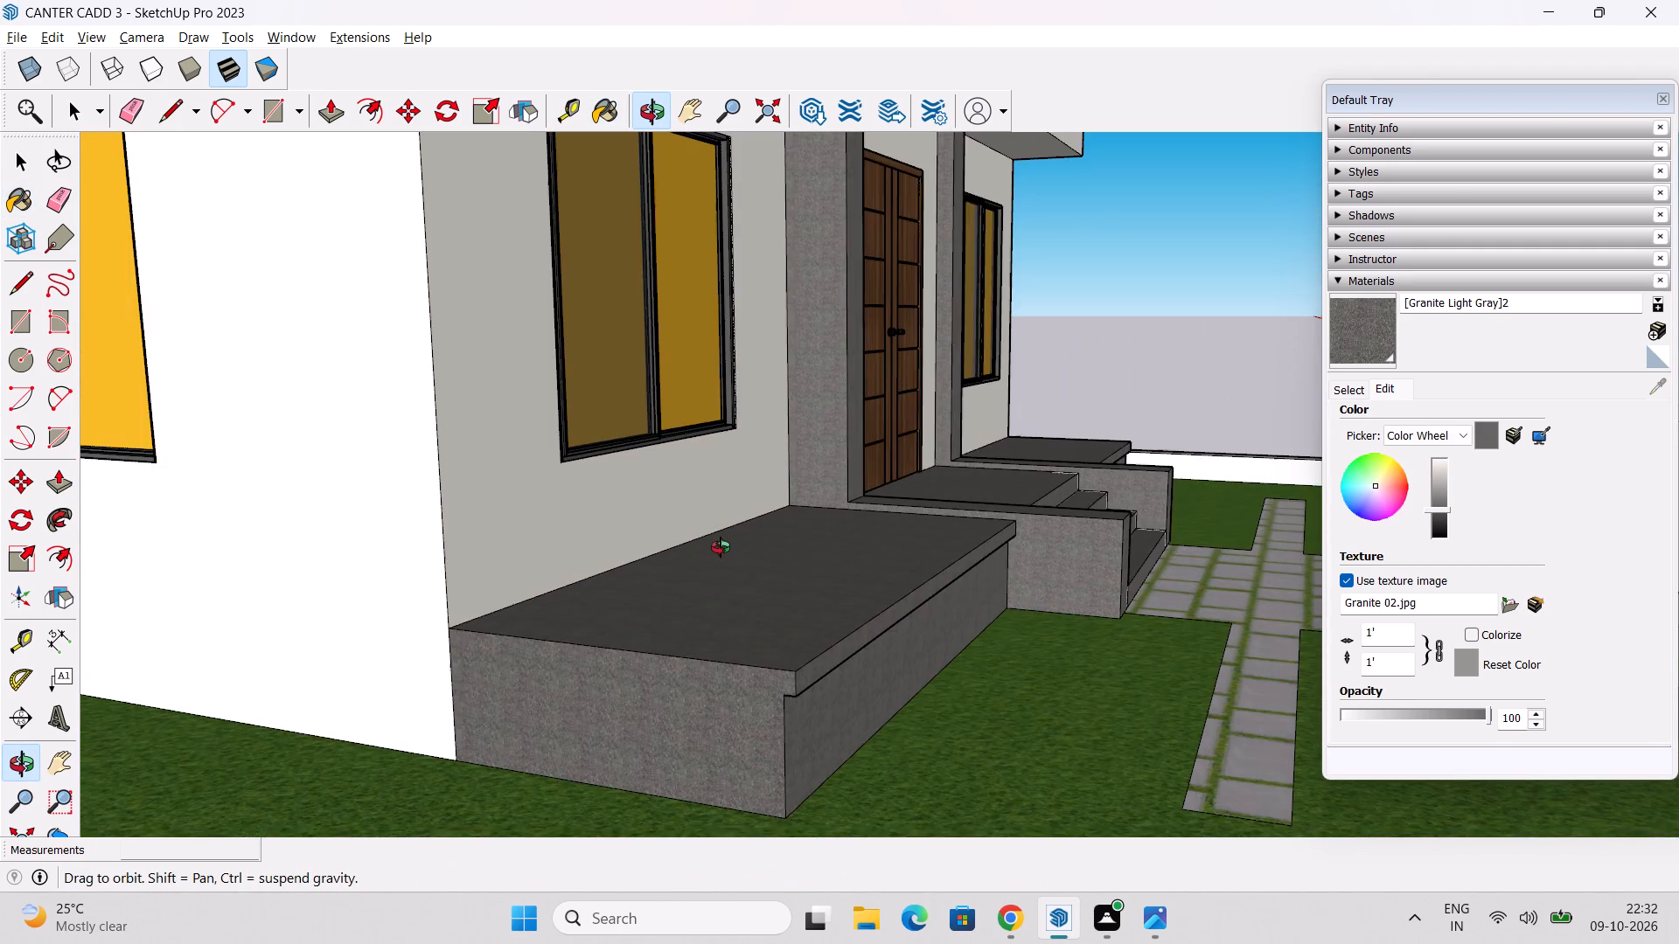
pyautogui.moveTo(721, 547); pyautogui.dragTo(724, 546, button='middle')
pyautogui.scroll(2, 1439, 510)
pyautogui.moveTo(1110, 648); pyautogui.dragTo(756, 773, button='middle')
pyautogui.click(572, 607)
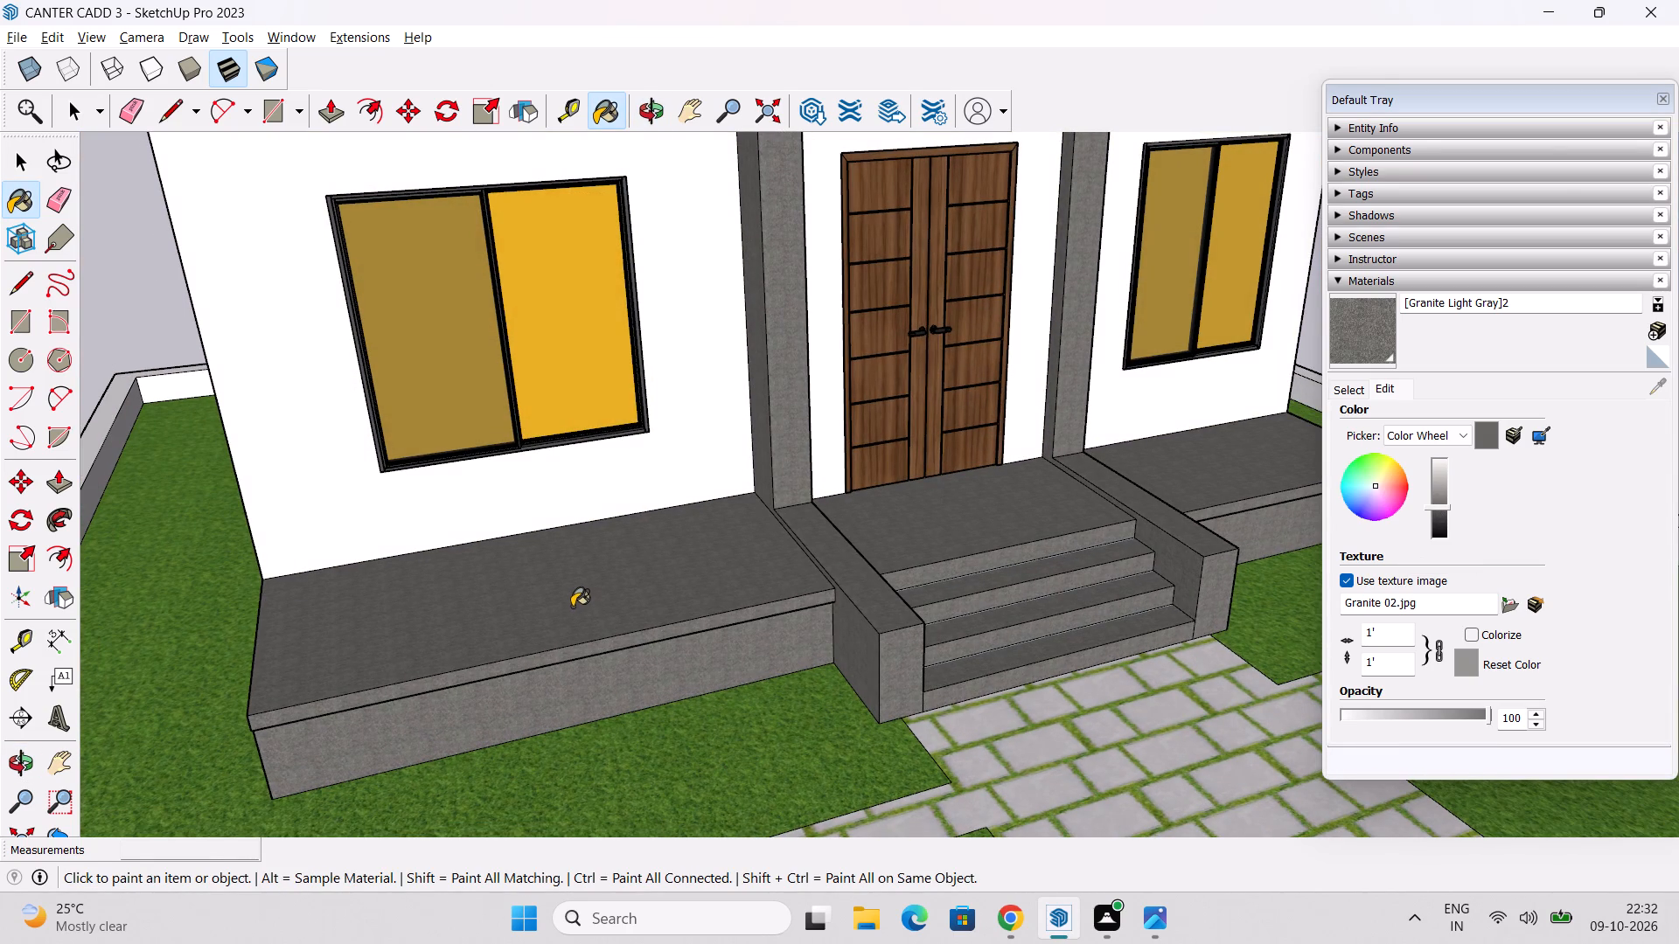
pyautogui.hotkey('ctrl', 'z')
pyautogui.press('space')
# Examine the granite porch ledge, yard walls and whole house from several angles.
pyautogui.scroll(-4, 257, 592)
pyautogui.moveTo(328, 620); pyautogui.dragTo(553, 555, button='middle')
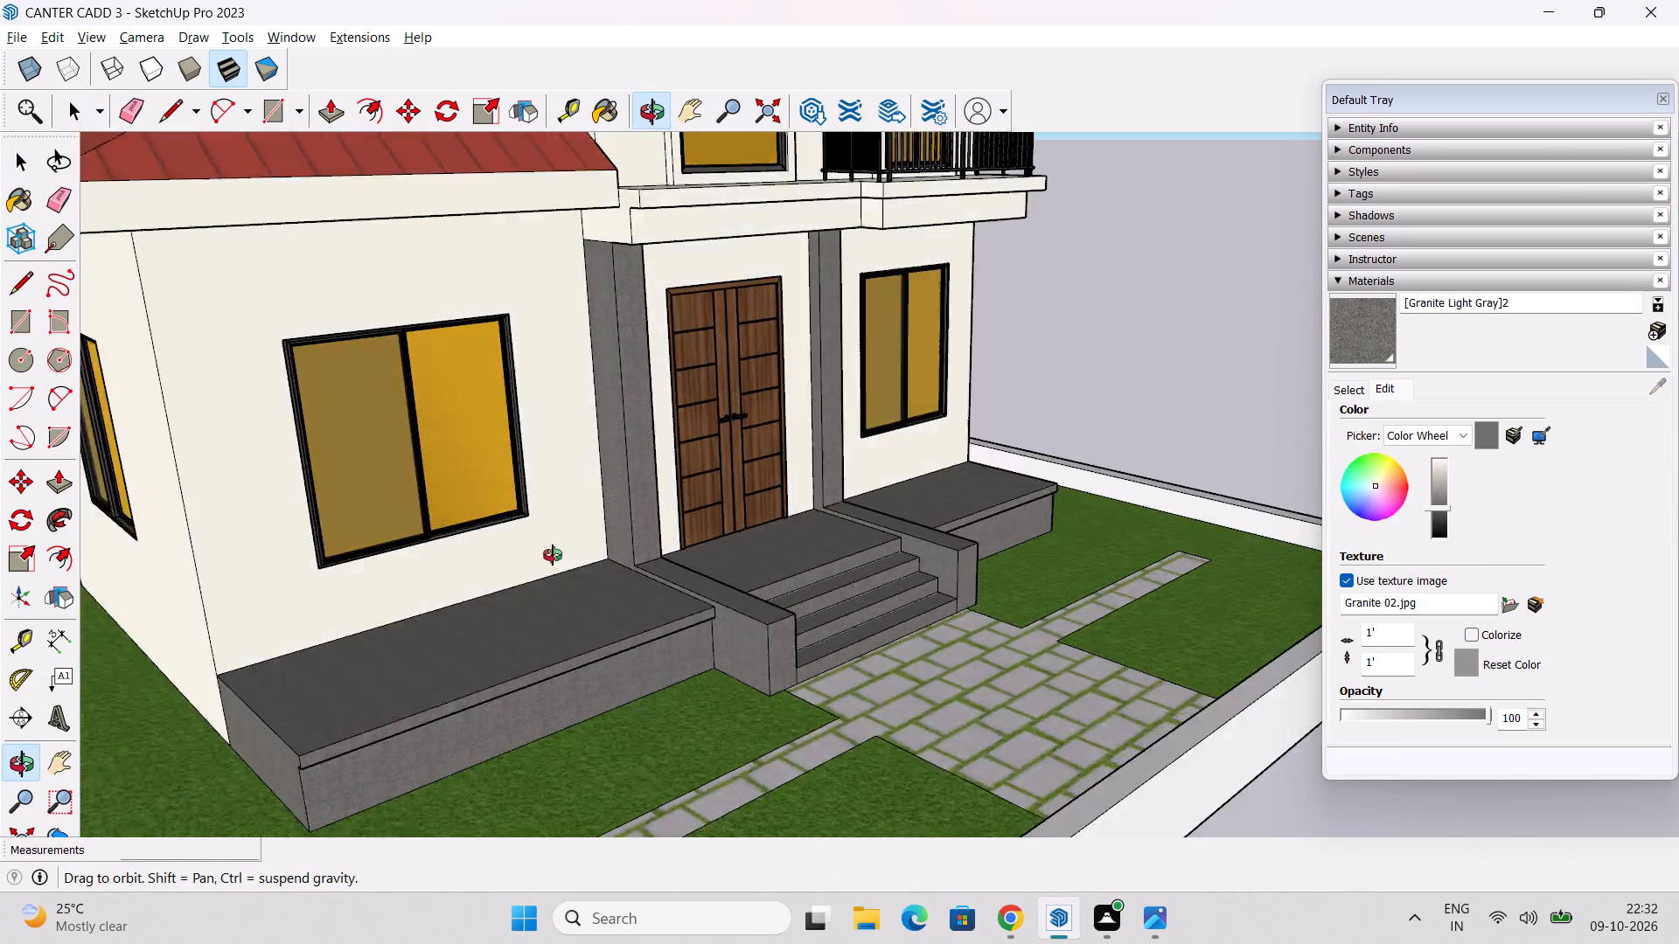
pyautogui.moveTo(553, 555); pyautogui.dragTo(664, 531, button='middle')
pyautogui.scroll(-3, 664, 530)
pyautogui.moveTo(738, 538); pyautogui.dragTo(692, 517, button='middle')
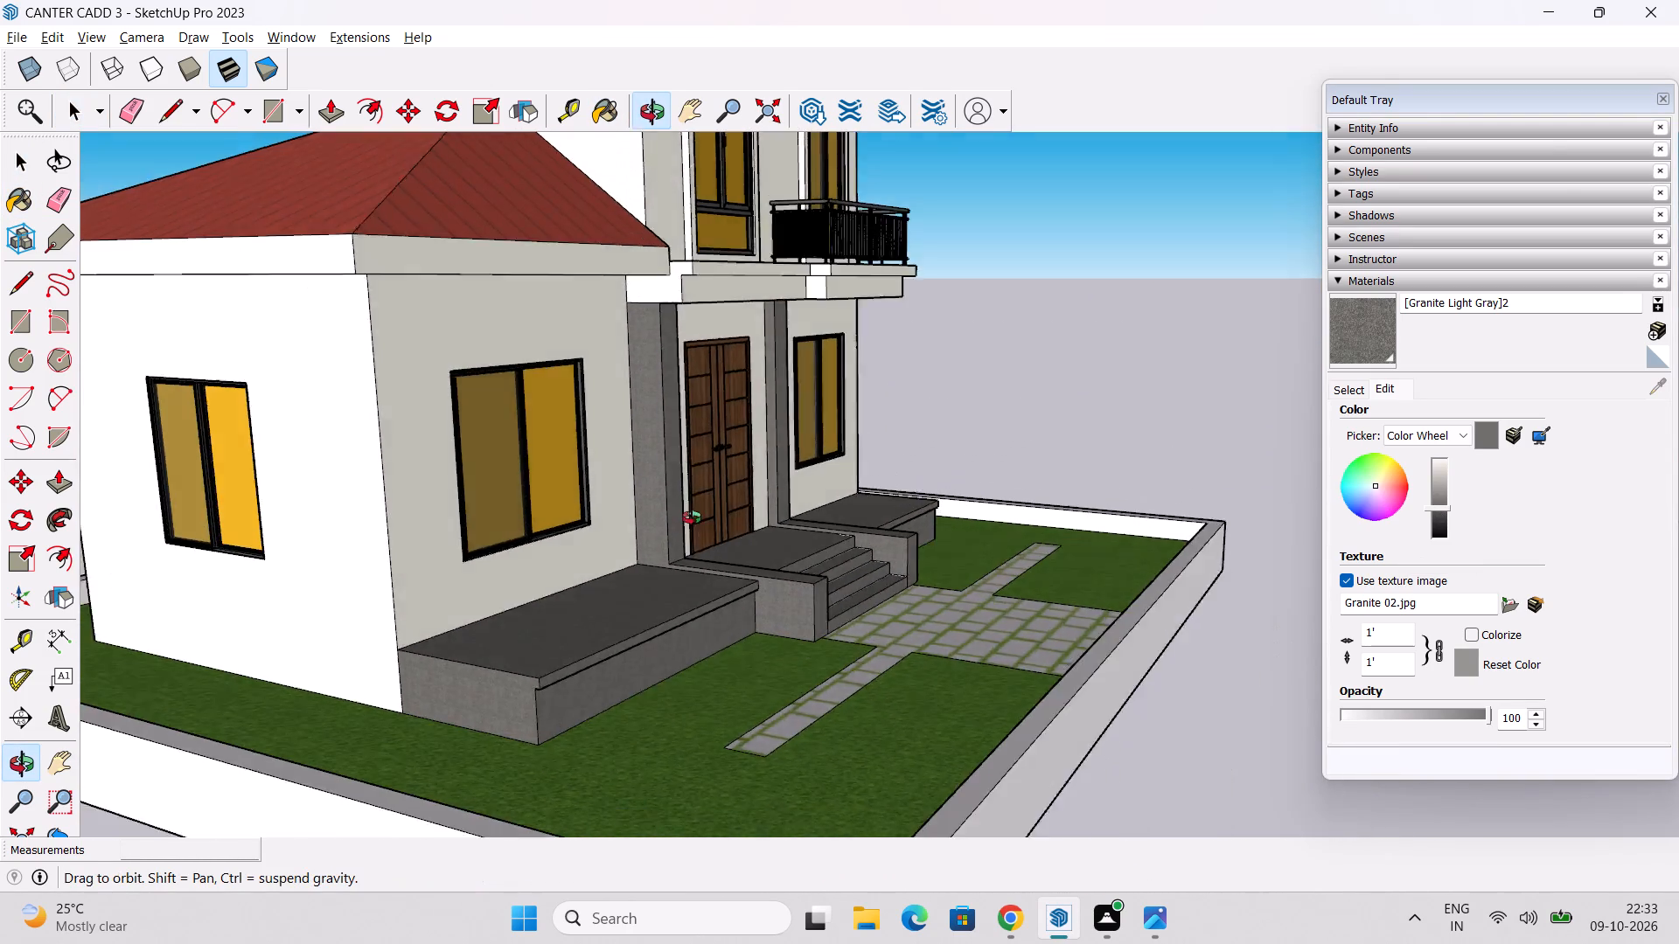
pyautogui.moveTo(692, 517); pyautogui.dragTo(517, 542, button='middle')
pyautogui.scroll(-2, 696, 593)
pyautogui.moveTo(698, 596); pyautogui.dragTo(630, 729, button='middle')
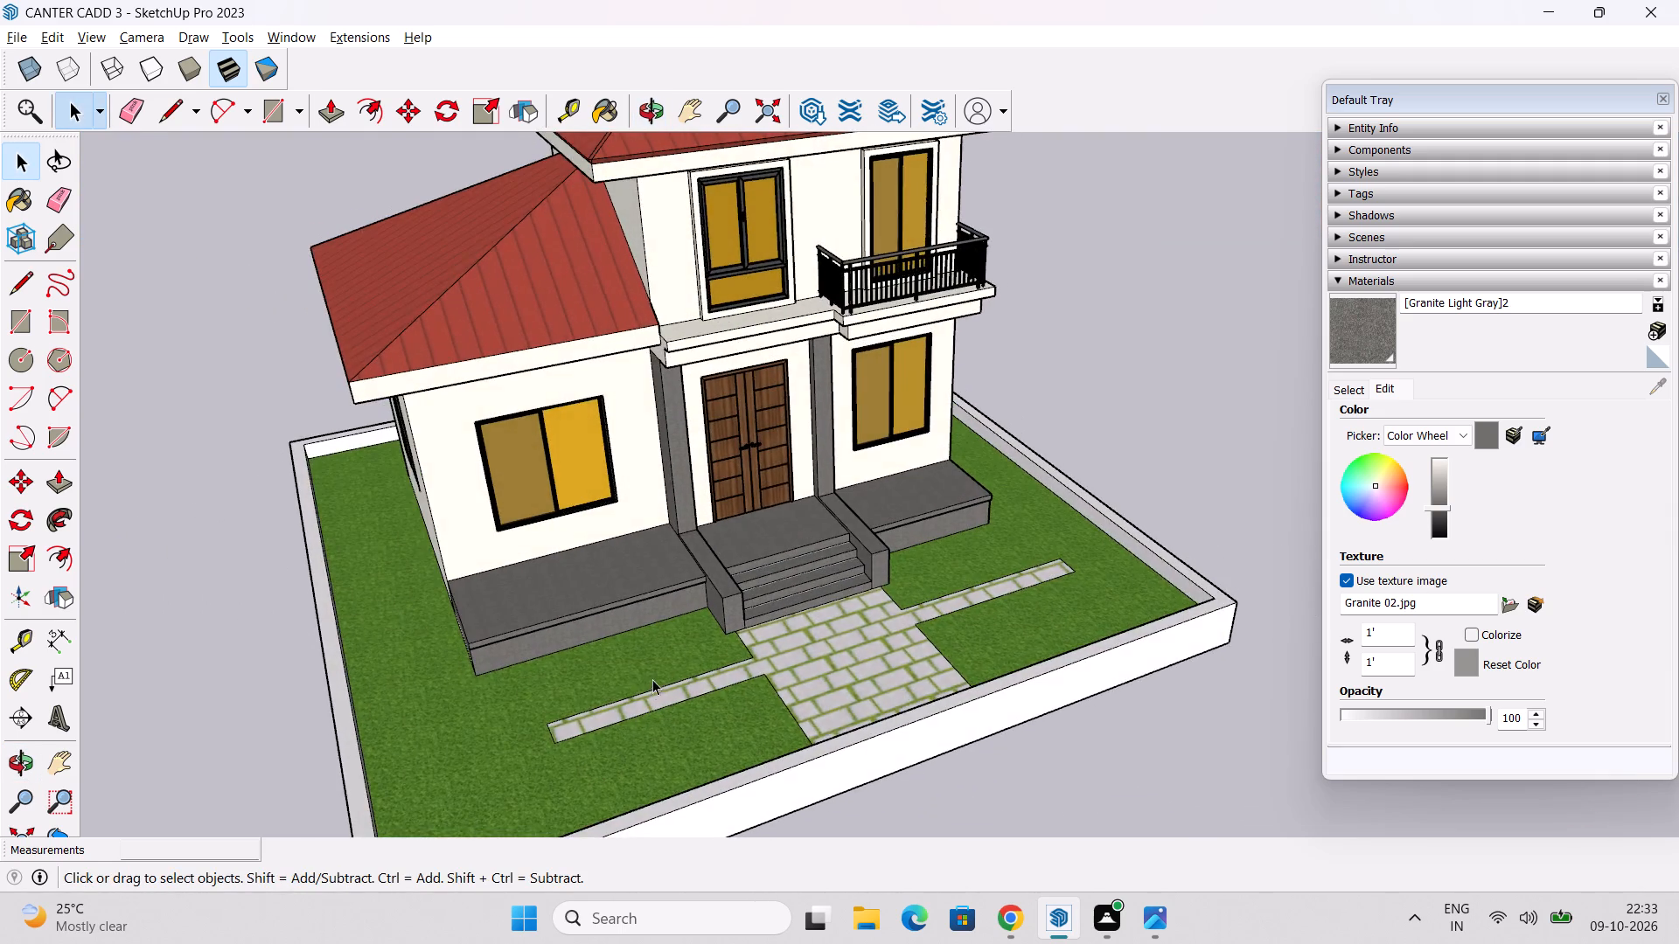
pyautogui.scroll(-4, 657, 673)
pyautogui.moveTo(688, 670); pyautogui.dragTo(724, 566, button='middle')
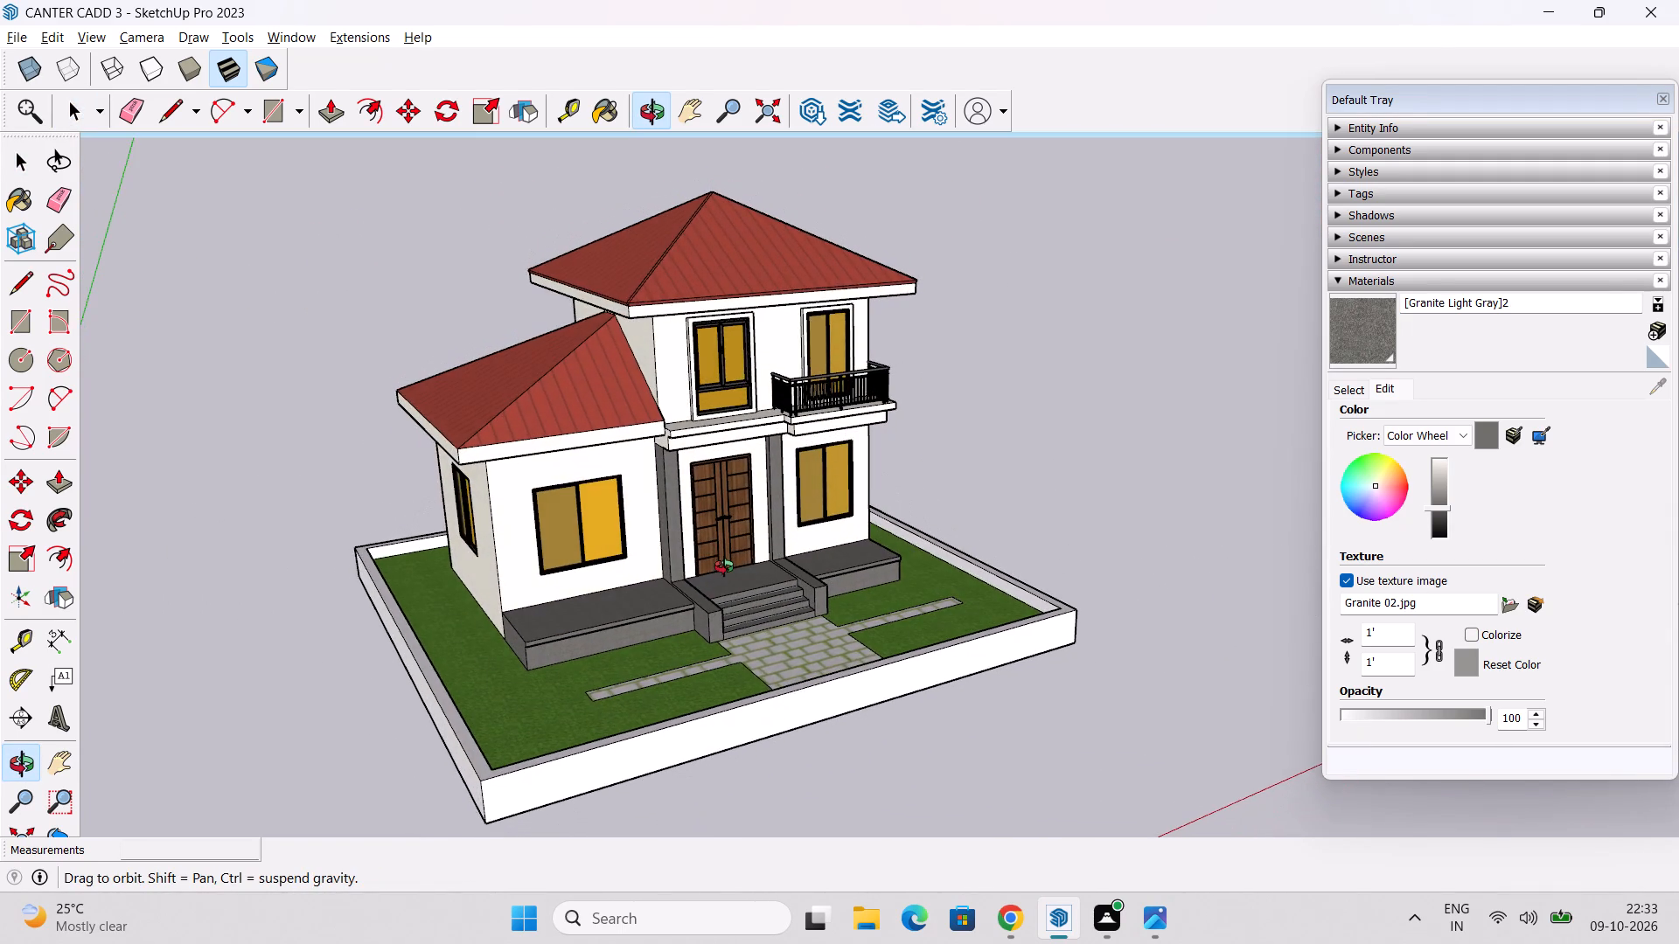
pyautogui.moveTo(724, 566); pyautogui.dragTo(702, 573, button='middle')
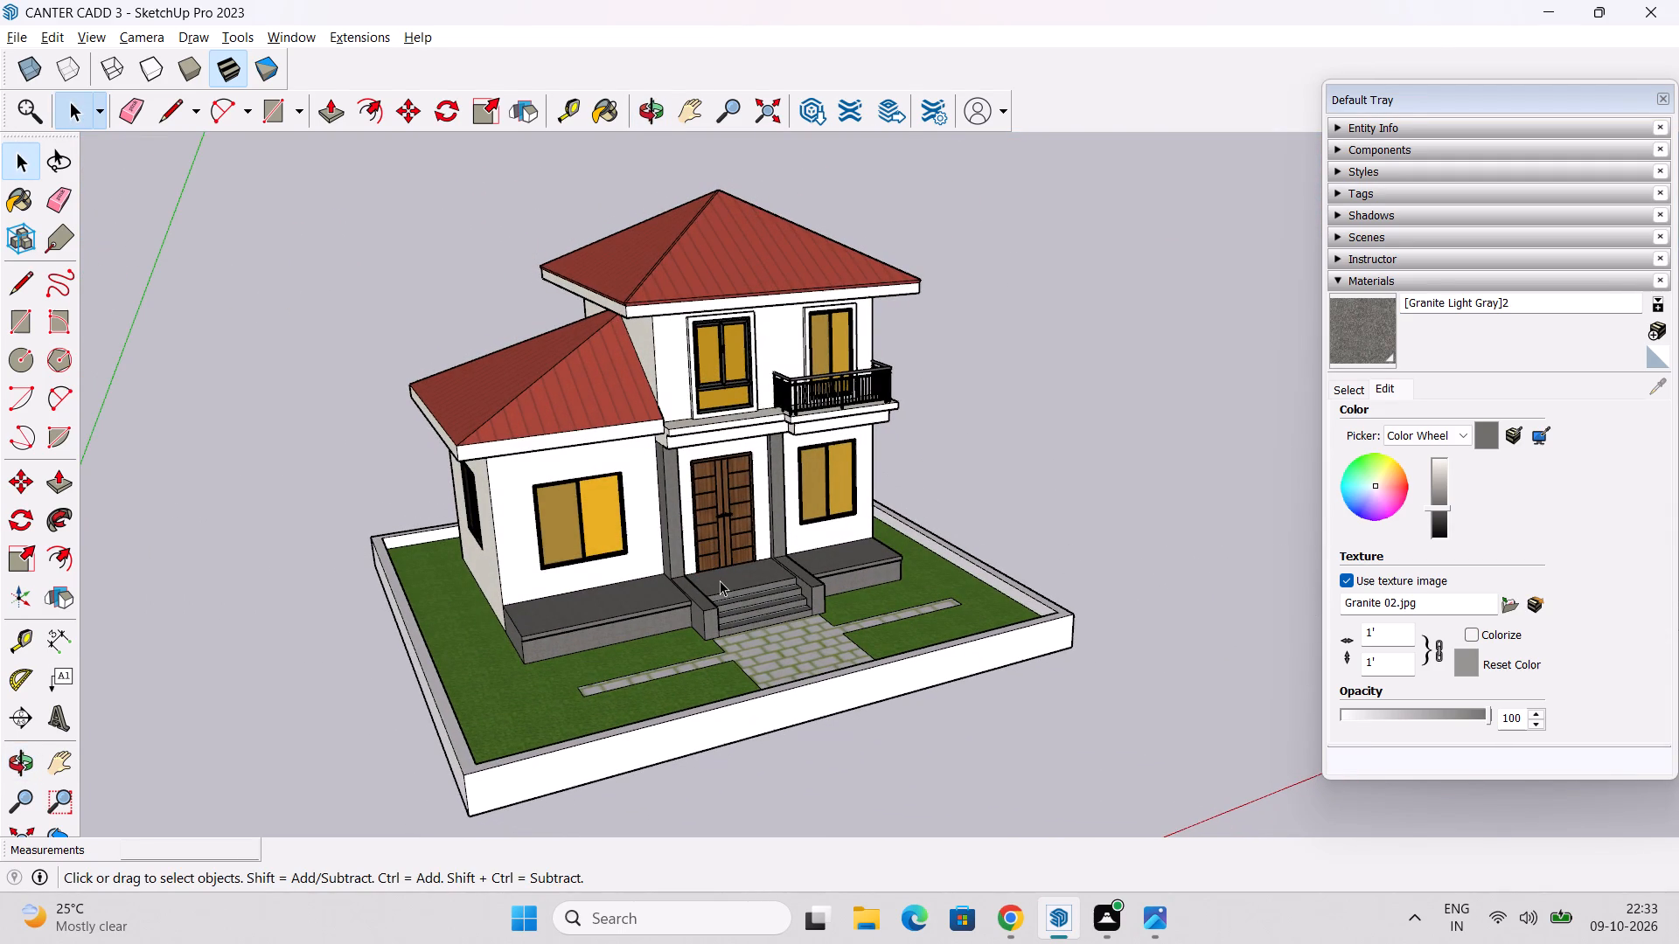
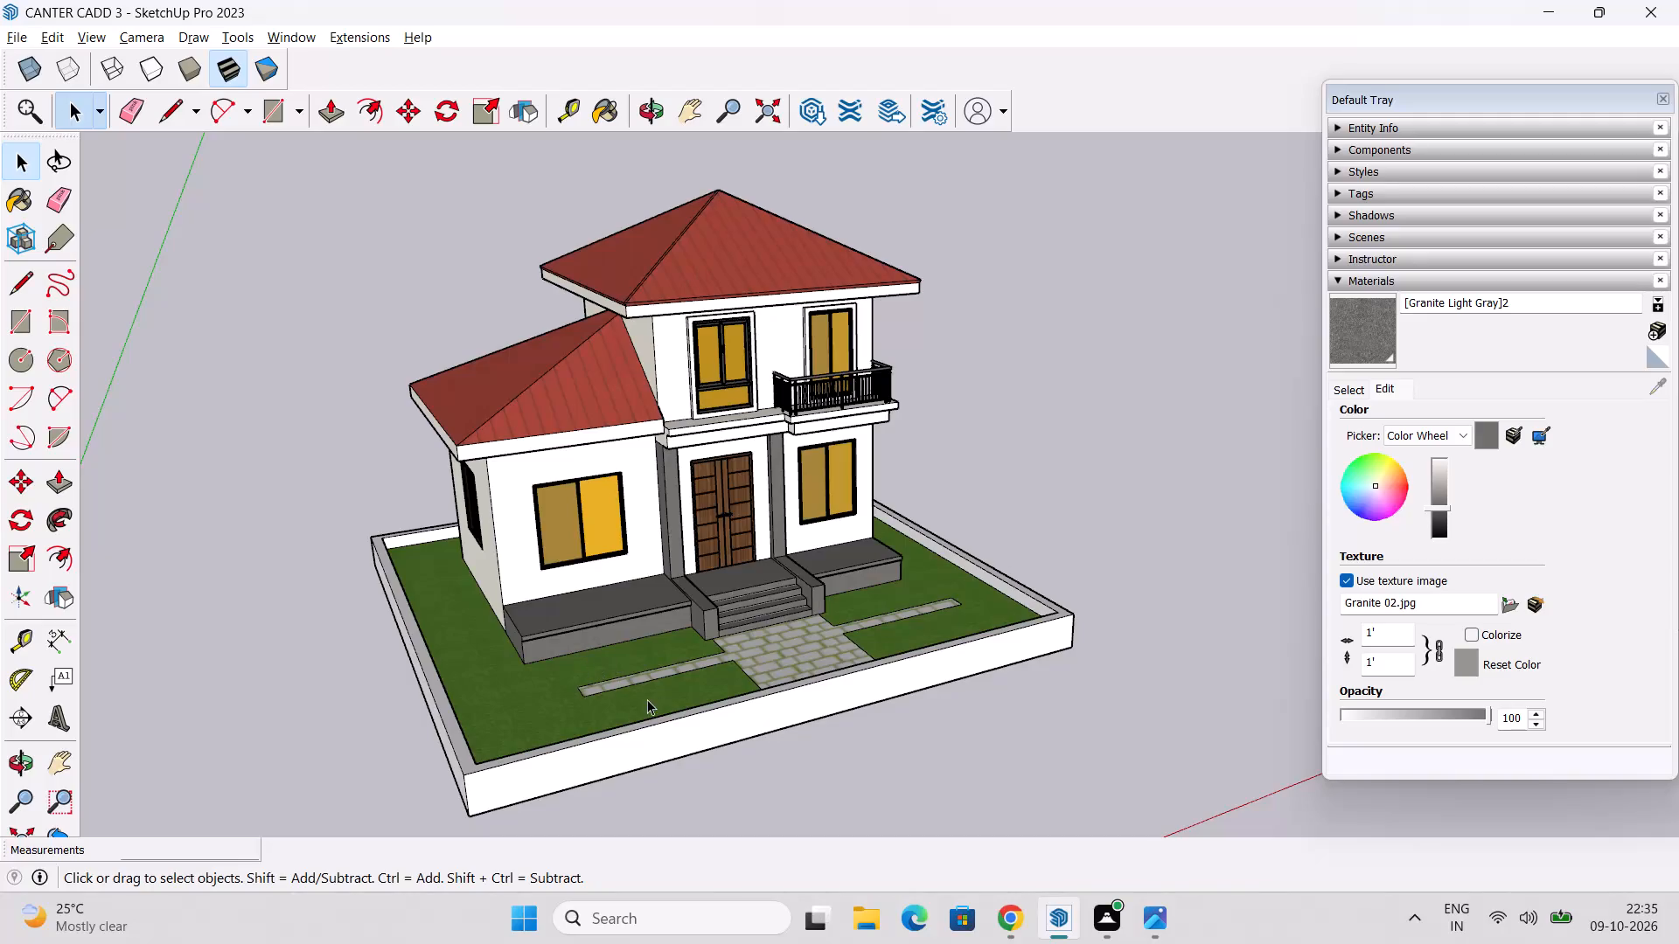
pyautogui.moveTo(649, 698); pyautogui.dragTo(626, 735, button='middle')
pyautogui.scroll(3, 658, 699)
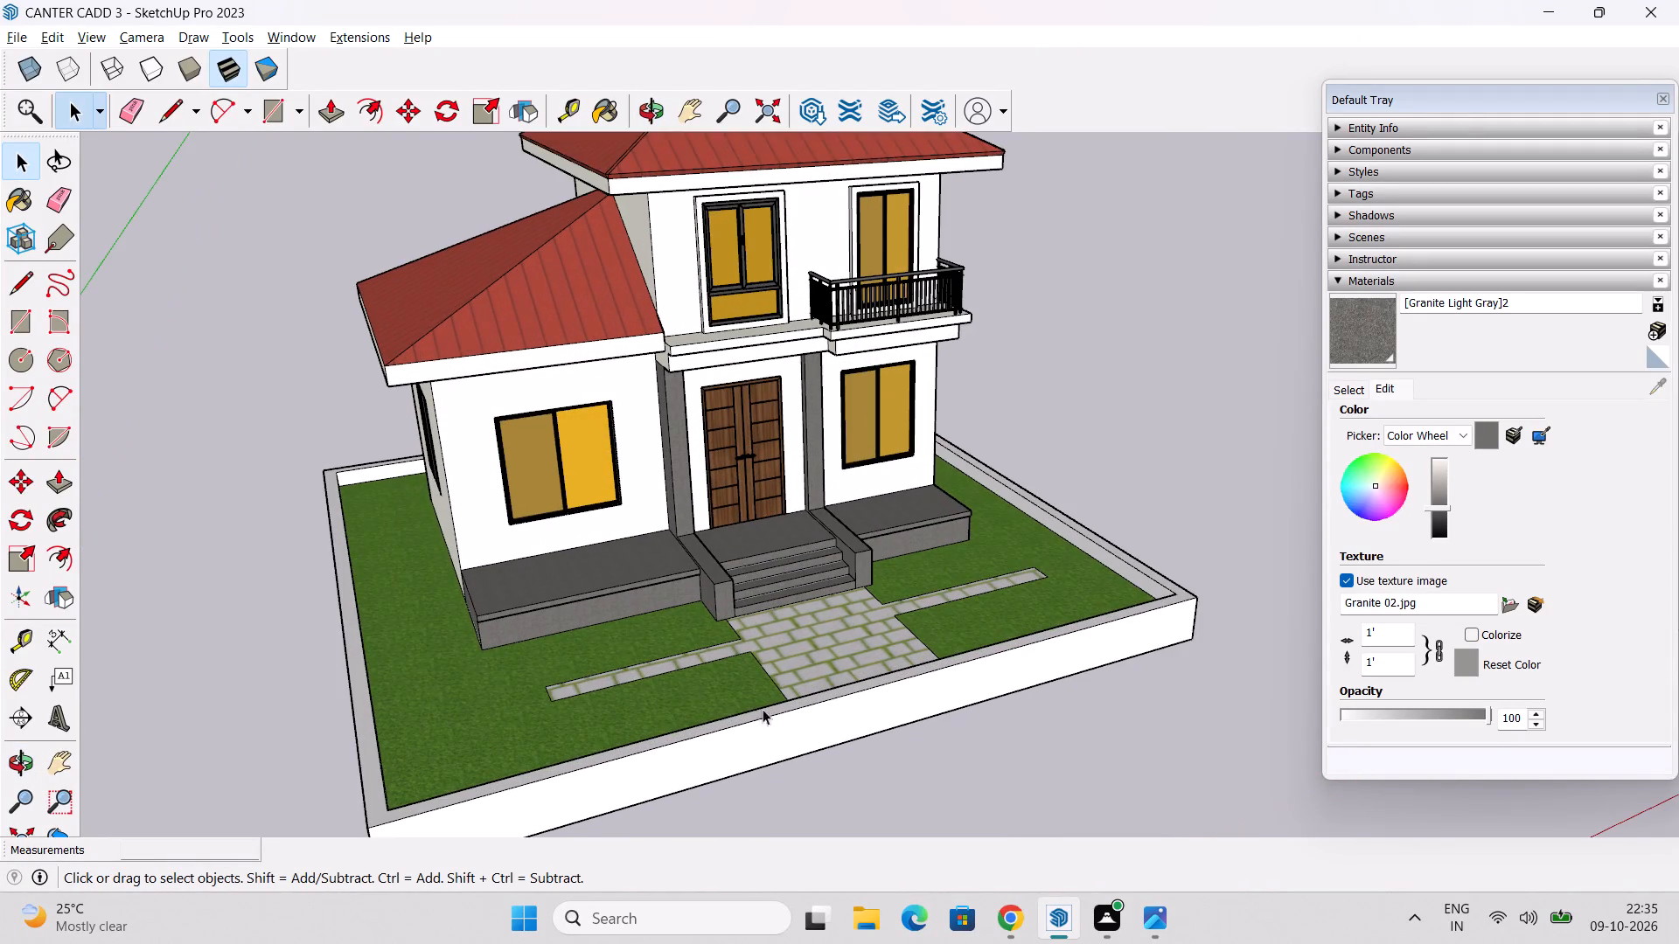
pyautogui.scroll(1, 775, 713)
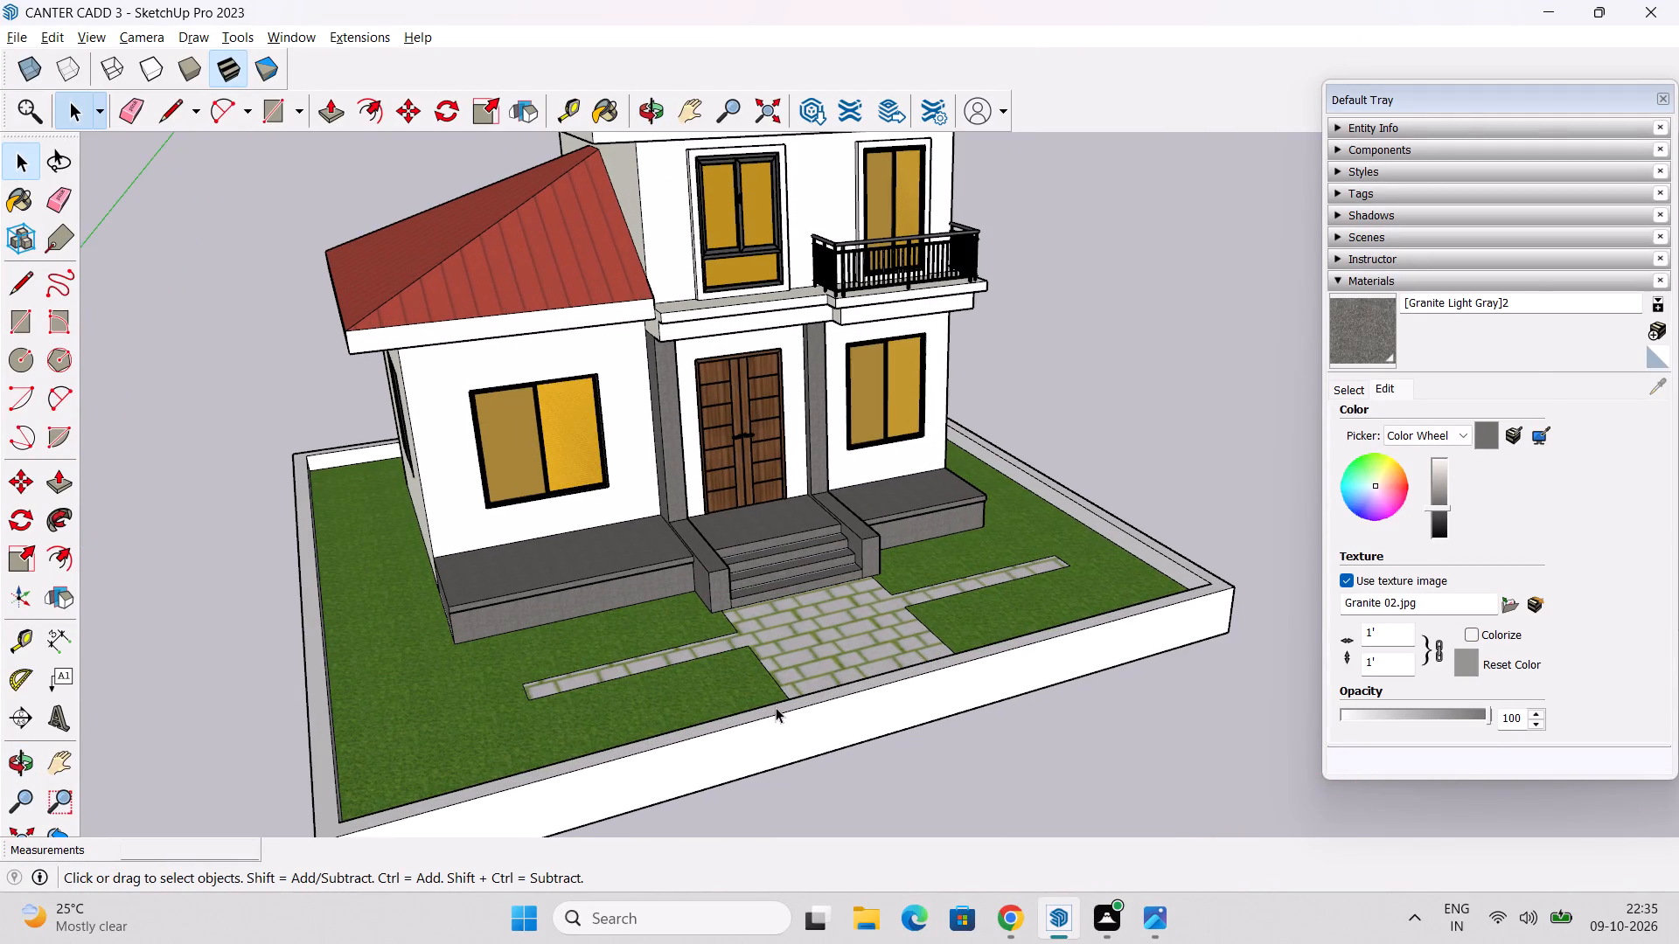
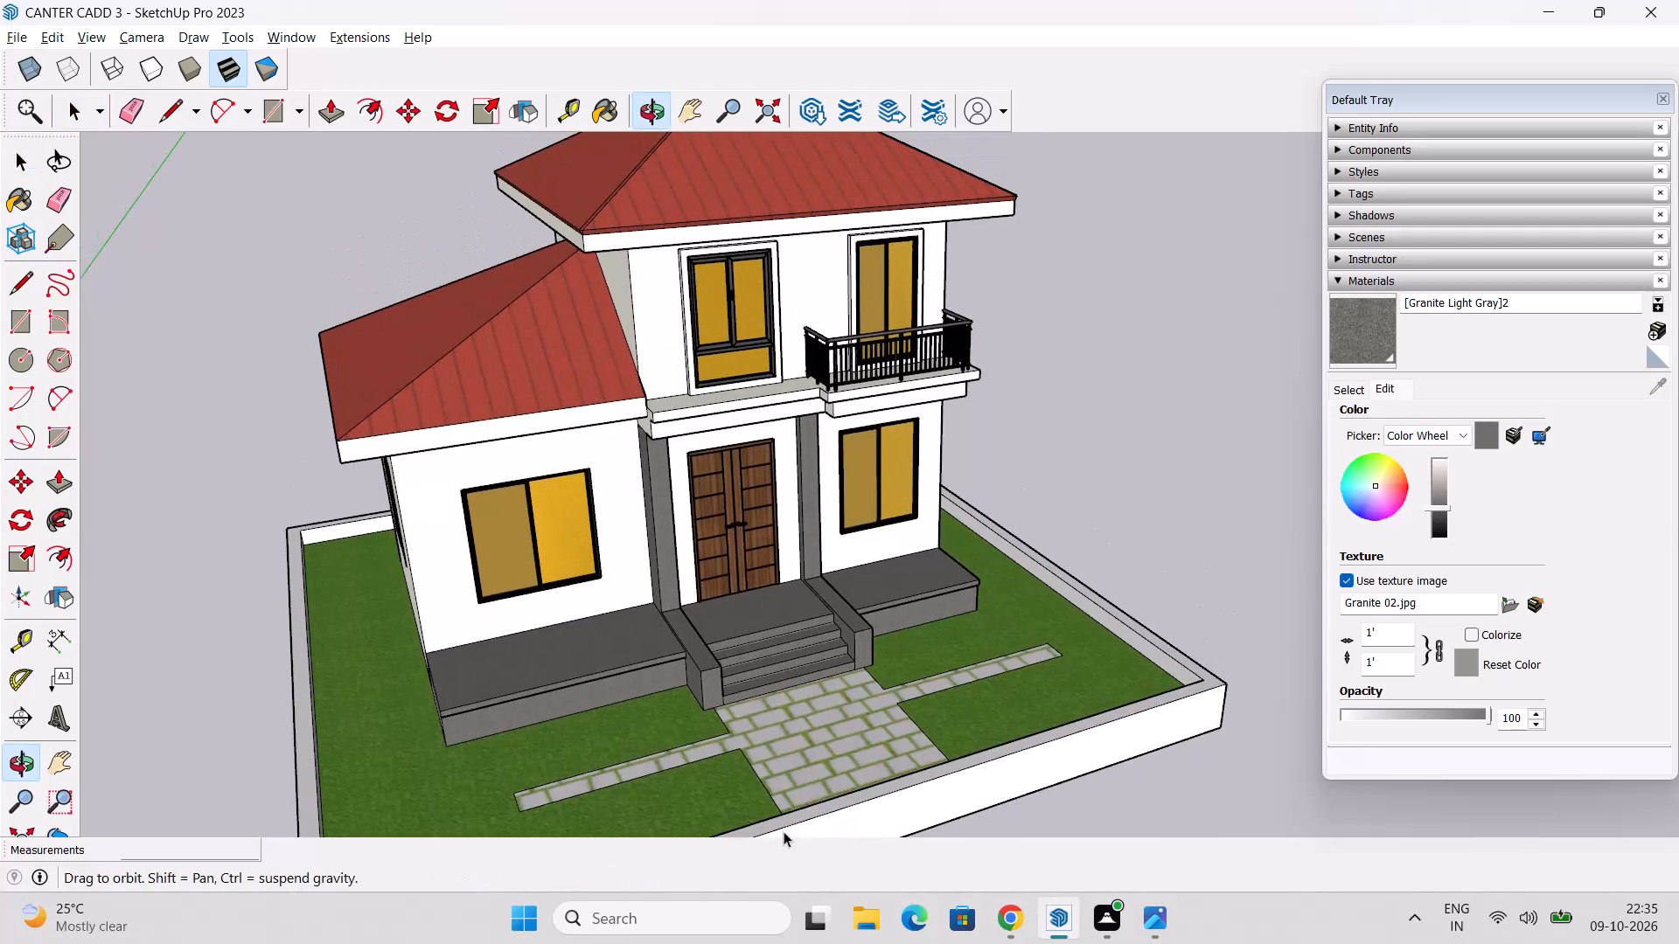
# Examine the house front, porch, stone walkway, lawn and boundary wall from several angles.
pyautogui.scroll(-2, 805, 794)
pyautogui.moveTo(833, 786); pyautogui.dragTo(842, 750, button='middle')
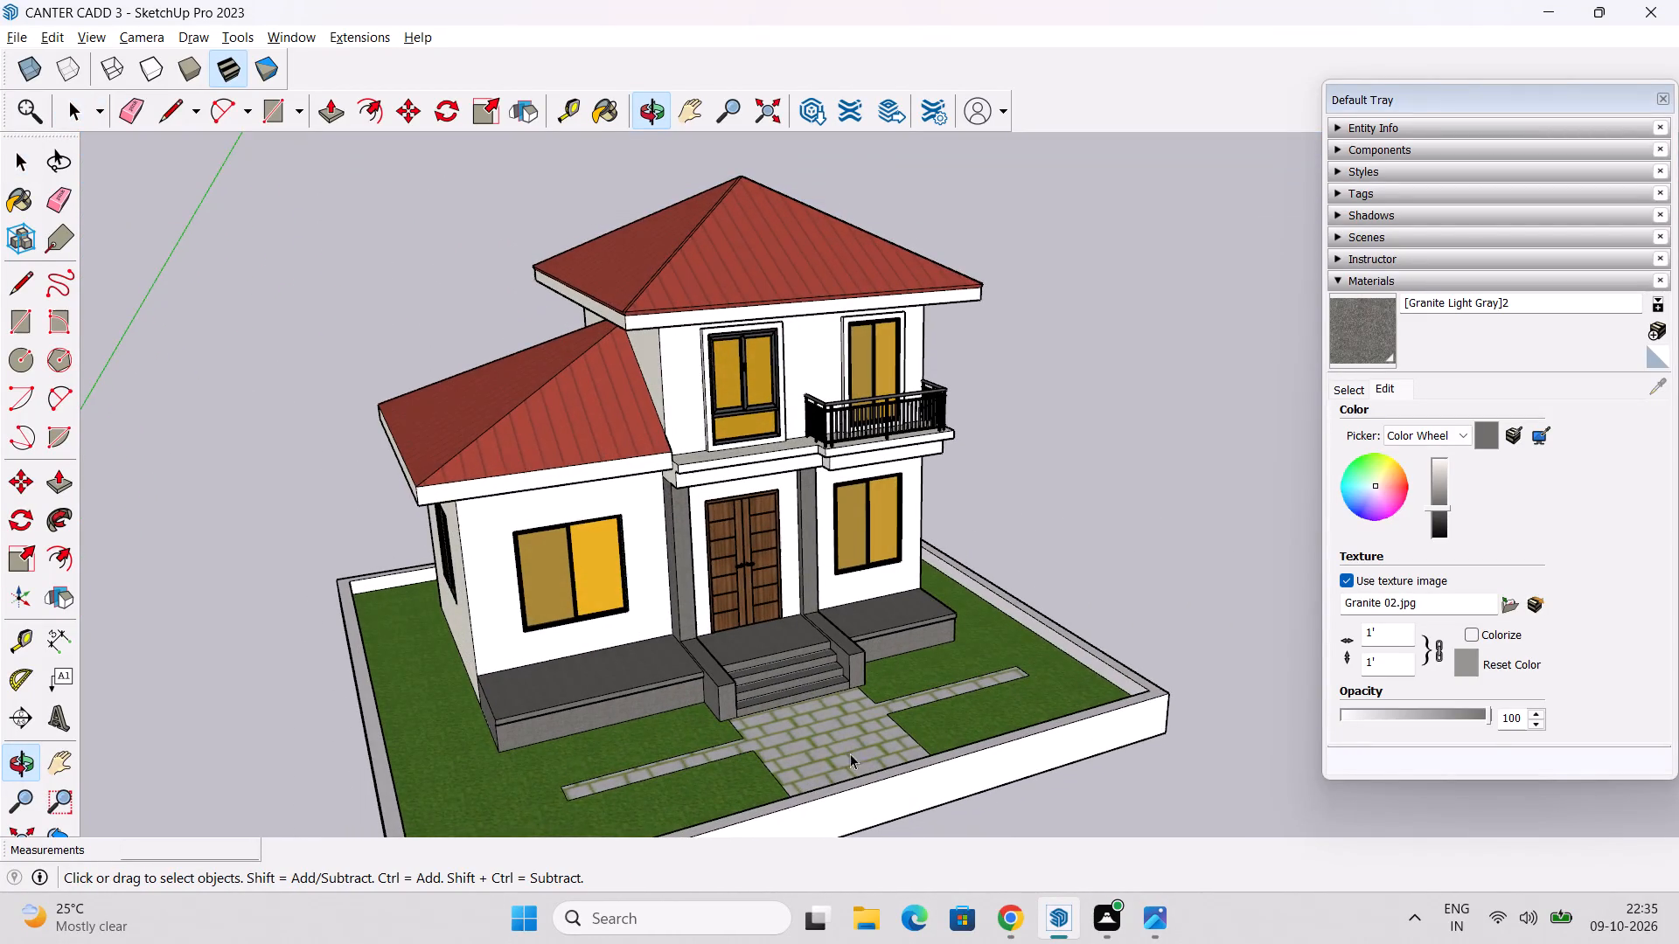
pyautogui.scroll(-1, 860, 751)
pyautogui.moveTo(930, 778); pyautogui.dragTo(952, 723, button='middle')
pyautogui.scroll(2, 782, 725)
pyautogui.moveTo(877, 732); pyautogui.dragTo(831, 736, button='middle')
pyautogui.keyDown('shift'); pyautogui.moveTo(846, 725); pyautogui.dragTo(926, 760, button='middle'); pyautogui.keyUp('shift')
pyautogui.moveTo(970, 850); pyautogui.dragTo(1001, 771, button='middle')
pyautogui.moveTo(1001, 771); pyautogui.dragTo(1054, 725, button='middle')
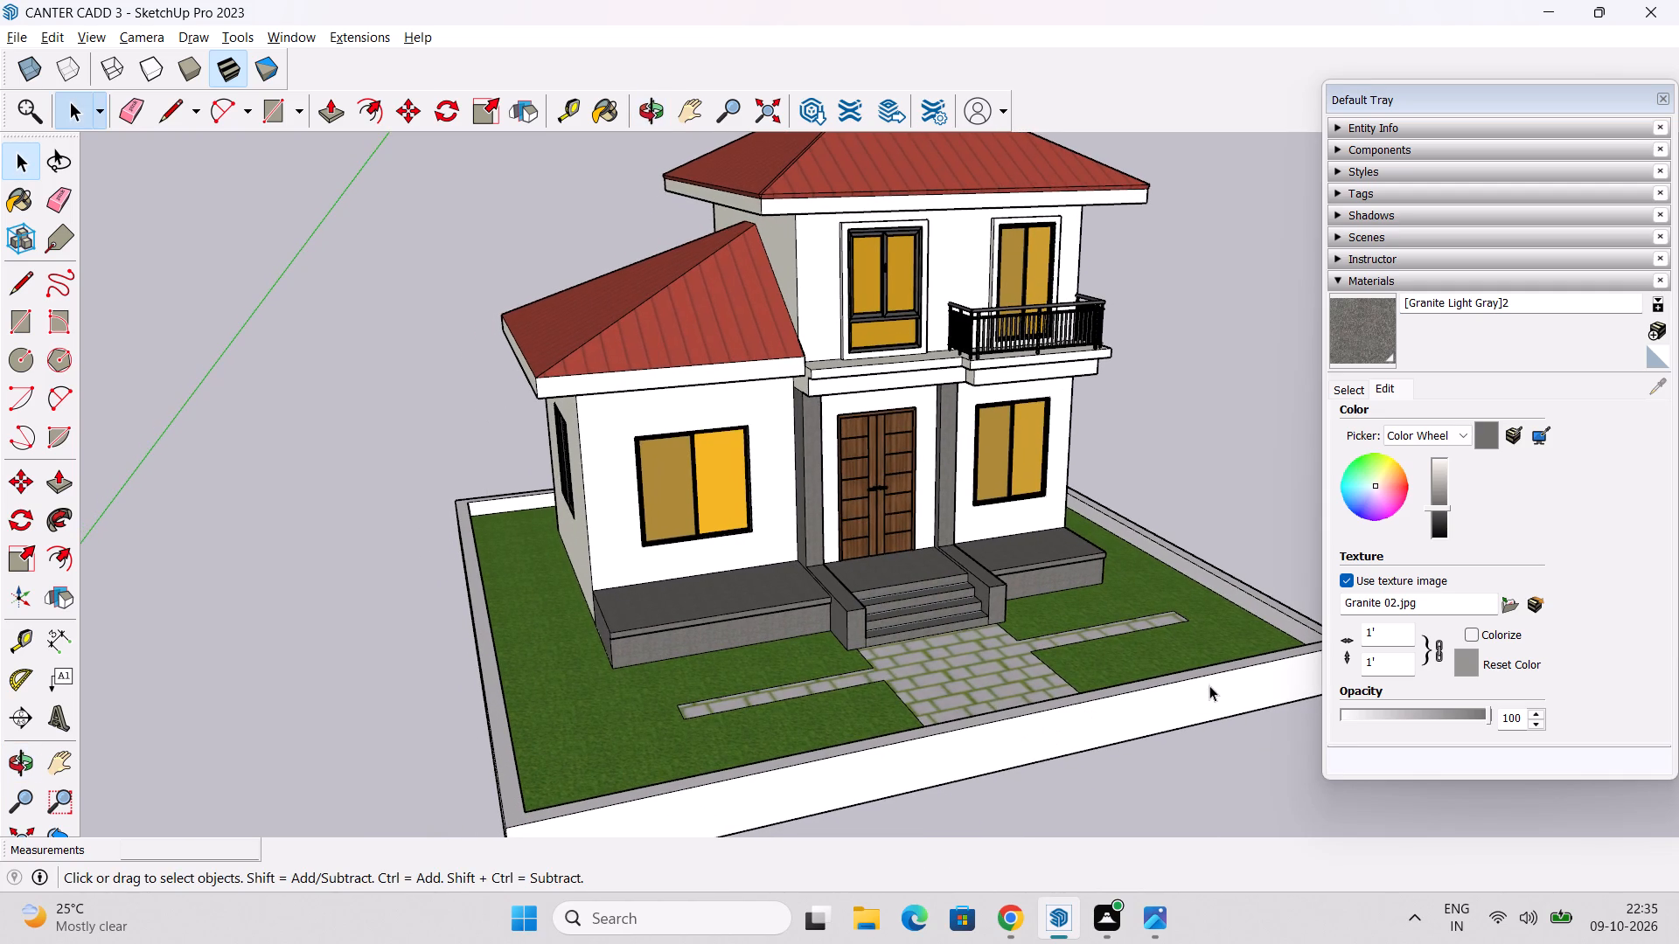
pyautogui.moveTo(1209, 684); pyautogui.dragTo(1115, 745, button='middle')
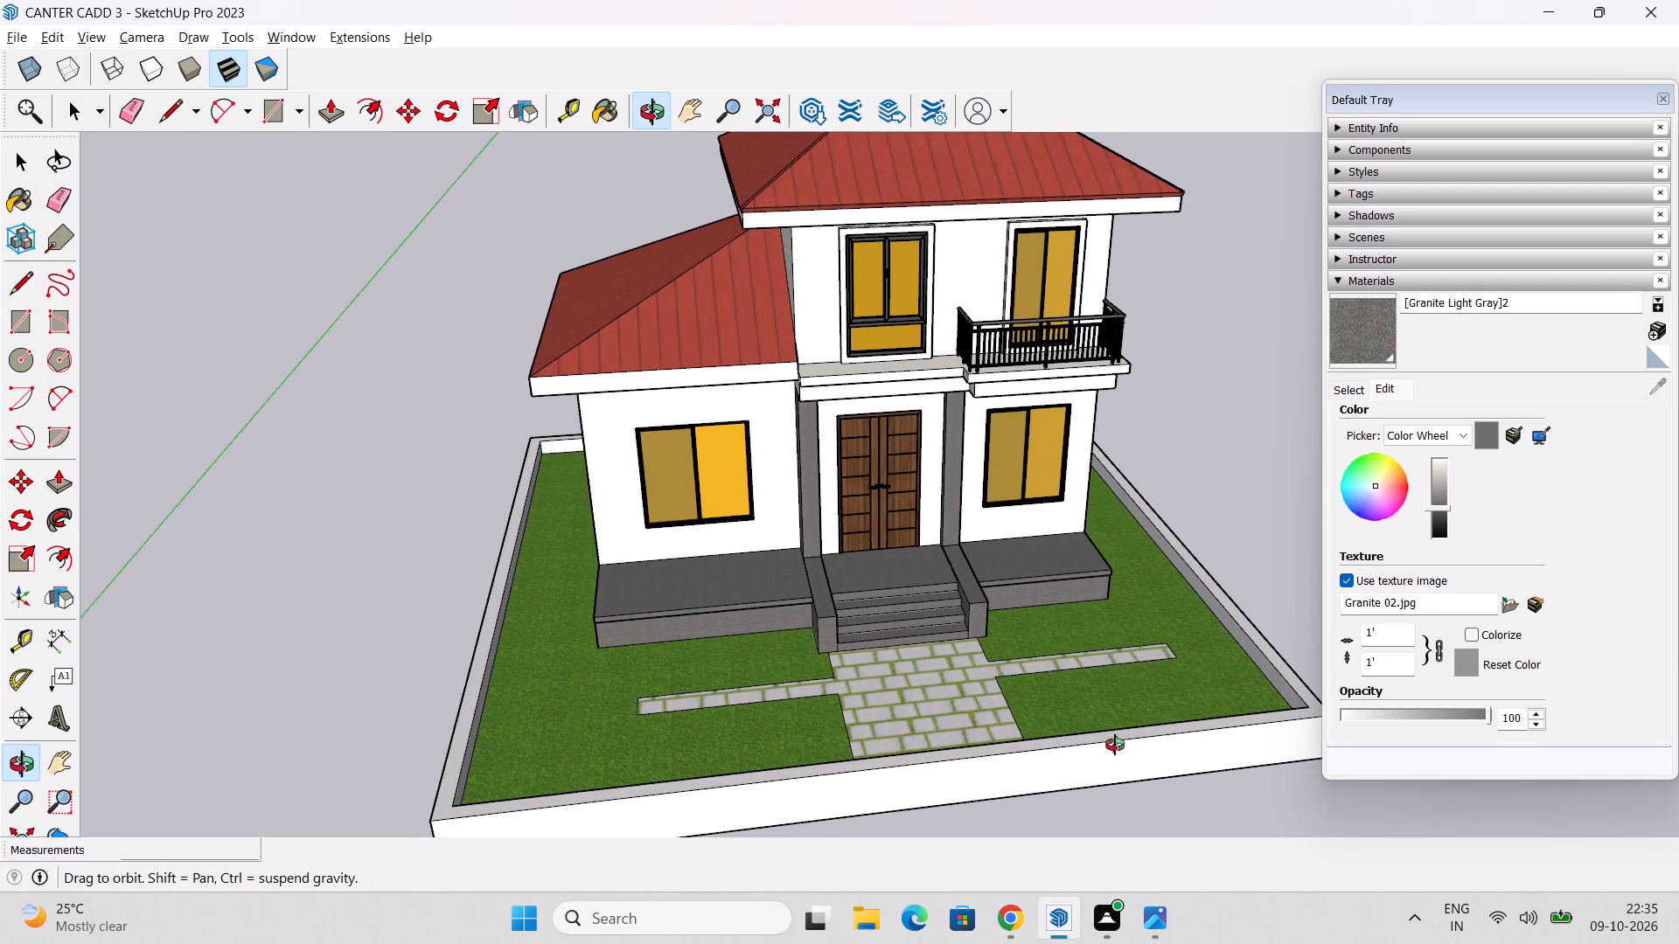
pyautogui.moveTo(1115, 745); pyautogui.dragTo(1116, 745, button='middle')
# Switch to 3D Warehouse in the Chrome browser and search its models for GRASS.
pyautogui.hotkey('alt', 'Tab')
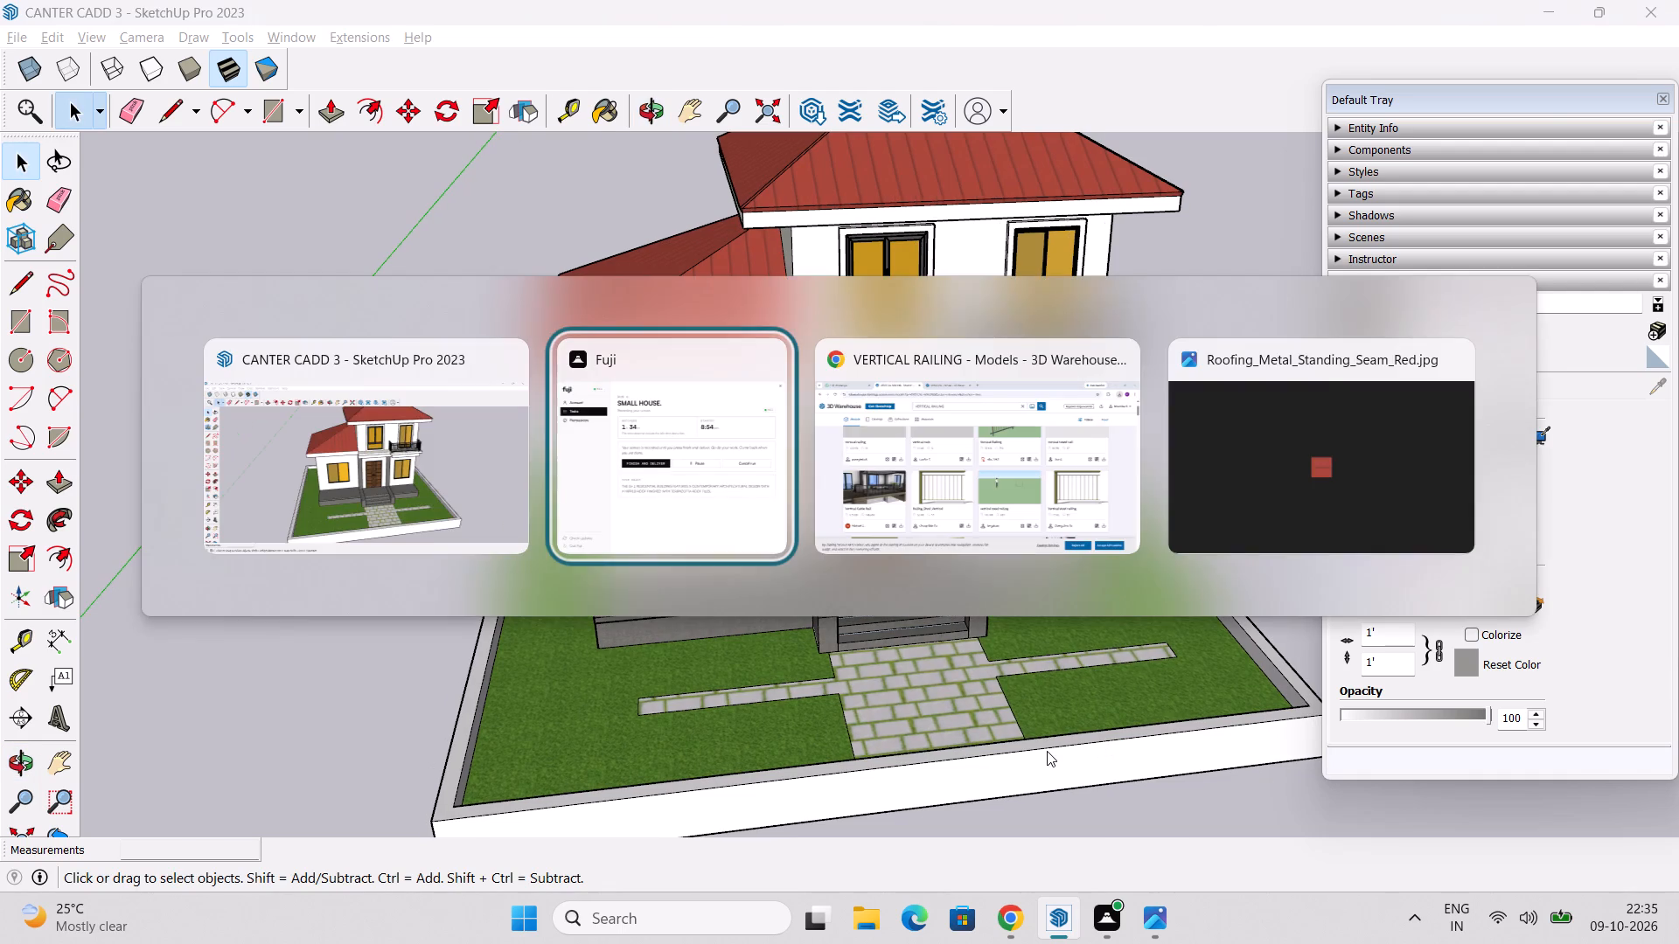
pyautogui.hotkey('alt', 'Tab')
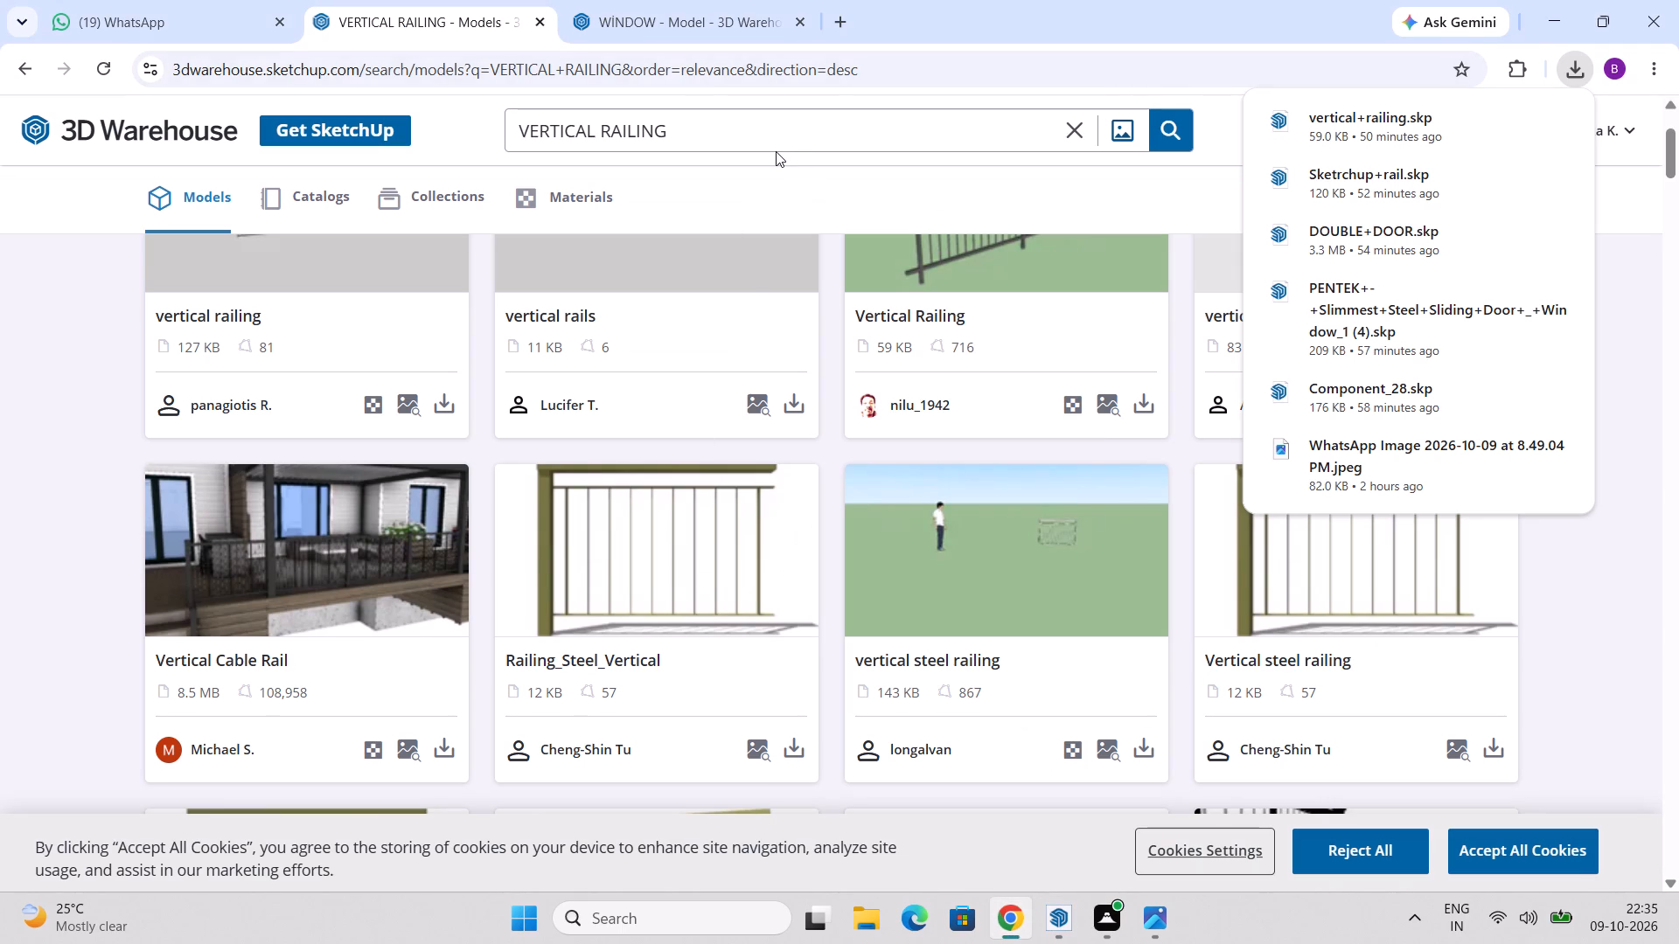
pyautogui.doubleClick(732, 136)
pyautogui.press('BackSpace')
pyautogui.press('BackSpace')
pyautogui.press('BackSpace')
pyautogui.press('BackSpace')
pyautogui.press('BackSpace')
pyautogui.press('BackSpace')
pyautogui.press('BackSpace')
pyautogui.press('BackSpace')
pyautogui.press('BackSpace')
pyautogui.press('BackSpace')
pyautogui.press('BackSpace')
pyautogui.press('BackSpace')
pyautogui.press('BackSpace')
pyautogui.press('BackSpace')
pyautogui.press('BackSpace')
pyautogui.press('BackSpace')
pyautogui.press('BackSpace')
pyautogui.press('BackSpace')
pyautogui.press('BackSpace')
pyautogui.press('BackSpace')
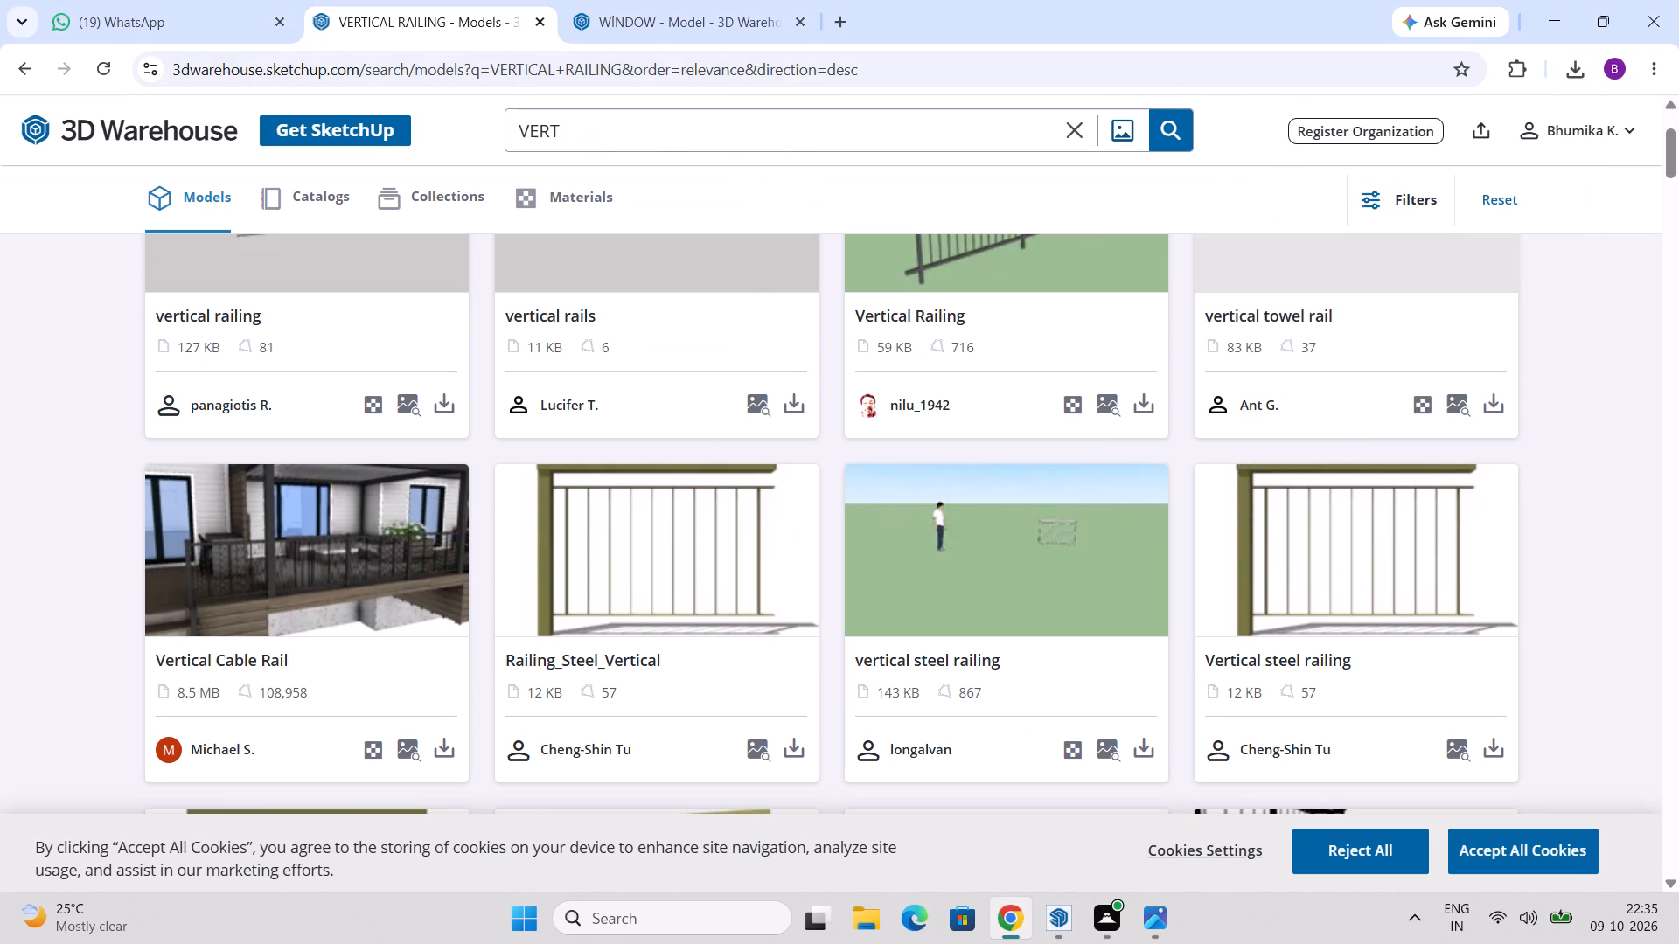
pyautogui.write('GRASS')
pyautogui.press('Return')
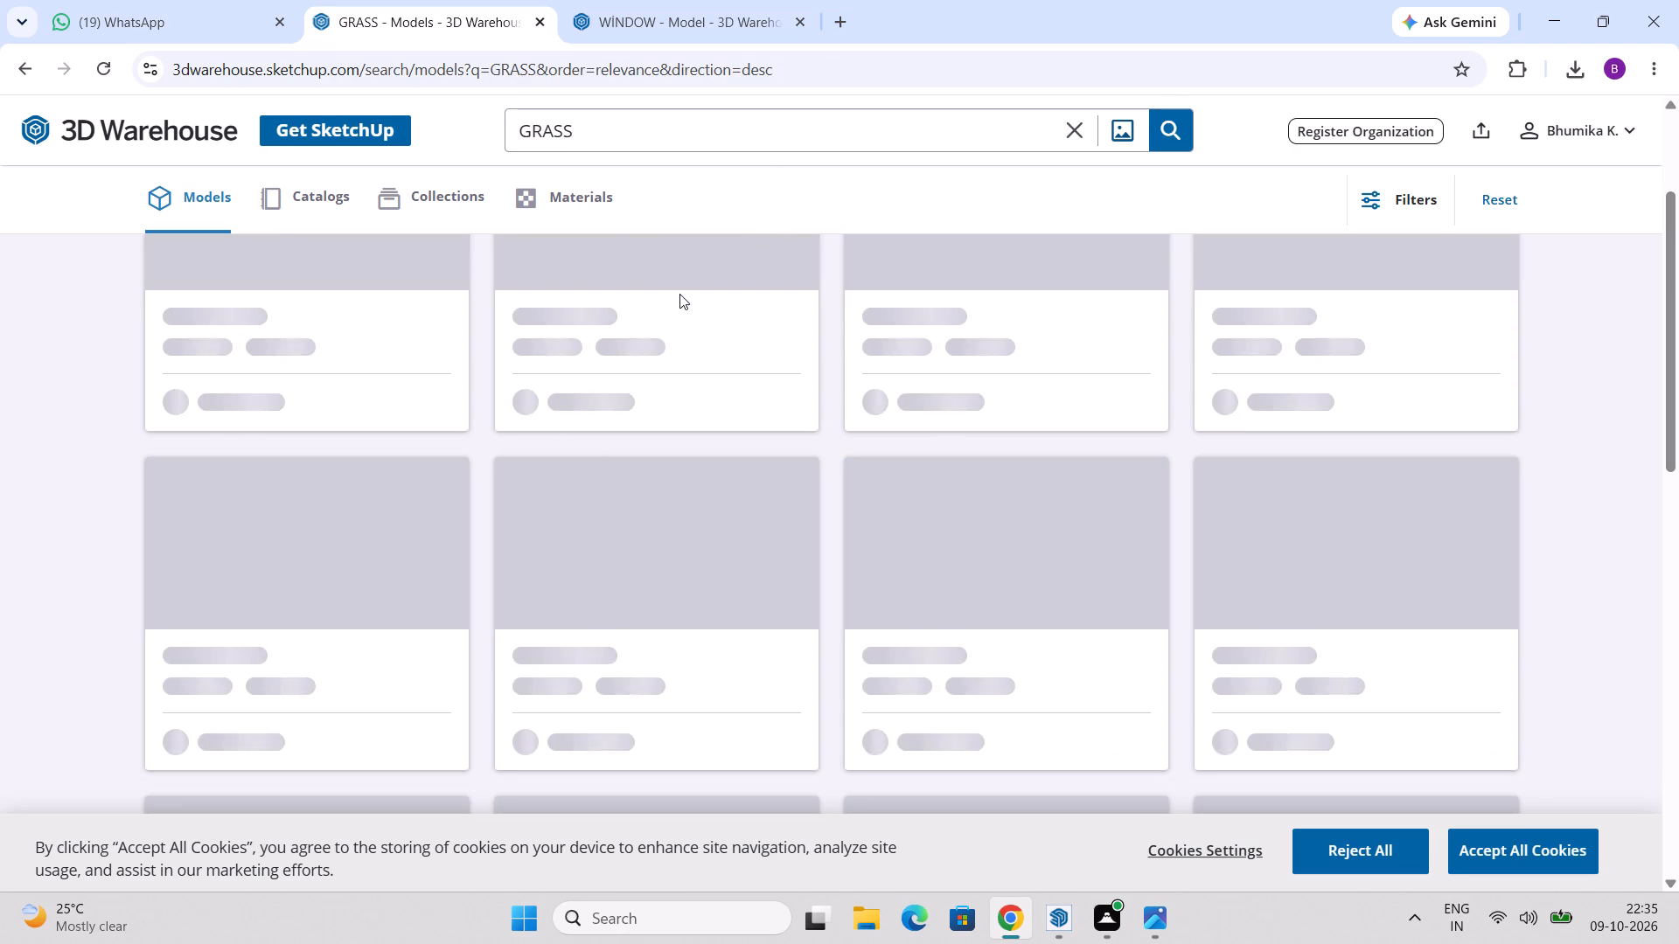
# Look through the grass model results for one suited to the house's lawn.
pyautogui.scroll(3, 603, 366)
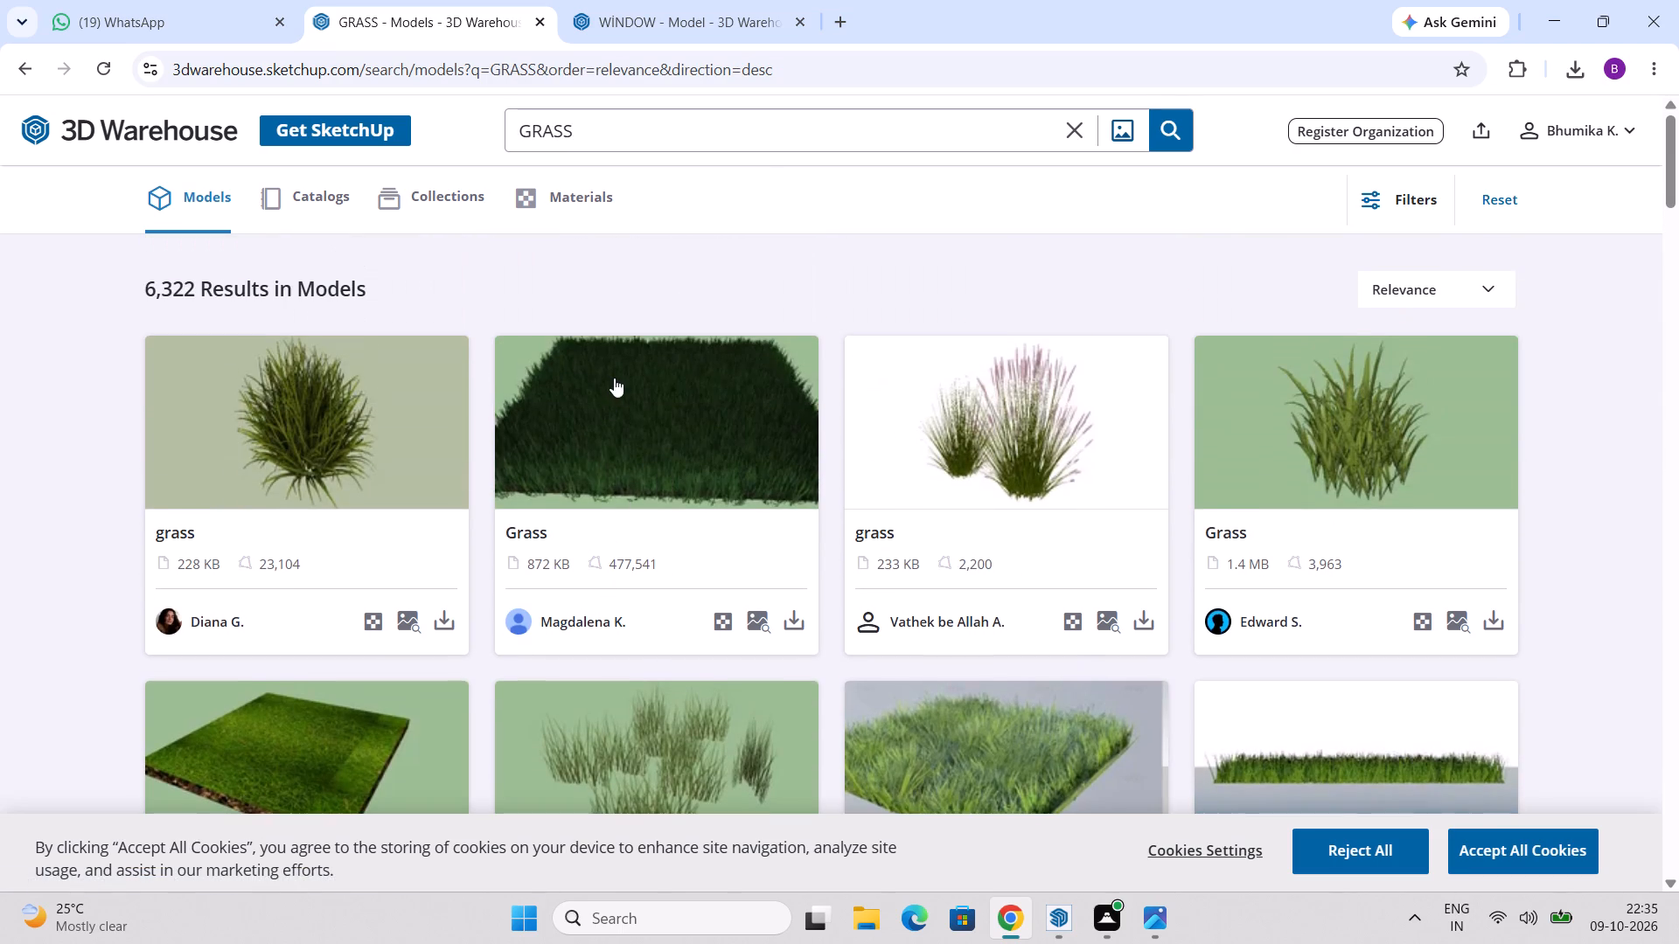
pyautogui.scroll(3, 646, 426)
pyautogui.scroll(-8, 646, 426)
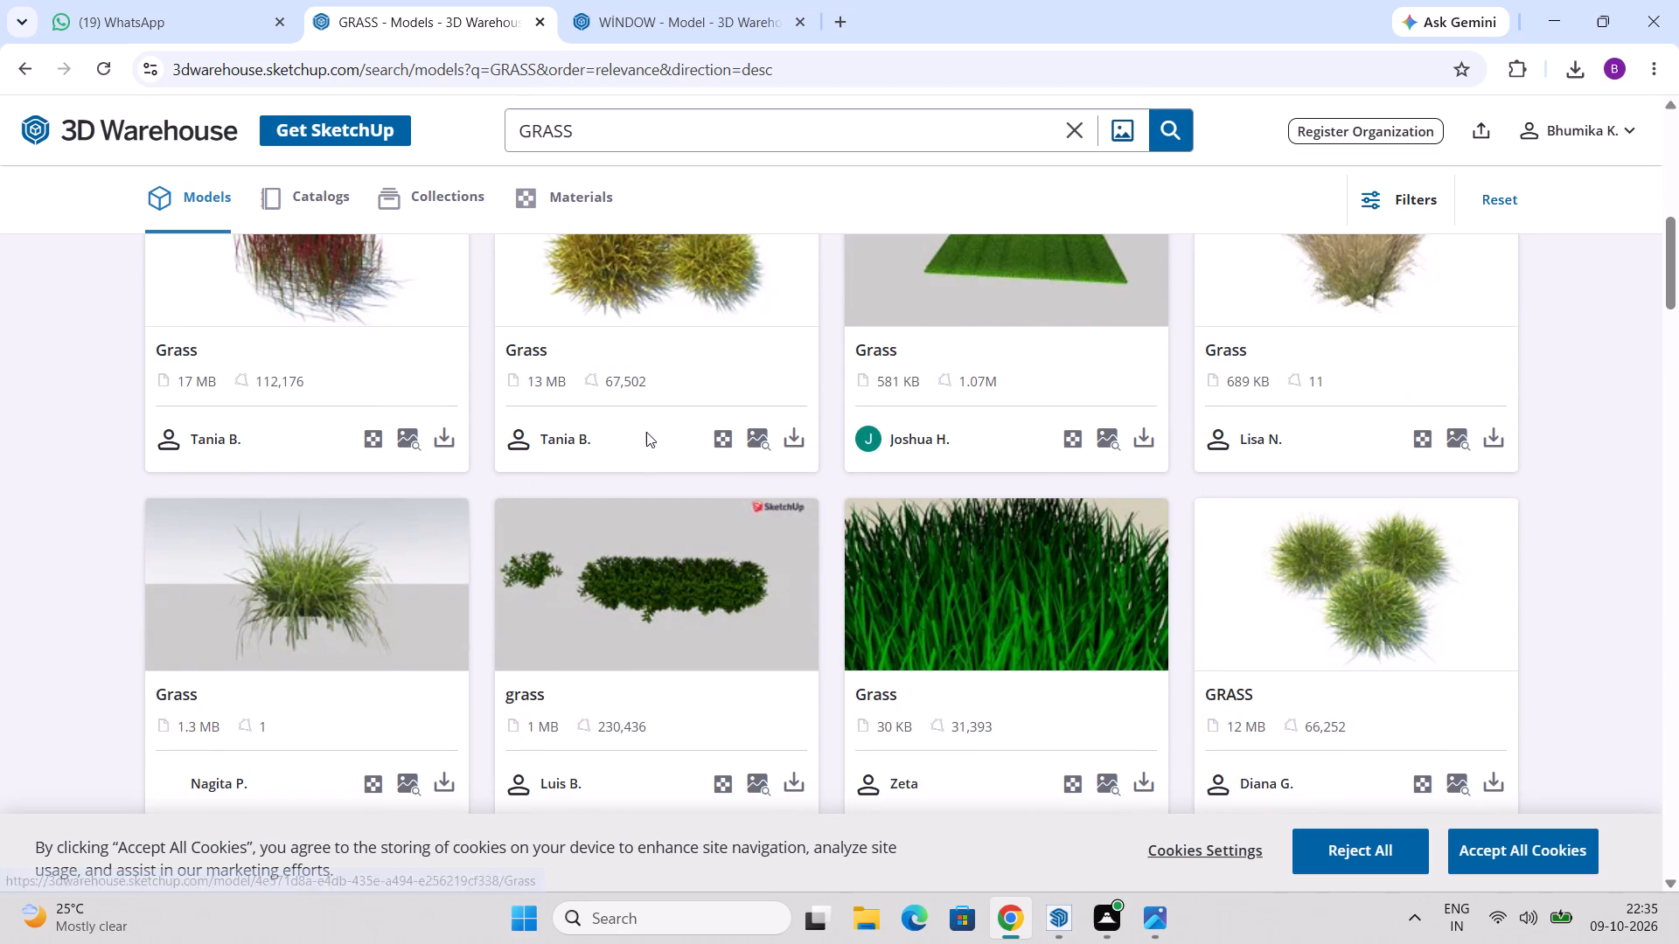
pyautogui.scroll(-2, 667, 528)
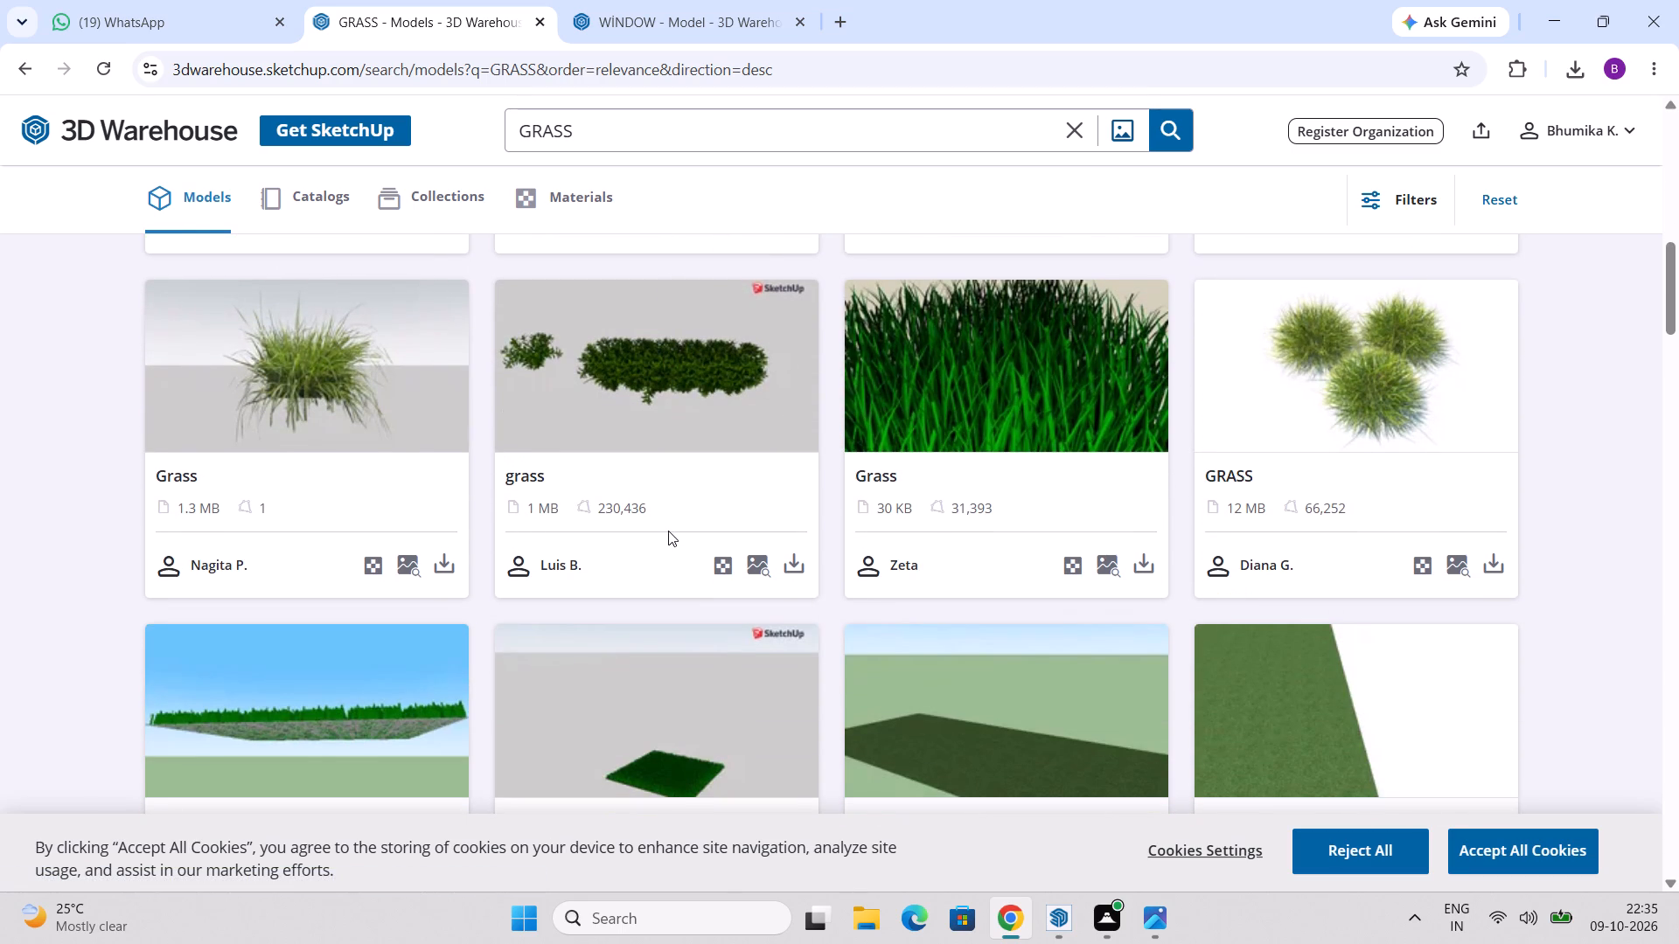
pyautogui.scroll(-2, 782, 574)
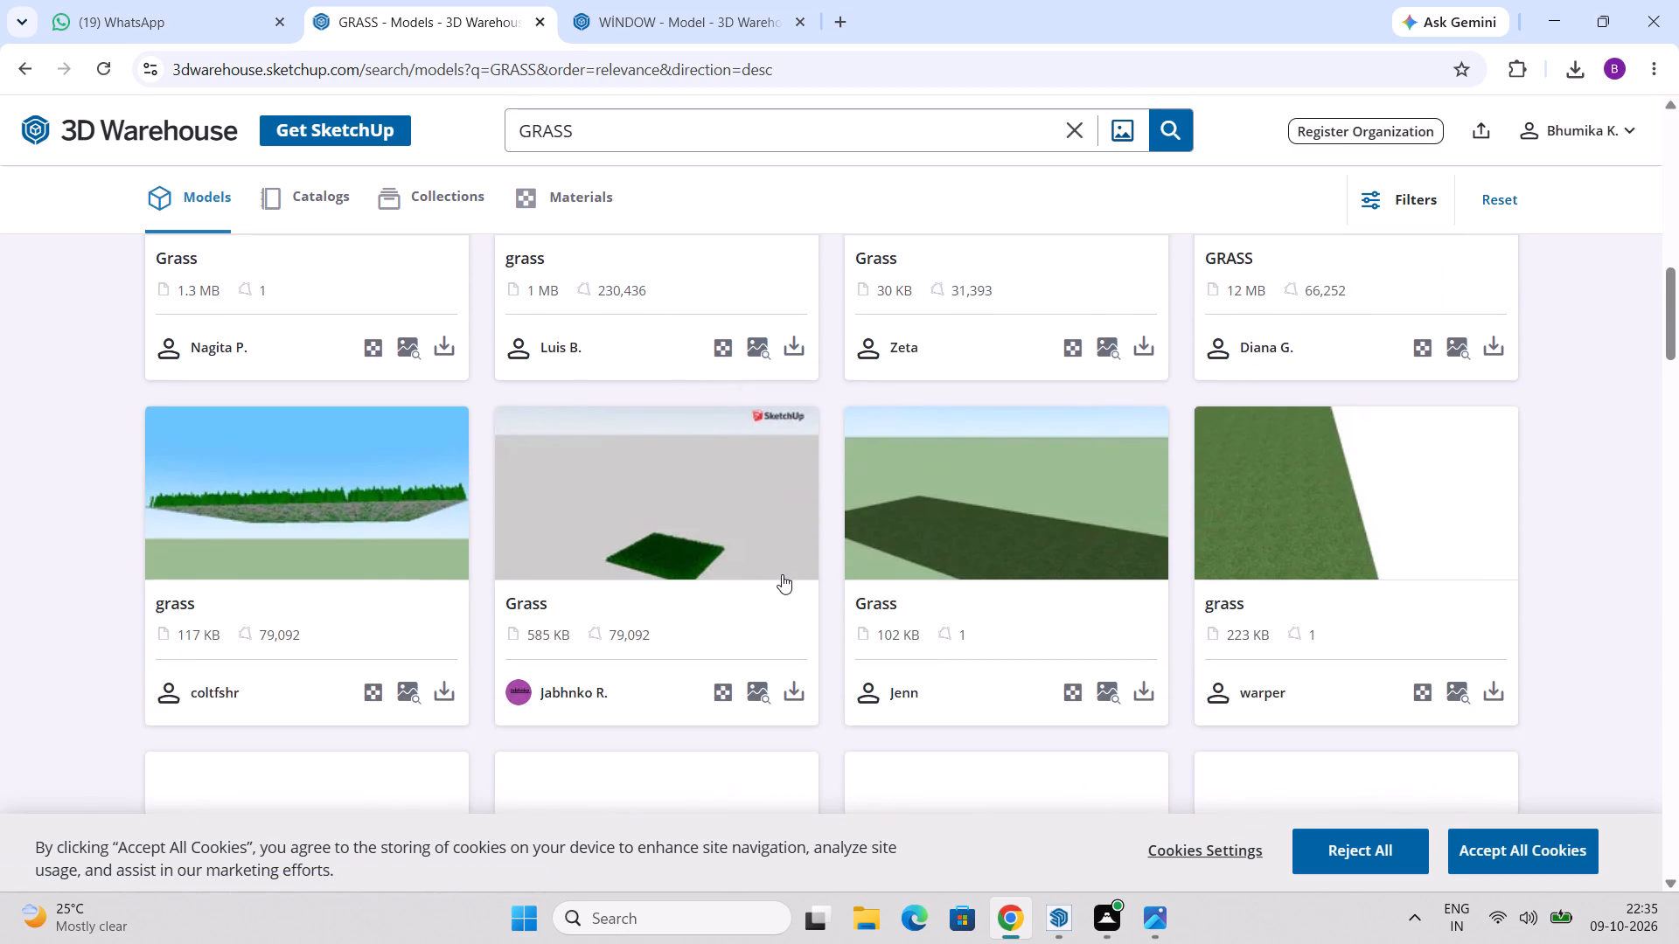
pyautogui.scroll(-6, 782, 574)
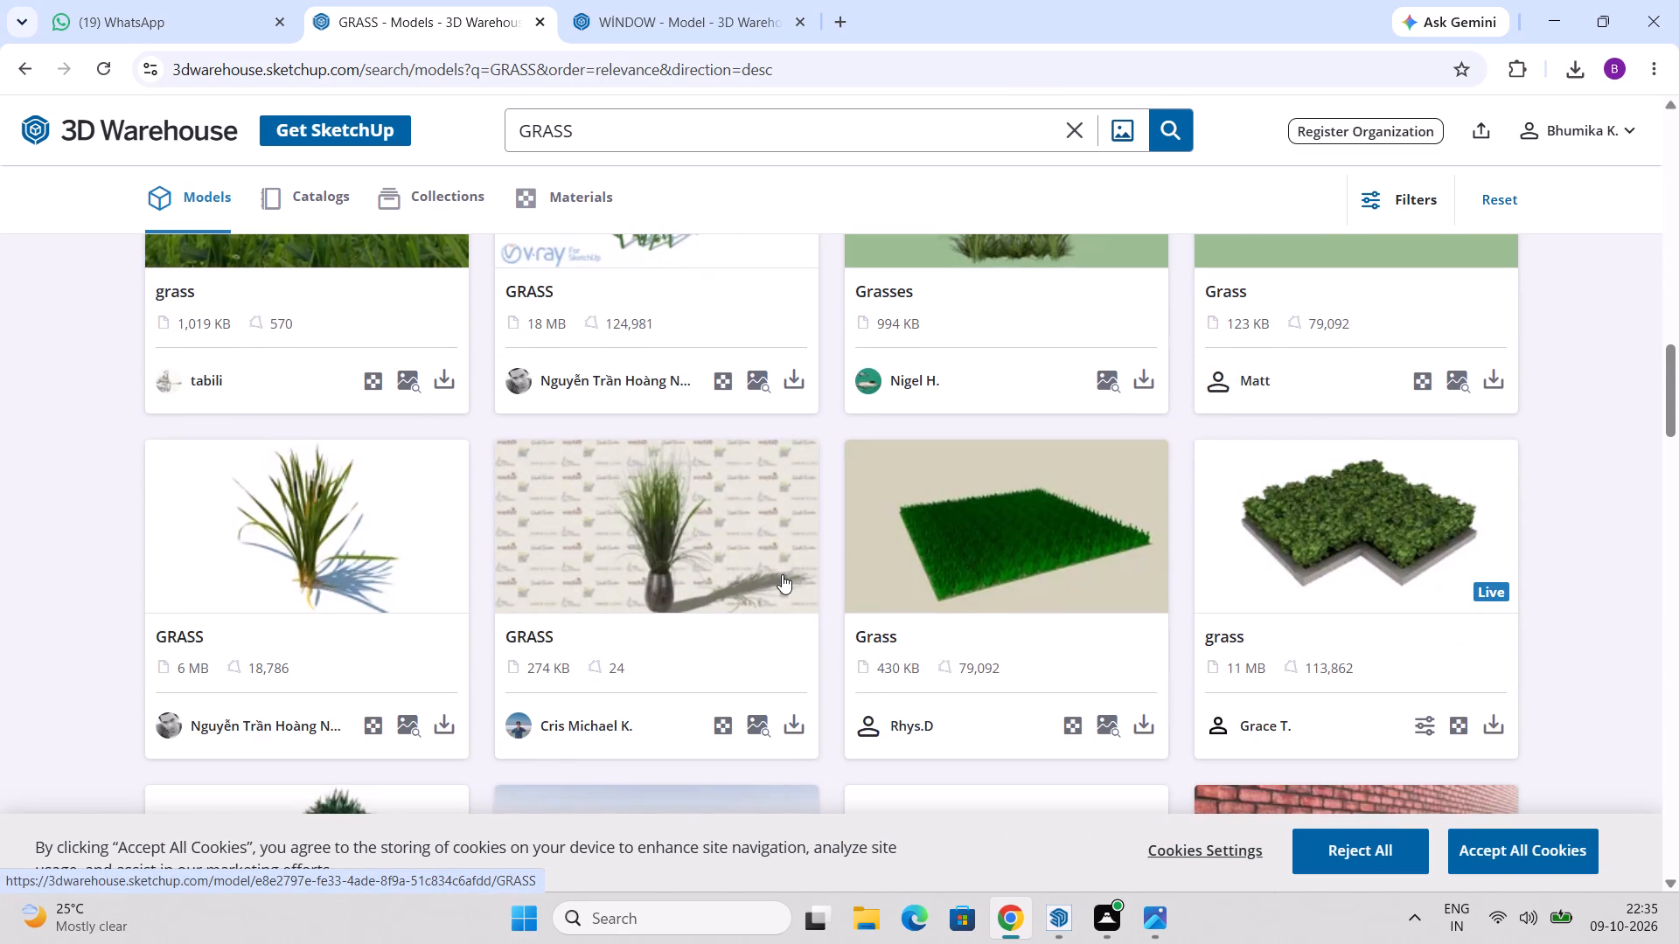
pyautogui.scroll(-1, 782, 574)
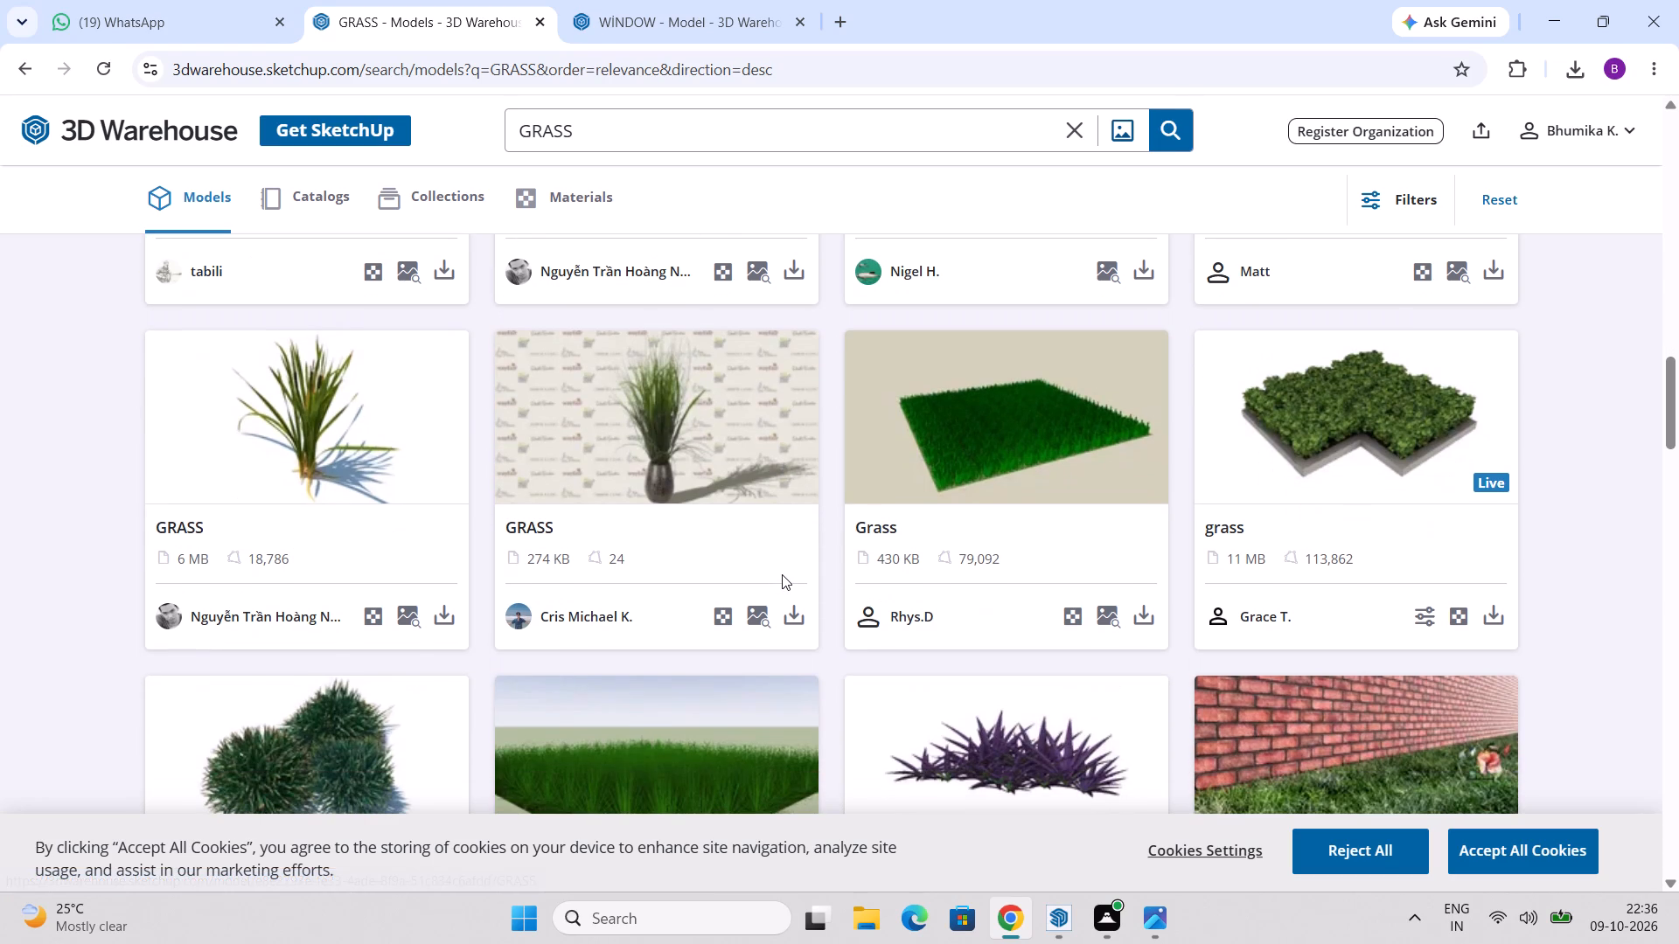
pyautogui.scroll(-3, 784, 575)
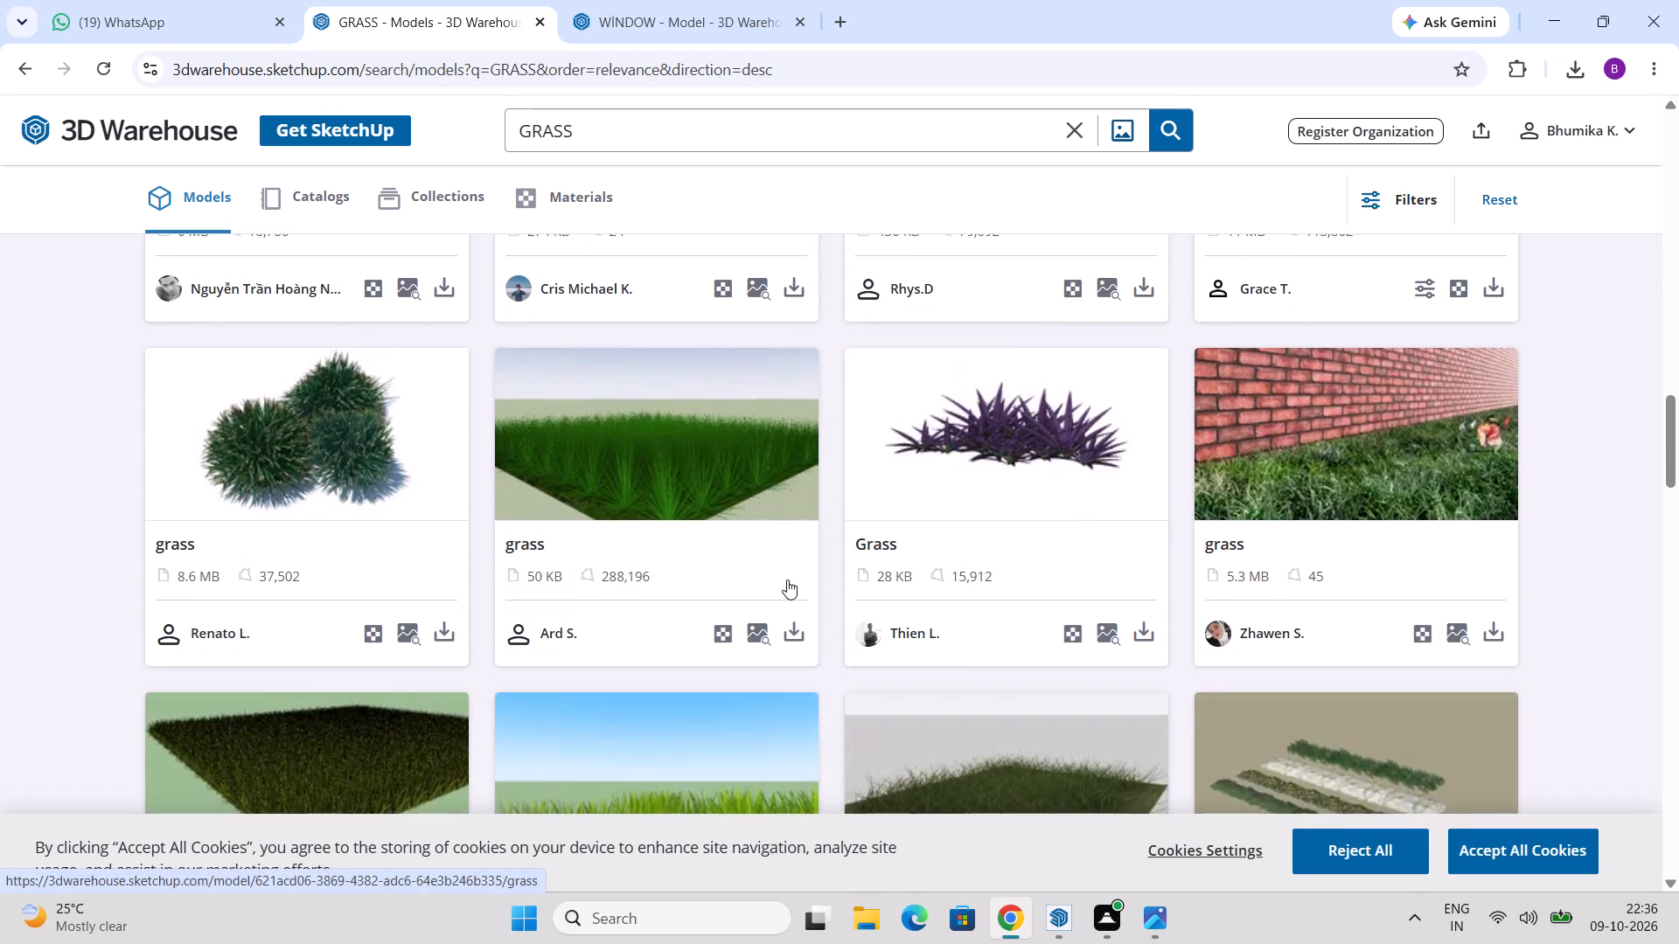
pyautogui.scroll(-6, 787, 580)
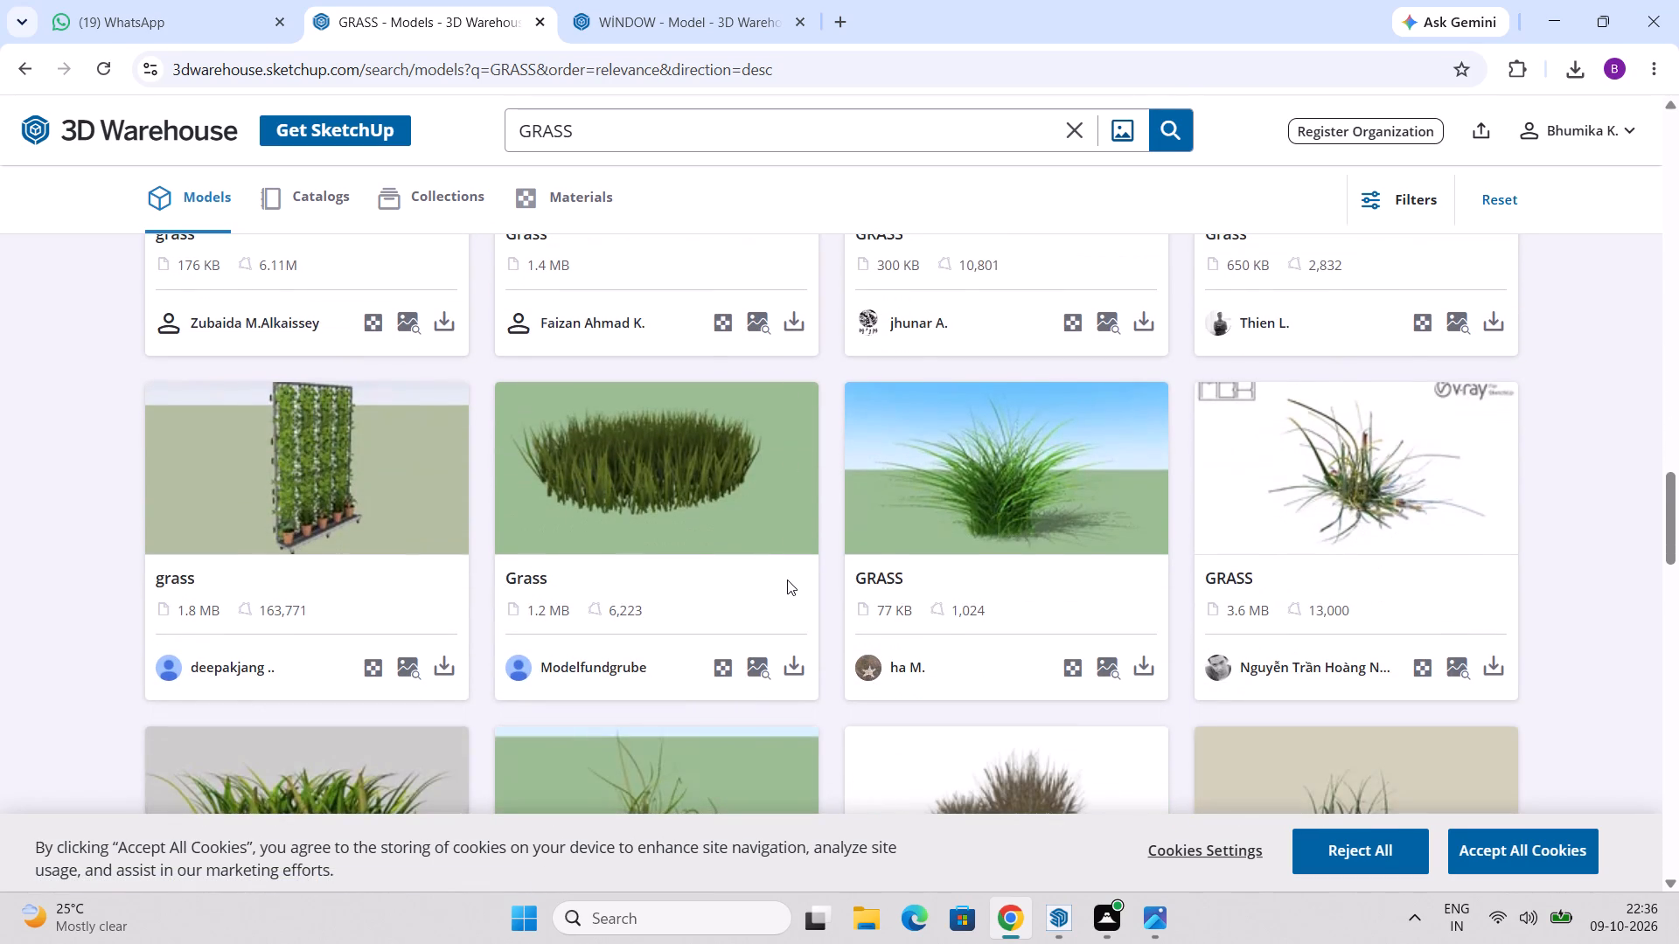
pyautogui.scroll(-1, 787, 580)
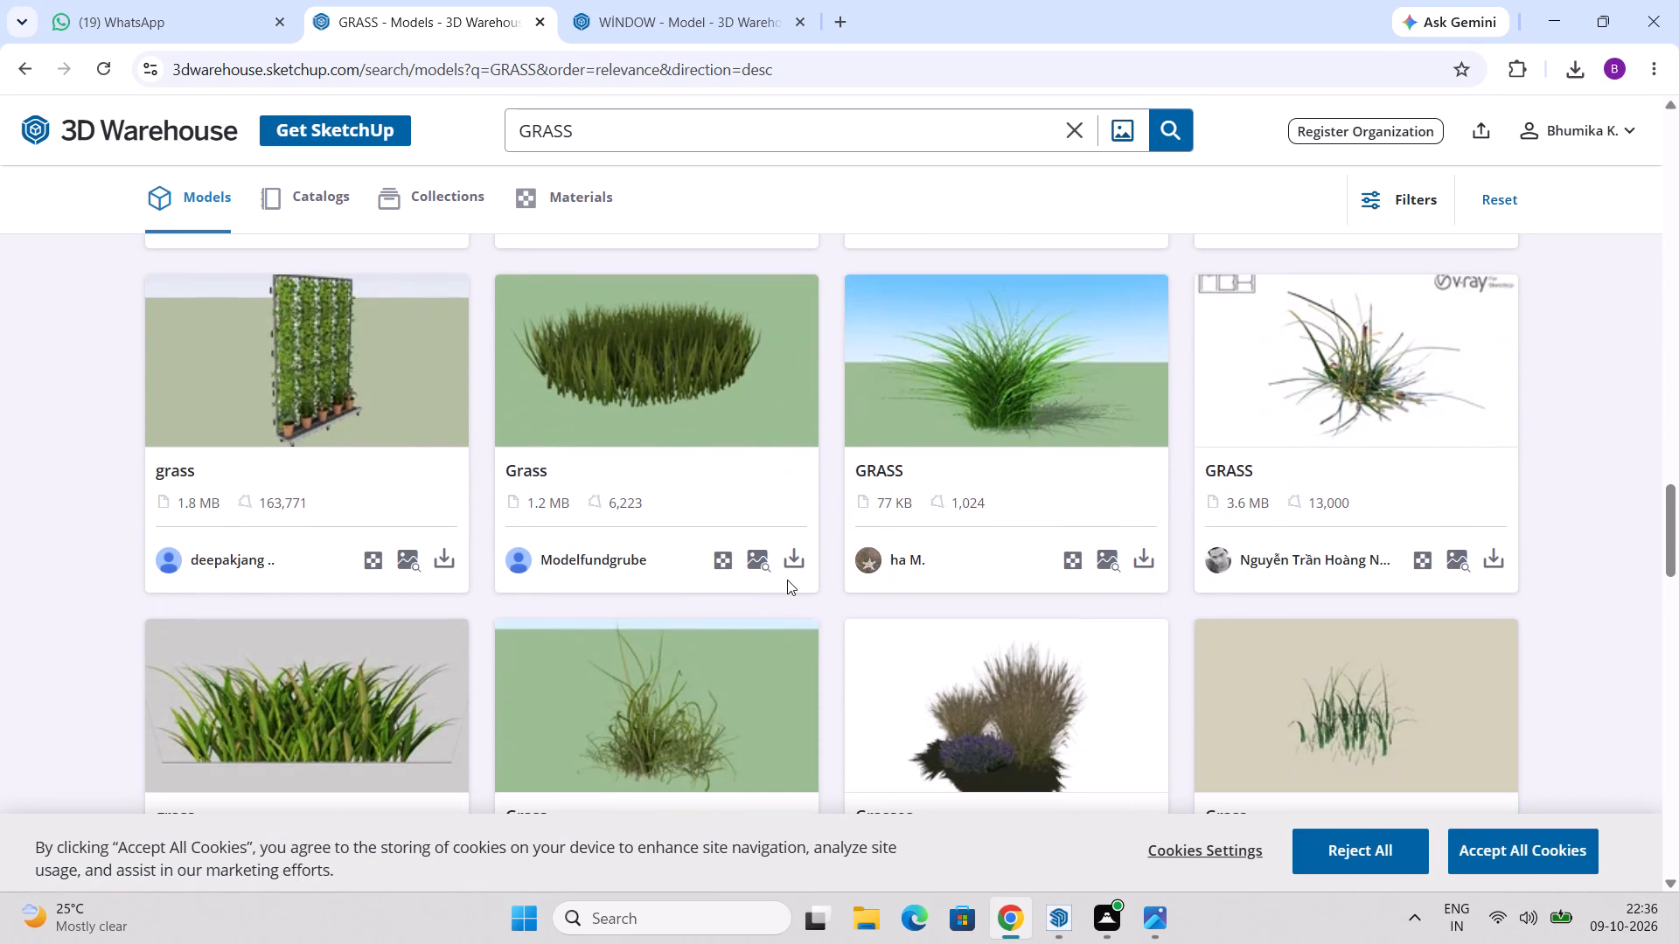
pyautogui.scroll(-2, 787, 580)
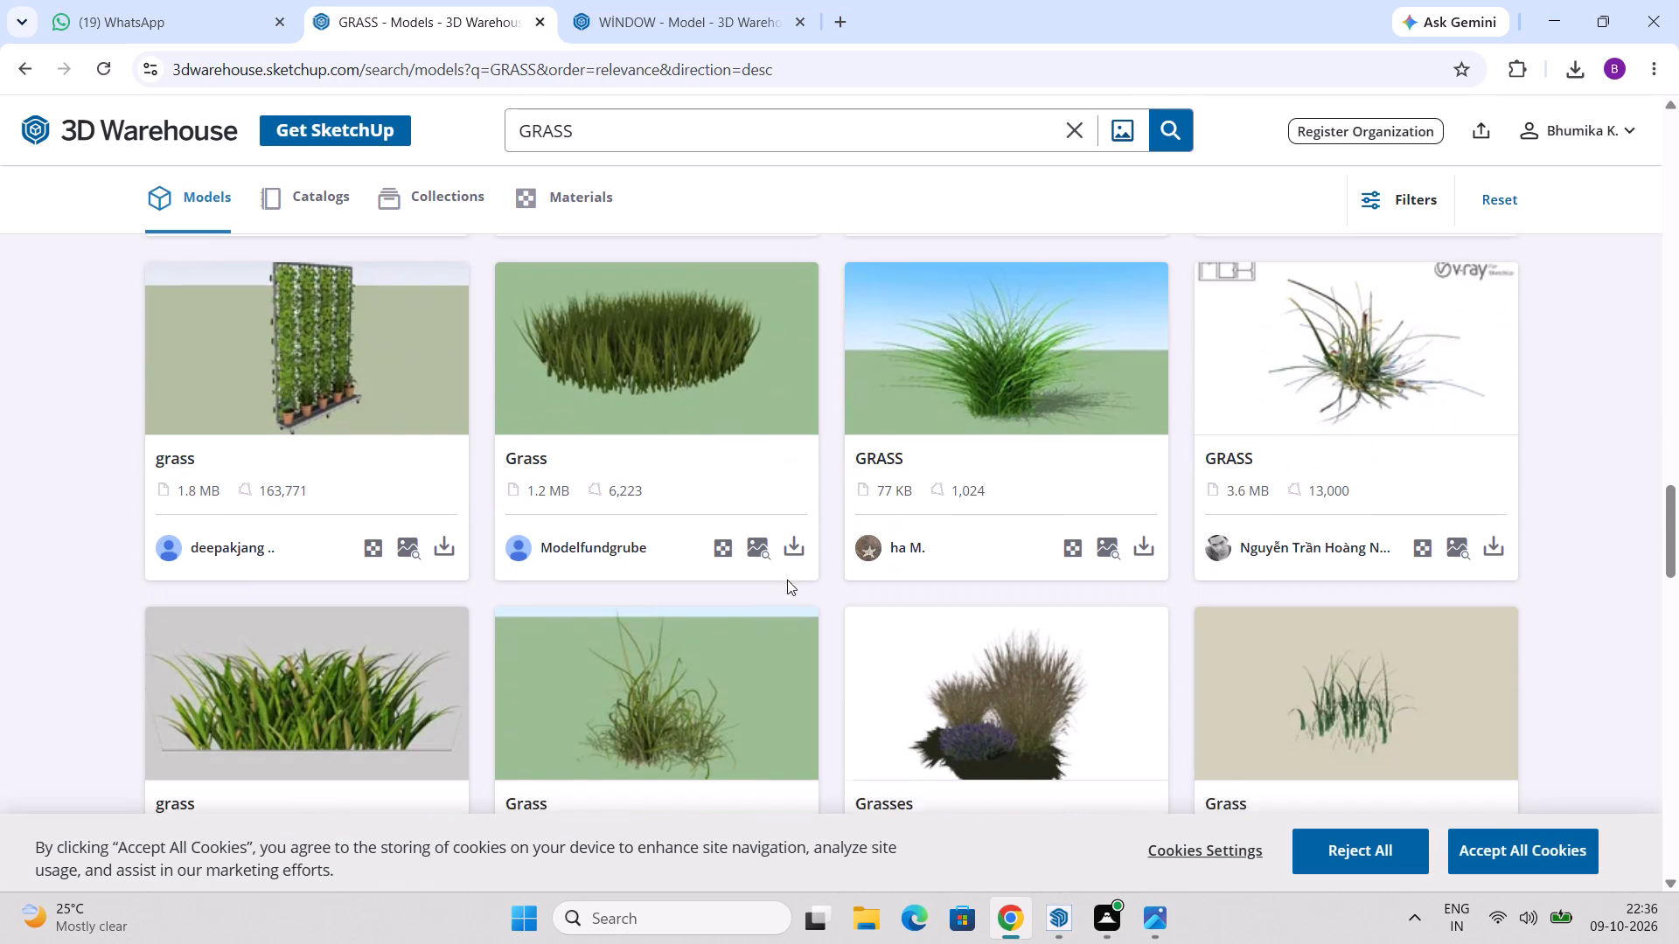
pyautogui.scroll(-3, 787, 580)
pyautogui.scroll(5, 787, 589)
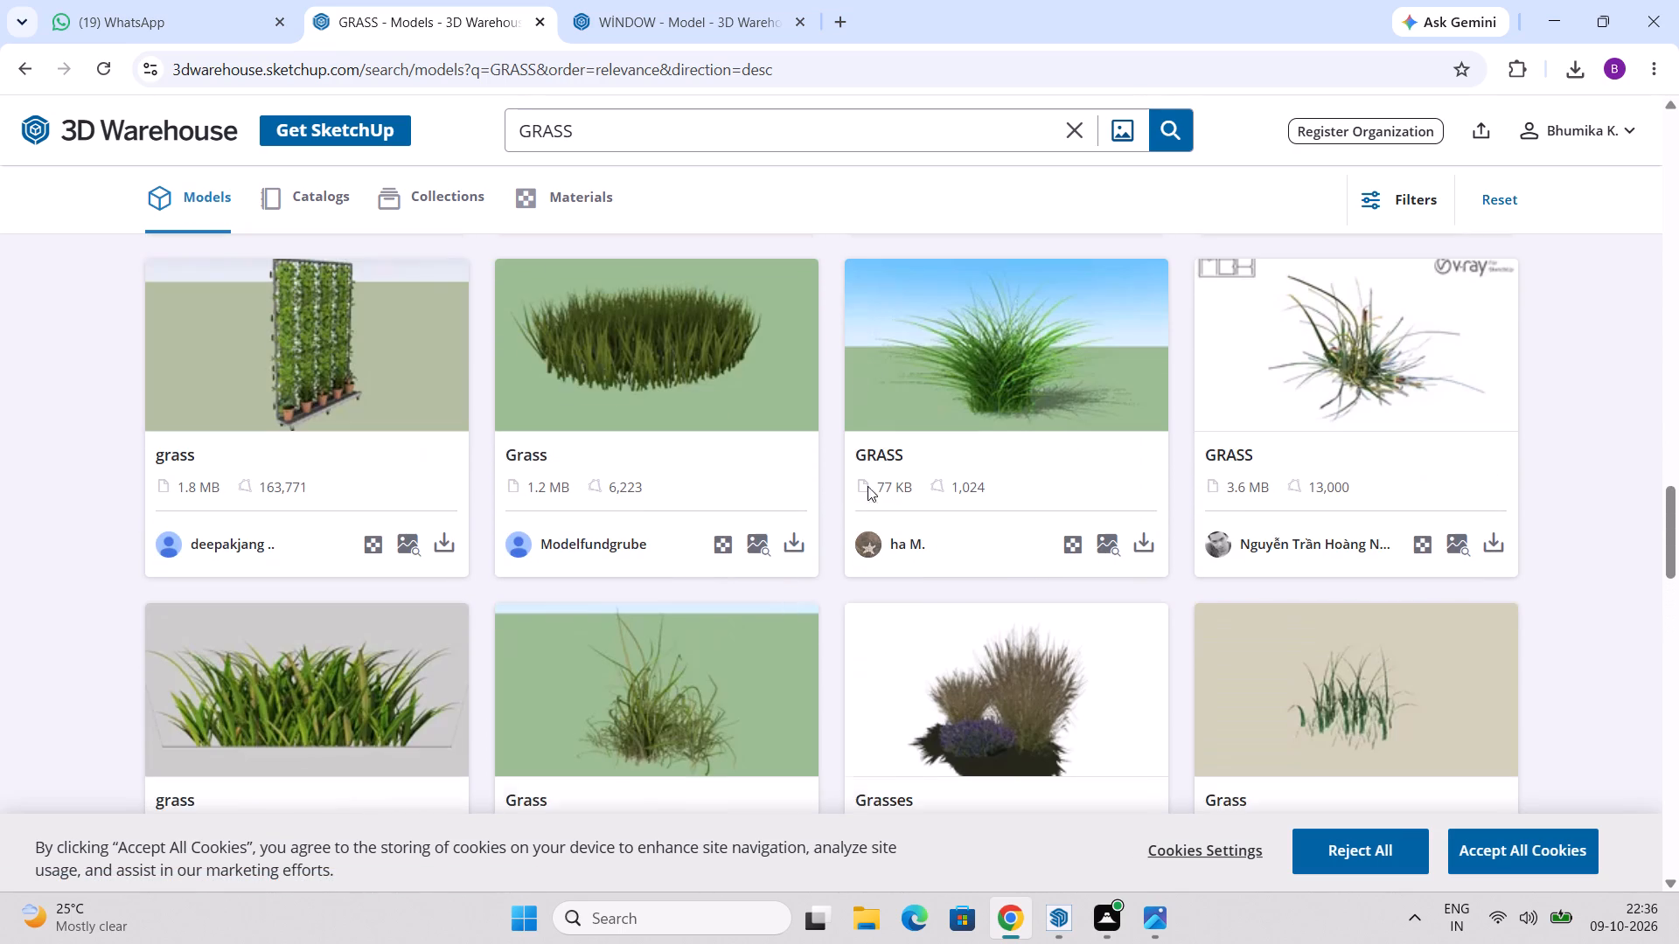
# Search the 3D Warehouse models for GARDEN.
pyautogui.doubleClick(598, 134)
pyautogui.write('GARDEN')
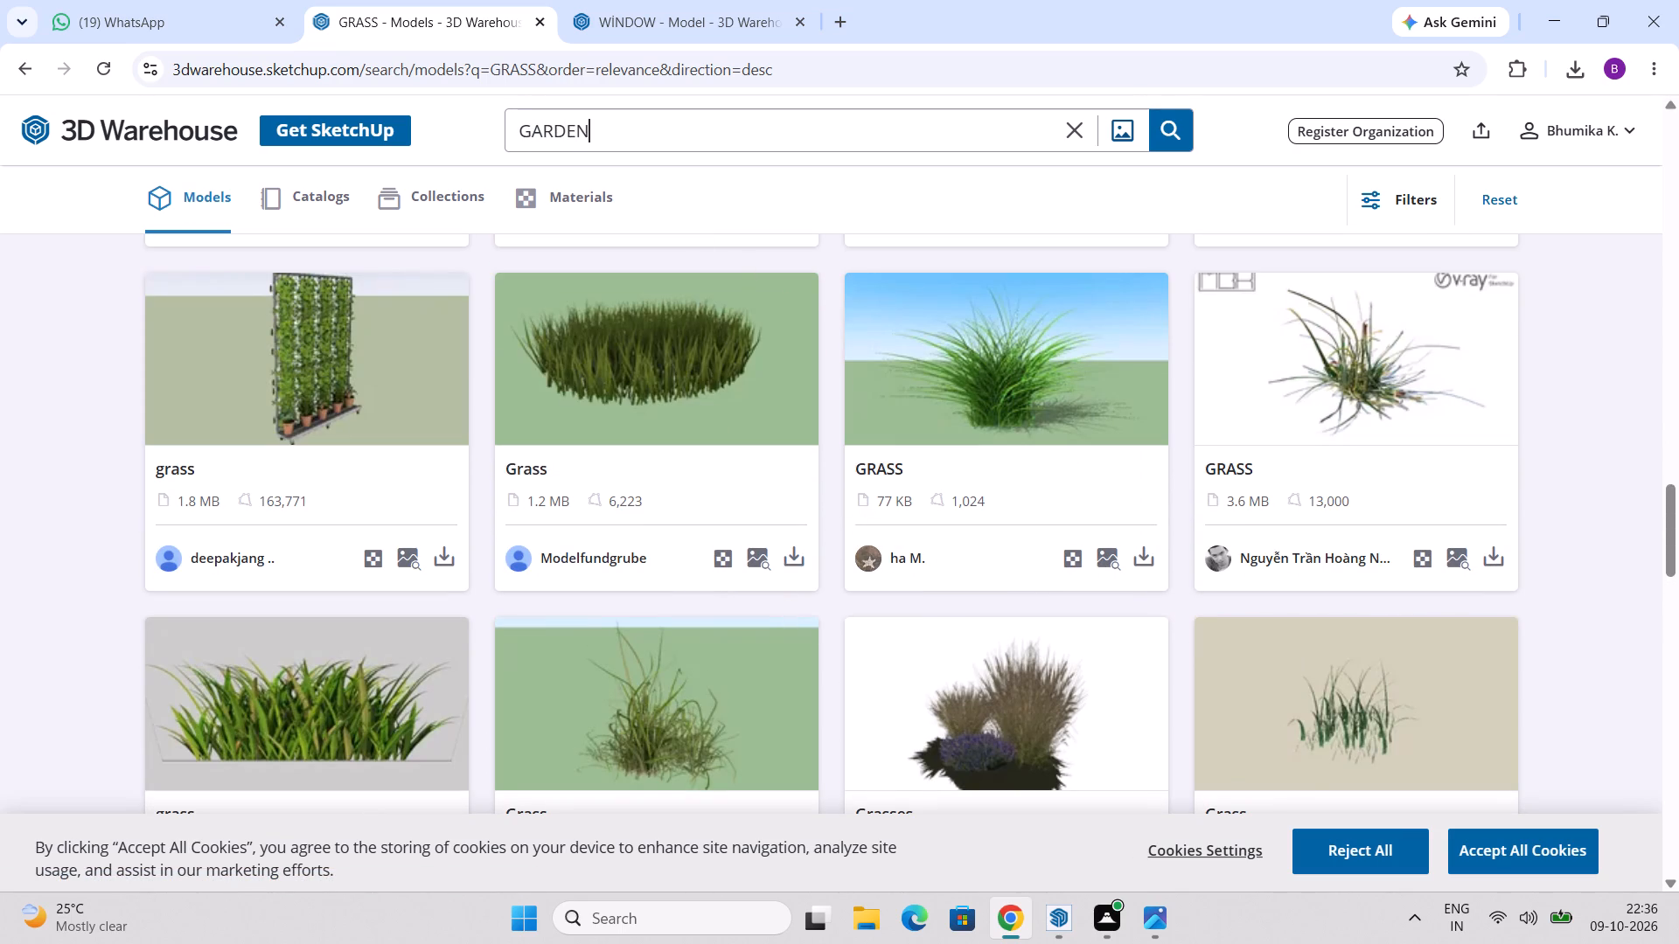
pyautogui.press('Return')
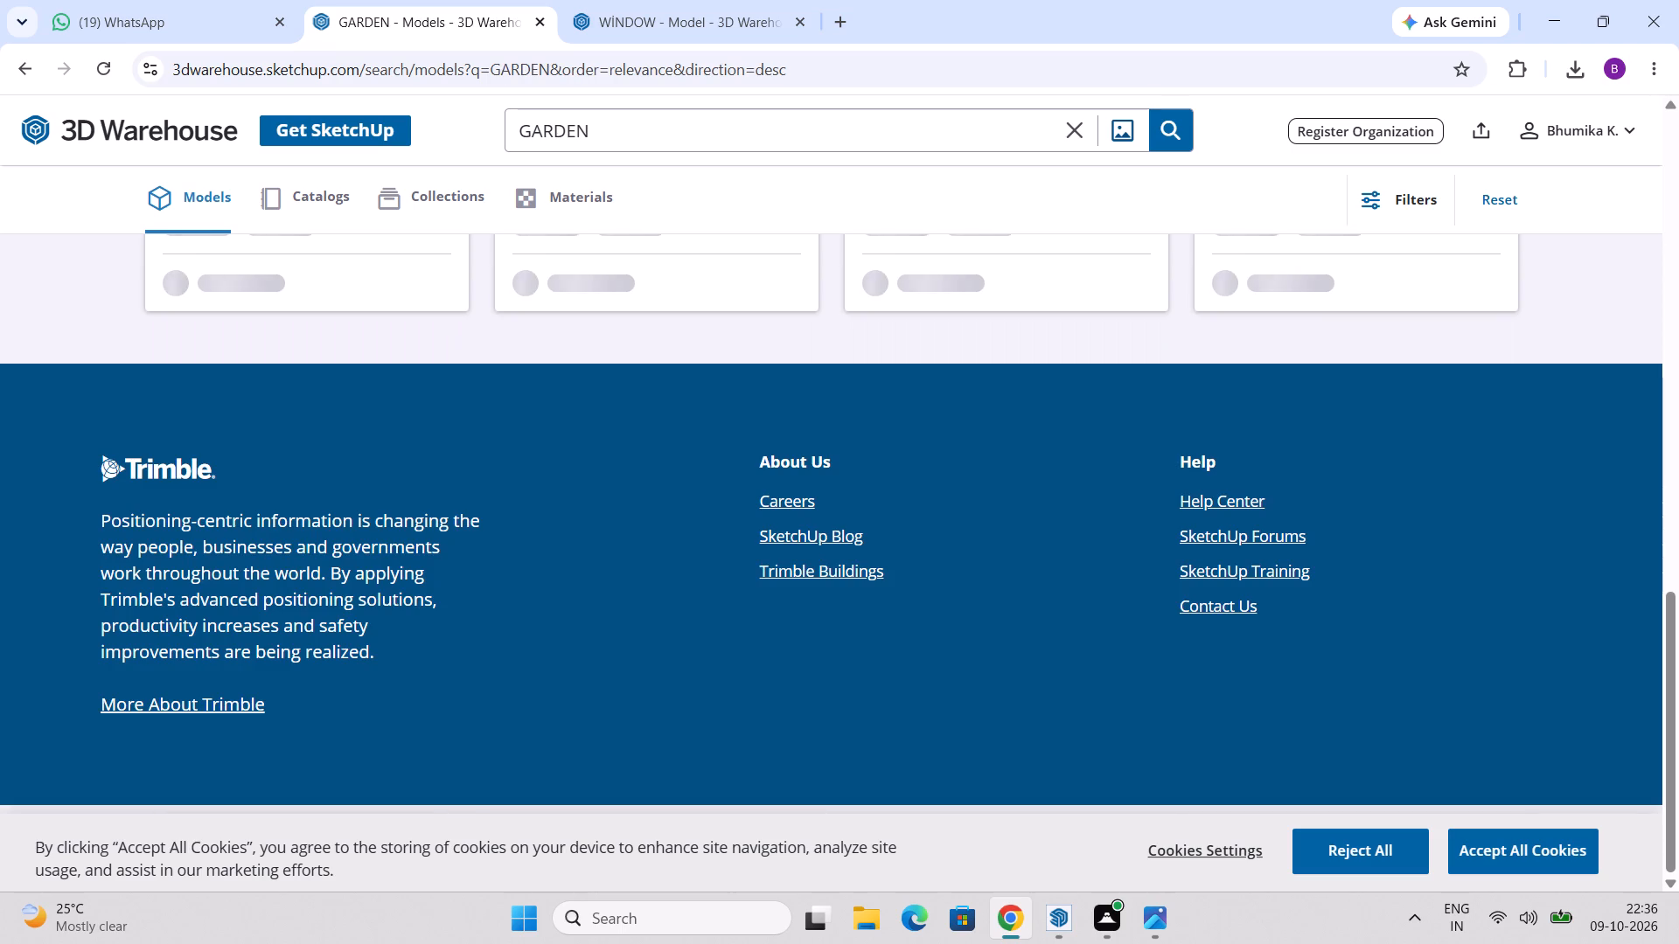
# Look through the garden model results for landscaping suited to the yard.
pyautogui.scroll(3, 557, 338)
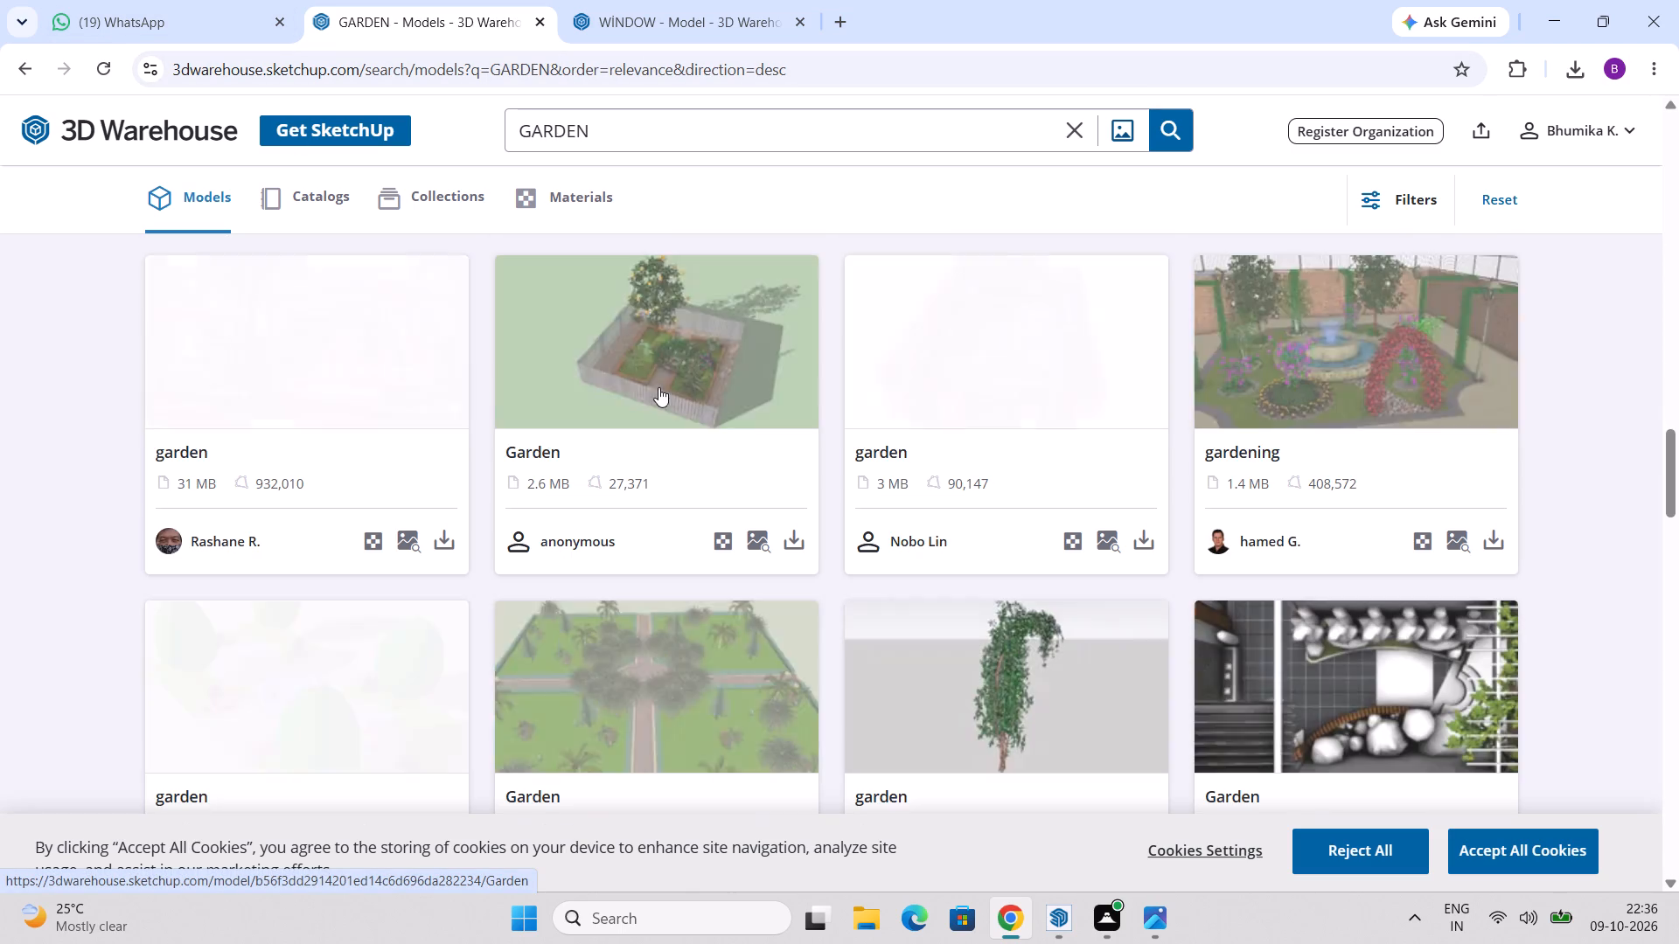
pyautogui.scroll(16, 689, 408)
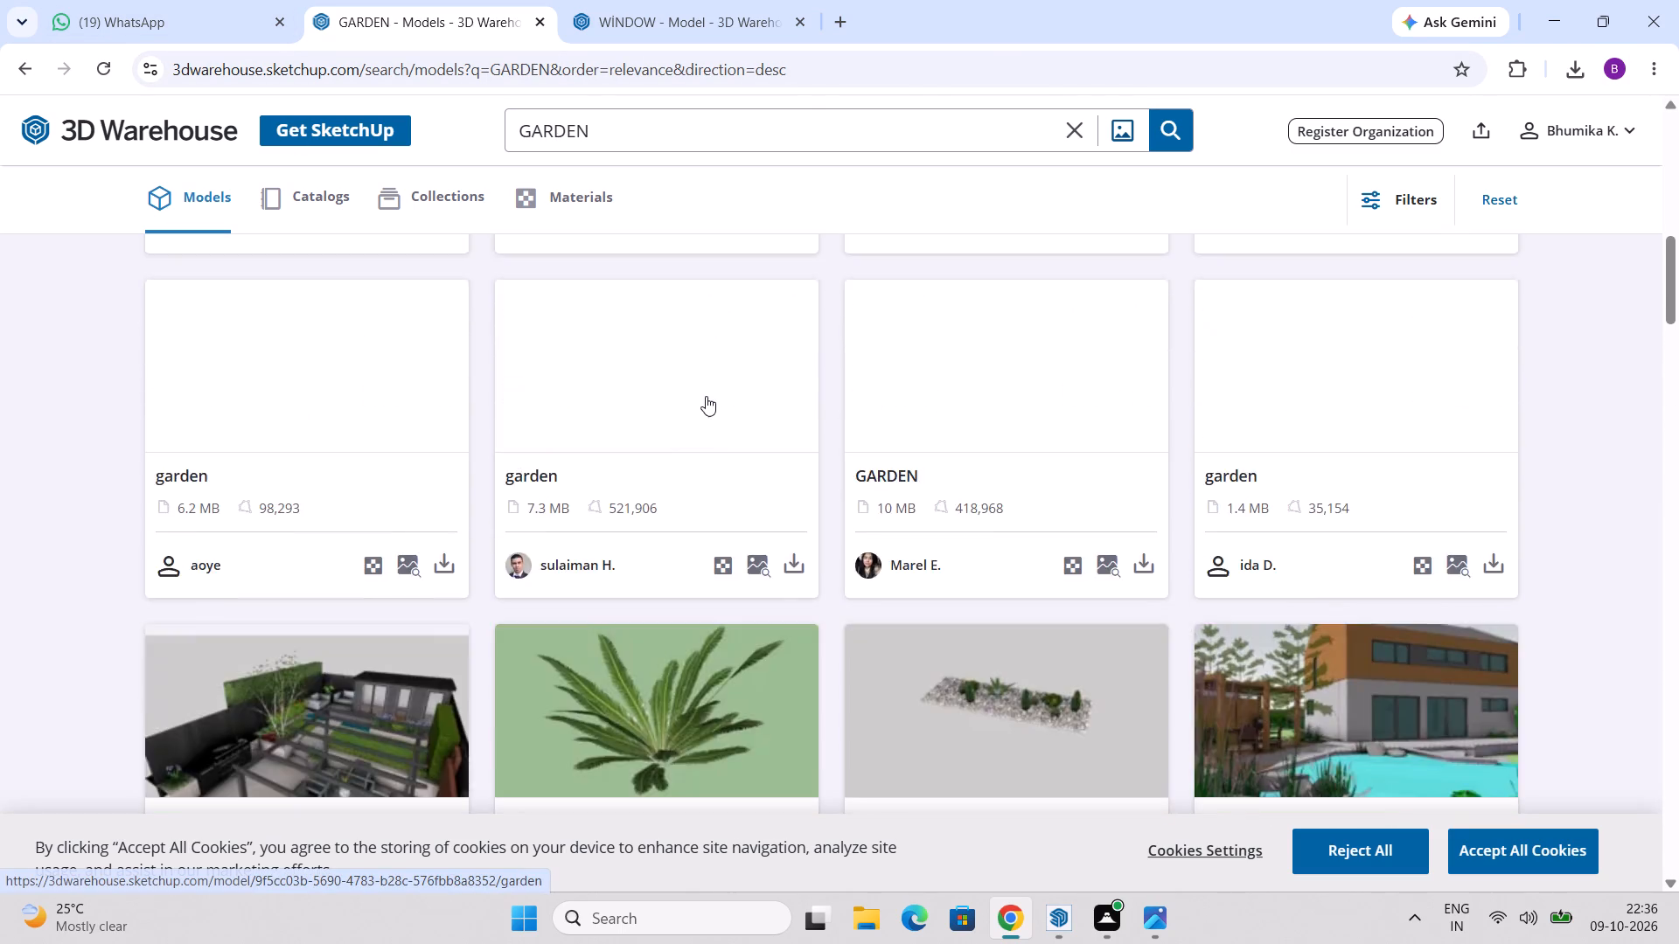
pyautogui.scroll(17, 706, 396)
pyautogui.scroll(-4, 965, 461)
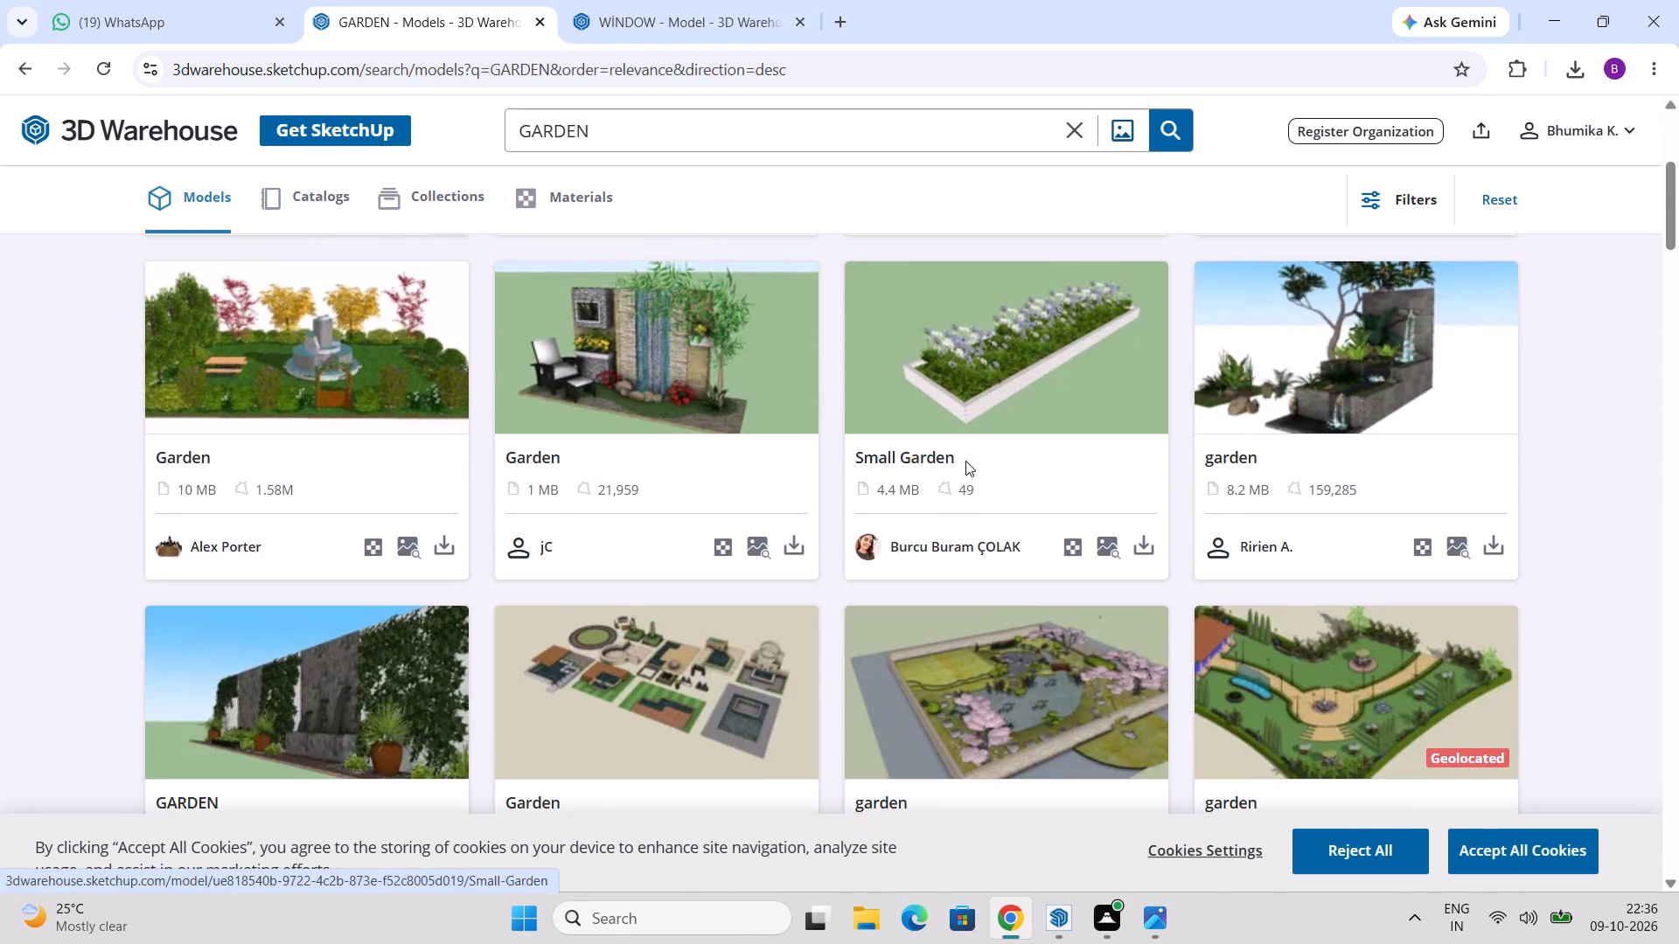
pyautogui.scroll(-13, 972, 451)
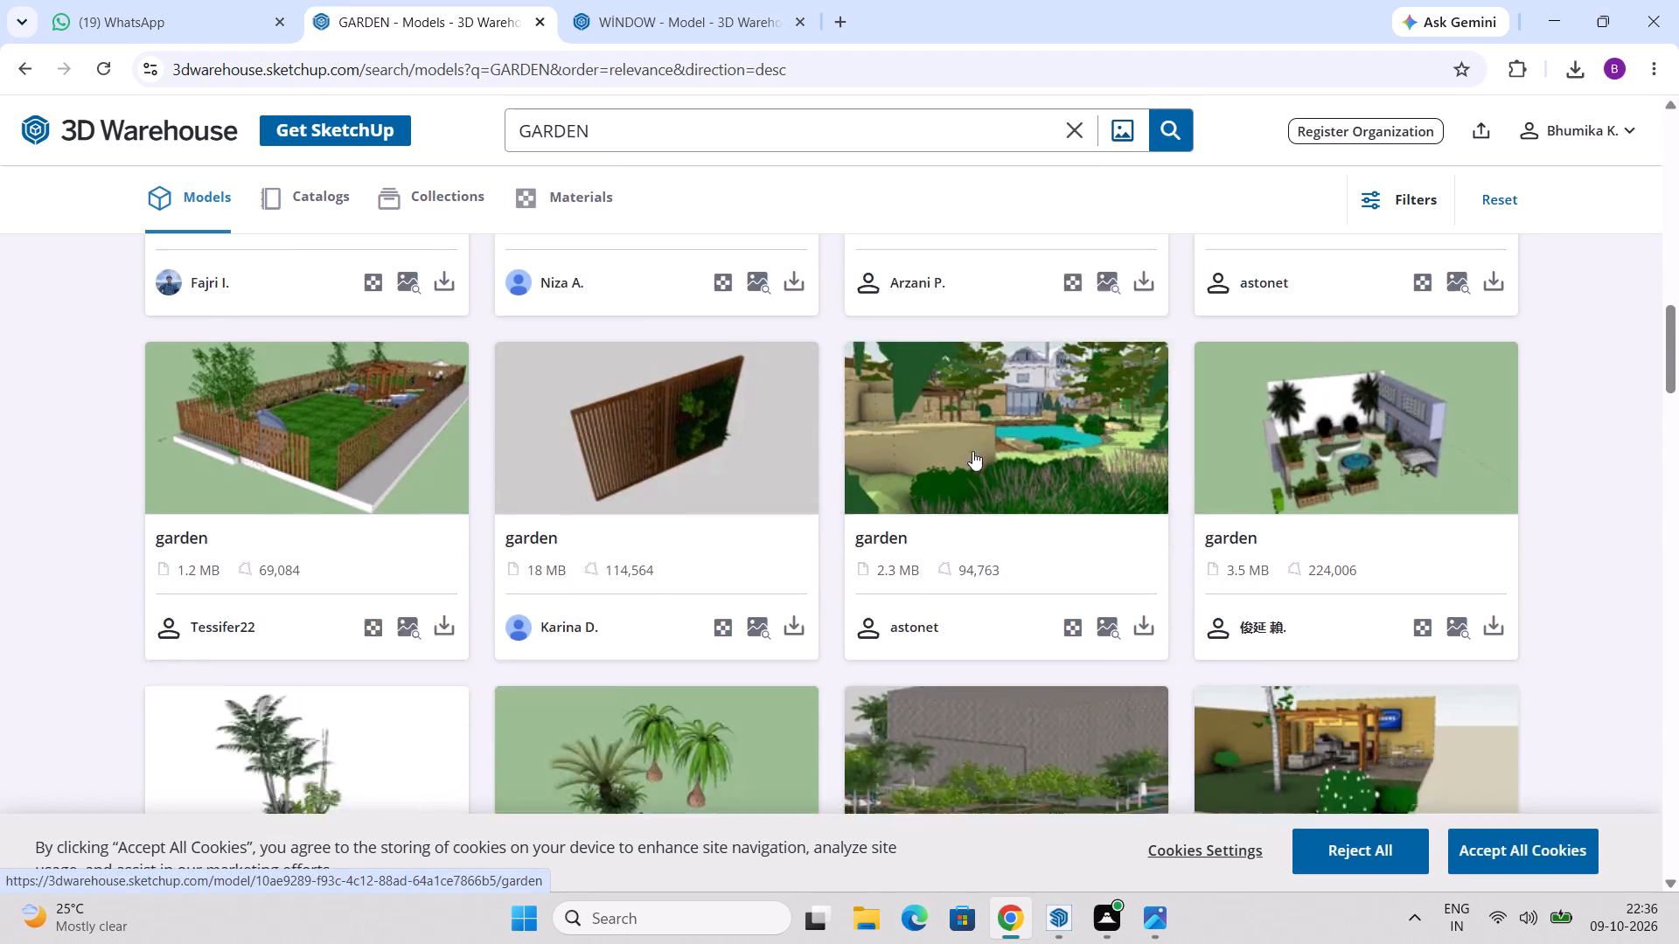
pyautogui.scroll(-11, 972, 451)
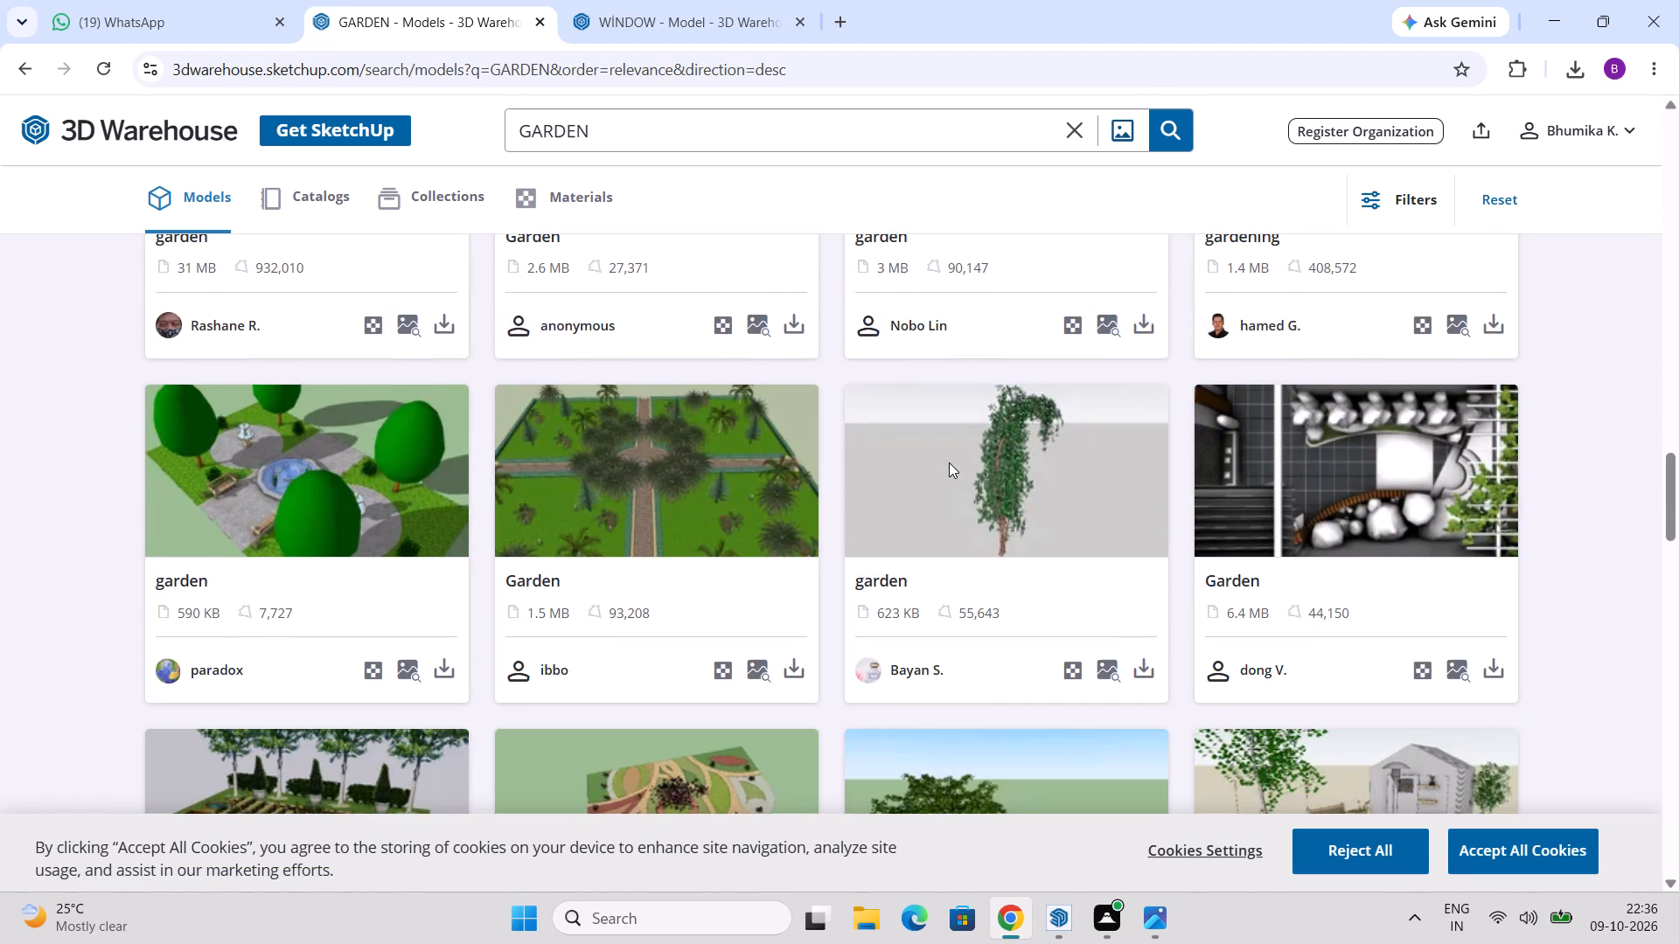
pyautogui.scroll(-12, 949, 462)
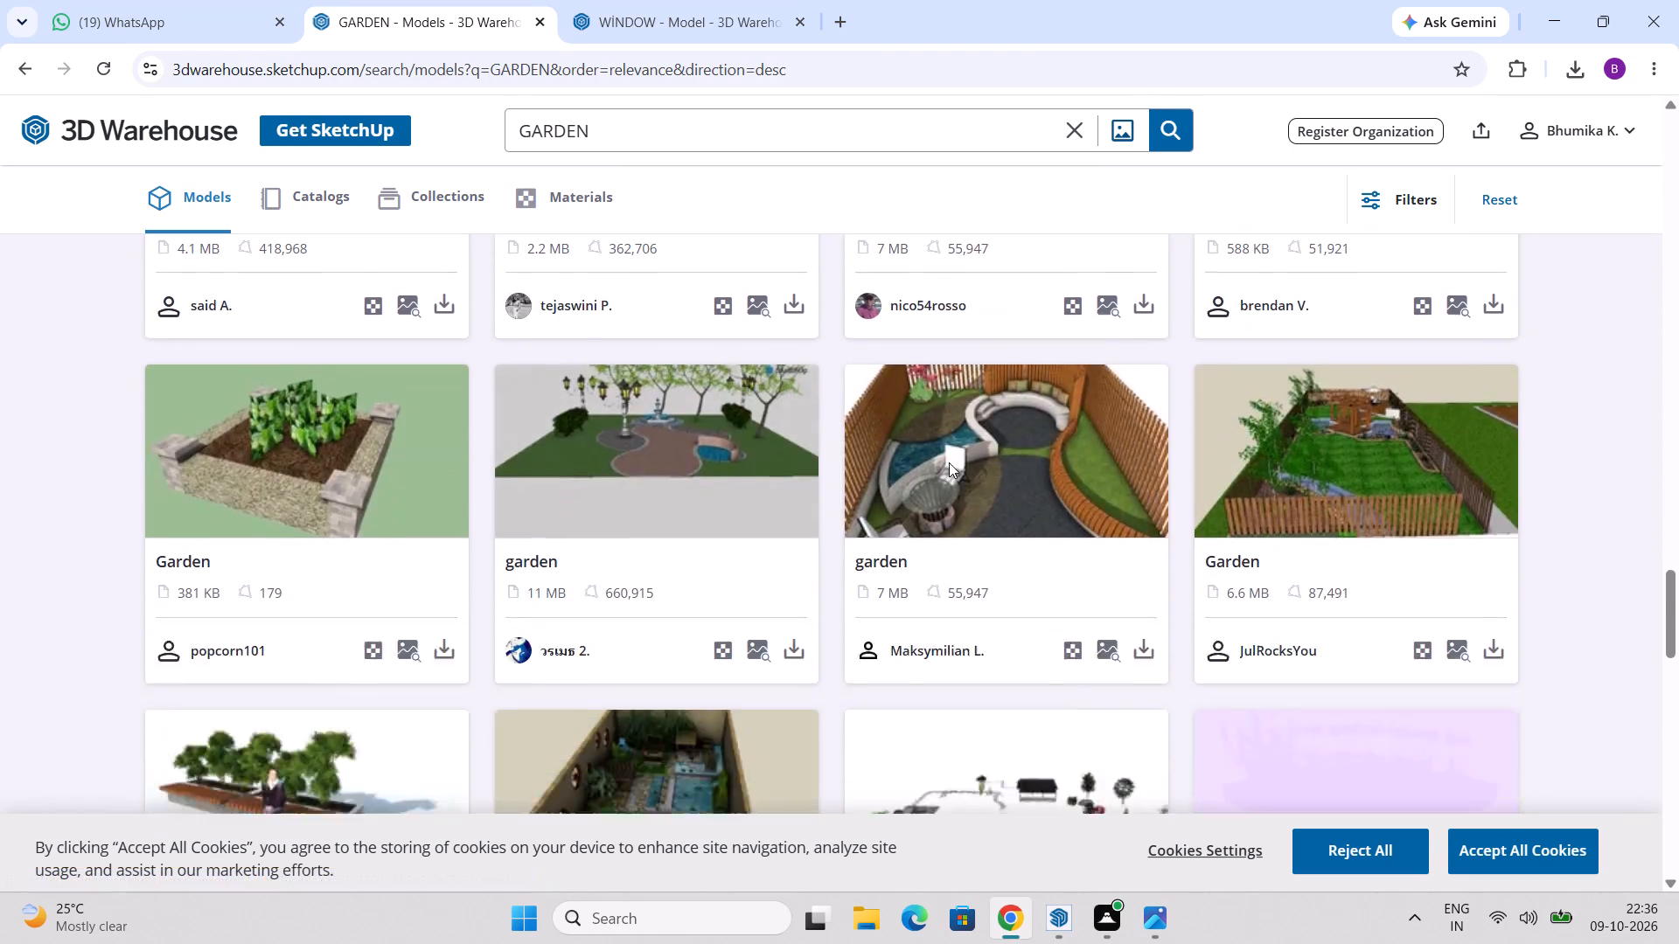
pyautogui.scroll(-13, 949, 462)
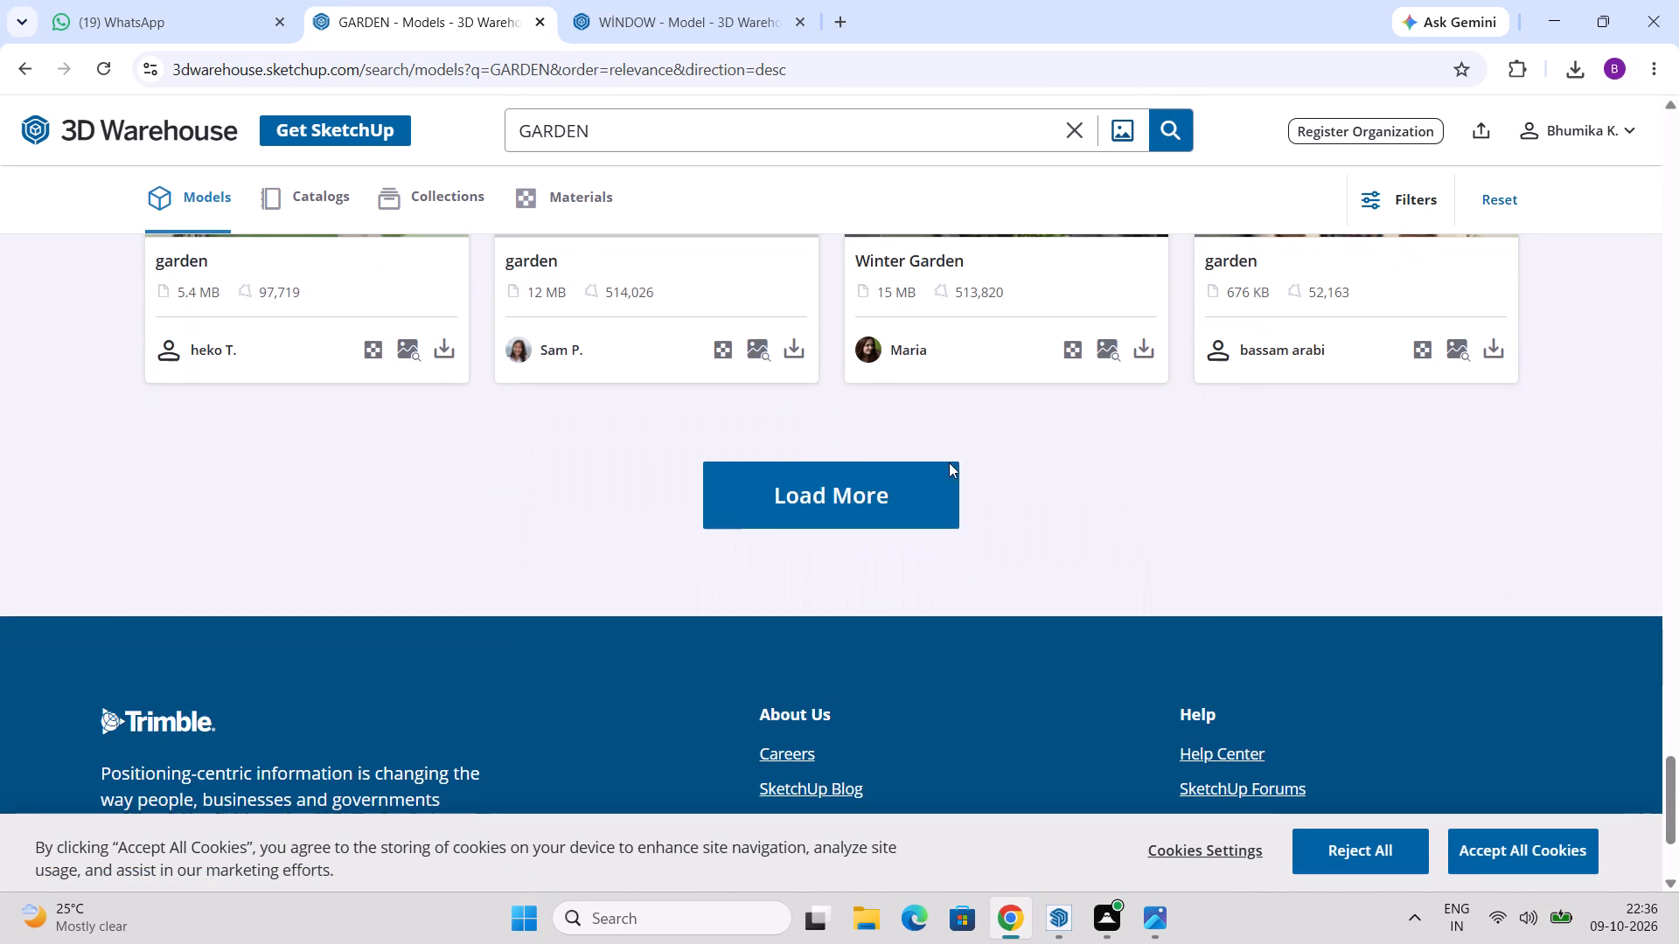
# Load more garden models and look through the additional results.
pyautogui.click(900, 477)
pyautogui.scroll(-5, 1000, 469)
pyautogui.scroll(3, 1000, 469)
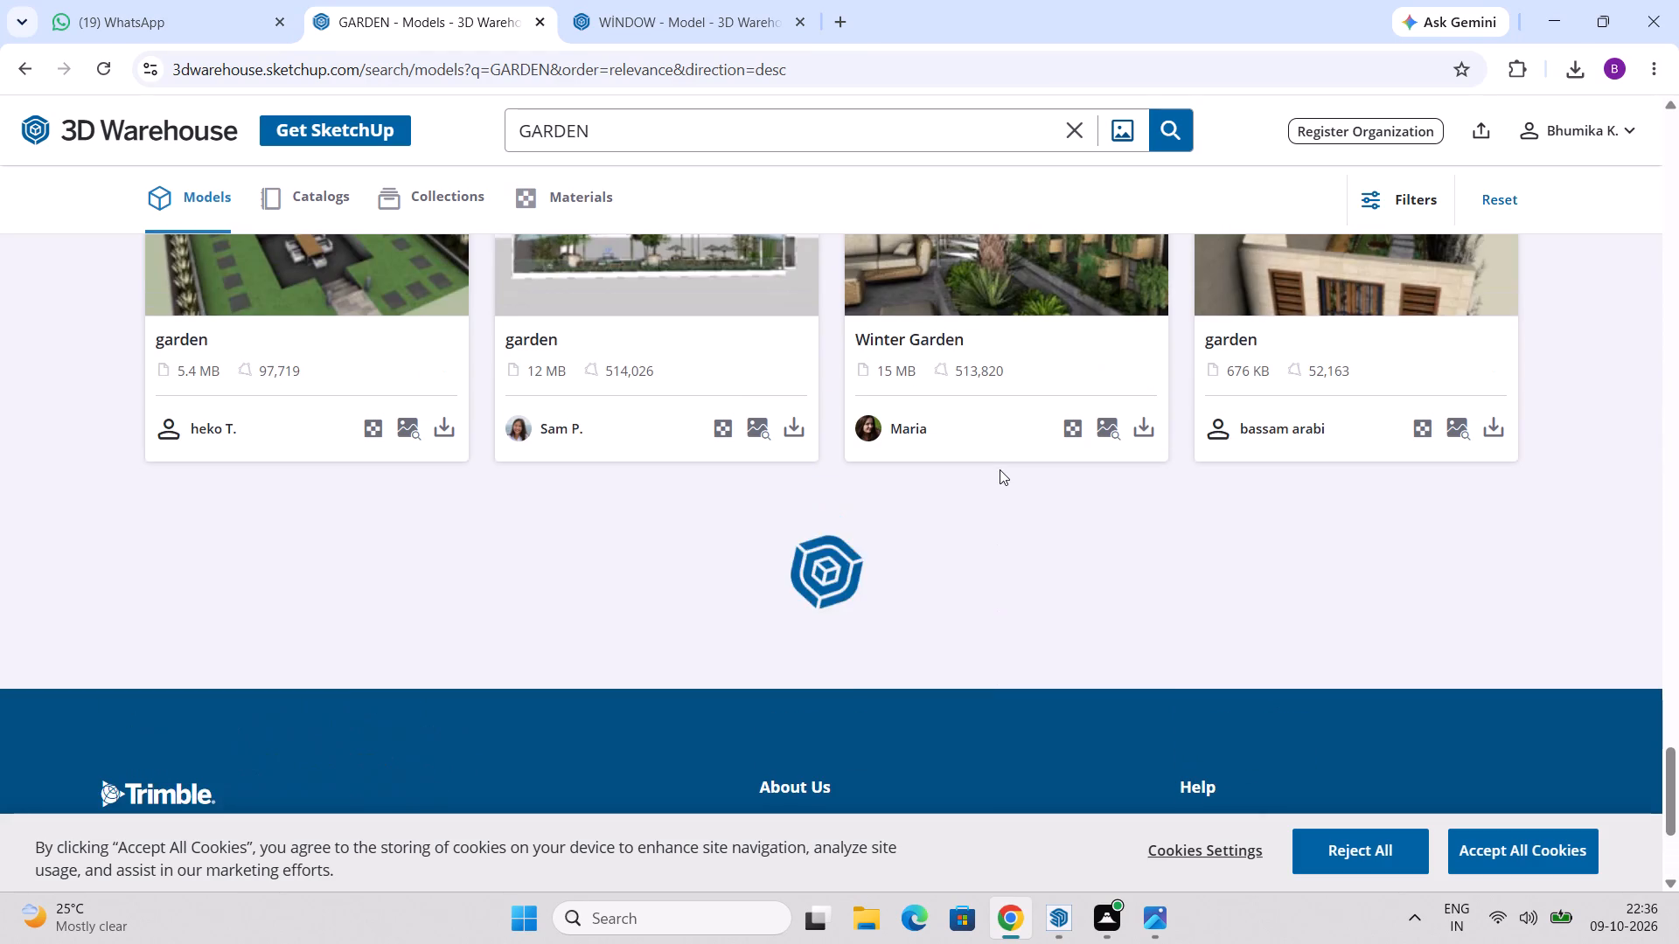
pyautogui.scroll(-4, 1211, 515)
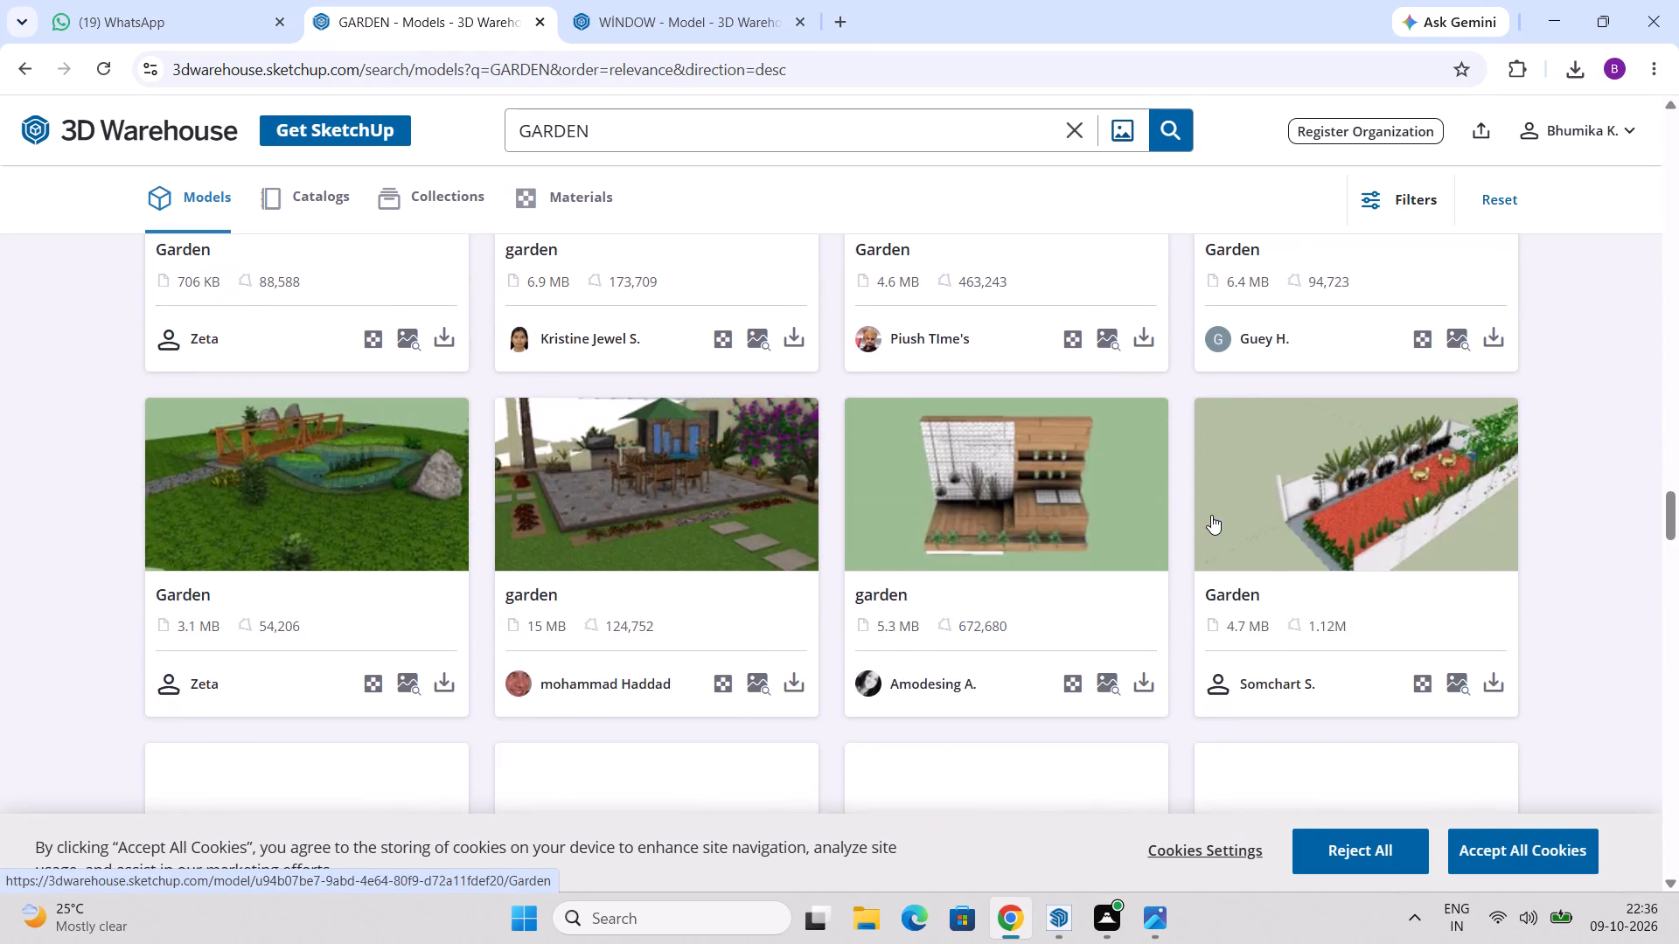
pyautogui.scroll(-13, 1208, 516)
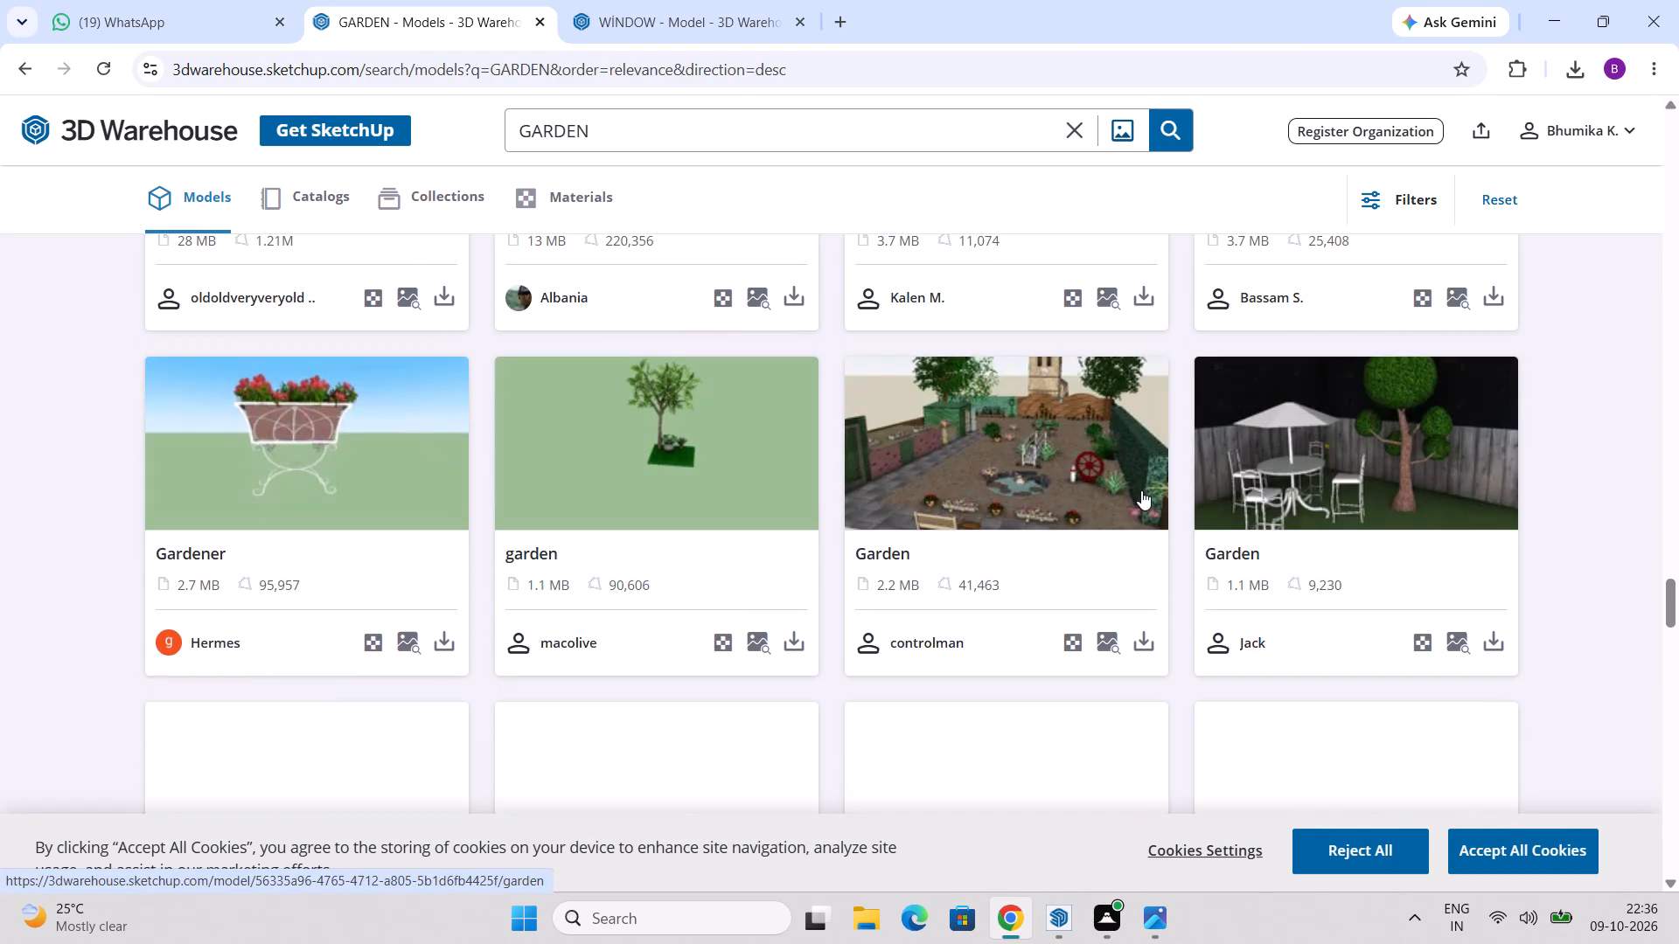
pyautogui.scroll(-11, 1141, 490)
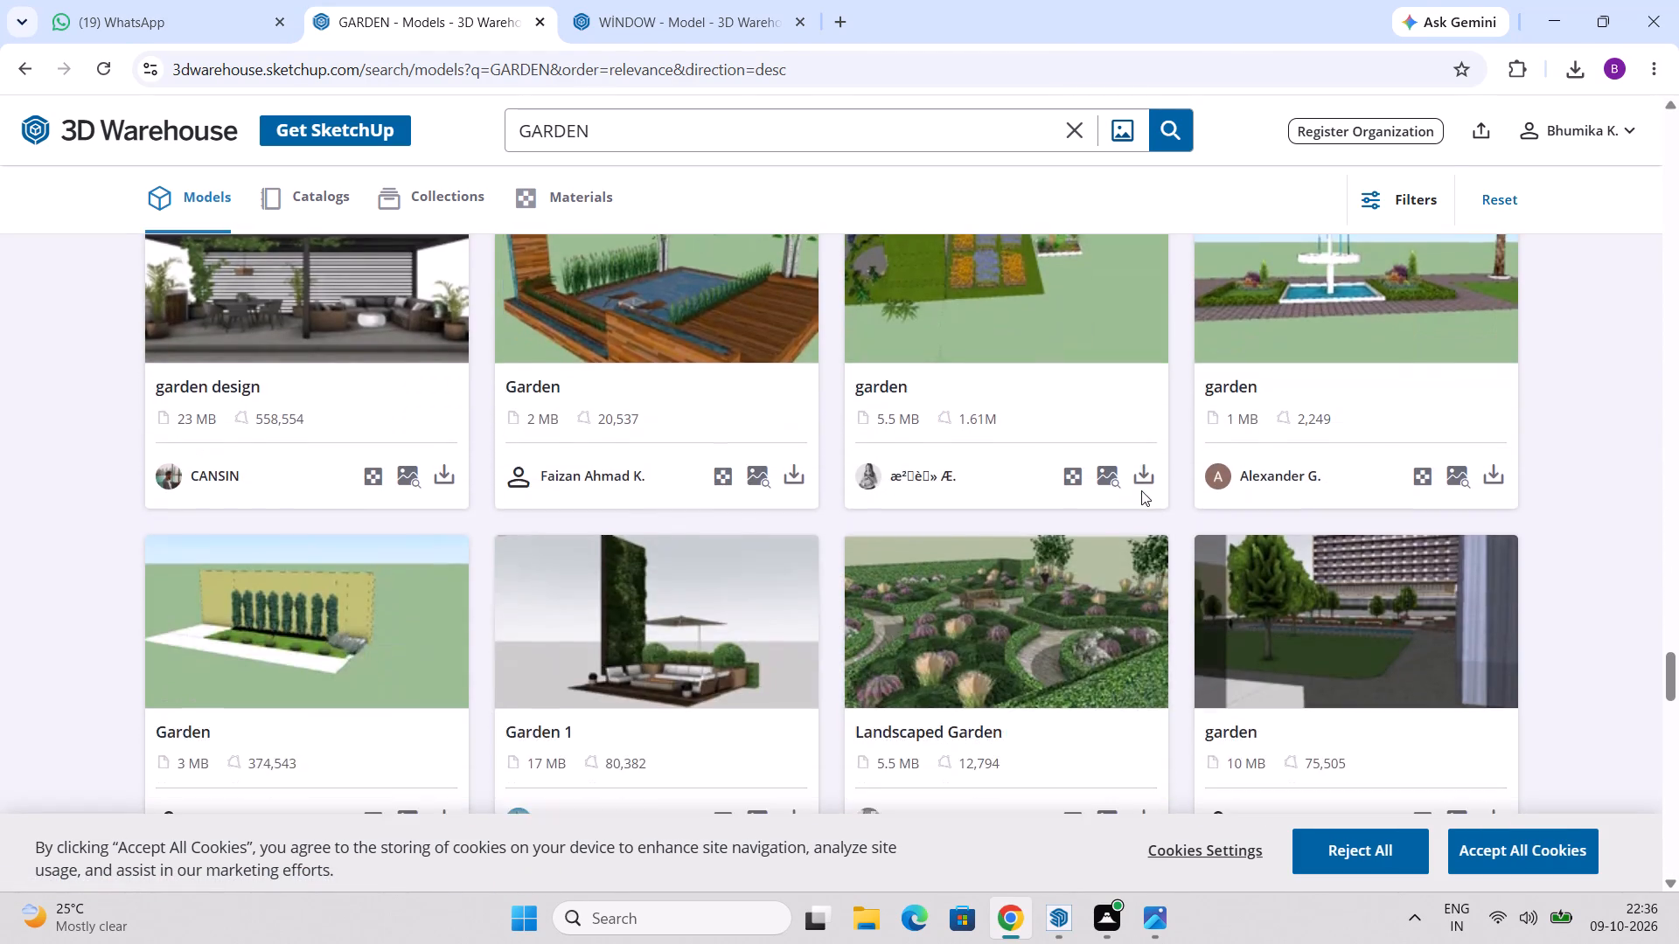
pyautogui.scroll(-12, 1141, 490)
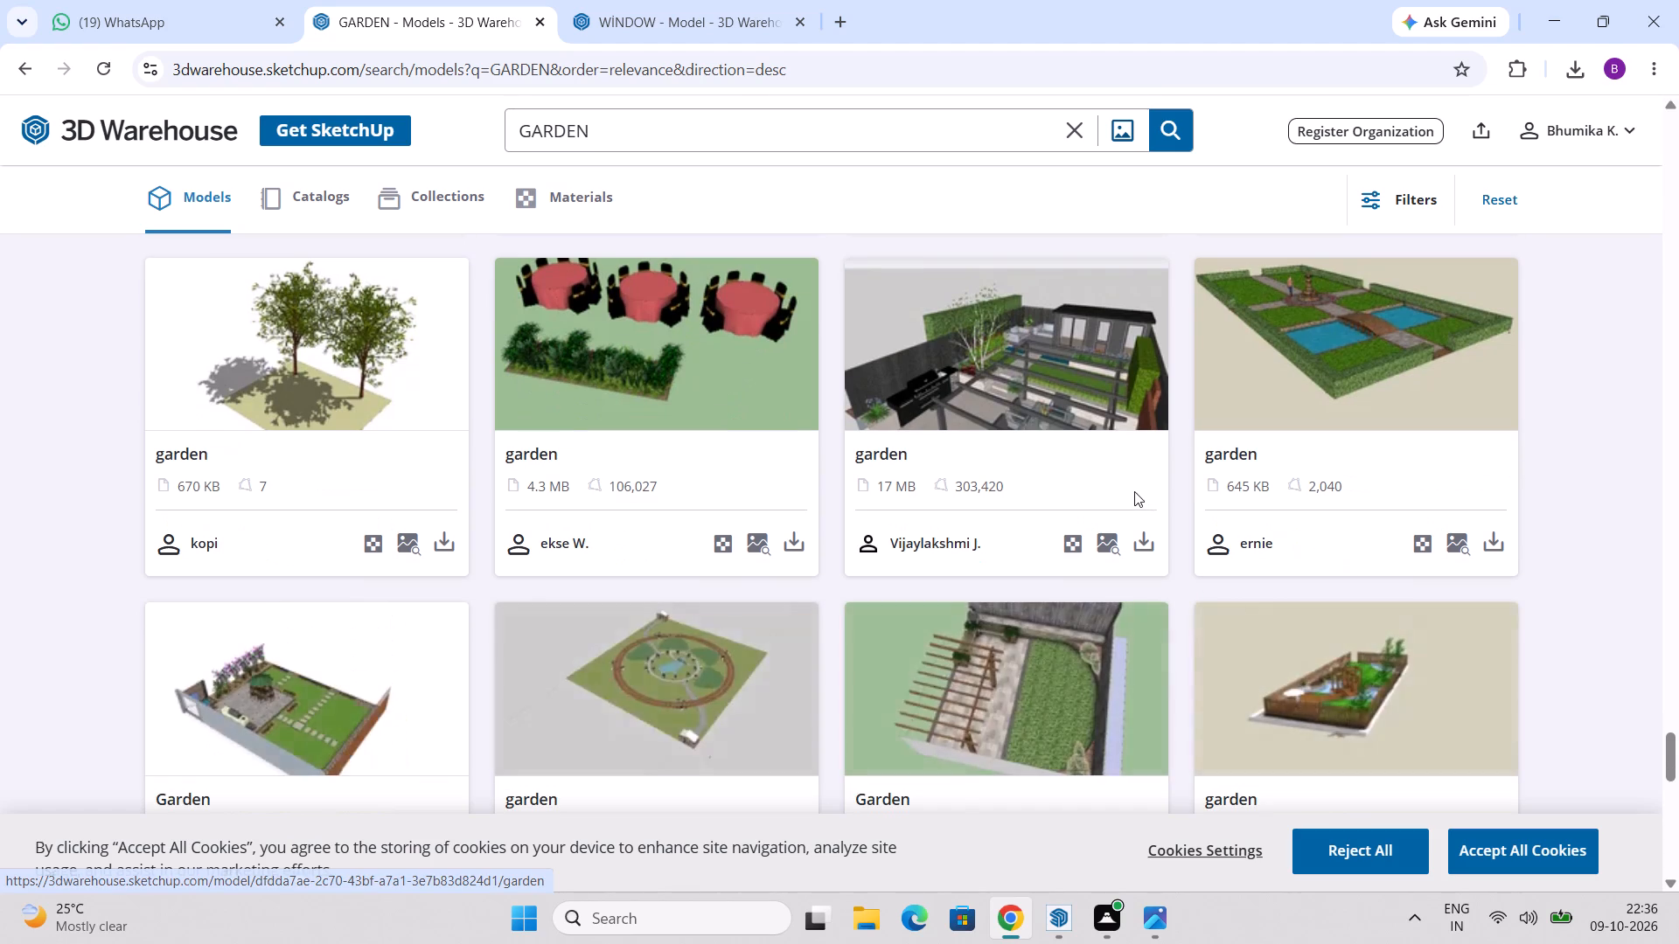
# Search the 3D Warehouse models for GRASS.
pyautogui.doubleClick(696, 132)
pyautogui.write('GRASS')
pyautogui.press('Return')
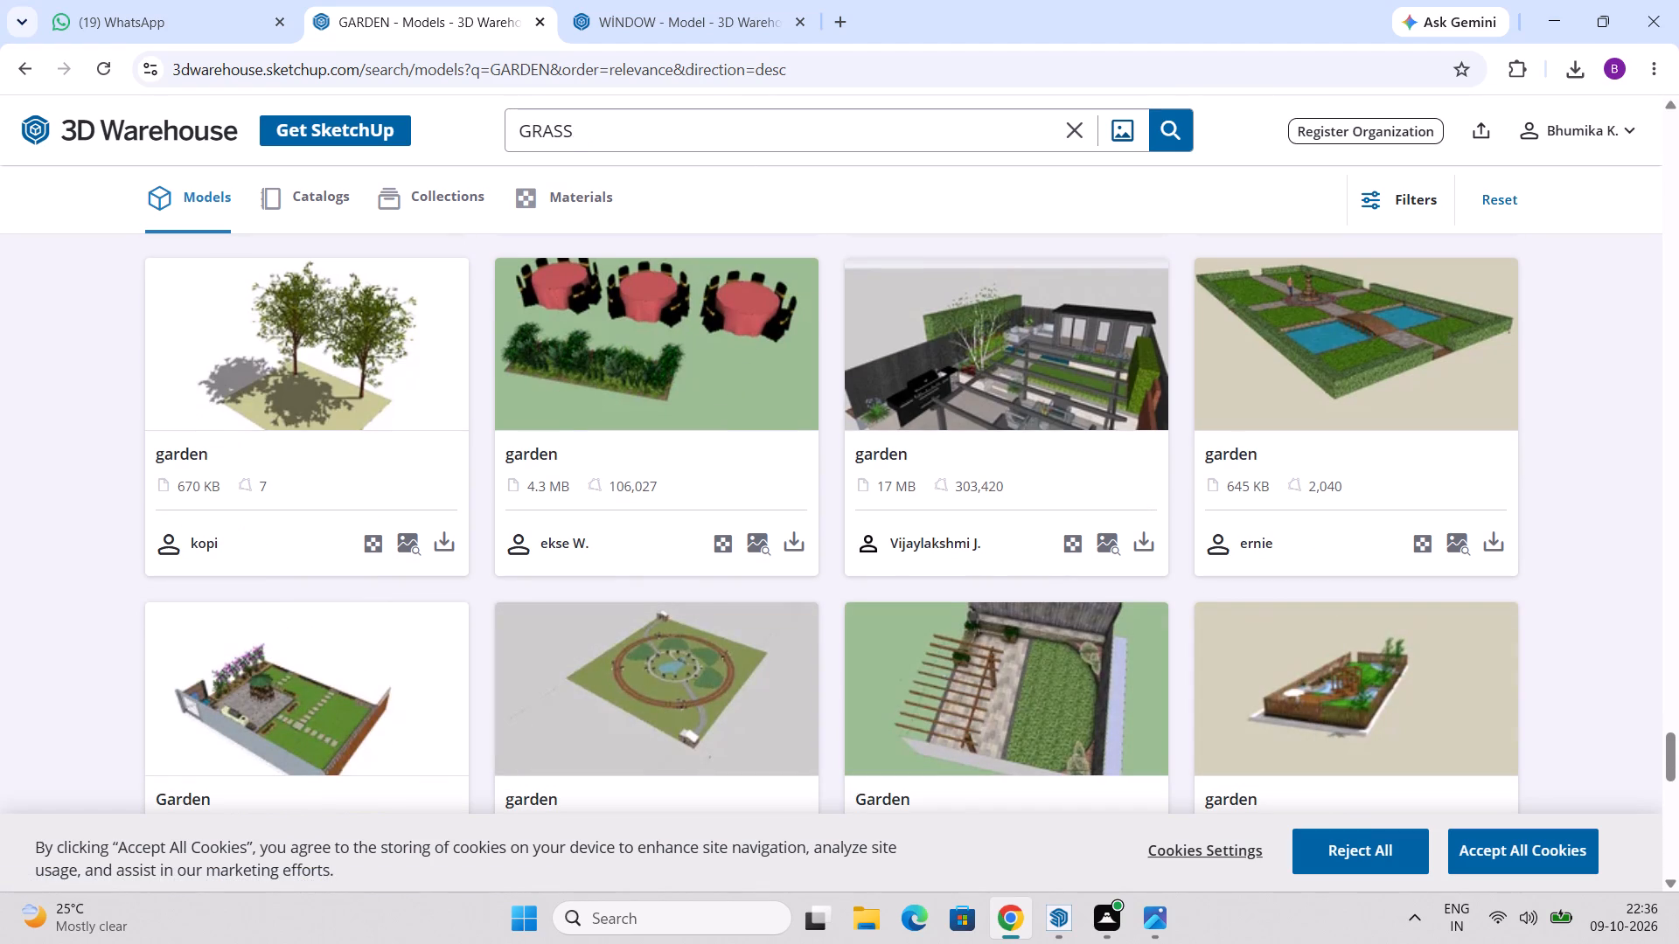
# Look through the grass model results for a patch suited to the house's lawn.
pyautogui.scroll(3, 800, 465)
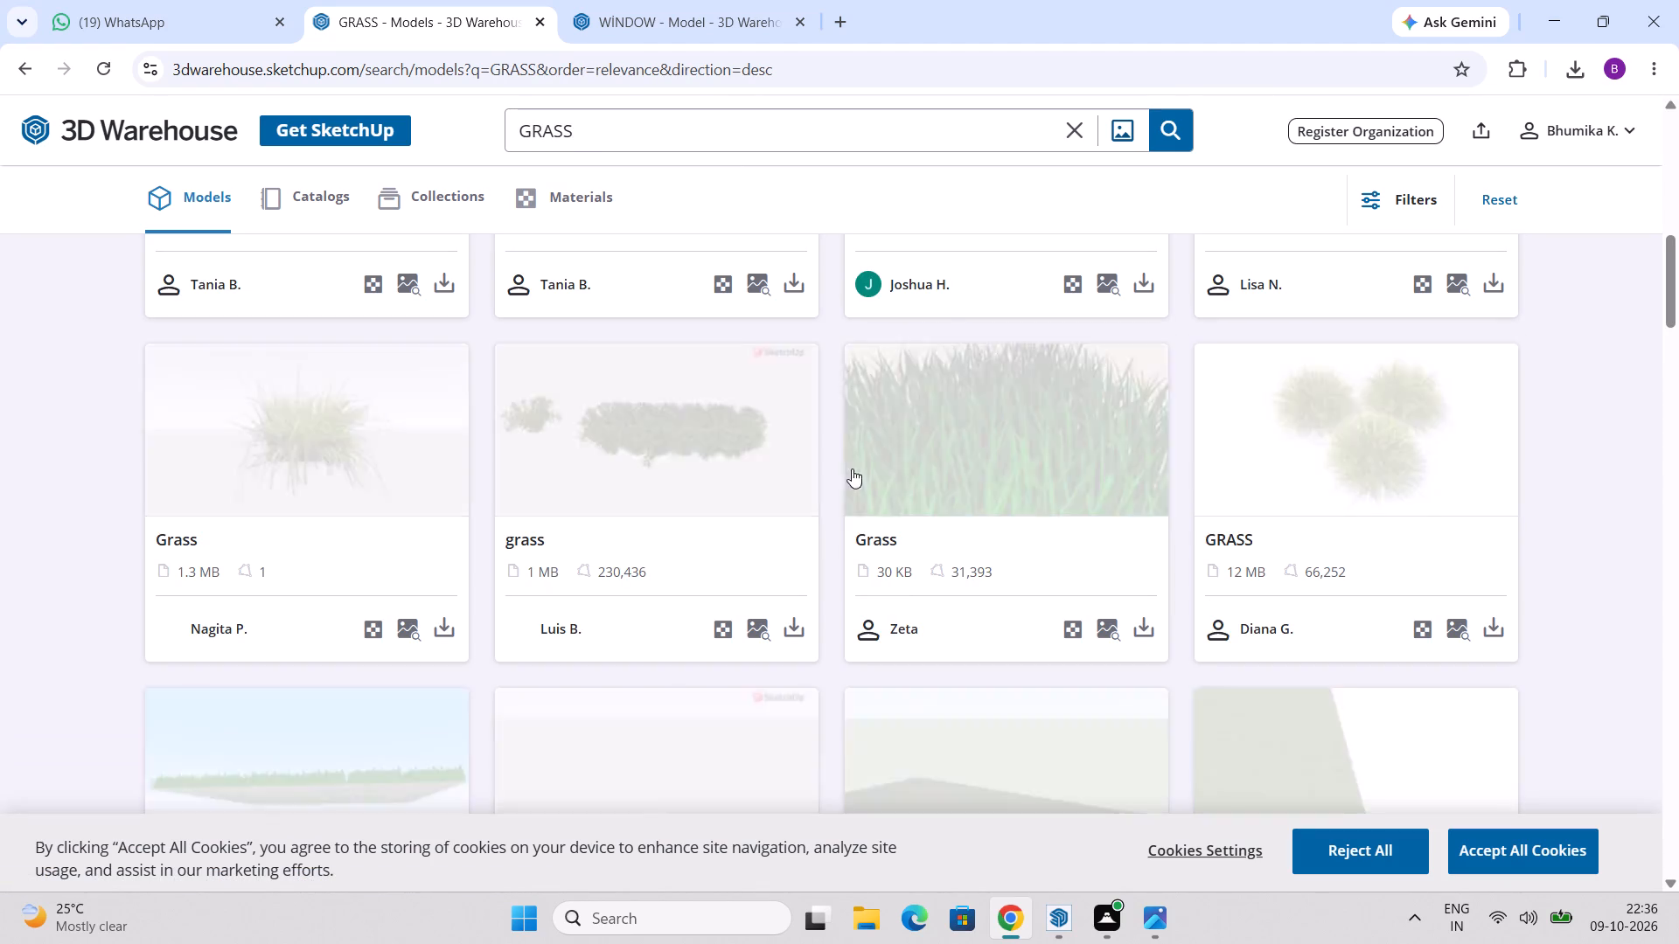
pyautogui.scroll(-3, 969, 524)
pyautogui.scroll(3, 969, 524)
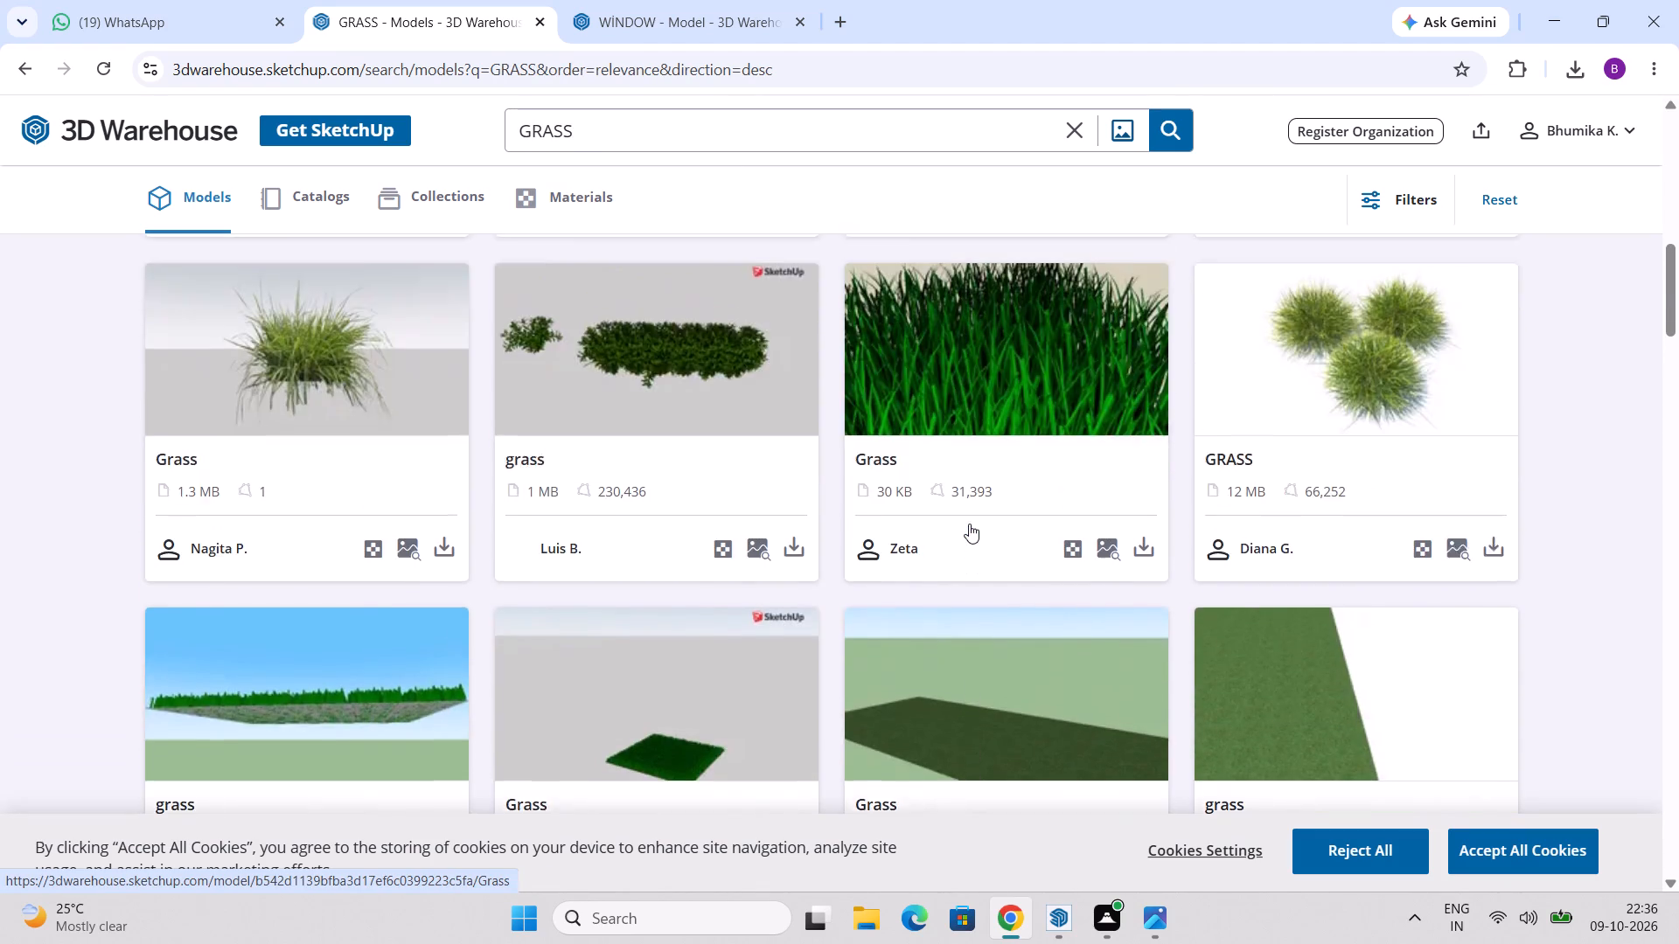
pyautogui.scroll(-11, 969, 524)
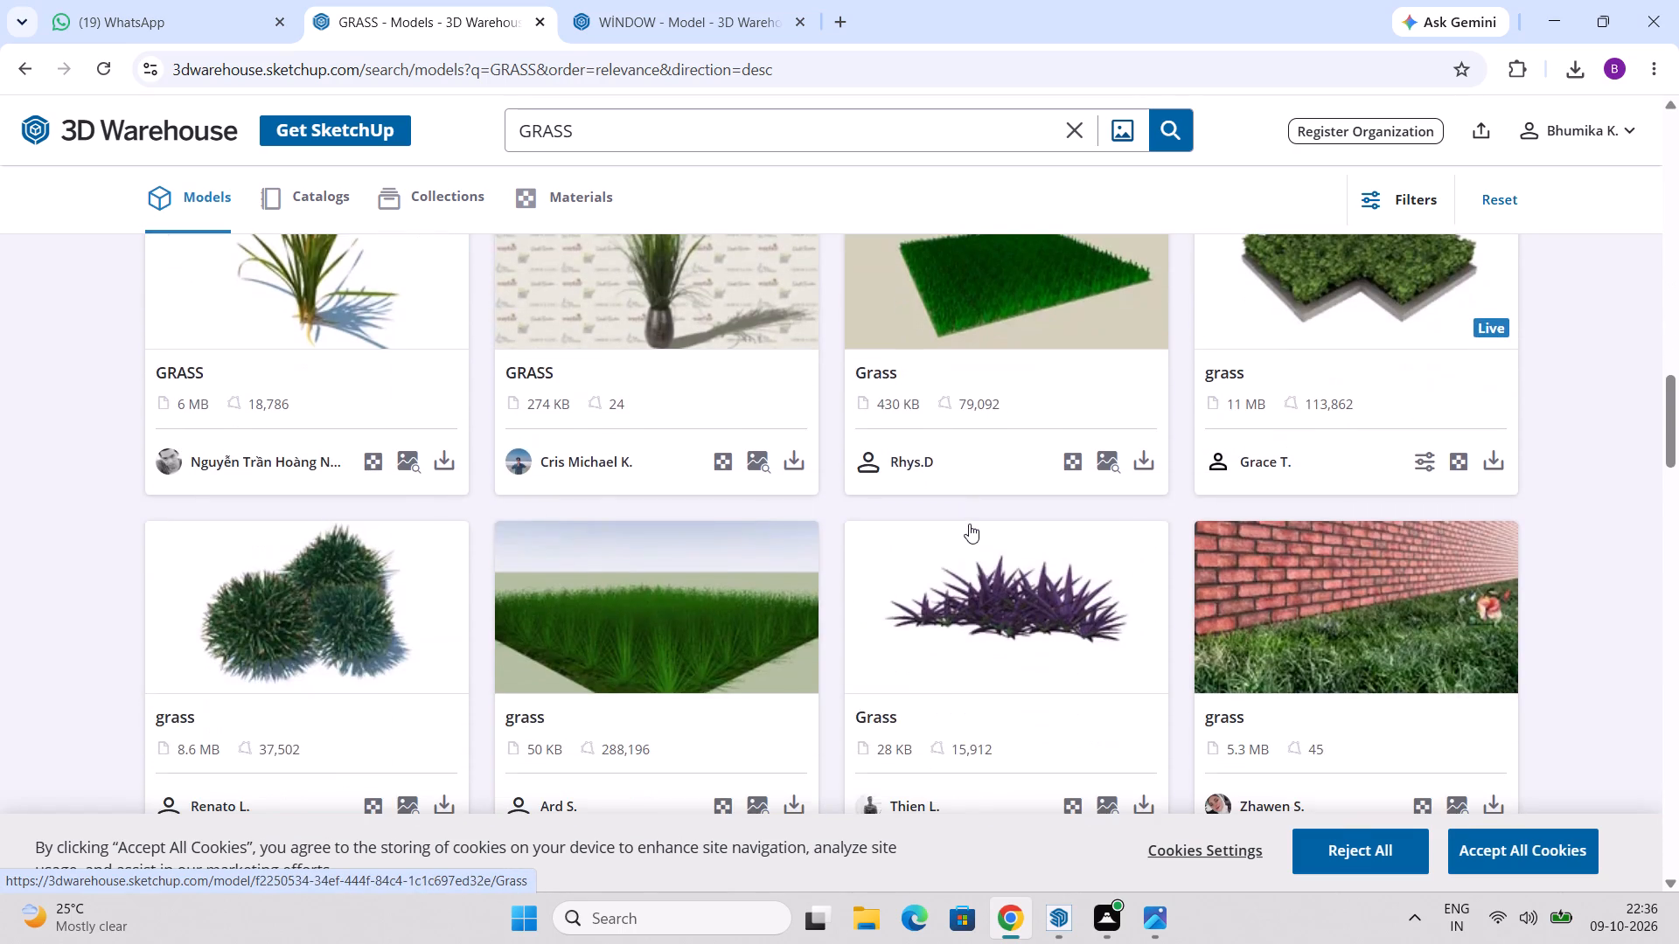
pyautogui.scroll(-11, 969, 524)
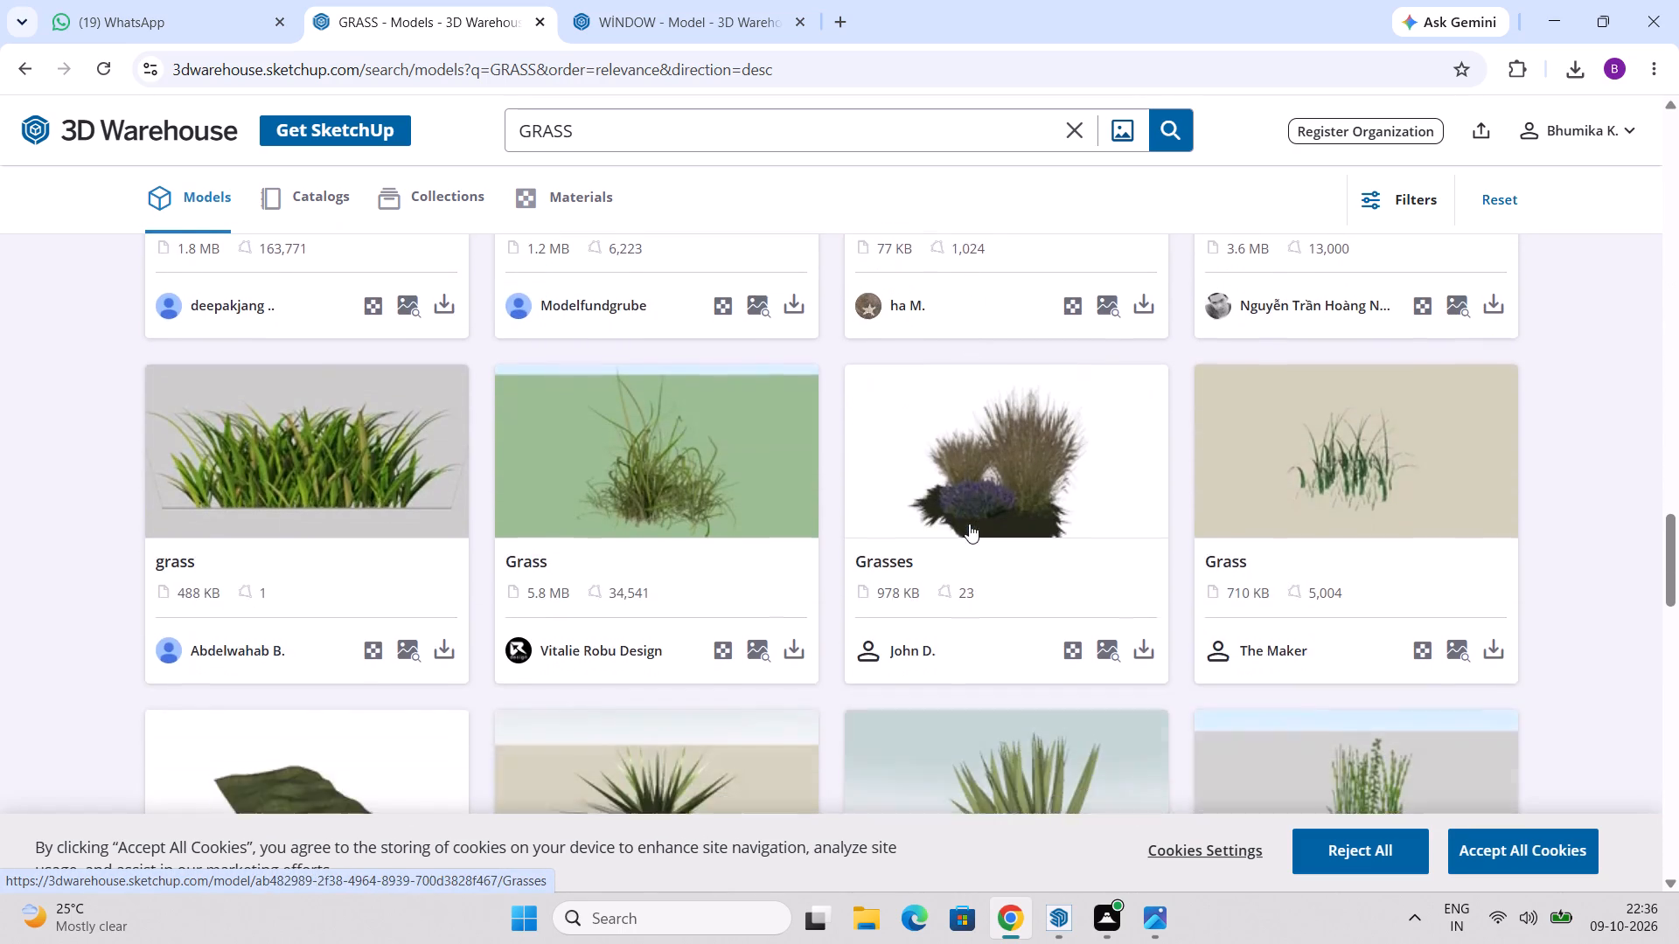
pyautogui.scroll(-10, 969, 524)
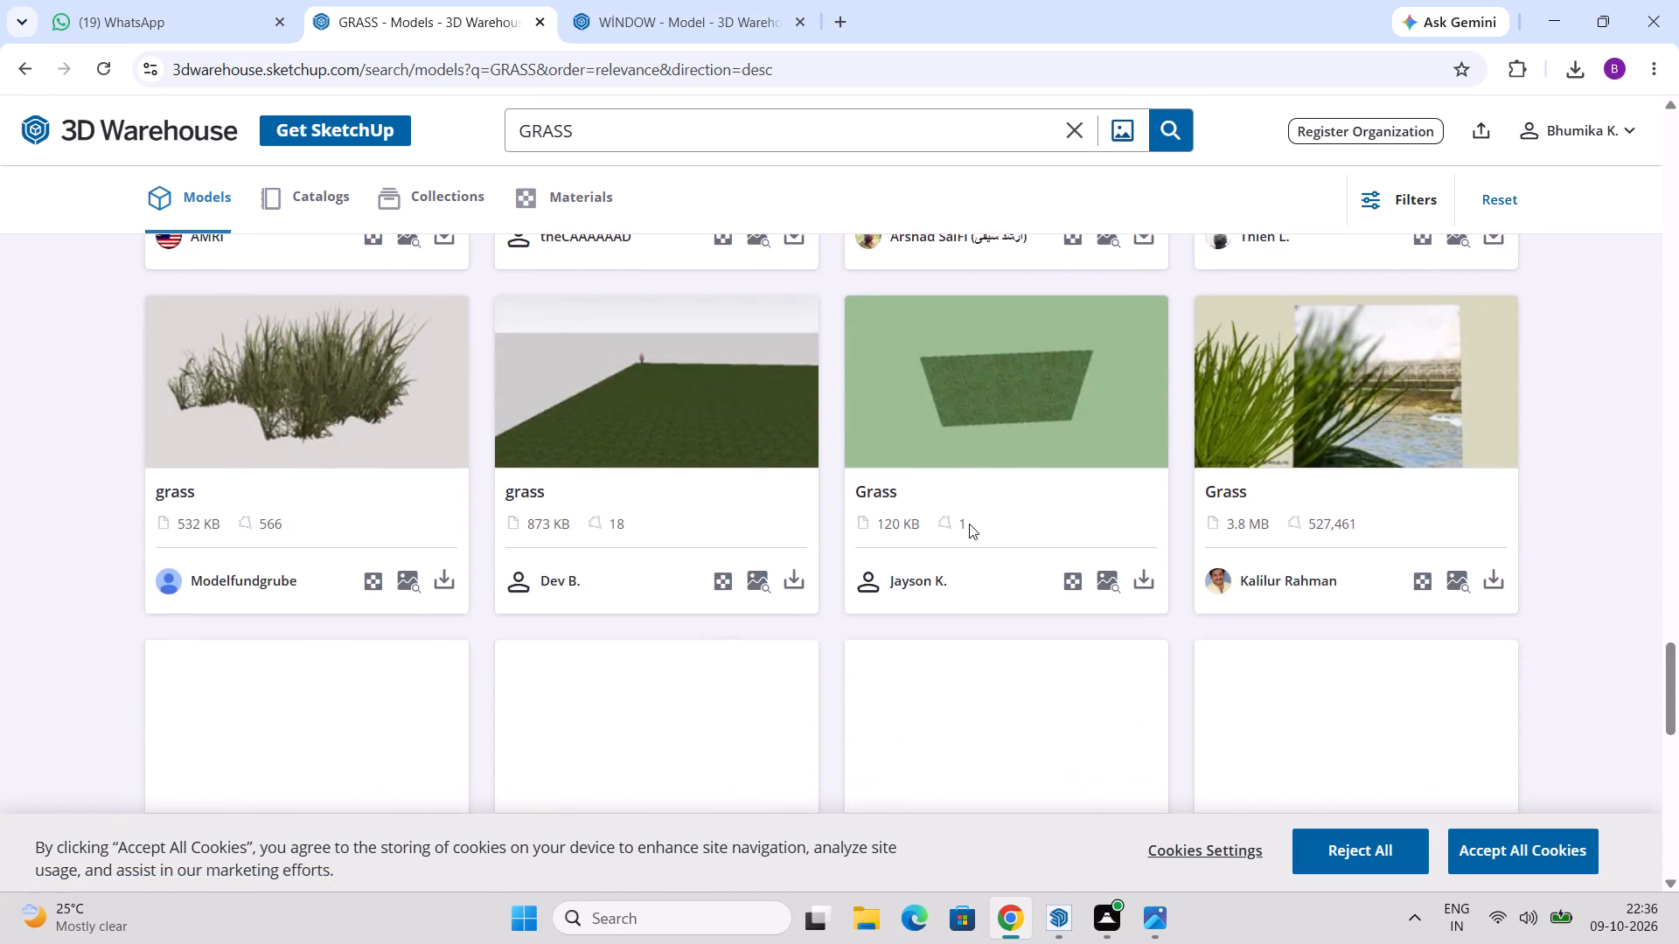
pyautogui.scroll(-4, 969, 524)
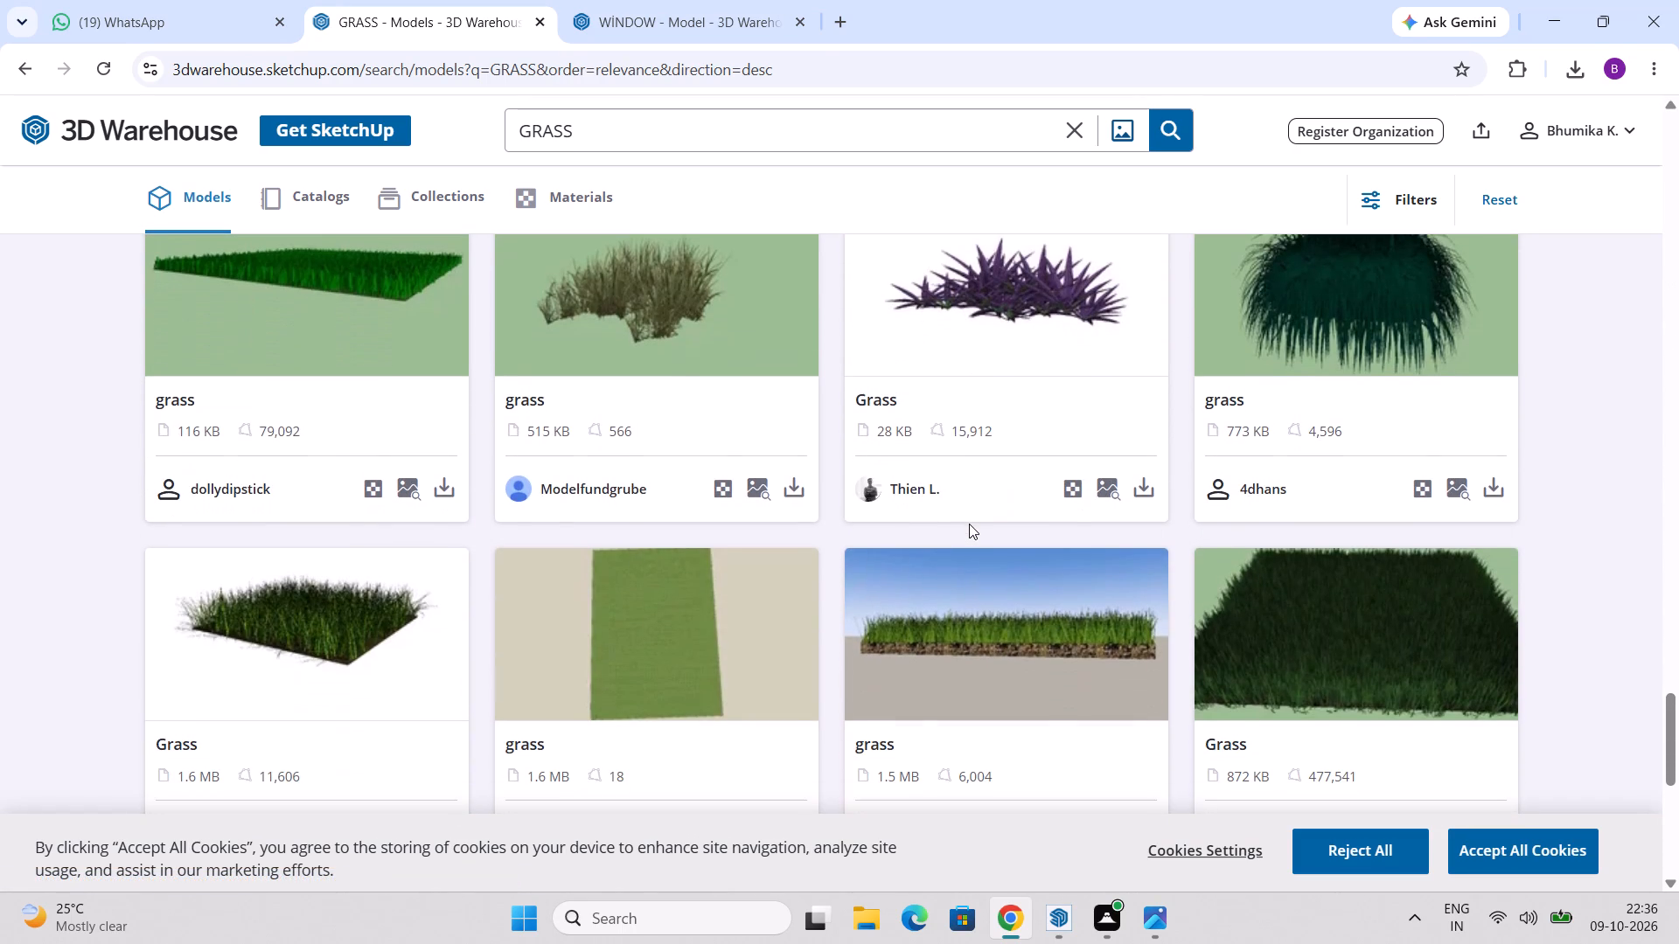
pyautogui.scroll(-3, 969, 524)
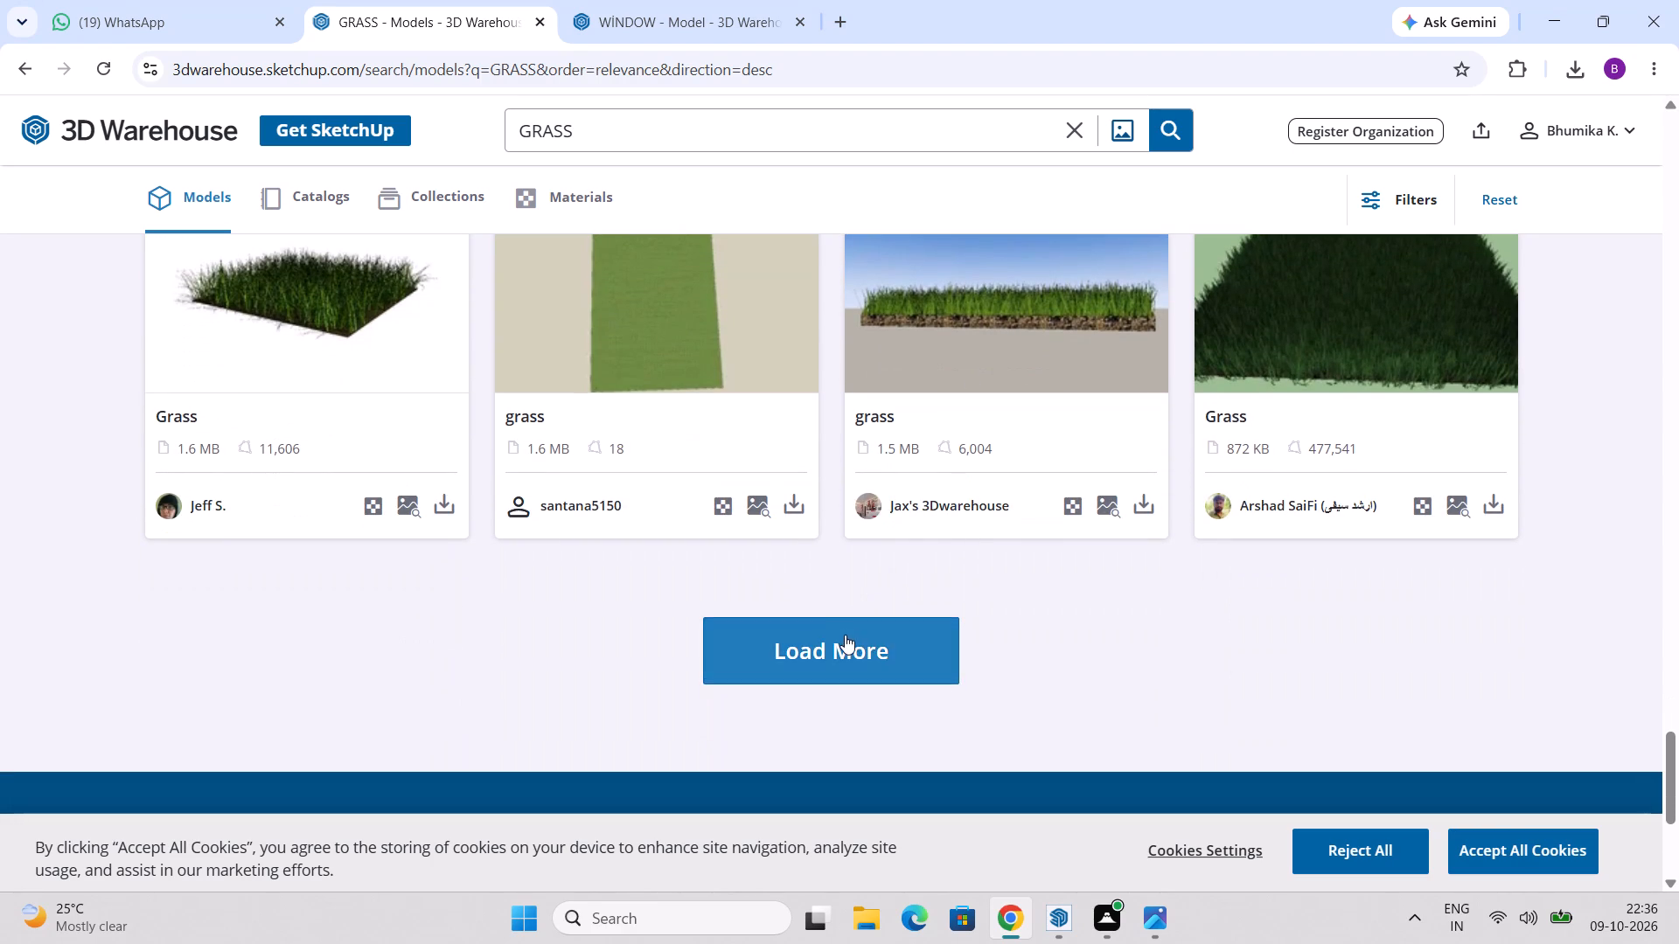
# Load more grass models and look through the additional results for lawn or turf pieces.
pyautogui.click(845, 634)
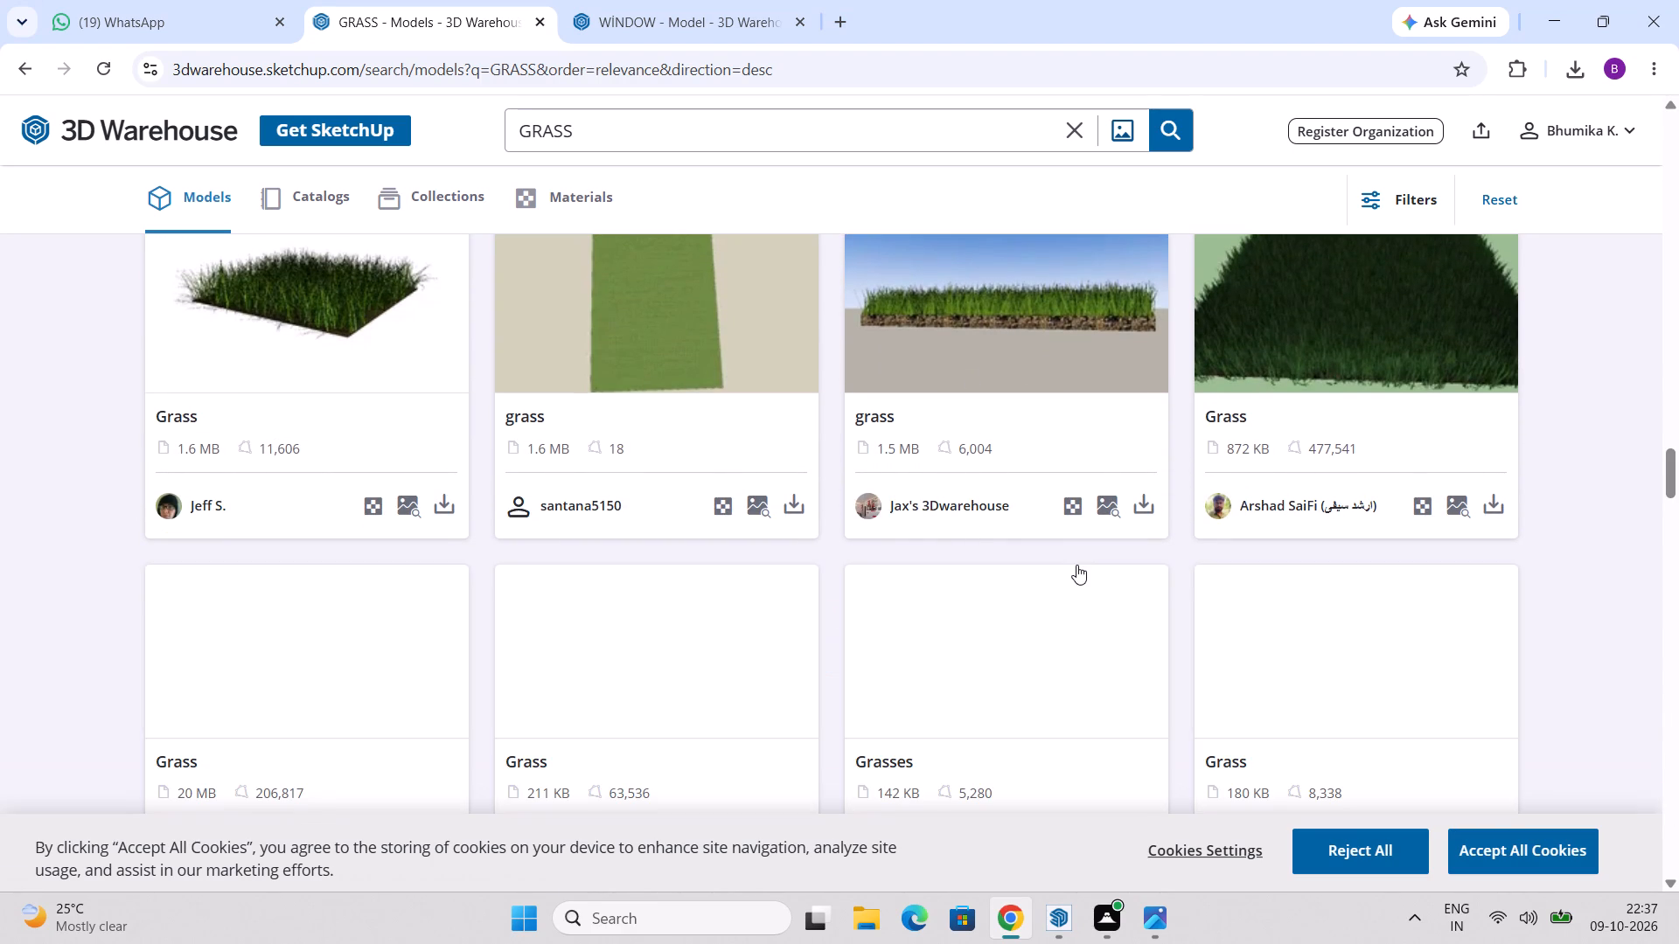
pyautogui.scroll(-2, 943, 497)
pyautogui.scroll(1, 943, 497)
pyautogui.scroll(-4, 943, 497)
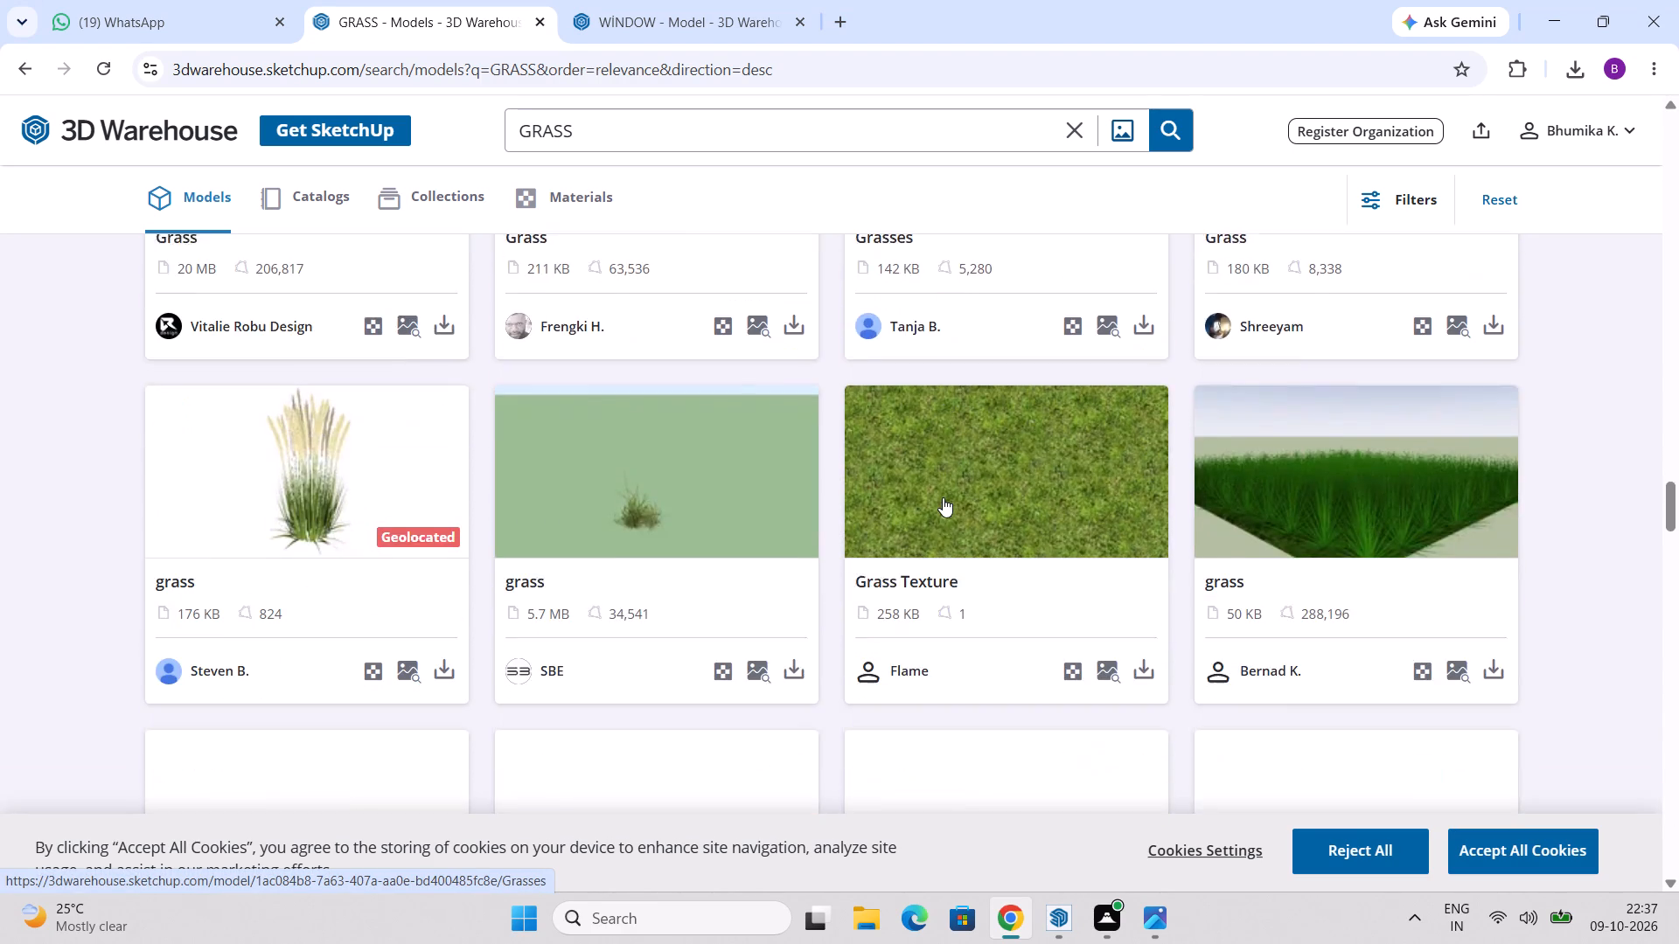
pyautogui.scroll(-9, 943, 497)
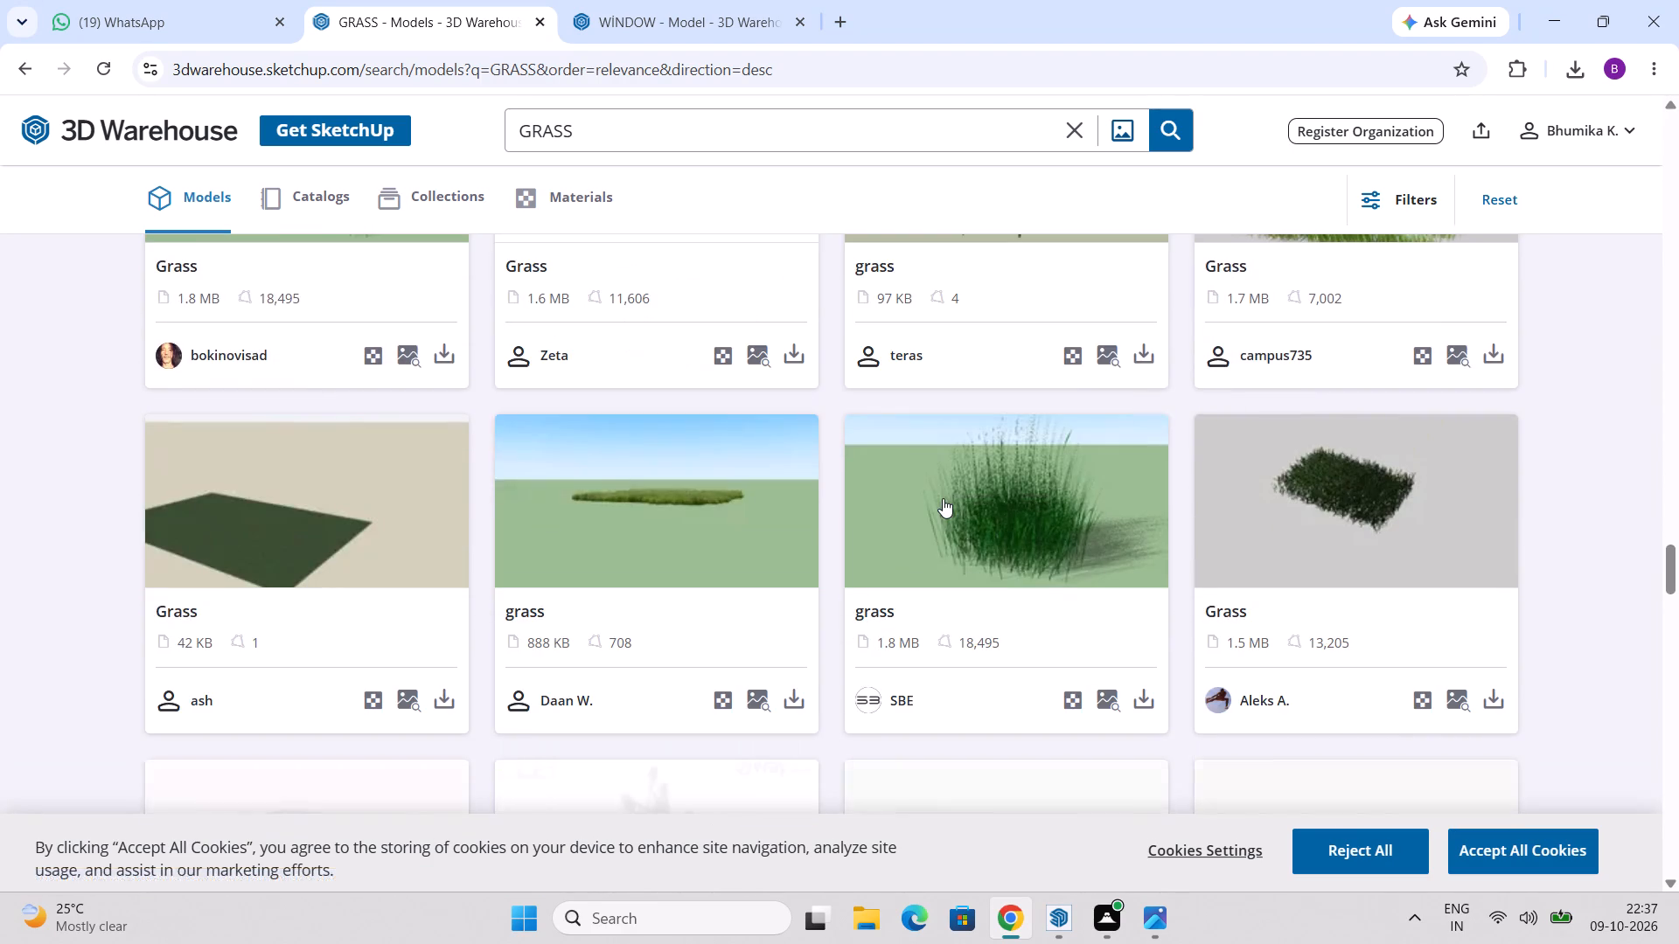
pyautogui.scroll(-7, 943, 498)
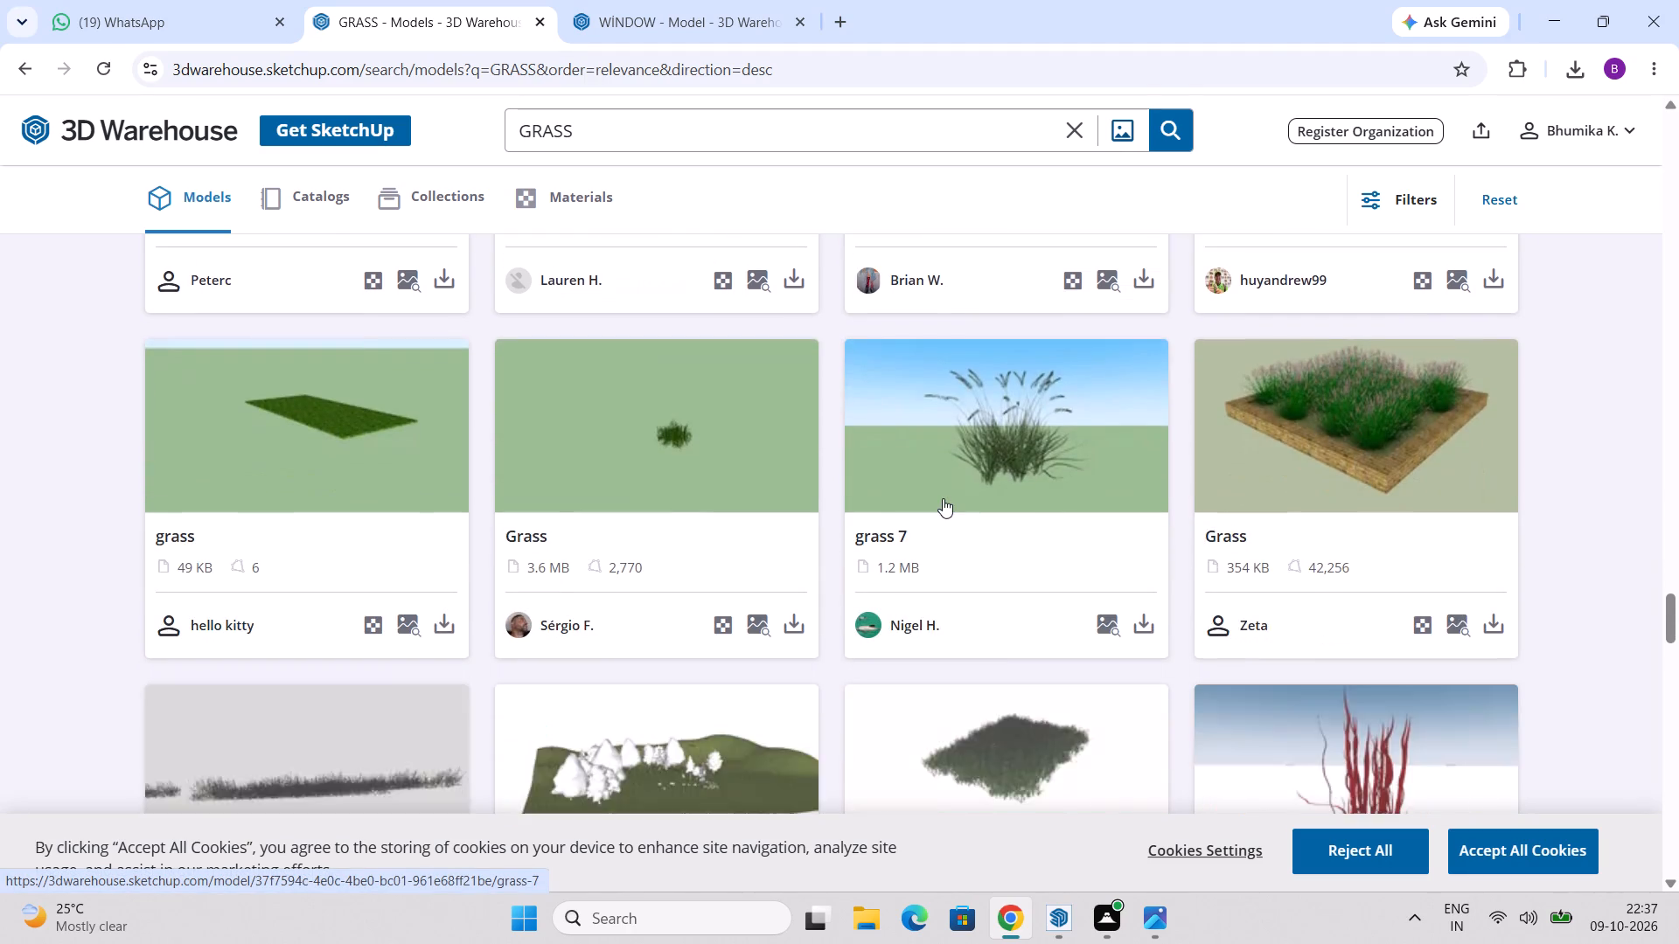
pyautogui.scroll(-7, 943, 498)
pyautogui.scroll(2, 943, 498)
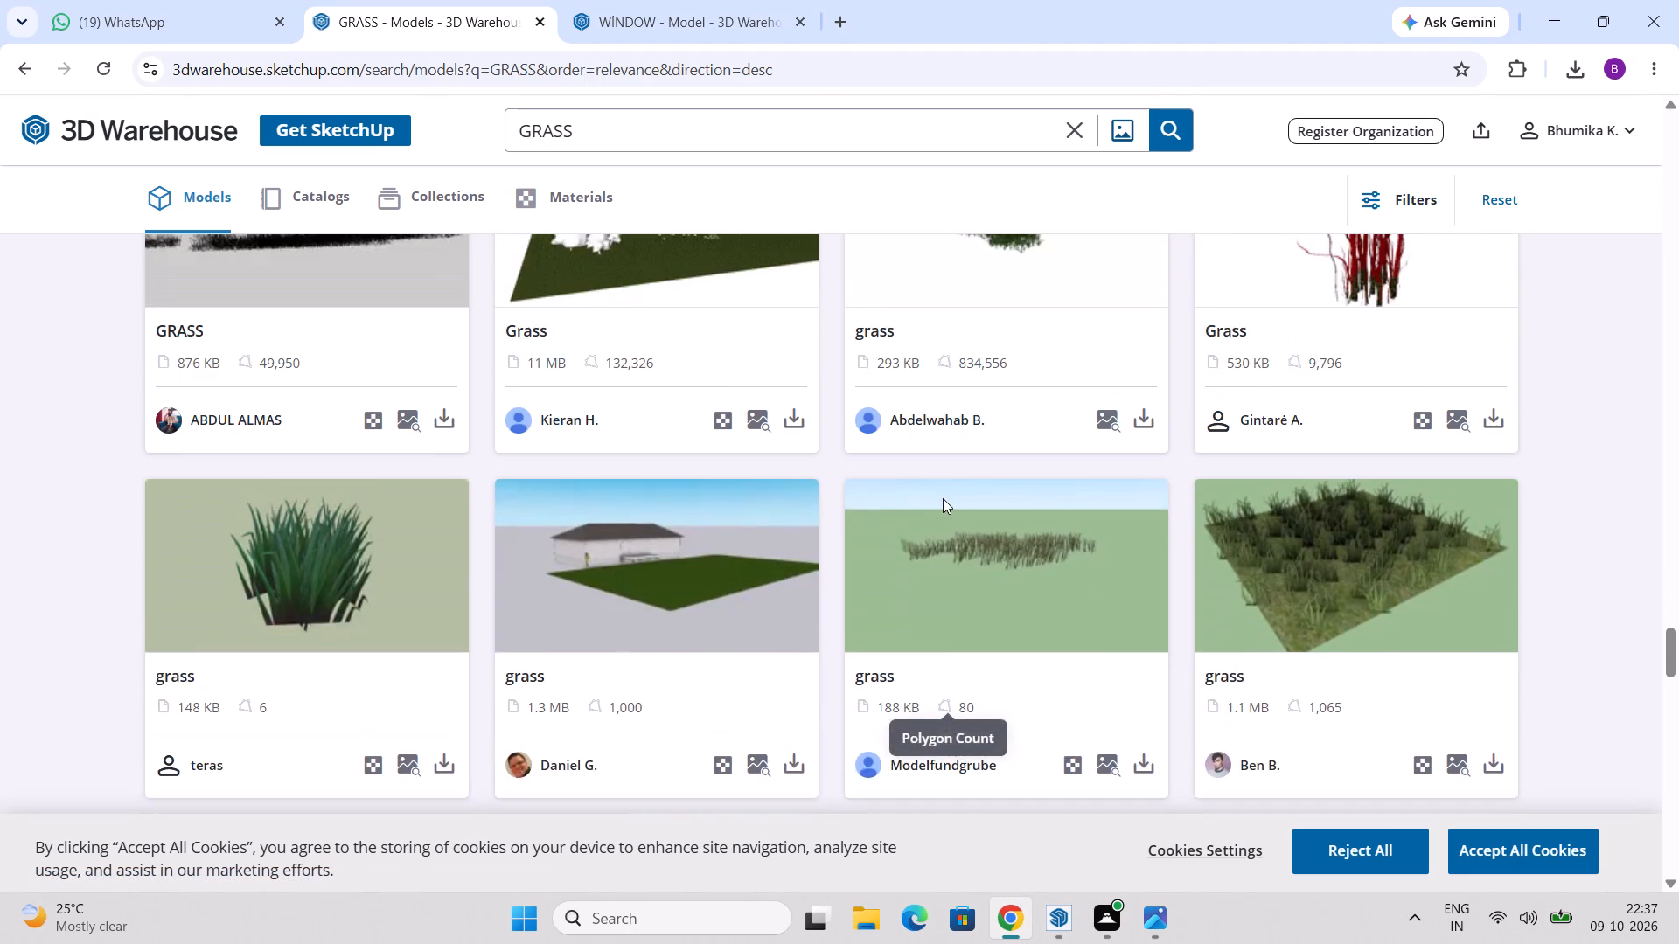
pyautogui.scroll(3, 943, 498)
pyautogui.scroll(-6, 943, 498)
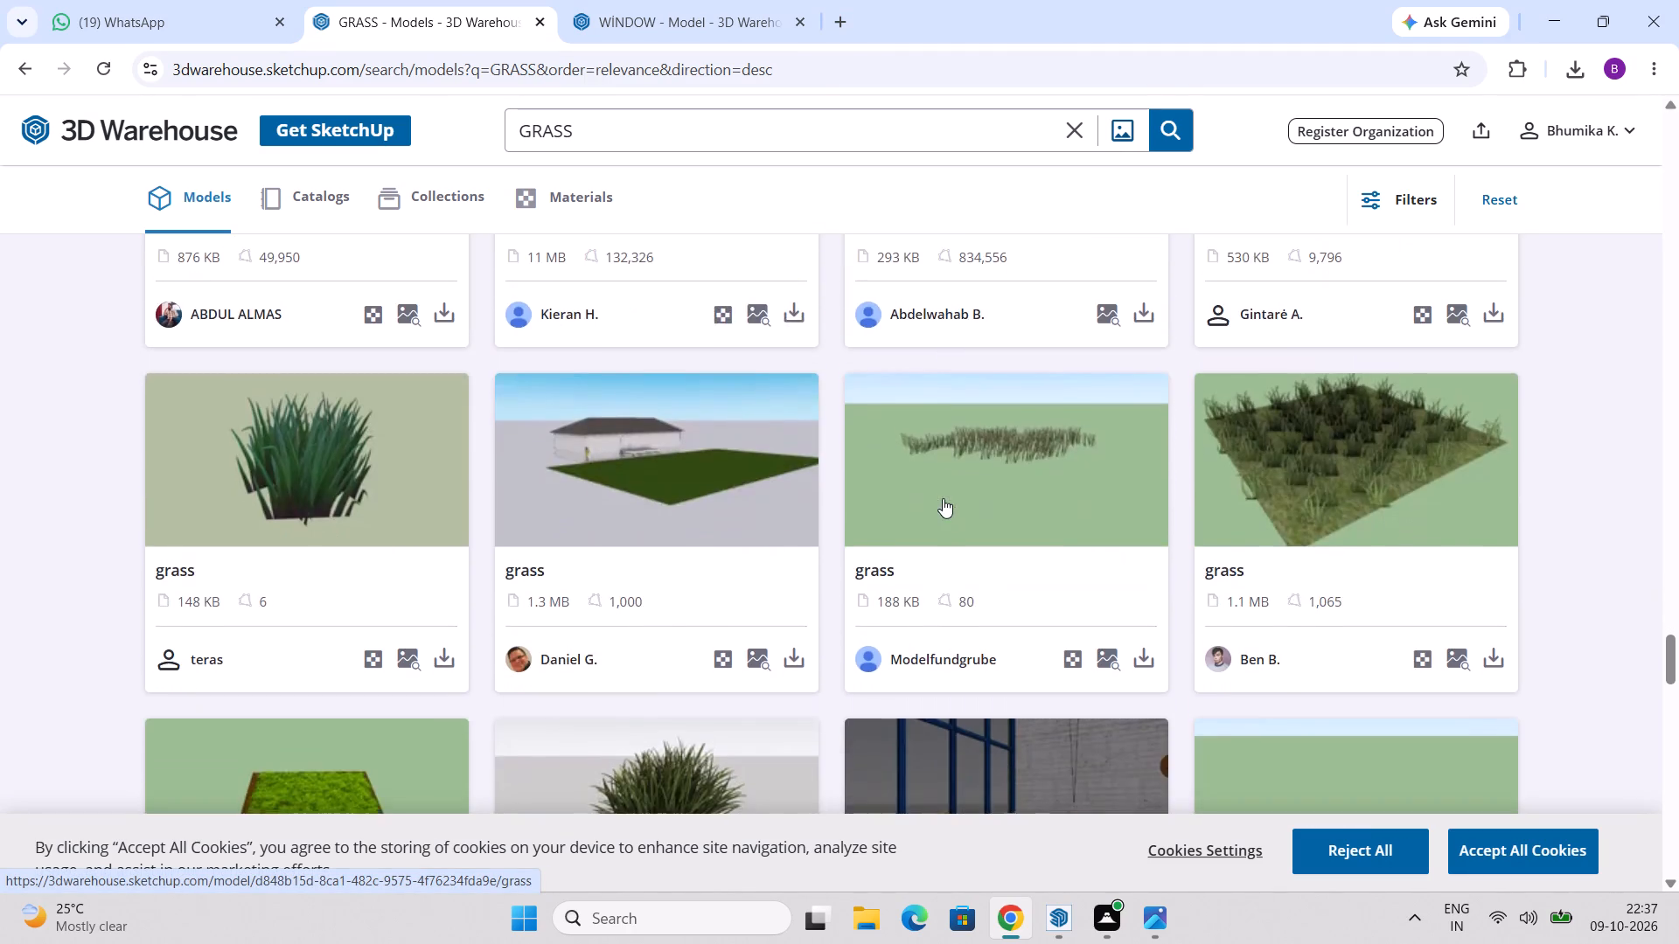
pyautogui.scroll(-5, 943, 498)
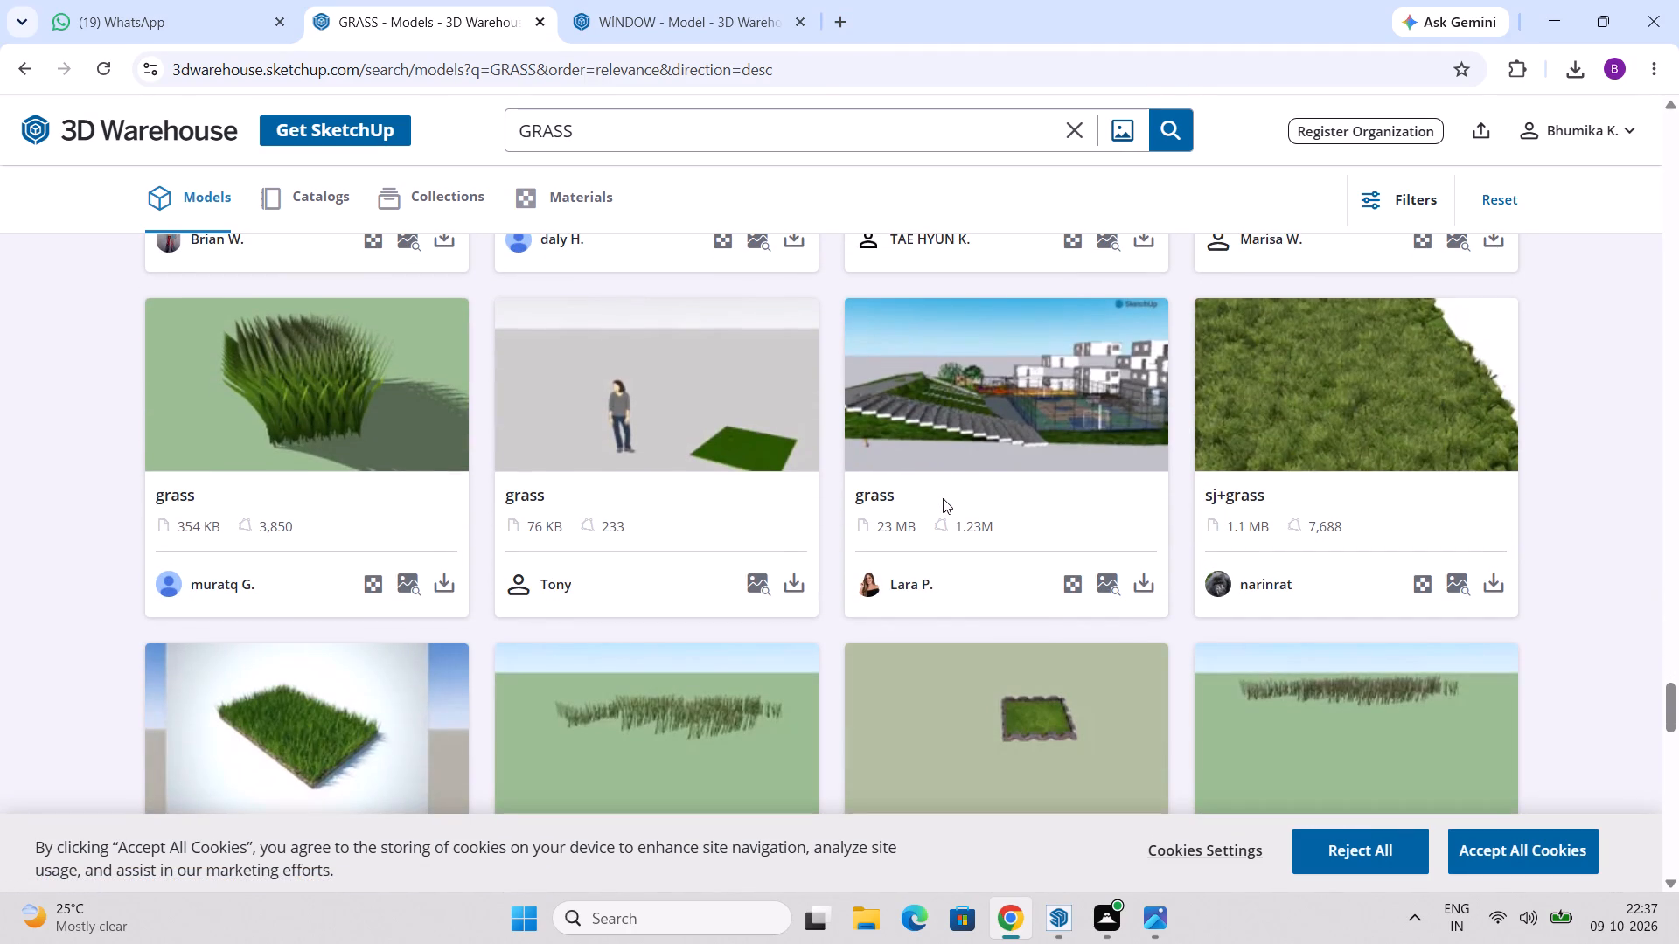
pyautogui.scroll(-6, 943, 498)
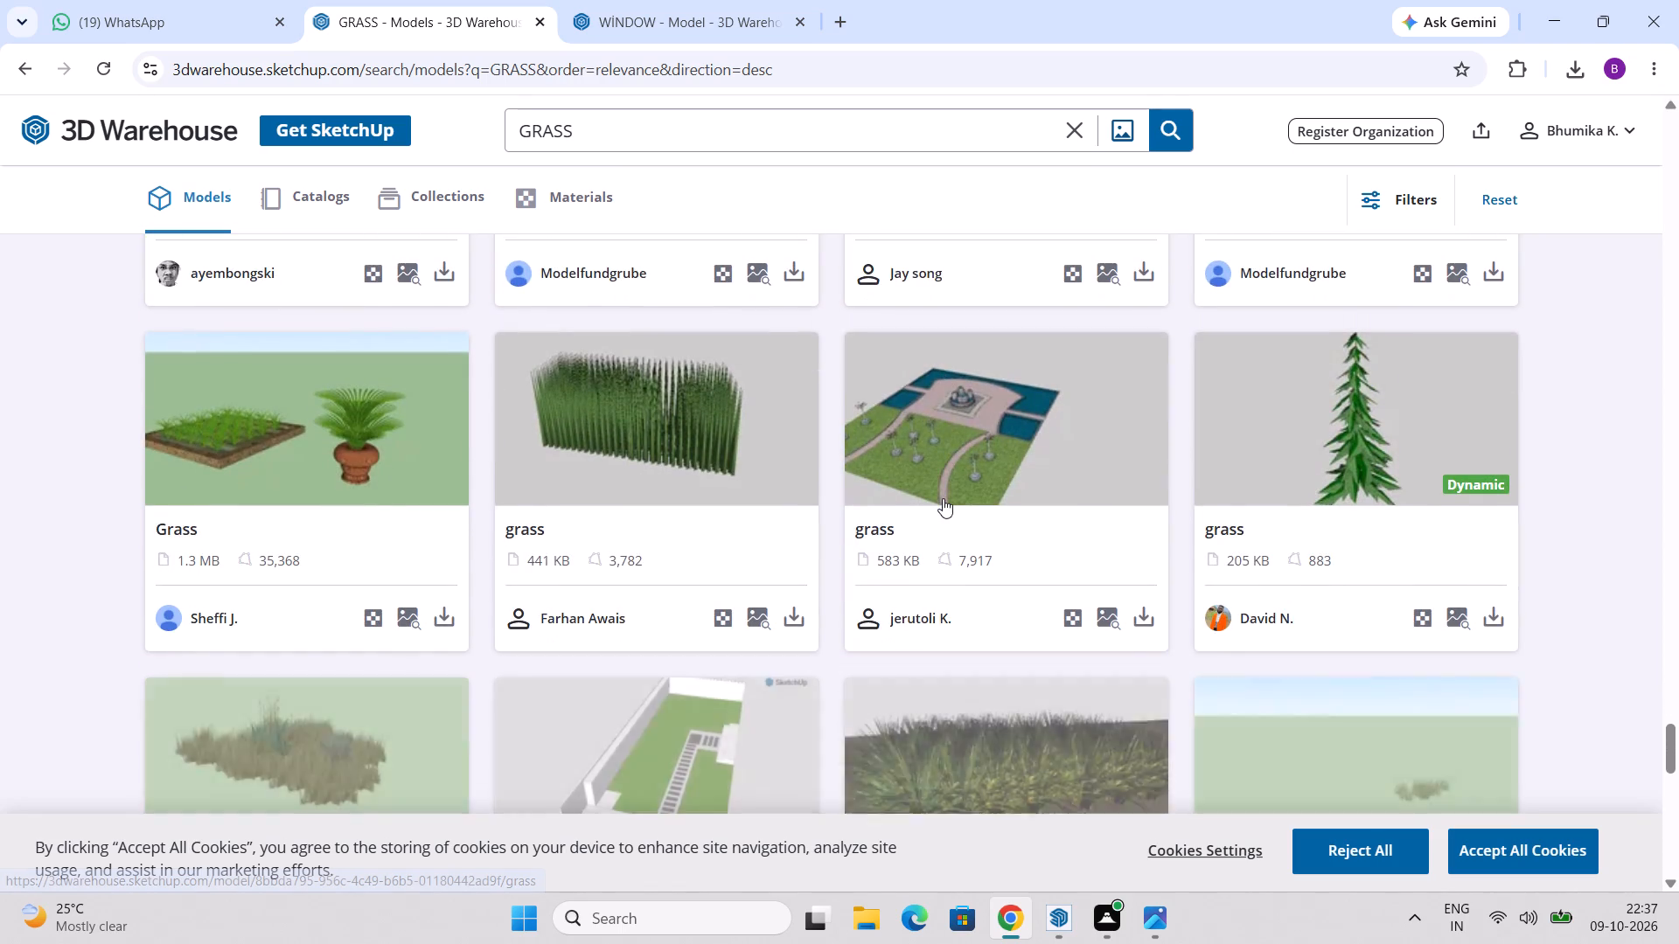
pyautogui.scroll(-6, 943, 498)
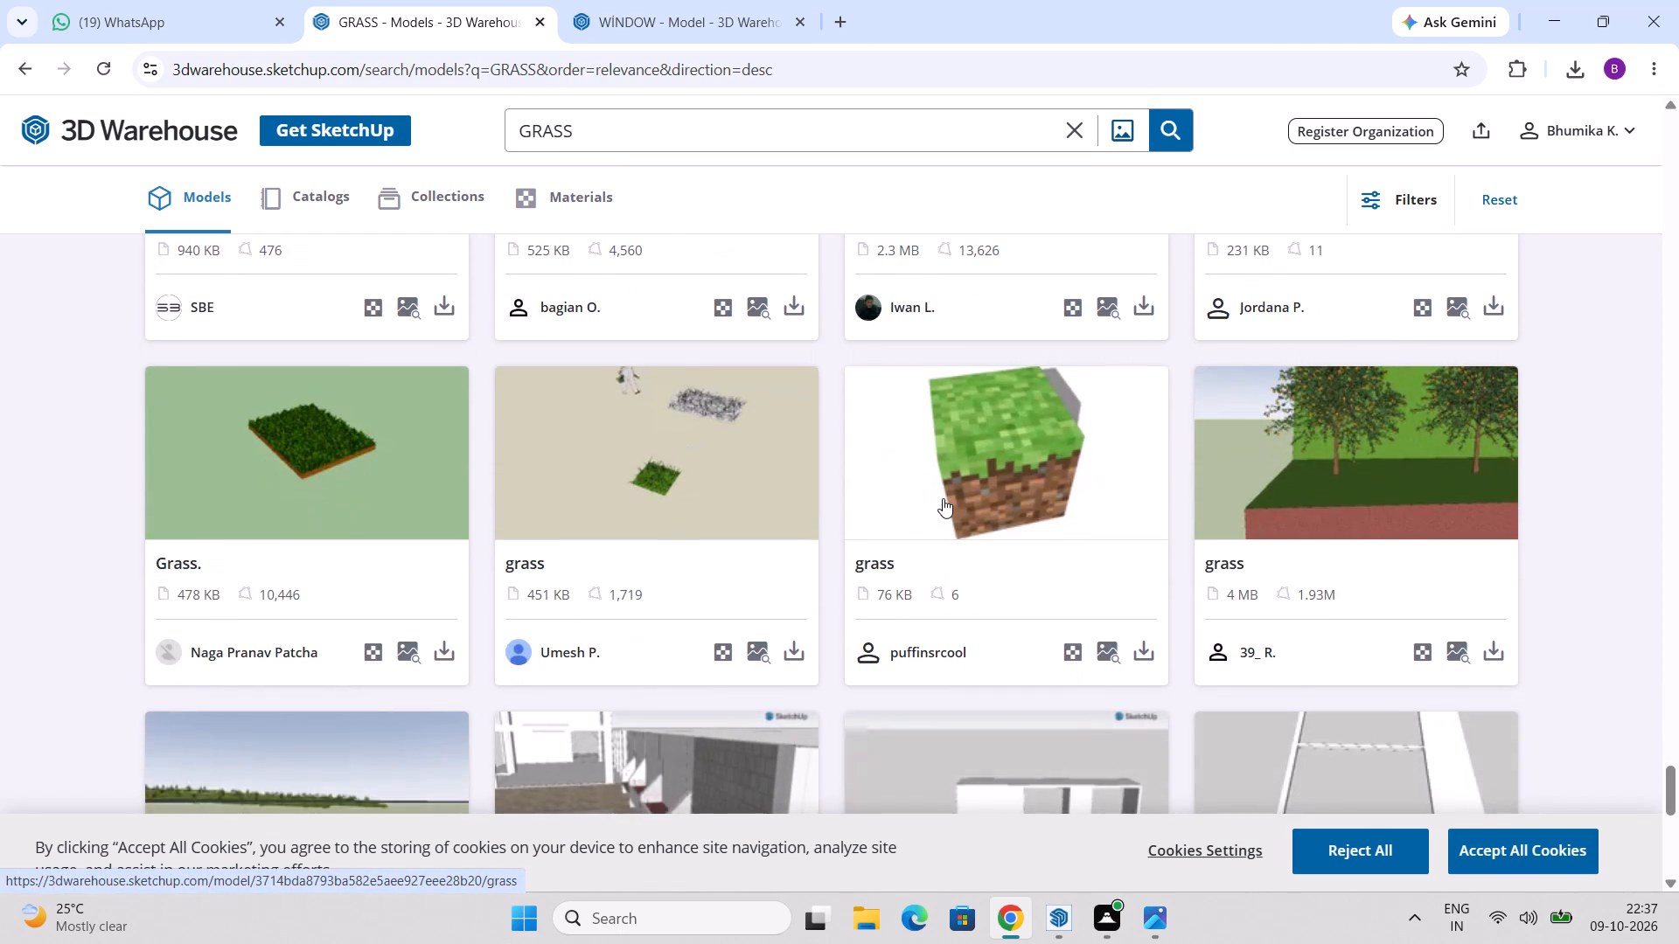
pyautogui.scroll(-6, 943, 498)
# Load a further batch of grass models and examine it for a piece that could cover the yard.
pyautogui.click(943, 499)
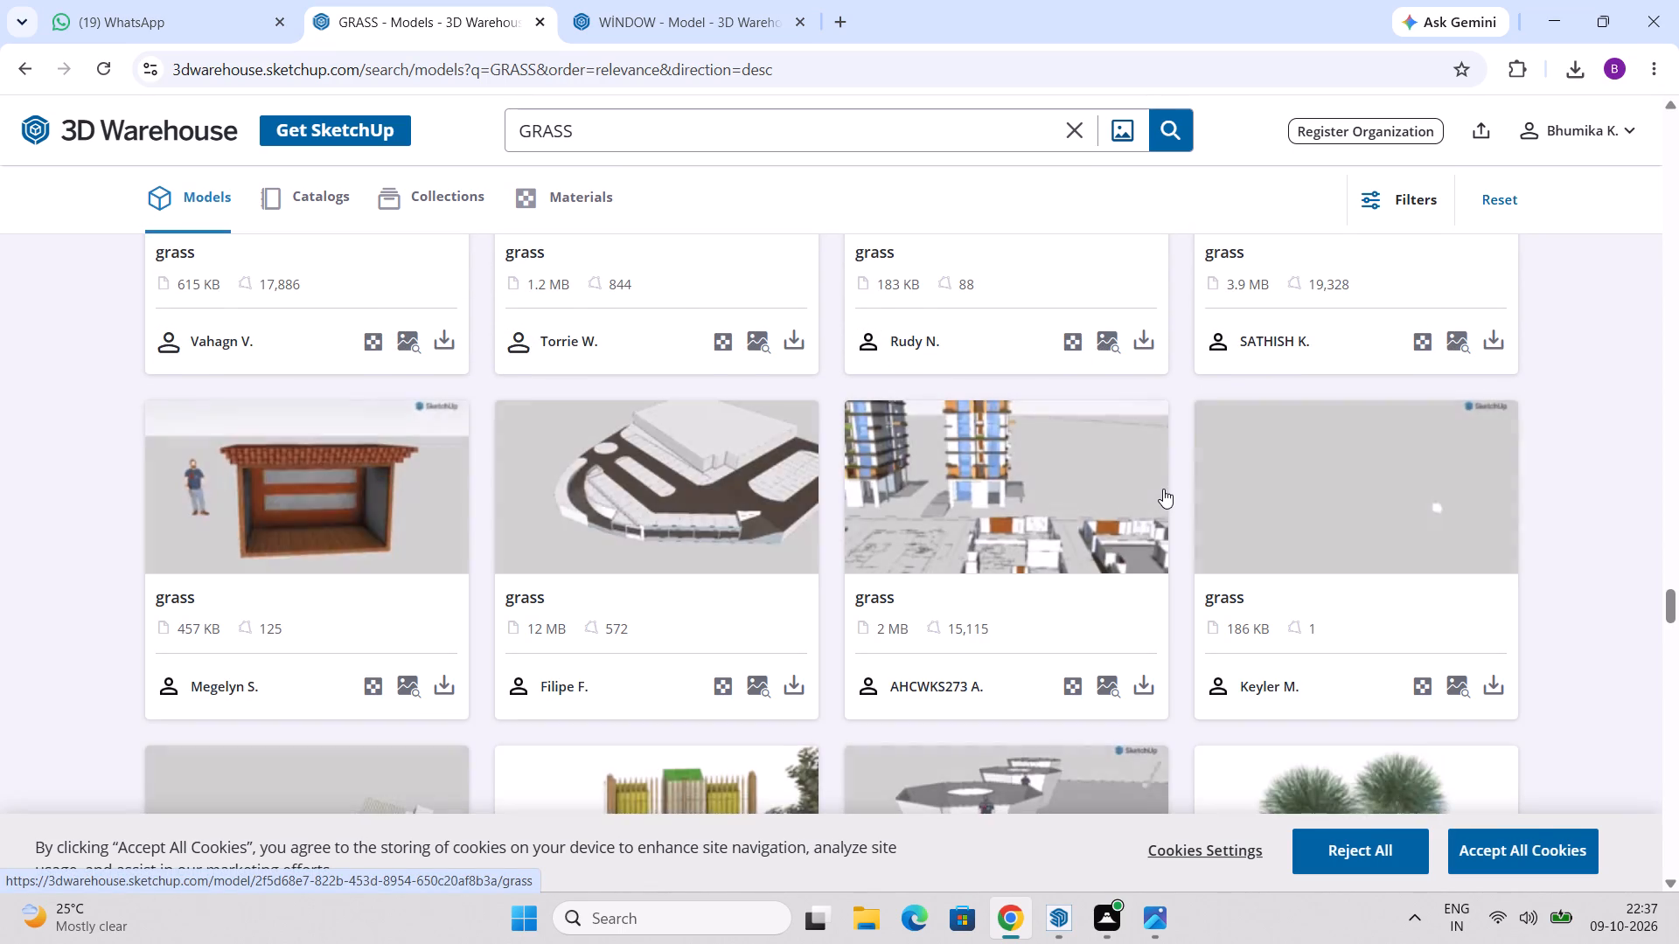
pyautogui.scroll(-11, 1163, 489)
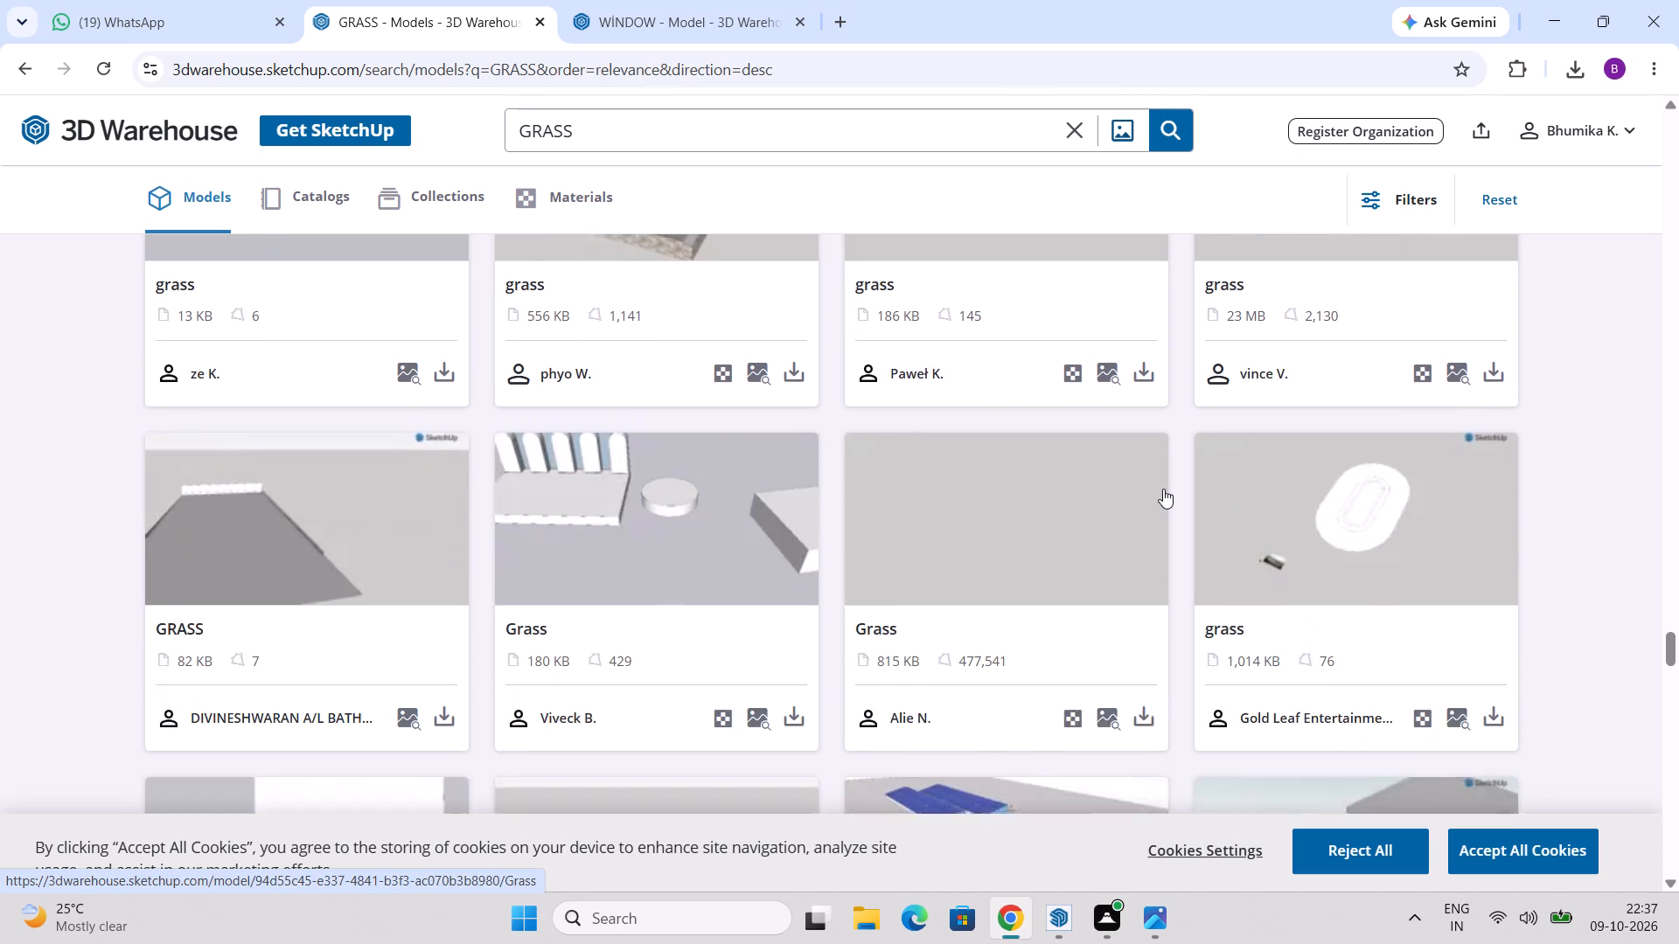
pyautogui.scroll(-11, 1163, 489)
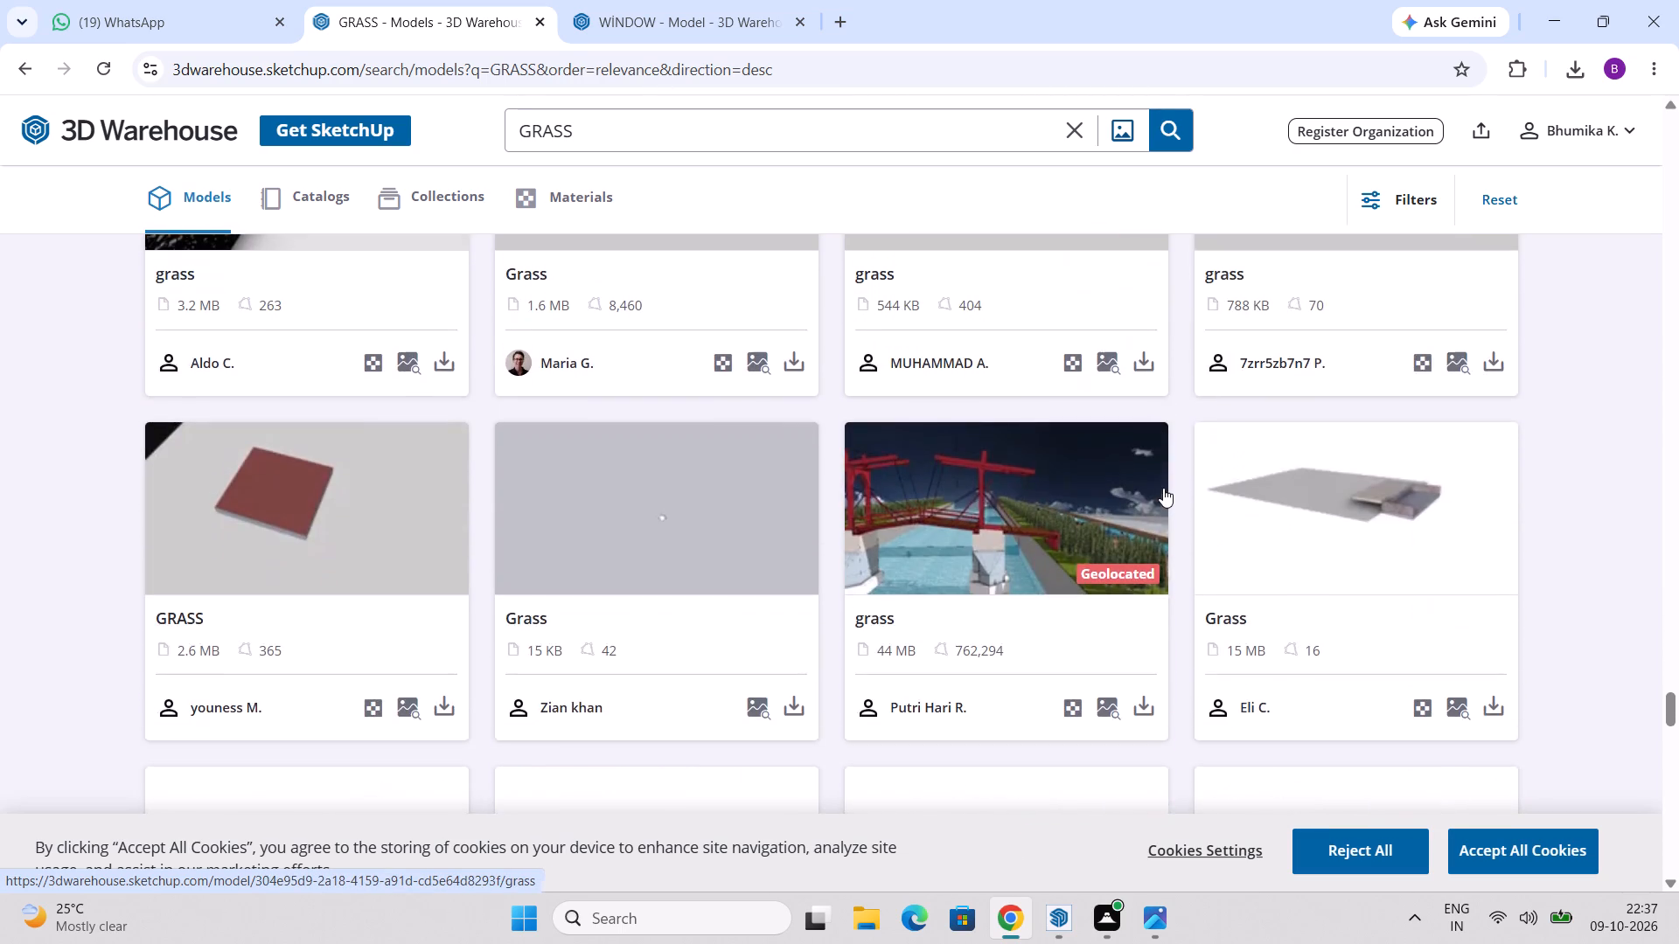
pyautogui.scroll(-9, 1163, 488)
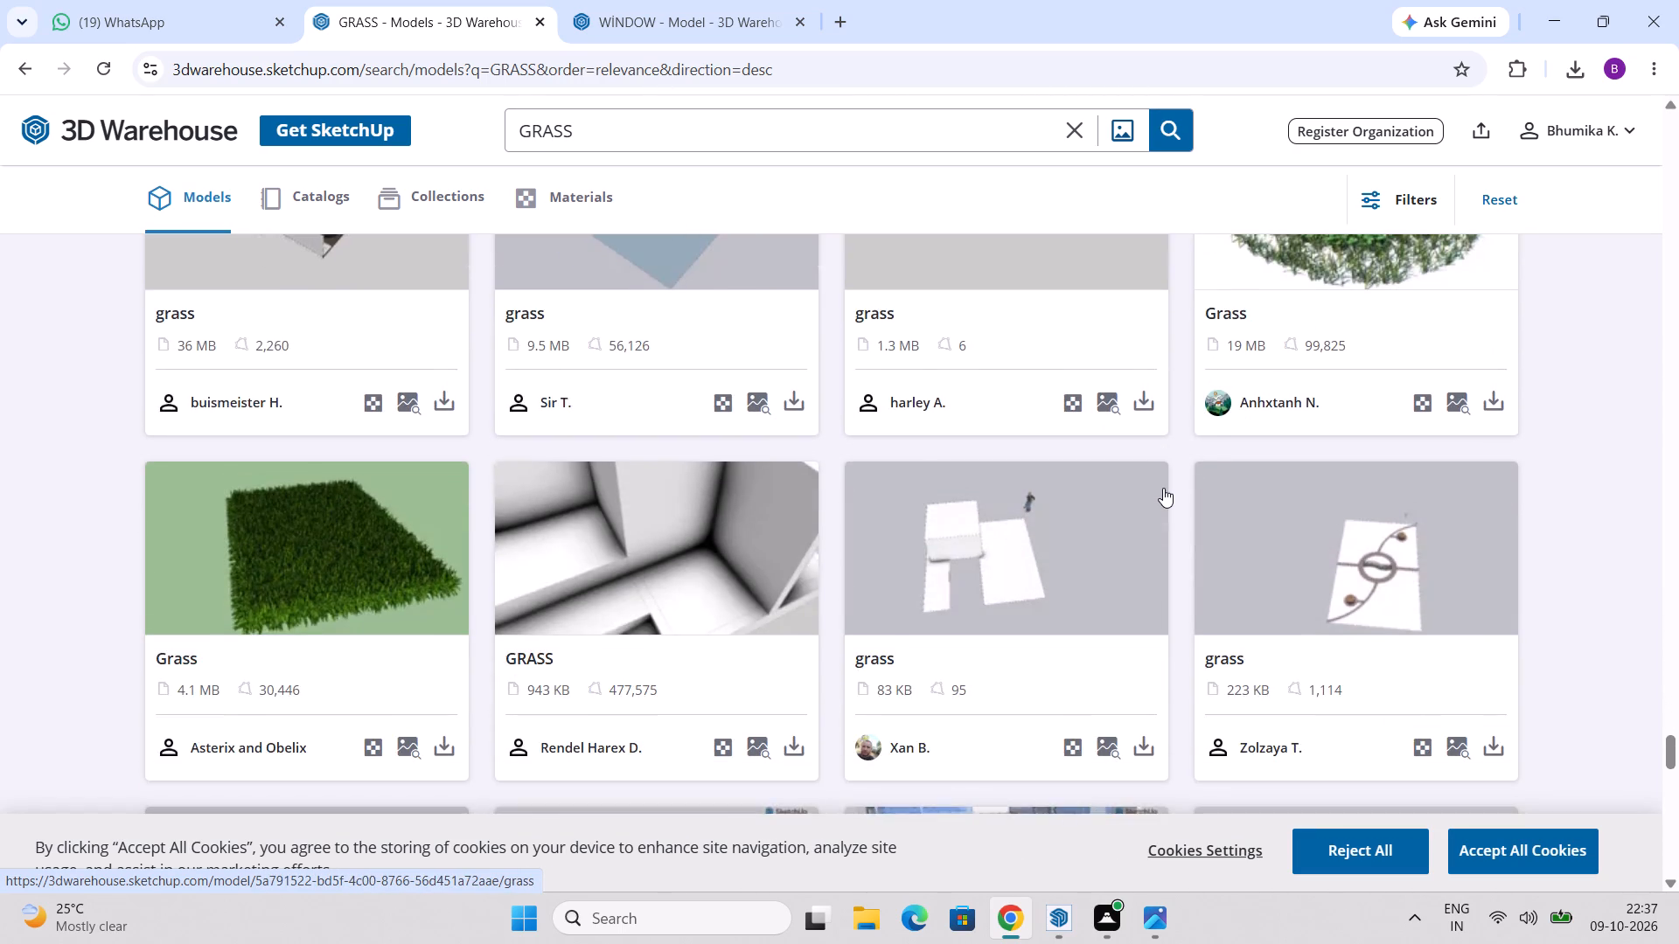
pyautogui.scroll(-9, 1163, 488)
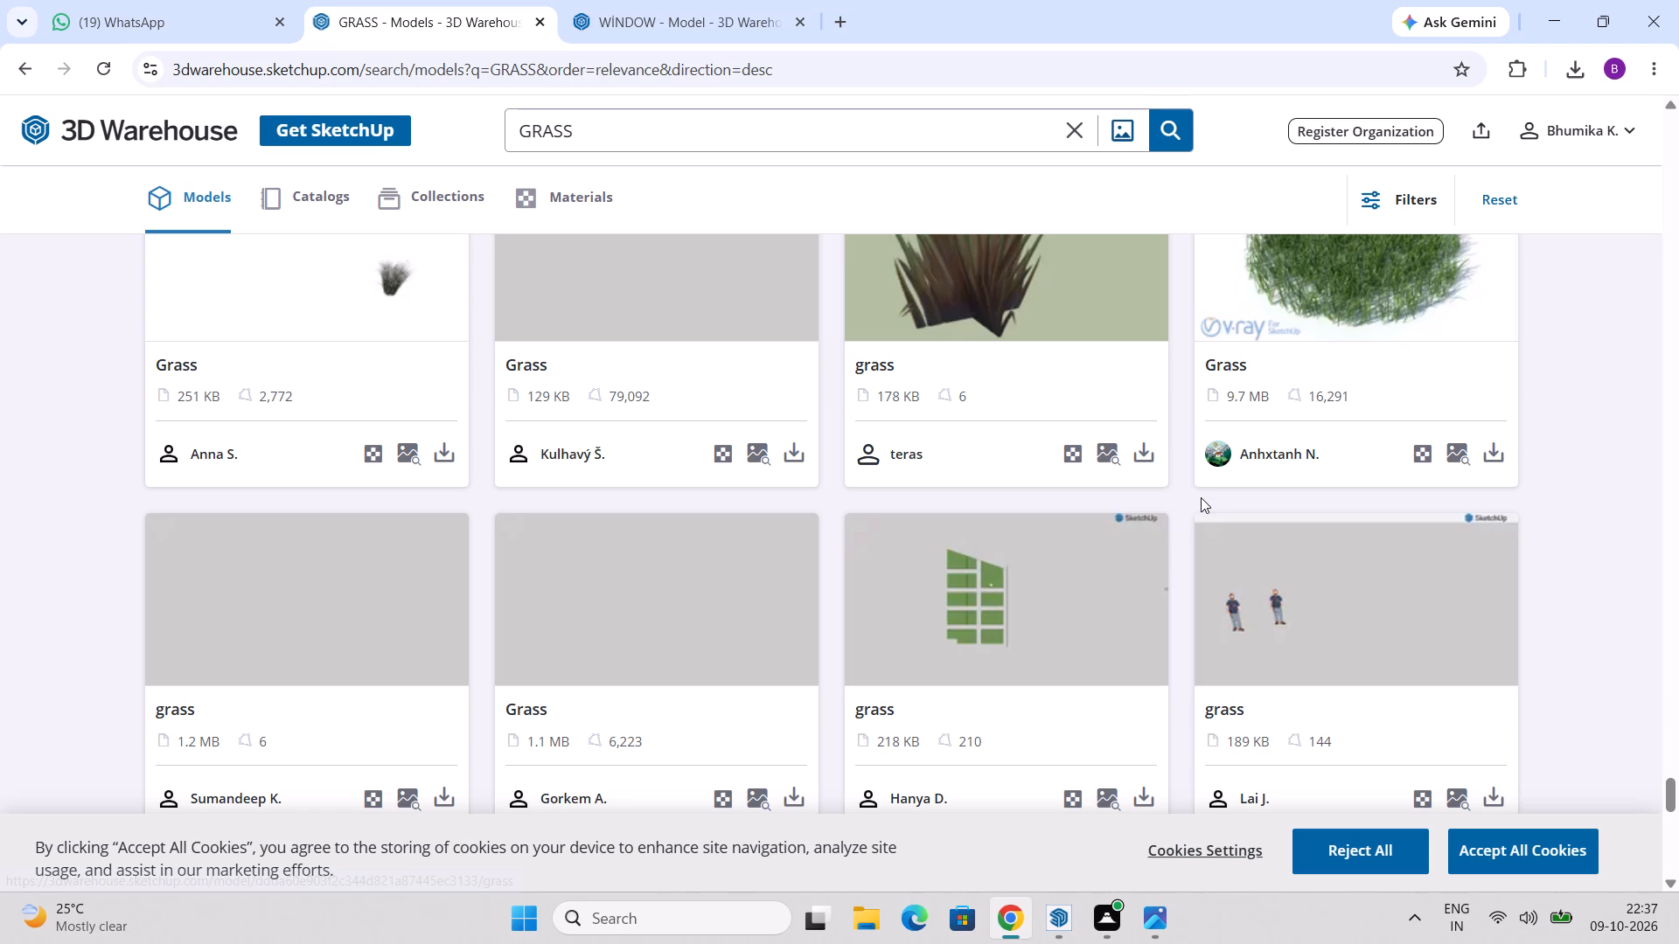
pyautogui.scroll(-4, 1181, 499)
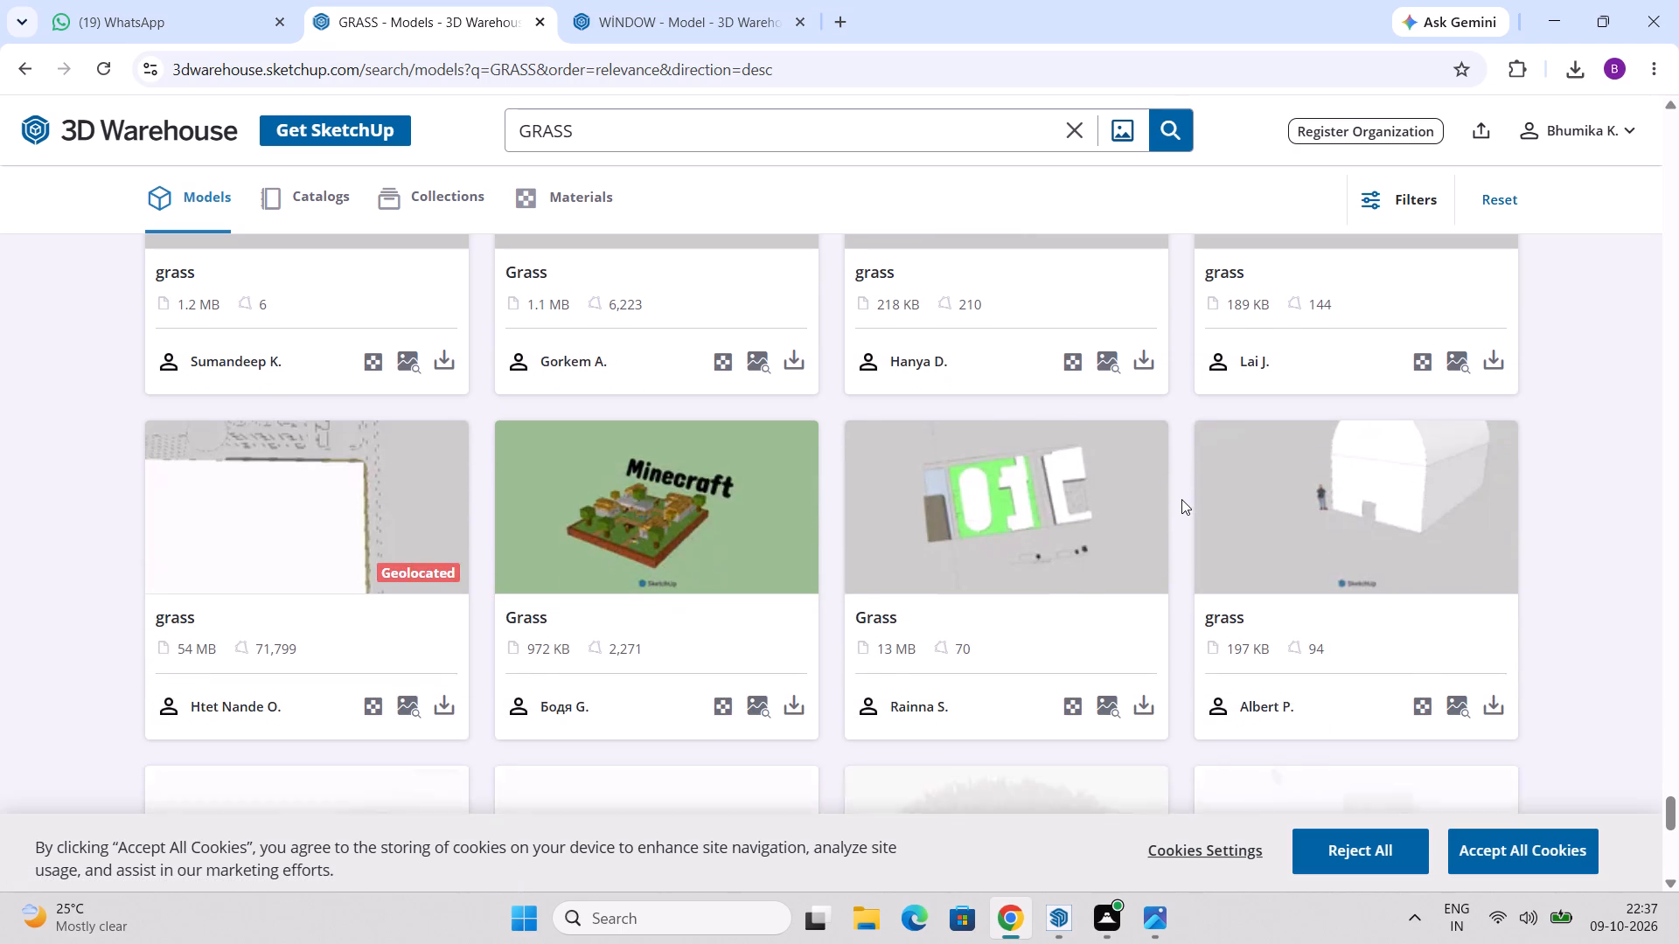
pyautogui.scroll(-9, 1181, 499)
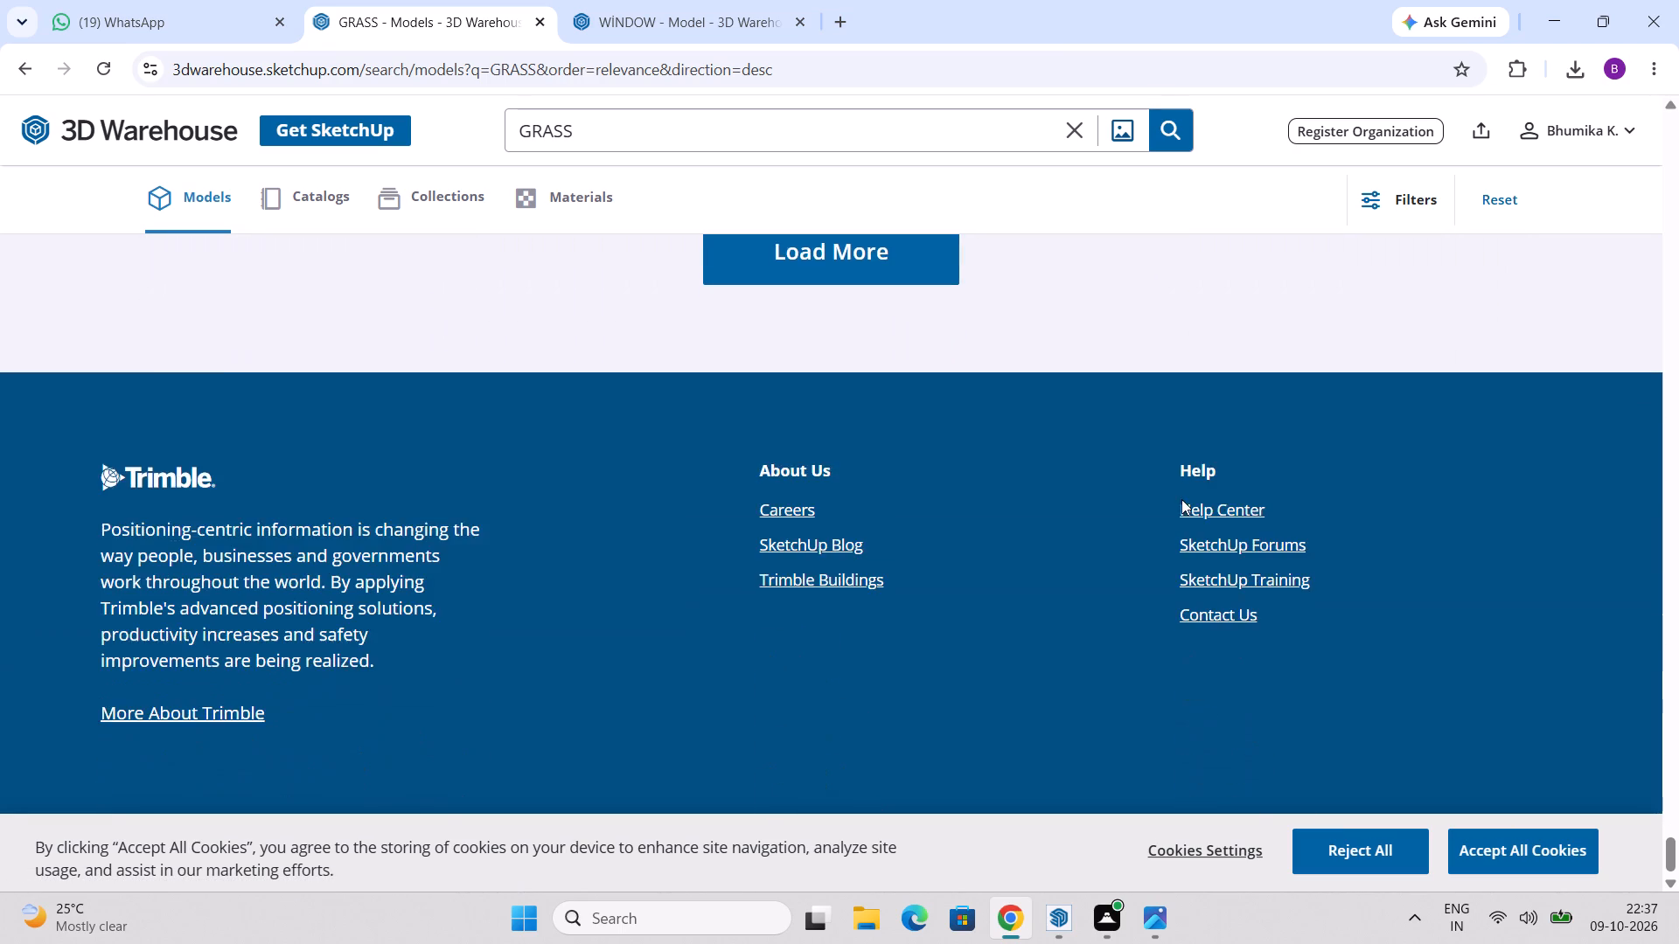
pyautogui.scroll(13, 1186, 500)
pyautogui.scroll(-2, 1186, 501)
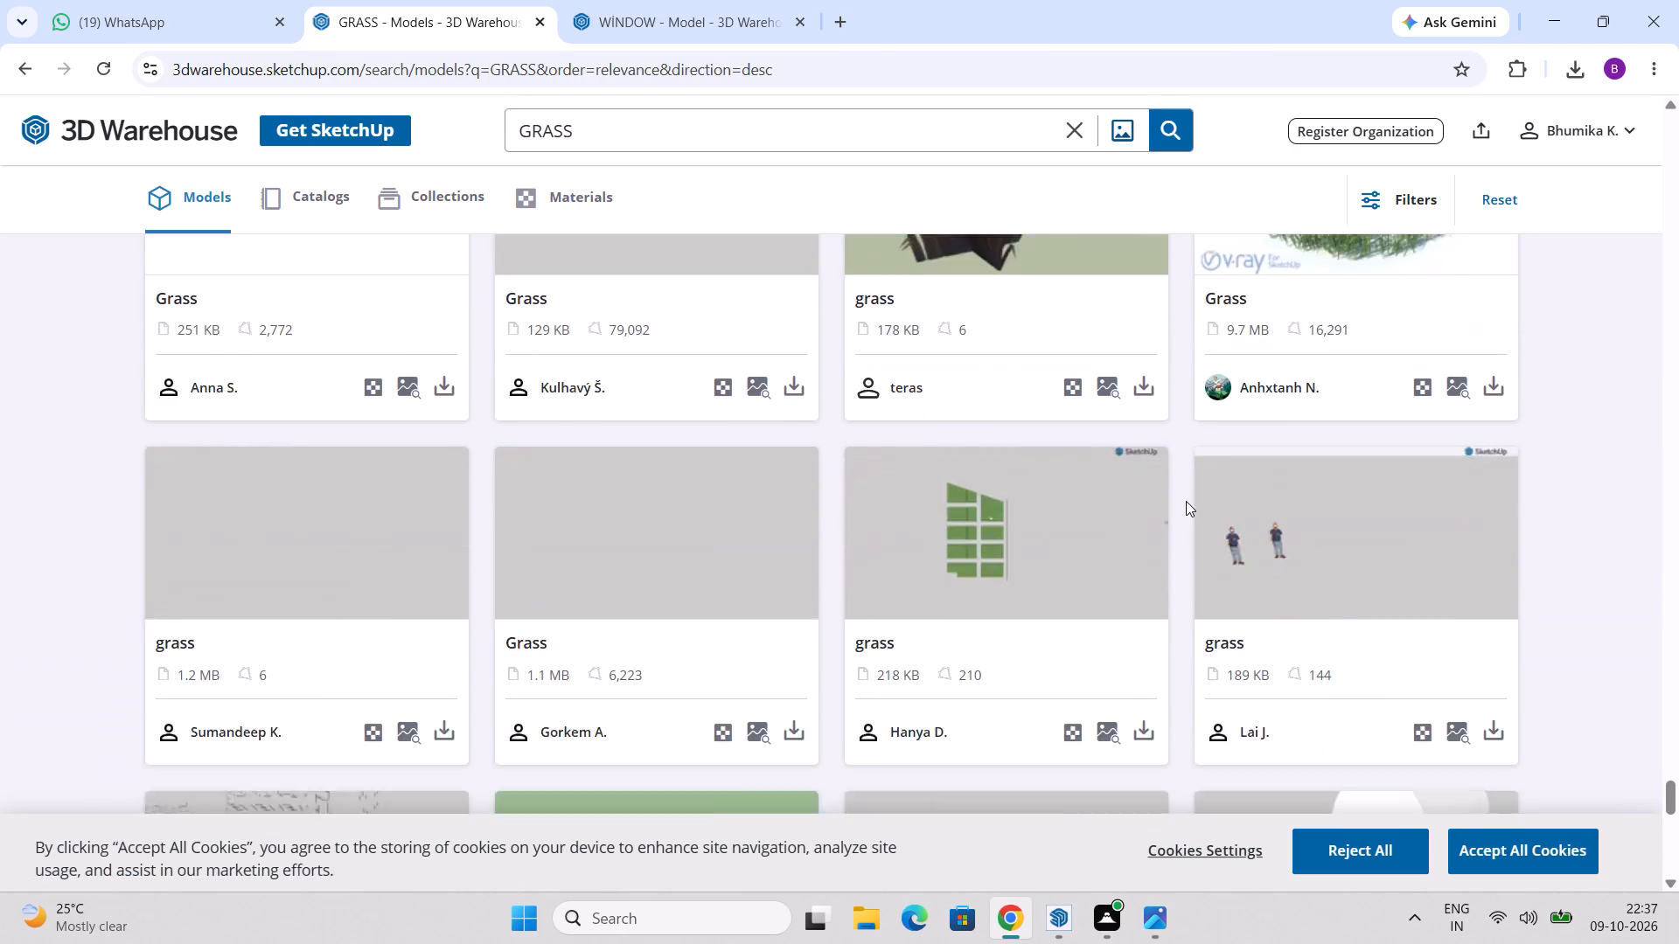
pyautogui.scroll(-7, 1186, 501)
# Load another batch of grass models and look through it for suitable lawn landscaping.
pyautogui.click(887, 676)
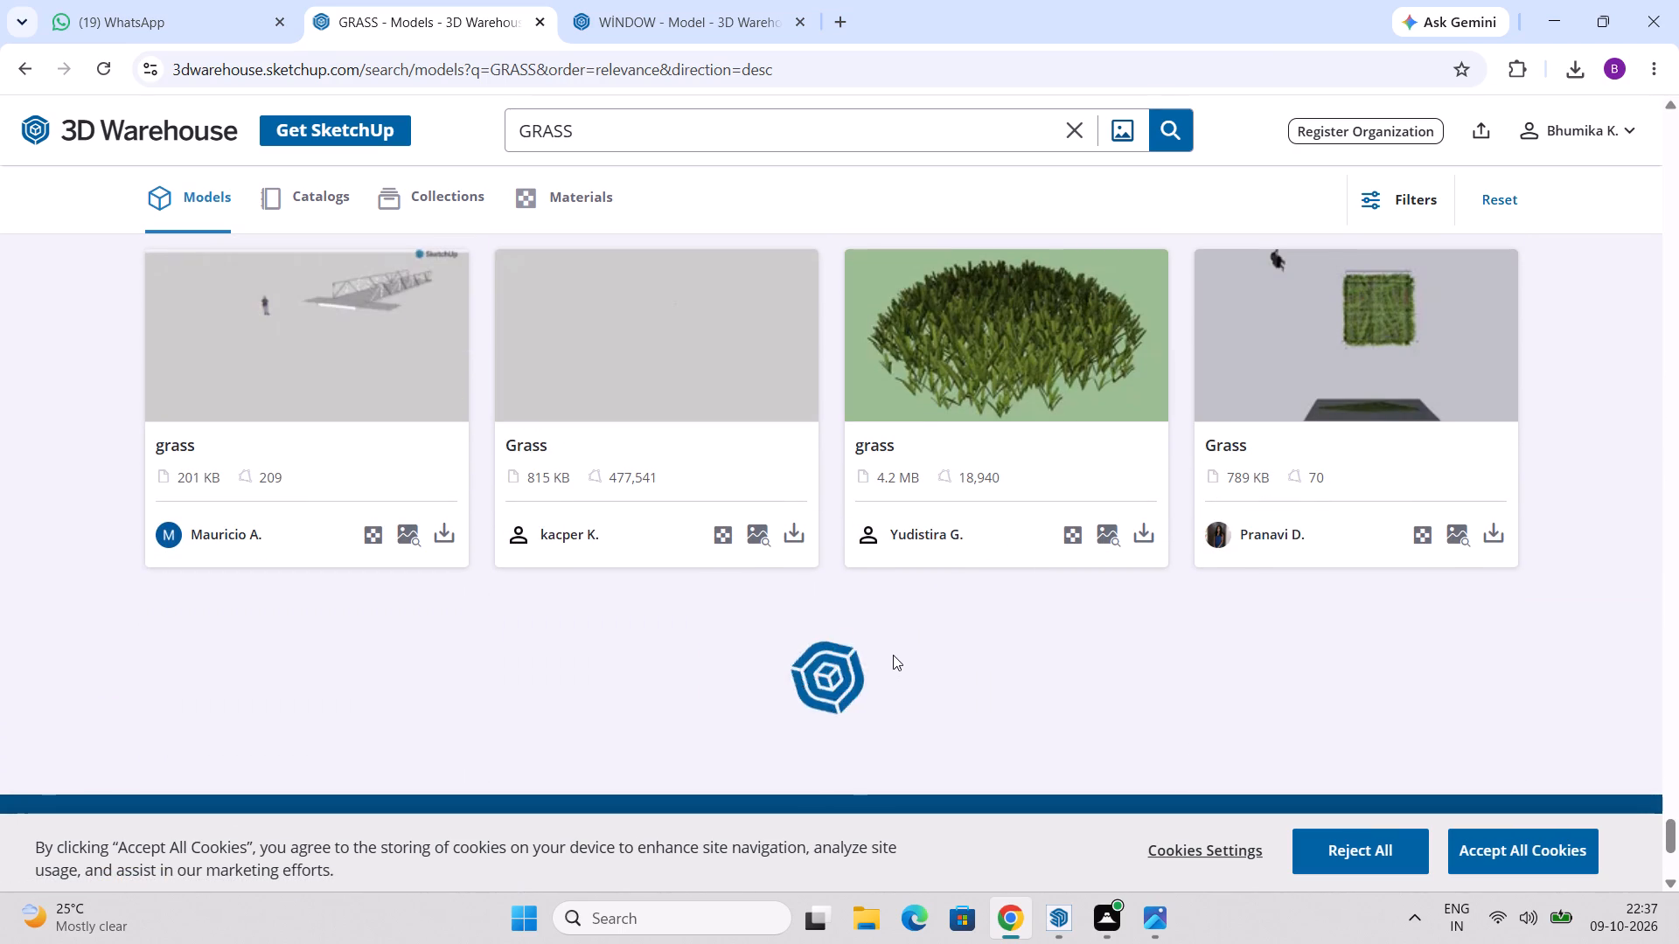
pyautogui.scroll(-2, 976, 544)
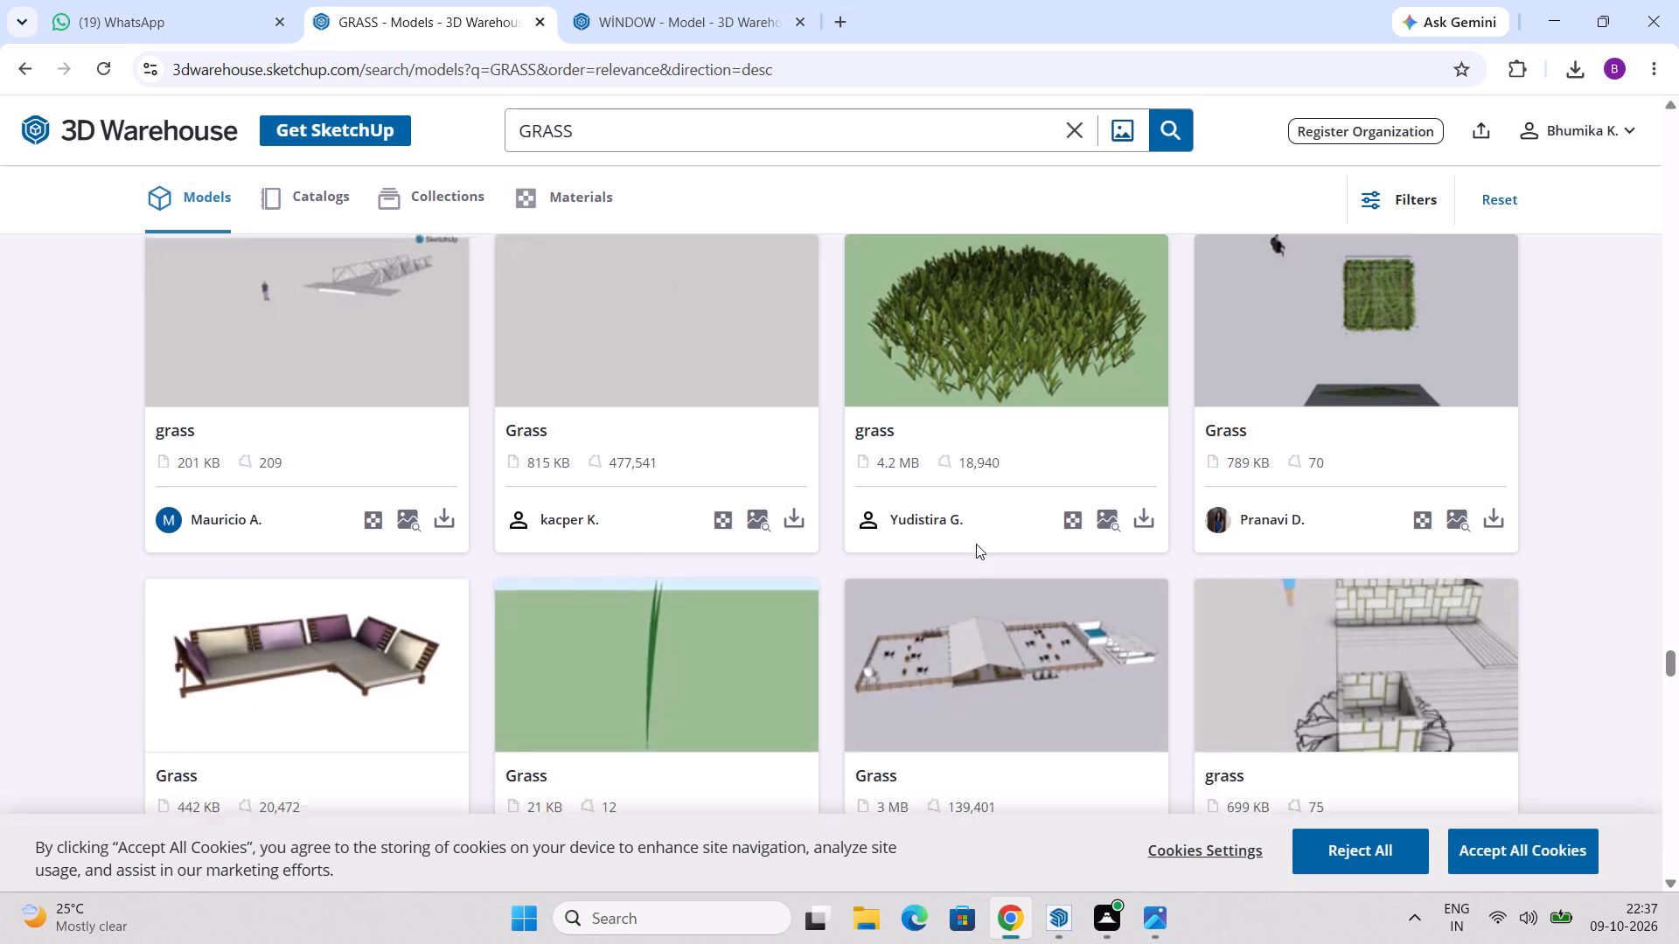
pyautogui.scroll(-9, 976, 544)
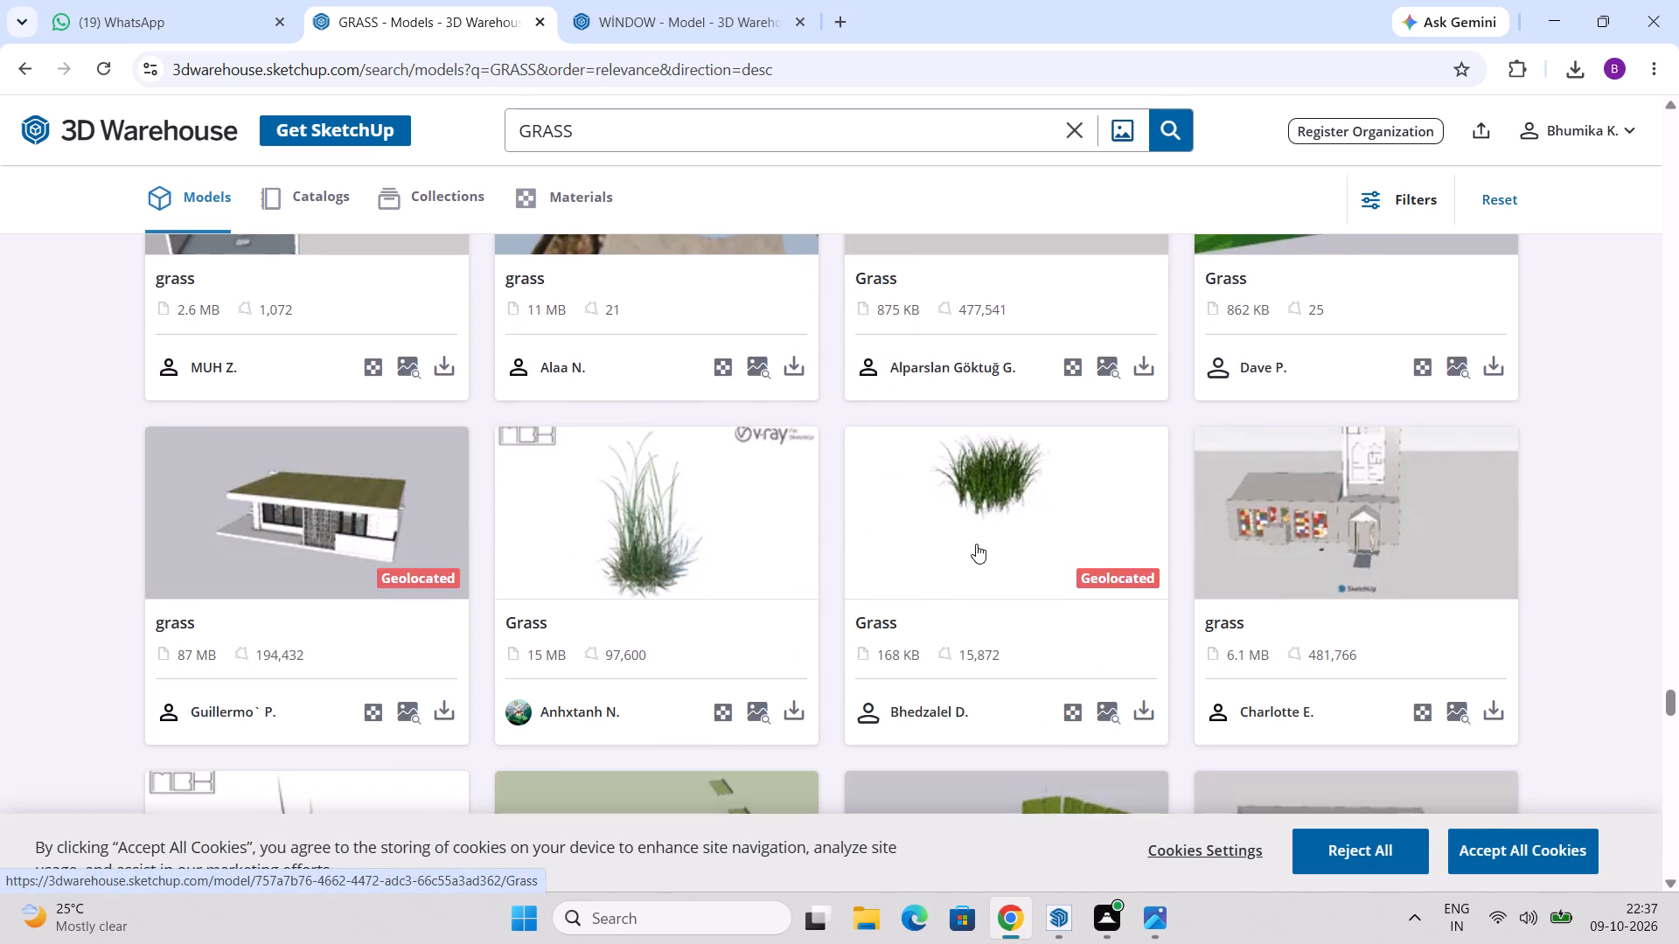
pyautogui.scroll(-15, 976, 544)
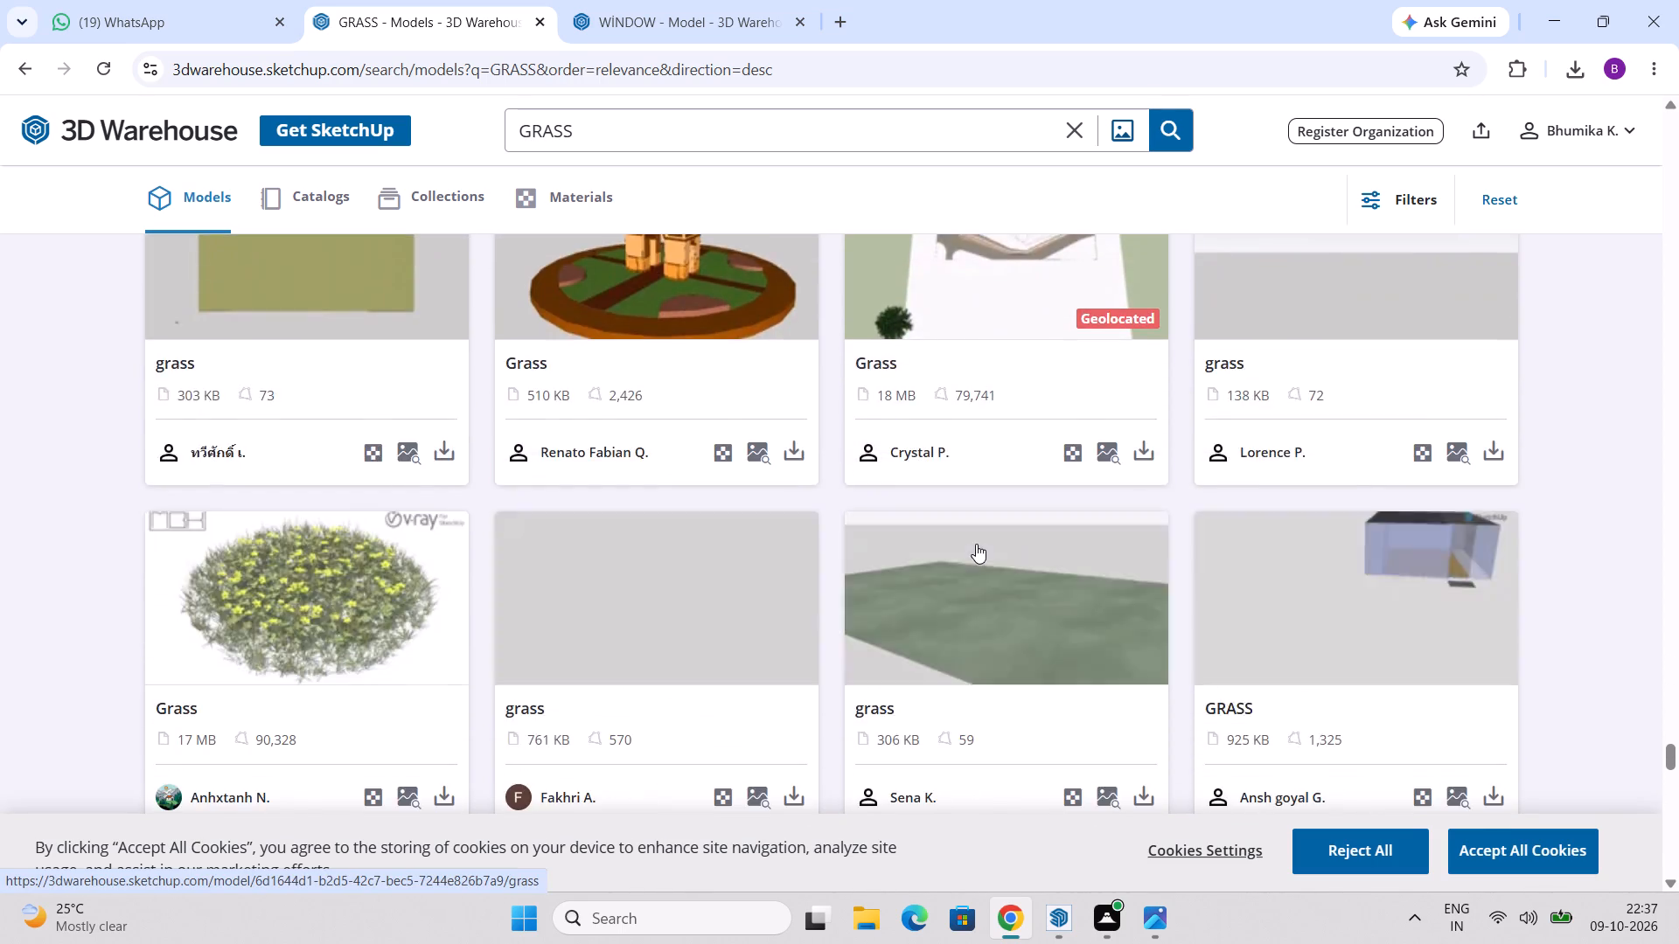
pyautogui.scroll(-4, 976, 544)
pyautogui.scroll(2, 976, 544)
pyautogui.scroll(-8, 976, 544)
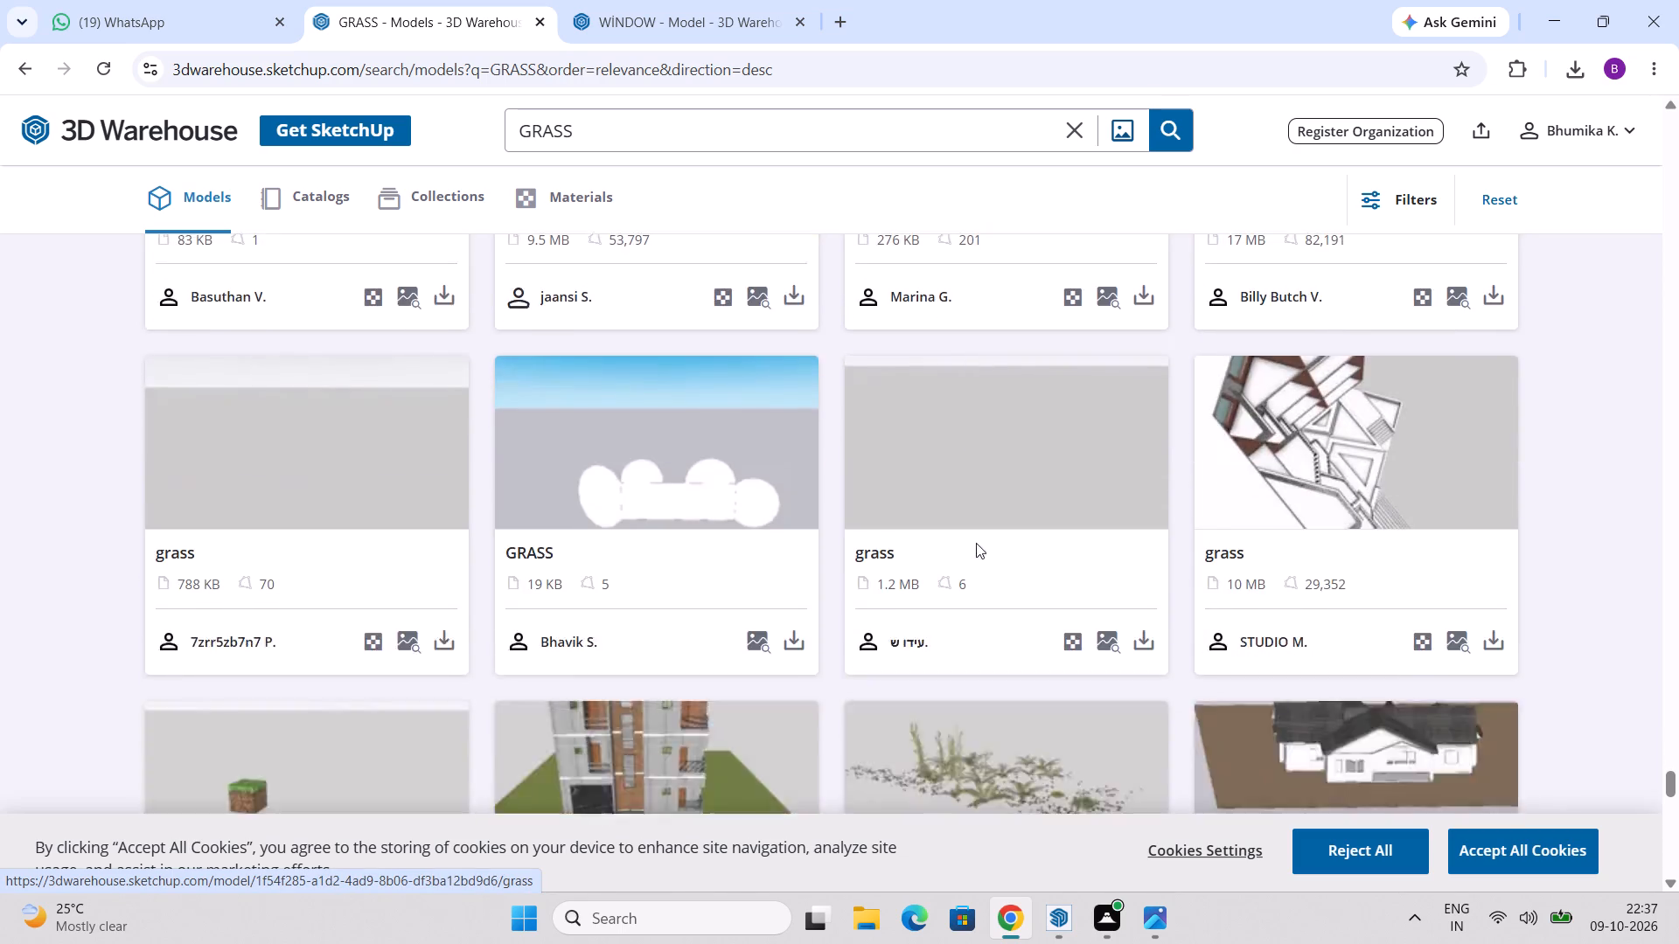
pyautogui.scroll(-12, 976, 543)
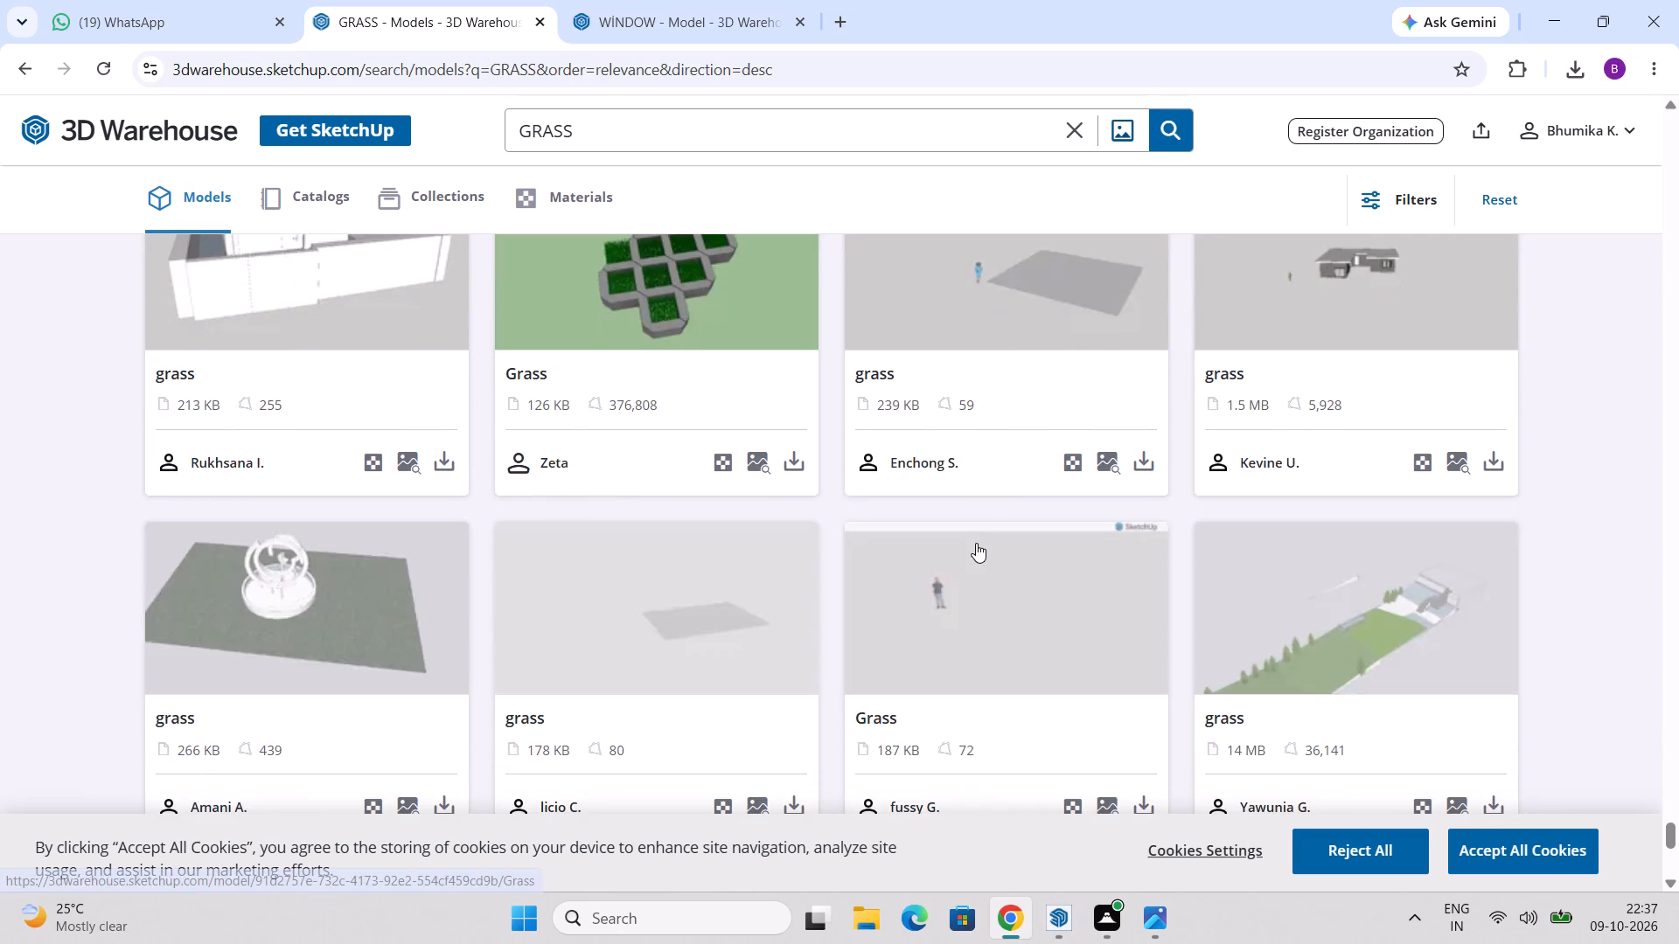
pyautogui.scroll(-3, 976, 543)
# Look through the remaining loaded grass models for a lawn or turf patch that could cover the yard.
pyautogui.click(841, 597)
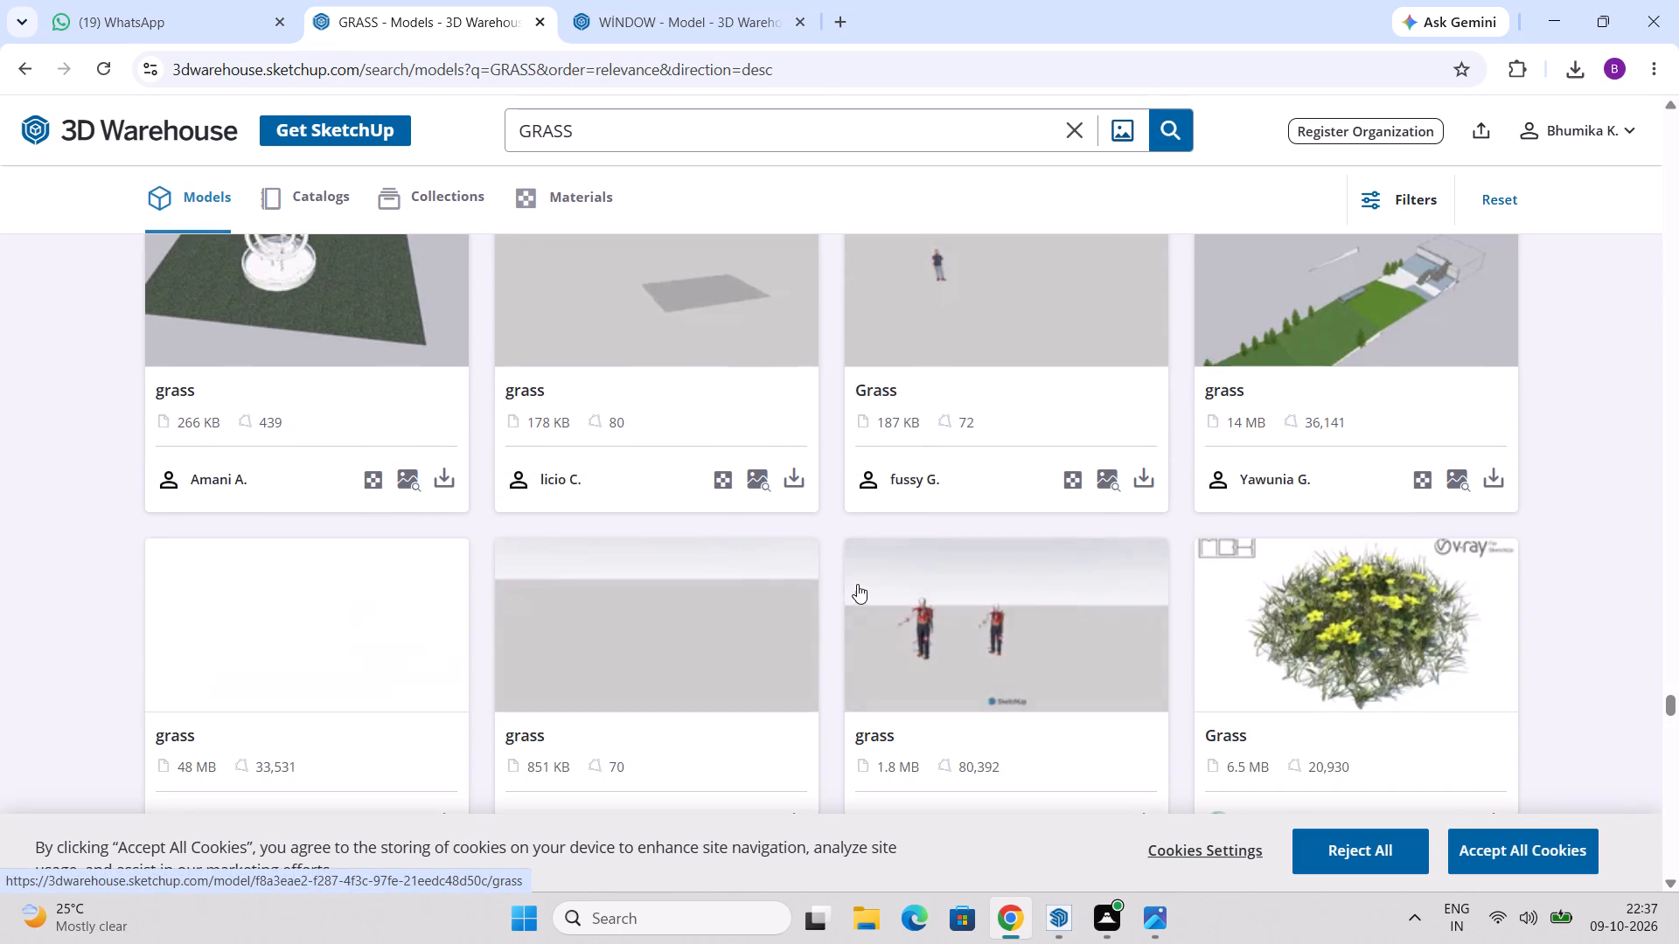
pyautogui.scroll(-6, 990, 602)
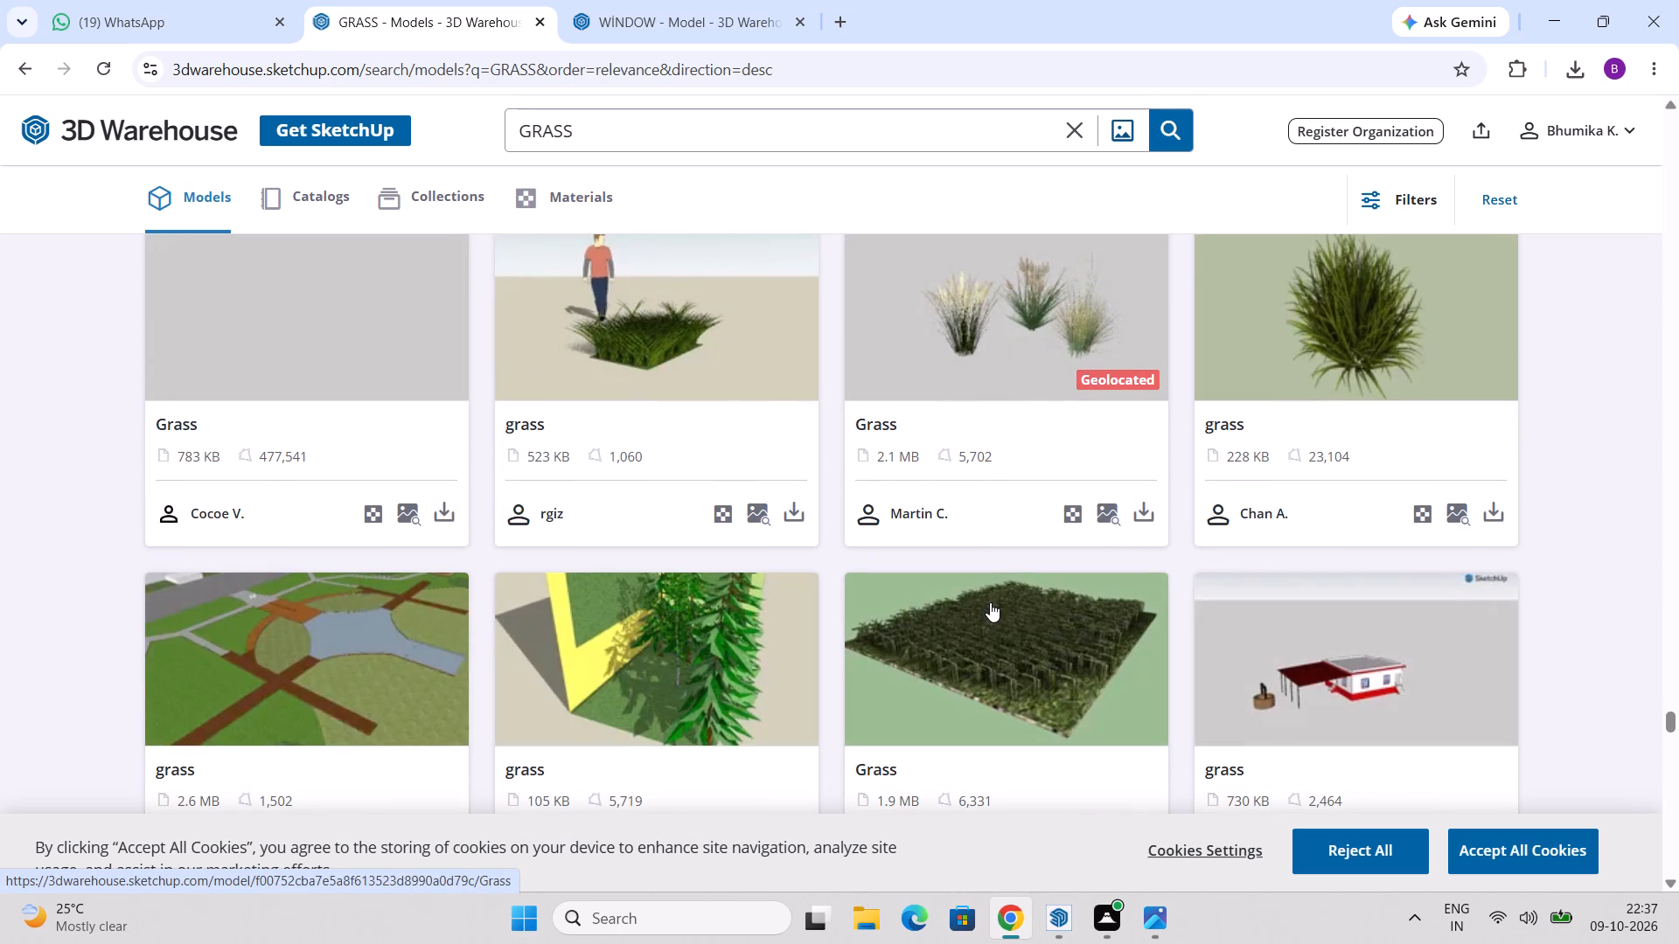
pyautogui.scroll(-9, 990, 602)
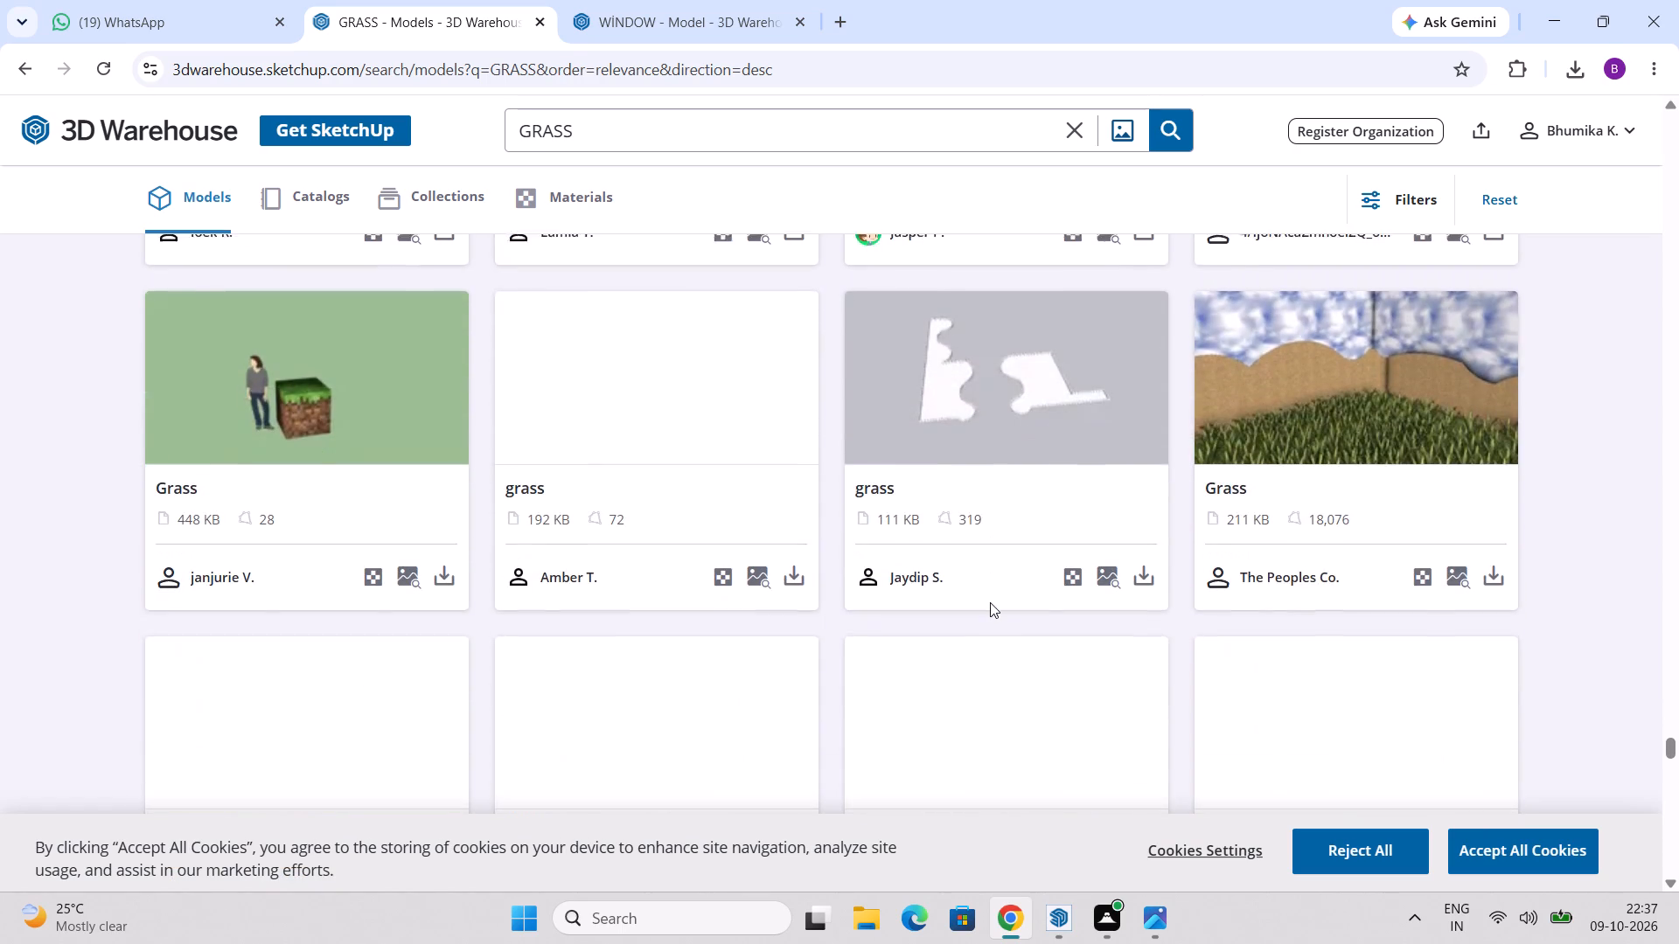
pyautogui.scroll(-2, 990, 602)
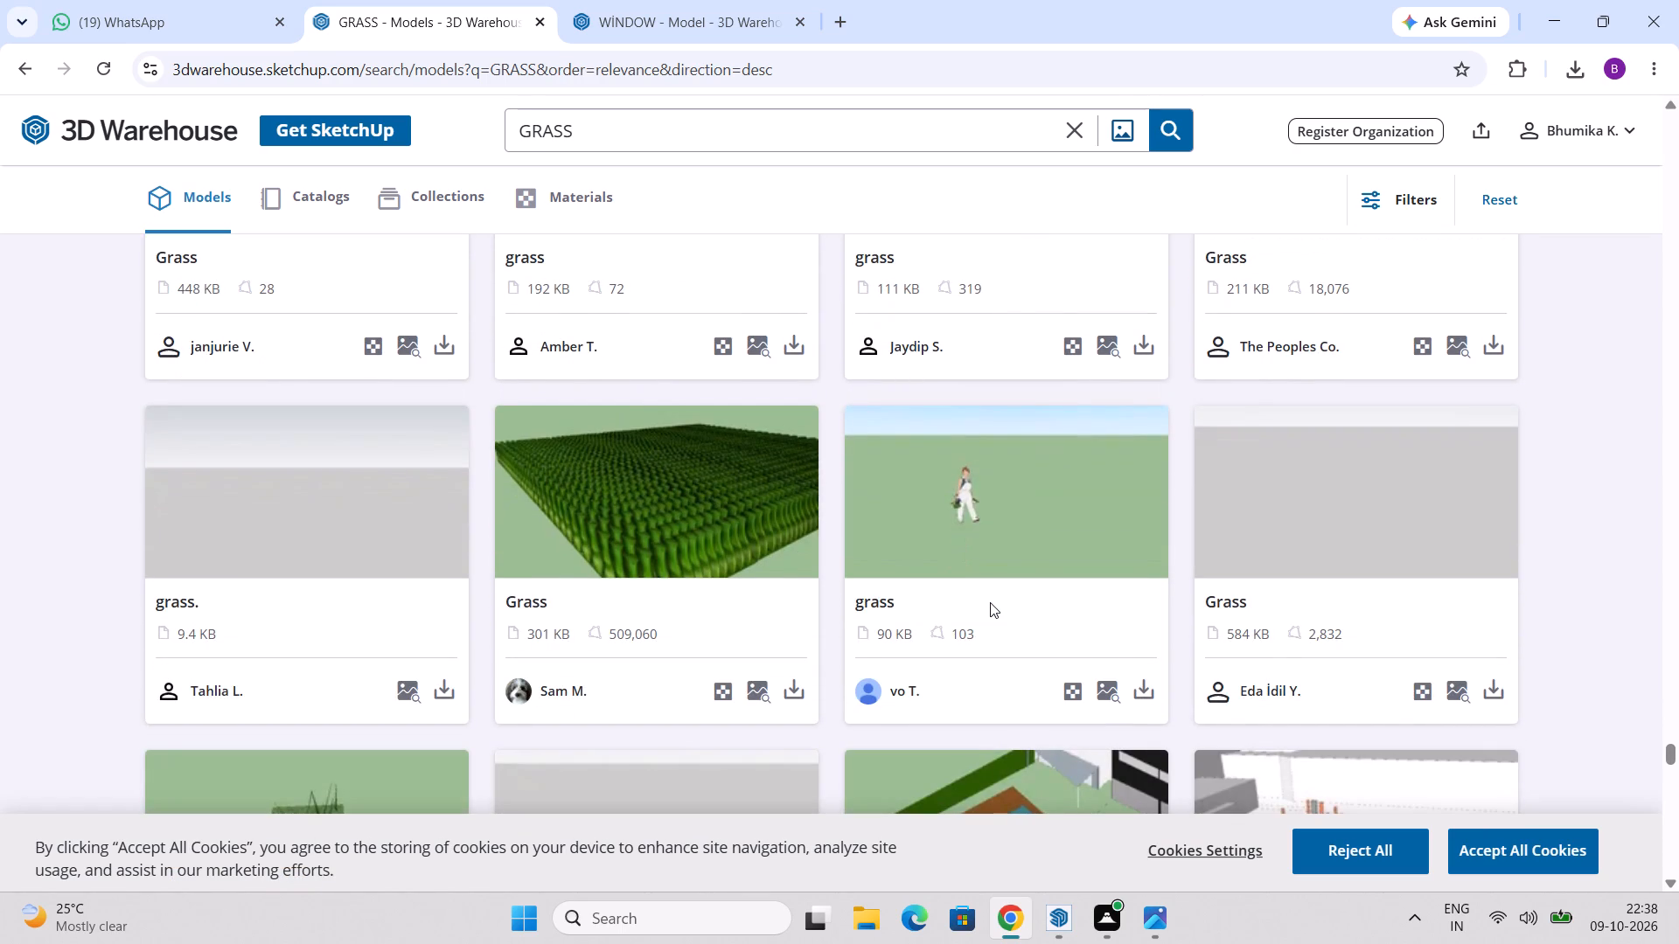
pyautogui.scroll(-4, 990, 602)
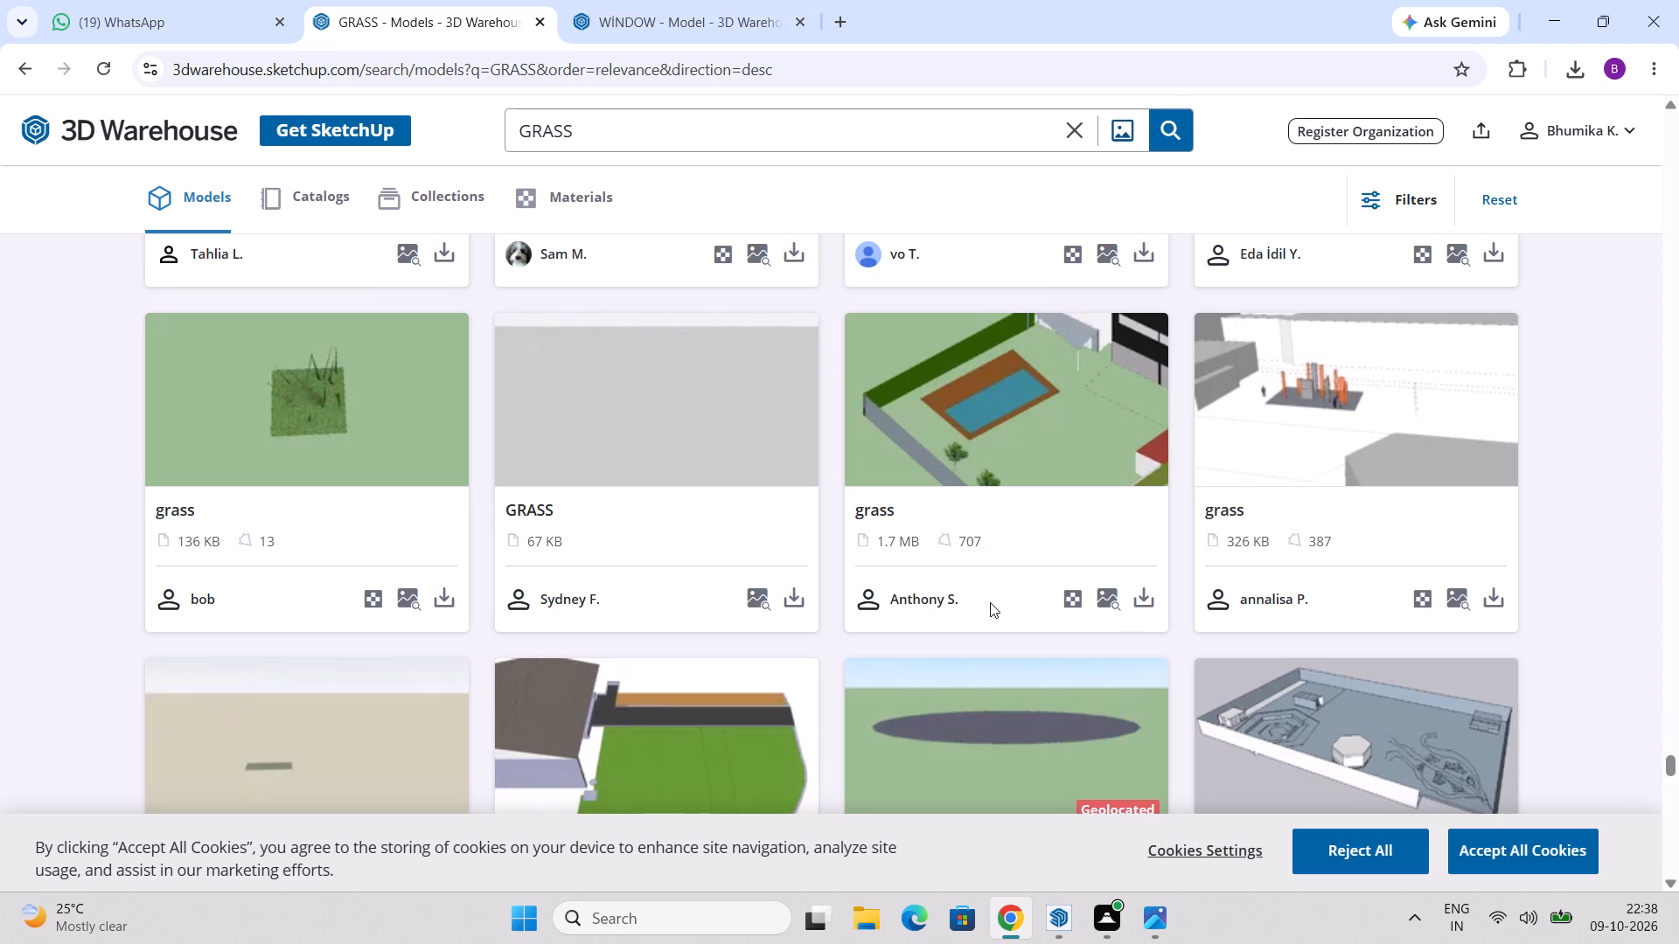
pyautogui.scroll(-6, 990, 602)
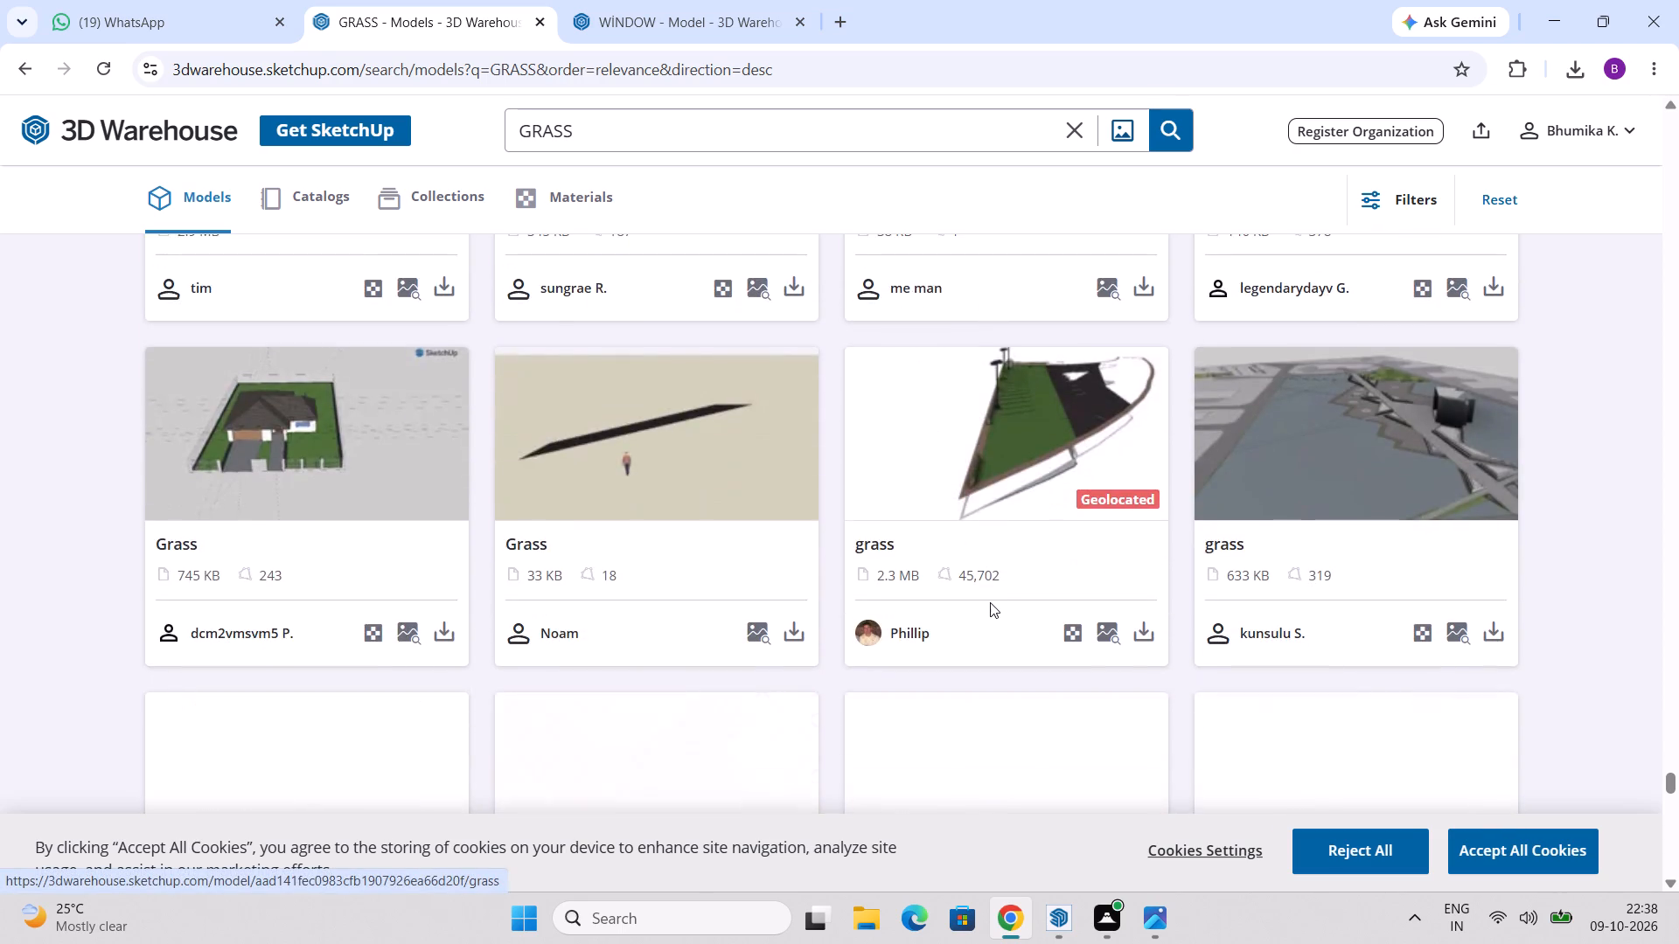
pyautogui.scroll(-12, 990, 602)
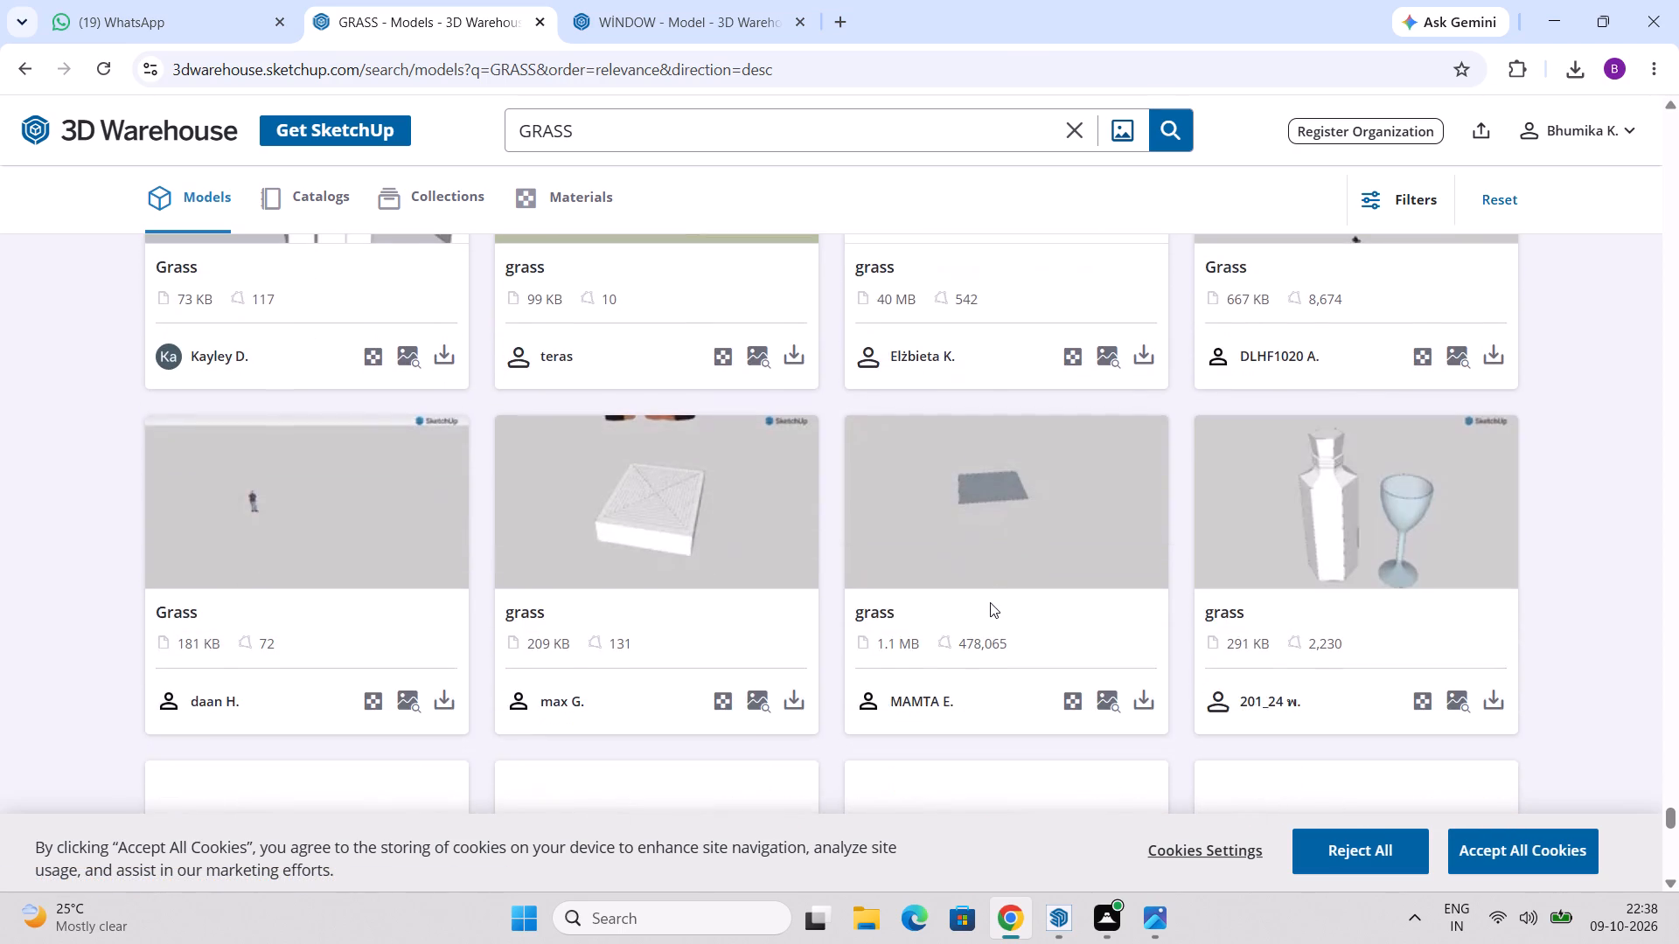
pyautogui.scroll(-8, 990, 602)
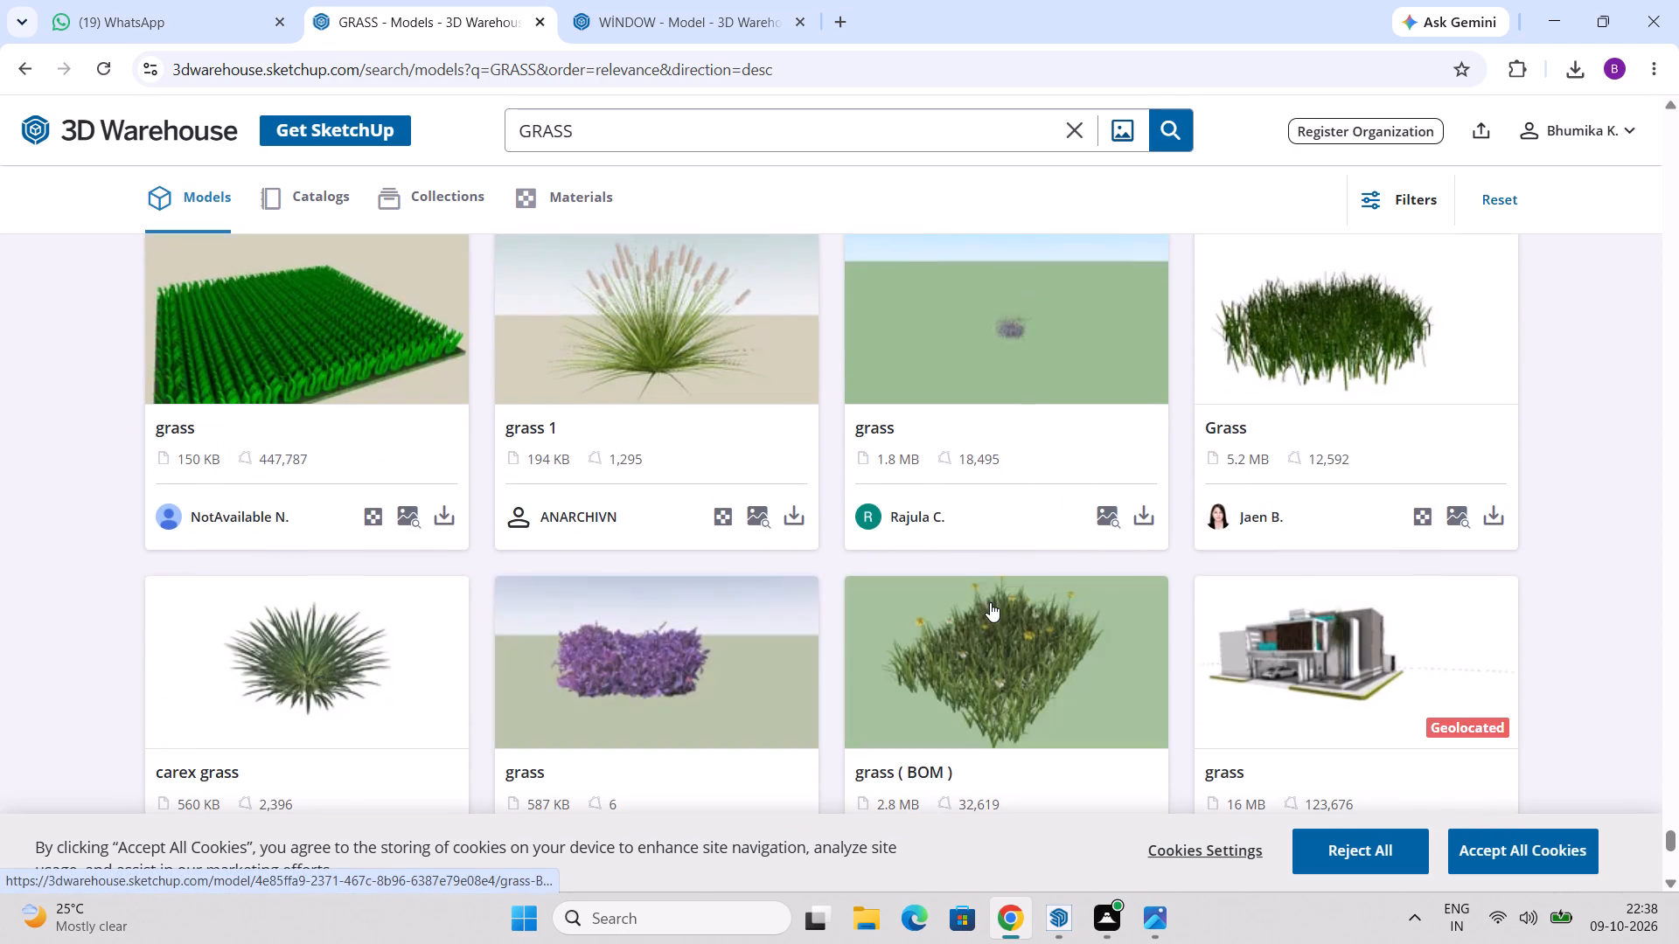
pyautogui.scroll(-4, 990, 602)
# Go back through the earlier grass results and compare the turf patches for one that suits the lawn.
pyautogui.scroll(3, 990, 602)
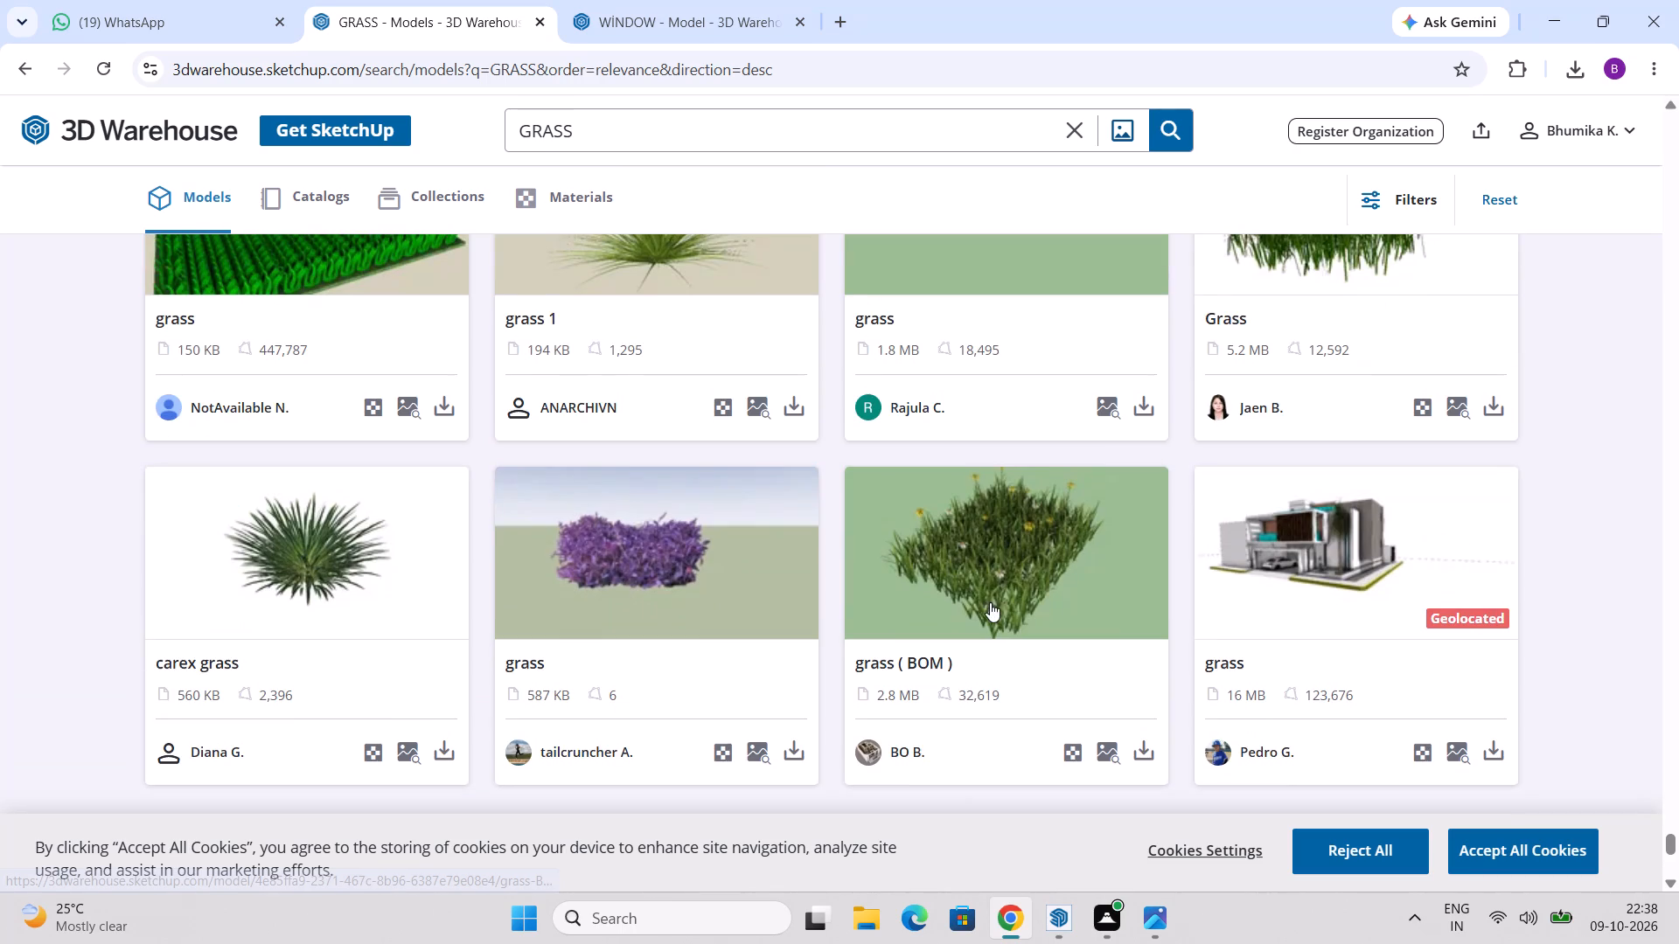
pyautogui.scroll(6, 990, 602)
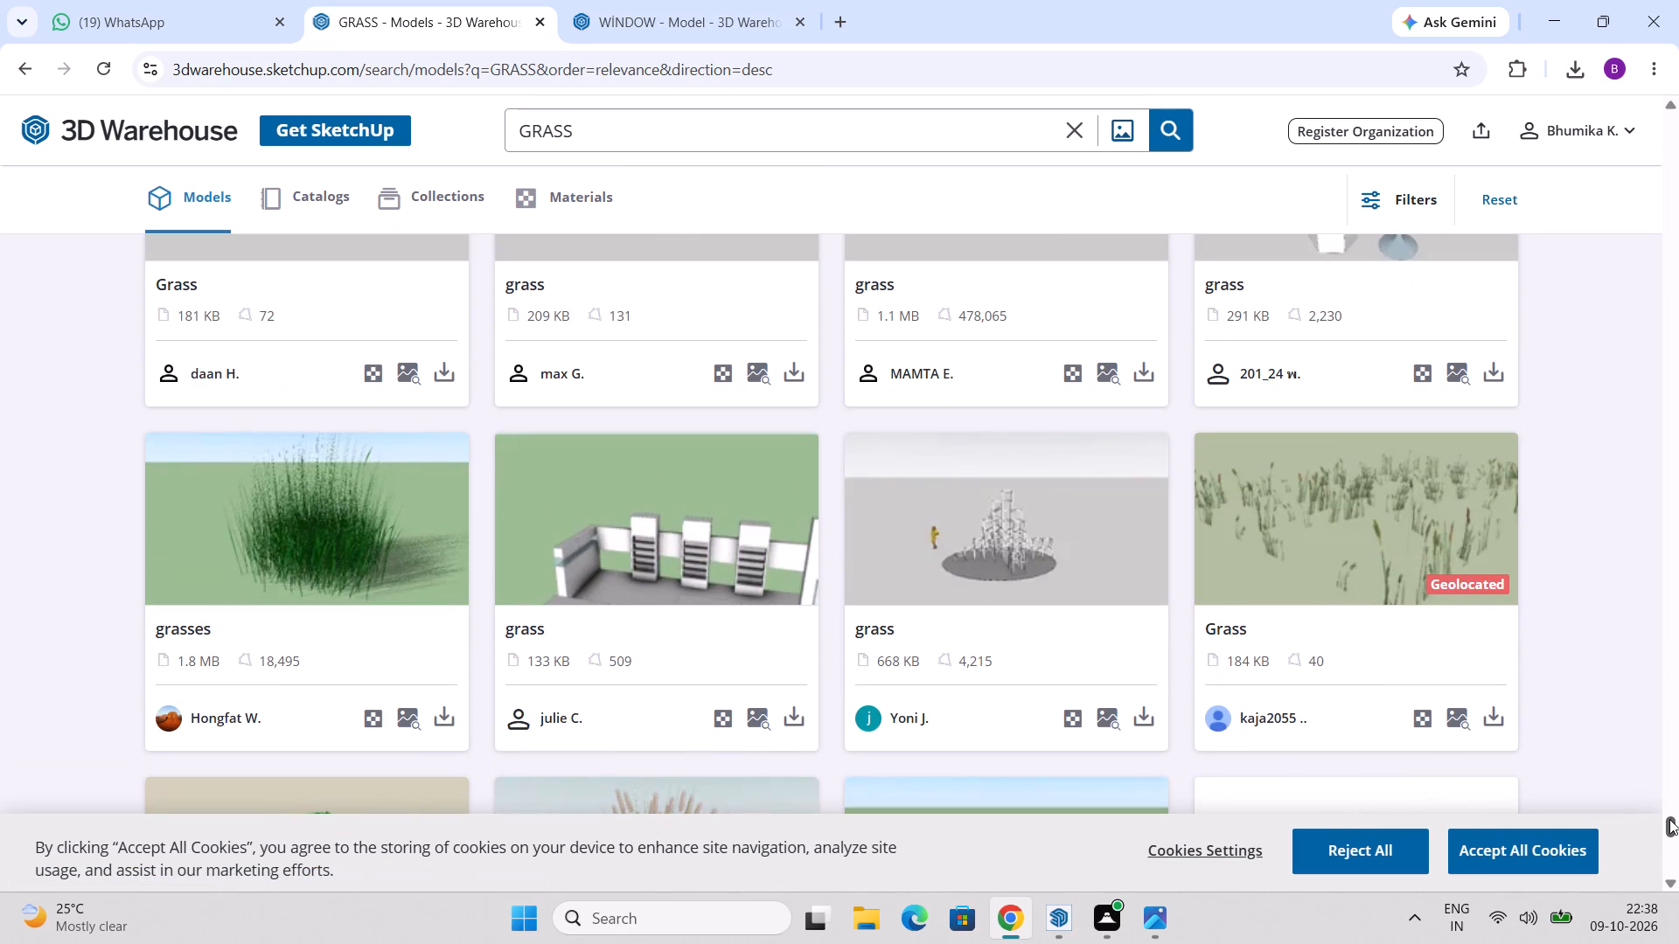
pyautogui.moveTo(1669, 819); pyautogui.dragTo(1676, 728)
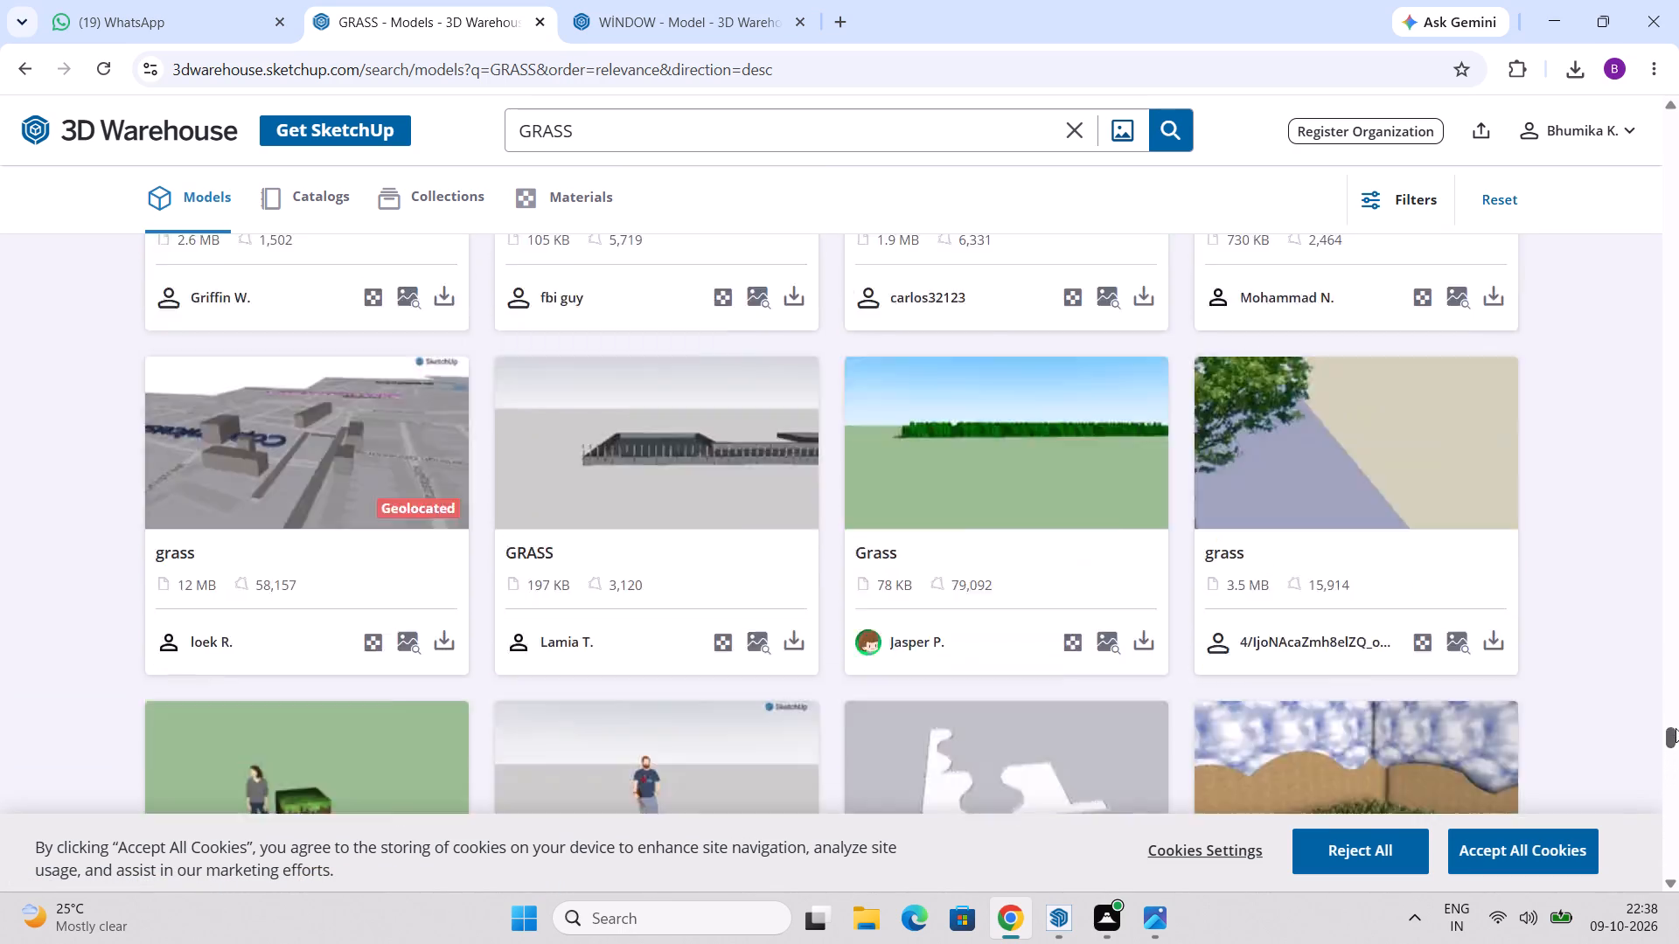
pyautogui.moveTo(1676, 728); pyautogui.dragTo(1678, 607)
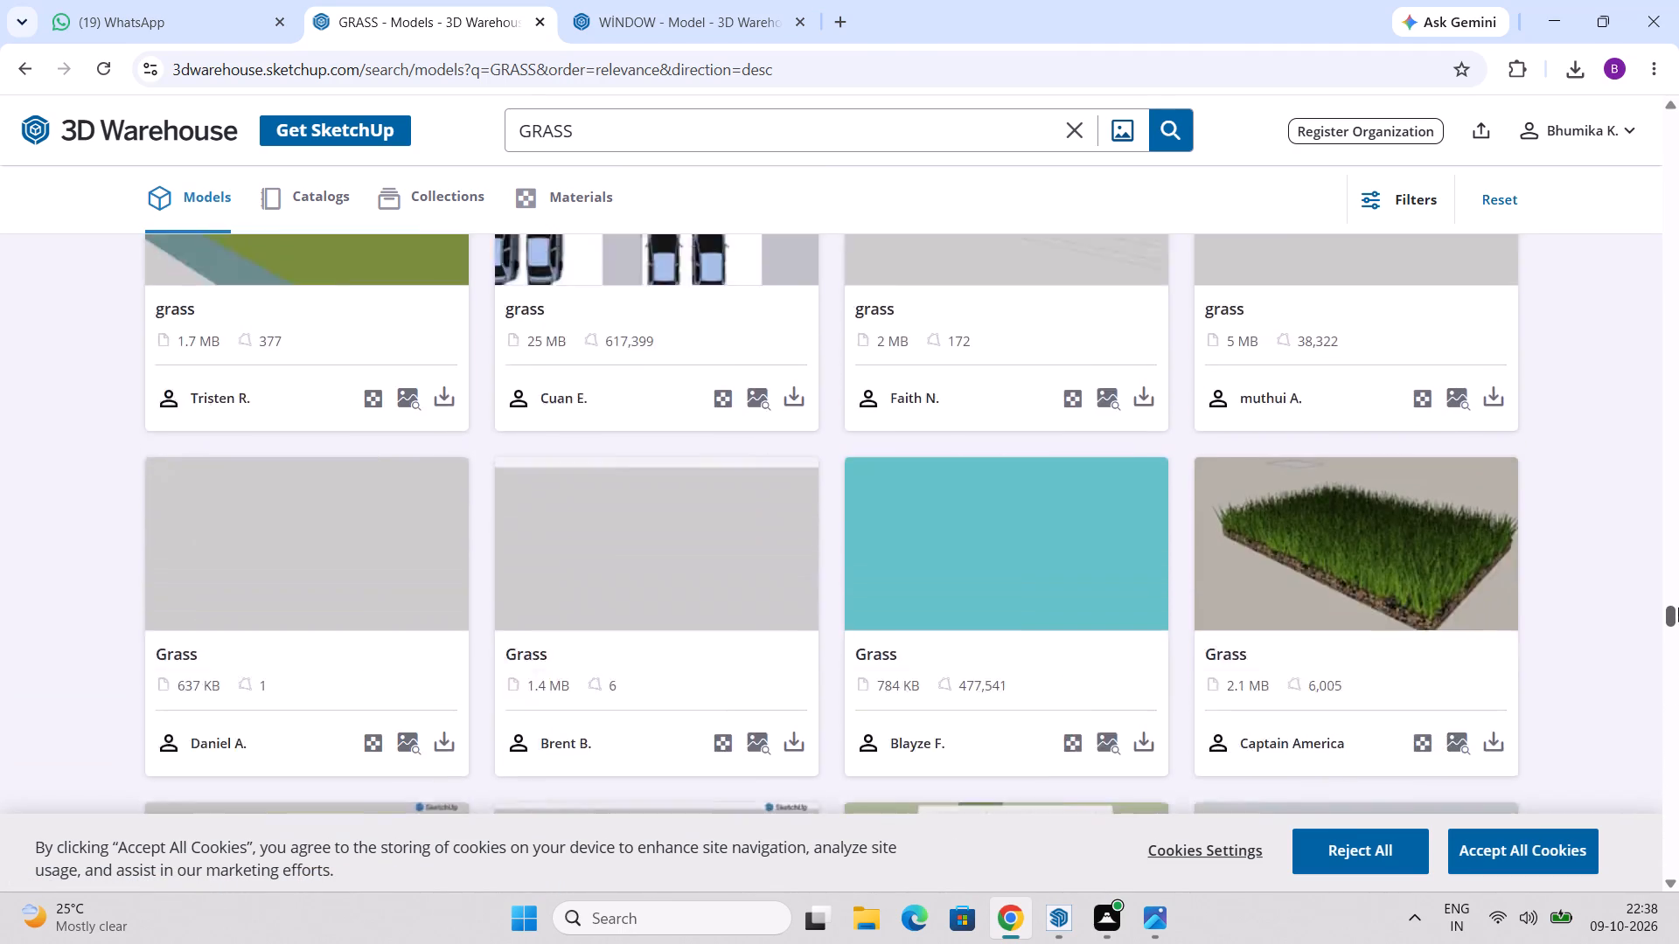
pyautogui.moveTo(1678, 607); pyautogui.dragTo(1678, 570)
pyautogui.scroll(8, 1111, 765)
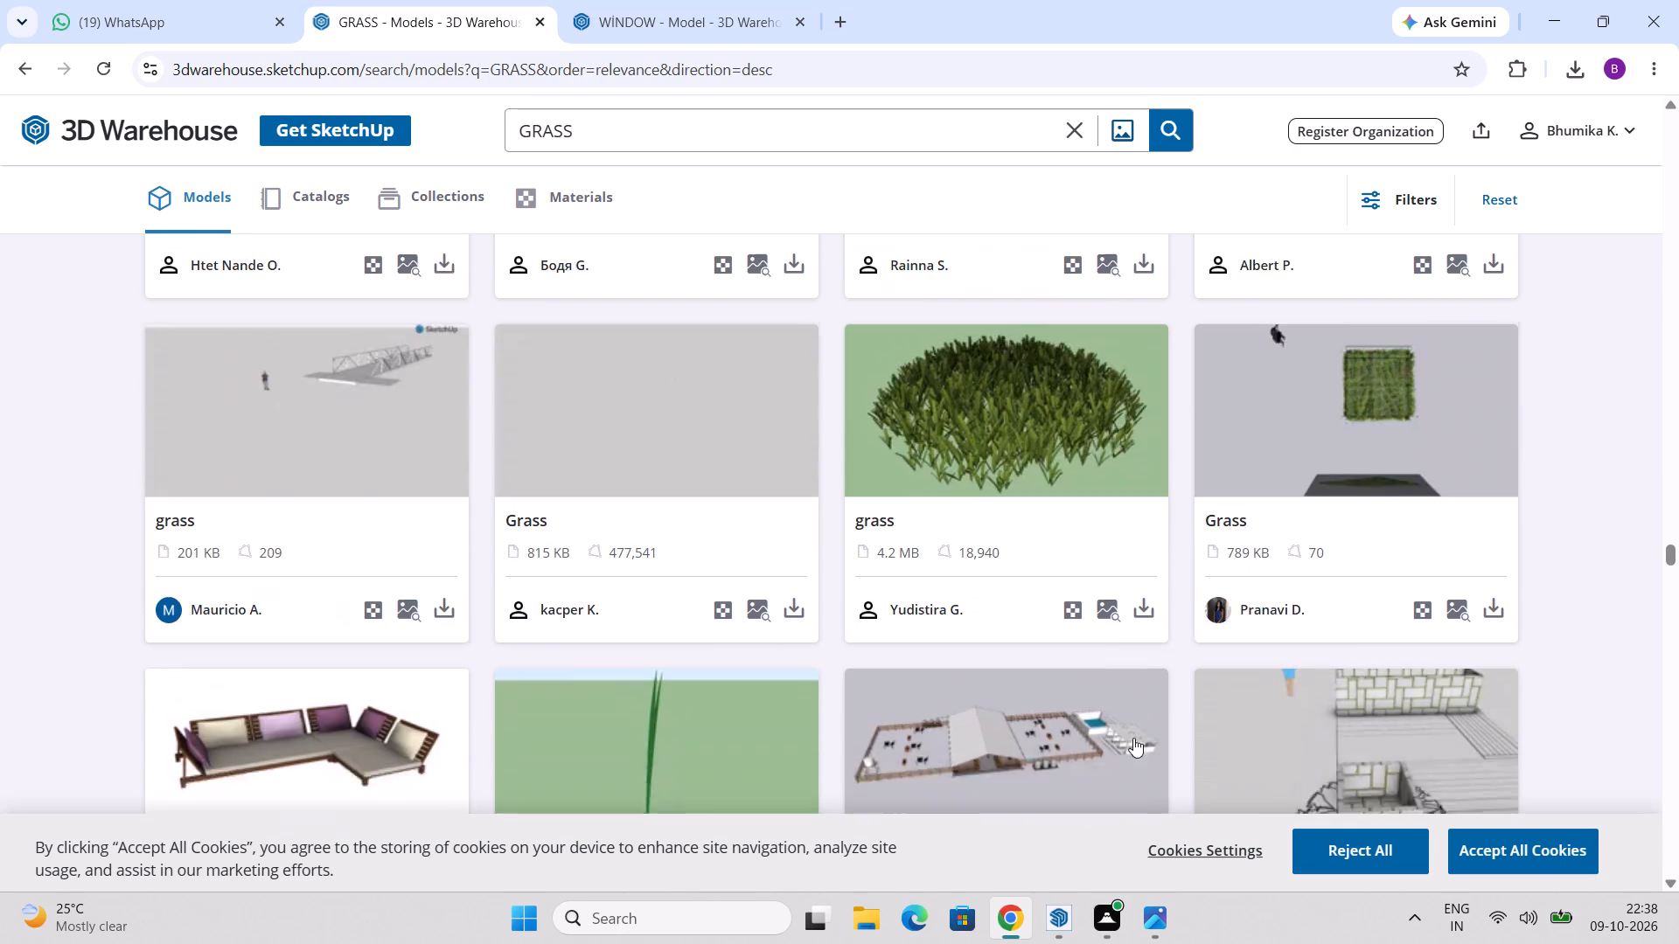
pyautogui.moveTo(1147, 708); pyautogui.dragTo(1151, 688, button='middle')
pyautogui.scroll(13, 1147, 708)
pyautogui.scroll(2, 1192, 586)
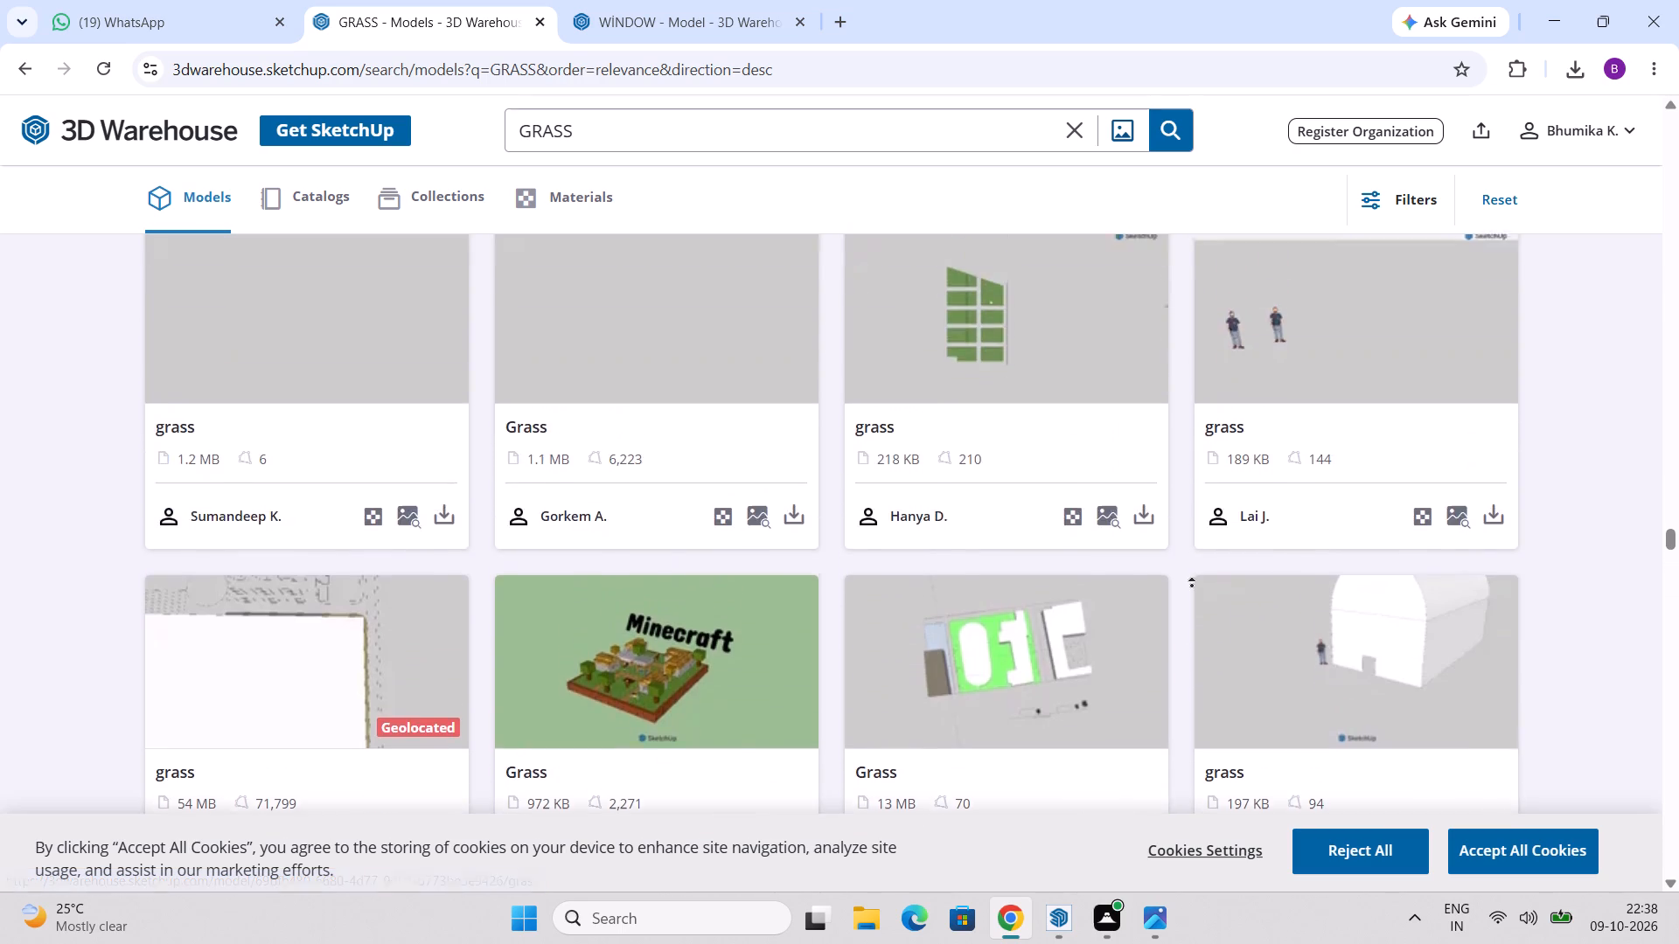
pyautogui.scroll(2, 1192, 586)
pyautogui.press('Escape')
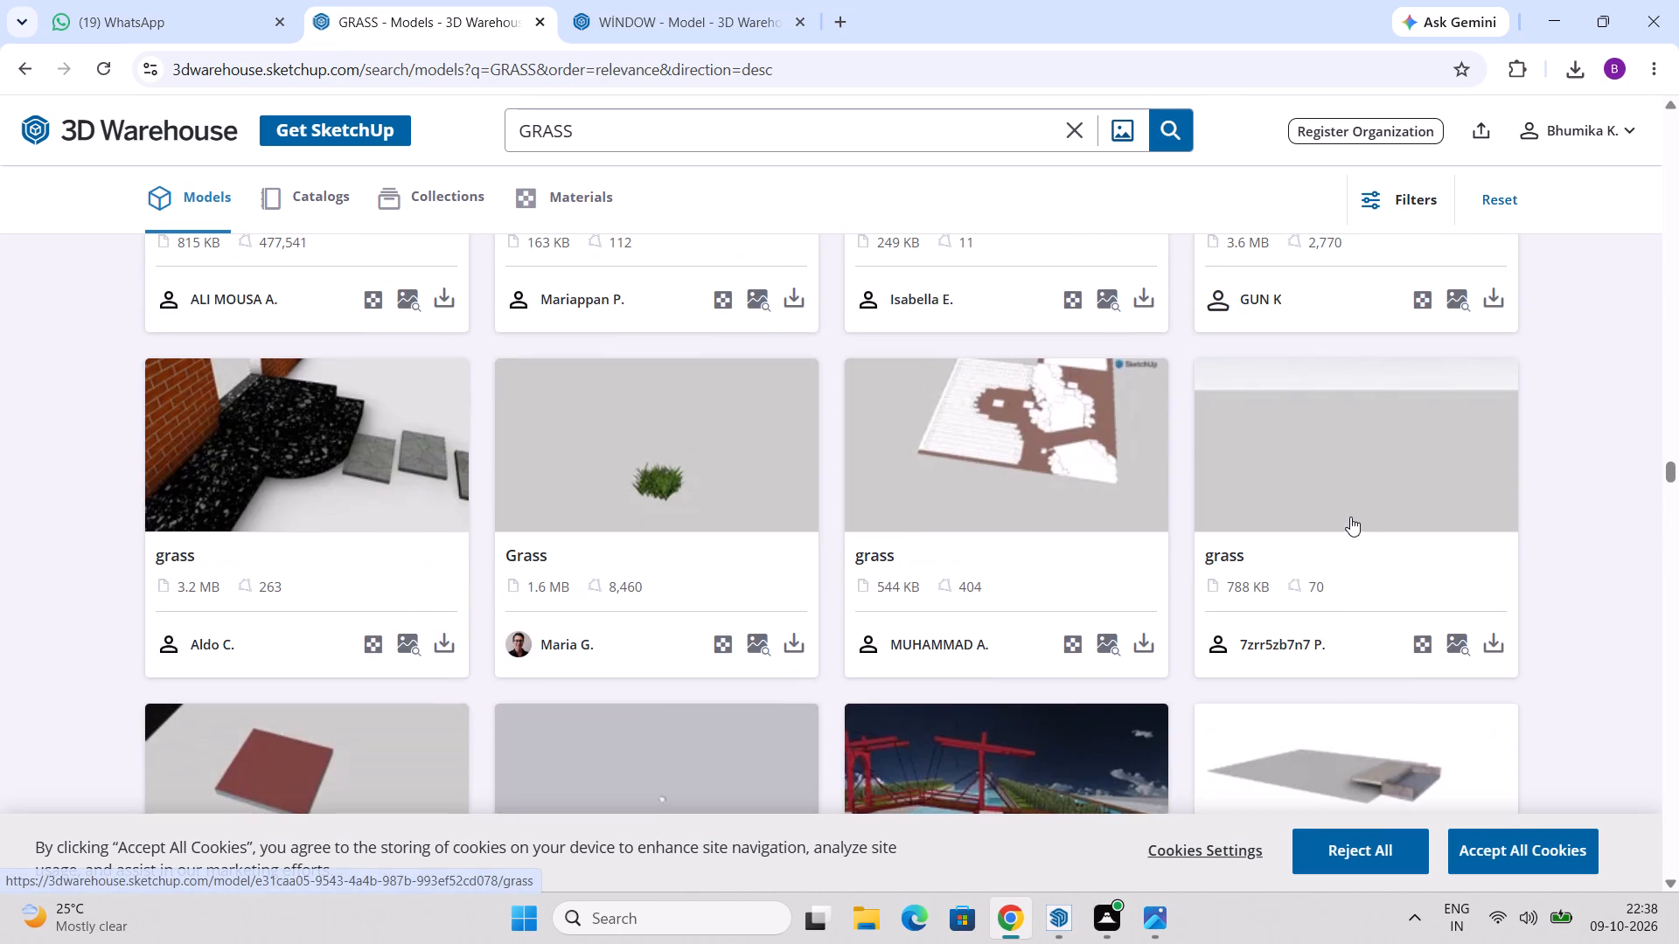
pyautogui.scroll(9, 1140, 562)
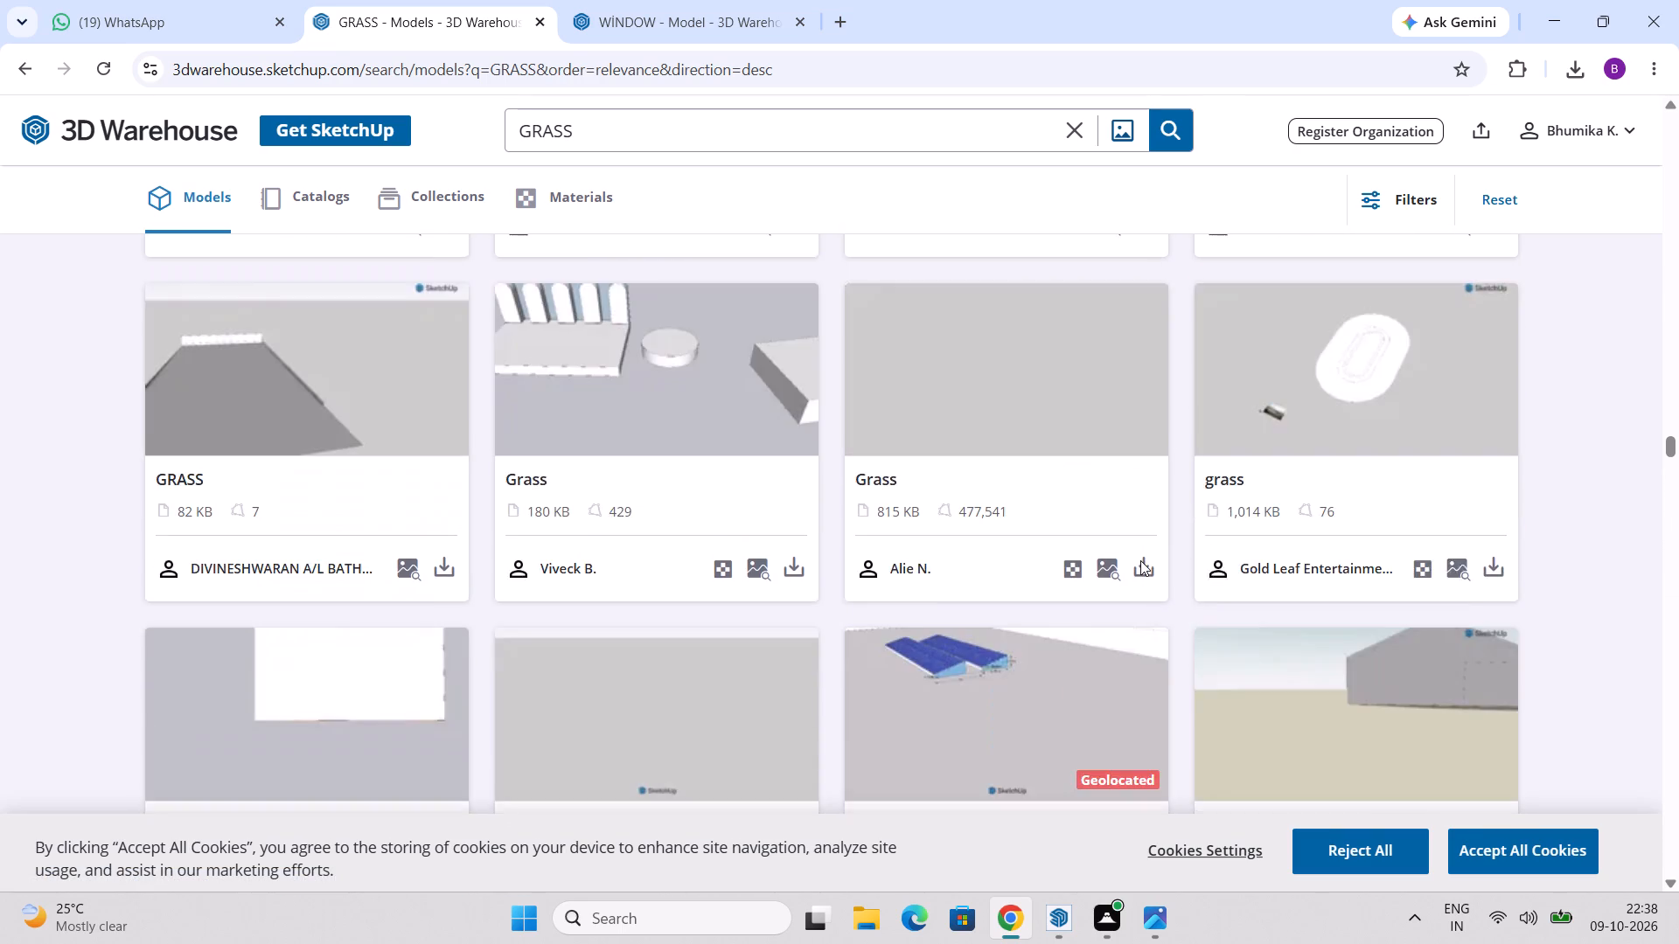
pyautogui.scroll(18, 1140, 559)
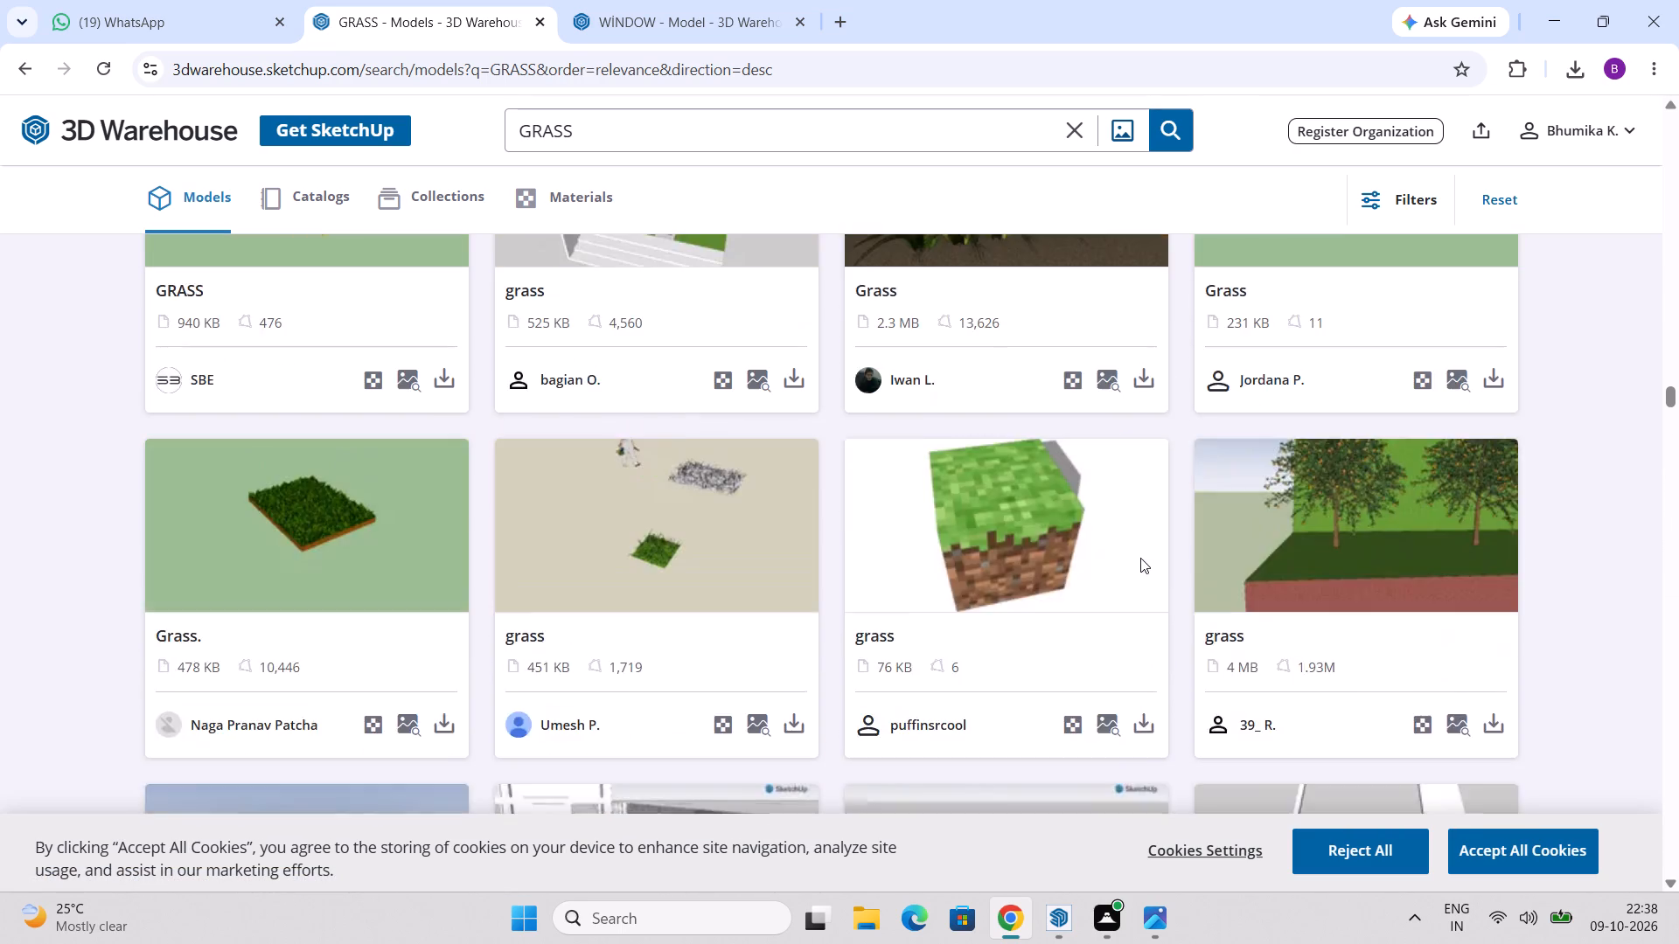
pyautogui.scroll(12, 1140, 558)
pyautogui.scroll(-4, 1140, 558)
pyautogui.scroll(4, 1140, 558)
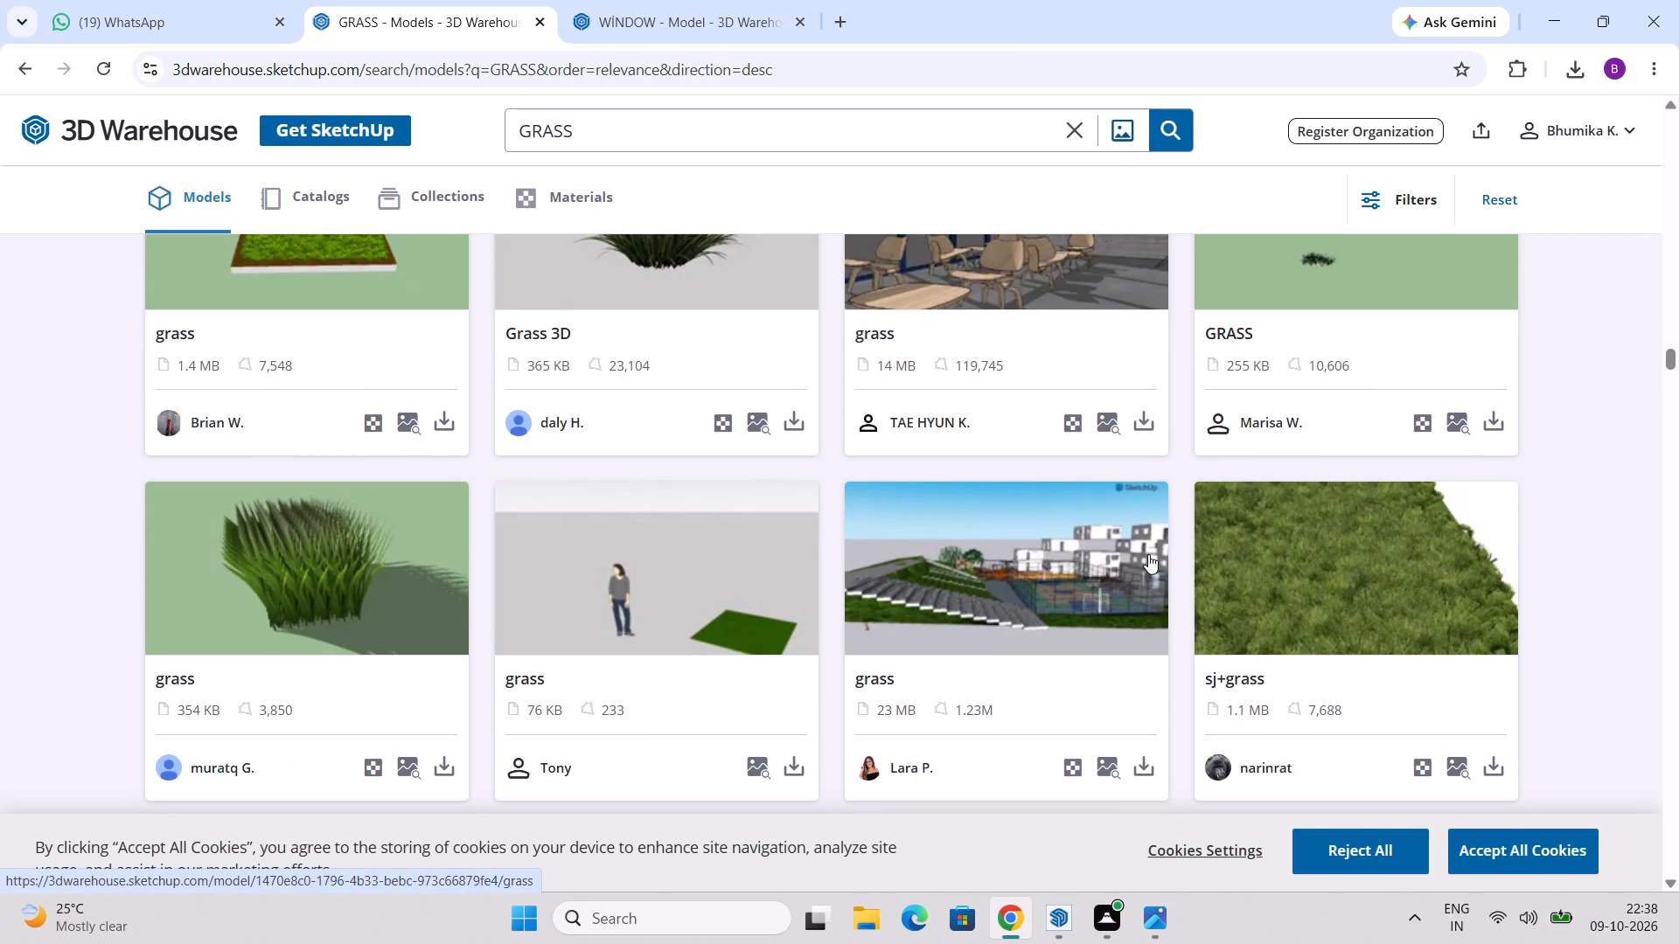
pyautogui.scroll(7, 1153, 547)
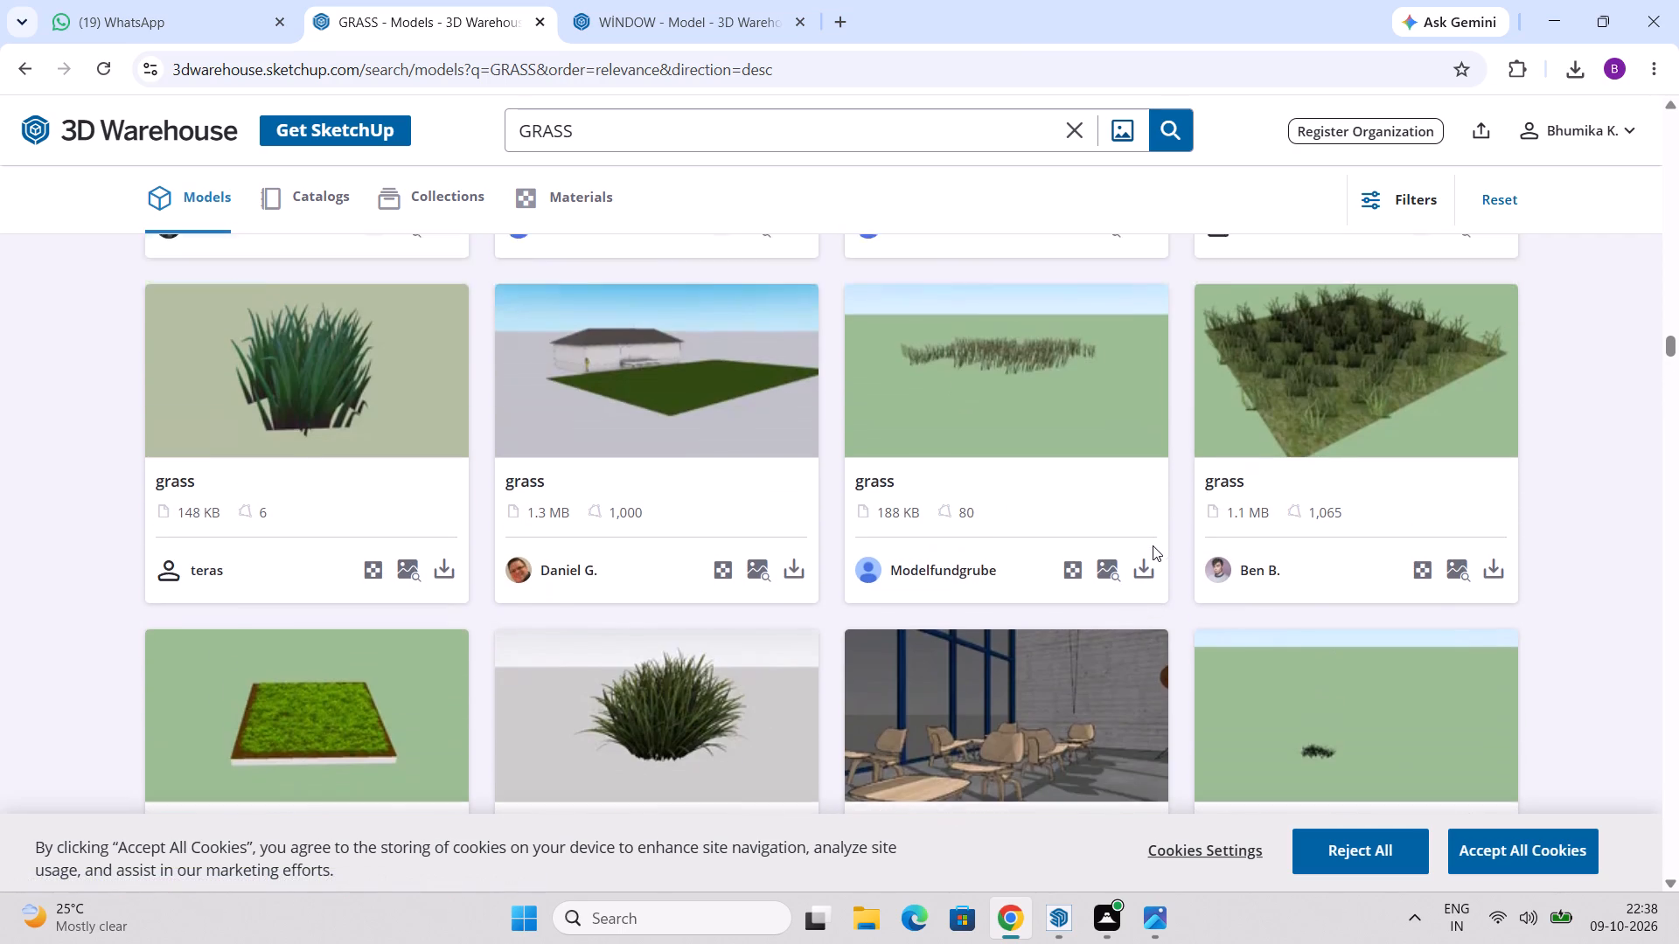
pyautogui.scroll(-9, 1153, 545)
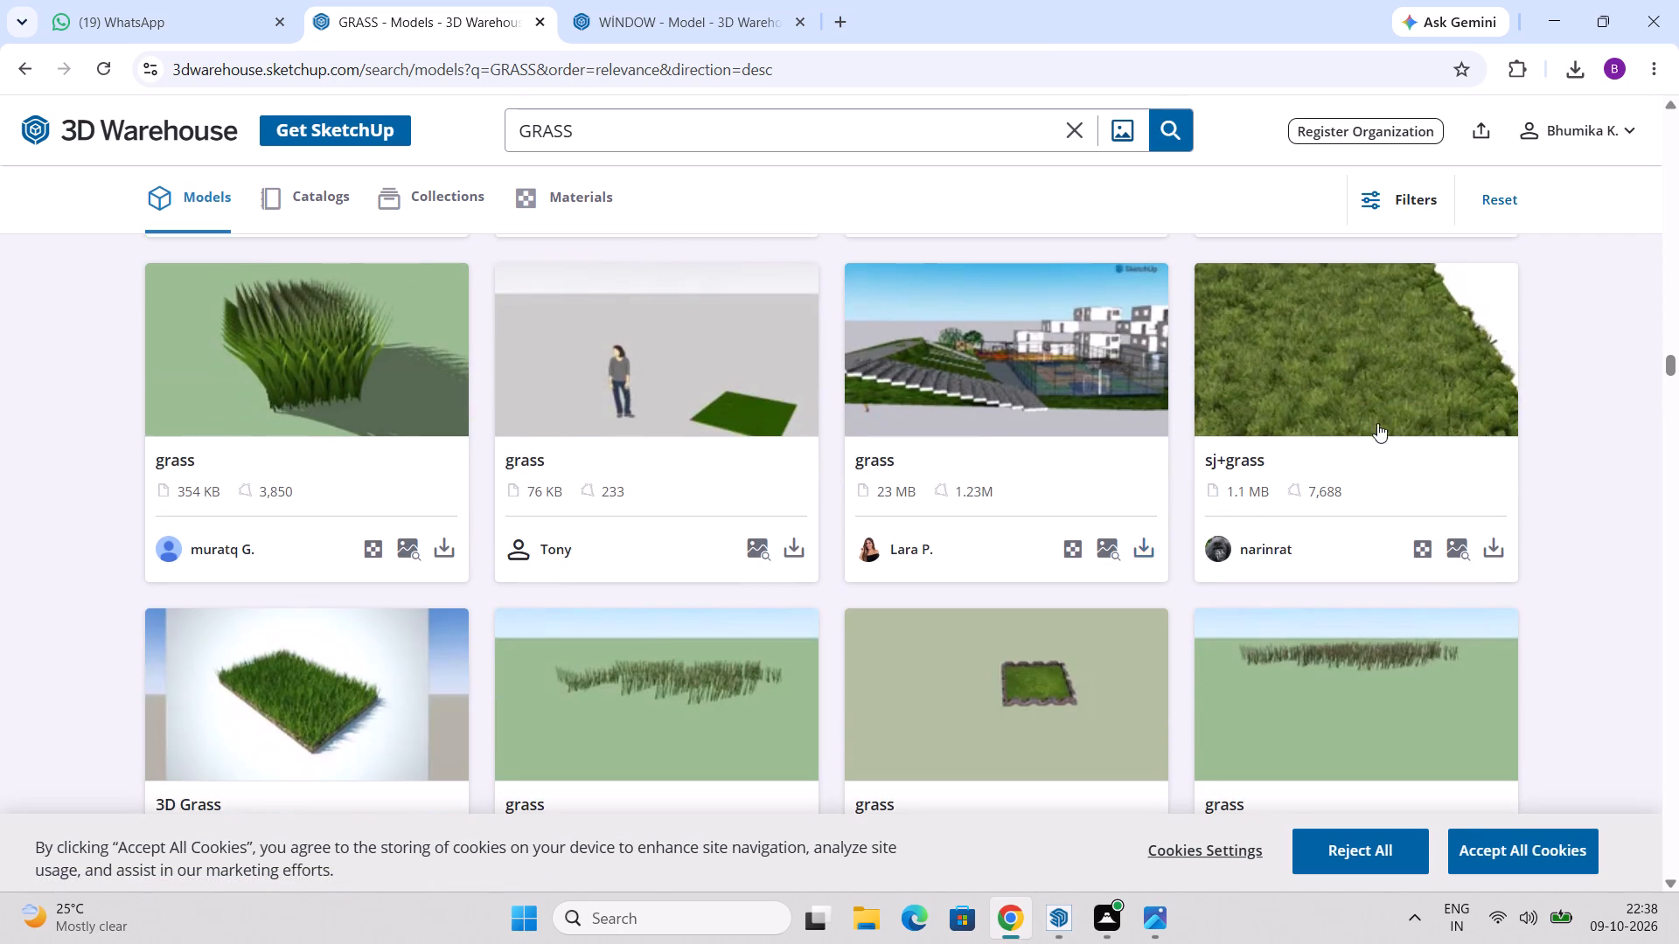
# Preview the sj+grass turf model by narinrat and download it as a SketchUp file.
pyautogui.click(1398, 390)
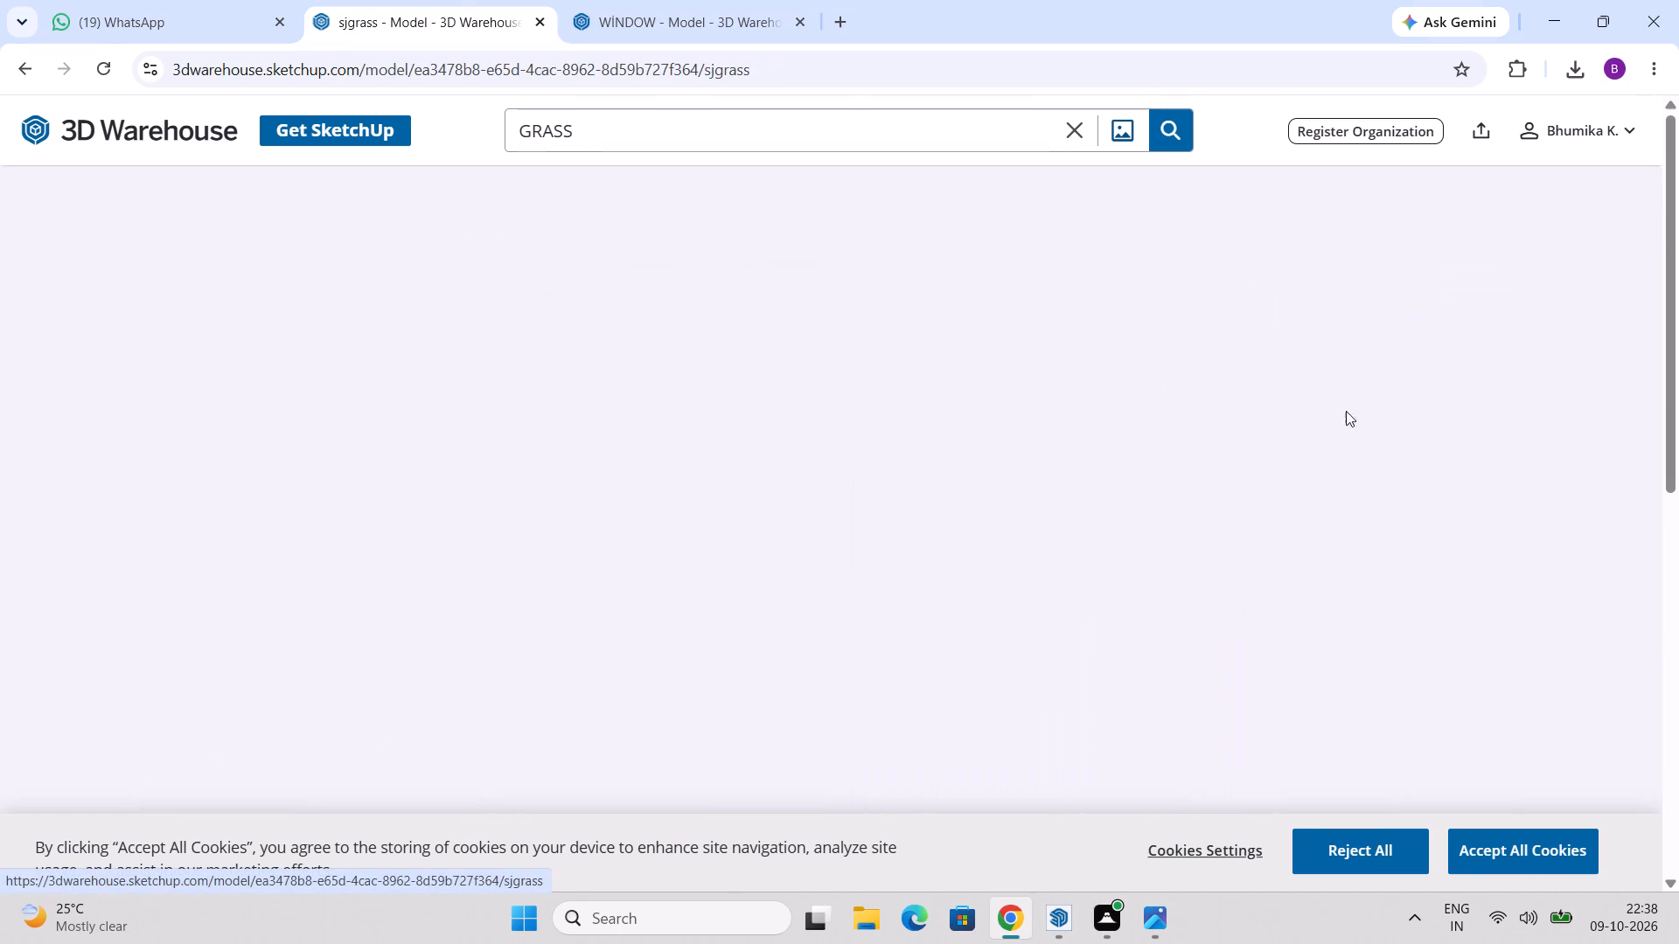
pyautogui.scroll(-4, 752, 582)
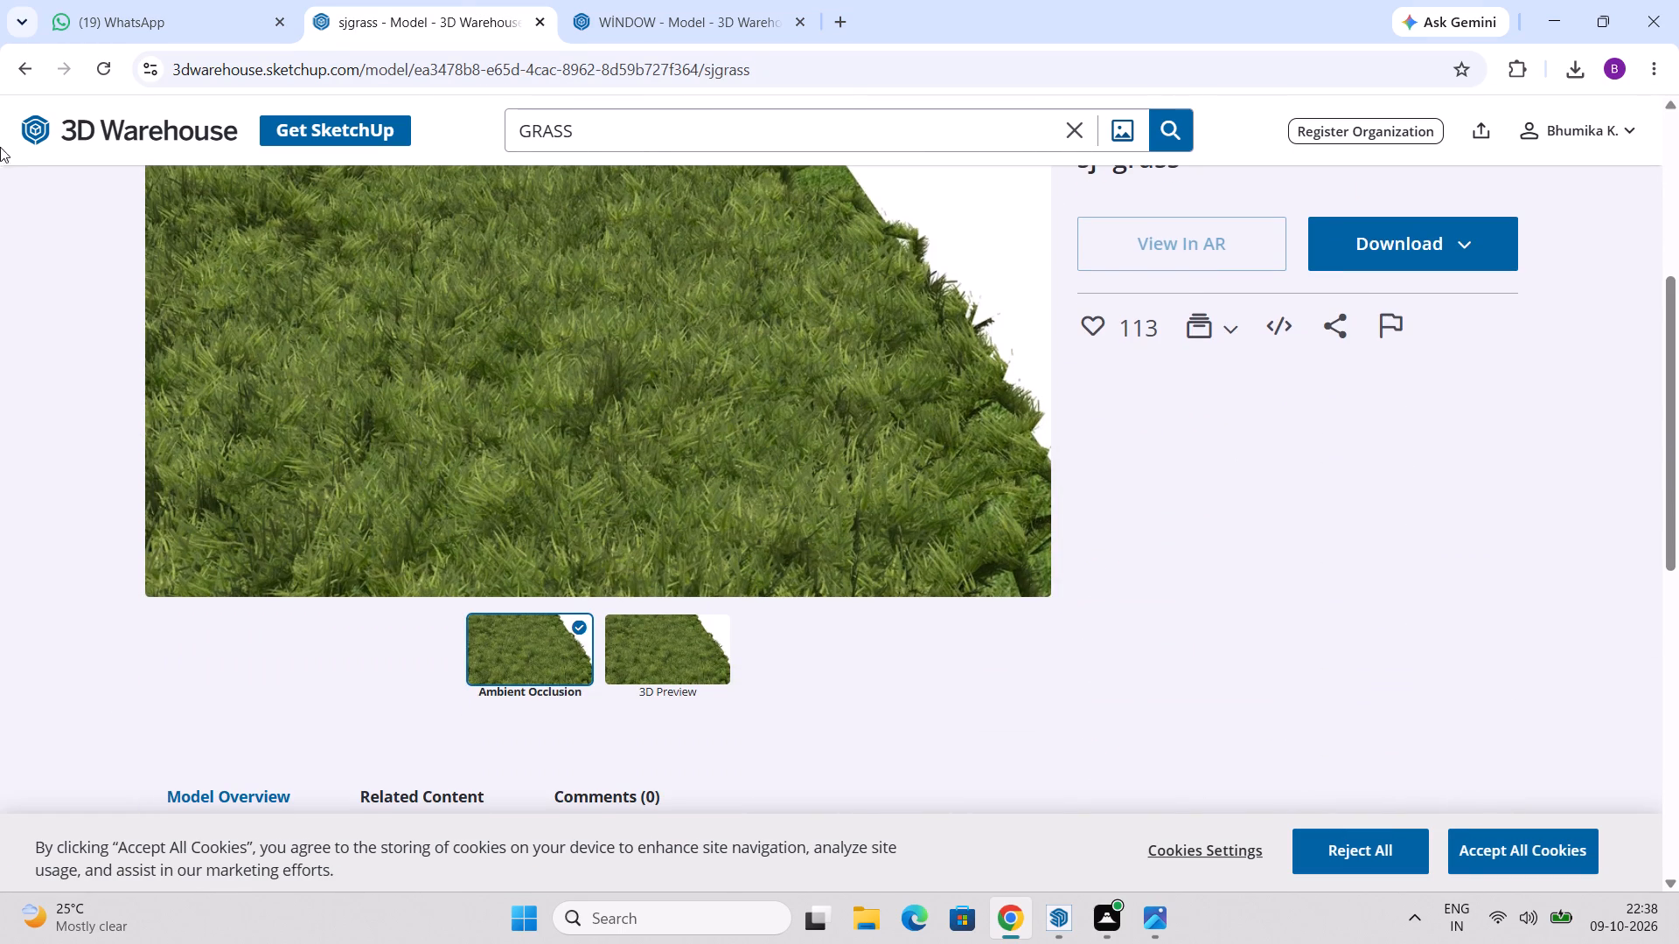
pyautogui.click(12, 58)
pyautogui.scroll(1, 948, 510)
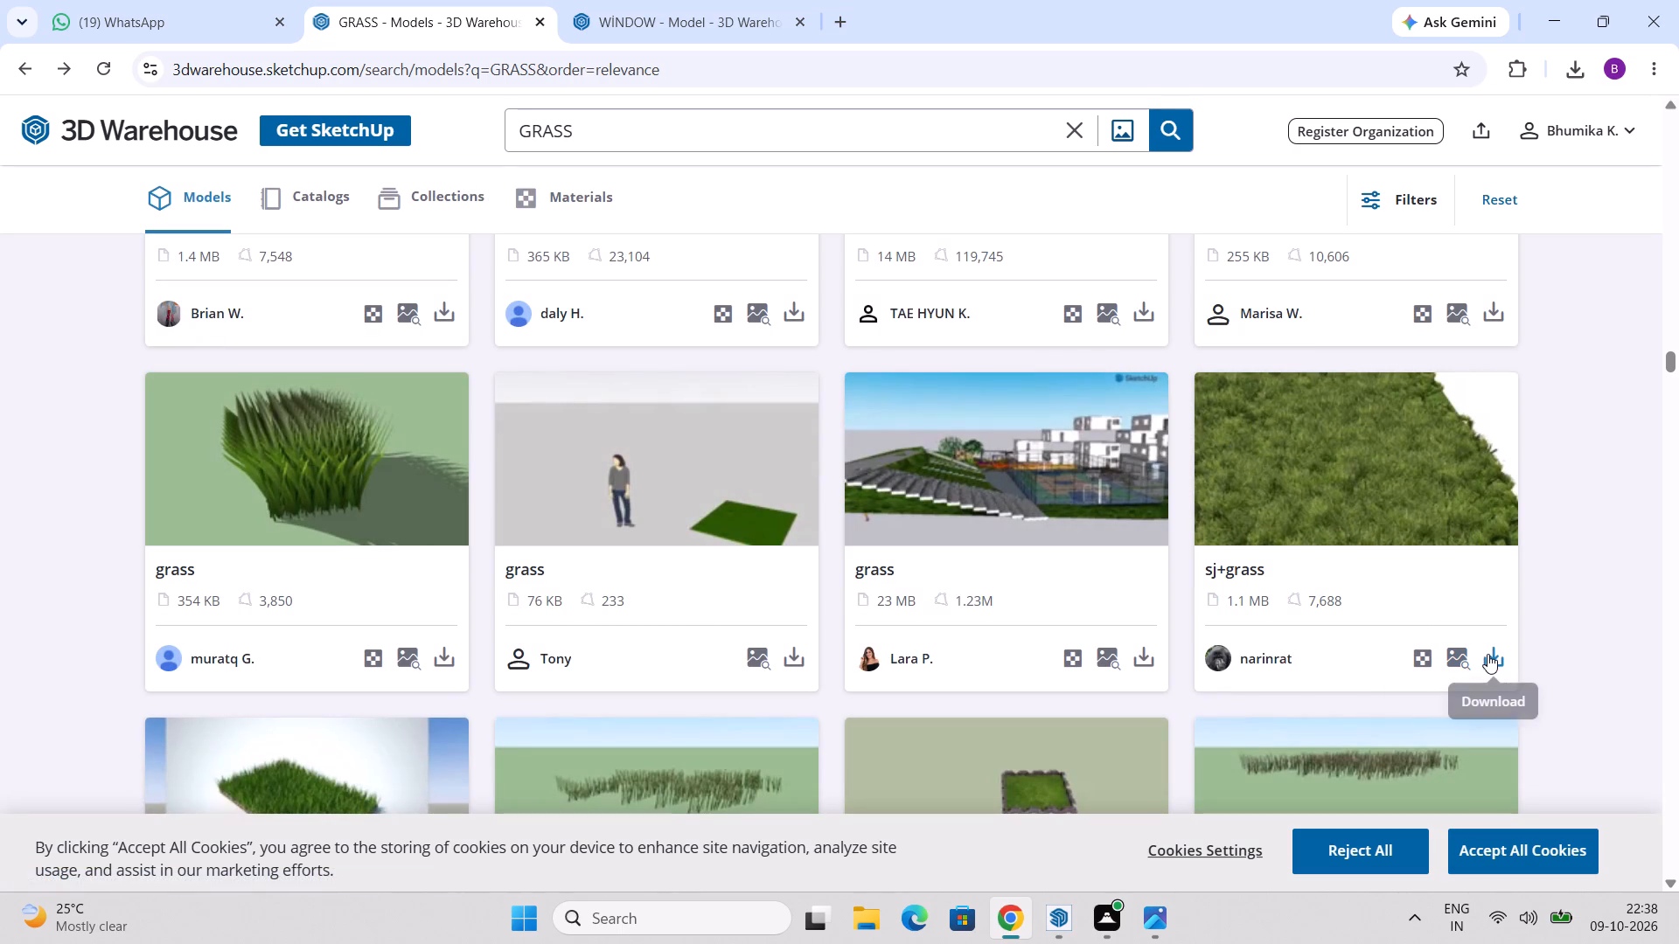
pyautogui.click(1489, 655)
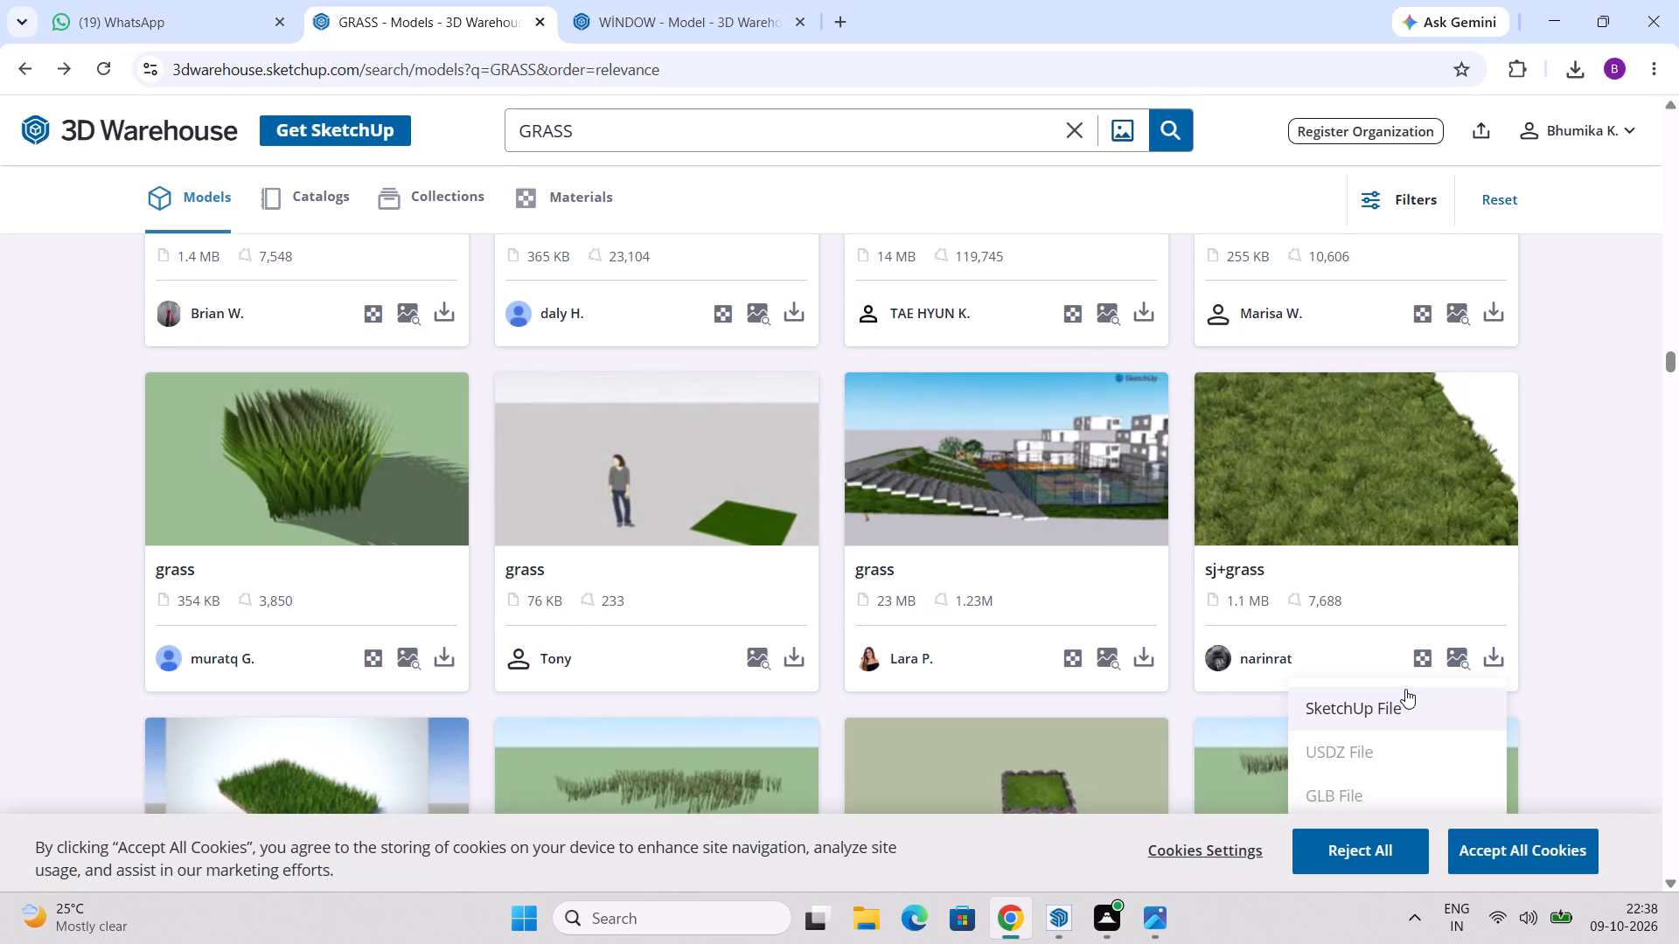
pyautogui.click(1405, 692)
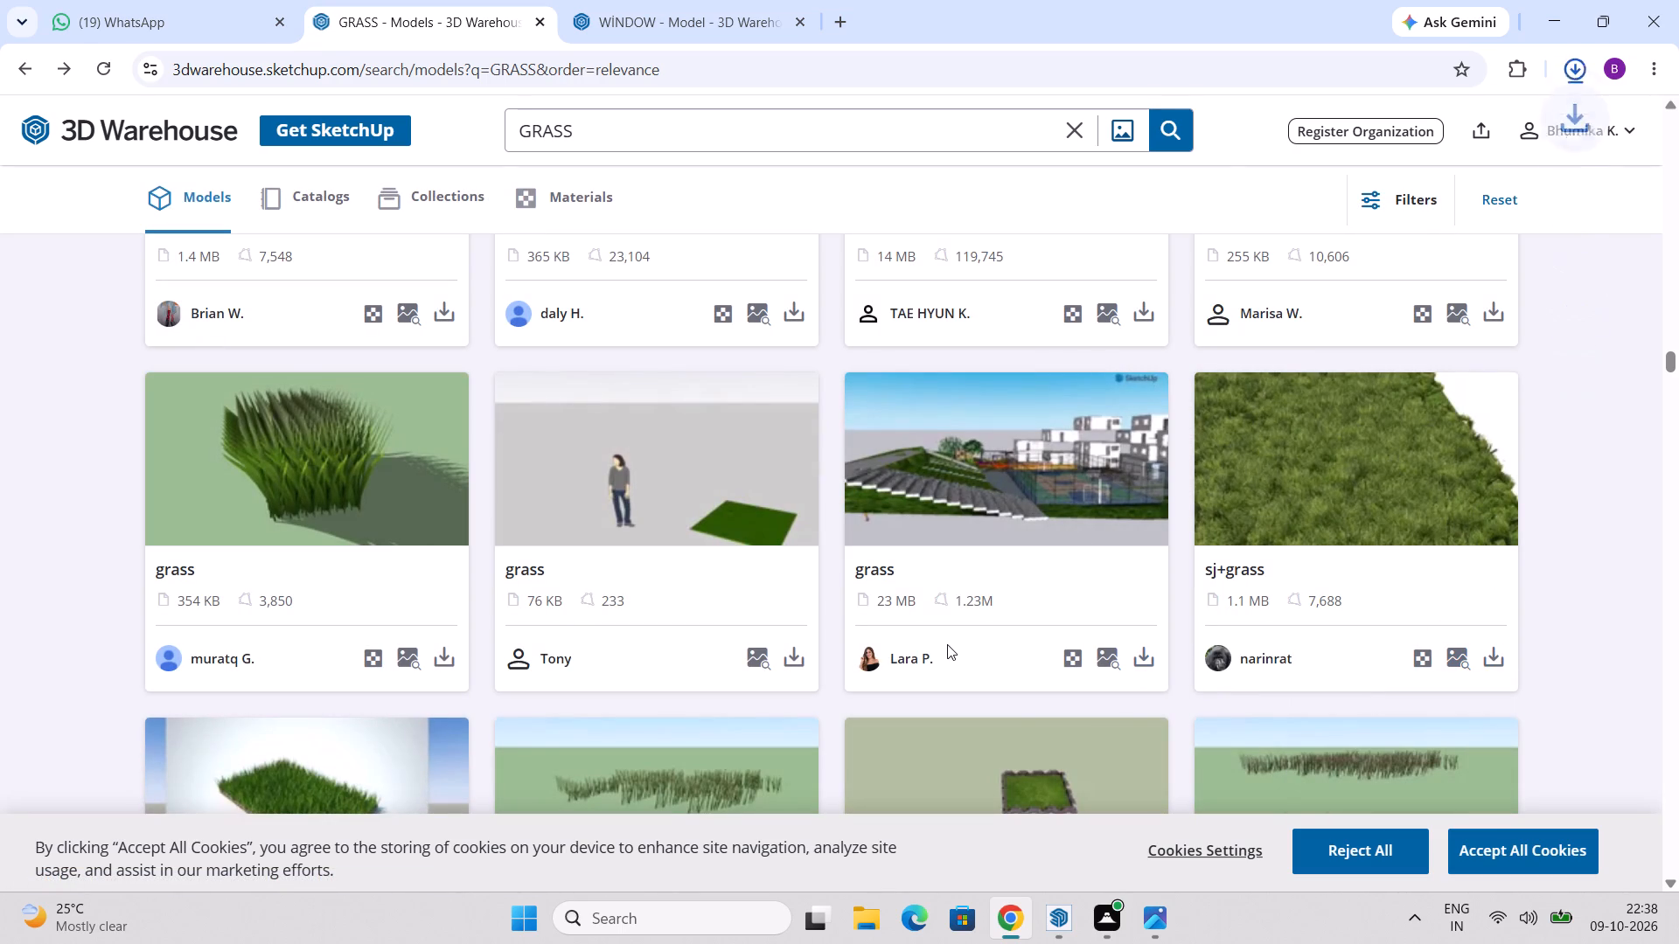
# Go back up through the grass results and examine the turf patches and clumps for another landscaping model.
pyautogui.scroll(5, 947, 644)
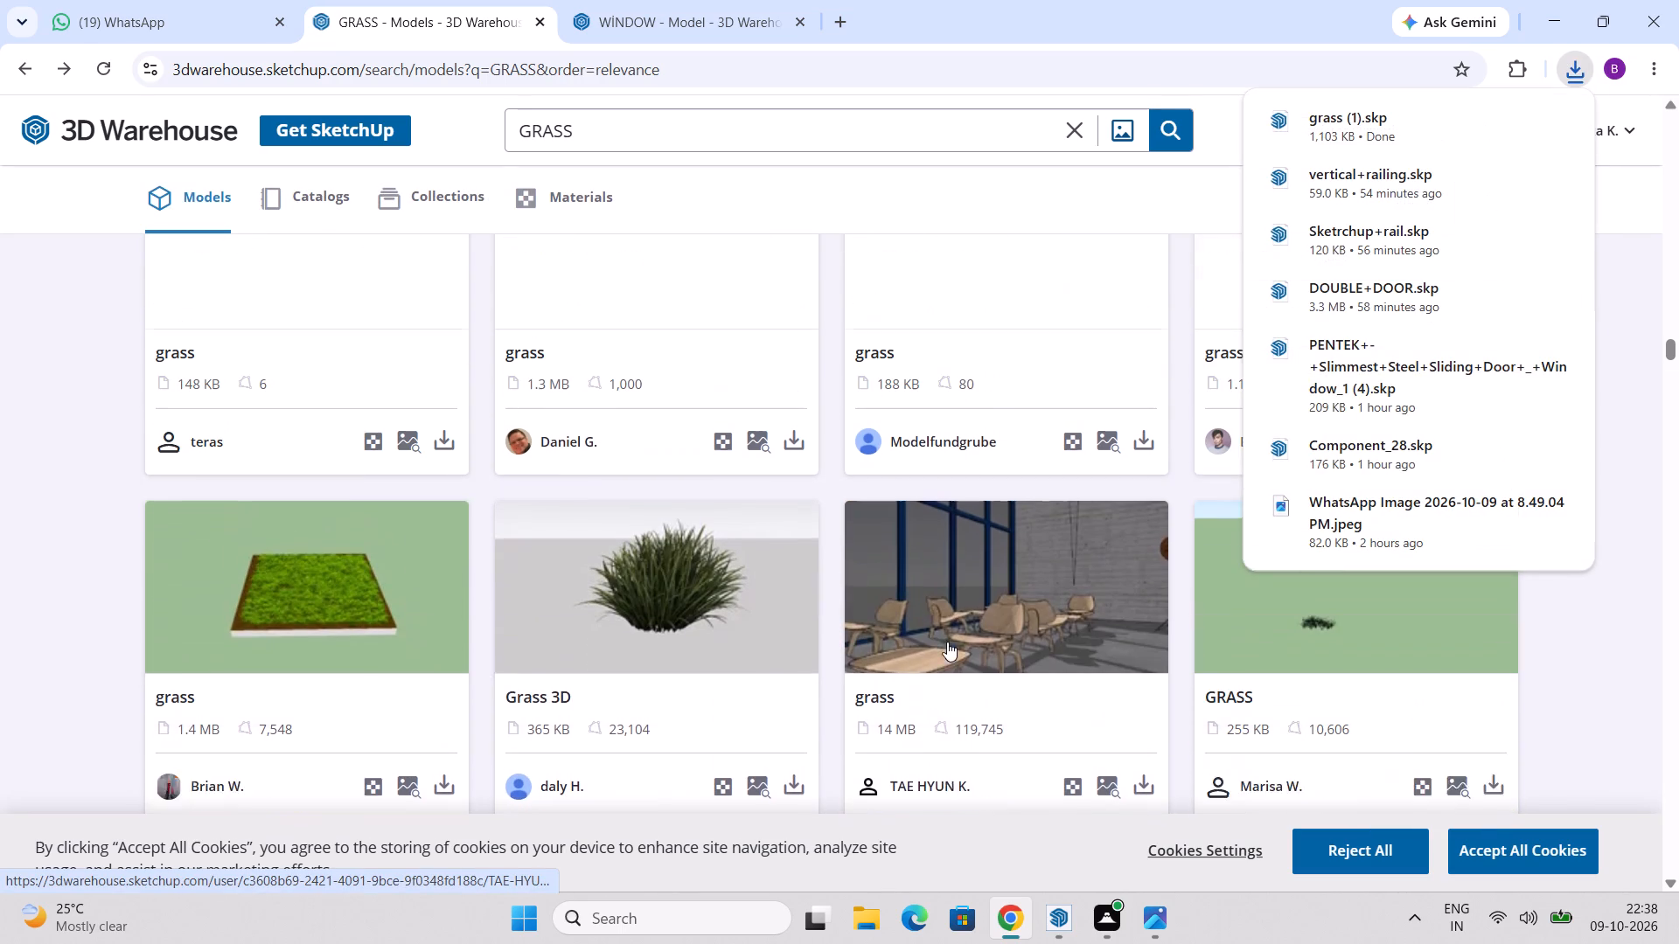
pyautogui.scroll(3, 952, 641)
pyautogui.scroll(-2, 952, 641)
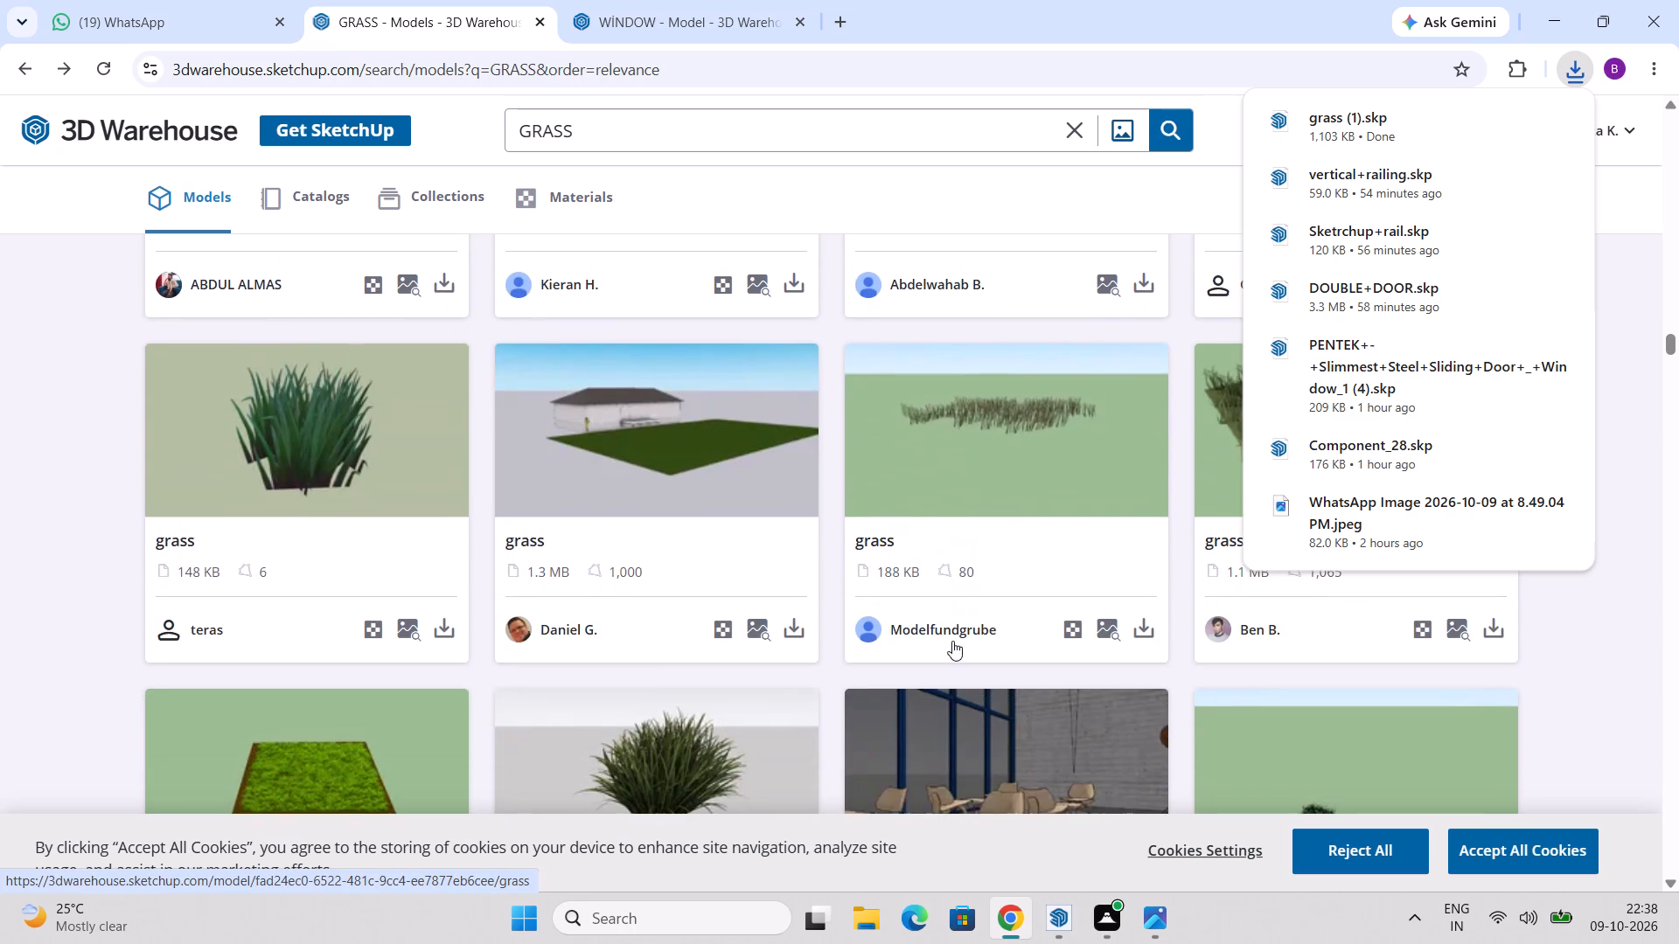
pyautogui.scroll(8, 952, 641)
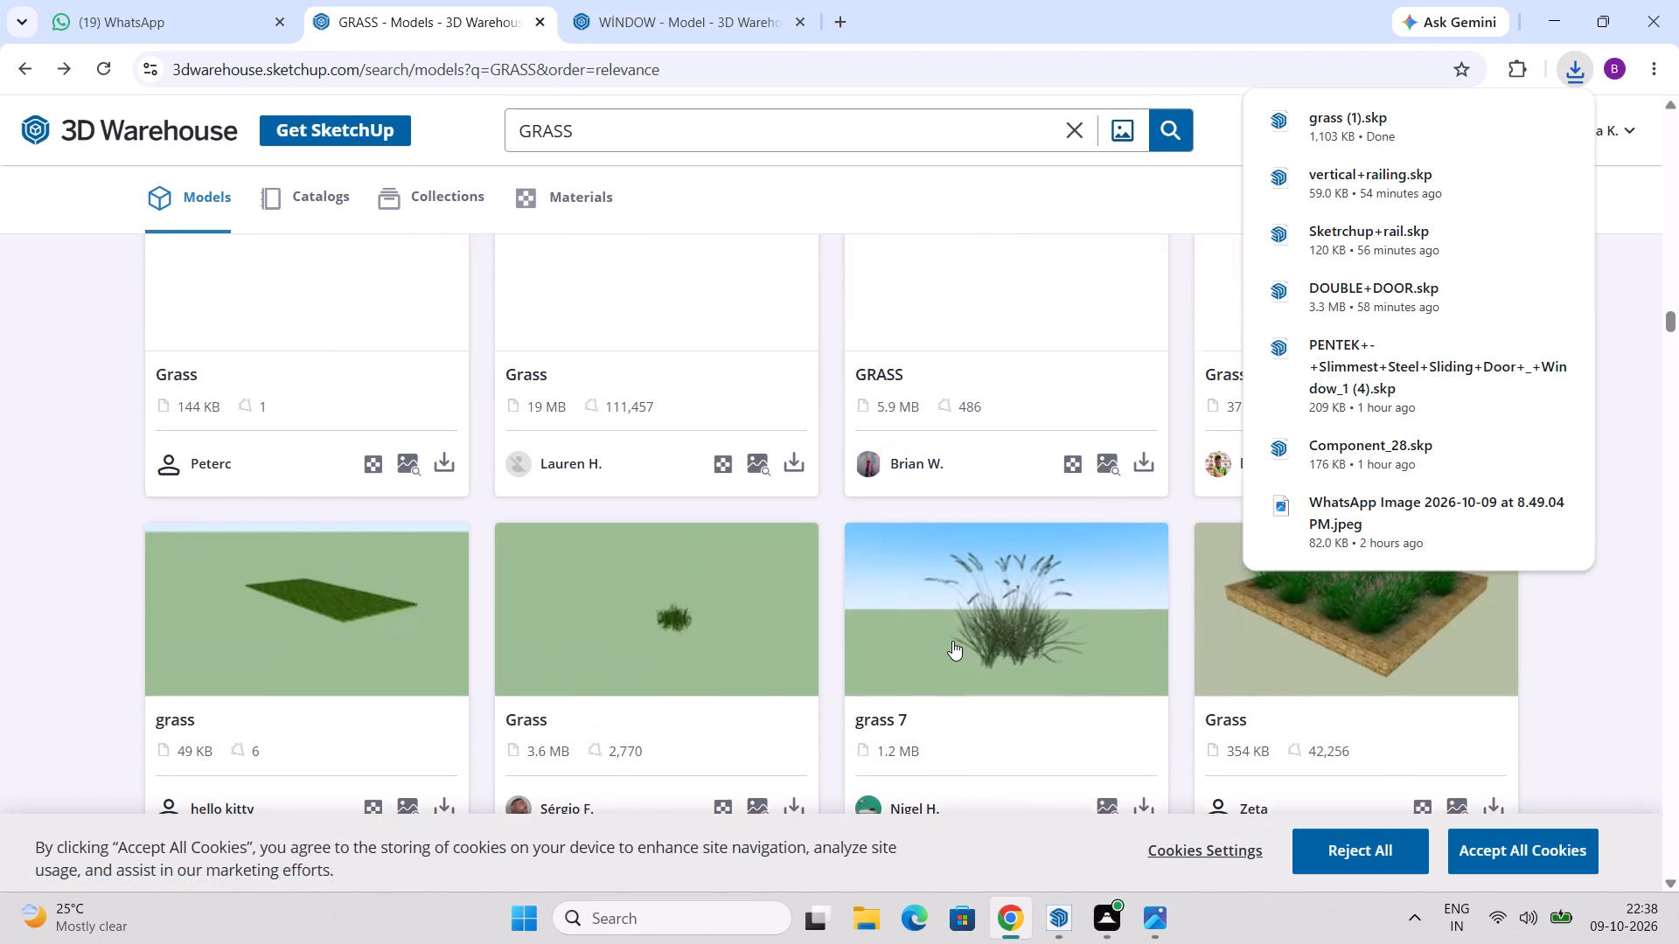
pyautogui.scroll(6, 952, 641)
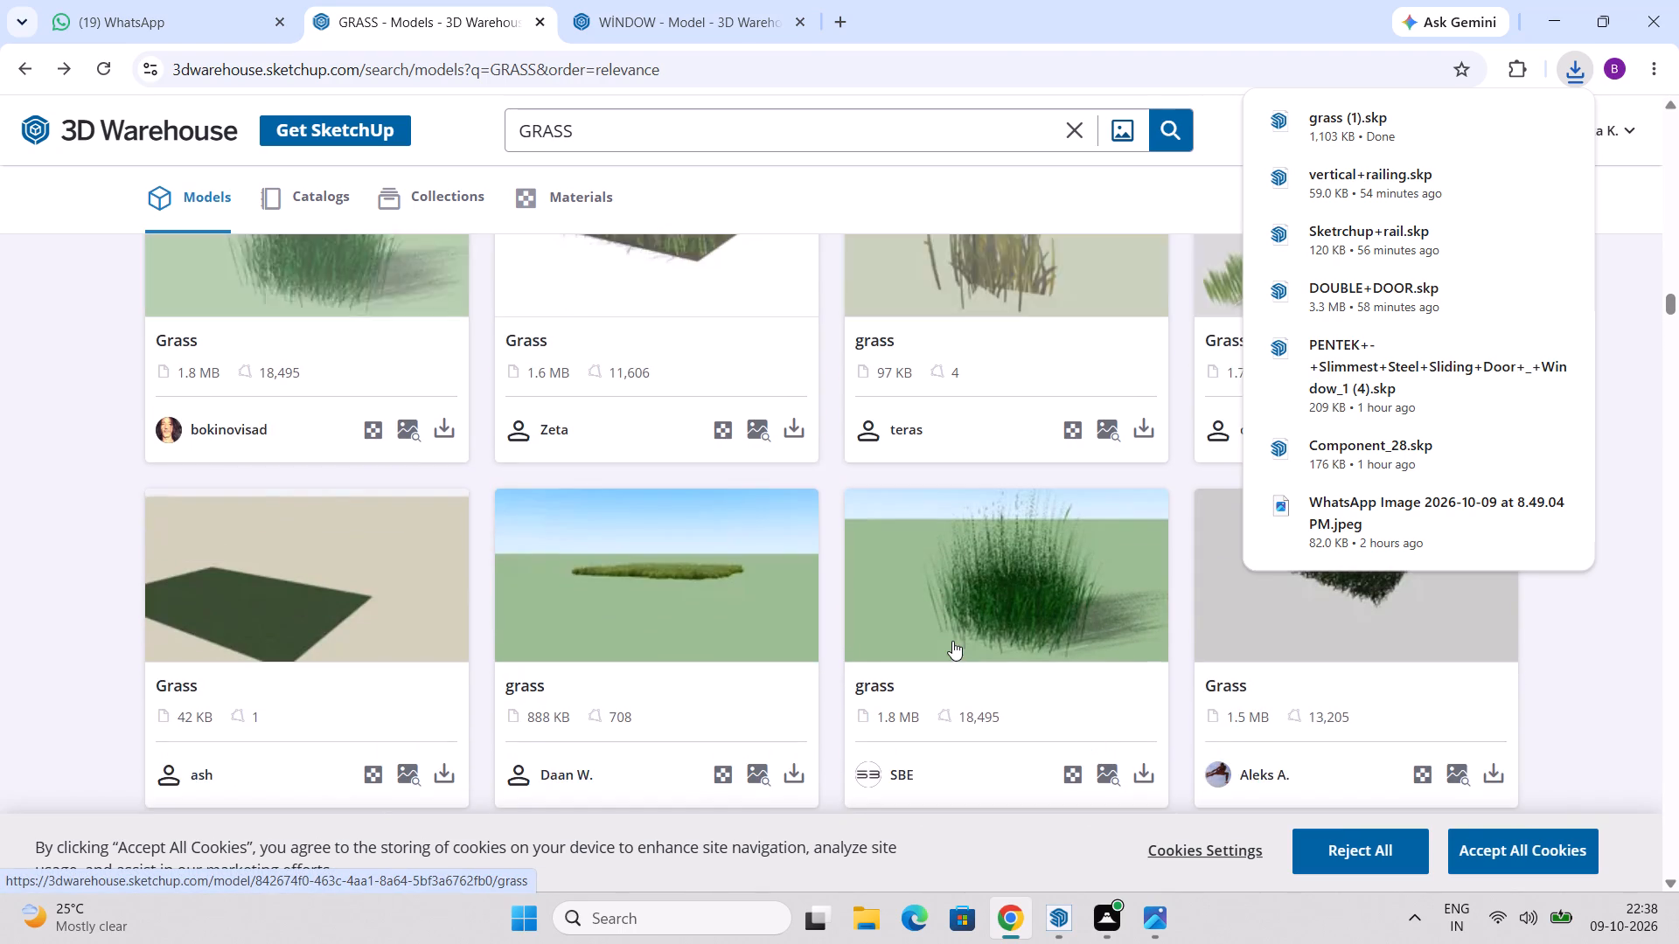
pyautogui.scroll(5, 960, 631)
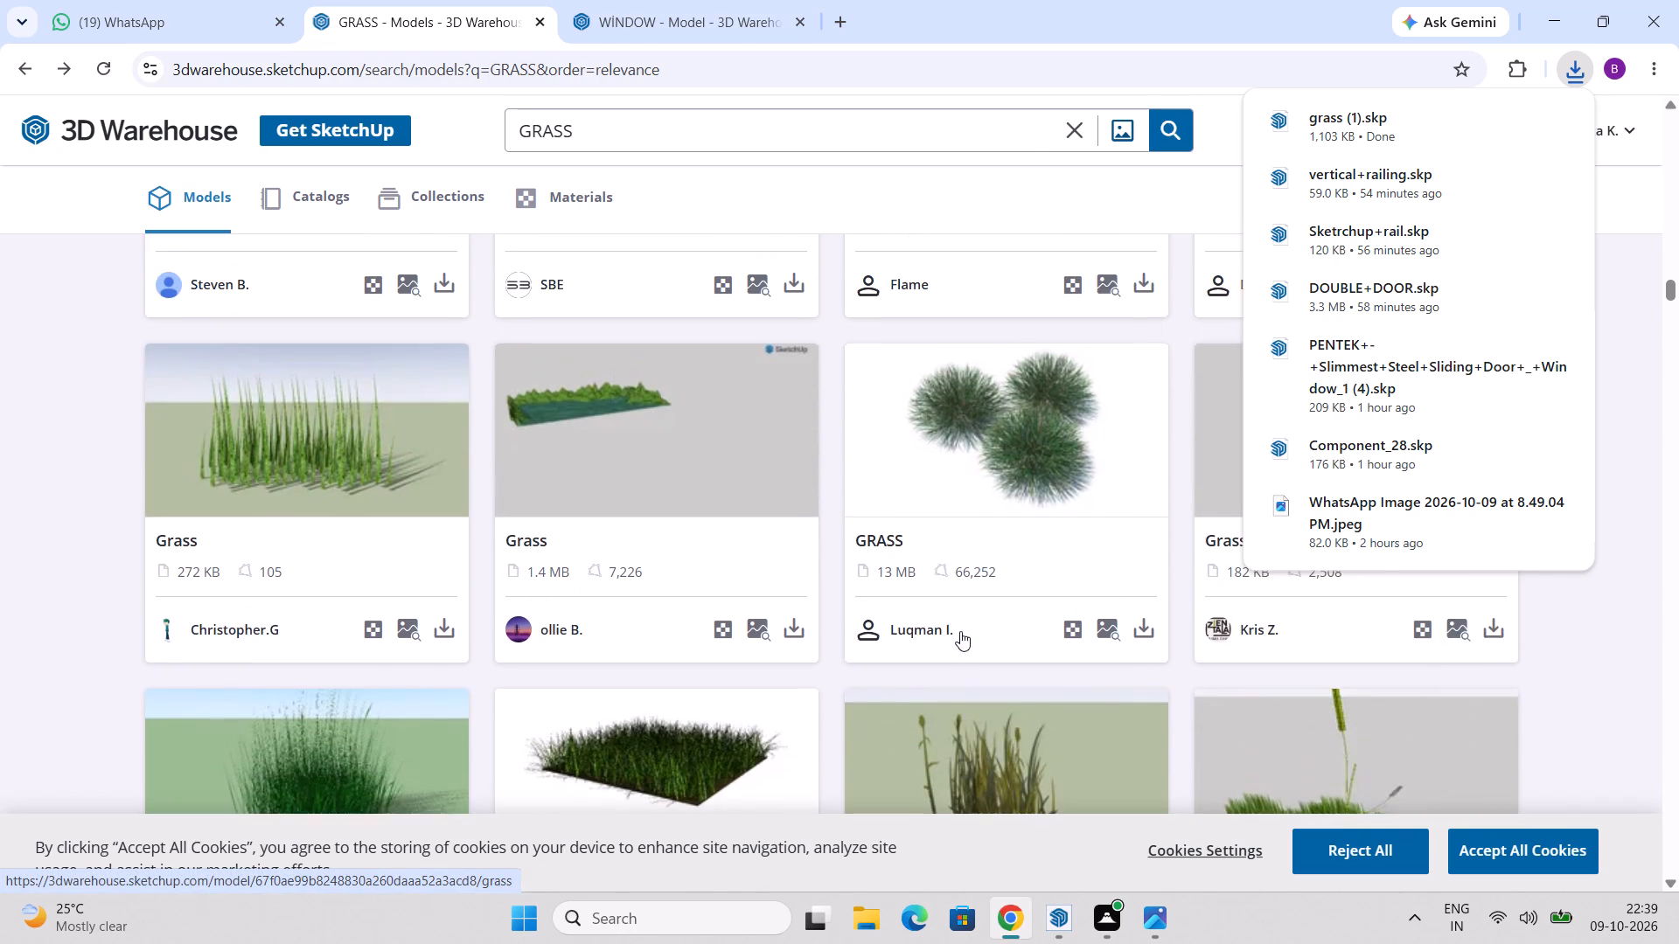
pyautogui.scroll(1, 960, 631)
pyautogui.scroll(-4, 960, 631)
pyautogui.scroll(4, 960, 631)
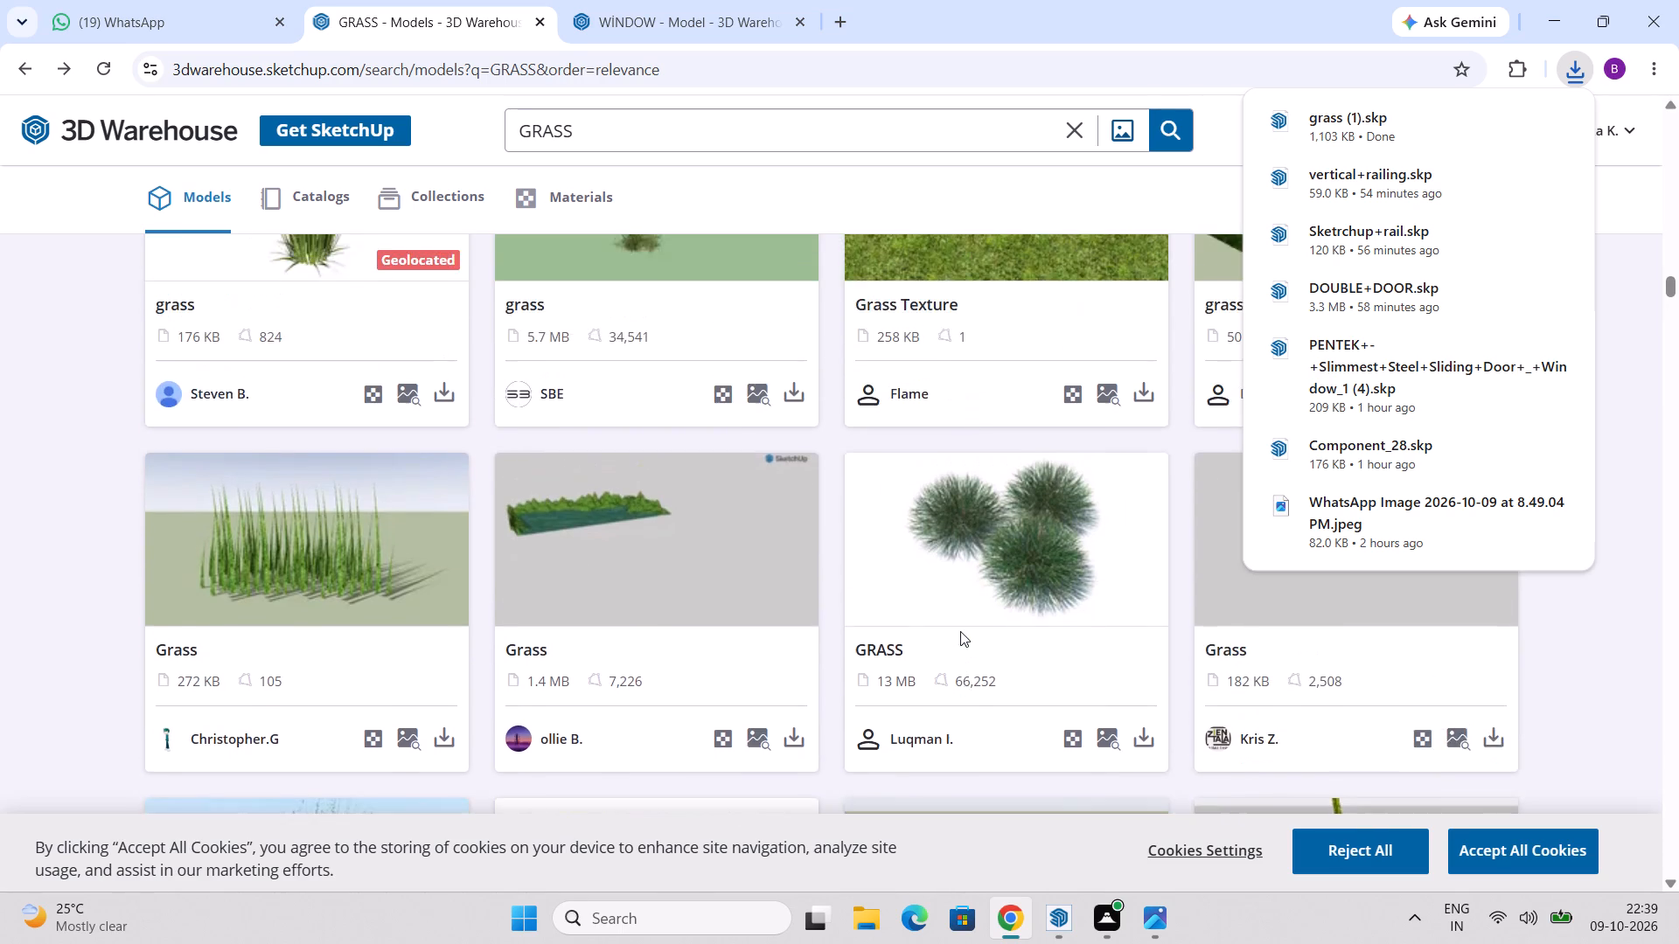
# Continue back through the earlier grass results, comparing lawn patches, planting strips and ornamental clumps for the yard.
pyautogui.scroll(8, 960, 631)
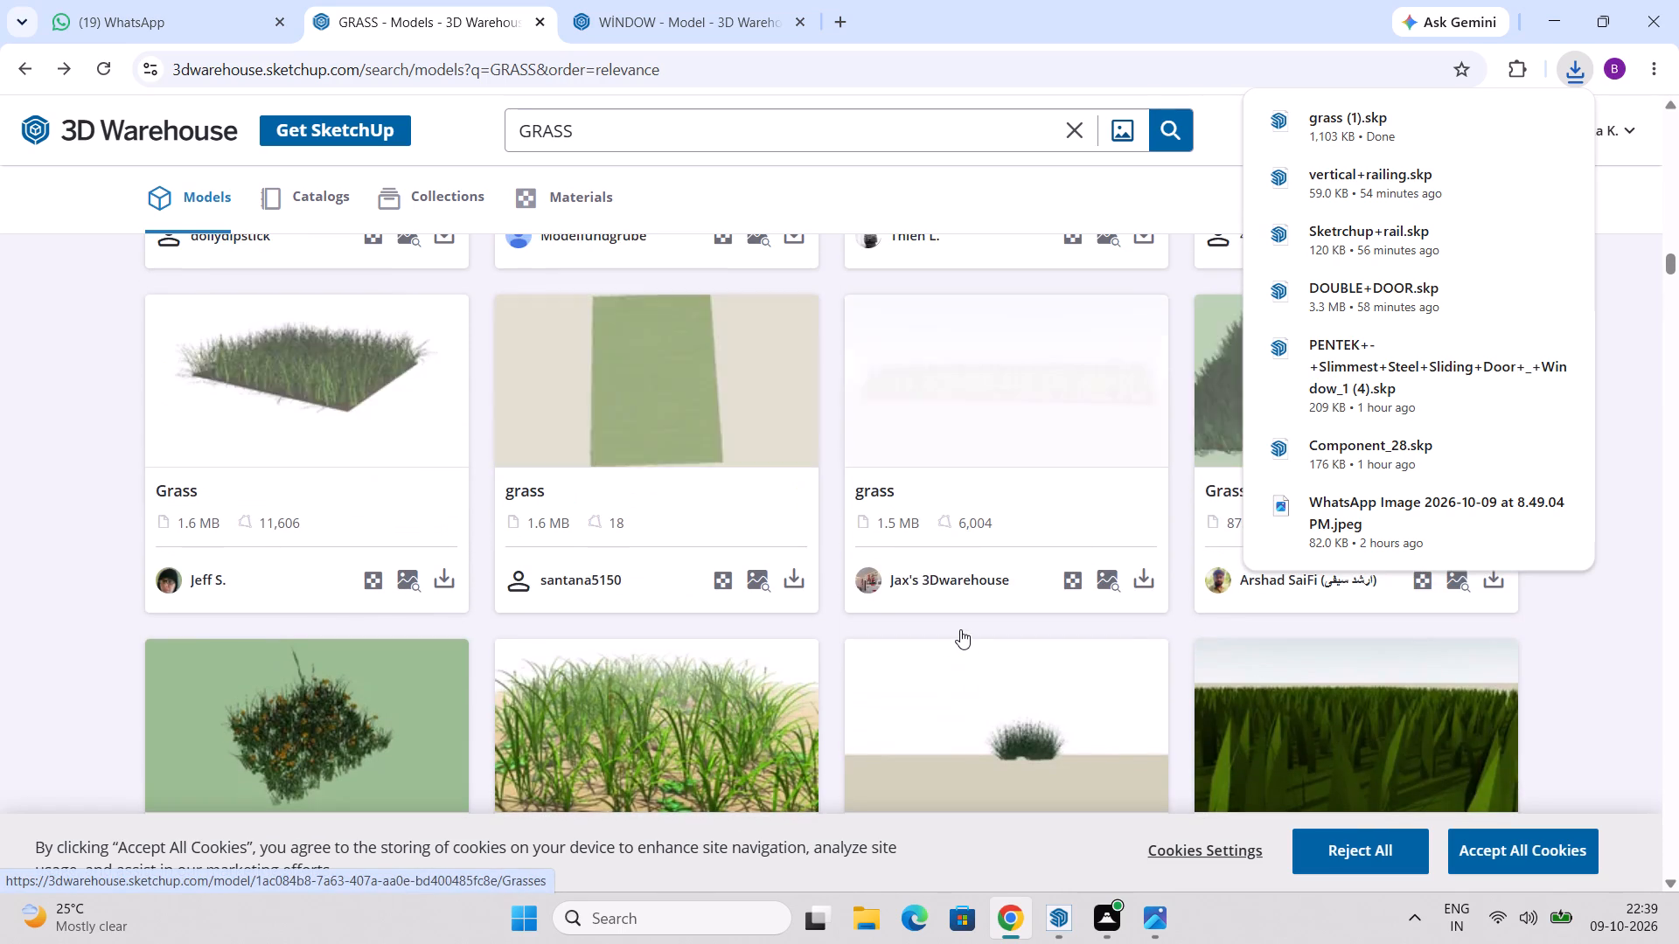
pyautogui.scroll(5, 960, 629)
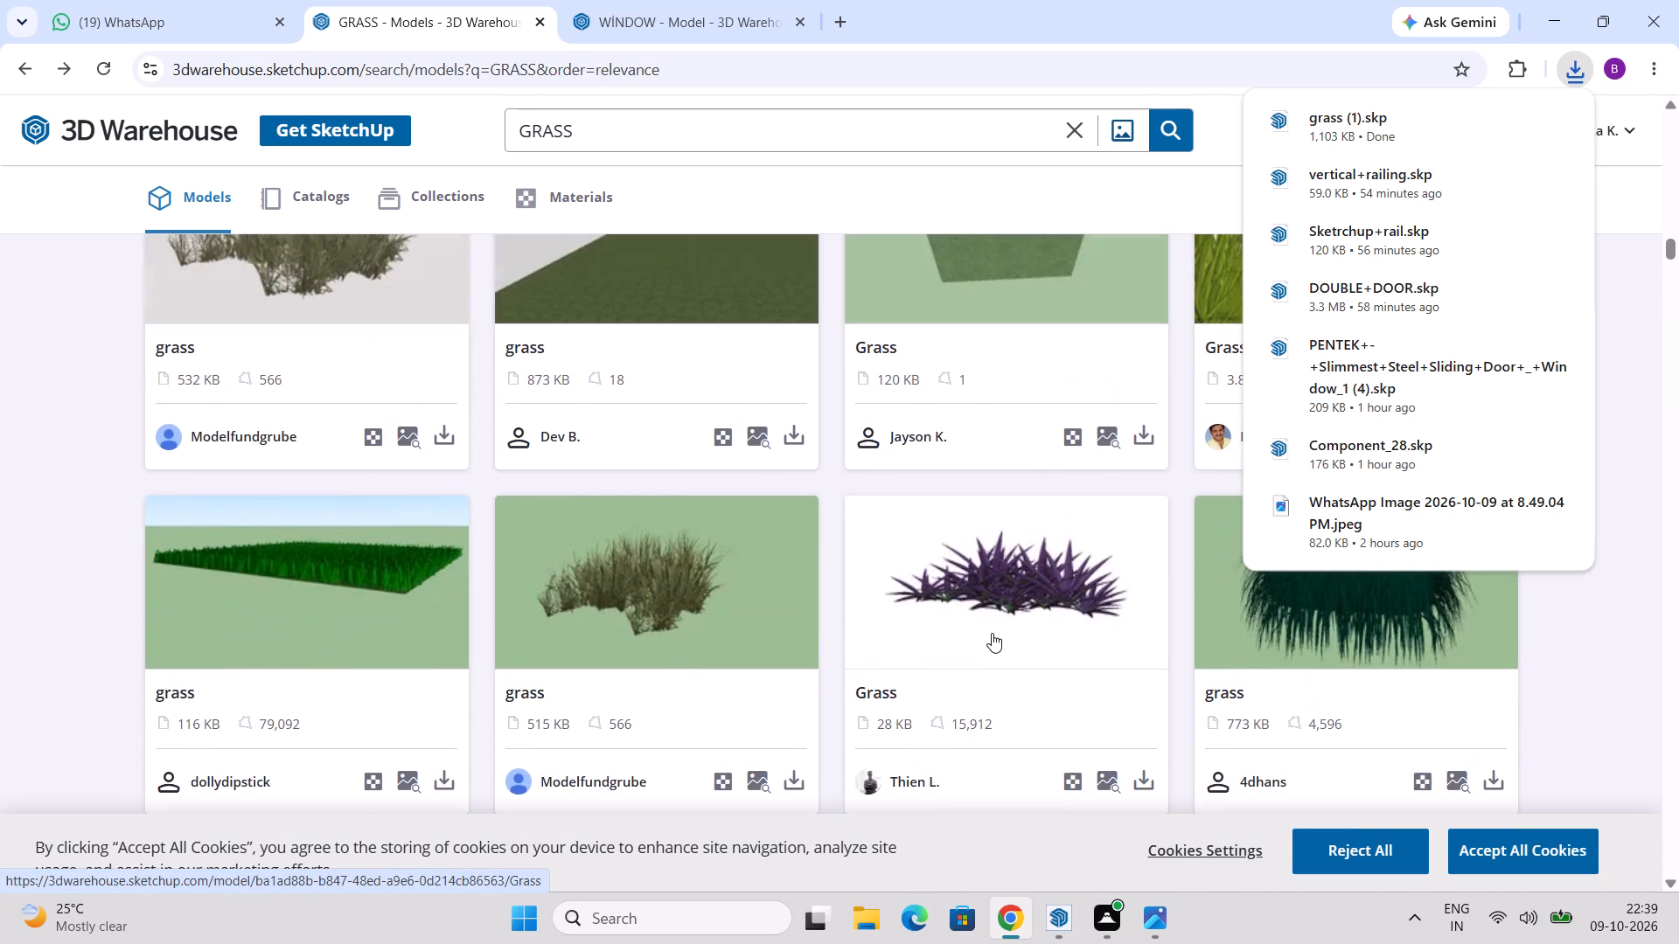
pyautogui.scroll(3, 1005, 675)
pyautogui.scroll(4, 1090, 717)
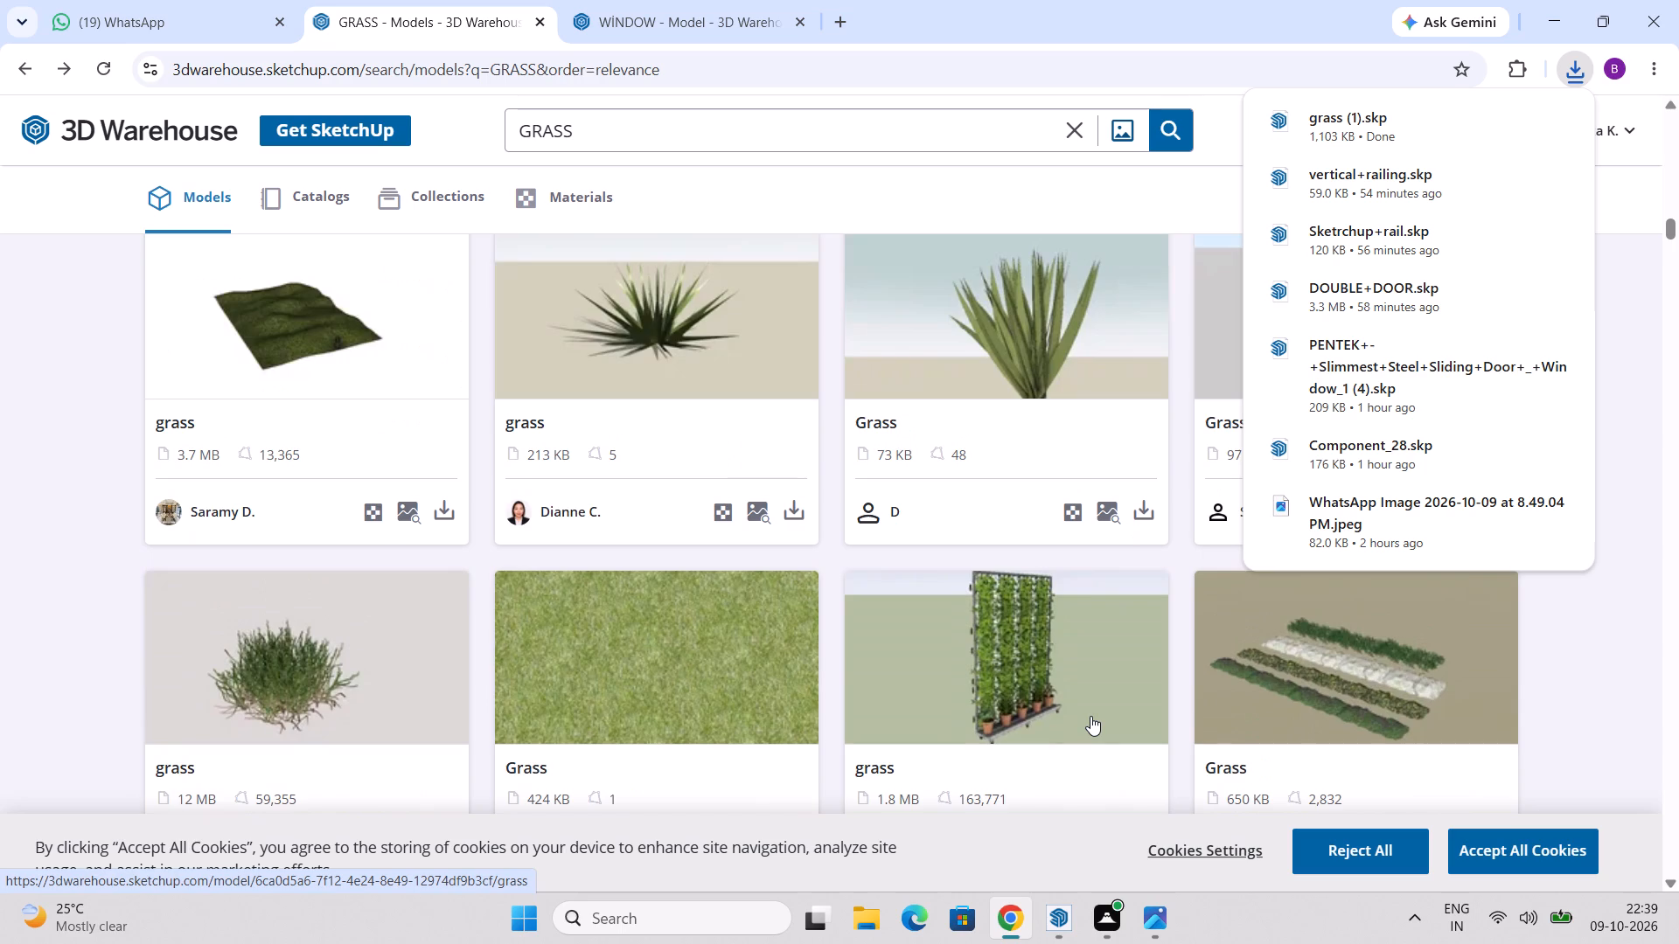
pyautogui.scroll(5, 1090, 716)
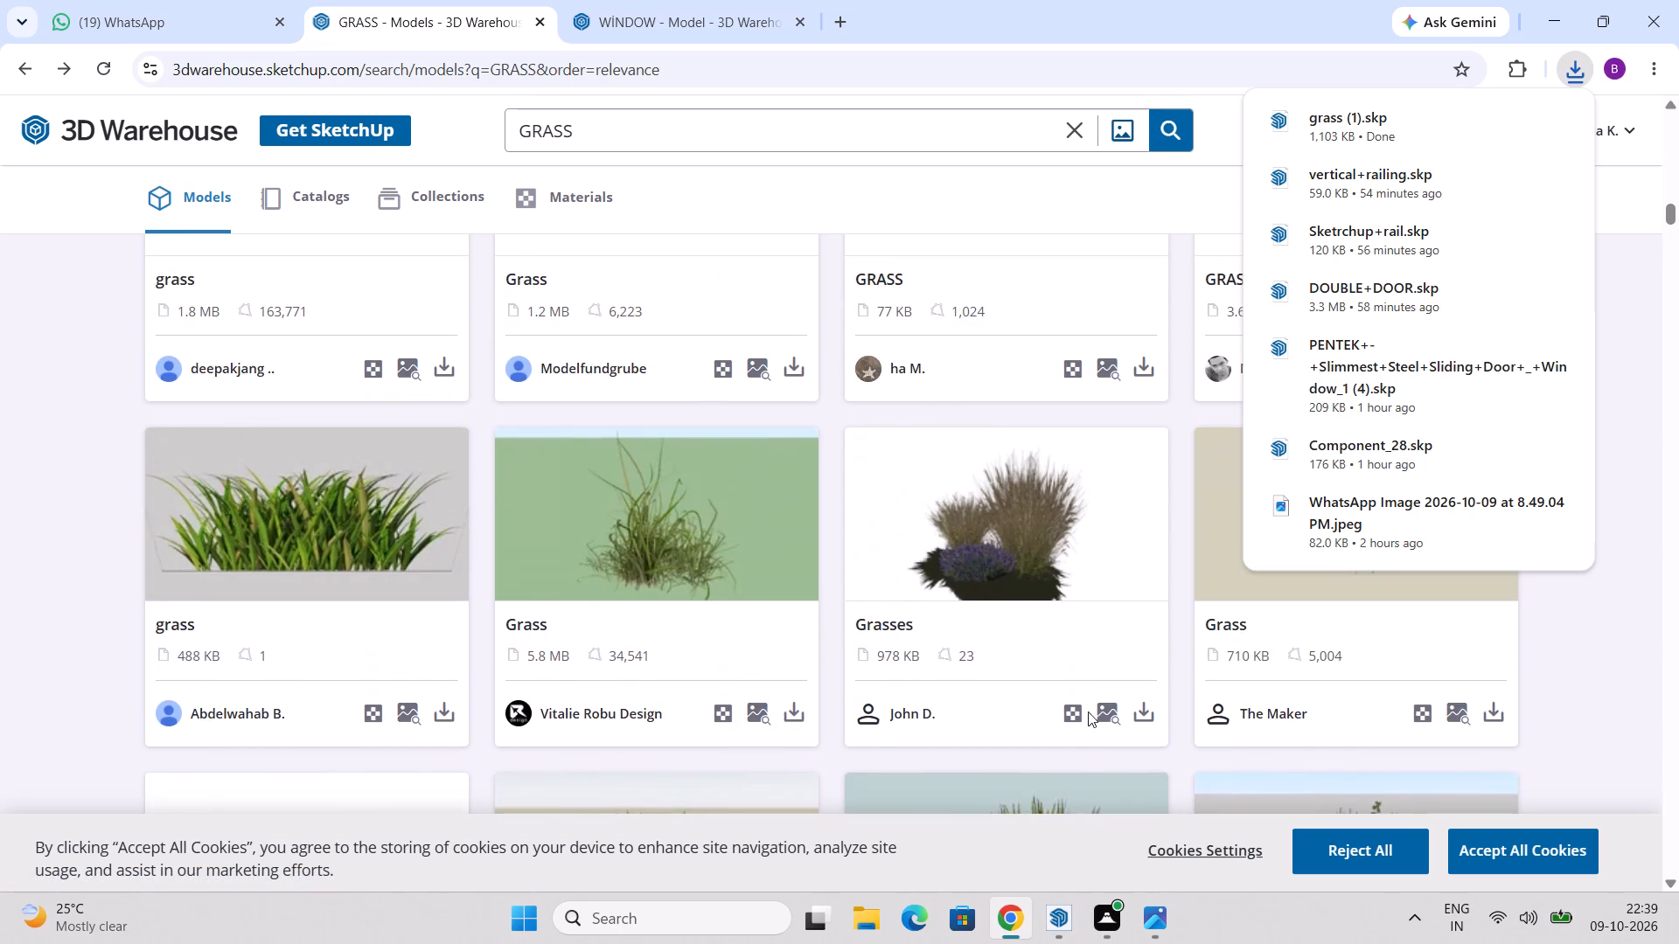
pyautogui.scroll(5, 1090, 706)
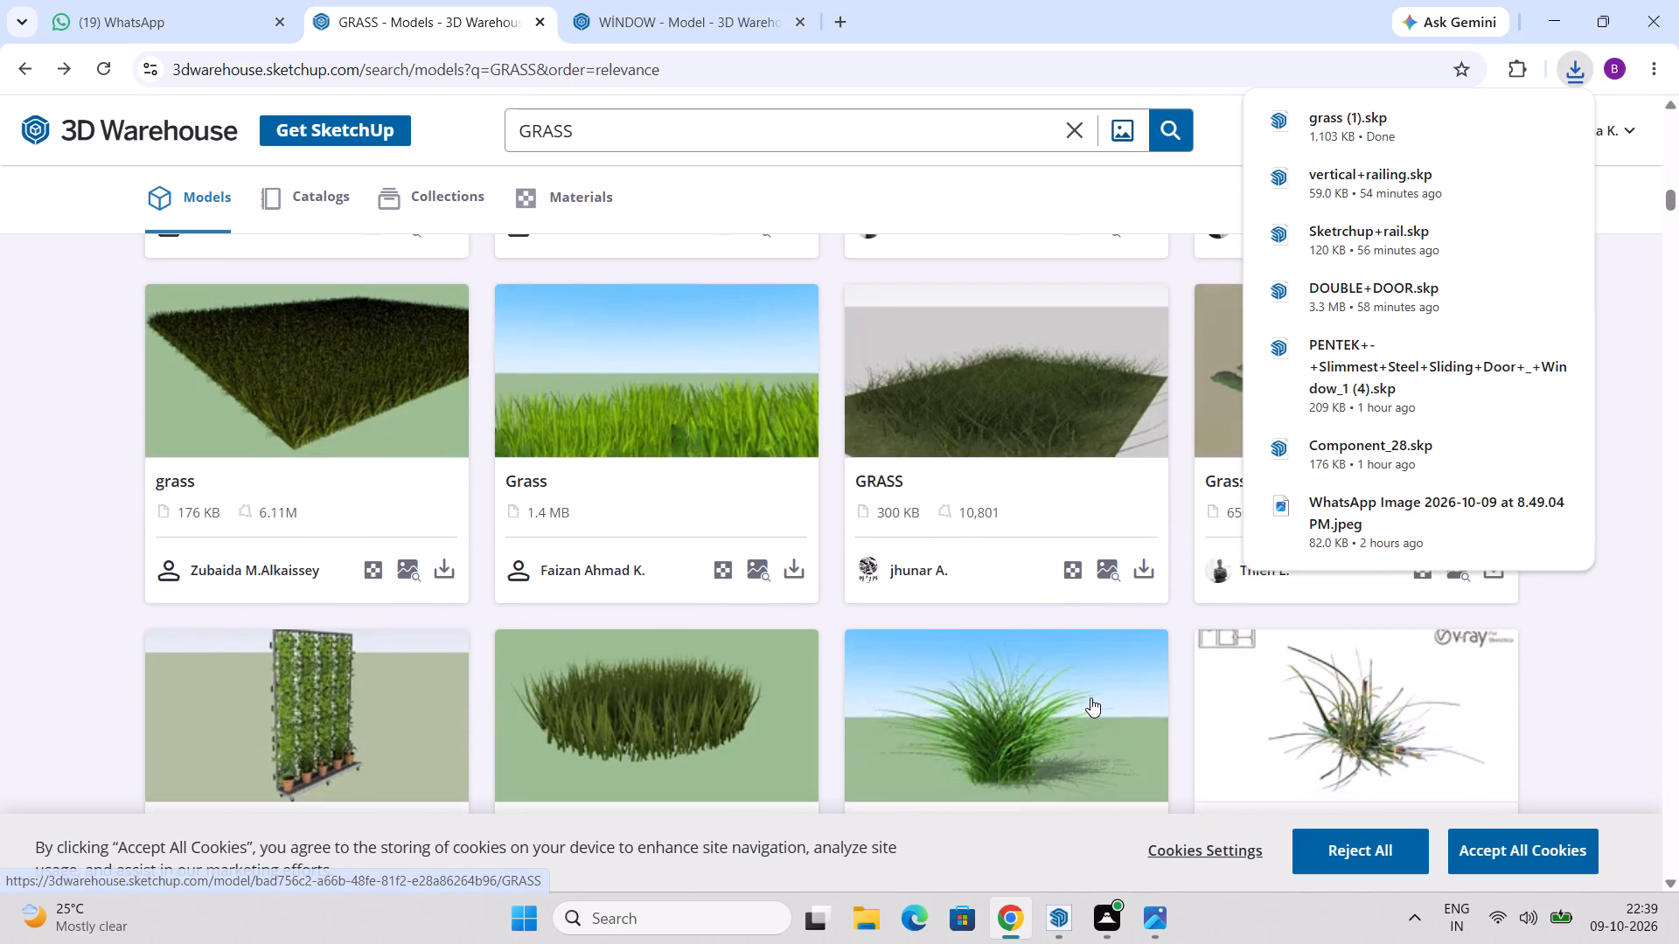
# Examine the earliest grass results for a low planting or turf model suited to the yard.
pyautogui.scroll(7, 1090, 698)
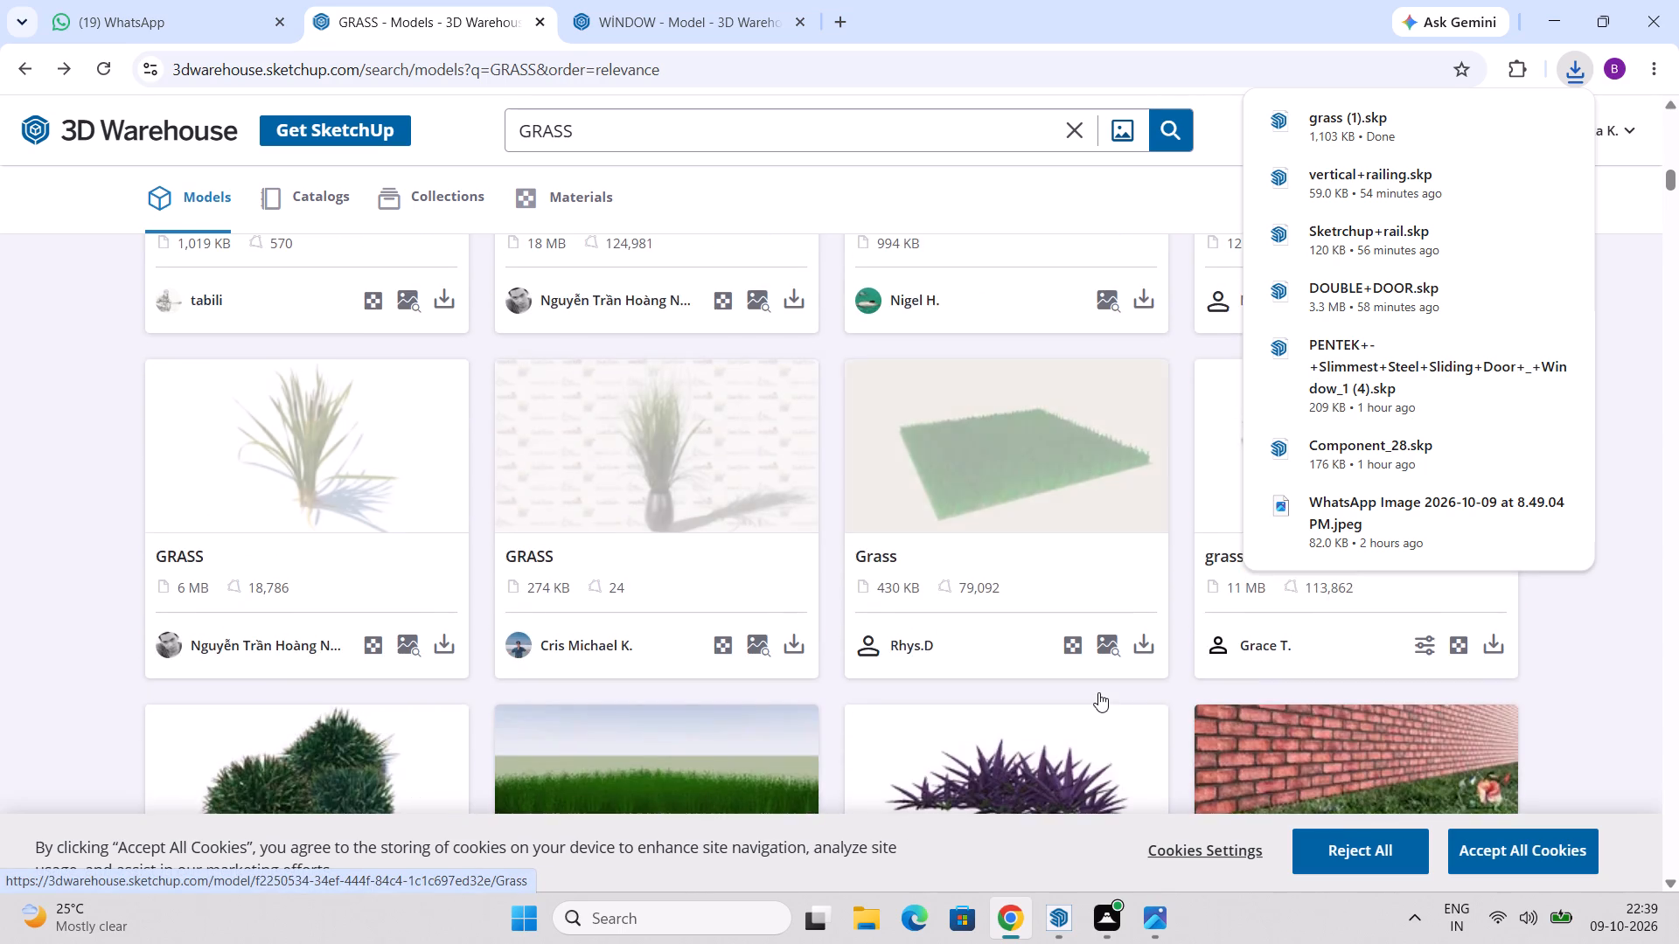
pyautogui.scroll(-3, 1098, 692)
pyautogui.scroll(3, 1098, 692)
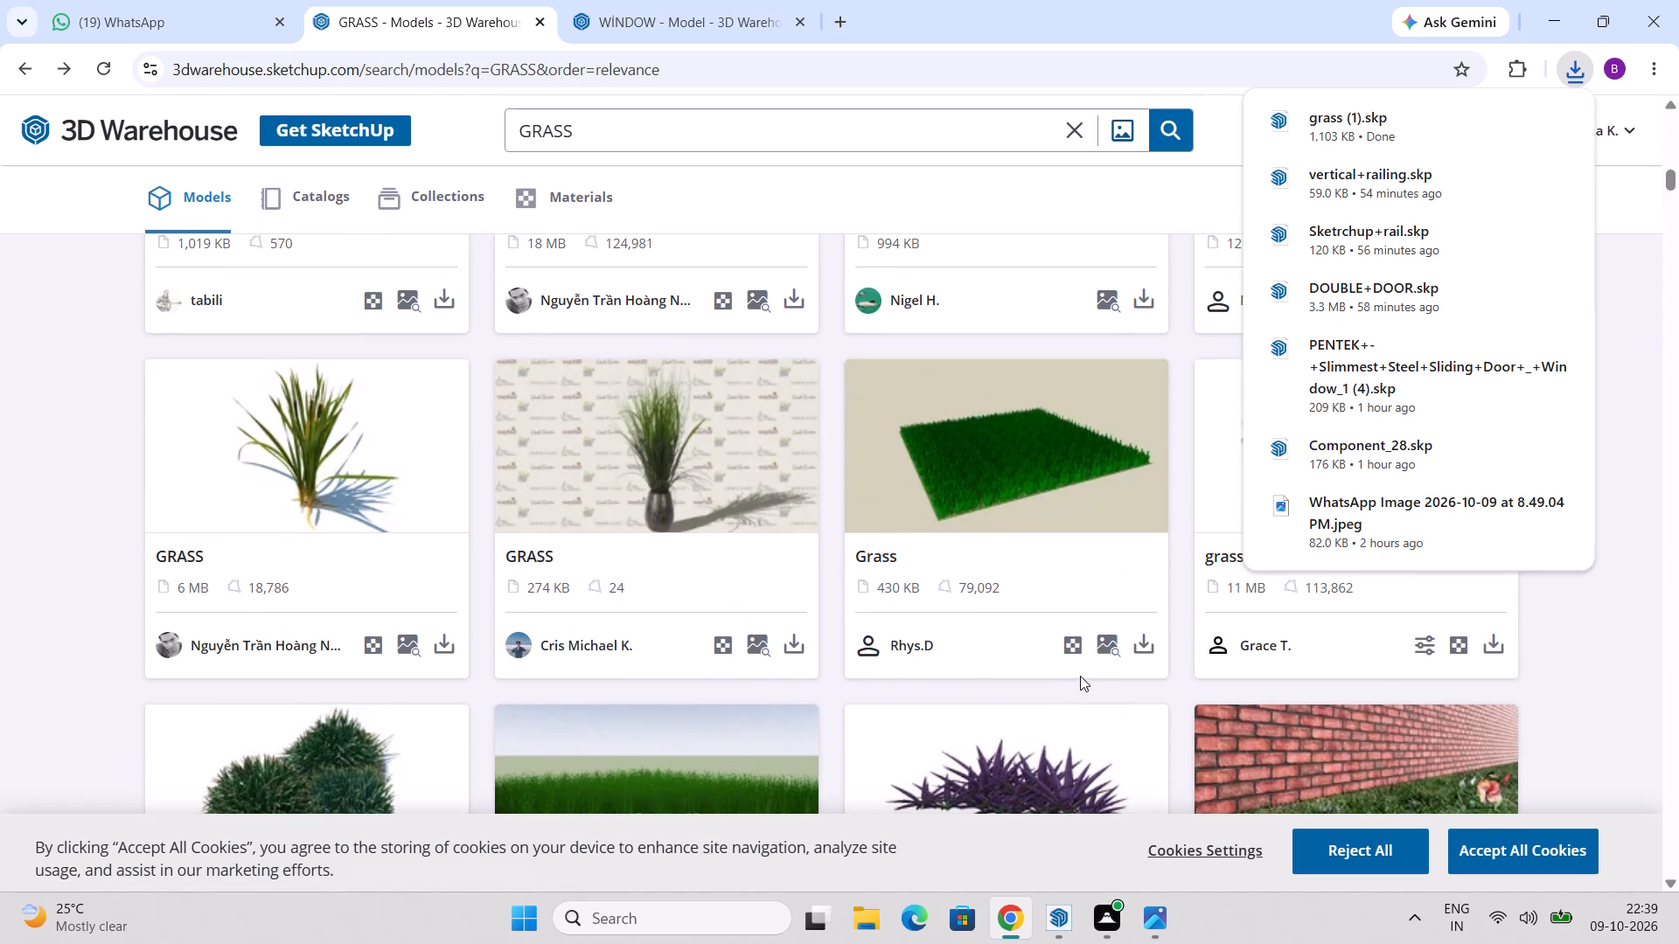
pyautogui.scroll(9, 1080, 676)
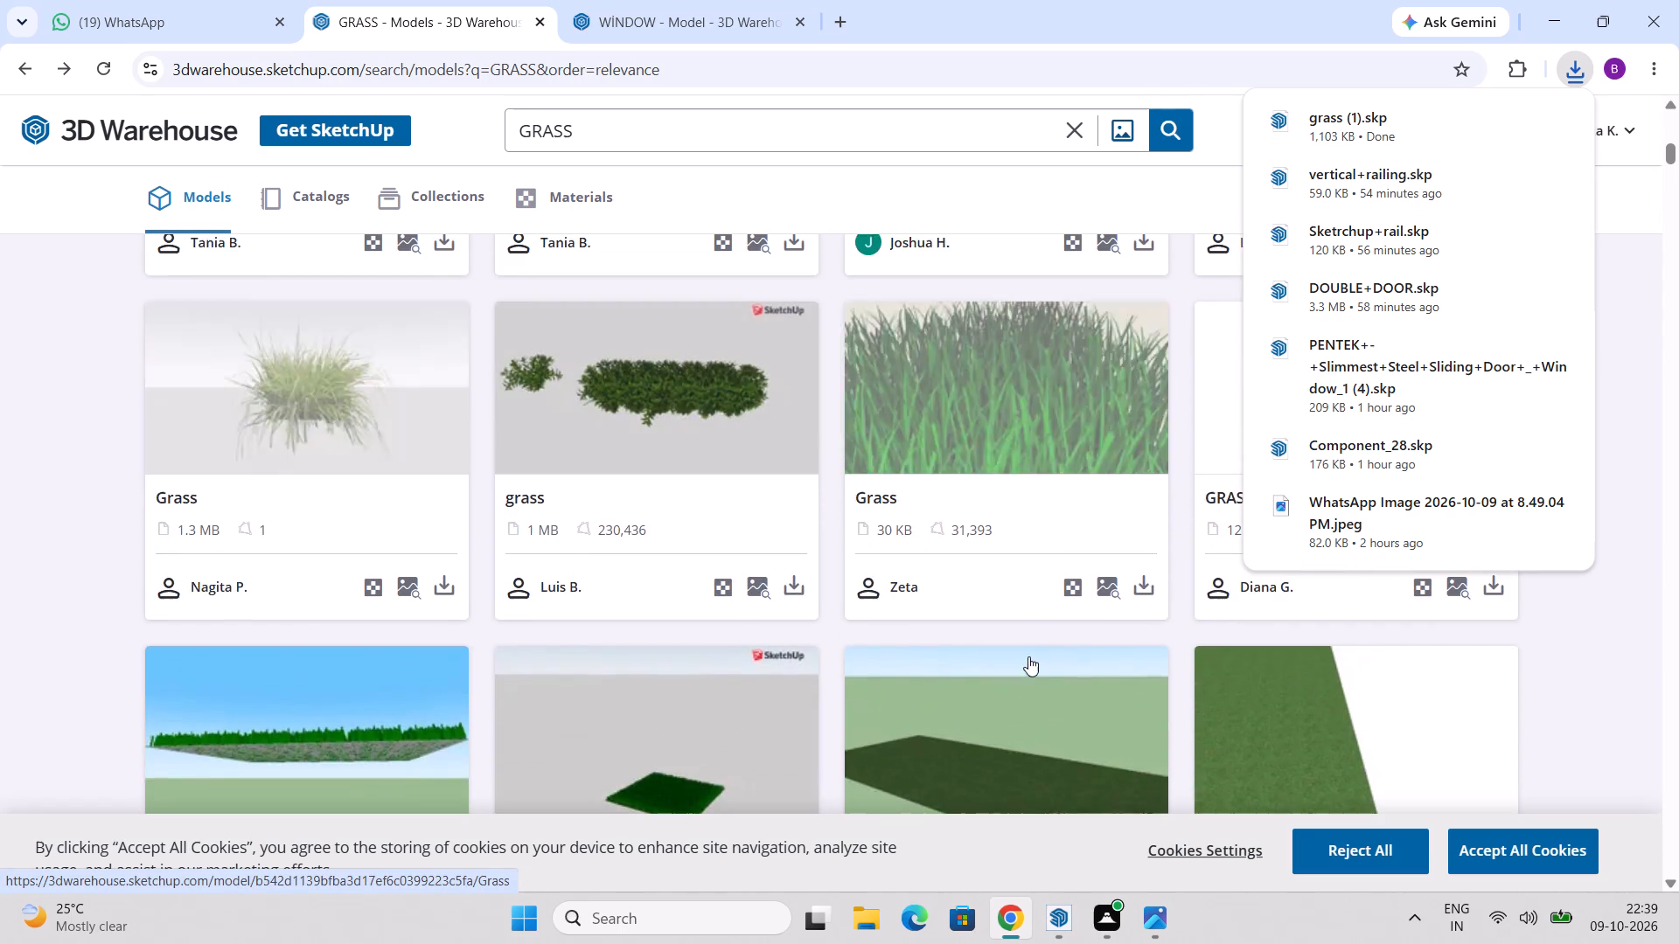
pyautogui.scroll(7, 1028, 656)
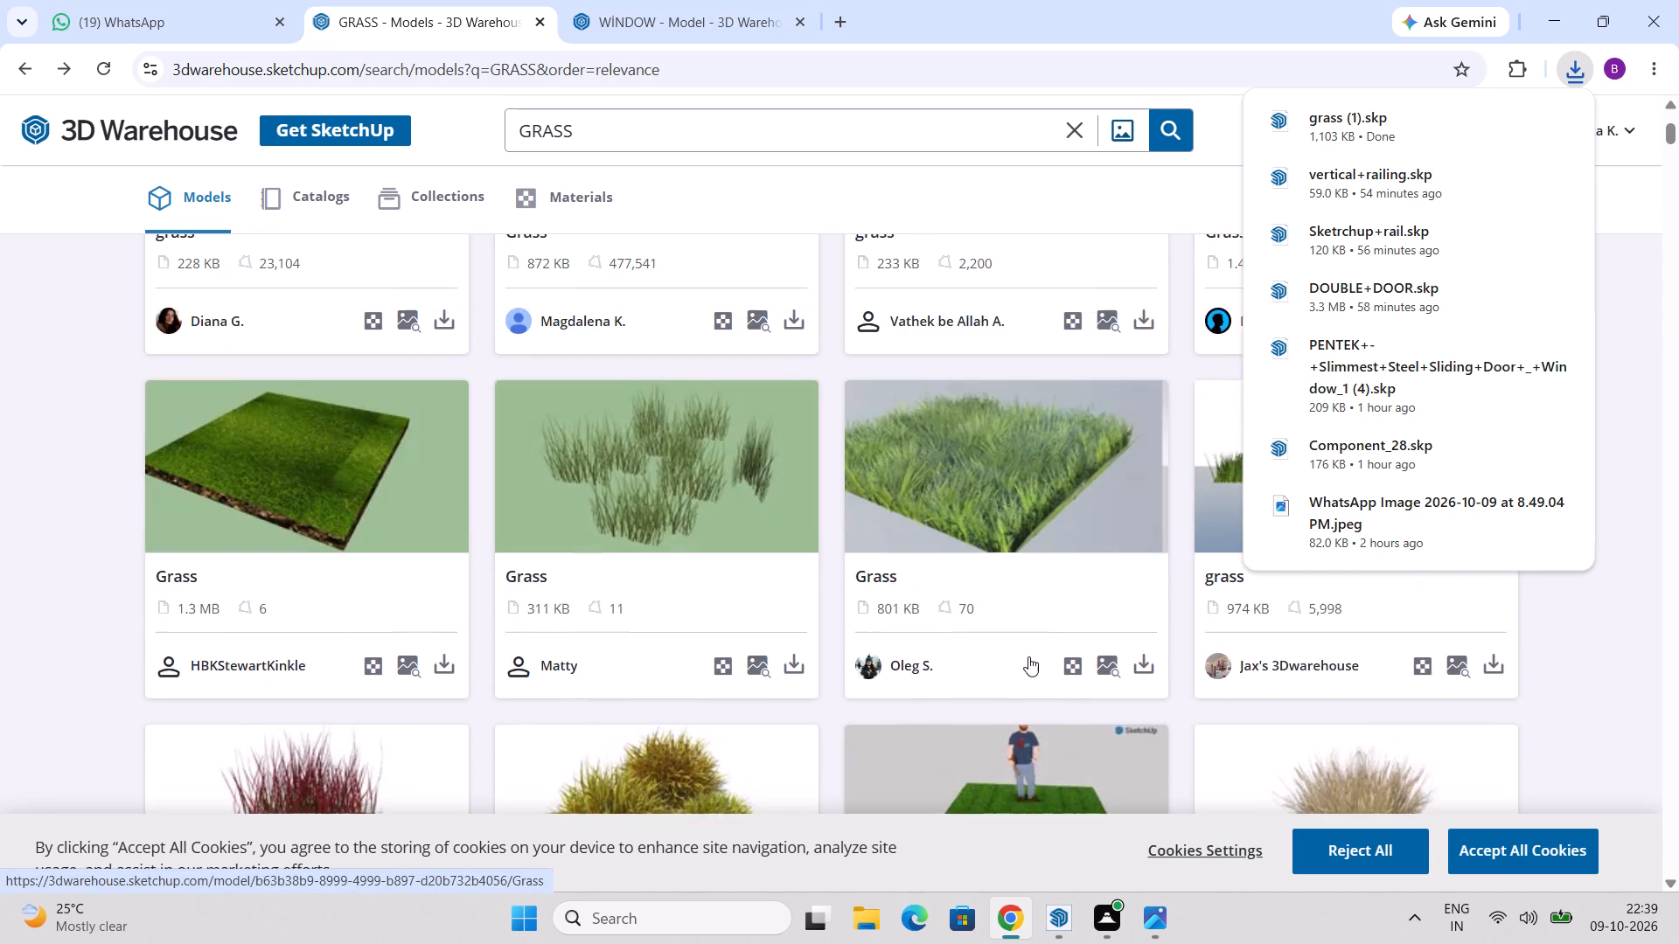
pyautogui.scroll(-5, 1028, 656)
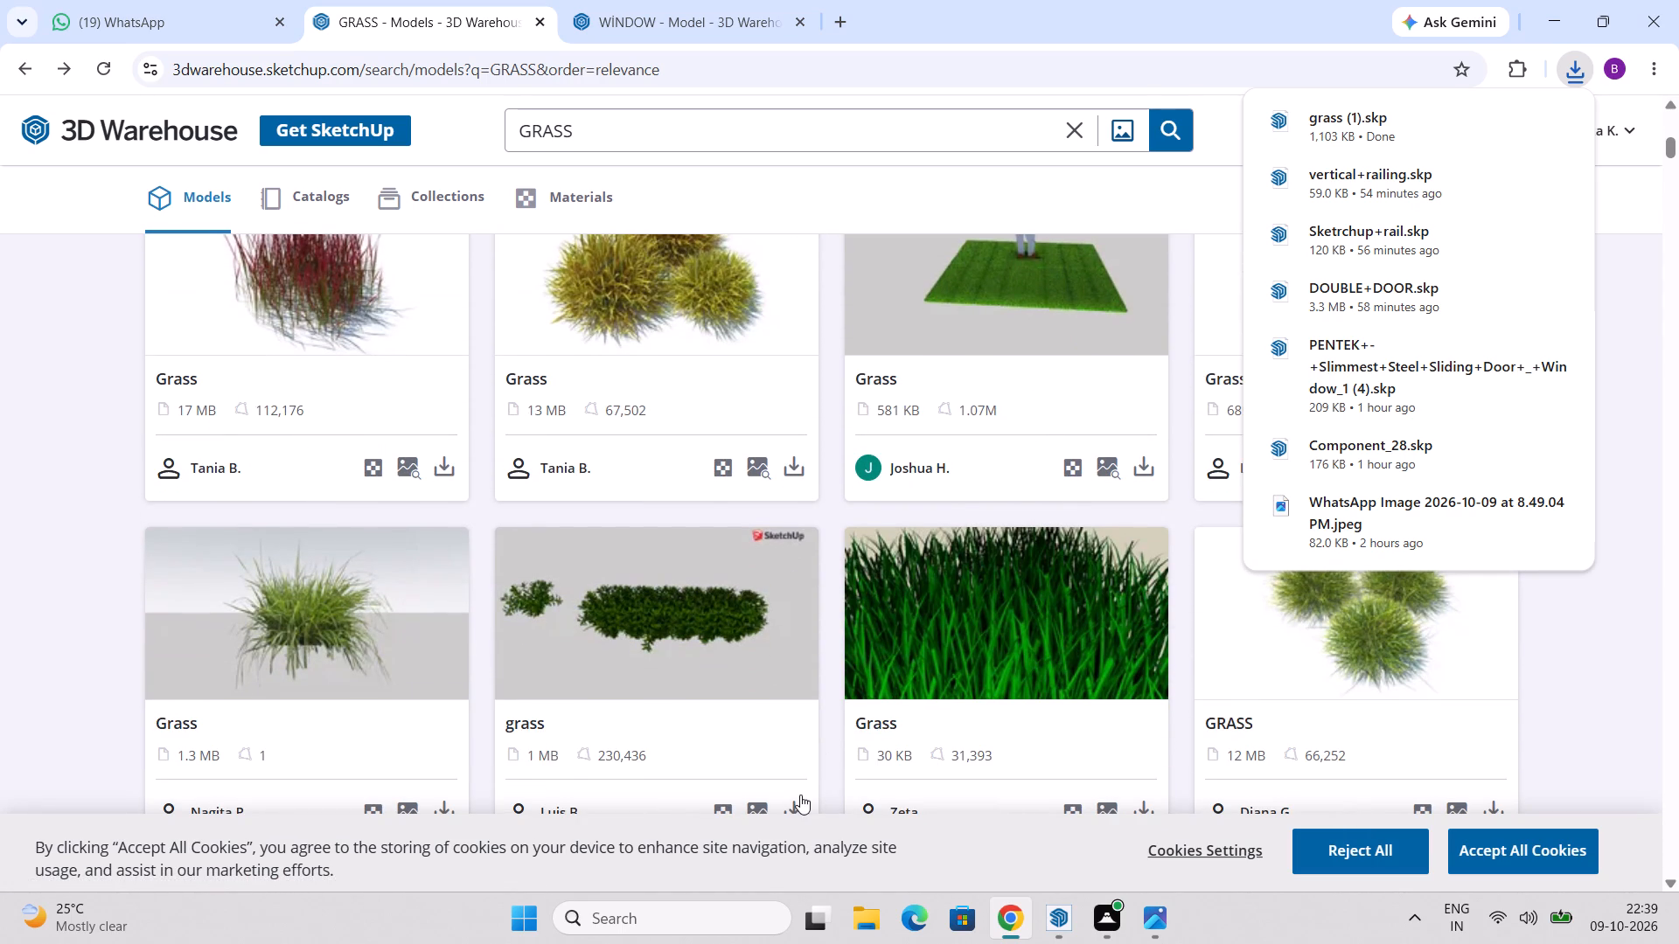
pyautogui.click(797, 796)
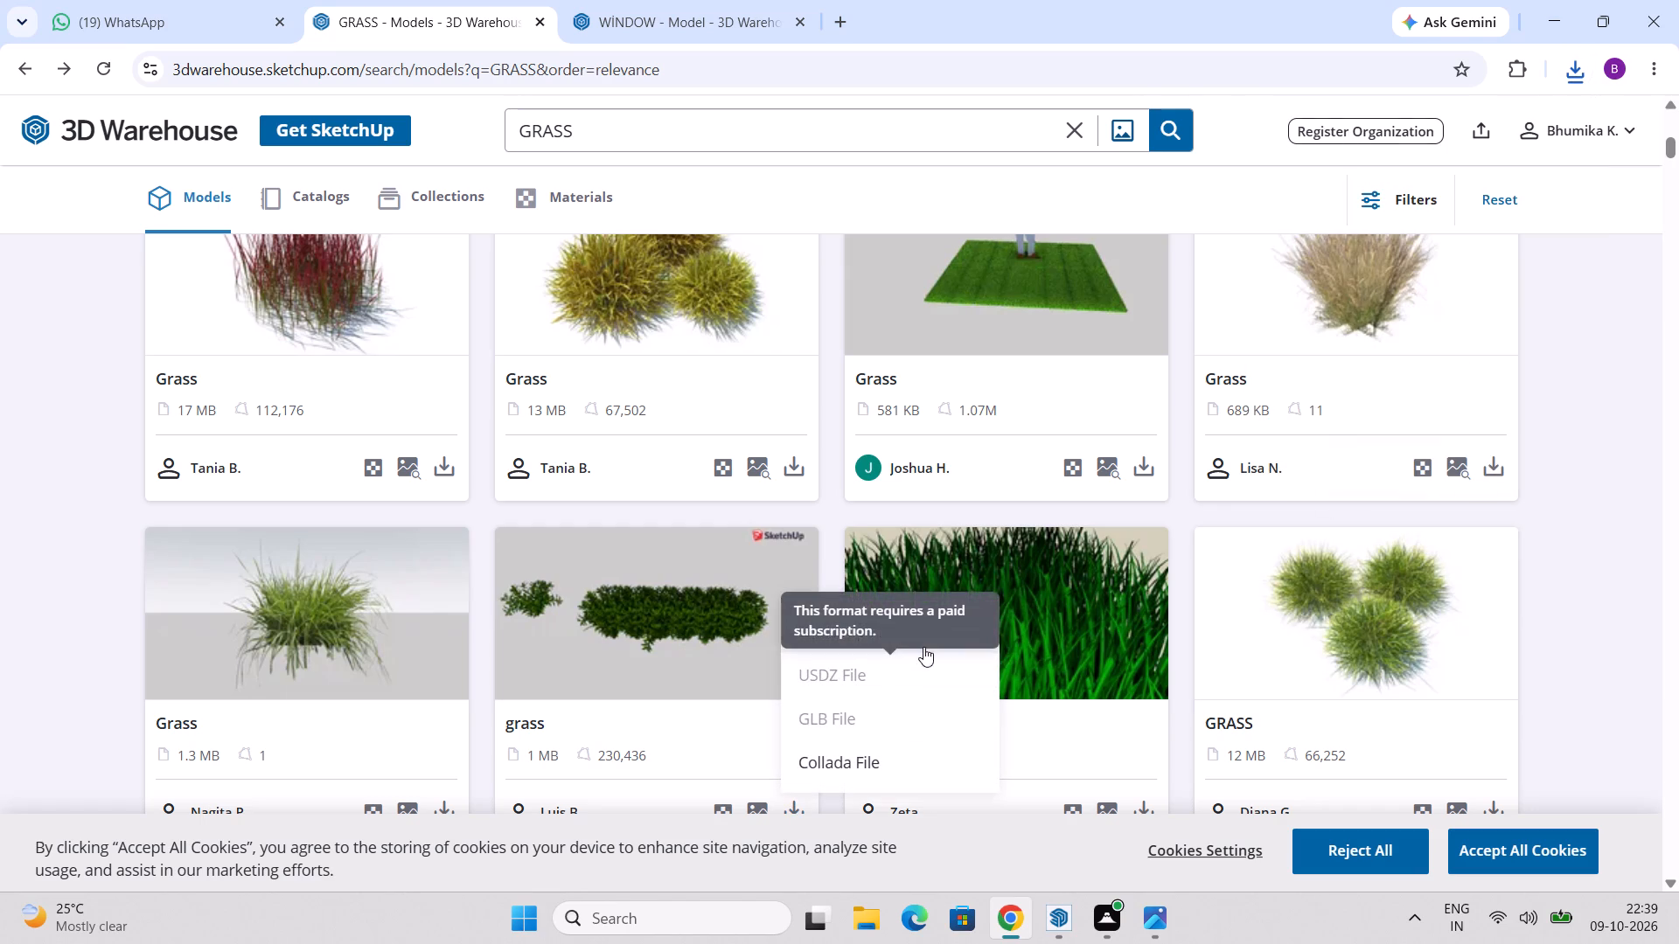
pyautogui.click(923, 643)
# Search the model library for PLANTS.
pyautogui.scroll(6, 955, 631)
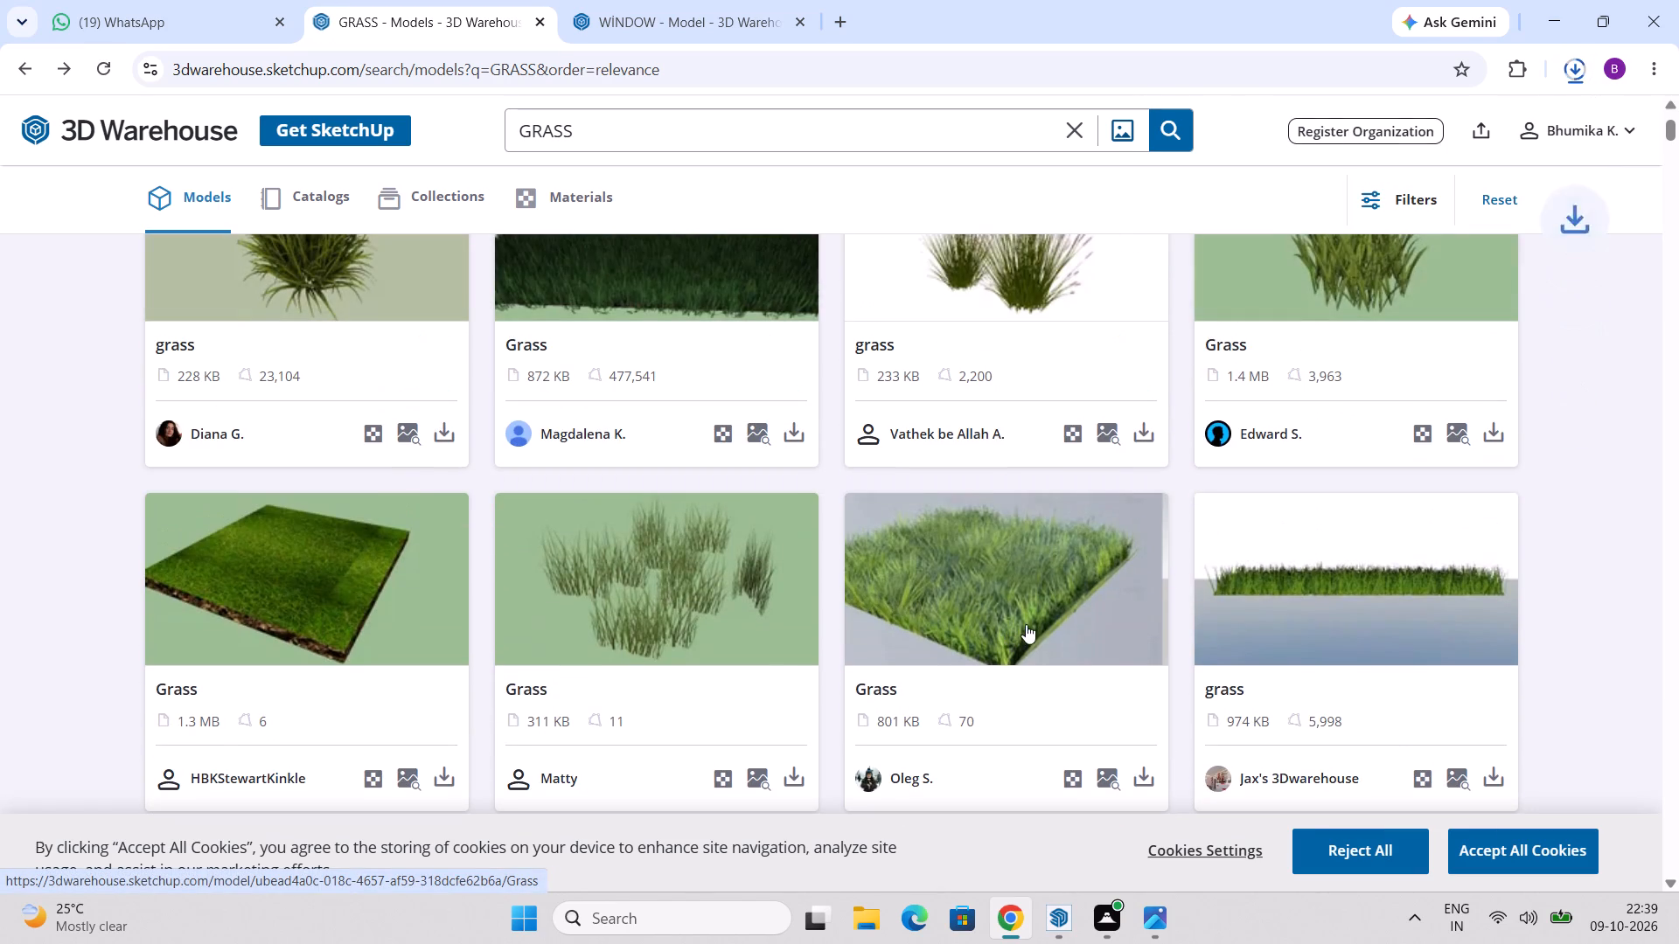
pyautogui.scroll(8, 1032, 623)
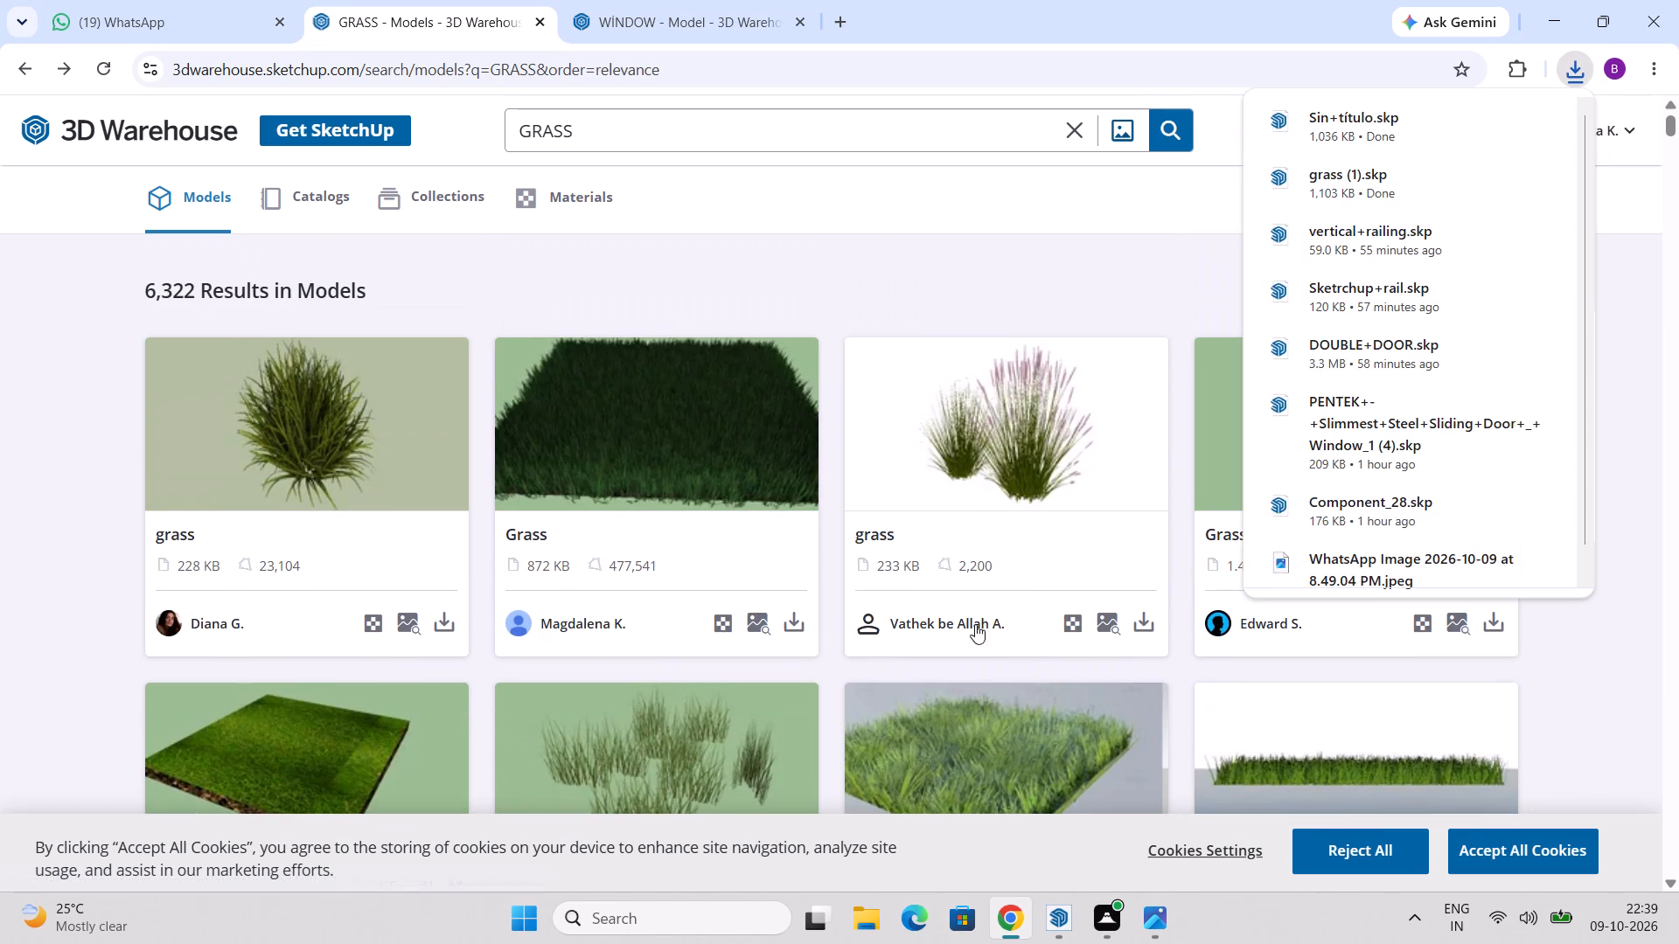
pyautogui.scroll(7, 975, 624)
pyautogui.doubleClick(723, 134)
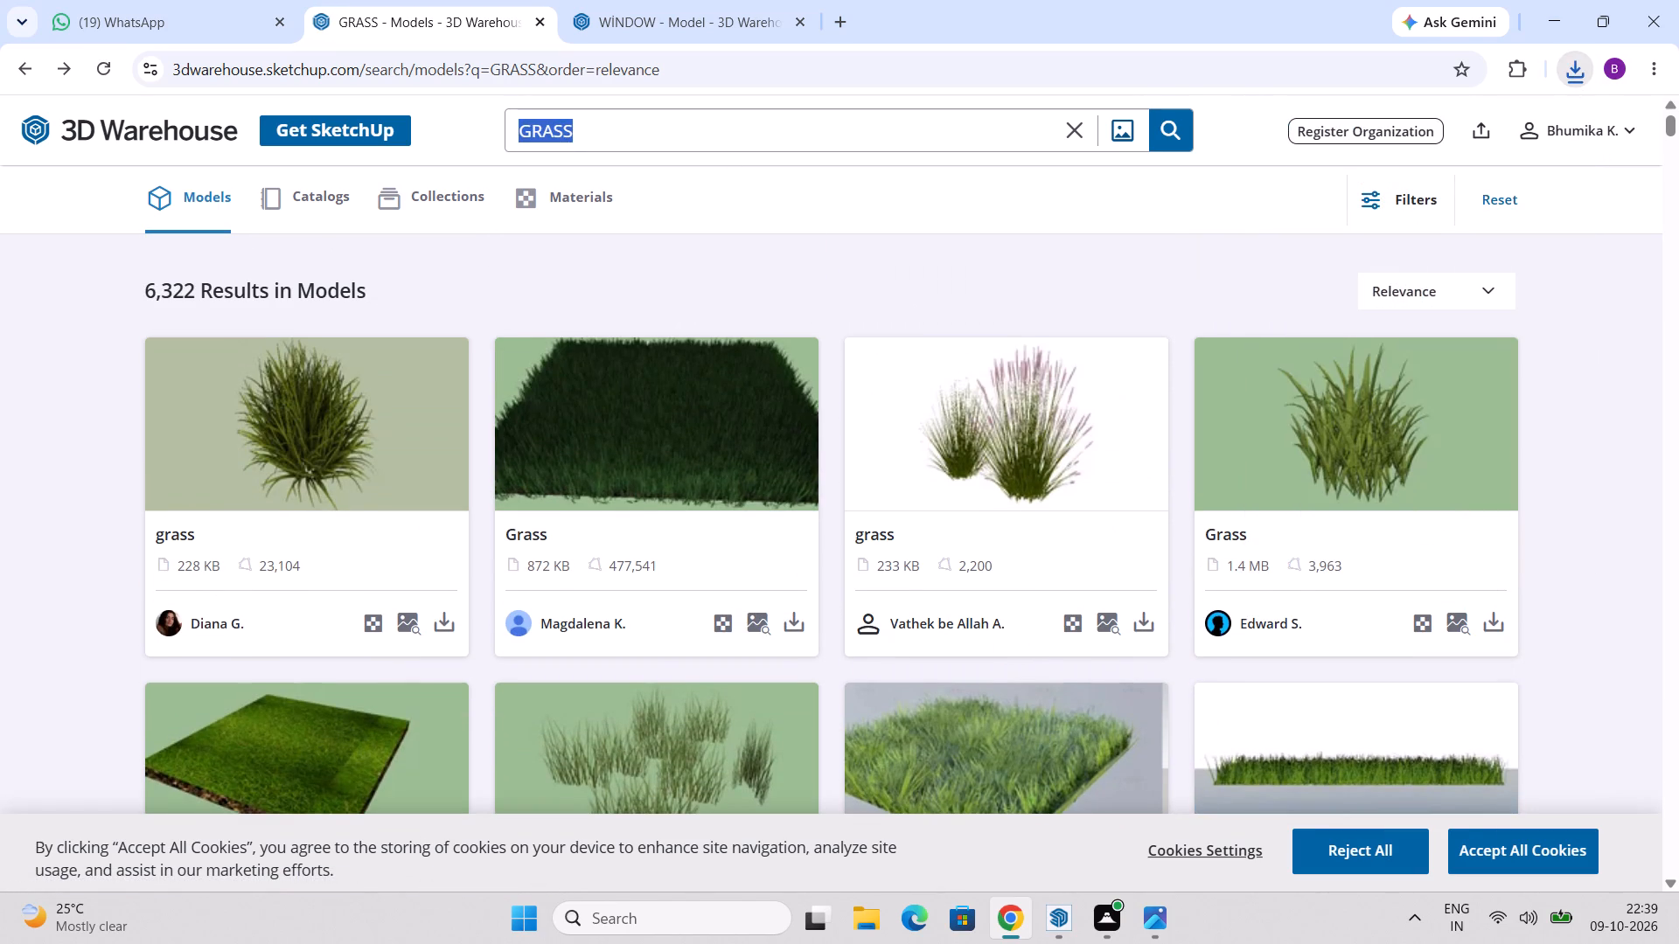
pyautogui.write('PLANTS')
pyautogui.press('Return')
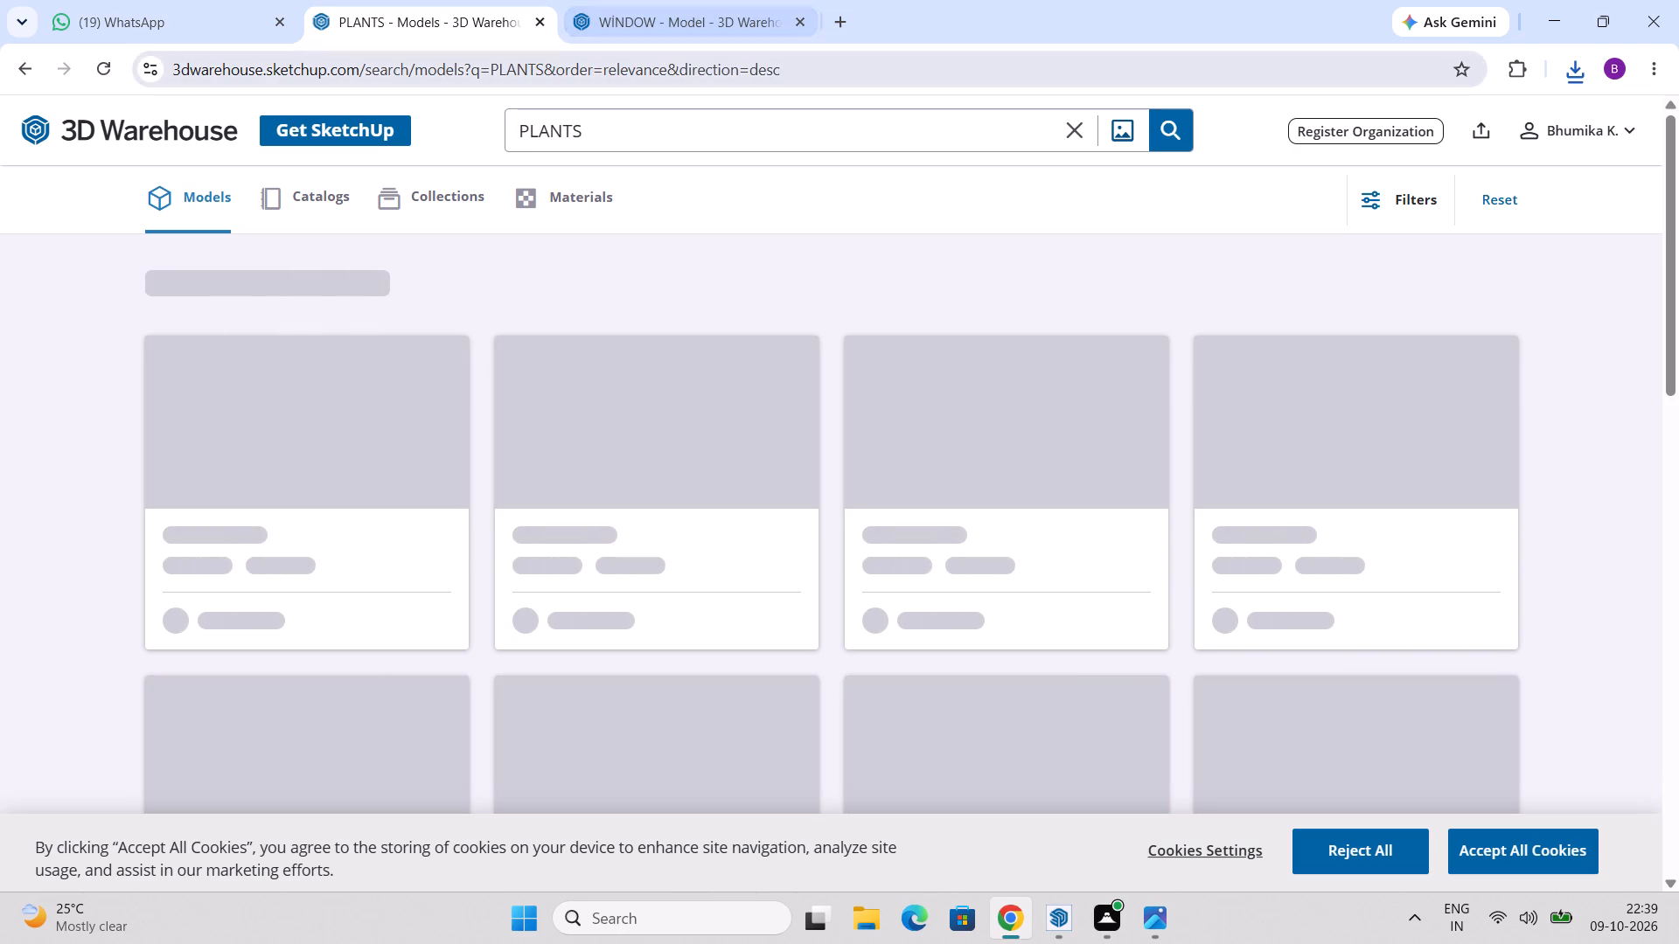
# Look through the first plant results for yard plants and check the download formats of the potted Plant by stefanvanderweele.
pyautogui.scroll(-3, 832, 548)
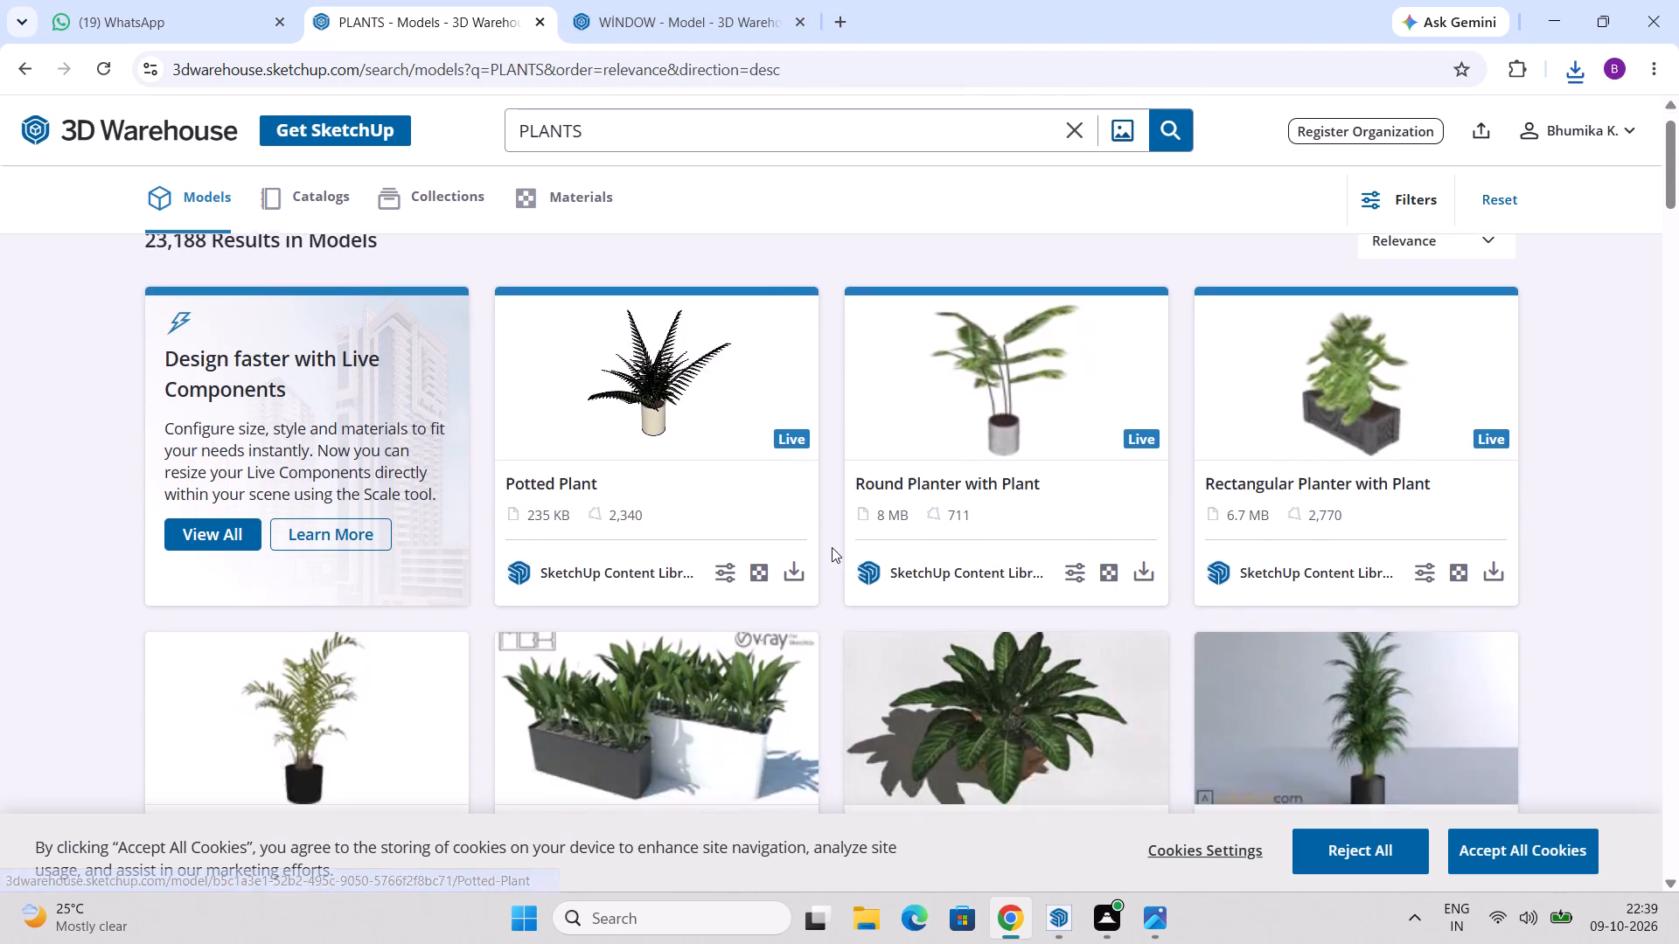
pyautogui.scroll(-2, 1046, 554)
pyautogui.scroll(2, 943, 563)
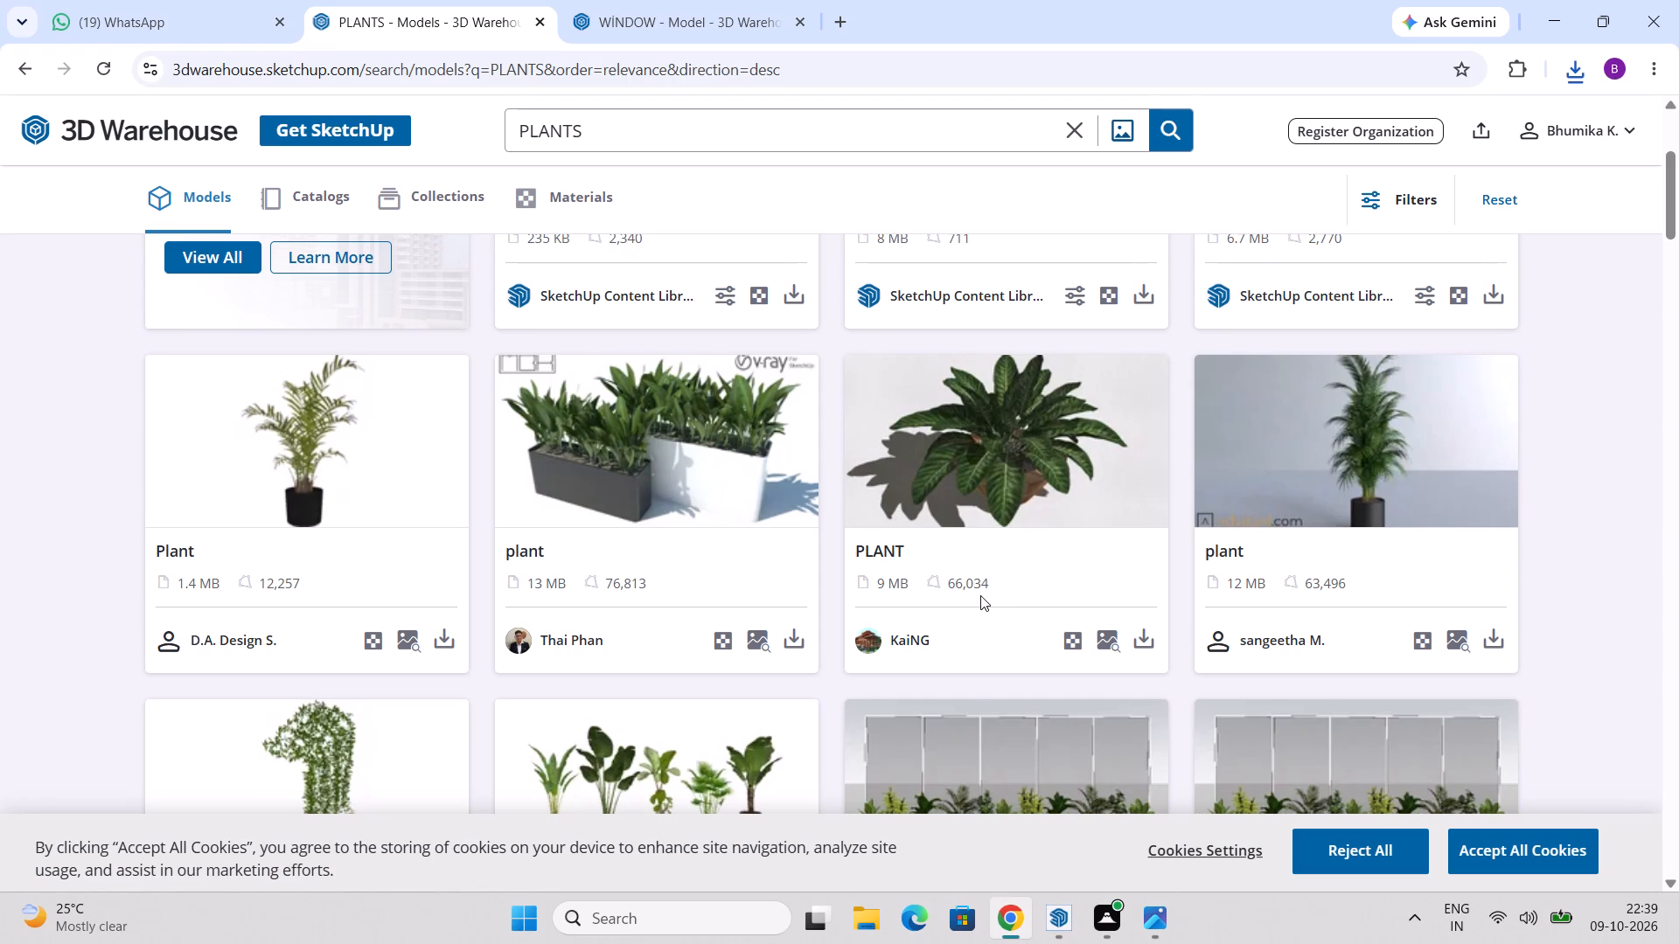
pyautogui.scroll(-4, 969, 594)
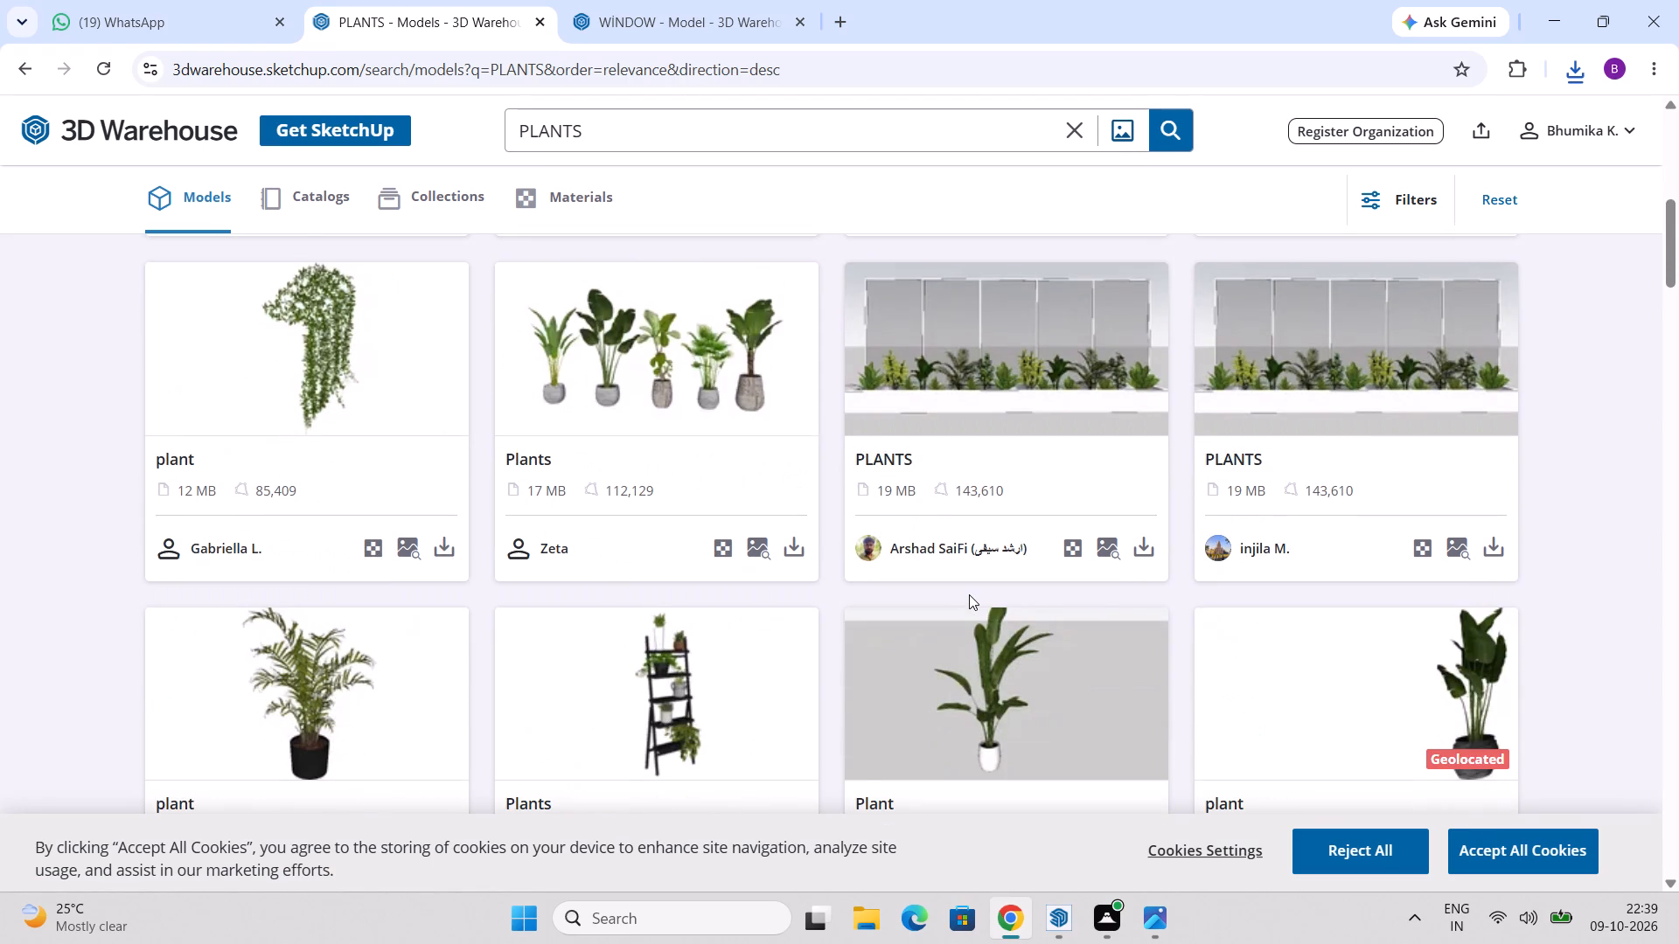
pyautogui.scroll(-3, 969, 594)
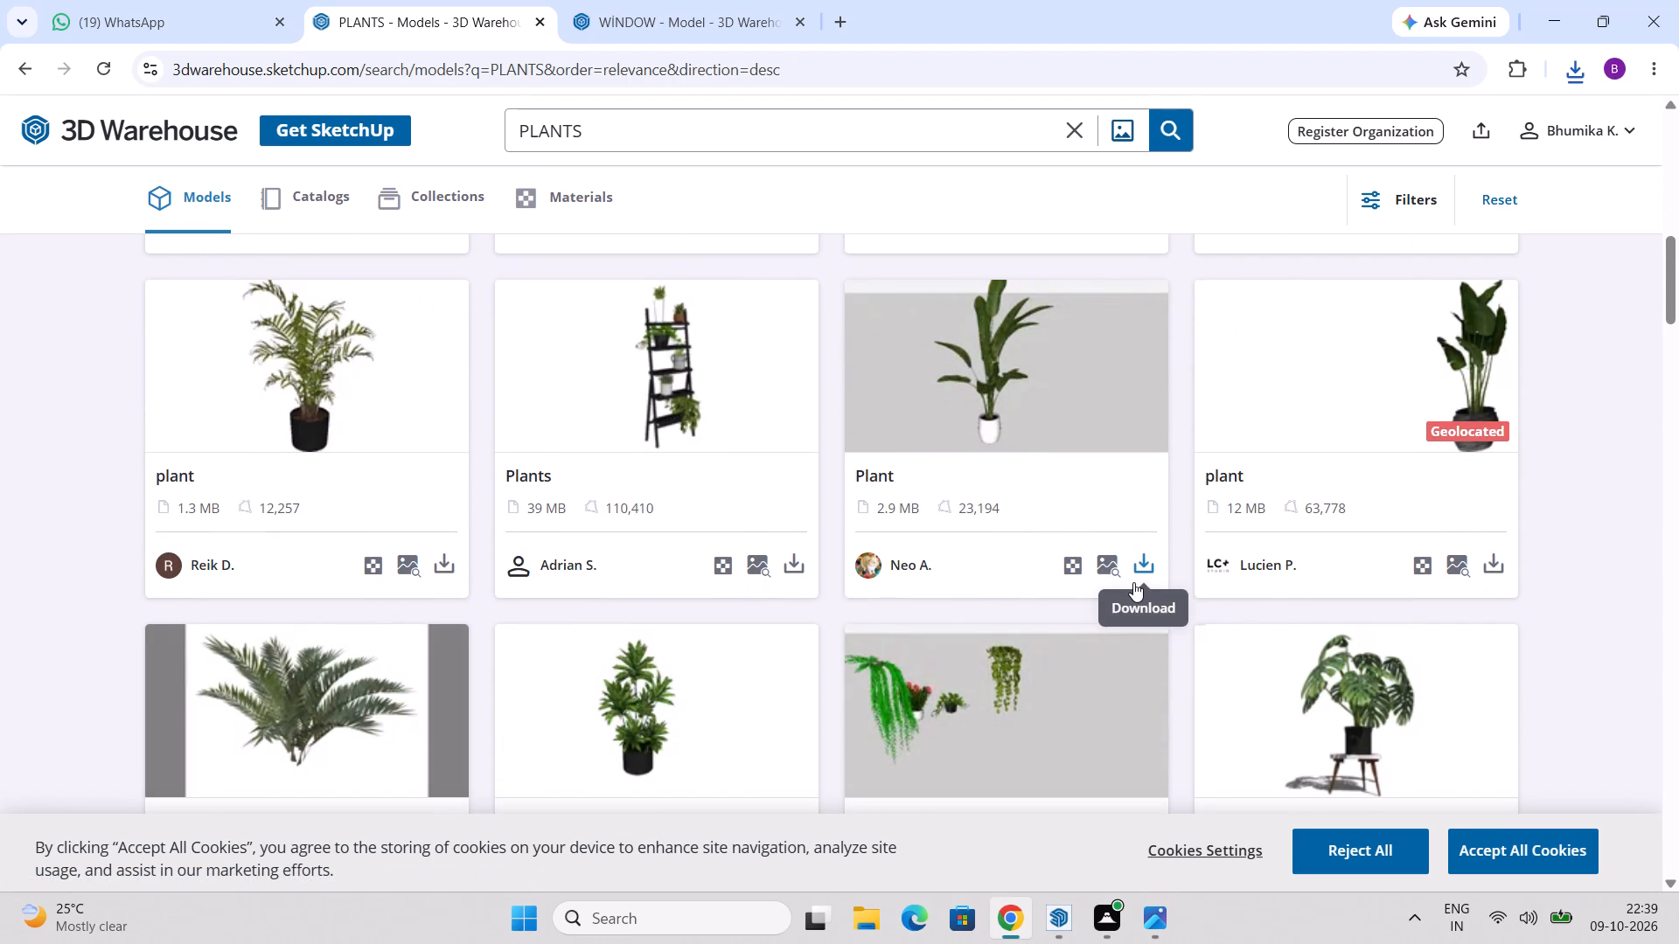
pyautogui.scroll(-1, 1133, 582)
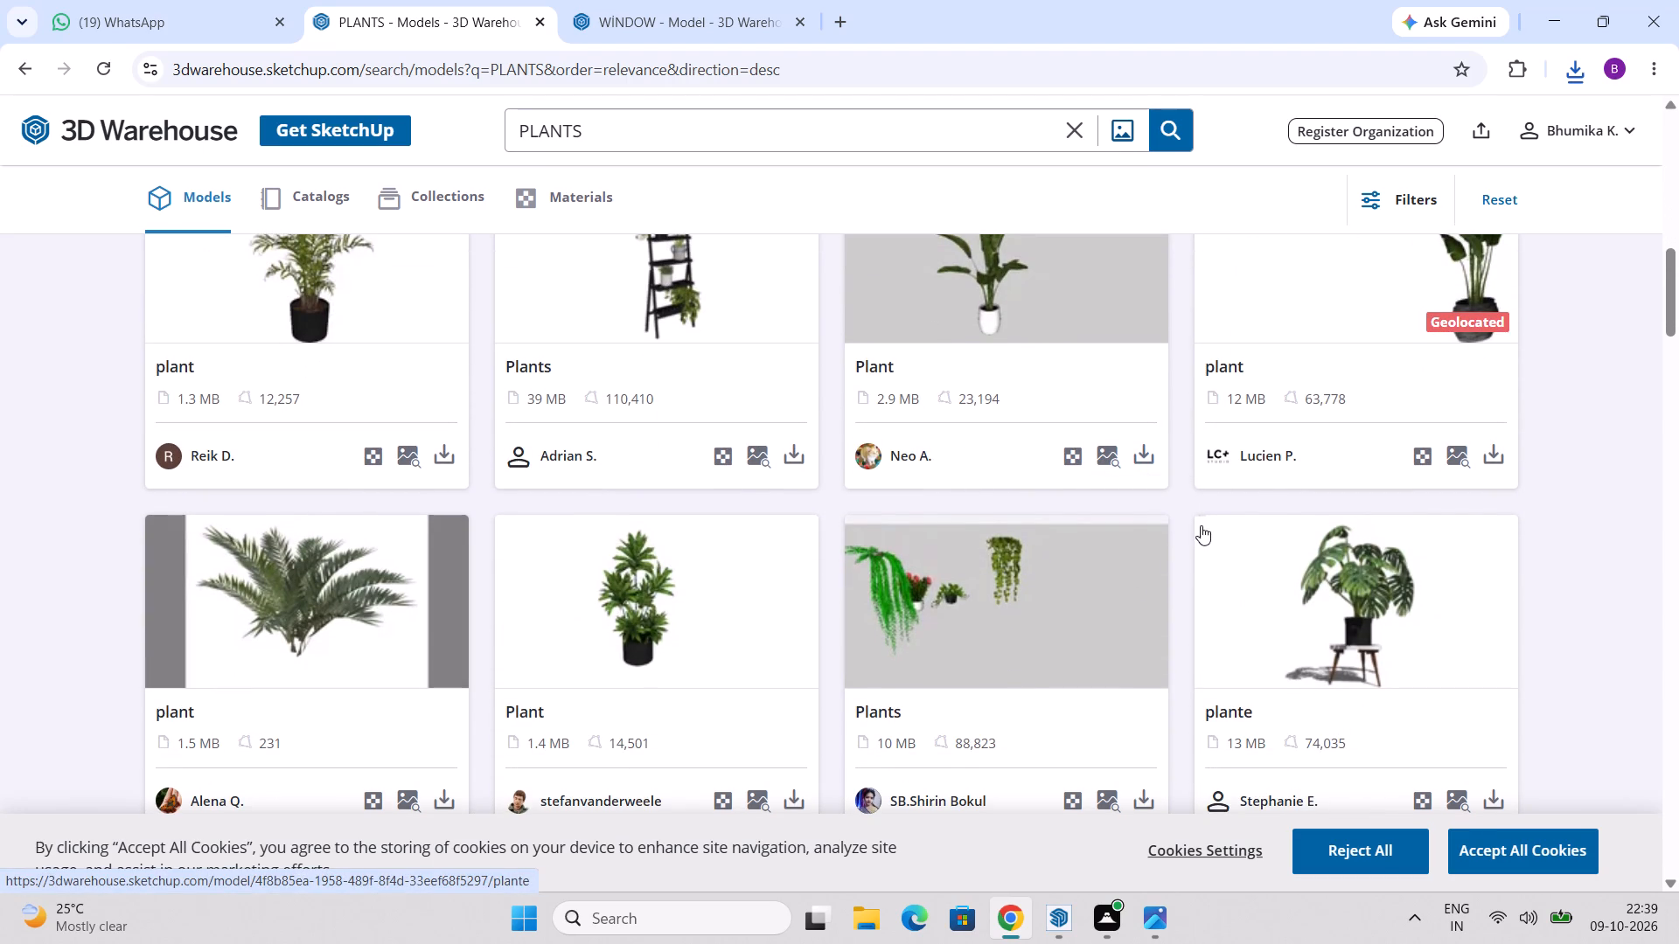
pyautogui.scroll(-2, 1003, 592)
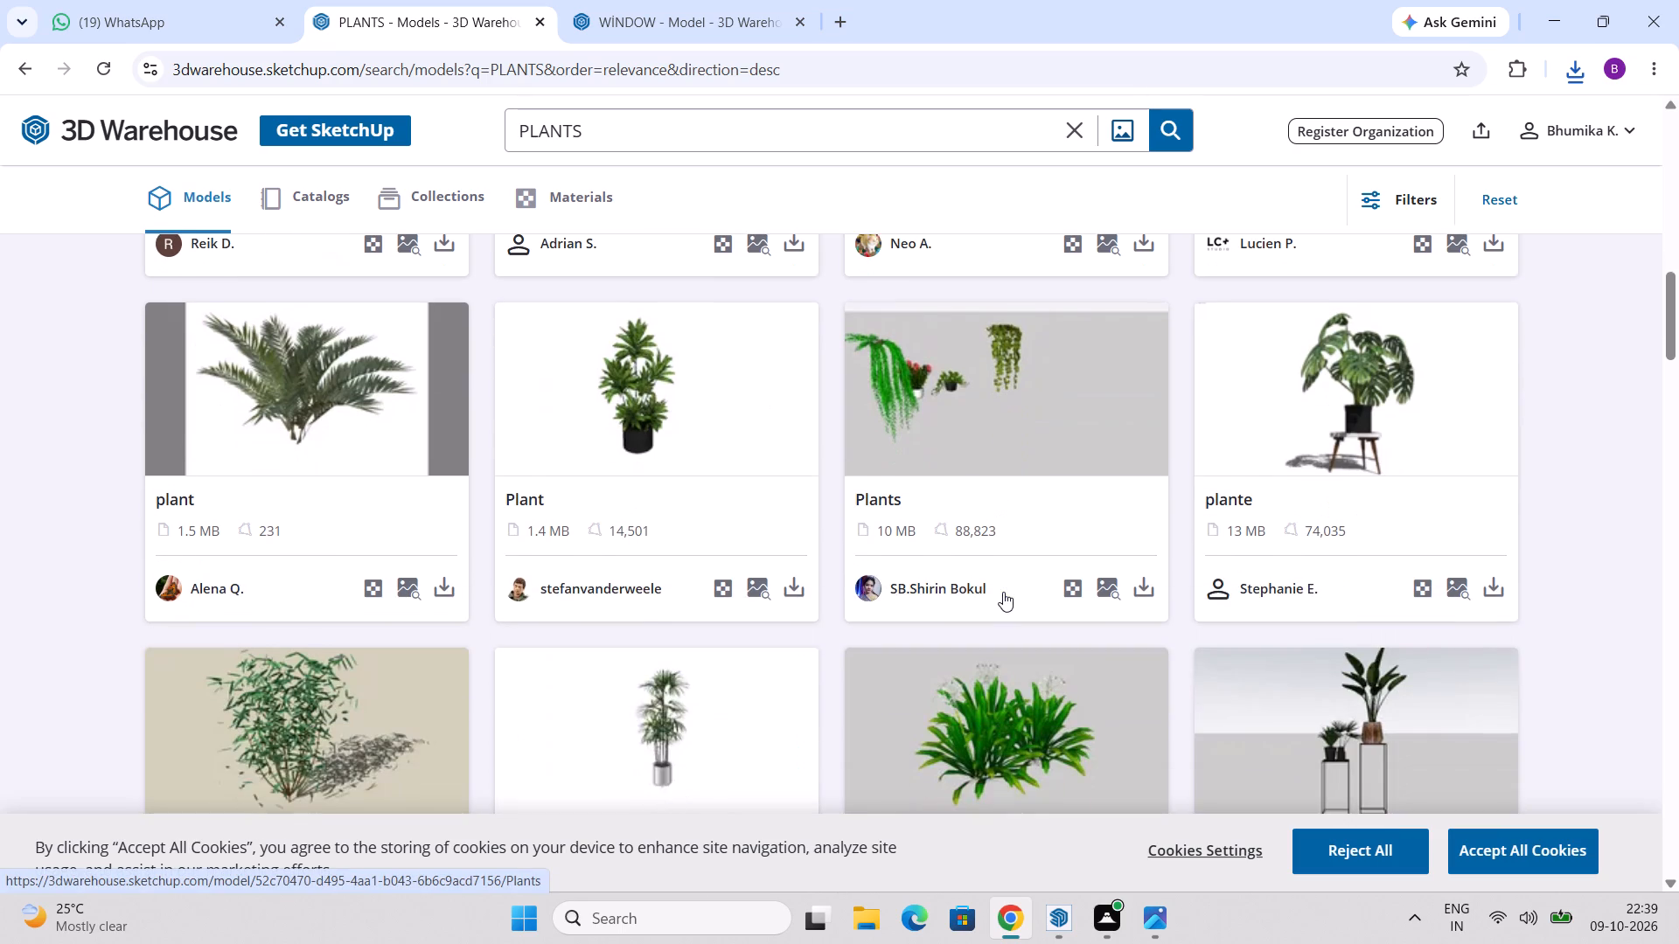
pyautogui.scroll(-2, 1003, 592)
pyautogui.scroll(2, 979, 587)
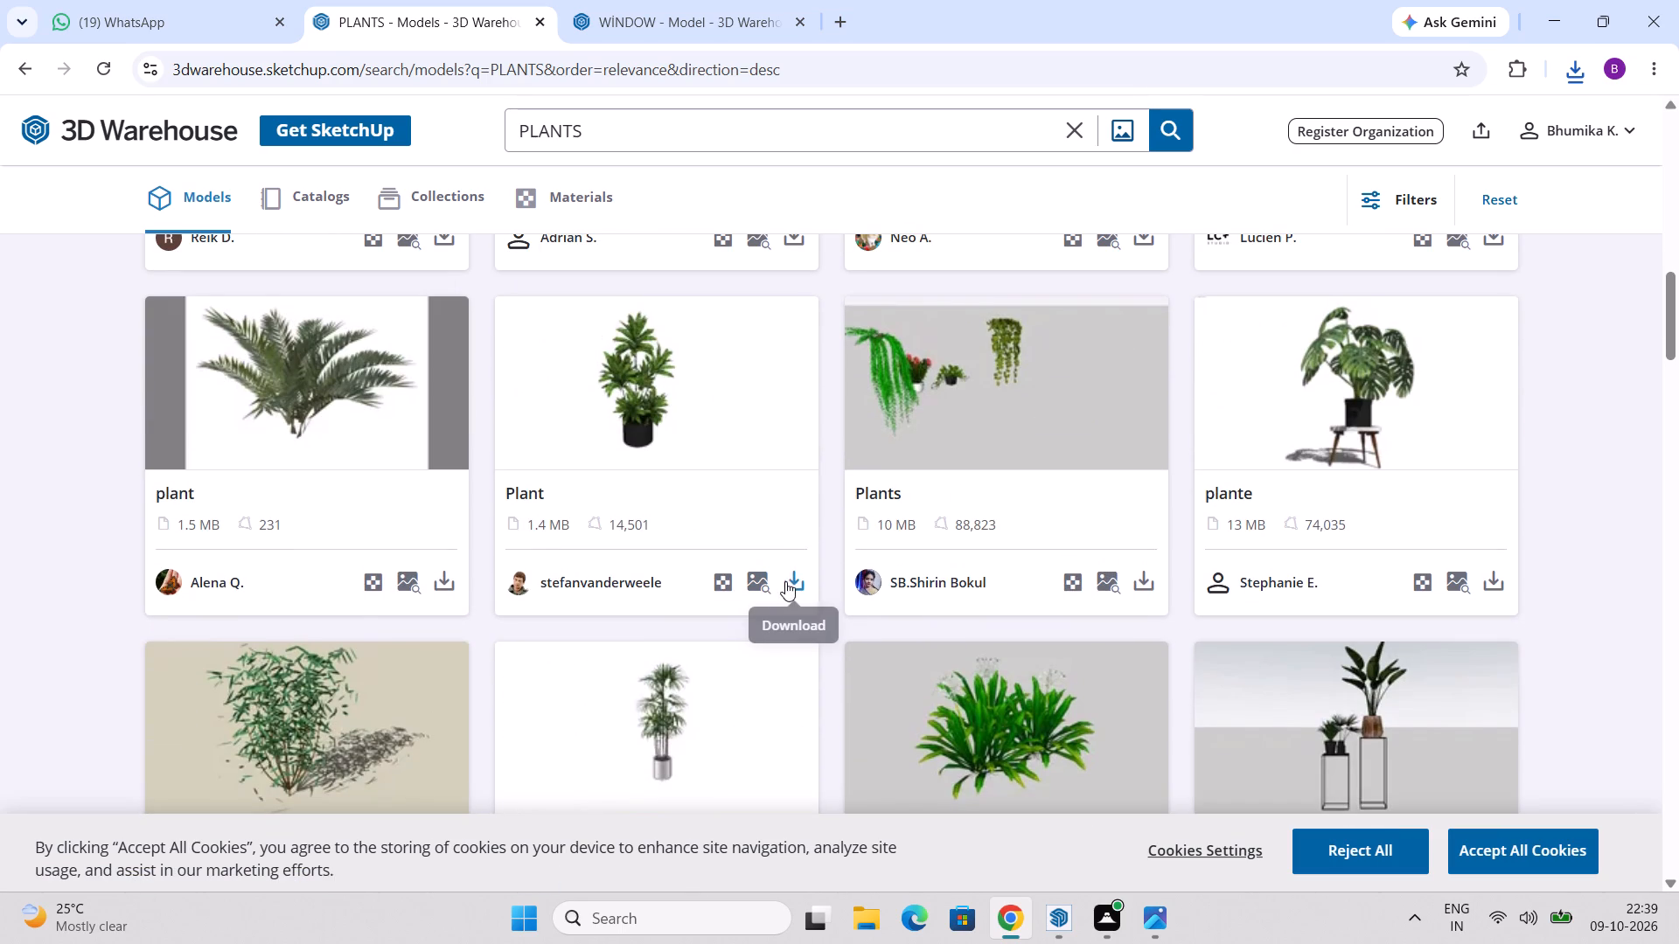
pyautogui.click(803, 562)
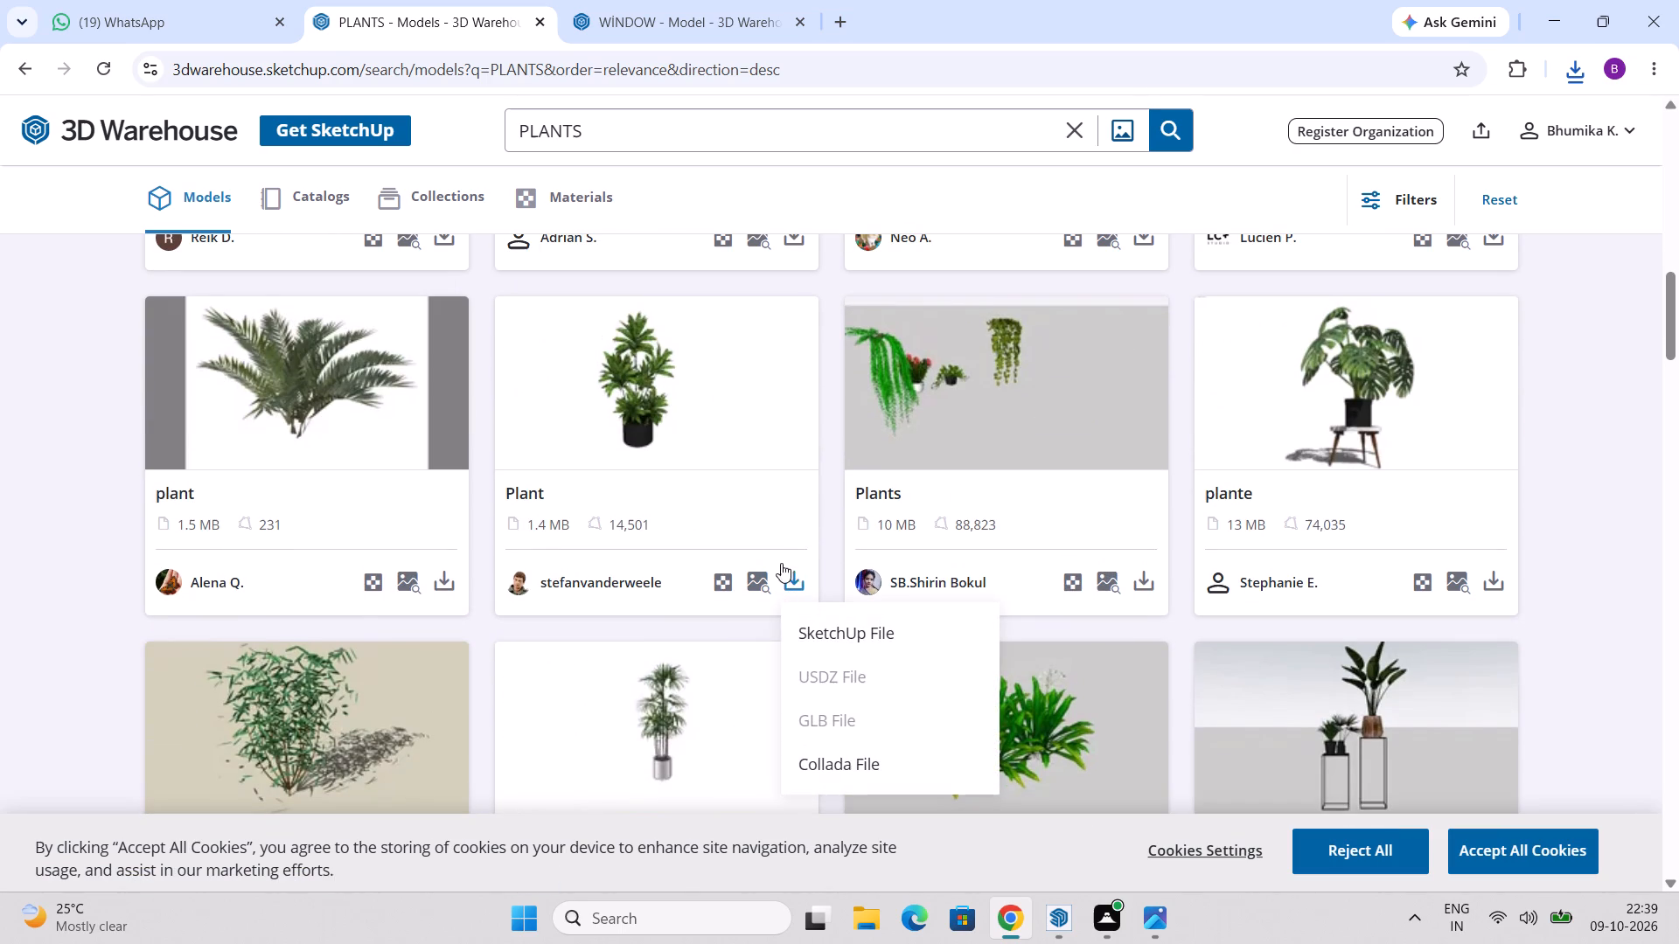
pyautogui.scroll(-4, 627, 521)
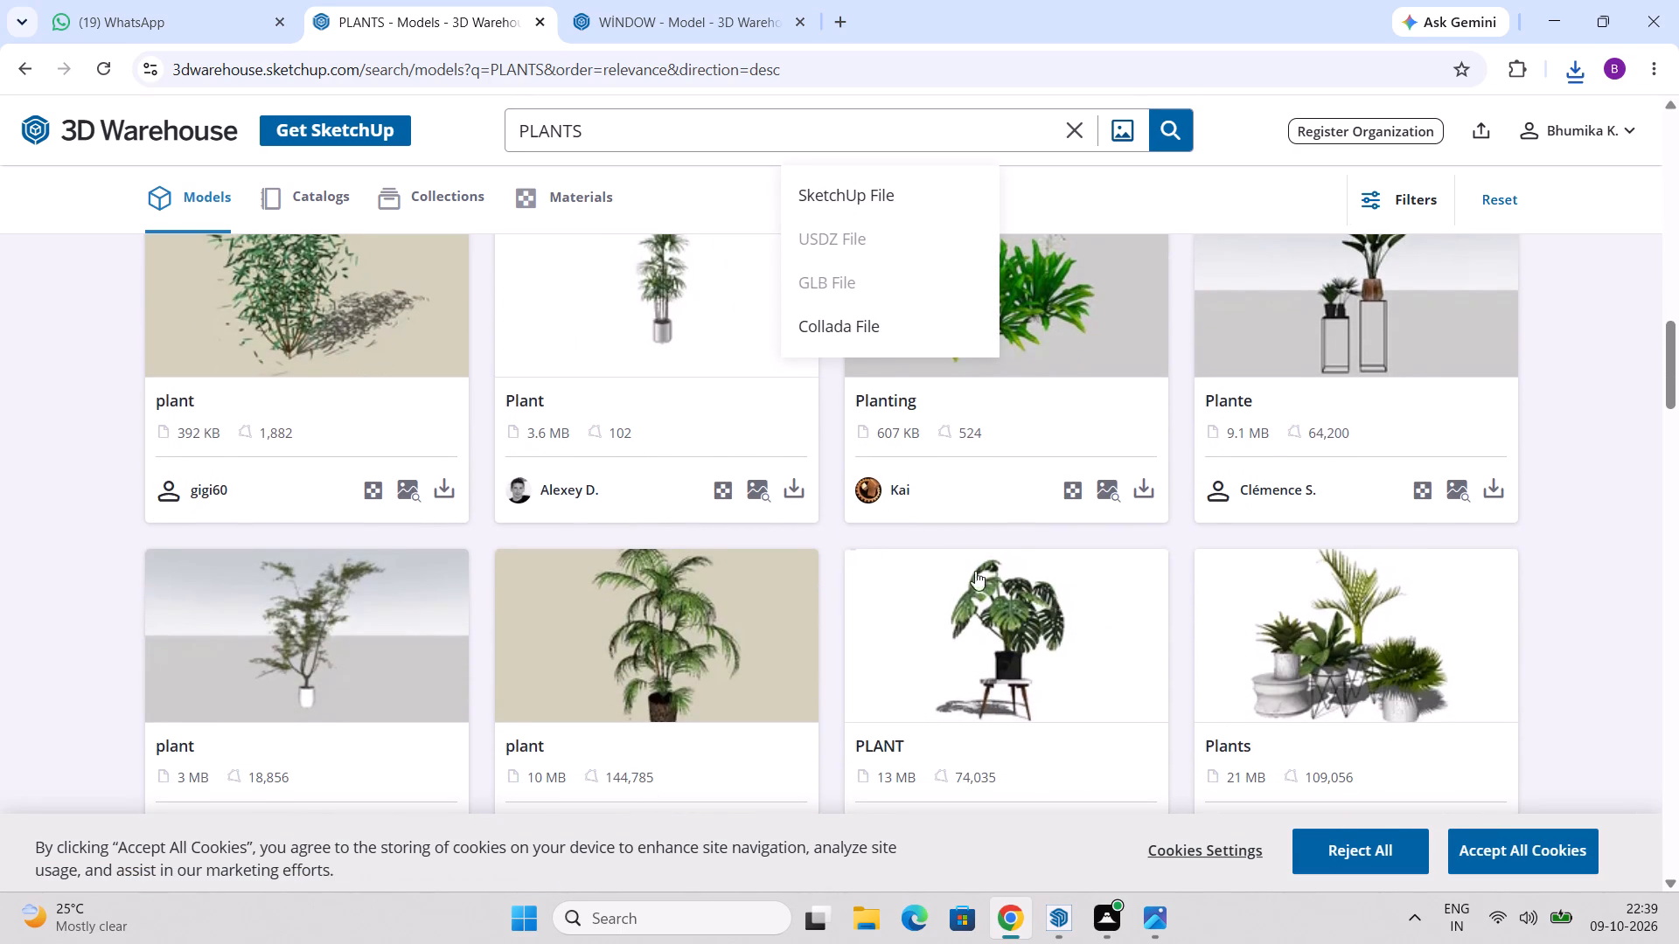
pyautogui.click(1015, 587)
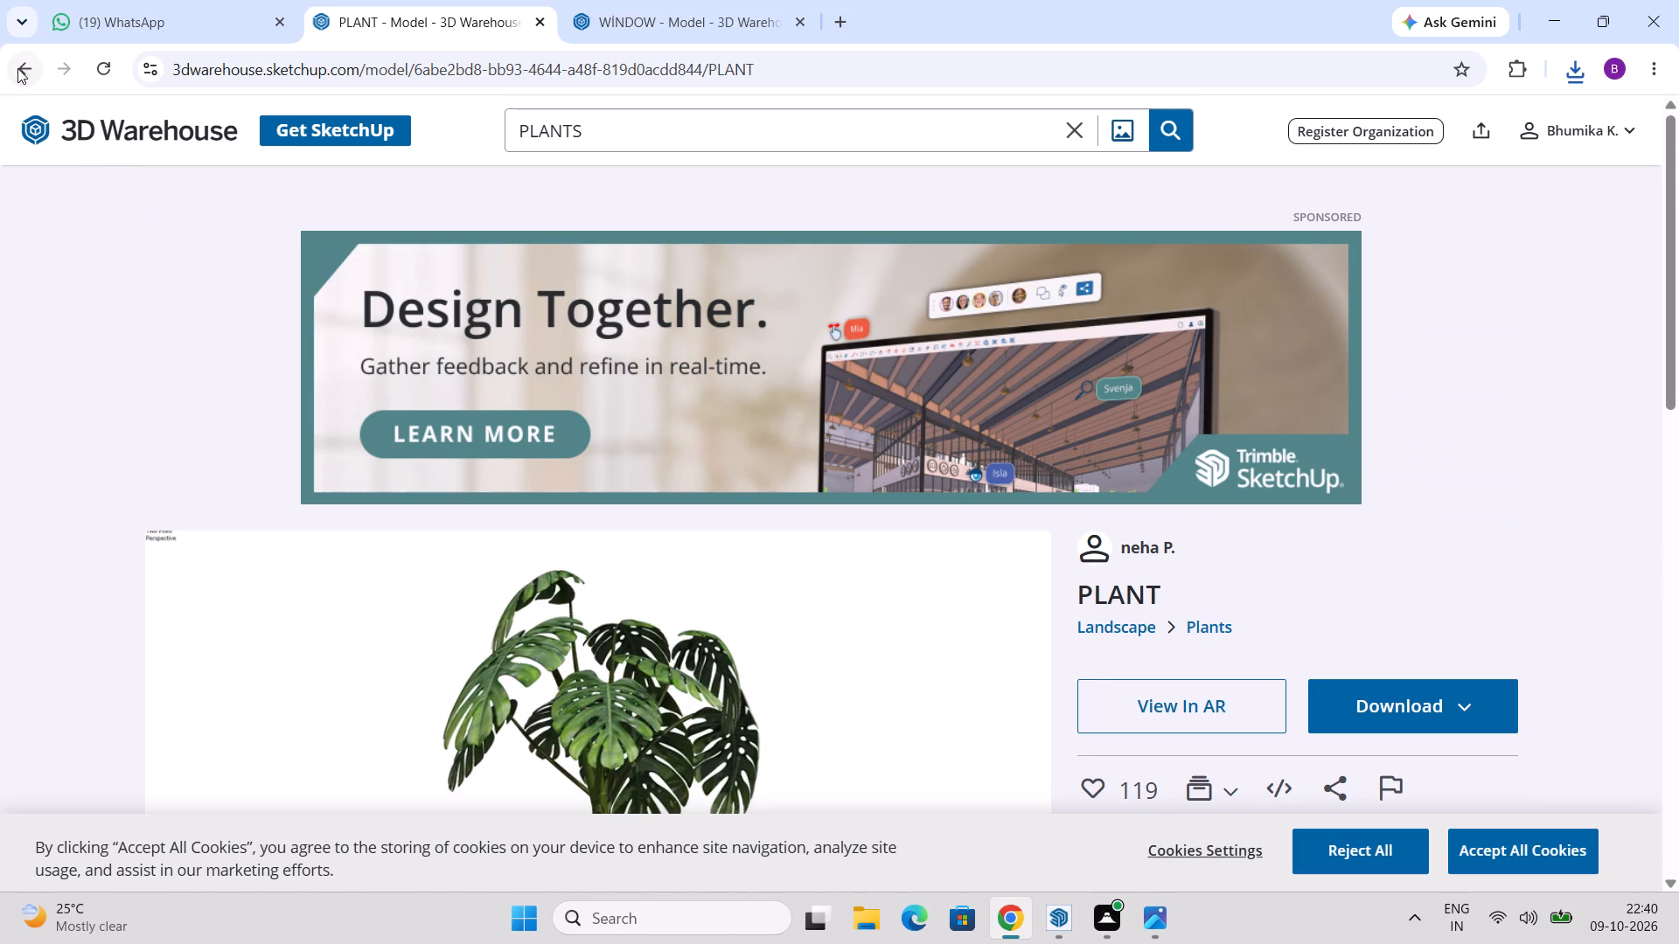
pyautogui.click(18, 64)
# Look further through the plant results for potted, hanging or garden plants that suit the yard.
pyautogui.scroll(2, 843, 489)
pyautogui.scroll(-2, 843, 488)
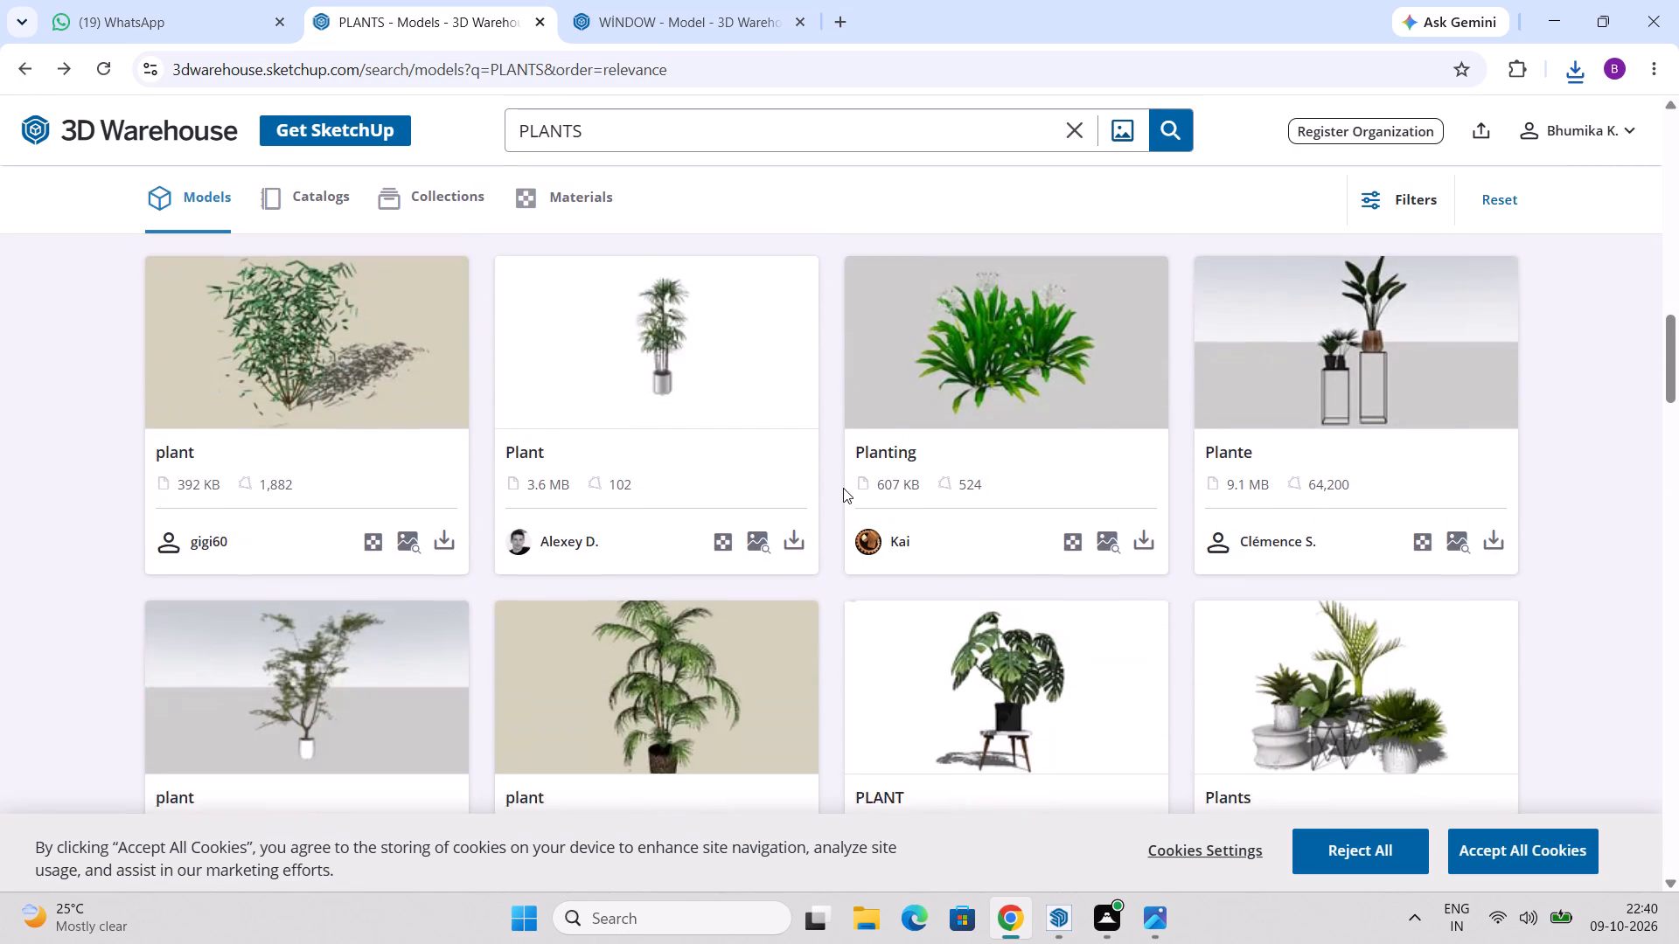
pyautogui.scroll(-3, 843, 488)
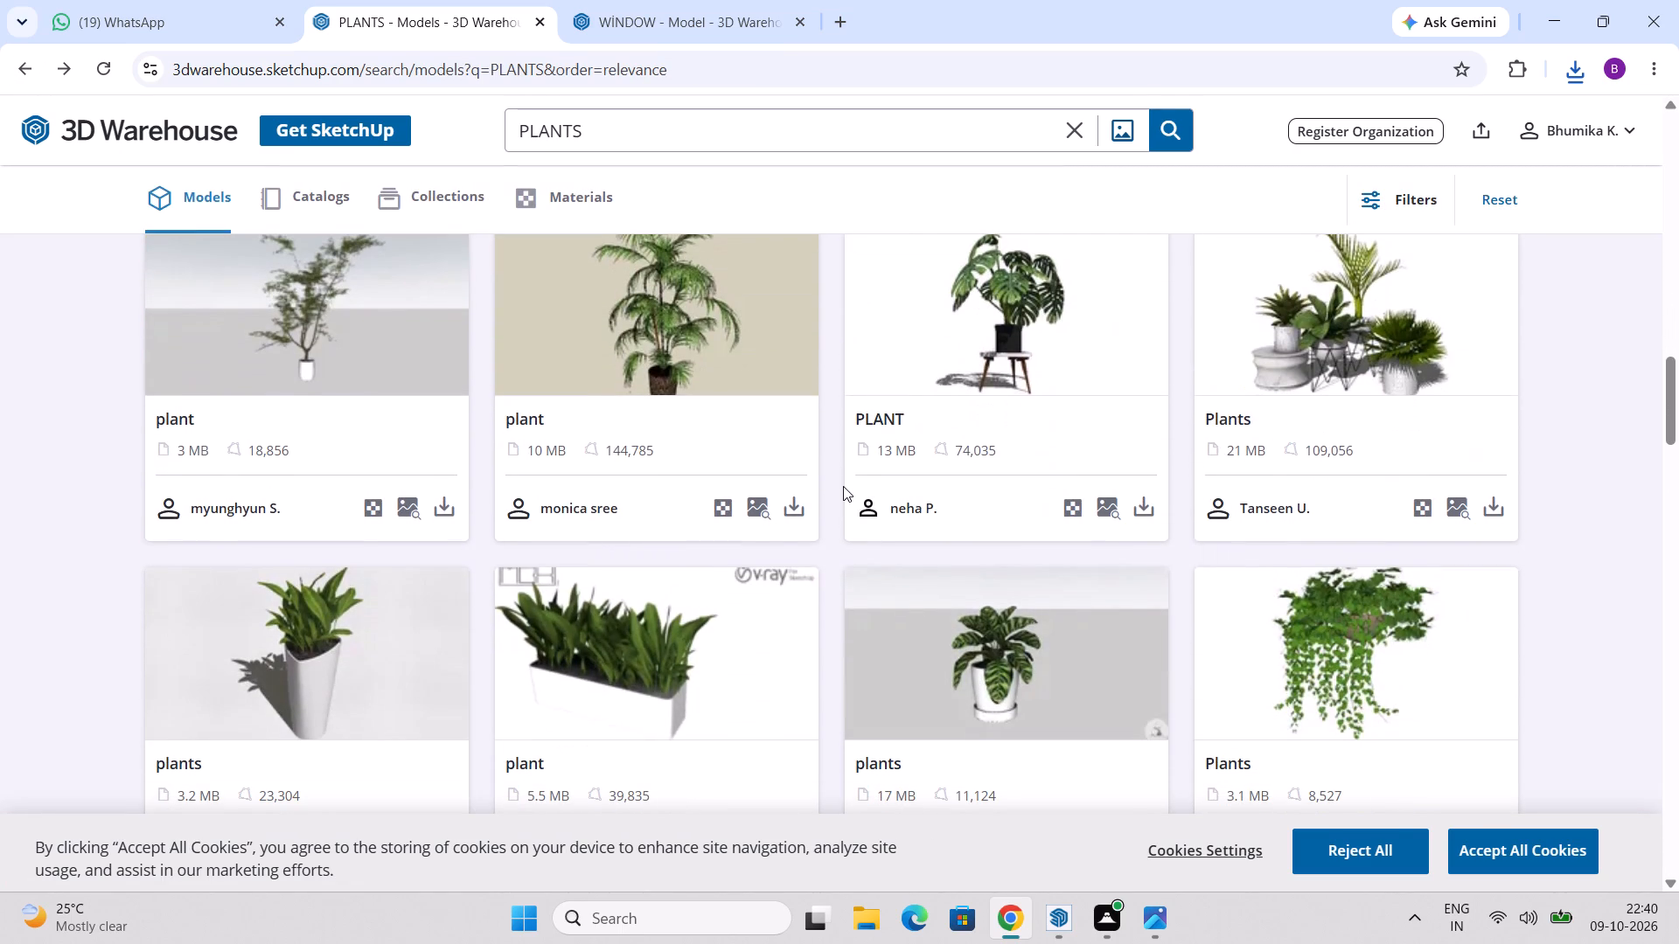
pyautogui.scroll(-7, 843, 486)
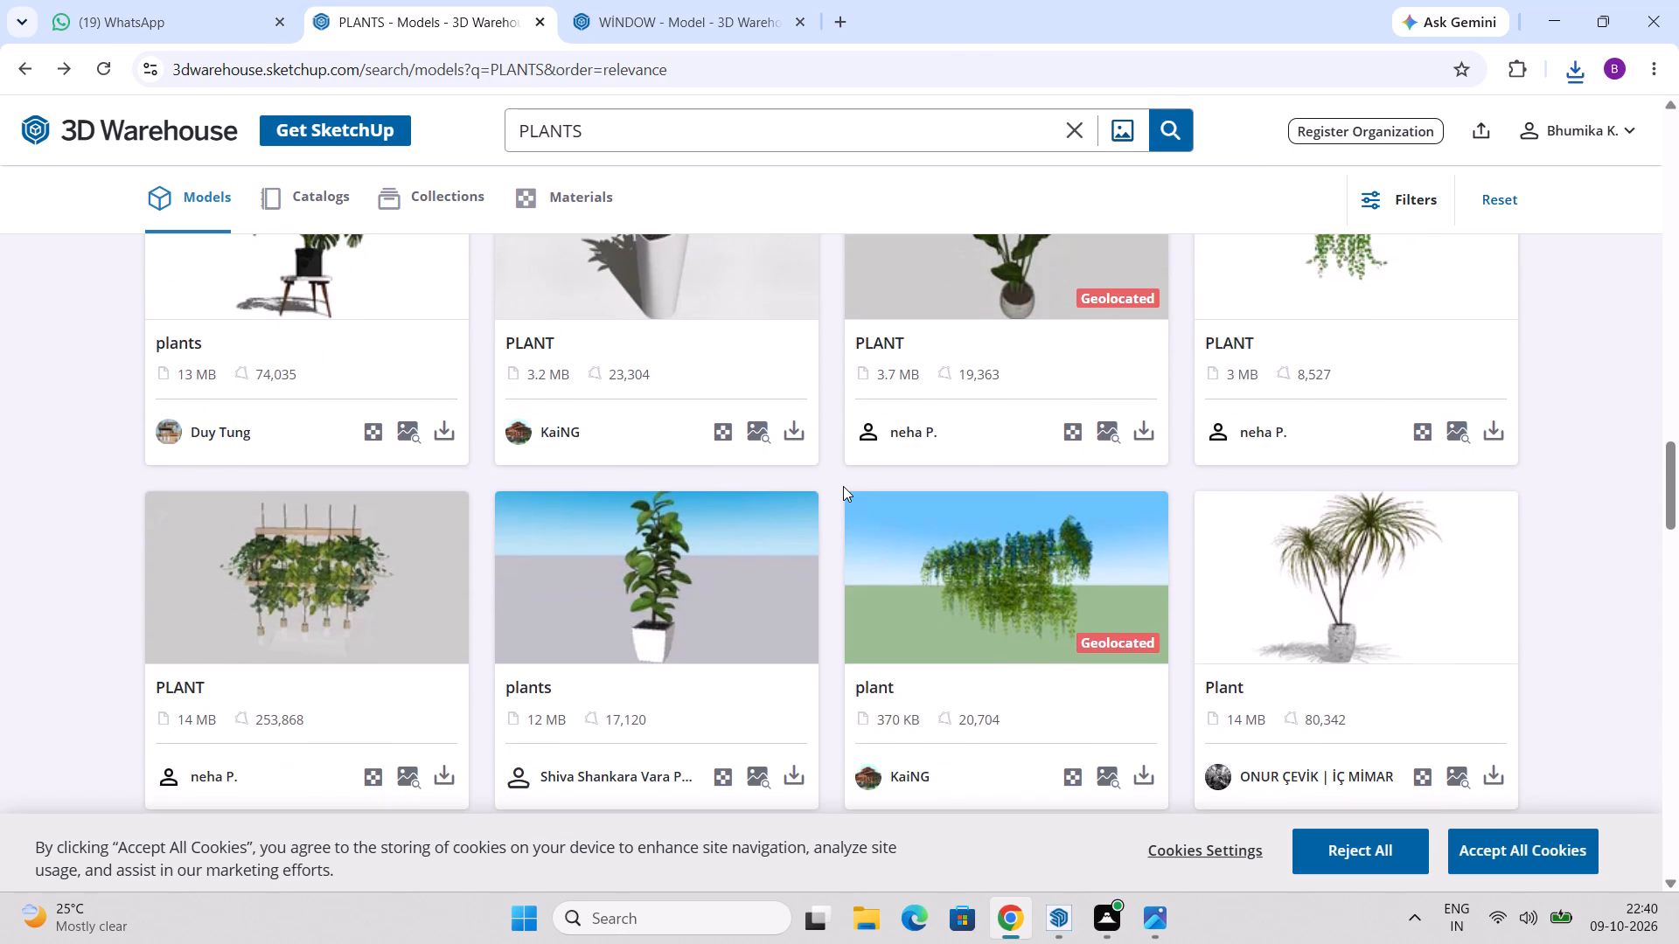
pyautogui.scroll(-4, 843, 486)
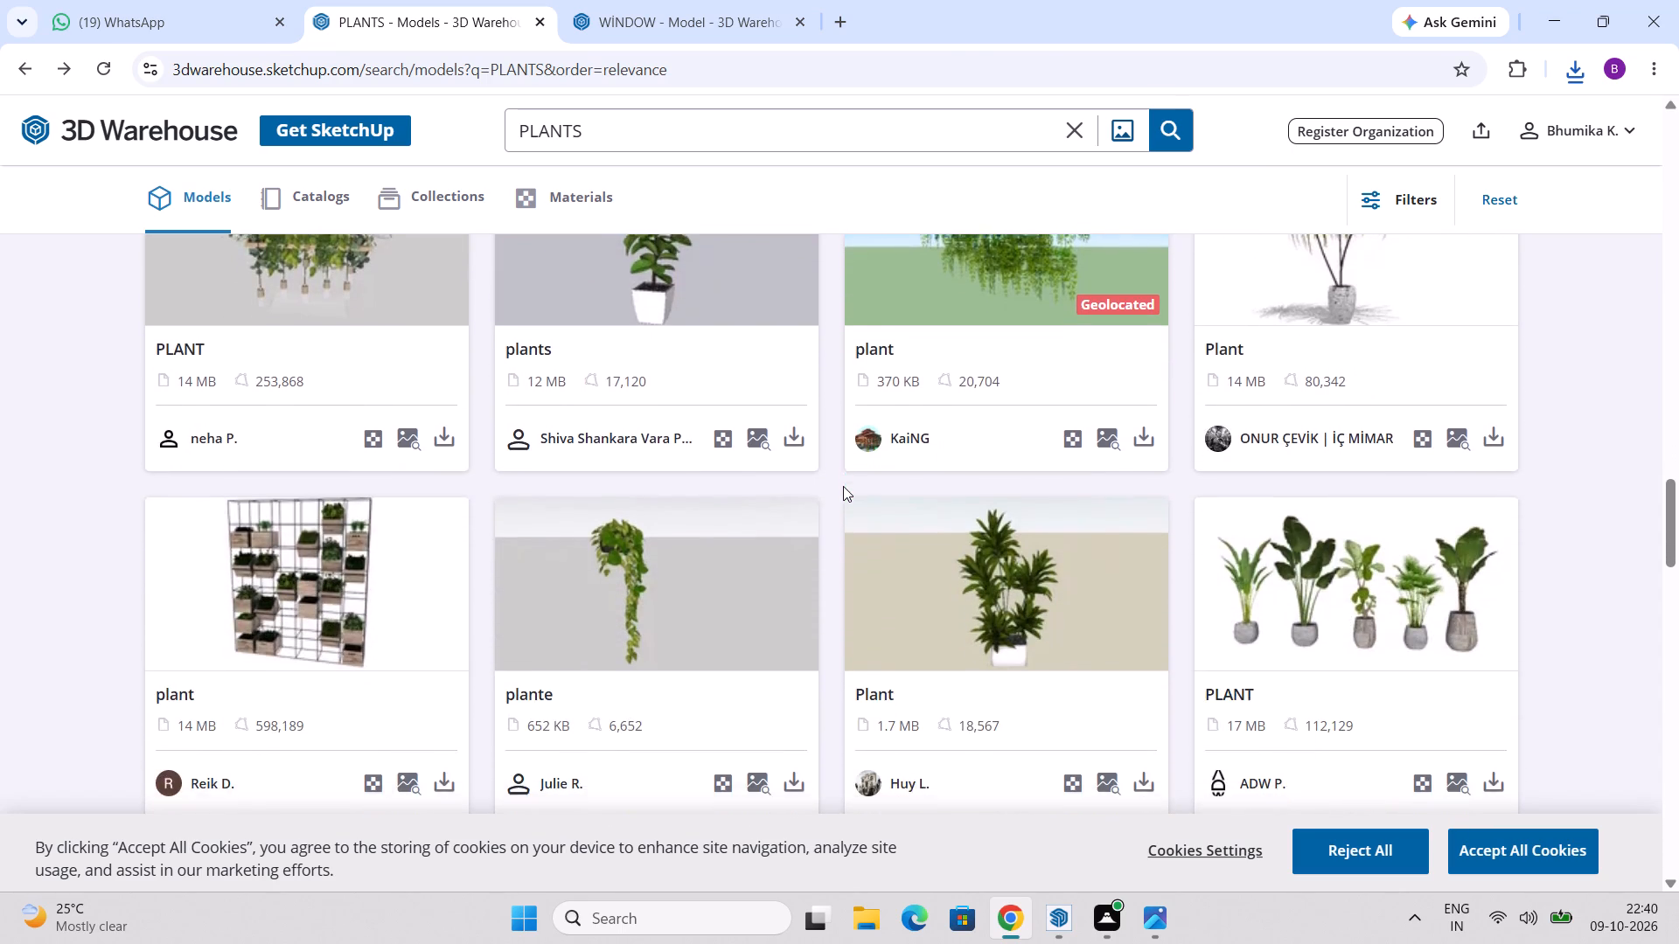
pyautogui.scroll(-2, 843, 486)
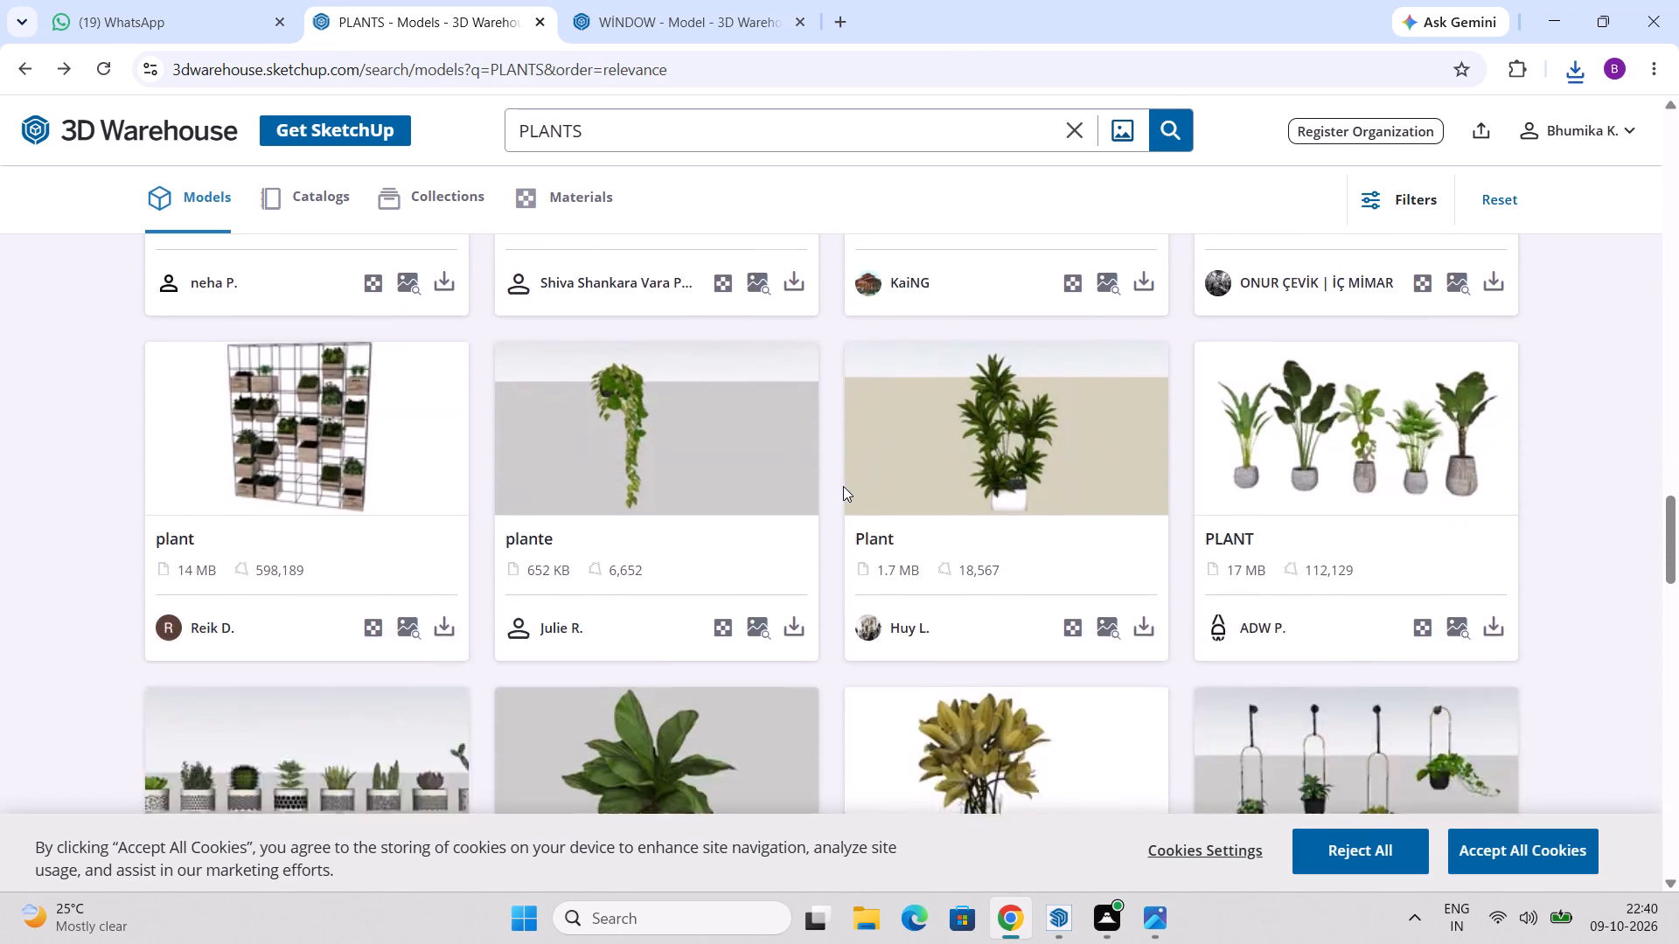
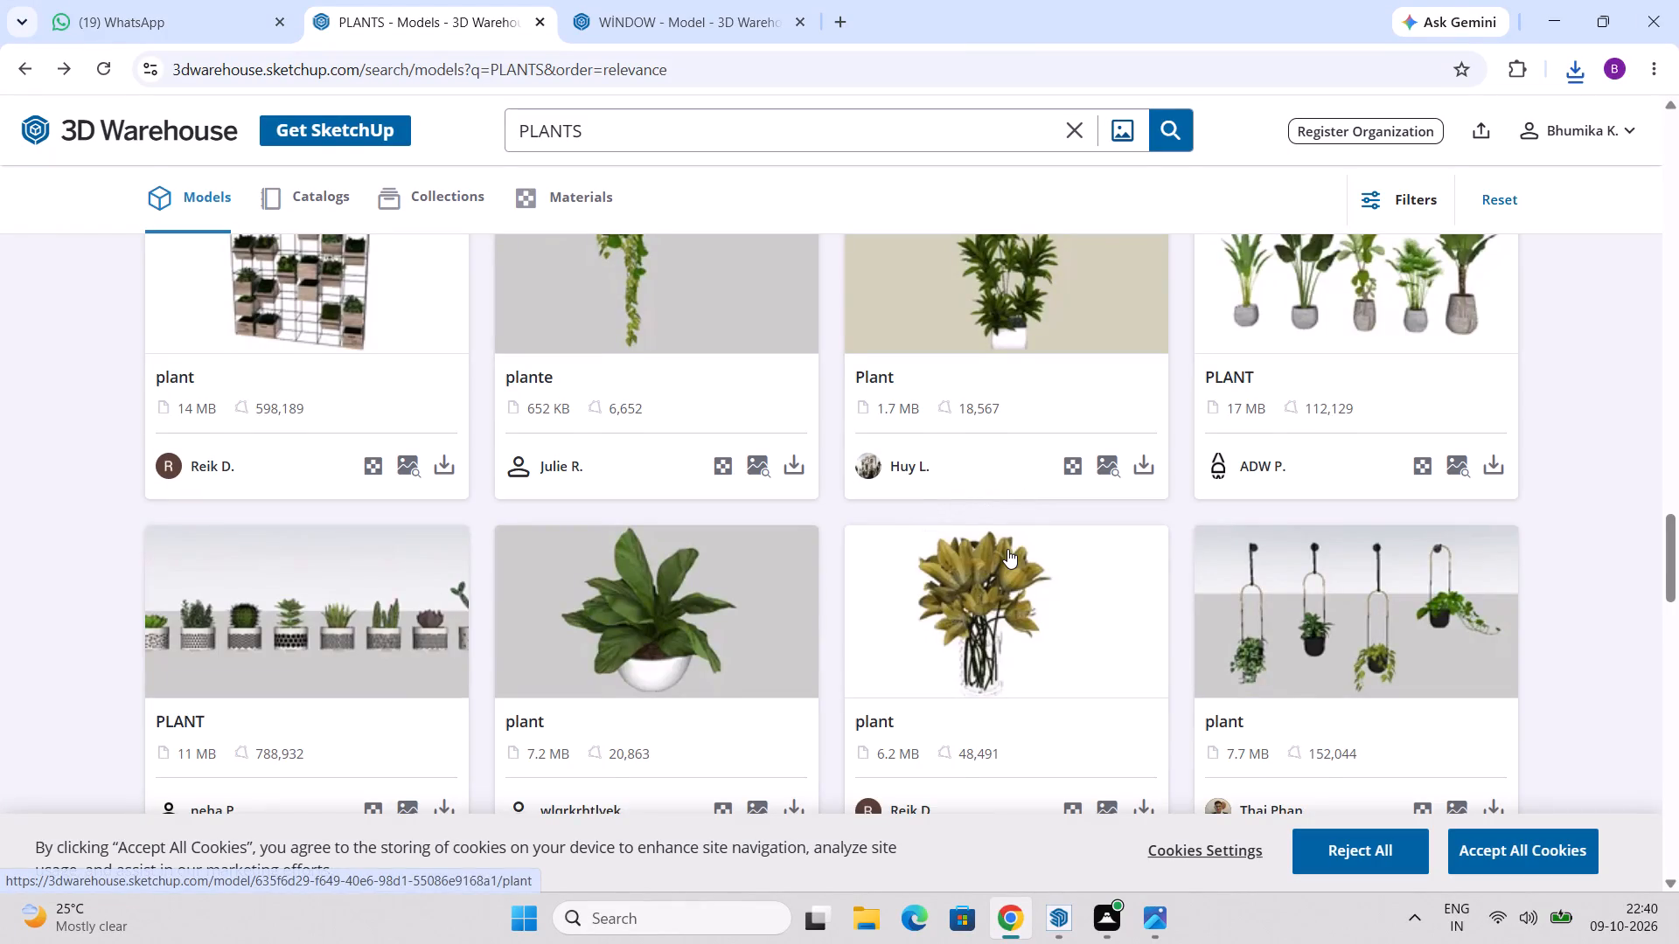
# Download the 1.7 MB Plant model, the tall leafy plants in a white square pot, as a SketchUp file.
pyautogui.scroll(2, 1007, 549)
pyautogui.click(1147, 682)
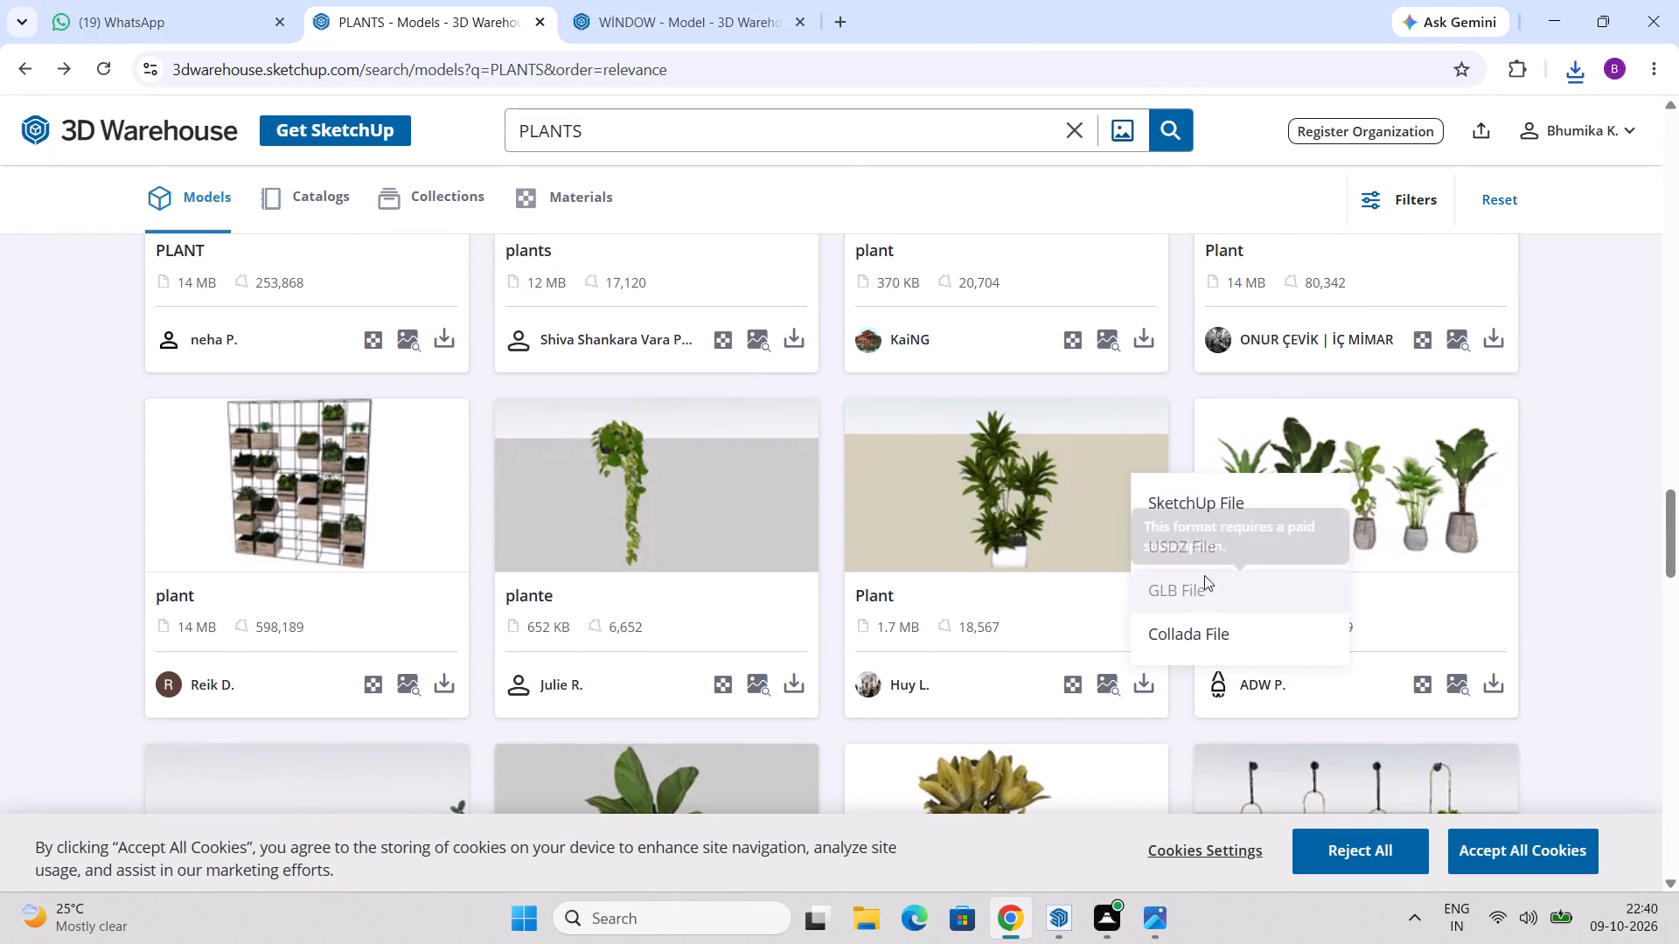
pyautogui.click(1259, 502)
# Find the 1 MB plants model with one broad-leaved plant in a grey pot and download it as a SketchUp file.
pyautogui.scroll(-7, 1019, 517)
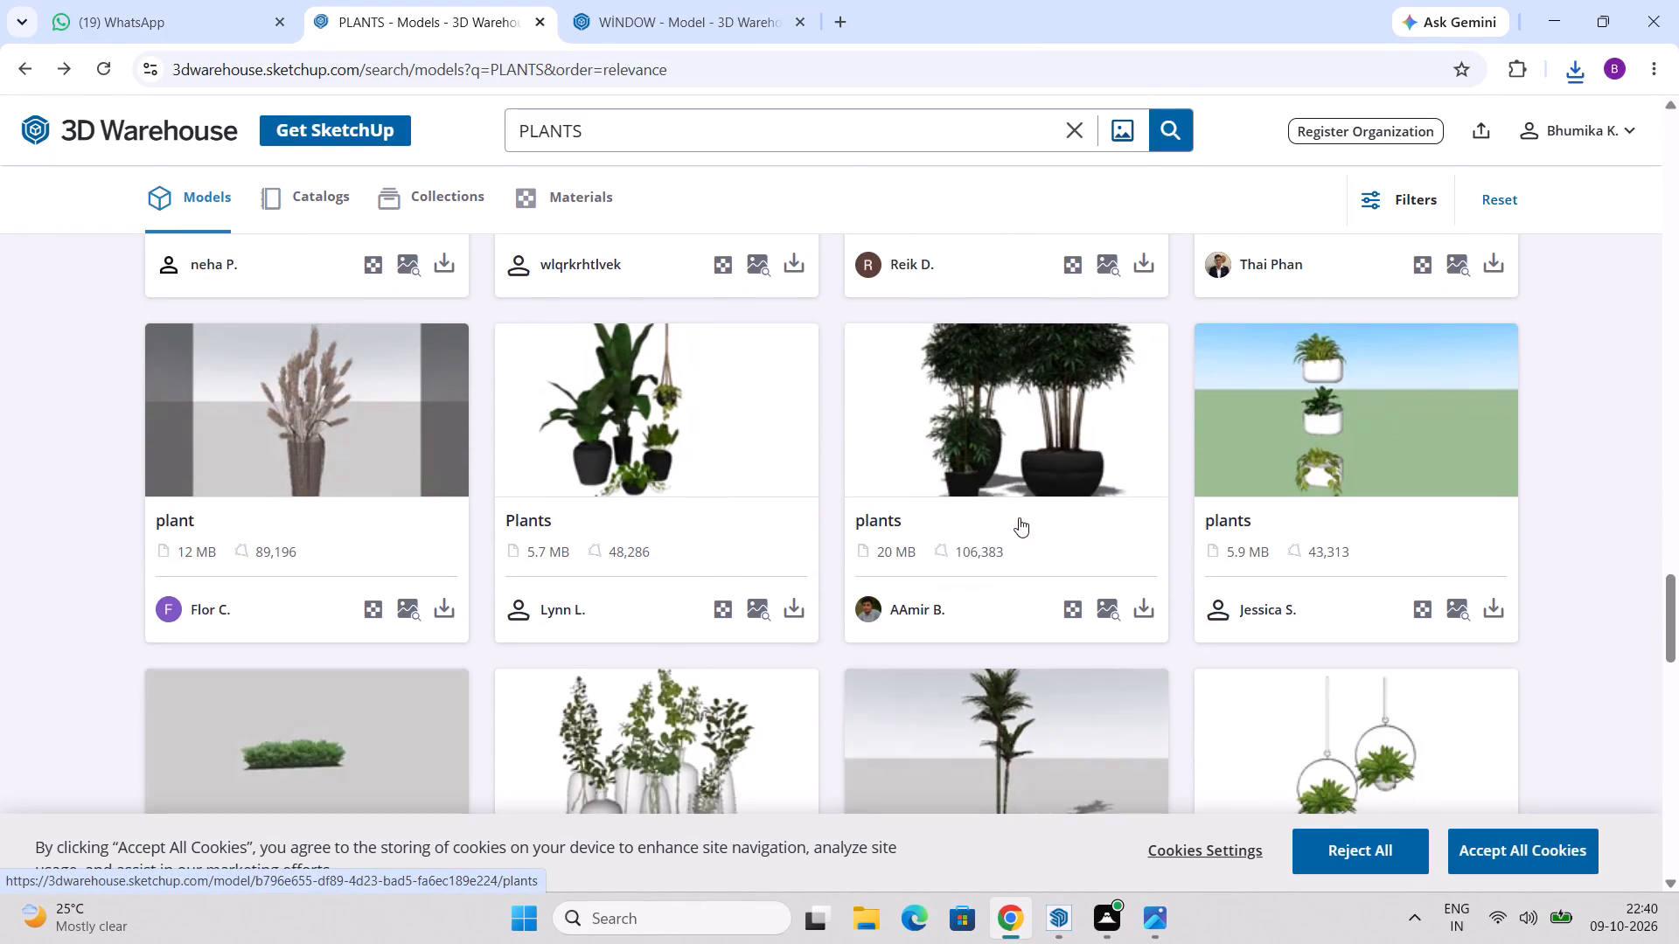
pyautogui.scroll(-4, 1019, 517)
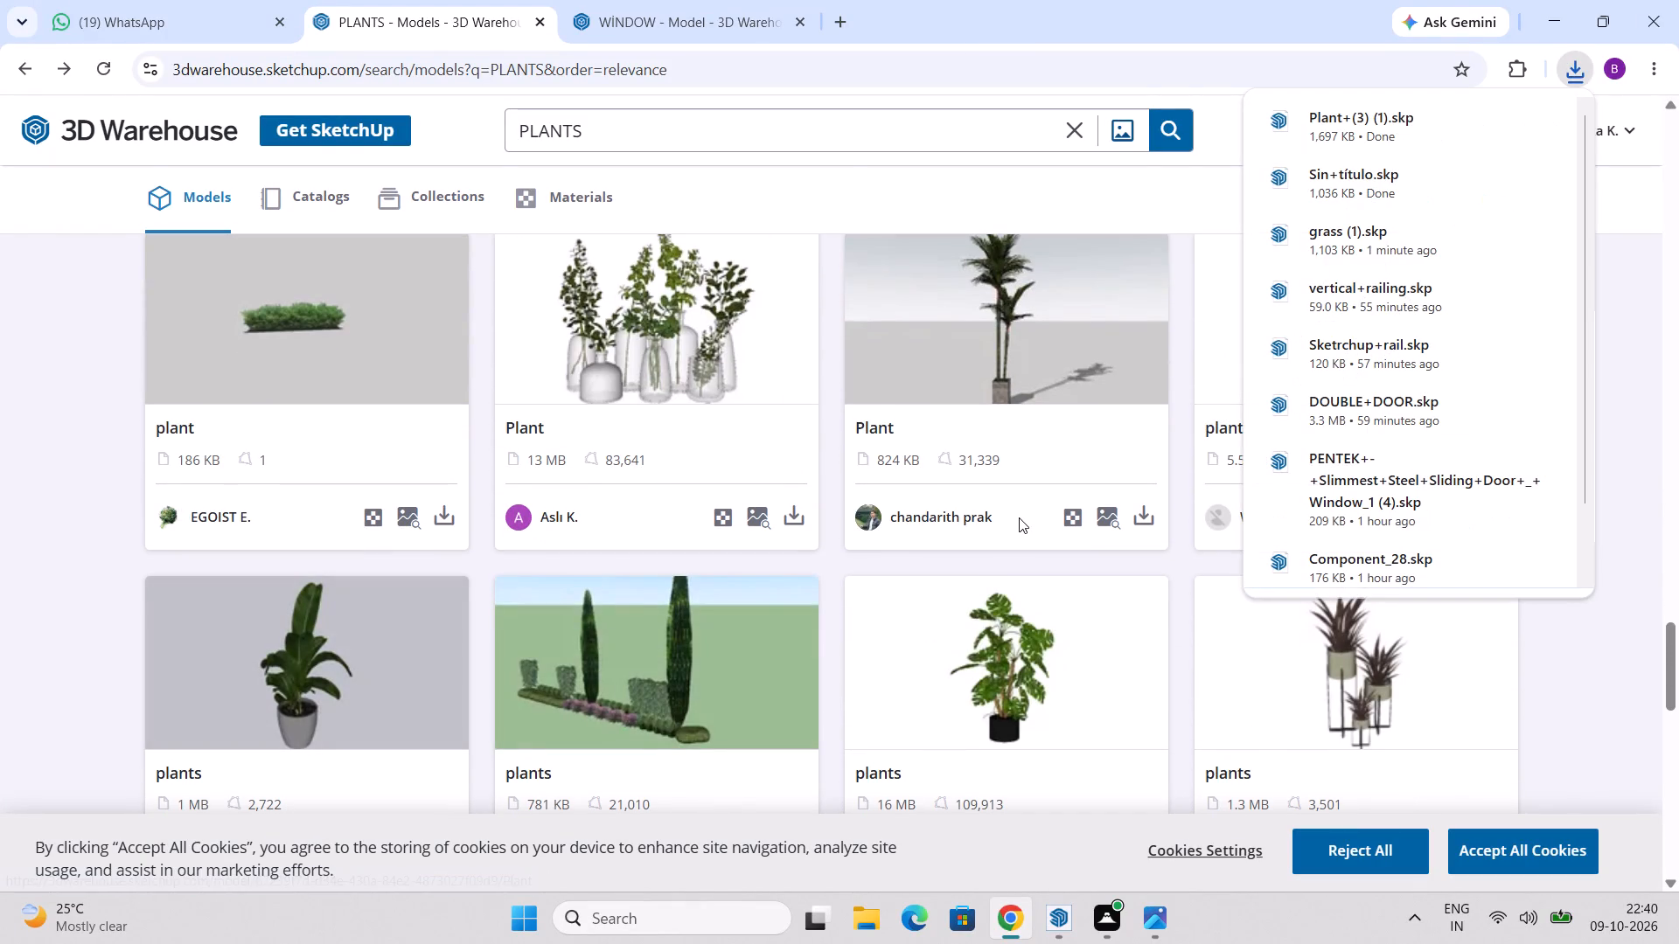
pyautogui.scroll(-3, 1019, 517)
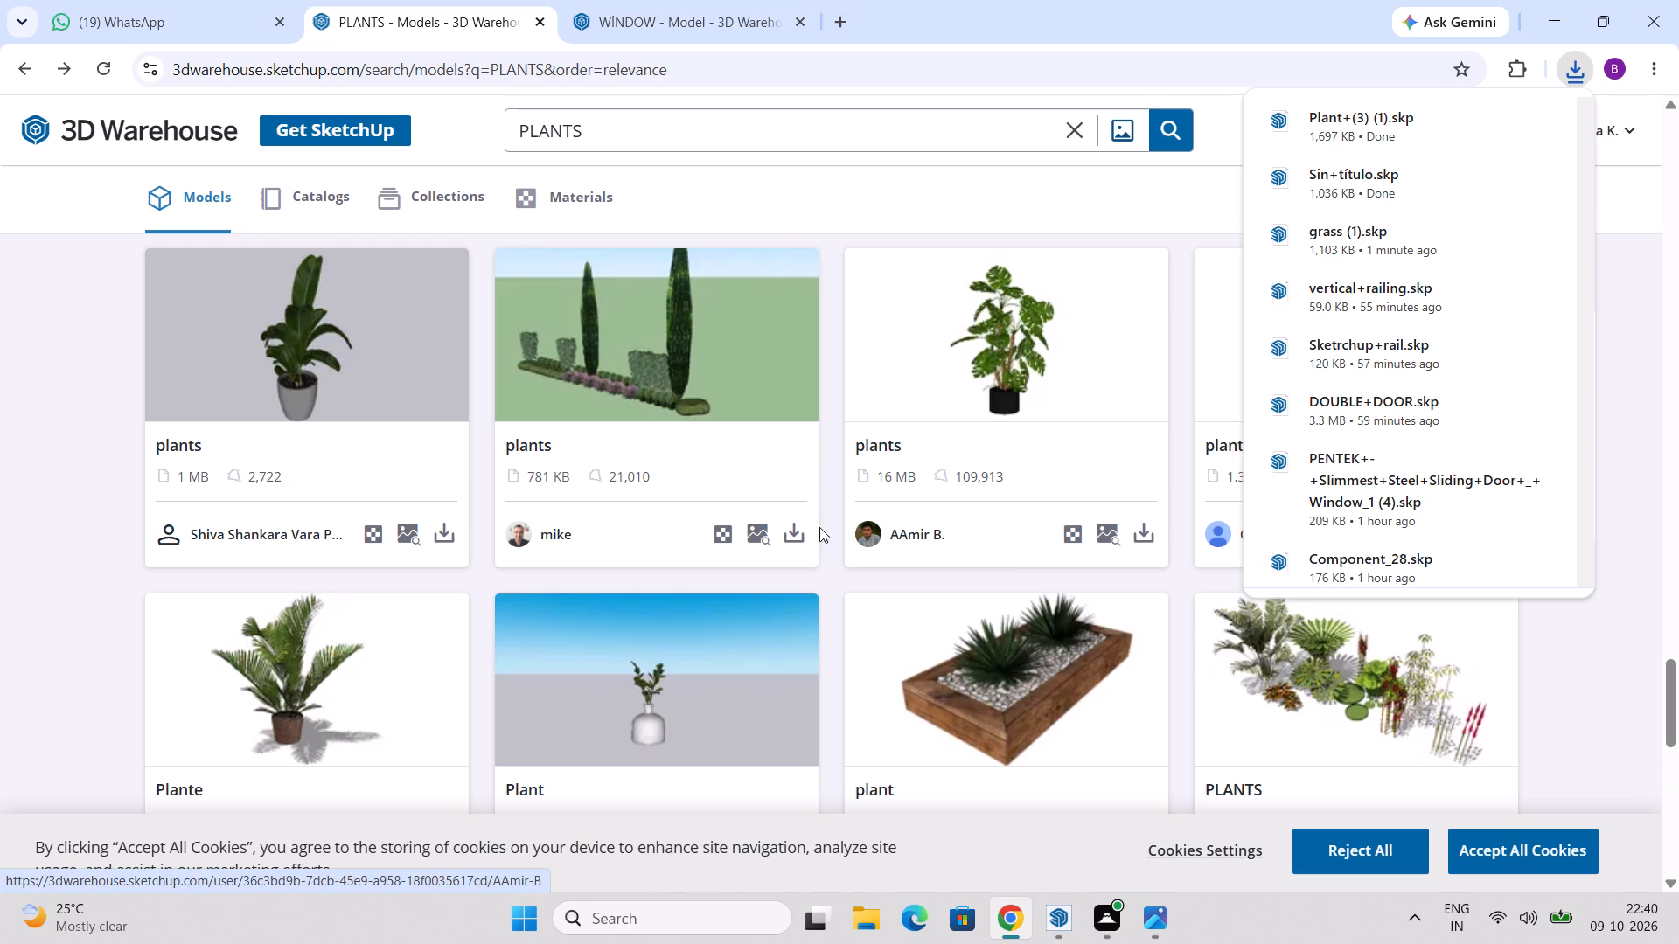
pyautogui.click(449, 529)
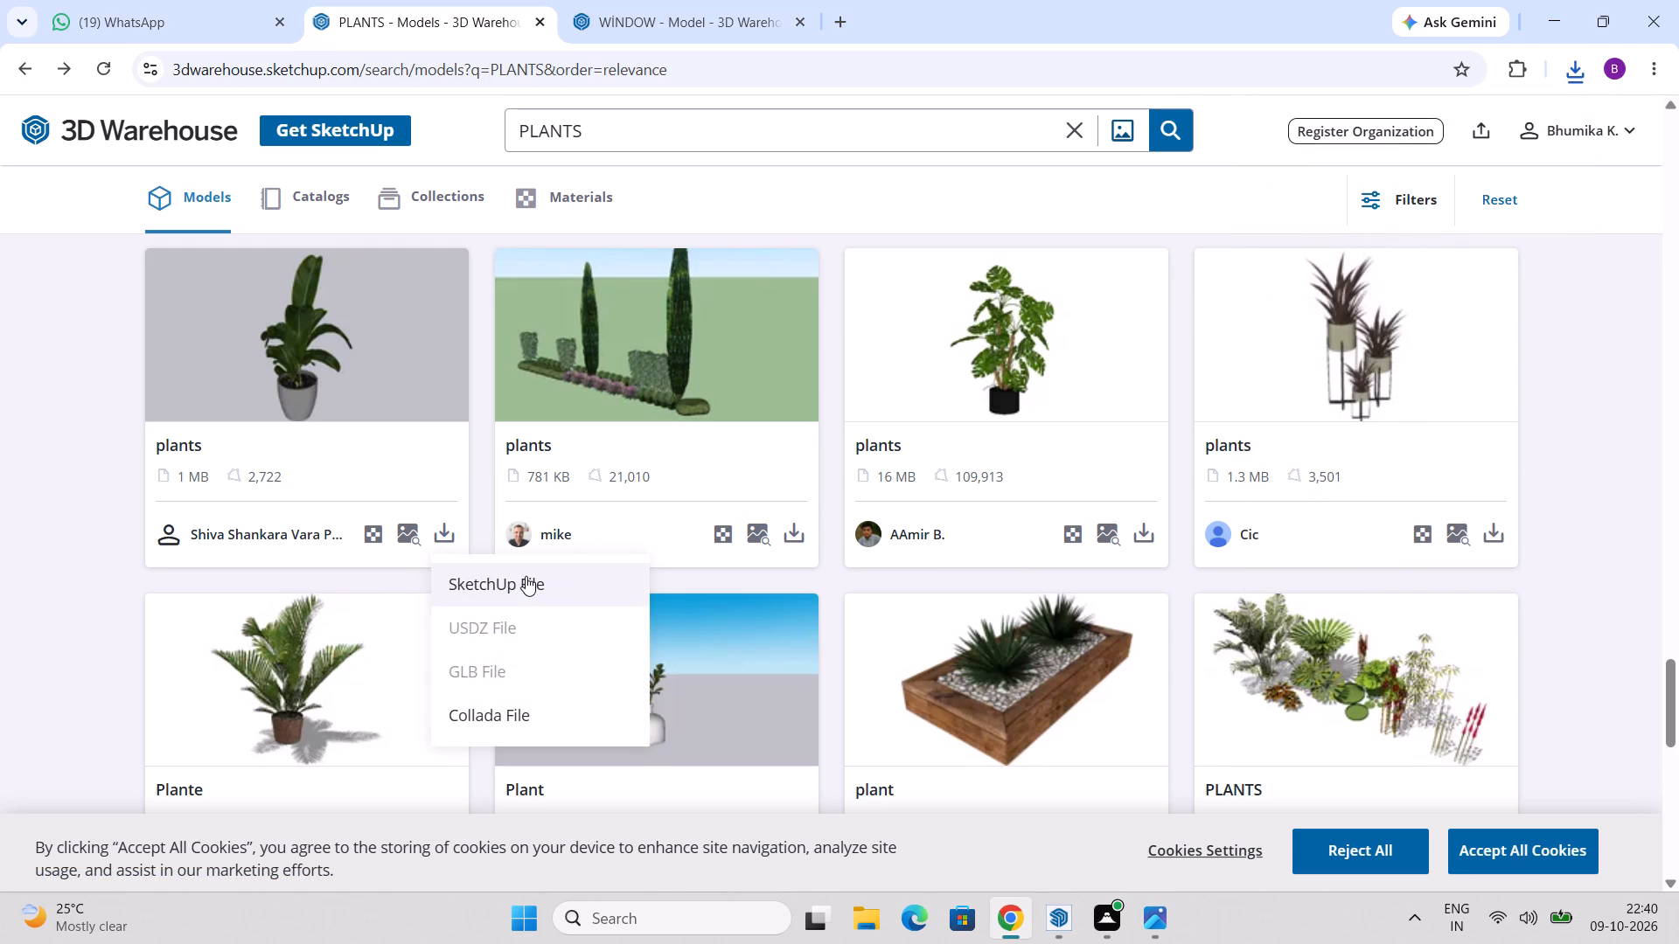
pyautogui.click(526, 576)
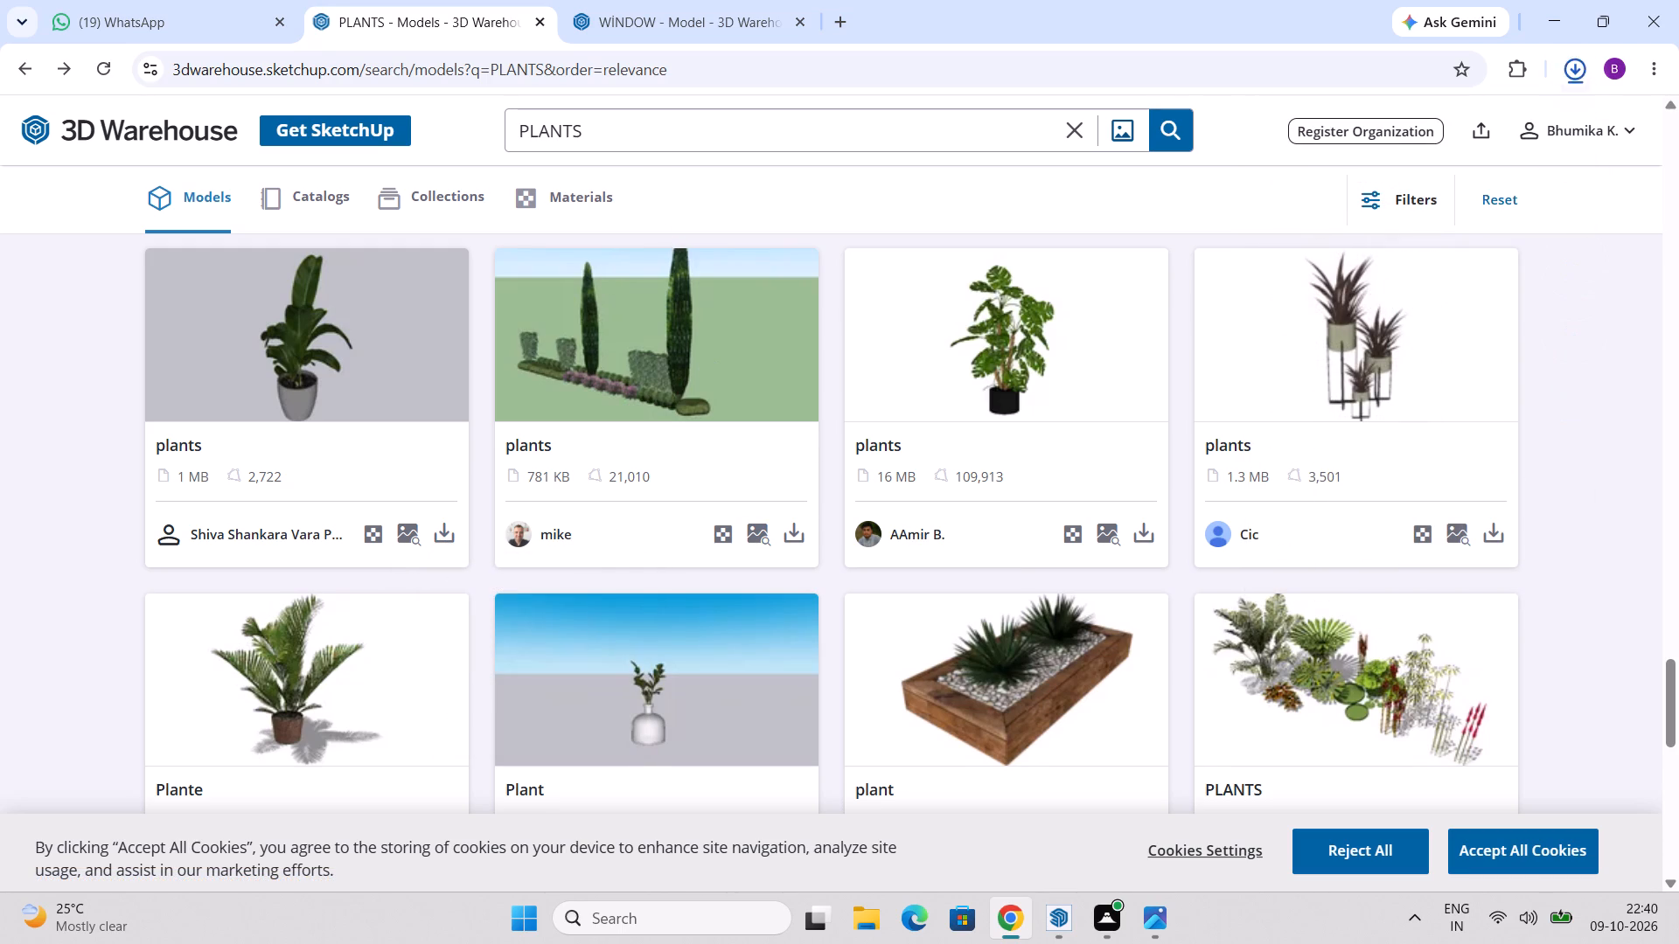
# Search the model library for FLOWERS.
pyautogui.doubleClick(639, 124)
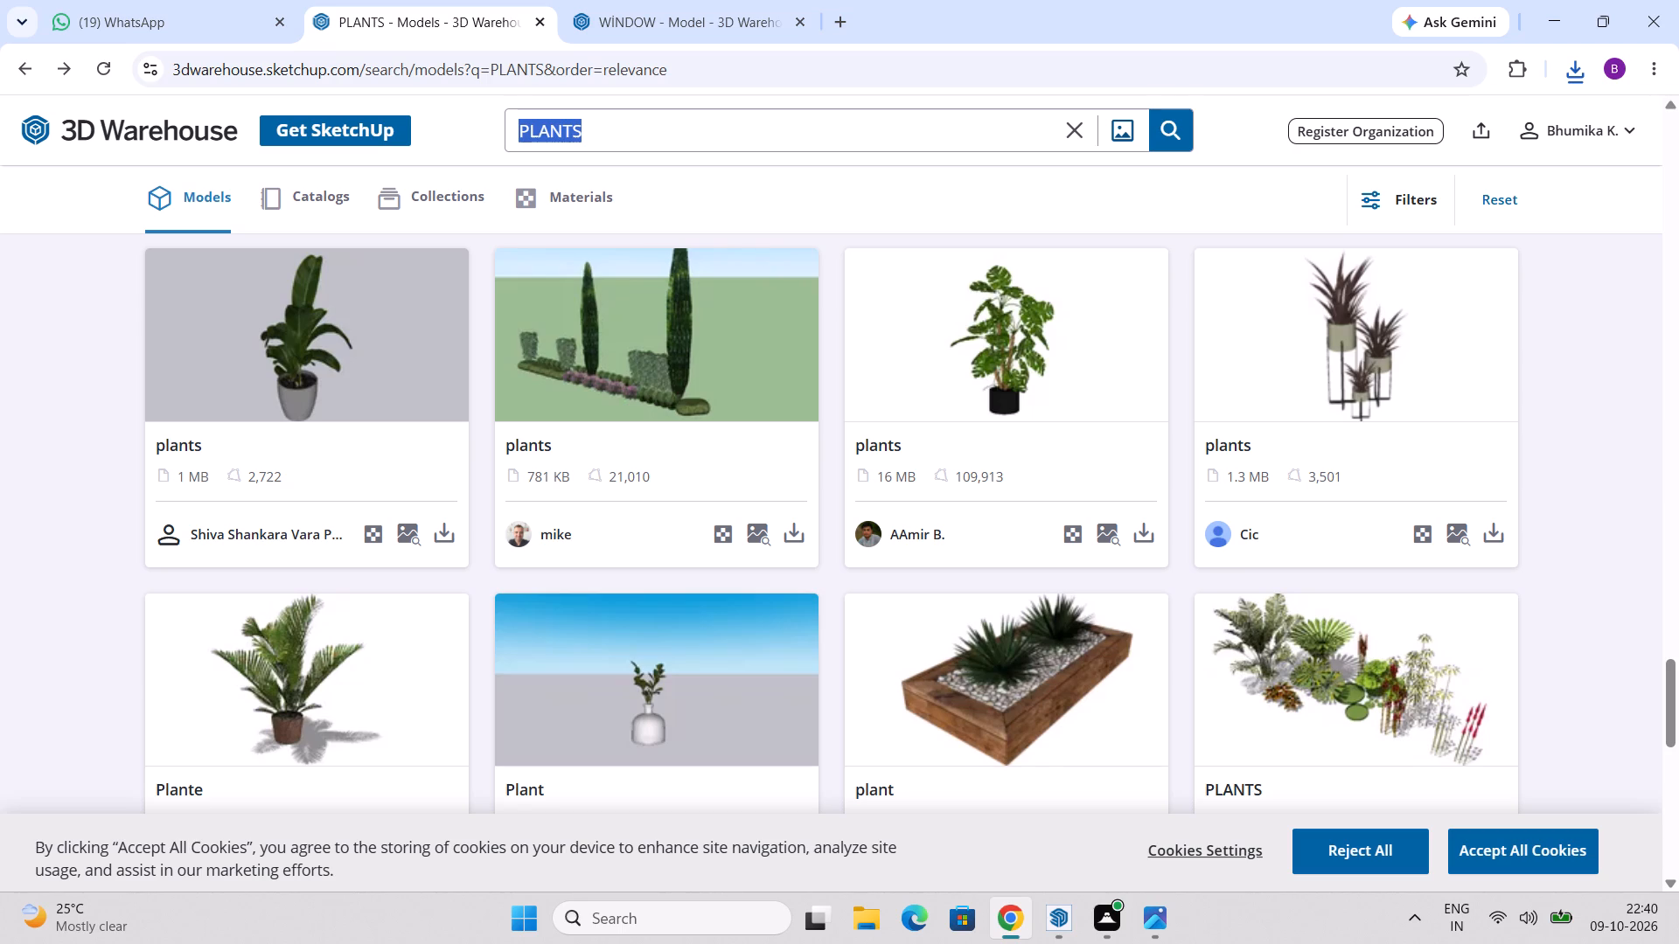
pyautogui.write('FLOWERS')
pyautogui.press('Return')
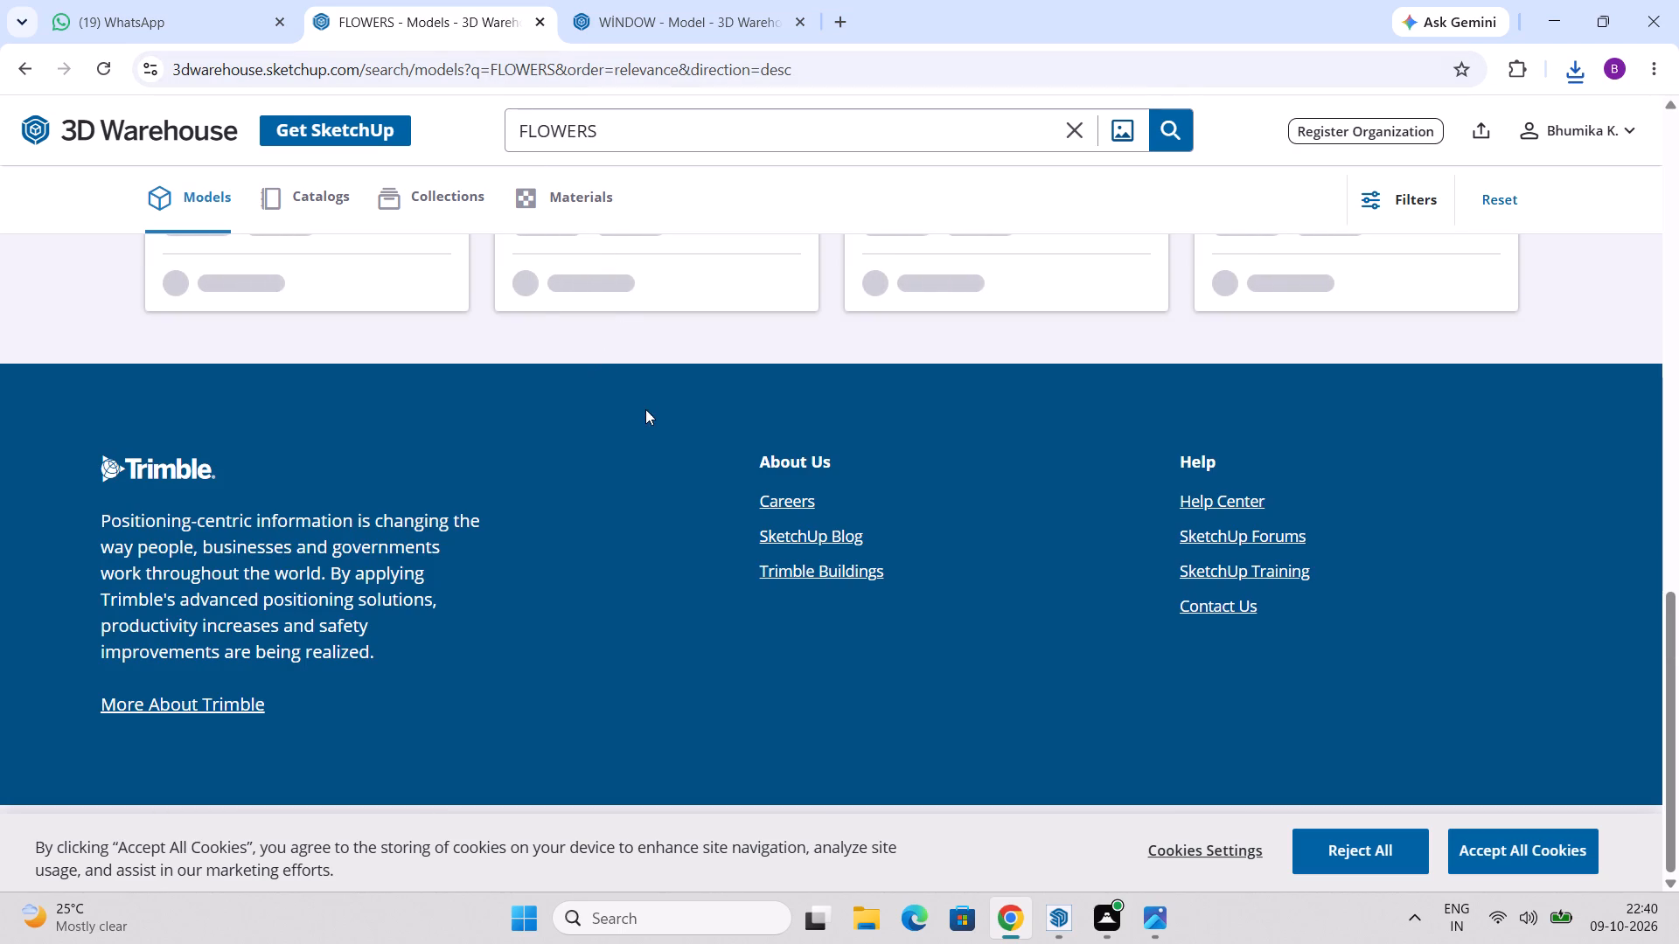
# Look through the FLOWERS results for flowering or garden plants that suit the yard.
pyautogui.scroll(4, 645, 409)
pyautogui.scroll(3, 740, 522)
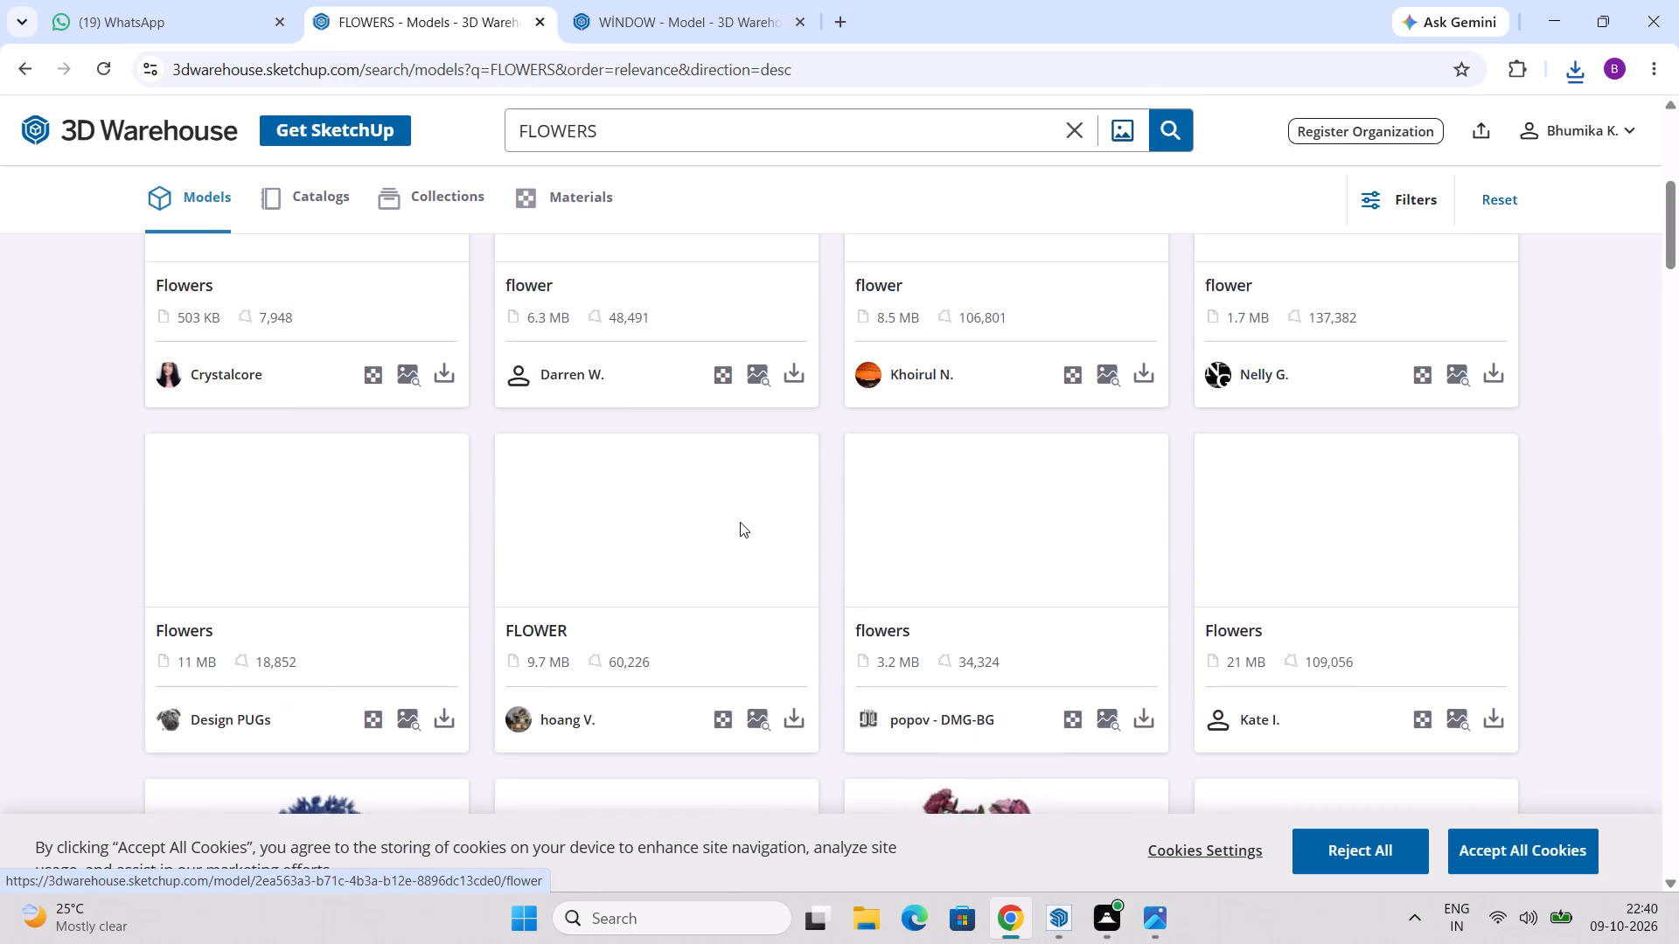
pyautogui.scroll(-2, 814, 518)
pyautogui.scroll(3, 814, 517)
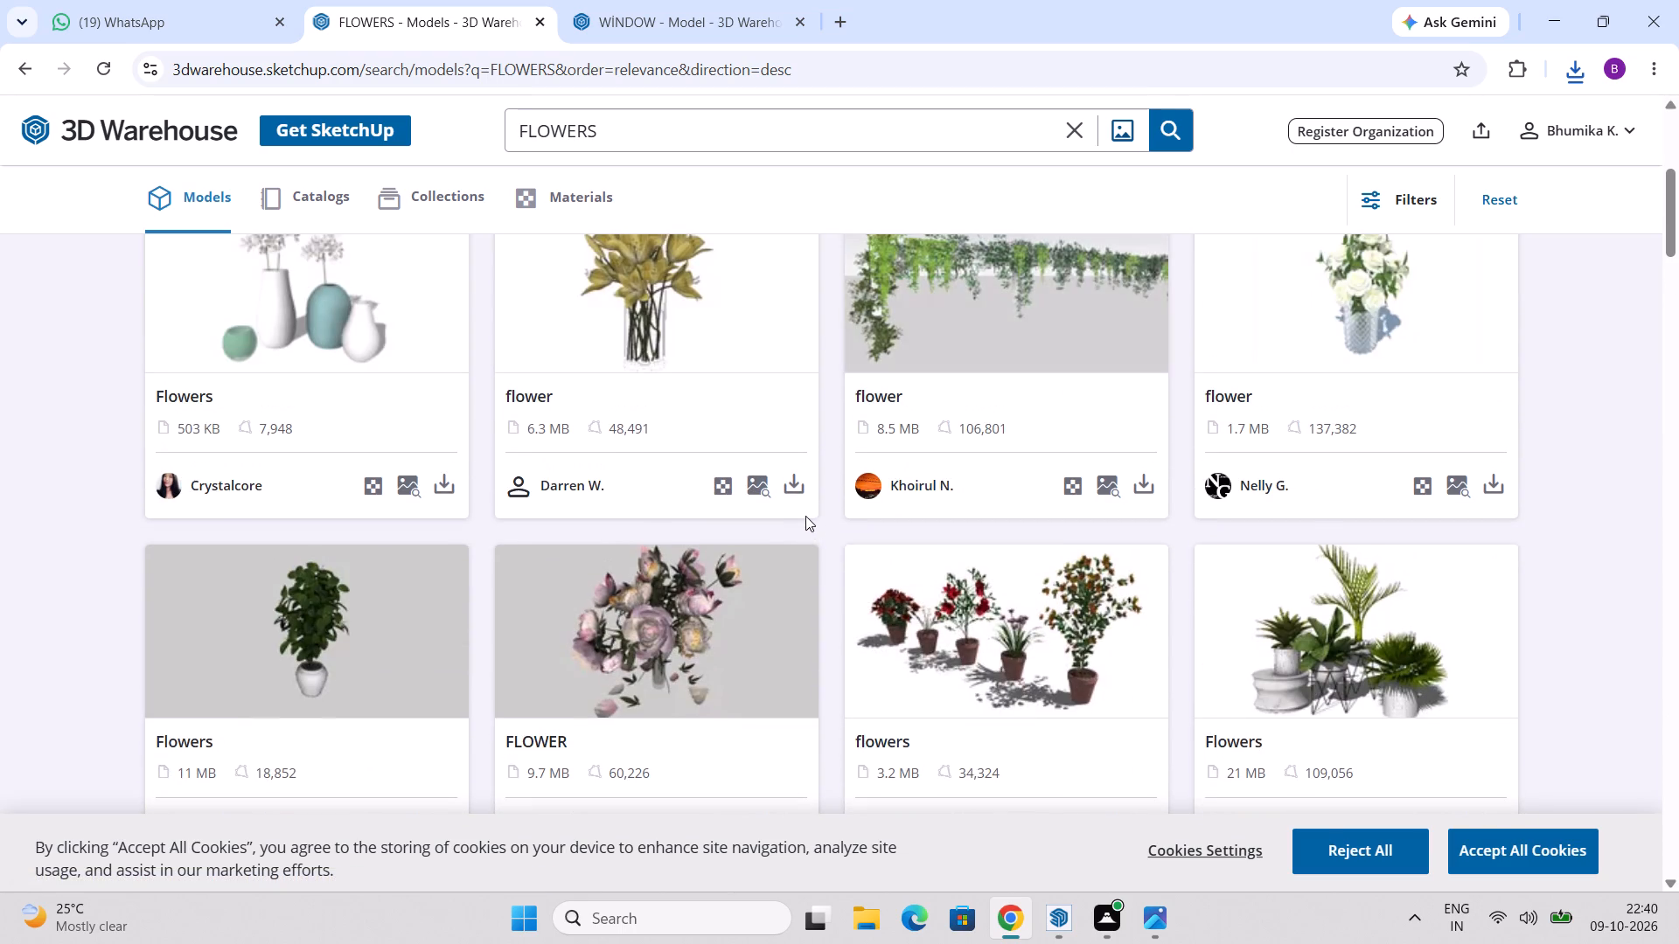
pyautogui.scroll(3, 798, 494)
pyautogui.scroll(3, 672, 589)
pyautogui.scroll(-4, 708, 551)
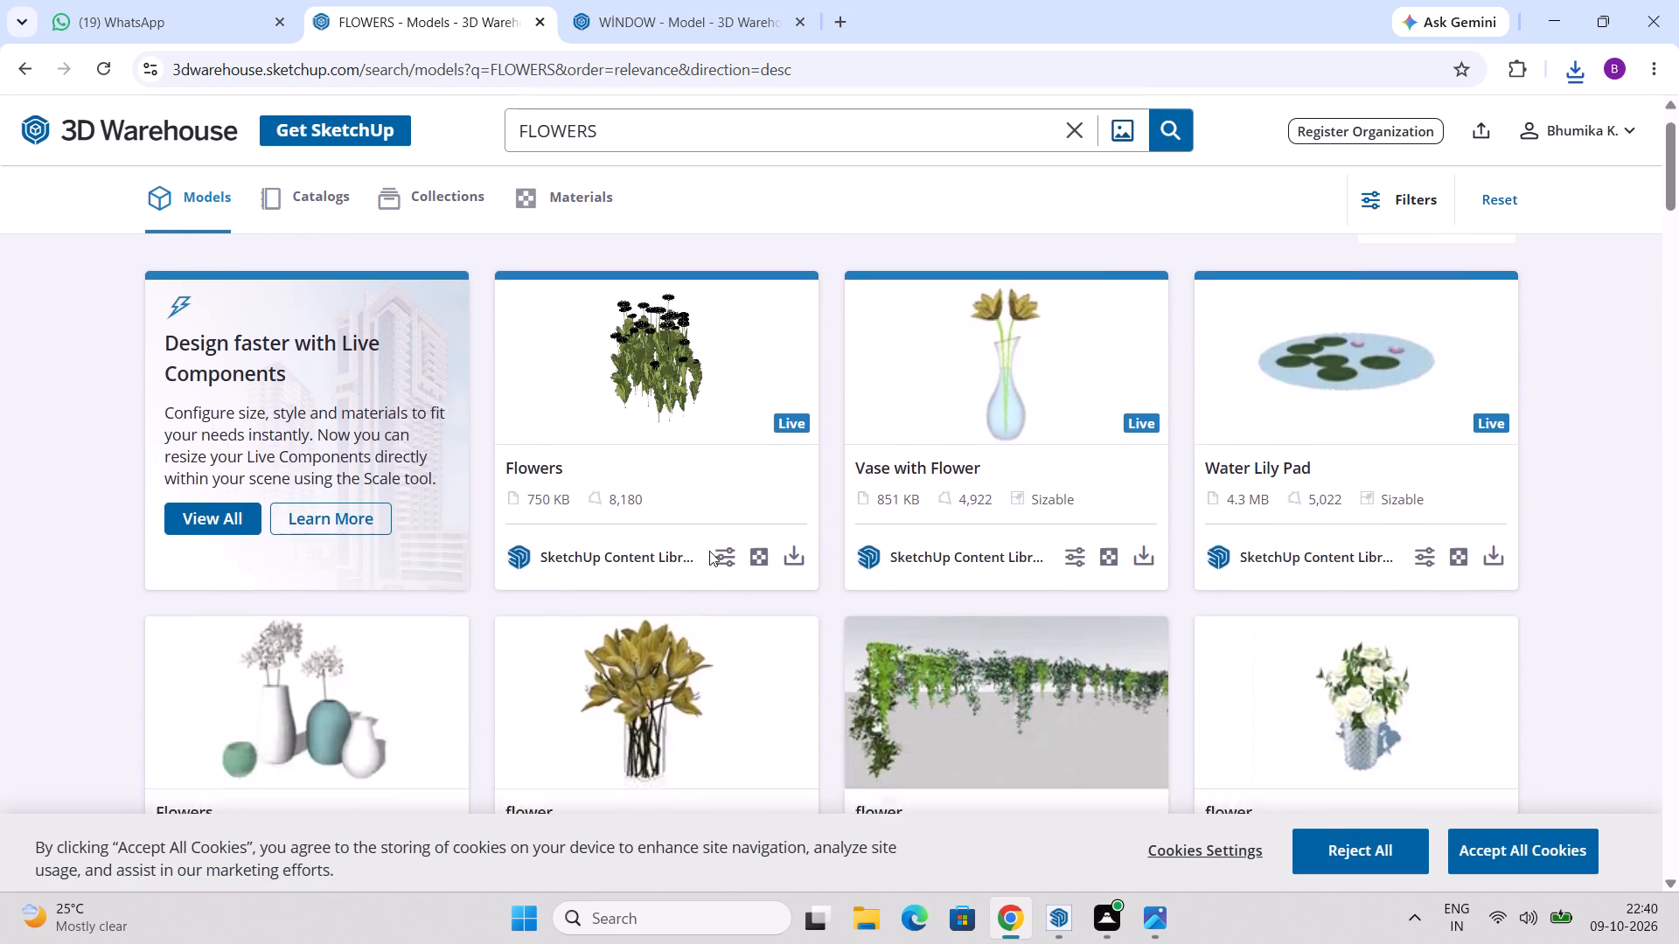
pyautogui.scroll(-6, 738, 533)
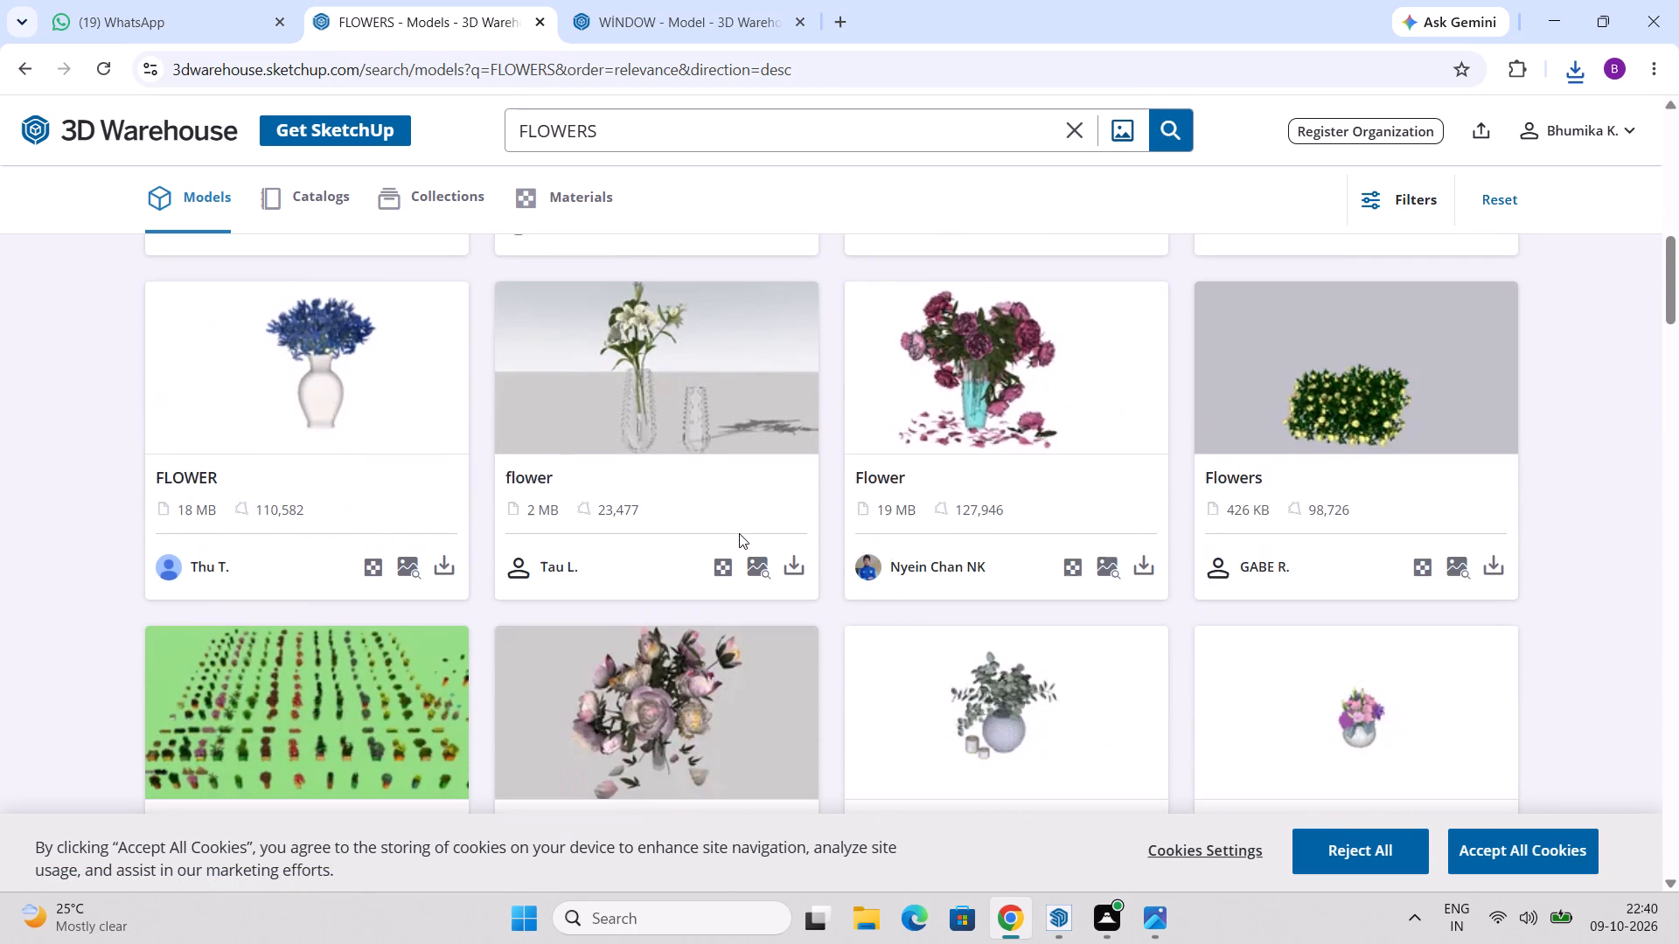
pyautogui.scroll(-4, 741, 531)
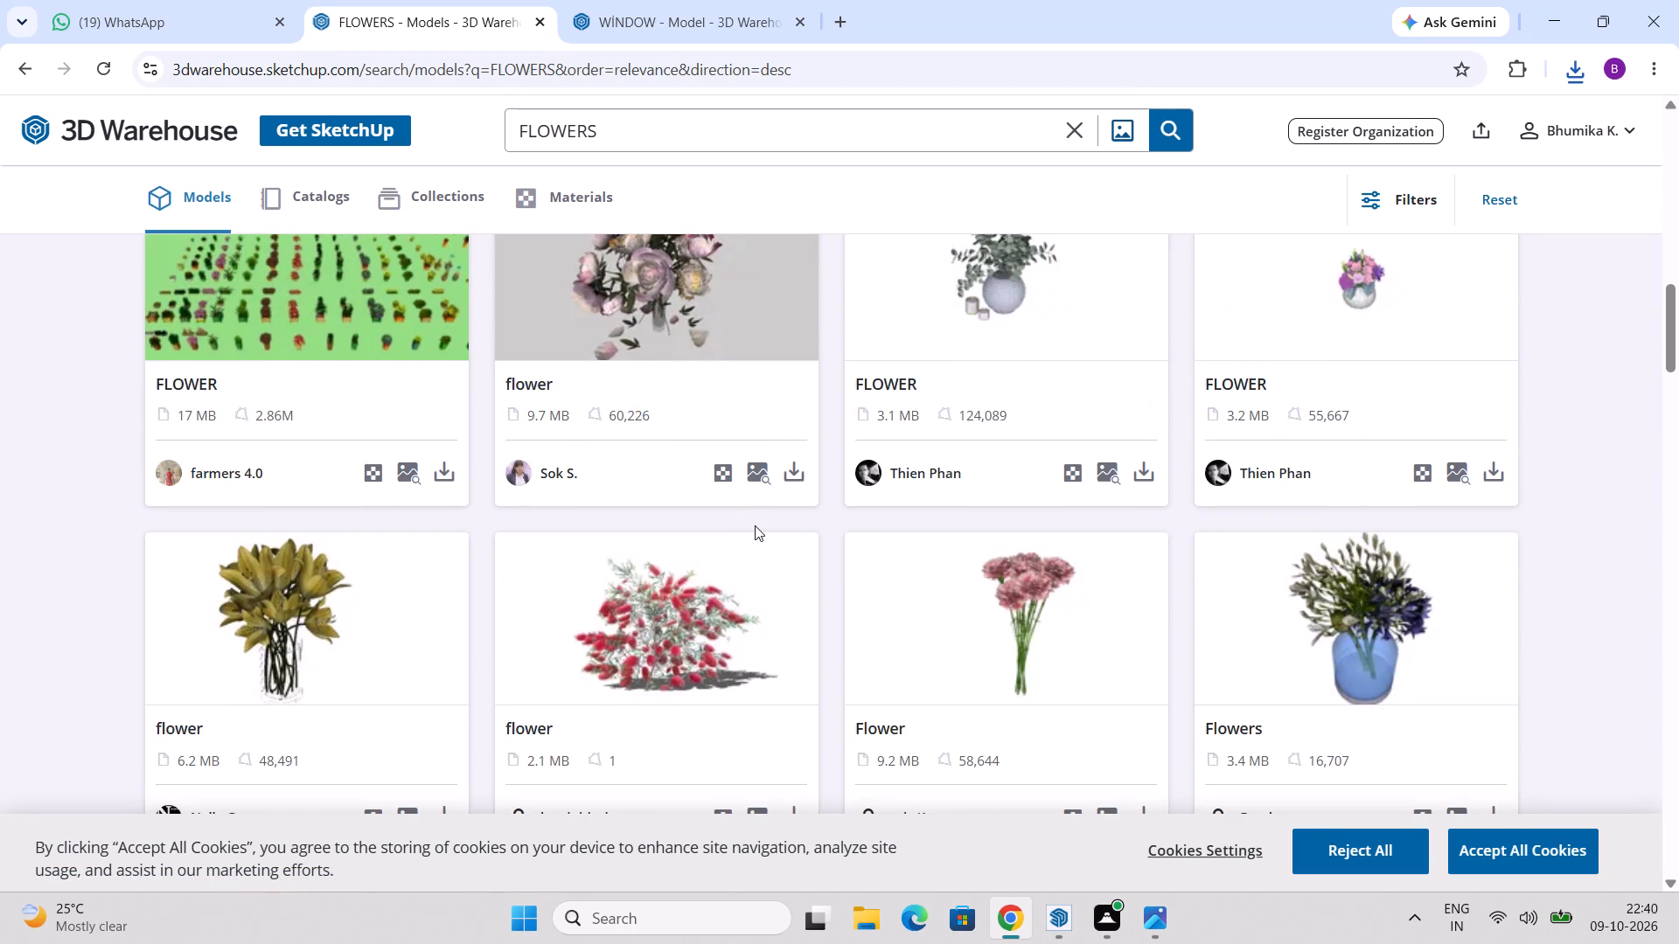
pyautogui.scroll(-3, 760, 517)
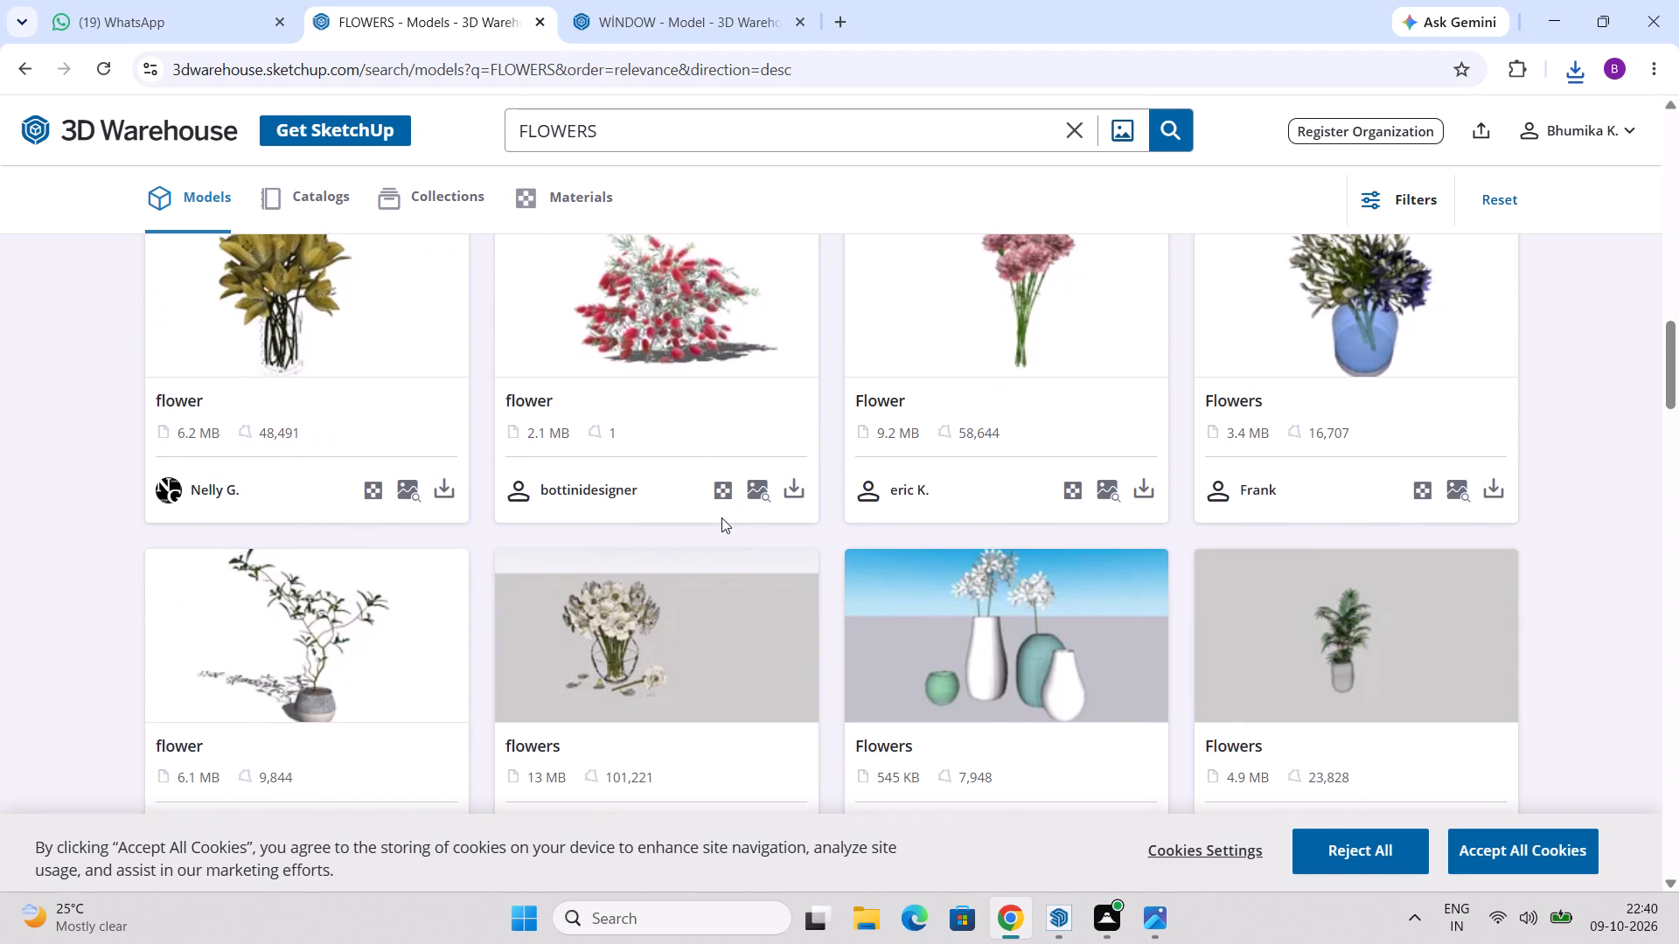
pyautogui.scroll(-1, 721, 517)
pyautogui.scroll(5, 721, 517)
pyautogui.scroll(-9, 721, 517)
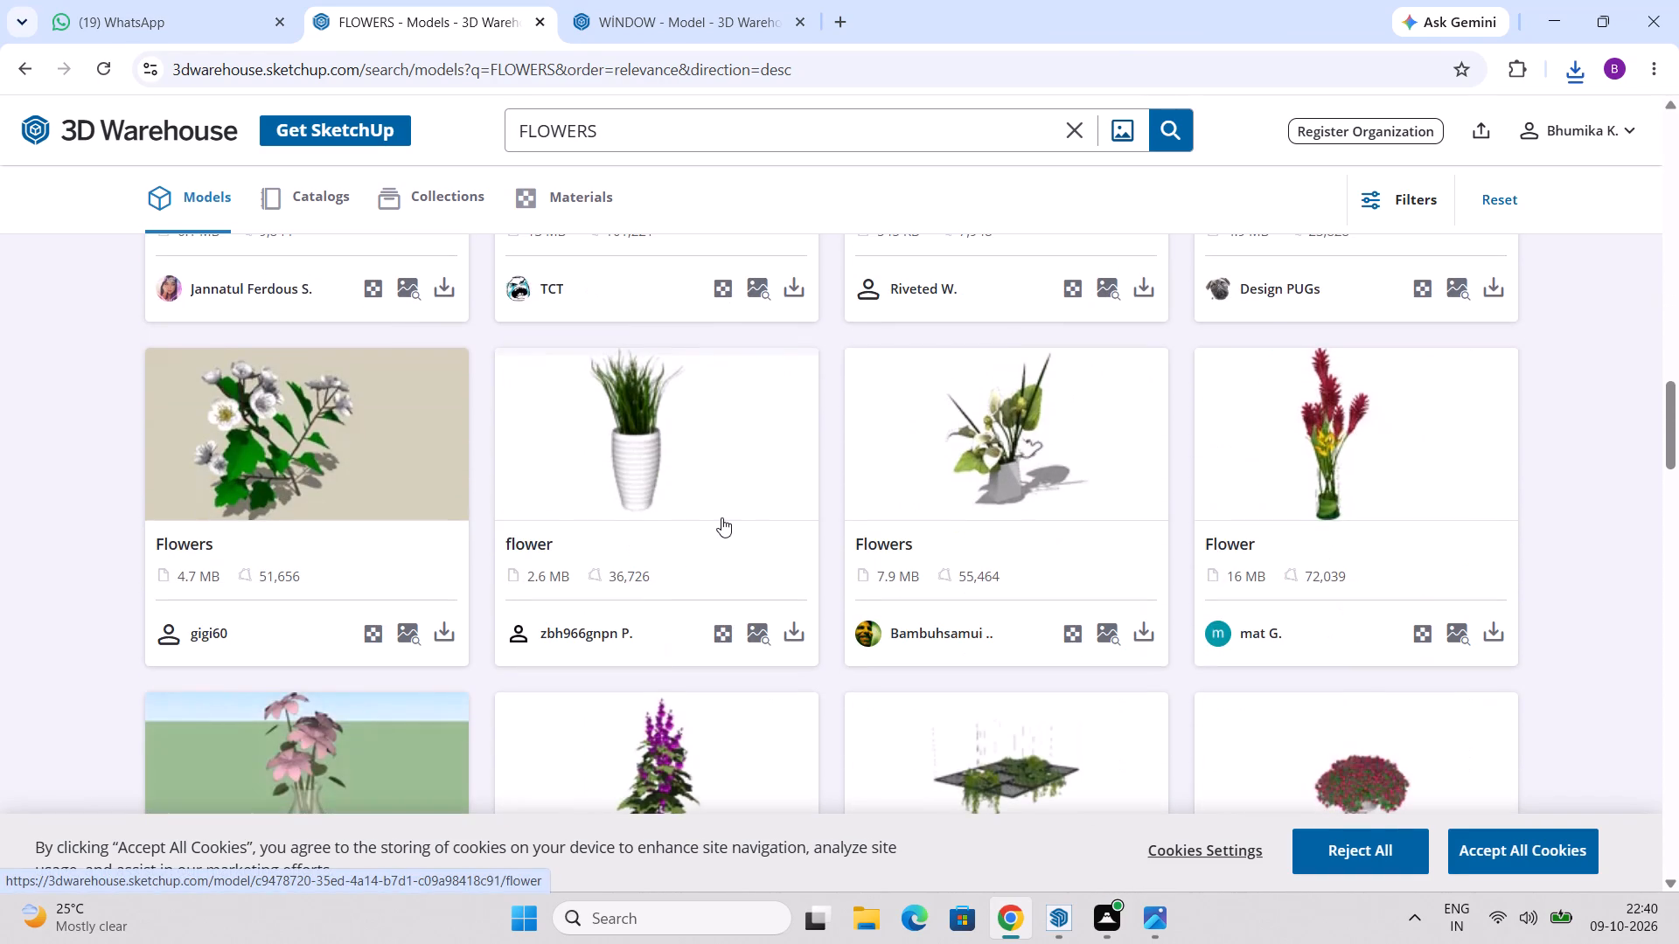
pyautogui.scroll(-4, 721, 517)
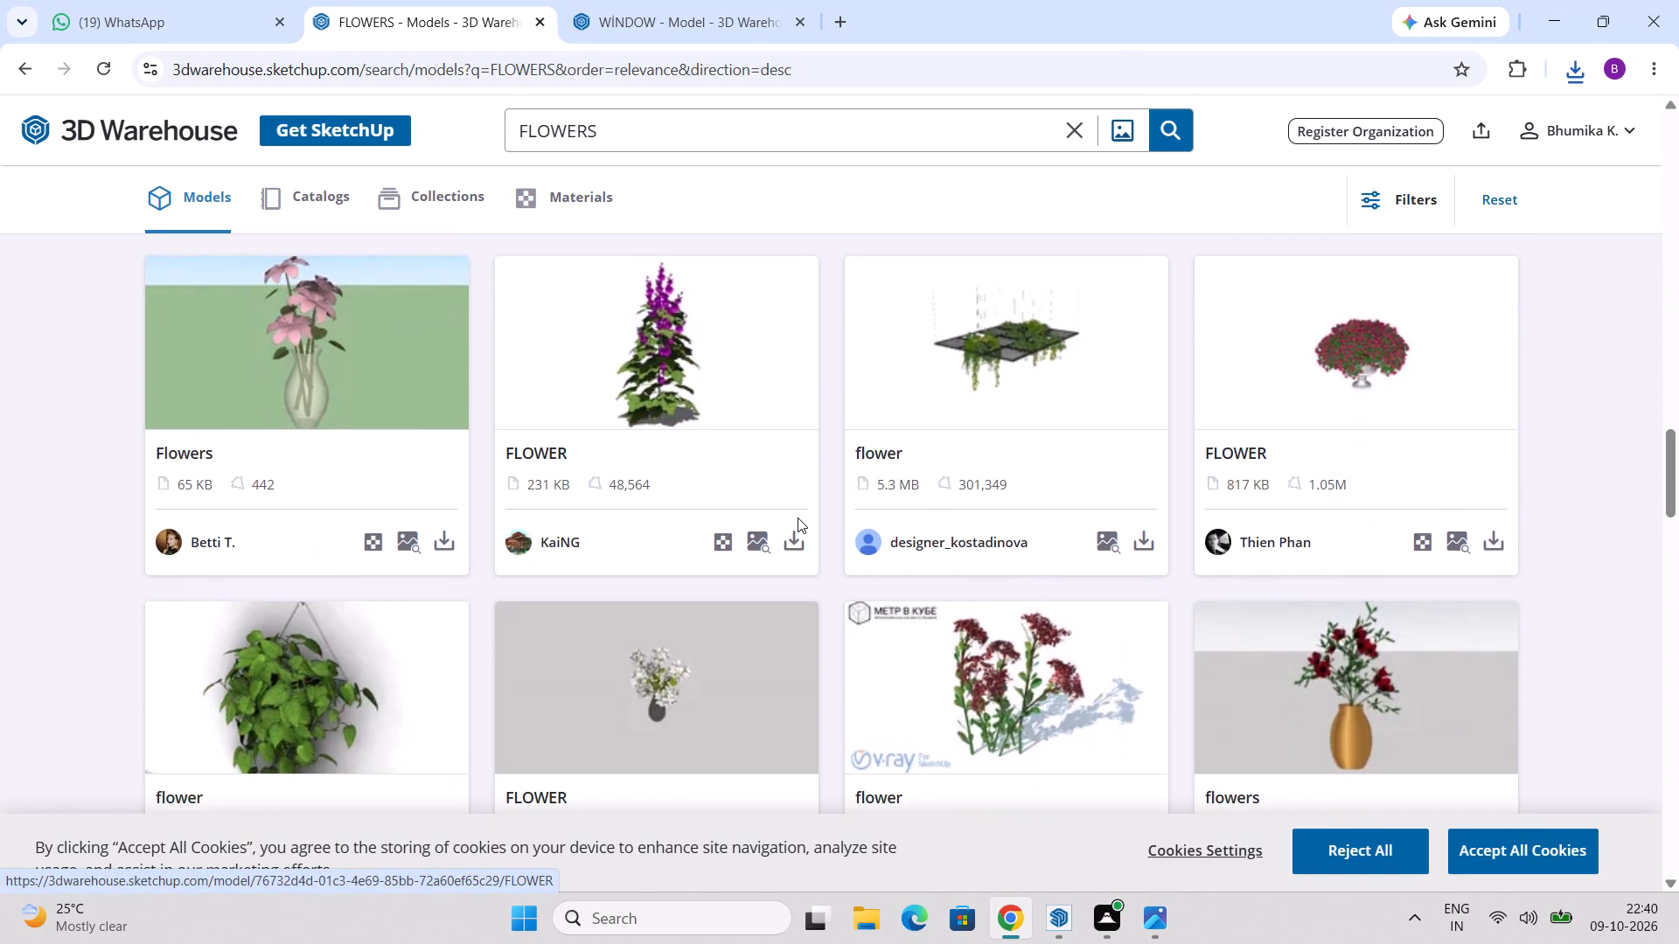
pyautogui.scroll(-4, 798, 517)
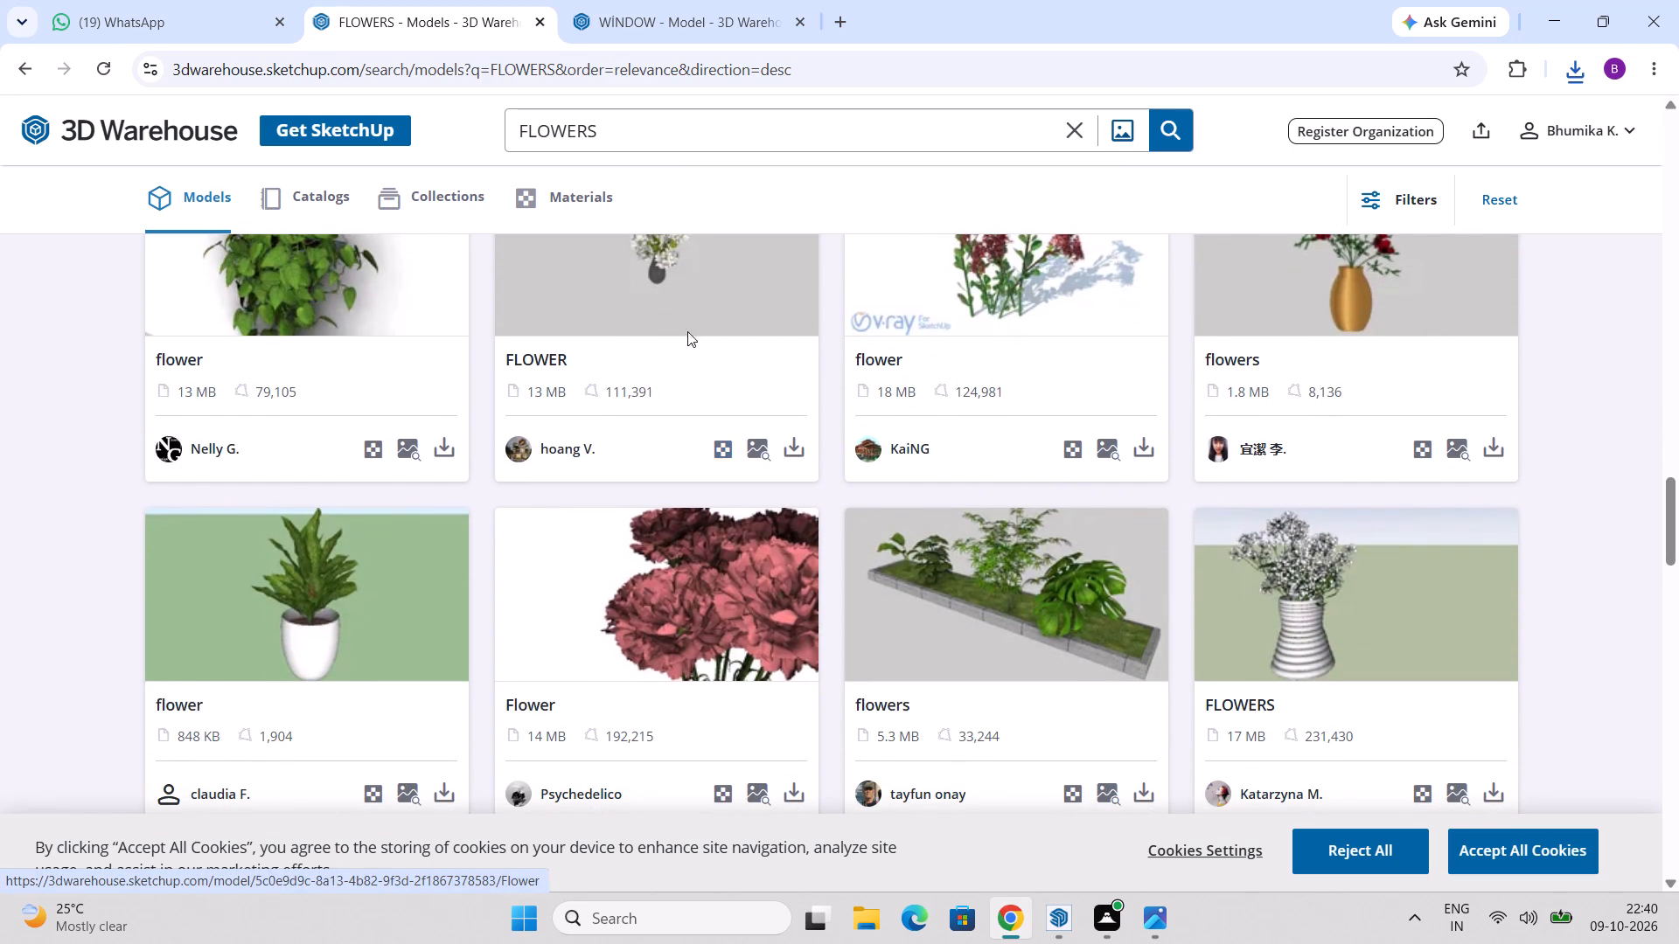
# Extend the model library search to FLOWERS PLANTS.
pyautogui.click(647, 147)
pyautogui.press('space')
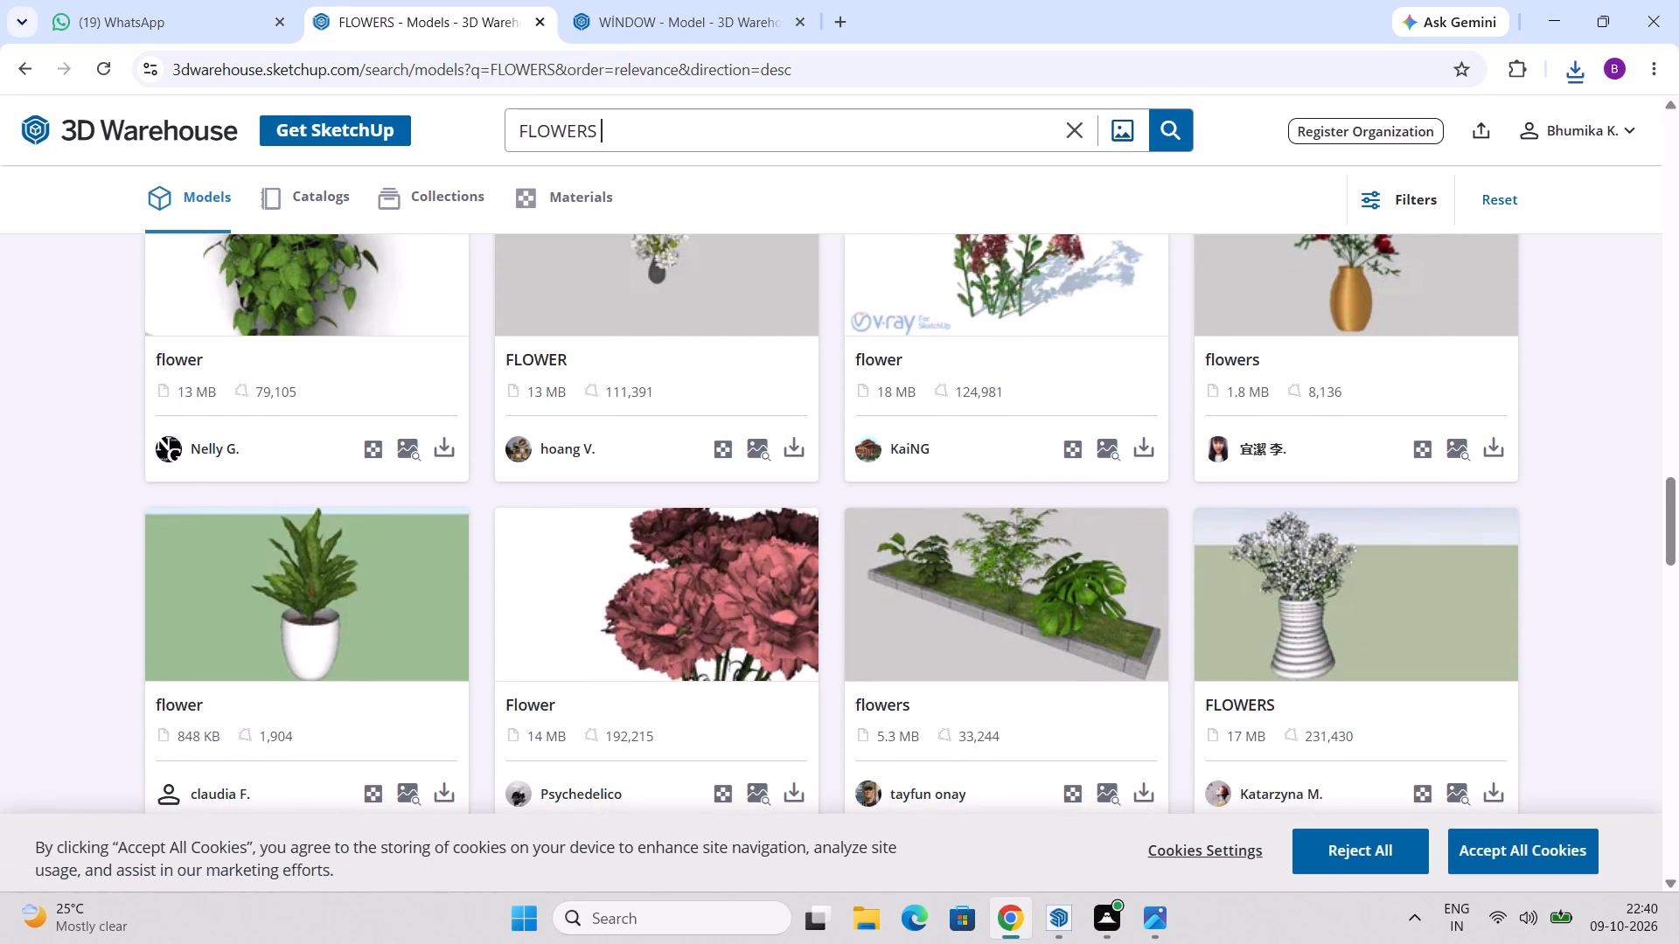
pyautogui.write('PLANTS')
pyautogui.press('Return')
# Look through the upper part of the FLOWERS PLANTS results for flowering shrubs and garden plants.
pyautogui.scroll(3, 628, 798)
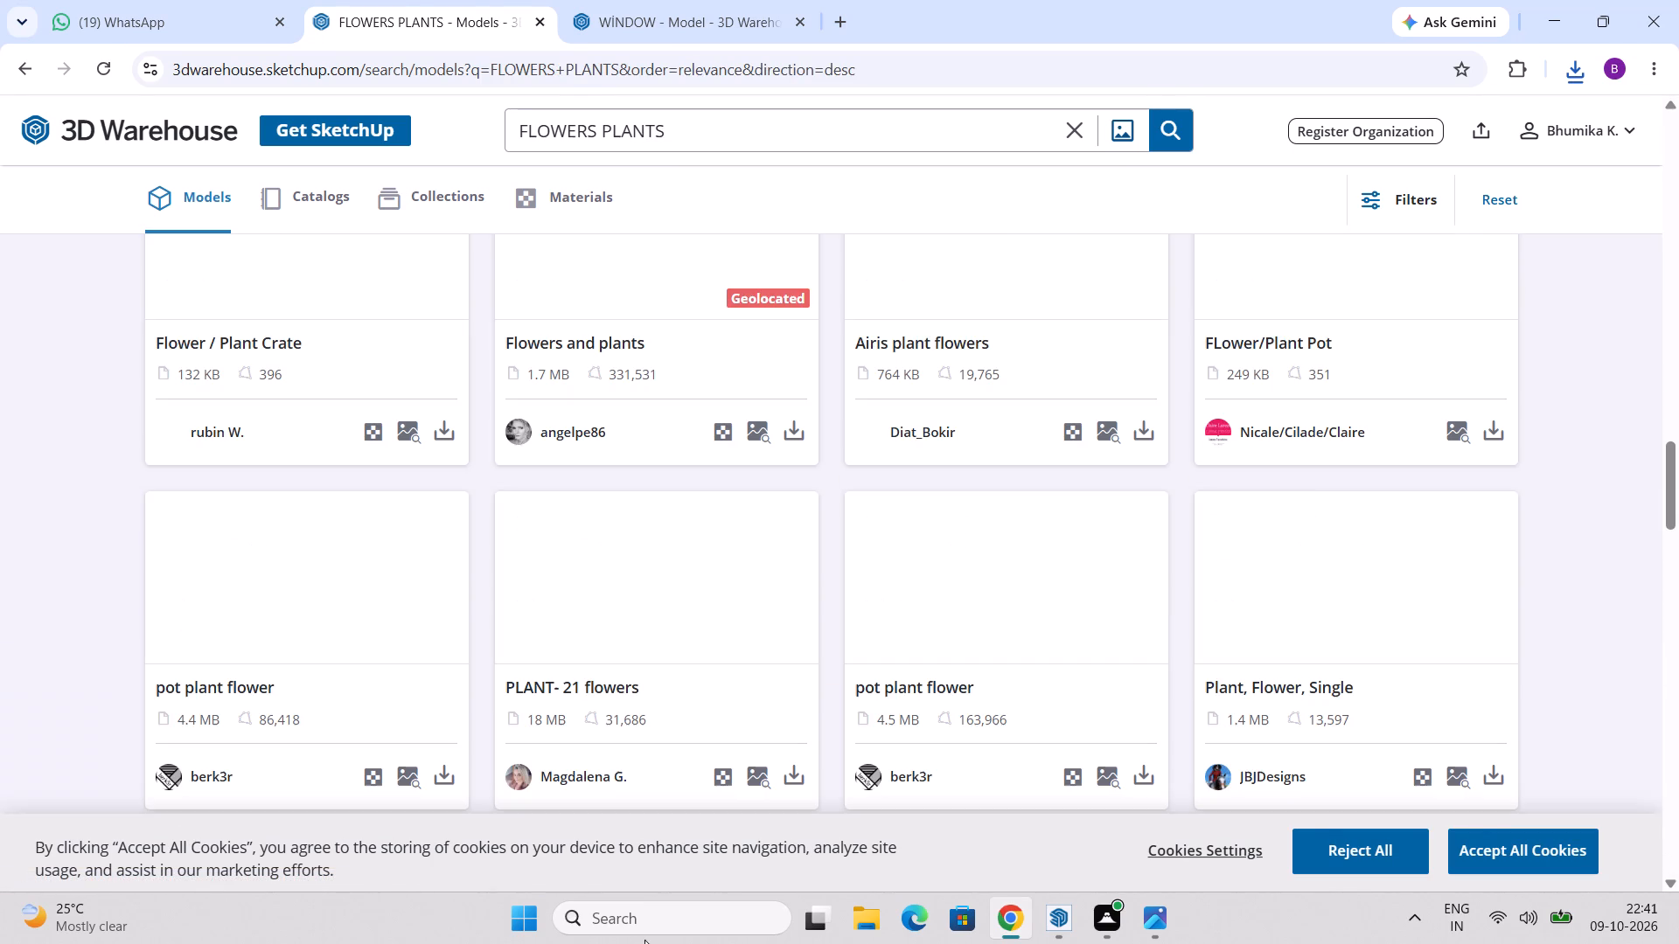
pyautogui.scroll(6, 657, 943)
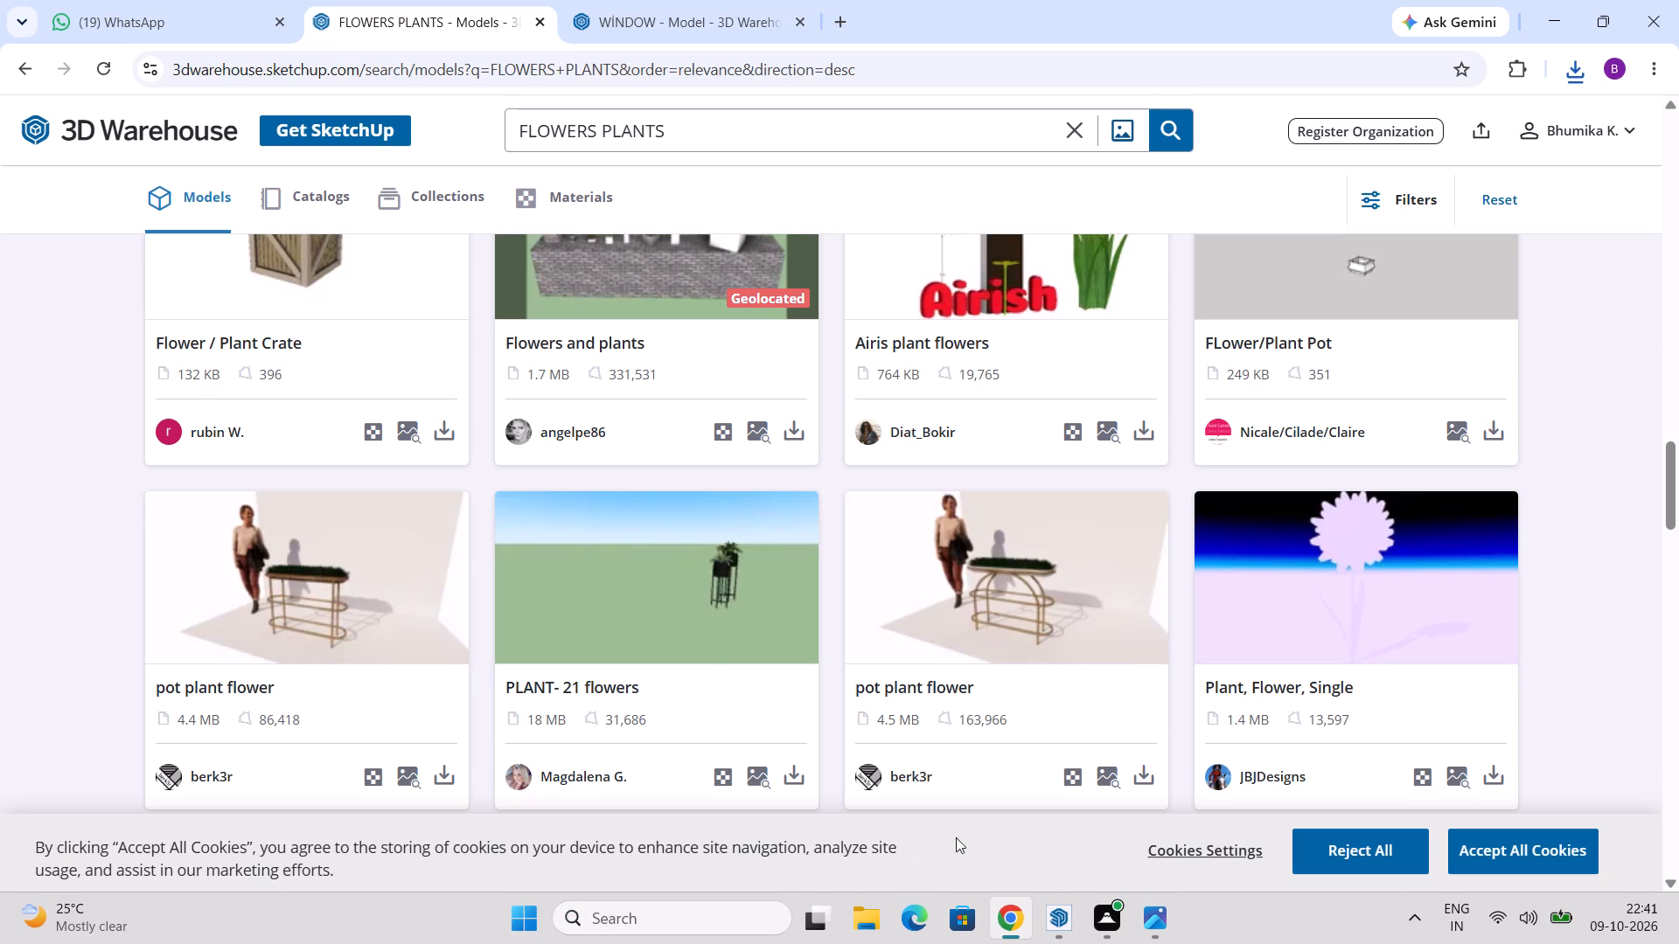
pyautogui.scroll(7, 754, 597)
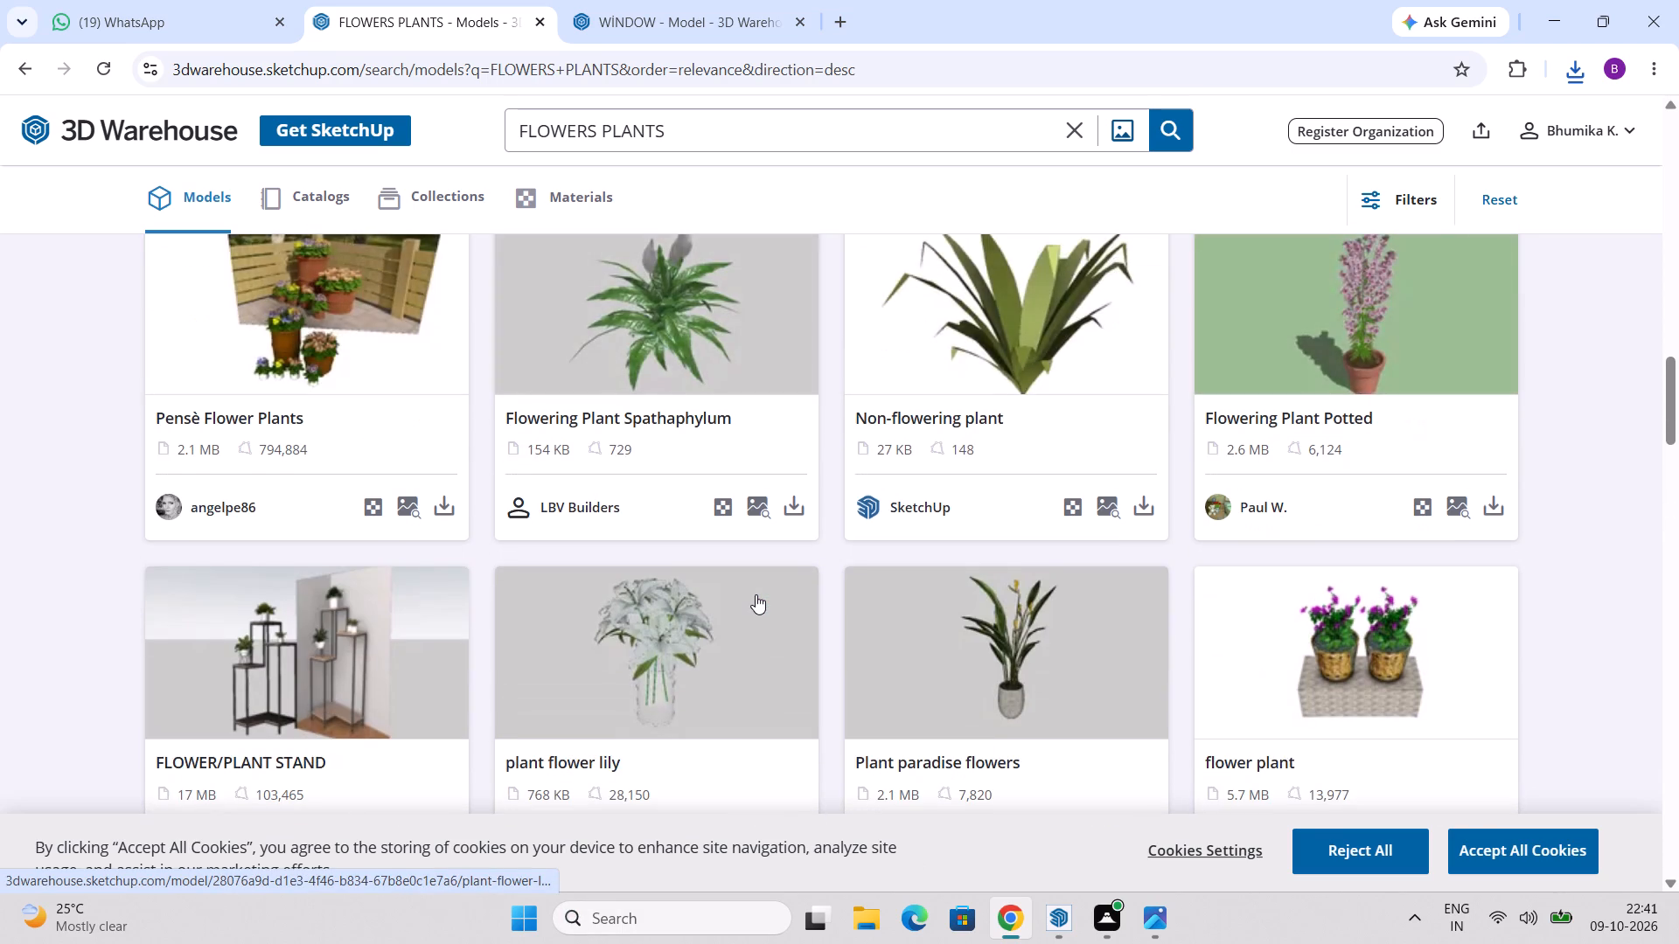
pyautogui.scroll(3, 756, 594)
pyautogui.scroll(4, 881, 645)
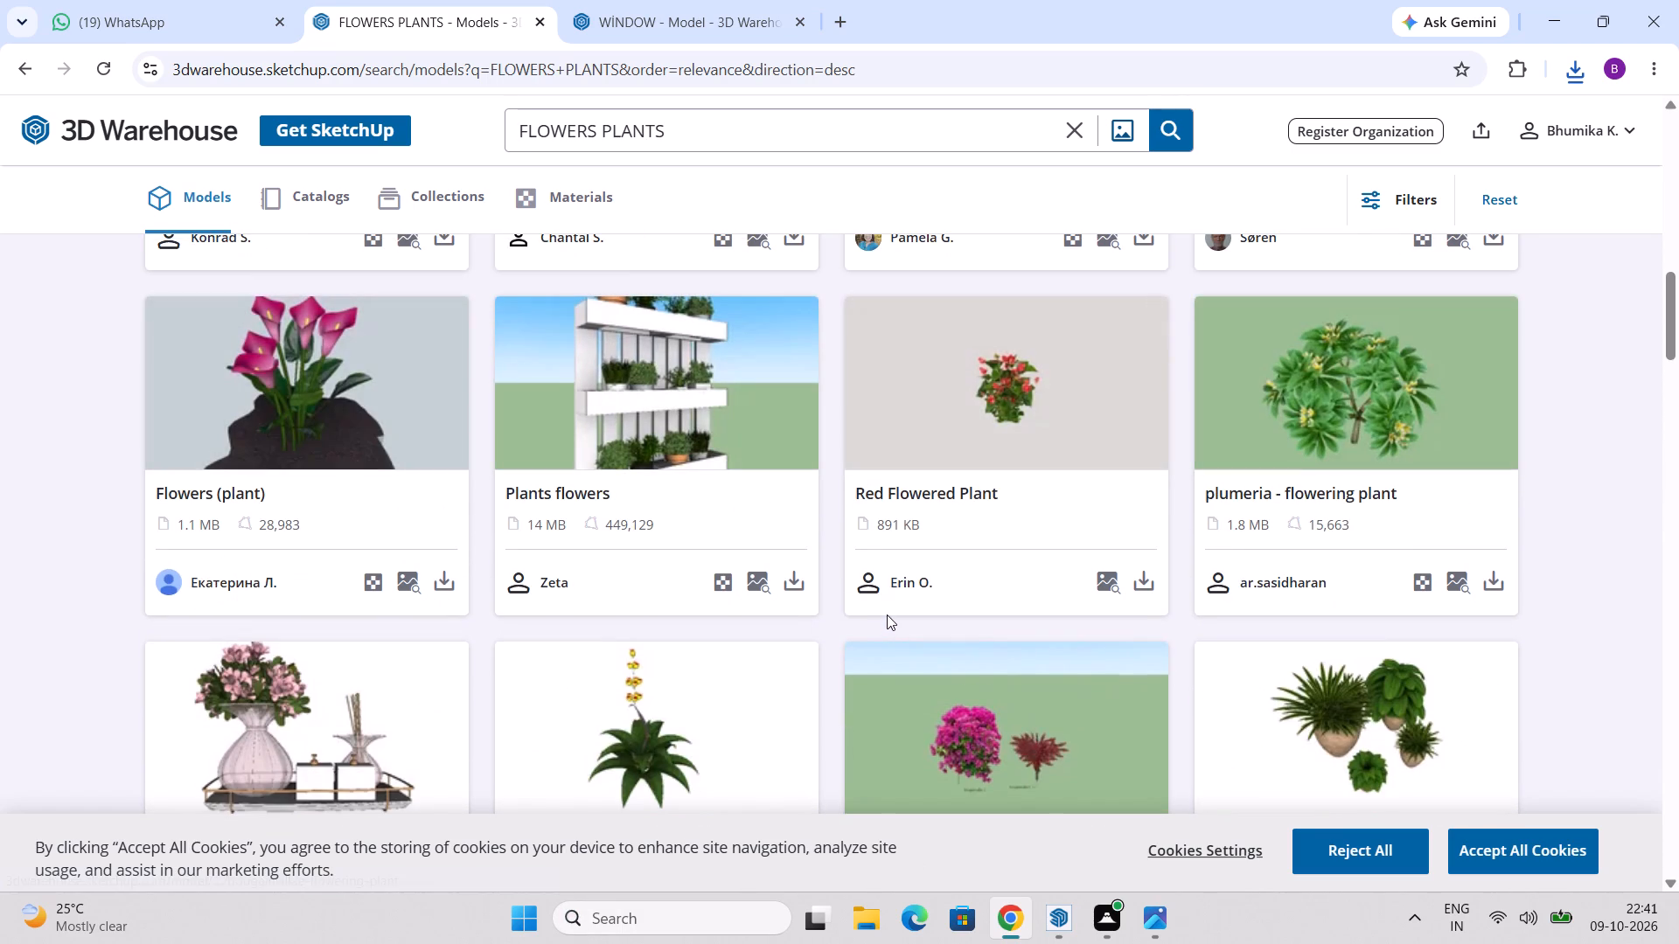
pyautogui.scroll(7, 887, 614)
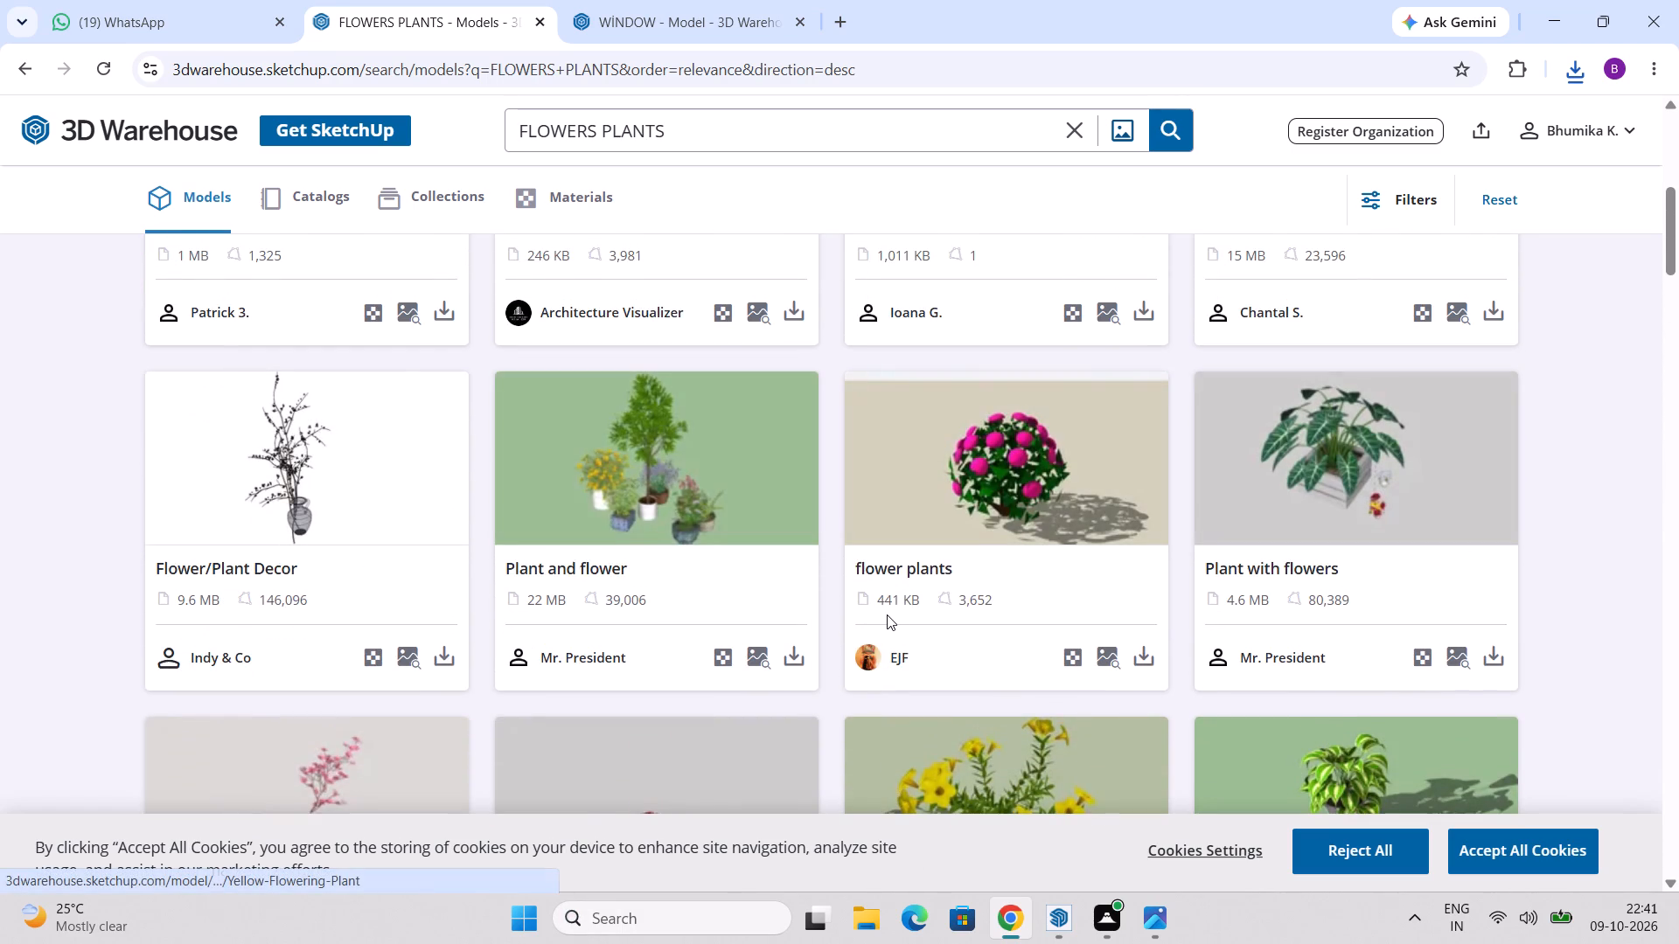
pyautogui.scroll(-3, 887, 614)
pyautogui.scroll(1, 887, 614)
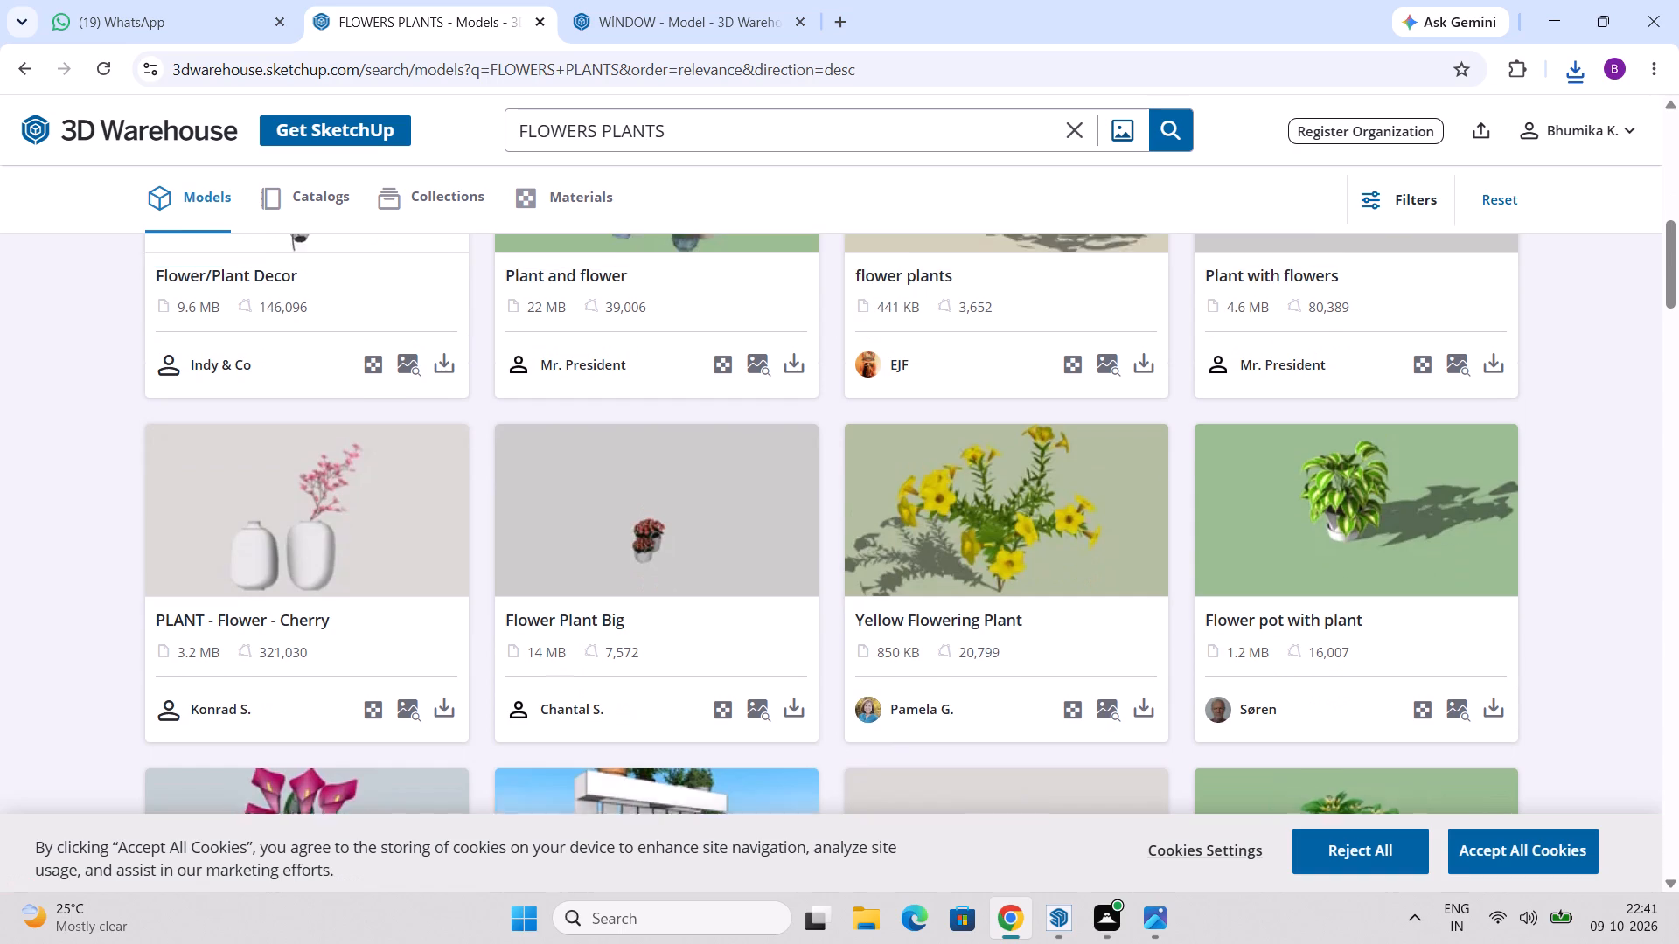
pyautogui.scroll(-3, 887, 614)
pyautogui.scroll(6, 887, 614)
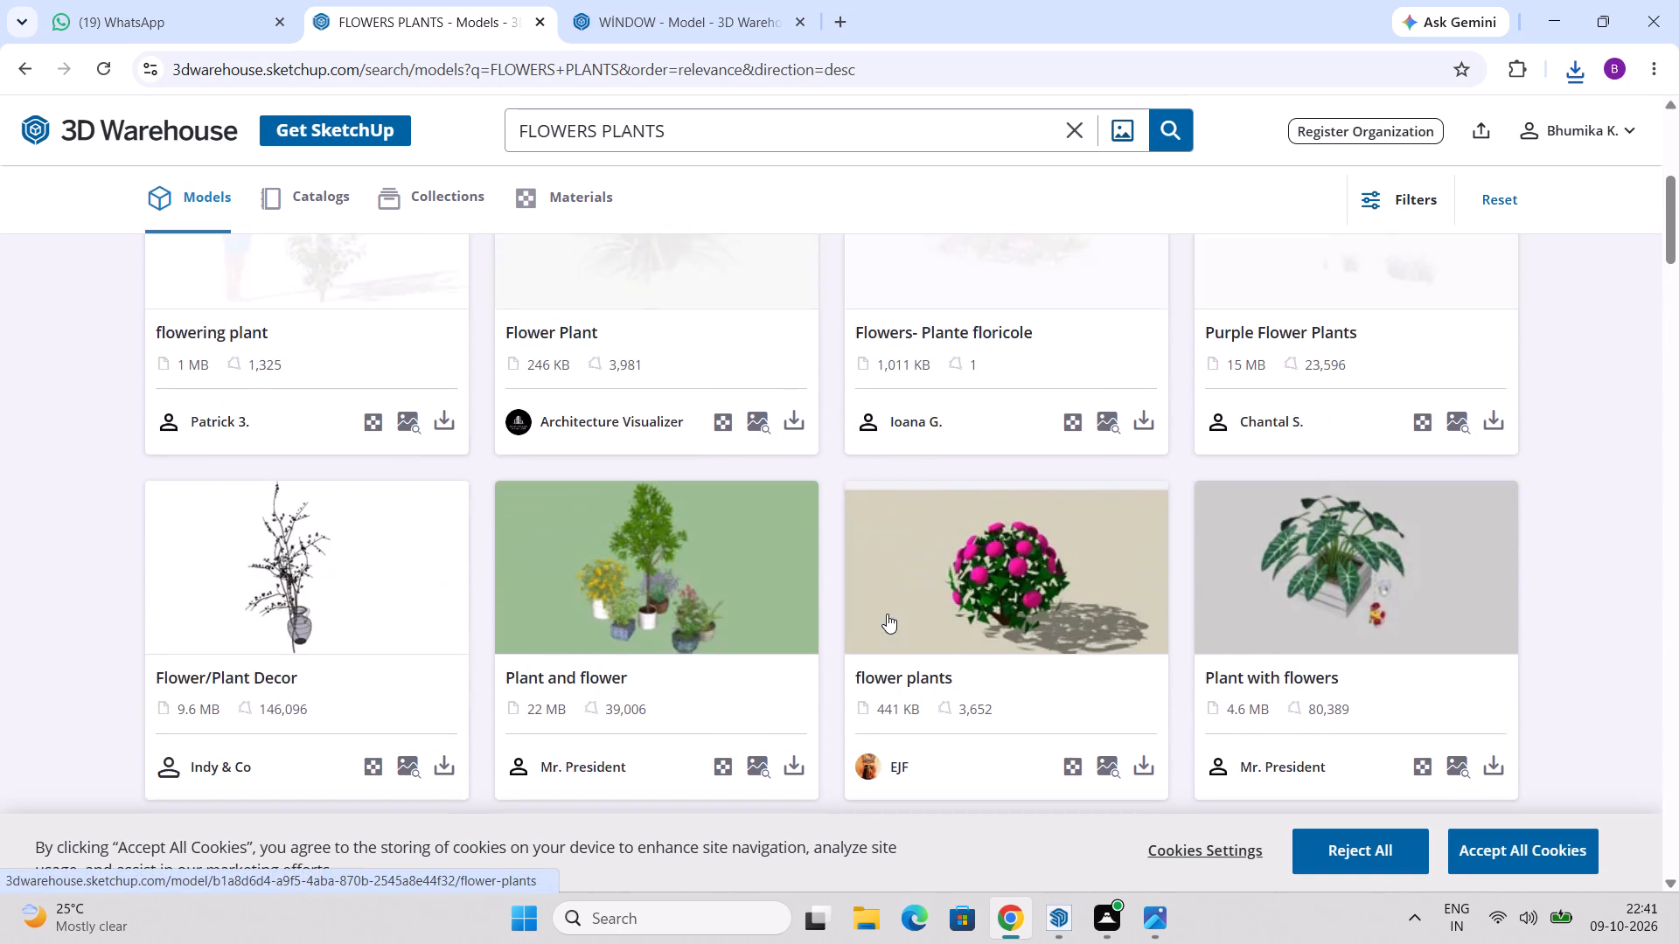
pyautogui.scroll(8, 887, 614)
pyautogui.scroll(-4, 887, 613)
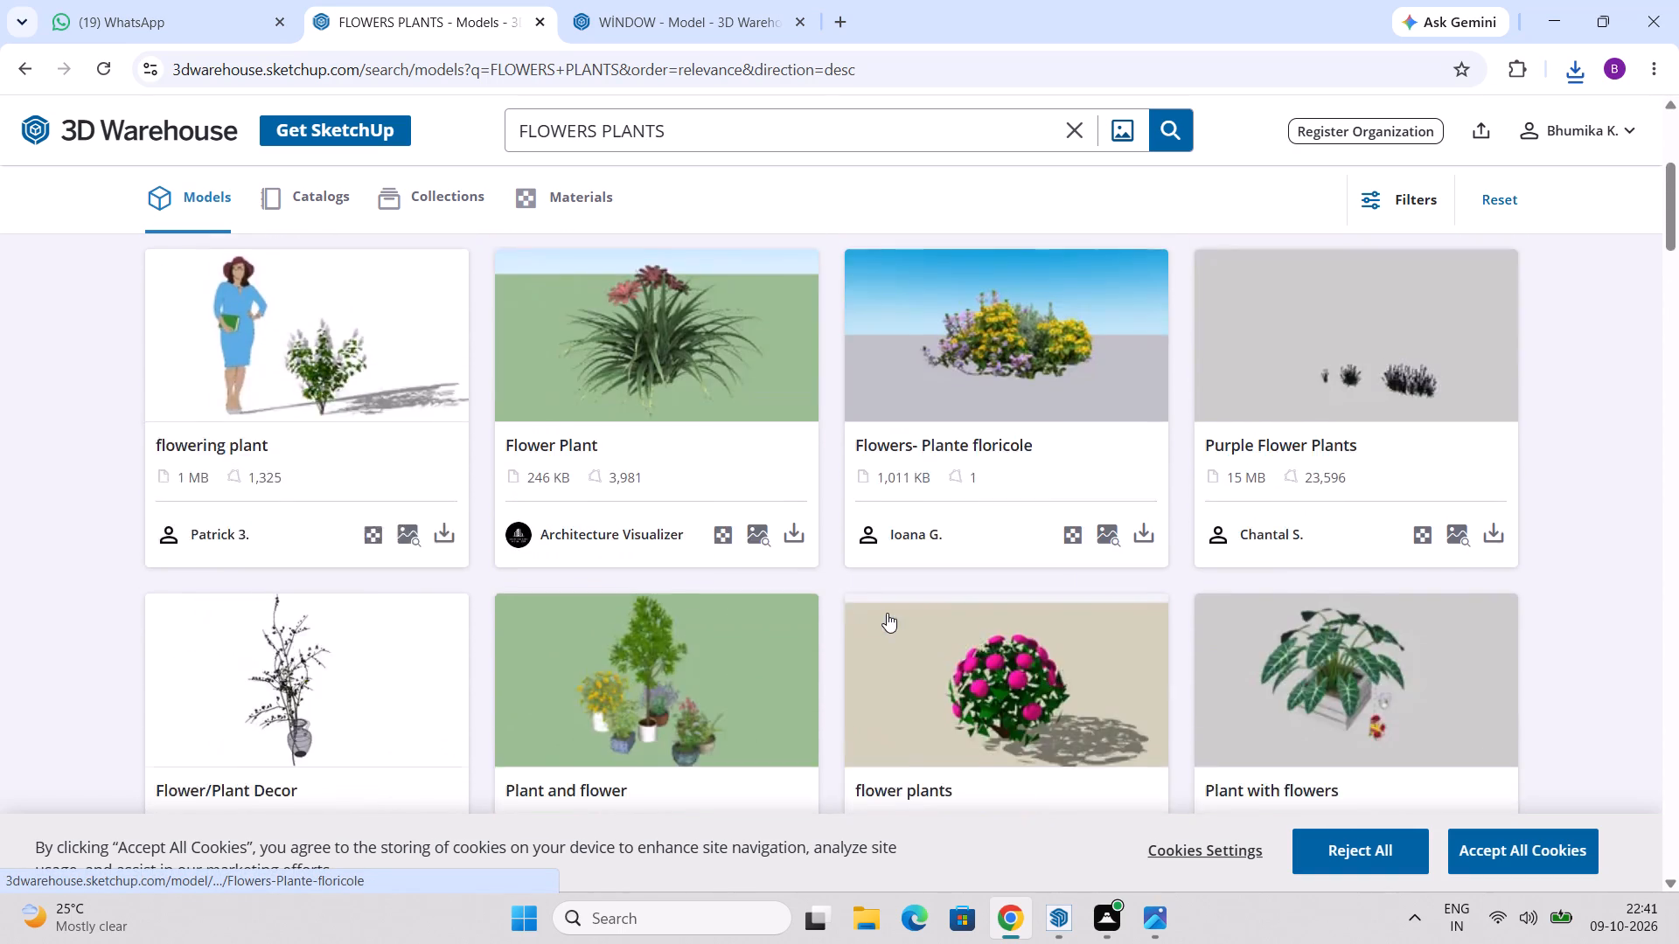
# Look through the remaining loaded FLOWERS PLANTS results down to the end of the list.
pyautogui.scroll(-18, 887, 613)
pyautogui.scroll(-4, 887, 613)
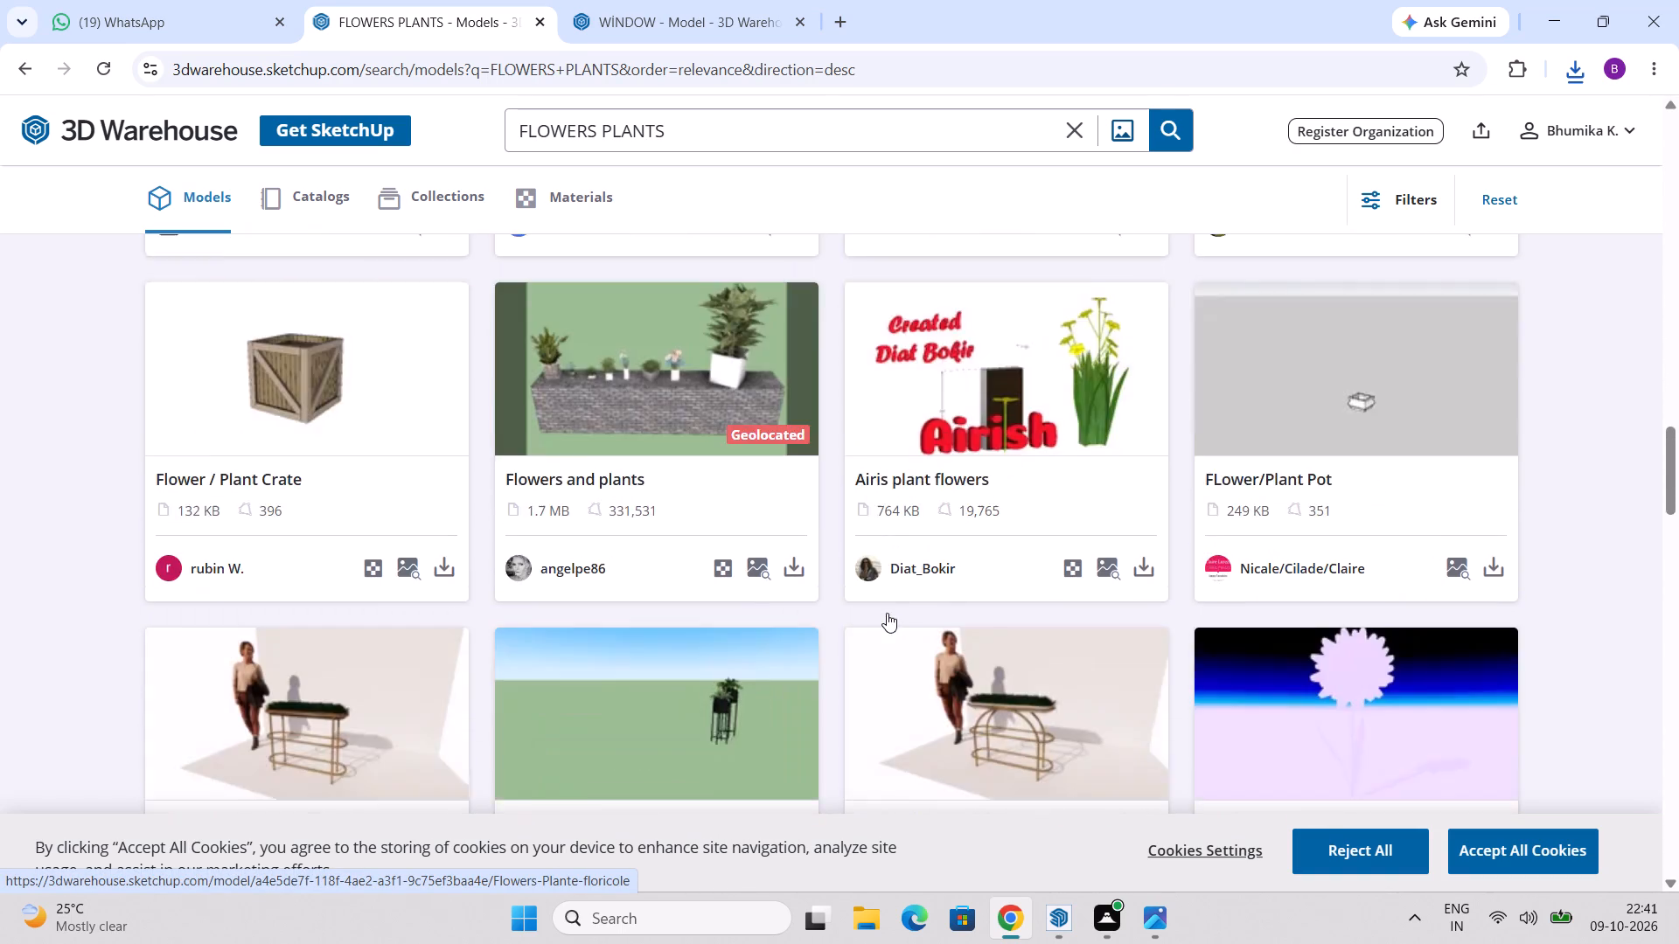
pyautogui.scroll(-16, 887, 613)
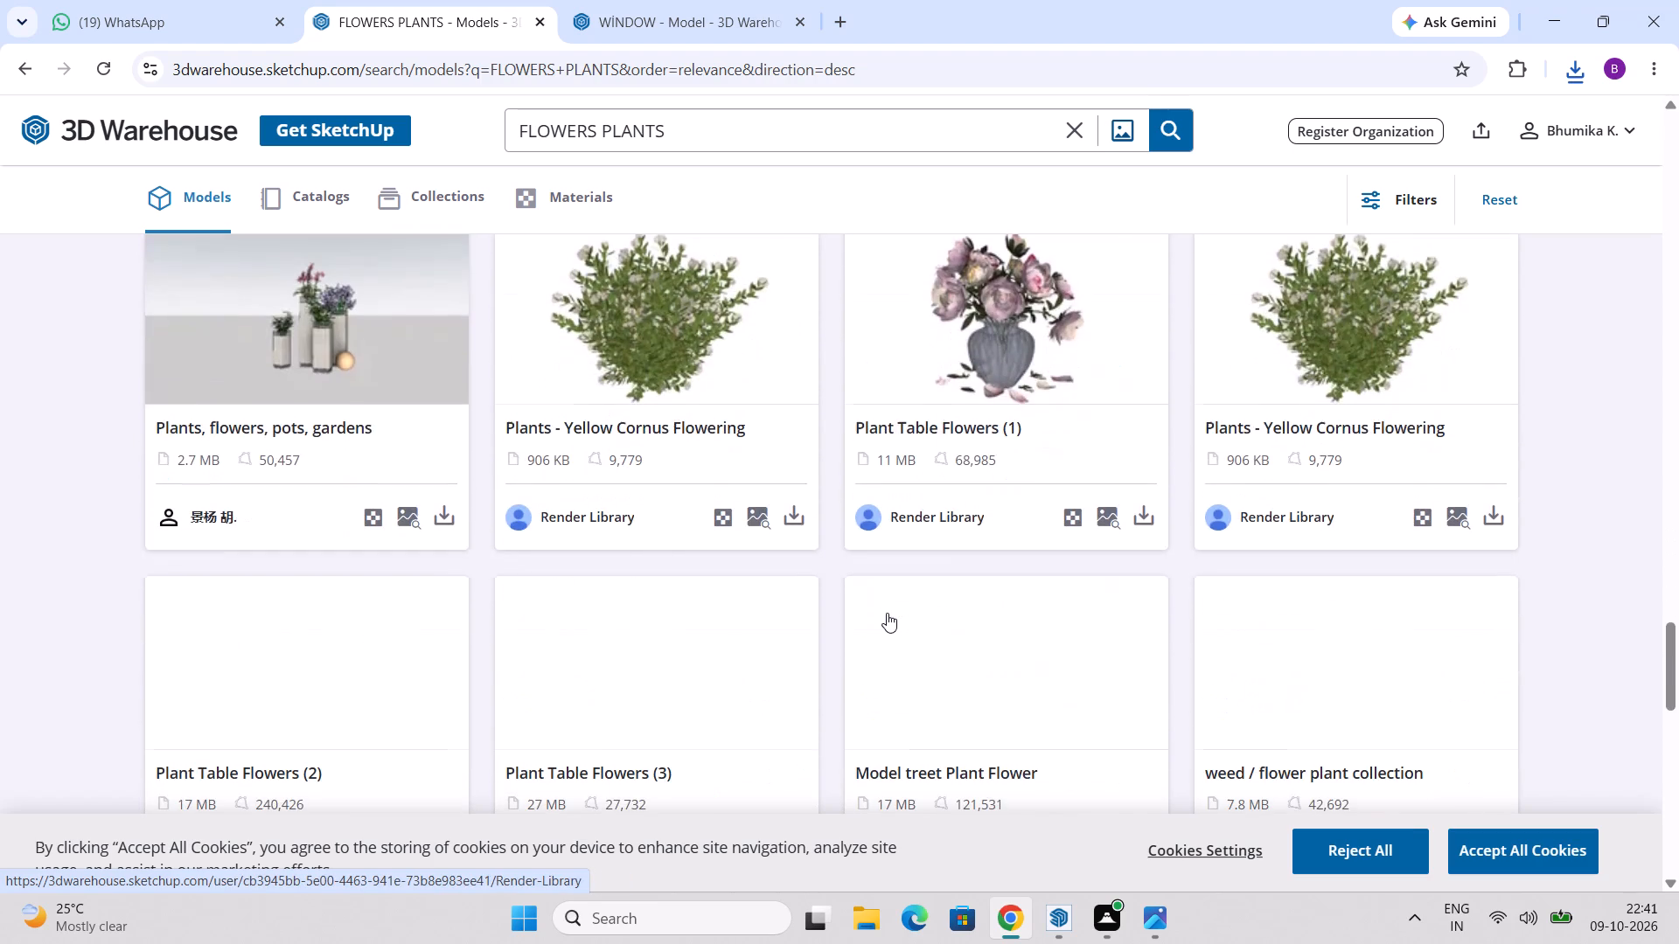
pyautogui.scroll(-10, 887, 613)
pyautogui.scroll(1, 896, 612)
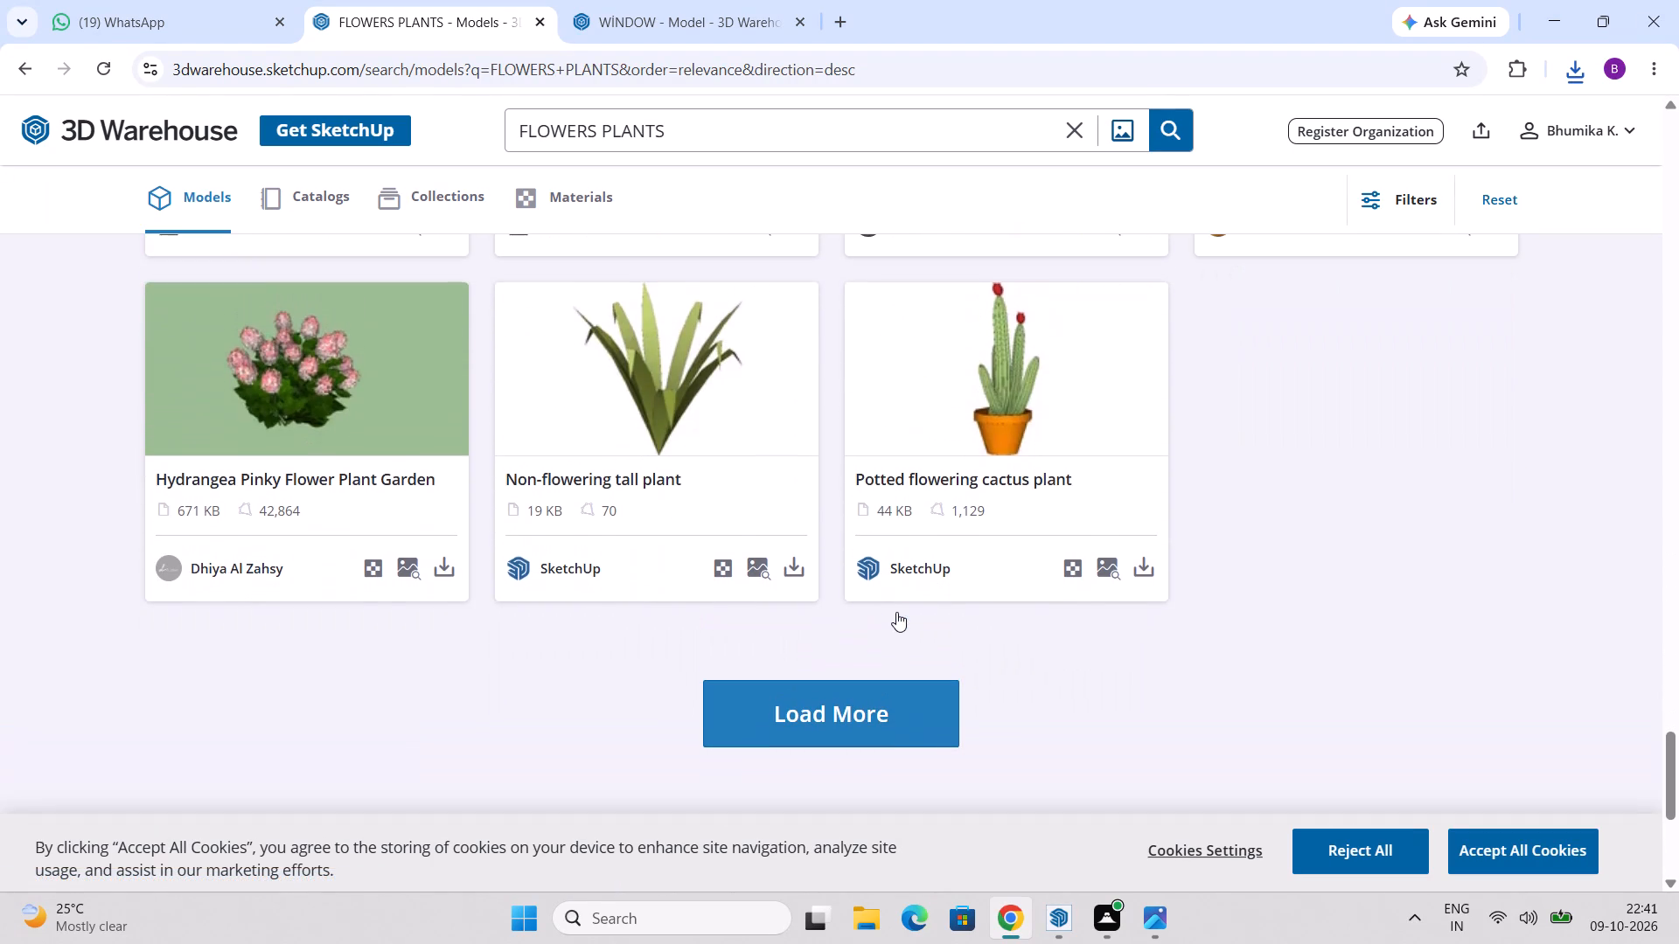
# Load another batch of FLOWERS PLANTS results and look through it for flowering garden plants that suit the yard.
pyautogui.click(855, 707)
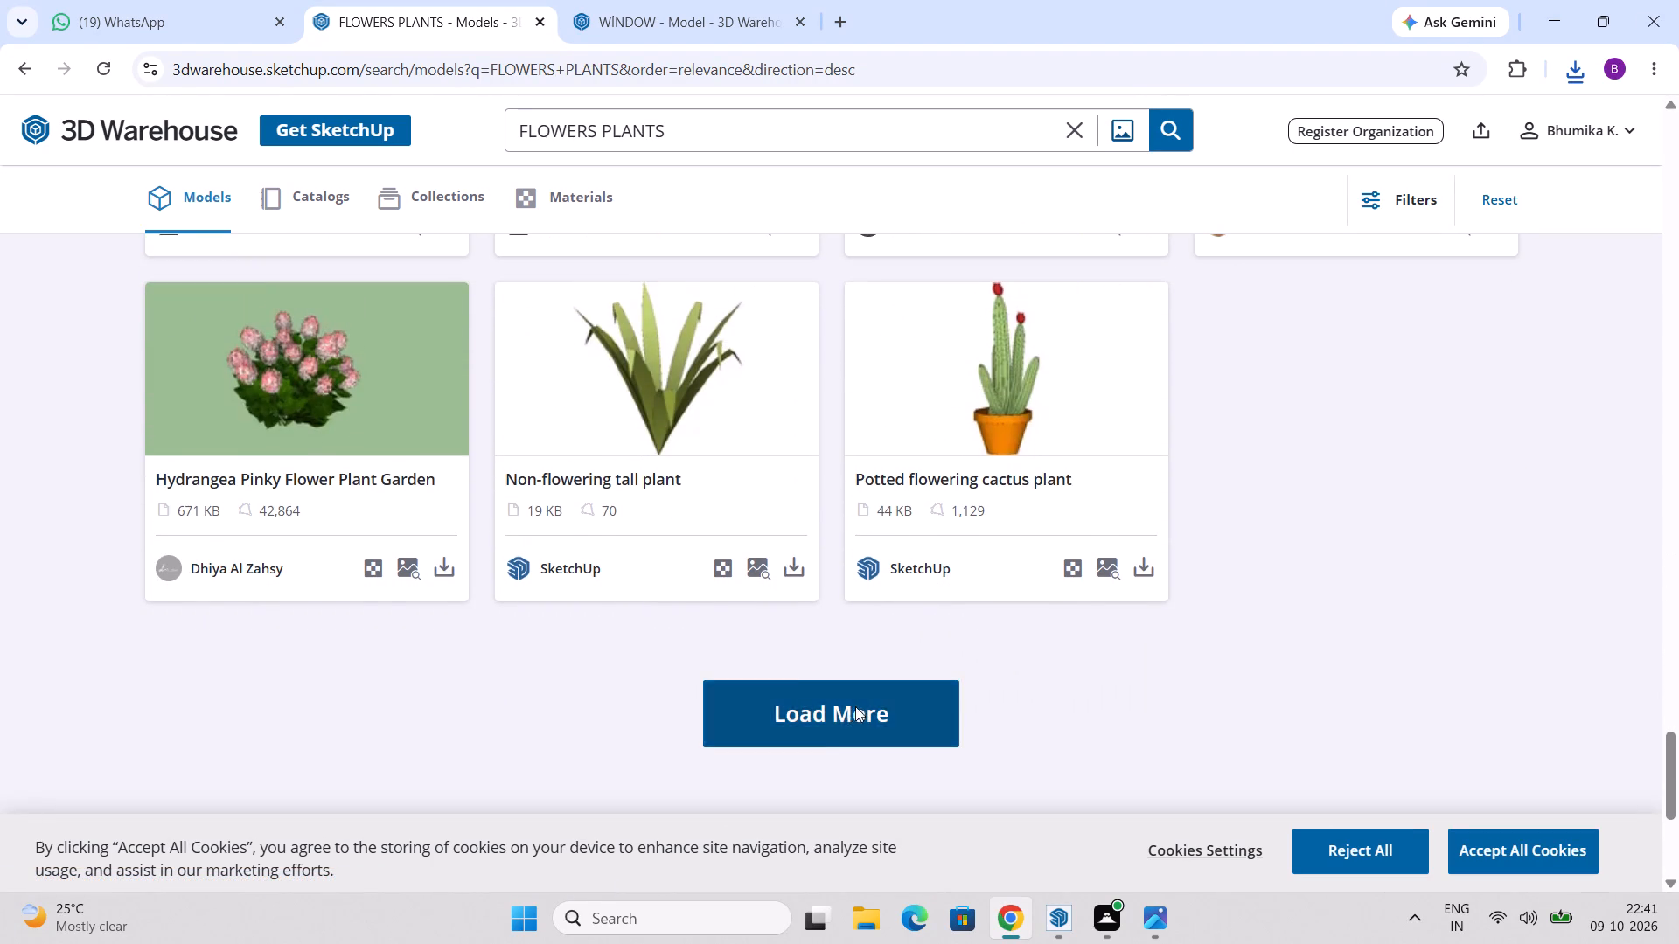
pyautogui.scroll(-1, 1012, 659)
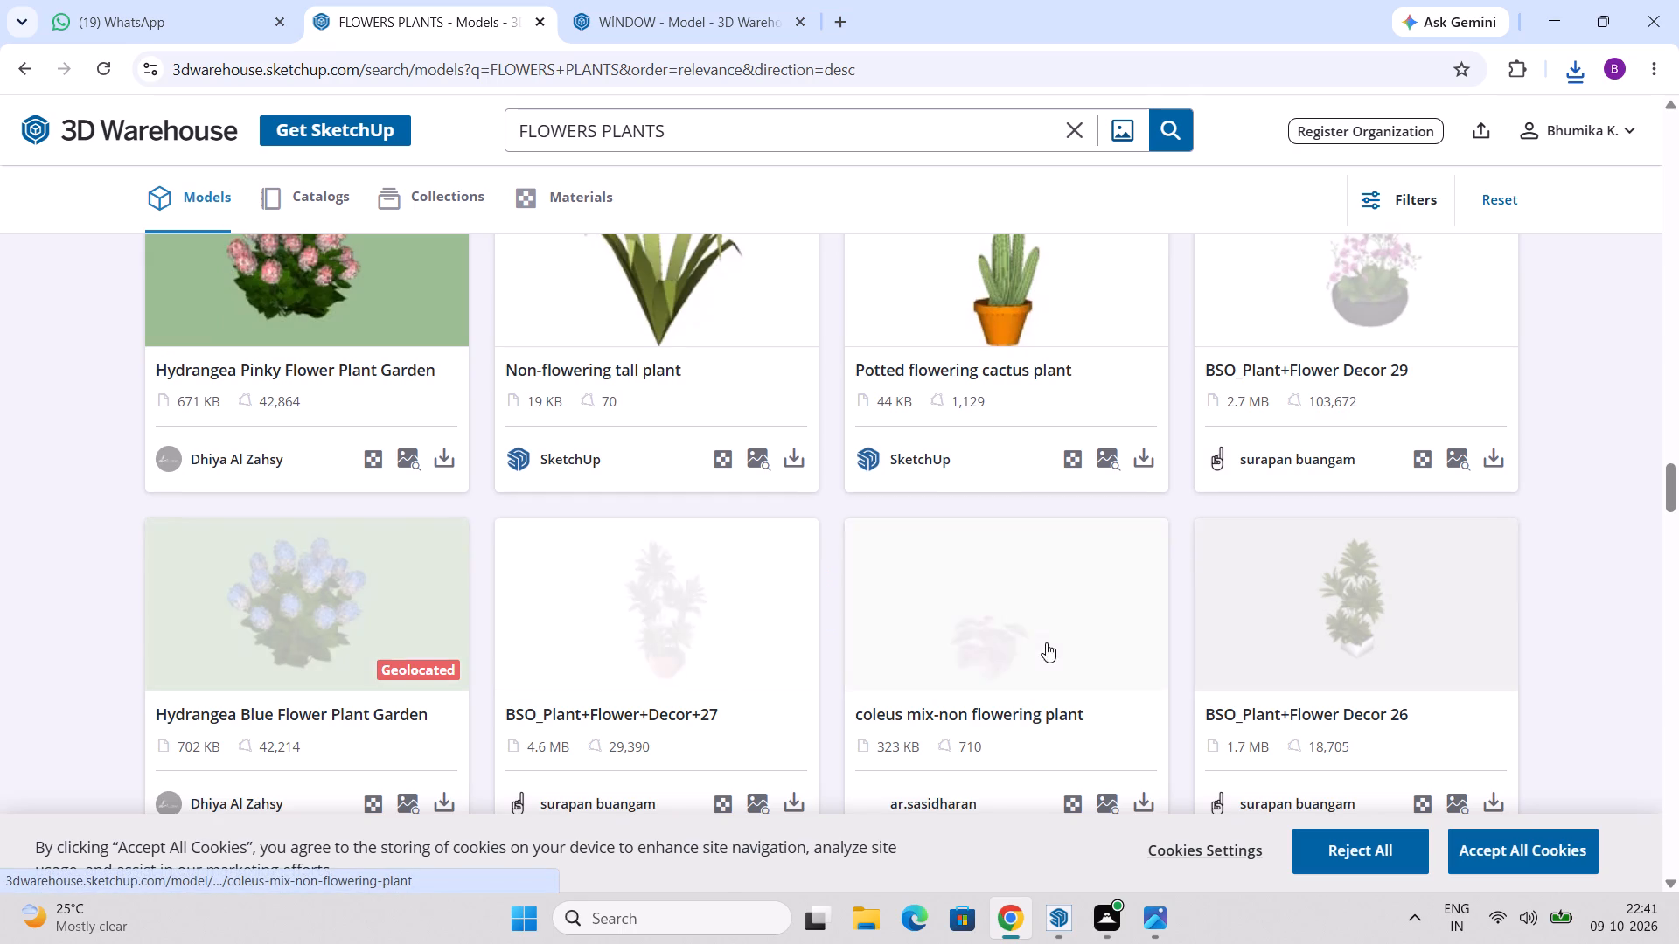
pyautogui.scroll(-2, 1047, 642)
pyautogui.scroll(2, 1047, 642)
pyautogui.scroll(-3, 1047, 641)
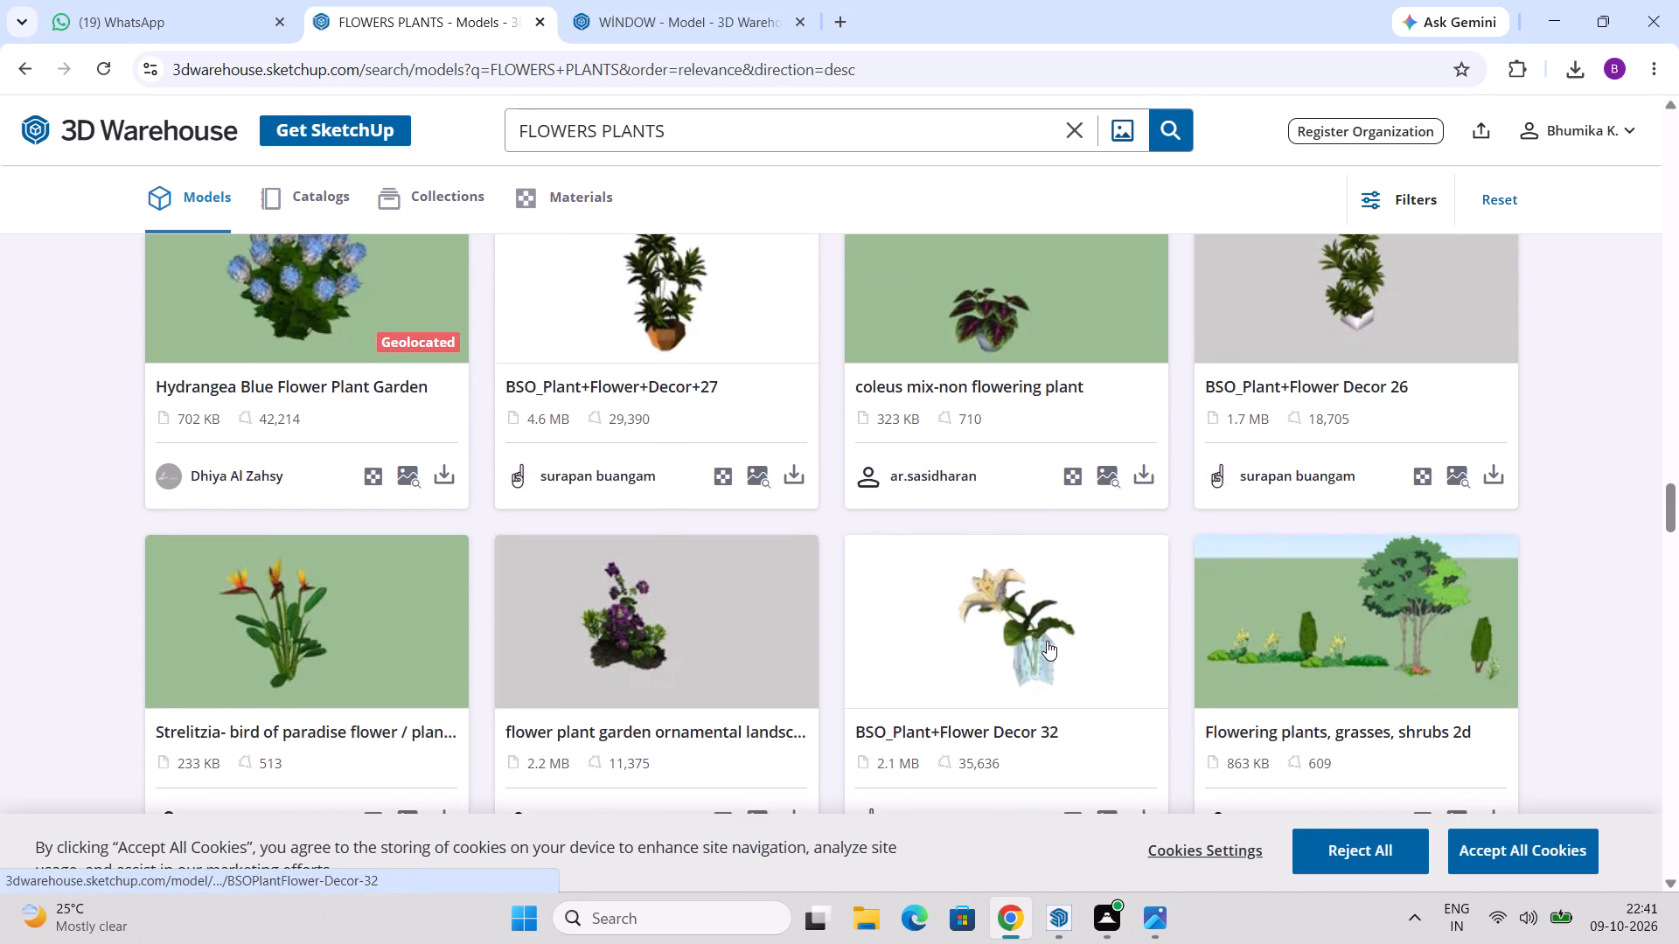
pyautogui.scroll(-8, 1047, 641)
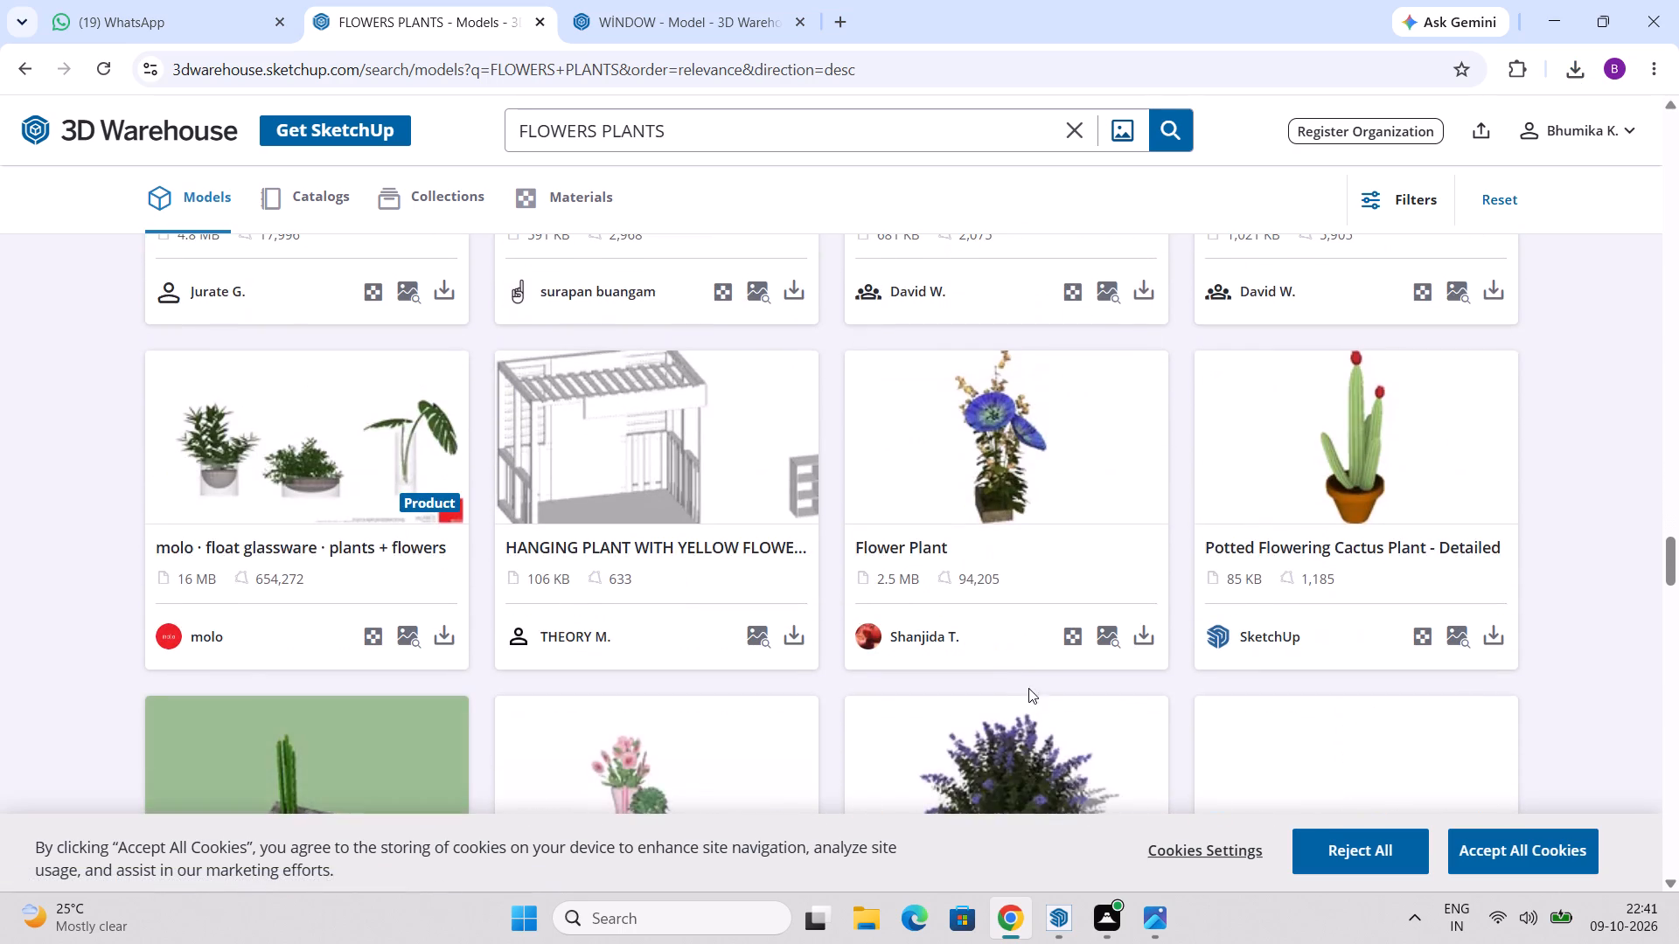
pyautogui.scroll(-7, 1074, 664)
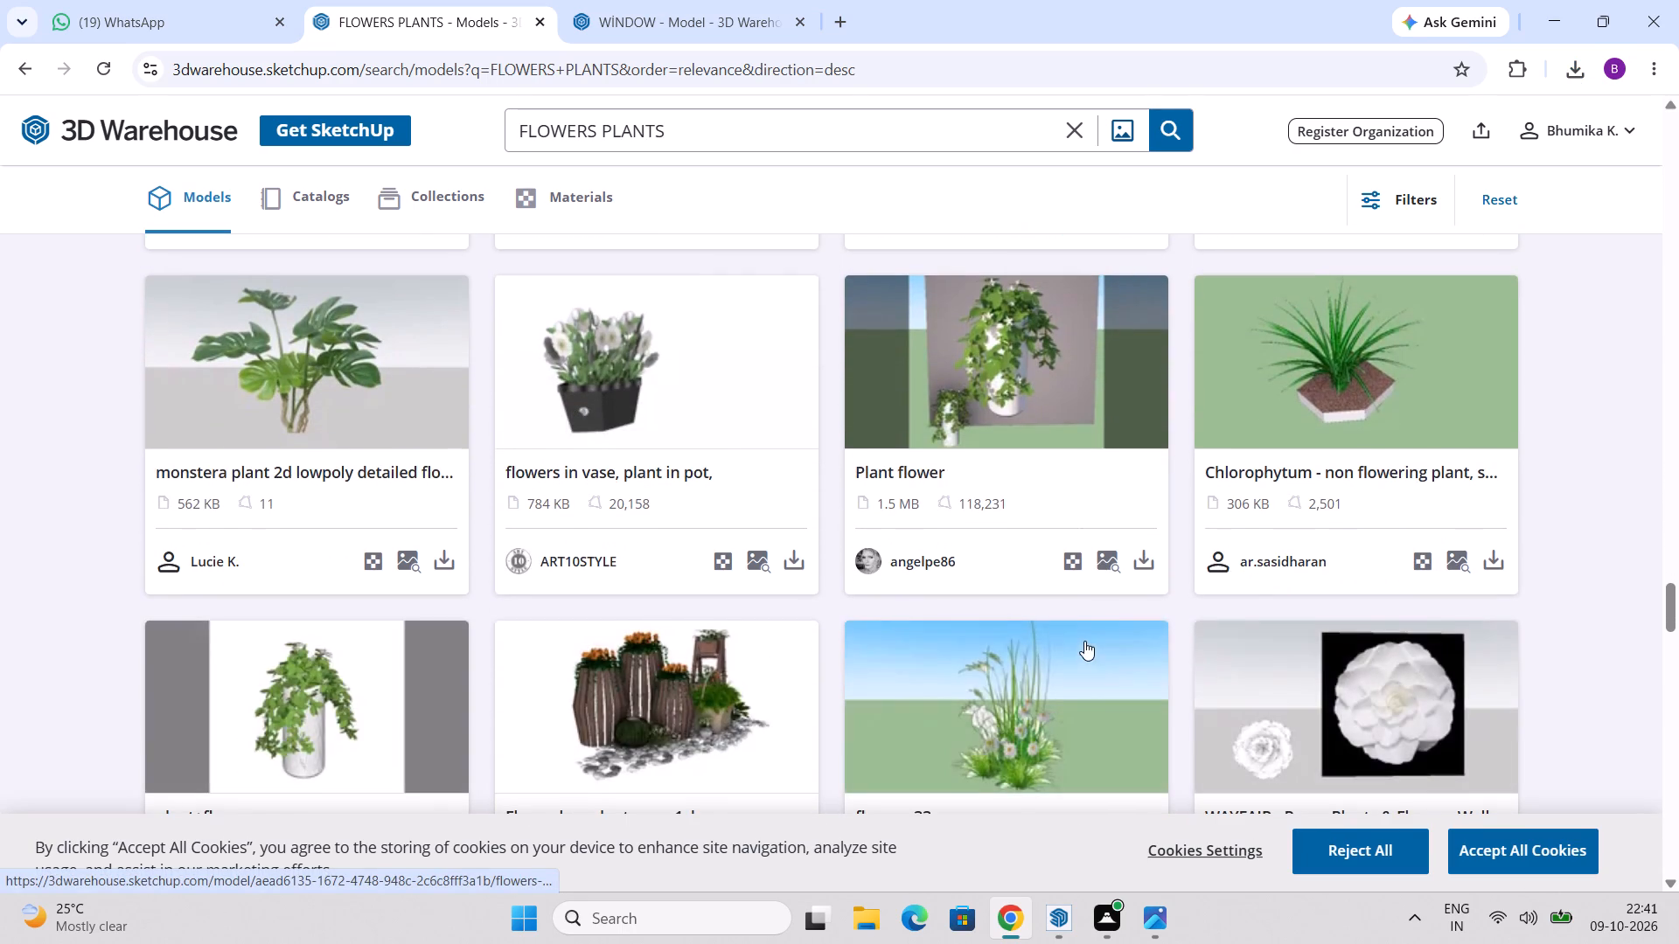
pyautogui.scroll(-4, 1044, 628)
pyautogui.scroll(2, 1044, 628)
pyautogui.scroll(-3, 1044, 628)
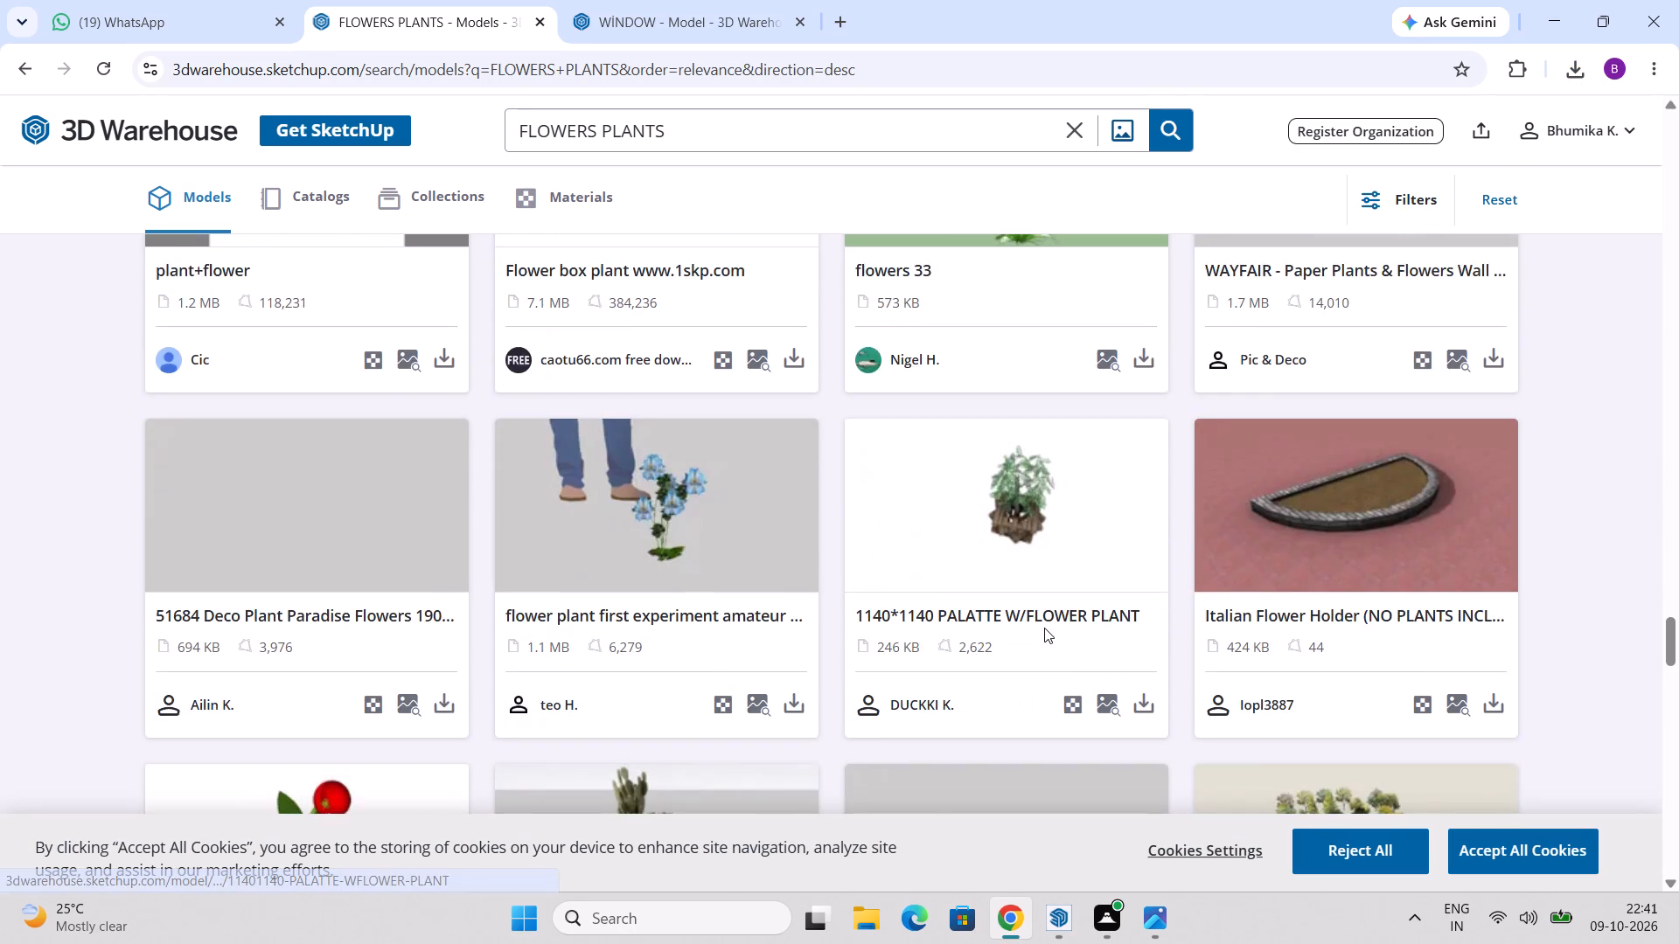
pyautogui.scroll(-8, 1044, 628)
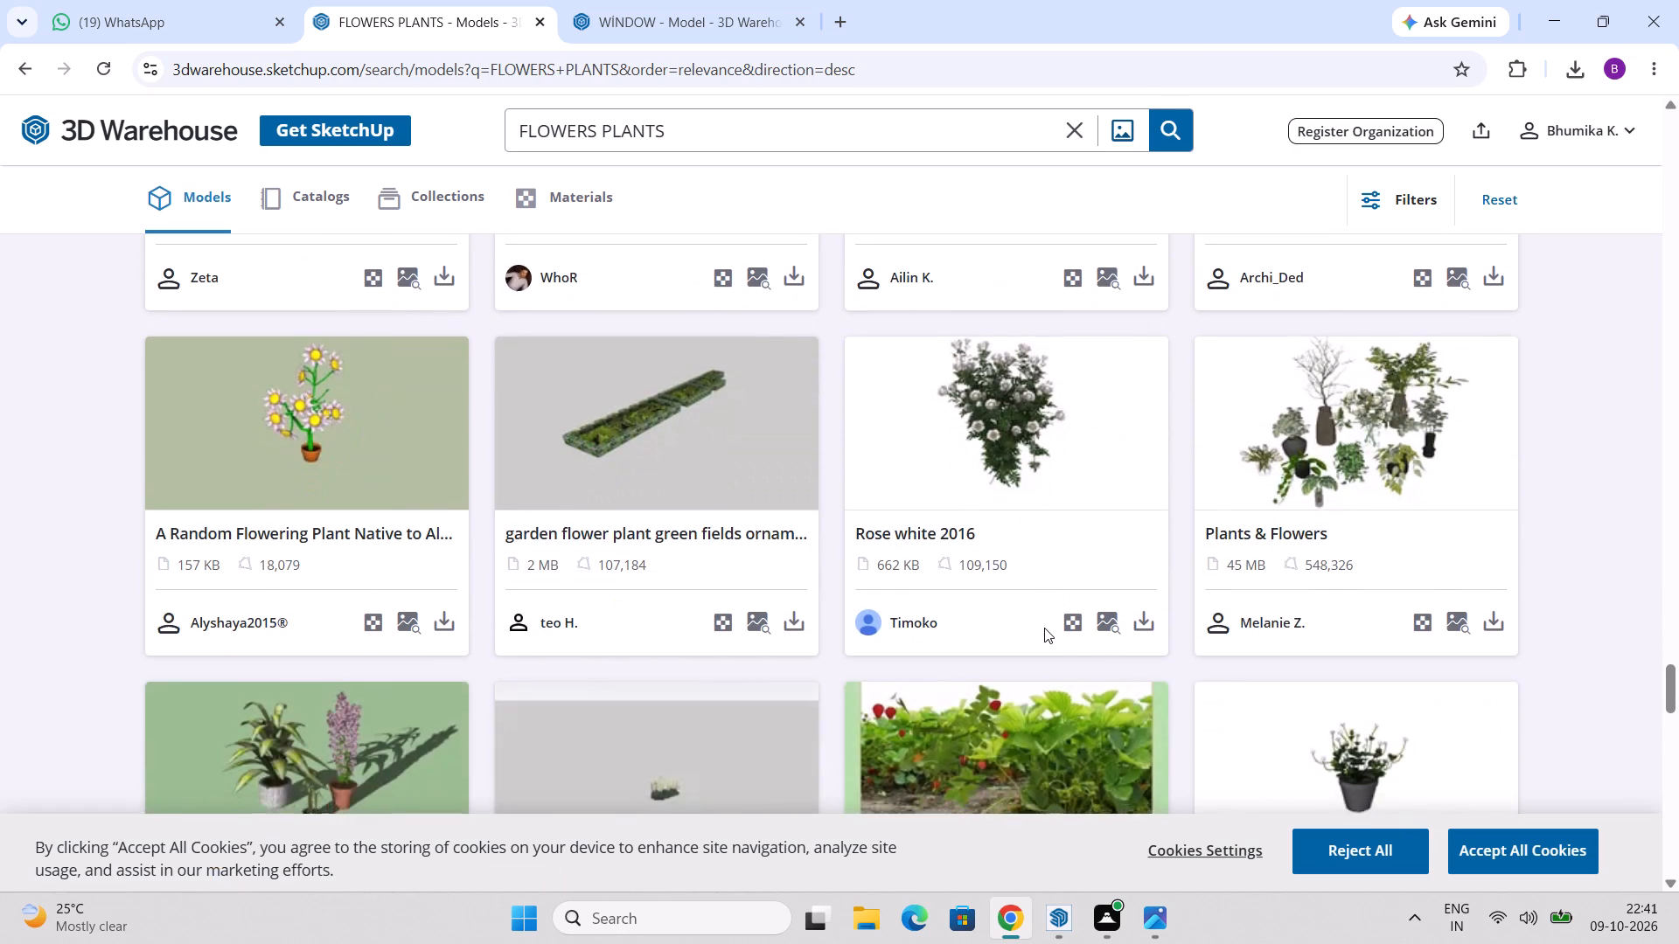
pyautogui.scroll(-8, 1044, 628)
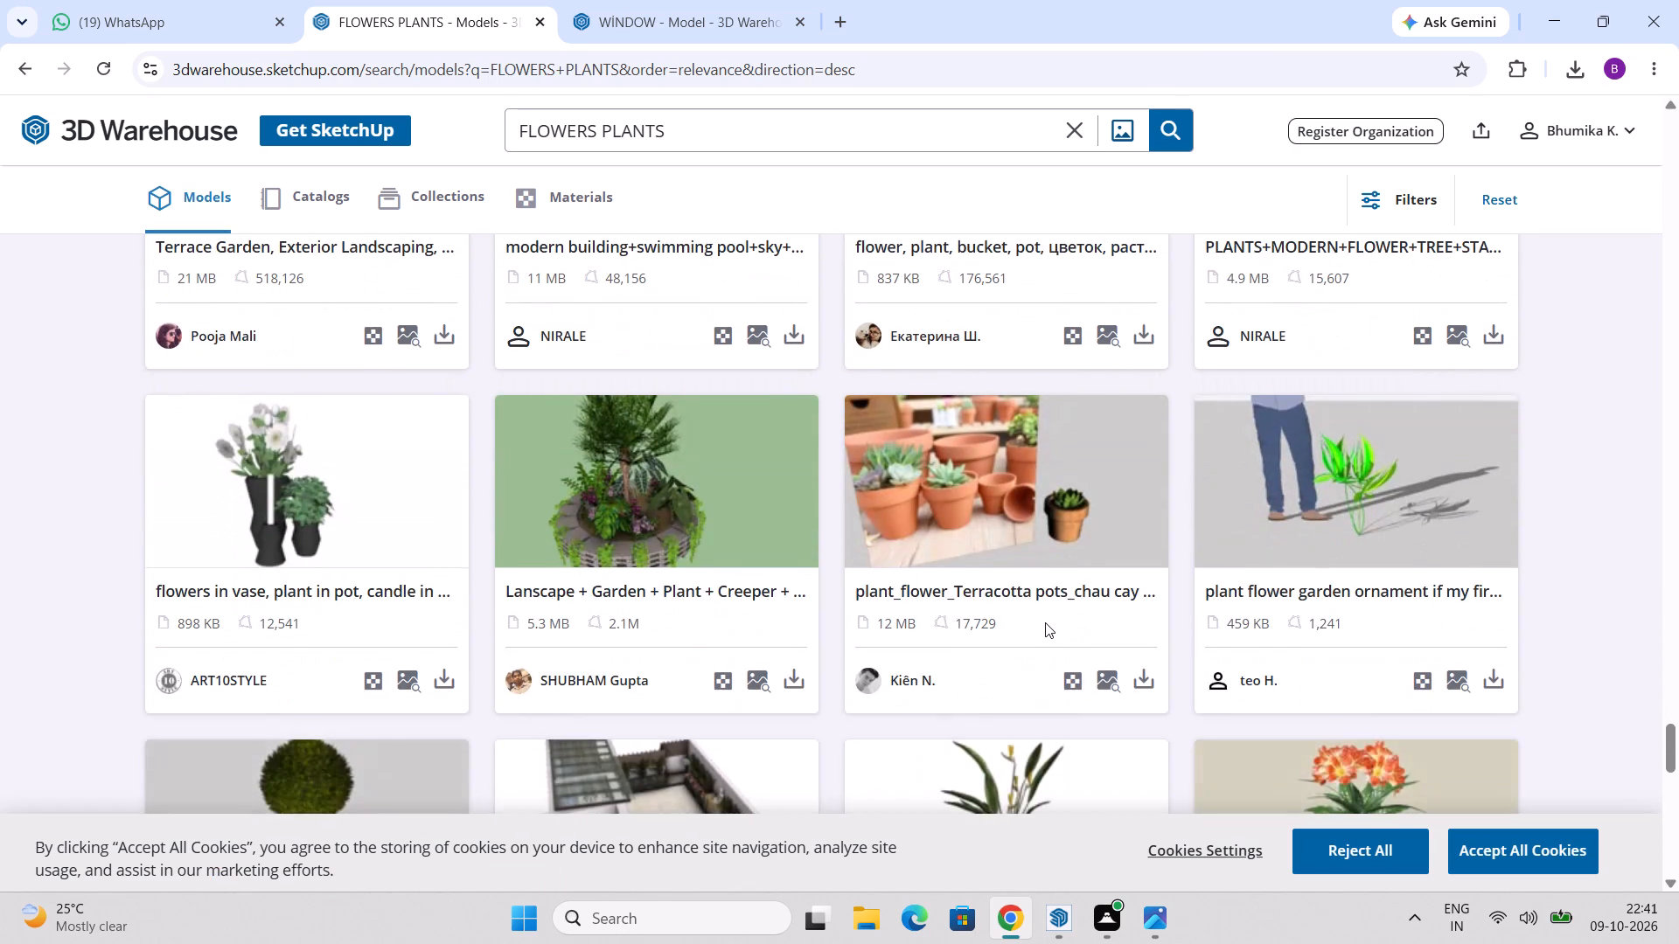
pyautogui.scroll(-9, 1045, 622)
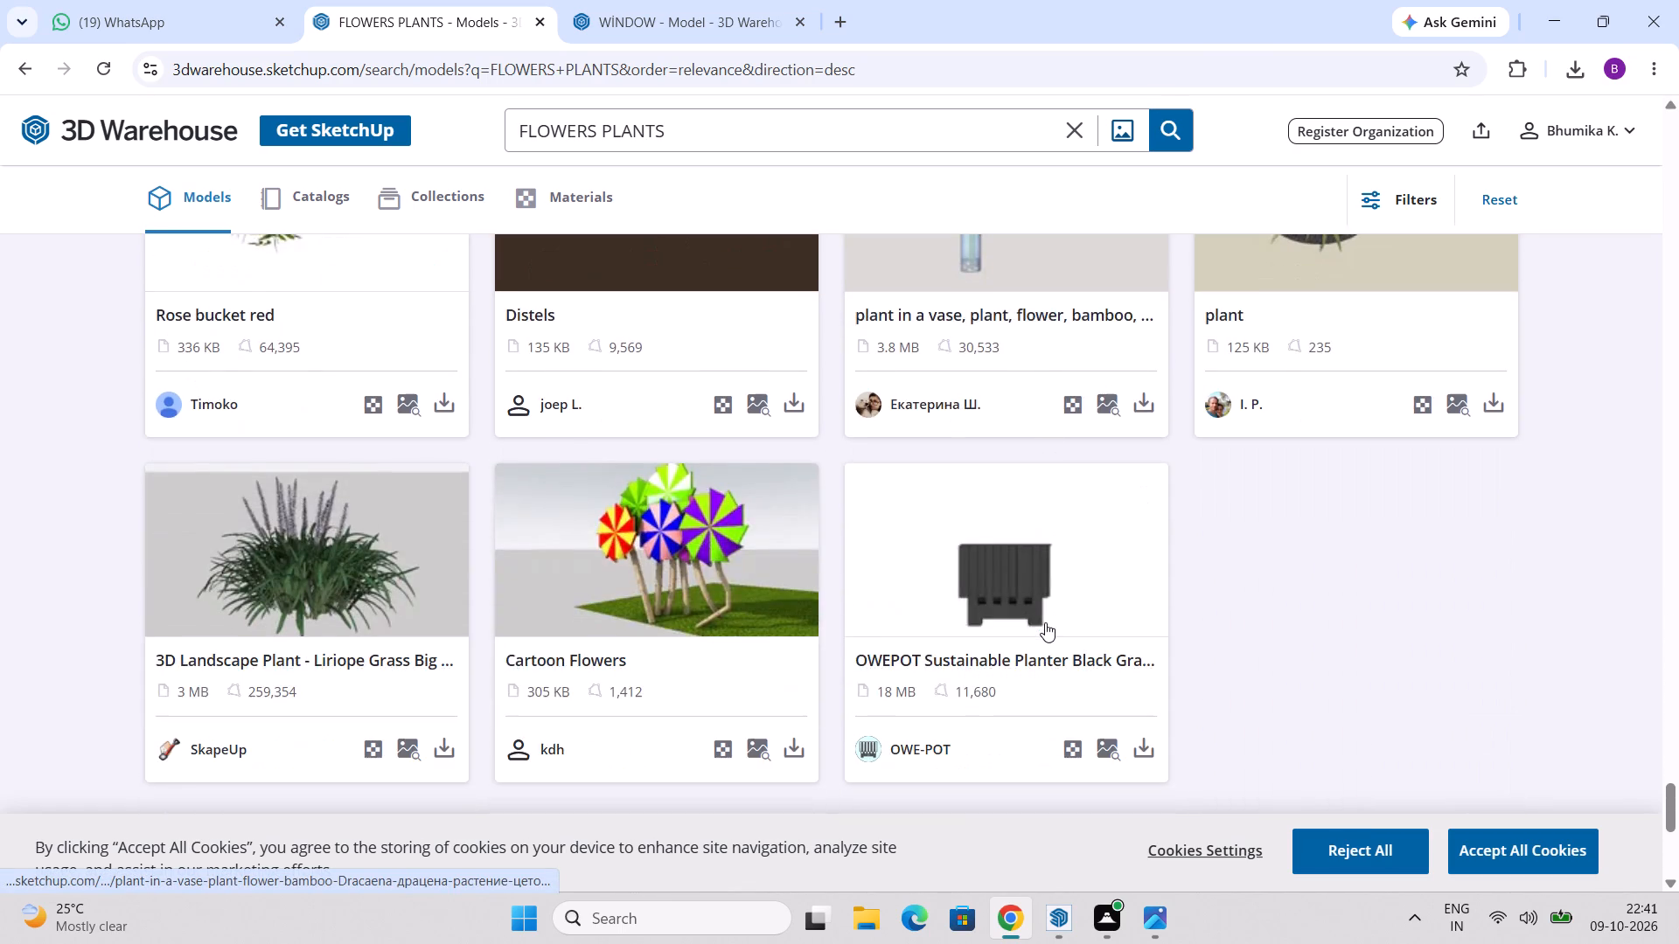
pyautogui.scroll(-4, 1045, 622)
# Load the following batch of FLOWERS PLANTS results and download the Generic 3D Flowers Type 07 model as a SketchUp file.
pyautogui.click(915, 443)
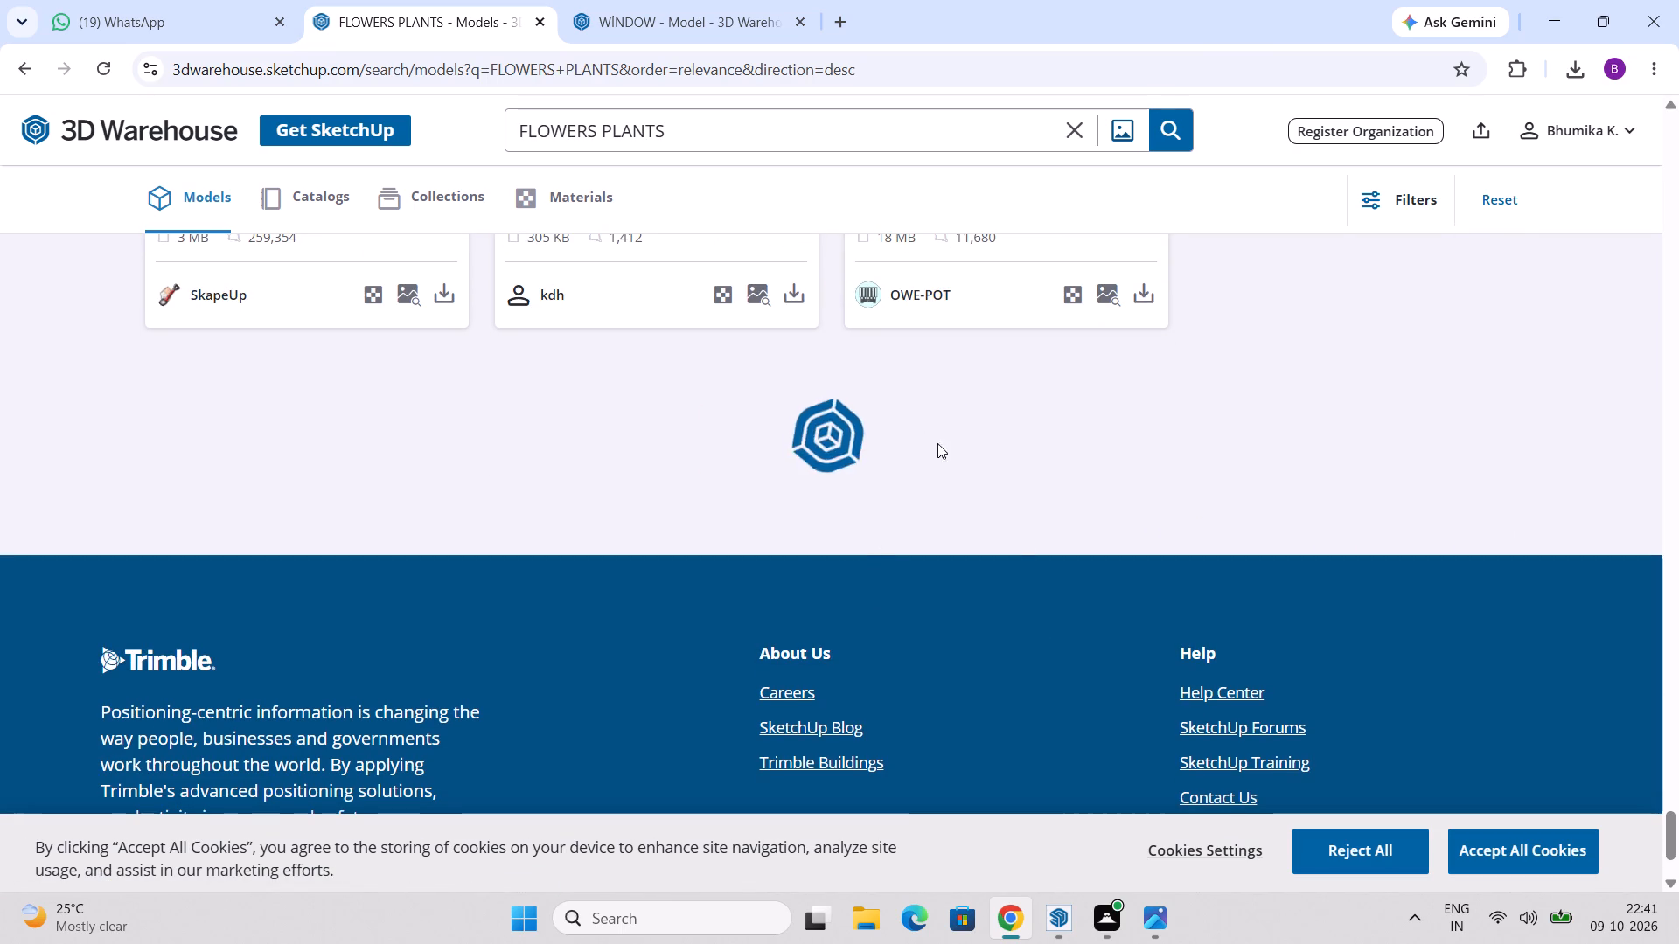
pyautogui.scroll(-3, 1032, 450)
pyautogui.scroll(1, 1032, 450)
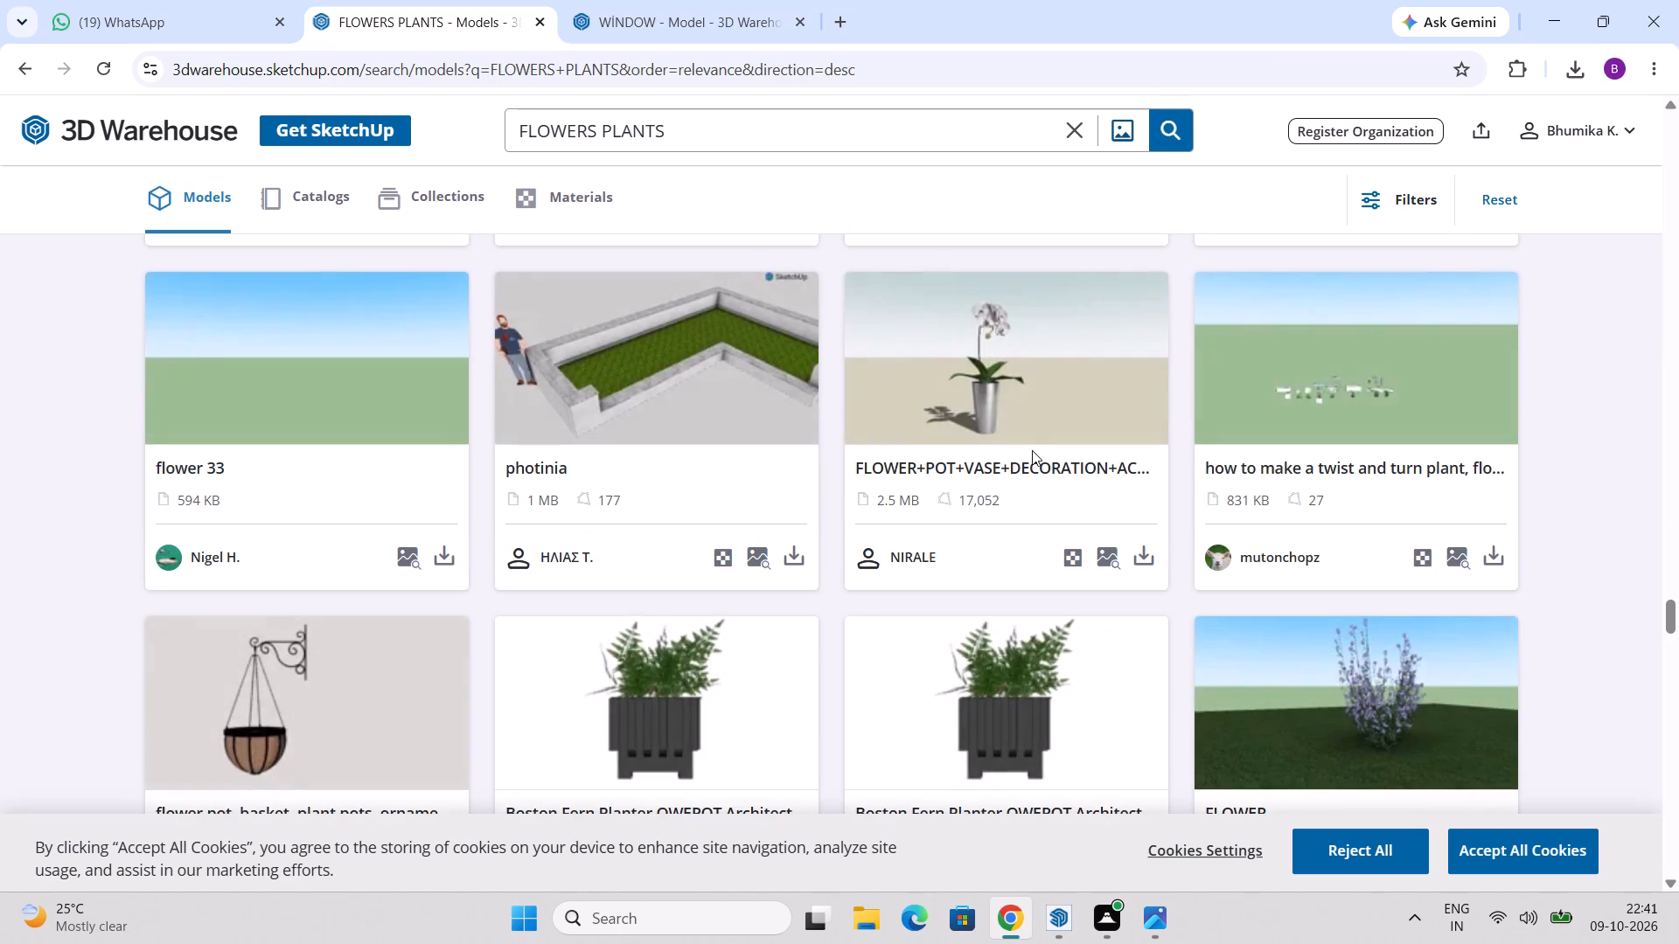
pyautogui.scroll(2, 1032, 450)
pyautogui.scroll(-7, 1036, 454)
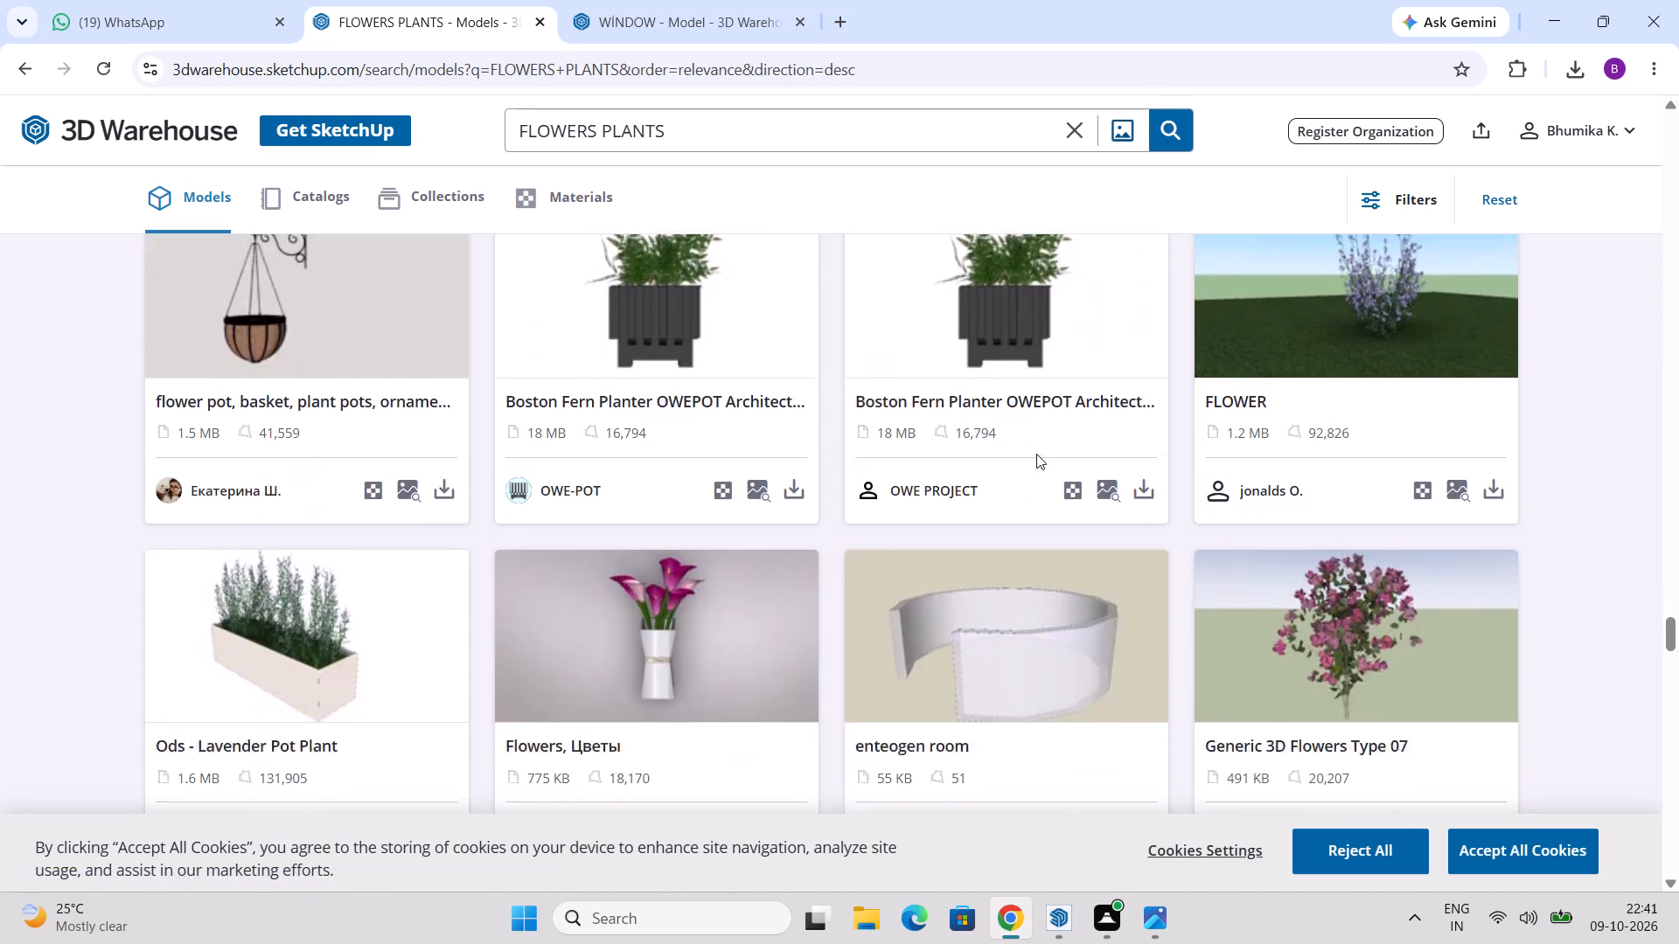
pyautogui.scroll(-3, 1036, 454)
pyautogui.scroll(2, 1036, 454)
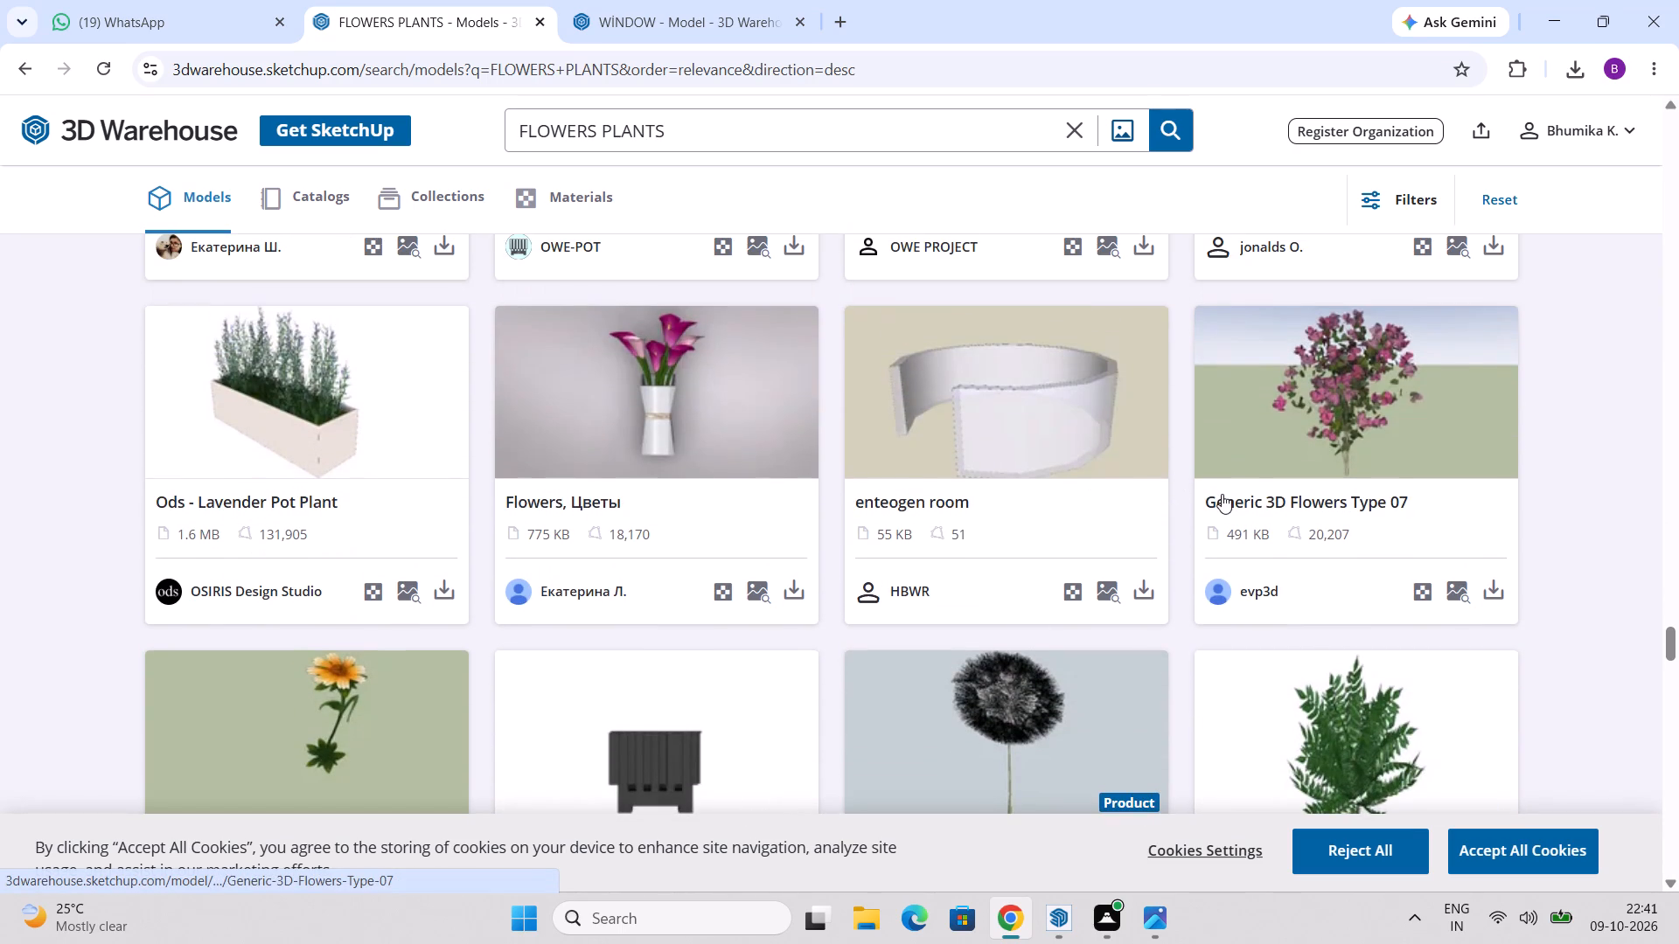
pyautogui.click(1499, 587)
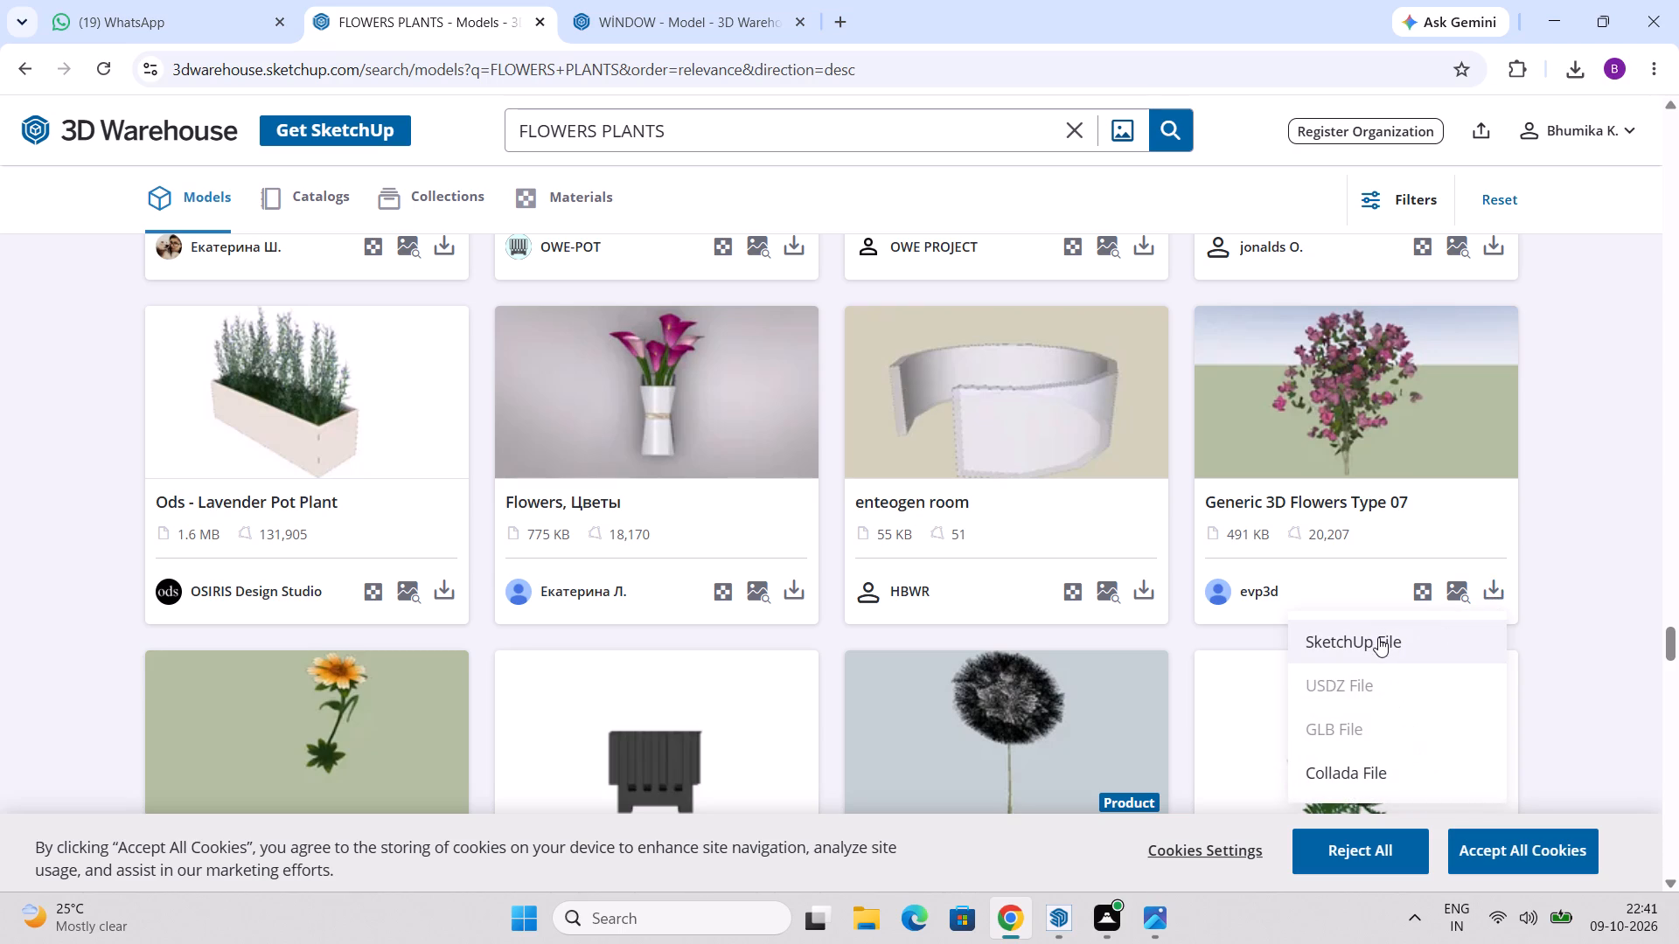
pyautogui.click(1378, 637)
# Look through the rest of the loaded FLOWERS PLANTS results for more flowering shrubs and garden plants.
pyautogui.scroll(-9, 792, 492)
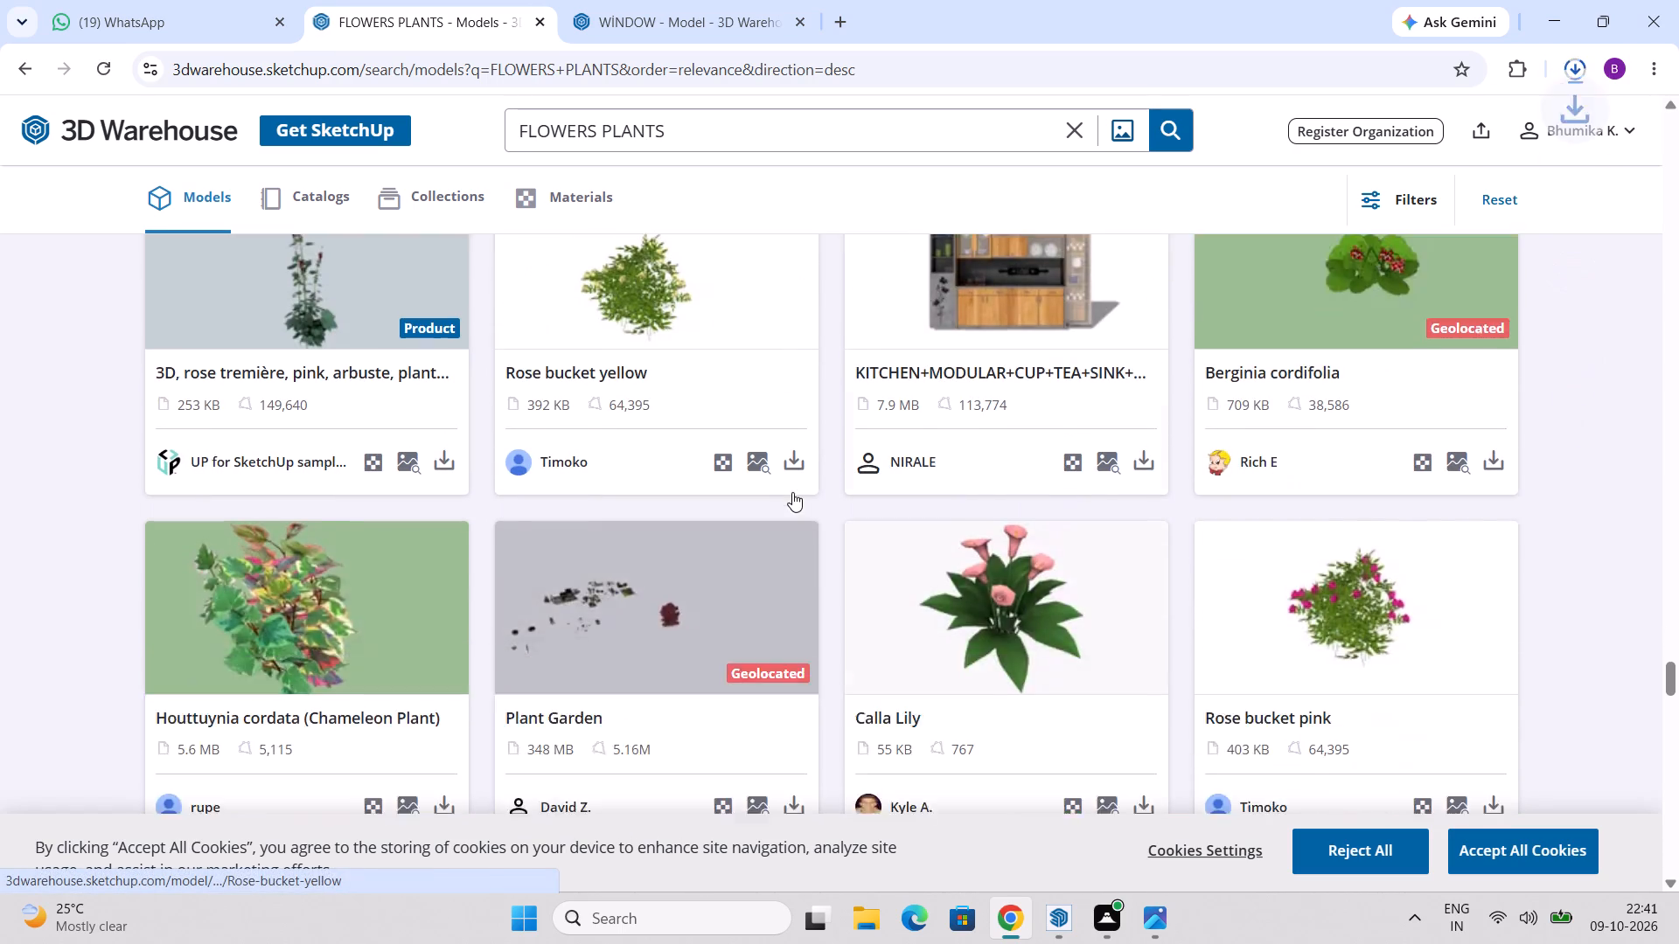
pyautogui.scroll(-3, 792, 492)
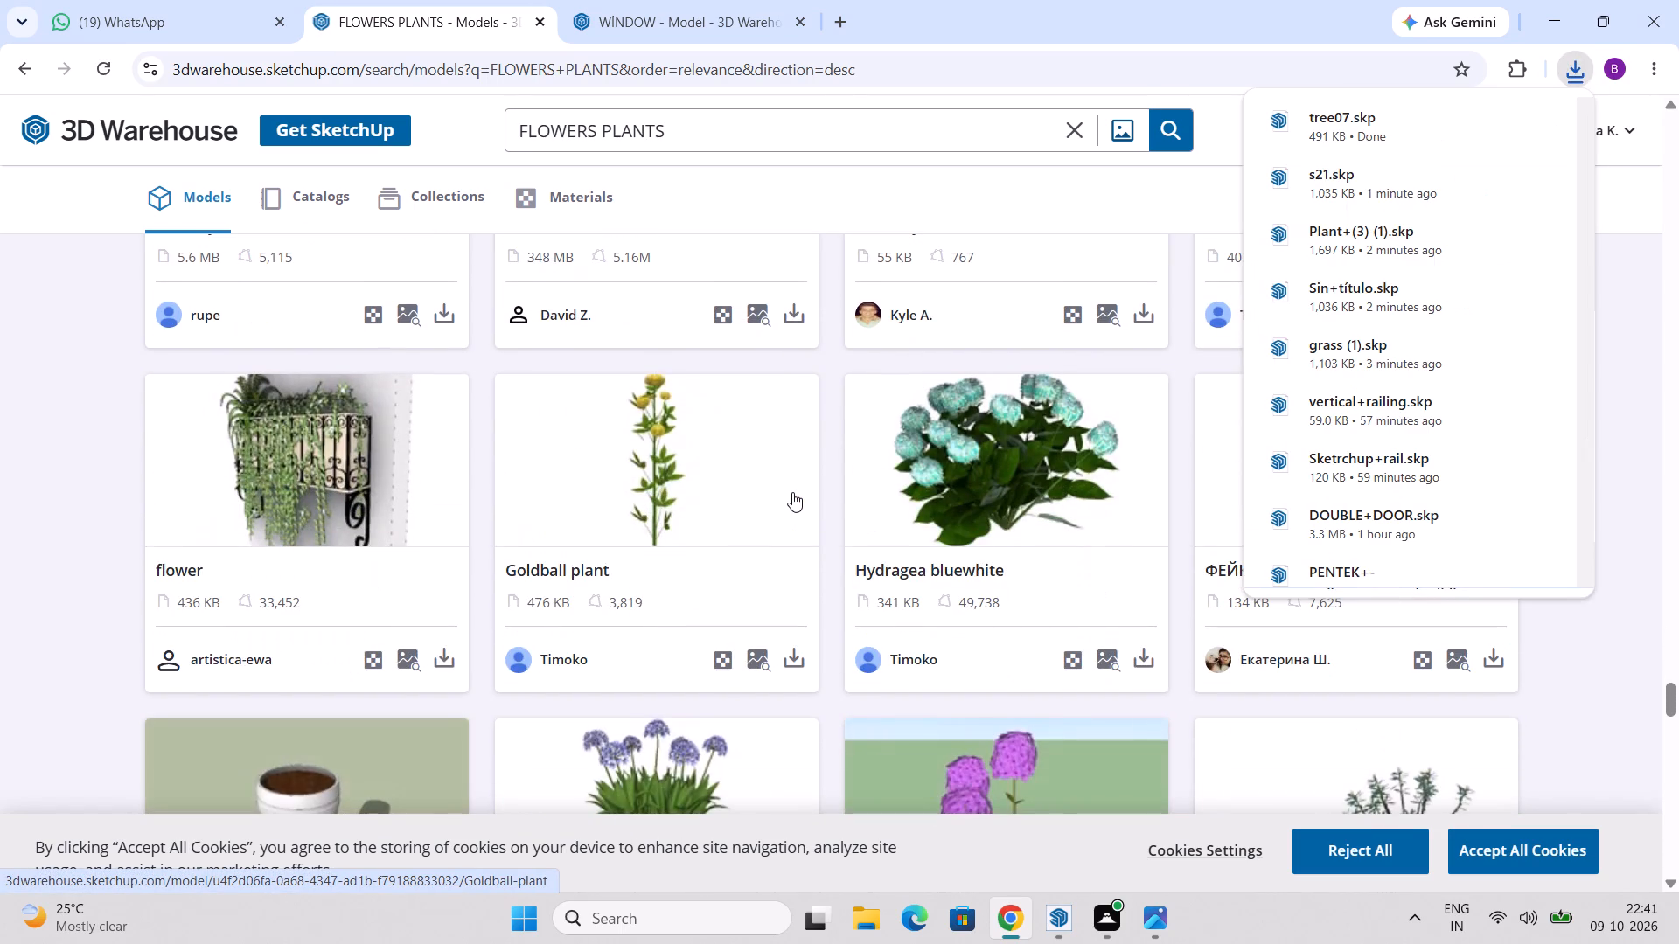
pyautogui.scroll(-3, 792, 492)
pyautogui.scroll(1, 686, 533)
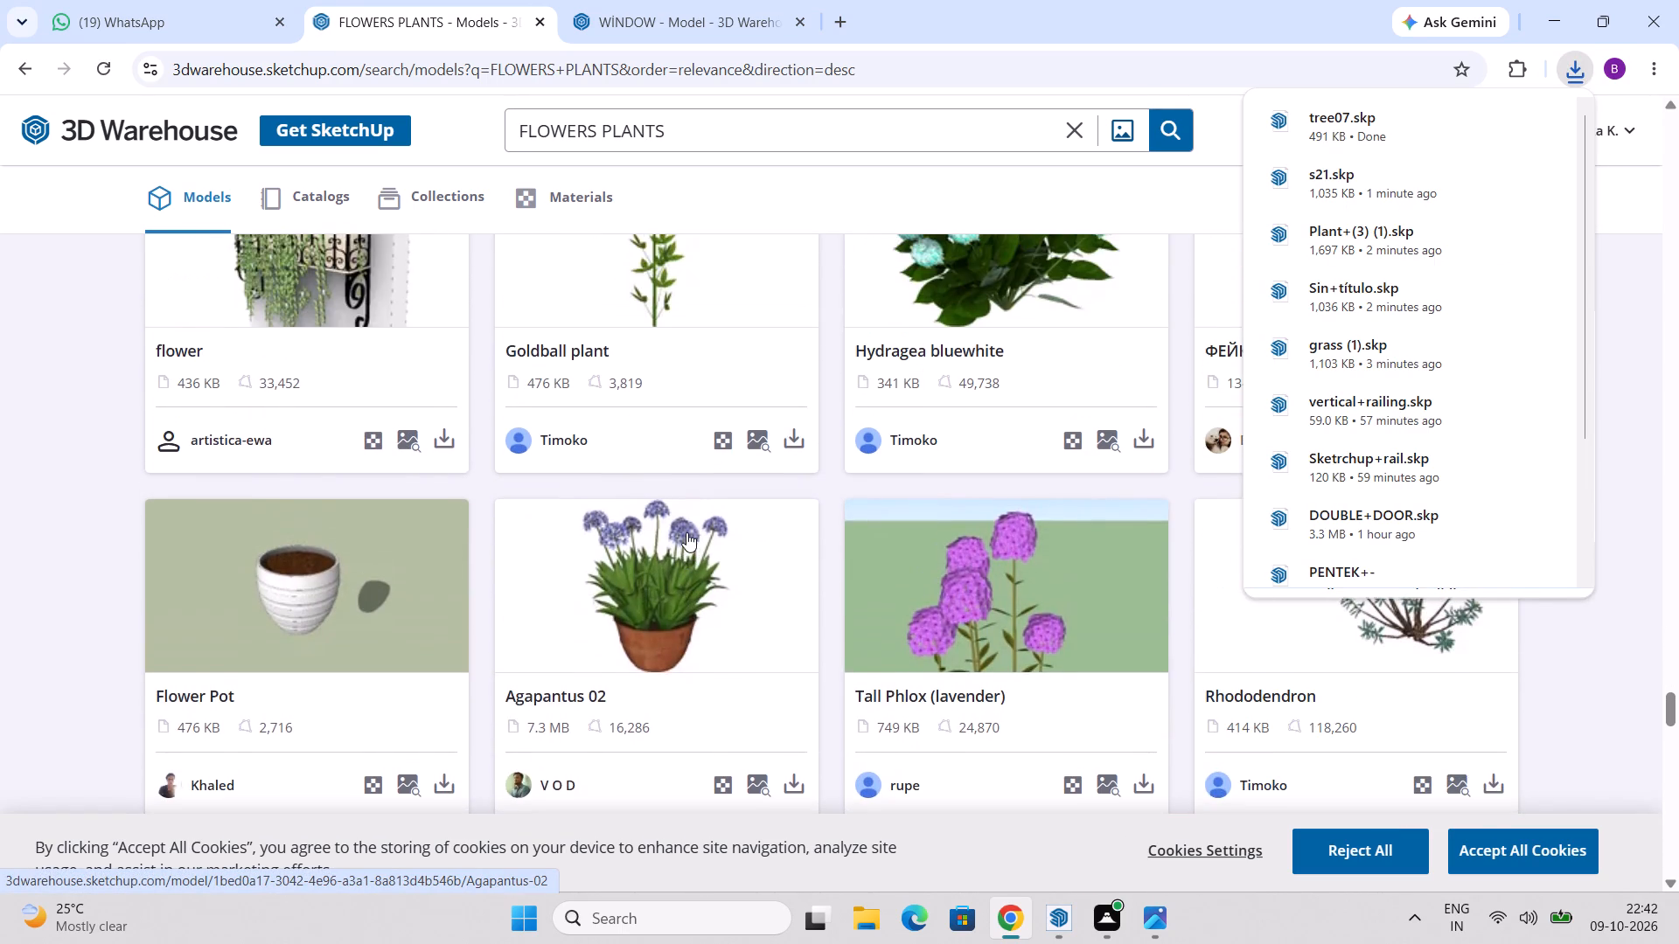
pyautogui.scroll(3, 686, 532)
pyautogui.scroll(-7, 686, 531)
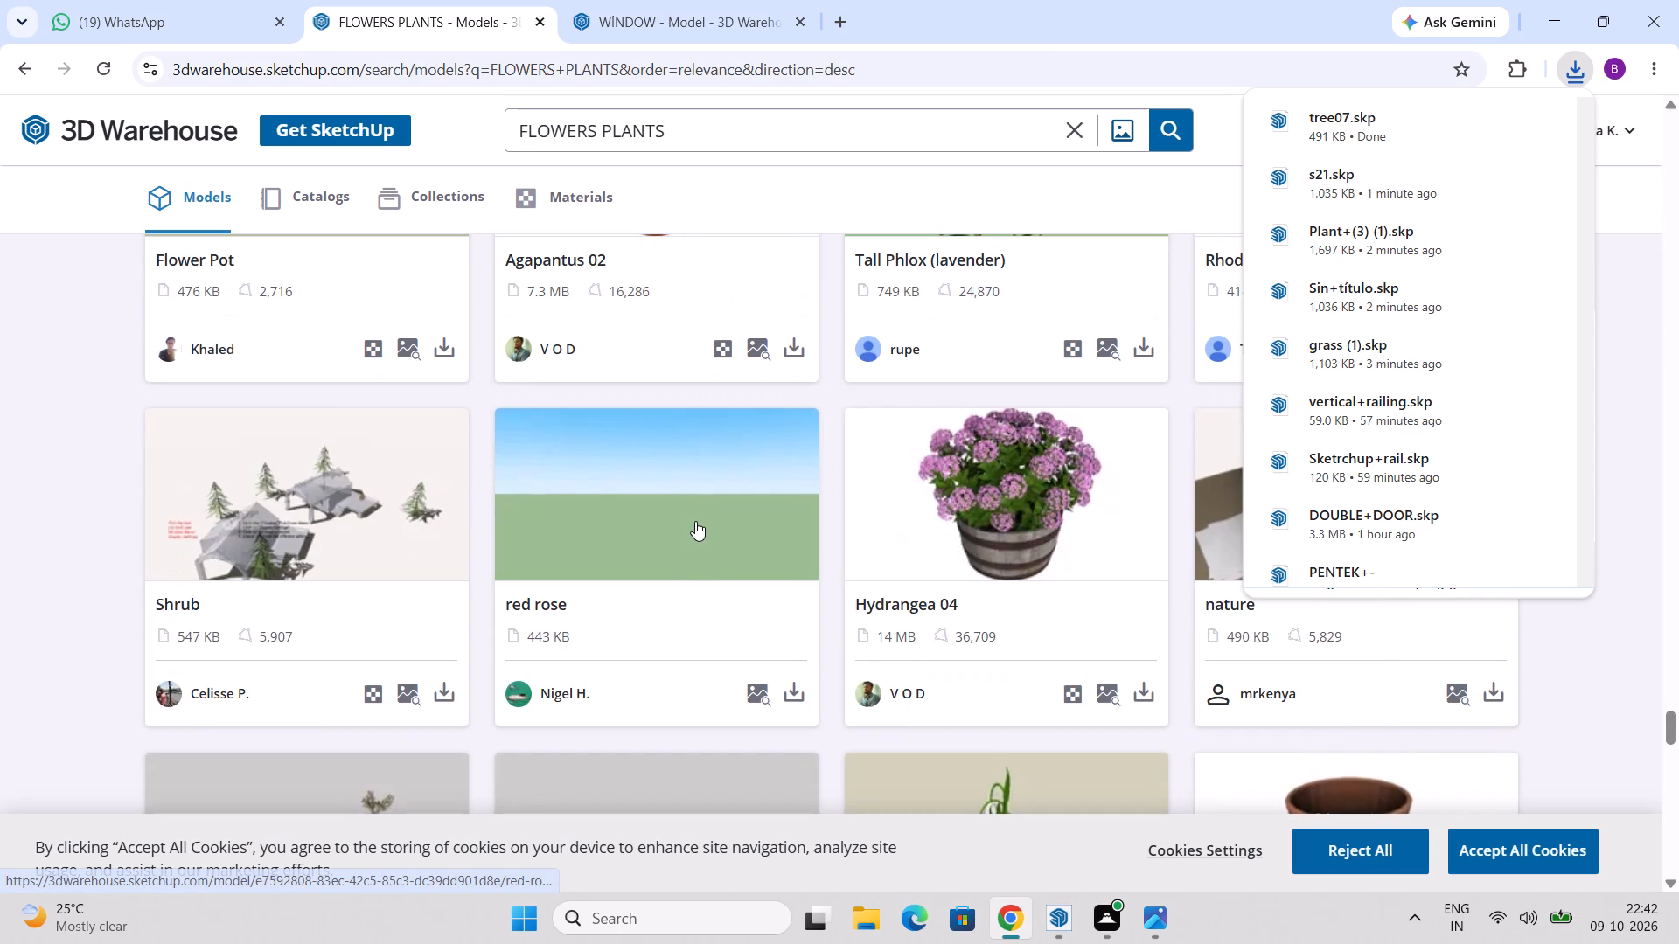
pyautogui.scroll(-3, 695, 521)
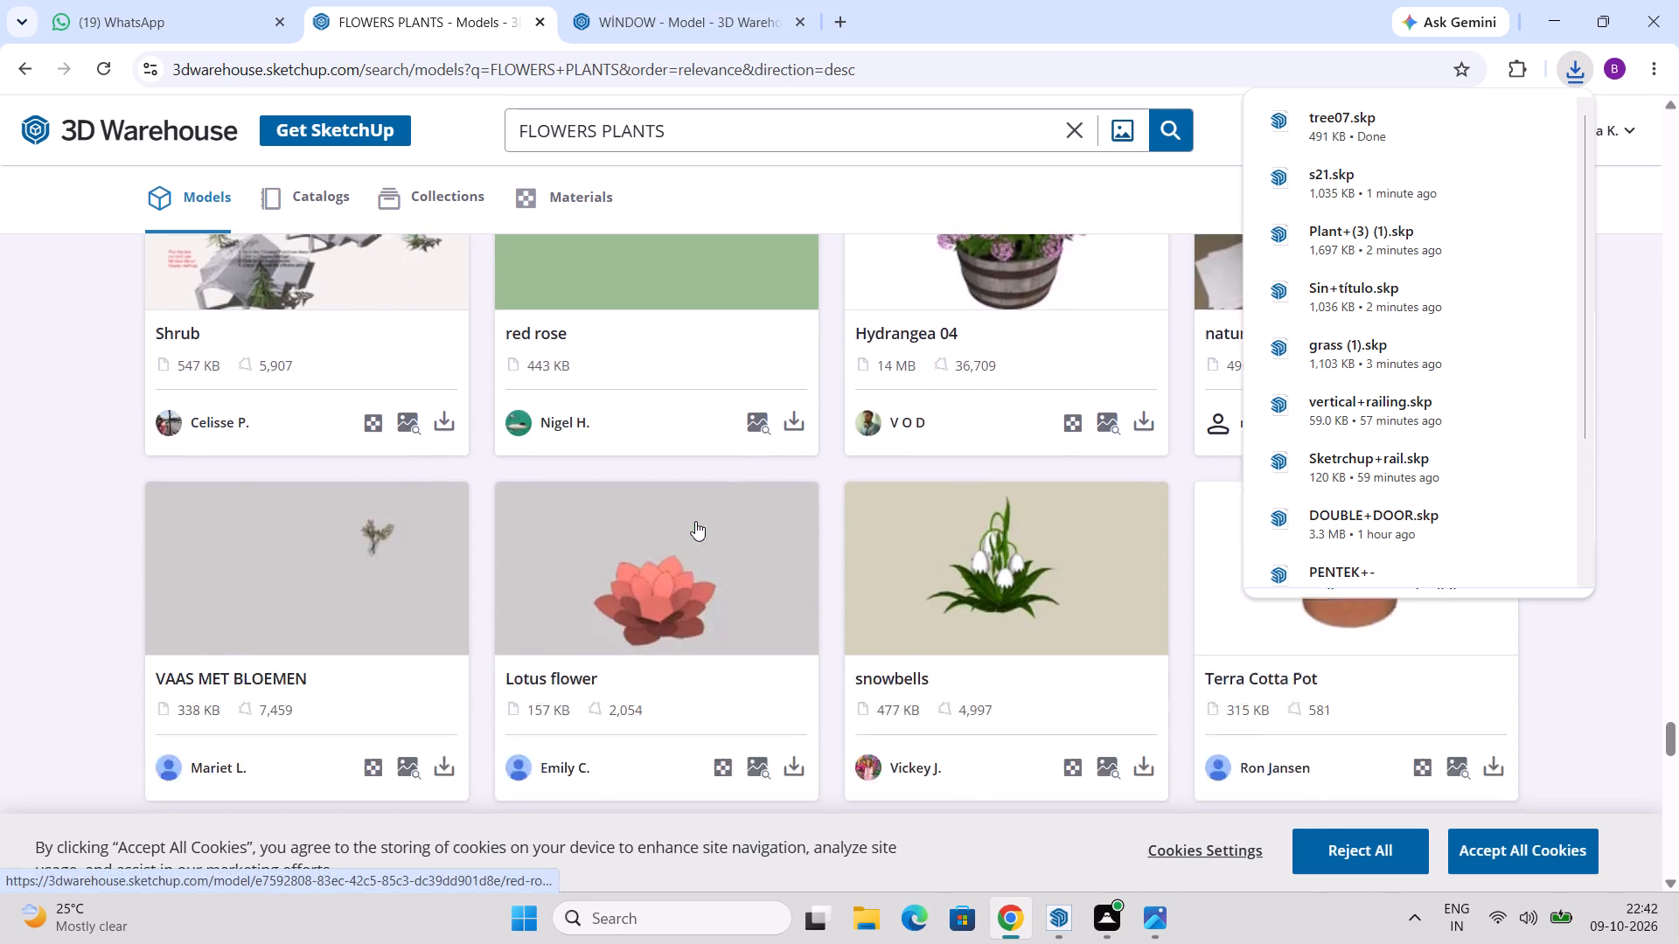
pyautogui.scroll(3, 712, 514)
pyautogui.scroll(-7, 712, 514)
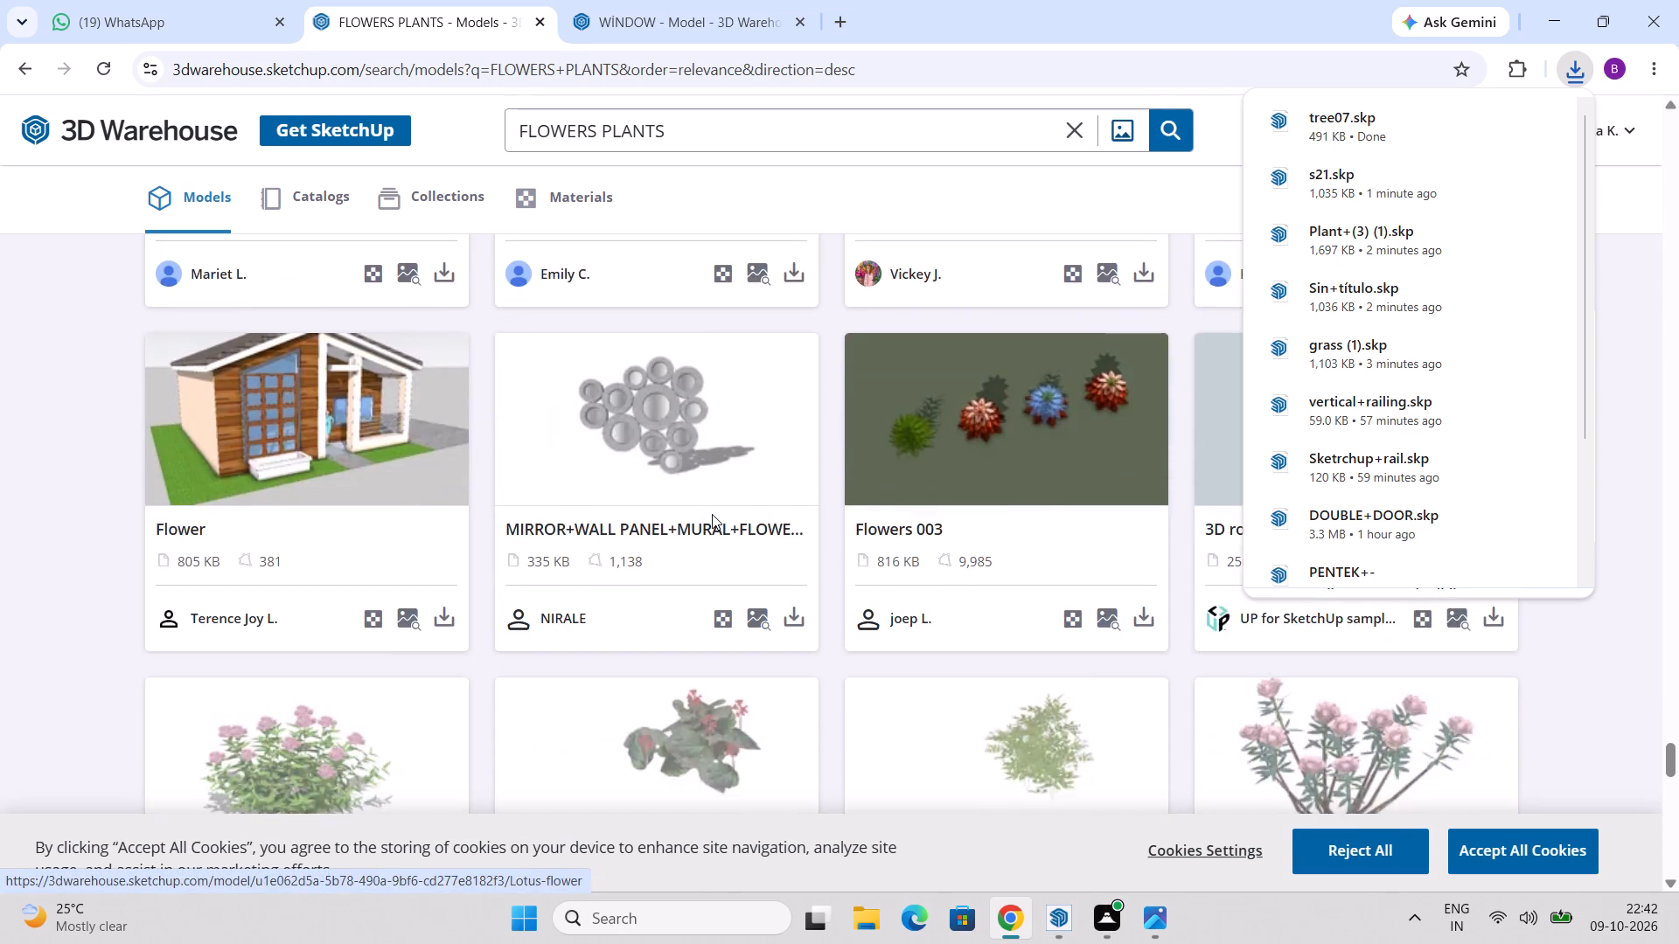
pyautogui.scroll(-6, 712, 514)
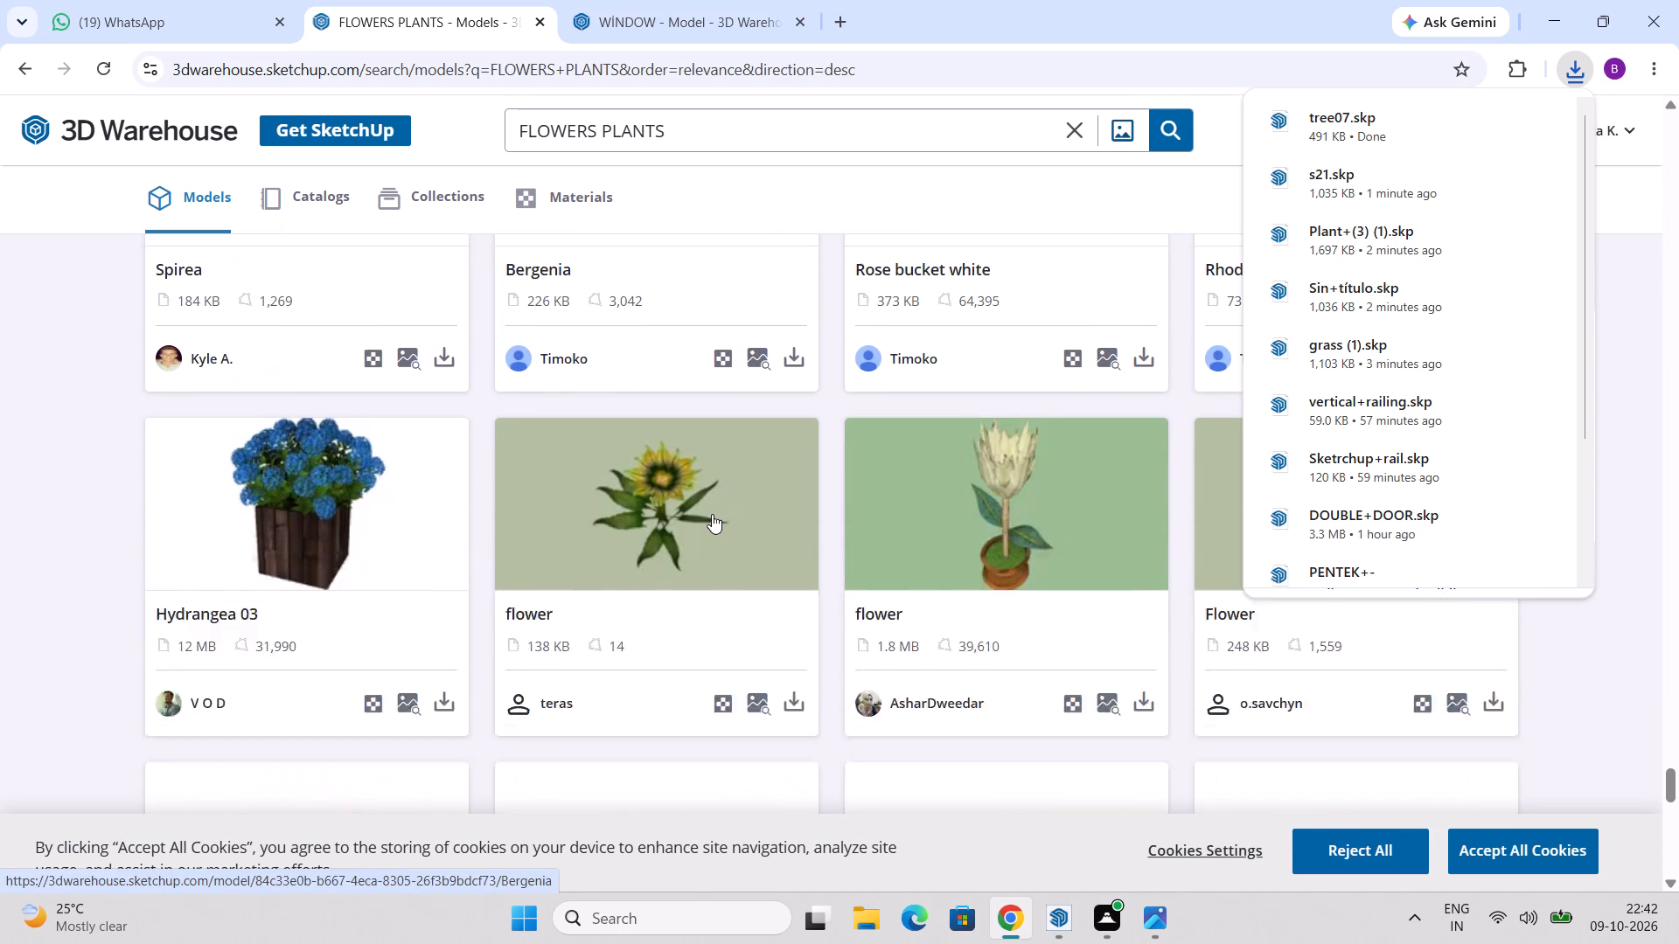
pyautogui.scroll(-8, 712, 514)
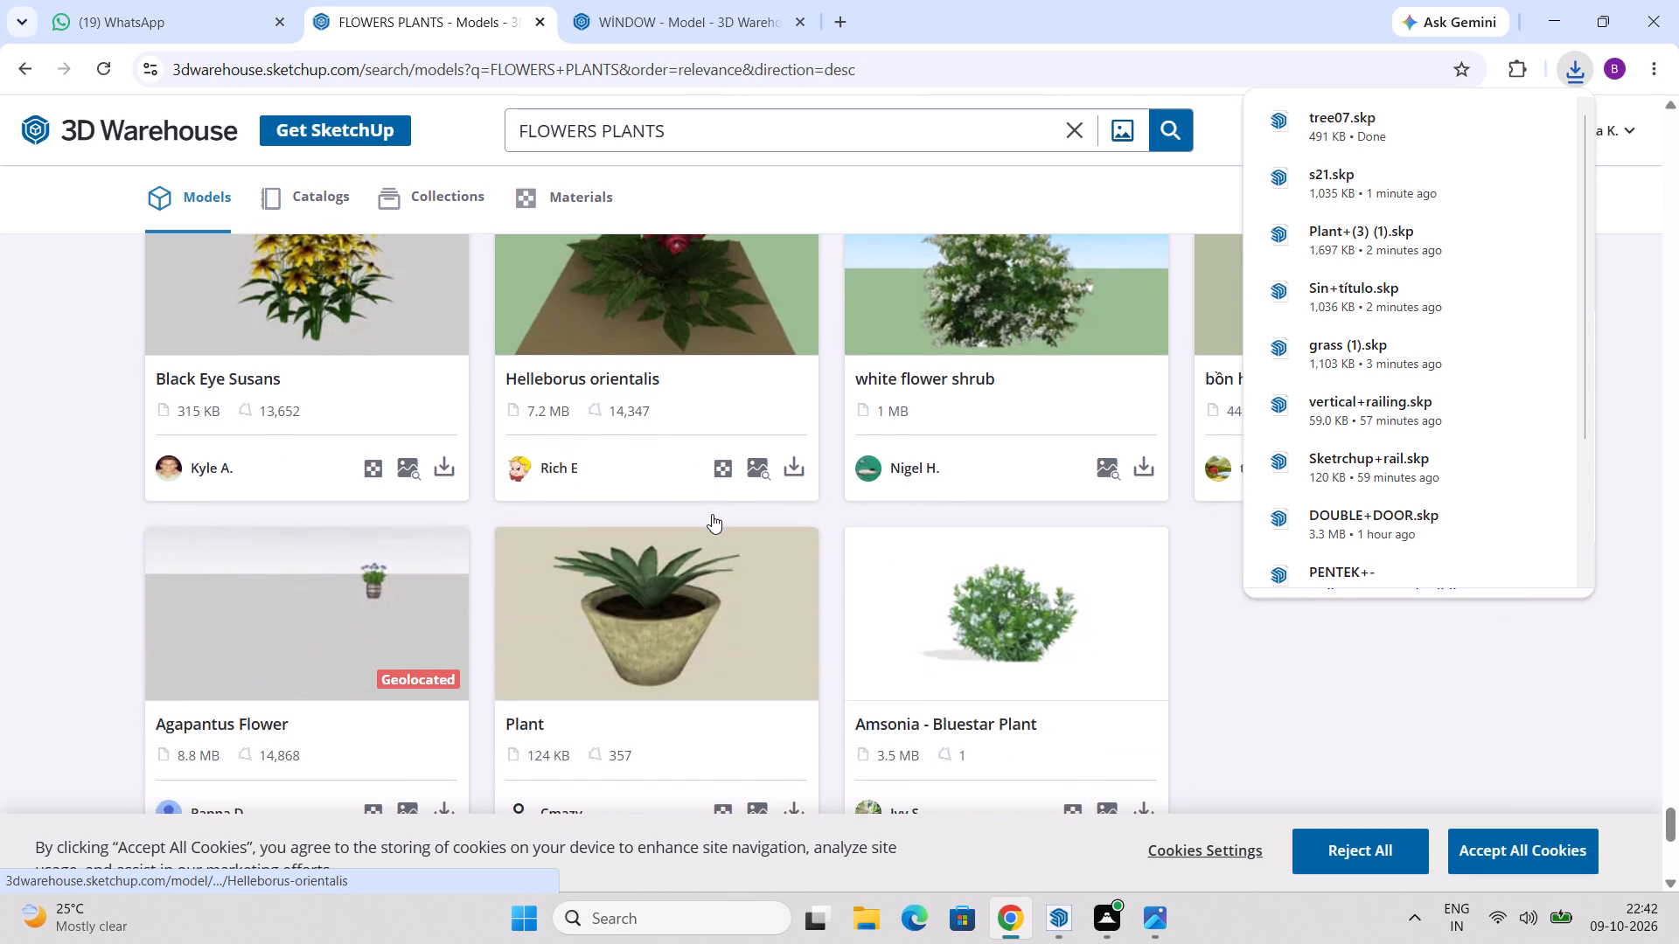
pyautogui.scroll(-3, 712, 514)
# Load one more batch of FLOWERS PLANTS results and look through it to the end for flowering bushes.
pyautogui.click(751, 626)
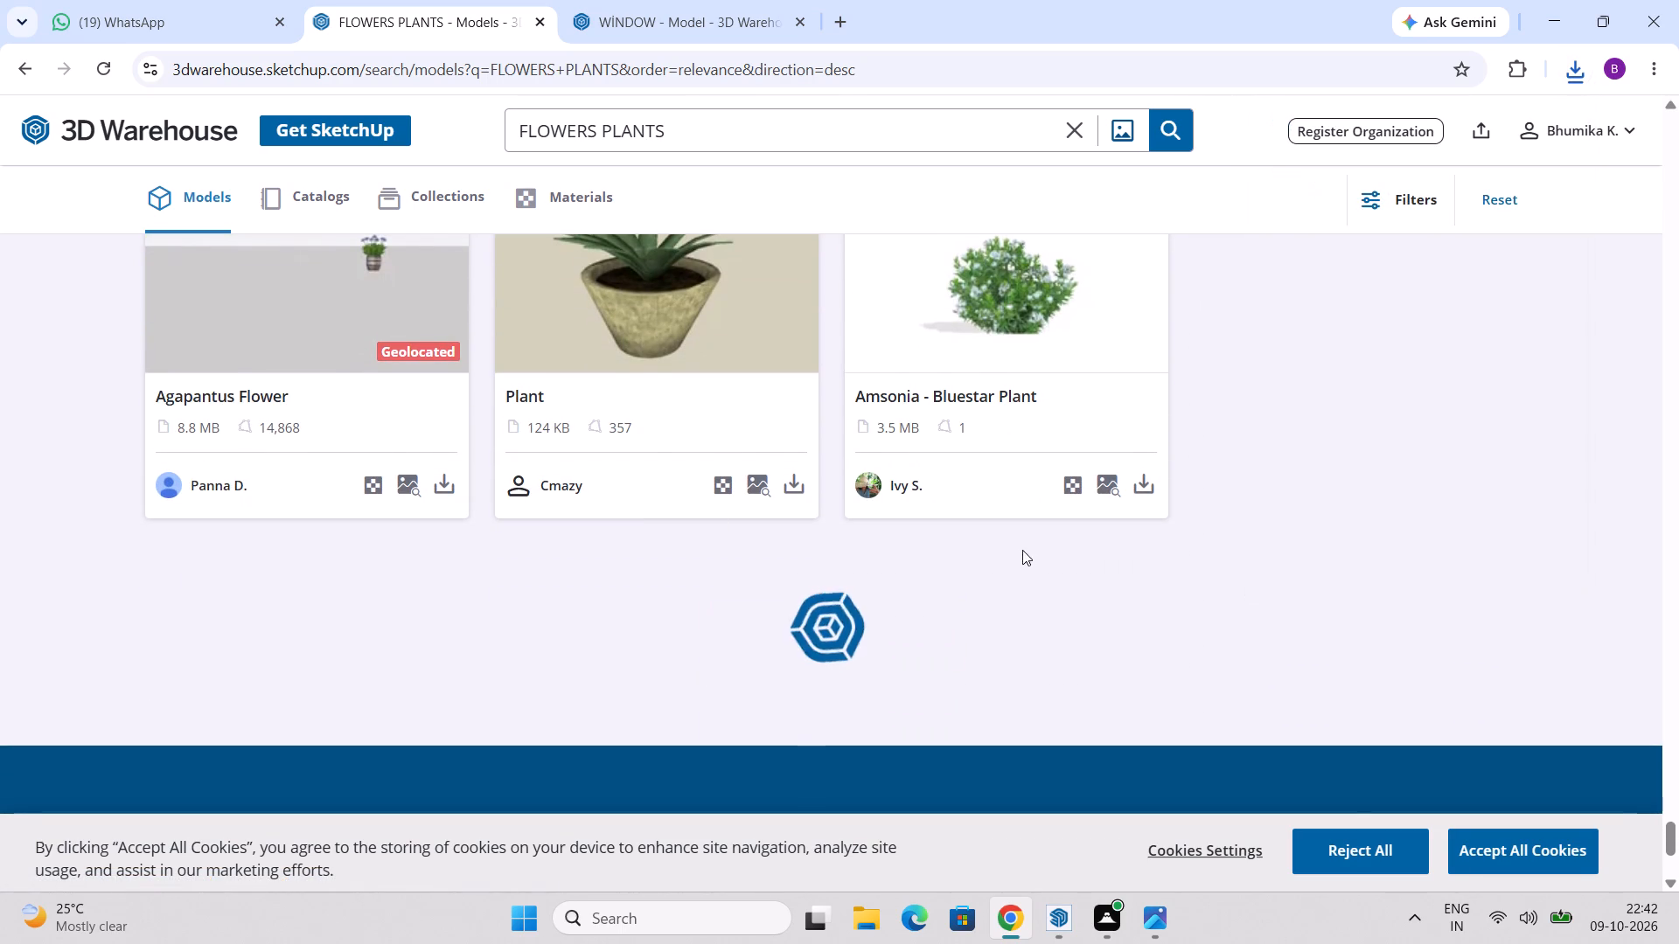
pyautogui.scroll(-3, 1134, 442)
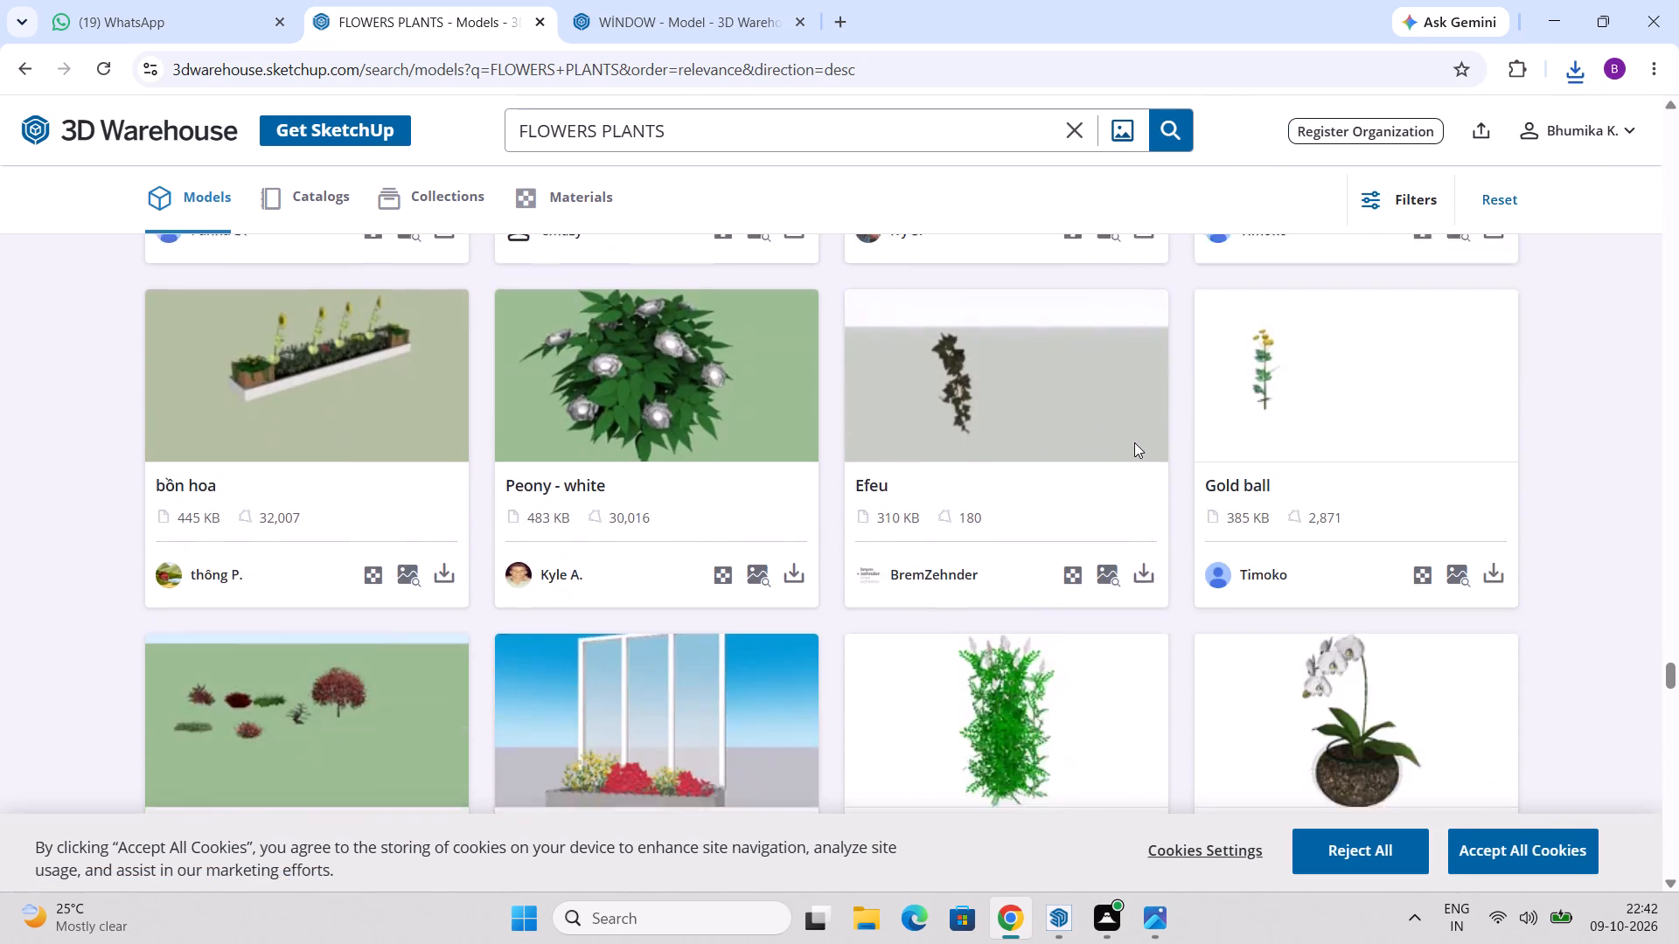
pyautogui.scroll(-9, 1134, 442)
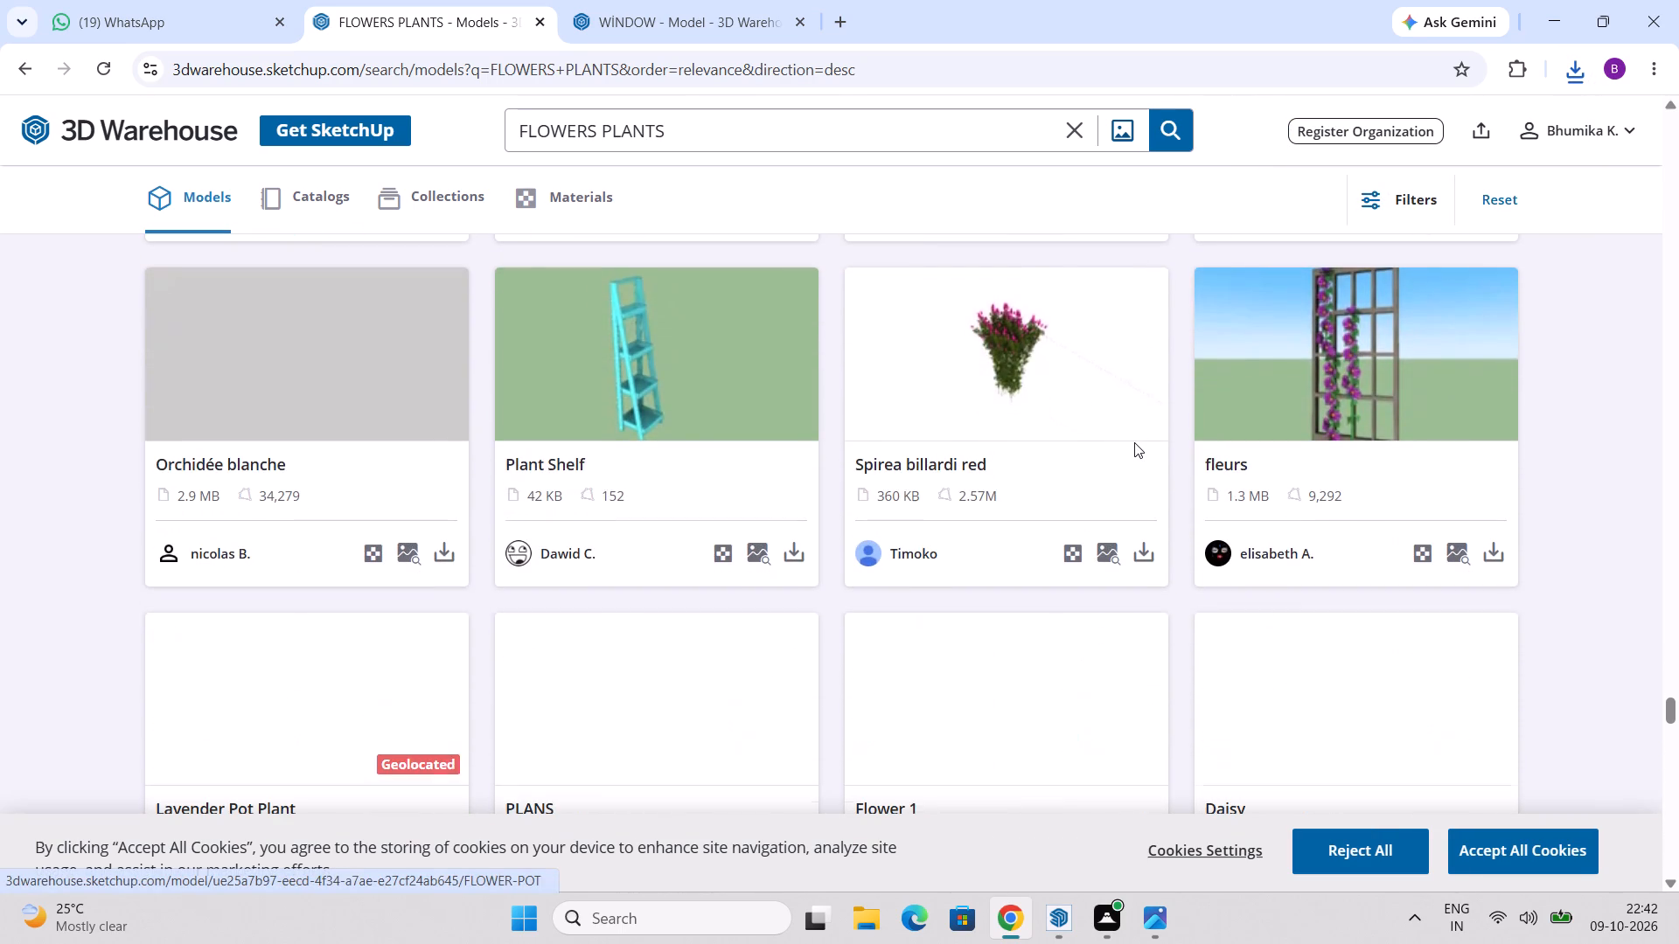
pyautogui.scroll(-7, 1134, 442)
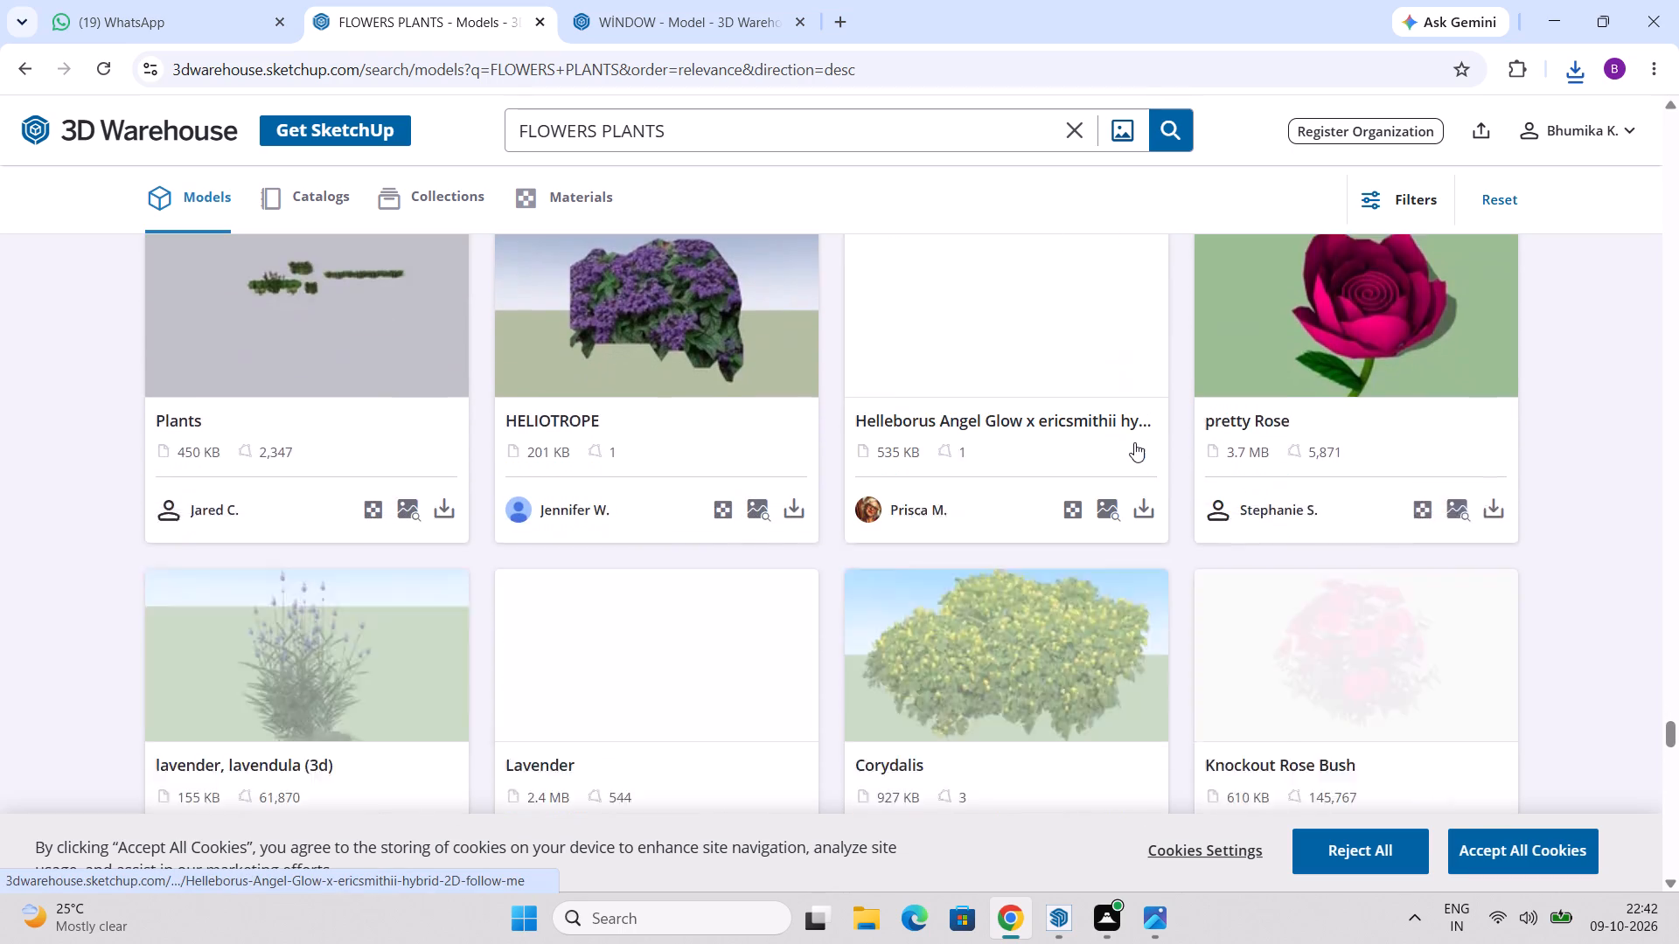
pyautogui.scroll(-11, 1134, 442)
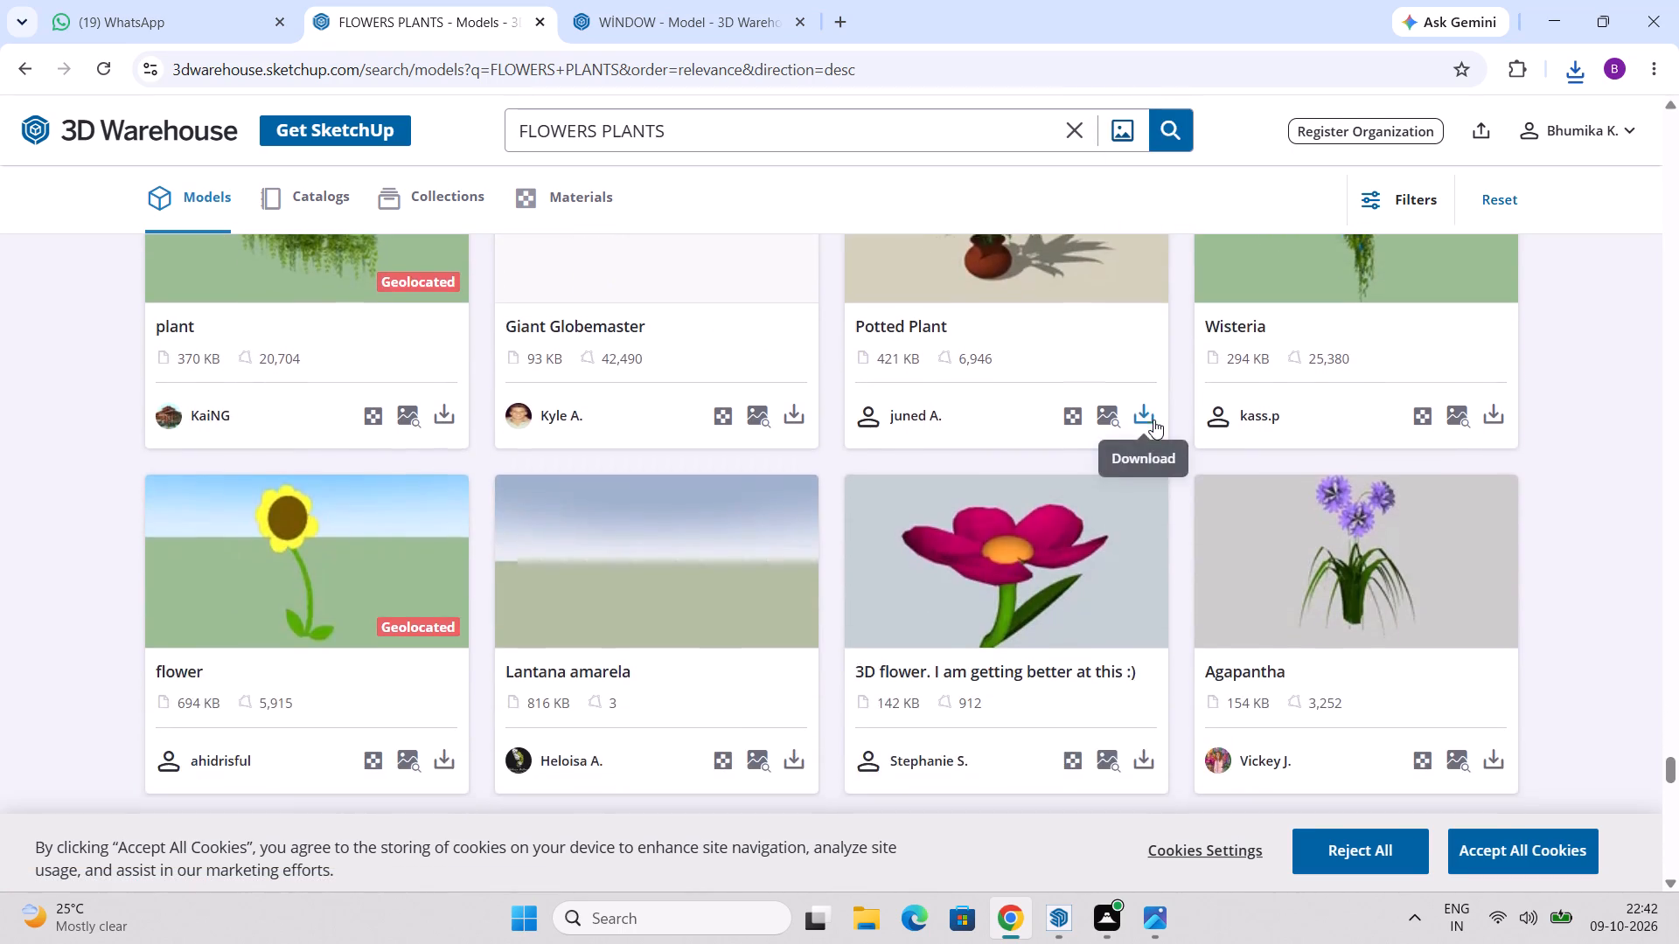
pyautogui.scroll(-13, 1153, 420)
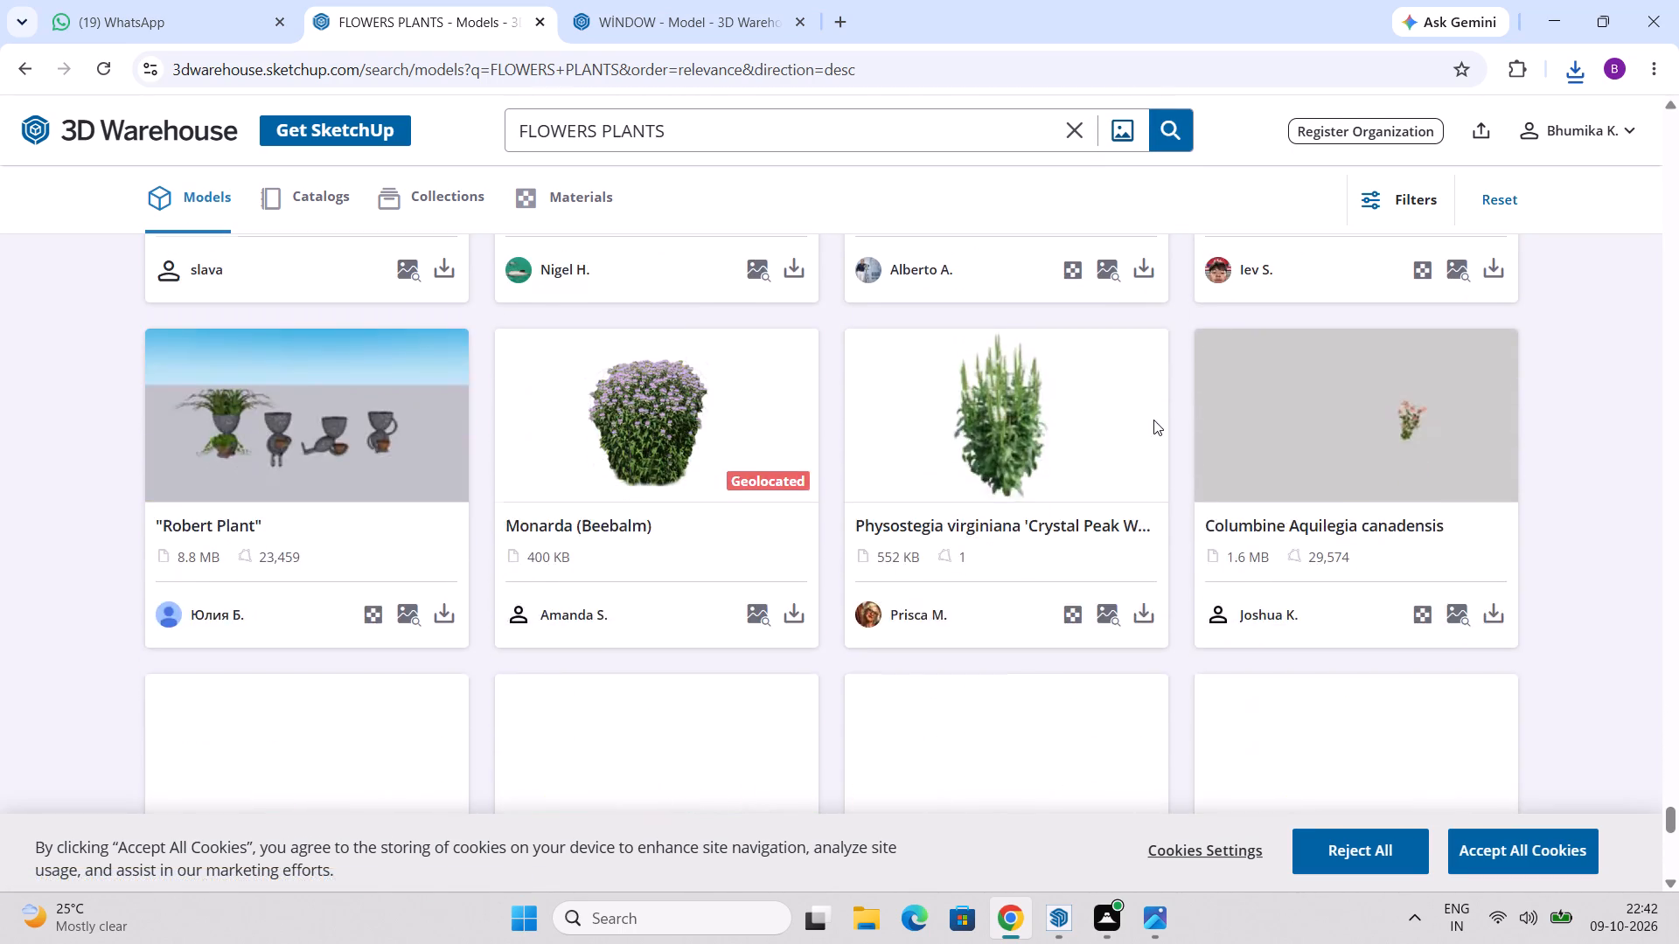
pyautogui.scroll(-10, 1153, 420)
# Return to the Knockout Rose Bush model in the results and download it as a SketchUp file.
pyautogui.scroll(5, 1153, 420)
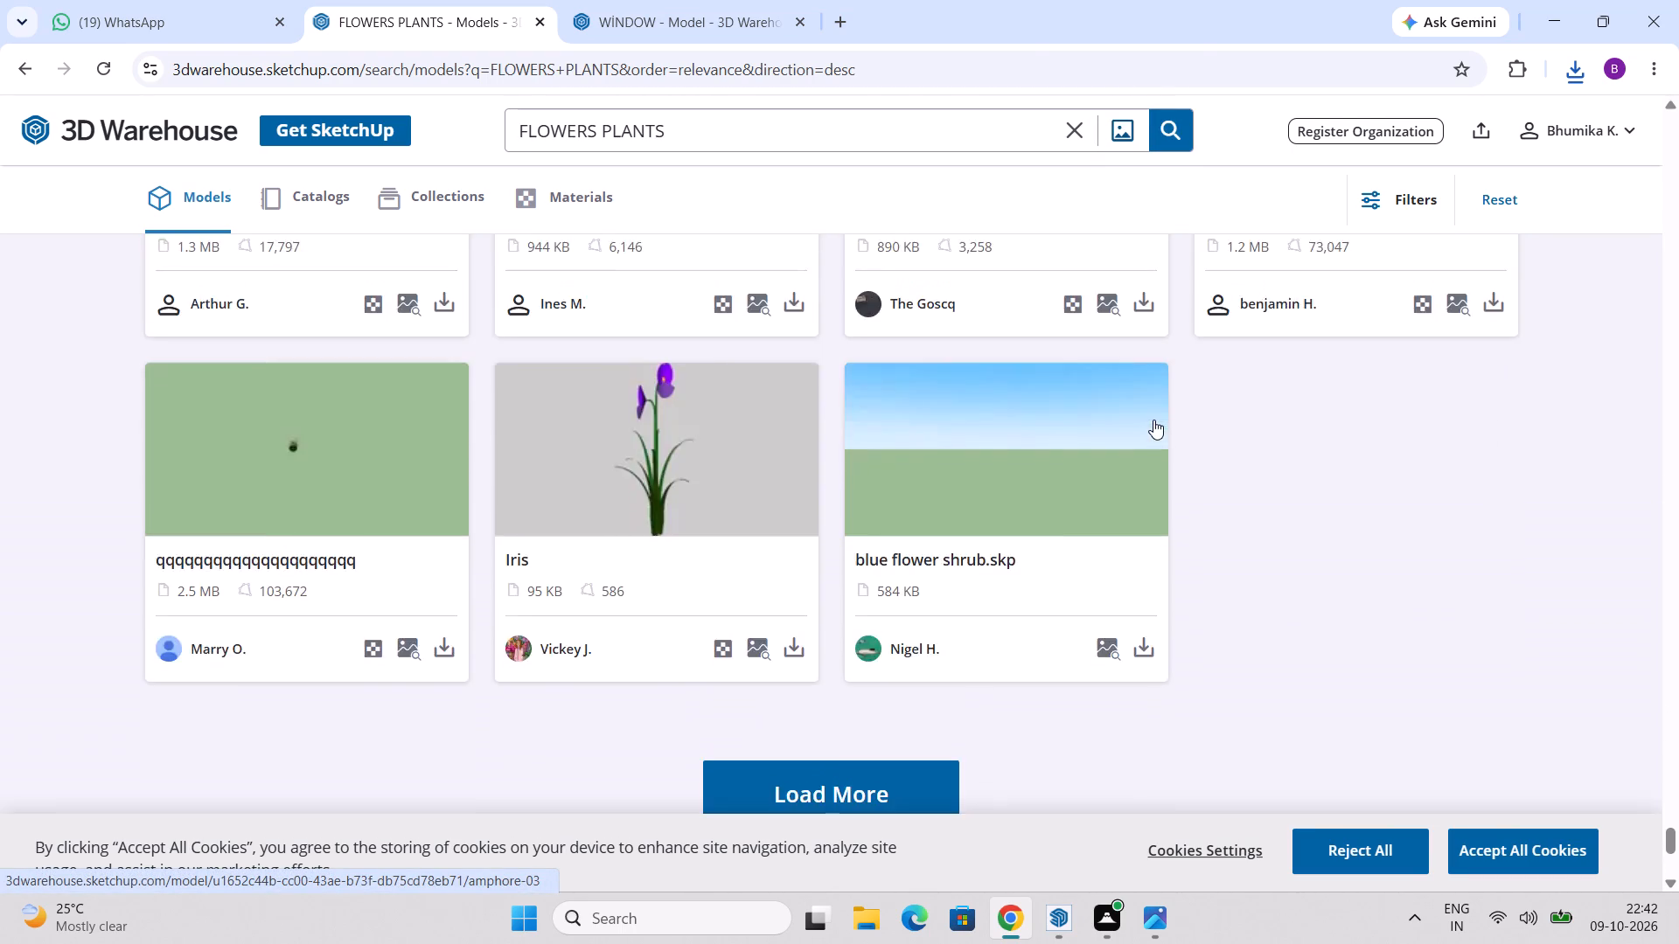
pyautogui.scroll(16, 1153, 420)
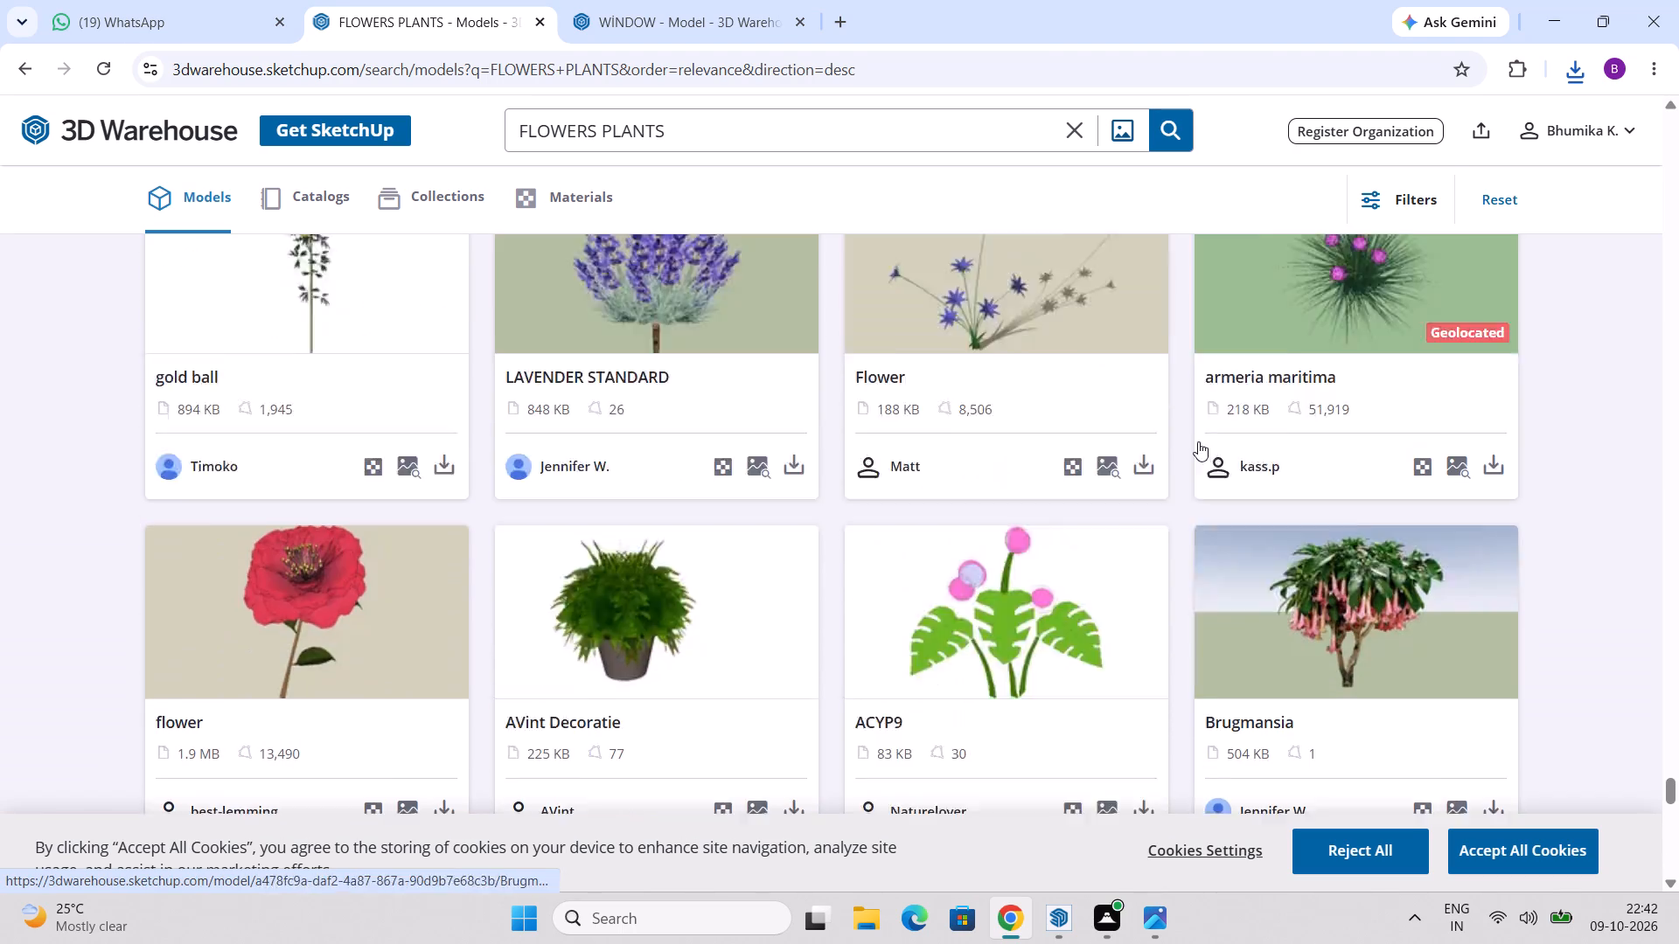
pyautogui.scroll(13, 1249, 452)
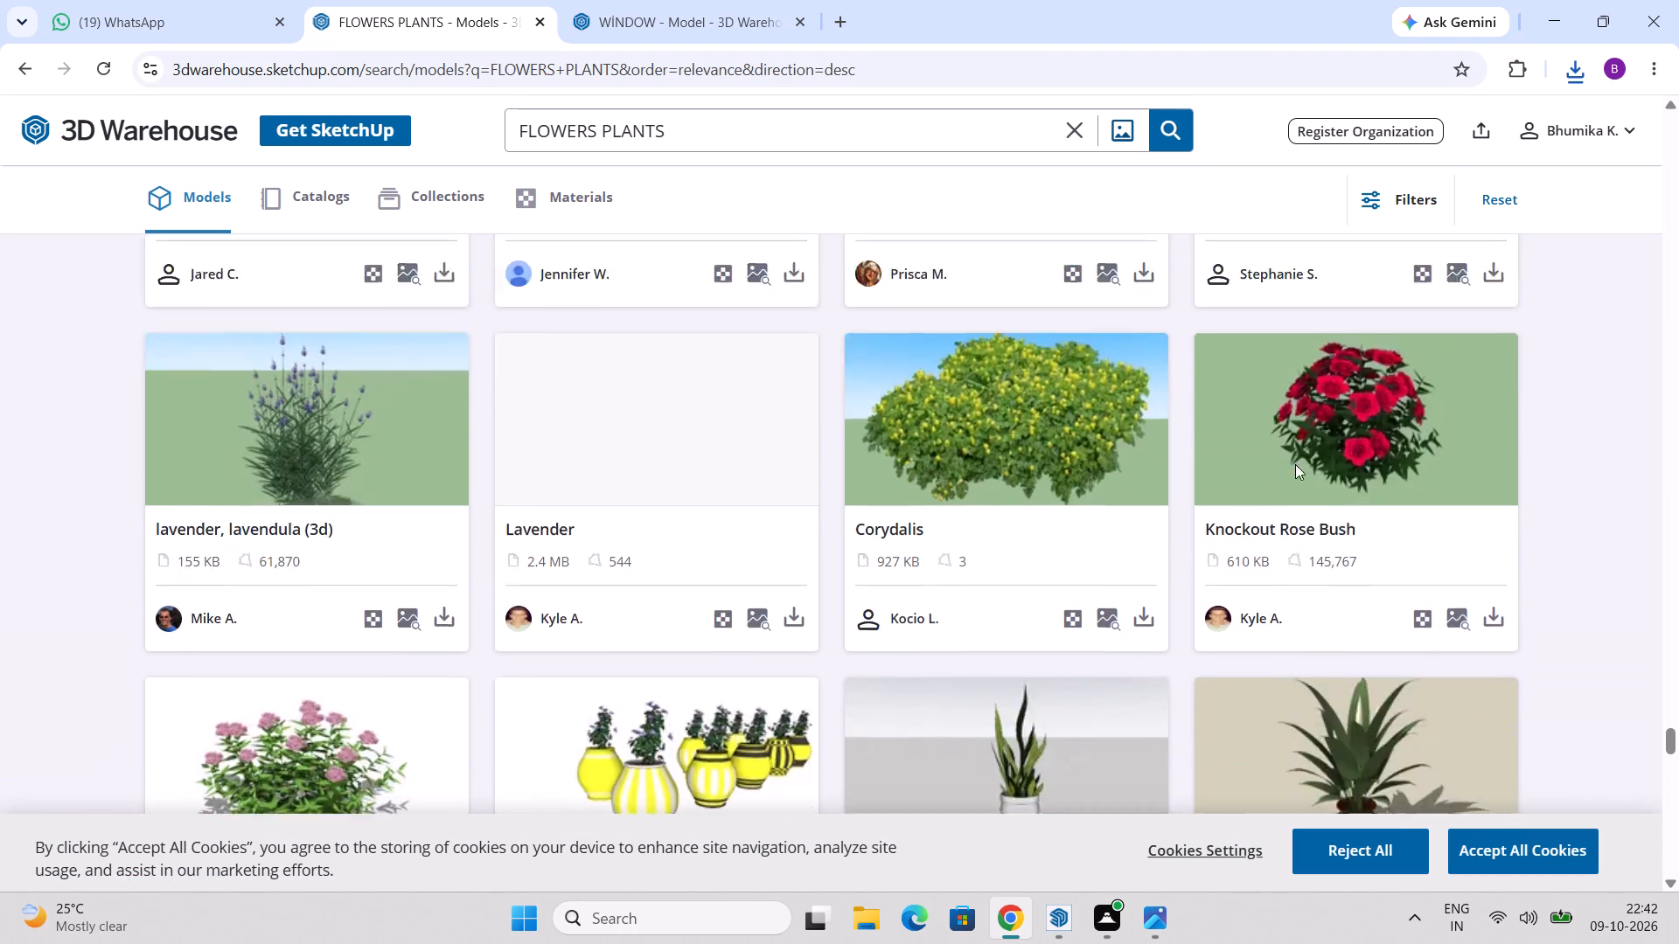
pyautogui.scroll(-2, 1487, 698)
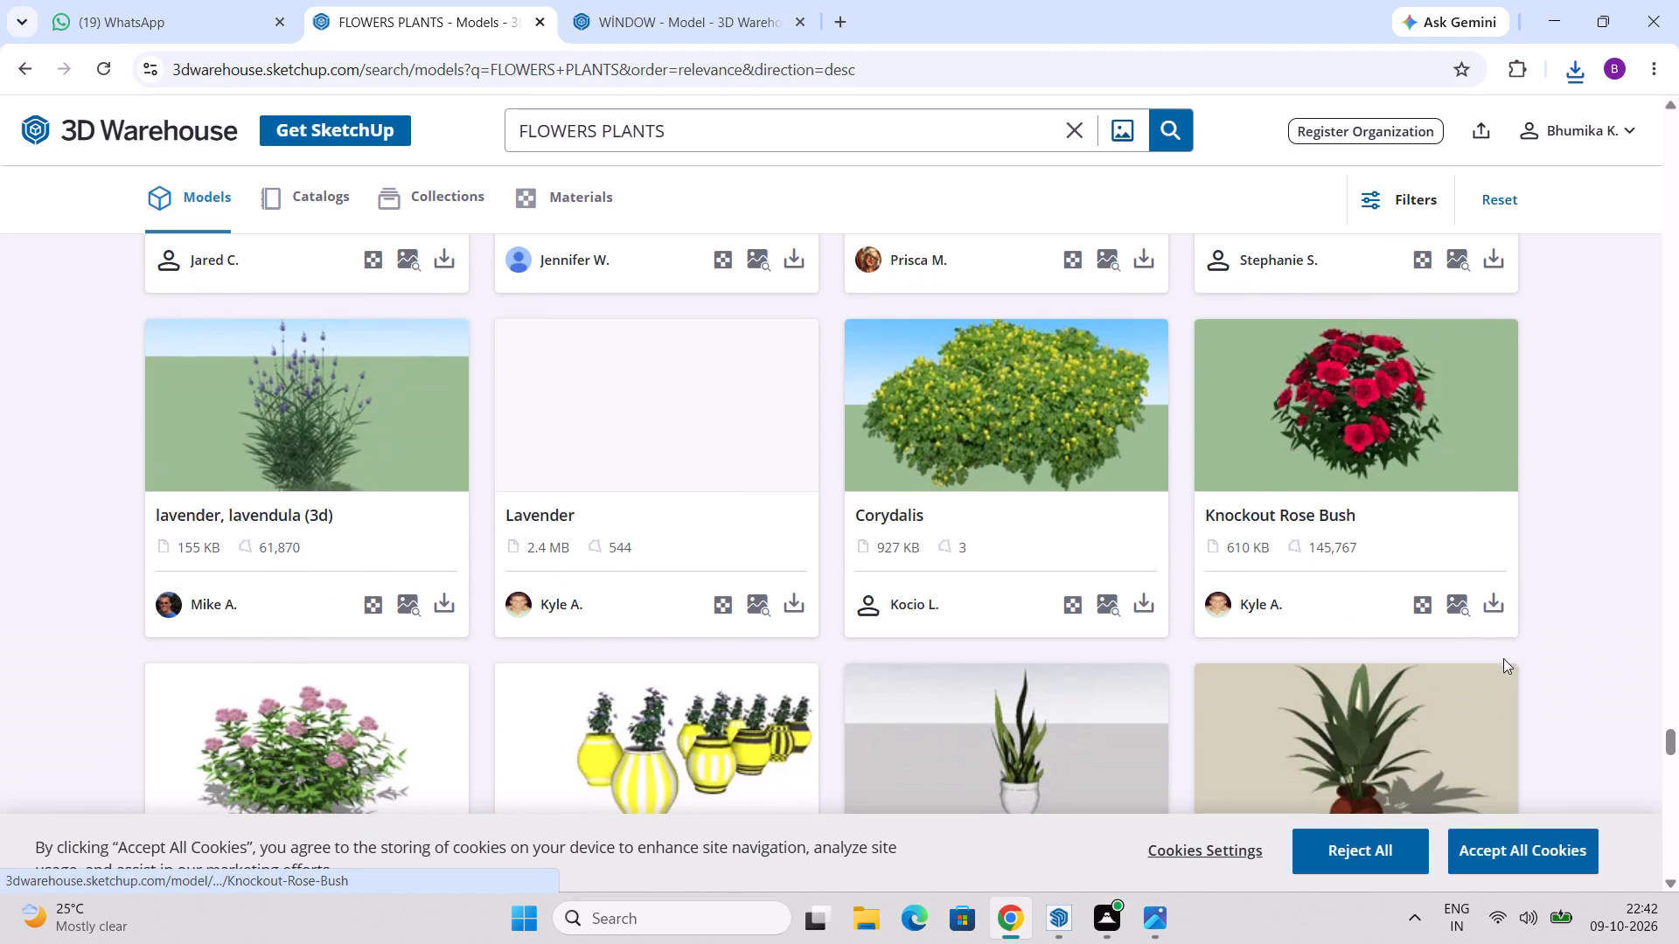
pyautogui.click(1490, 601)
pyautogui.click(1362, 653)
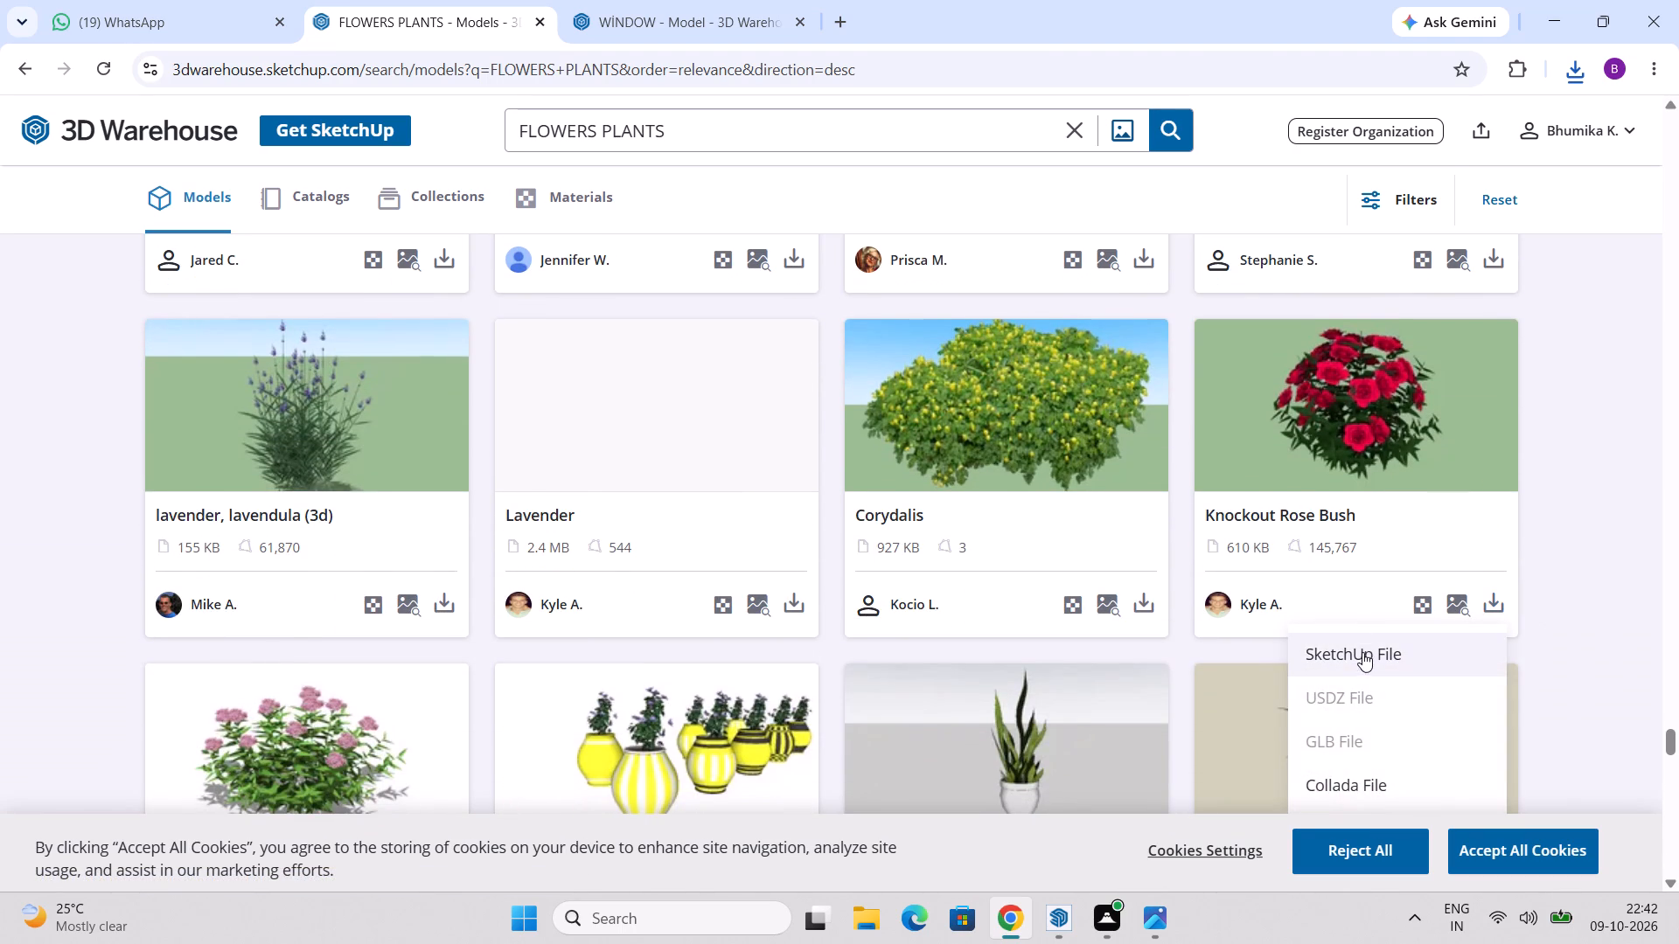
# Replace the search text with PINK FLOWERS and search the model library.
pyautogui.doubleClick(706, 129)
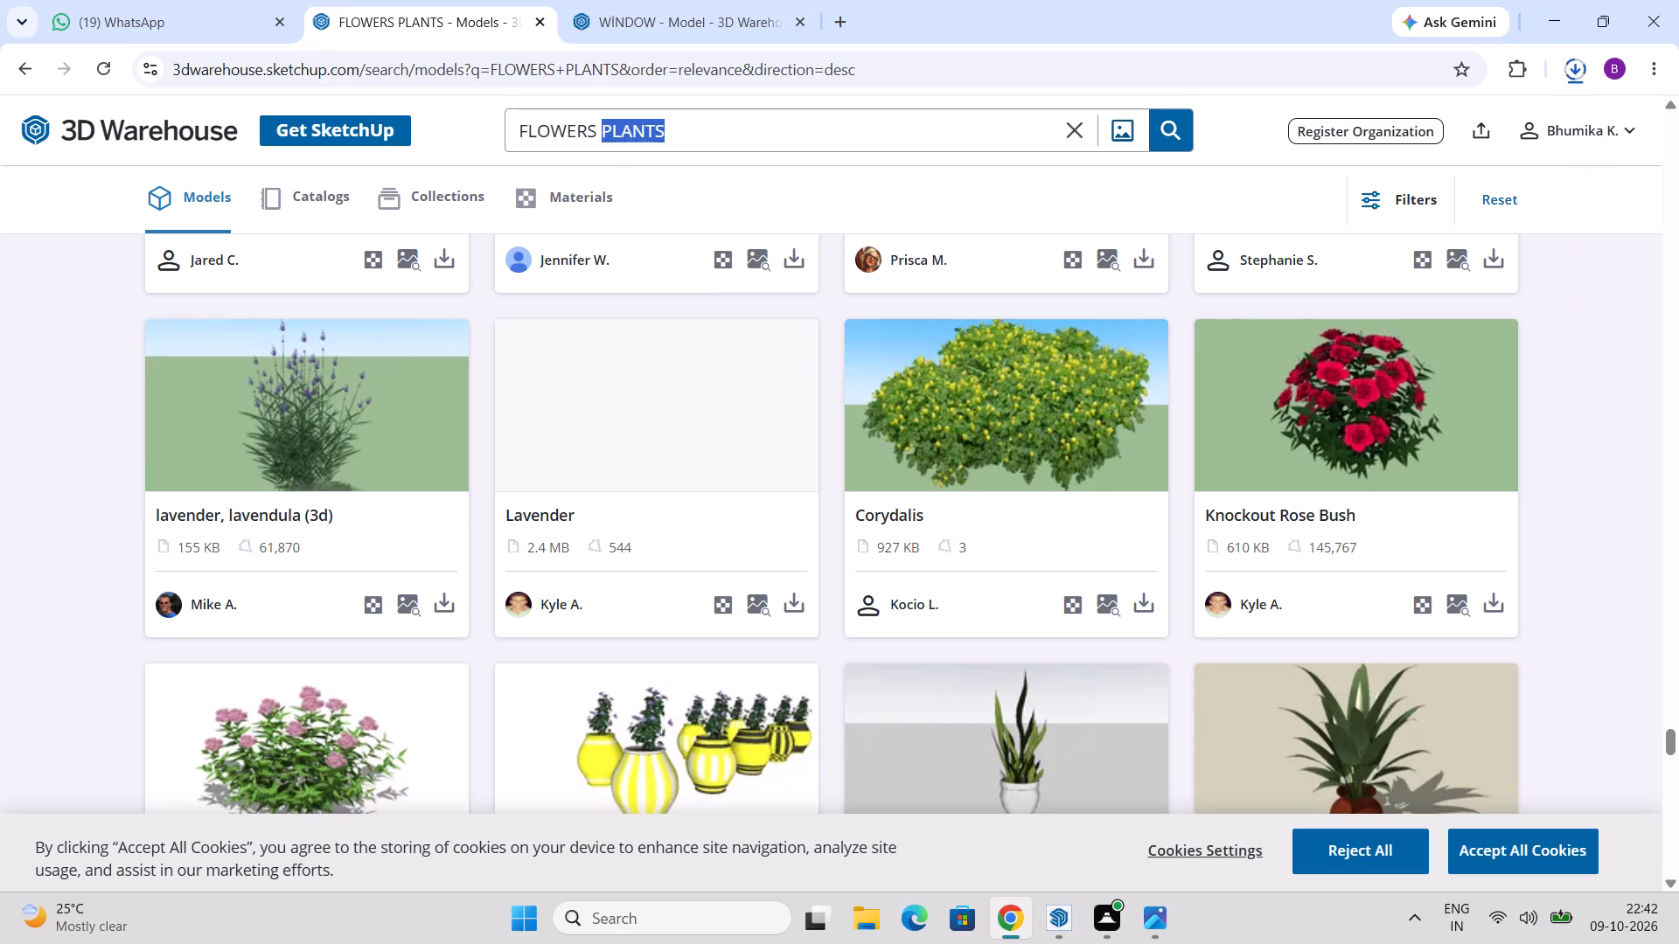
pyautogui.press('BackSpace')
pyautogui.press('BackSpace')
pyautogui.press('BackSpace')
pyautogui.press('BackSpace')
pyautogui.press('BackSpace')
pyautogui.press('BackSpace')
pyautogui.press('BackSpace')
pyautogui.press('BackSpace')
pyautogui.press('BackSpace')
pyautogui.press('BackSpace')
pyautogui.press('BackSpace')
pyautogui.press('BackSpace')
pyautogui.press('BackSpace')
pyautogui.press('BackSpace')
pyautogui.press('BackSpace')
pyautogui.press('BackSpace')
pyautogui.write('PINK')
pyautogui.press('space')
pyautogui.write('FLOE')
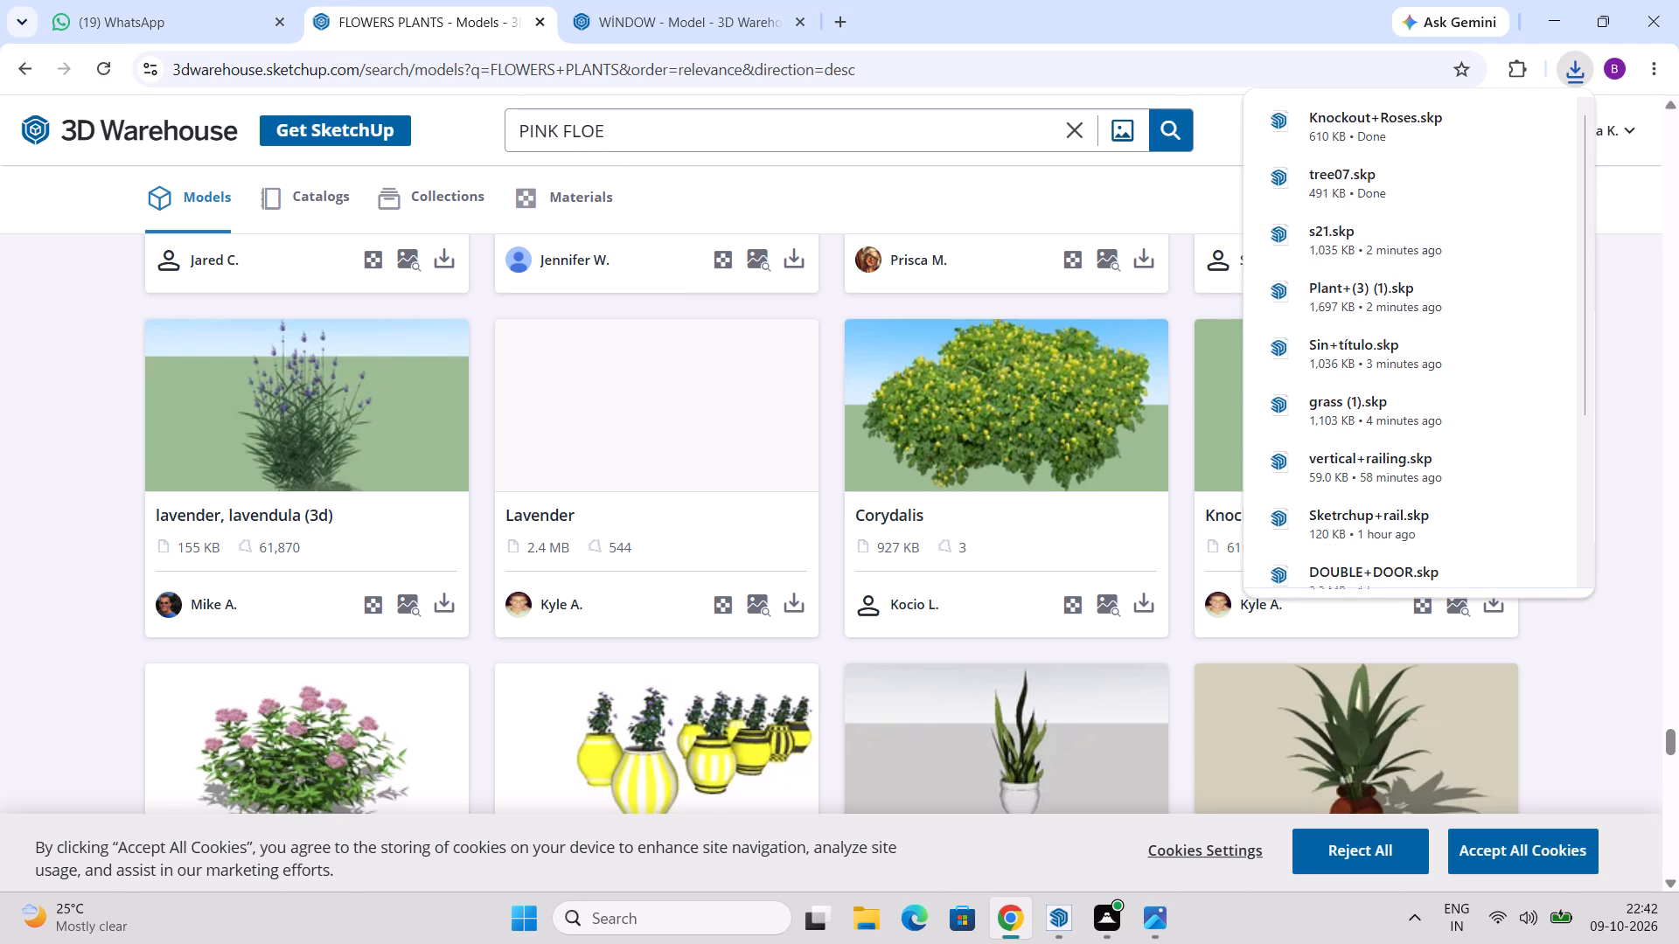
pyautogui.press('BackSpace')
pyautogui.write('WERS')
pyautogui.press('Return')
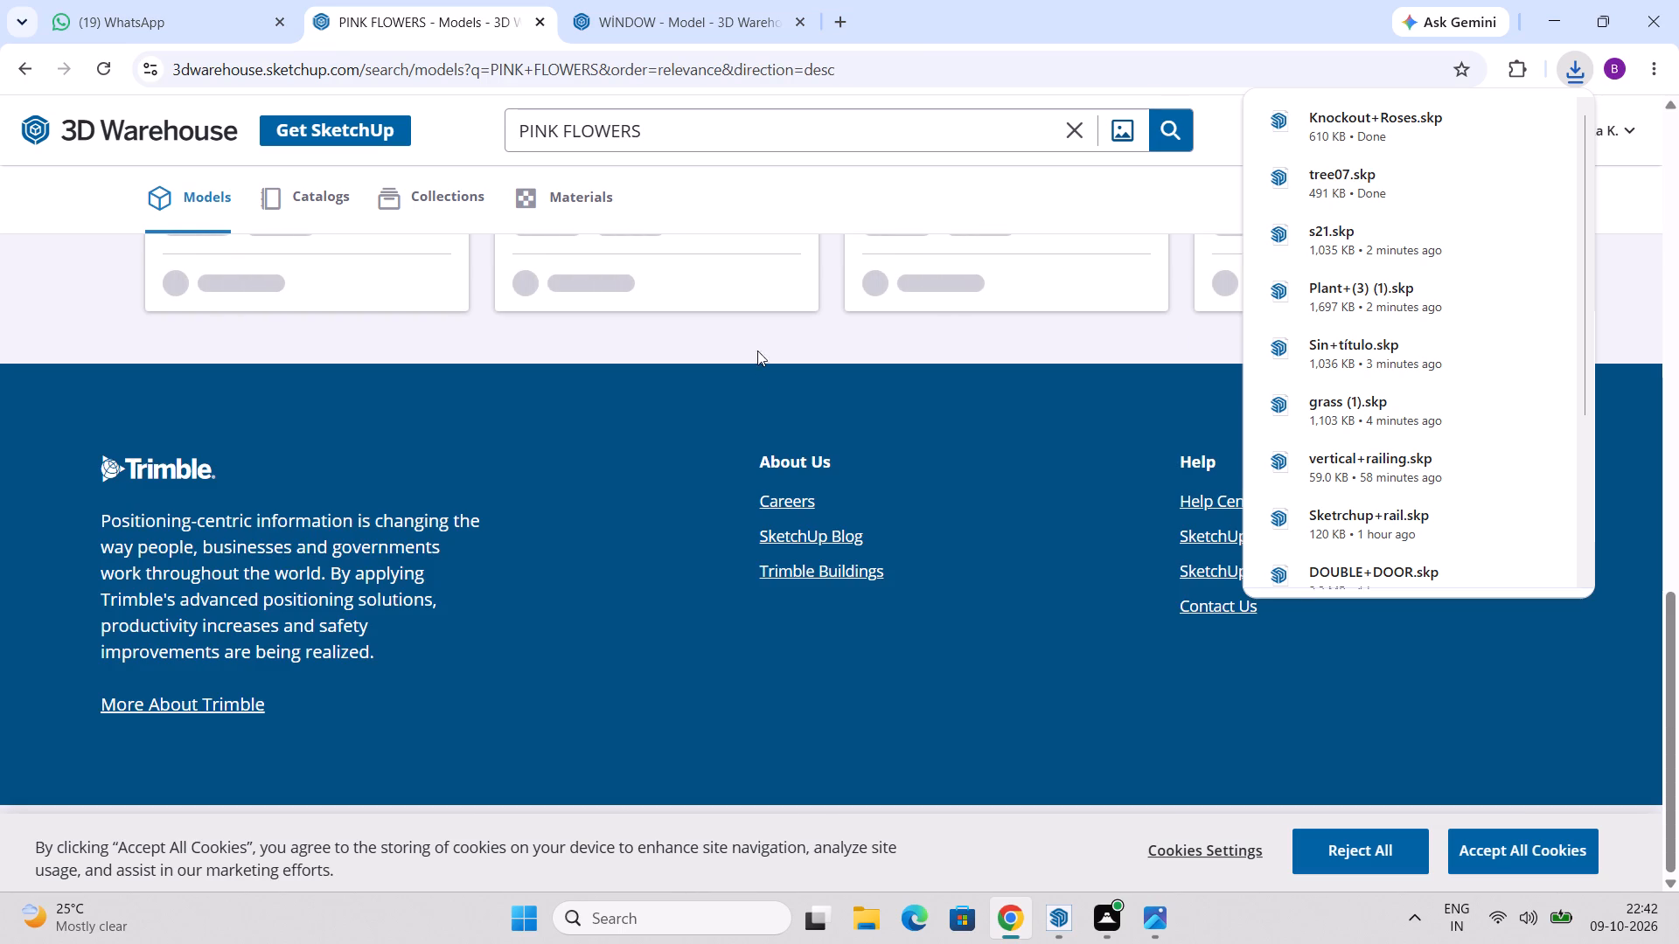
# Look through the first batch of PINK FLOWERS results up to the start for flowering shrubs and garden plants.
pyautogui.scroll(3, 754, 393)
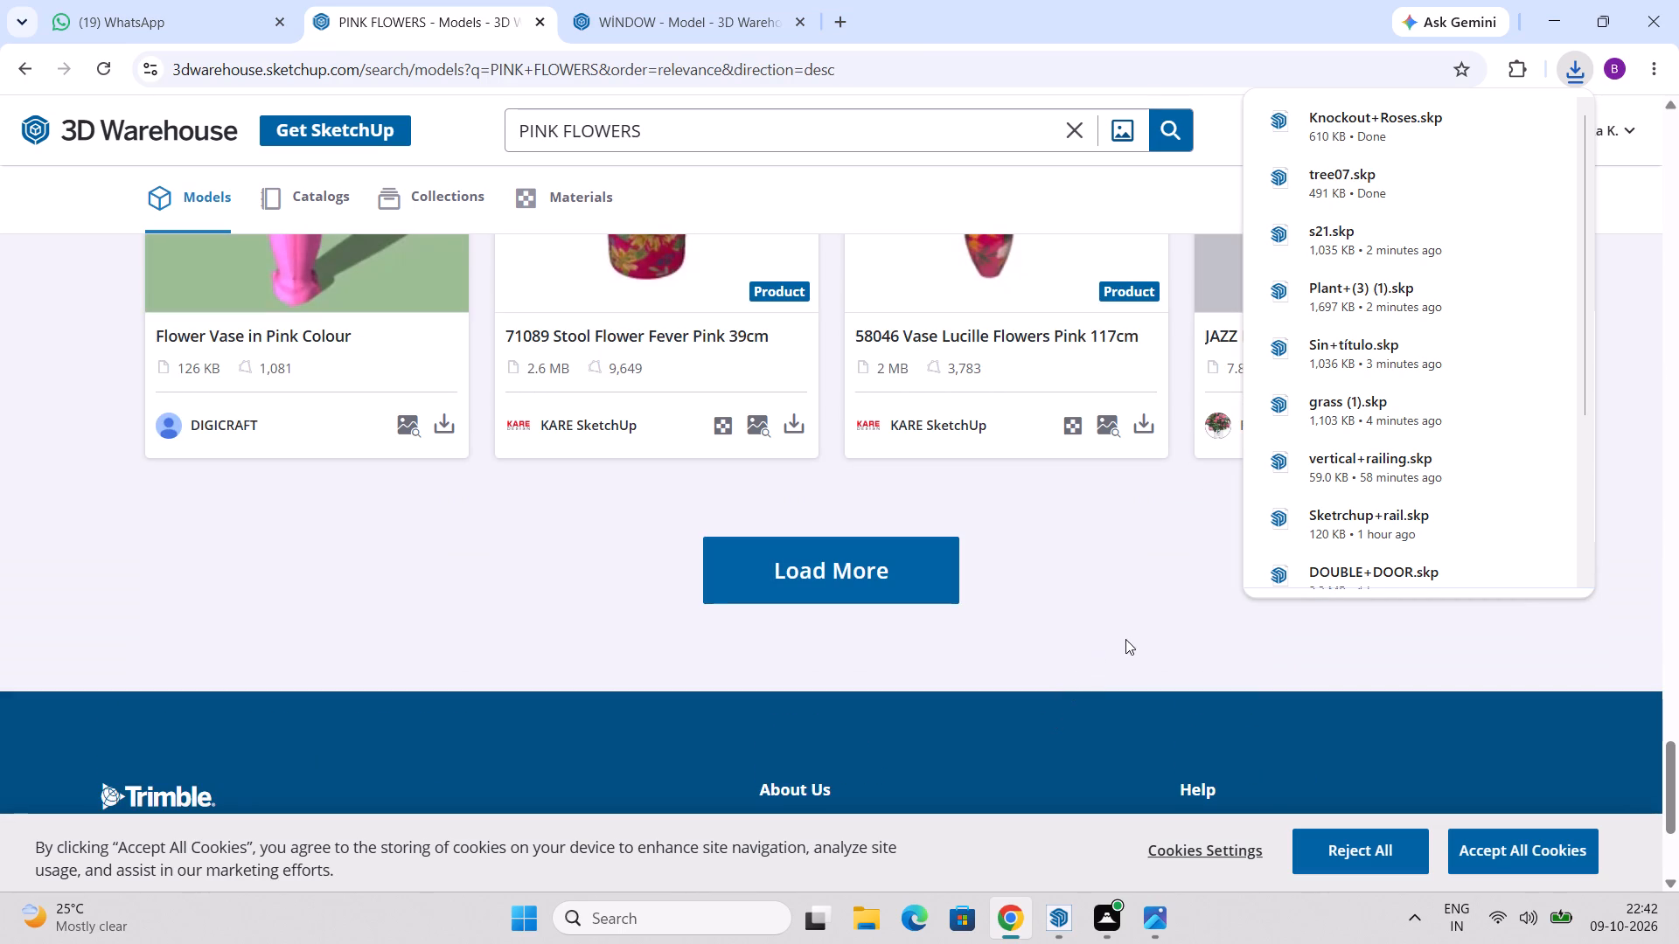
pyautogui.click(1133, 635)
pyautogui.scroll(2, 1175, 603)
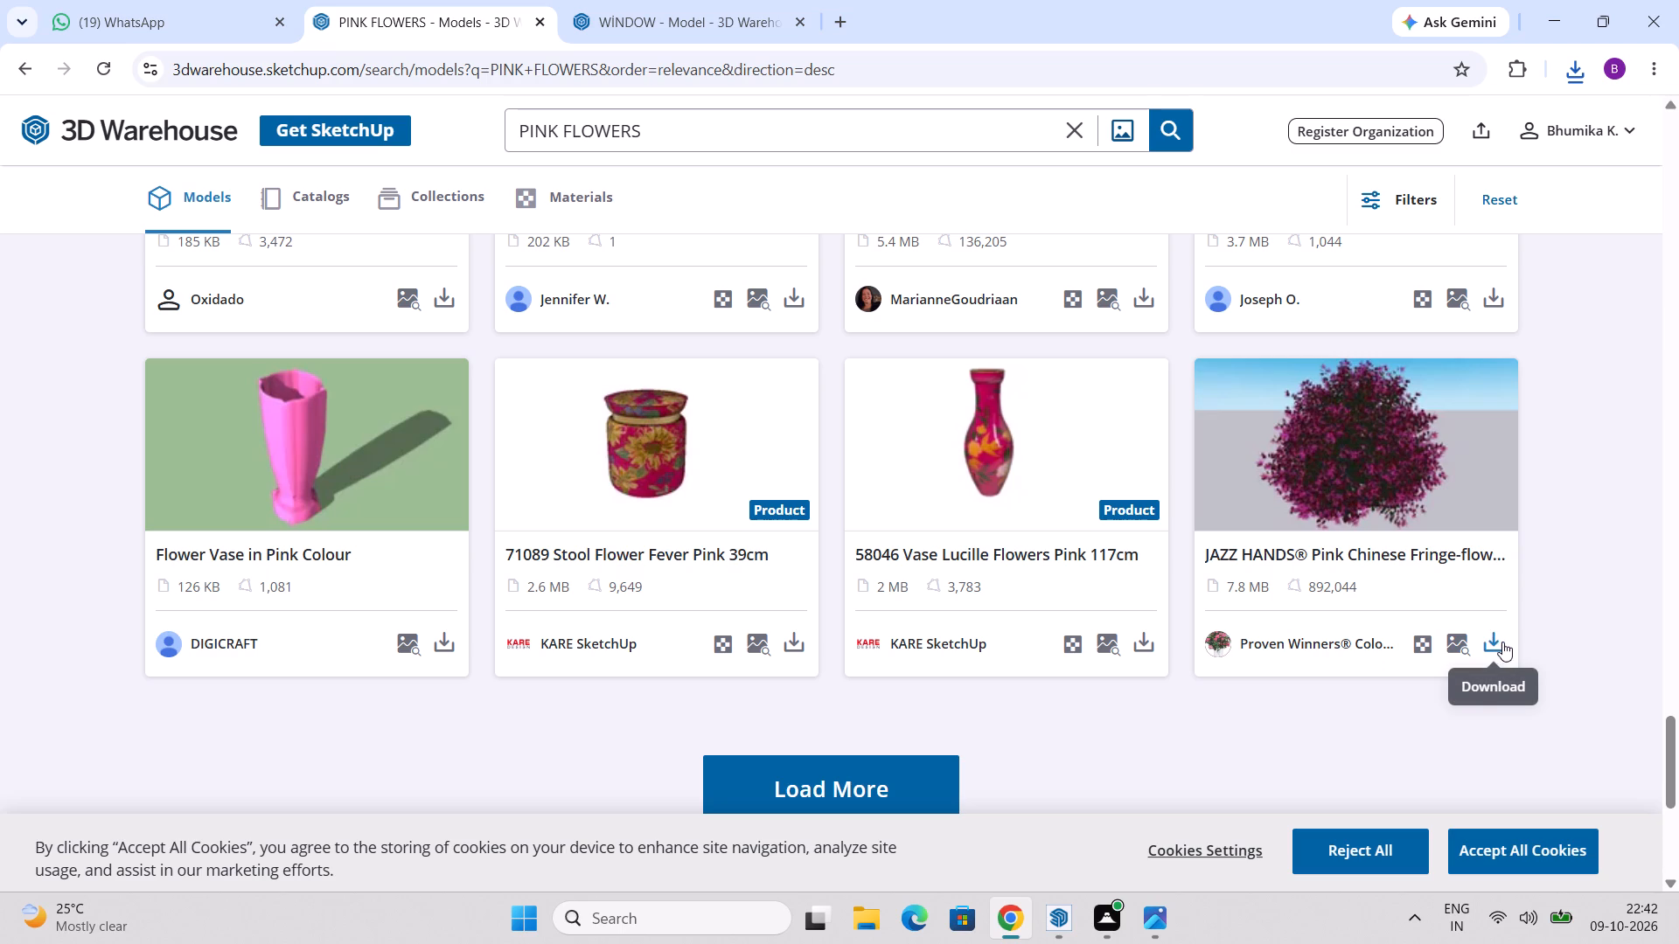
pyautogui.scroll(6, 1289, 593)
pyautogui.scroll(2, 958, 580)
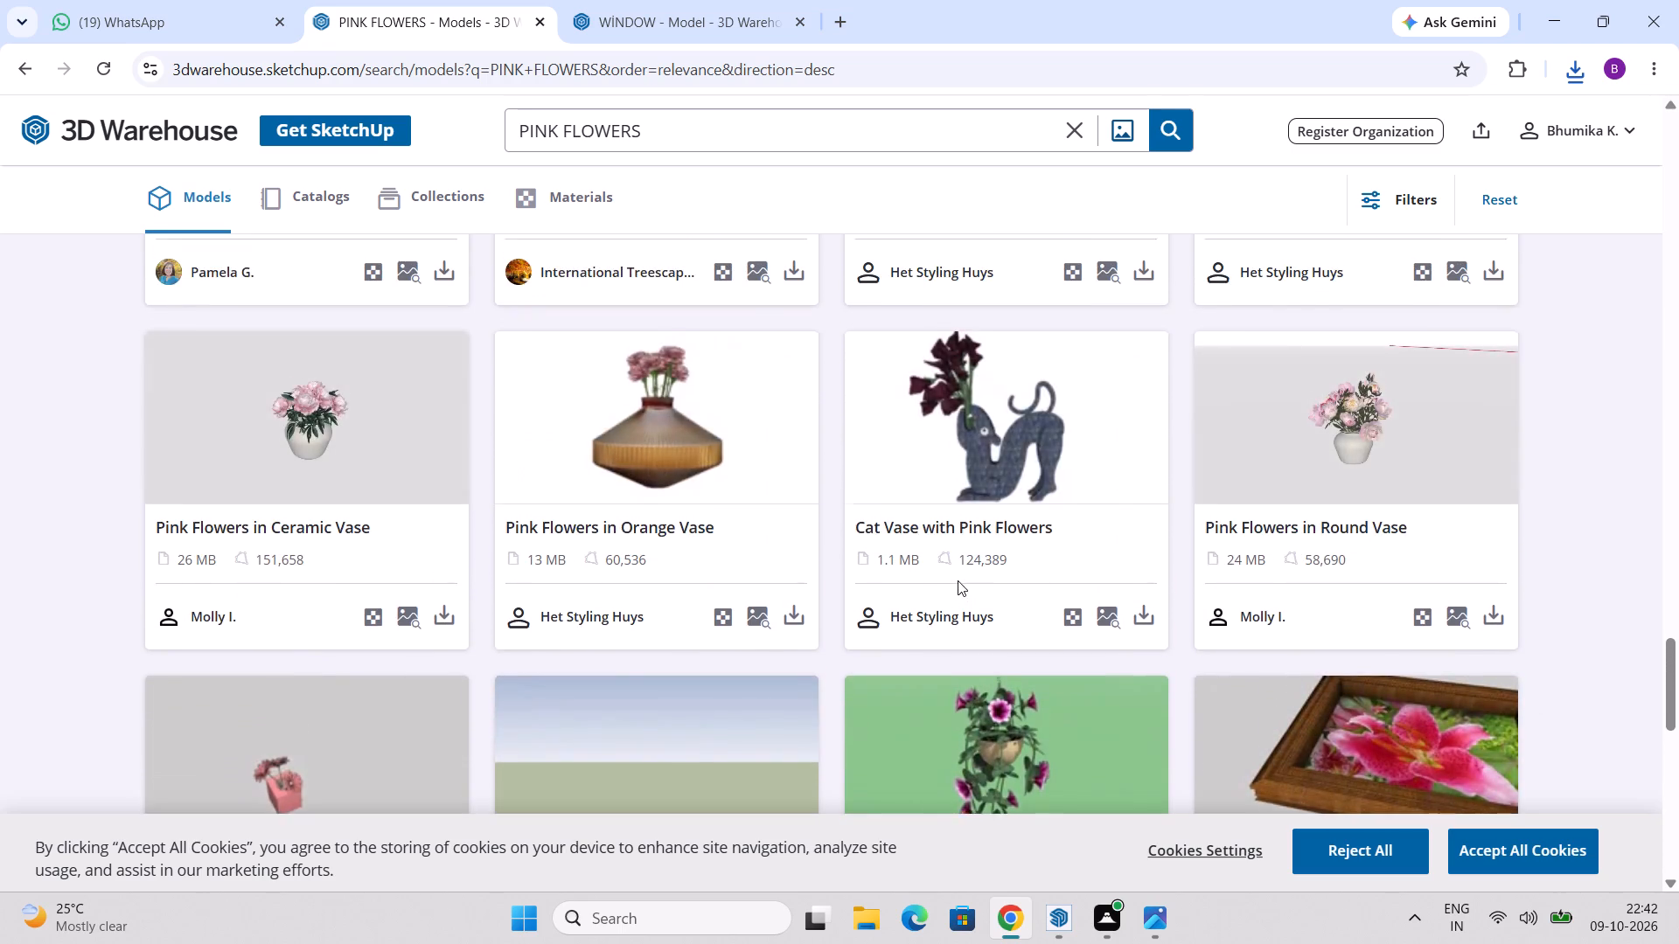
pyautogui.scroll(2, 958, 580)
pyautogui.scroll(-3, 958, 579)
pyautogui.scroll(7, 958, 579)
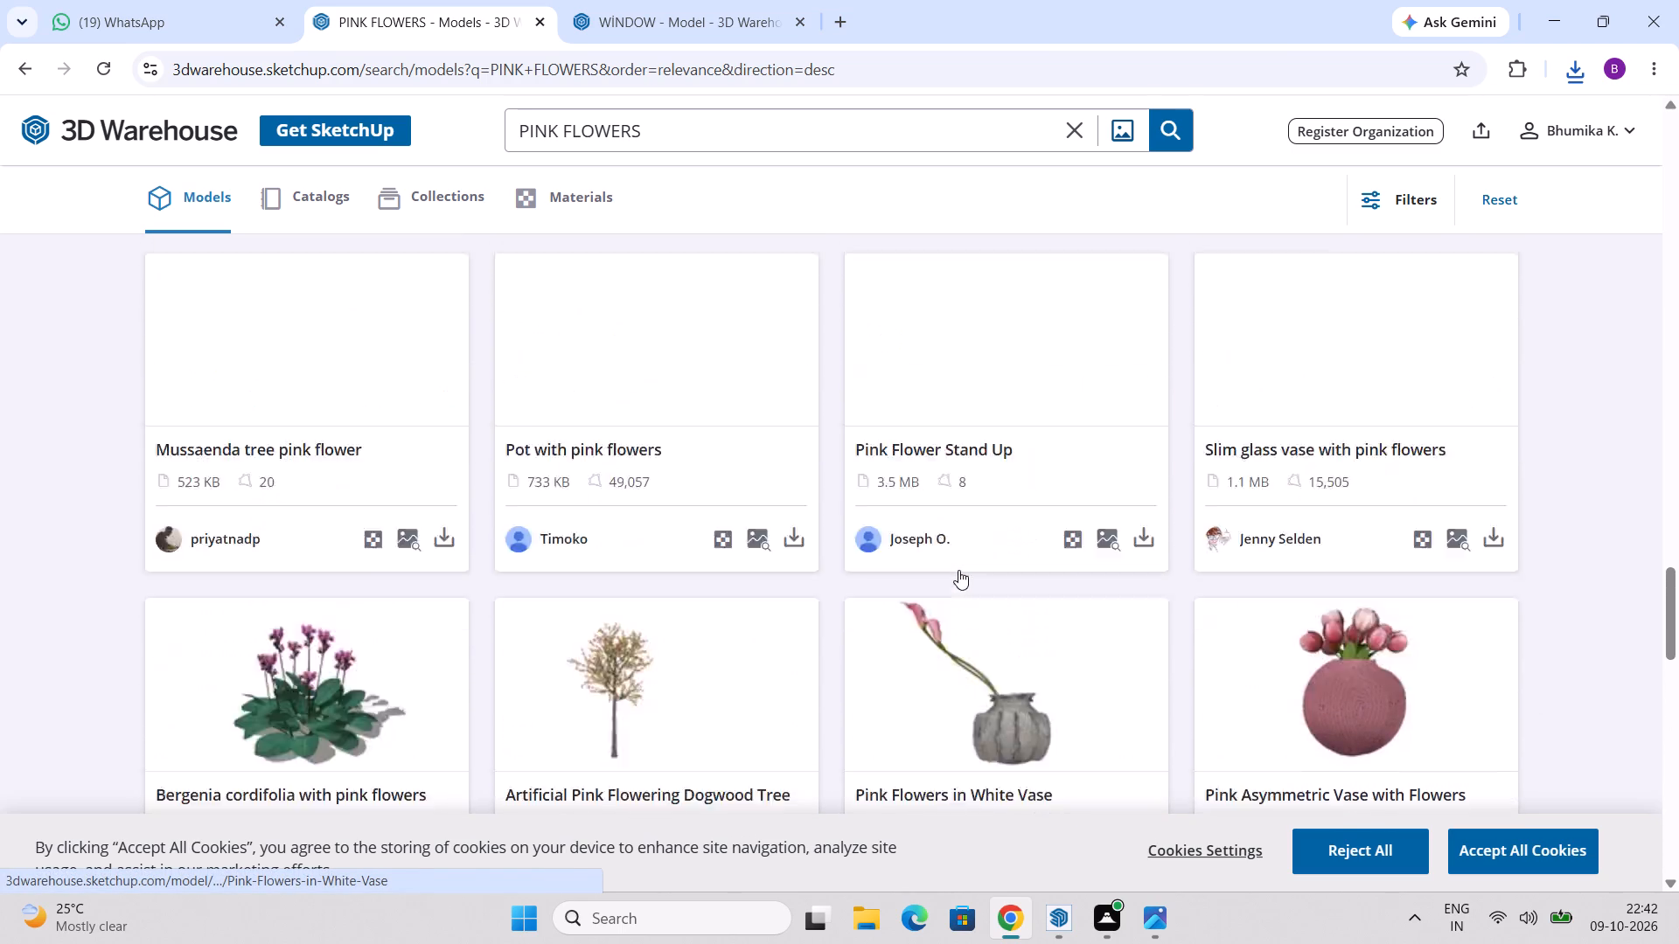
pyautogui.scroll(3, 958, 570)
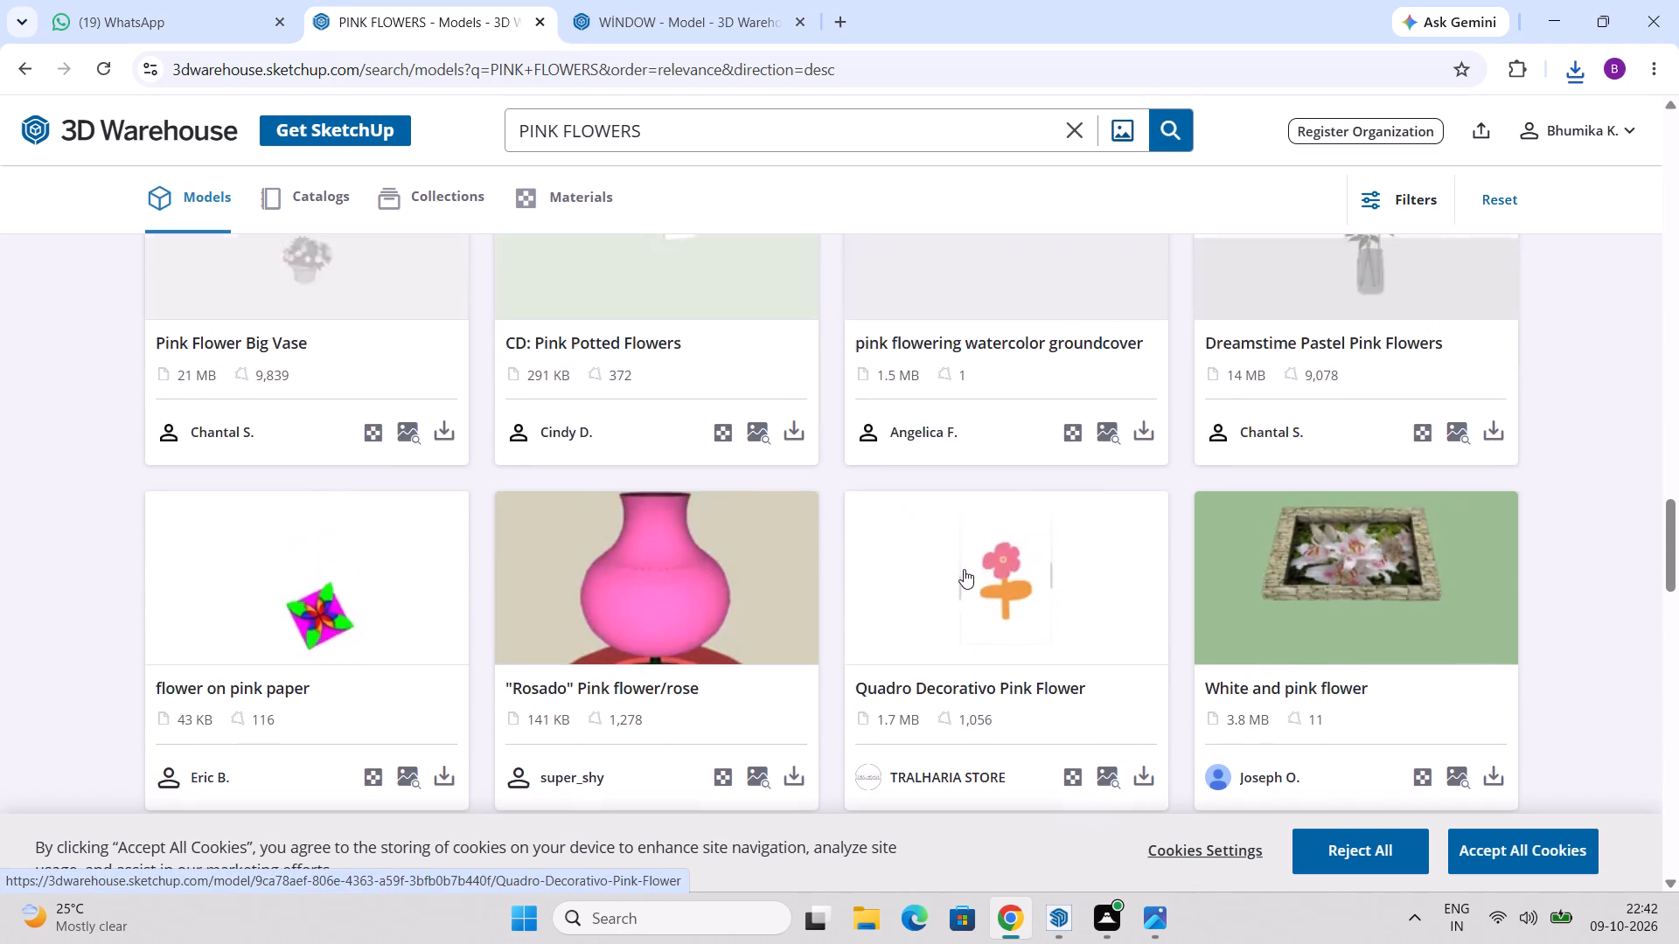
pyautogui.scroll(7, 968, 567)
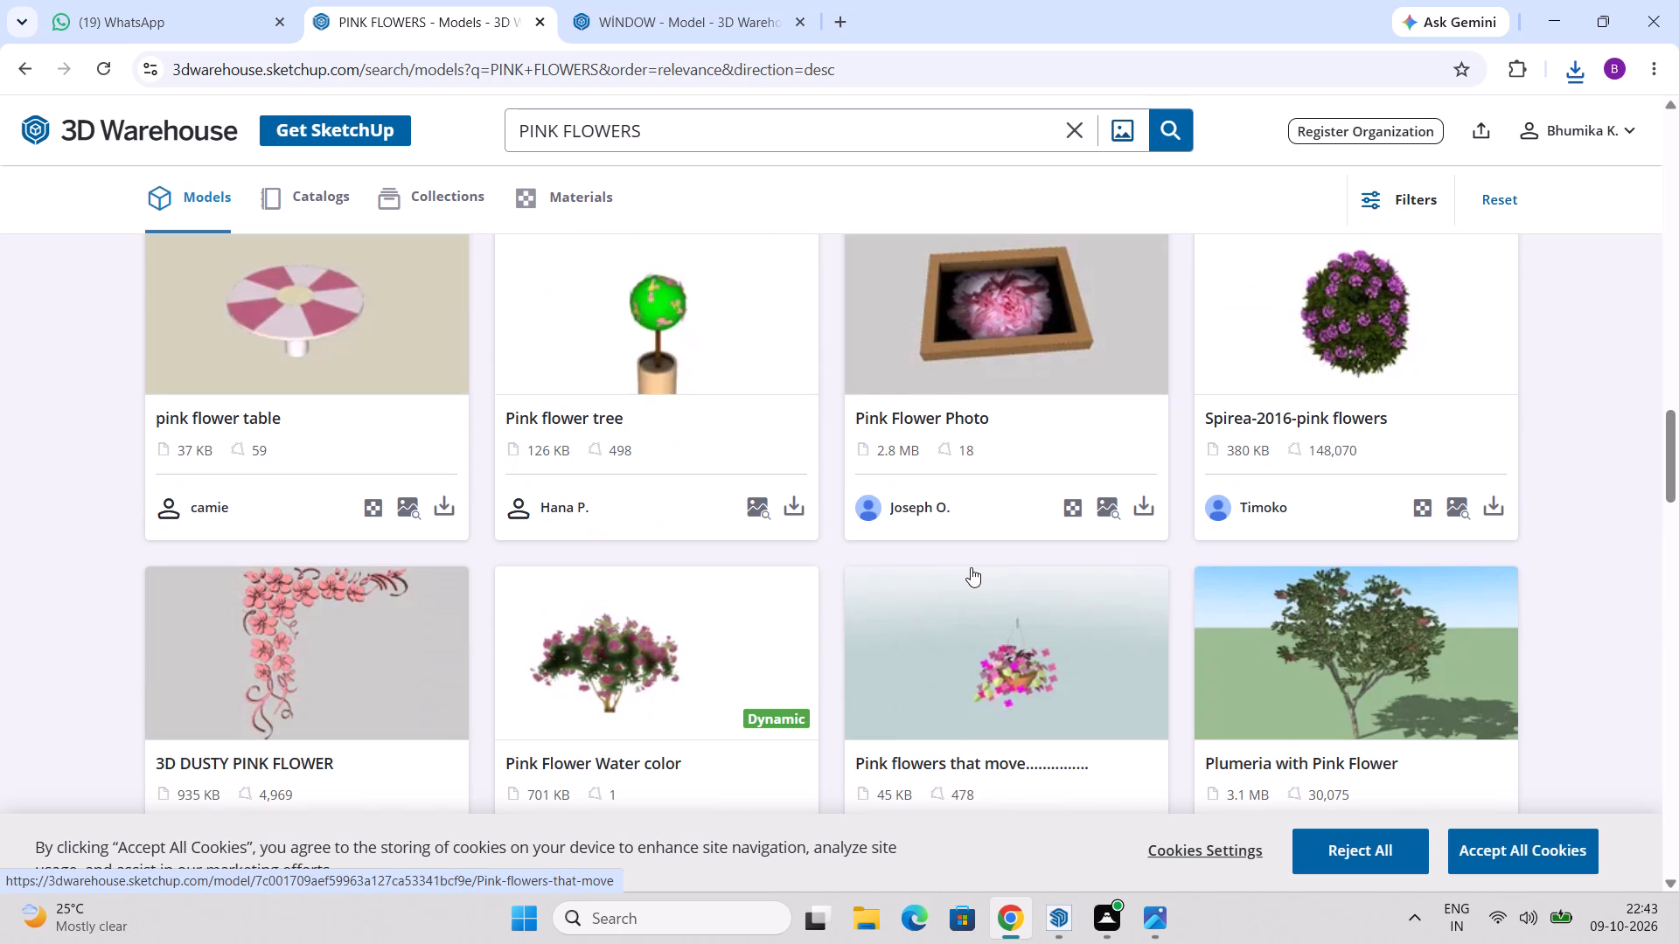
pyautogui.scroll(10, 971, 567)
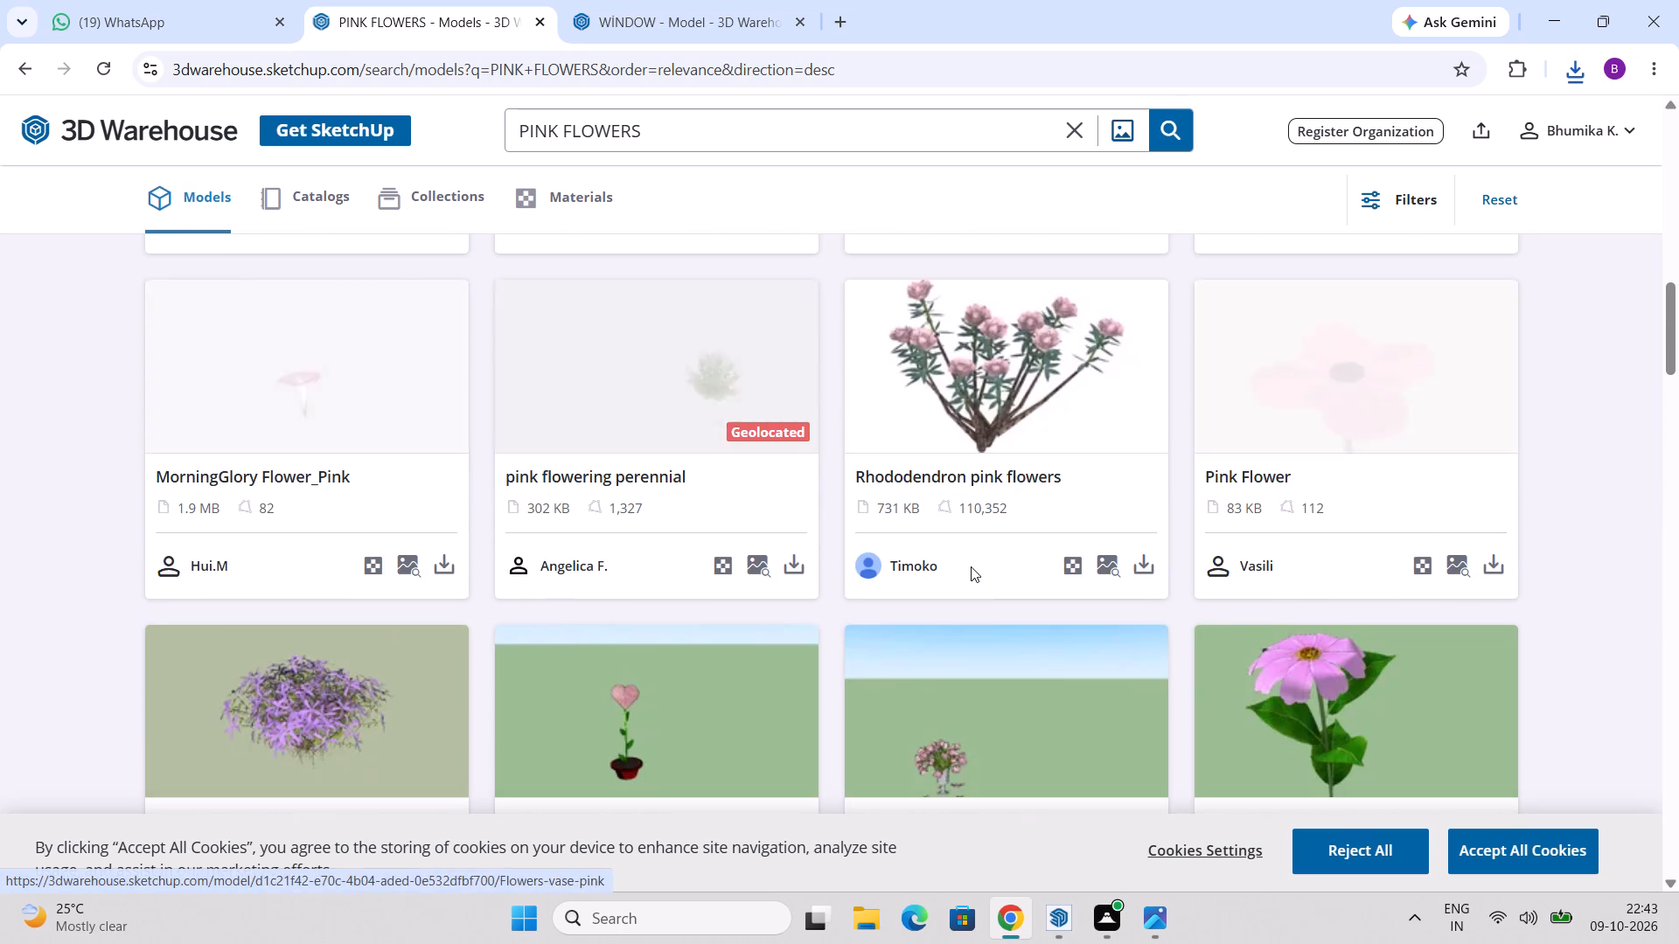
pyautogui.scroll(5, 971, 566)
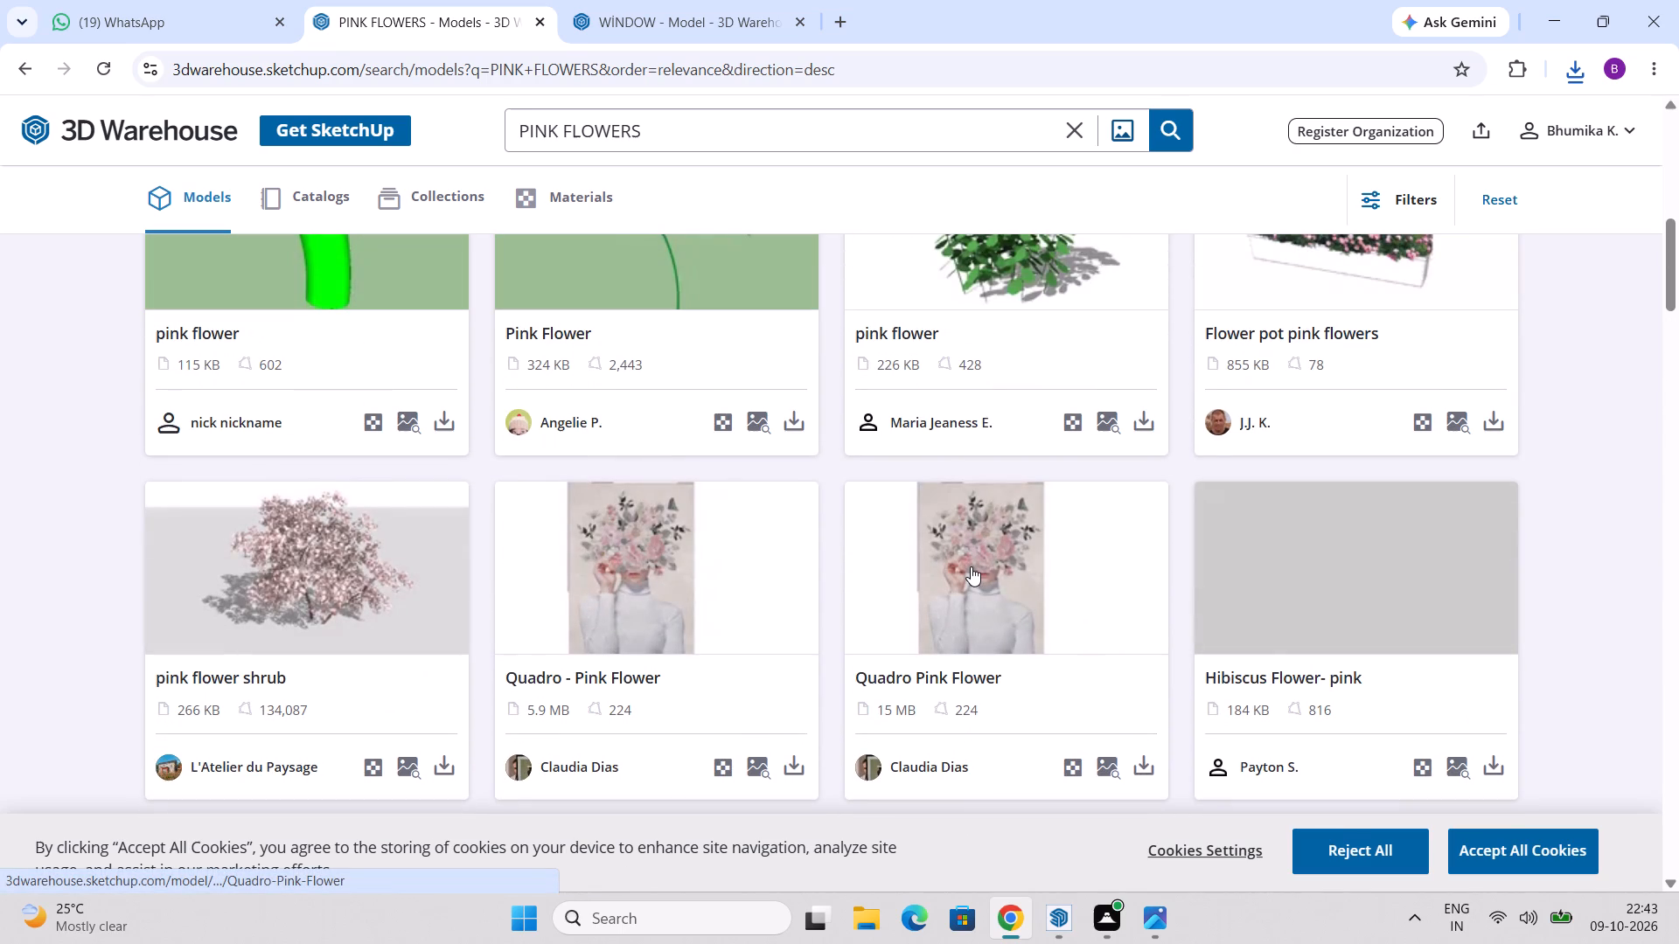
pyautogui.scroll(6, 971, 566)
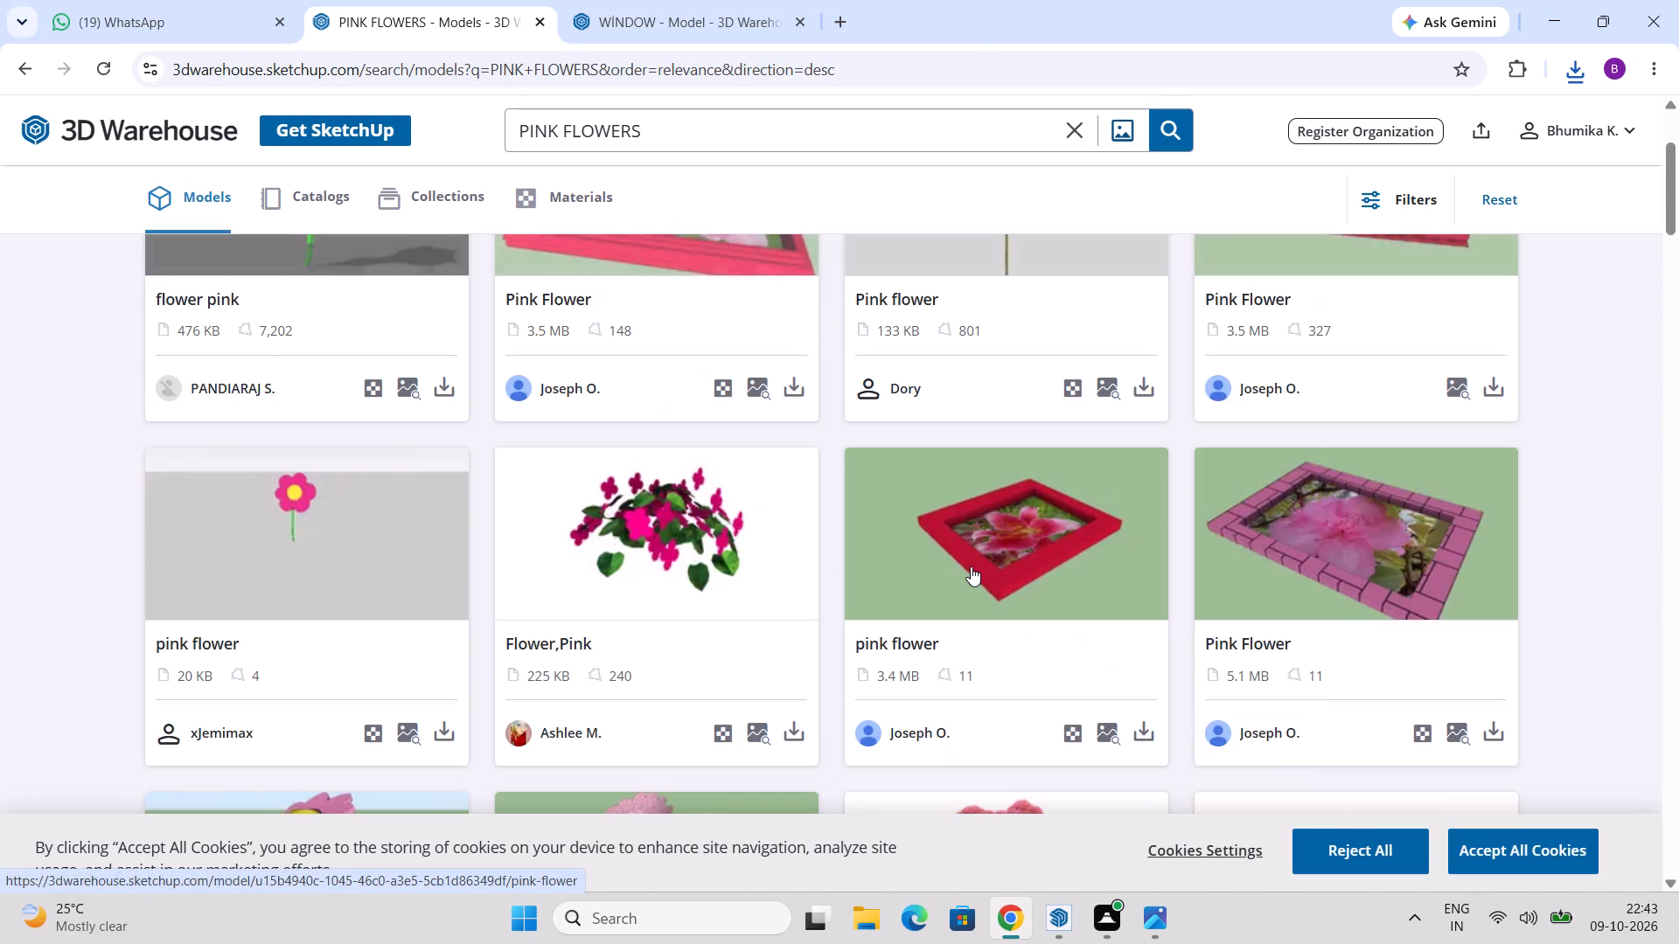
pyautogui.scroll(-4, 971, 566)
pyautogui.middleClick(971, 566)
pyautogui.scroll(10, 971, 566)
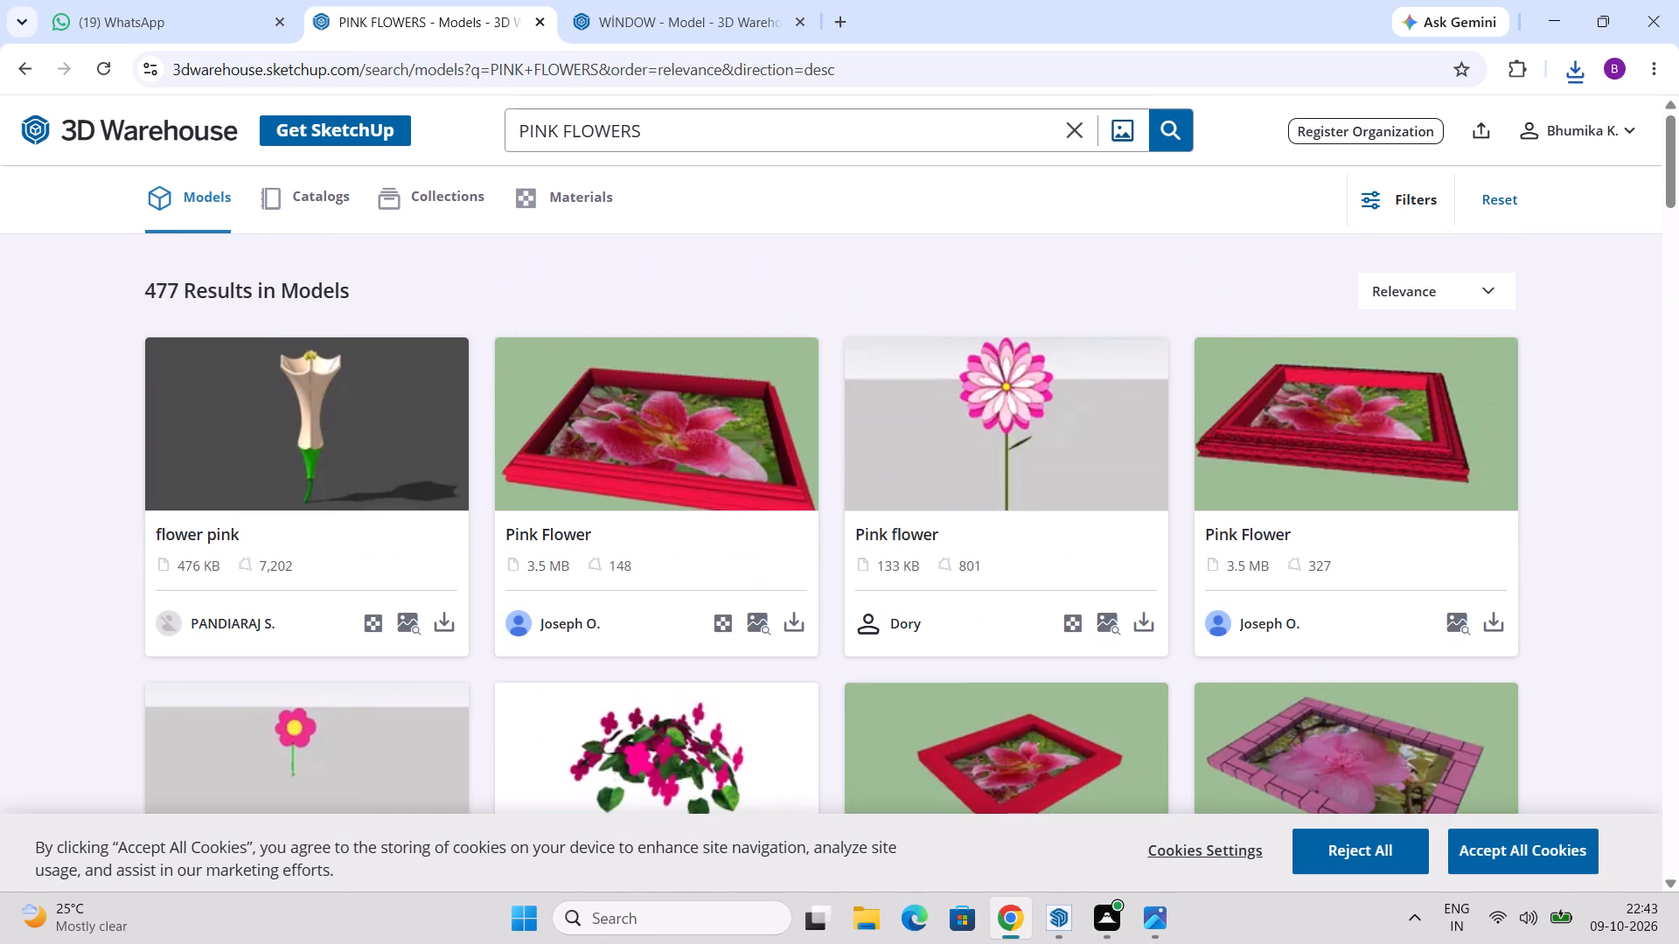
# Find the JAZZ HANDS Pink Chinese Fringe-flower model at the end of the loaded results and download it as a SketchUp file.
pyautogui.scroll(-11, 971, 566)
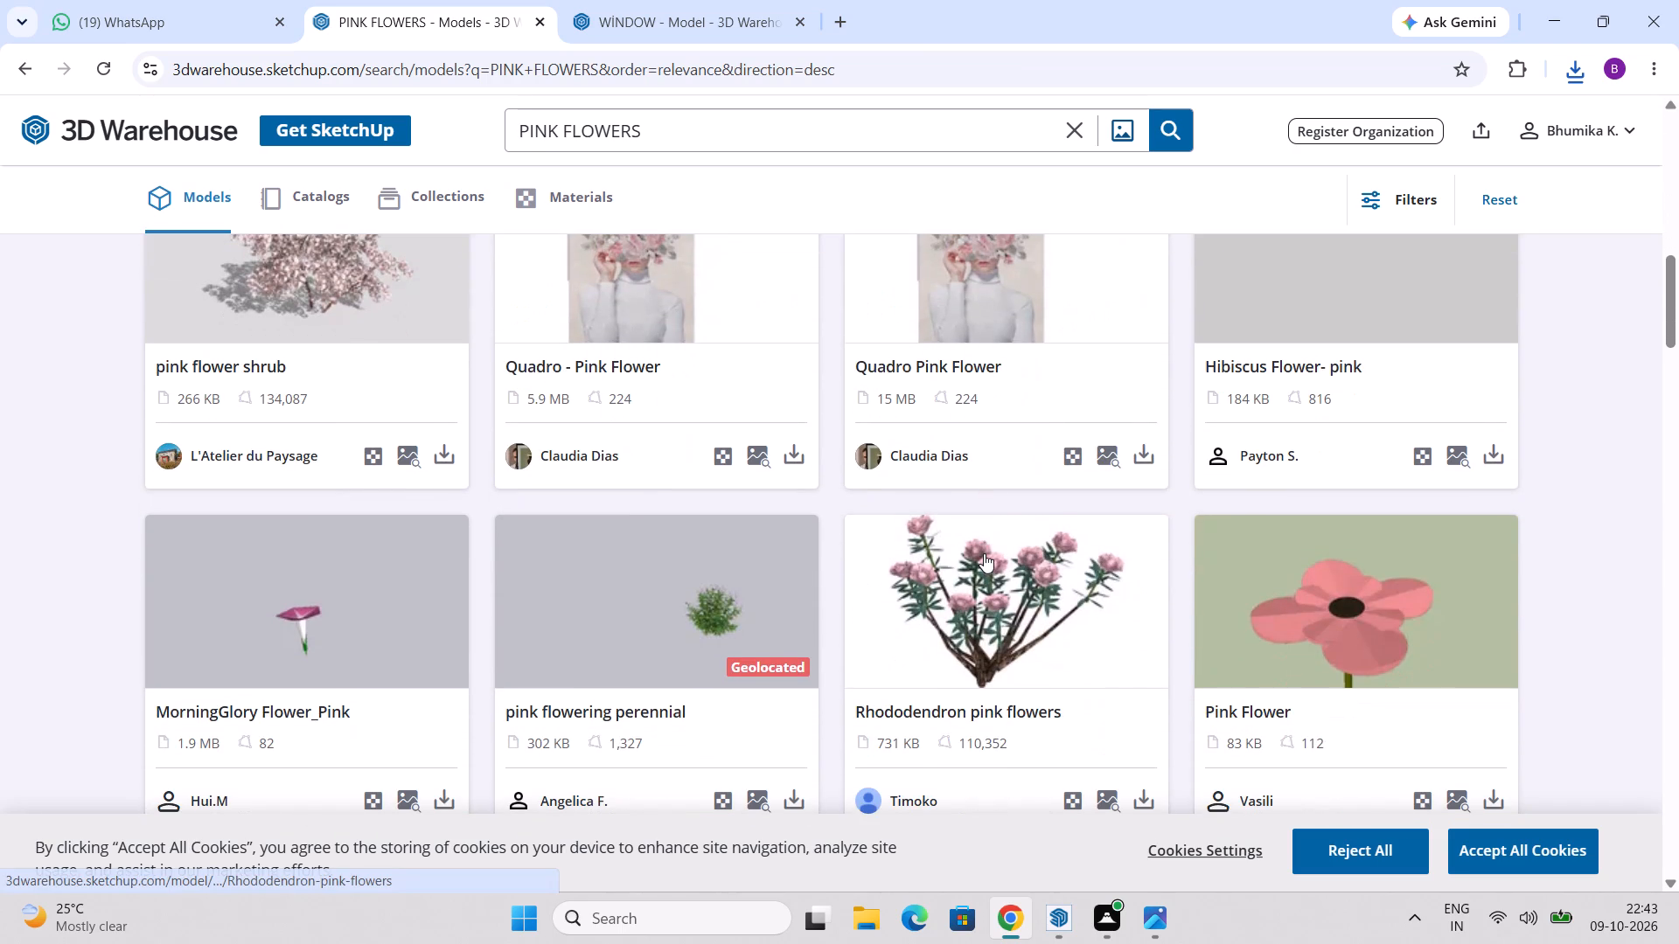
pyautogui.scroll(2, 984, 553)
pyautogui.scroll(-8, 984, 553)
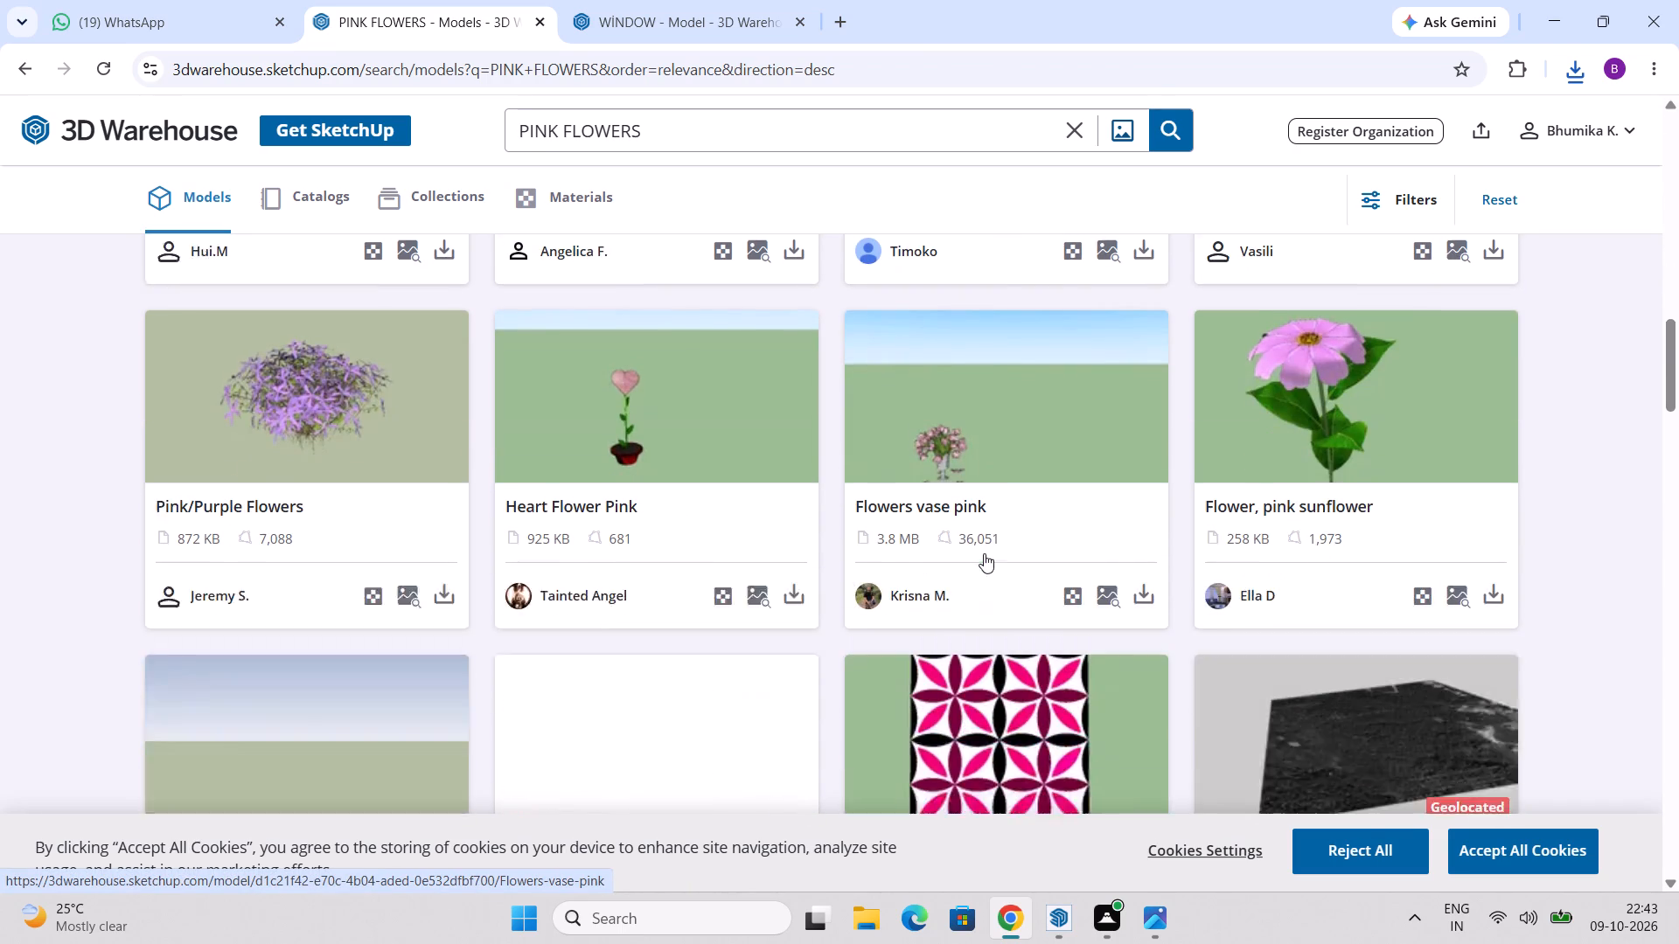
pyautogui.scroll(-15, 984, 553)
pyautogui.scroll(-5, 1067, 588)
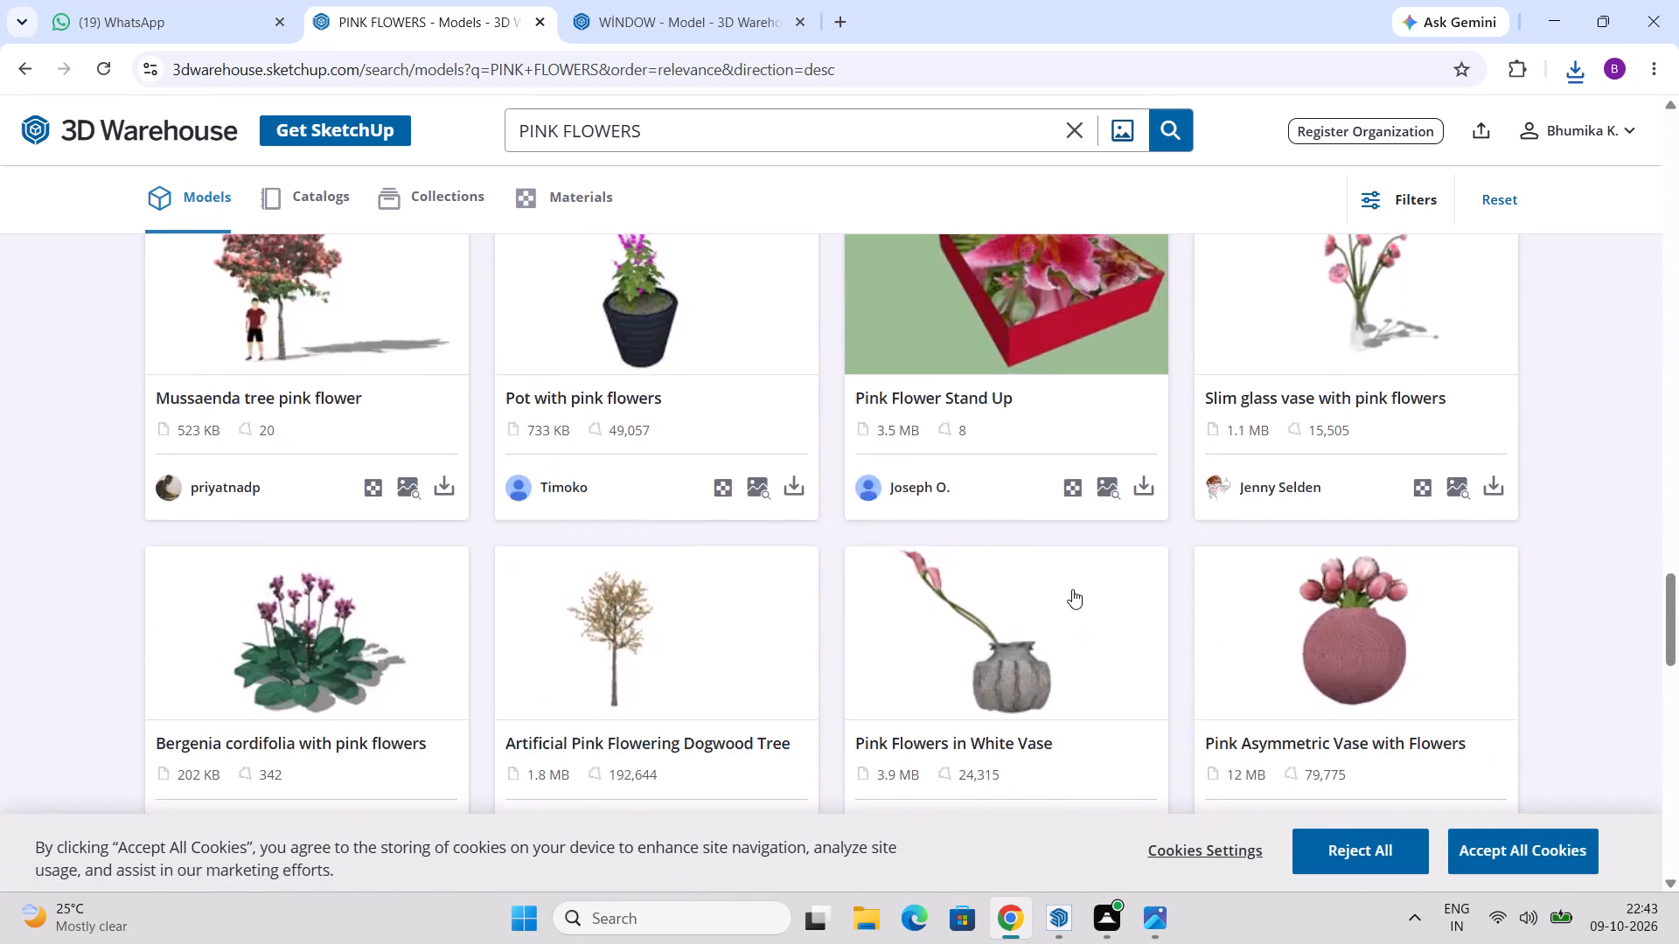
pyautogui.scroll(-11, 1072, 589)
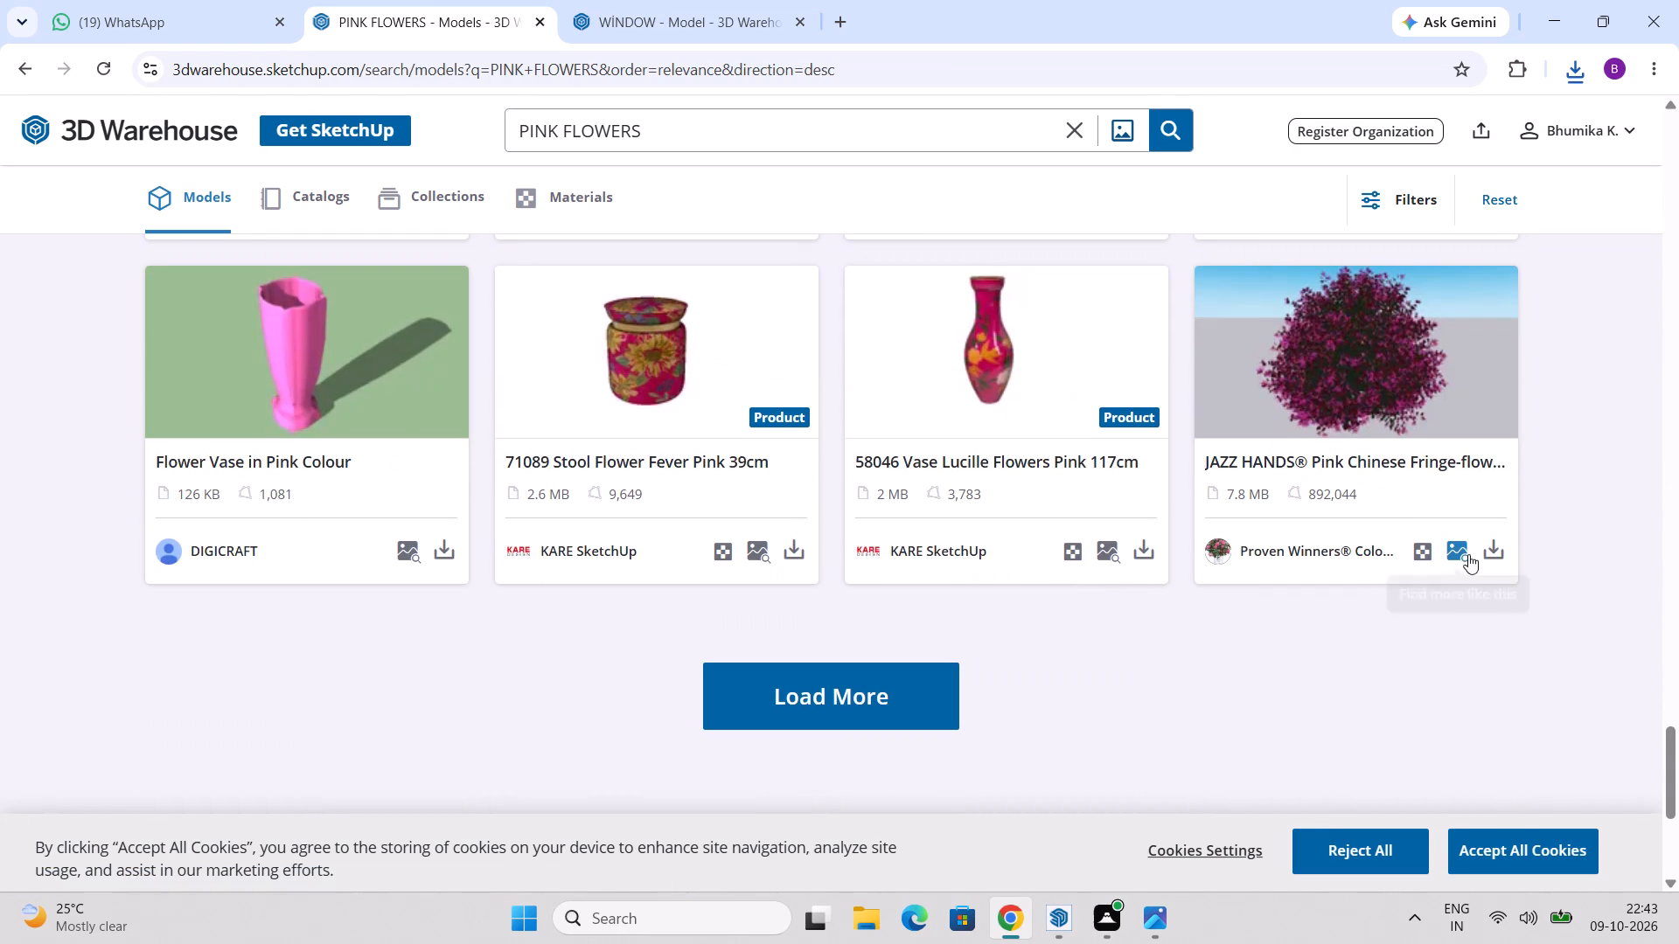
pyautogui.click(1492, 545)
pyautogui.click(1417, 593)
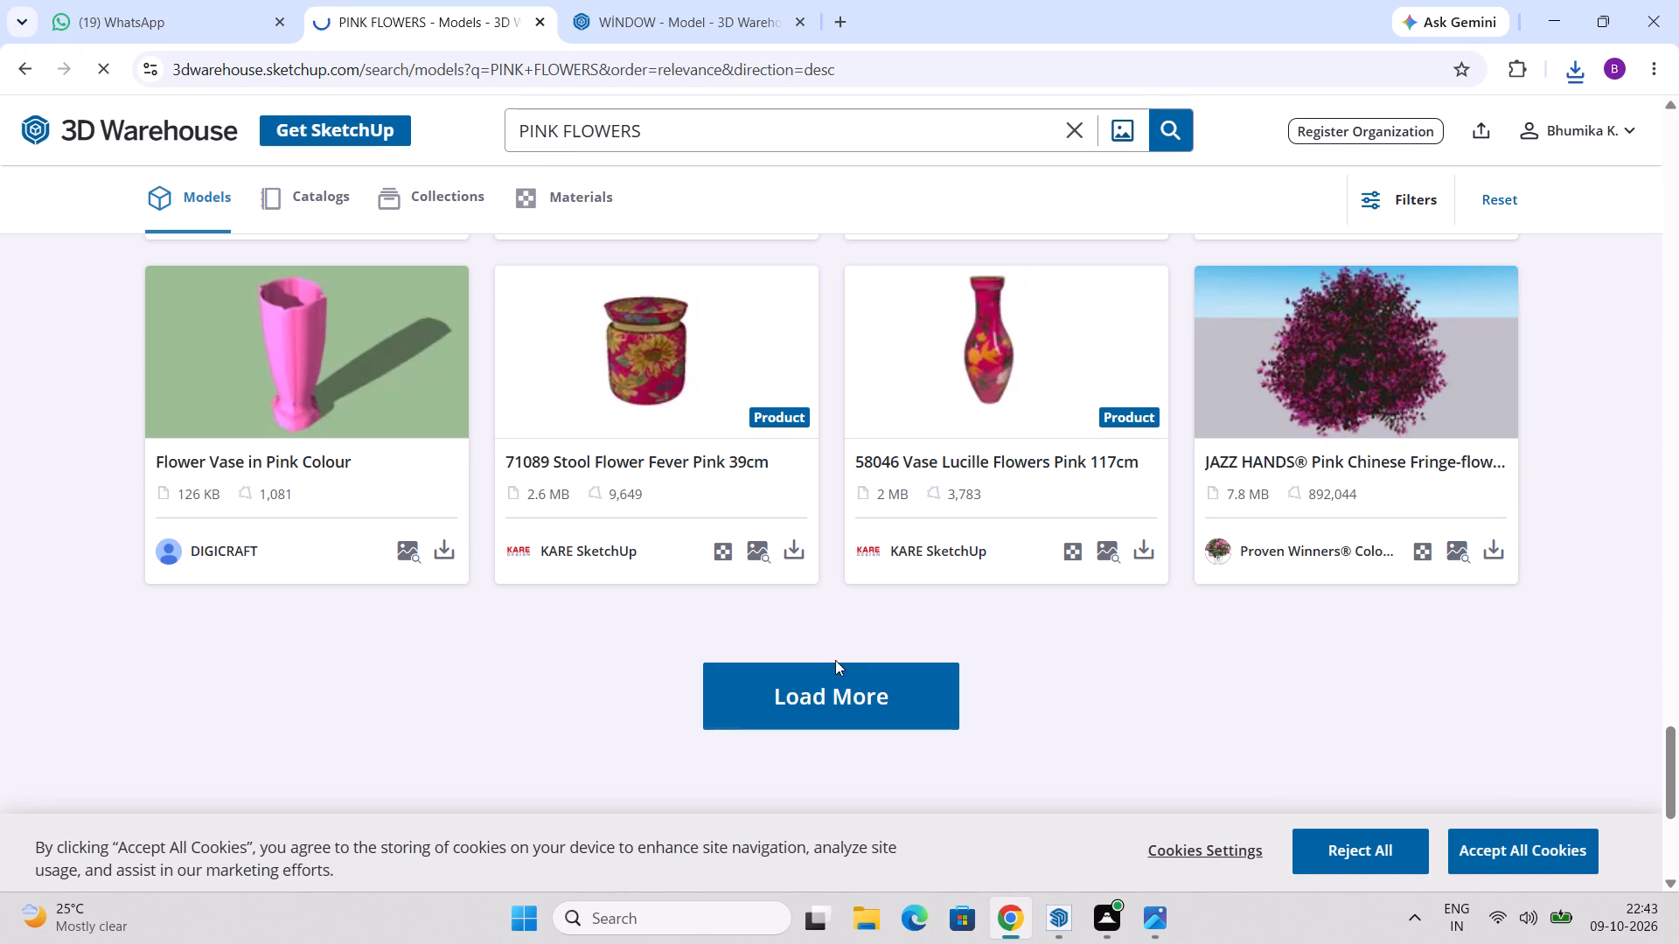
# Load more PINK FLOWERS results and download the Let's Dance Rhythmic Blue Hydrangea model as a SketchUp file.
pyautogui.click(820, 678)
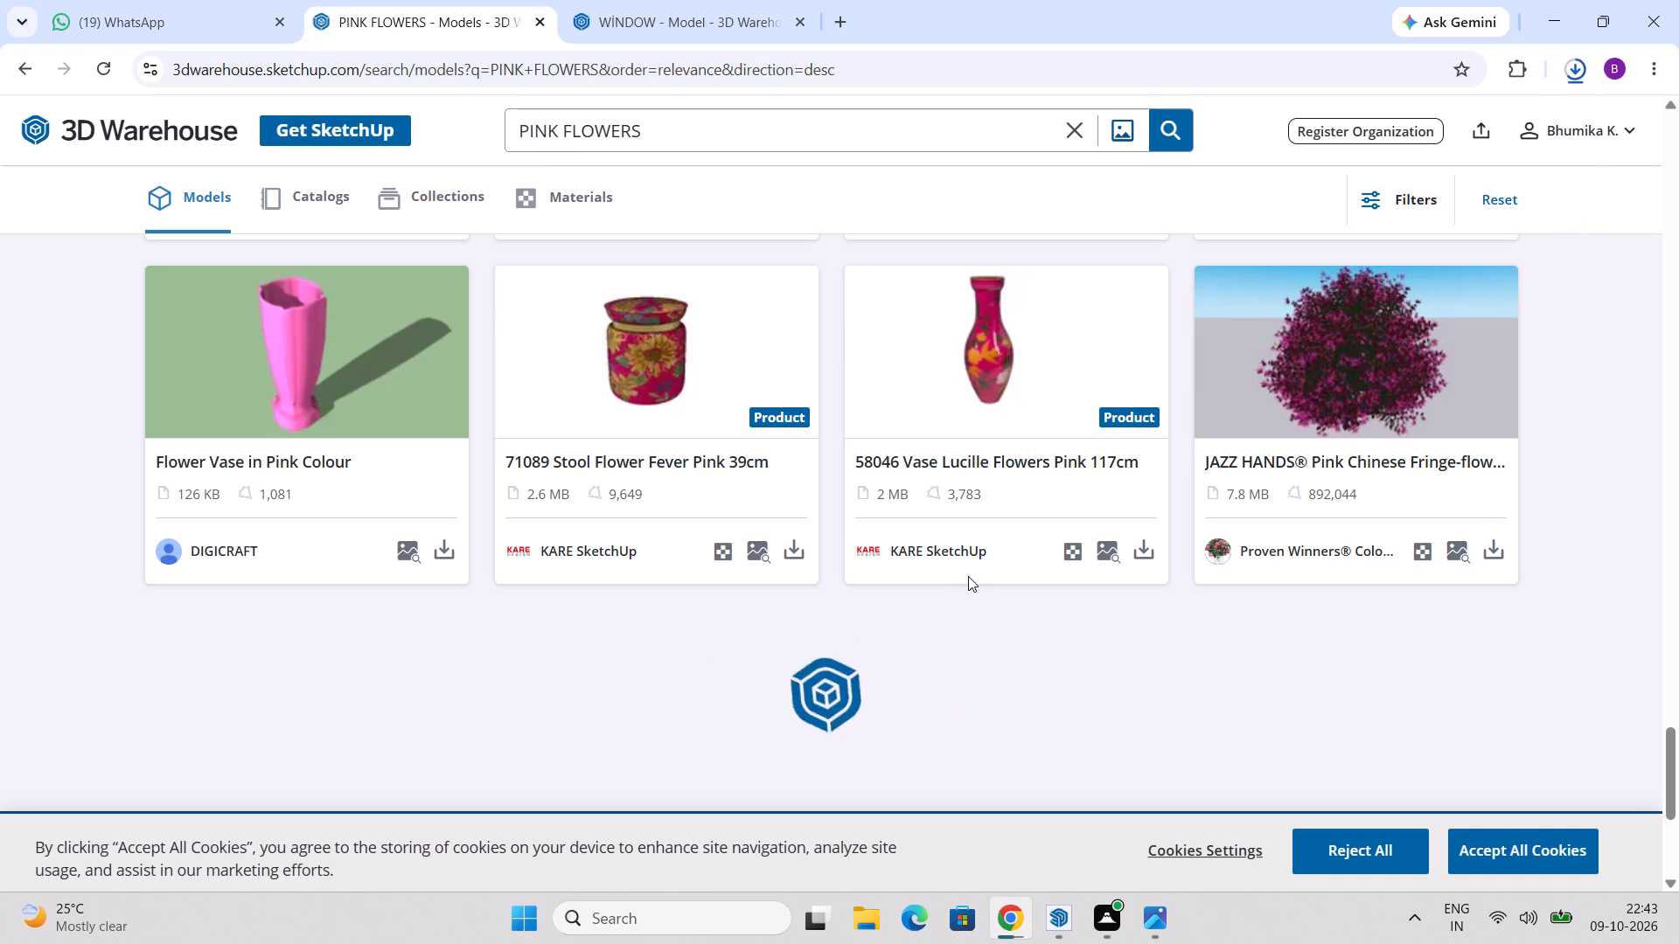
pyautogui.scroll(-3, 909, 551)
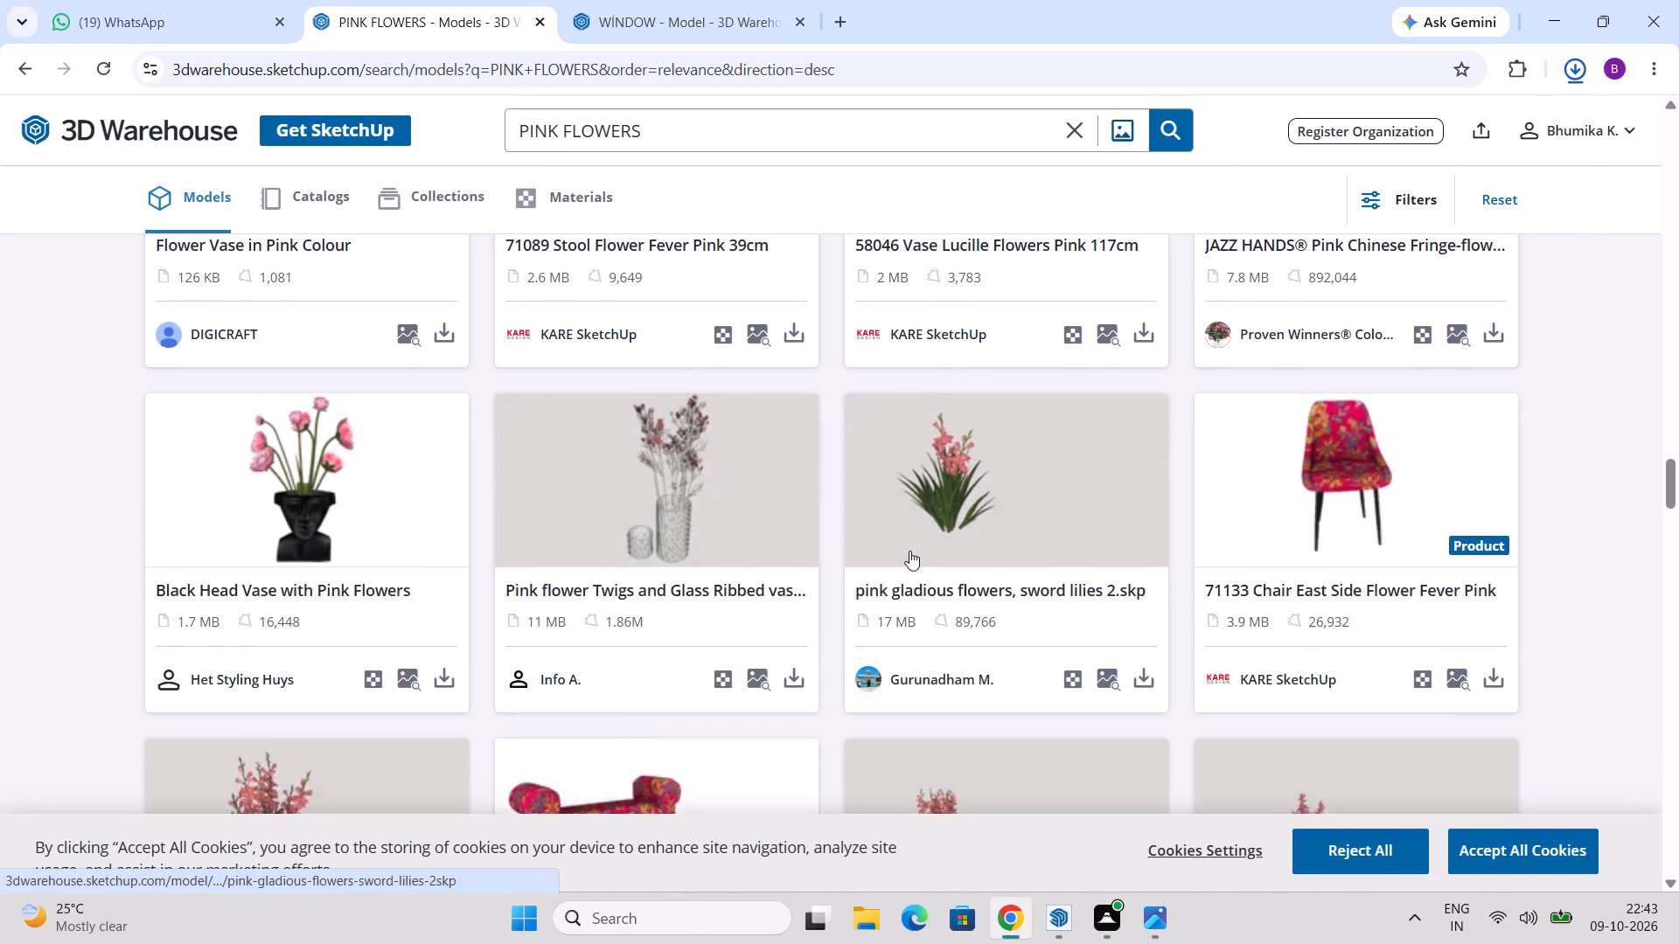
pyautogui.scroll(-11, 909, 551)
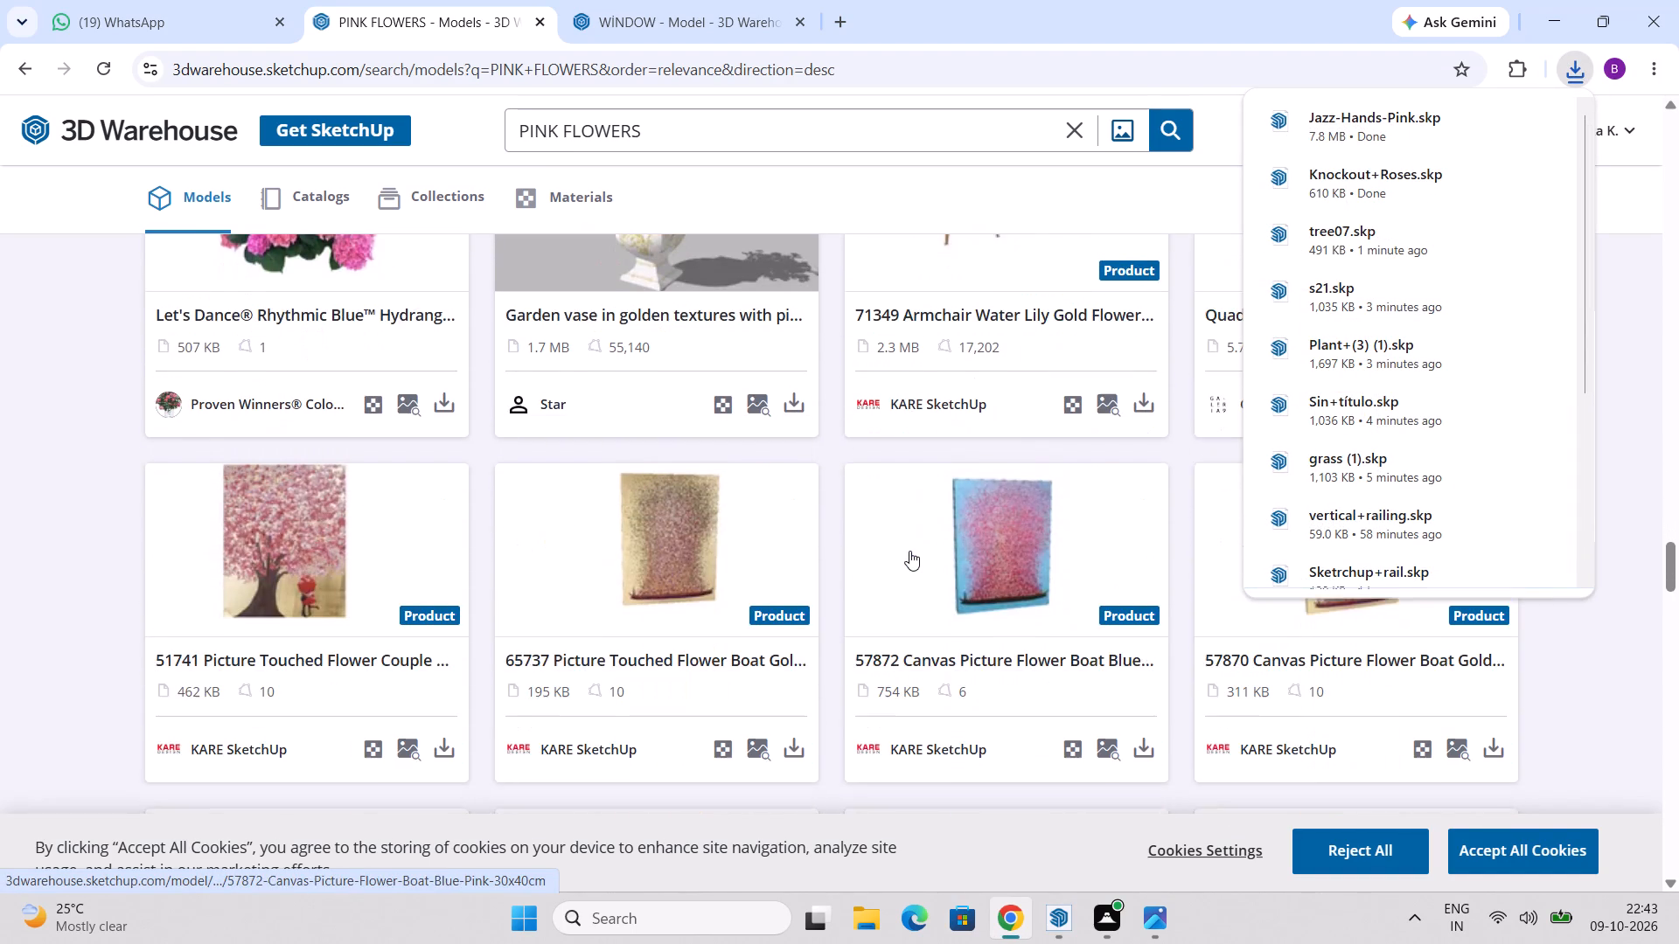
pyautogui.scroll(3, 909, 551)
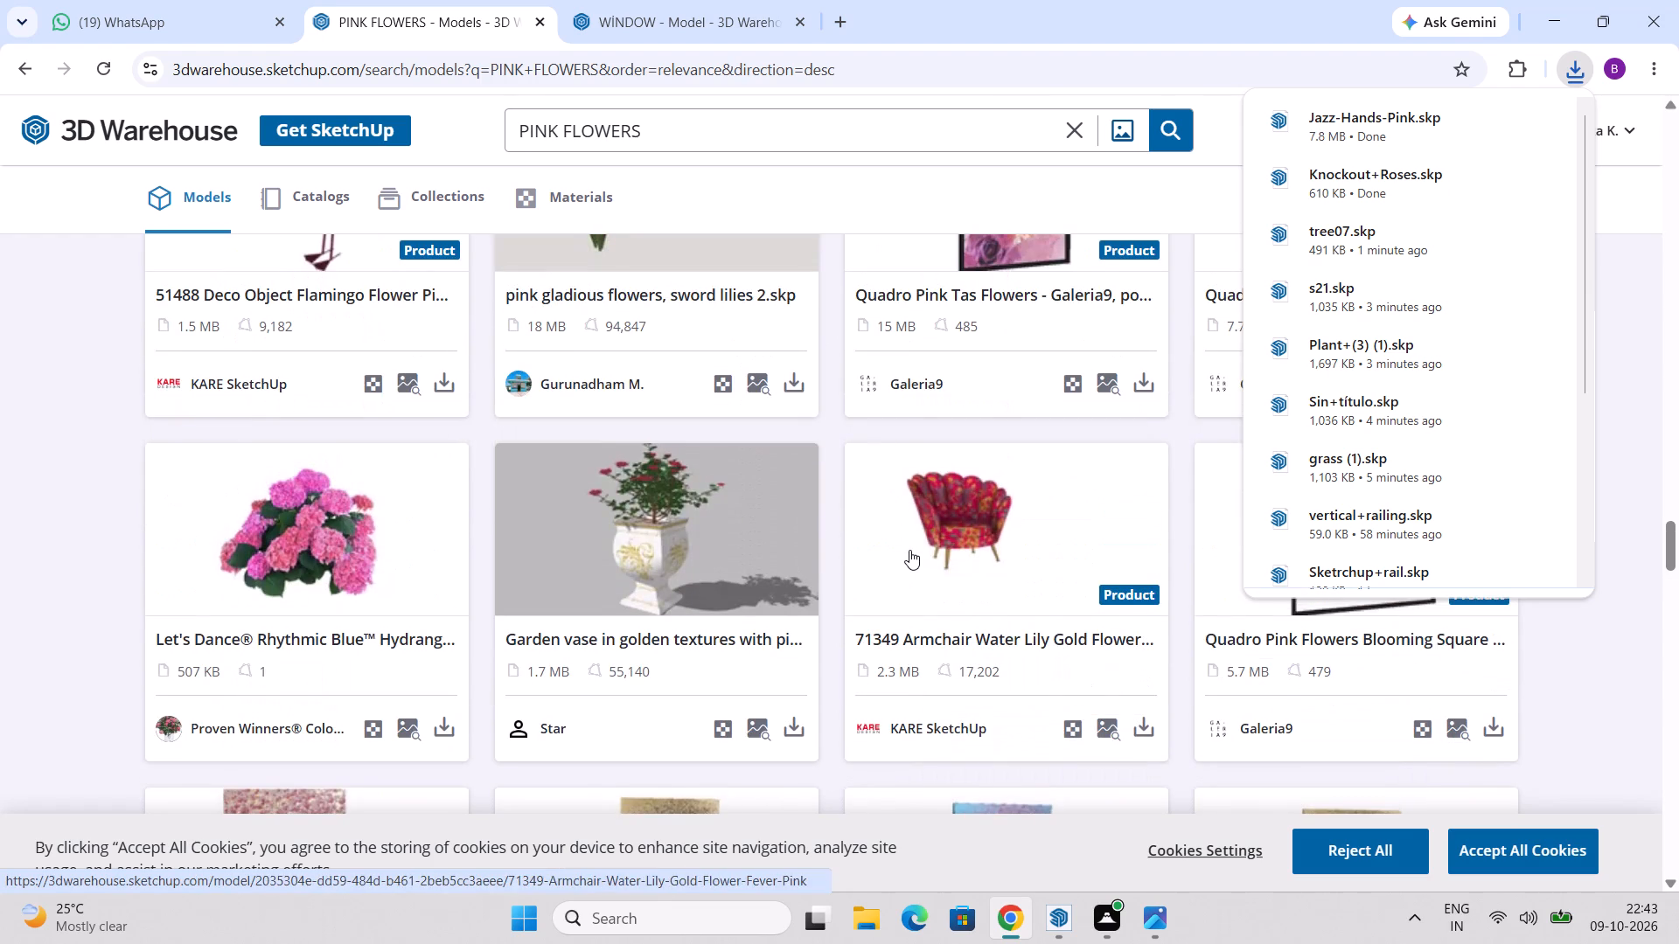
pyautogui.scroll(-2, 331, 685)
pyautogui.click(439, 496)
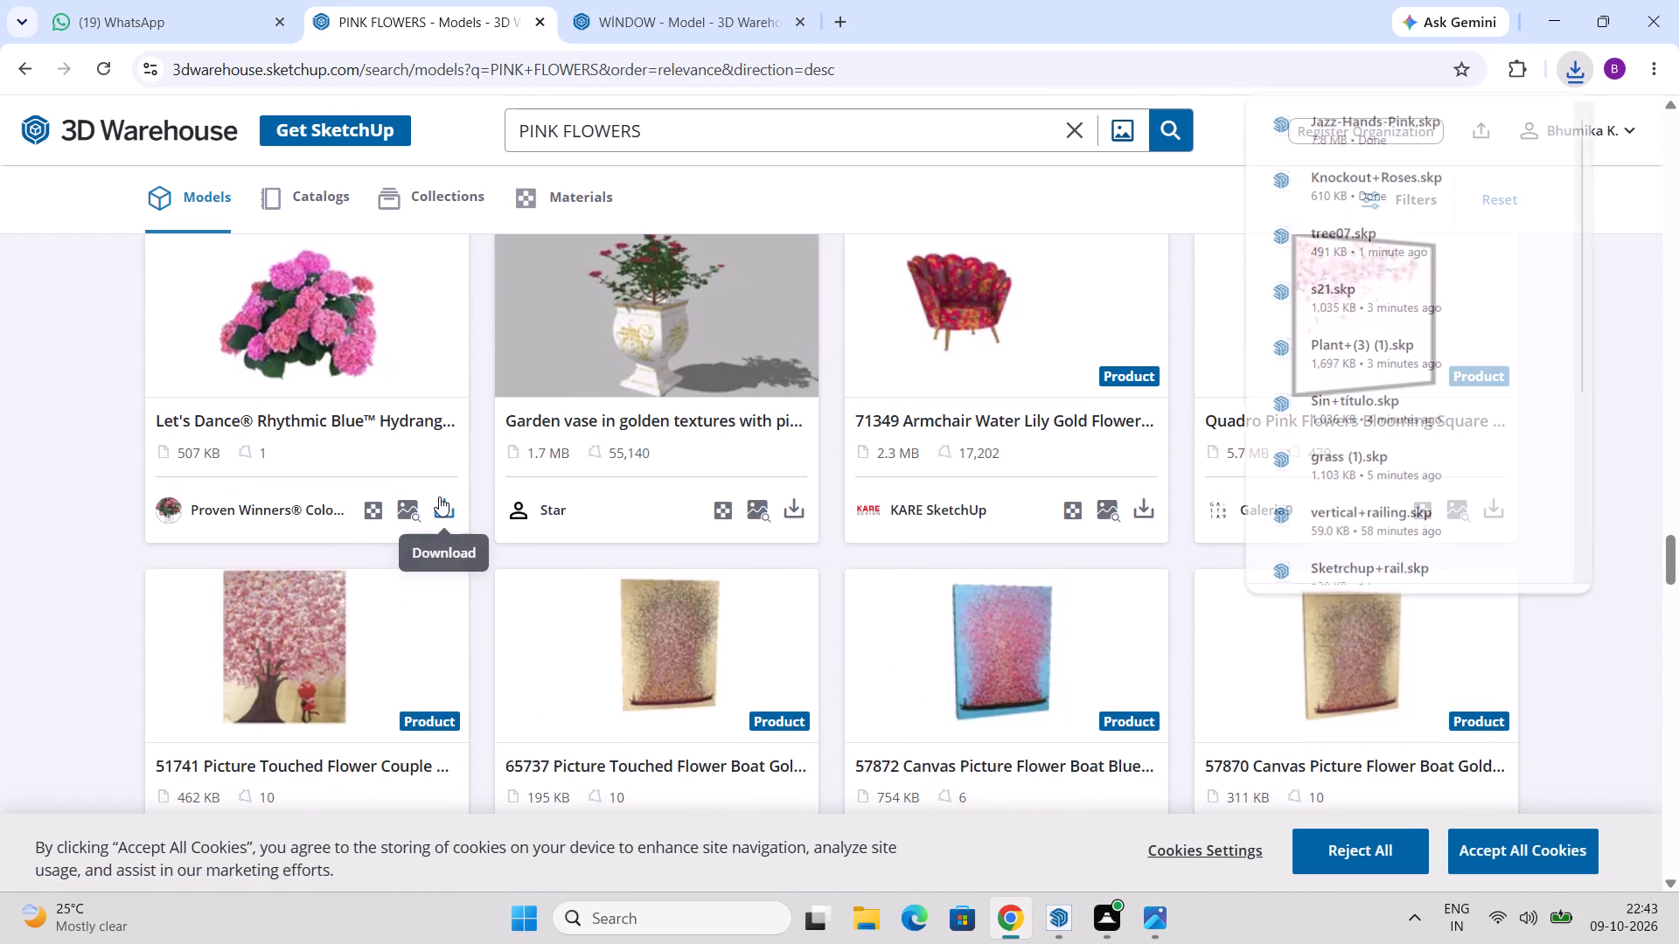
pyautogui.click(513, 556)
# Look through the rest of the loaded PINK FLOWERS results to the end for more pink flowering bushes.
pyautogui.scroll(-3, 828, 614)
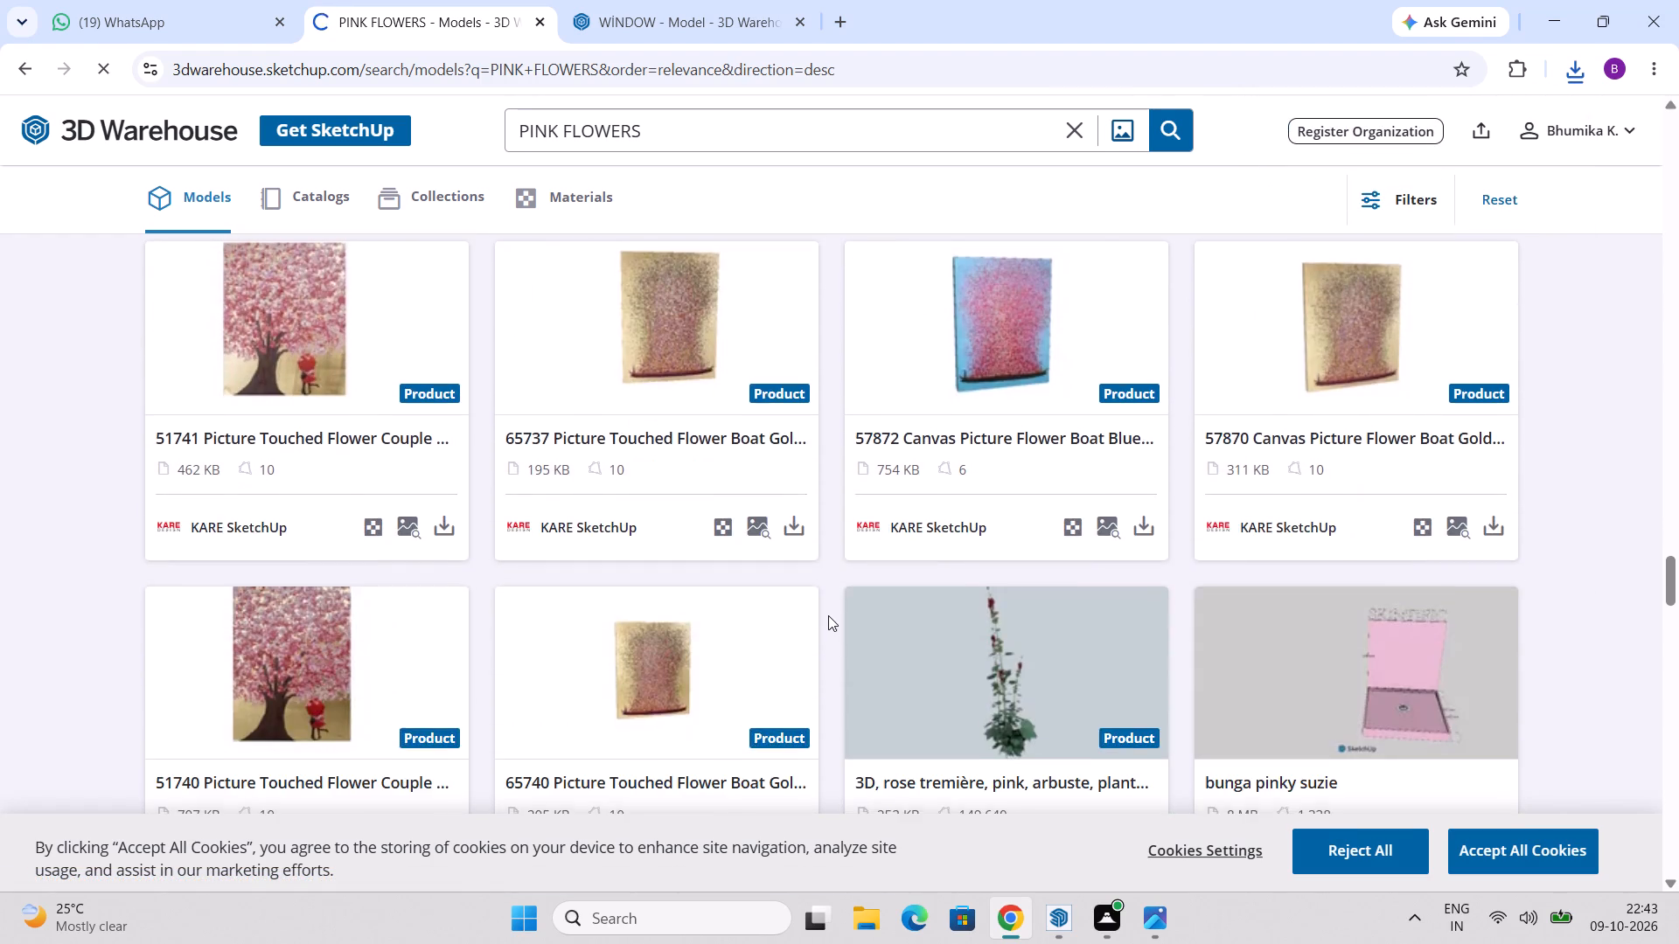
pyautogui.scroll(-11, 828, 615)
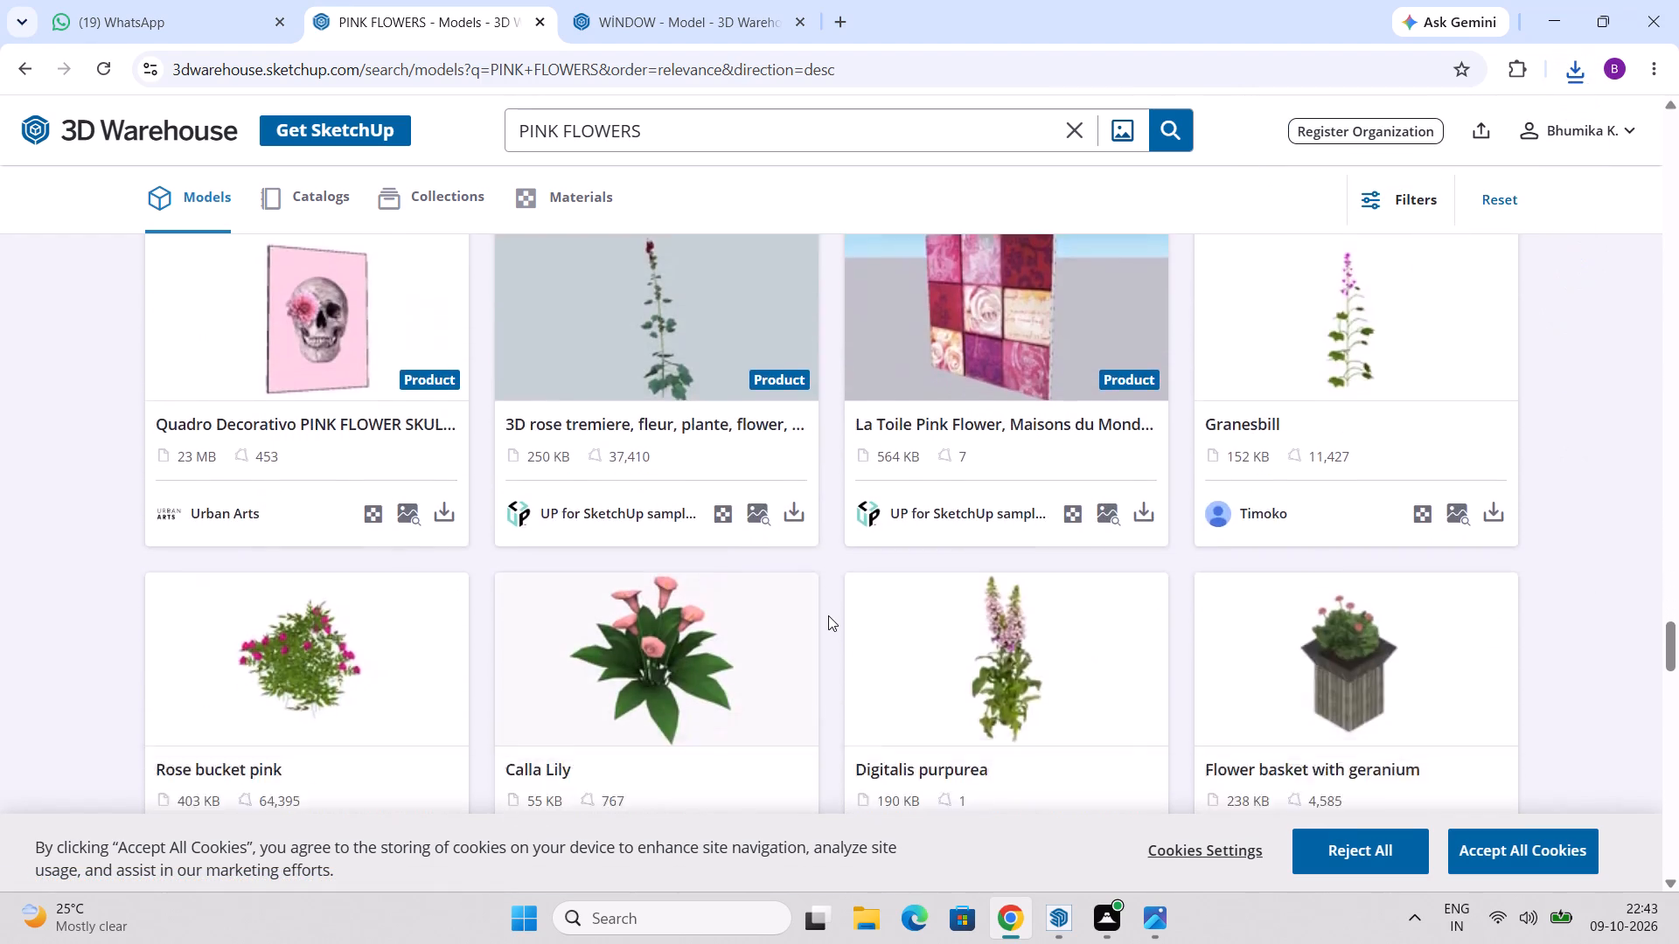
pyautogui.scroll(-7, 828, 615)
pyautogui.scroll(1, 828, 615)
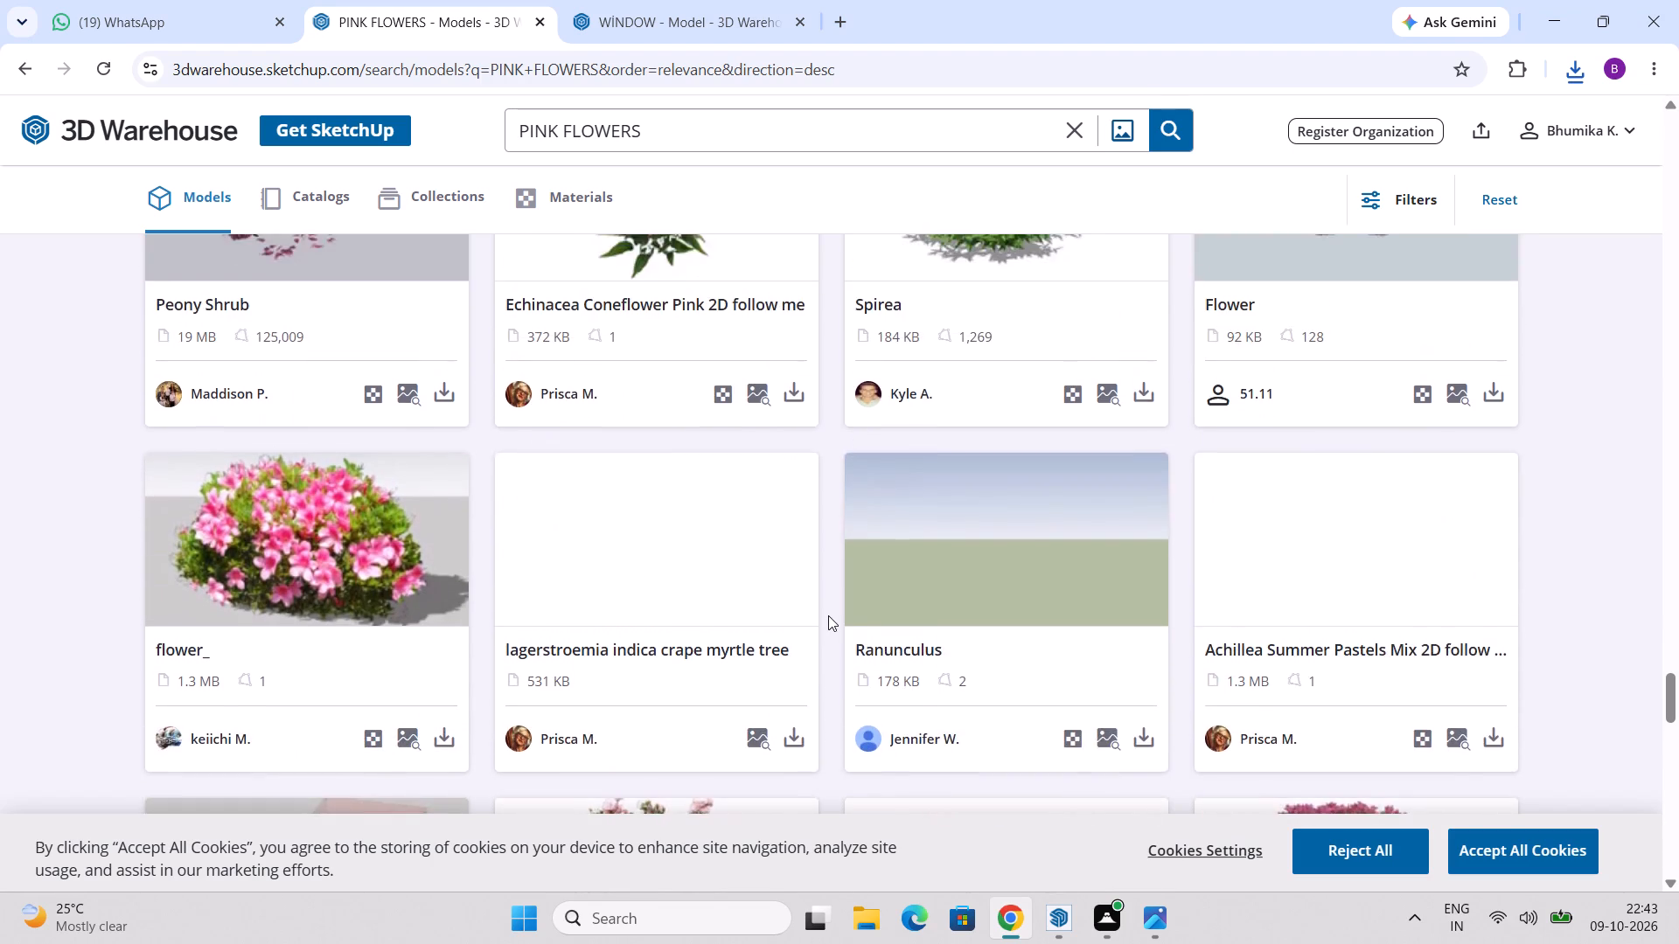
pyautogui.scroll(-2, 828, 615)
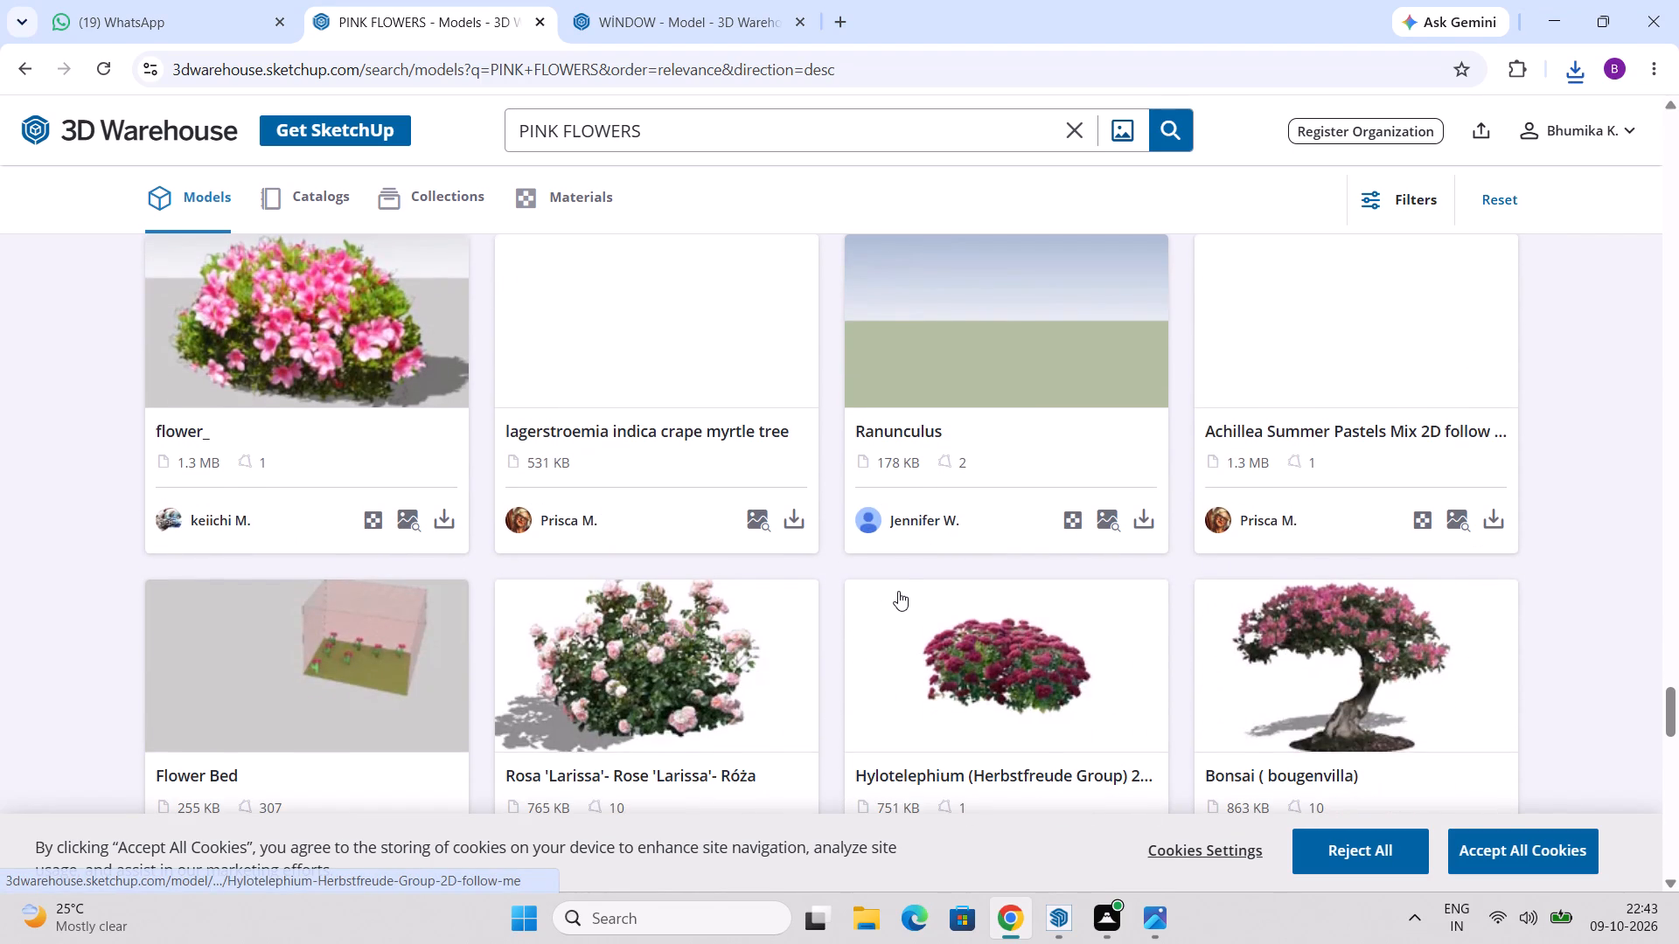
pyautogui.scroll(-4, 898, 591)
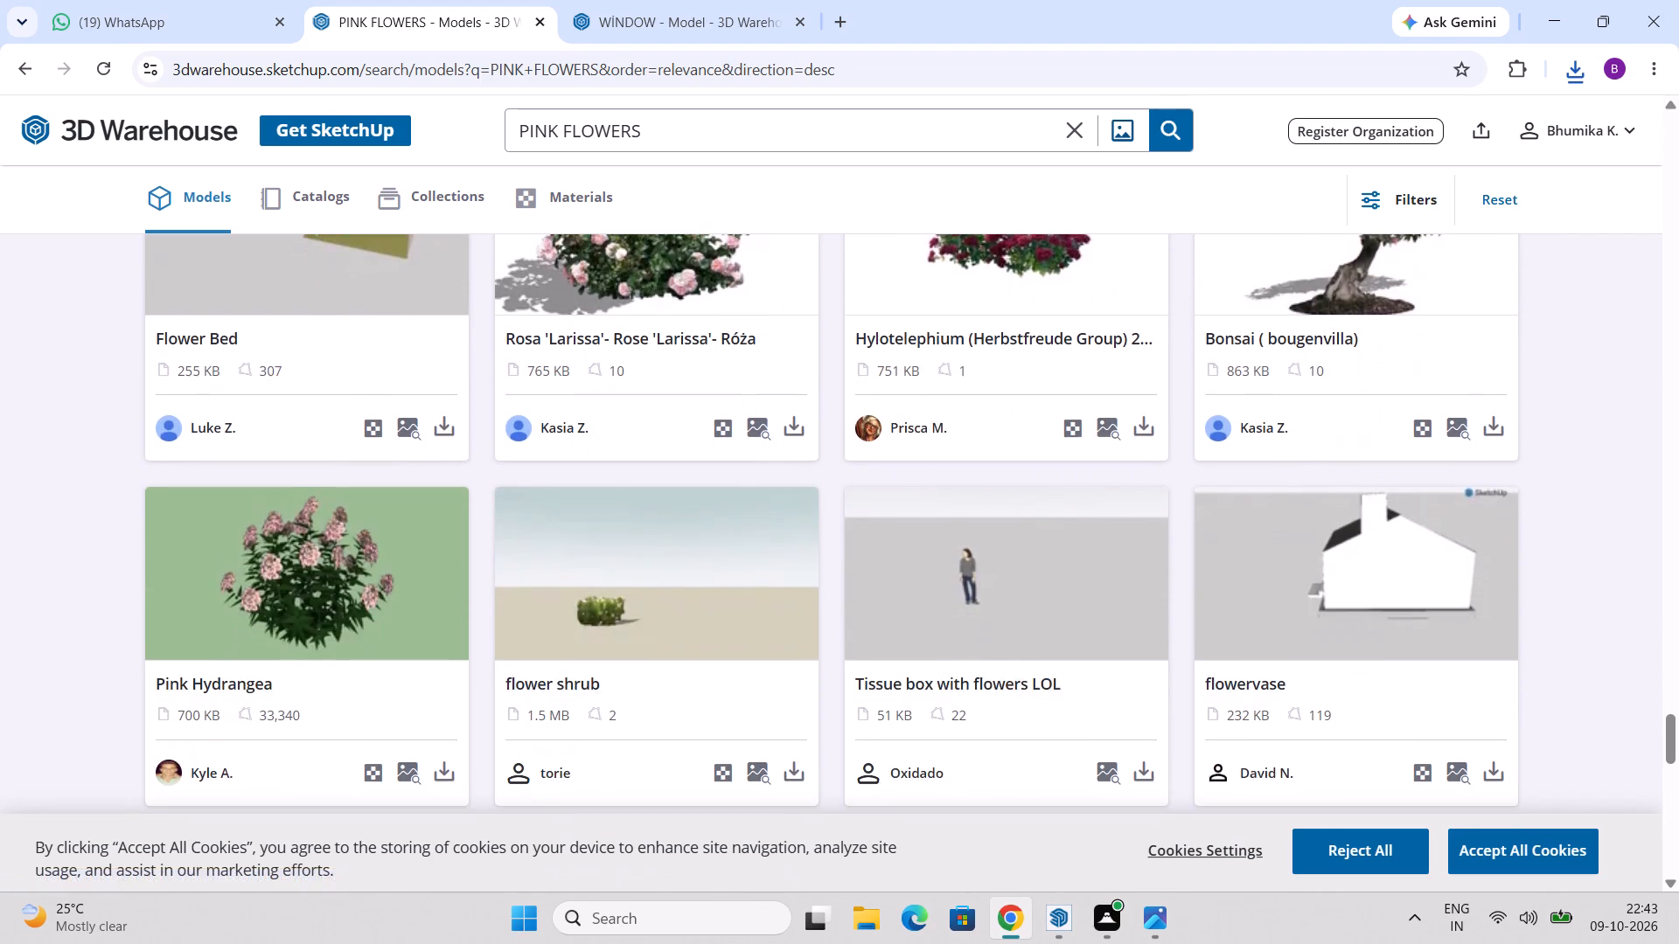
pyautogui.scroll(-8, 889, 595)
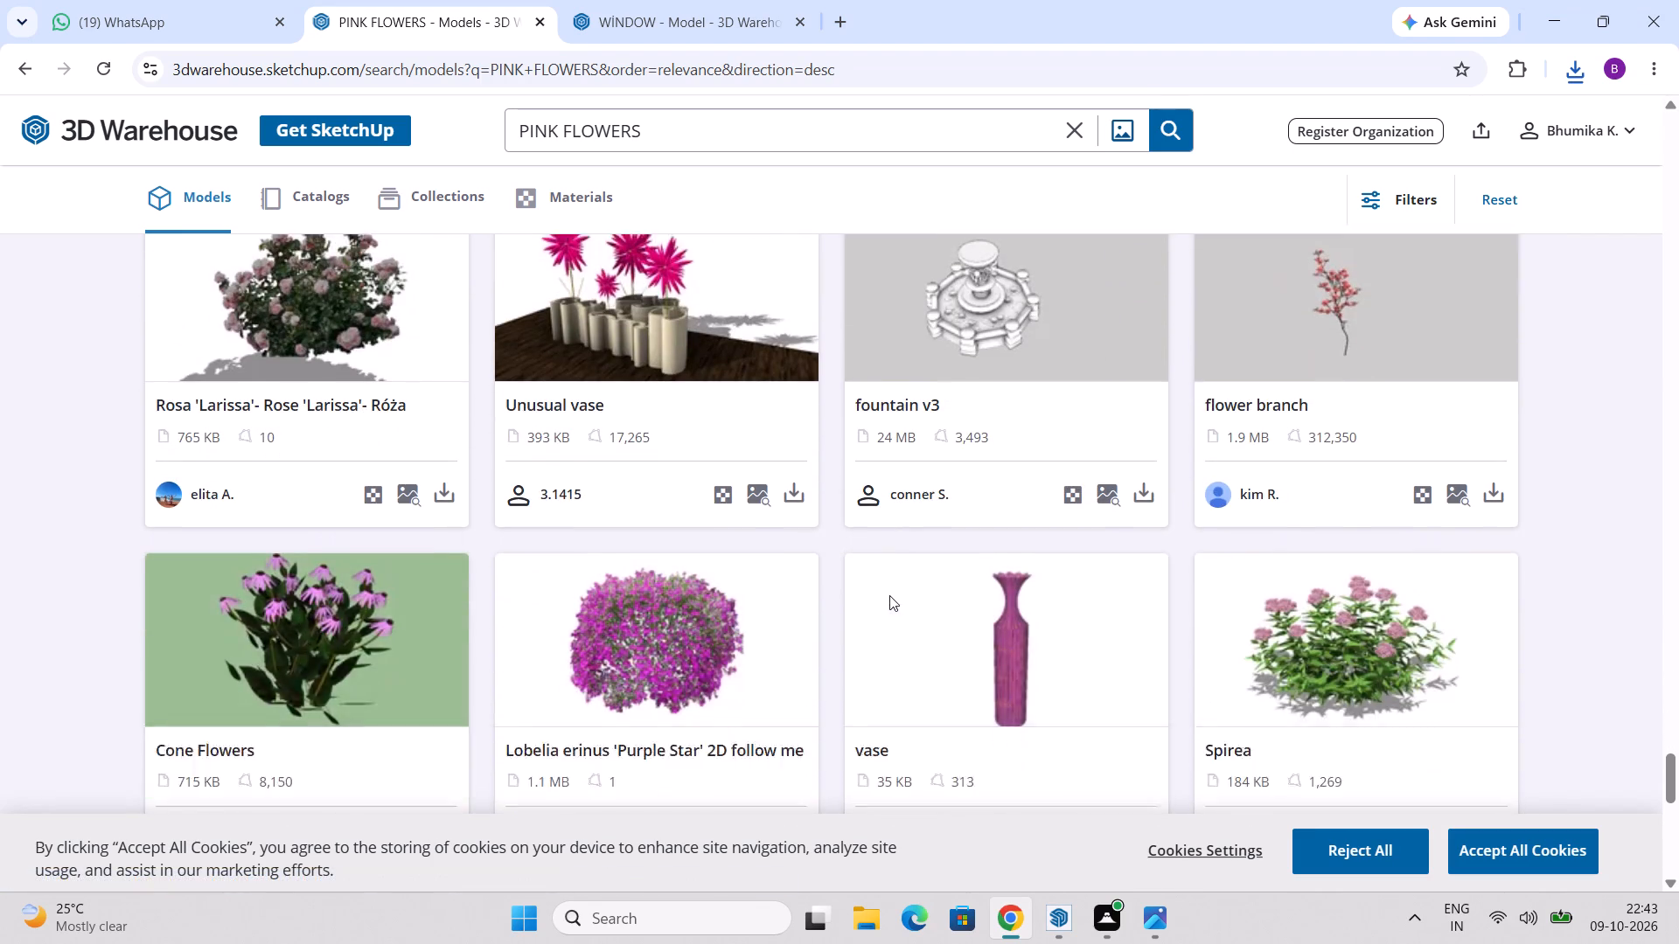
pyautogui.scroll(-3, 889, 595)
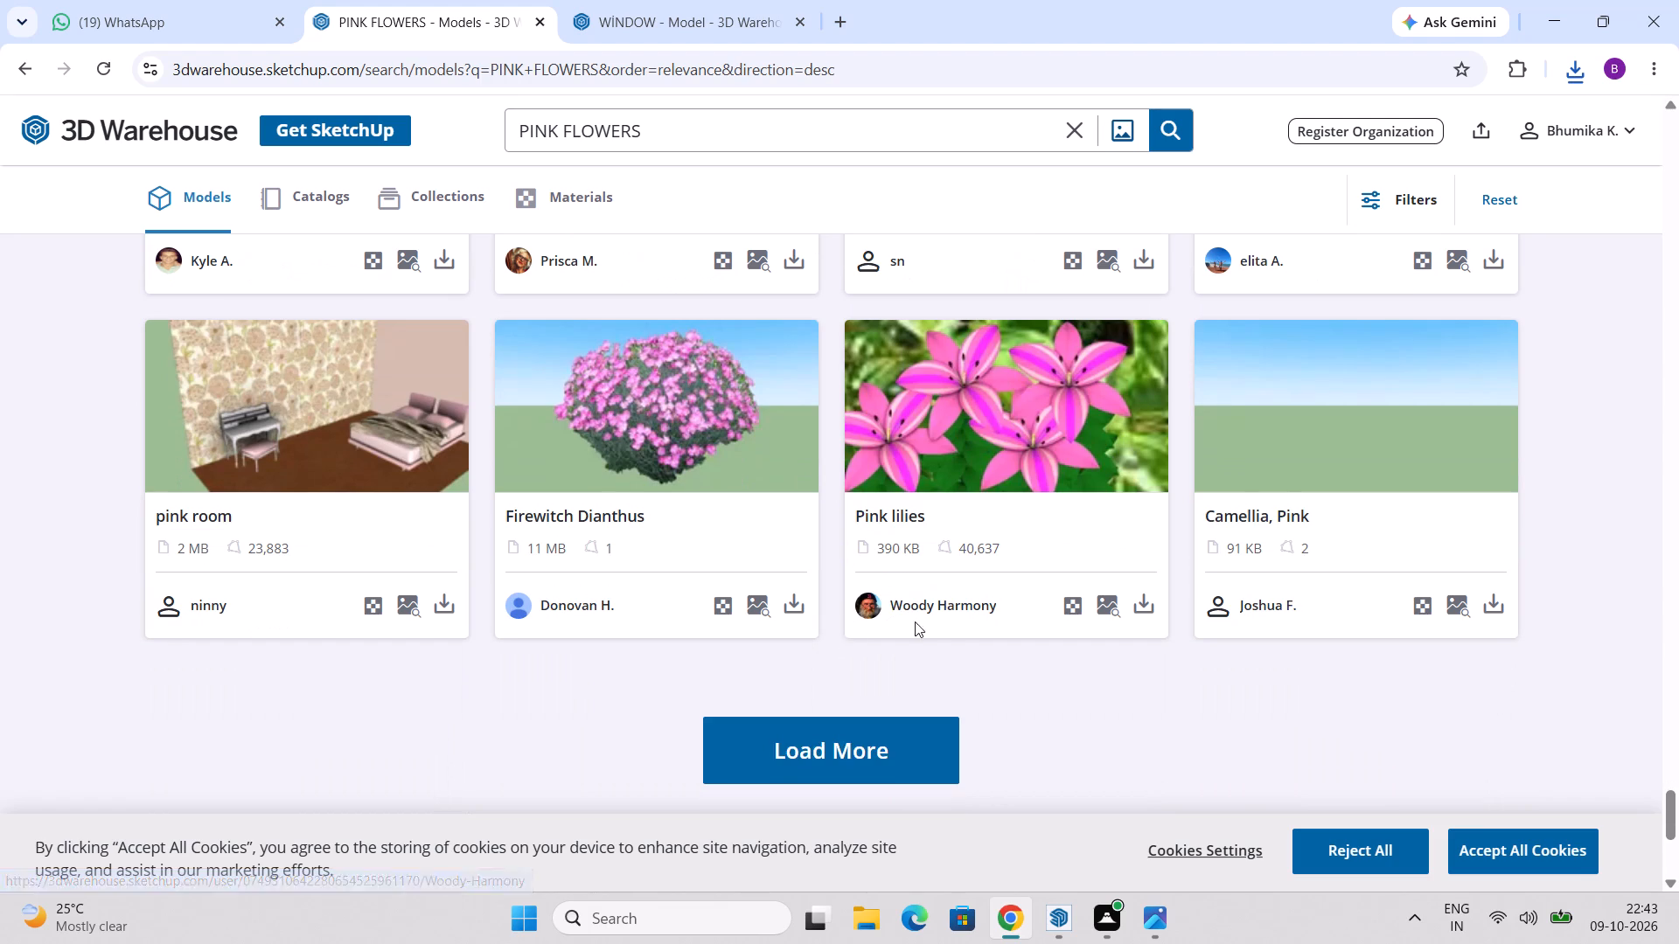
# Find the Bonsai (bougenvilla) model among the loaded PINK FLOWERS results and download it as a SketchUp file.
pyautogui.scroll(10, 1005, 615)
pyautogui.scroll(-4, 1007, 614)
pyautogui.scroll(5, 1007, 614)
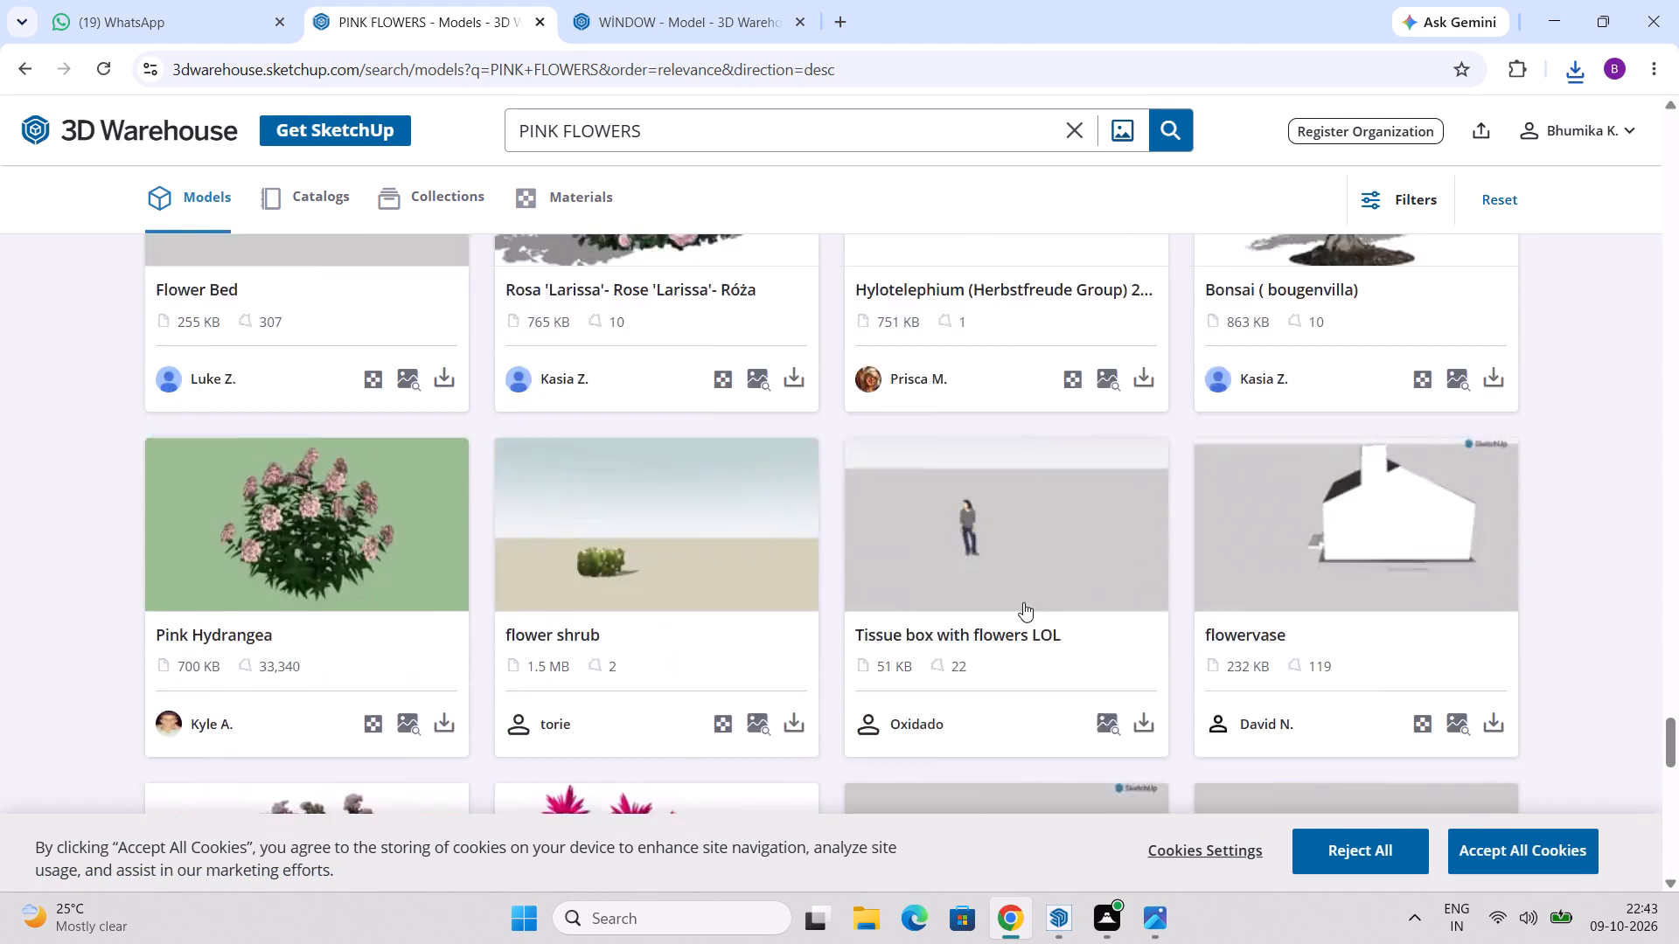
pyautogui.scroll(4, 1023, 602)
pyautogui.scroll(-2, 1063, 587)
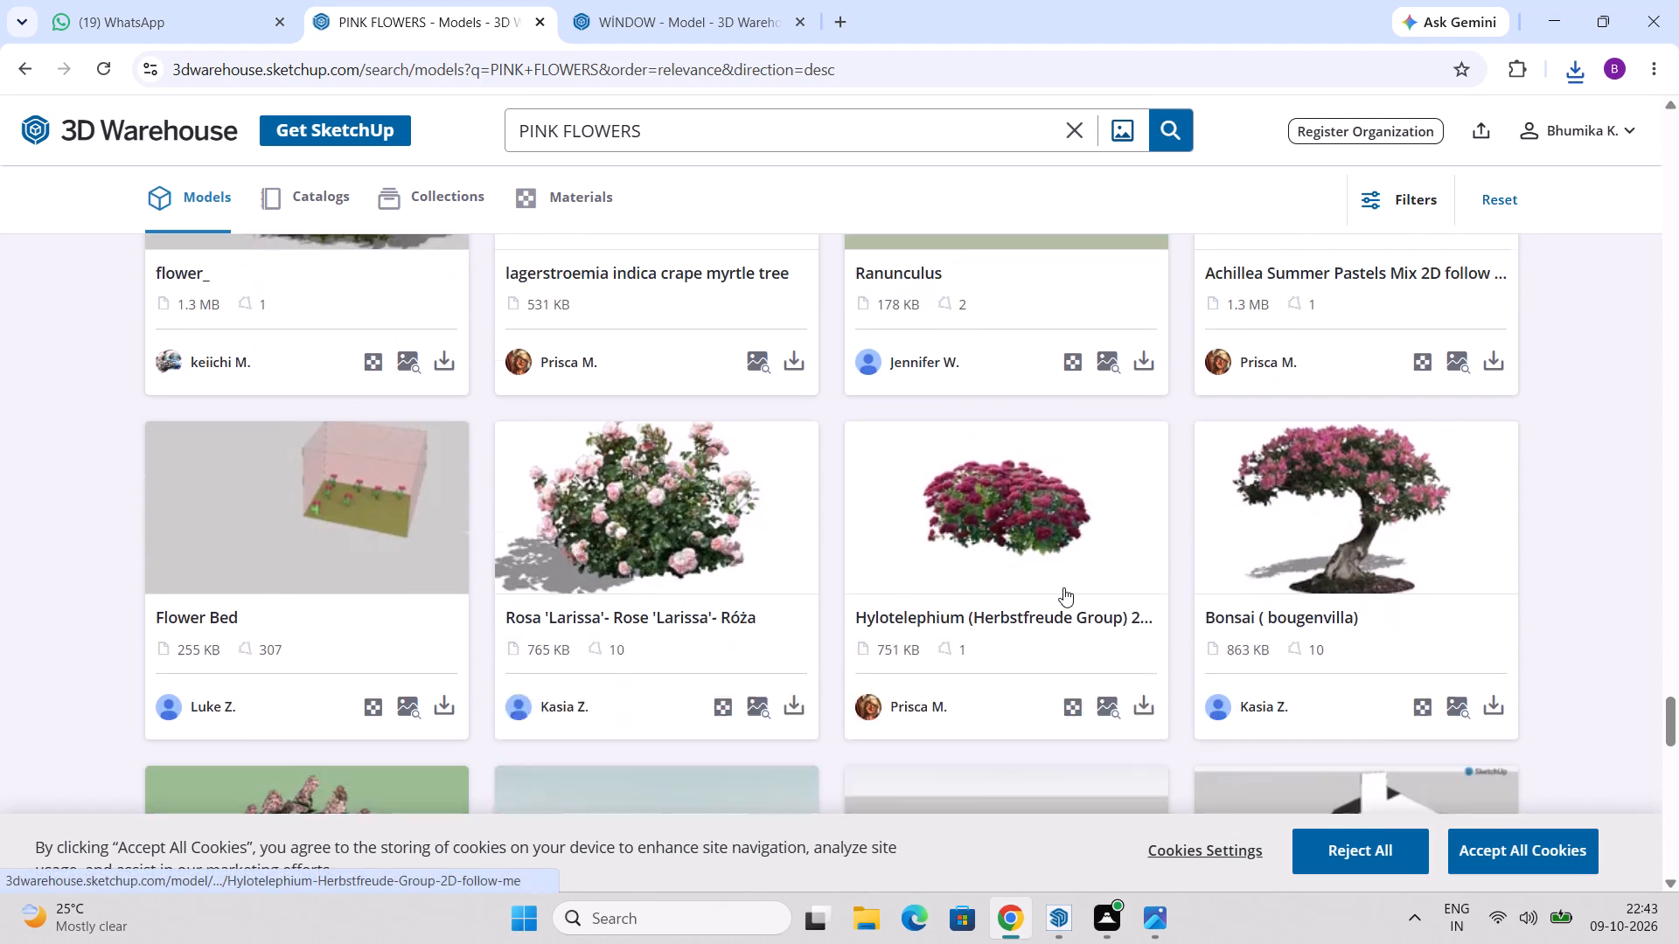
pyautogui.scroll(-1, 1063, 587)
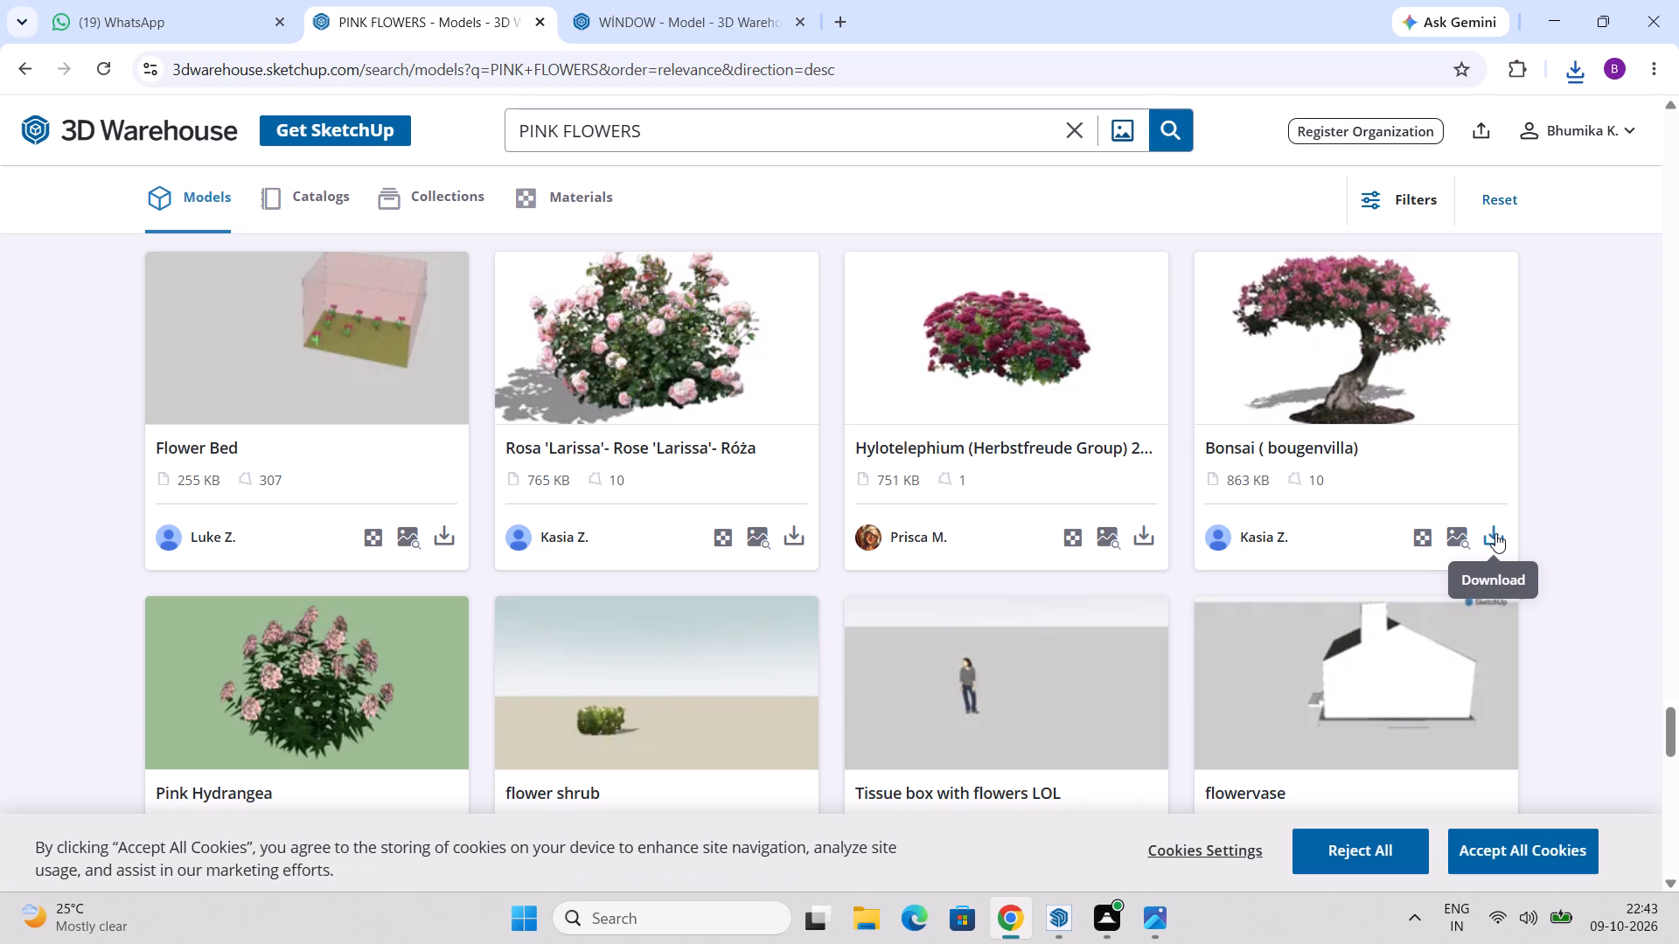
pyautogui.click(1495, 533)
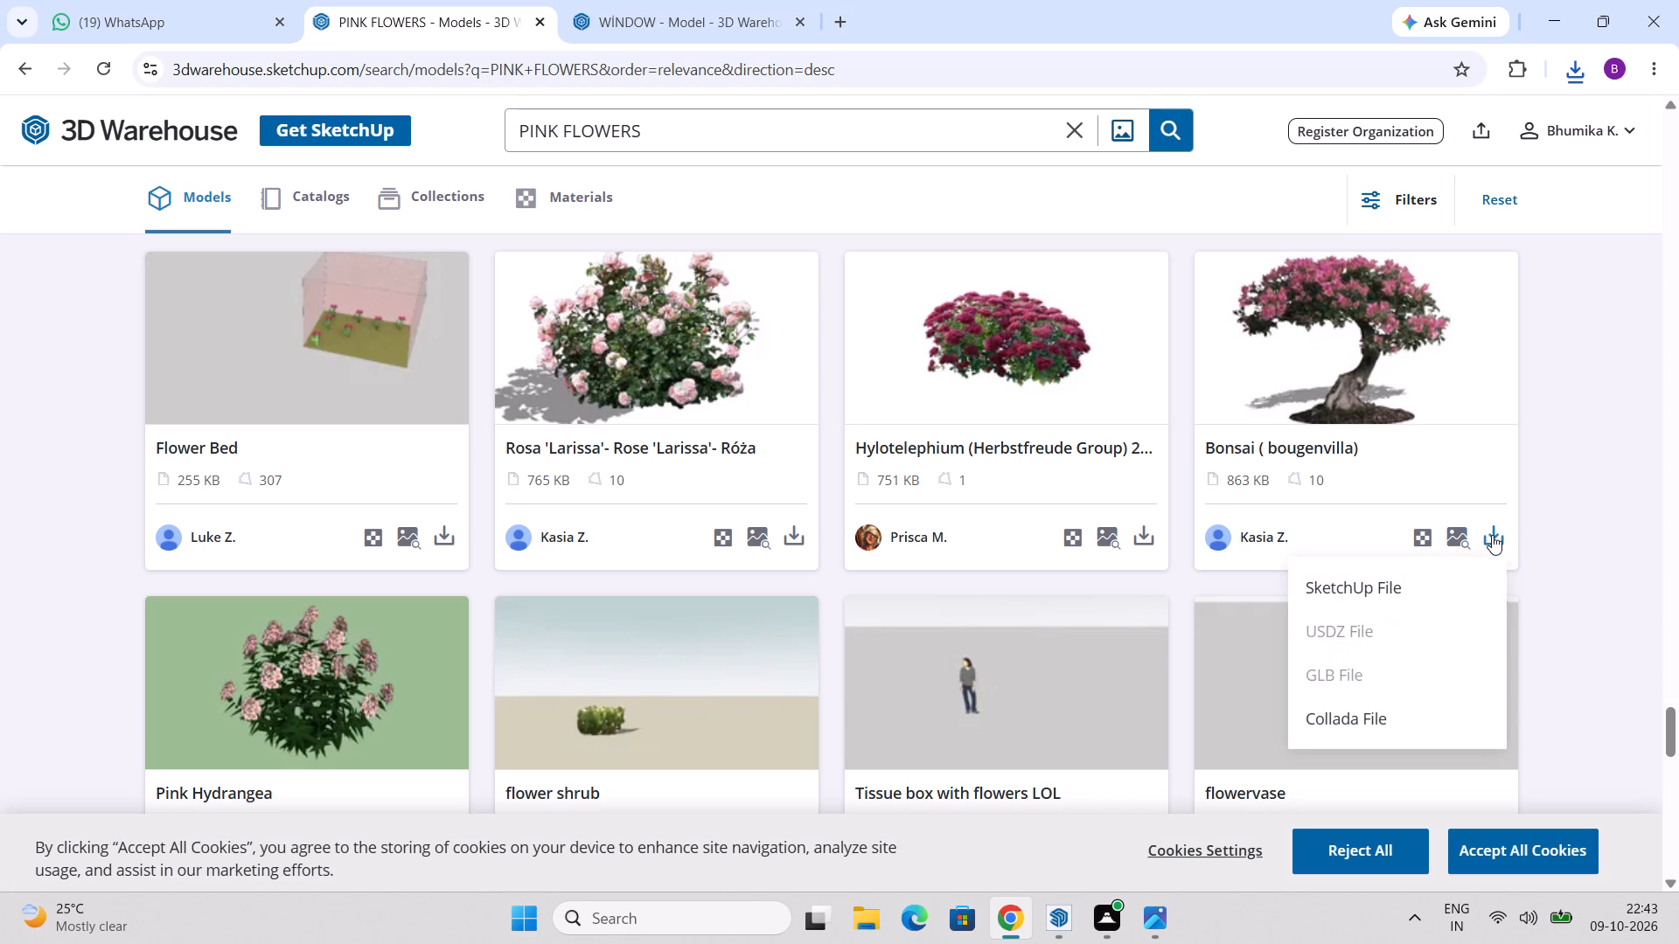
pyautogui.click(1325, 583)
# Load more models at the end of the PINK FLOWERS results.
pyautogui.scroll(-4, 1117, 604)
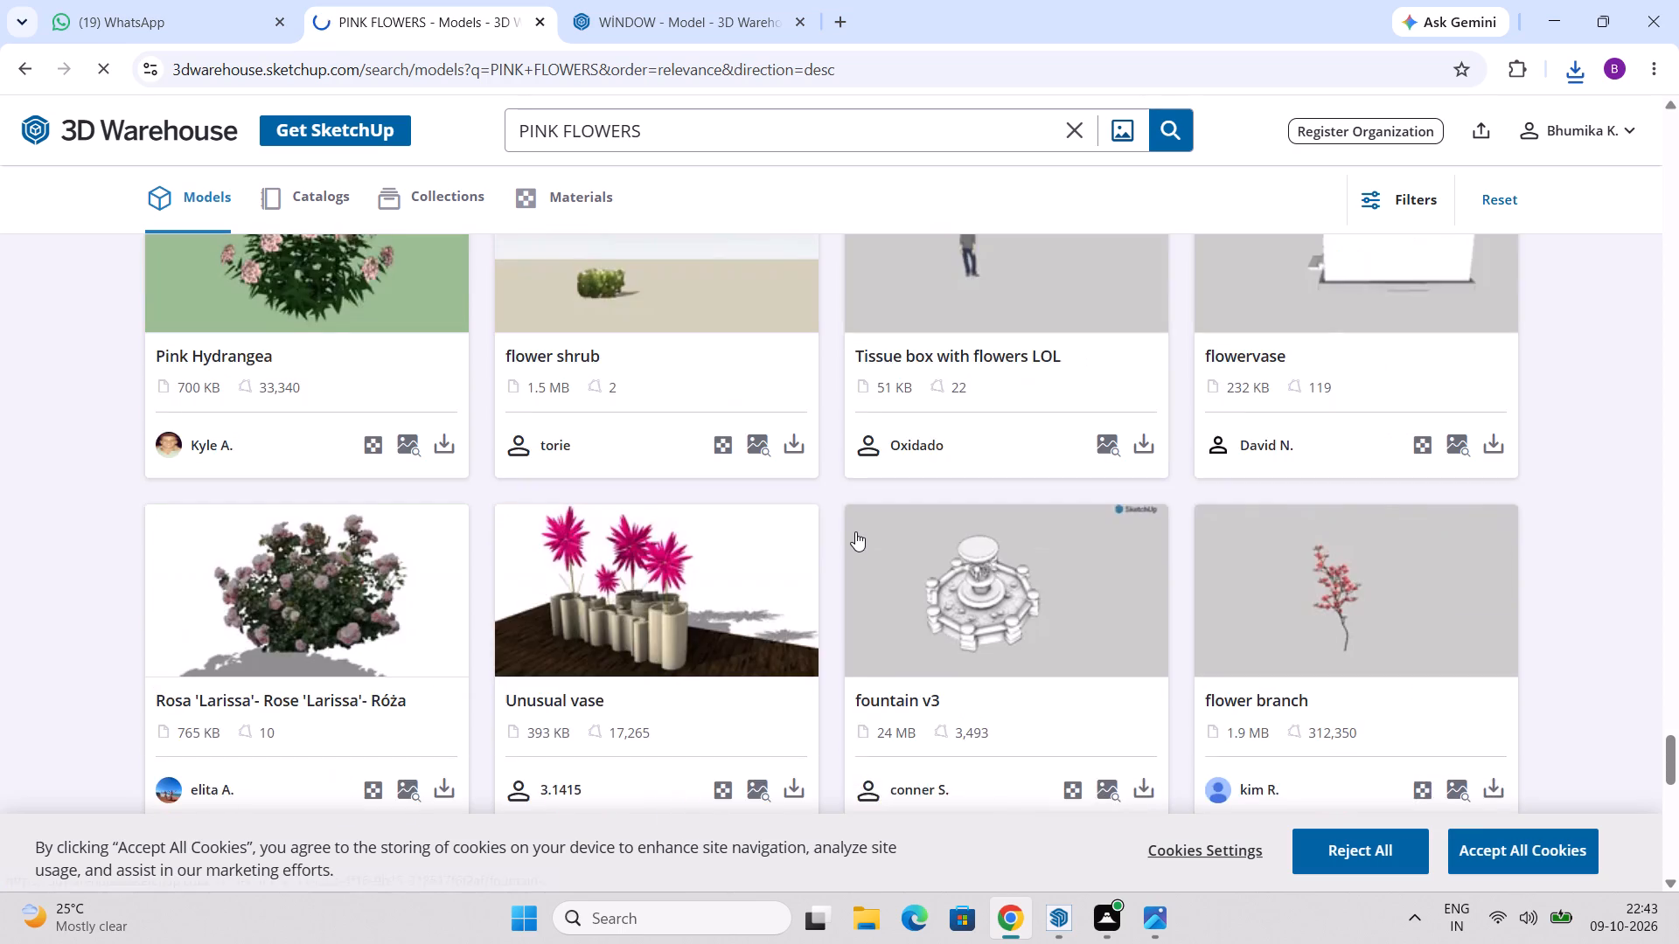
pyautogui.scroll(-11, 855, 531)
pyautogui.click(895, 412)
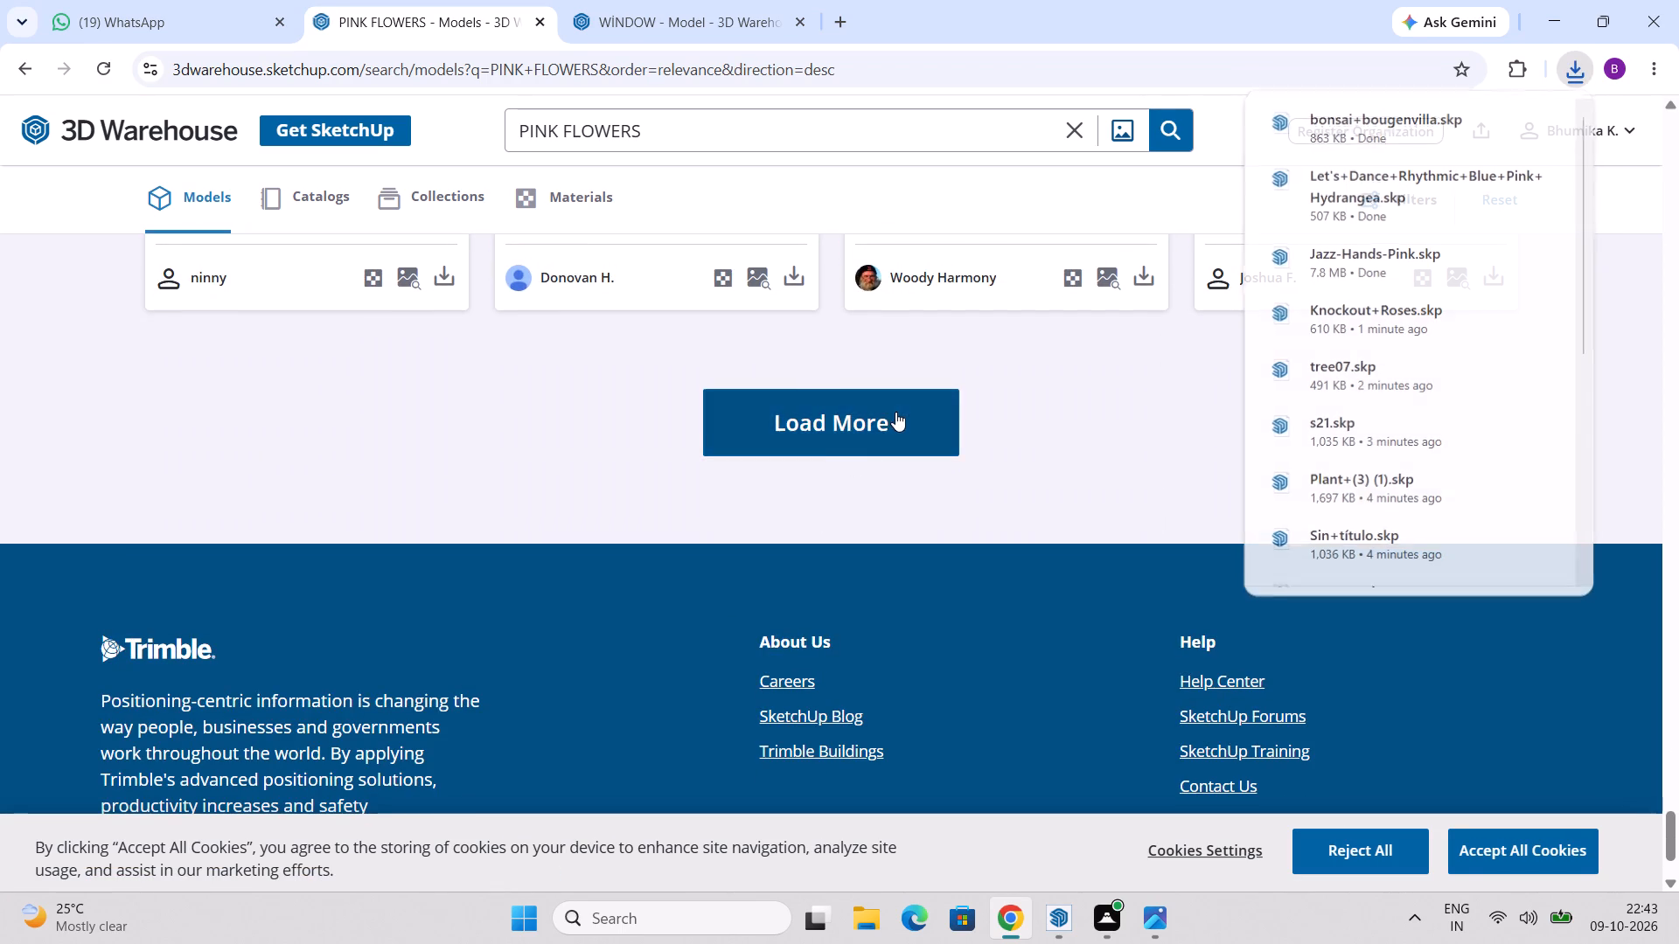
pyautogui.scroll(-2, 882, 420)
pyautogui.scroll(2, 882, 422)
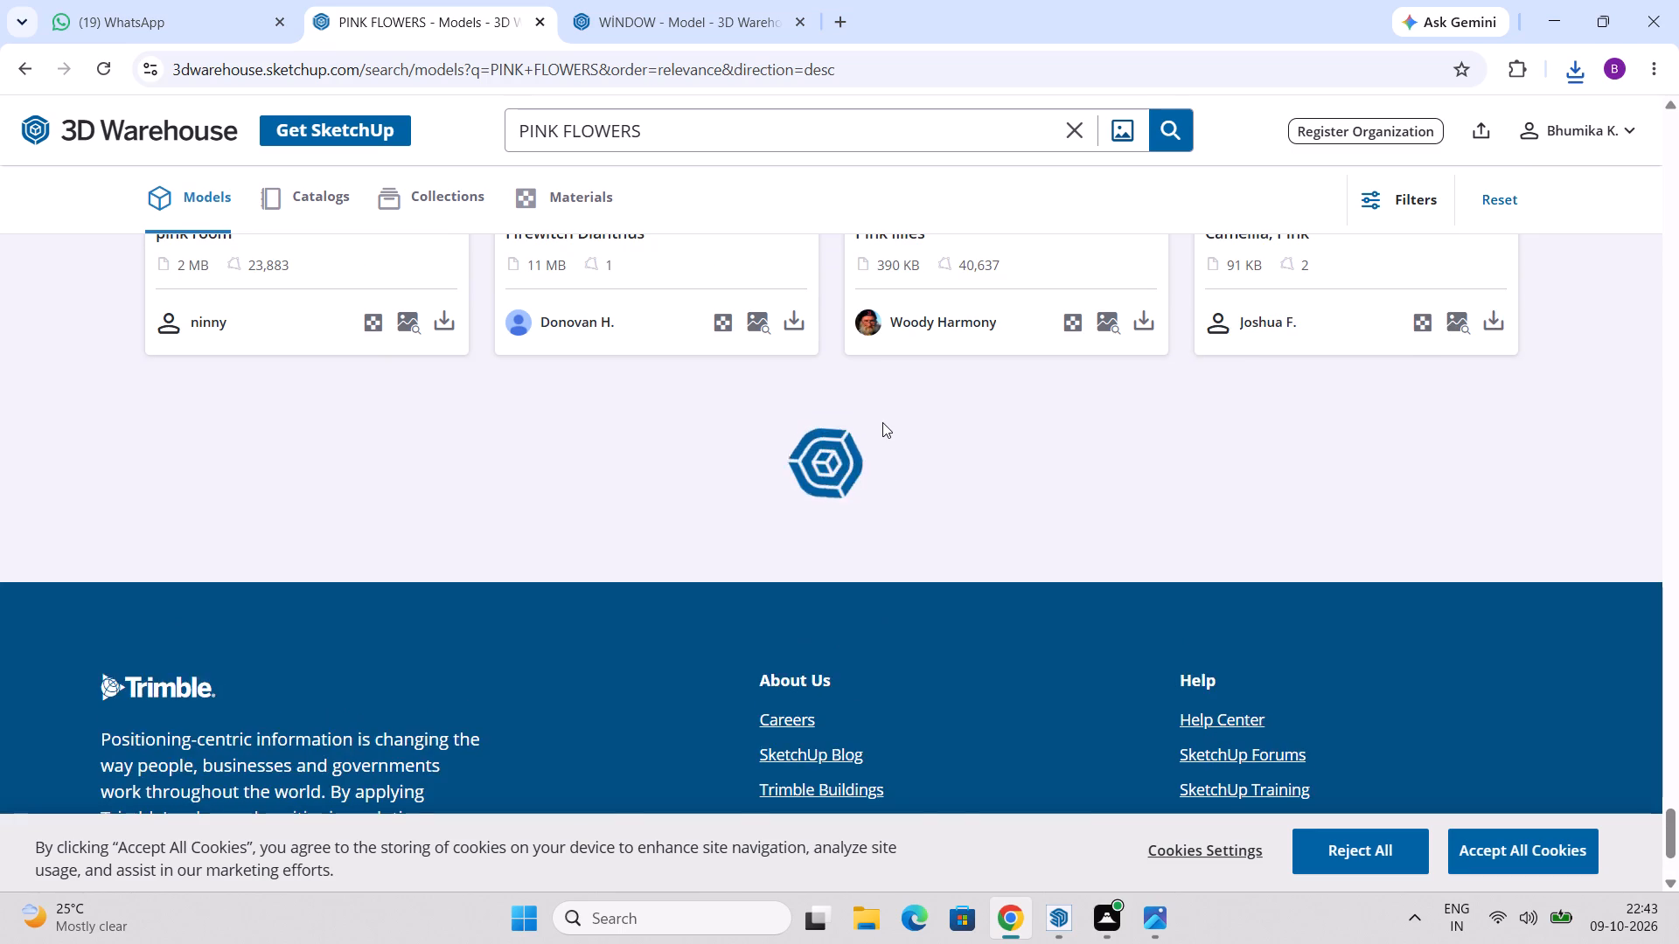
# Look through the newly loaded PINK FLOWERS results to the end for flowering shrubs and garden plants.
pyautogui.scroll(-2, 965, 475)
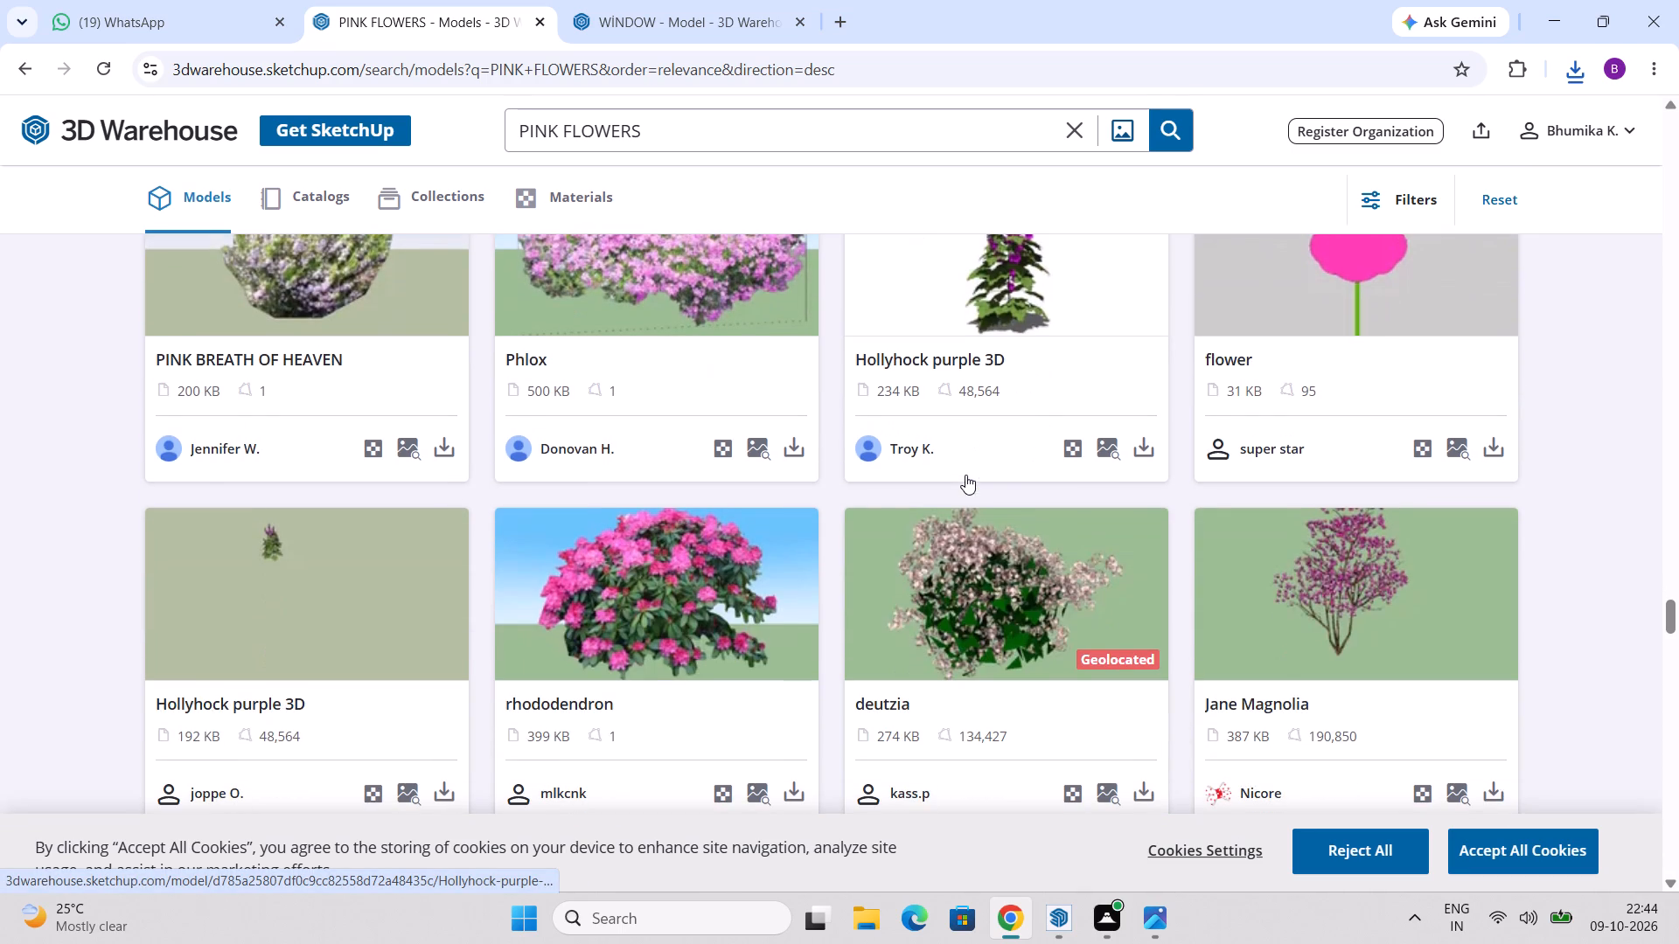
pyautogui.scroll(-8, 965, 475)
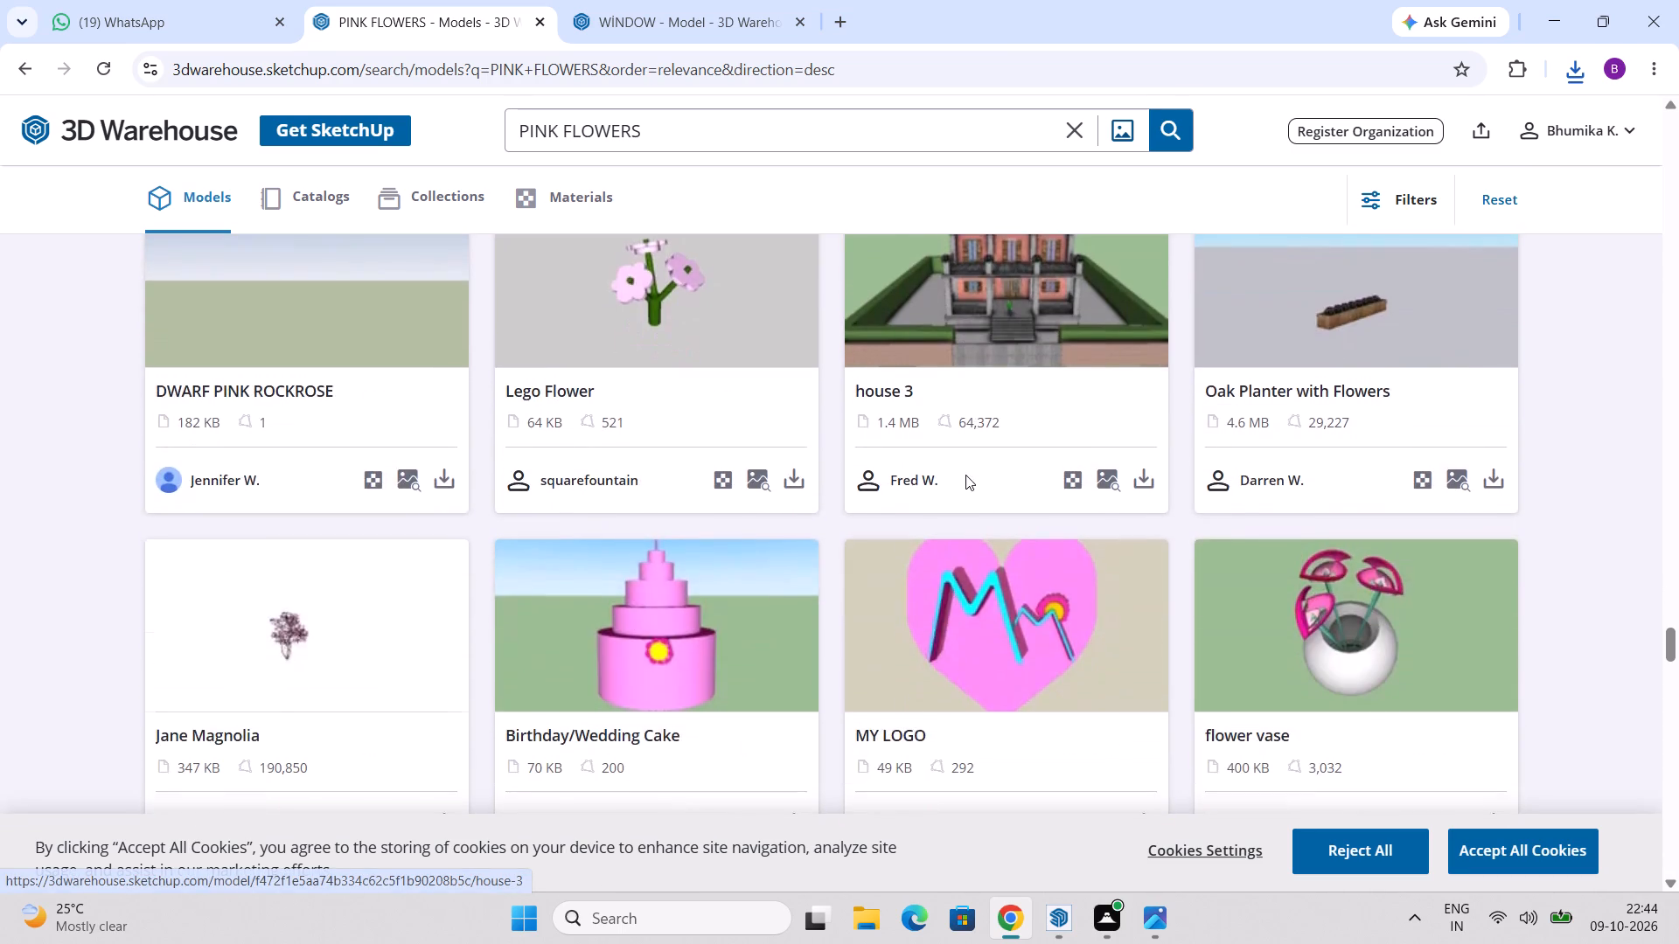
pyautogui.scroll(-10, 965, 475)
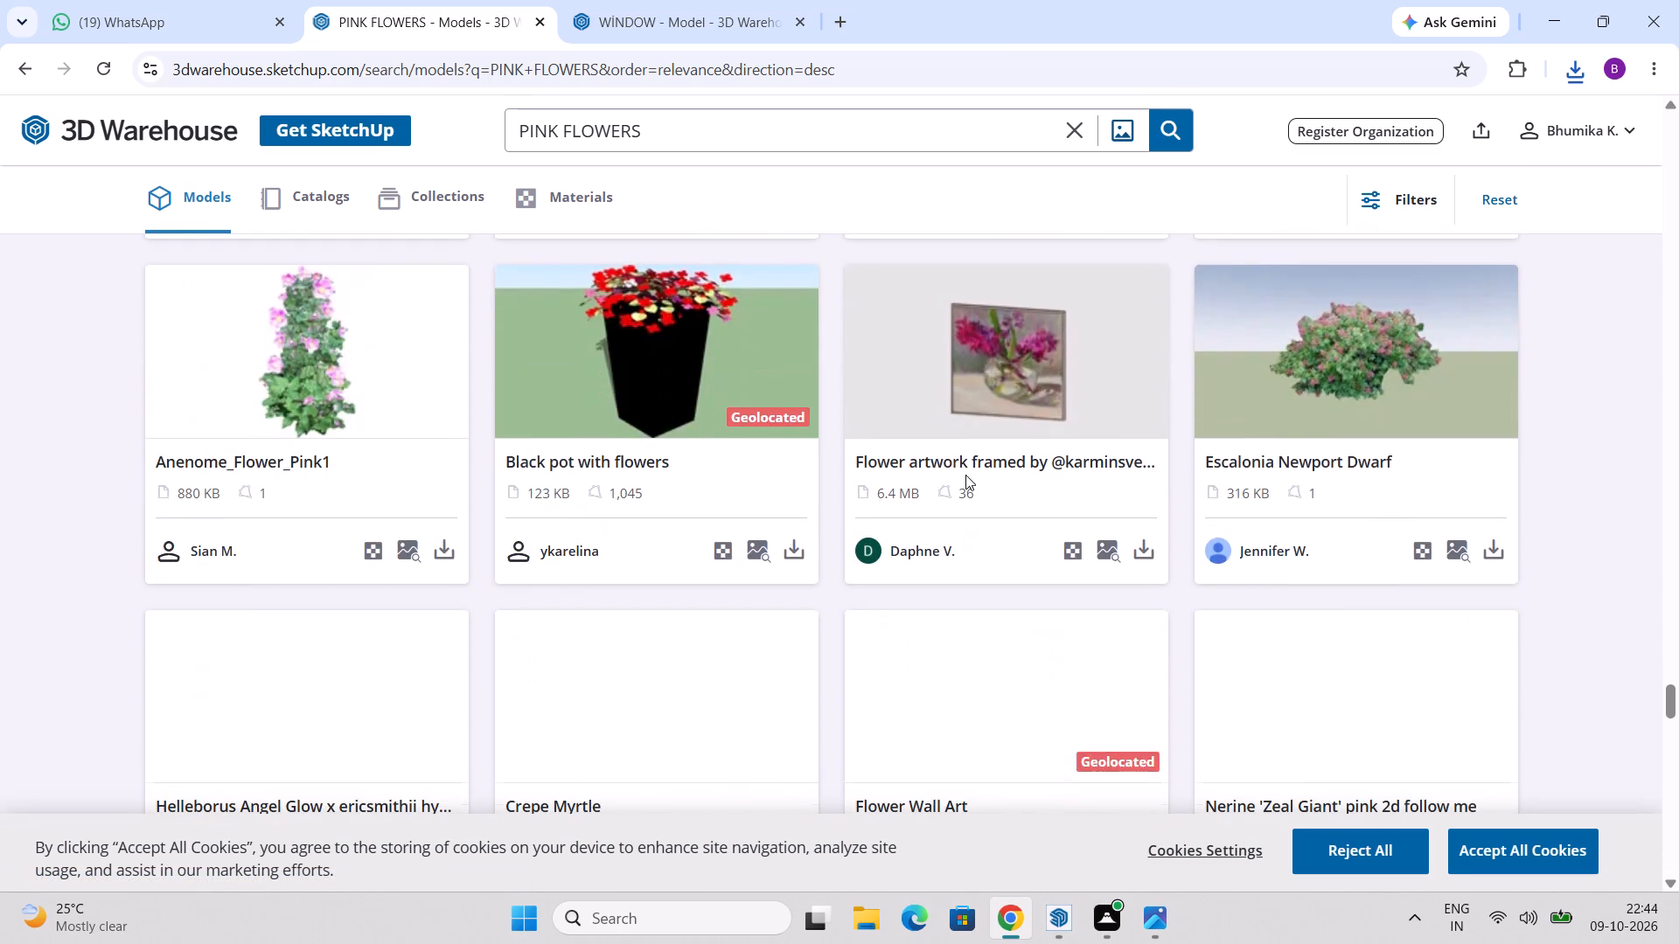
pyautogui.scroll(-6, 965, 475)
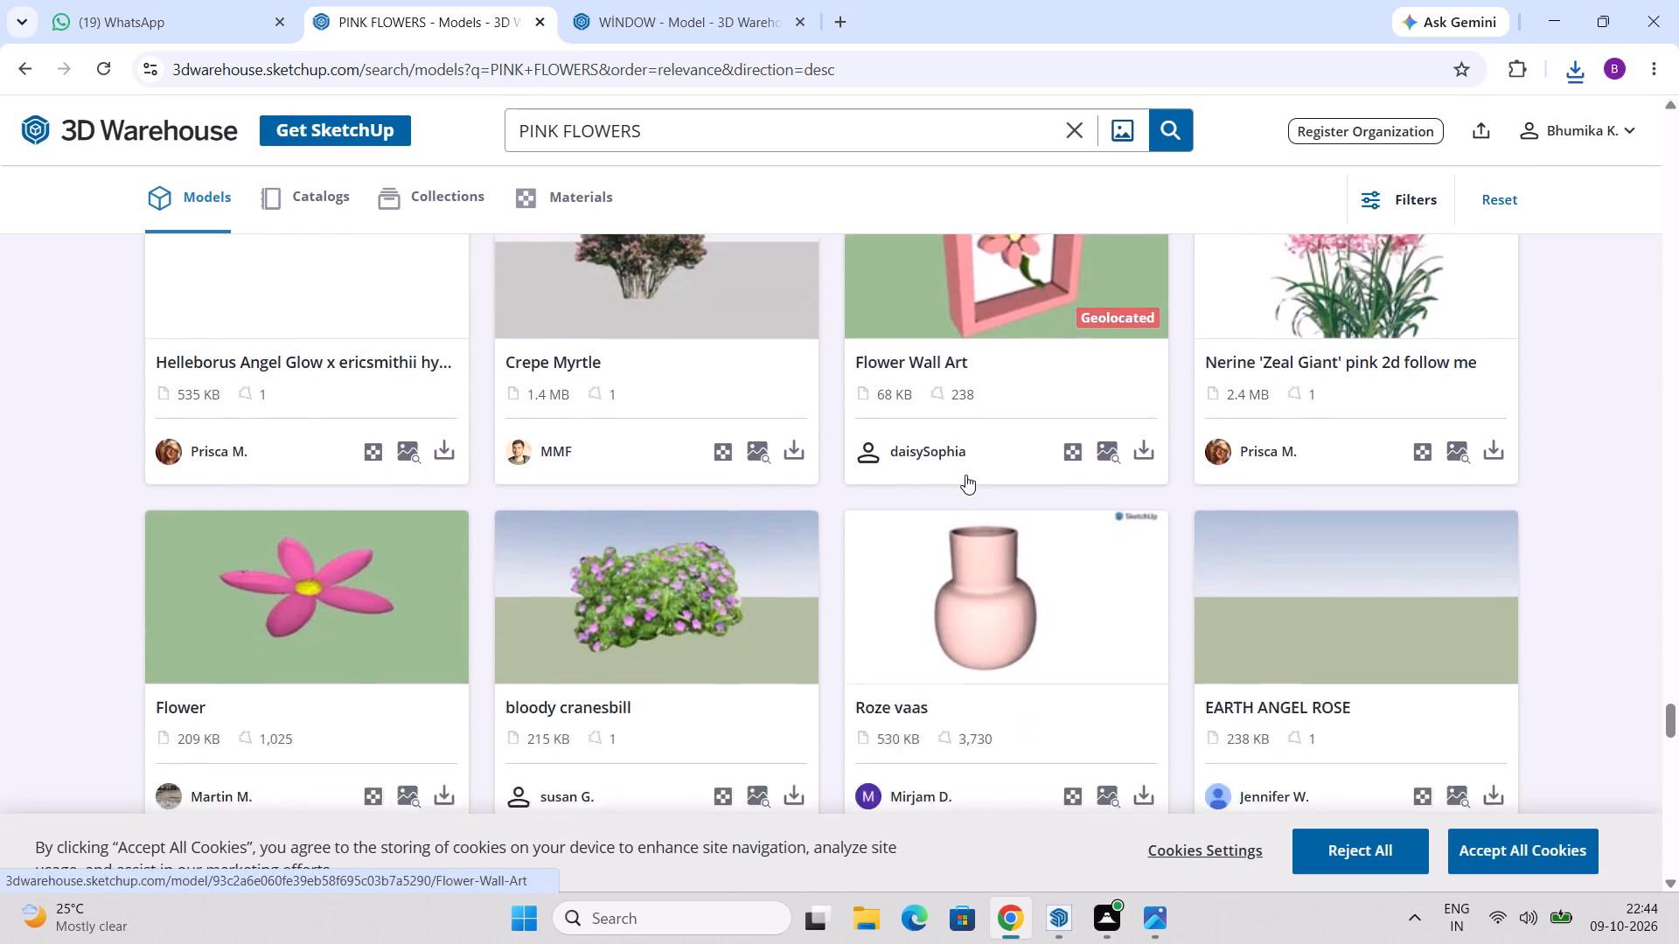
pyautogui.scroll(-19, 965, 475)
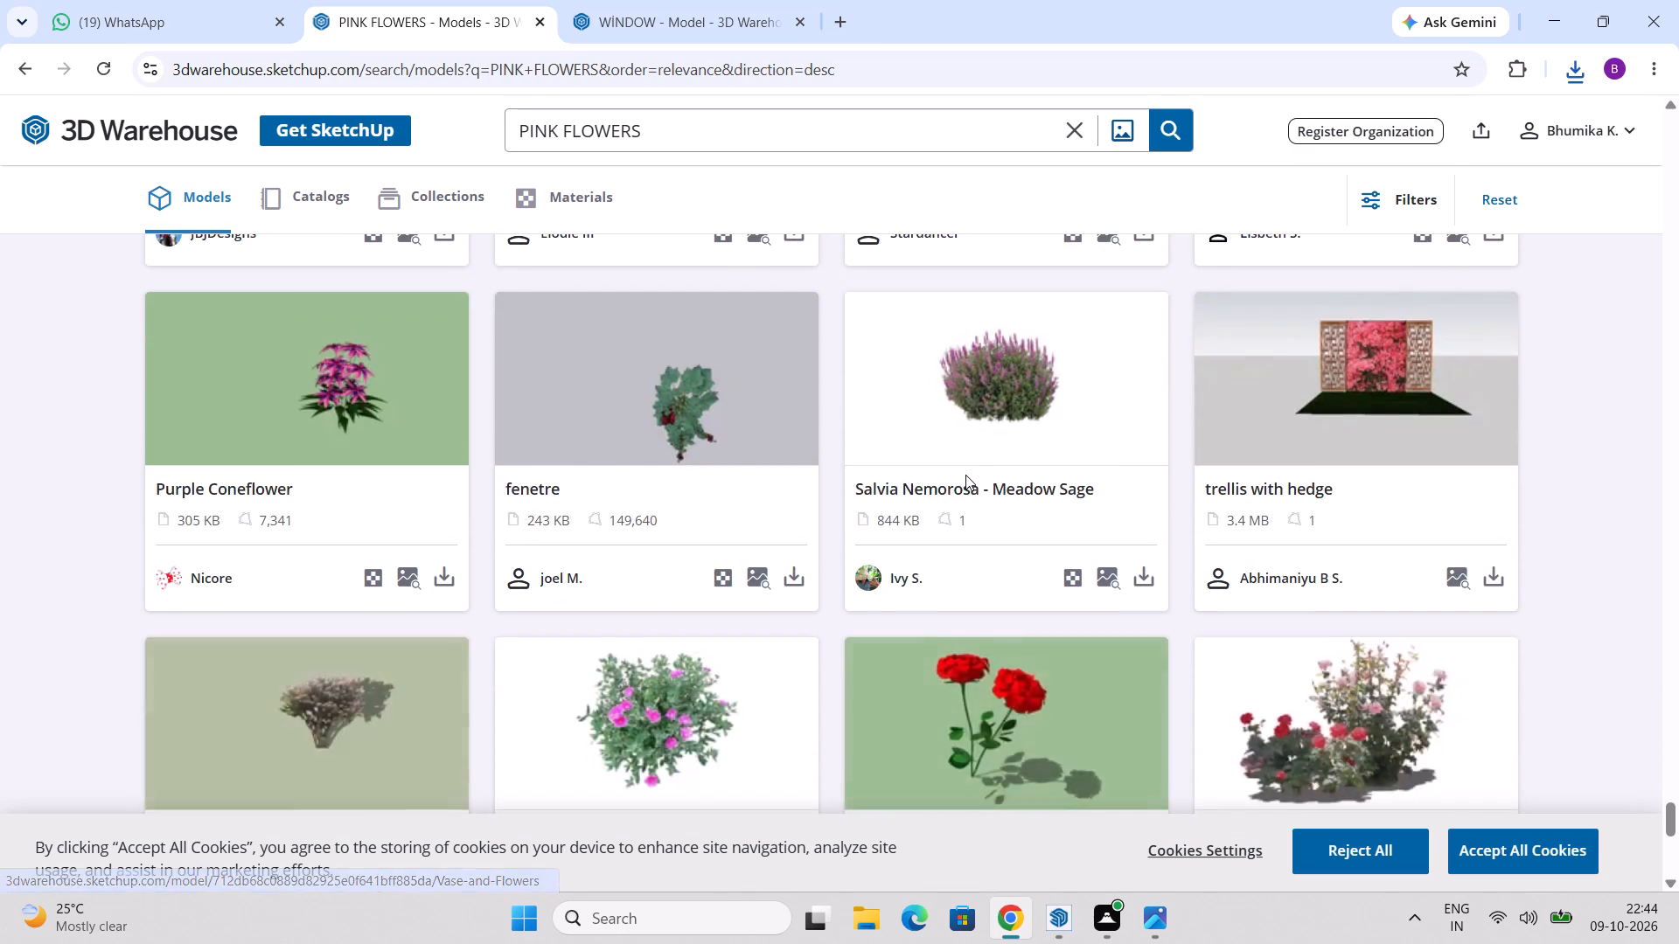
pyautogui.scroll(-3, 965, 475)
# Go back to the Hylotelephium (Herbstfreude Group) model beside the bougenvilla bonsai and download it as a SketchUp file.
pyautogui.scroll(12, 1056, 482)
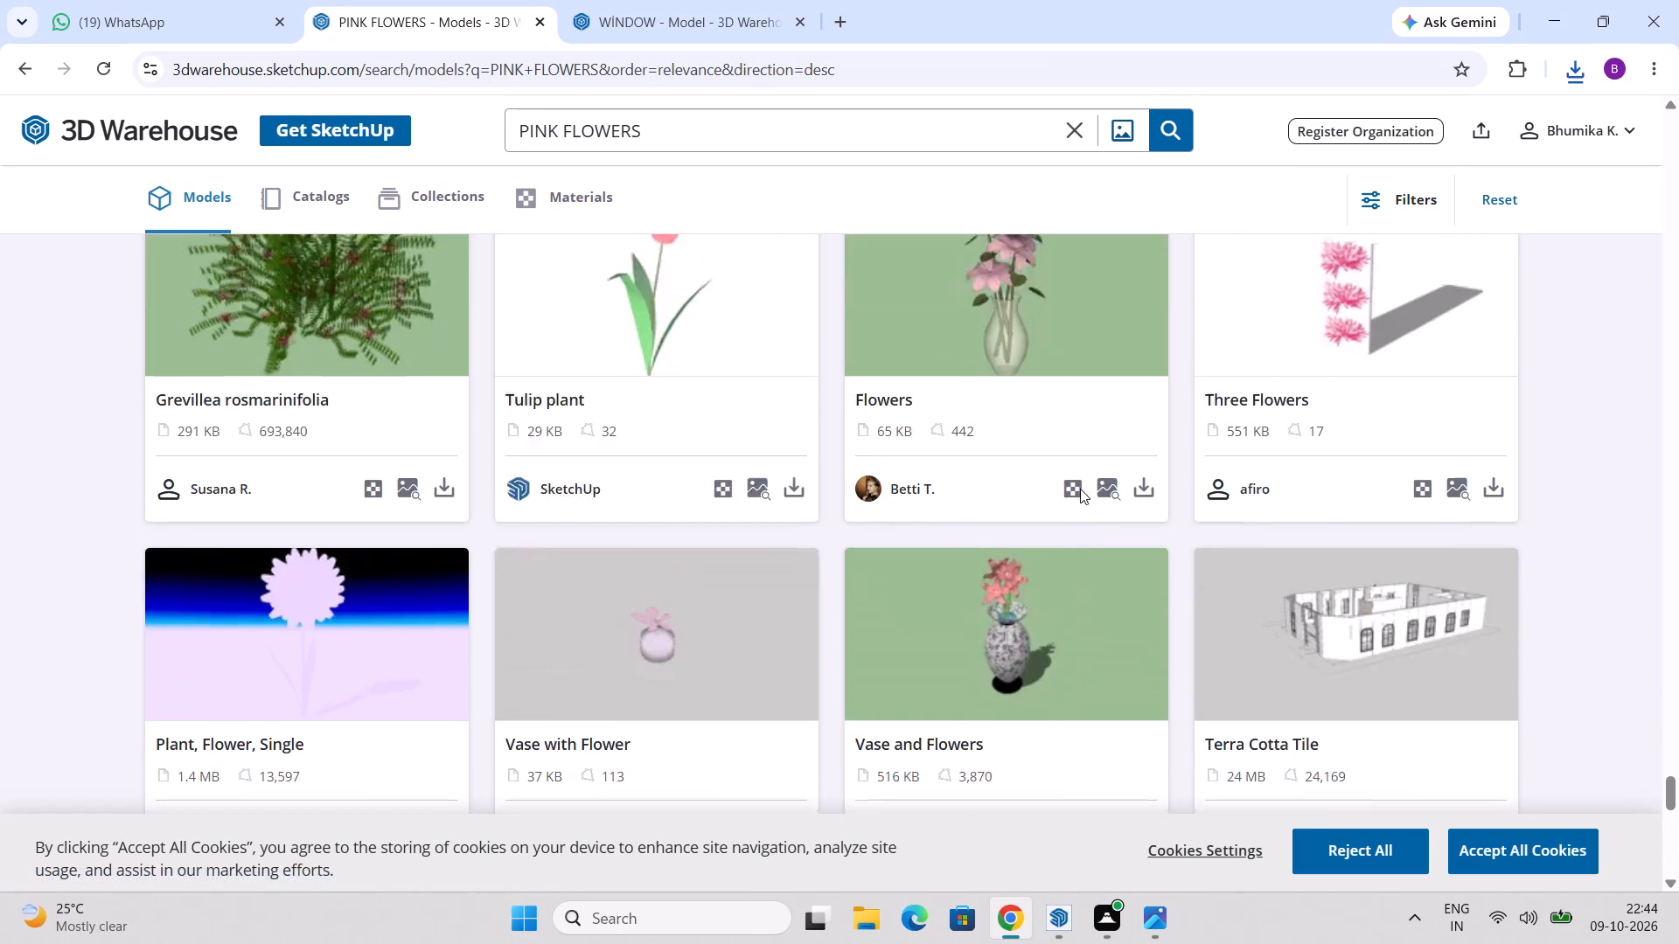
pyautogui.scroll(20, 1081, 489)
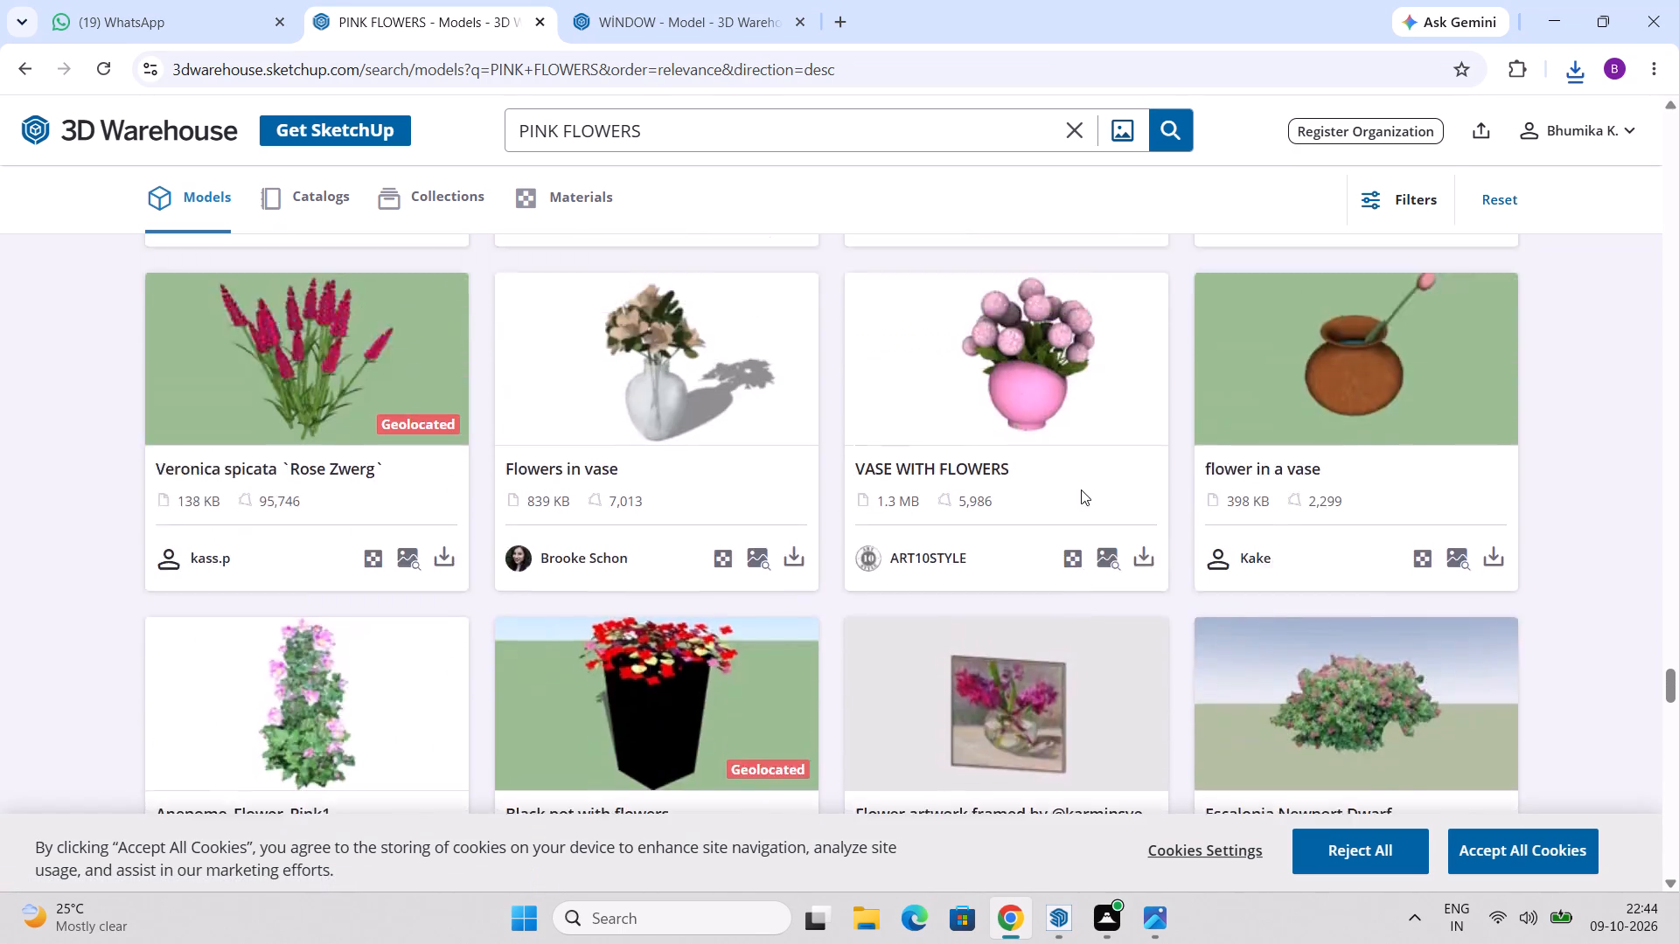
pyautogui.scroll(15, 1081, 489)
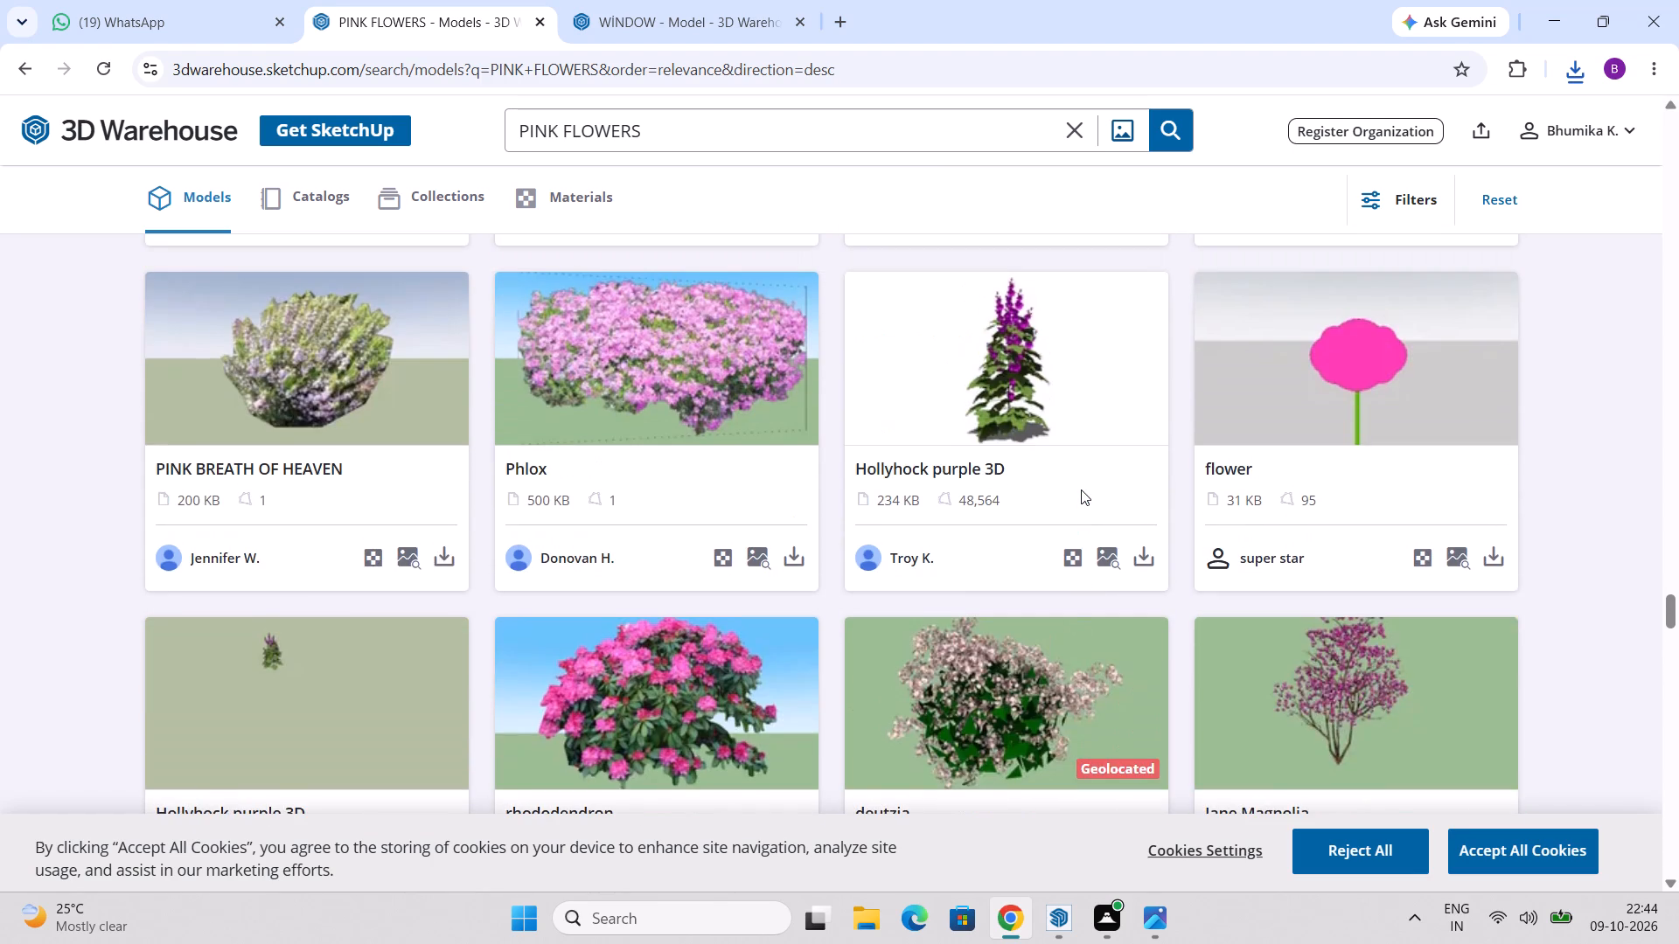
pyautogui.scroll(12, 1081, 489)
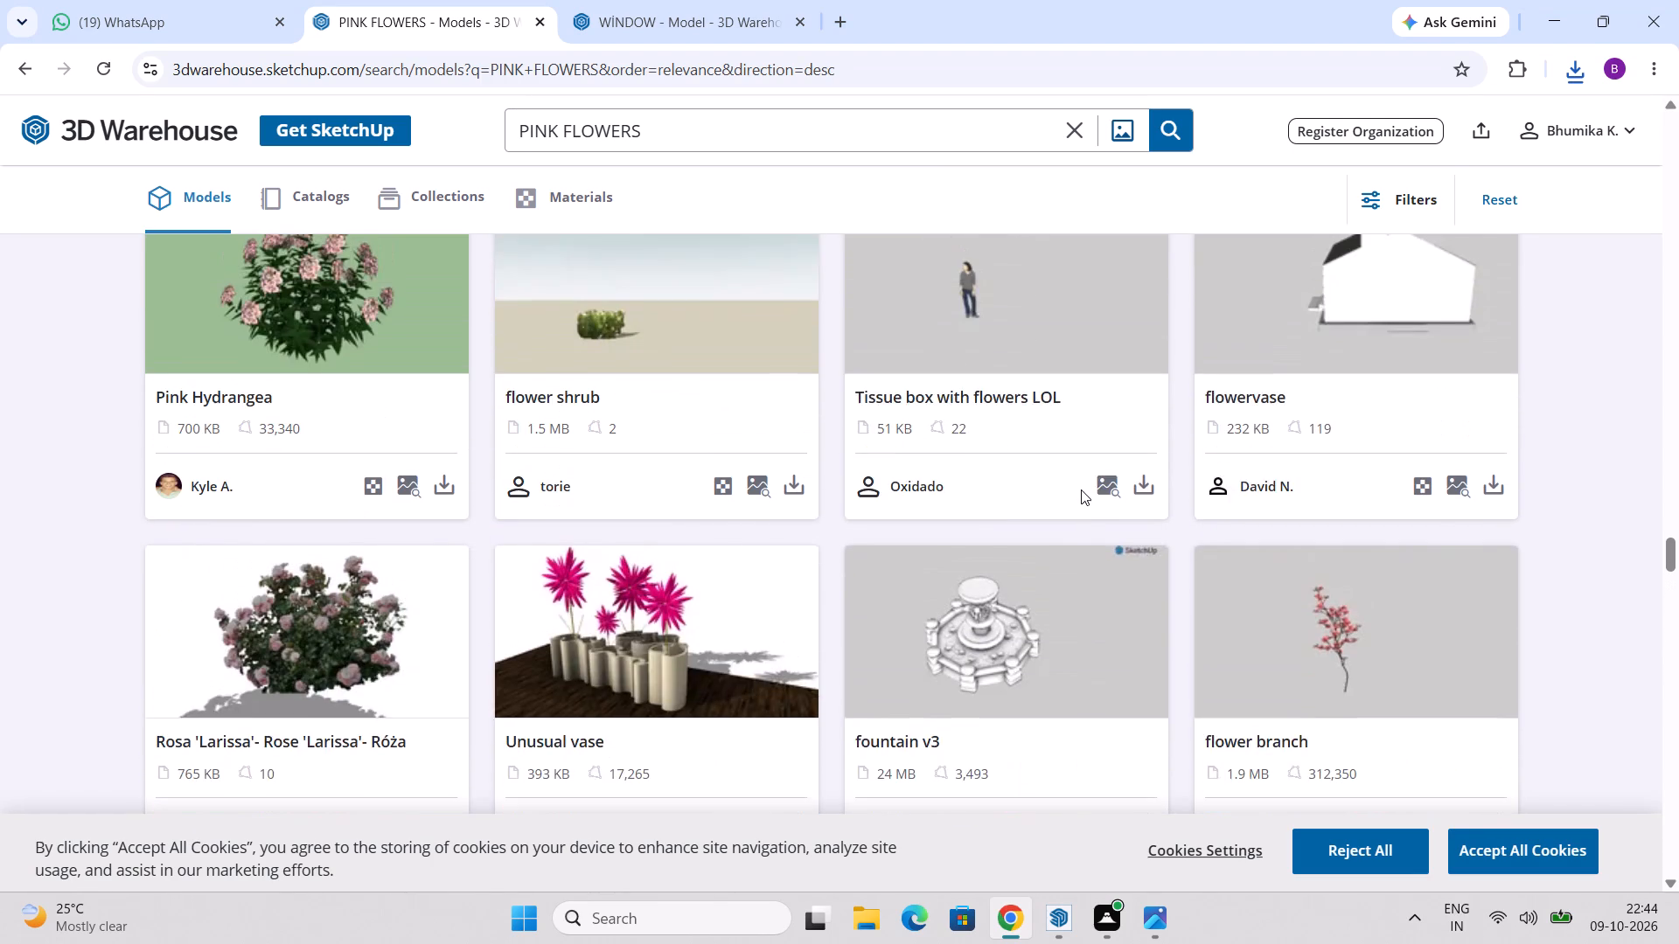
pyautogui.scroll(4, 1081, 489)
pyautogui.scroll(-2, 1081, 489)
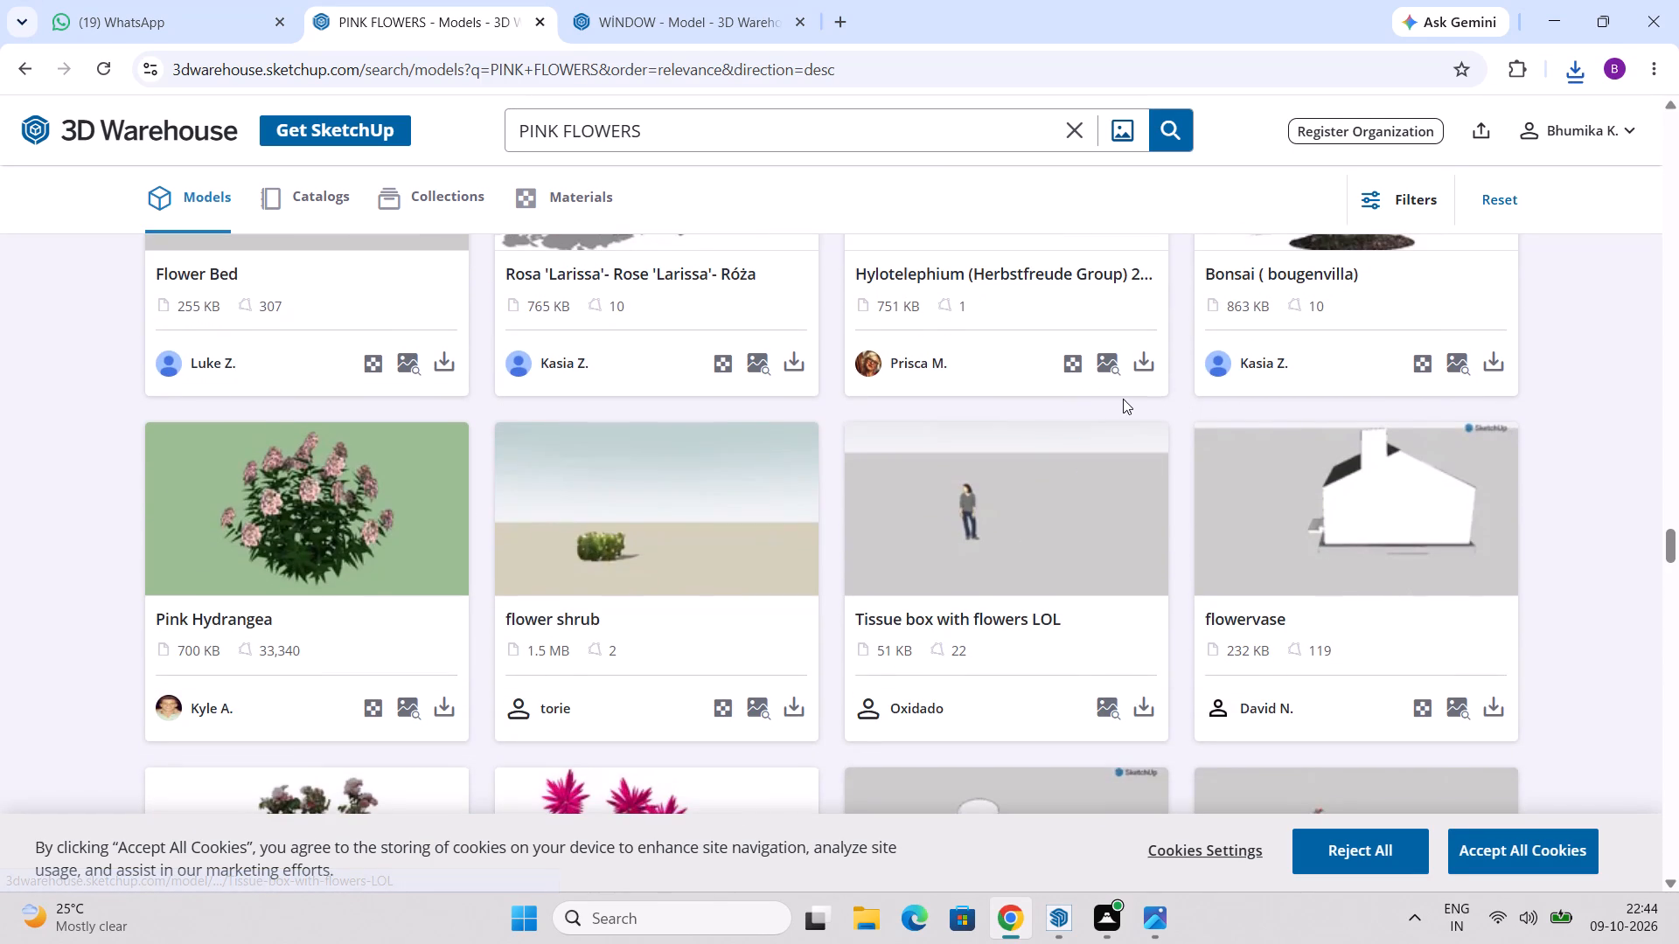
pyautogui.scroll(2, 1123, 399)
pyautogui.click(1137, 584)
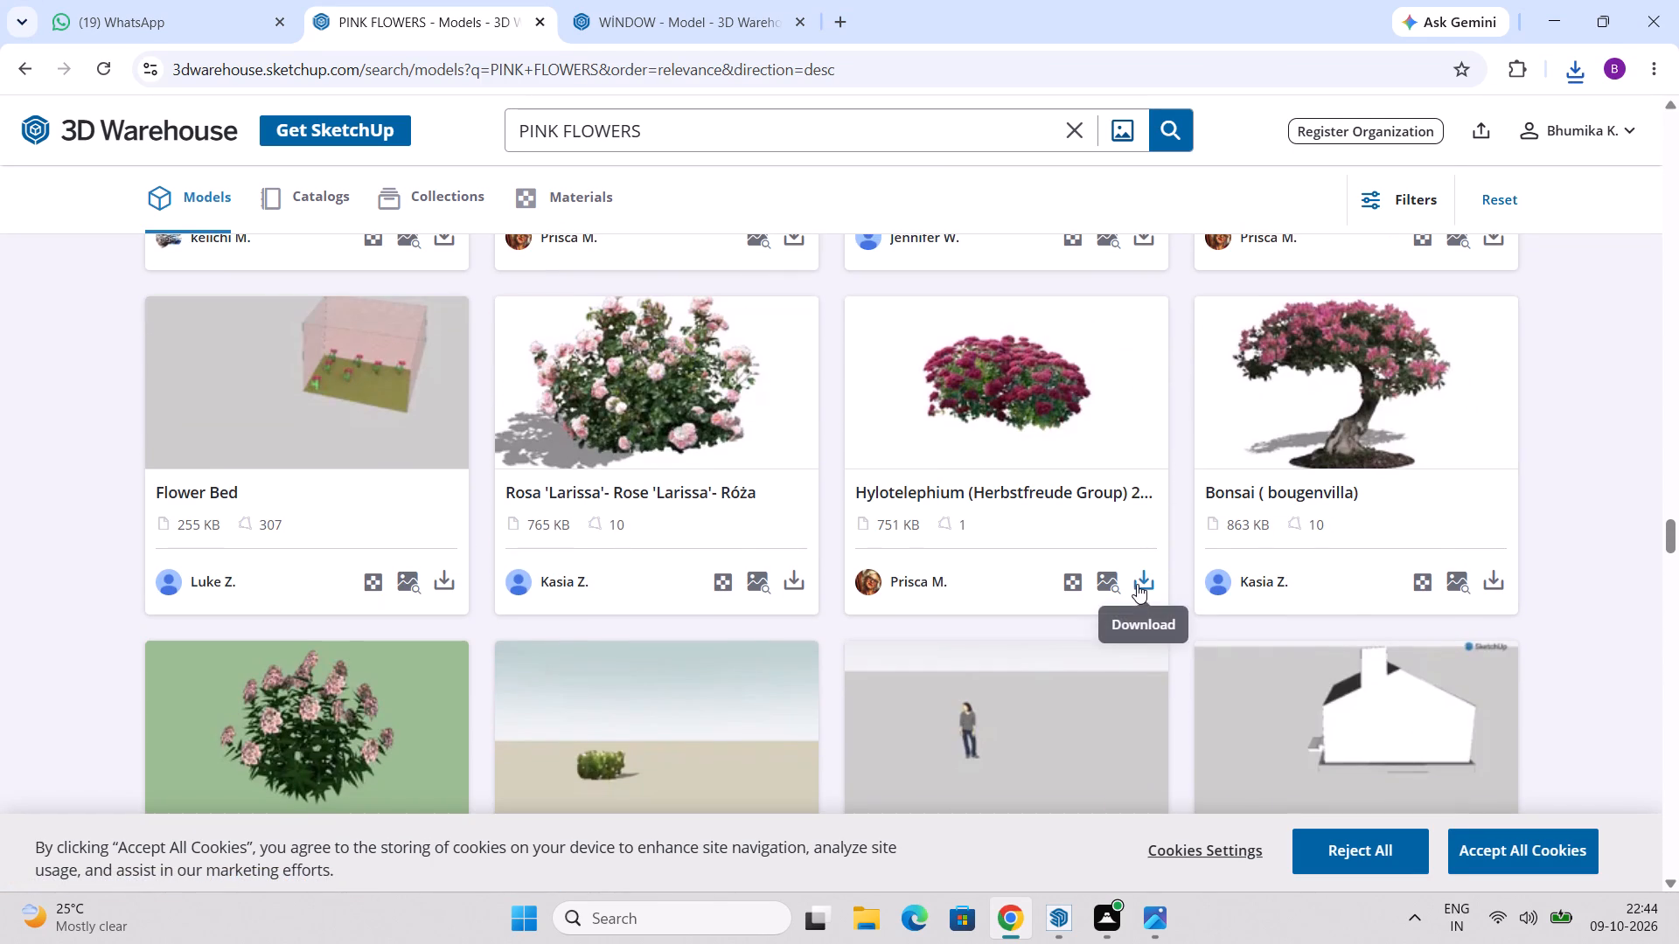
pyautogui.click(1186, 626)
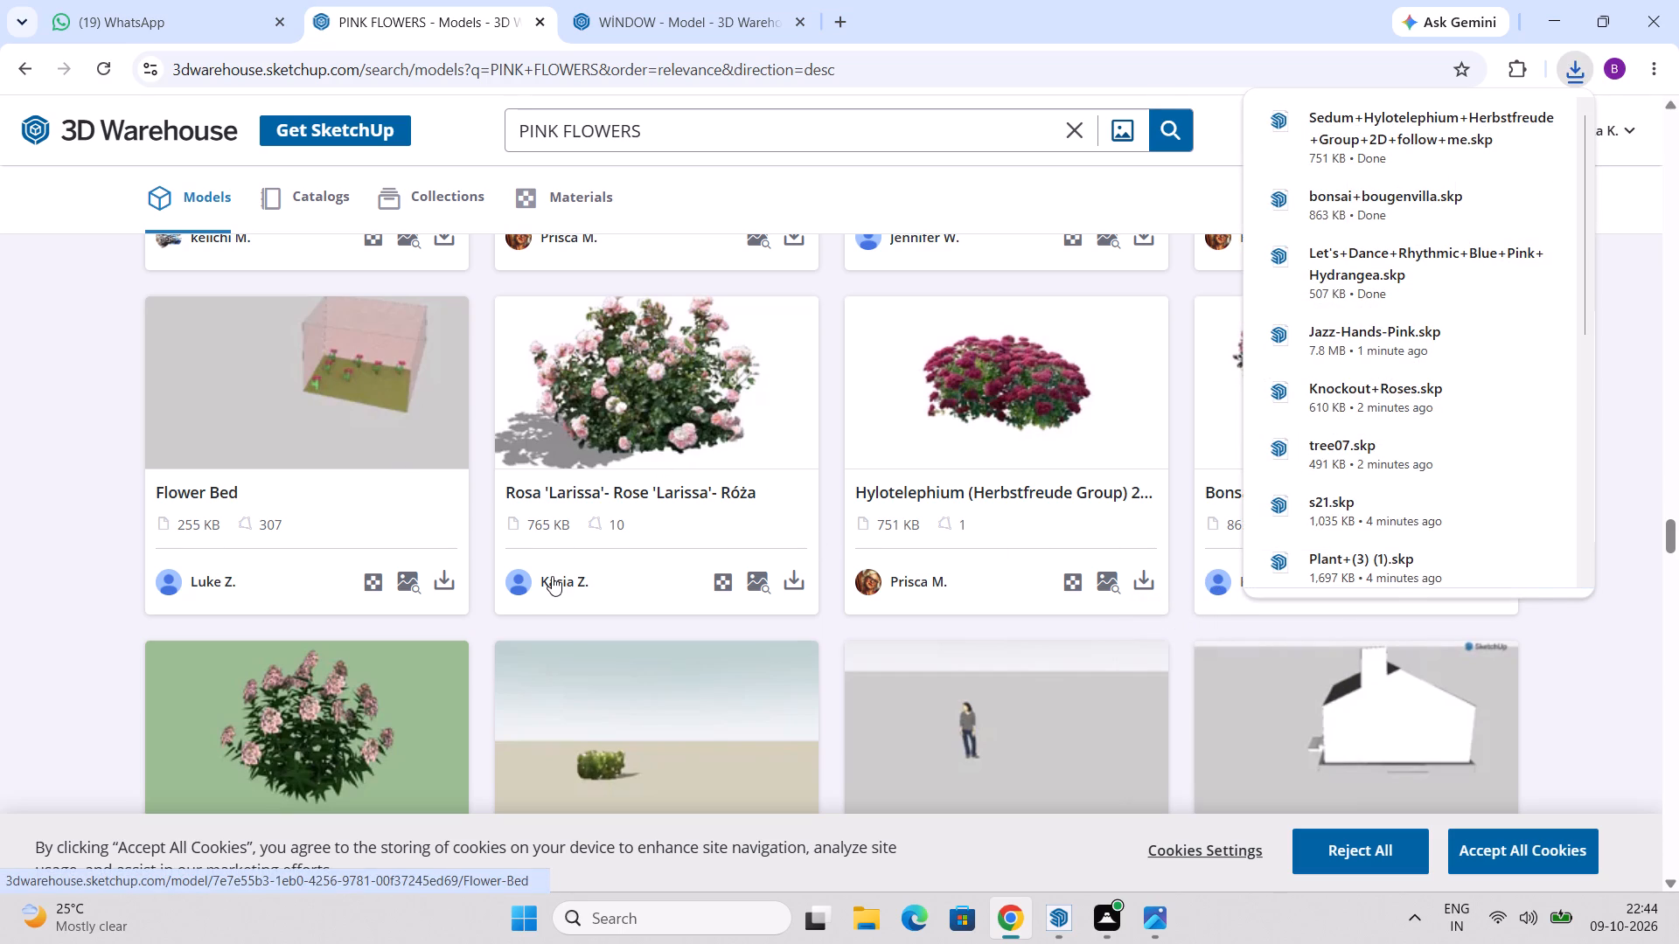
# Switch to SketchUp and save the house model.
pyautogui.hotkey('alt', 'Tab')
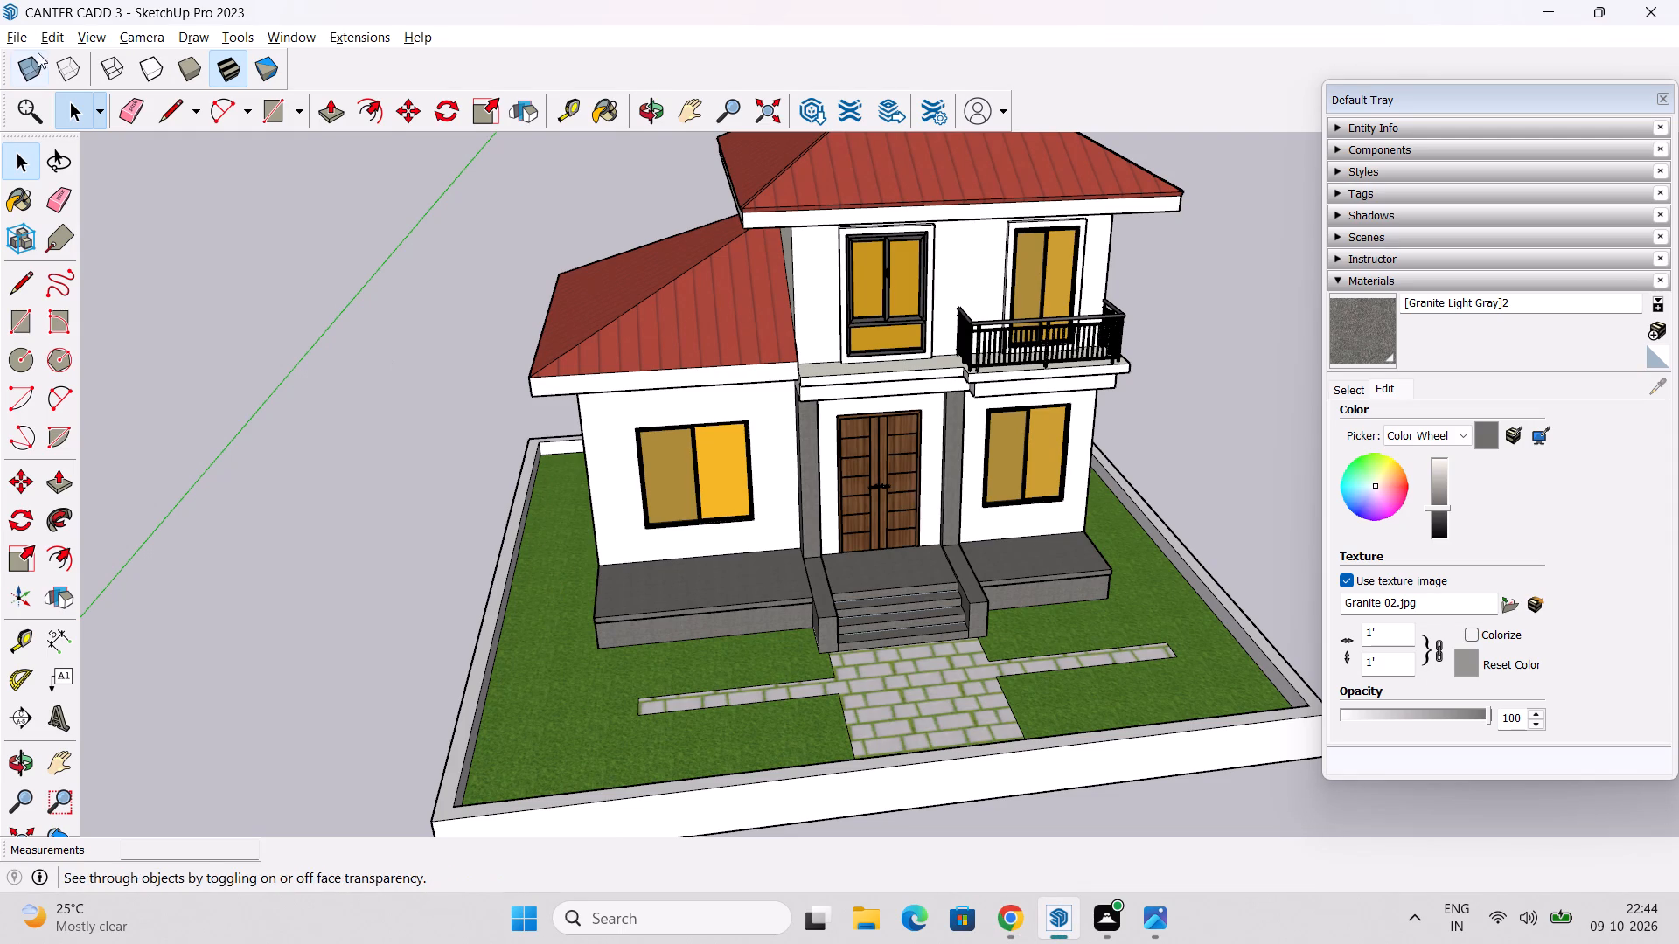
pyautogui.click(18, 41)
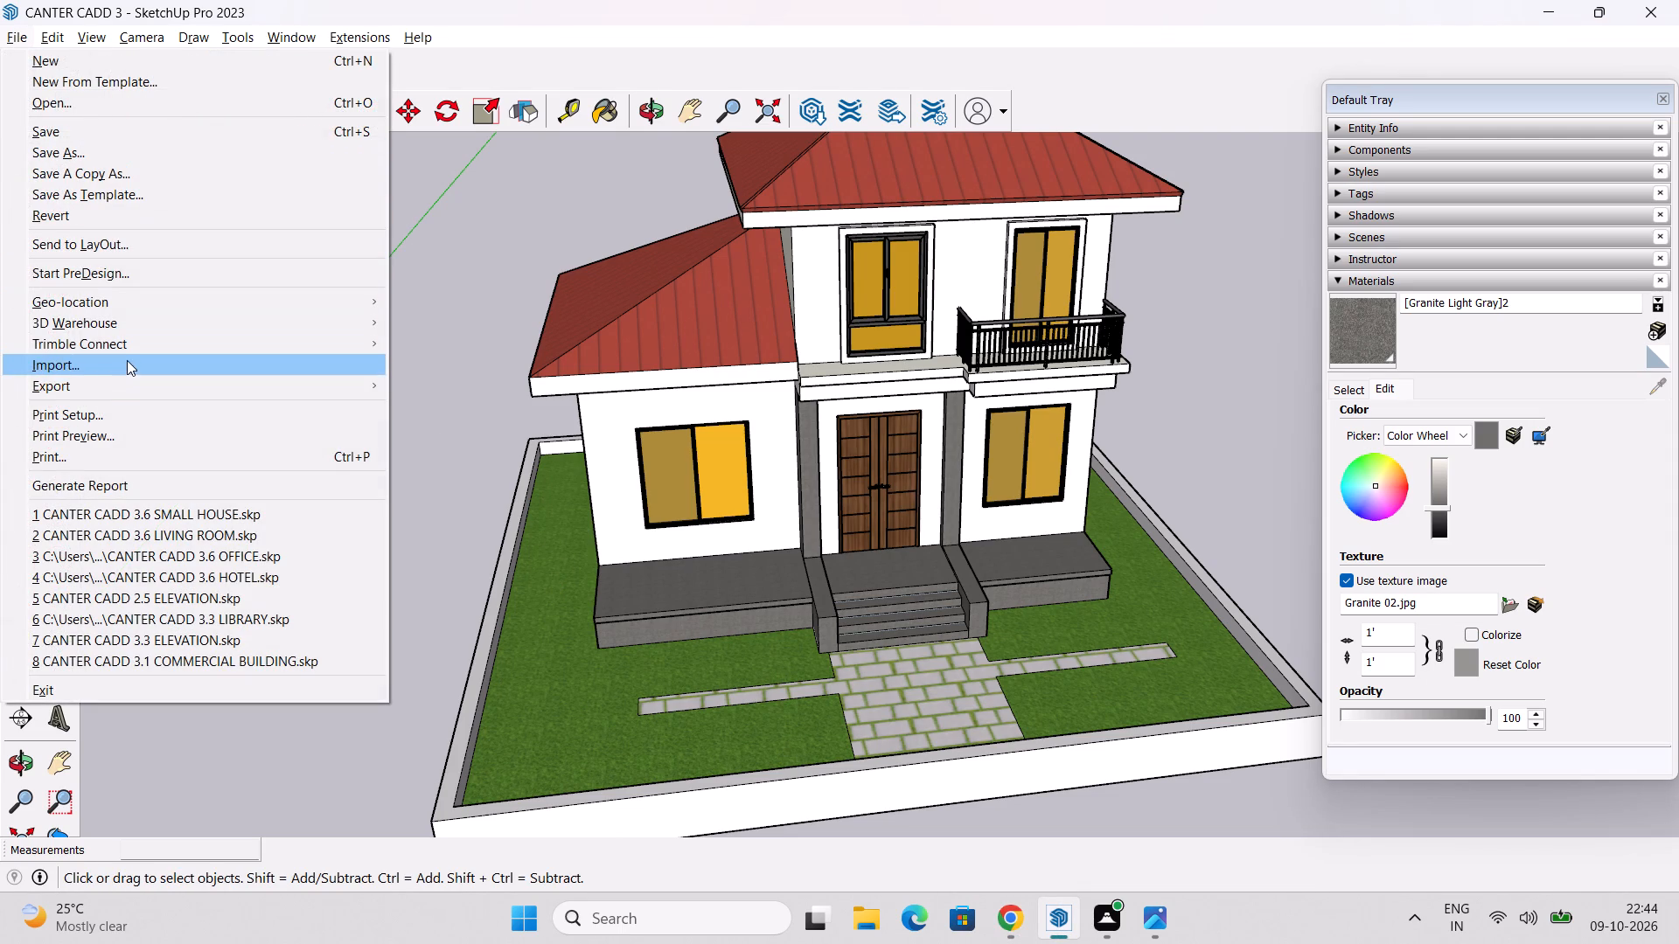
pyautogui.click(449, 338)
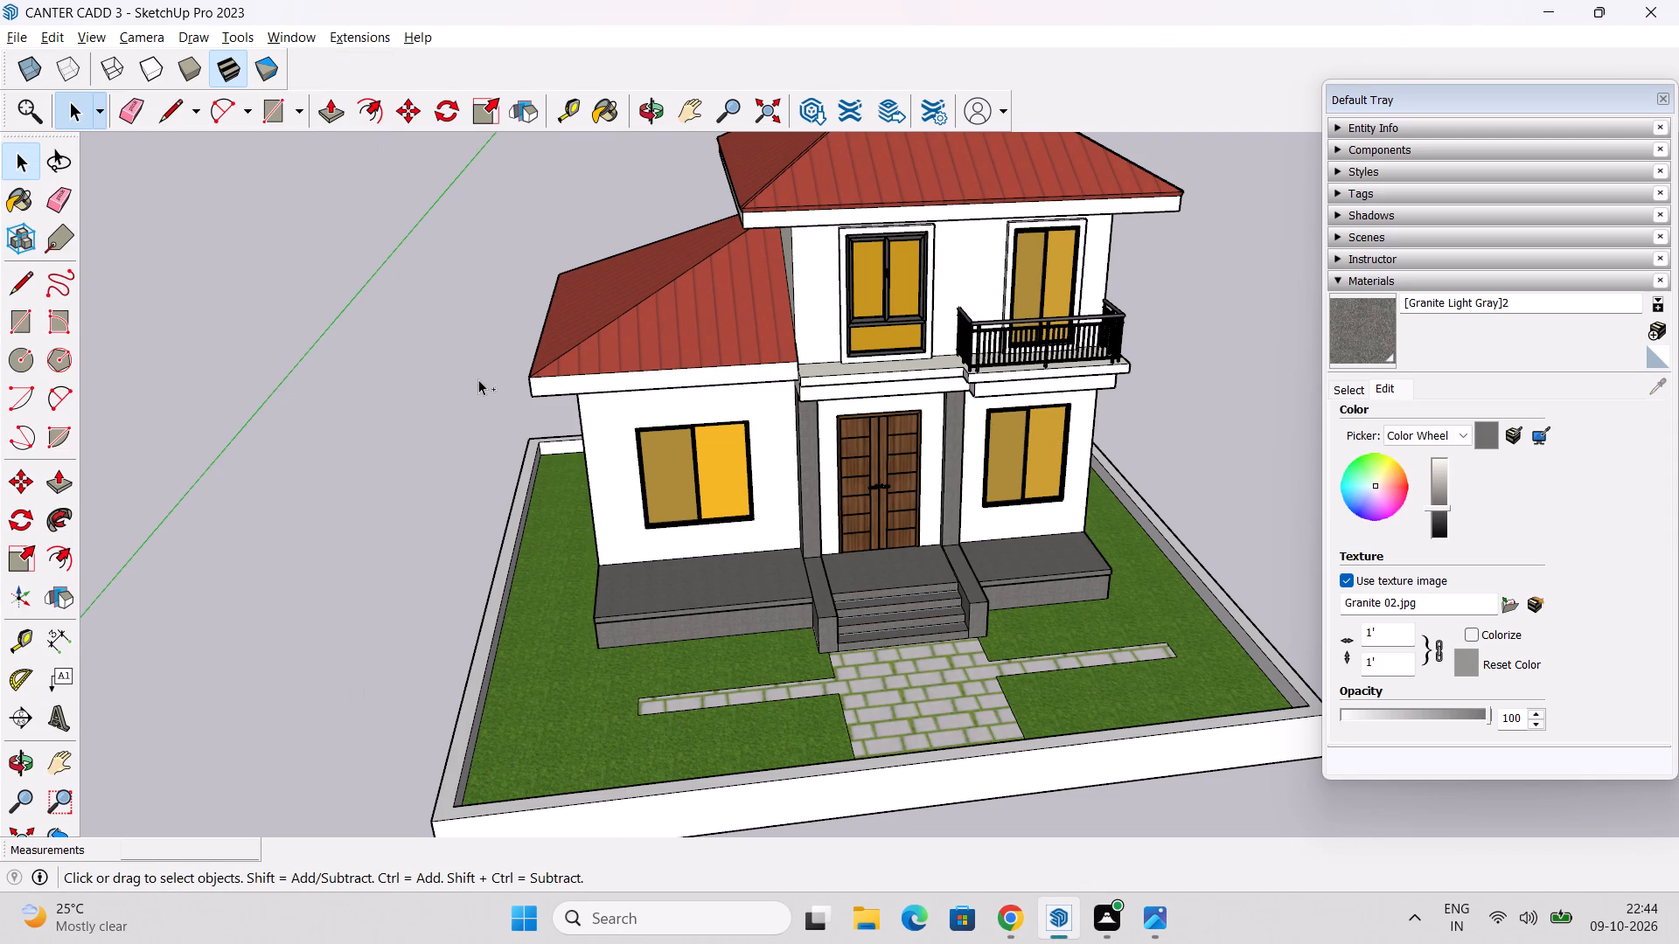
pyautogui.hotkey('ctrl', 's')
pyautogui.hotkey('ctrl', 's')
pyautogui.hotkey('ctrl', 's')
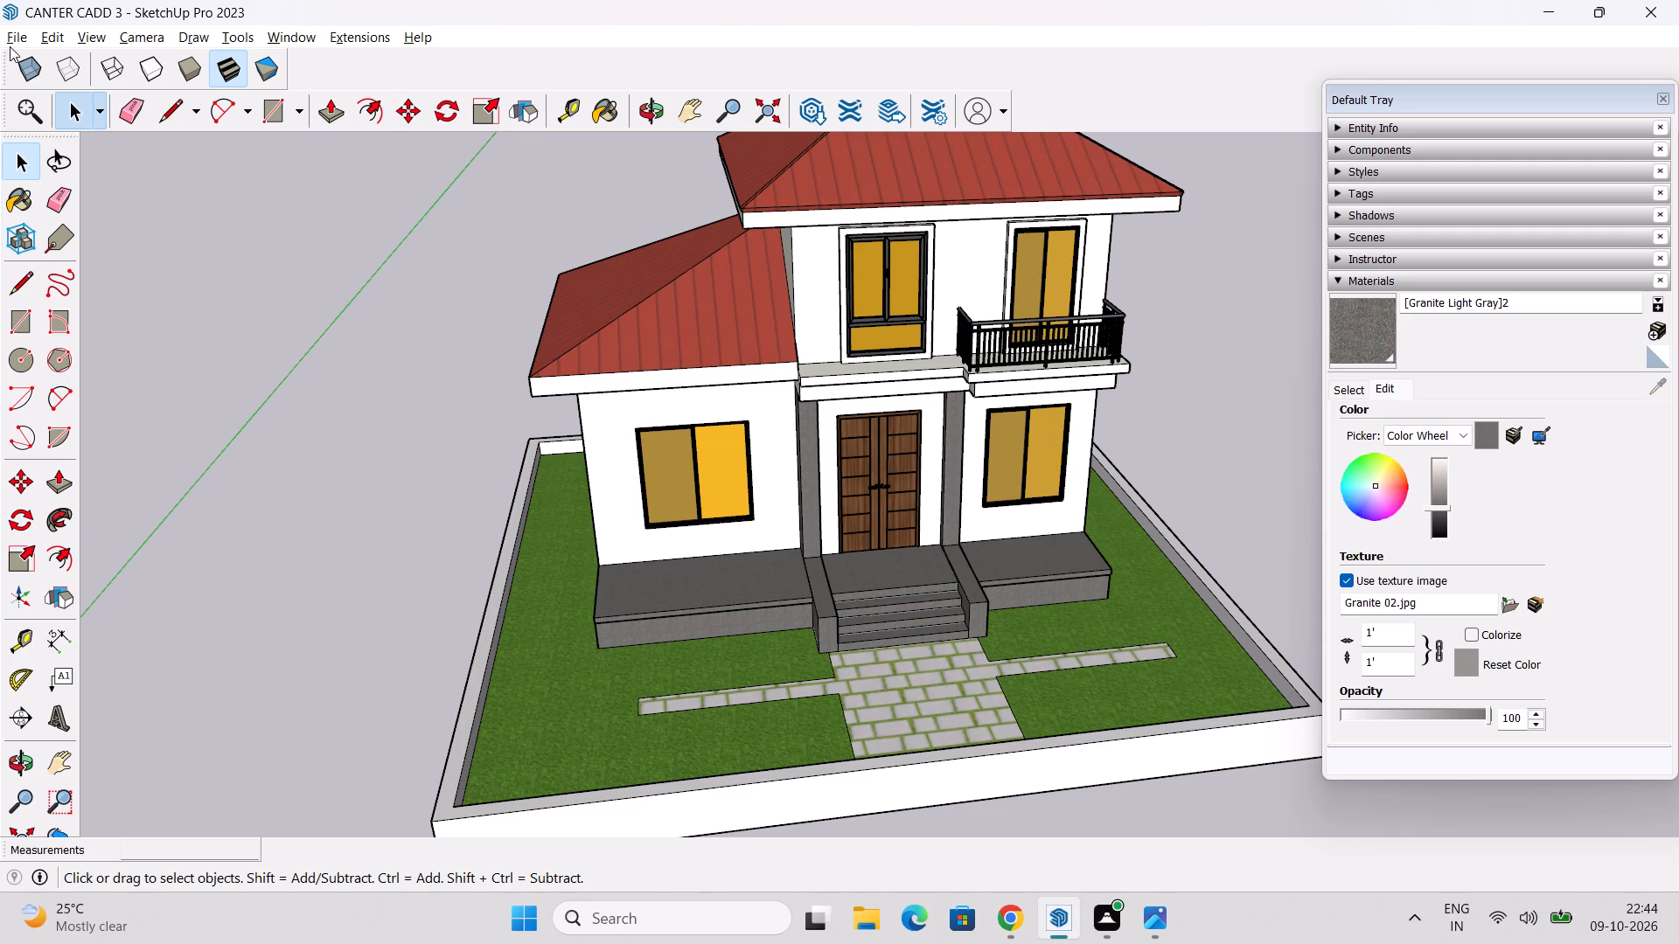
# Import the downloaded Sin+título model from the Downloads folder and place it on open ground outside the yard wall, left of the house.
pyautogui.click(10, 46)
pyautogui.click(100, 361)
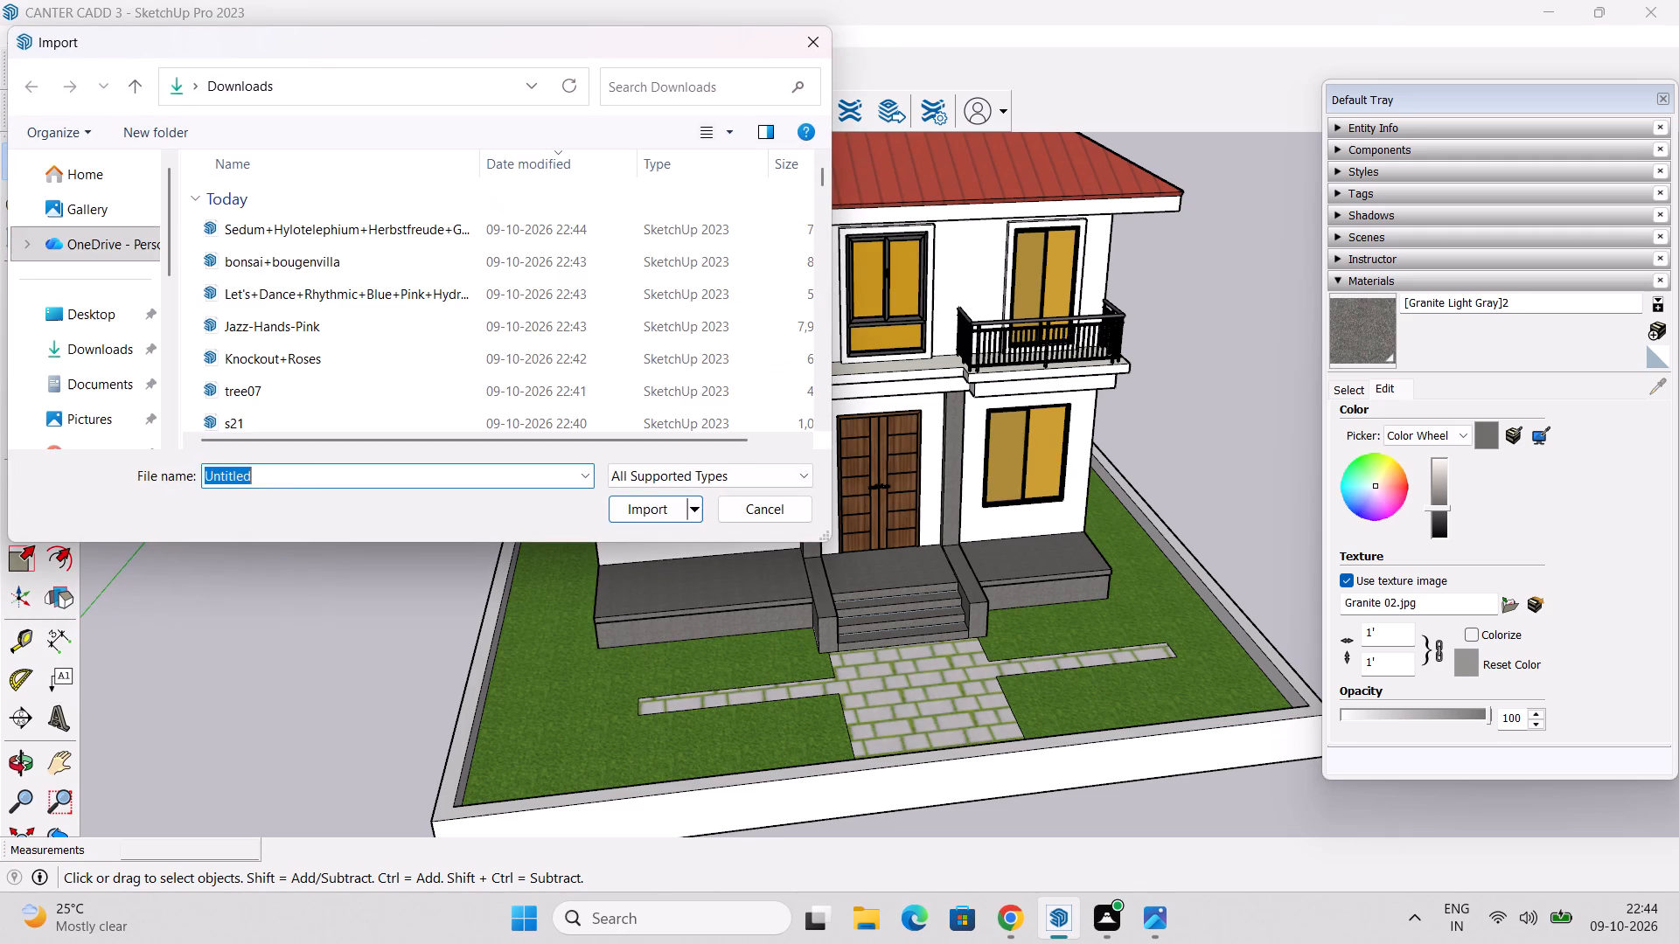
pyautogui.hotkey('alt', 'Tab')
pyautogui.hotkey('alt', 'Tab')
pyautogui.hotkey('alt', 'Tab')
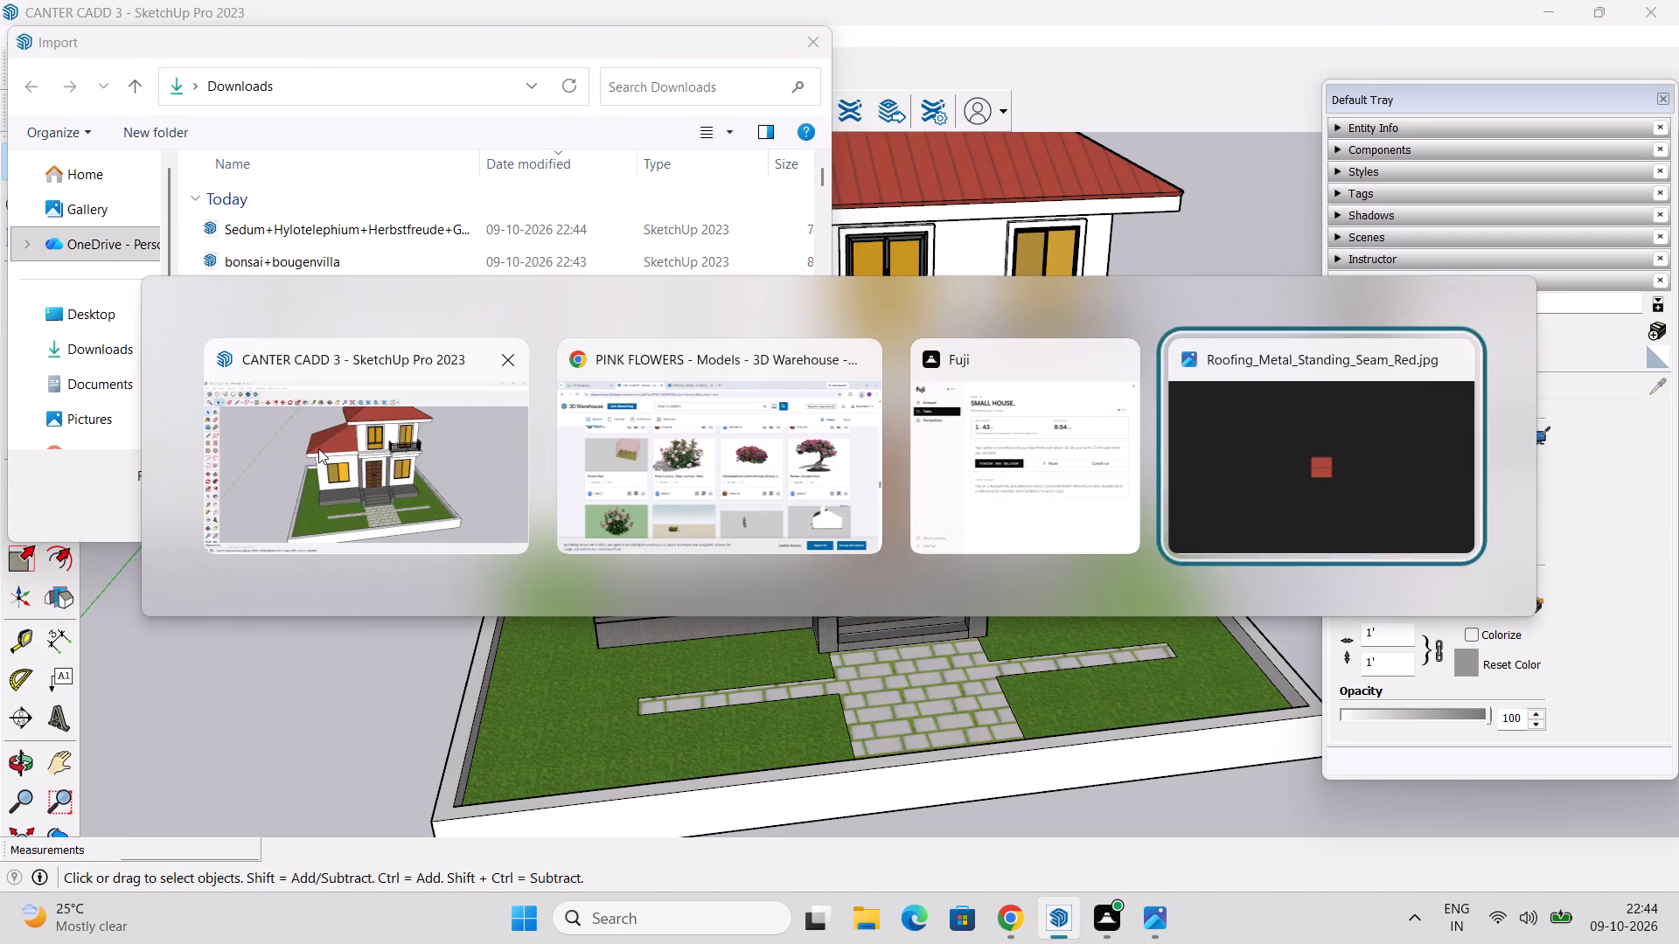
pyautogui.hotkey('alt', 'Tab')
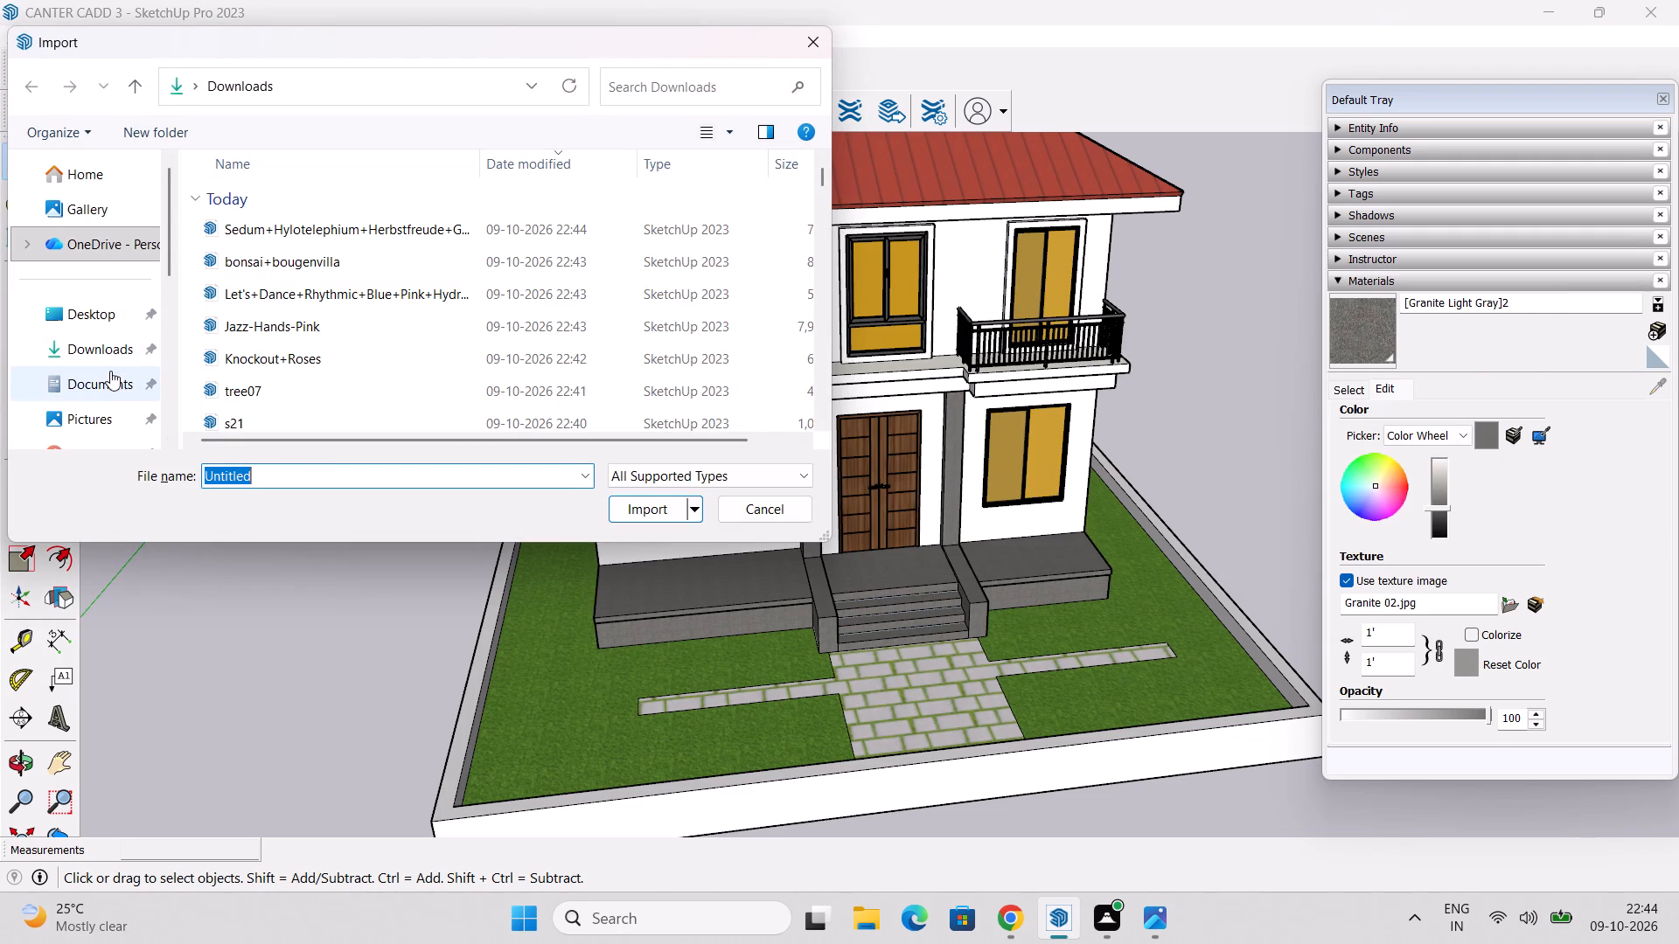
pyautogui.click(108, 345)
pyautogui.scroll(-3, 303, 302)
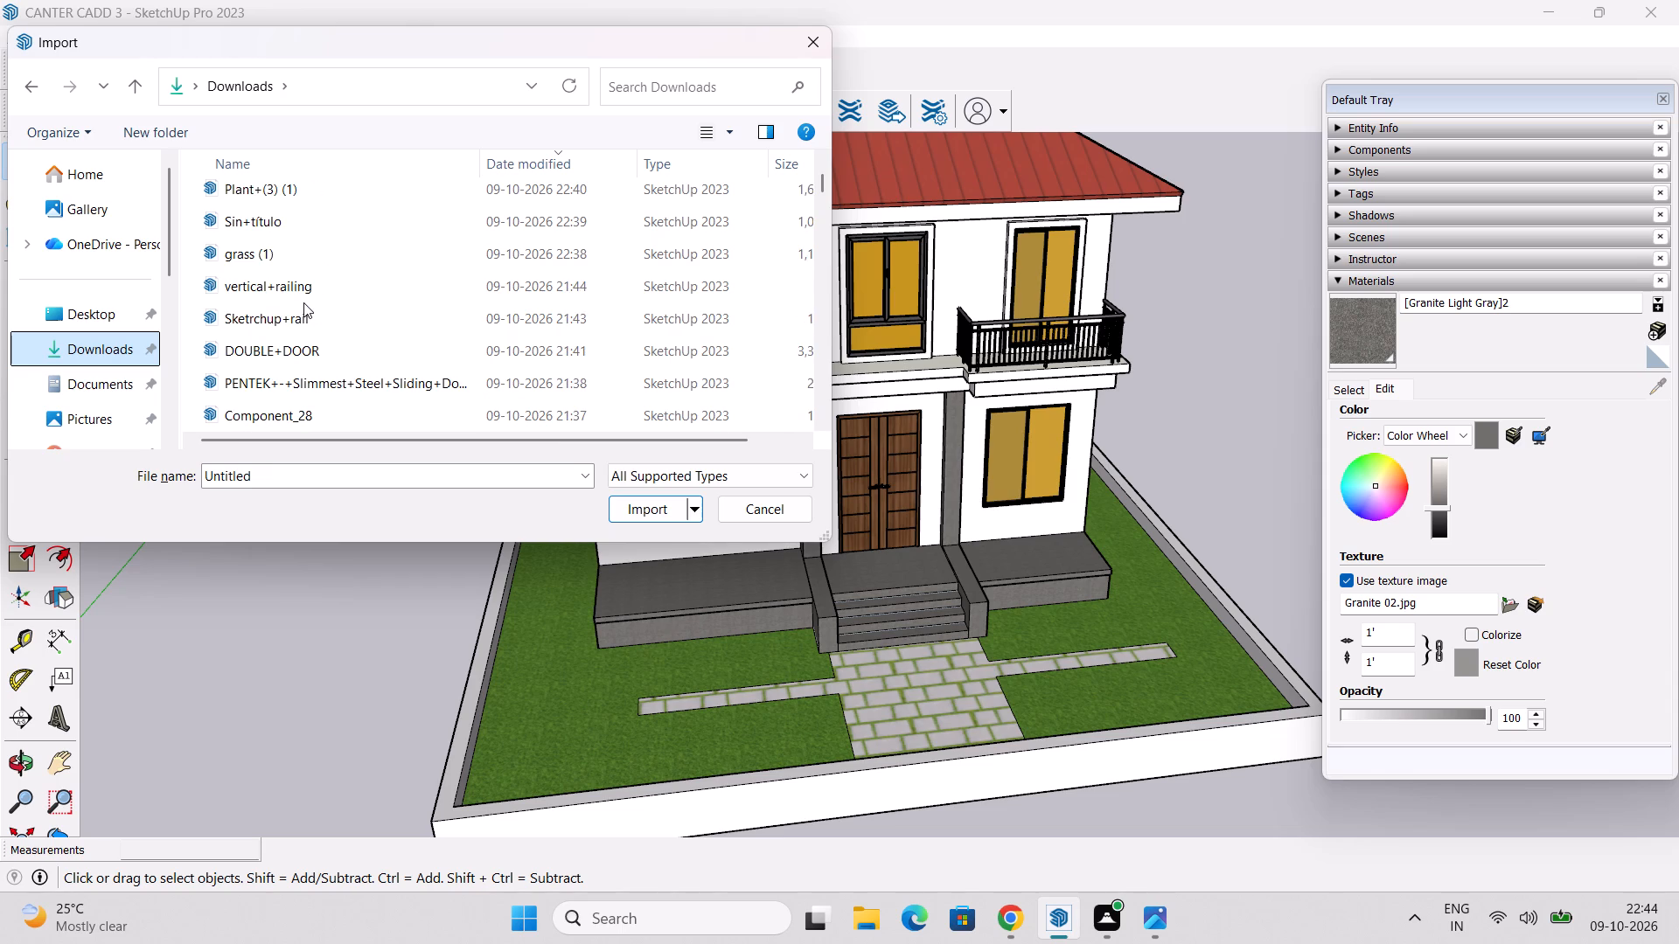
pyautogui.scroll(-1, 385, 375)
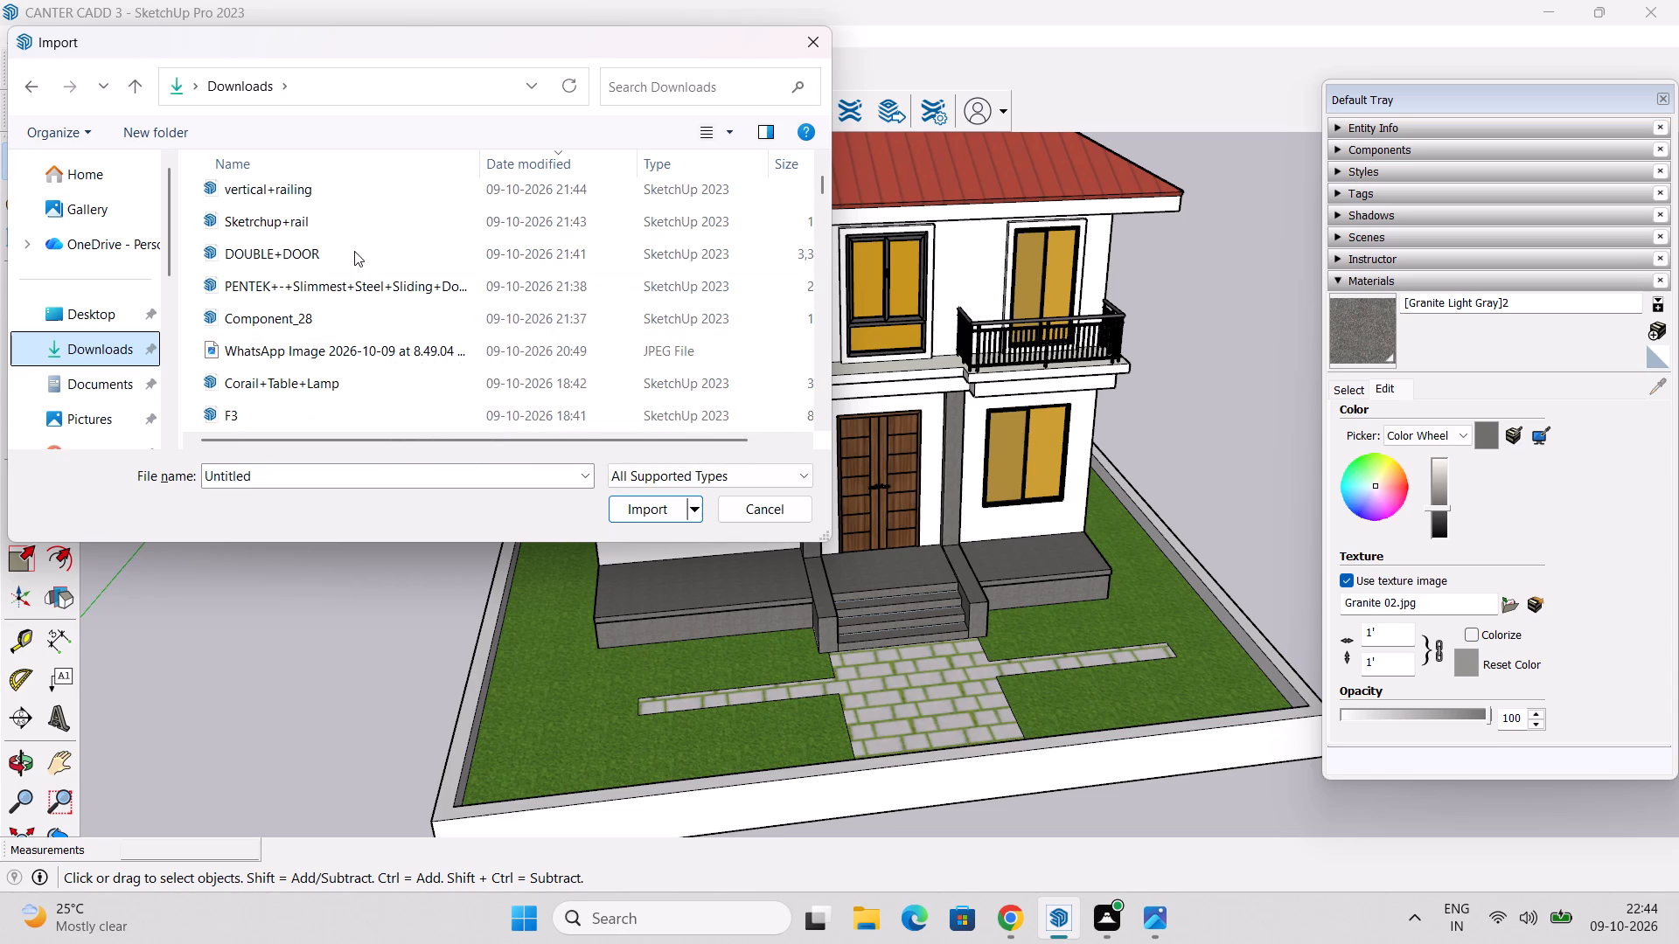
pyautogui.scroll(1, 352, 229)
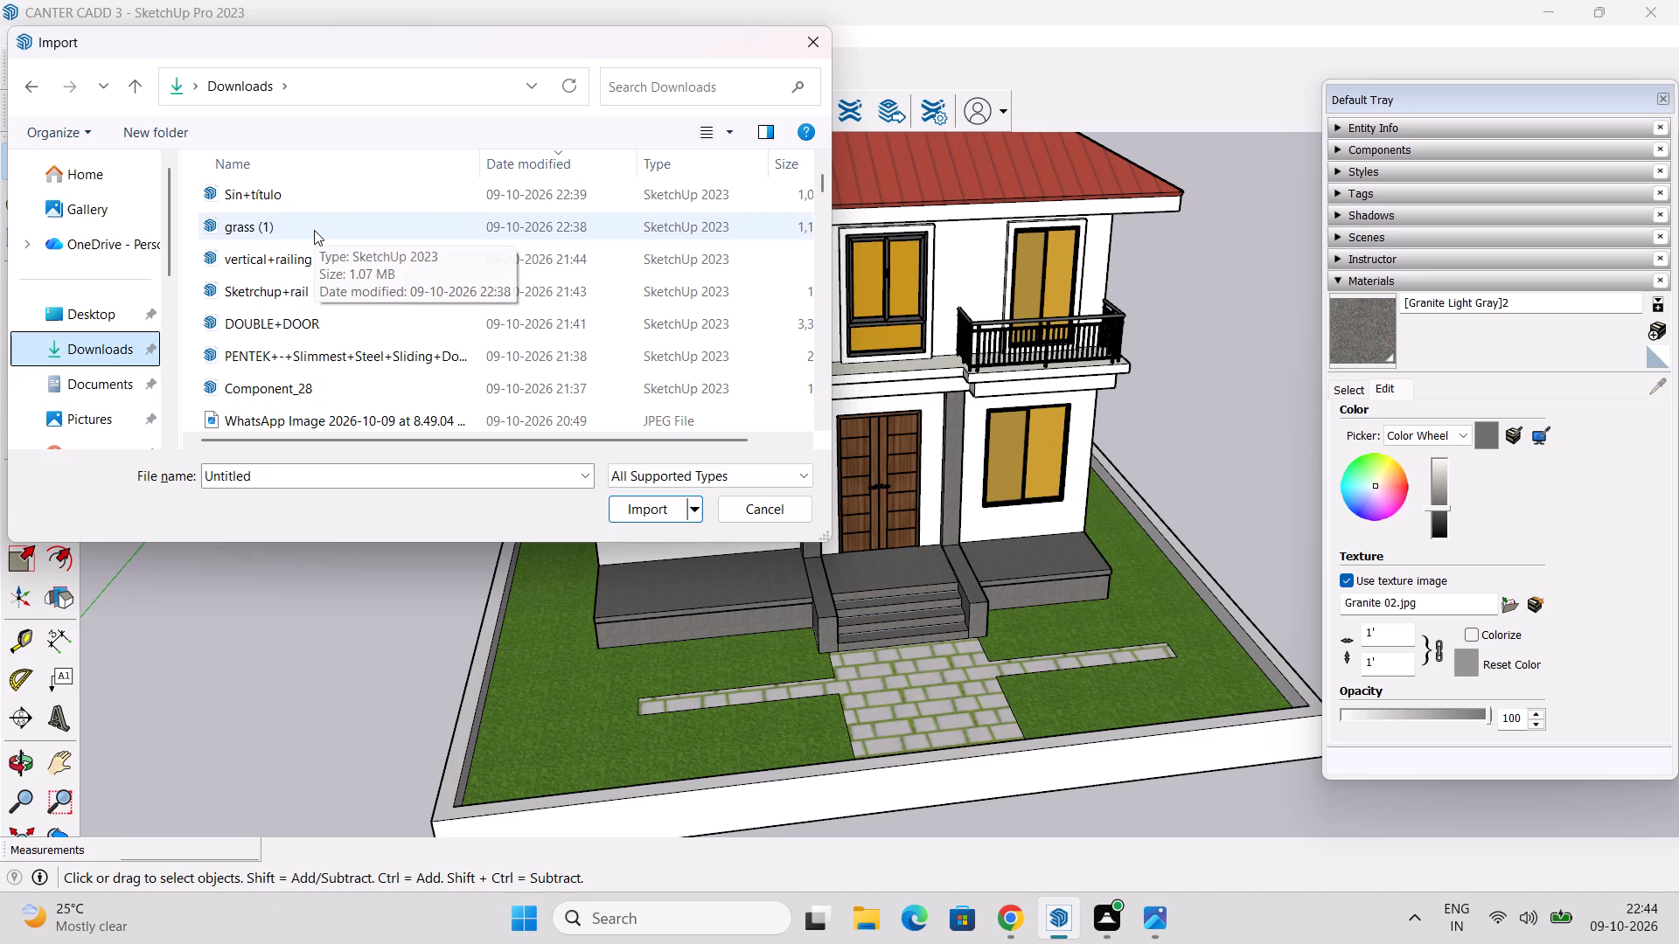
pyautogui.click(349, 197)
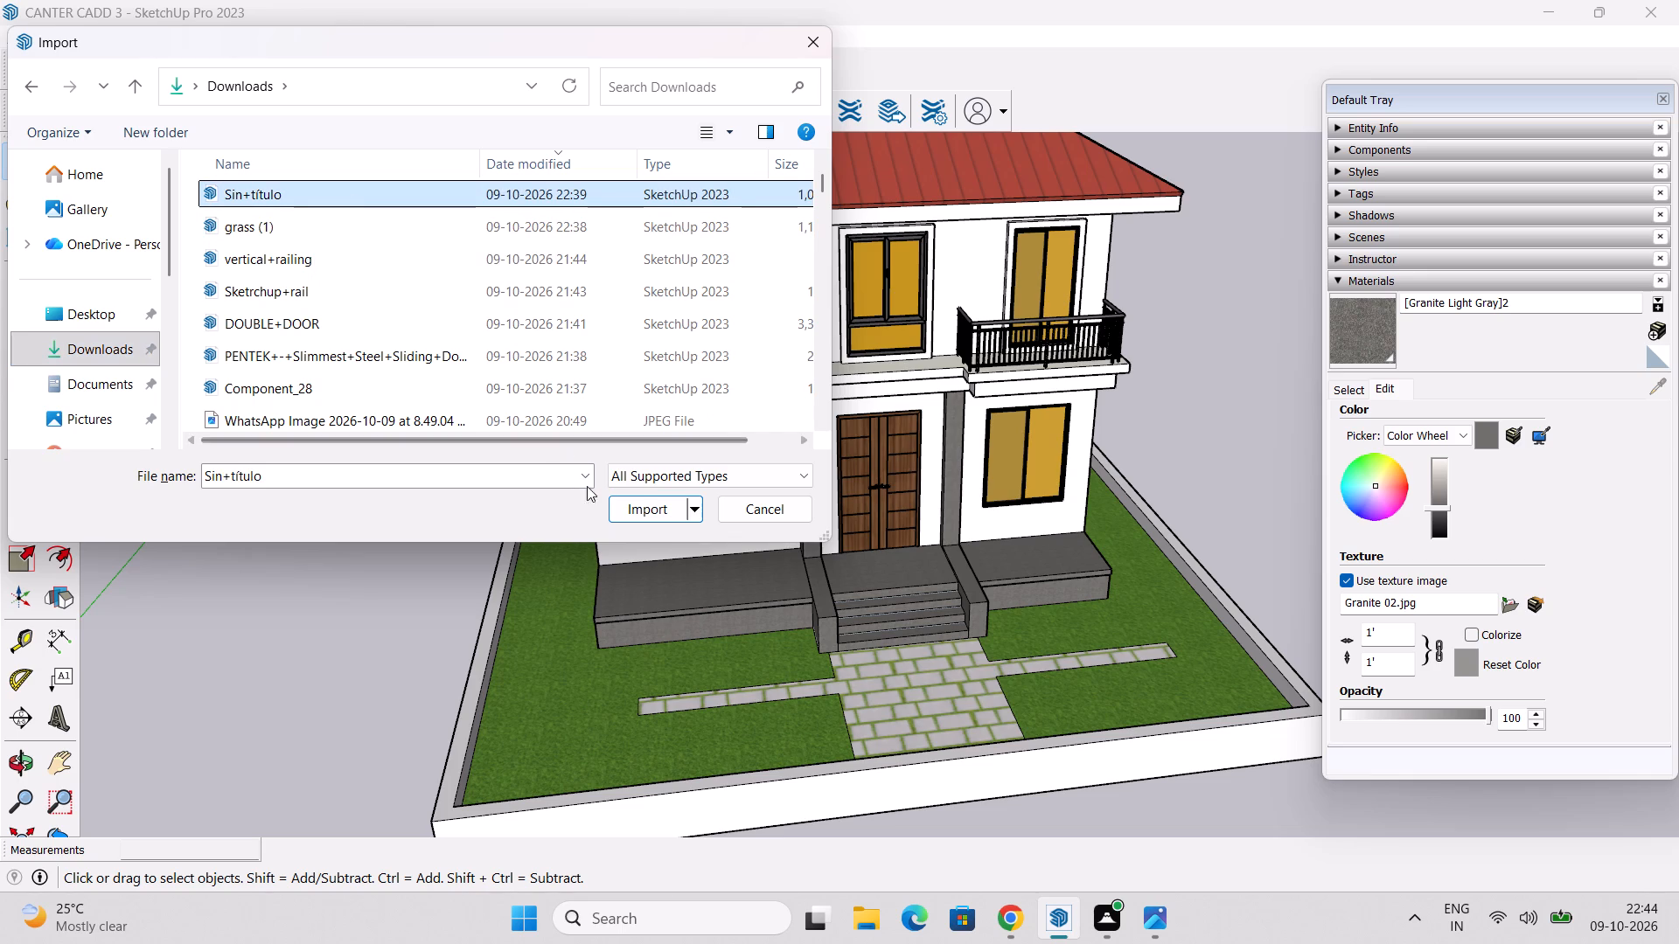
pyautogui.click(640, 500)
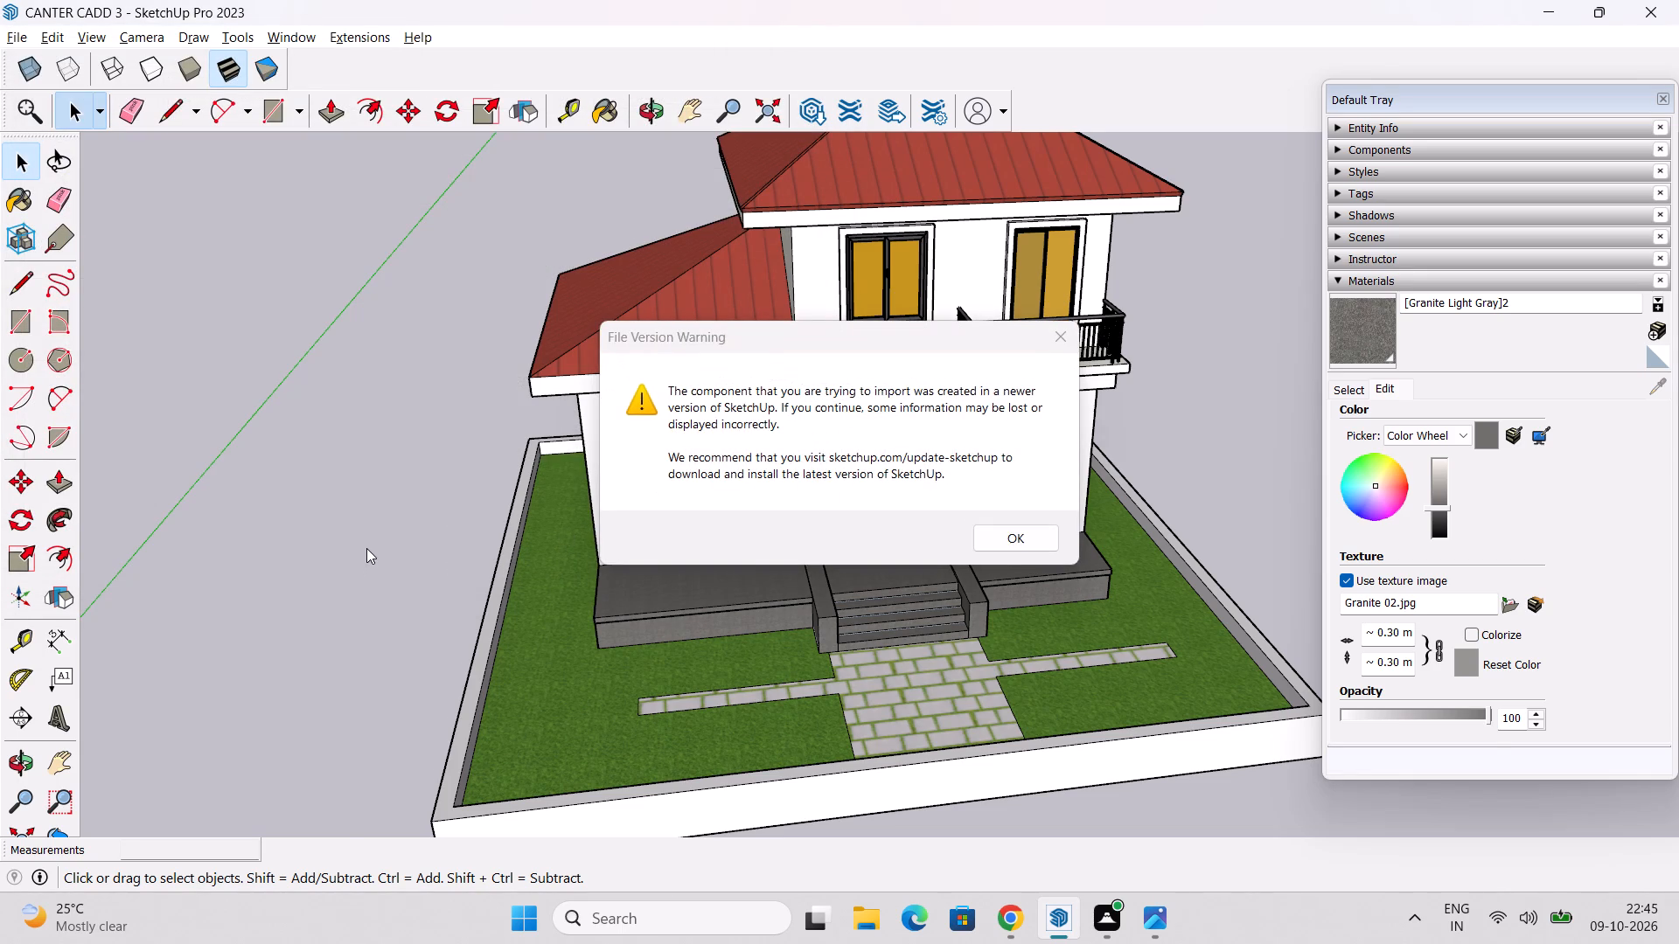
pyautogui.click(1028, 534)
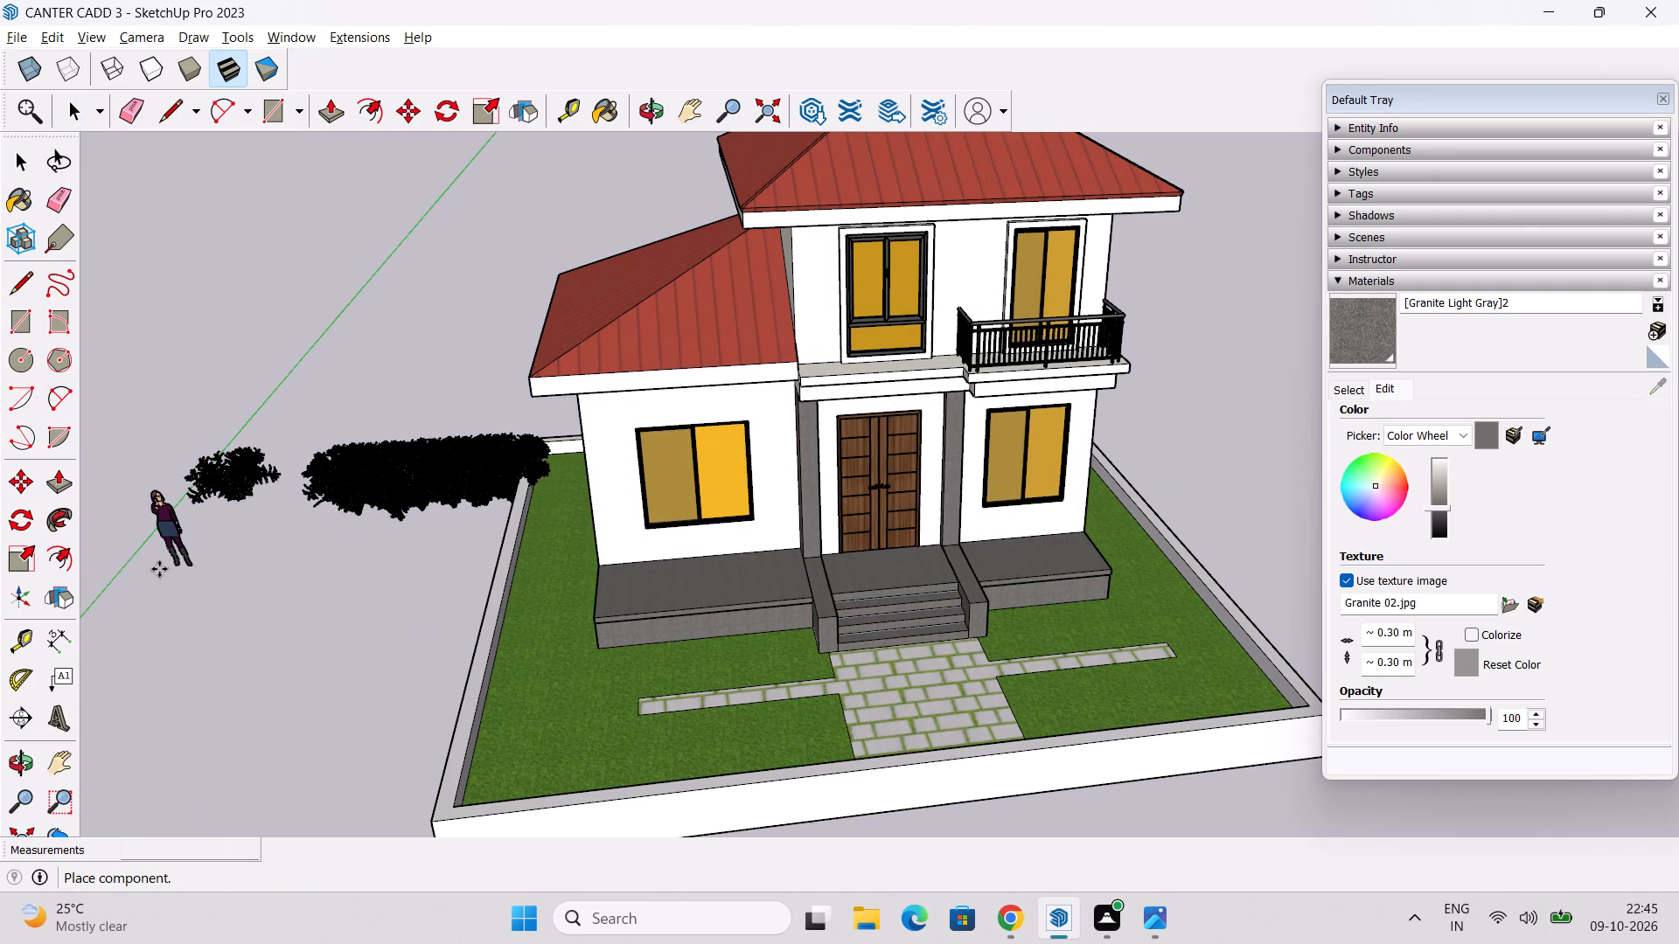
pyautogui.click(162, 567)
pyautogui.scroll(2, 261, 511)
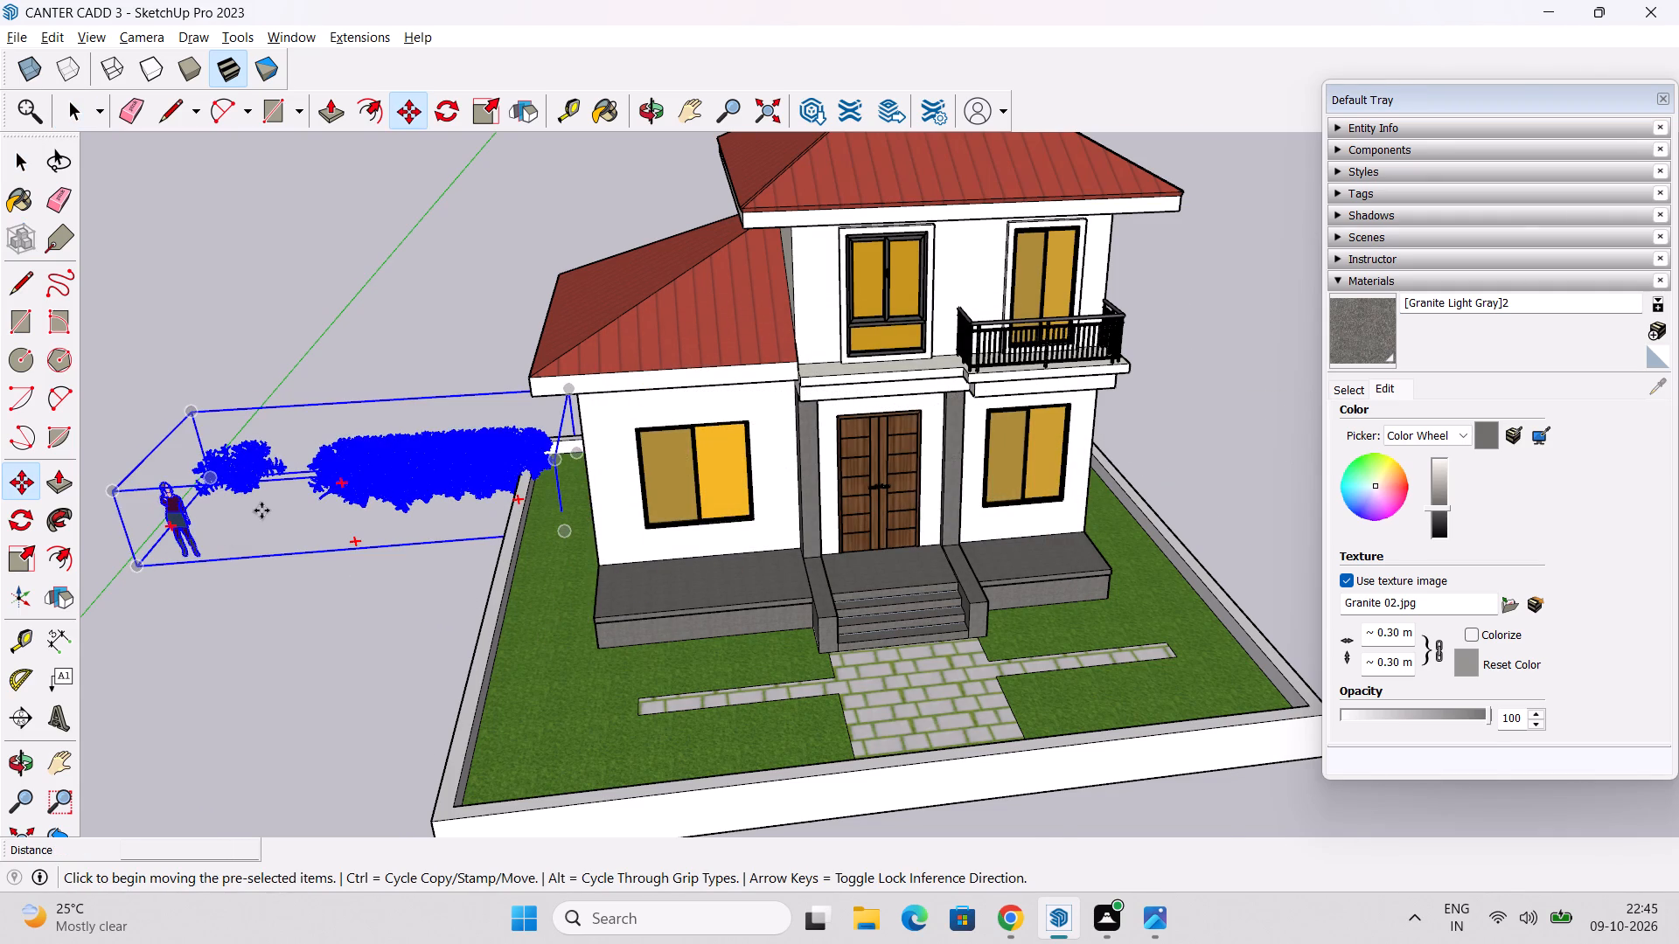
pyautogui.scroll(2, 261, 510)
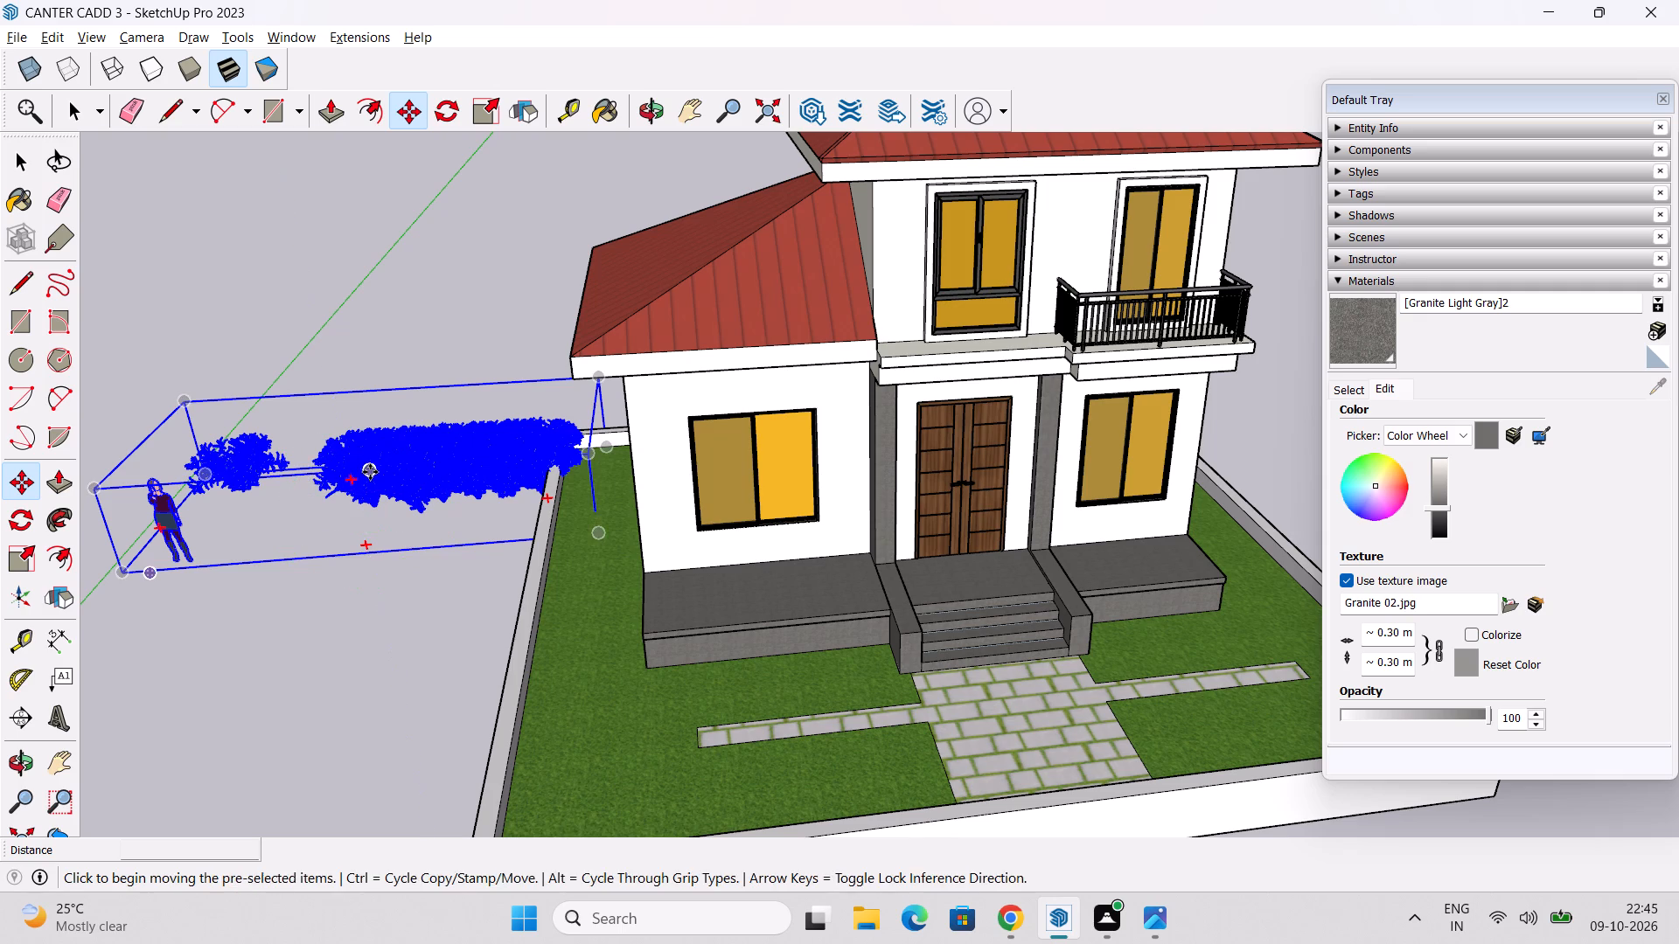
# Open the imported Sin+título model for editing and delete its human figure and small separate bush, keeping only the long hedge.
pyautogui.press('space')
pyautogui.tripleClick(394, 476)
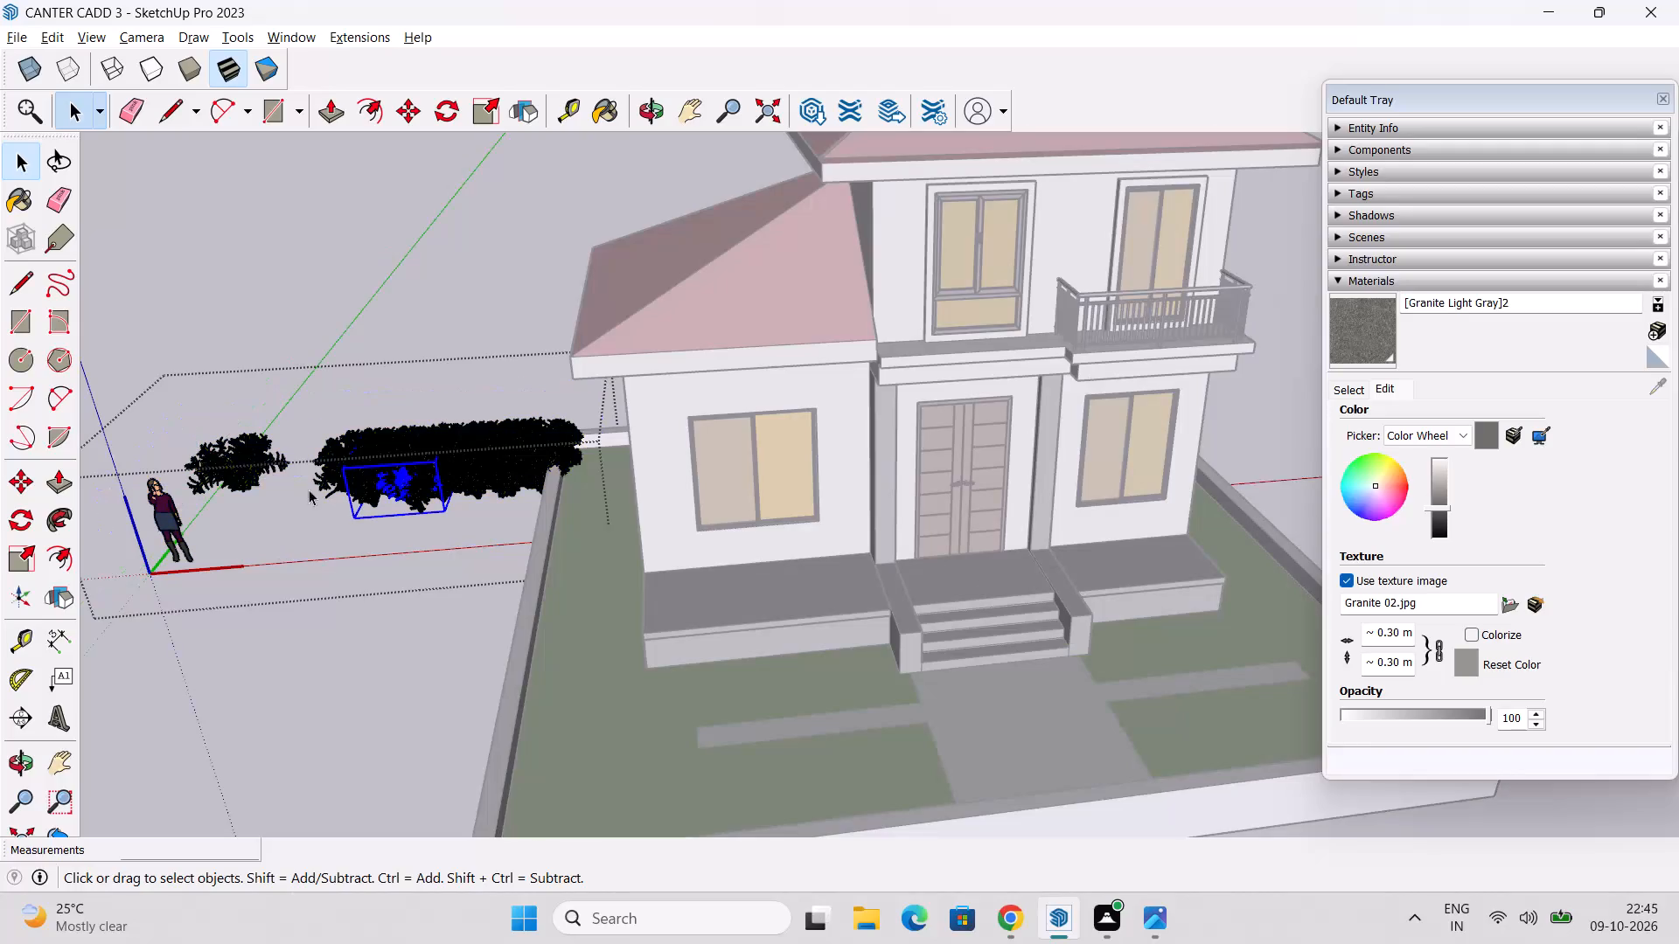
pyautogui.click(164, 510)
pyautogui.press('Delete')
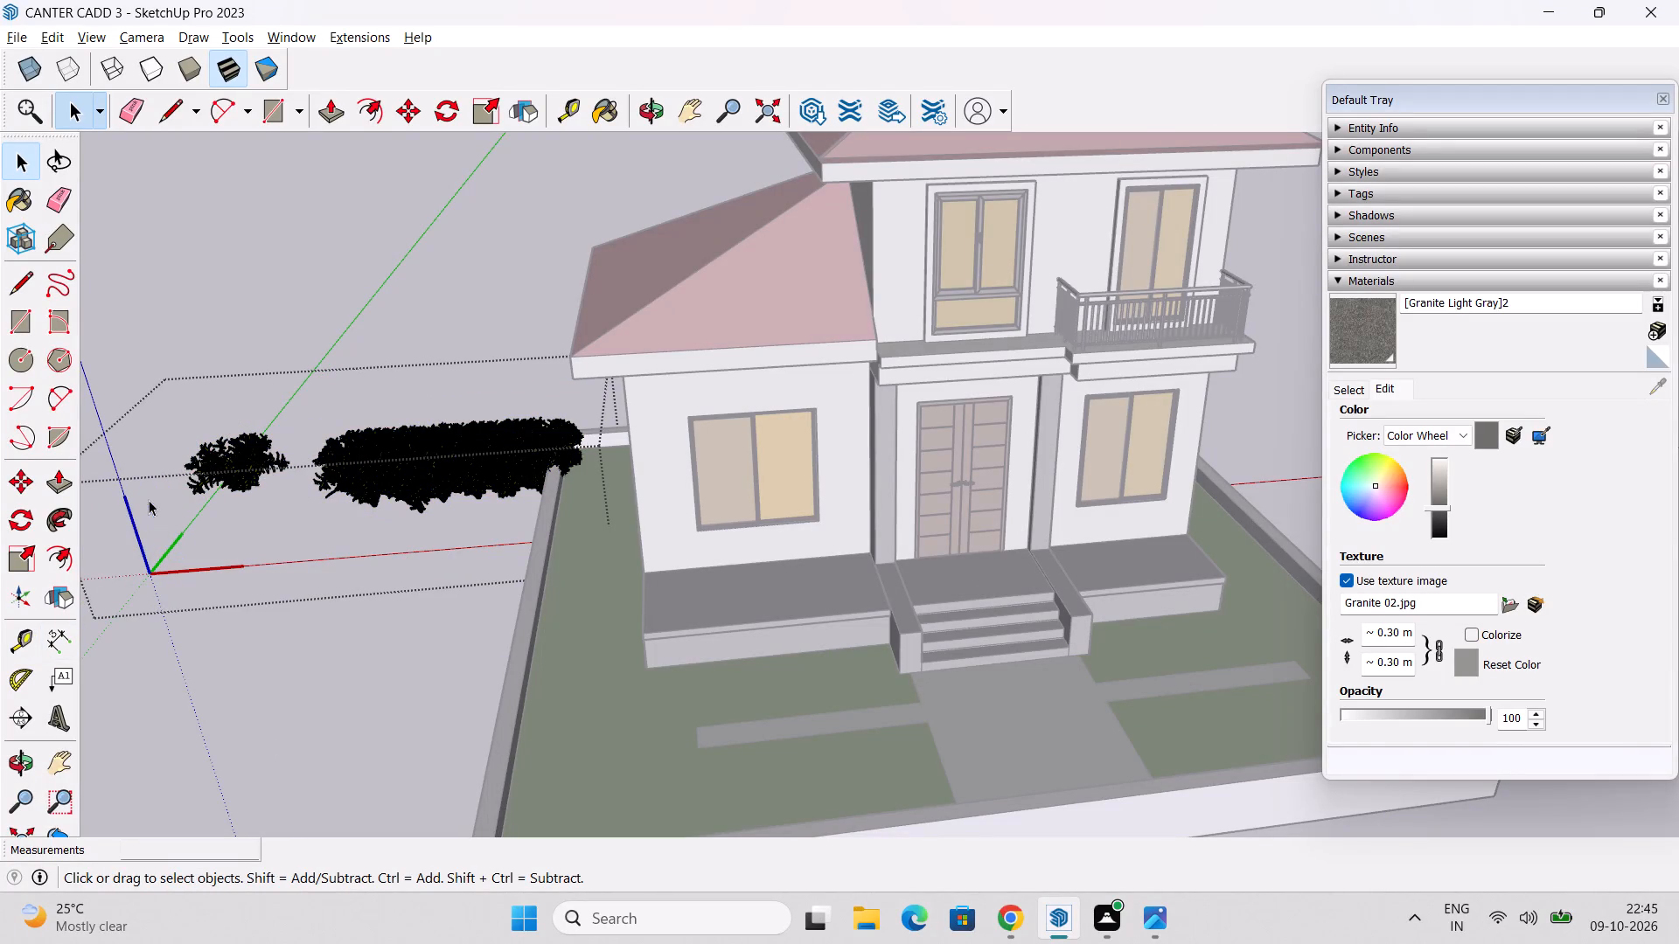
pyautogui.scroll(-3, 262, 525)
pyautogui.click(240, 462)
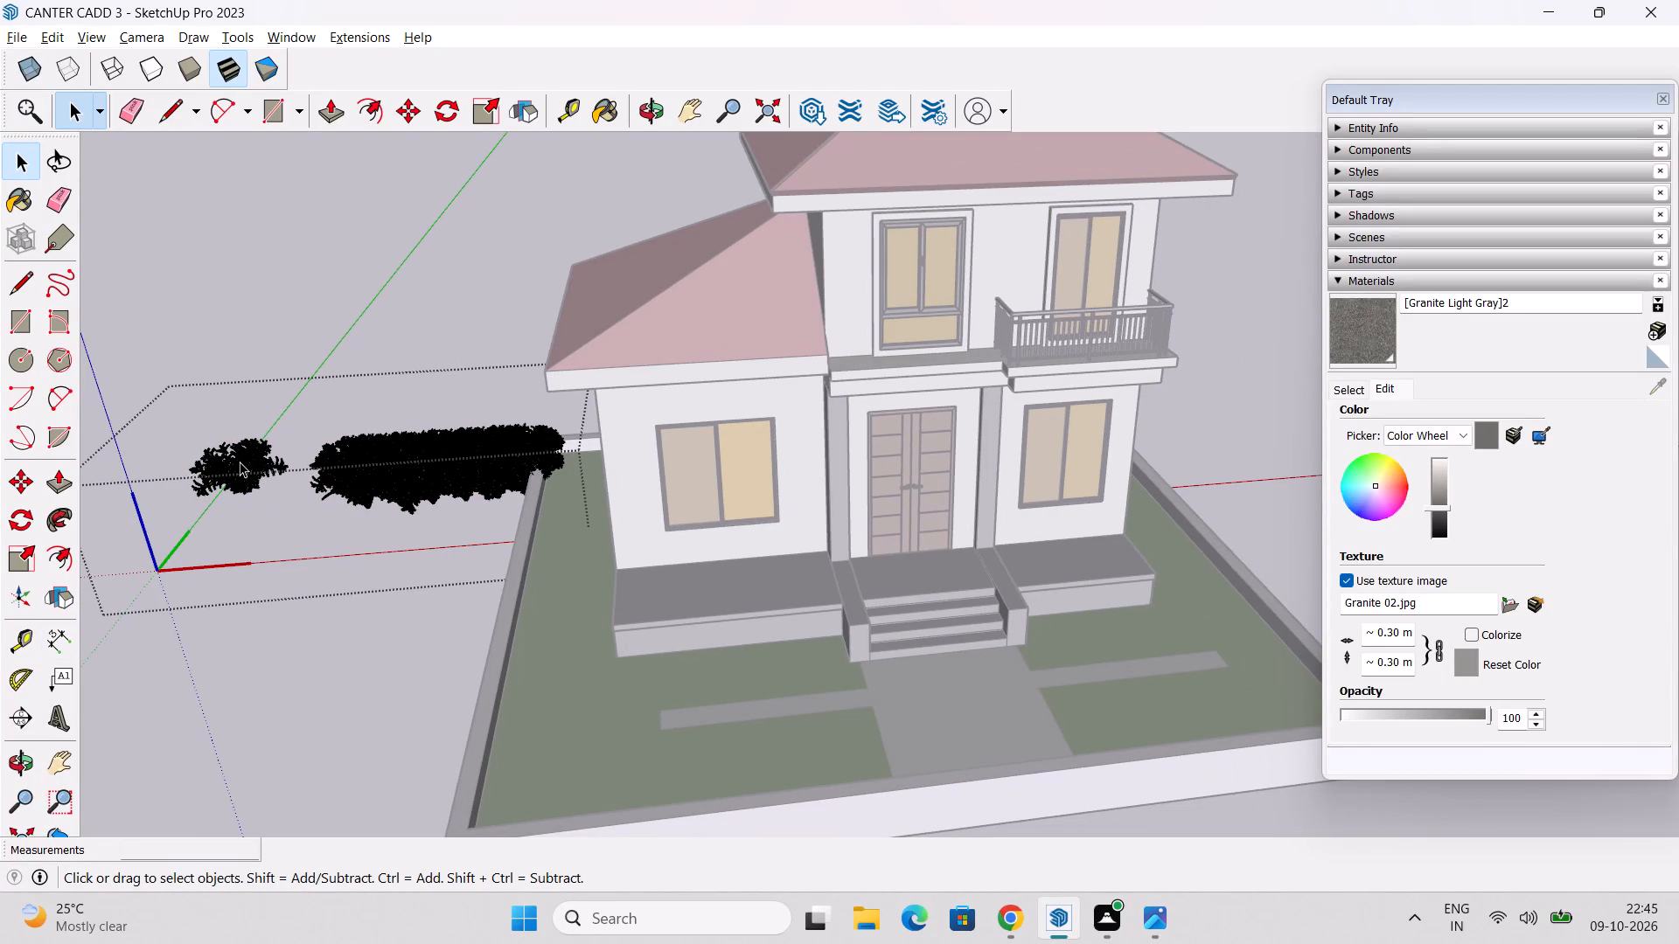
pyautogui.press('Delete')
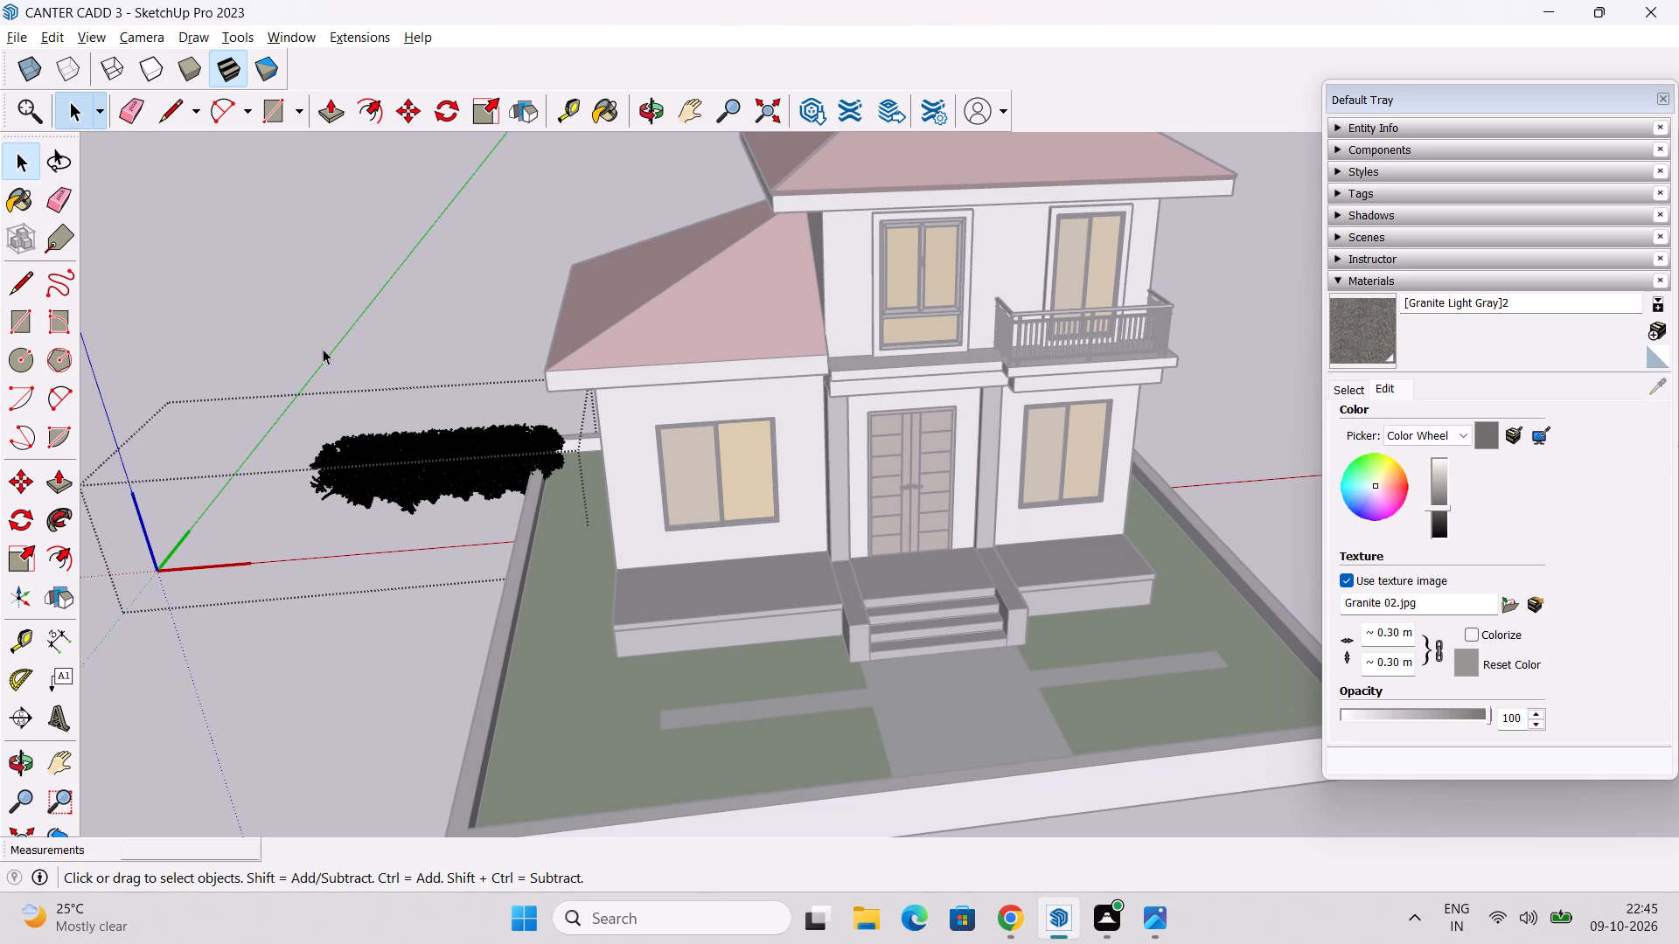
pyautogui.click(323, 349)
# Rotate the hedge 90 degrees on the ground plane about its outer bottom corner.
pyautogui.scroll(4, 380, 511)
pyautogui.moveTo(388, 511); pyautogui.dragTo(494, 427, button='middle')
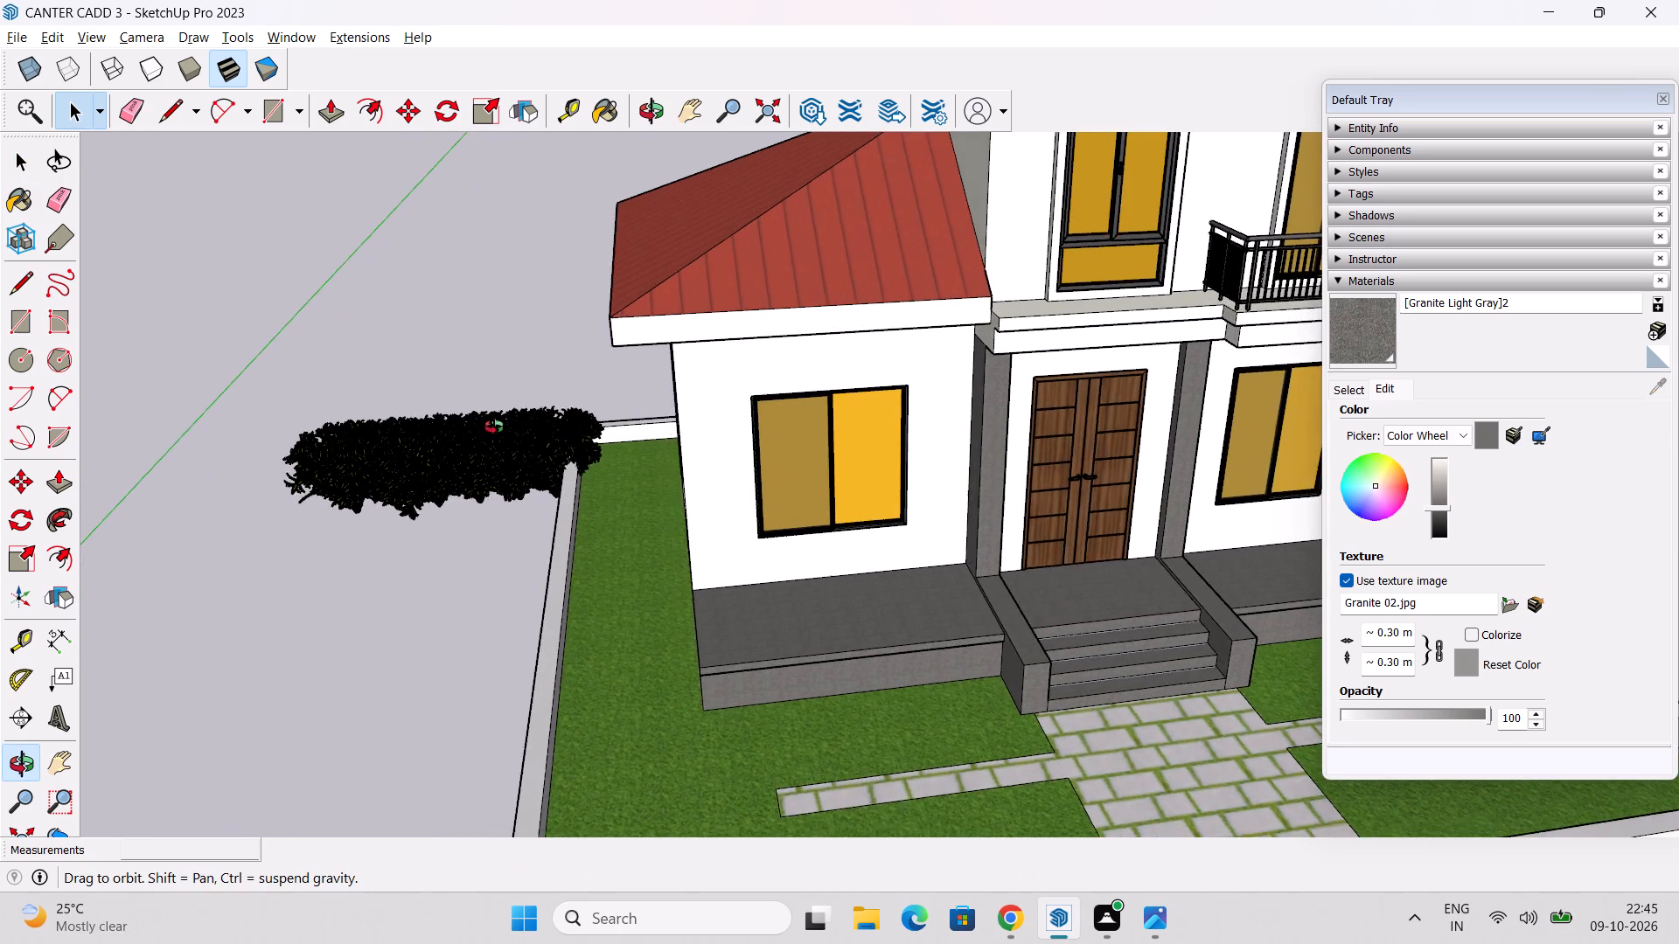
pyautogui.moveTo(494, 427); pyautogui.dragTo(545, 311, button='middle')
pyautogui.moveTo(148, 598); pyautogui.dragTo(372, 603, button='middle')
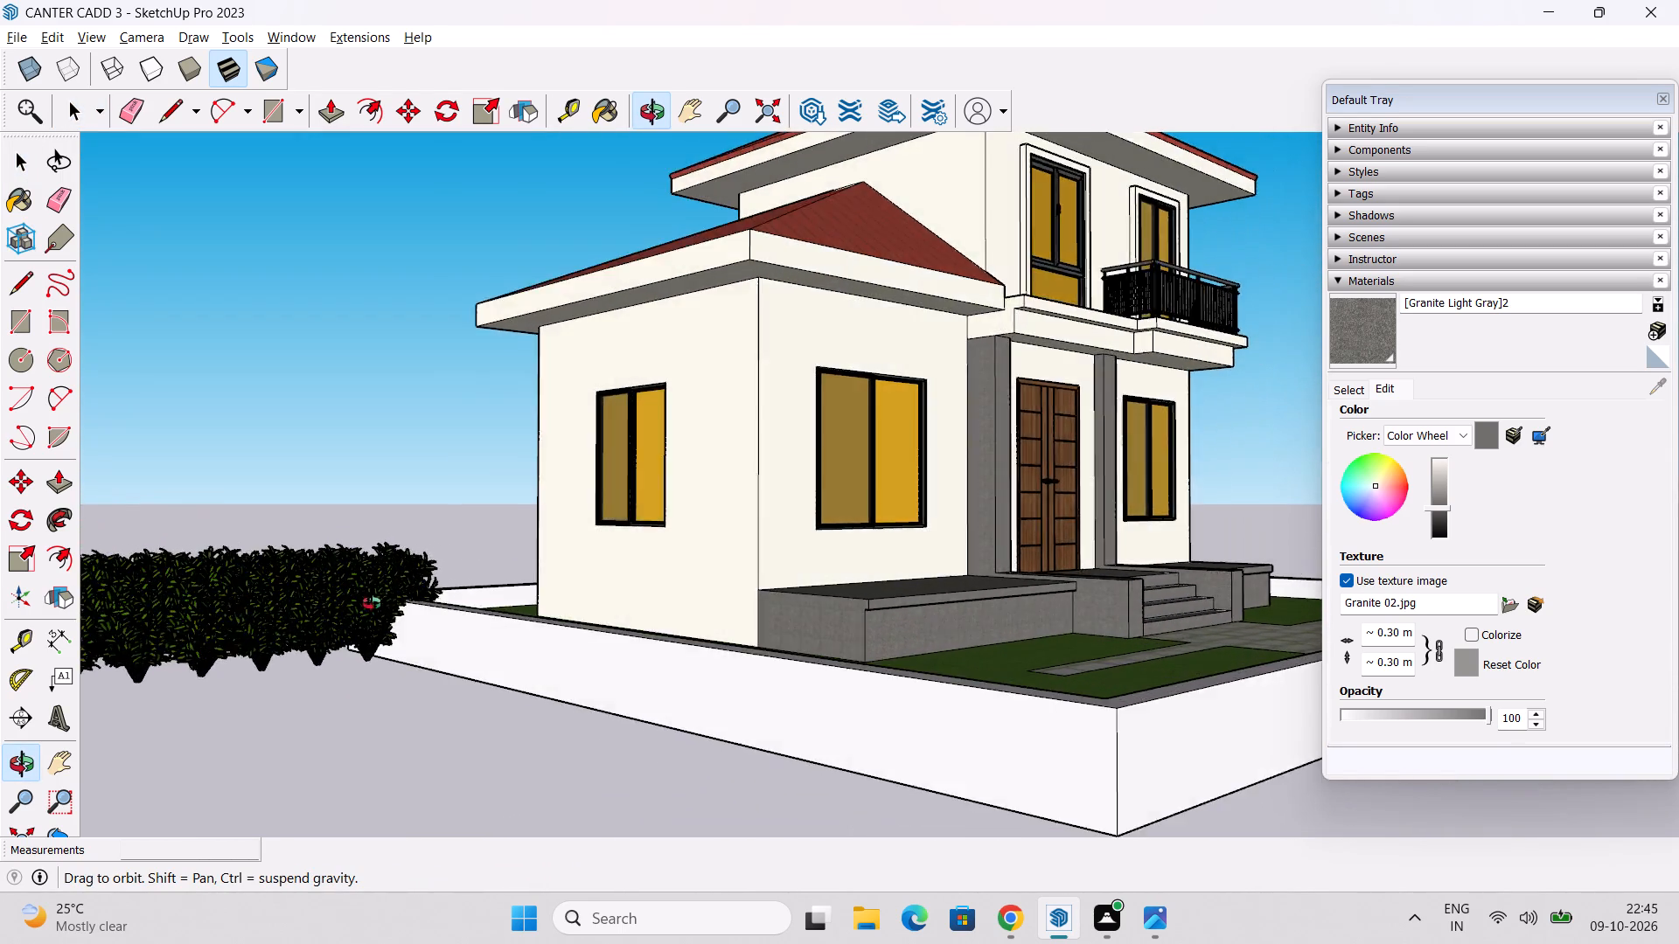
pyautogui.moveTo(372, 603); pyautogui.dragTo(456, 696, button='middle')
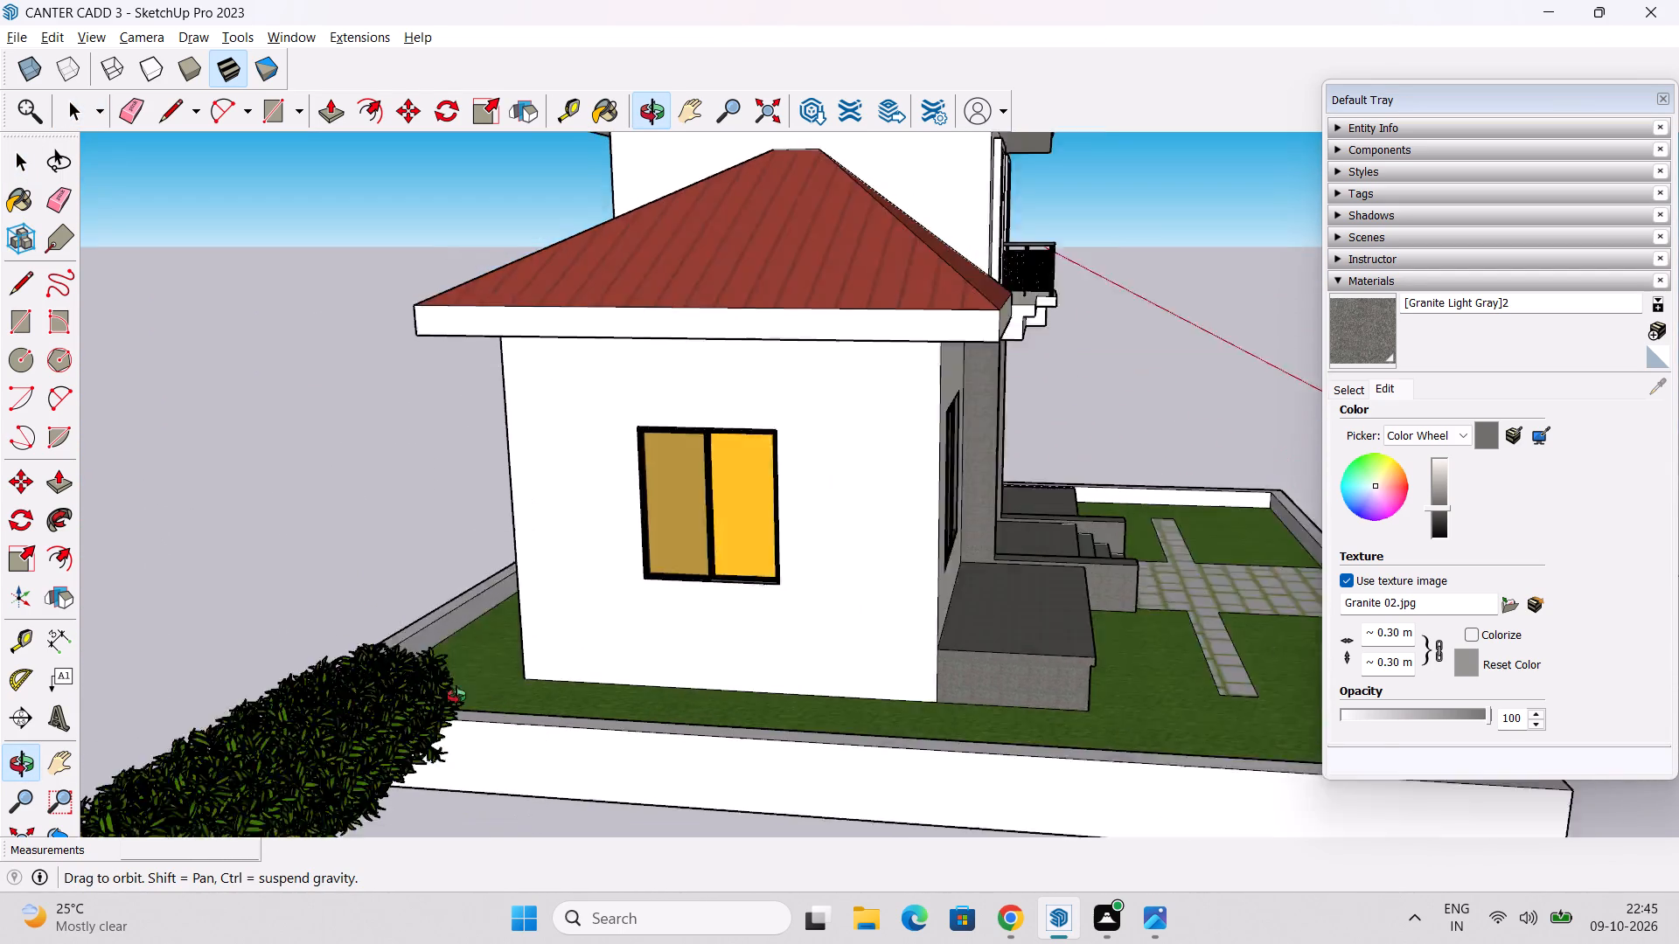
pyautogui.moveTo(456, 696); pyautogui.dragTo(346, 696, button='middle')
pyautogui.scroll(-2, 346, 690)
pyautogui.moveTo(346, 690); pyautogui.dragTo(468, 663, button='middle')
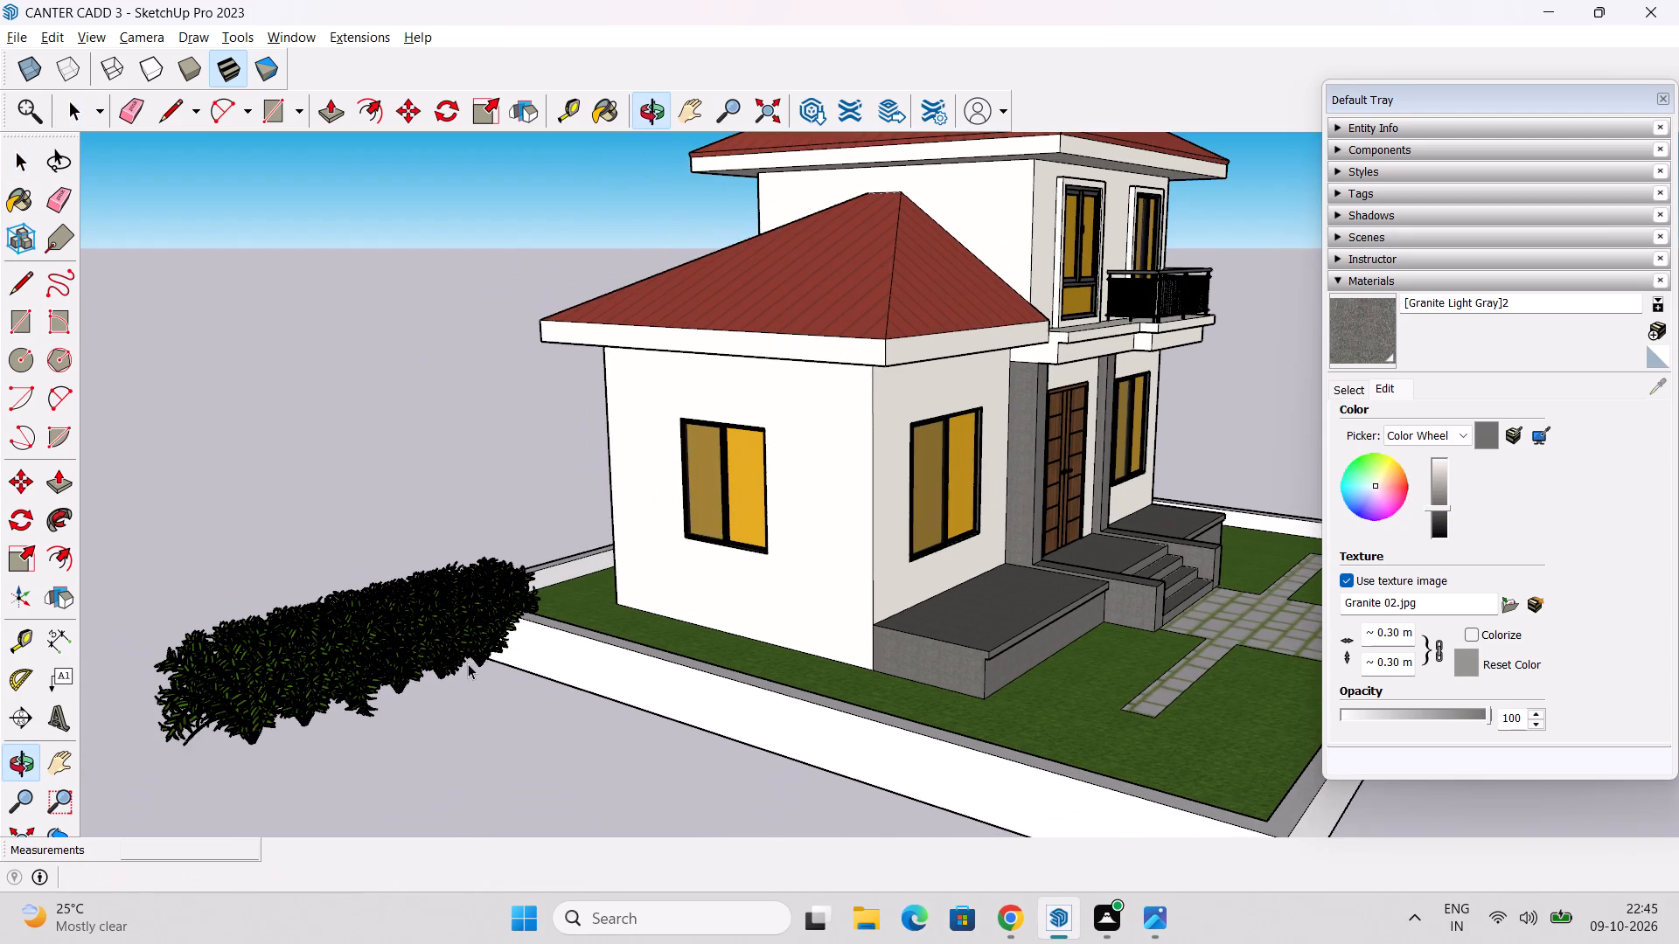
pyautogui.click(352, 647)
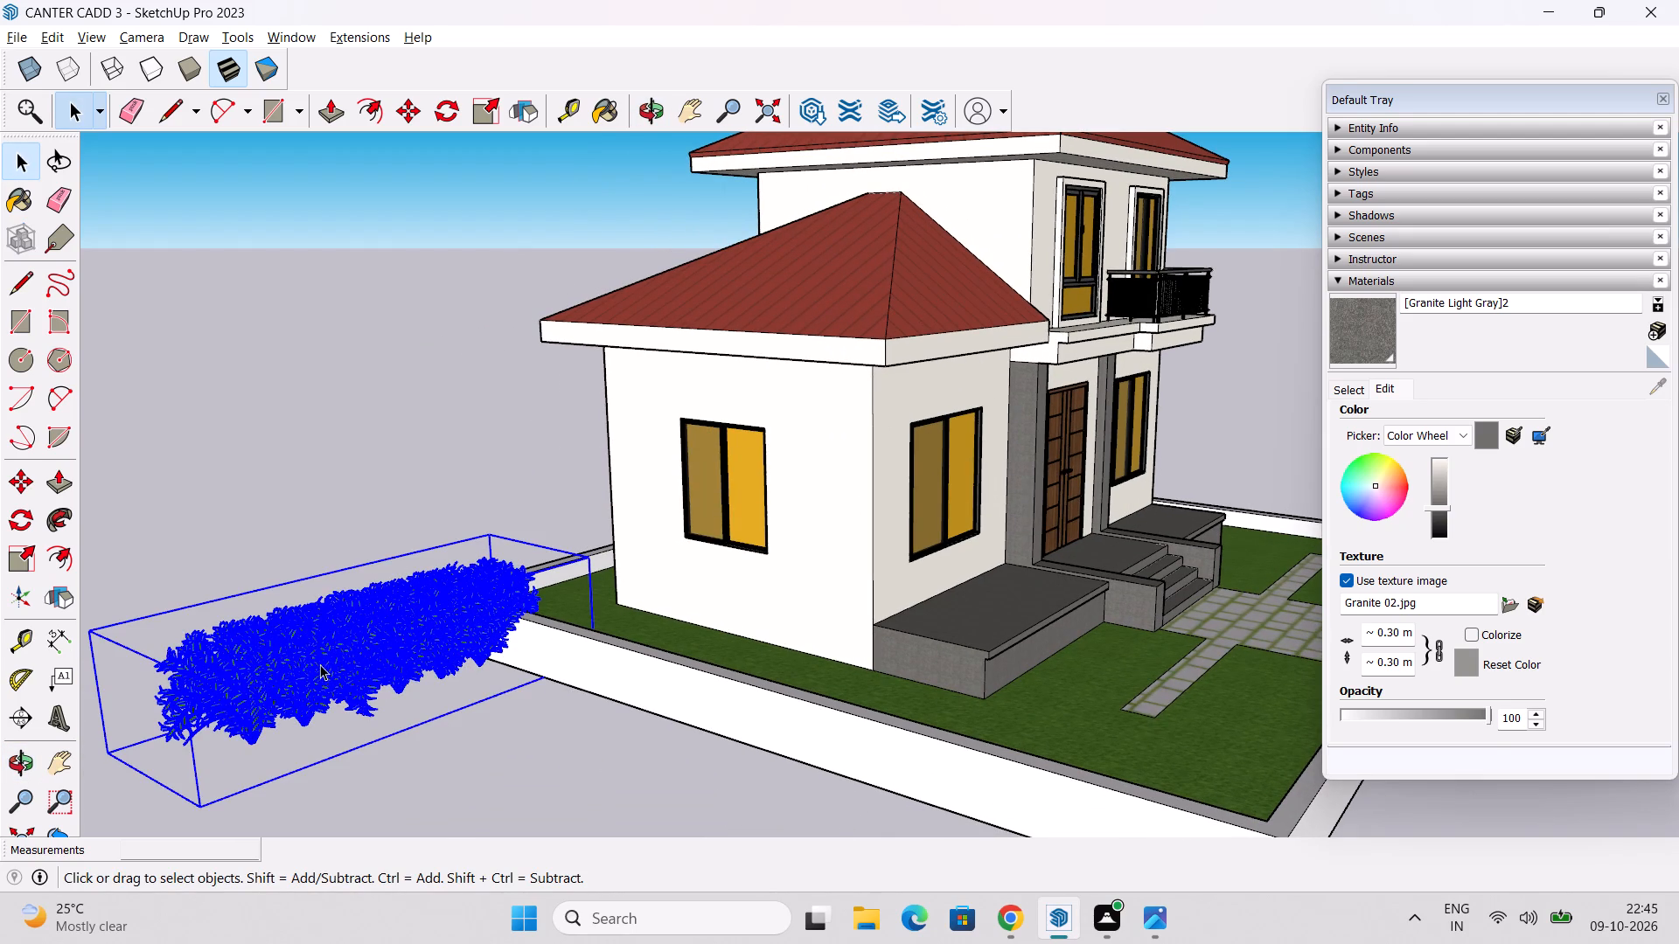
pyautogui.press('r')
pyautogui.press('o')
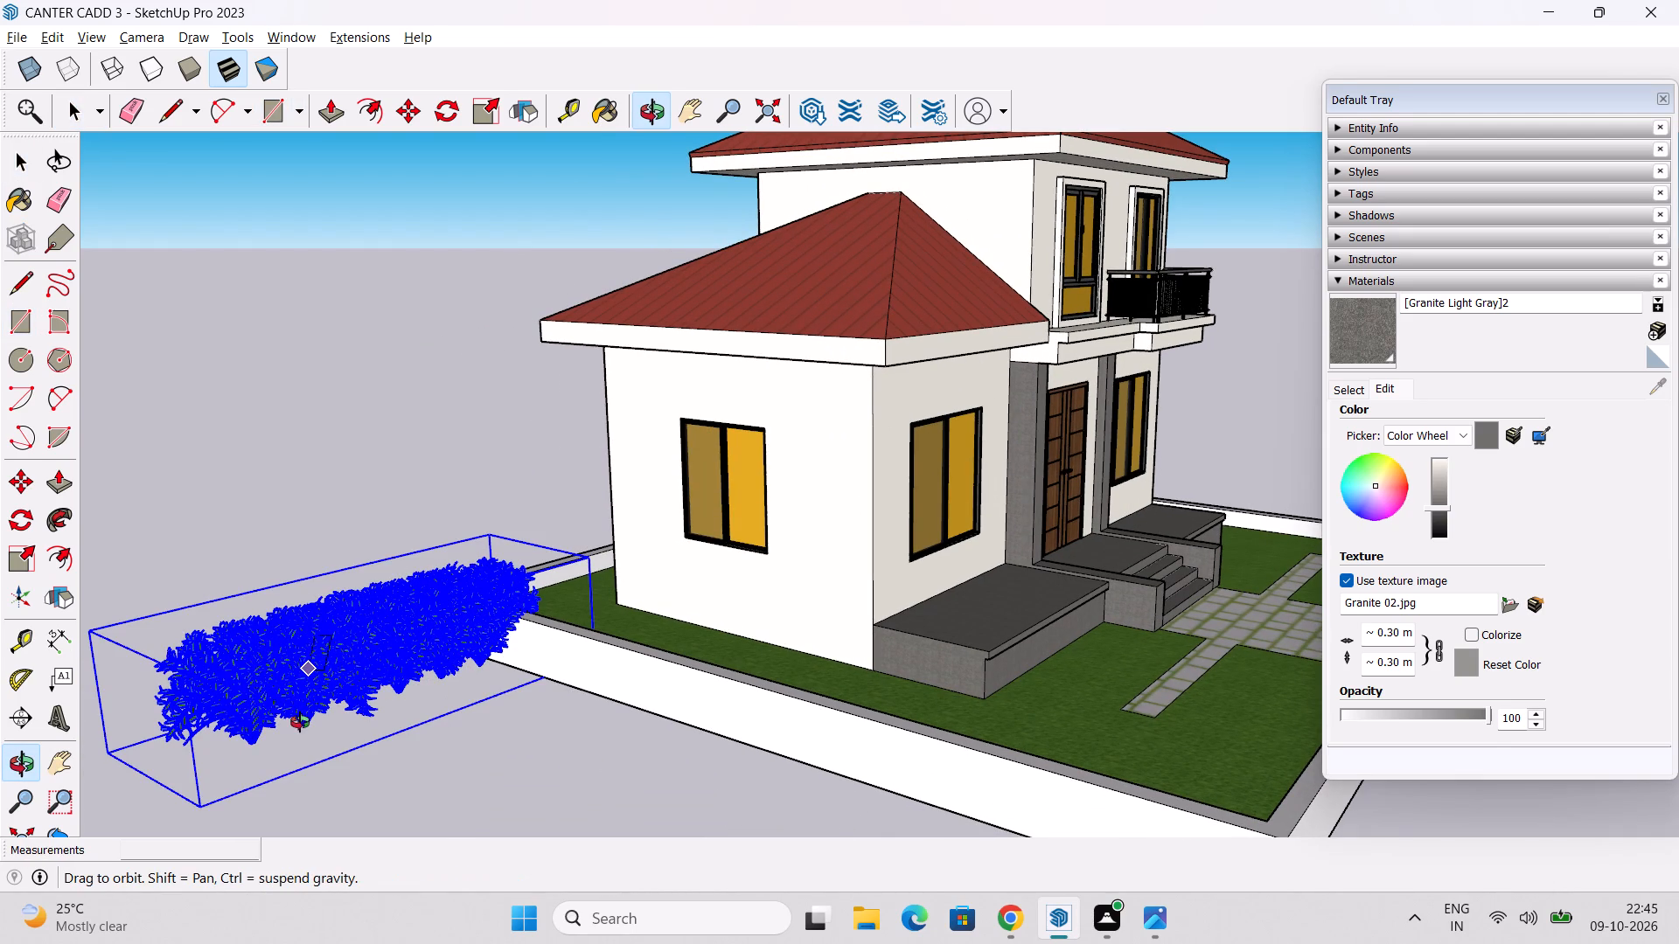
pyautogui.press('space')
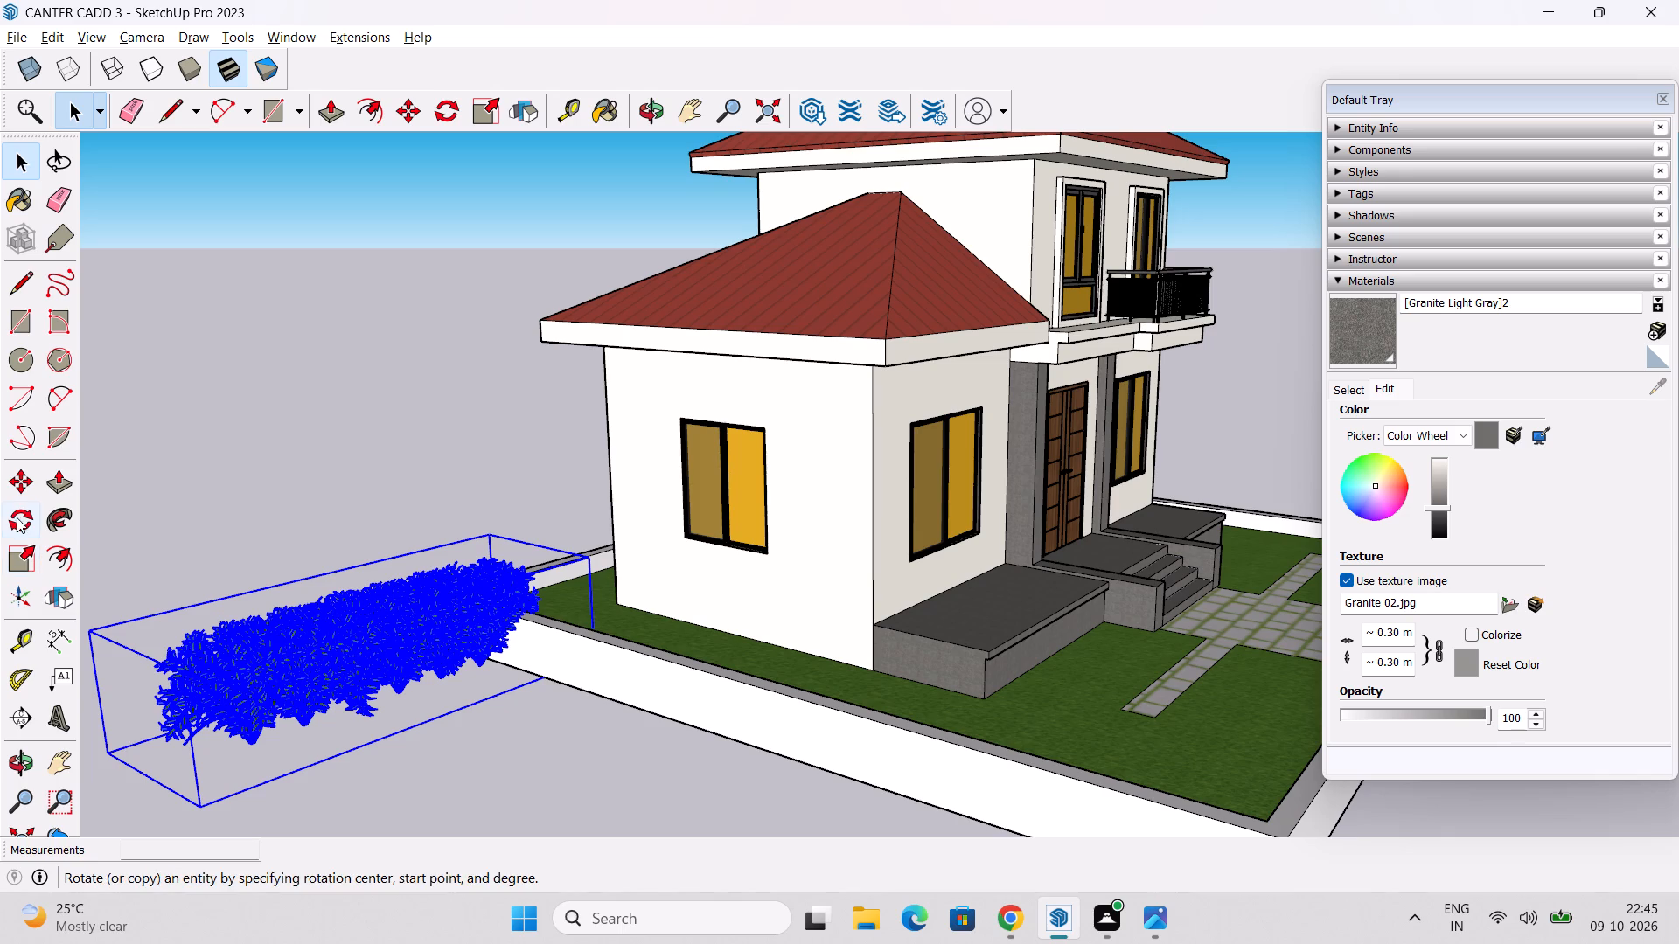
pyautogui.click(17, 517)
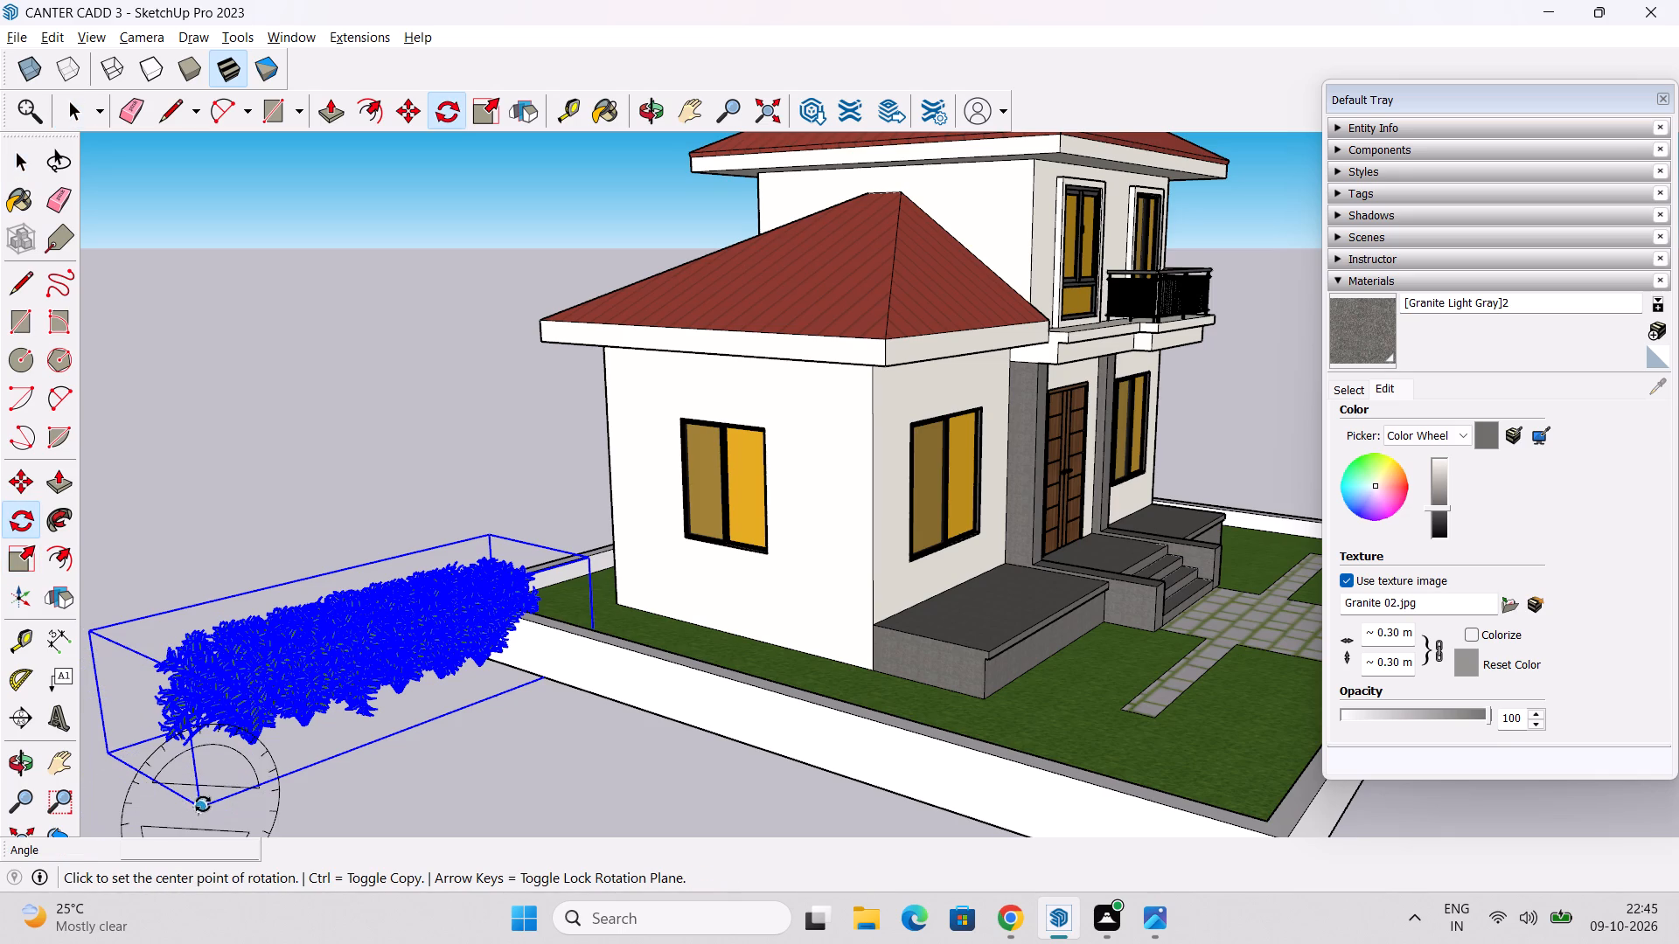
pyautogui.click(165, 778)
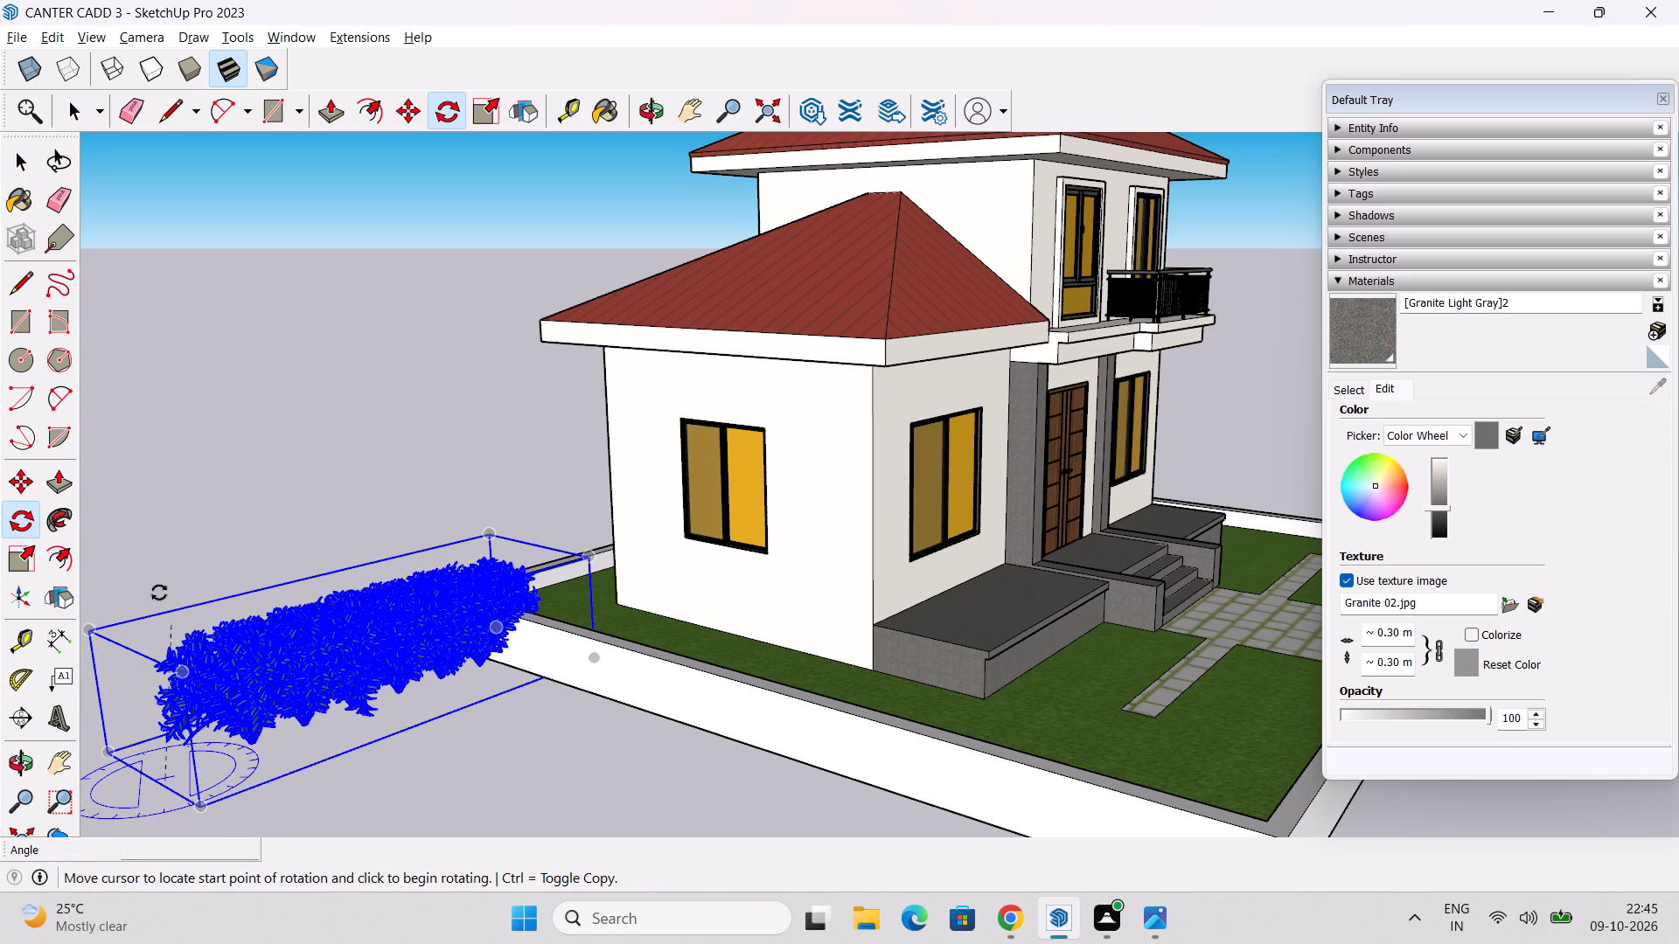
pyautogui.moveTo(312, 774); pyautogui.dragTo(273, 534, button='middle')
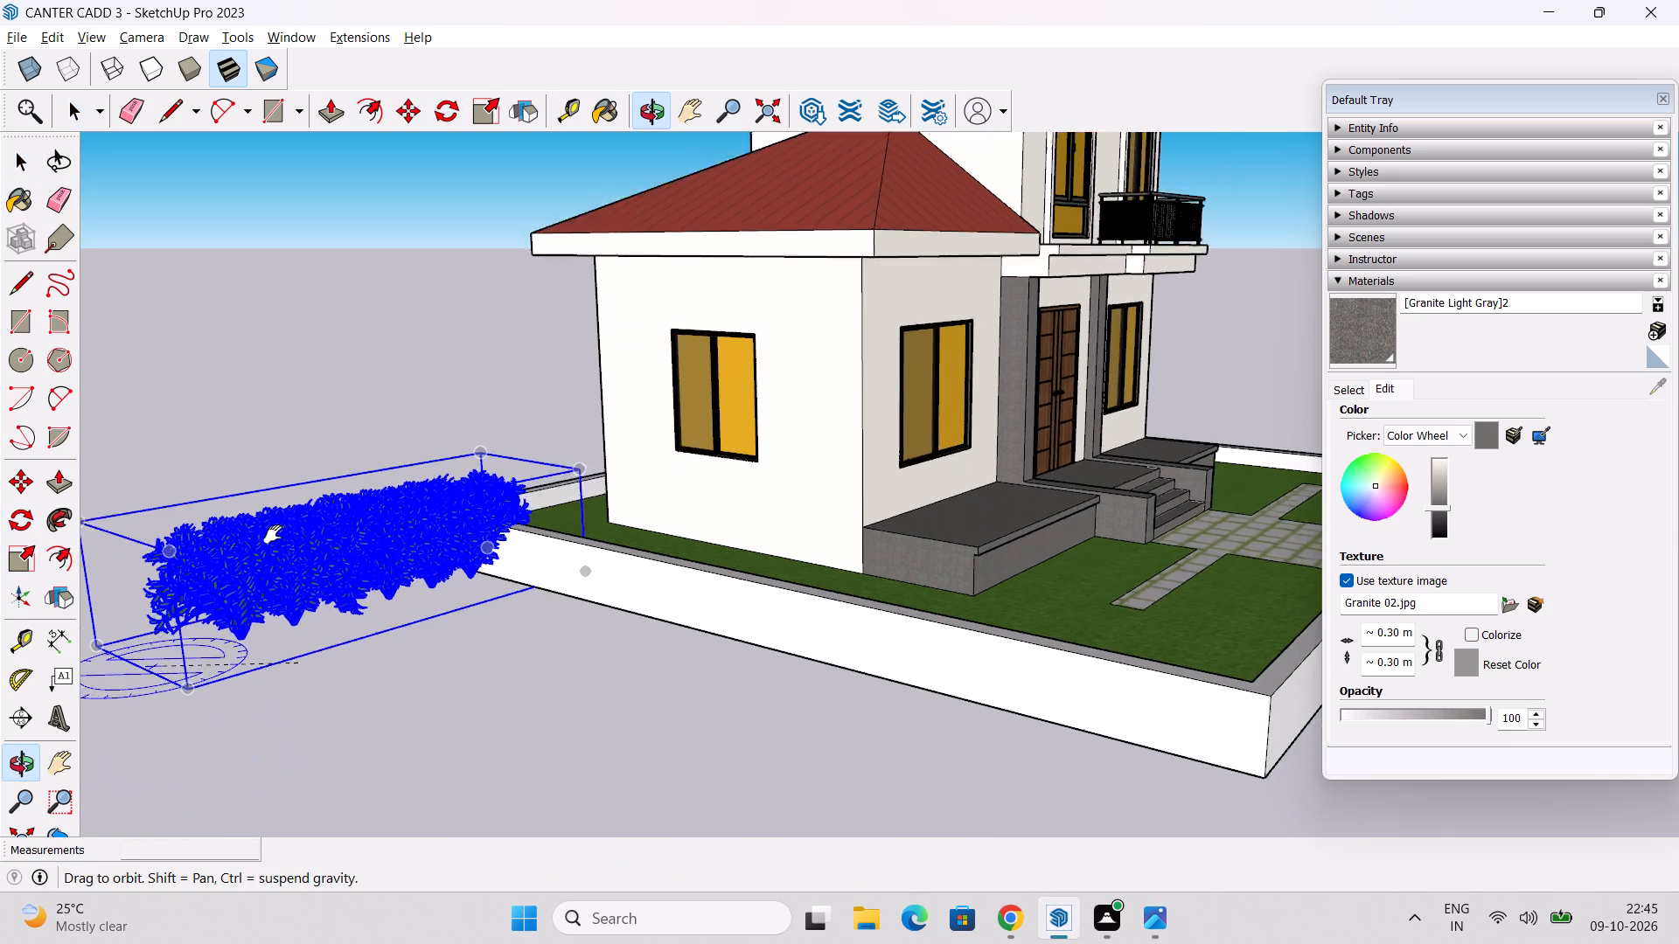
pyautogui.moveTo(273, 534); pyautogui.dragTo(269, 515, button='middle')
pyautogui.click(255, 578)
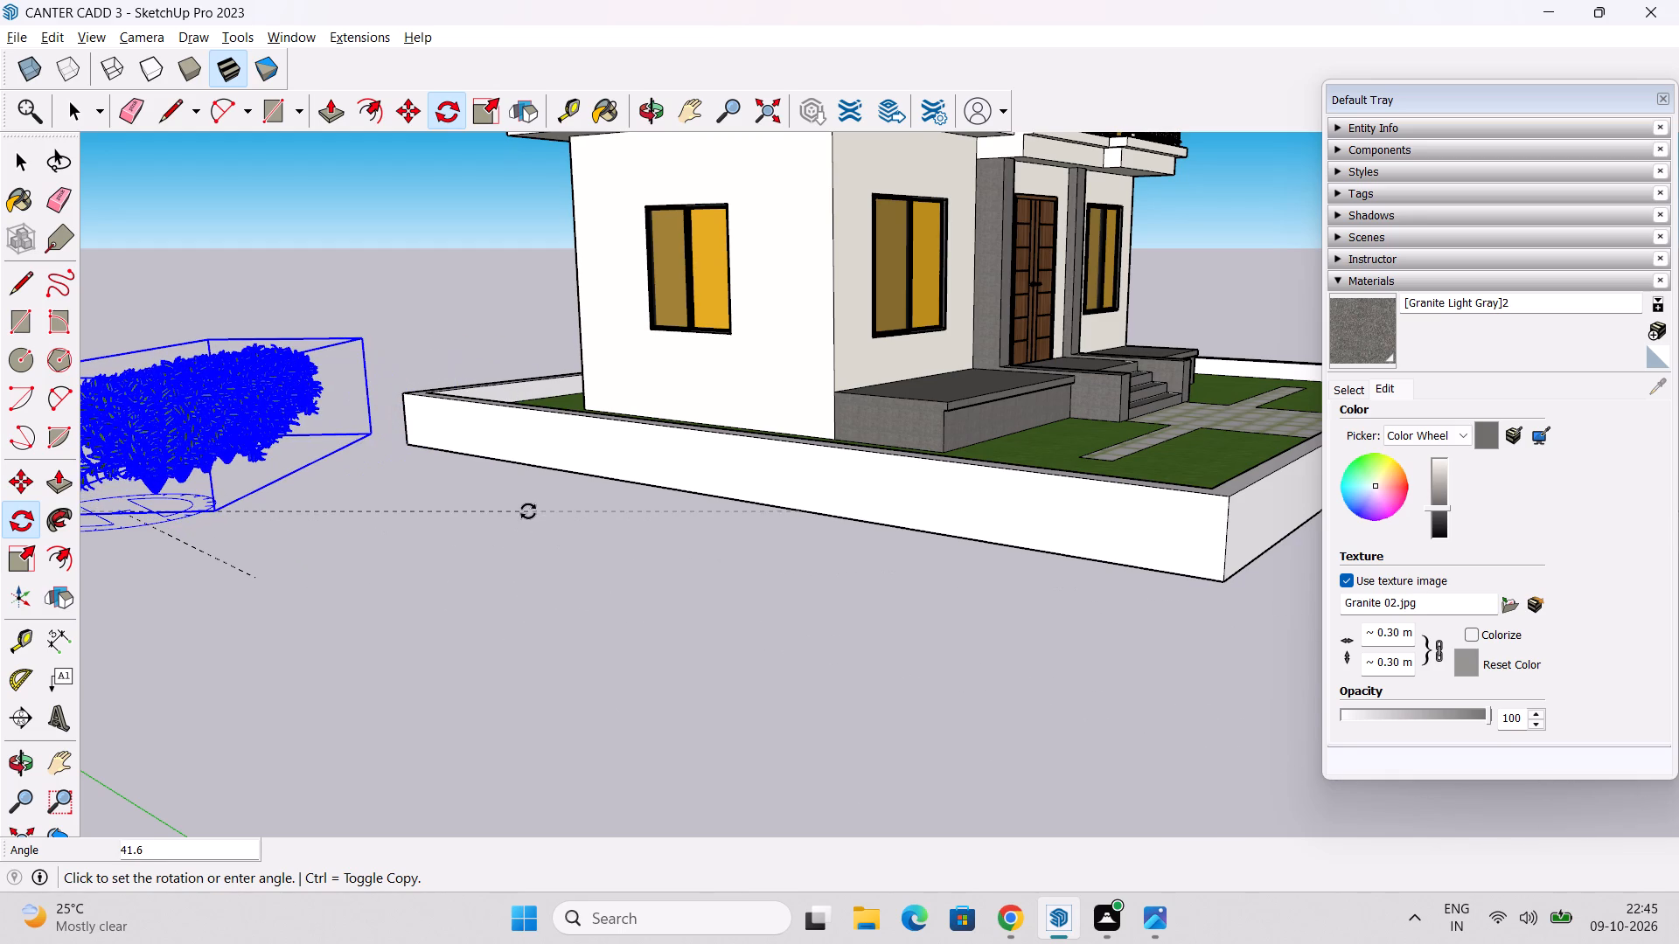
pyautogui.write('90')
pyautogui.press('Return')
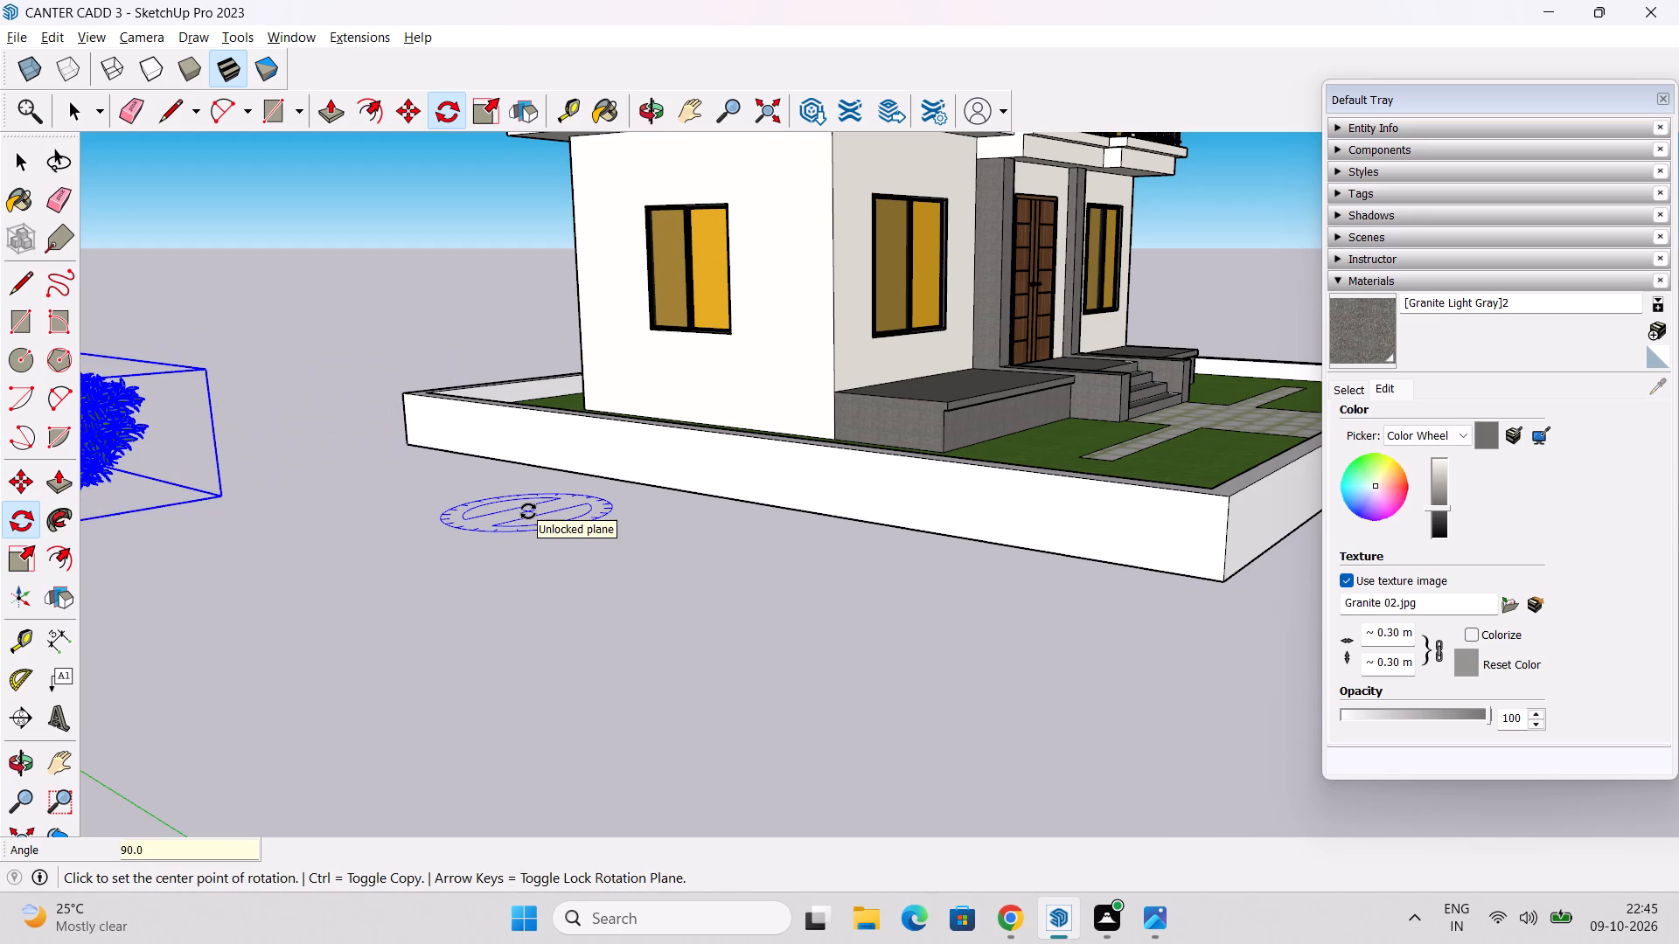
pyautogui.scroll(-3, 475, 557)
pyautogui.press('space')
# Move the hedge from outside the wall onto the lawn at the right side of the house, alongside the side yard wall.
pyautogui.scroll(-2, 416, 594)
pyautogui.moveTo(412, 599); pyautogui.dragTo(693, 559, button='middle')
pyautogui.scroll(3, 415, 516)
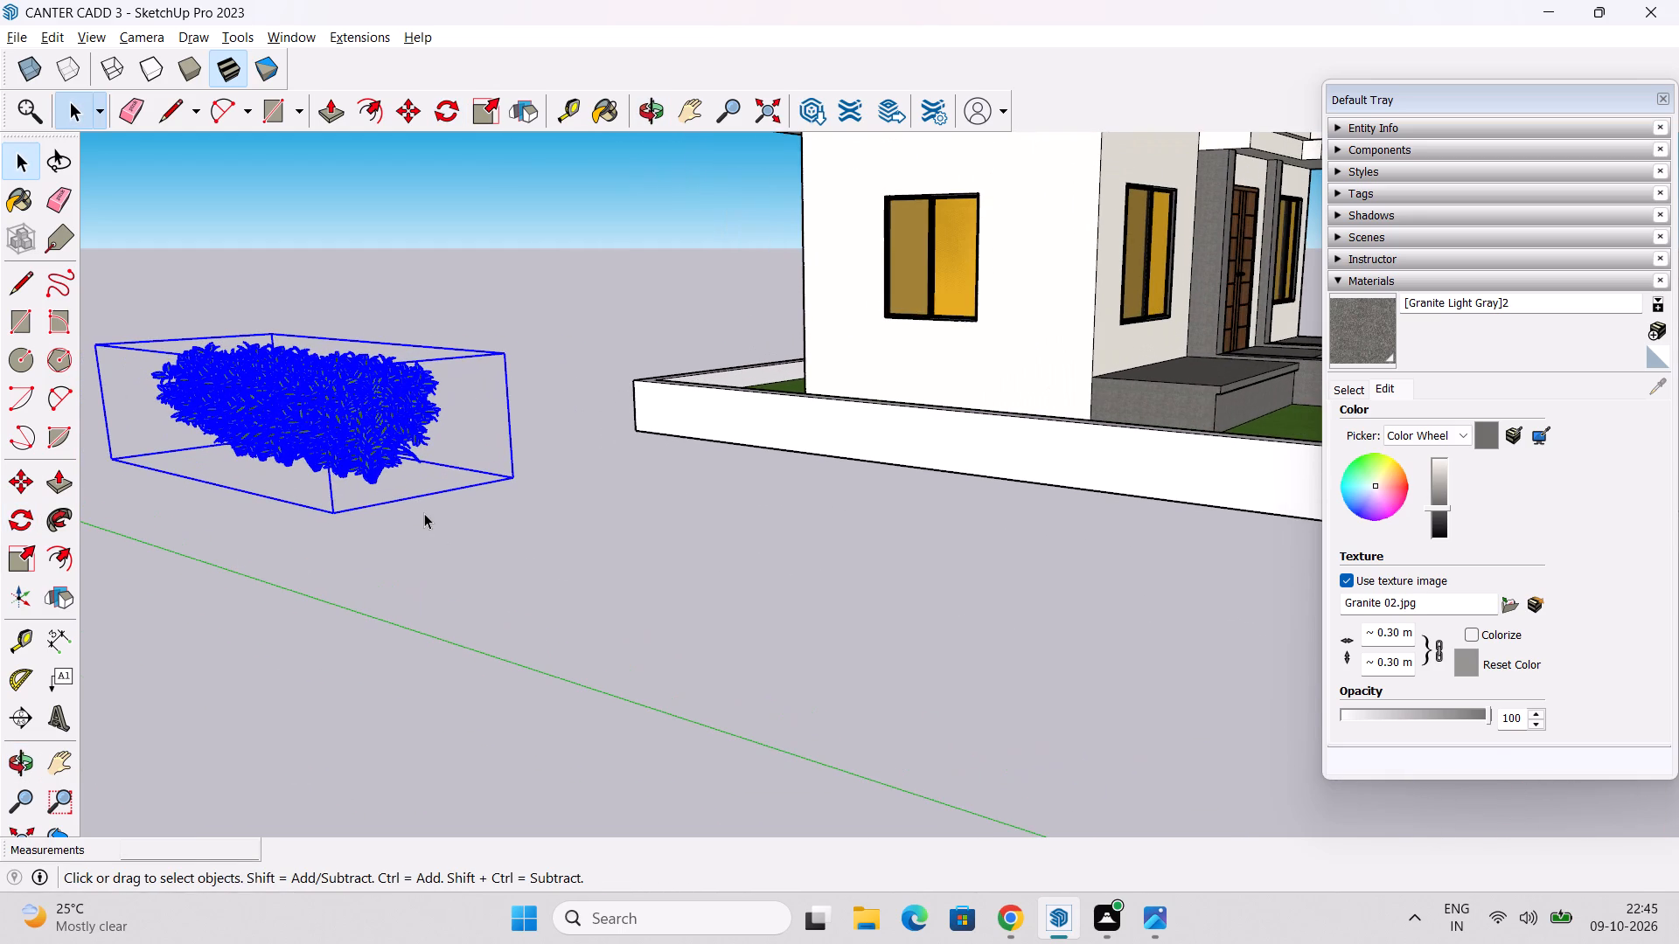
pyautogui.press('m')
pyautogui.click(364, 481)
pyautogui.scroll(-3, 789, 527)
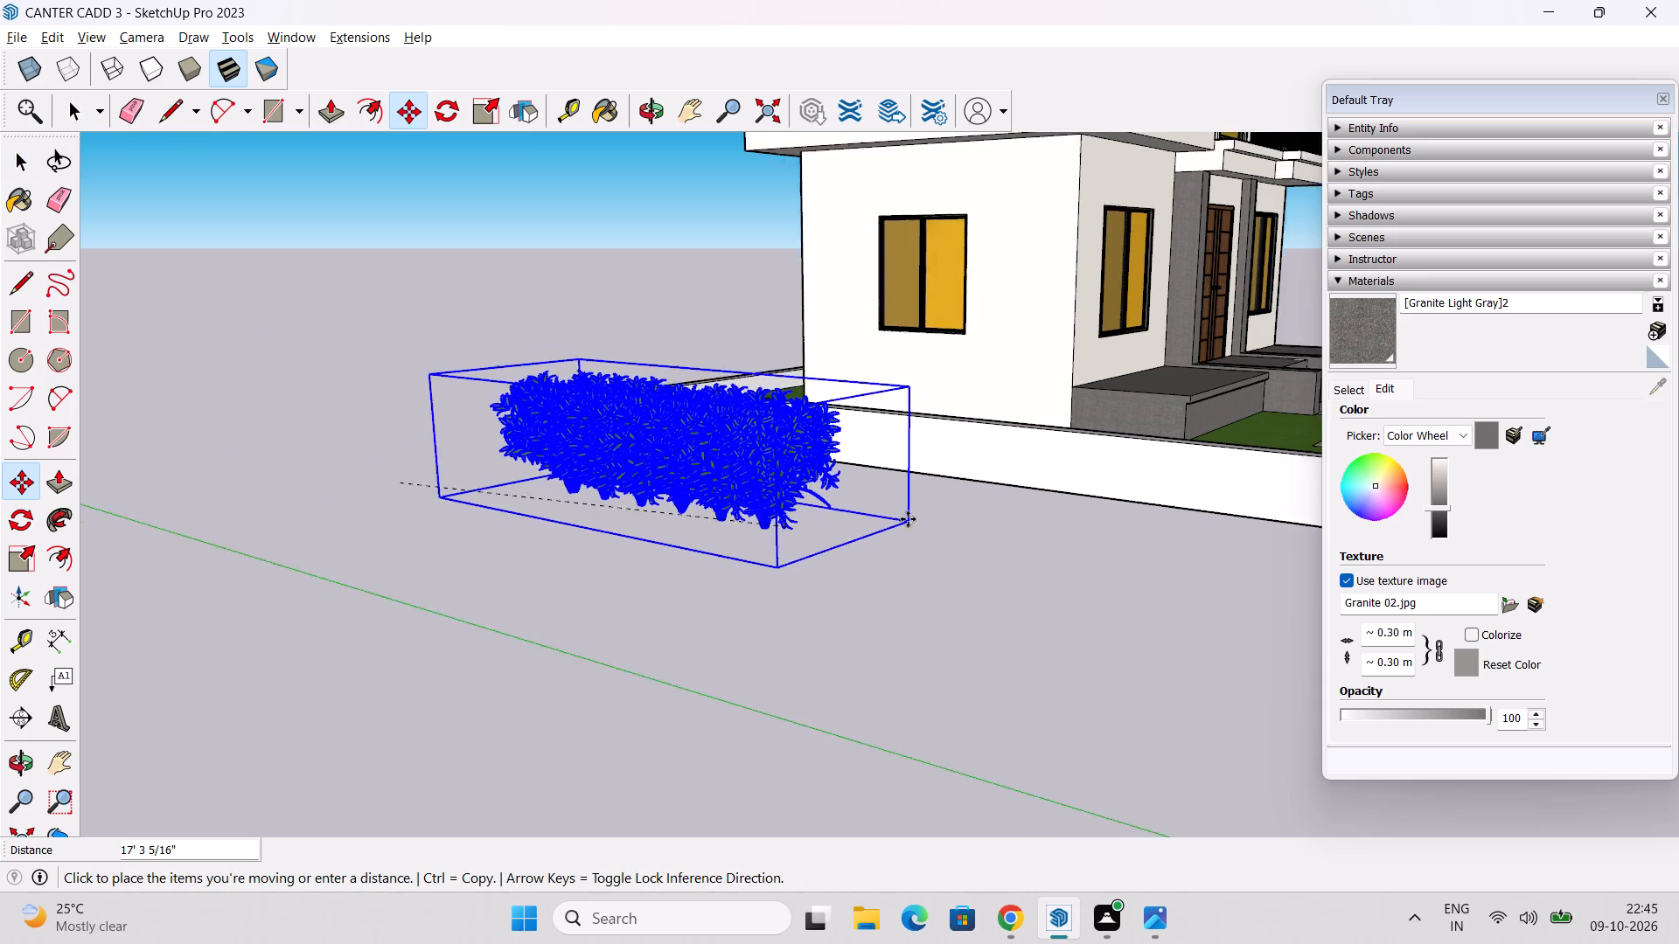
pyautogui.scroll(-3, 908, 519)
pyautogui.moveTo(1102, 527); pyautogui.dragTo(742, 701, button='middle')
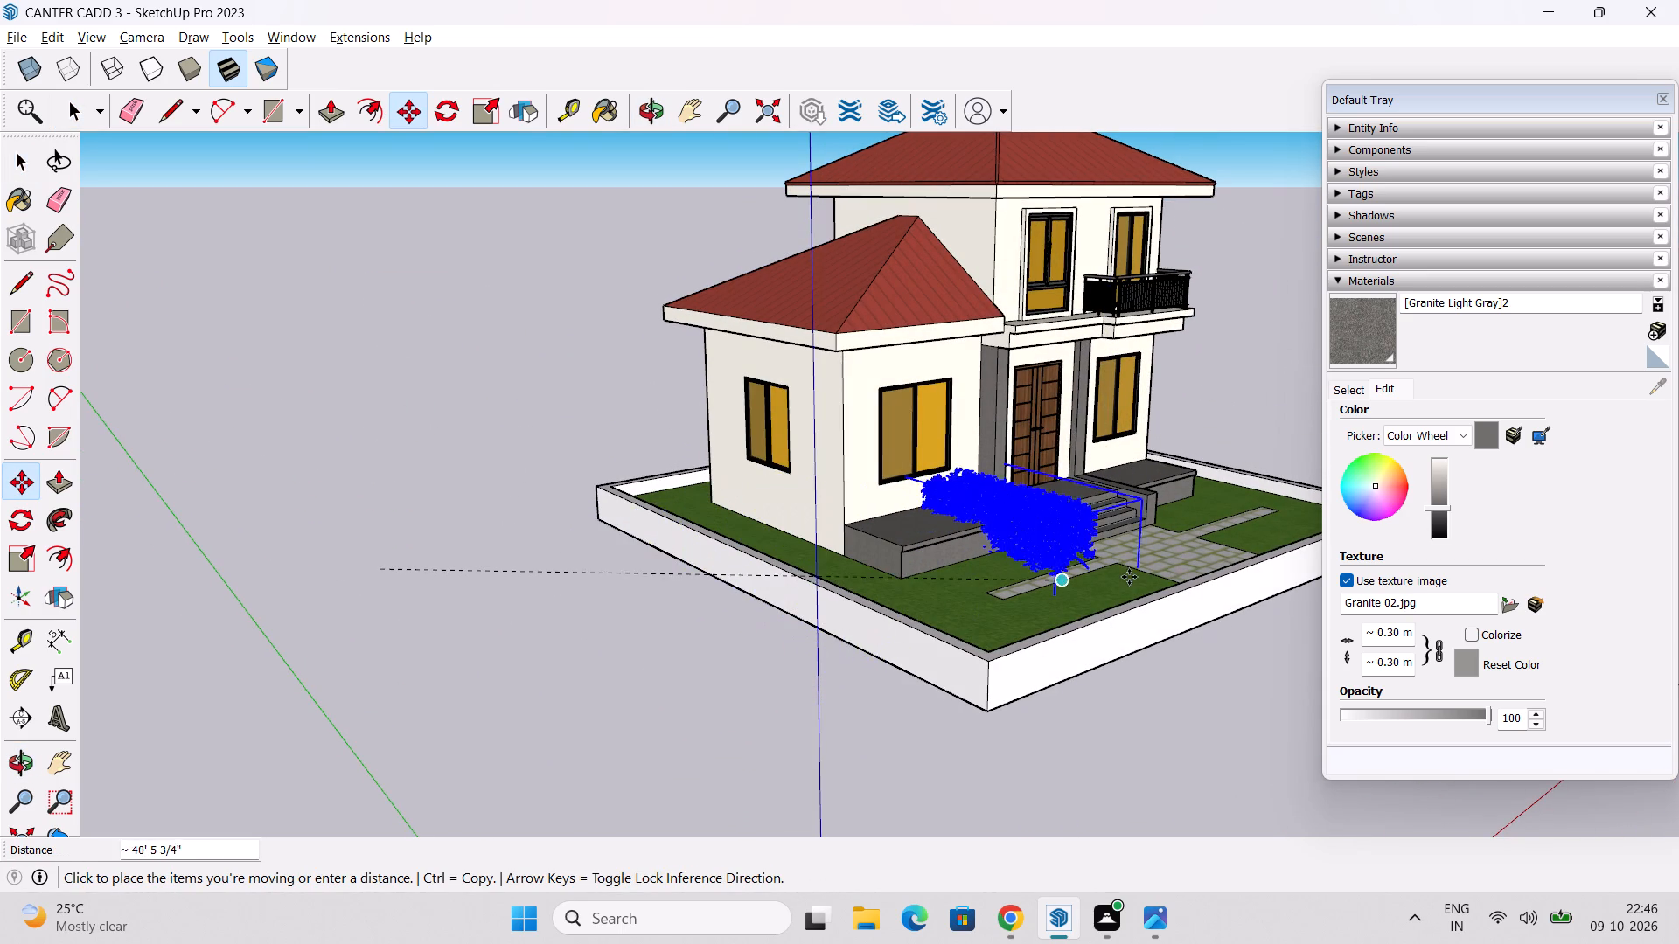
pyautogui.moveTo(1146, 571); pyautogui.dragTo(856, 678, button='middle')
pyautogui.scroll(3, 1033, 603)
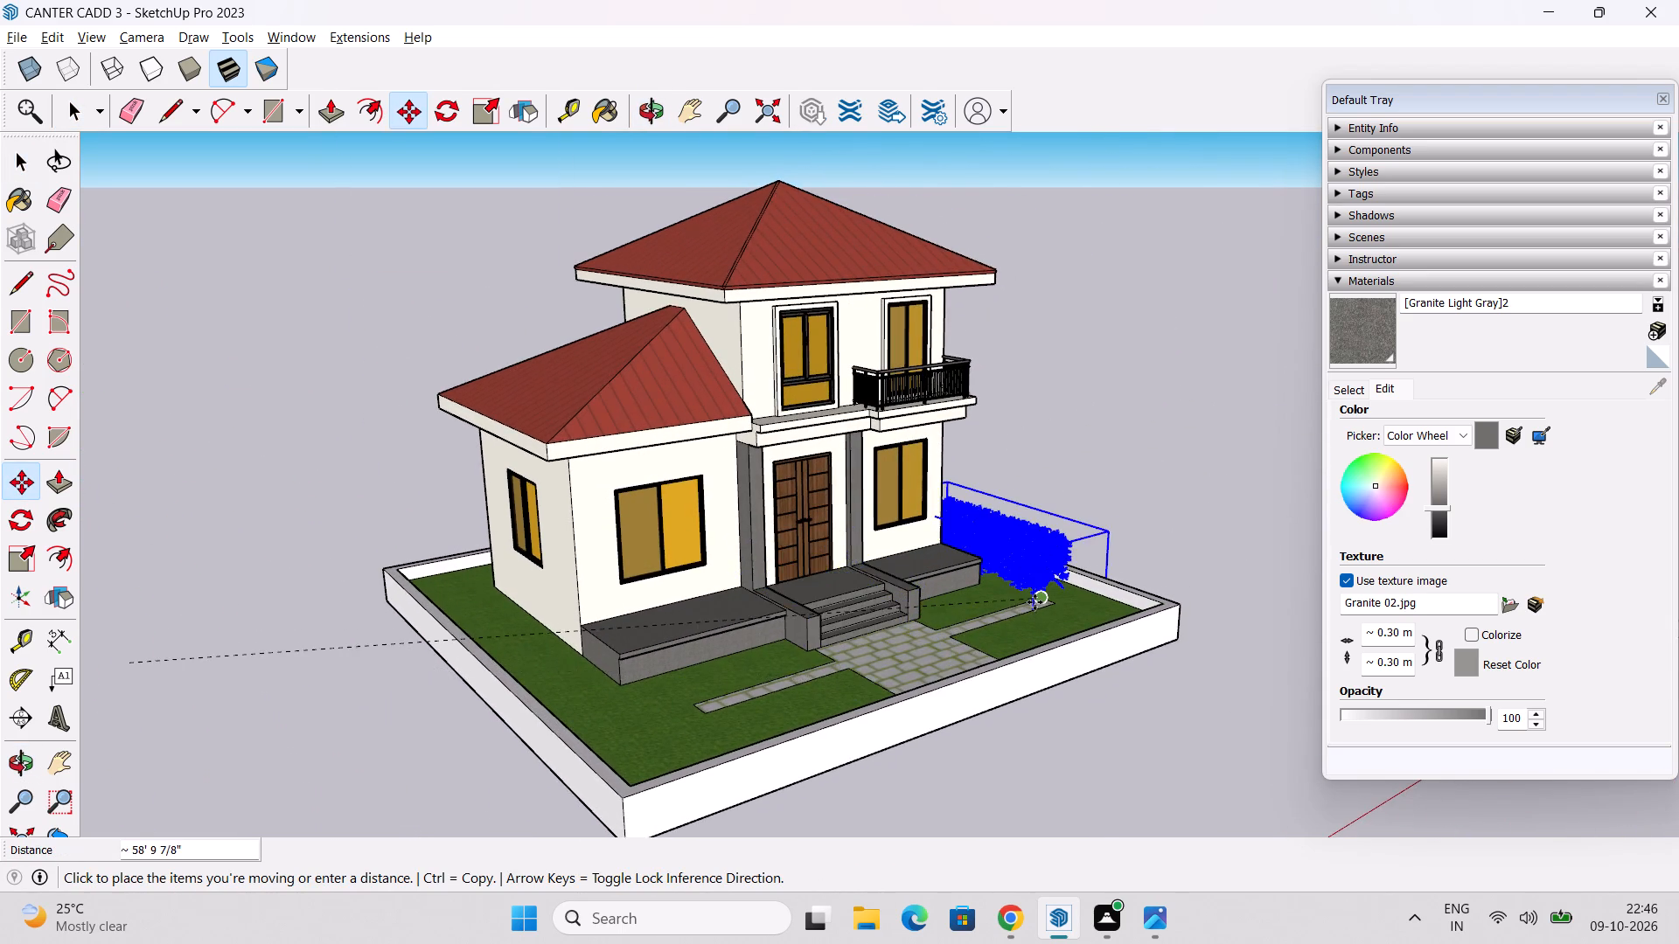
pyautogui.scroll(5, 1035, 602)
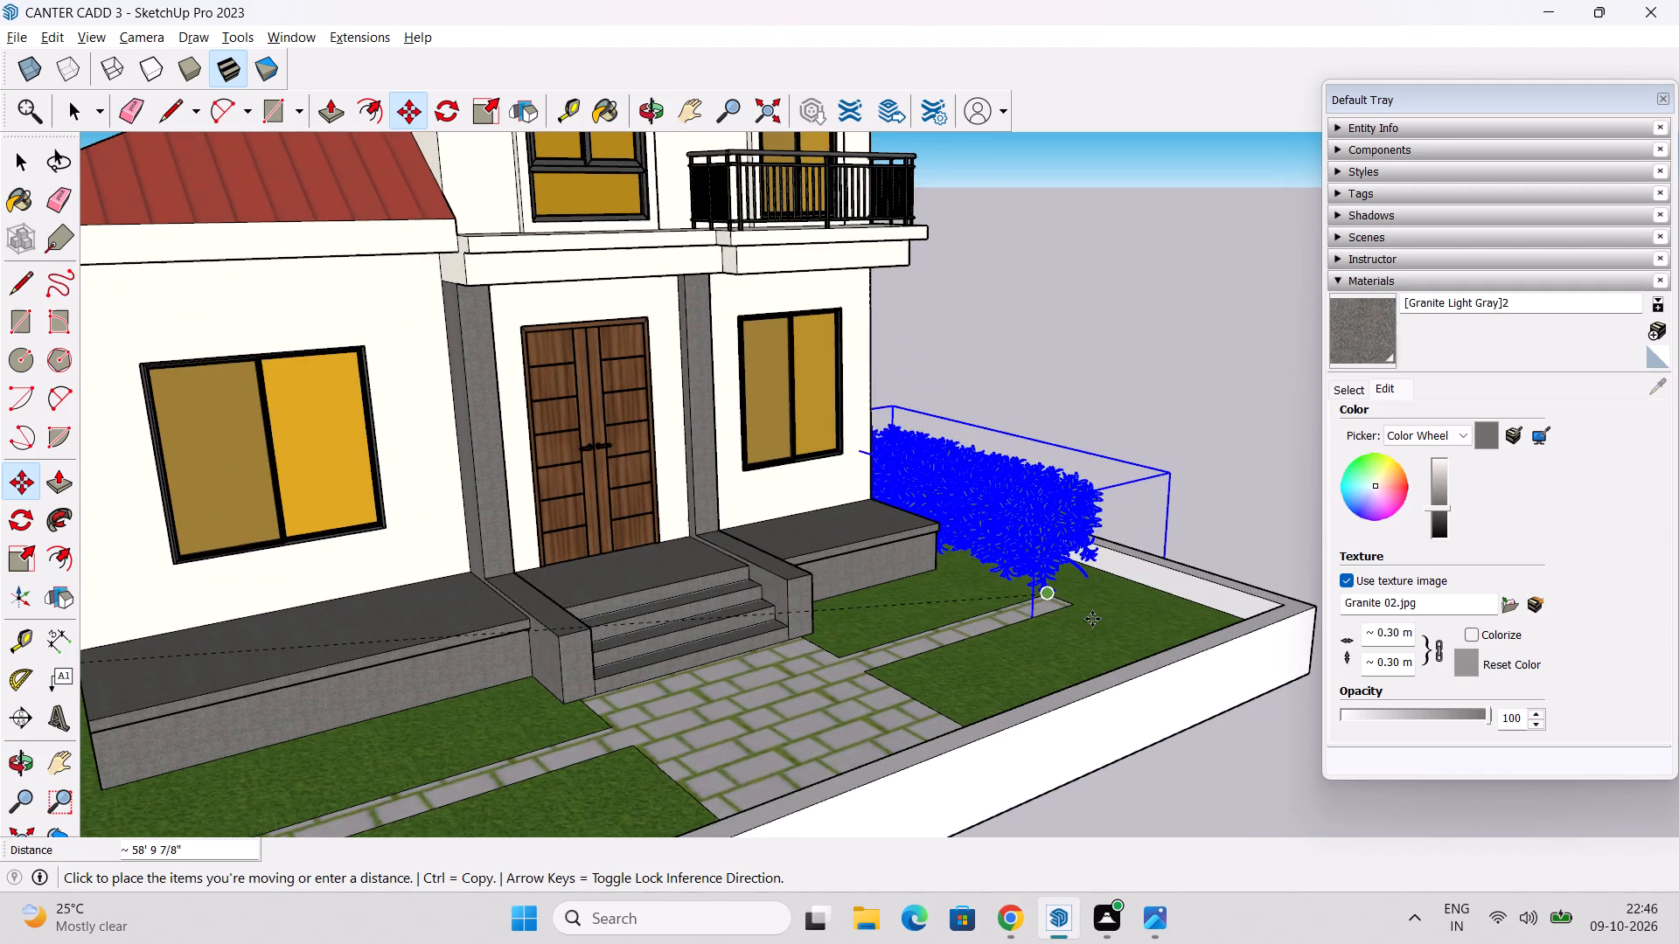
pyautogui.moveTo(1097, 621); pyautogui.dragTo(1055, 714, button='middle')
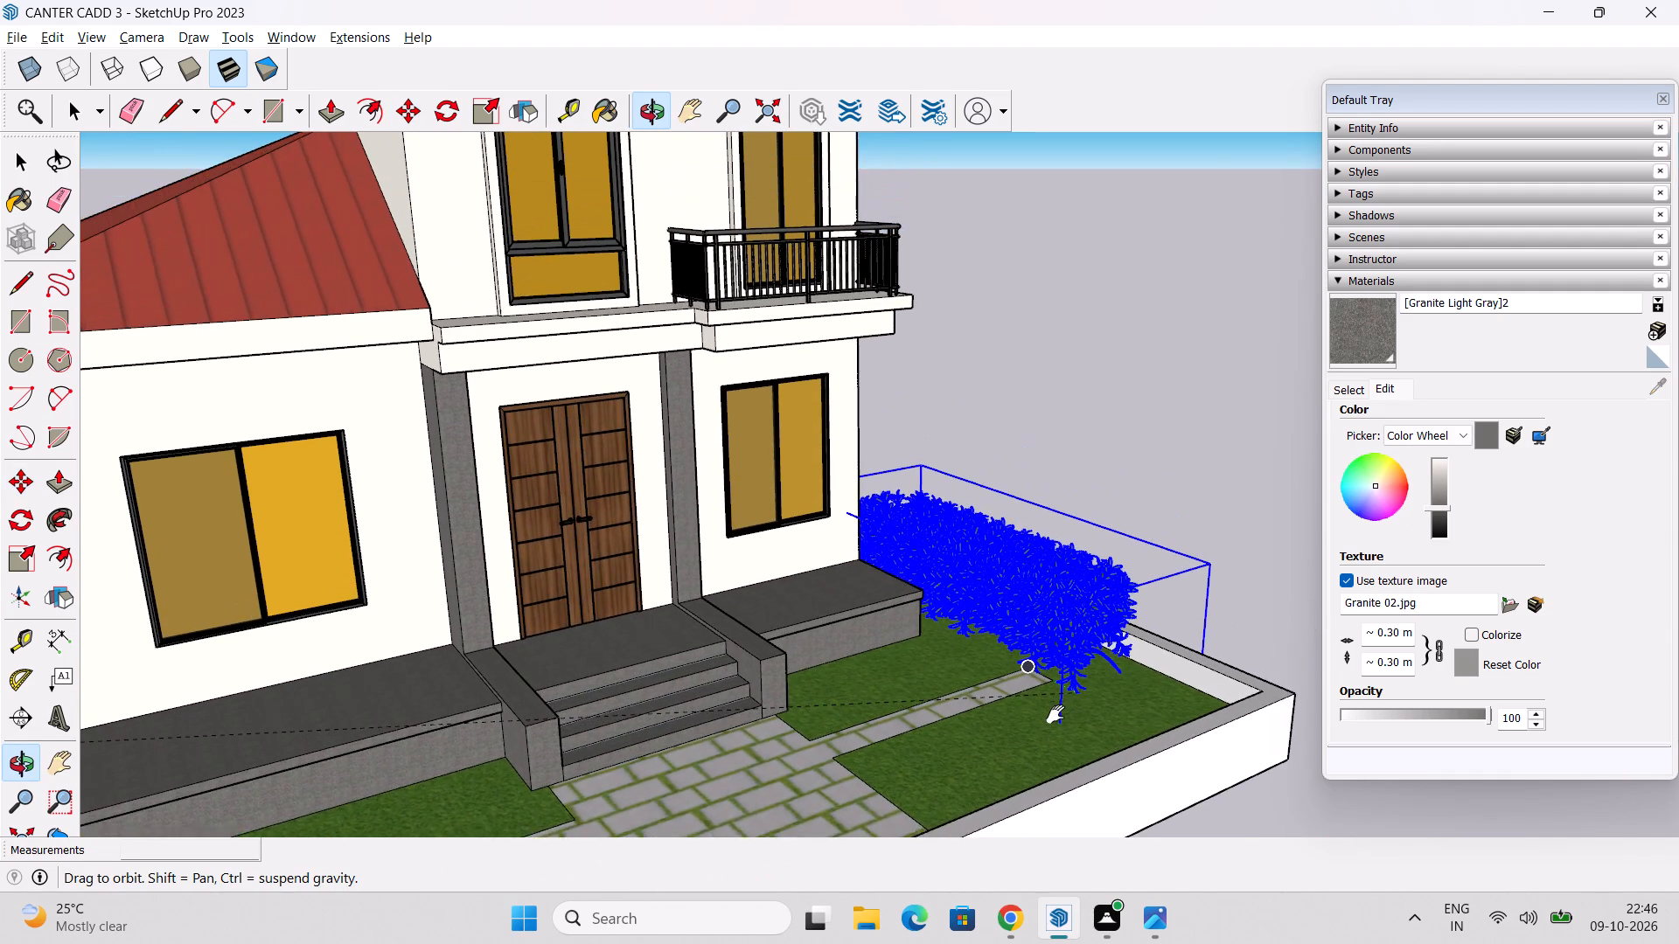
pyautogui.moveTo(1055, 714); pyautogui.dragTo(1021, 698, button='middle')
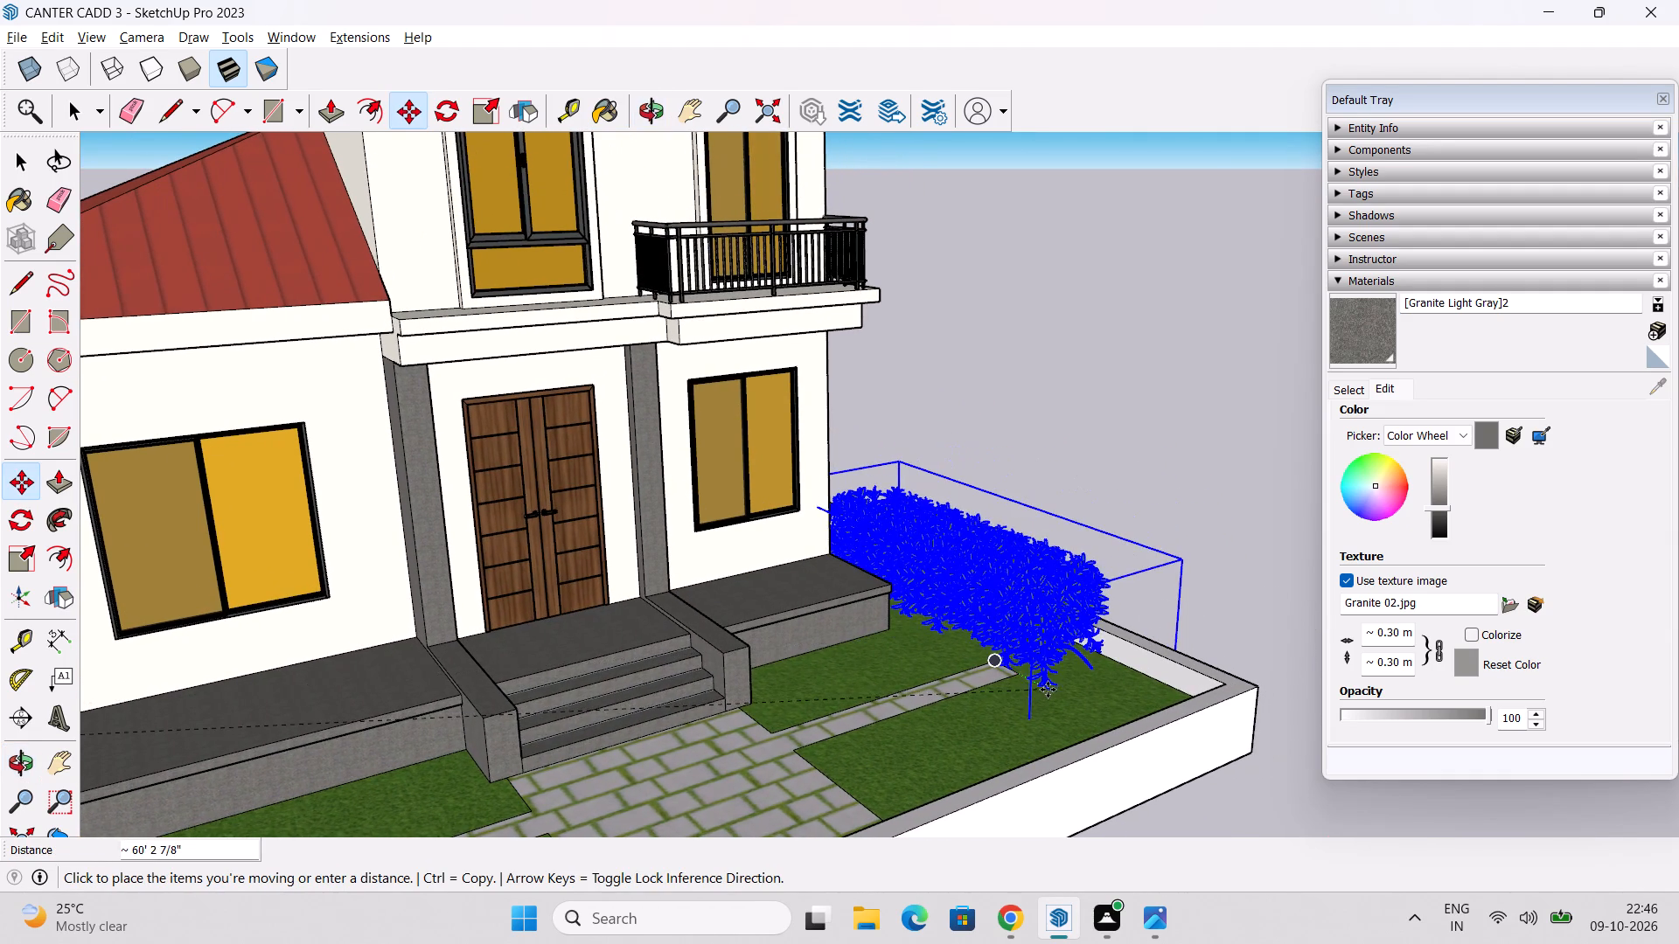
pyautogui.click(1072, 681)
# Examine the hedge's placement on the lawn against the house and yard wall from several angles.
pyautogui.moveTo(1071, 680); pyautogui.dragTo(1005, 702, button='middle')
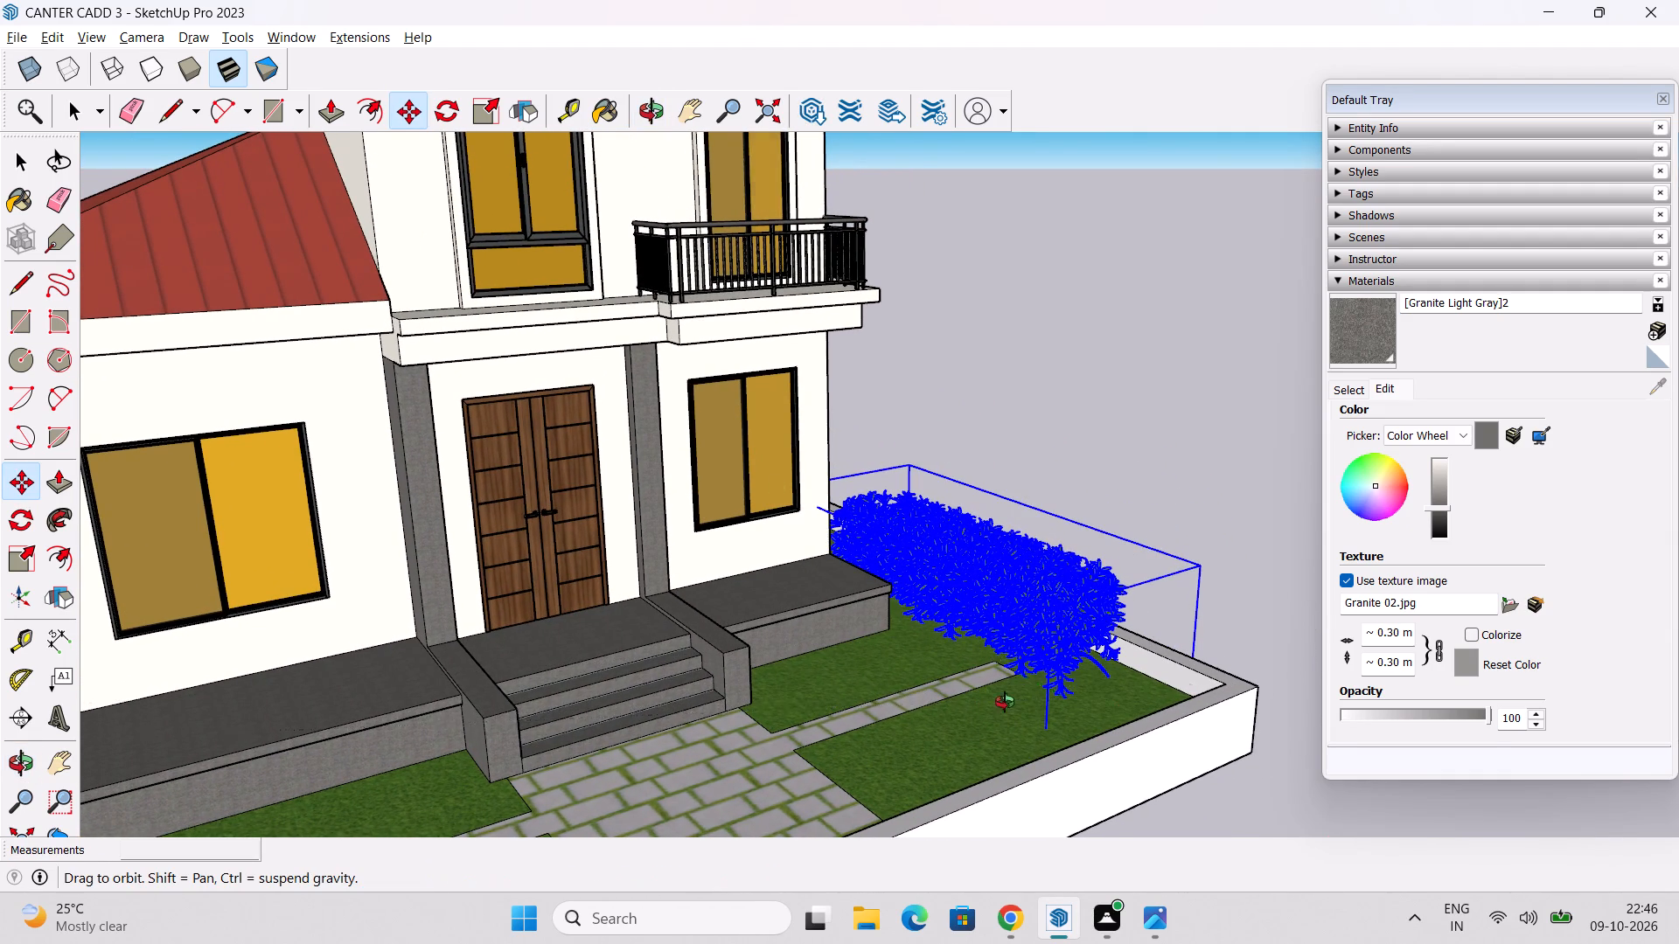
pyautogui.moveTo(1005, 702); pyautogui.dragTo(767, 689, button='middle')
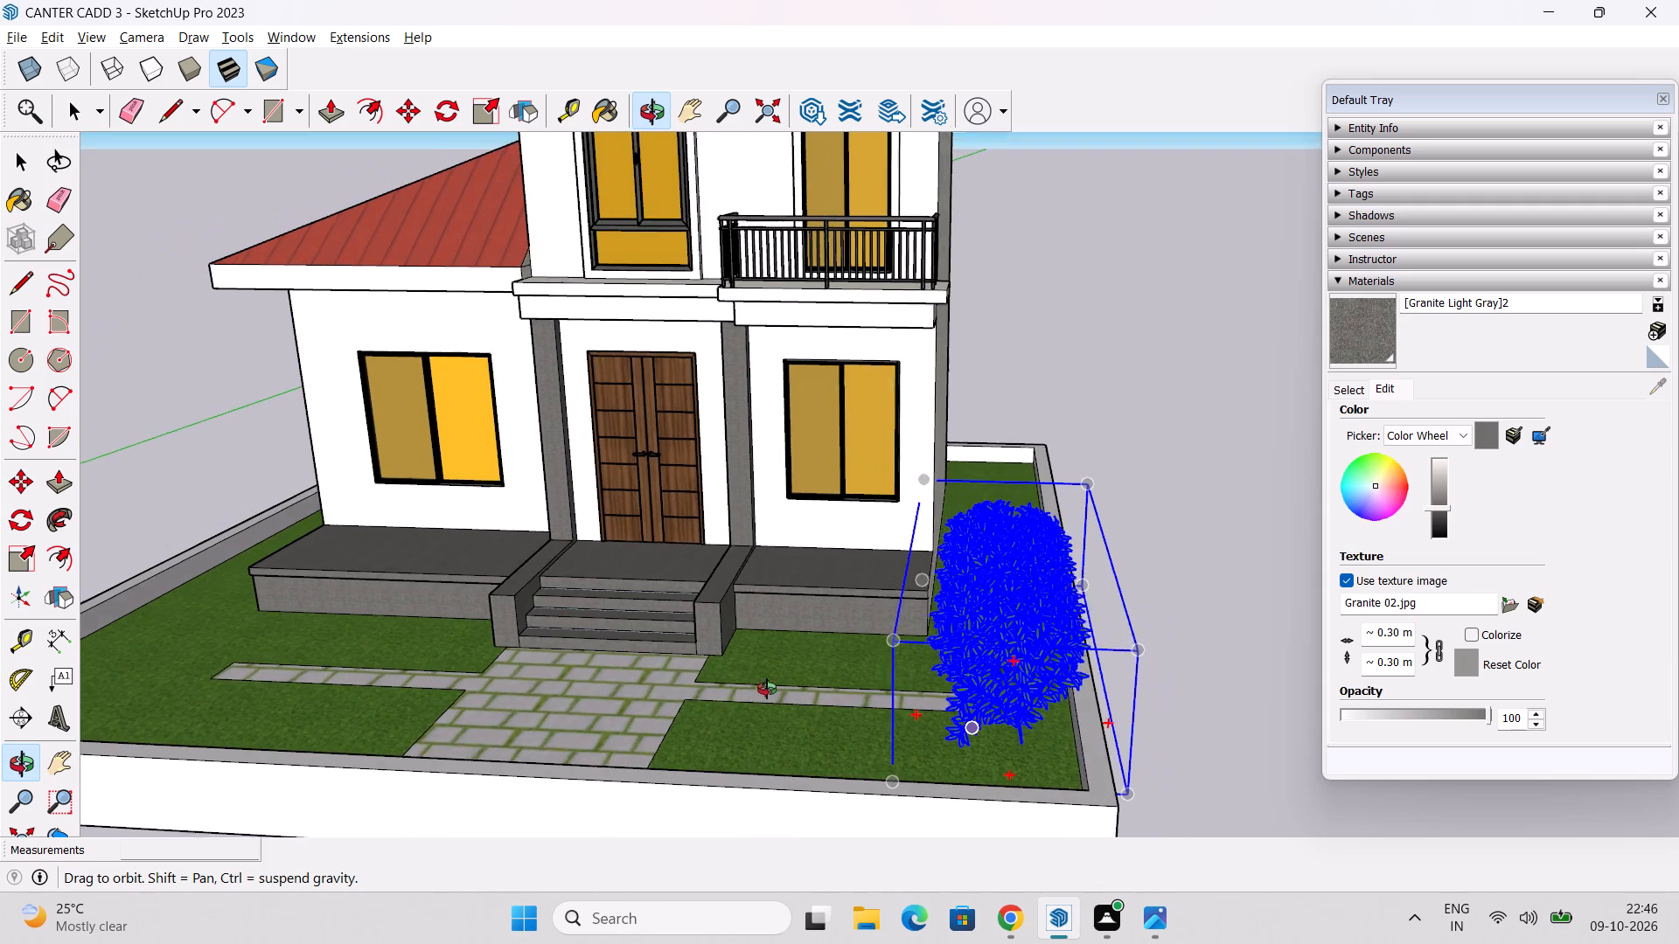
pyautogui.moveTo(767, 689); pyautogui.dragTo(853, 681, button='middle')
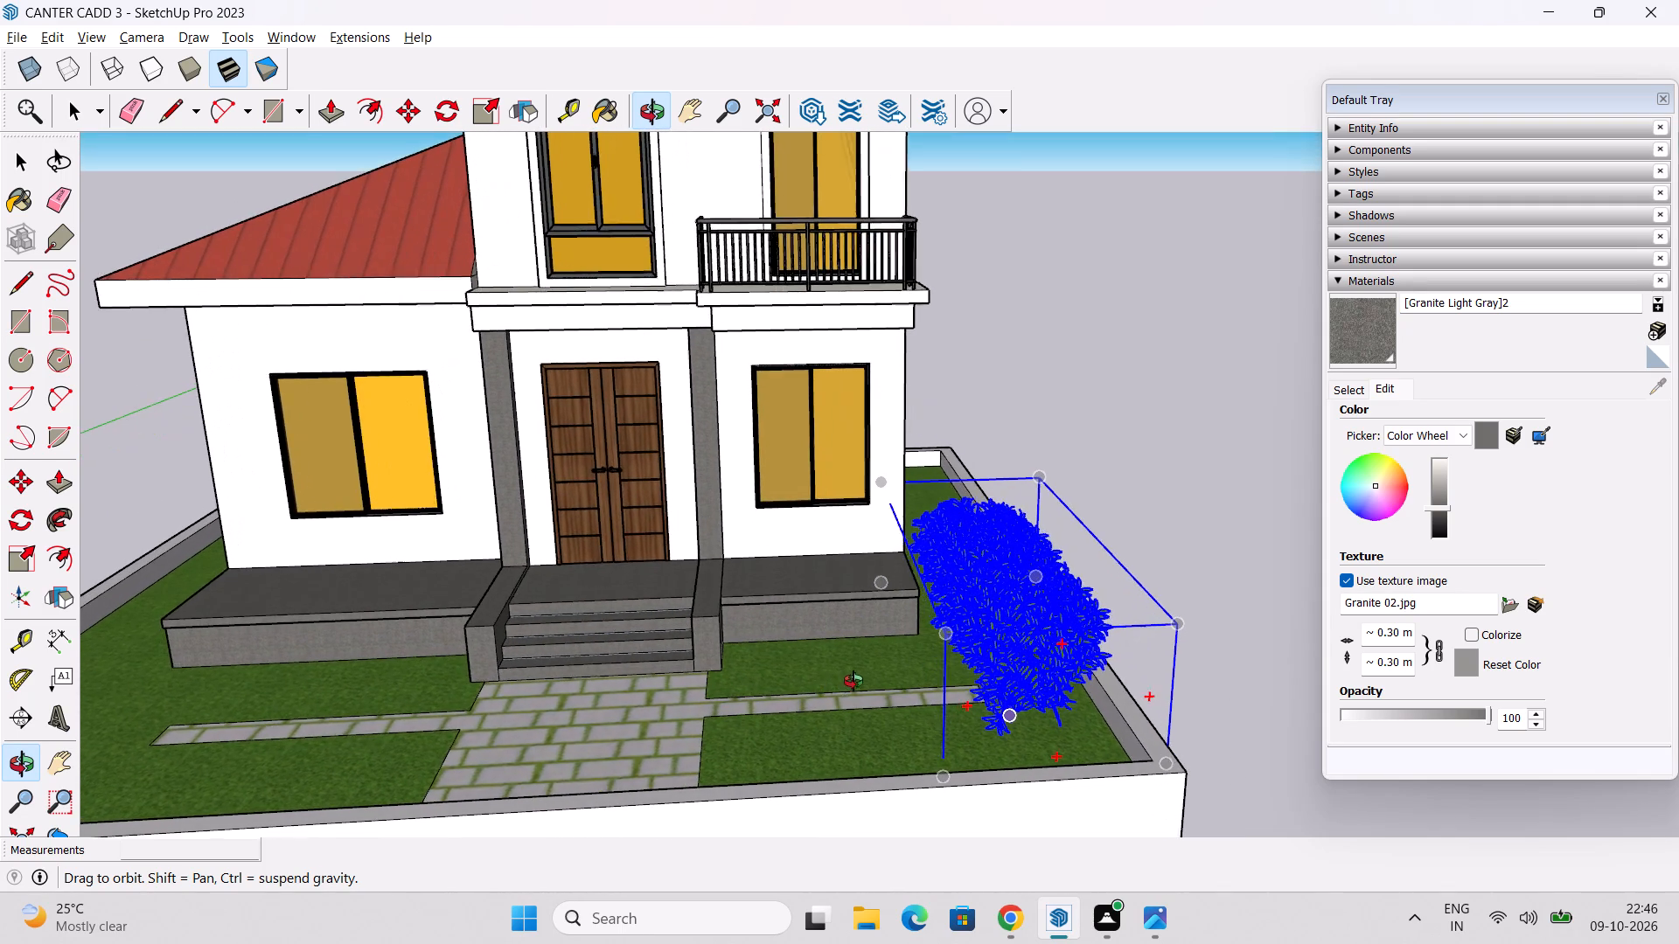
pyautogui.moveTo(853, 681); pyautogui.dragTo(872, 670, button='middle')
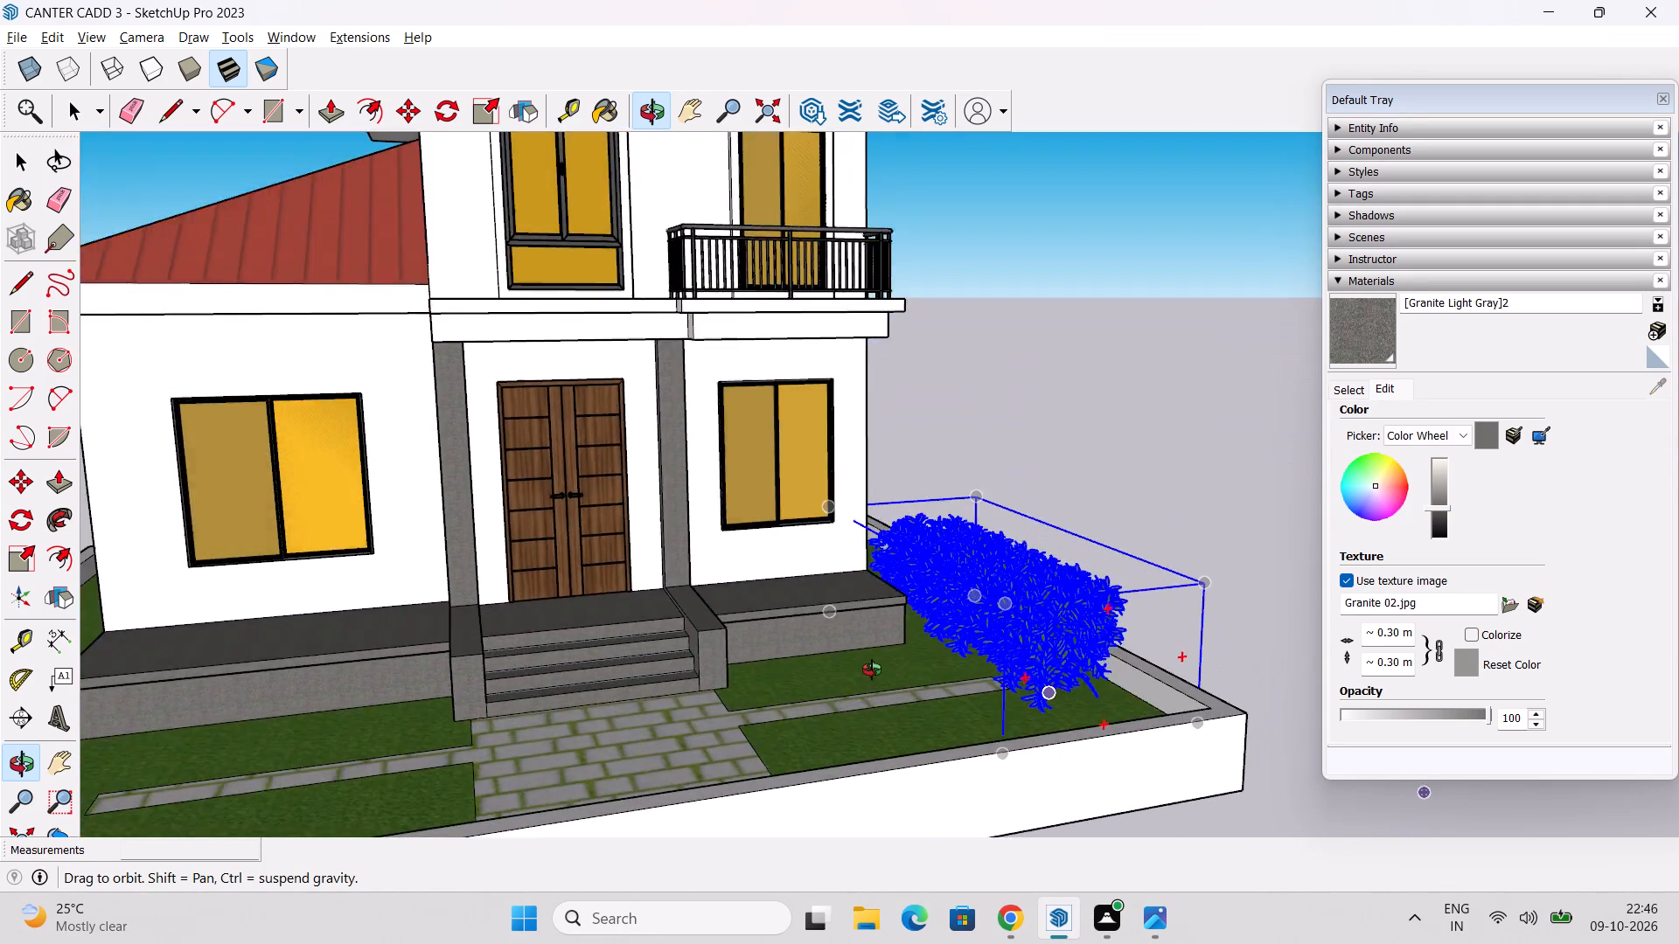
pyautogui.moveTo(872, 670); pyautogui.dragTo(846, 672, button='middle')
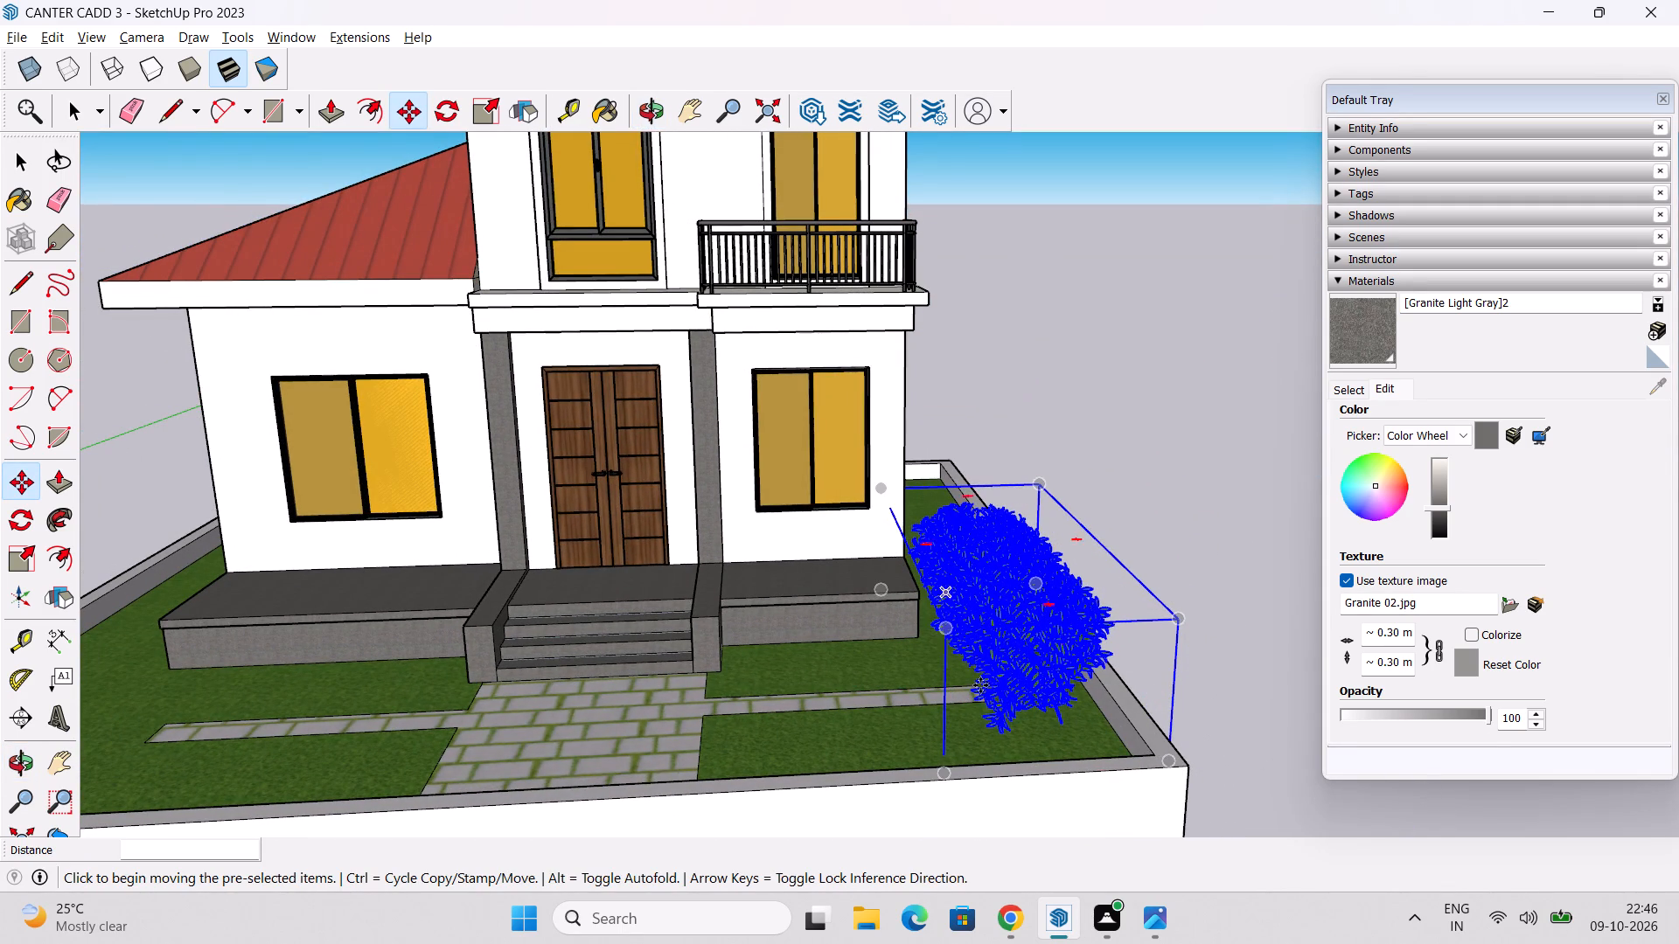
pyautogui.moveTo(980, 708); pyautogui.dragTo(969, 701, button='middle')
pyautogui.press('space')
pyautogui.click(1181, 471)
pyautogui.scroll(-2, 978, 598)
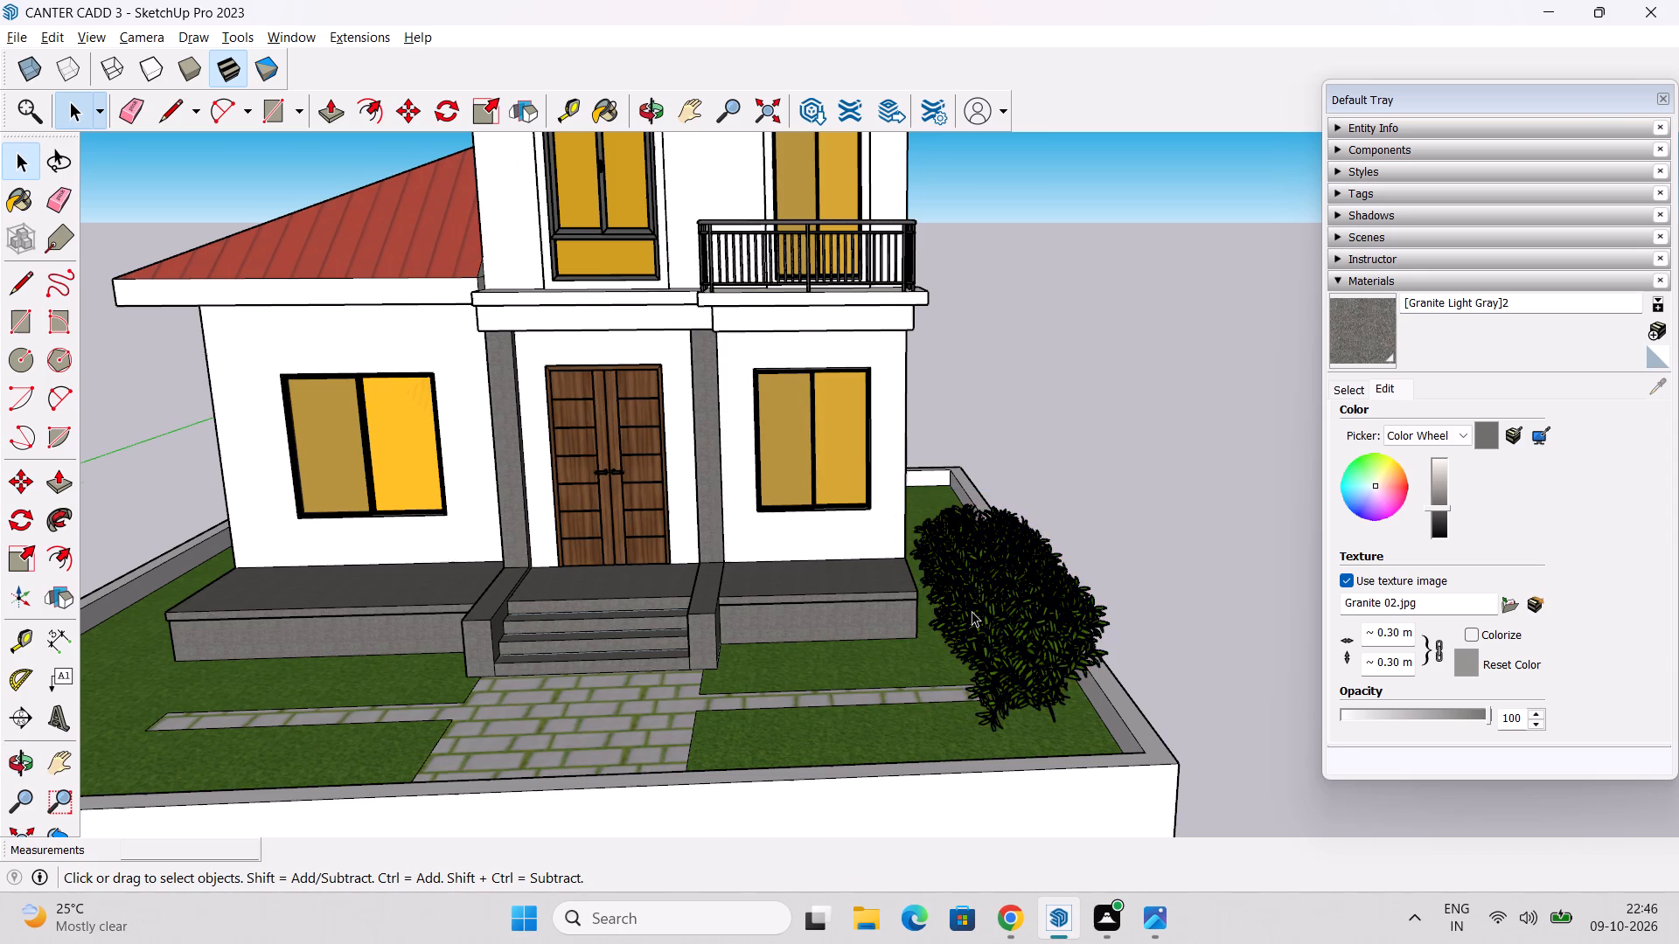
pyautogui.scroll(-2, 947, 625)
pyautogui.moveTo(946, 627); pyautogui.dragTo(1142, 635, button='middle')
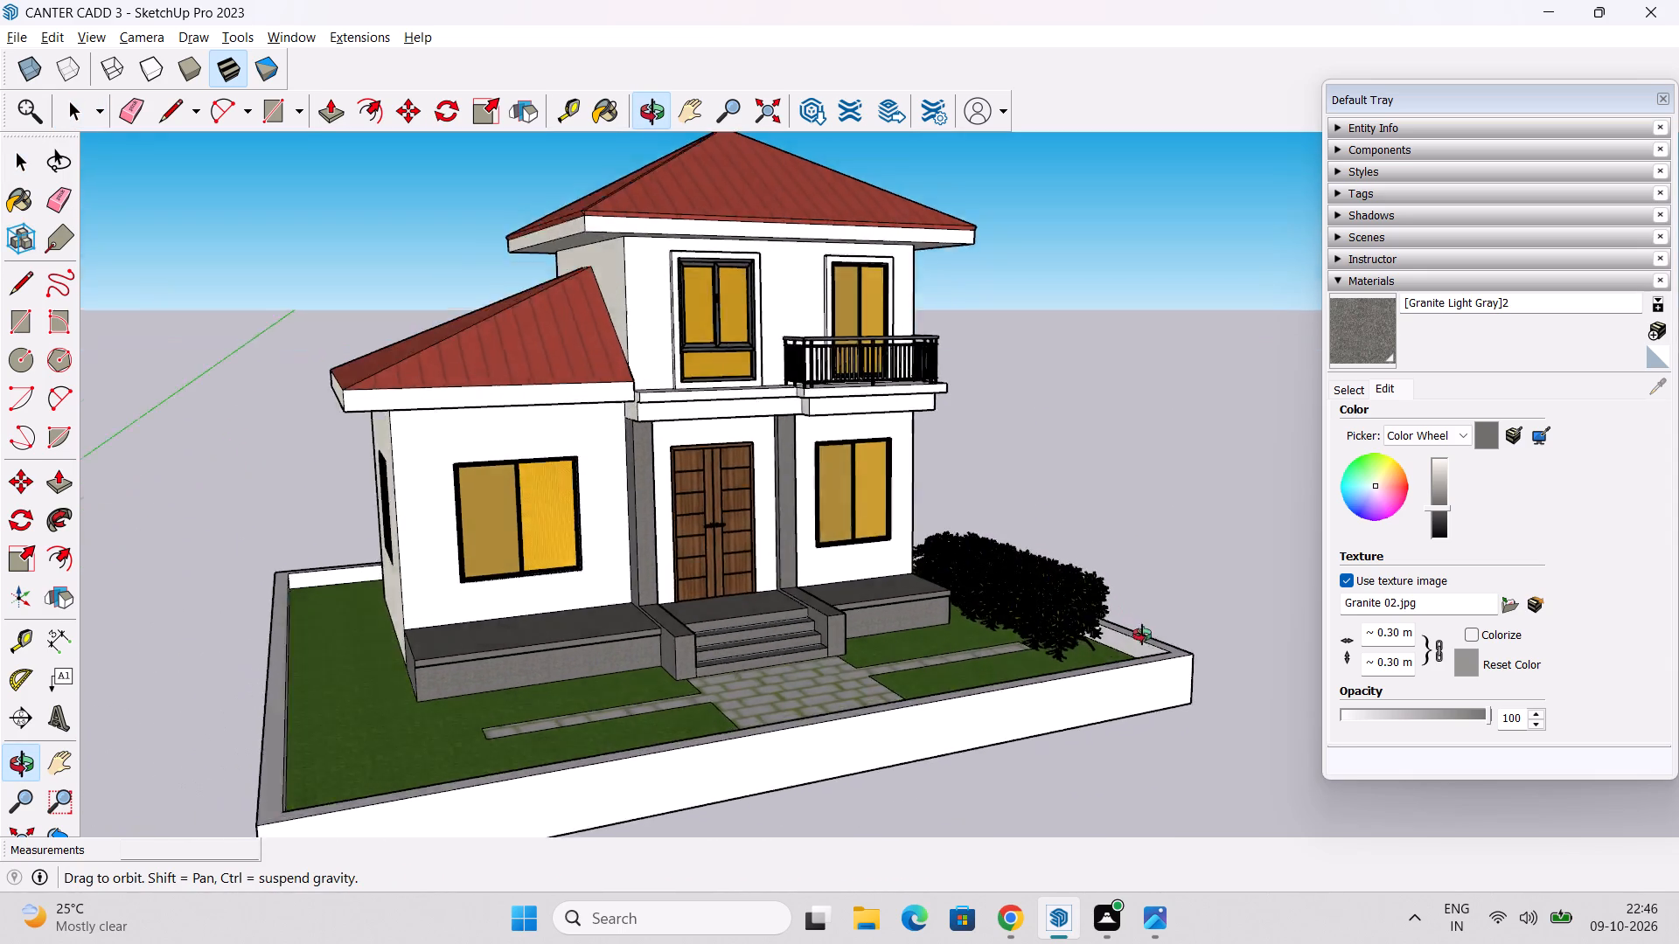
pyautogui.moveTo(1142, 635); pyautogui.dragTo(531, 641, button='middle')
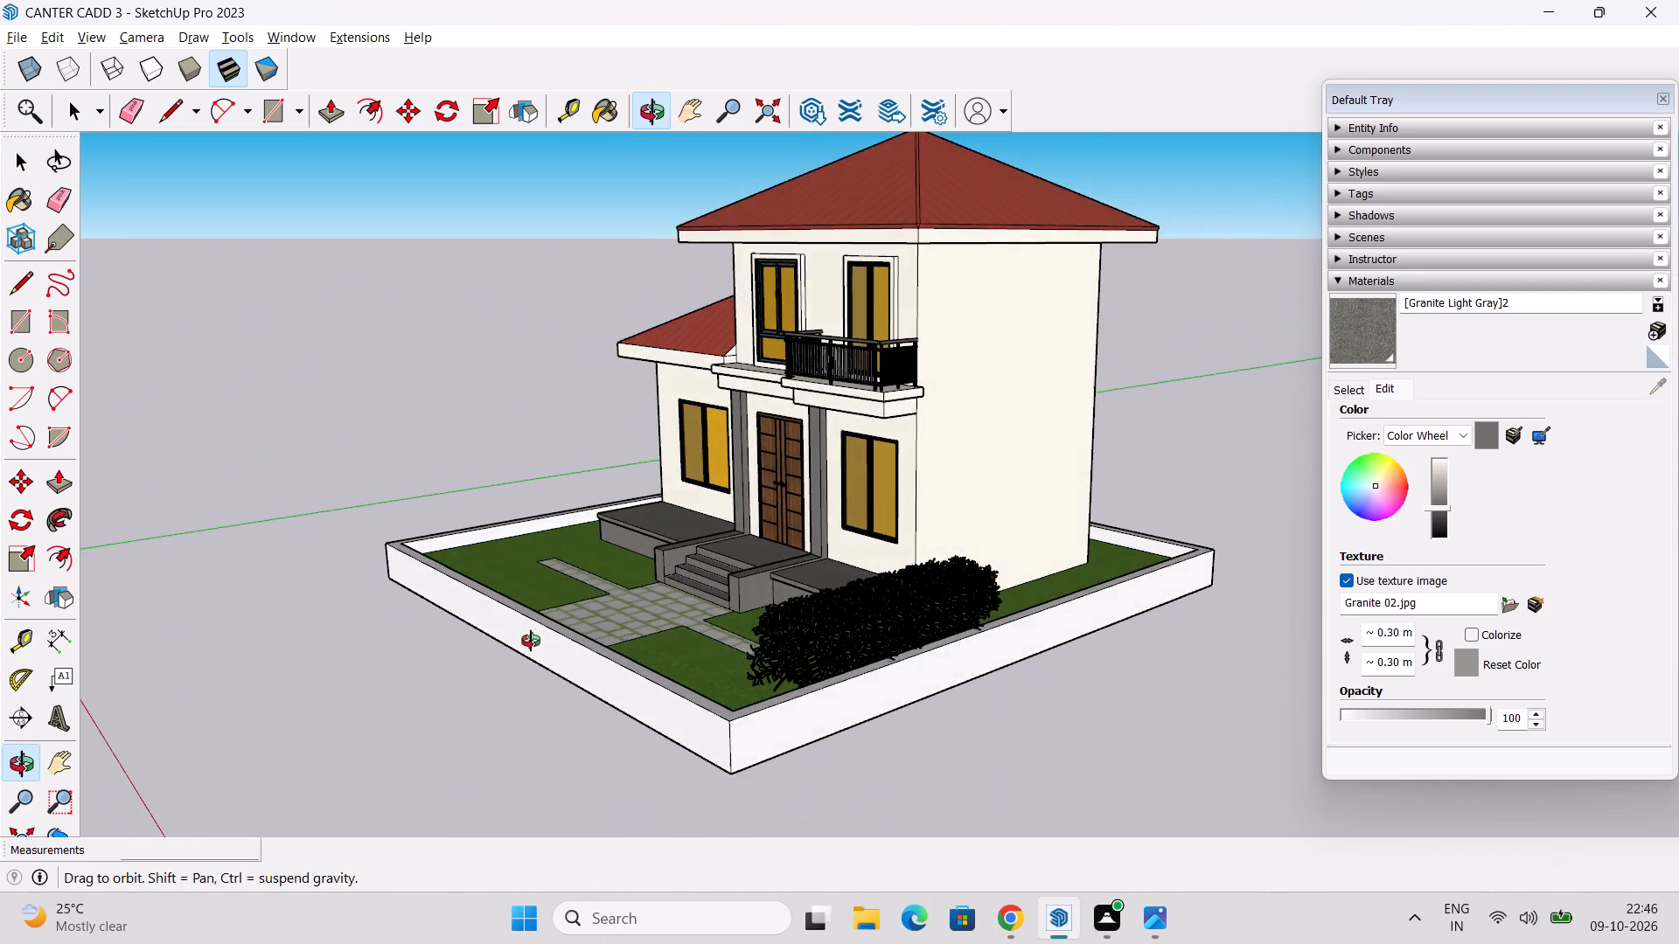
pyautogui.moveTo(531, 641); pyautogui.dragTo(846, 647, button='middle')
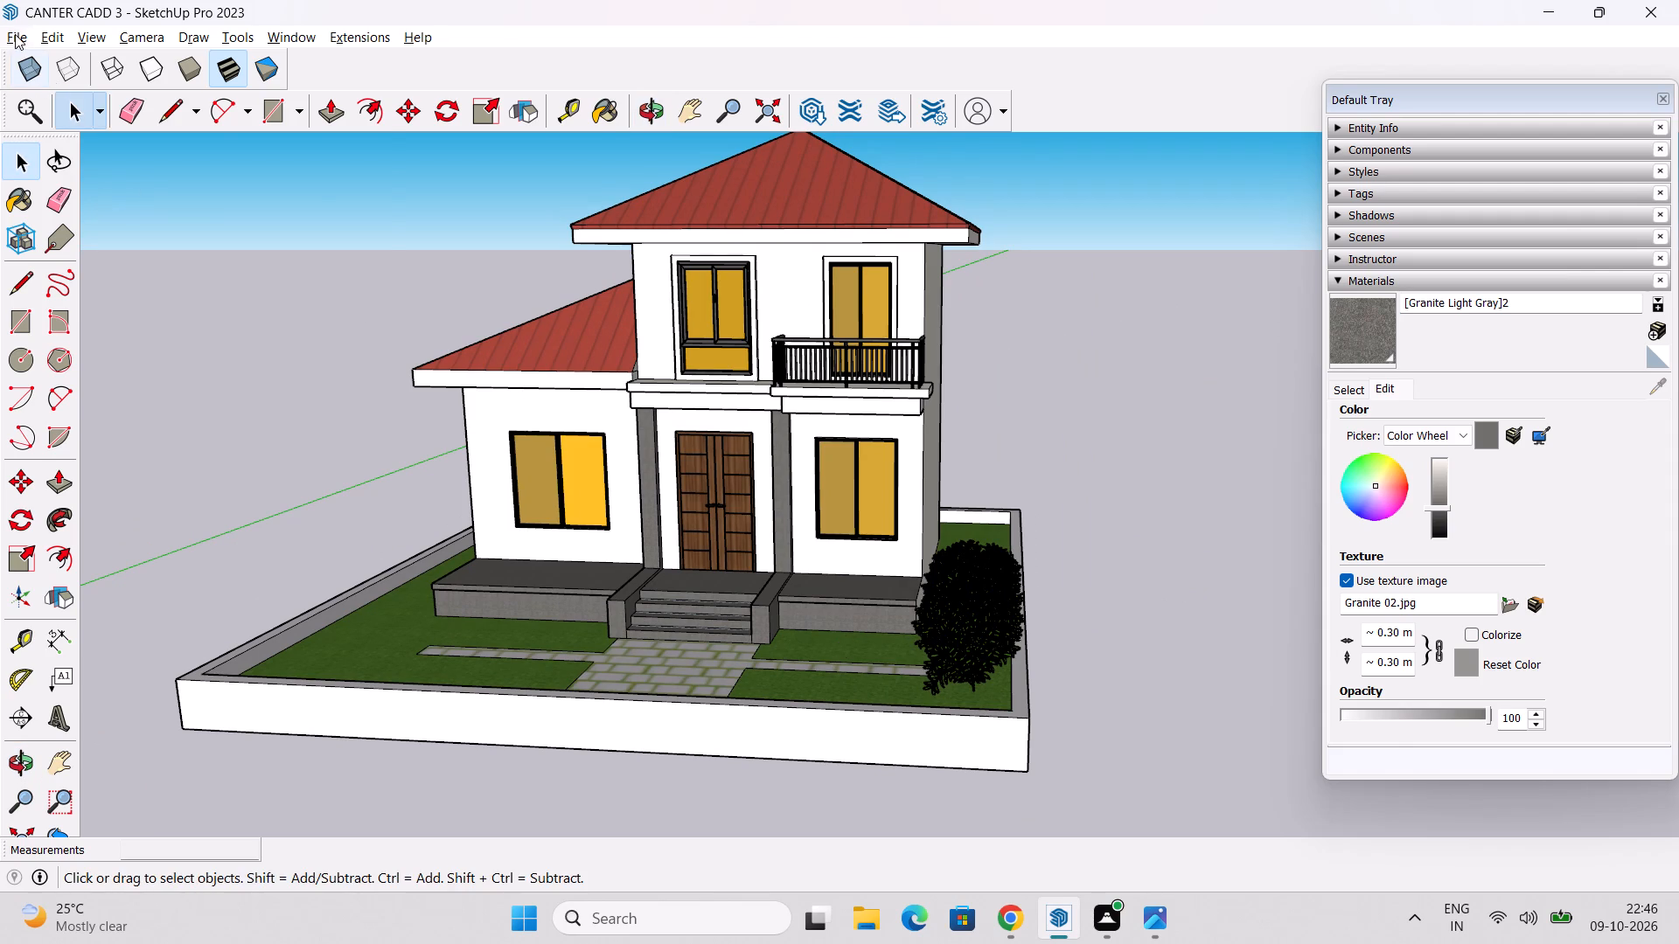
# Import the downloaded Plant+(3) (1) model and place it on the raised porch ledge left of the entrance steps.
pyautogui.click(15, 34)
pyautogui.click(150, 362)
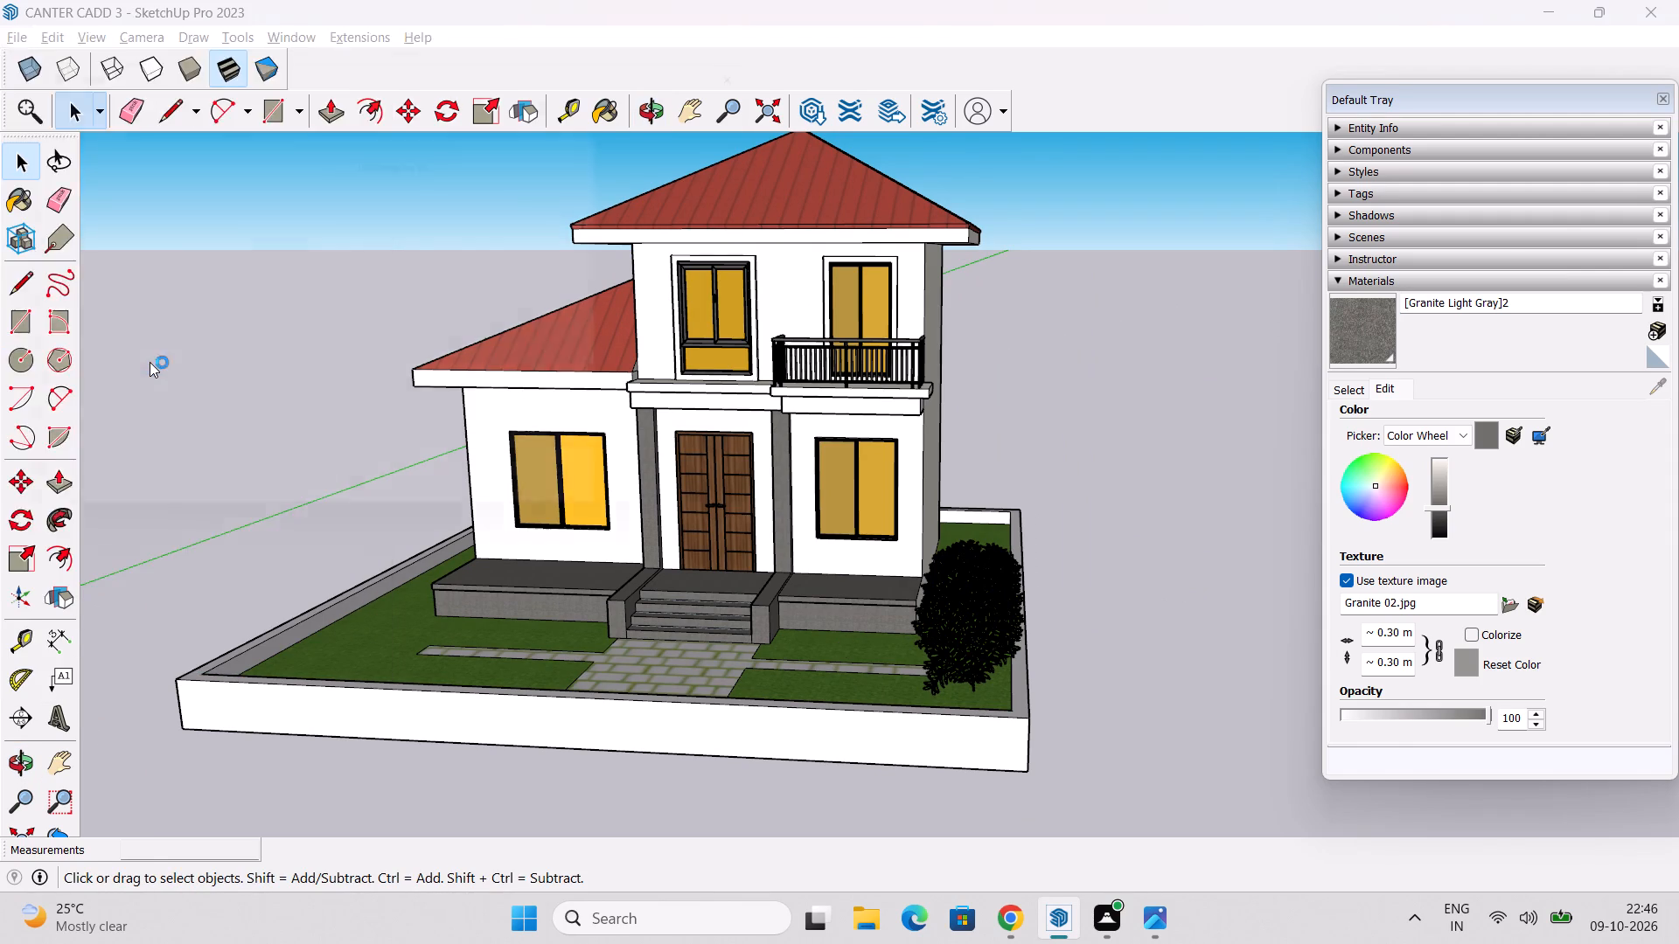
pyautogui.scroll(-1, 283, 341)
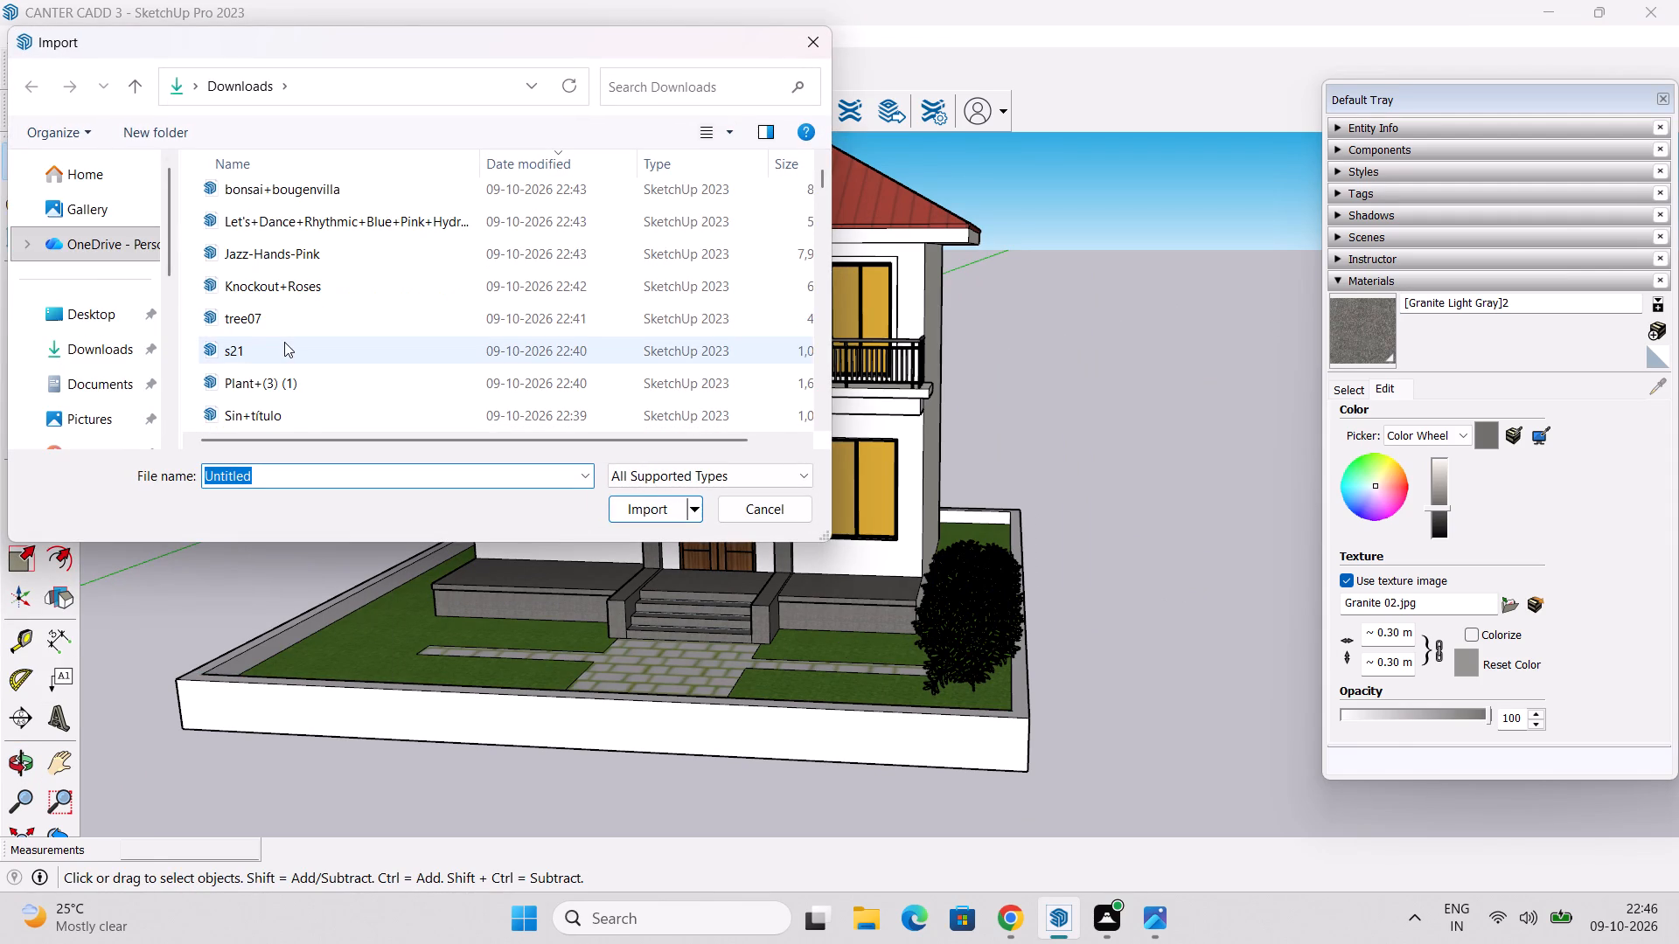
pyautogui.scroll(-1, 284, 342)
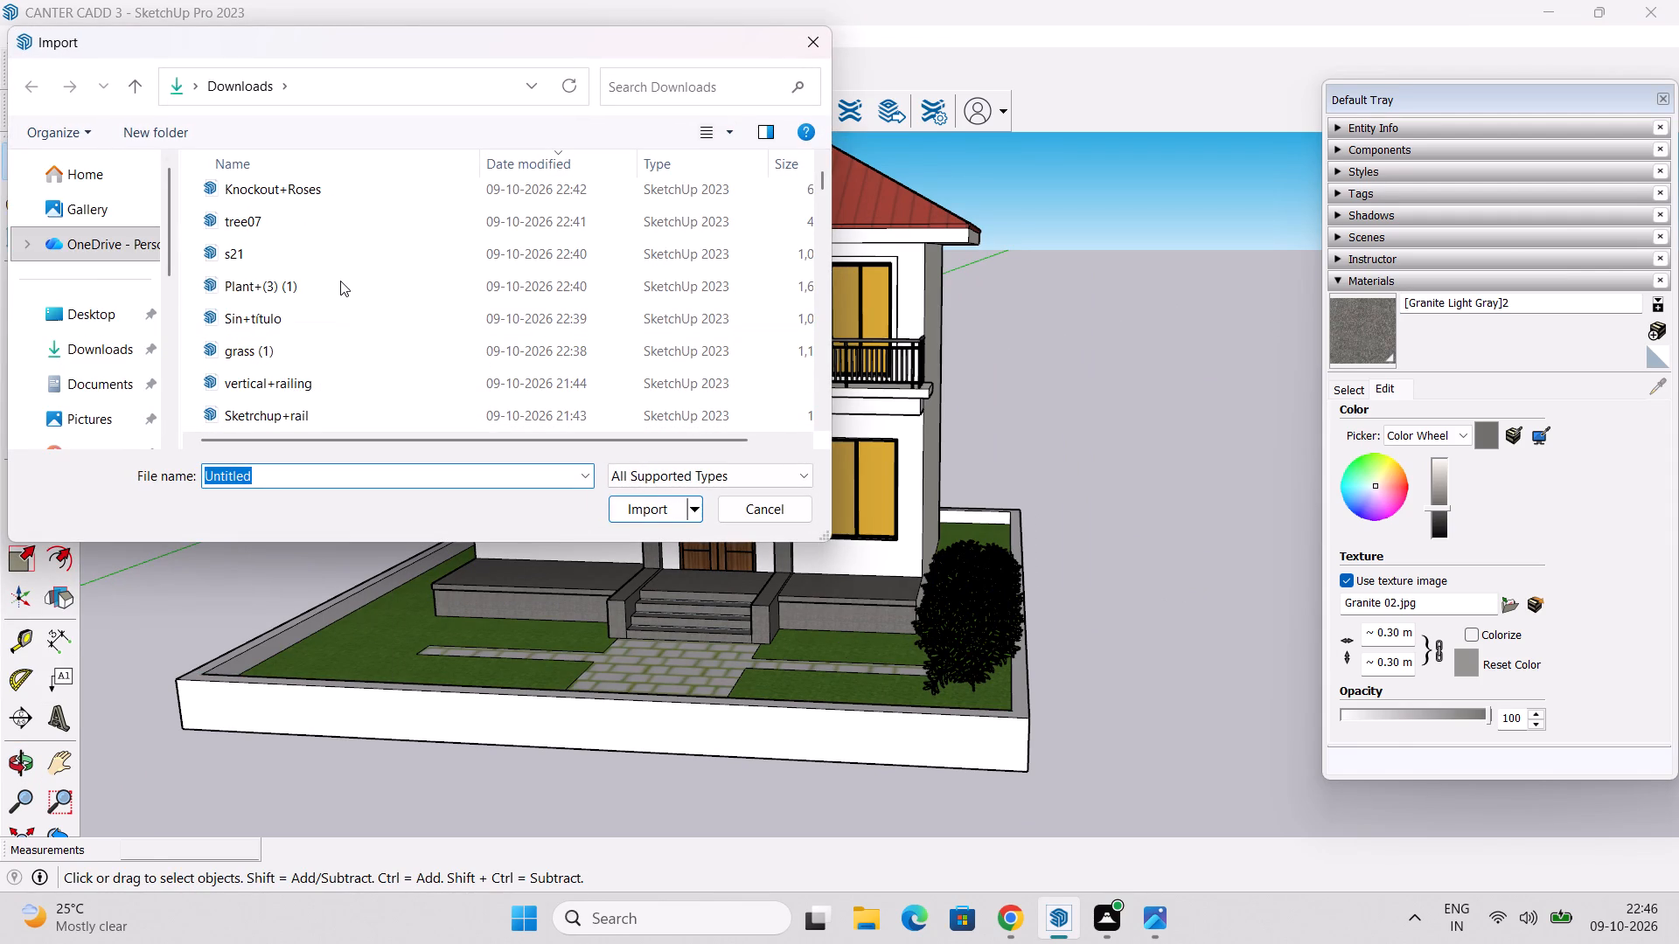
pyautogui.click(340, 281)
pyautogui.click(642, 501)
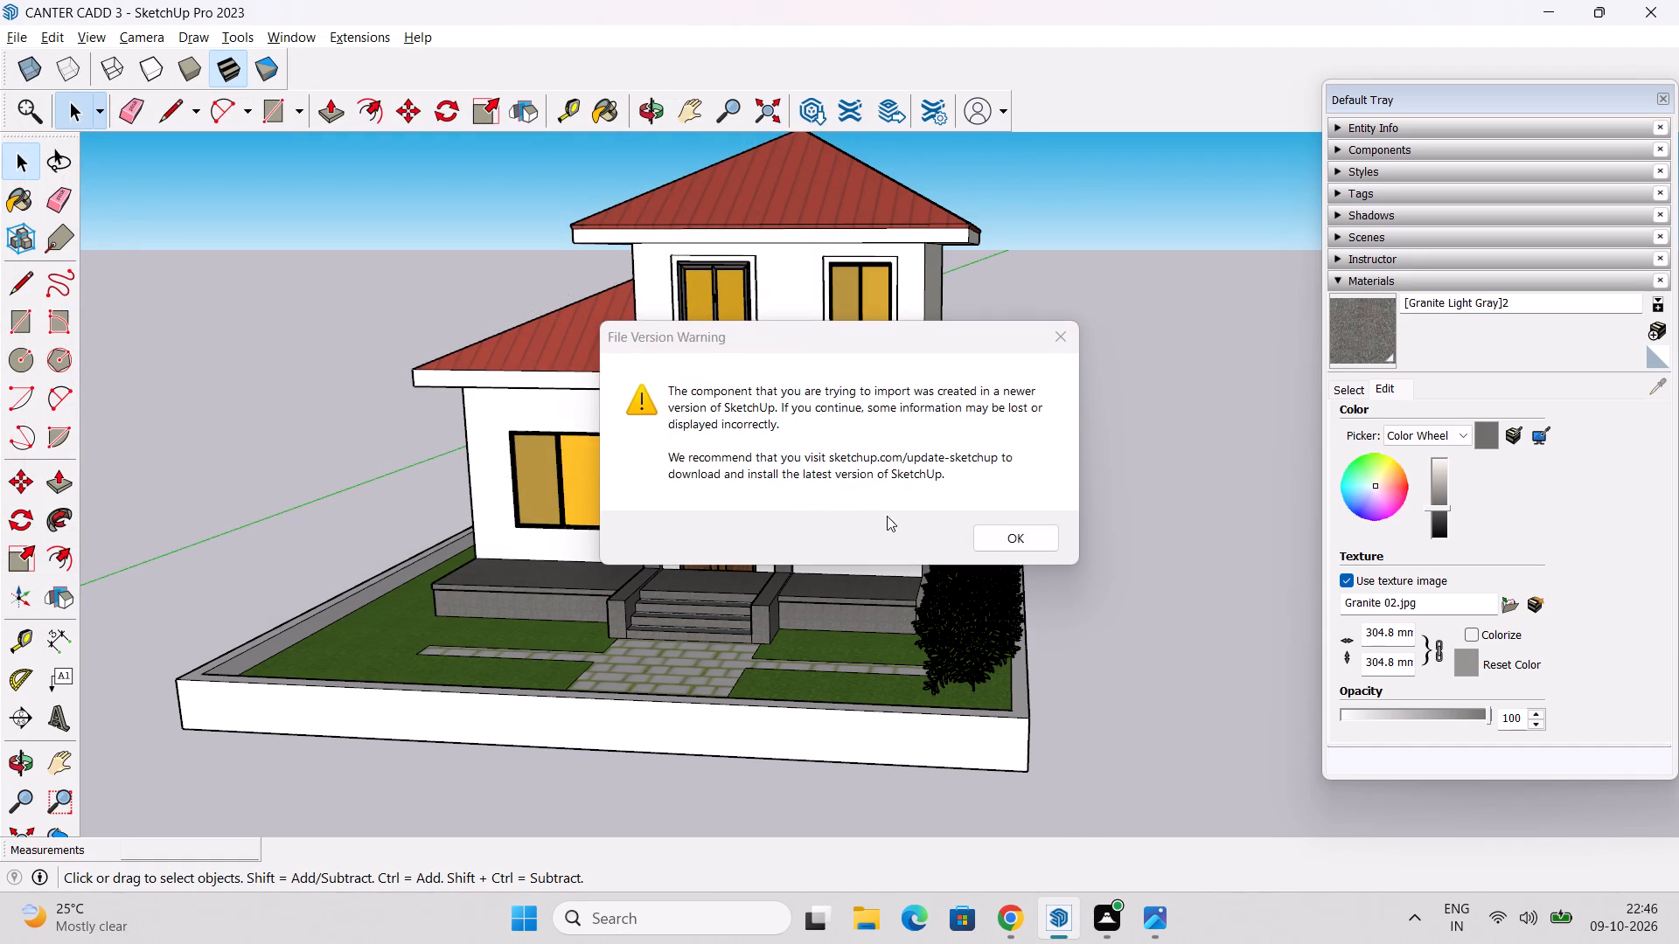
pyautogui.click(981, 538)
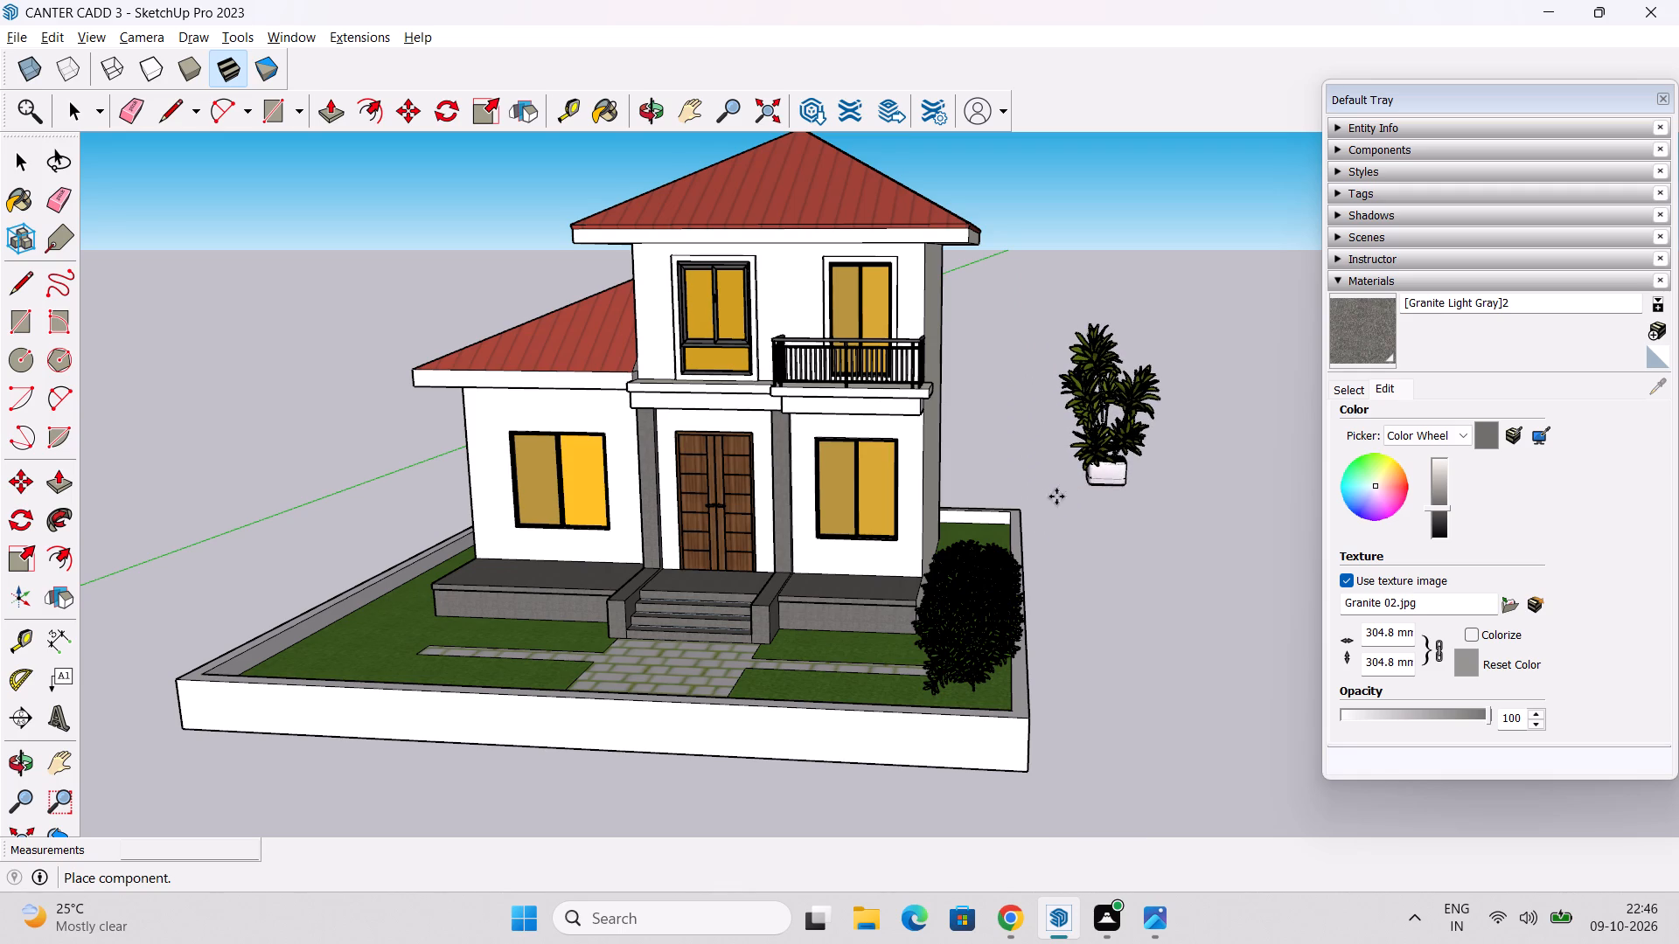
pyautogui.scroll(9, 638, 629)
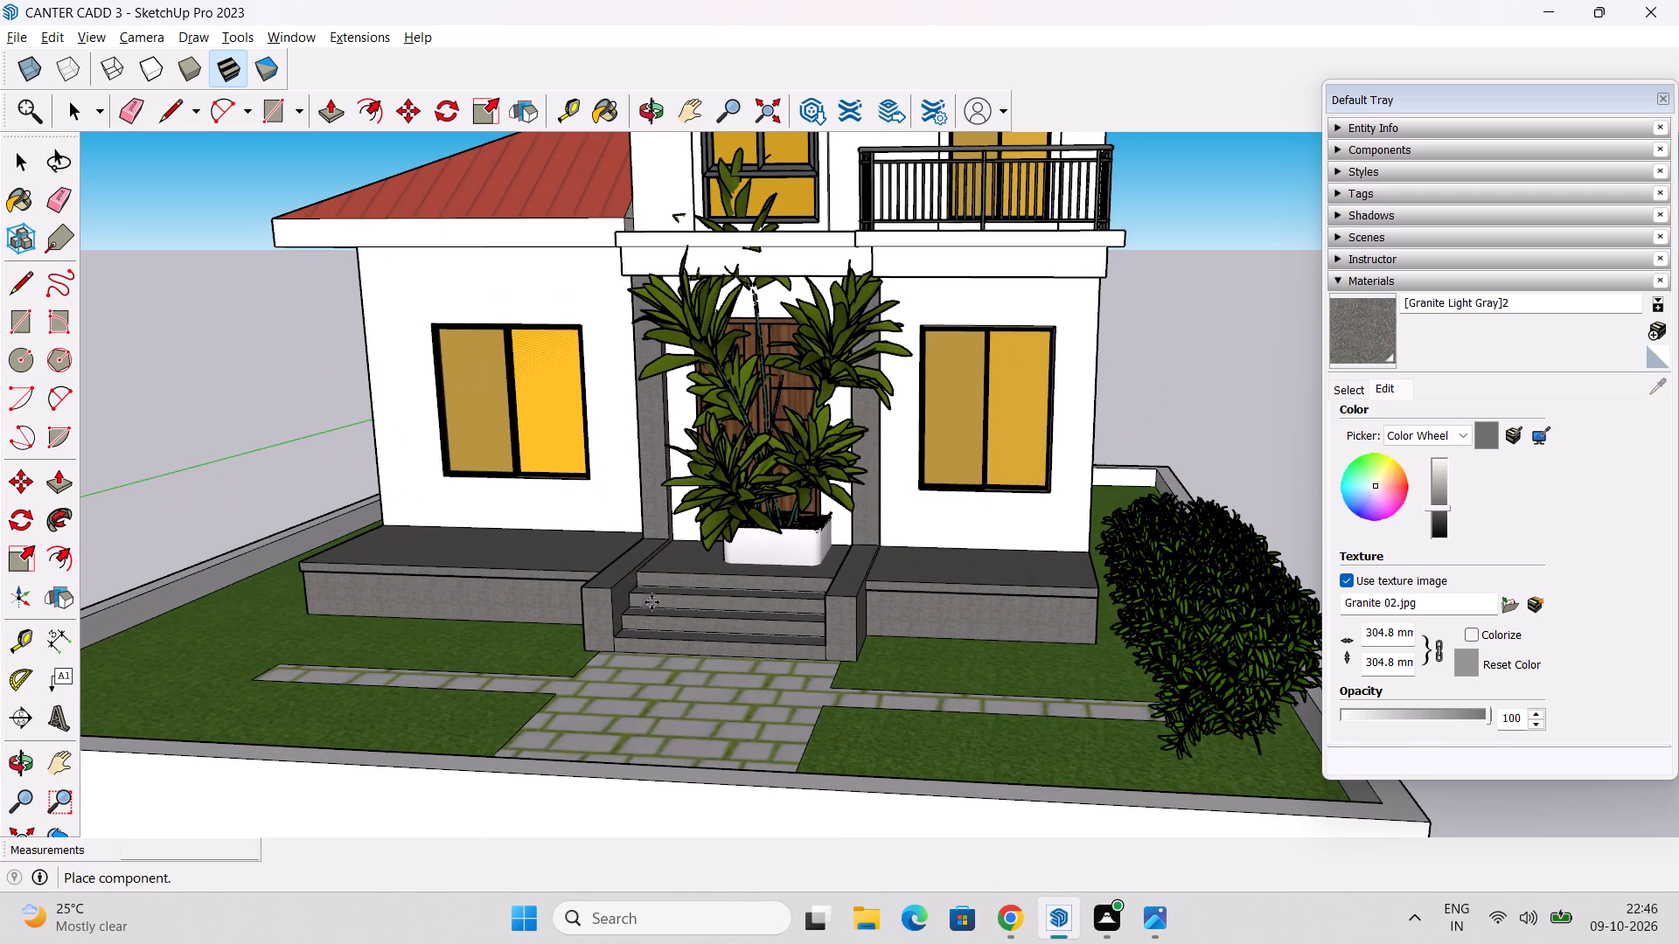
pyautogui.moveTo(651, 601); pyautogui.dragTo(833, 629, button='middle')
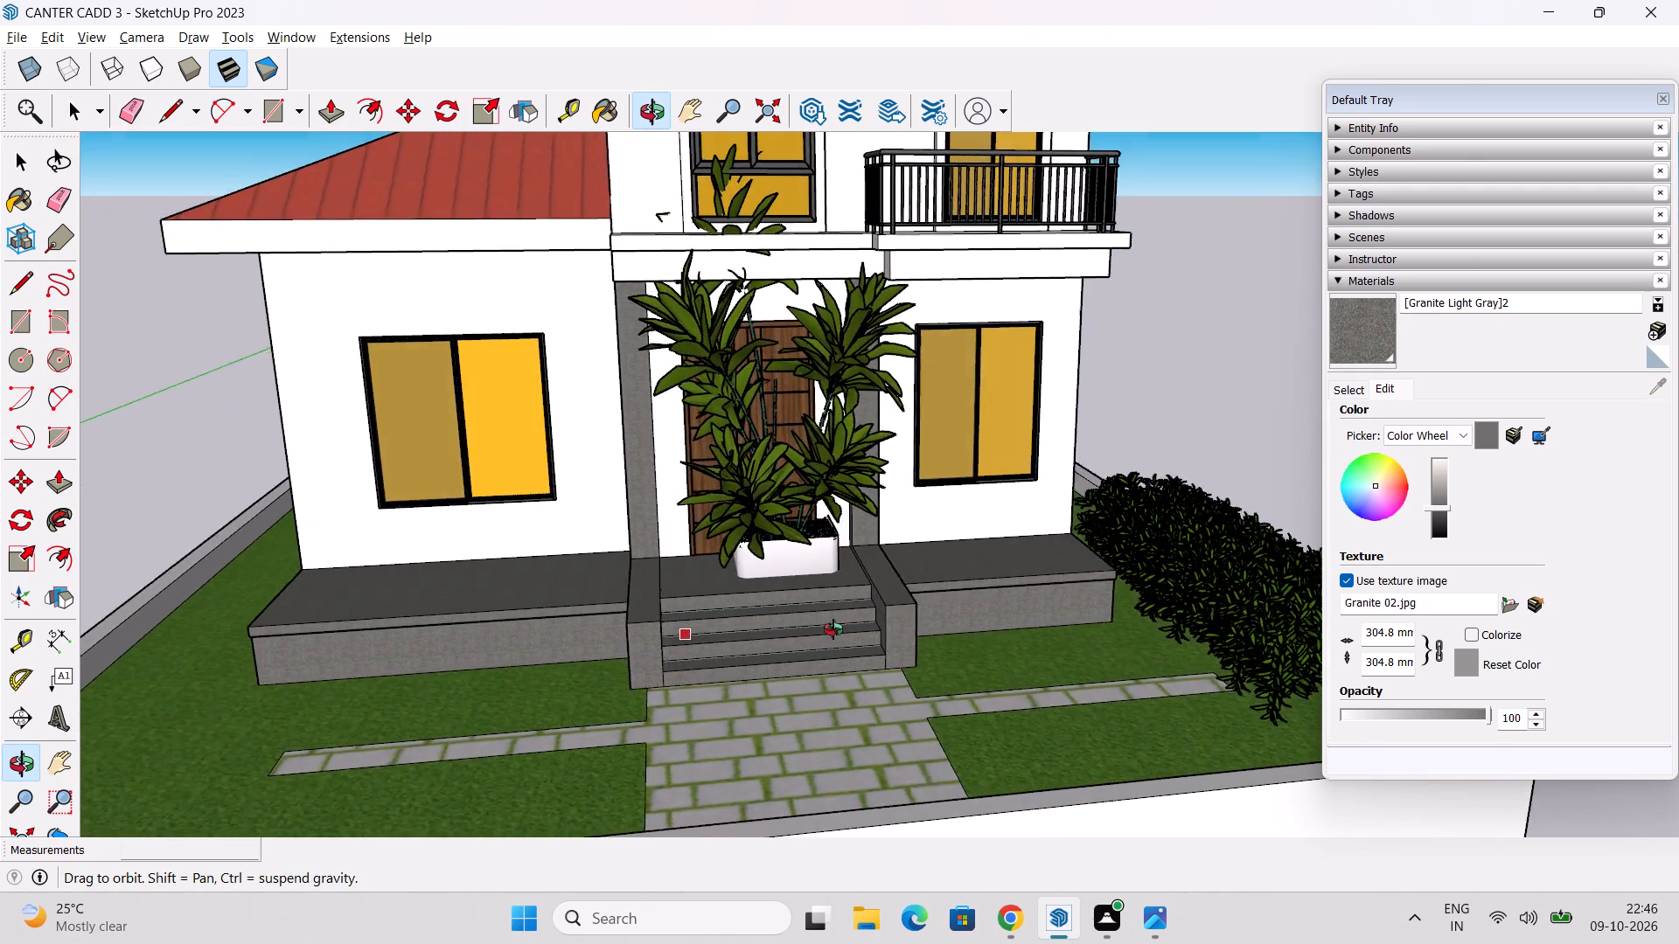
pyautogui.moveTo(833, 629); pyautogui.dragTo(888, 639, button='middle')
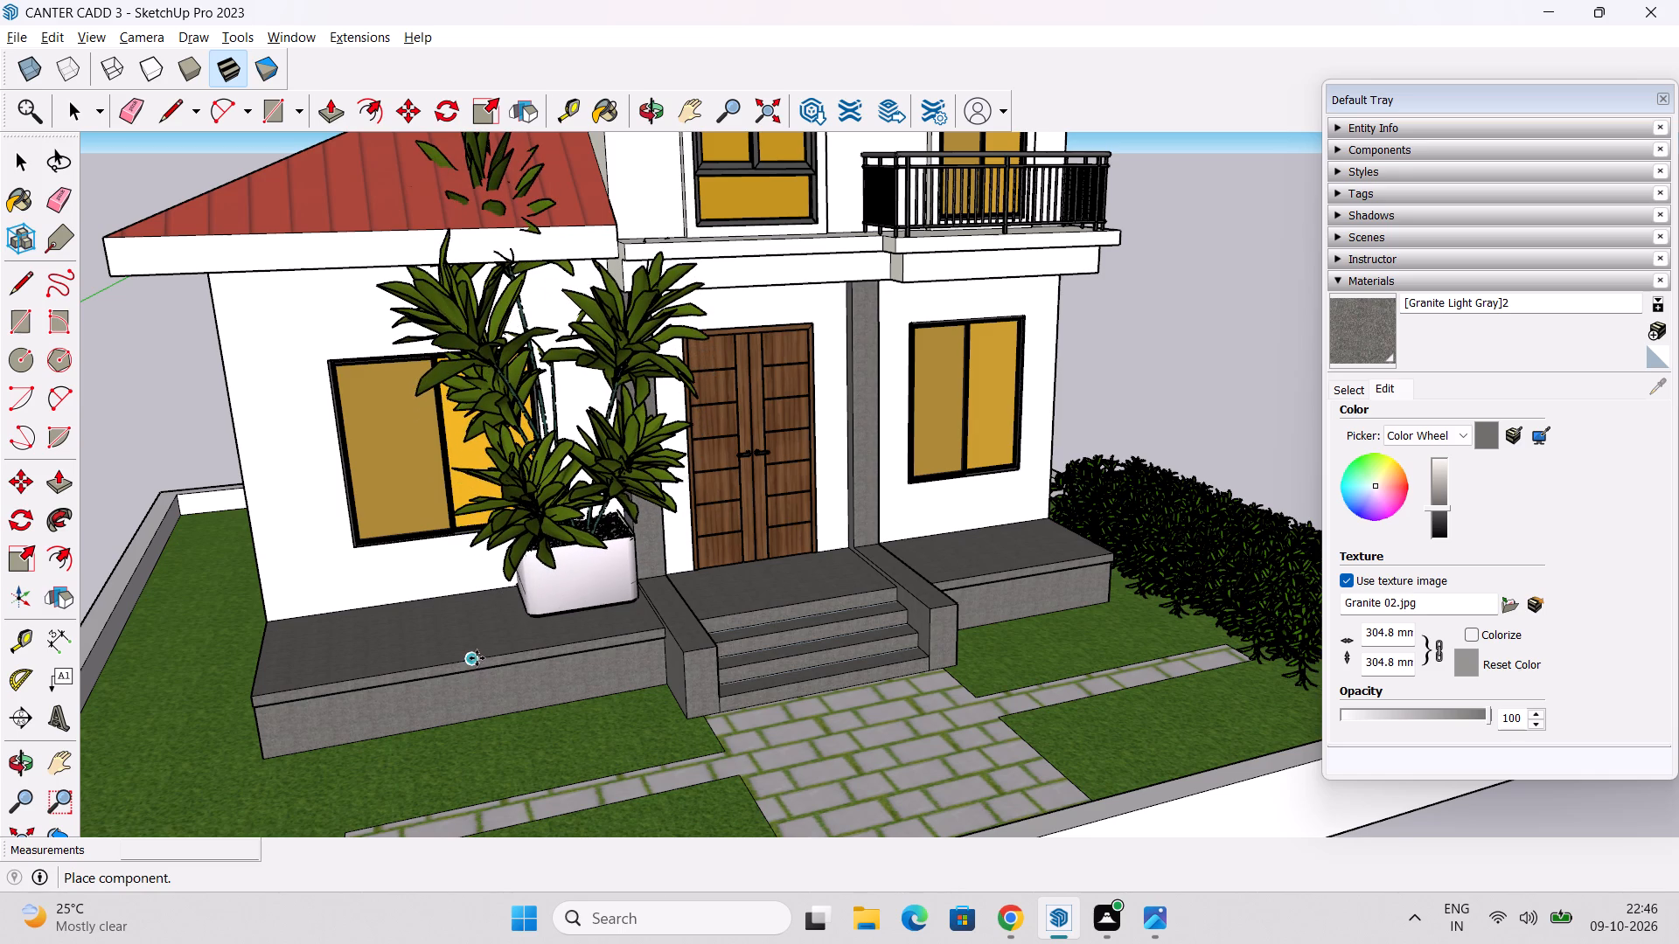
pyautogui.click(472, 658)
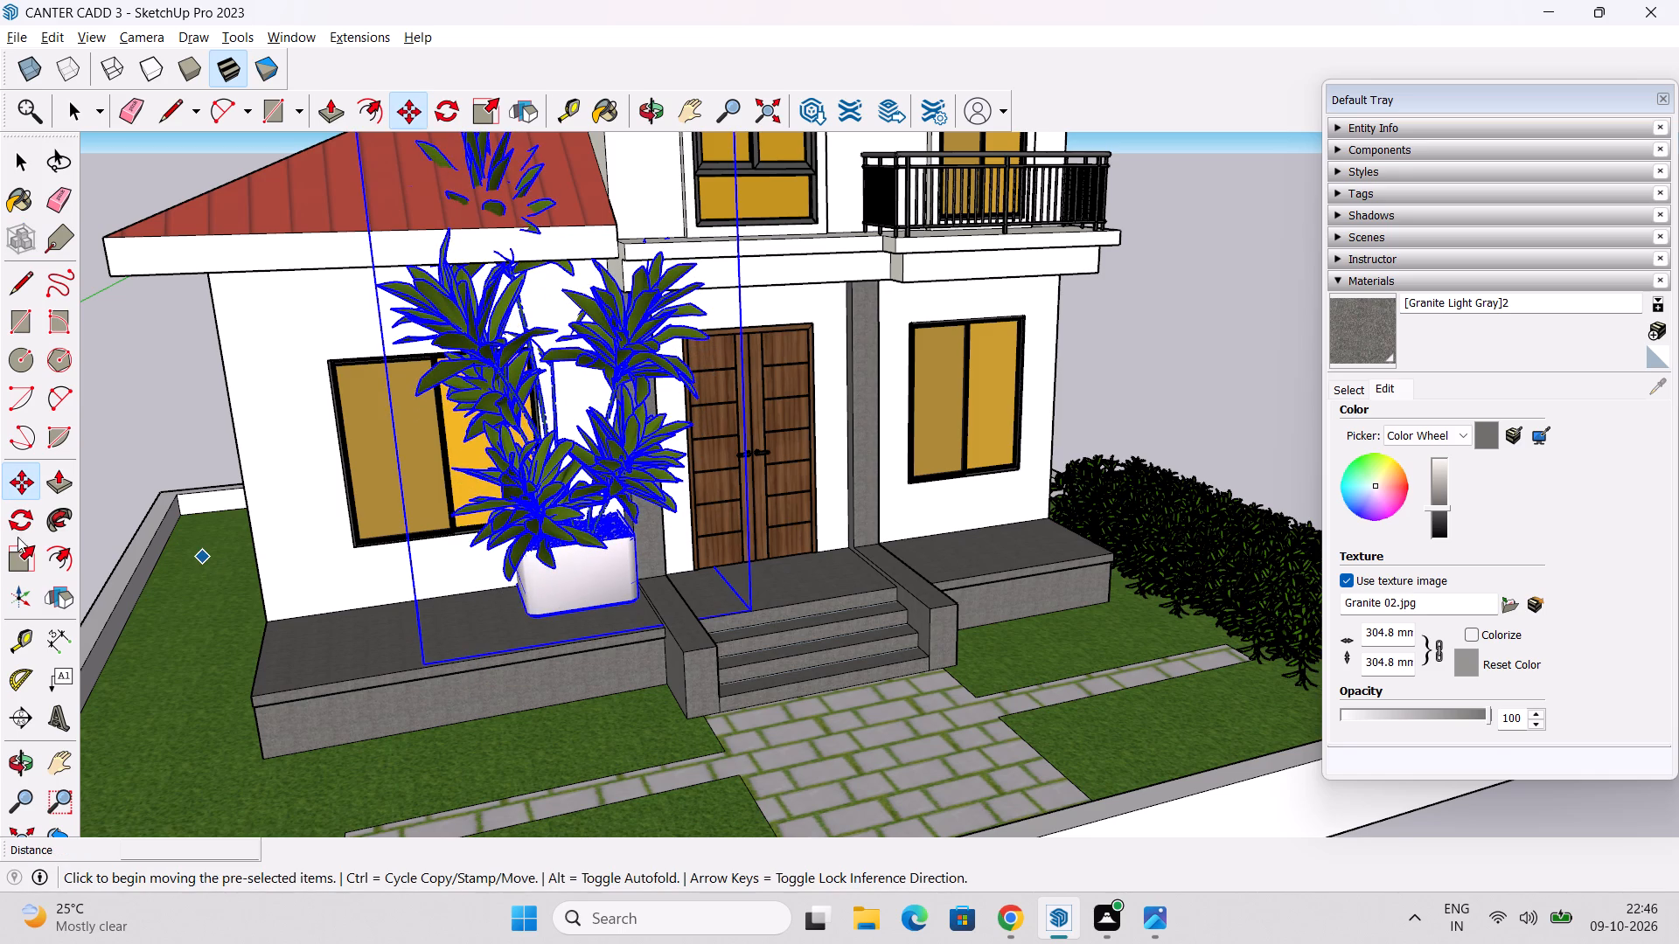
# Scale the potted plant's height down along the blue axis to less than half.
pyautogui.click(14, 559)
pyautogui.scroll(-3, 402, 430)
pyautogui.moveTo(429, 443); pyautogui.dragTo(463, 642, button='middle')
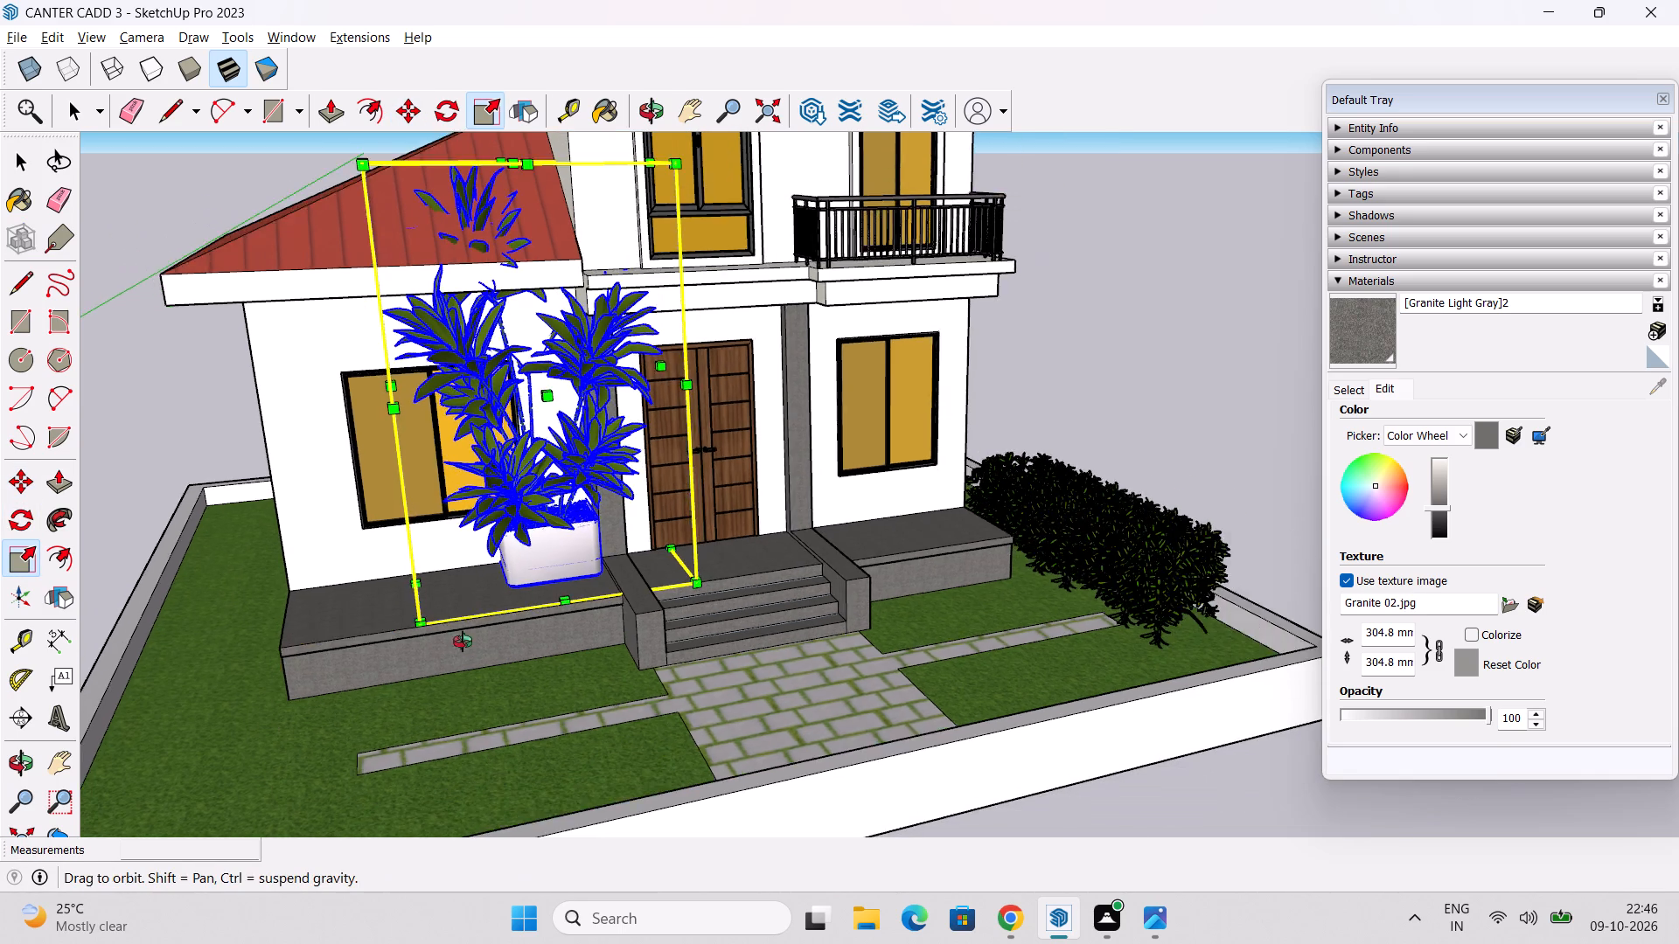
pyautogui.moveTo(463, 642); pyautogui.dragTo(464, 678, button='middle')
pyautogui.moveTo(456, 280); pyautogui.dragTo(512, 498)
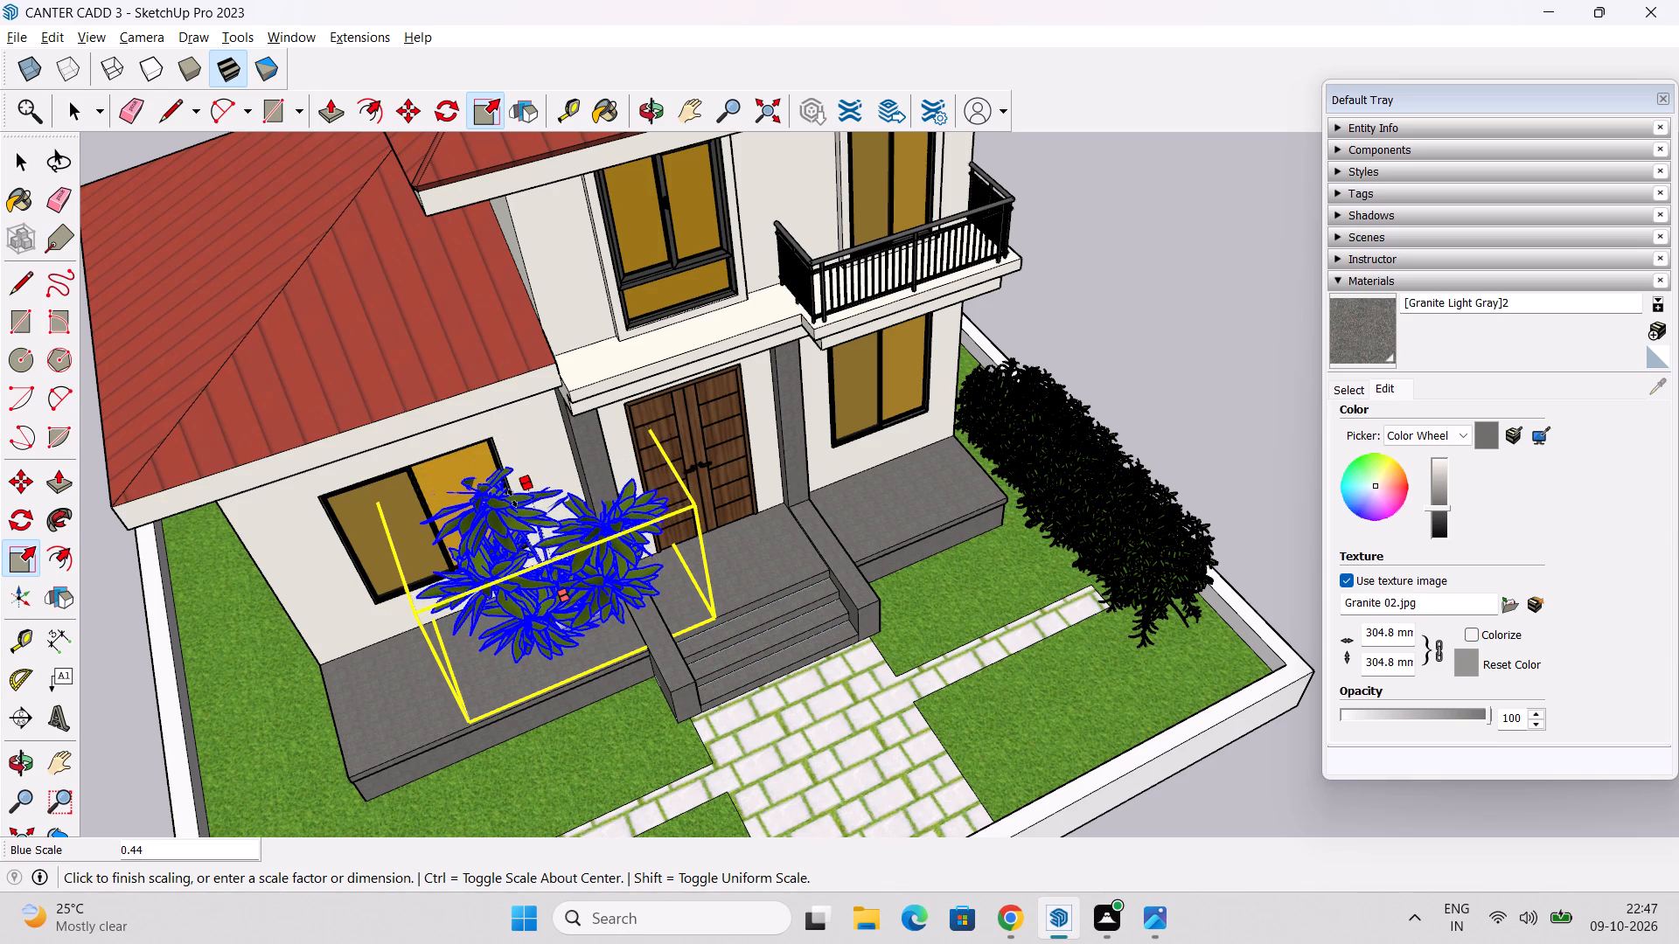
pyautogui.moveTo(512, 498); pyautogui.dragTo(516, 508)
# Narrow the potted plant along the red axis from both sides, using a factor of about 0.59 for the second side.
pyautogui.moveTo(568, 566); pyautogui.dragTo(464, 351, button='middle')
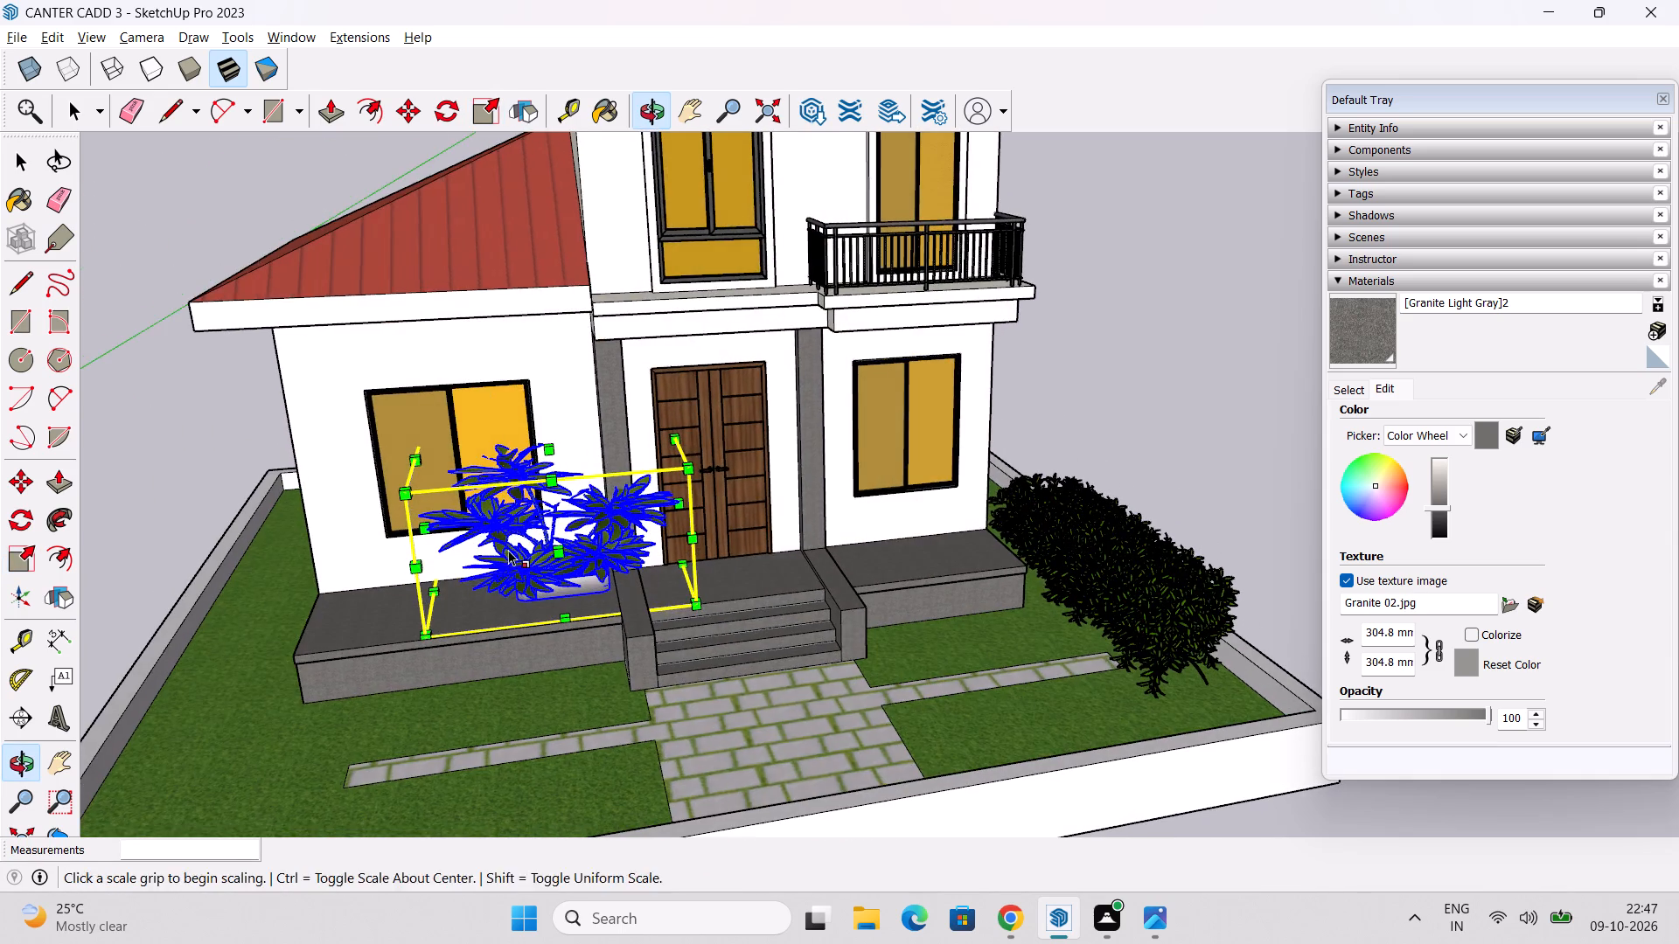
pyautogui.moveTo(508, 550); pyautogui.dragTo(536, 464, button='middle')
pyautogui.moveTo(431, 548); pyautogui.dragTo(403, 566, button='middle')
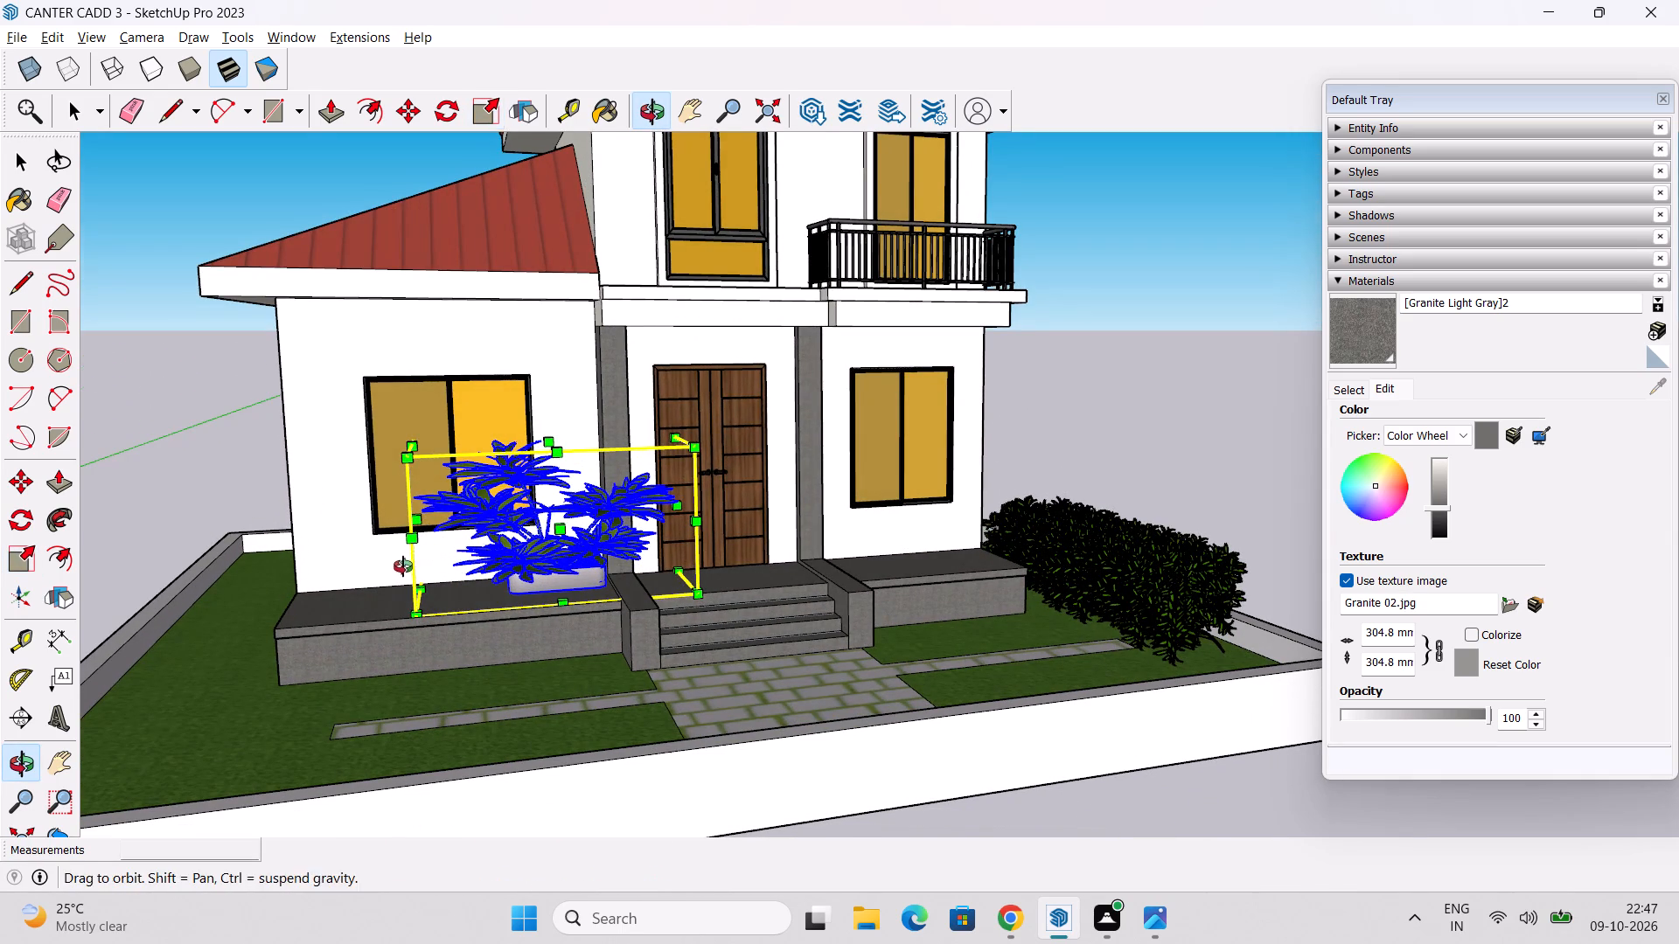
pyautogui.moveTo(403, 566); pyautogui.dragTo(401, 567, button='middle')
pyautogui.moveTo(427, 522); pyautogui.dragTo(514, 521)
pyautogui.moveTo(679, 502); pyautogui.dragTo(611, 506)
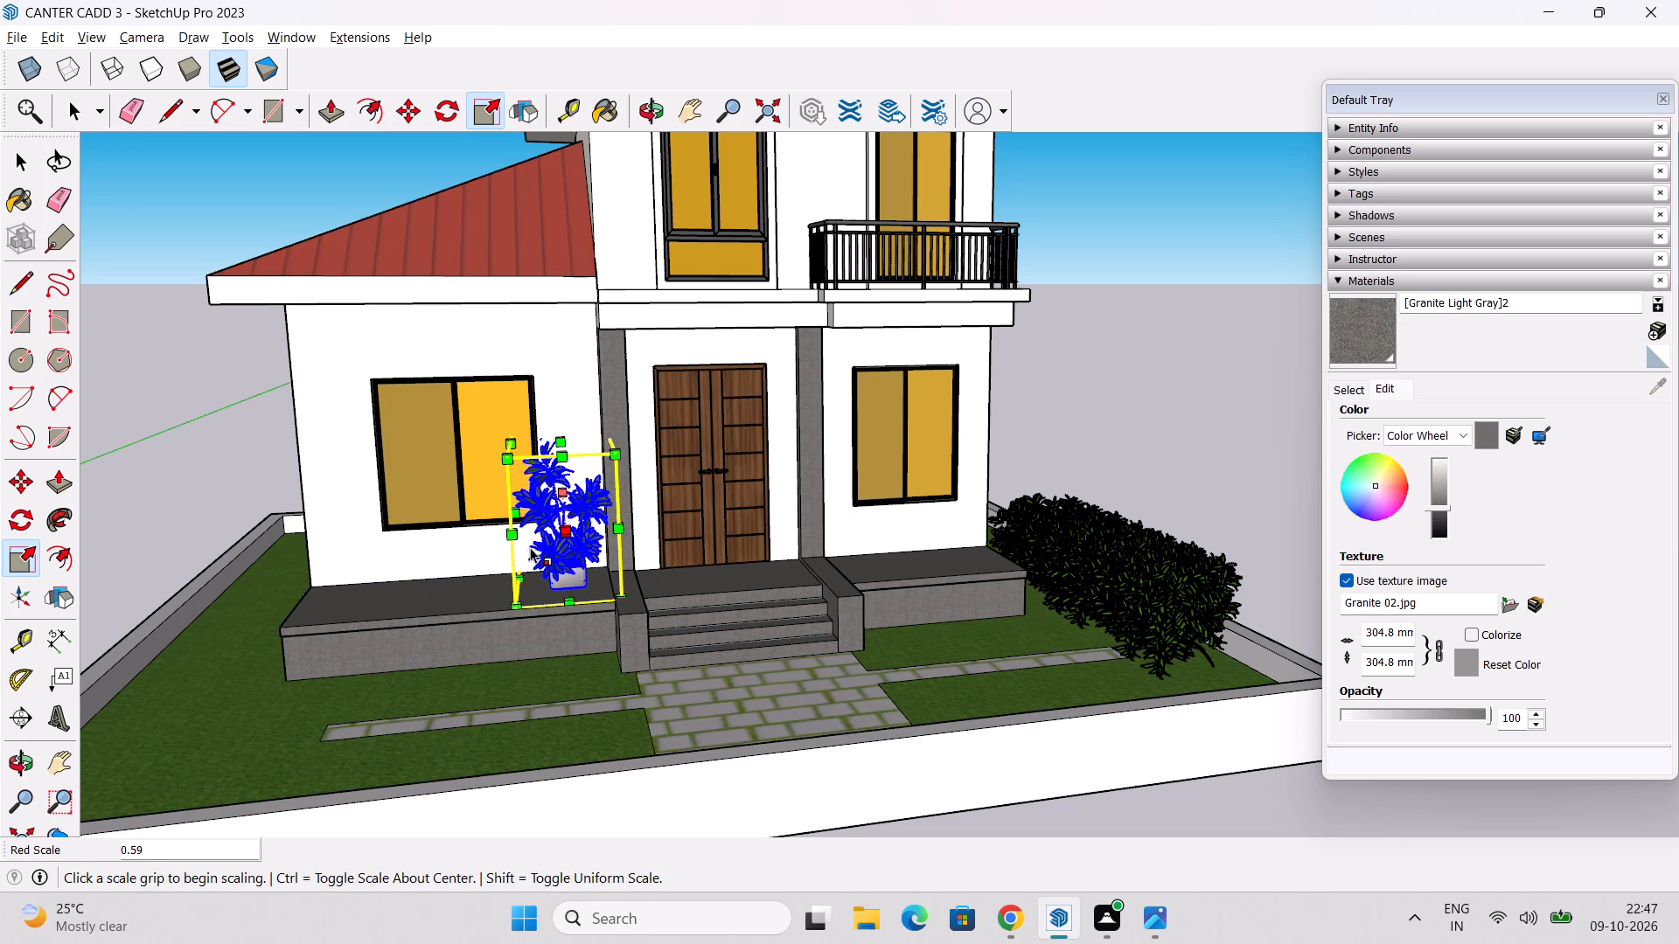
# Scale the potted plant's depth along the green axis down to about half and deselect it.
pyautogui.moveTo(528, 546); pyautogui.dragTo(839, 569, button='middle')
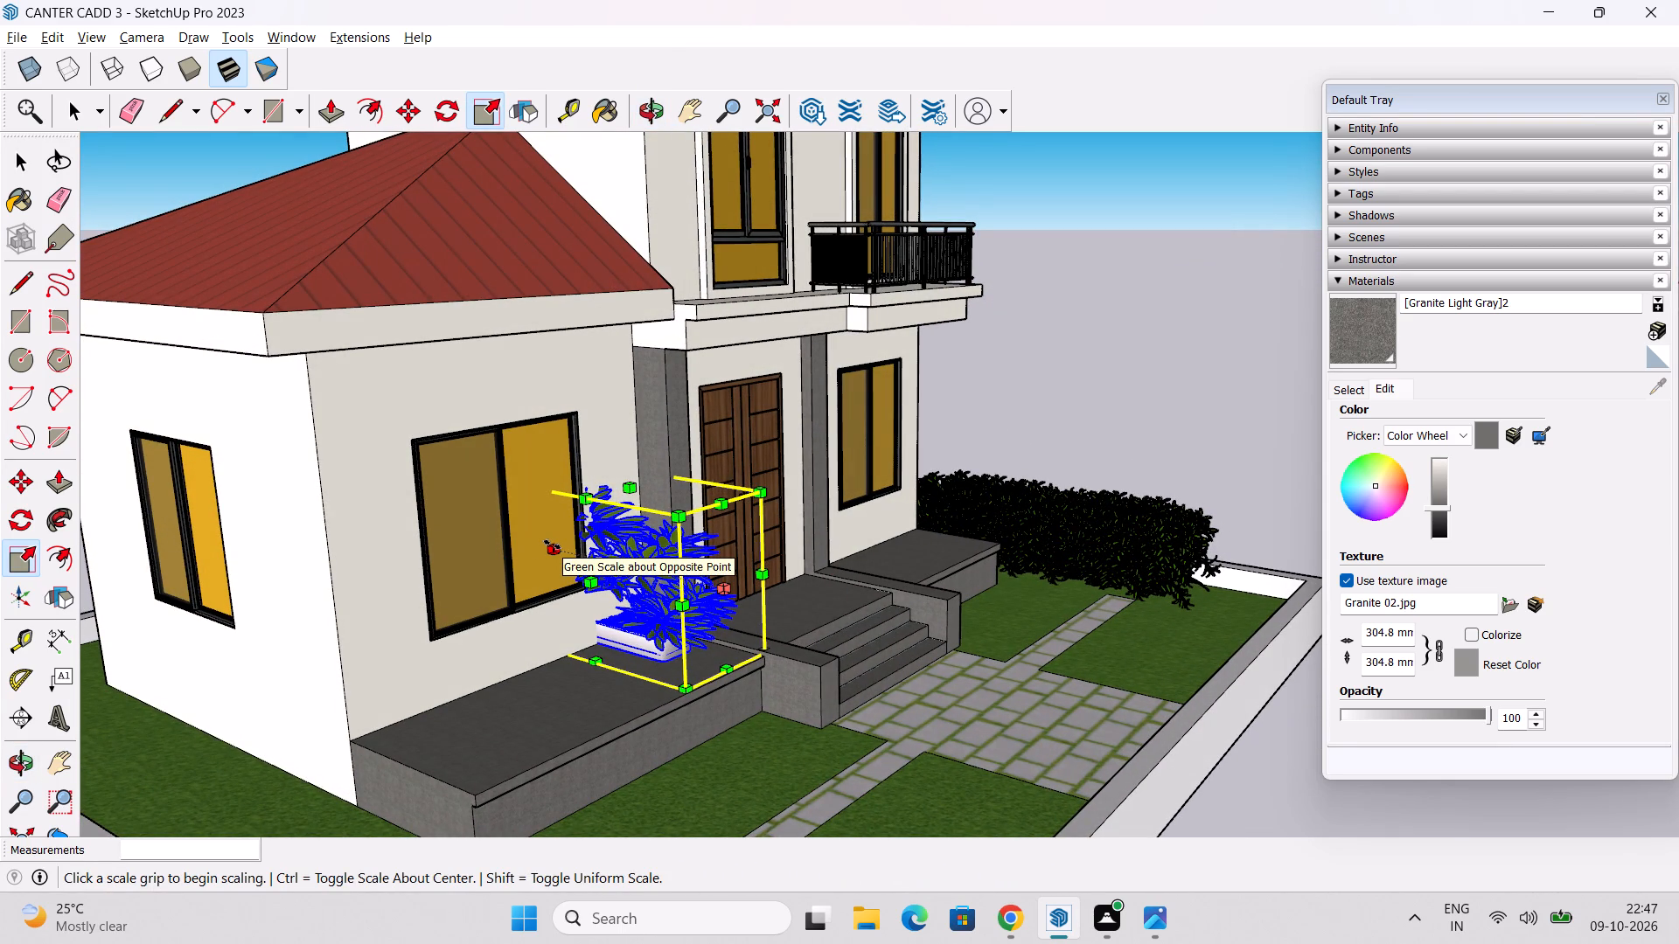
pyautogui.moveTo(553, 545); pyautogui.dragTo(616, 566)
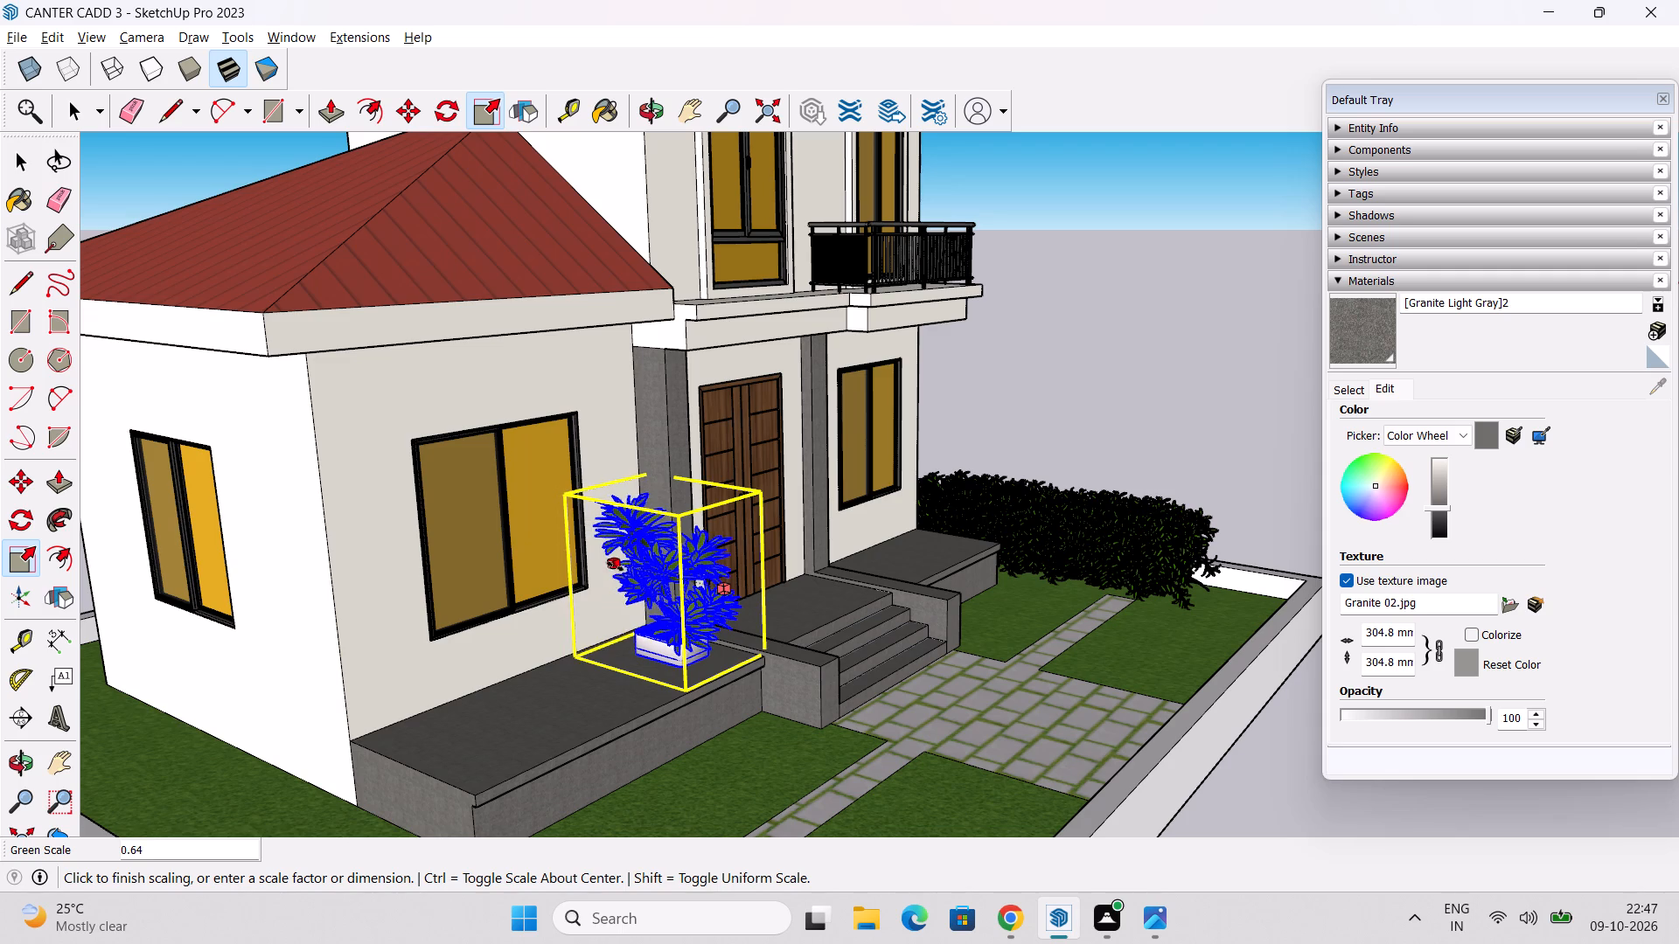
pyautogui.moveTo(616, 566); pyautogui.dragTo(635, 581)
pyautogui.scroll(-1, 679, 620)
pyautogui.moveTo(679, 622); pyautogui.dragTo(662, 621, button='middle')
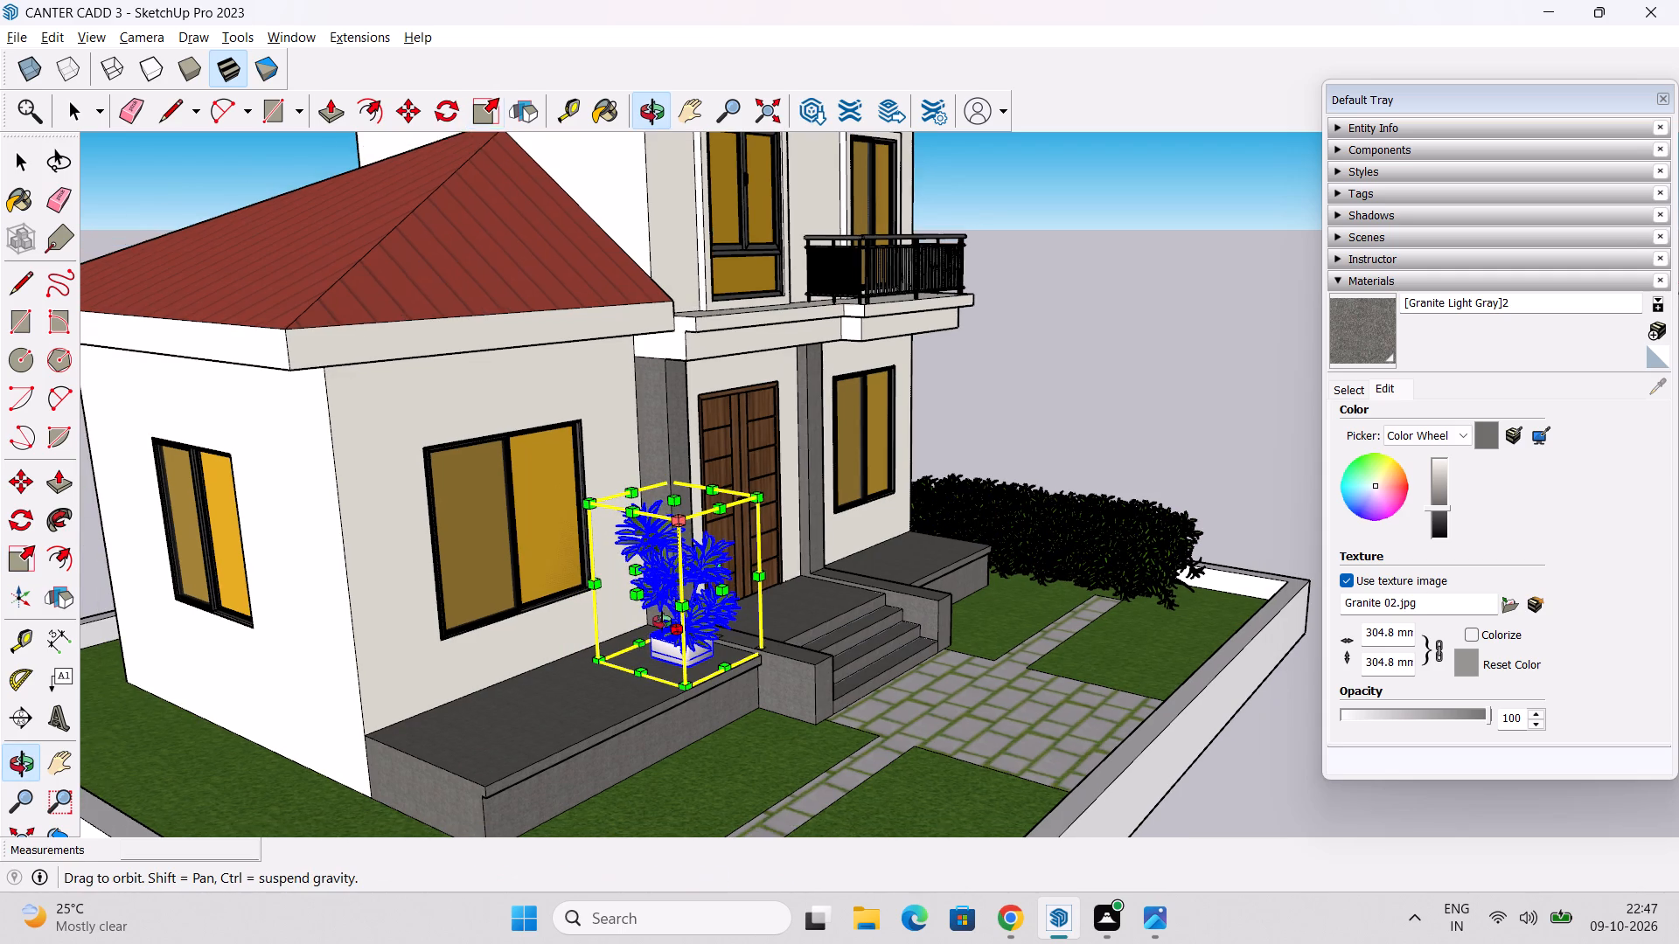
pyautogui.moveTo(662, 621); pyautogui.dragTo(371, 580, button='middle')
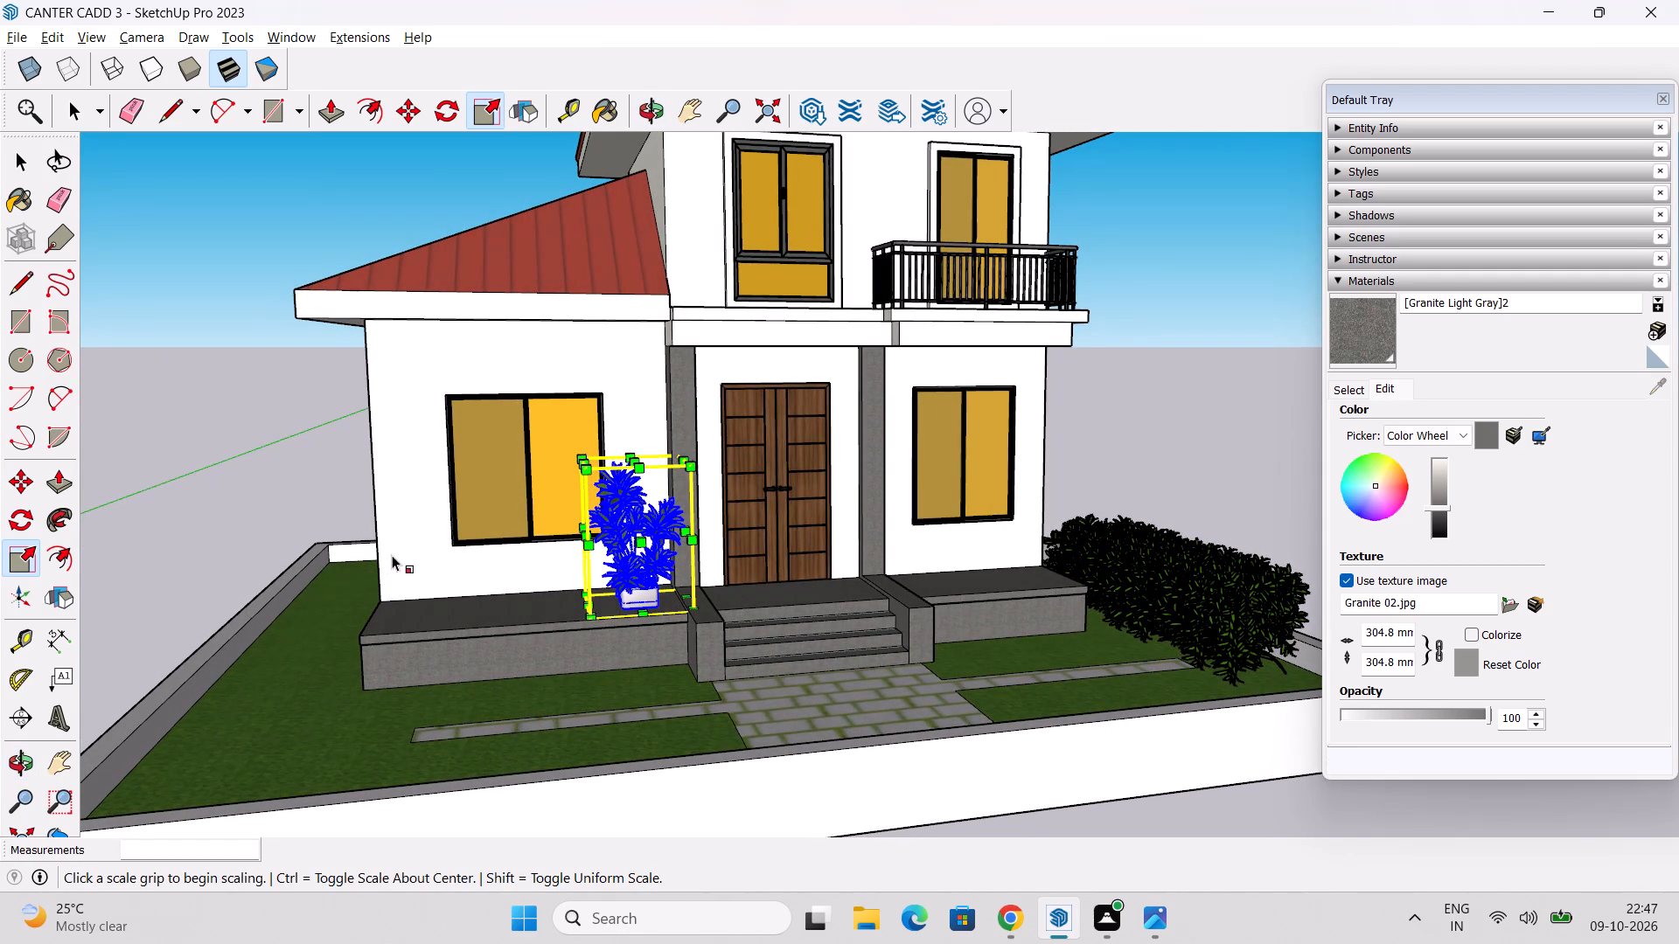
pyautogui.press('space')
pyautogui.click(230, 522)
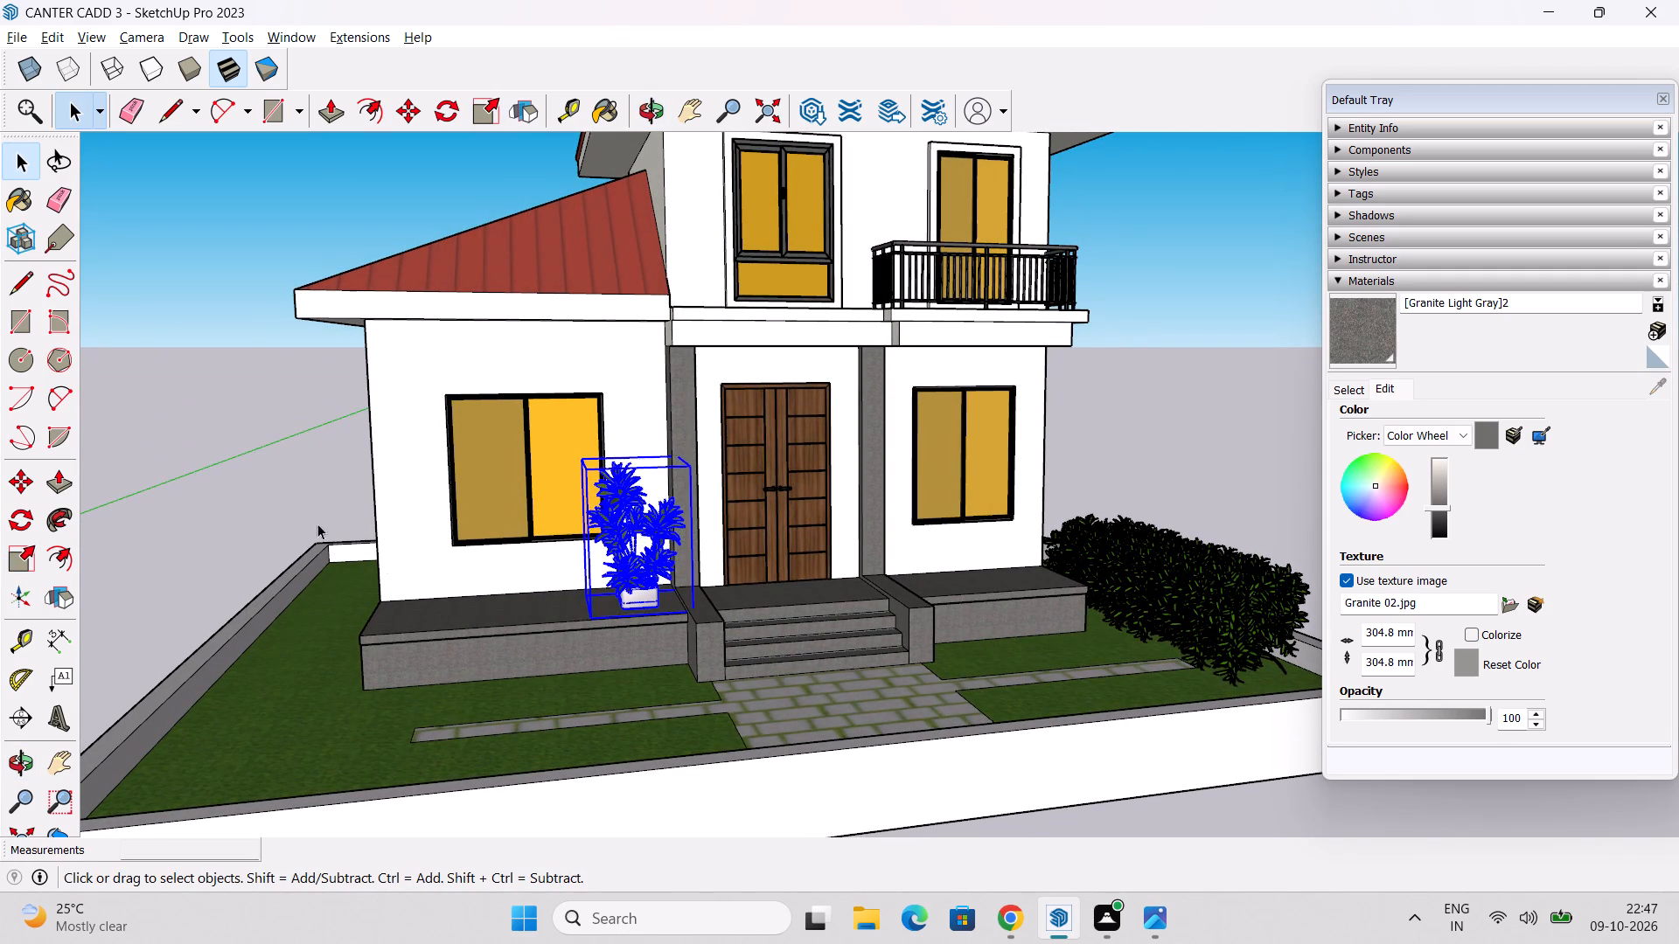
# Import the downloaded s21 potted plant and place it by the column right of the front door, atop the steps' side wall.
pyautogui.scroll(-2, 628, 537)
pyautogui.moveTo(628, 537); pyautogui.dragTo(599, 545, button='middle')
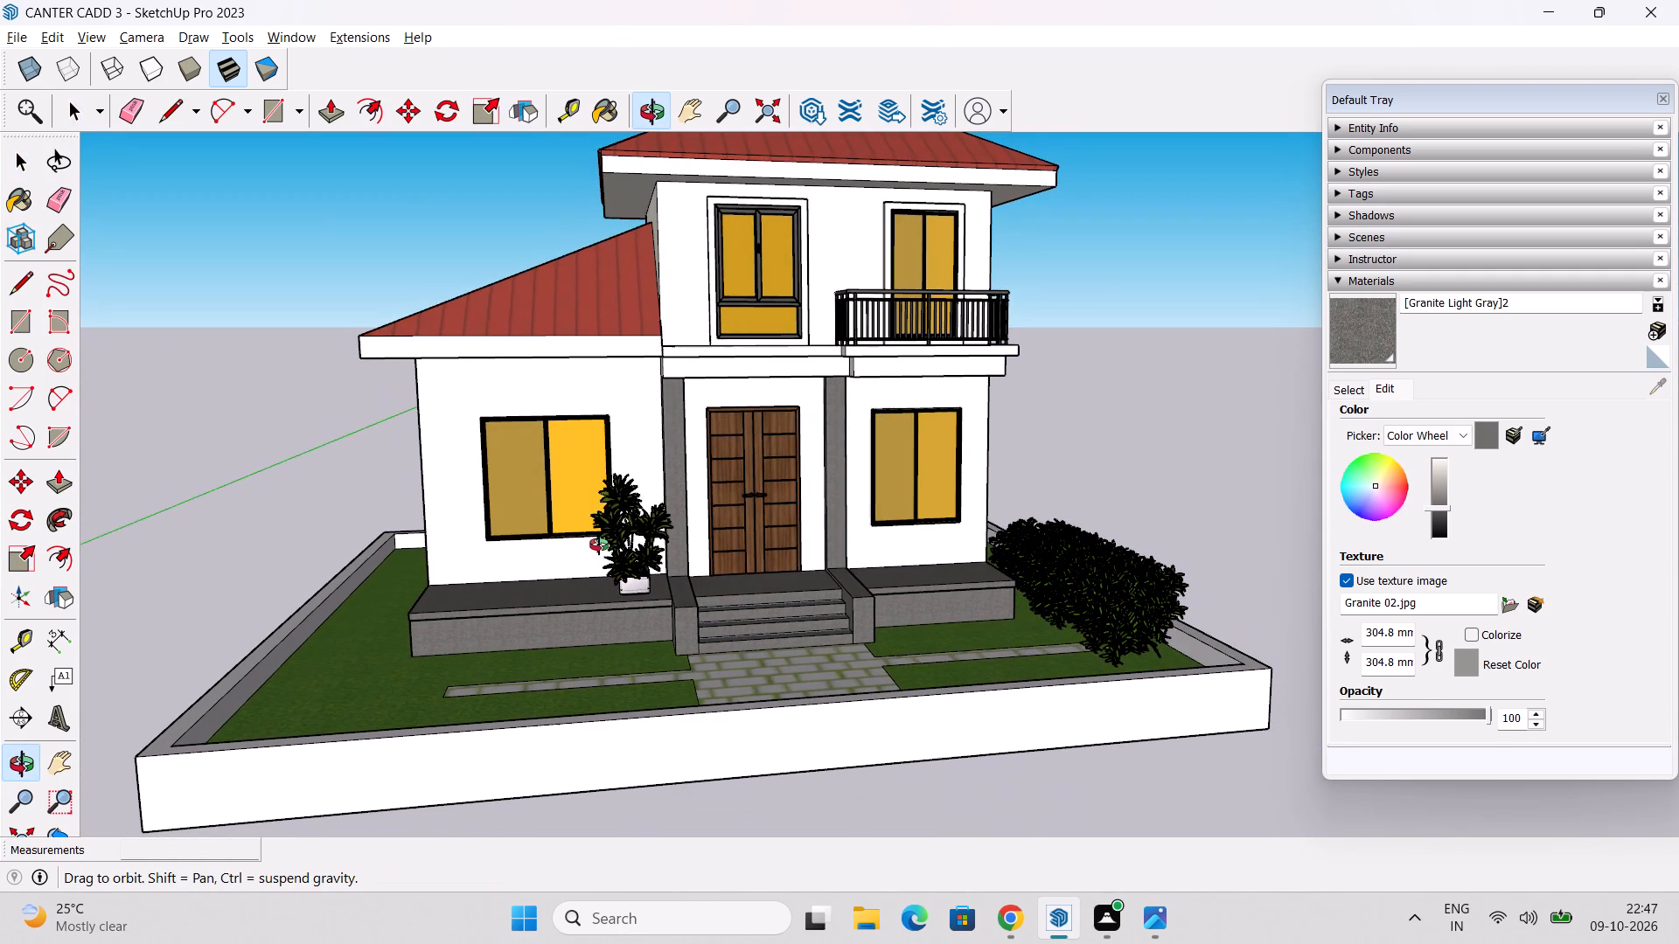
pyautogui.moveTo(599, 545); pyautogui.dragTo(590, 550, button='middle')
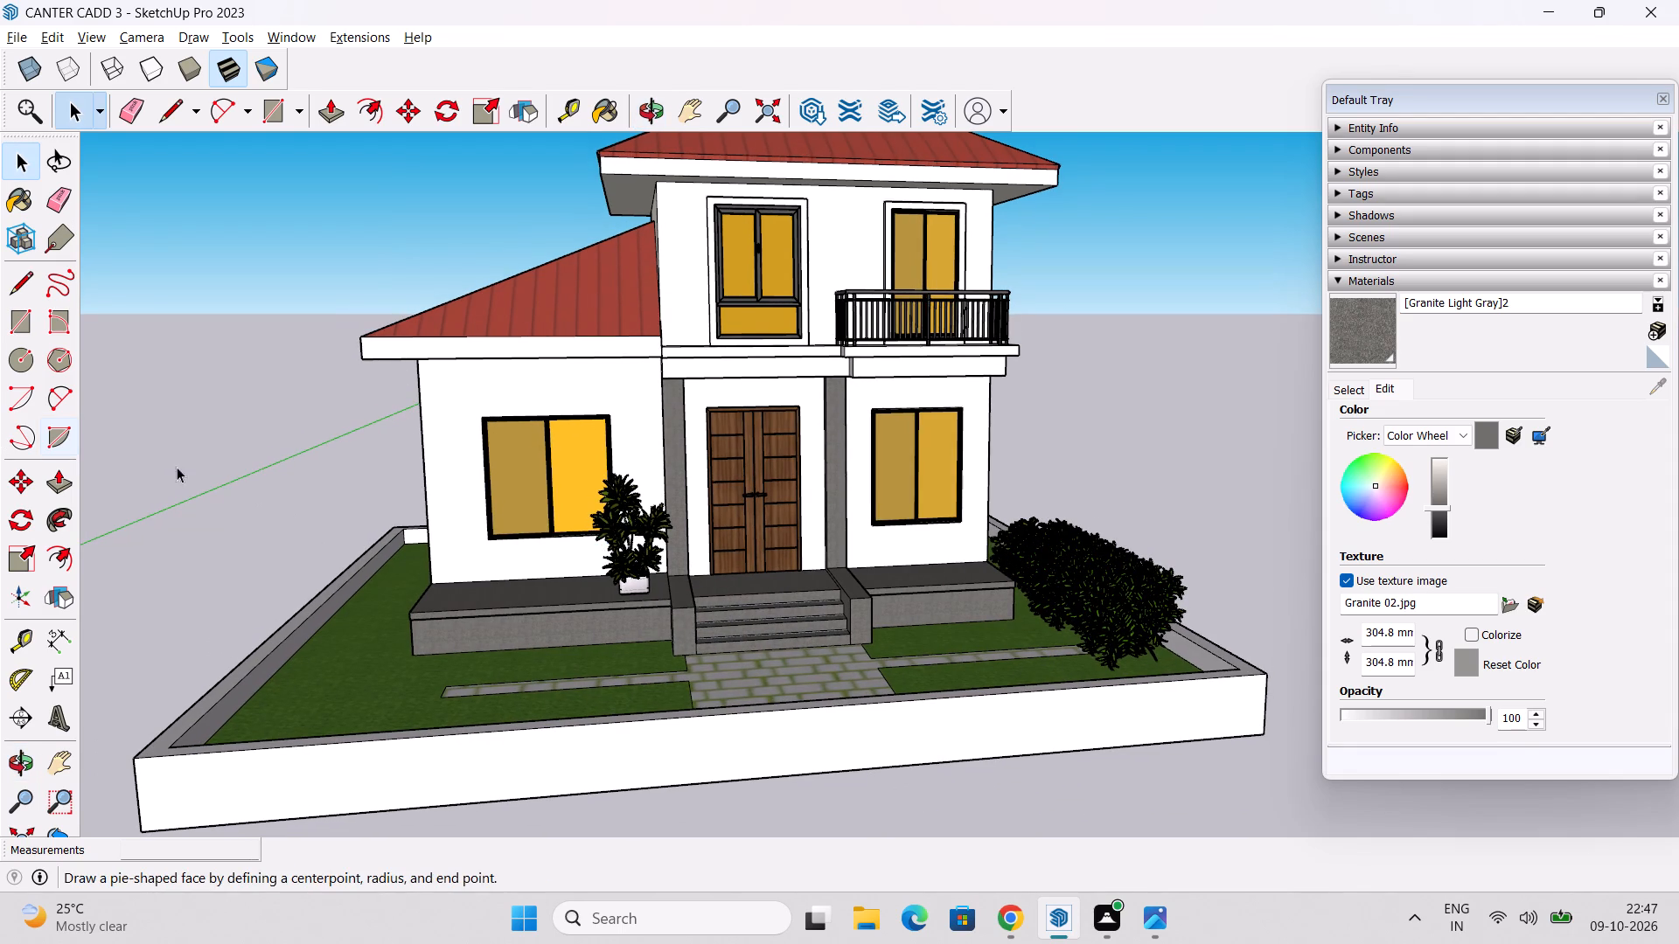
pyautogui.click(12, 56)
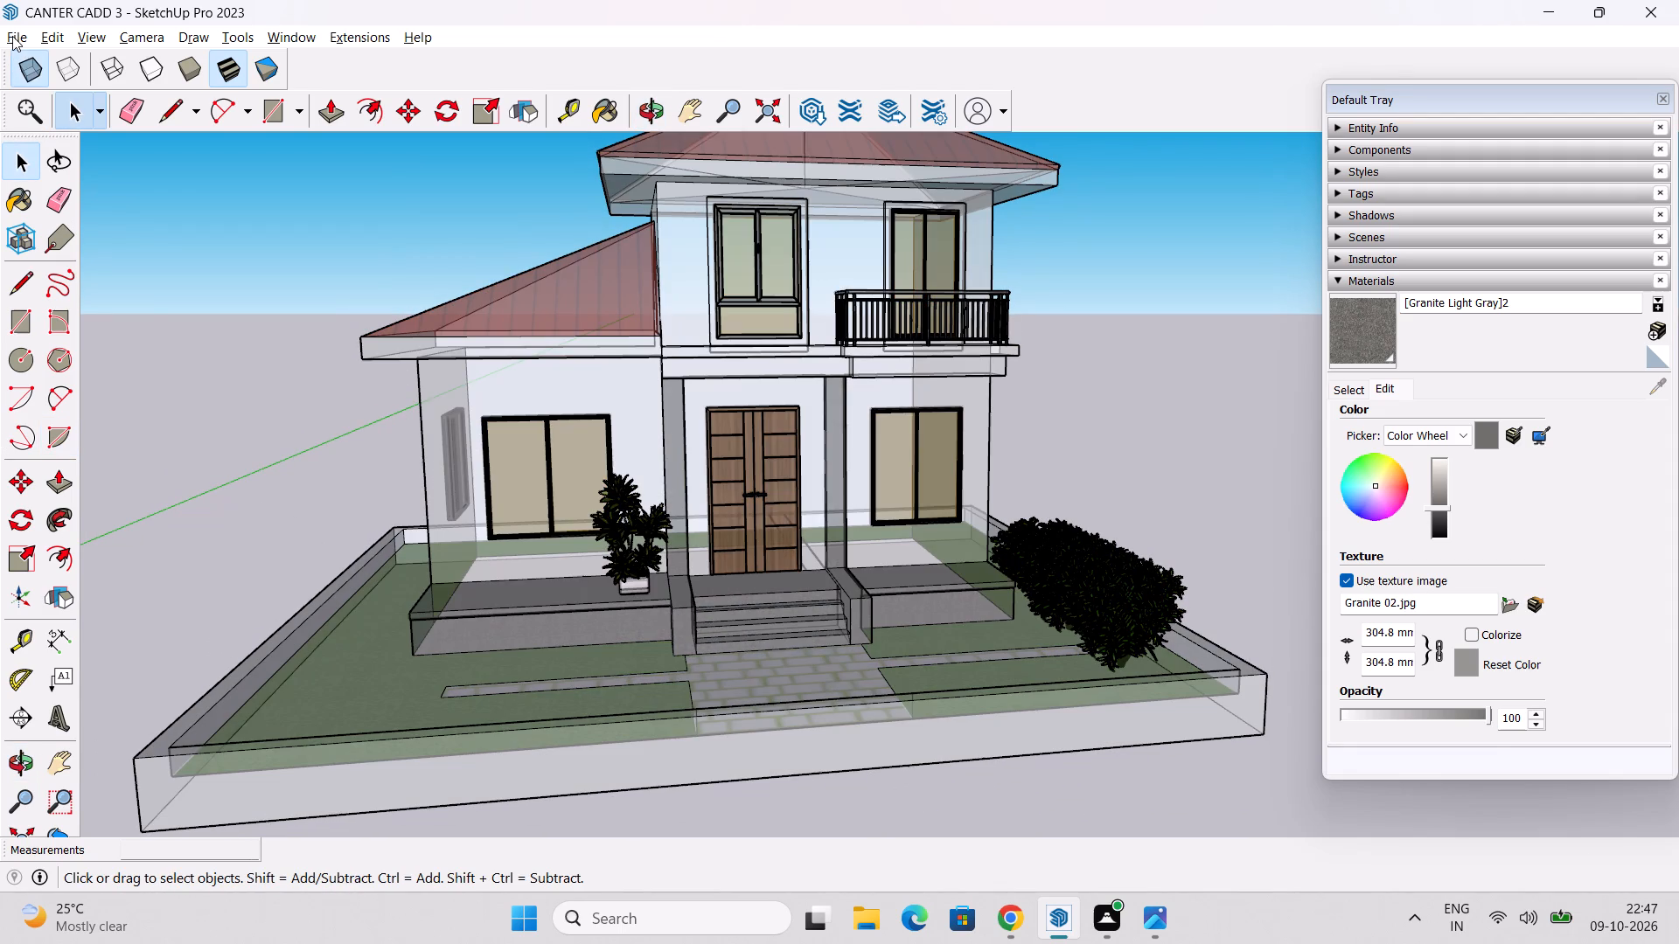
pyautogui.click(31, 63)
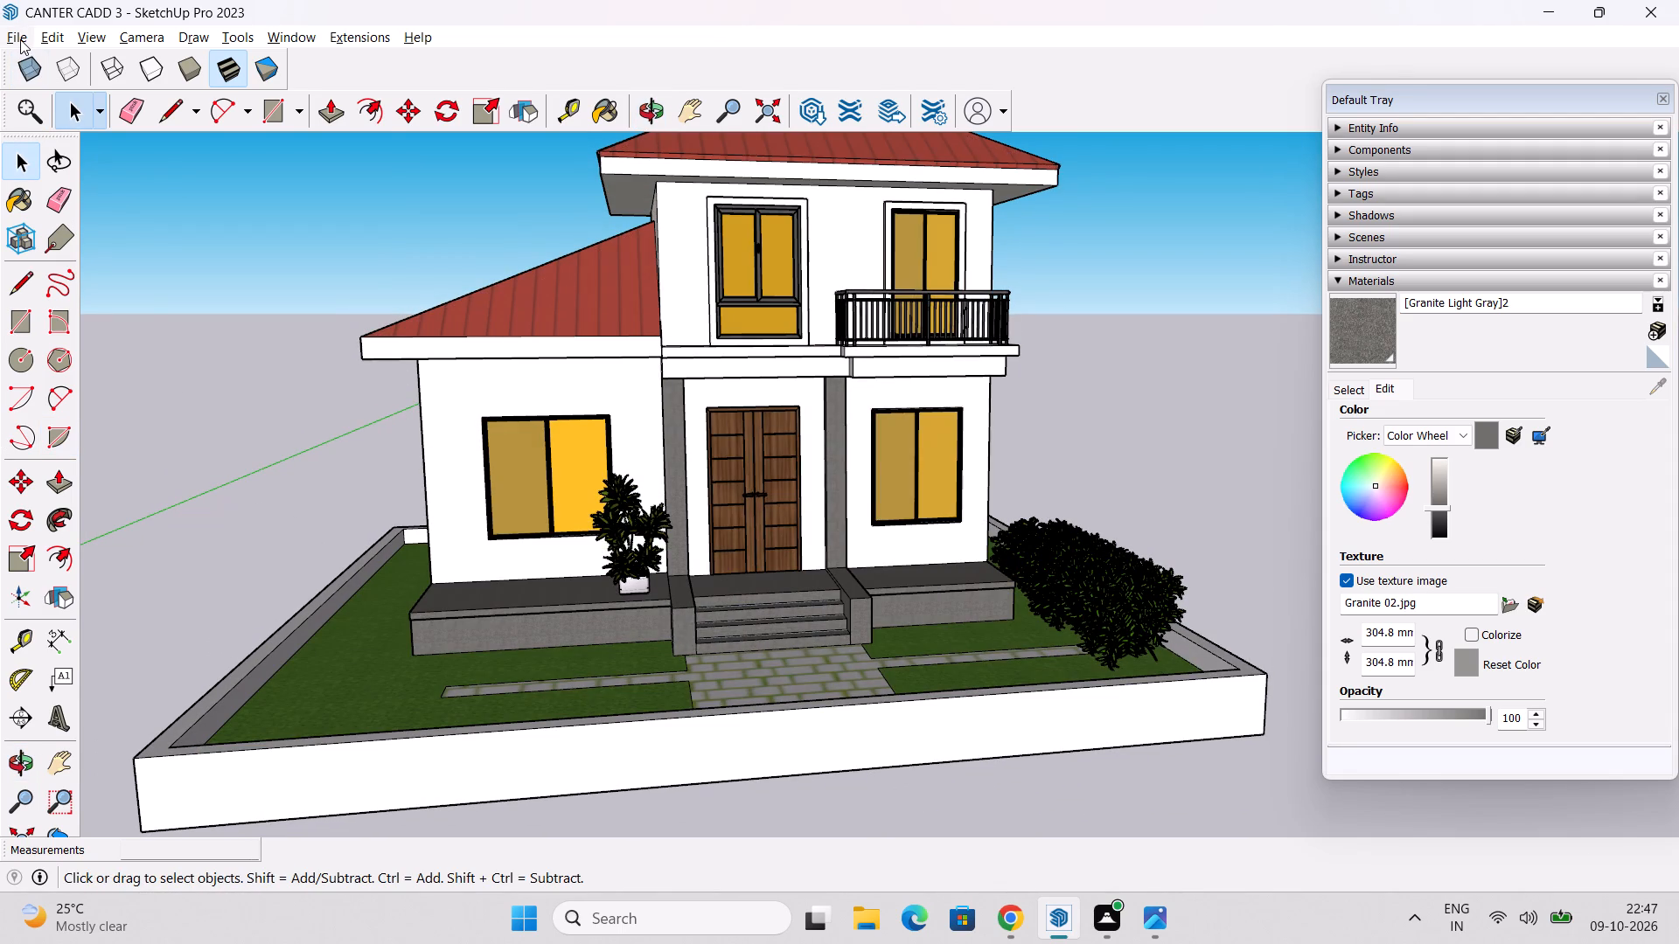
pyautogui.click(20, 39)
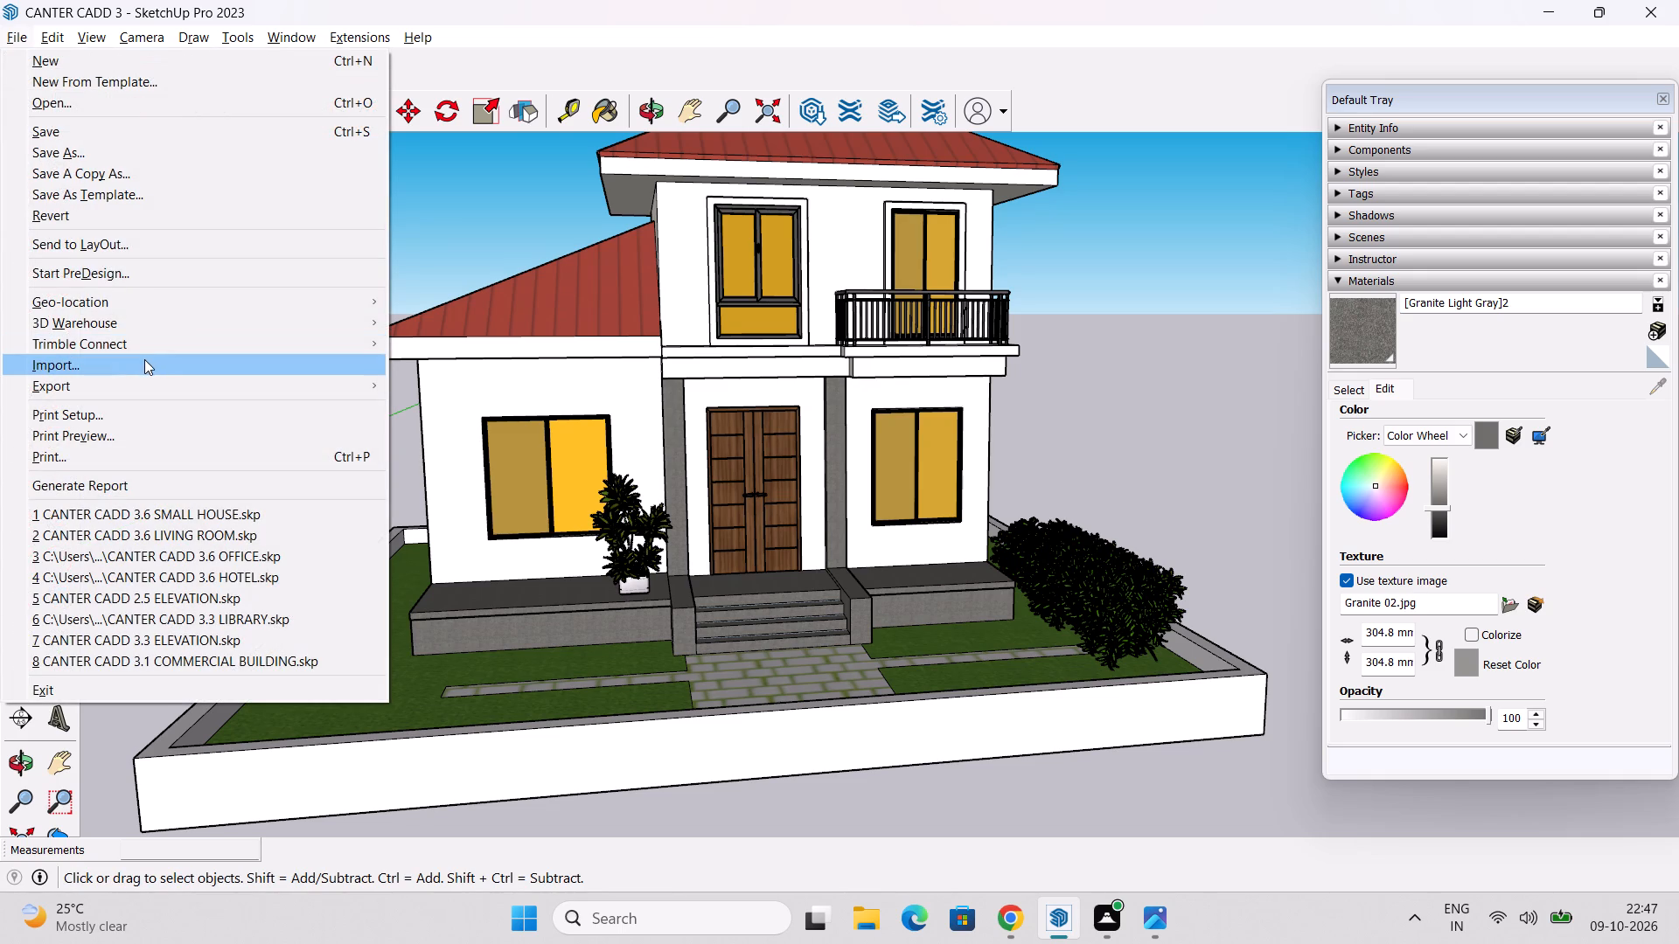
pyautogui.click(144, 359)
pyautogui.scroll(-1, 309, 367)
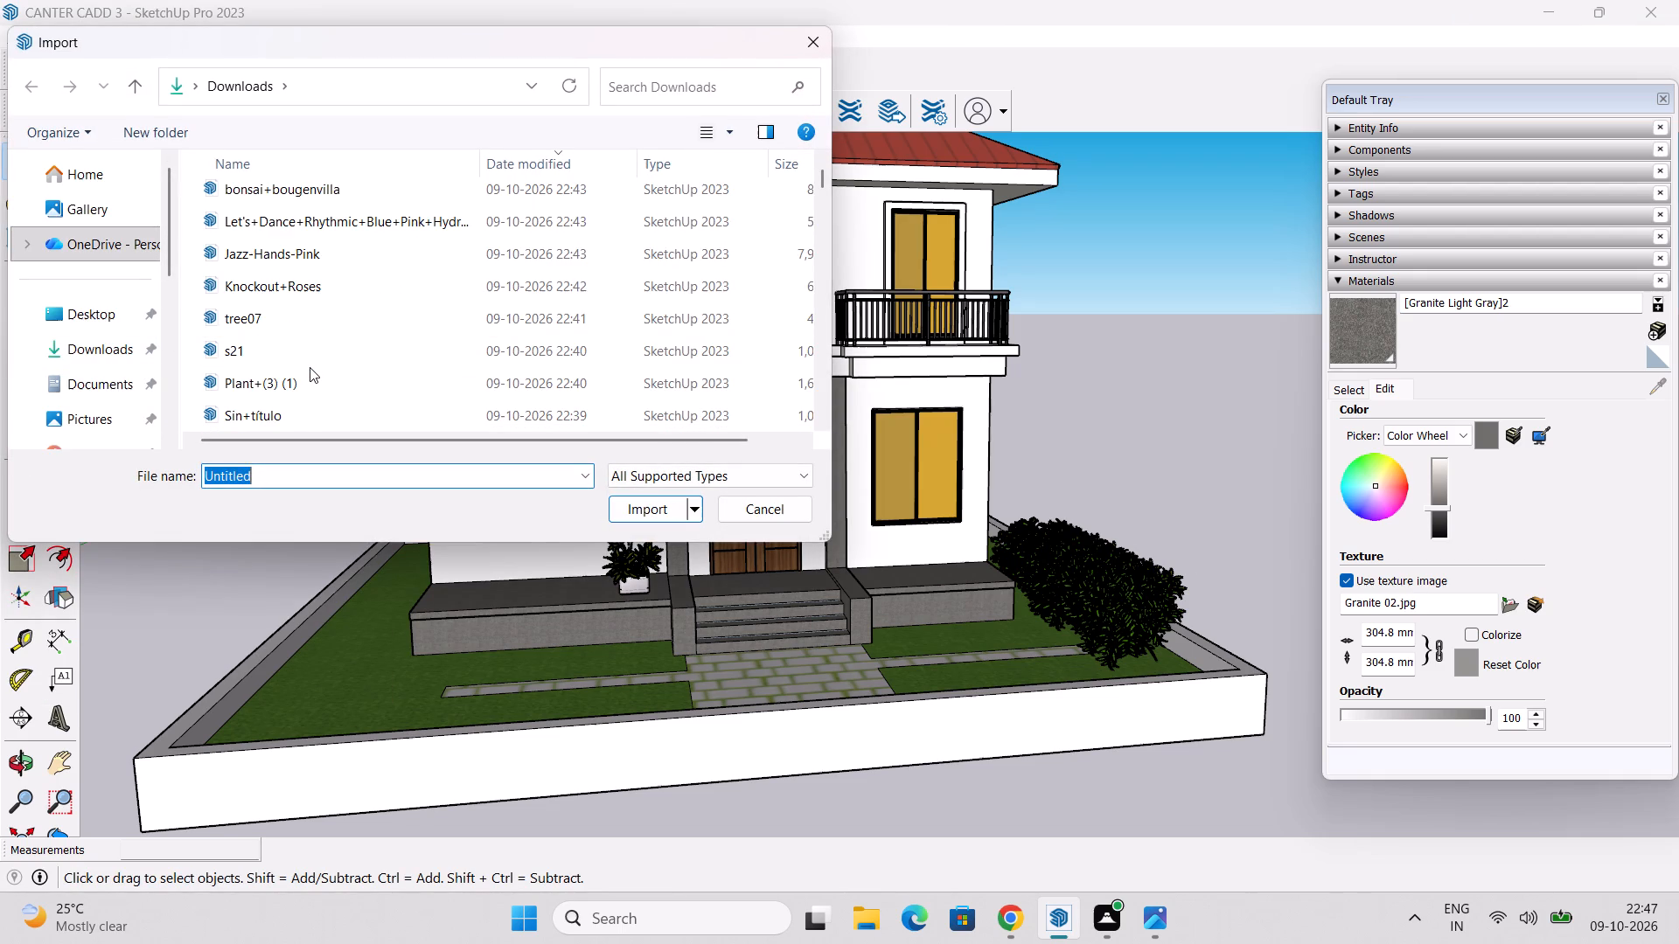
pyautogui.scroll(-1, 310, 367)
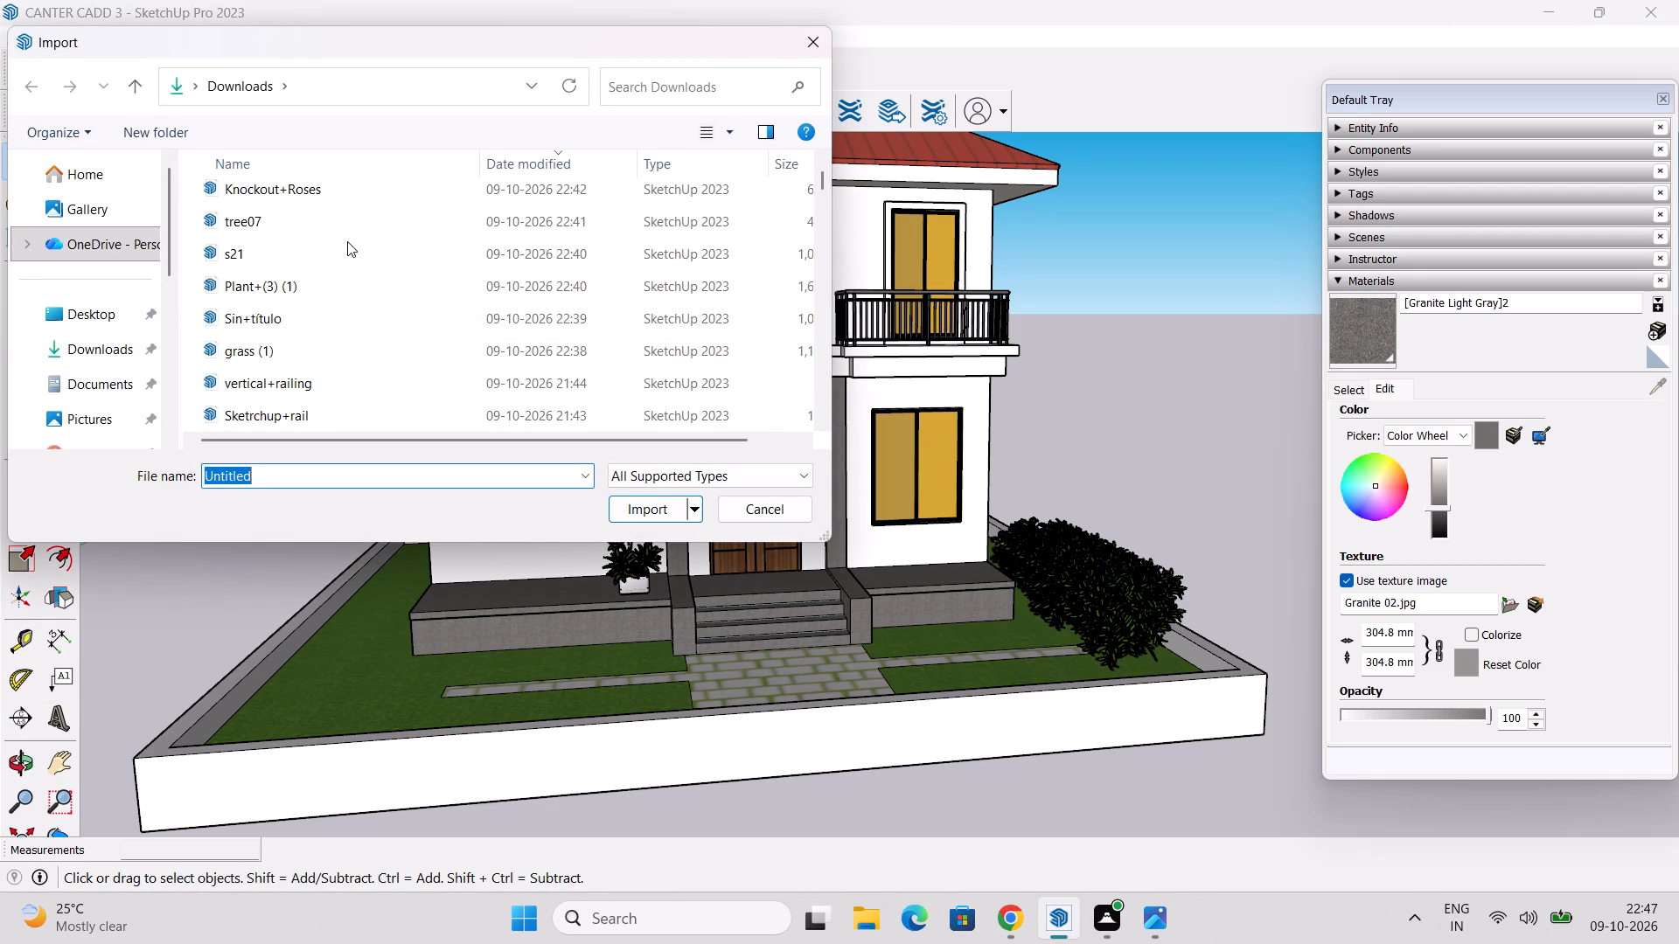
pyautogui.click(348, 241)
pyautogui.click(617, 511)
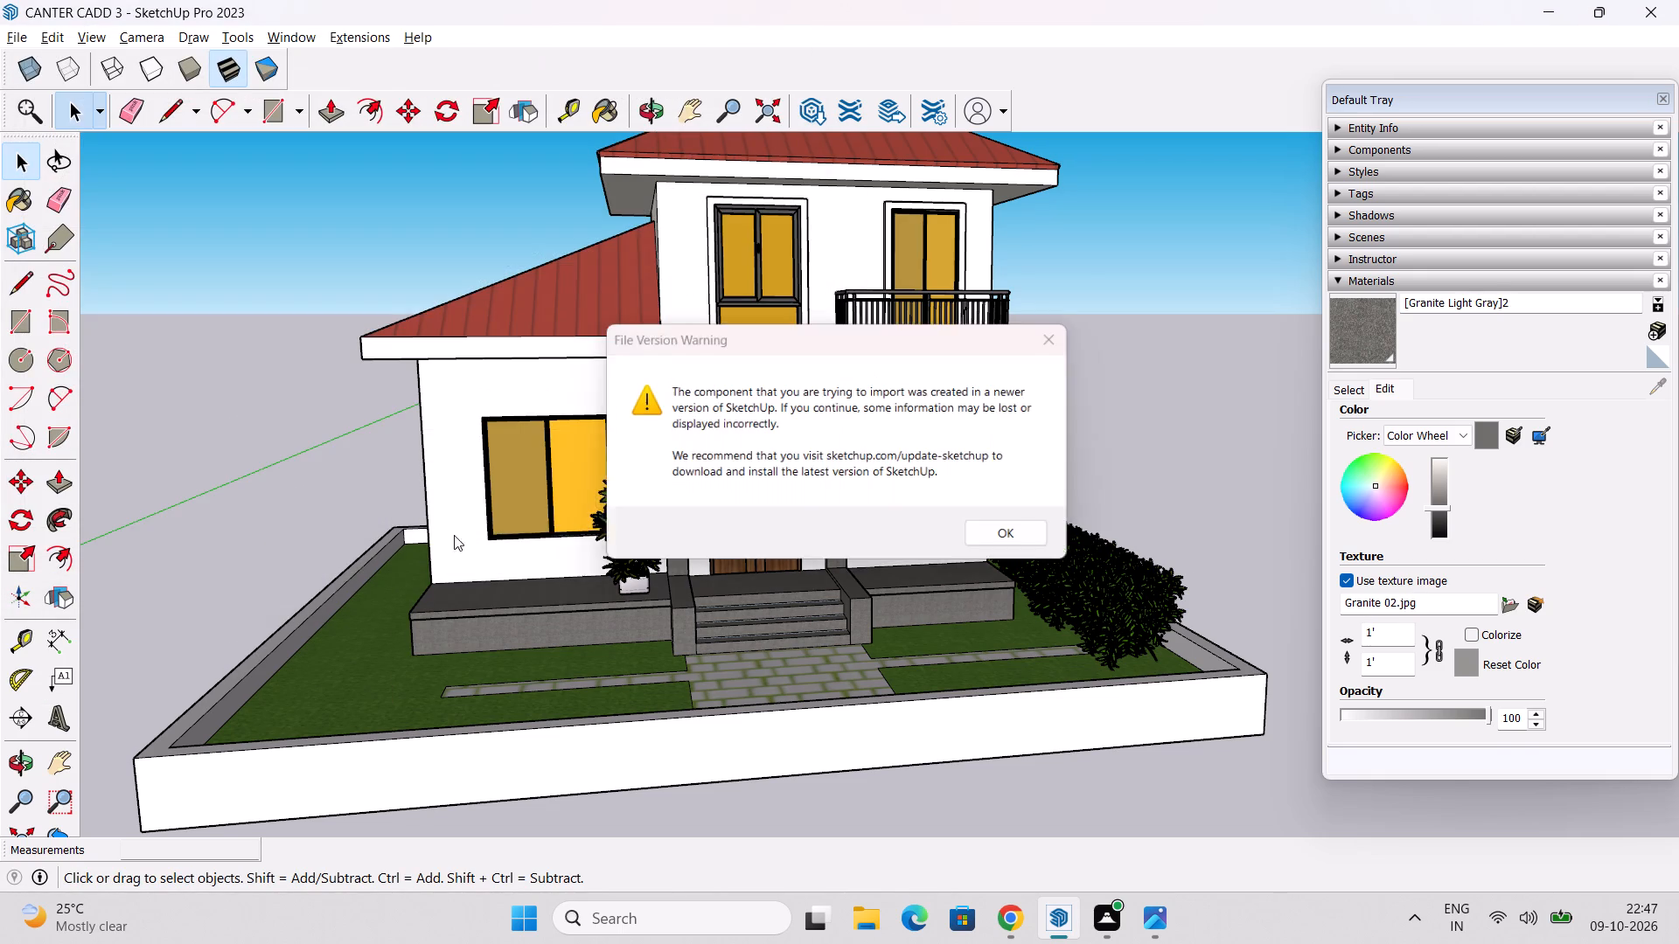
pyautogui.click(1009, 539)
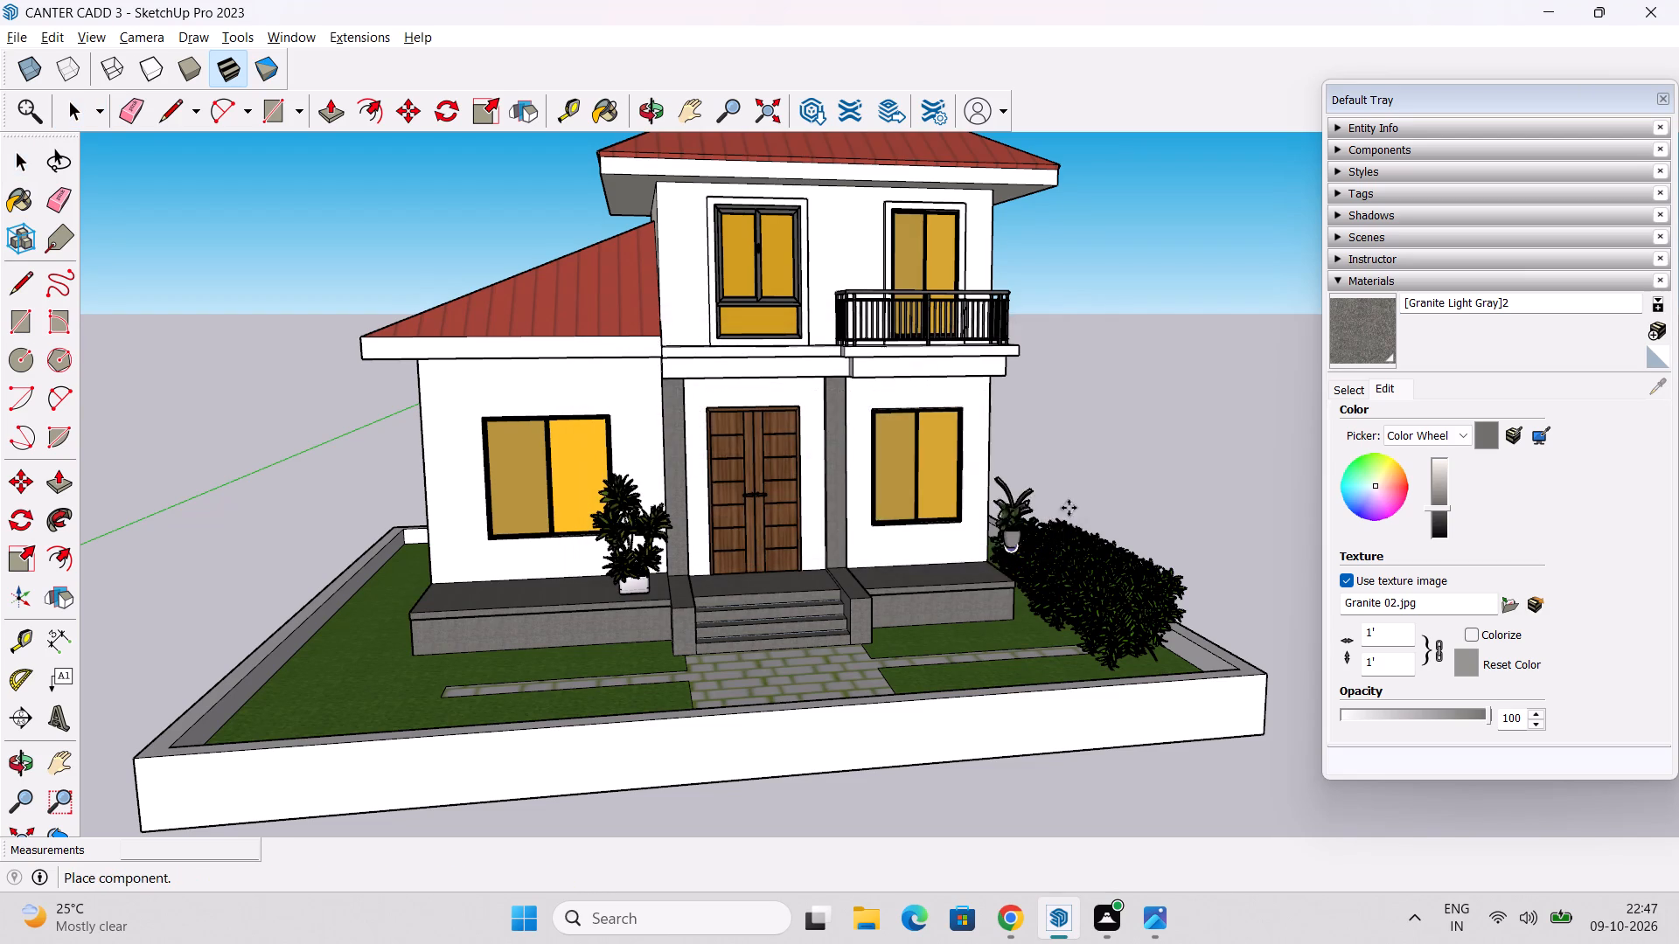
pyautogui.scroll(3, 926, 587)
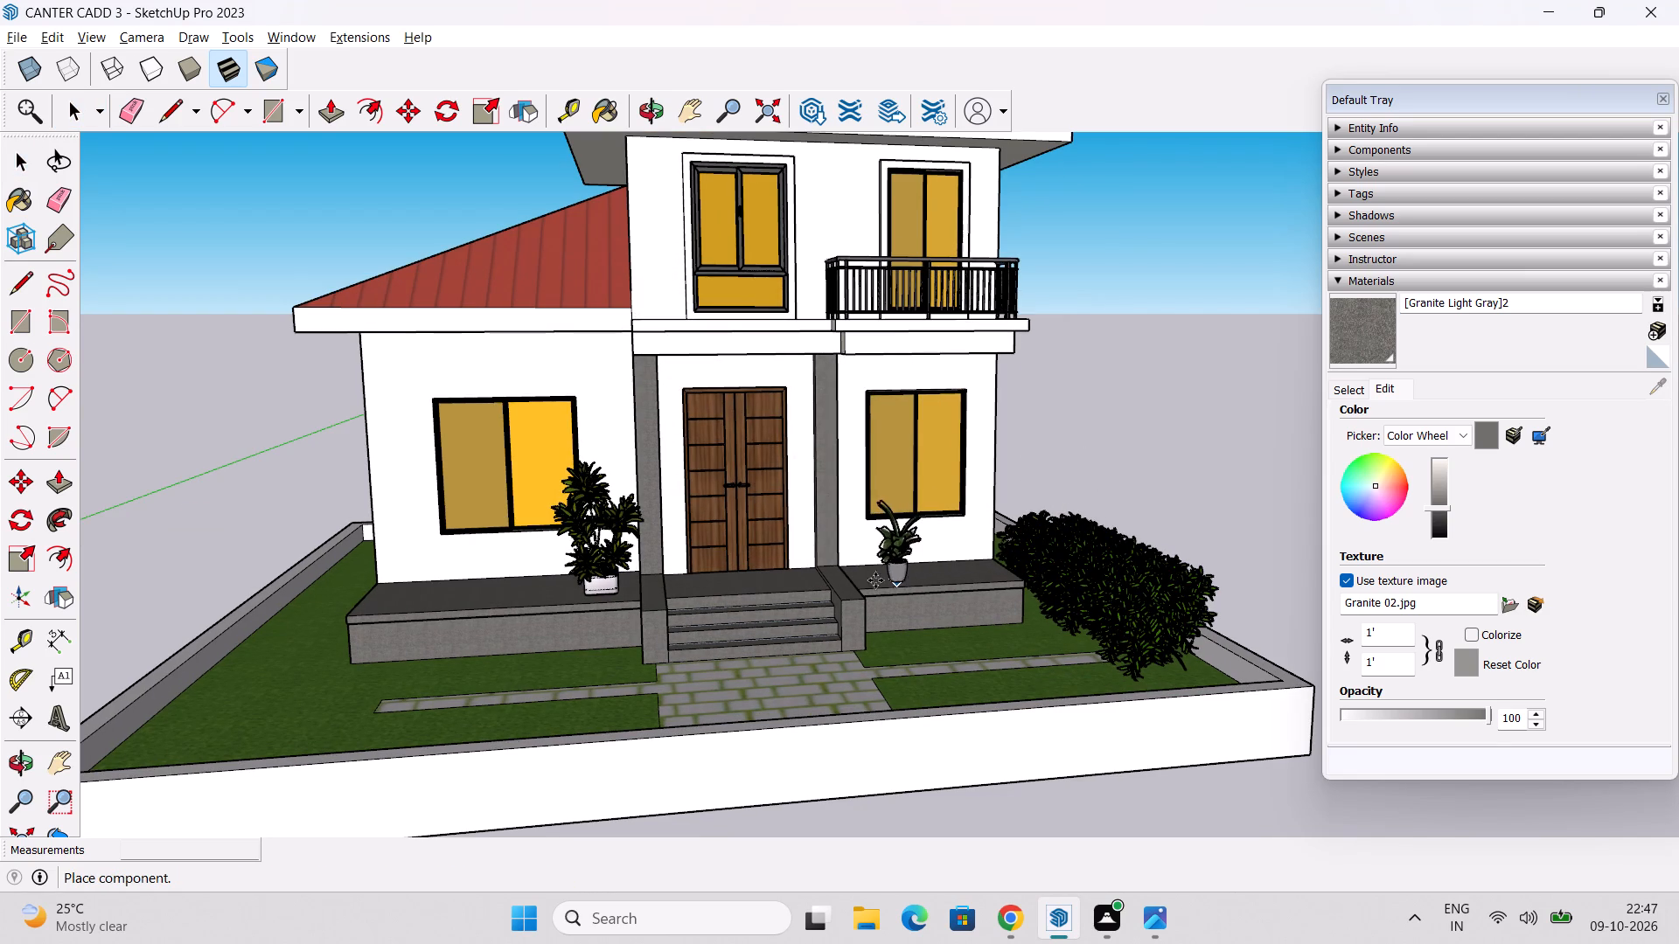
pyautogui.scroll(6, 743, 556)
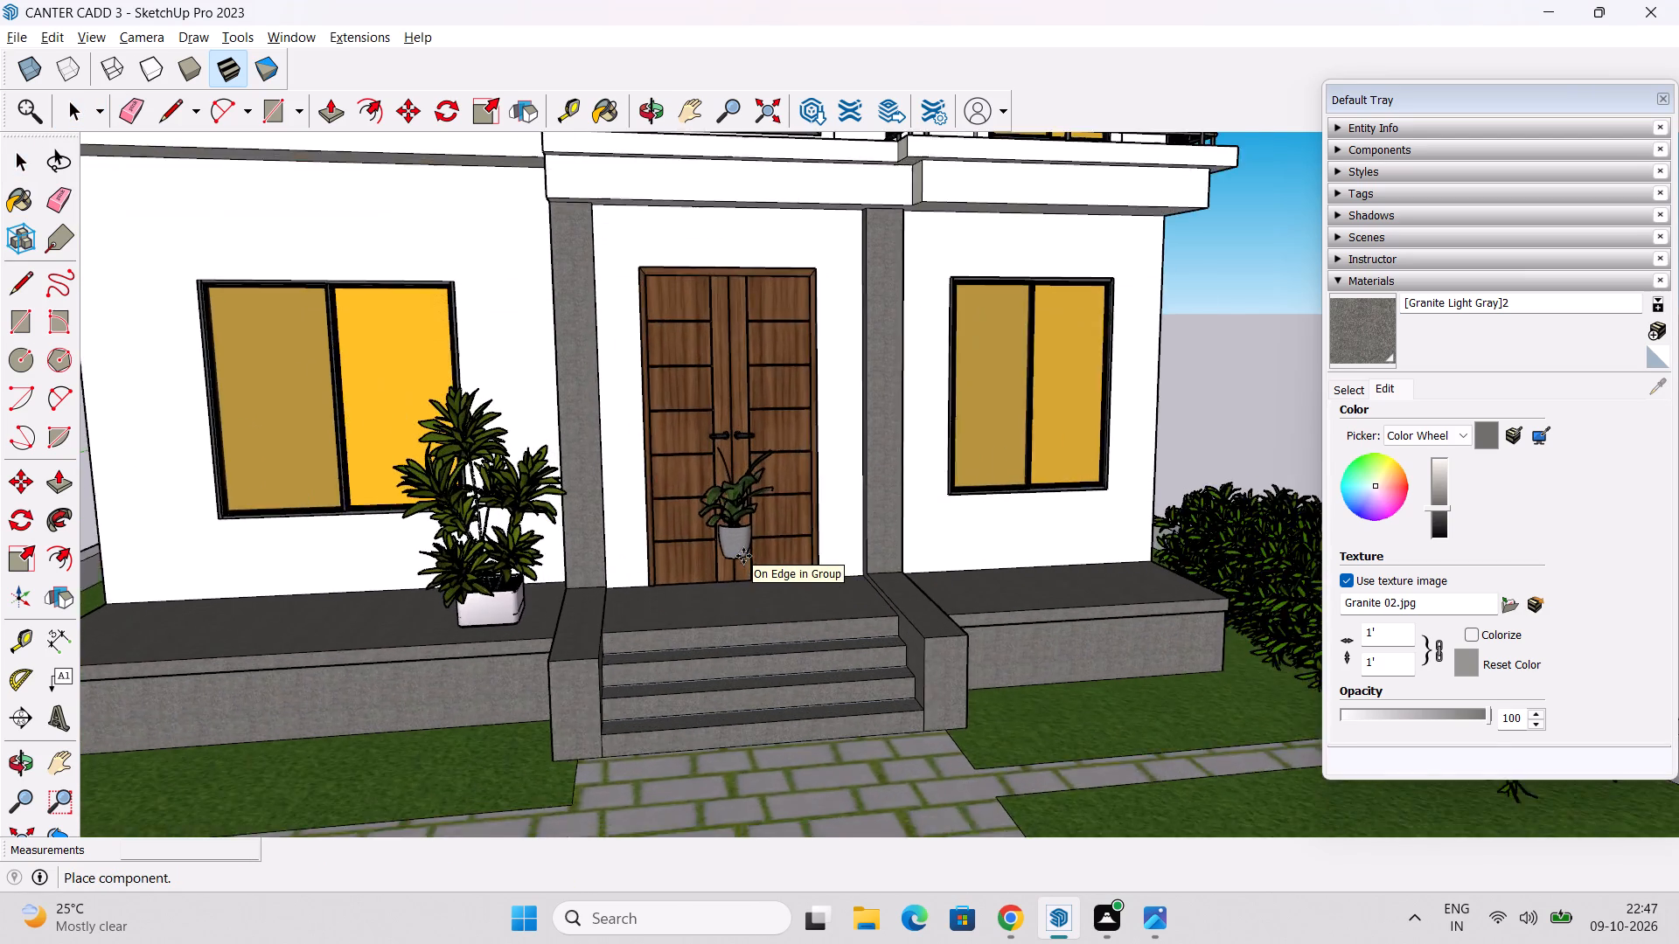
pyautogui.scroll(1, 743, 556)
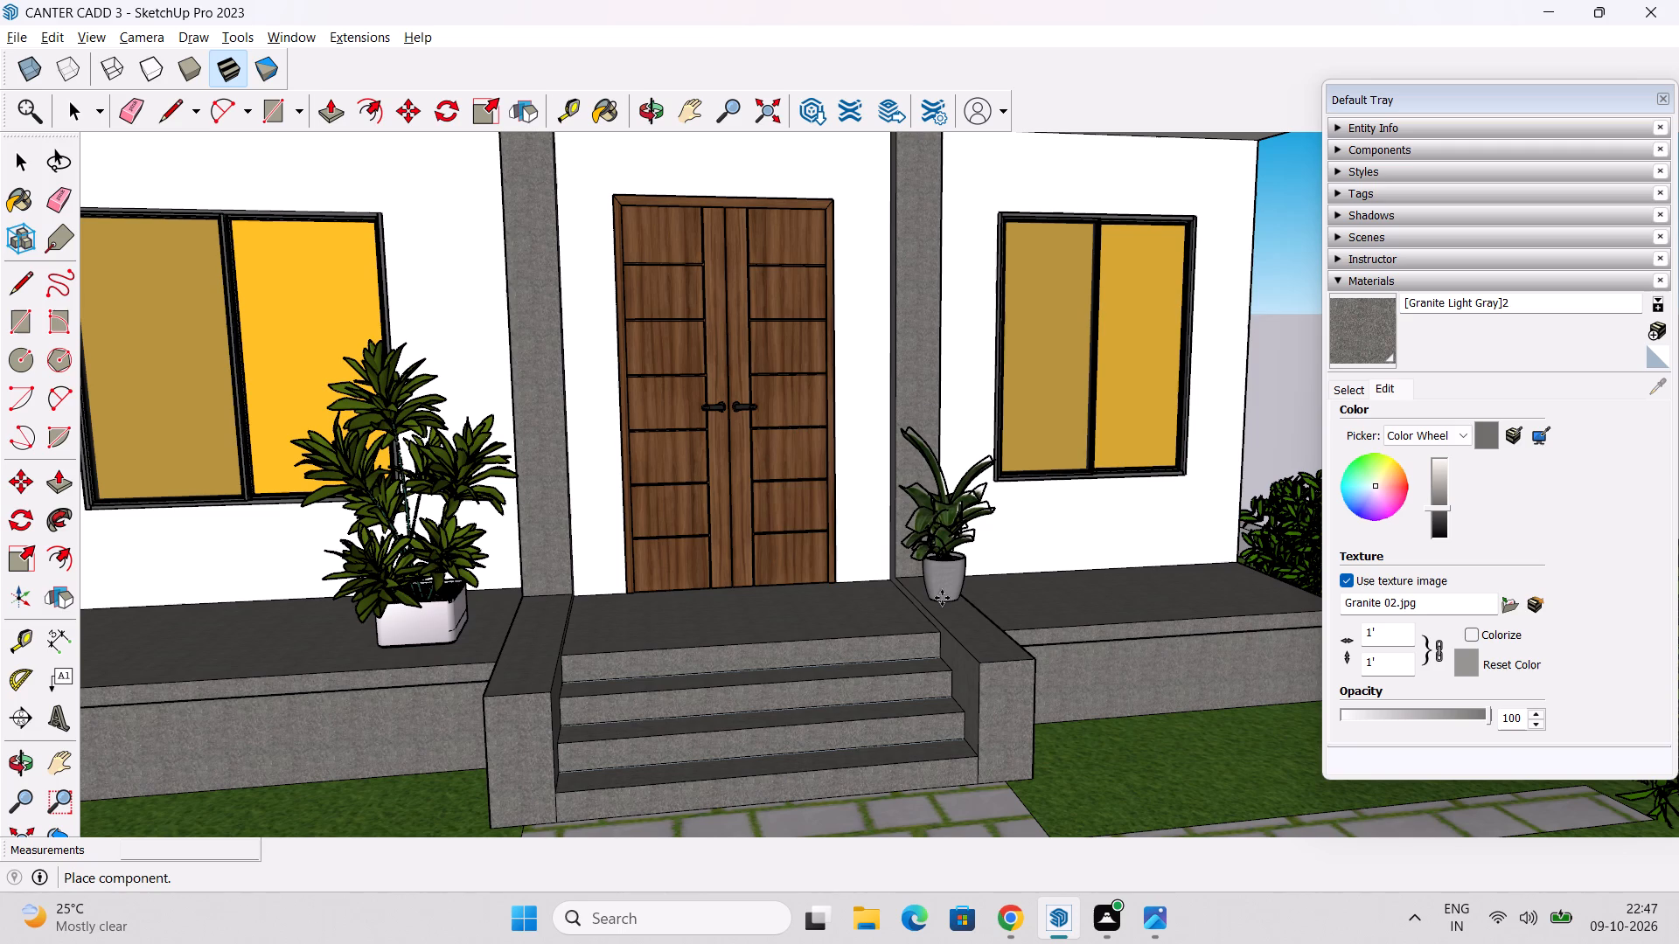
pyautogui.click(945, 603)
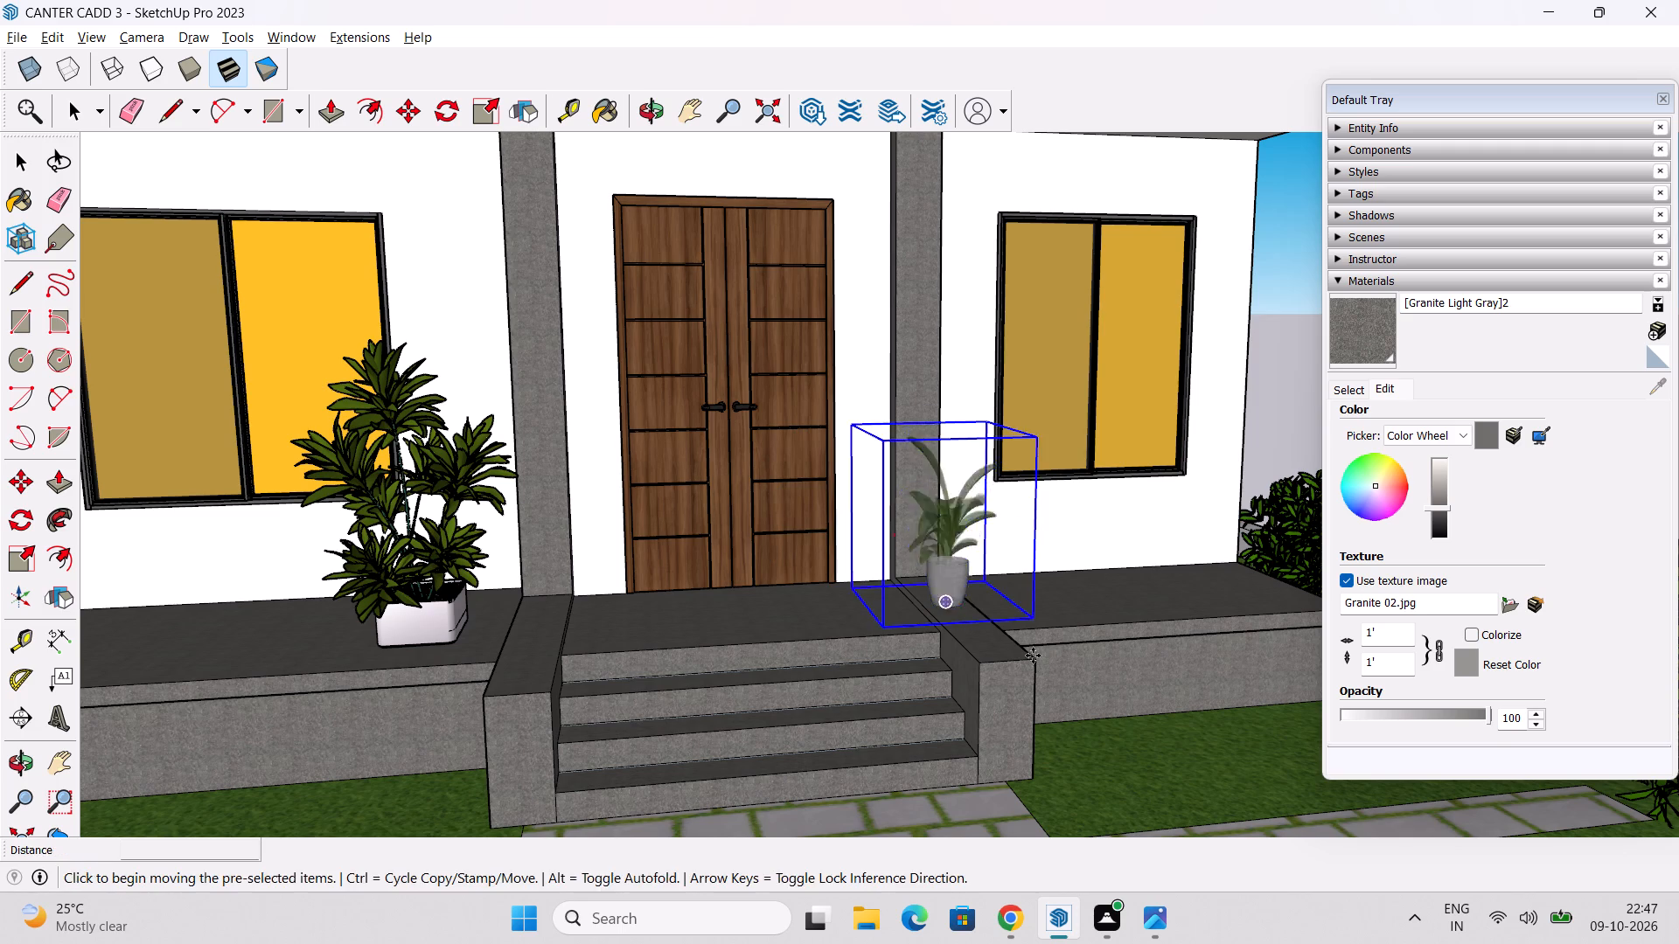
# Shrink the bushy potted plant left of the front door, lowering its height and narrowing it along the red axis to about 0.73.
pyautogui.moveTo(1033, 652); pyautogui.dragTo(874, 601, button='middle')
pyautogui.scroll(-2, 874, 600)
pyautogui.press('space')
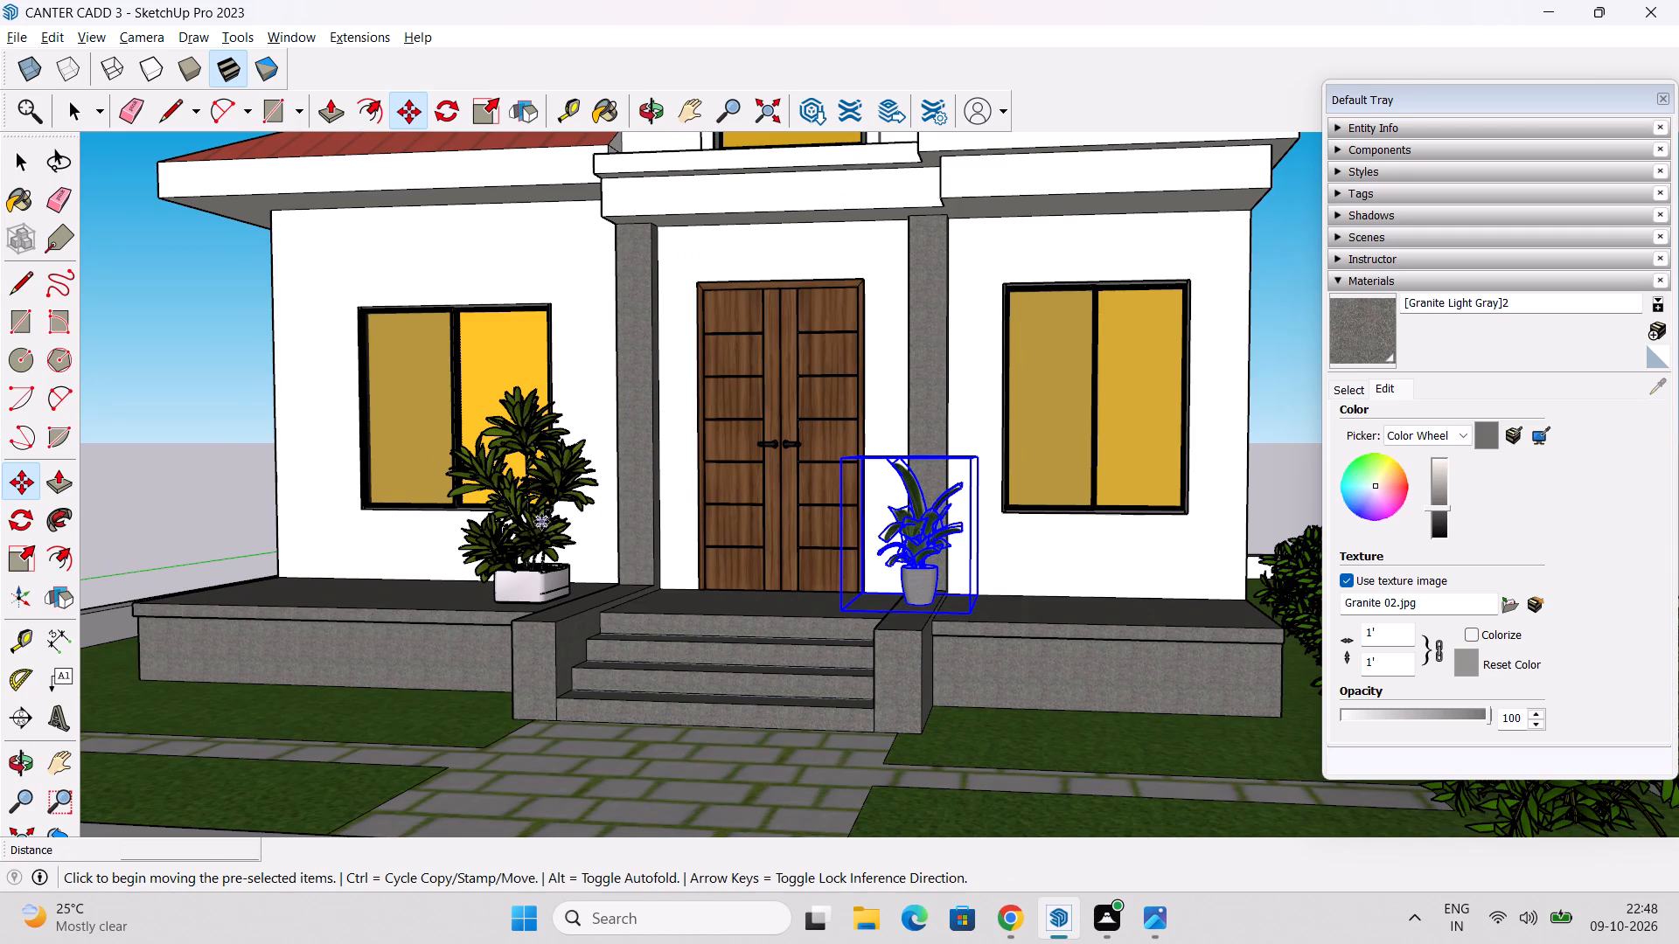
pyautogui.click(541, 518)
pyautogui.moveTo(532, 531); pyautogui.dragTo(668, 570, button='middle')
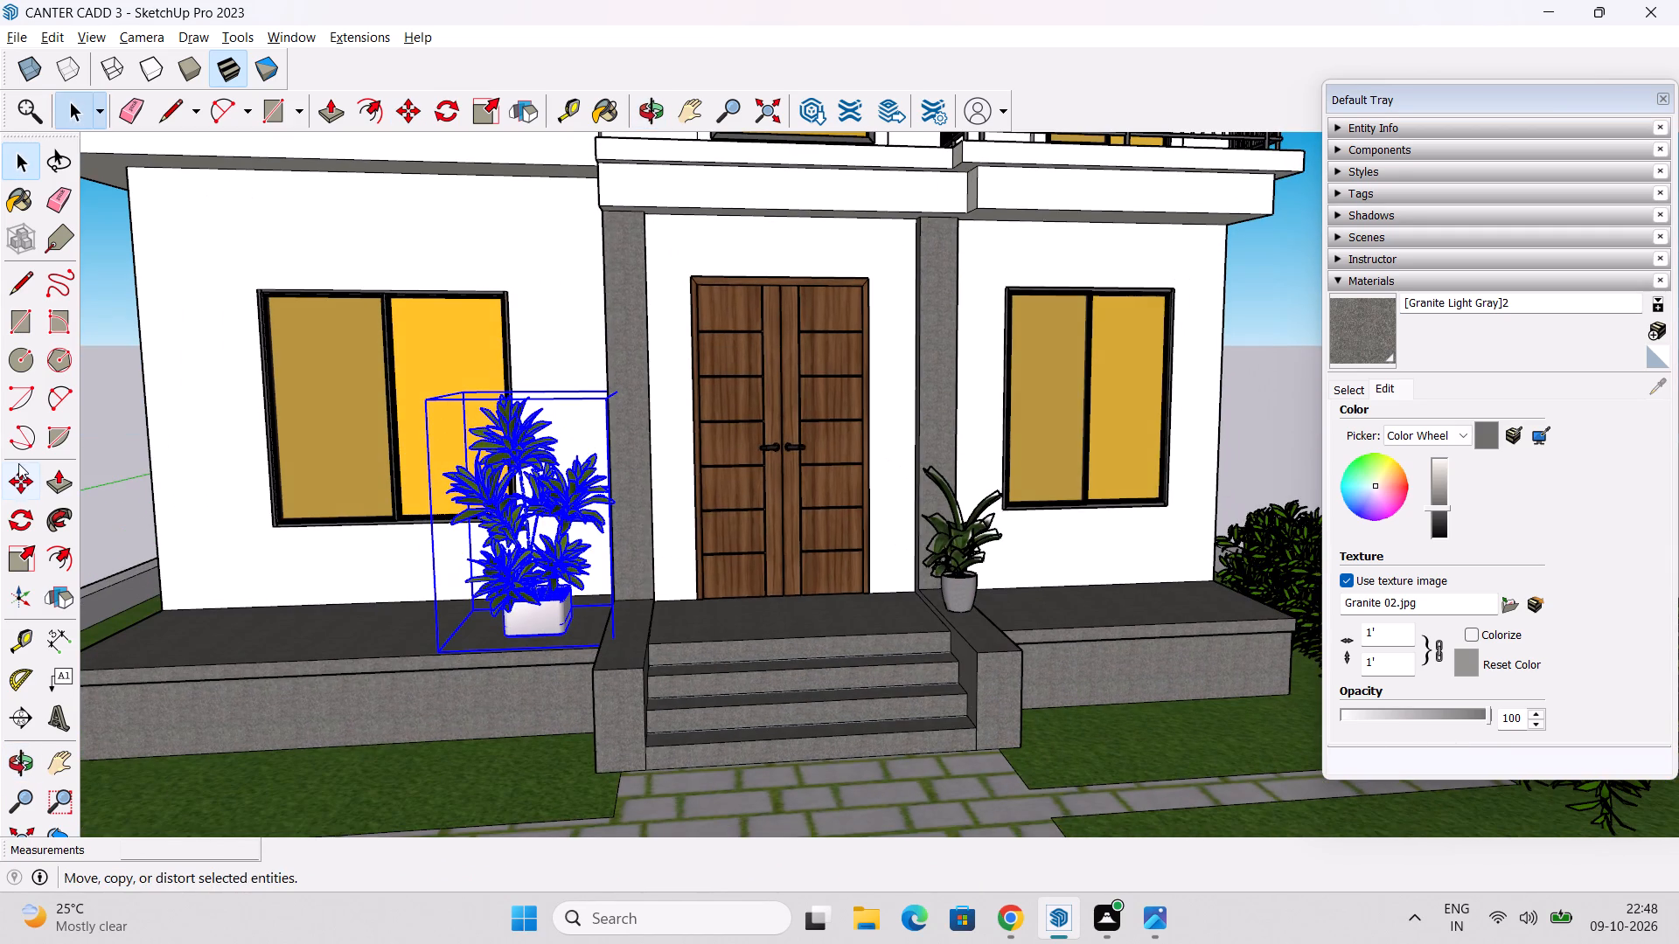
pyautogui.click(26, 553)
pyautogui.moveTo(420, 399); pyautogui.dragTo(437, 455, button='middle')
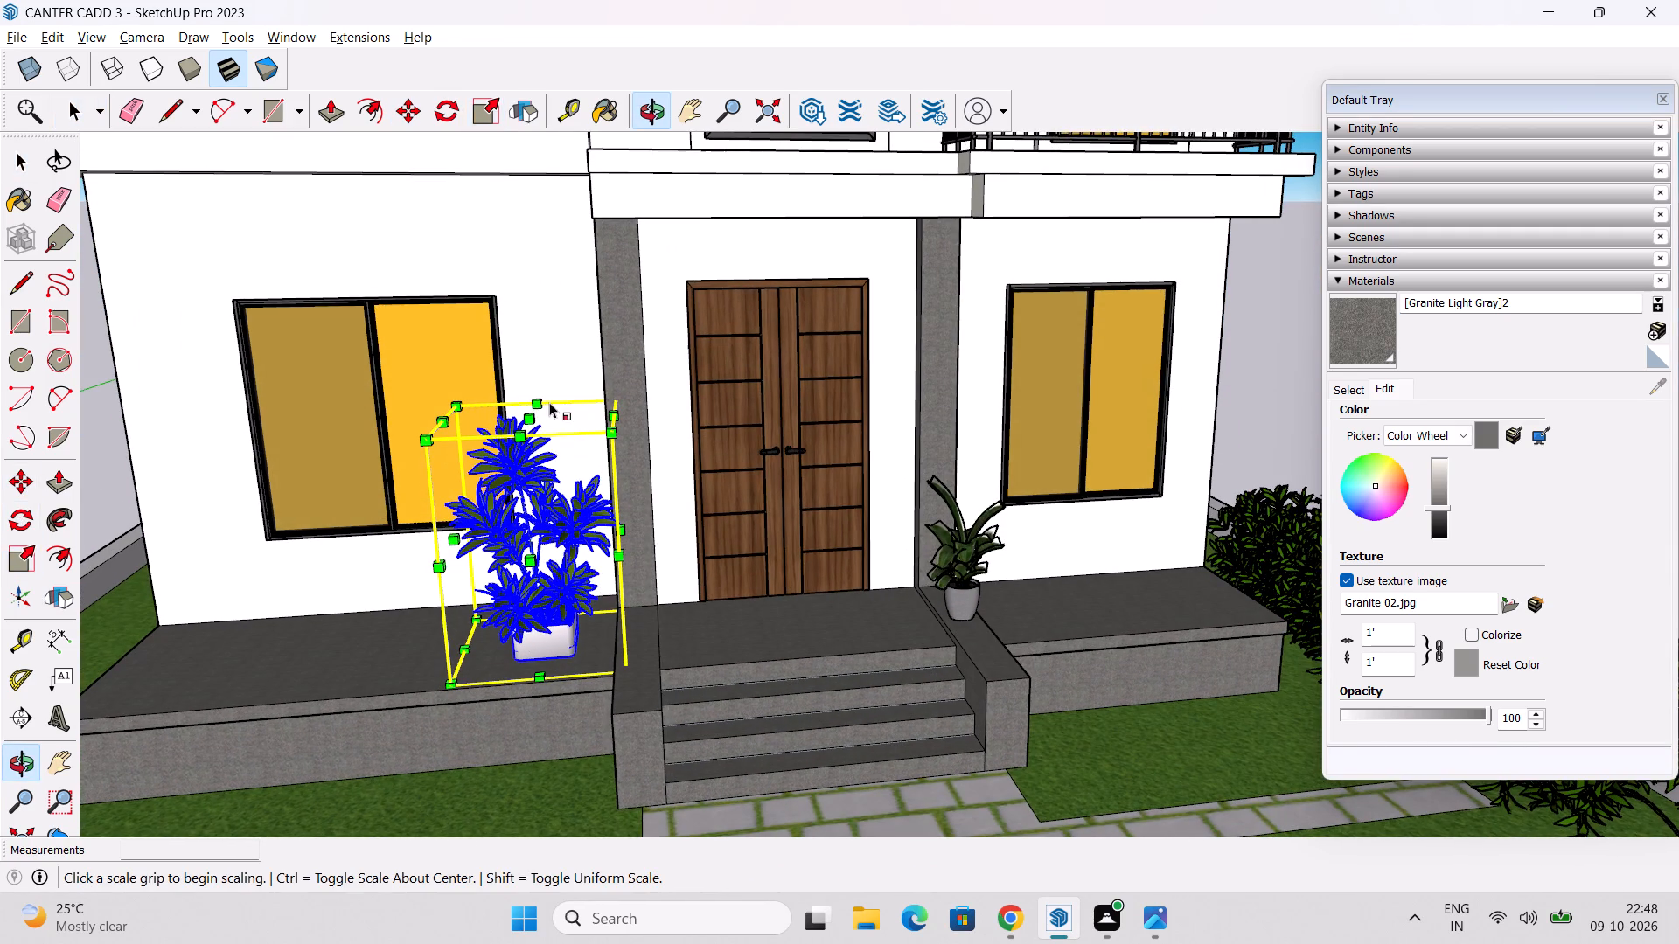
pyautogui.moveTo(533, 417); pyautogui.dragTo(538, 477)
pyautogui.moveTo(630, 560); pyautogui.dragTo(621, 560)
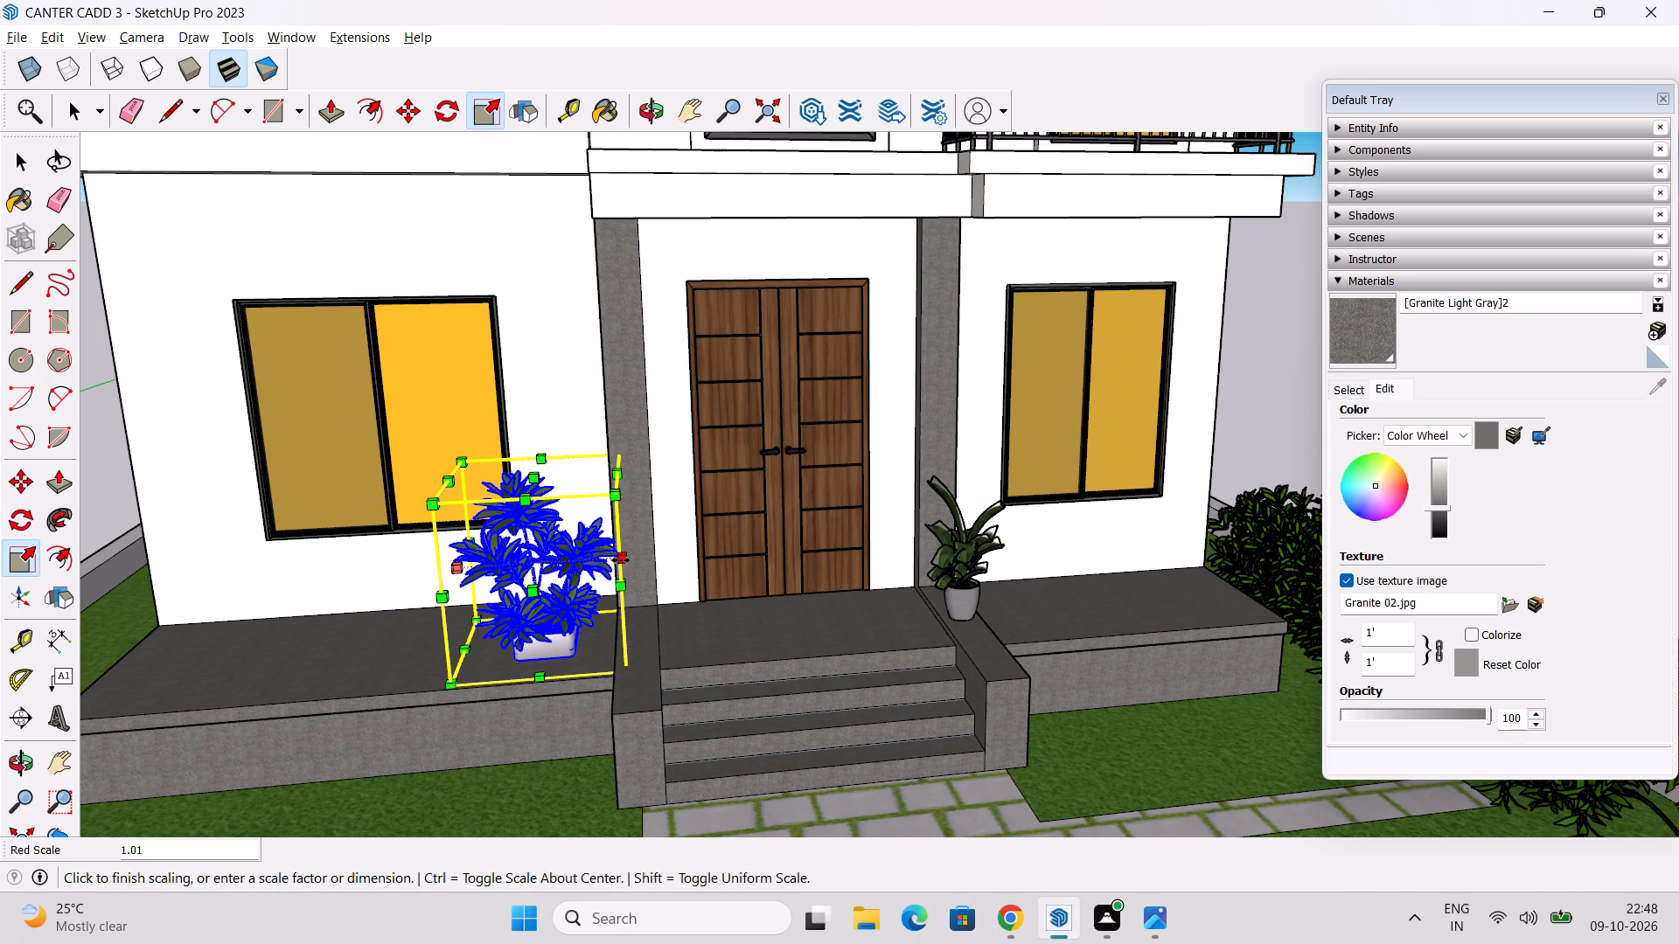
pyautogui.moveTo(621, 560); pyautogui.dragTo(578, 565)
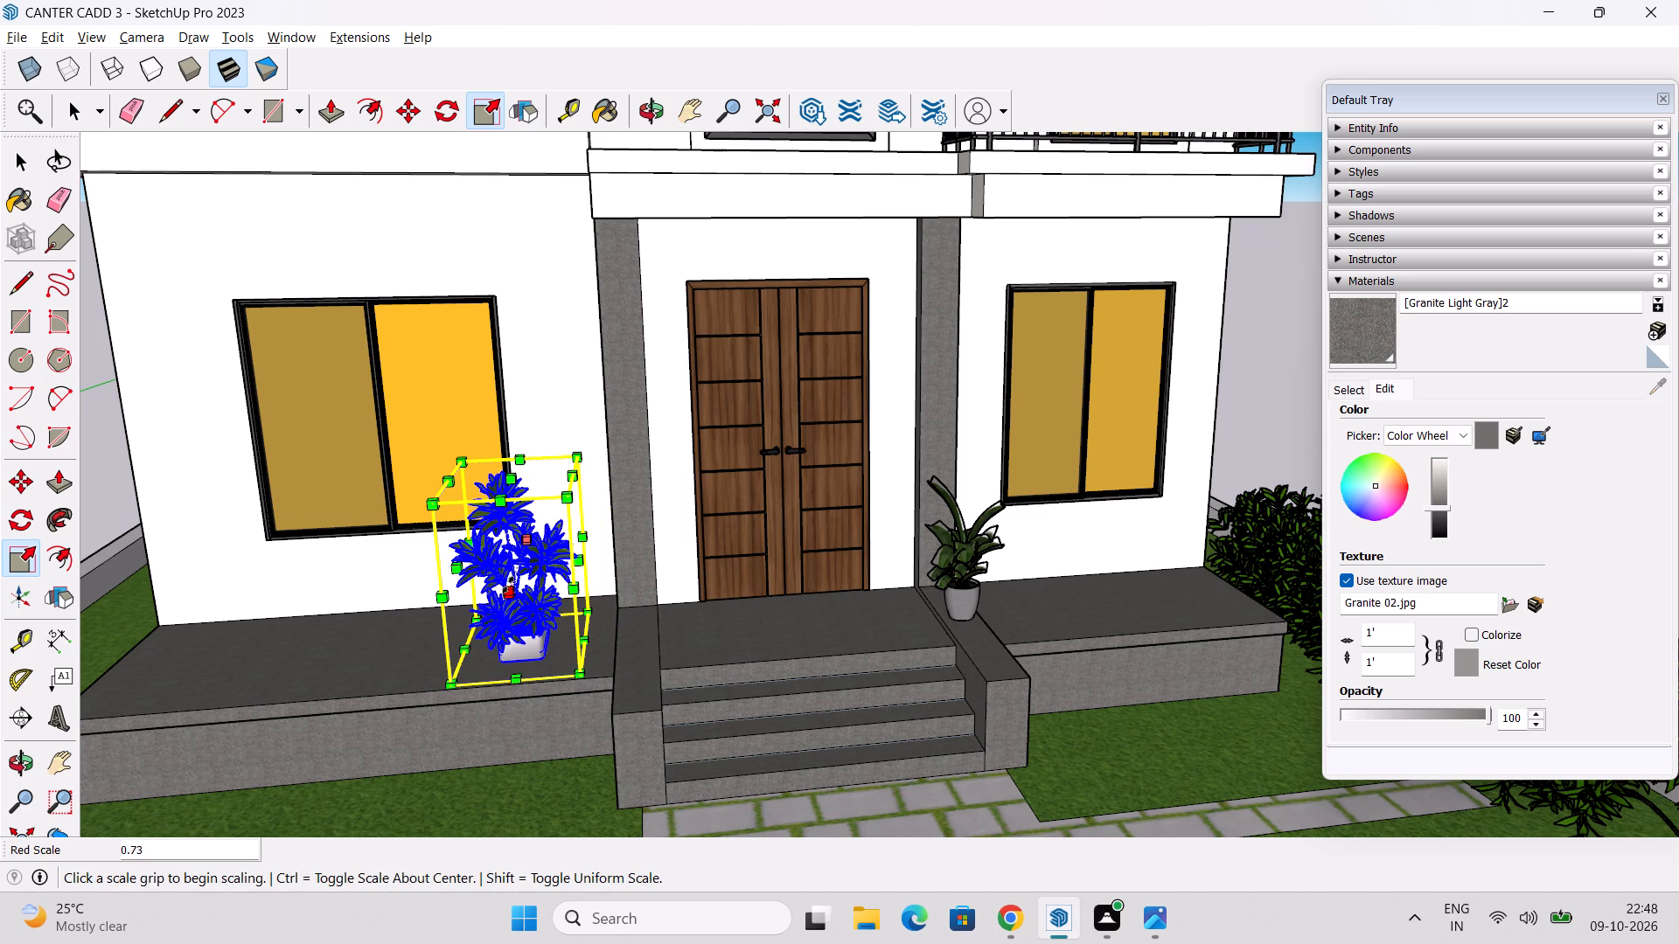
# Scale the same potted plant's depth along the green axis to about 0.71 and deselect it.
pyautogui.moveTo(530, 559); pyautogui.dragTo(287, 621, button='middle')
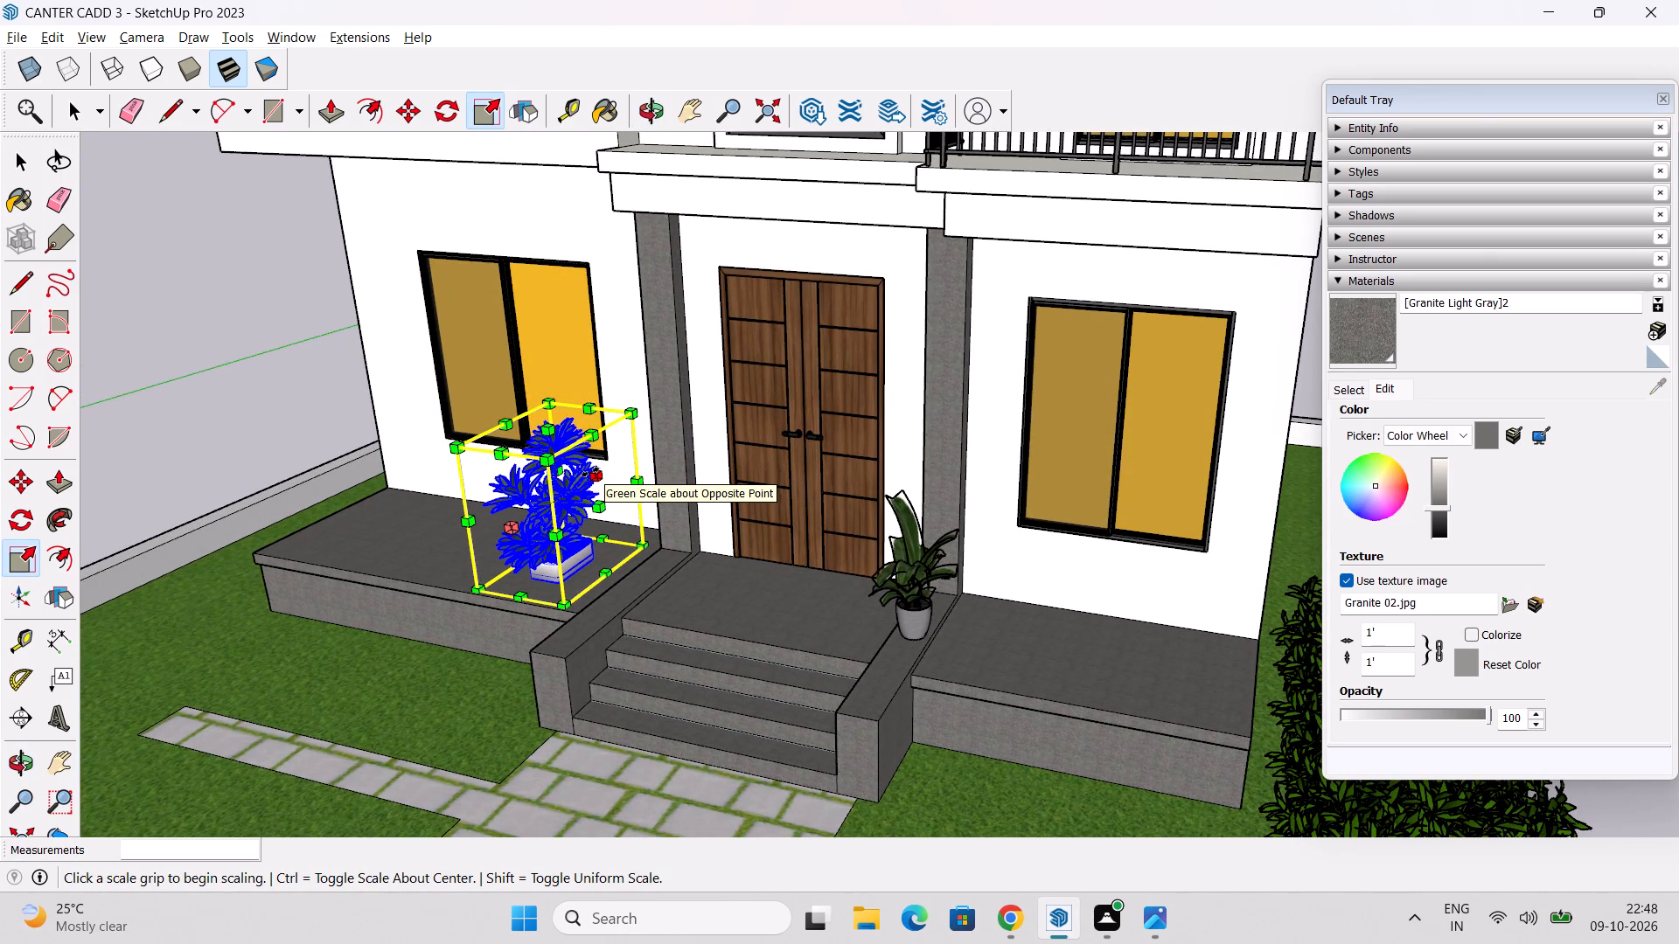
pyautogui.moveTo(595, 475); pyautogui.dragTo(575, 498)
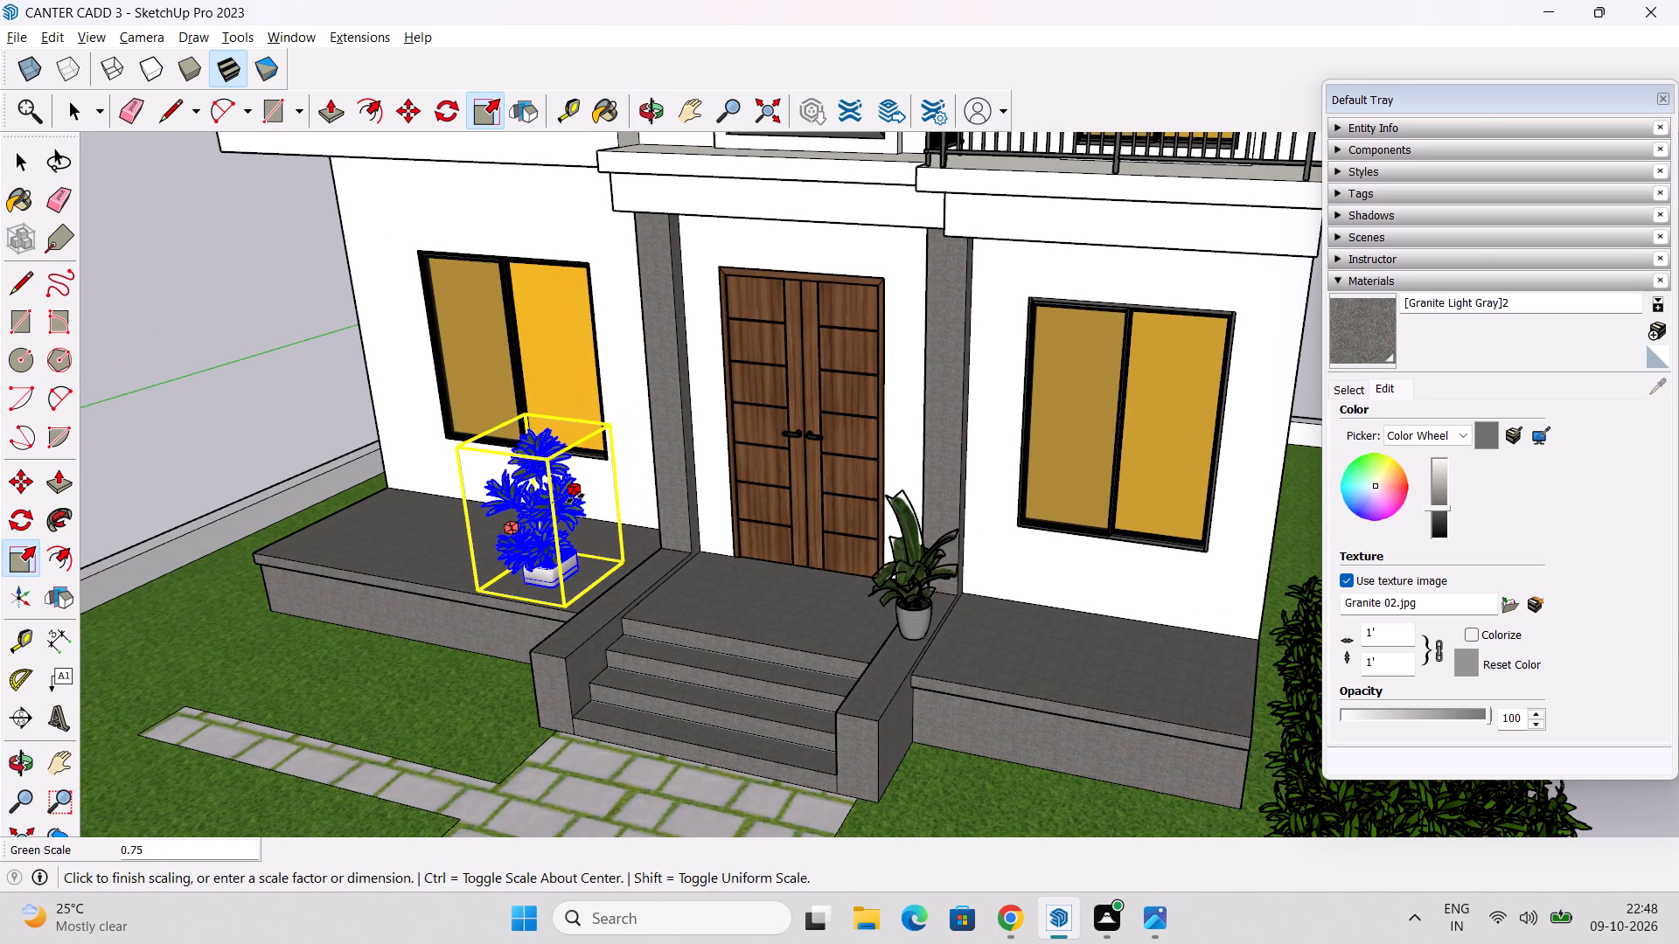
pyautogui.moveTo(575, 498); pyautogui.dragTo(578, 496)
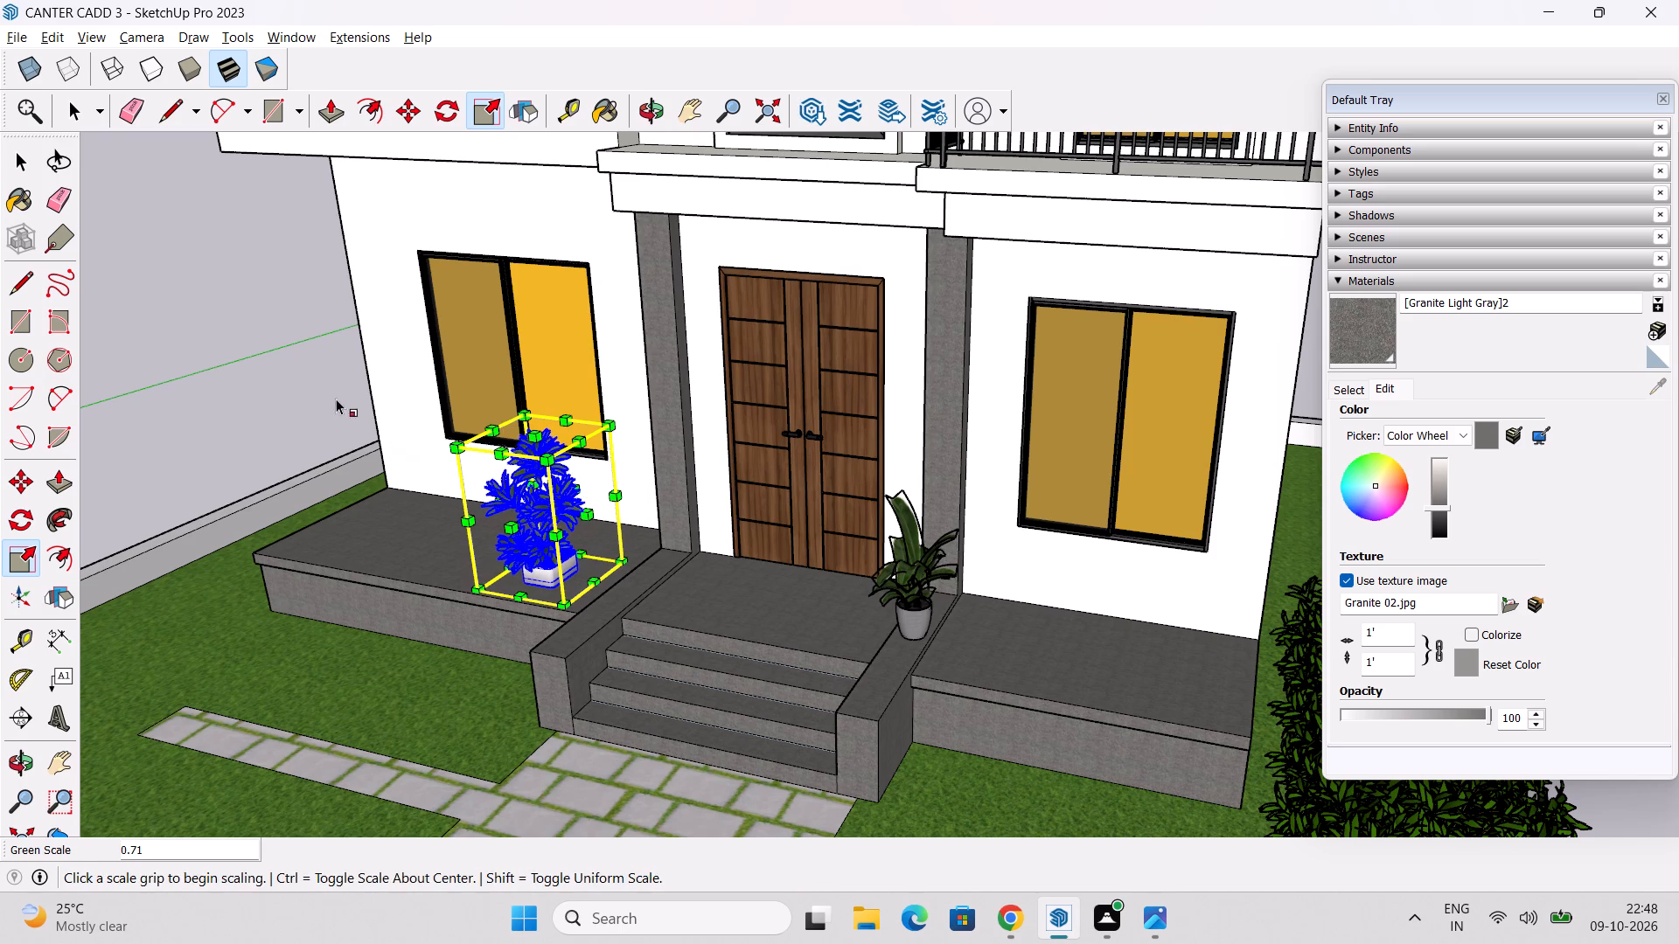
pyautogui.press('space')
pyautogui.click(289, 408)
# Import the downloaded tree07 model.
pyautogui.scroll(-3, 428, 469)
pyautogui.moveTo(486, 518); pyautogui.dragTo(773, 434, button='middle')
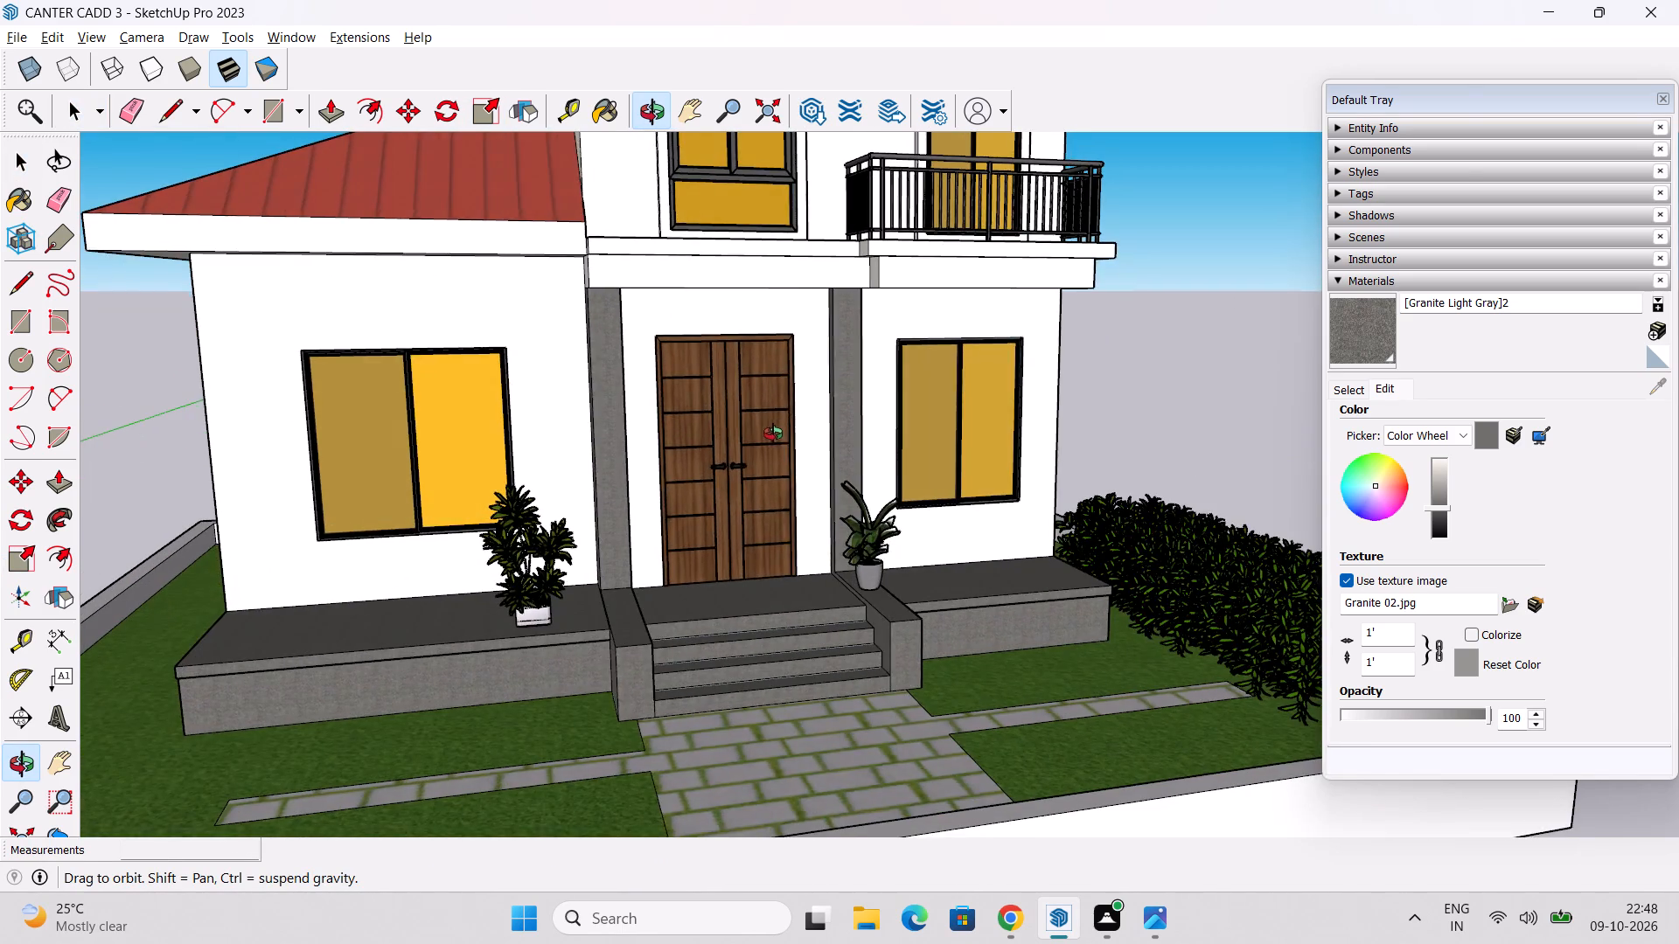
pyautogui.moveTo(773, 434); pyautogui.dragTo(763, 439, button='middle')
pyautogui.scroll(-3, 763, 439)
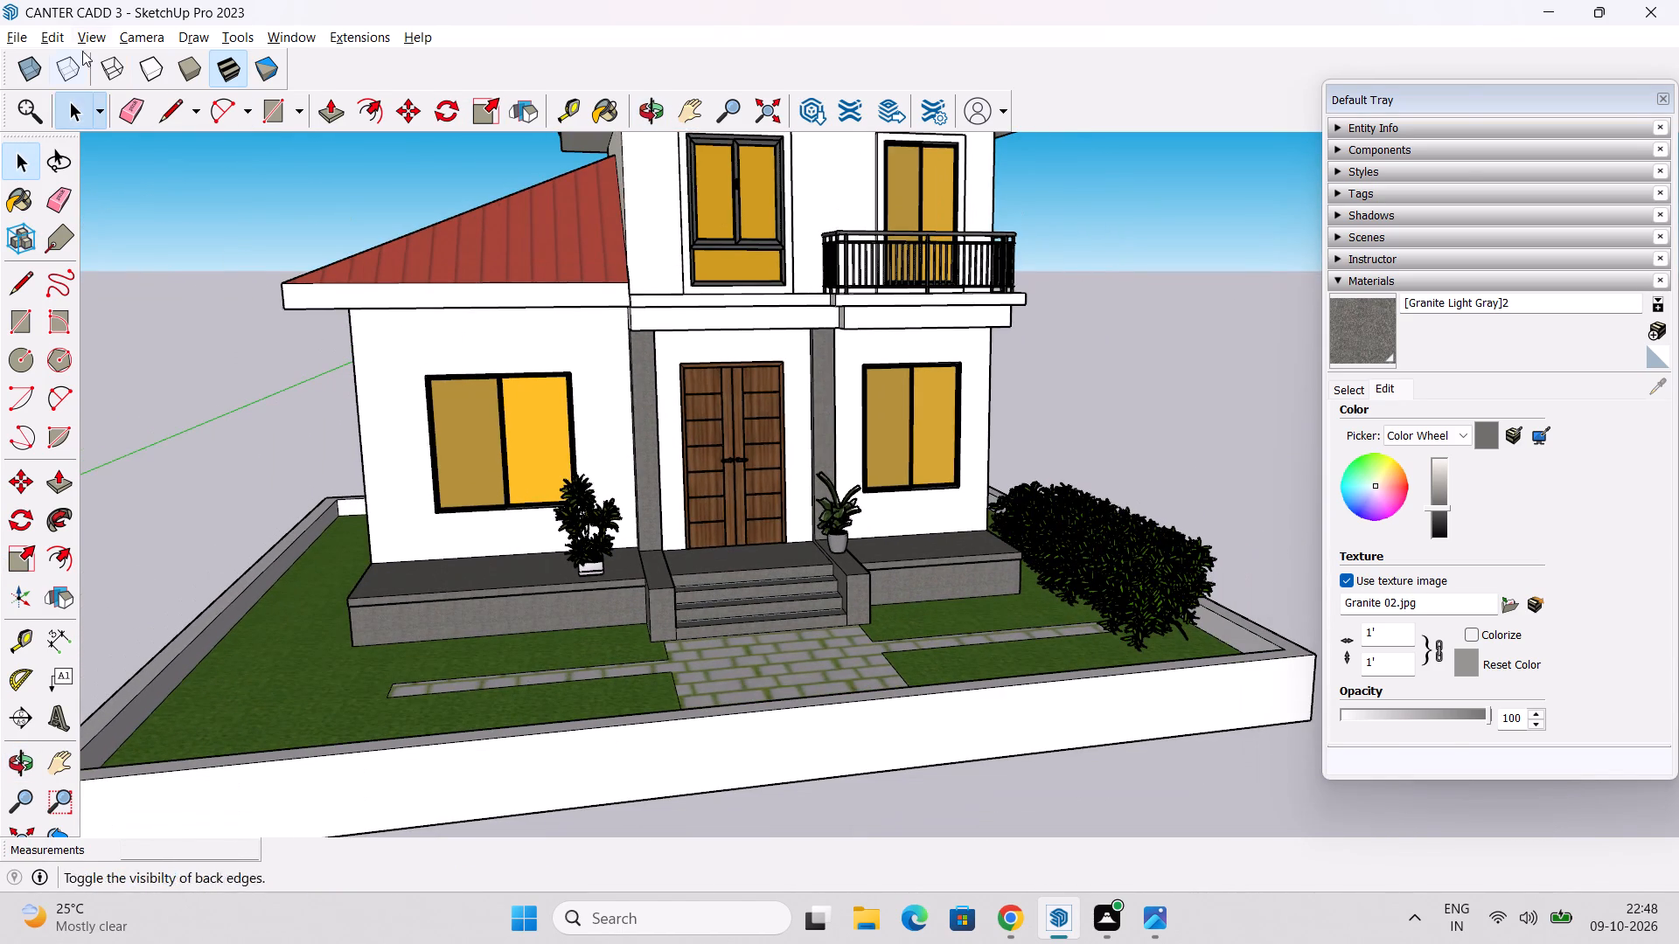
pyautogui.click(8, 39)
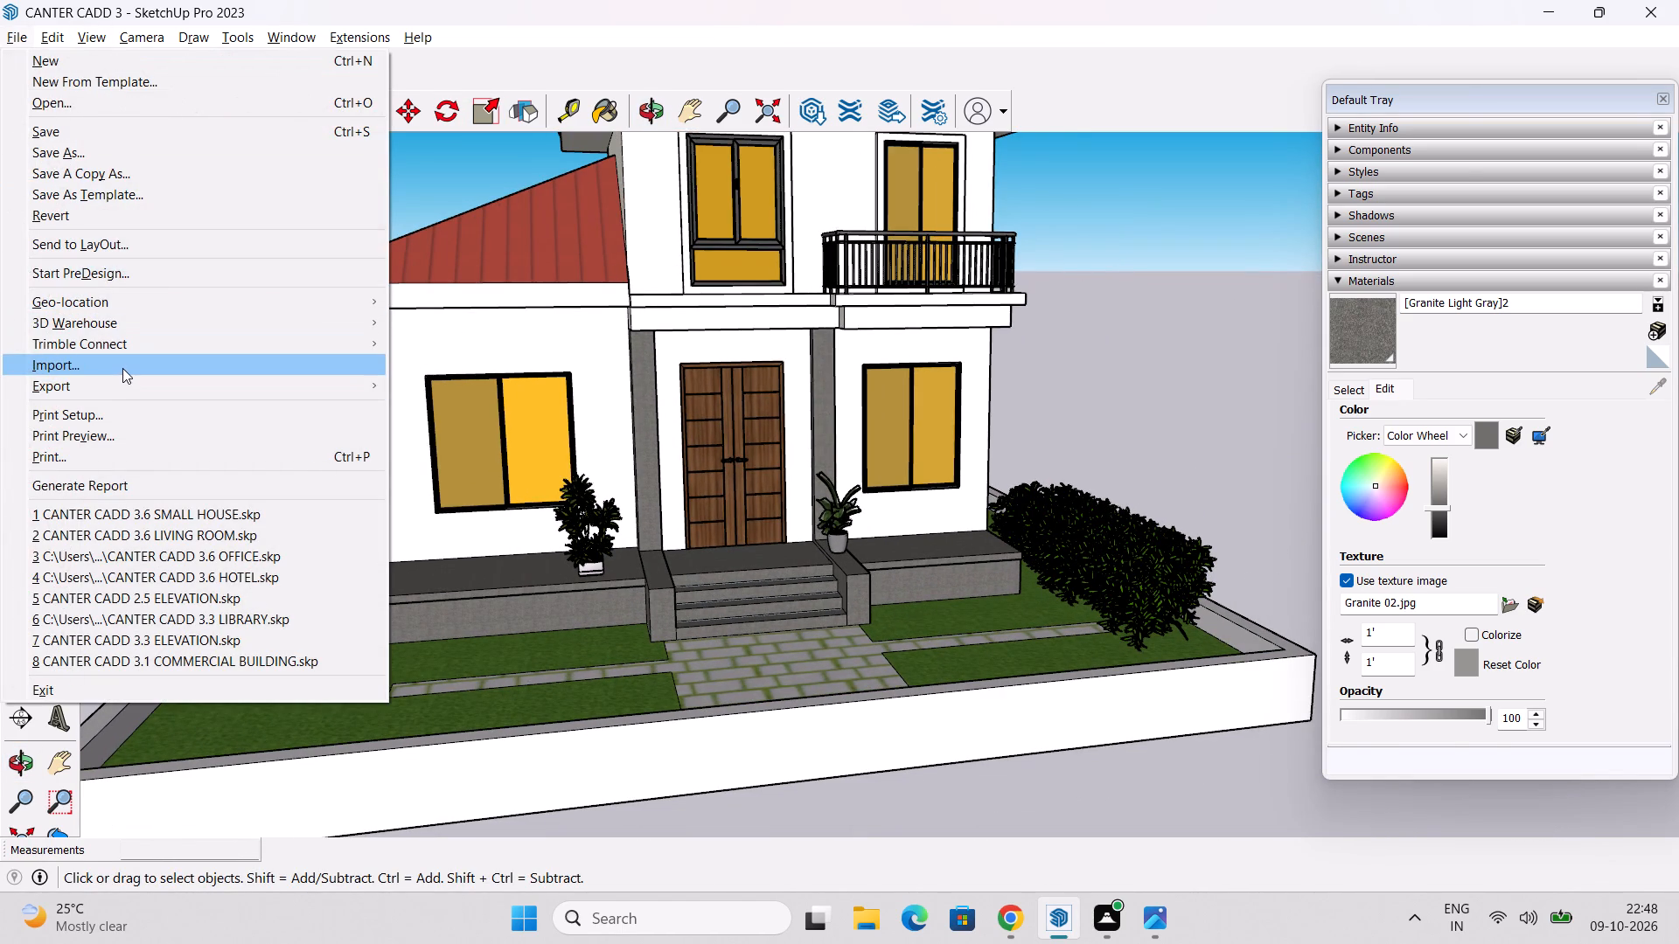
pyautogui.click(124, 366)
pyautogui.scroll(-1, 280, 357)
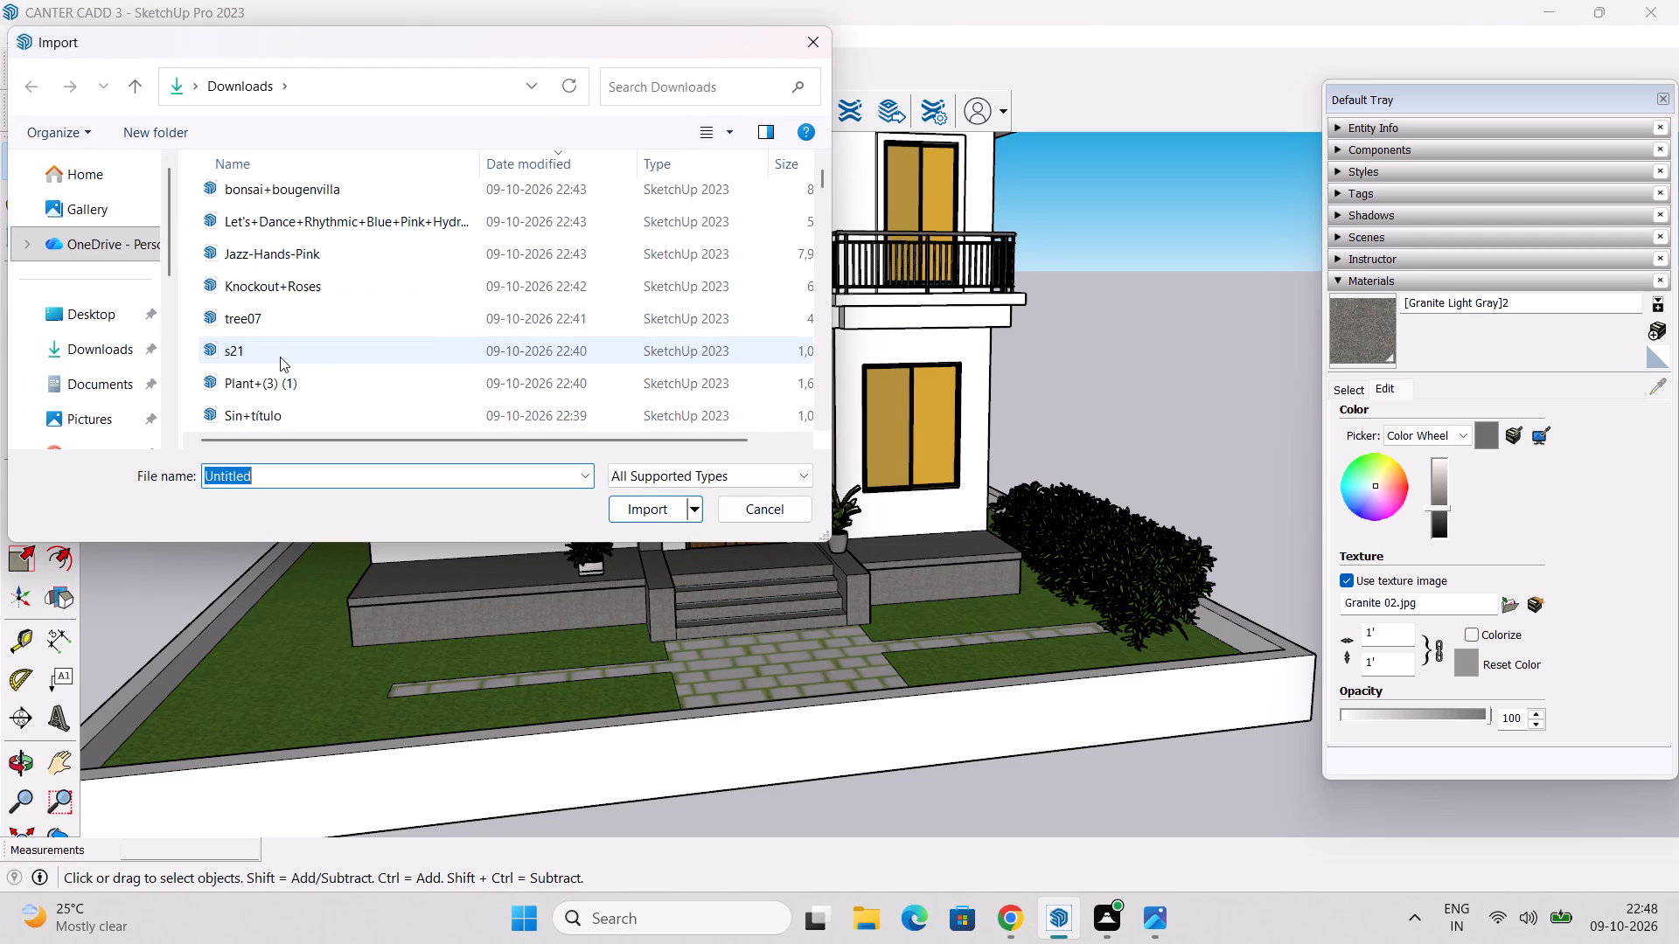
pyautogui.scroll(-1, 337, 329)
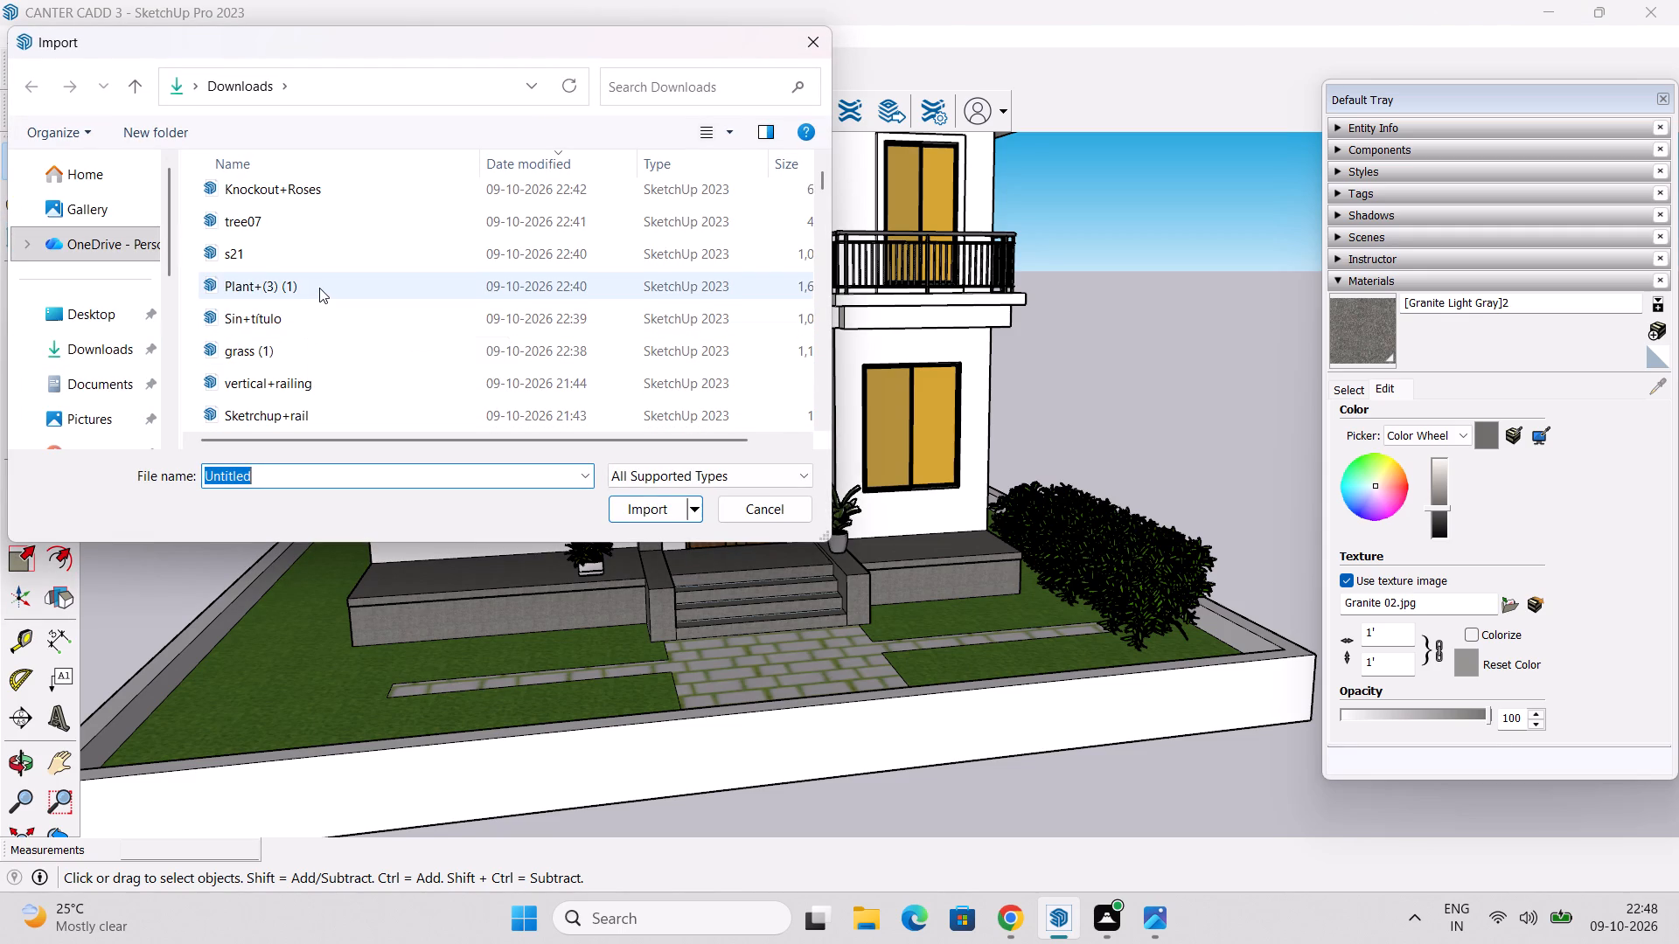
pyautogui.click(320, 216)
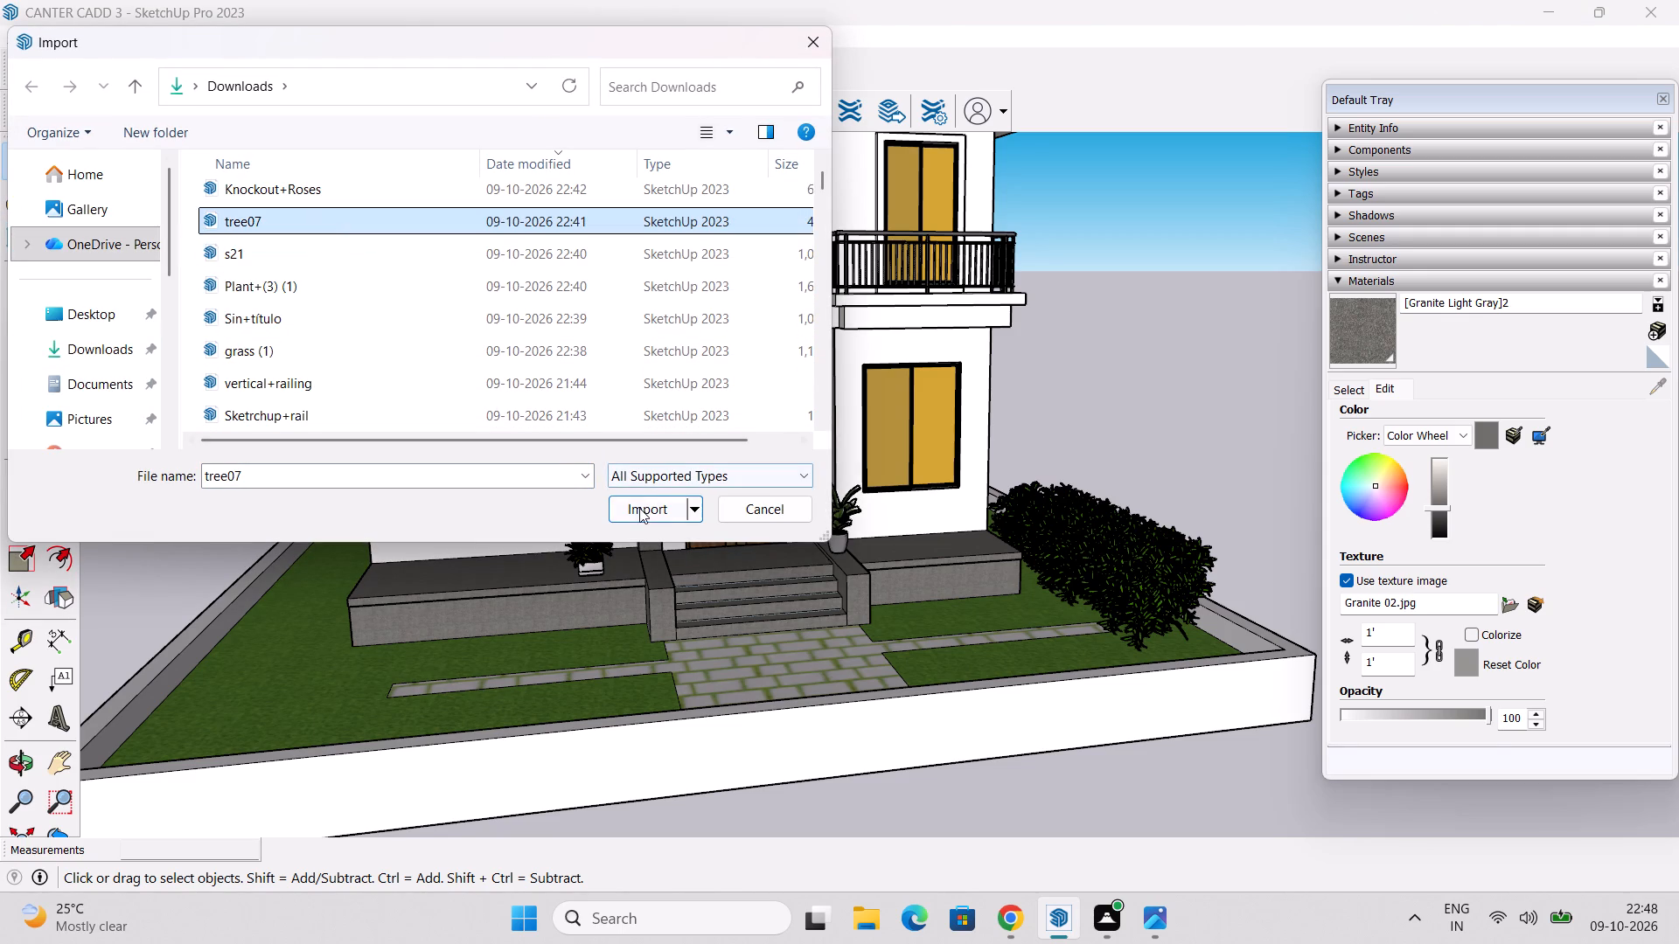
pyautogui.click(643, 506)
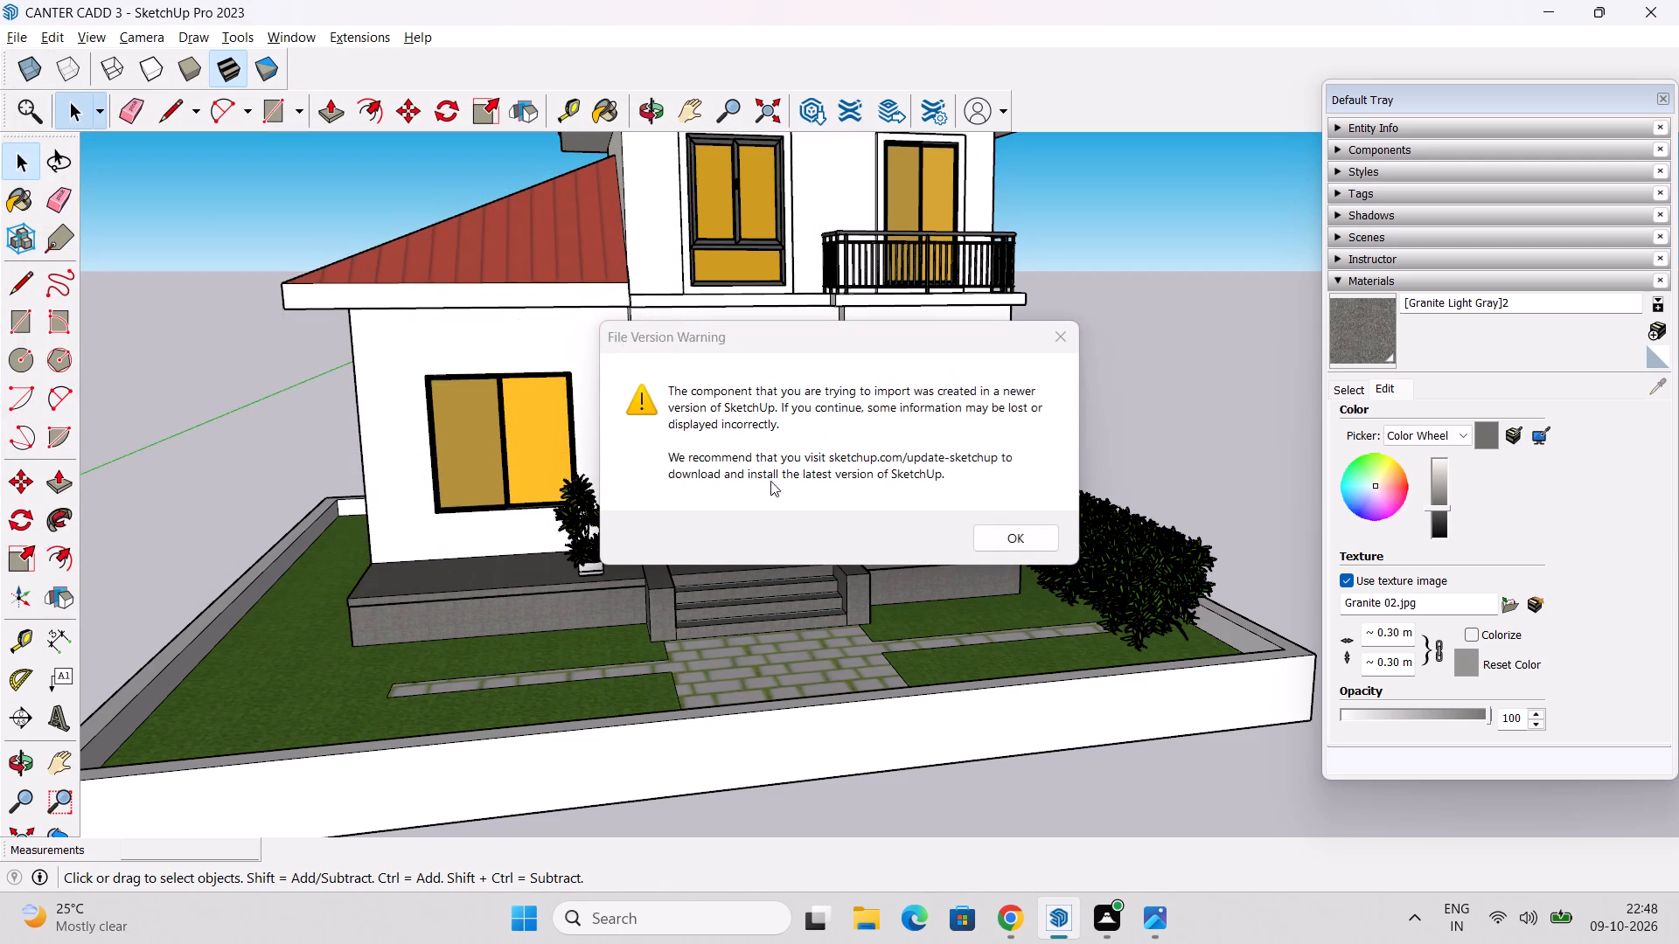
pyautogui.click(1009, 544)
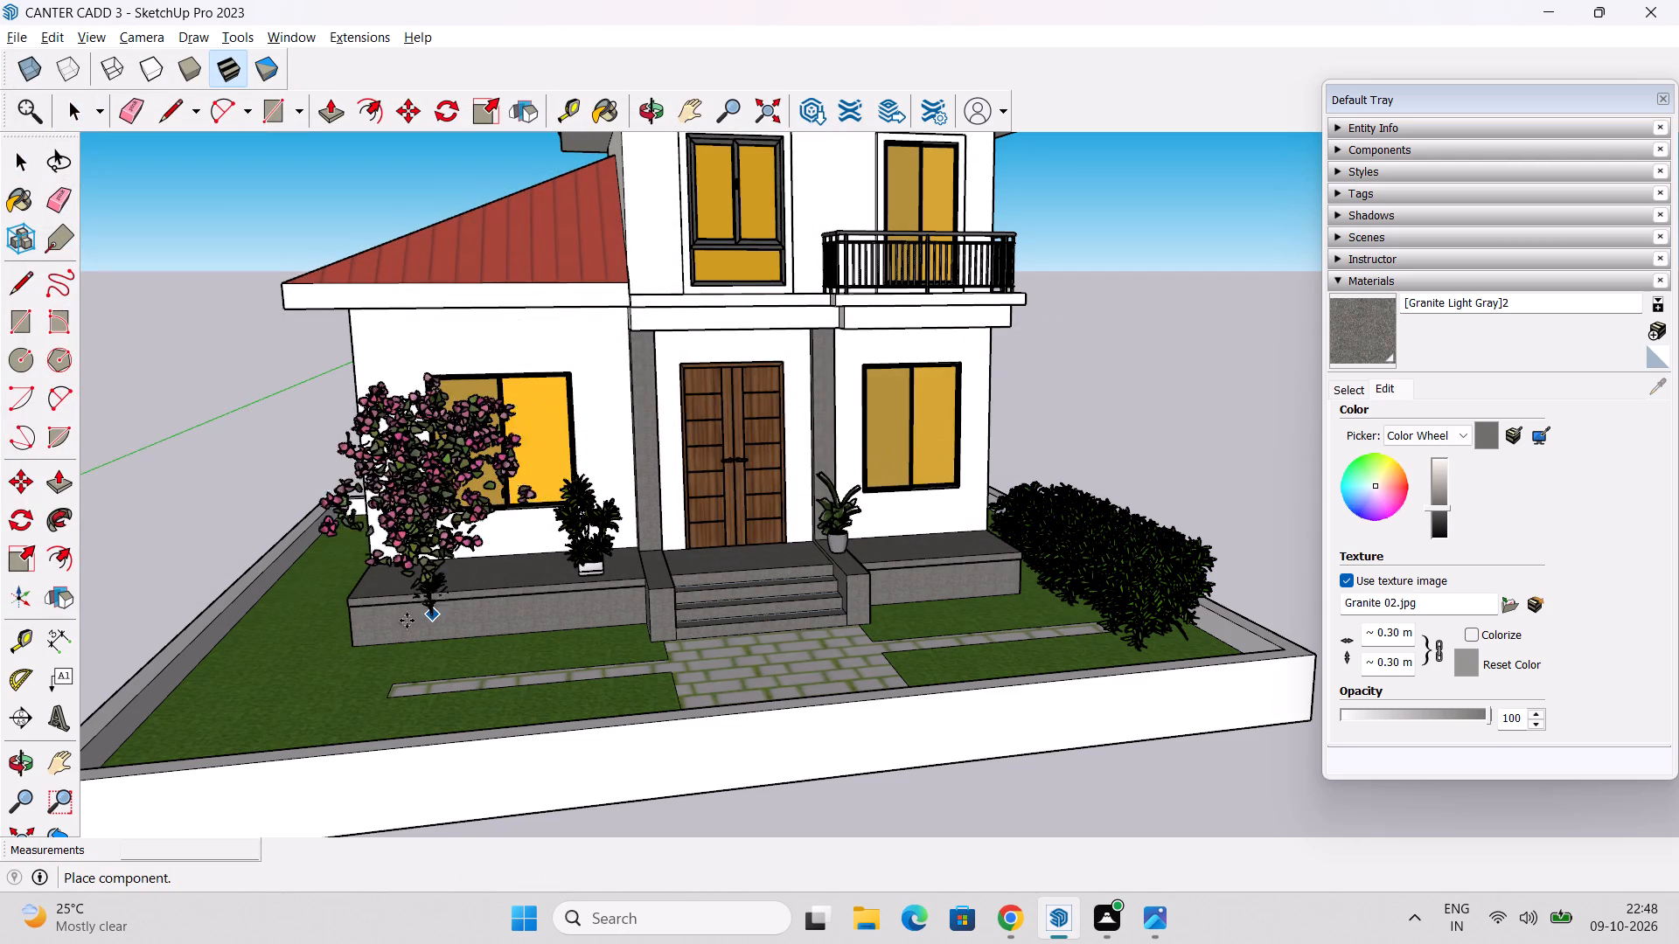
# Place the pink flowering tree on the lawn just beyond the left end of the front porch and deselect it.
pyautogui.scroll(2, 446, 585)
pyautogui.moveTo(328, 610); pyautogui.dragTo(373, 590, button='middle')
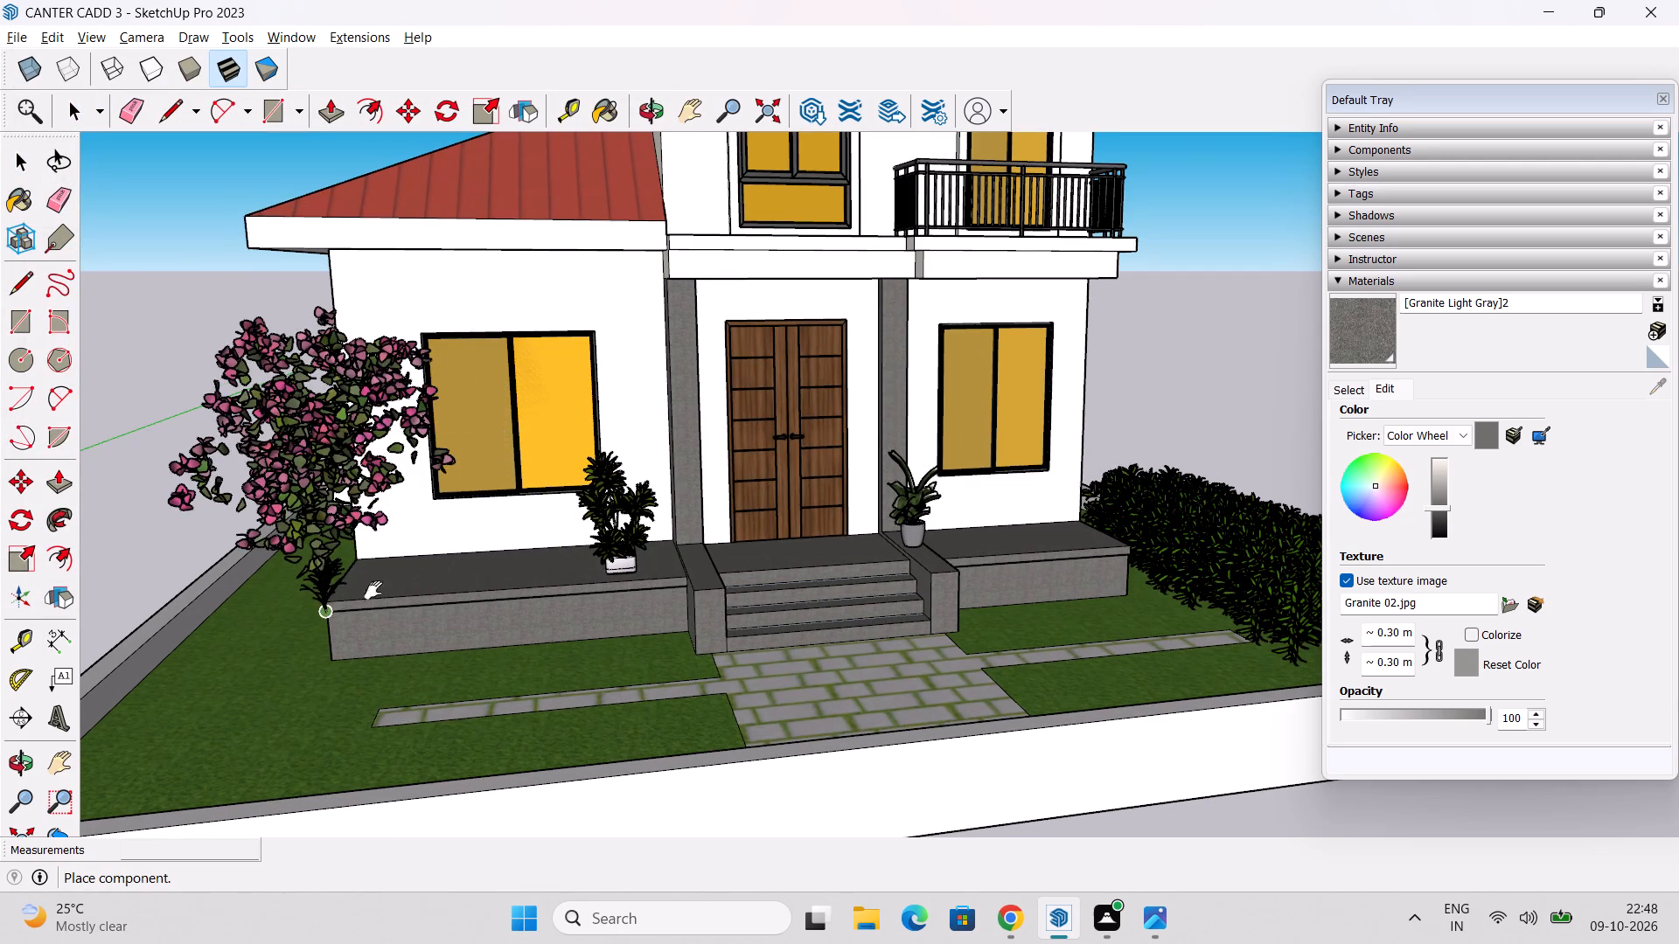
pyautogui.moveTo(373, 590); pyautogui.dragTo(552, 564, button='middle')
pyautogui.scroll(2, 486, 589)
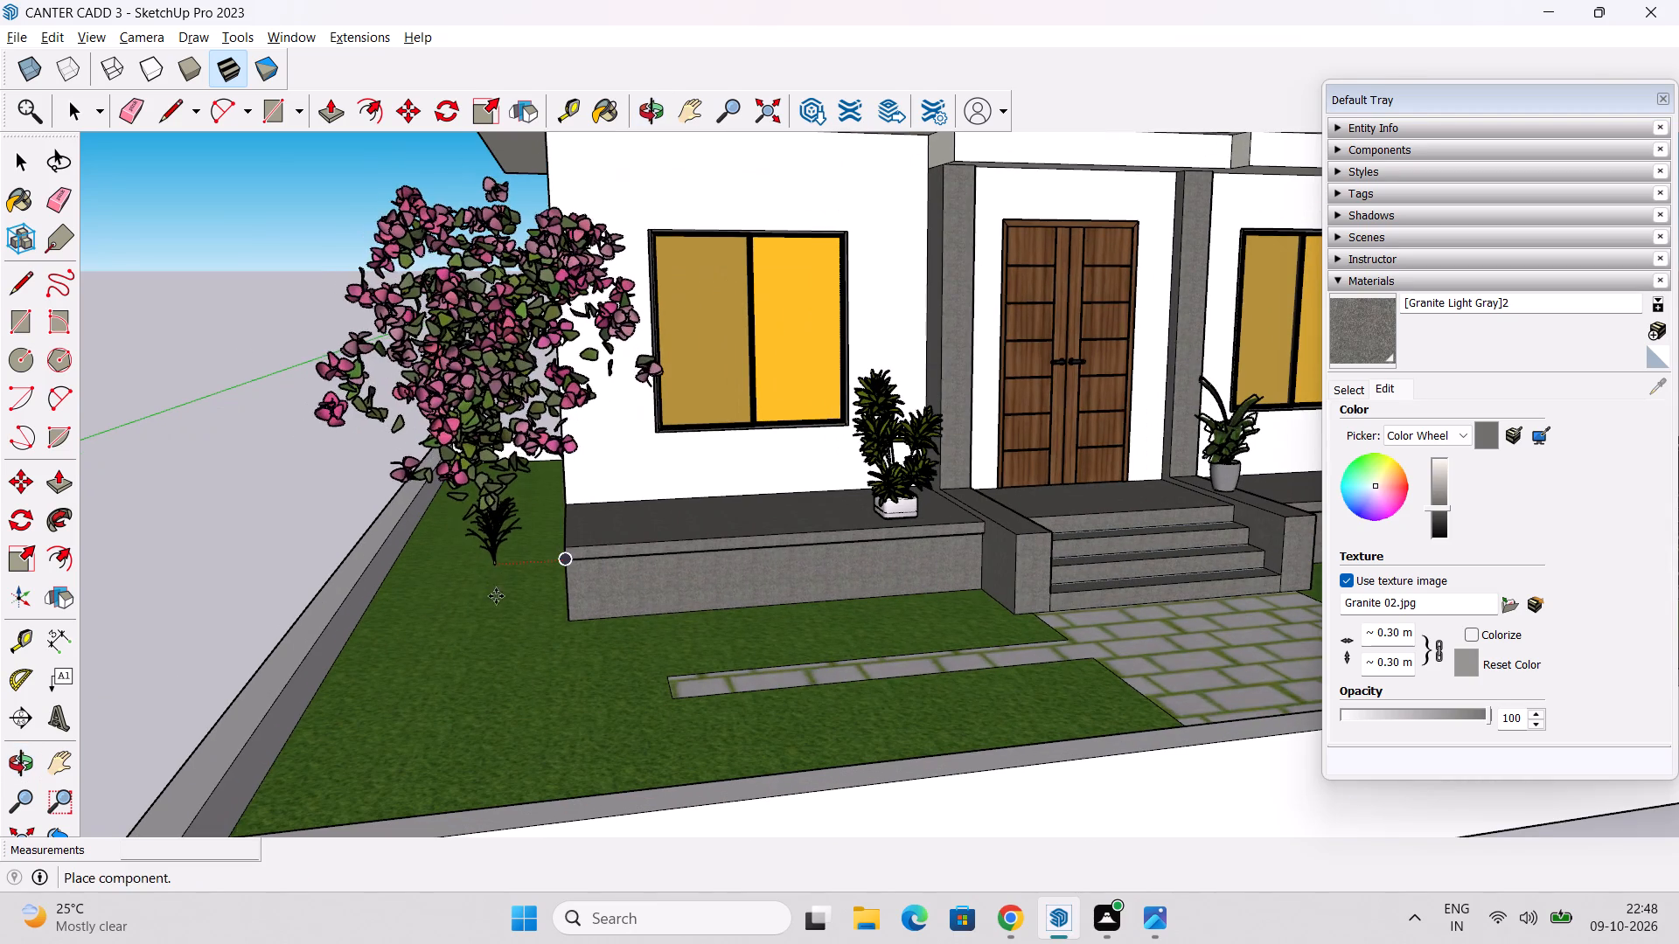
pyautogui.click(496, 612)
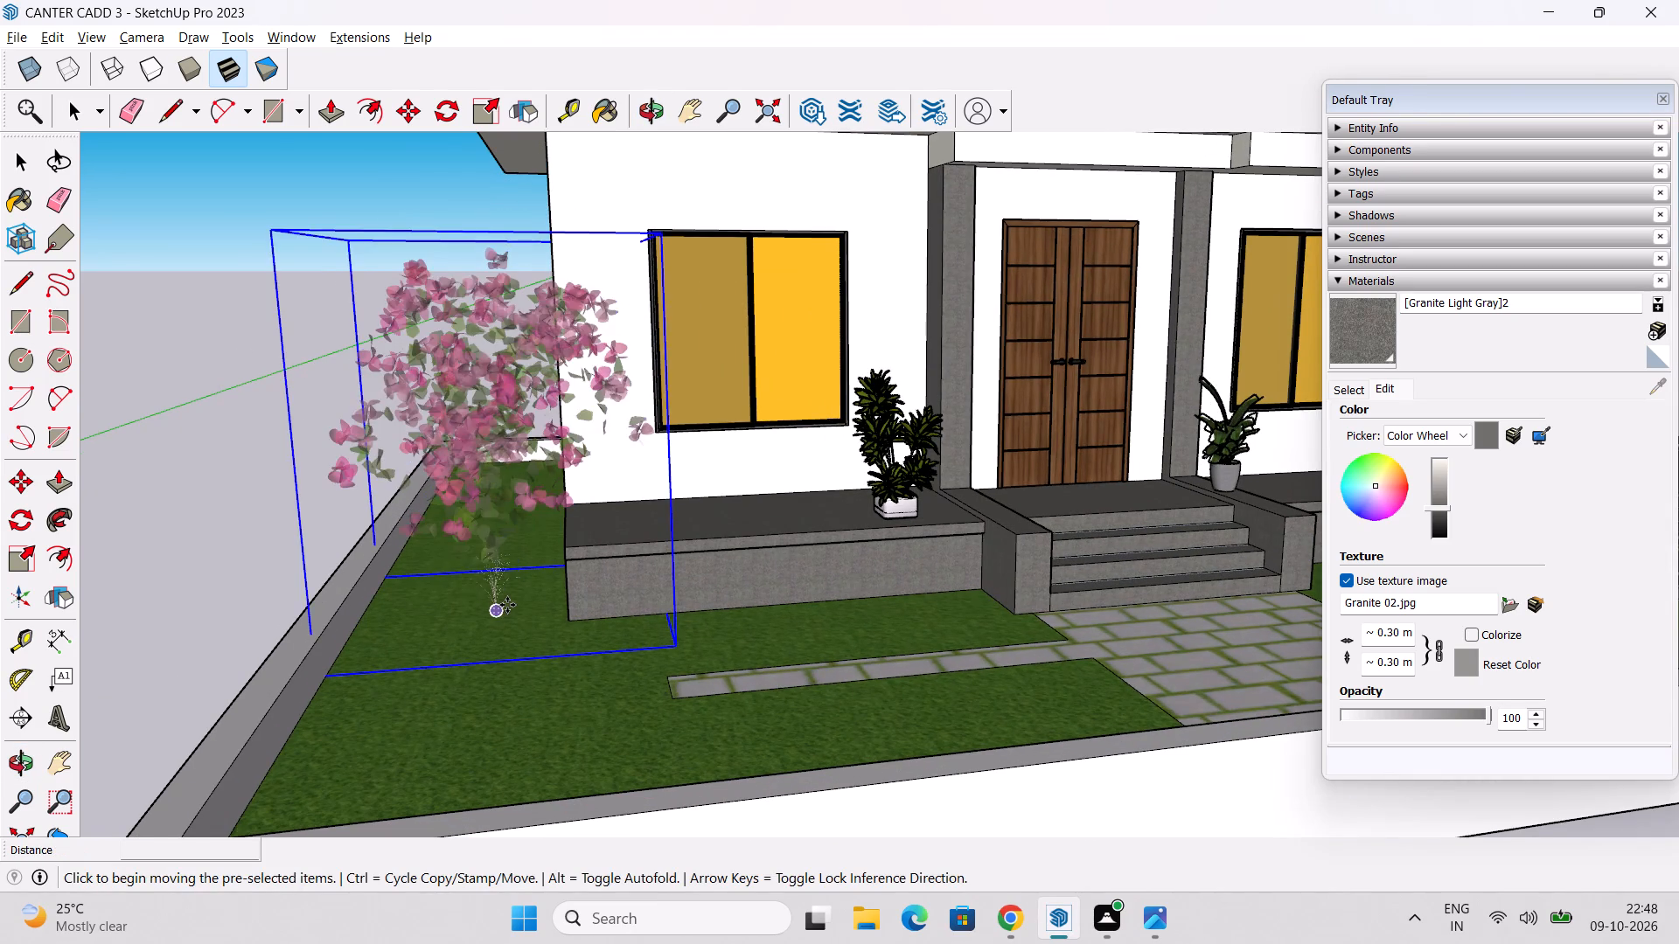
pyautogui.scroll(-2, 507, 605)
pyautogui.moveTo(553, 611); pyautogui.dragTo(443, 639, button='middle')
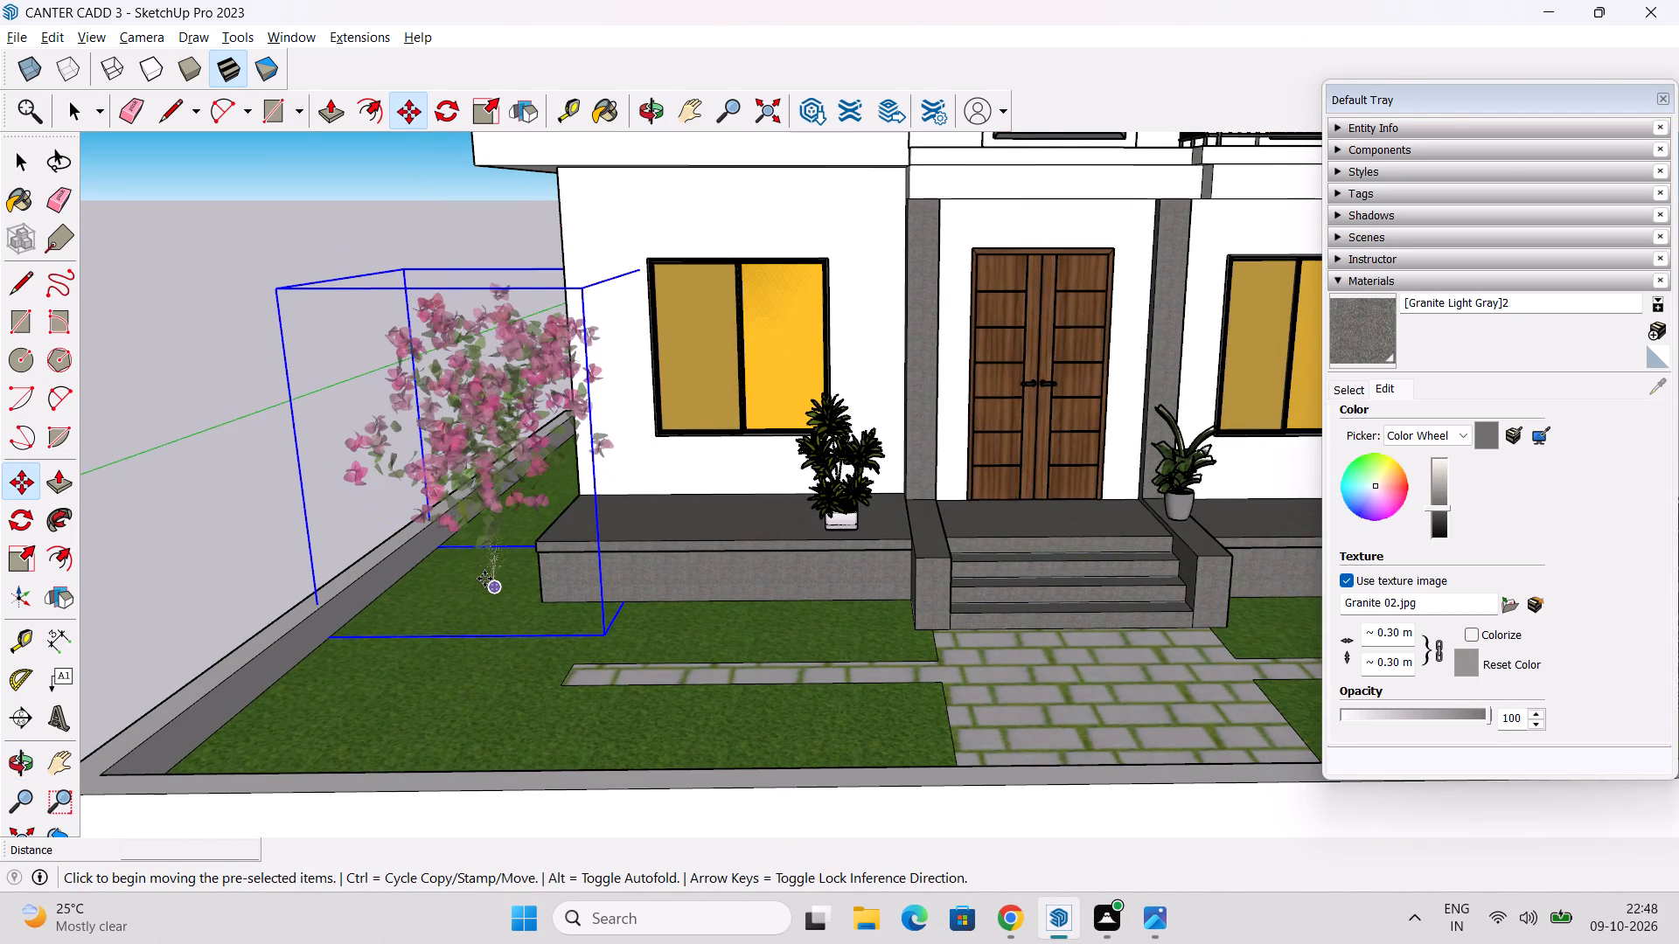
pyautogui.press('space')
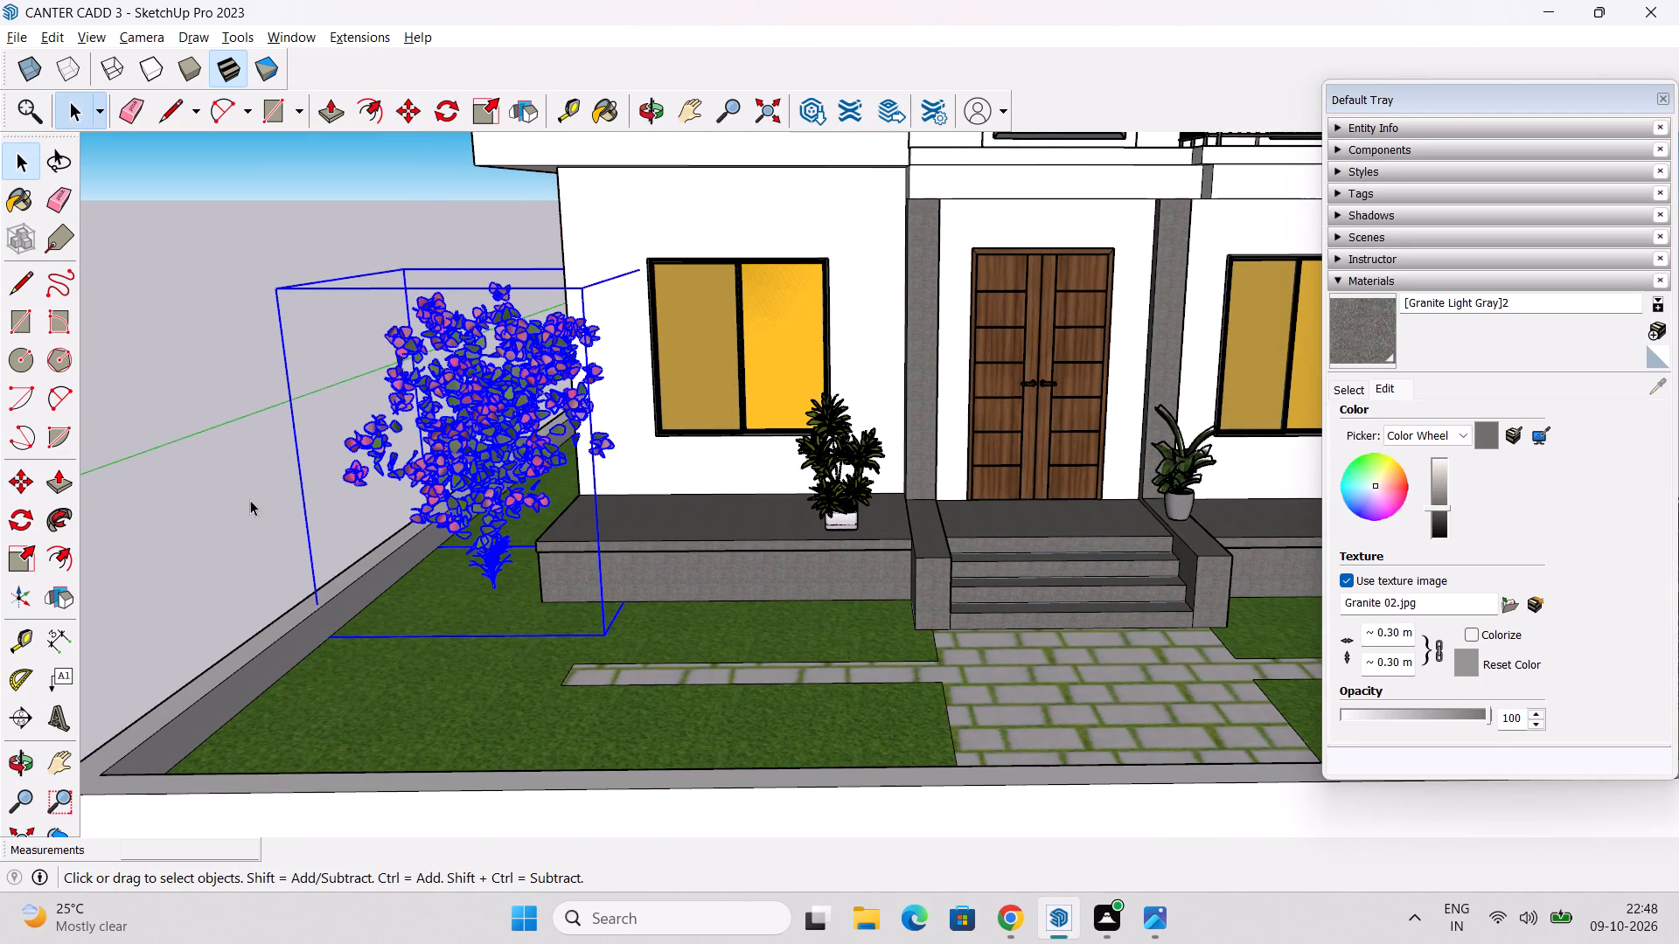
pyautogui.click(249, 497)
# Move the hedge at the right side of the yard back about 8' 2 3/4" beside the house and deselect it.
pyautogui.scroll(-3, 309, 482)
pyautogui.moveTo(467, 542); pyautogui.dragTo(524, 507, button='middle')
pyautogui.scroll(-3, 524, 507)
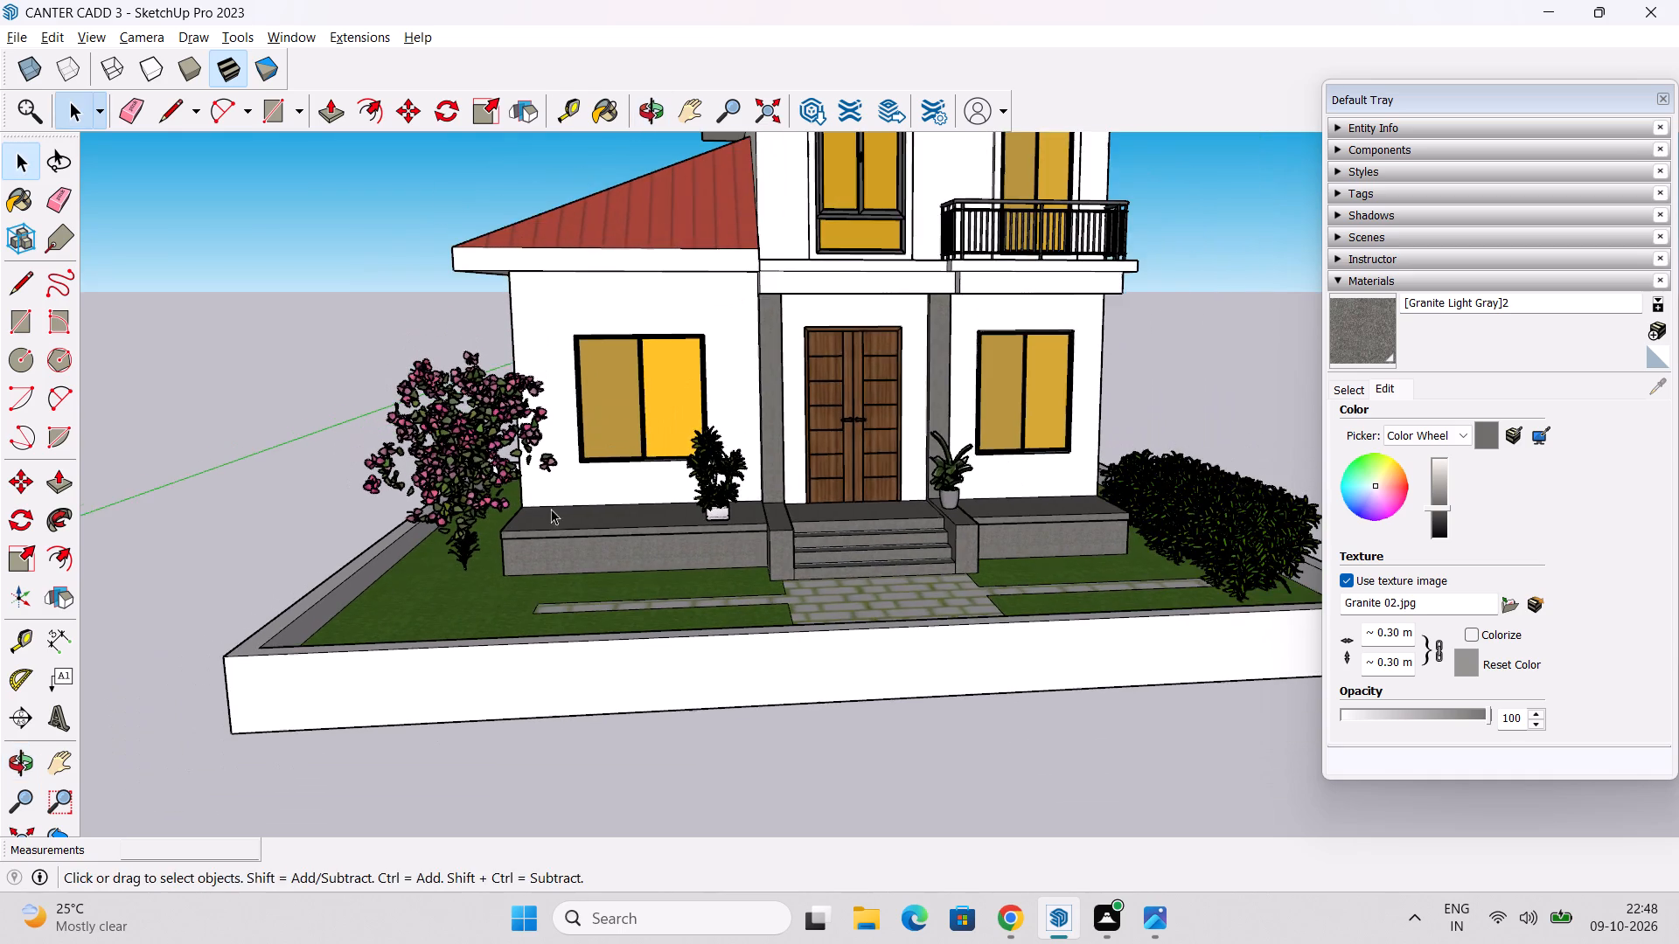
pyautogui.moveTo(577, 547); pyautogui.dragTo(547, 688, button='middle')
pyautogui.click(1206, 552)
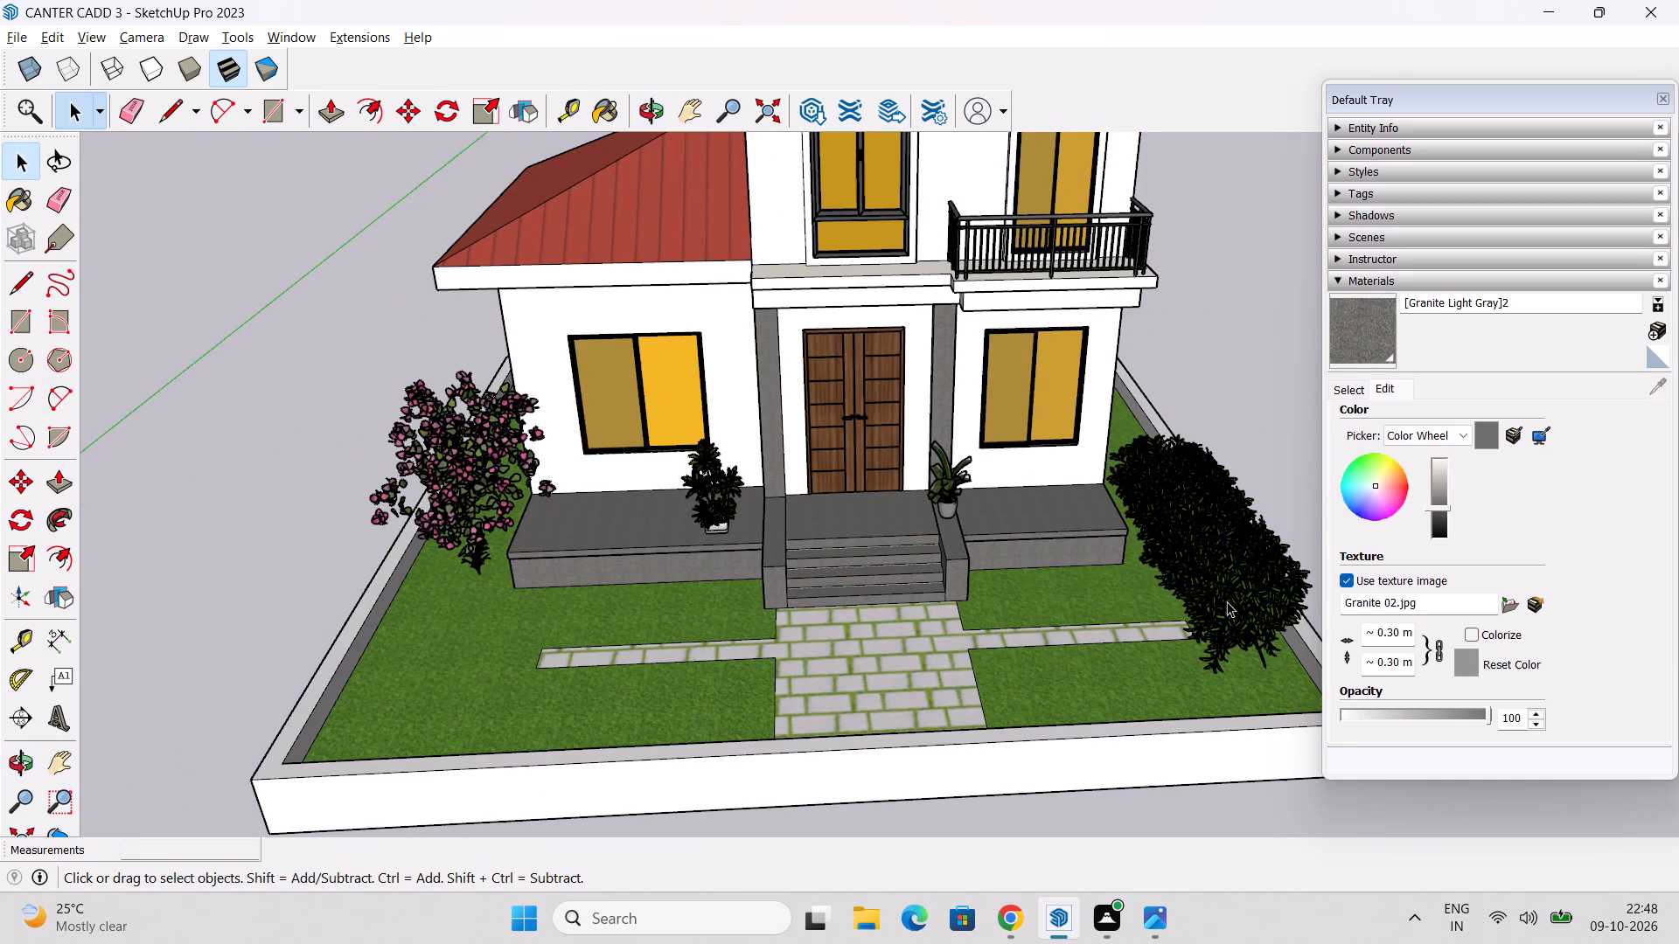
pyautogui.moveTo(1227, 602); pyautogui.dragTo(936, 628, button='middle')
pyautogui.moveTo(1013, 666); pyautogui.dragTo(1004, 657, button='middle')
pyautogui.press('m')
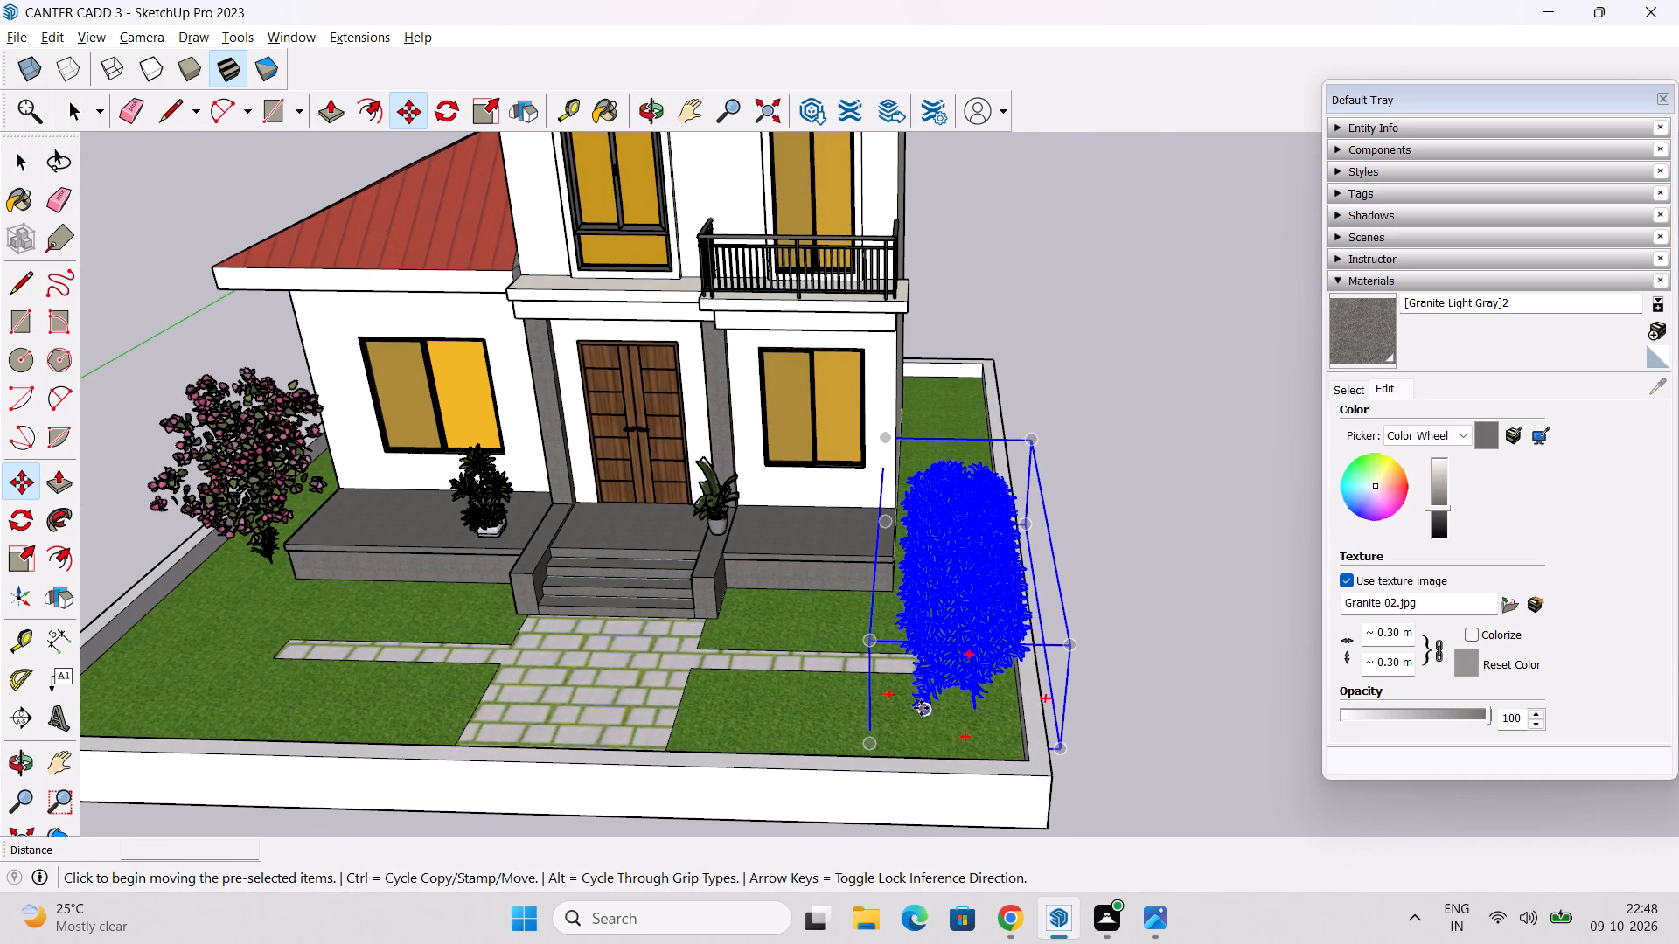
pyautogui.click(921, 707)
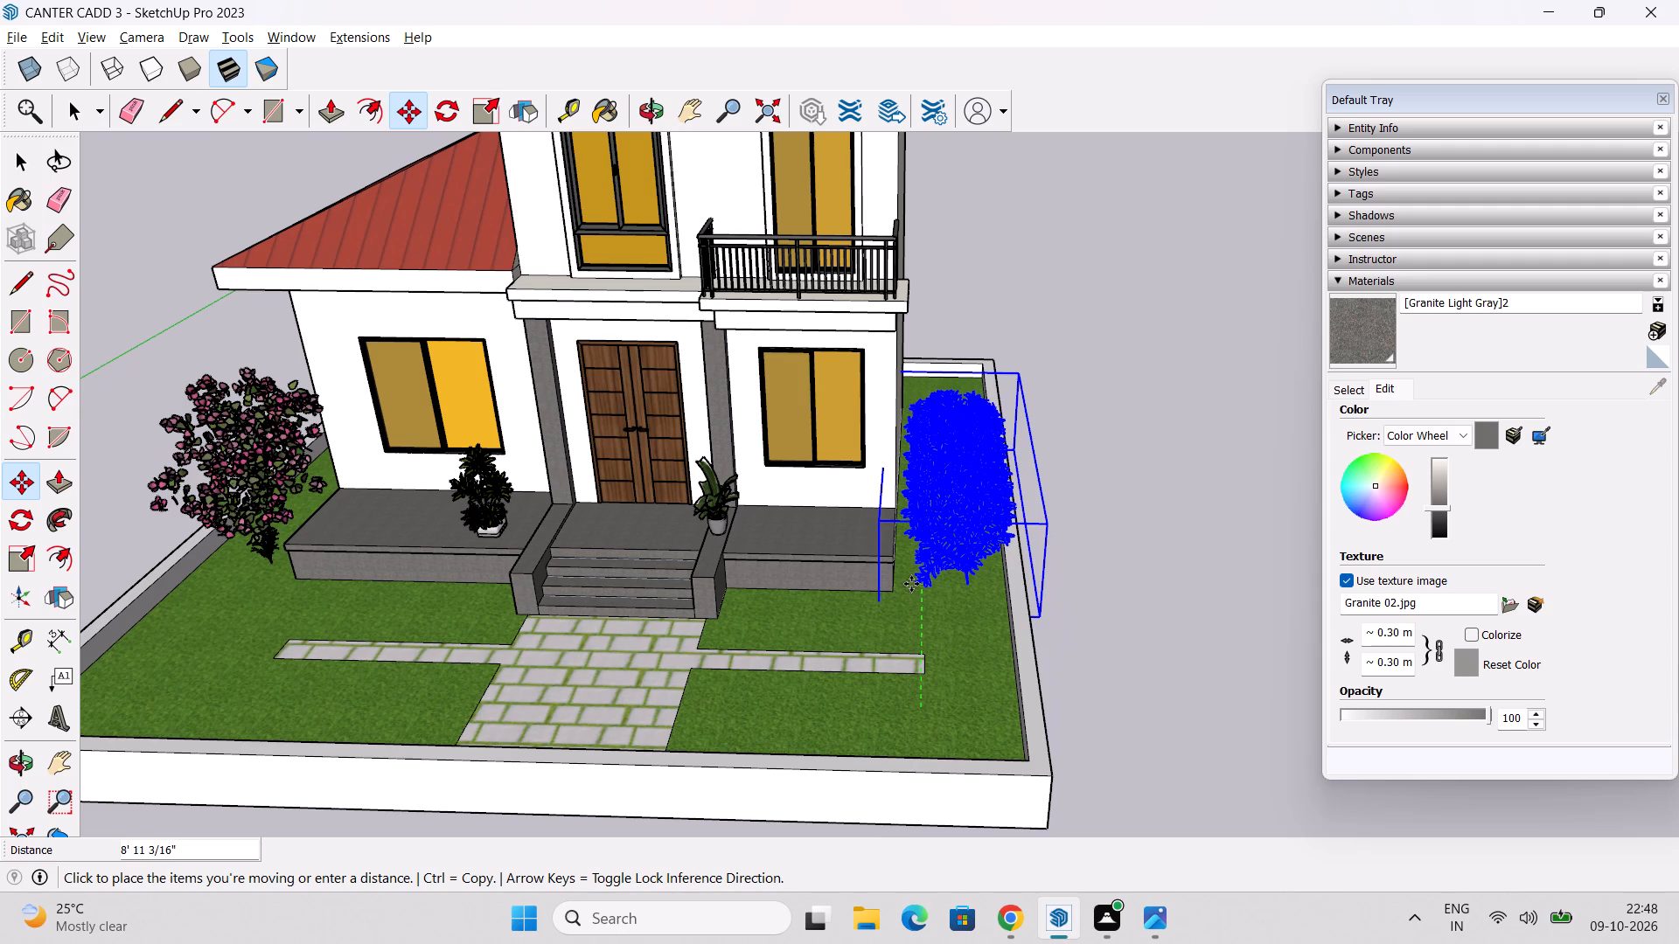
pyautogui.click(905, 593)
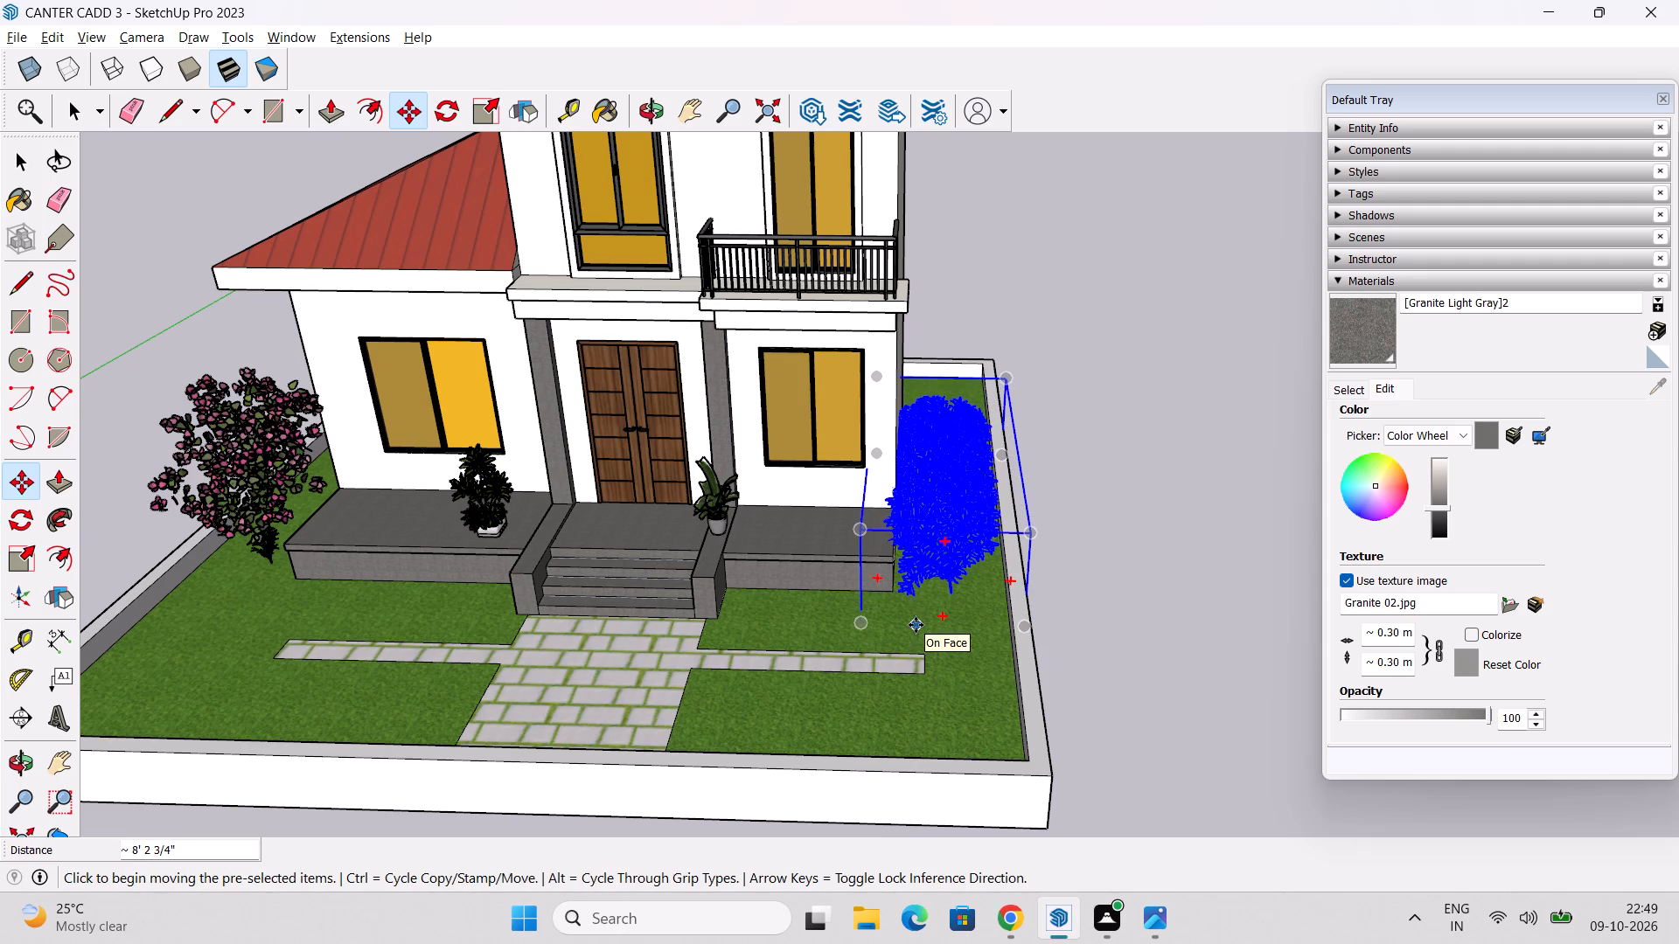
pyautogui.moveTo(916, 625); pyautogui.dragTo(900, 494, button='middle')
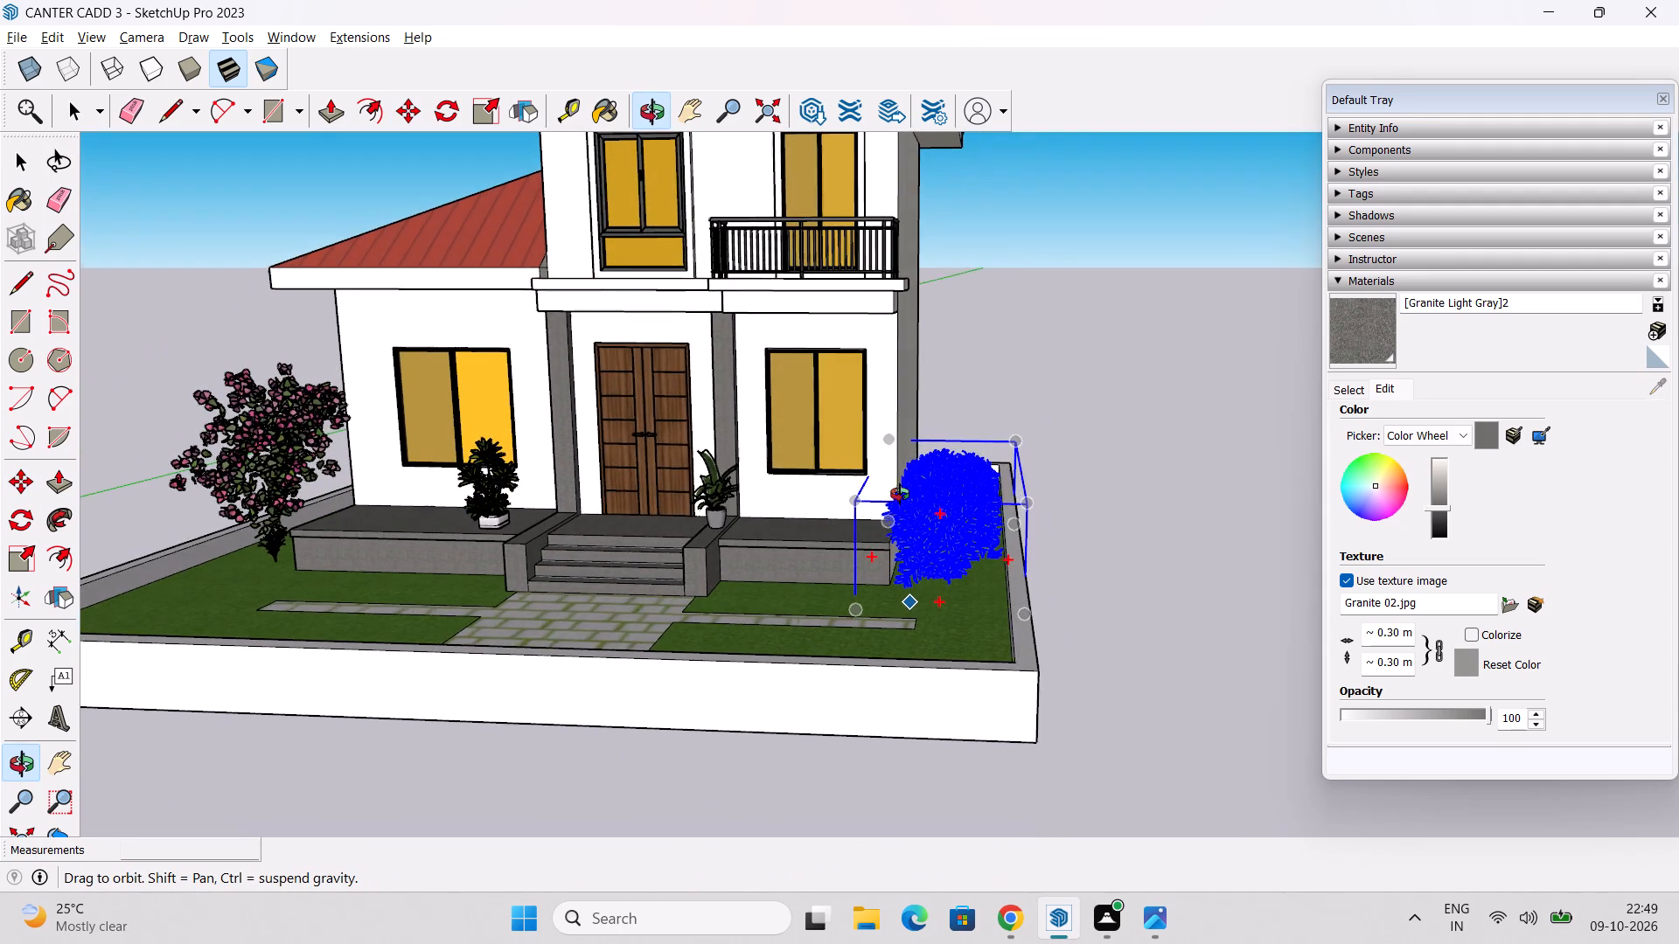
pyautogui.moveTo(900, 494); pyautogui.dragTo(904, 496, button='middle')
pyautogui.press('space')
pyautogui.click(1097, 580)
# Copy the hedge beside the house about 30' 10 7/16" across to the opposite side lawn, behind the pink flowering tree.
pyautogui.moveTo(1003, 609); pyautogui.dragTo(1014, 613, button='middle')
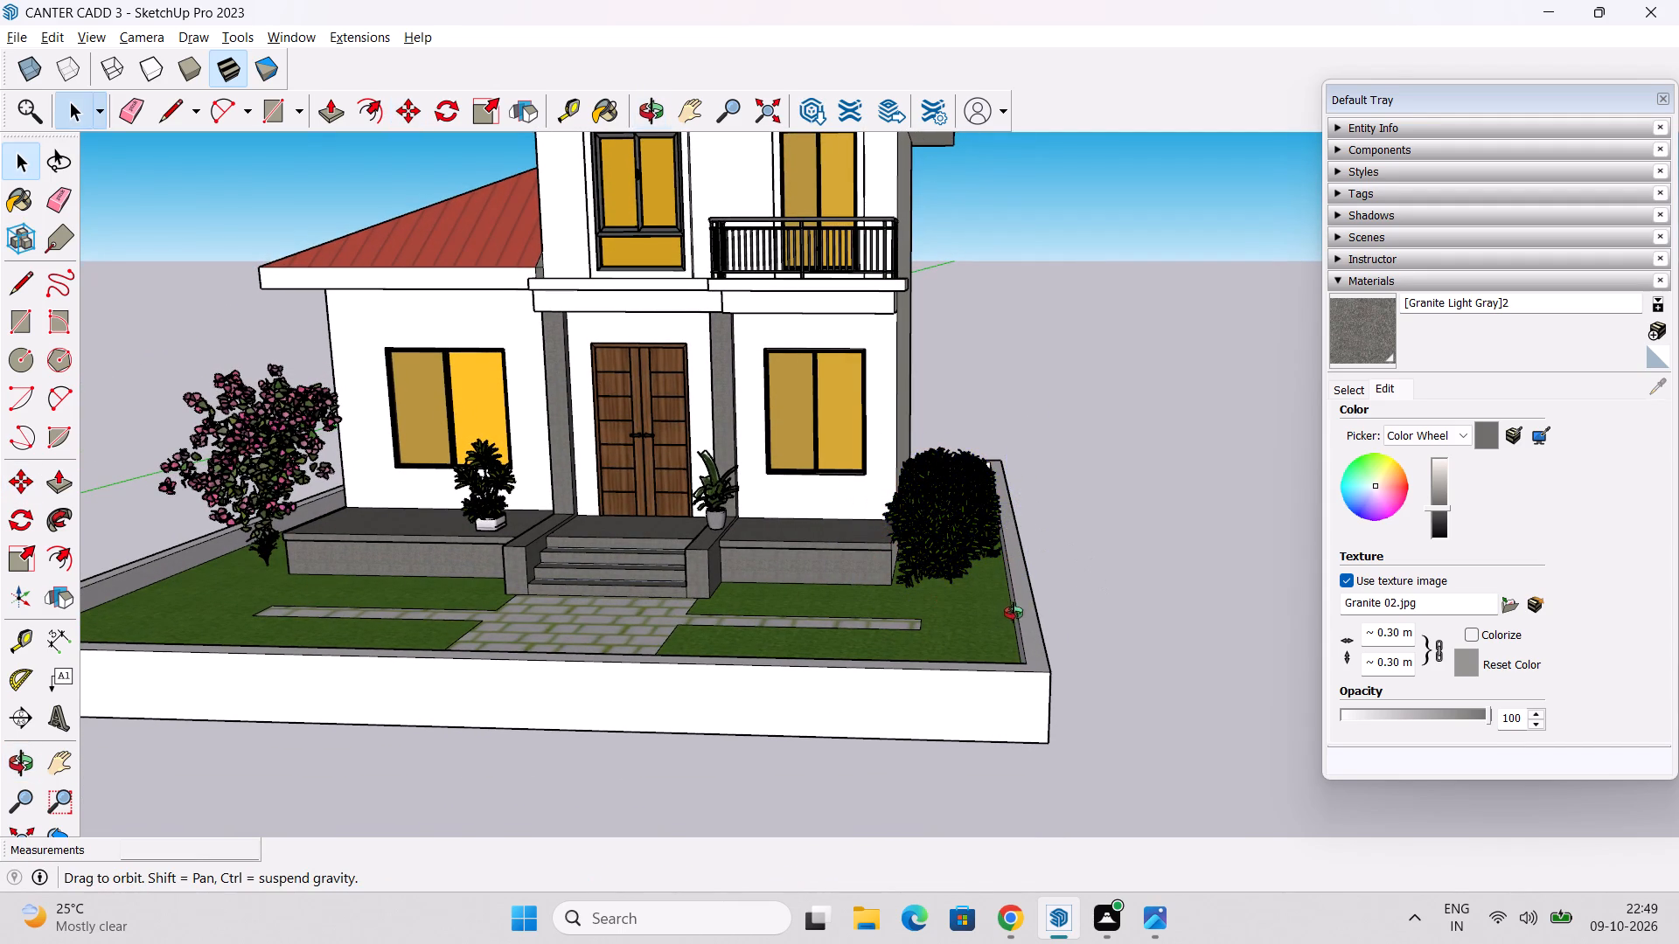
pyautogui.moveTo(1014, 613); pyautogui.dragTo(1088, 691, button='middle')
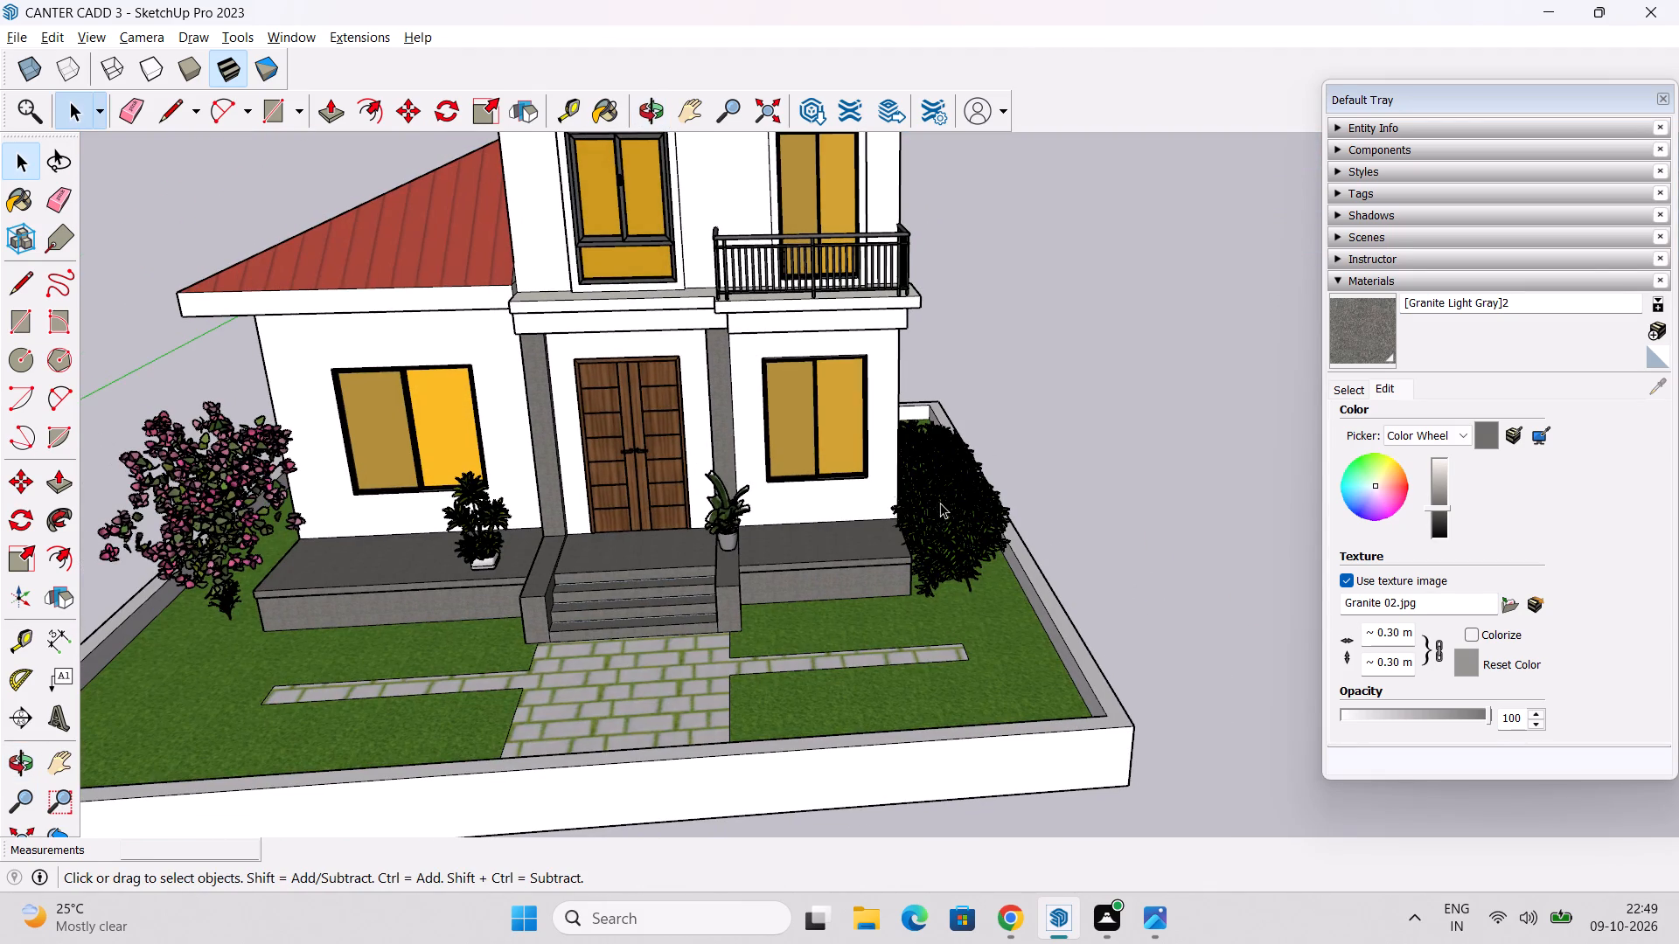
pyautogui.click(940, 503)
pyautogui.press('m')
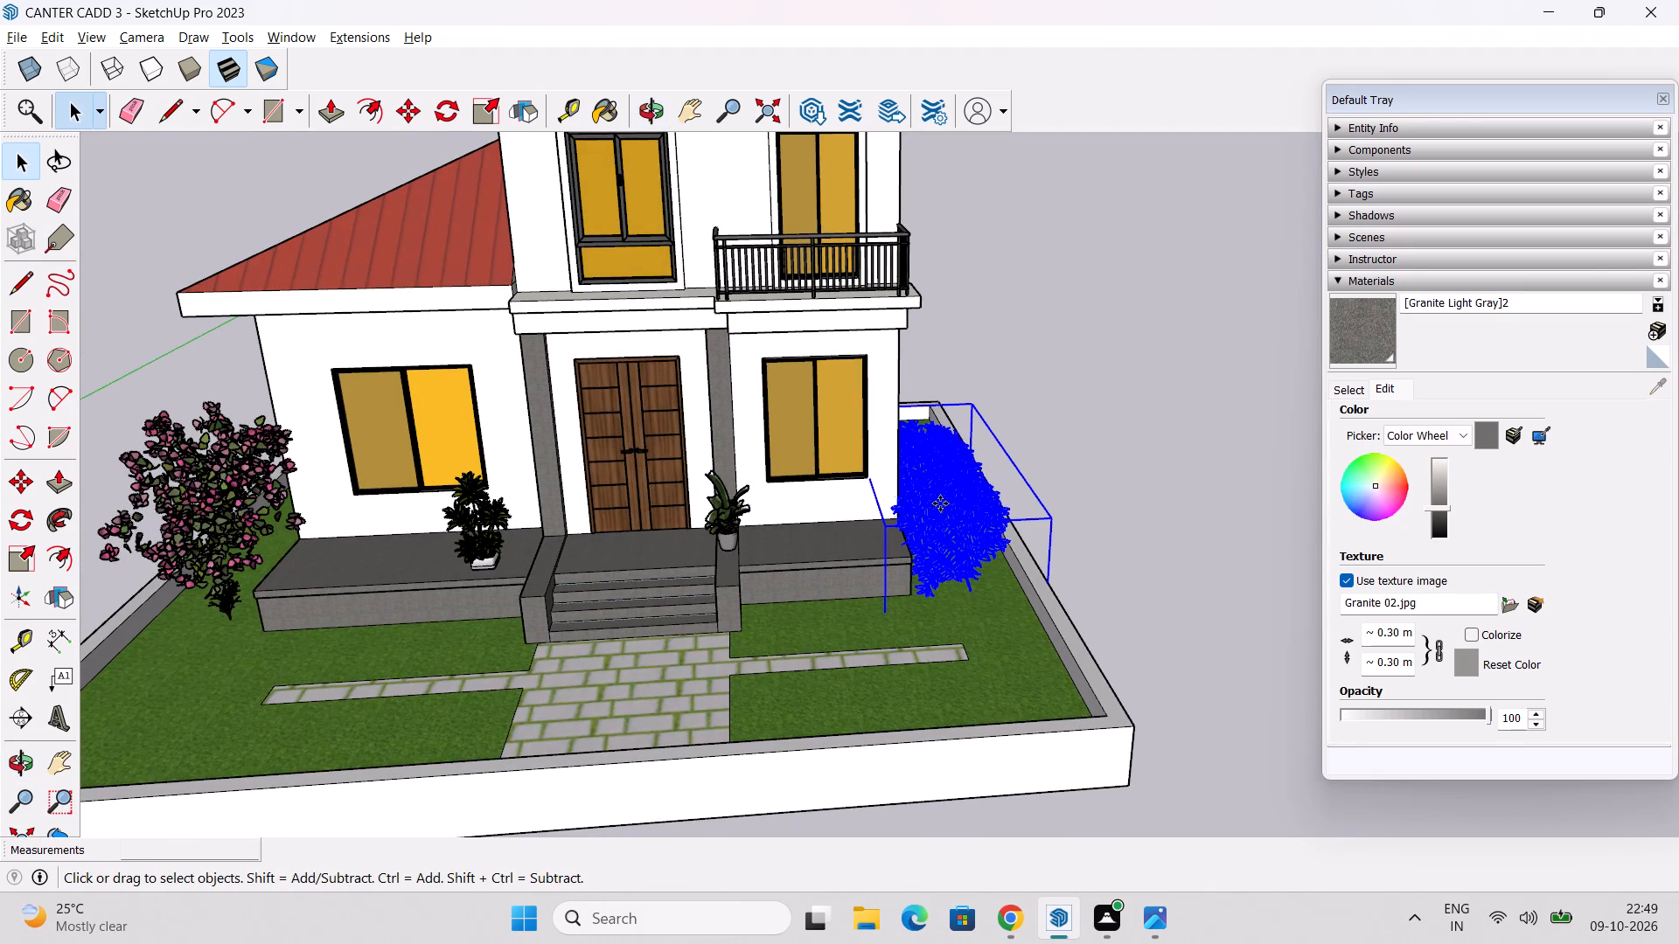
pyautogui.click(895, 621)
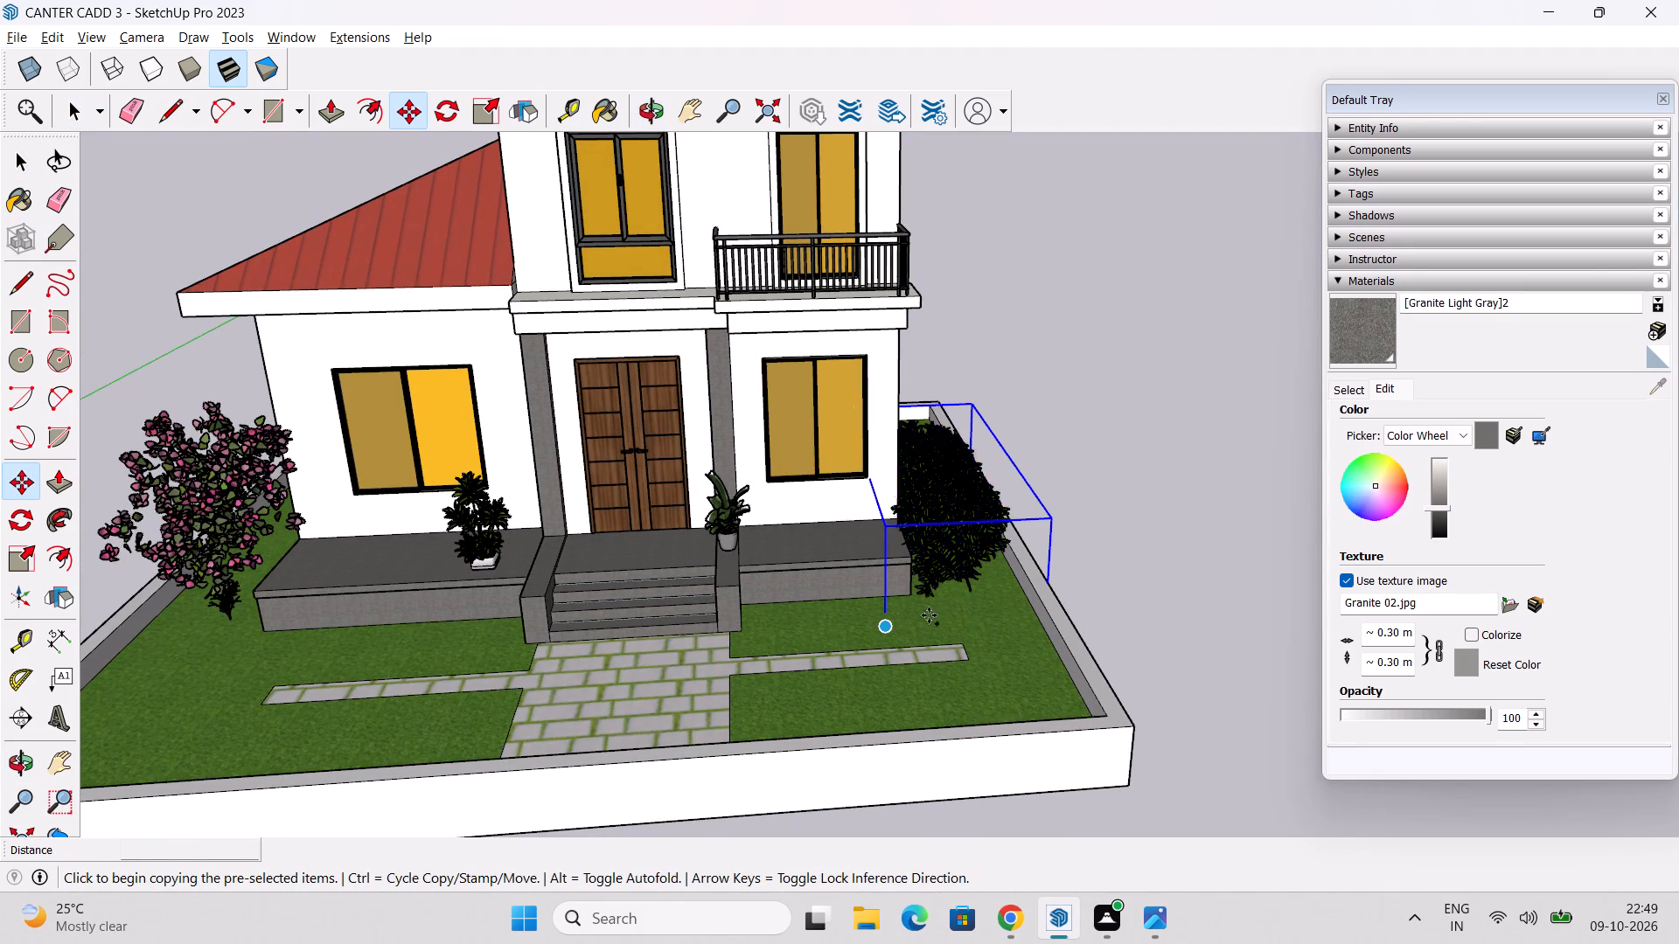
pyautogui.scroll(-2, 1017, 648)
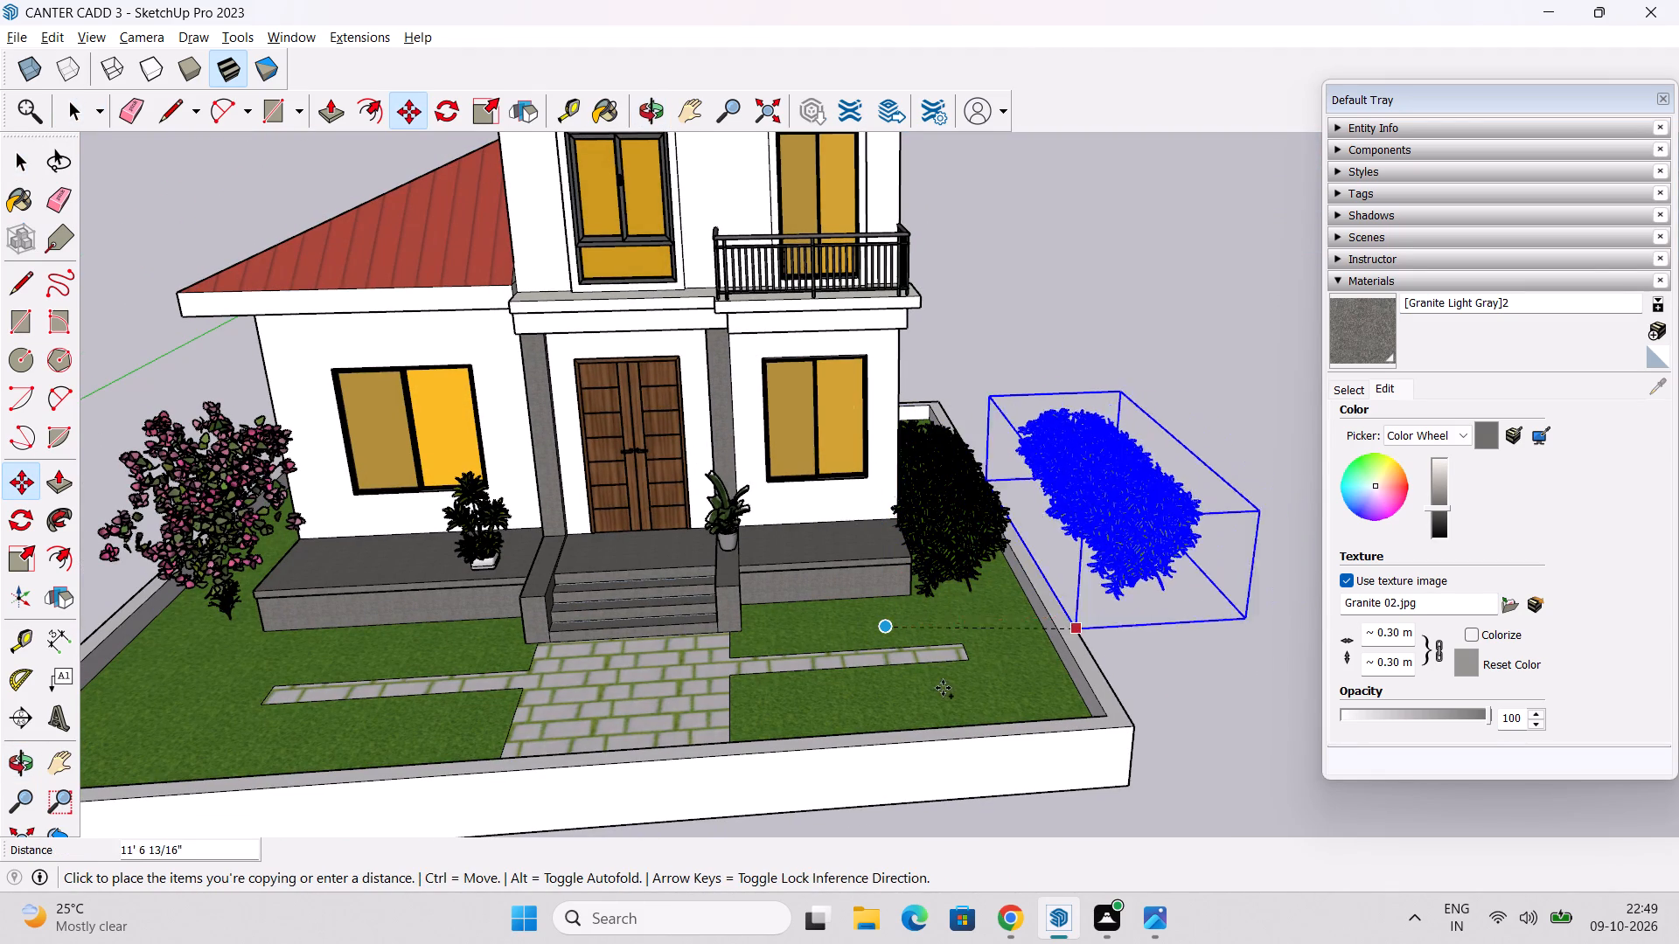
pyautogui.keyDown('shift'); pyautogui.moveTo(944, 669); pyautogui.dragTo(971, 580, button='middle'); pyautogui.keyUp('shift')
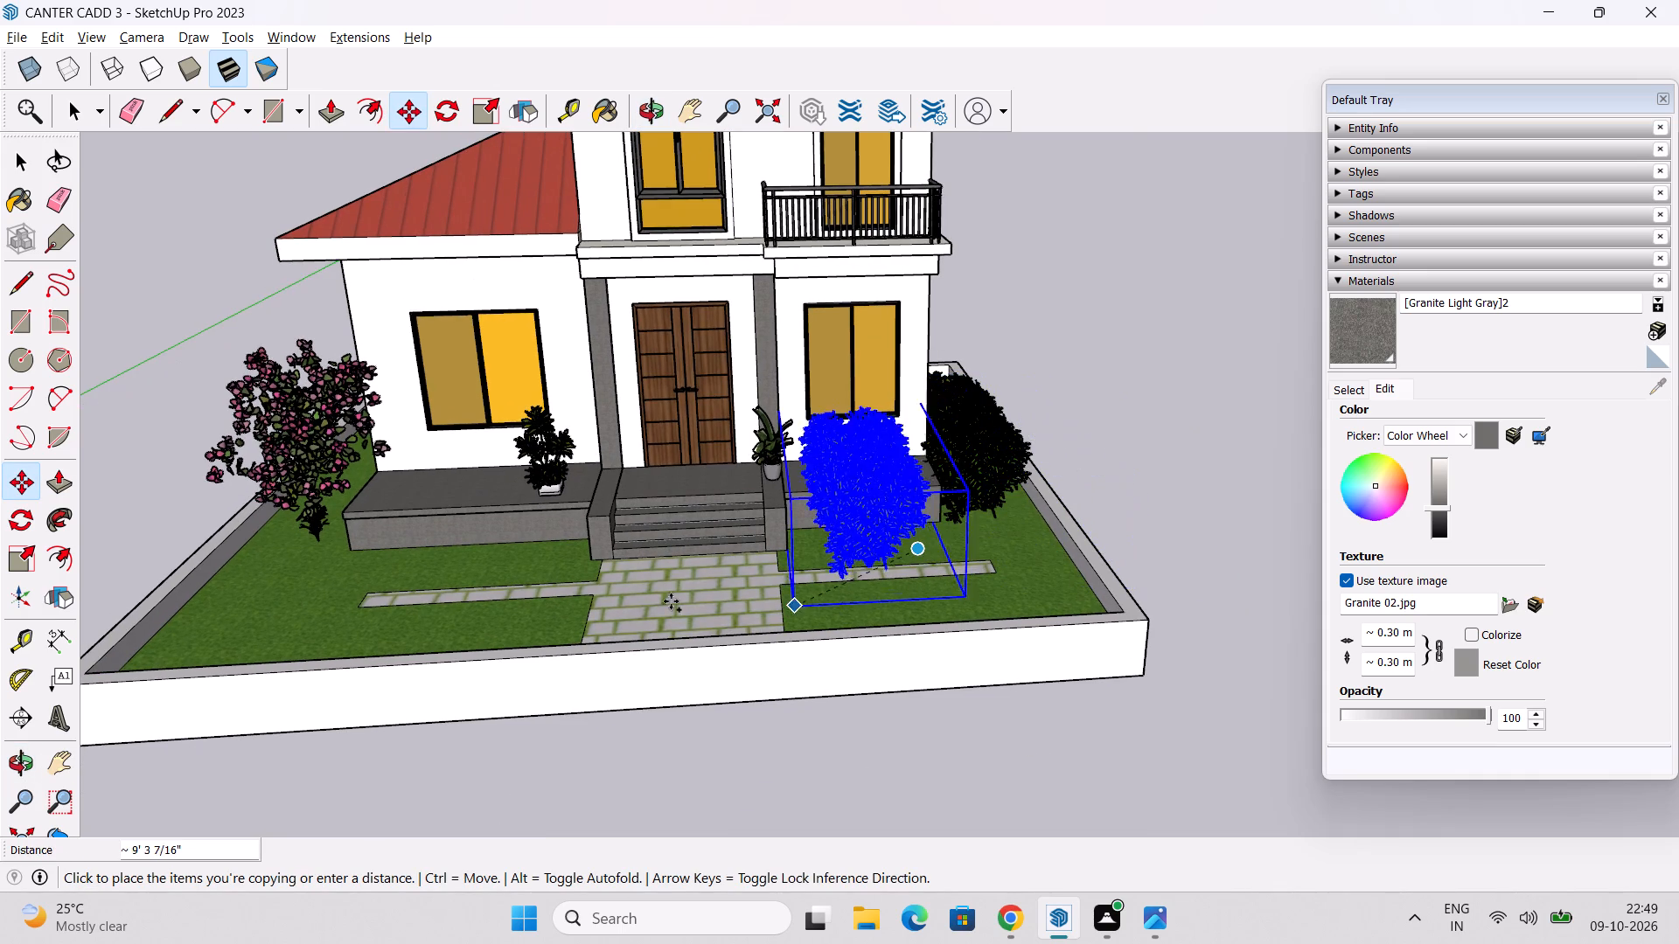
pyautogui.moveTo(144, 507); pyautogui.dragTo(447, 550, button='middle')
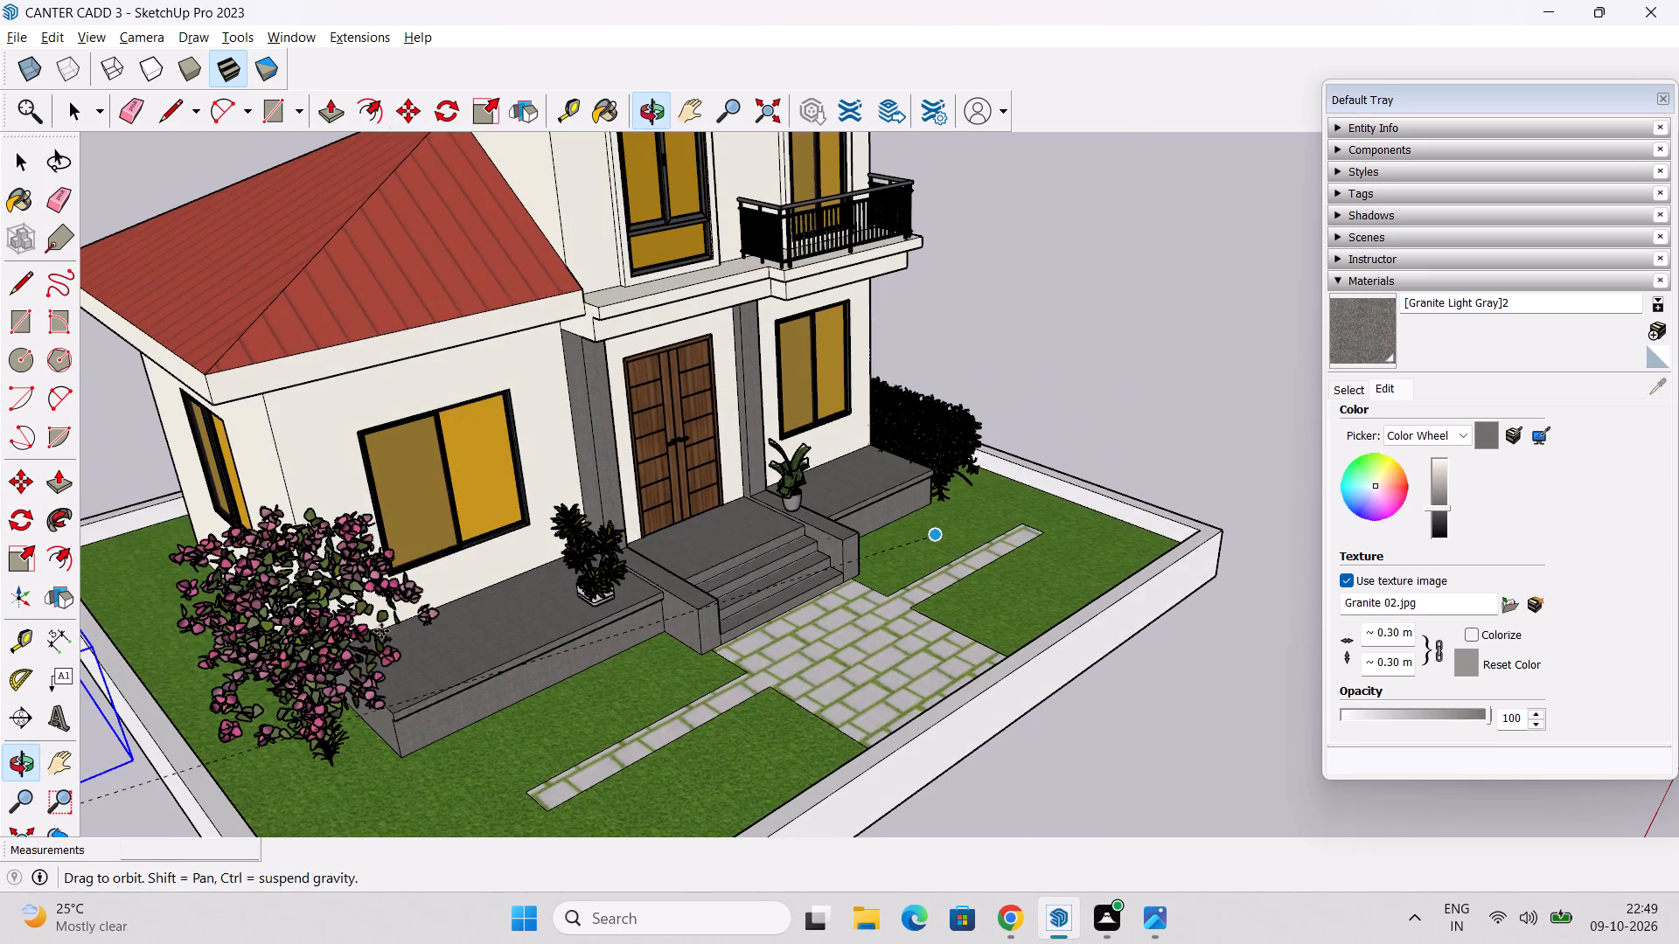
pyautogui.keyDown('shift'); pyautogui.moveTo(375, 638); pyautogui.dragTo(464, 503, button='middle'); pyautogui.keyUp('shift')
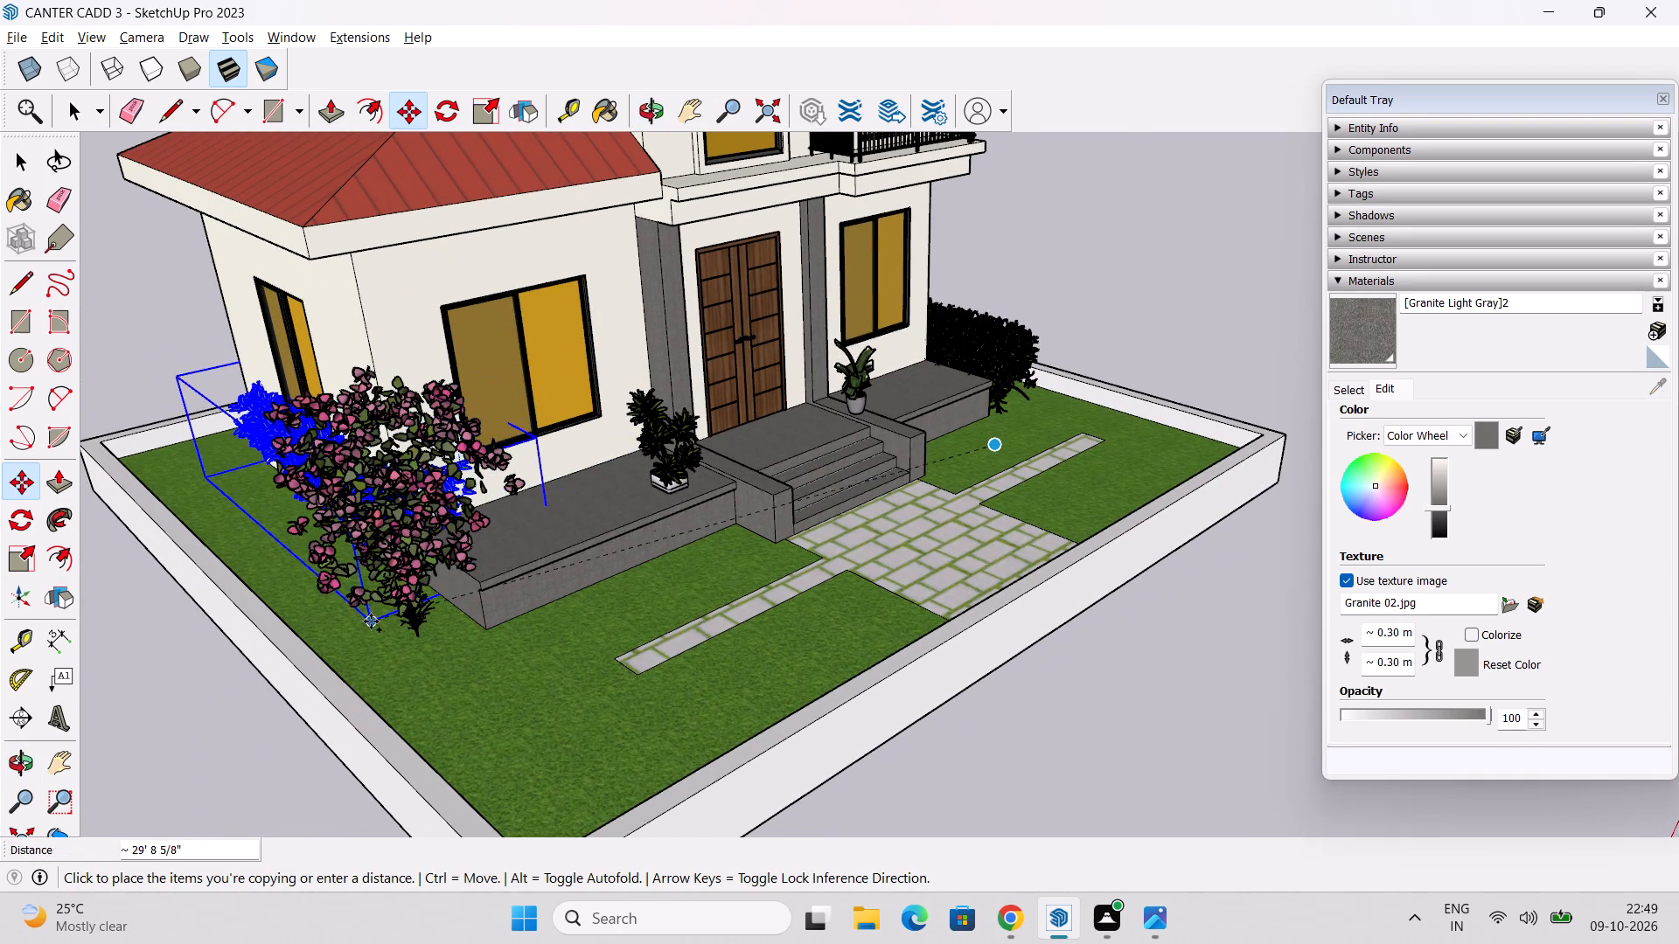
pyautogui.moveTo(299, 628); pyautogui.dragTo(357, 645, button='middle')
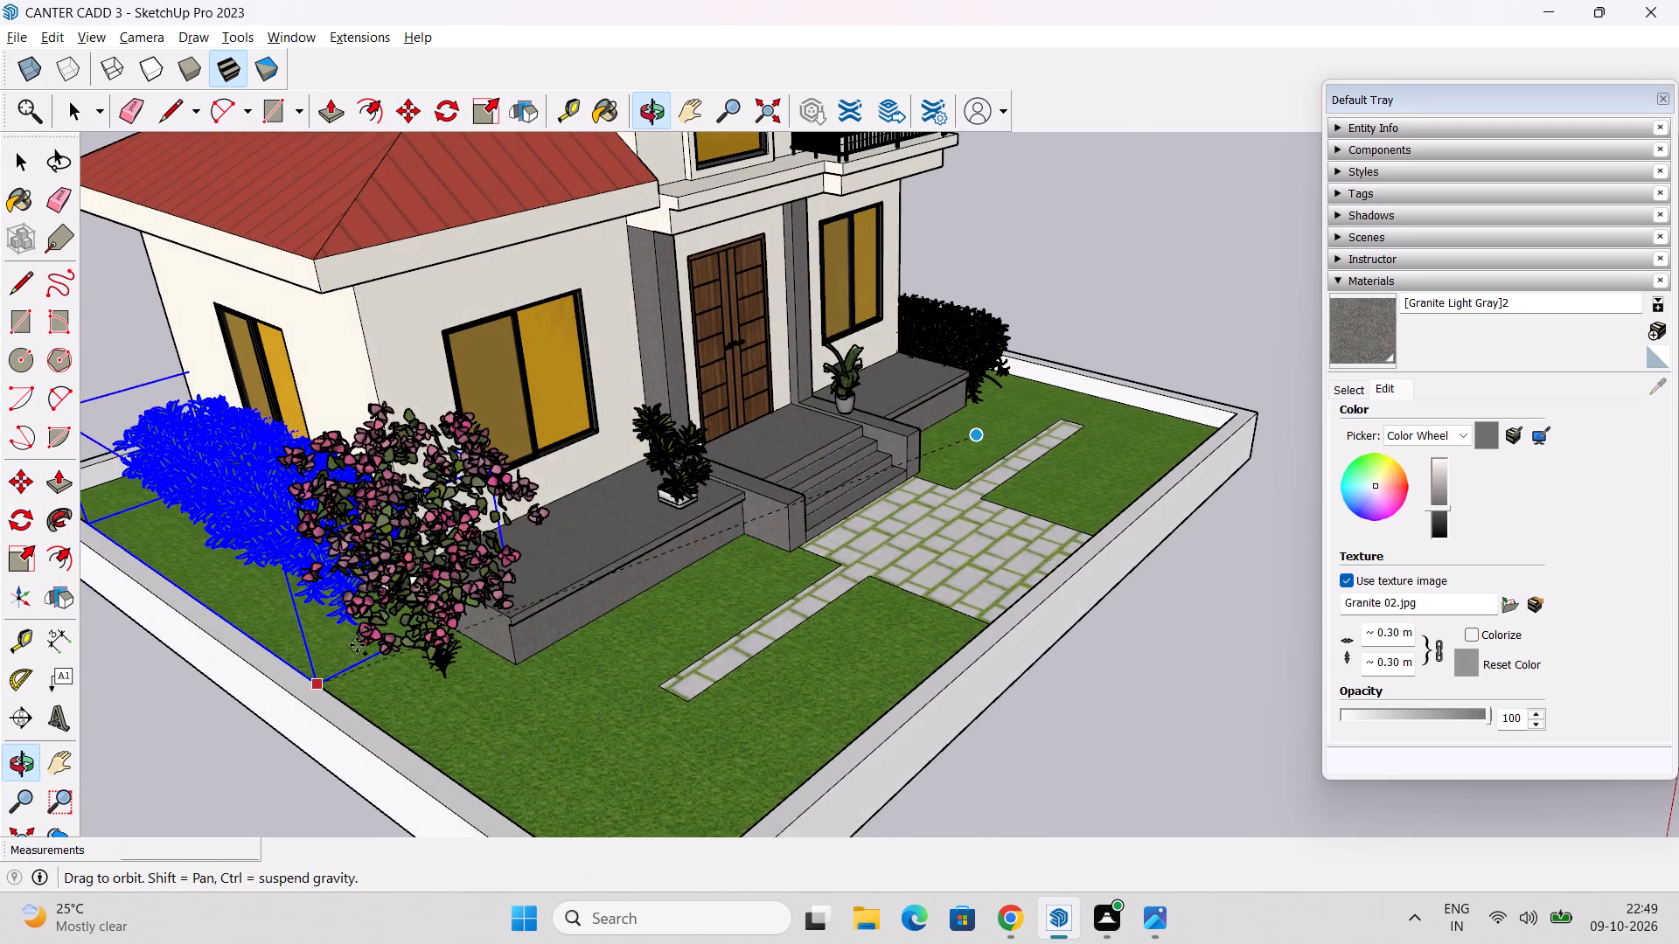
pyautogui.click(362, 689)
# Move the copied hedge about 3' 2 1/4" along the red axis, away from the house wall, and deselect it.
pyautogui.moveTo(468, 720); pyautogui.dragTo(477, 572, button='middle')
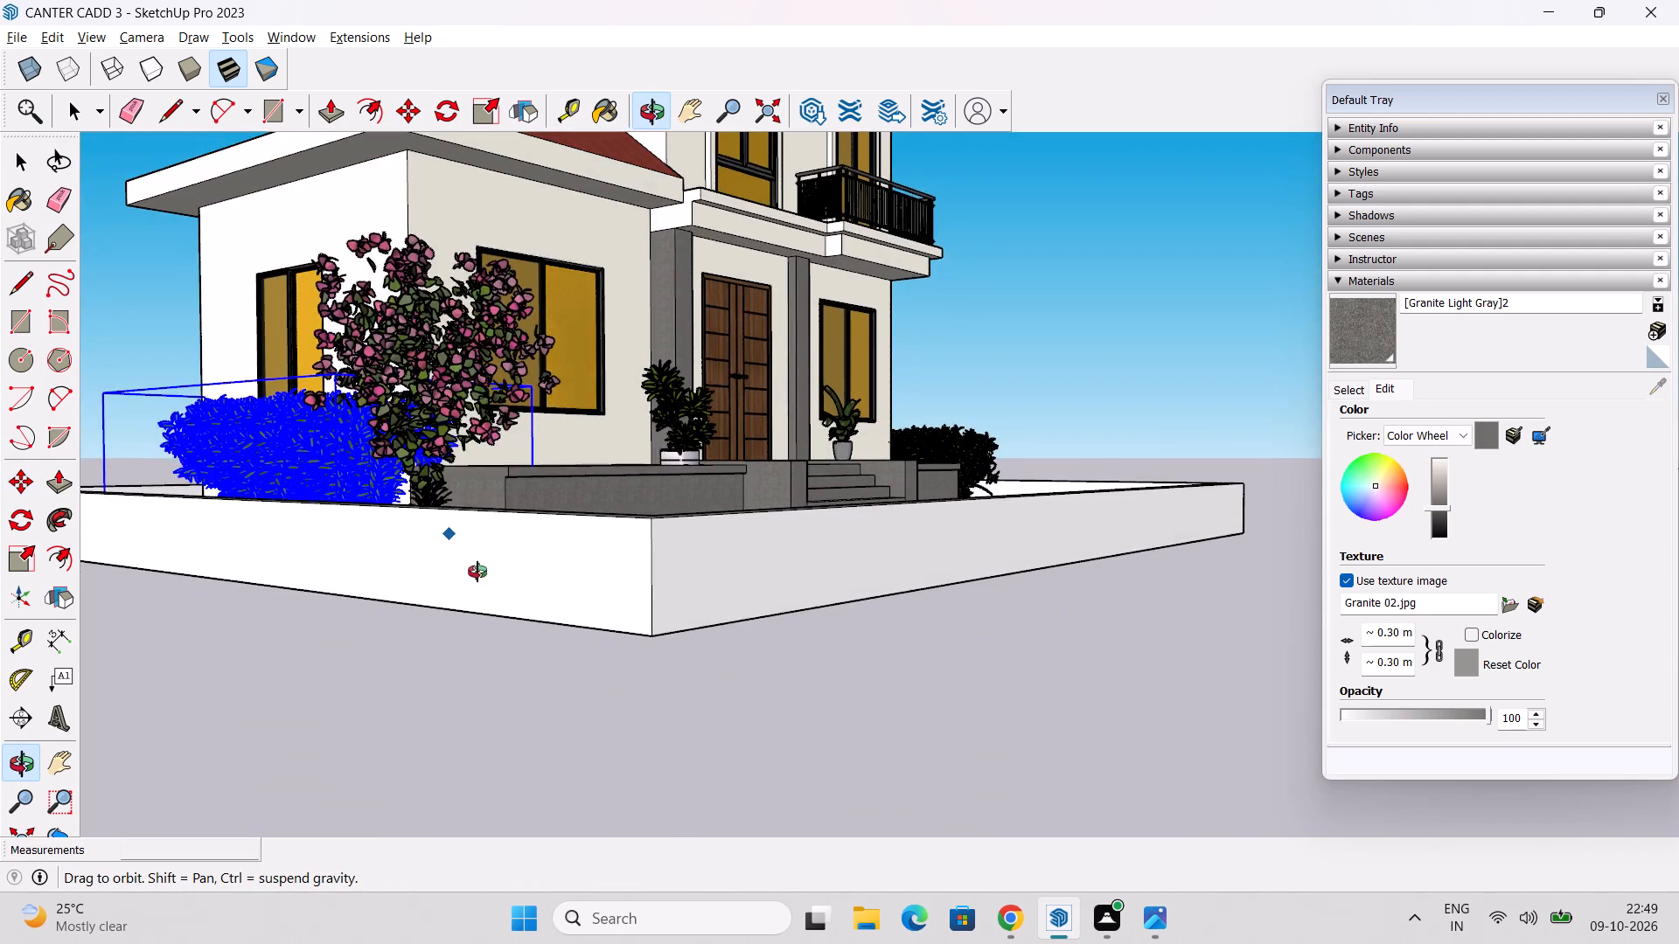
pyautogui.moveTo(477, 572); pyautogui.dragTo(482, 590, button='middle')
pyautogui.scroll(12, 380, 573)
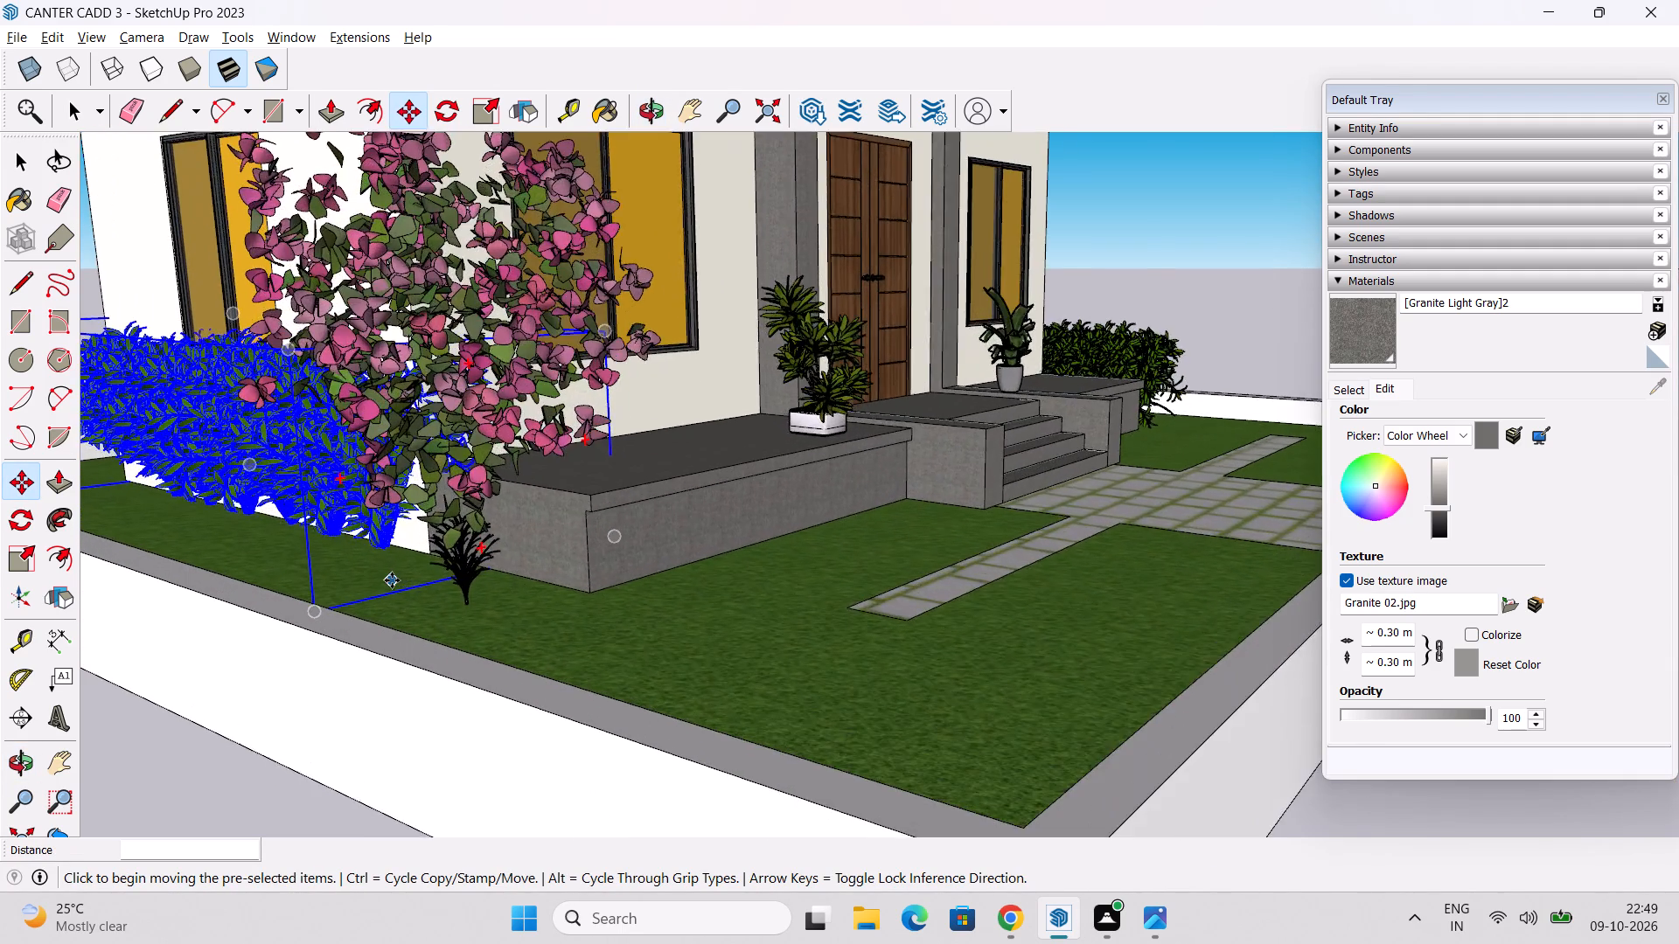
pyautogui.scroll(4, 392, 580)
pyautogui.moveTo(376, 533); pyautogui.dragTo(307, 482, button='middle')
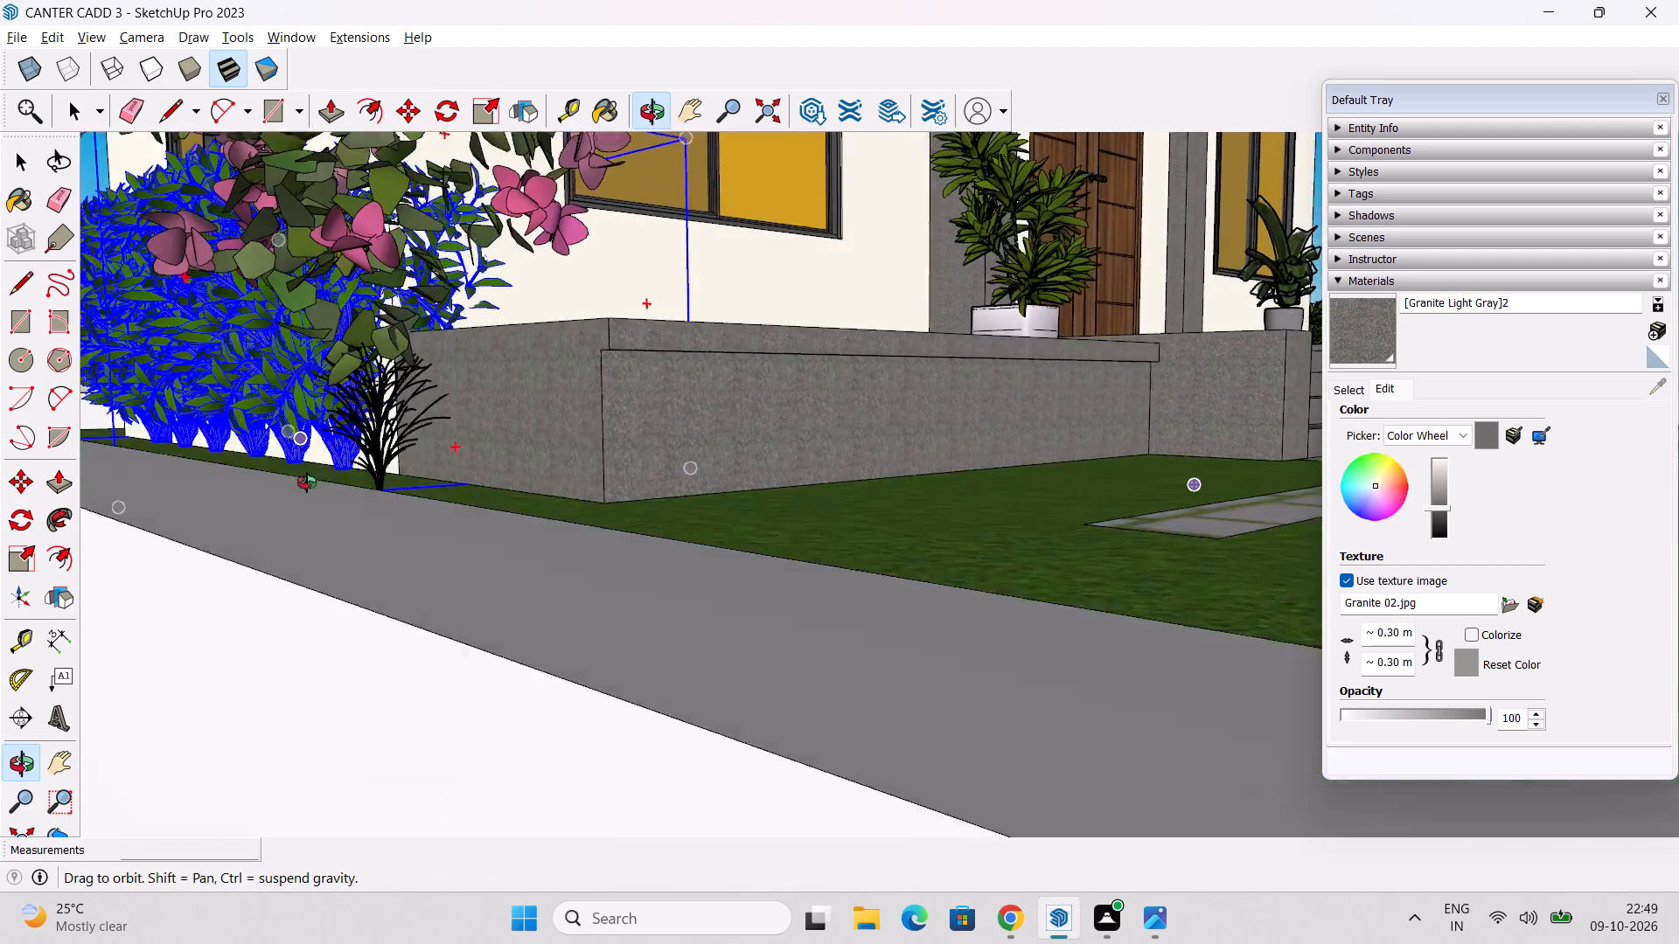
pyautogui.moveTo(307, 482); pyautogui.dragTo(284, 532, button='middle')
pyautogui.scroll(12, 314, 522)
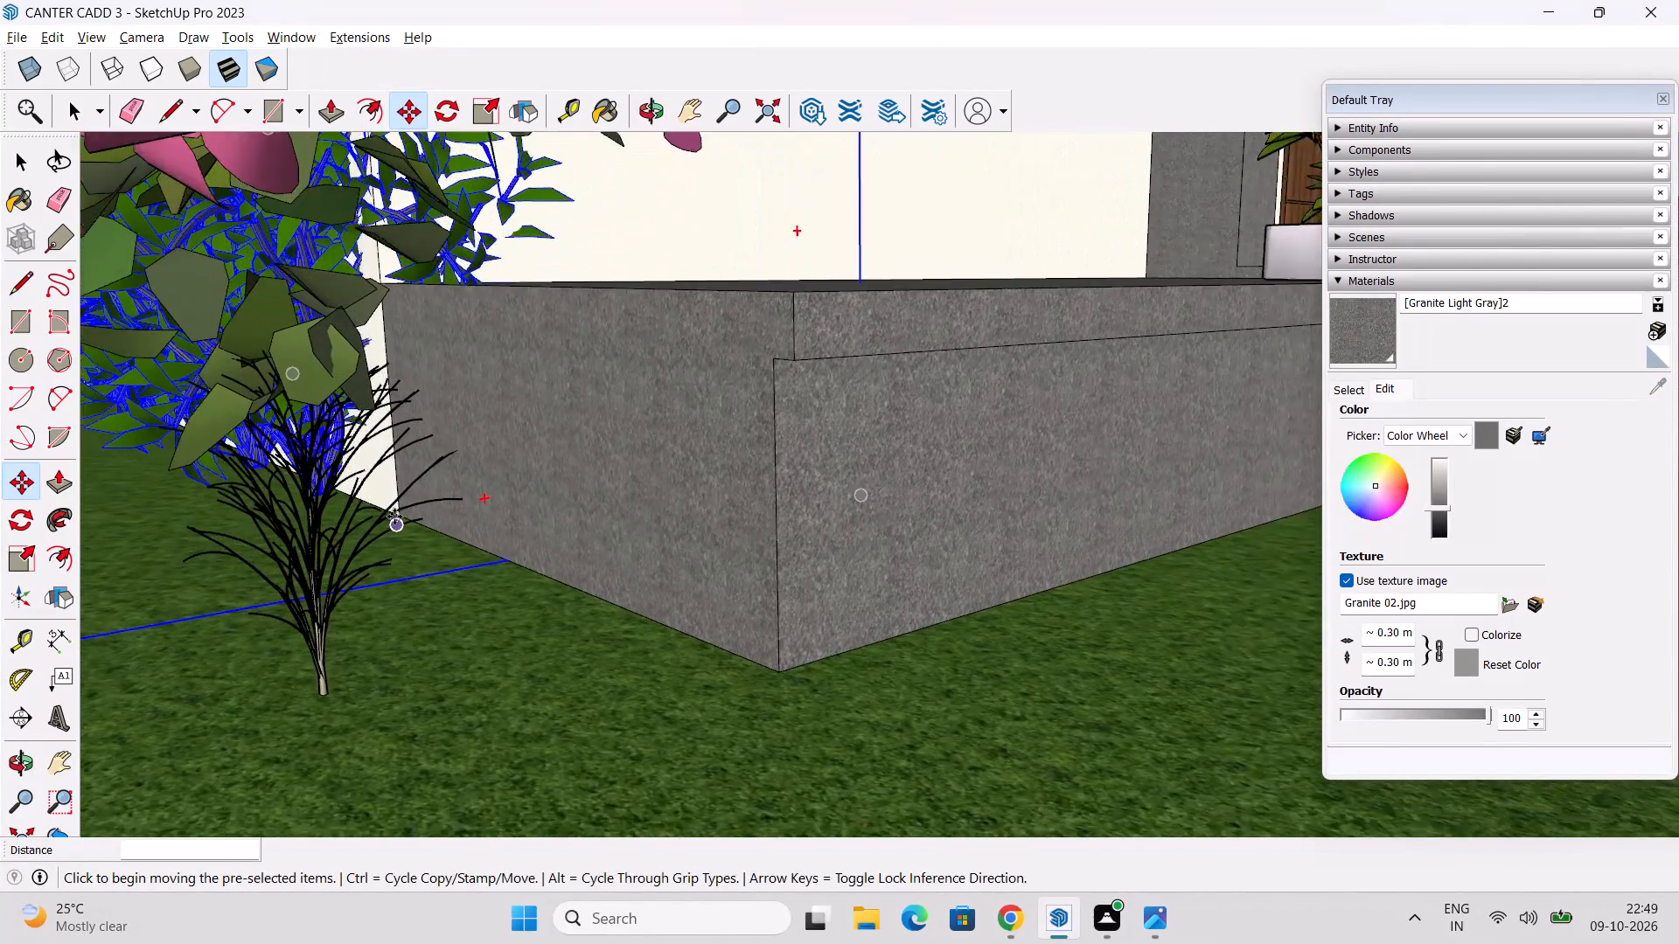
pyautogui.scroll(1, 394, 517)
pyautogui.moveTo(394, 517); pyautogui.dragTo(300, 467, button='middle')
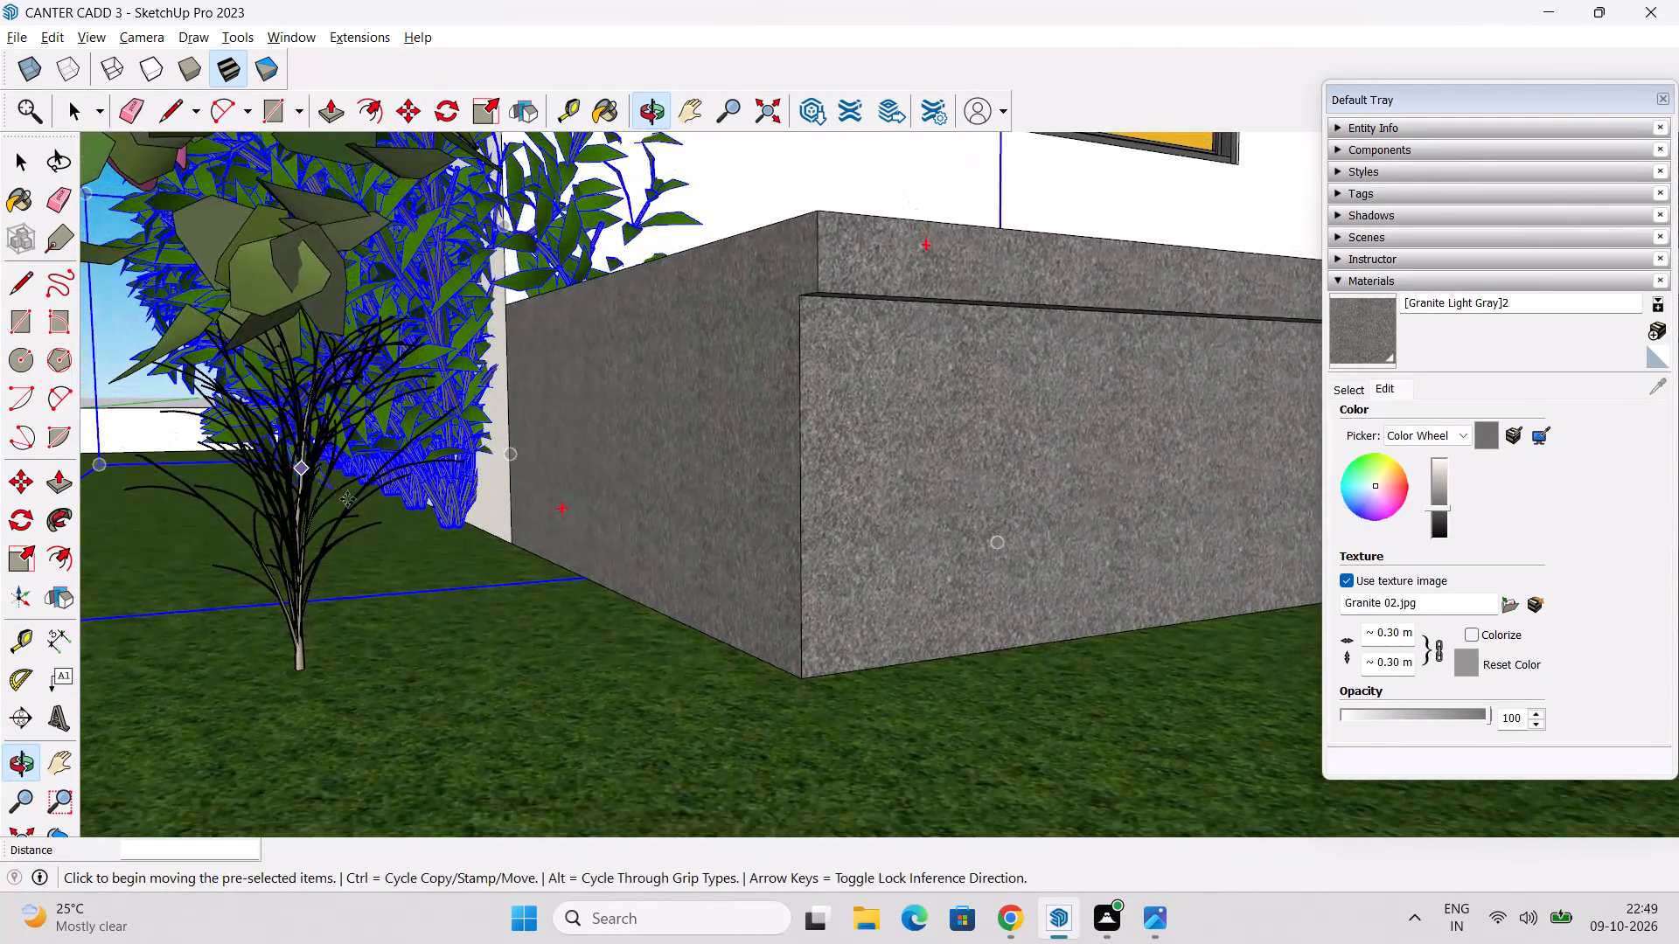
pyautogui.moveTo(352, 501); pyautogui.dragTo(260, 523, button='middle')
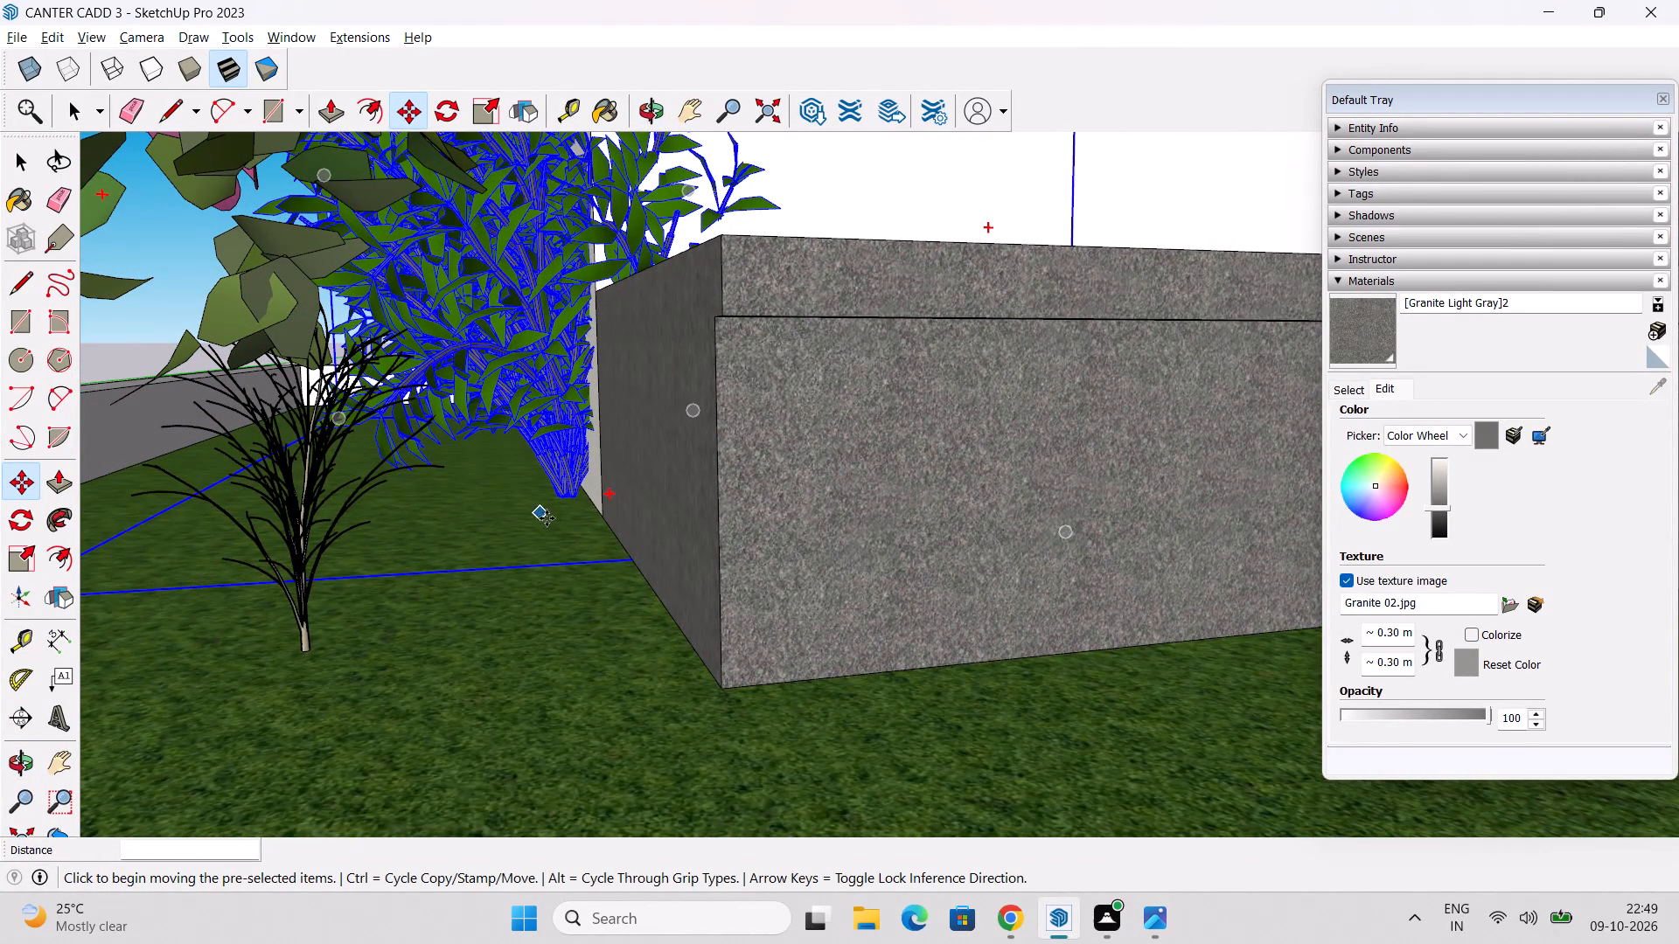
pyautogui.click(578, 501)
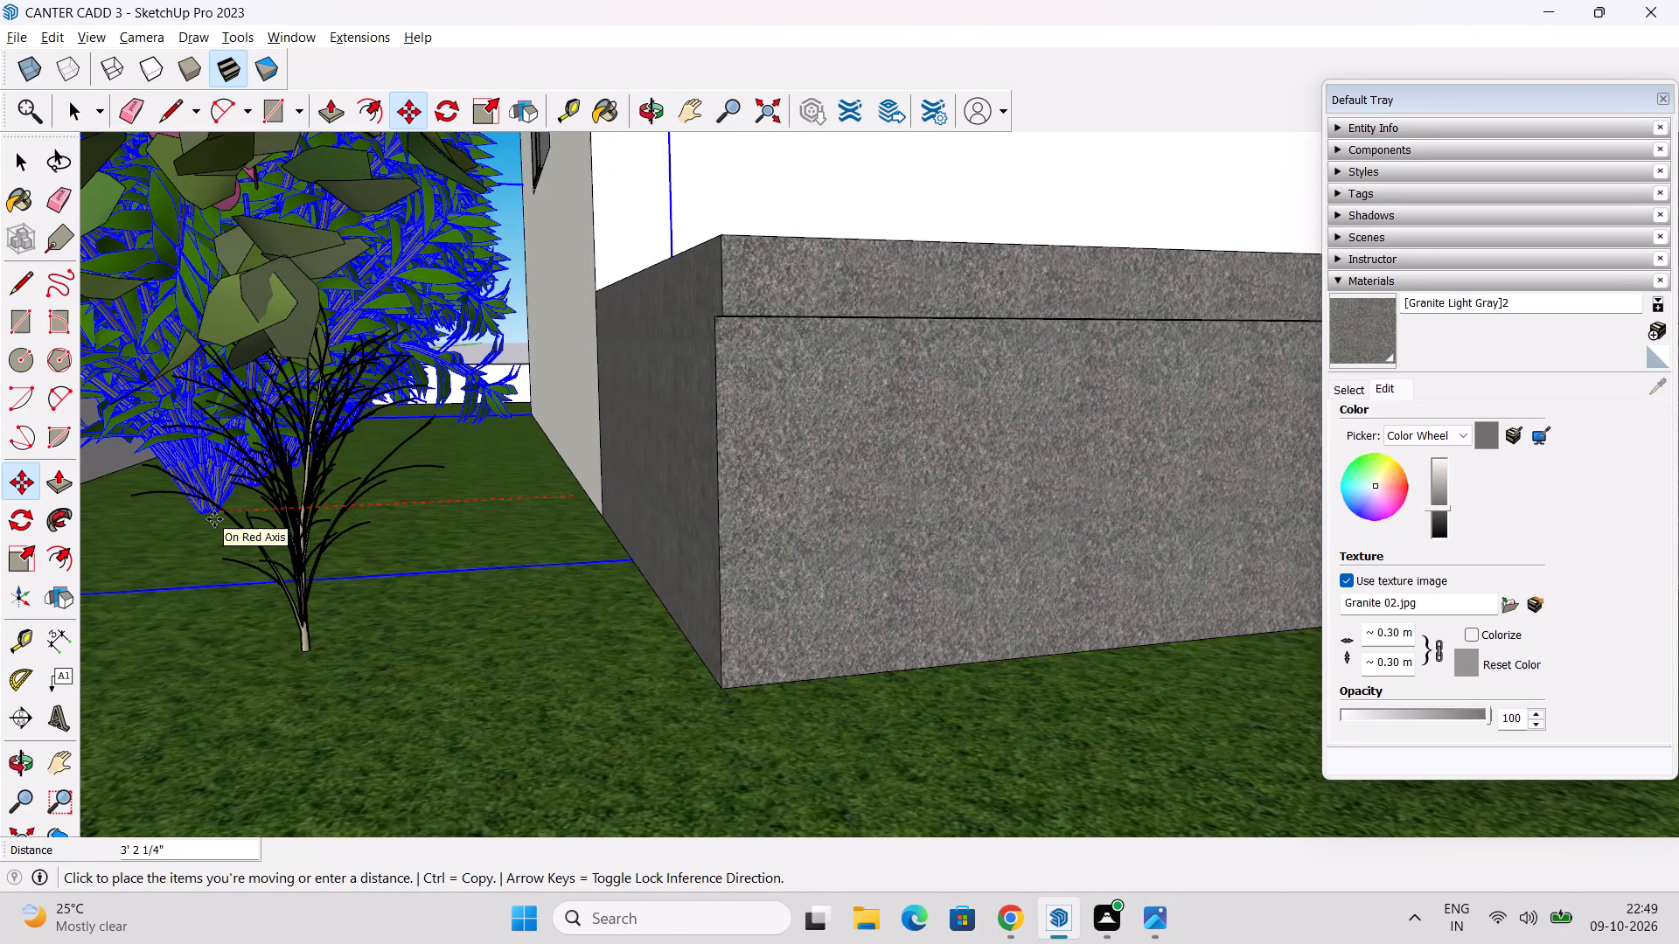
pyautogui.click(214, 519)
pyautogui.scroll(-18, 215, 510)
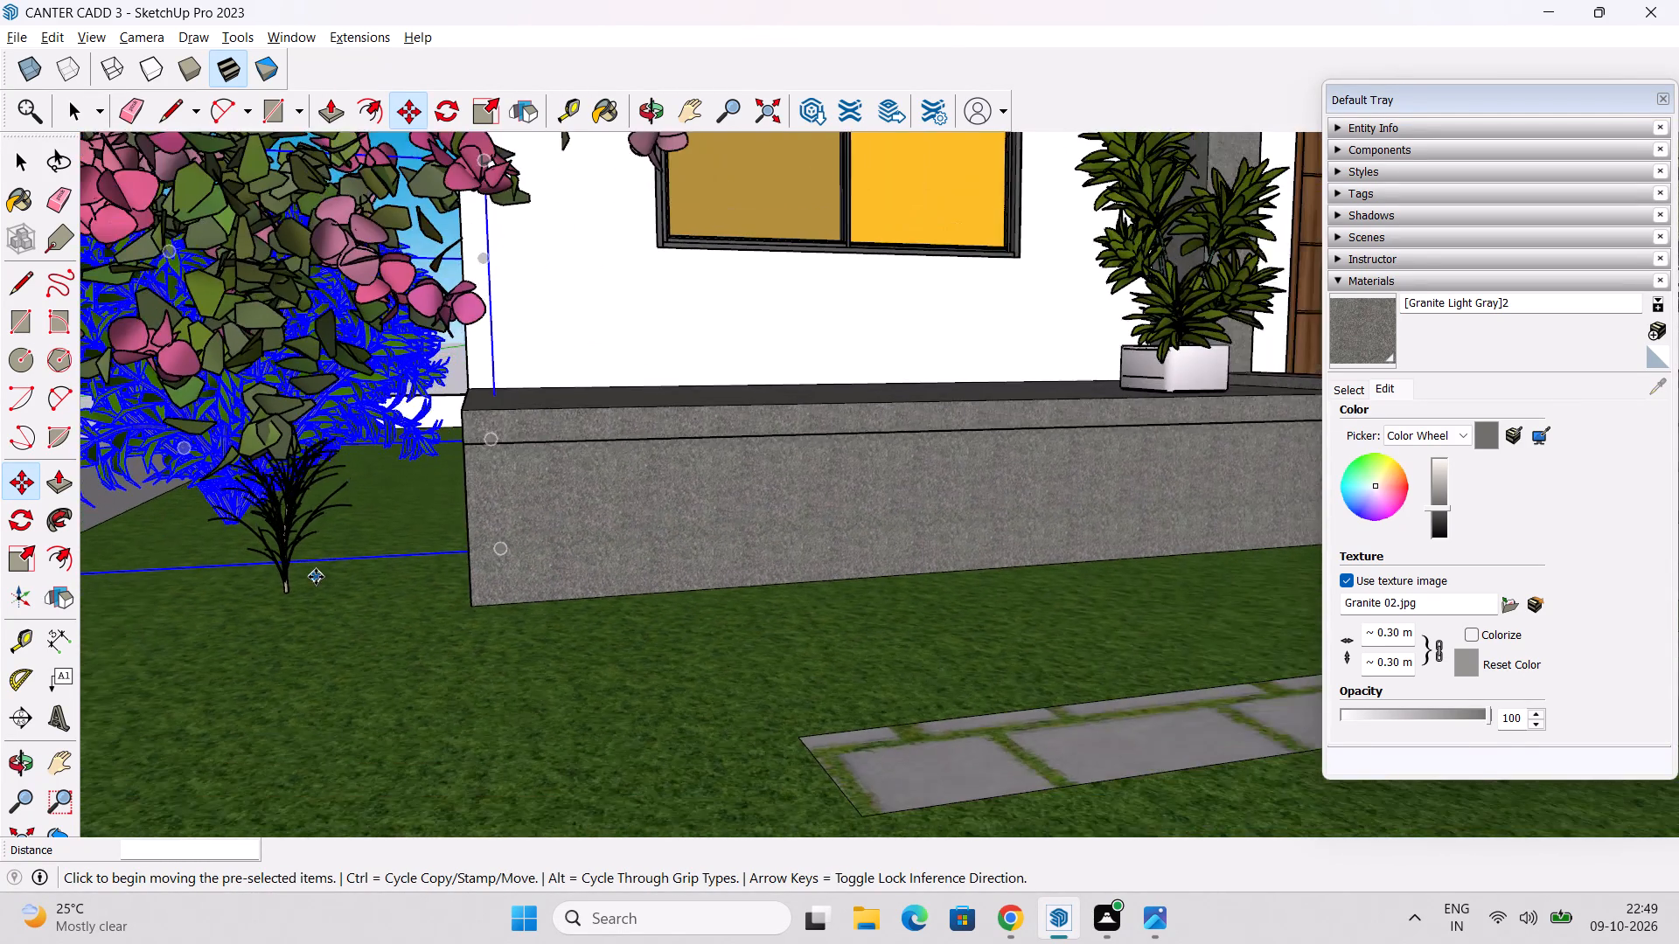
pyautogui.scroll(-20, 316, 577)
pyautogui.scroll(-3, 316, 577)
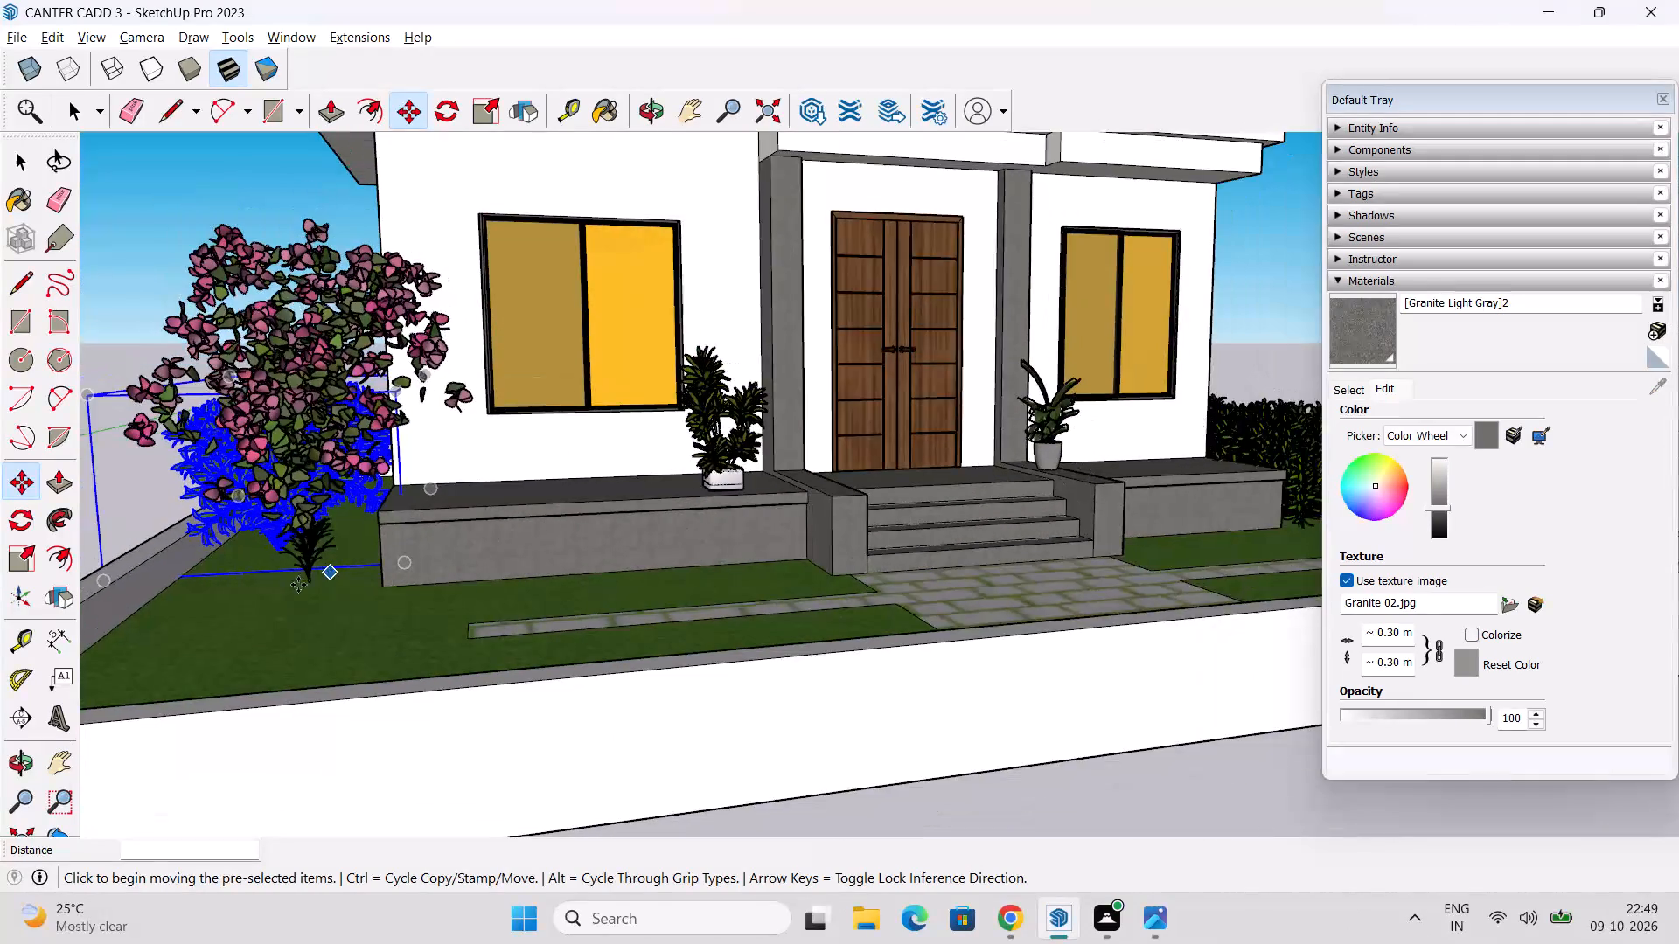
pyautogui.press('space')
pyautogui.click(164, 488)
# Scale the hedge behind the pink flowering tree along the red axis to adjust its width.
pyautogui.scroll(-3, 172, 489)
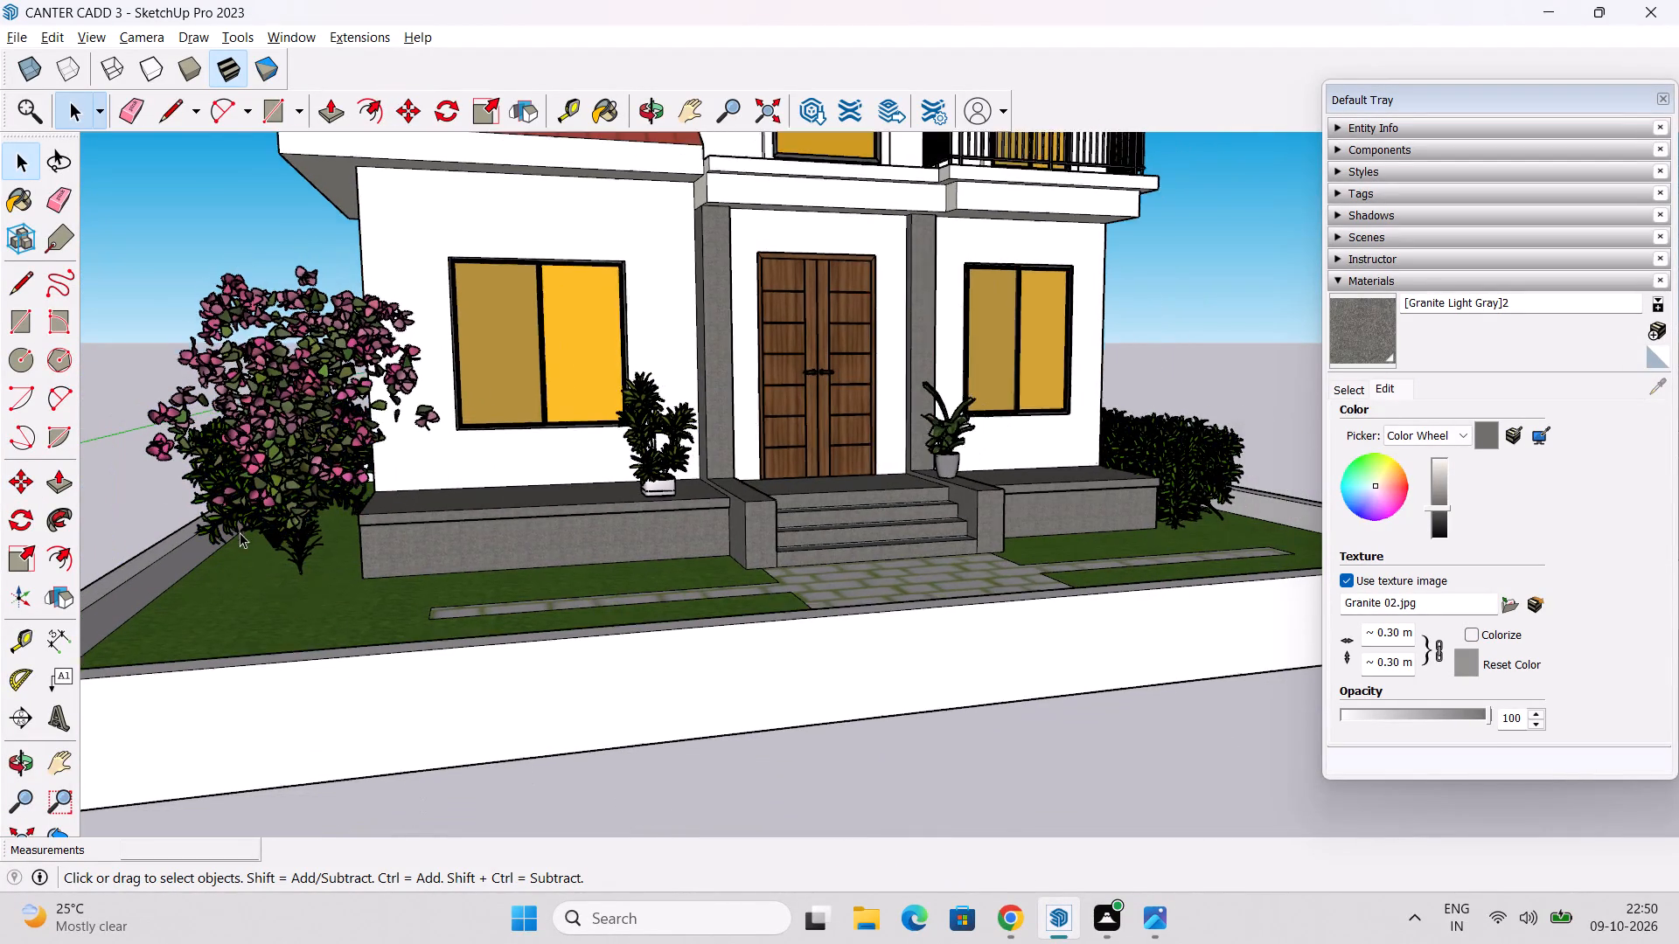
pyautogui.moveTo(240, 531); pyautogui.dragTo(634, 607, button='middle')
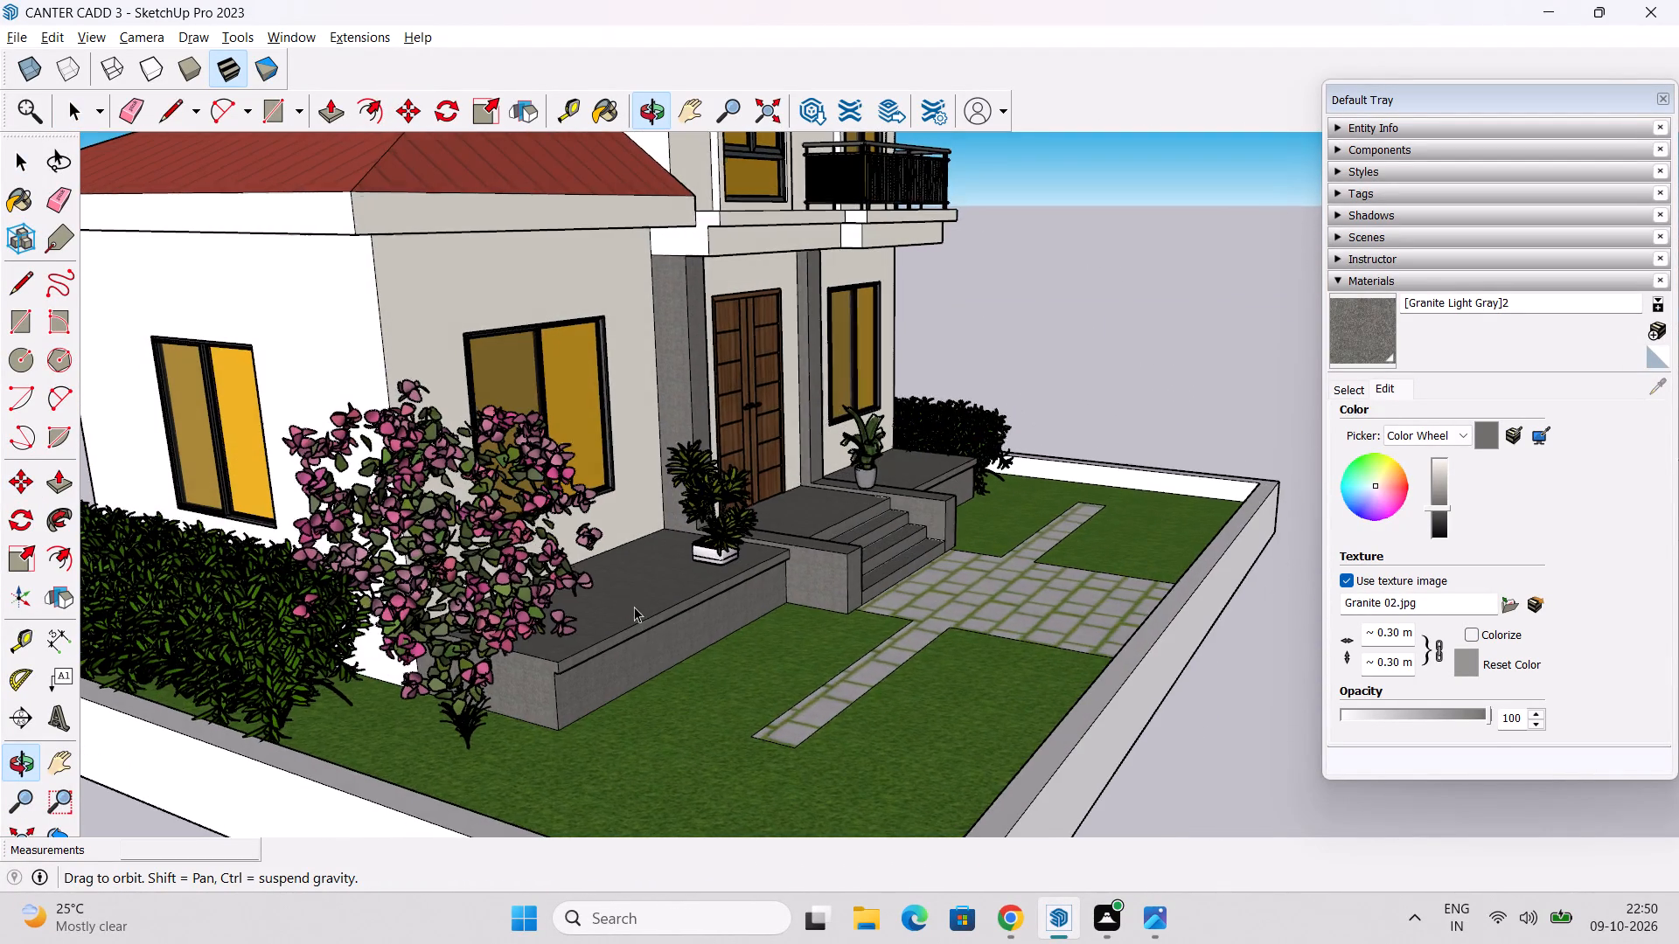
pyautogui.scroll(-5, 634, 607)
pyautogui.moveTo(640, 671); pyautogui.dragTo(510, 677, button='middle')
pyautogui.click(353, 598)
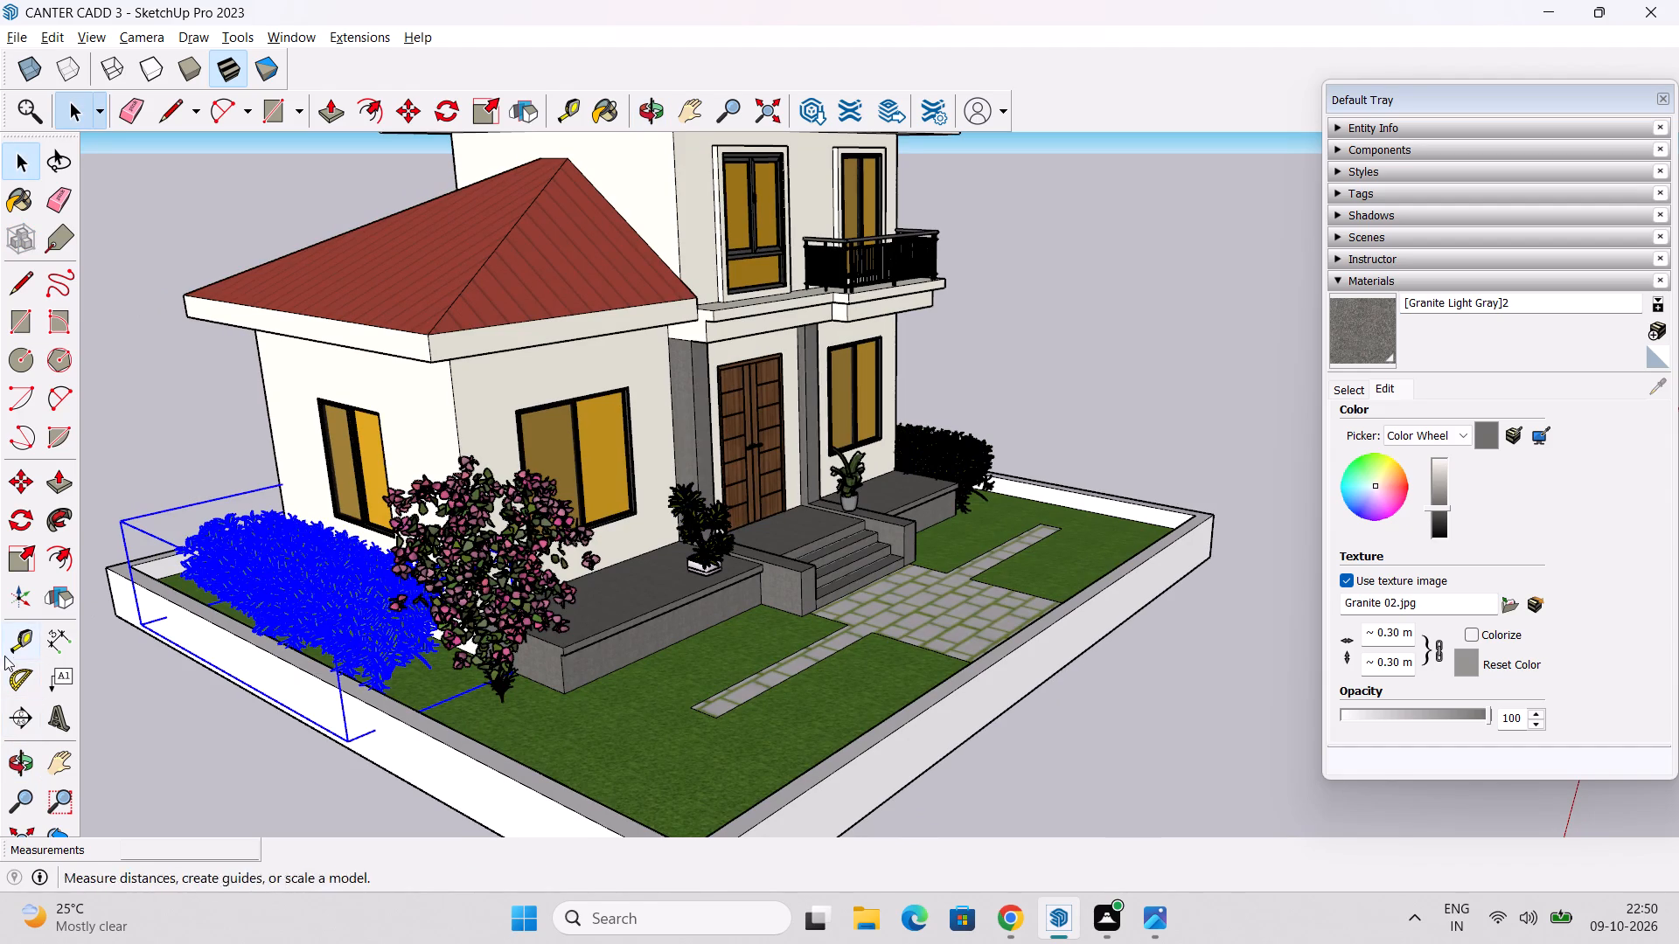
pyautogui.click(20, 561)
pyautogui.scroll(6, 501, 674)
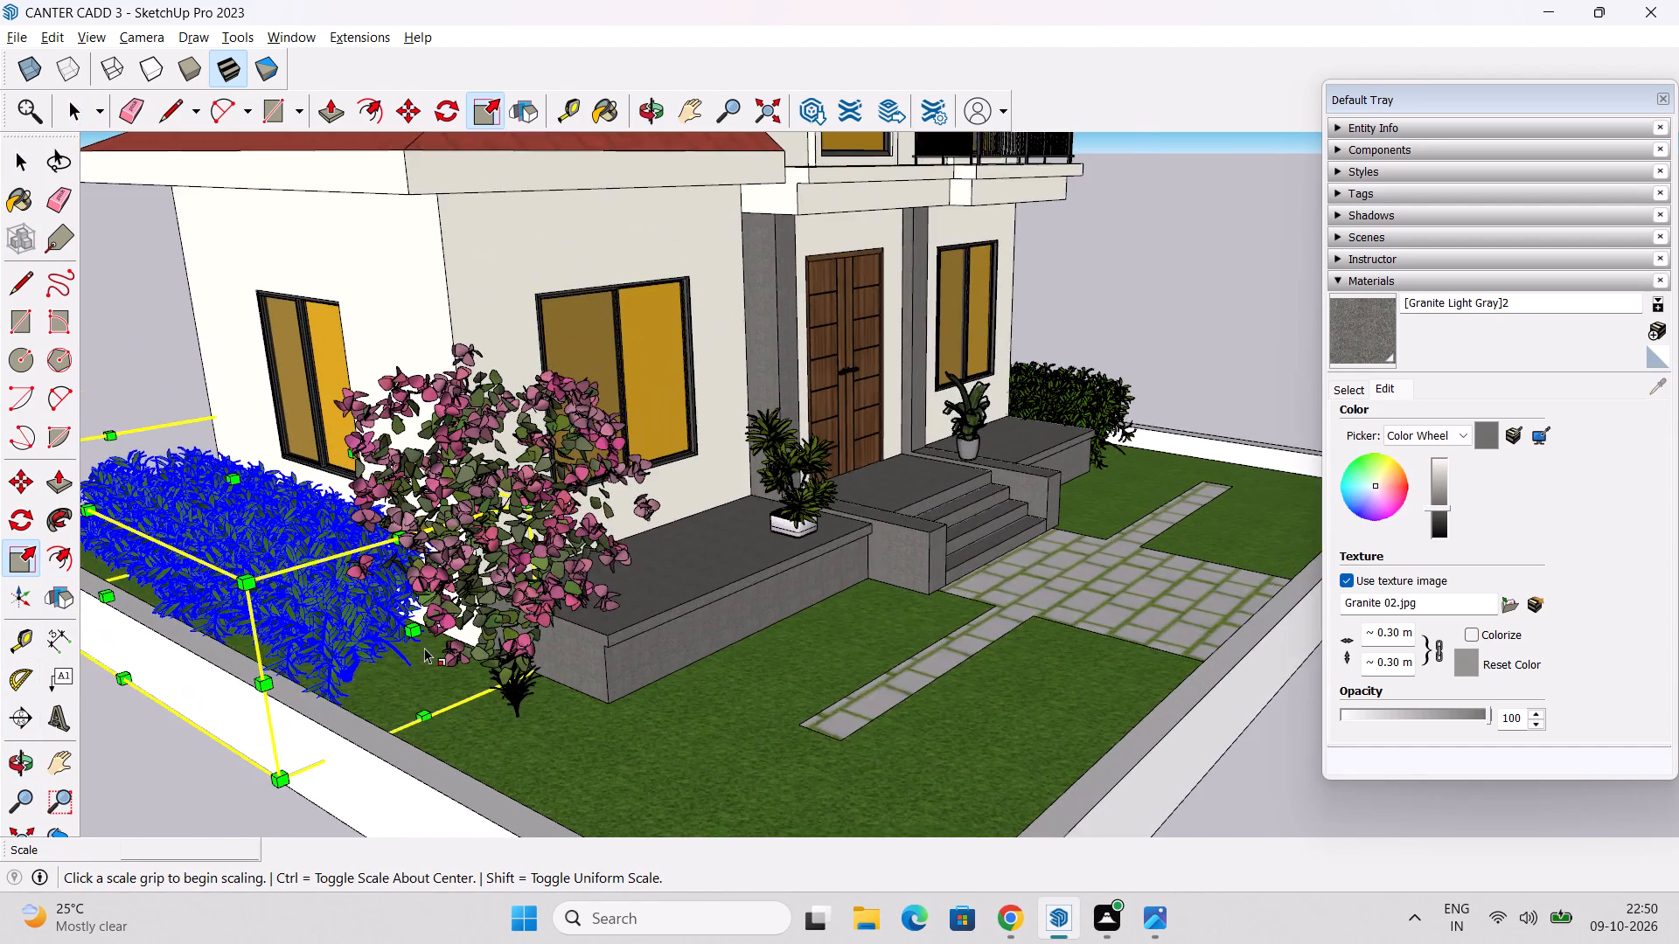
pyautogui.moveTo(408, 626); pyautogui.dragTo(441, 640)
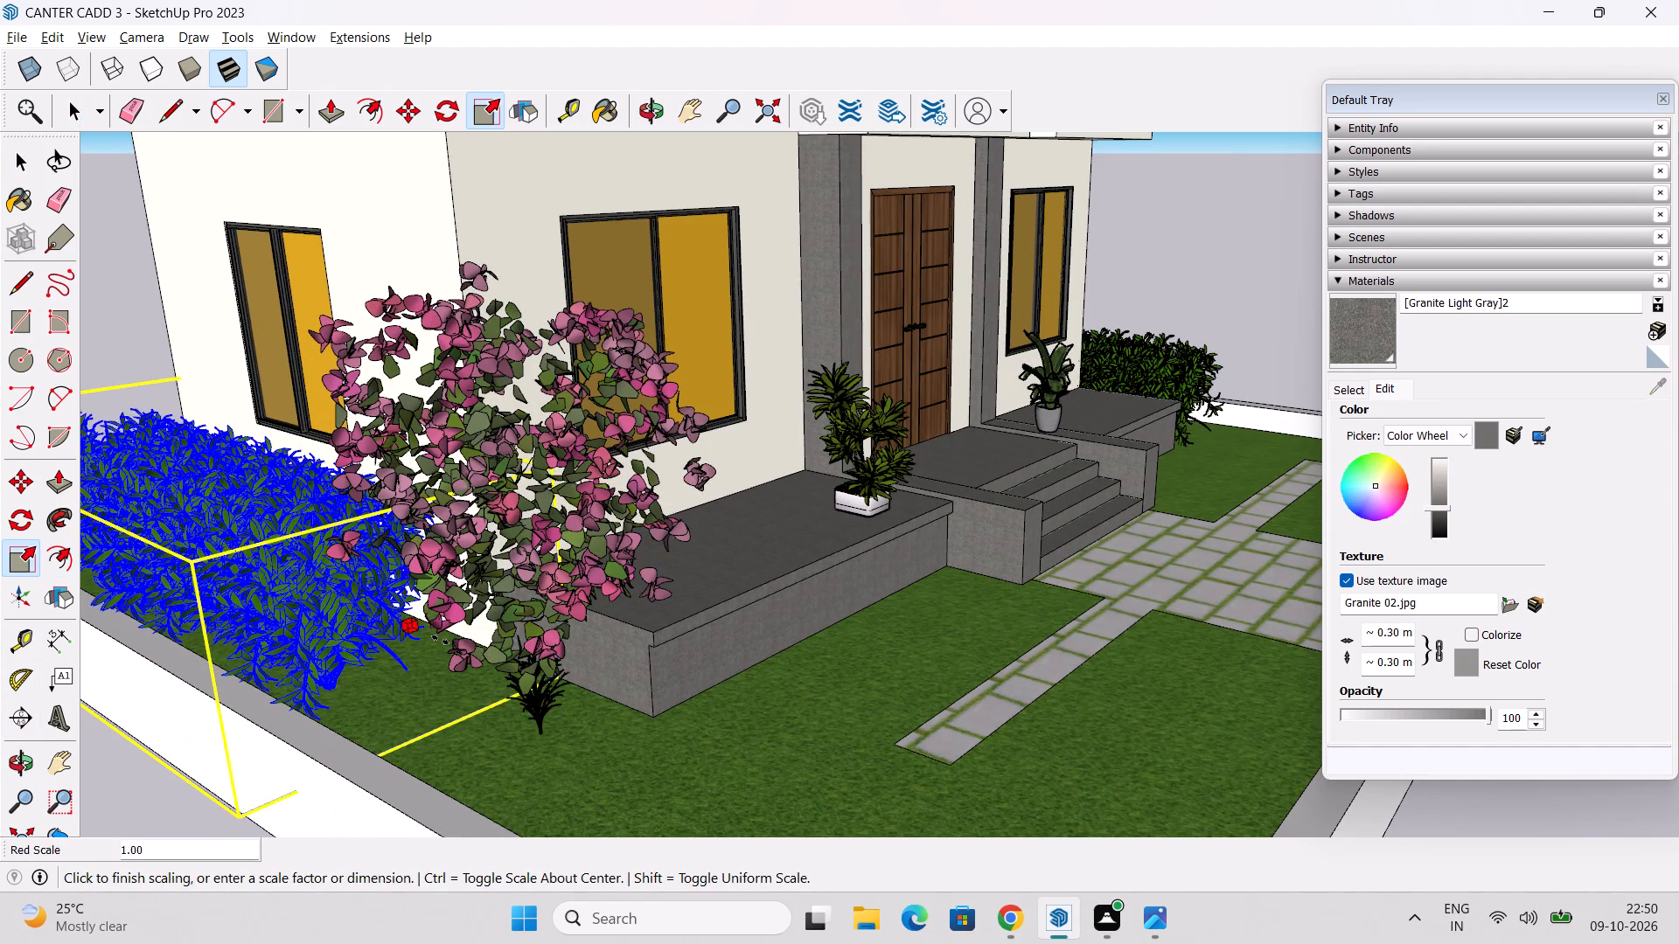
pyautogui.moveTo(441, 640); pyautogui.dragTo(456, 648)
pyautogui.scroll(-5, 503, 665)
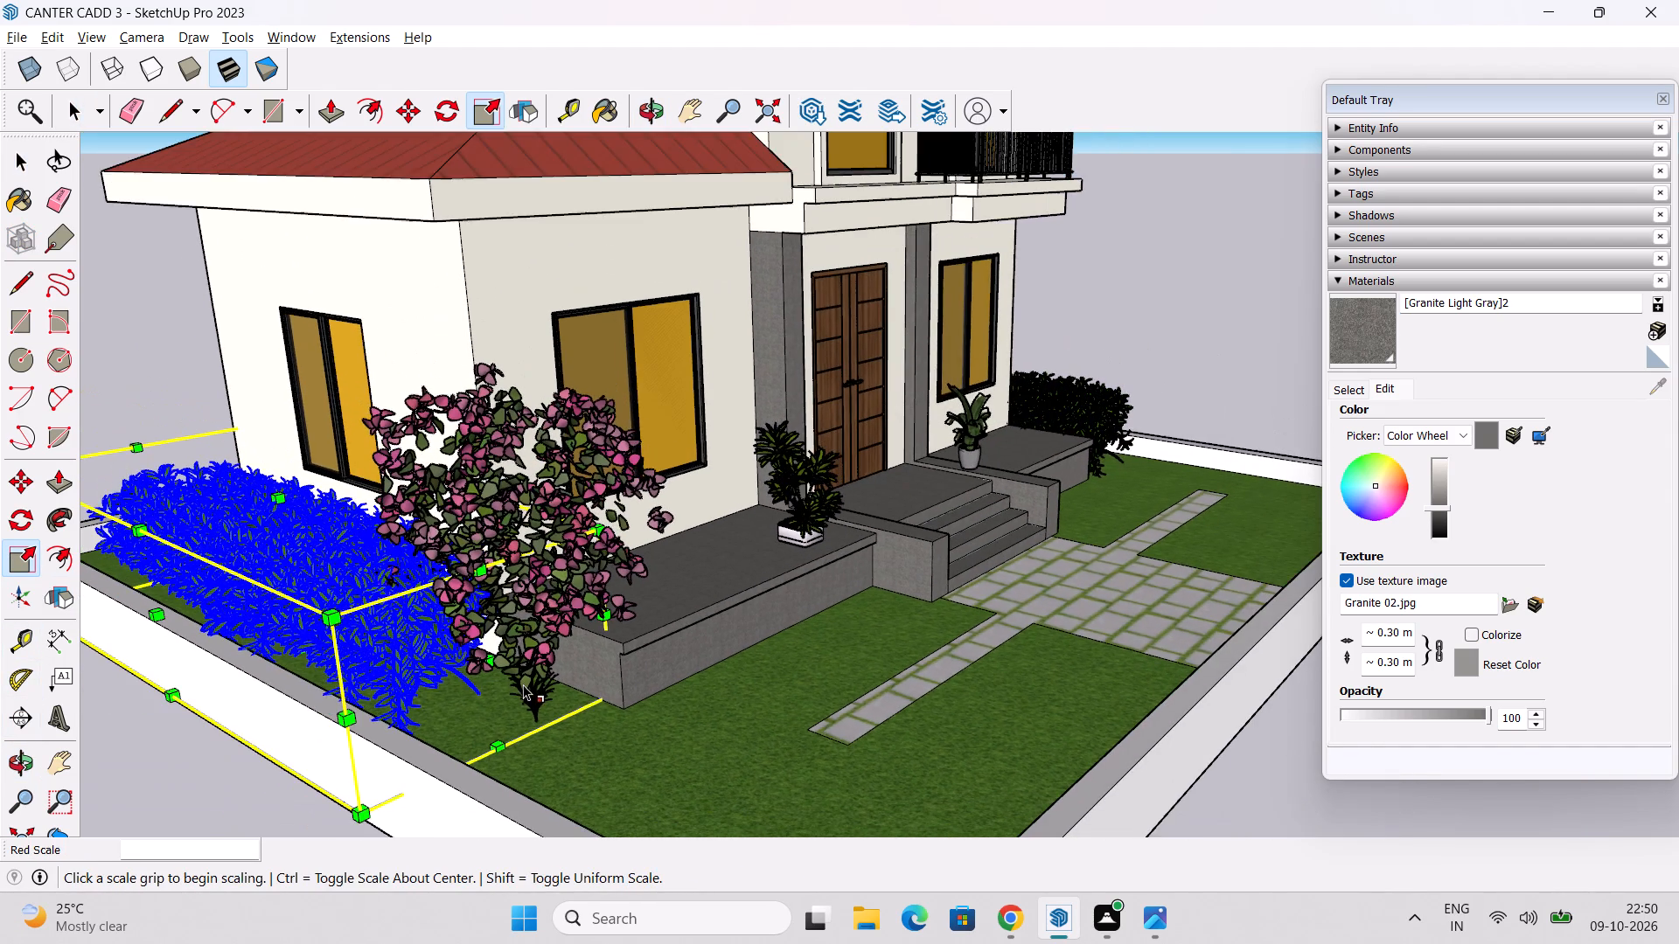
pyautogui.moveTo(523, 684); pyautogui.dragTo(467, 673, button='middle')
pyautogui.scroll(-1, 467, 673)
pyautogui.press('space')
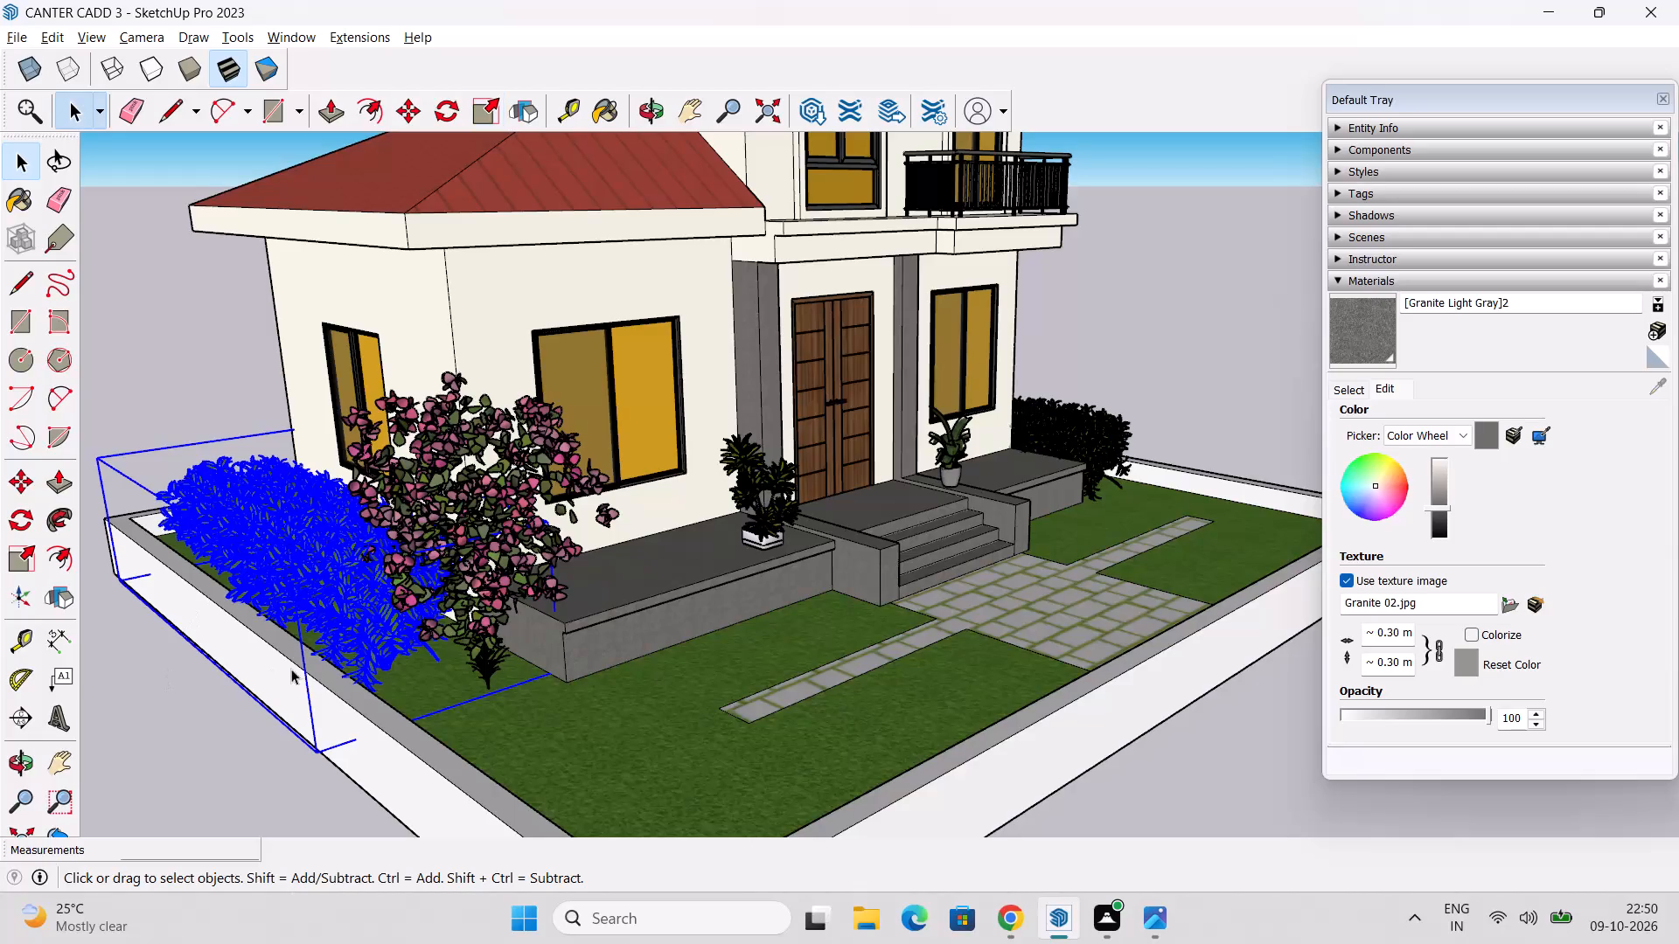
# Copy the same hedge about 9' 9/16" outward, over the side wall and outside the yard.
pyautogui.press('m')
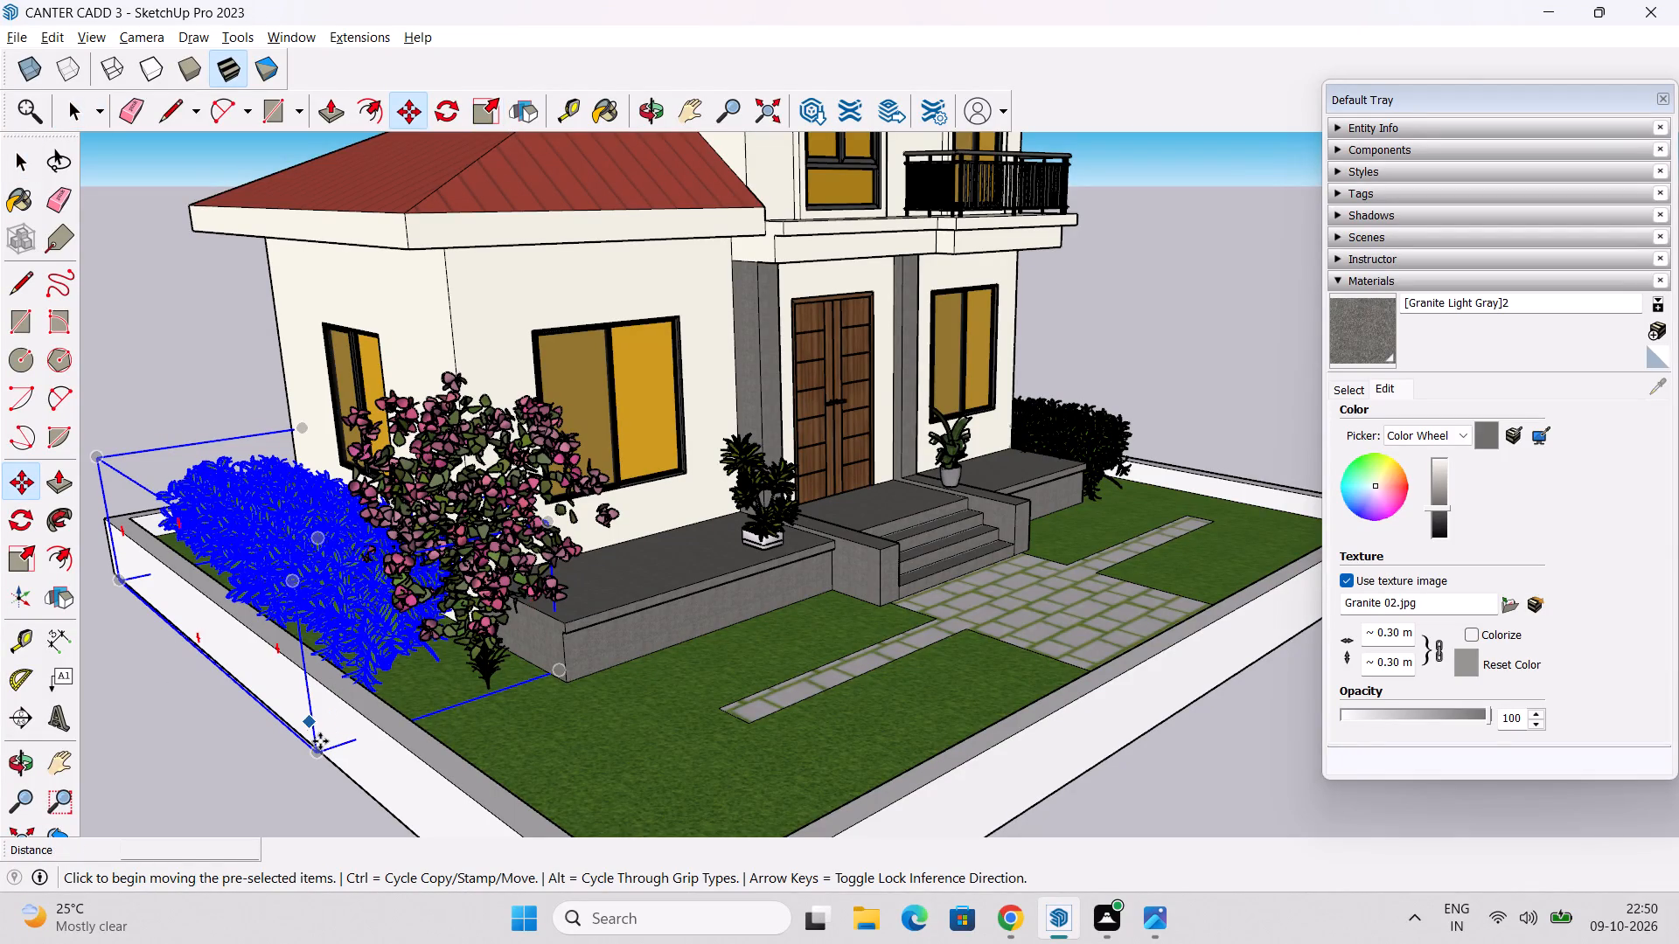
pyautogui.click(320, 752)
pyautogui.scroll(-3, 268, 764)
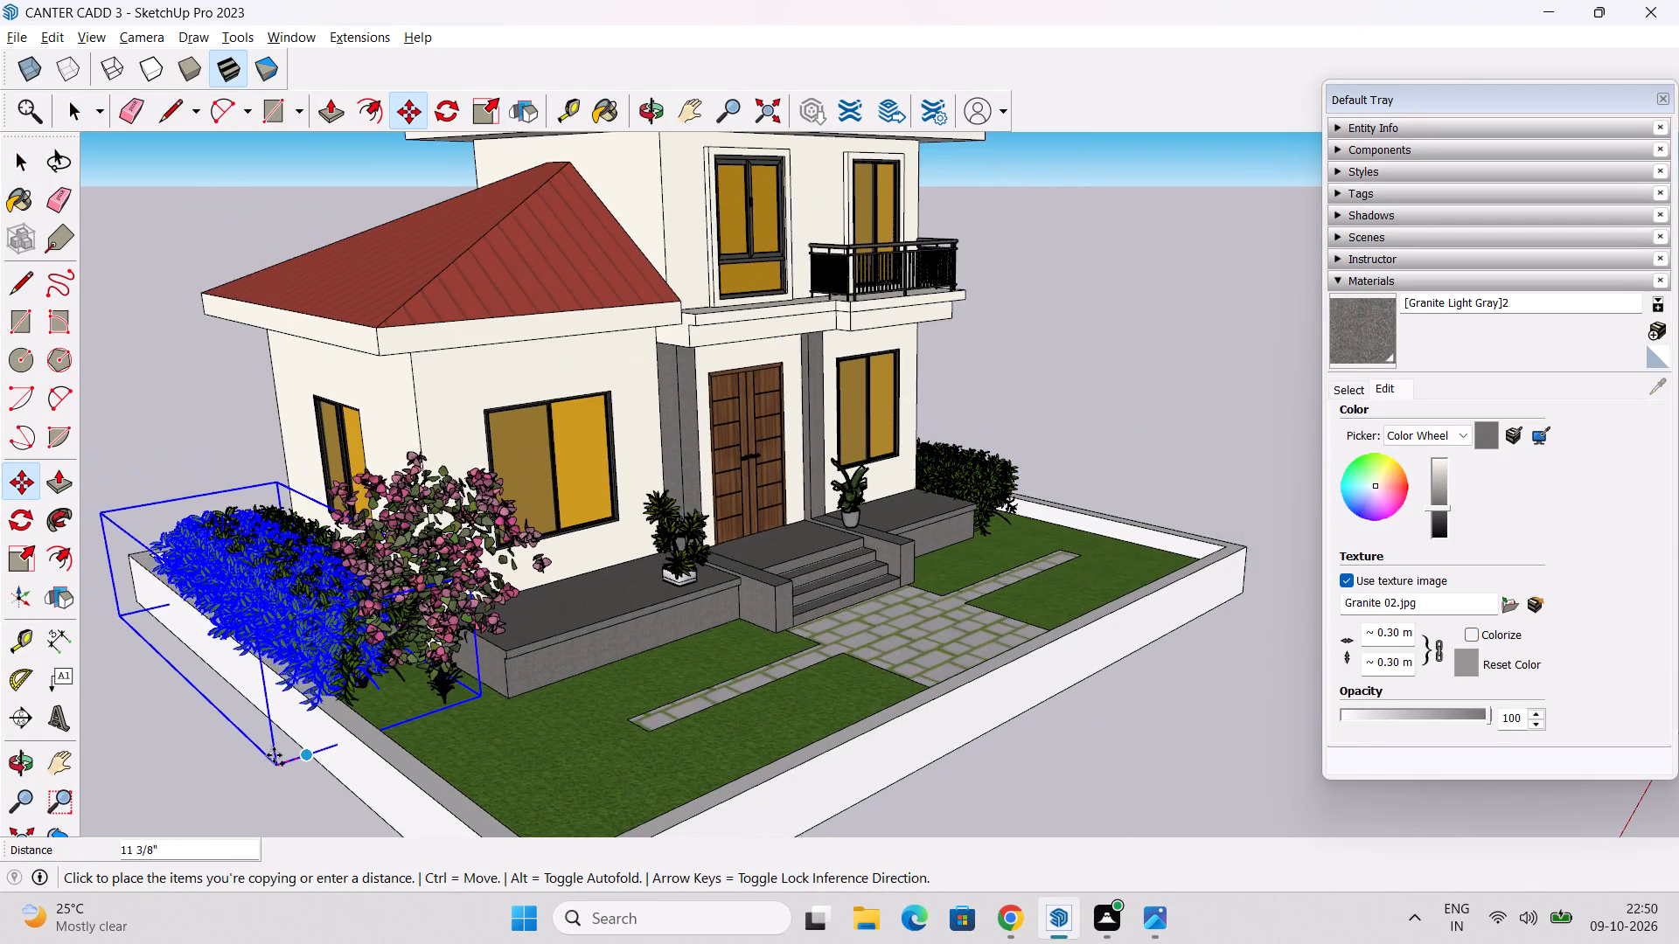
pyautogui.scroll(-3, 274, 755)
pyautogui.keyDown('shift'); pyautogui.moveTo(274, 754); pyautogui.dragTo(338, 673, button='middle'); pyautogui.keyUp('shift')
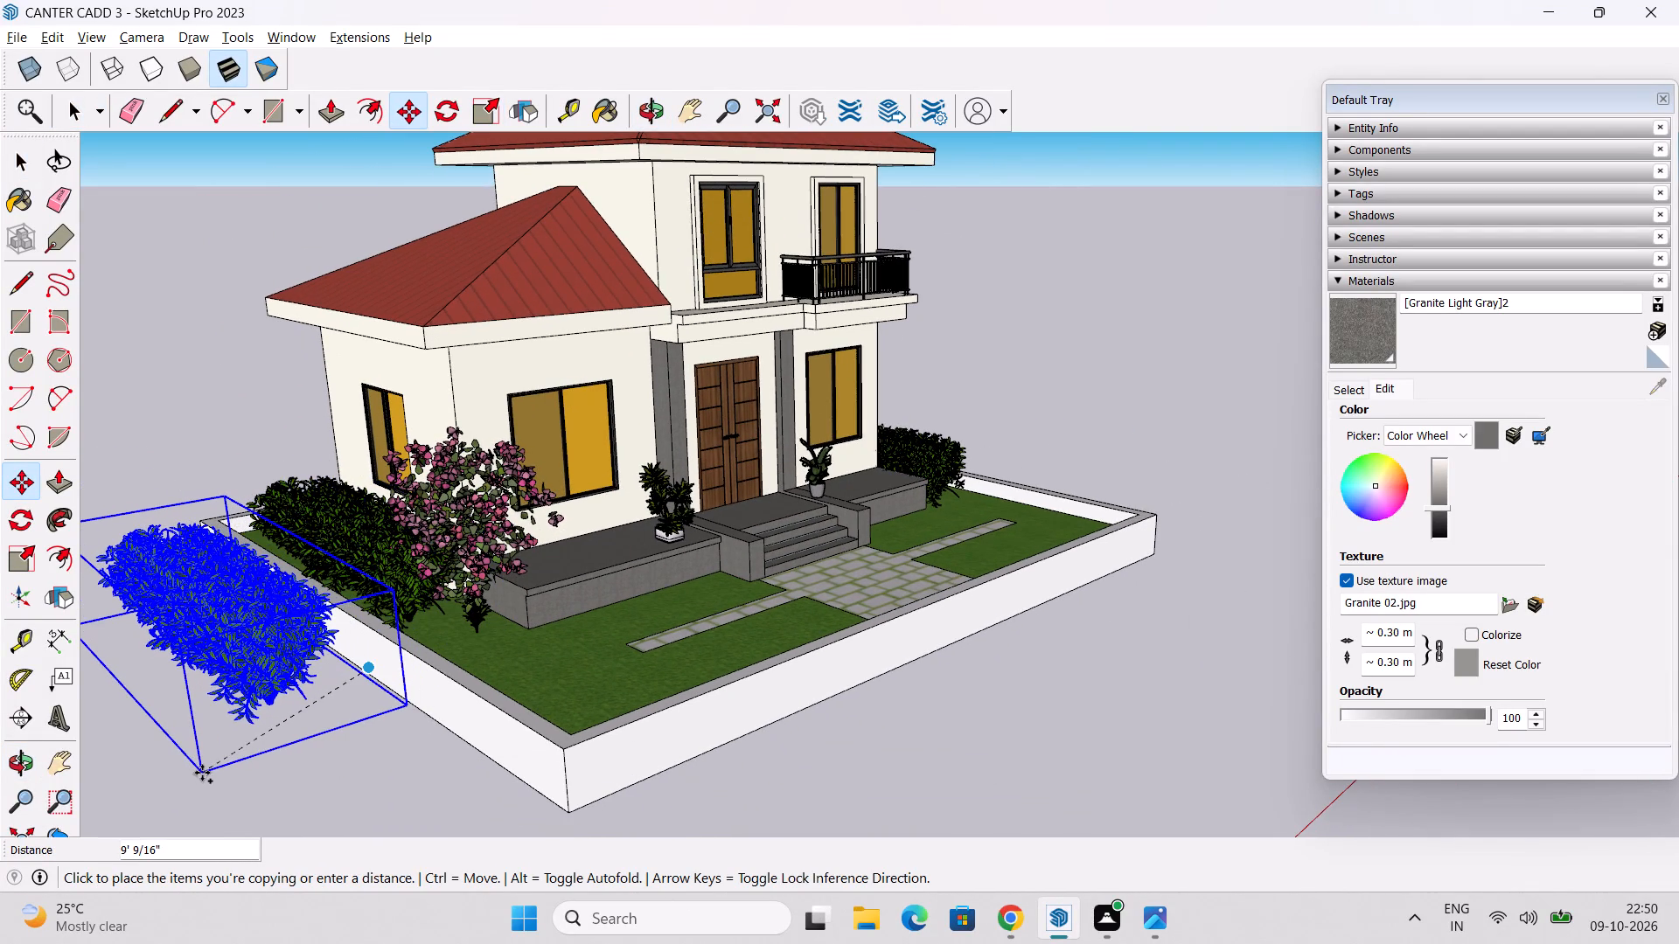
pyautogui.click(202, 773)
# Move the new hedge copy about 5' 1 7/8" farther away from the side wall.
pyautogui.keyDown('shift'); pyautogui.moveTo(287, 740); pyautogui.dragTo(448, 661, button='middle'); pyautogui.keyUp('shift')
pyautogui.scroll(-2, 448, 661)
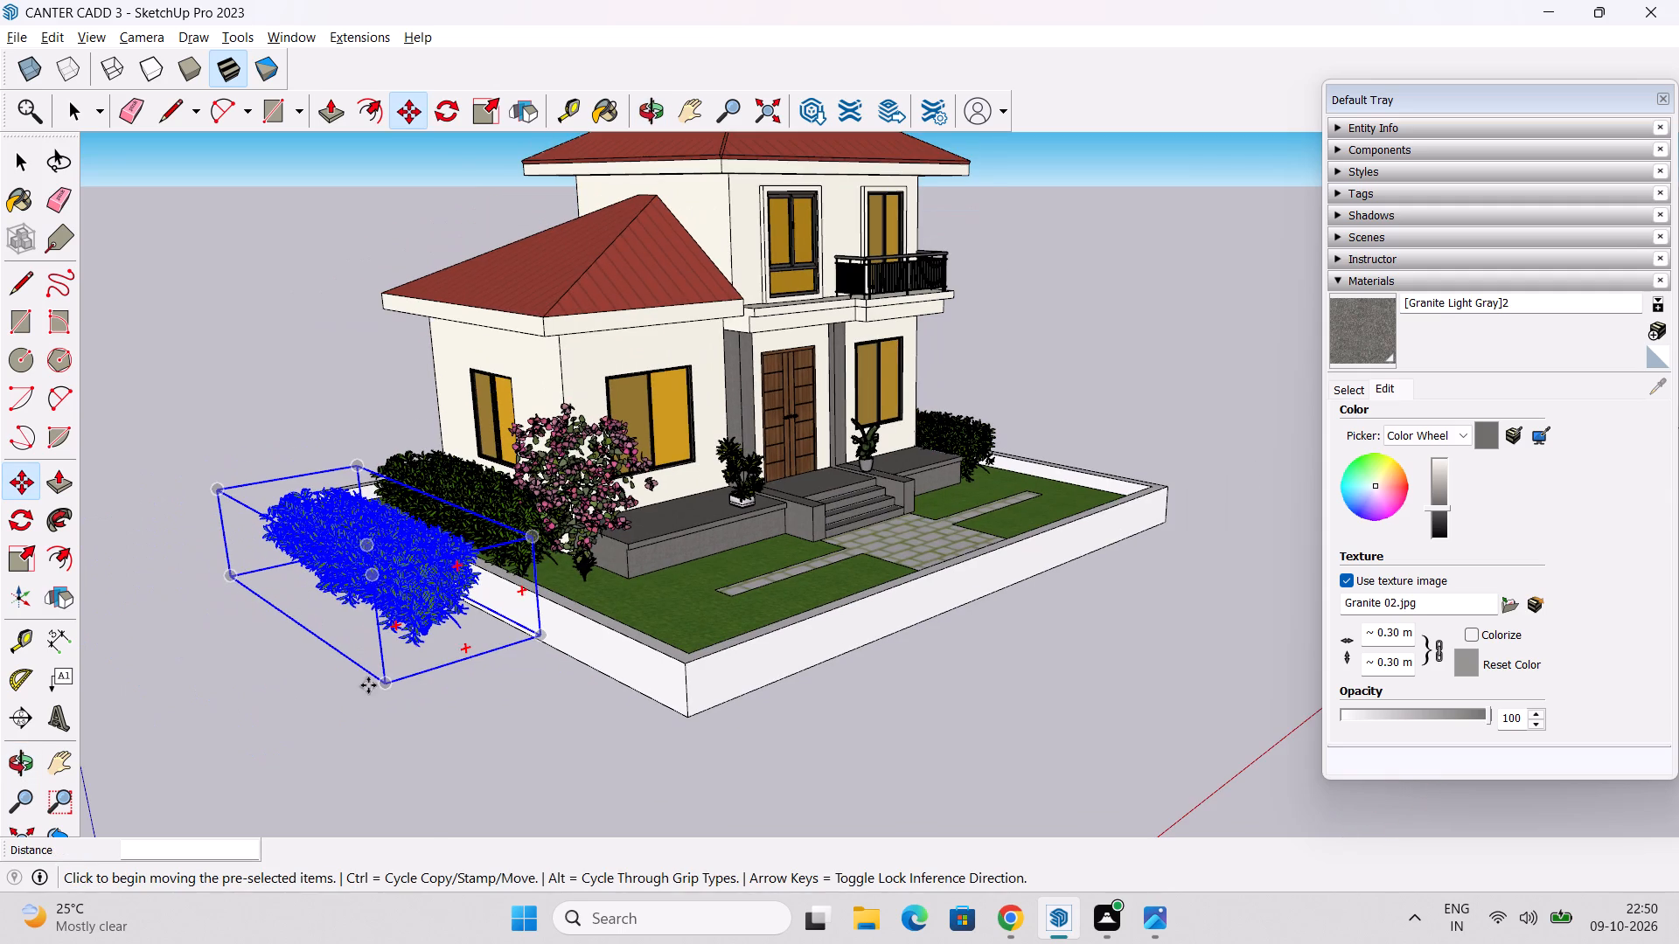
pyautogui.click(381, 684)
pyautogui.click(286, 738)
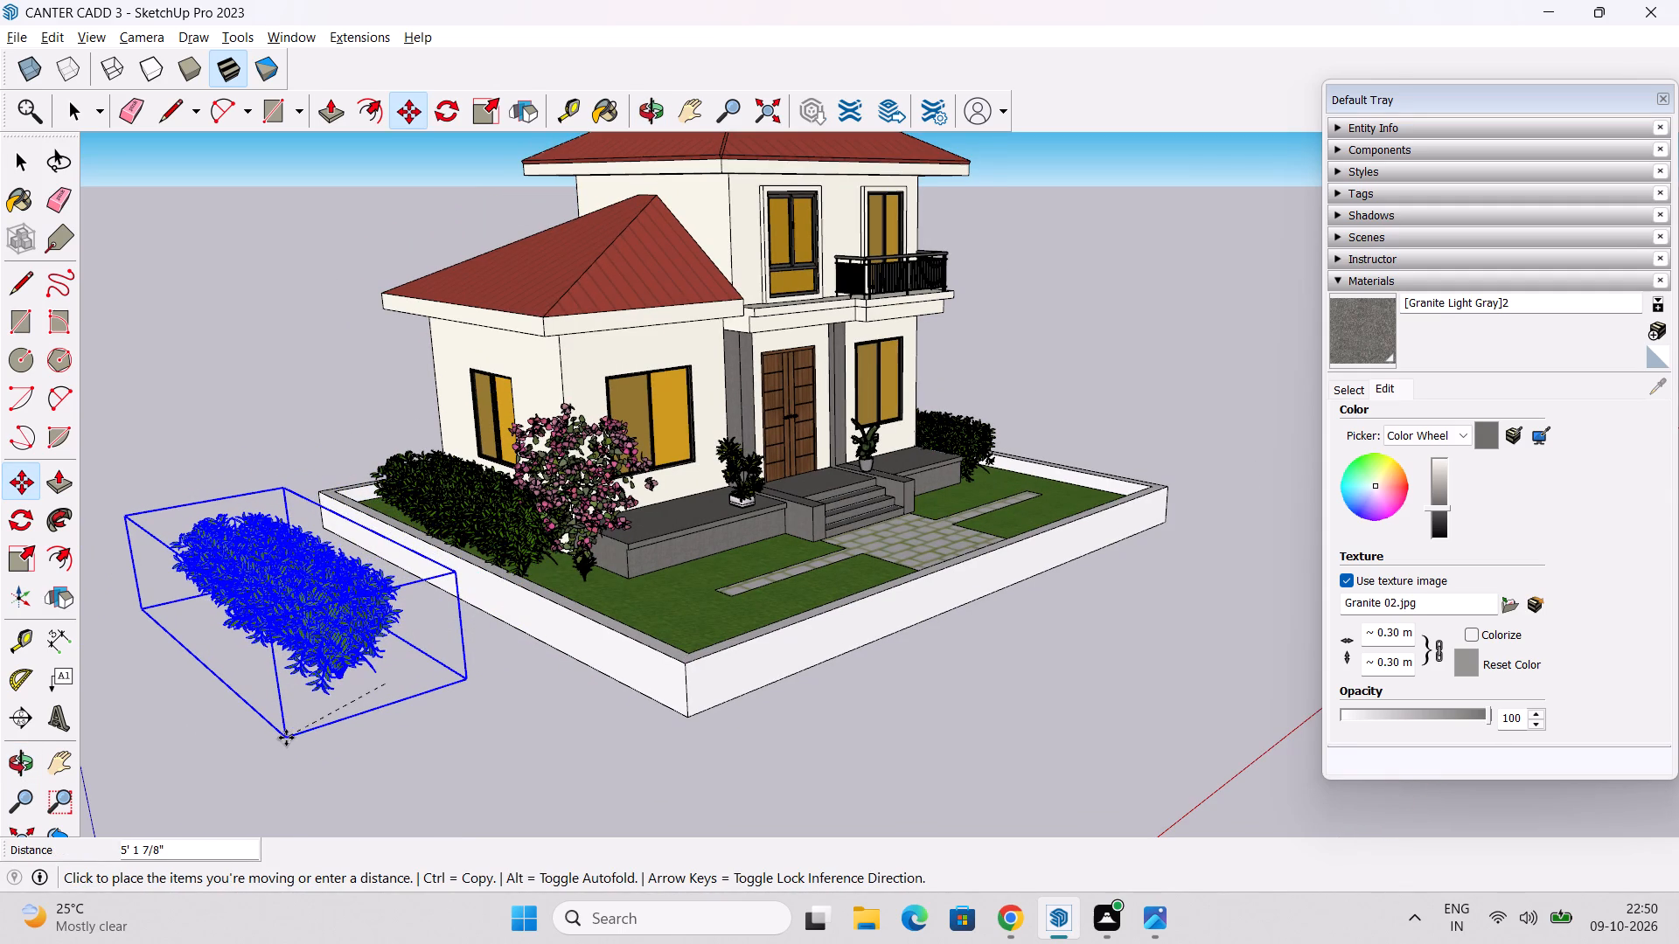
# Rotate the hedge copy outside the side wall by 90 degrees on the ground plane about its near bottom corner.
pyautogui.moveTo(336, 719); pyautogui.dragTo(249, 717, button='middle')
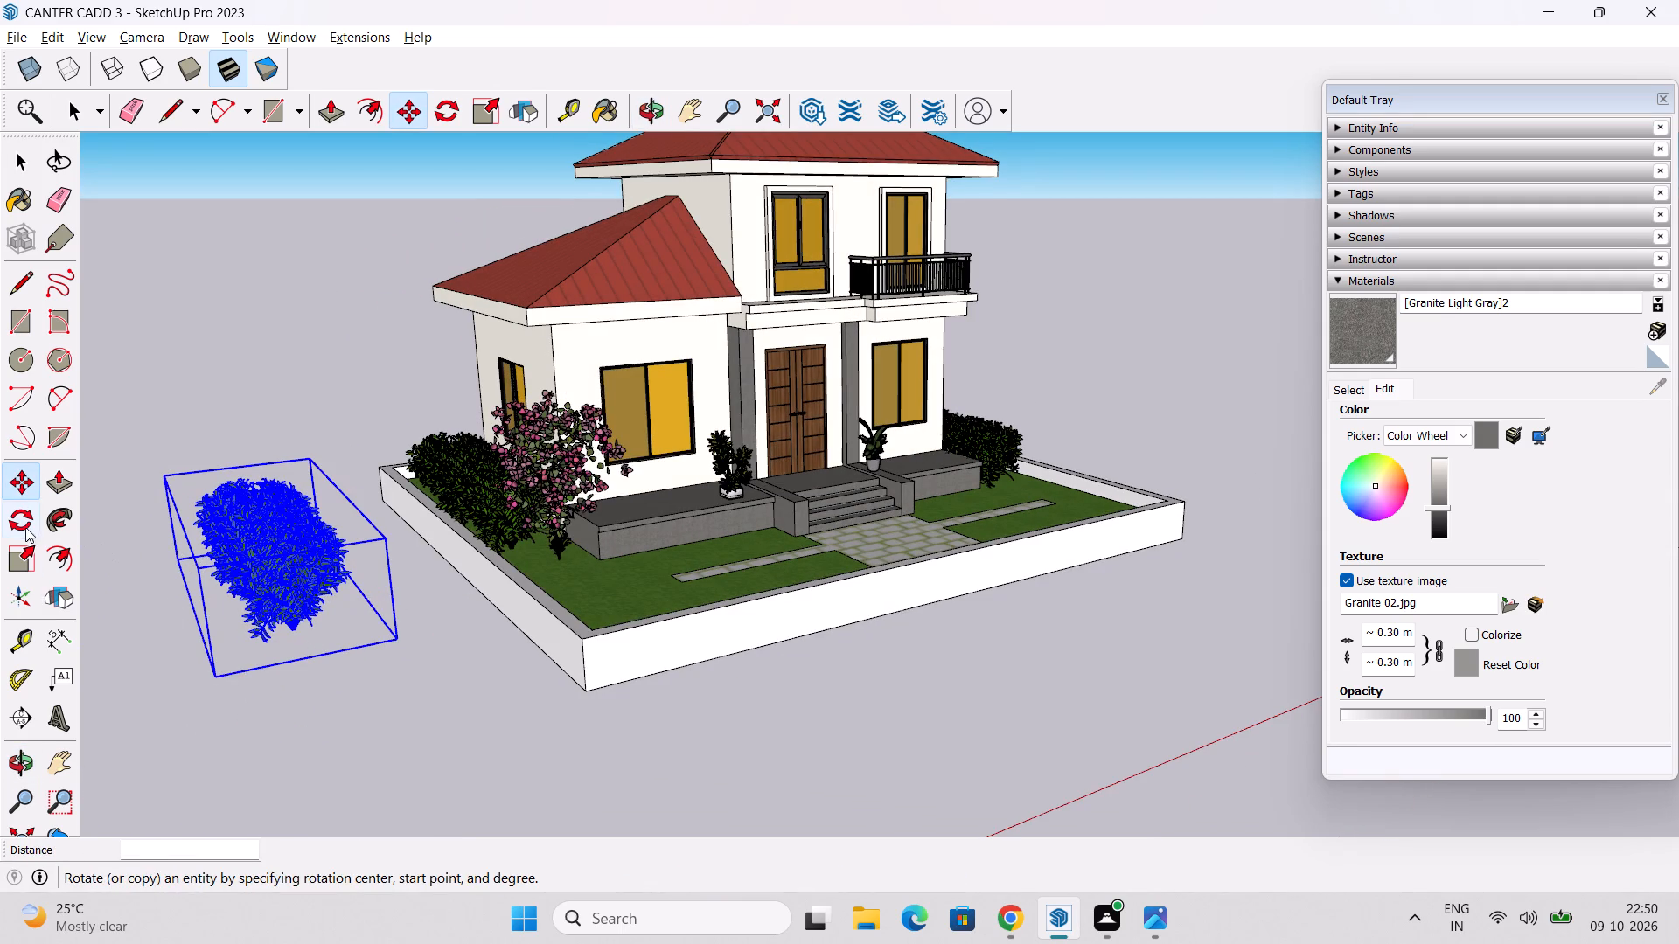
pyautogui.click(24, 524)
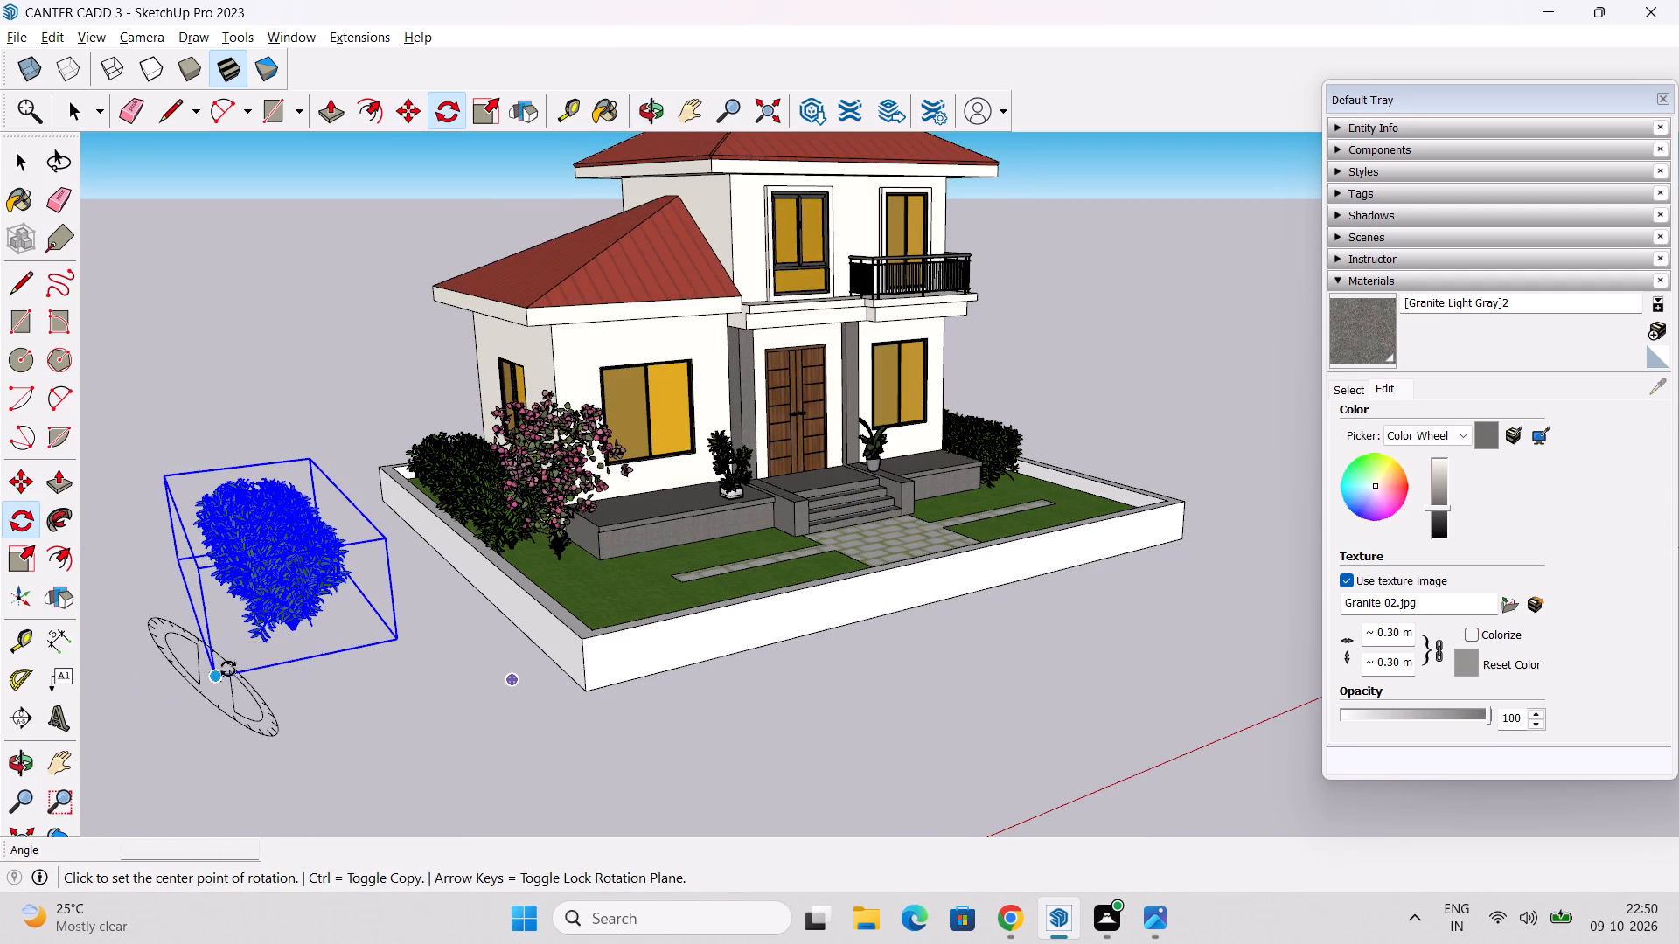
pyautogui.click(251, 671)
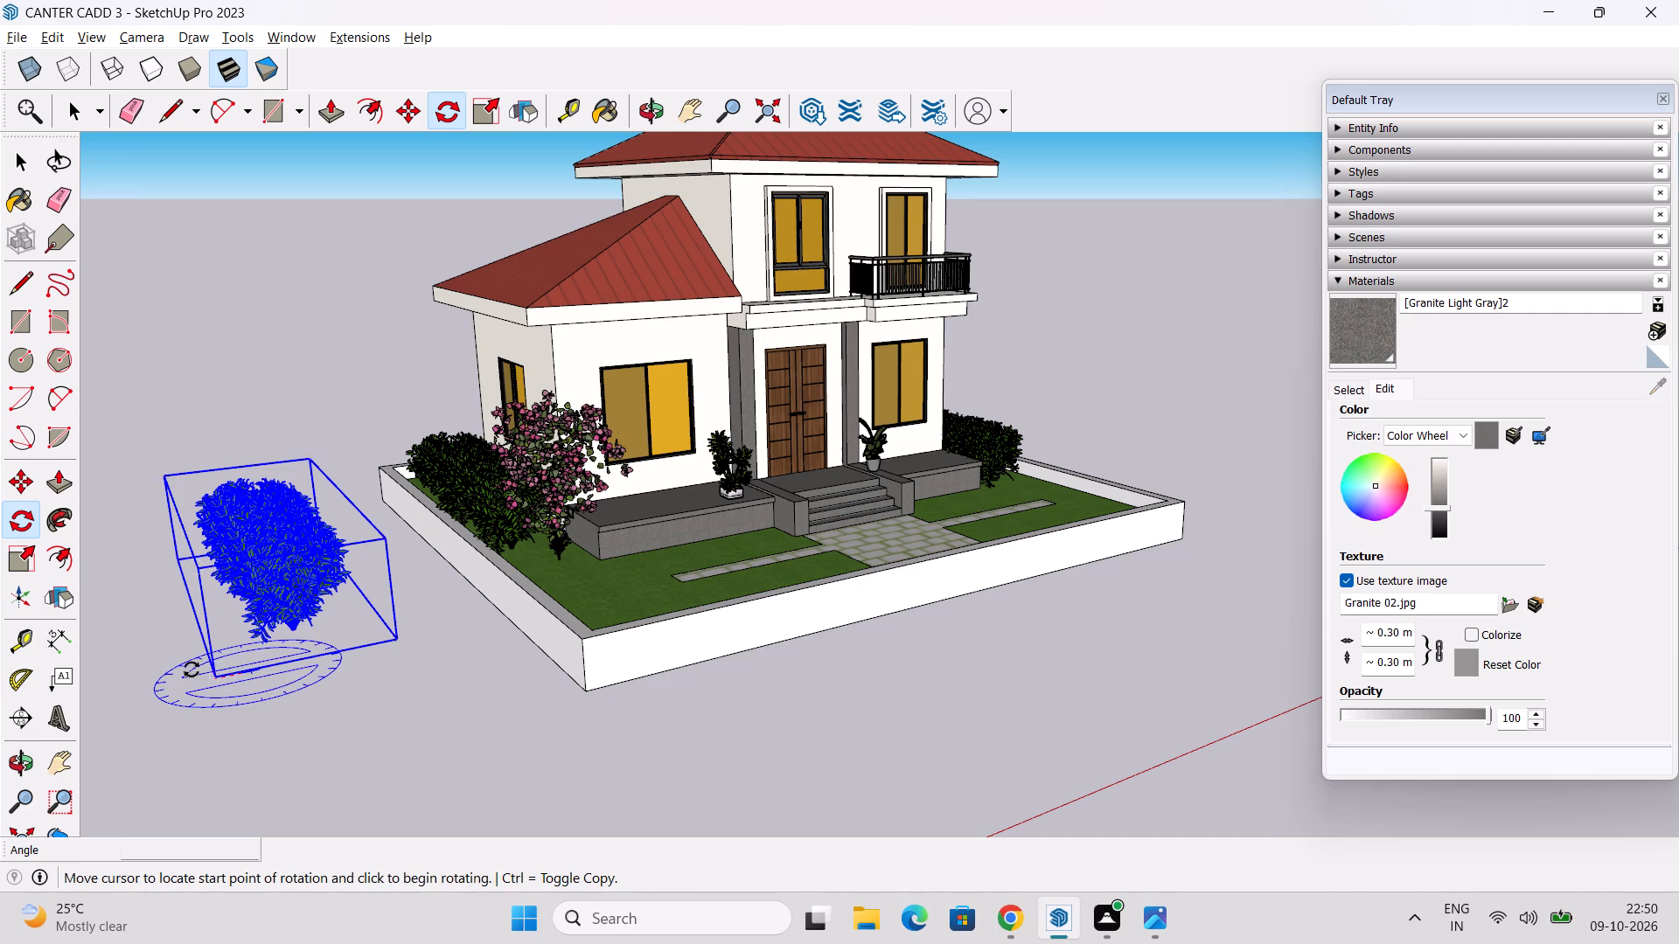
pyautogui.click(394, 647)
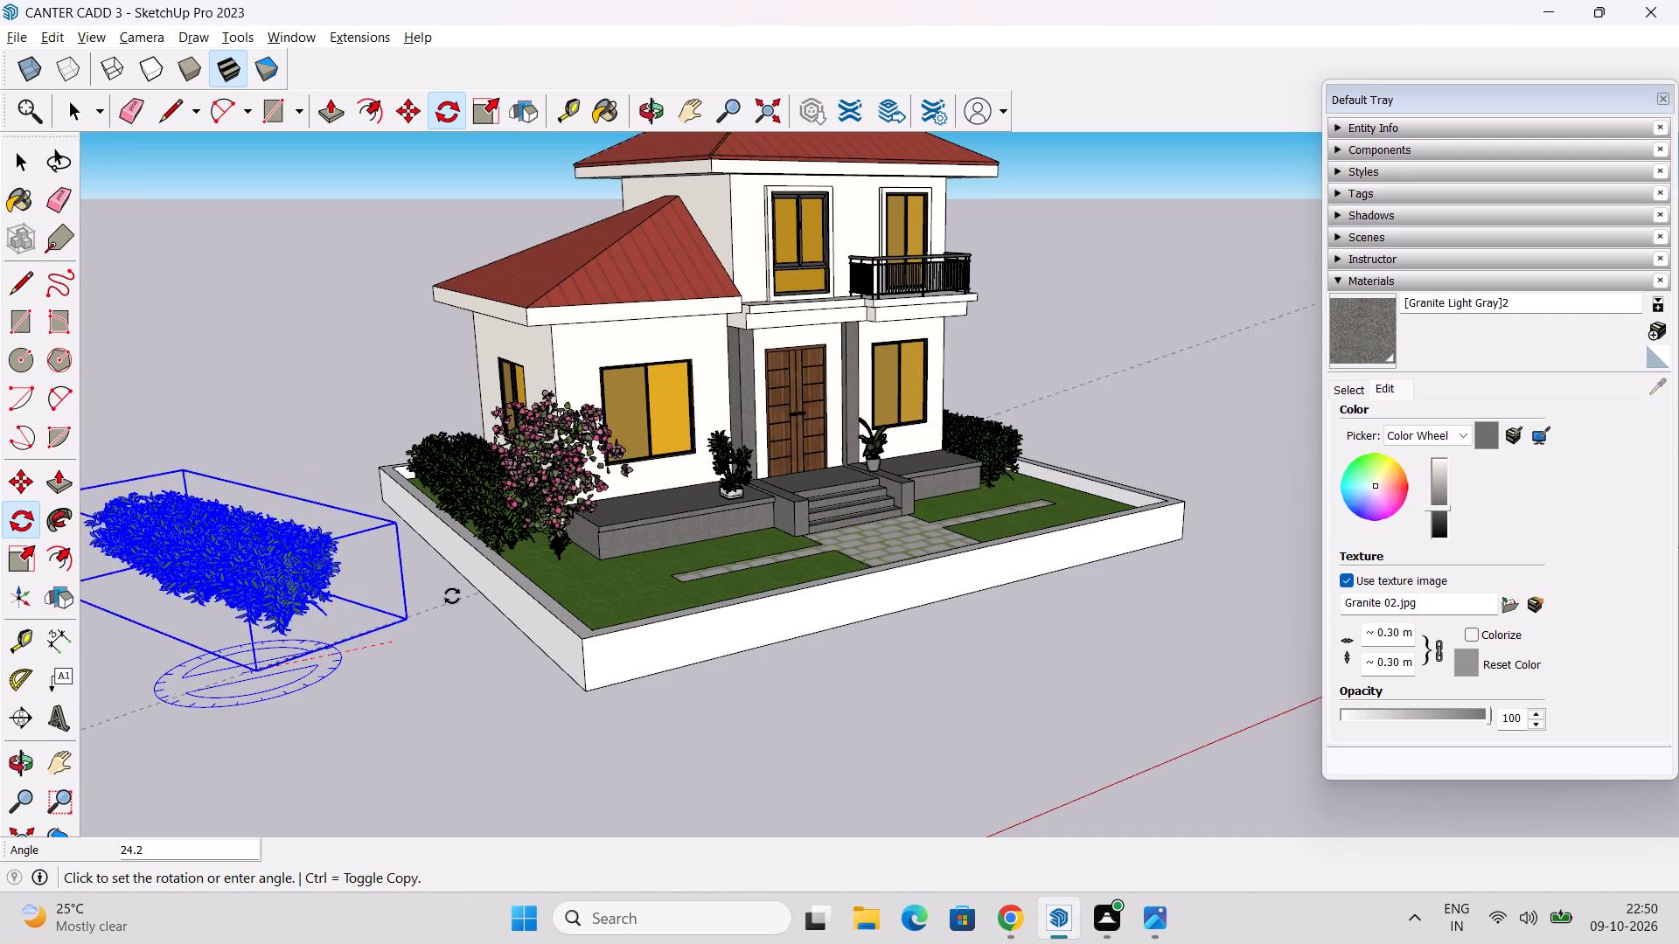
pyautogui.write('90')
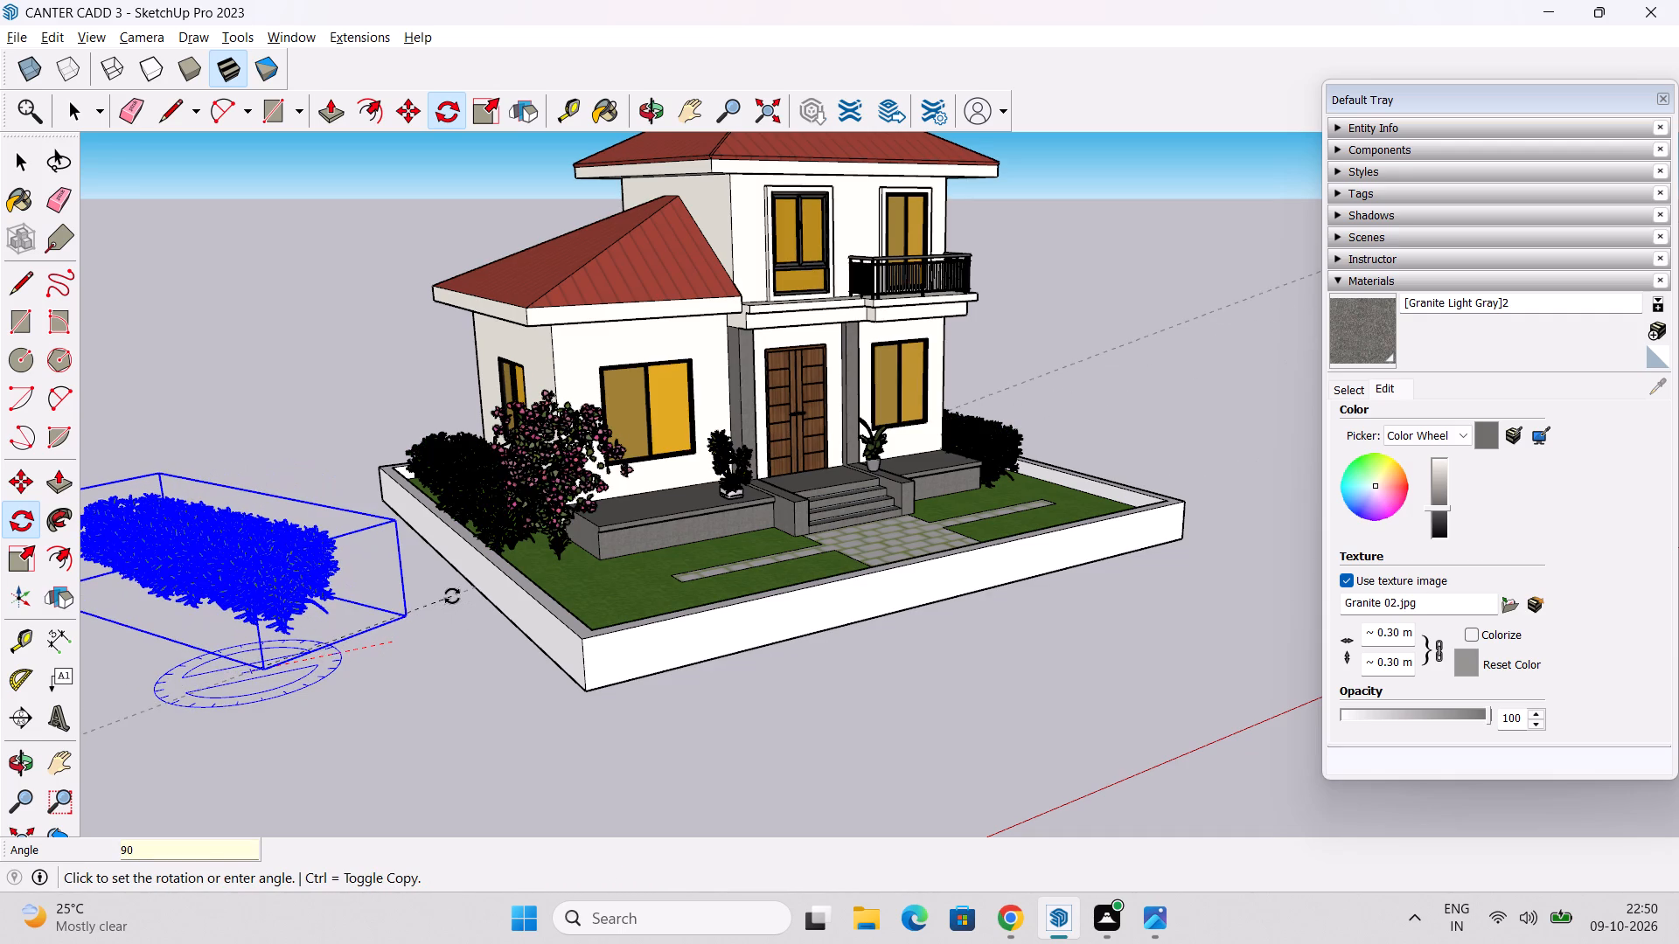
pyautogui.press('Return')
pyautogui.press('space')
# Scale the rotated hedge copy along the red axis to shorten it and deselect it.
pyautogui.scroll(-2, 339, 639)
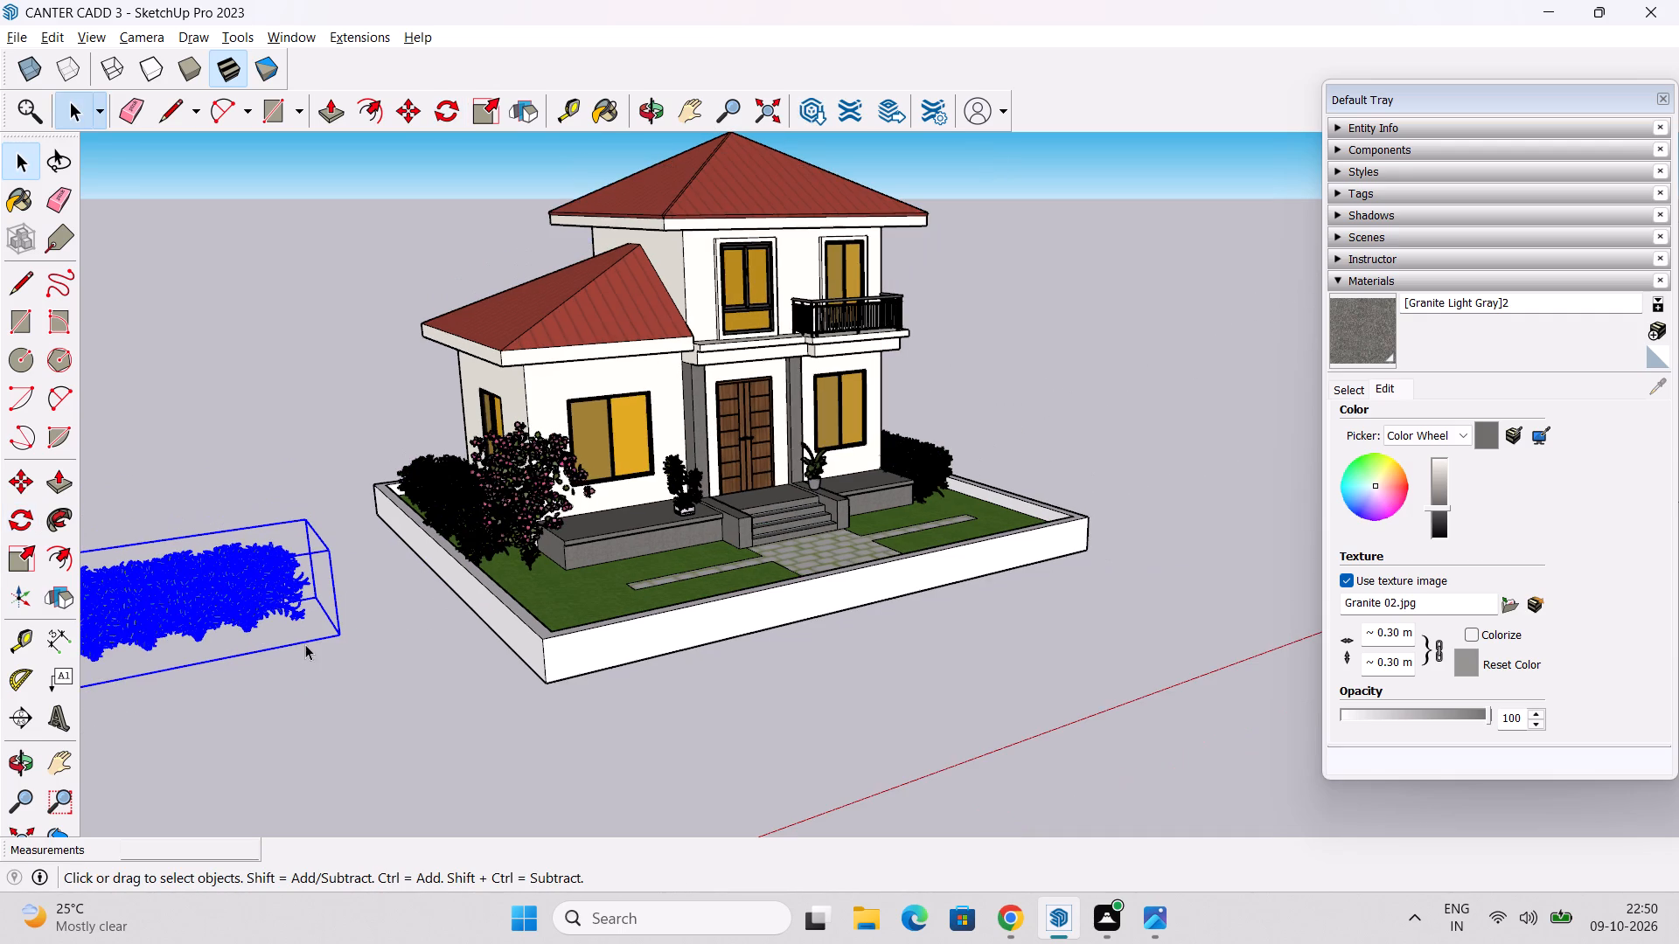
pyautogui.moveTo(305, 644); pyautogui.dragTo(434, 621, button='middle')
pyautogui.click(20, 551)
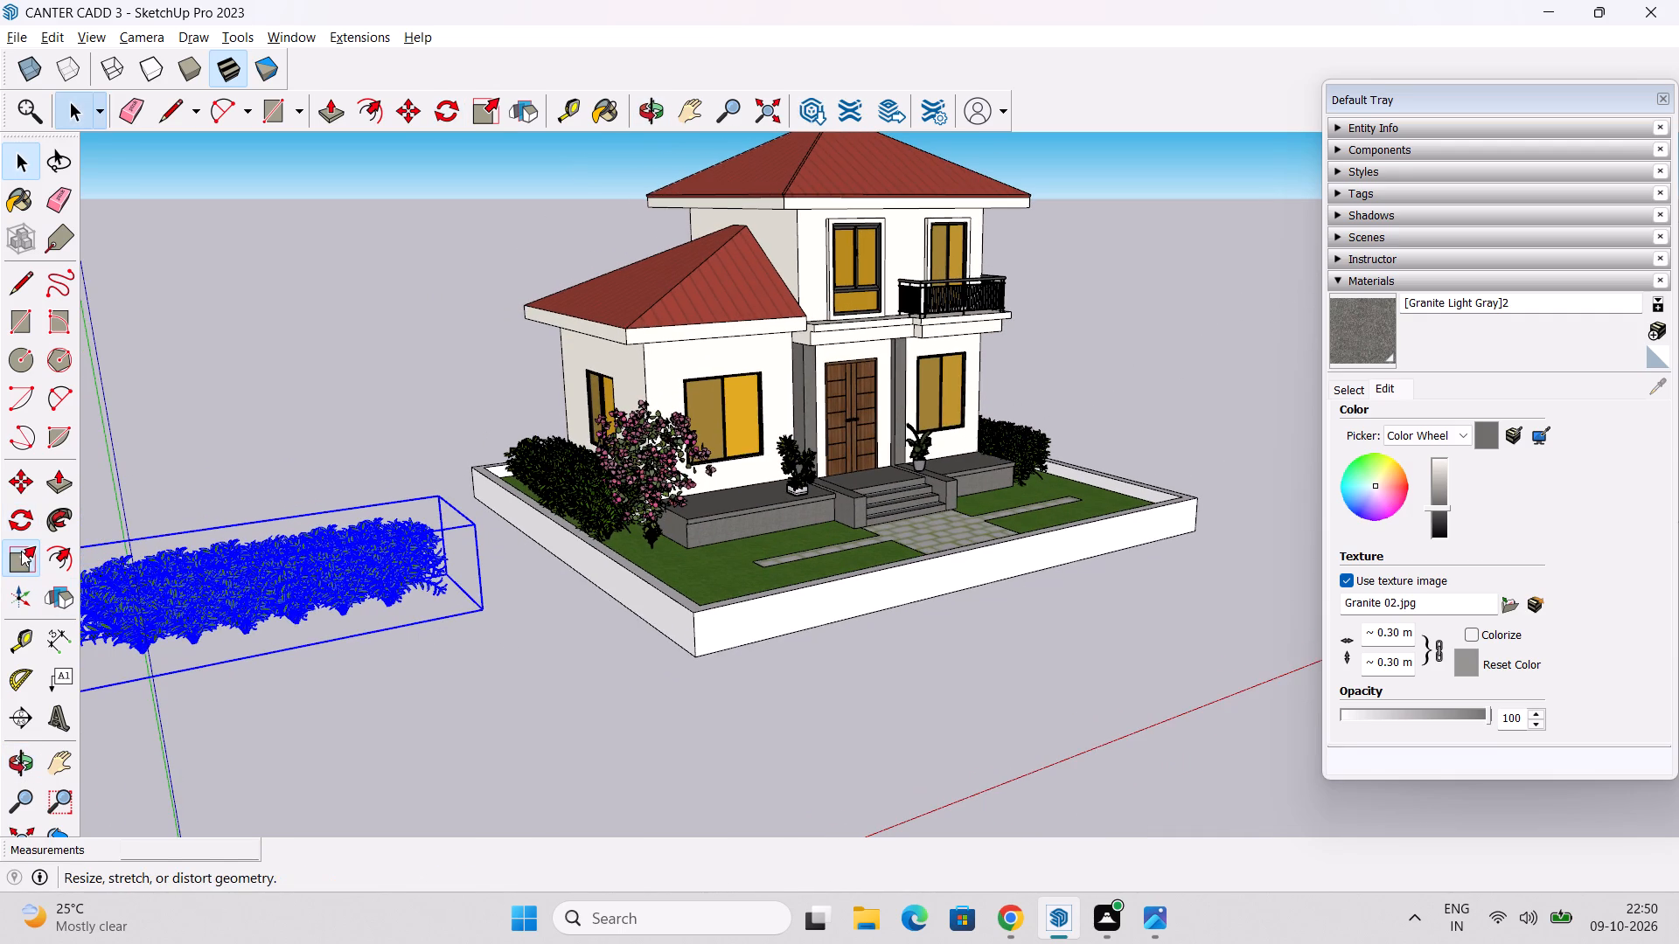
pyautogui.keyDown('shift'); pyautogui.moveTo(139, 566); pyautogui.dragTo(304, 578, button='middle'); pyautogui.keyUp('shift')
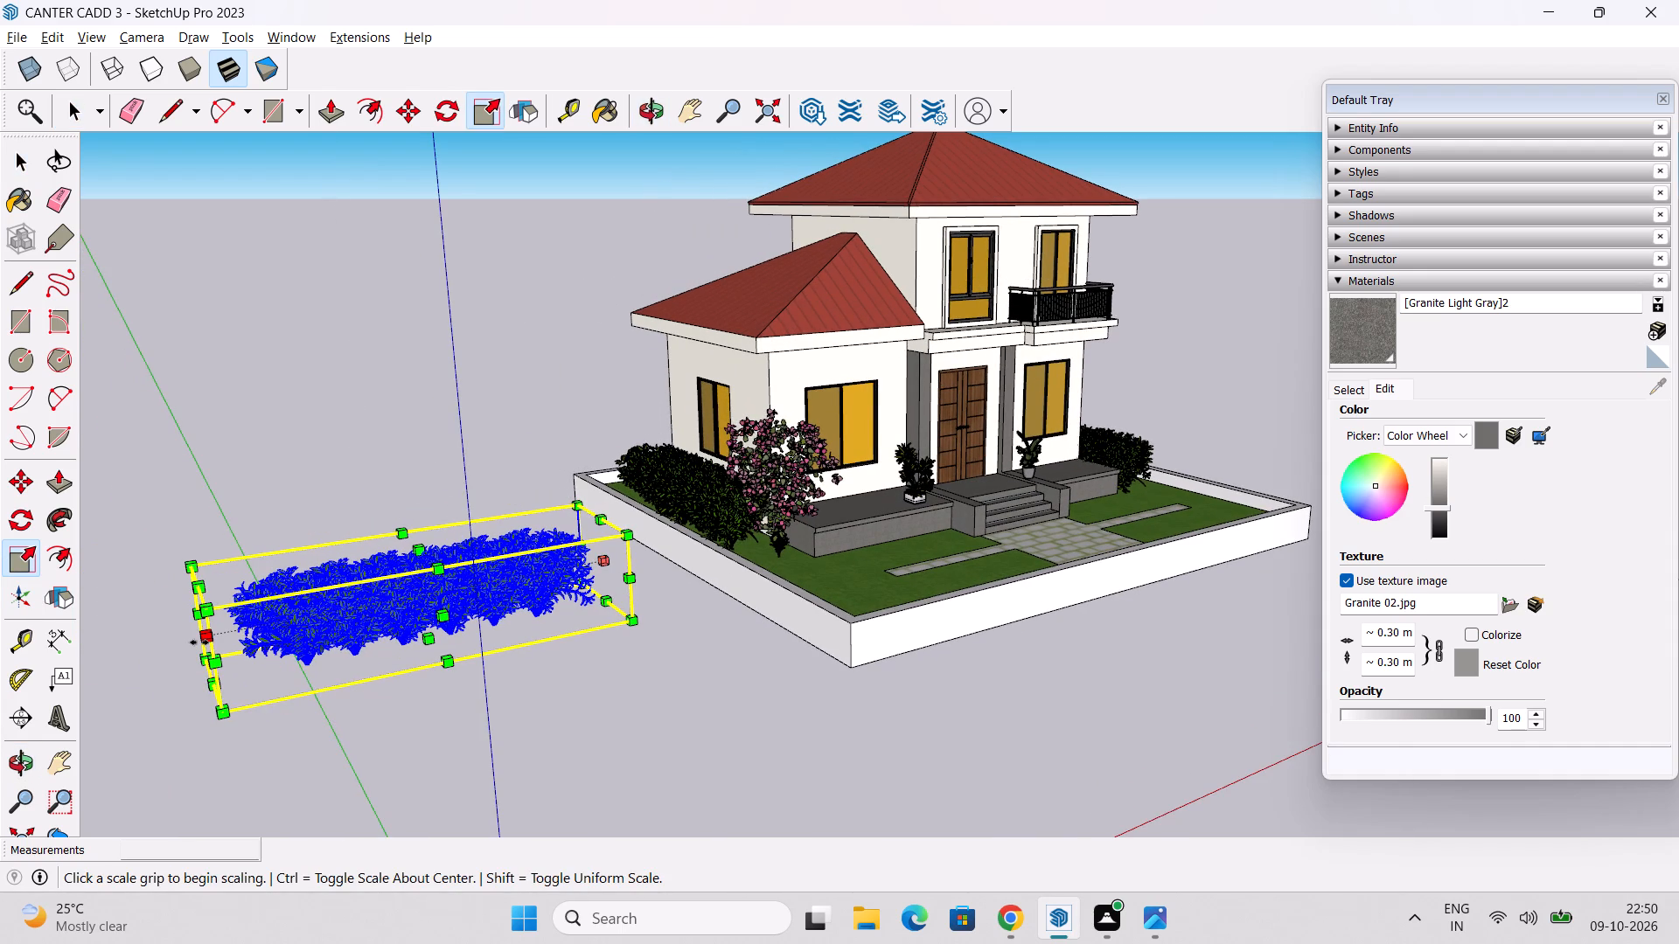
pyautogui.moveTo(199, 642); pyautogui.dragTo(322, 621)
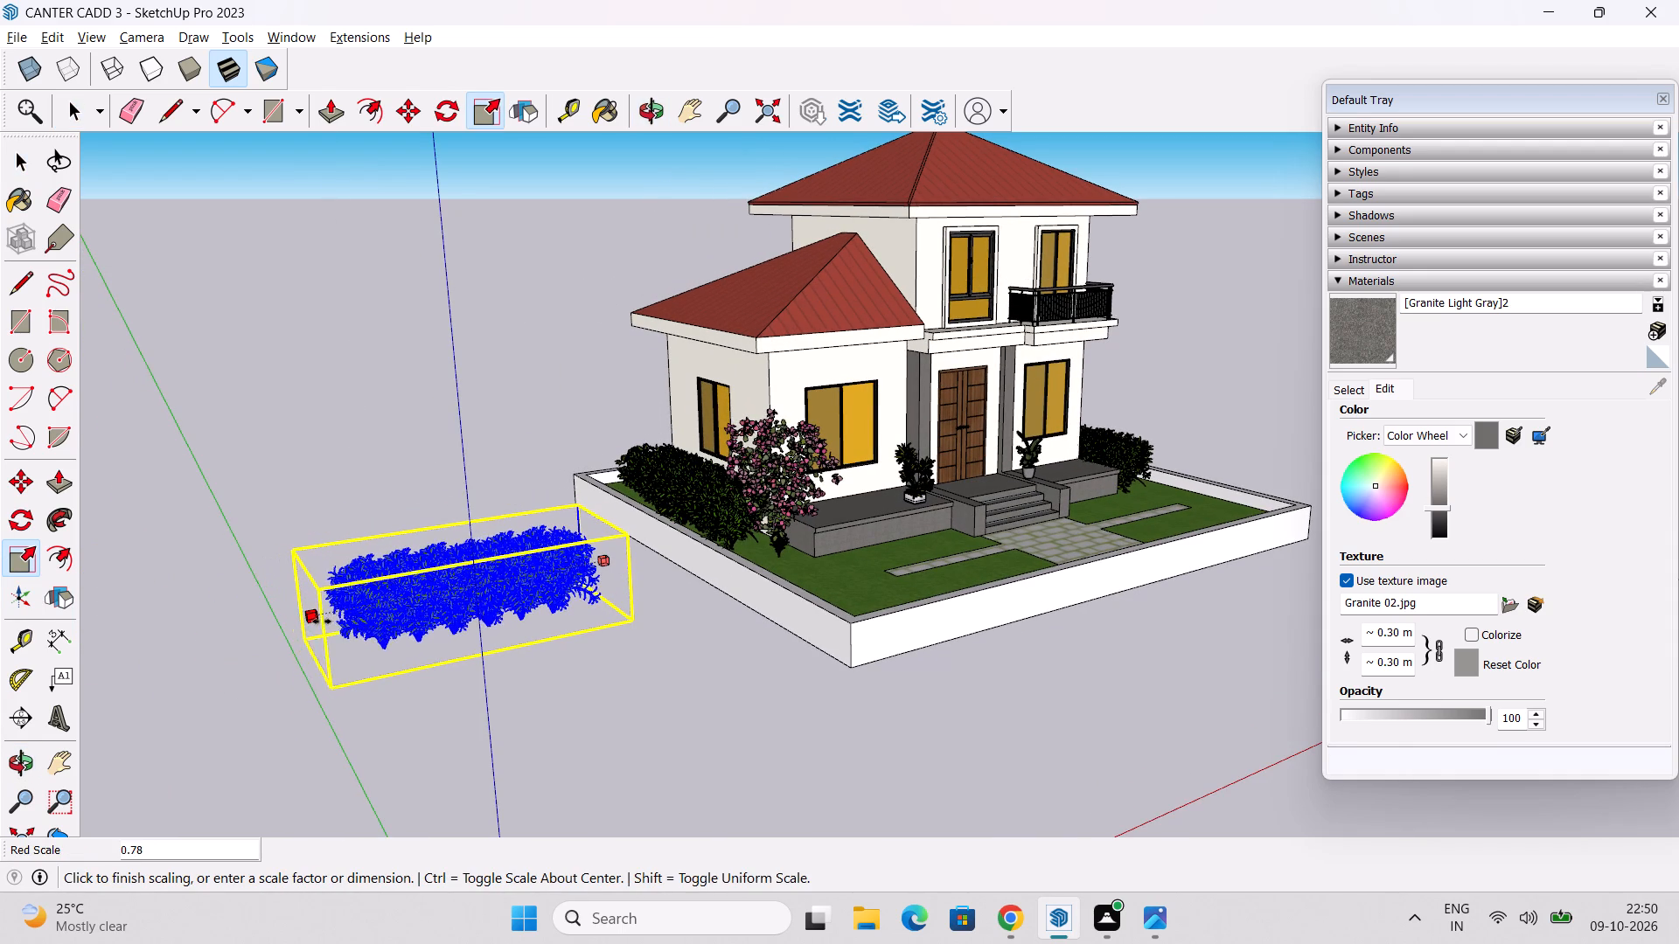
pyautogui.moveTo(322, 621); pyautogui.dragTo(401, 609)
pyautogui.moveTo(456, 663); pyautogui.dragTo(358, 659, button='middle')
pyautogui.press('space')
pyautogui.click(558, 409)
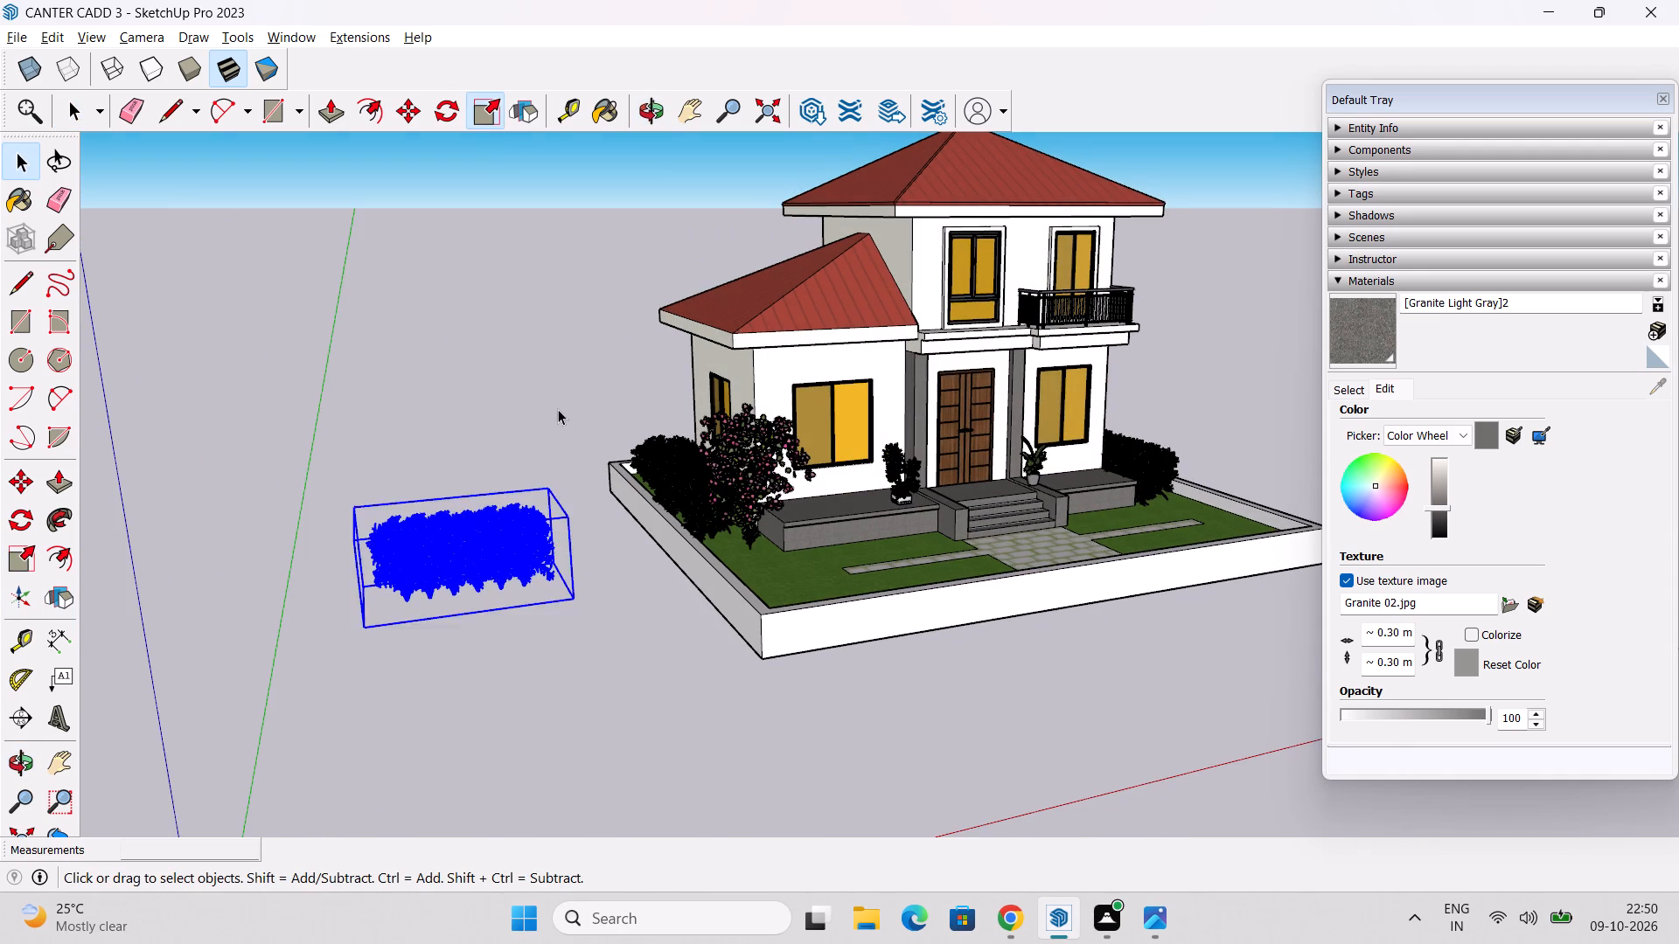
# Move the shortened hedge about 23' 9 1/2" onto the porch ledge beneath the window beside the pink flowering tree.
pyautogui.moveTo(522, 618); pyautogui.dragTo(504, 628, button='middle')
pyautogui.scroll(5, 500, 580)
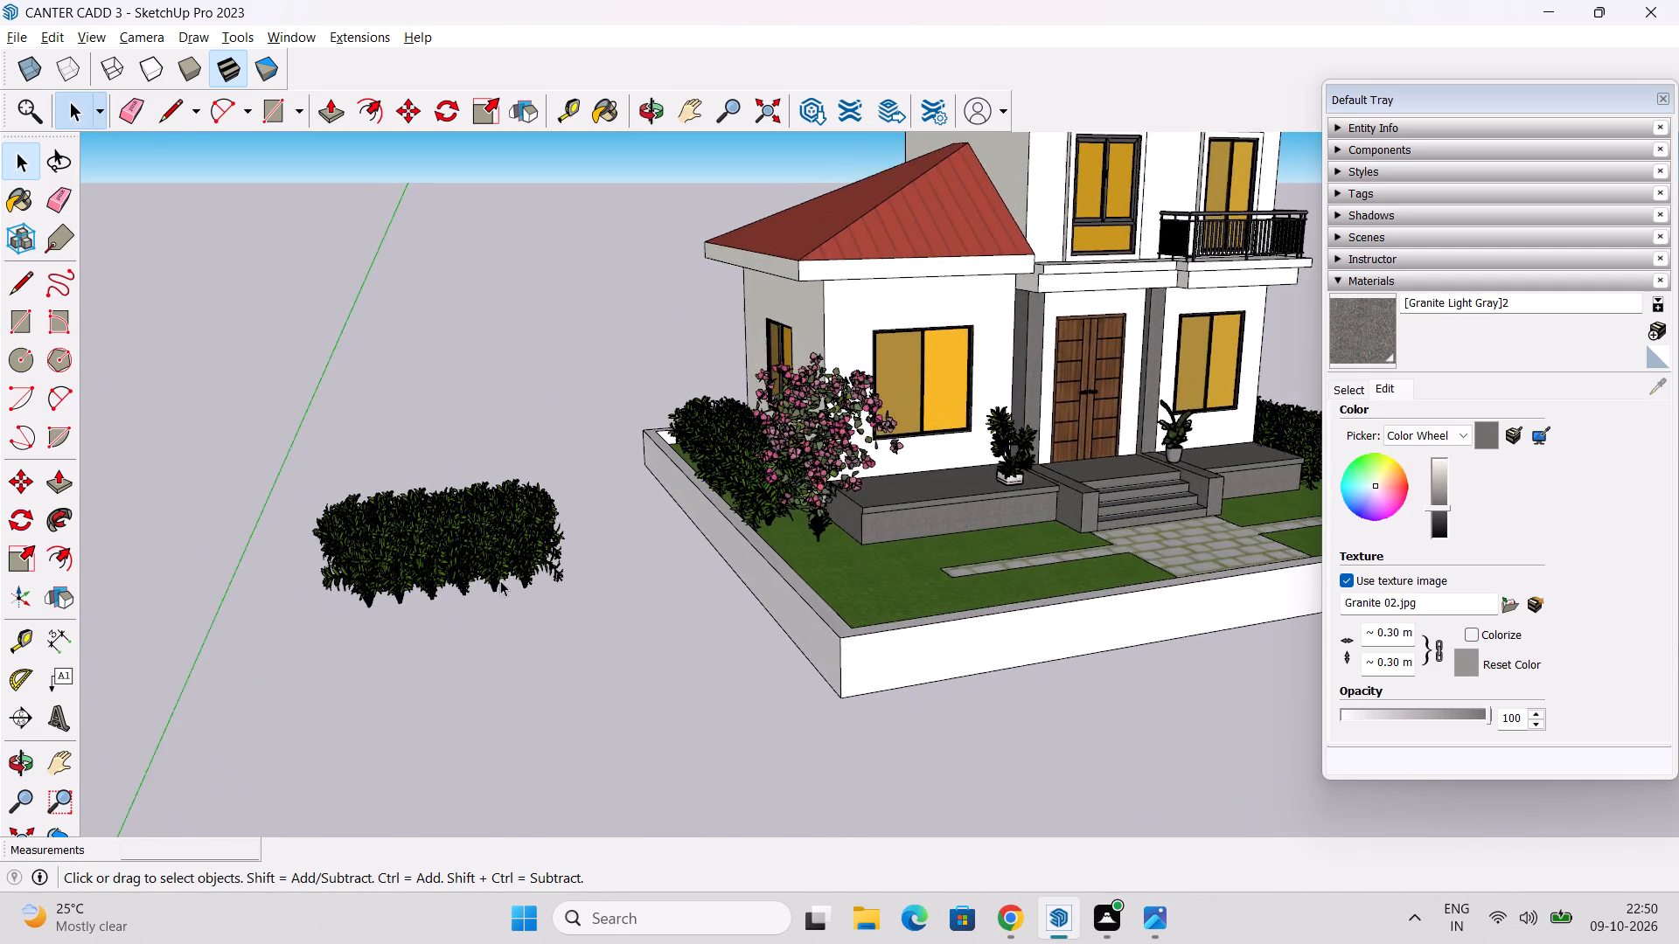
pyautogui.scroll(6, 500, 580)
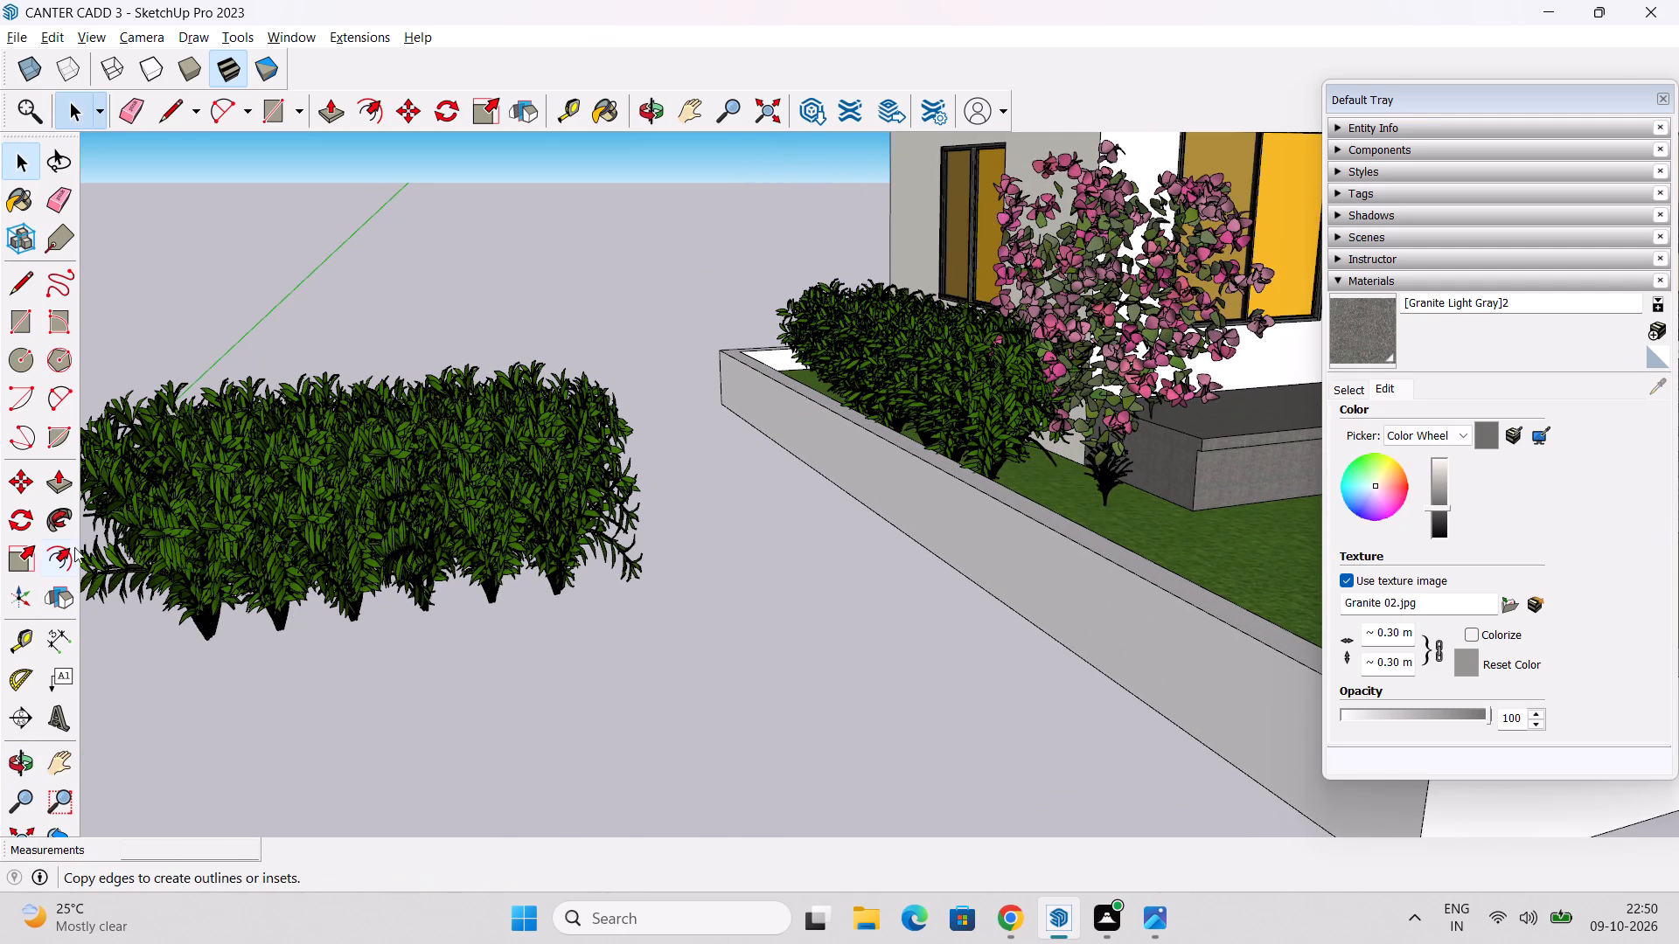
pyautogui.click(316, 538)
pyautogui.press('m')
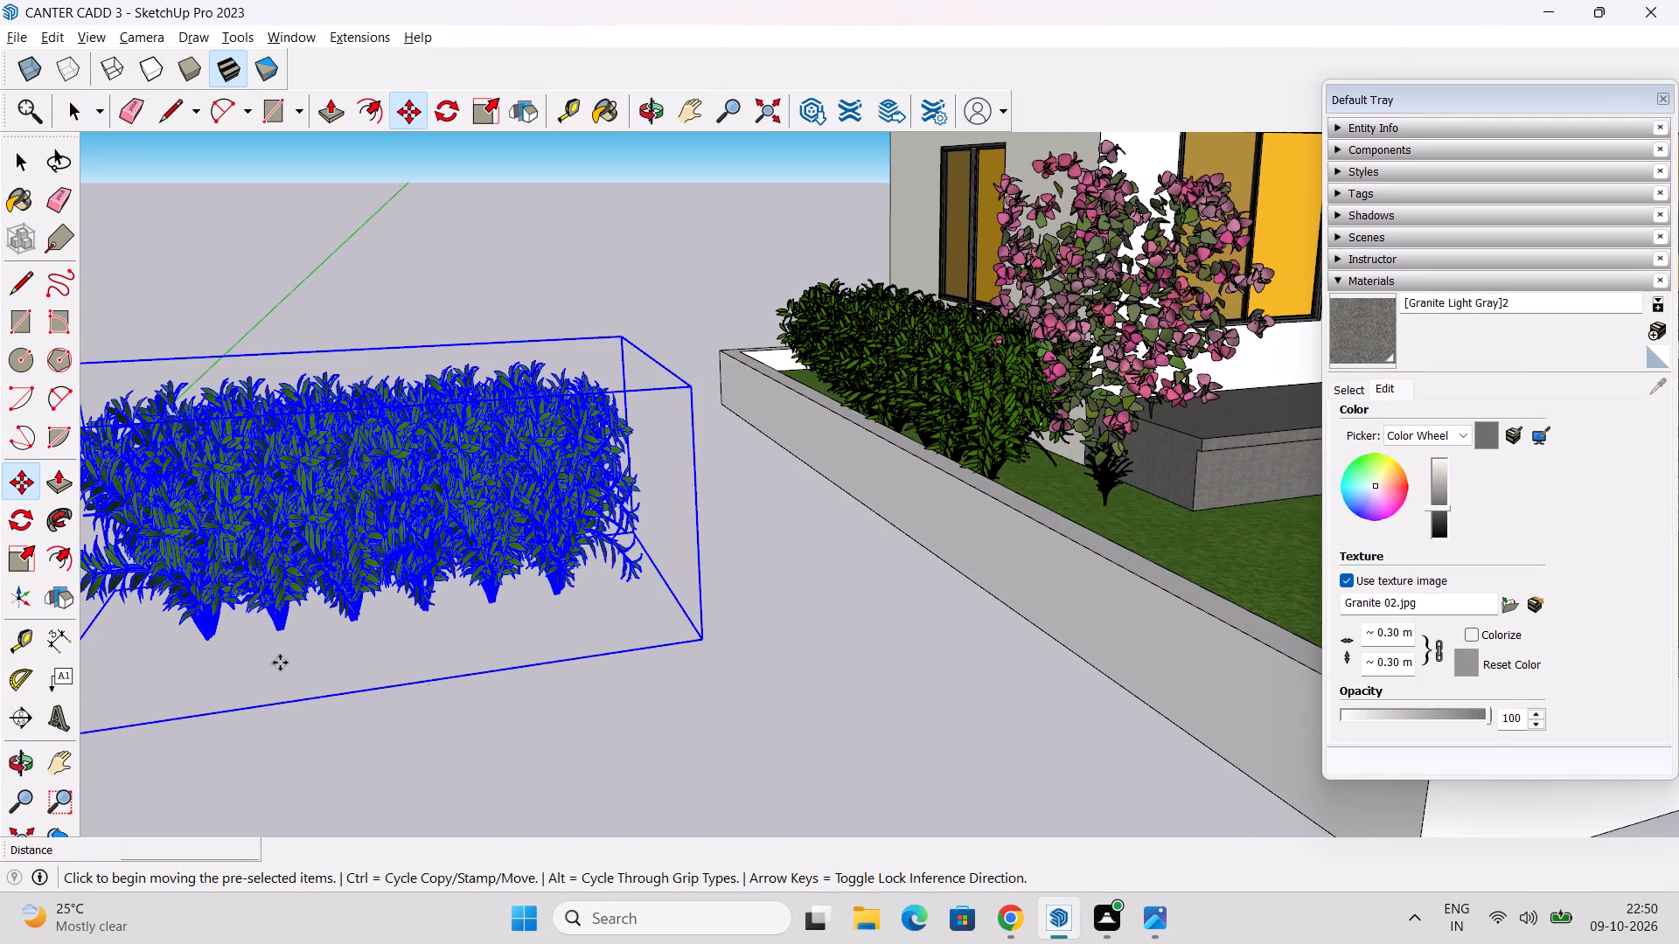
pyautogui.click(204, 636)
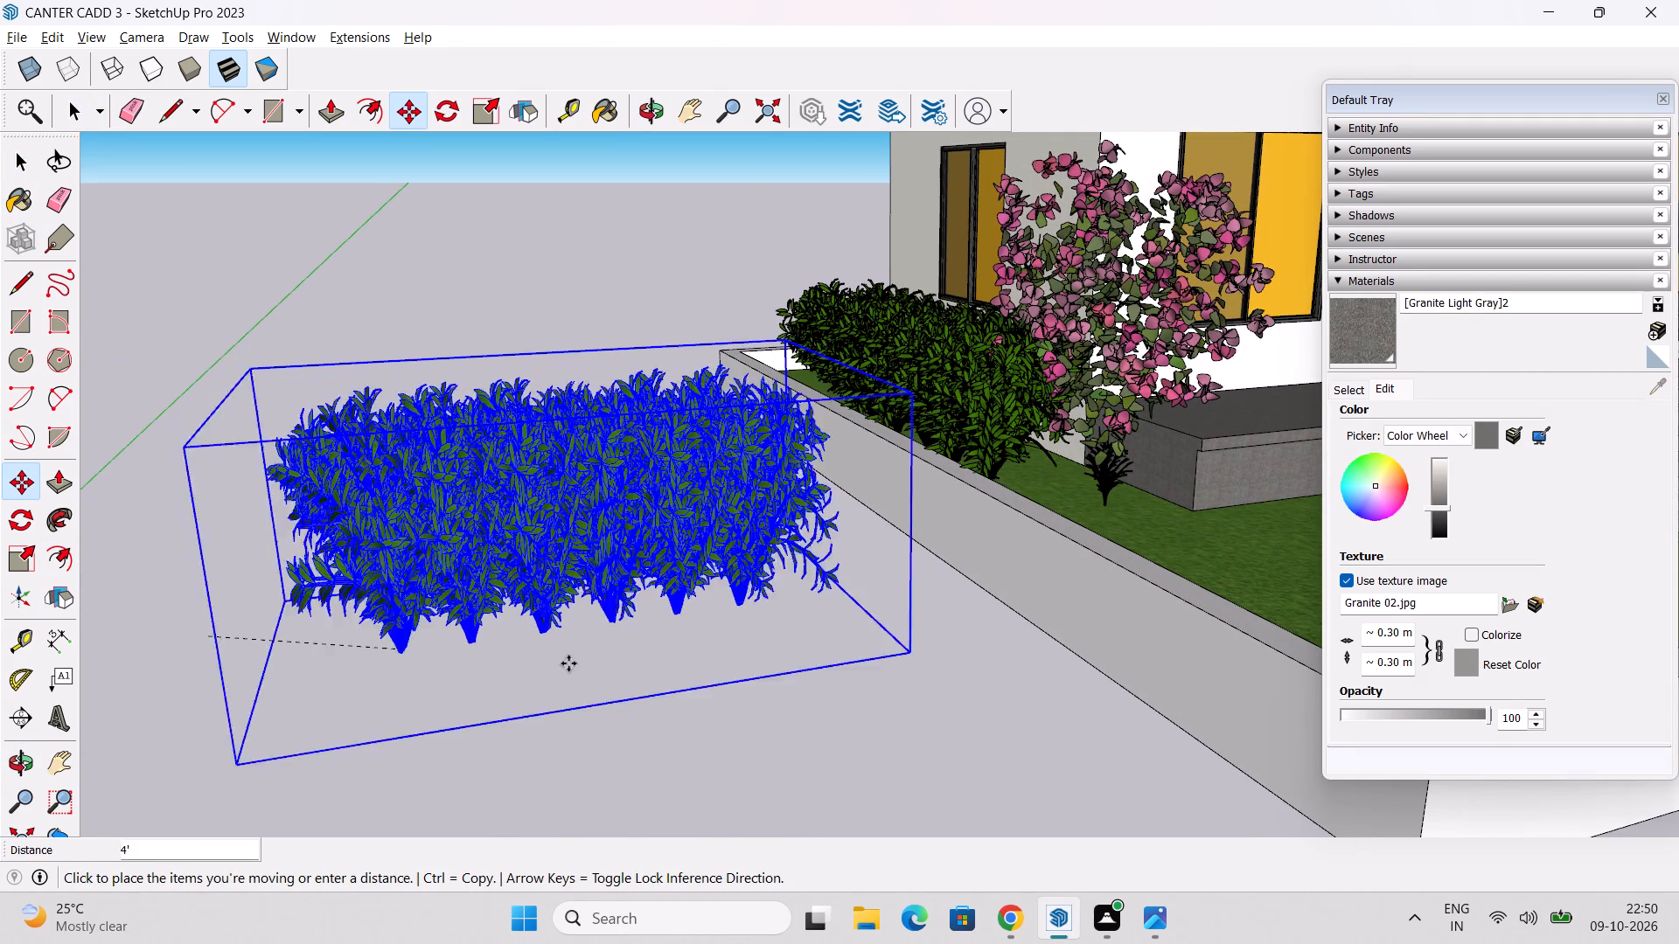
pyautogui.scroll(-2, 867, 604)
pyautogui.keyDown('shift'); pyautogui.moveTo(937, 585); pyautogui.dragTo(588, 732, button='middle'); pyautogui.keyUp('shift')
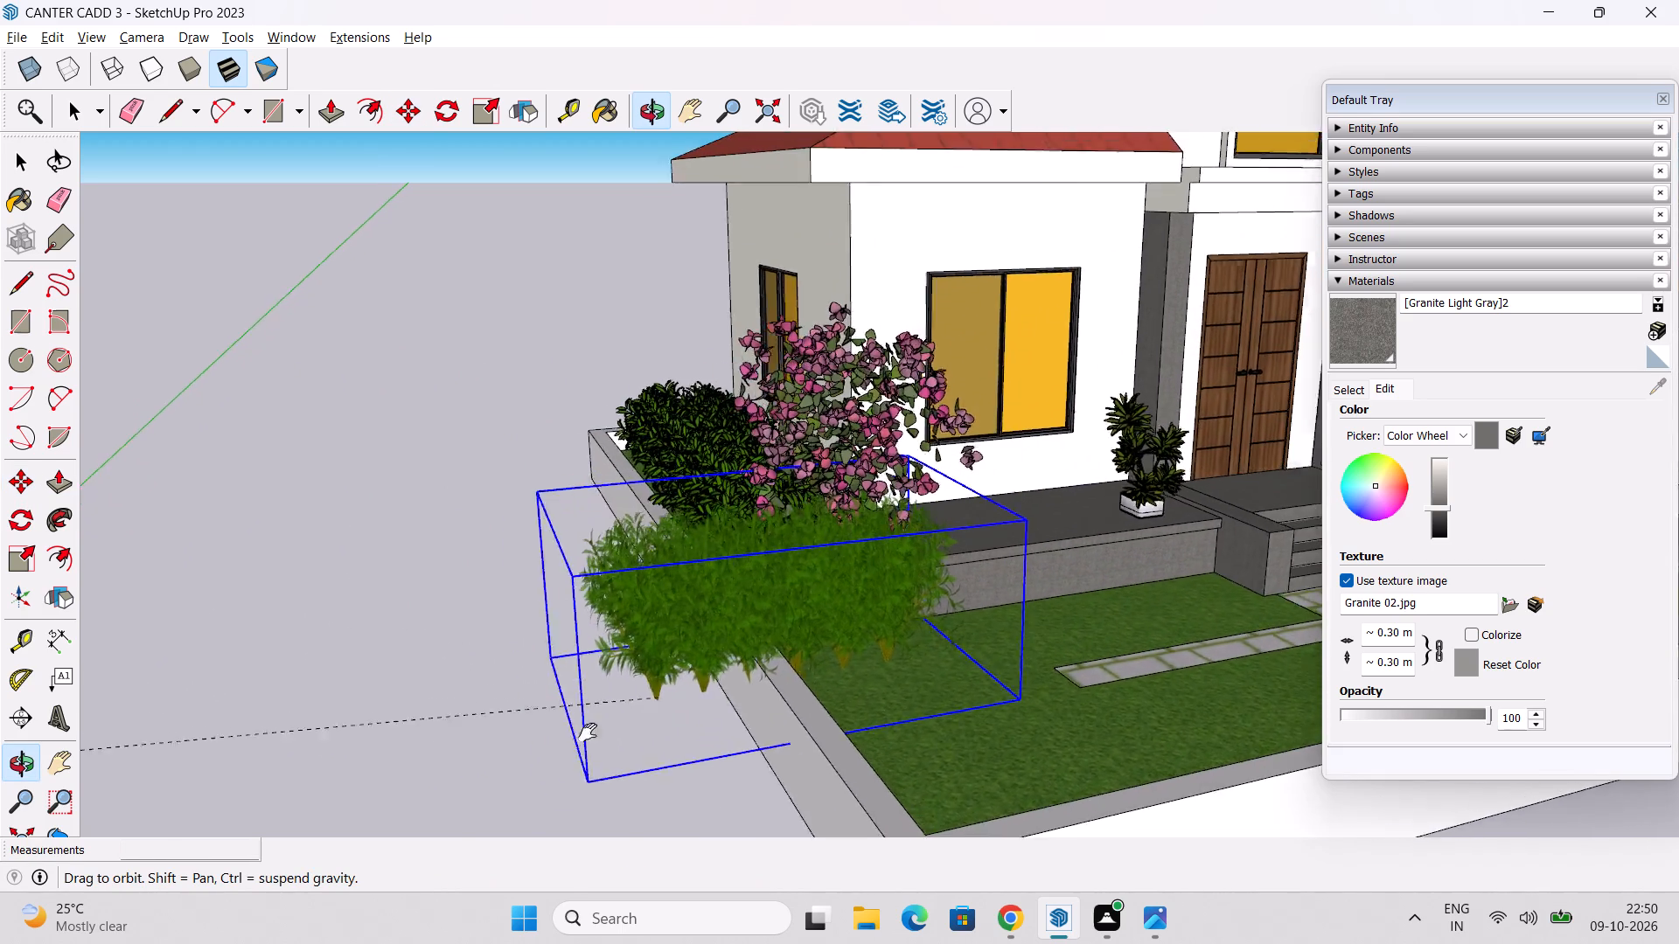
pyautogui.keyDown('shift'); pyautogui.moveTo(588, 732); pyautogui.dragTo(559, 744, button='middle'); pyautogui.keyUp('shift')
pyautogui.scroll(9, 906, 598)
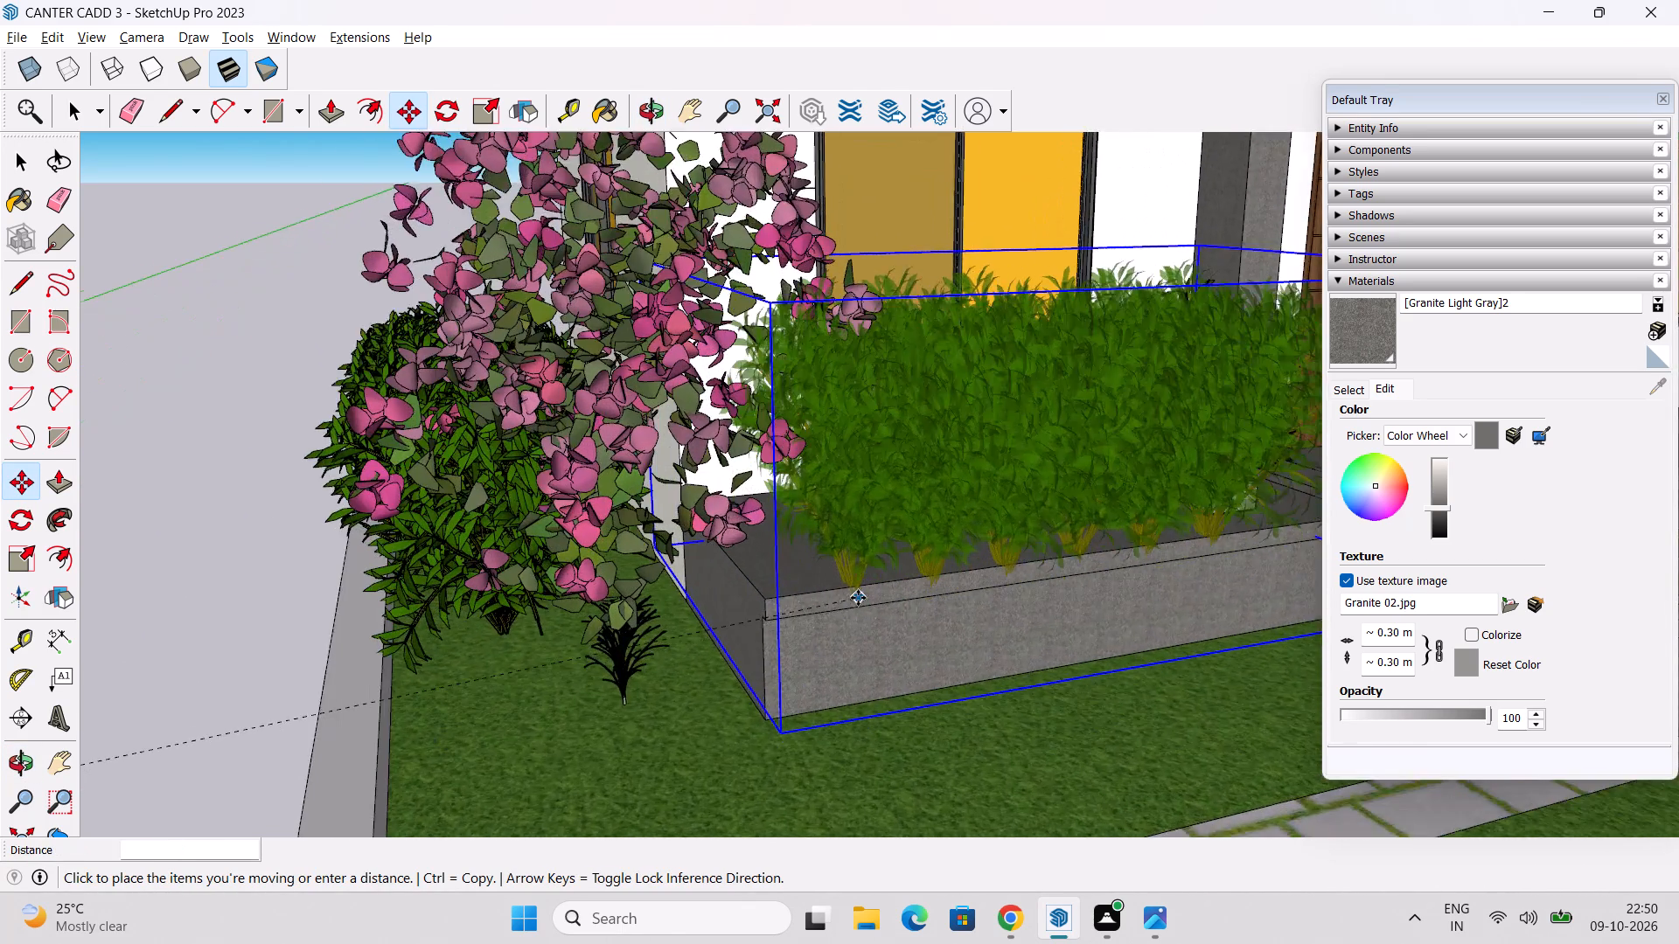
pyautogui.scroll(6, 858, 598)
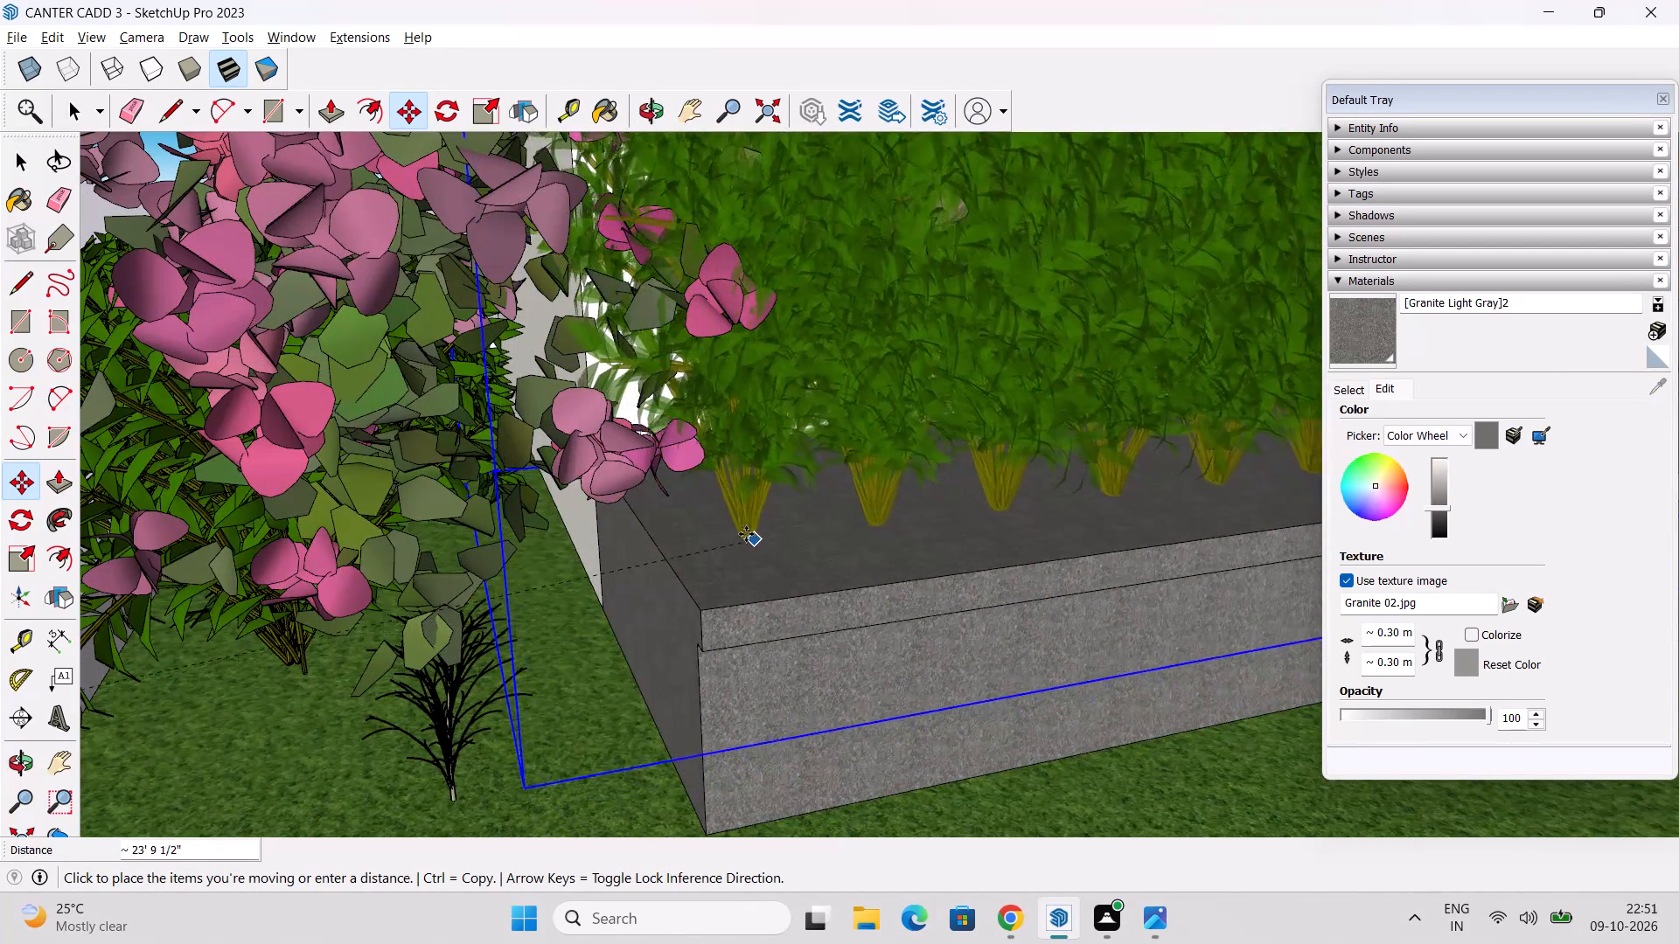
pyautogui.click(728, 535)
# Examine how the hedge's stems sit on the porch ledge, from low, front and raised viewpoints.
pyautogui.moveTo(734, 639); pyautogui.dragTo(748, 559, button='middle')
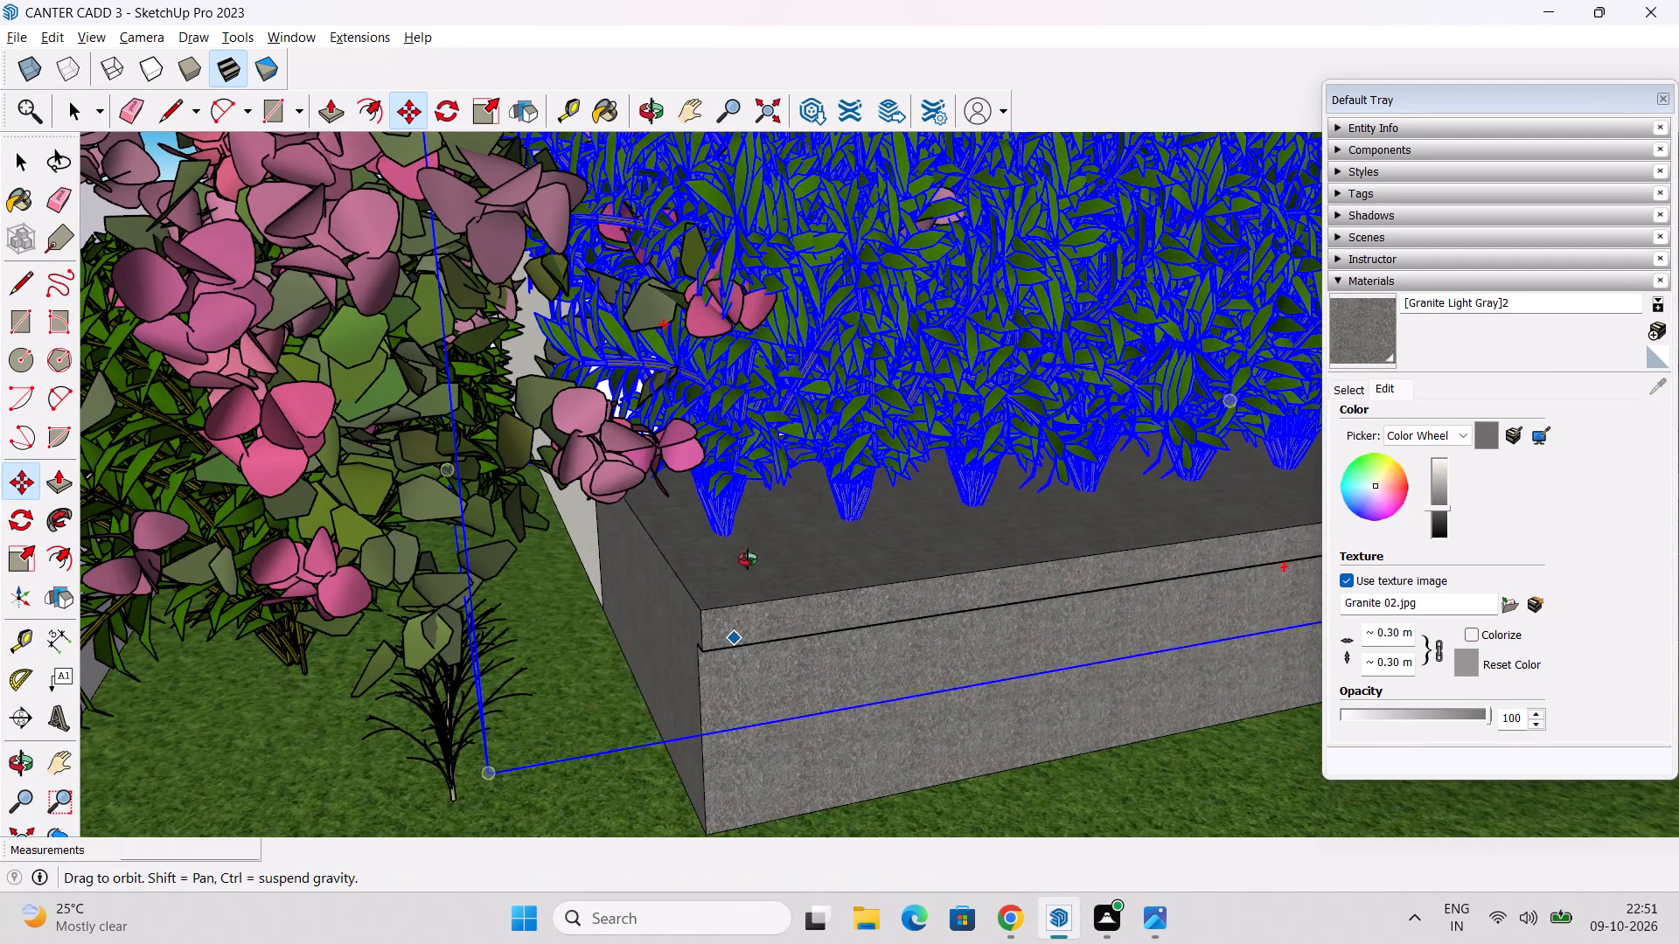
pyautogui.moveTo(748, 559); pyautogui.dragTo(730, 529, button='middle')
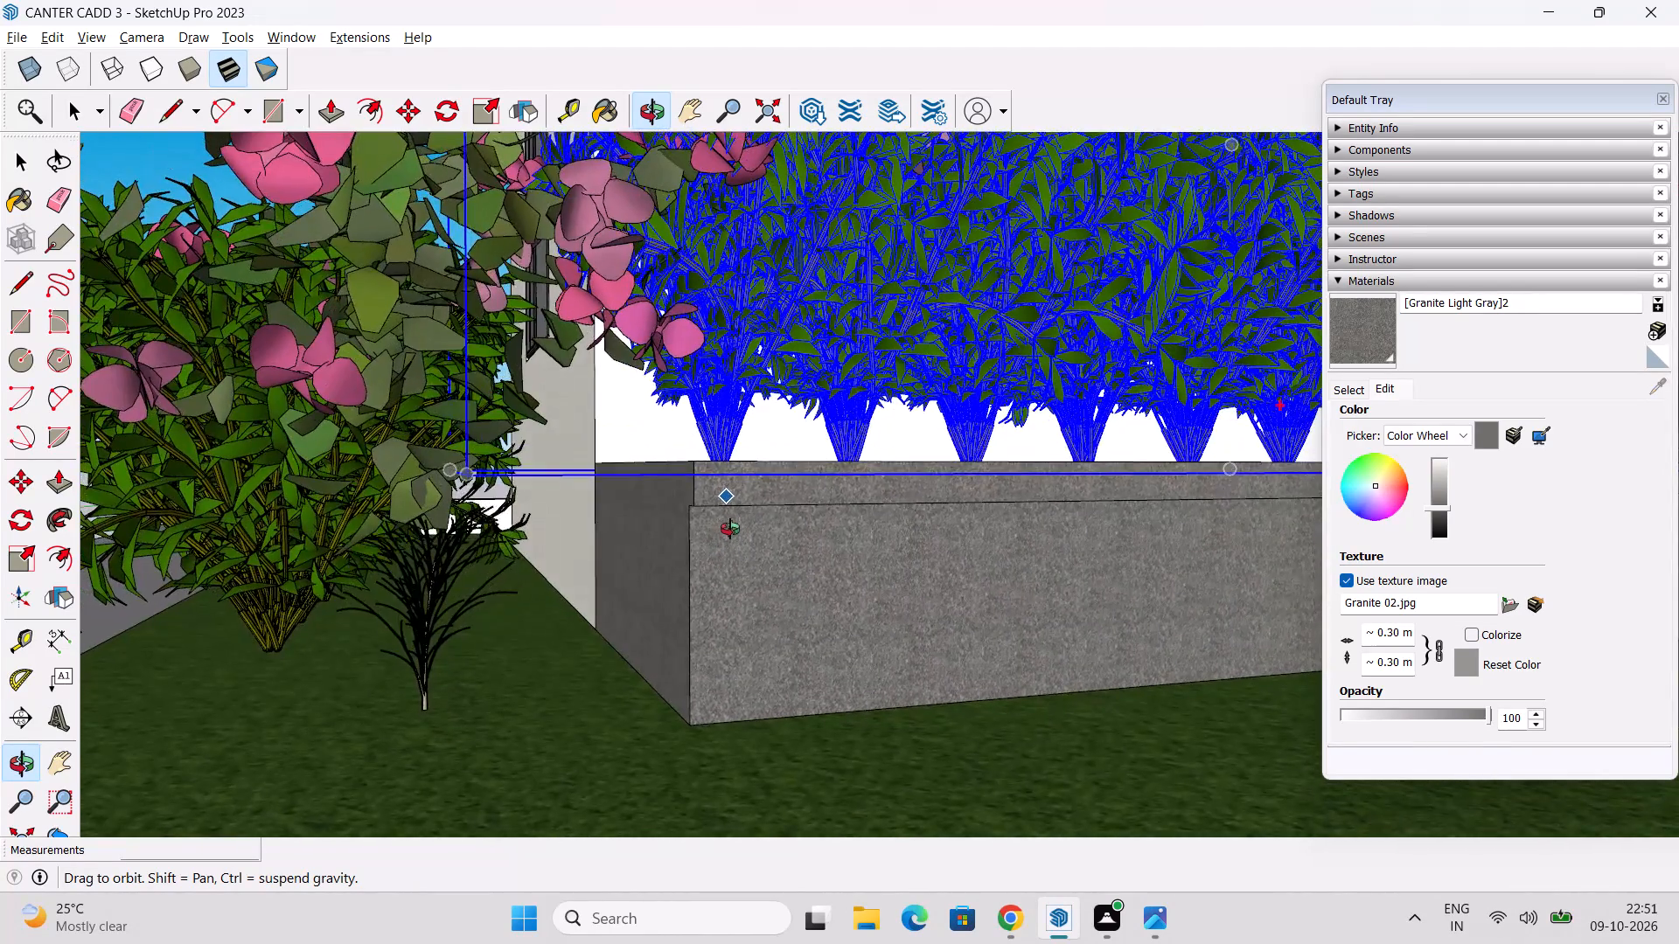
pyautogui.moveTo(730, 529); pyautogui.dragTo(711, 570, button='middle')
pyautogui.scroll(-9, 737, 533)
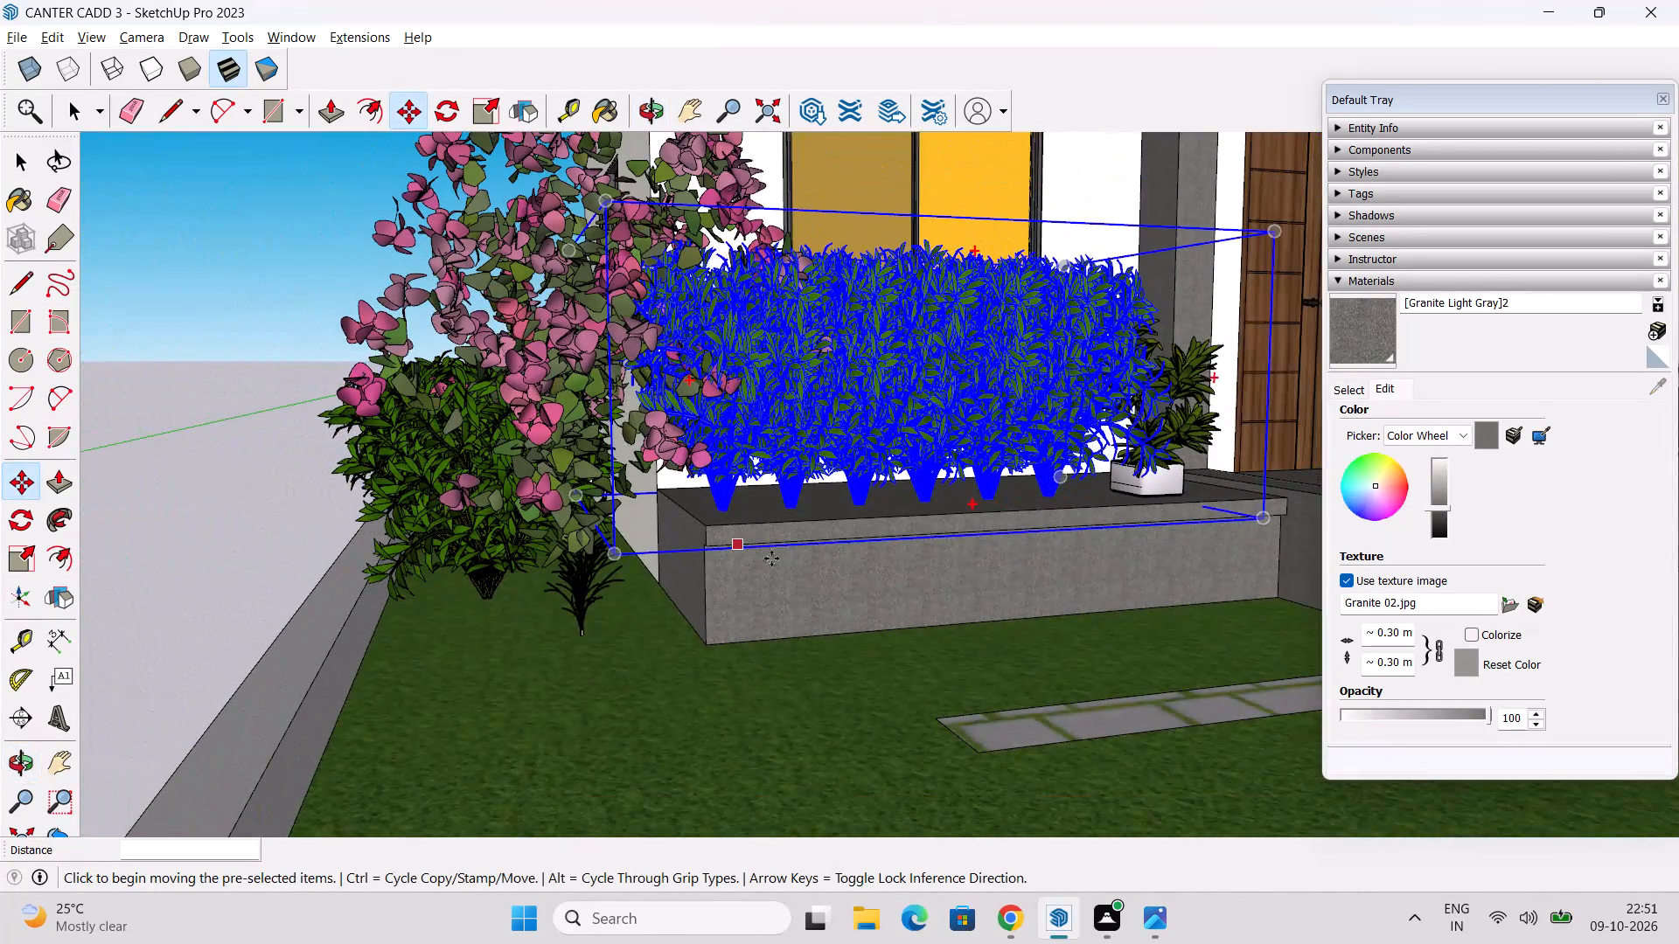
pyautogui.scroll(-2, 786, 563)
pyautogui.moveTo(788, 566); pyautogui.dragTo(644, 600, button='middle')
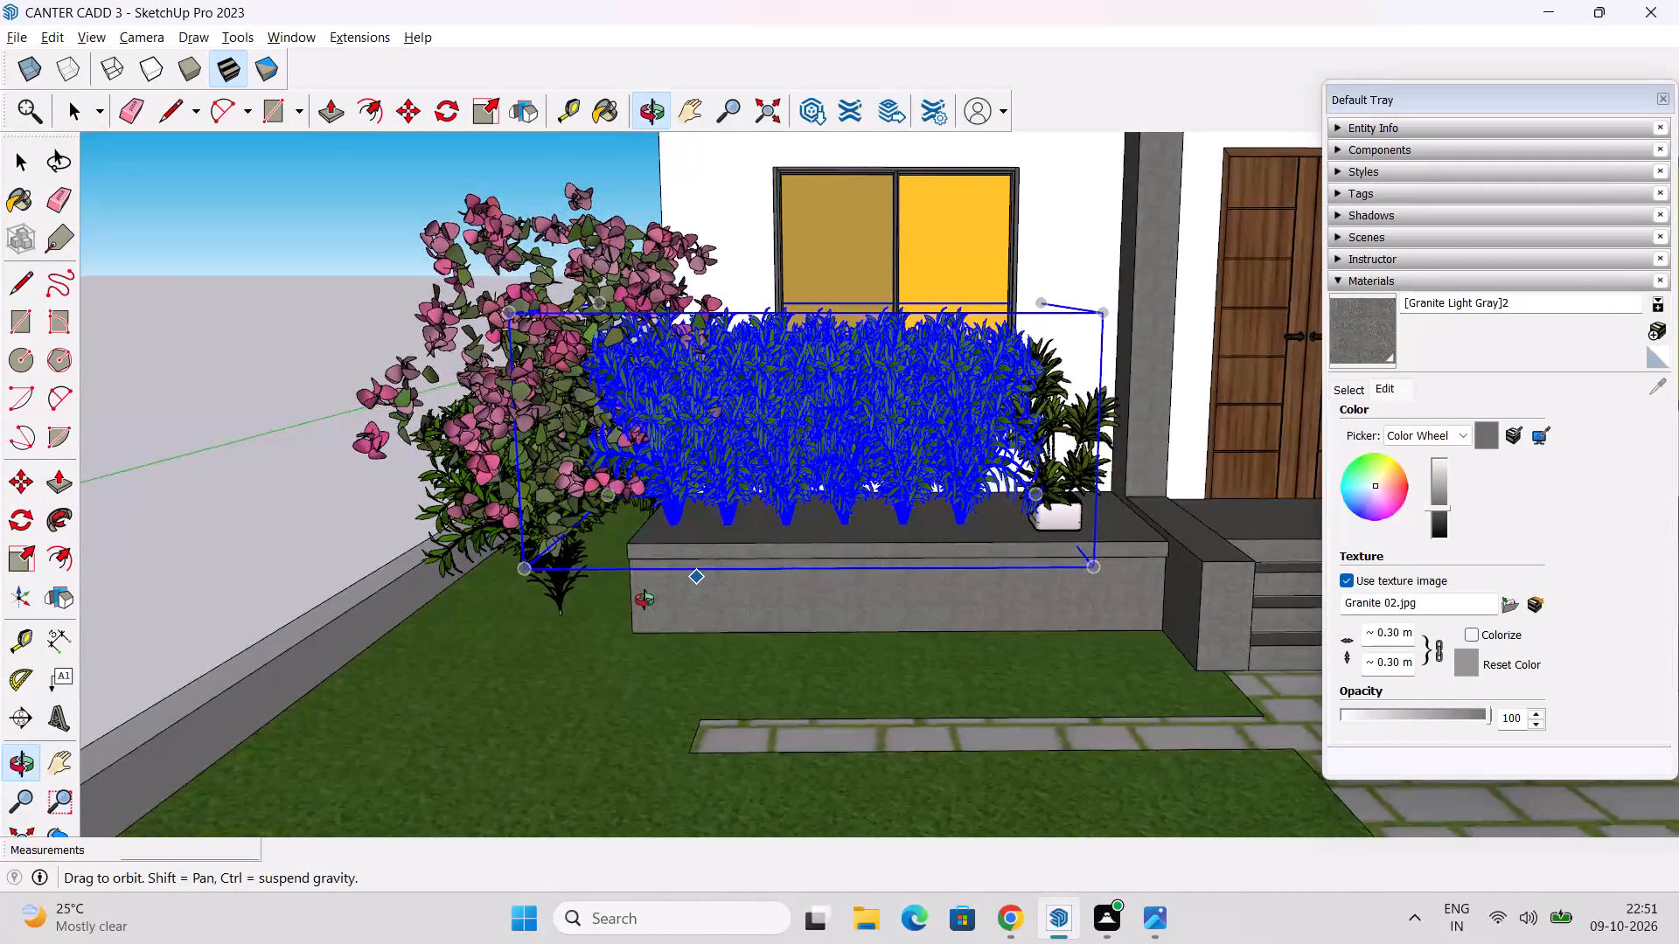
pyautogui.moveTo(644, 600); pyautogui.dragTo(595, 630, button='middle')
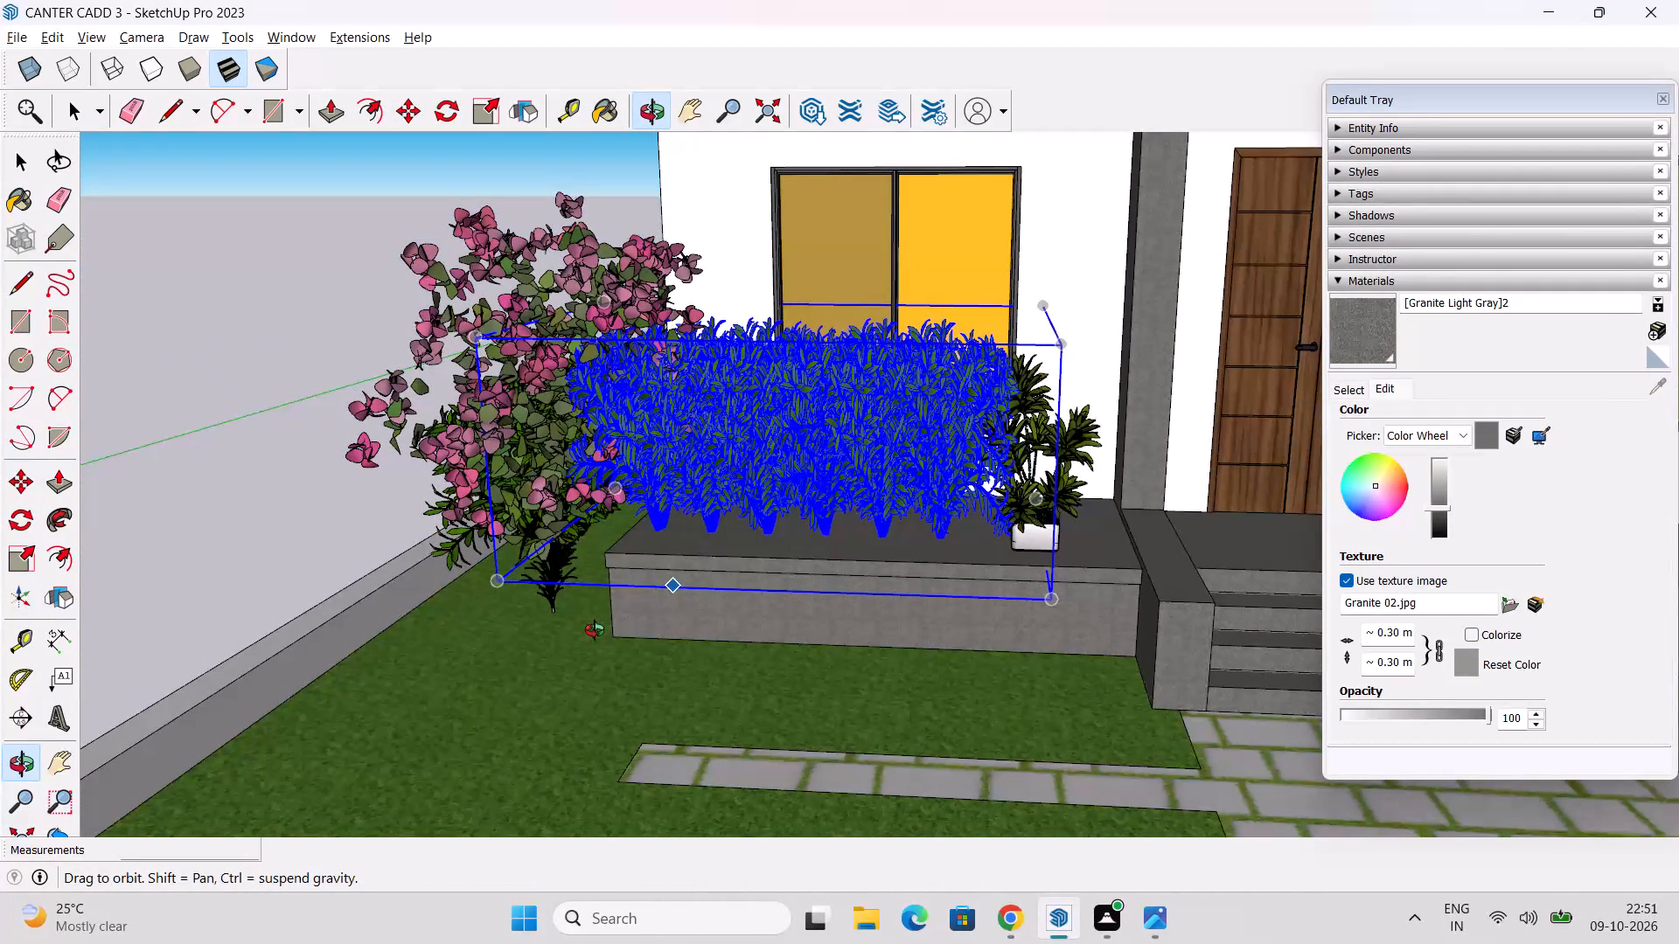
pyautogui.moveTo(595, 630); pyautogui.dragTo(596, 630, button='middle')
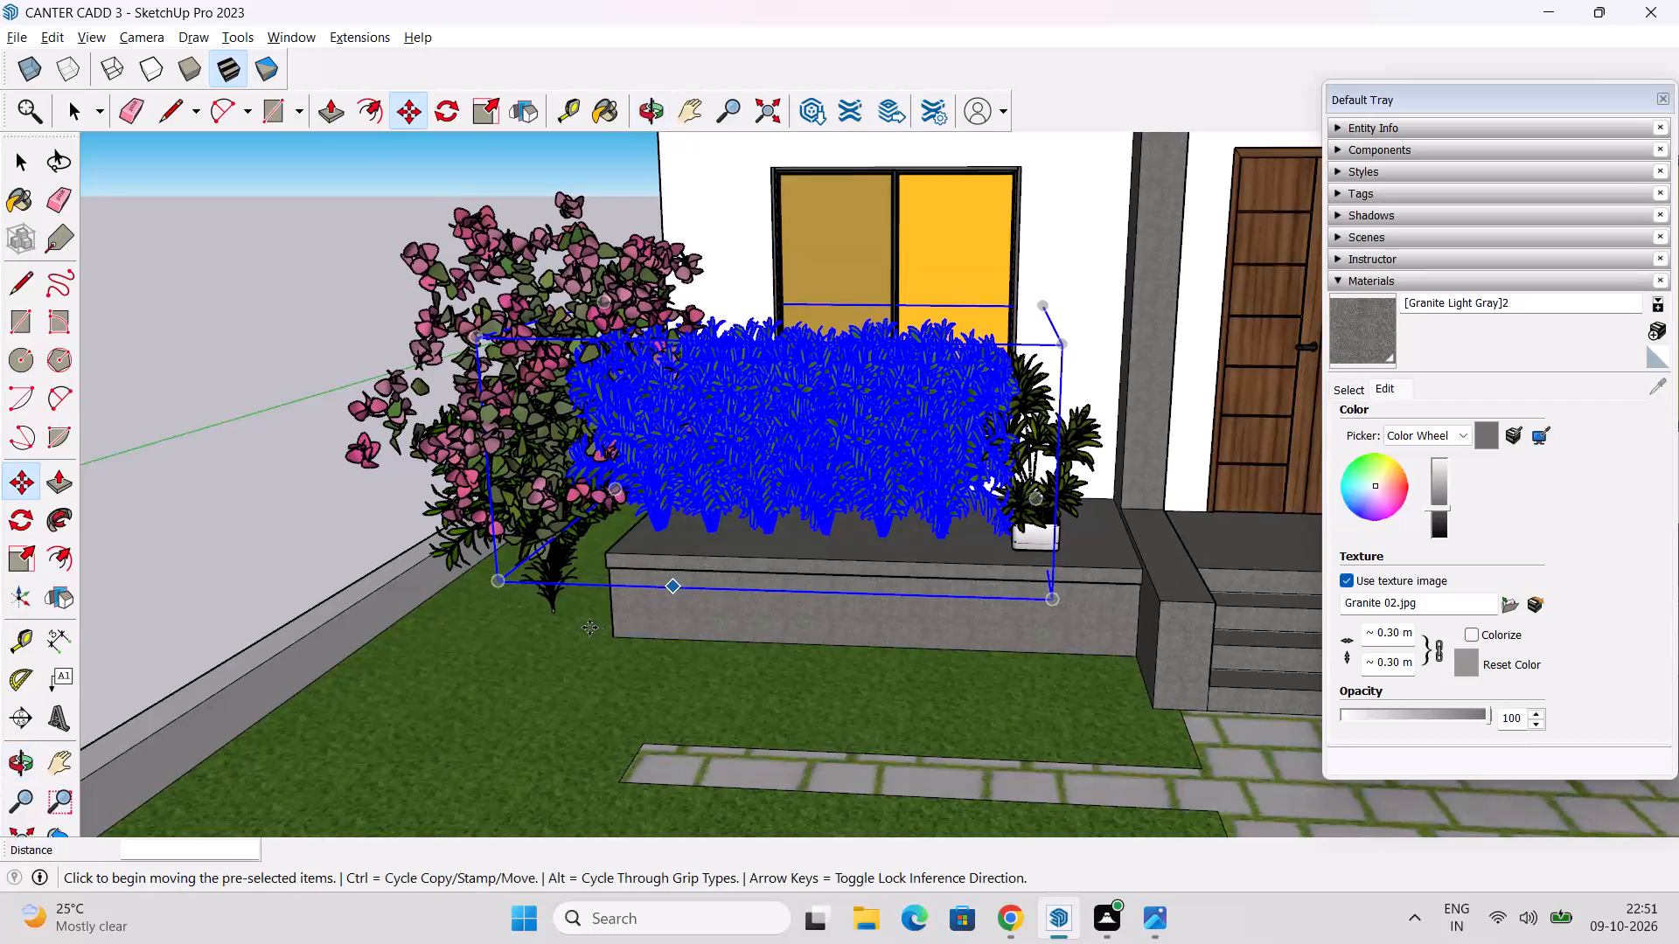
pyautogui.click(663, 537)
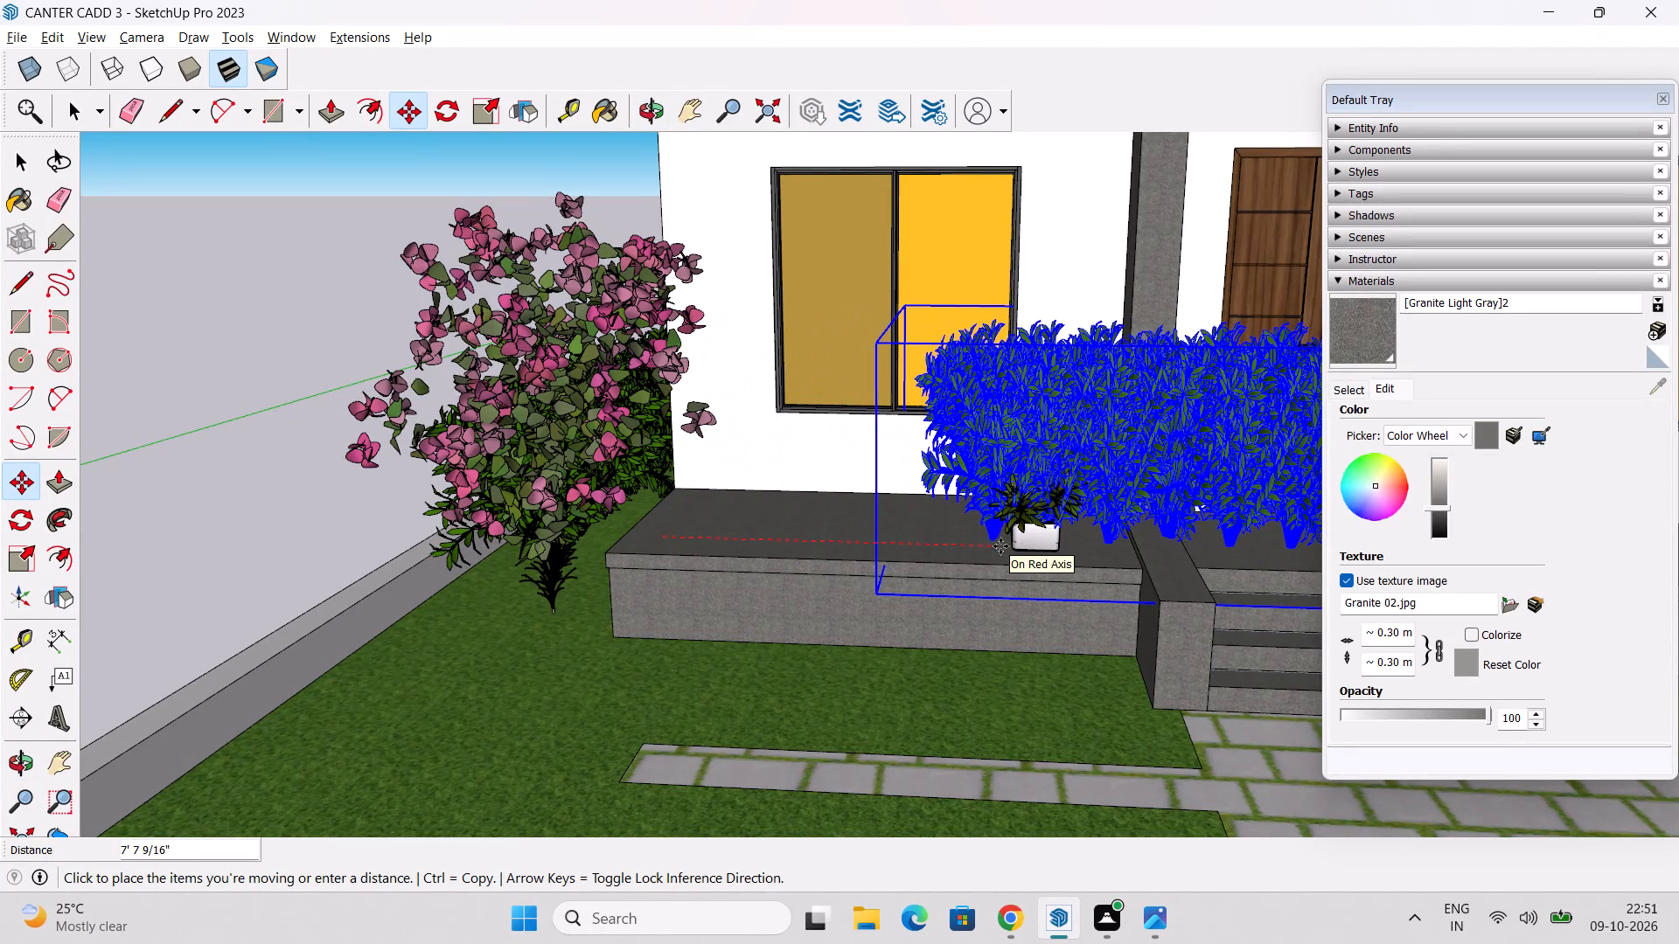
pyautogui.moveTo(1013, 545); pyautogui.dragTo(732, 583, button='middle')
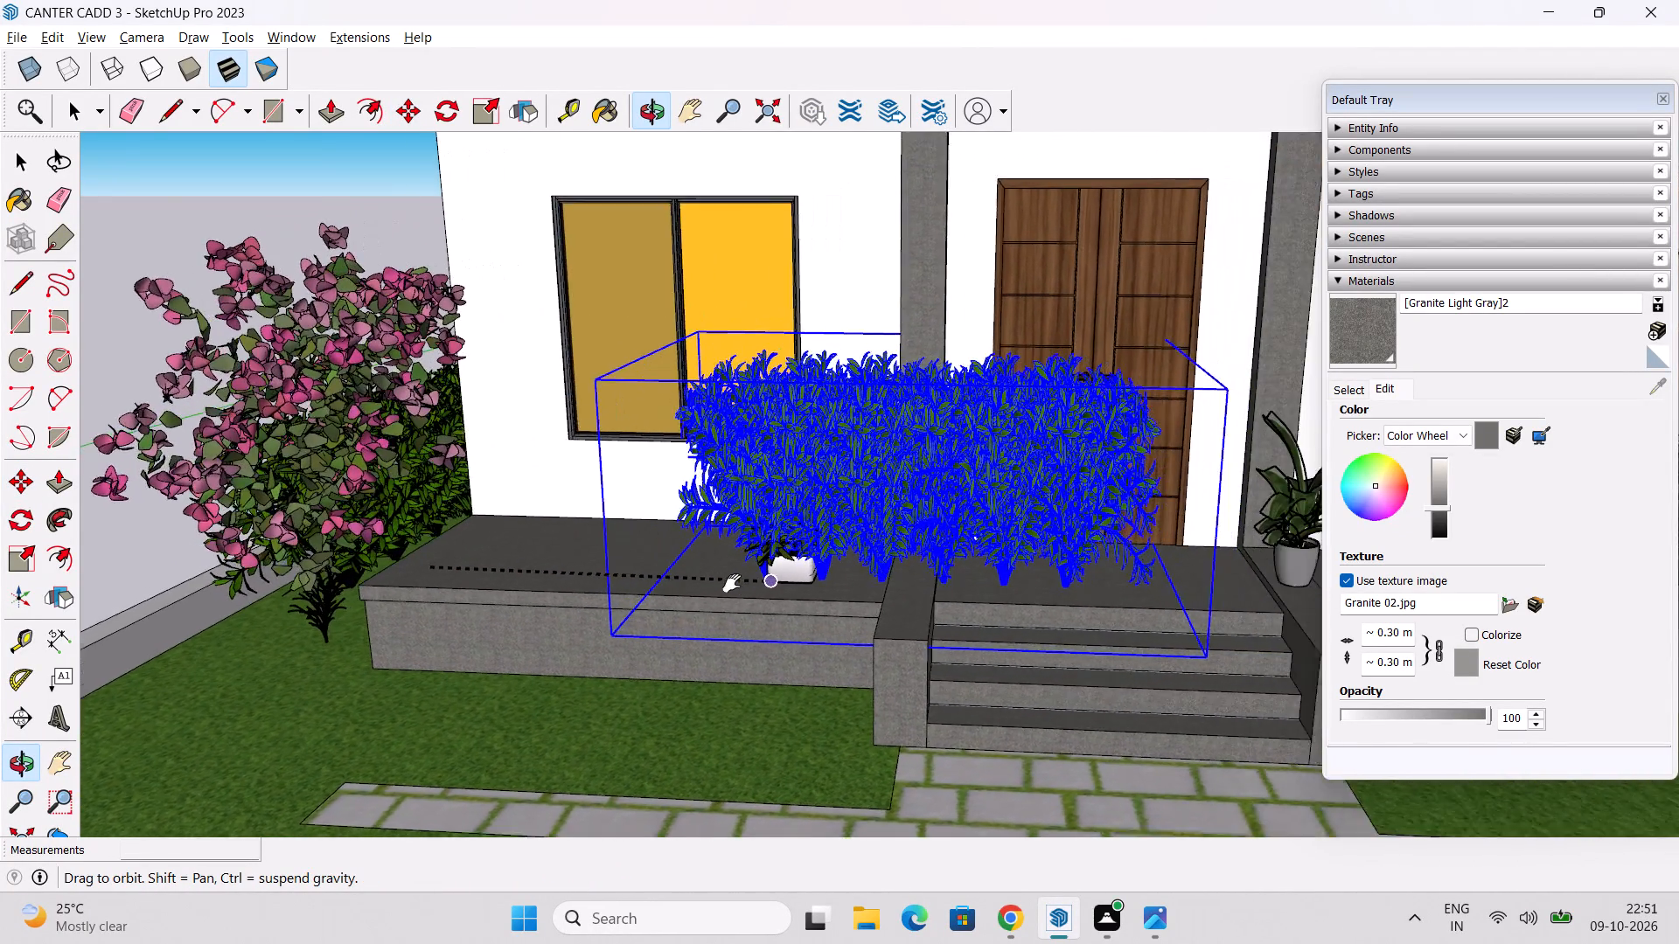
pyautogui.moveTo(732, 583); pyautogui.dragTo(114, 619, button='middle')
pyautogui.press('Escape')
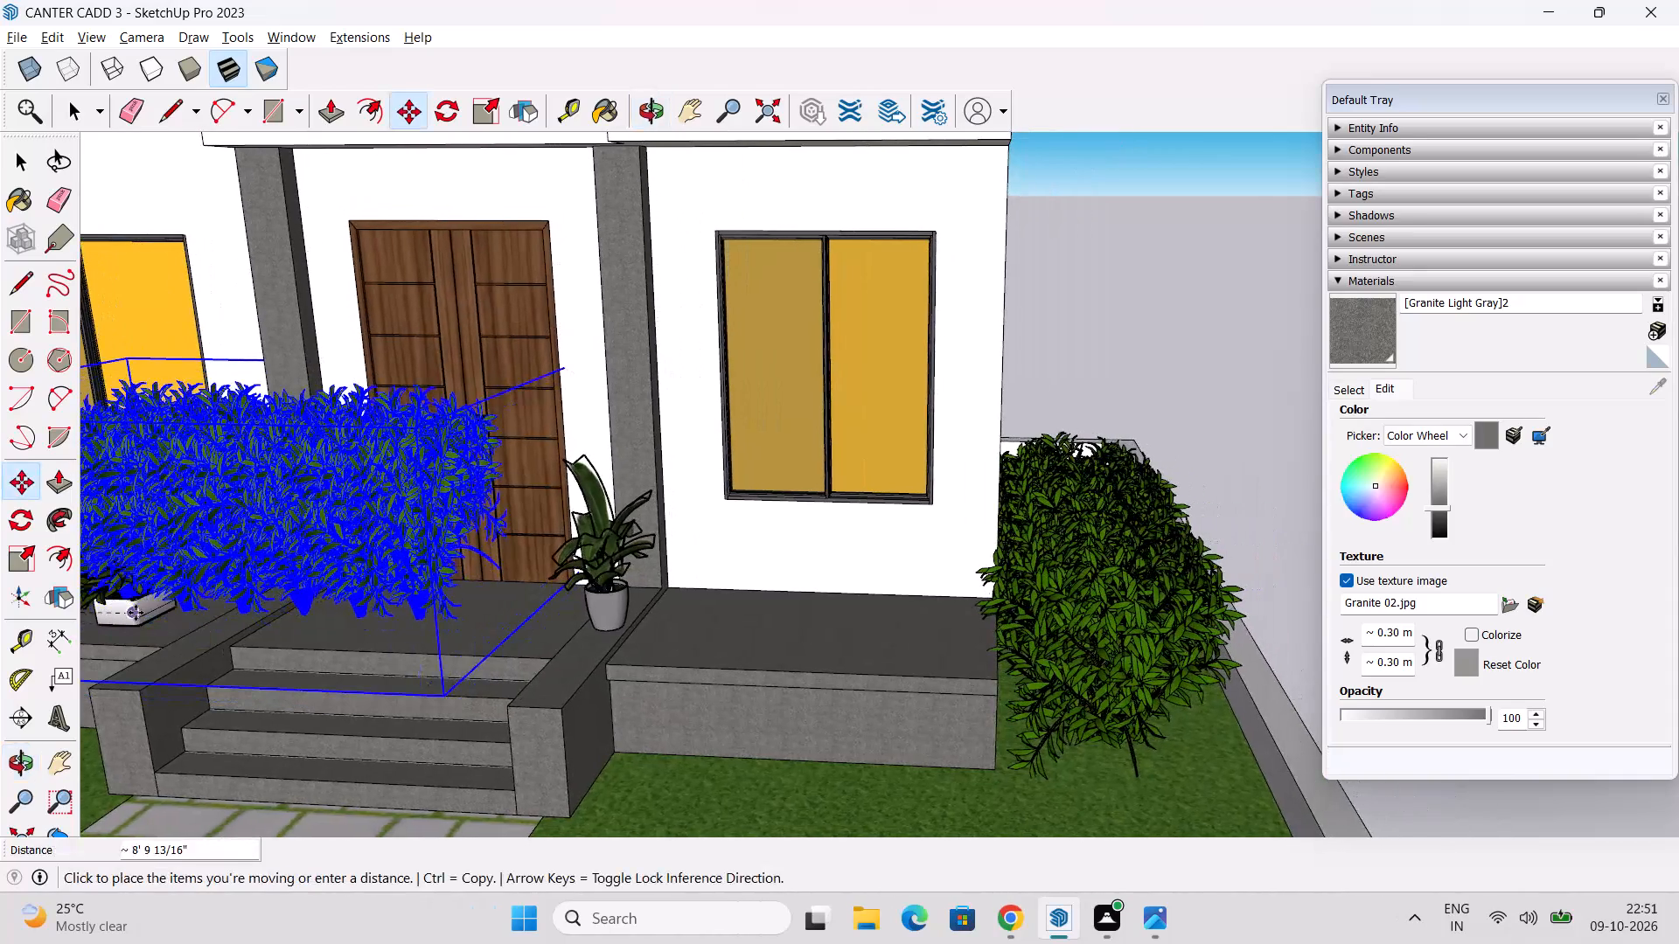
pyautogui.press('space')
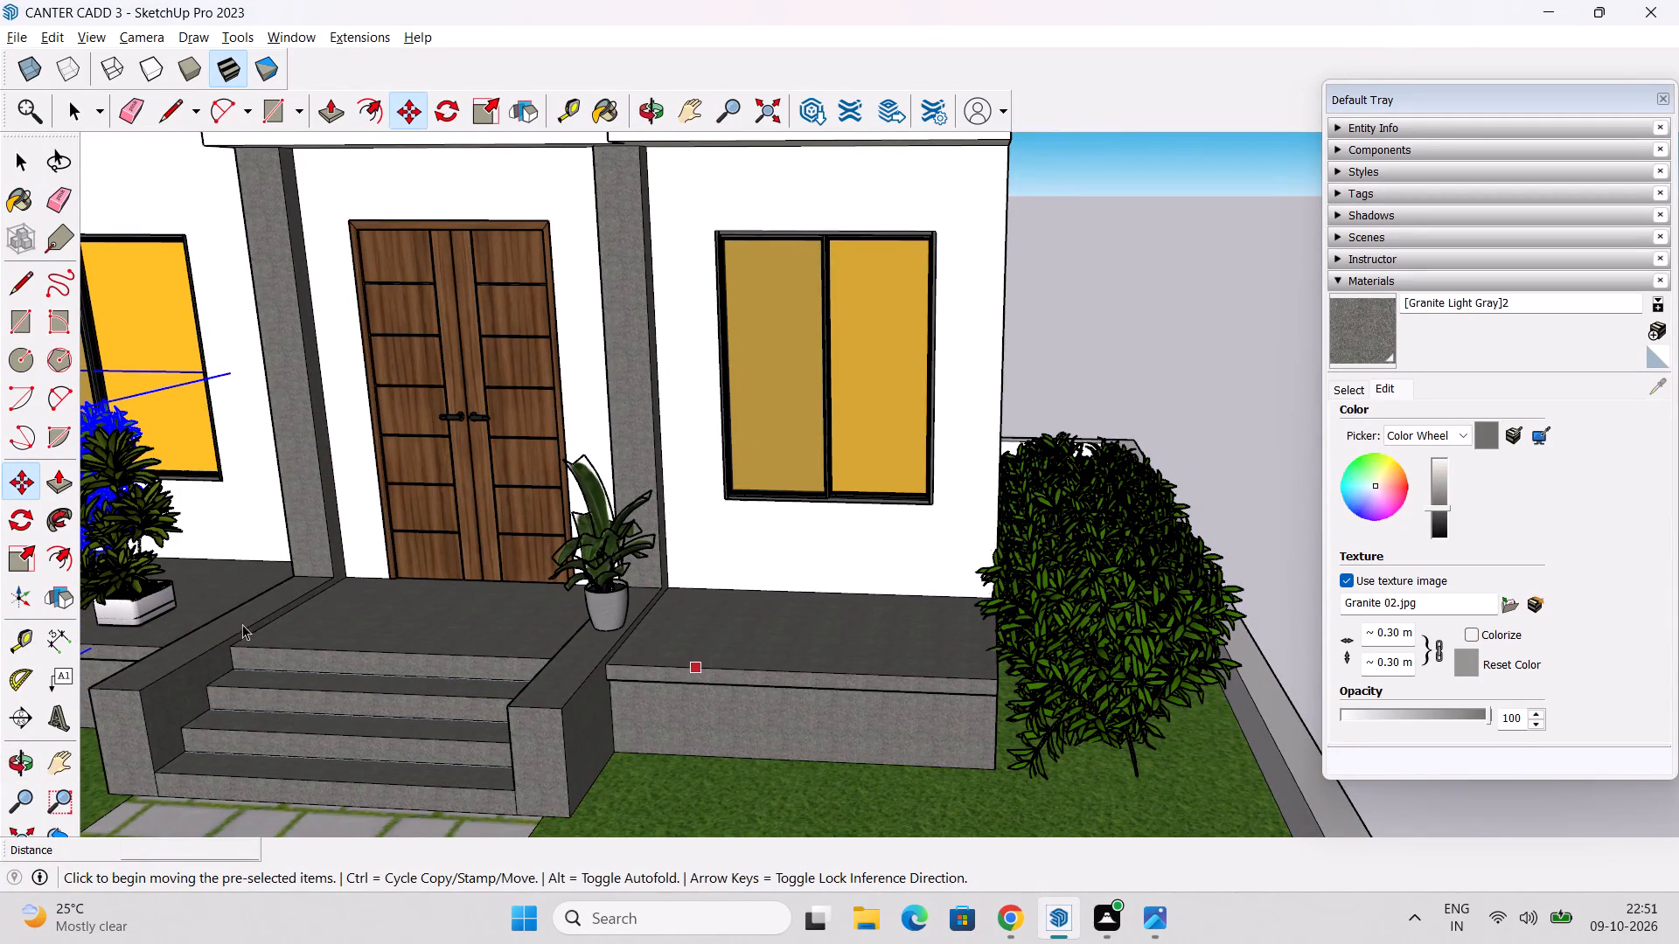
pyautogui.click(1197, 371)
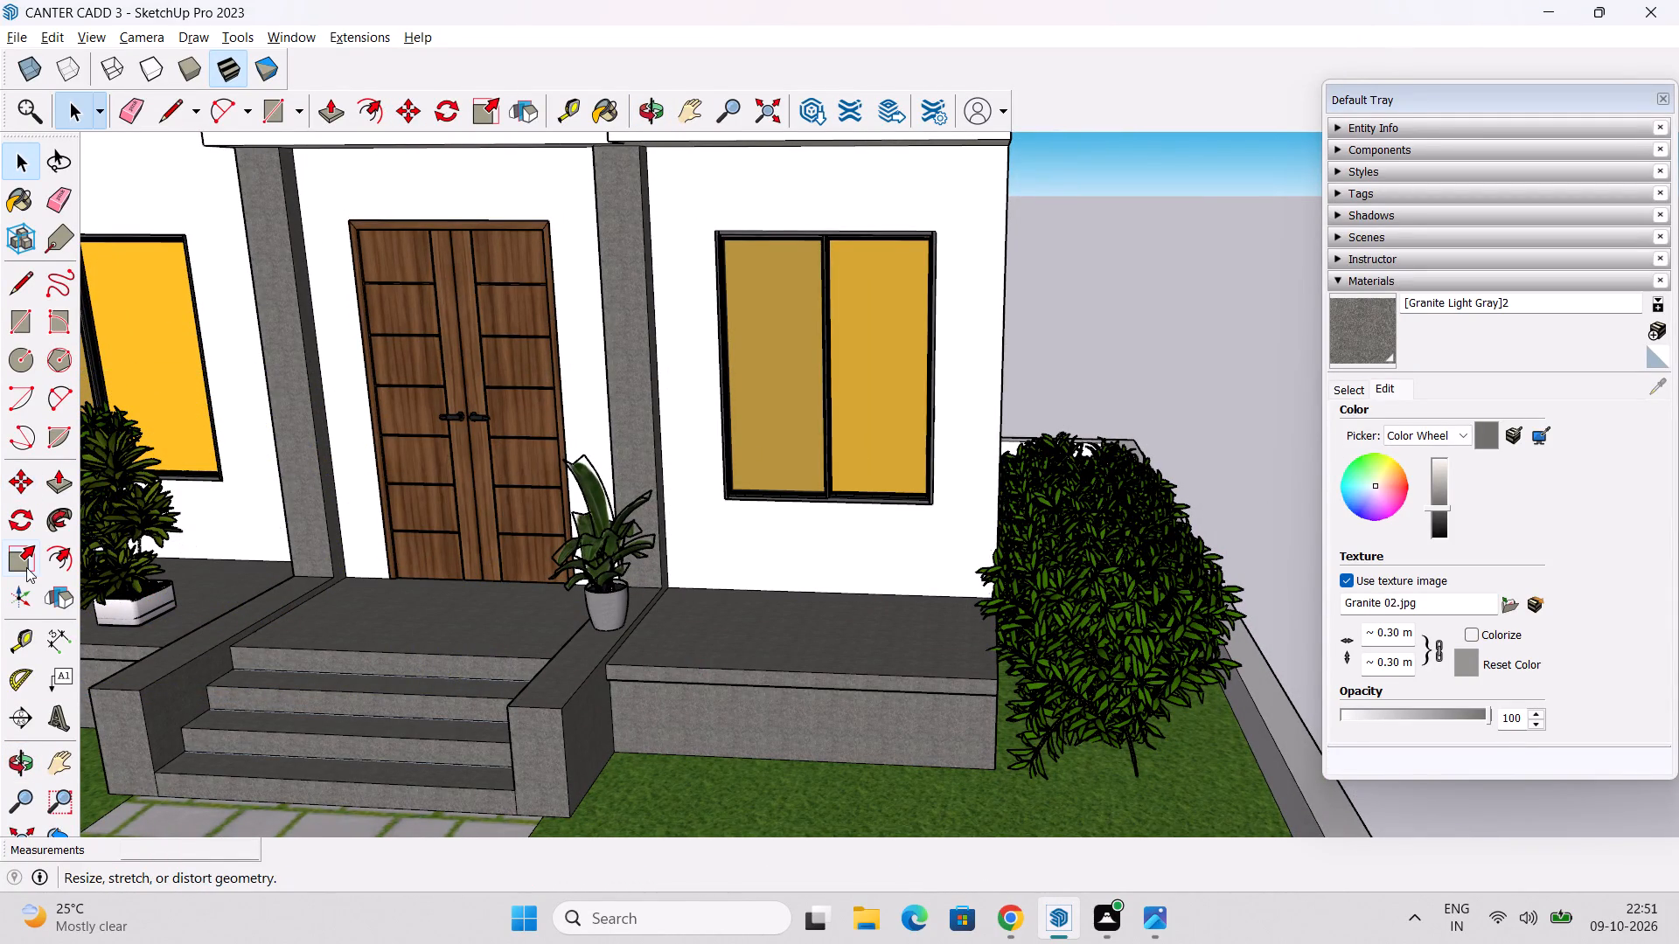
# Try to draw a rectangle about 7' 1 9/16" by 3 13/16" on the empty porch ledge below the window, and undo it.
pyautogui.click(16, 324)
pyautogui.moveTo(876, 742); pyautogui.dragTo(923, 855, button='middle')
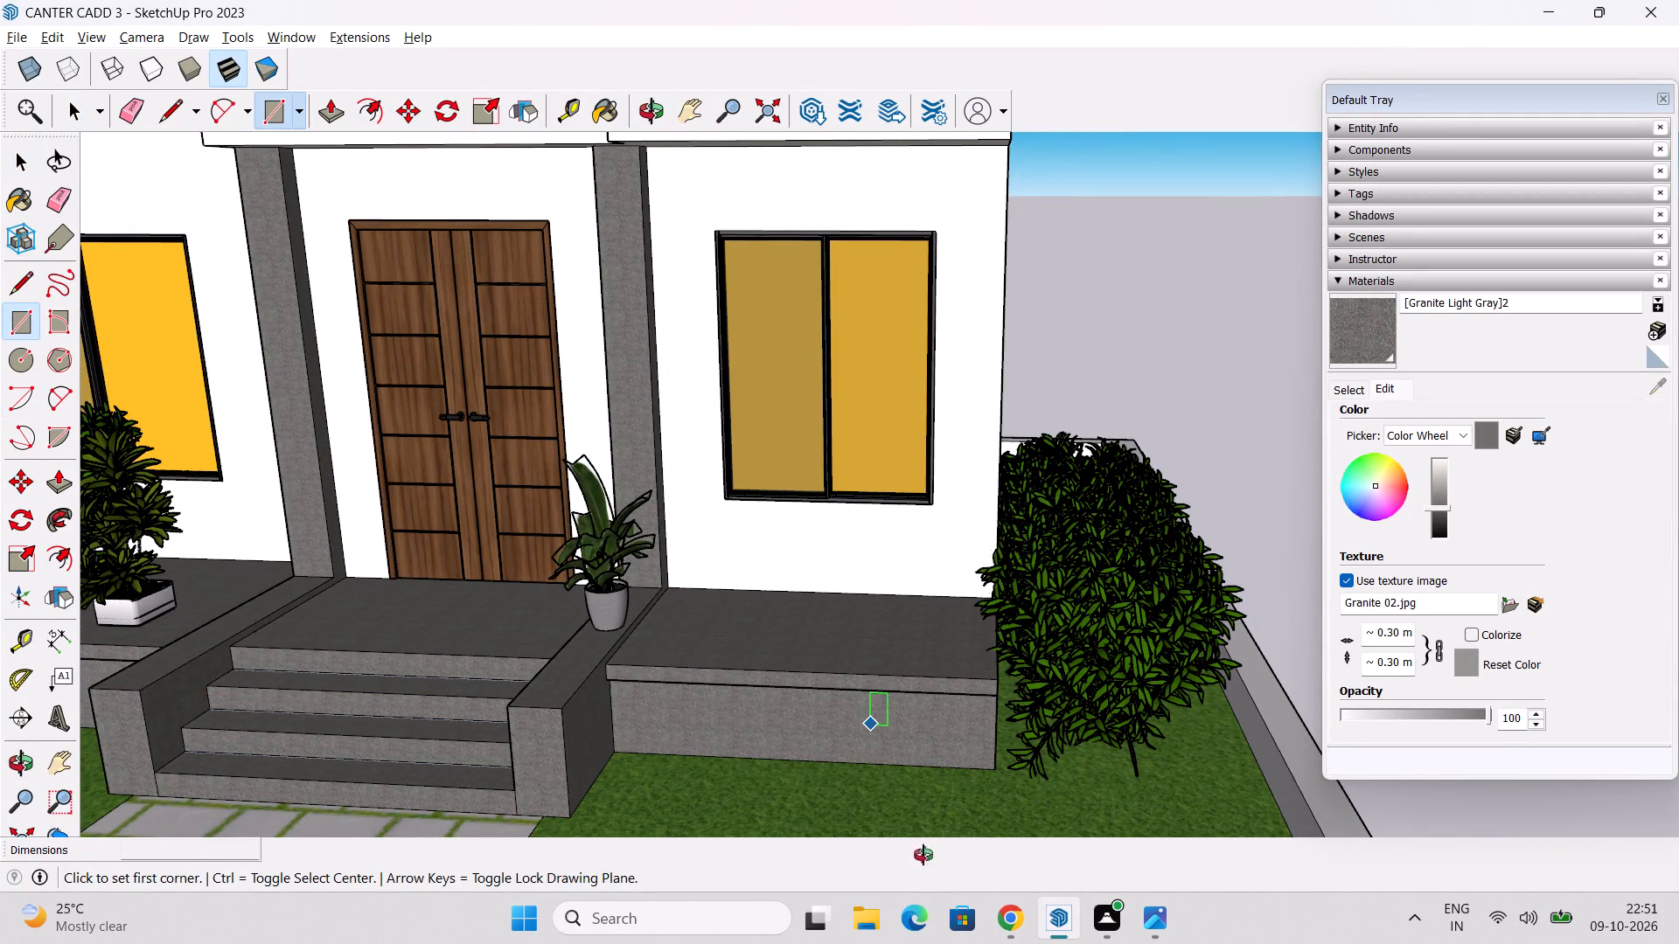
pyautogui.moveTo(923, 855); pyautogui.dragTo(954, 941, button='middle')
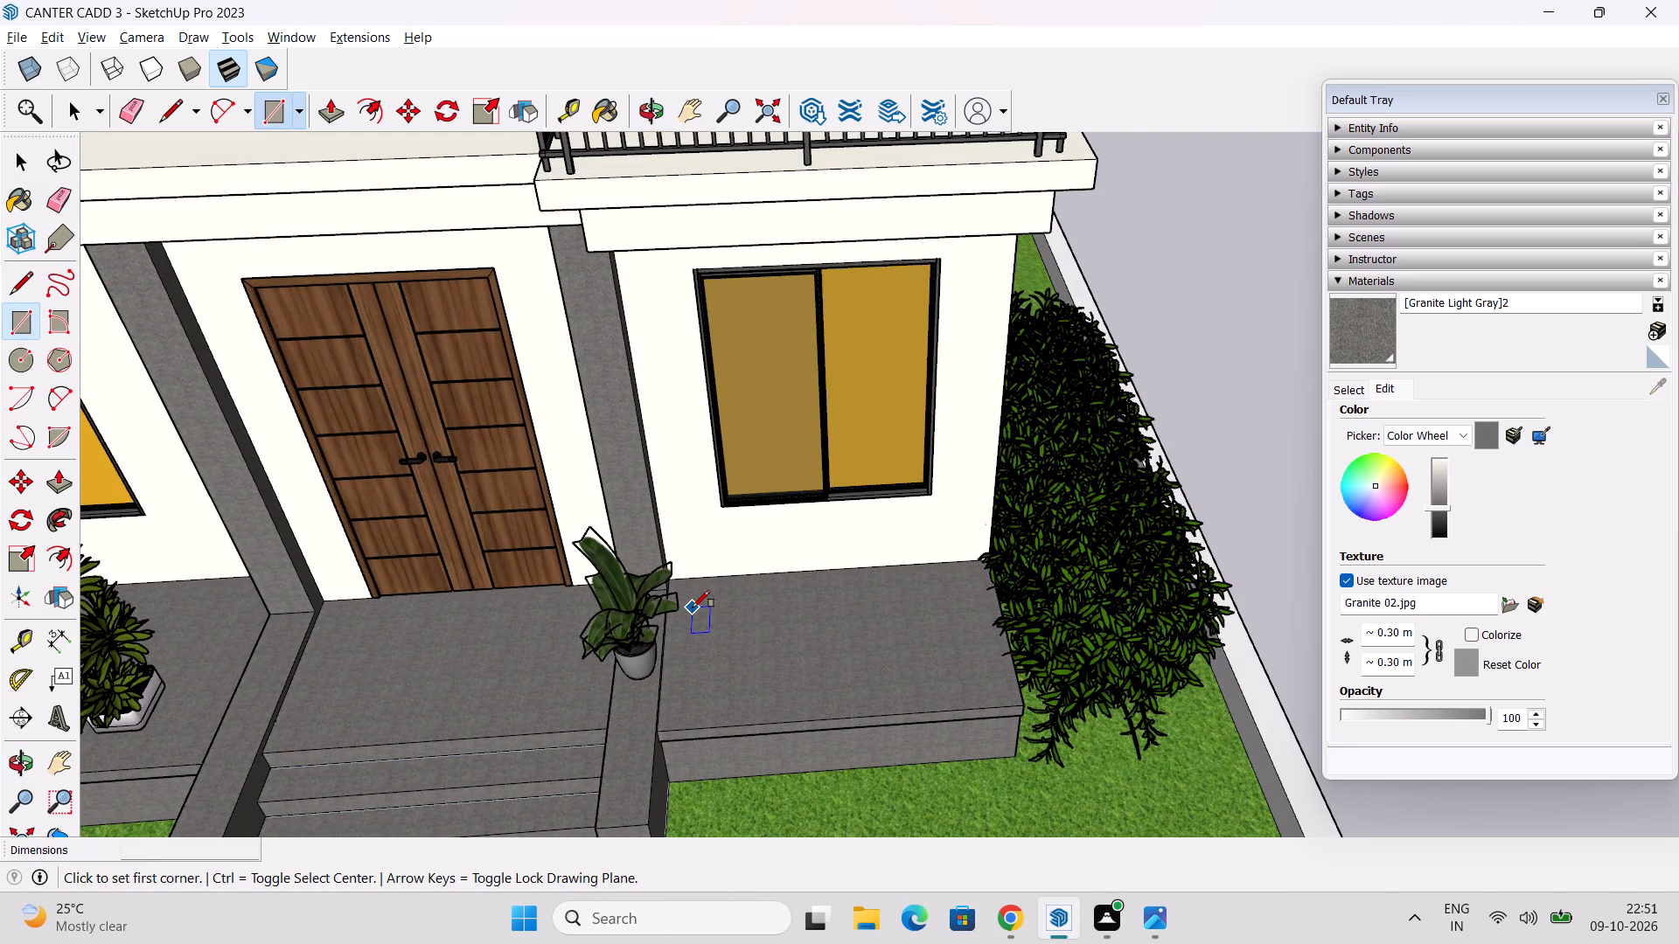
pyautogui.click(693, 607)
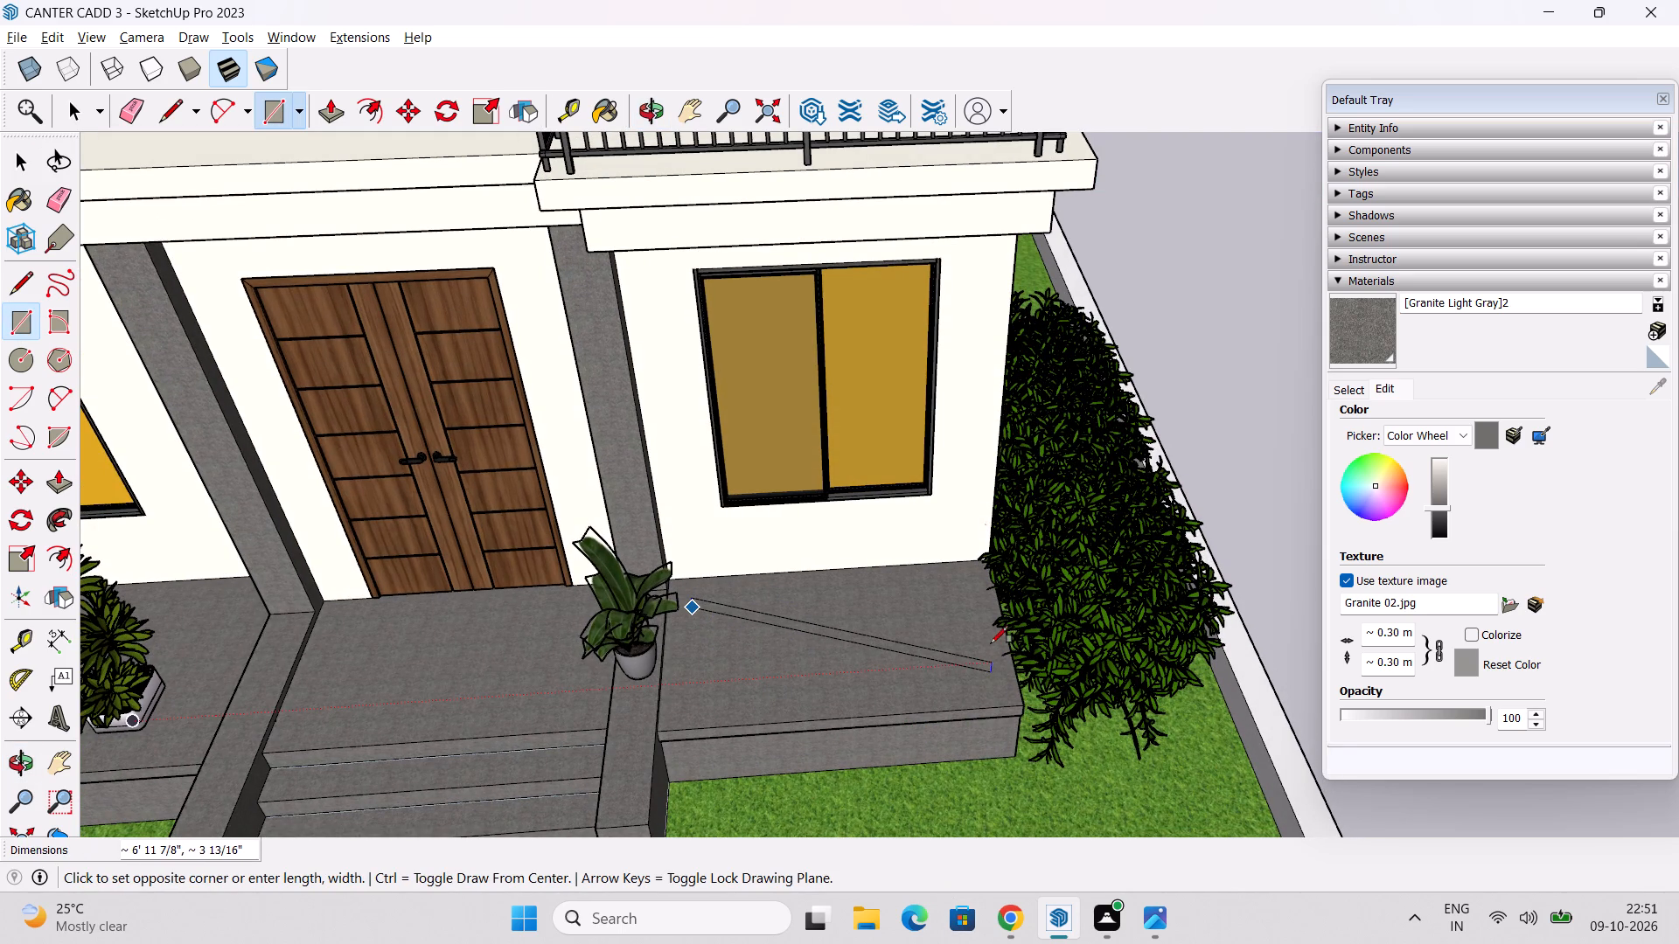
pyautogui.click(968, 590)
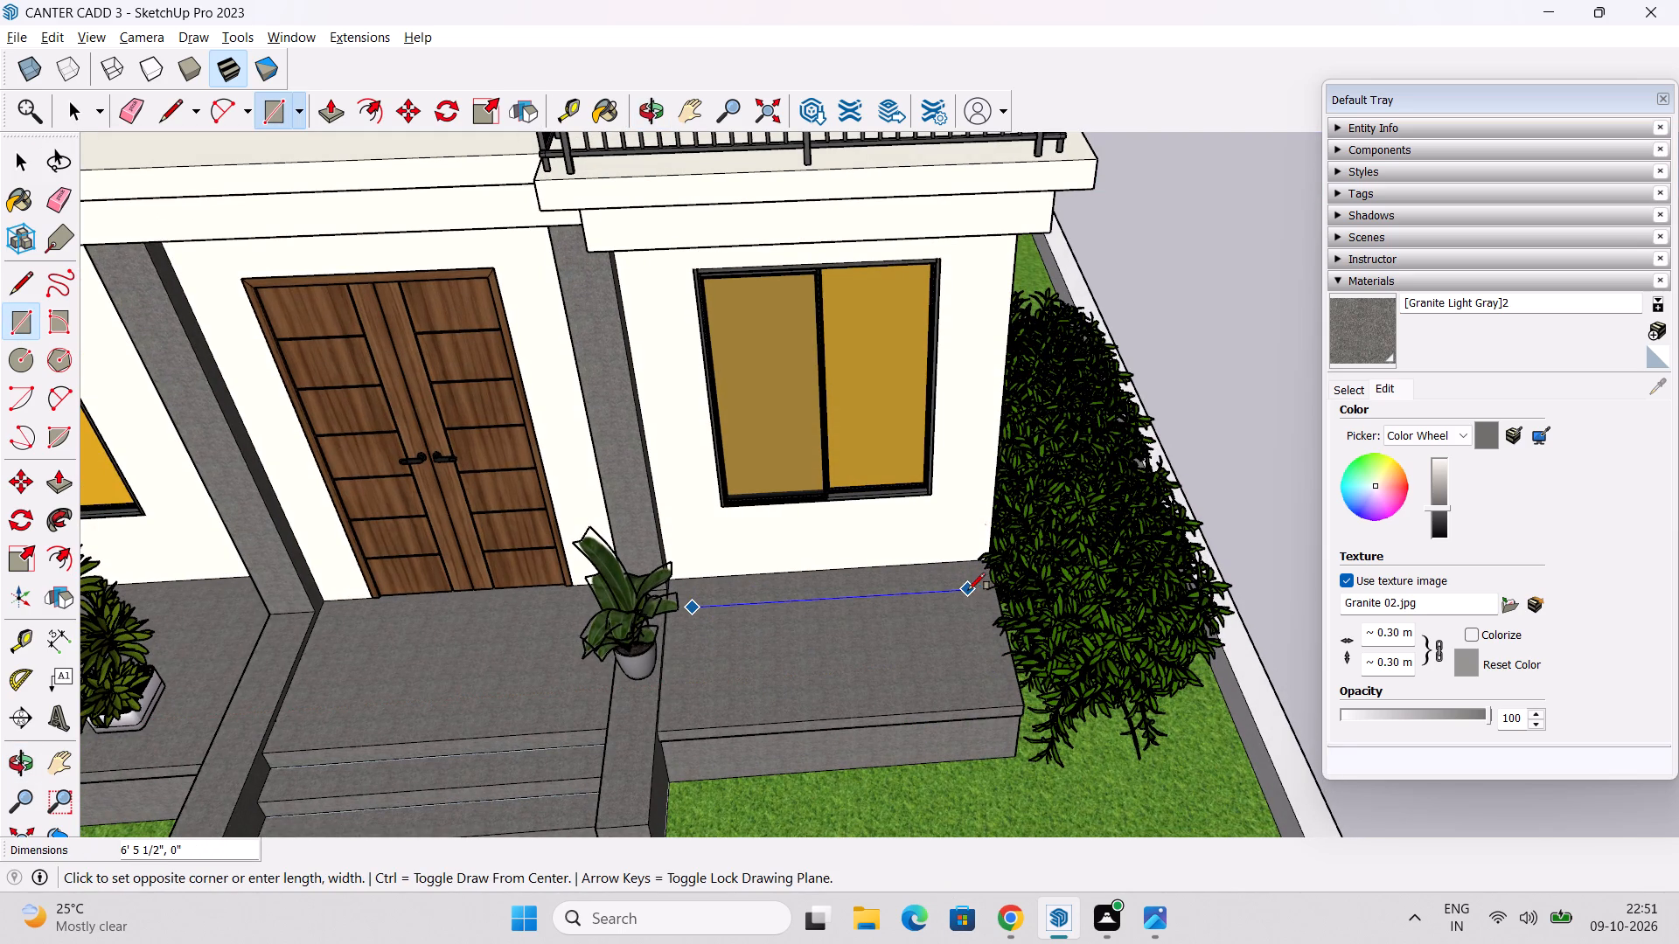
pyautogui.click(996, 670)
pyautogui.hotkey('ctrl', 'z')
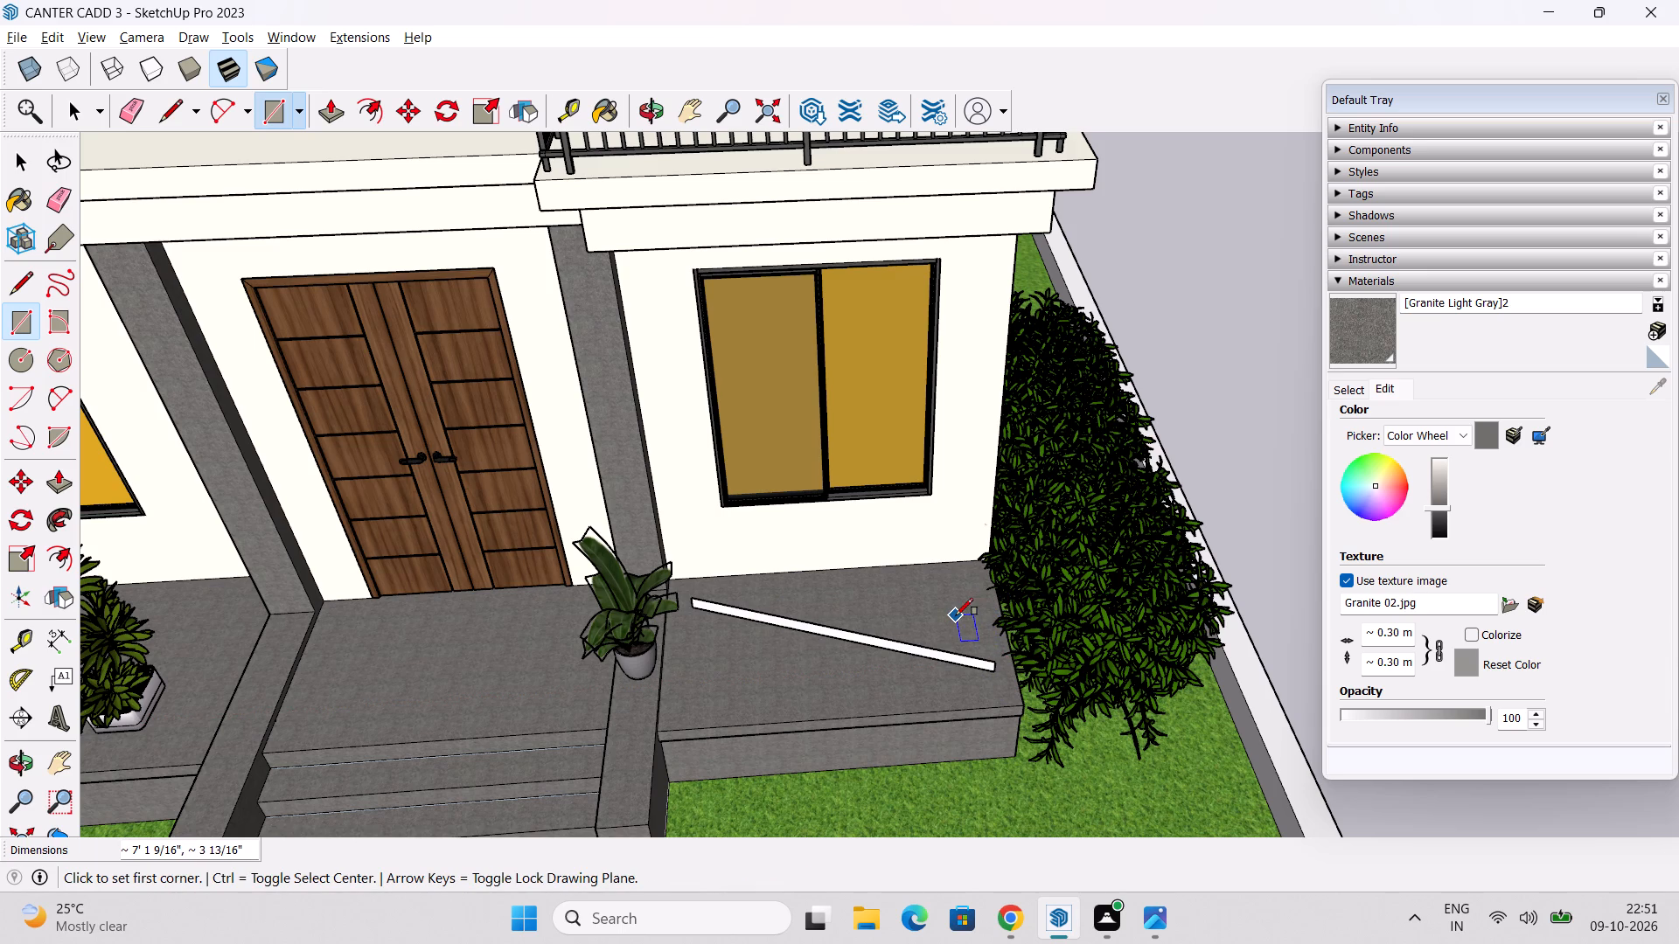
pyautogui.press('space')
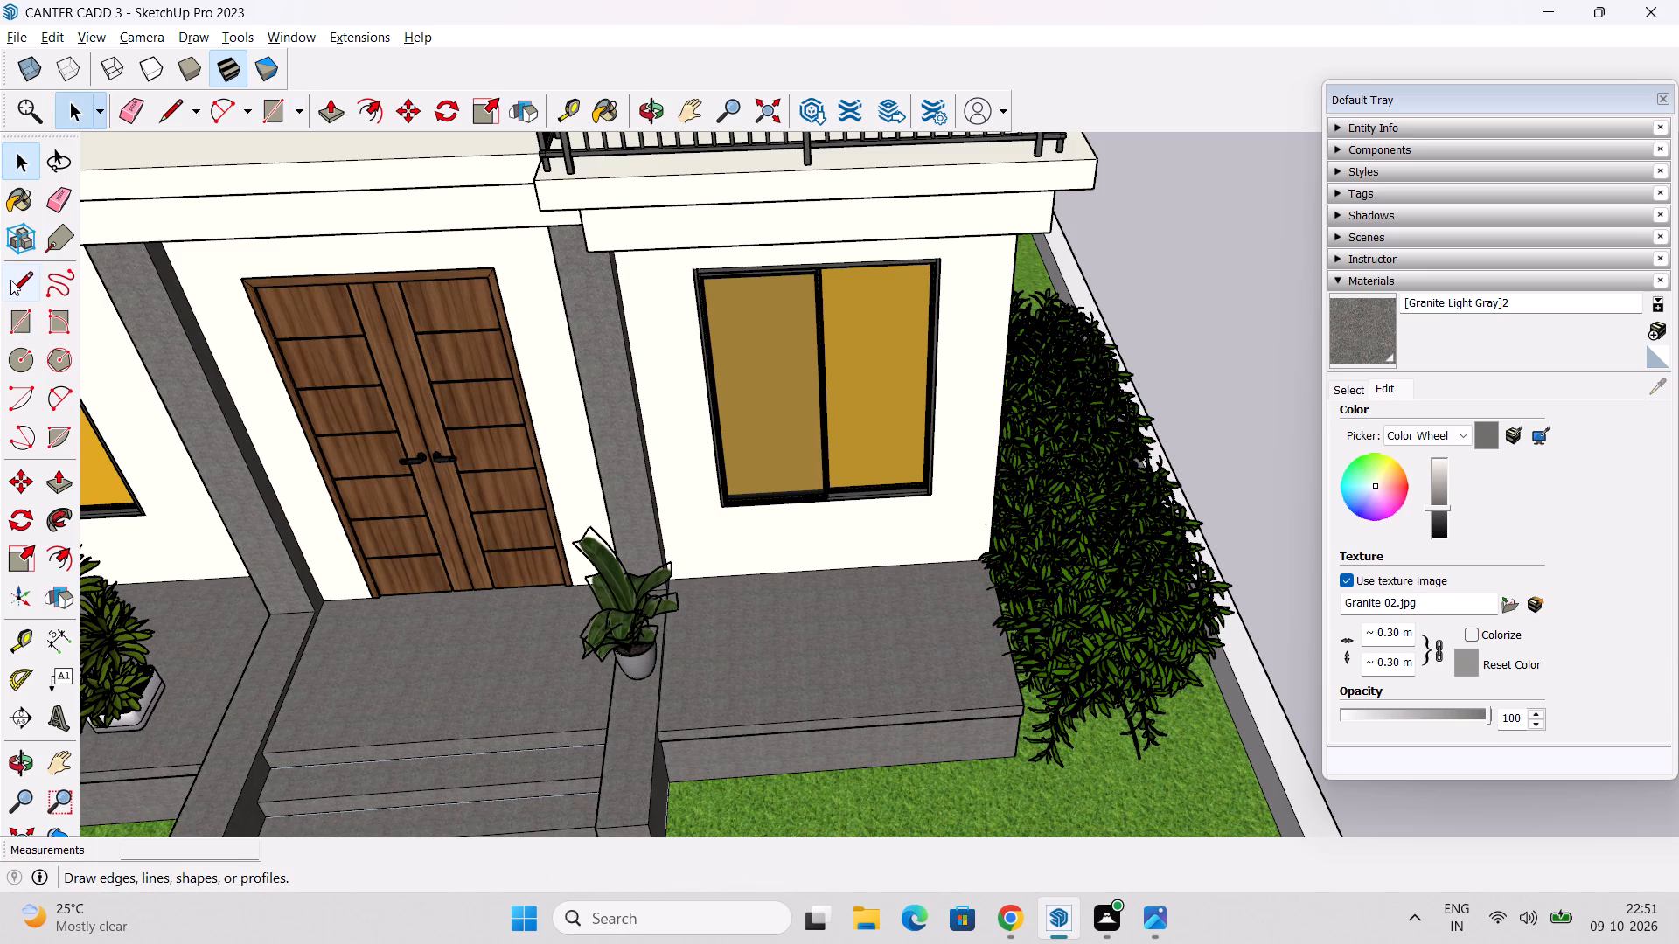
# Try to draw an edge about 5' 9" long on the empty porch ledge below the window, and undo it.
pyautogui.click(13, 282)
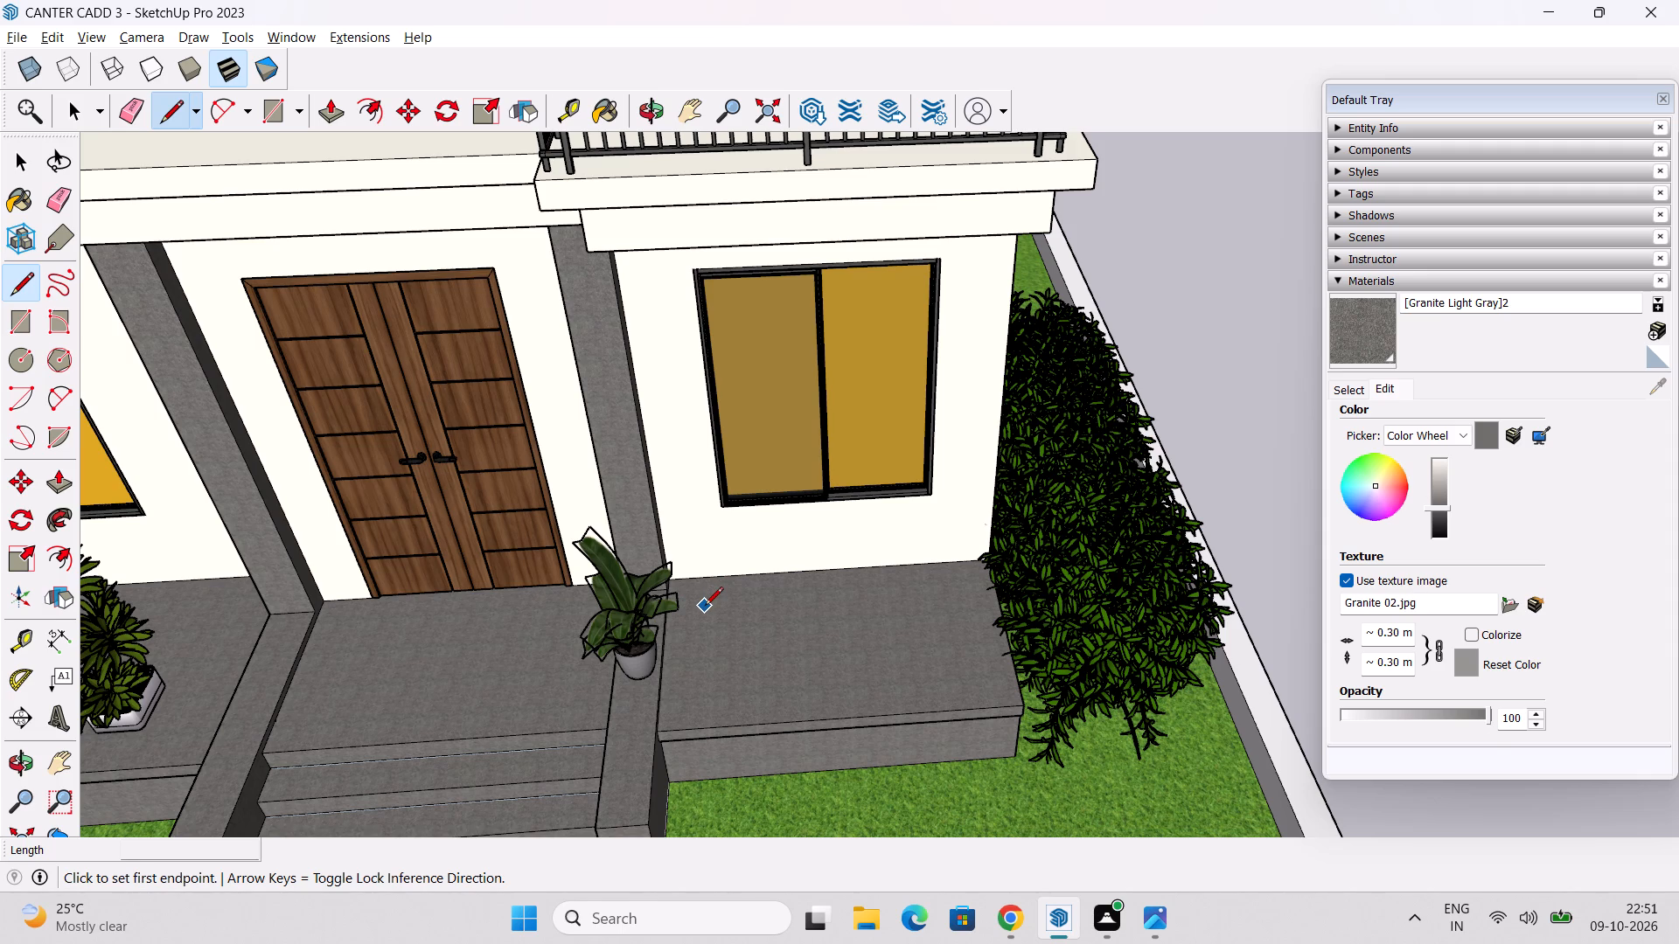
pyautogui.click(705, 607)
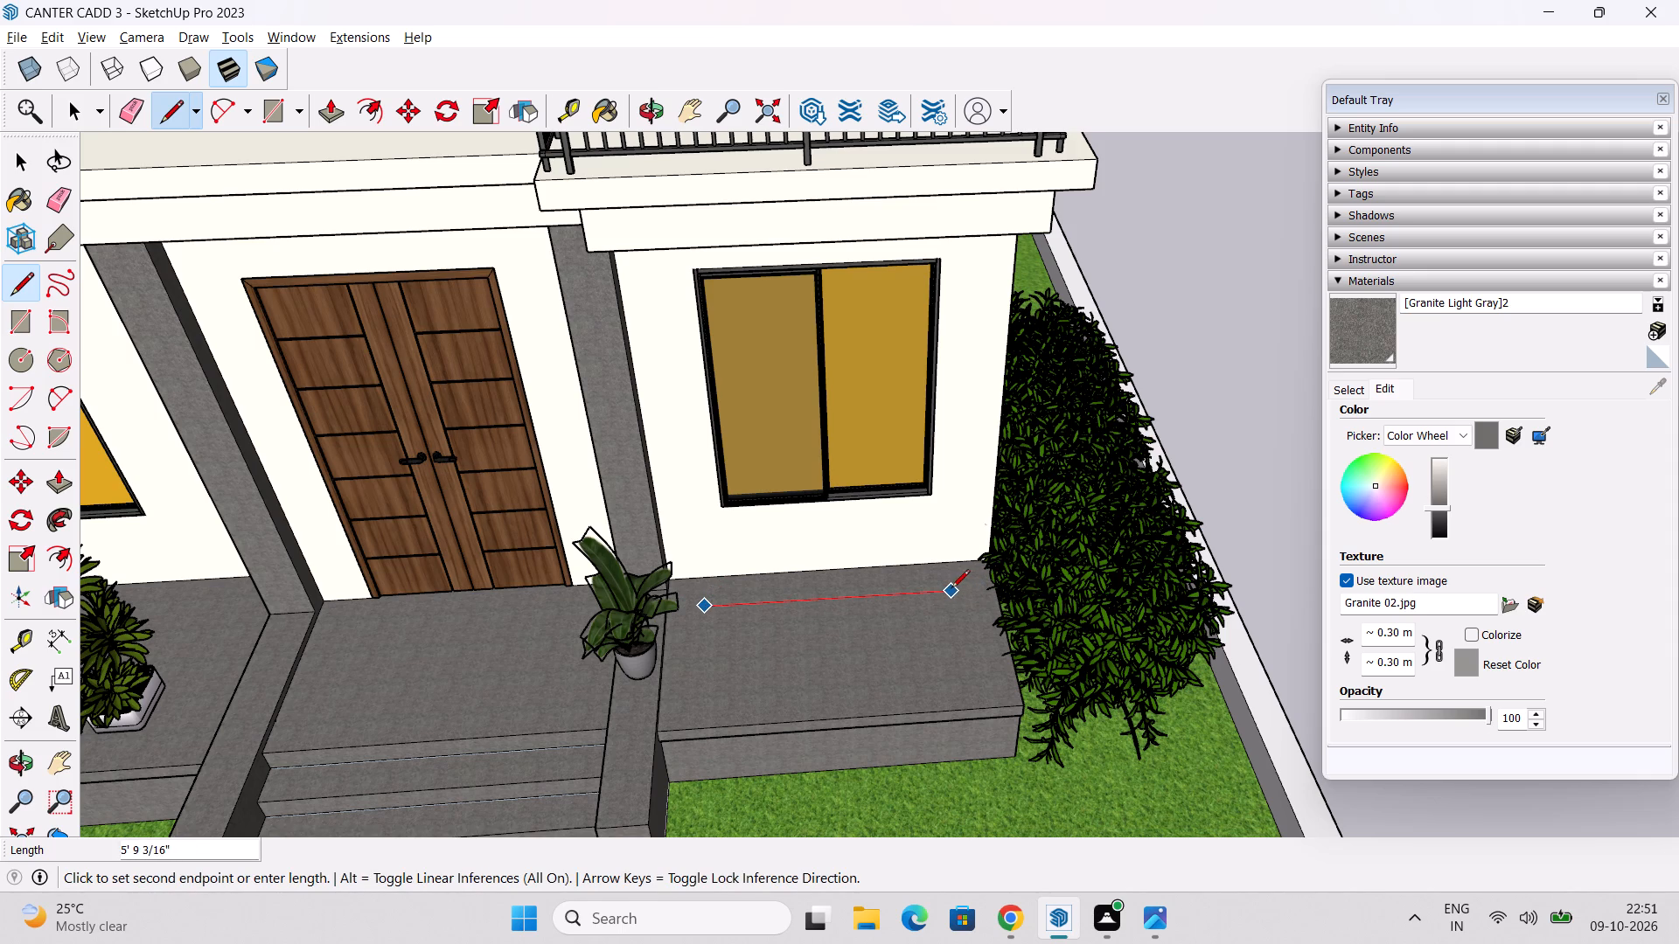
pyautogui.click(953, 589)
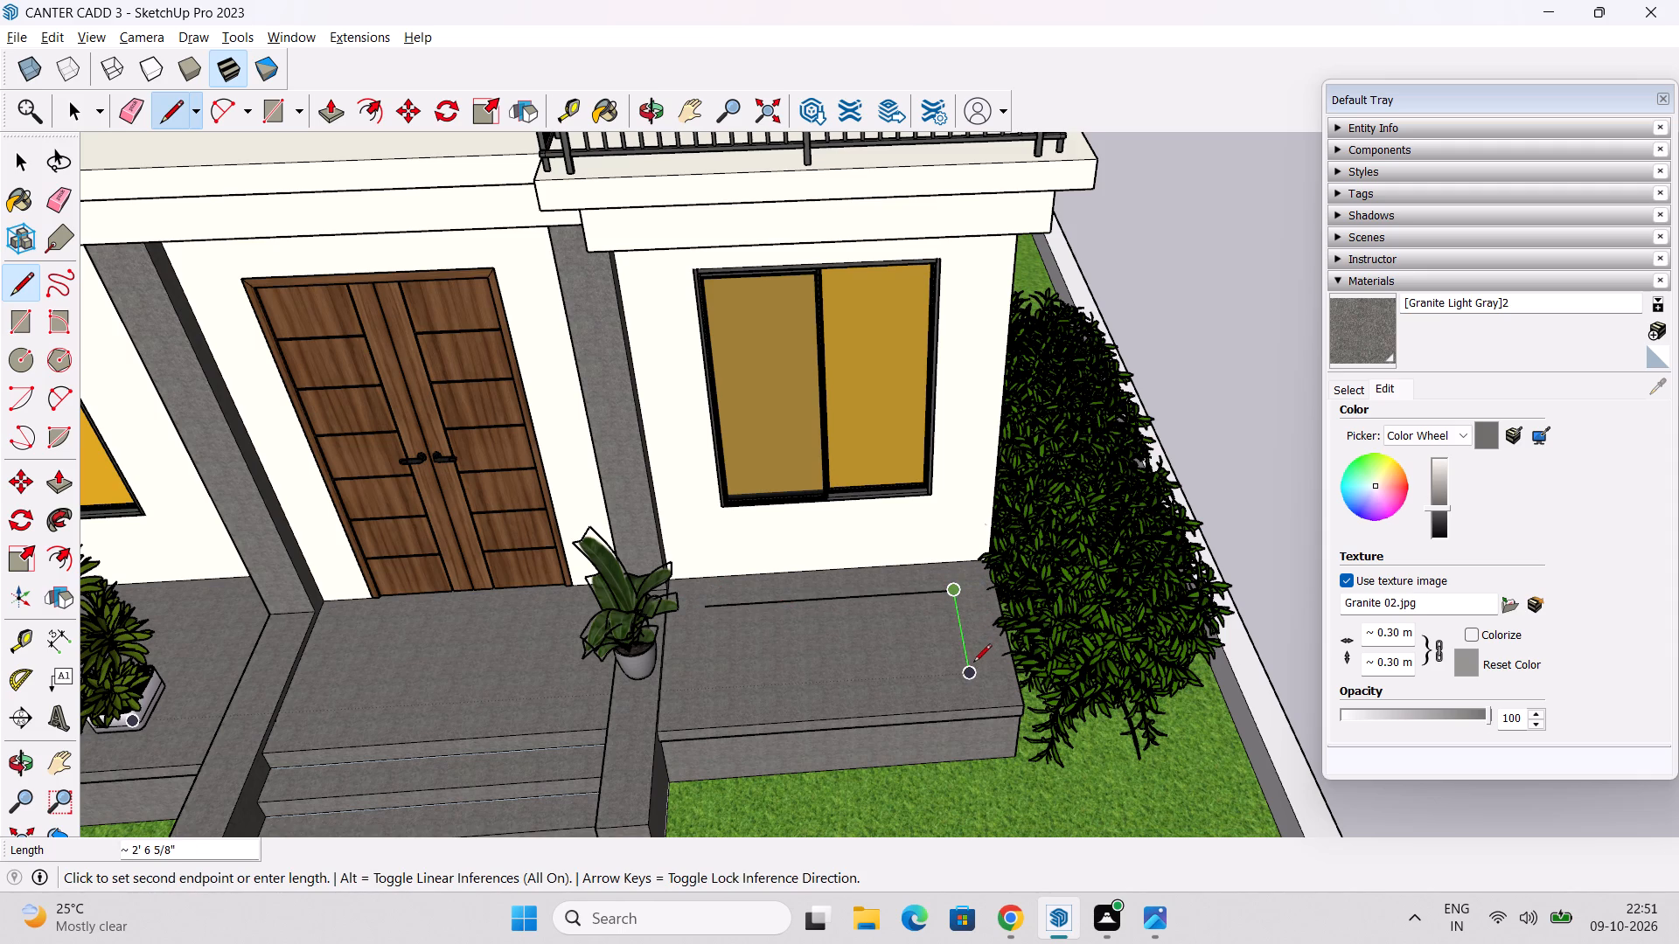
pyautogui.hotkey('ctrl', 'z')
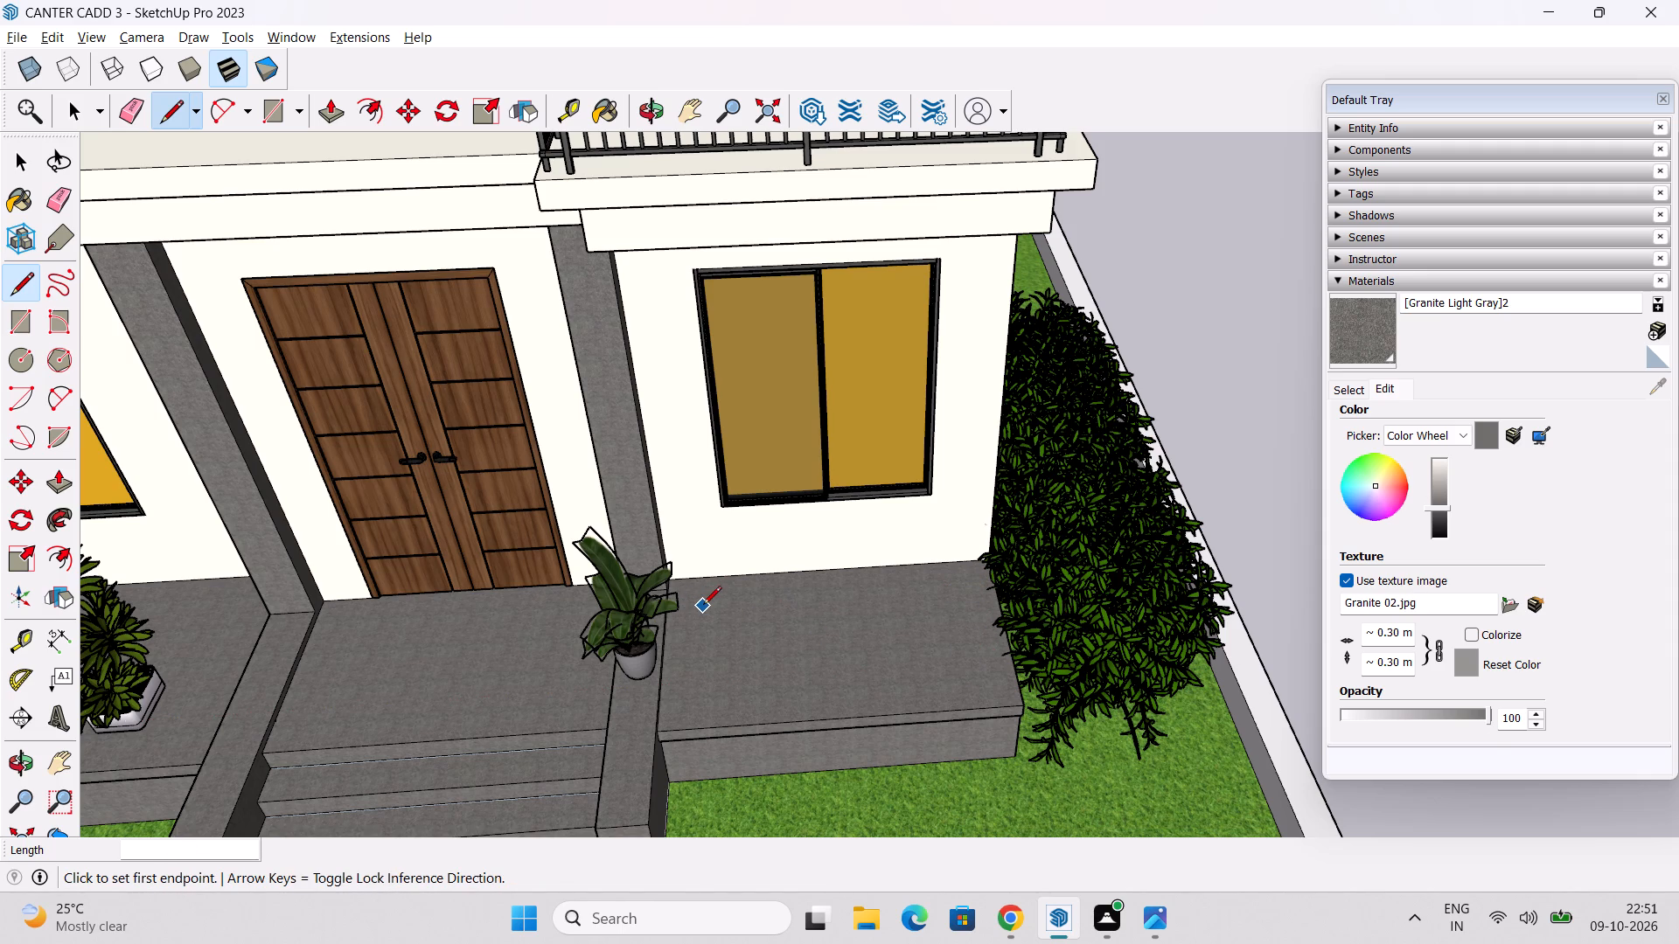
# Draw a closed four-sided outline about 5' 10" by 2' 7" with the Line tool on the empty porch ledge below the window.
pyautogui.click(703, 606)
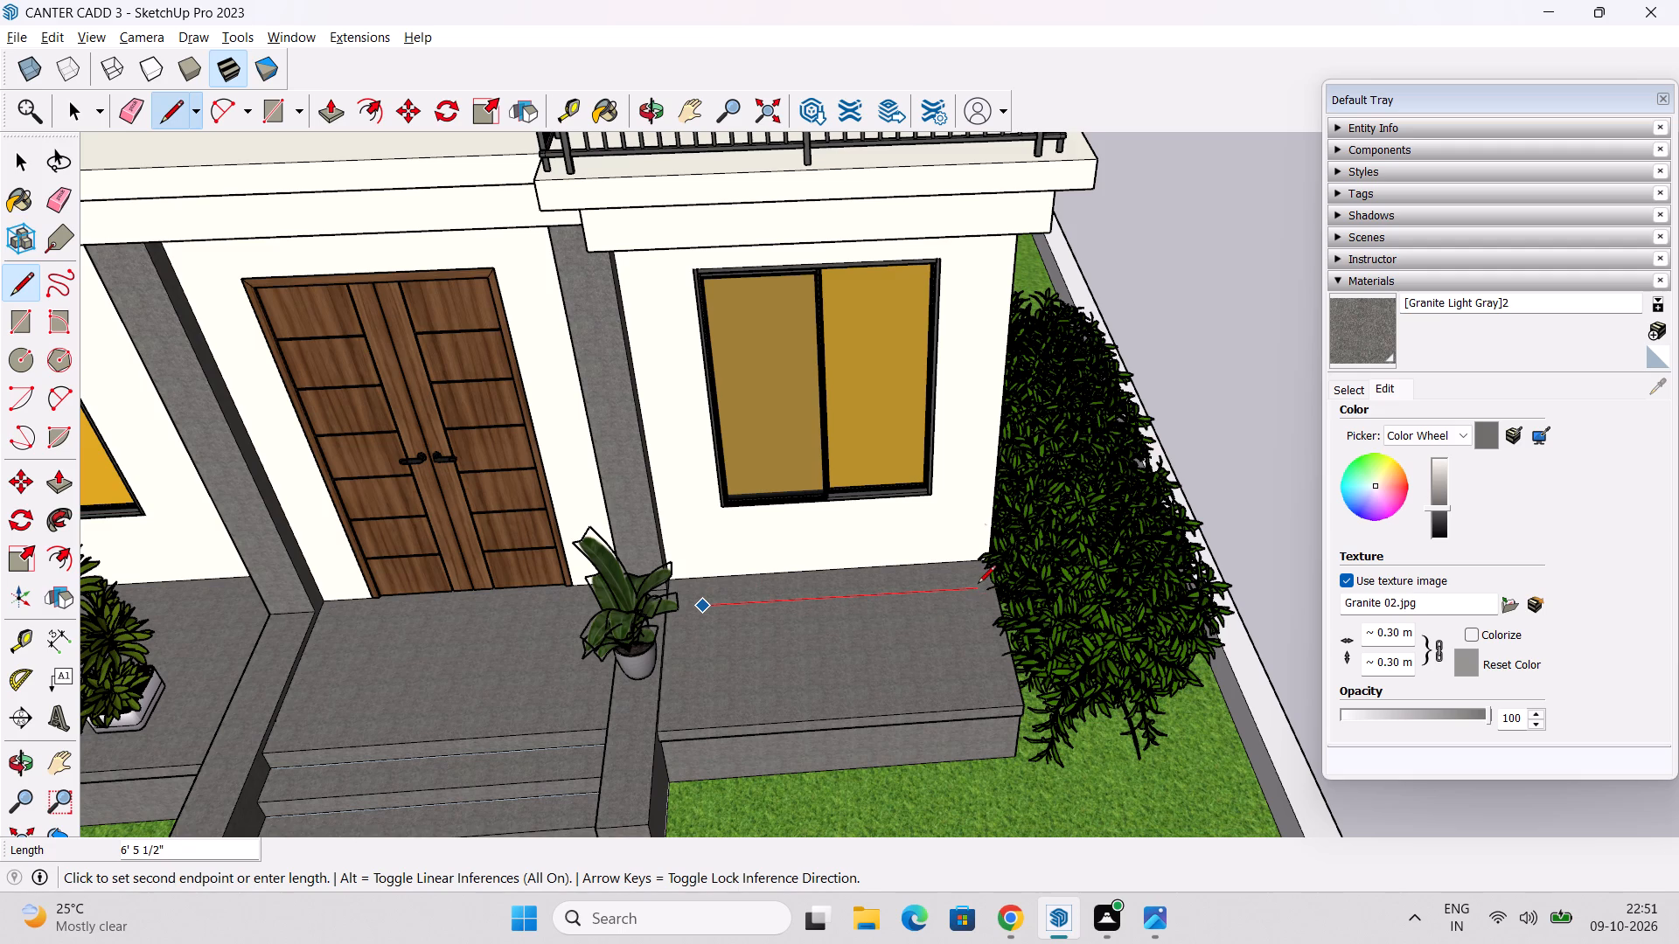
pyautogui.click(967, 585)
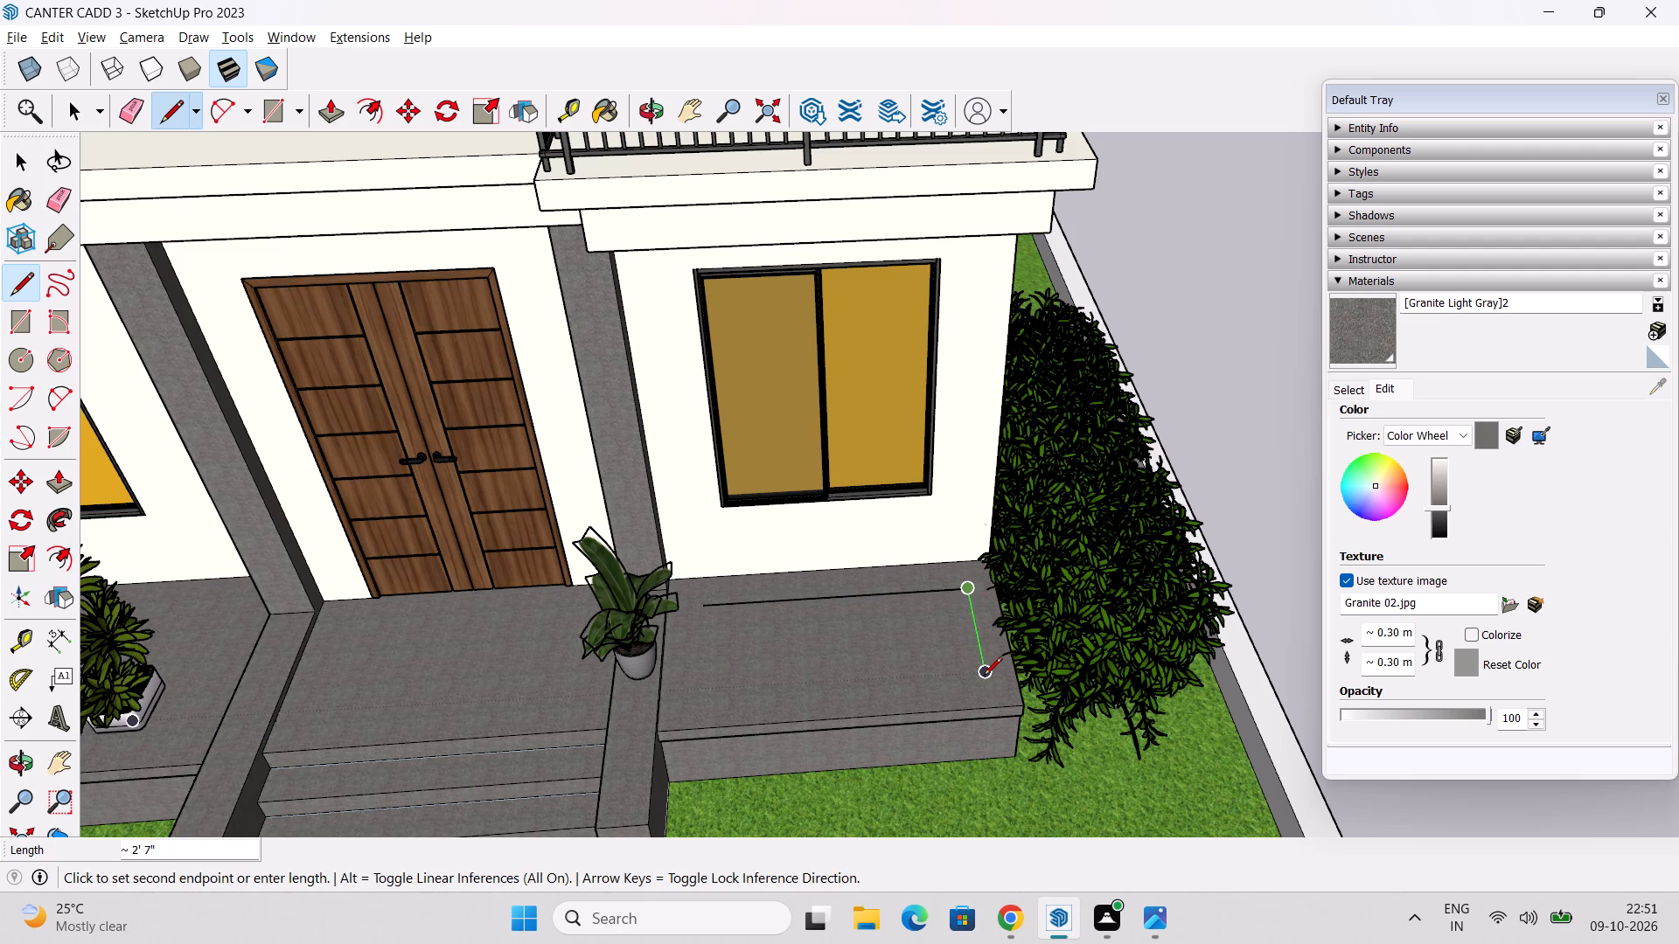
pyautogui.click(984, 677)
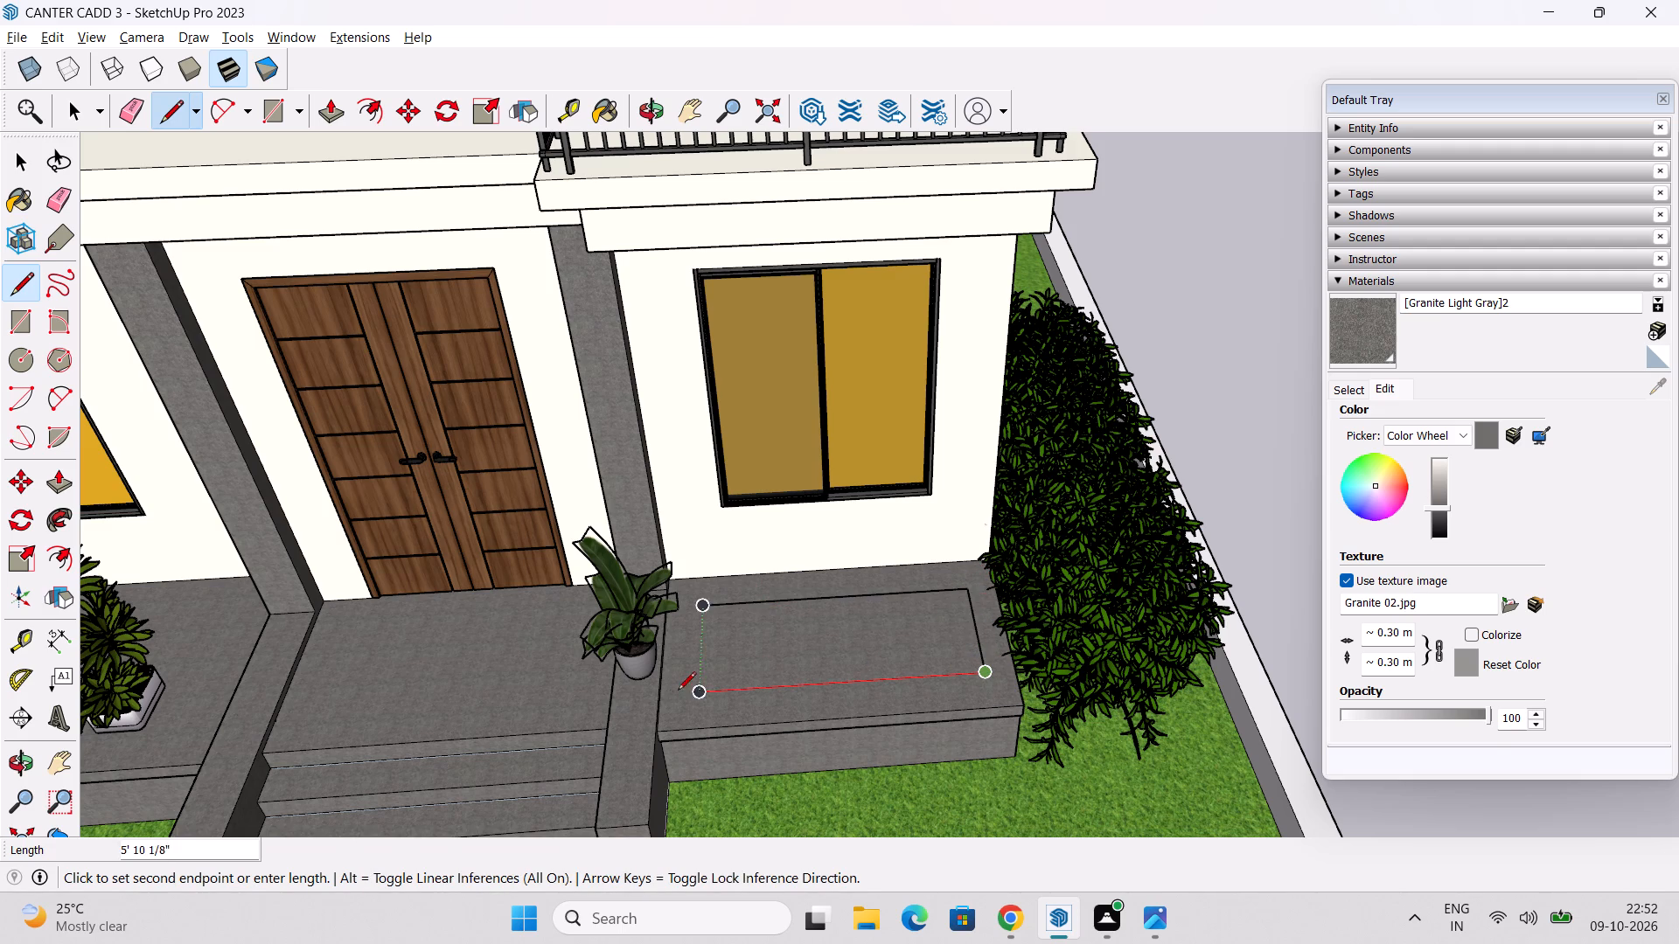
pyautogui.click(702, 695)
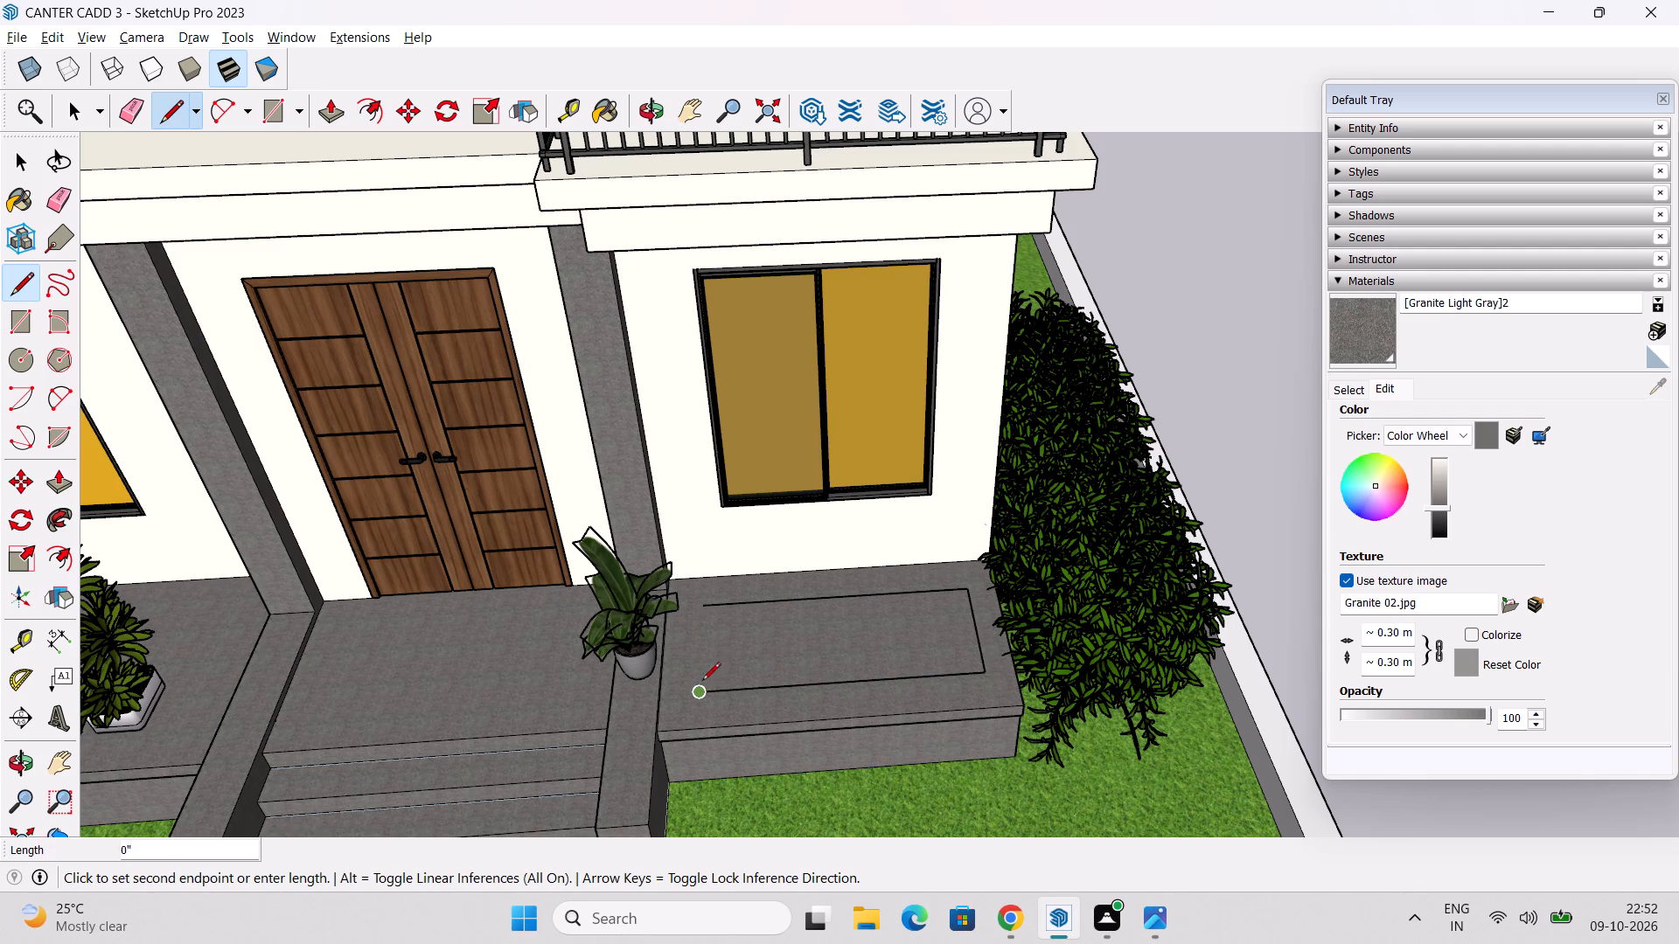
pyautogui.click(707, 610)
pyautogui.press('space')
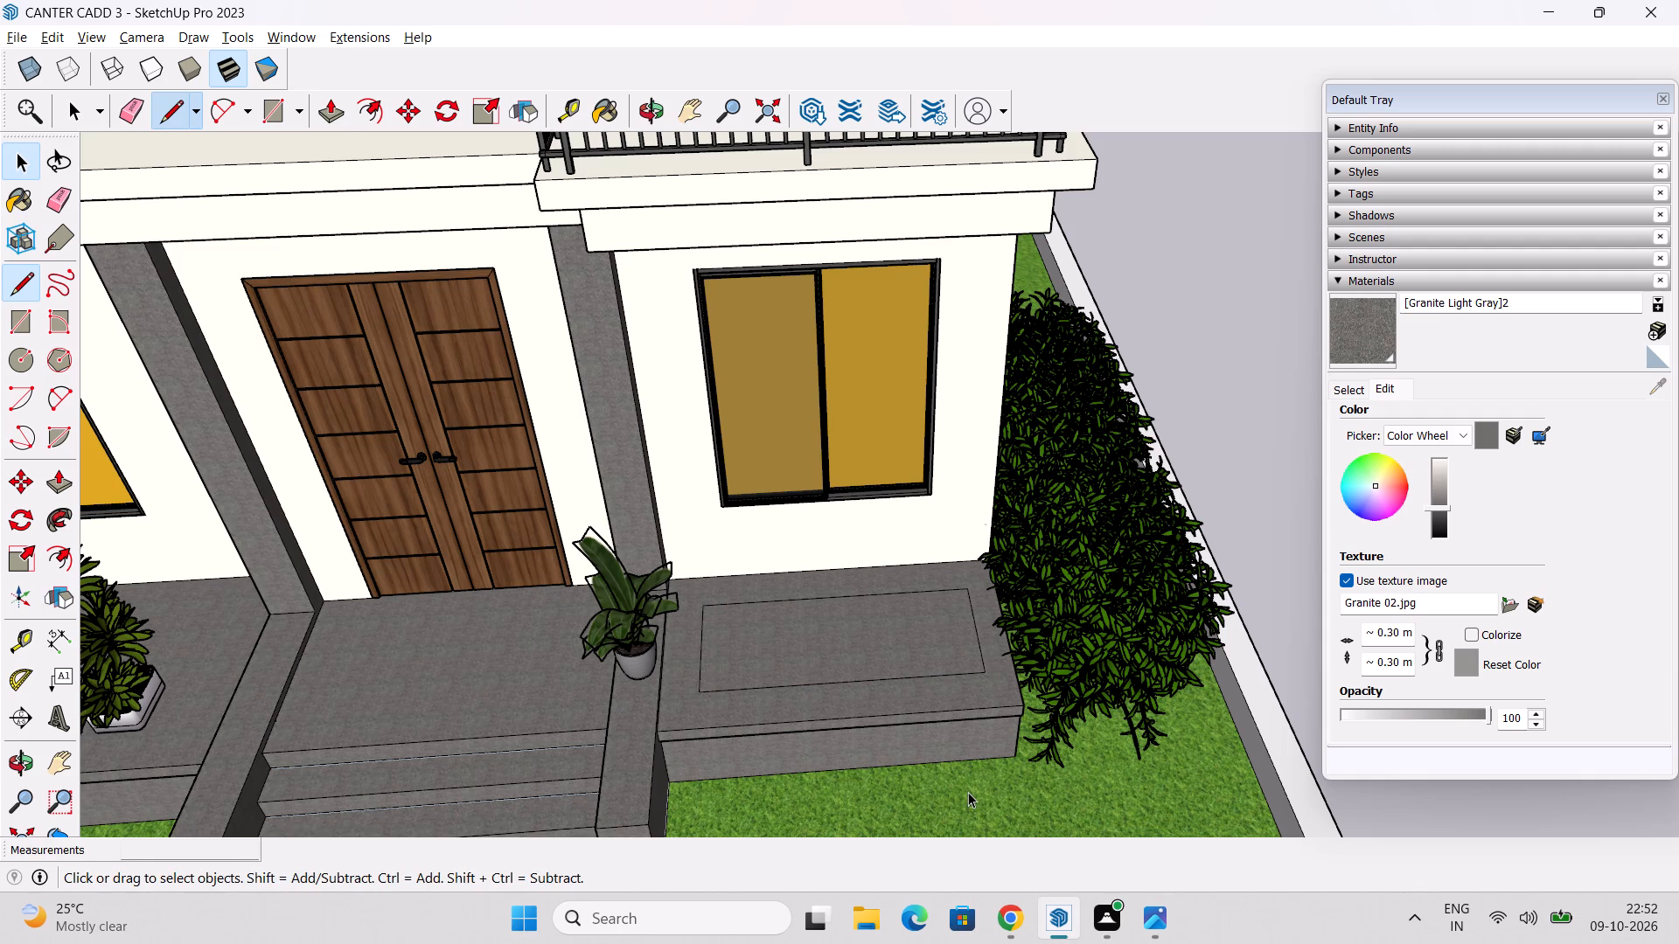
# Push the outlined face down into the porch ledge, trying 3" and 4" before setting the depth to 6".
pyautogui.press('p')
pyautogui.click(873, 646)
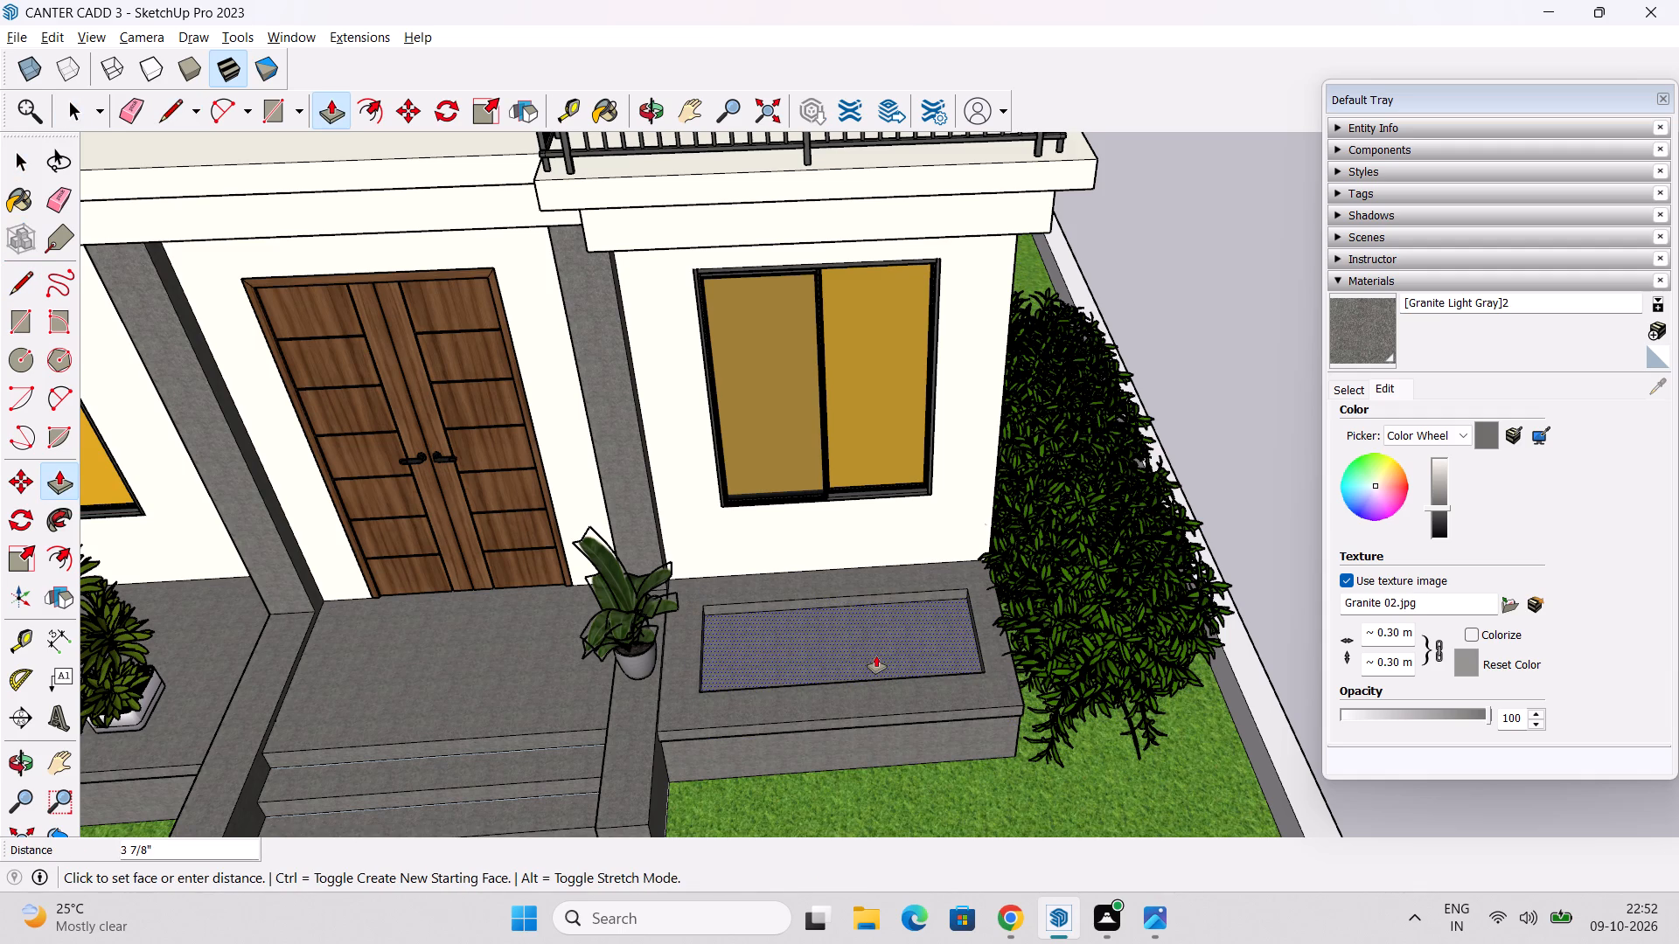
pyautogui.write('3"')
pyautogui.press('Return')
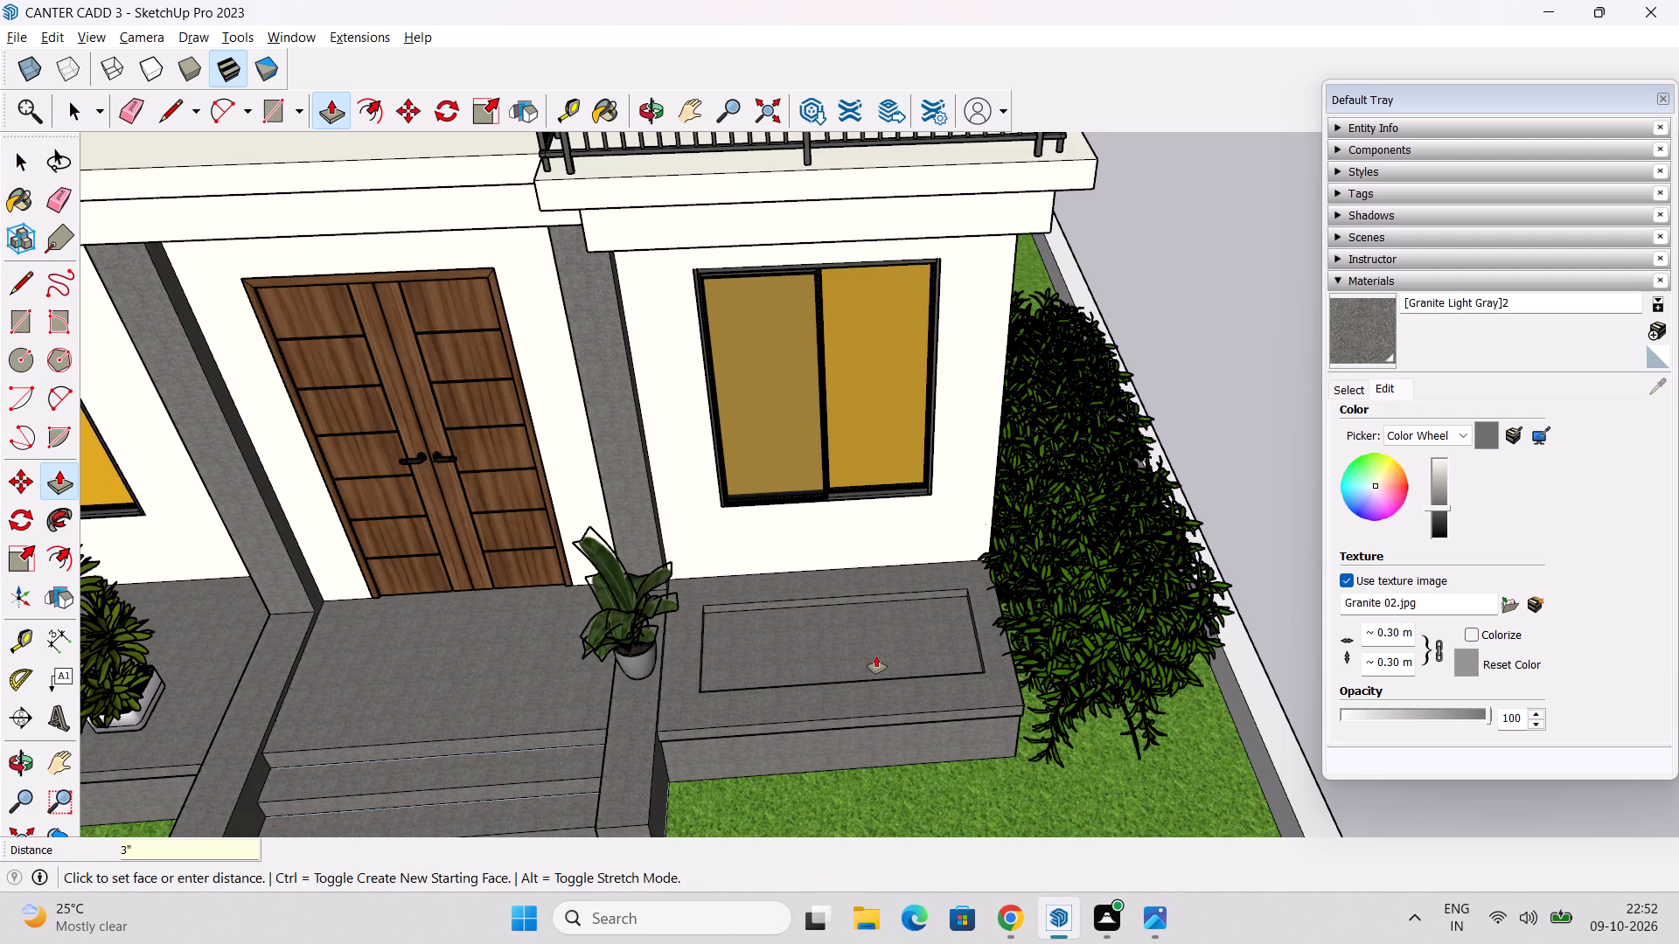
pyautogui.write('4"')
pyautogui.press('Return')
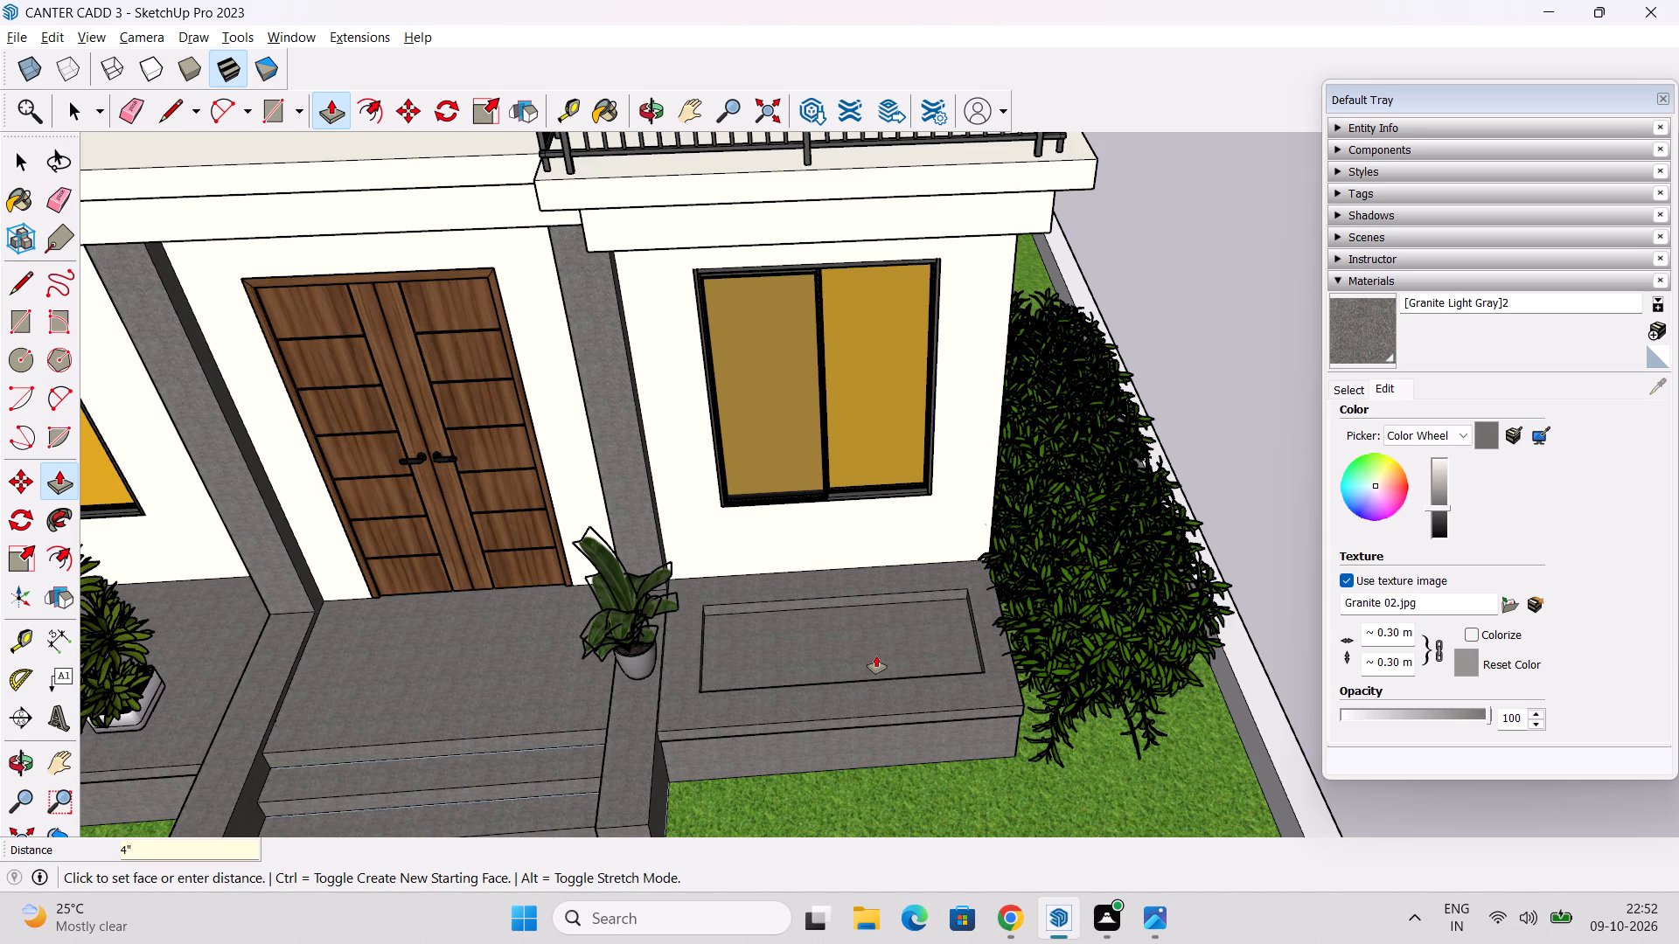
pyautogui.write('6"')
pyautogui.press('Return')
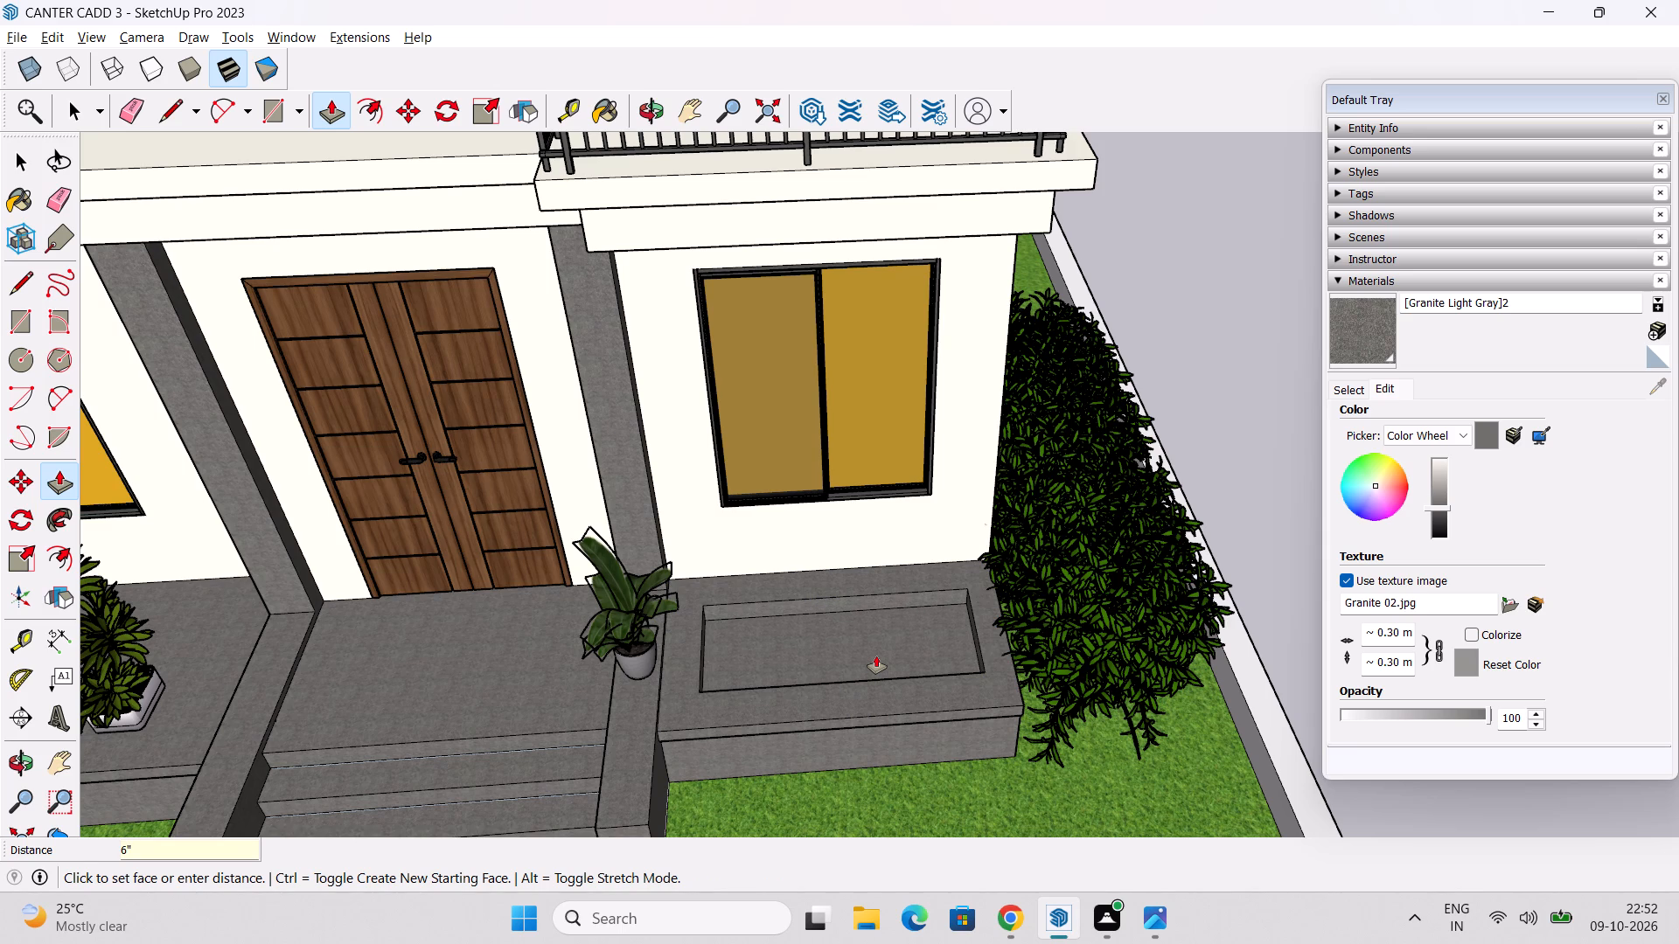
pyautogui.press('space')
# Move the shortened hedge about 19' 7" along the red axis from its ledge to the recessed planter across the entrance steps.
pyautogui.scroll(-3, 862, 677)
pyautogui.moveTo(820, 683); pyautogui.dragTo(1104, 650, button='middle')
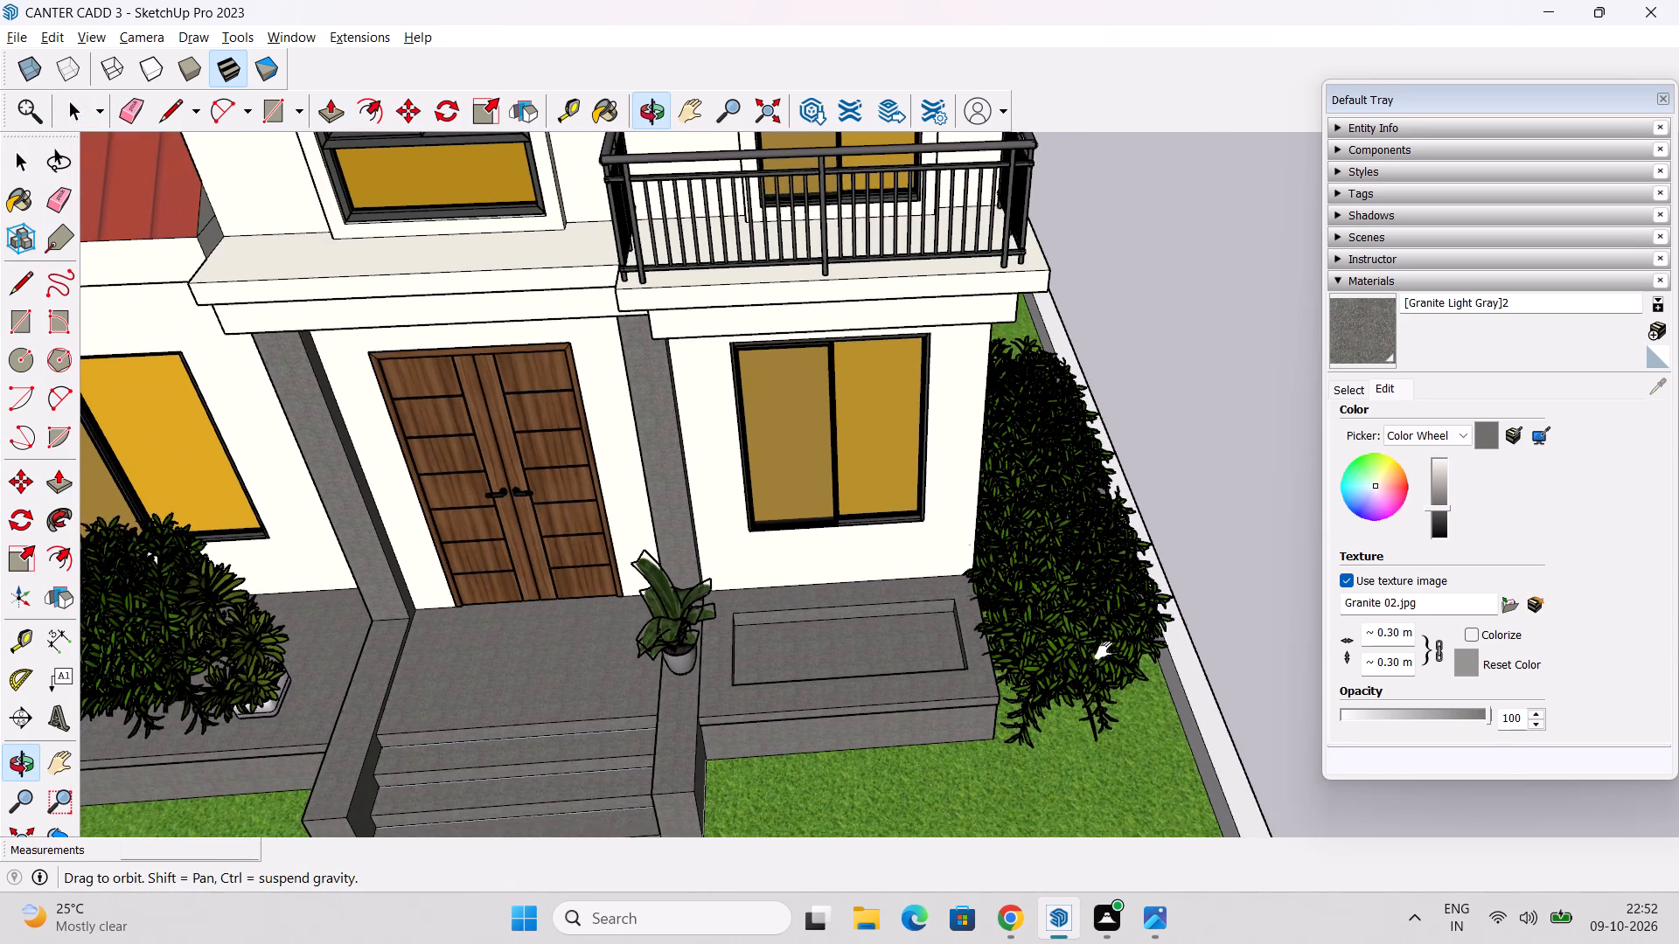
pyautogui.moveTo(1104, 650); pyautogui.dragTo(1110, 649, button='middle')
pyautogui.click(457, 587)
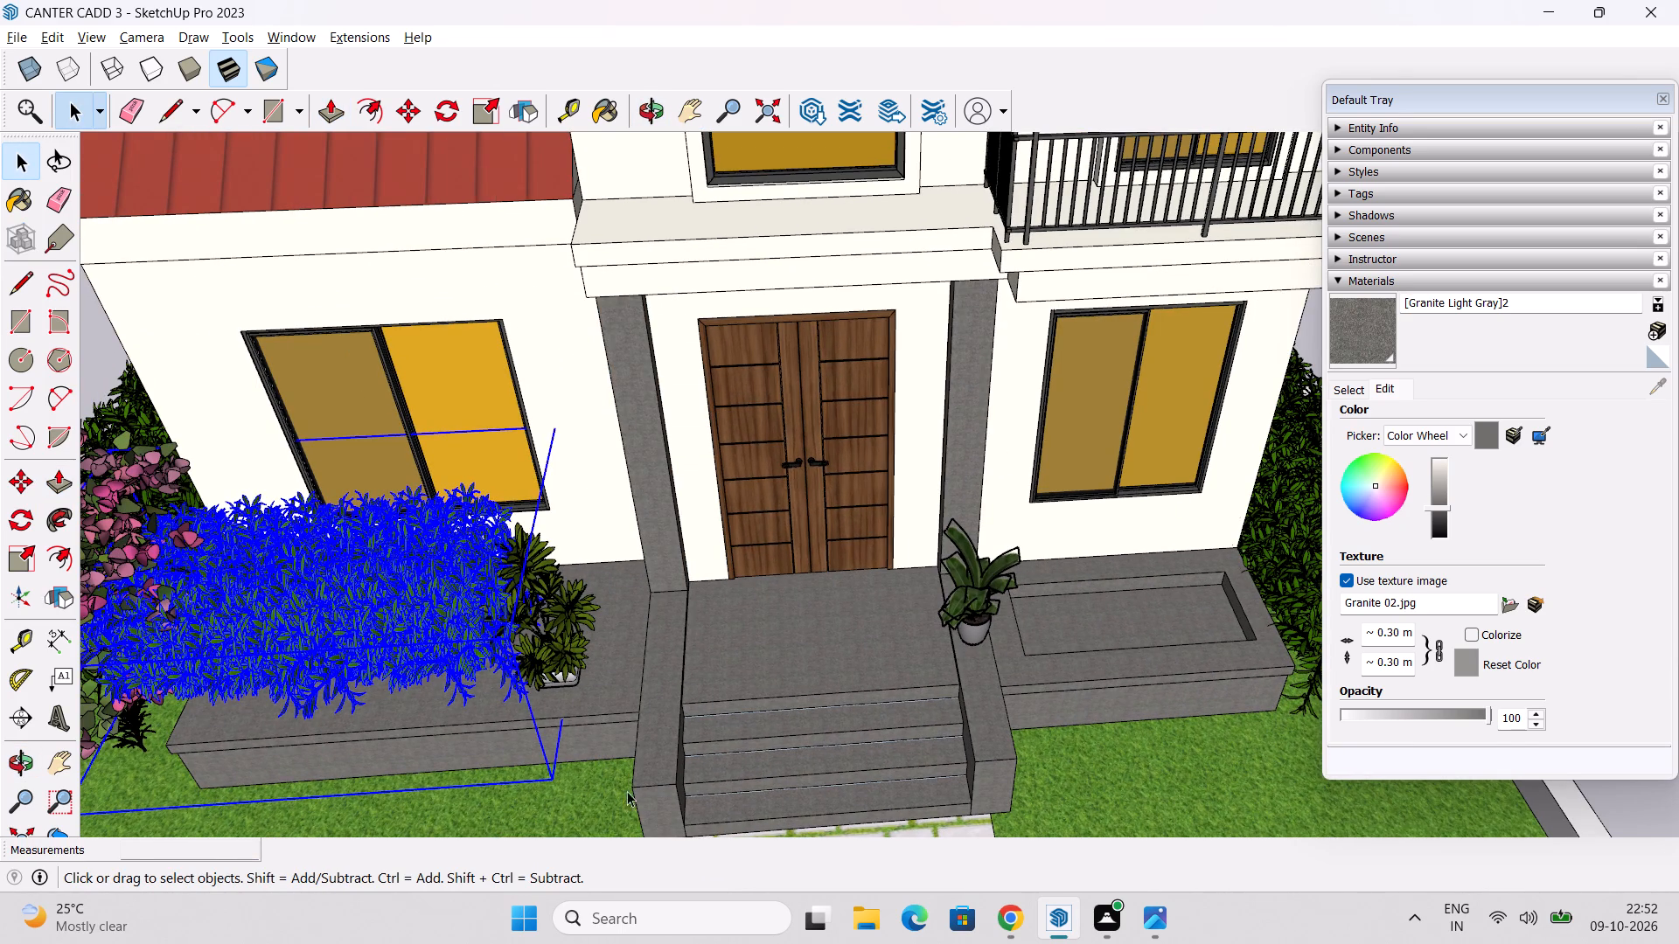
pyautogui.press('m')
pyautogui.moveTo(489, 687); pyautogui.dragTo(496, 498, button='middle')
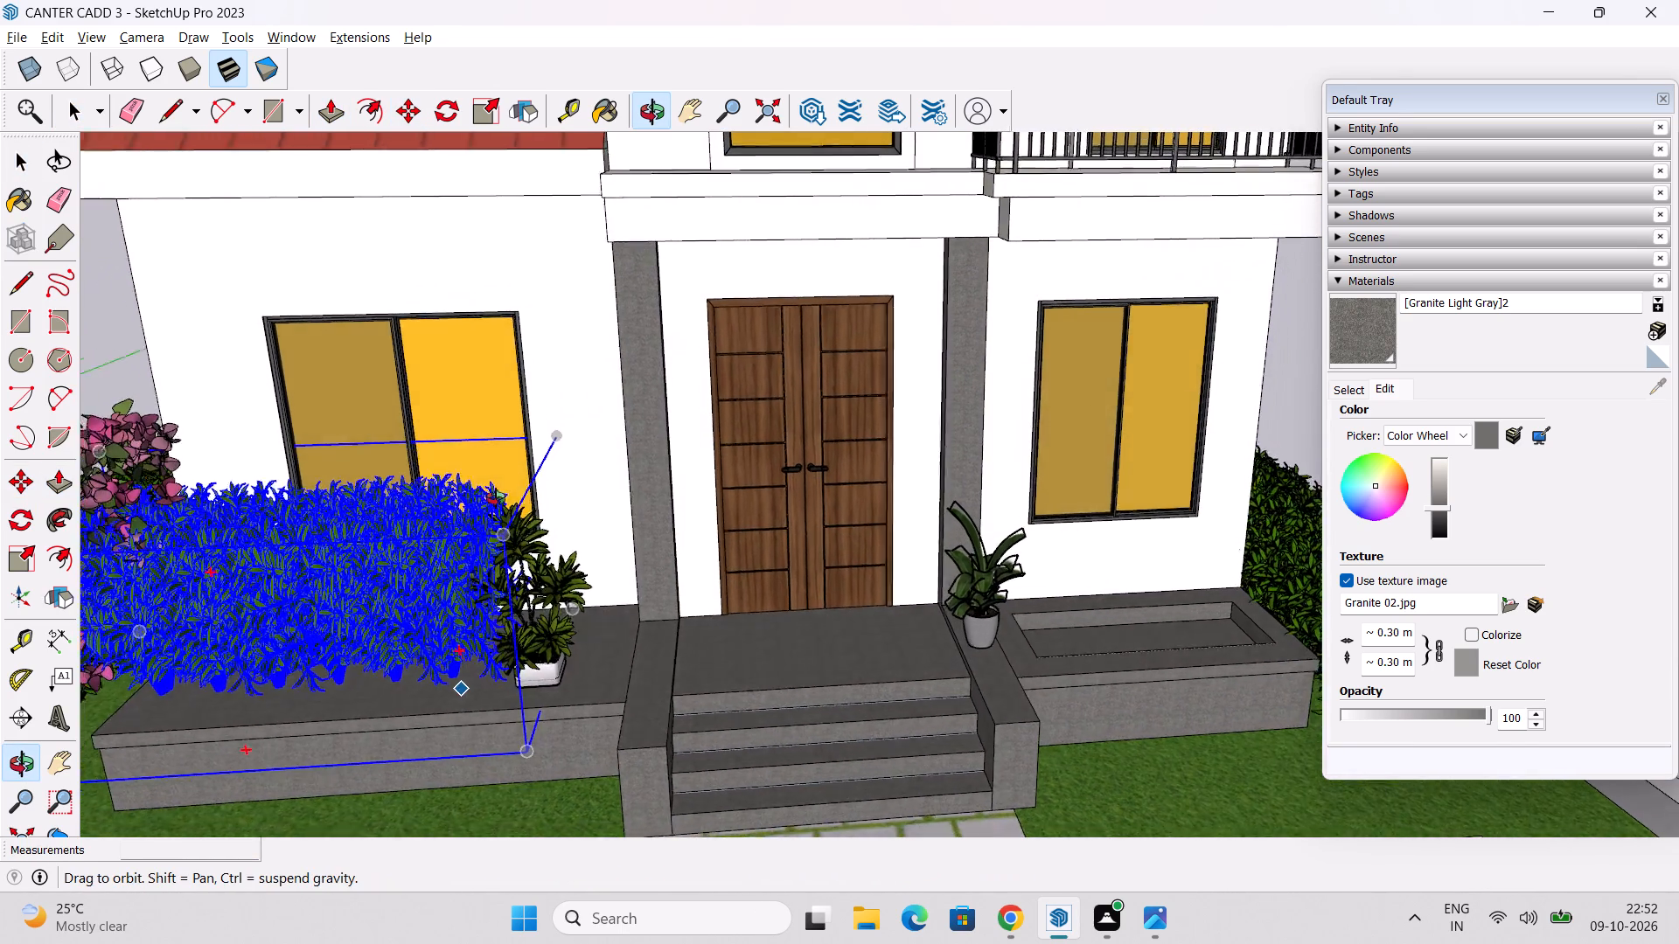
pyautogui.moveTo(496, 498); pyautogui.dragTo(490, 489, button='middle')
pyautogui.click(446, 671)
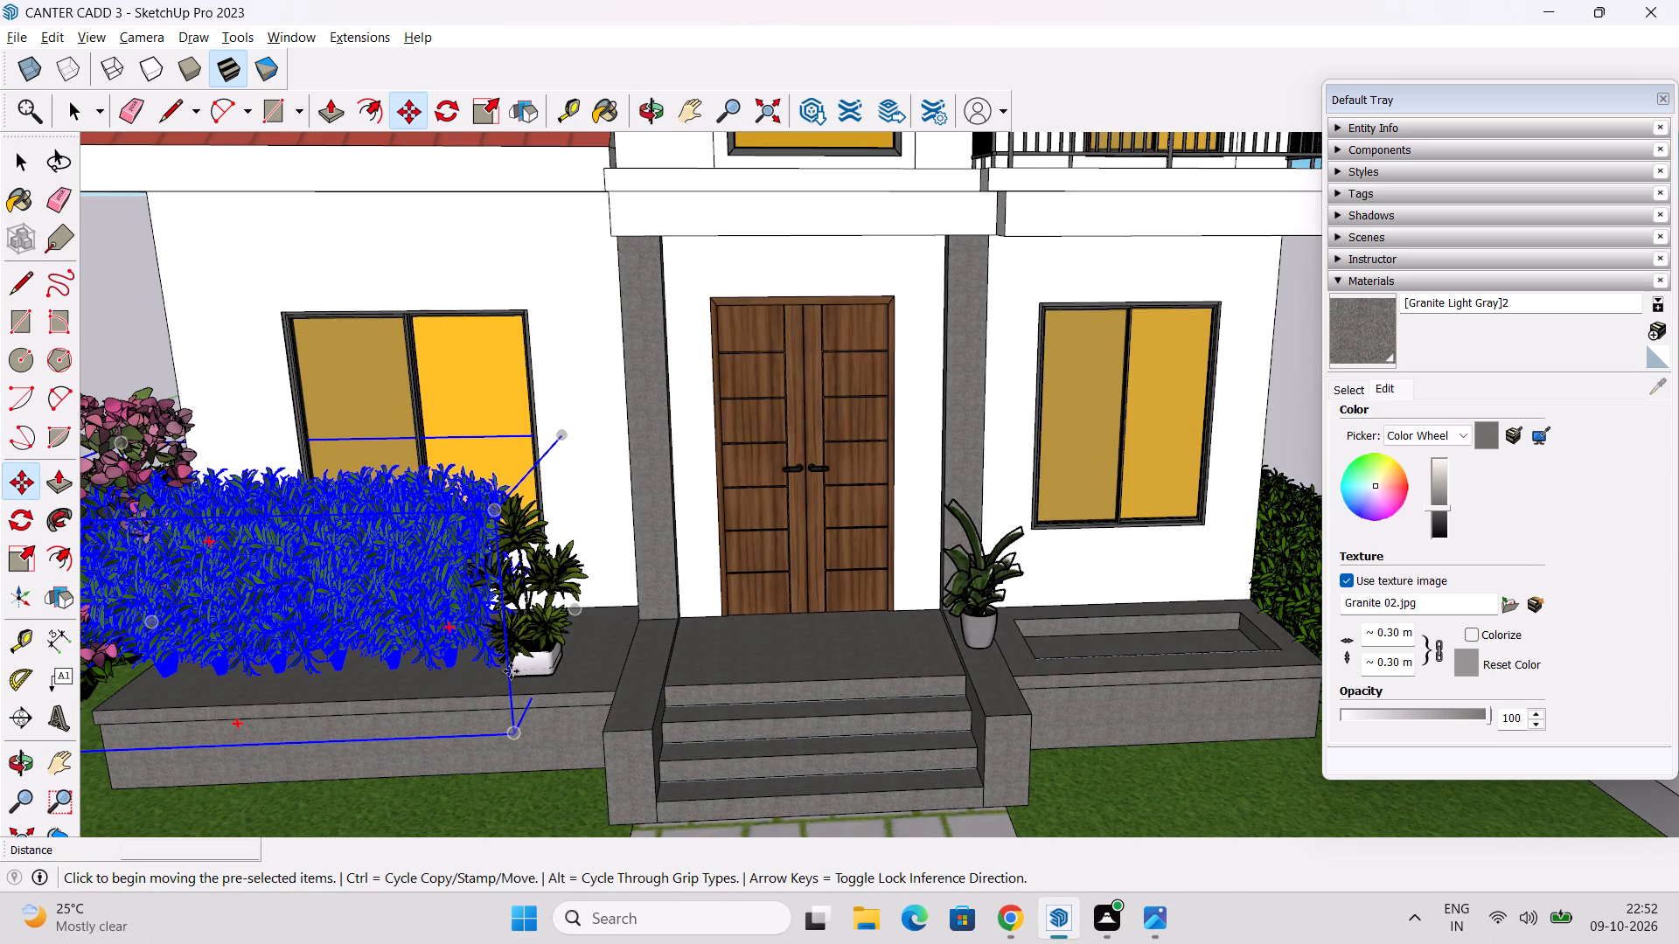
pyautogui.moveTo(1299, 741); pyautogui.dragTo(660, 733, button='middle')
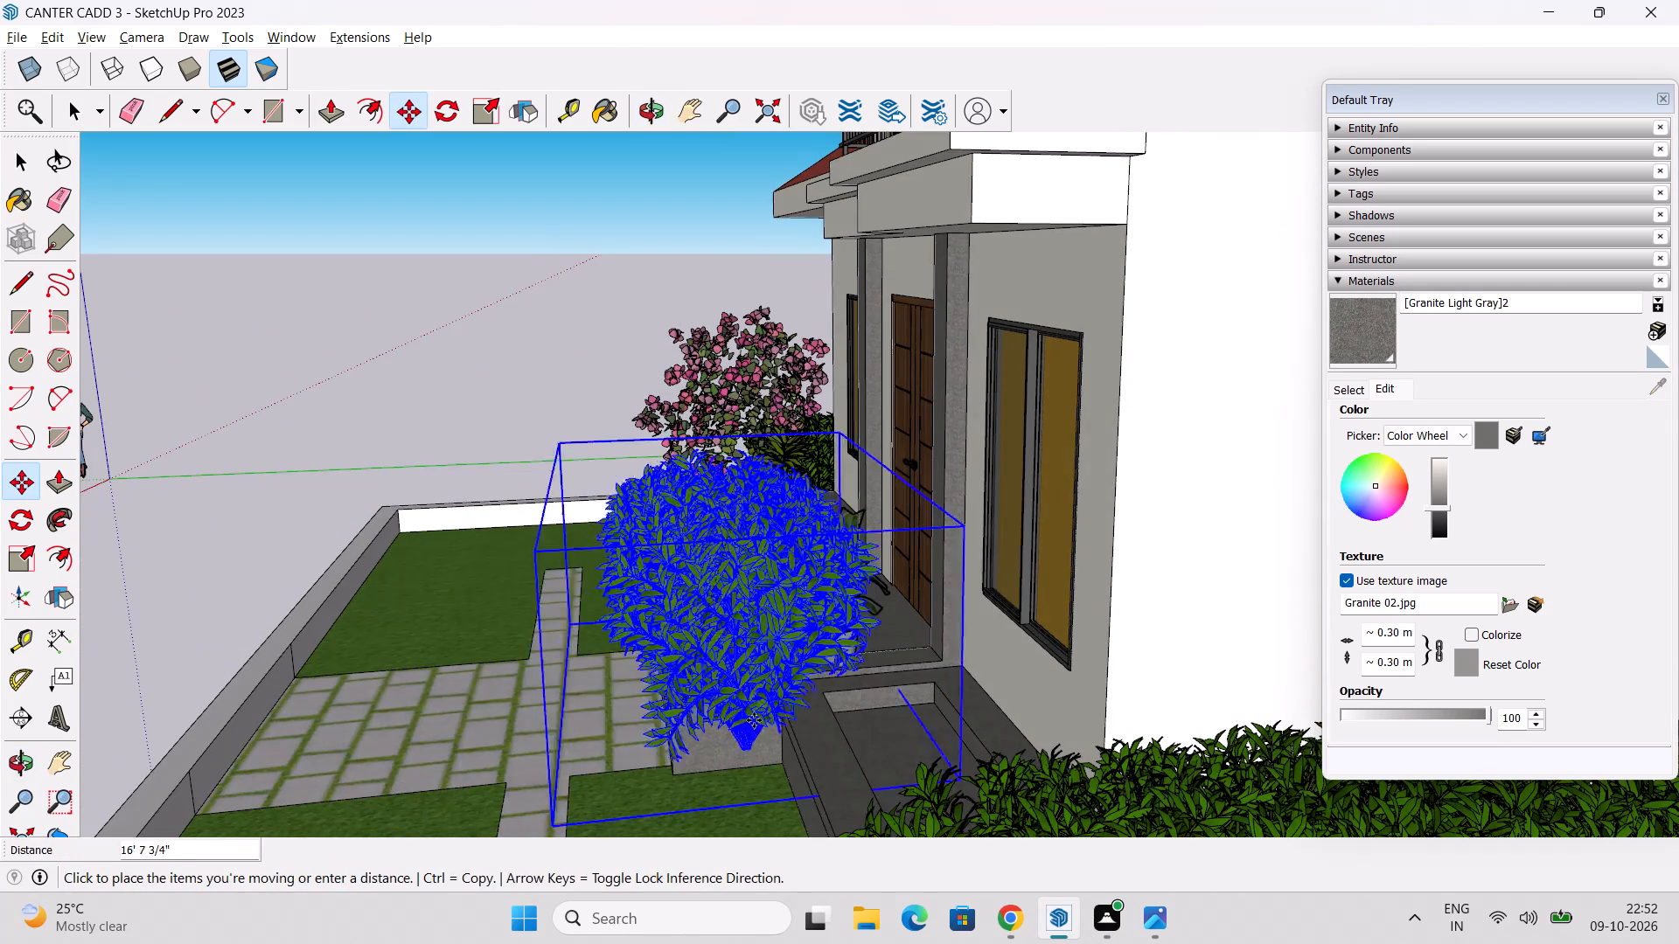
pyautogui.moveTo(760, 717); pyautogui.dragTo(881, 775, button='middle')
pyautogui.moveTo(965, 826); pyautogui.dragTo(952, 635, button='middle')
pyautogui.scroll(3, 1021, 659)
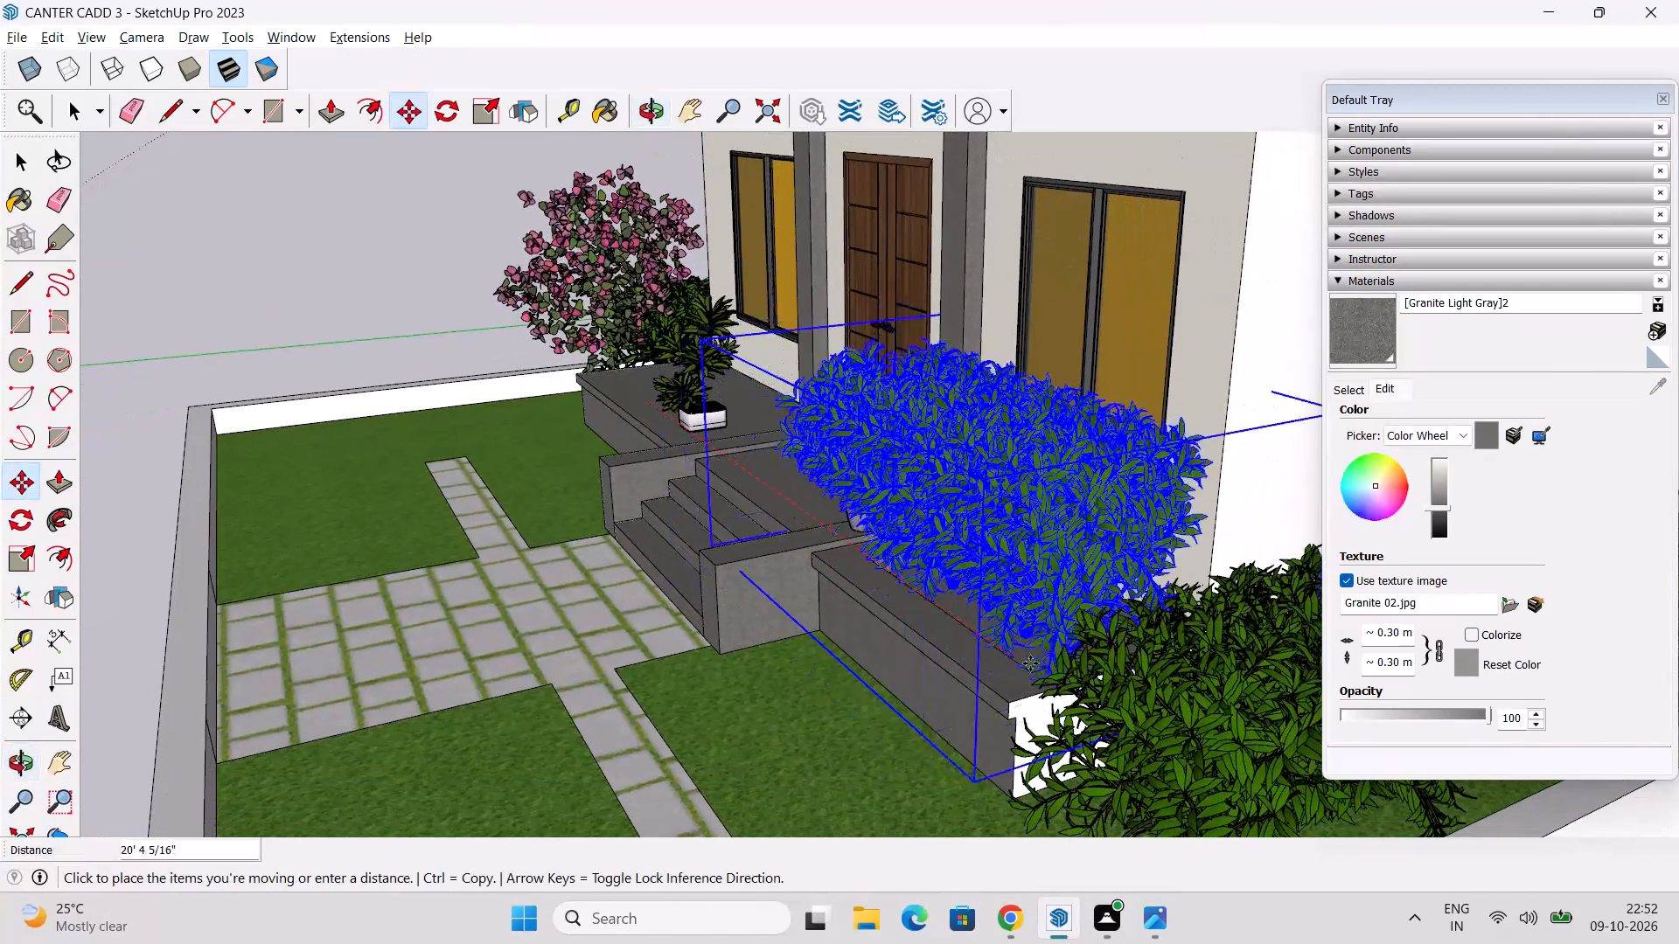
pyautogui.scroll(20, 1030, 663)
pyautogui.moveTo(1035, 664); pyautogui.dragTo(1083, 837, button='middle')
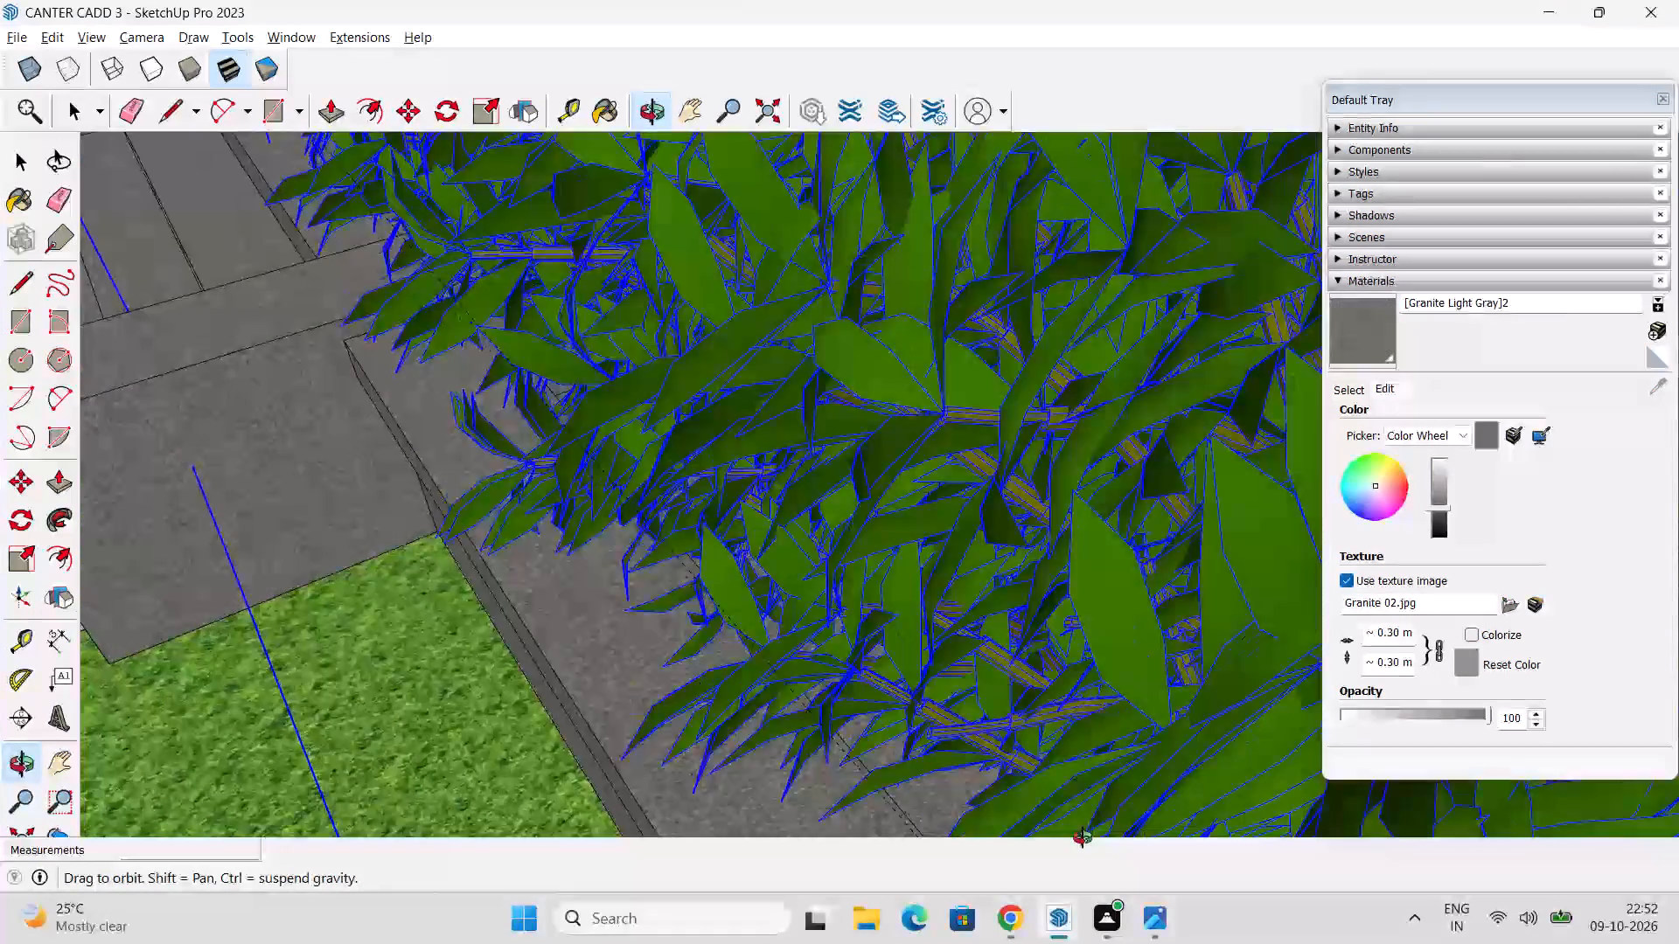
pyautogui.moveTo(1083, 837); pyautogui.dragTo(1139, 706, button='middle')
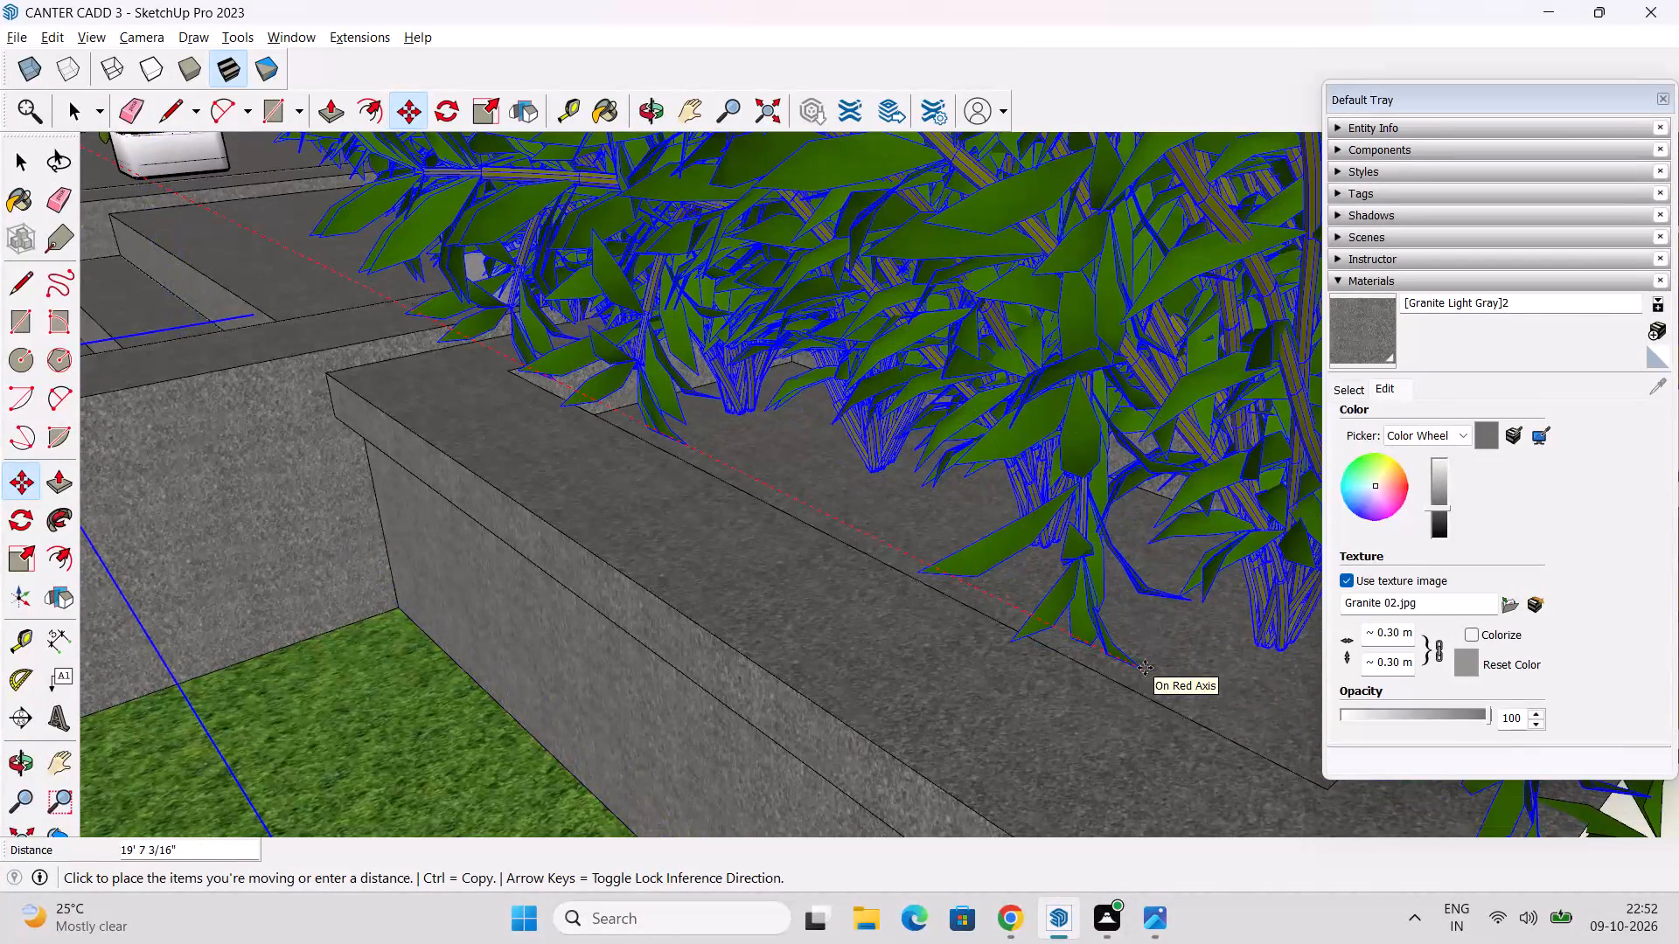
pyautogui.click(1145, 668)
# Lower the hedge from the base of its stems toward the floor of the recessed planter.
pyautogui.moveTo(1140, 722); pyautogui.dragTo(1275, 641, button='middle')
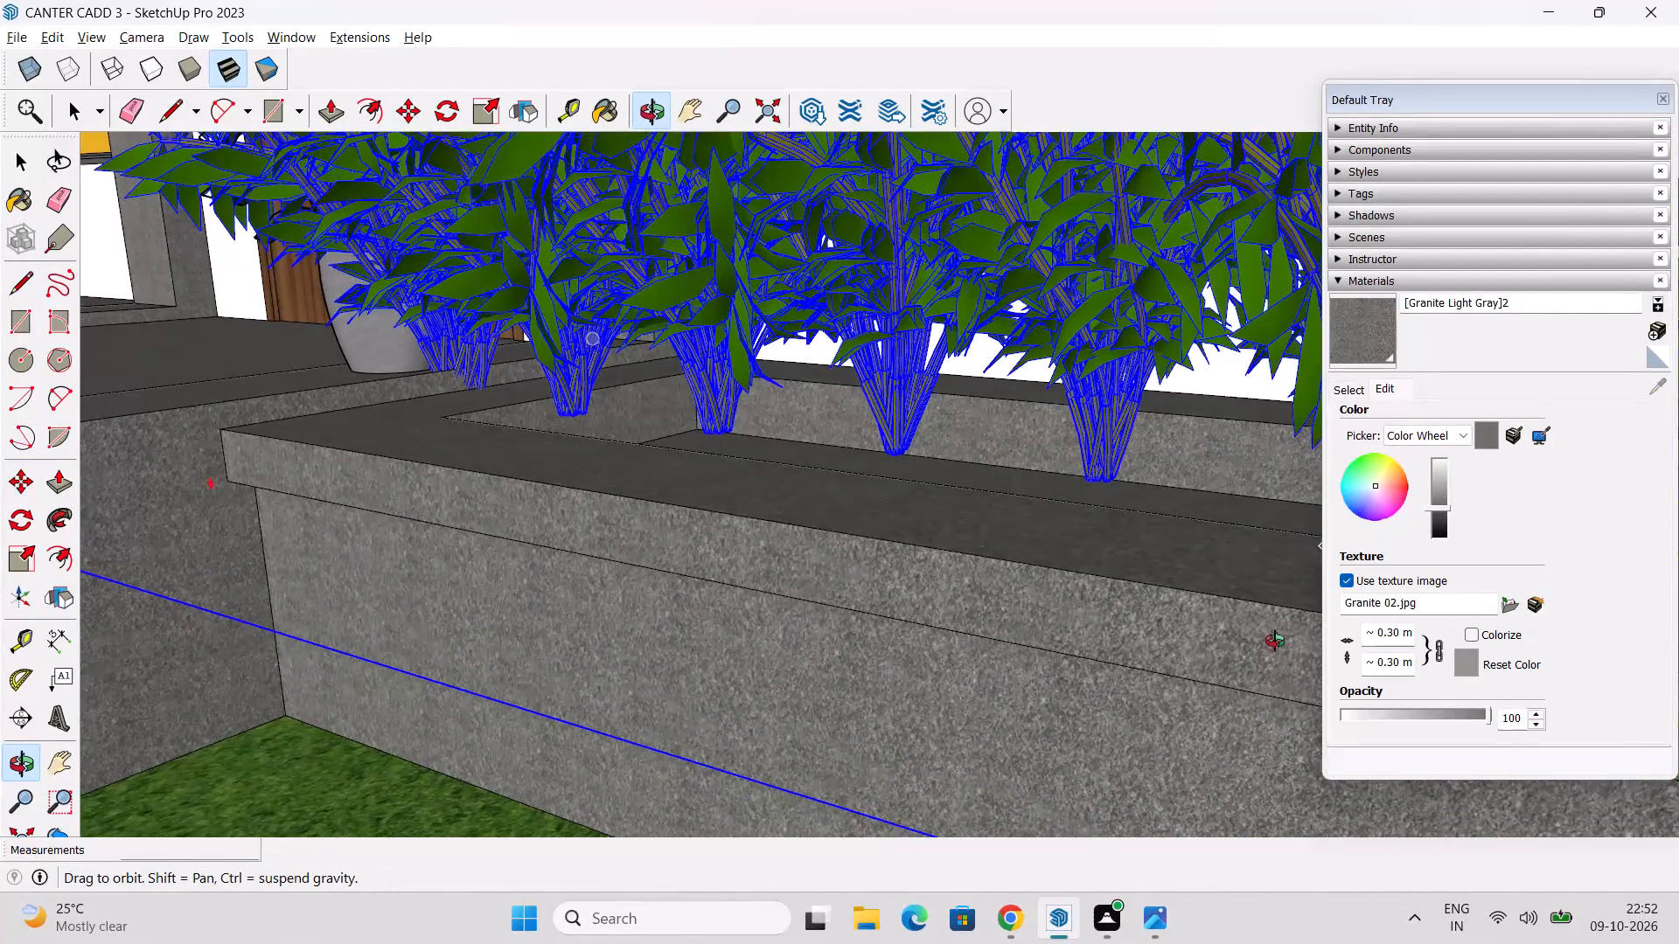
pyautogui.moveTo(1275, 641); pyautogui.dragTo(1291, 695, button='middle')
pyautogui.scroll(10, 954, 510)
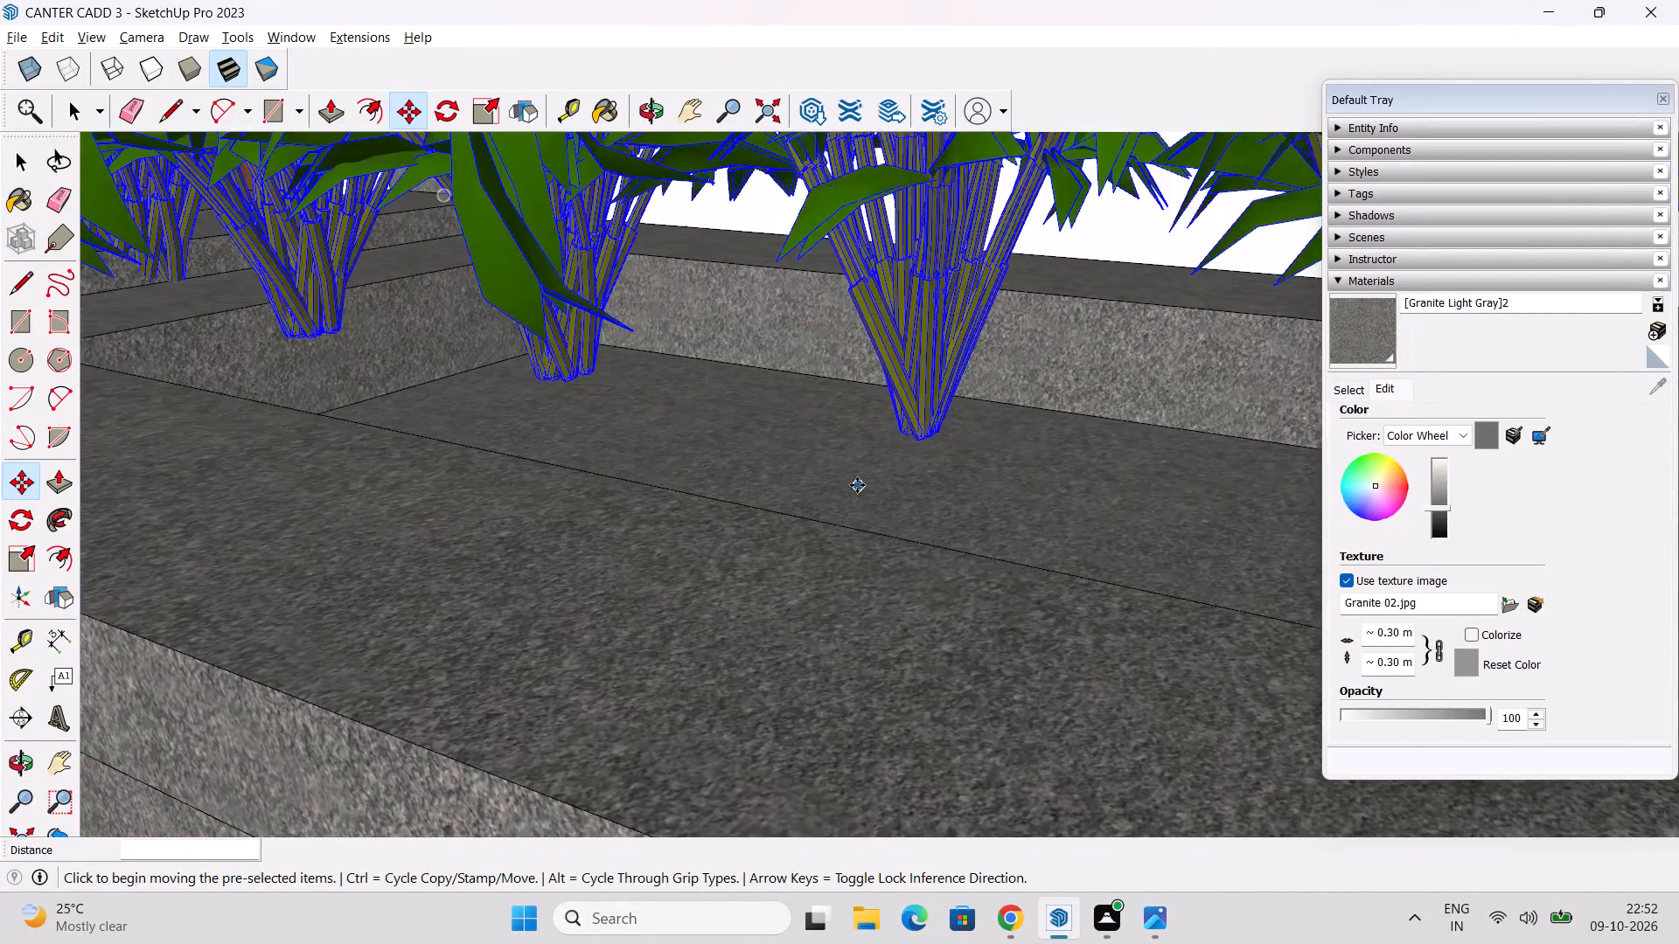
pyautogui.moveTo(857, 485); pyautogui.dragTo(838, 482, button='middle')
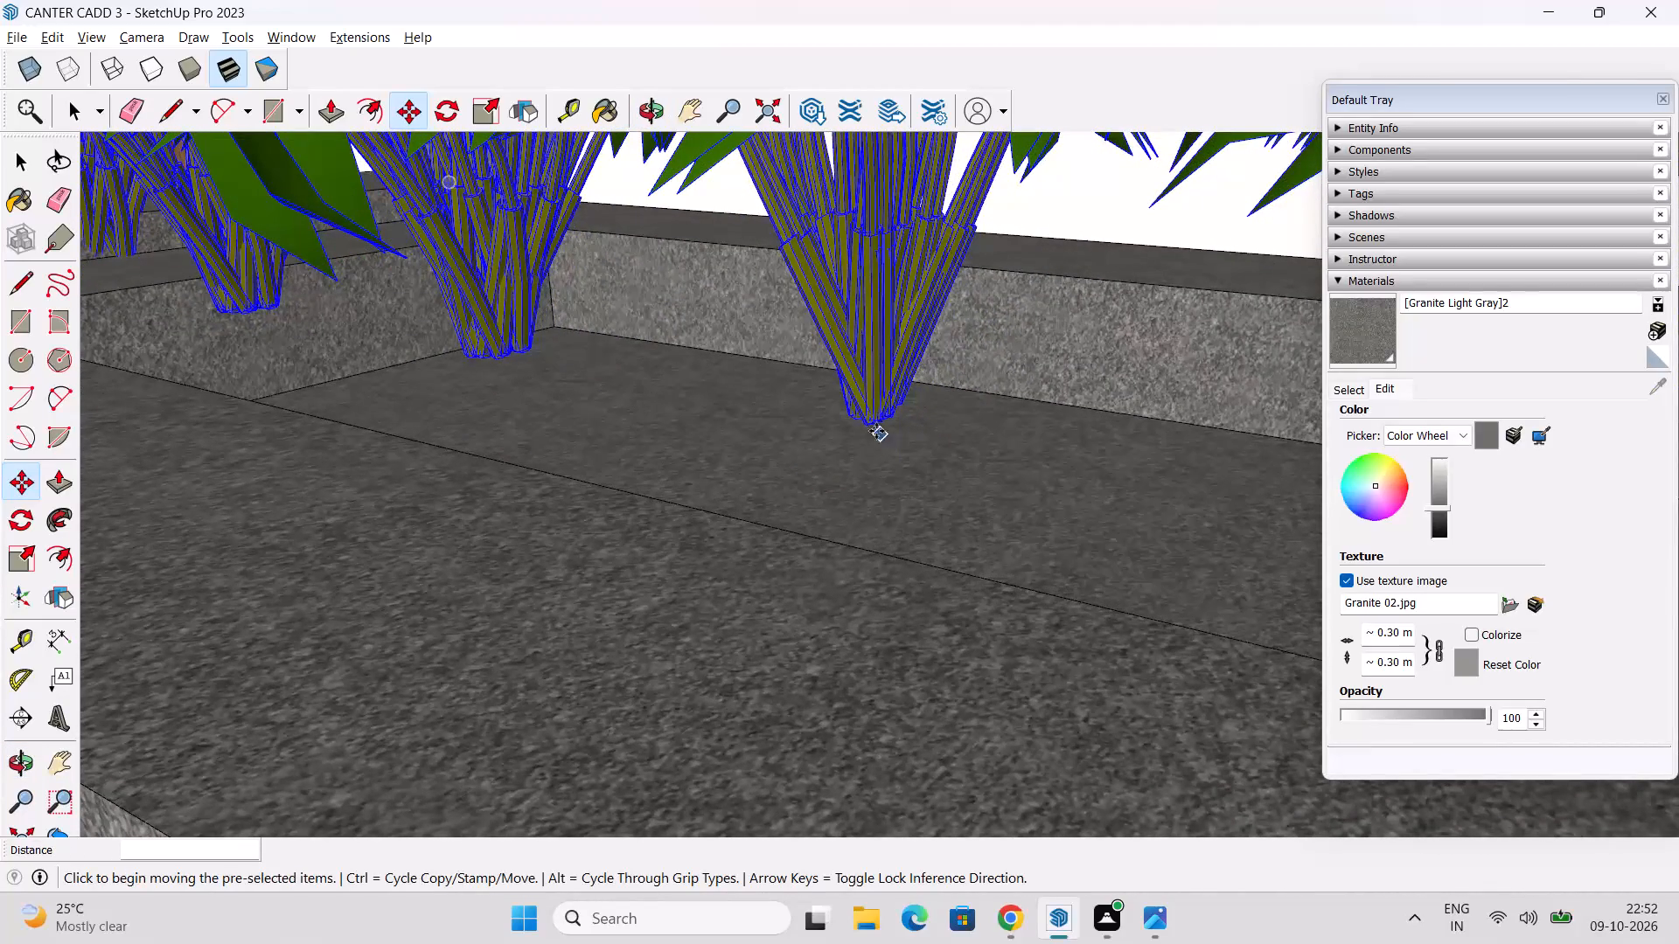
pyautogui.click(872, 424)
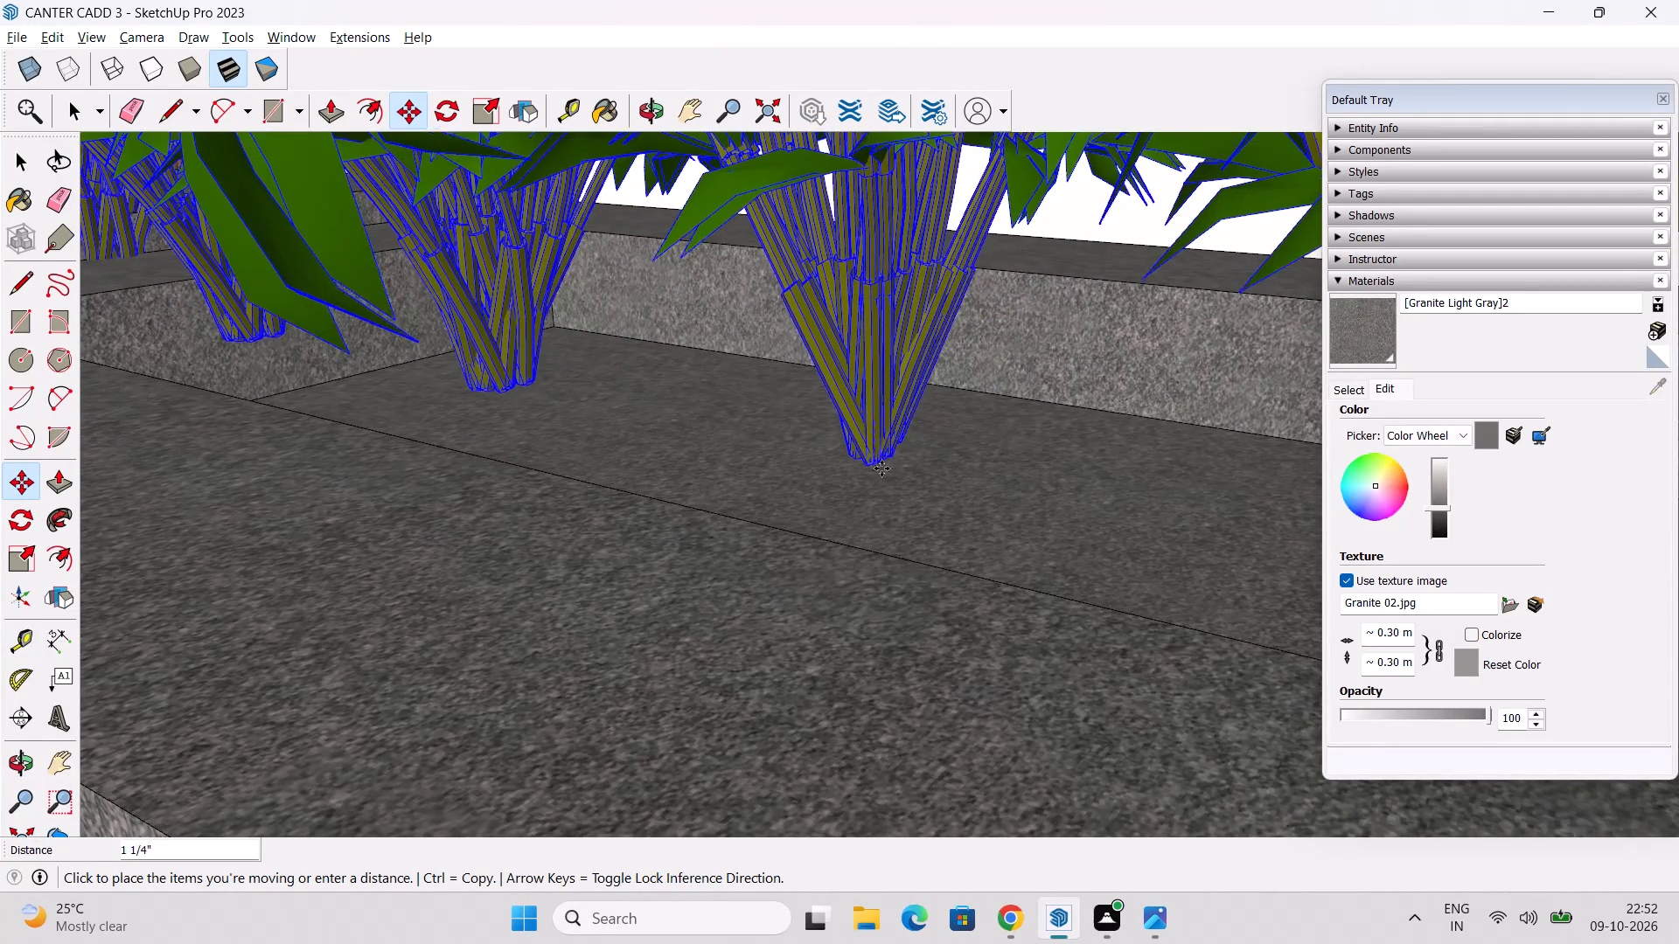
pyautogui.moveTo(883, 476); pyautogui.dragTo(887, 500)
# Move the hedge down about another 1/8" along the blue axis from a stem's bottom corner, and check its base from a low viewpoint.
pyautogui.moveTo(887, 500); pyautogui.dragTo(737, 434, button='middle')
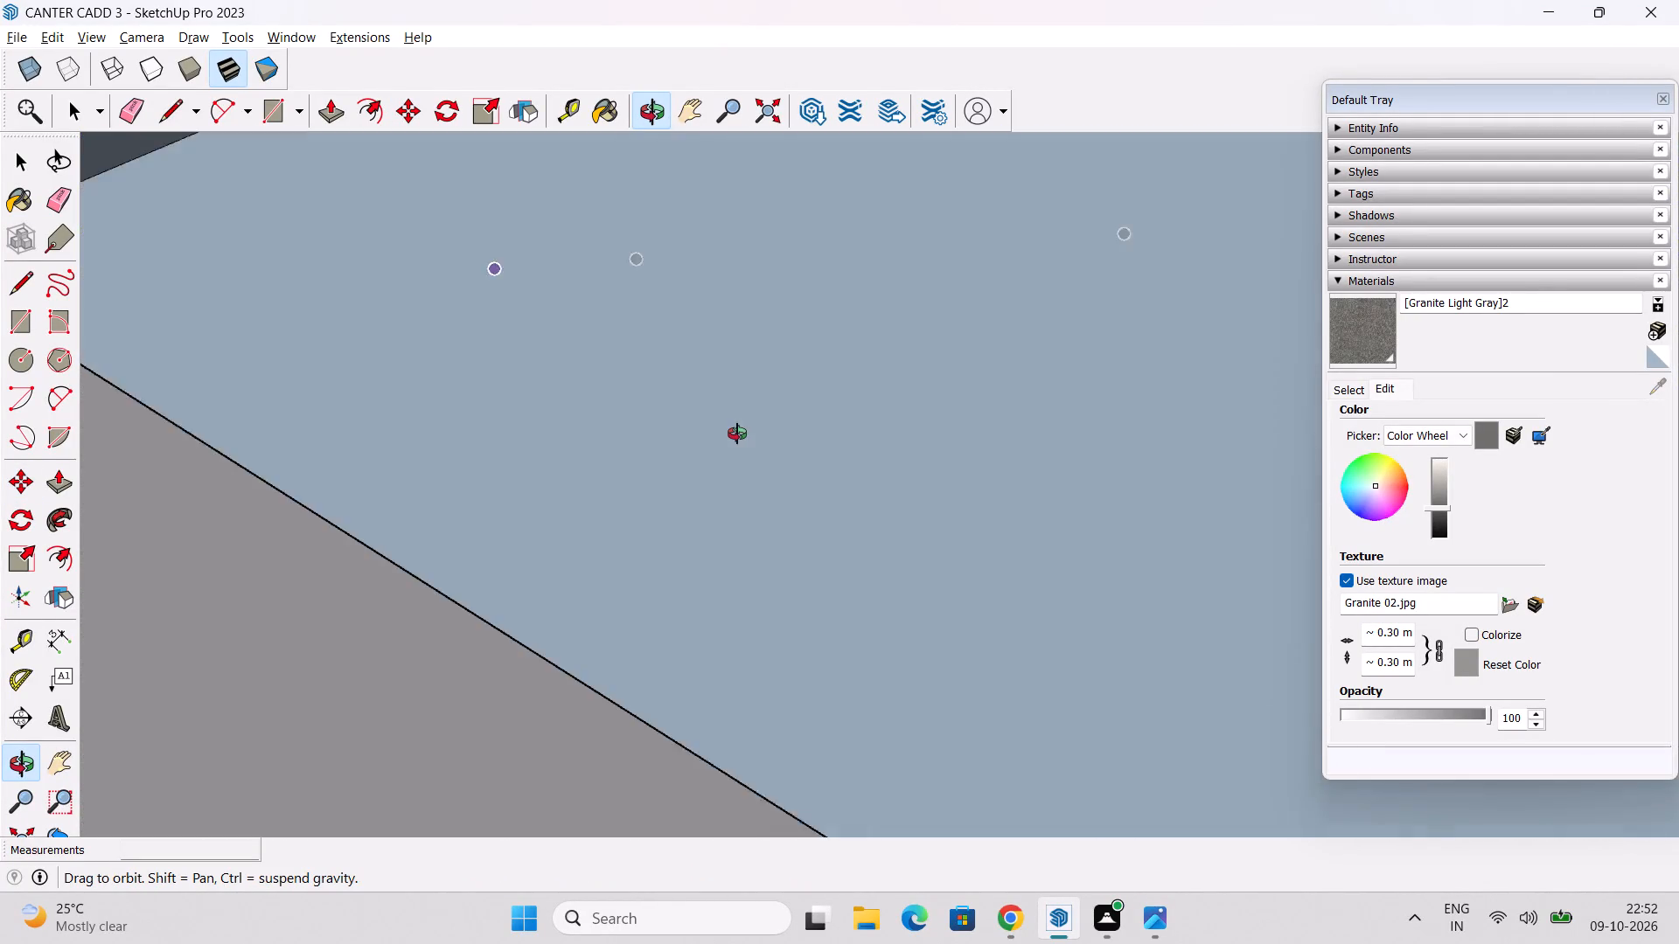
pyautogui.moveTo(737, 434); pyautogui.dragTo(644, 462, button='middle')
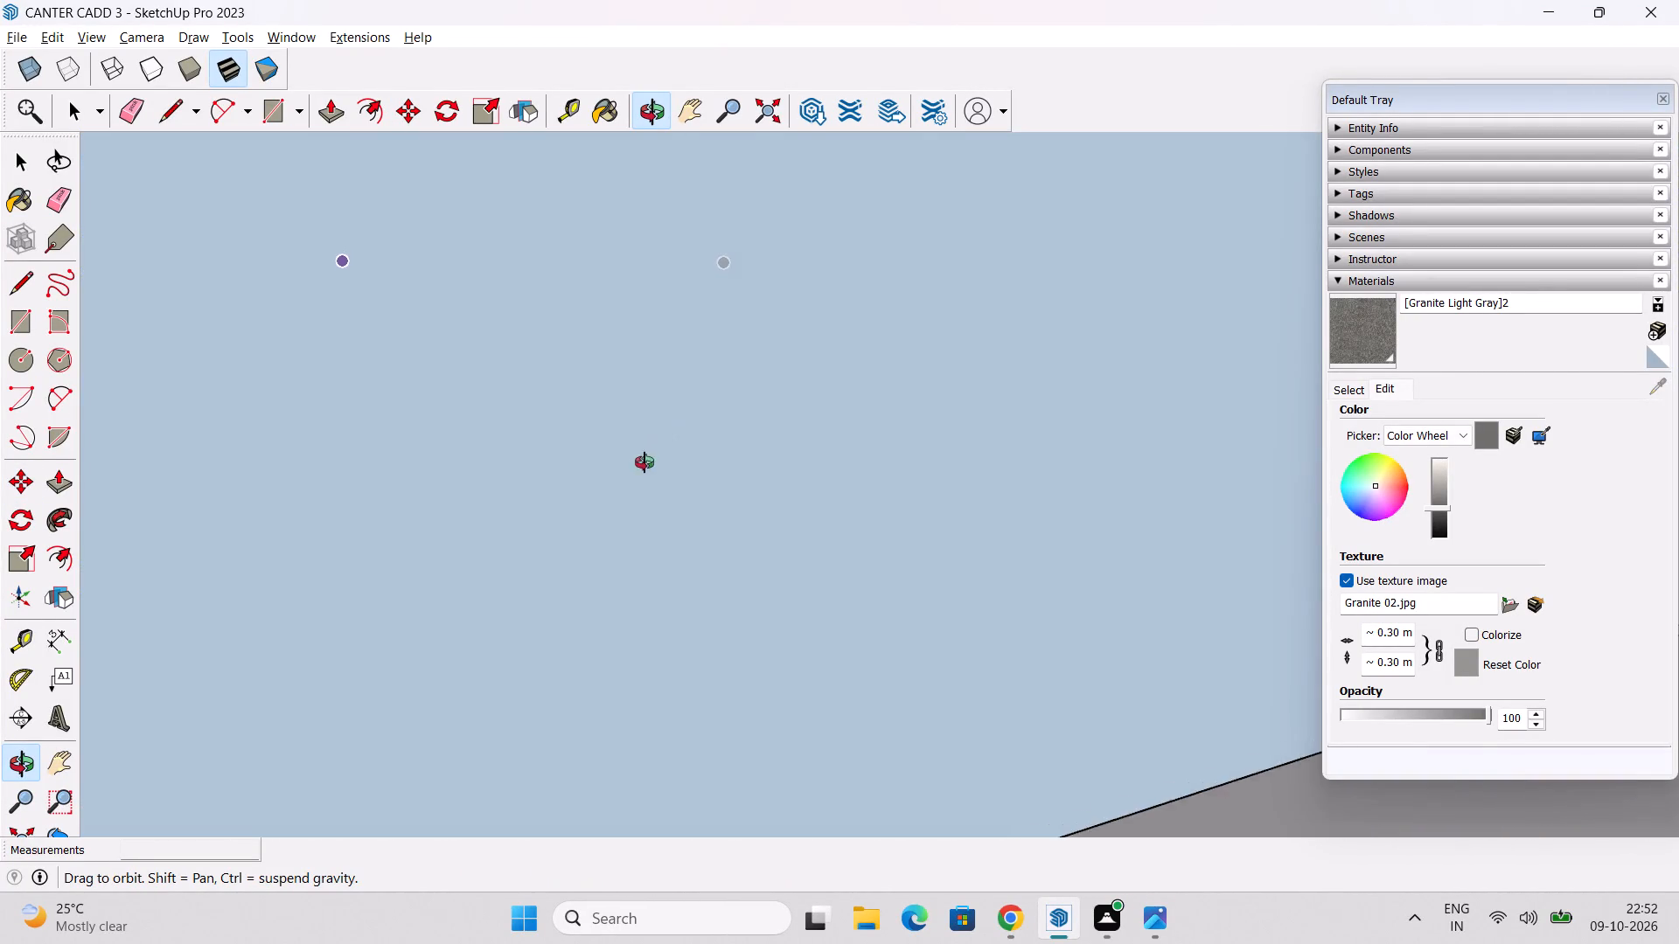
pyautogui.moveTo(644, 462); pyautogui.dragTo(596, 489, button='middle')
pyautogui.moveTo(568, 490); pyautogui.dragTo(773, 408, button='middle')
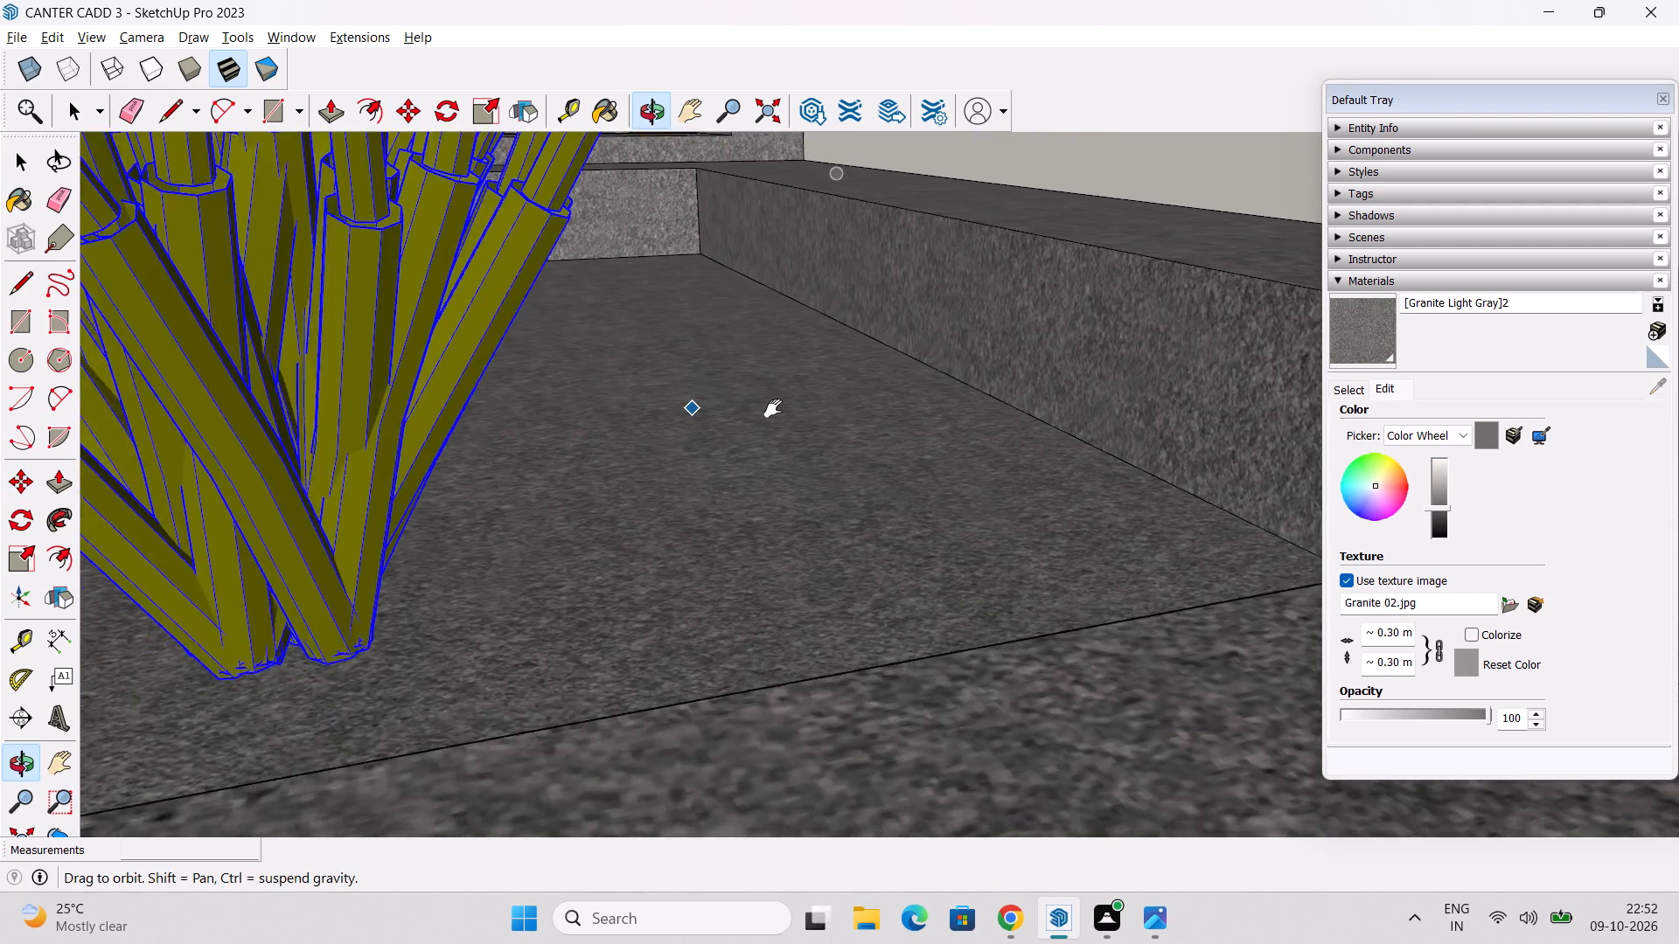
pyautogui.moveTo(773, 408); pyautogui.dragTo(774, 408, button='middle')
pyautogui.moveTo(700, 557); pyautogui.dragTo(754, 460, button='middle')
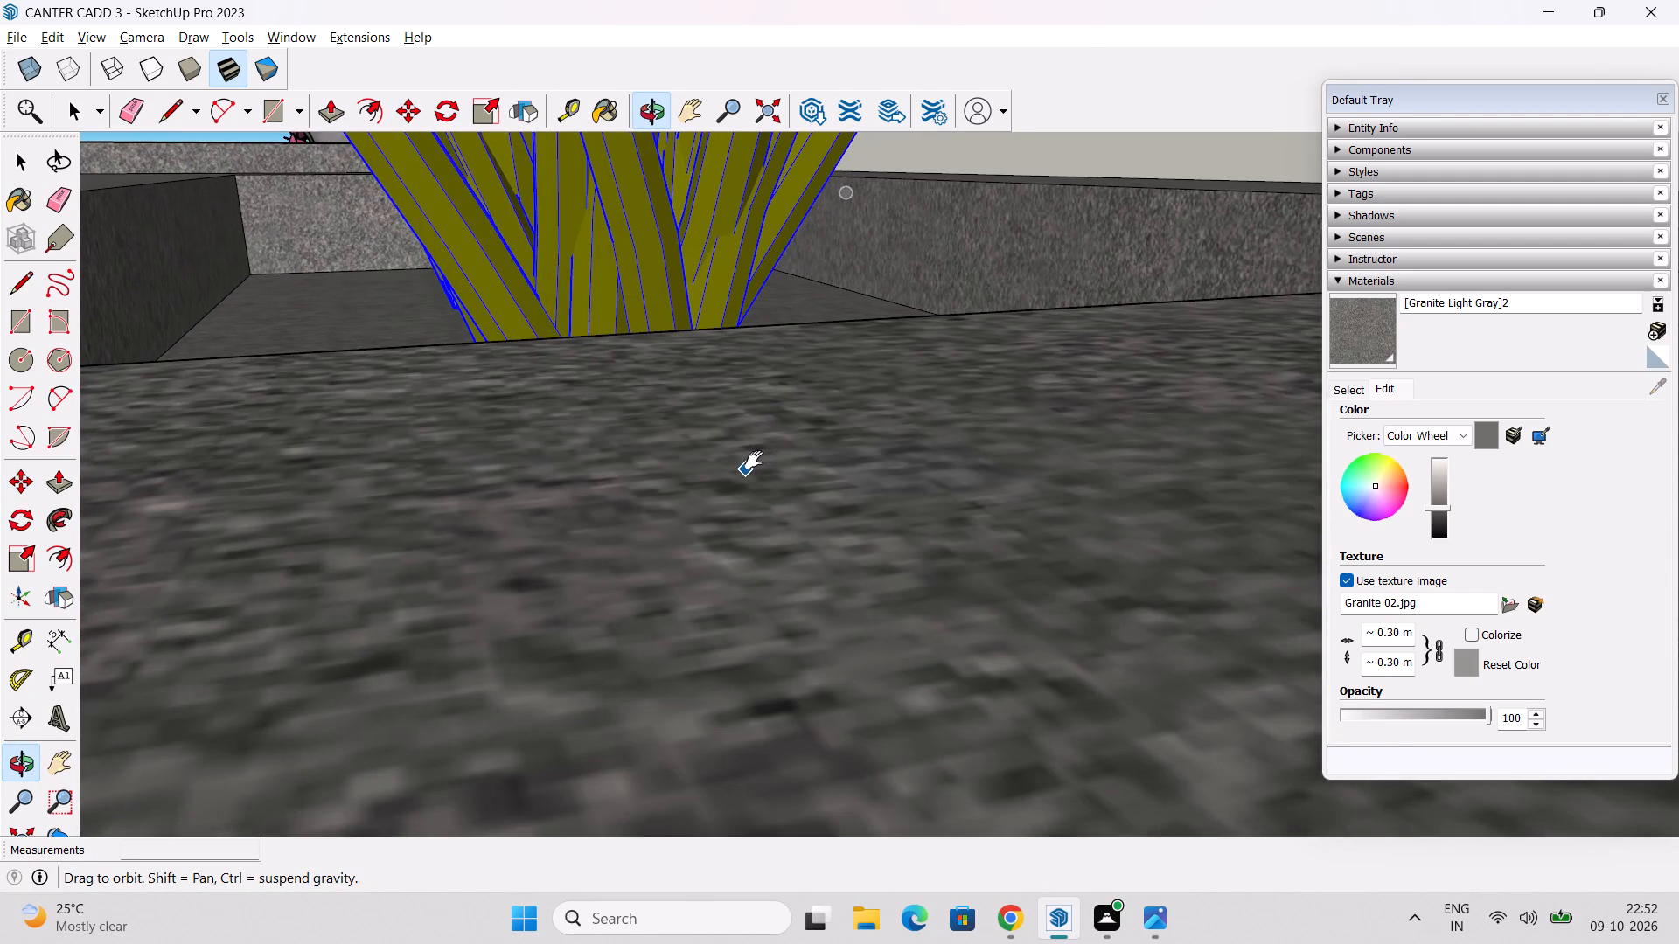
pyautogui.moveTo(754, 460); pyautogui.dragTo(766, 546, button='middle')
pyautogui.scroll(9, 692, 613)
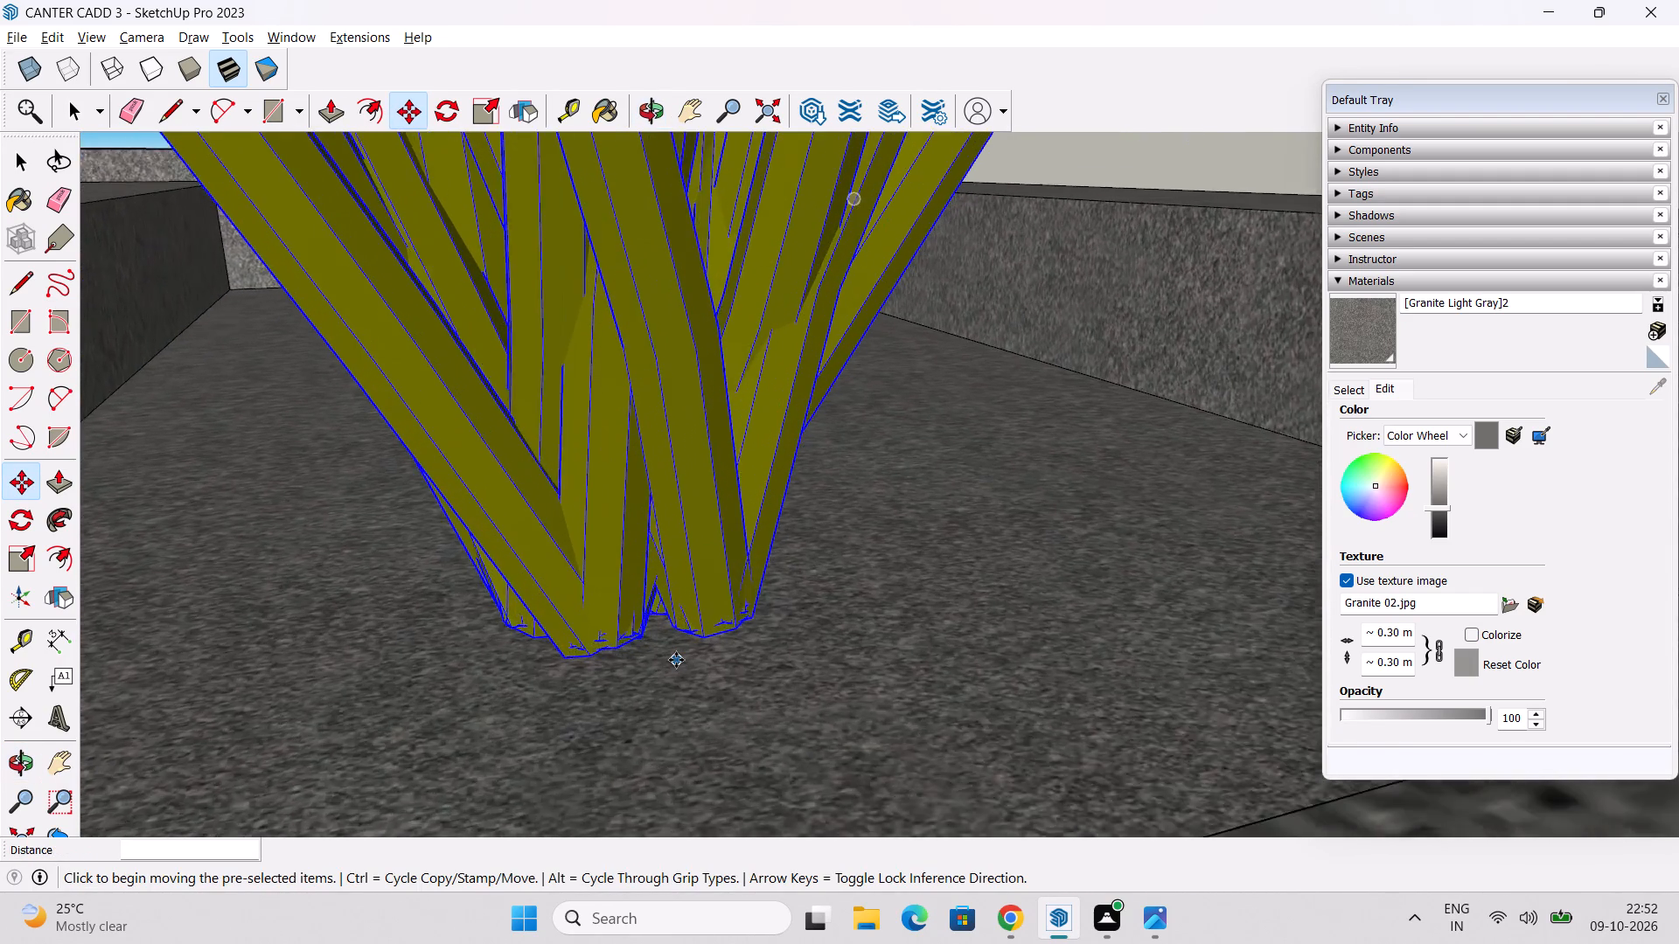
pyautogui.scroll(10, 676, 660)
pyautogui.scroll(-5, 676, 652)
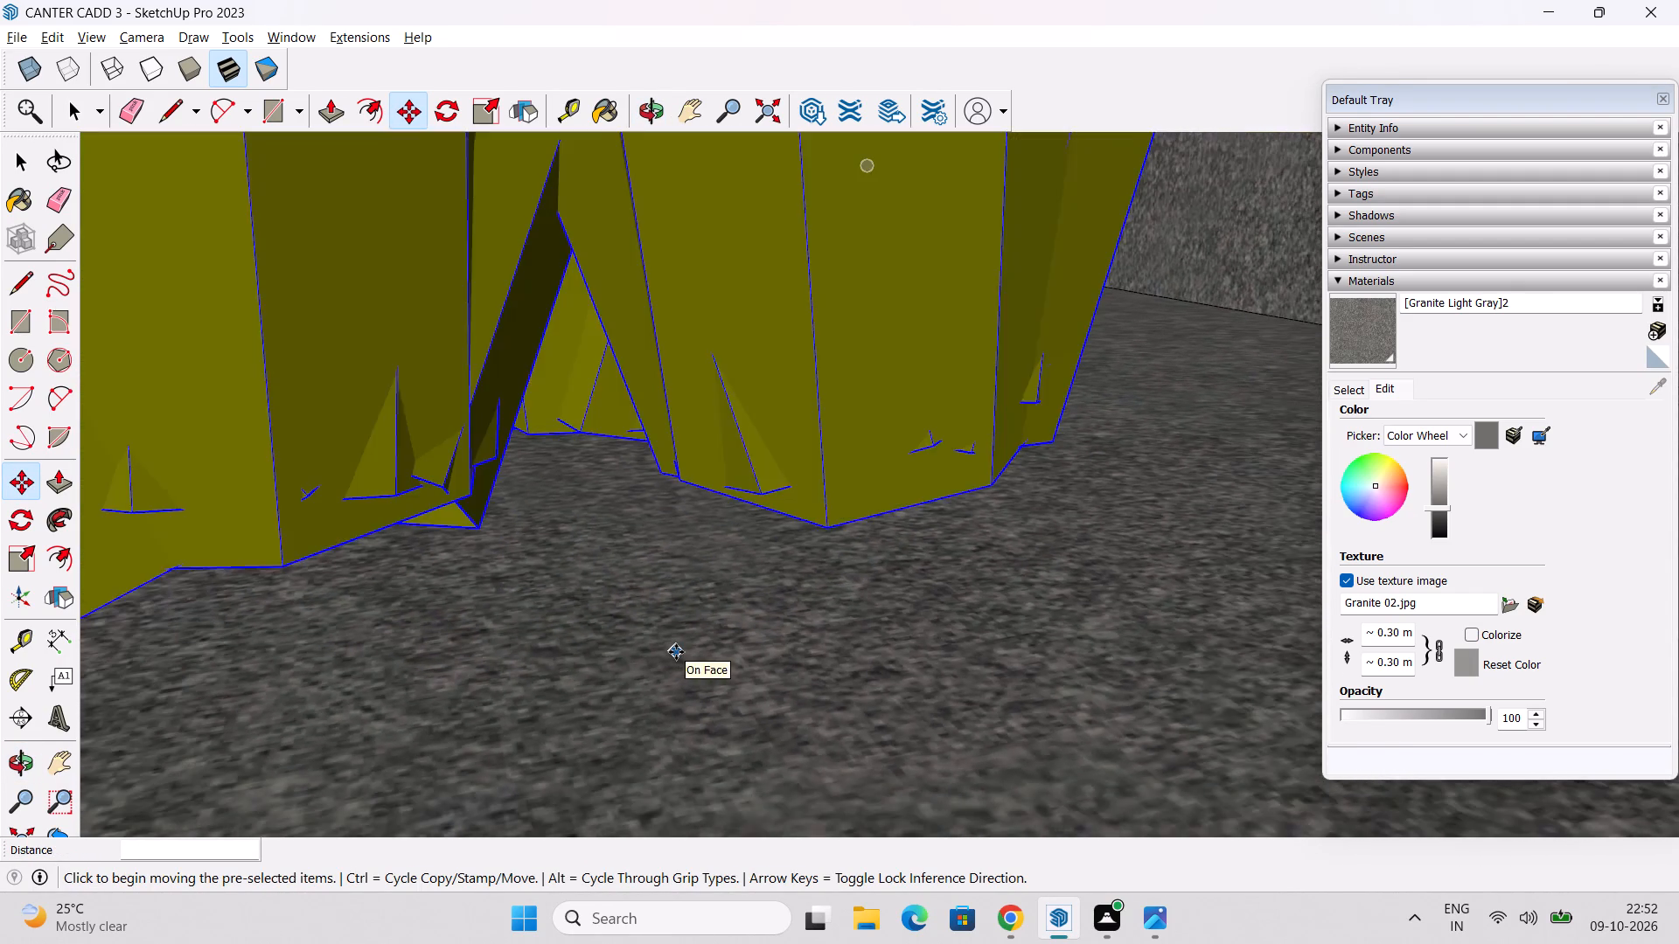
pyautogui.scroll(-3, 676, 652)
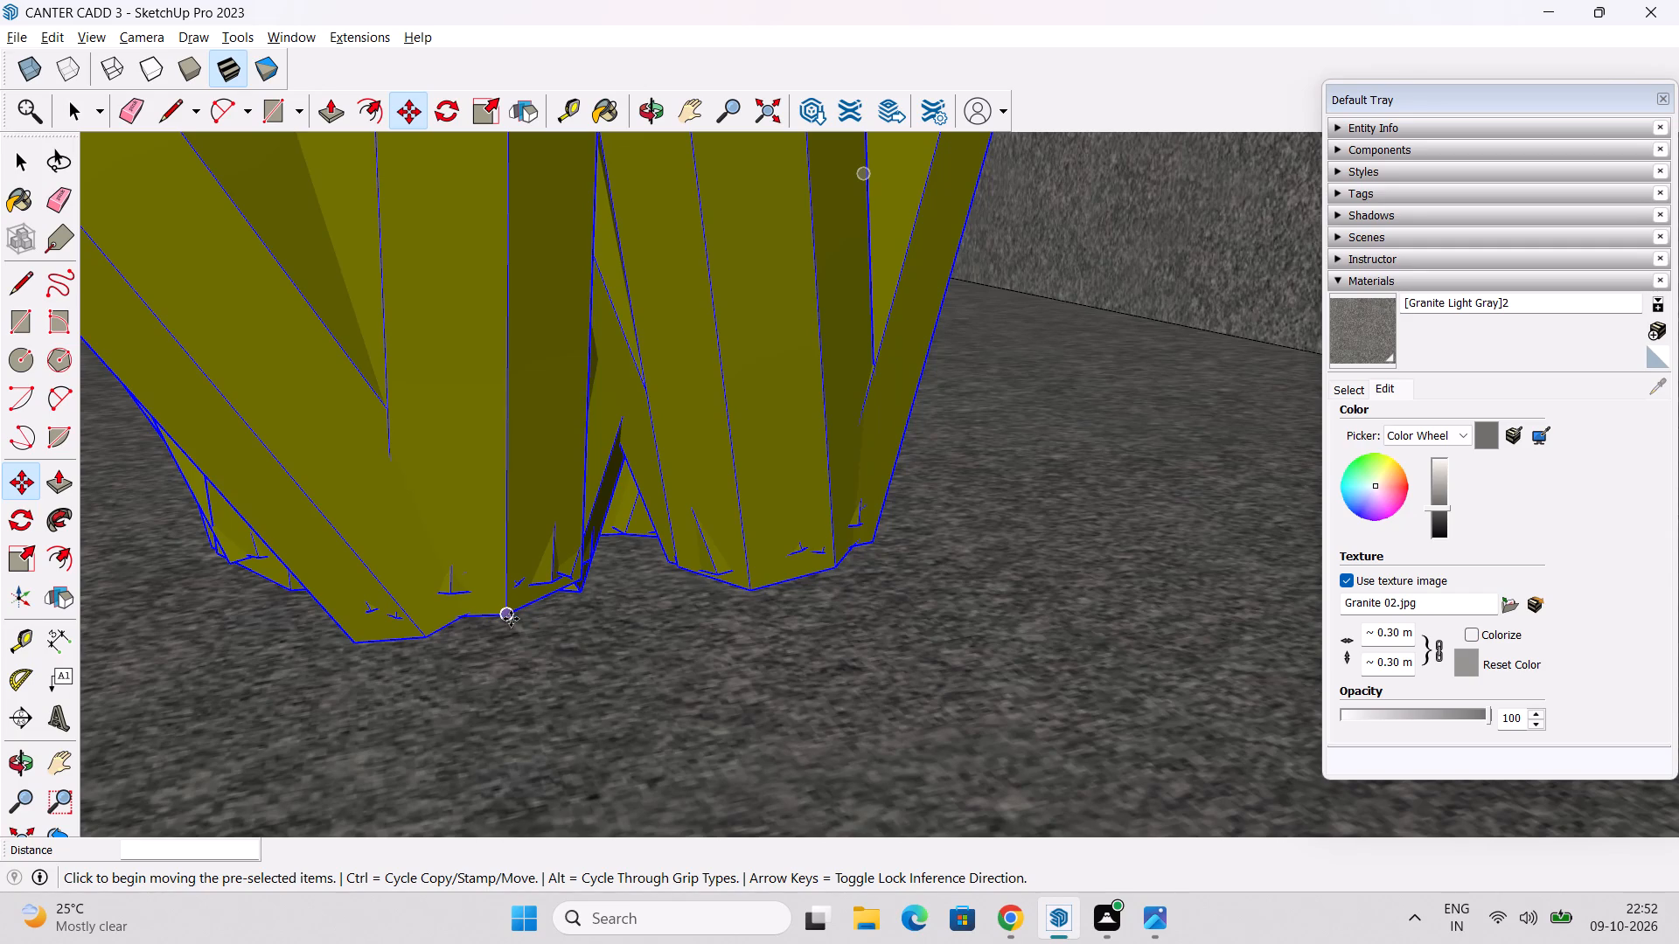
pyautogui.click(511, 619)
pyautogui.moveTo(508, 639); pyautogui.dragTo(537, 581, button='middle')
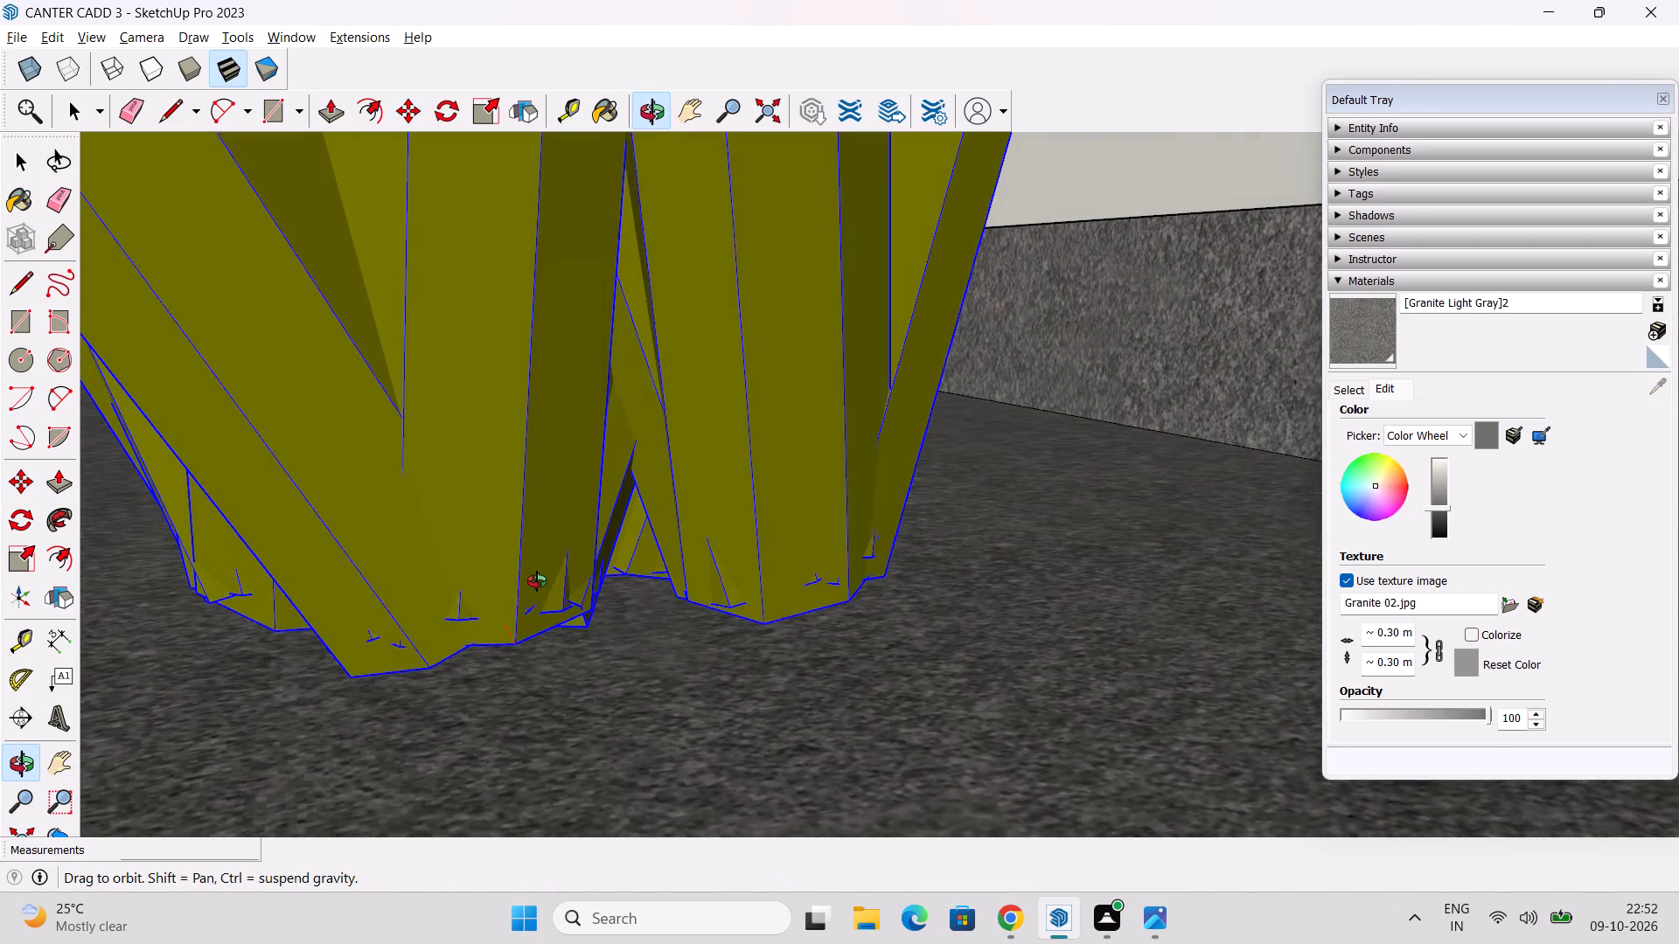
pyautogui.moveTo(537, 581); pyautogui.dragTo(537, 580, button='middle')
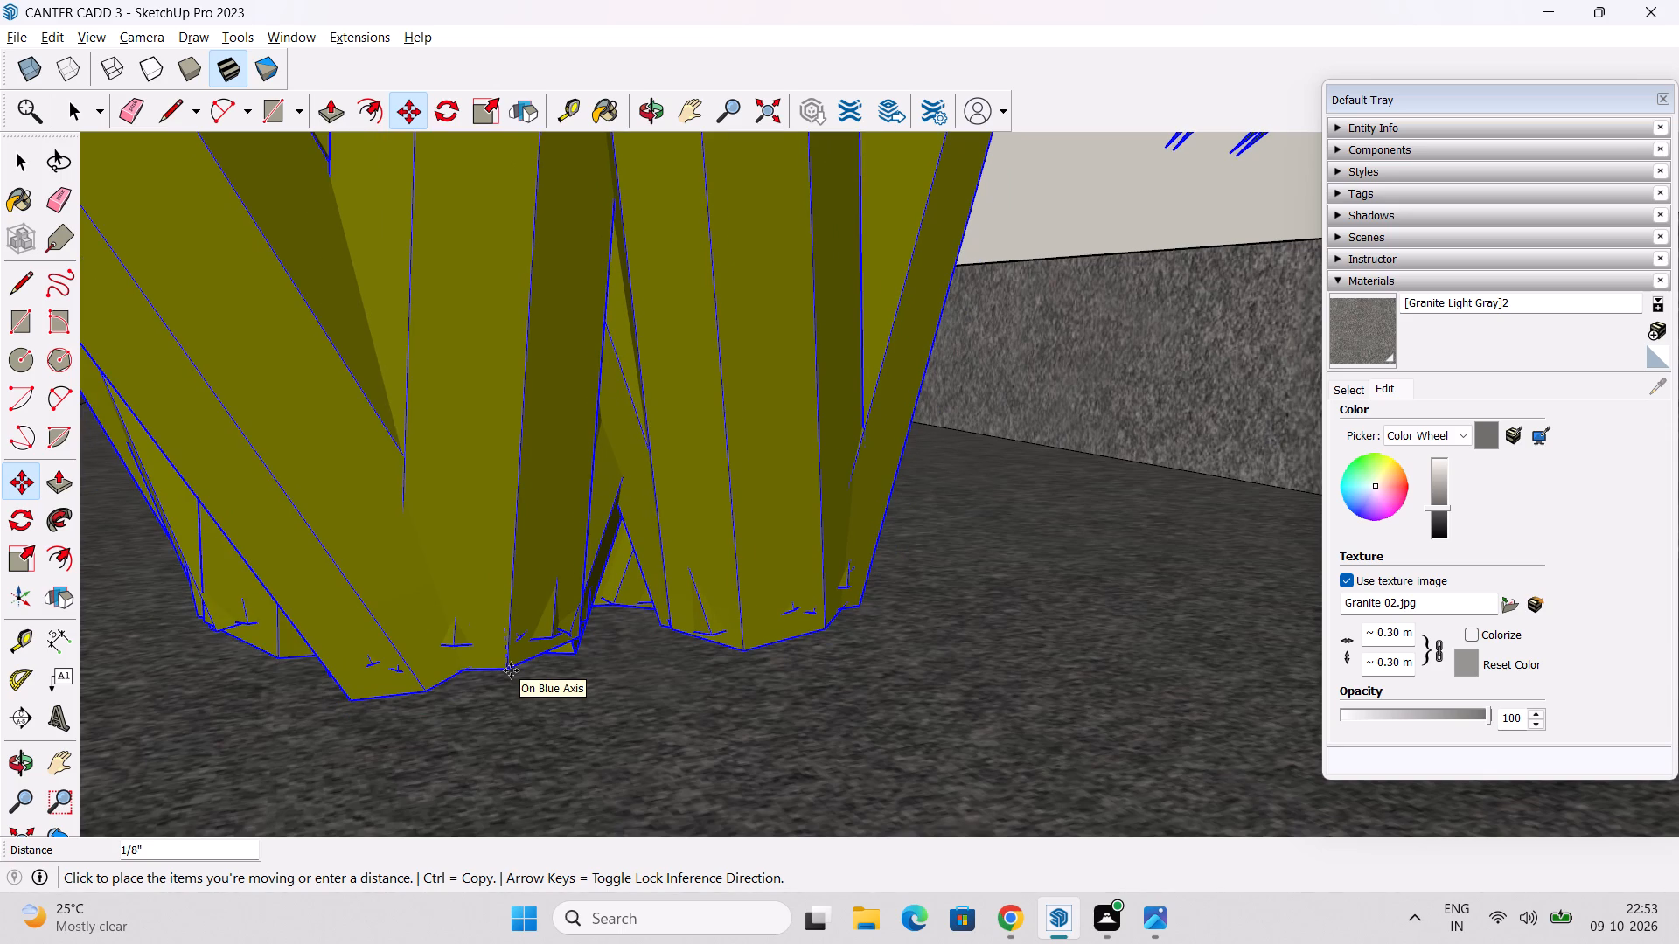
pyautogui.click(511, 670)
pyautogui.moveTo(523, 695); pyautogui.dragTo(588, 576, button='middle')
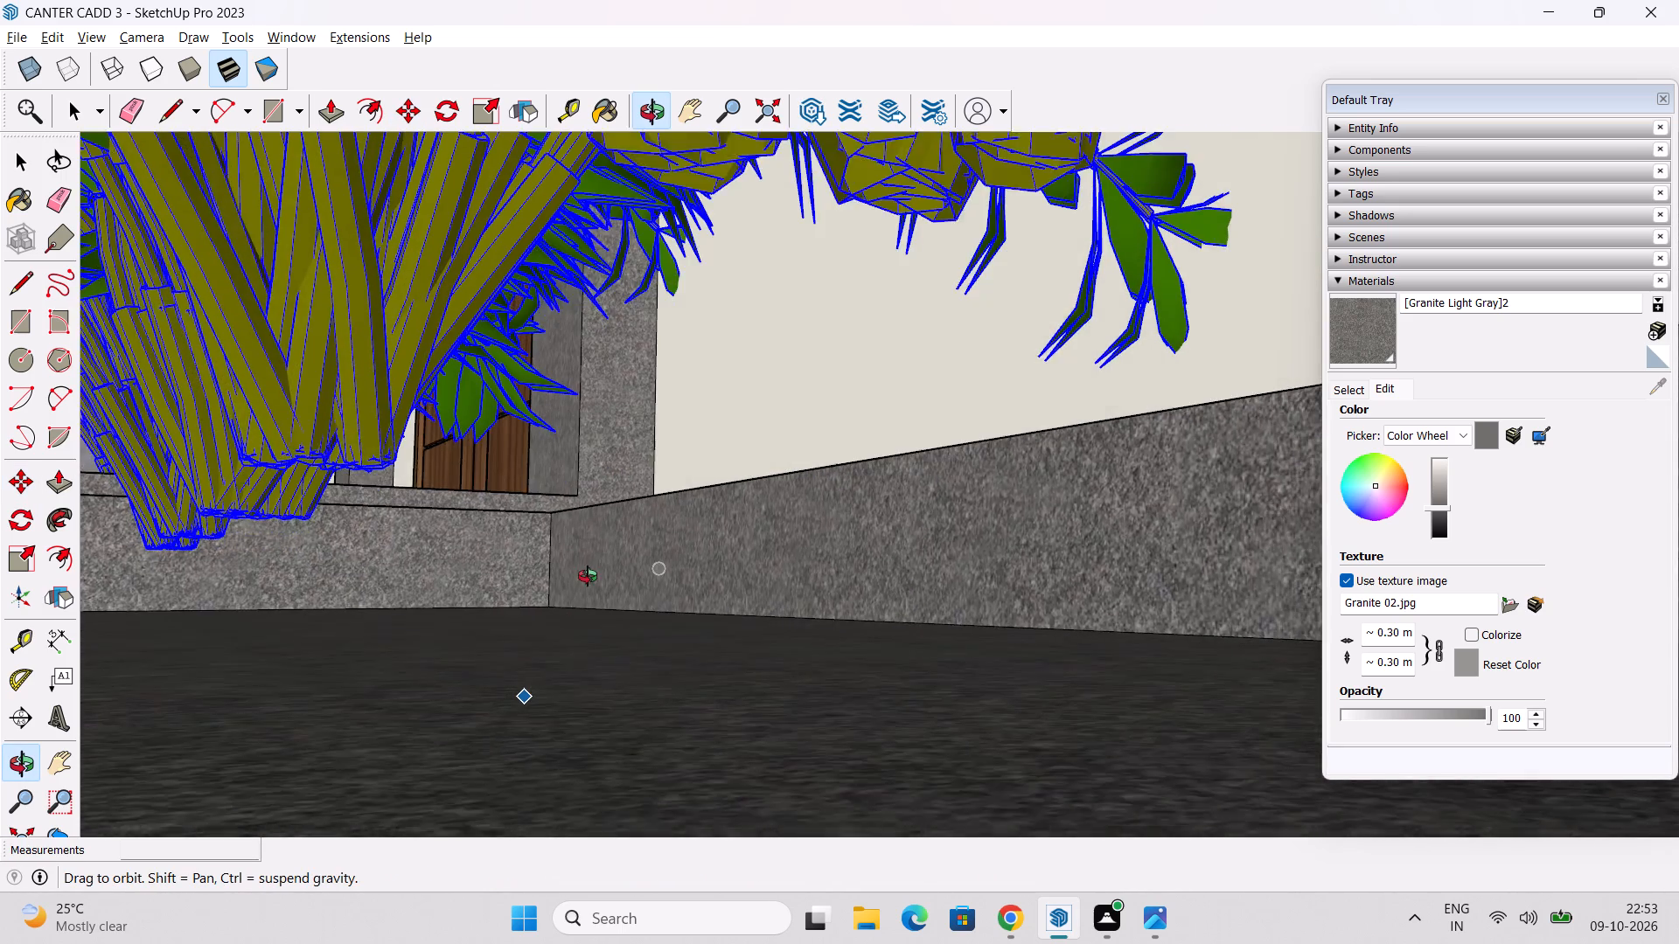
# Lower the hedge along the blue axis toward the planter floor, by about 1 13/16" and another 3/4".
pyautogui.moveTo(588, 576); pyautogui.dragTo(681, 634, button='middle')
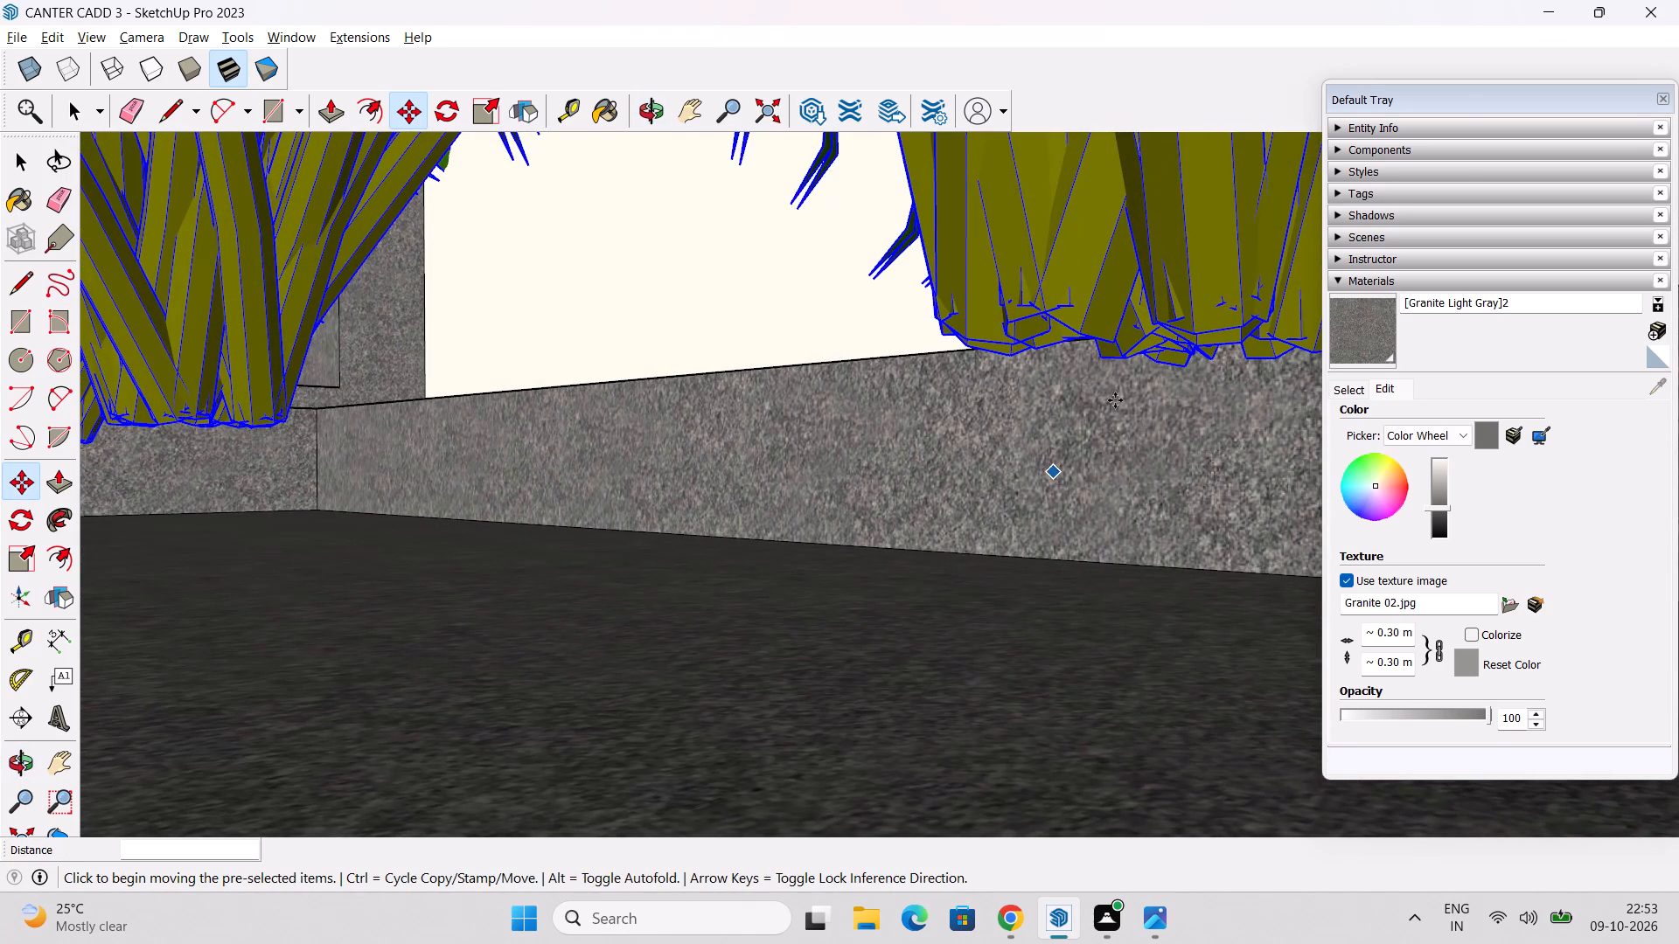
pyautogui.click(1112, 345)
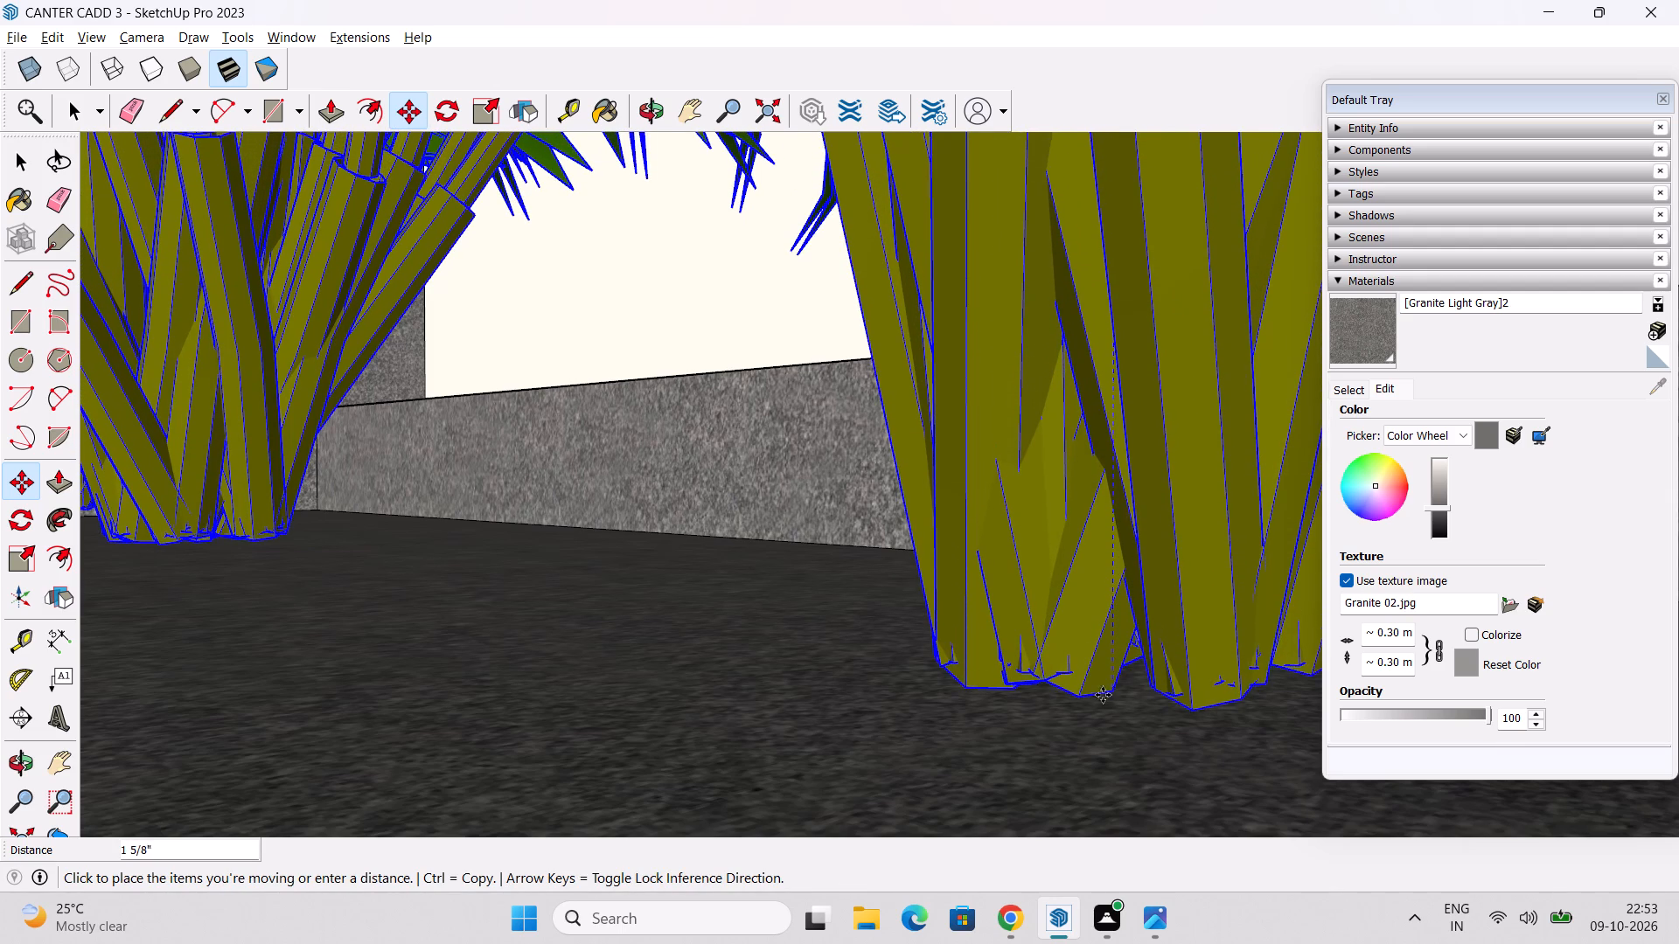
pyautogui.click(1103, 725)
pyautogui.scroll(-3, 1103, 729)
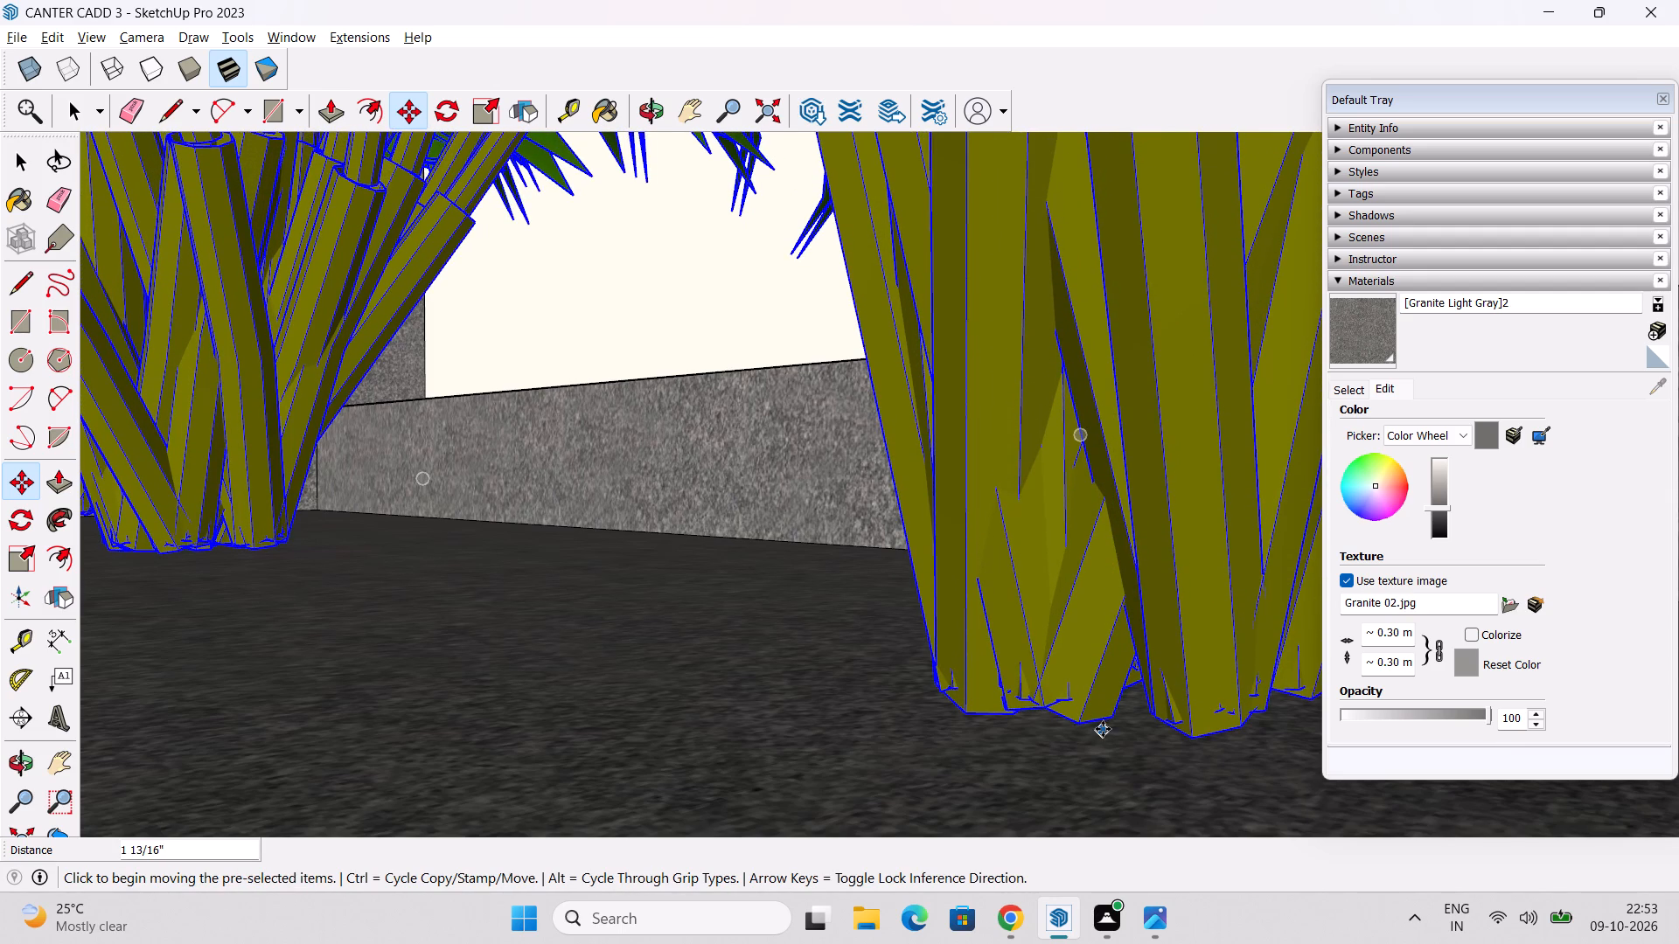
pyautogui.moveTo(1098, 726); pyautogui.dragTo(1182, 671, button='middle')
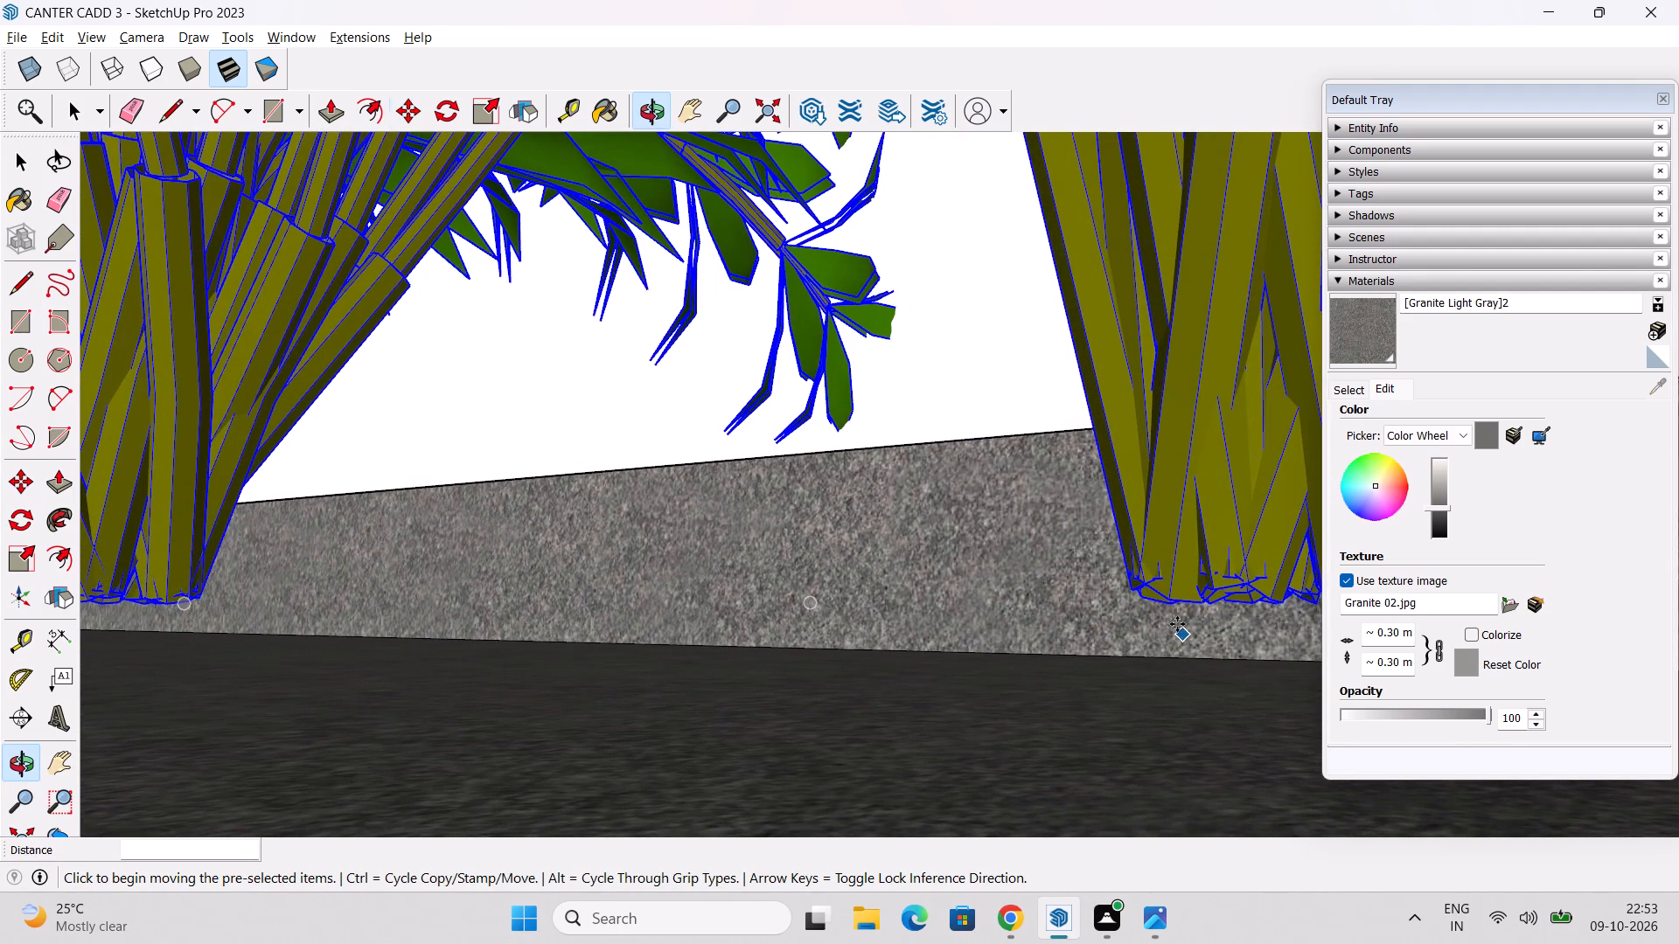
pyautogui.click(1174, 604)
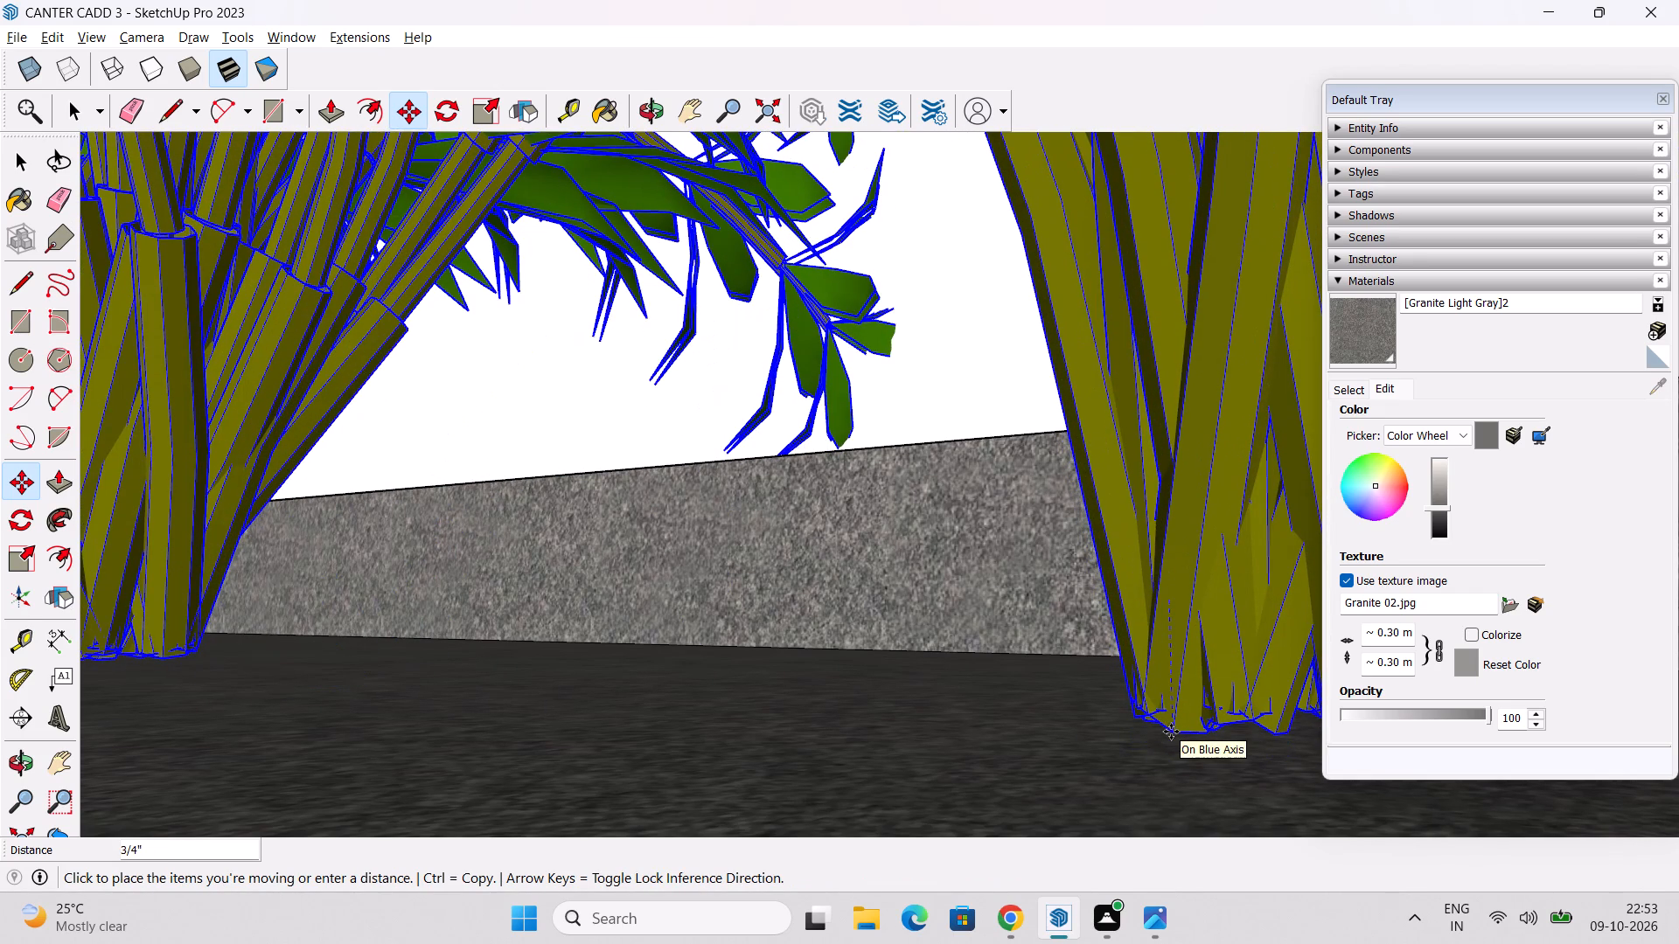
pyautogui.click(1171, 732)
# Lower the hedge about another 5/8" from a stem's bottom corner and check its base against the planter floor.
pyautogui.moveTo(1179, 736); pyautogui.dragTo(1265, 695, button='middle')
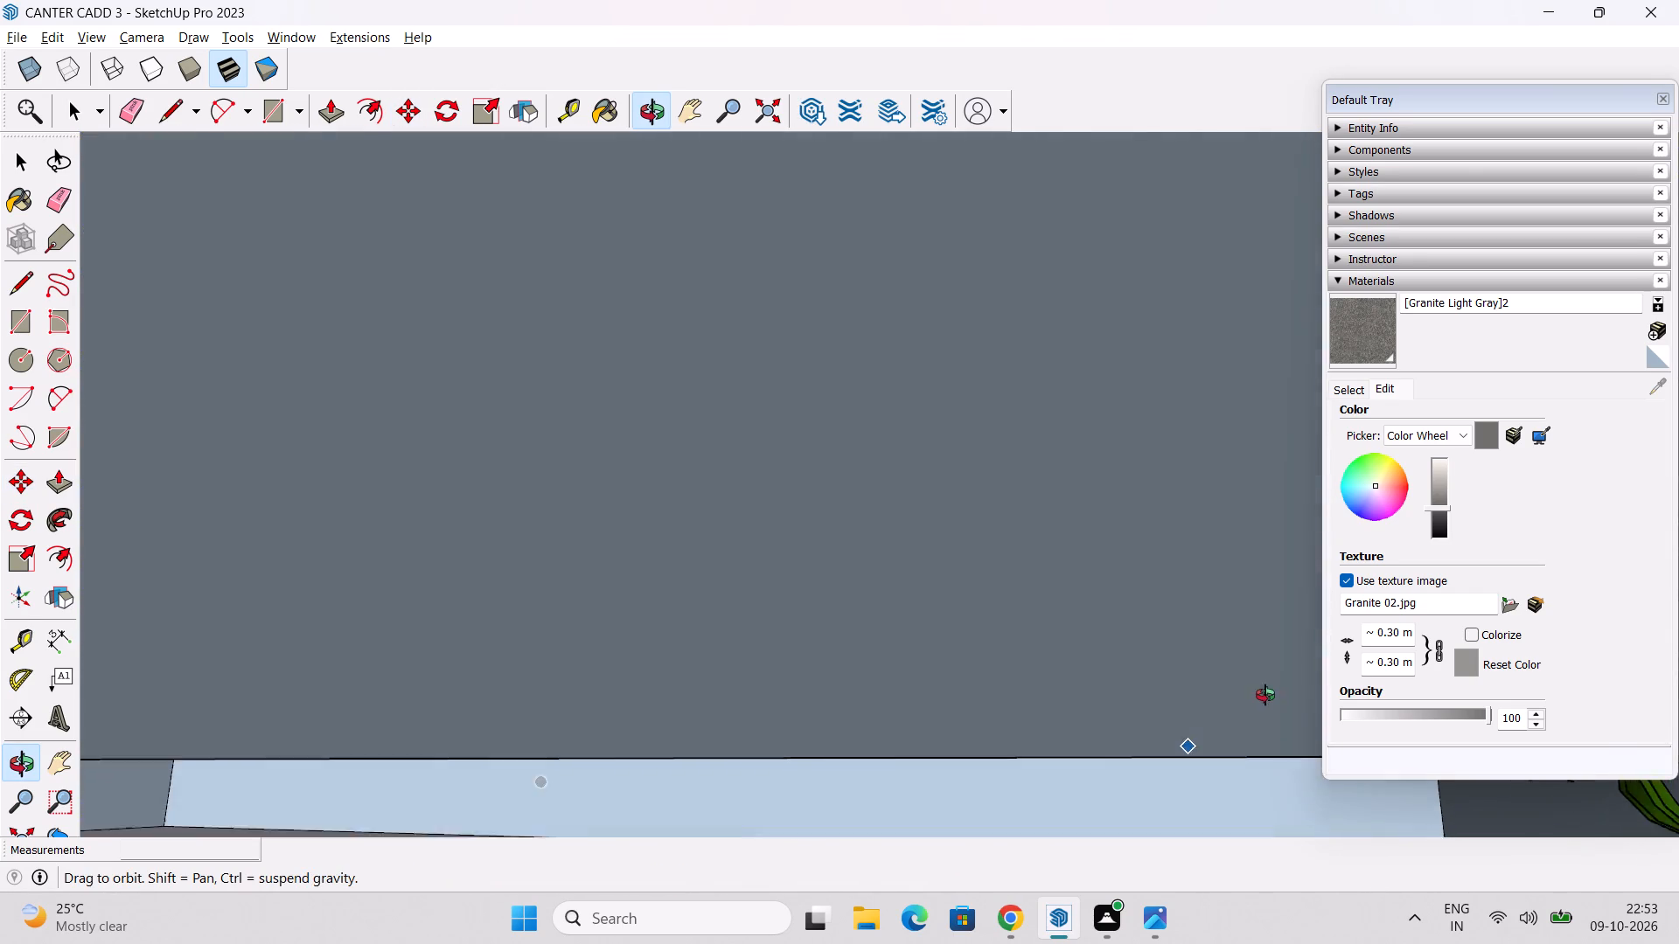
pyautogui.moveTo(1265, 695); pyautogui.dragTo(1273, 727, button='middle')
pyautogui.keyDown('shift'); pyautogui.moveTo(1273, 727); pyautogui.dragTo(1096, 651, button='middle'); pyautogui.keyUp('shift')
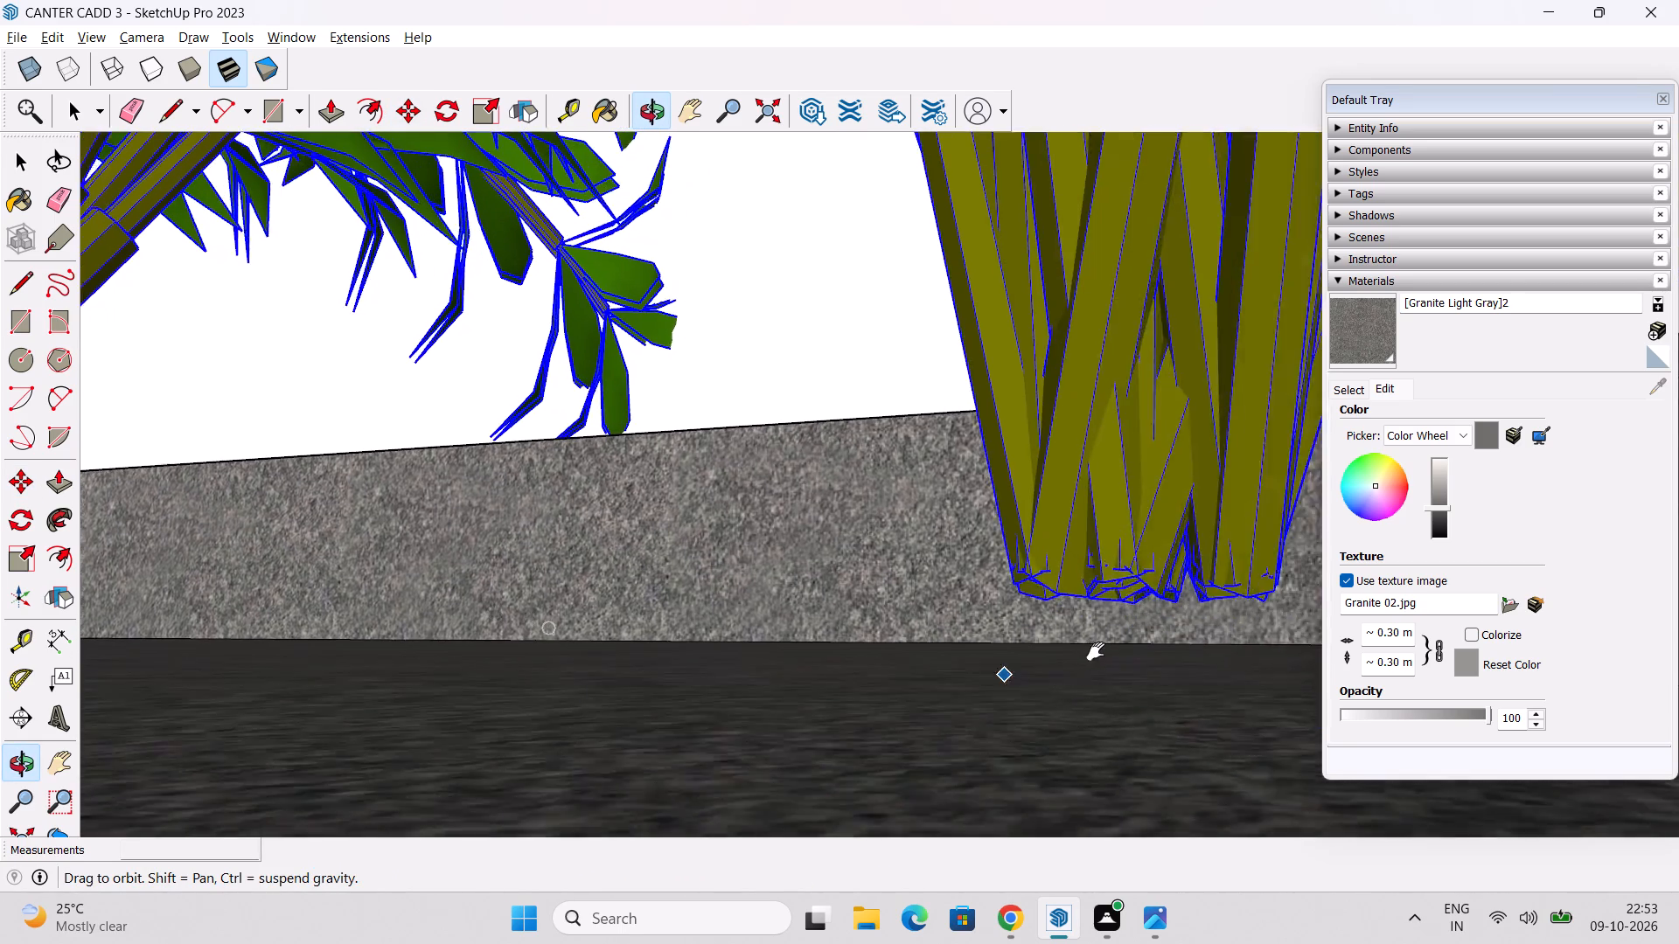
pyautogui.keyDown('shift'); pyautogui.moveTo(1096, 651); pyautogui.dragTo(1069, 651, button='middle'); pyautogui.keyUp('shift')
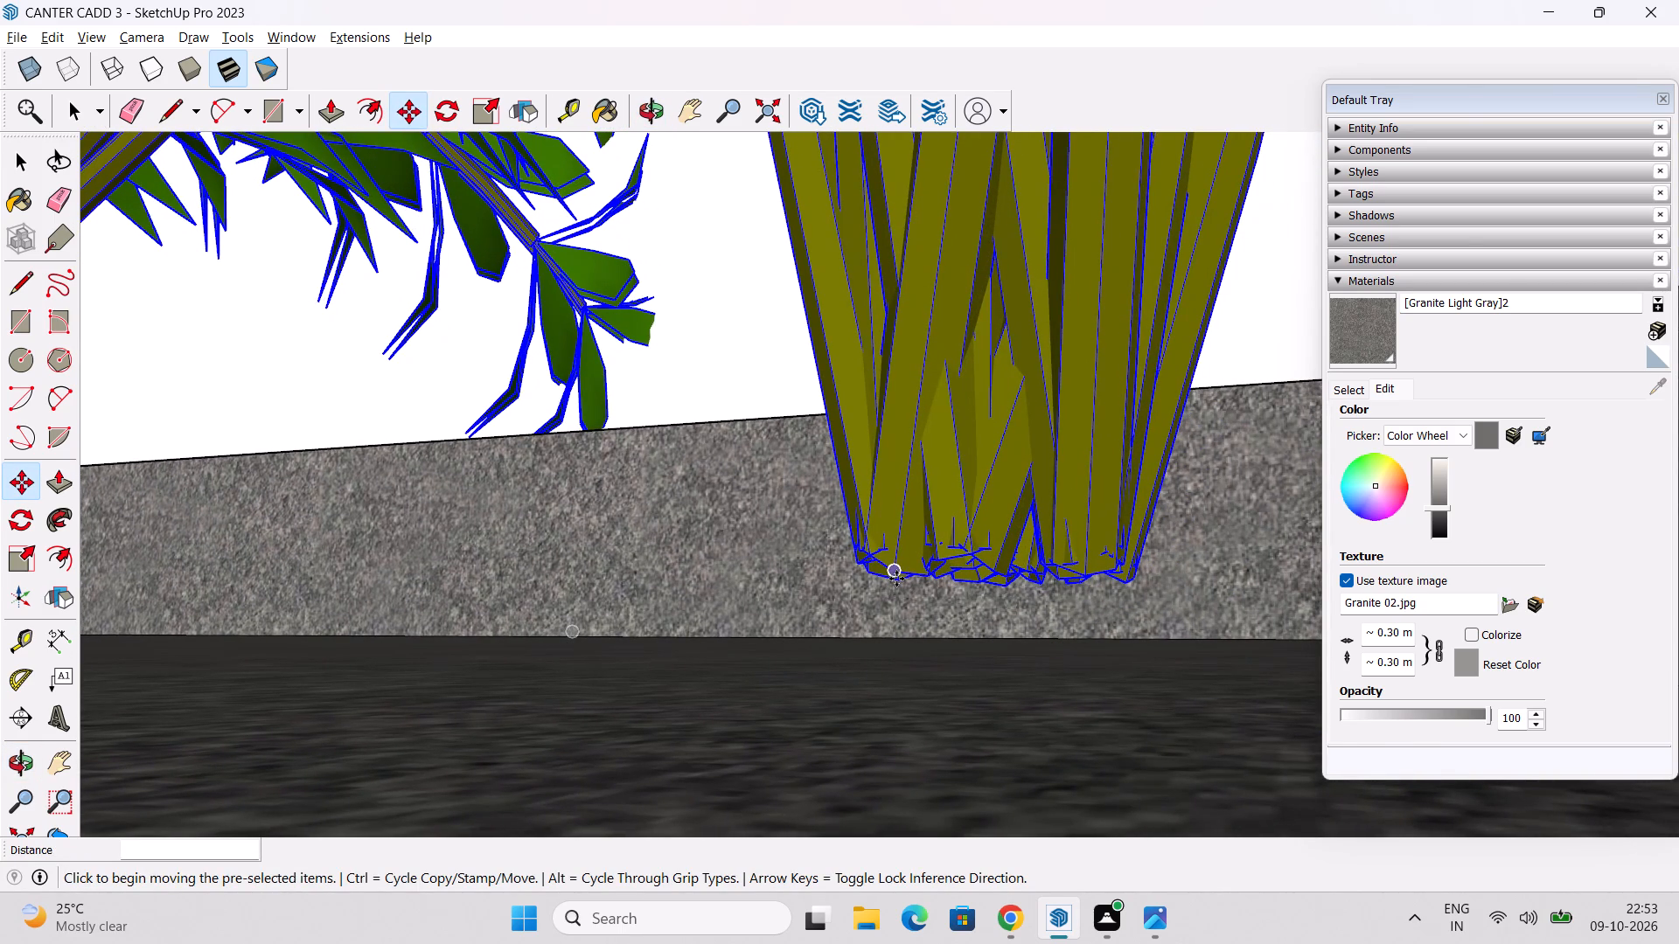
pyautogui.click(896, 579)
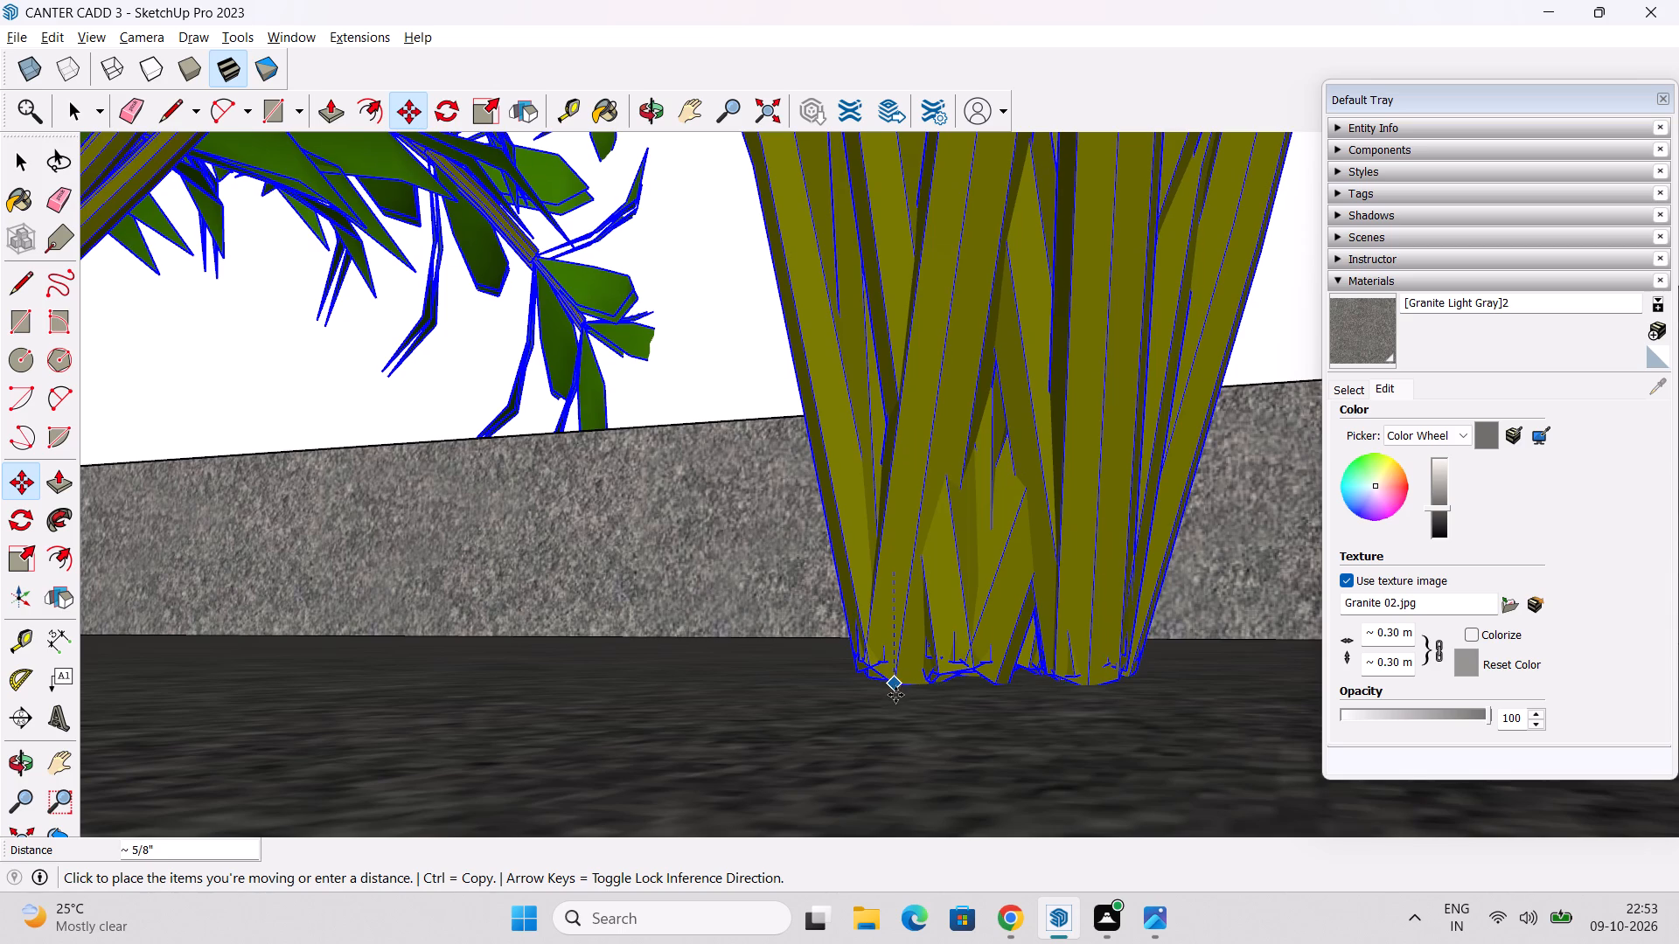
pyautogui.click(895, 698)
pyautogui.moveTo(895, 709); pyautogui.dragTo(915, 664, button='middle')
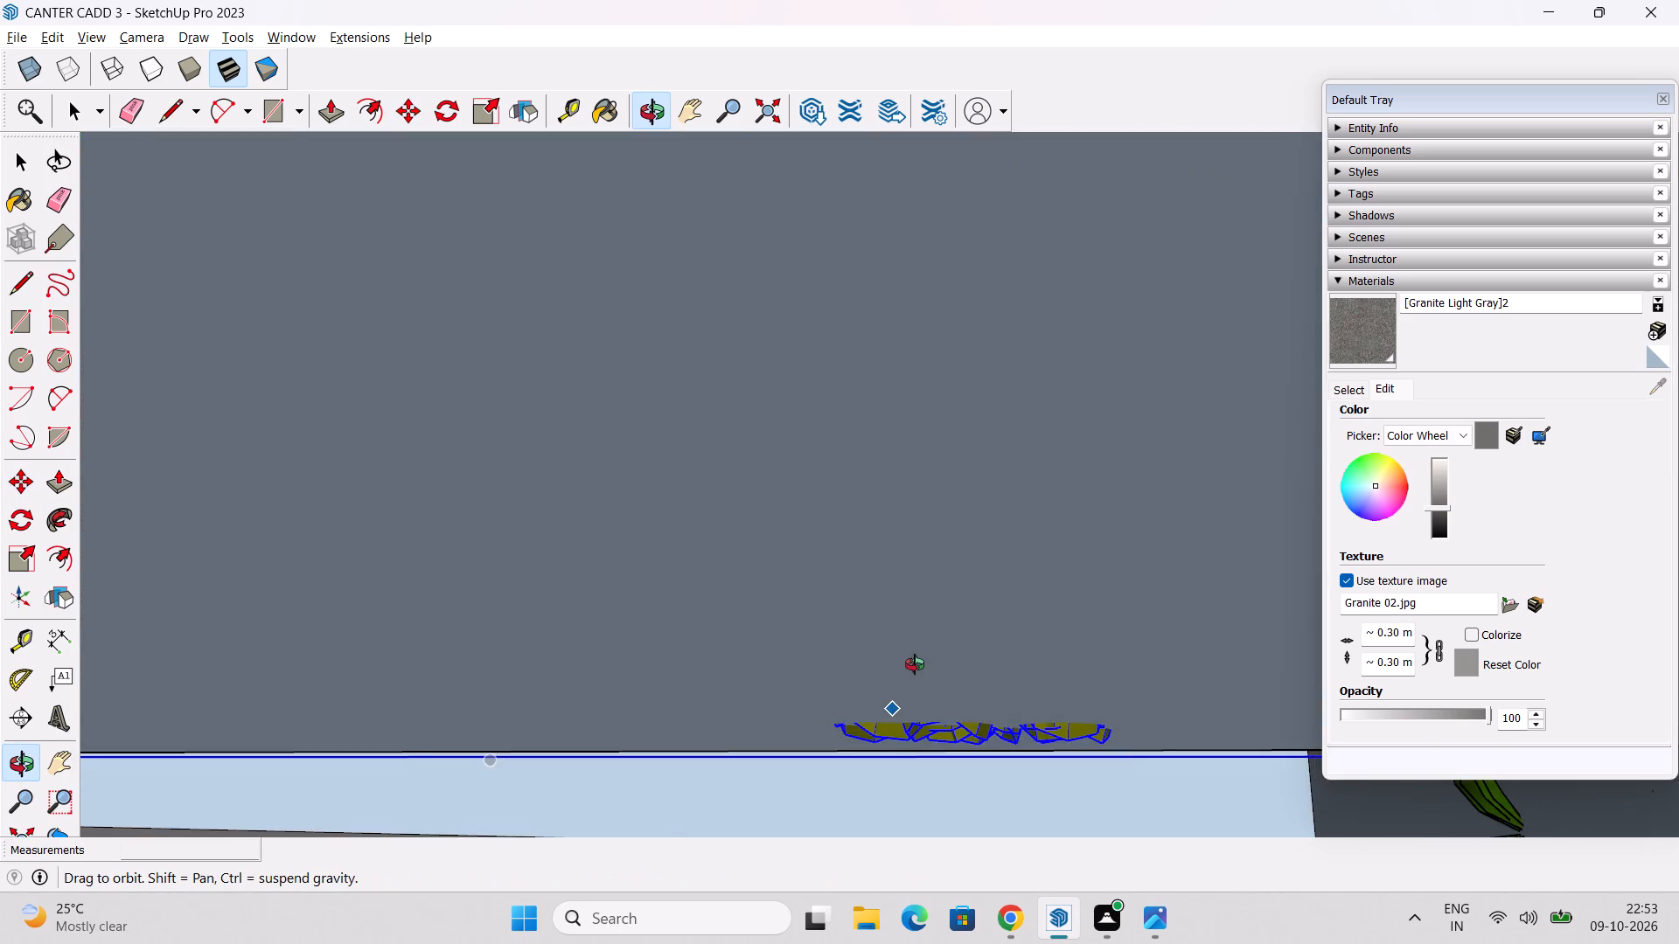
pyautogui.moveTo(915, 664); pyautogui.dragTo(884, 714, button='middle')
pyautogui.scroll(-16, 887, 686)
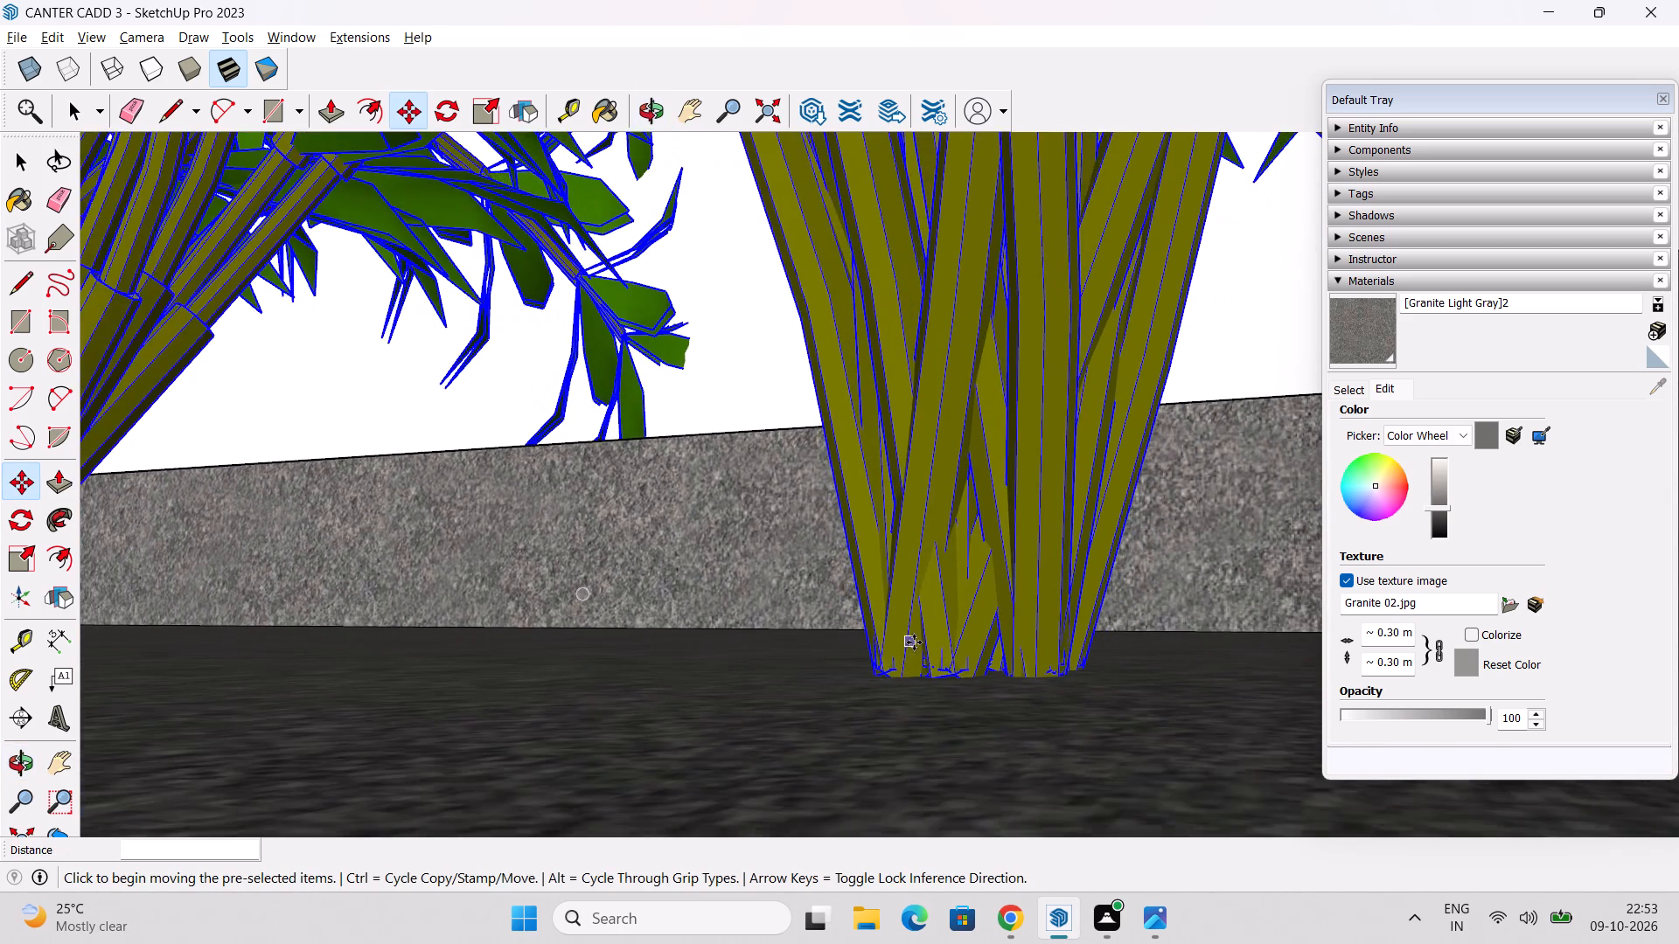
pyautogui.scroll(-13, 914, 642)
# Scale the planter hedge along the red axis to about 0.82, shortening its end beside the entrance steps.
pyautogui.click(758, 102)
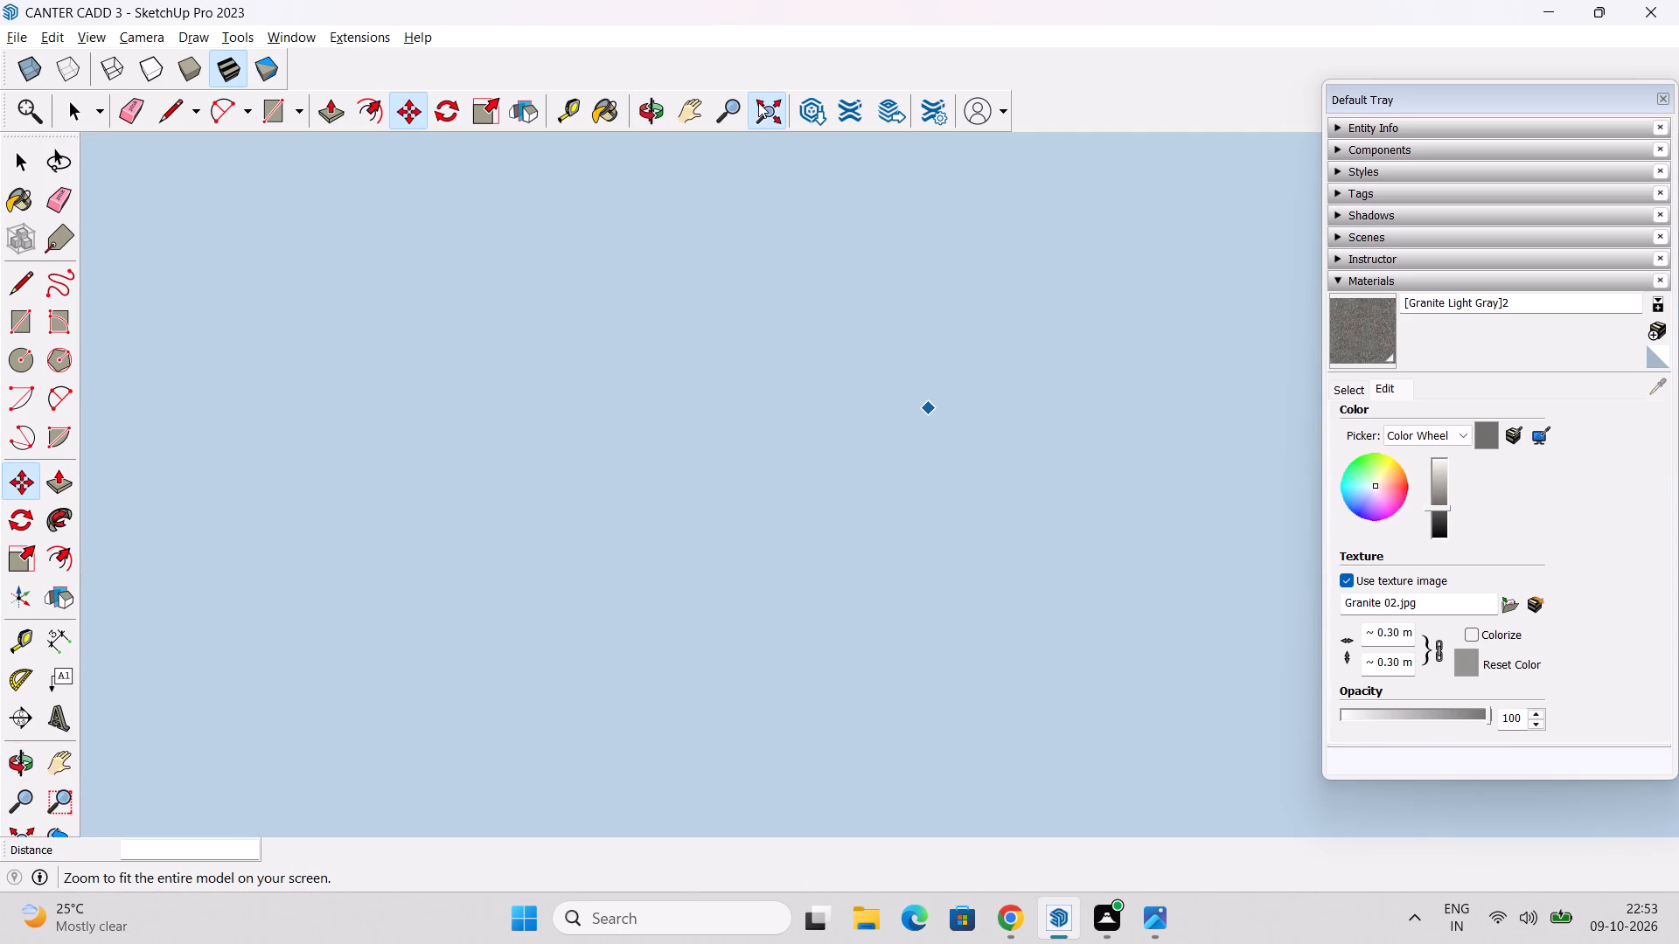
pyautogui.moveTo(899, 403); pyautogui.dragTo(930, 520, button='middle')
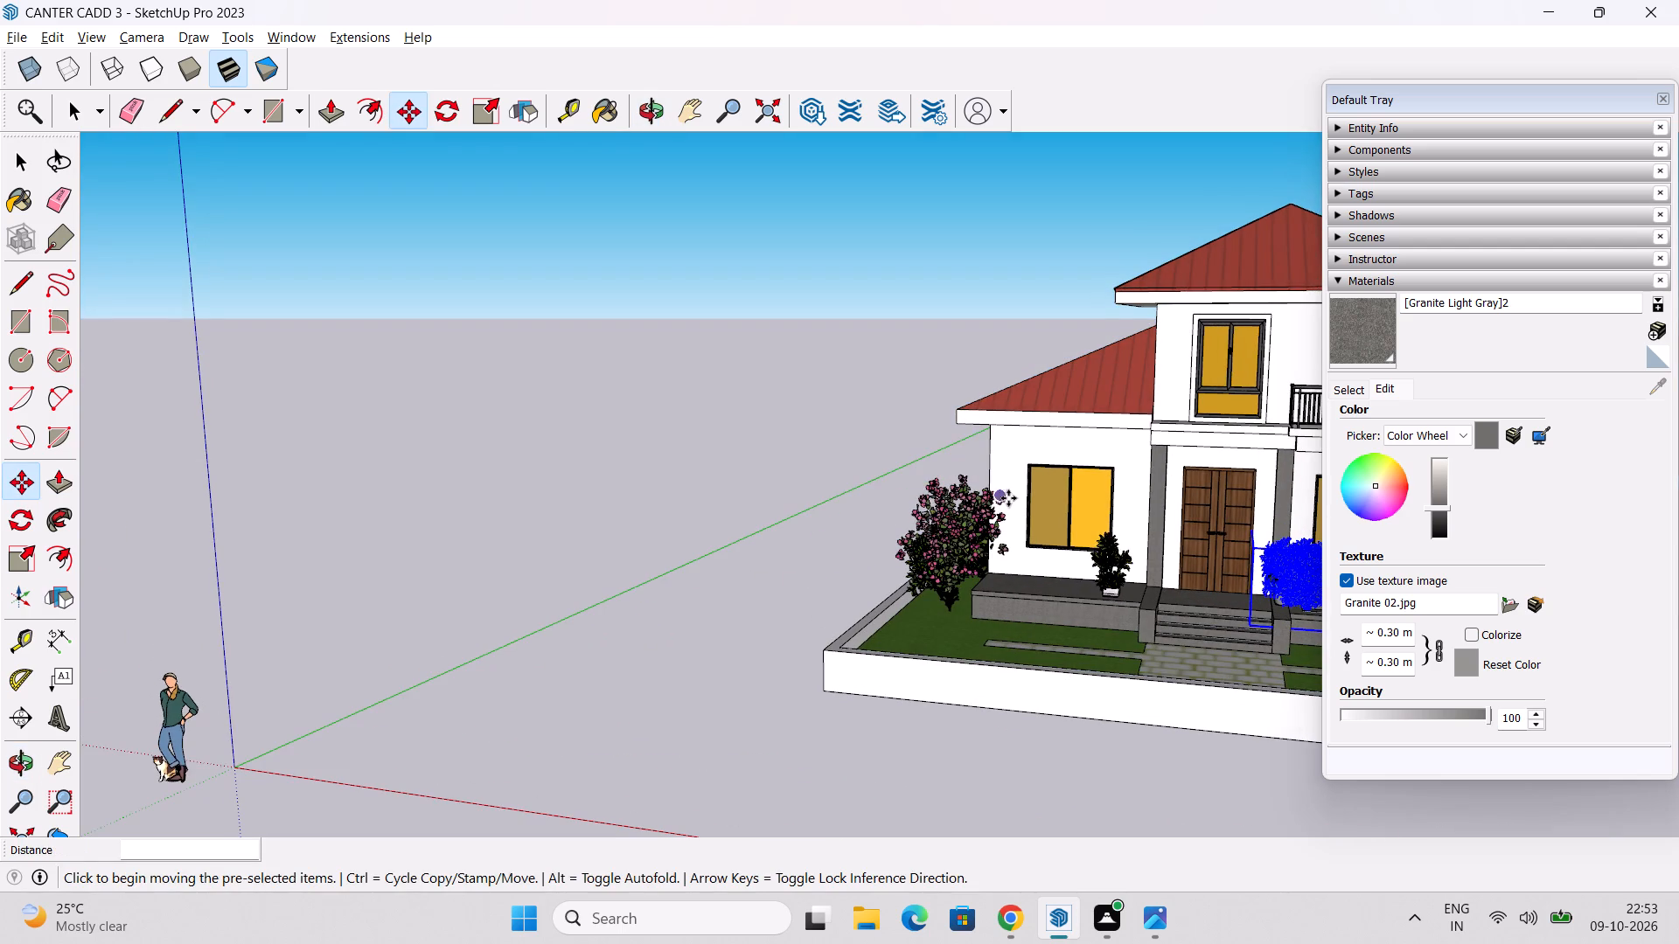
pyautogui.keyDown('shift'); pyautogui.moveTo(1008, 496); pyautogui.dragTo(674, 495, button='middle'); pyautogui.keyUp('shift')
pyautogui.moveTo(745, 455); pyautogui.dragTo(849, 548, button='middle')
pyautogui.click(23, 552)
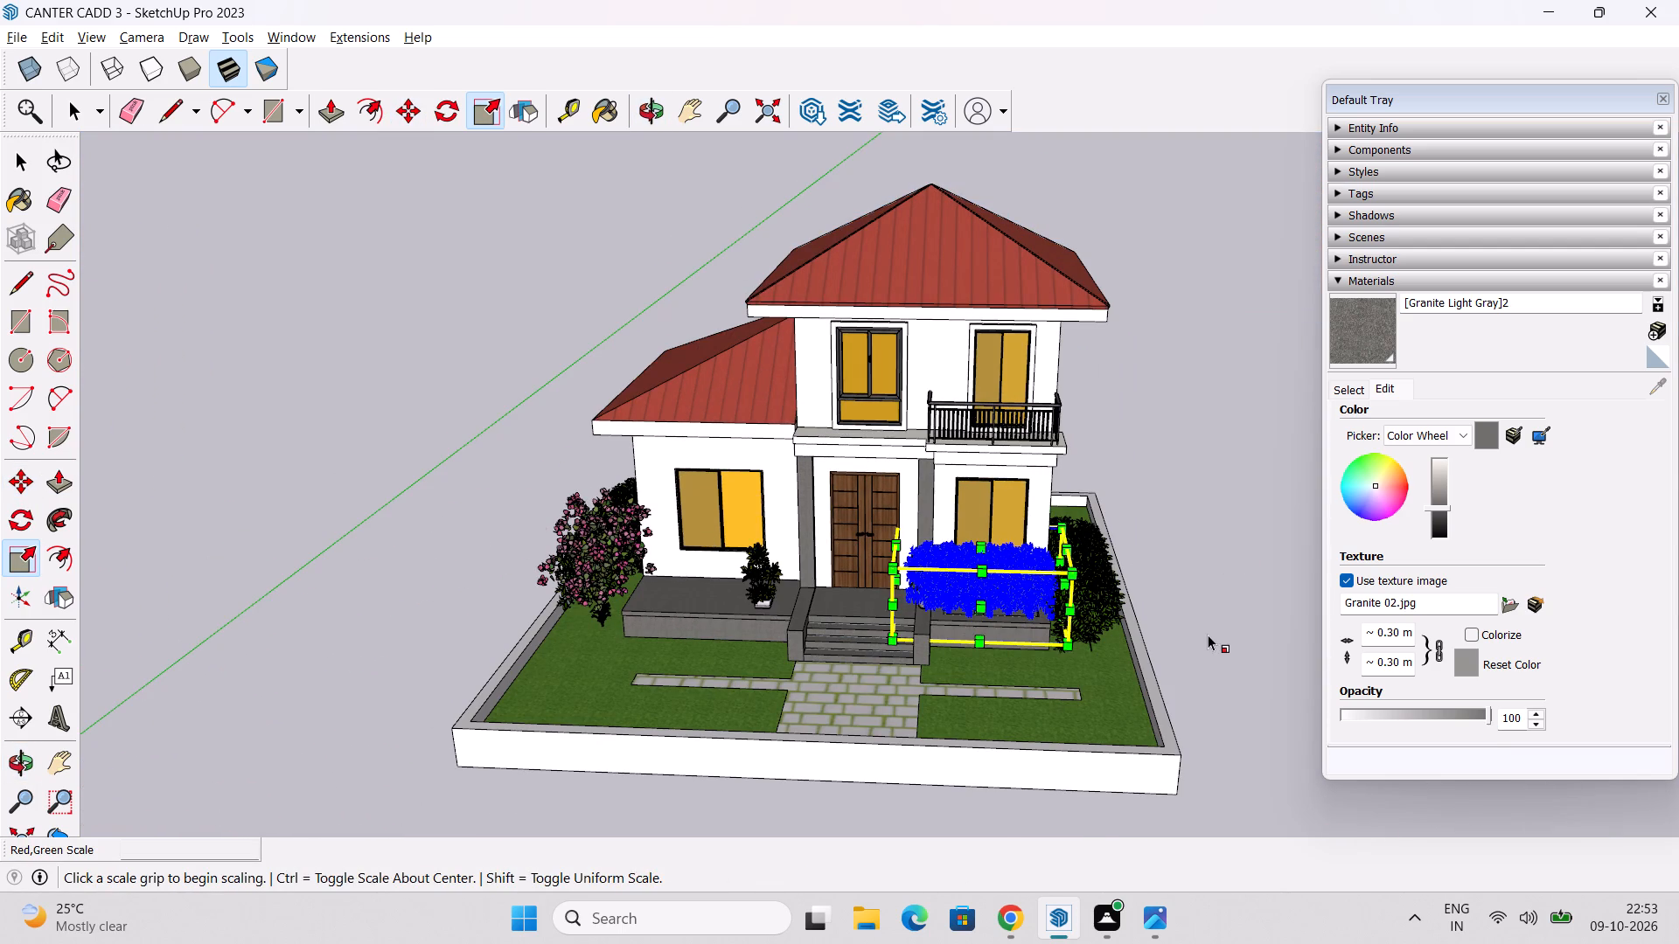
pyautogui.scroll(3, 1169, 631)
pyautogui.scroll(11, 805, 590)
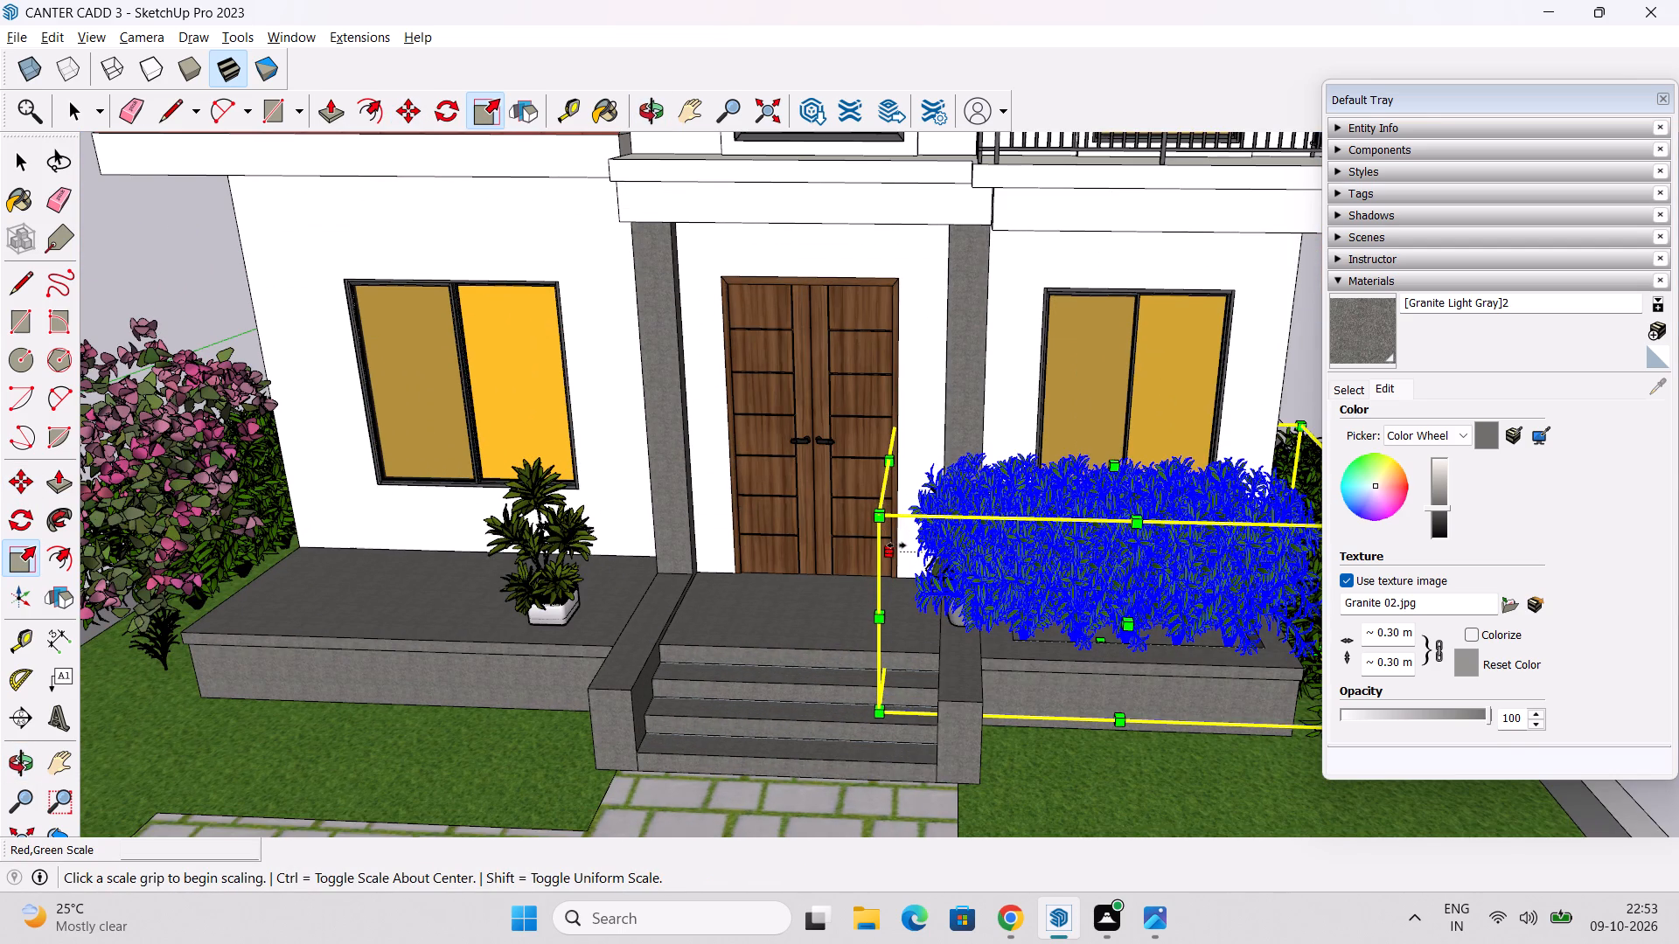
pyautogui.moveTo(888, 551); pyautogui.dragTo(985, 555)
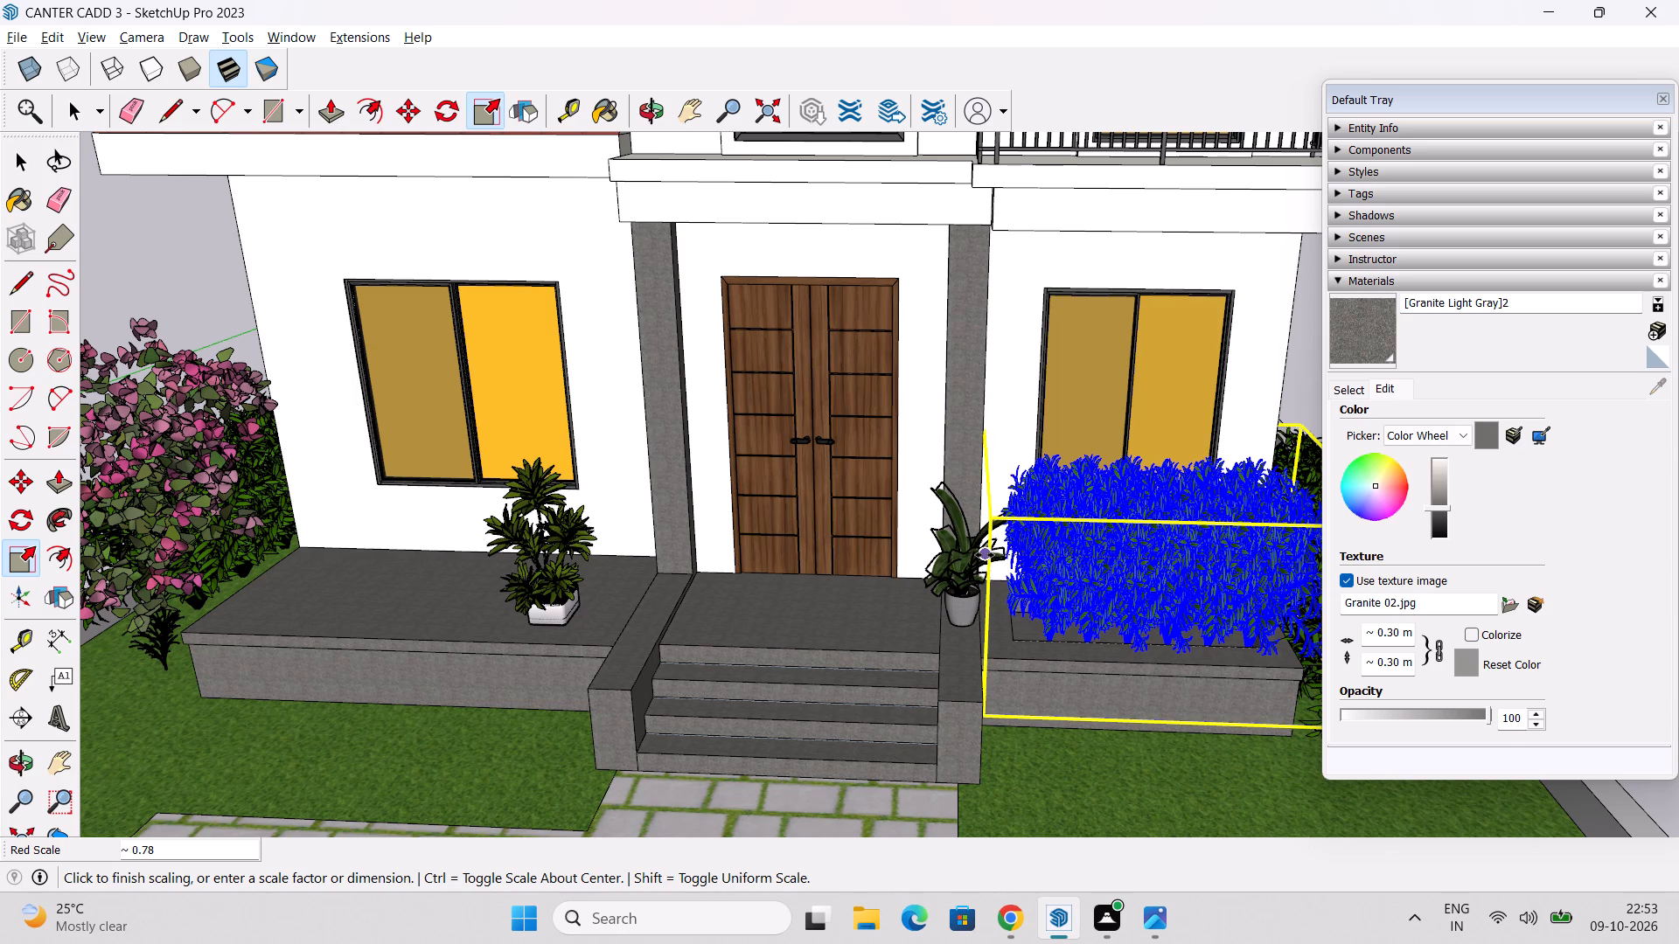
pyautogui.moveTo(985, 555); pyautogui.dragTo(971, 557)
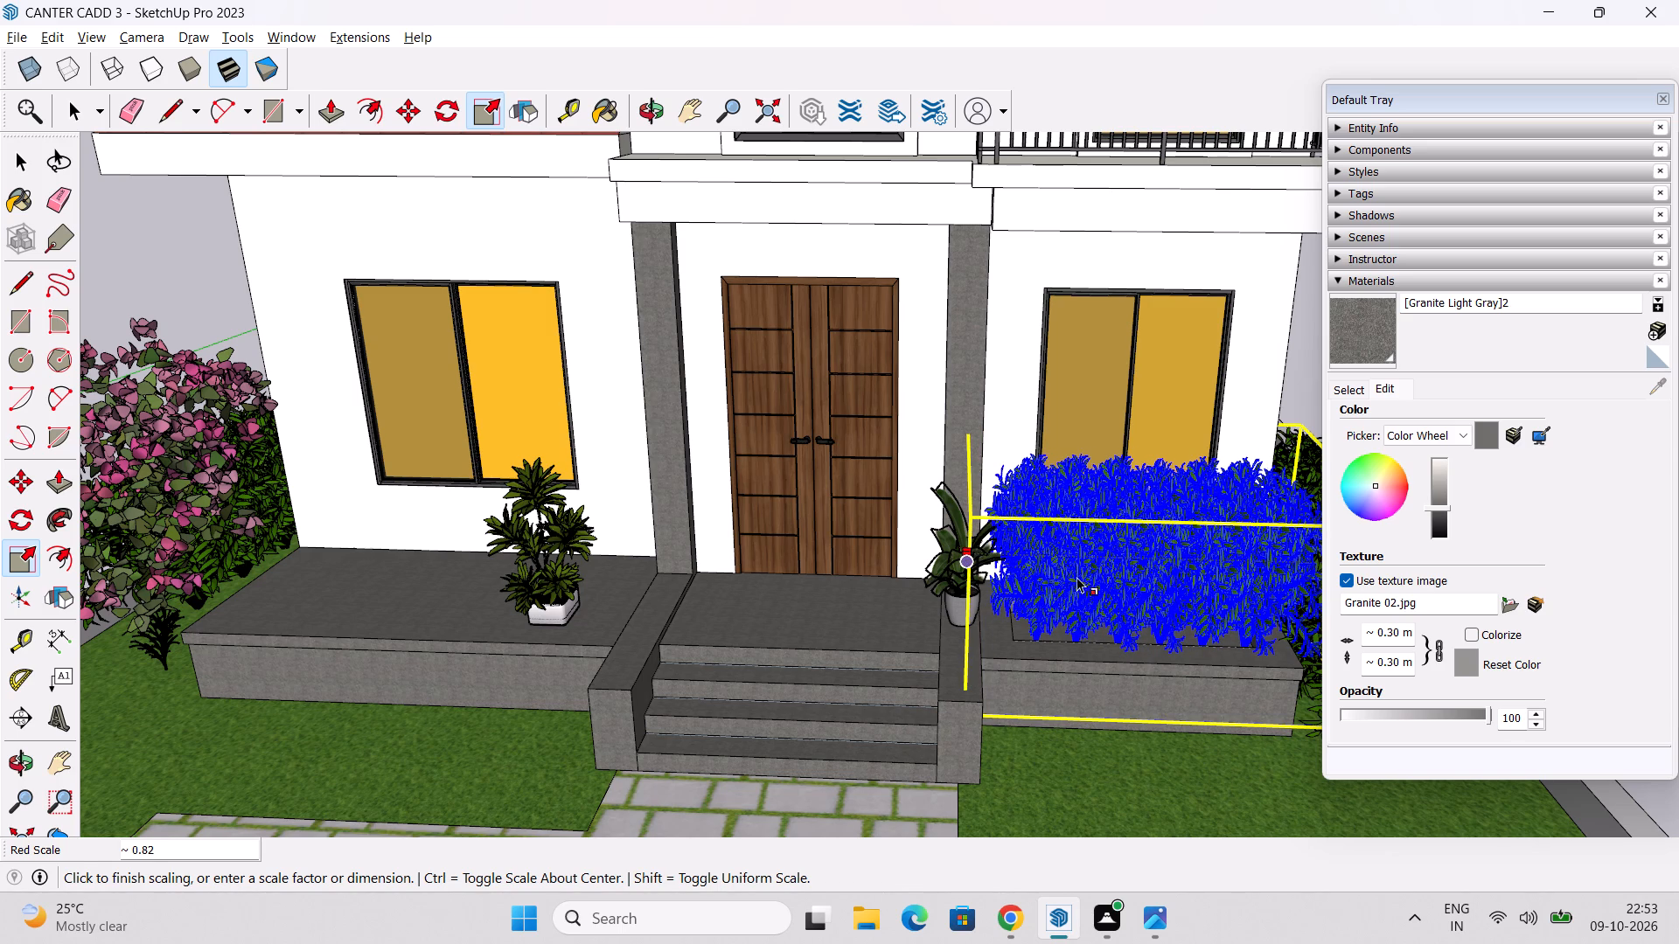
# Reduce the planter hedge's height with blue-axis scaling of about 0.71 and again 0.75, and deselect it.
pyautogui.scroll(-1, 1086, 592)
pyautogui.moveTo(1090, 600); pyautogui.dragTo(693, 585, button='middle')
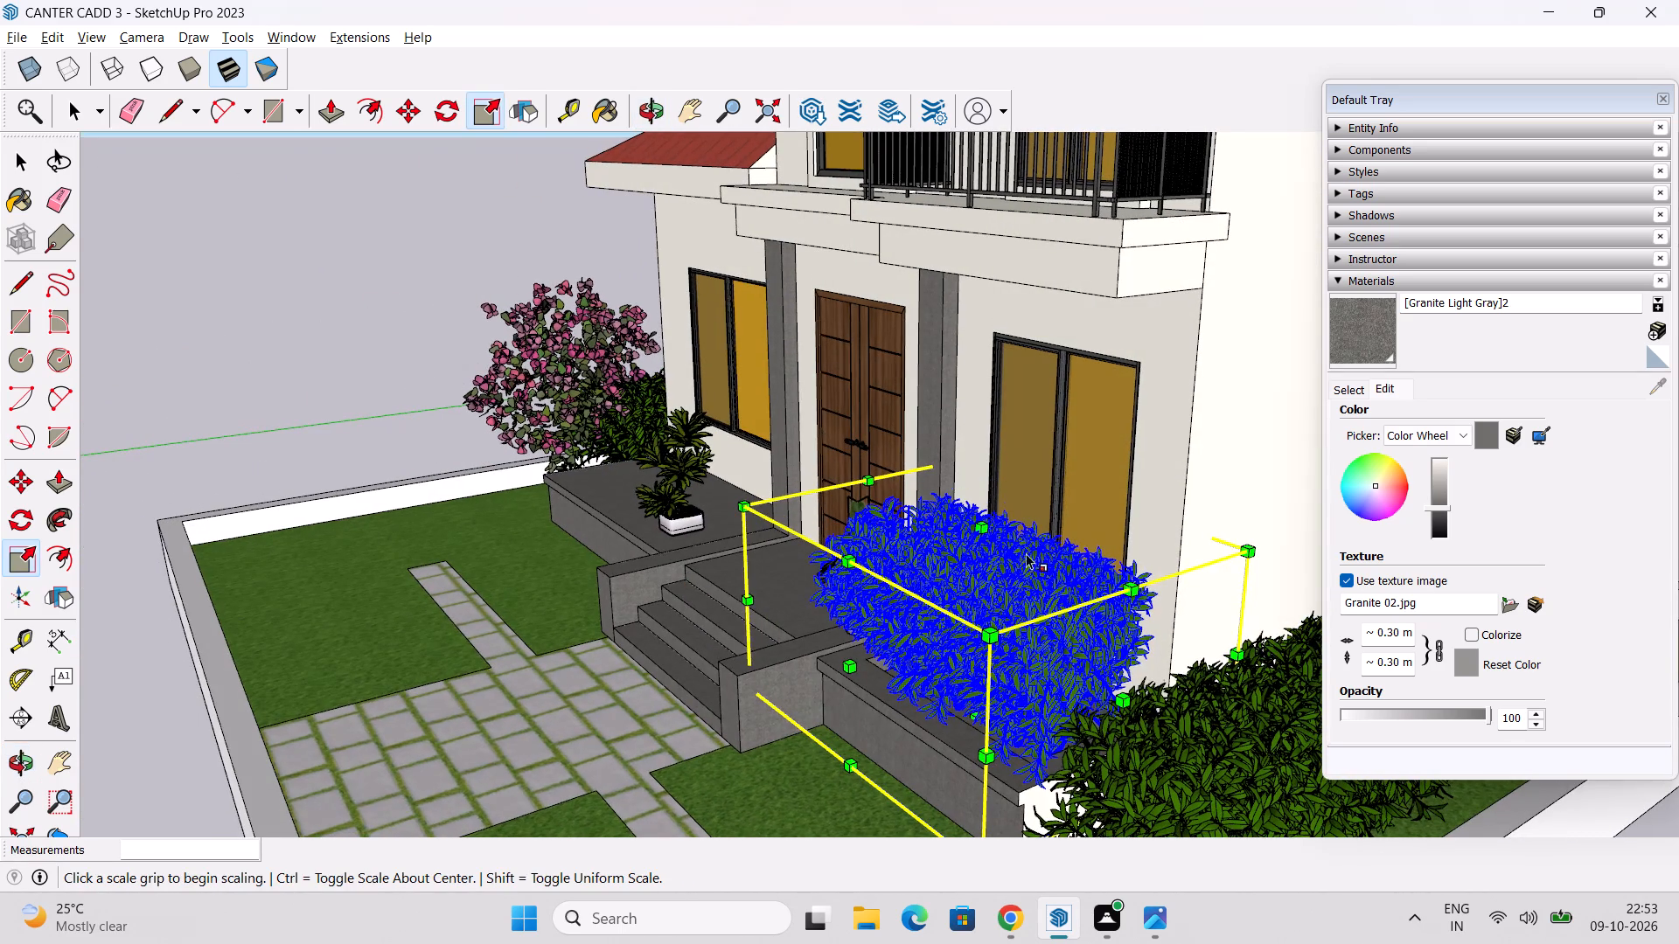
pyautogui.moveTo(976, 524); pyautogui.dragTo(974, 586)
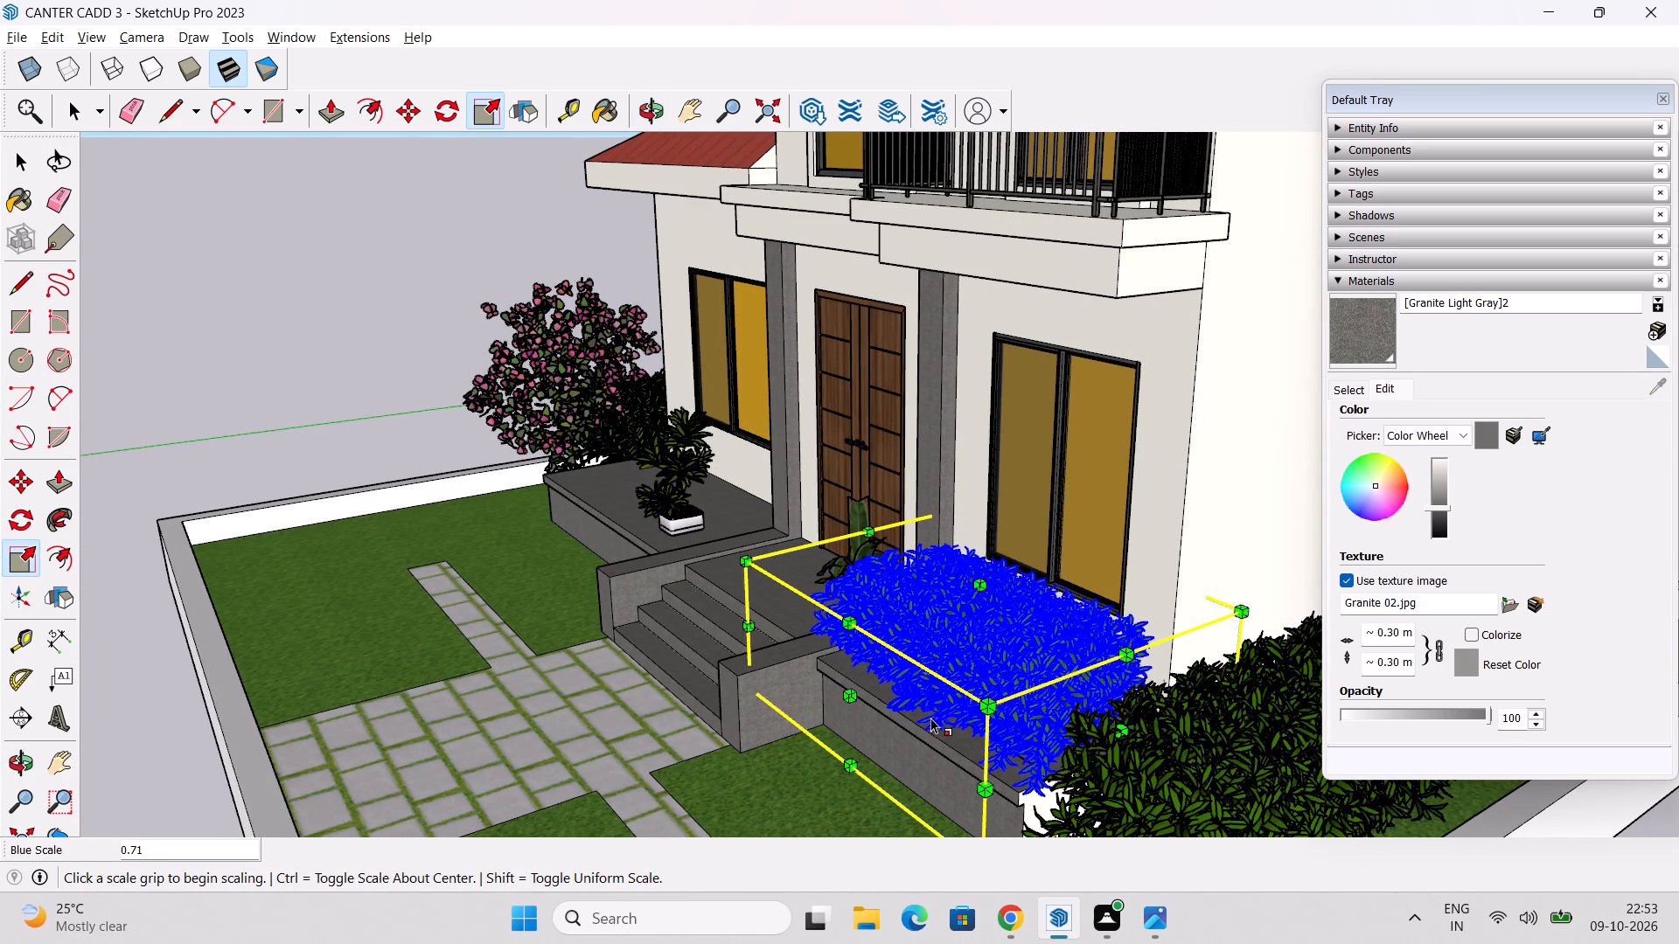
pyautogui.moveTo(930, 718); pyautogui.dragTo(951, 708, button='middle')
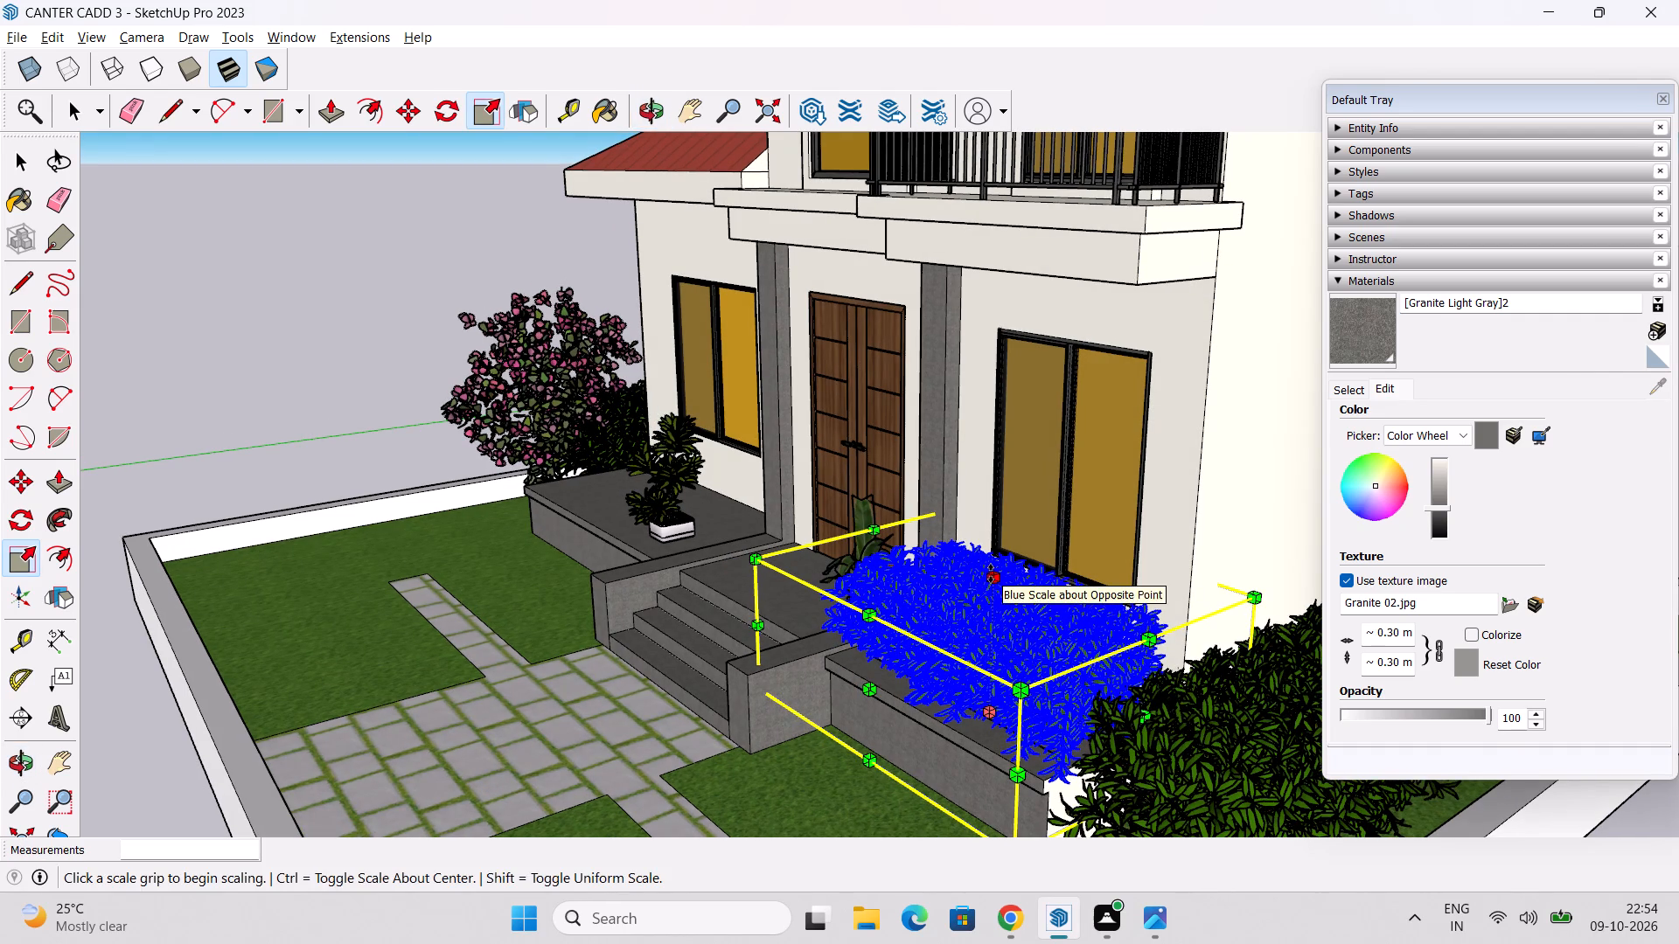
pyautogui.moveTo(991, 573); pyautogui.dragTo(995, 604)
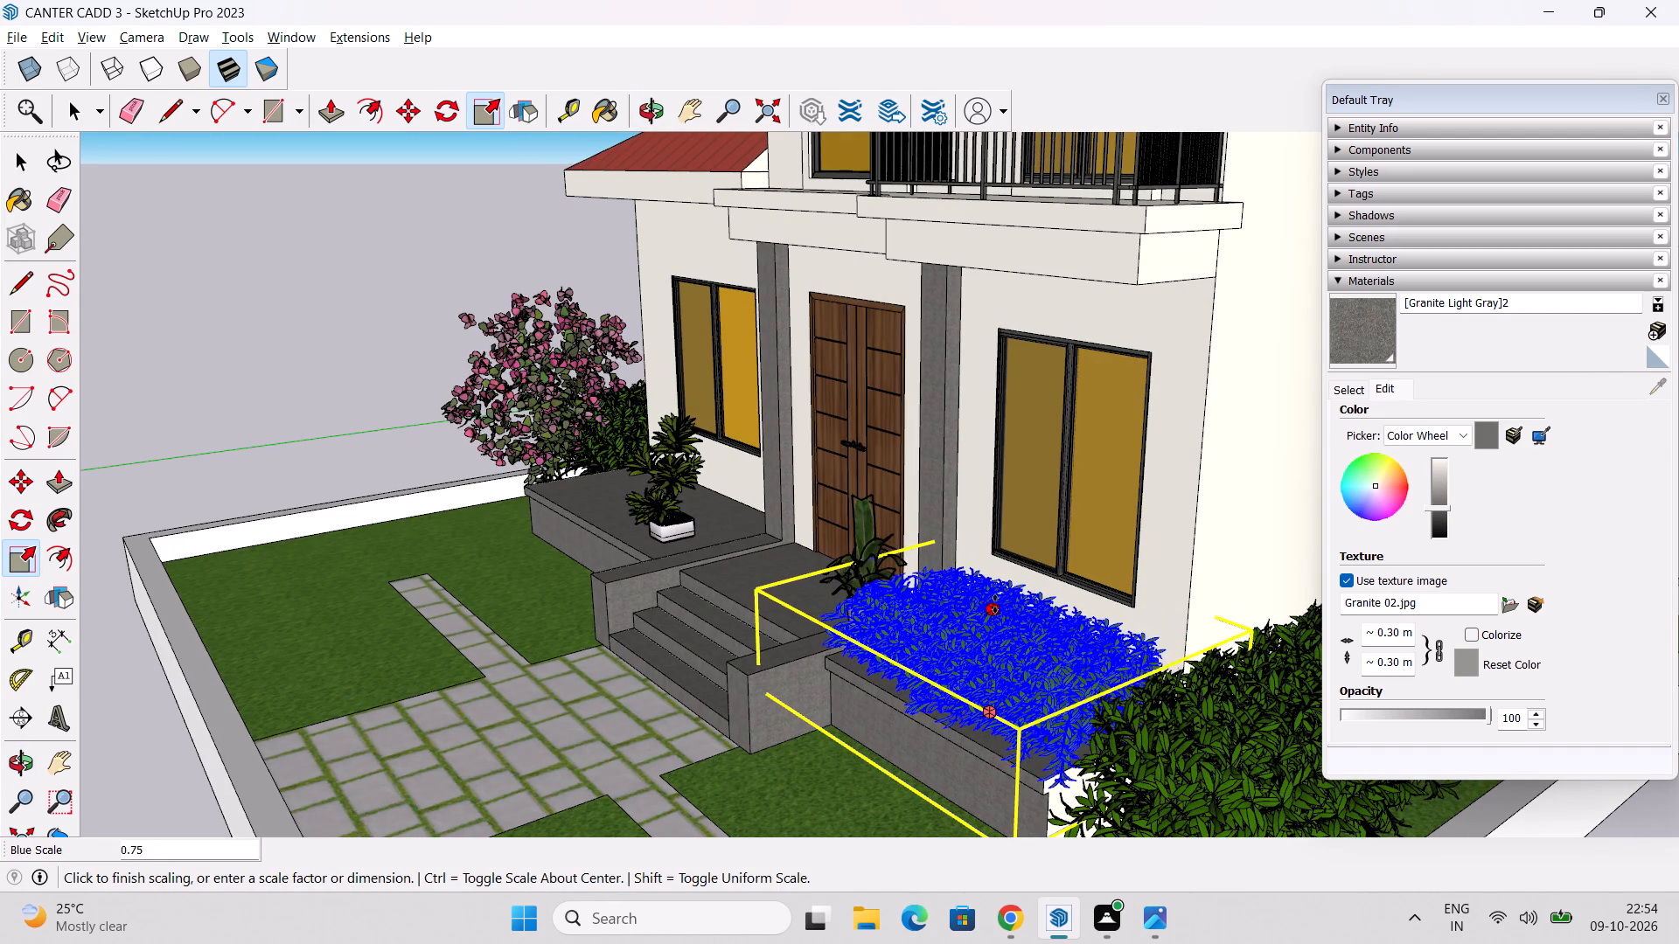
pyautogui.moveTo(995, 604); pyautogui.dragTo(996, 603)
pyautogui.moveTo(1002, 639); pyautogui.dragTo(1161, 633, button='middle')
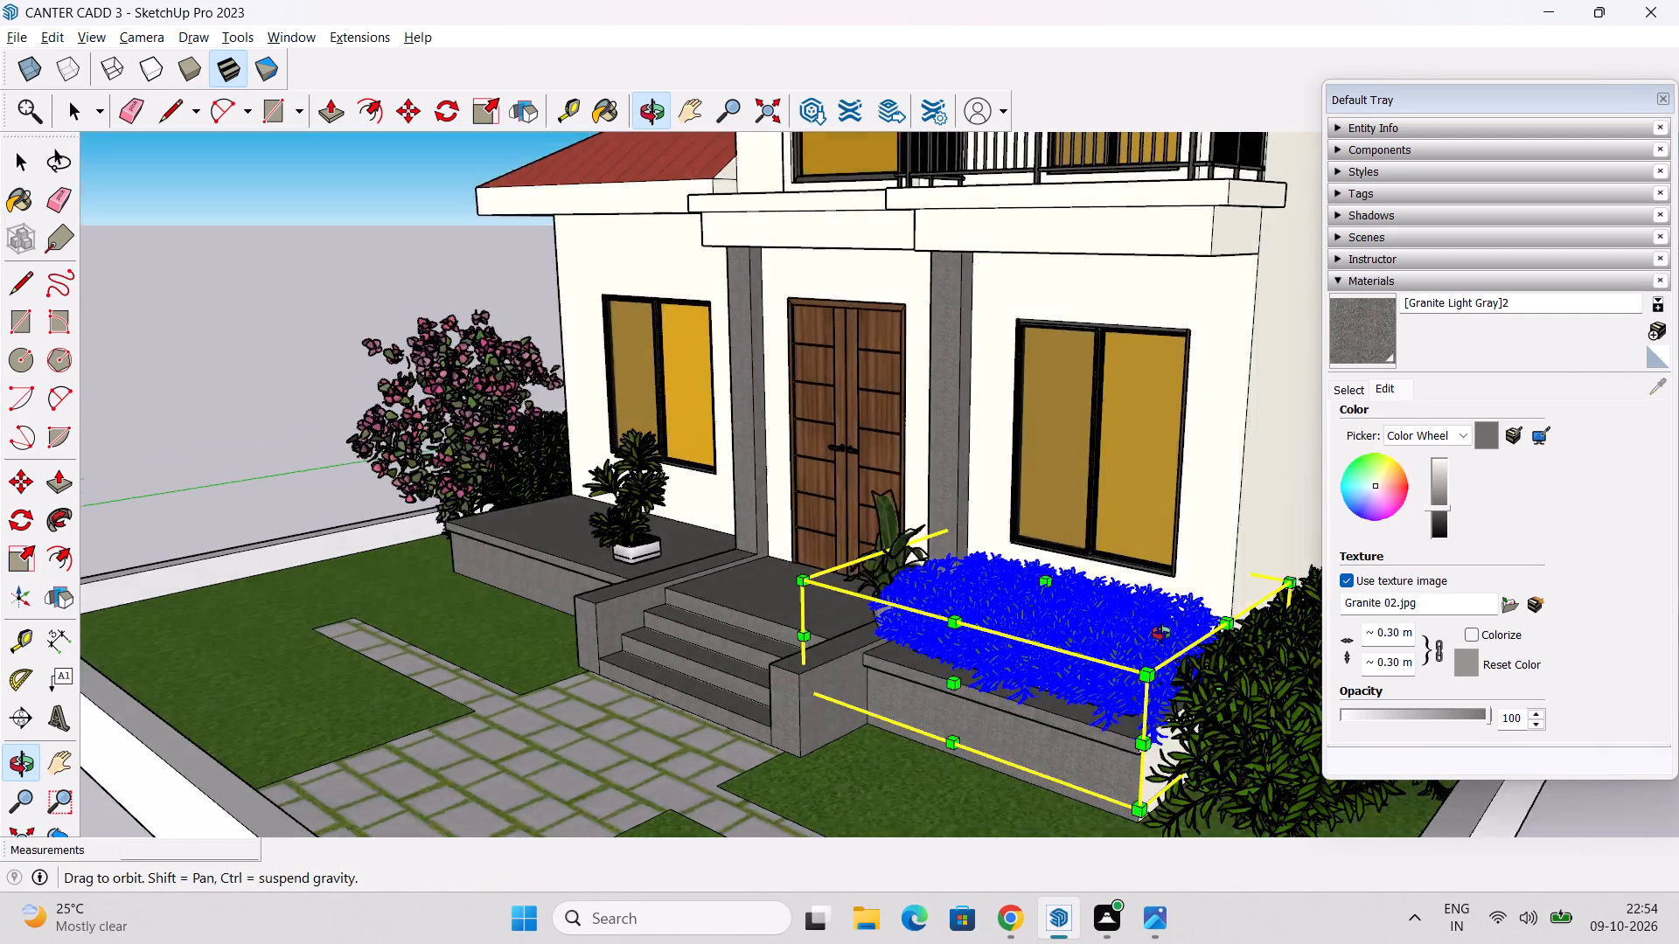
pyautogui.moveTo(1161, 633); pyautogui.dragTo(1191, 646, button='middle')
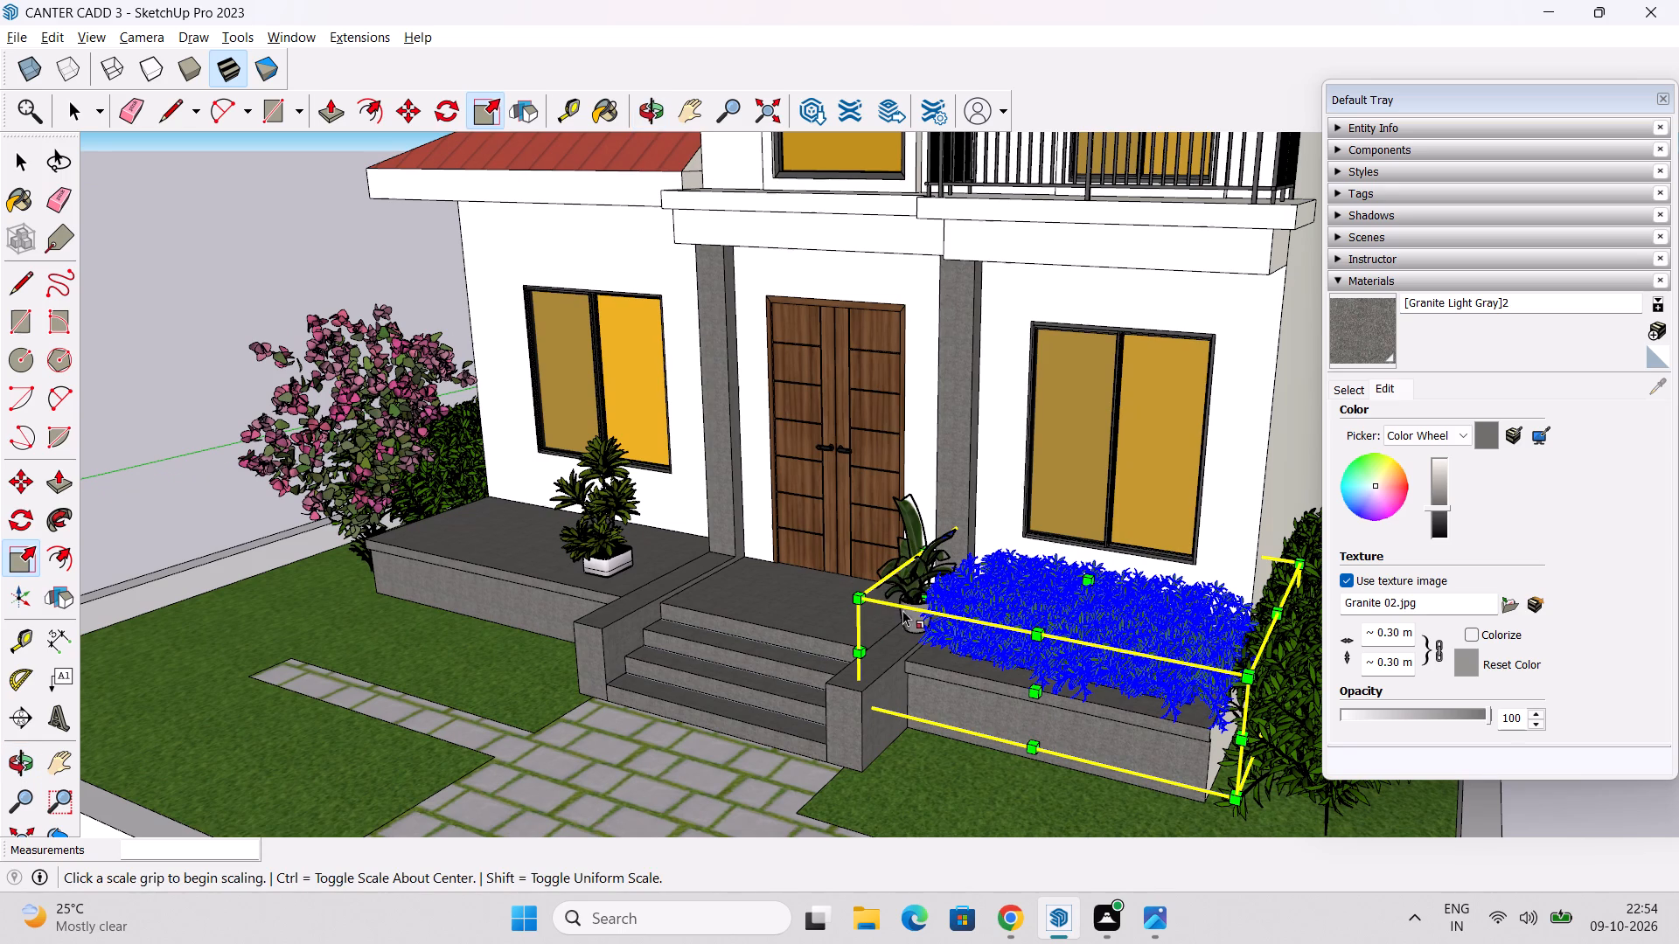
pyautogui.press('space')
pyautogui.click(207, 512)
# Examine the lowered hedge and the planting across the house front from several angles.
pyautogui.scroll(-2, 530, 523)
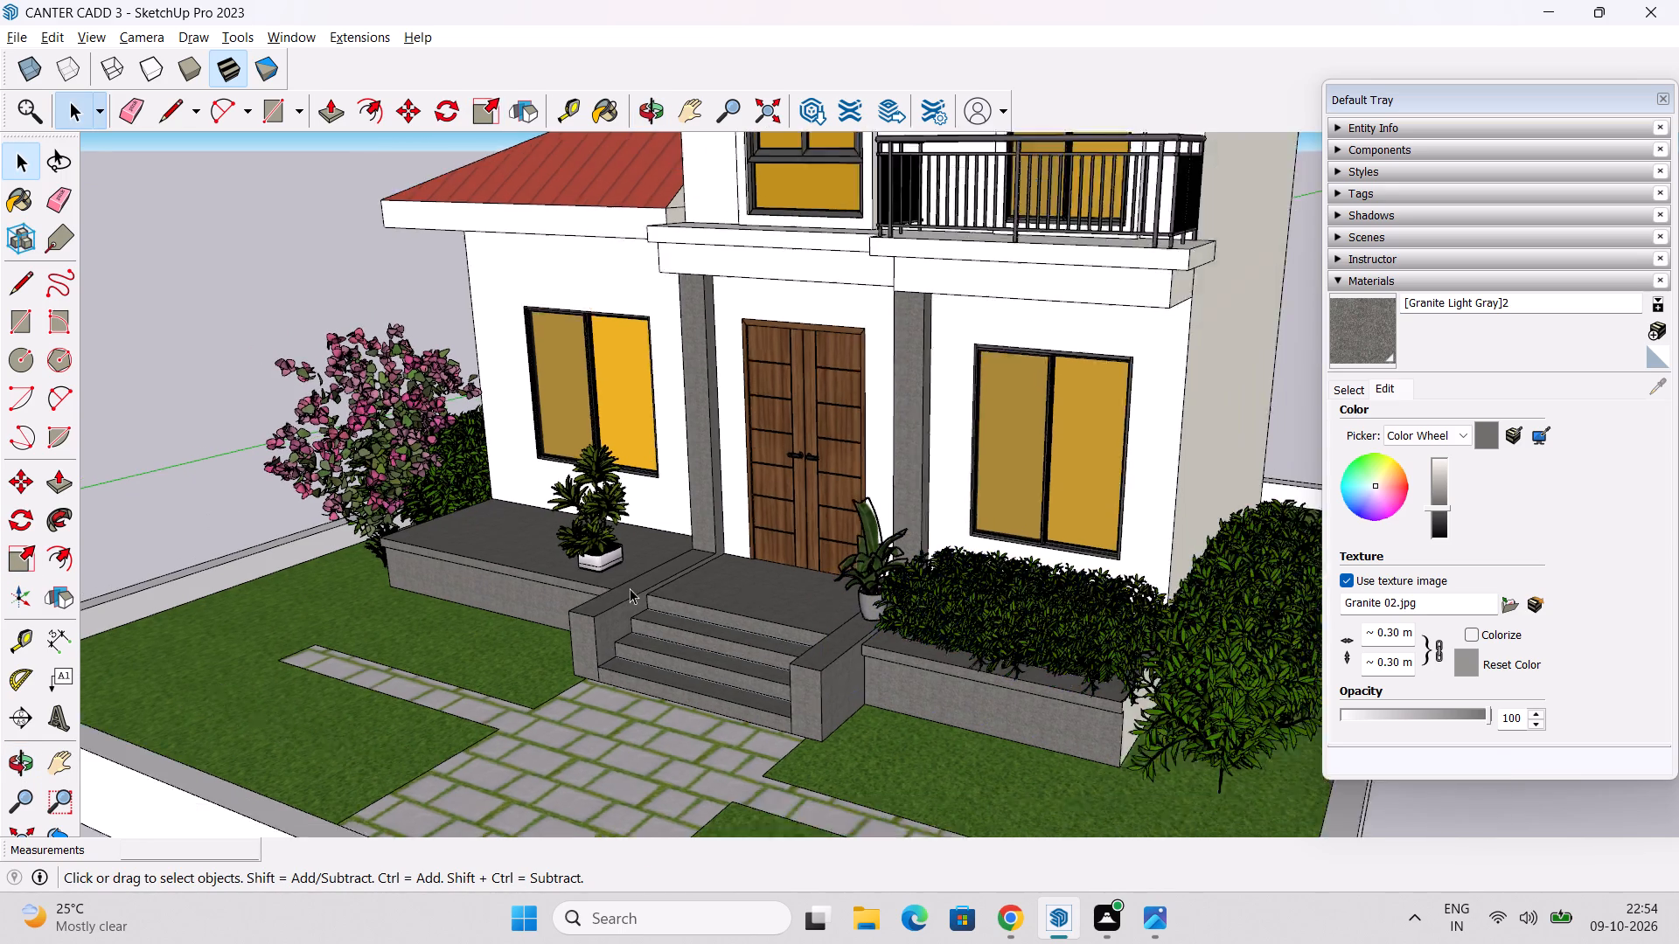
pyautogui.moveTo(677, 608); pyautogui.dragTo(924, 578, button='middle')
pyautogui.scroll(-2, 924, 575)
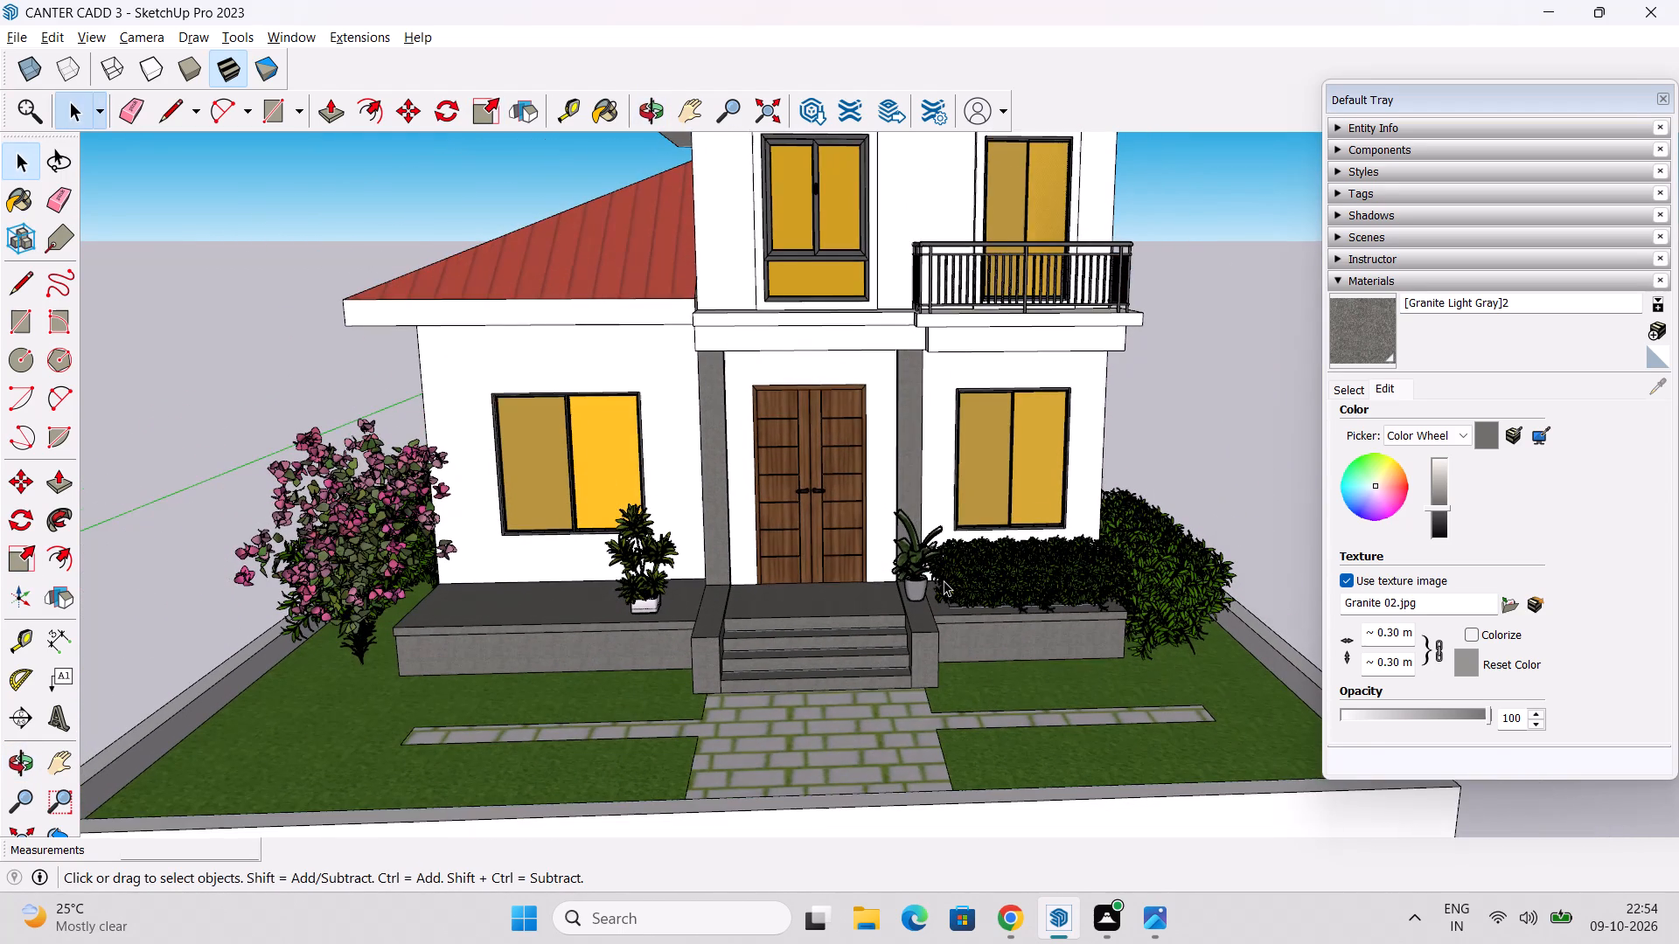
pyautogui.moveTo(944, 580); pyautogui.dragTo(969, 601, button='middle')
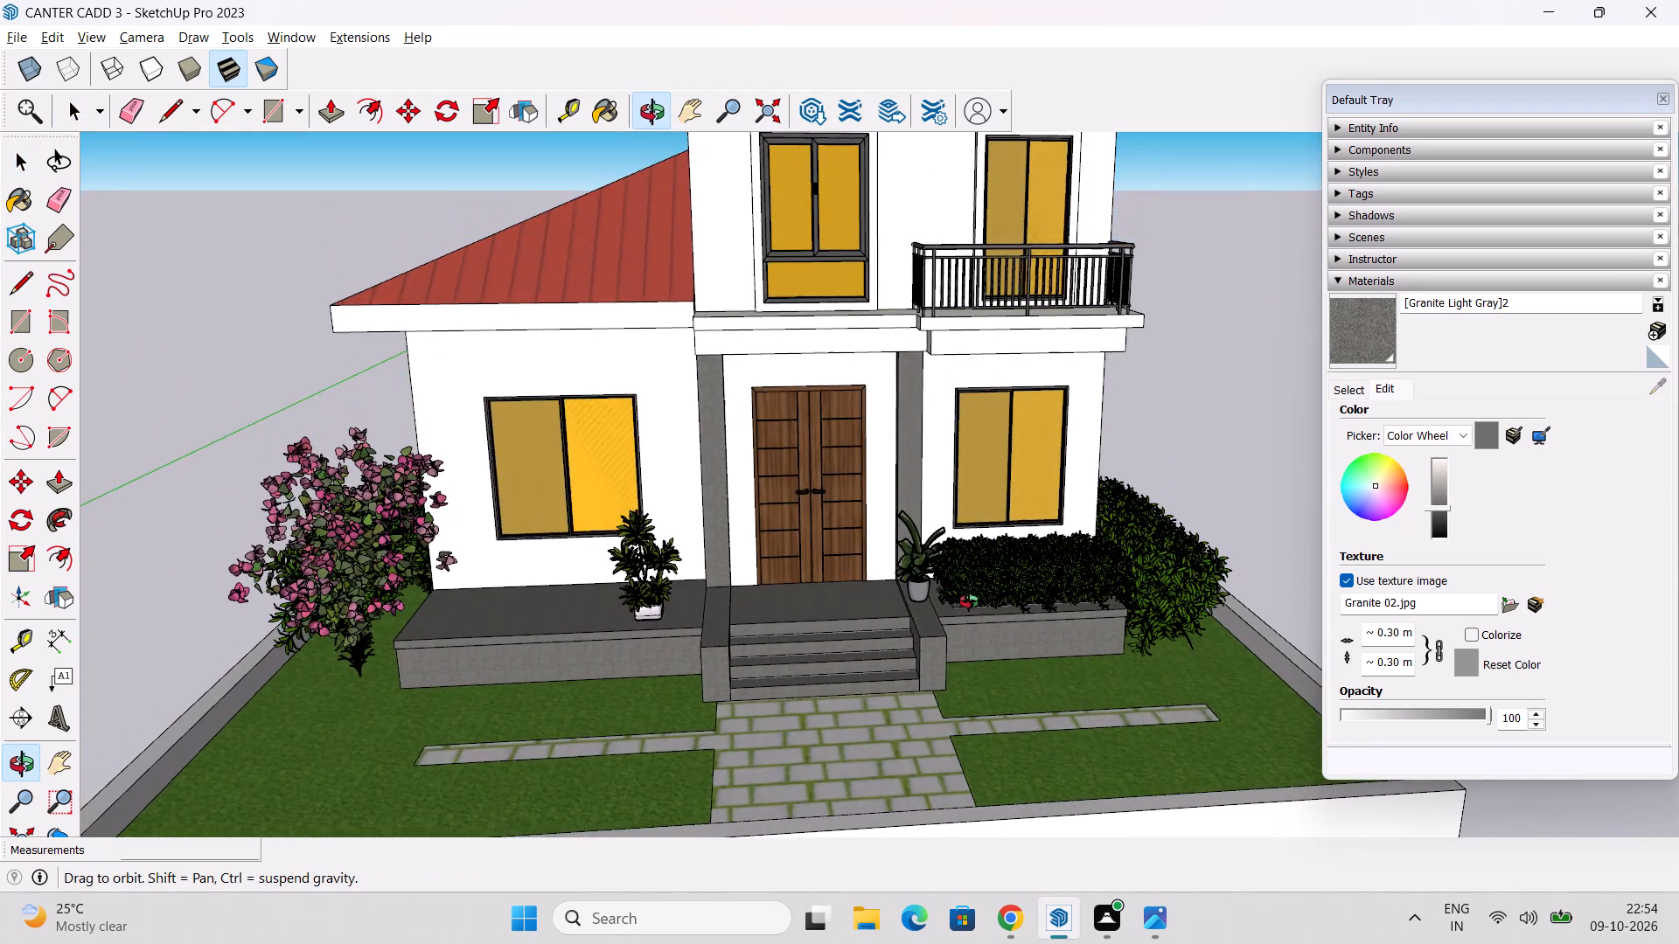
pyautogui.moveTo(969, 601); pyautogui.dragTo(972, 607, button='middle')
pyautogui.scroll(-2, 977, 606)
pyautogui.moveTo(743, 587); pyautogui.dragTo(870, 568, button='middle')
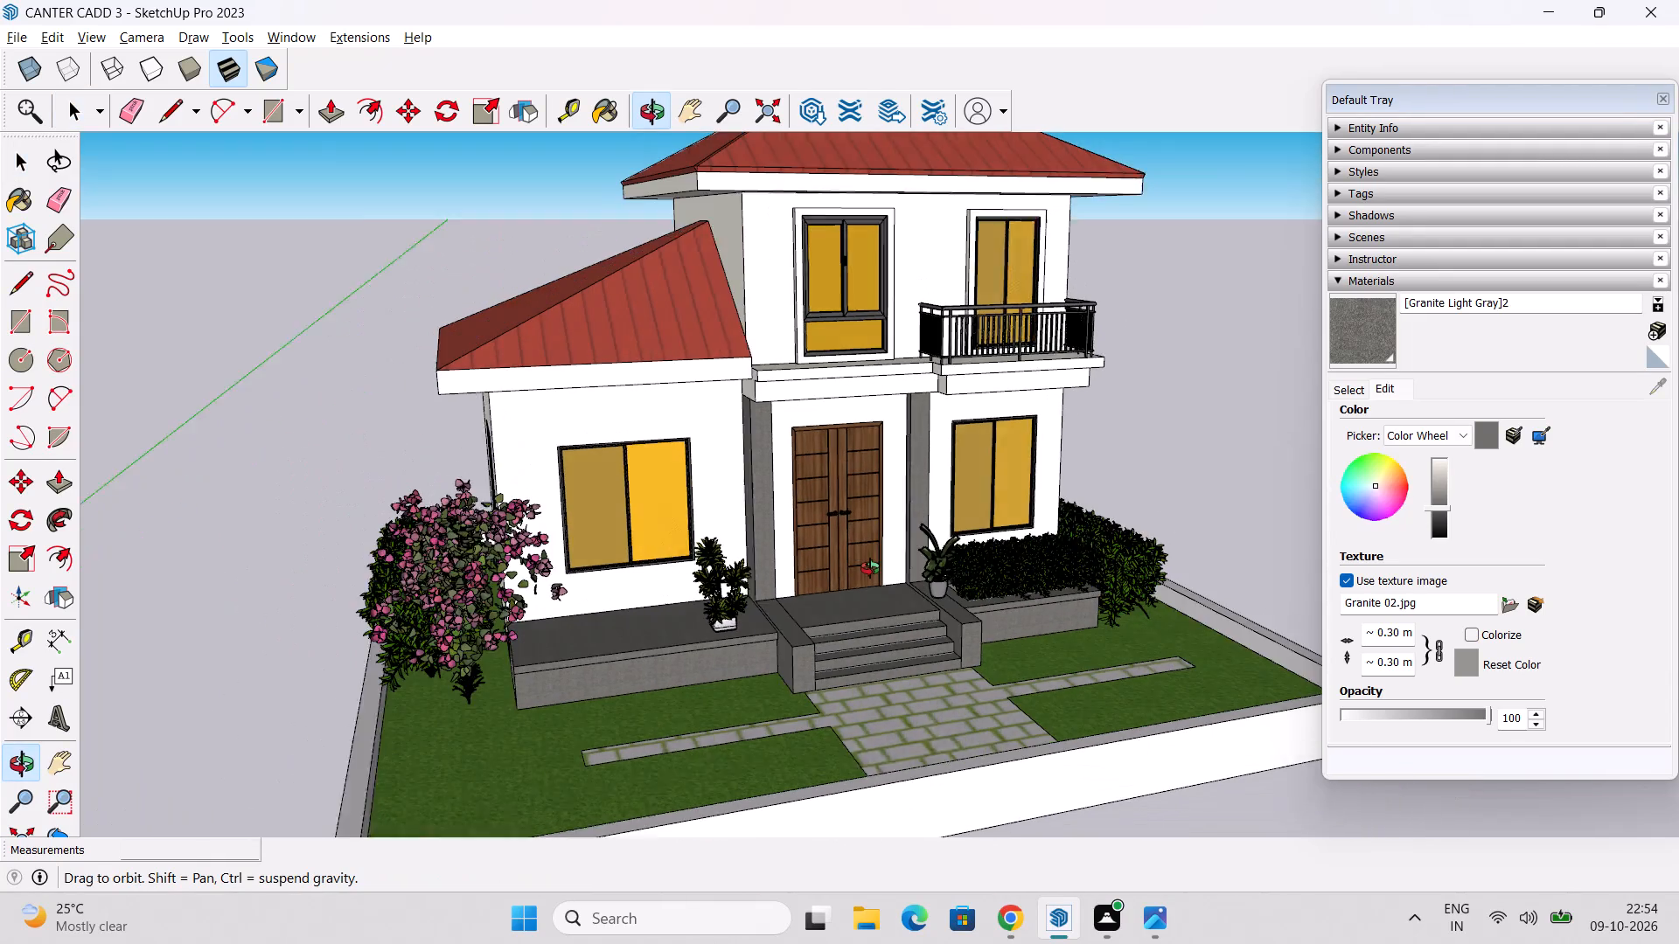
pyautogui.moveTo(870, 568); pyautogui.dragTo(799, 566, button='middle')
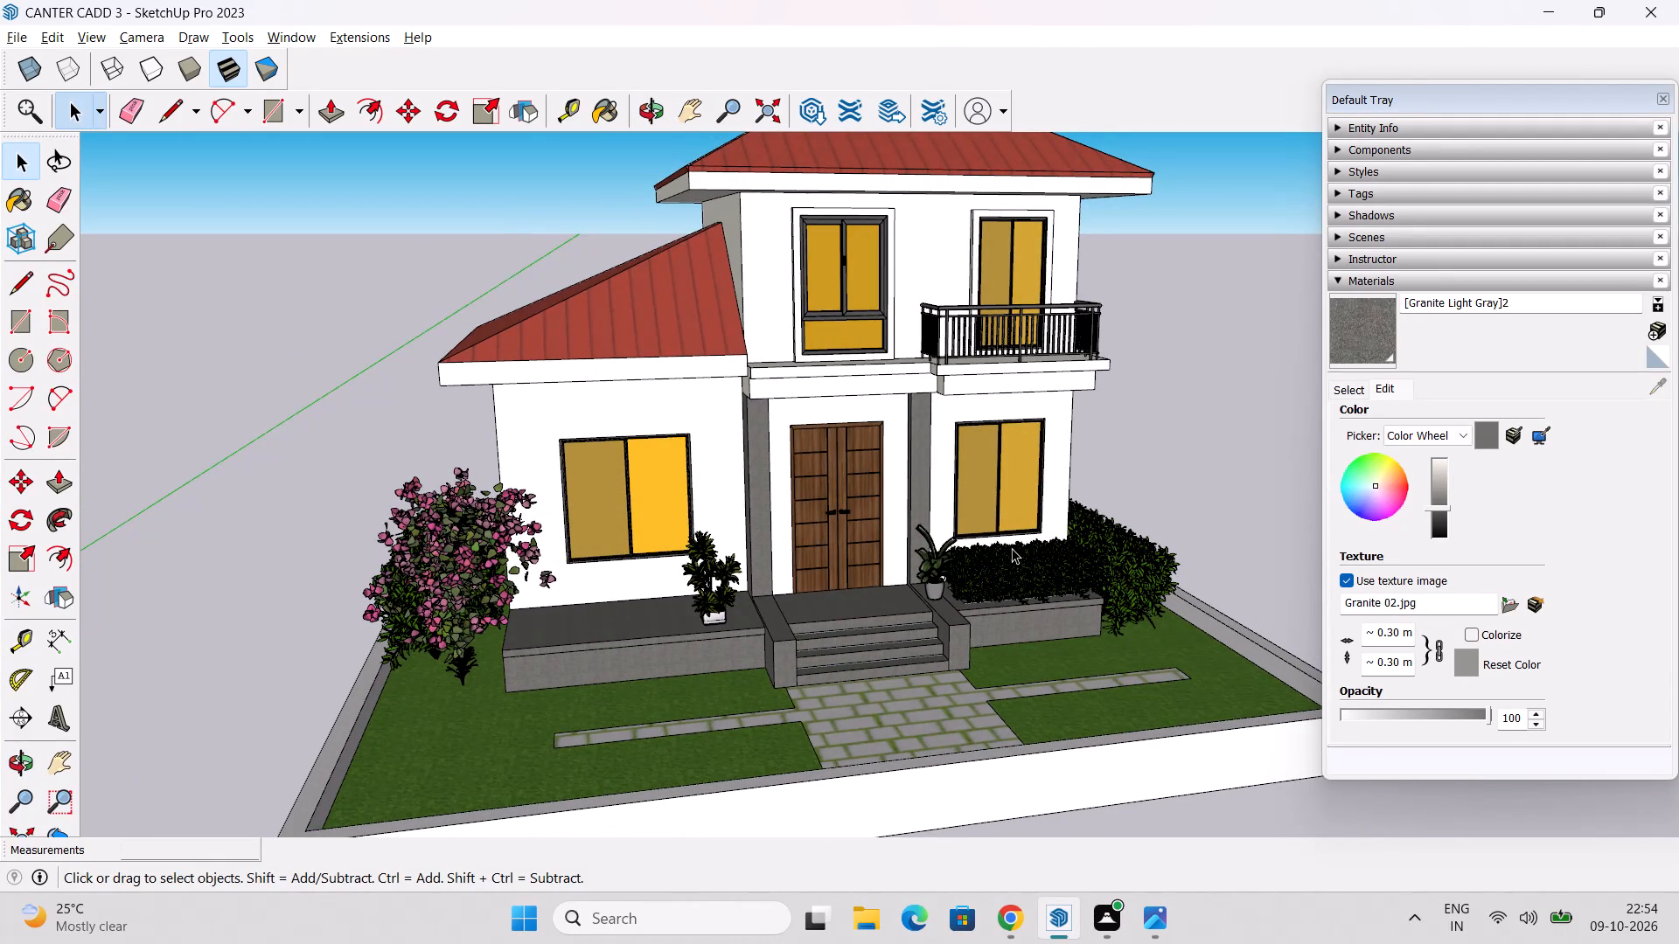
# Copy the planter hedge about 36' 6" across the house front to a spot outside the yard beyond the flowering bush.
pyautogui.click(1012, 548)
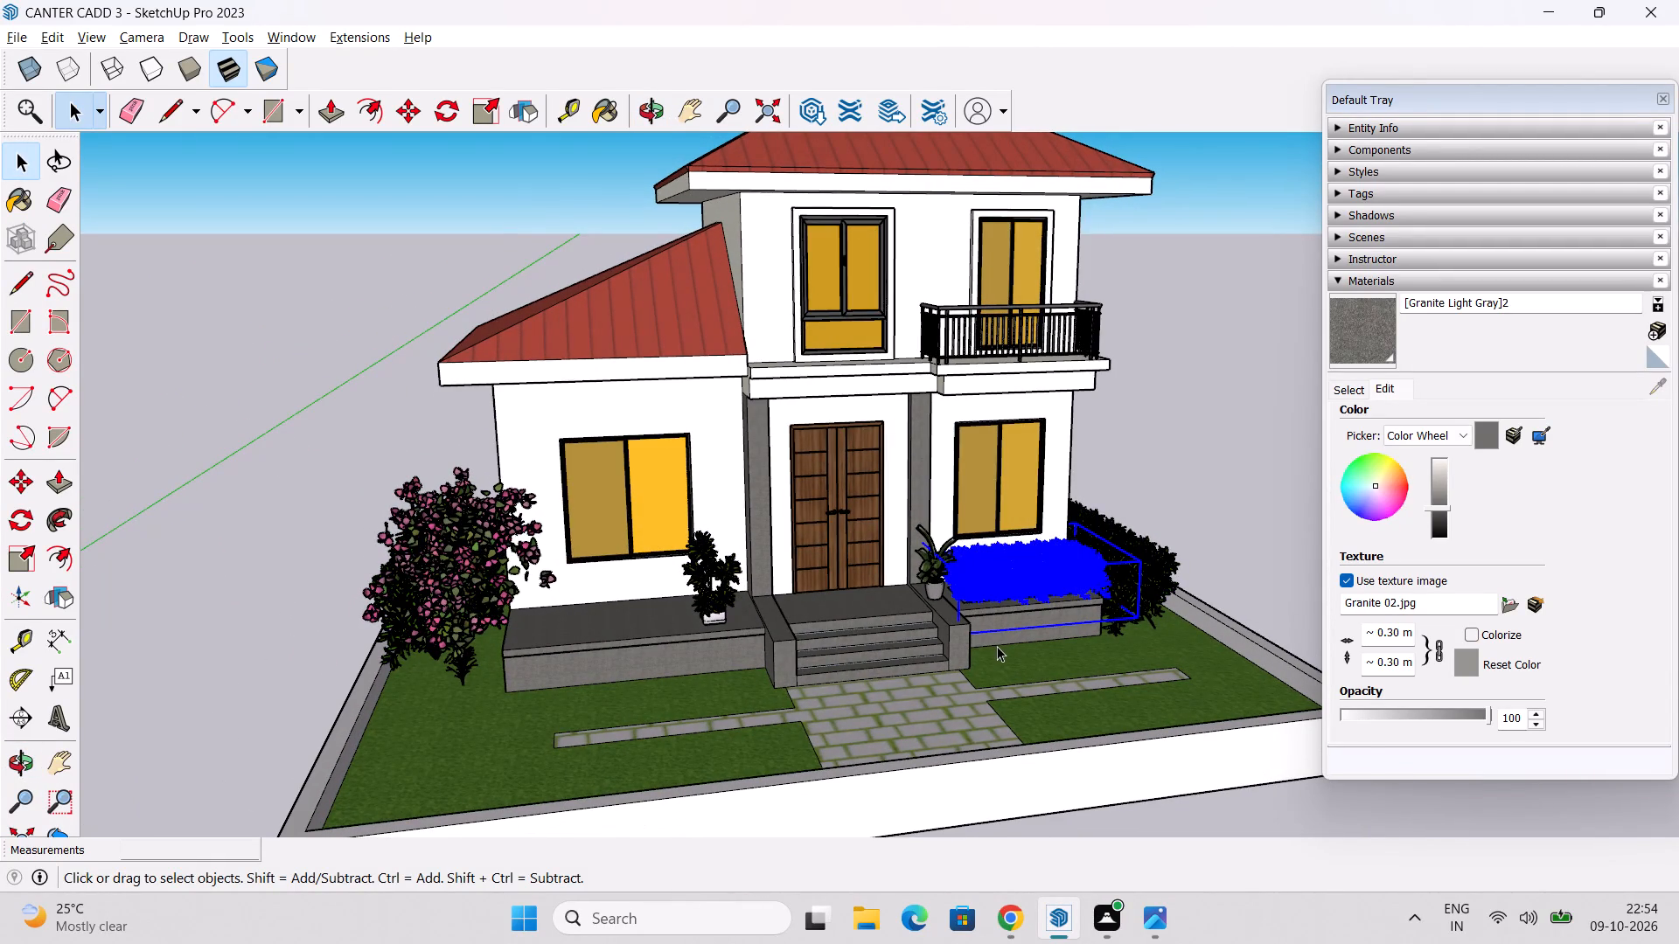
pyautogui.press('m')
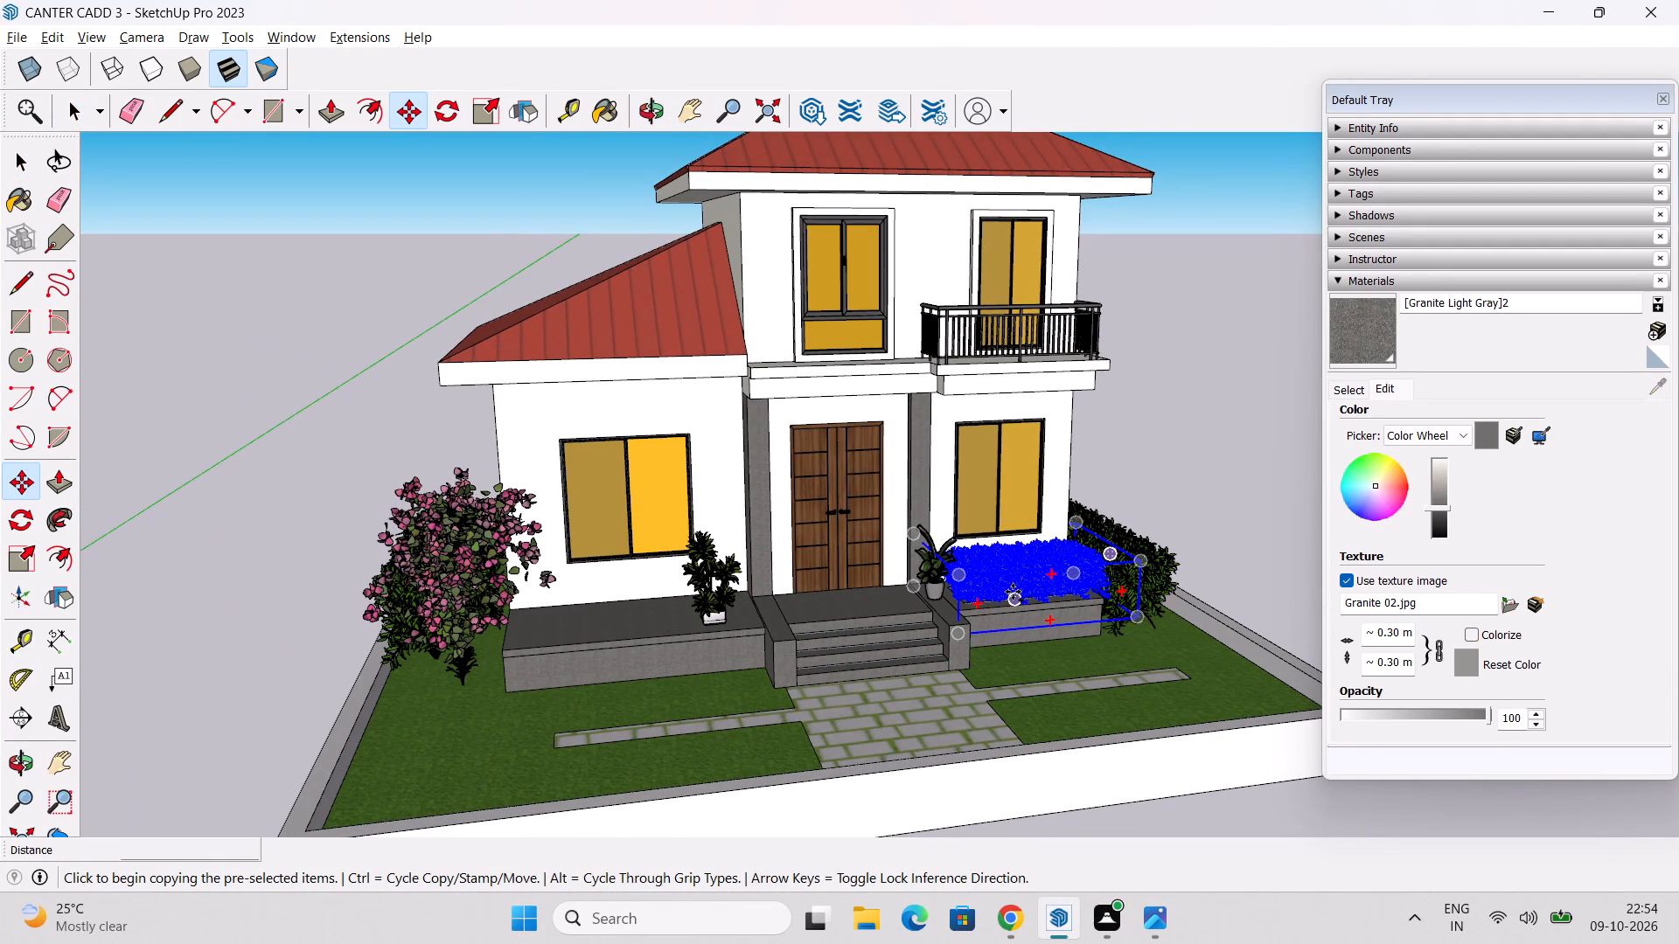
pyautogui.click(1013, 592)
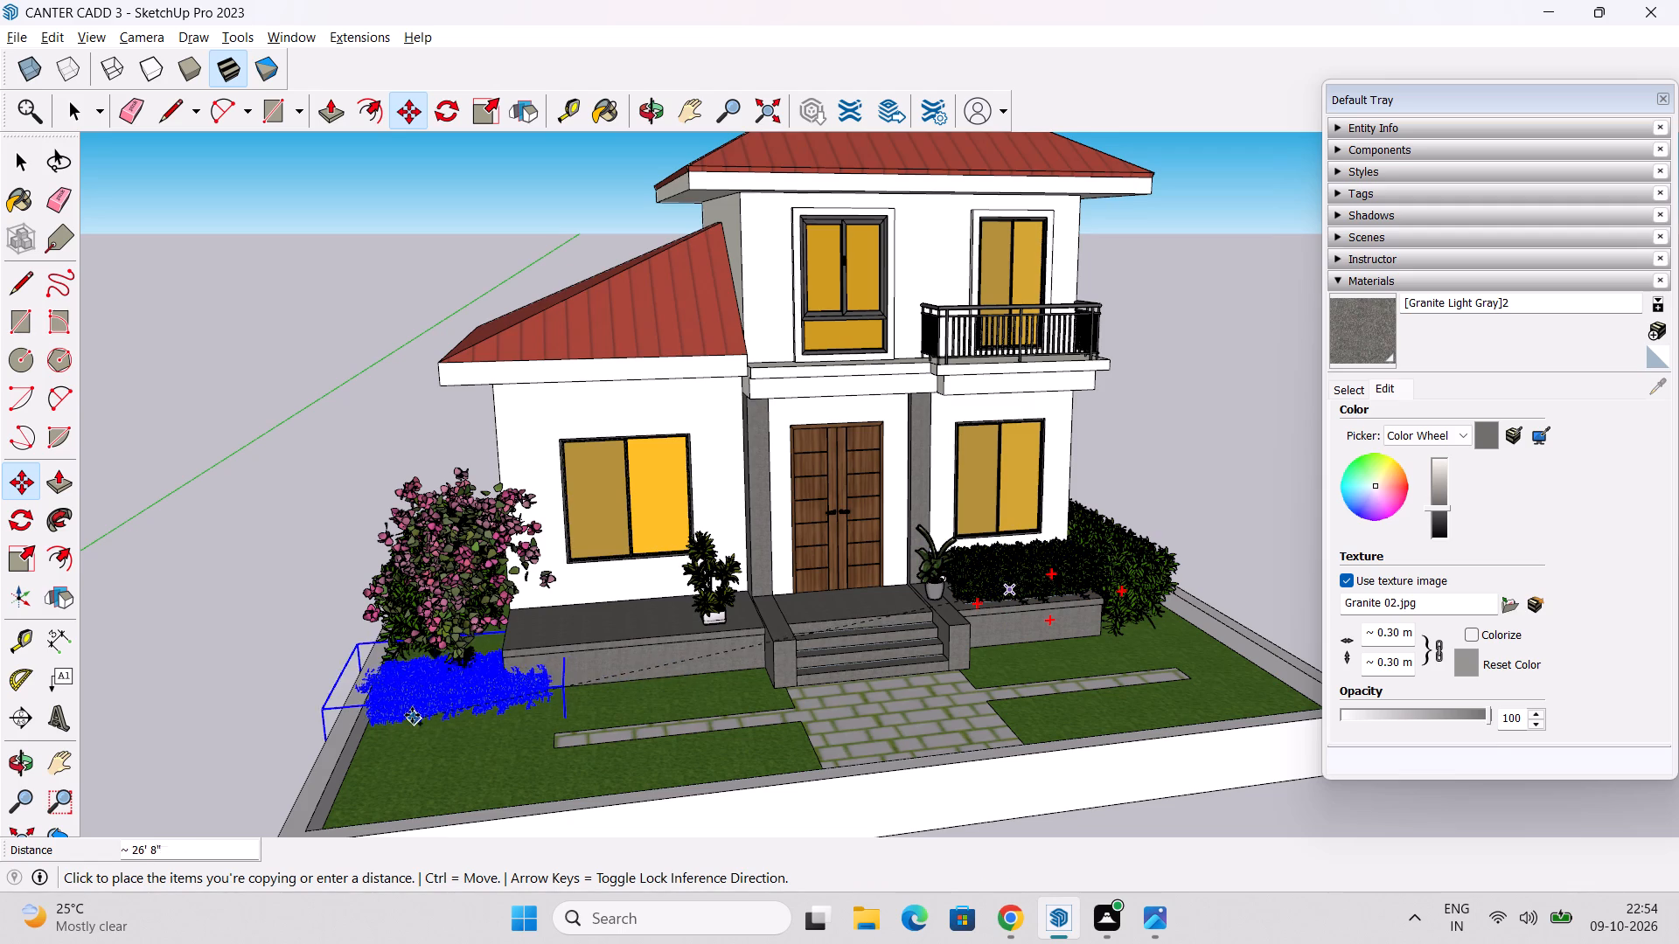
pyautogui.click(219, 602)
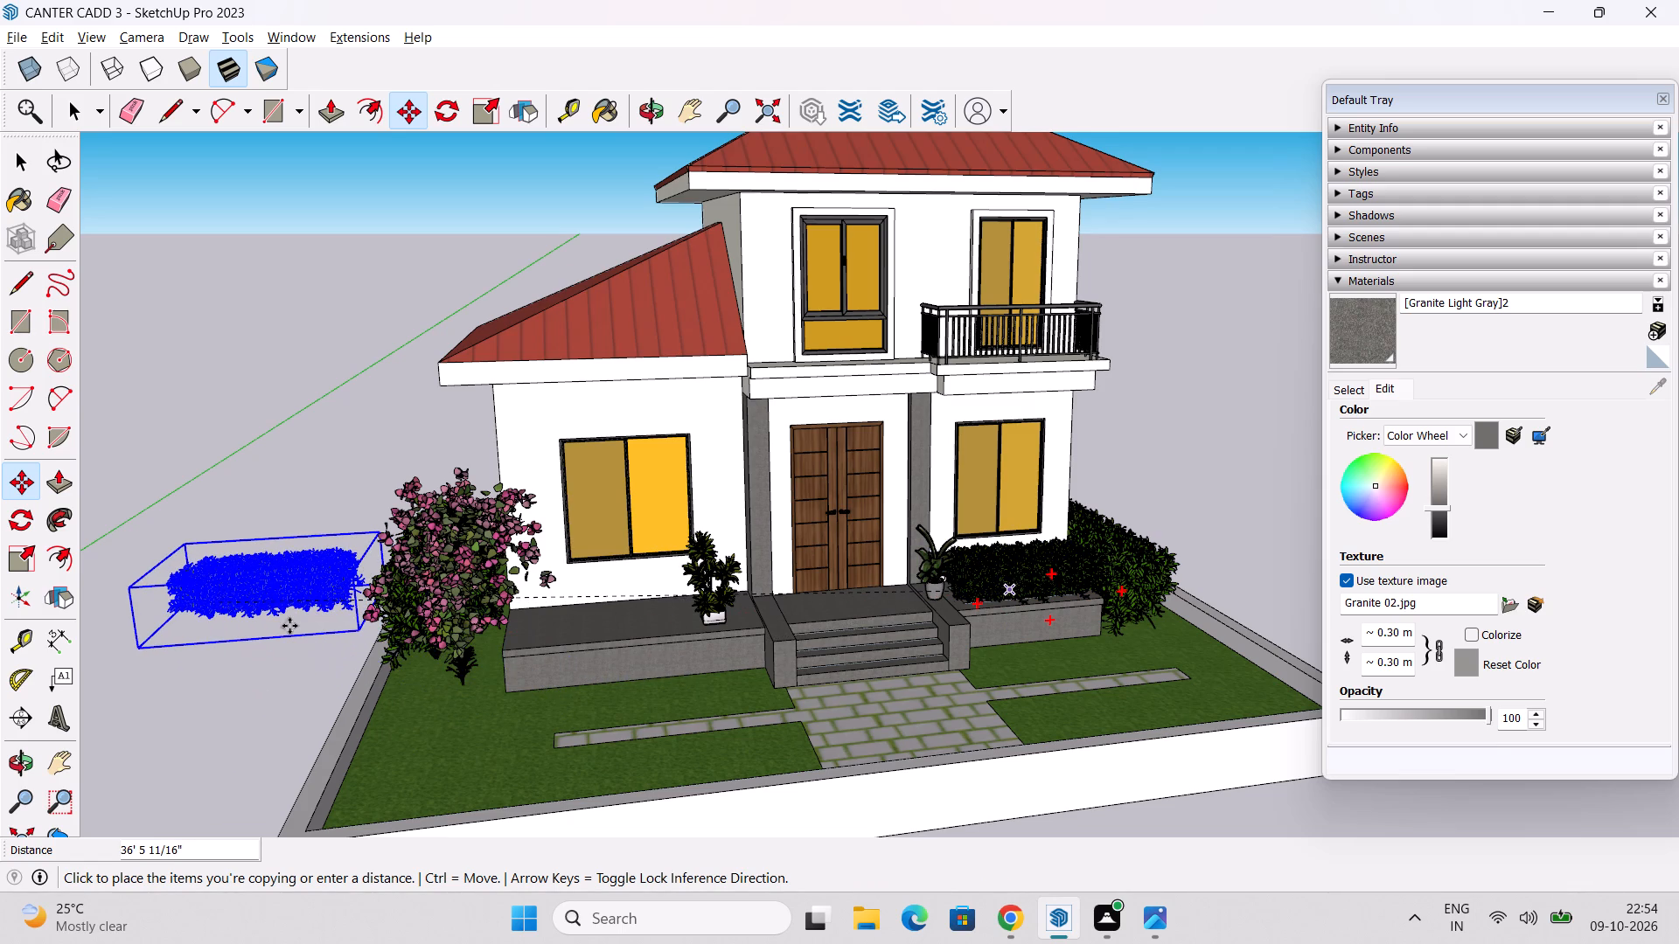
# Move the copied hedge about 14' 7" onto the lawn in front of the flowering bush.
pyautogui.scroll(13, 333, 641)
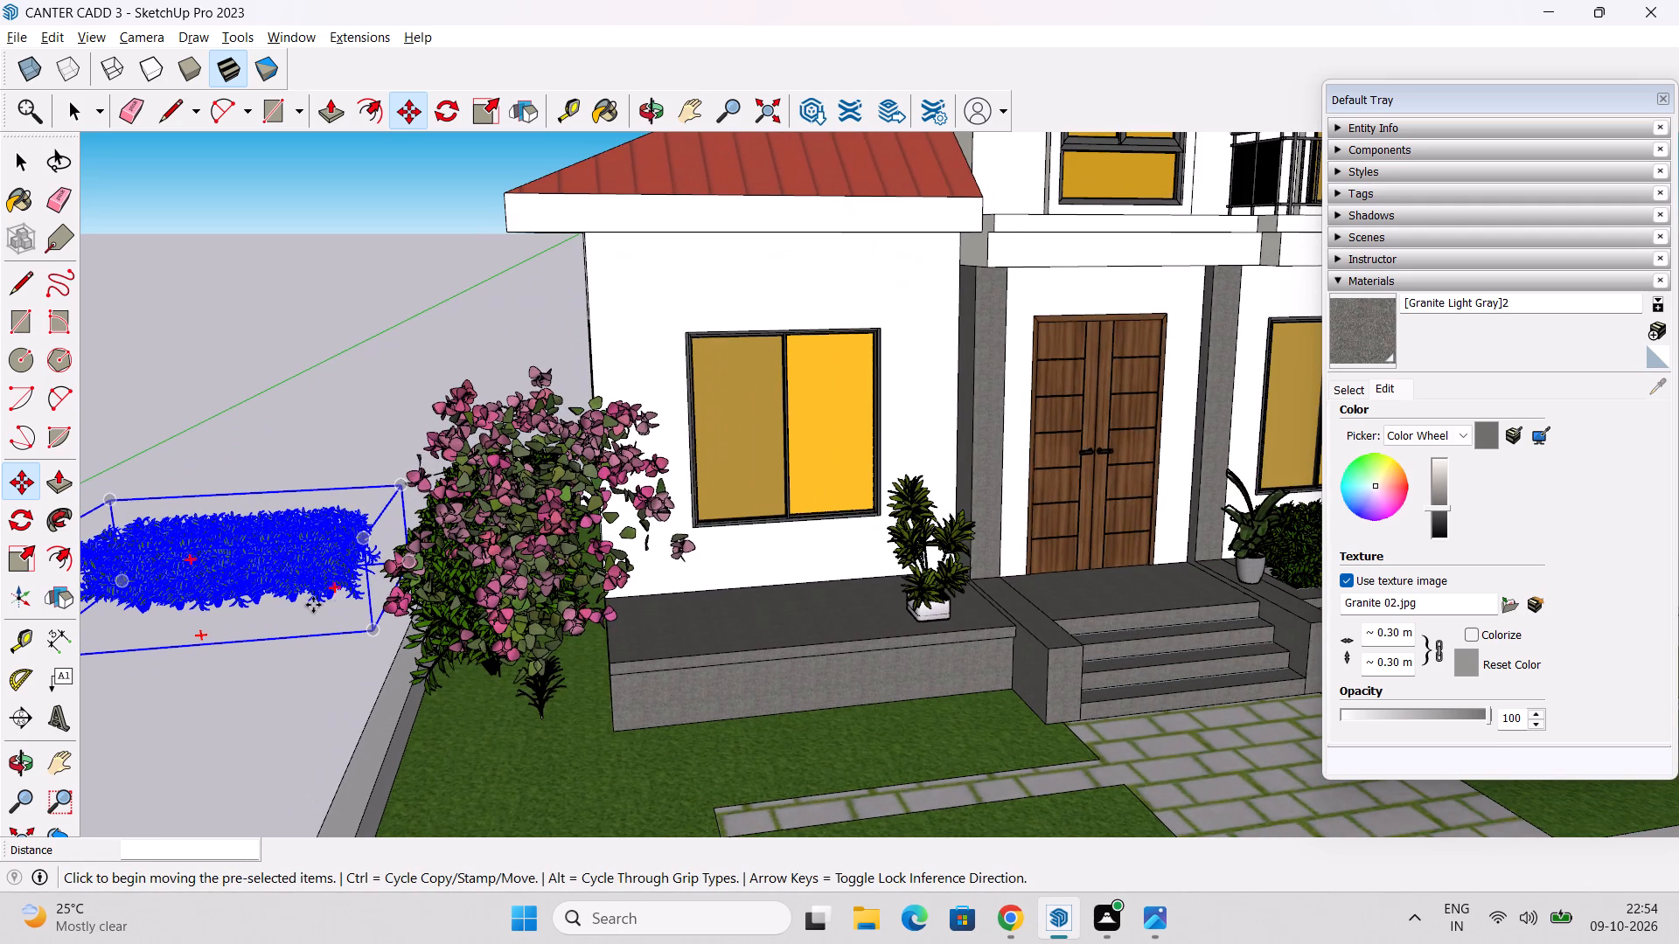
pyautogui.click(324, 601)
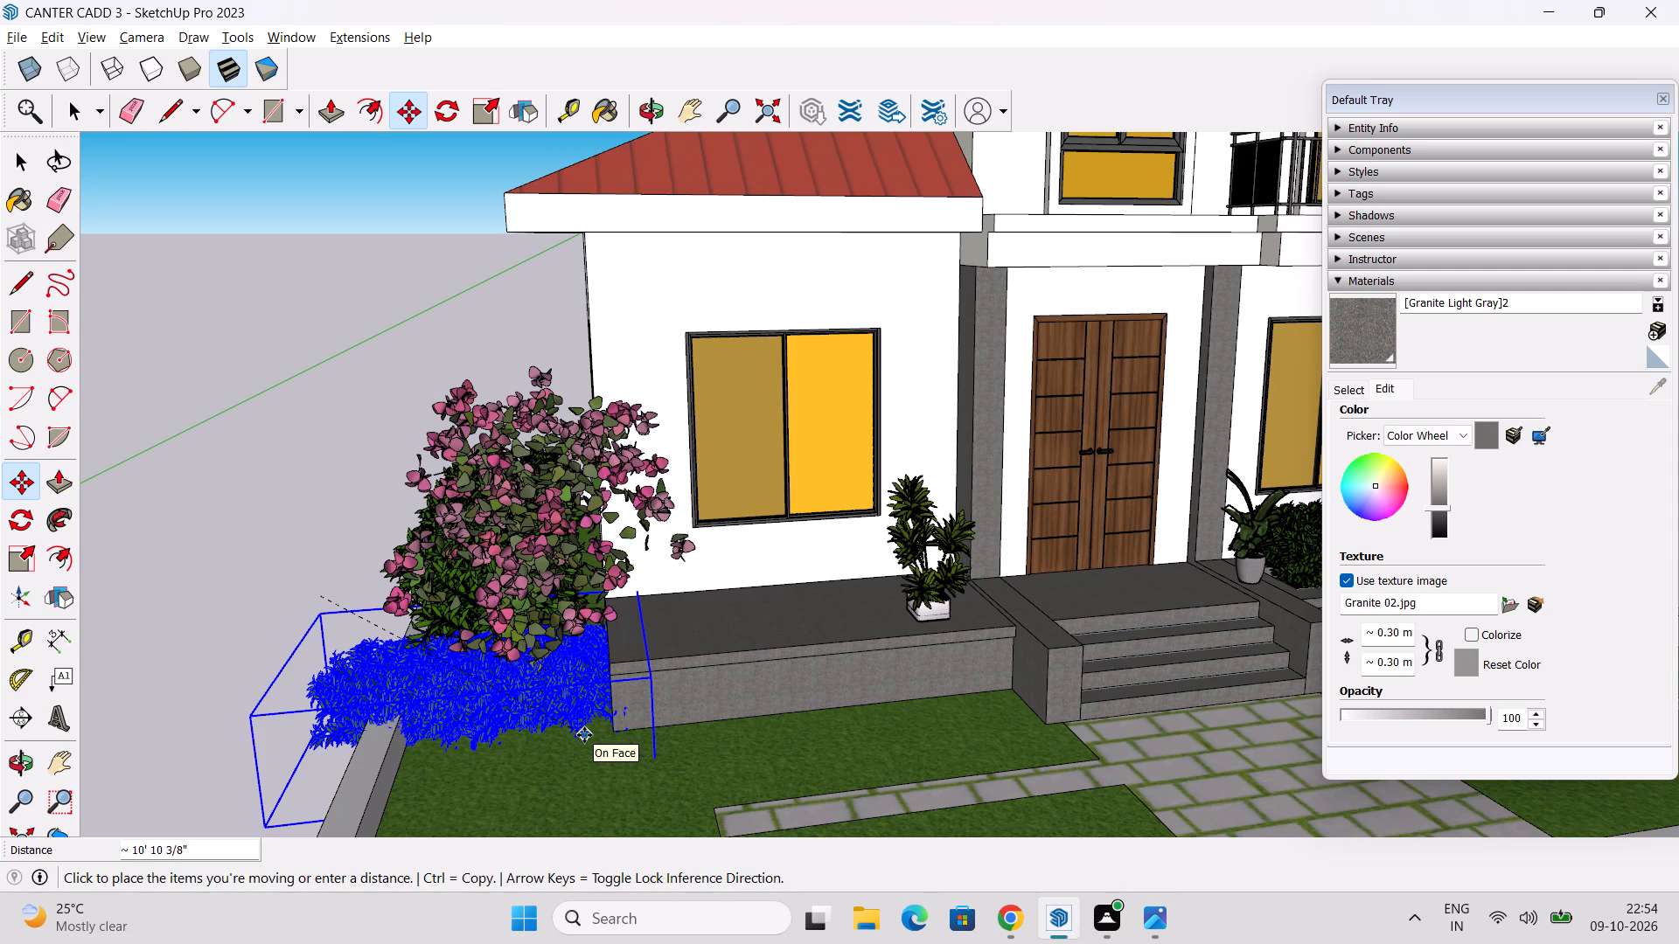
pyautogui.click(651, 795)
pyautogui.moveTo(648, 779); pyautogui.dragTo(716, 582, button='middle')
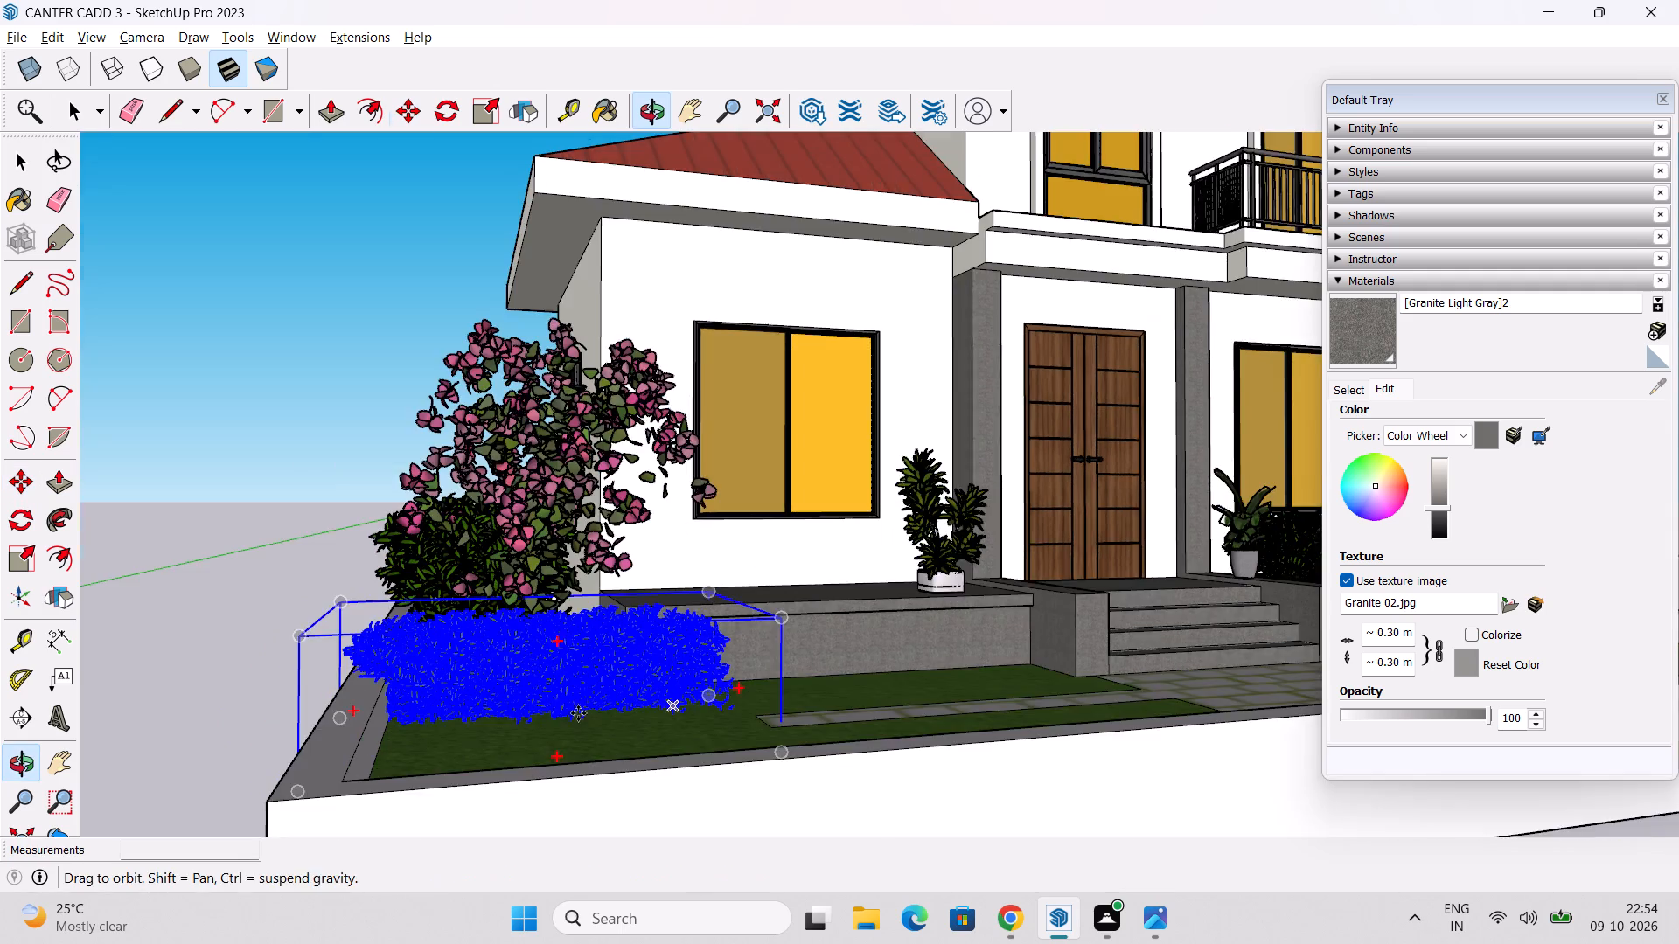
# Reduce the depth of the copied hedge in front of the flowering bush by scaling it along the green axis.
pyautogui.moveTo(547, 721); pyautogui.dragTo(661, 816, button='middle')
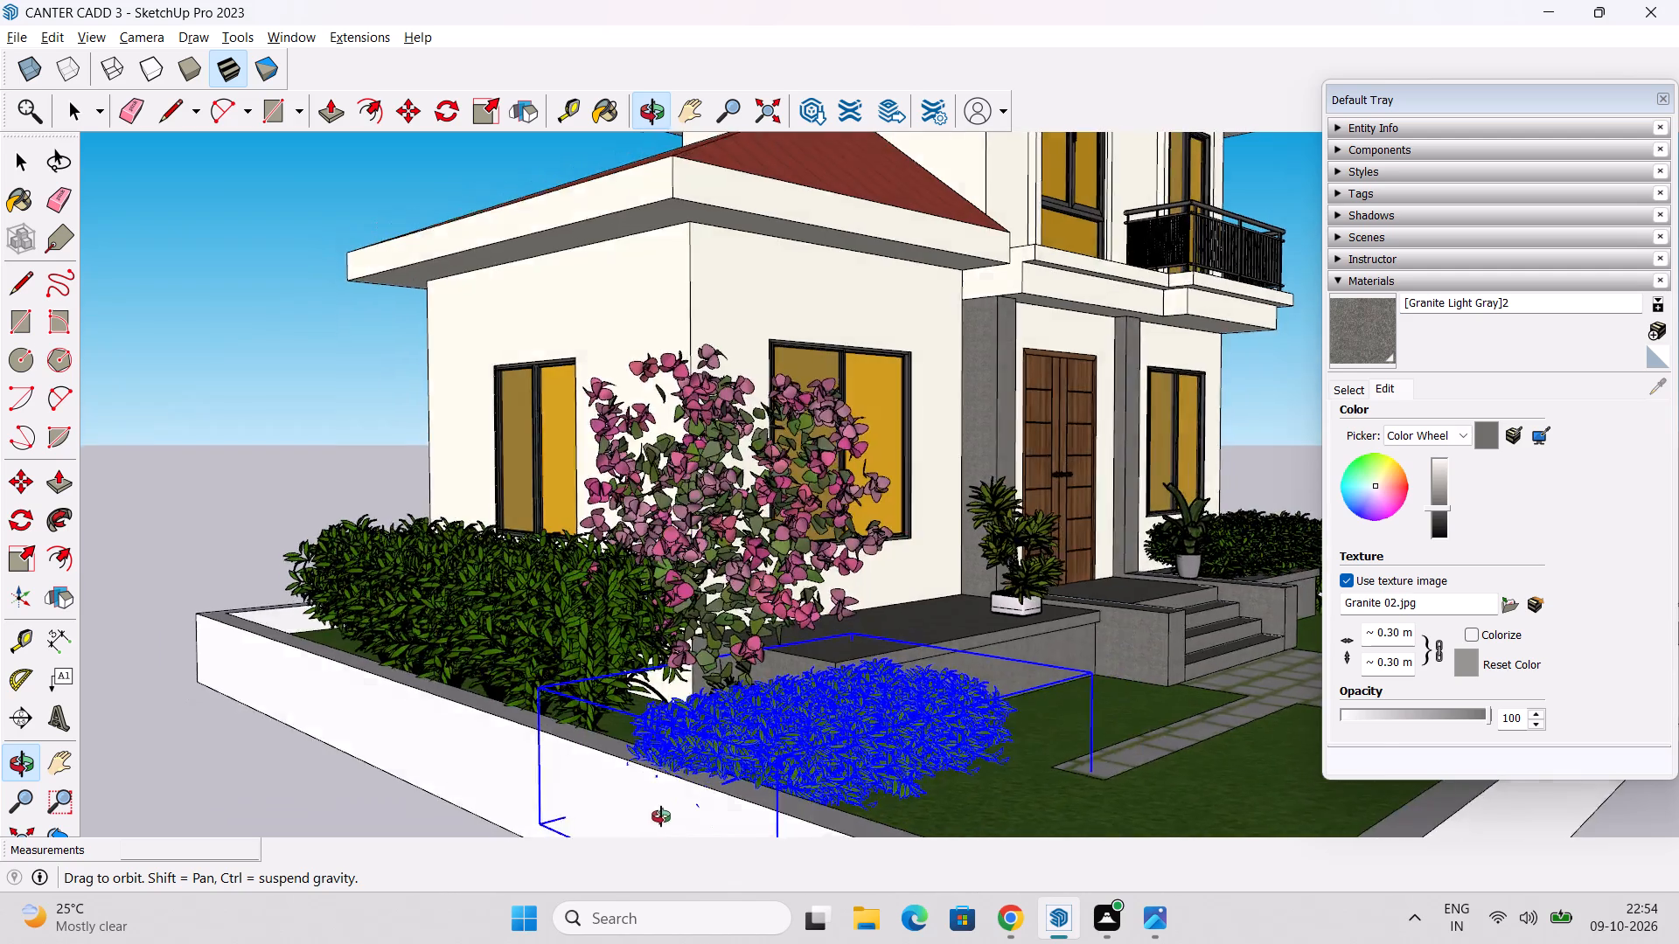
pyautogui.moveTo(661, 816); pyautogui.dragTo(614, 839, button='middle')
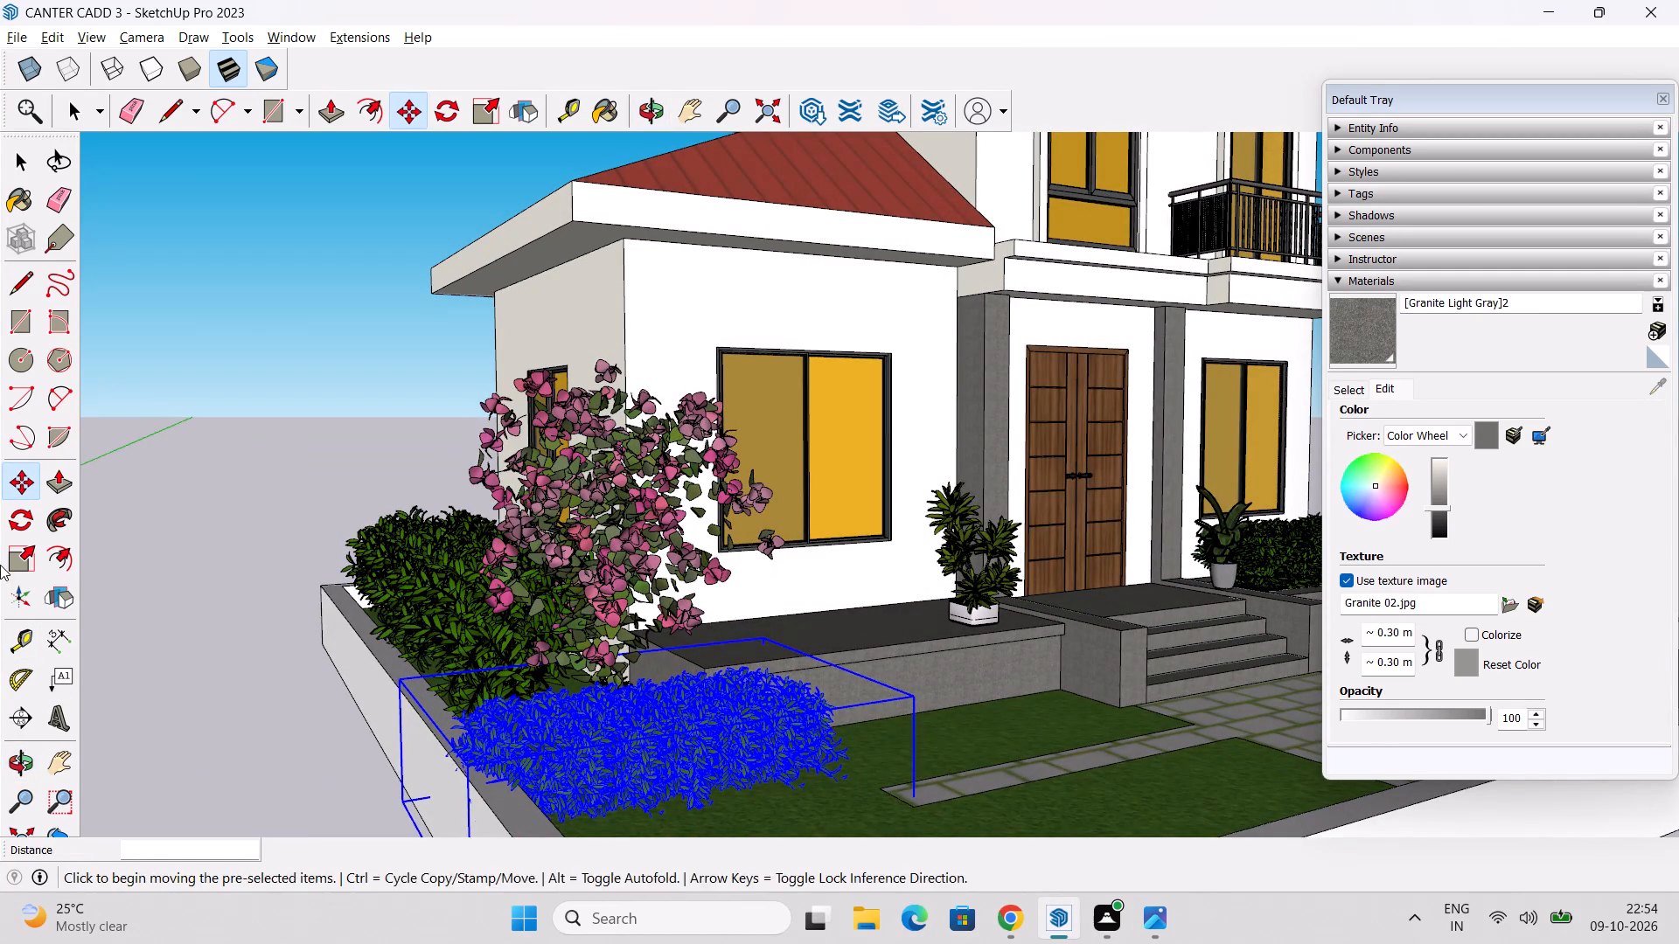
pyautogui.click(15, 562)
pyautogui.moveTo(540, 714); pyautogui.dragTo(549, 638, button='middle')
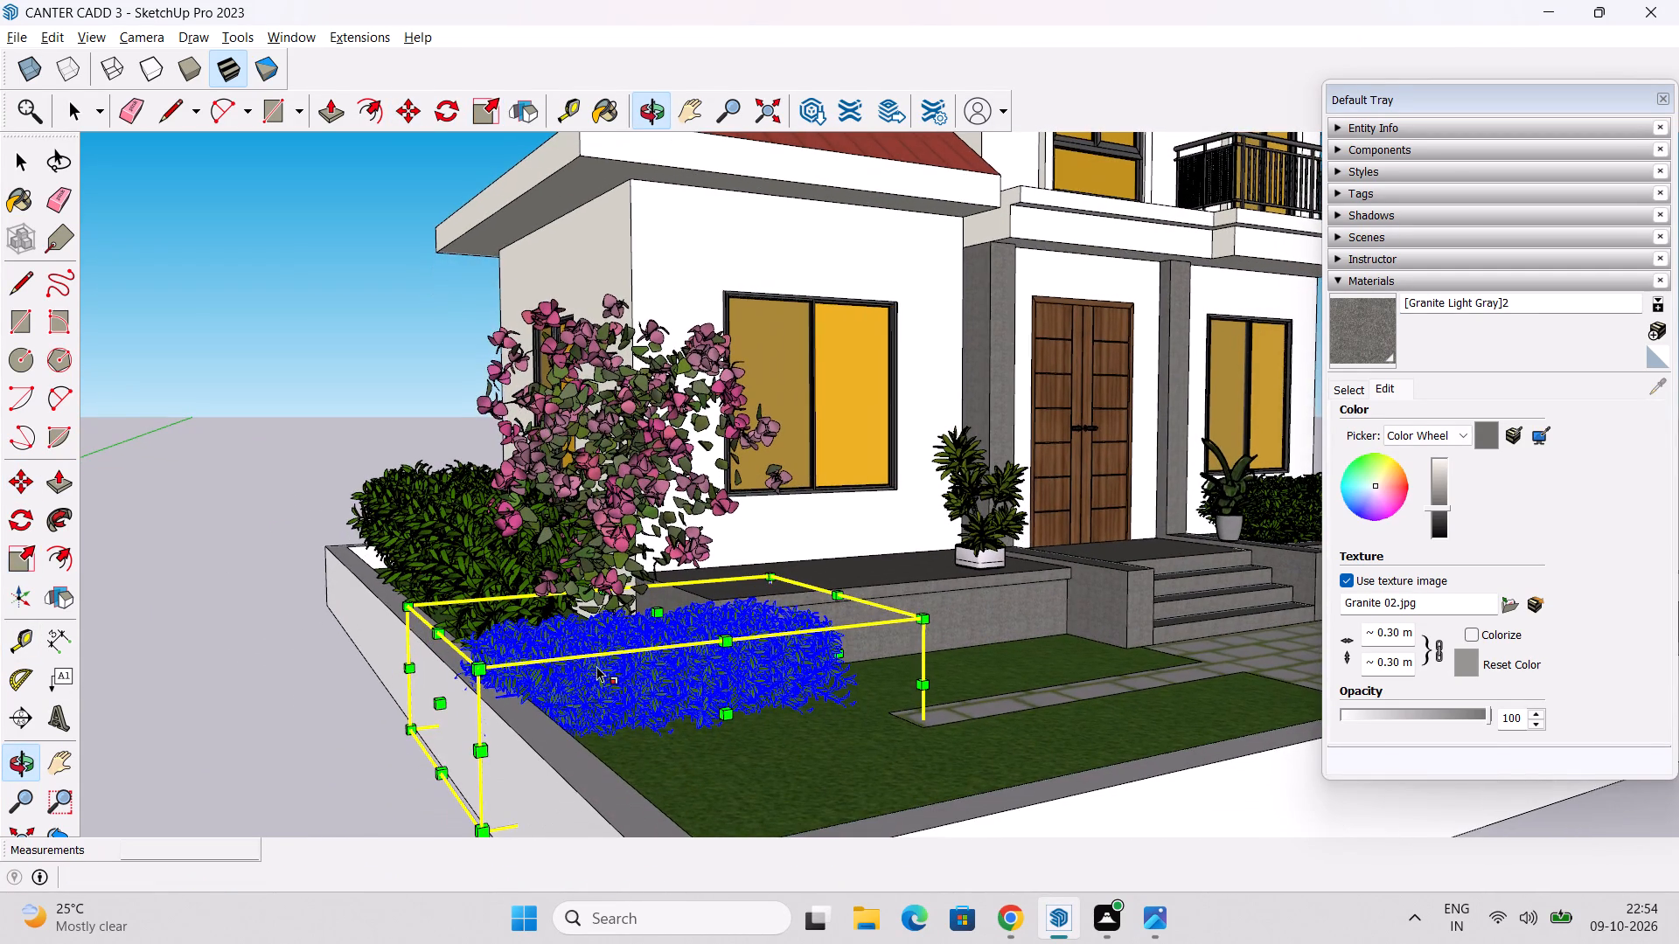
pyautogui.moveTo(597, 666); pyautogui.dragTo(480, 697, button='middle')
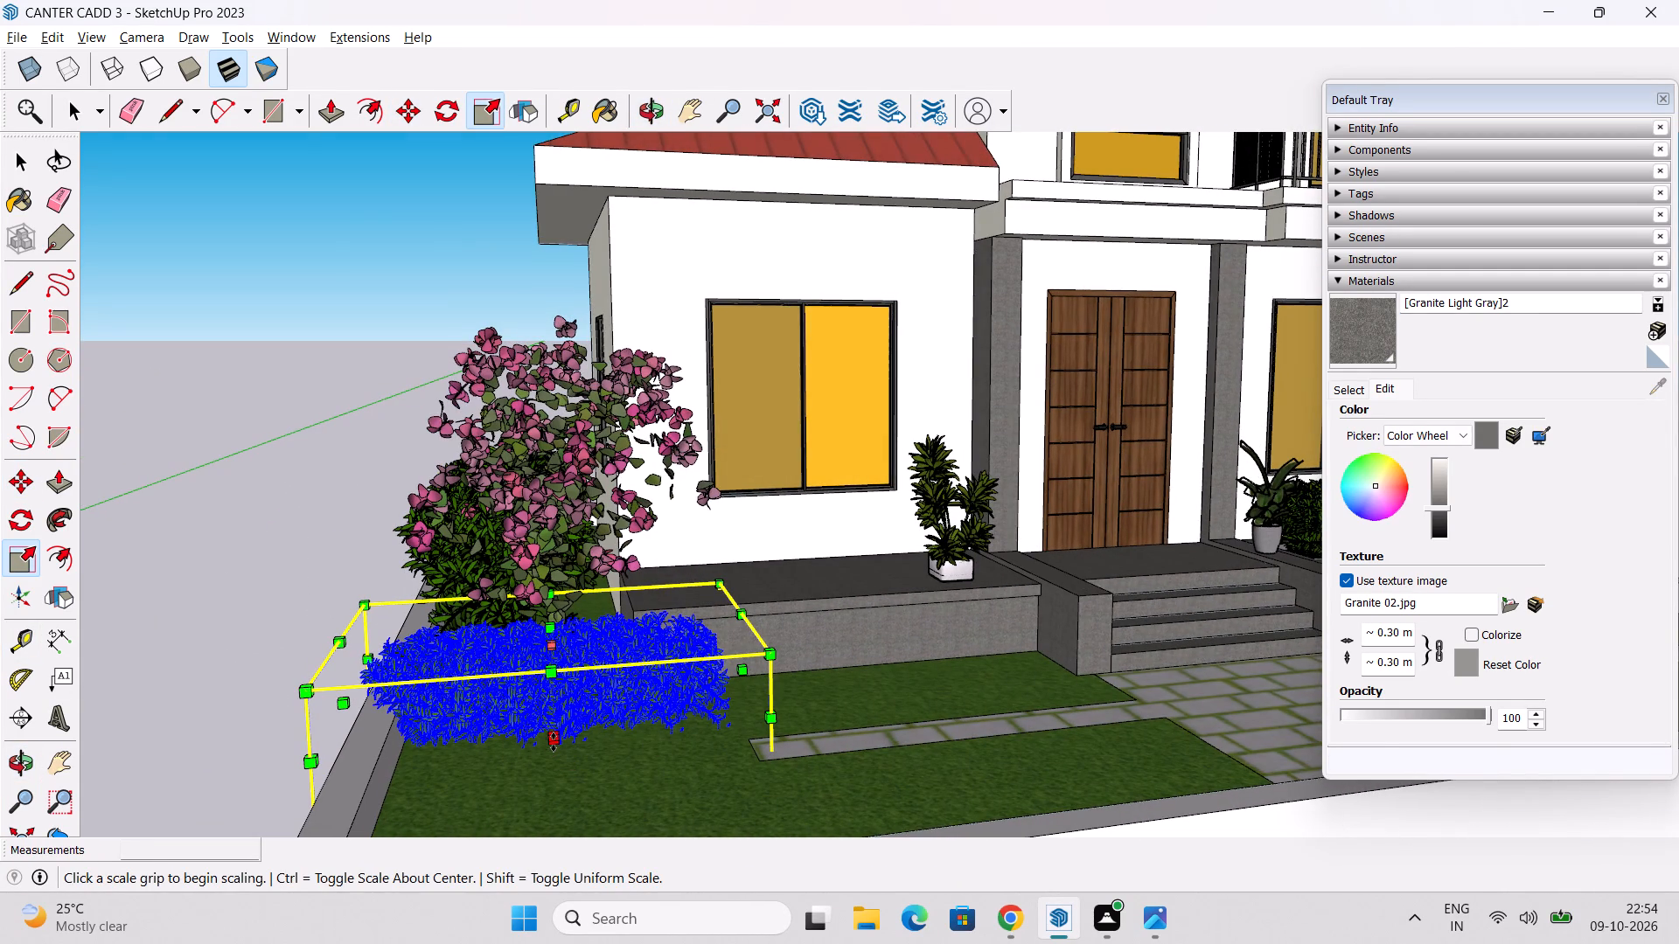
pyautogui.moveTo(554, 742); pyautogui.dragTo(568, 695)
# Shorten the lawn hedge by scaling it along the red axis from its end beside the boundary wall.
pyautogui.moveTo(464, 686); pyautogui.dragTo(648, 658, button='middle')
pyautogui.moveTo(561, 677); pyautogui.dragTo(469, 670, button='middle')
pyautogui.moveTo(487, 630); pyautogui.dragTo(529, 635)
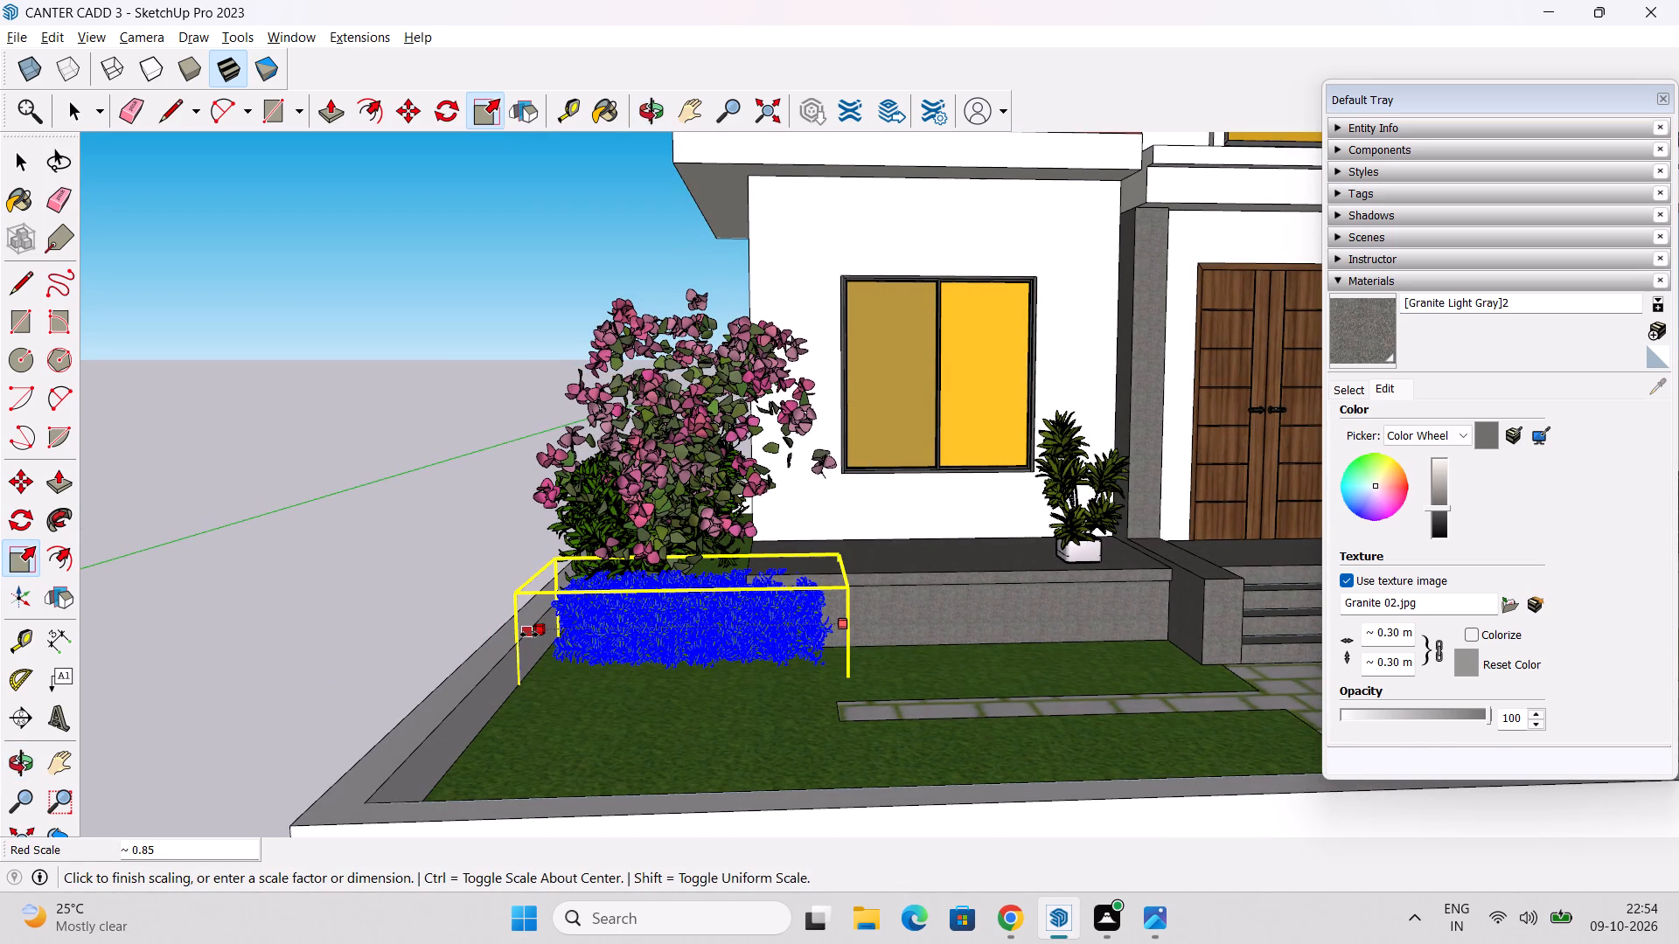
pyautogui.moveTo(529, 635); pyautogui.dragTo(507, 632)
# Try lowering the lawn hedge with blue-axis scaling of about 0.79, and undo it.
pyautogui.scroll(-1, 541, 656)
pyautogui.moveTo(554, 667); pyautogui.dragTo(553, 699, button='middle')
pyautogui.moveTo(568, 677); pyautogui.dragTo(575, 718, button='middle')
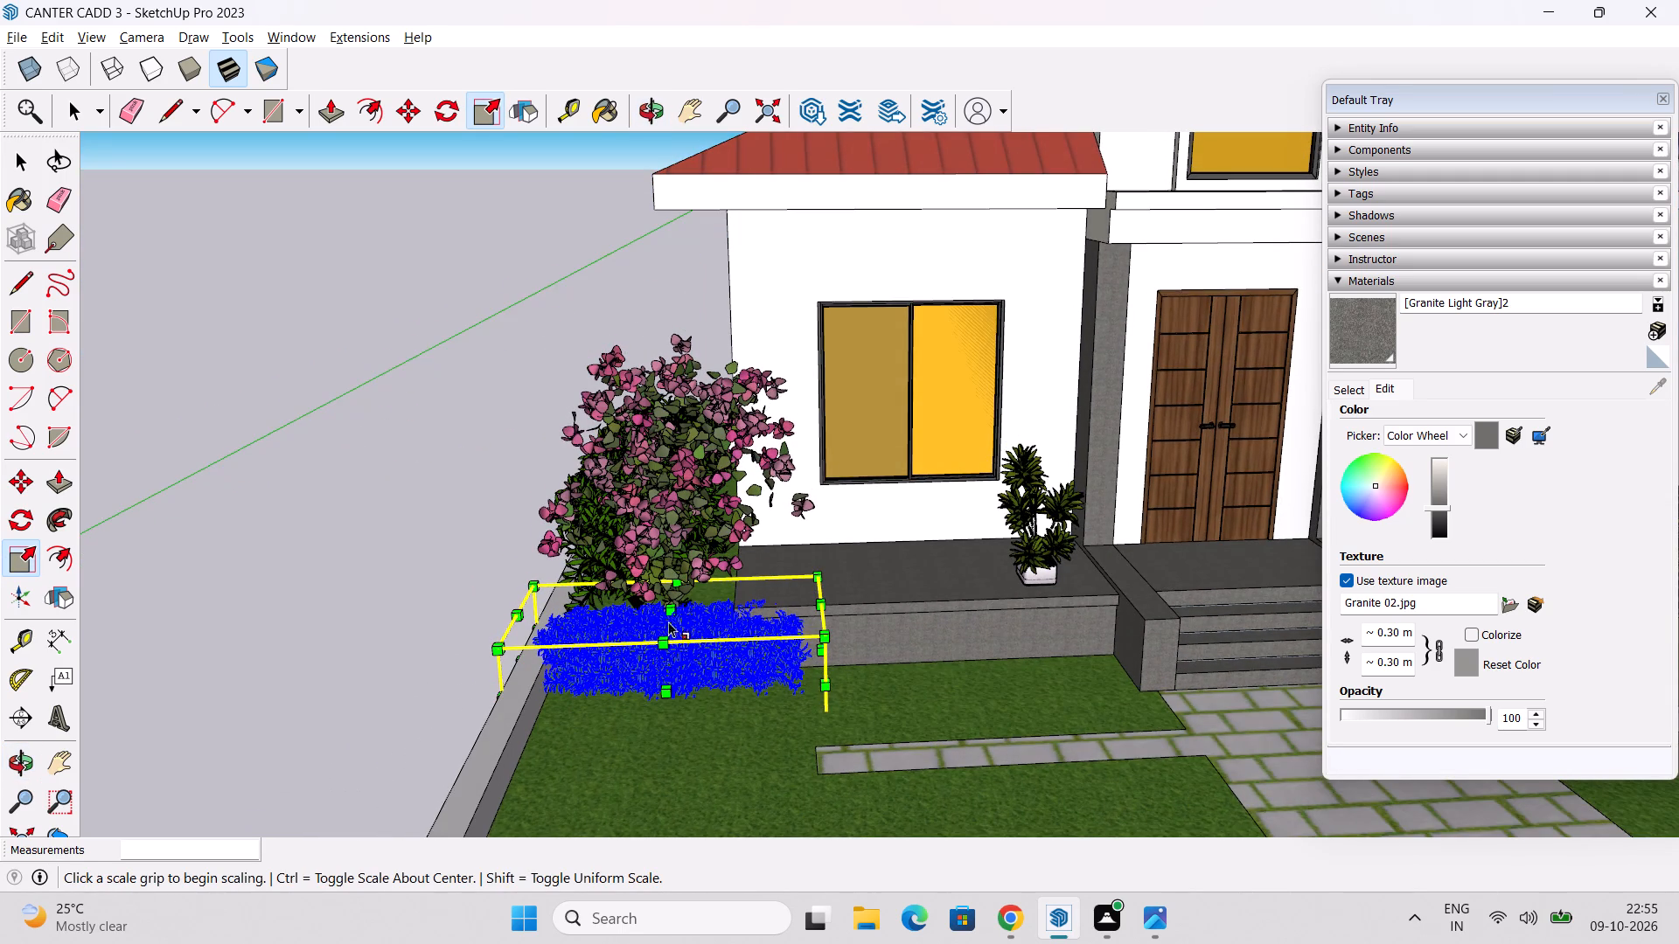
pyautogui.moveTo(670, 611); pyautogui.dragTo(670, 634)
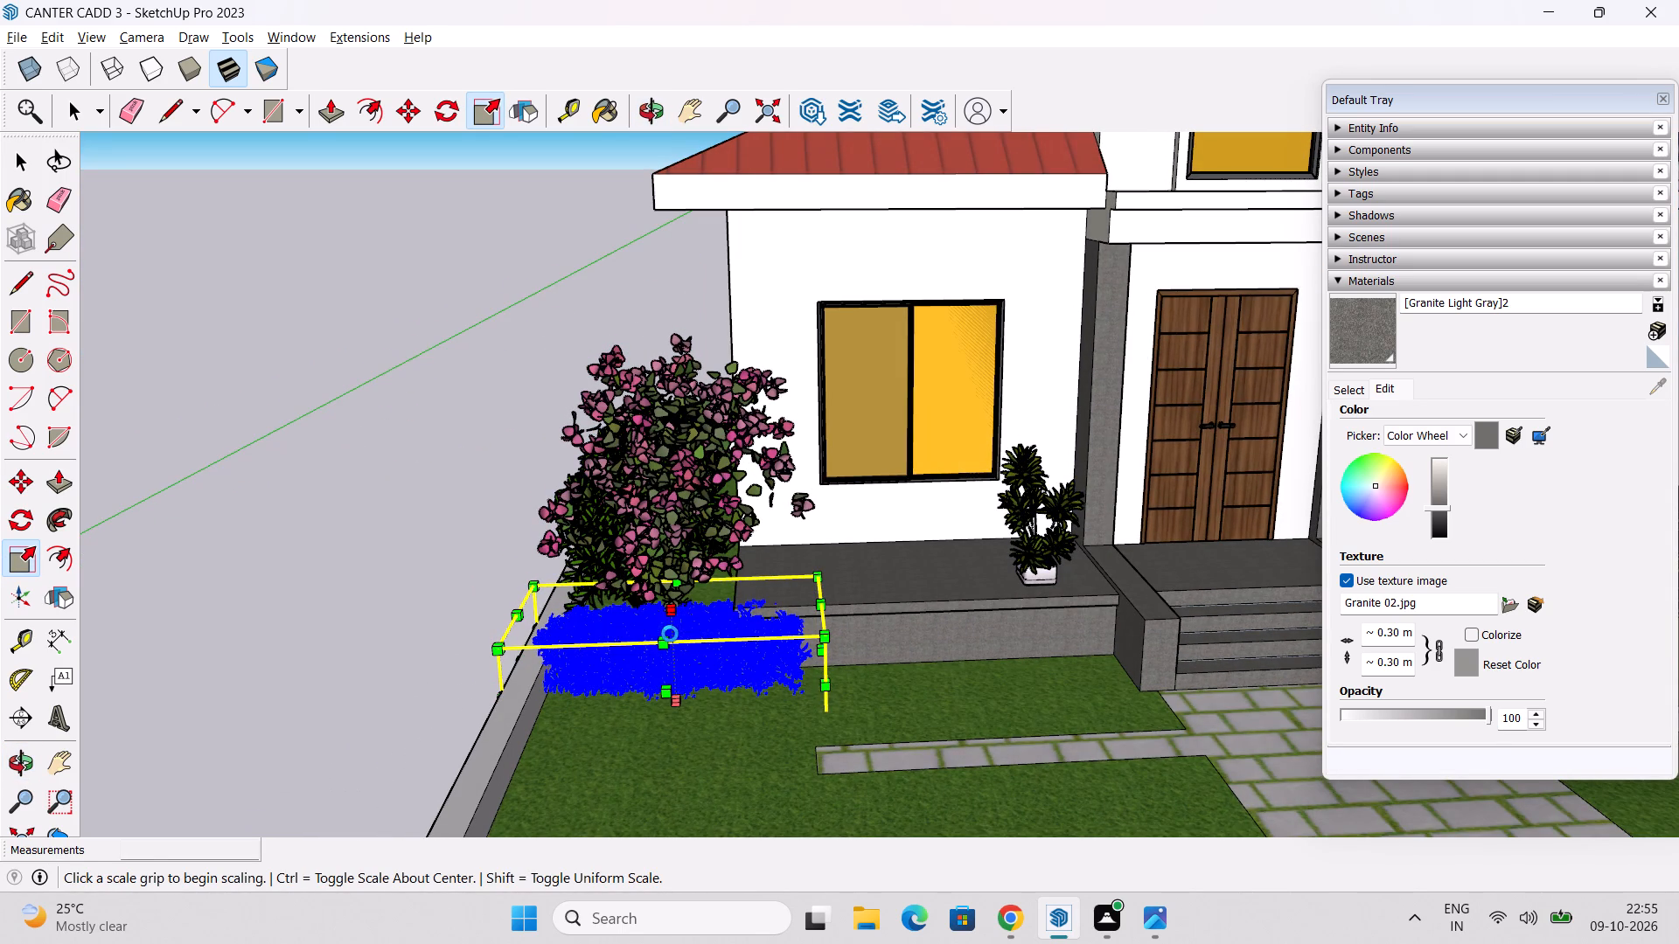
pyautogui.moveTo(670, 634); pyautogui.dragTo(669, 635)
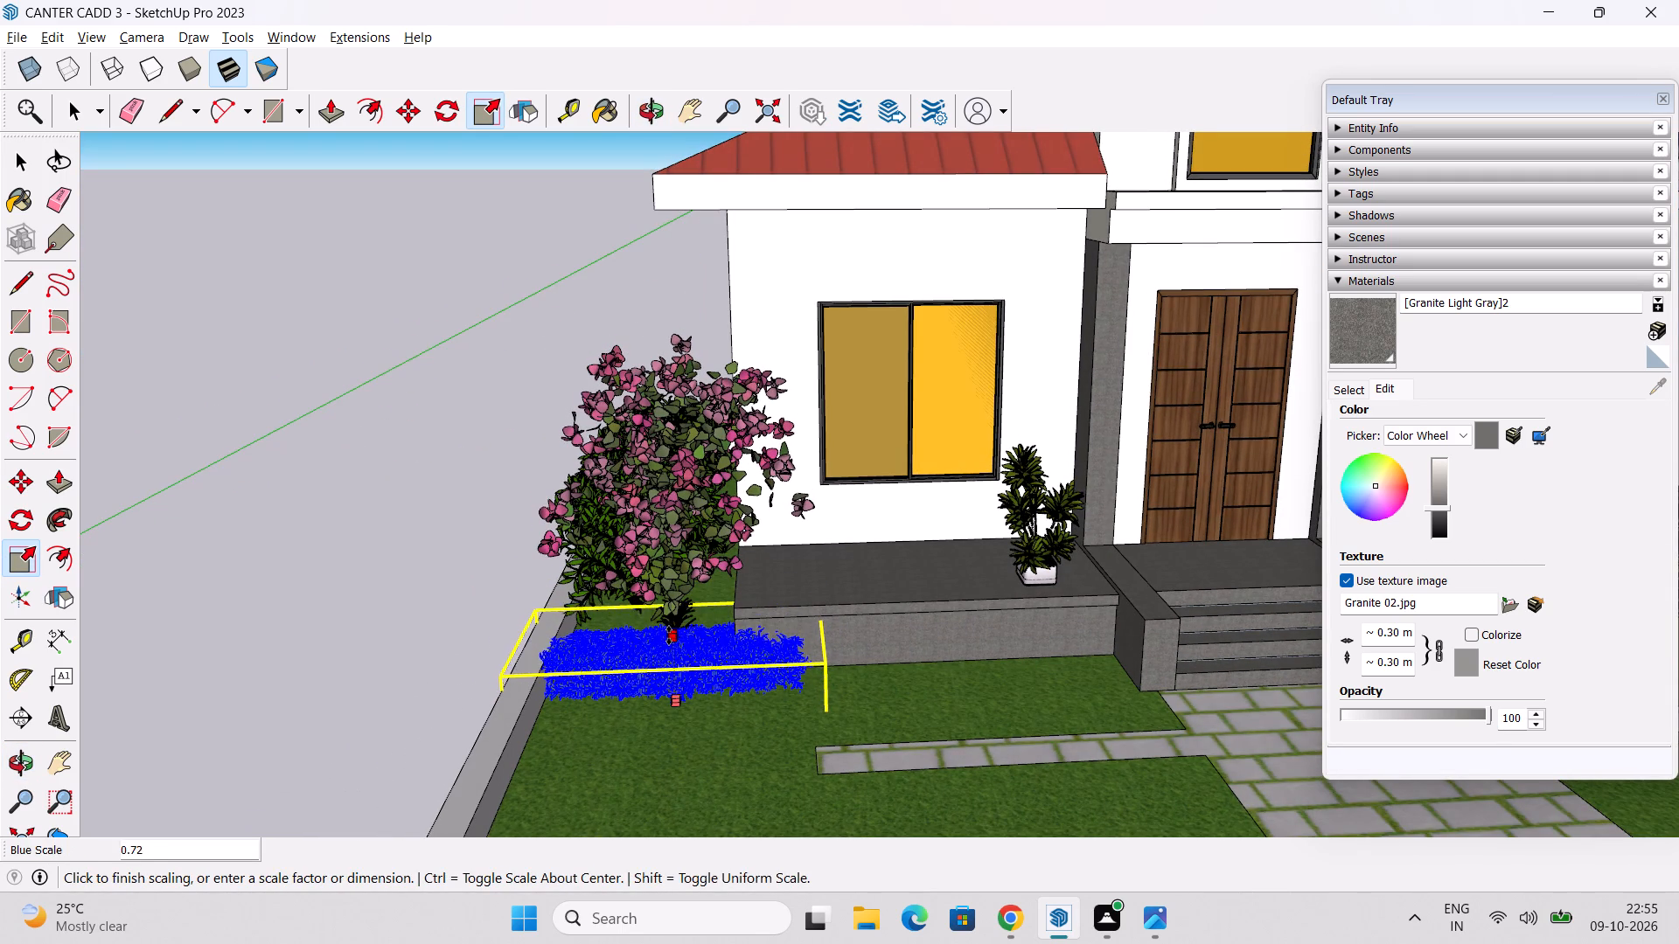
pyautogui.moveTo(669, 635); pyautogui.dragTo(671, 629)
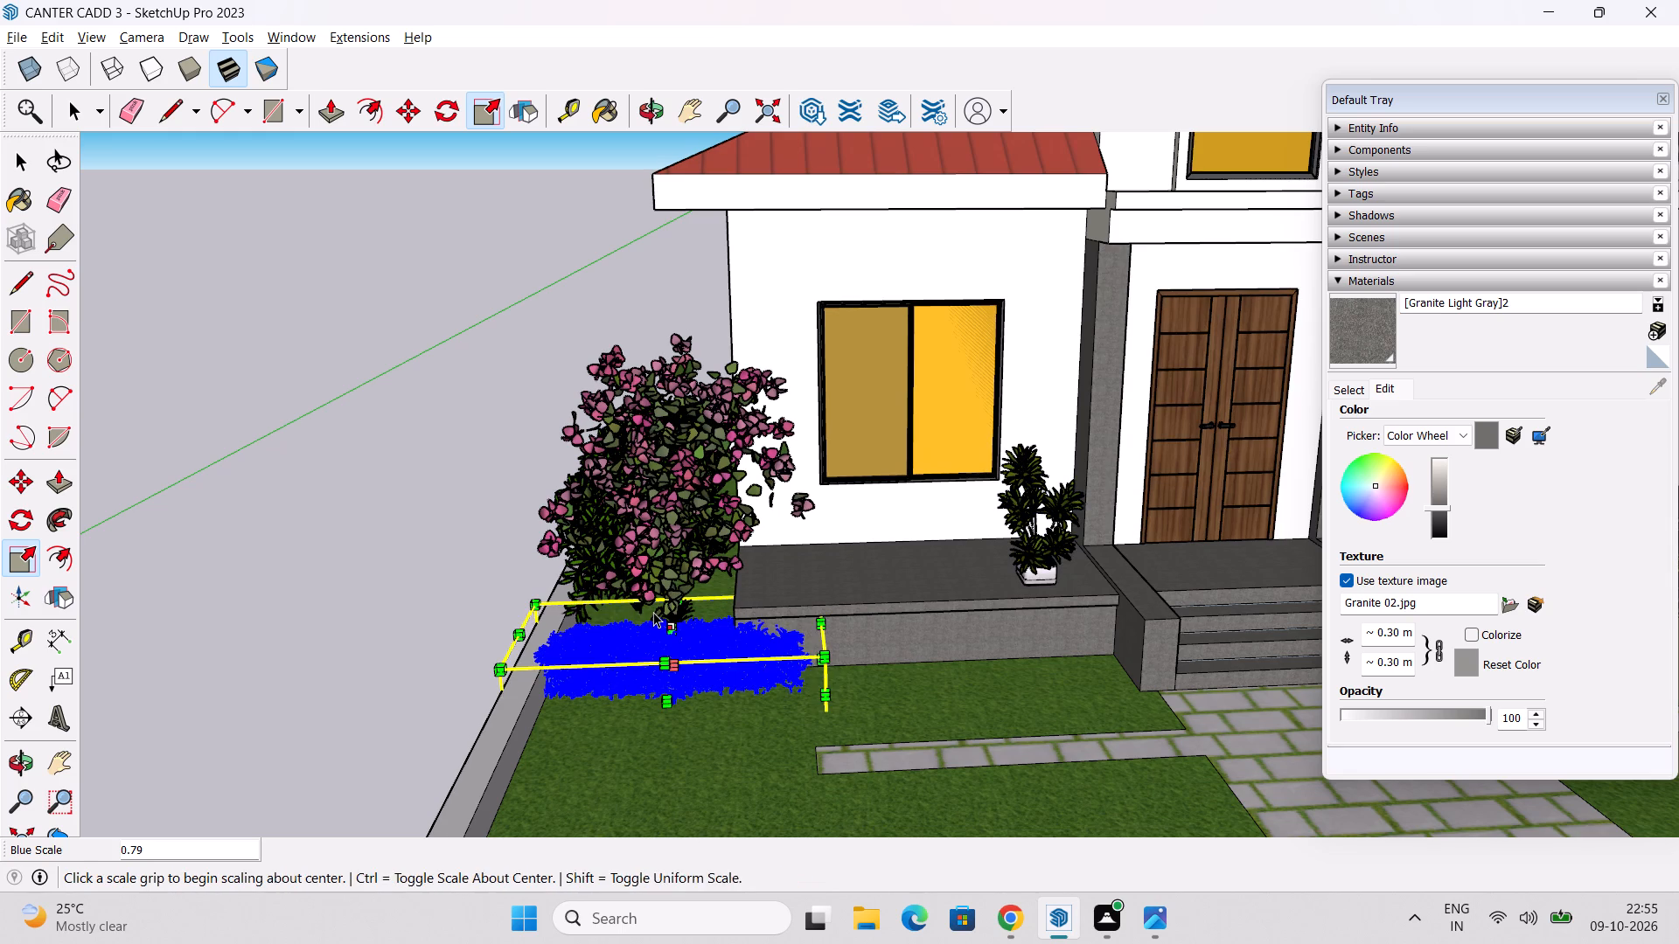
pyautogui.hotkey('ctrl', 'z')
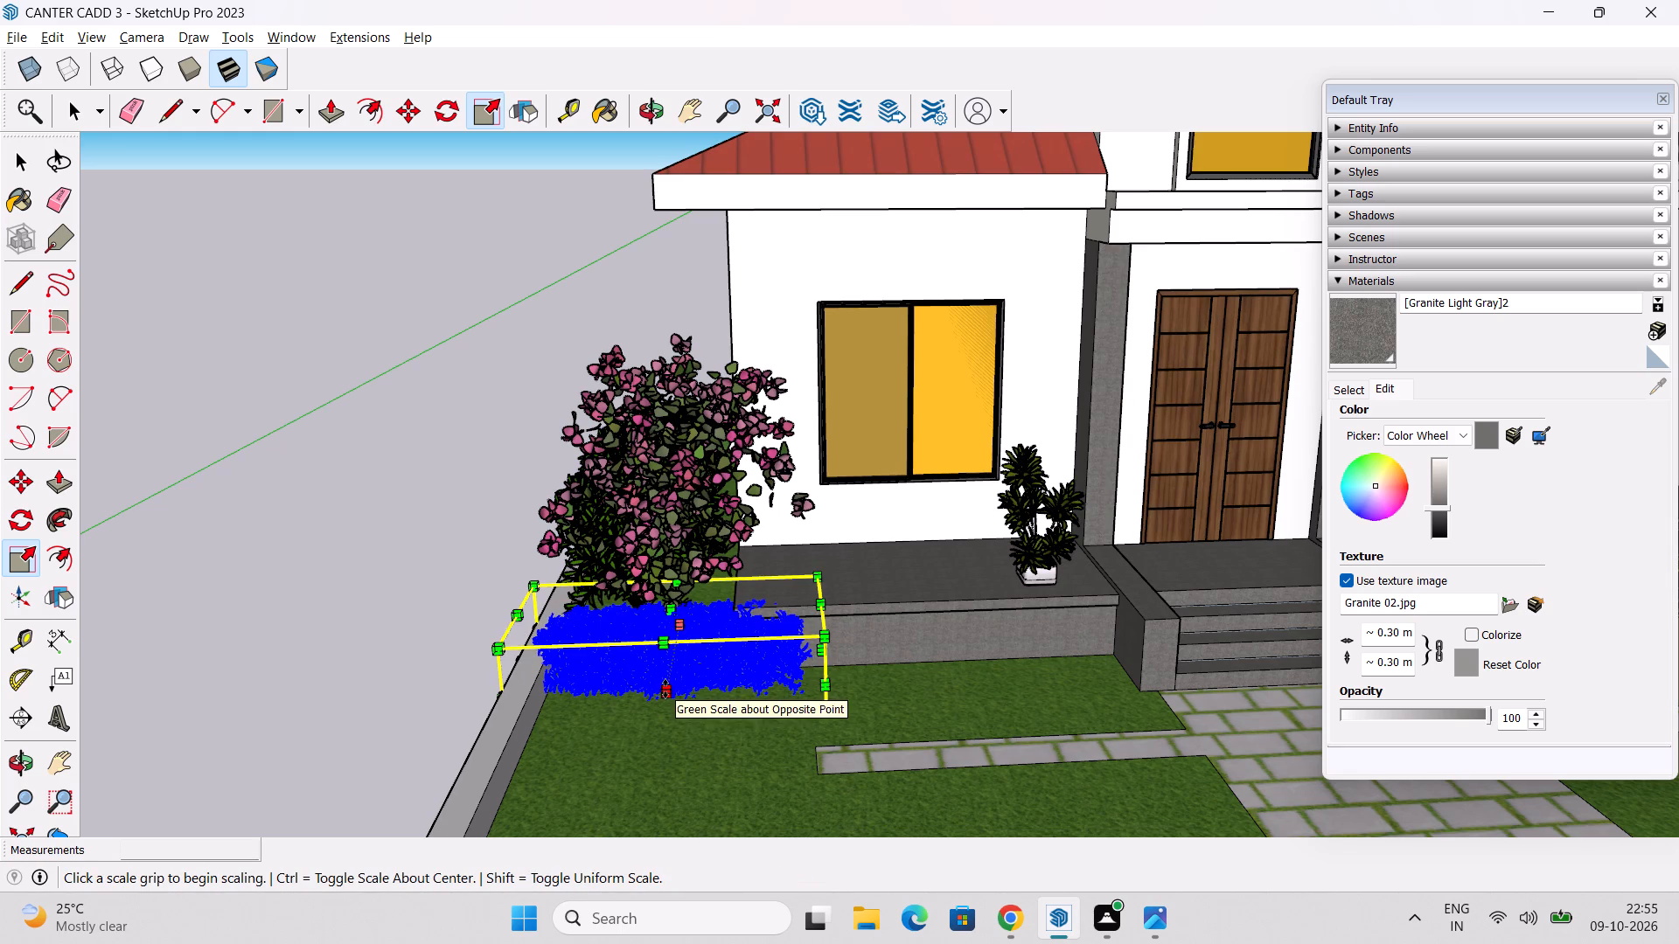
# Make the lawn hedge narrower with green-axis scaling of about 0.7, pulling its house-side face toward the lawn, and deselect it.
pyautogui.moveTo(686, 624); pyautogui.dragTo(684, 632)
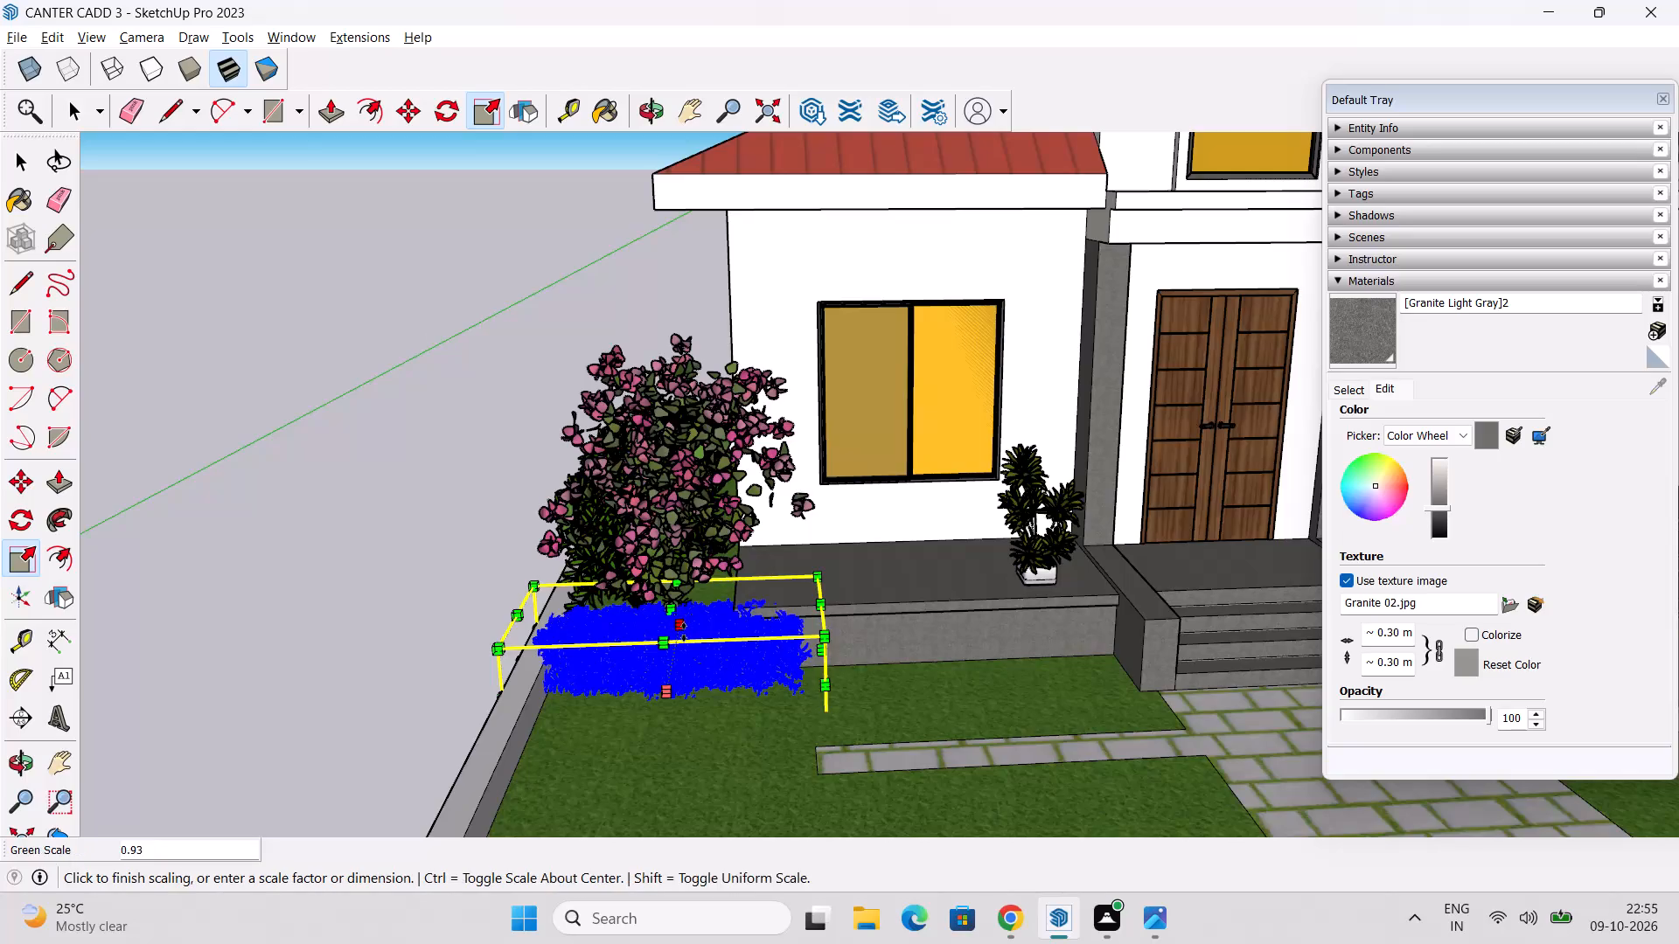
pyautogui.moveTo(684, 632); pyautogui.dragTo(685, 640)
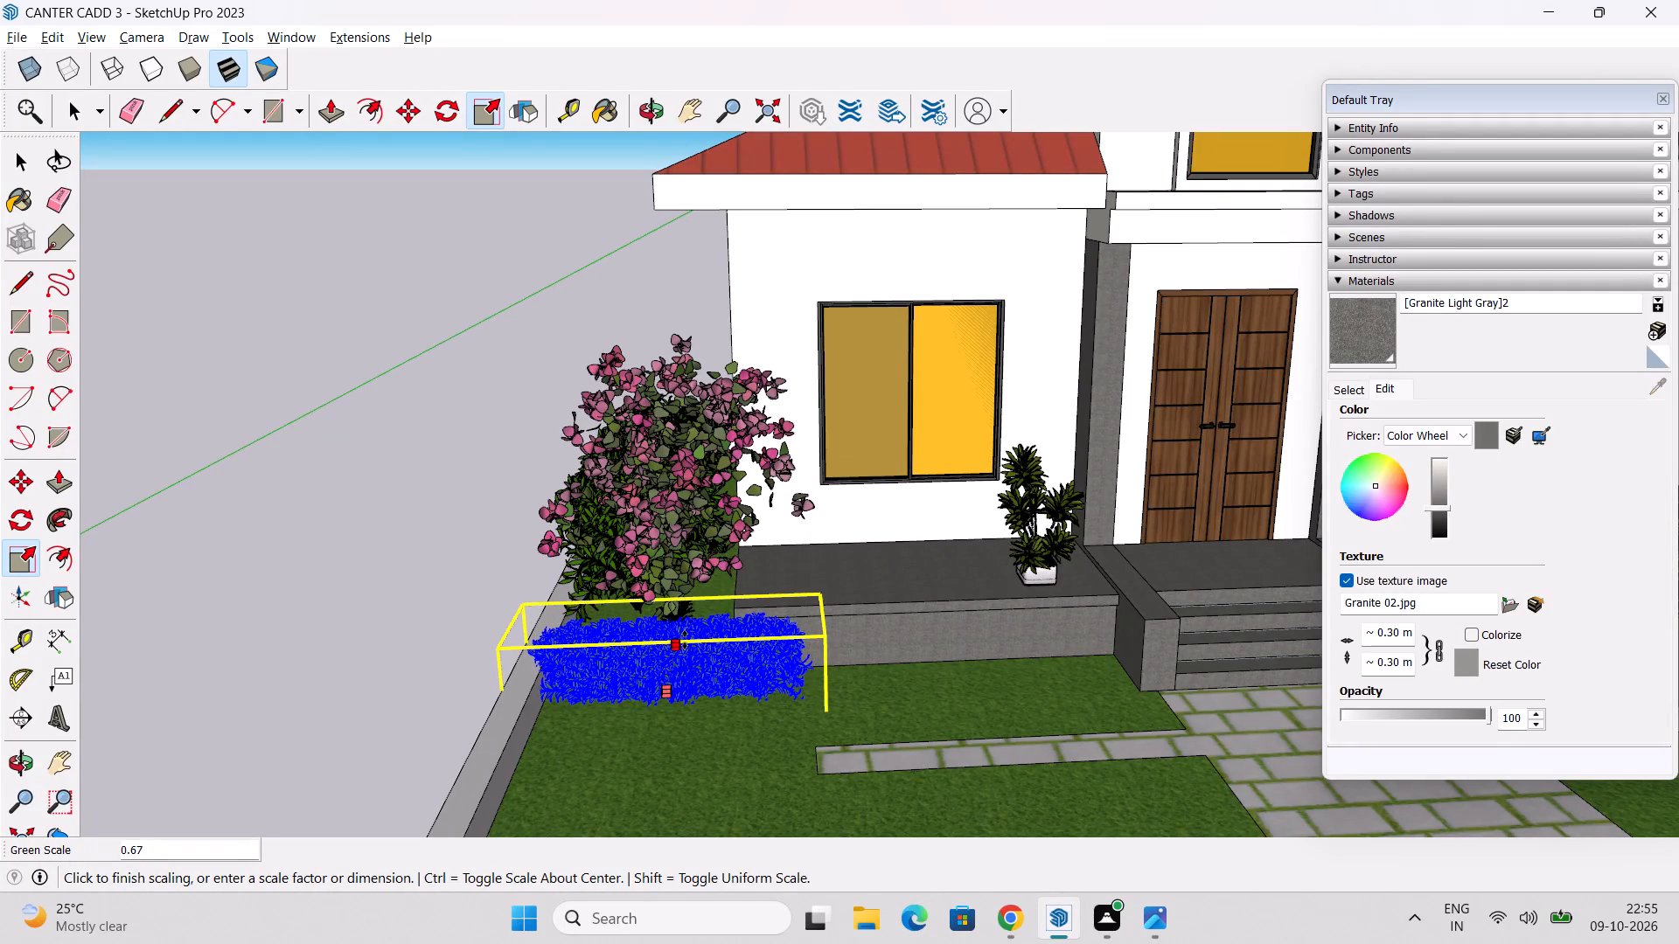
pyautogui.moveTo(685, 640); pyautogui.dragTo(688, 637)
pyautogui.moveTo(692, 653); pyautogui.dragTo(515, 775, button='middle')
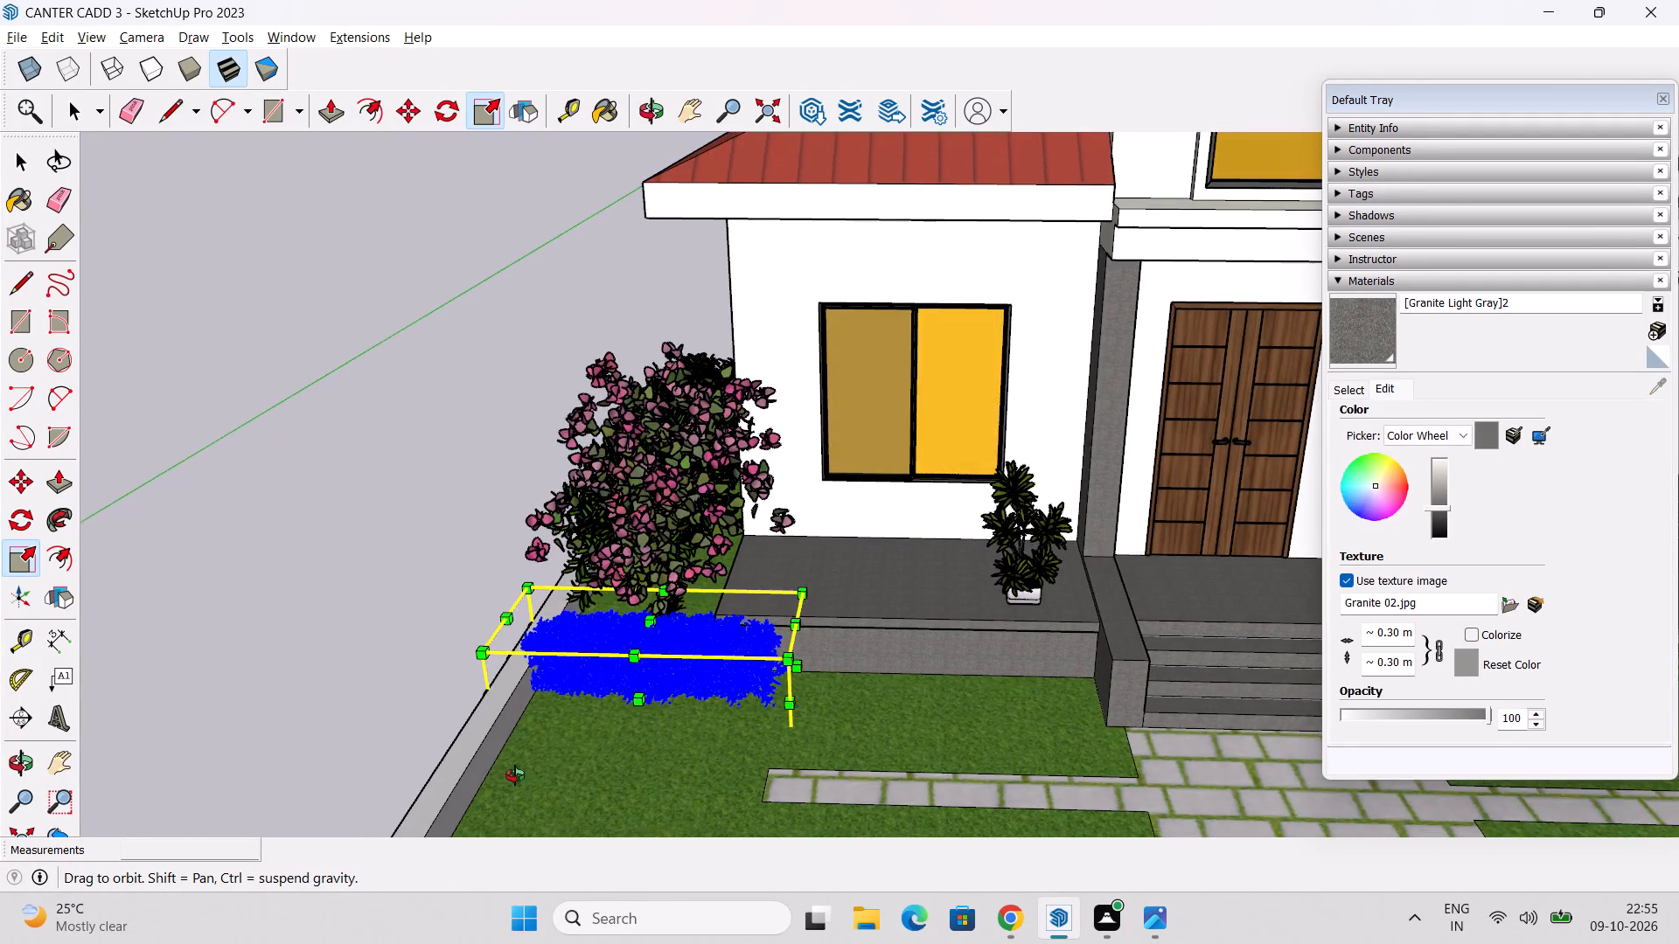
pyautogui.moveTo(515, 775); pyautogui.dragTo(187, 788, button='middle')
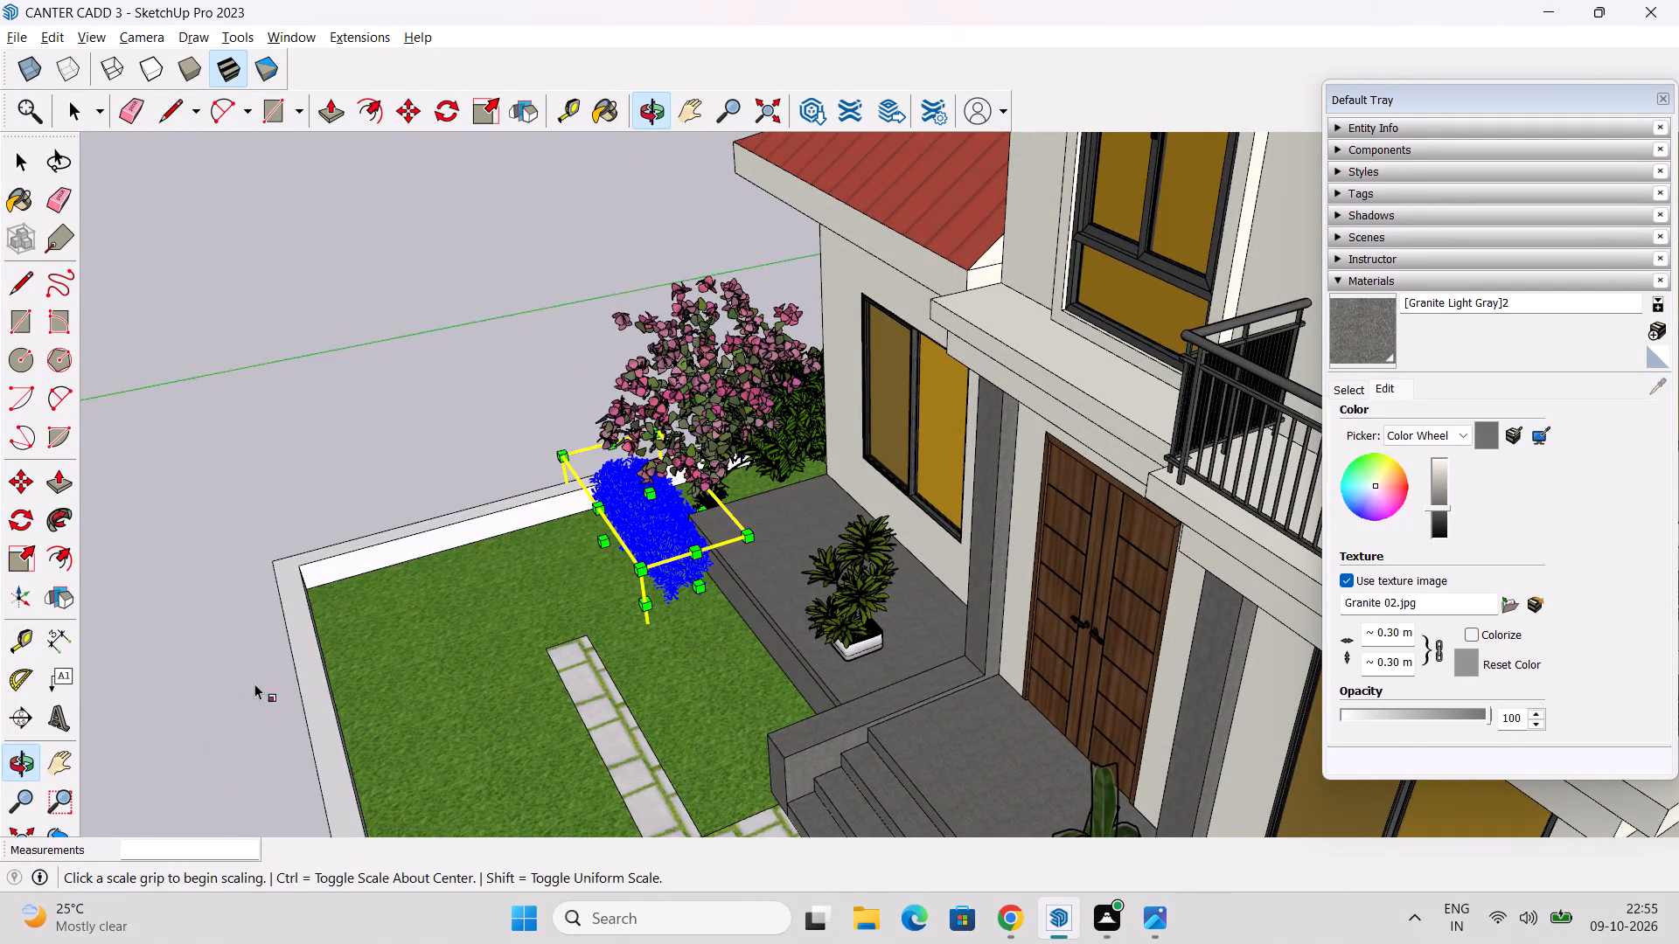
pyautogui.press('space')
pyautogui.click(352, 460)
# Examine the resized hedge and the planting across the whole house front from several angles.
pyautogui.scroll(-3, 366, 478)
pyautogui.moveTo(458, 601); pyautogui.dragTo(825, 503, button='middle')
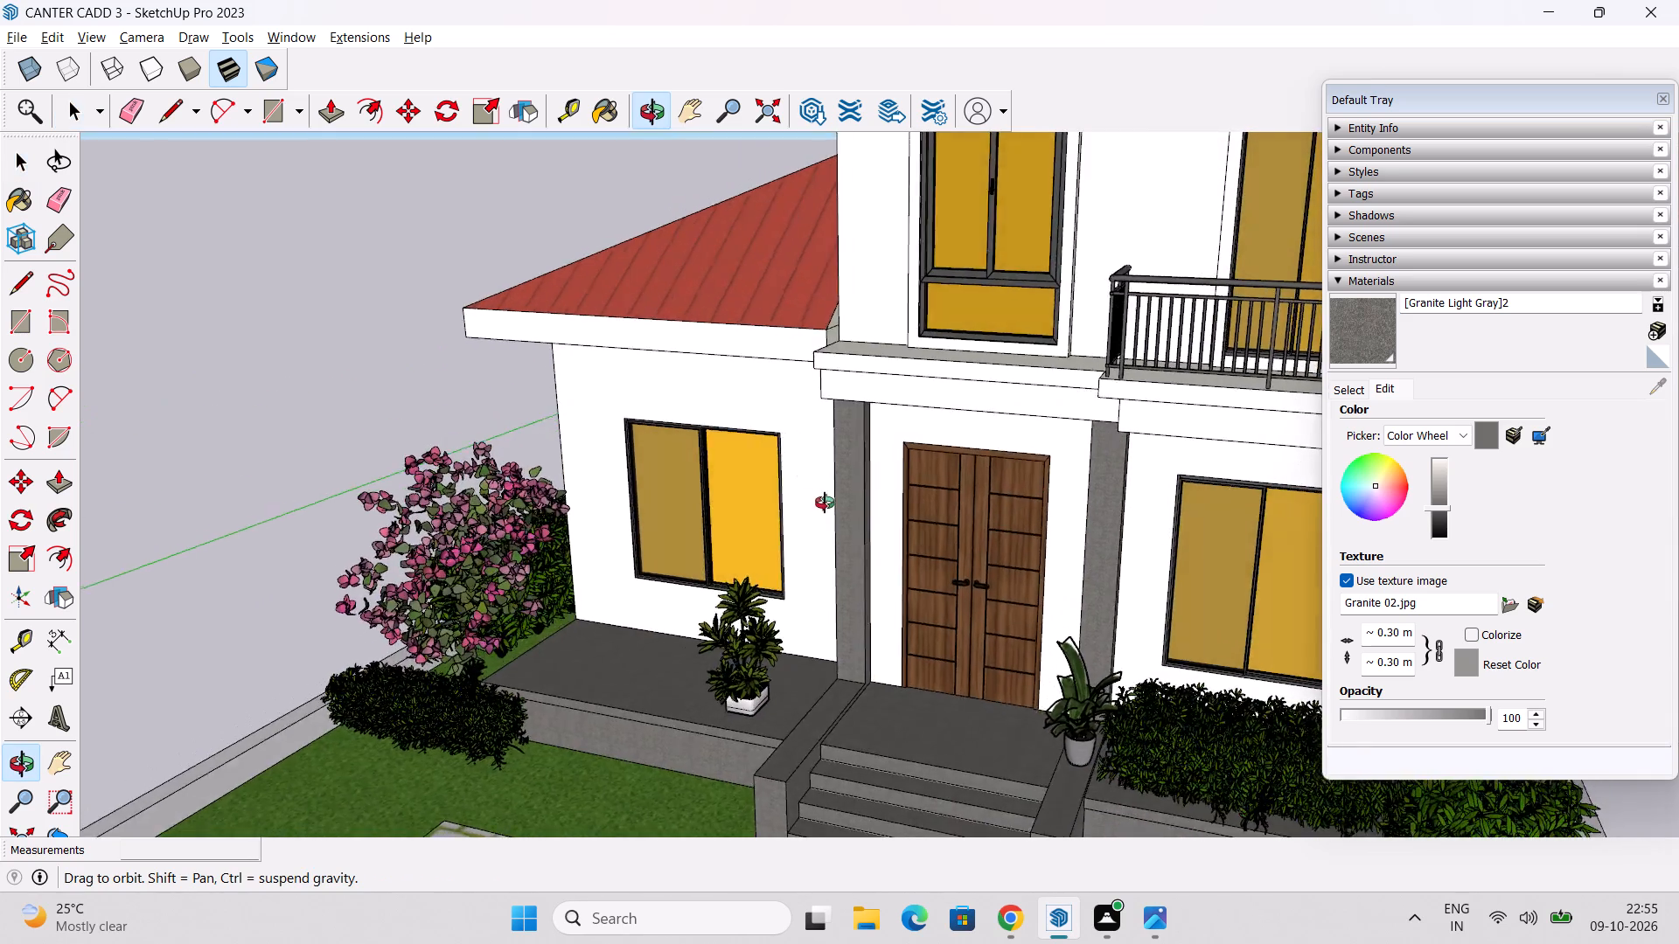
pyautogui.moveTo(825, 503); pyautogui.dragTo(826, 503, button='middle')
pyautogui.scroll(-2, 829, 524)
pyautogui.moveTo(714, 651); pyautogui.dragTo(1010, 580, button='middle')
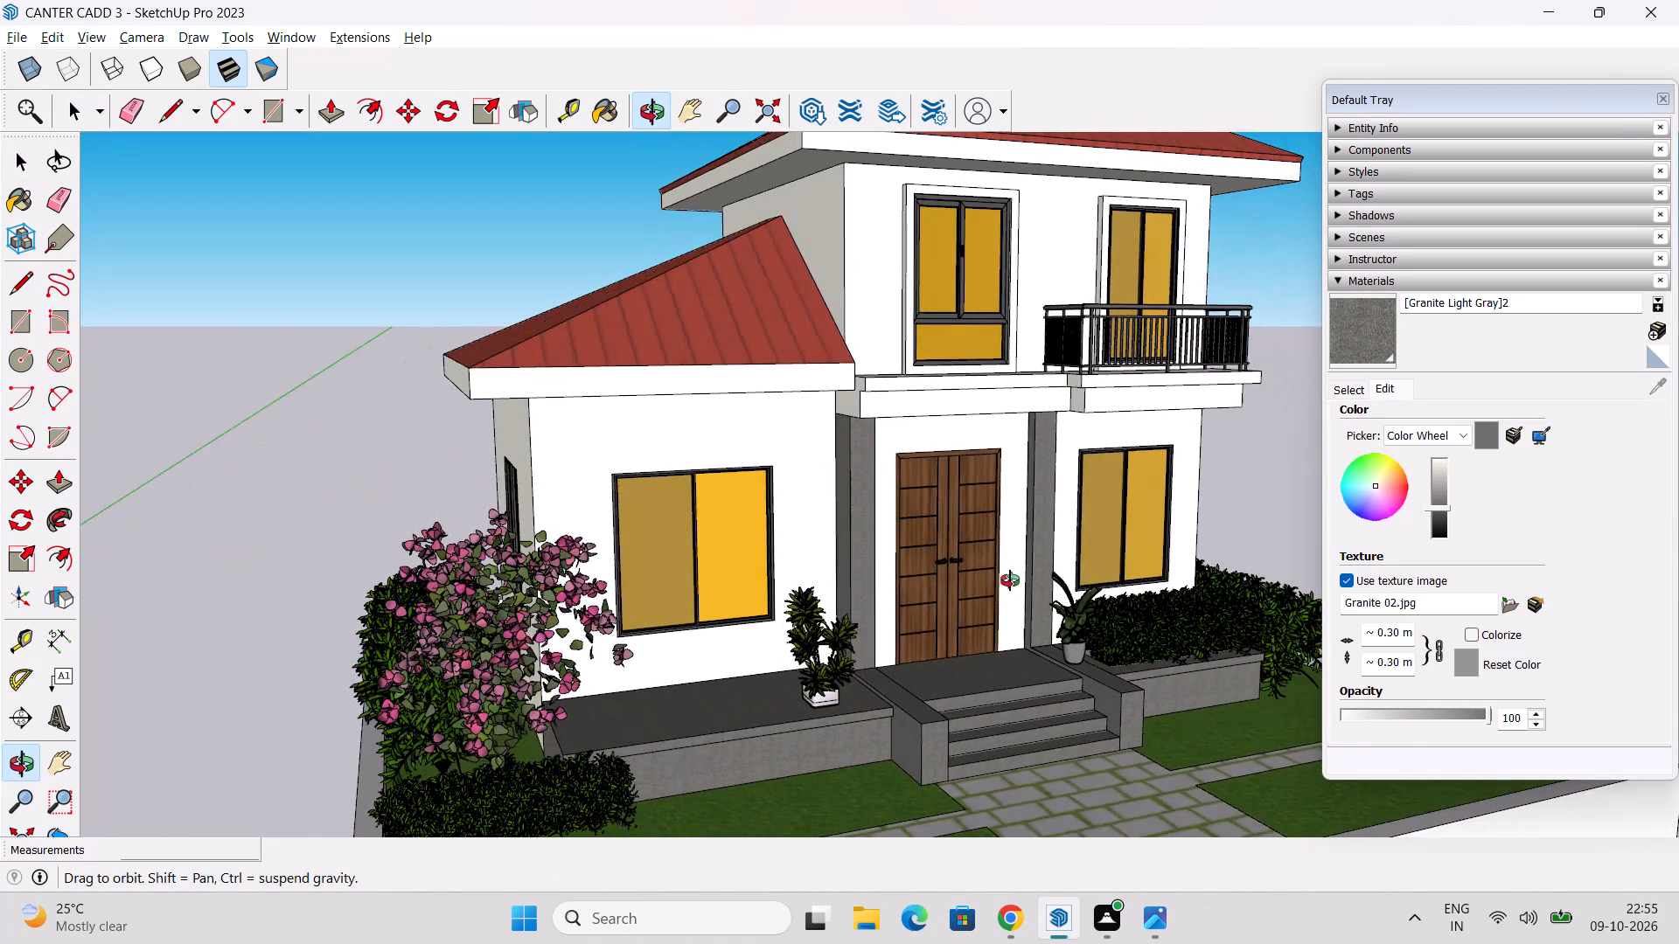
pyautogui.moveTo(1010, 580); pyautogui.dragTo(965, 578, button='middle')
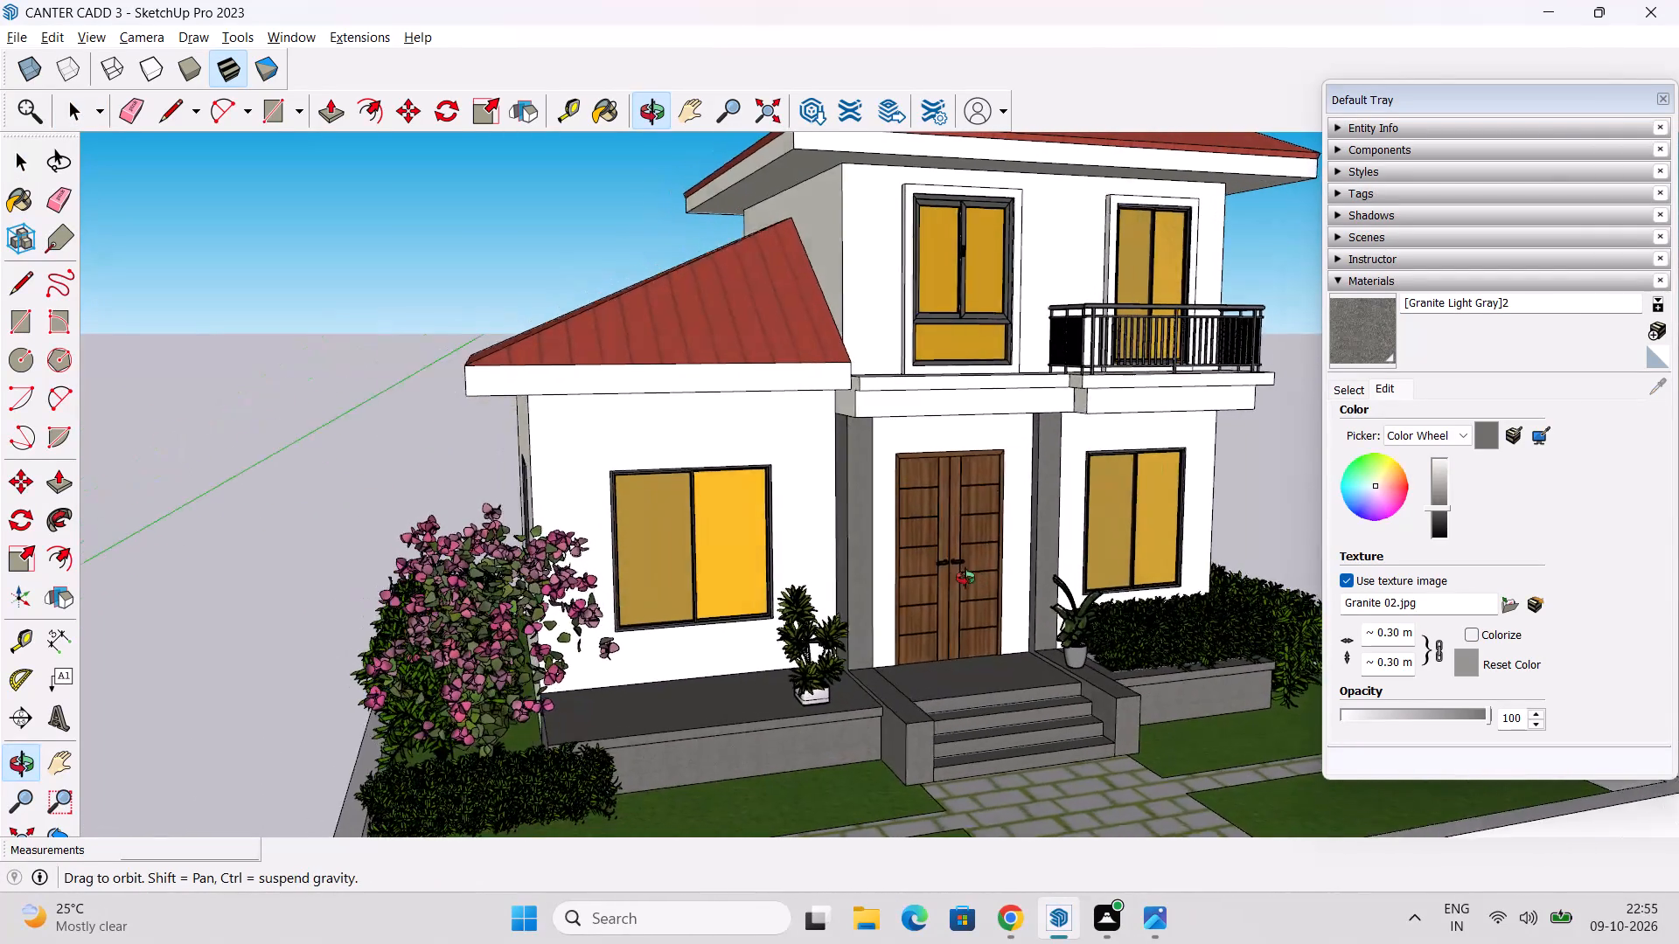
pyautogui.moveTo(965, 578); pyautogui.dragTo(946, 580, button='middle')
pyautogui.scroll(-2, 528, 238)
pyautogui.keyDown('shift'); pyautogui.moveTo(875, 511); pyautogui.dragTo(826, 501, button='middle'); pyautogui.keyUp('shift')
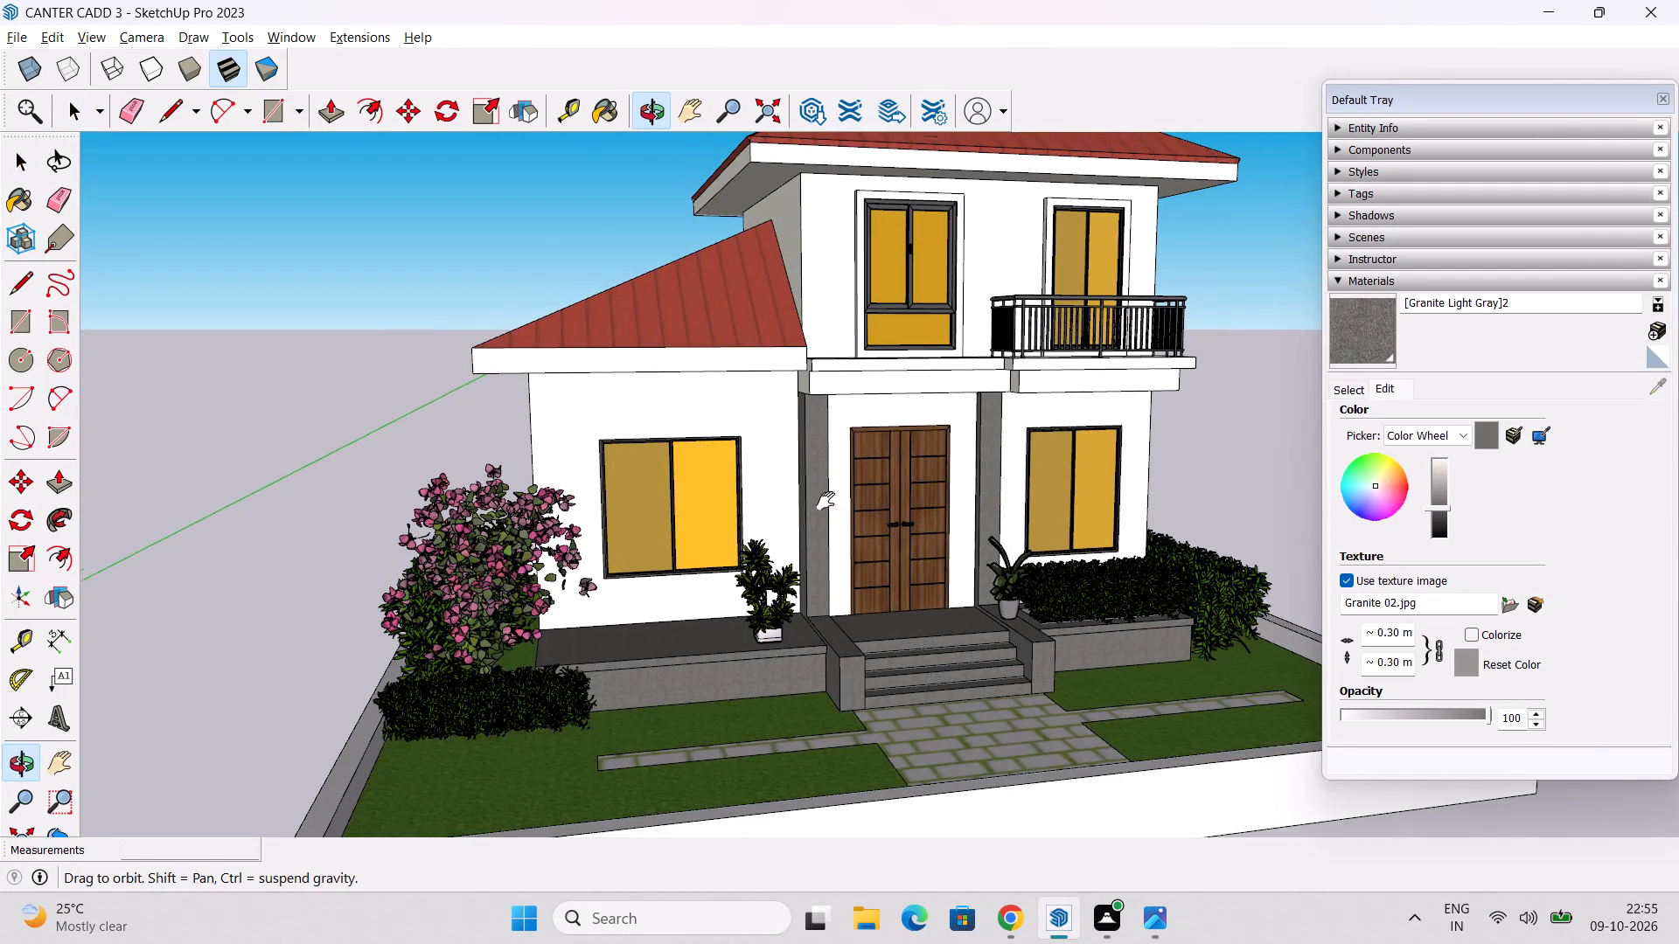
pyautogui.keyDown('shift'); pyautogui.moveTo(826, 501); pyautogui.dragTo(749, 524, button='middle'); pyautogui.keyUp('shift')
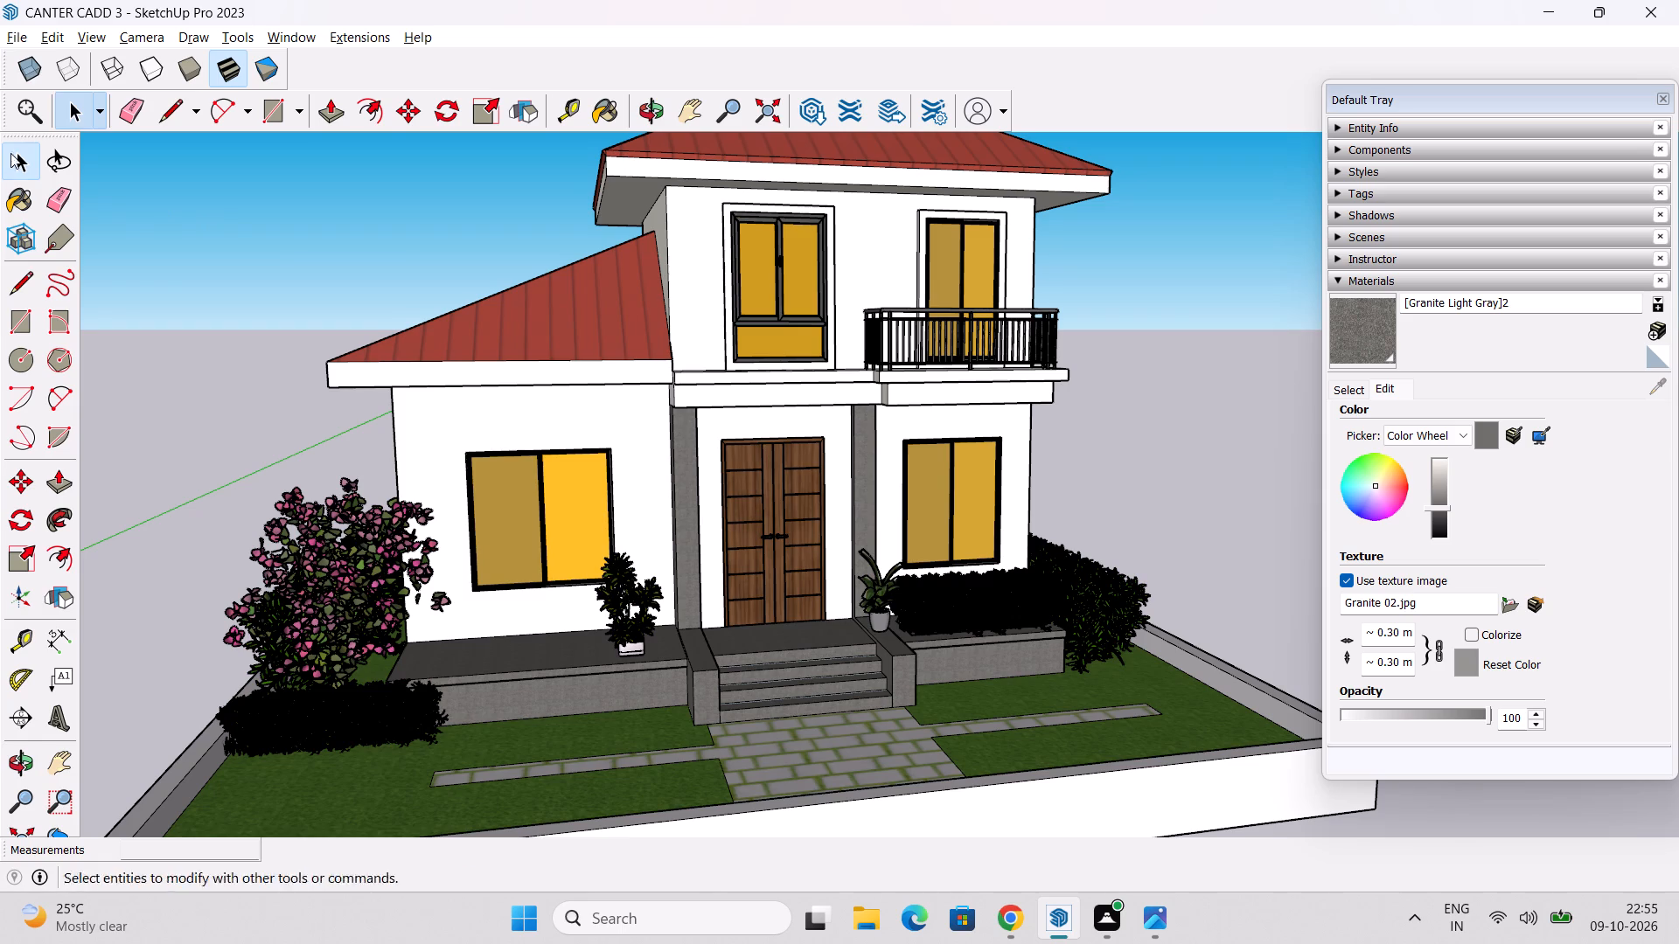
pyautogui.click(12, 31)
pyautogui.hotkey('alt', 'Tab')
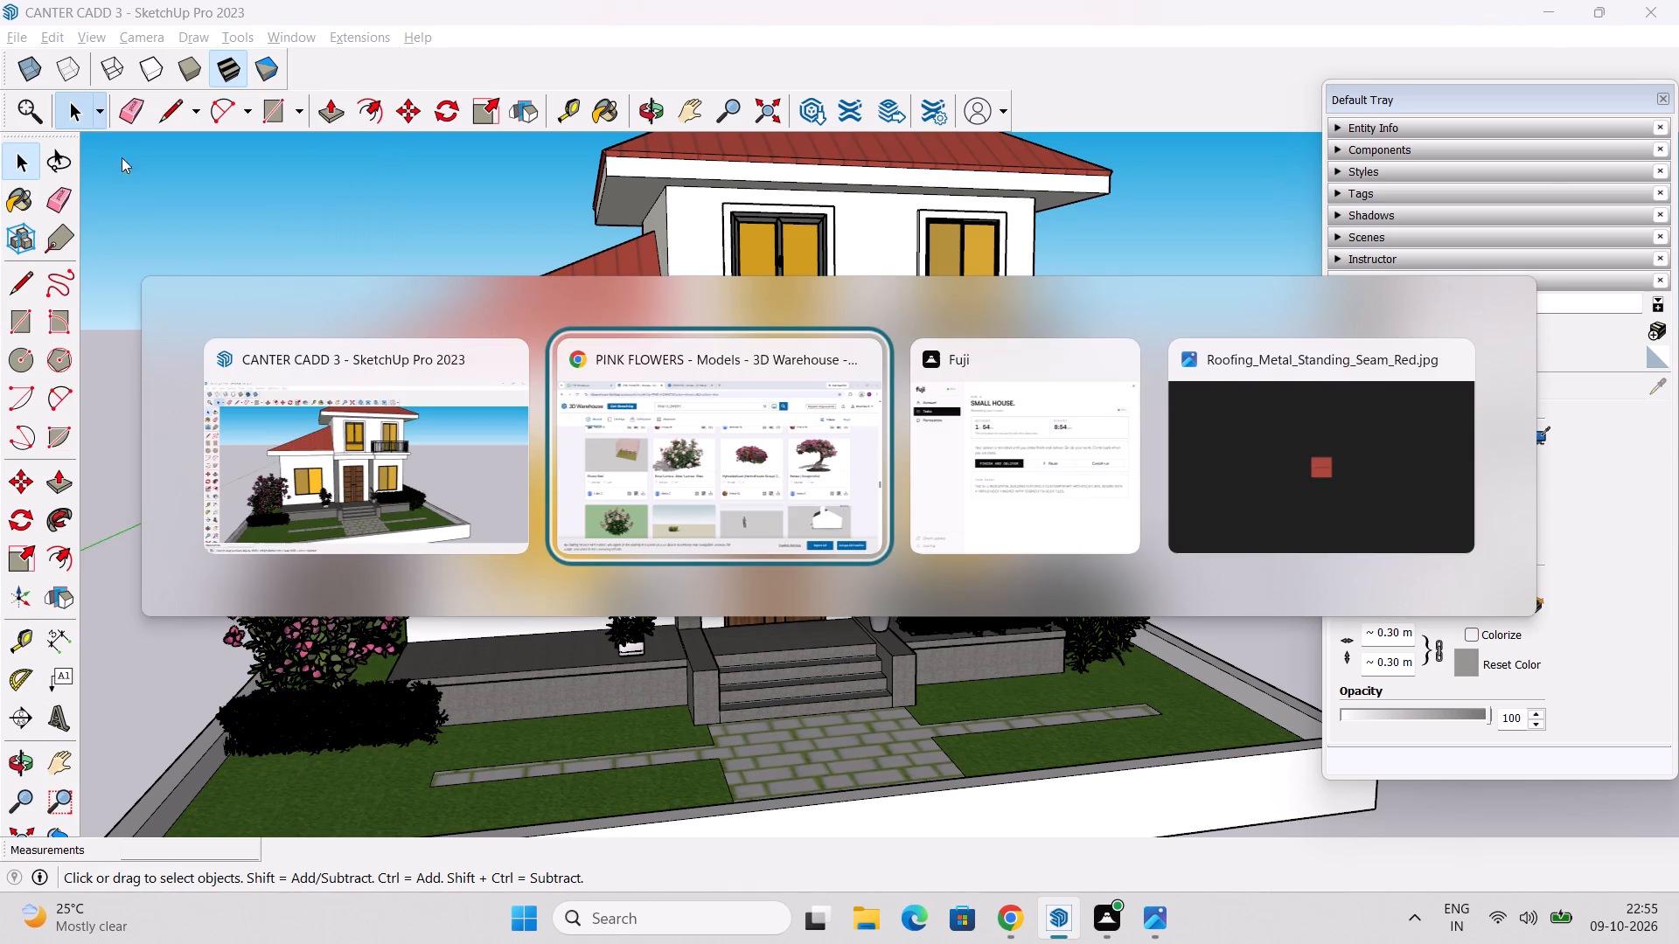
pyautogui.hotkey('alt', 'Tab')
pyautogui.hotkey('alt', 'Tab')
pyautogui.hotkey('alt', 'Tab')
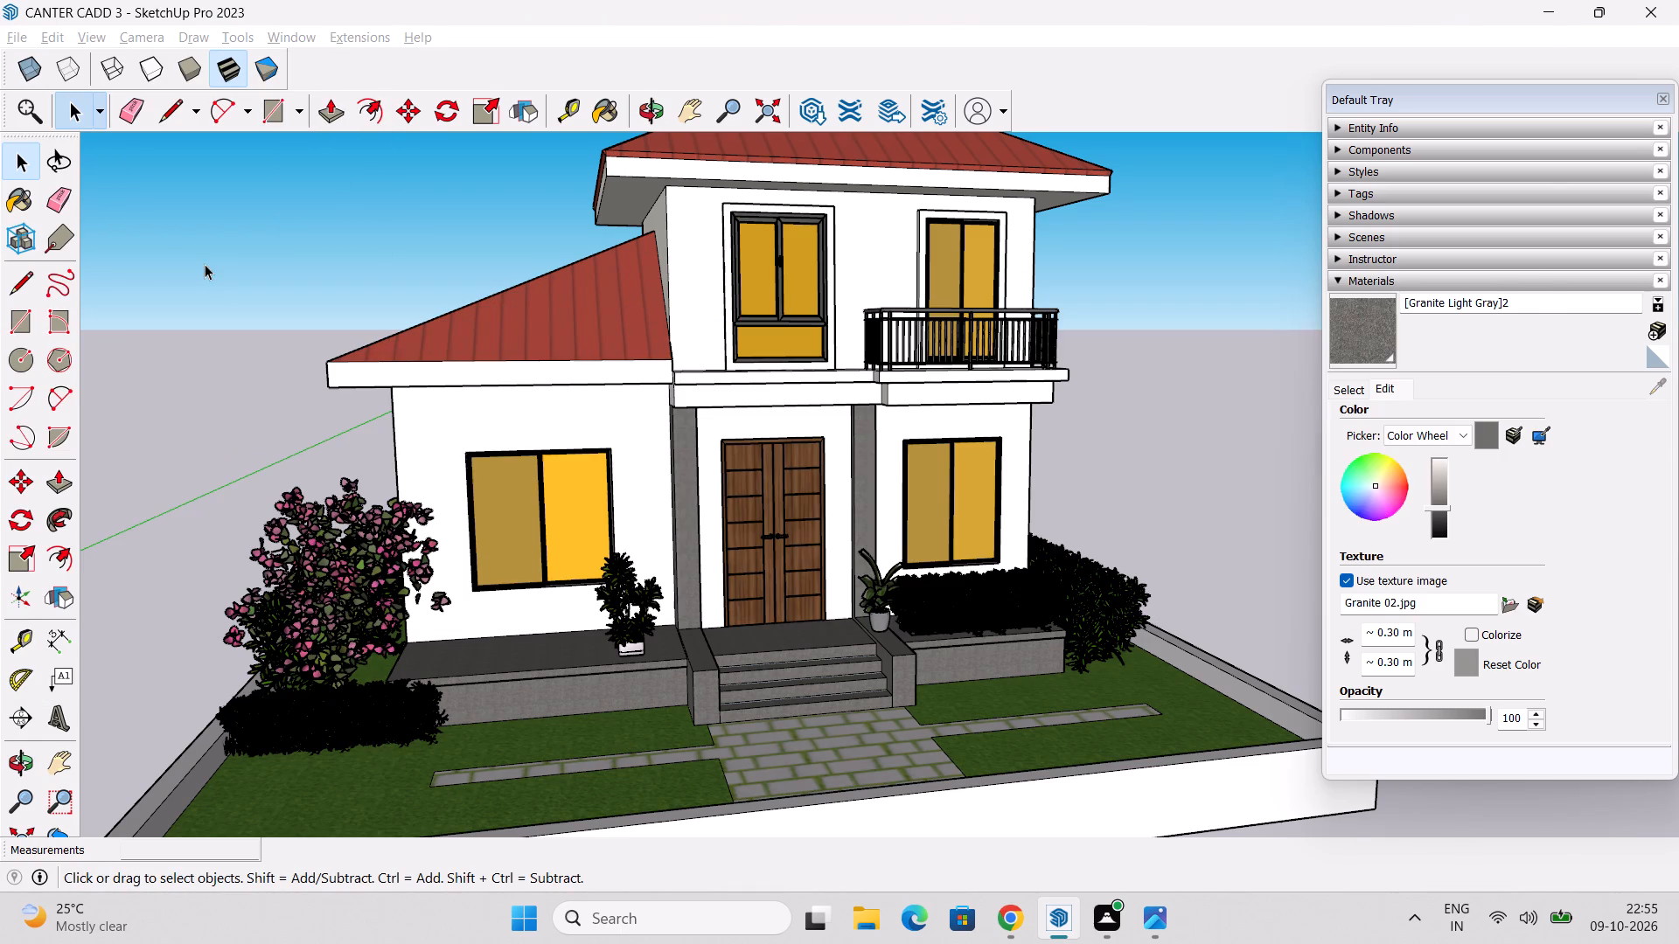
# Look through the downloaded plant models available for import, previewing Knockout+Roses, Jazz-Hands-Pink, the pink hydrangea, bonsai+bougenvilla and the Sedum group.
pyautogui.click(8, 30)
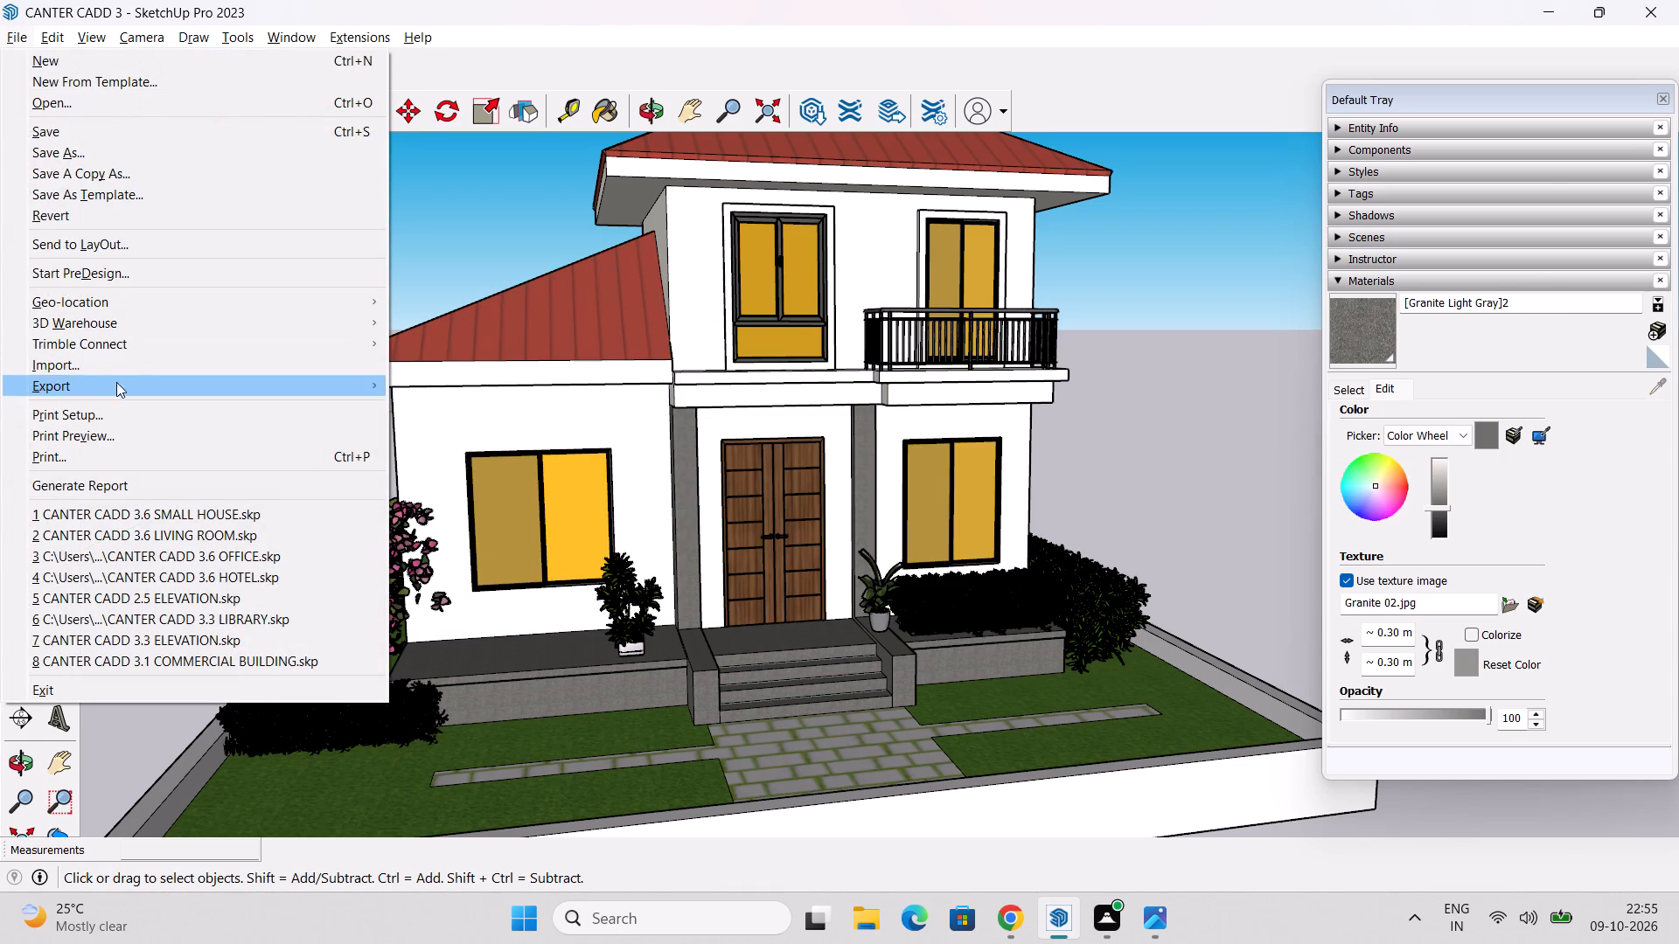
pyautogui.click(146, 369)
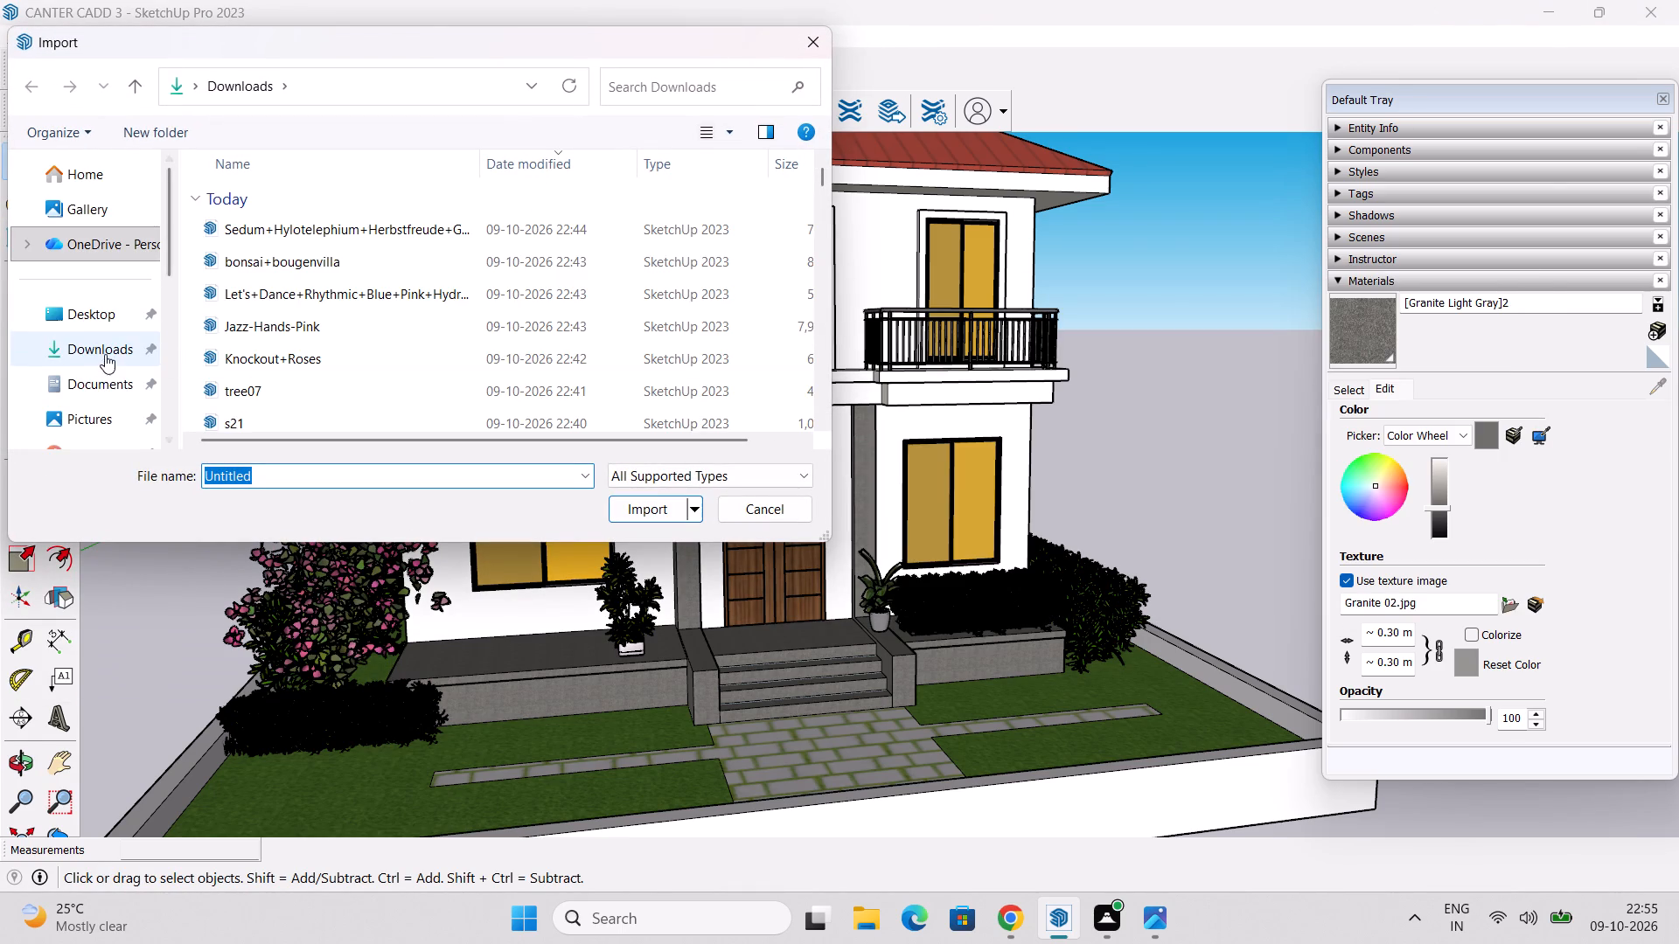
pyautogui.click(106, 350)
pyautogui.scroll(-1, 327, 350)
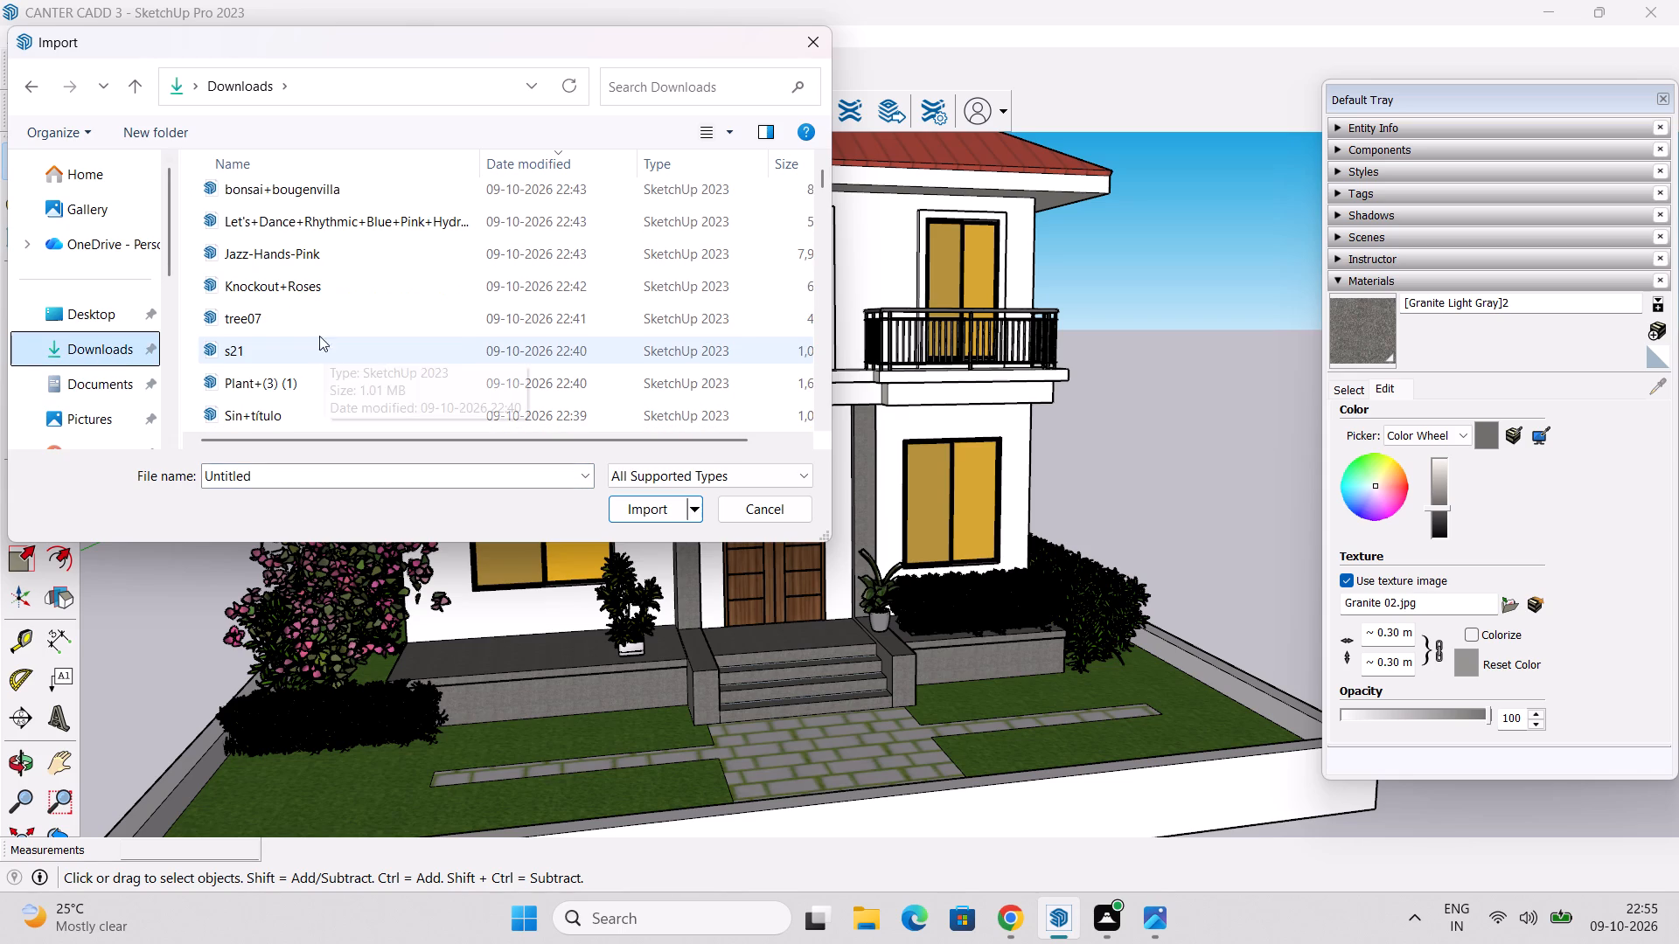
pyautogui.moveTo(331, 287); pyautogui.dragTo(390, 295)
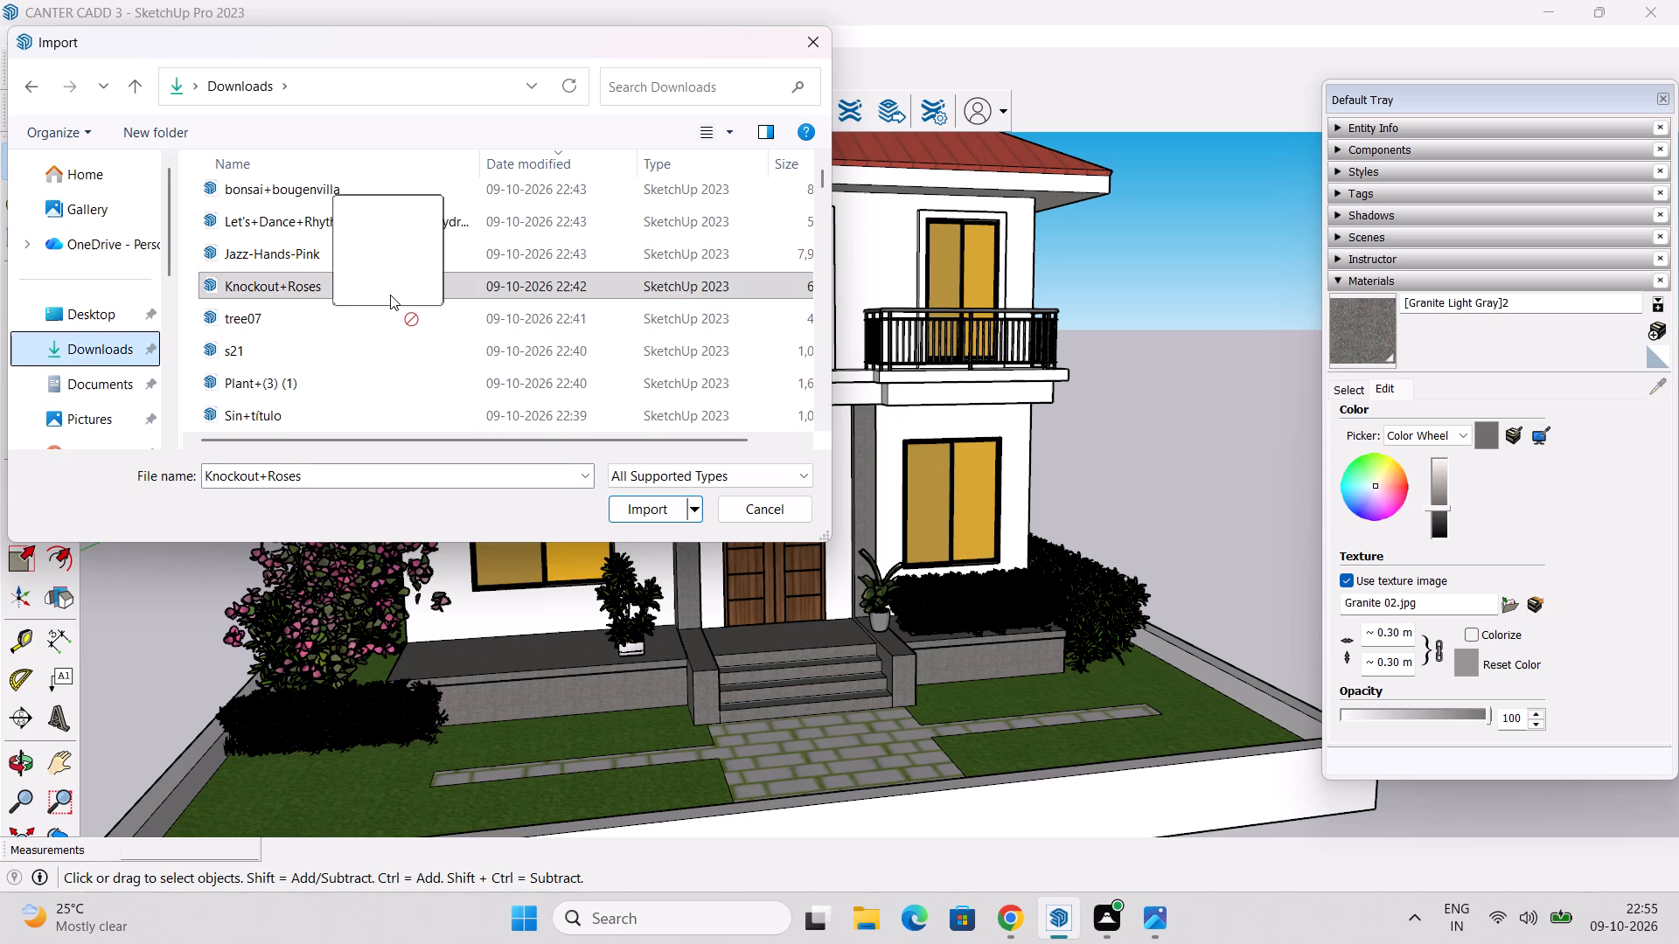
pyautogui.moveTo(390, 295); pyautogui.dragTo(396, 295)
pyautogui.moveTo(296, 253); pyautogui.dragTo(324, 255)
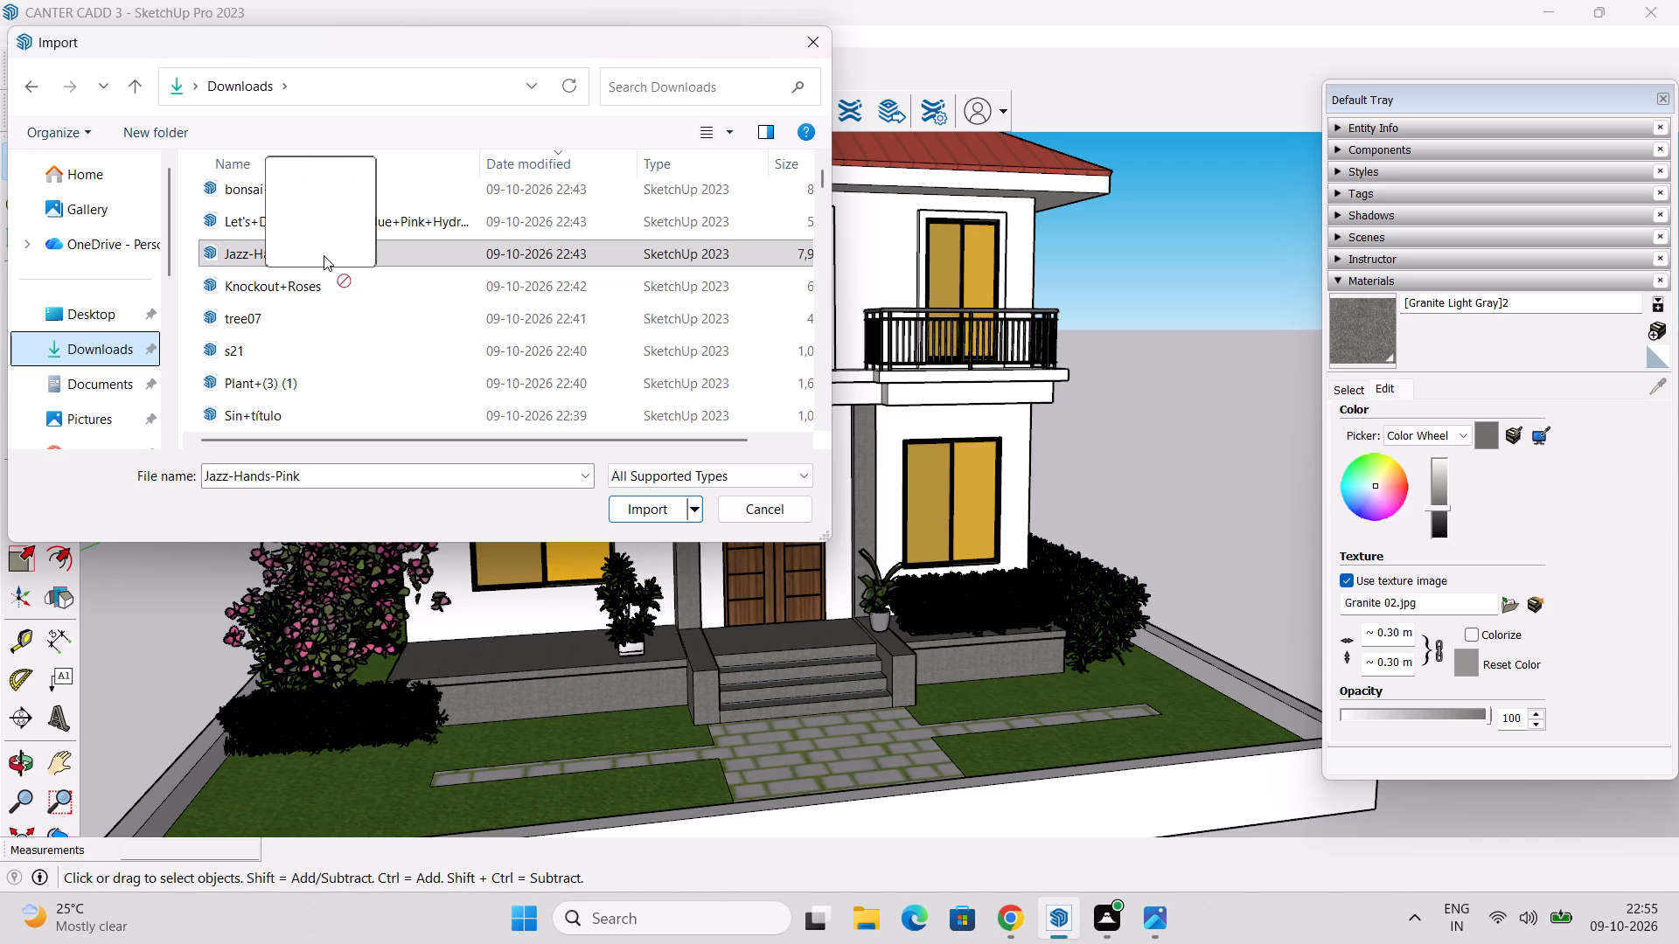
pyautogui.moveTo(324, 255); pyautogui.dragTo(331, 256)
pyautogui.scroll(1, 335, 253)
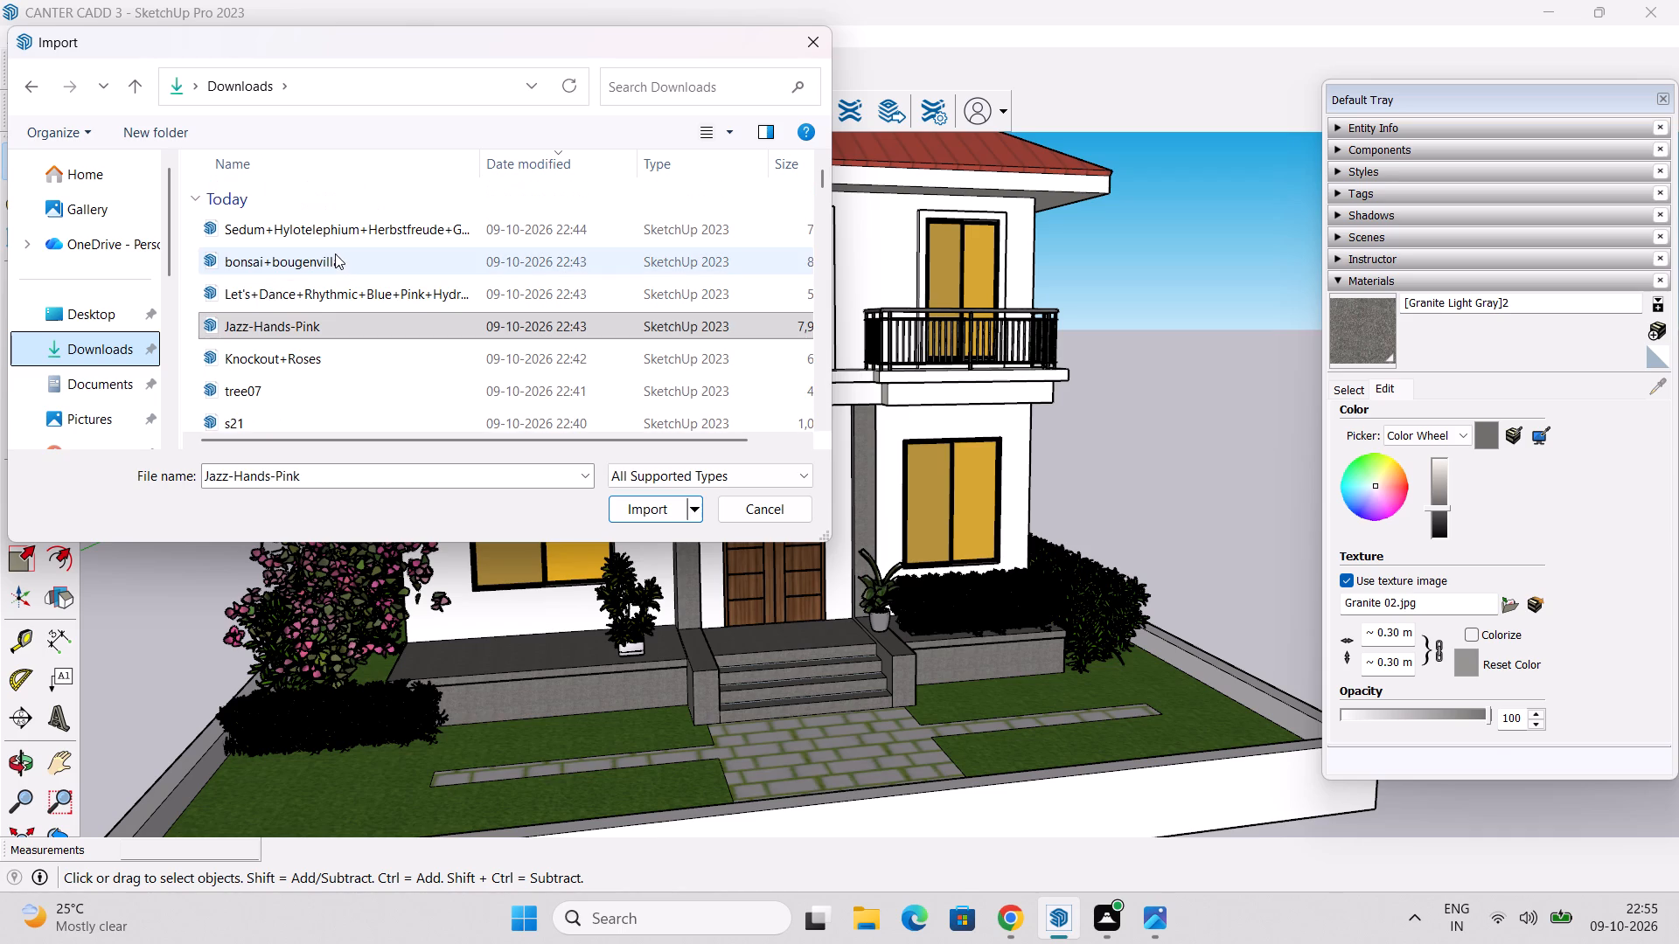
pyautogui.scroll(1, 335, 253)
pyautogui.moveTo(330, 292); pyautogui.dragTo(372, 298)
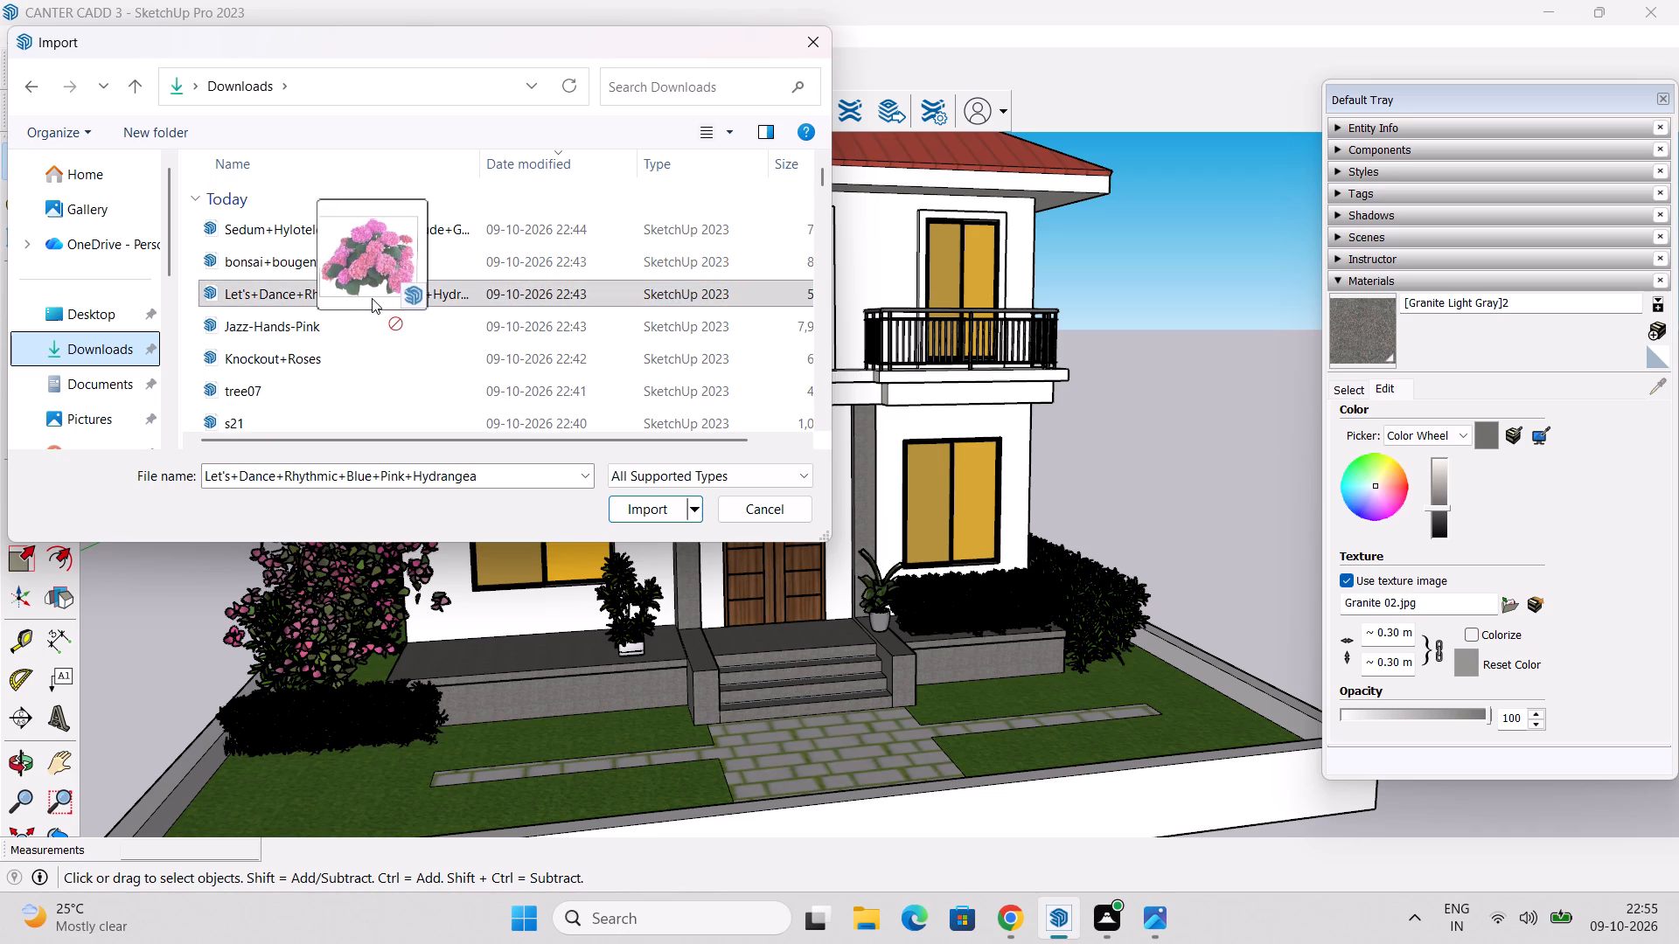
pyautogui.moveTo(312, 258); pyautogui.dragTo(344, 264)
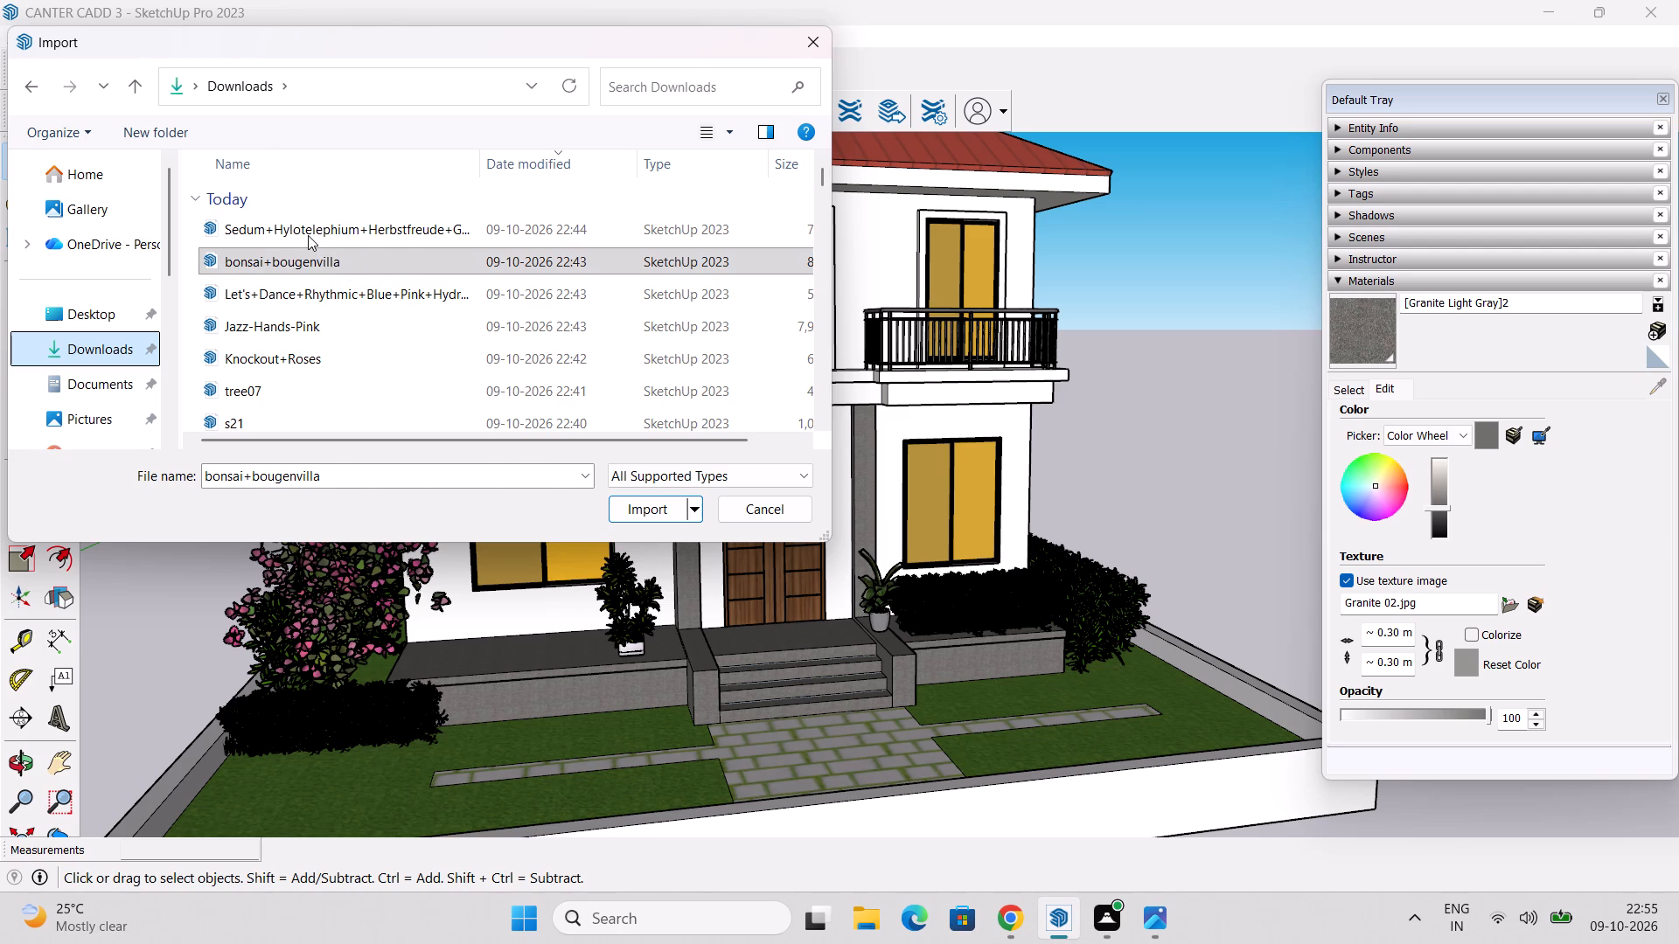
pyautogui.moveTo(308, 235); pyautogui.dragTo(336, 239)
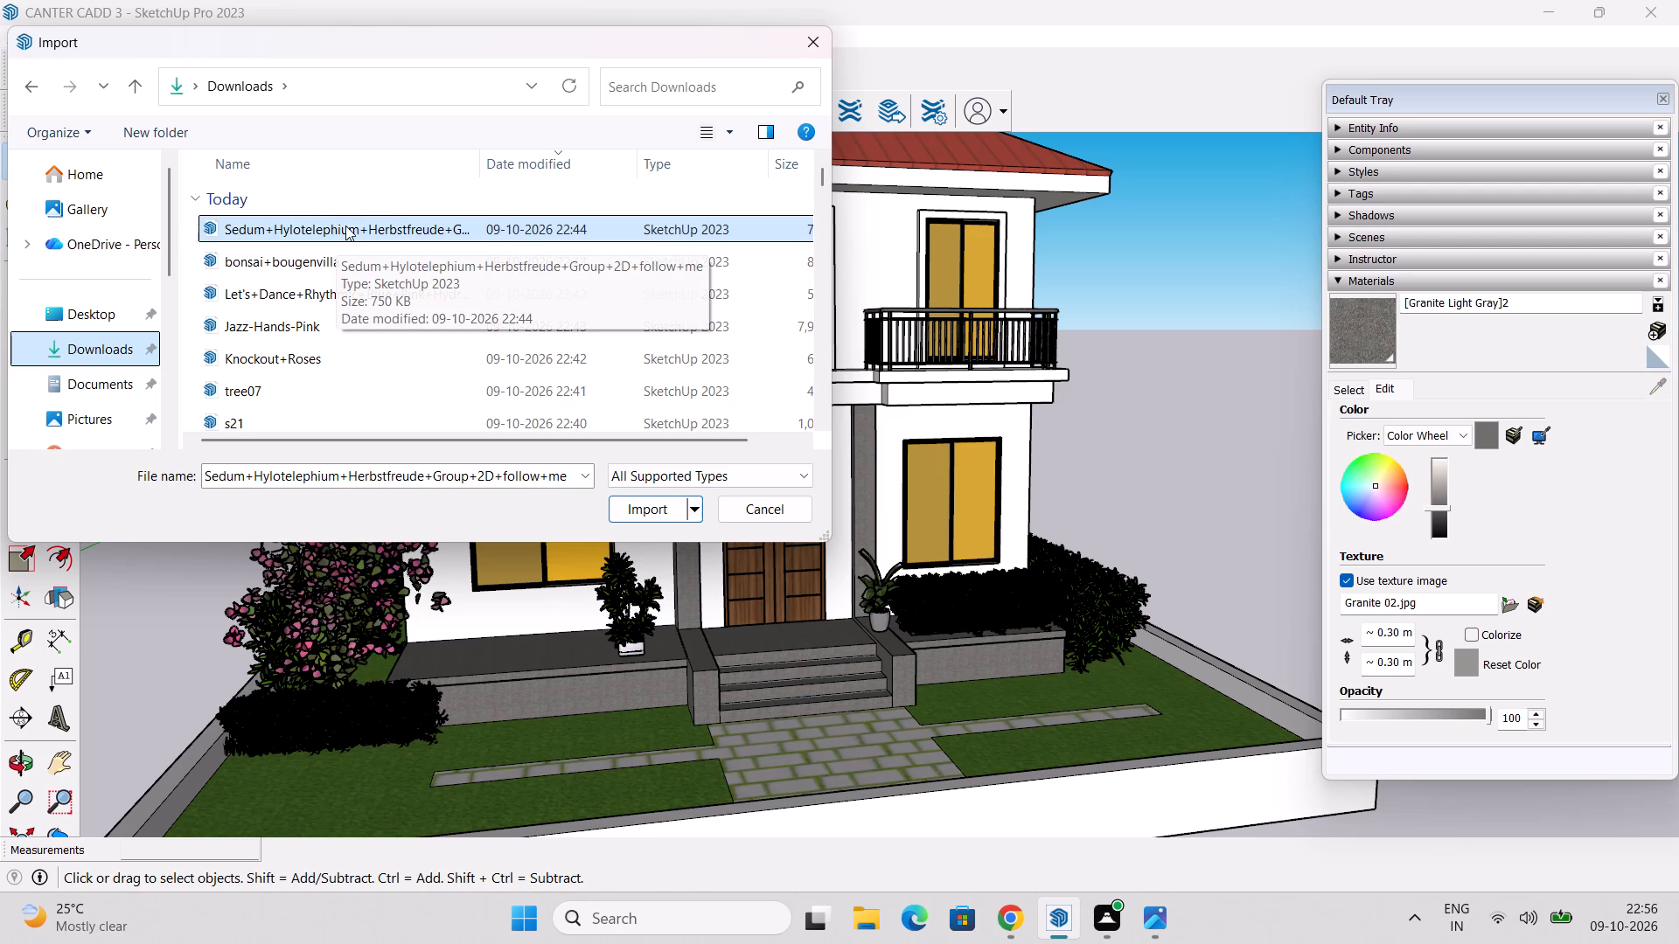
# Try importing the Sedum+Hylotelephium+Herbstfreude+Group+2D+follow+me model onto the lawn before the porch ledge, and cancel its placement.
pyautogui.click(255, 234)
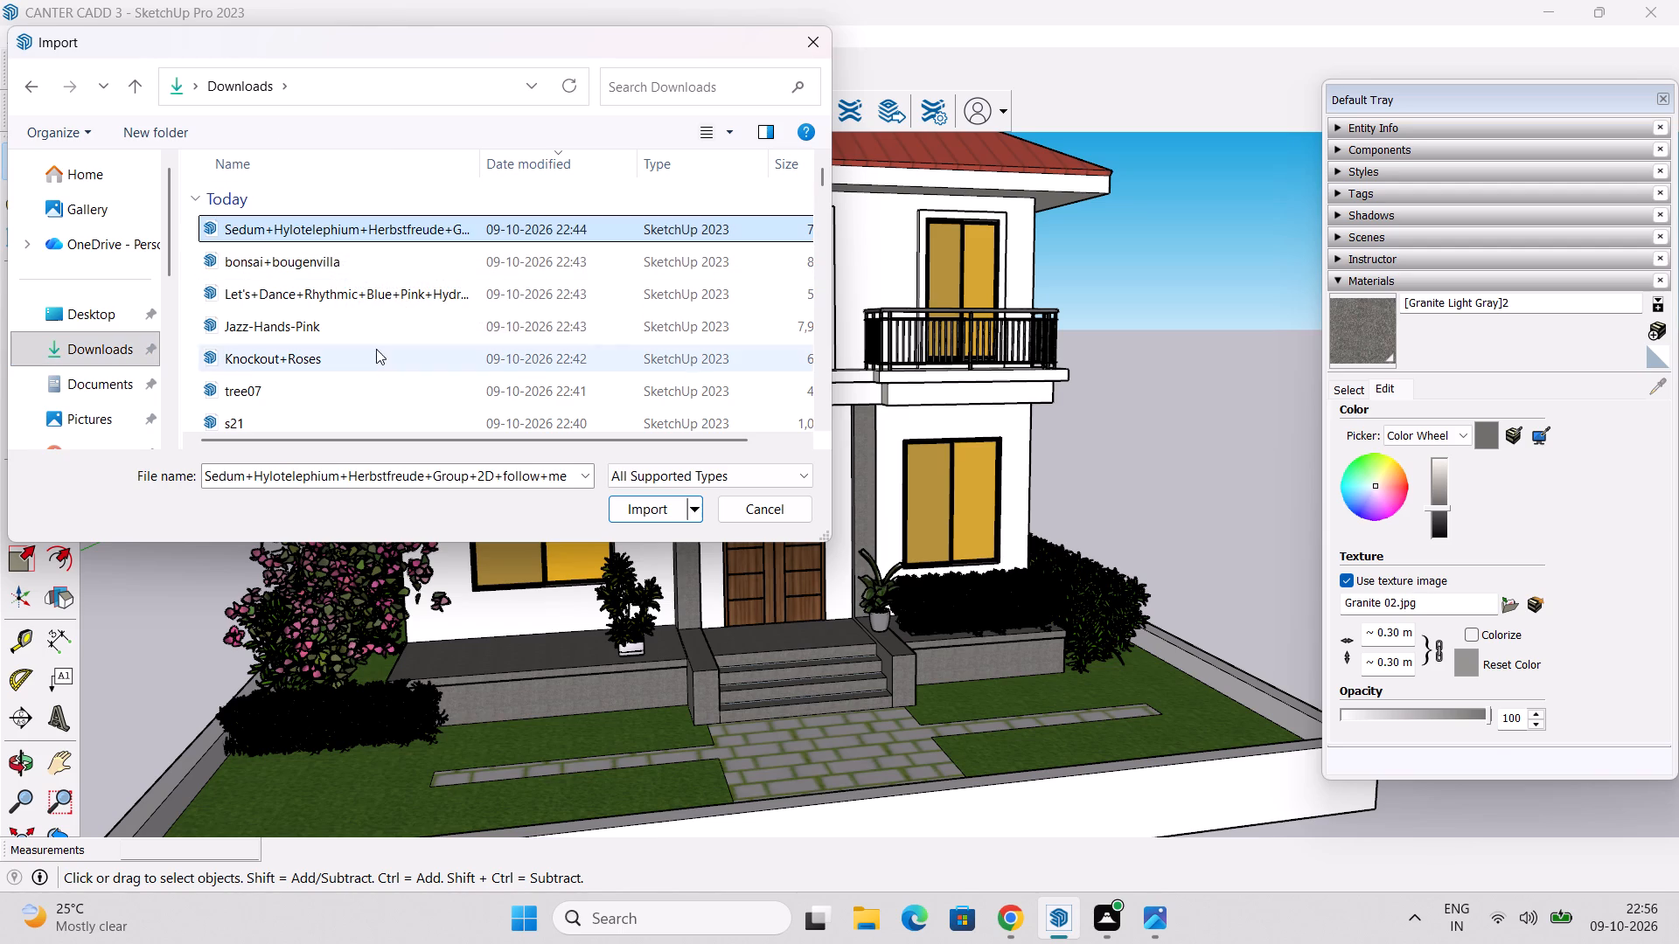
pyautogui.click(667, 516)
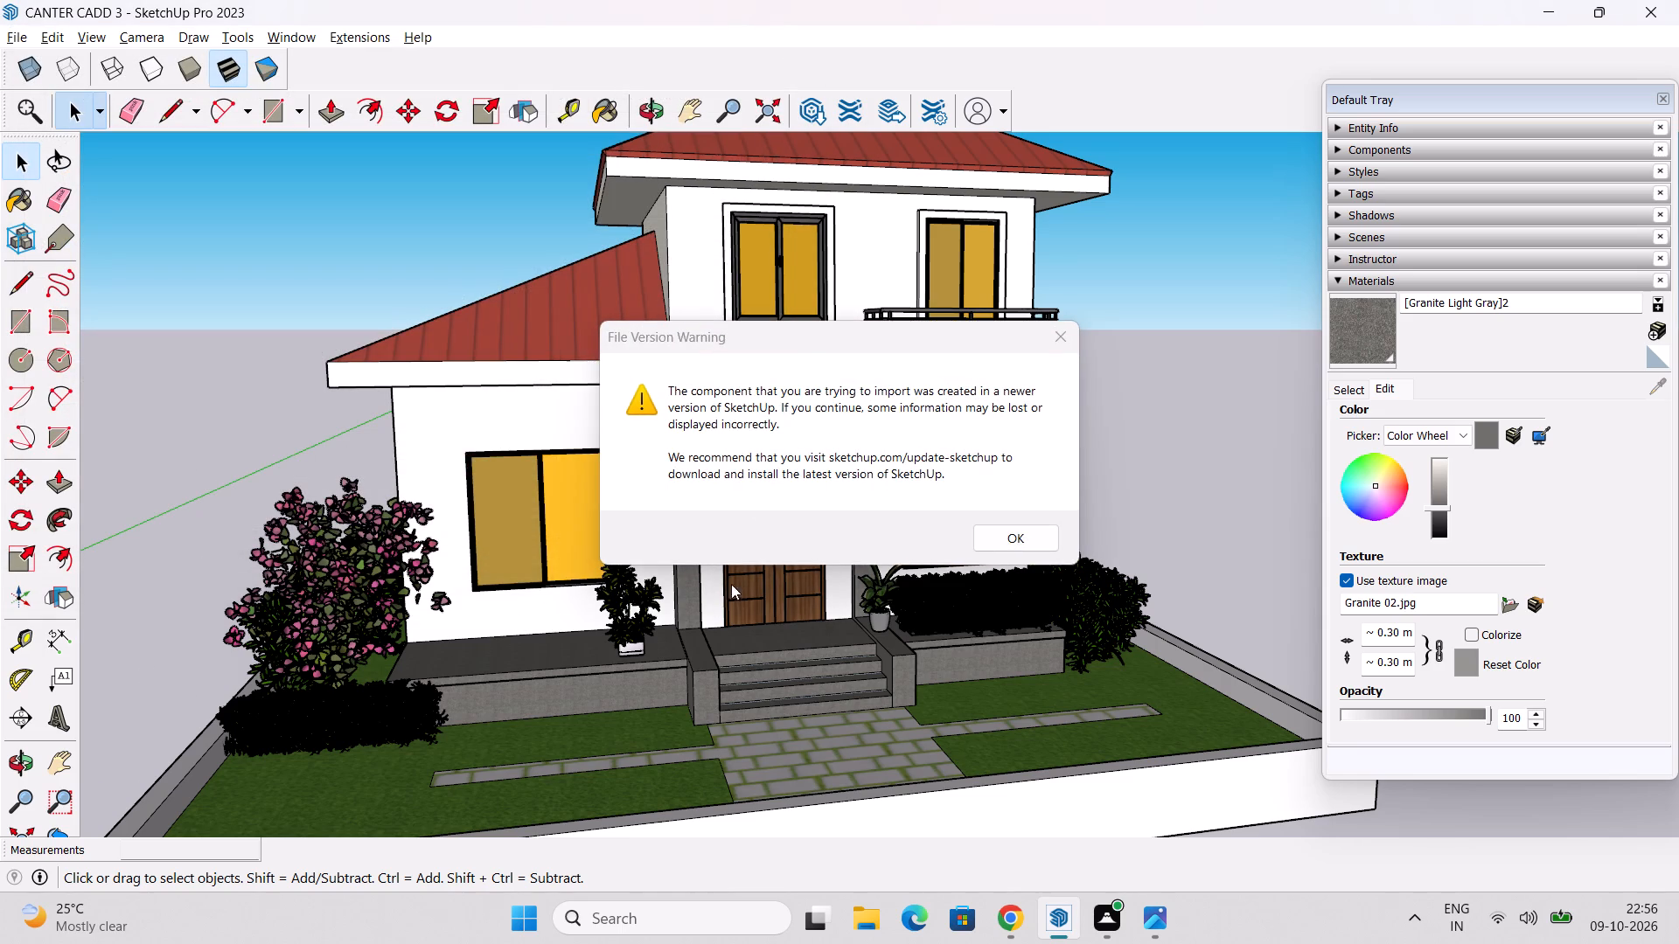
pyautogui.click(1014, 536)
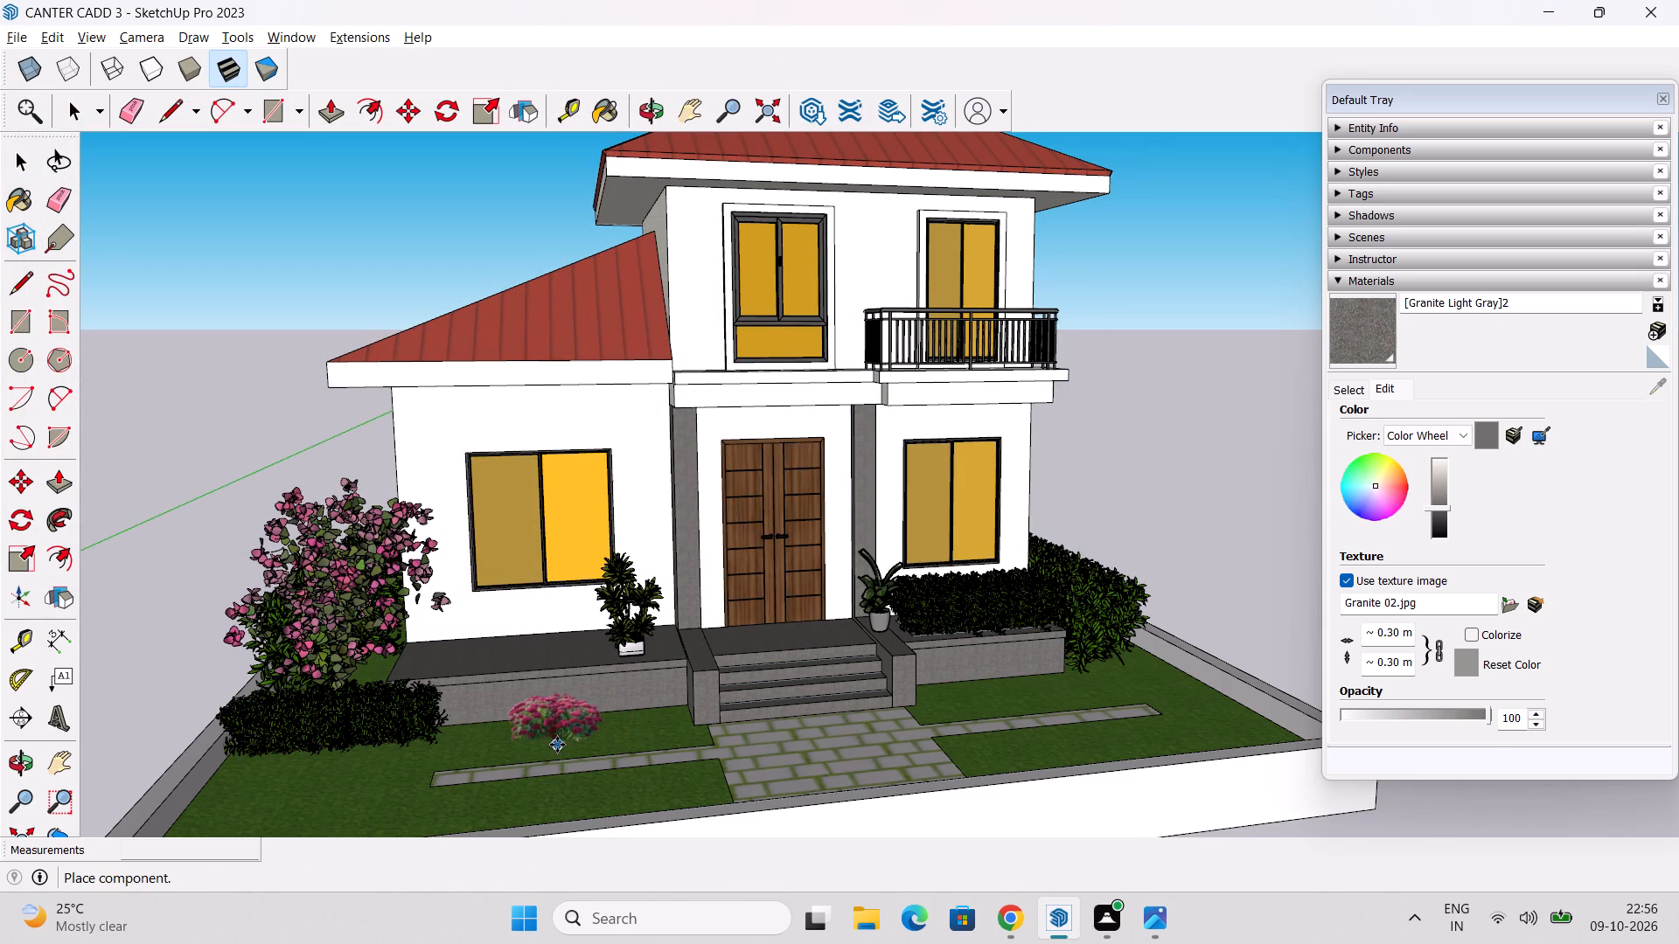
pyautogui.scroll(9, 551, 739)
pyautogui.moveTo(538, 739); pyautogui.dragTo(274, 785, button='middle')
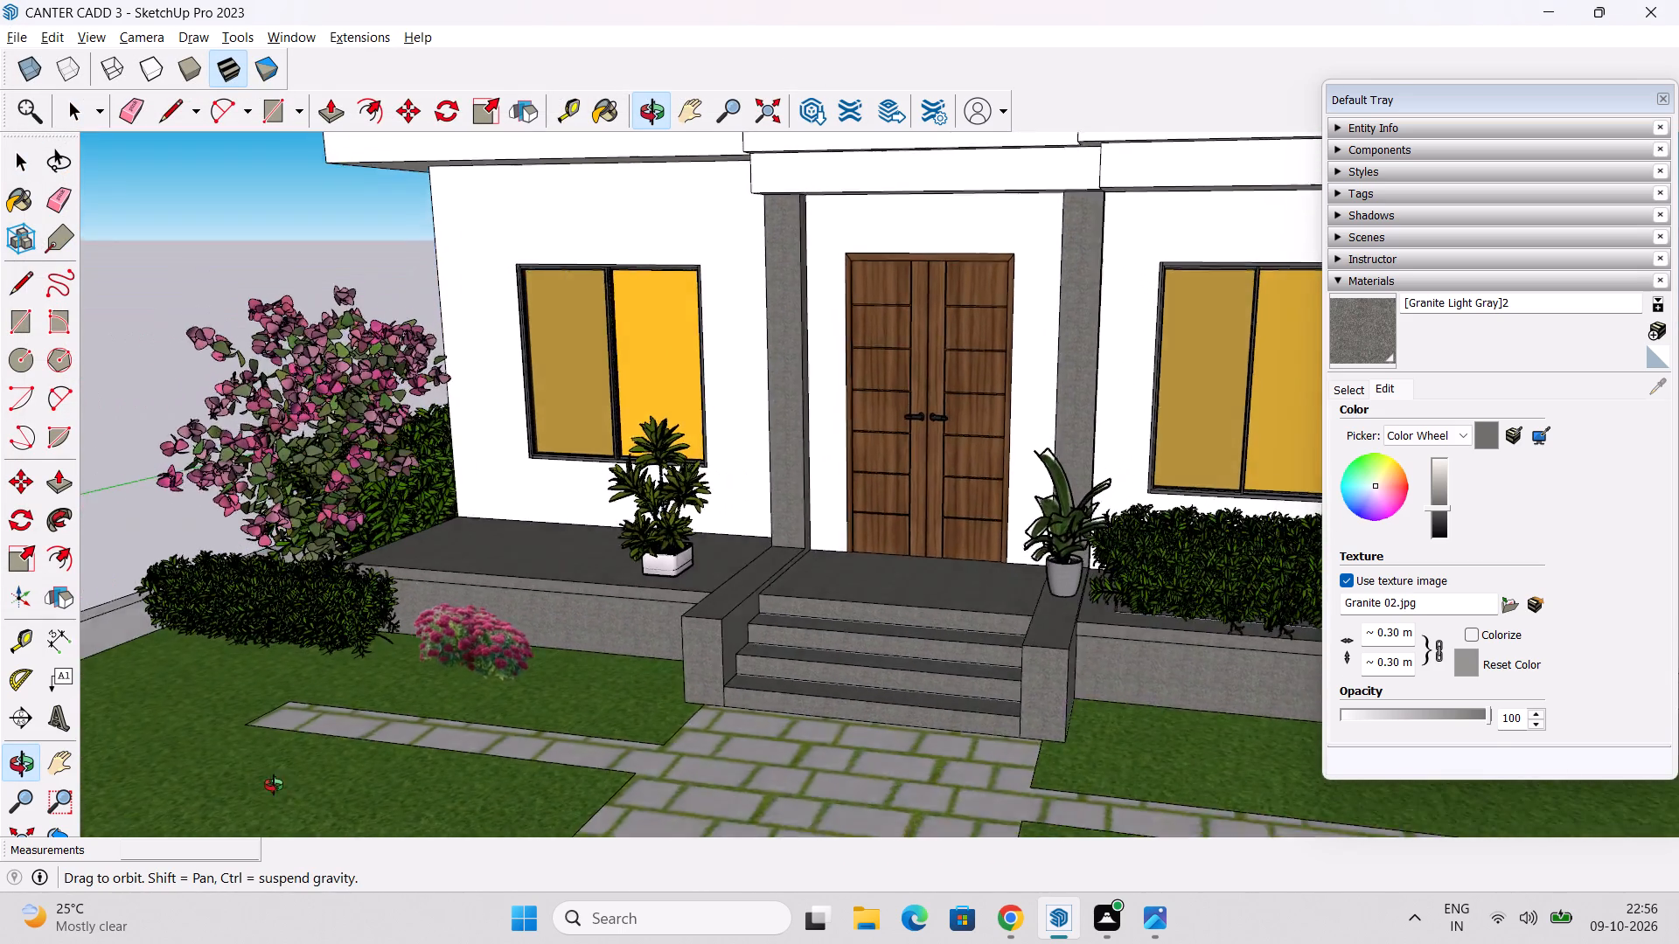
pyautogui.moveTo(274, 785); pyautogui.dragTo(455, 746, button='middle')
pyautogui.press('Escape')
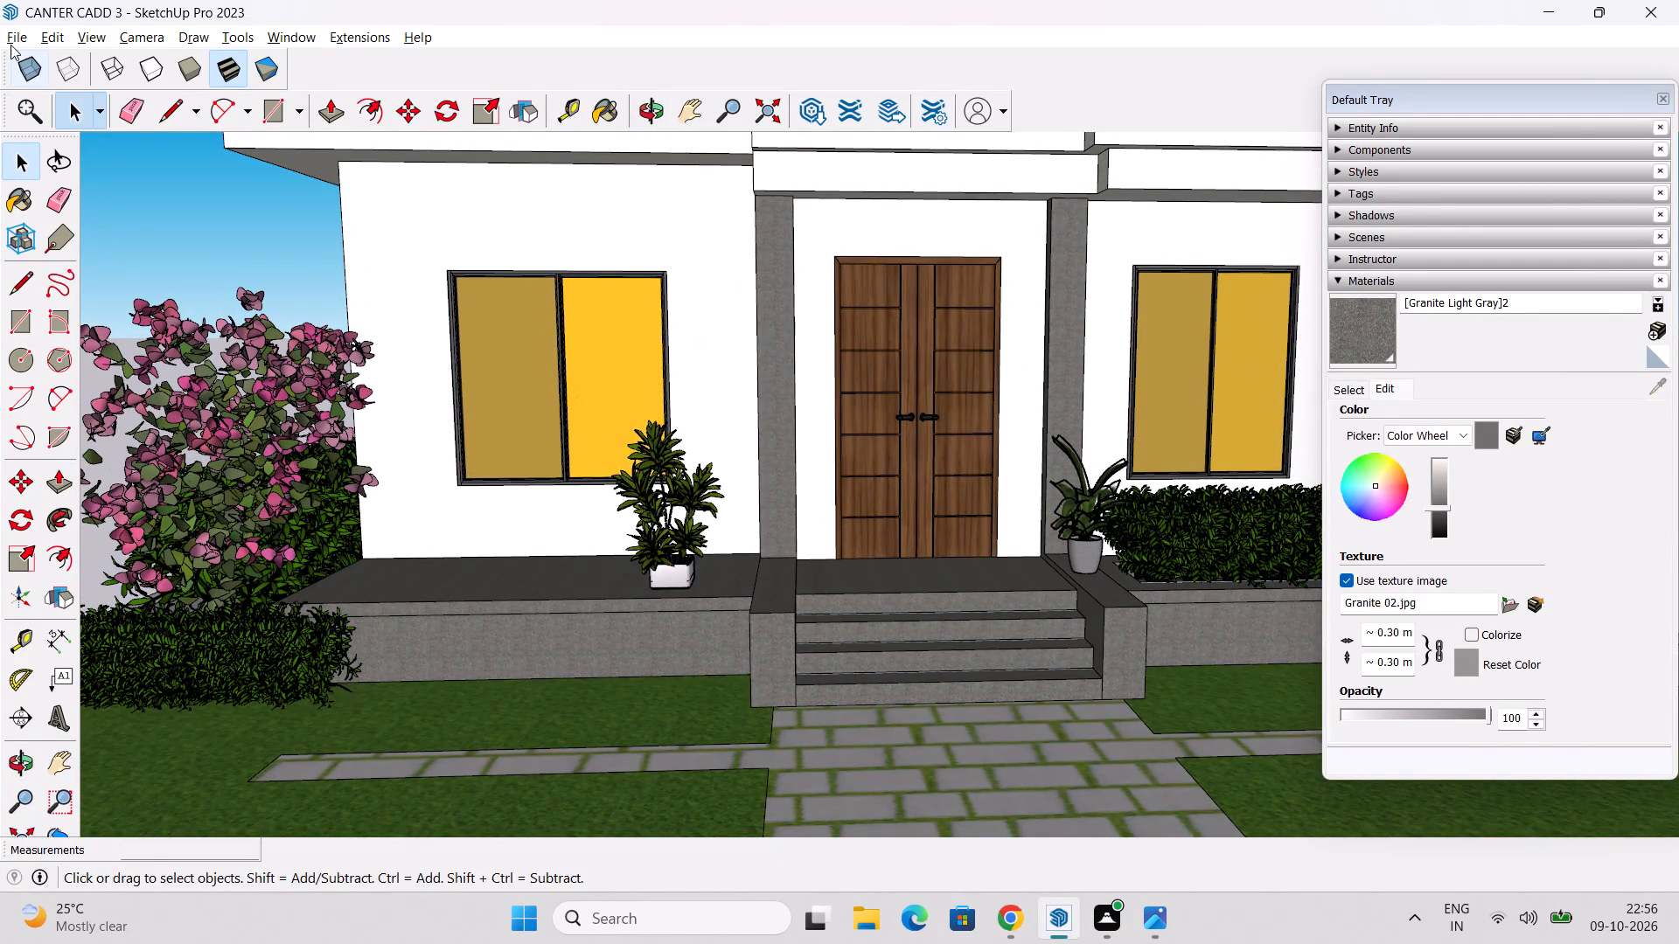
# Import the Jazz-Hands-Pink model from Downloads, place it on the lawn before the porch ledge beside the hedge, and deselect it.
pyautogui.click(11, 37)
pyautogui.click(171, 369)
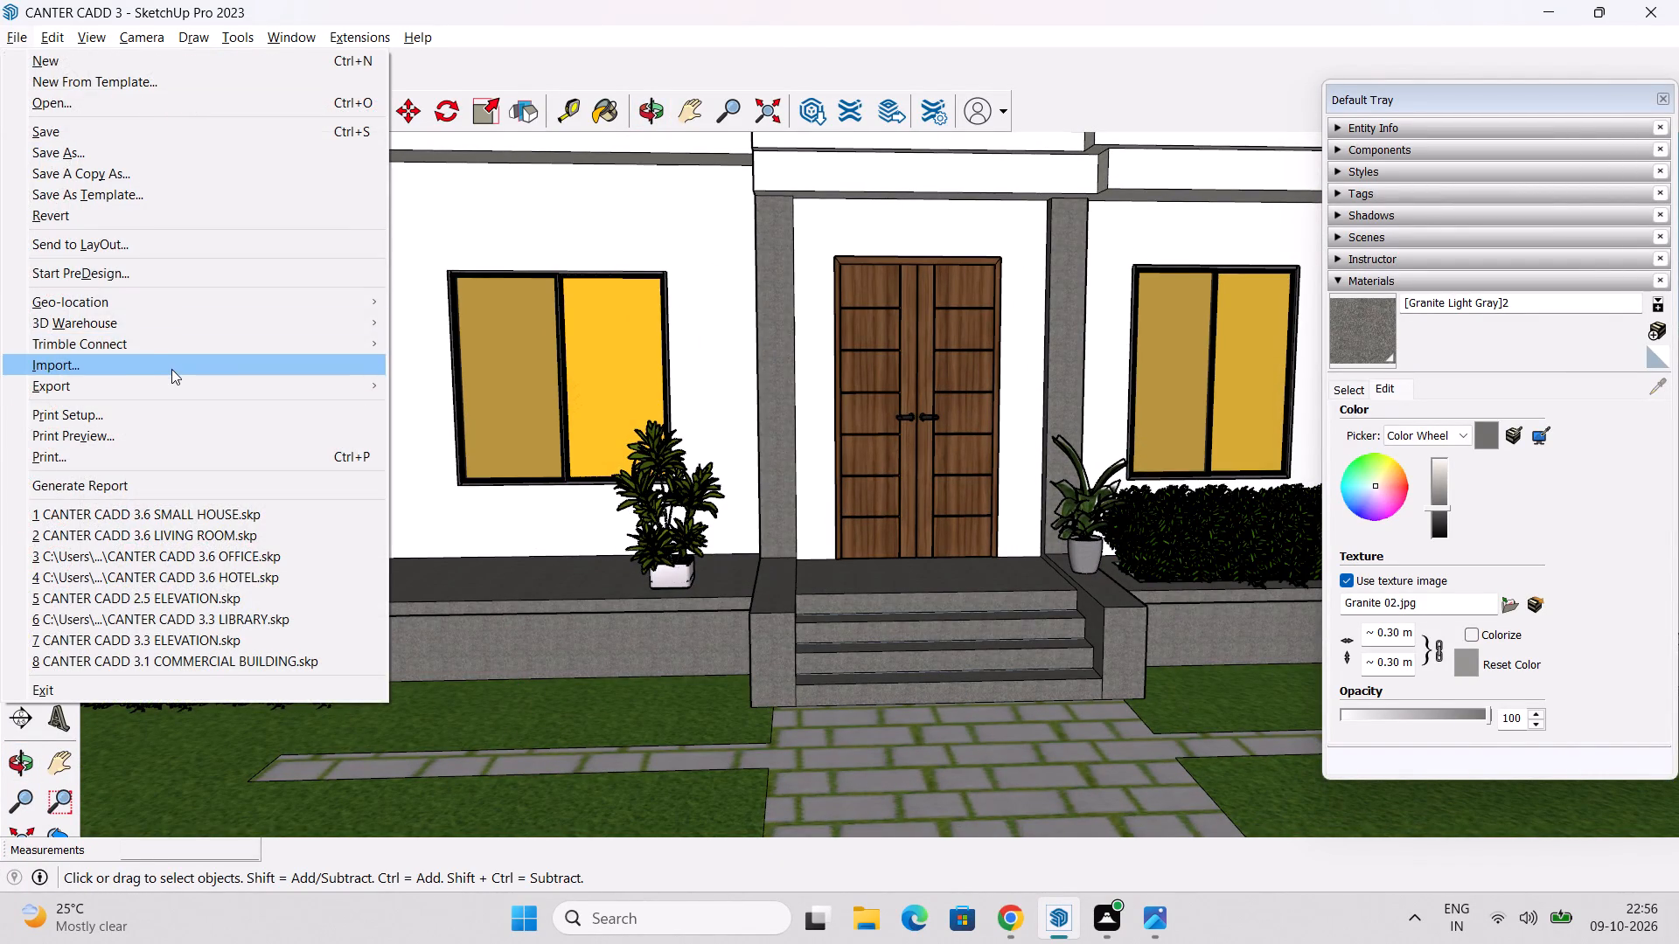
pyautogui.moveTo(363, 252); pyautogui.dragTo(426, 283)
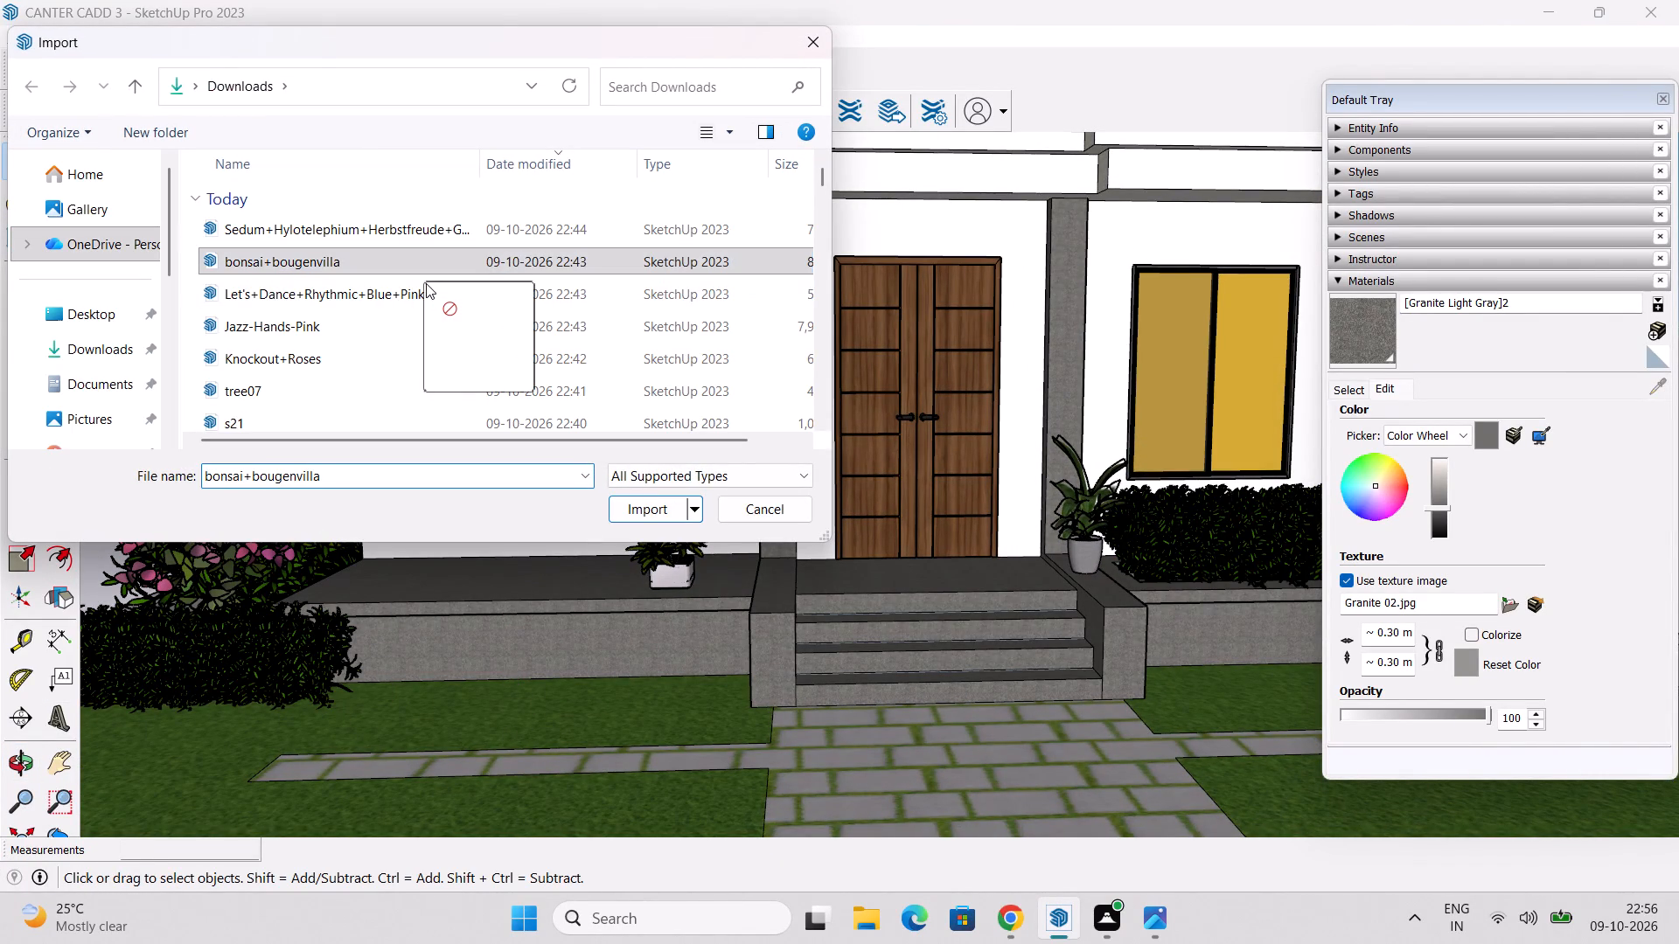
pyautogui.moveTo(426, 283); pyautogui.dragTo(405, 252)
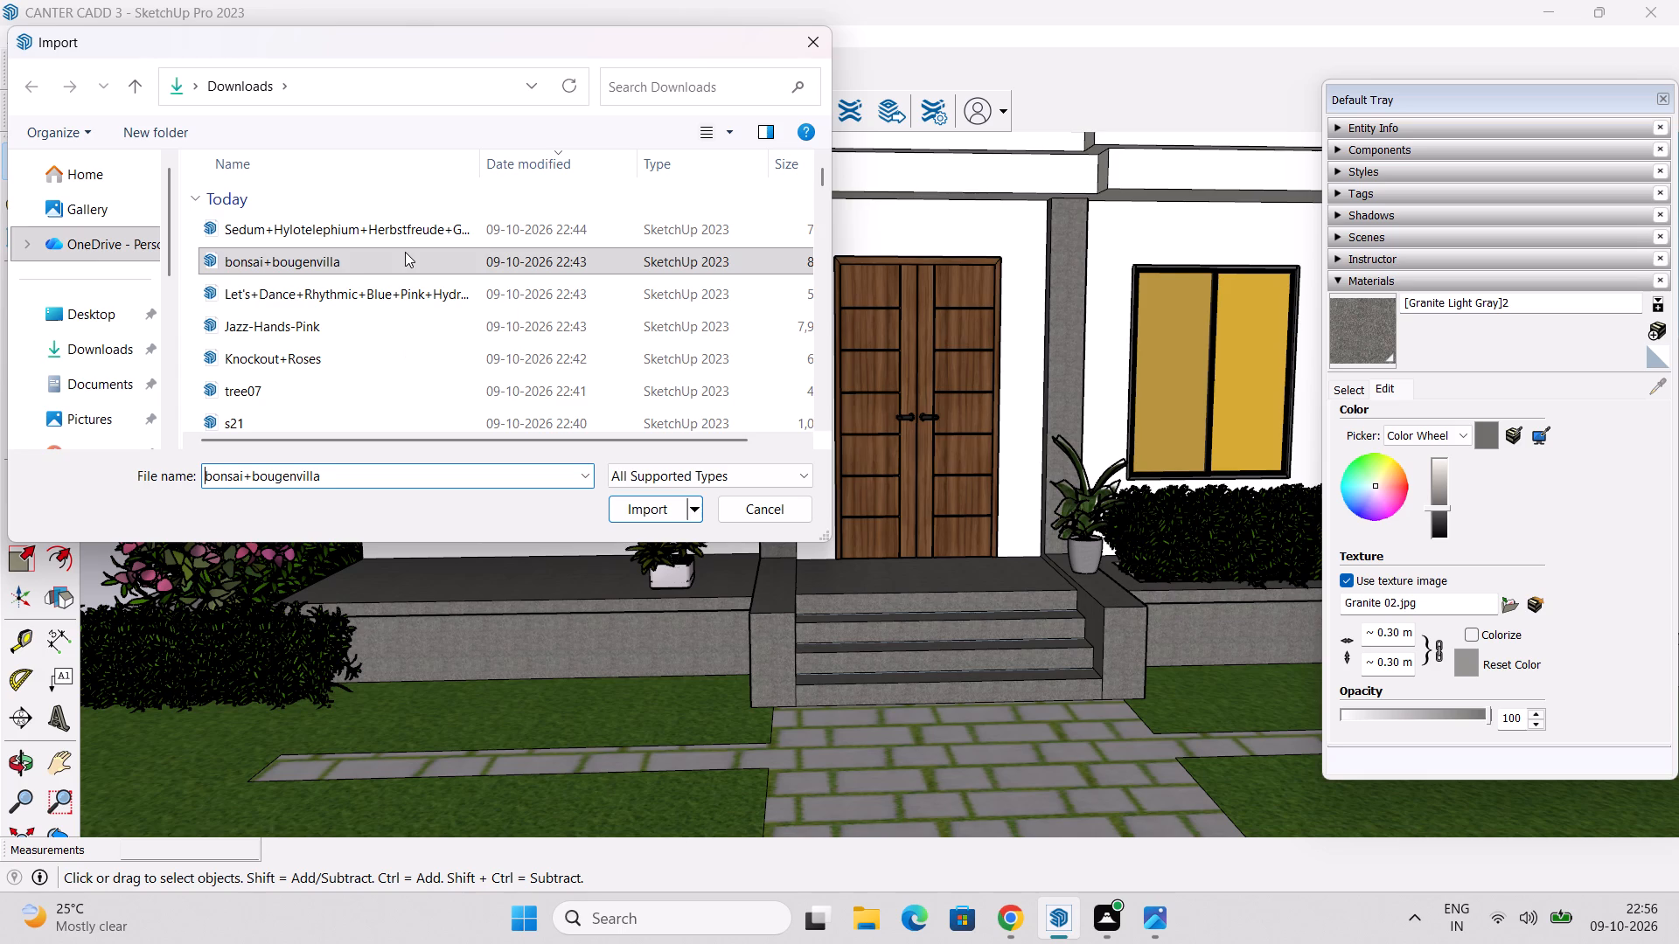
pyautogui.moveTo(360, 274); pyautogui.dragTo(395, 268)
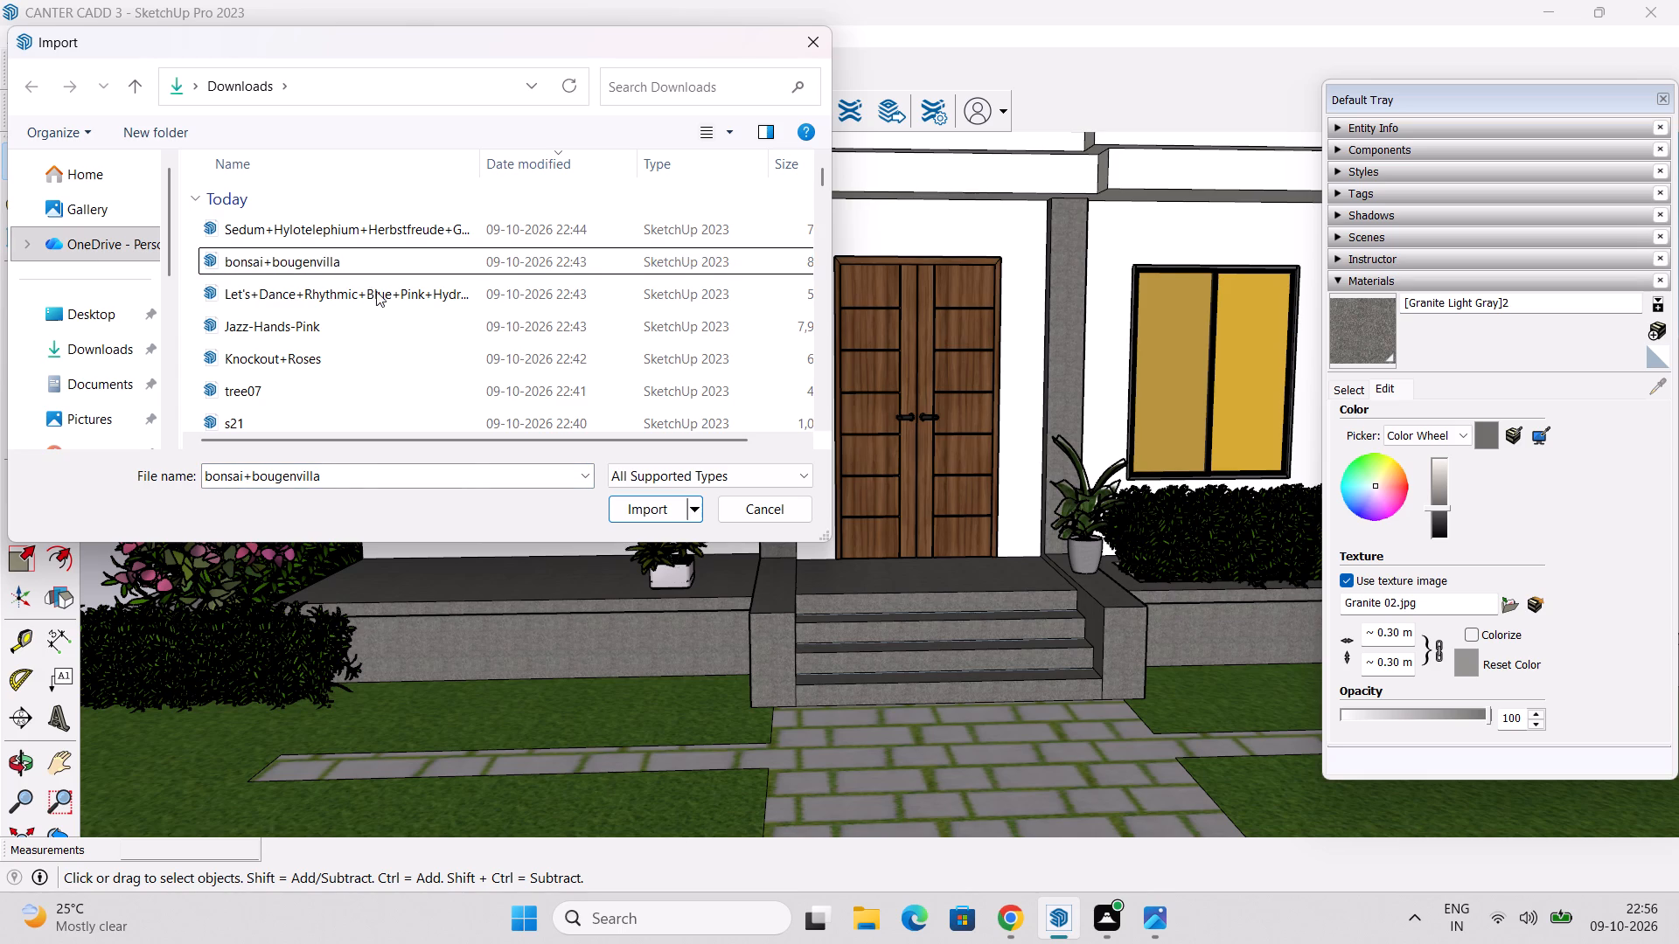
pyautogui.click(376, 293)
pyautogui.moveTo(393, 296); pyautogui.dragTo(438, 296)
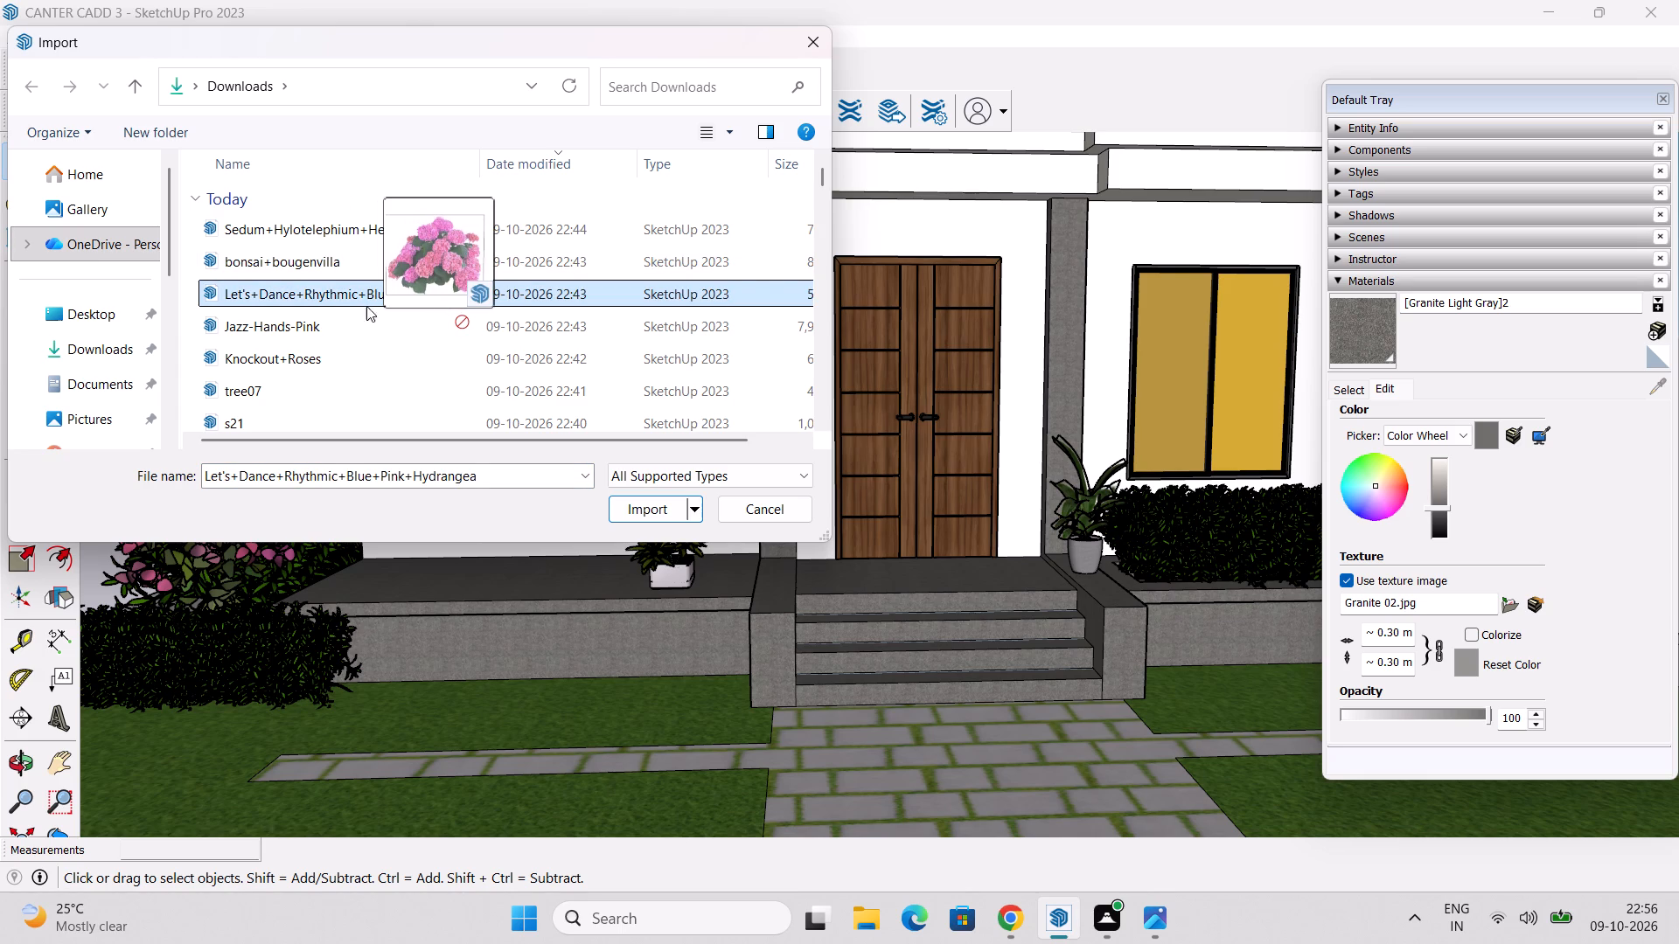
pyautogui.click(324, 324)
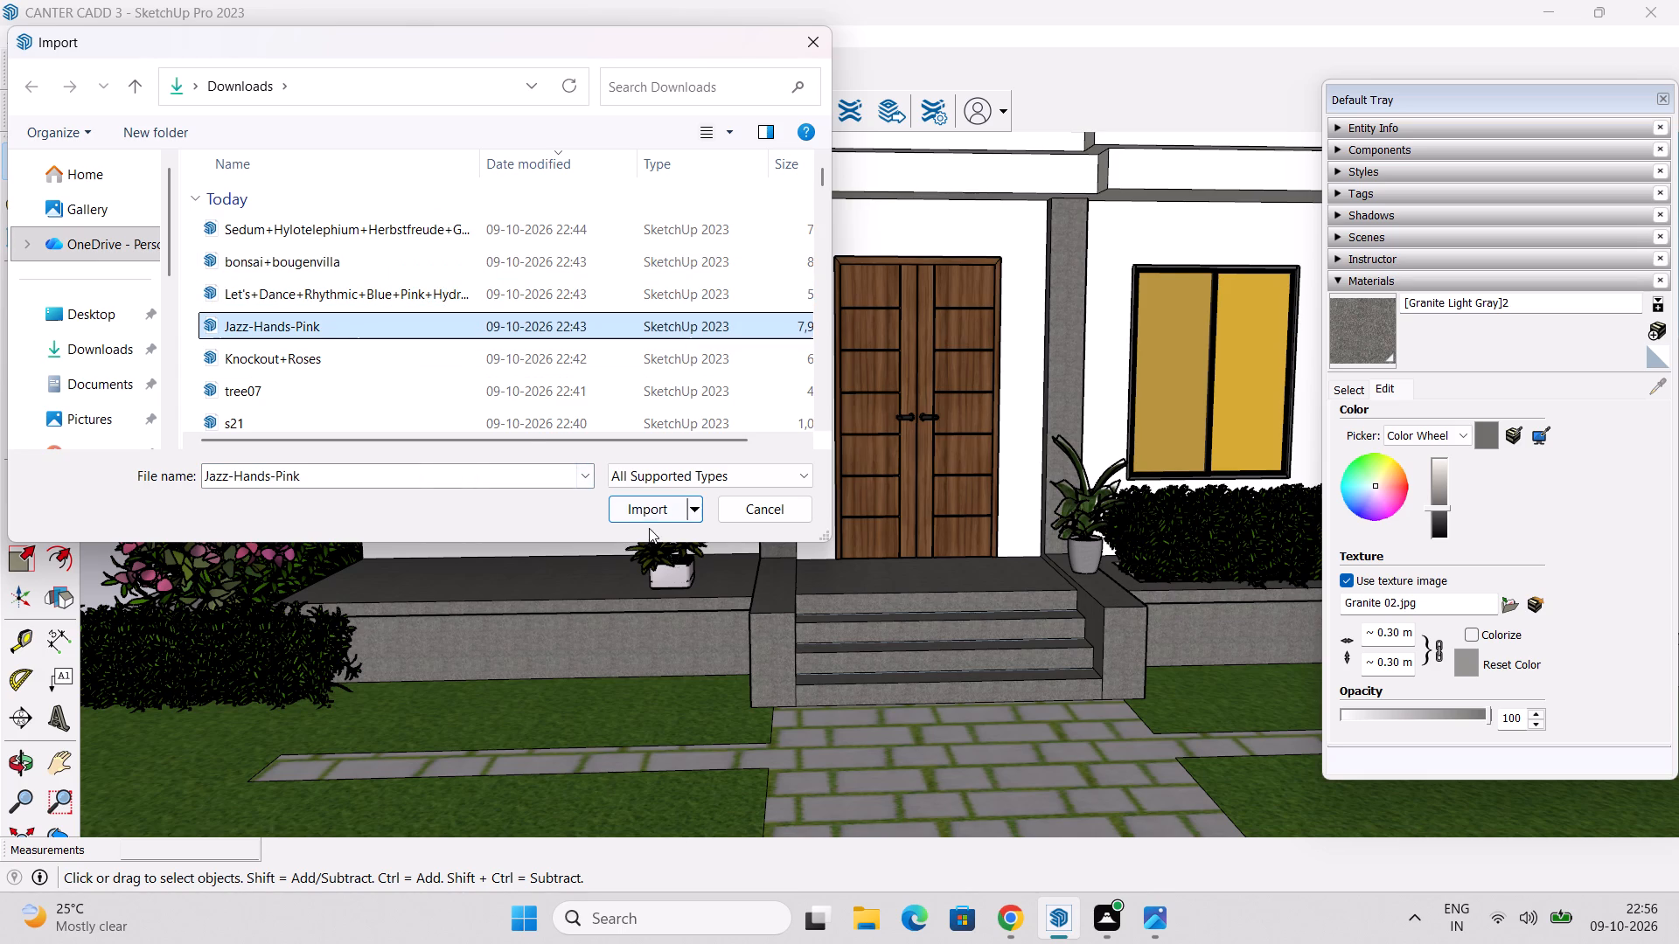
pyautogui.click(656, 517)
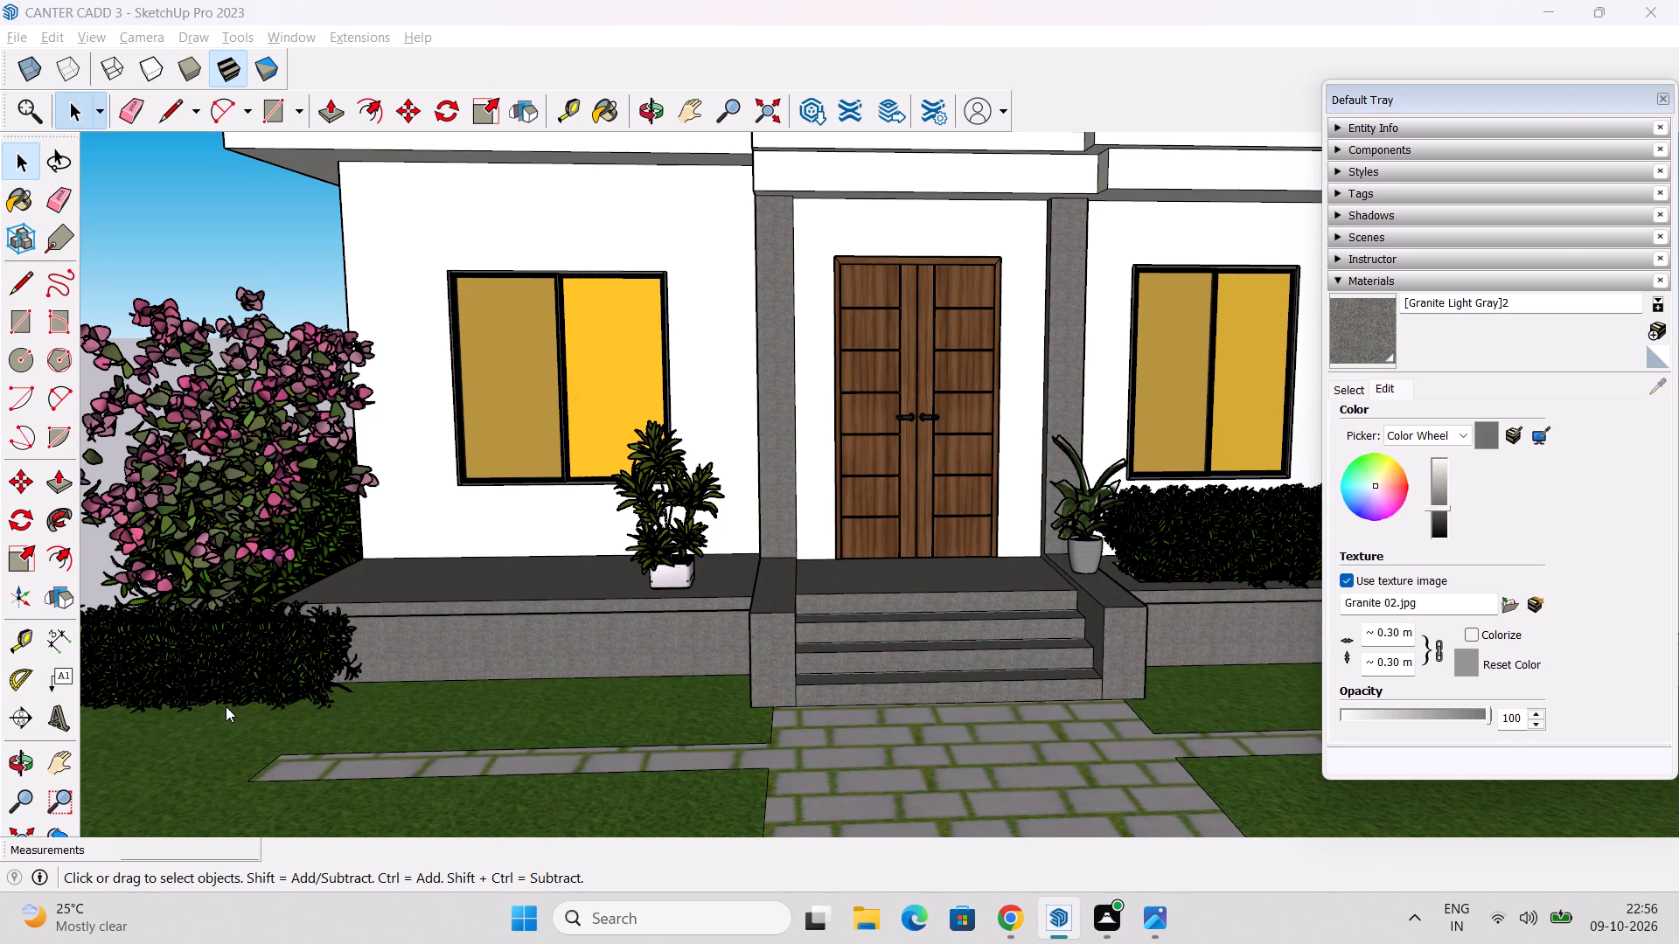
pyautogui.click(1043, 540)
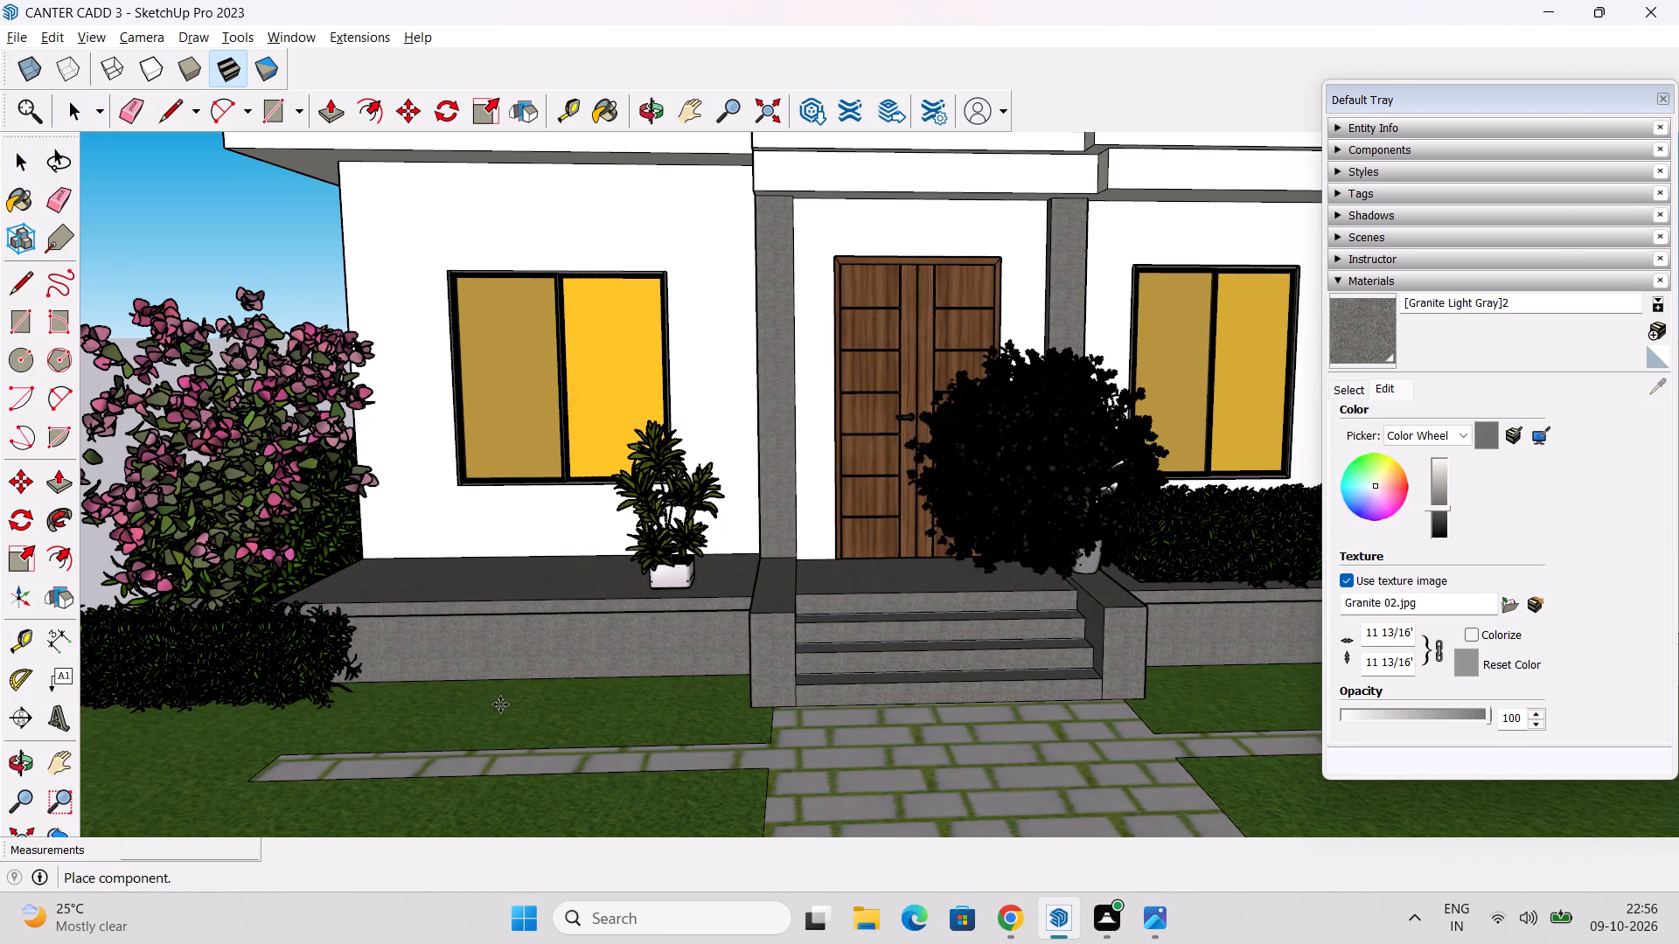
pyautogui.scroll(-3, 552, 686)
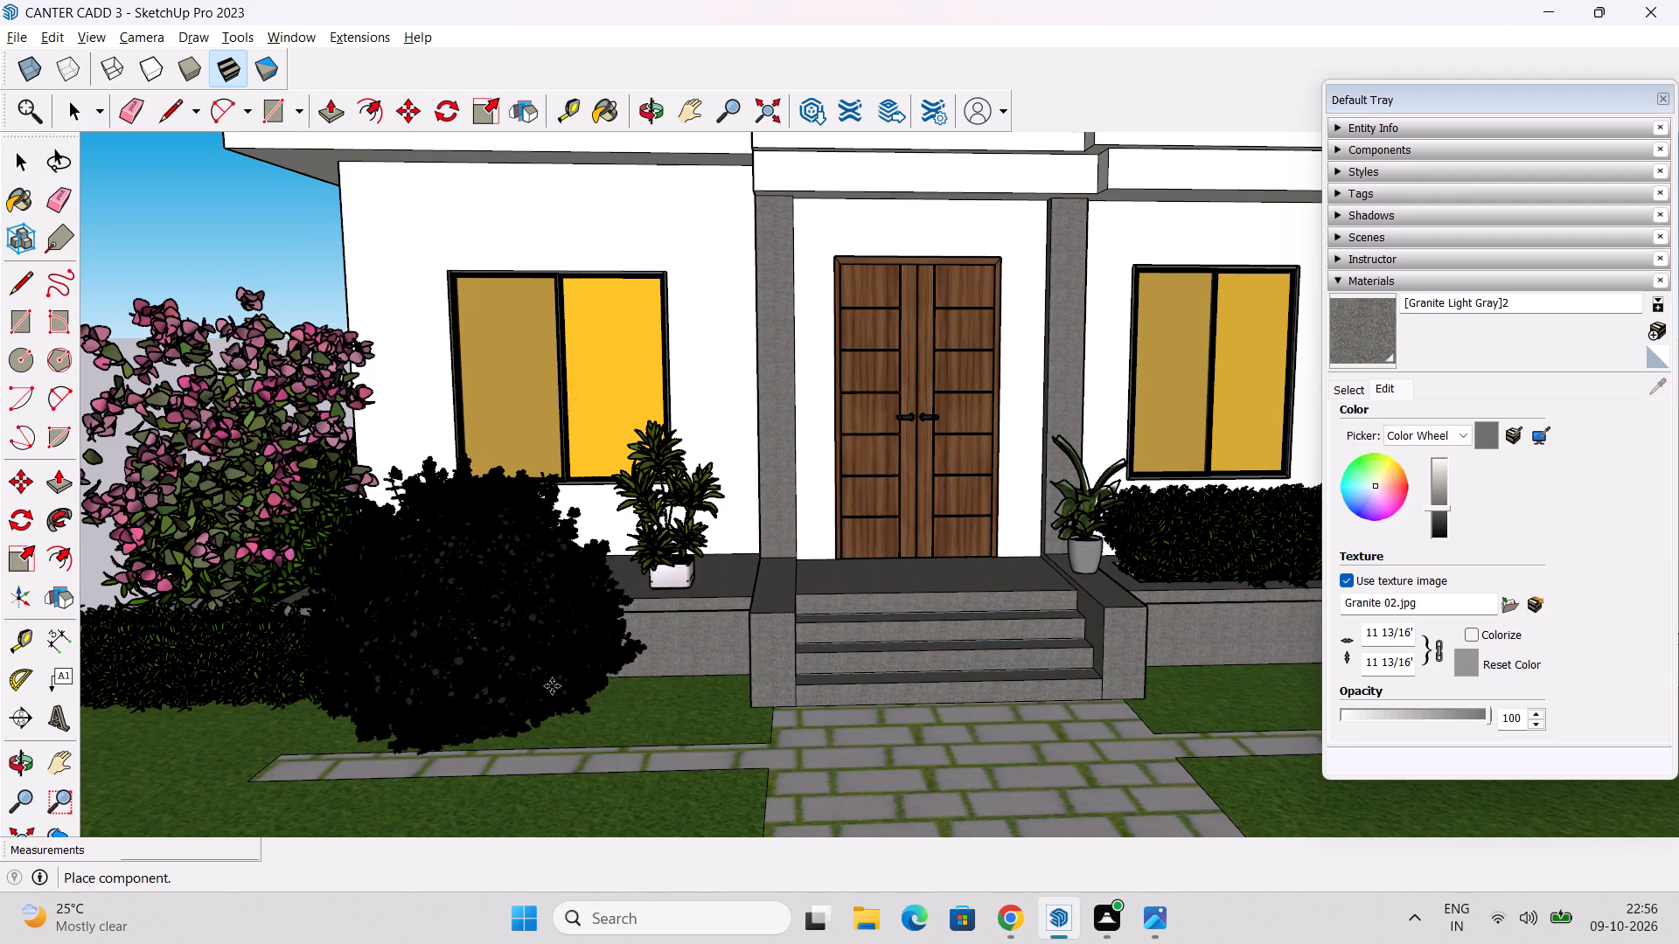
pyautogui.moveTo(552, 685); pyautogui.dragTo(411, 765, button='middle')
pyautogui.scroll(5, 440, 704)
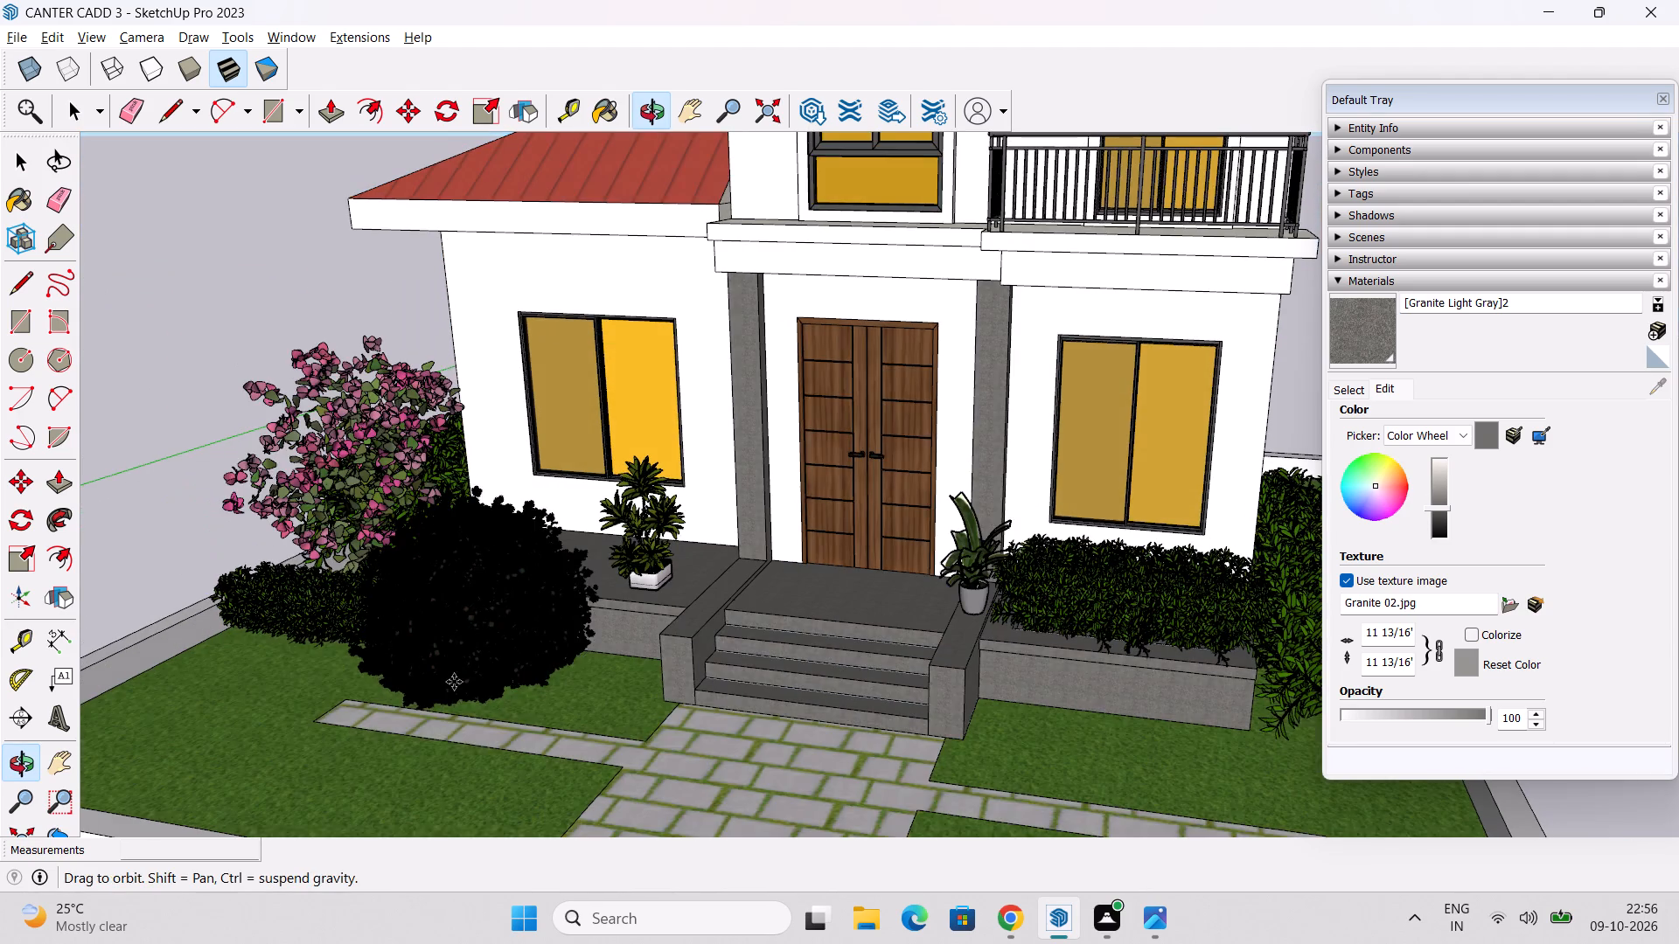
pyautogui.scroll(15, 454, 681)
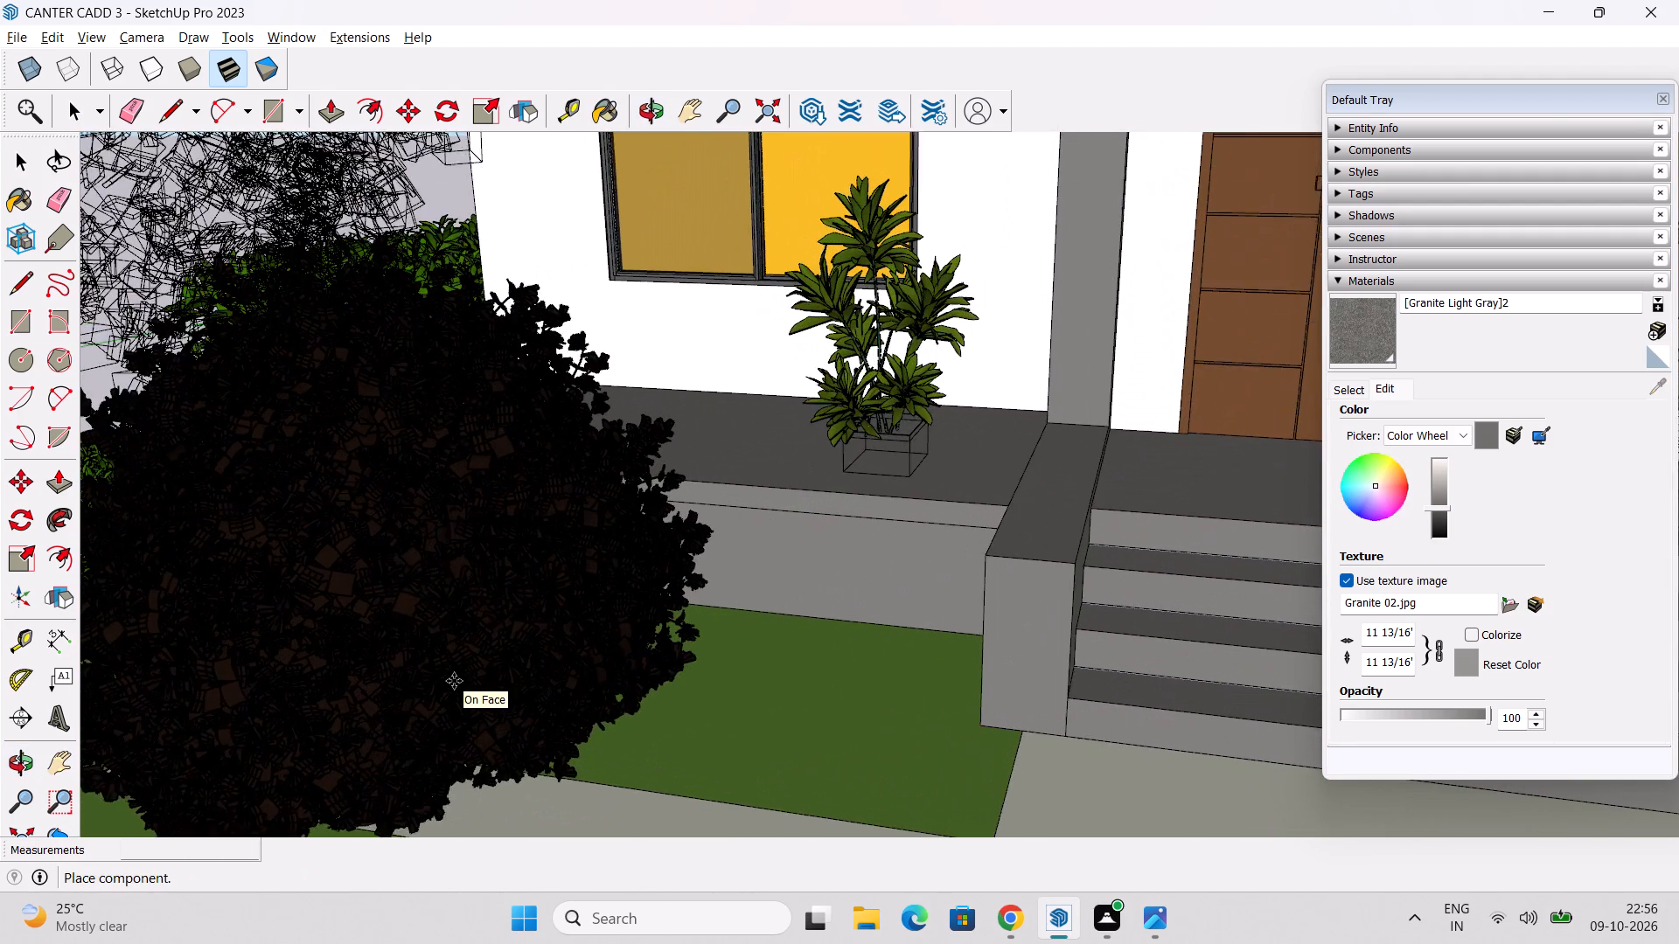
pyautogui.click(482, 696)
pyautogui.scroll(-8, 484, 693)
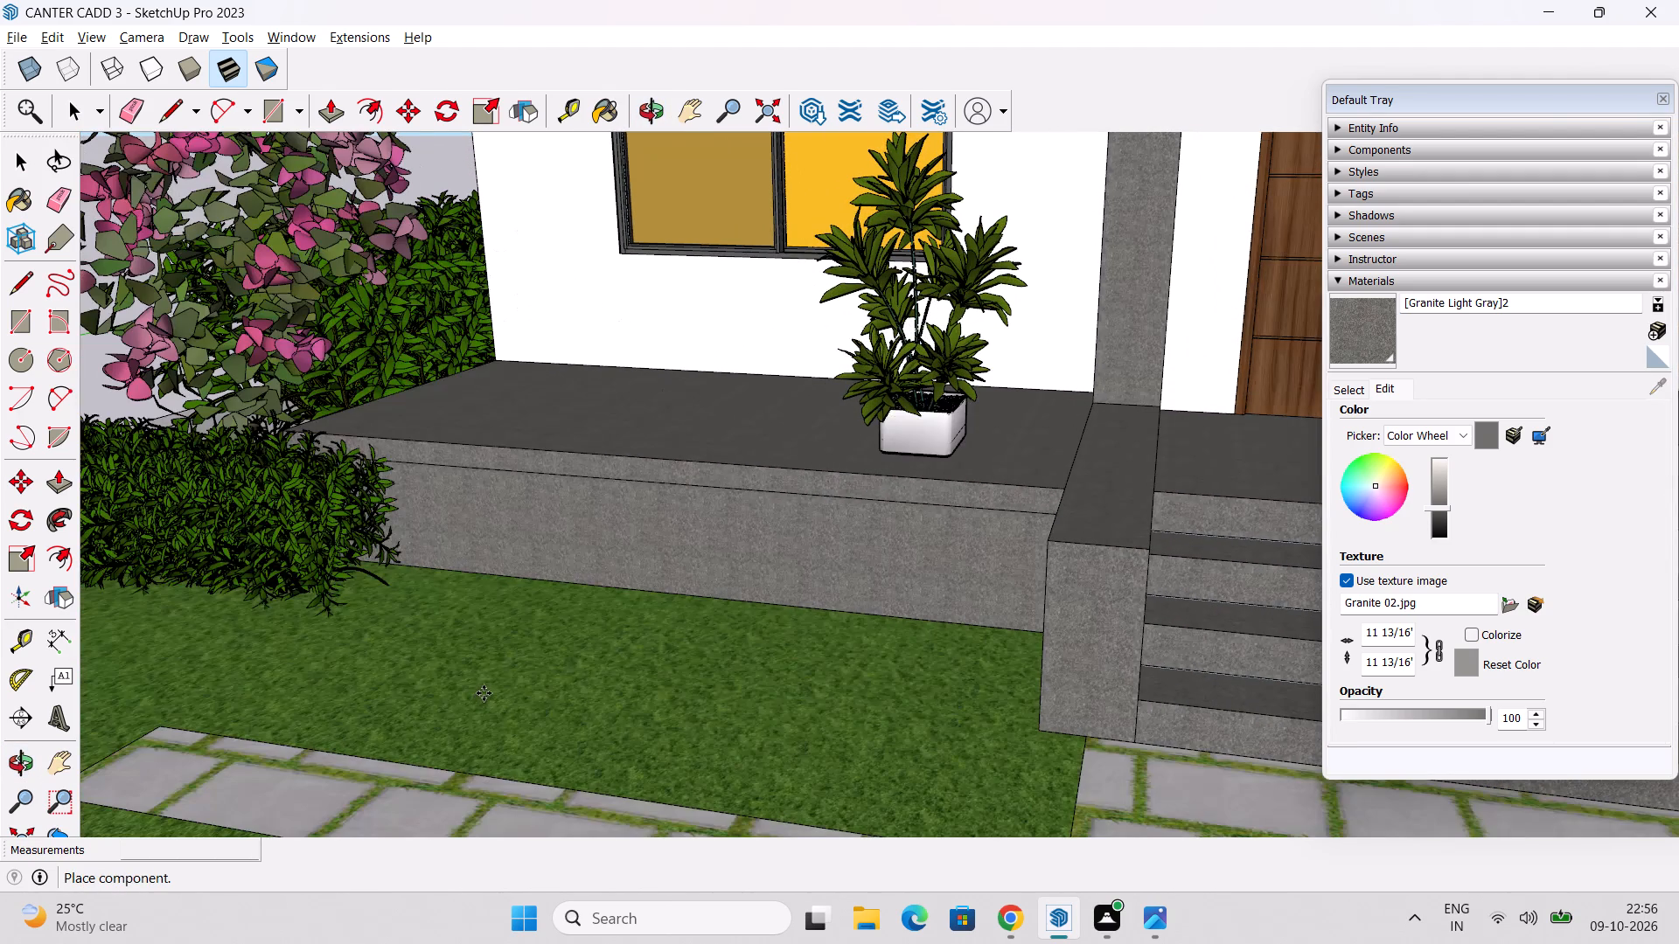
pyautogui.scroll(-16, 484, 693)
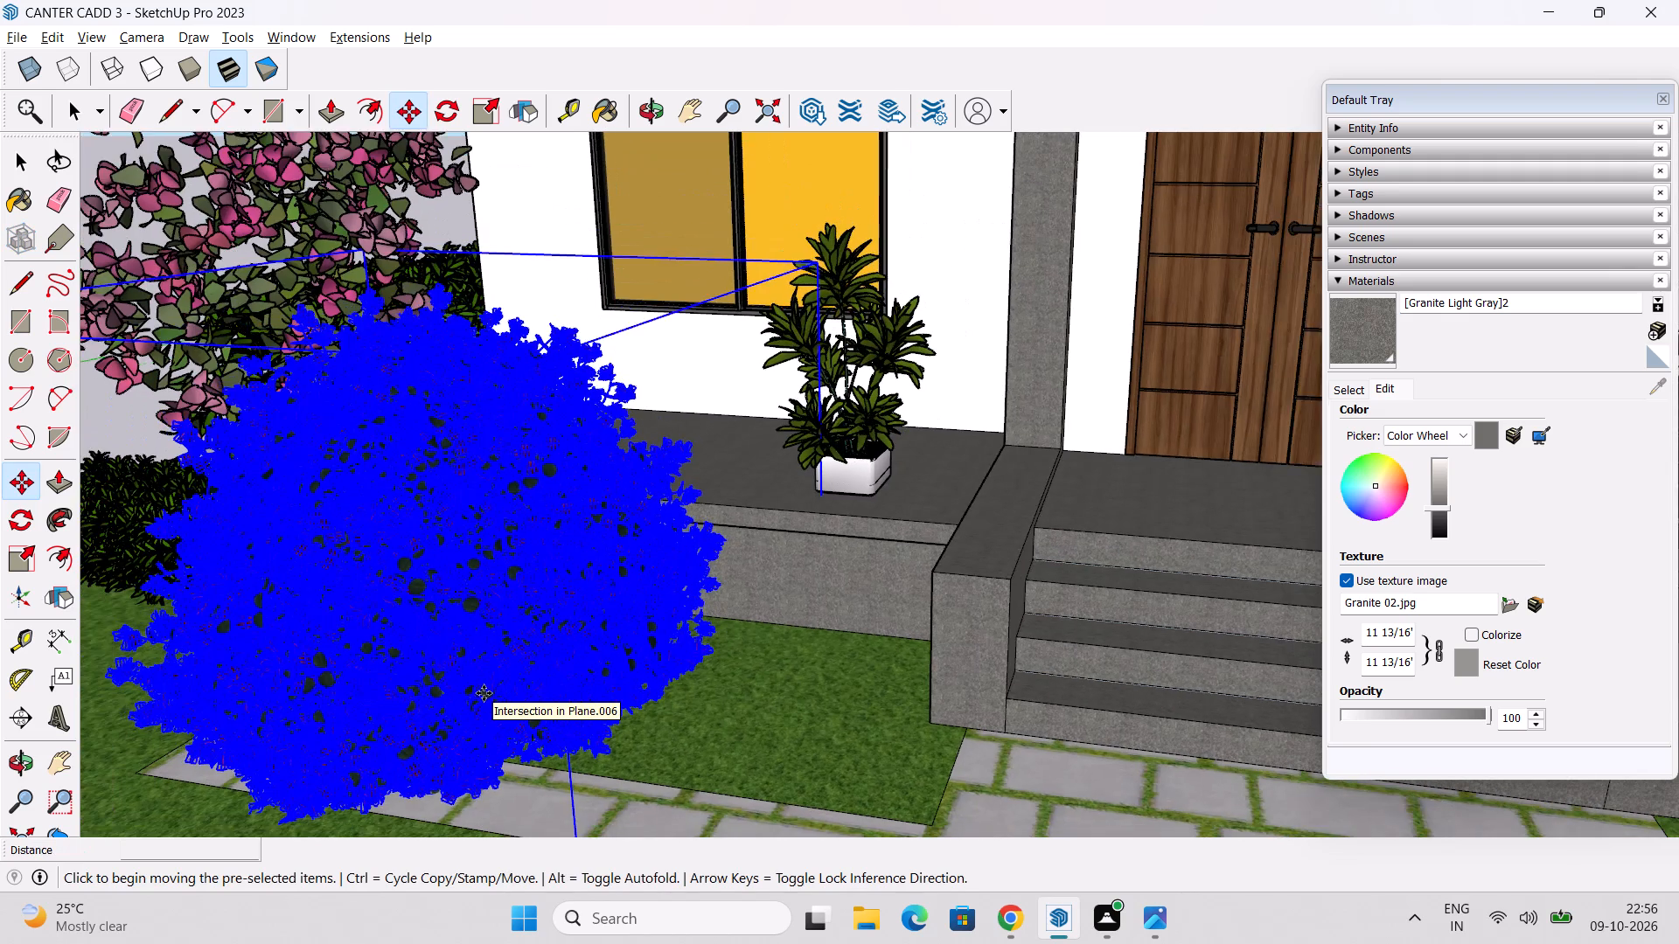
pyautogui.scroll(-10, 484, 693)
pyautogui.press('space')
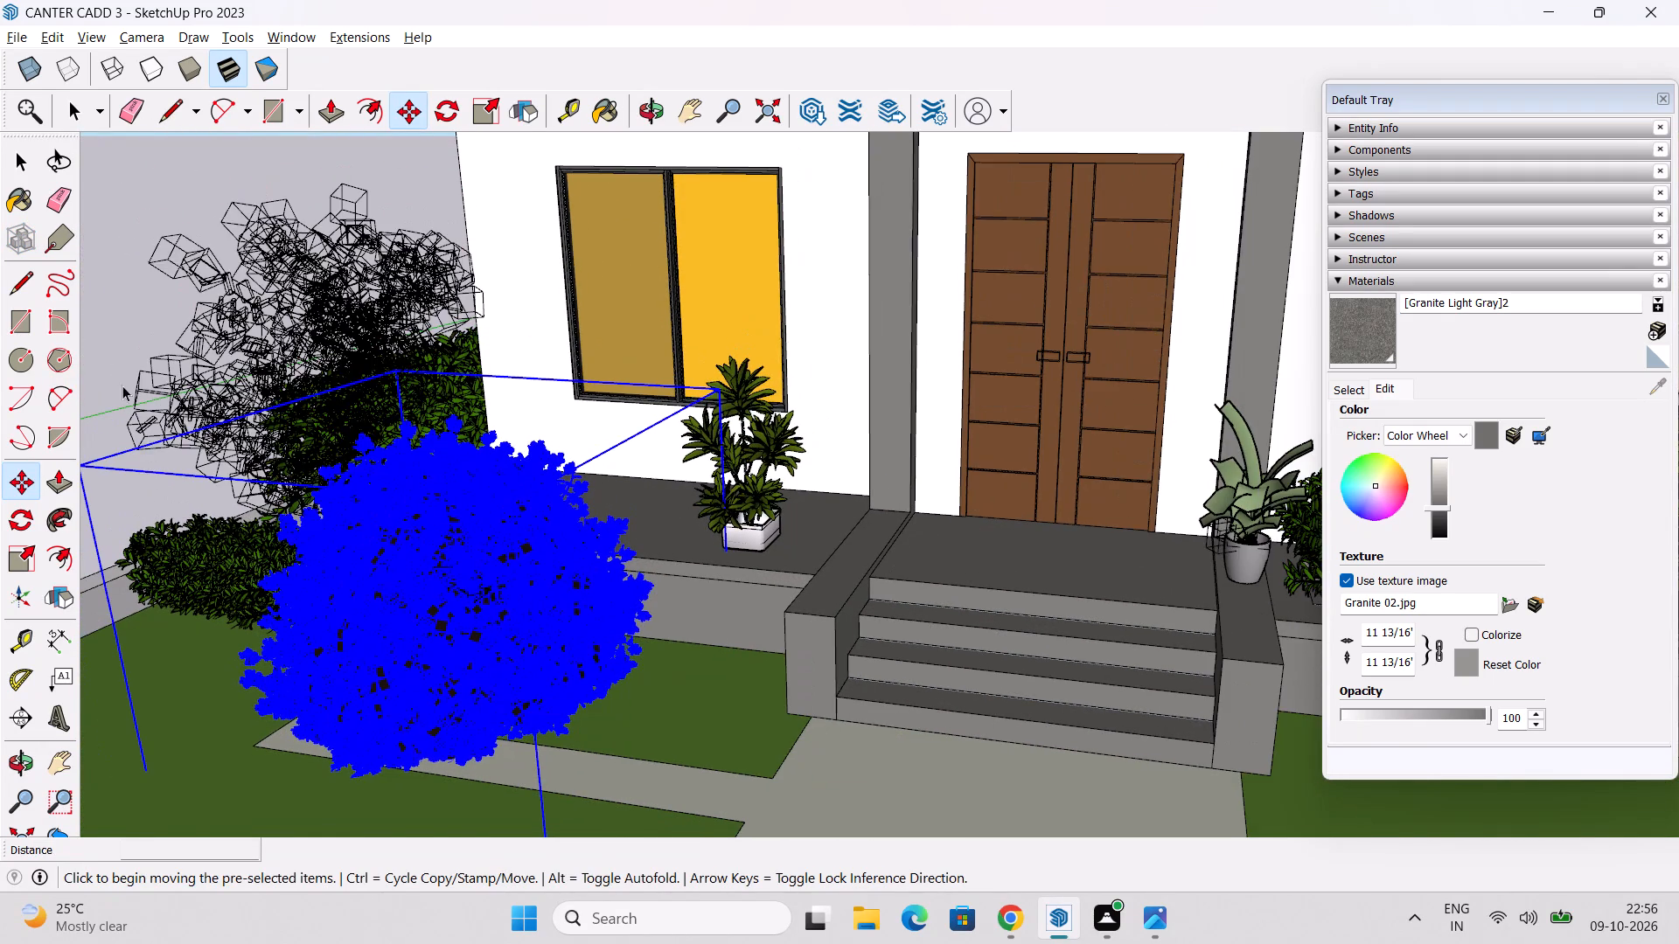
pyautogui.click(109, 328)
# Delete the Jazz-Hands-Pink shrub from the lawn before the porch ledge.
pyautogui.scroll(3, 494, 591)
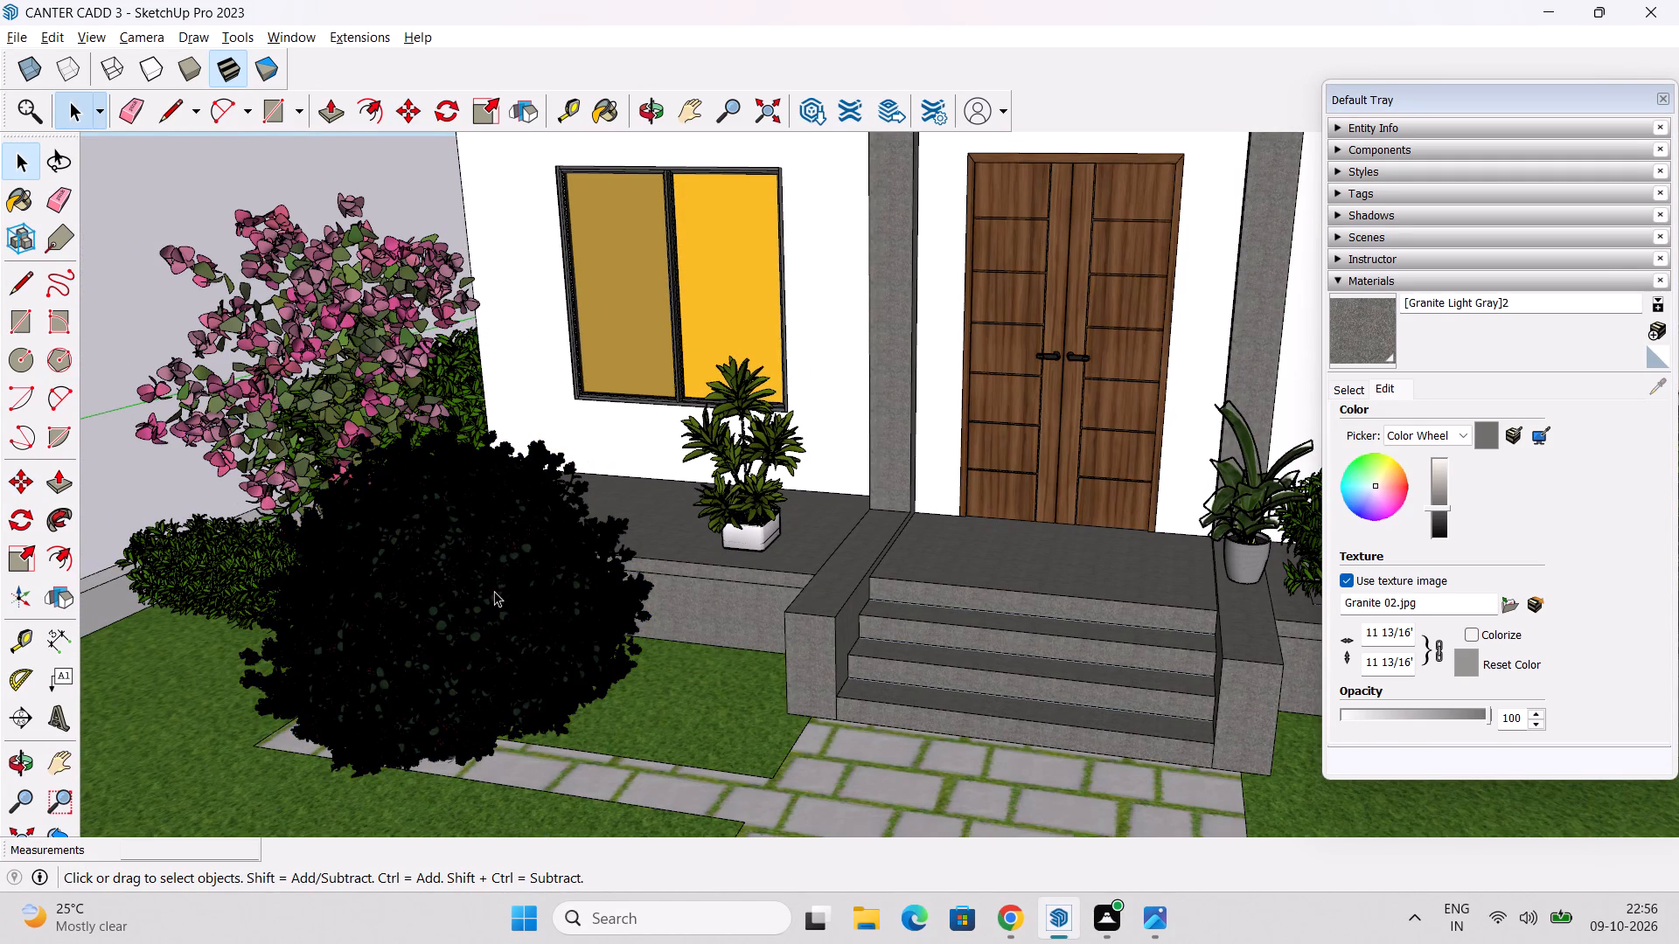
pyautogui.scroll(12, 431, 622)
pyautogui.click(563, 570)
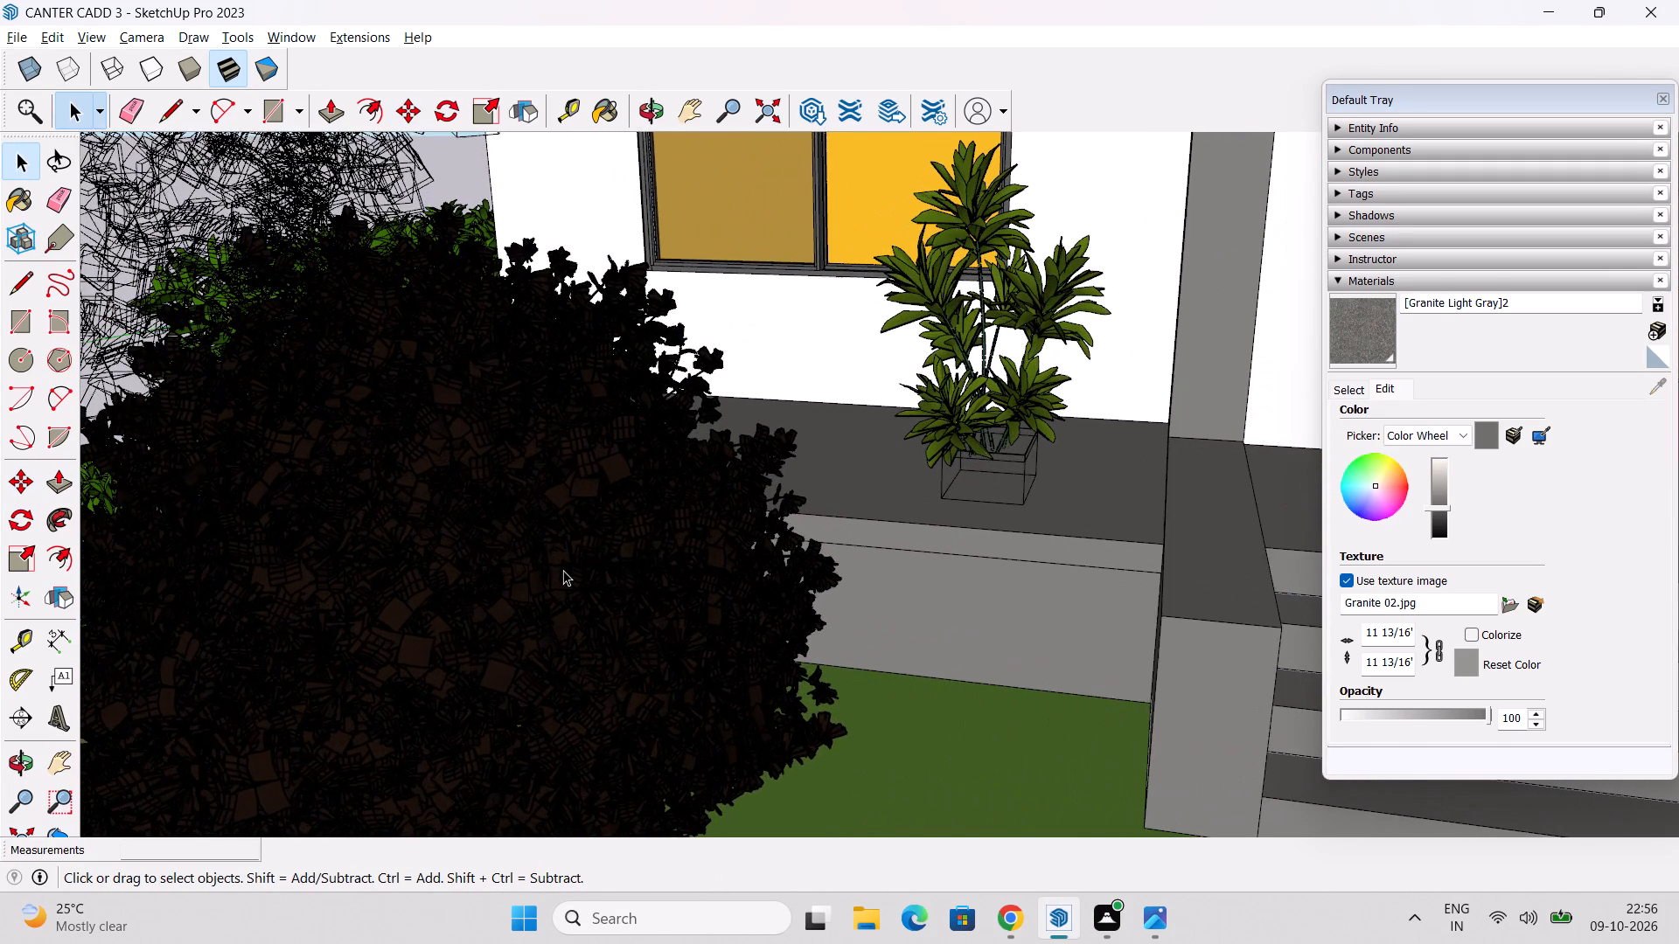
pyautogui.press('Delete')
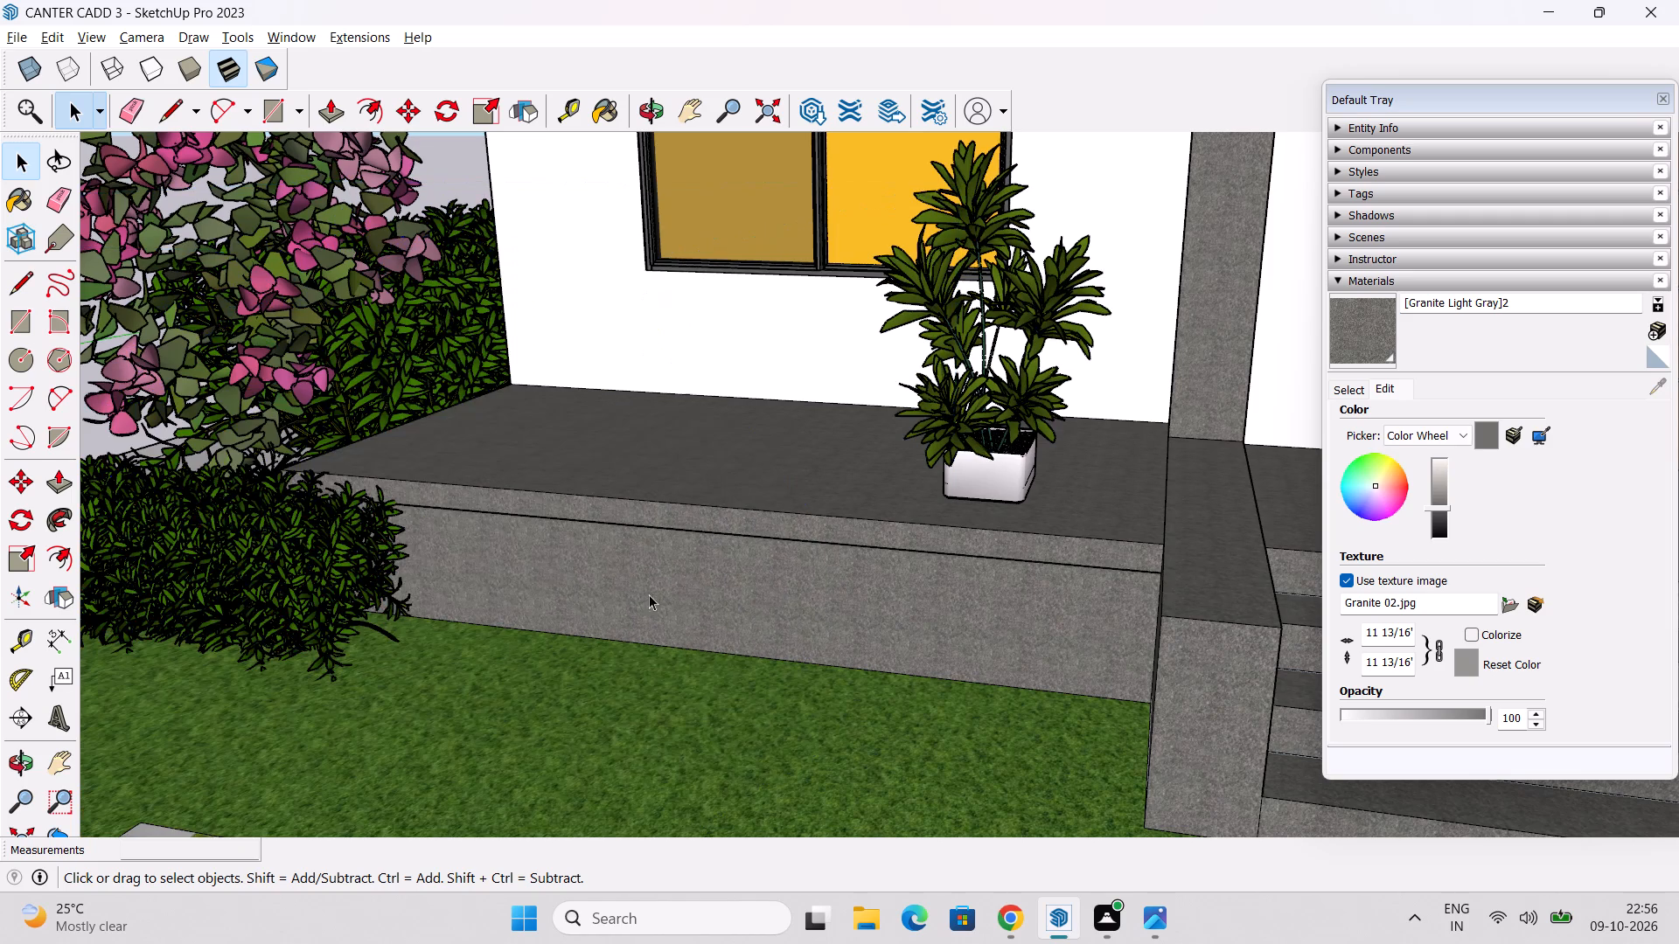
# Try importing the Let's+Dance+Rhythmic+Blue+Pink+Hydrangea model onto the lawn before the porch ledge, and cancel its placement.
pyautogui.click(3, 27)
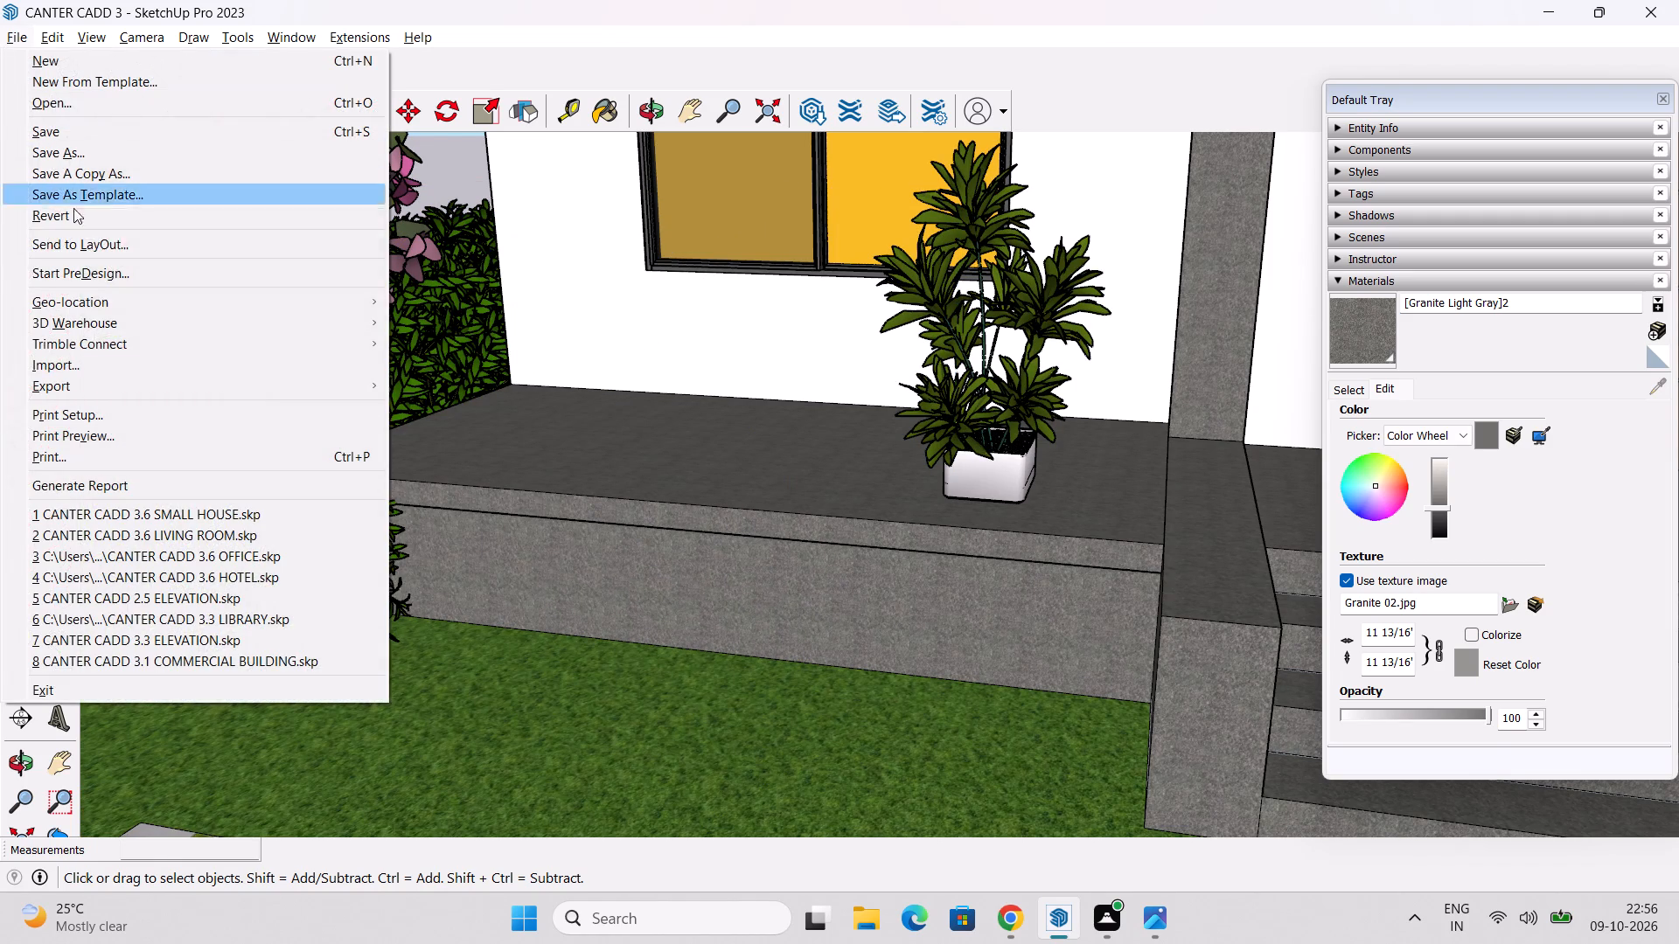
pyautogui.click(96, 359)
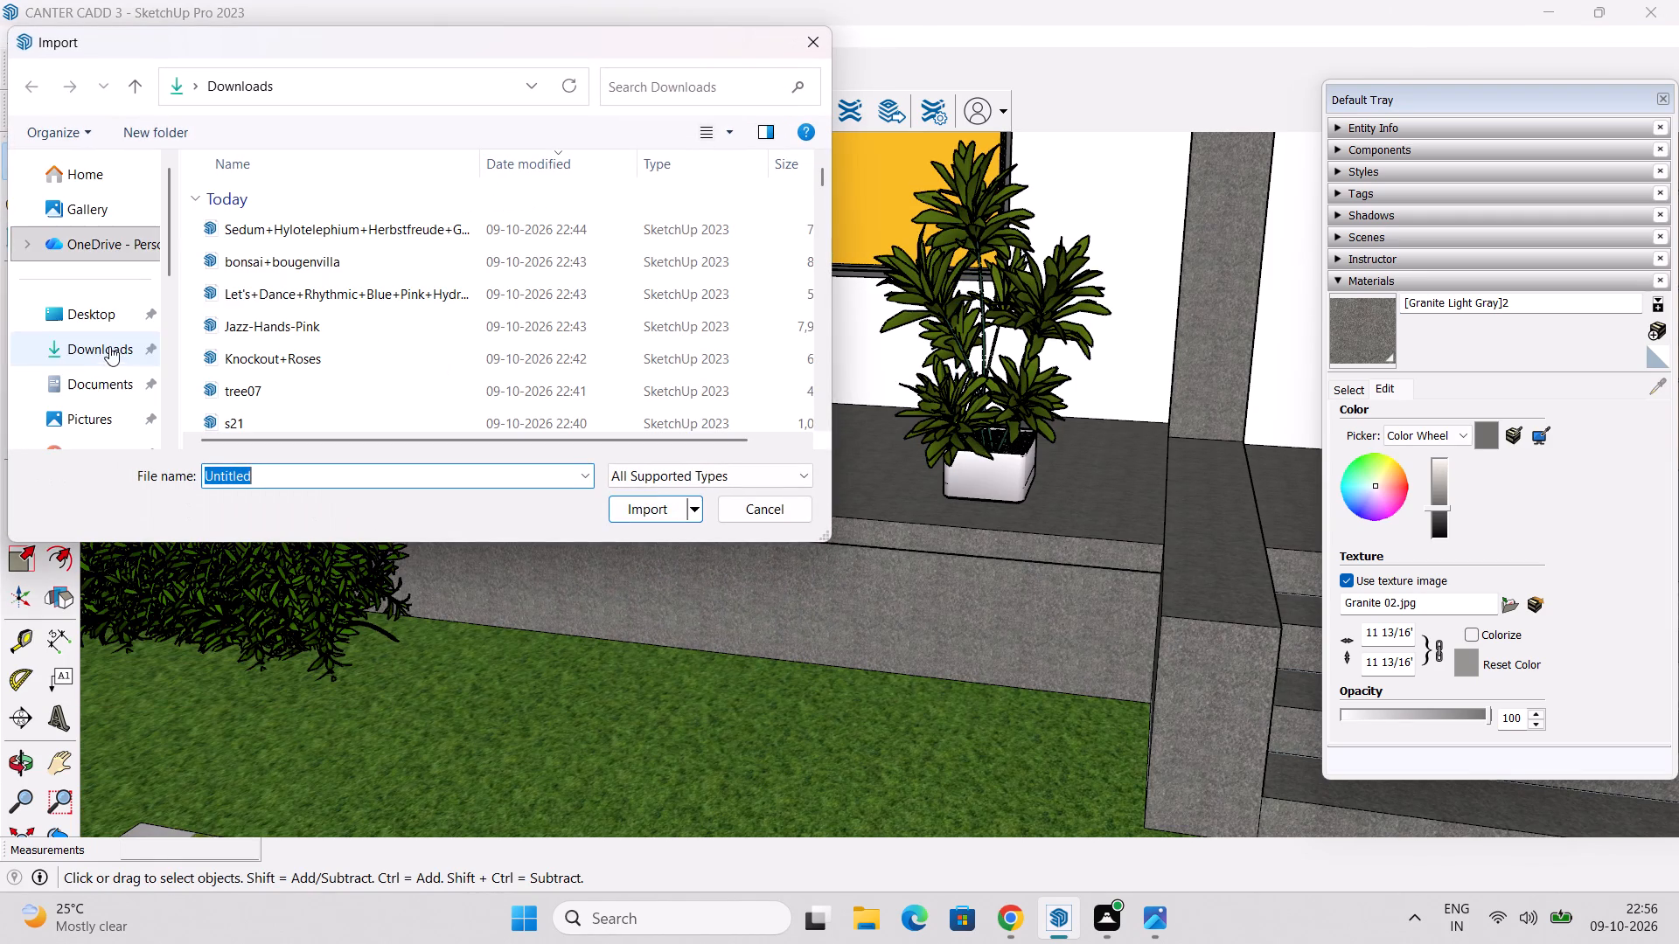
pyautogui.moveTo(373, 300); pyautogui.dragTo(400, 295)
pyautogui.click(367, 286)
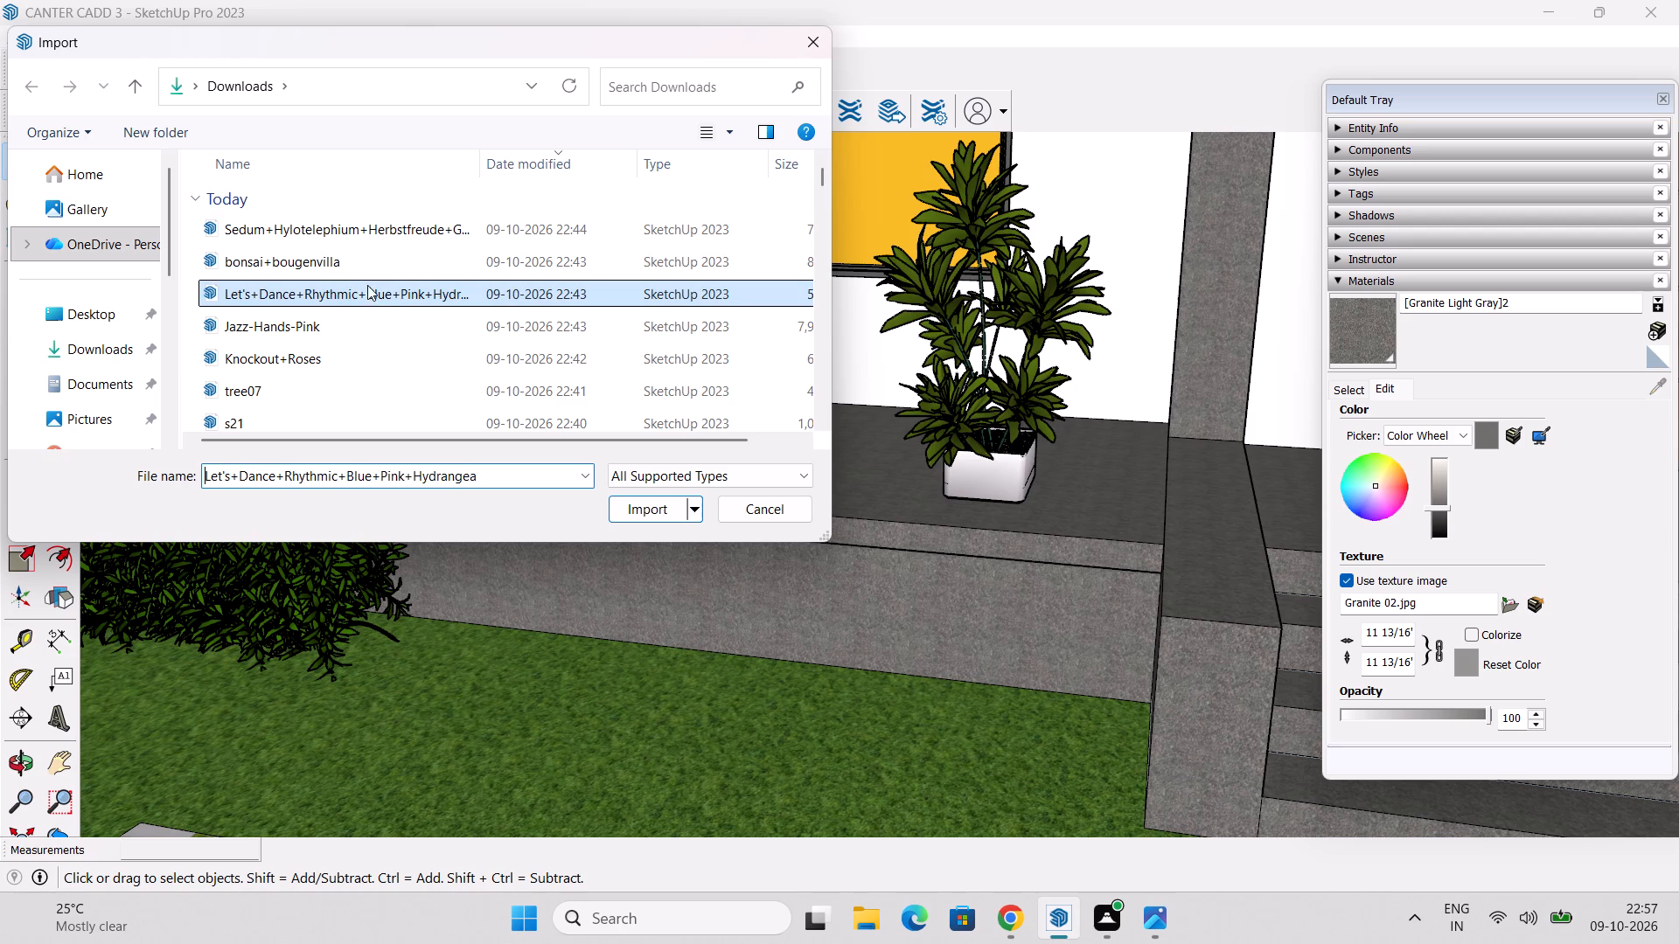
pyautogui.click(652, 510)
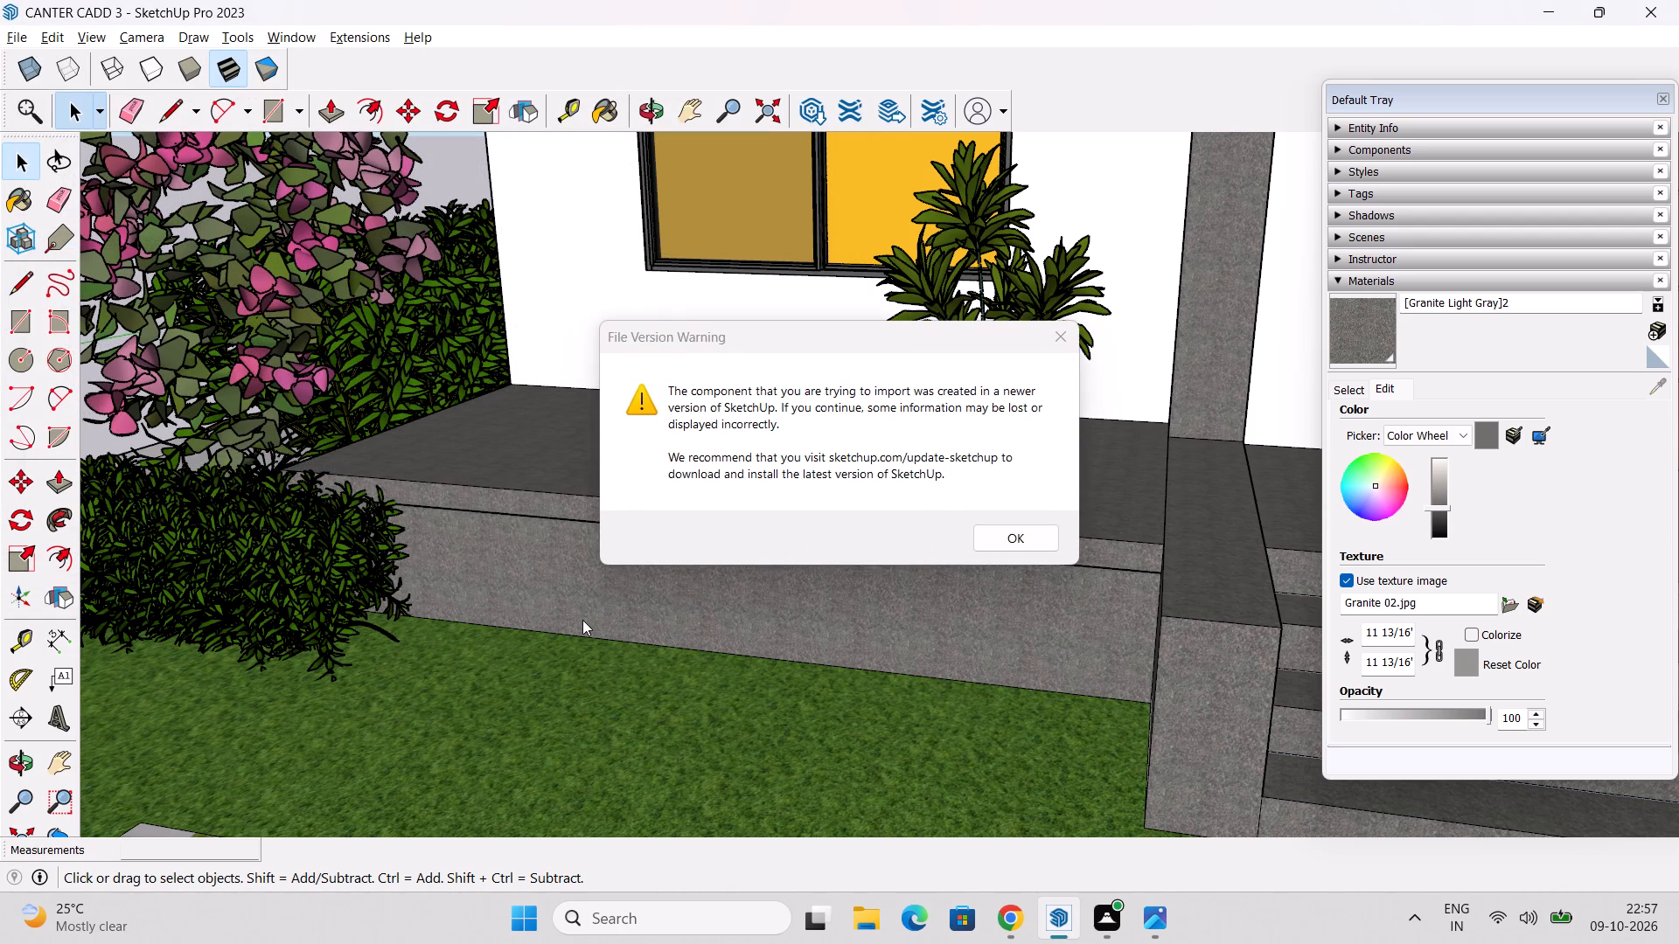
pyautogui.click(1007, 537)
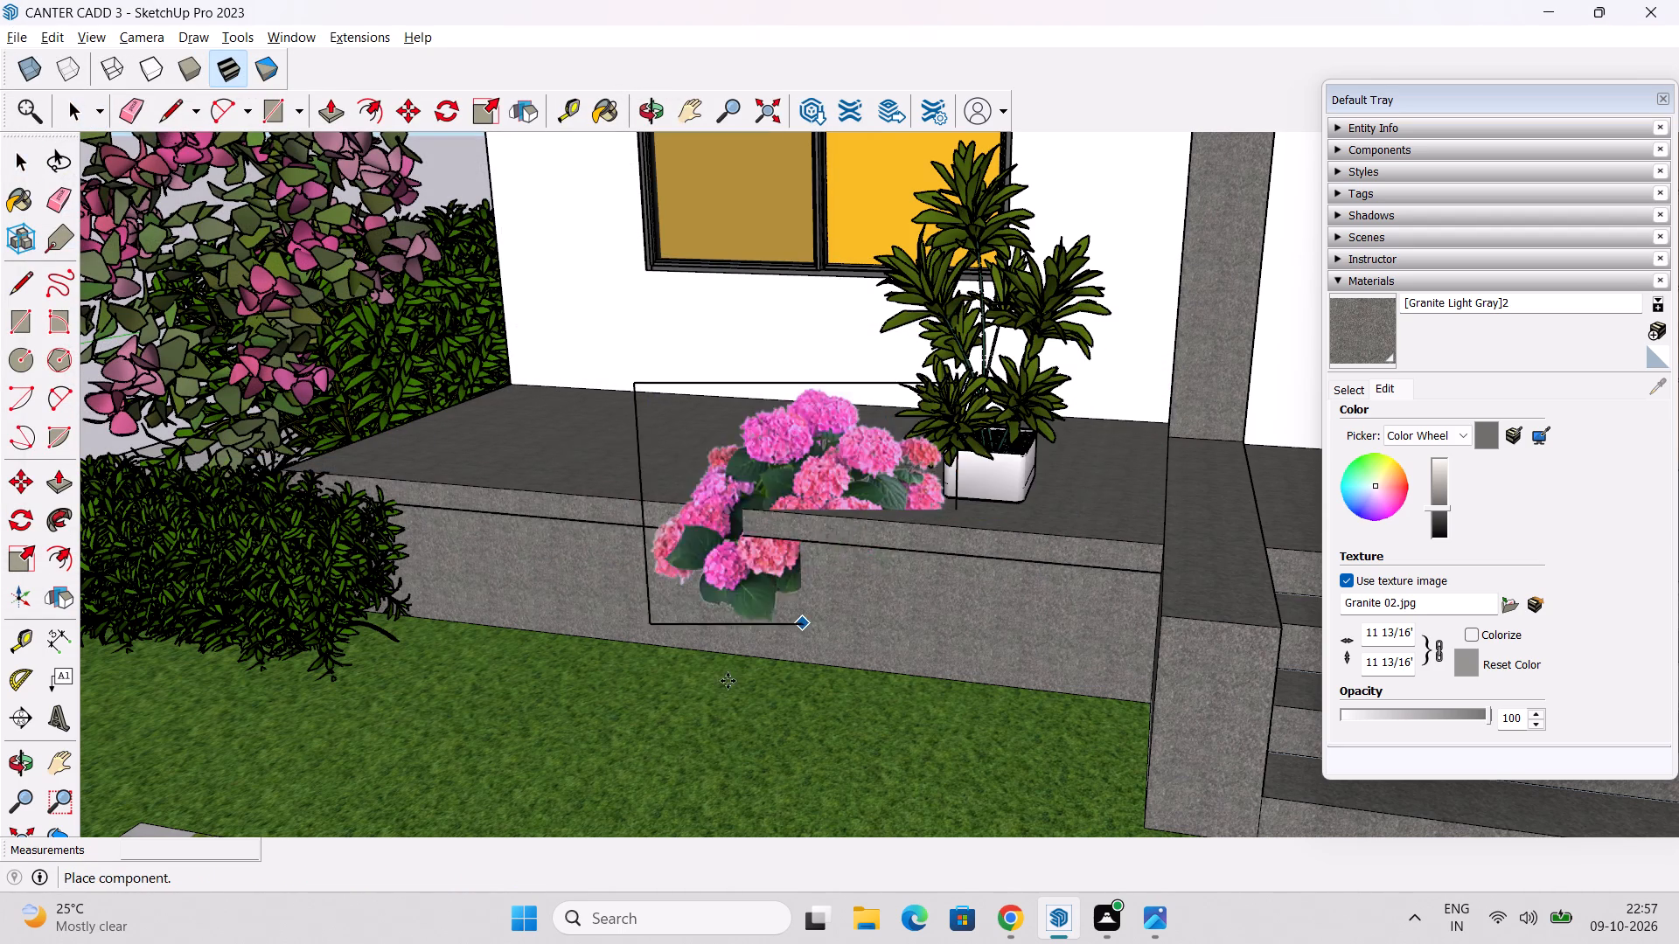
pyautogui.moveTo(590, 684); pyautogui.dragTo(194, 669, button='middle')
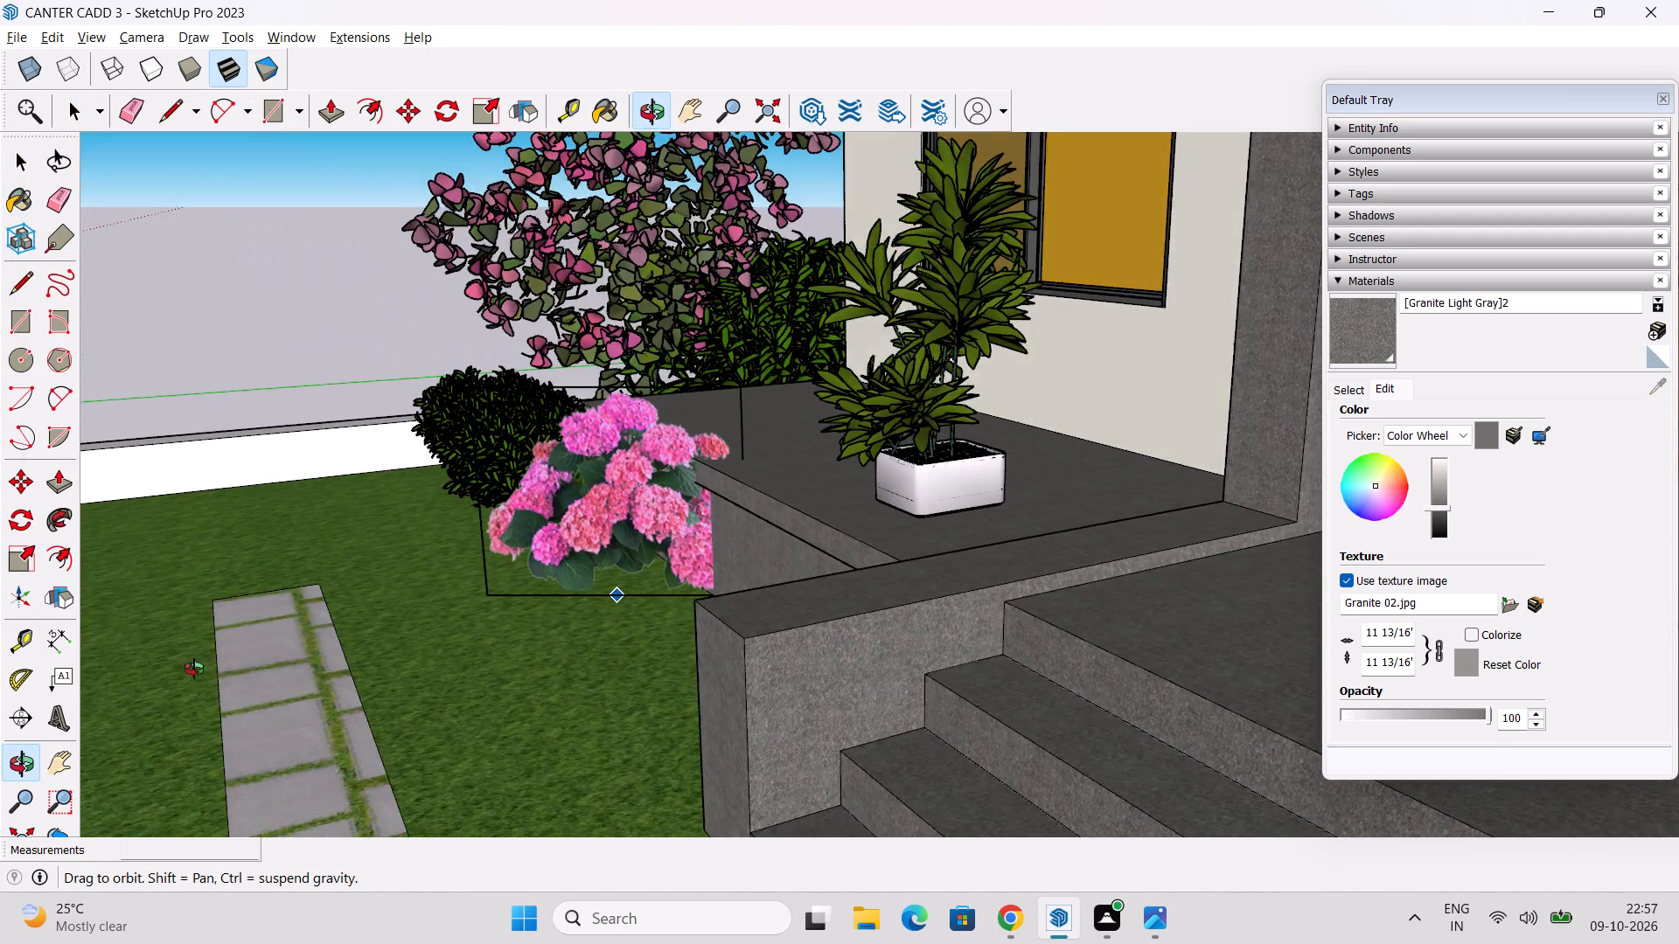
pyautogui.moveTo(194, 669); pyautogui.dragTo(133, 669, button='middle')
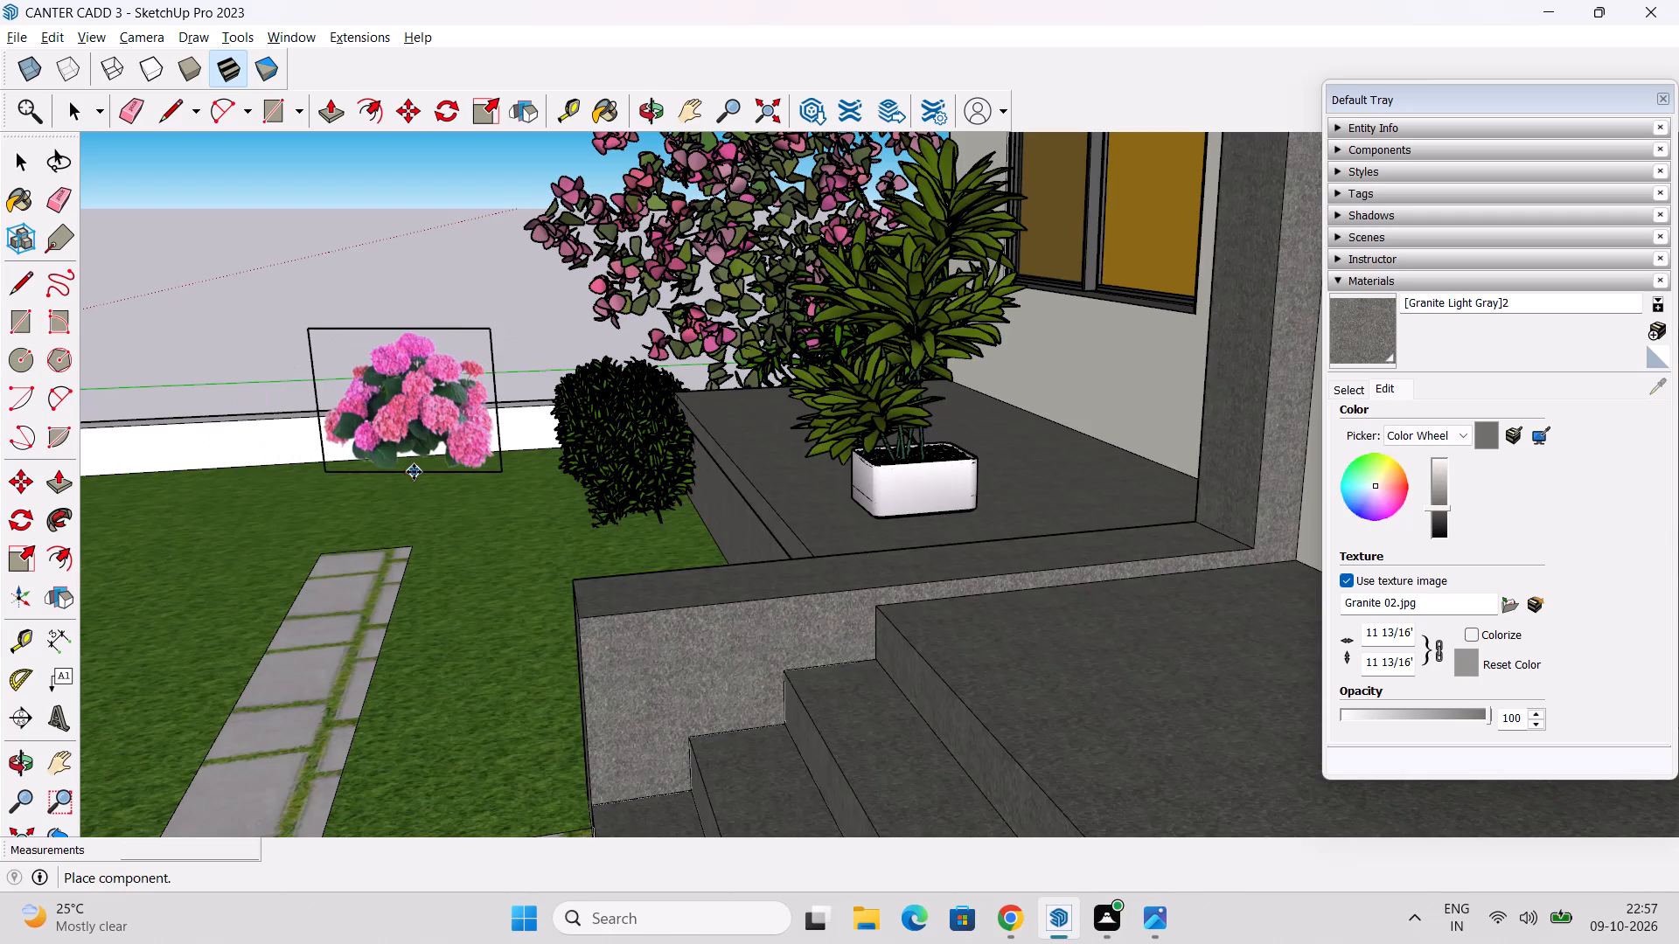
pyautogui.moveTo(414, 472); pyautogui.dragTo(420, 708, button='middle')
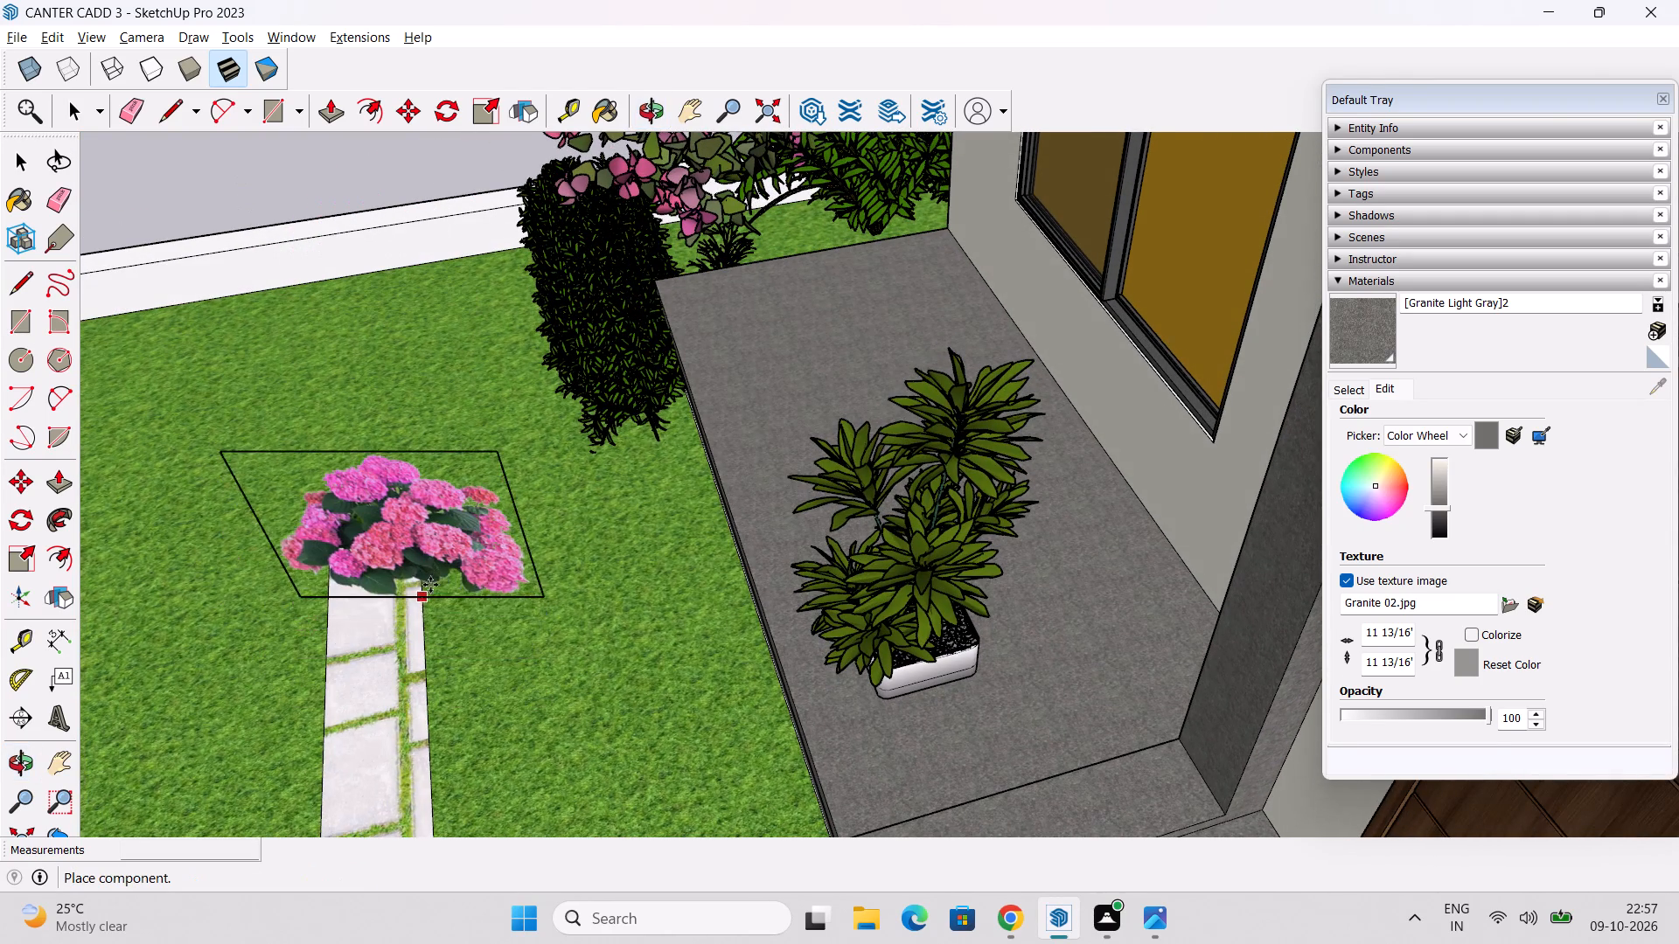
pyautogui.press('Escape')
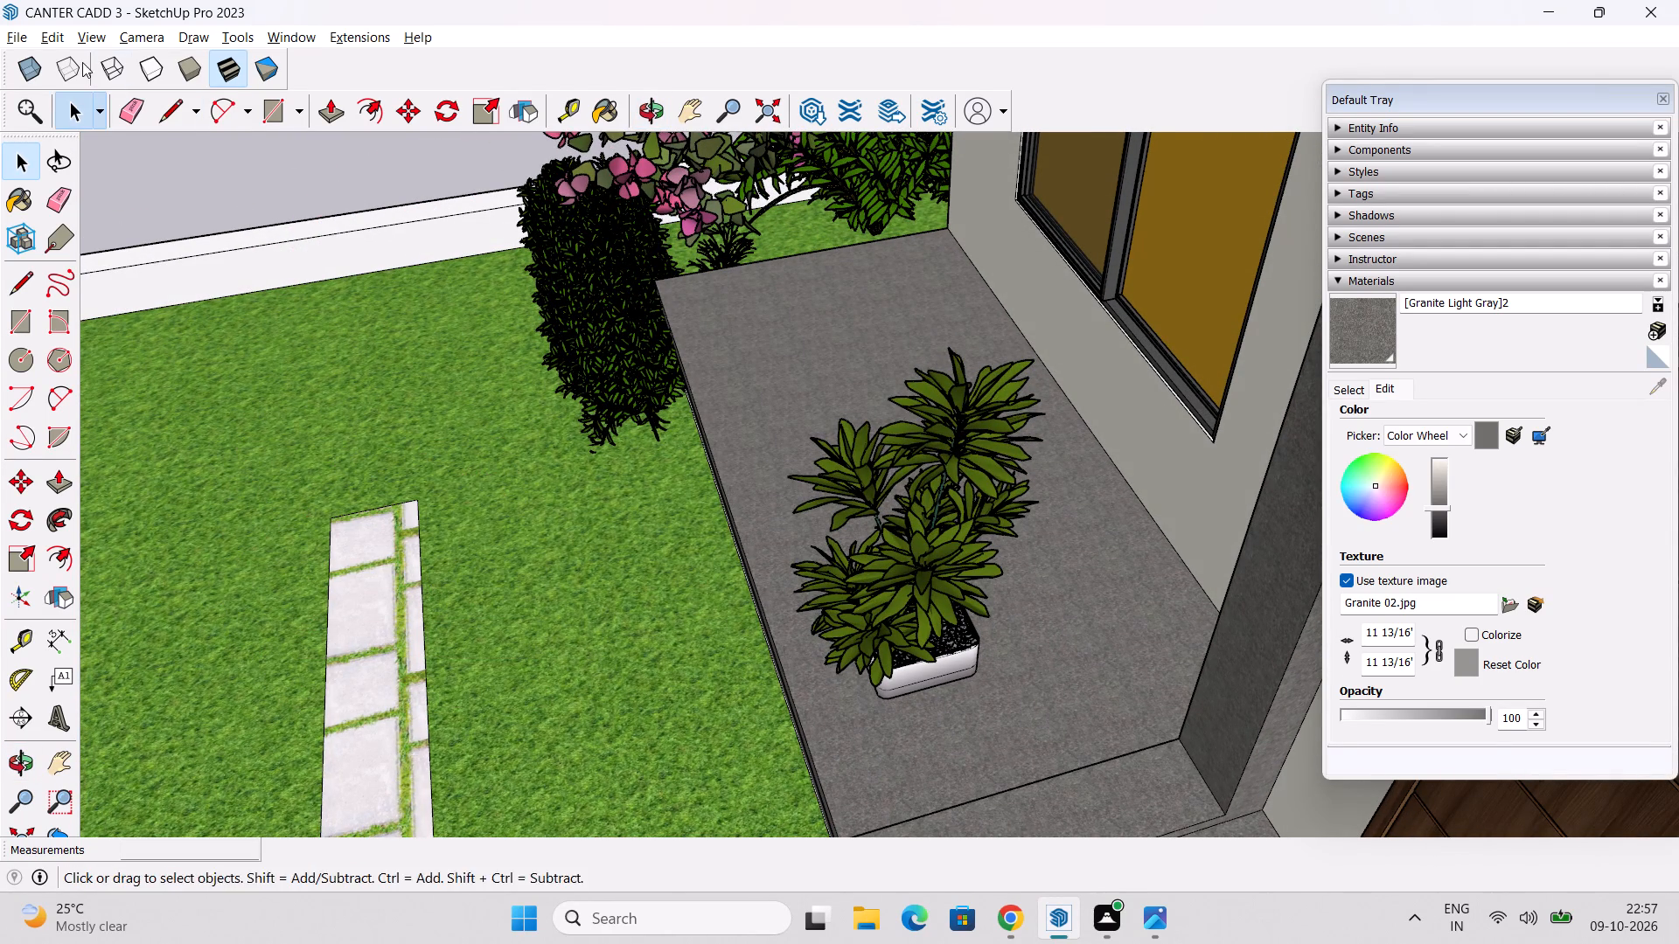
# Import the Knockout+Roses model from Downloads and place it on the lawn at the hedge's end, before the porch ledge.
pyautogui.click(13, 40)
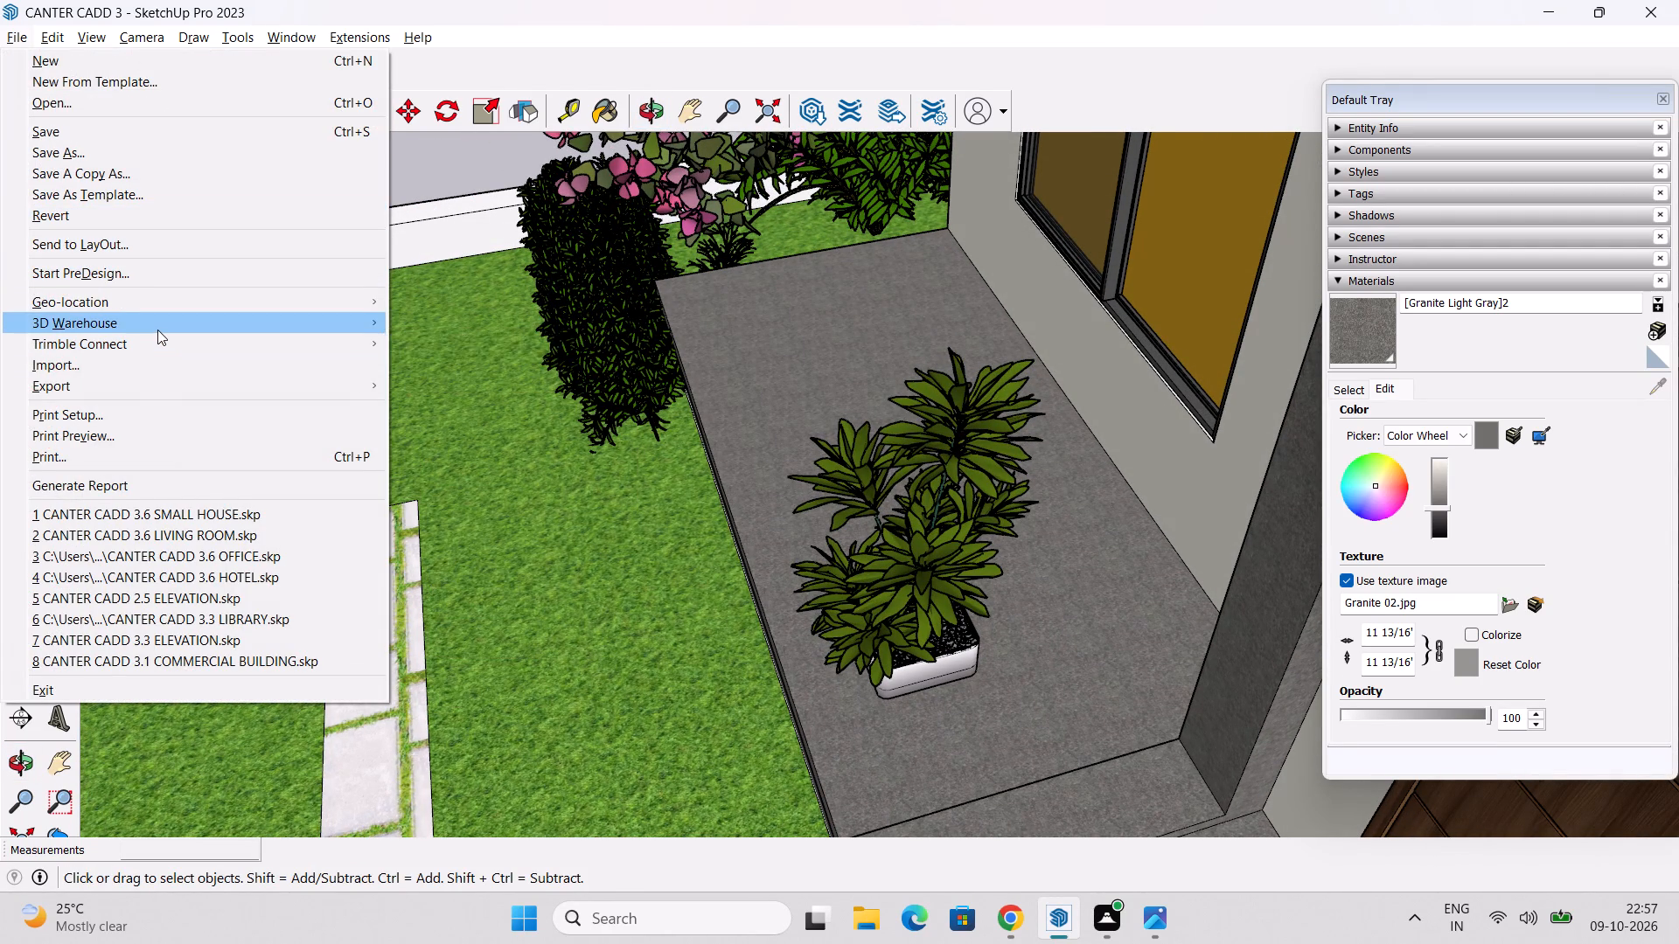
pyautogui.click(162, 370)
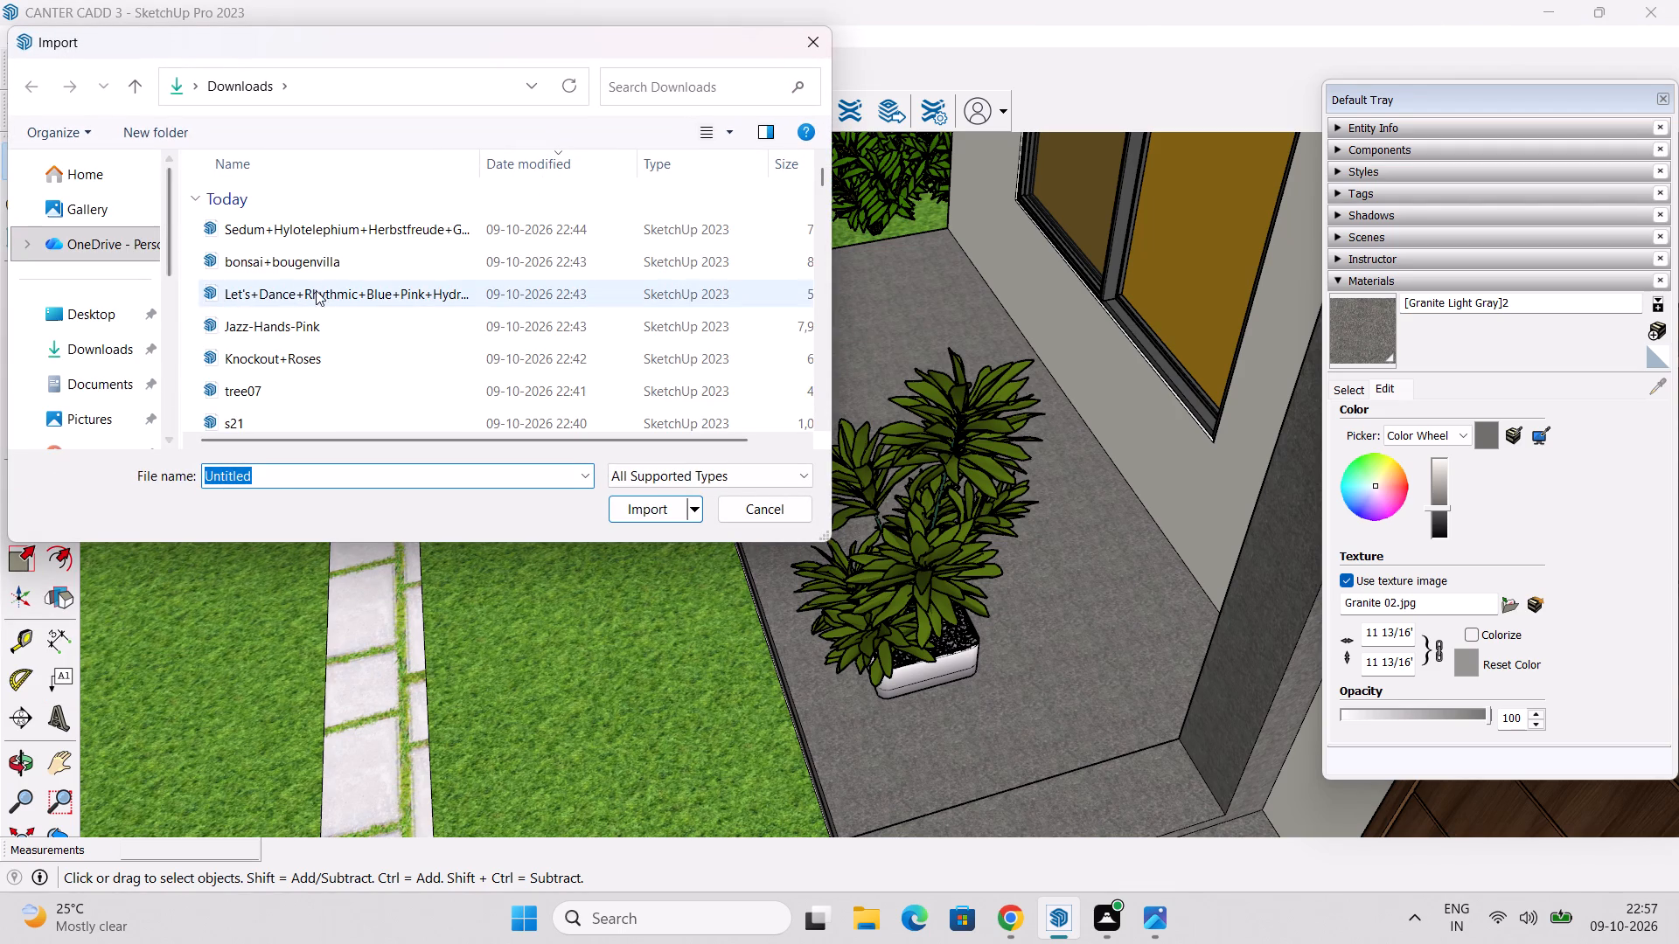
pyautogui.moveTo(344, 263); pyautogui.dragTo(399, 263)
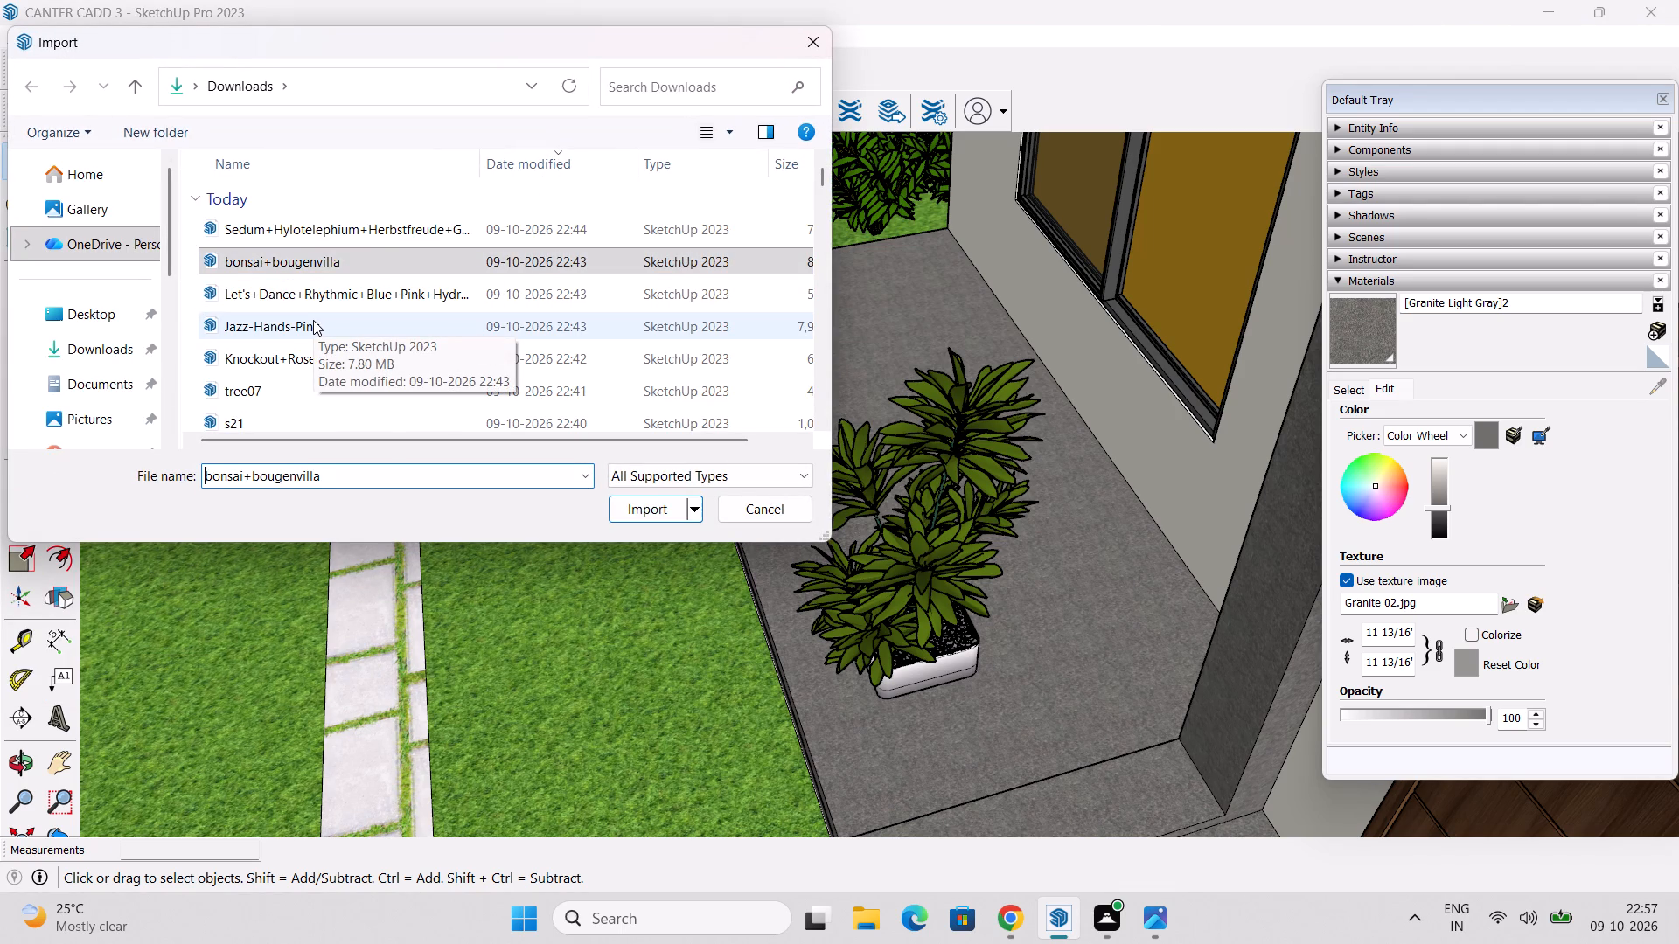
pyautogui.moveTo(278, 354); pyautogui.dragTo(325, 368)
pyautogui.click(325, 358)
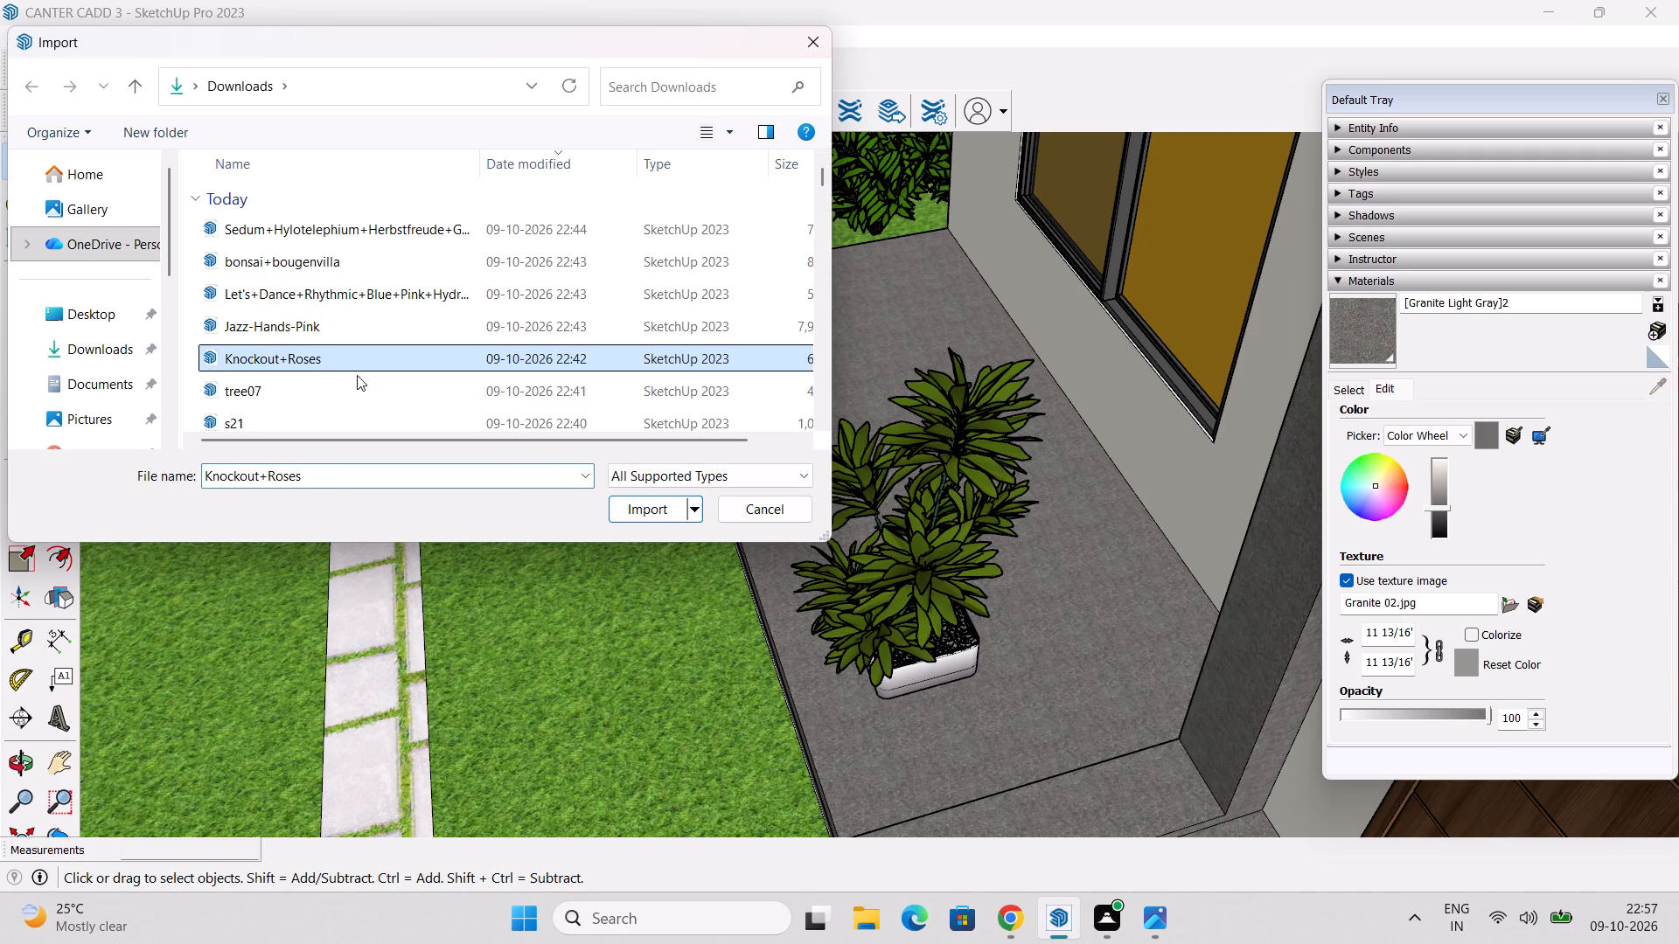
pyautogui.click(624, 511)
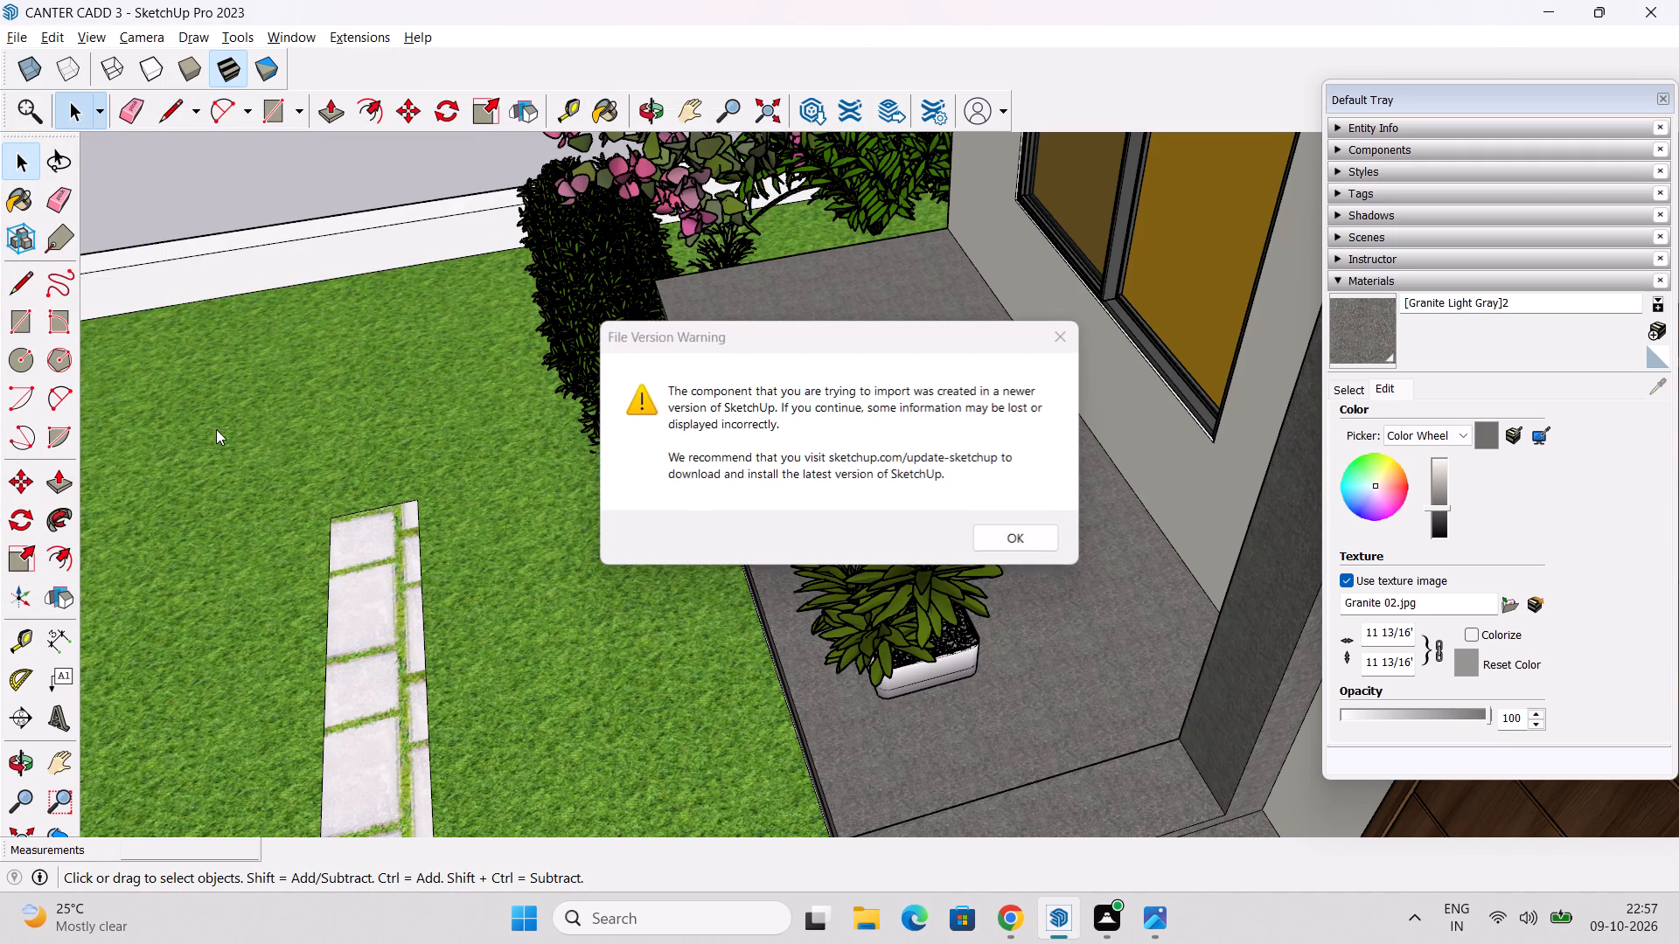
pyautogui.click(1042, 535)
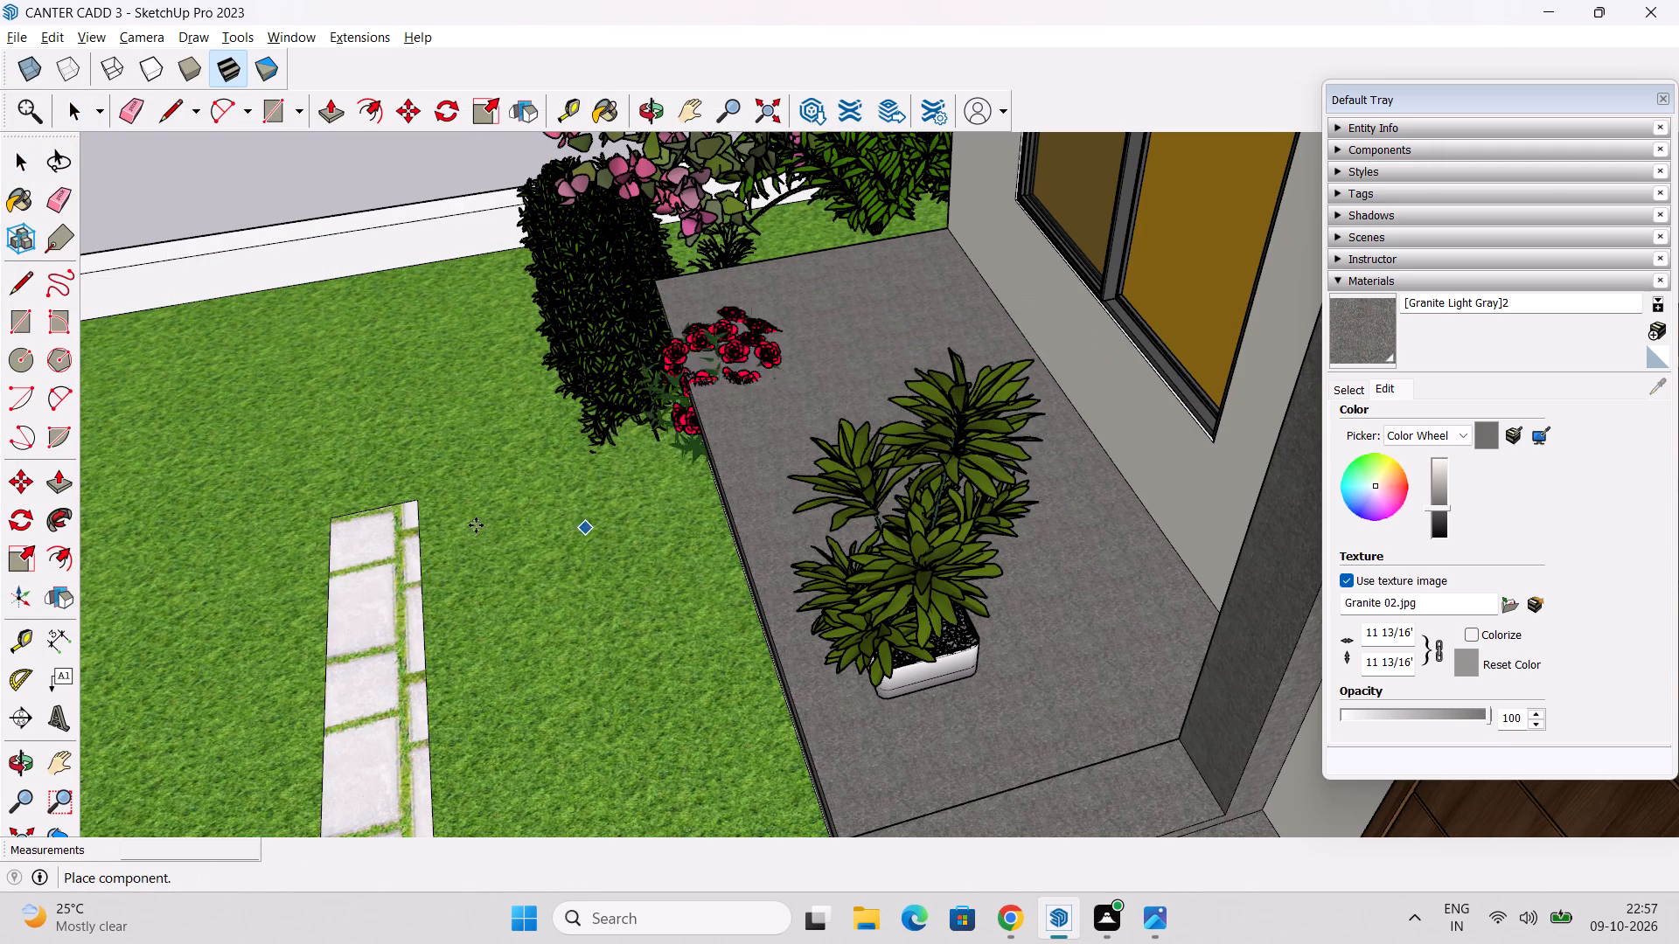
pyautogui.moveTo(639, 642); pyautogui.dragTo(1043, 613, button='middle')
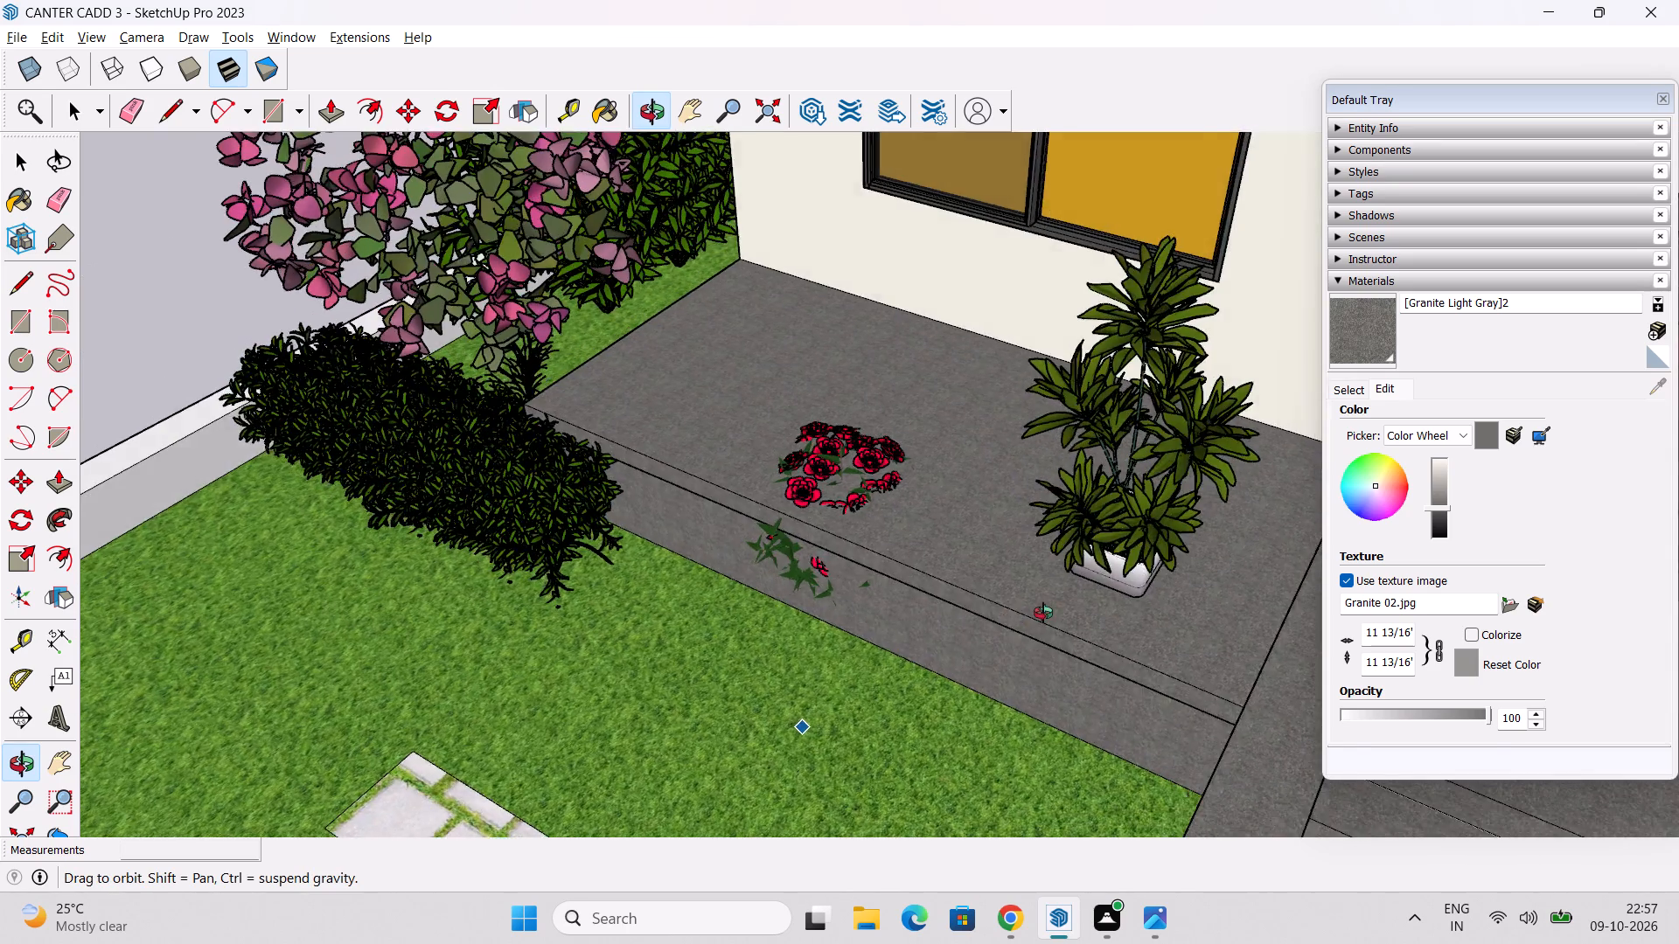
pyautogui.moveTo(1043, 613); pyautogui.dragTo(1118, 597, button='middle')
pyautogui.moveTo(803, 748); pyautogui.dragTo(918, 608, button='middle')
pyautogui.scroll(4, 877, 635)
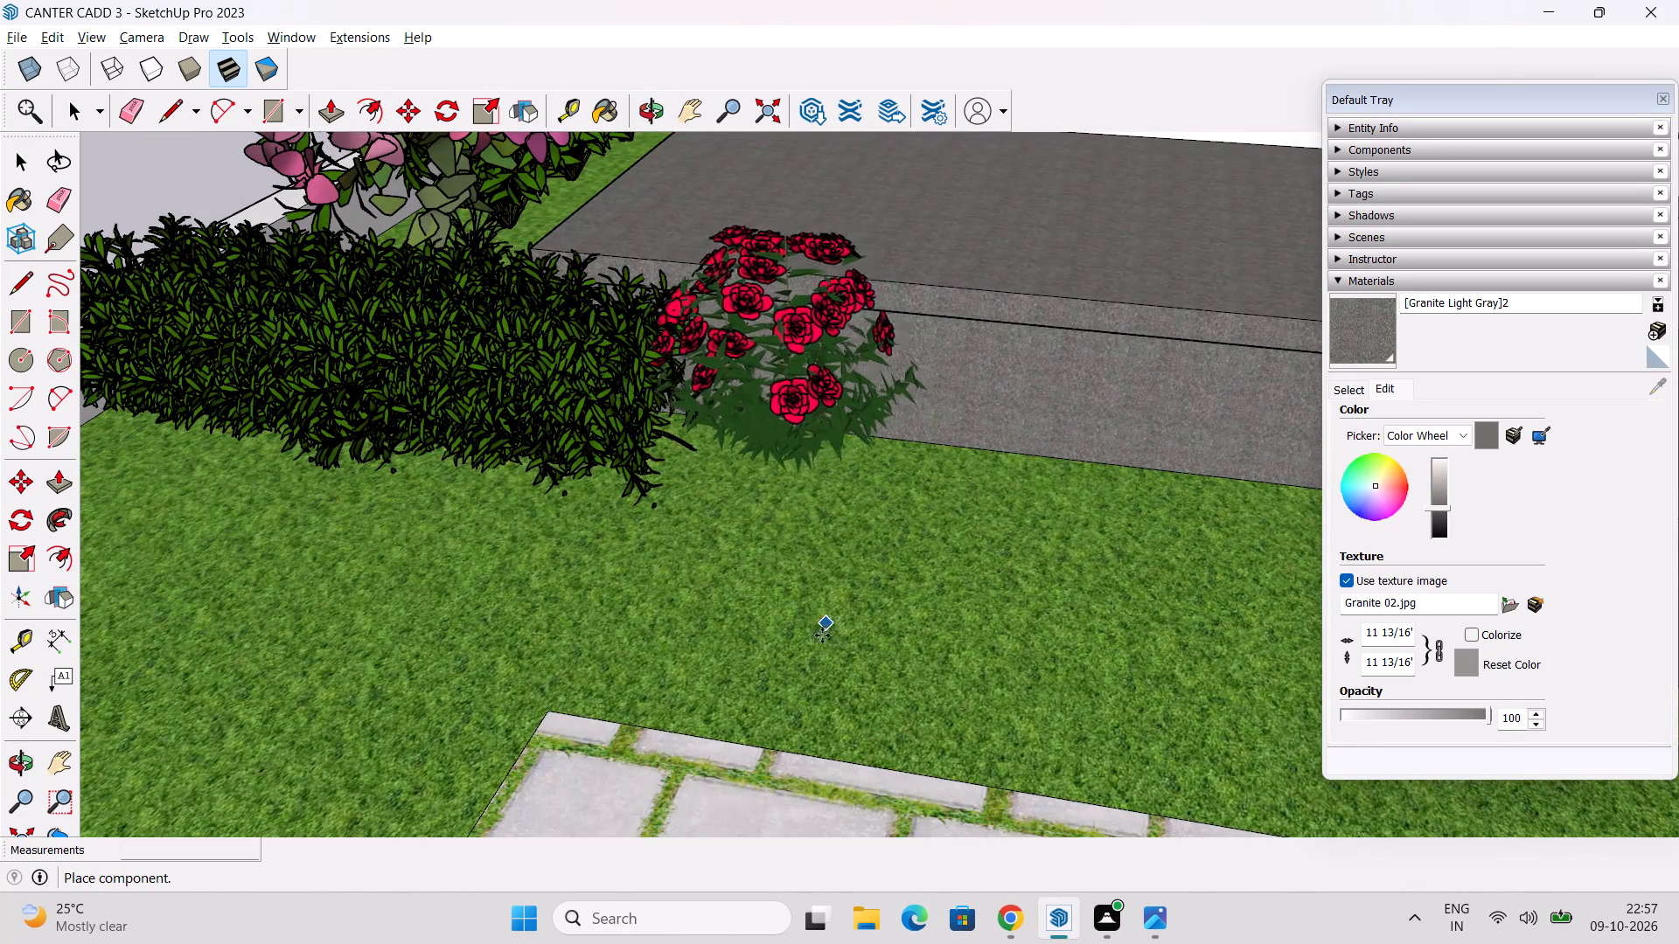
pyautogui.click(827, 667)
pyautogui.moveTo(996, 570); pyautogui.dragTo(1046, 517, button='middle')
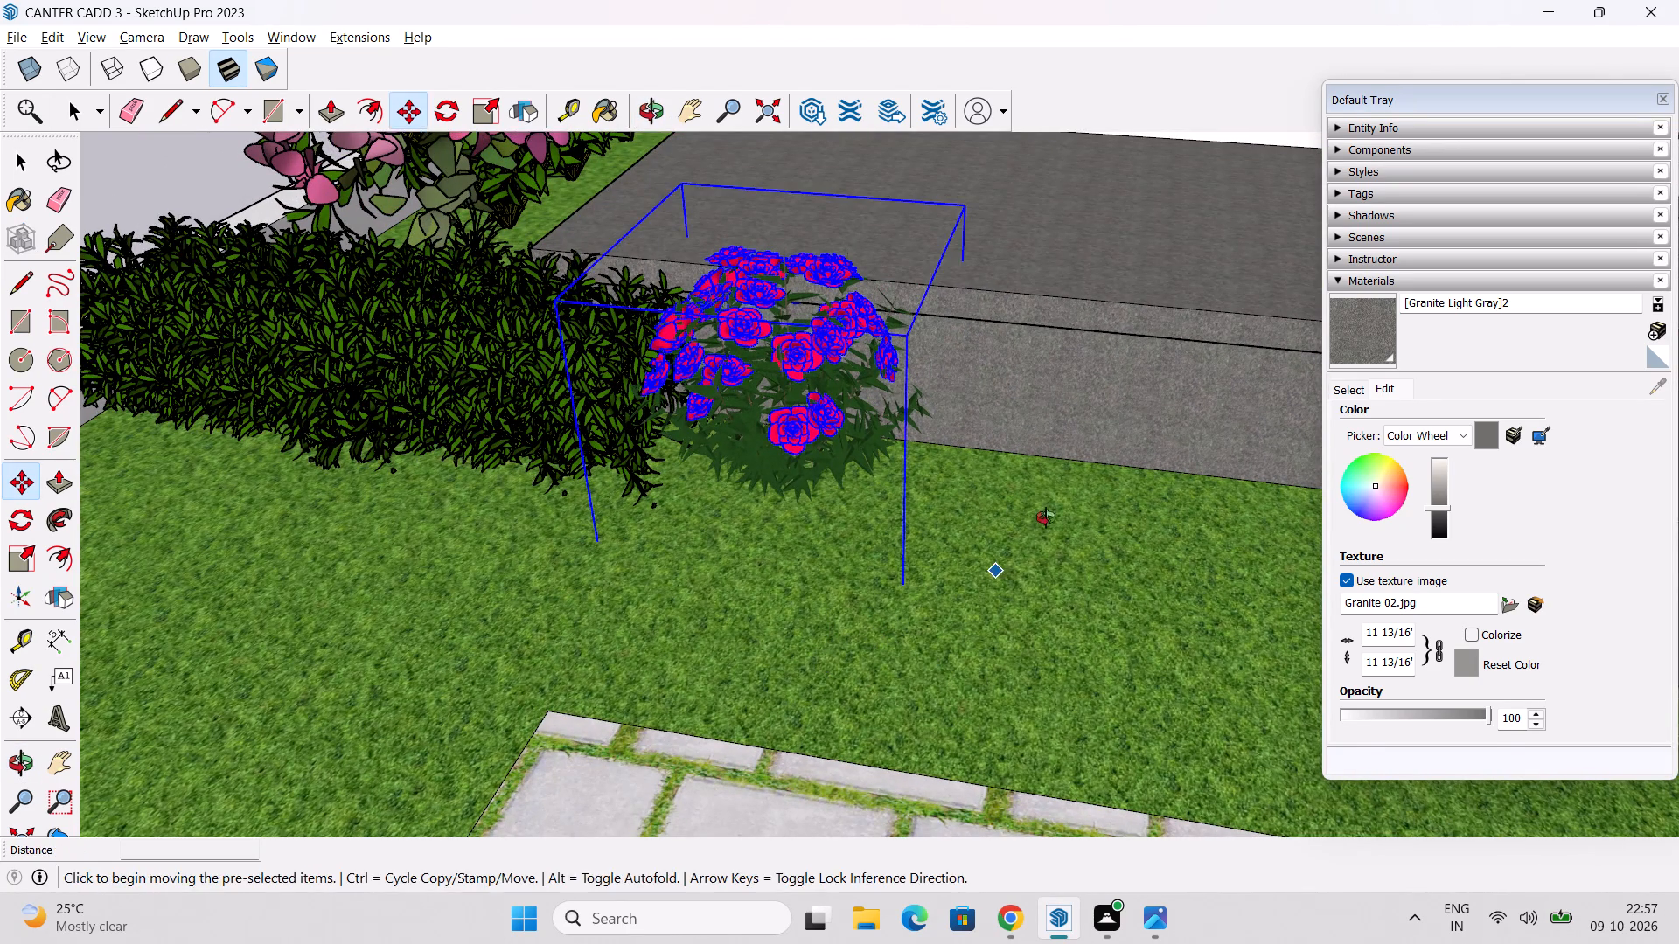
# Lower the rose bush at the hedge's end by about 4" so its base sits in the lawn.
pyautogui.moveTo(1046, 517); pyautogui.dragTo(1083, 352, button='middle')
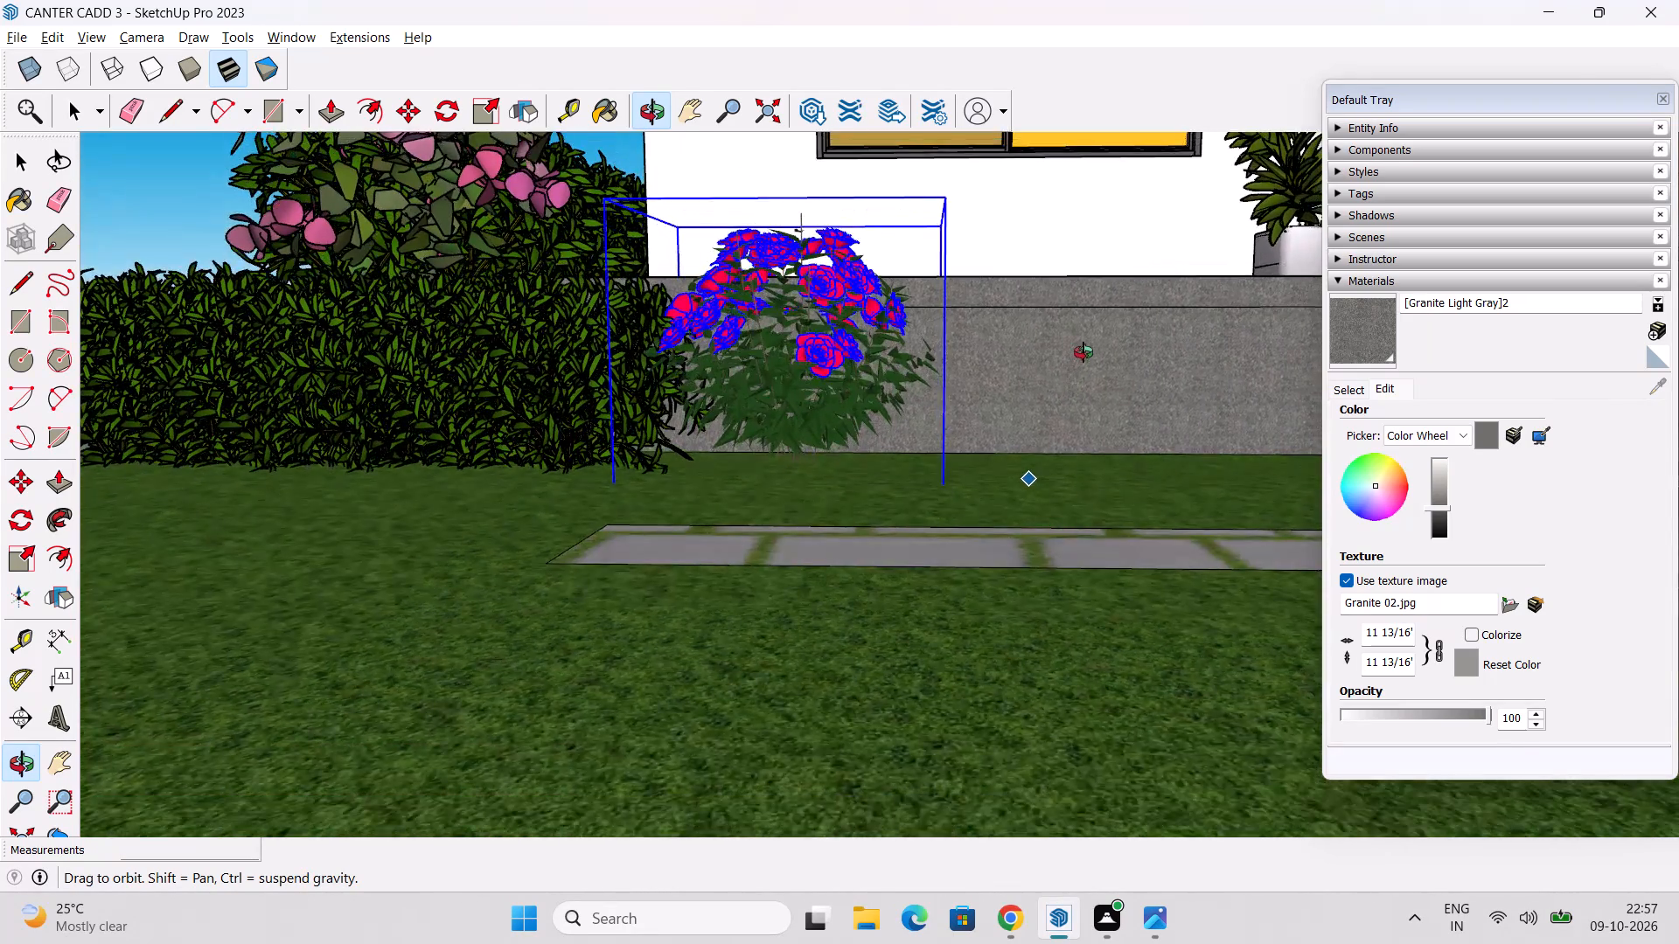
pyautogui.moveTo(1083, 352); pyautogui.dragTo(1107, 449, button='middle')
pyautogui.scroll(4, 787, 510)
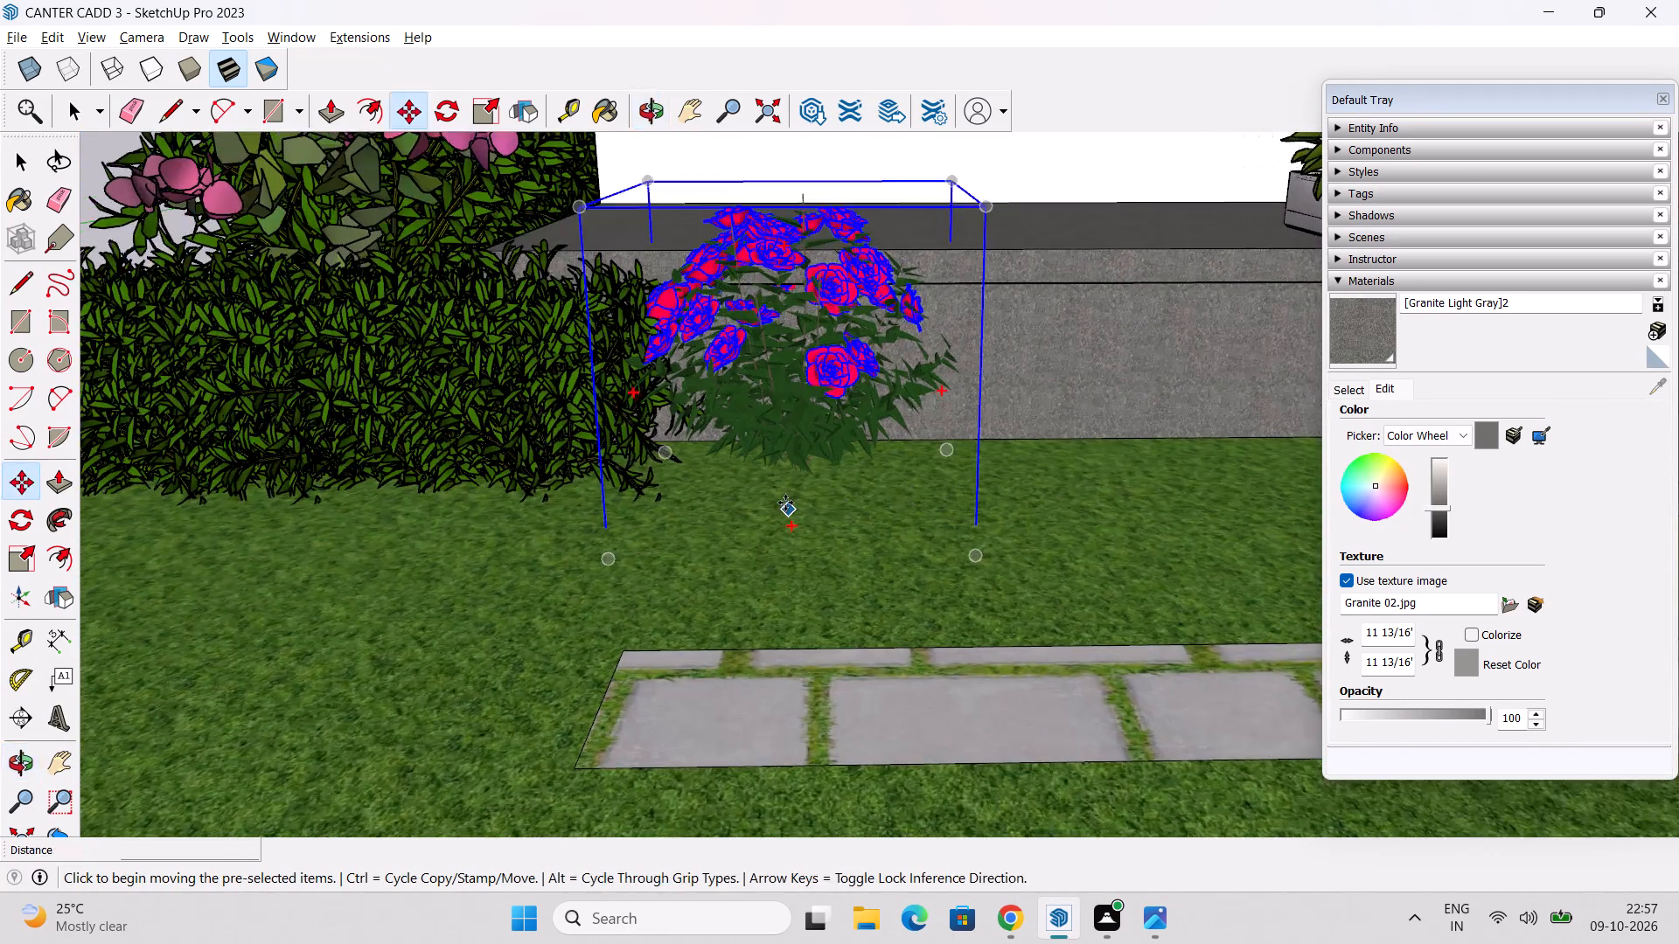
pyautogui.scroll(6, 785, 503)
pyautogui.click(805, 436)
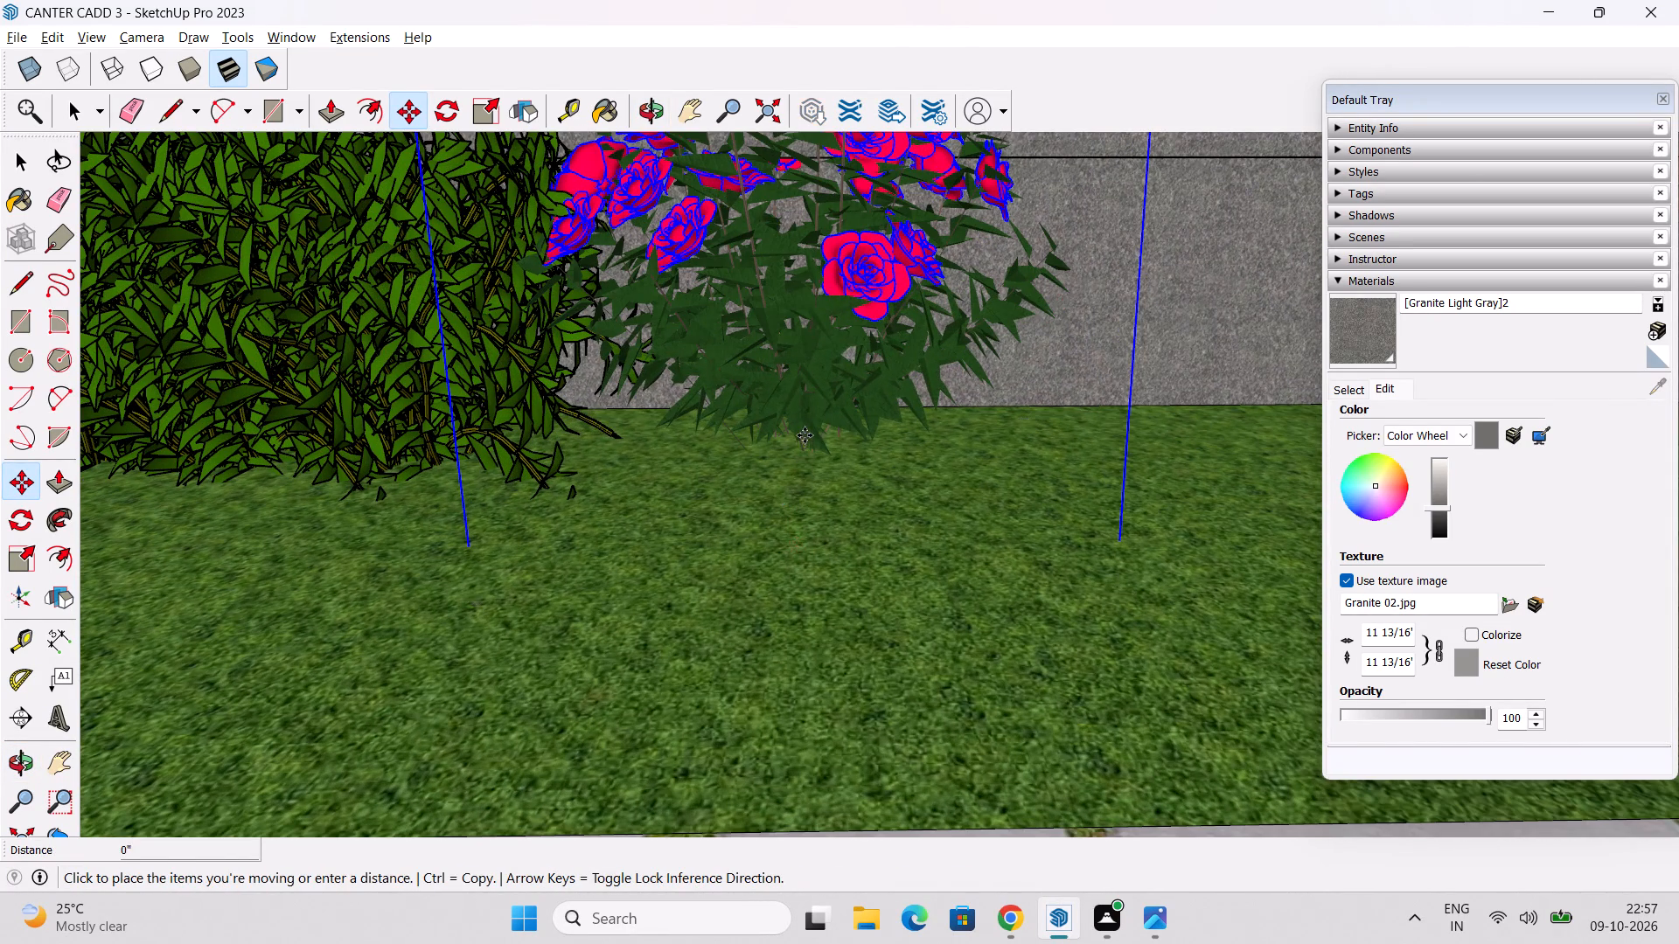
pyautogui.moveTo(798, 484); pyautogui.dragTo(833, 408, button='middle')
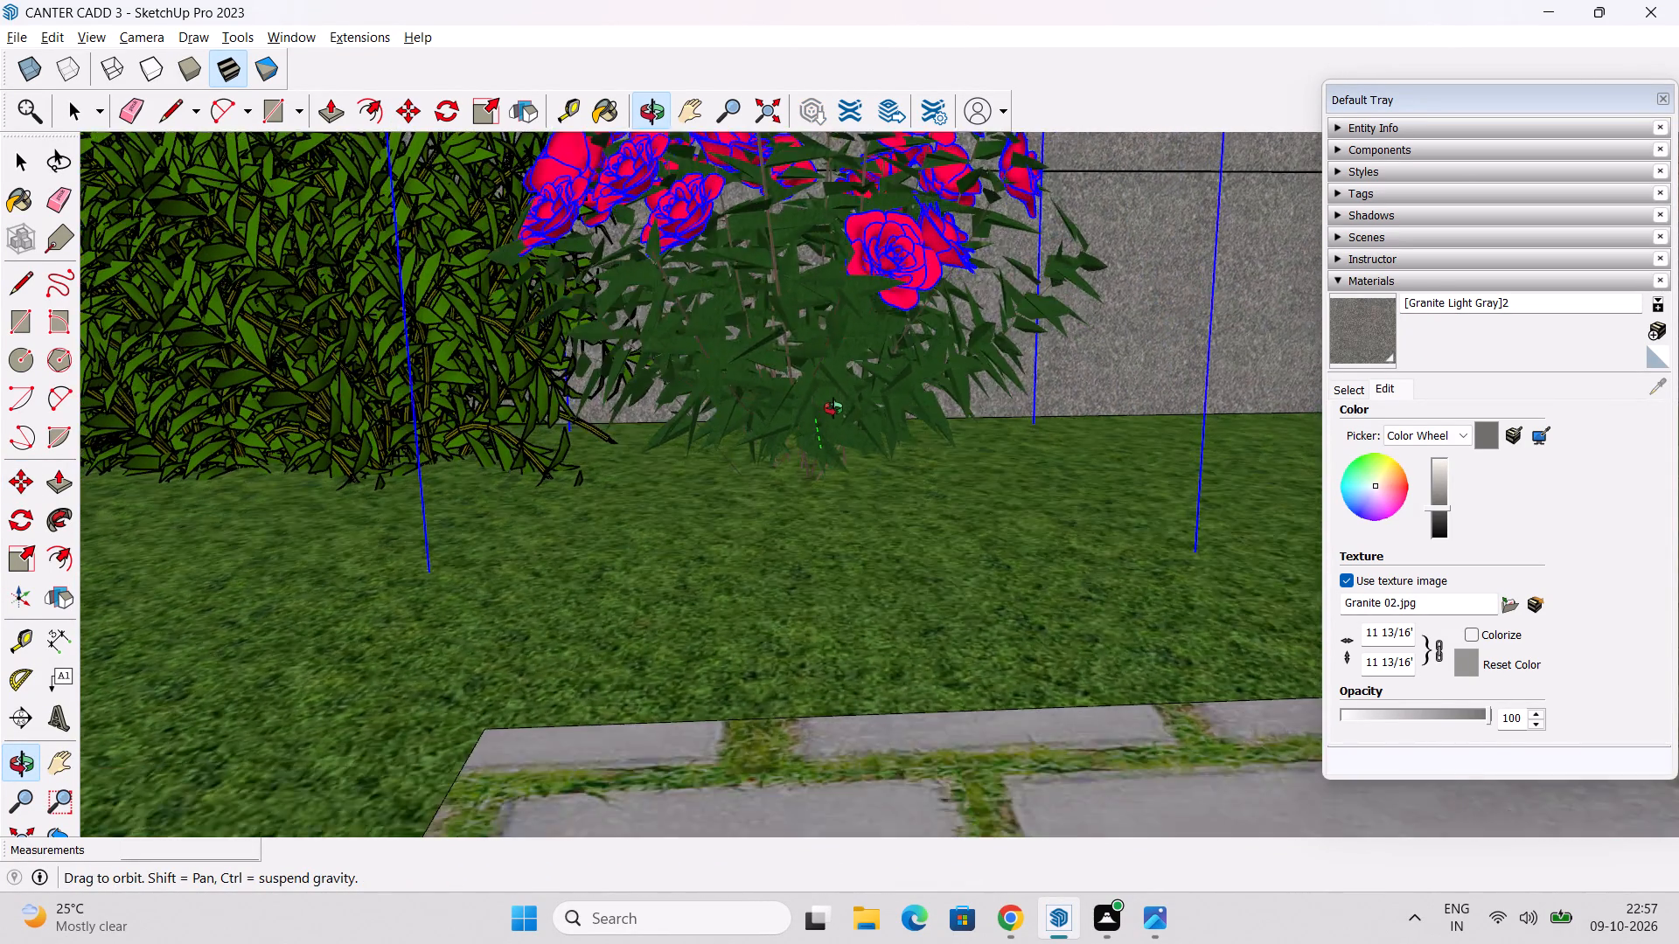
pyautogui.moveTo(833, 408); pyautogui.dragTo(833, 393, button='middle')
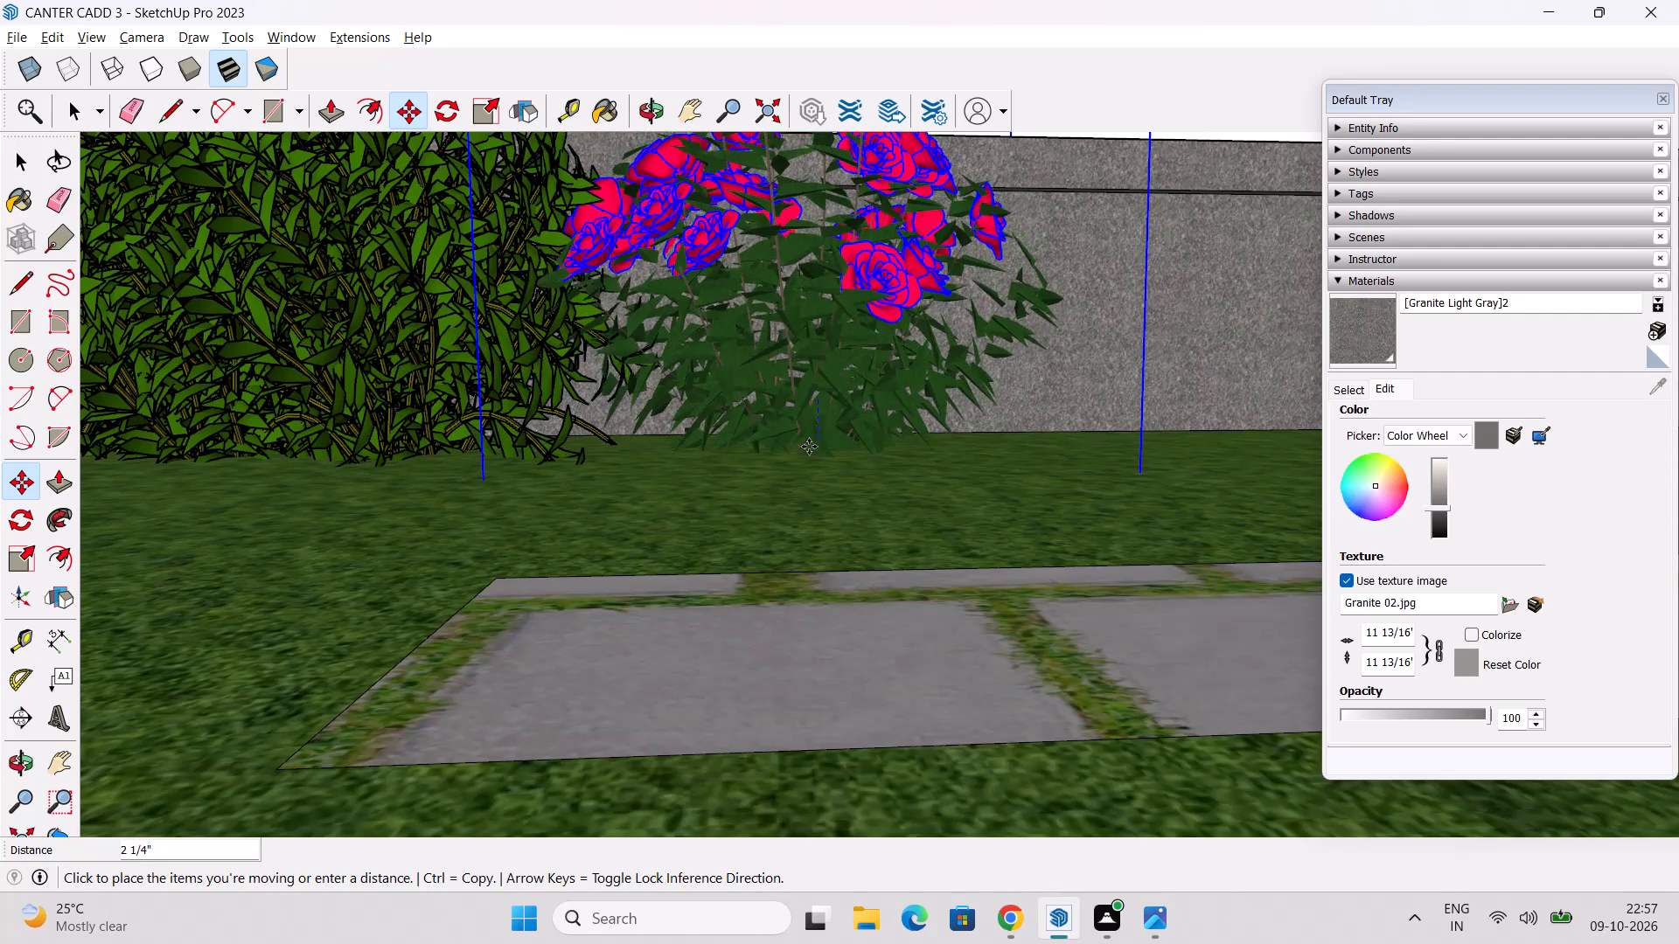
pyautogui.click(809, 469)
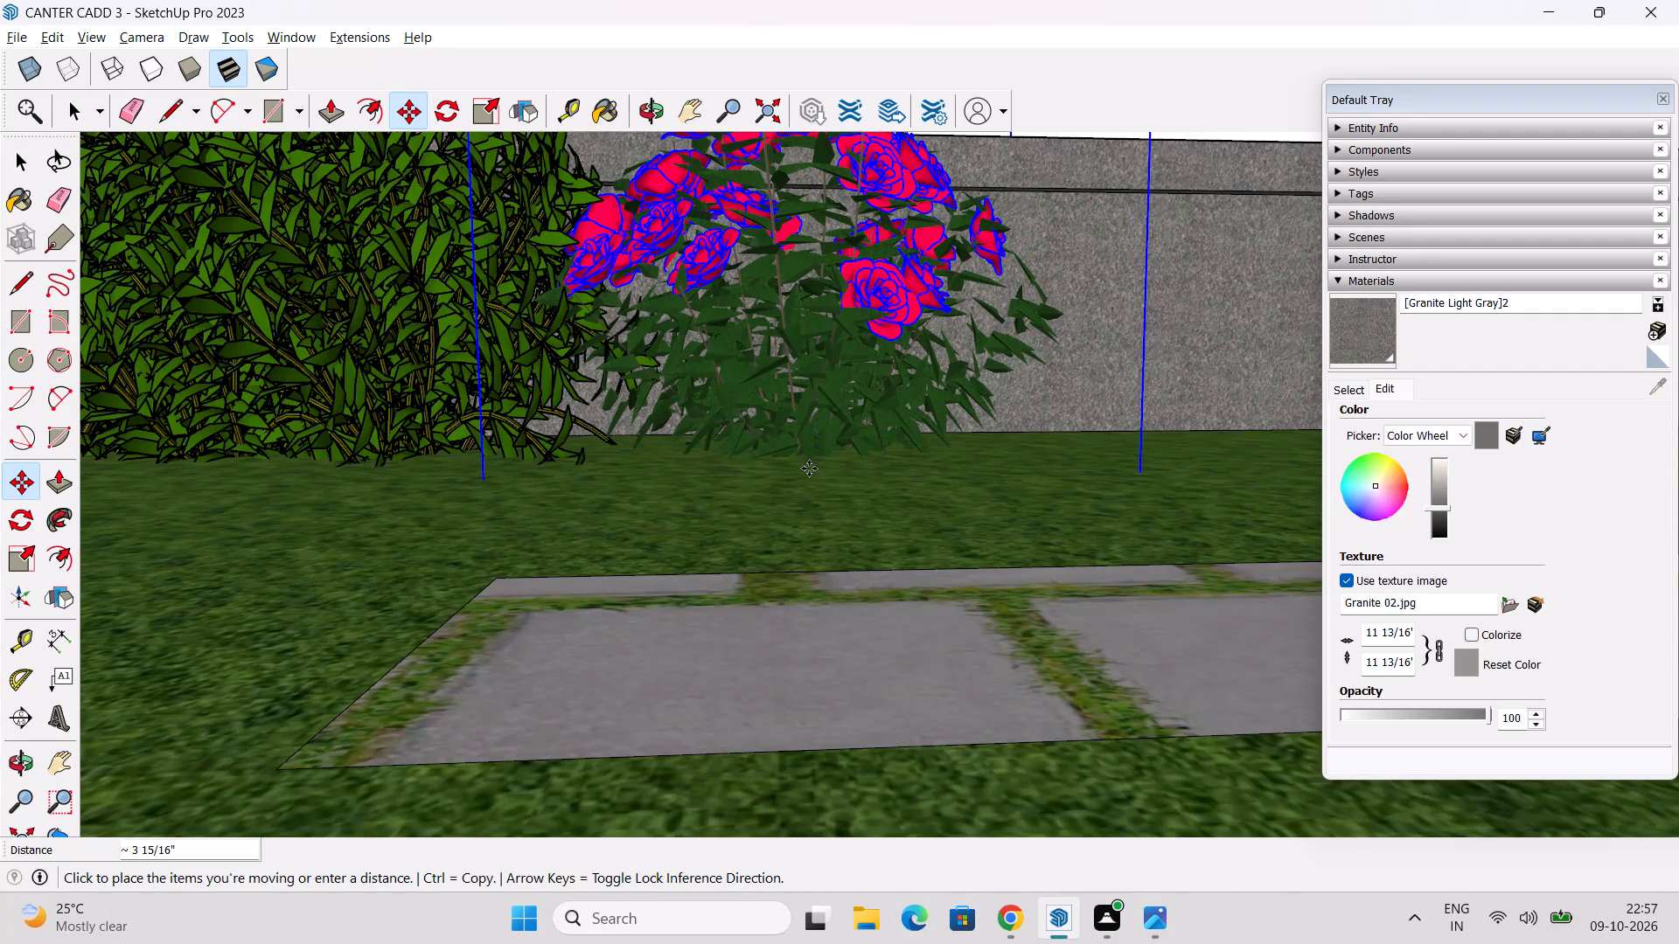
# Examine how the rose bush sits against the hedge, lawn and porch ledge from several angles, and deselect it.
pyautogui.scroll(-5, 809, 469)
pyautogui.moveTo(838, 464); pyautogui.dragTo(595, 603, button='middle')
pyautogui.moveTo(747, 547); pyautogui.dragTo(572, 571, button='middle')
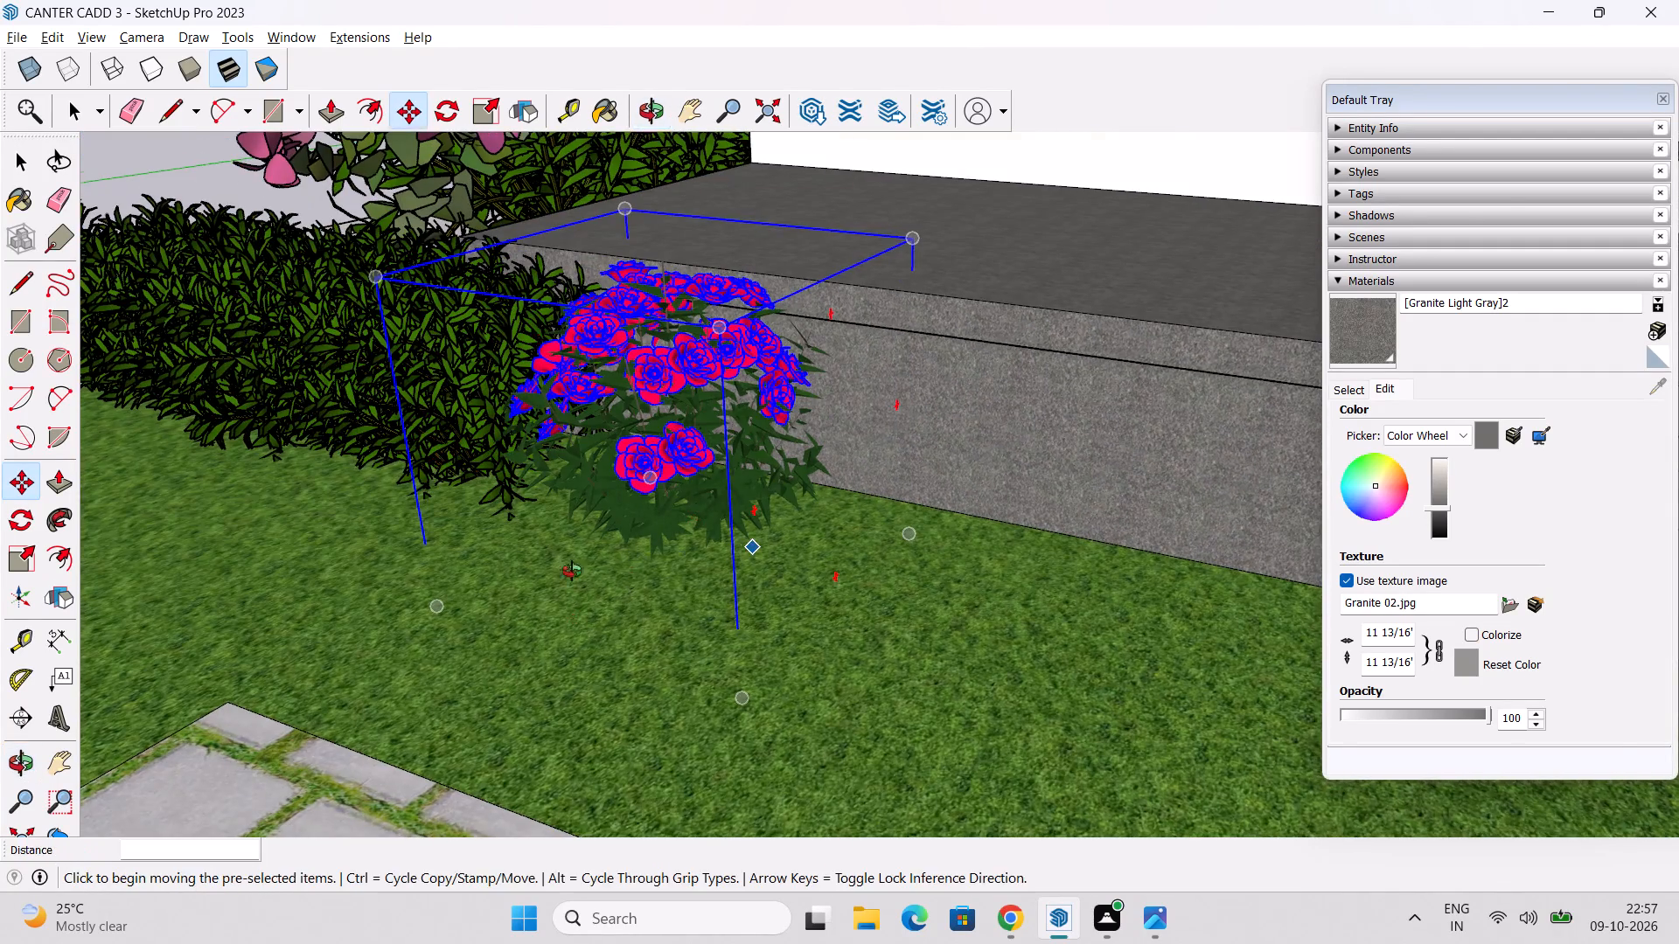
pyautogui.moveTo(572, 571); pyautogui.dragTo(389, 620, button='middle')
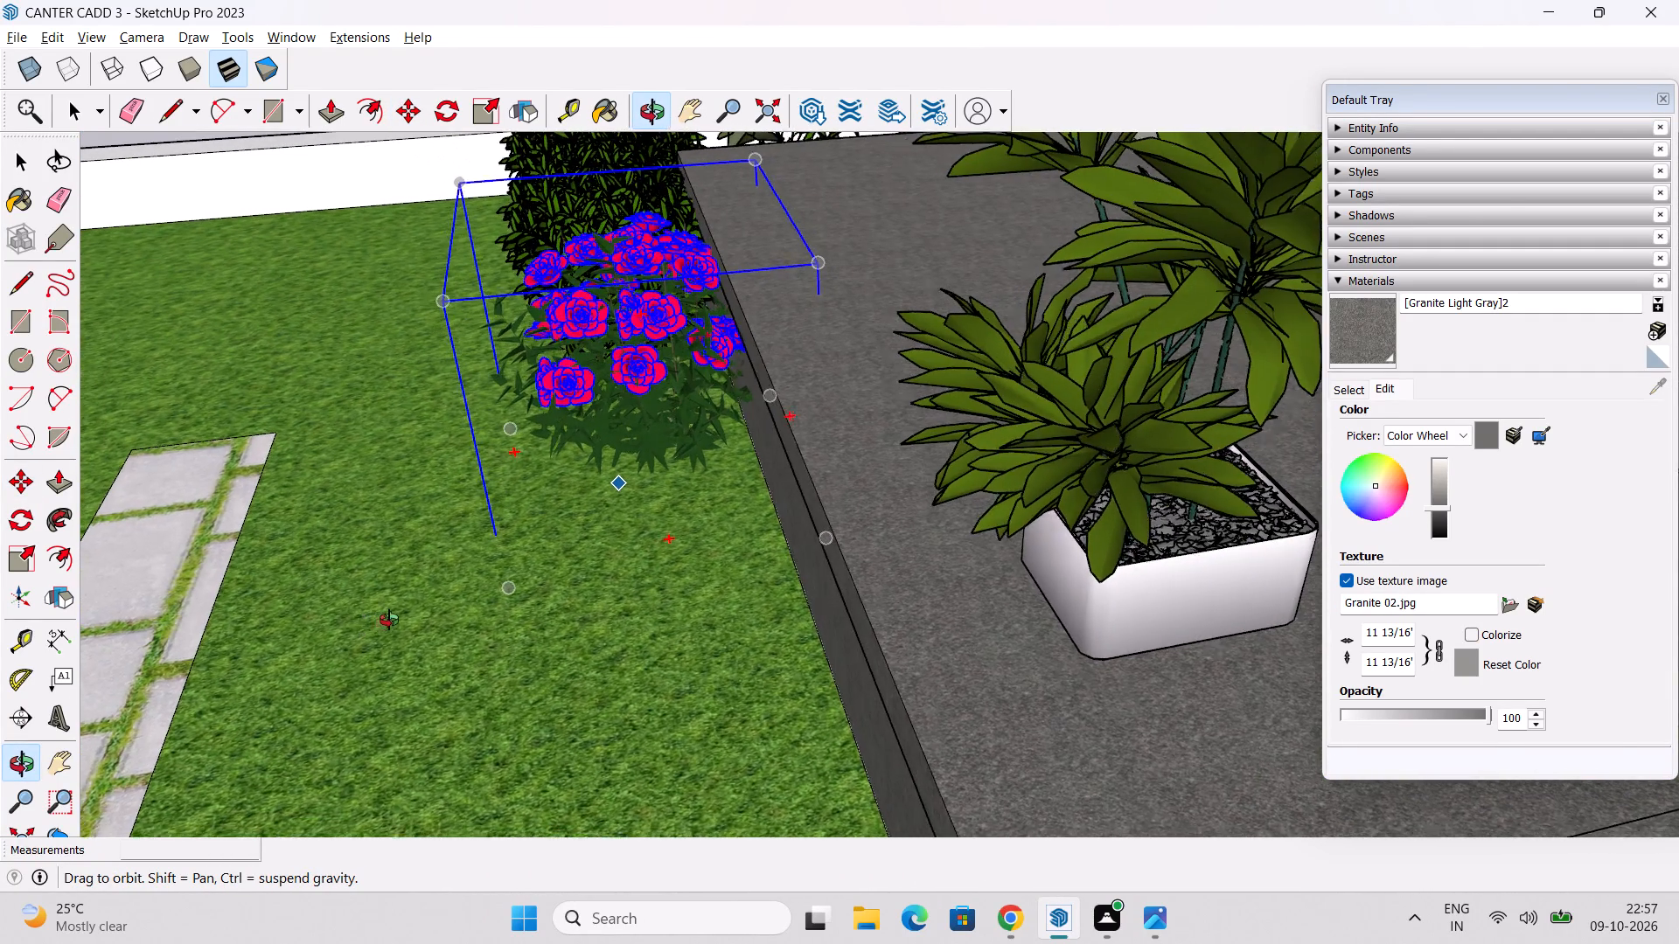
pyautogui.moveTo(389, 620); pyautogui.dragTo(610, 598, button='middle')
pyautogui.scroll(-2, 630, 568)
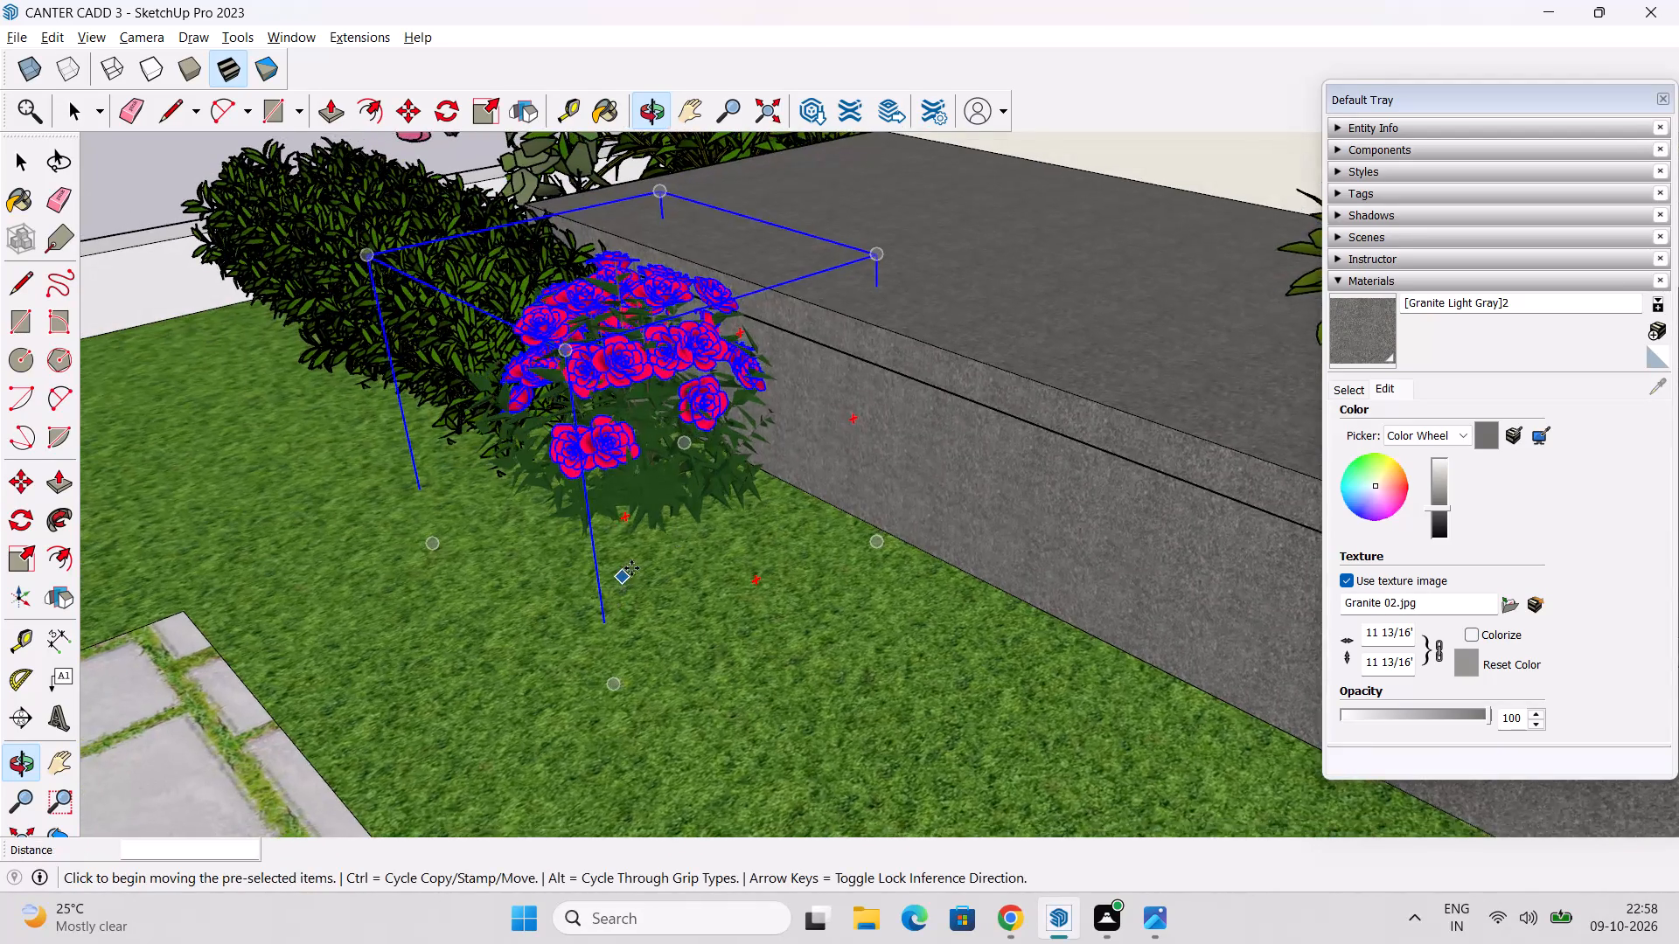
pyautogui.scroll(-5, 631, 568)
pyautogui.moveTo(670, 605); pyautogui.dragTo(1003, 575, button='middle')
pyautogui.moveTo(815, 635); pyautogui.dragTo(909, 614, button='middle')
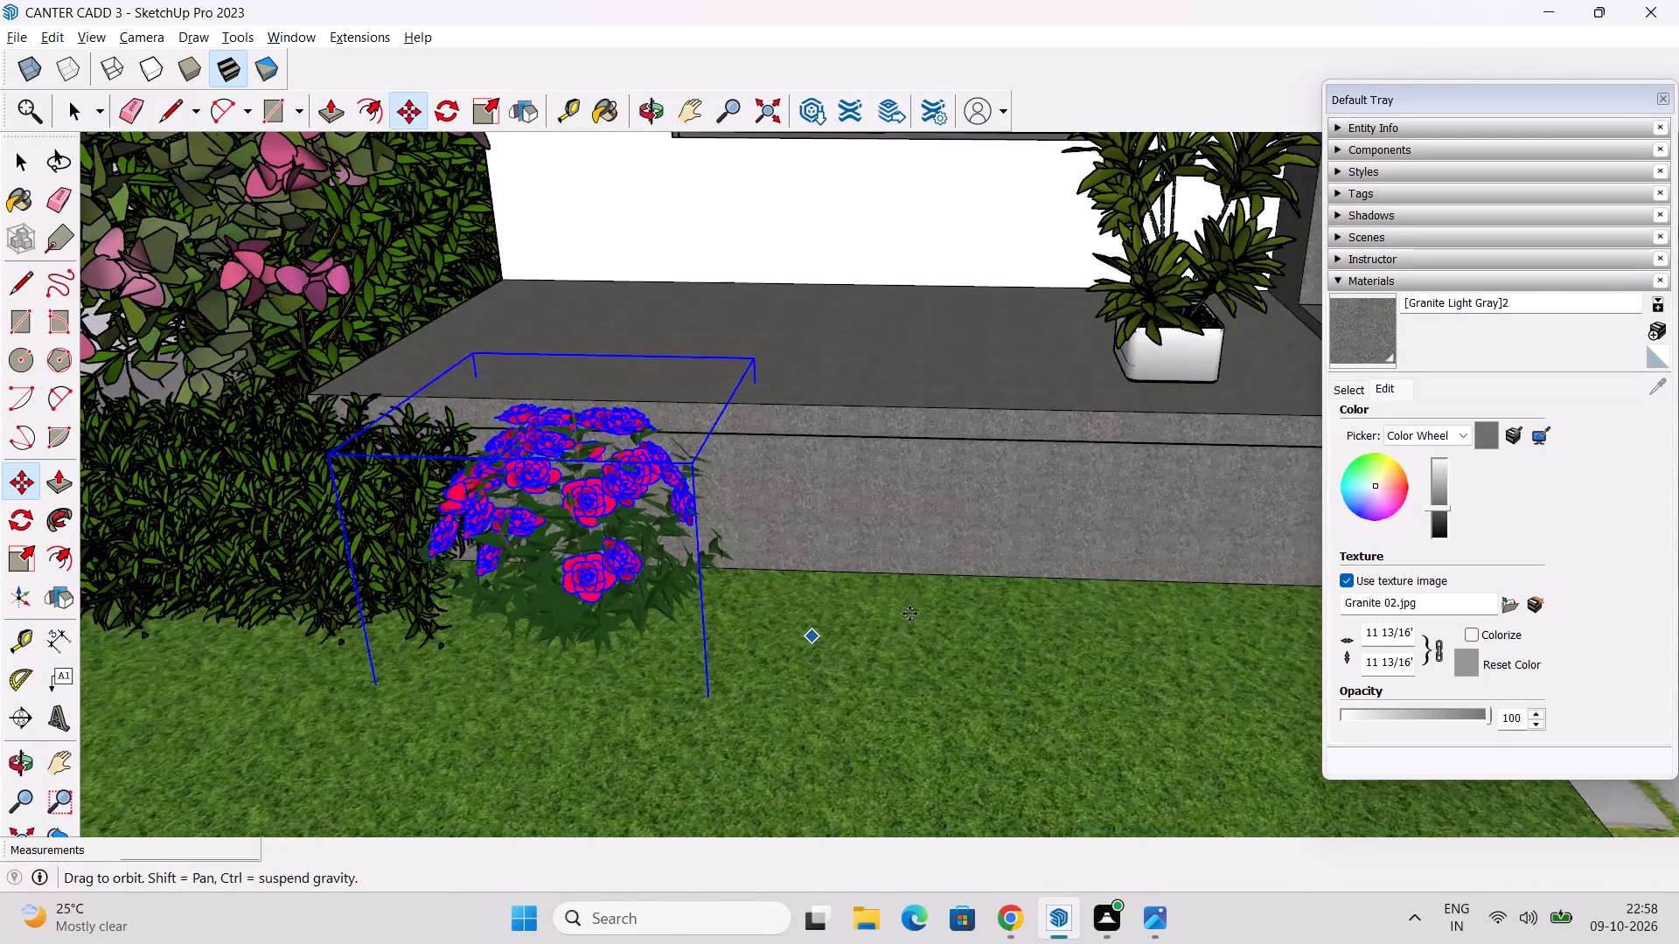
pyautogui.scroll(-2, 909, 614)
pyautogui.keyDown('shift'); pyautogui.moveTo(900, 619); pyautogui.dragTo(941, 523, button='middle'); pyautogui.keyUp('shift')
pyautogui.press('space')
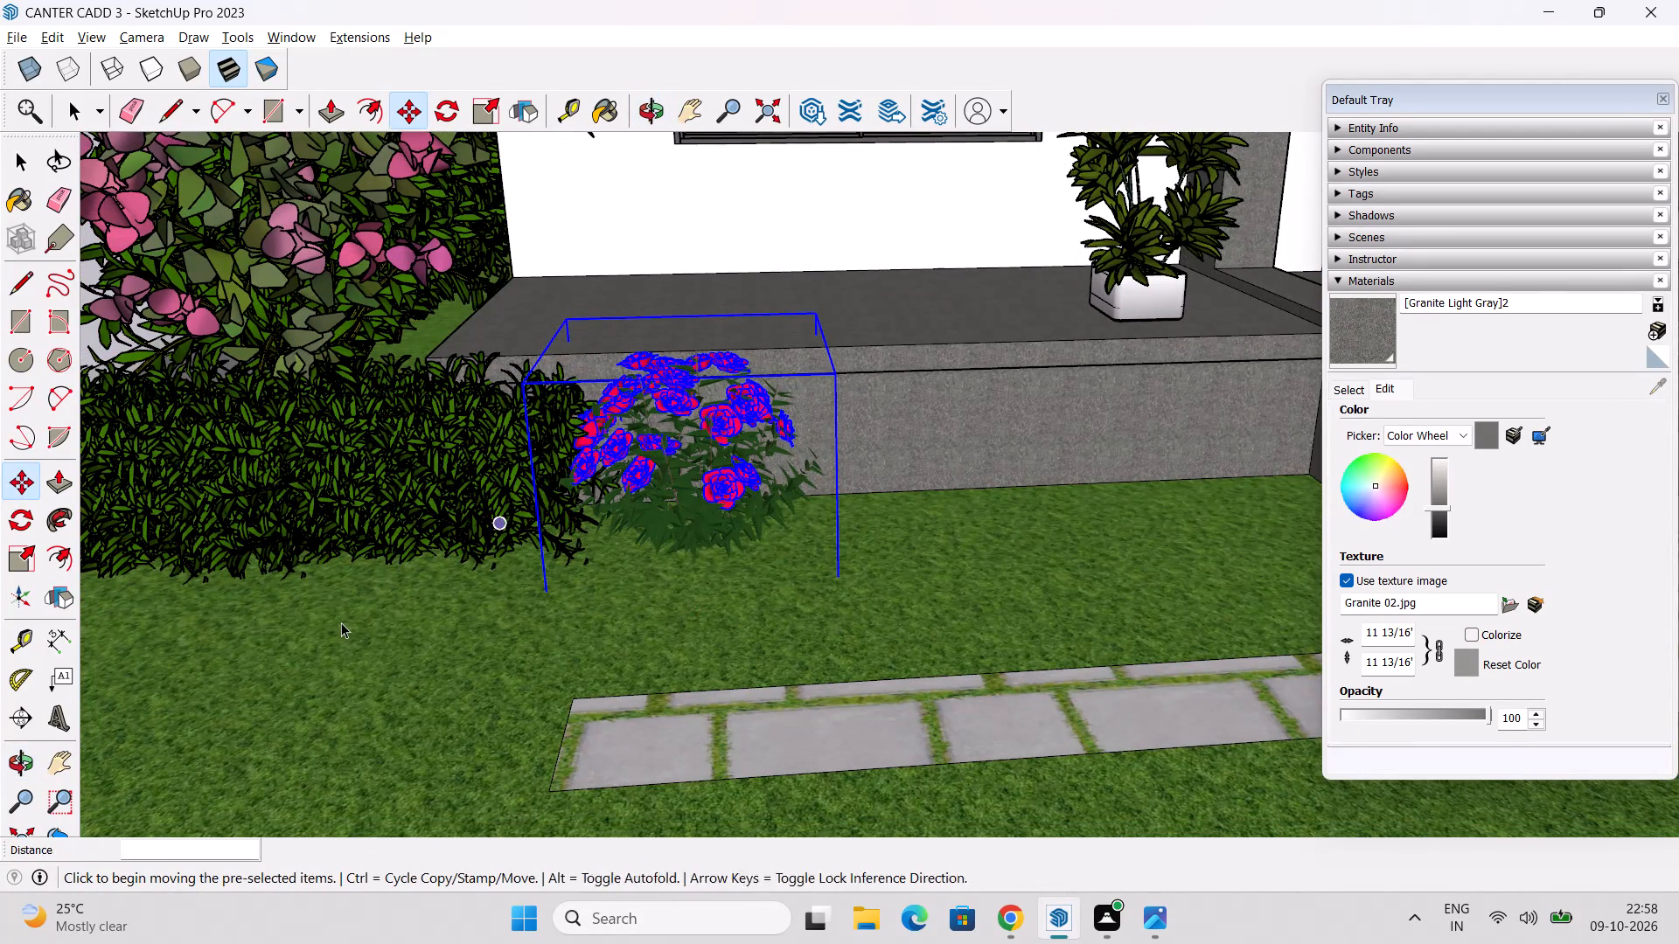
pyautogui.click(341, 622)
pyautogui.scroll(-4, 628, 574)
pyautogui.scroll(-3, 741, 627)
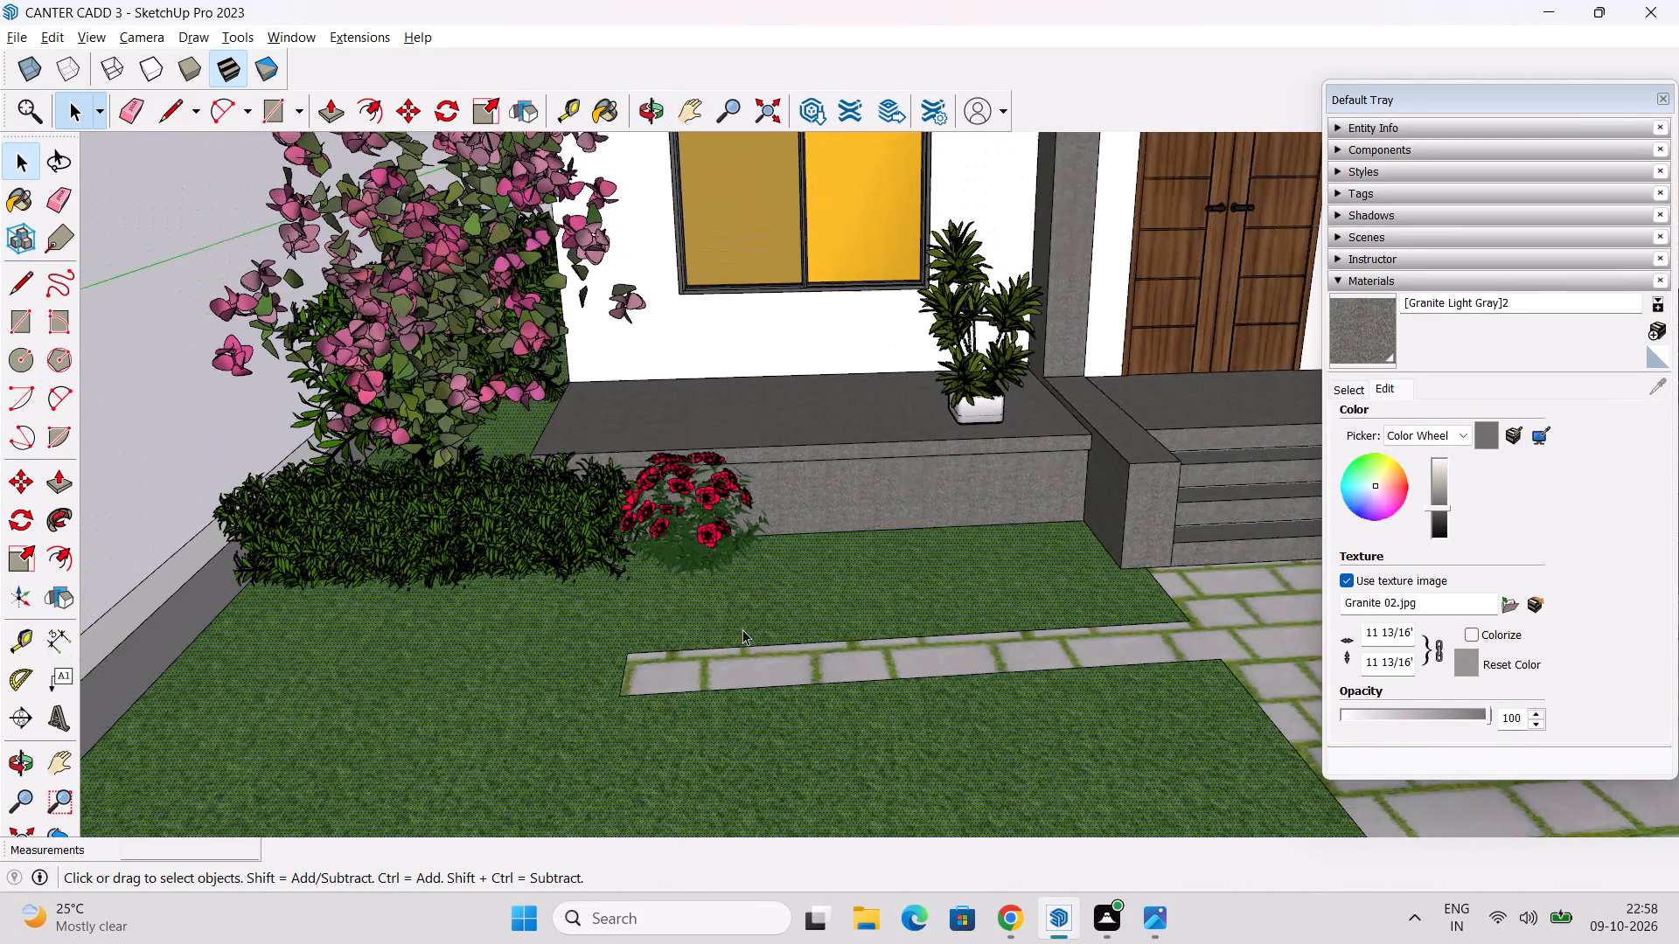
# Copy the rose bush twice along the porch ledge toward the steps, overlapping the two copies about 1' 3" apart below the potted plant.
pyautogui.click(688, 529)
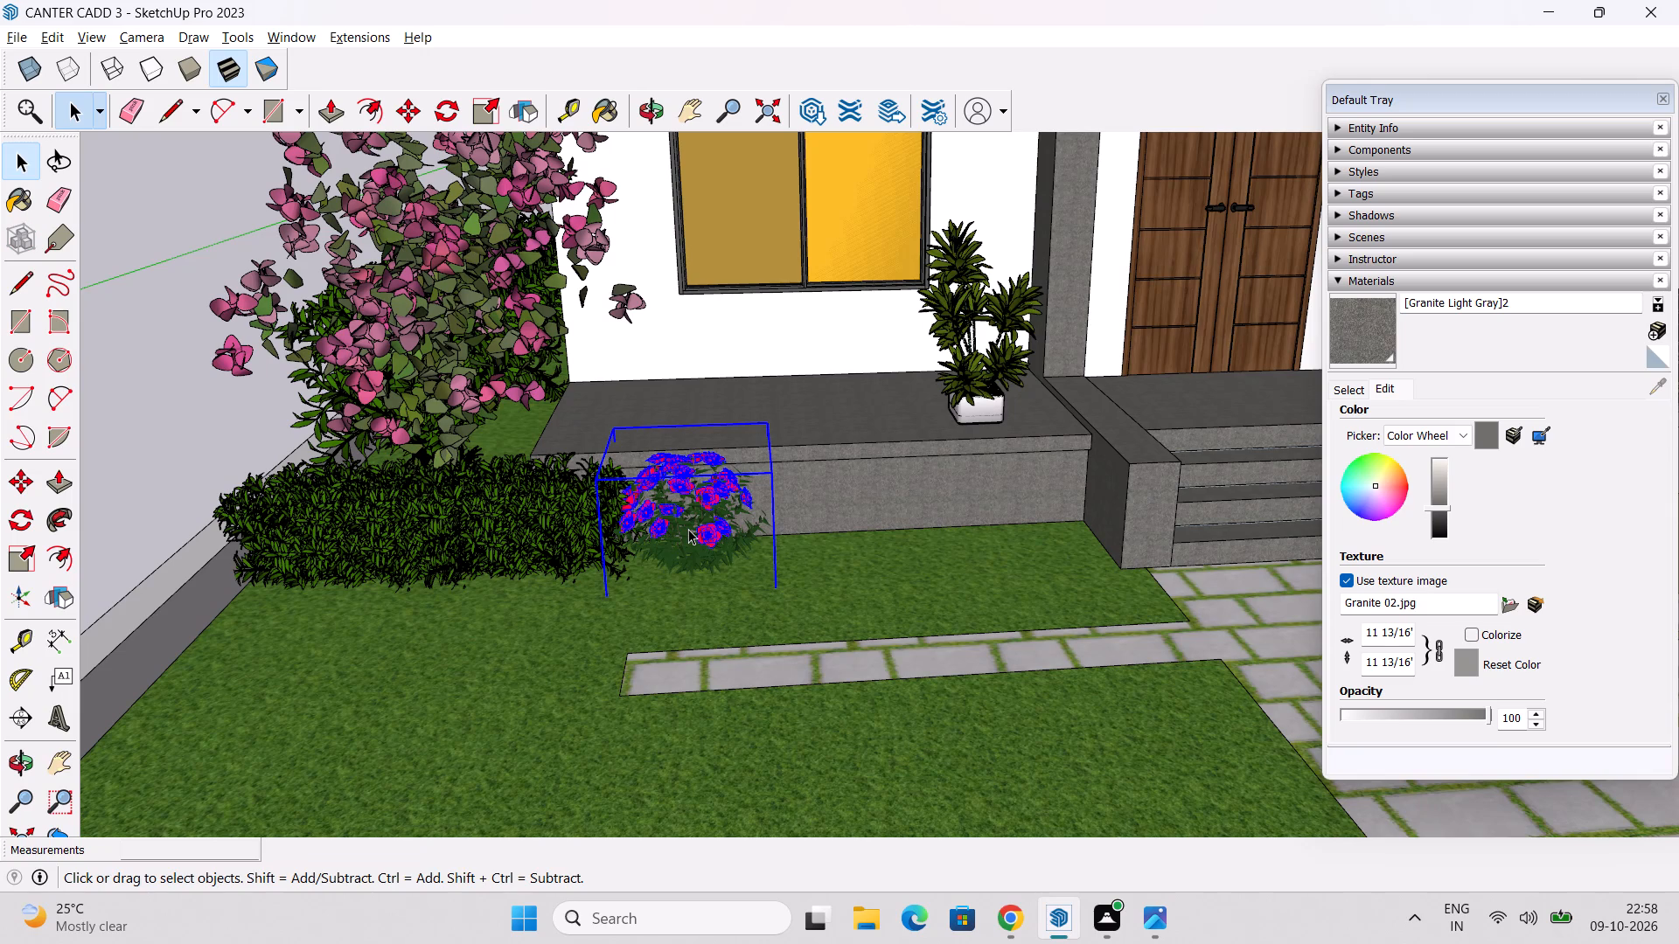
pyautogui.press('m')
pyautogui.scroll(4, 709, 576)
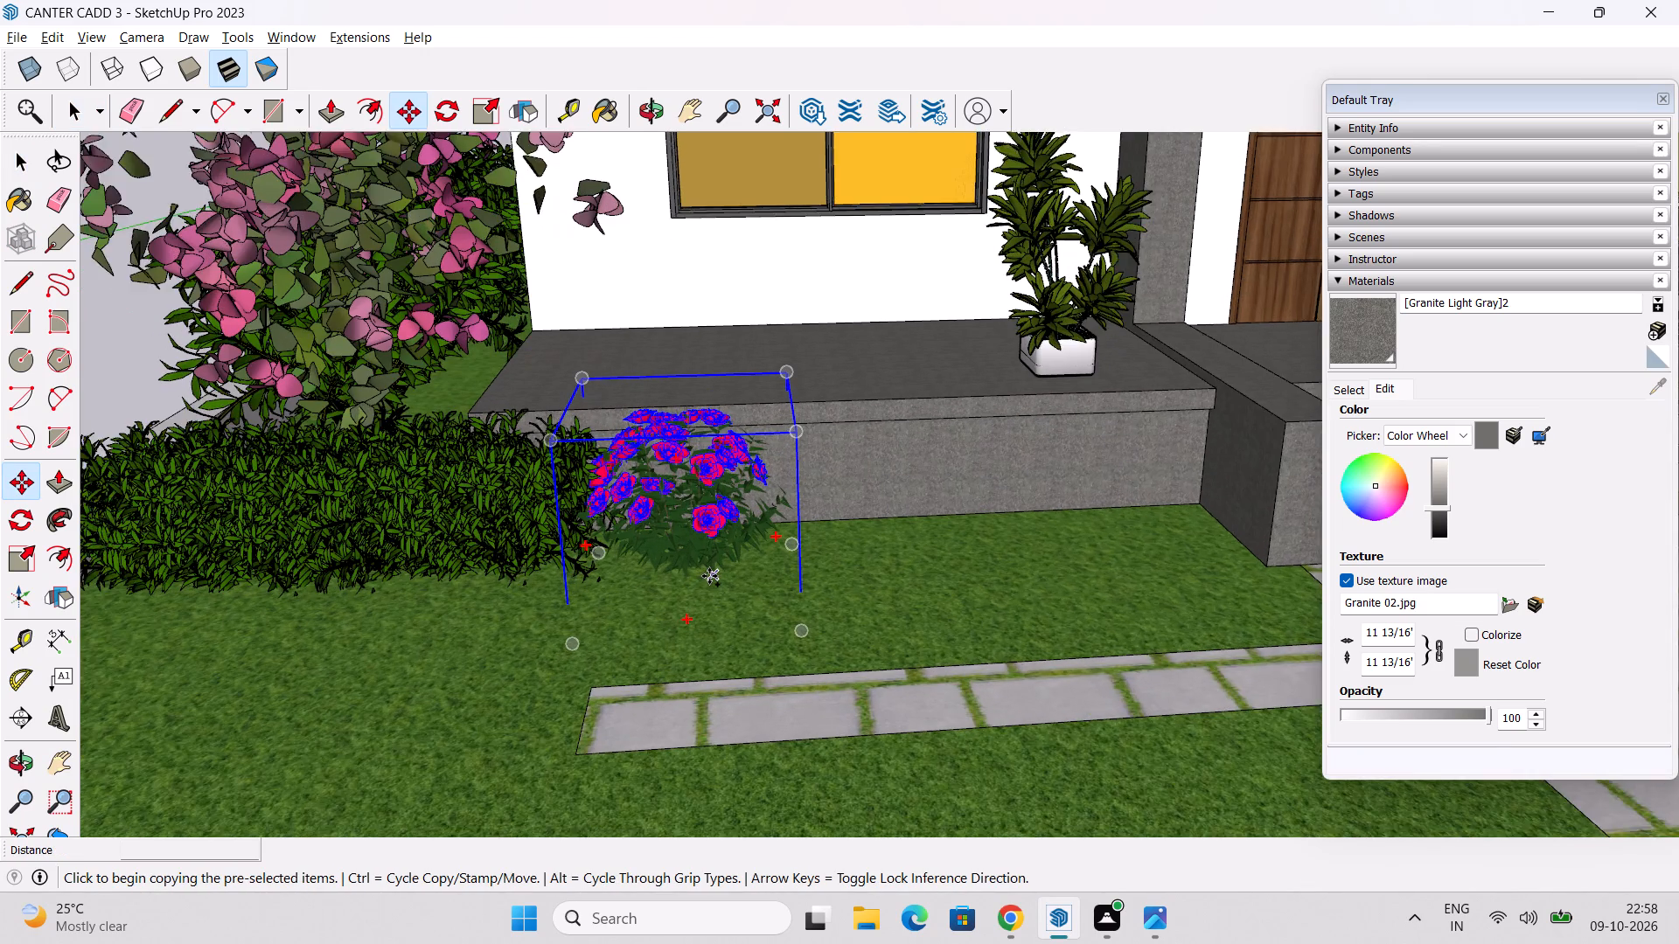
pyautogui.click(704, 562)
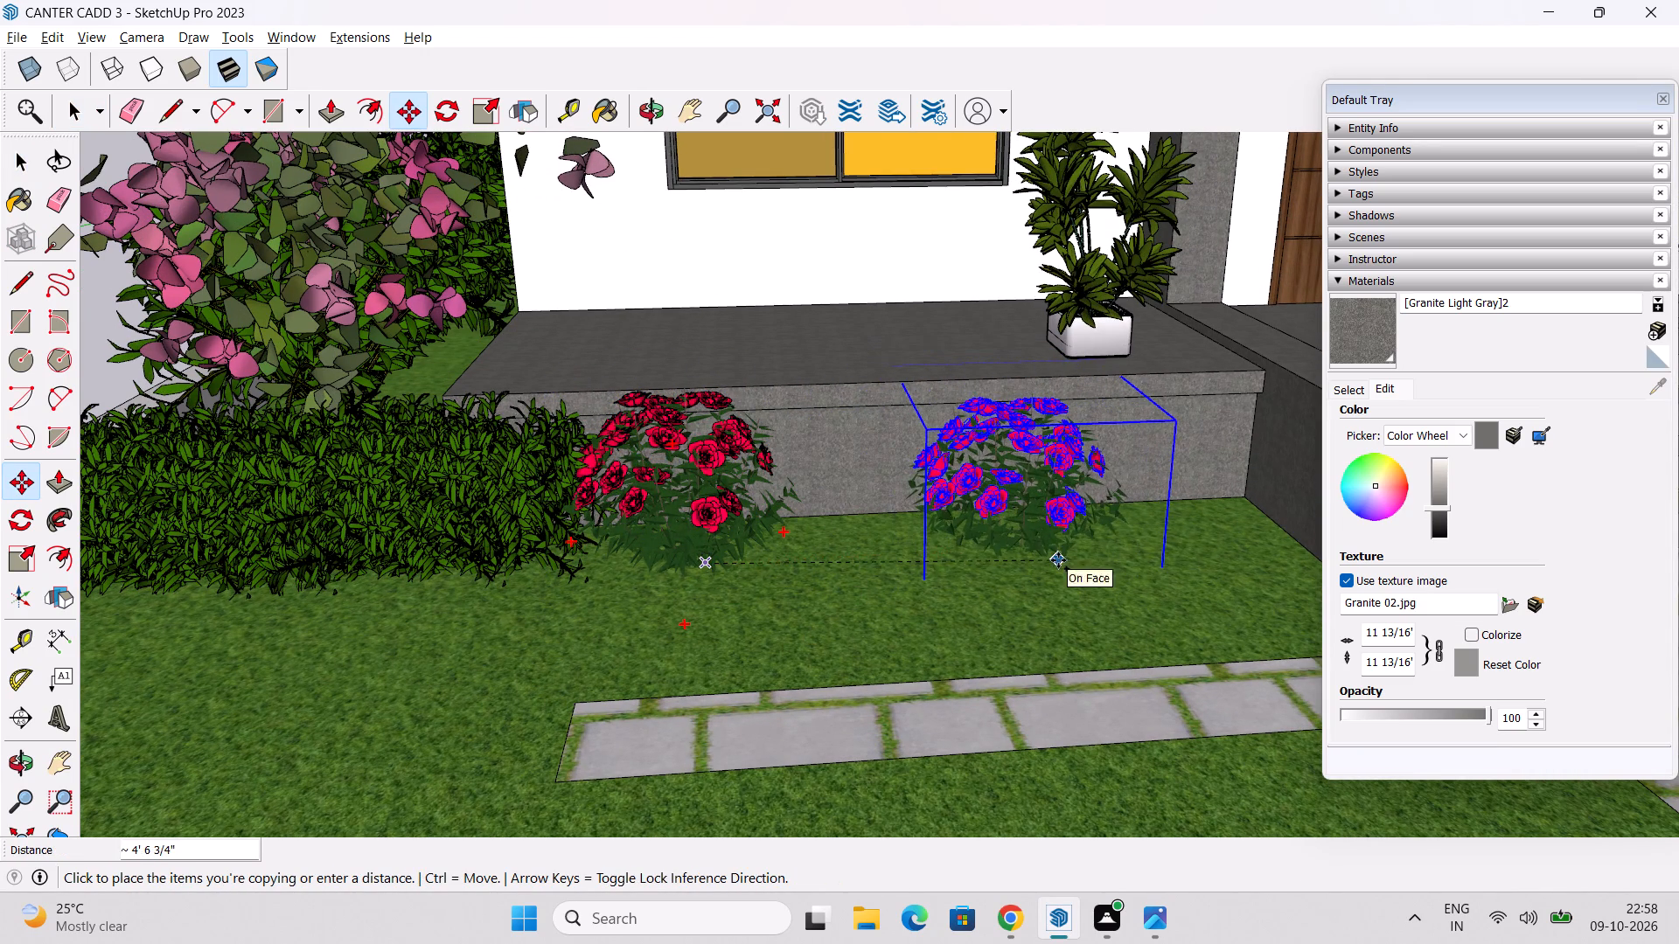
pyautogui.click(1075, 539)
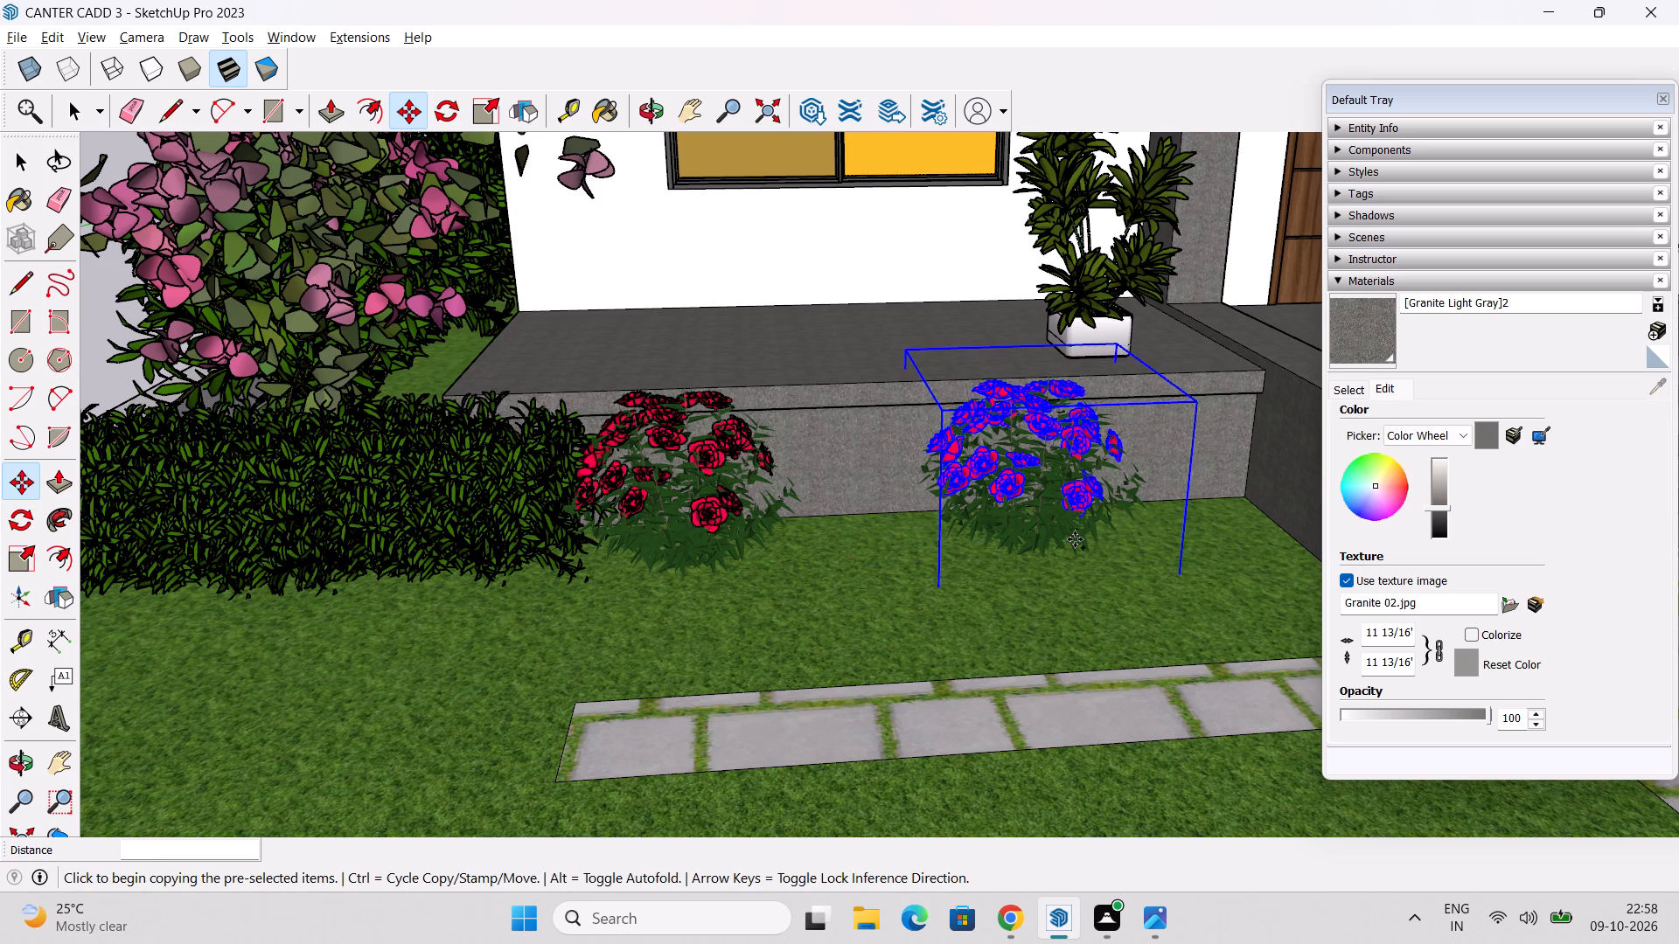
pyautogui.click(1075, 539)
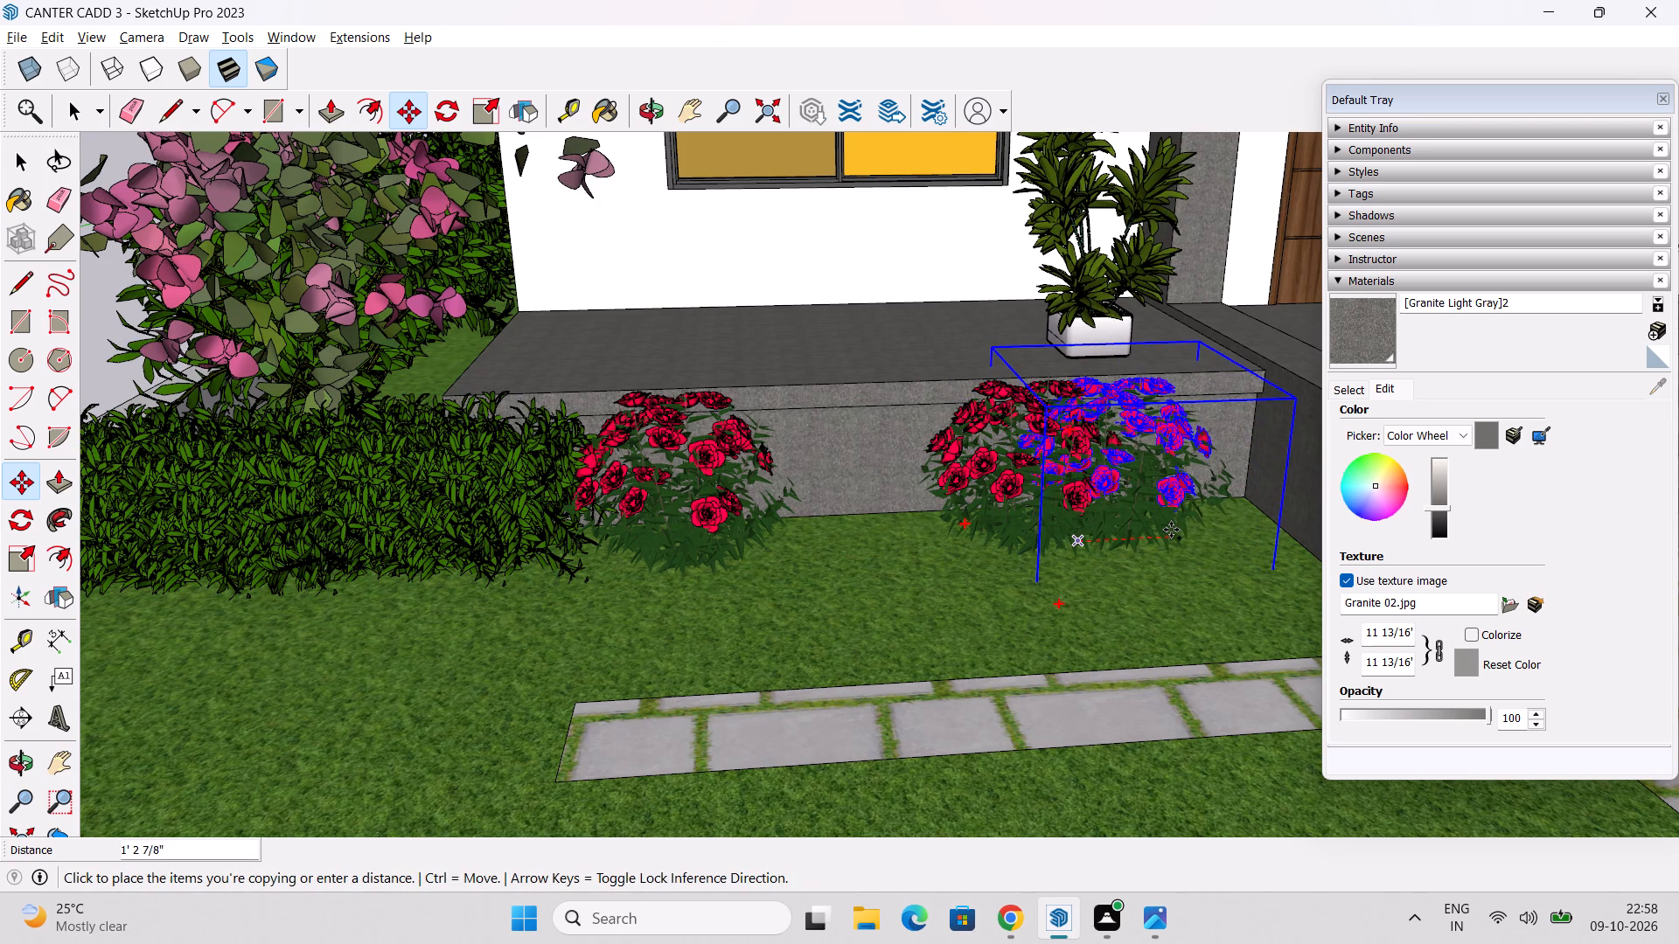
pyautogui.click(1171, 530)
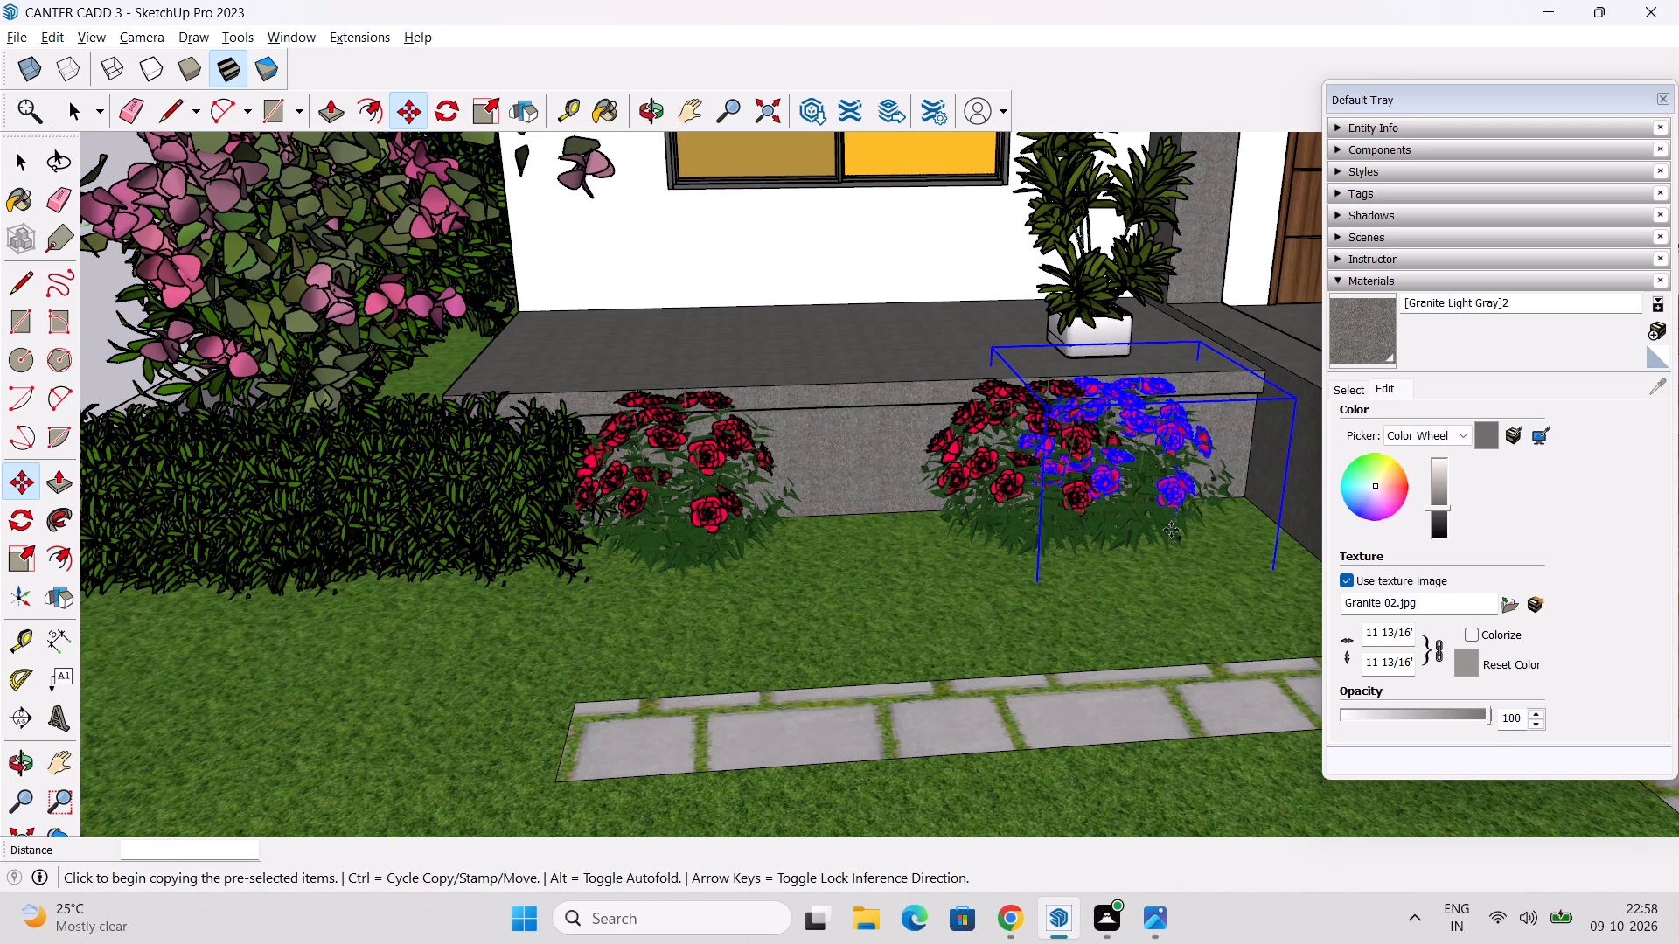
# Copy the last rose bush about 13' 2 5/8" across the entrance steps onto the lawn before the opposite ledge.
pyautogui.moveTo(1171, 530); pyautogui.dragTo(1197, 529)
pyautogui.scroll(-4, 1246, 524)
pyautogui.keyDown('shift'); pyautogui.moveTo(1213, 524); pyautogui.dragTo(1042, 559, button='middle'); pyautogui.keyUp('shift')
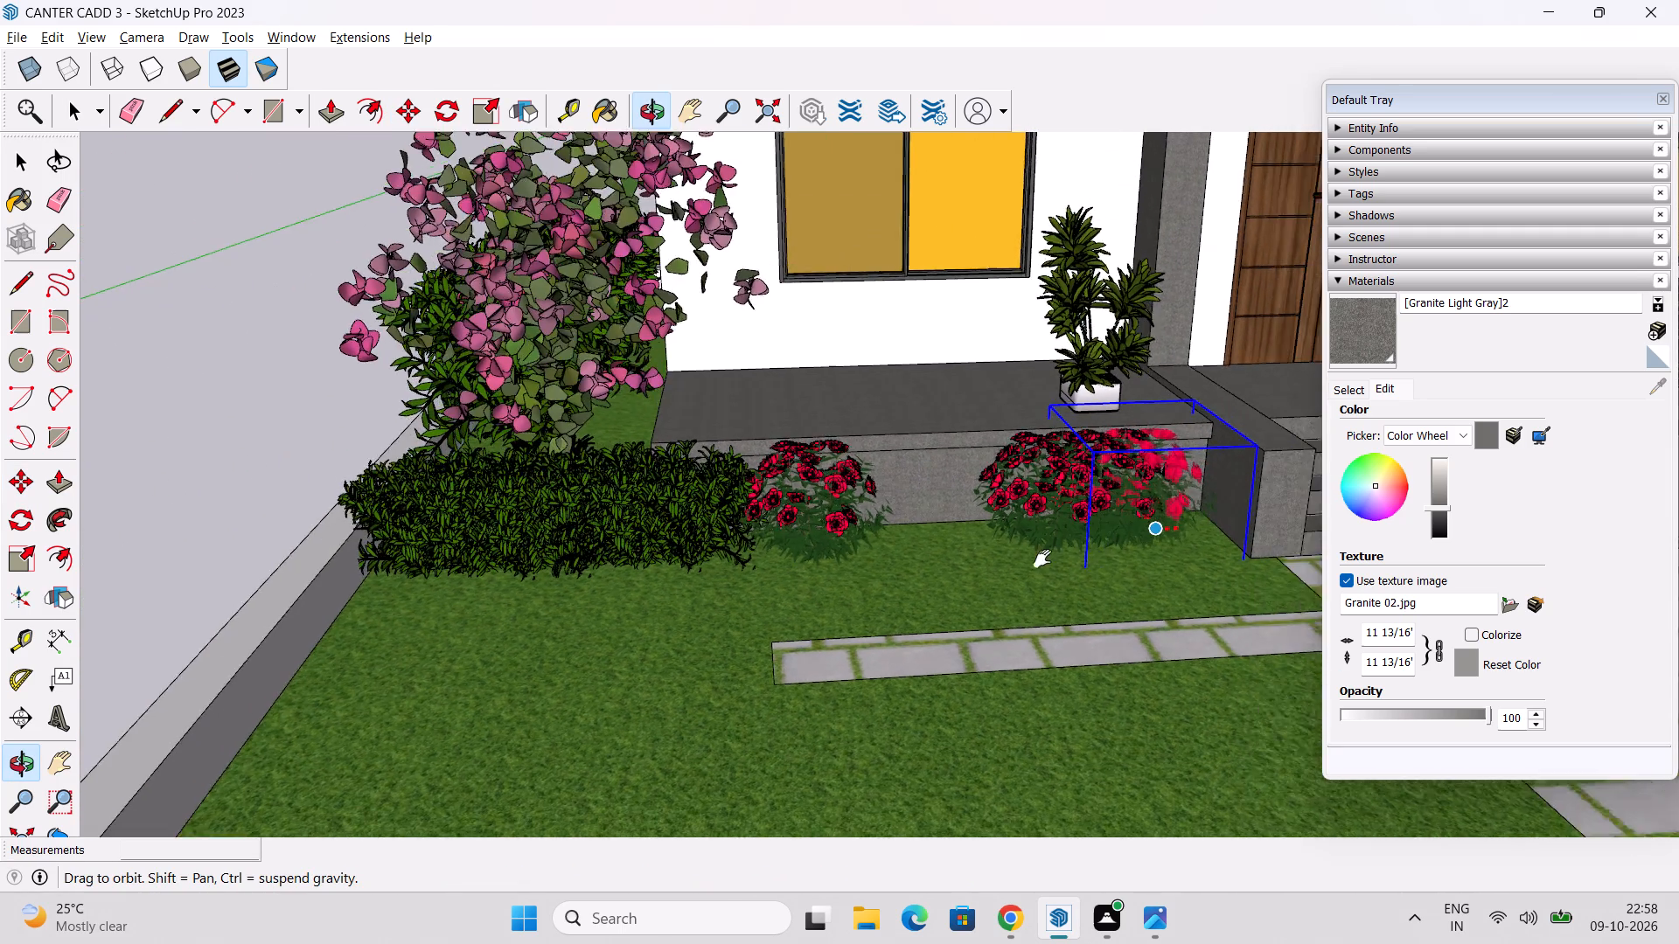
pyautogui.keyDown('shift'); pyautogui.moveTo(1042, 559); pyautogui.dragTo(524, 607, button='middle'); pyautogui.keyUp('shift')
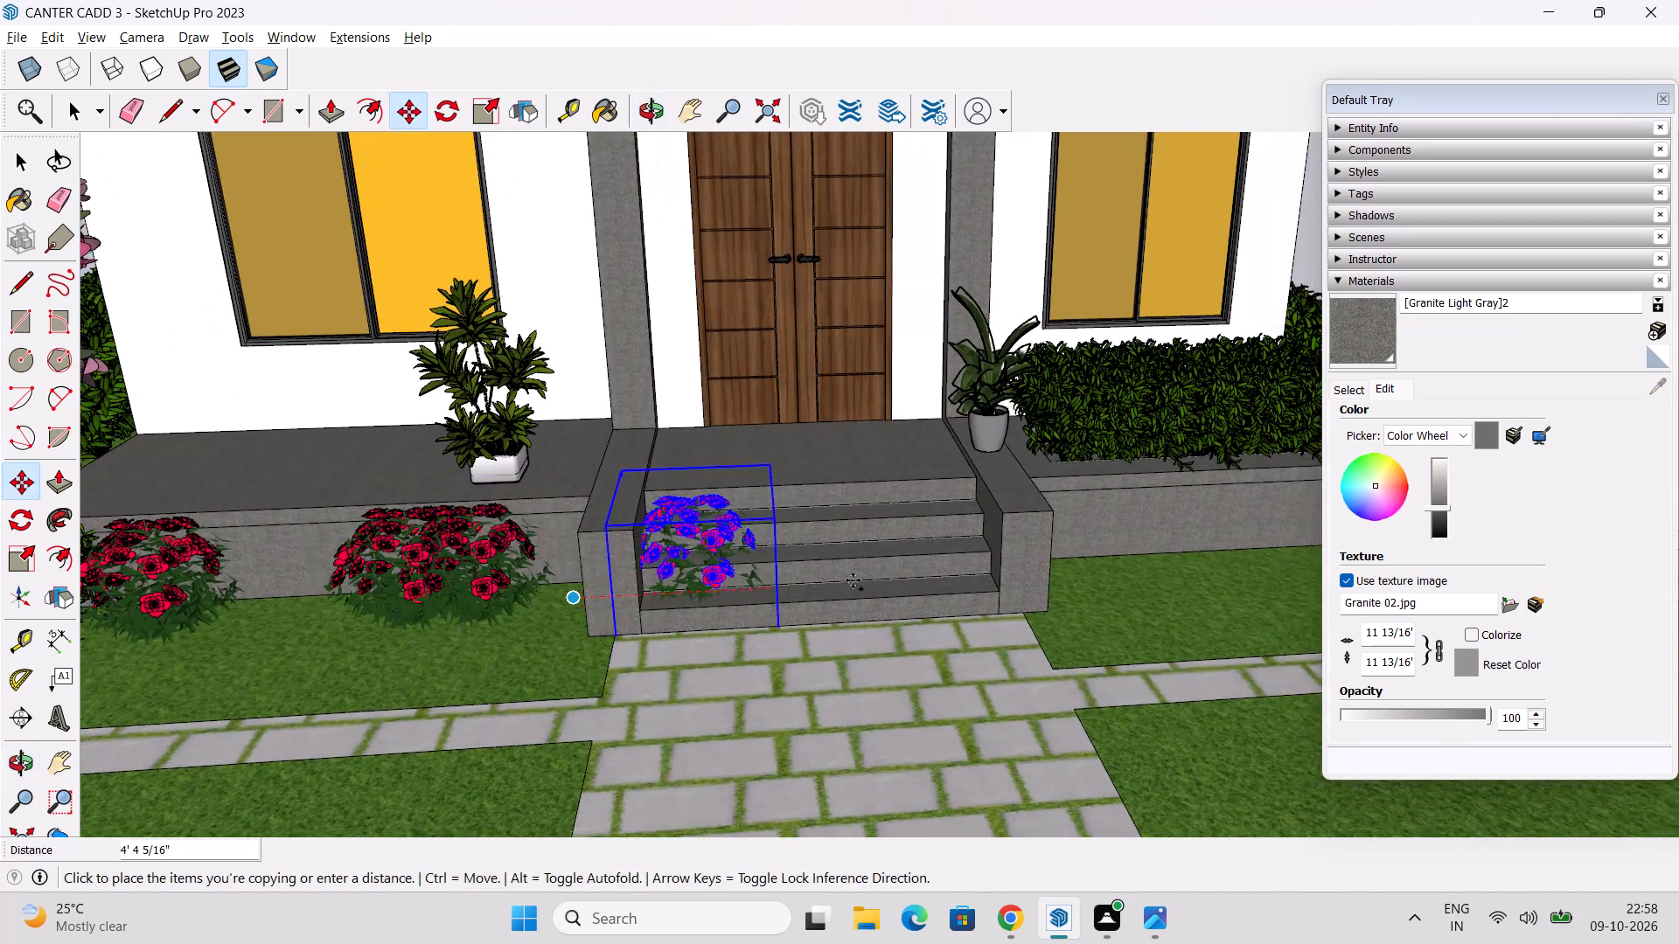
pyautogui.click(1160, 570)
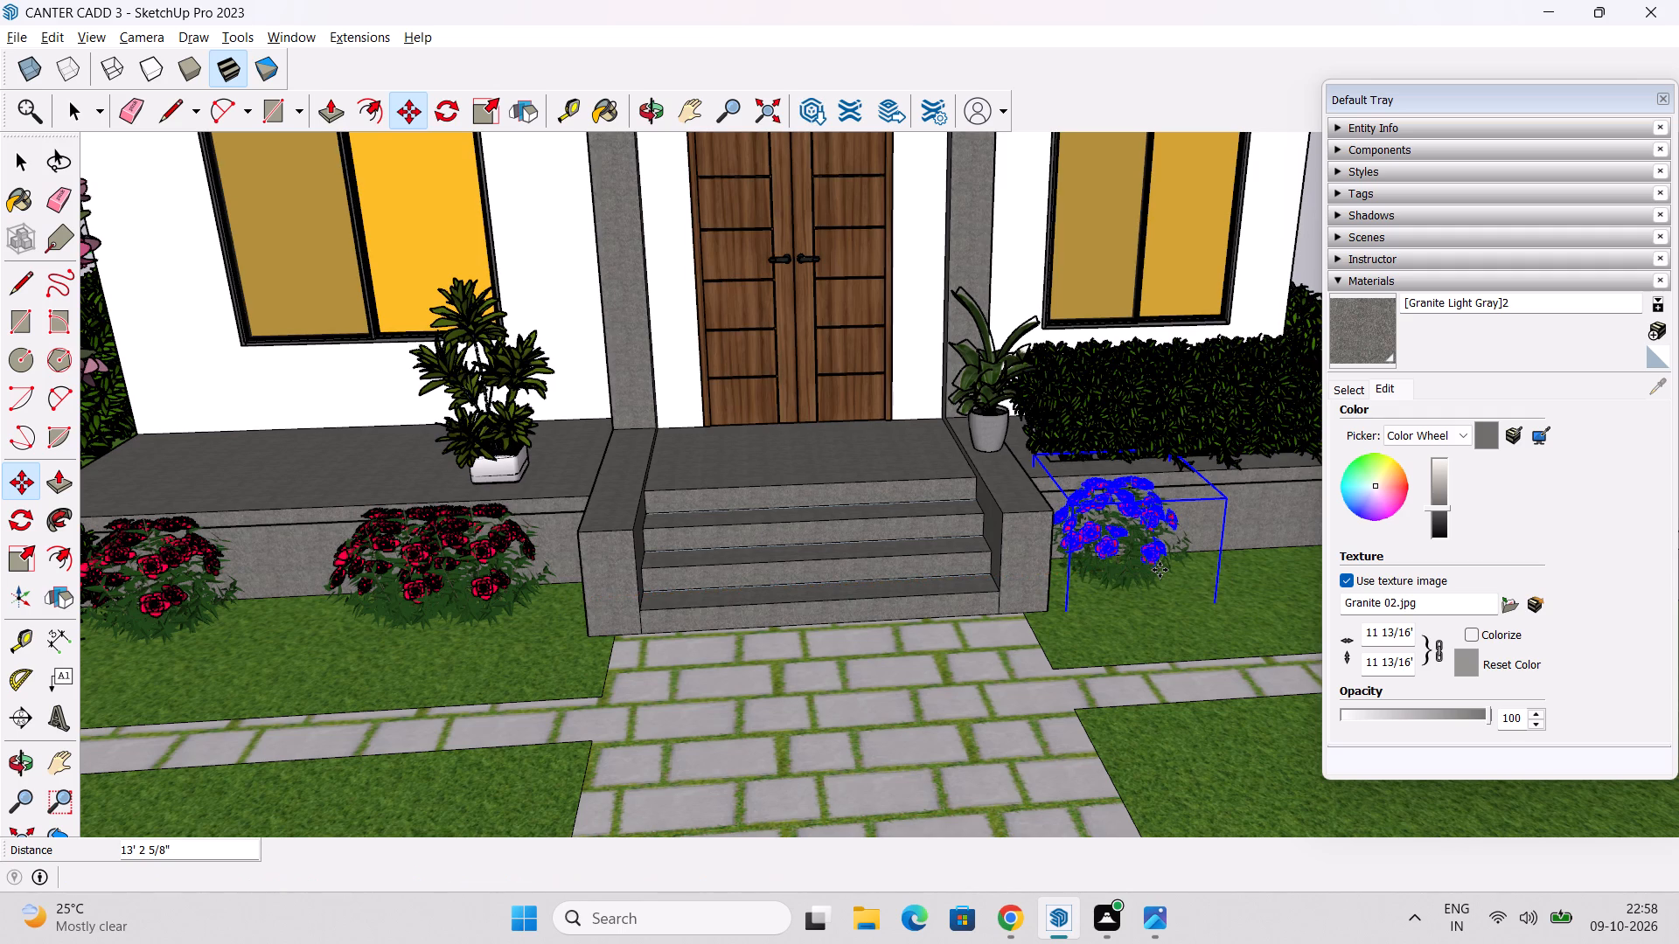
# Add three more rose bush copies along that ledge toward the corner hedge, spaced about 1' 9" to 1' 11" apart, and deselect.
pyautogui.click(1160, 570)
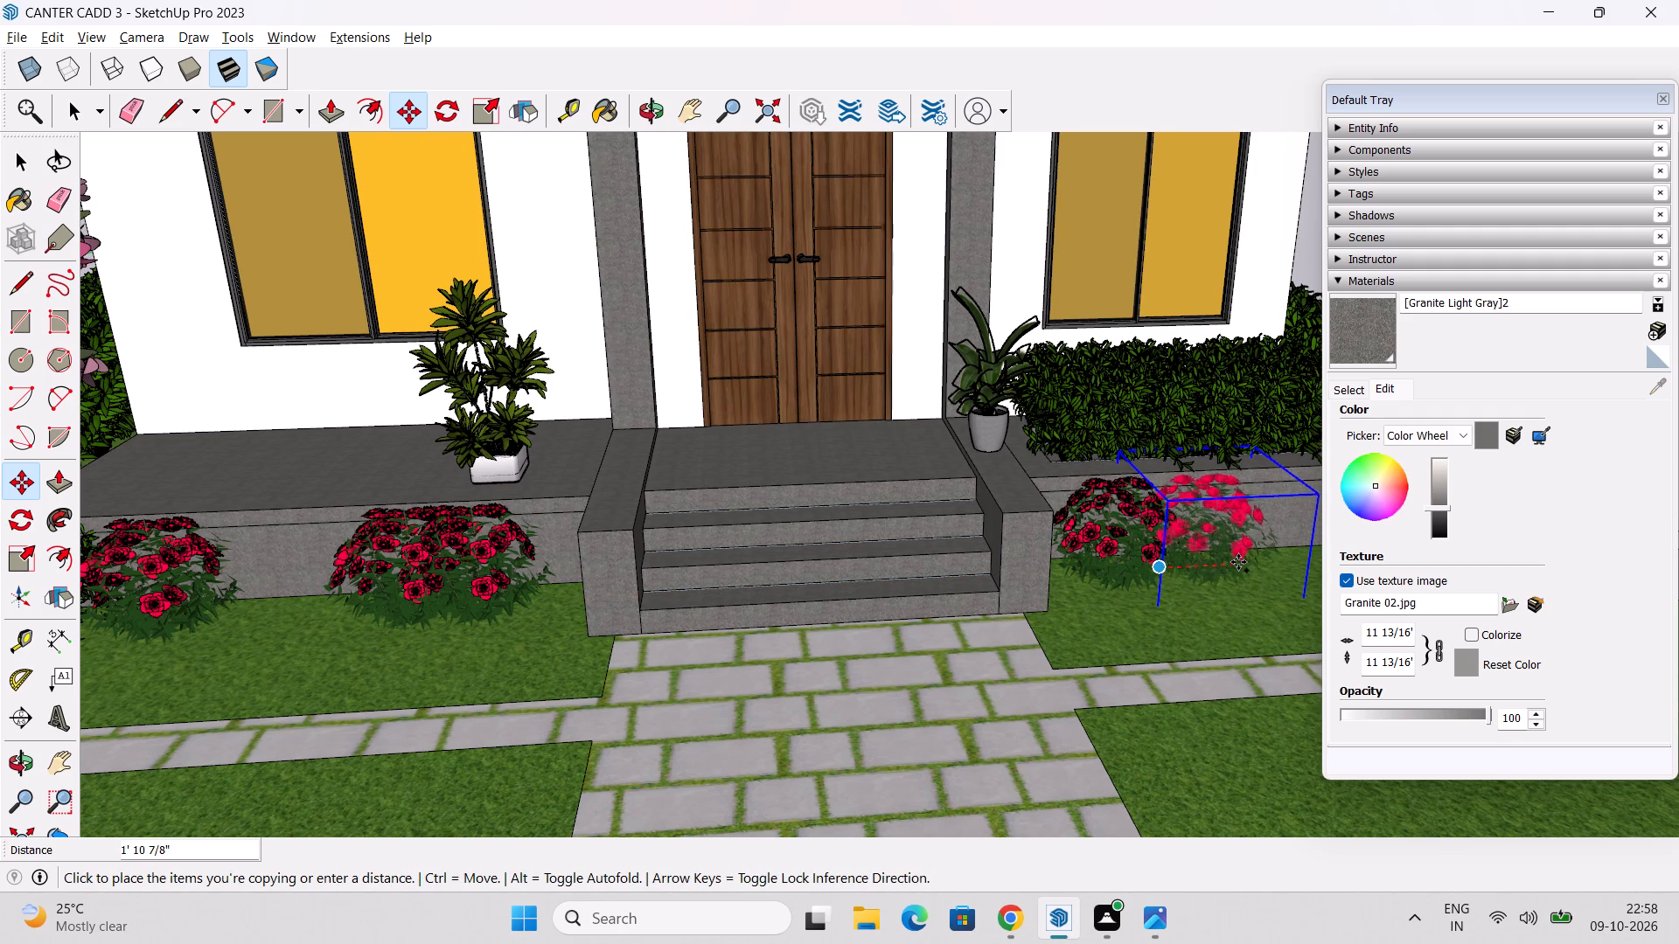
pyautogui.click(1238, 562)
pyautogui.click(1238, 562)
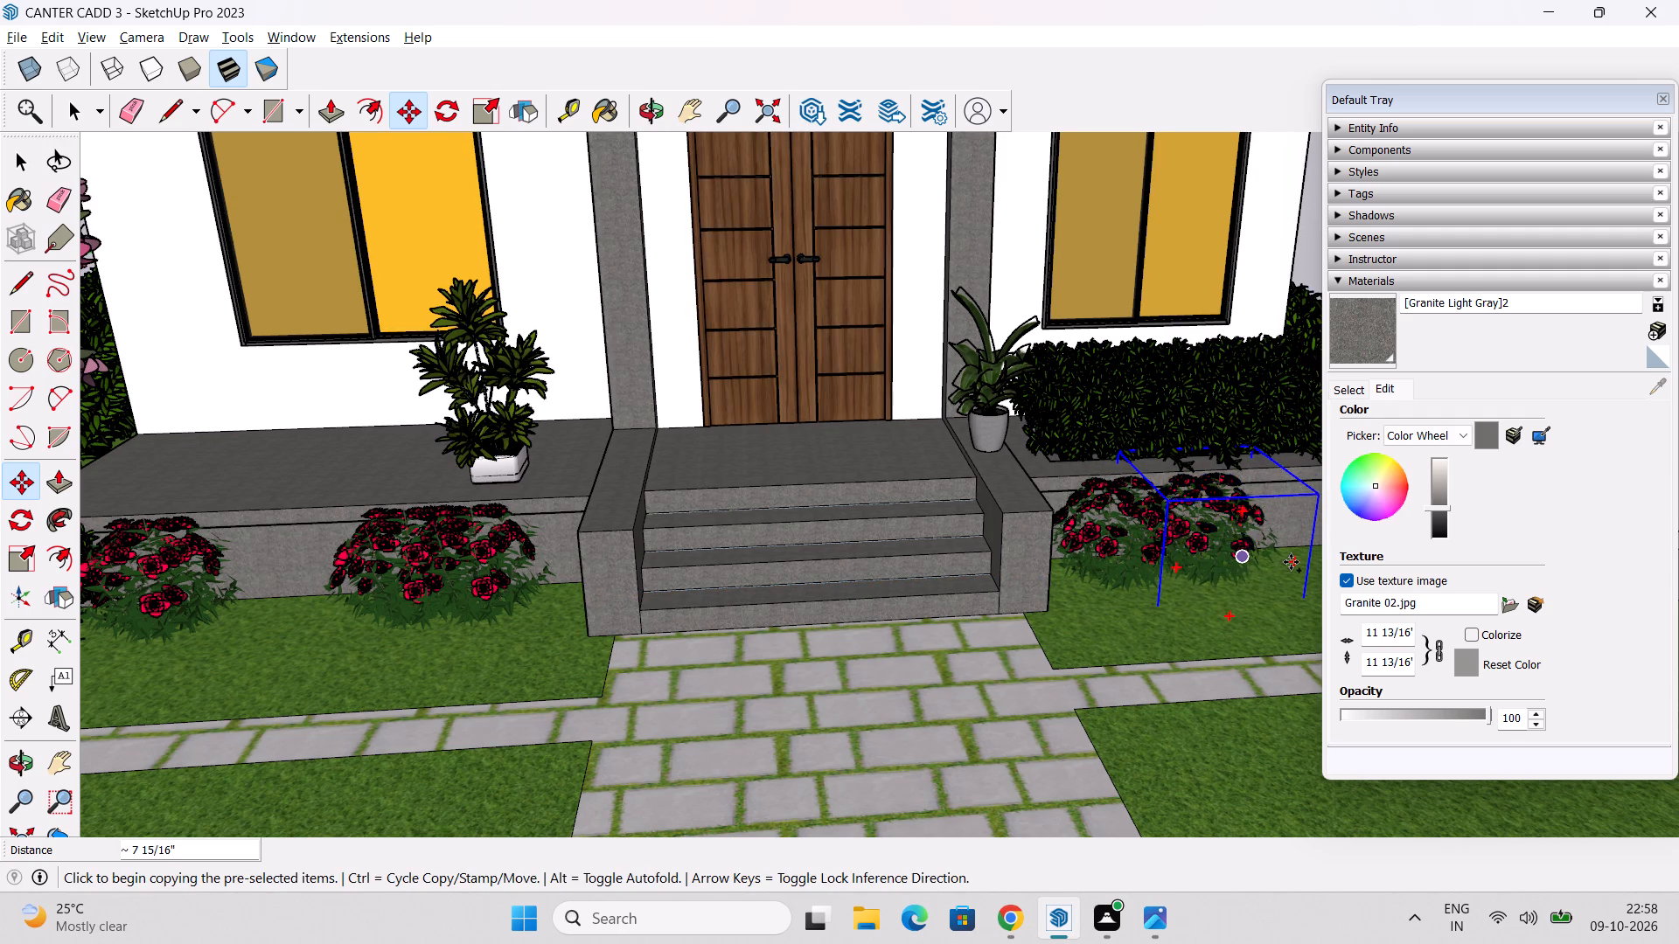
pyautogui.moveTo(1282, 554); pyautogui.dragTo(875, 609, button='middle')
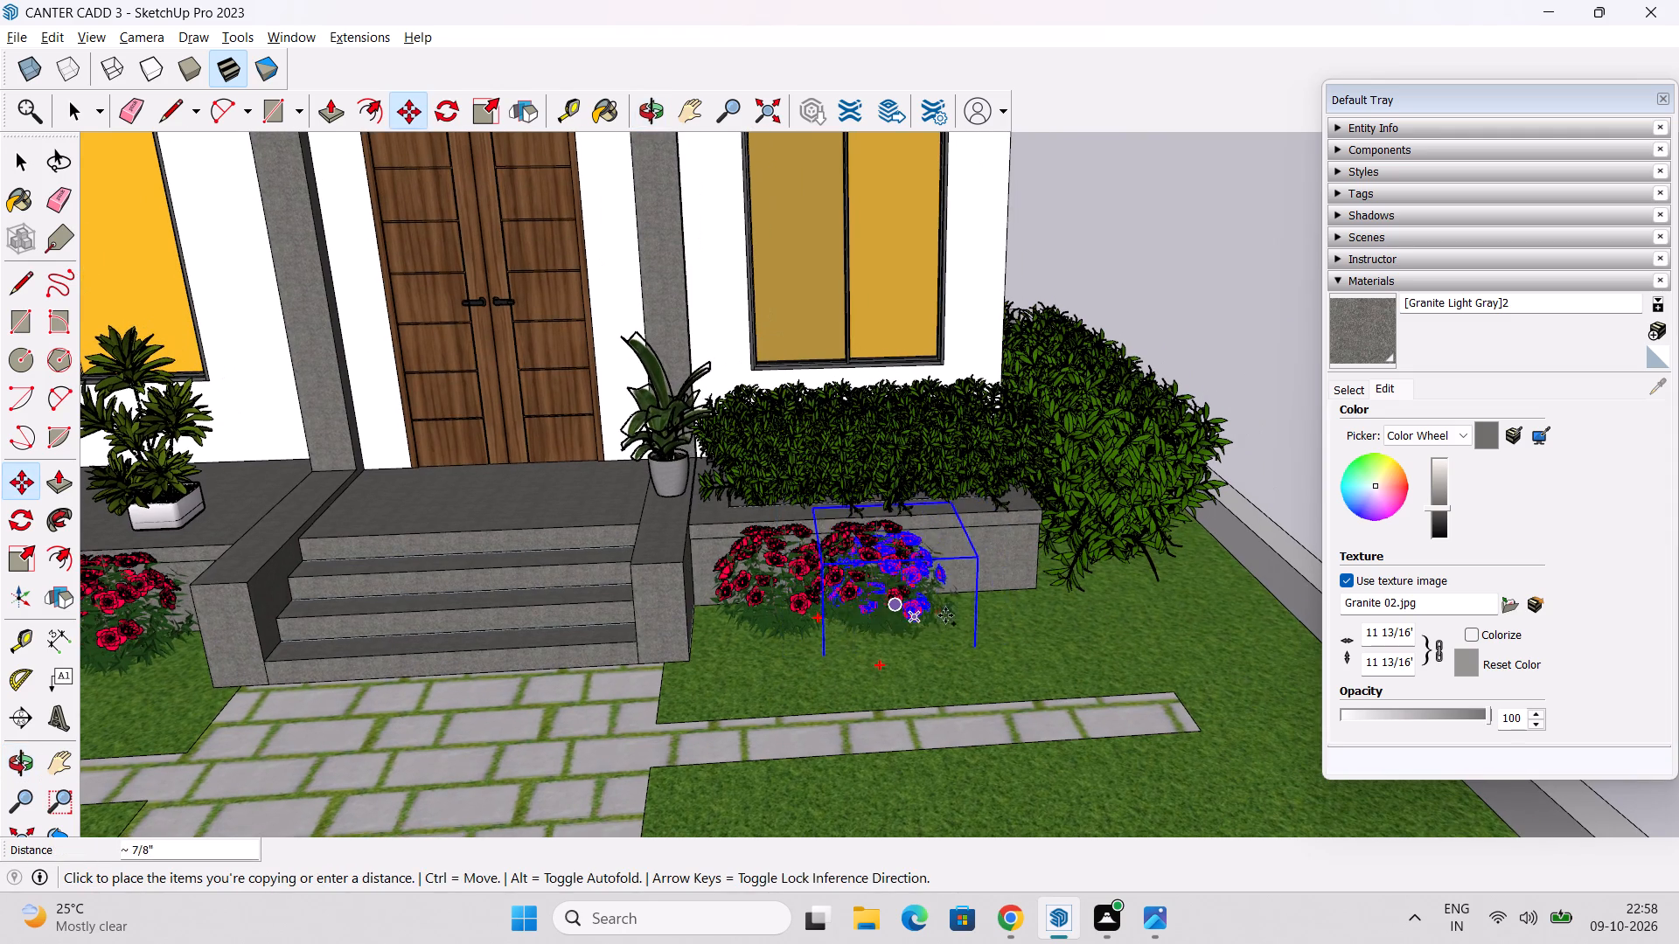
pyautogui.click(978, 606)
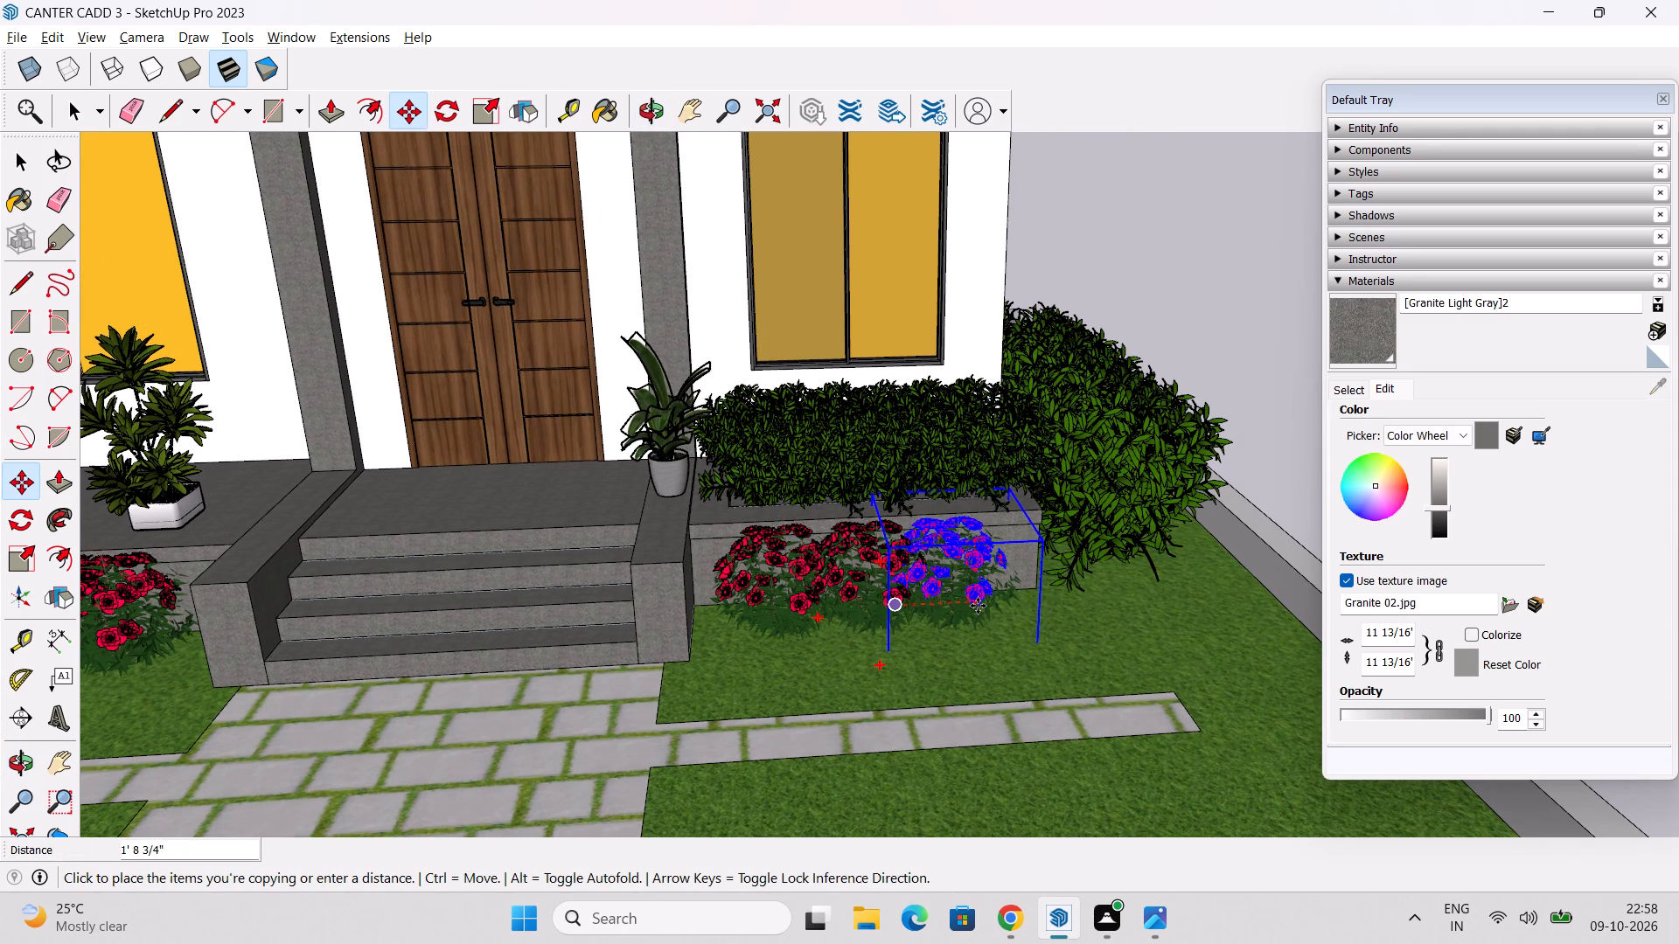
pyautogui.click(978, 606)
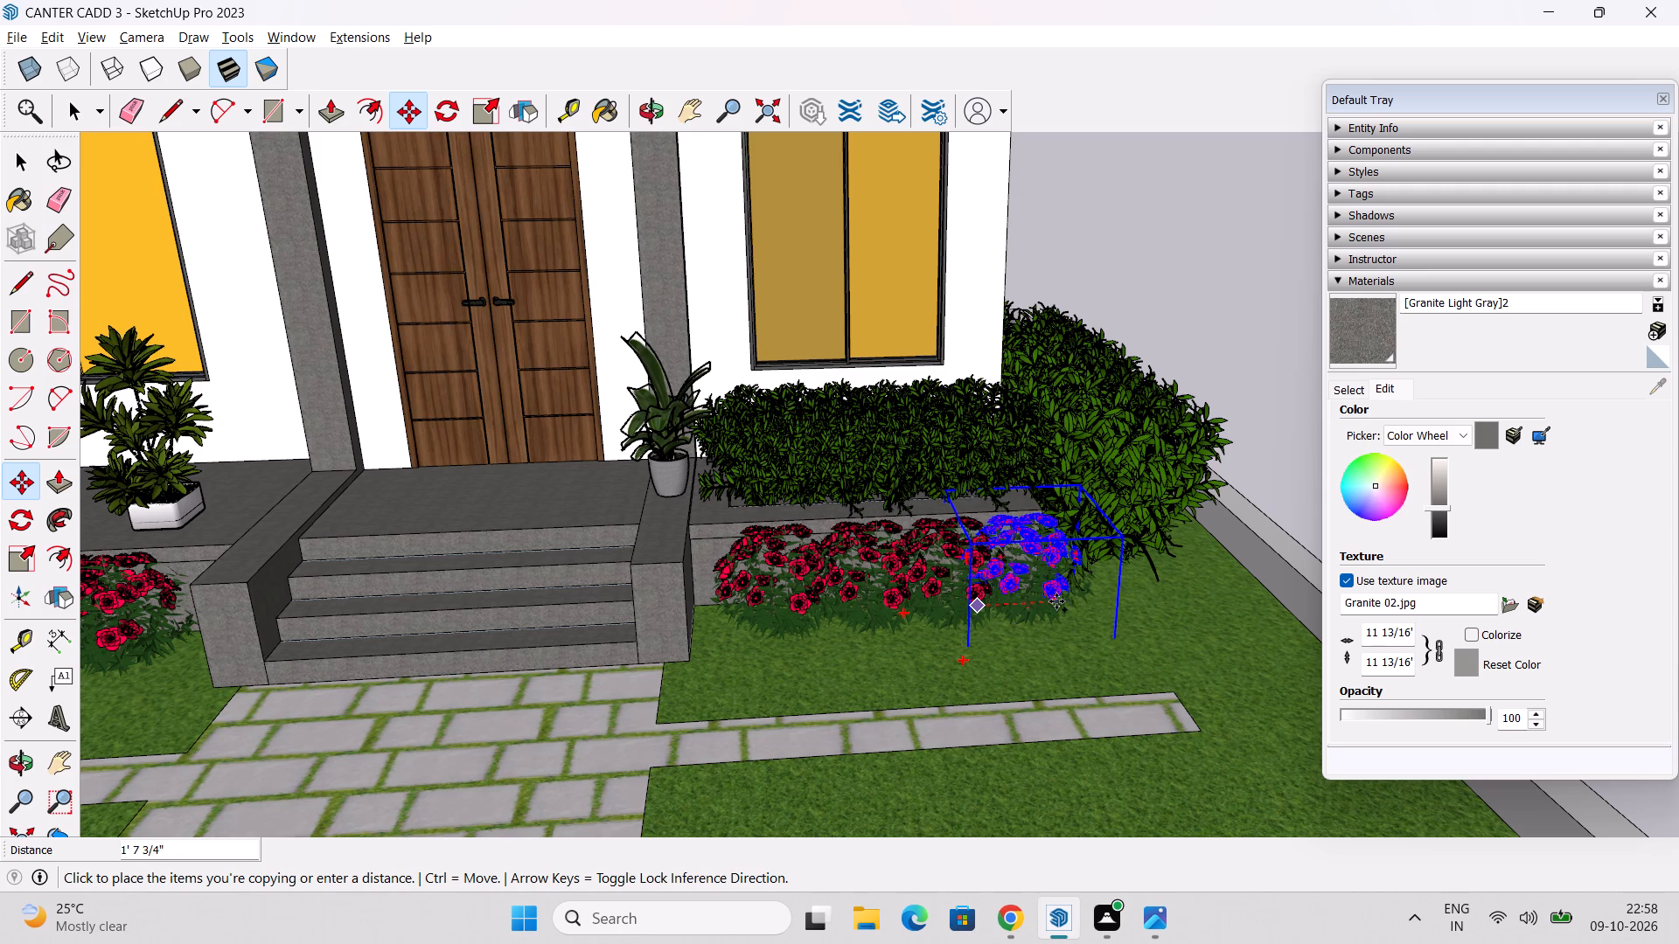
pyautogui.click(1062, 601)
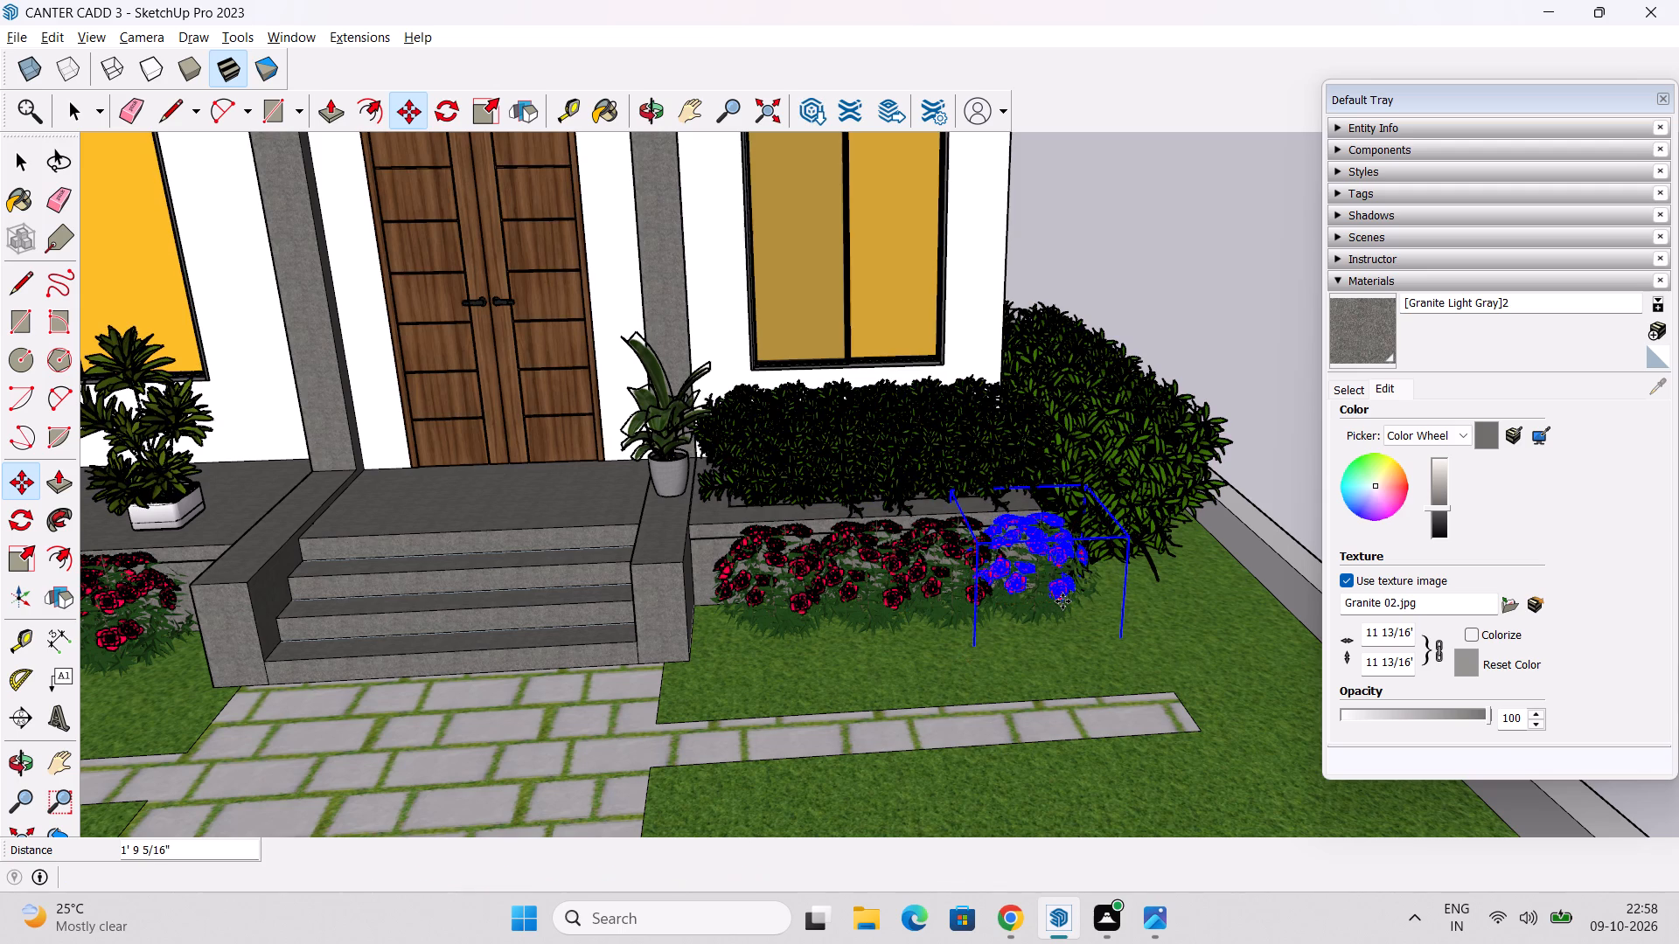
pyautogui.scroll(-3, 1062, 601)
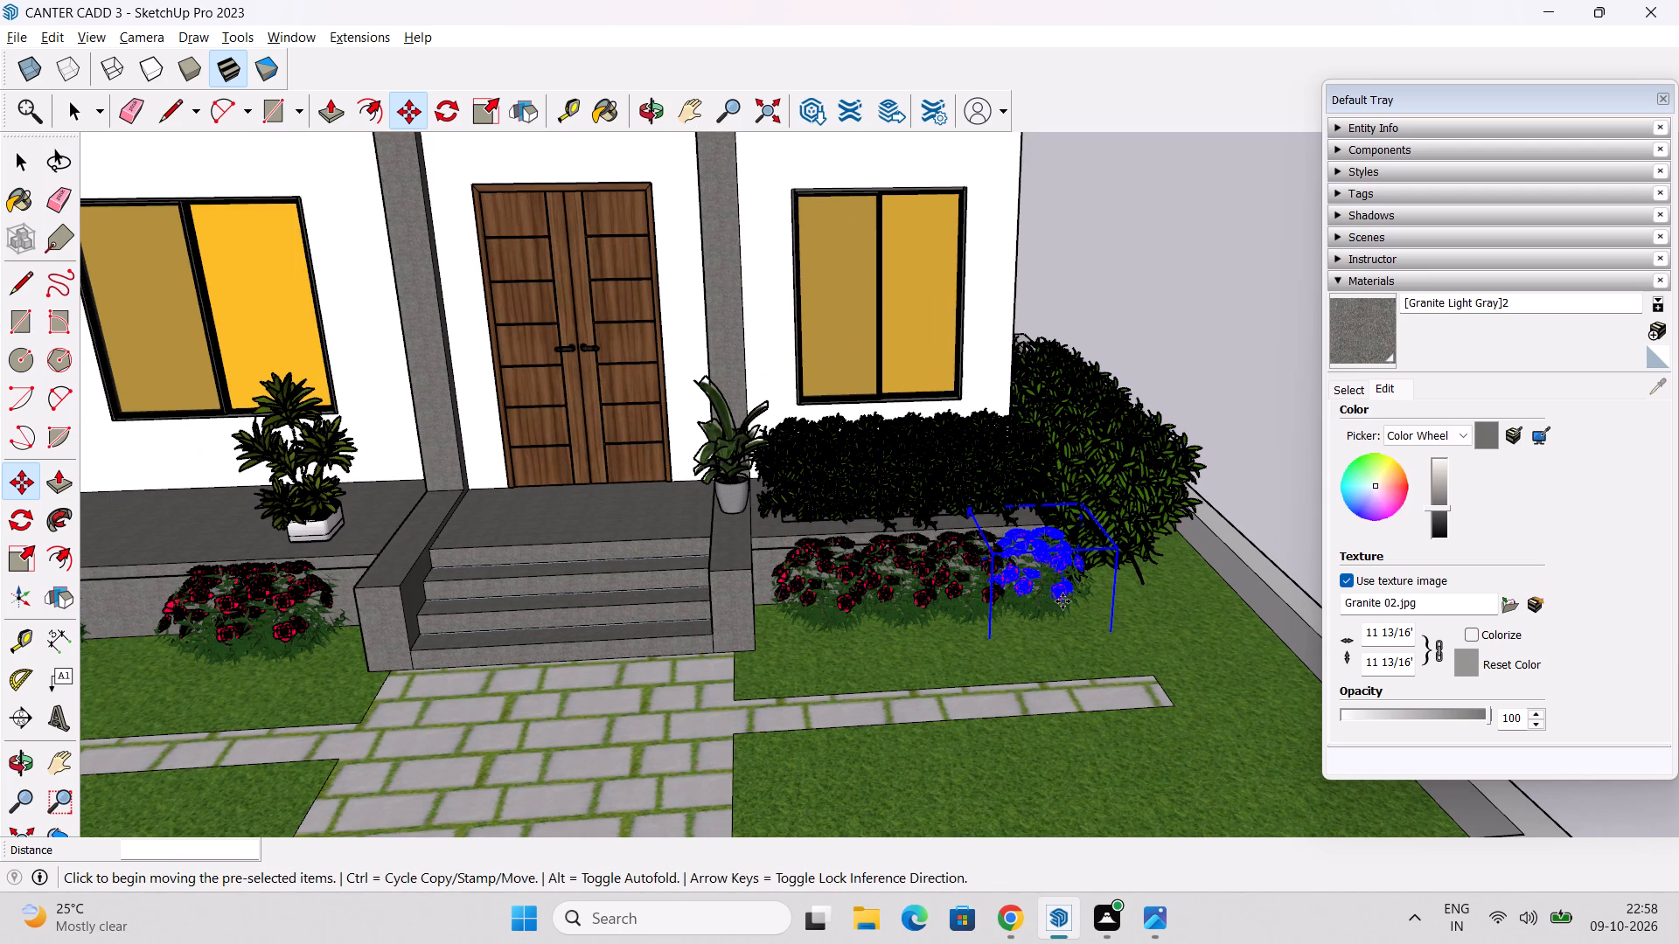
pyautogui.press('space')
pyautogui.click(1218, 386)
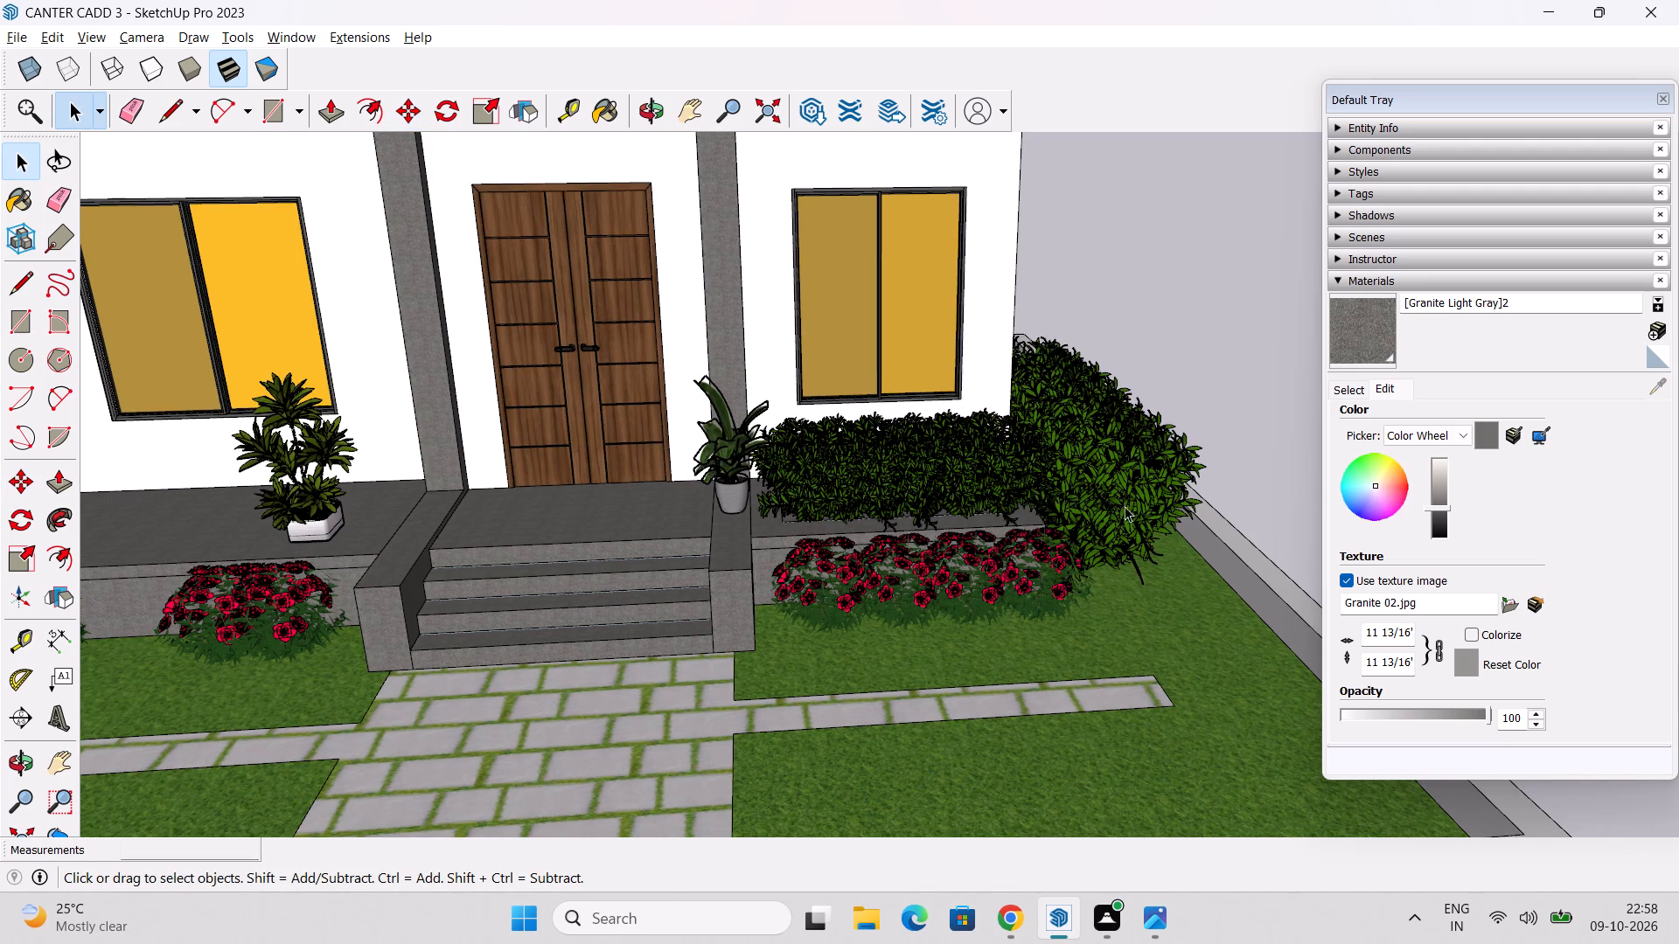
# Review the whole front of the house, planting and walled yard from several angles and distances.
pyautogui.scroll(-7, 1002, 624)
pyautogui.moveTo(939, 680); pyautogui.dragTo(961, 545, button='middle')
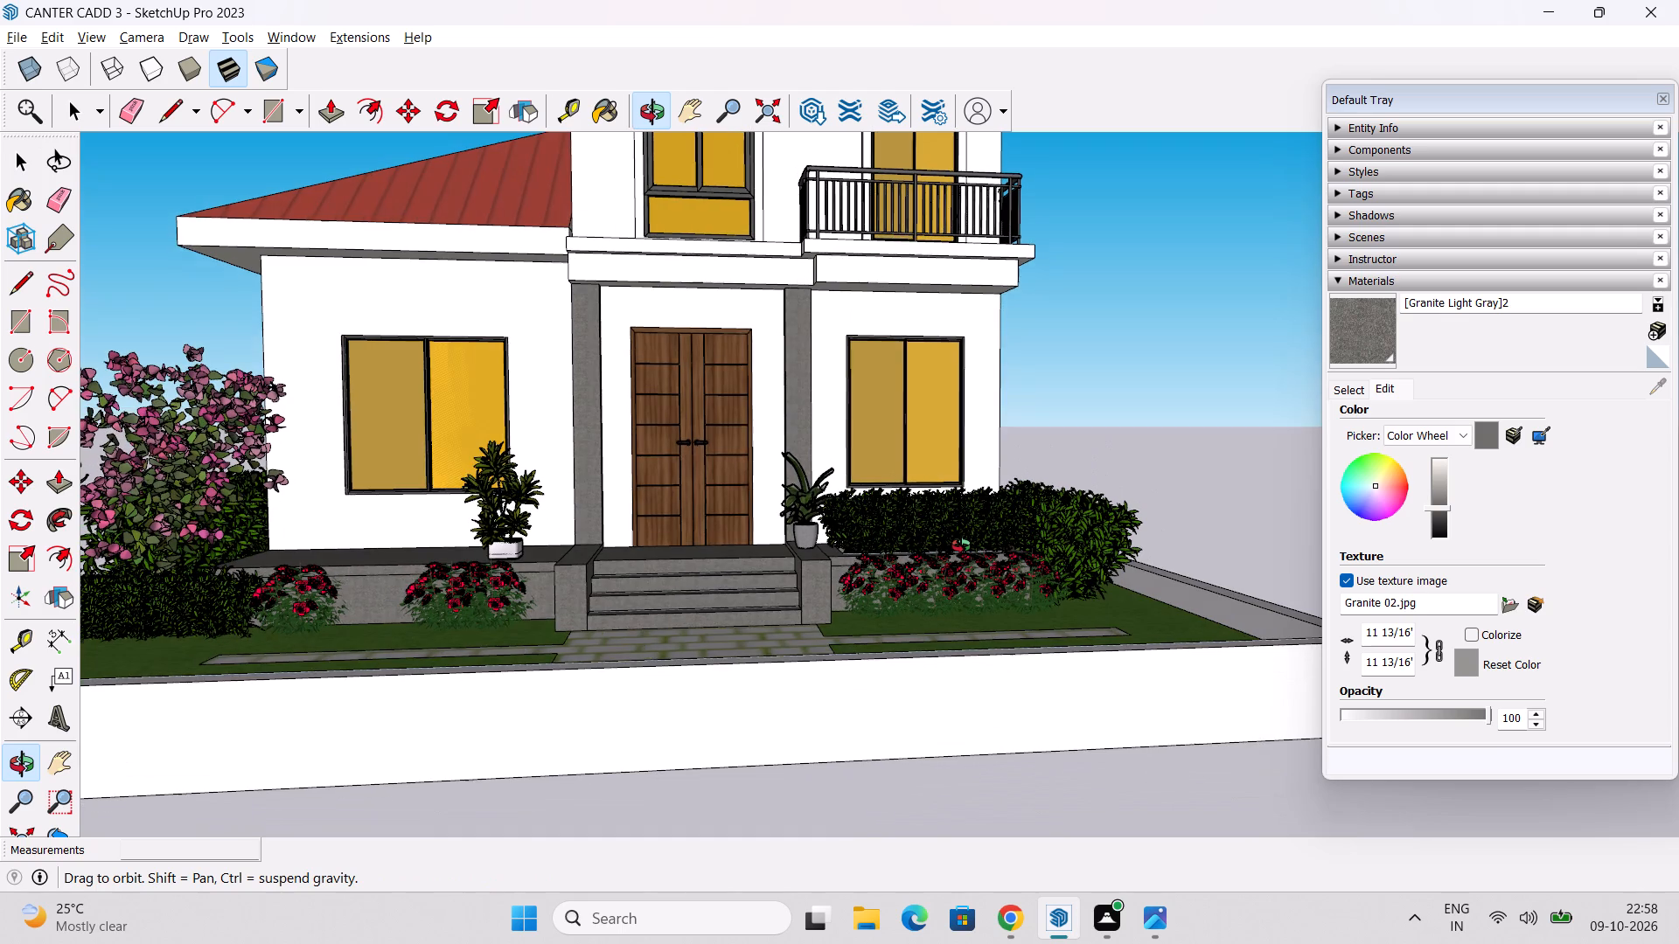
pyautogui.moveTo(961, 545); pyautogui.dragTo(937, 756, button='middle')
pyautogui.scroll(1, 430, 687)
pyautogui.scroll(-2, 881, 686)
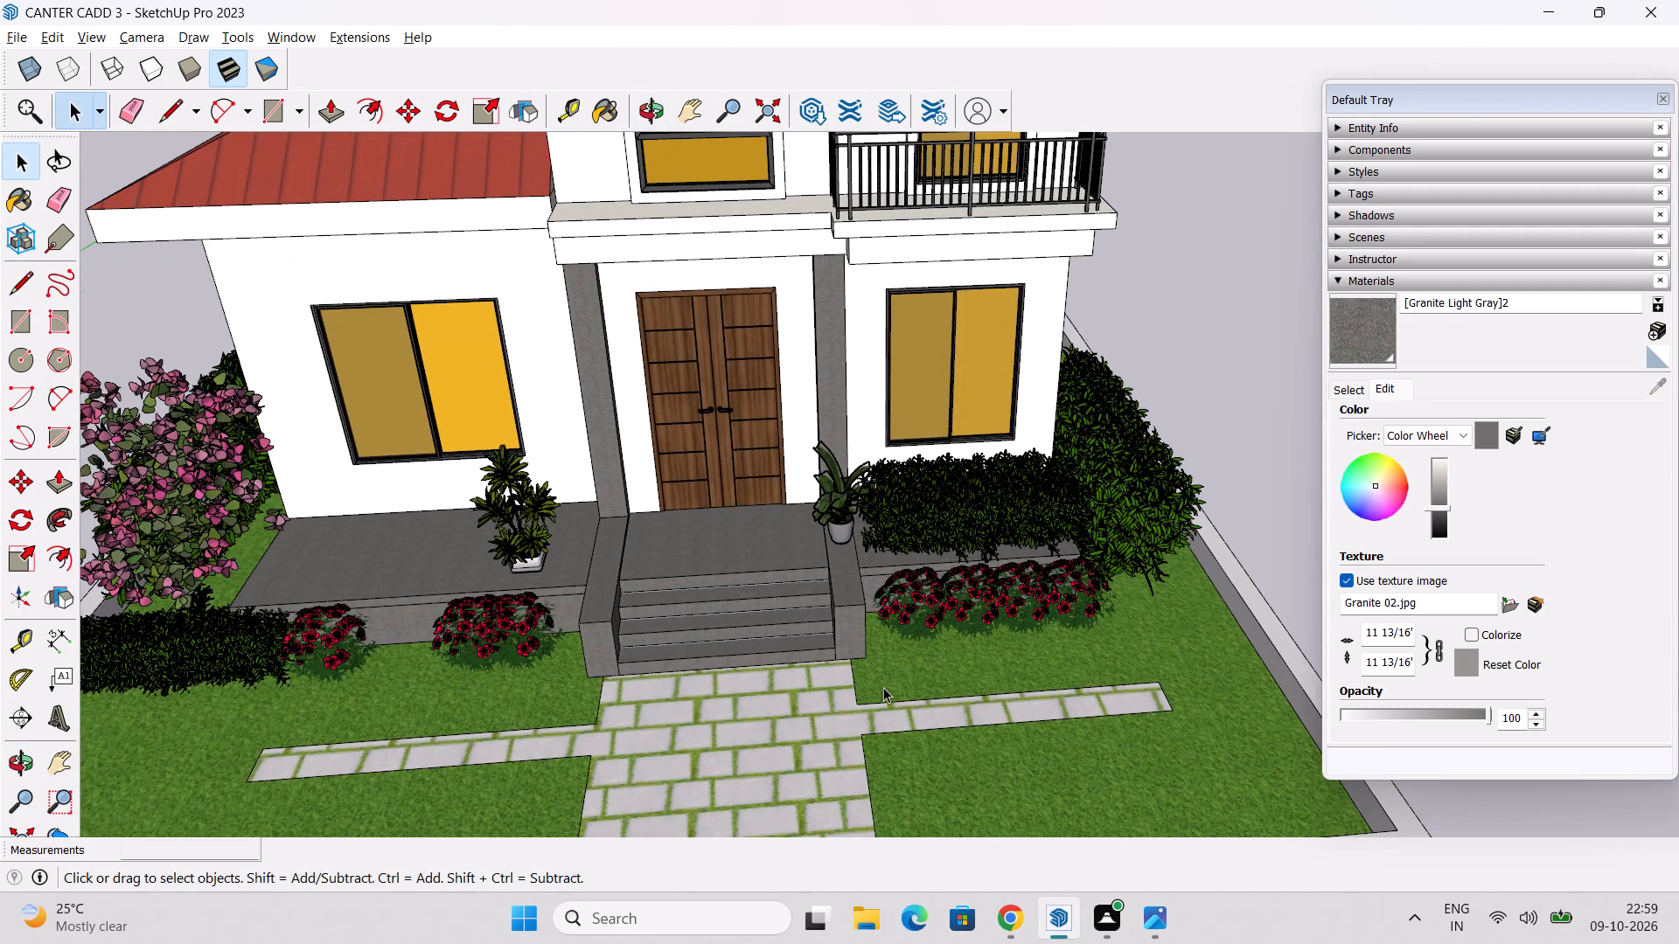
pyautogui.scroll(-4, 883, 688)
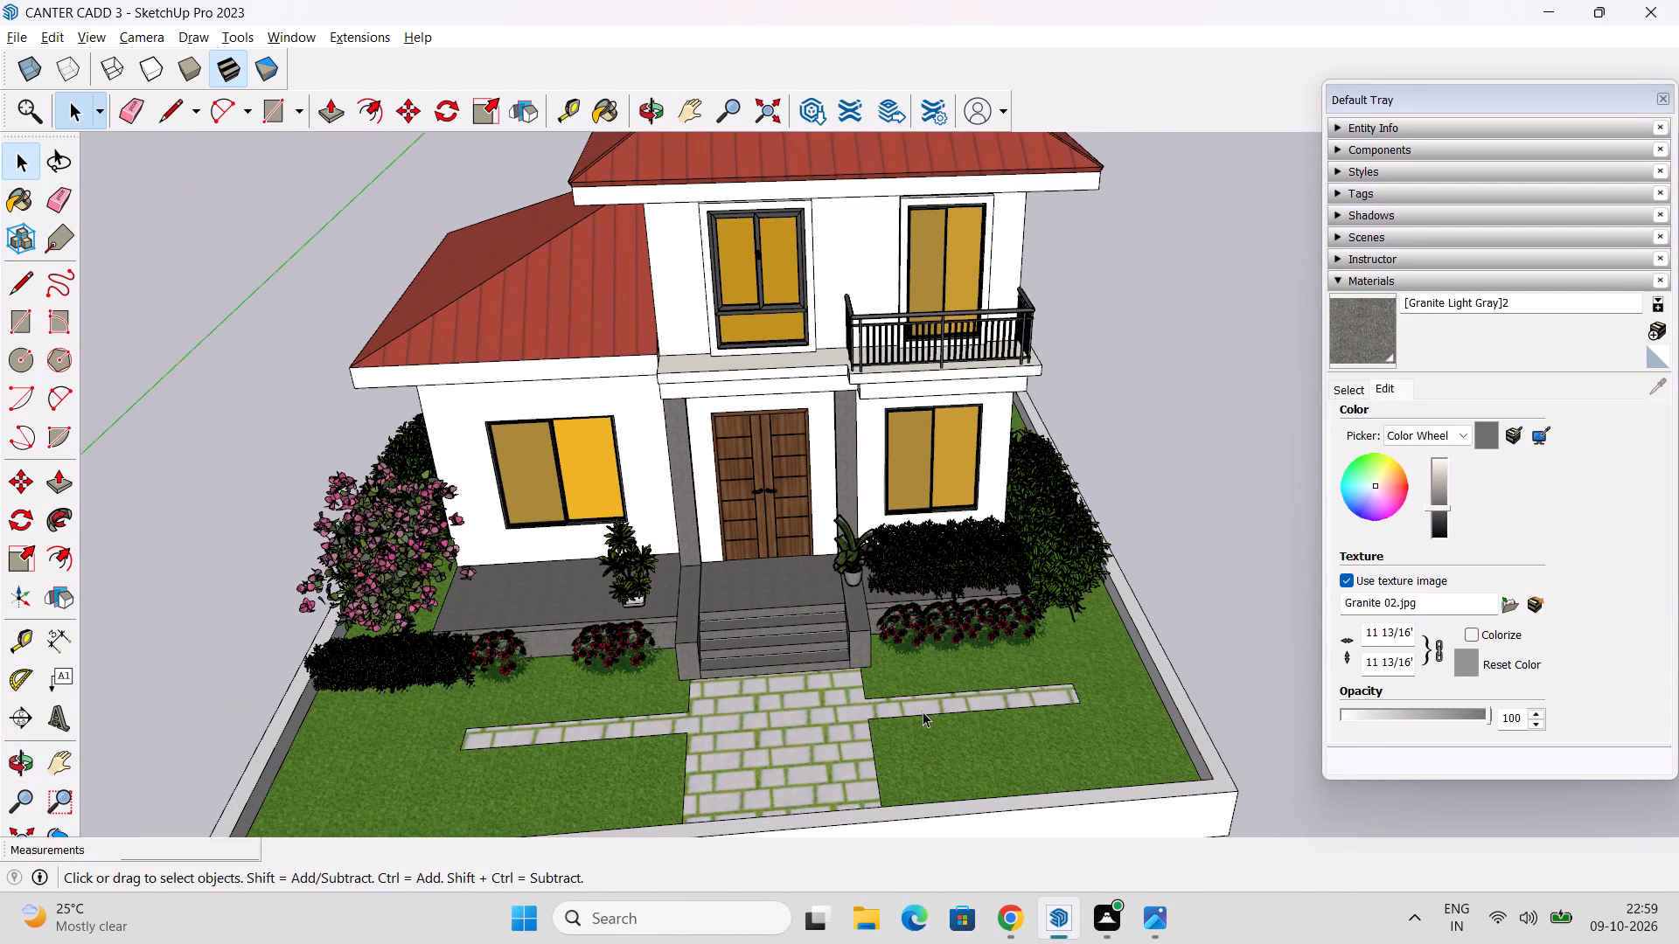
pyautogui.moveTo(900, 718); pyautogui.dragTo(986, 637, button='middle')
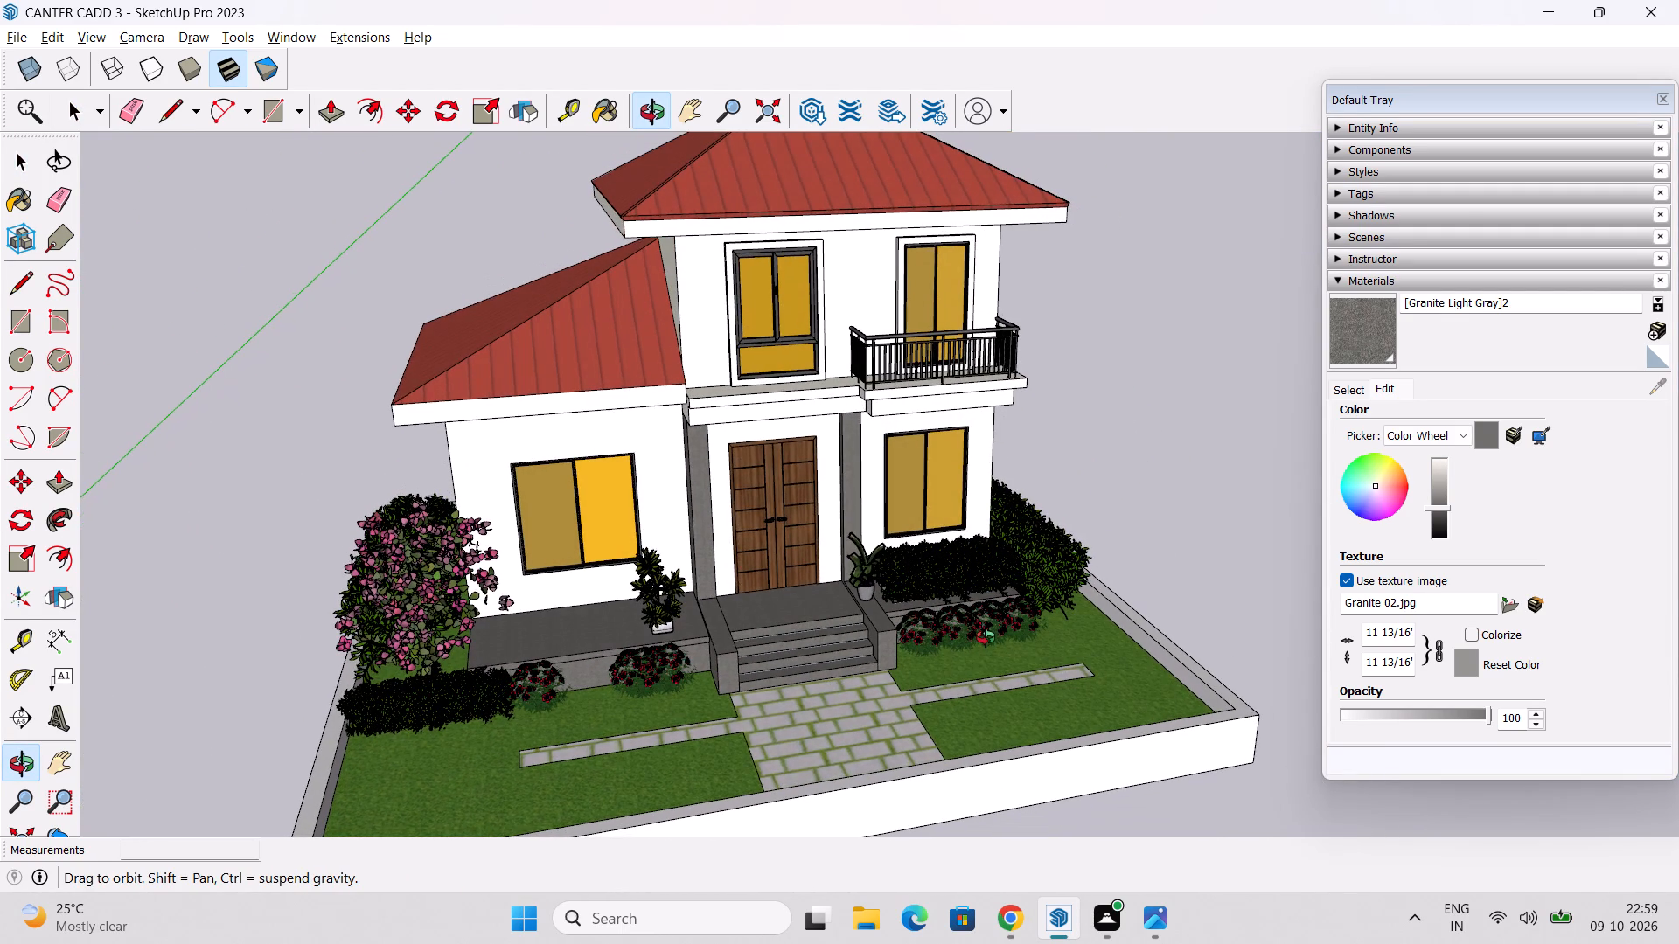
pyautogui.moveTo(986, 637); pyautogui.dragTo(1055, 600, button='middle')
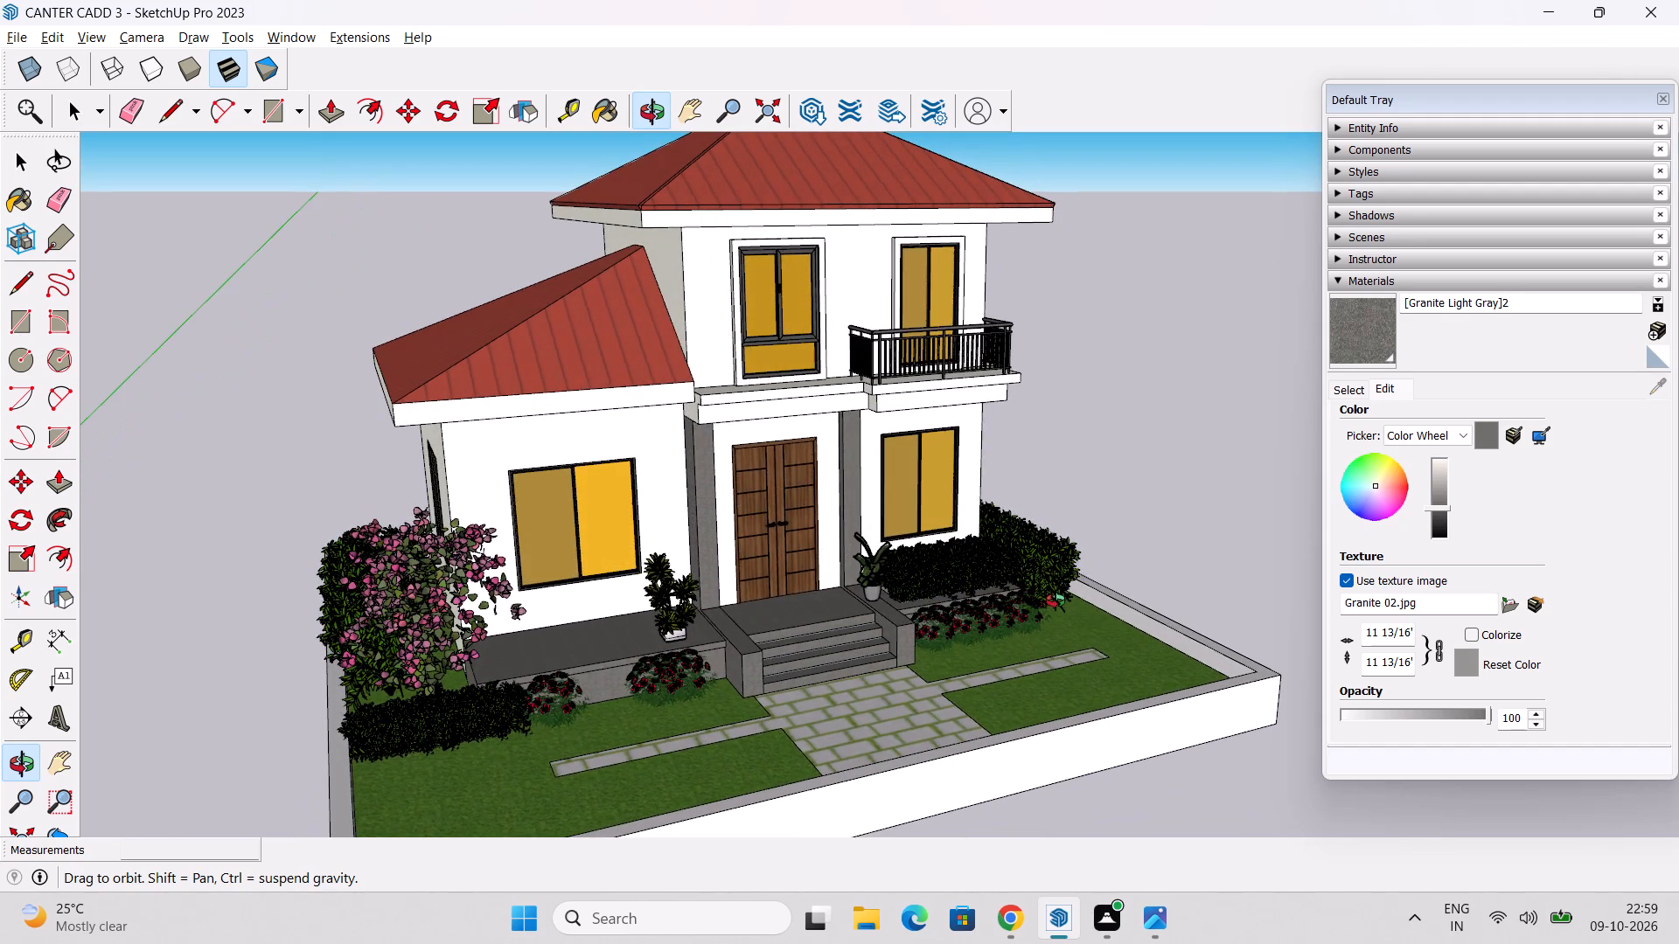
pyautogui.moveTo(1055, 600); pyautogui.dragTo(1011, 589, button='middle')
pyautogui.scroll(-3, 1011, 589)
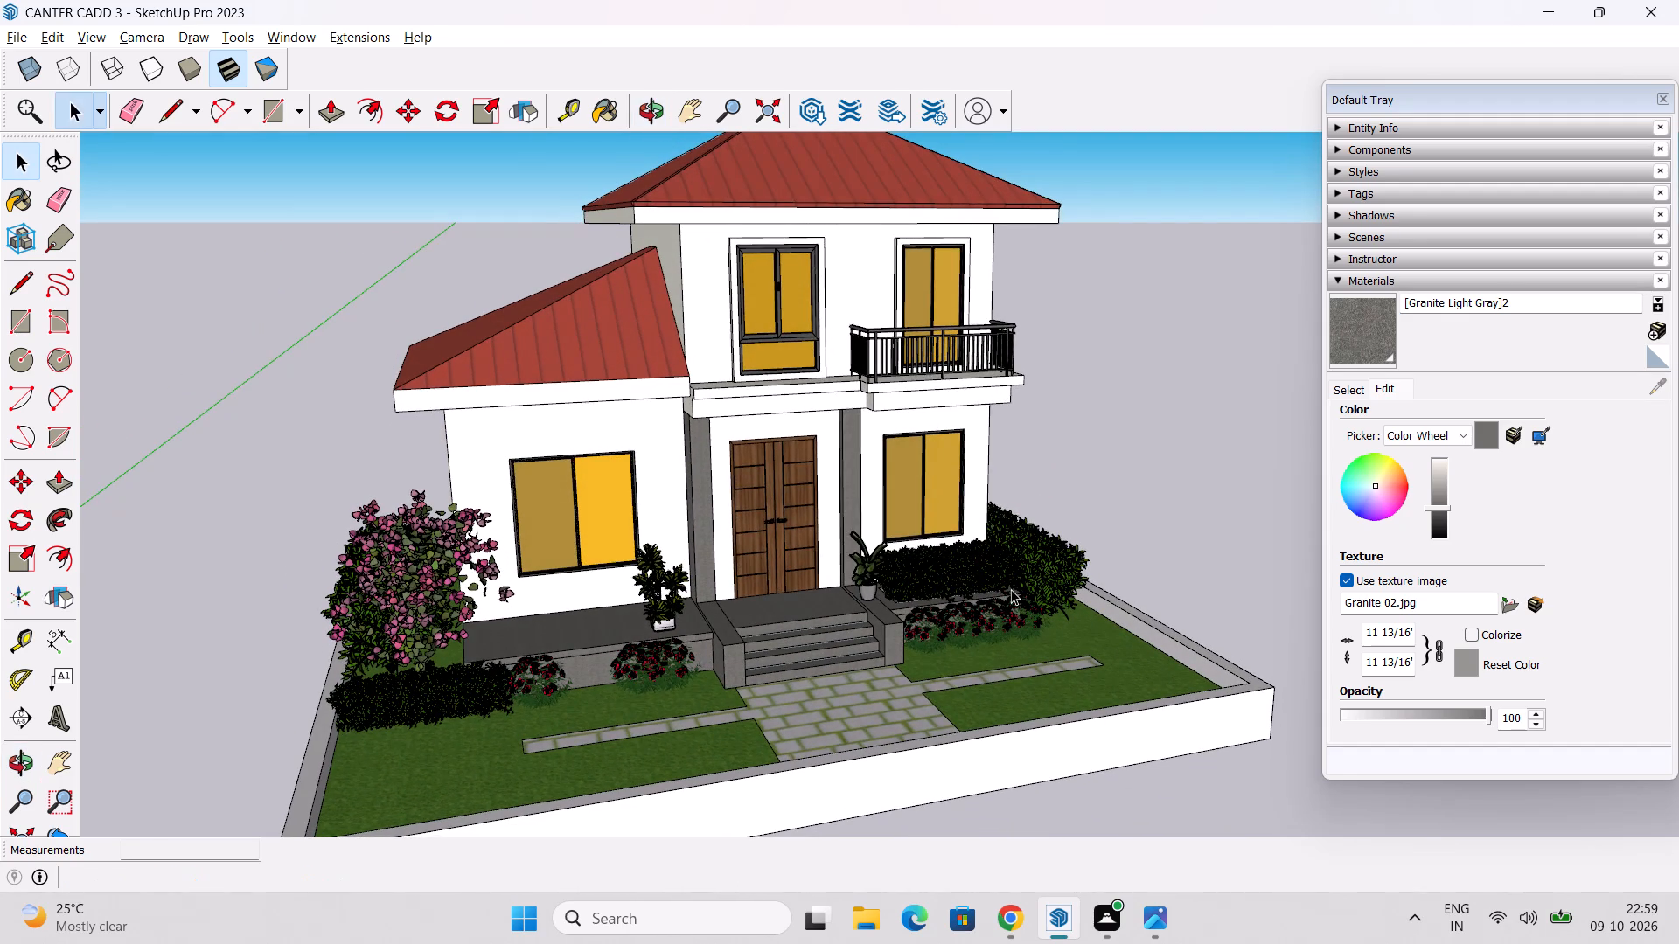
# Draw a line just above the ground across the full outer face of the front boundary wall, from corner to corner.
pyautogui.keyDown('shift'); pyautogui.moveTo(1035, 582); pyautogui.dragTo(982, 614, button='middle'); pyautogui.keyUp('shift')
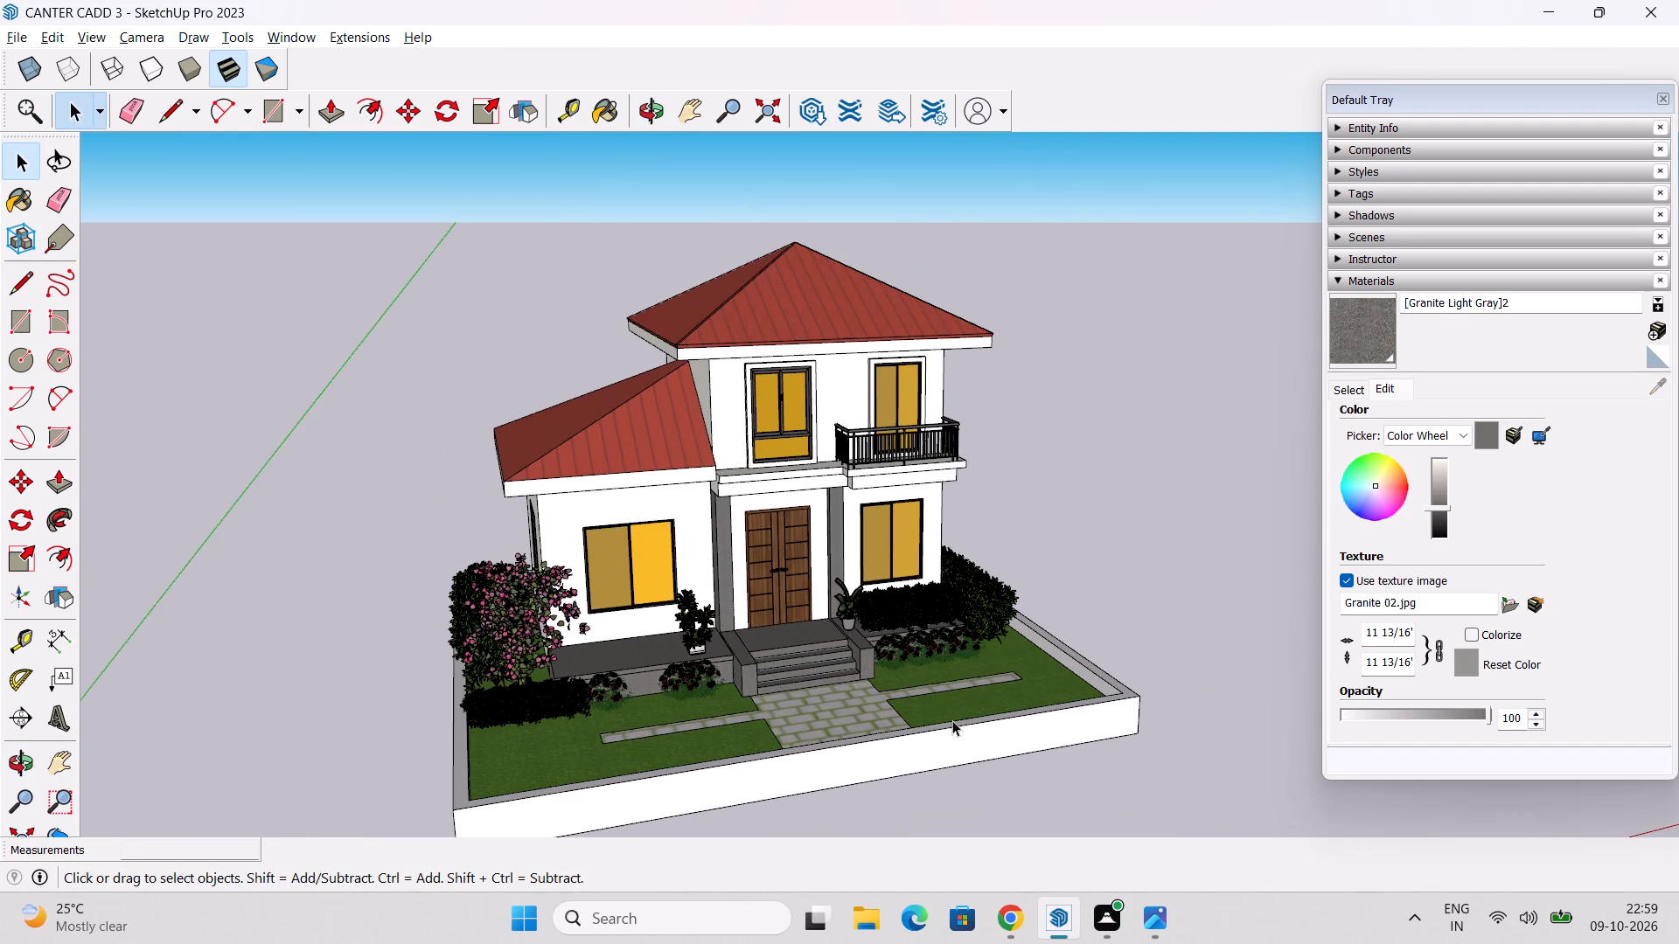
pyautogui.moveTo(952, 720); pyautogui.dragTo(914, 578, button='middle')
pyautogui.press('l')
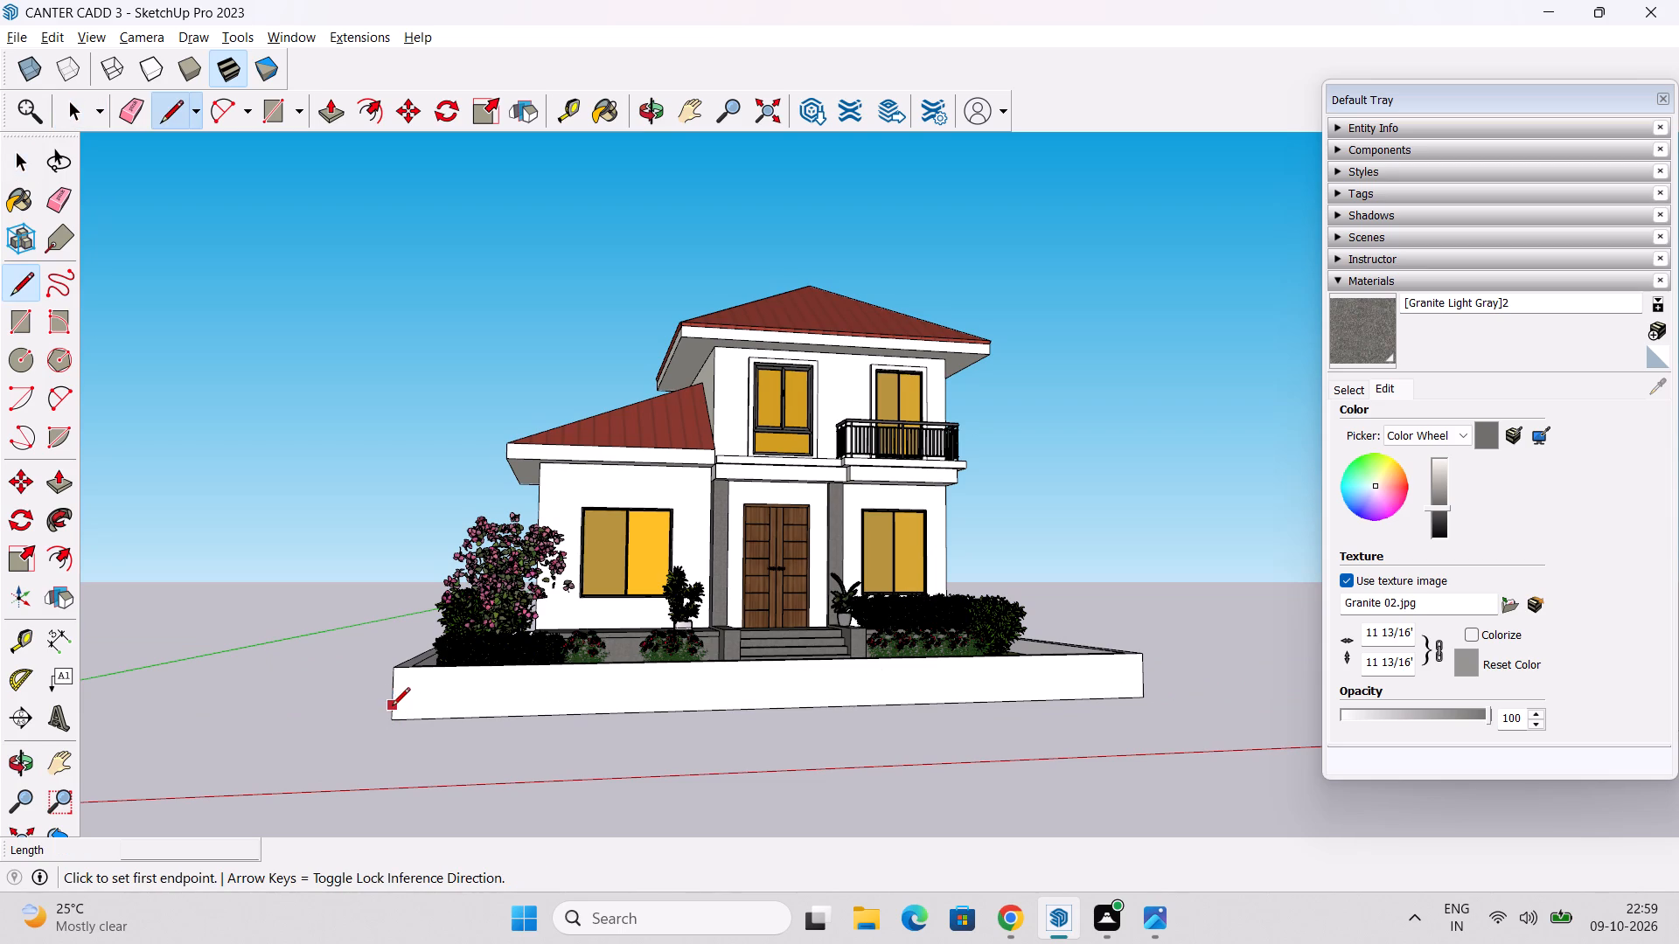
pyautogui.scroll(8, 392, 710)
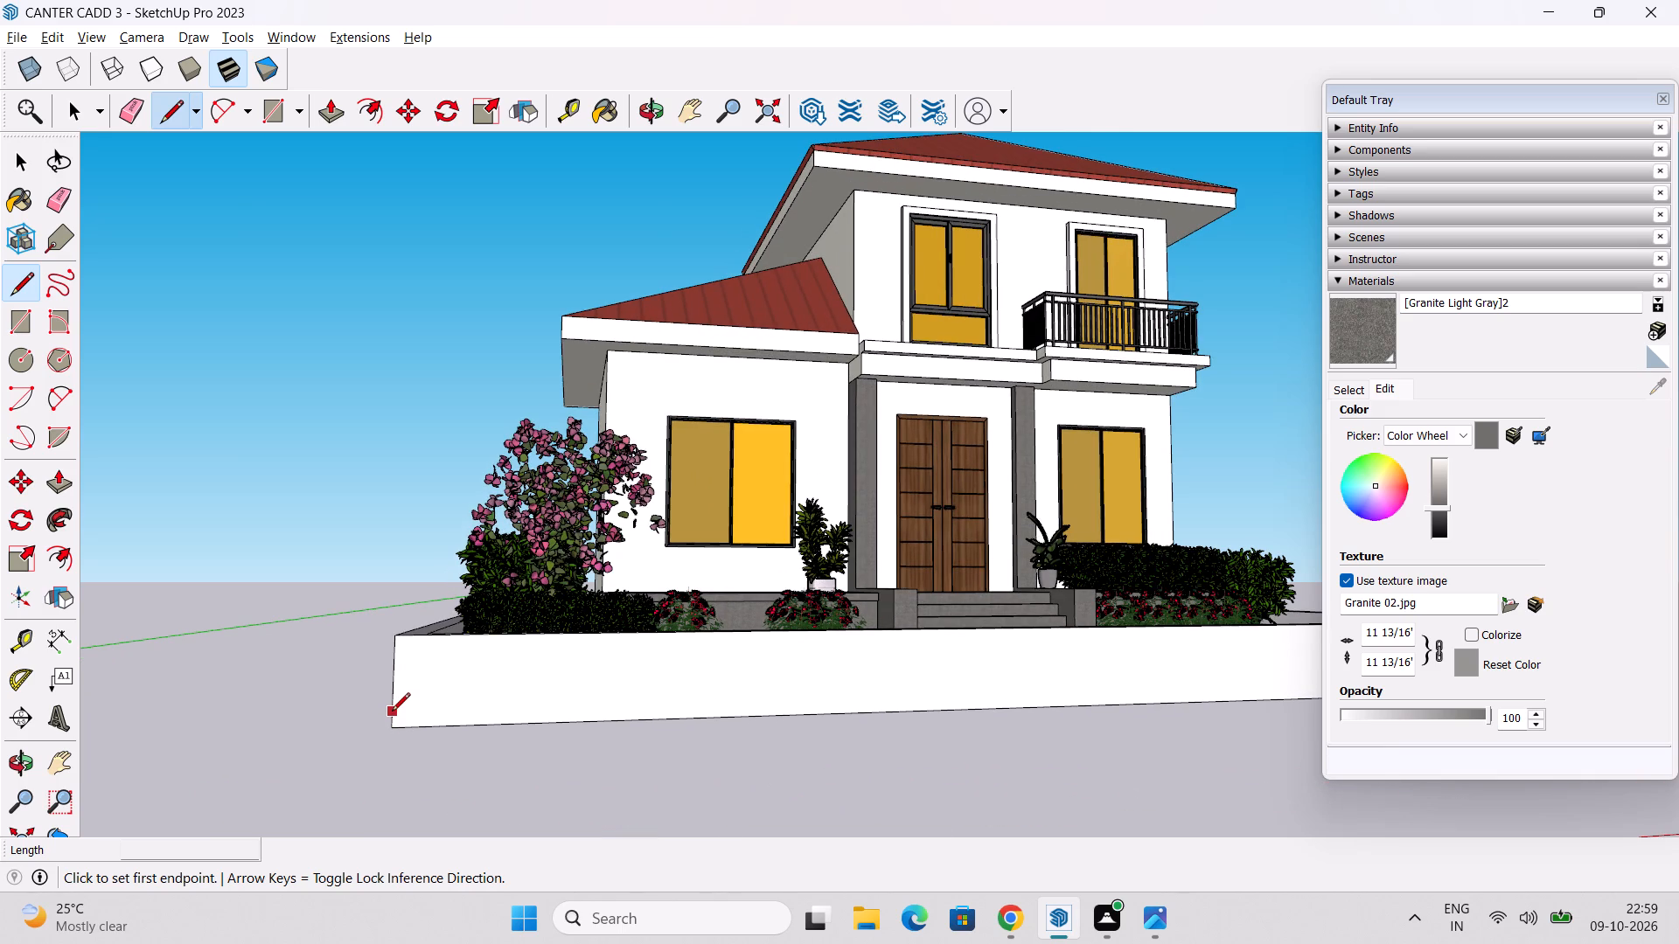
pyautogui.click(392, 712)
pyautogui.scroll(-2, 667, 694)
pyautogui.moveTo(771, 684); pyautogui.dragTo(380, 736, button='middle')
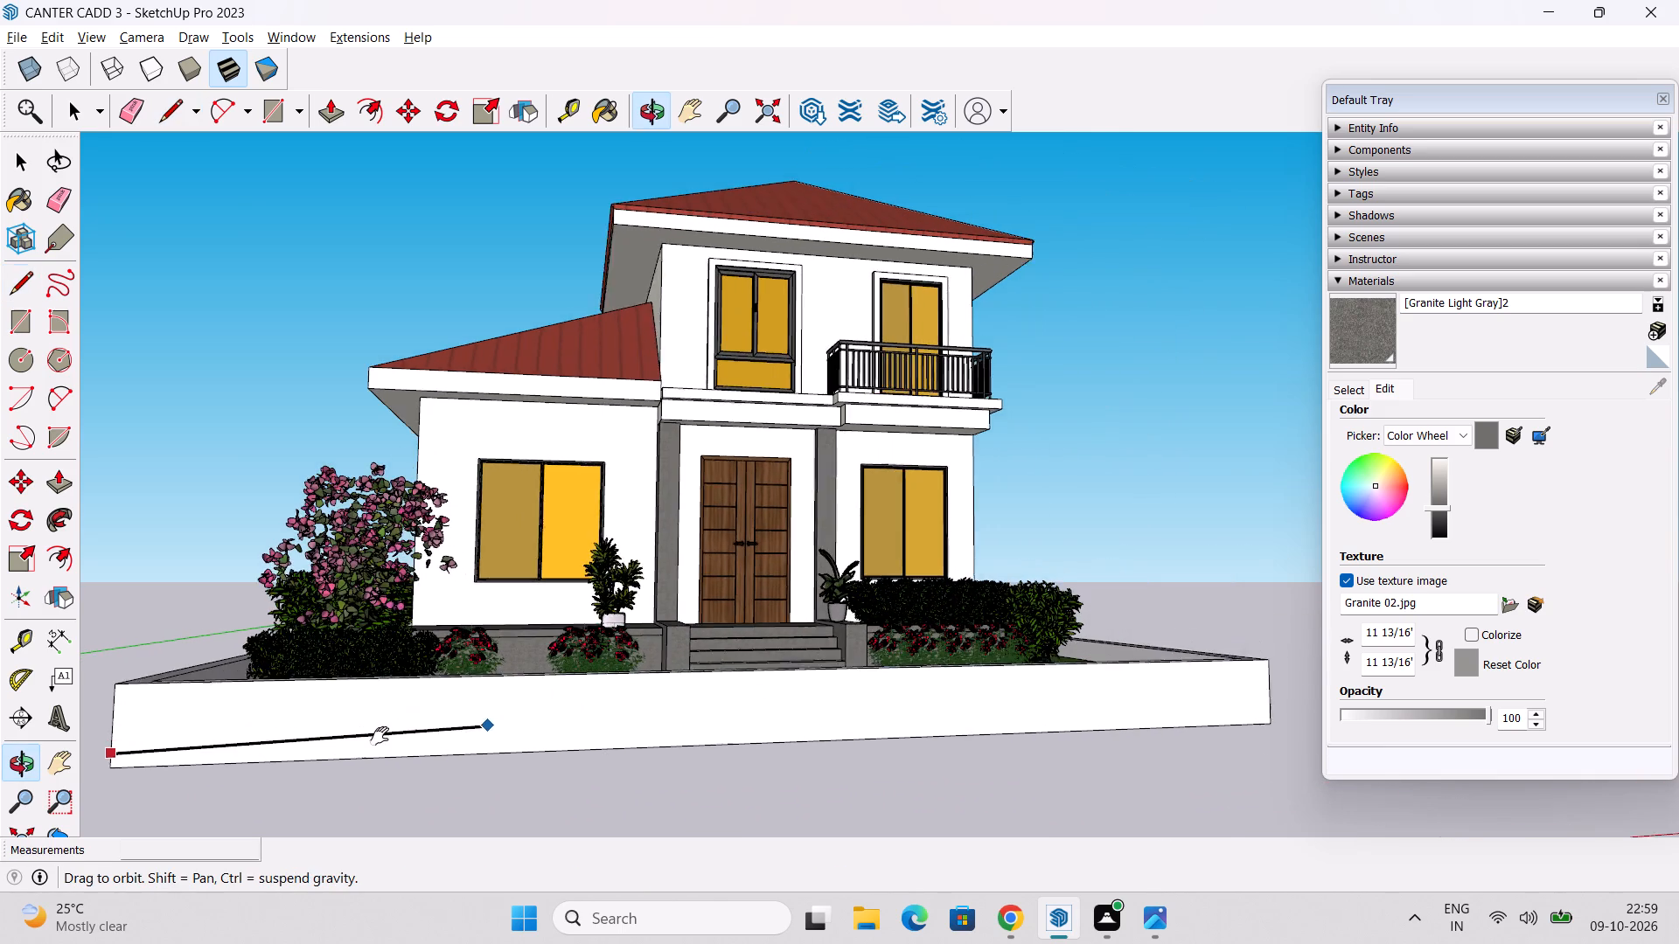
pyautogui.moveTo(380, 736); pyautogui.dragTo(378, 738, button='middle')
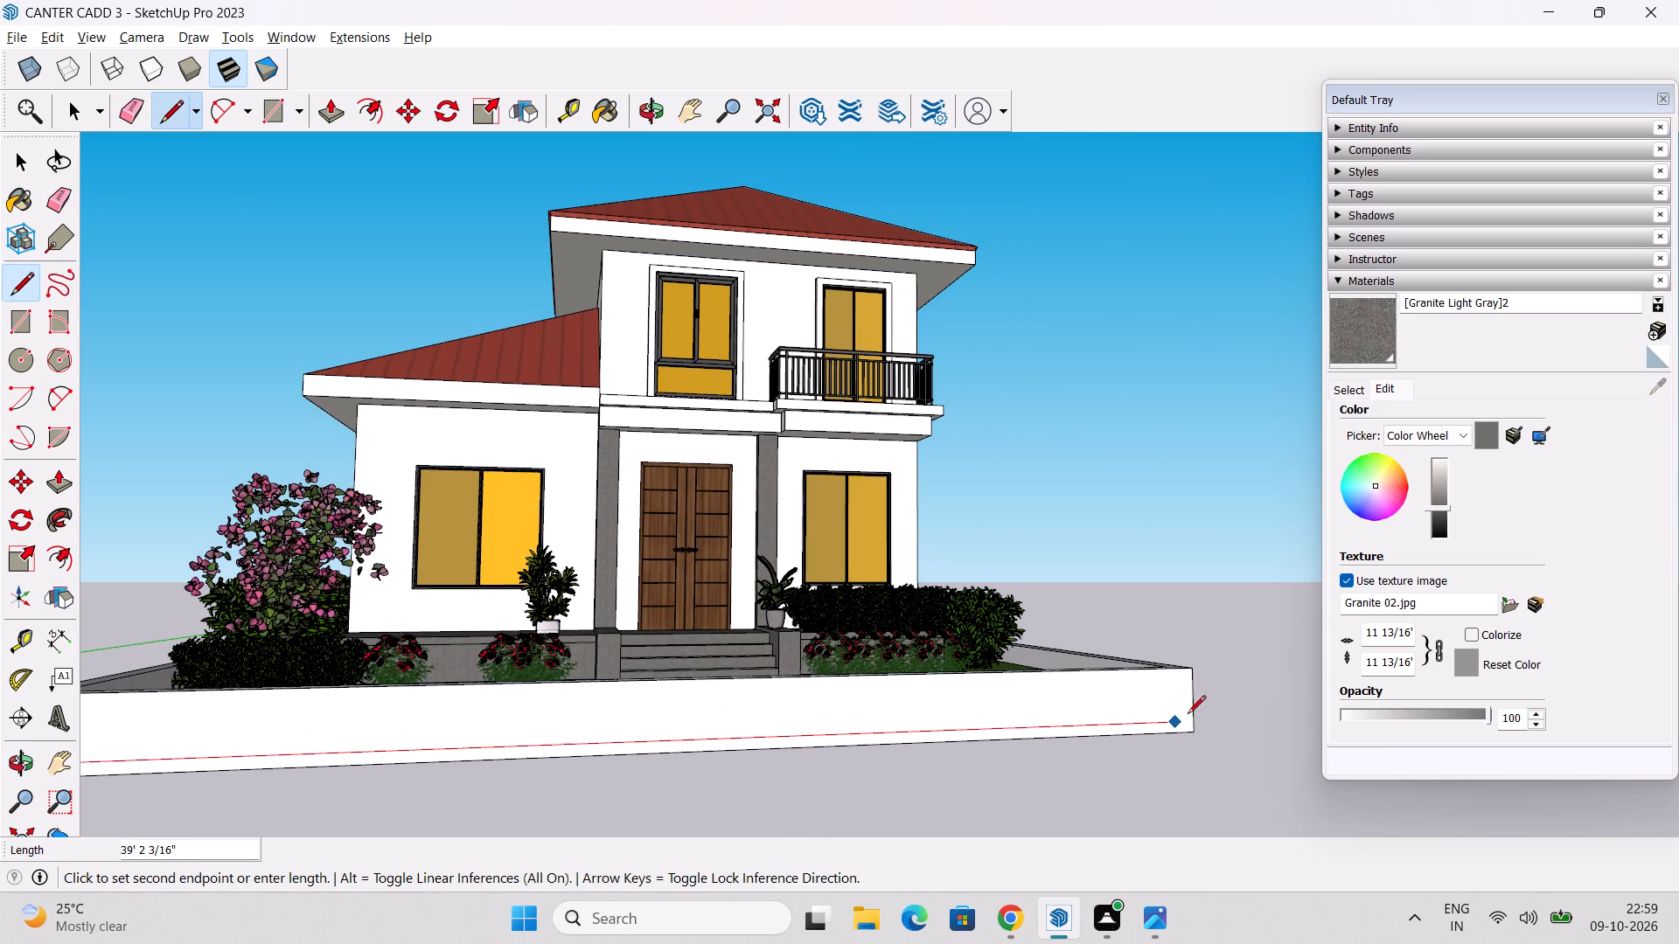
pyautogui.click(1195, 718)
# Continue the base line 40' along the outer face of the side boundary wall beside the two-storey block.
pyautogui.moveTo(1173, 717); pyautogui.dragTo(929, 736, button='middle')
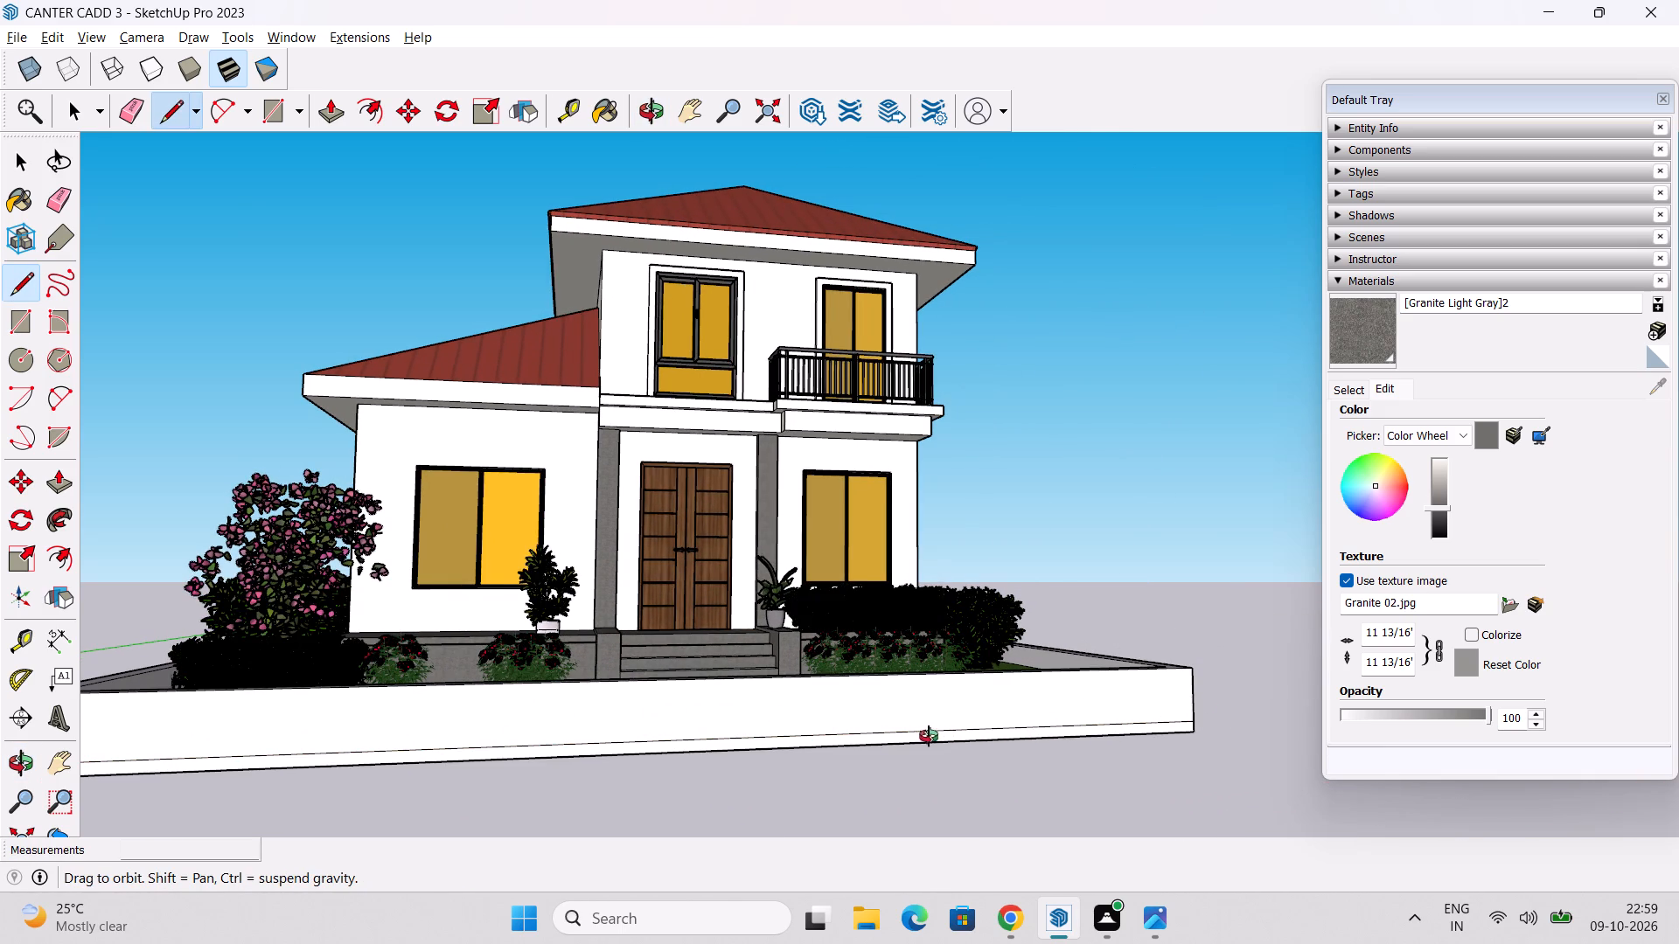
pyautogui.moveTo(929, 736); pyautogui.dragTo(643, 746, button='middle')
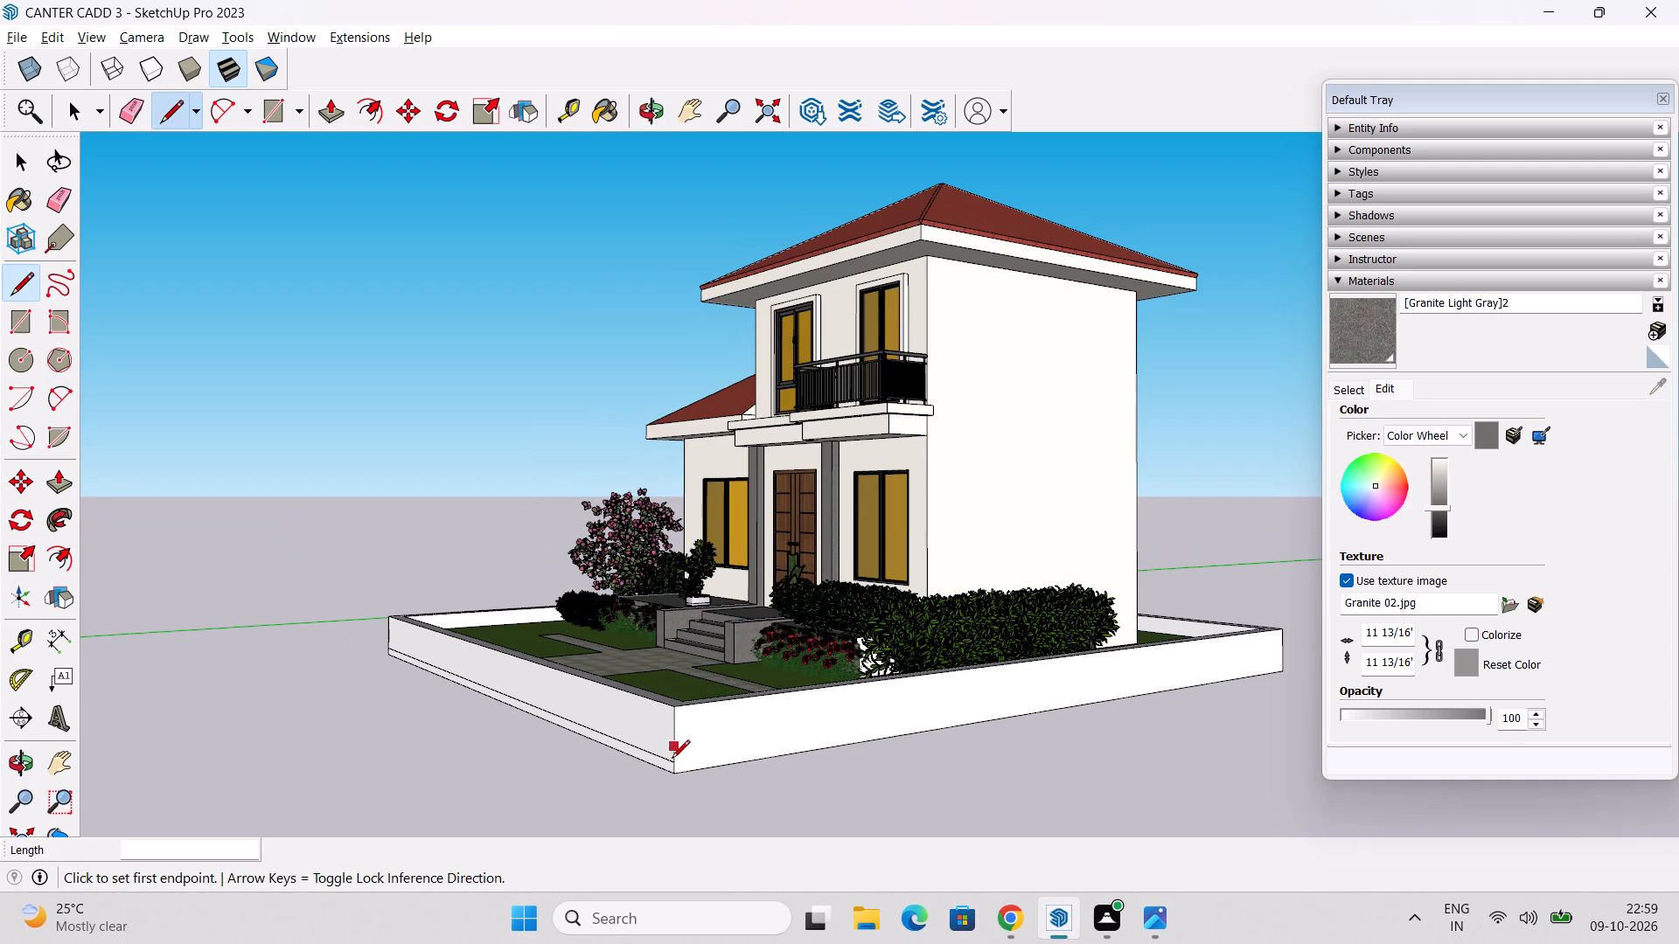
pyautogui.moveTo(672, 766); pyautogui.dragTo(687, 764)
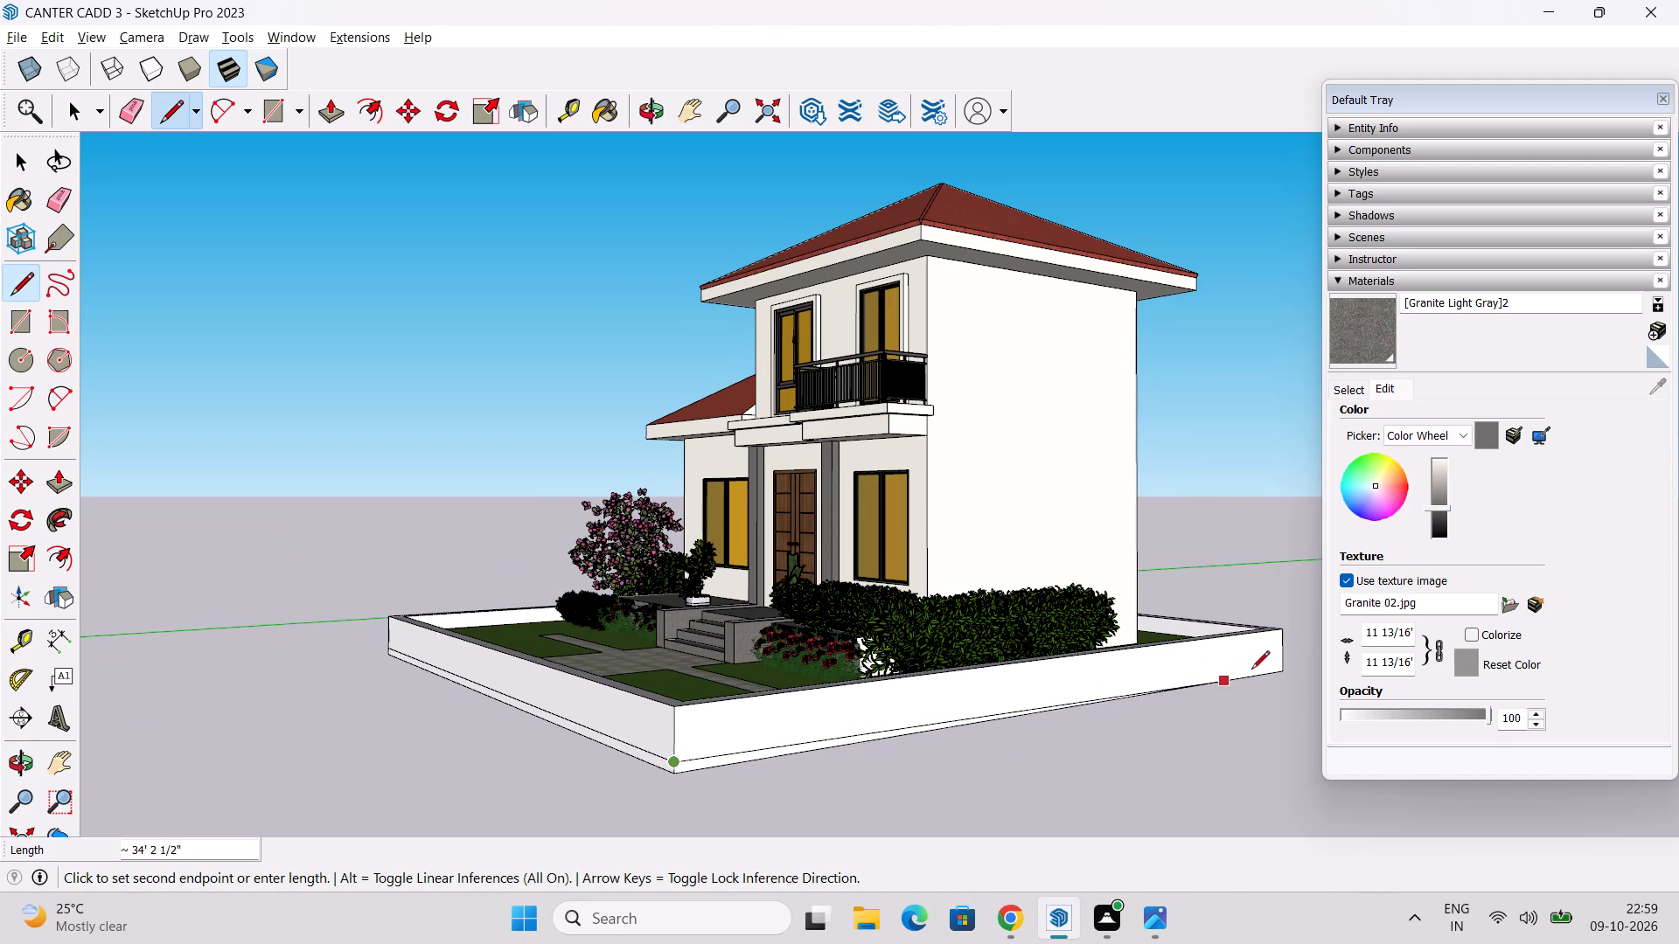
pyautogui.click(1281, 656)
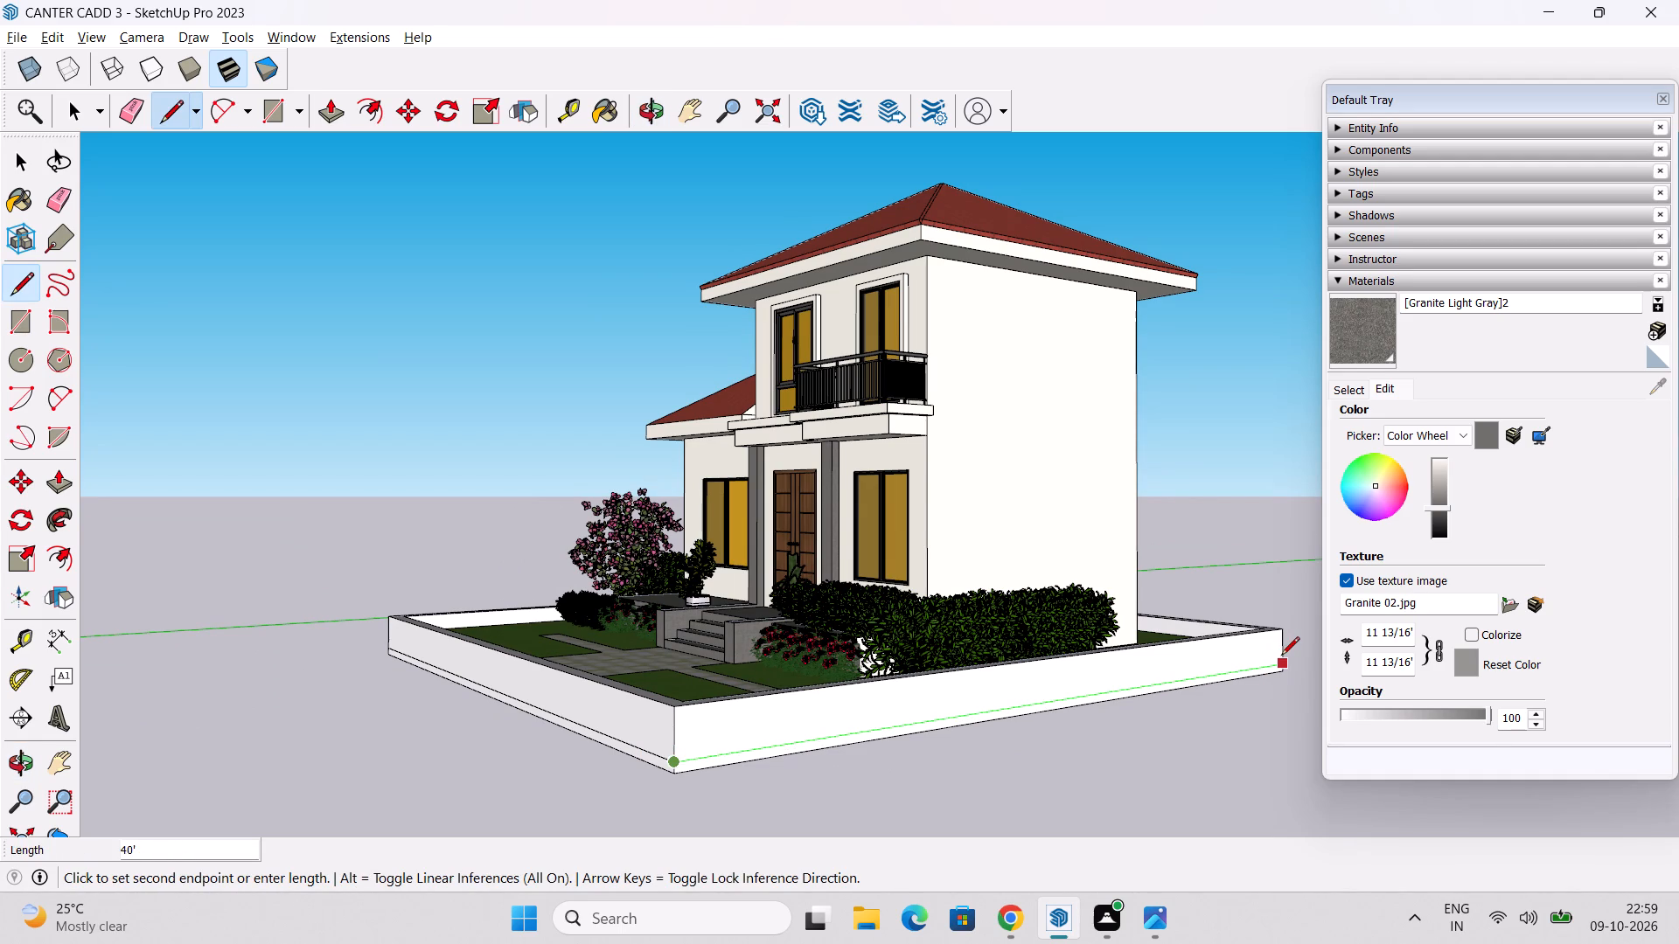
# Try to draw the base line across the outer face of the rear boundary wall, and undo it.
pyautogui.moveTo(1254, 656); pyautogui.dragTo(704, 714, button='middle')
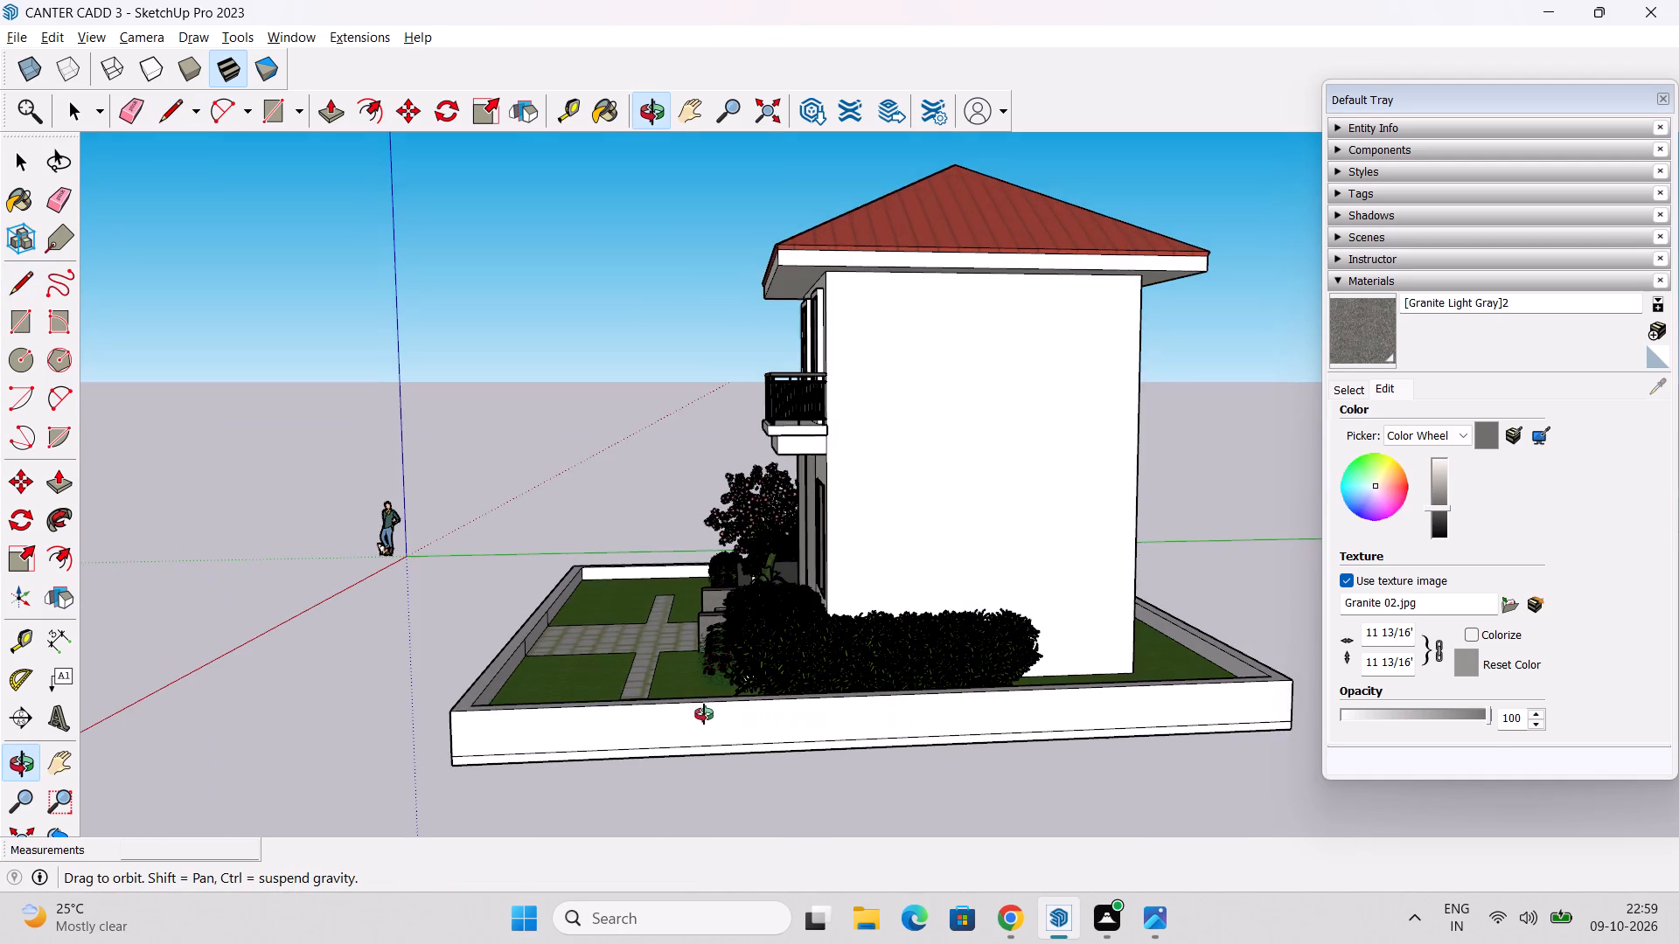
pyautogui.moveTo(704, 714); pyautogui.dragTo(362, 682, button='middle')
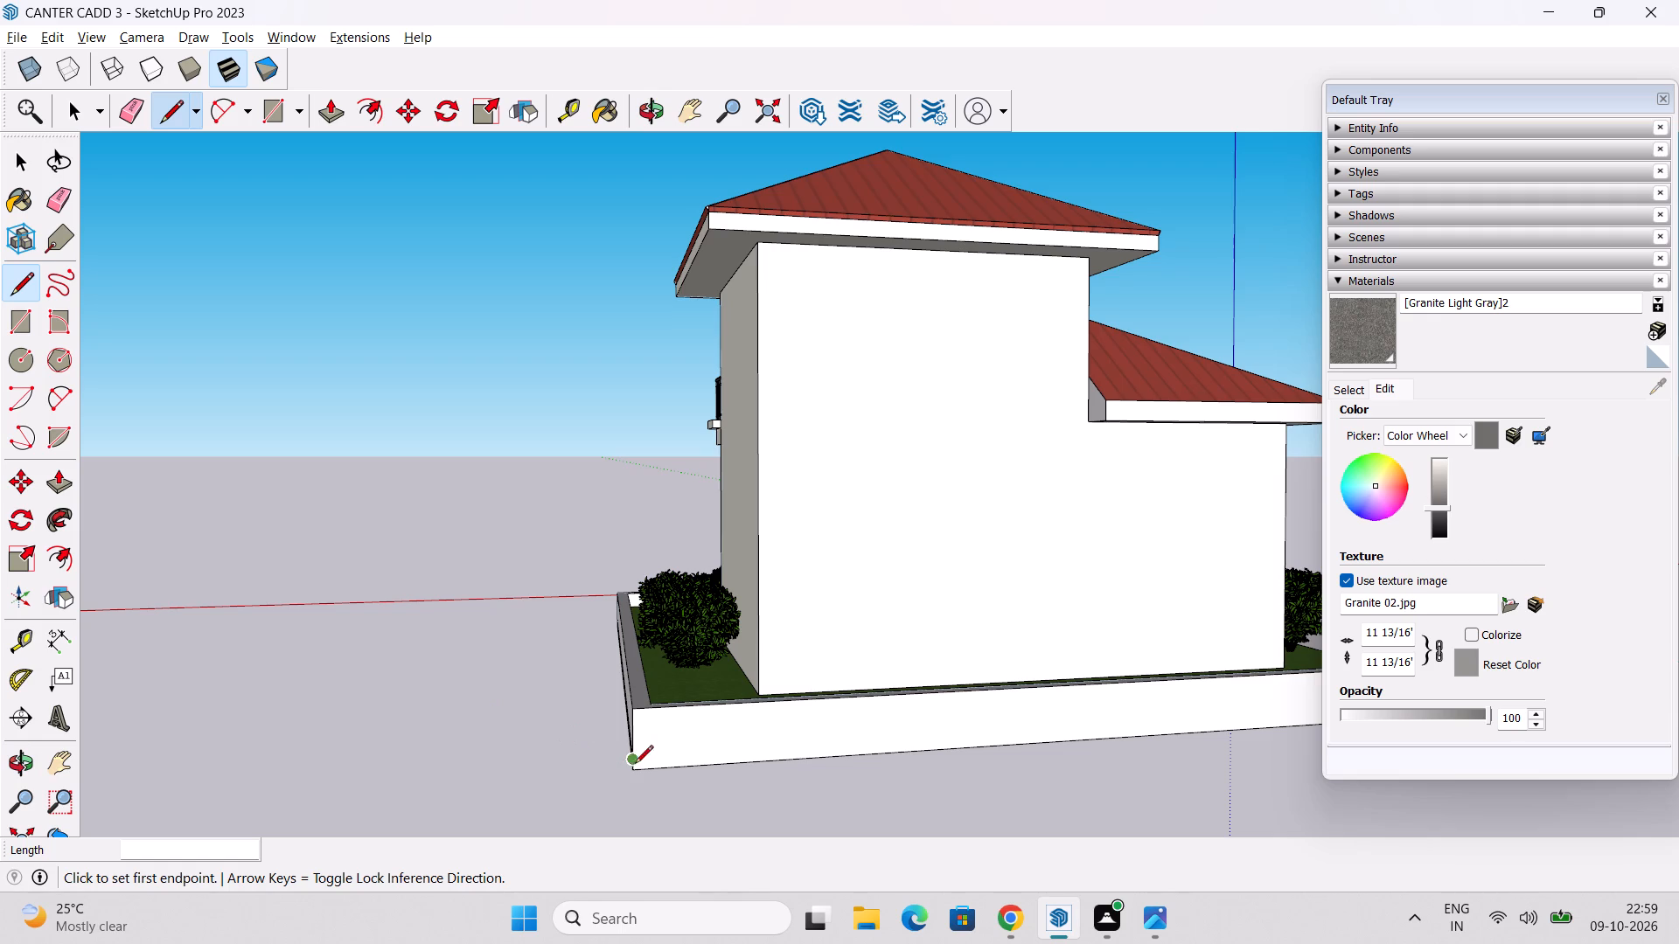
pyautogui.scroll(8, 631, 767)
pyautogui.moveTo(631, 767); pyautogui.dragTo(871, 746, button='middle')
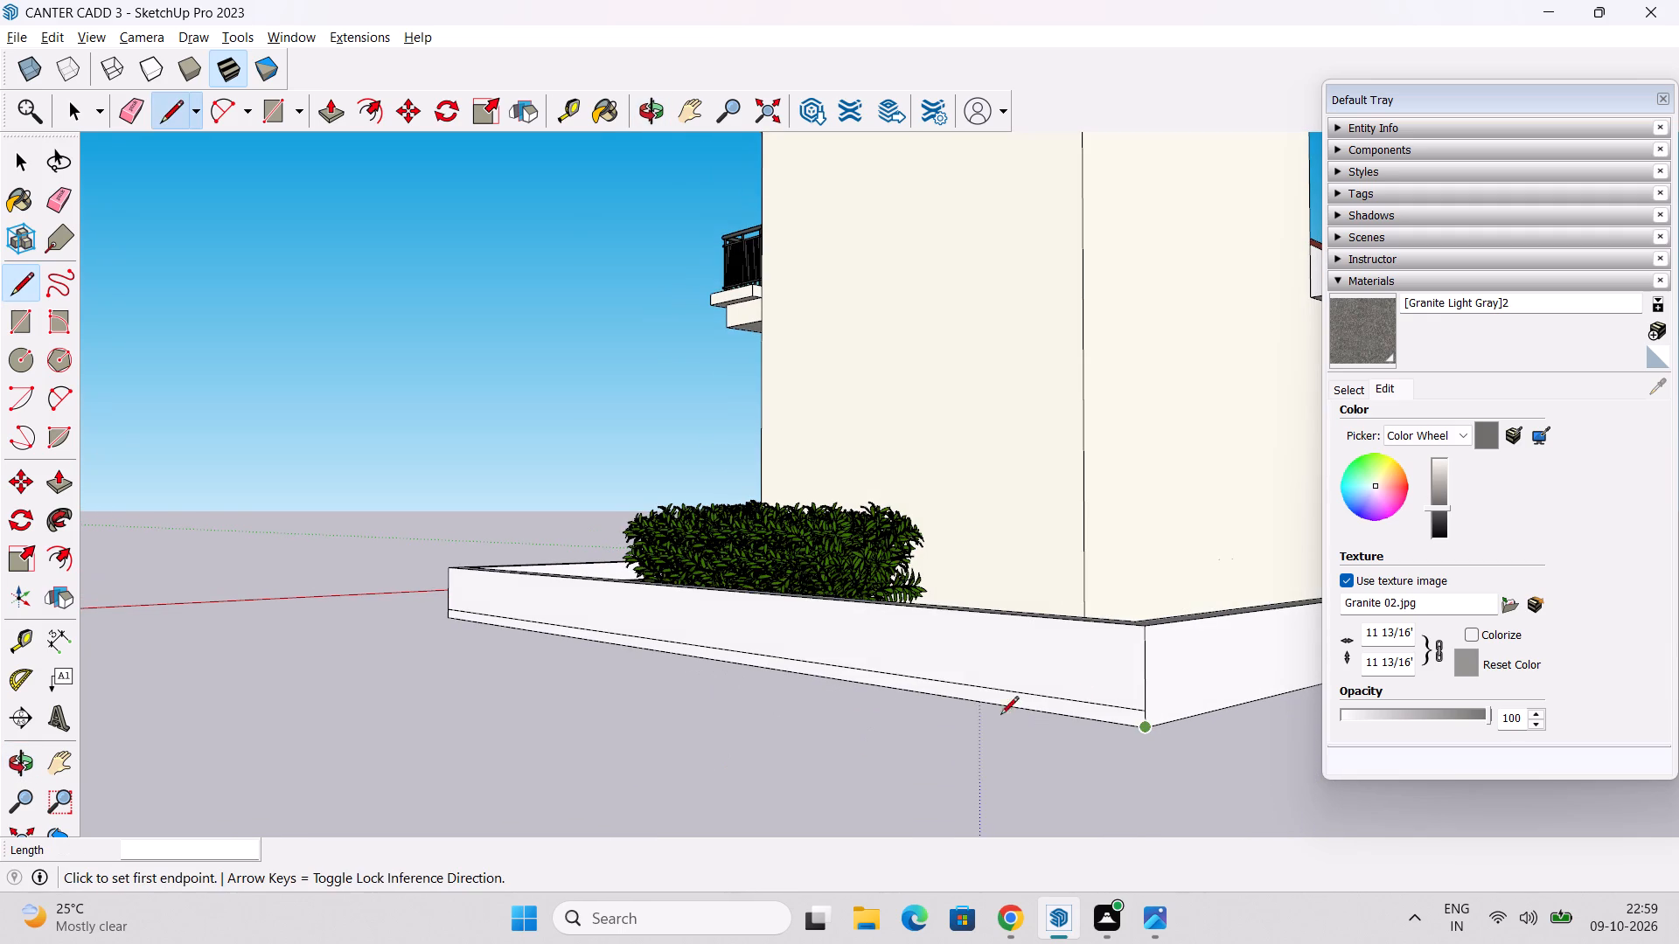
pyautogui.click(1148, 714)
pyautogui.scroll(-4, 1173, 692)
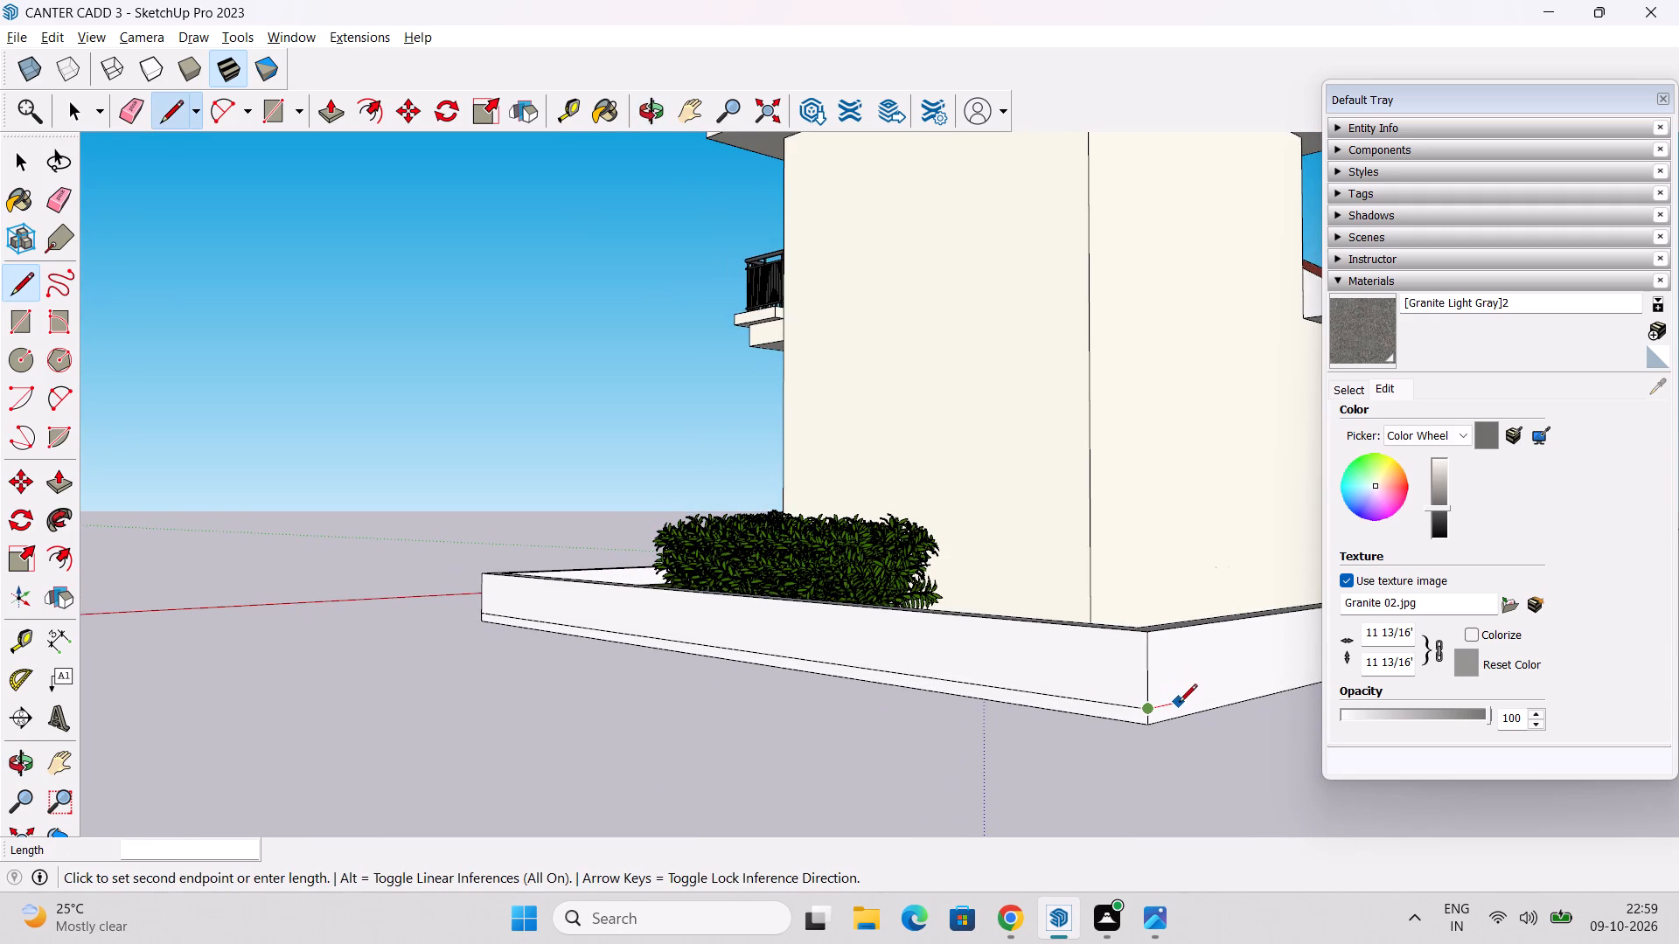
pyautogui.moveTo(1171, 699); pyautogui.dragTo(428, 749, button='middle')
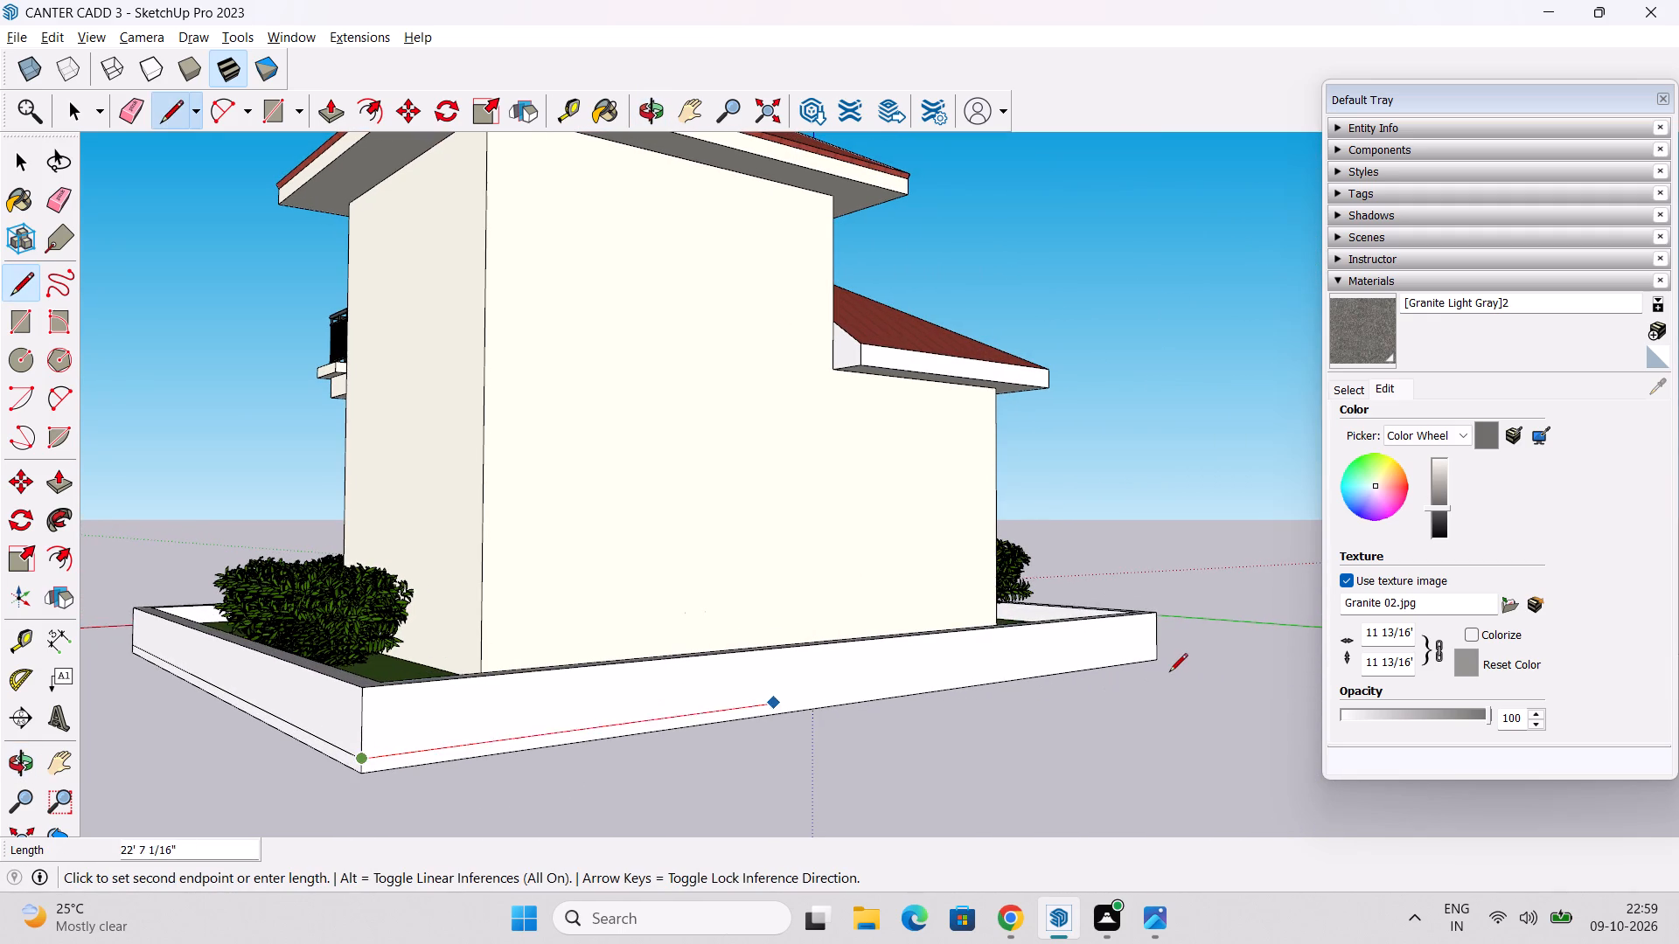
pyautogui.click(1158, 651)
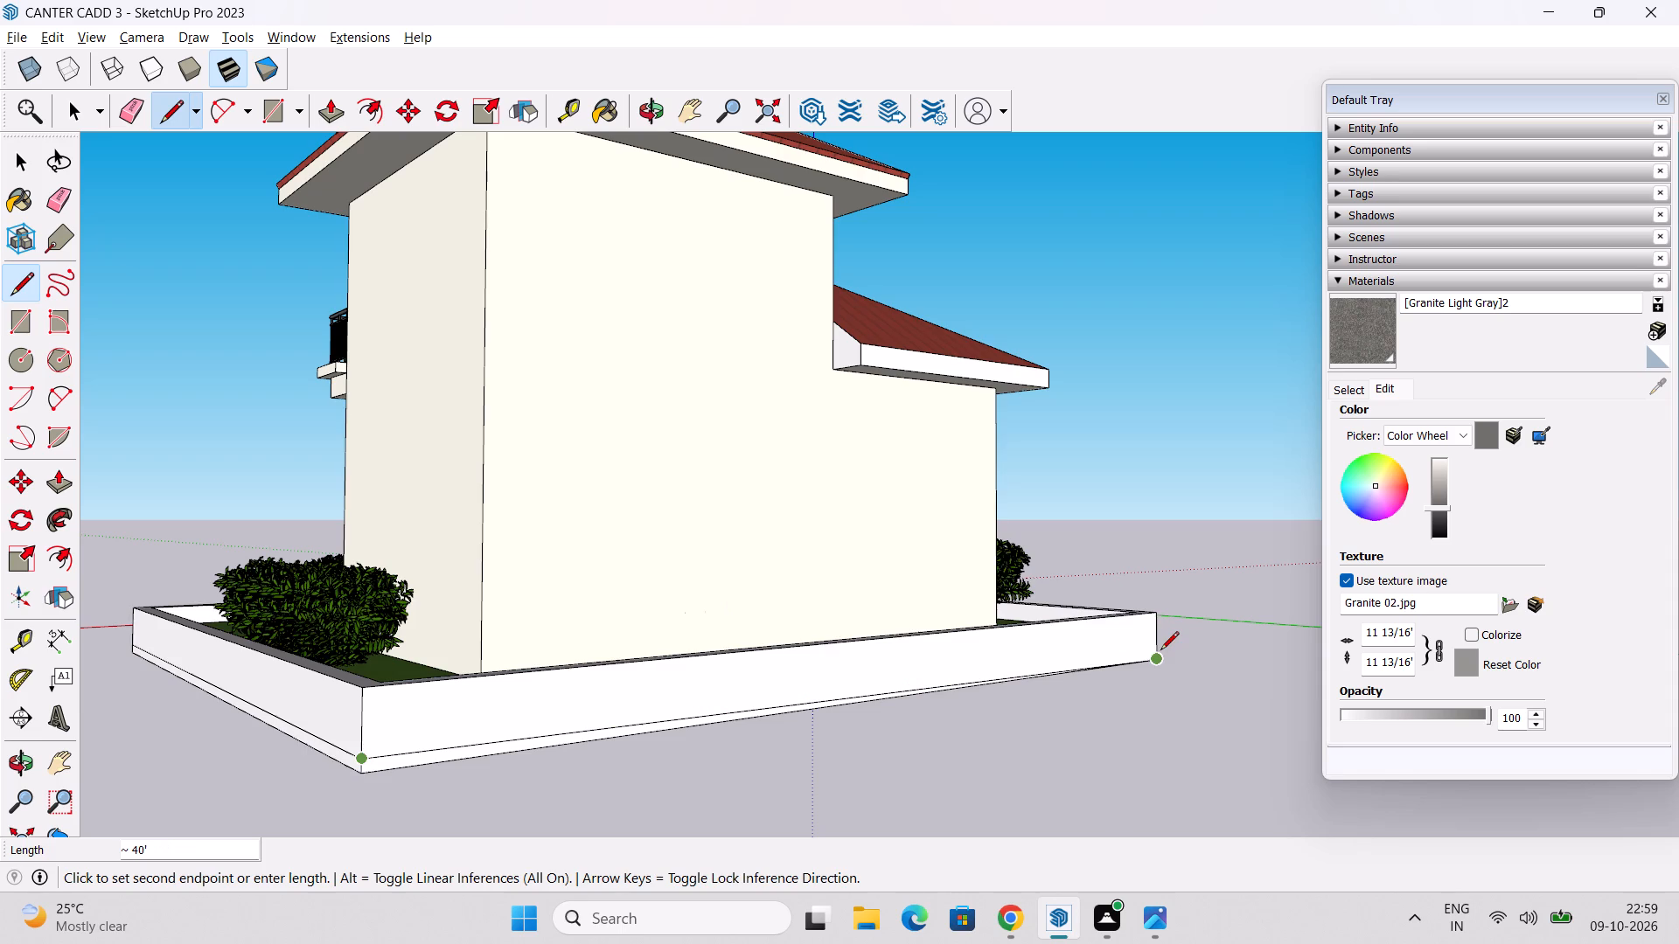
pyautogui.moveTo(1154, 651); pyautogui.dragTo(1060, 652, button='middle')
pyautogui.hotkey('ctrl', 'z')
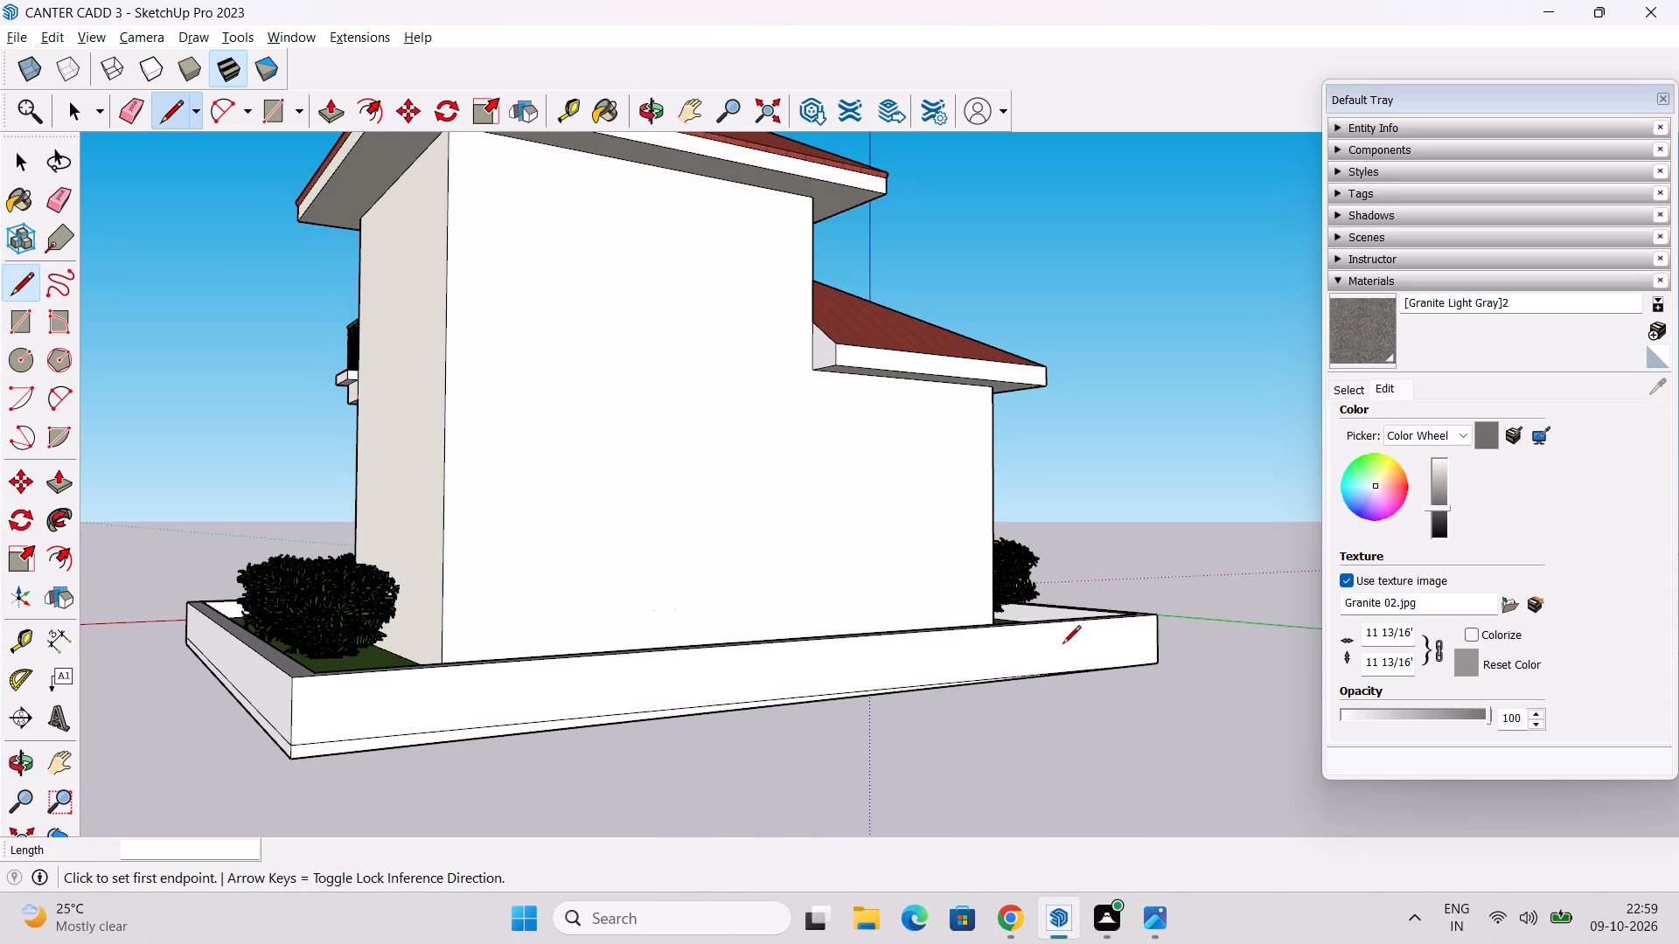
# Draw a 40' base line across the outer face of the rear boundary wall, level with the adjoining side line.
pyautogui.click(288, 747)
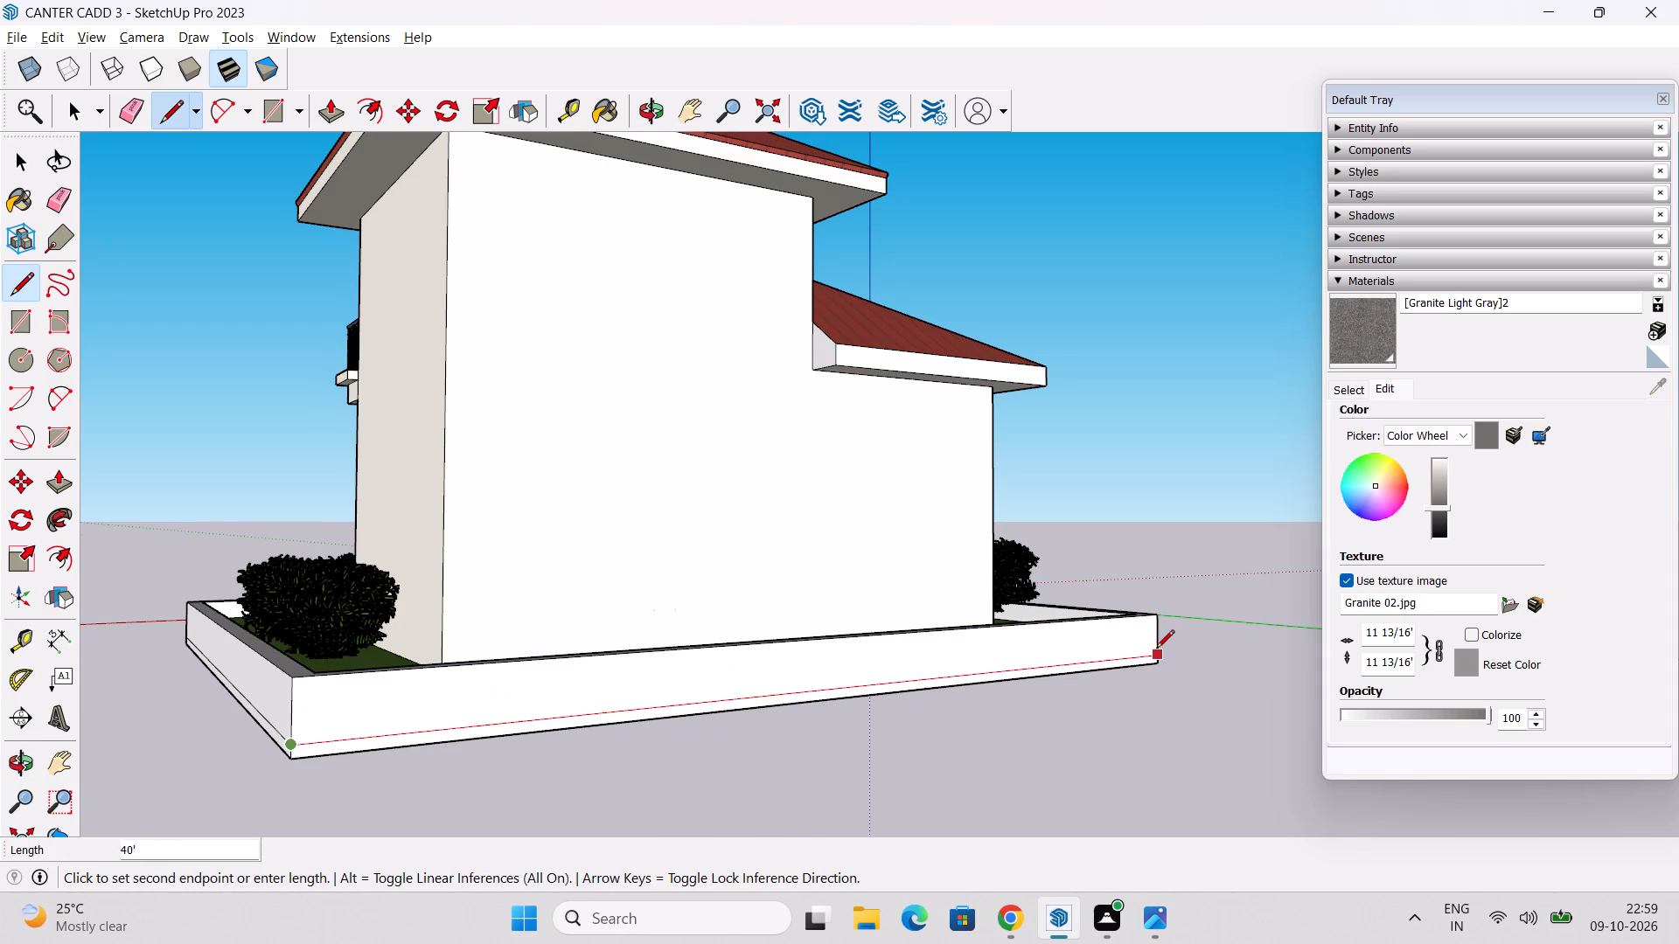
pyautogui.click(1157, 647)
# Draw a 40' base line along the remaining side boundary wall, next to the single-storey wing, closing the loop.
pyautogui.moveTo(1167, 648); pyautogui.dragTo(779, 688, button='middle')
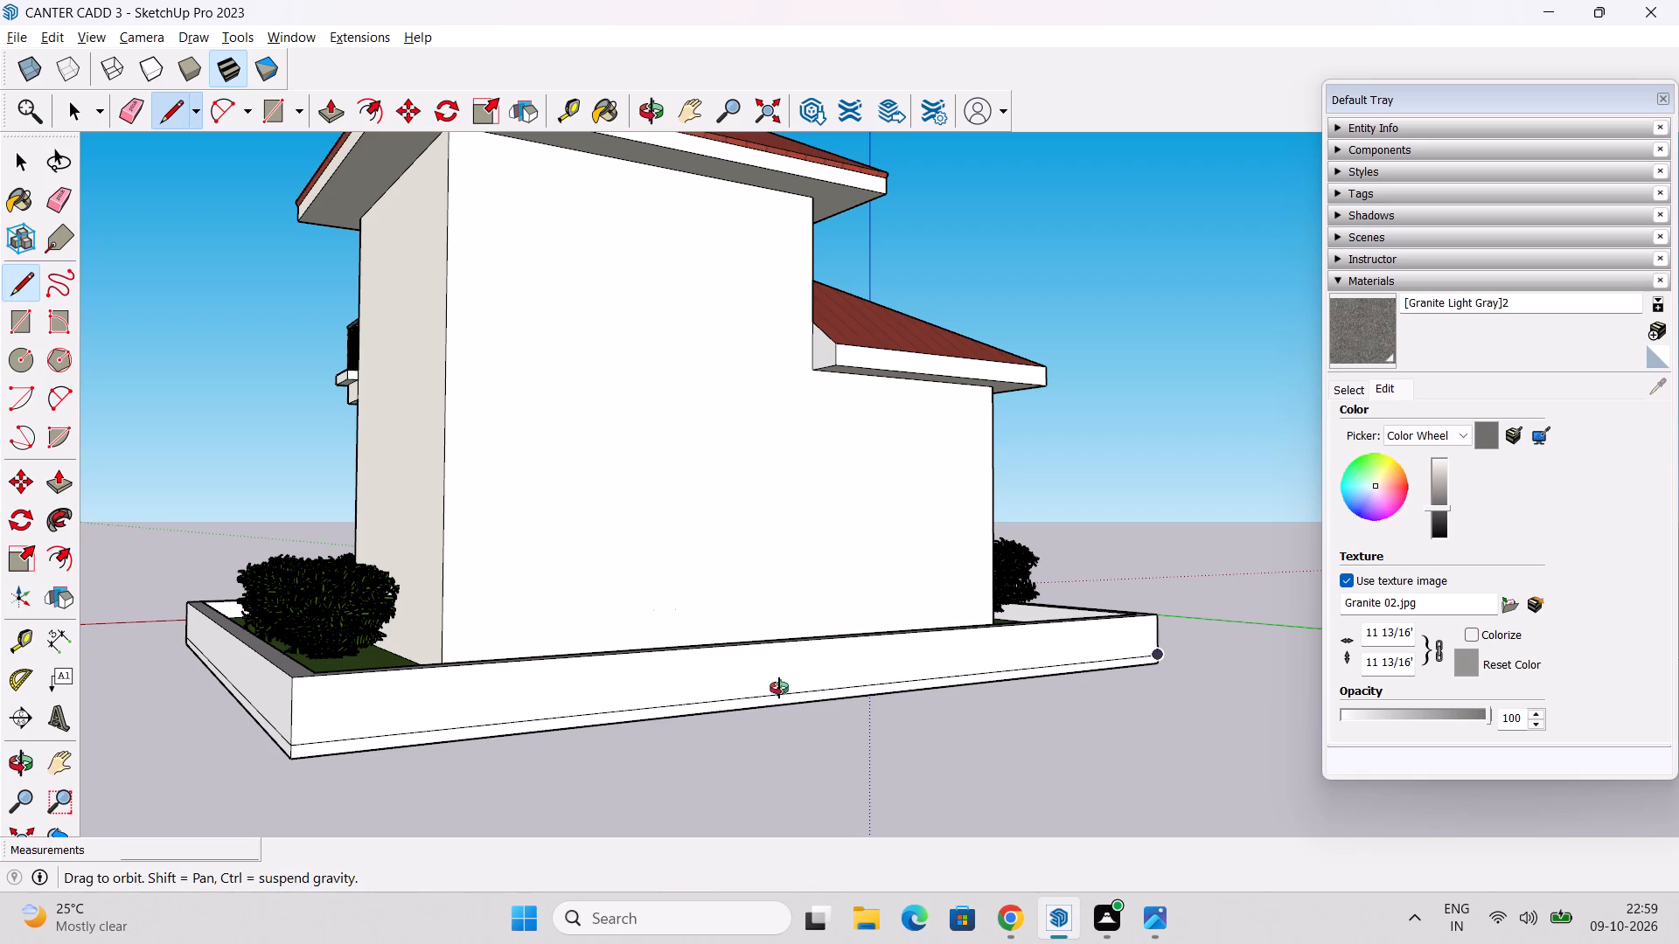
pyautogui.moveTo(779, 688); pyautogui.dragTo(613, 683, button='middle')
pyautogui.moveTo(1062, 700); pyautogui.dragTo(740, 722, button='middle')
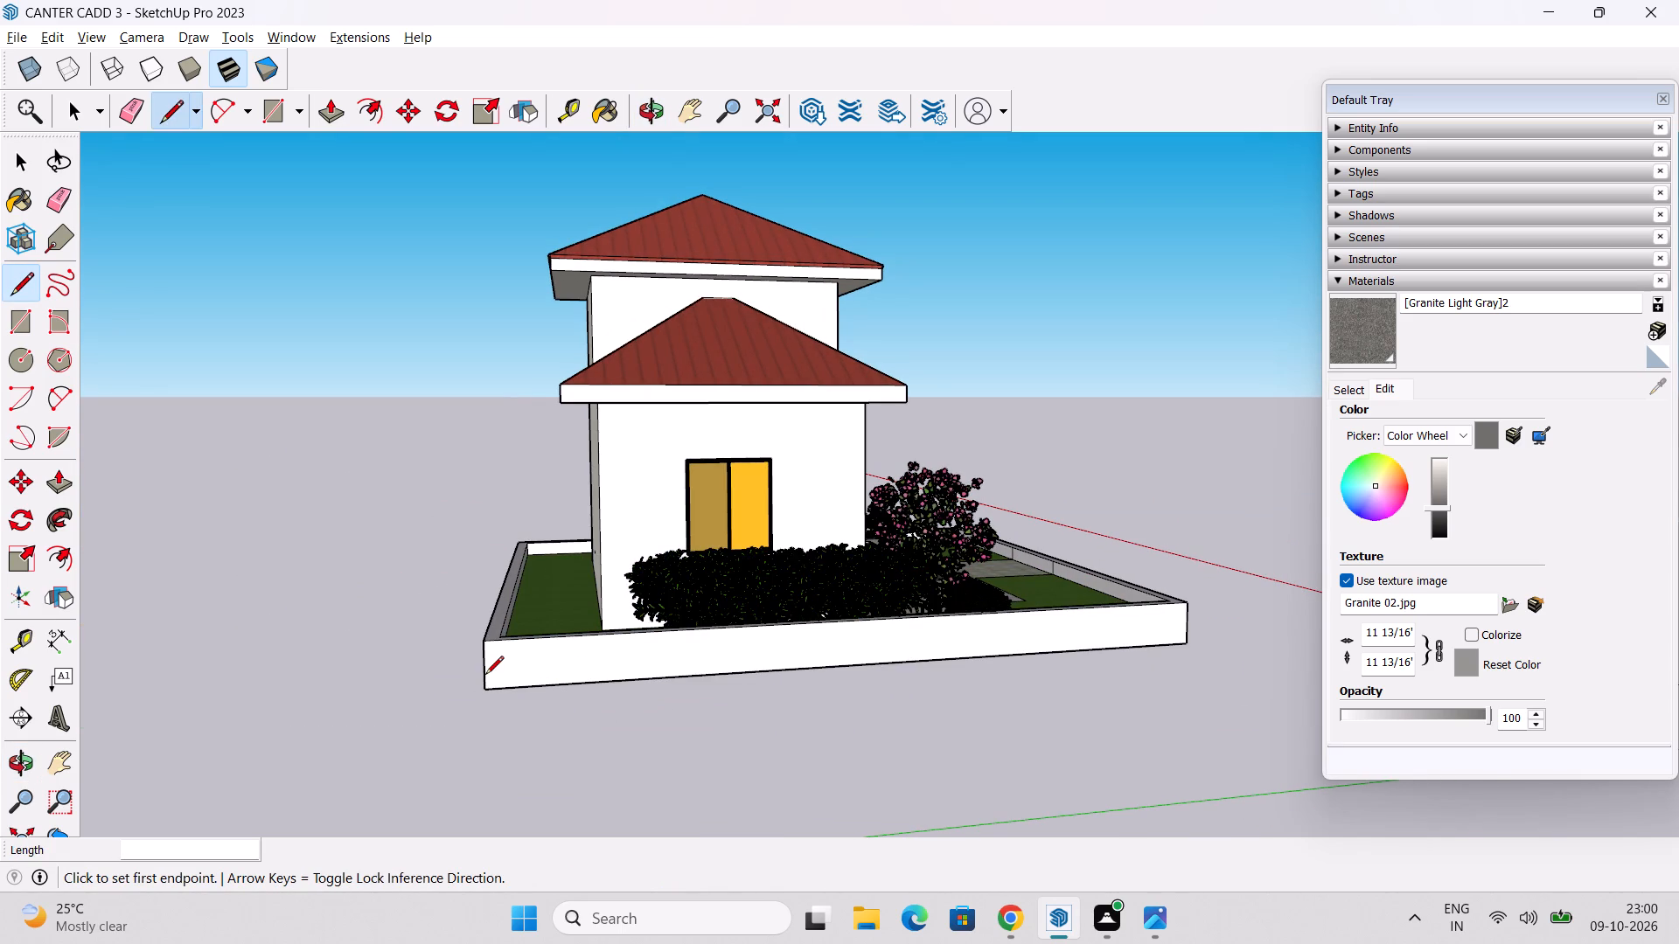
pyautogui.click(485, 676)
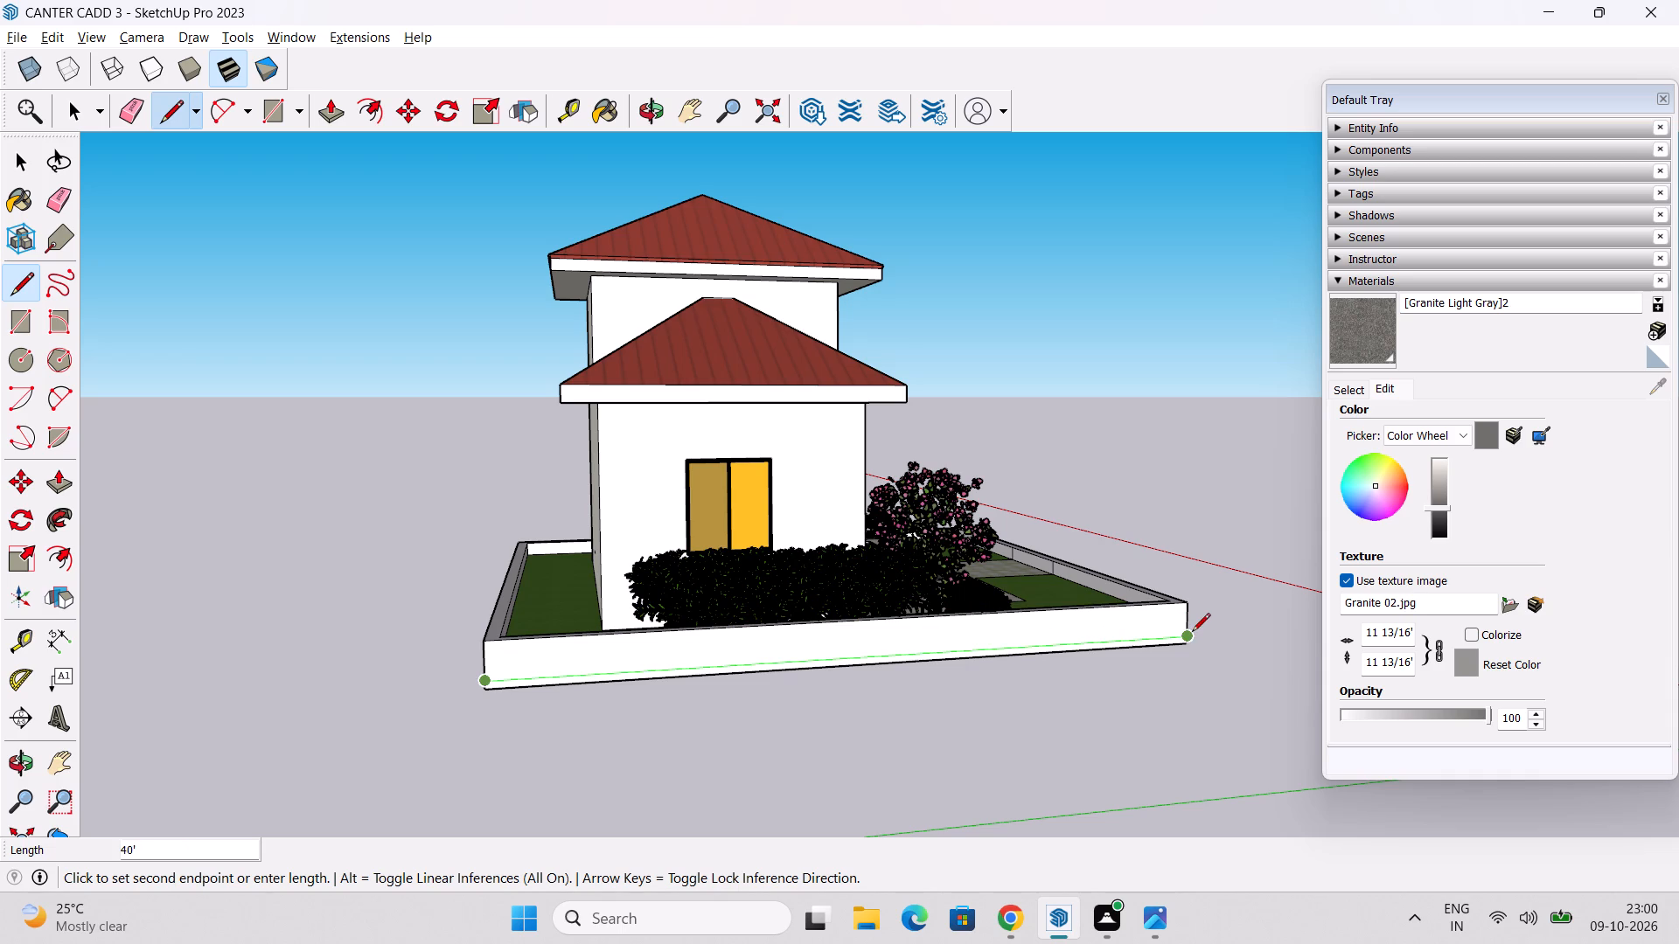
pyautogui.click(1192, 633)
# Push/Pull the narrow base strip of the single-storey side wall outward about 20' 6 11/16" as a ground slab.
pyautogui.moveTo(1241, 644); pyautogui.dragTo(888, 643, button='middle')
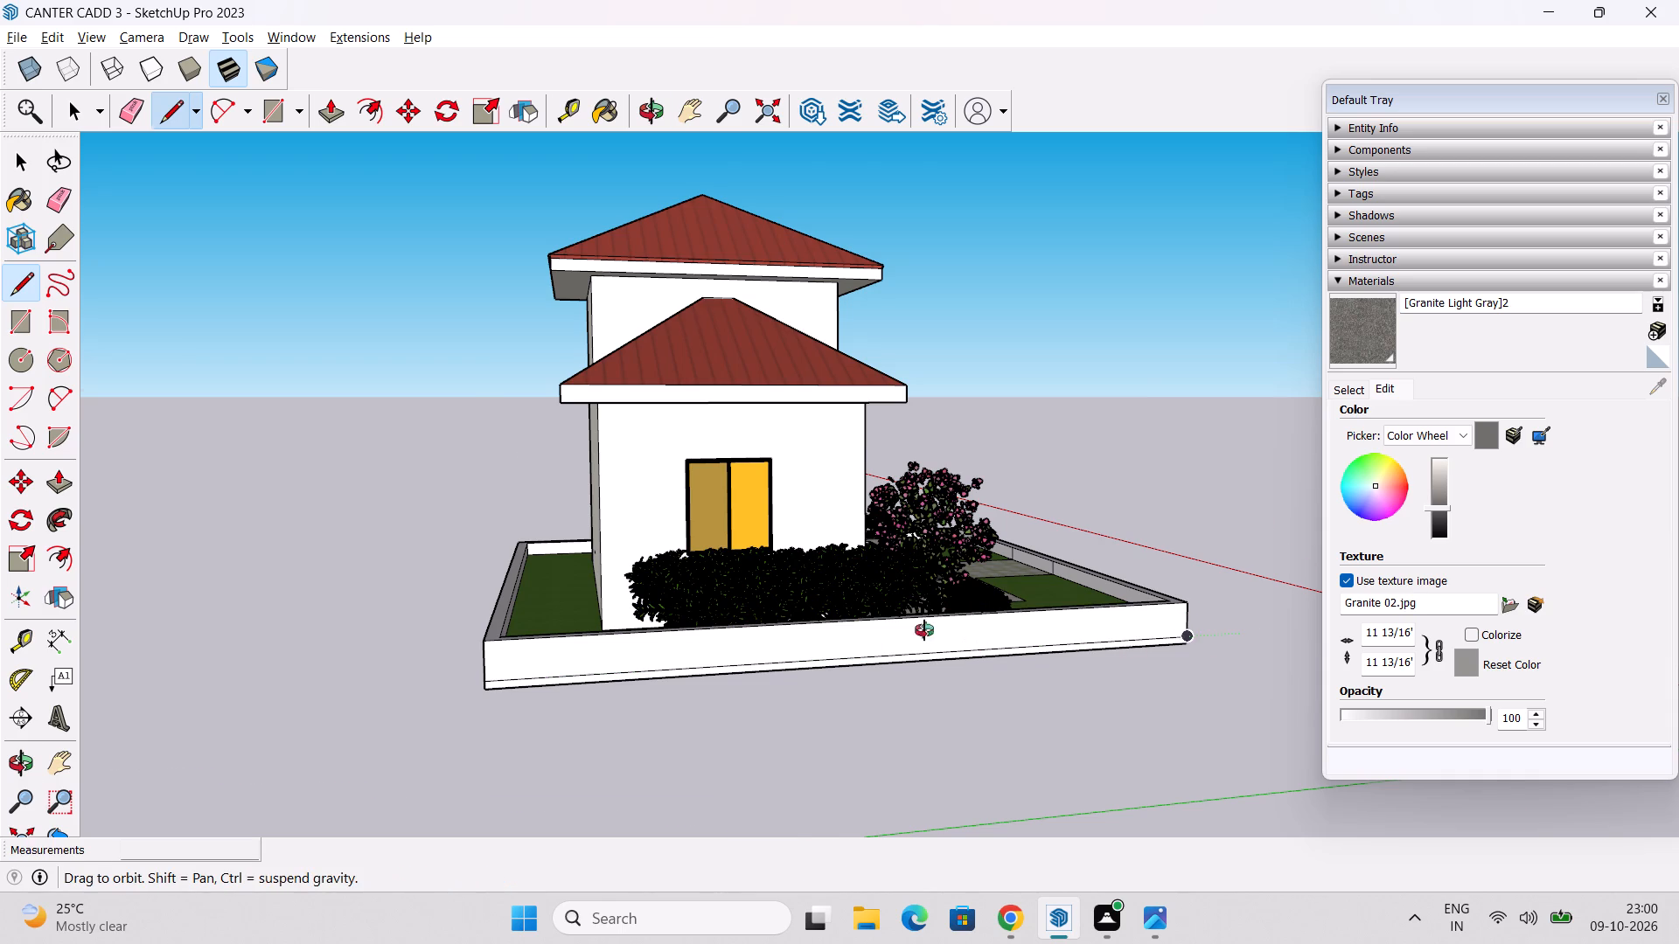
pyautogui.scroll(15, 1050, 672)
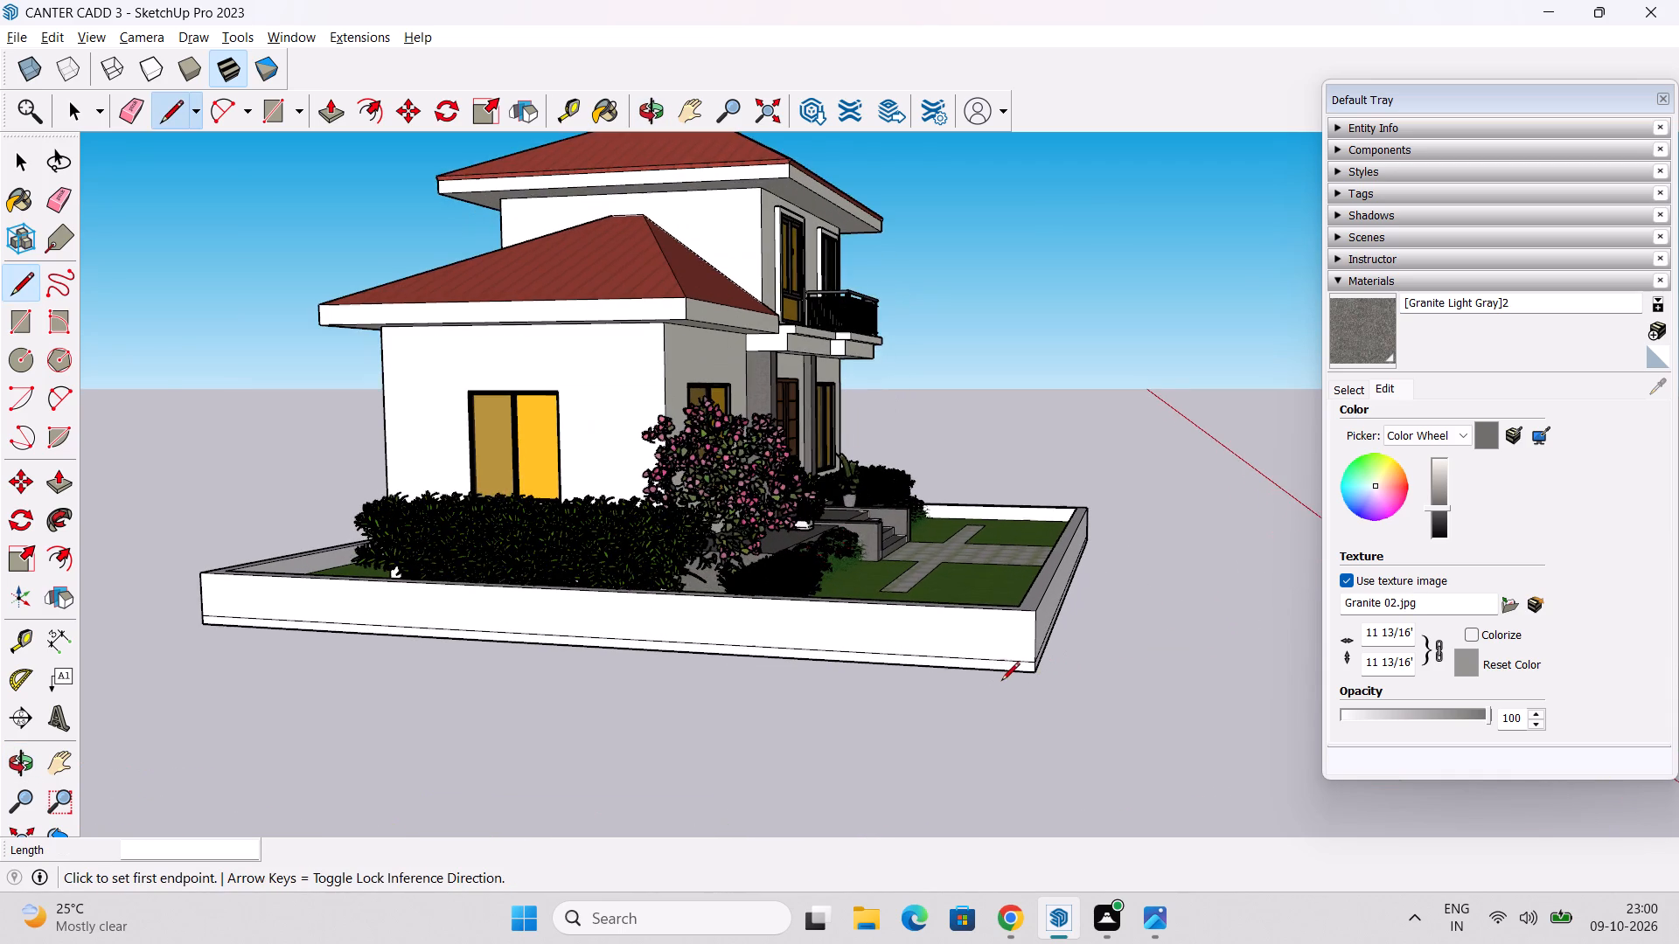
pyautogui.scroll(4, 1001, 682)
pyautogui.press('space')
pyautogui.scroll(-3, 1086, 671)
pyautogui.press('p')
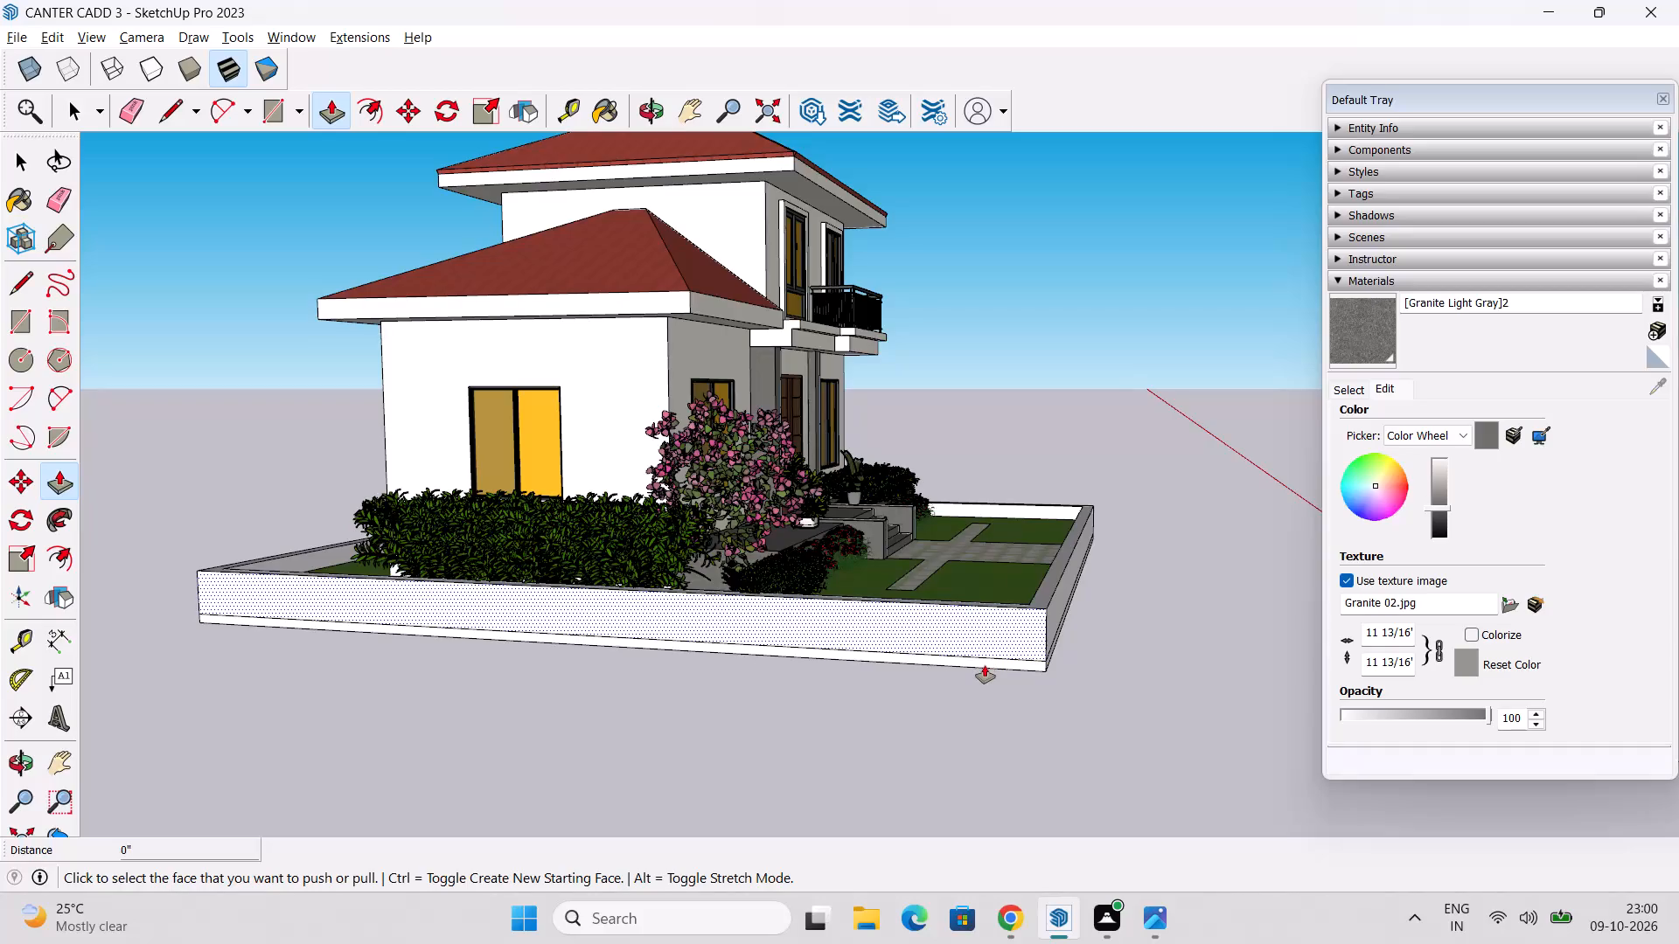
pyautogui.click(985, 665)
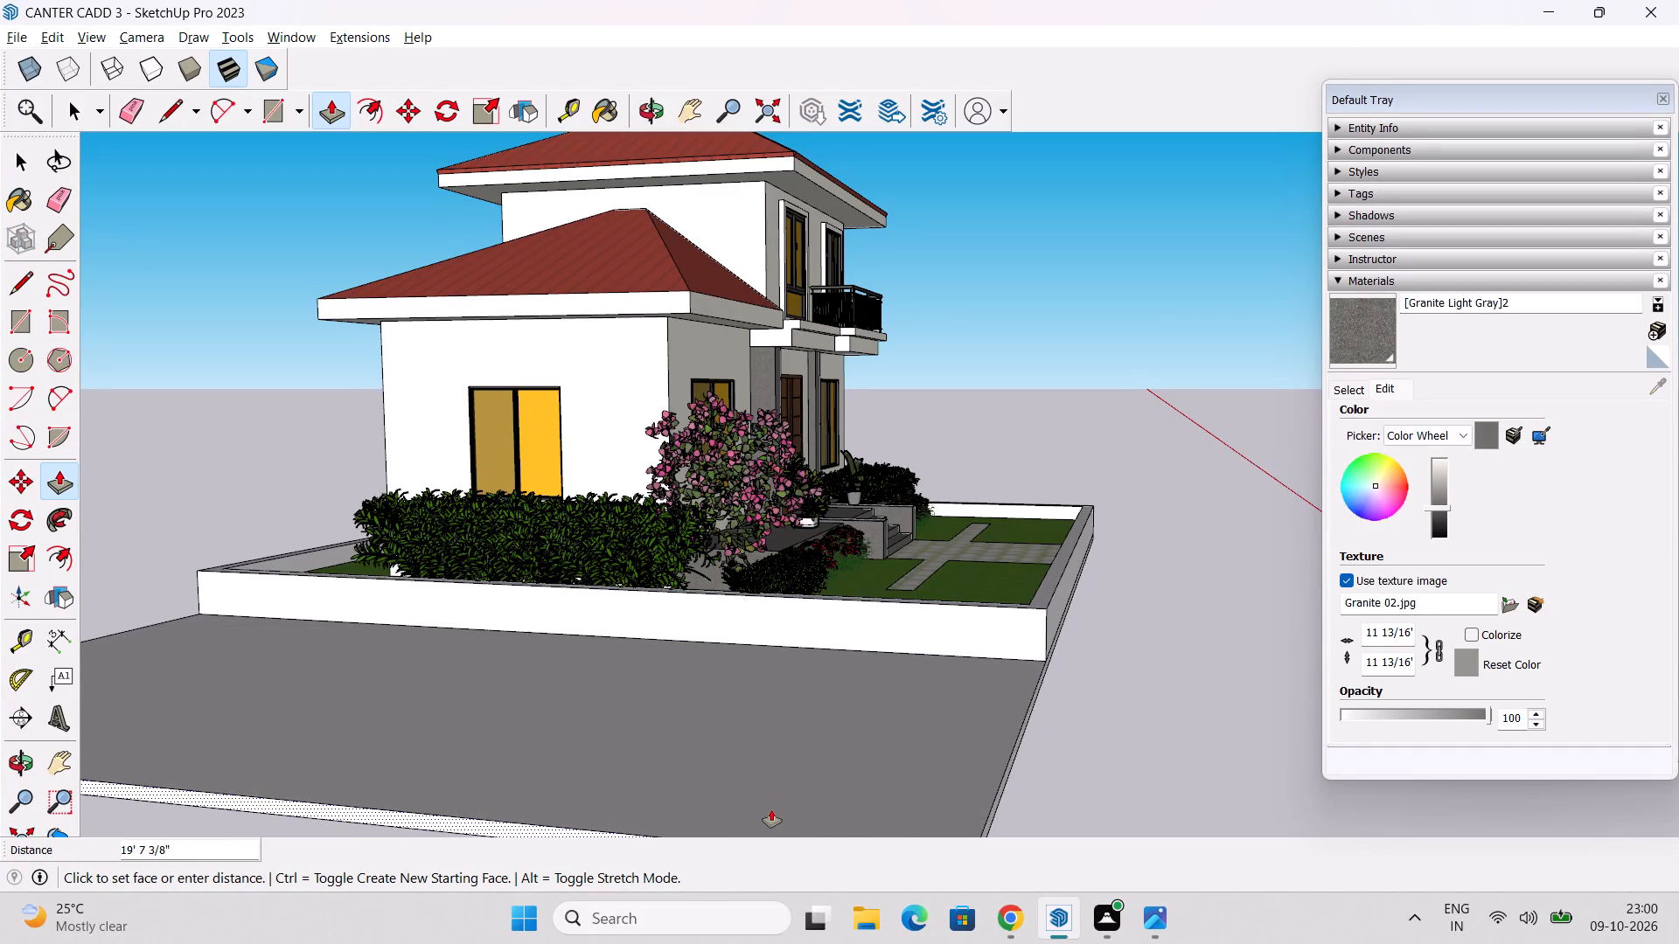
pyautogui.click(771, 809)
# Repeat the same Push/Pull distance on the base strip along the front to extend the ground slab forward.
pyautogui.scroll(-3, 827, 716)
pyautogui.moveTo(1063, 709); pyautogui.dragTo(736, 695, button='middle')
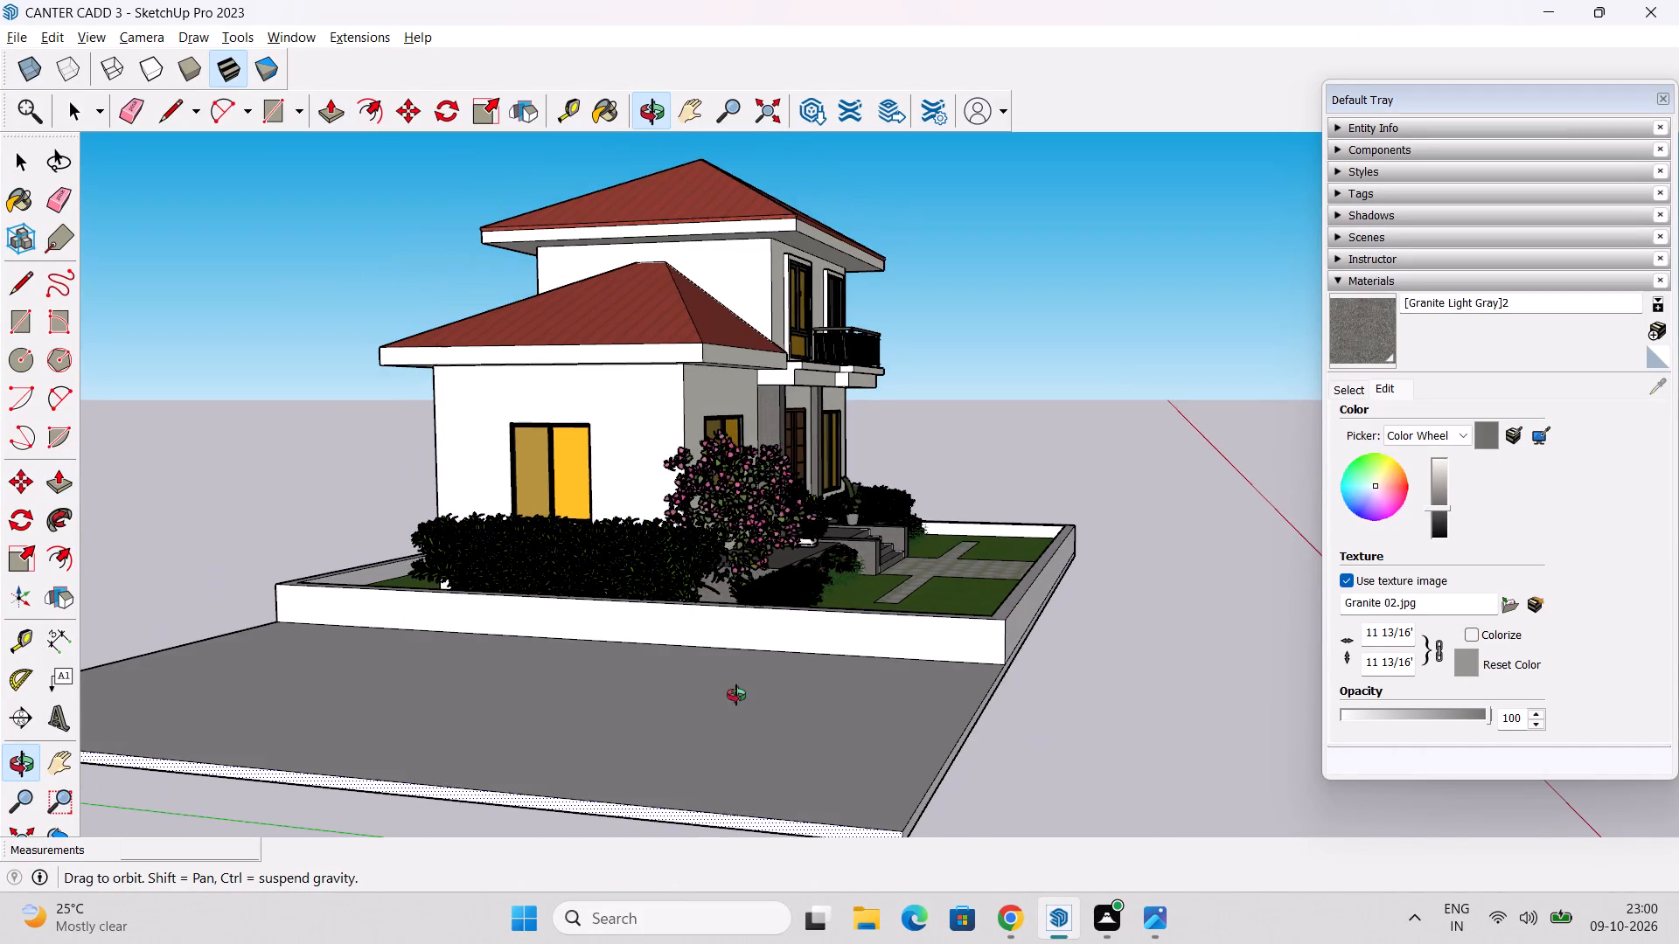
pyautogui.moveTo(736, 695); pyautogui.dragTo(617, 674, button='middle')
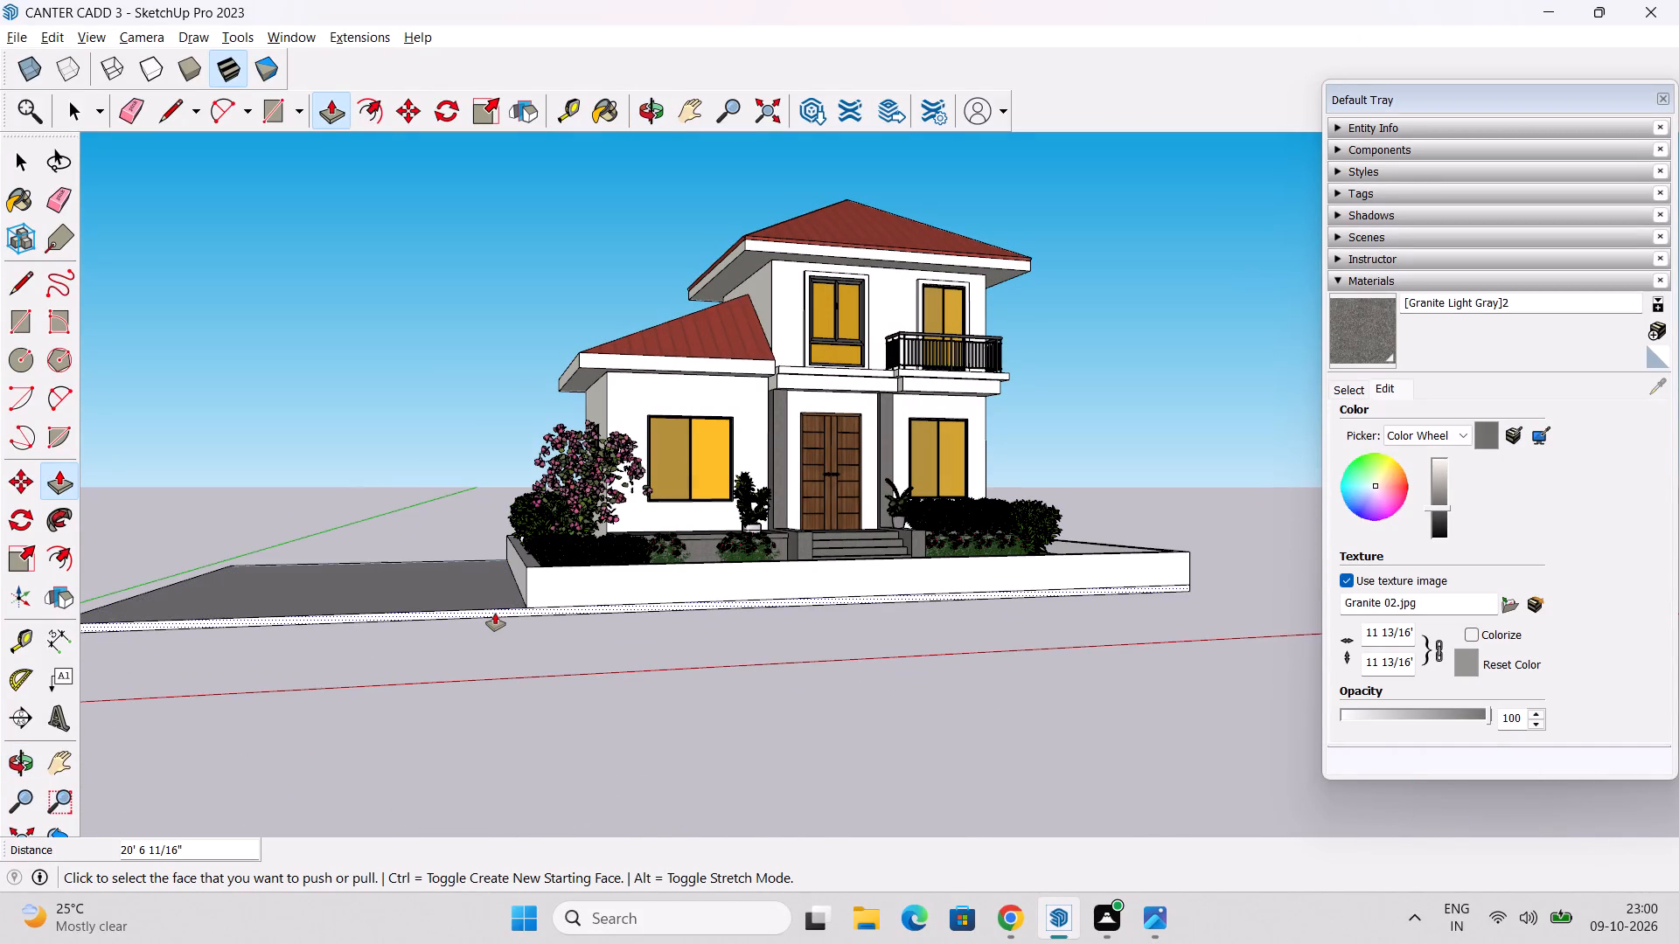
pyautogui.doubleClick(495, 613)
# Repeat the same Push/Pull distance on the base strip of the side wall beside the two-storey block.
pyautogui.scroll(-4, 668, 631)
pyautogui.moveTo(712, 649); pyautogui.dragTo(707, 700, button='middle')
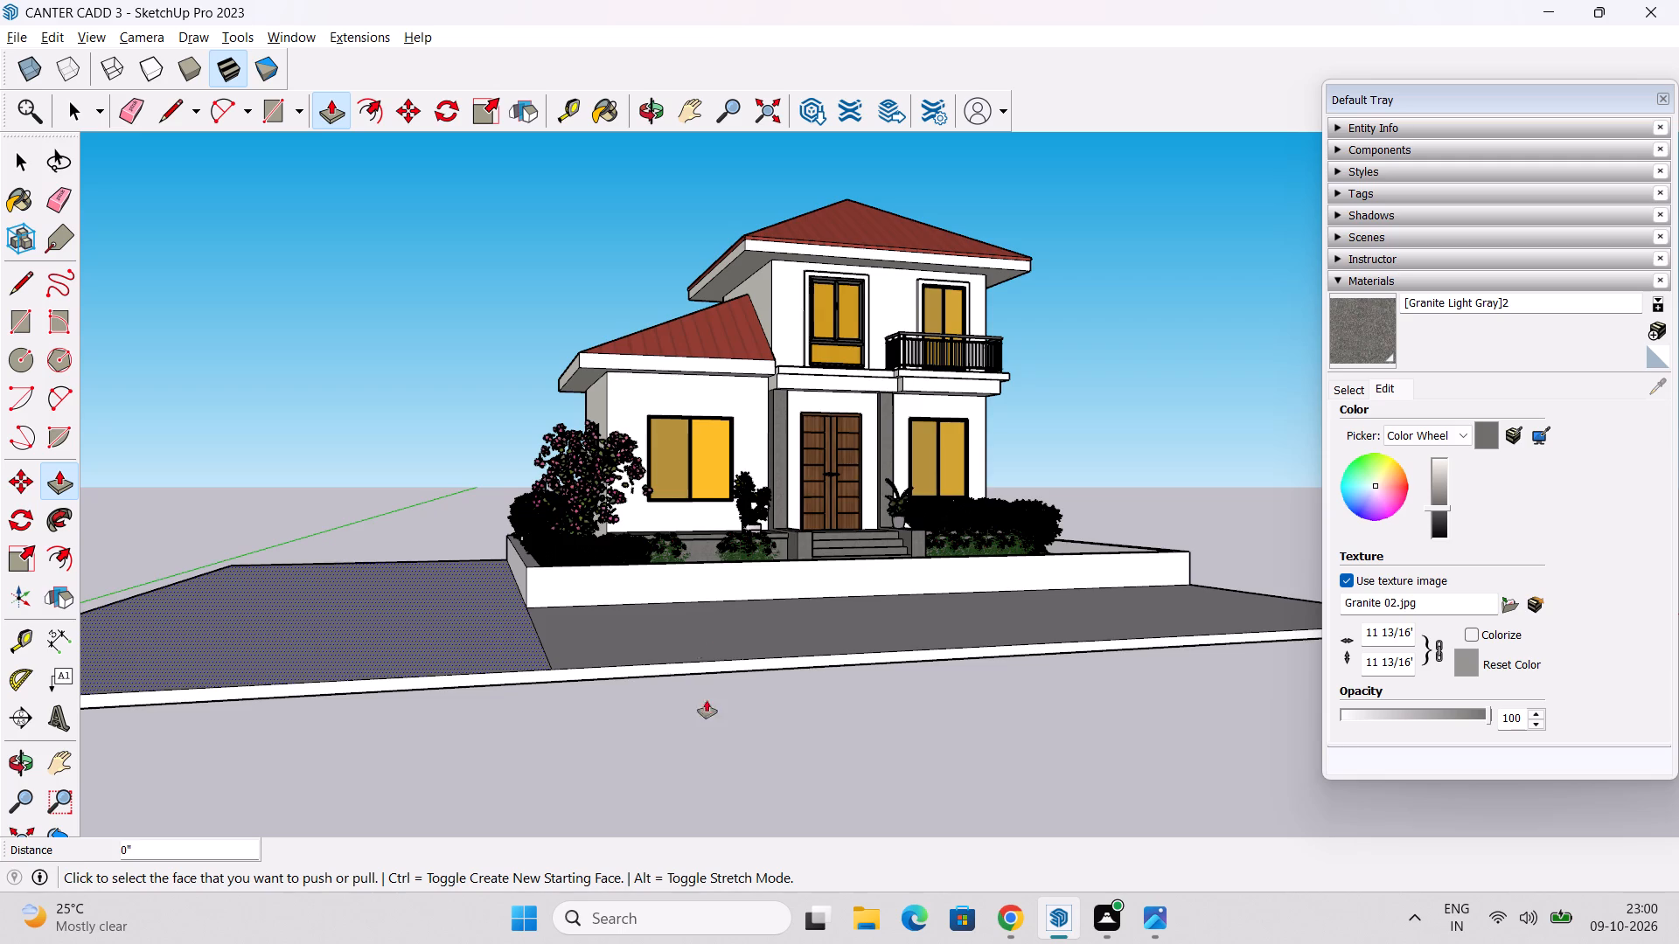
pyautogui.moveTo(707, 700); pyautogui.dragTo(669, 803, button='middle')
pyautogui.moveTo(754, 614); pyautogui.dragTo(735, 744, button='middle')
pyautogui.moveTo(969, 620); pyautogui.dragTo(651, 702, button='middle')
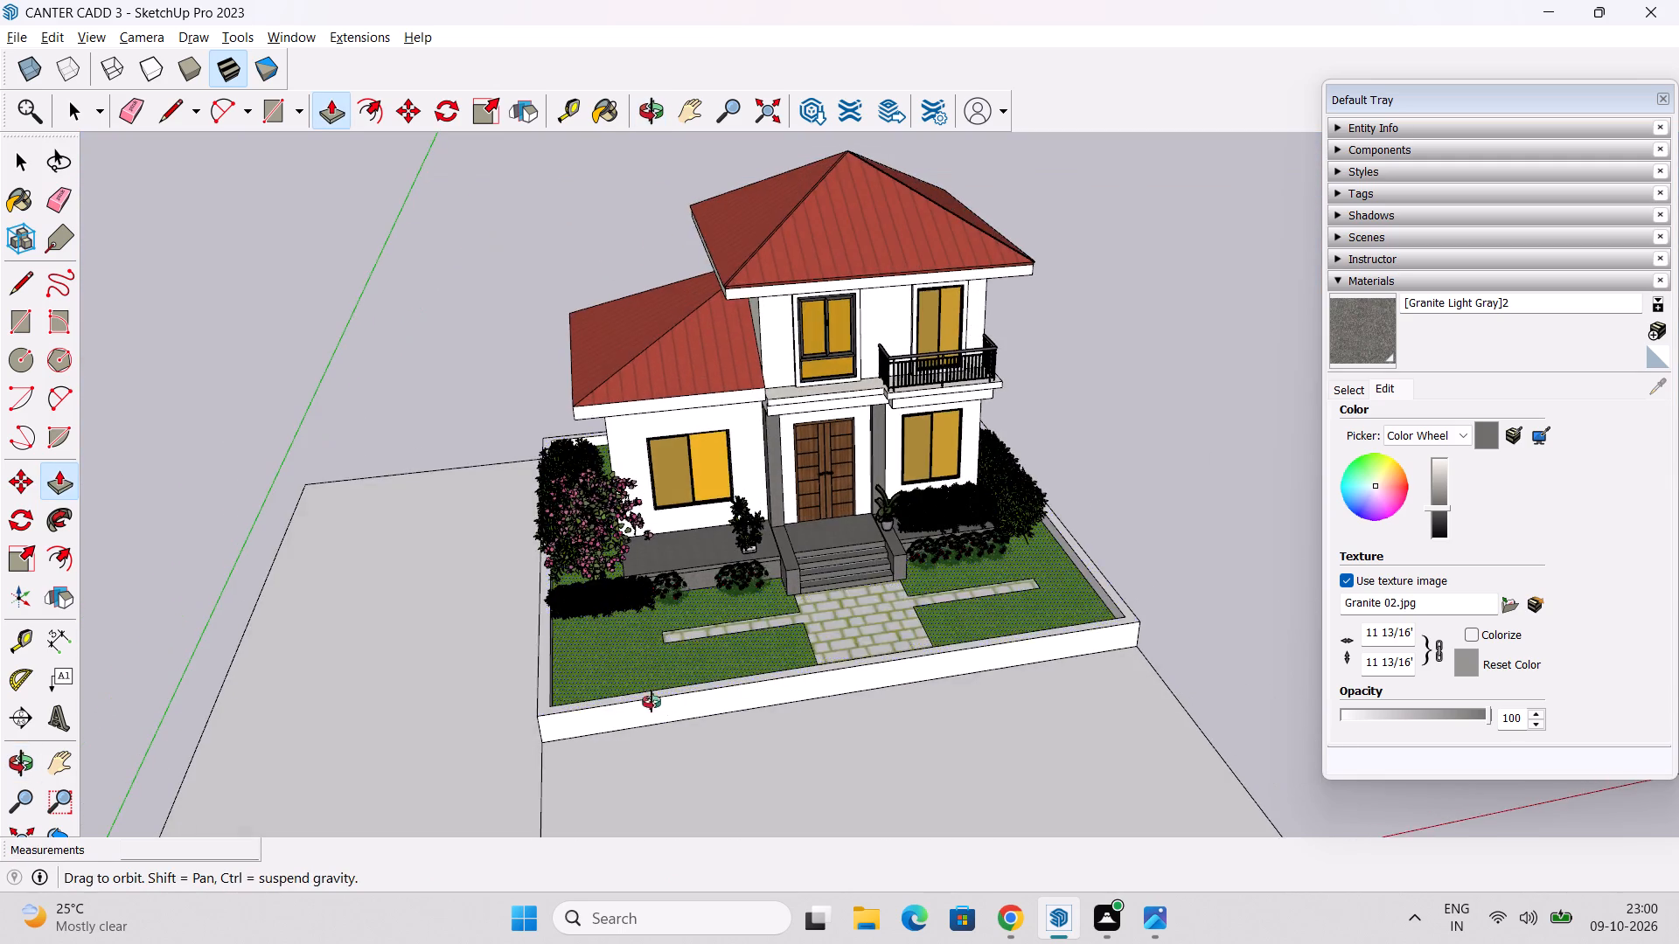
pyautogui.moveTo(651, 702); pyautogui.dragTo(562, 693, button='middle')
pyautogui.scroll(9, 1019, 684)
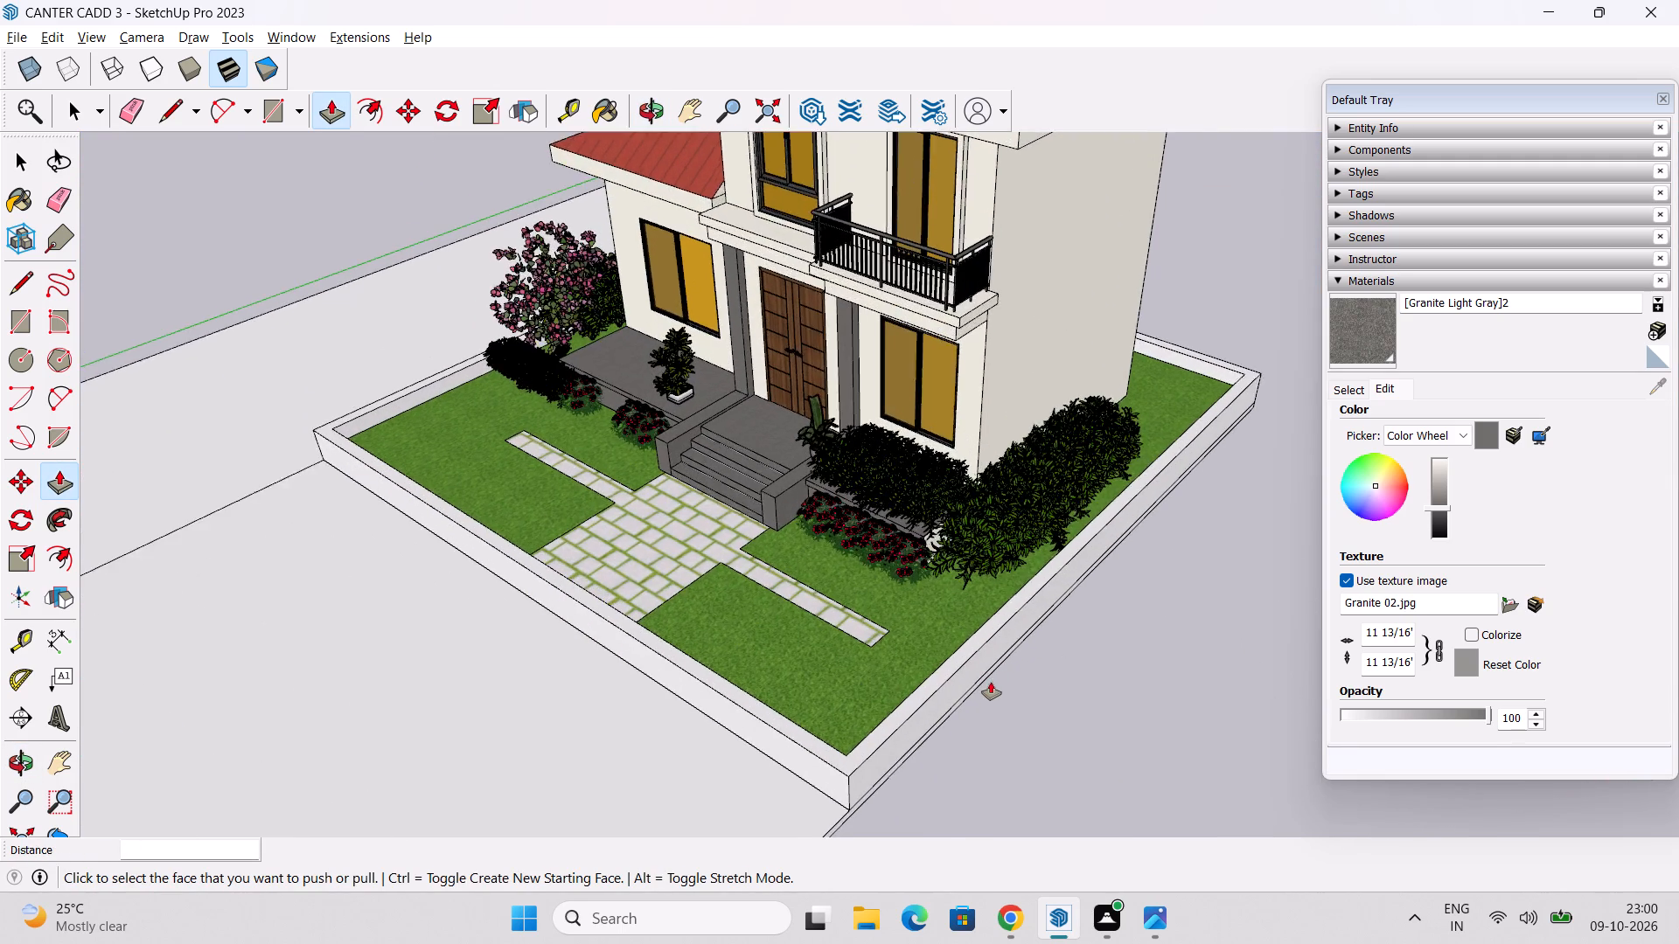
pyautogui.scroll(4, 991, 682)
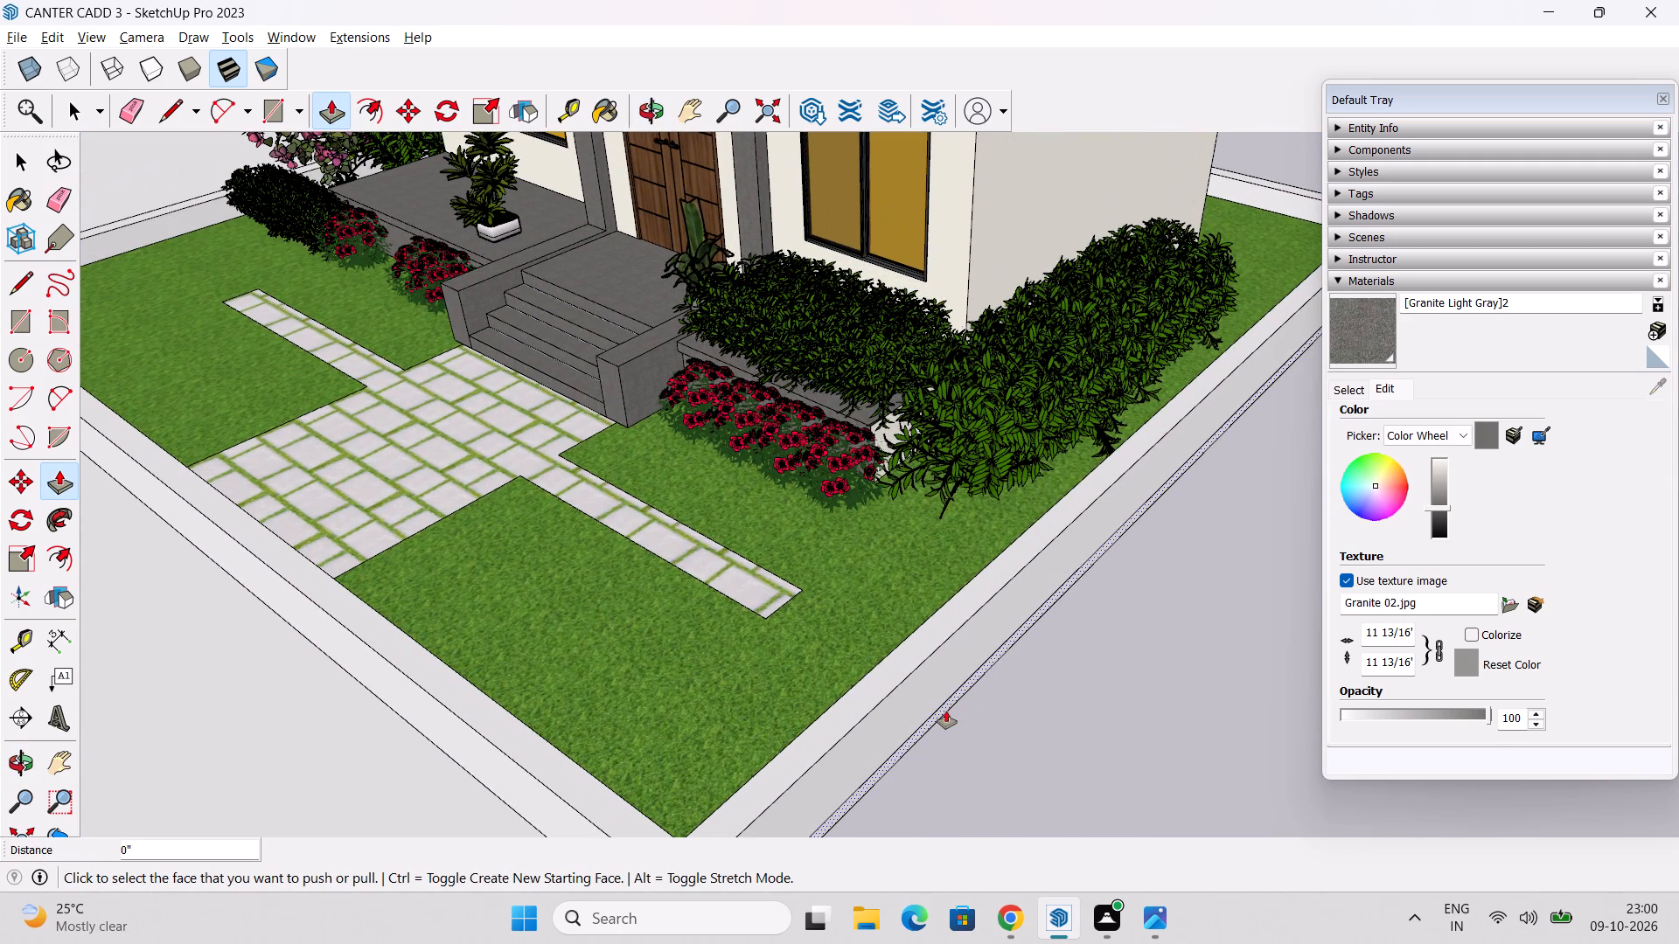
pyautogui.doubleClick(945, 711)
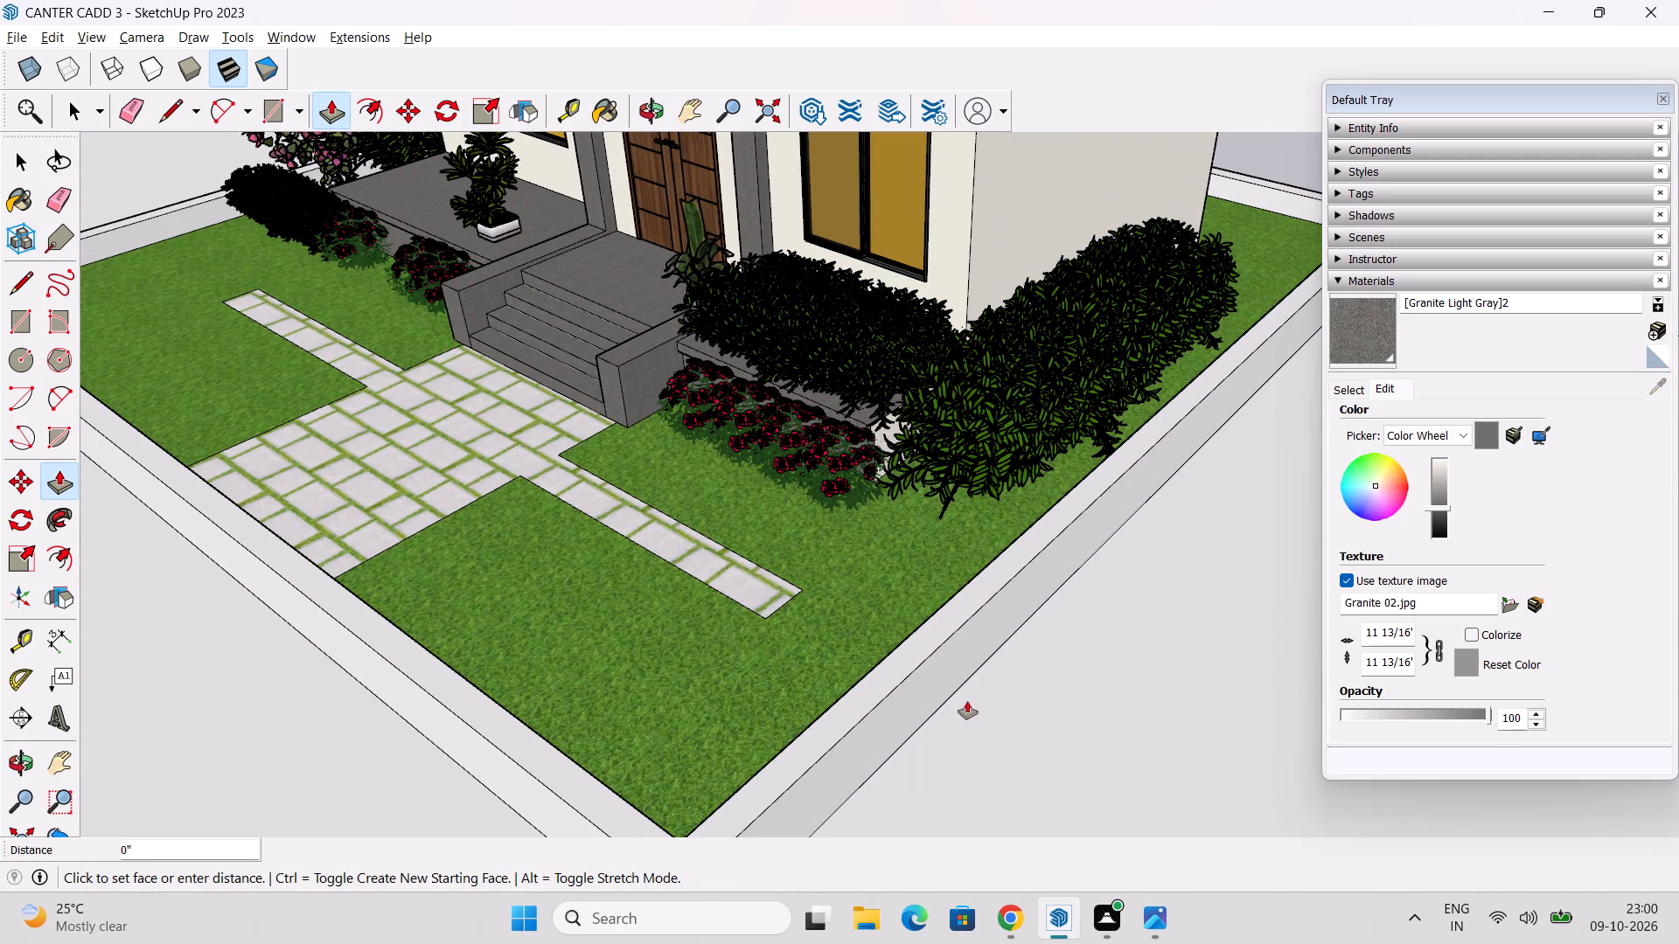
# Repeat the same Push/Pull distance on the rear base strip so the ground slab surrounds the whole walled yard.
pyautogui.scroll(-9, 969, 699)
pyautogui.moveTo(1086, 623); pyautogui.dragTo(1083, 623, button='middle')
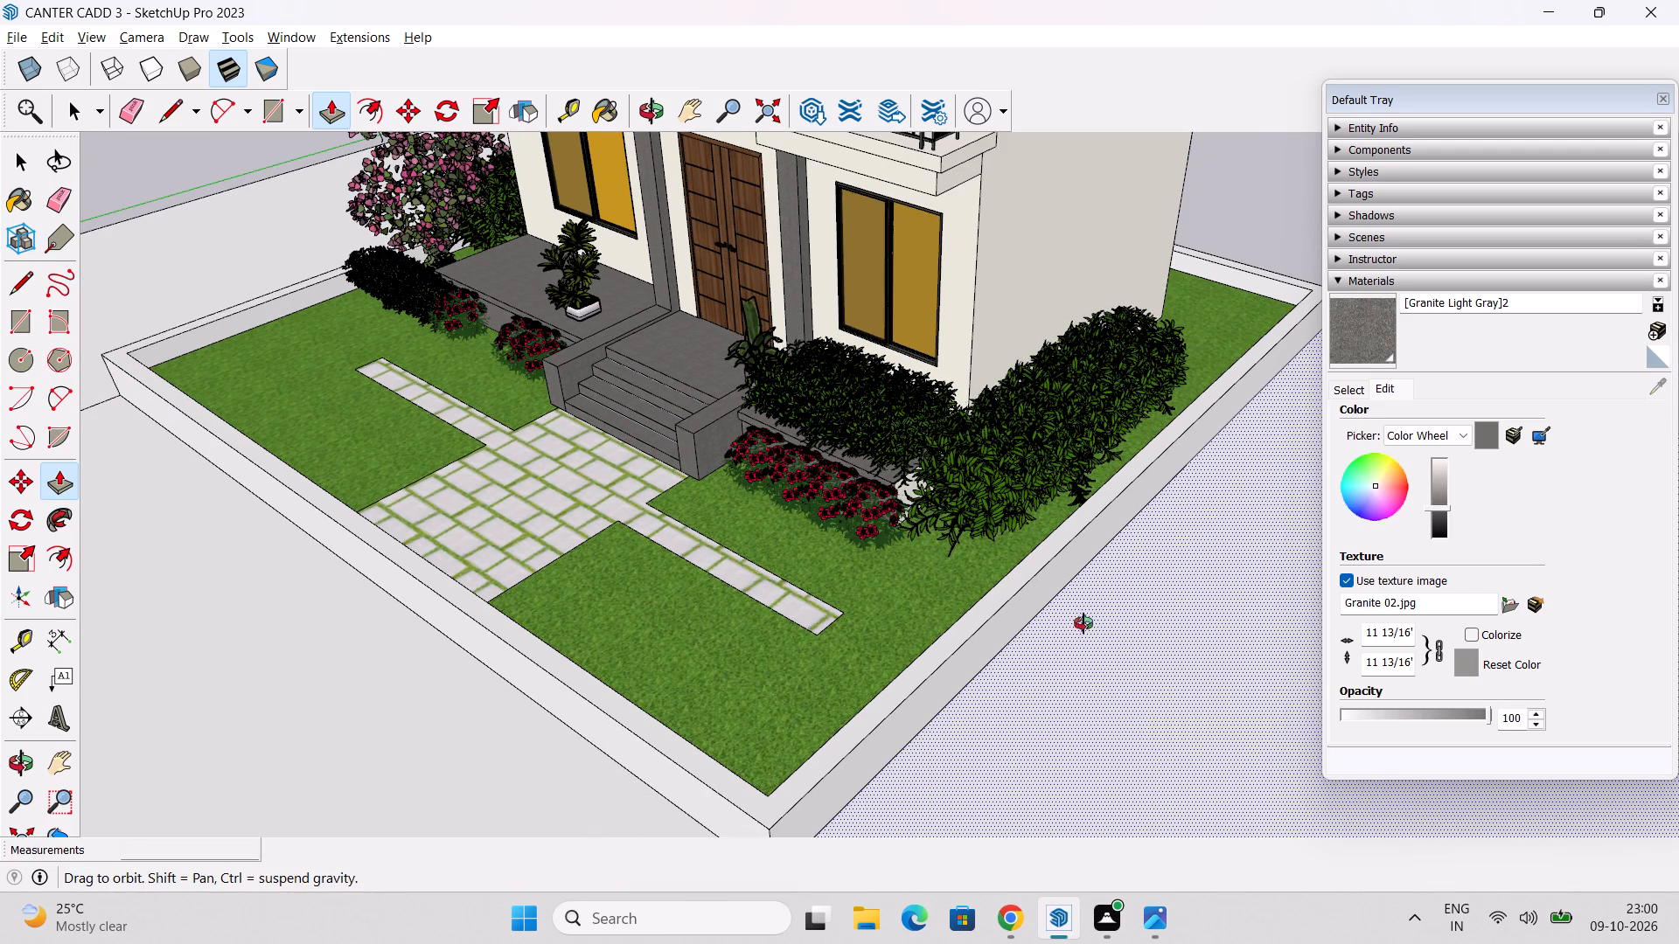
pyautogui.moveTo(1083, 623); pyautogui.dragTo(684, 672, button='middle')
pyautogui.moveTo(985, 587); pyautogui.dragTo(703, 591, button='middle')
pyautogui.moveTo(886, 640); pyautogui.dragTo(718, 615, button='middle')
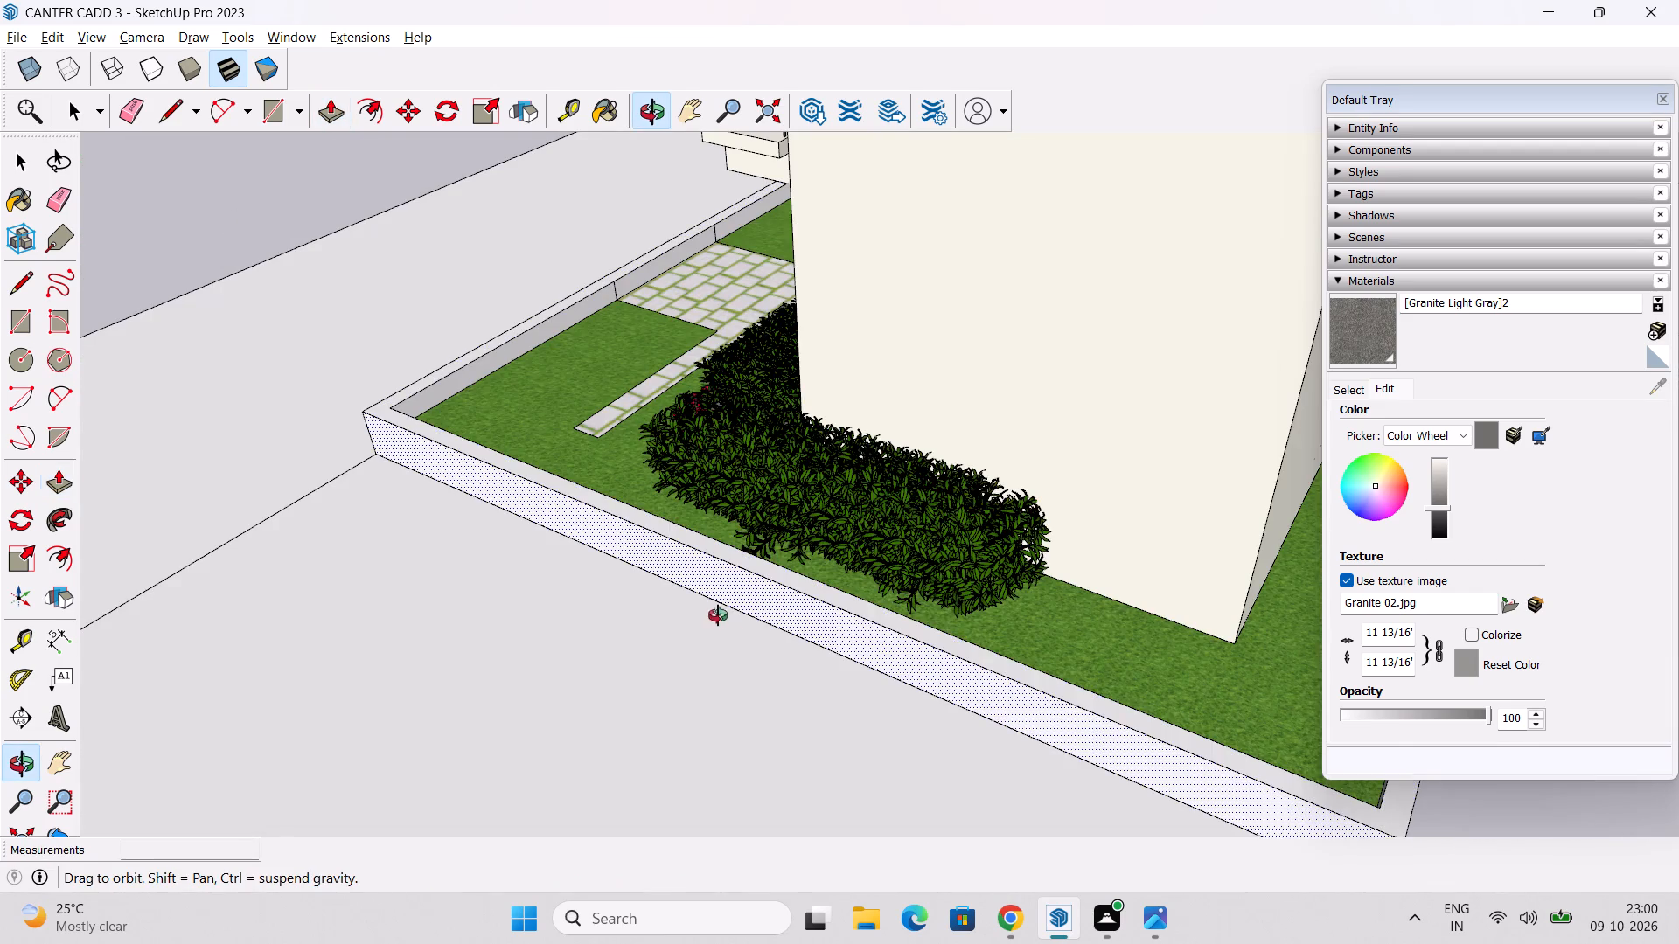
pyautogui.moveTo(718, 615); pyautogui.dragTo(716, 614, button='middle')
pyautogui.moveTo(754, 613); pyautogui.dragTo(695, 340, button='middle')
pyautogui.scroll(2, 976, 566)
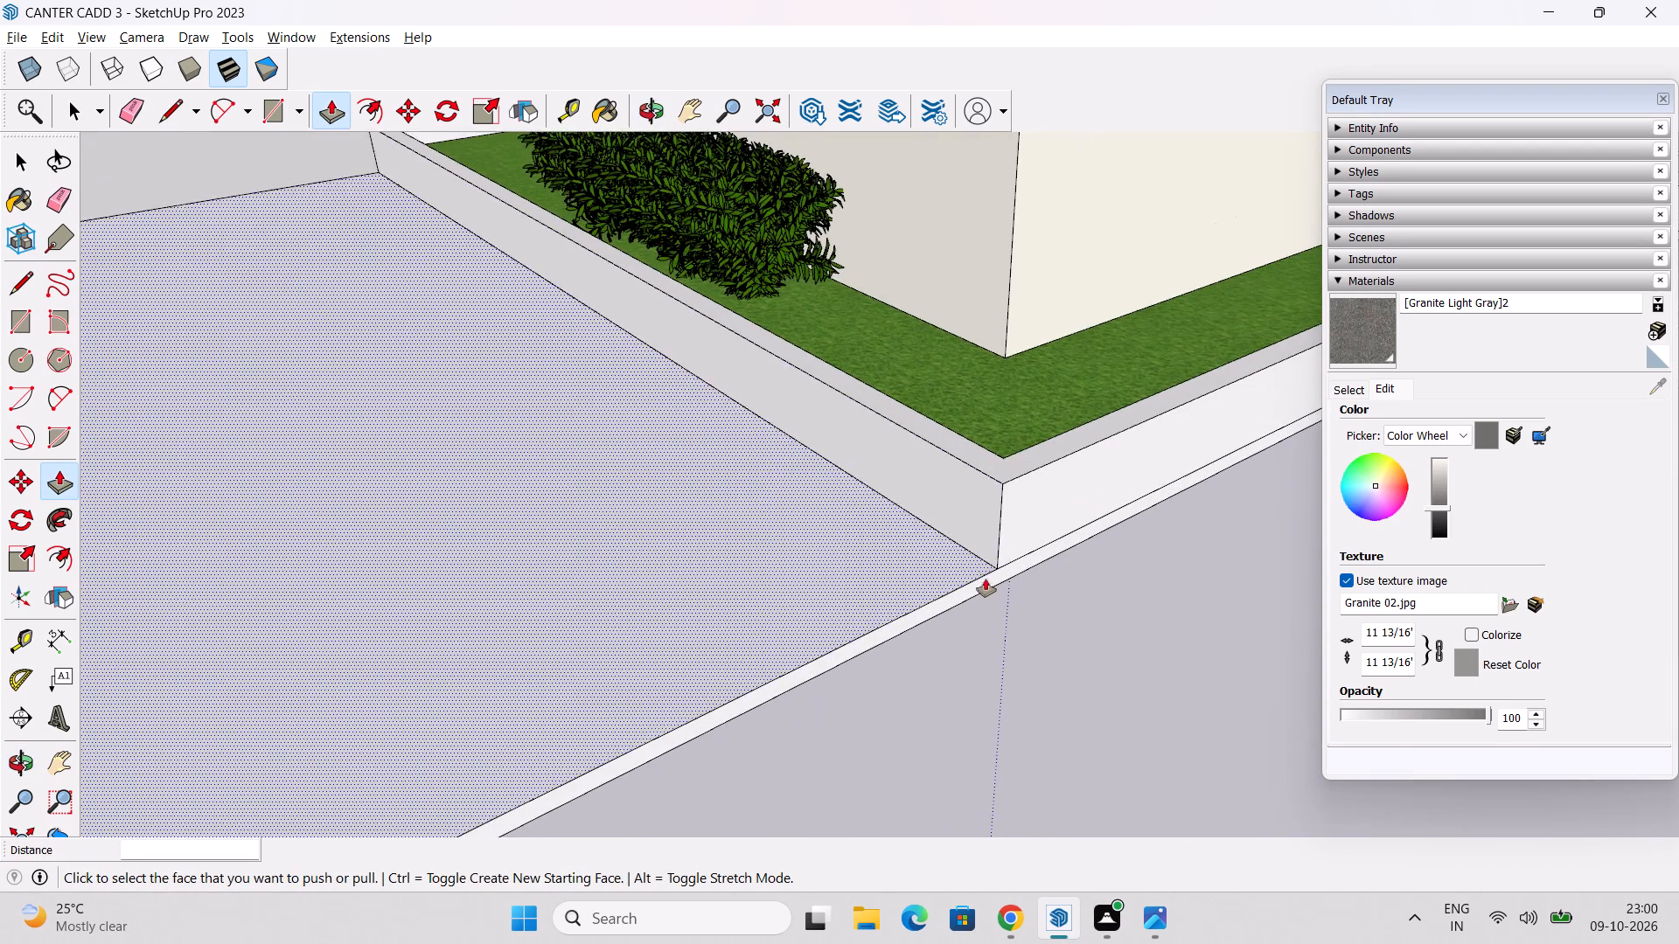
pyautogui.scroll(2, 986, 579)
pyautogui.doubleClick(972, 590)
pyautogui.scroll(-2, 972, 590)
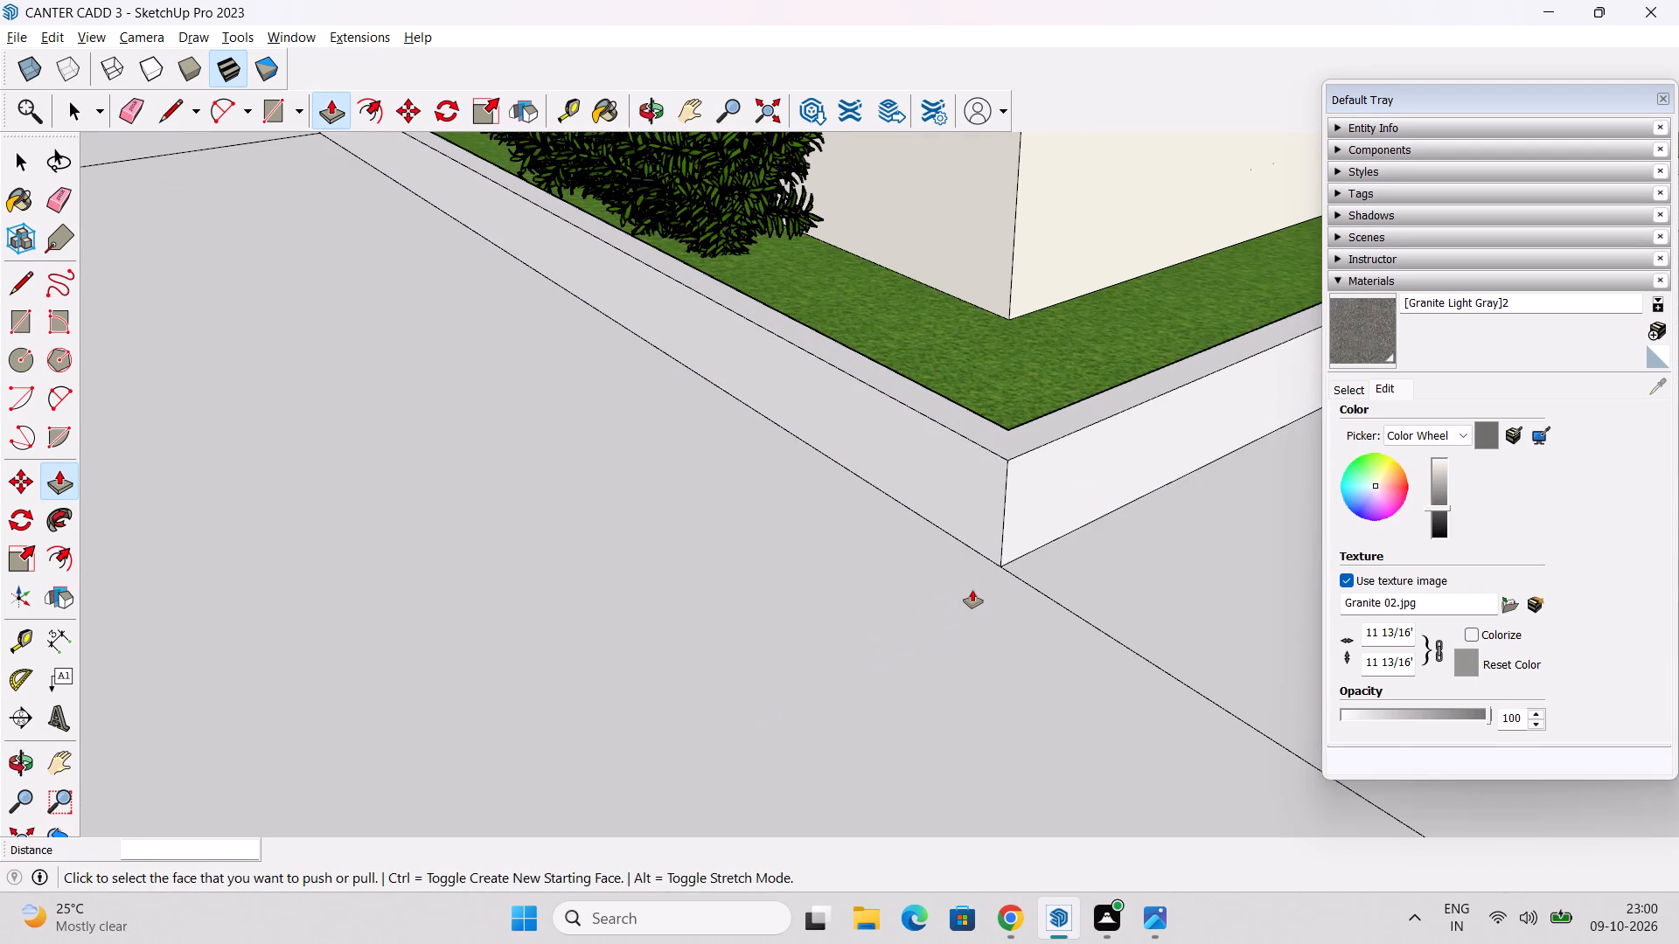
# Erase the four seam lines on the ground slab that run outward from the corners of the boundary wall.
pyautogui.scroll(-20, 972, 590)
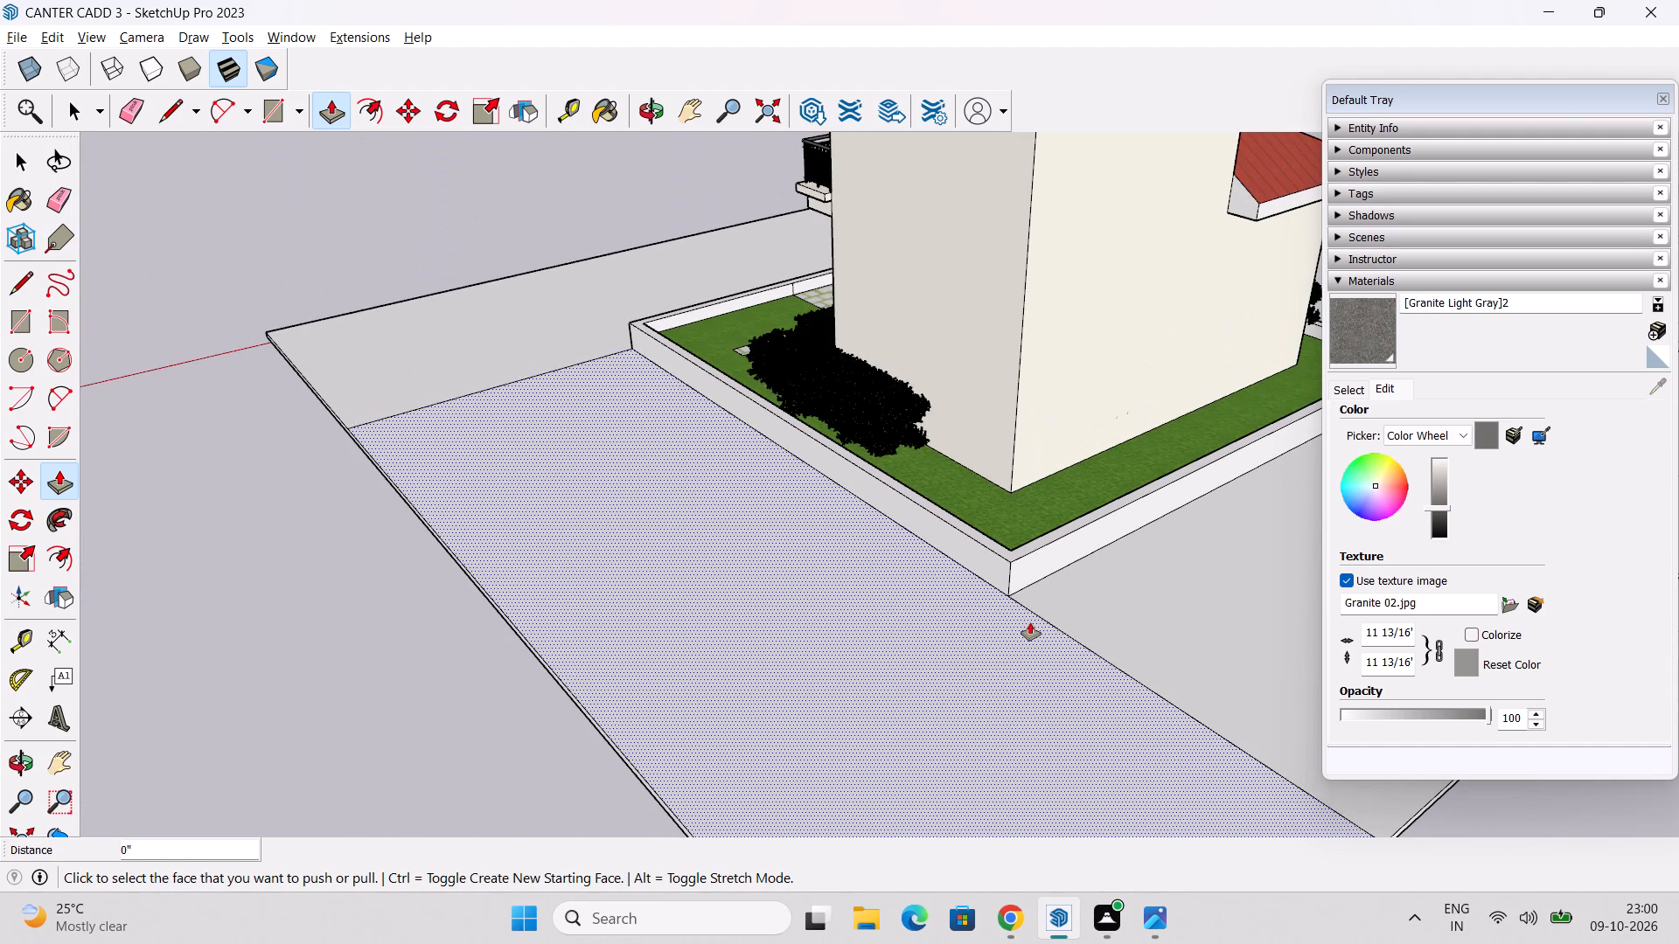
pyautogui.press('space')
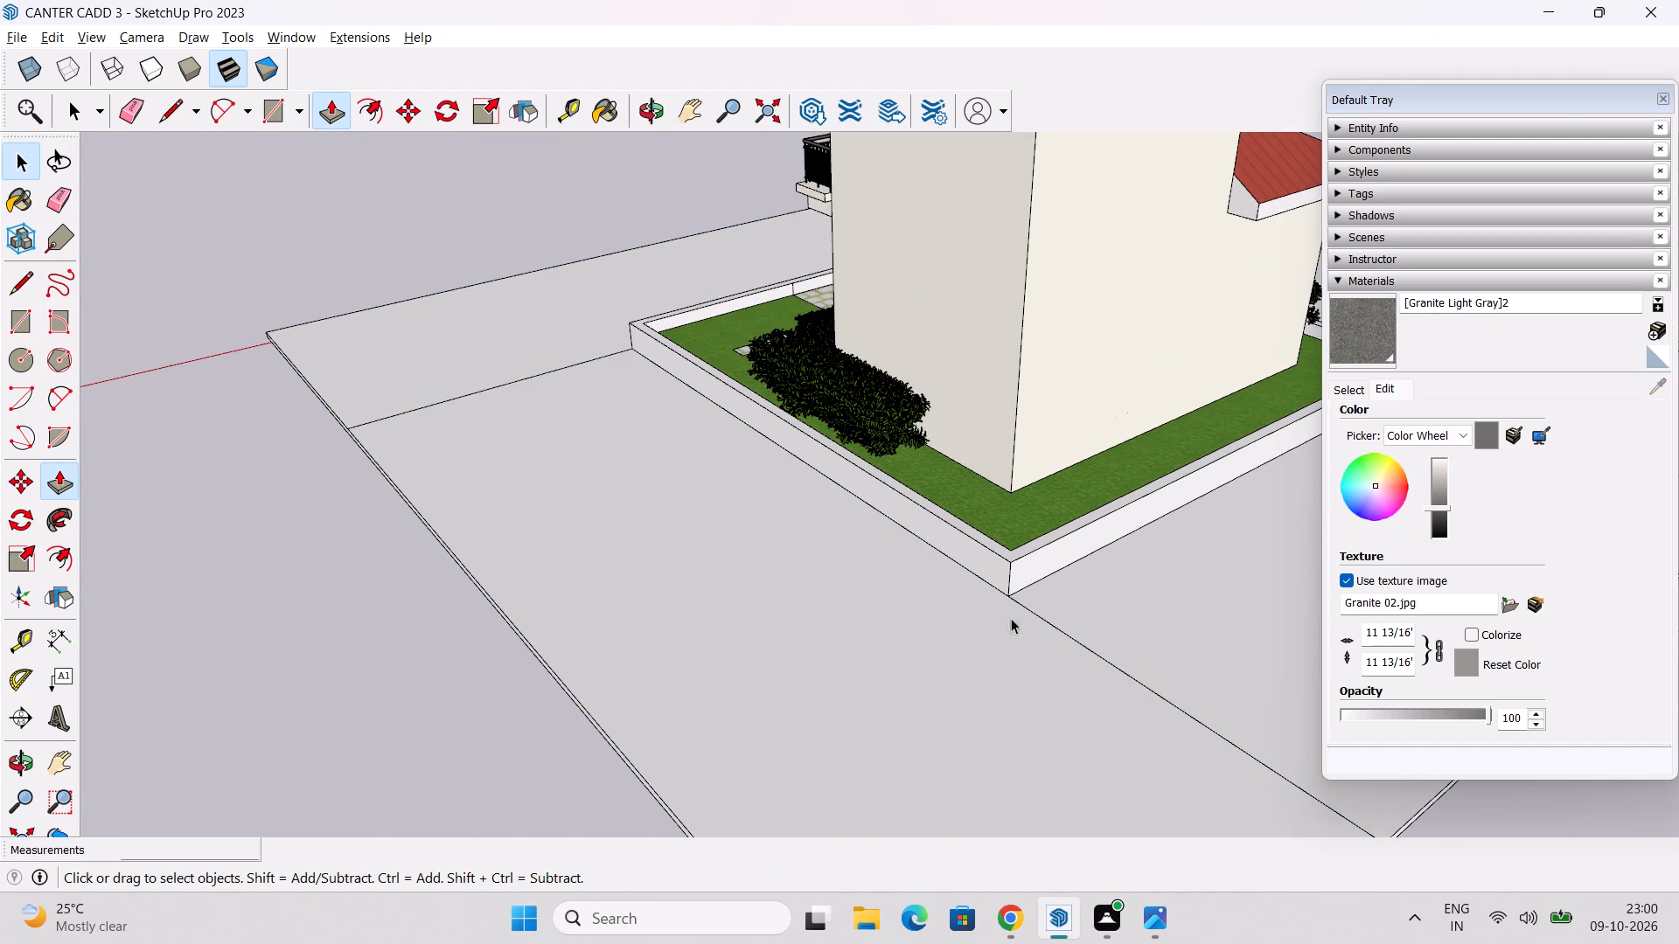
pyautogui.press('e')
pyautogui.click(546, 373)
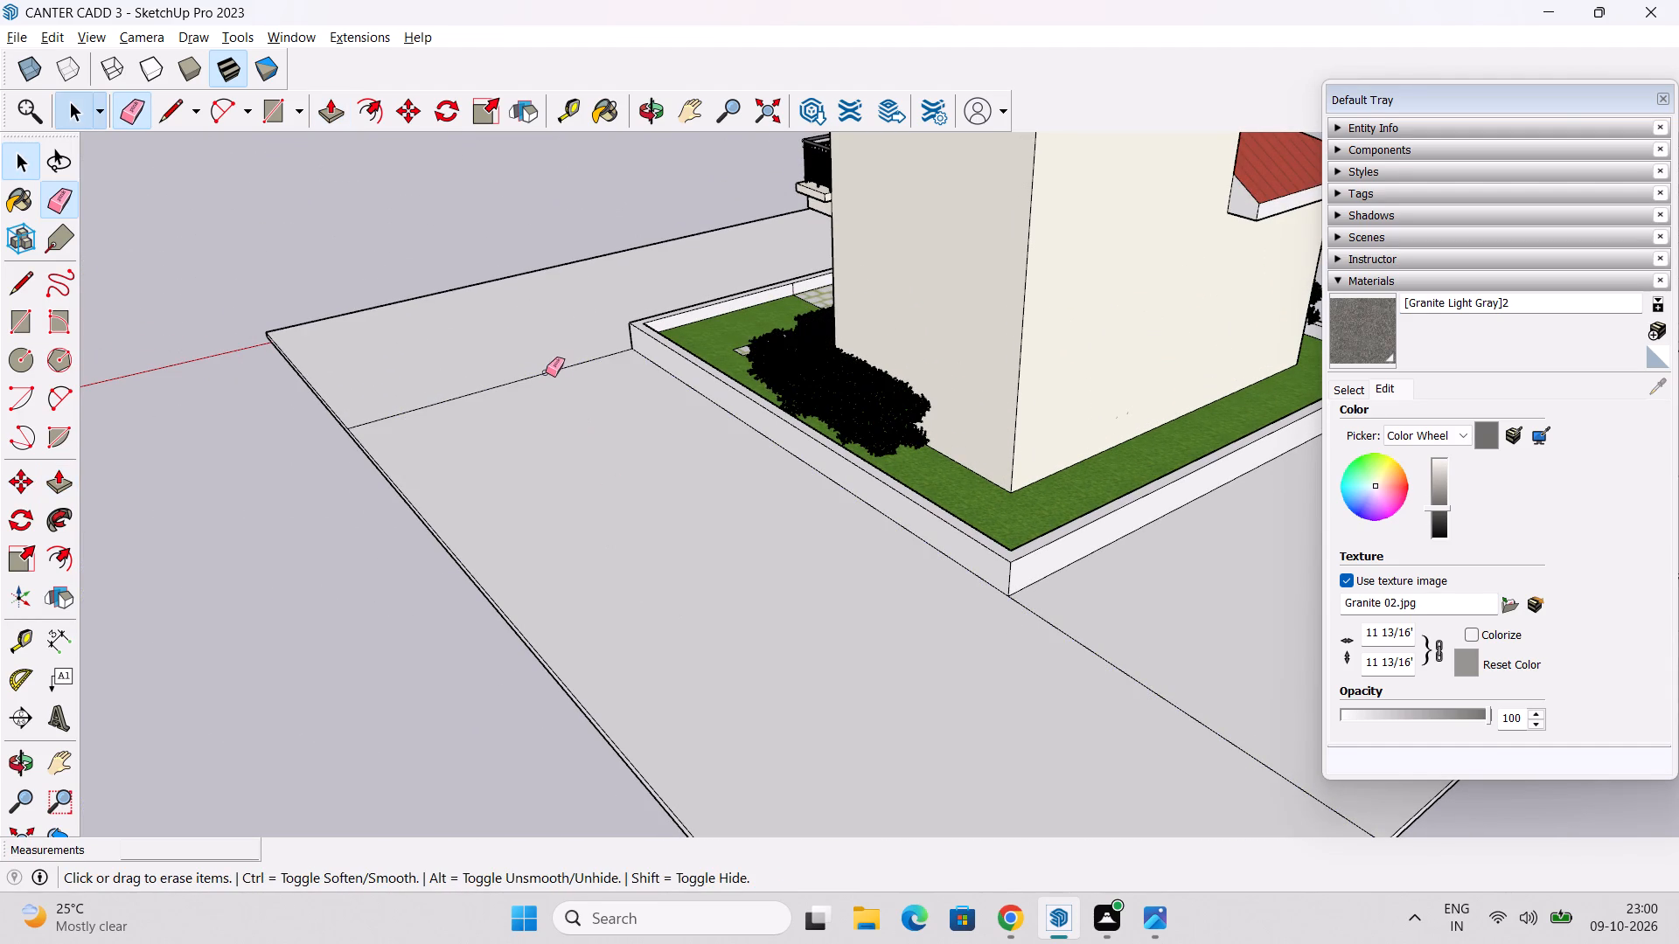
pyautogui.click(1047, 619)
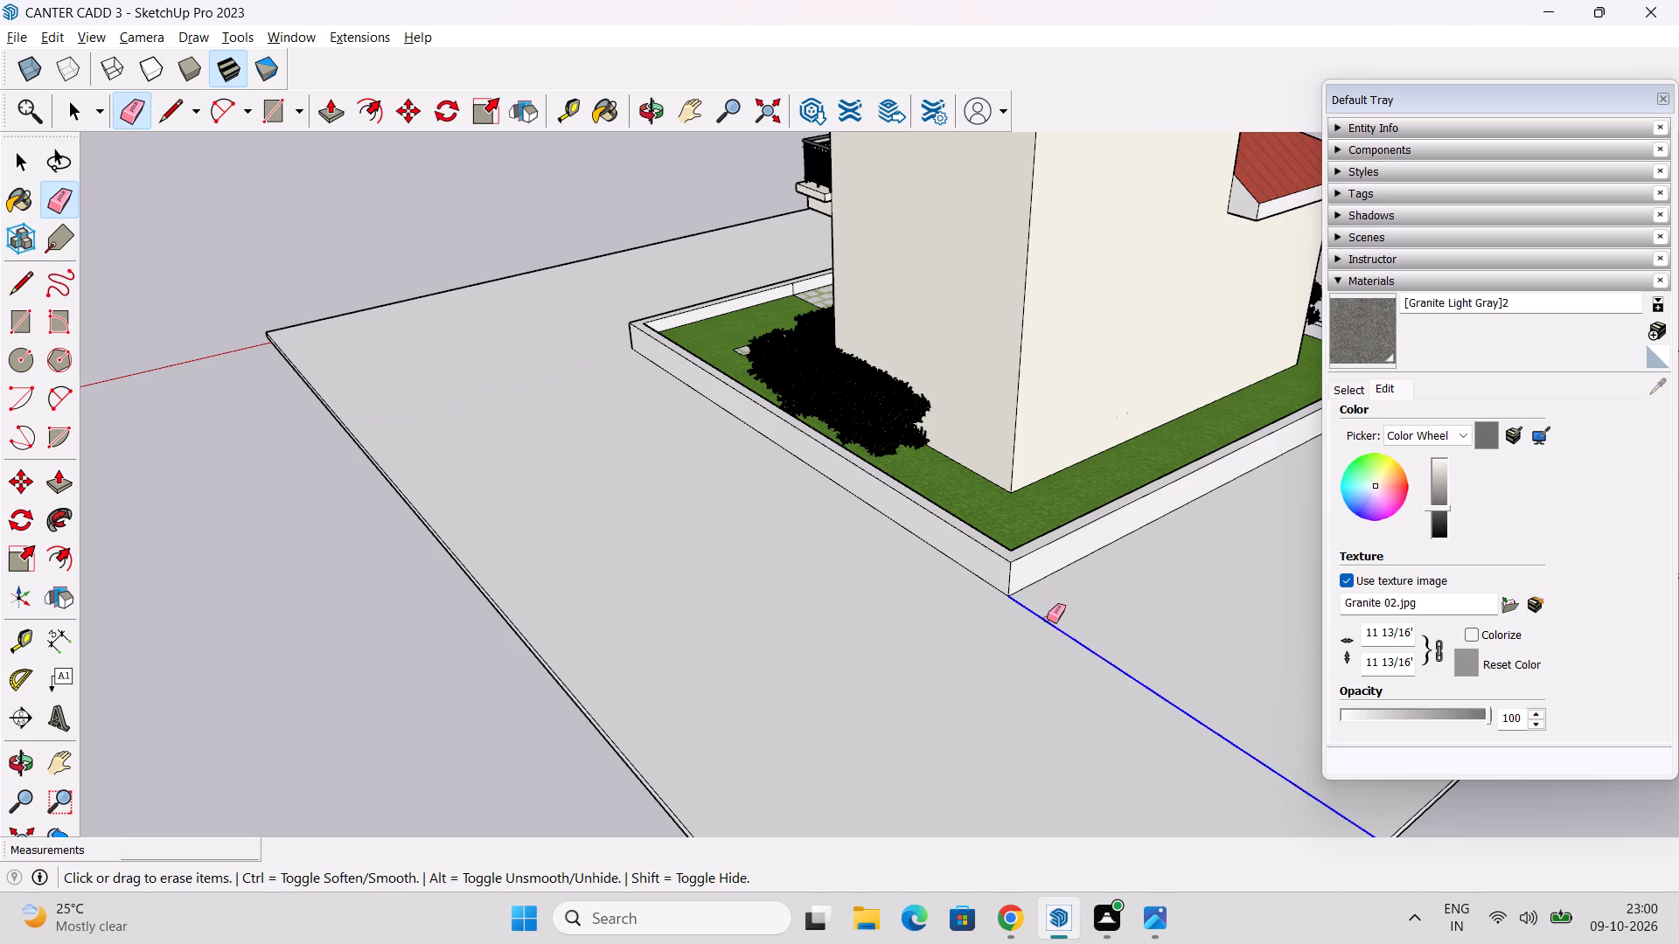
pyautogui.scroll(-4, 923, 653)
pyautogui.moveTo(851, 658); pyautogui.dragTo(1271, 705, button='middle')
pyautogui.moveTo(651, 570); pyautogui.dragTo(779, 570, button='middle')
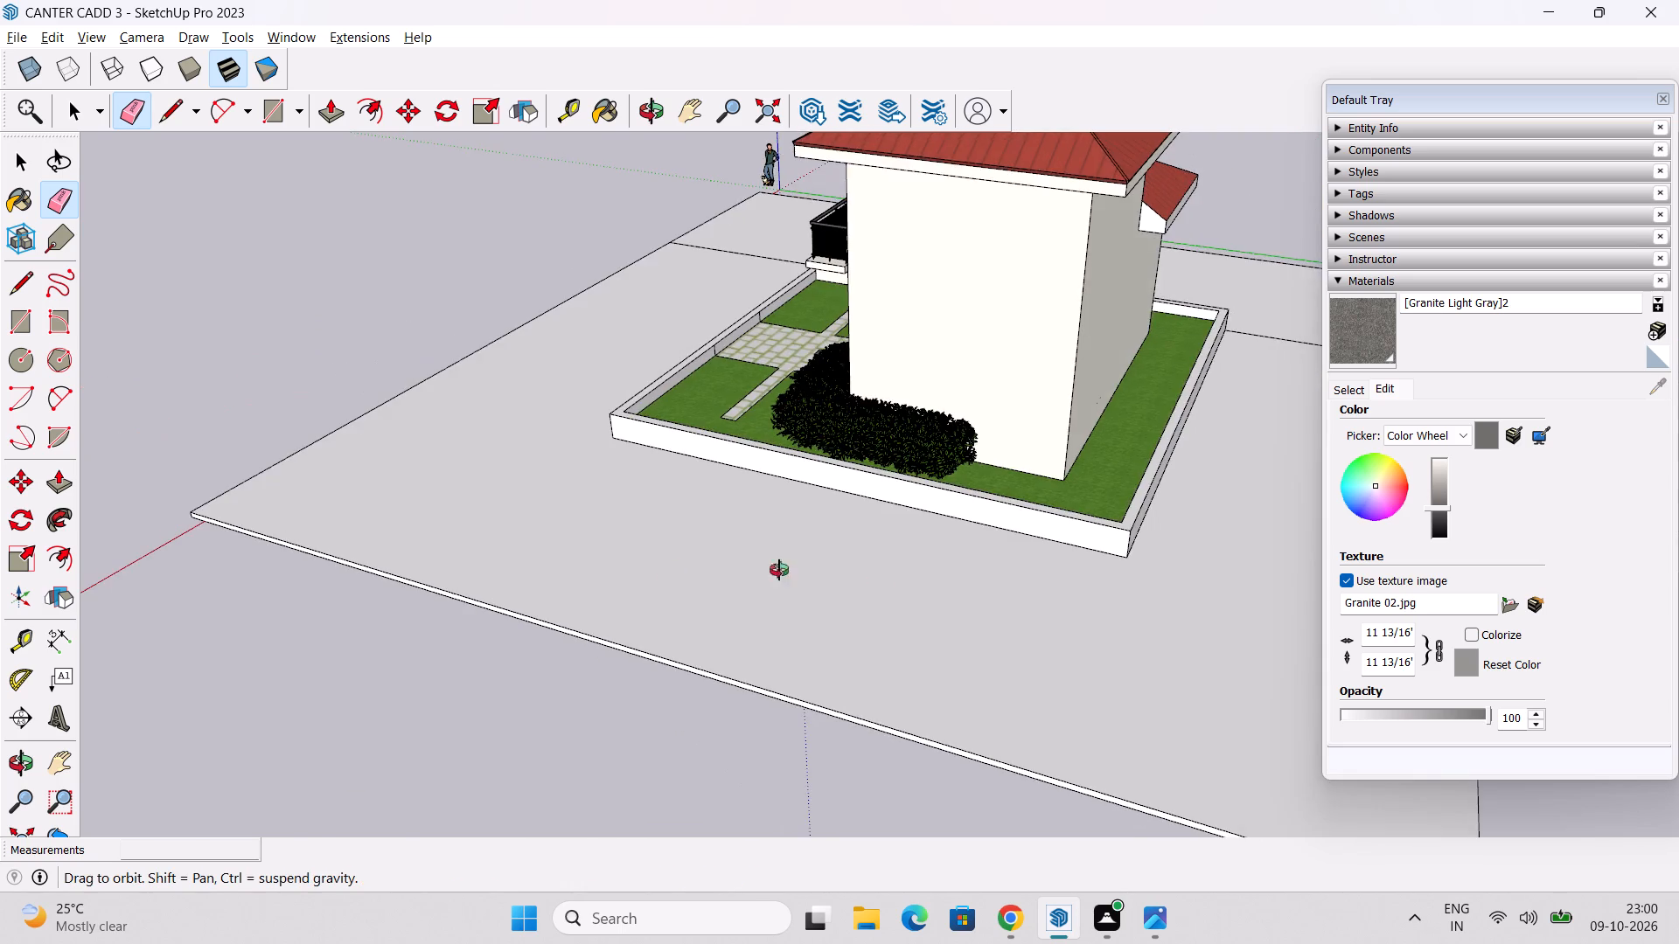
pyautogui.moveTo(779, 570); pyautogui.dragTo(1014, 591, button='middle')
pyautogui.moveTo(408, 522); pyautogui.dragTo(729, 547, button='middle')
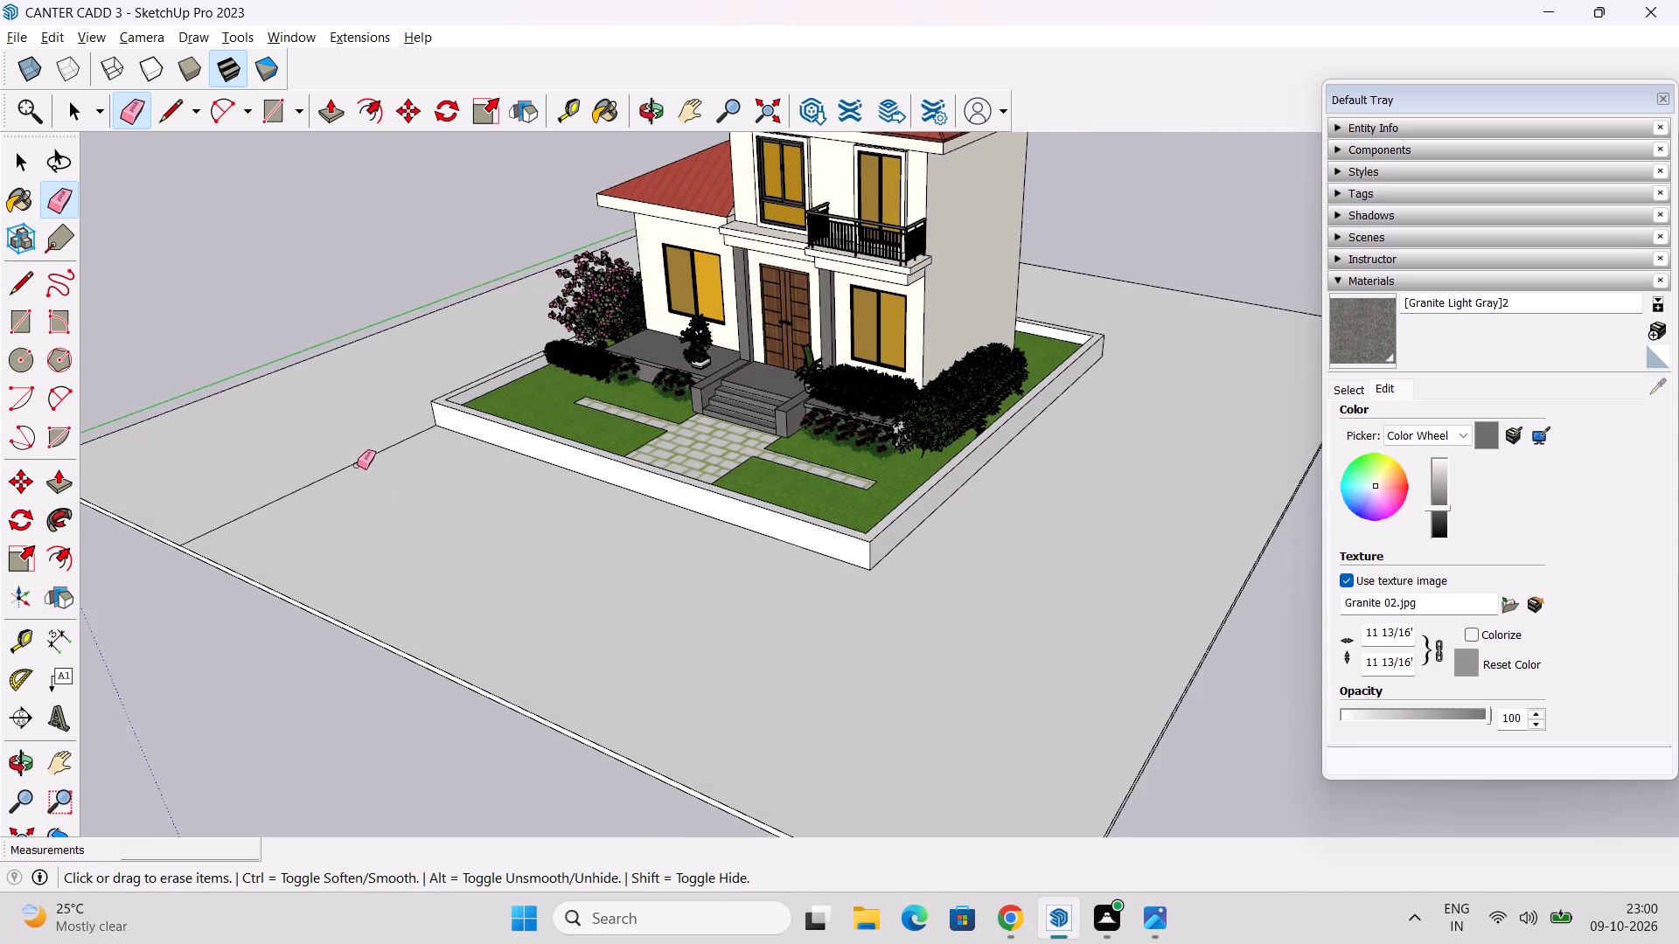
pyautogui.click(356, 459)
pyautogui.scroll(-3, 358, 460)
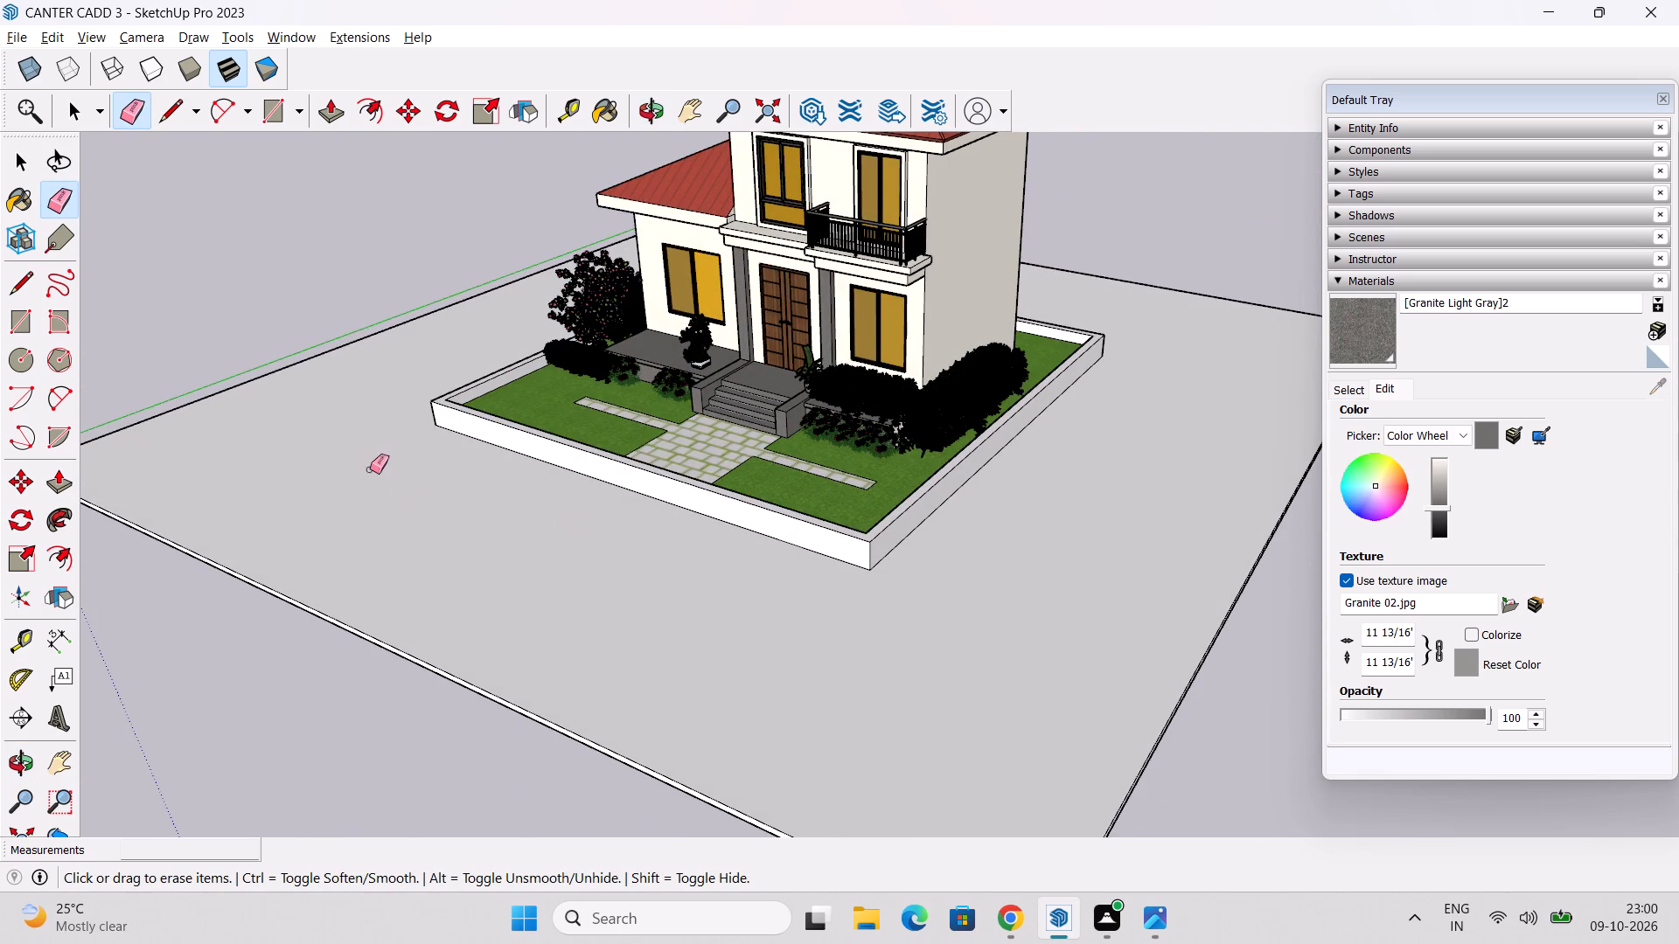
pyautogui.moveTo(376, 470); pyautogui.dragTo(1014, 639, button='middle')
pyautogui.scroll(2, 468, 607)
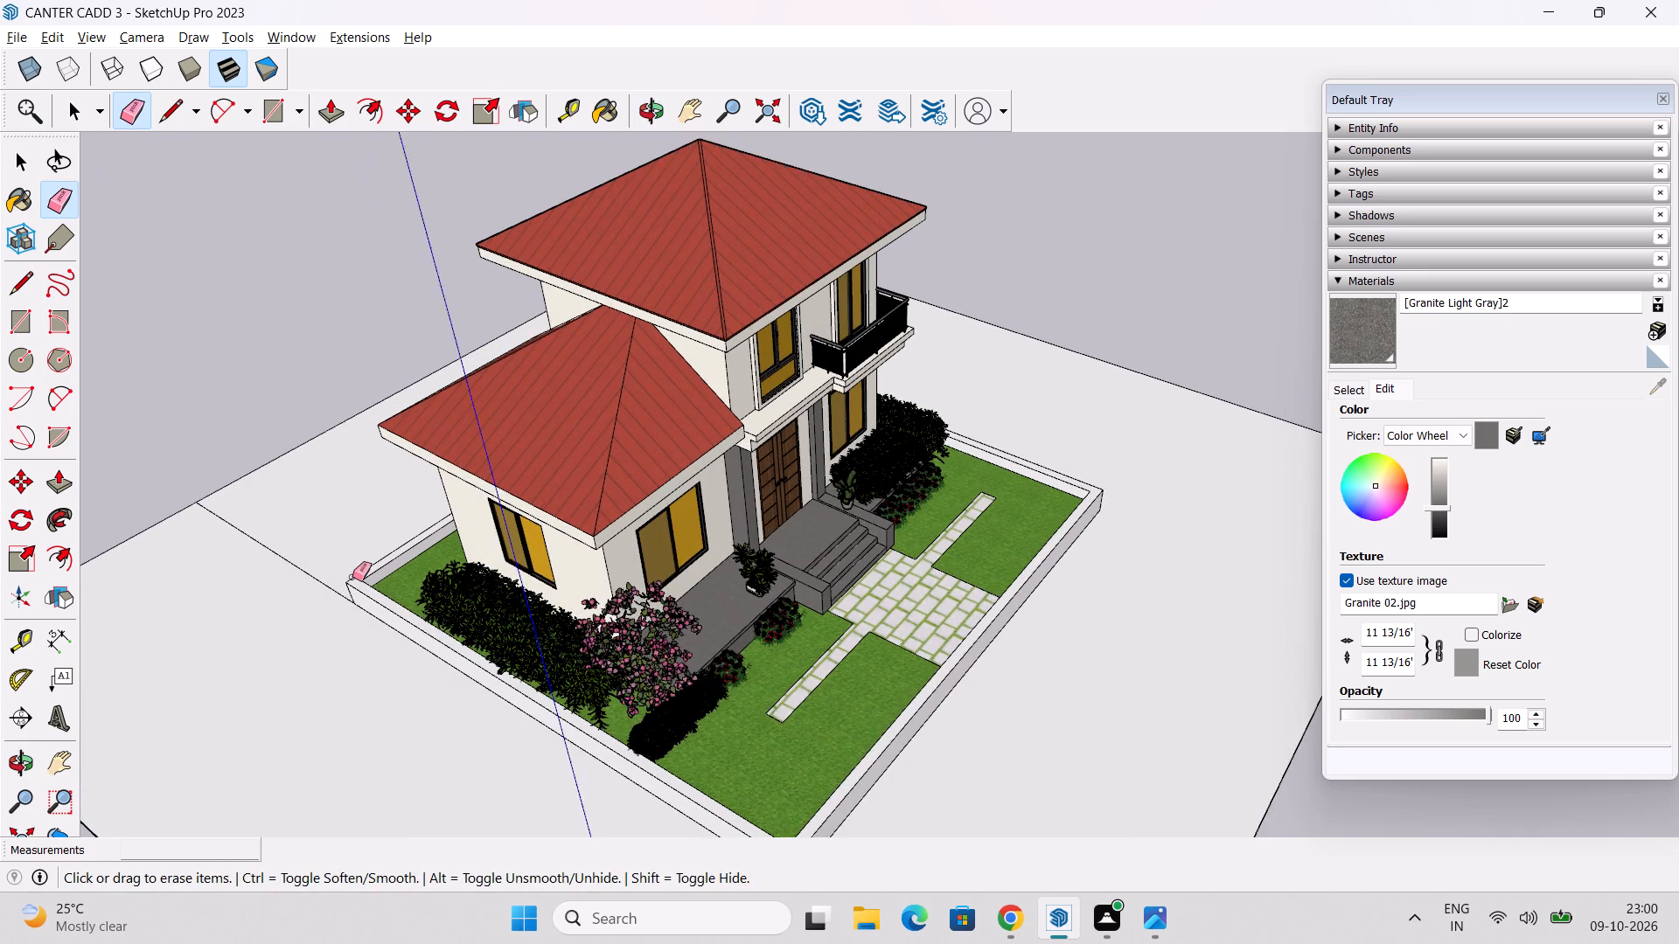
pyautogui.click(292, 568)
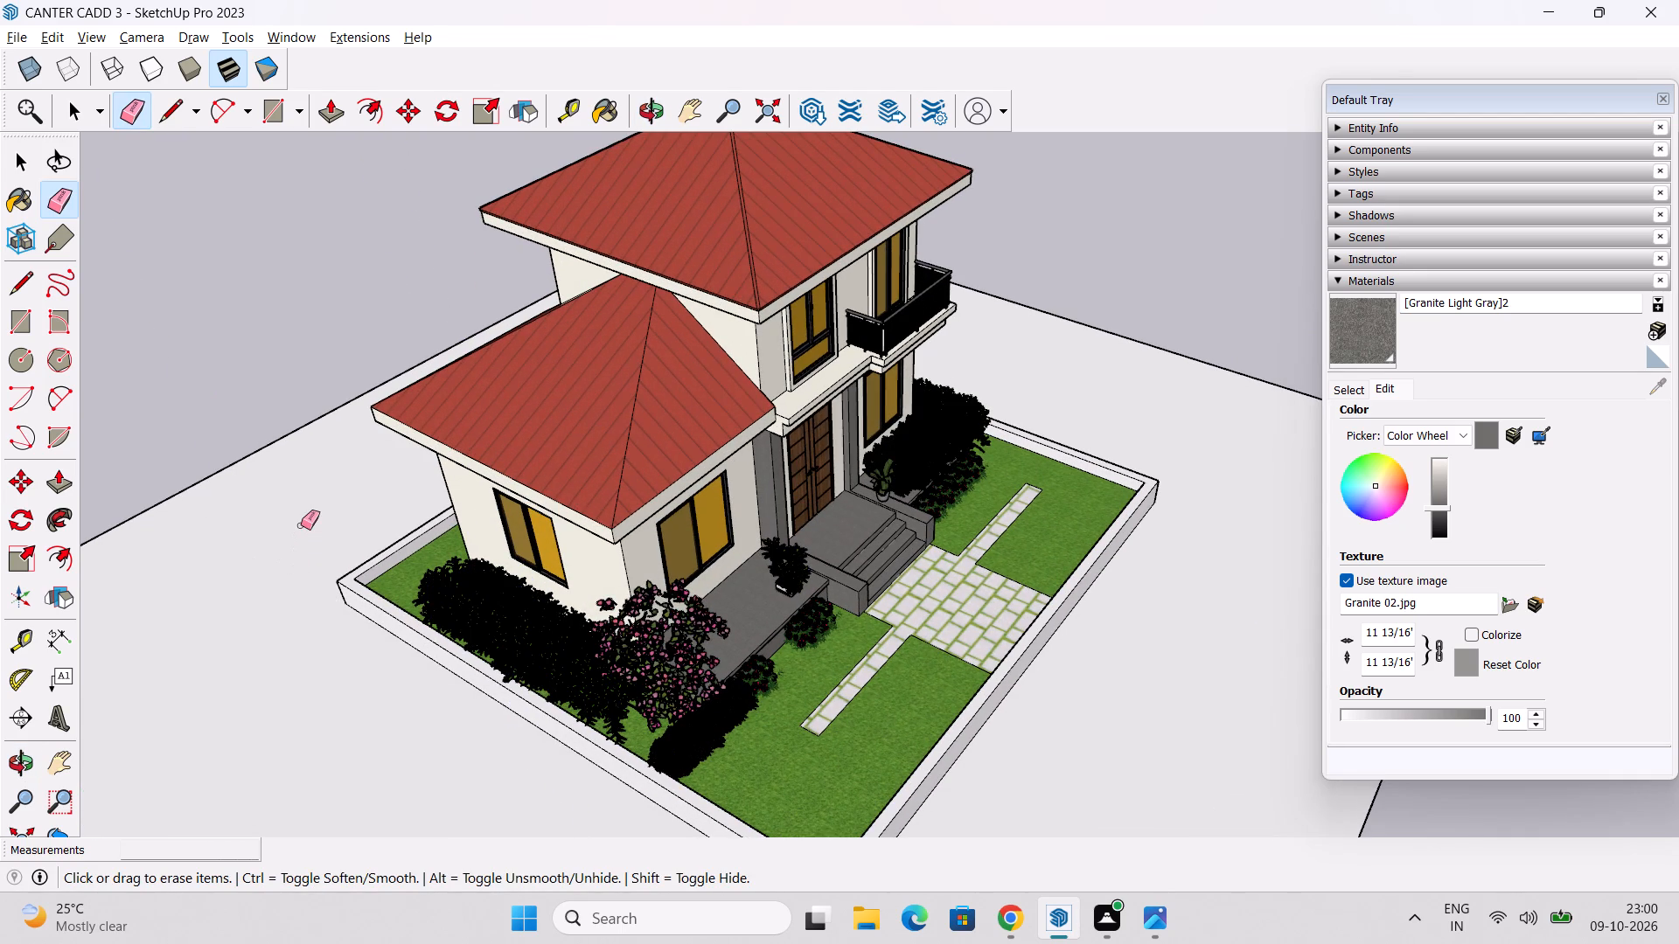
pyautogui.press('space')
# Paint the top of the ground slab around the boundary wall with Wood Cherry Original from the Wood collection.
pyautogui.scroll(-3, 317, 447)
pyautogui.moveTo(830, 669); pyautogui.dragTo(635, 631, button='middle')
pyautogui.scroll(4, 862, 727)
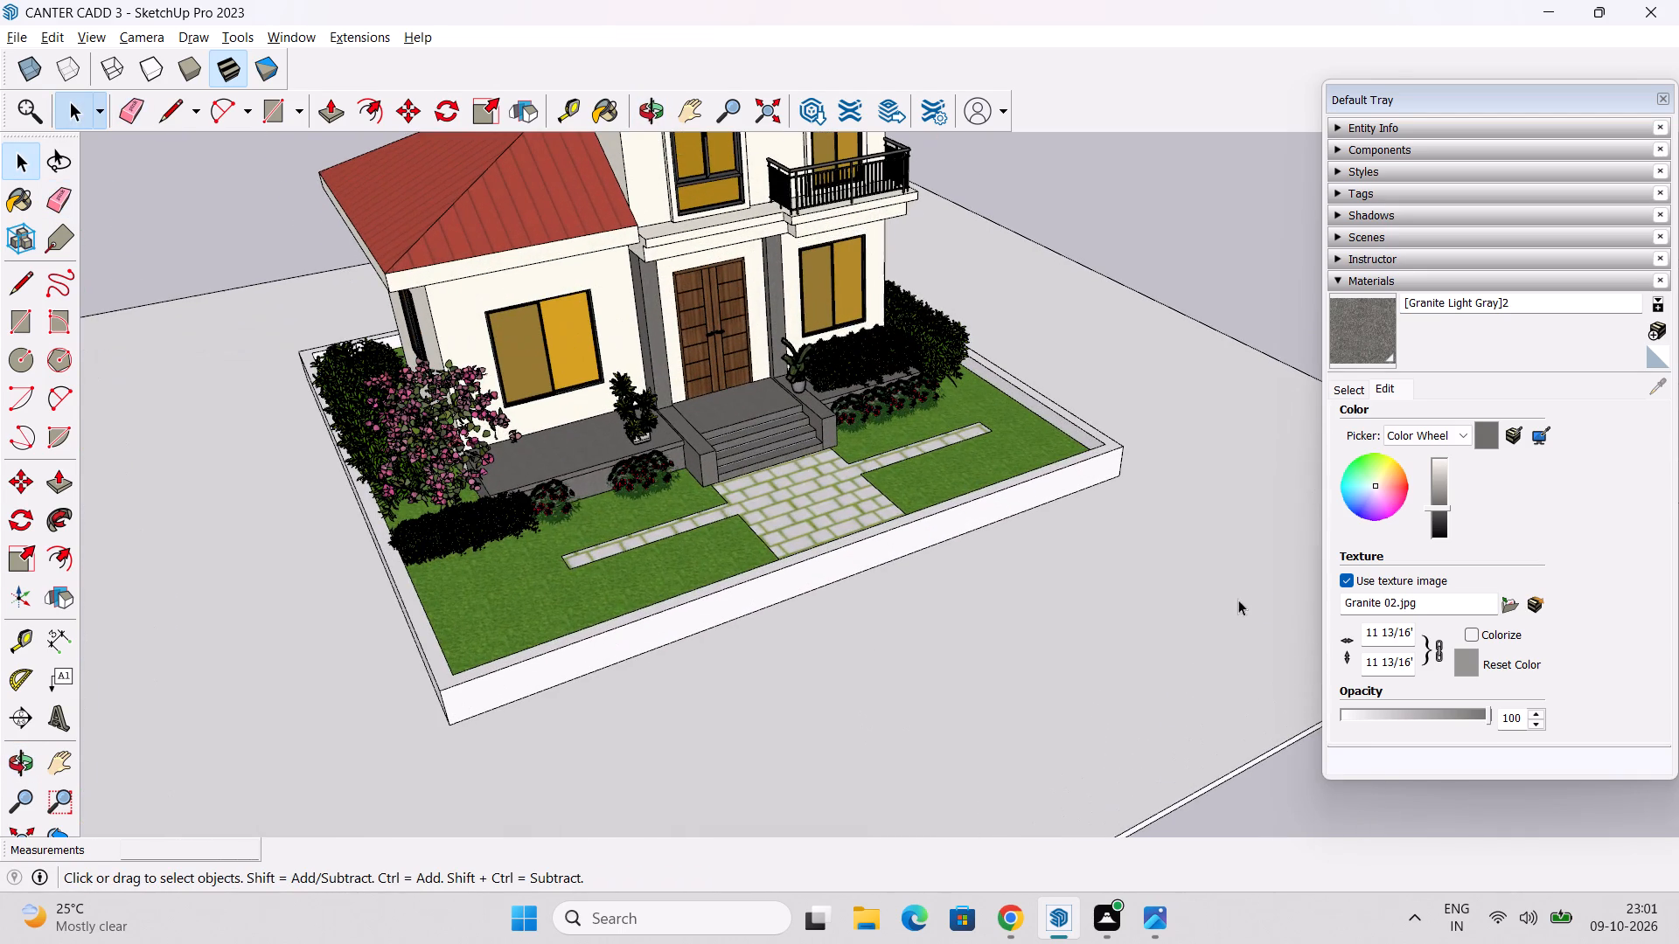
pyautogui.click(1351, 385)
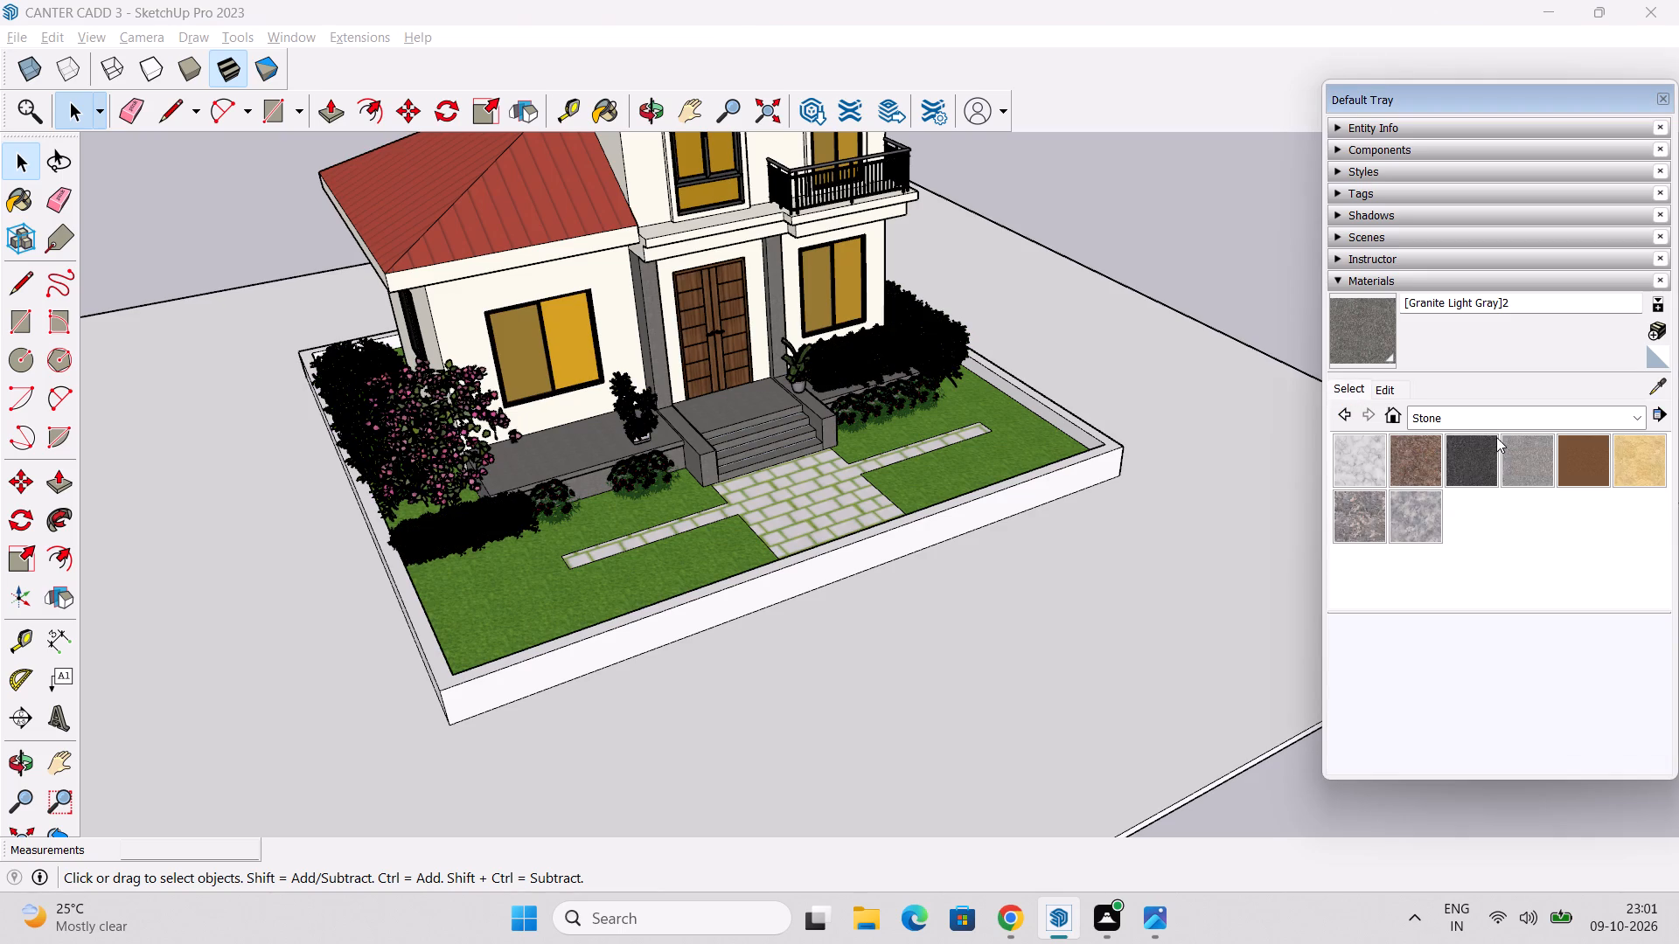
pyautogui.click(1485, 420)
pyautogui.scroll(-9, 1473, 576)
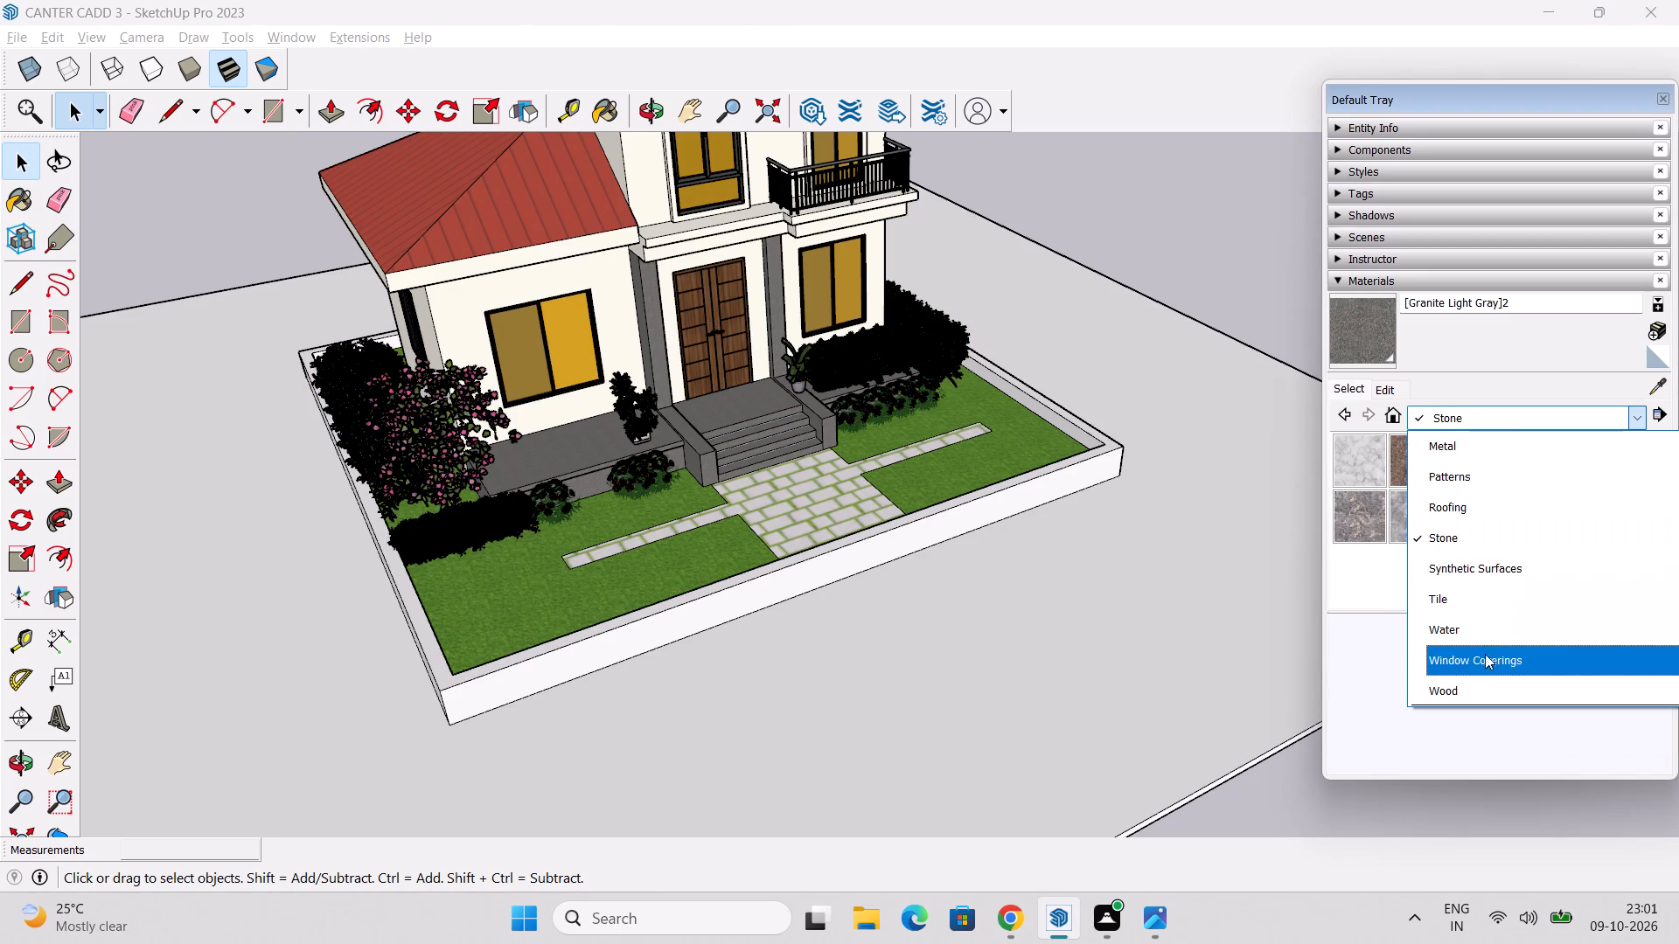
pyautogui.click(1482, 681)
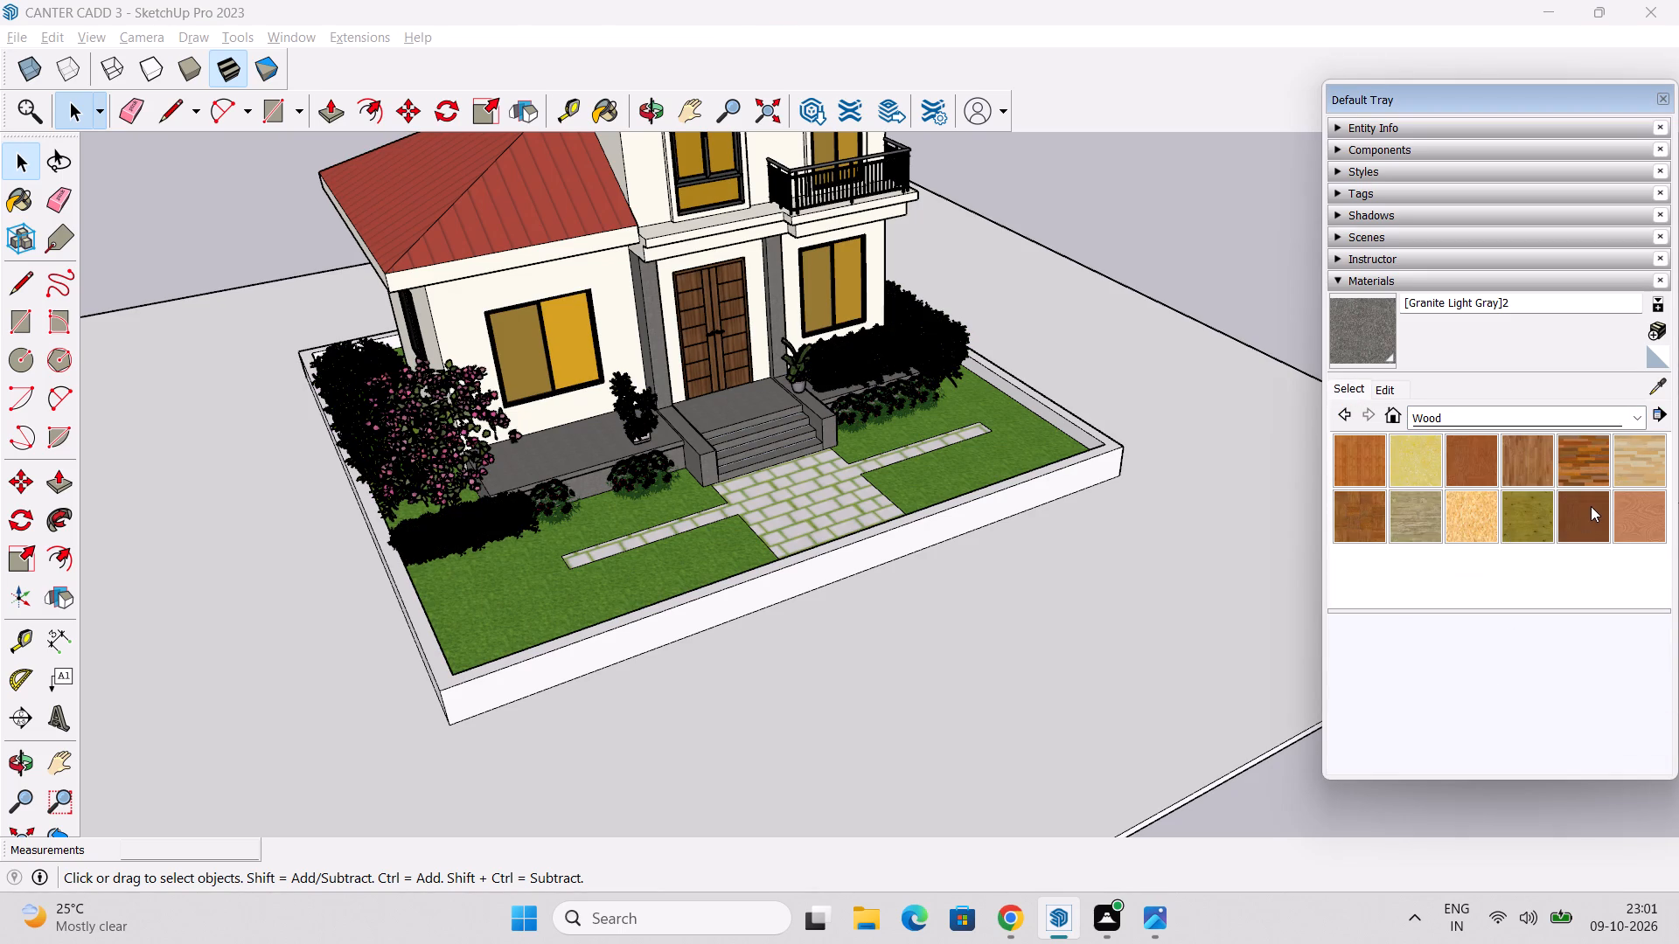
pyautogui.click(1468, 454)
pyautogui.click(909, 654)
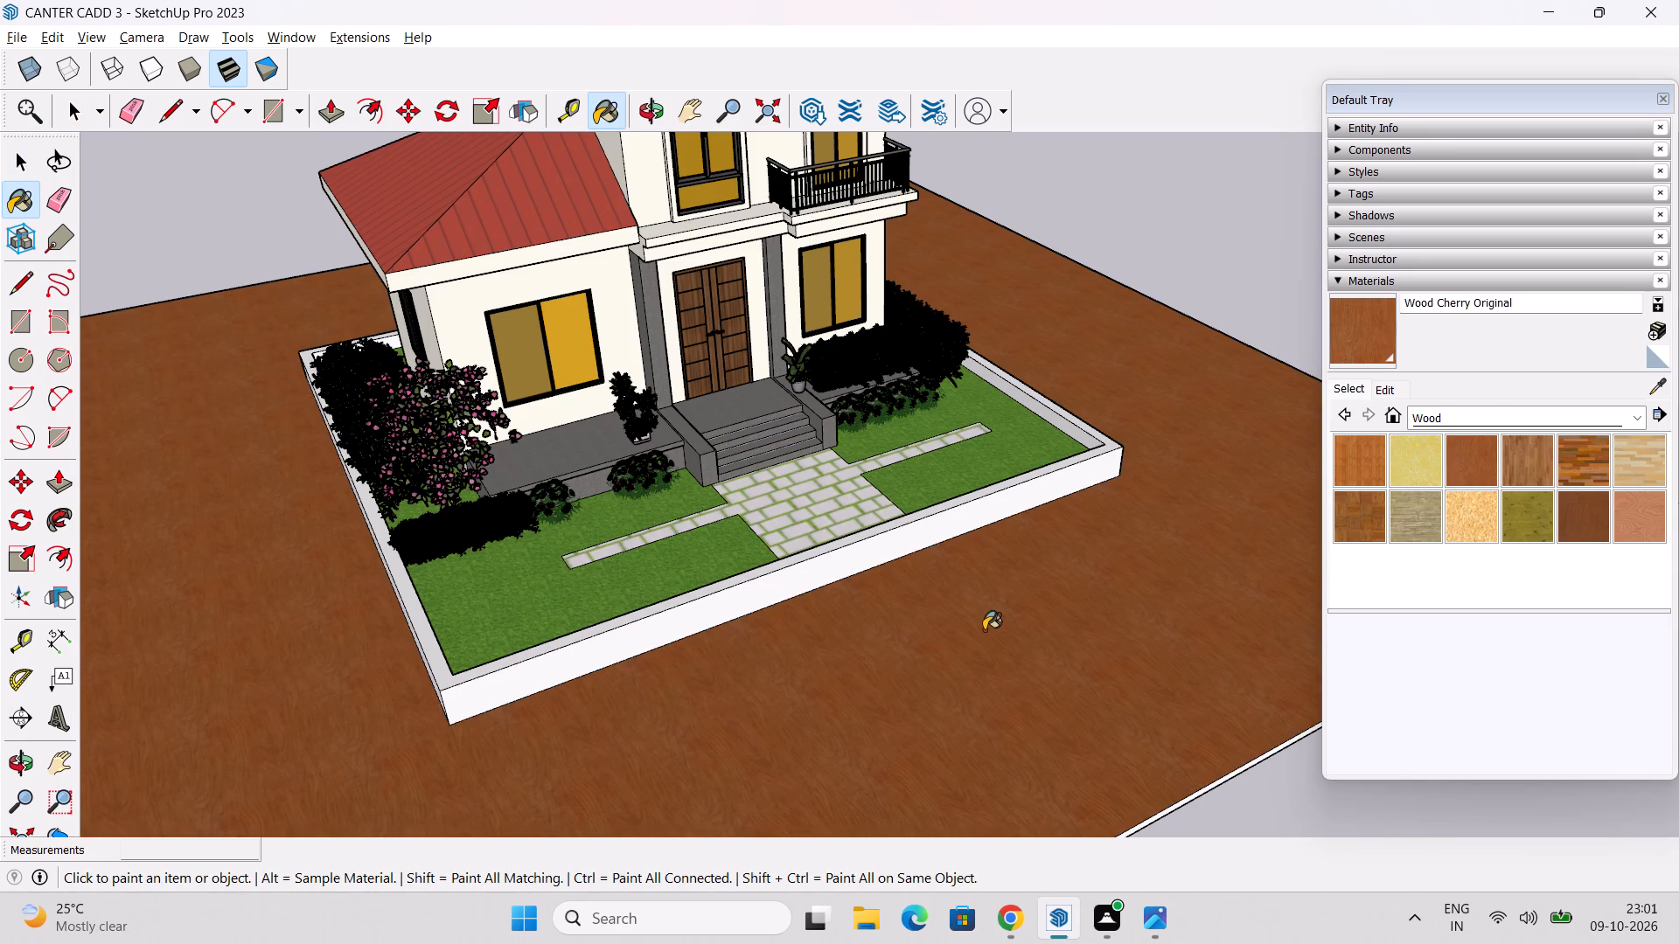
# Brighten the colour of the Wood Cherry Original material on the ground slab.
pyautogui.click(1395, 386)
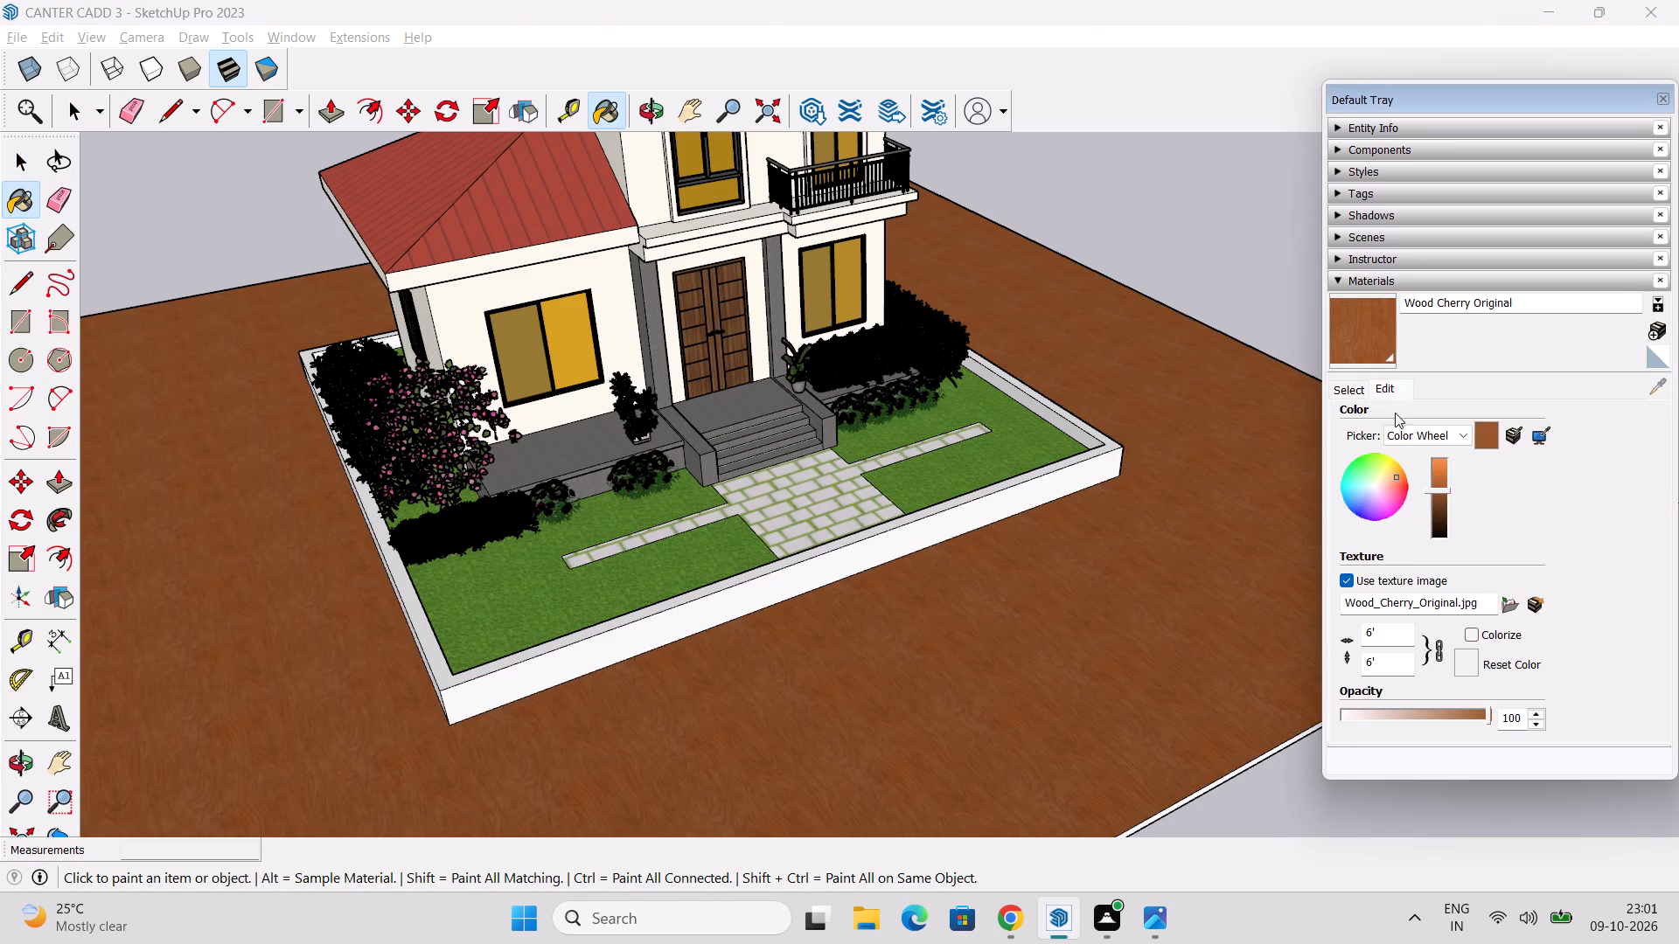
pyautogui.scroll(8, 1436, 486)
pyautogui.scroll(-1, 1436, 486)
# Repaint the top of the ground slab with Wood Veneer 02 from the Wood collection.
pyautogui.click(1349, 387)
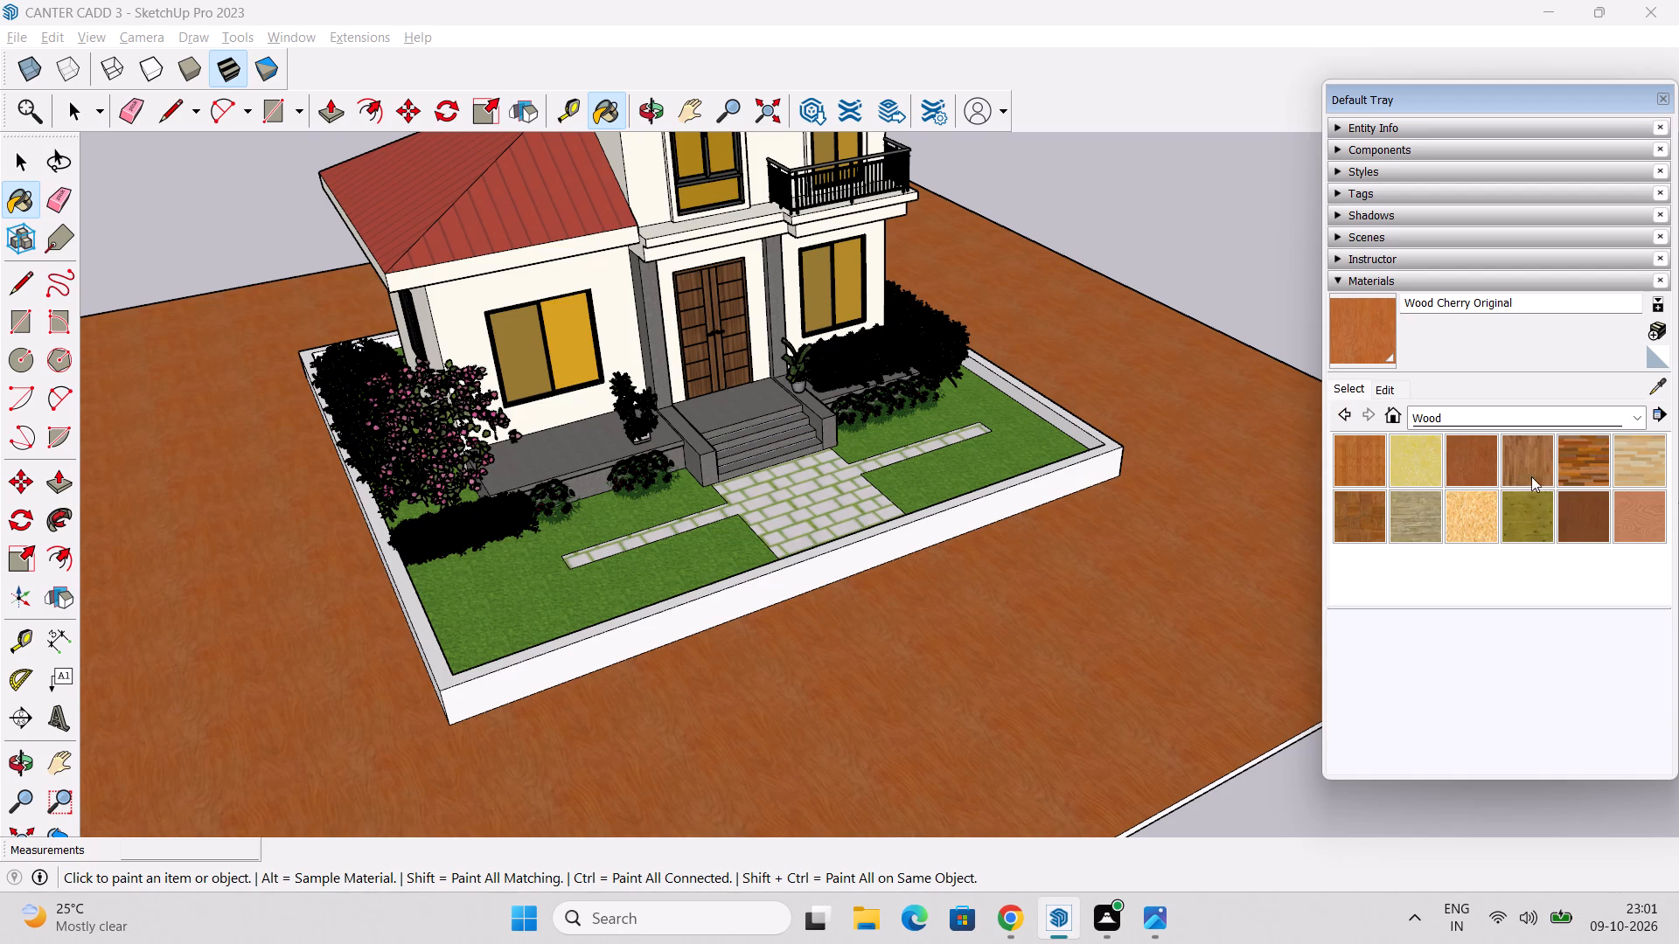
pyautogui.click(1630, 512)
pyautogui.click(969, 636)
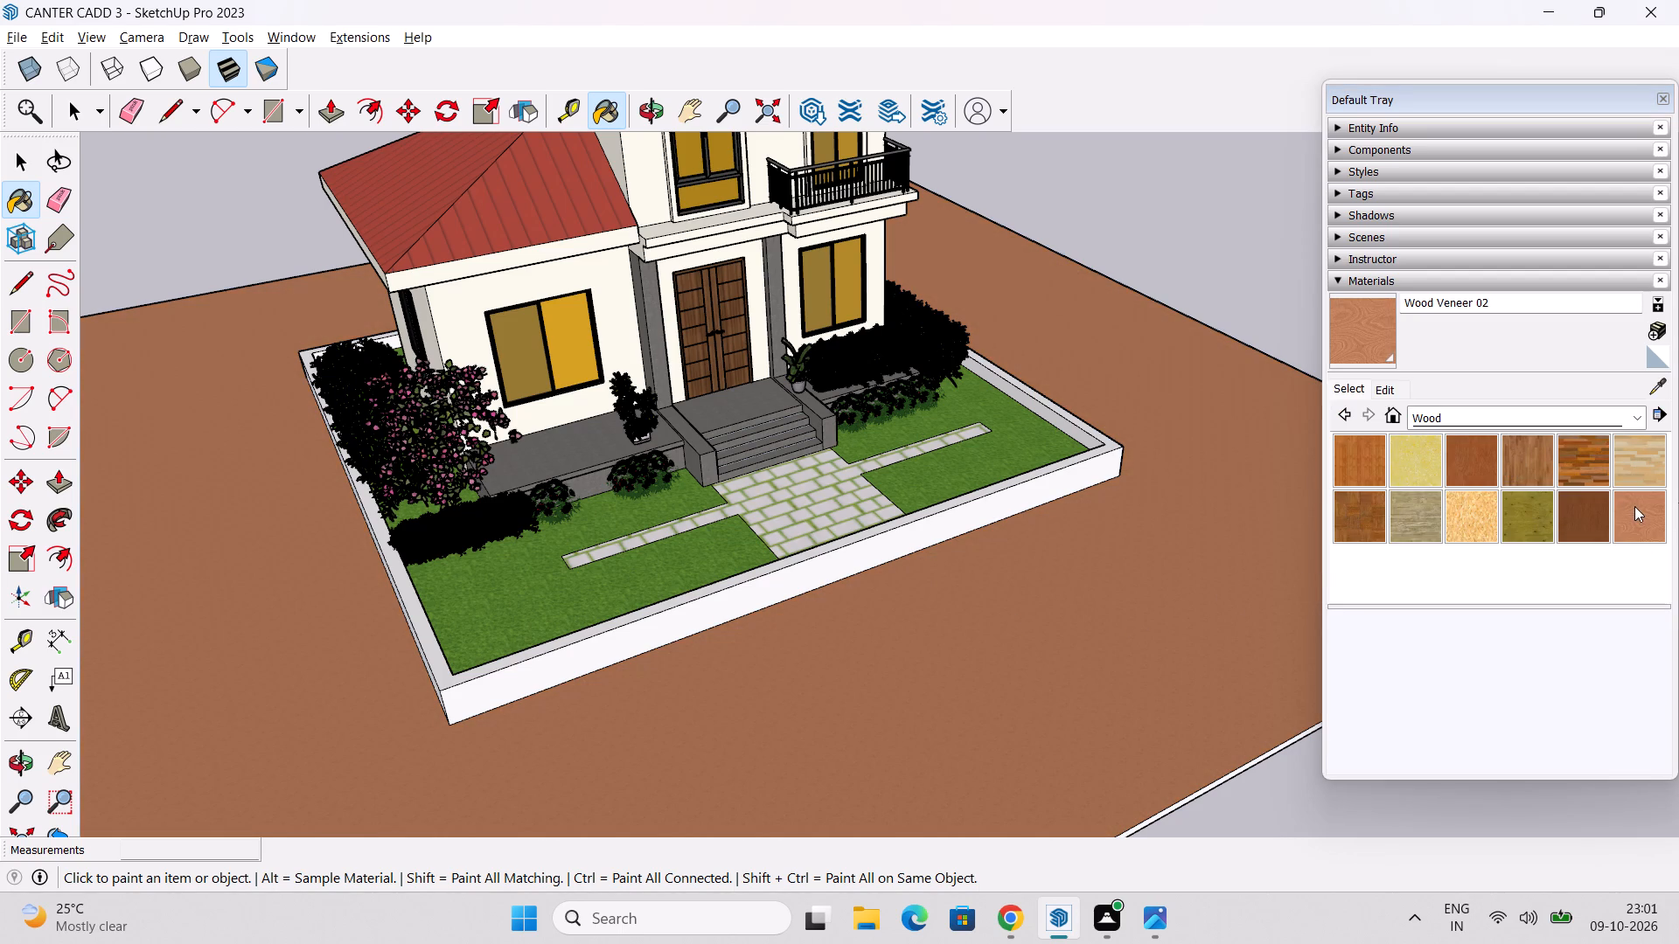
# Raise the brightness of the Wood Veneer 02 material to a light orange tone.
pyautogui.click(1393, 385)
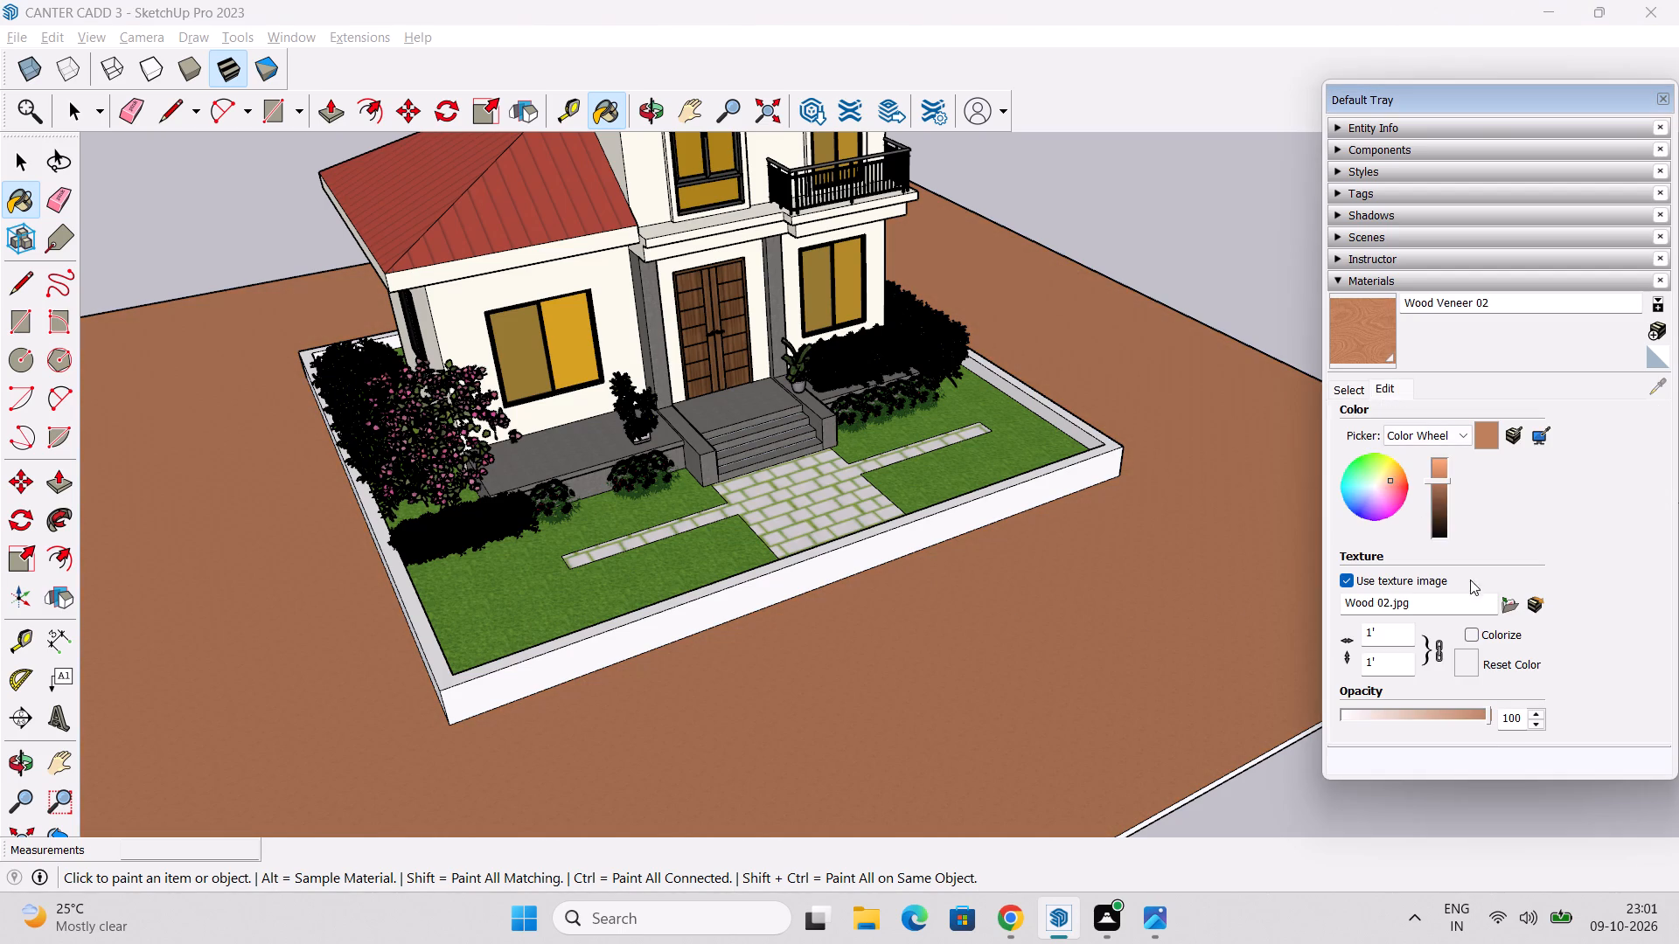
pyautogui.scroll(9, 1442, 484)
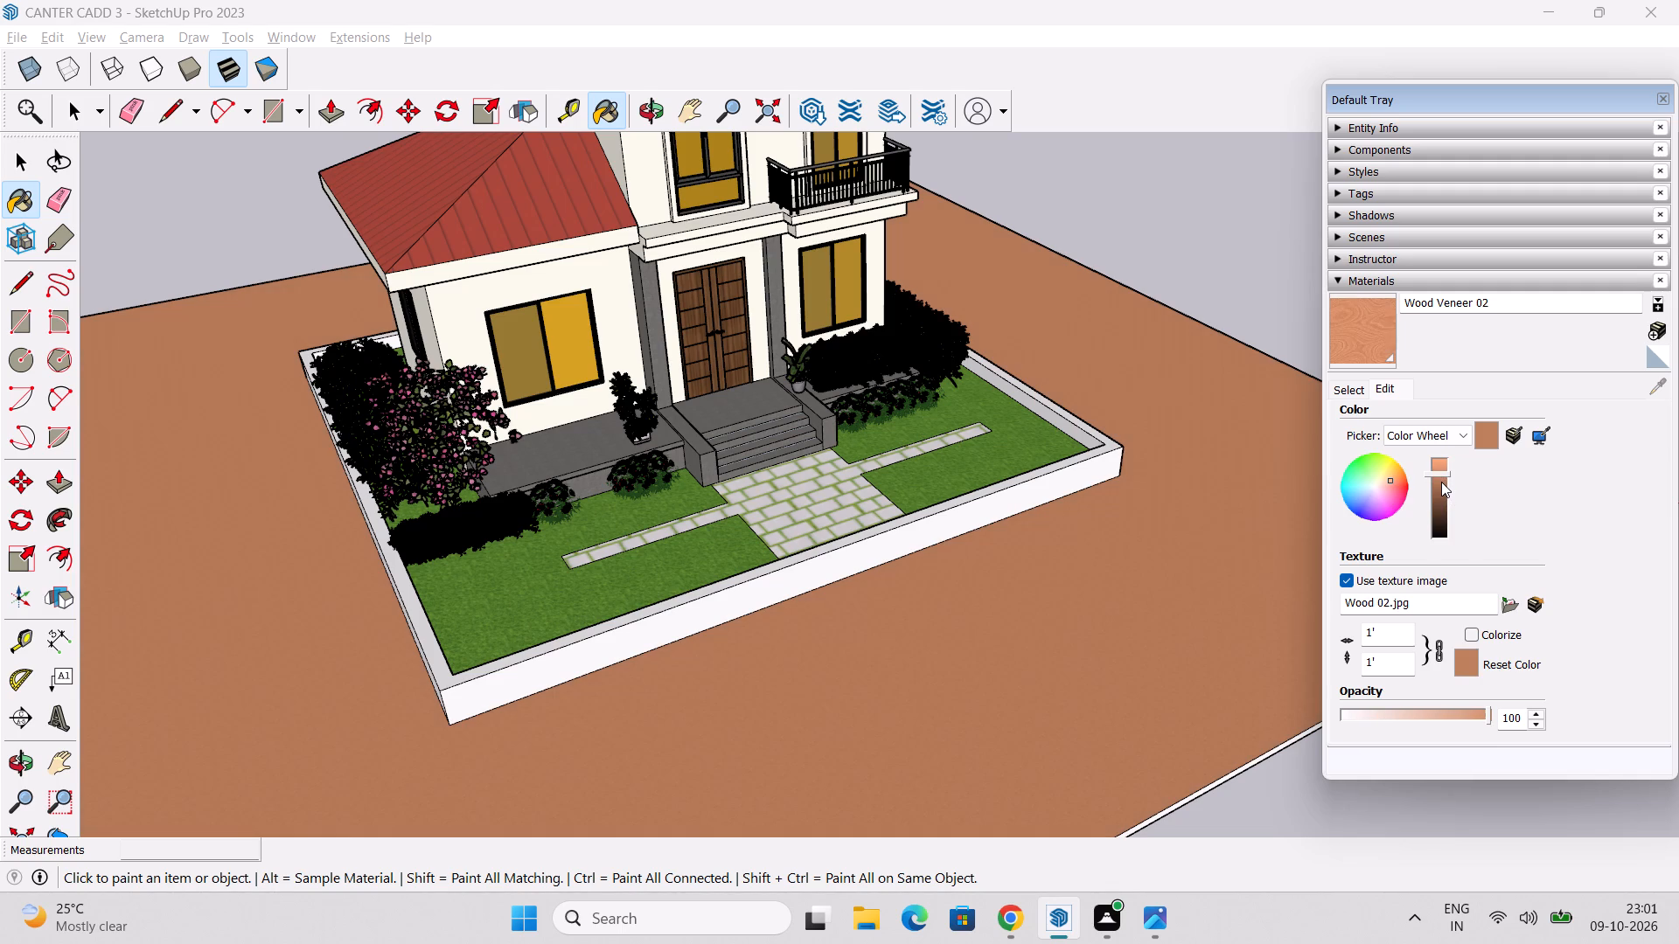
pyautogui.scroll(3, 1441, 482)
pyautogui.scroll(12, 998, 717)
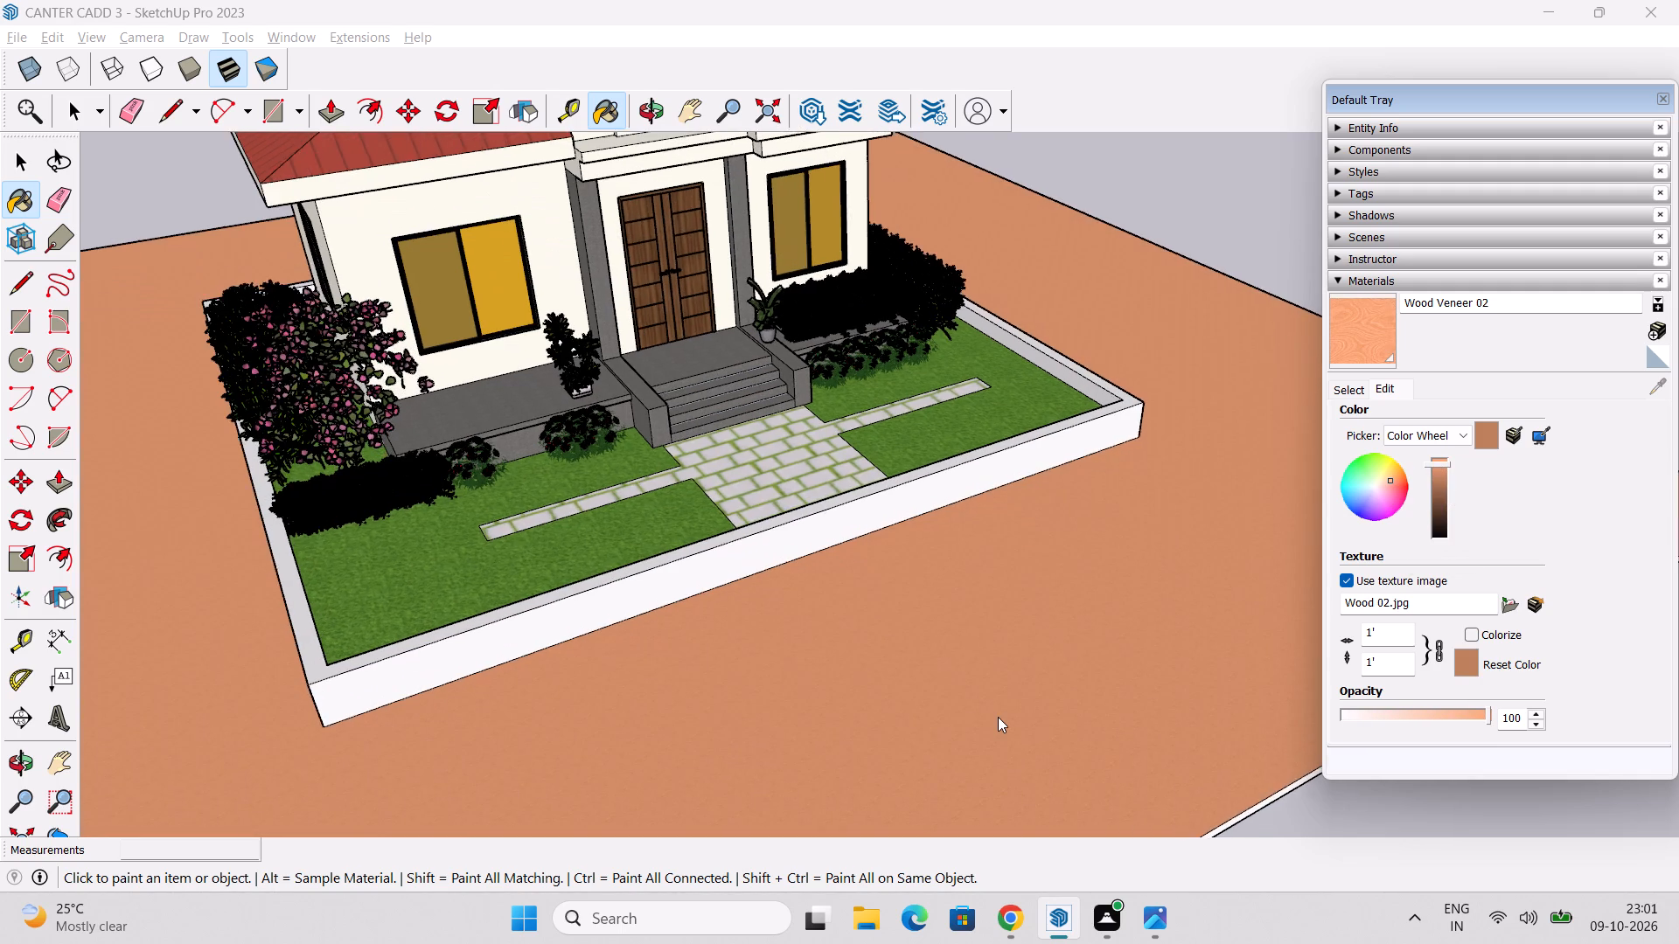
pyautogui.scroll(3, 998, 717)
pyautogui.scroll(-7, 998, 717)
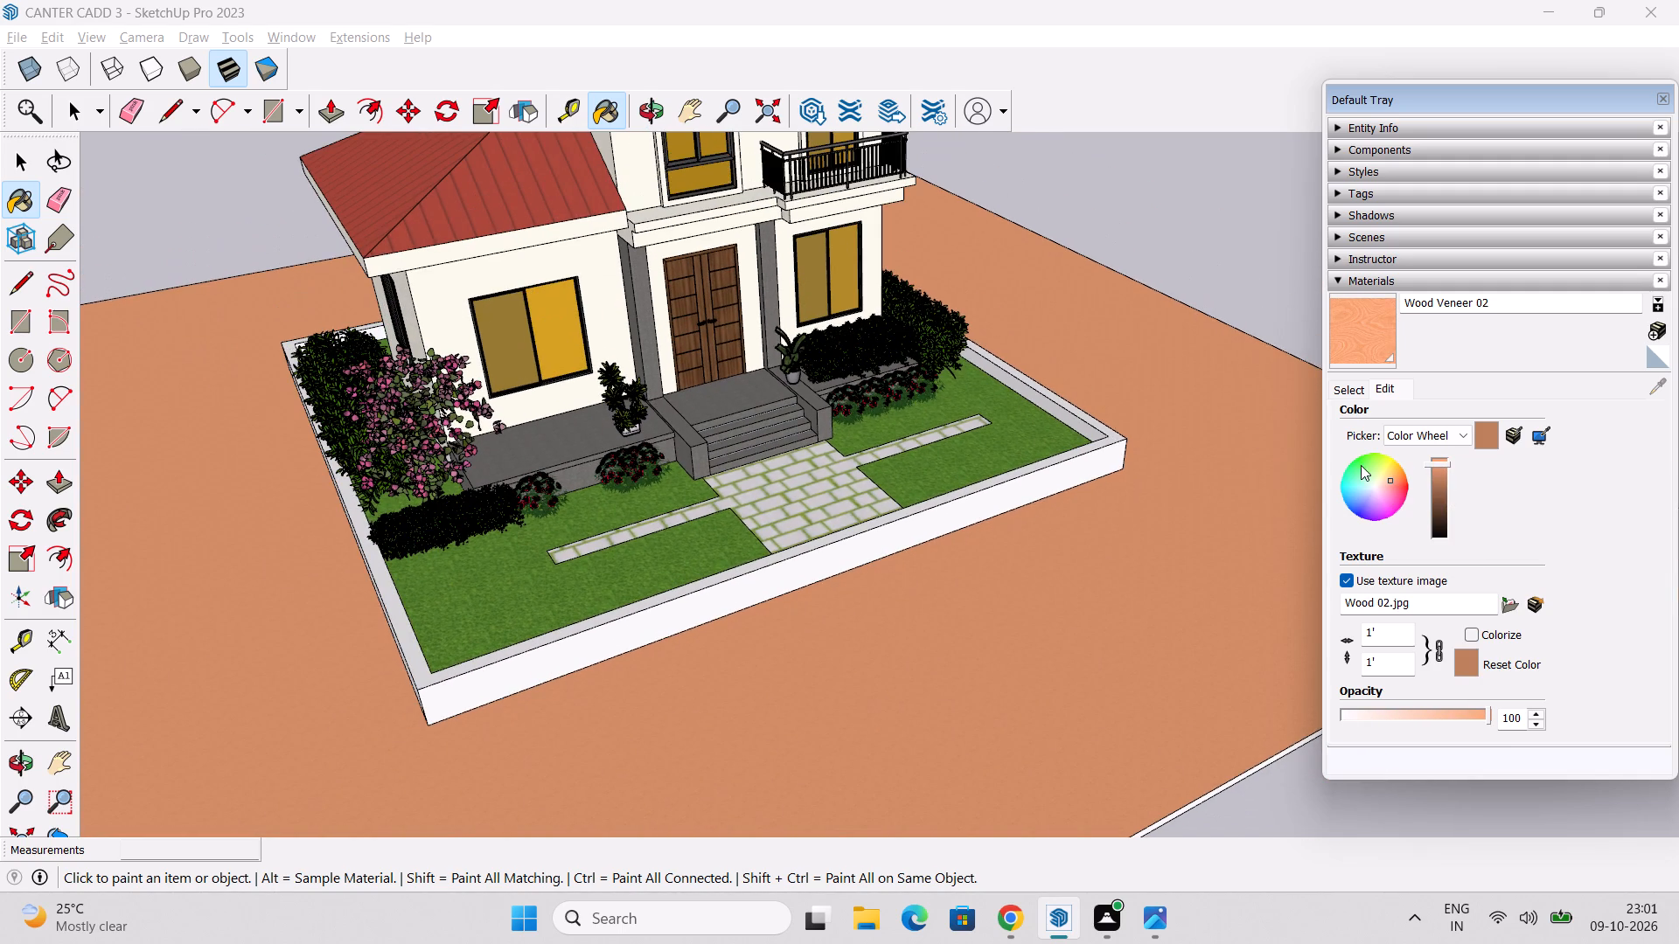
# Leave the Paint Bucket and save the model.
pyautogui.click(1360, 392)
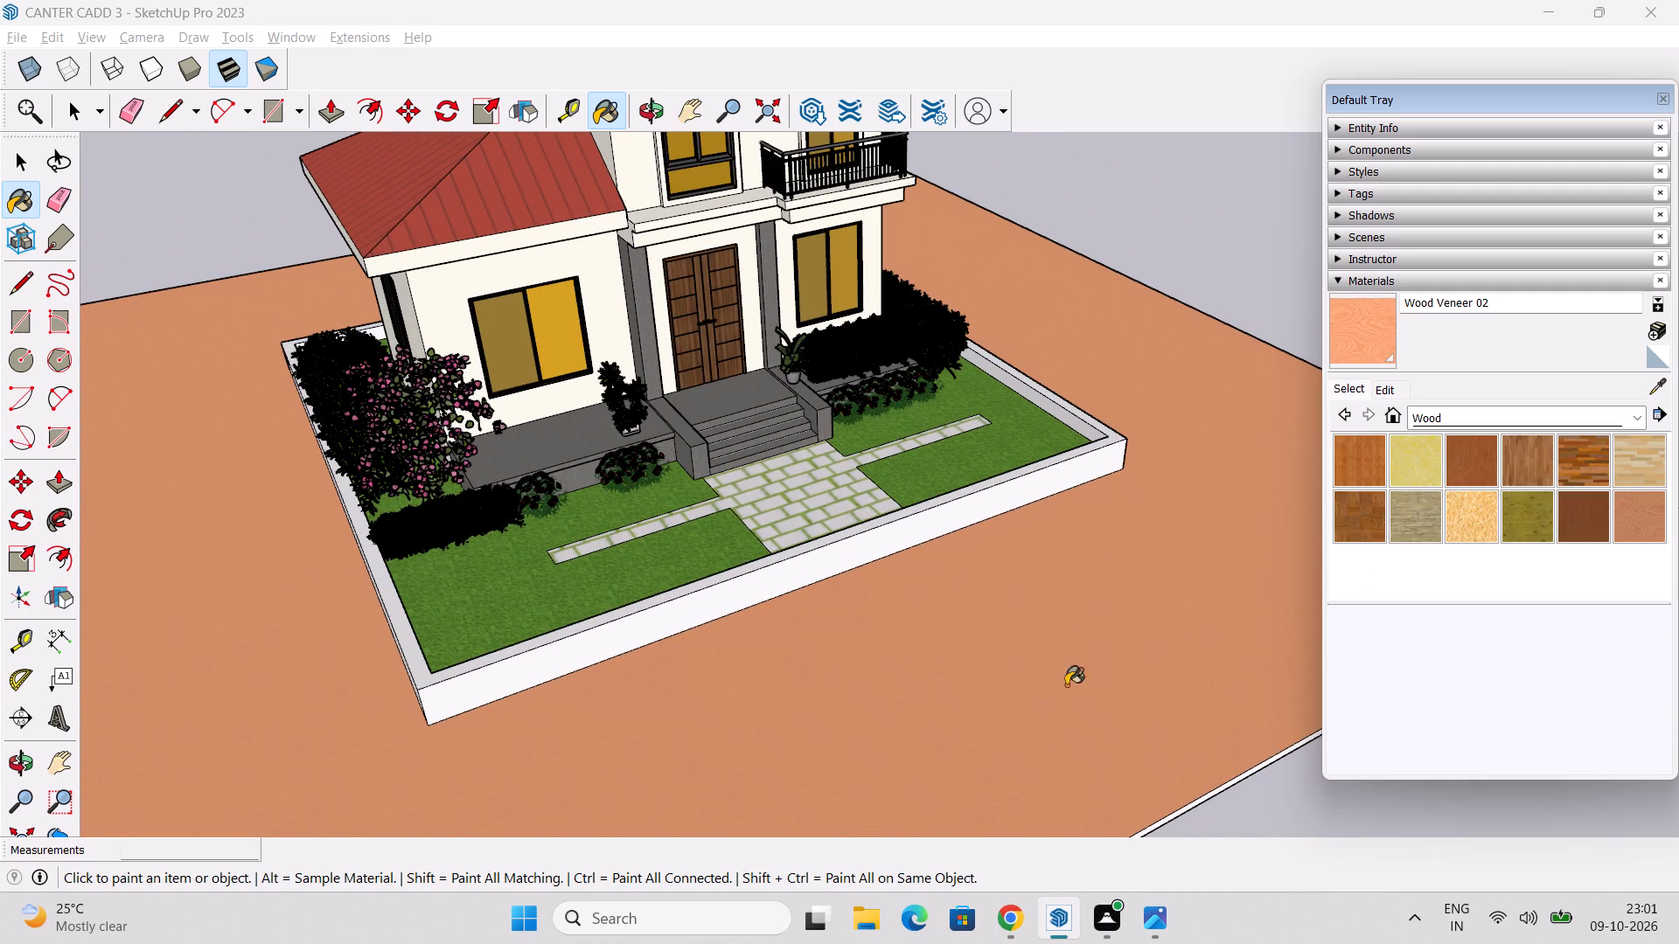
pyautogui.press('space')
pyautogui.hotkey('ctrl', 's')
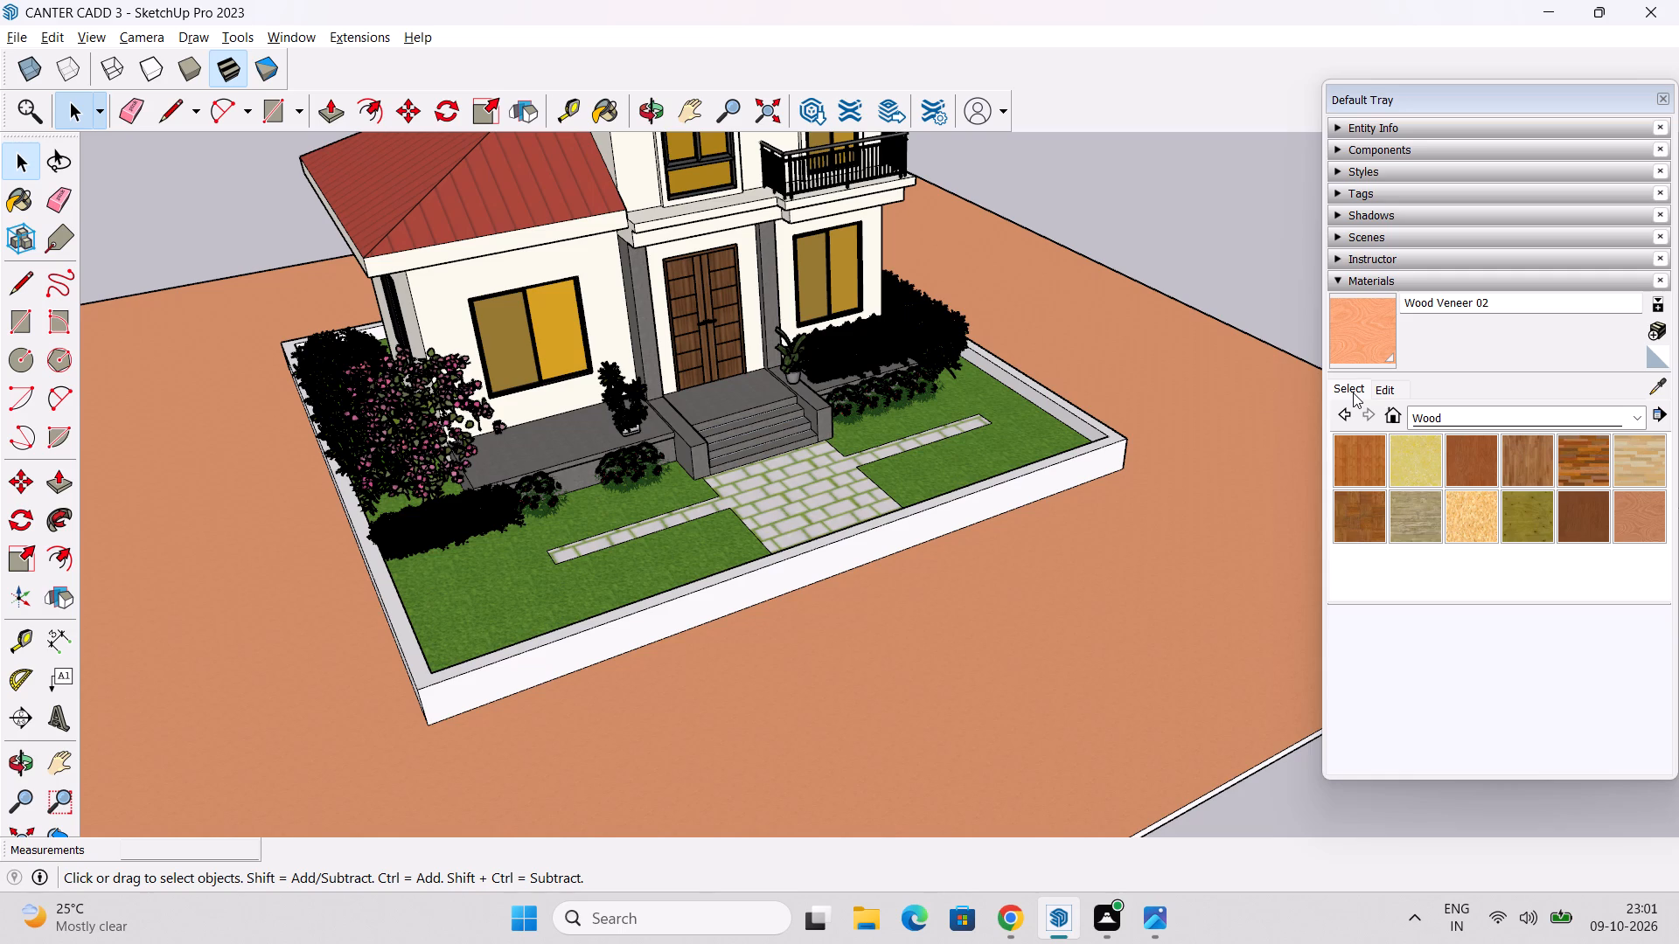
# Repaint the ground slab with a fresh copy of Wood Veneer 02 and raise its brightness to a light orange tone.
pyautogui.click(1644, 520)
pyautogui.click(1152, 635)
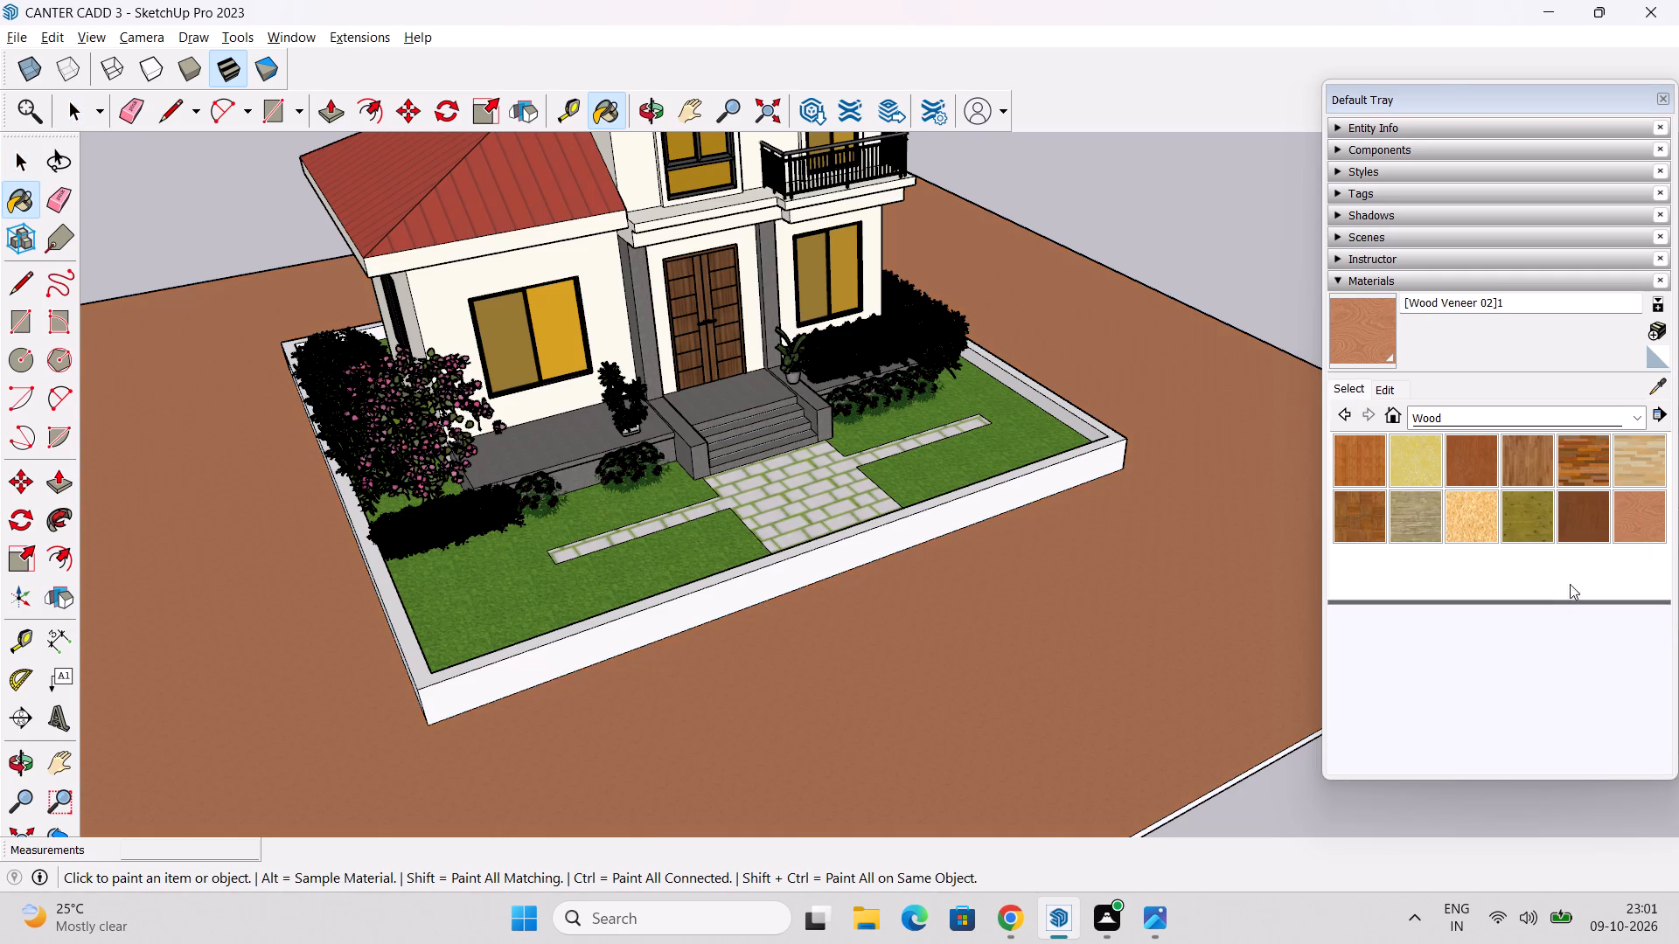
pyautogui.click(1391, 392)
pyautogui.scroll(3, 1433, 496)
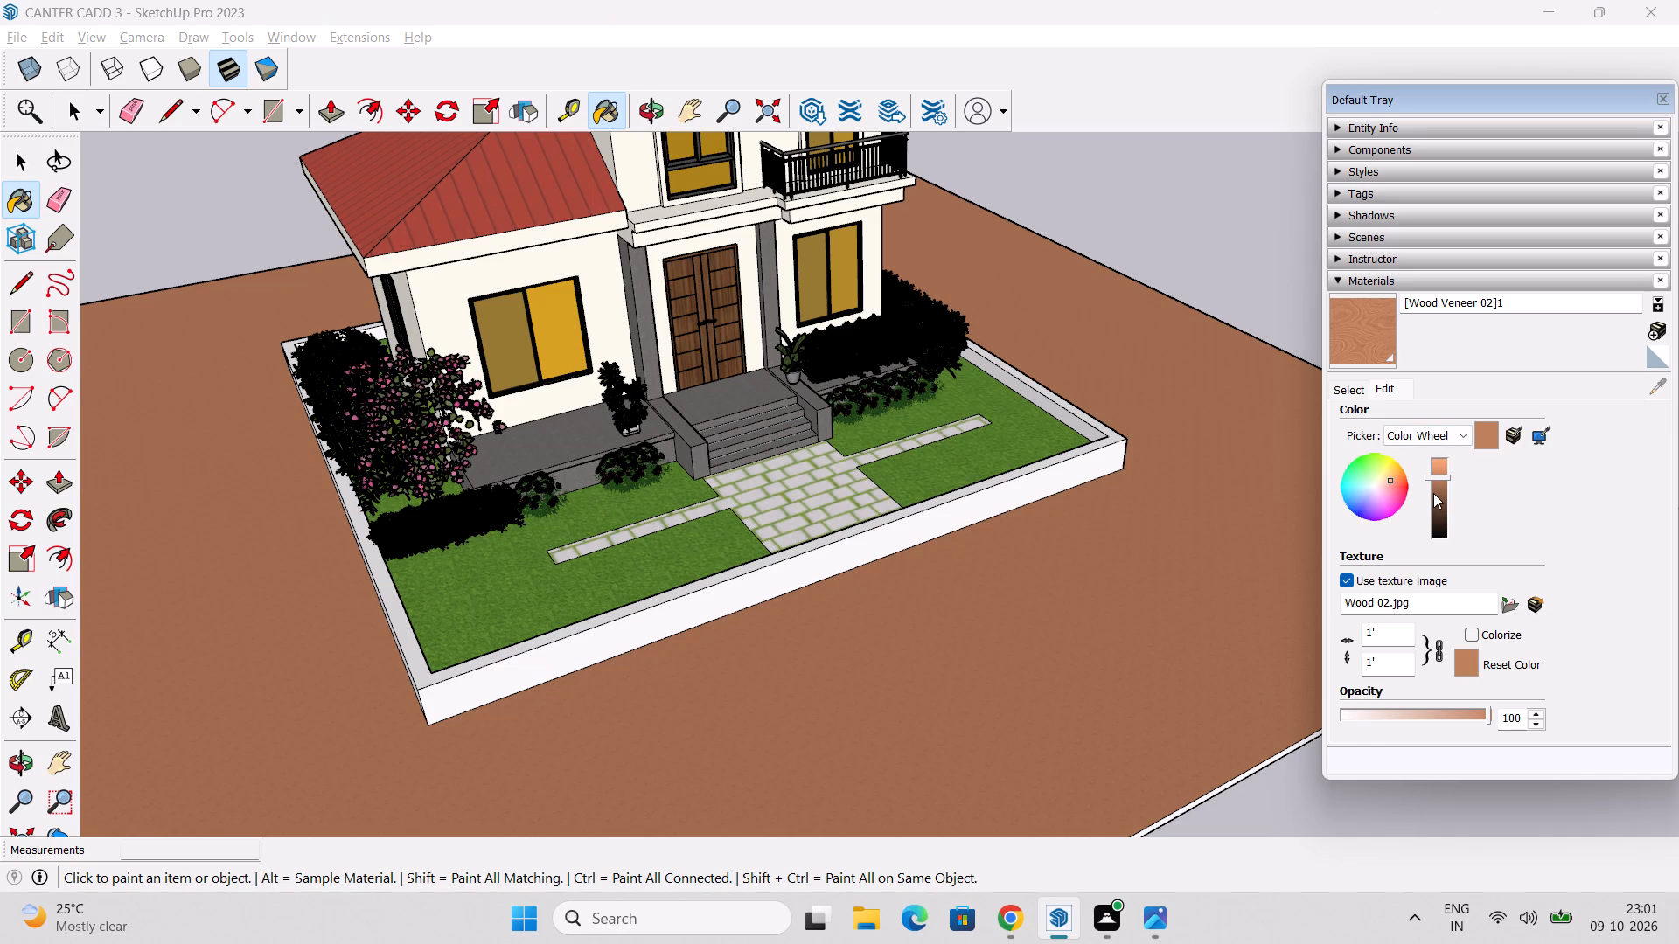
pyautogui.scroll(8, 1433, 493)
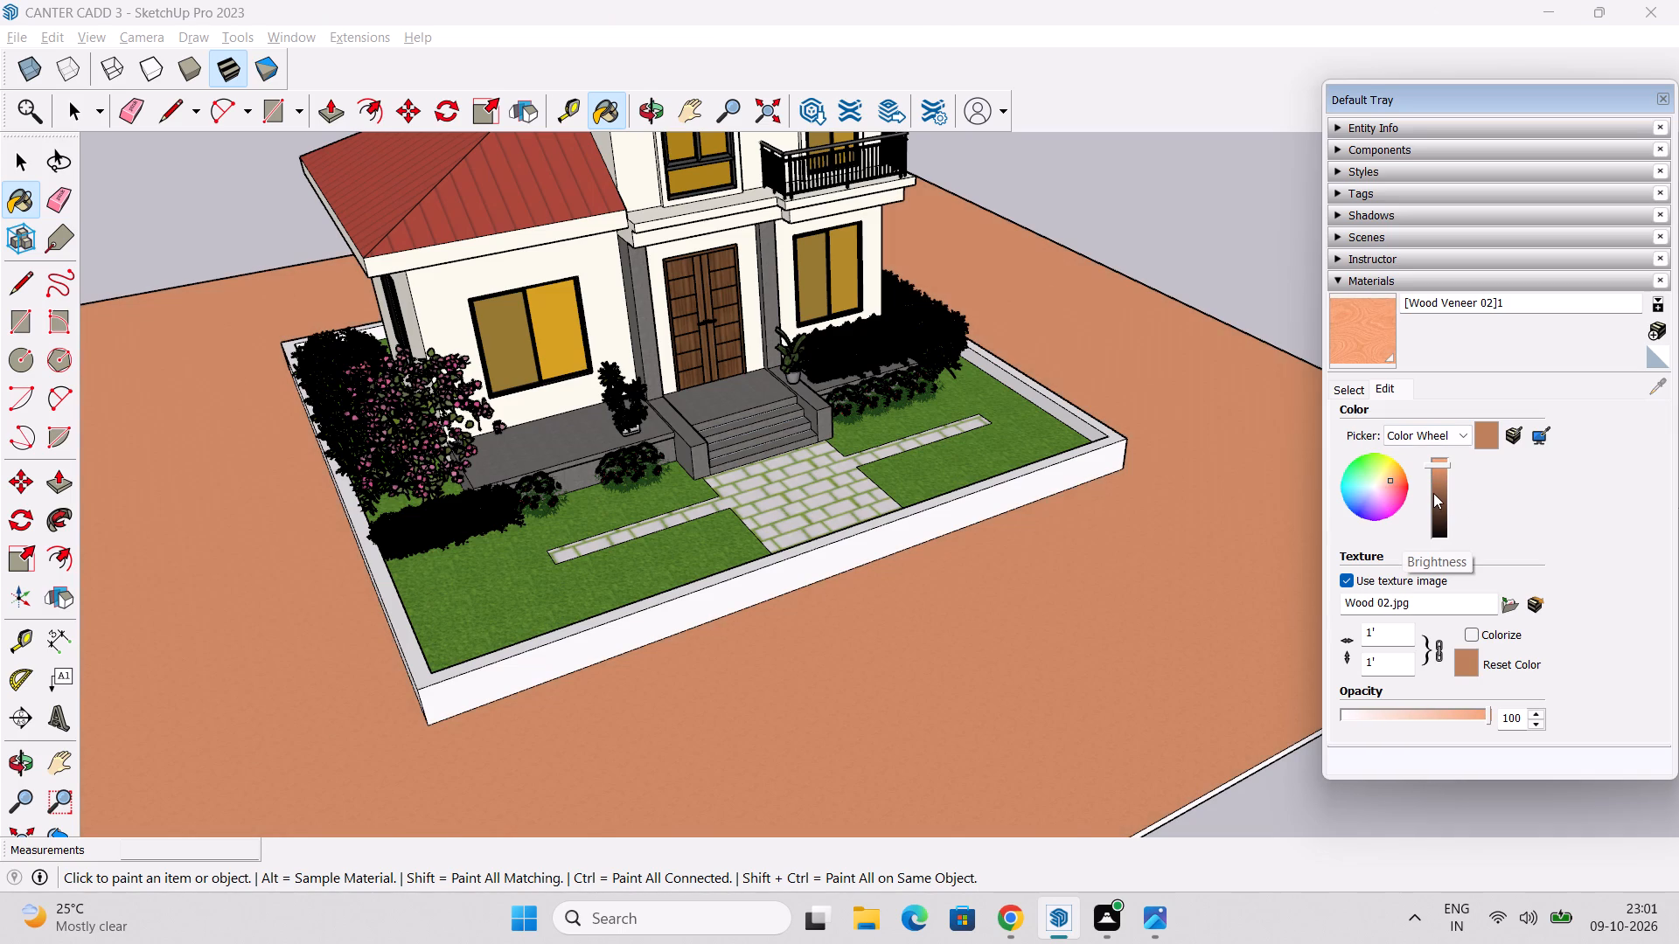
# Repaint the top of the ground slab with Wood Veneer 01 from the Wood collection.
pyautogui.click(1354, 383)
pyautogui.click(1585, 521)
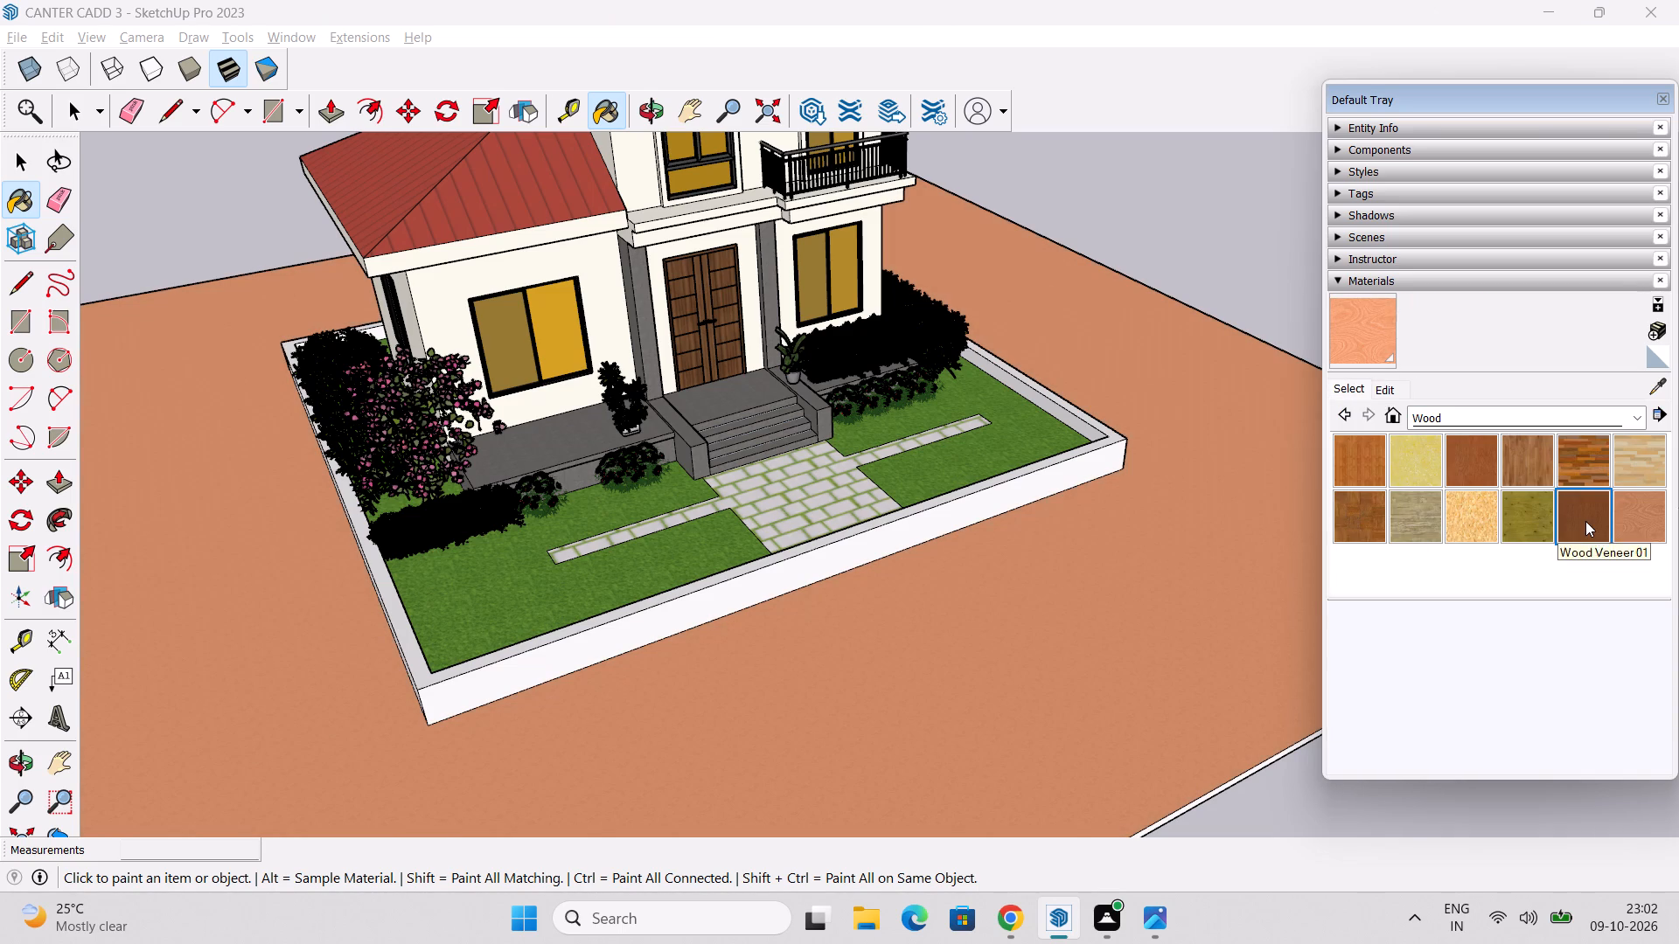
pyautogui.click(1139, 596)
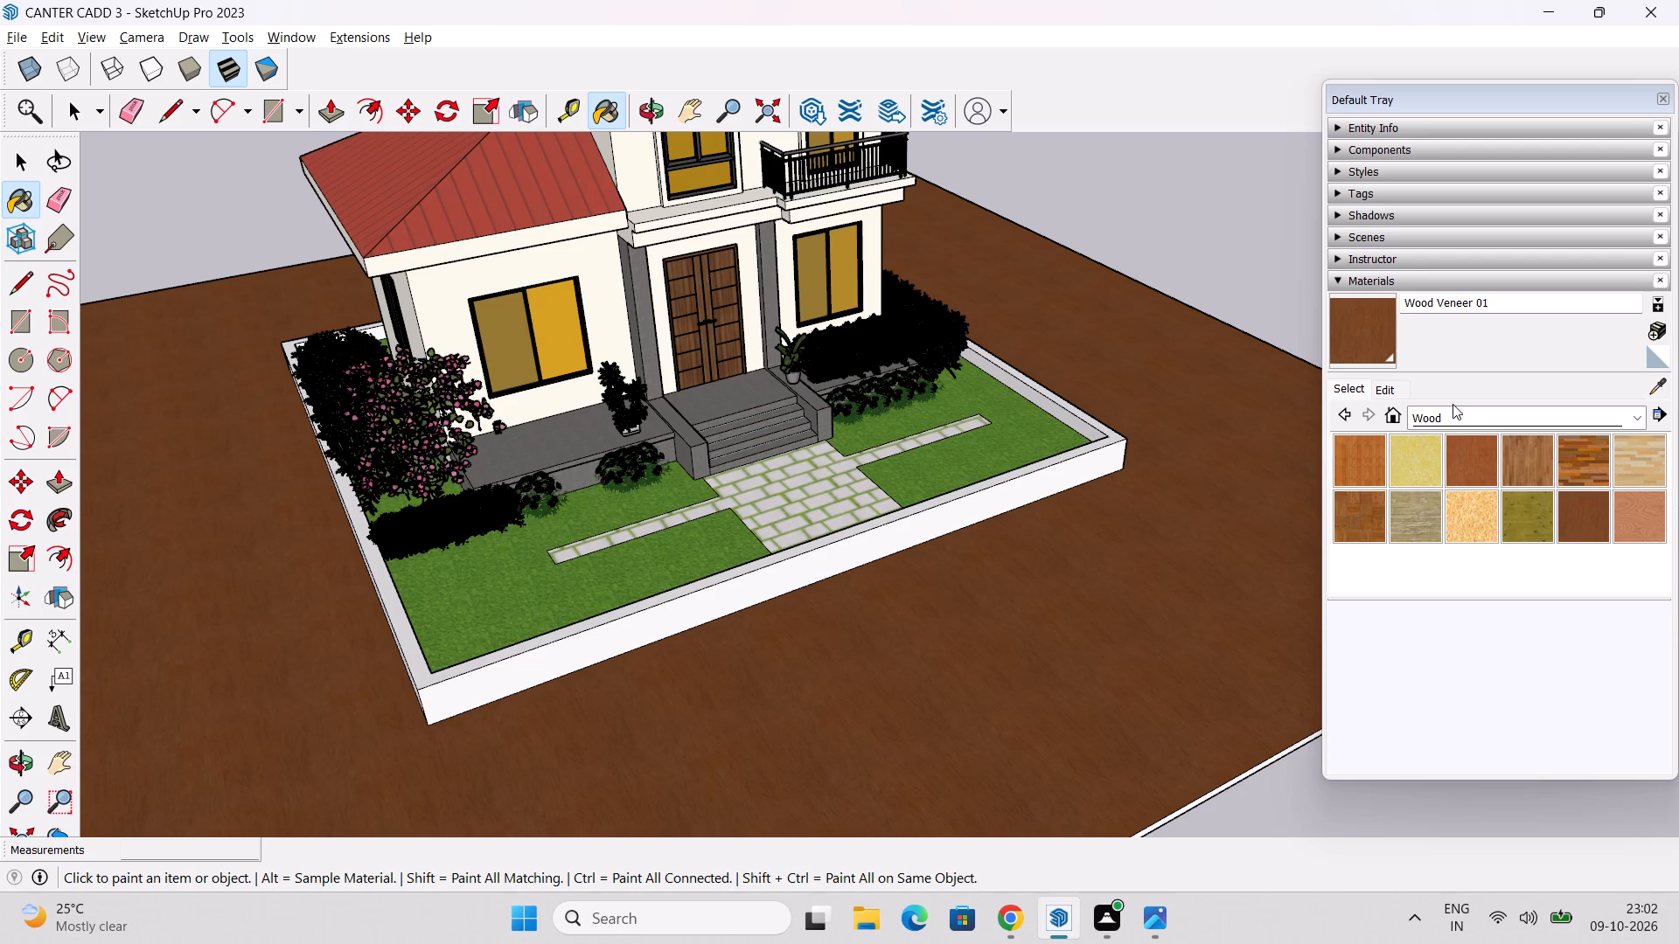
# Raise the brightness of the Wood Veneer 01 material on the ground slab to a warm orange-brown.
pyautogui.click(1382, 392)
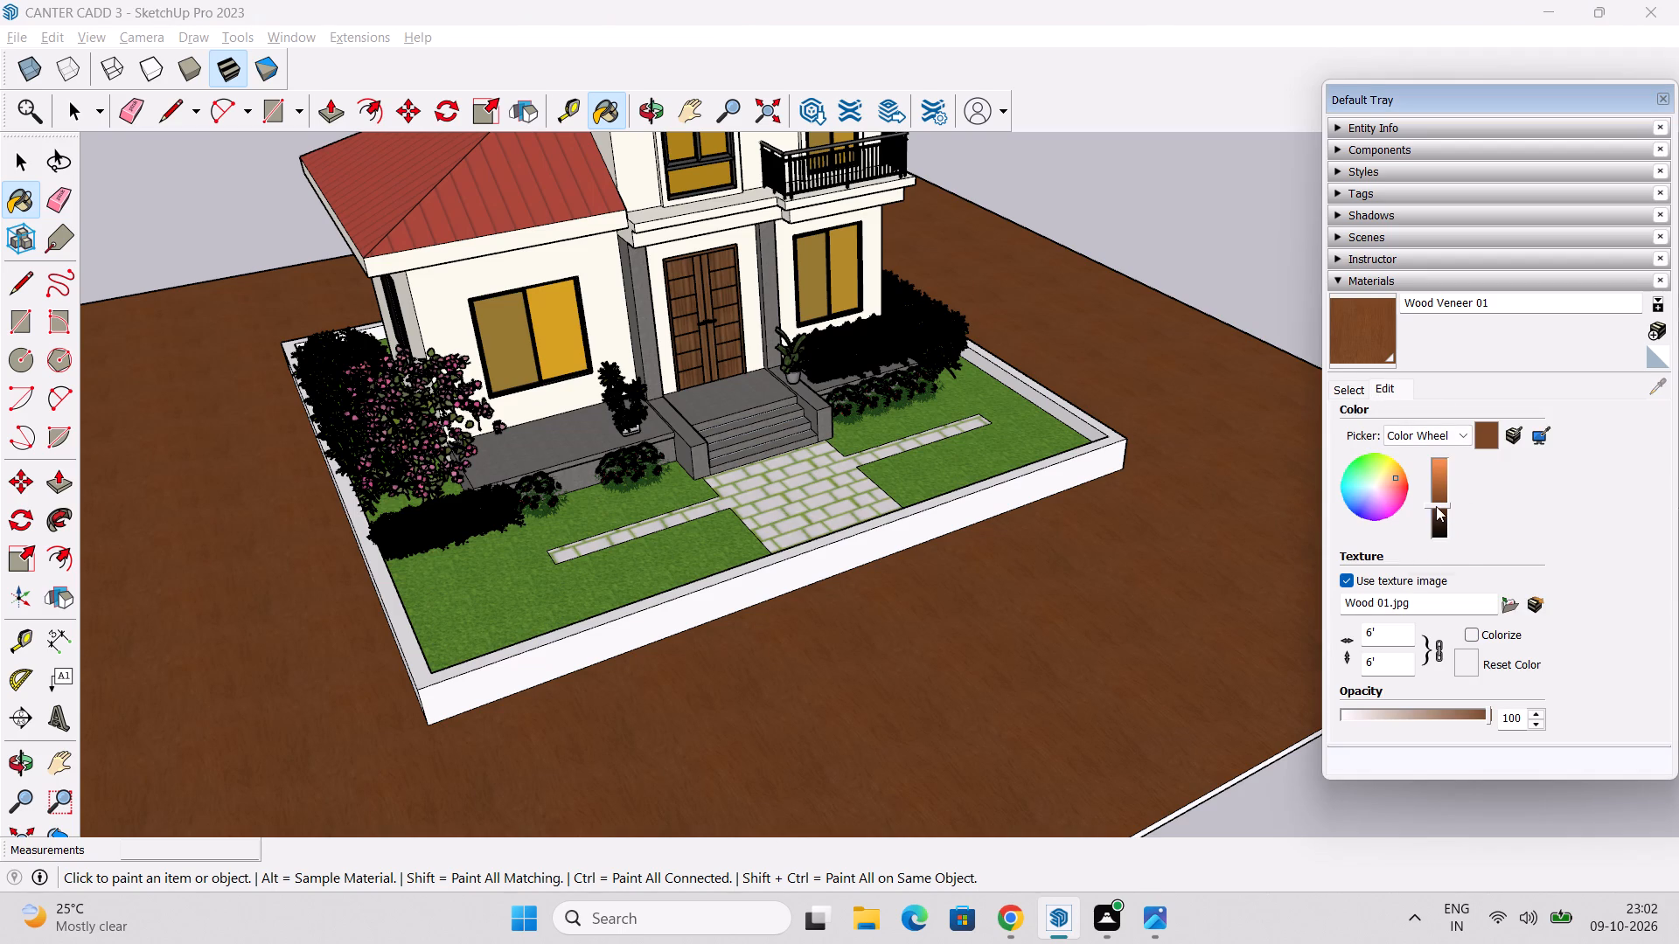
pyautogui.scroll(9, 1436, 506)
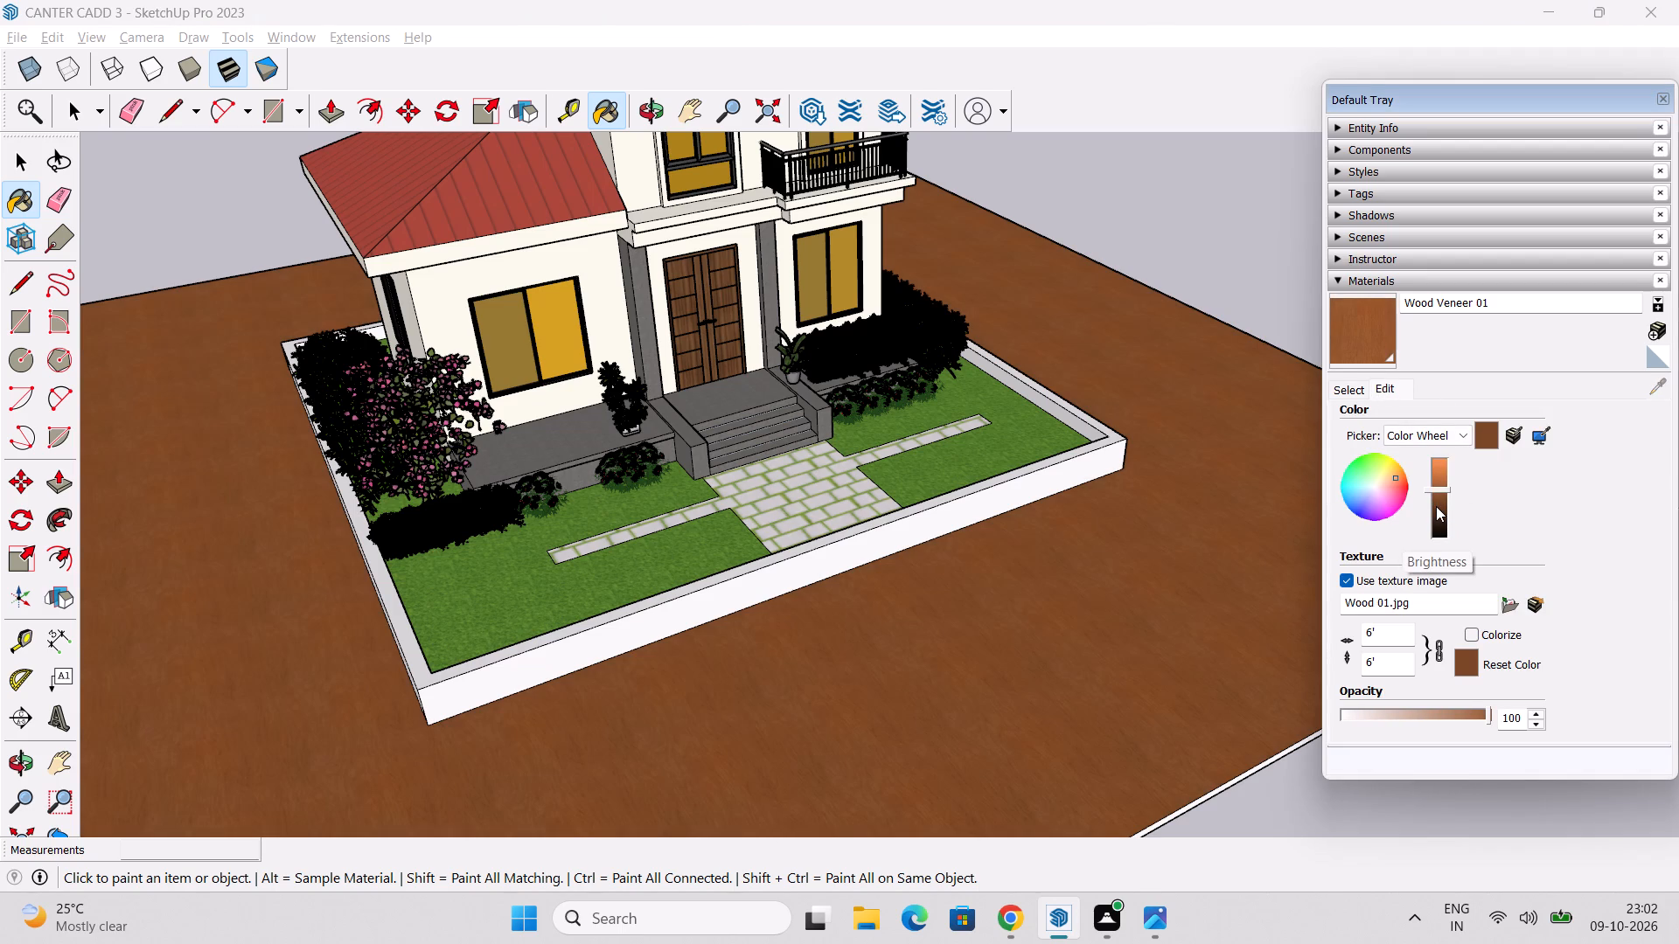
pyautogui.scroll(7, 1436, 506)
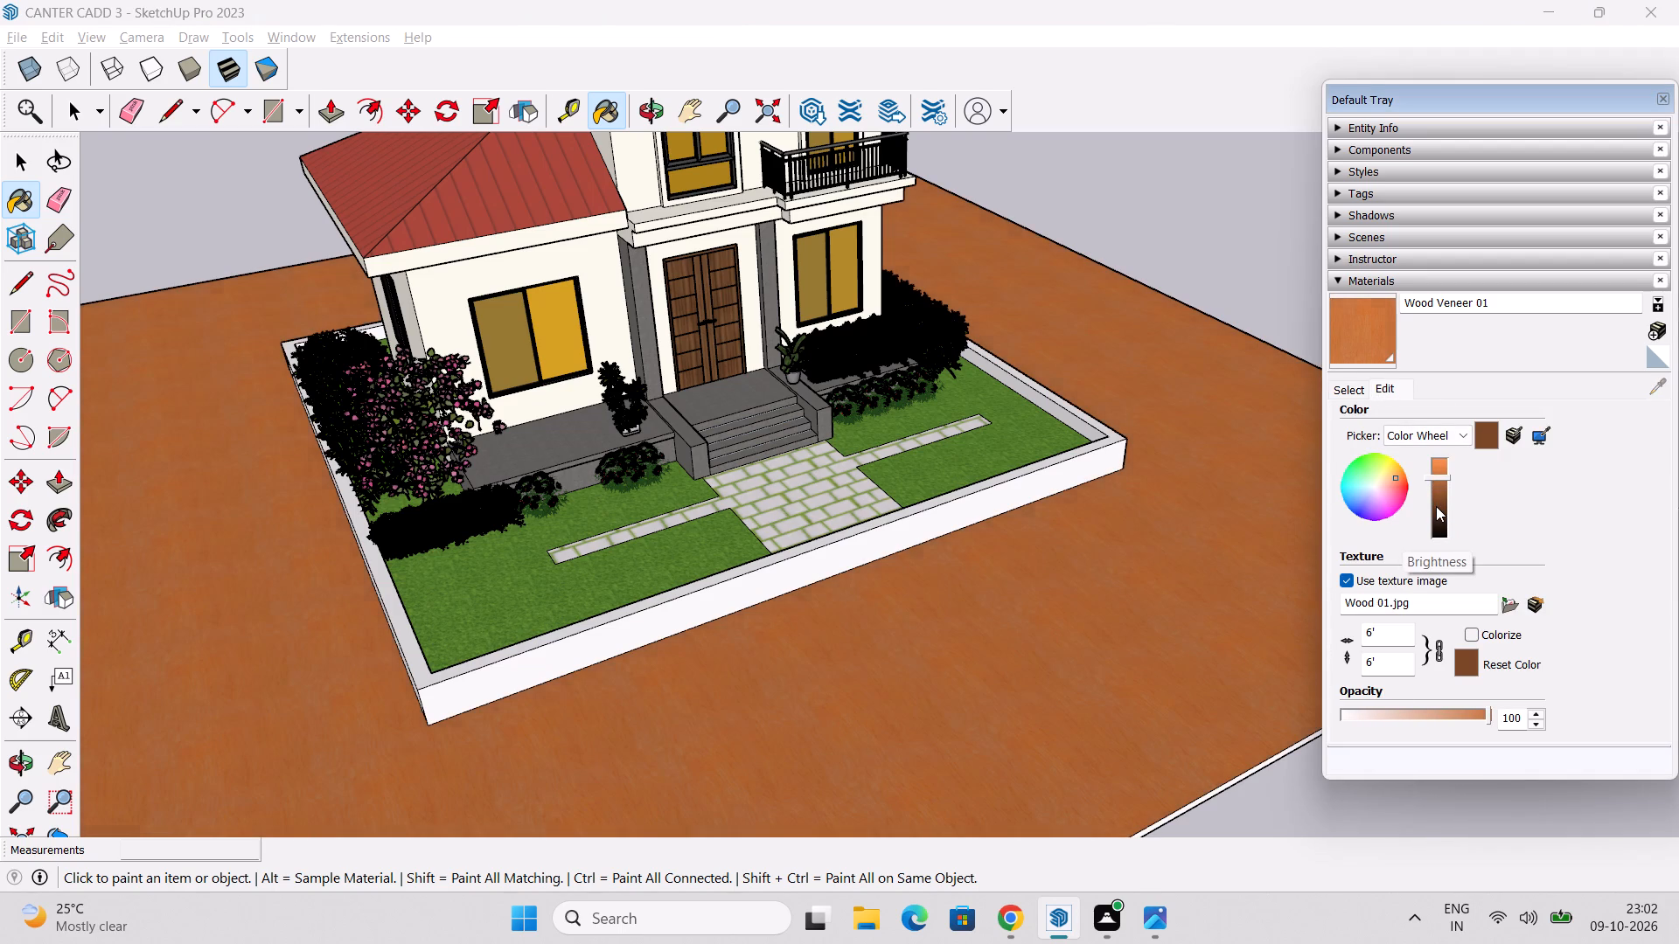
pyautogui.scroll(-1, 1436, 506)
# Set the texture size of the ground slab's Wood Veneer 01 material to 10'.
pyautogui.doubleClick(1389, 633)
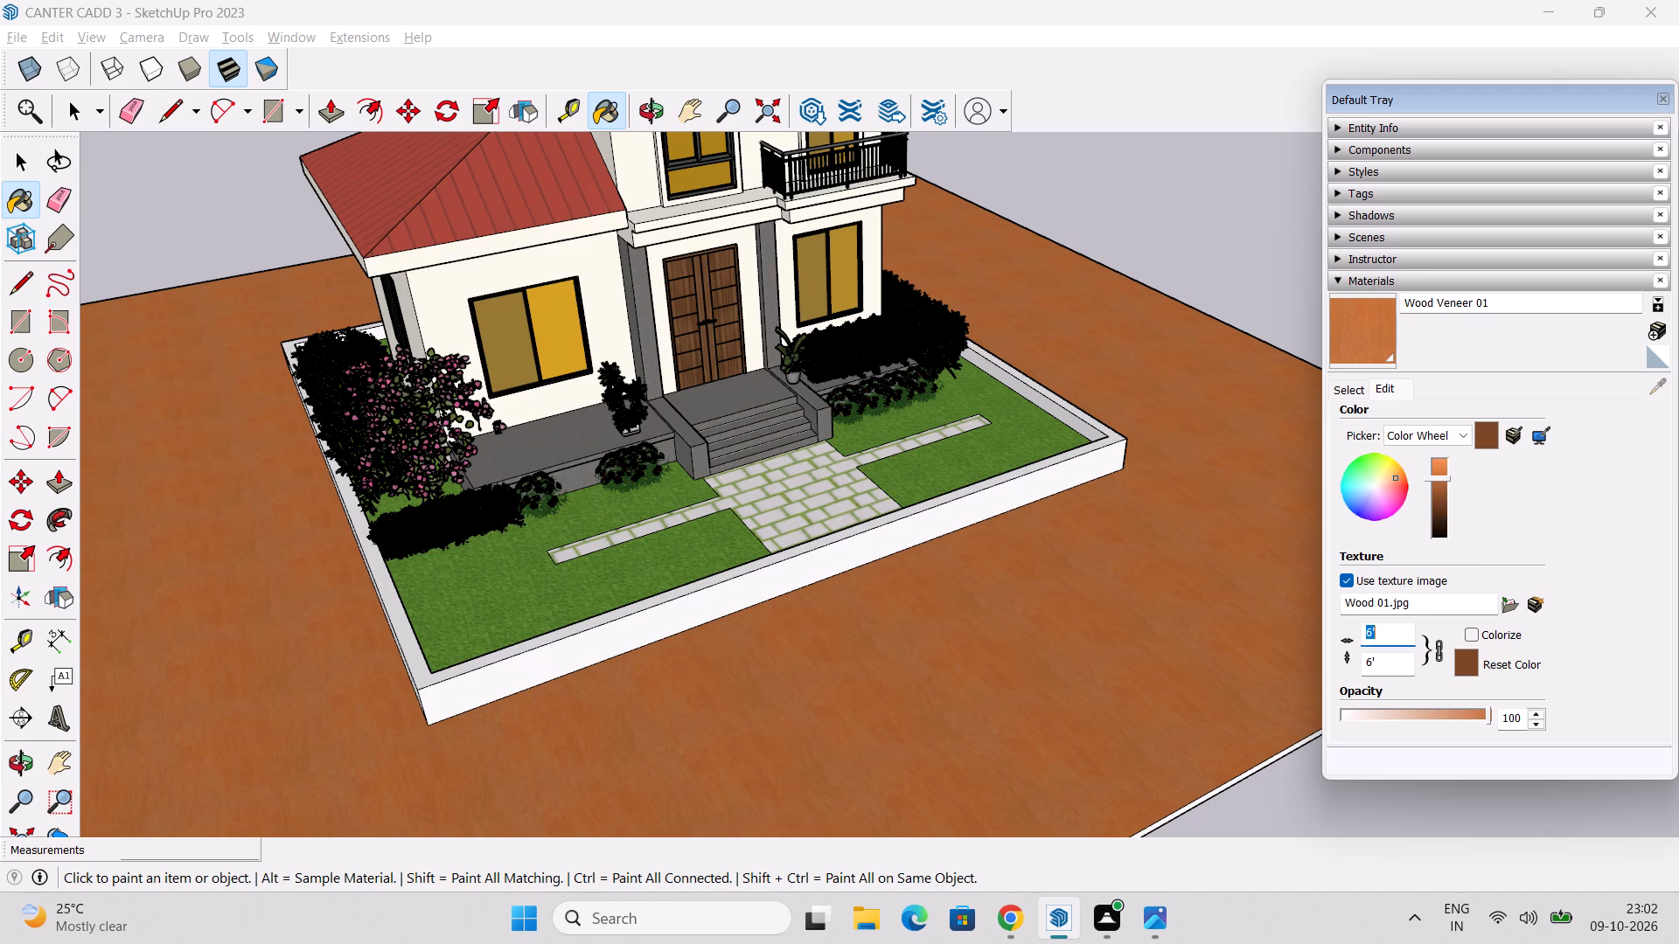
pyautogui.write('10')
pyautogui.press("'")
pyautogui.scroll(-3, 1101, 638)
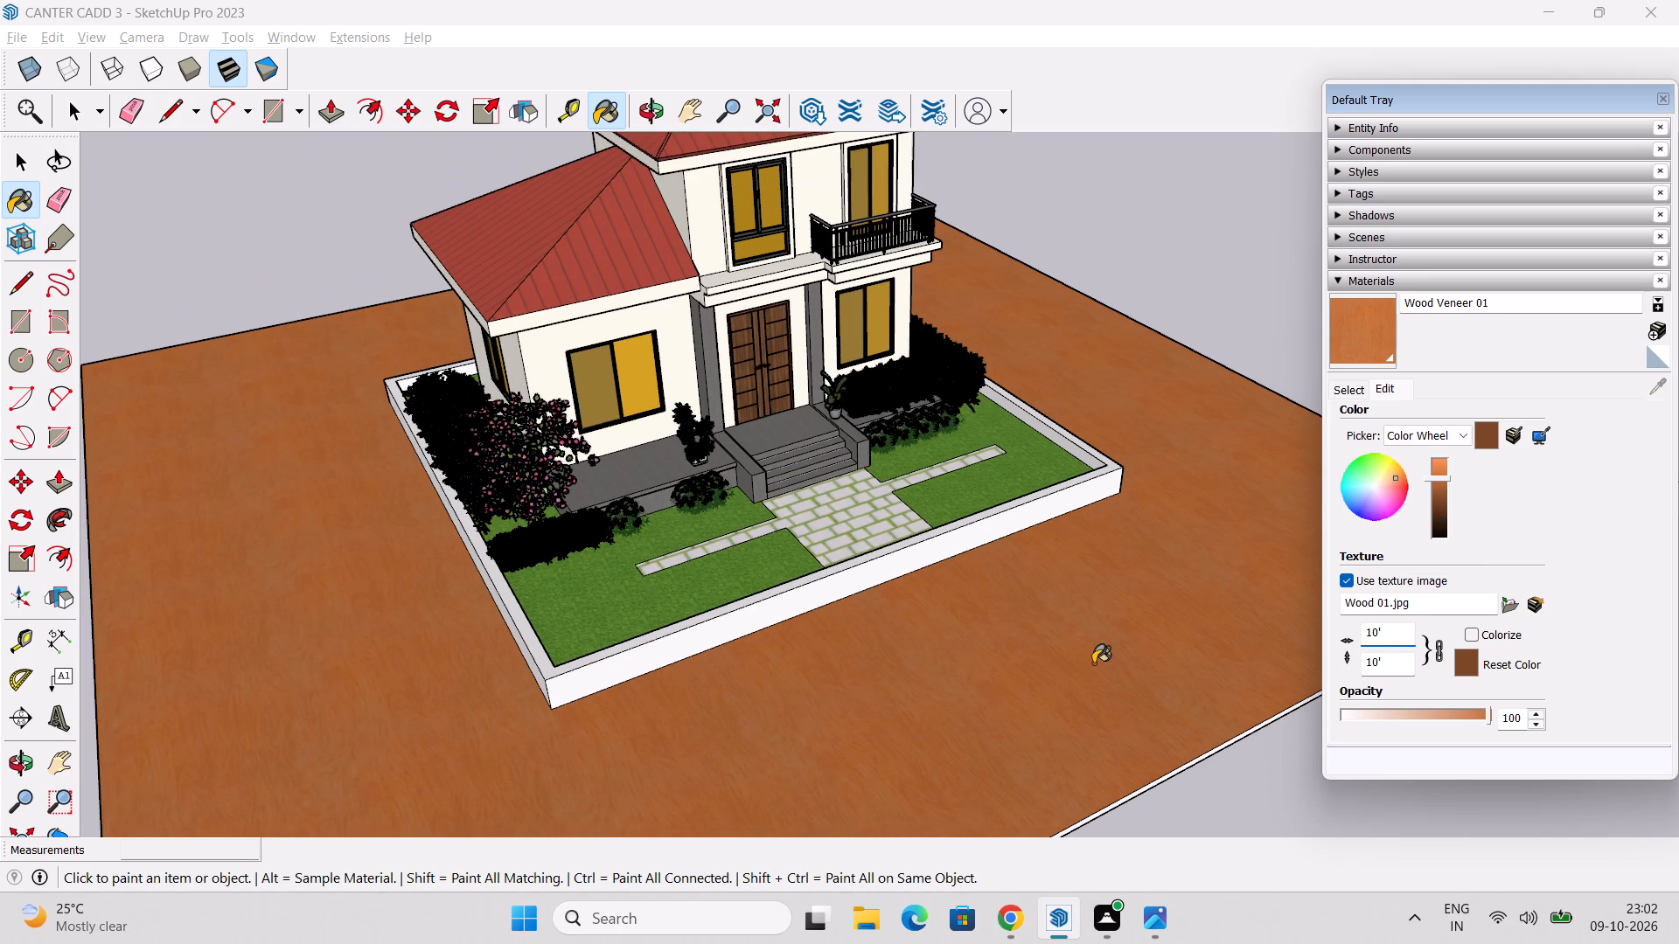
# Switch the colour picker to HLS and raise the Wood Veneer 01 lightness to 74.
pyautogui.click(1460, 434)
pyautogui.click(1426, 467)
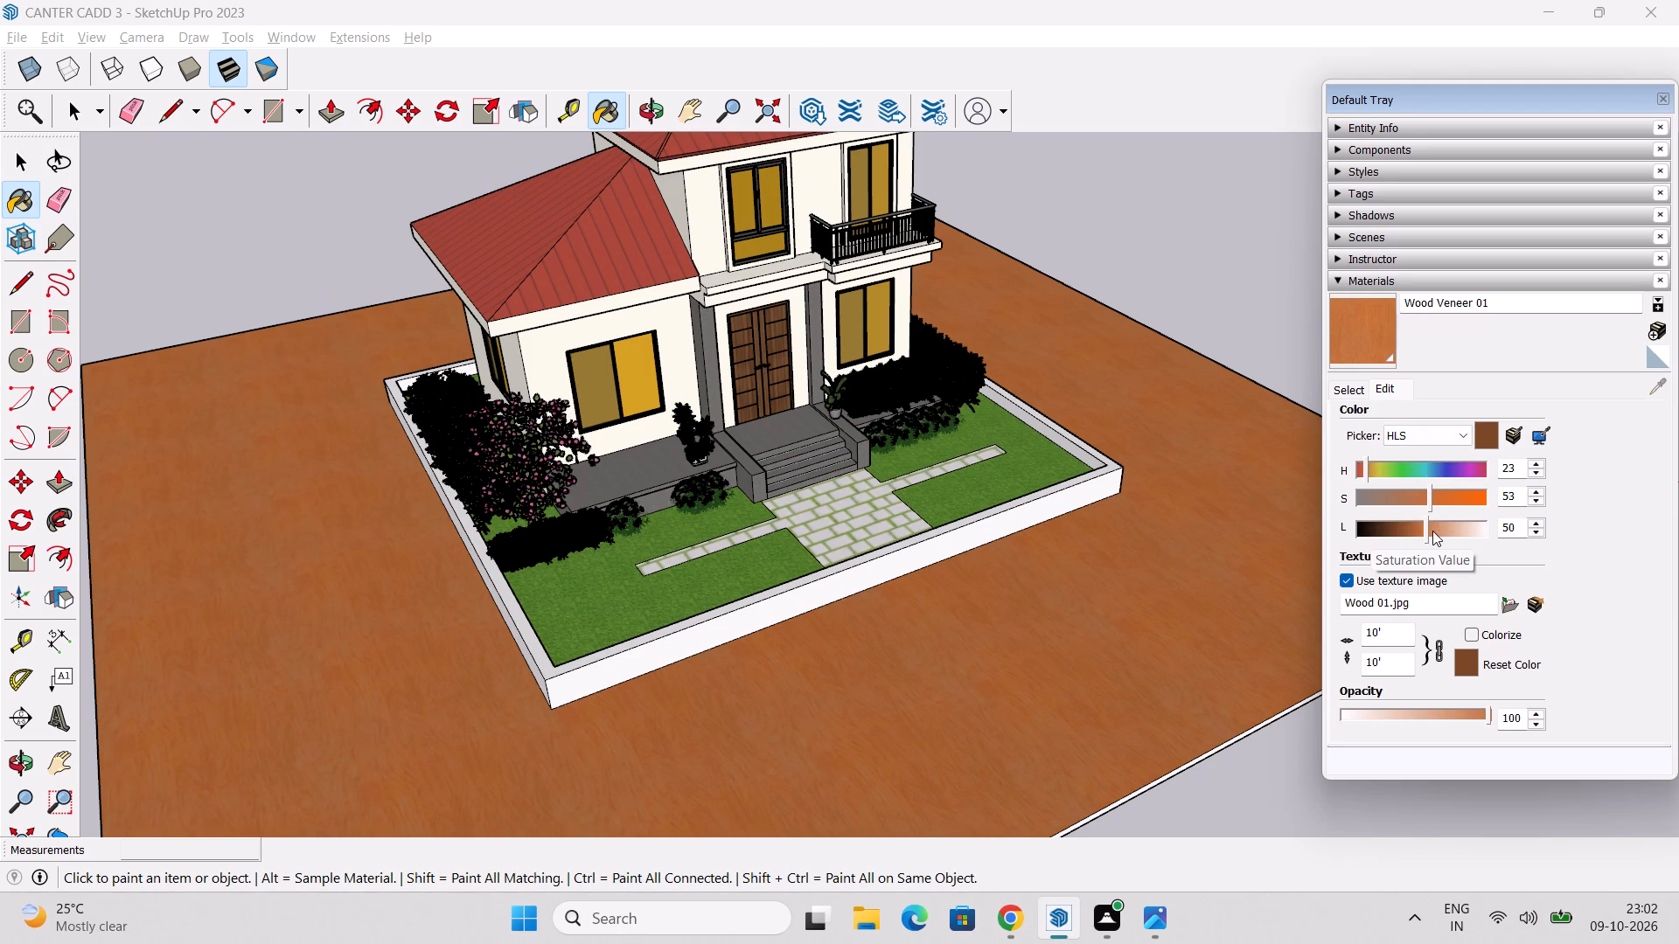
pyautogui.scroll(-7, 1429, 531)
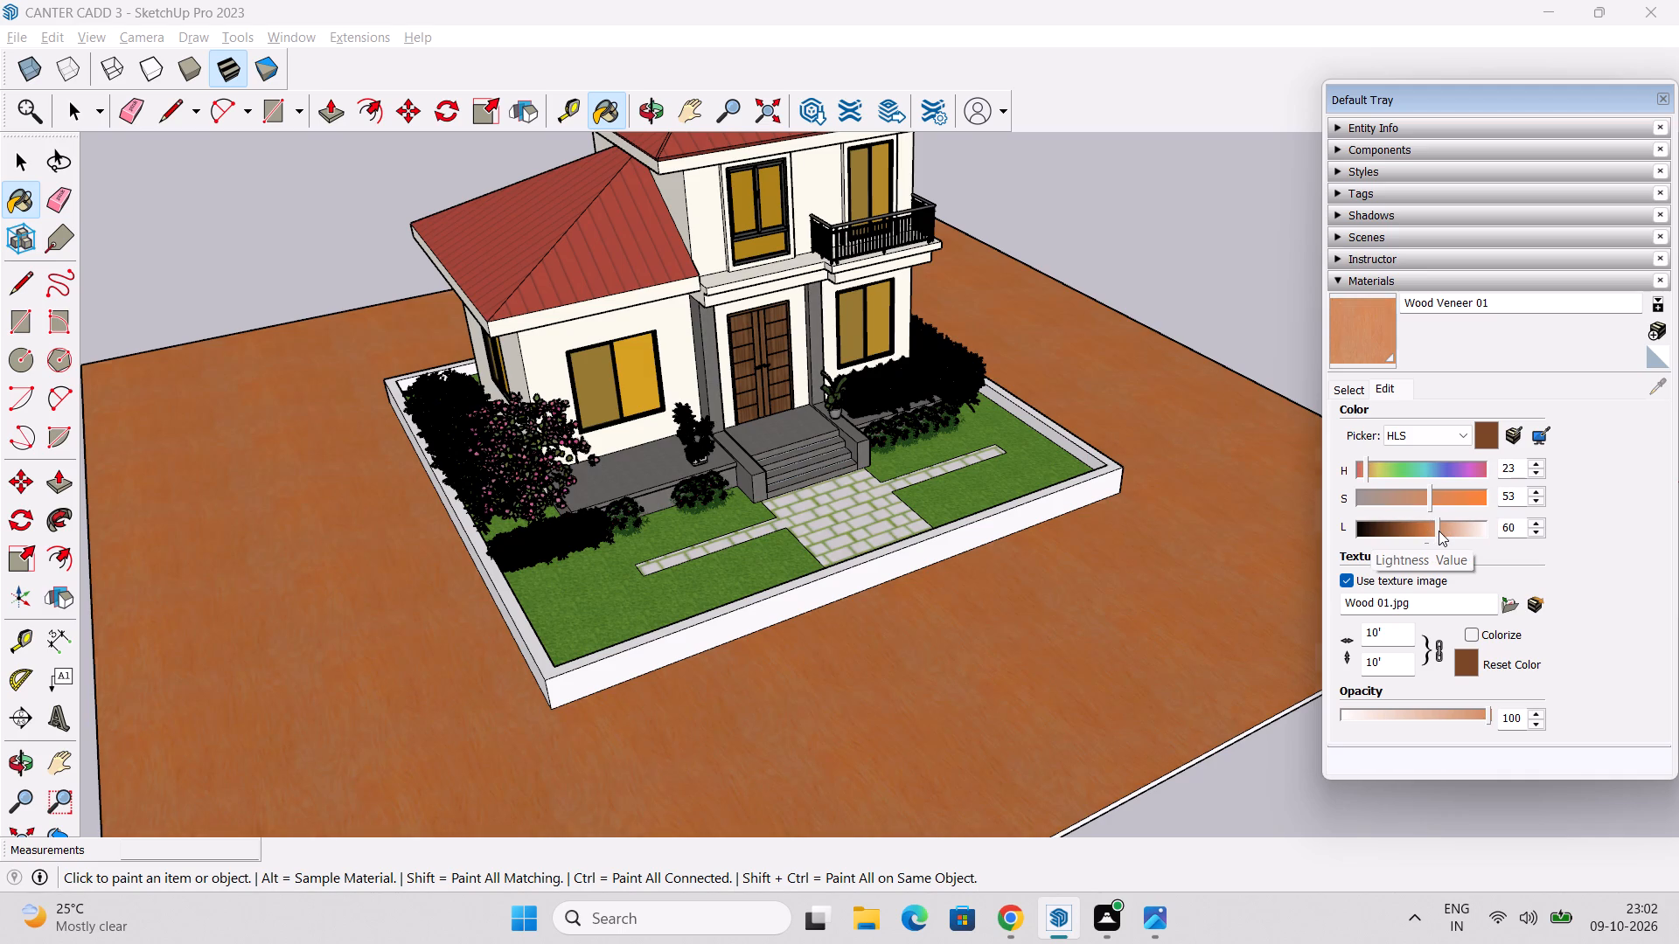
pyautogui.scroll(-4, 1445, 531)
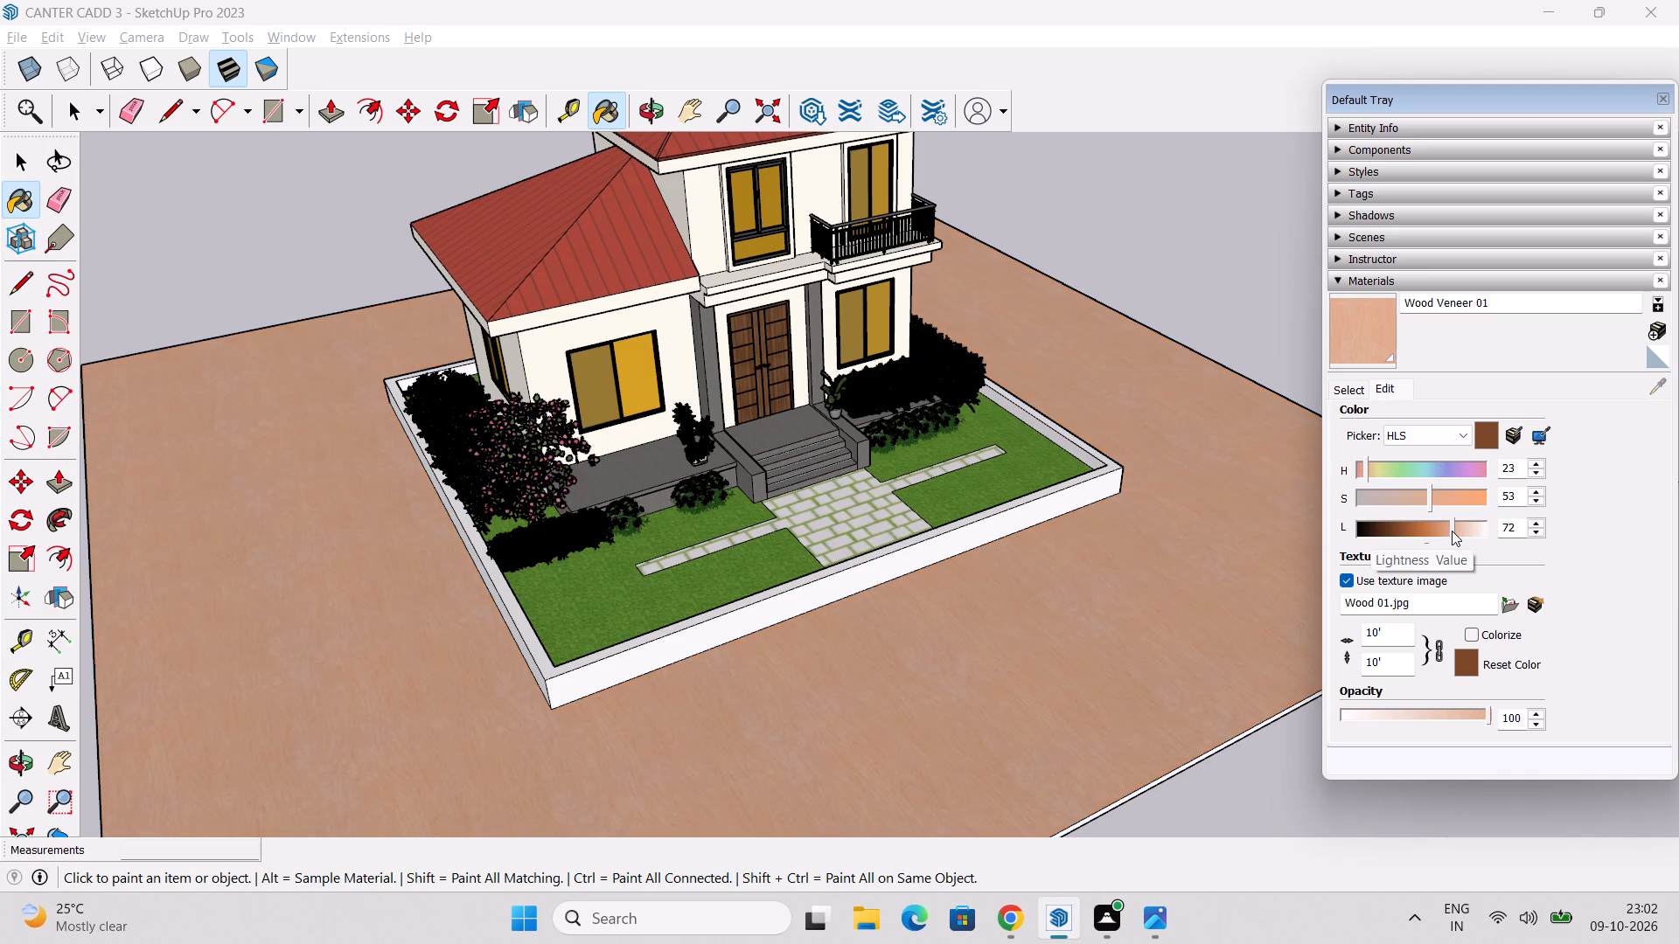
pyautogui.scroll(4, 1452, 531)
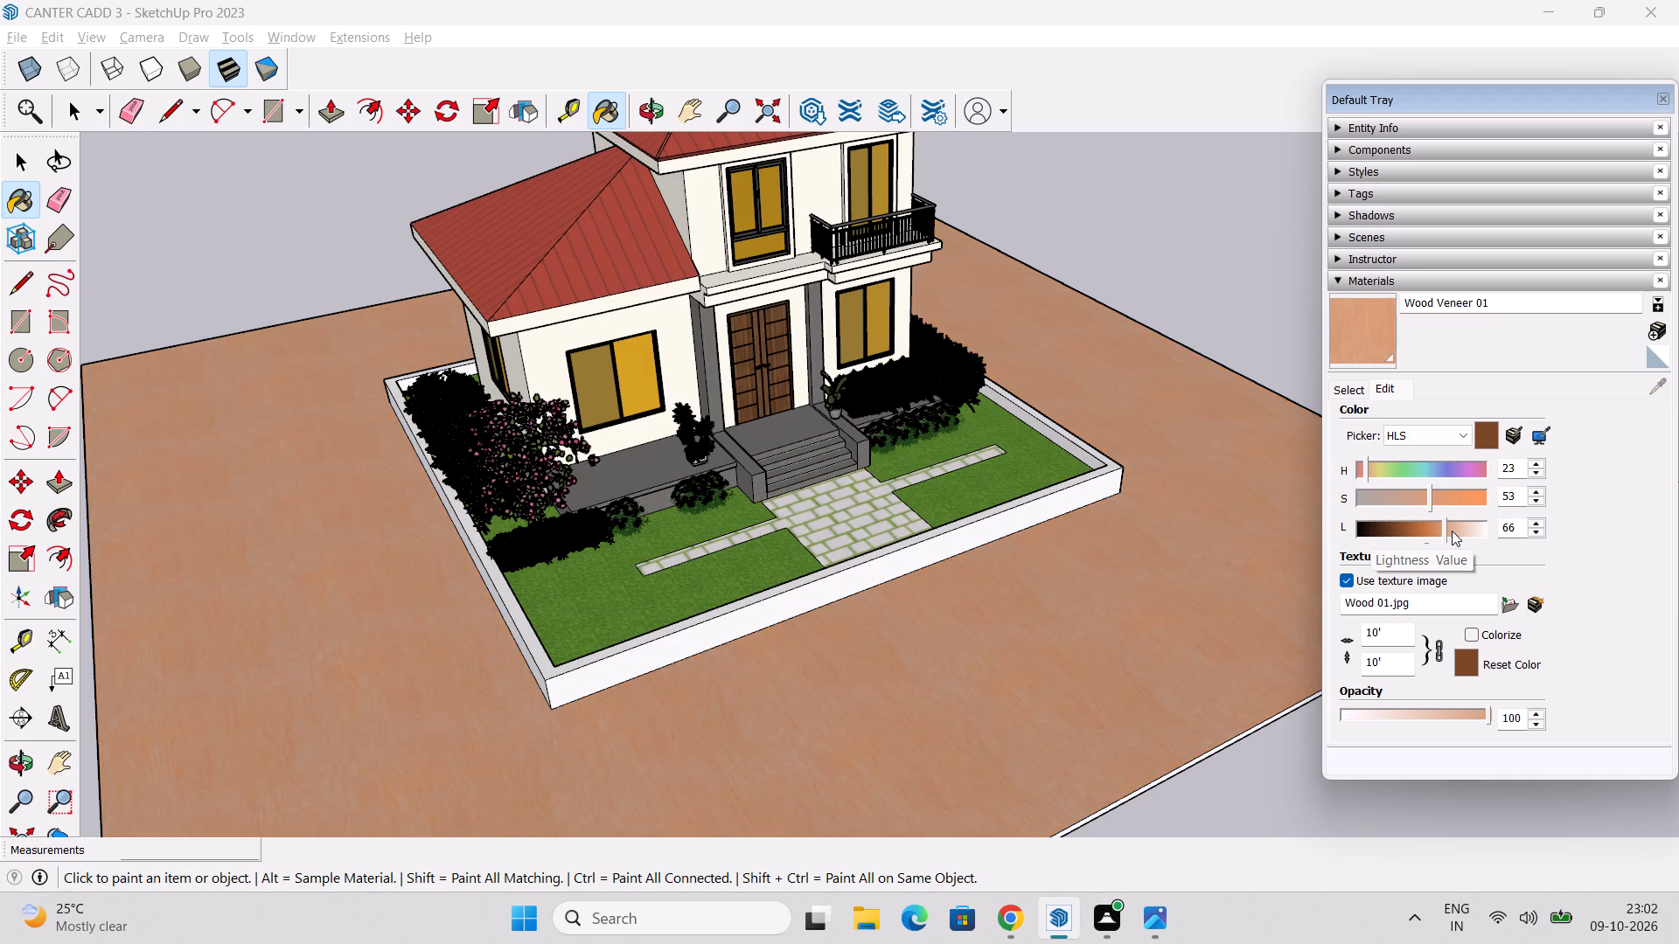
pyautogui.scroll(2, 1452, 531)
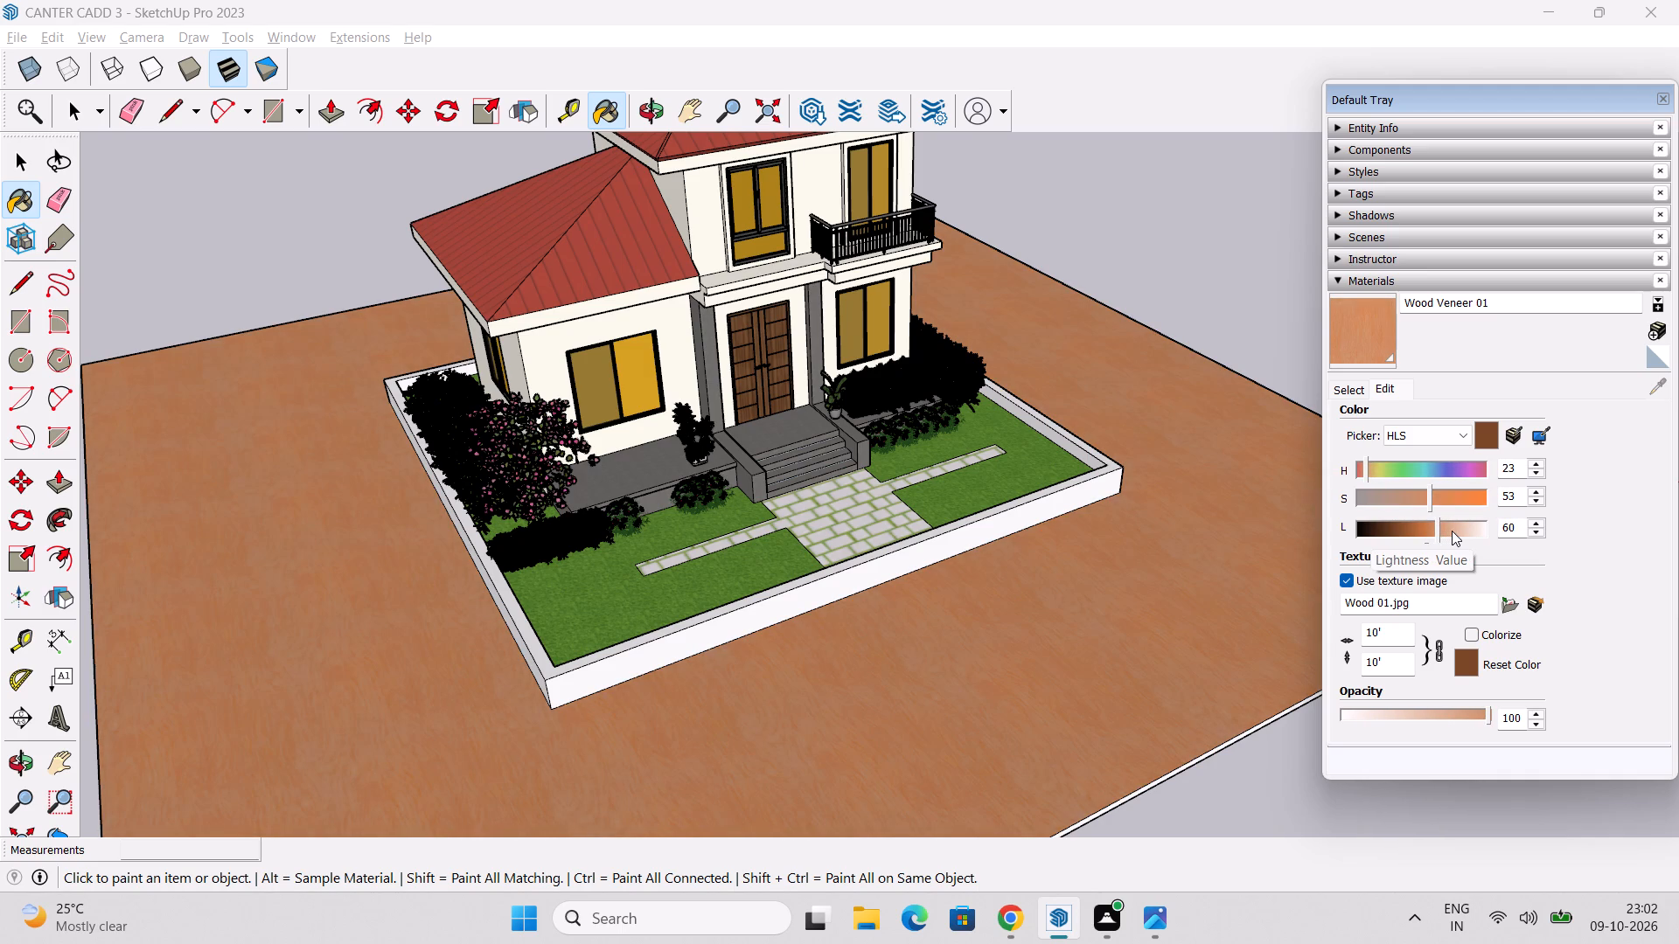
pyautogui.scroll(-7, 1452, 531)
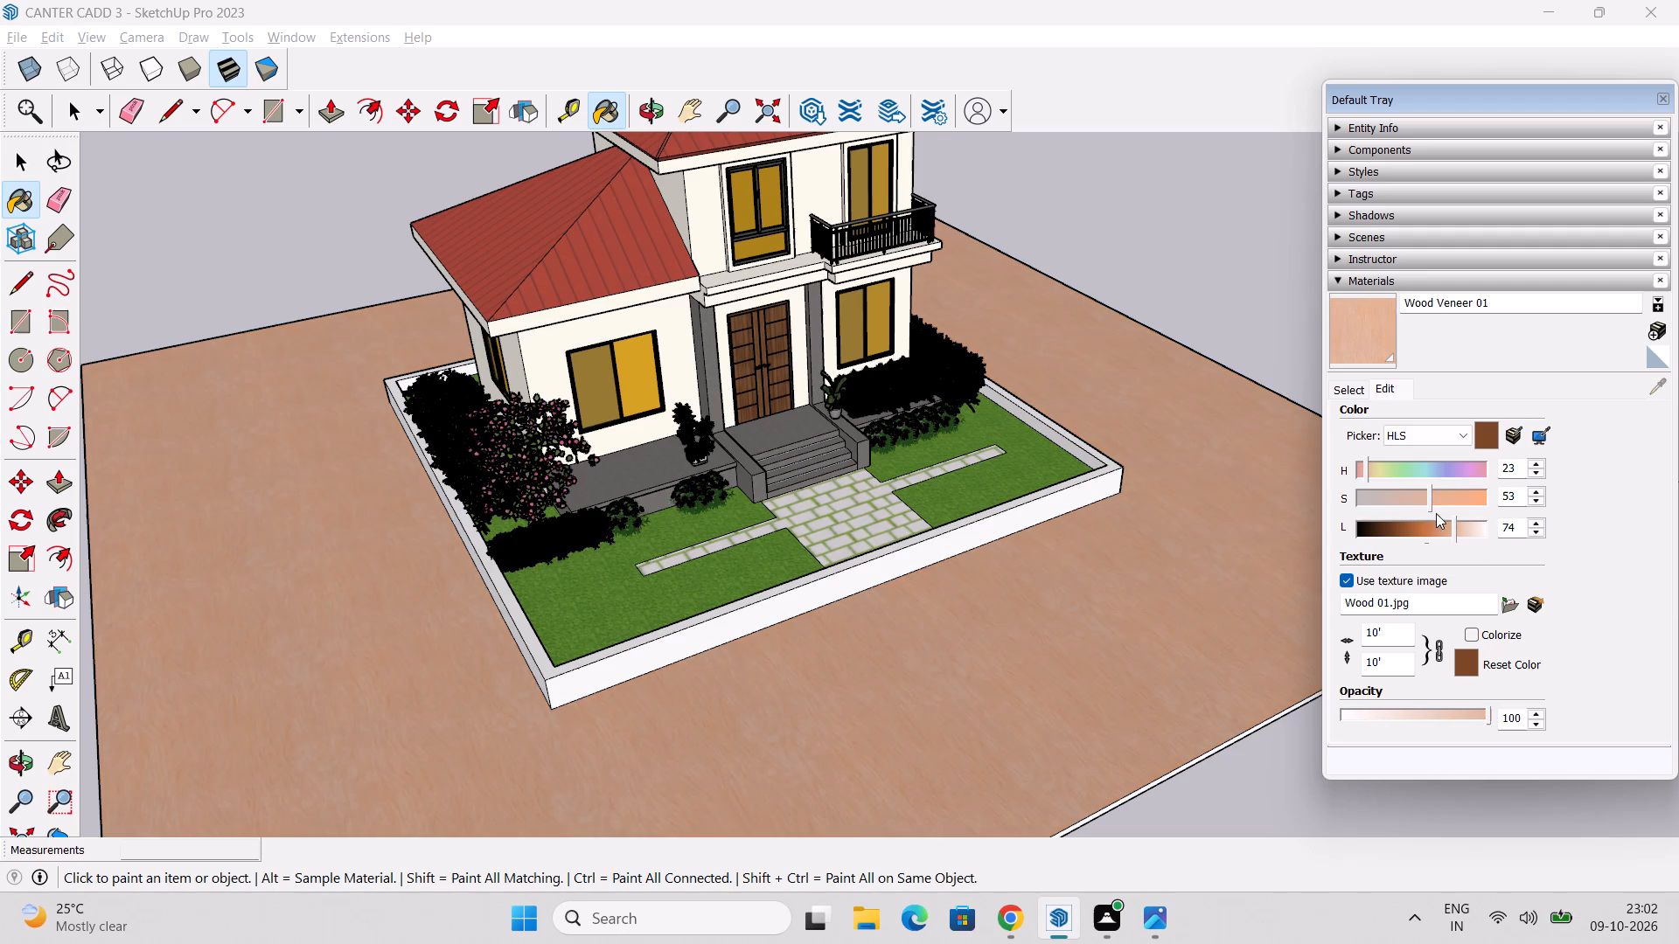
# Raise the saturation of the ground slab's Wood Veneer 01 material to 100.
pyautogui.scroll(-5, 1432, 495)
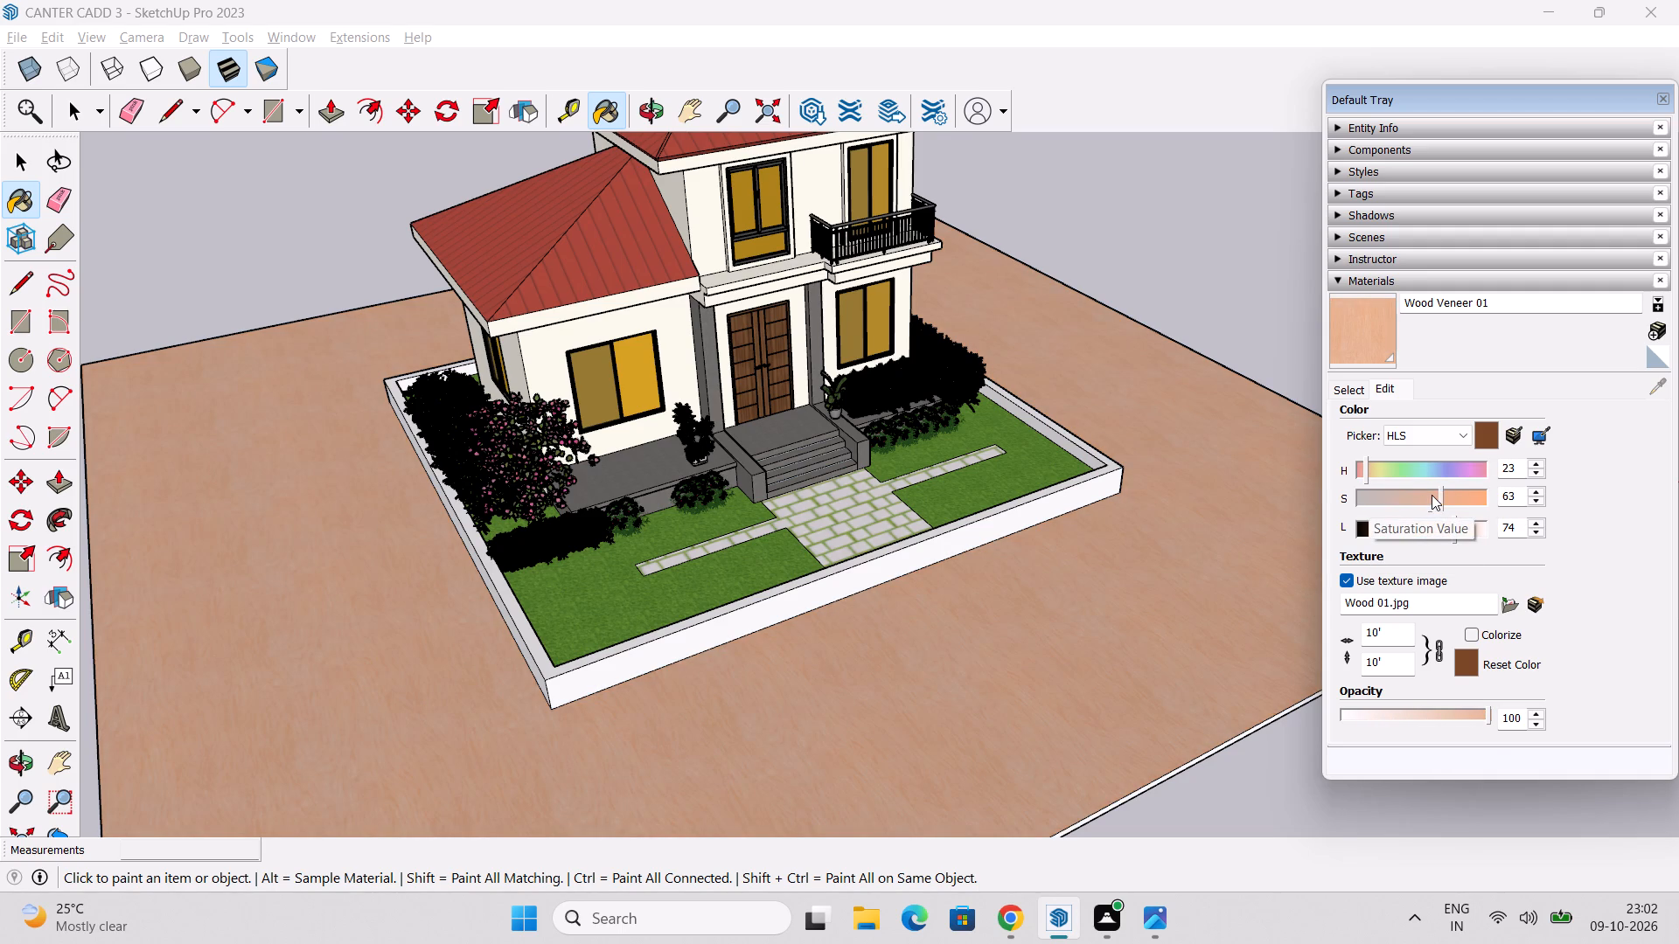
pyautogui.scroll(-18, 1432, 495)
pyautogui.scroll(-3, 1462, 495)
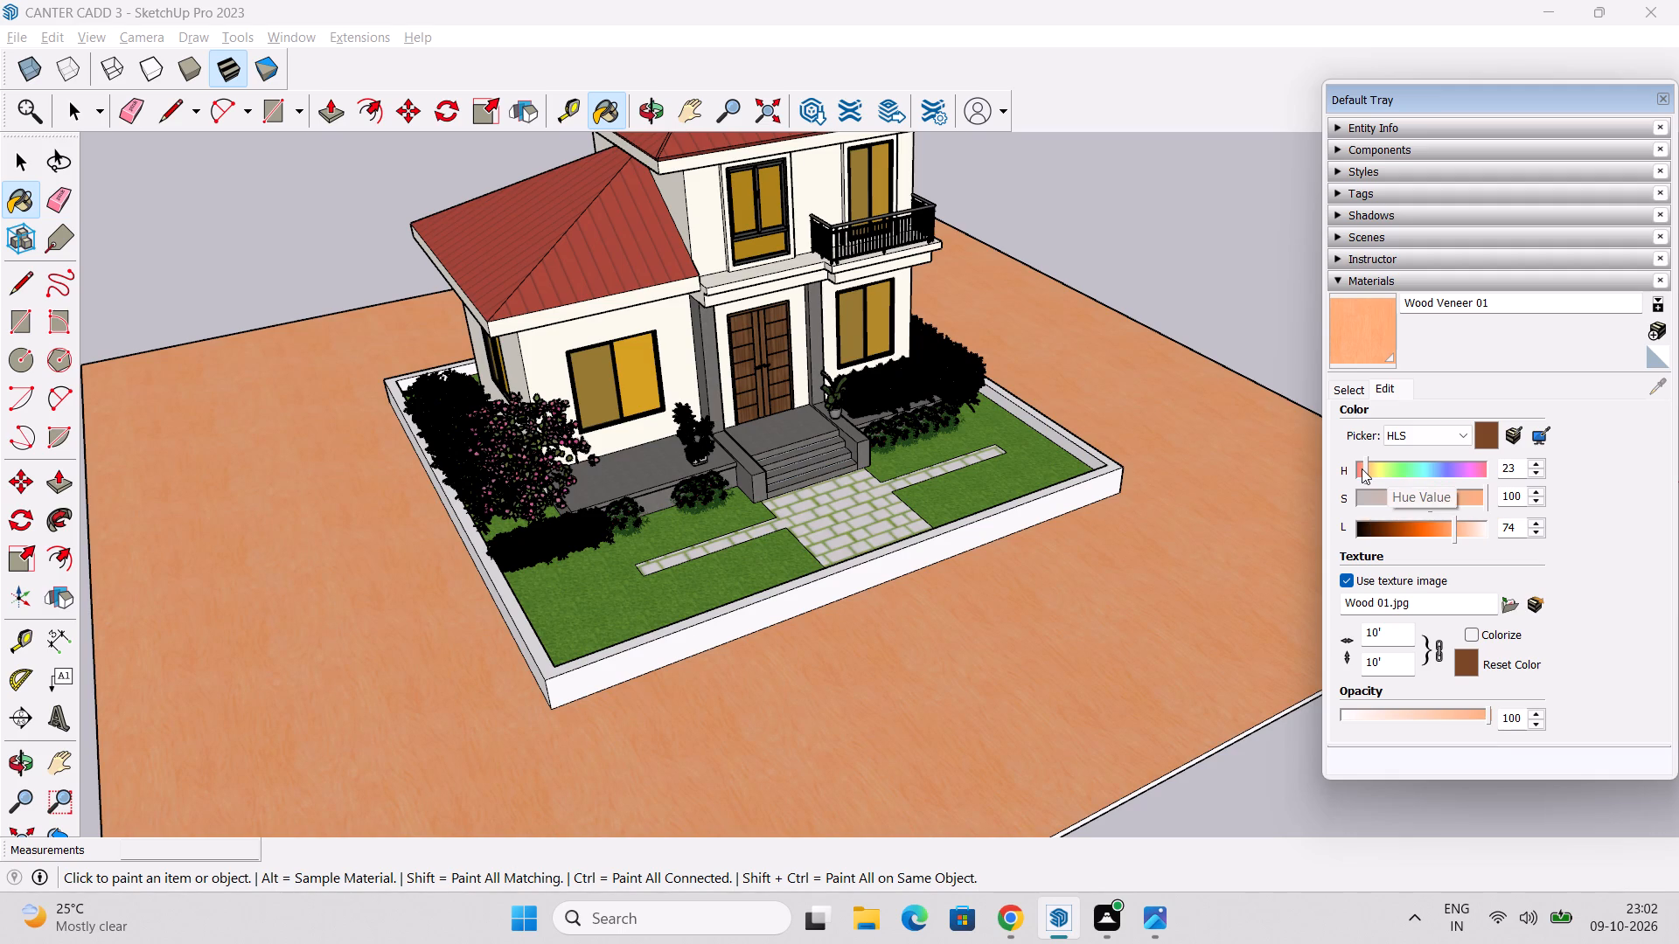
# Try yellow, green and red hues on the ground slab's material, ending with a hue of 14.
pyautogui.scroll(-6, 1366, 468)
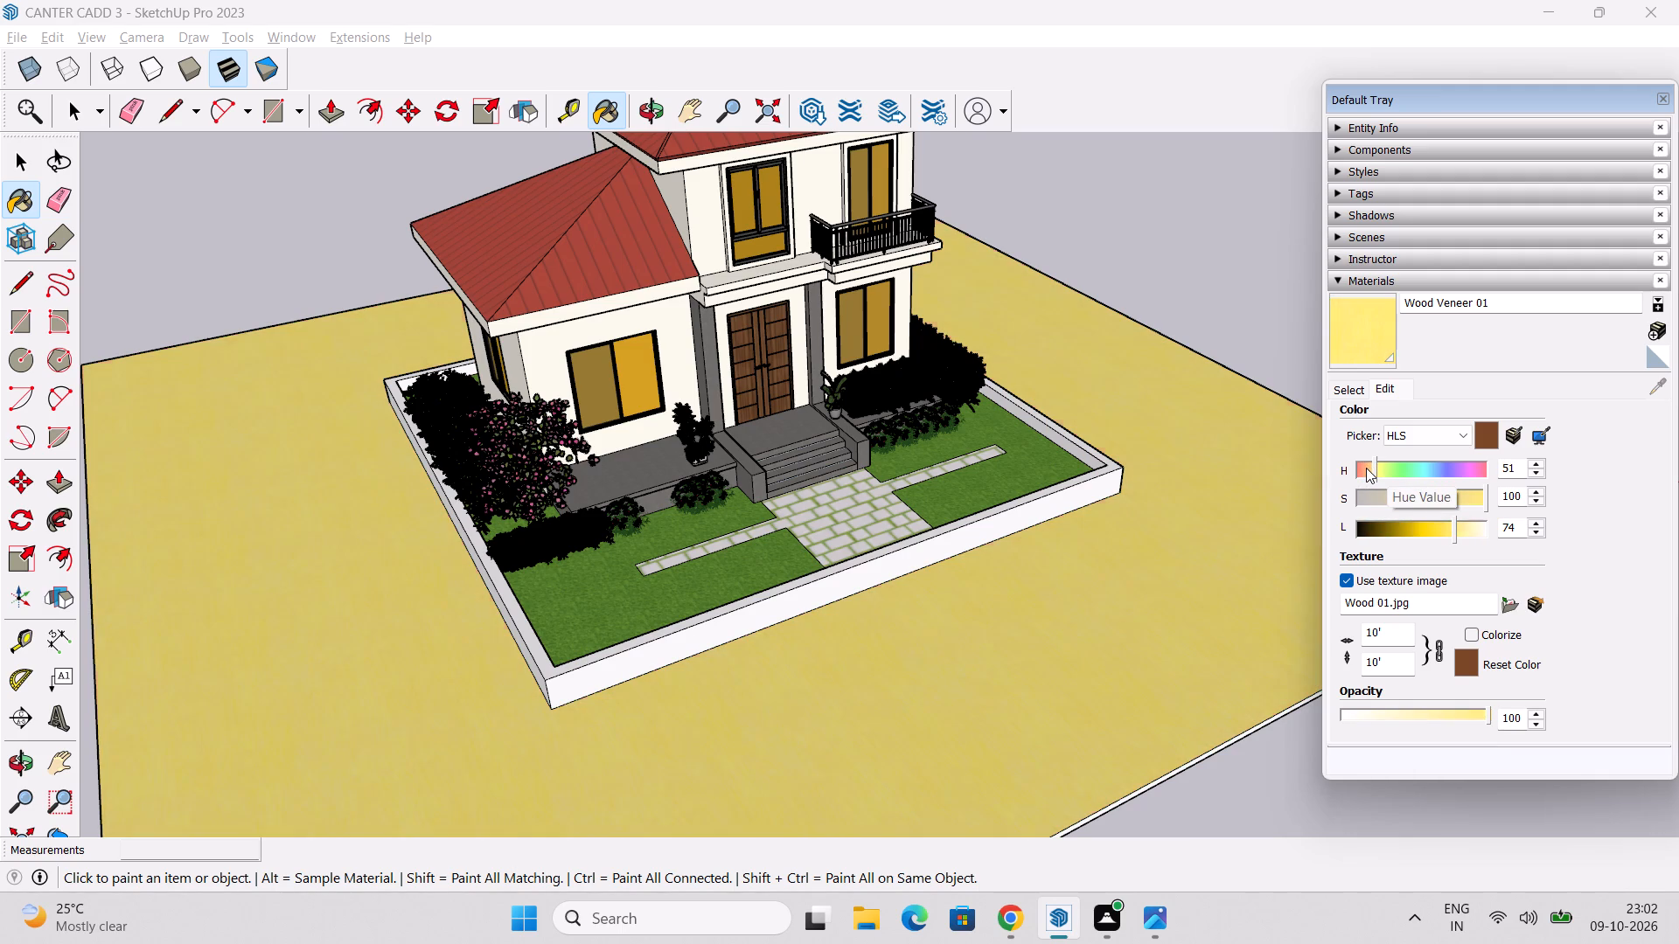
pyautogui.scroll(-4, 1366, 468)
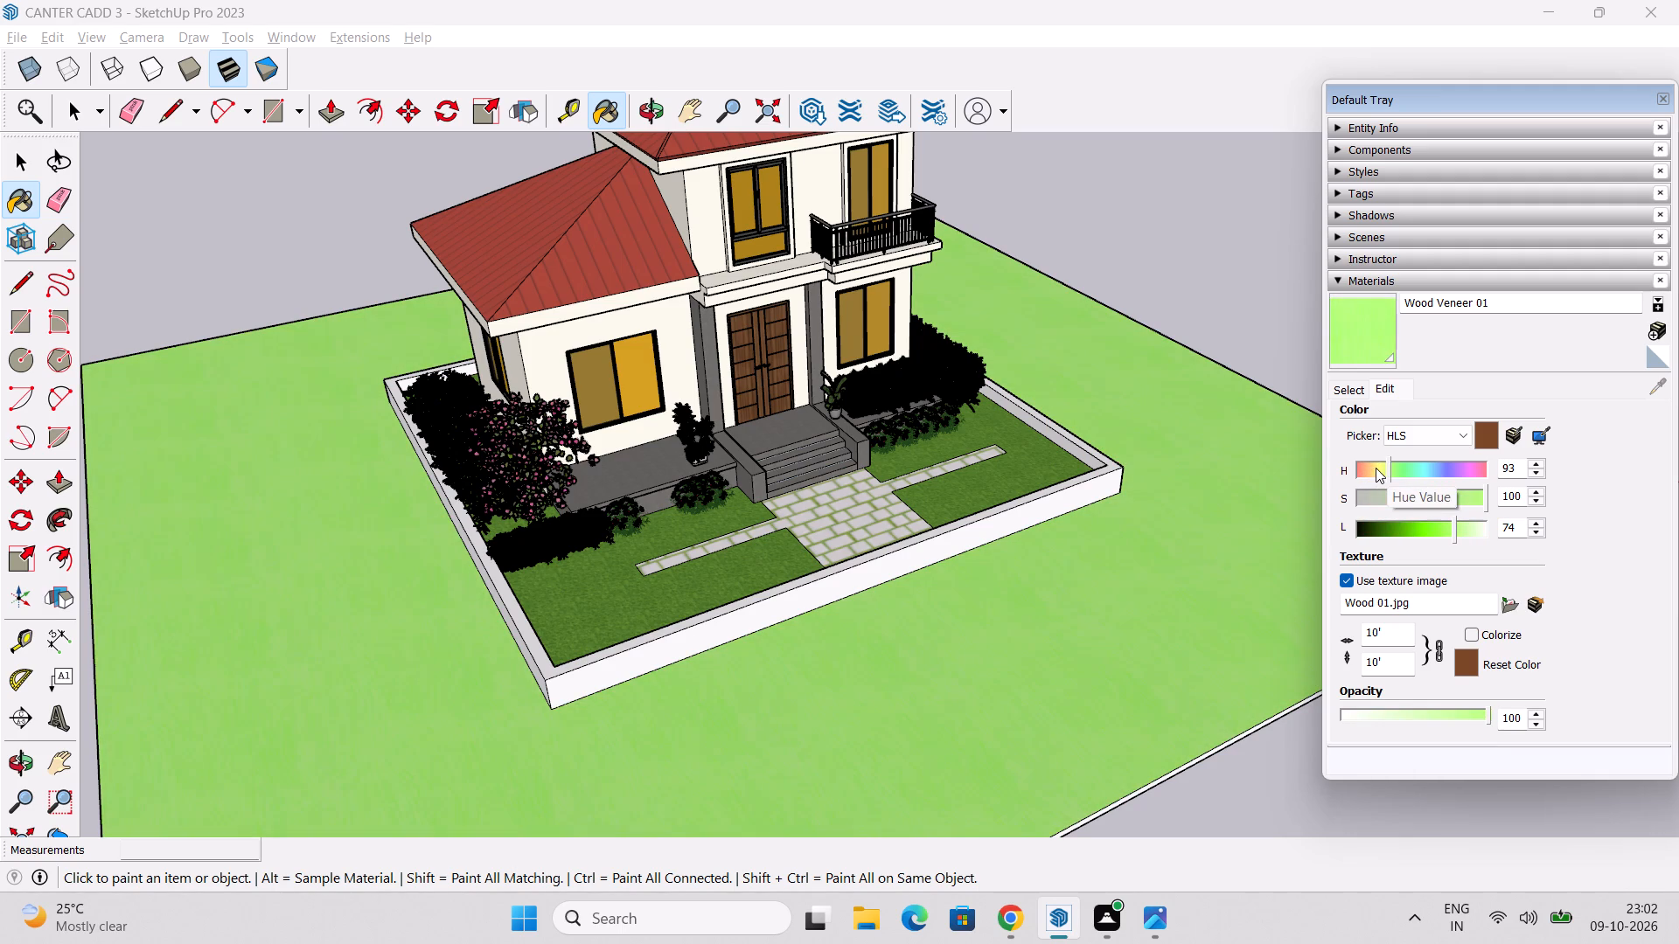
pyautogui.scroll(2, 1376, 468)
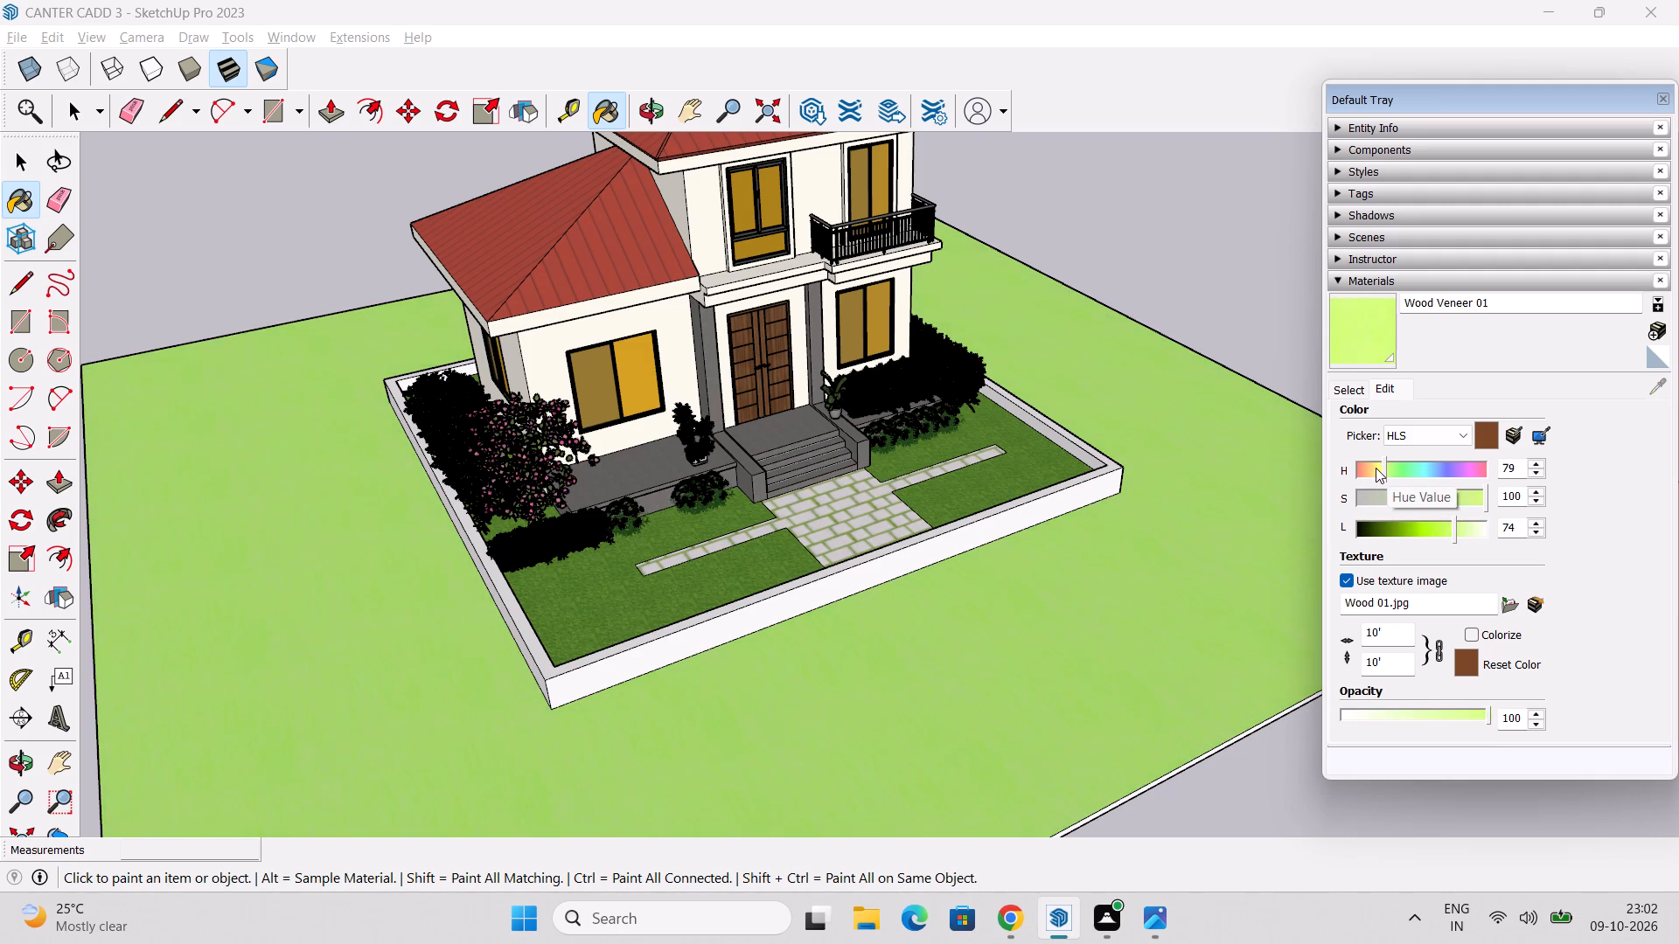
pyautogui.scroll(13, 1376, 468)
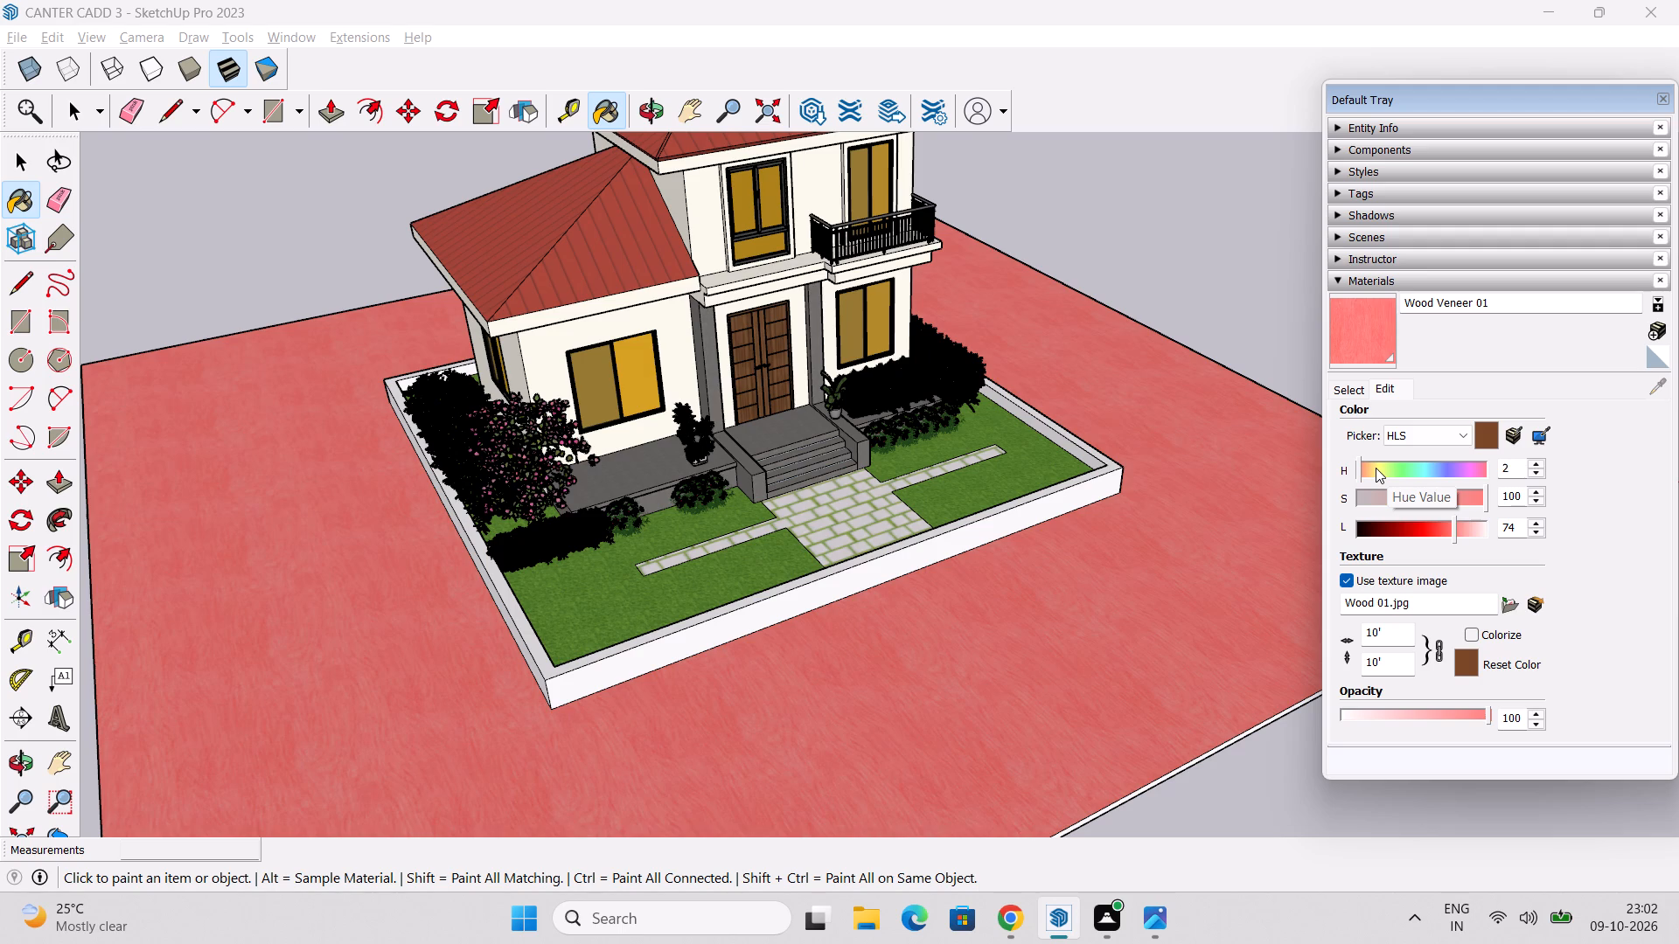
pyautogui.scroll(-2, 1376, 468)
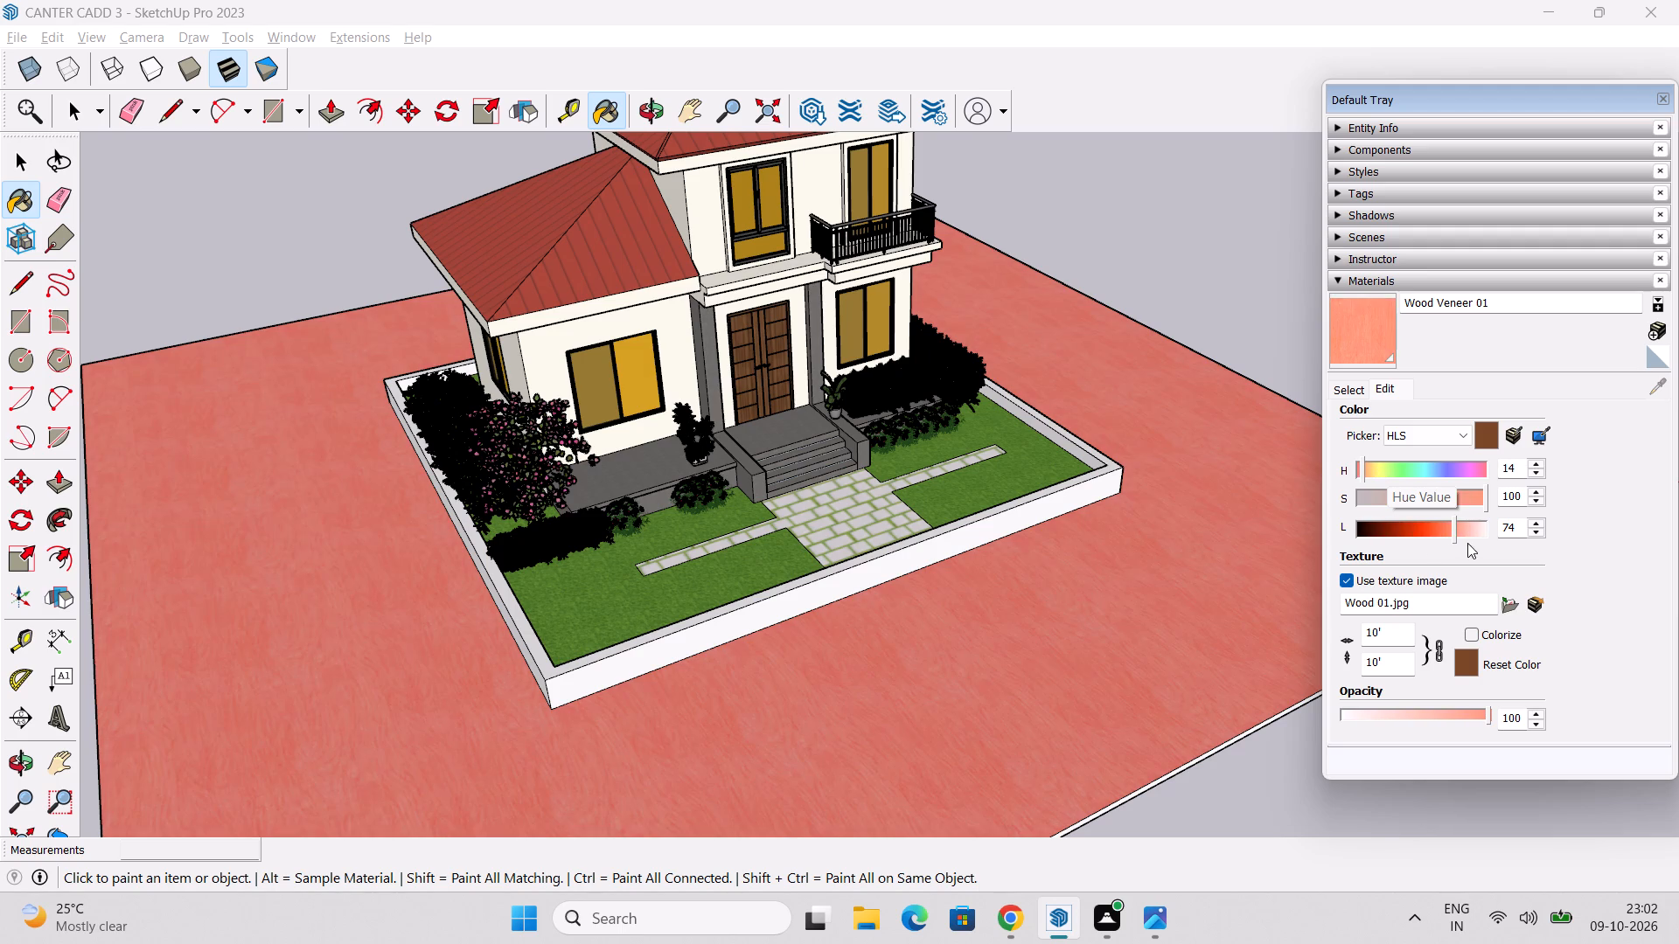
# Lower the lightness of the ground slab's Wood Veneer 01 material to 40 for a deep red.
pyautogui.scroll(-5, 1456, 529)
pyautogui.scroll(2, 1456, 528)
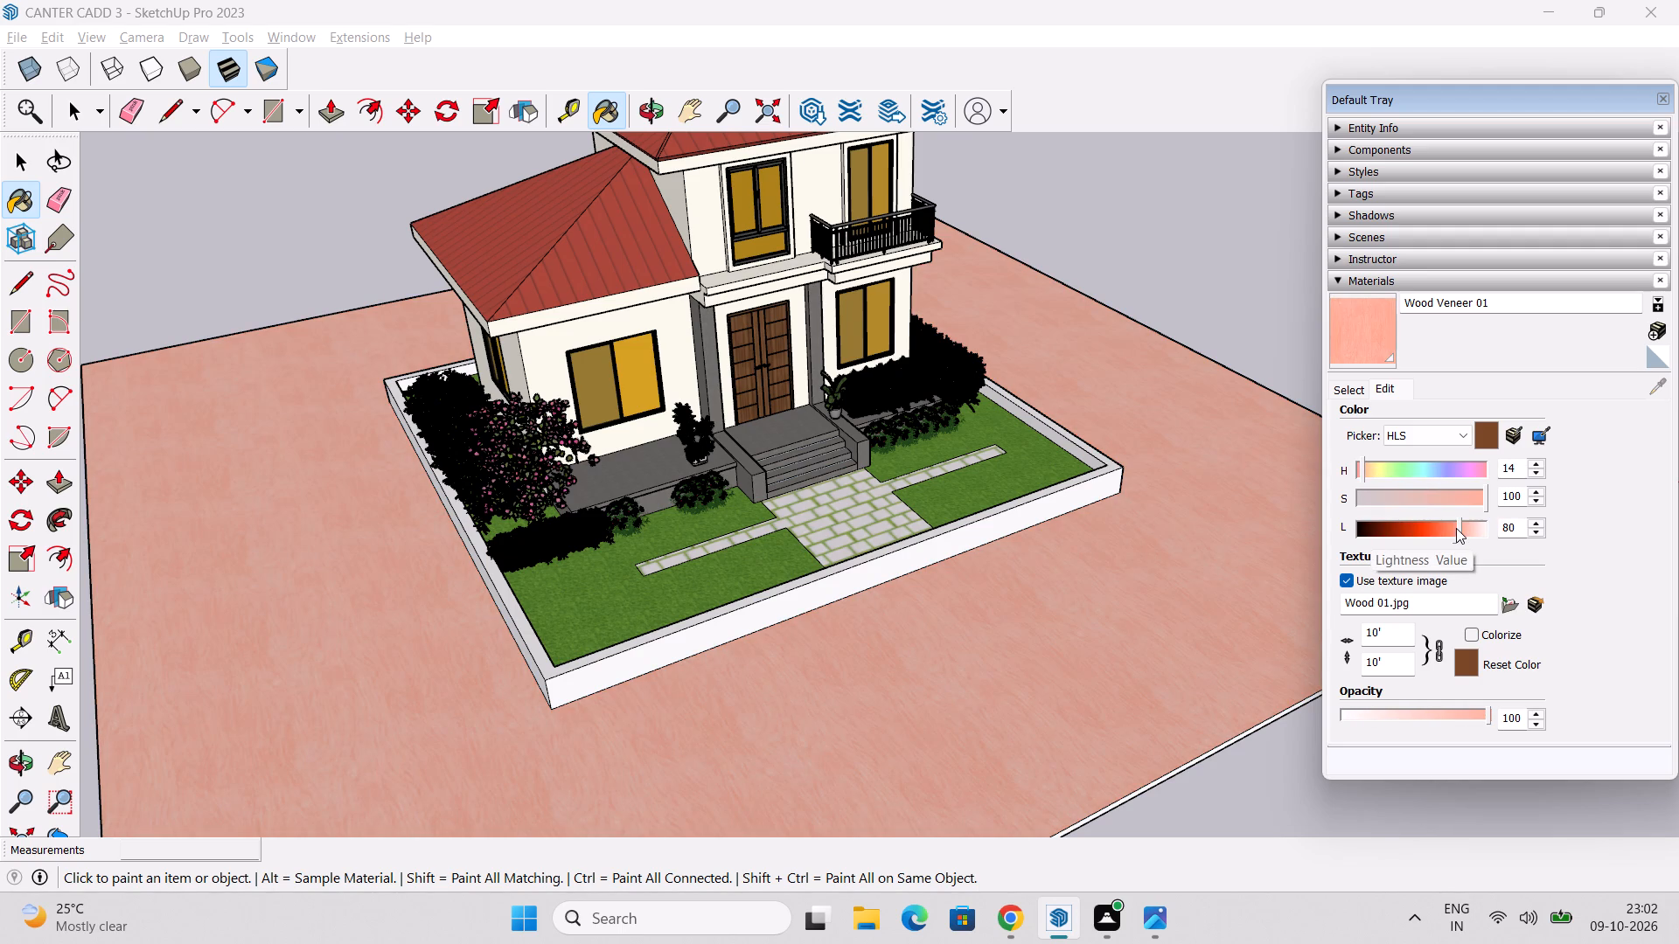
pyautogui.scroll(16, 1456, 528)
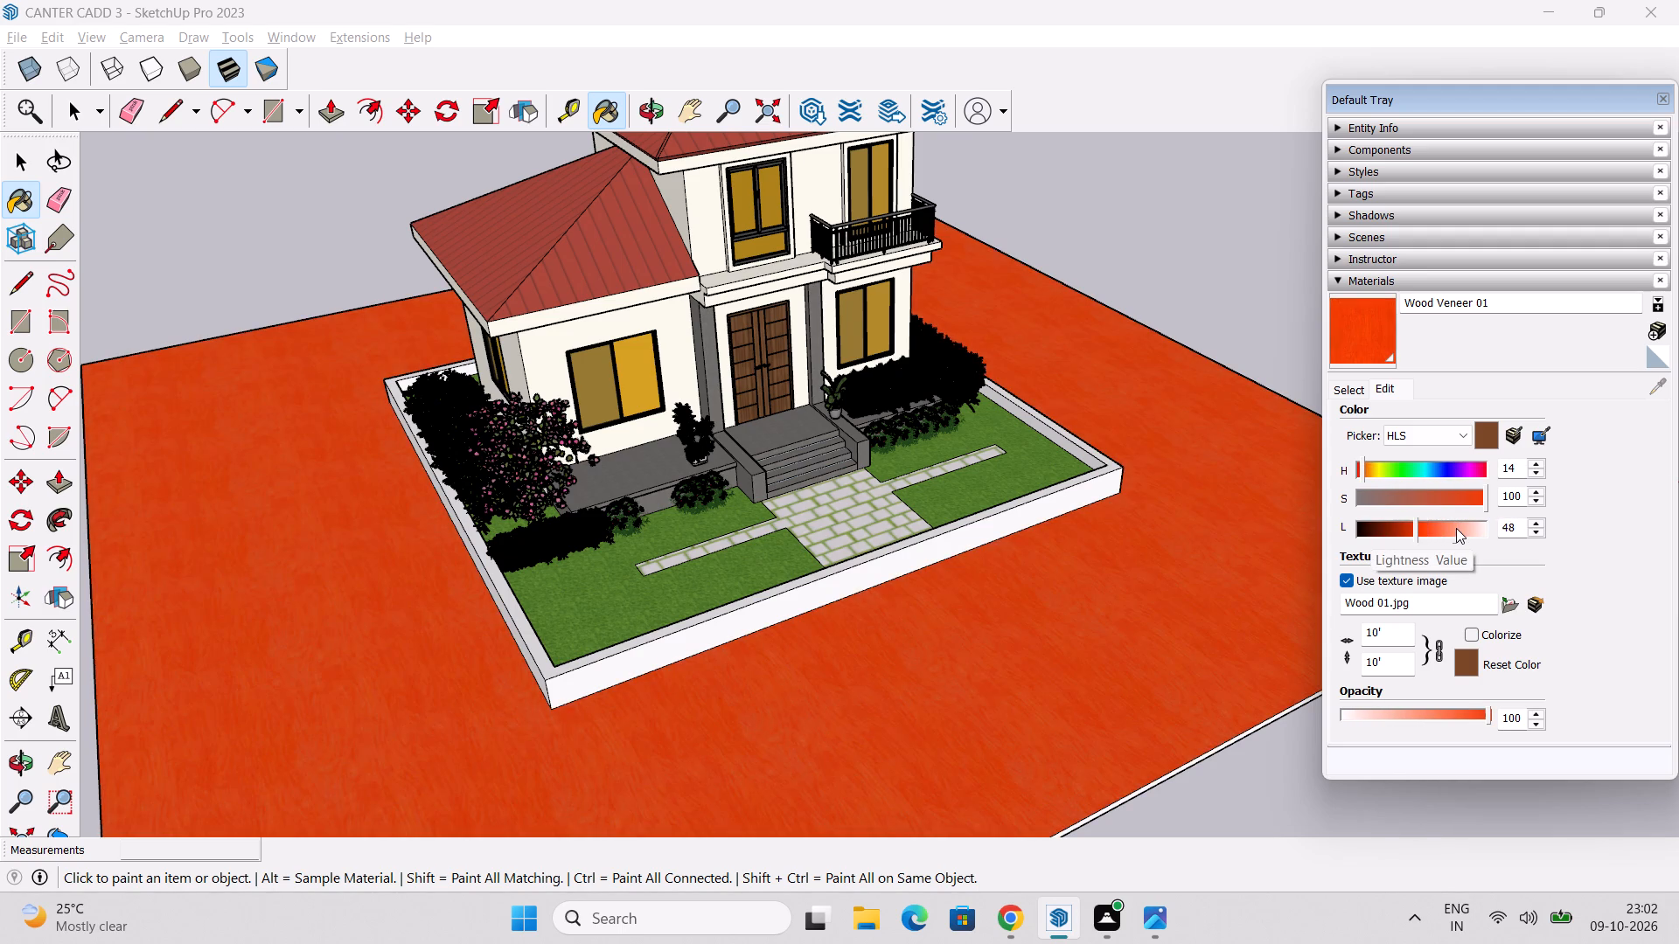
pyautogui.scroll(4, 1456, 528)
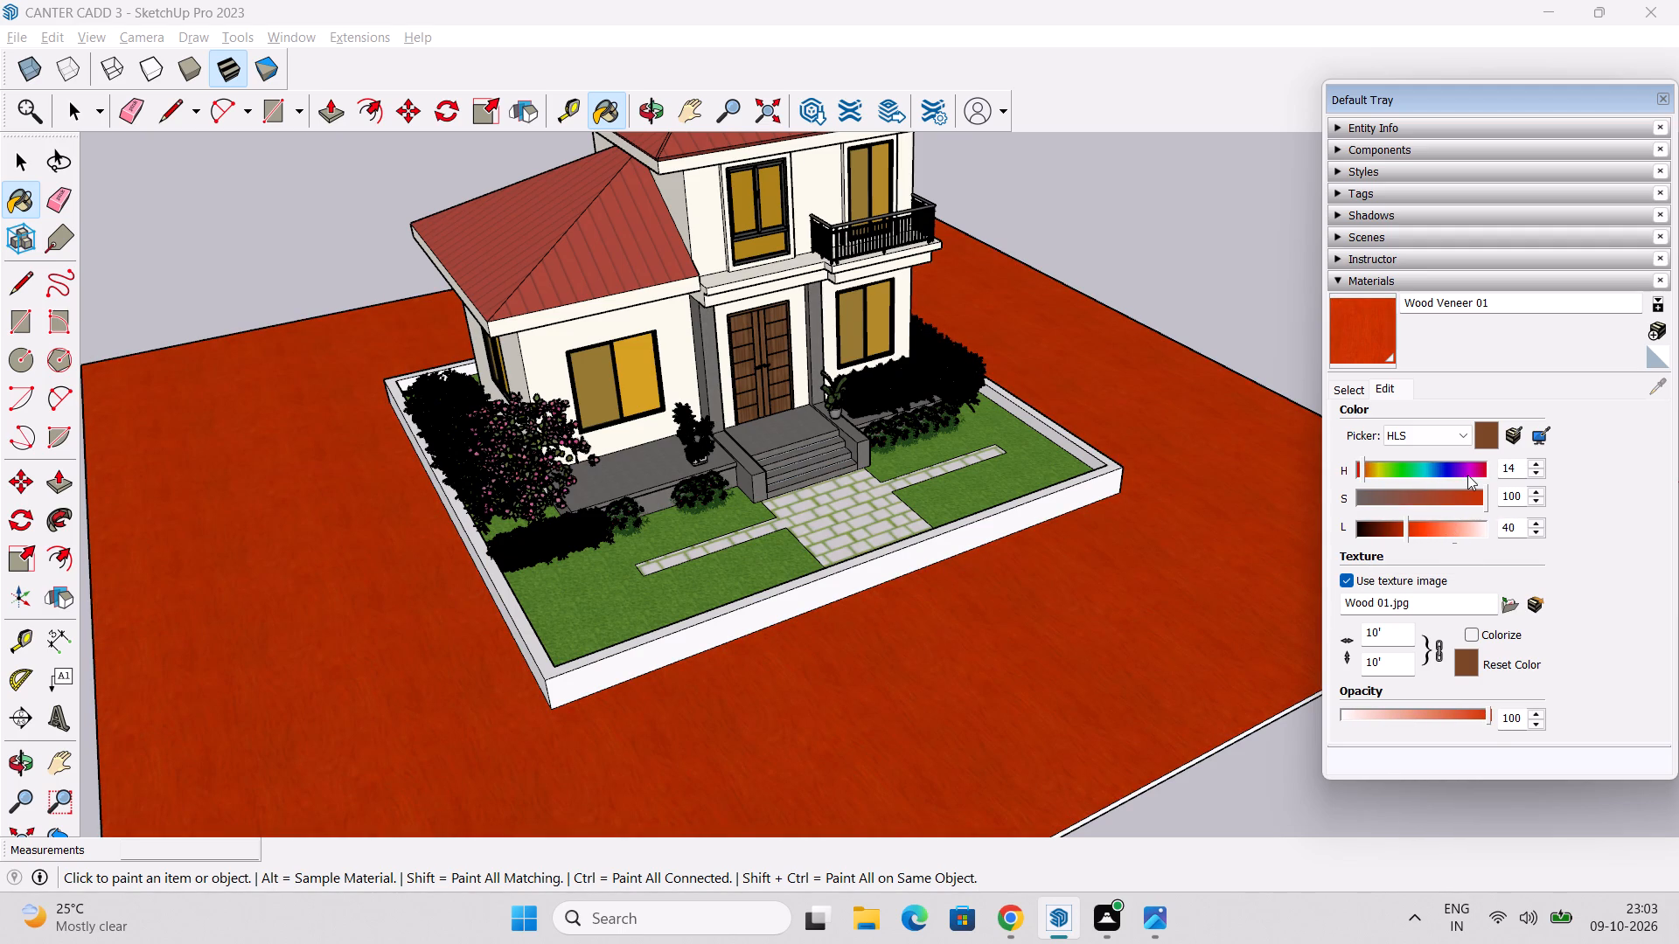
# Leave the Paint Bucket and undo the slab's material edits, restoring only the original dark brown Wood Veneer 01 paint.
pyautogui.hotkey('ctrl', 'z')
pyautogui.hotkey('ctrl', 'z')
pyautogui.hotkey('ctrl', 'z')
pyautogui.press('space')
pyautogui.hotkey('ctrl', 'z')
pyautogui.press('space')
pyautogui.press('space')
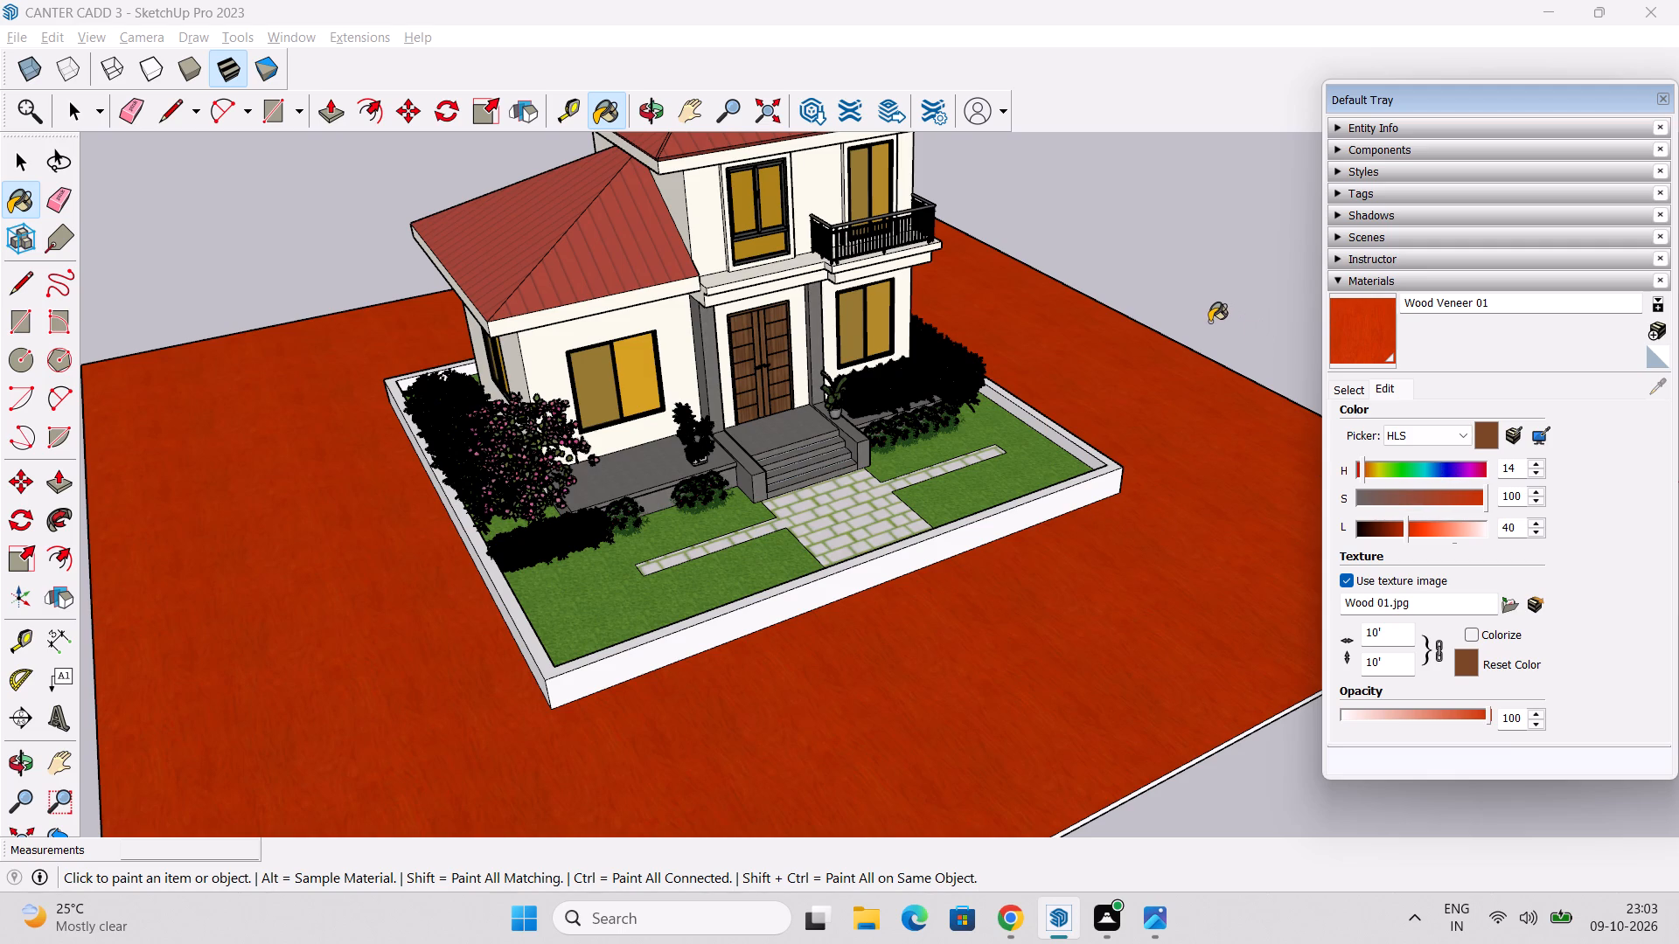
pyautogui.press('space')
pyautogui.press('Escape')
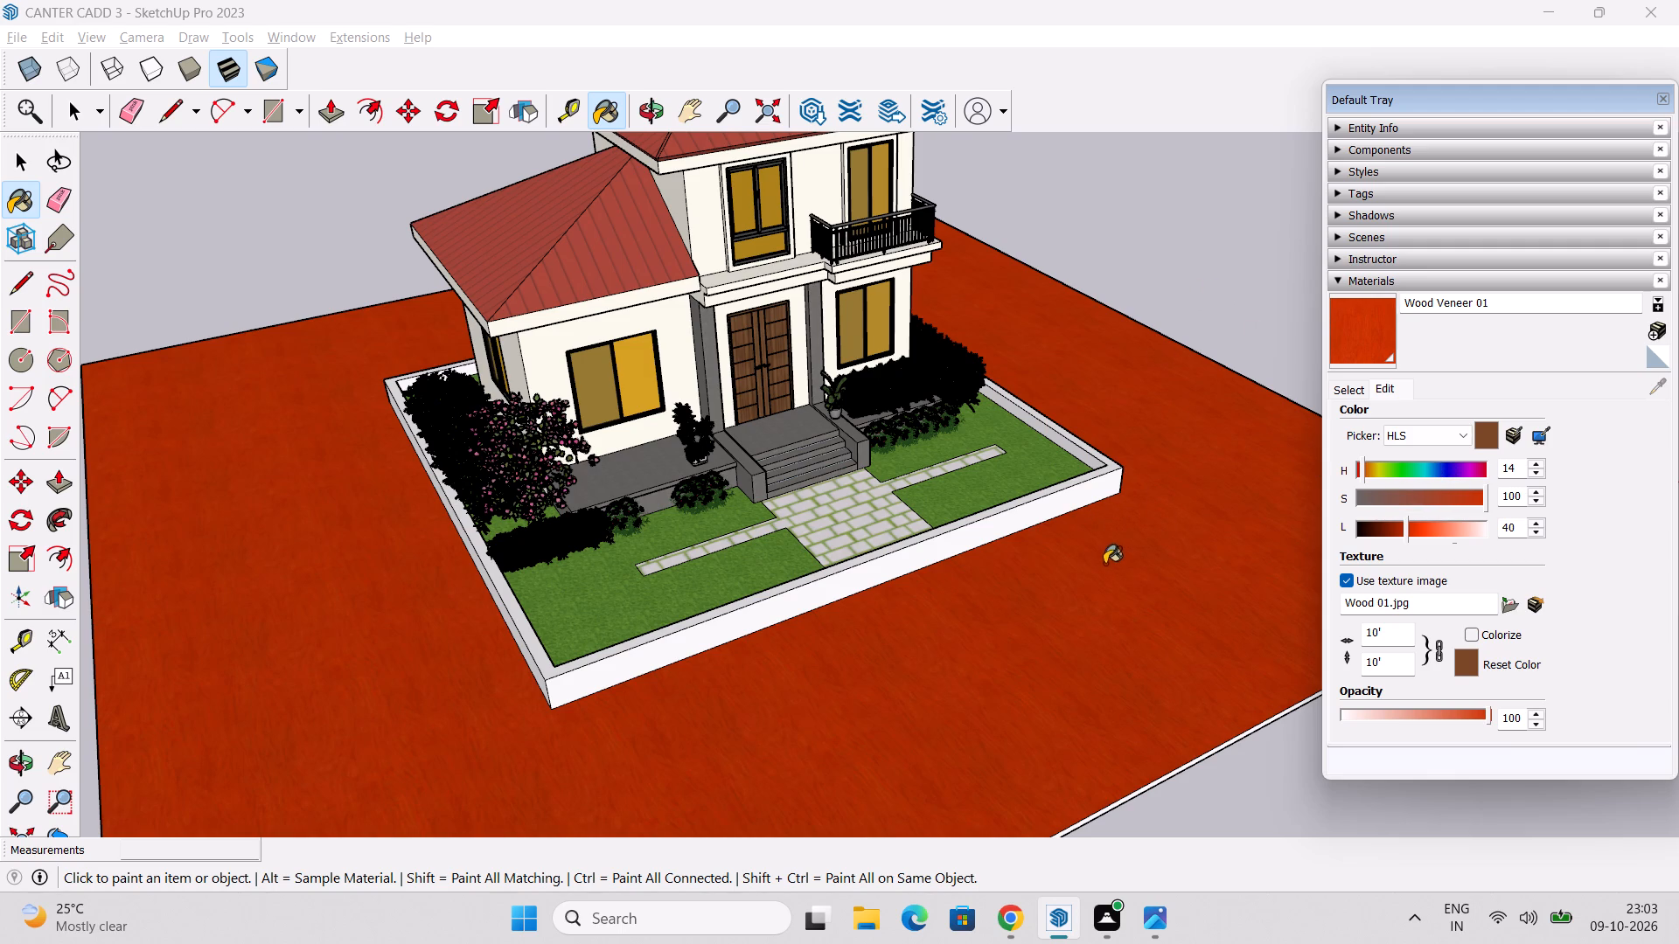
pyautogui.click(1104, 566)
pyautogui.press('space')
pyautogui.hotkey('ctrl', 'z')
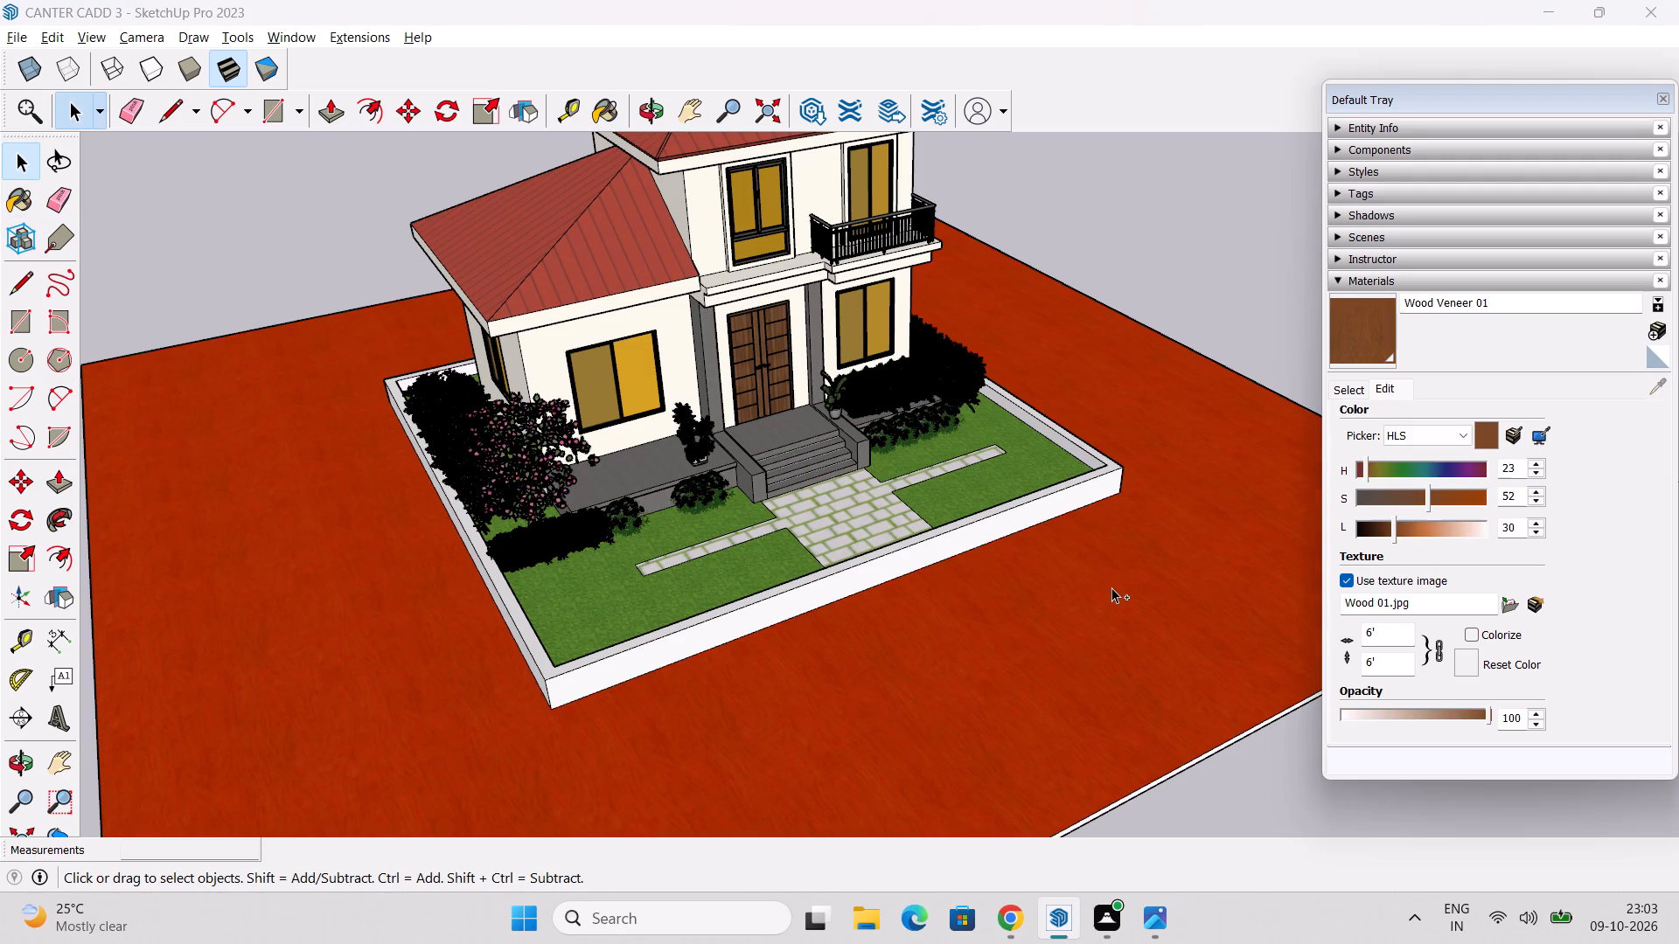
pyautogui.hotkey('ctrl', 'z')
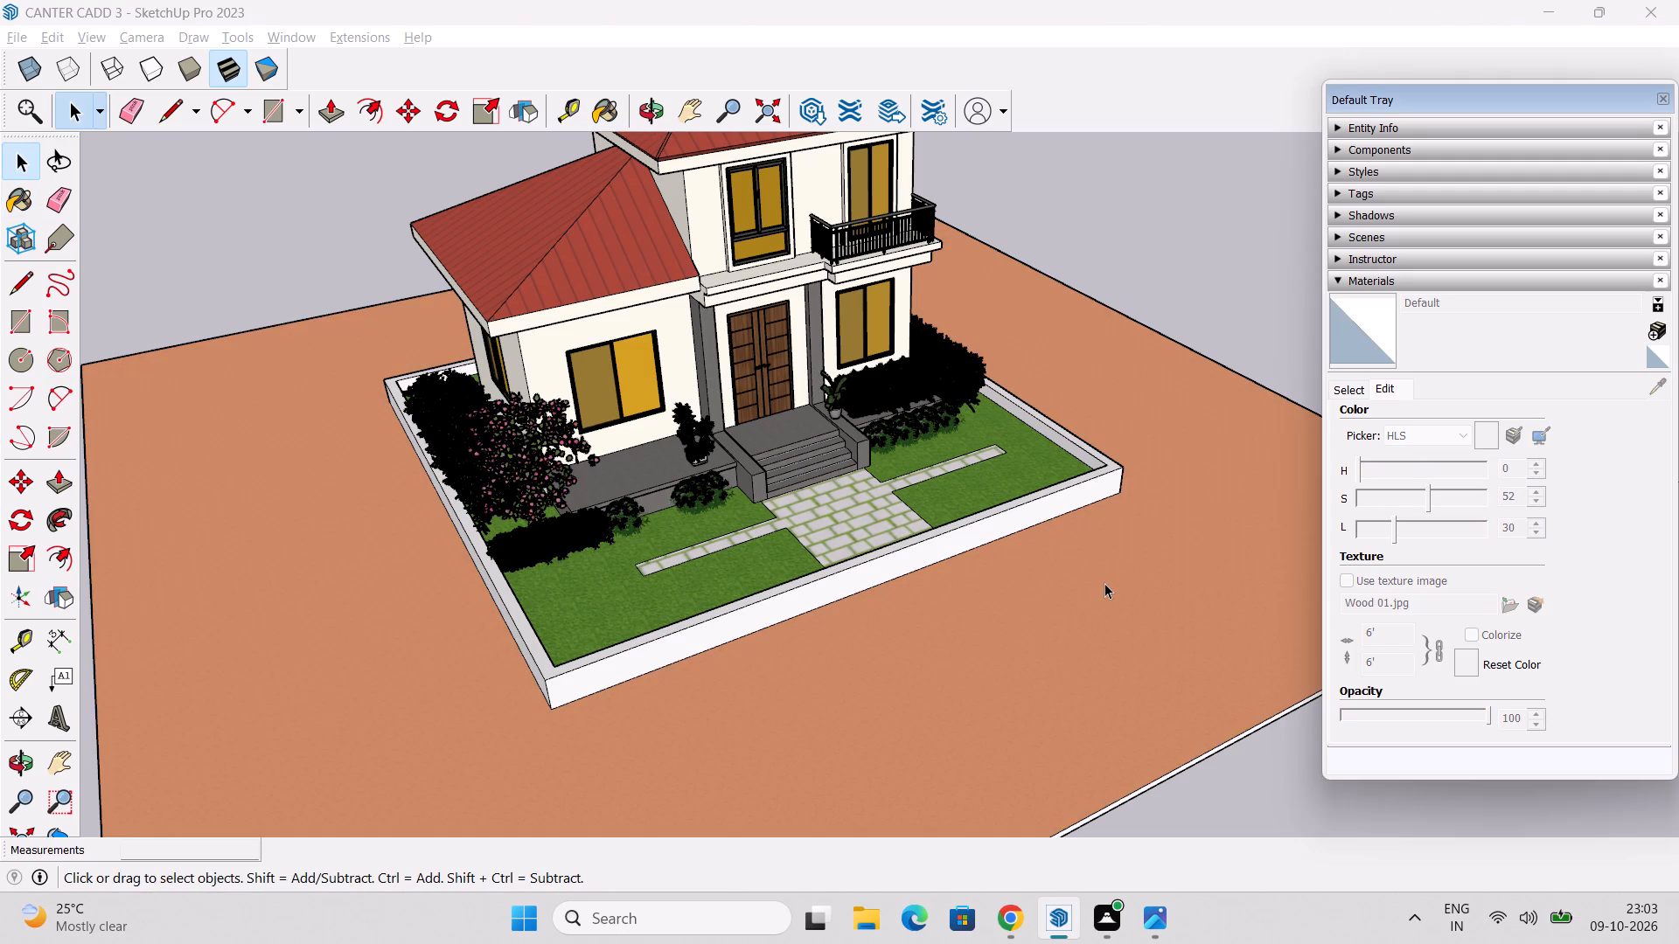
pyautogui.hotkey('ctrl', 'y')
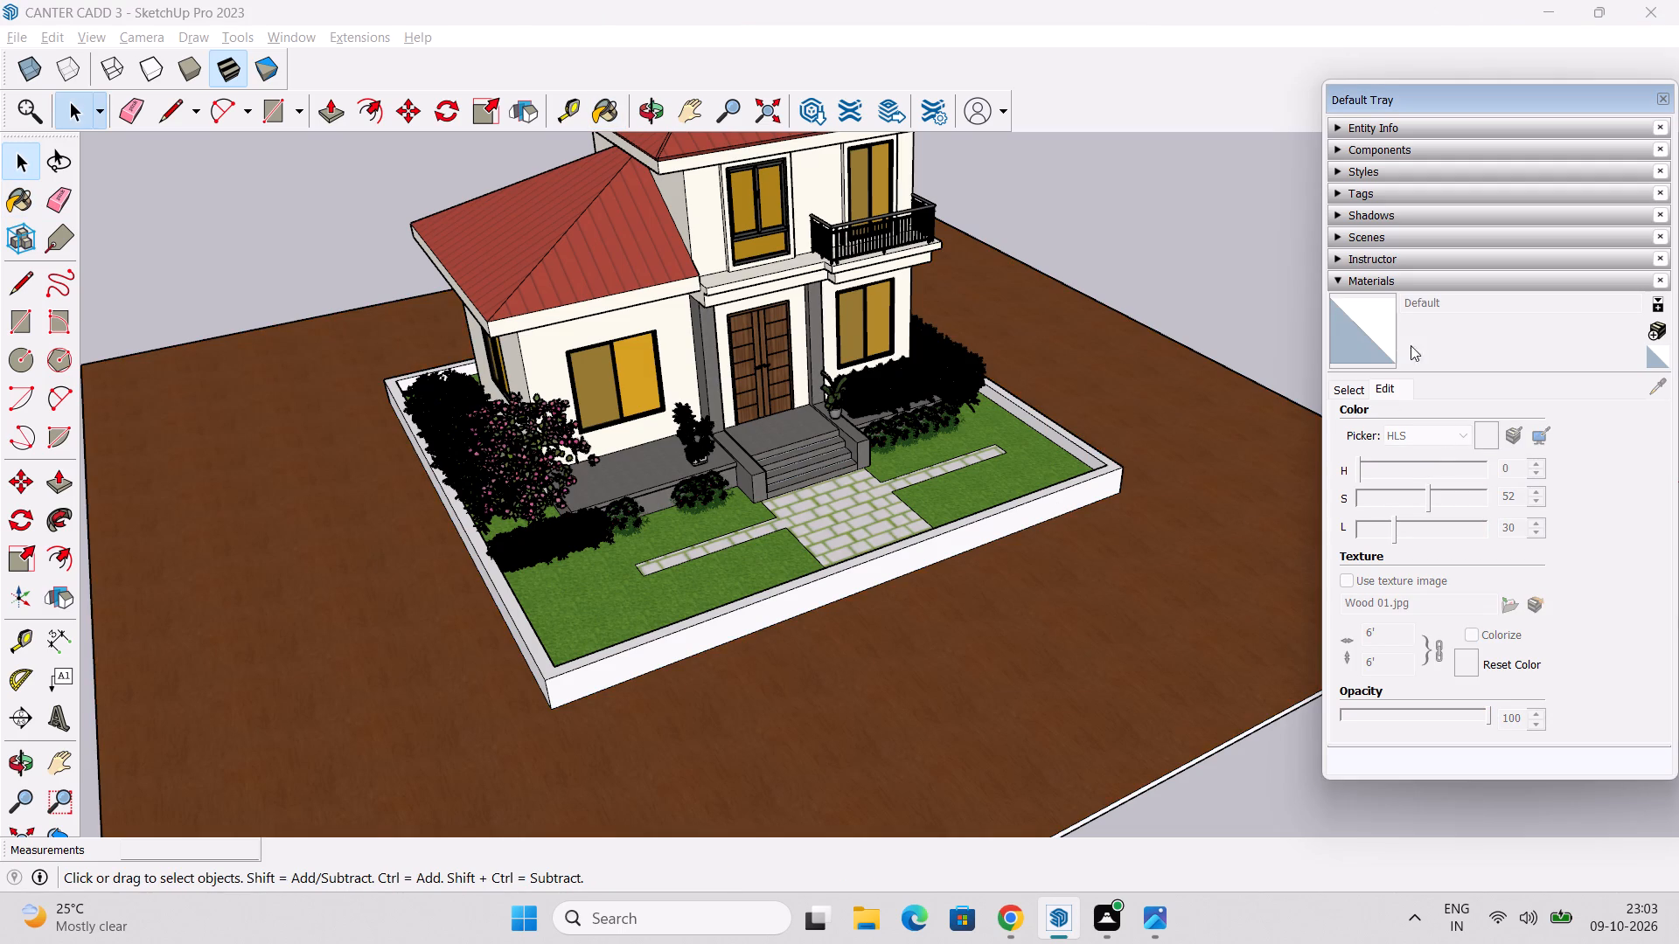
# Repaint the top of the ground slab with Wood Veneer 01 from the Wood collection.
pyautogui.click(1345, 385)
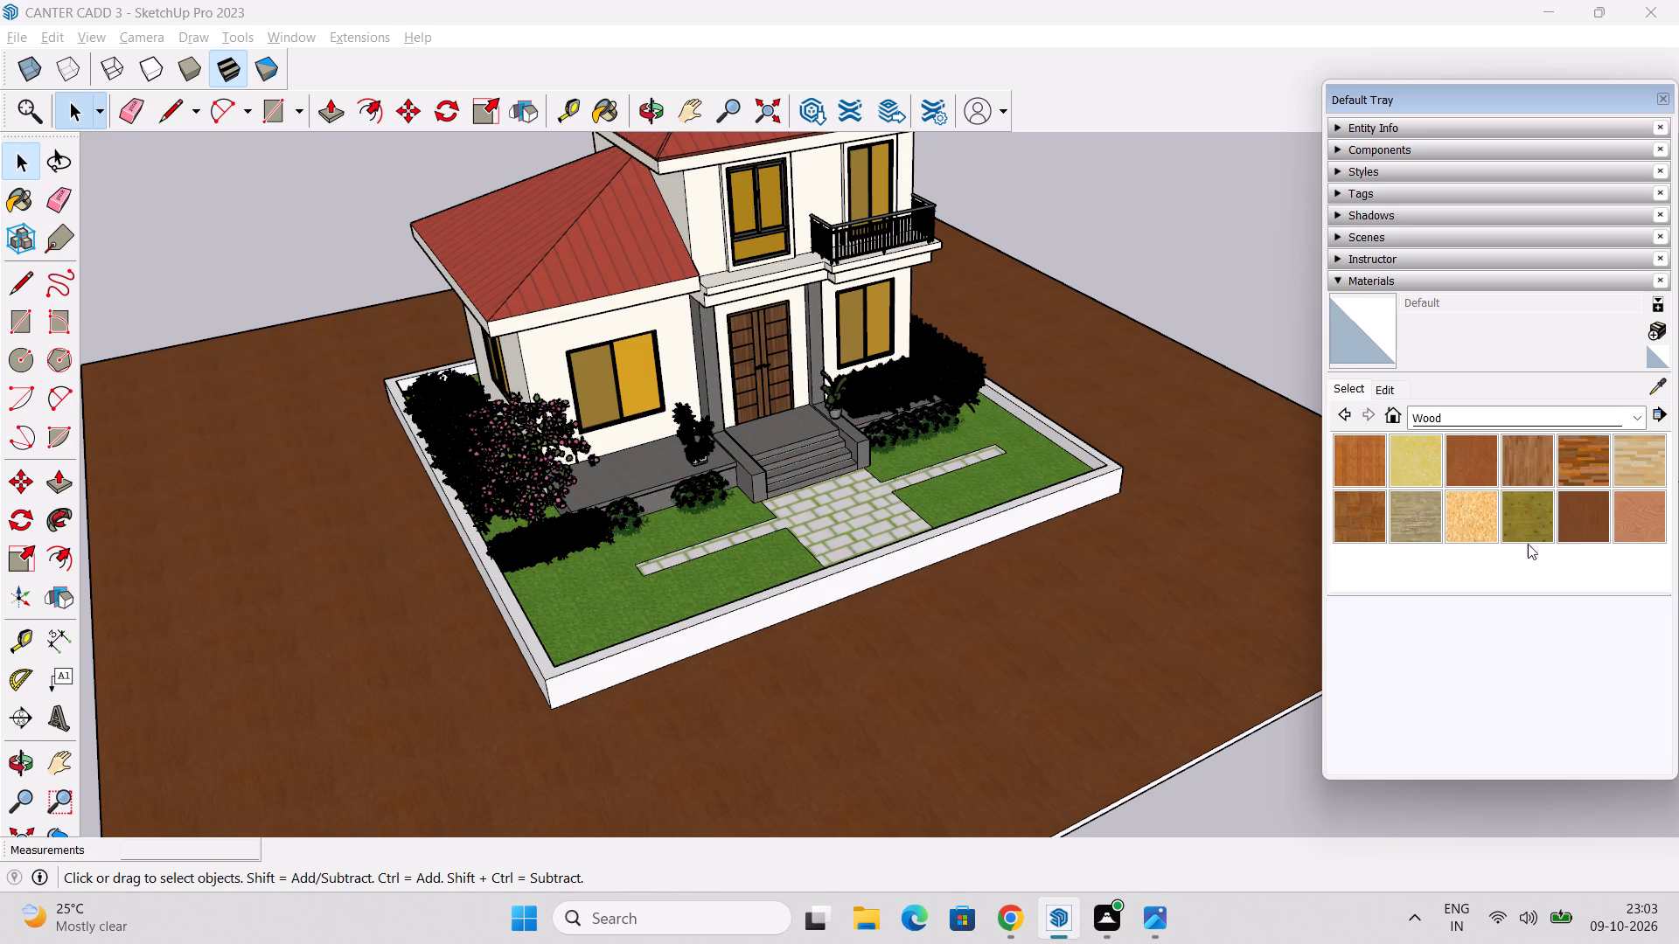
pyautogui.click(1588, 524)
pyautogui.click(1208, 601)
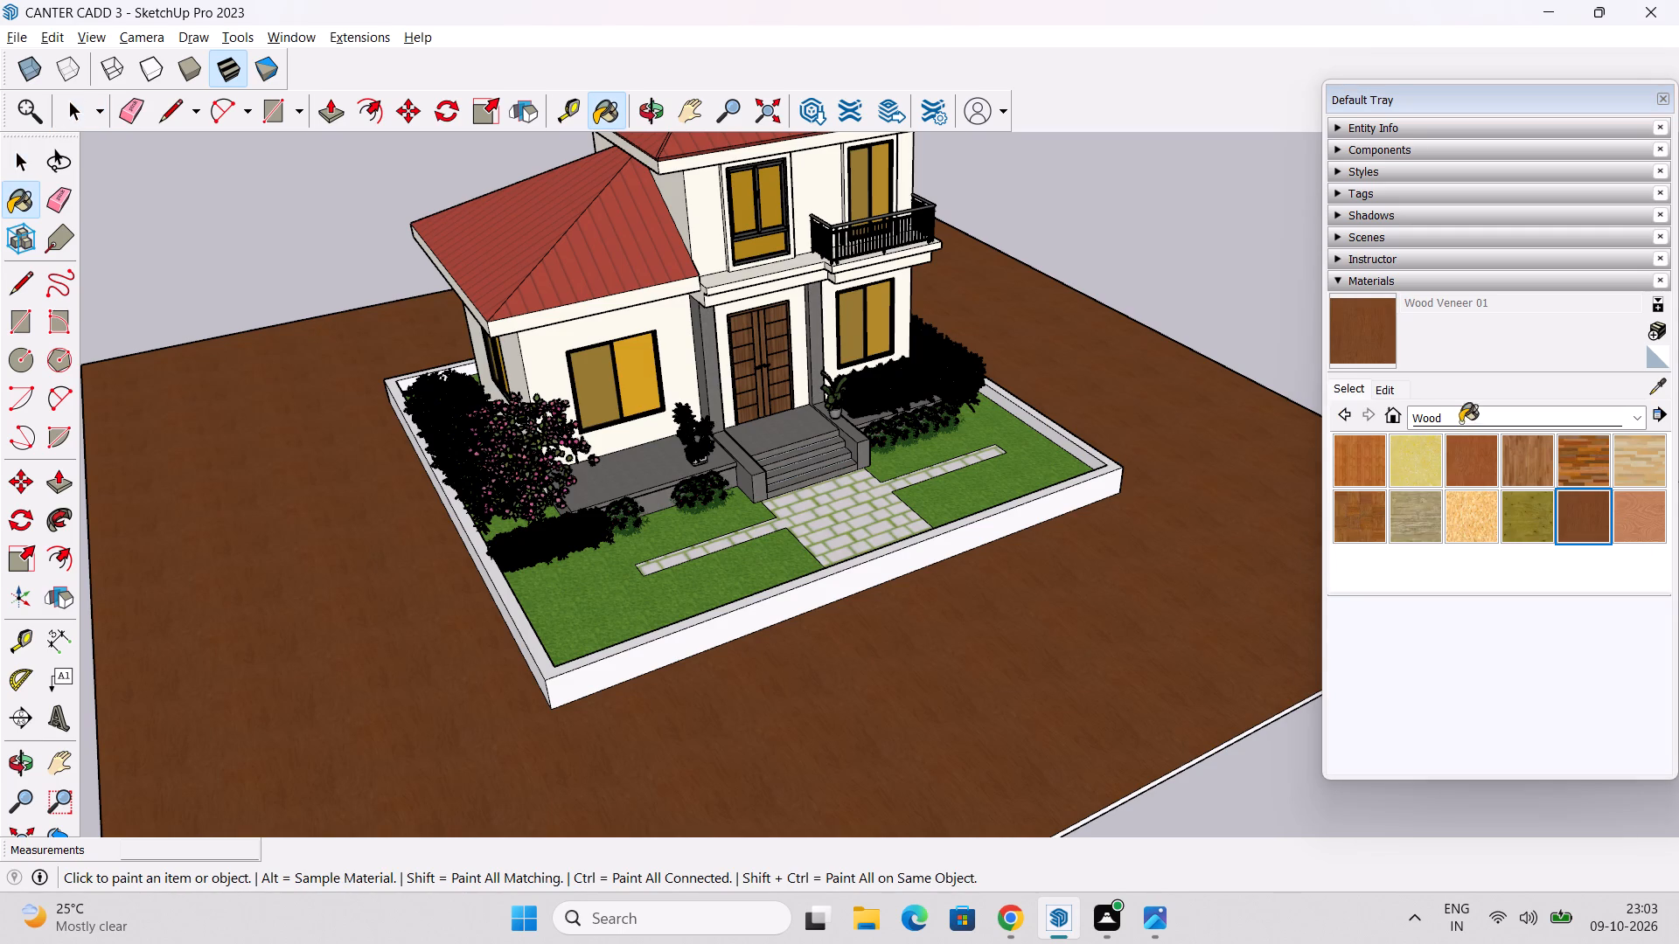
# Recolour the ground slab's Wood Veneer 01 material to an orange-brown with lightness 54 and saturation 64.
pyautogui.click(1390, 386)
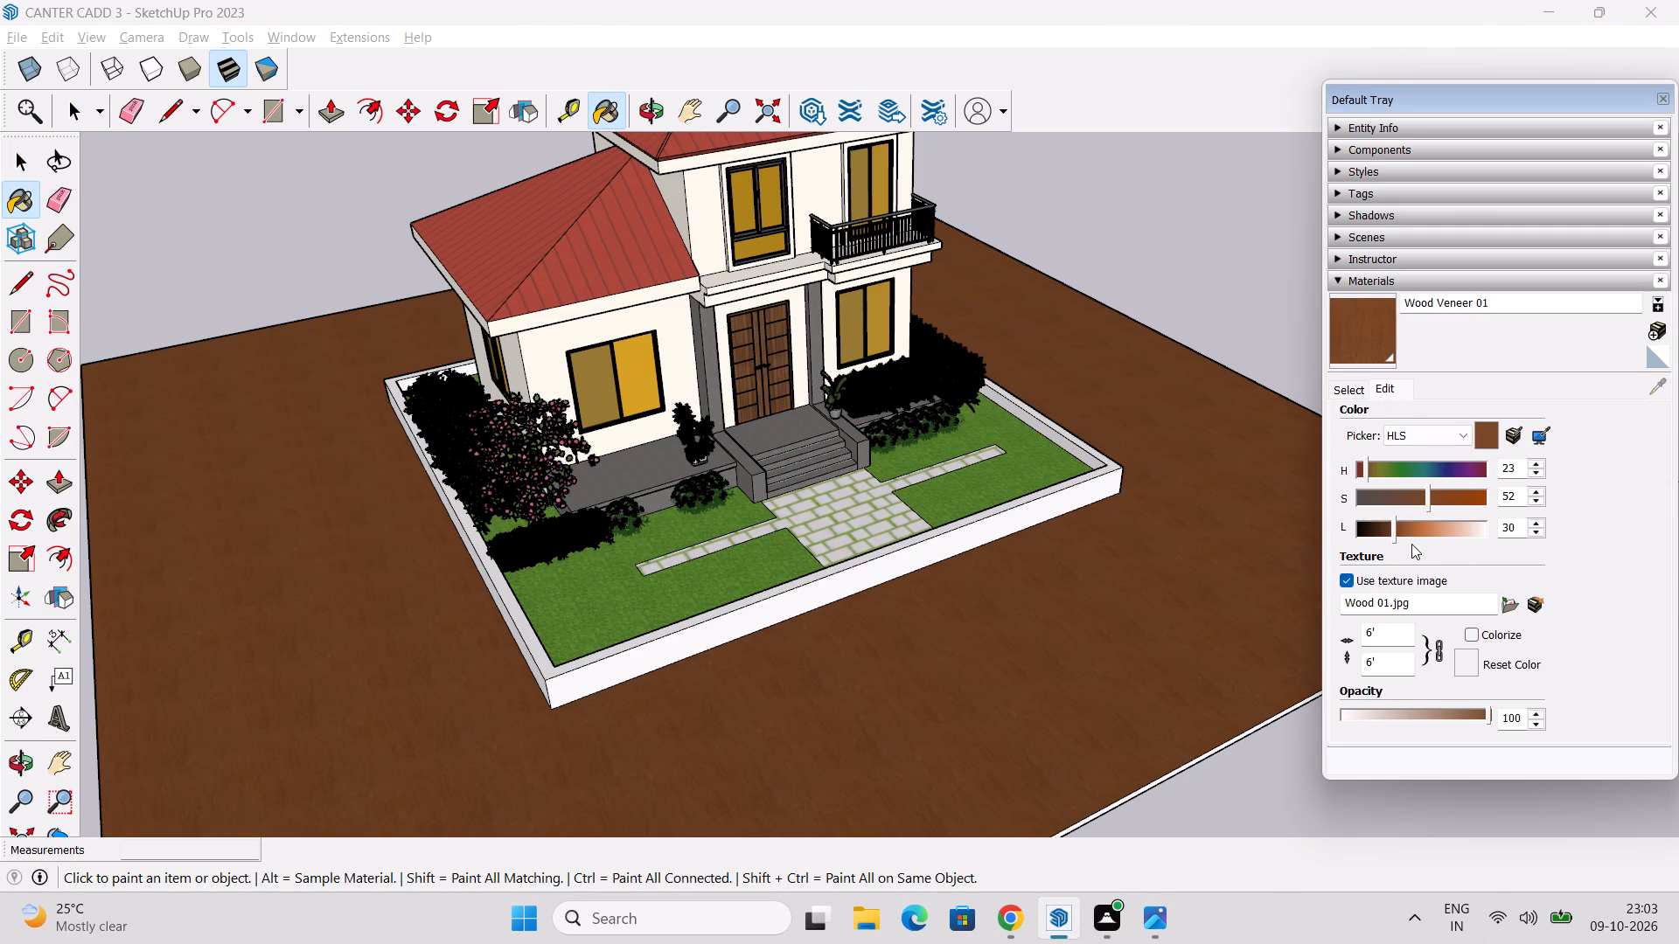
pyautogui.scroll(-1, 1402, 528)
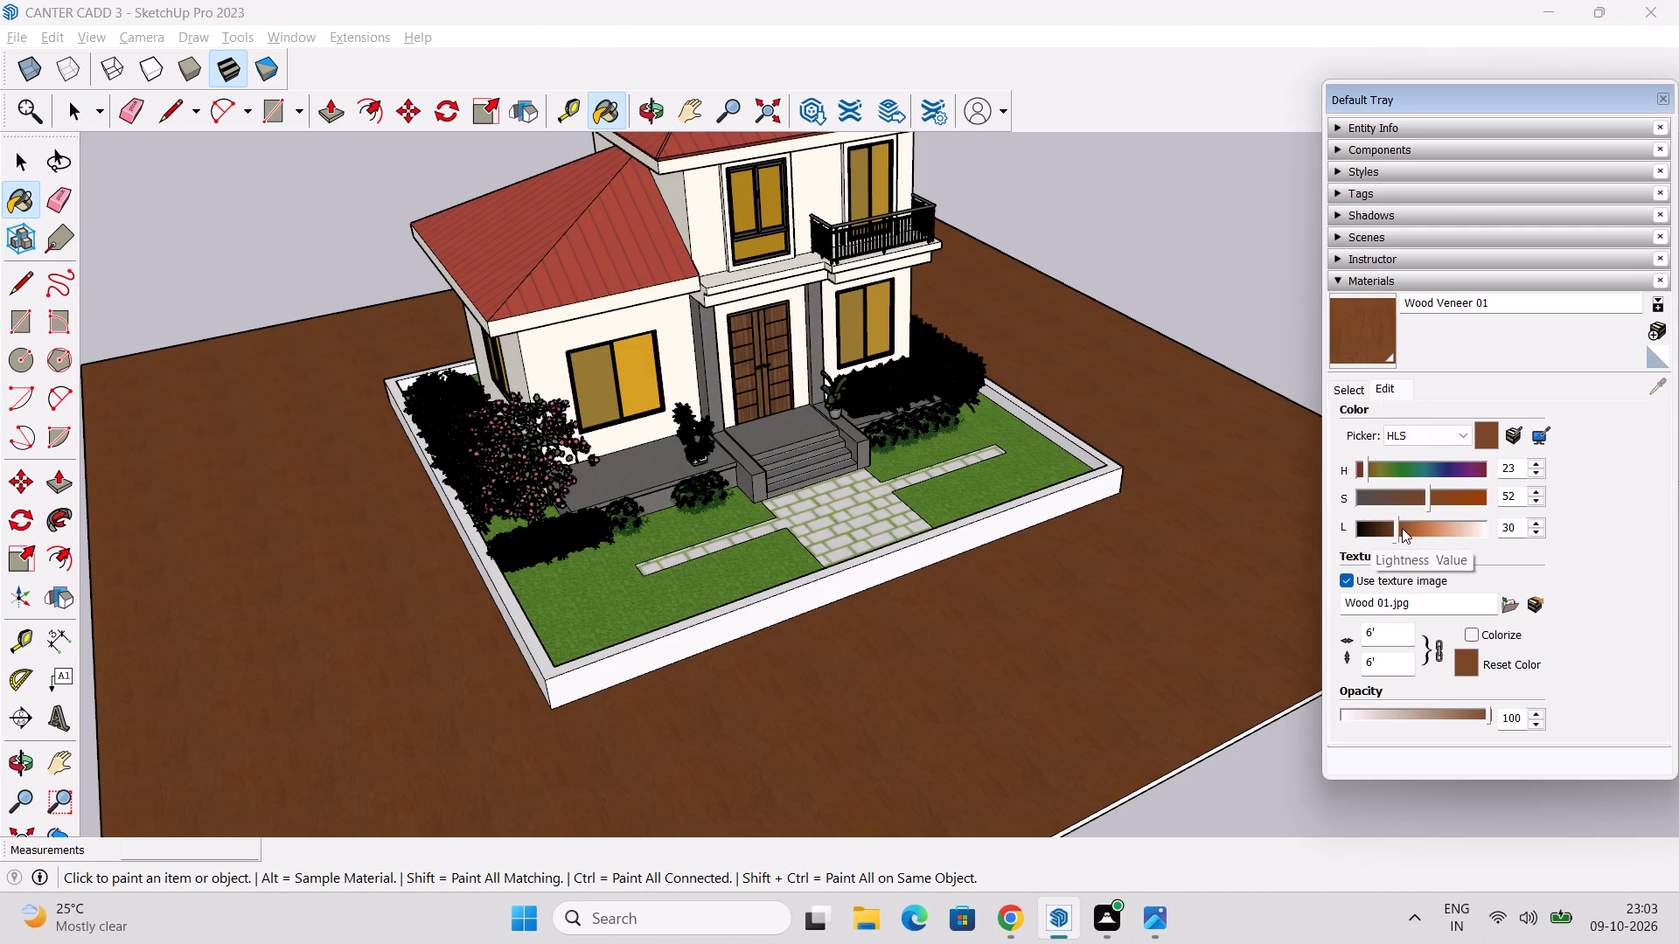
pyautogui.scroll(-11, 1402, 528)
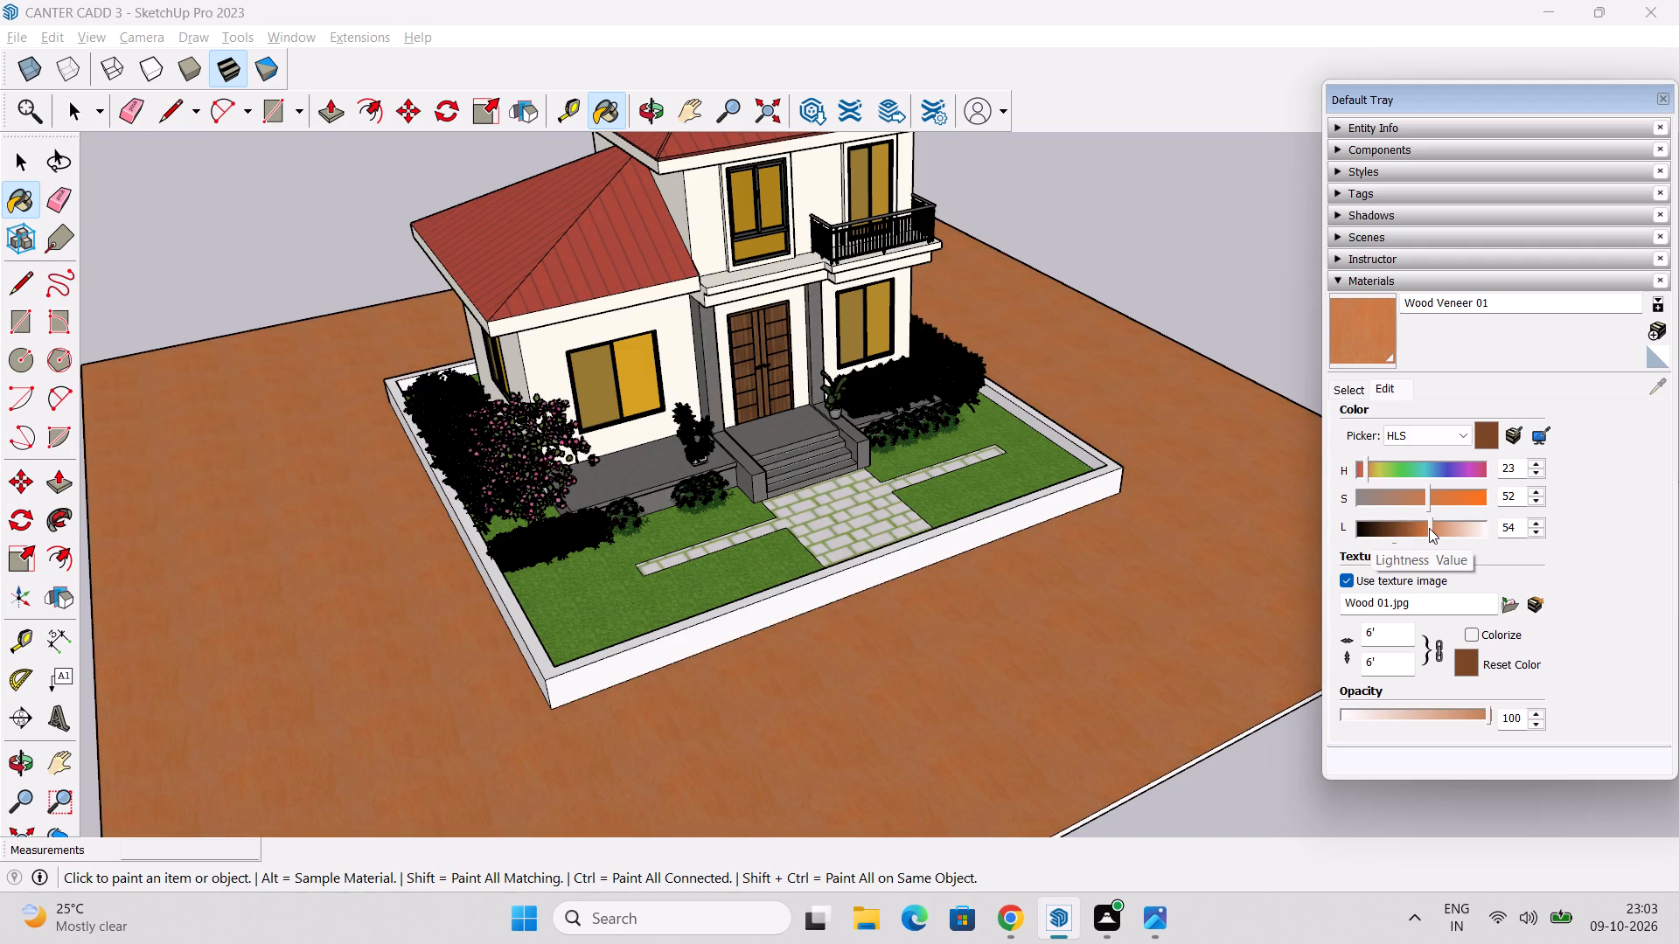
pyautogui.scroll(-6, 1430, 493)
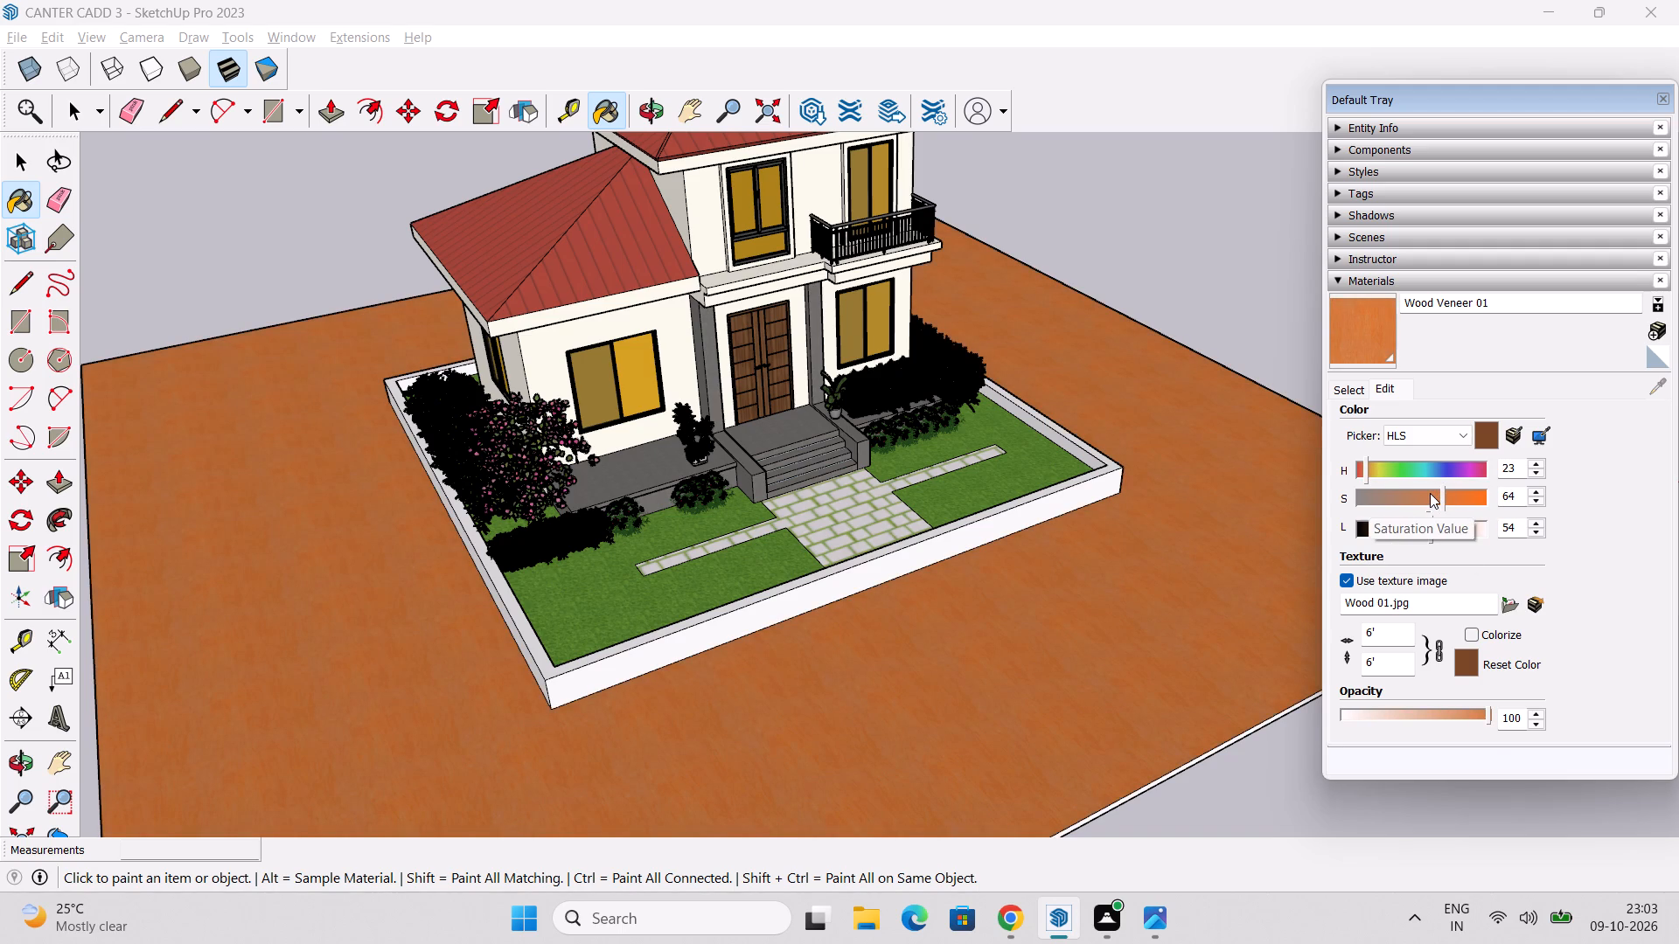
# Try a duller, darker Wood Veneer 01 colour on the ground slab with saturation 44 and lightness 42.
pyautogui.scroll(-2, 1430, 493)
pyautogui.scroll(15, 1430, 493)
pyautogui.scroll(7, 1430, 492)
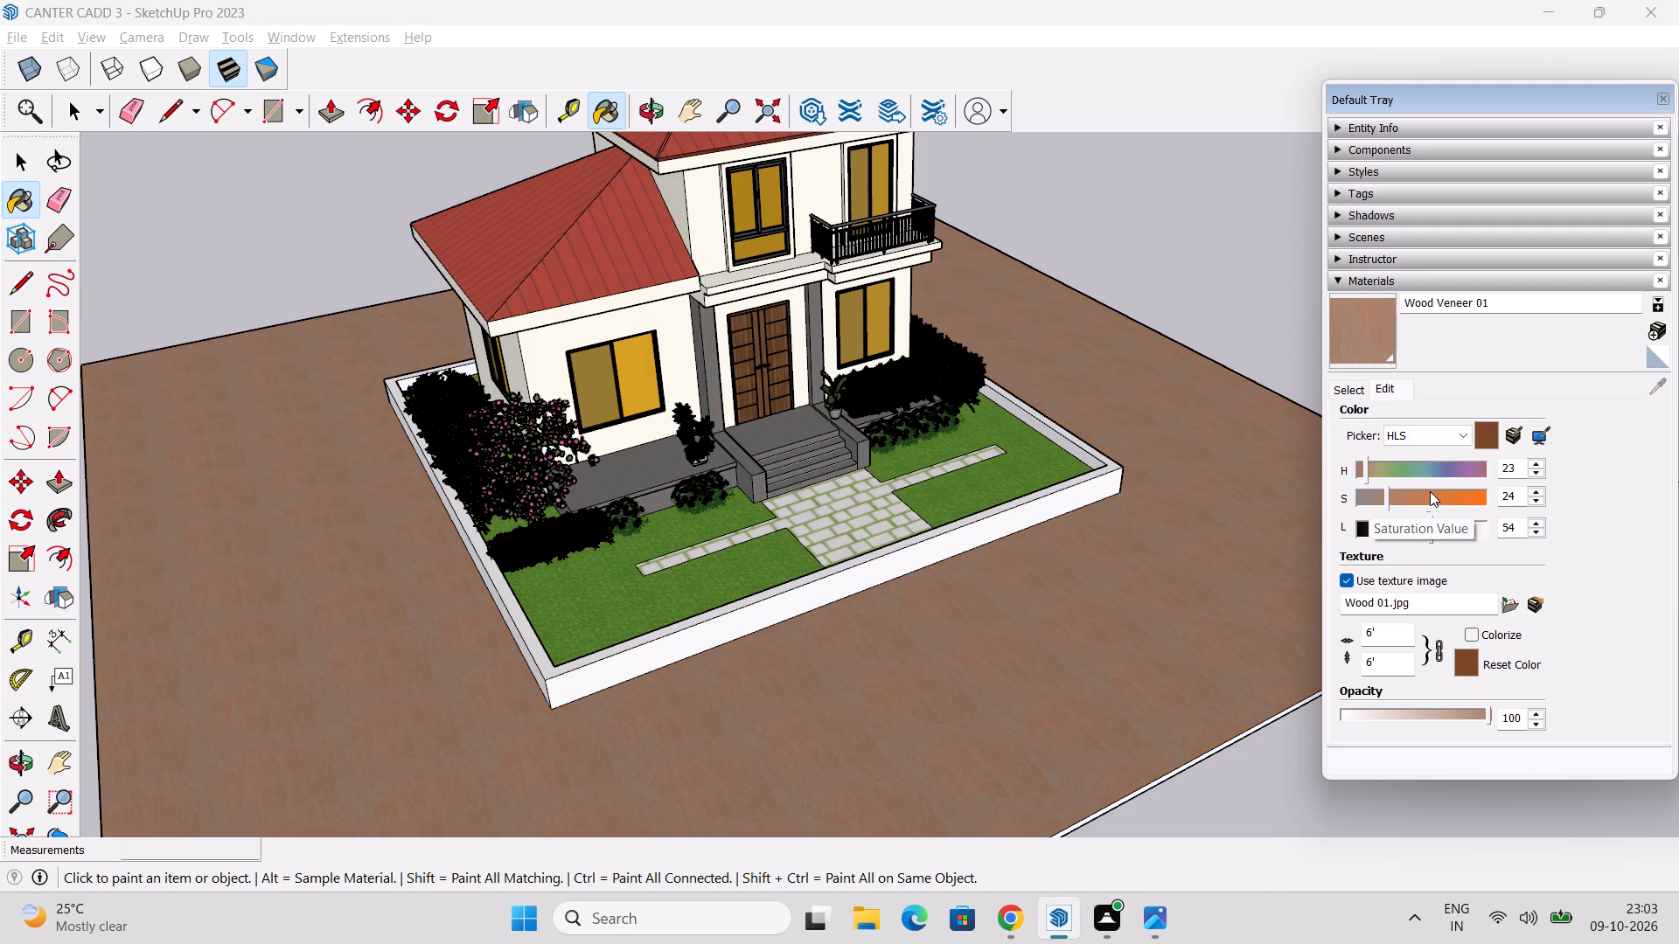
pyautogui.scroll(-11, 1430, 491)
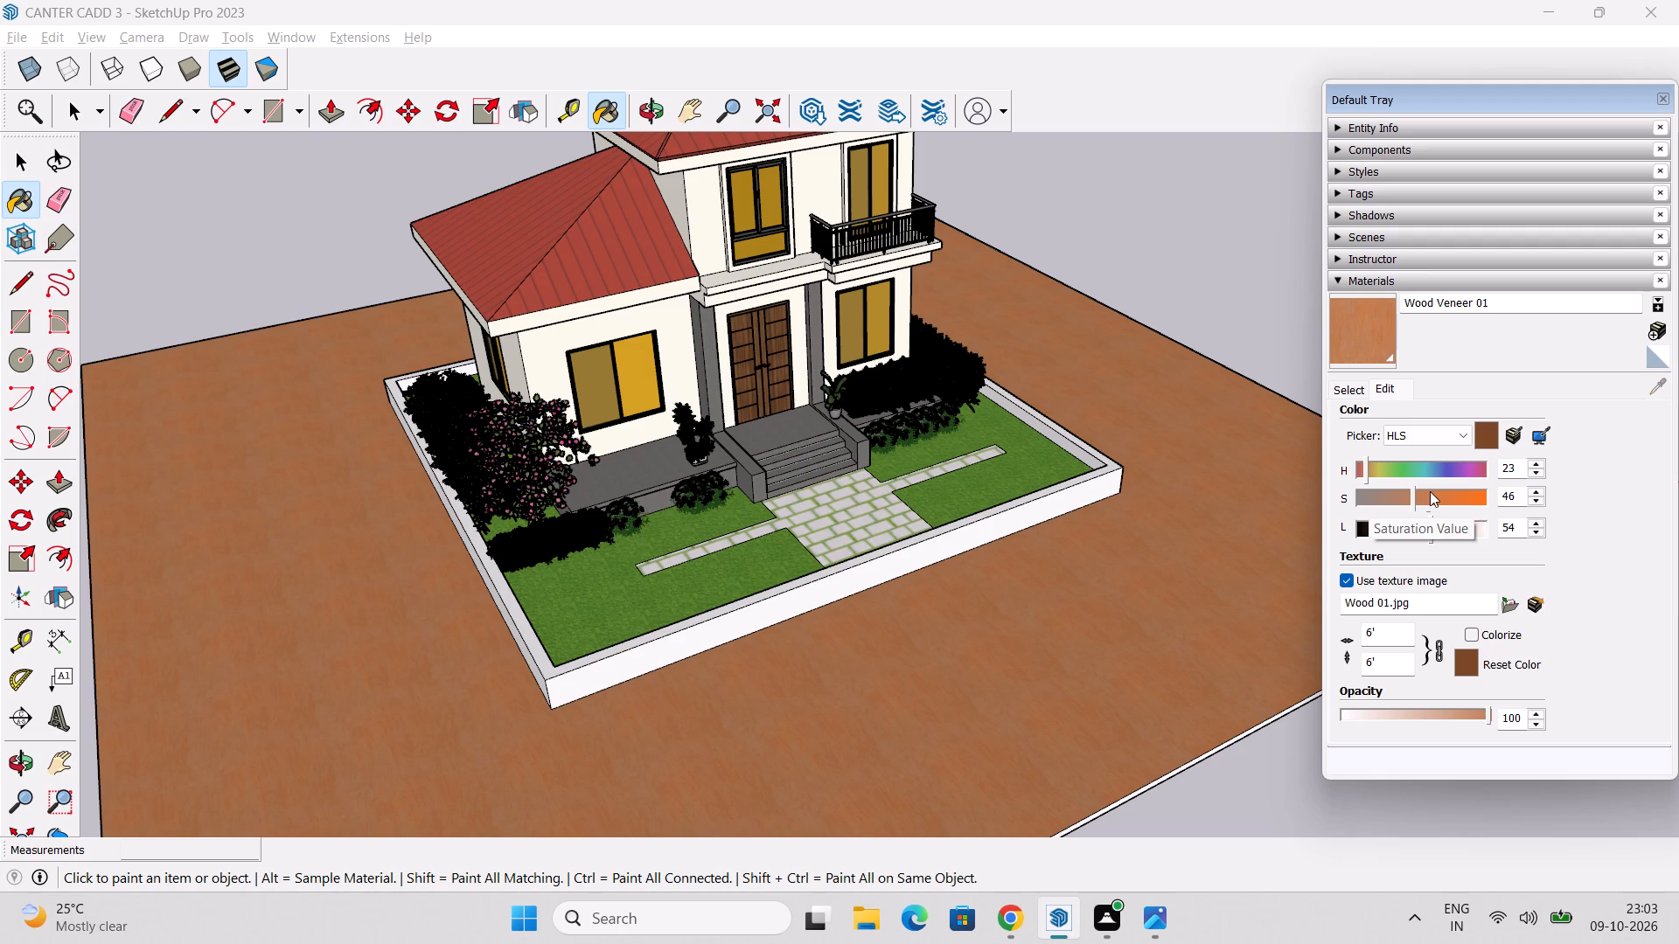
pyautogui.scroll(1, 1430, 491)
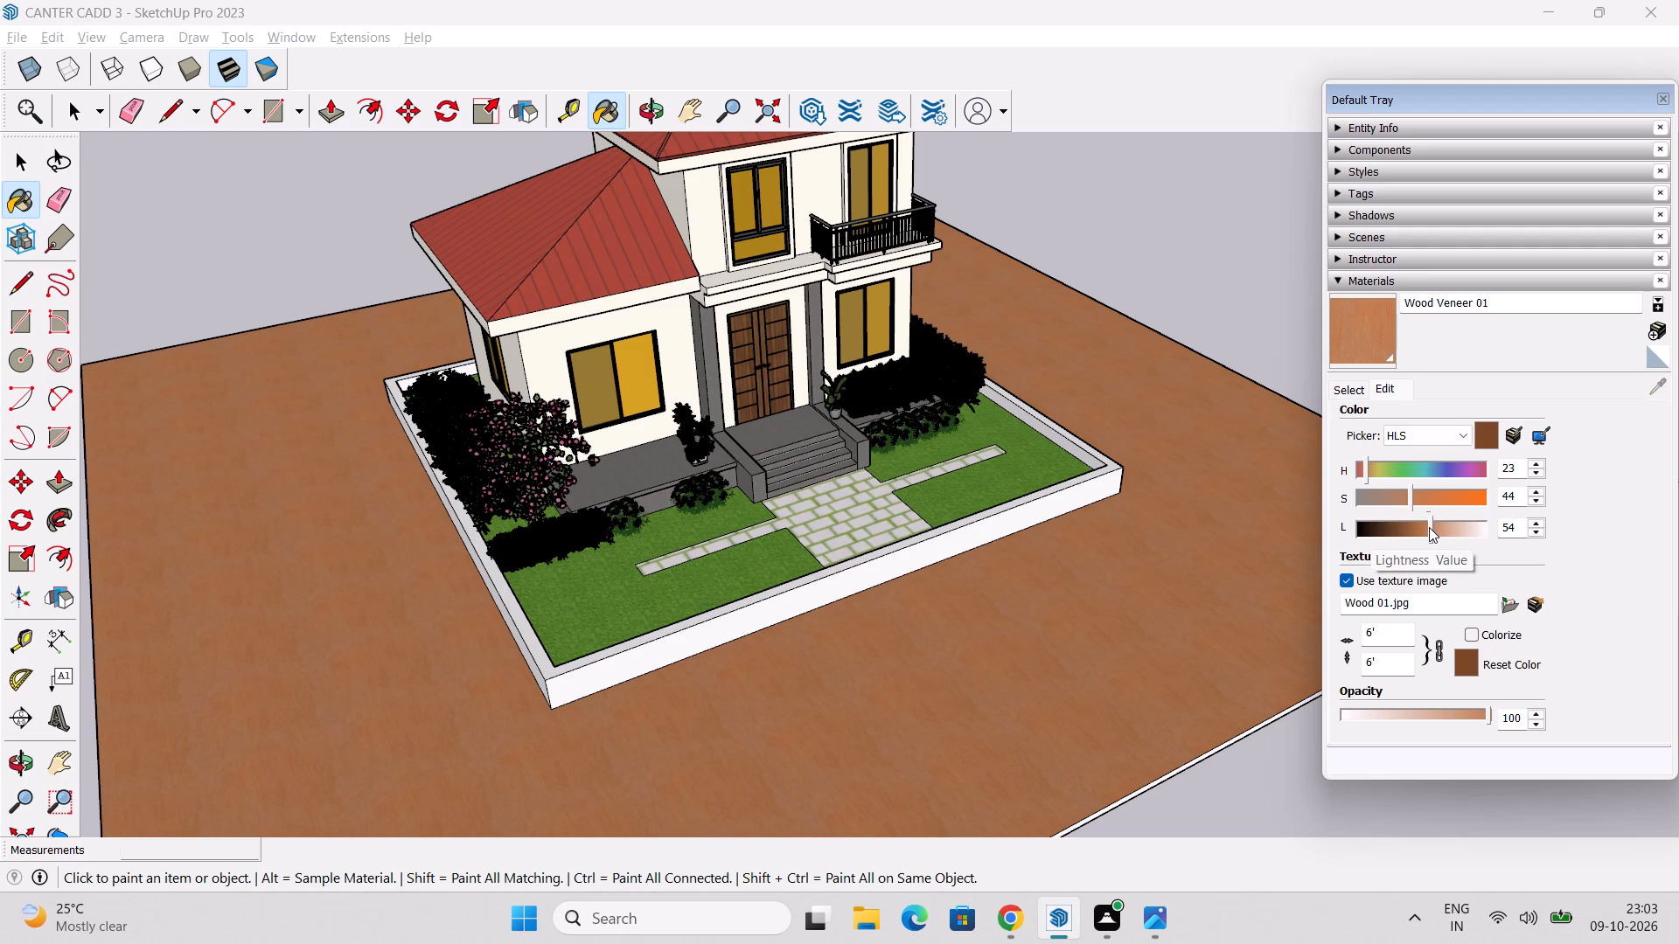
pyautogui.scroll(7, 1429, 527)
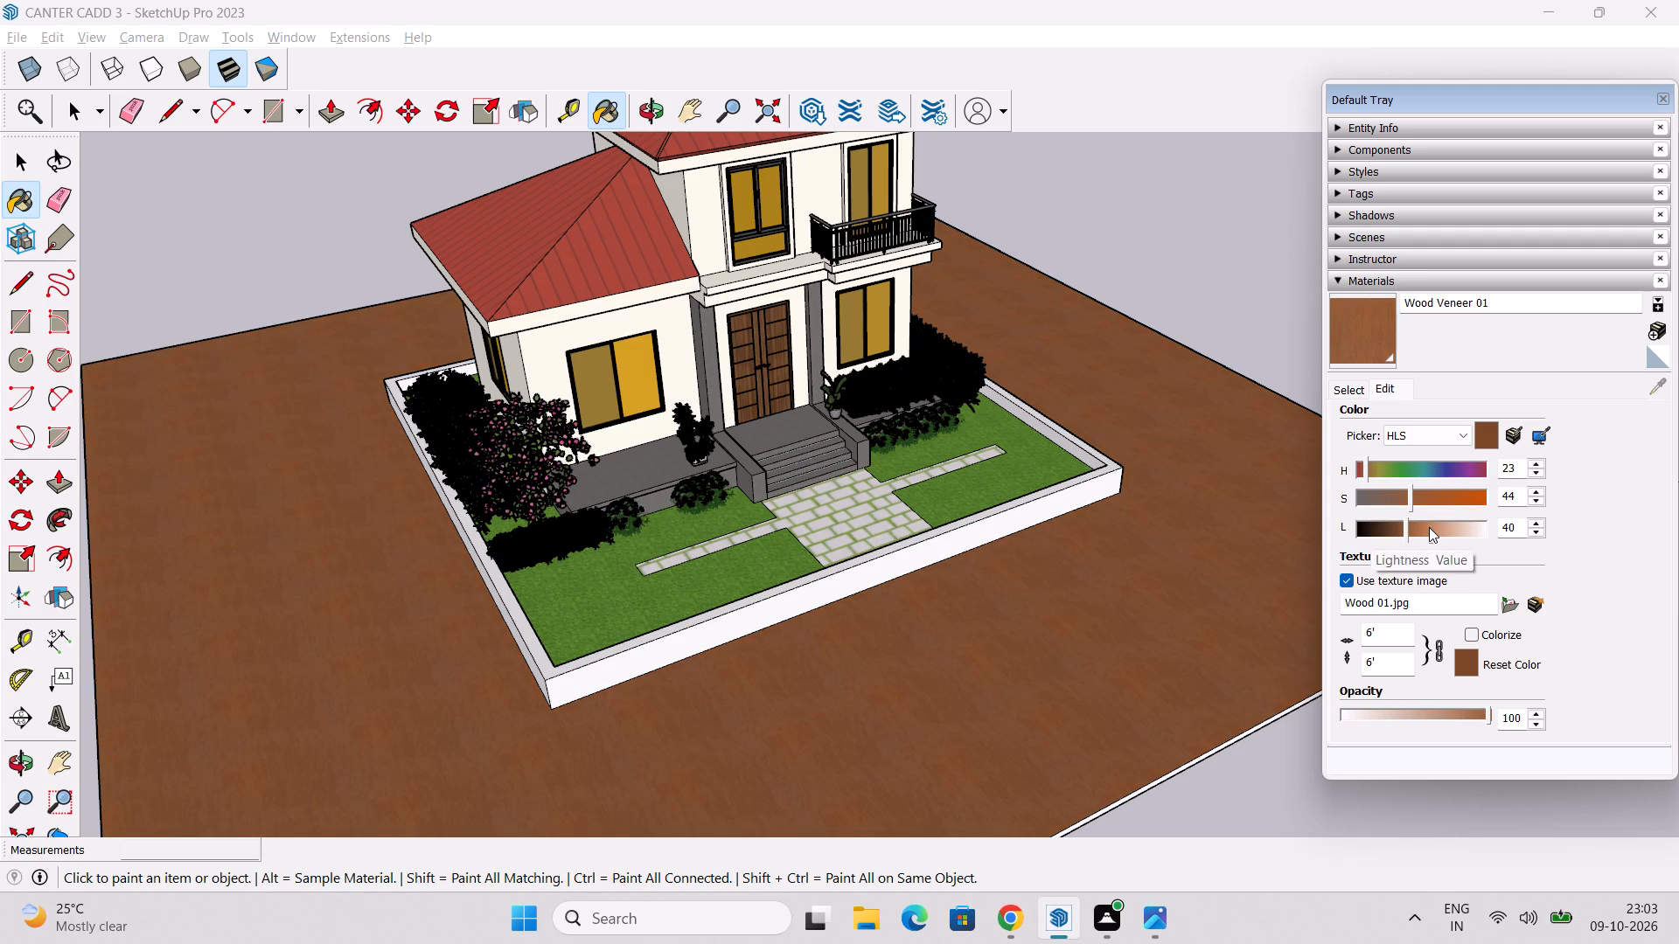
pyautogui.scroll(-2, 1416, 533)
# Reset the ground slab's Wood Veneer 01 colour and adjust it to saturation 40 and lightness 48.
pyautogui.click(1470, 659)
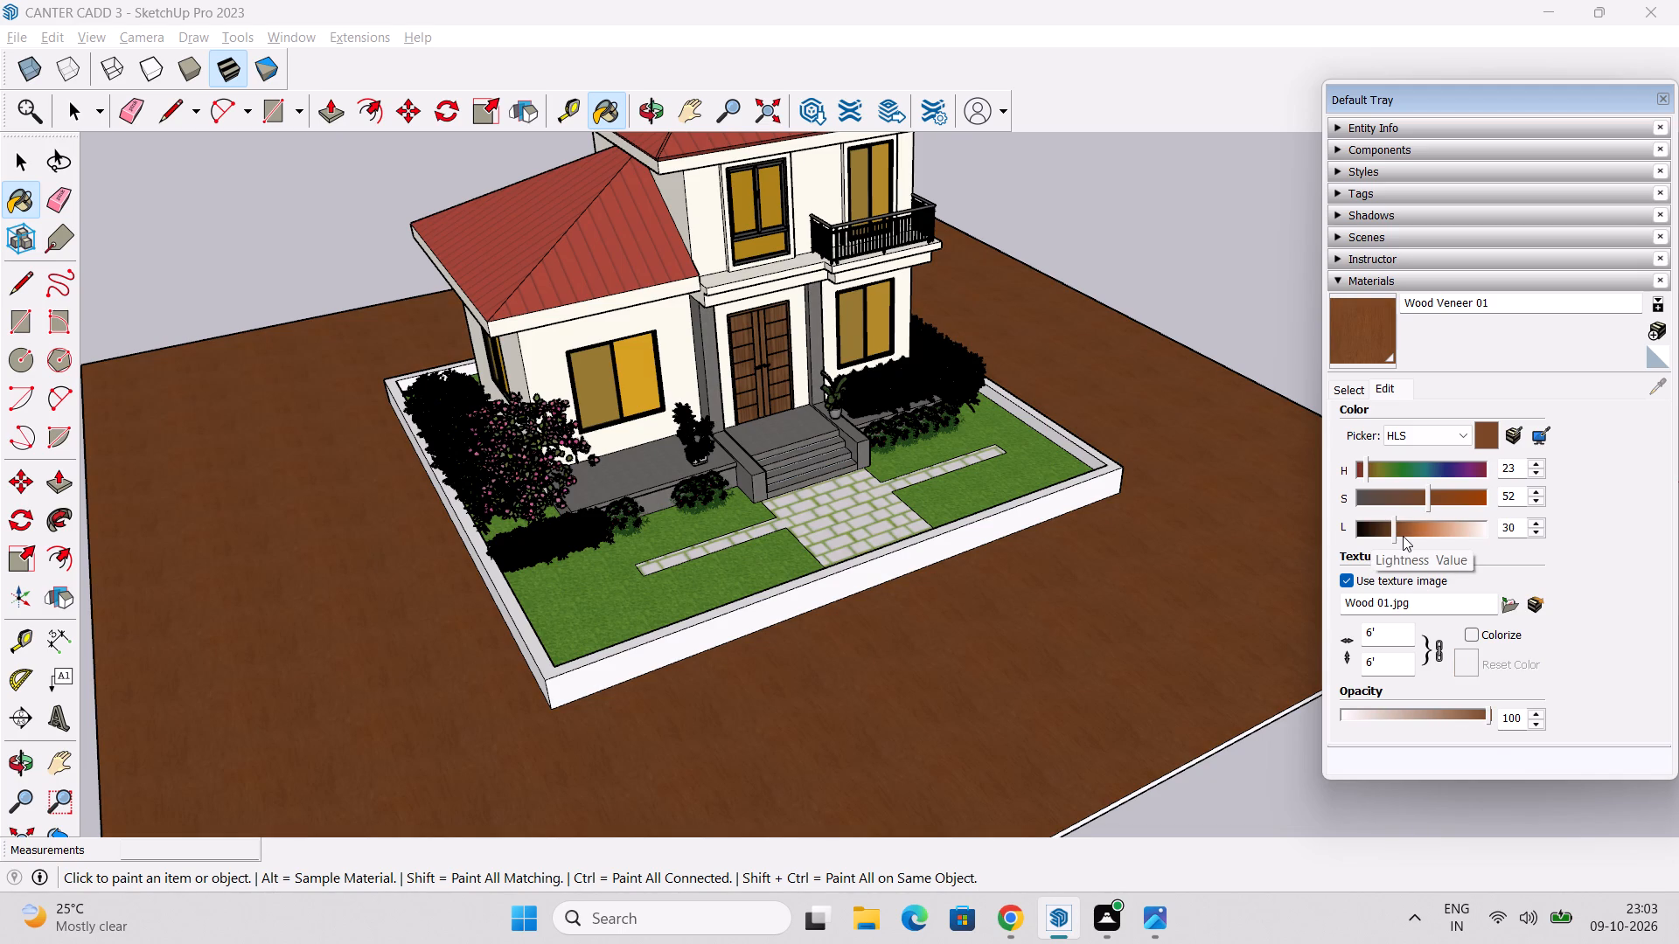
pyautogui.hotkey('ctrl', 'z')
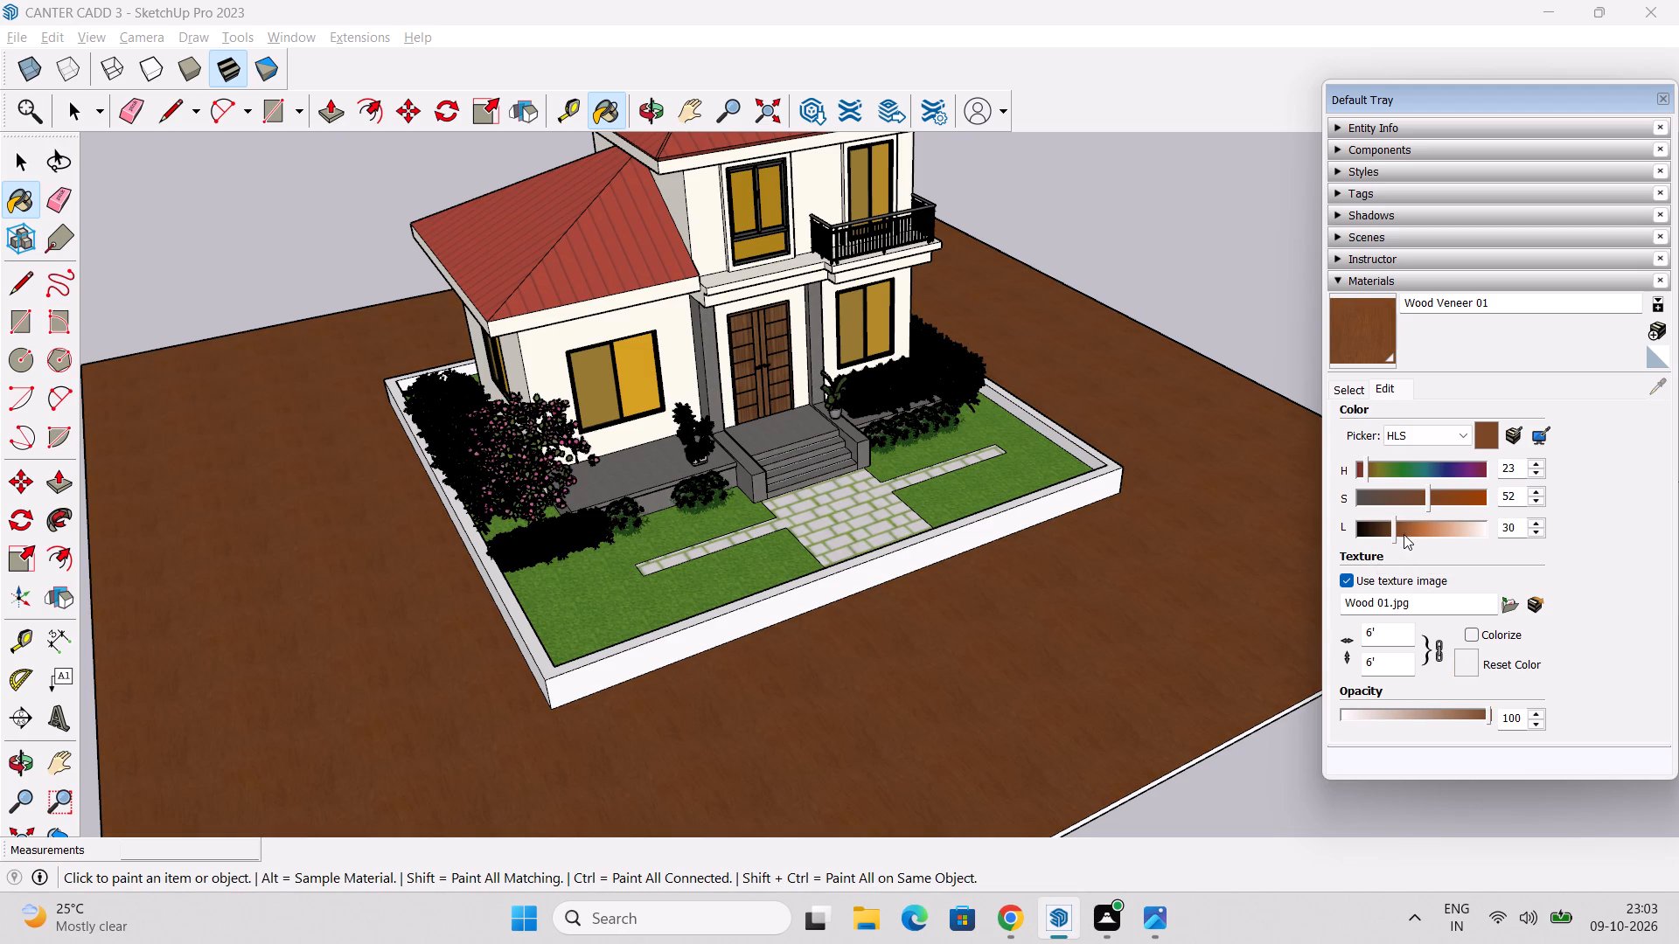
pyautogui.scroll(-9, 1404, 532)
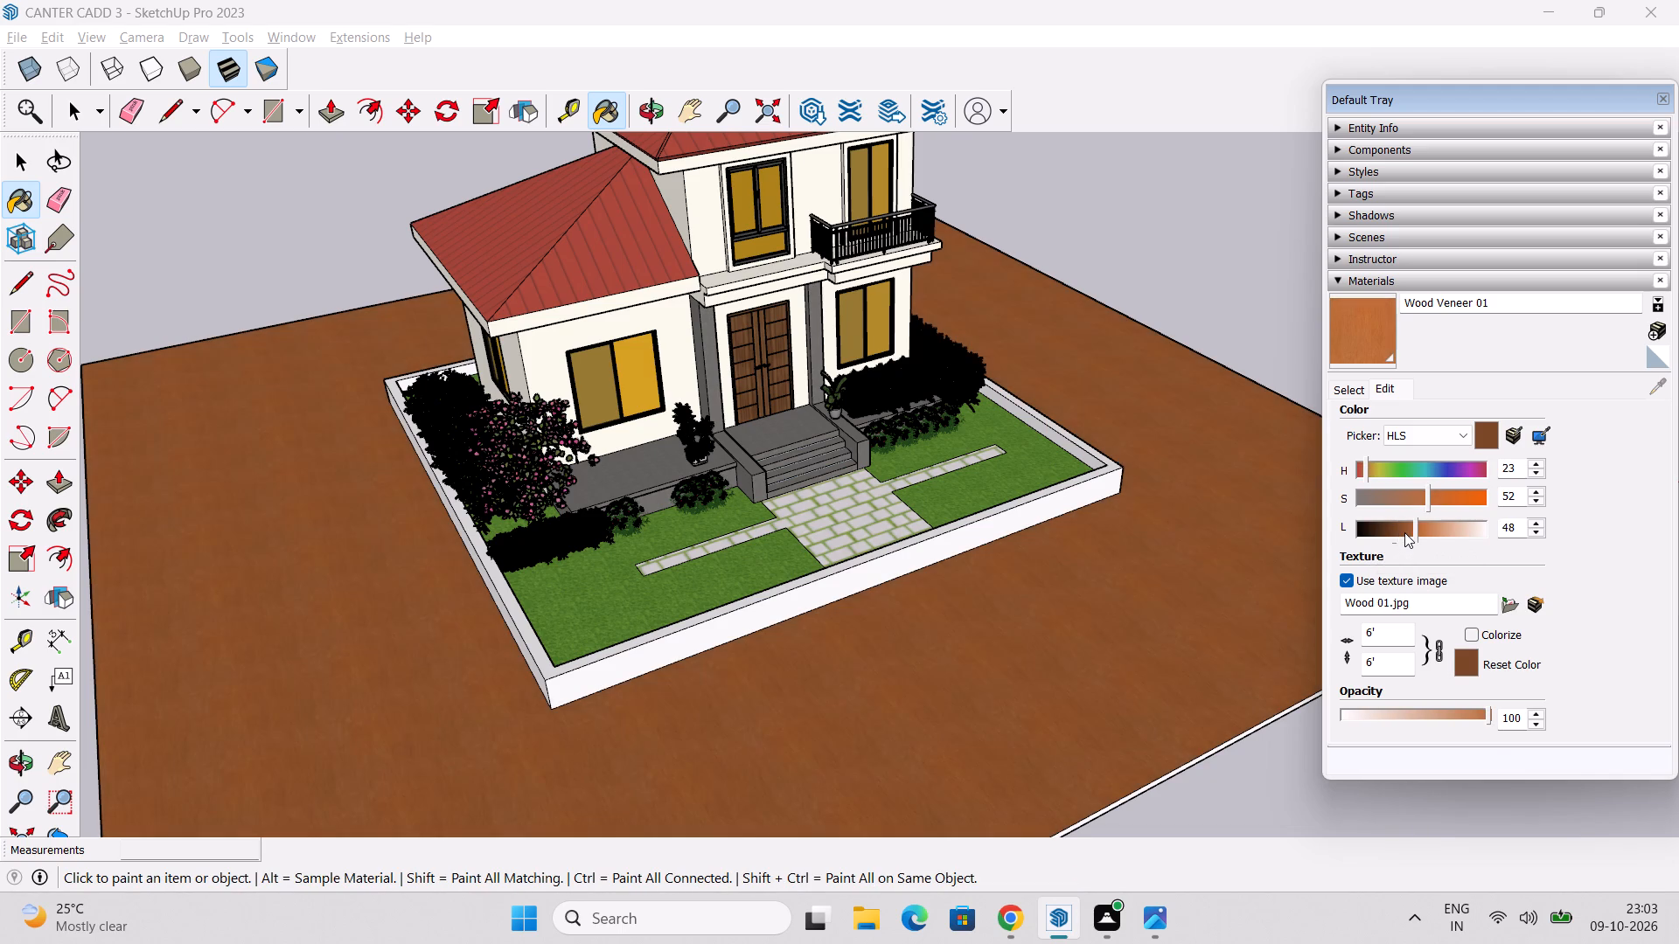
pyautogui.scroll(-2, 1404, 532)
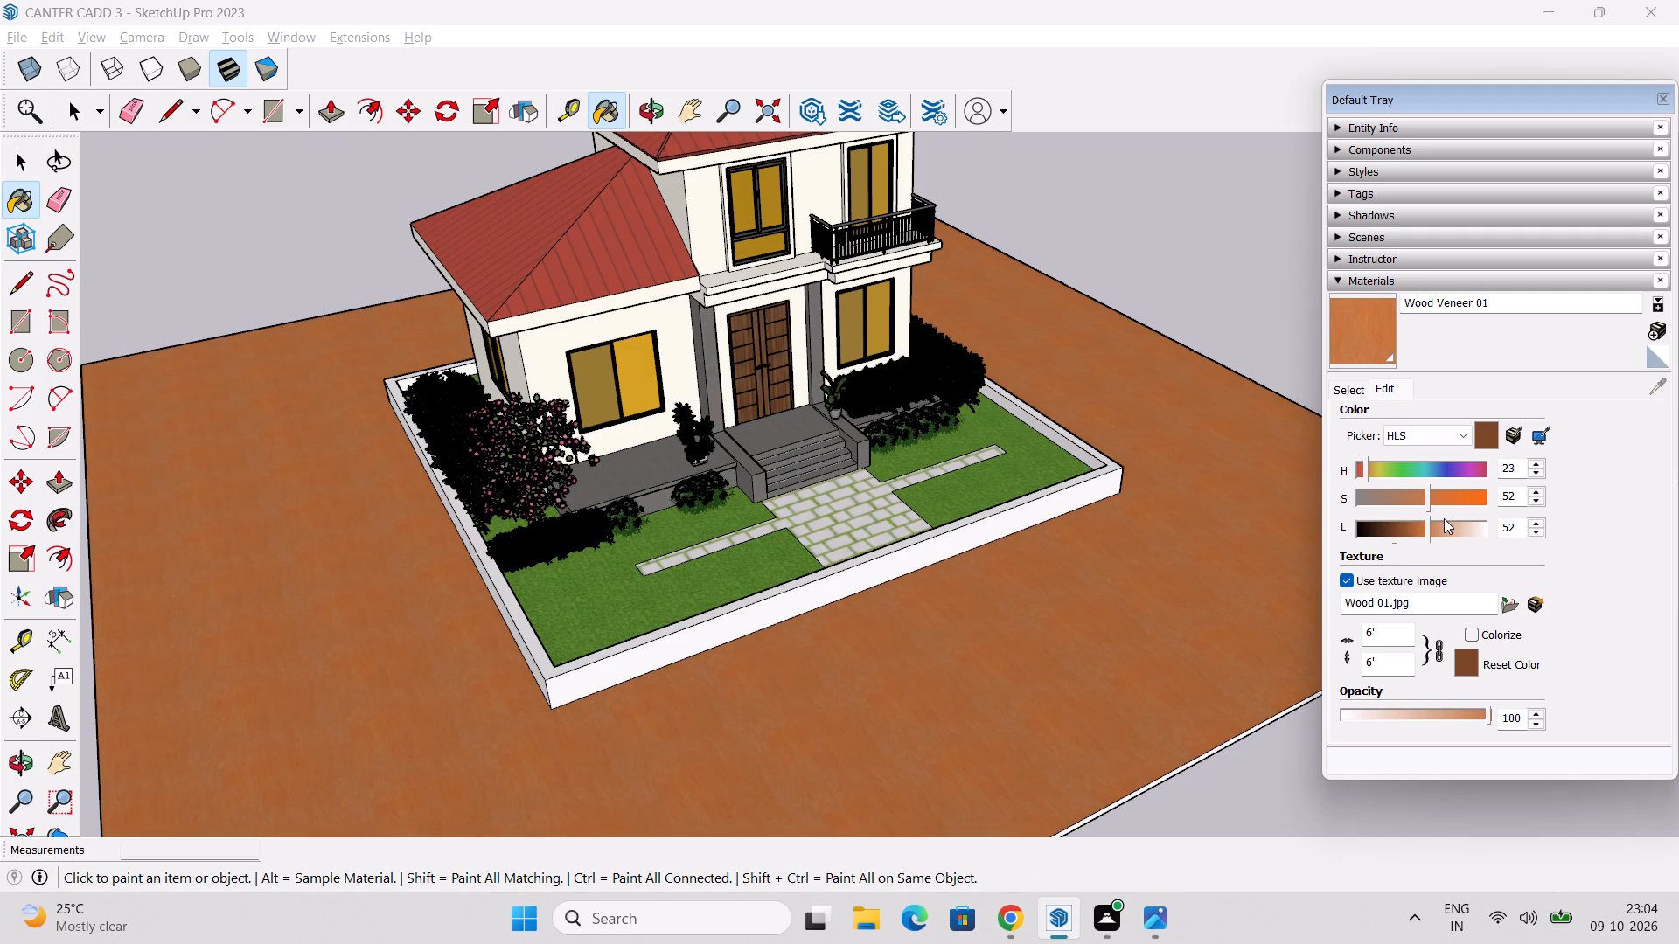
pyautogui.scroll(8, 1444, 518)
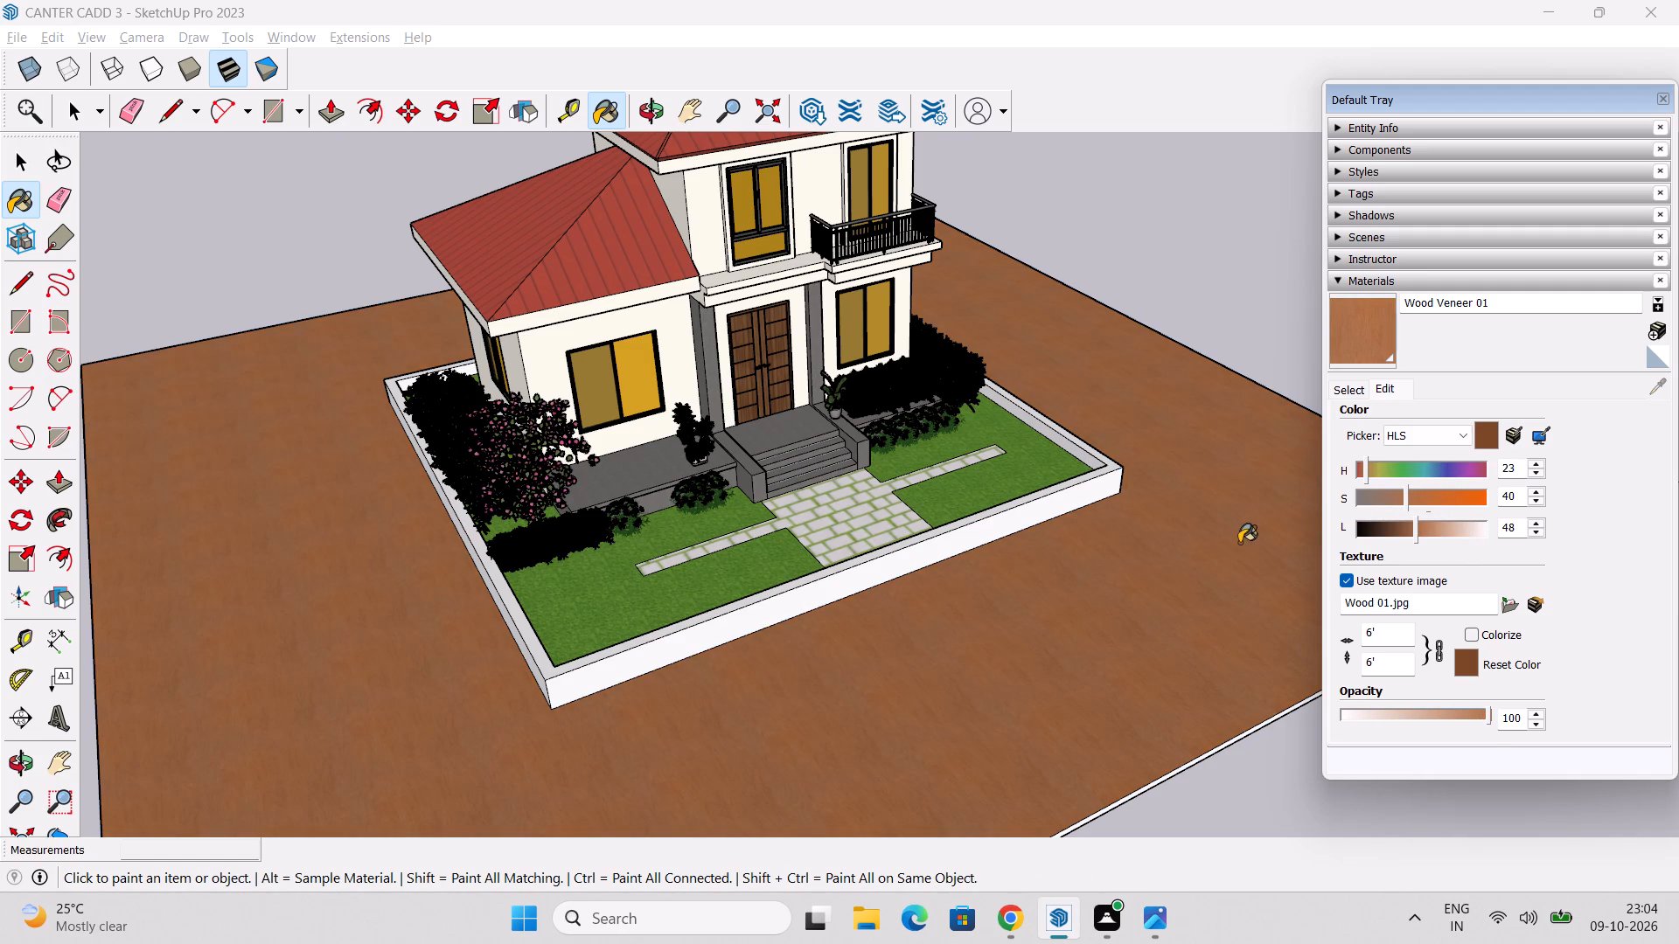
pyautogui.moveTo(1239, 543); pyautogui.dragTo(1135, 559, button='middle')
pyautogui.press('space')
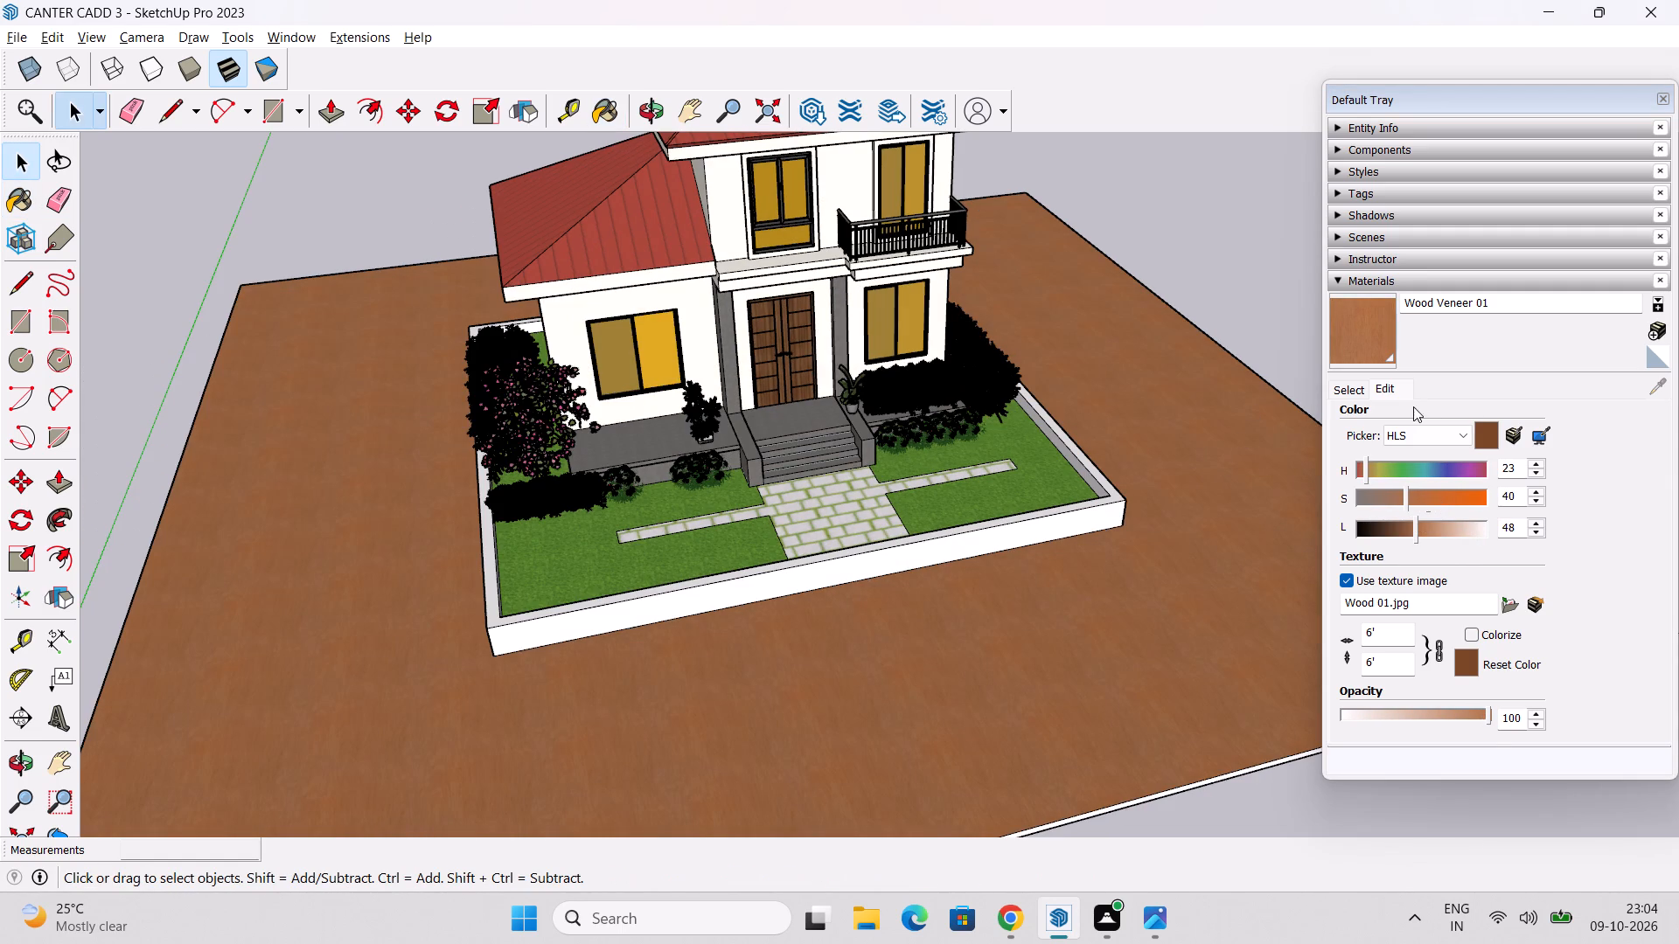
# Paint the outer face and top of the yard's front boundary wall with 0053_Ivory from the Colors-Named collection.
pyautogui.click(1355, 388)
pyautogui.click(1455, 417)
pyautogui.scroll(3, 1490, 552)
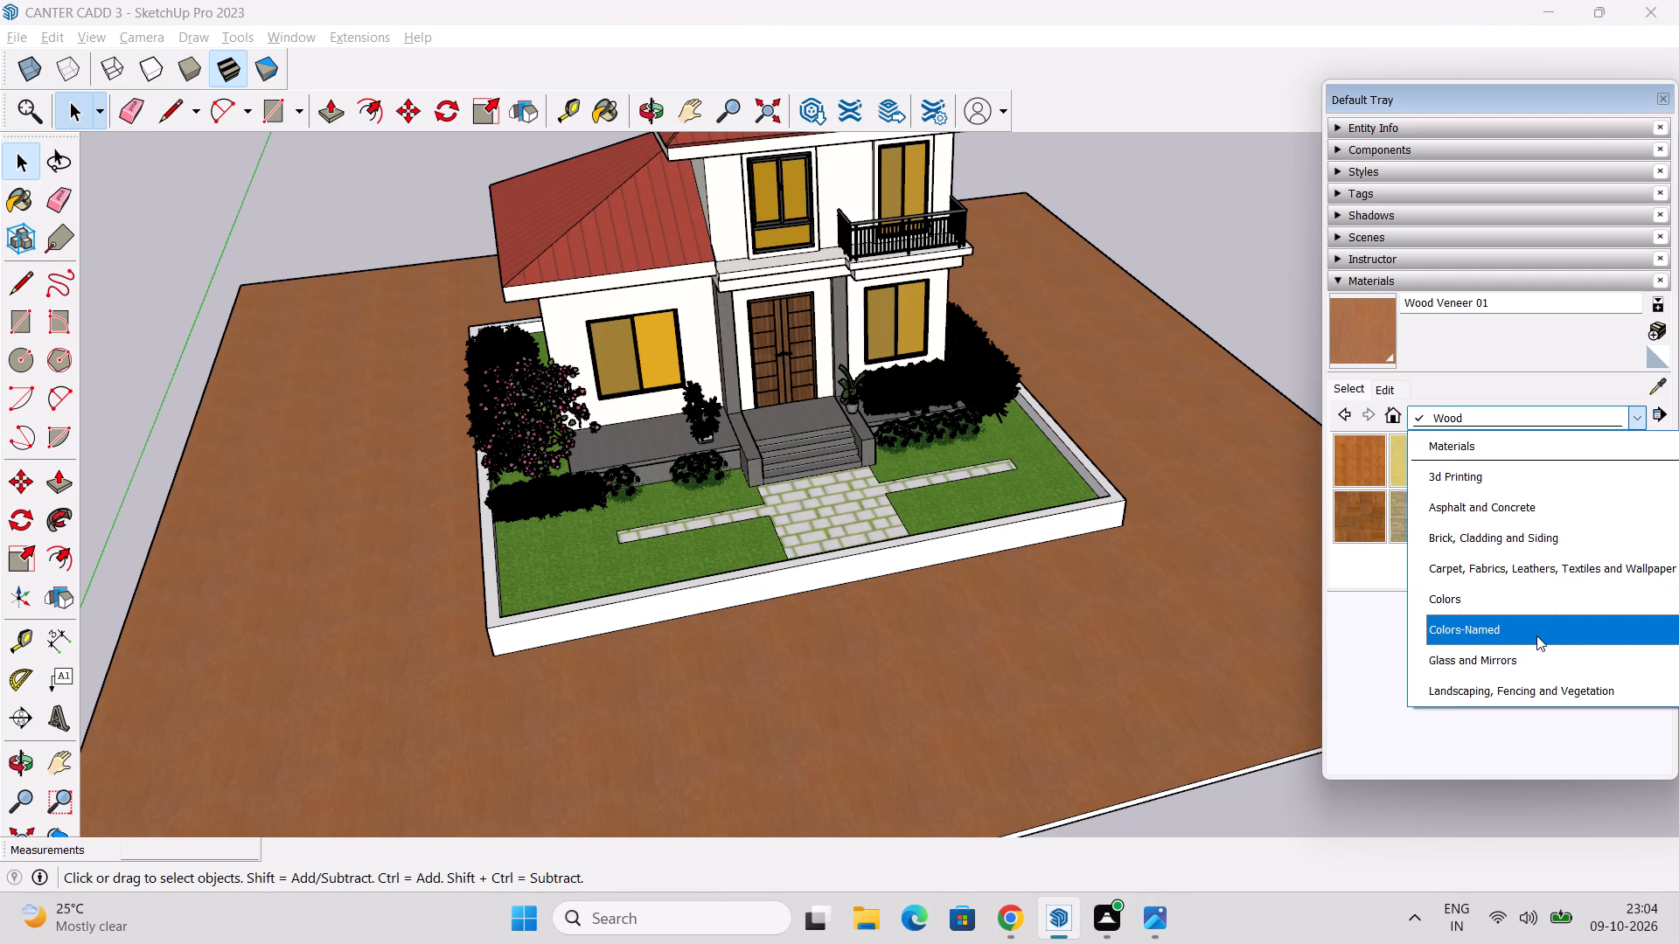
pyautogui.click(1545, 635)
pyautogui.scroll(-2, 1555, 522)
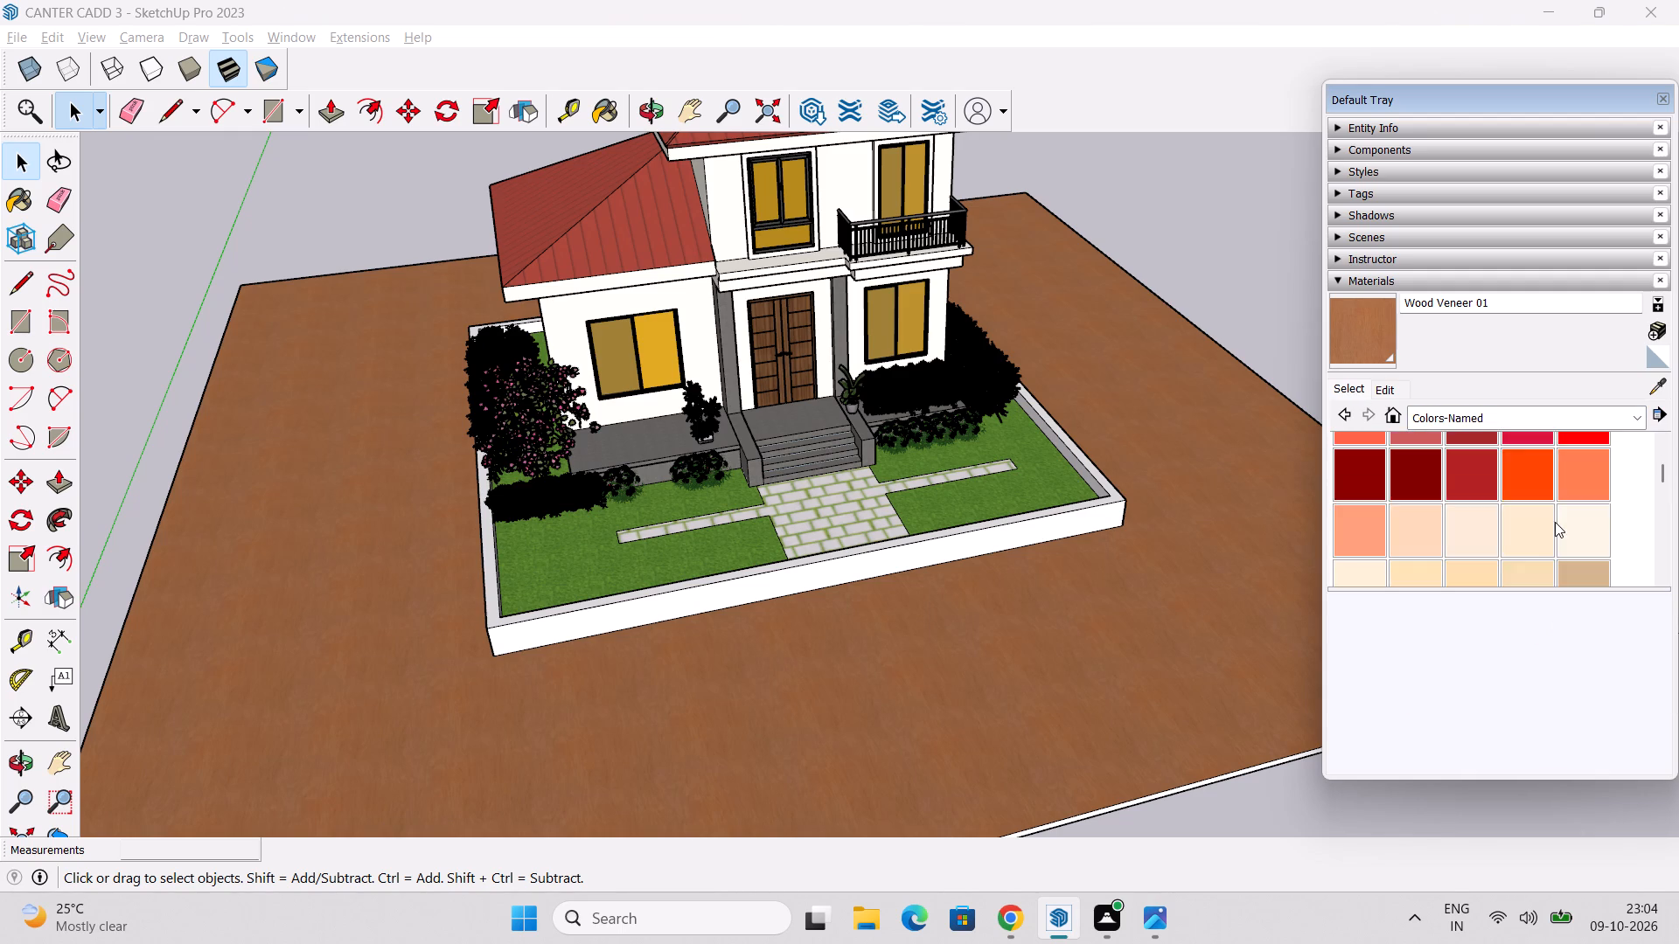
pyautogui.scroll(-3, 1555, 522)
pyautogui.click(1472, 491)
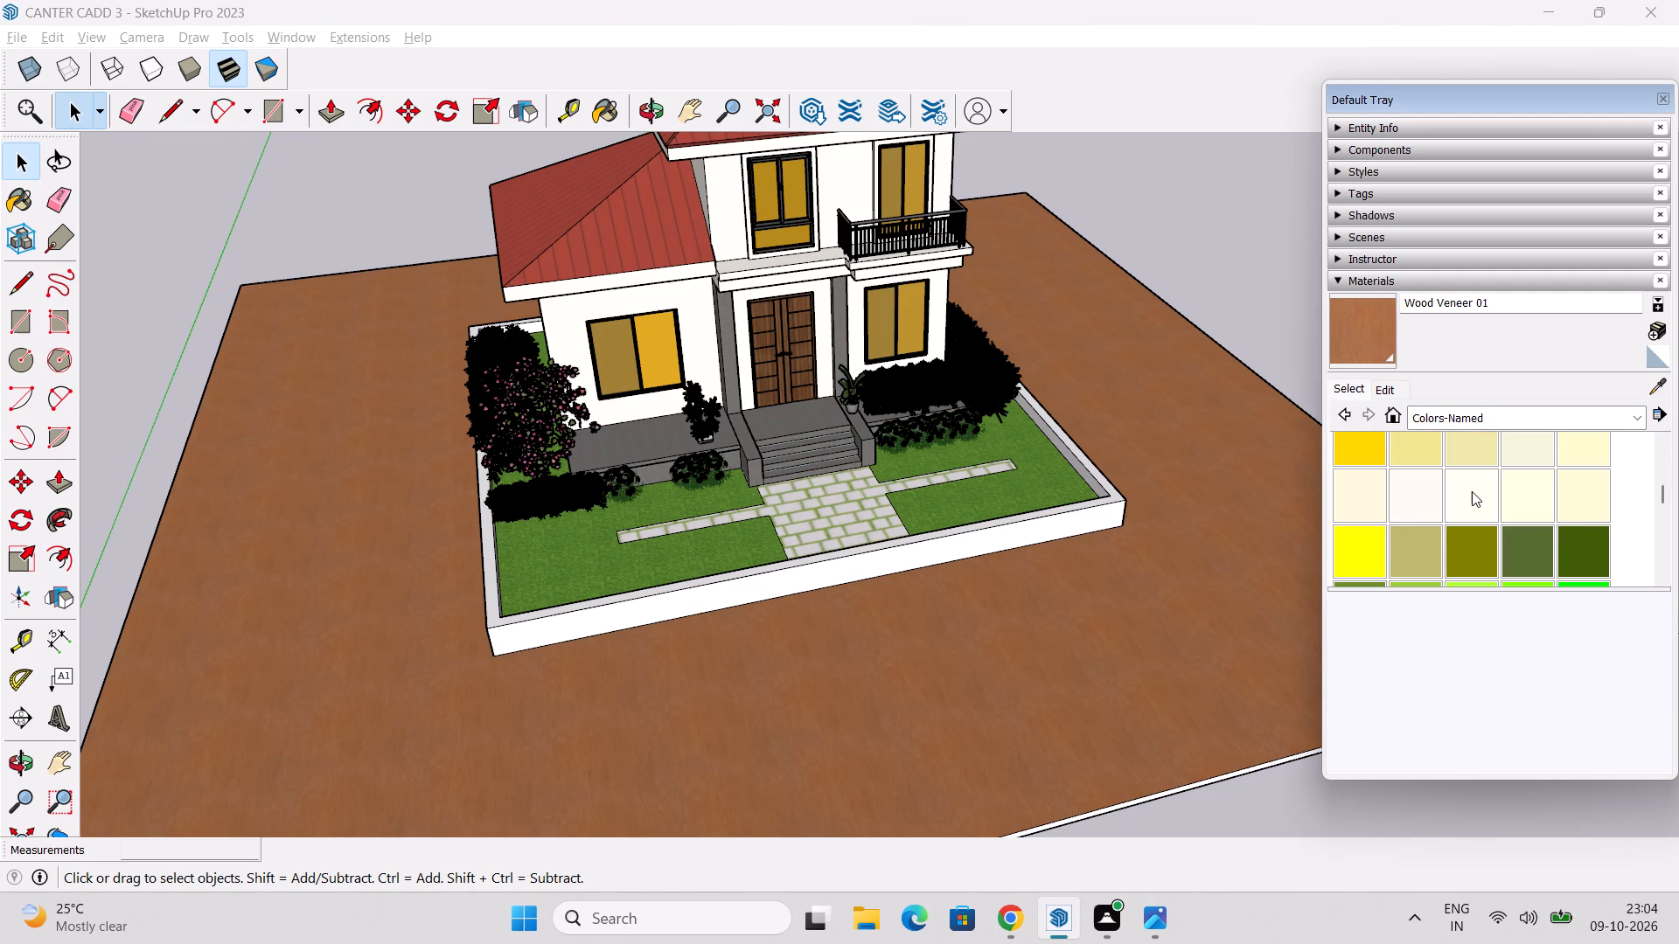
pyautogui.scroll(11, 648, 623)
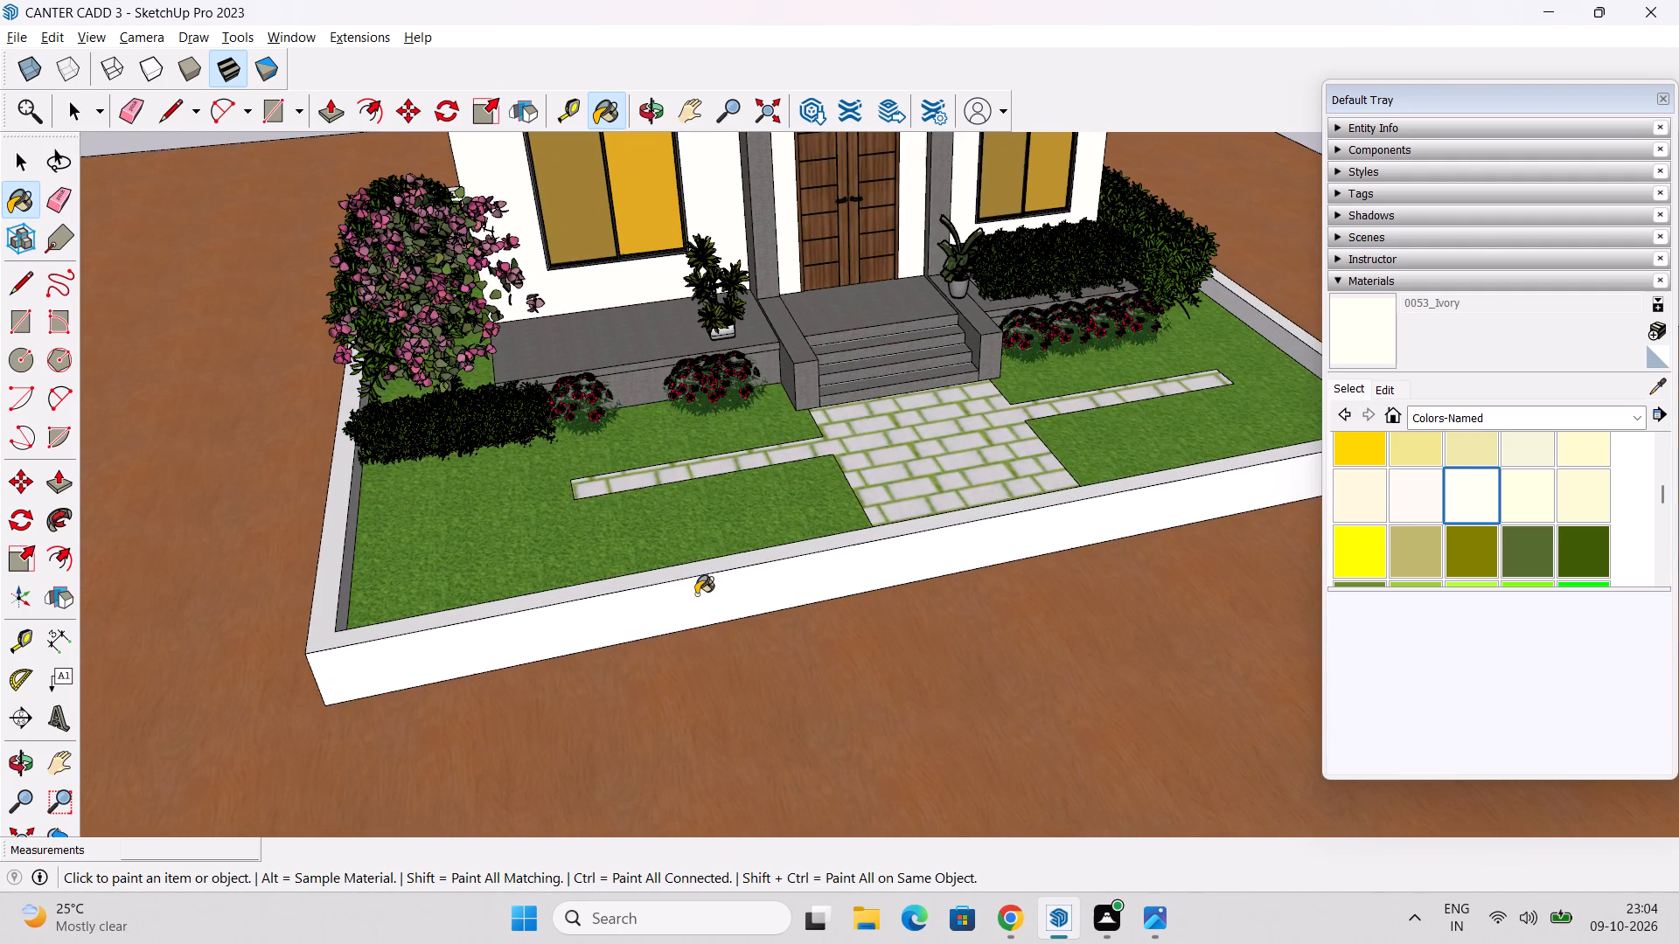
pyautogui.click(696, 594)
pyautogui.click(742, 559)
# Paint the boundary wall's top and outer faces with 0053_Ivory at the front corner opposite the pink-flowered shrub.
pyautogui.scroll(-3, 745, 561)
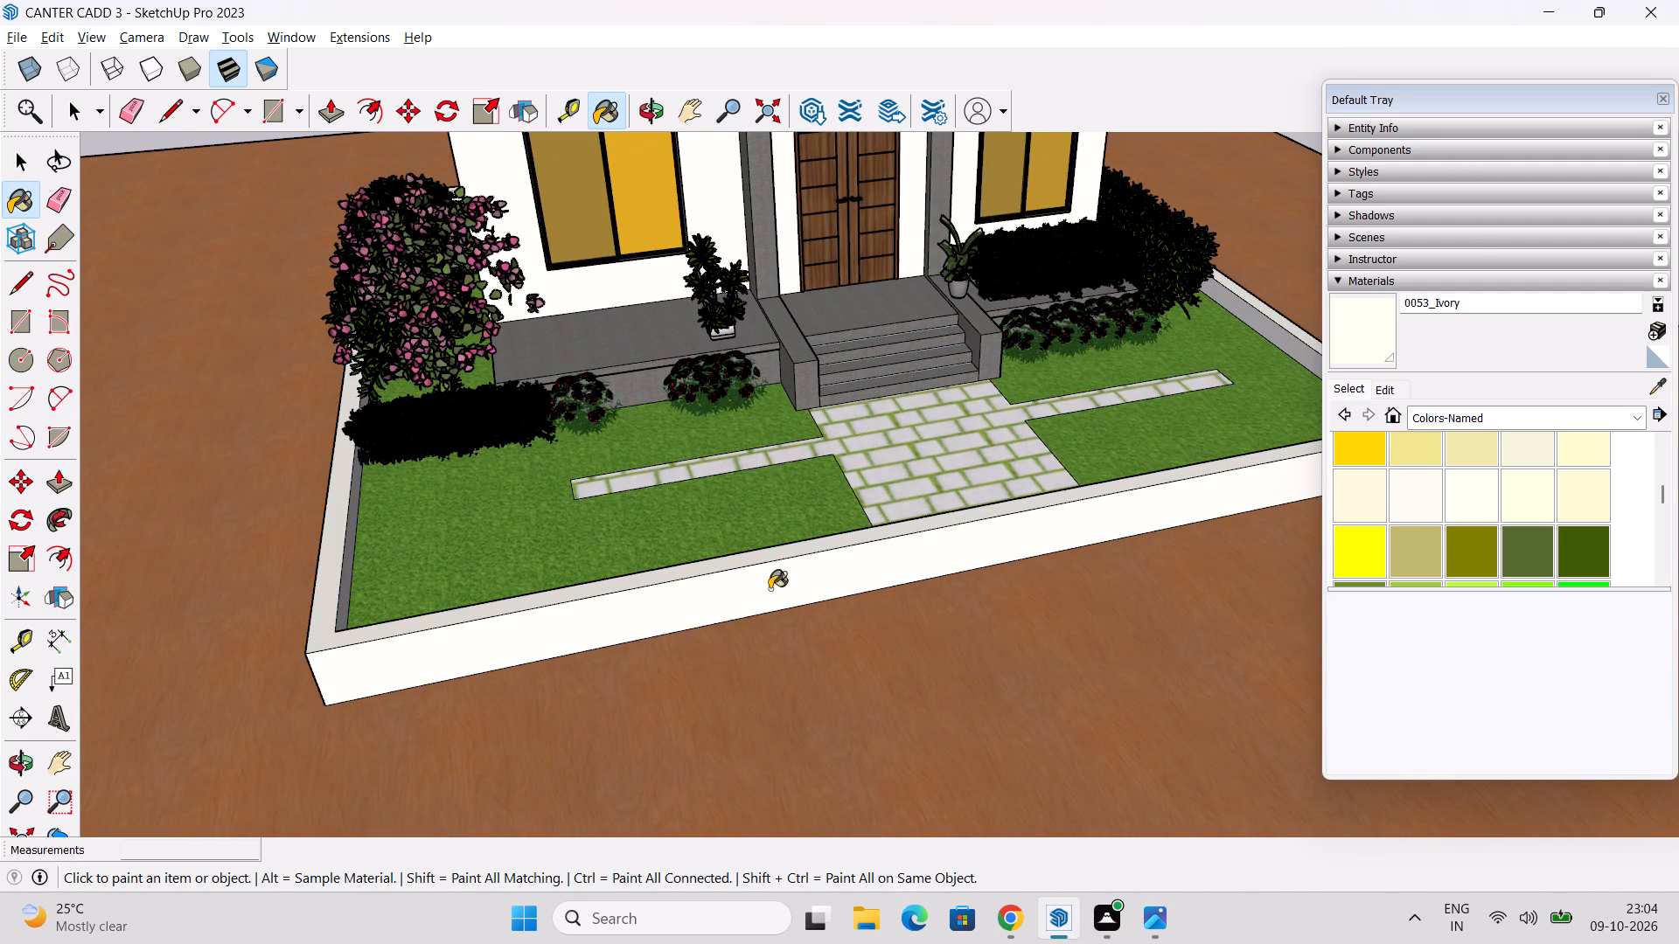
pyautogui.moveTo(771, 587); pyautogui.dragTo(312, 636, button='middle')
pyautogui.moveTo(737, 648); pyautogui.dragTo(640, 656, button='middle')
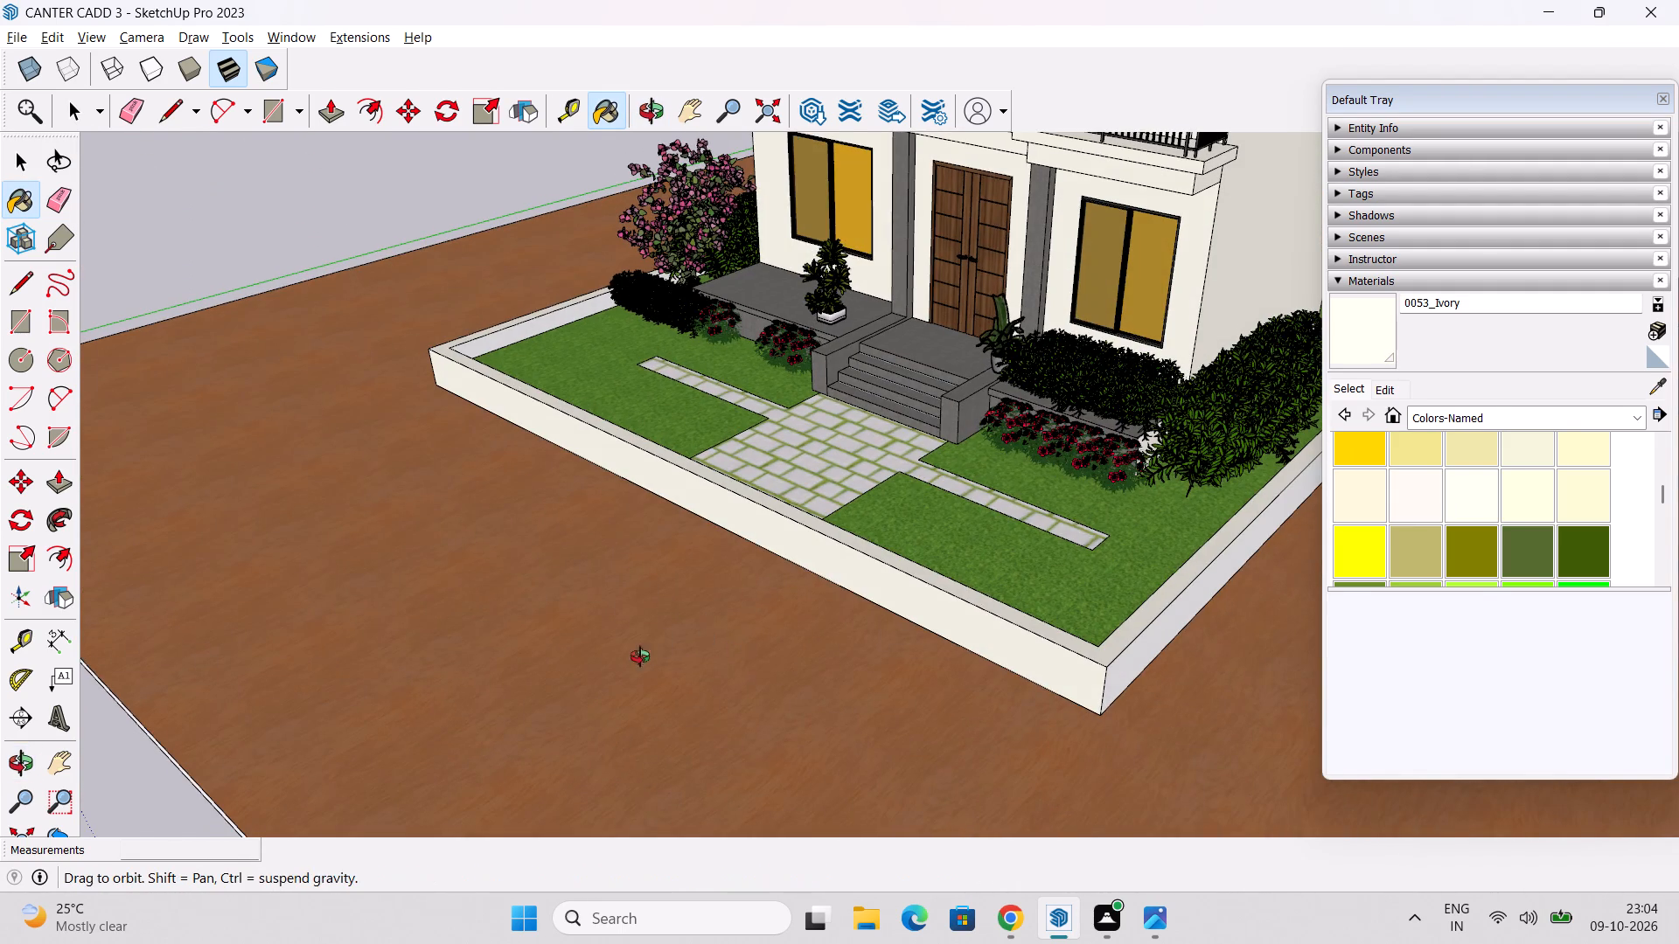
pyautogui.moveTo(640, 656); pyautogui.dragTo(559, 657, button='middle')
pyautogui.scroll(11, 905, 719)
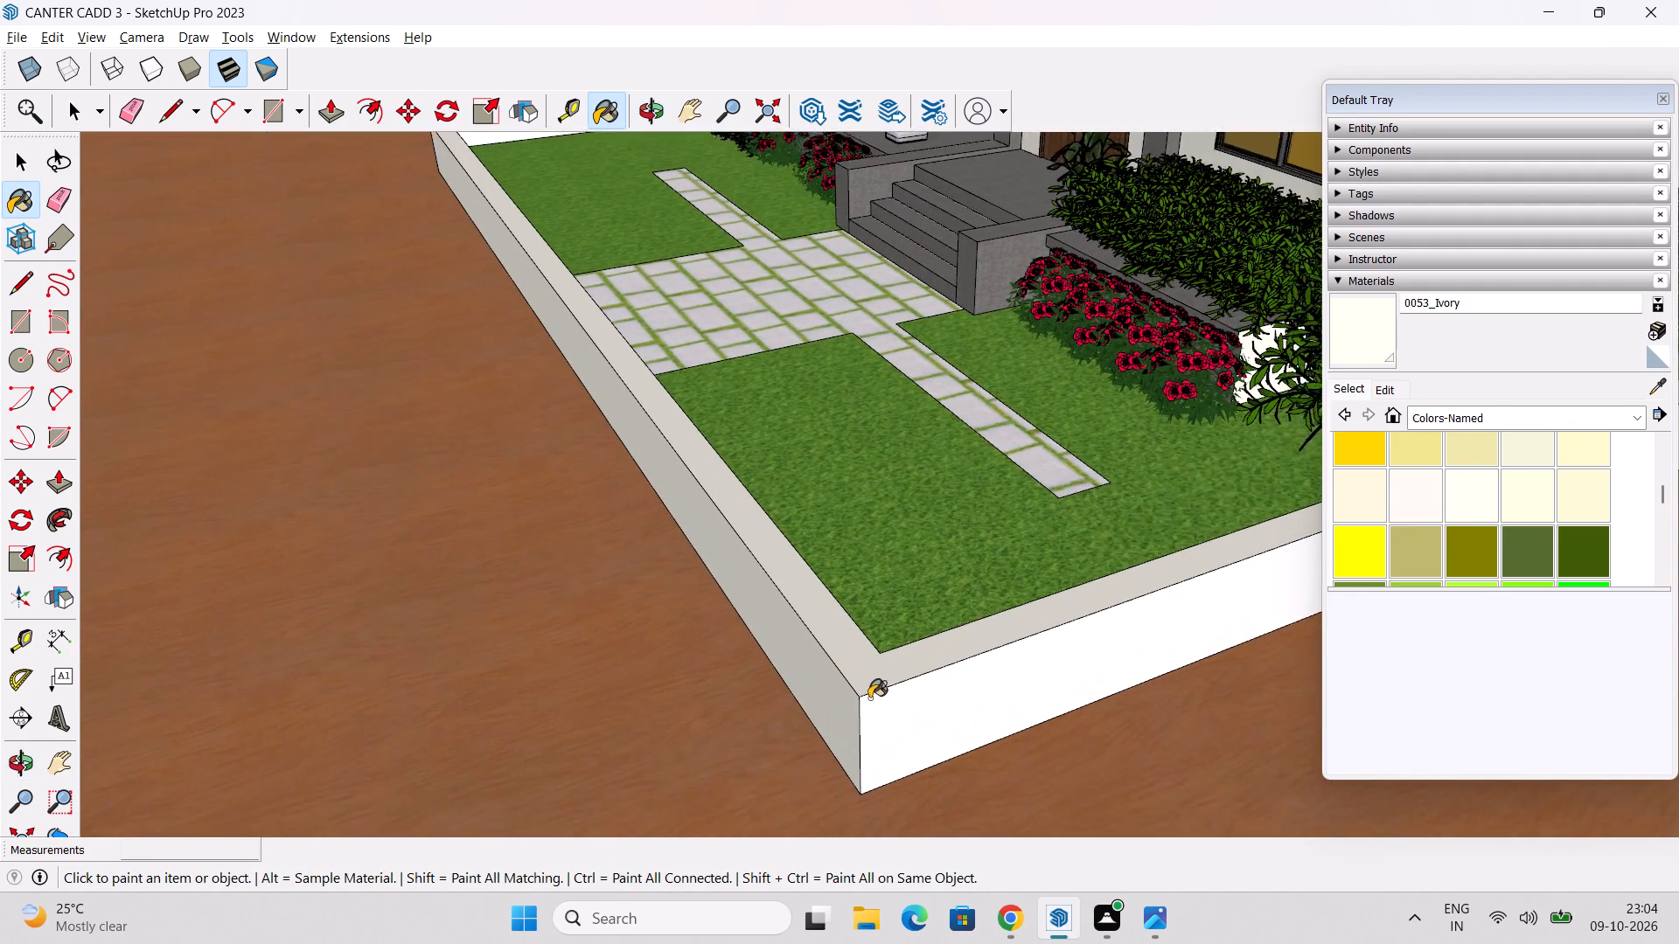
pyautogui.click(871, 665)
pyautogui.click(922, 725)
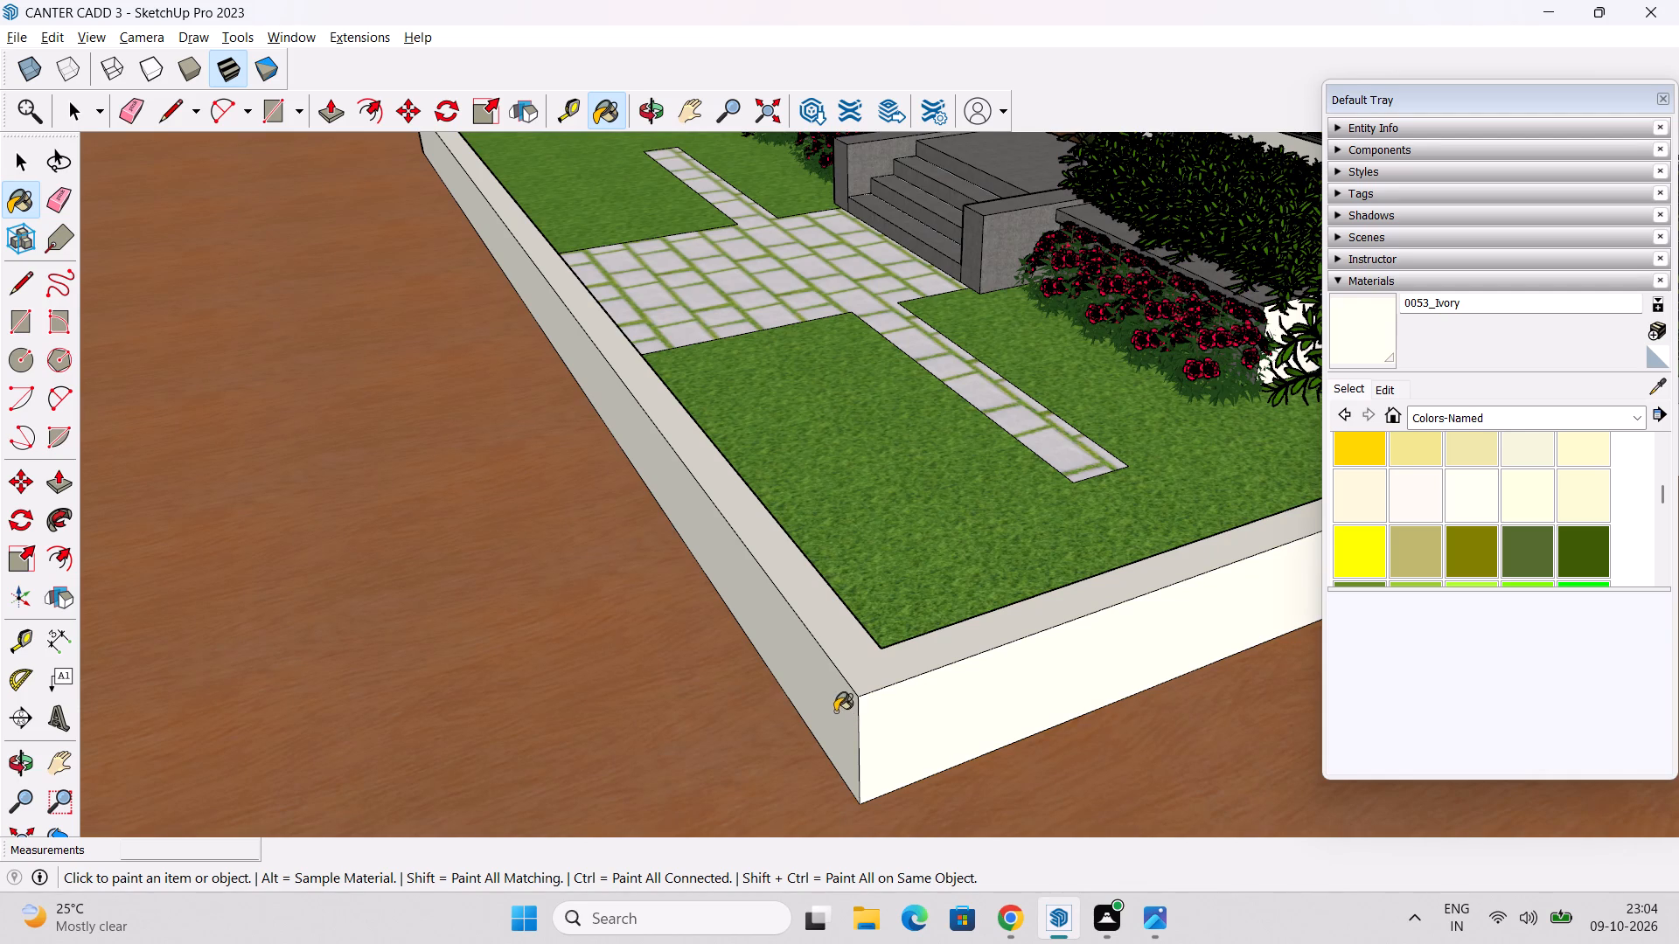
pyautogui.click(834, 710)
# Paint the inner face of the side boundary wall opposite the pink-flowered shrub with 0053_Ivory.
pyautogui.scroll(-16, 867, 676)
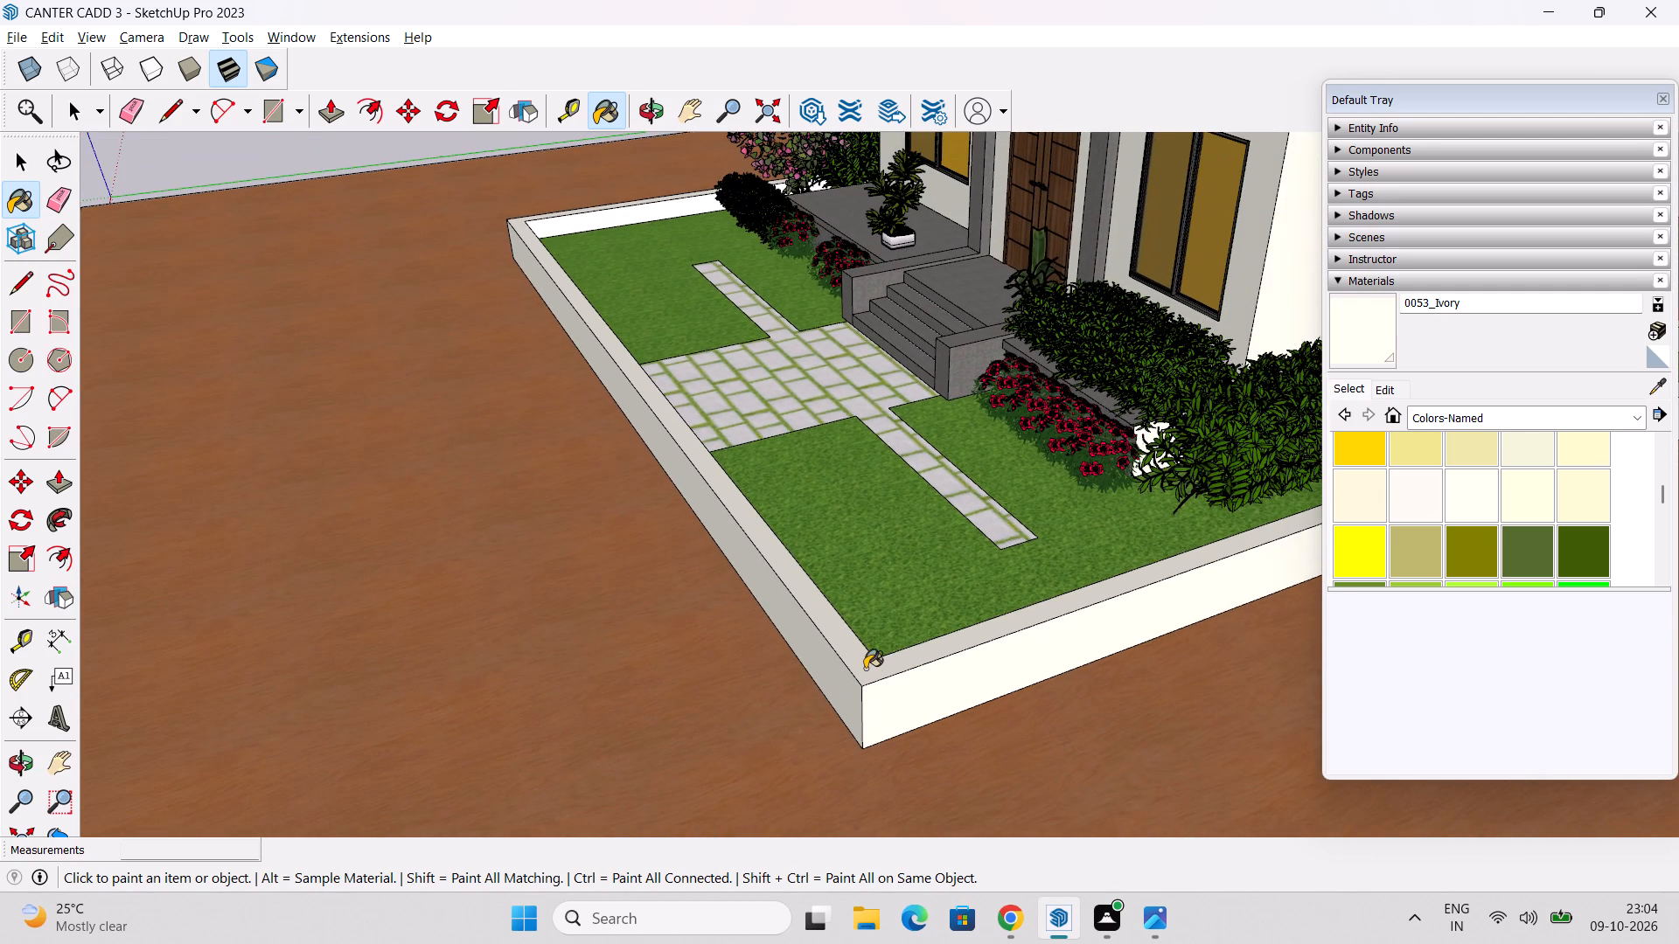
pyautogui.moveTo(776, 496); pyautogui.dragTo(1269, 683, button='middle')
pyautogui.moveTo(860, 652); pyautogui.dragTo(1214, 642, button='middle')
pyautogui.moveTo(862, 667); pyautogui.dragTo(1196, 526, button='middle')
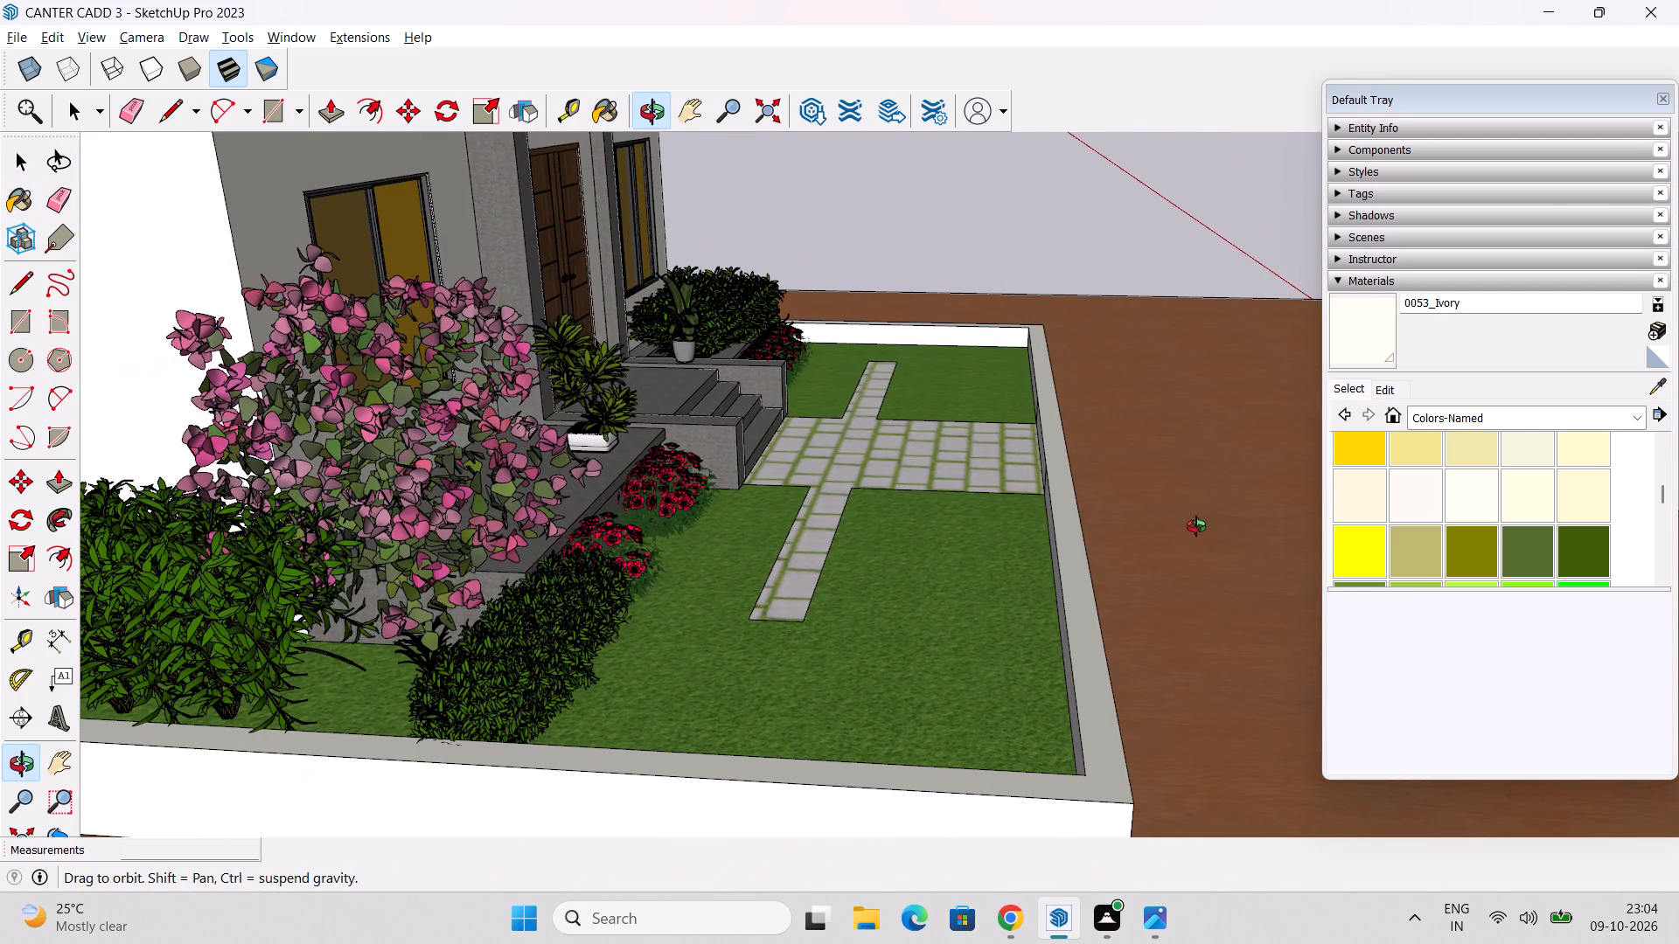
pyautogui.moveTo(1196, 526); pyautogui.dragTo(1186, 533, button='middle')
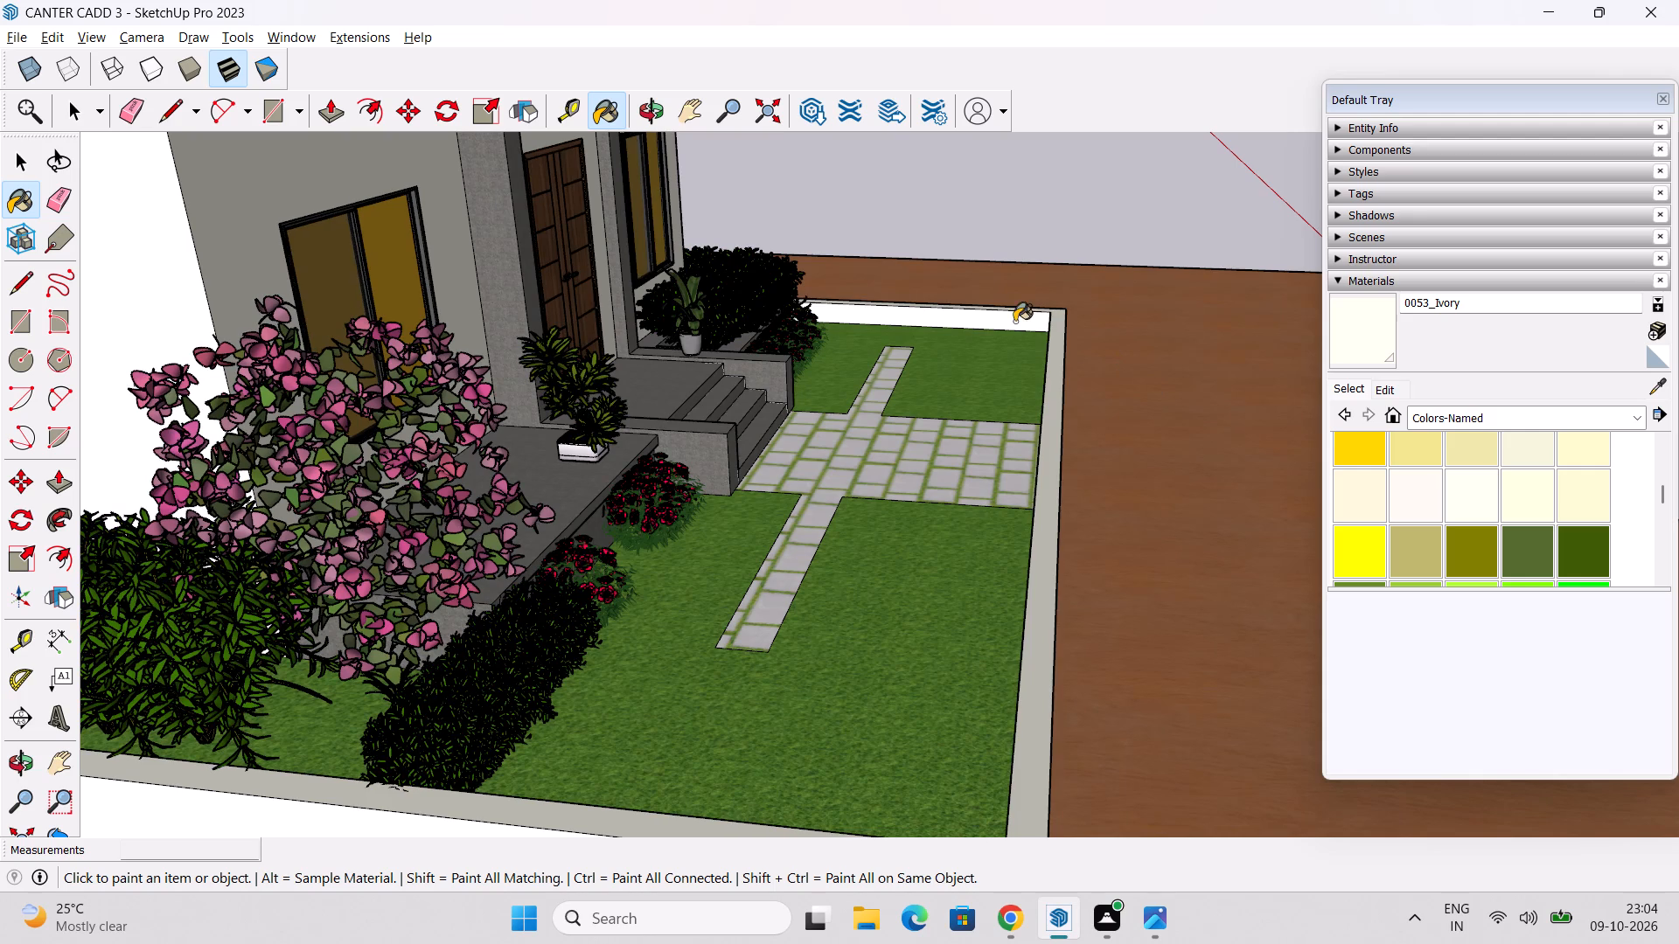
pyautogui.click(1007, 325)
# Paint the side boundary wall beside the pink-flowered shrub, including its inner face, with 0053_Ivory.
pyautogui.moveTo(1027, 503); pyautogui.dragTo(657, 621, button='middle')
pyautogui.moveTo(791, 547); pyautogui.dragTo(509, 611, button='middle')
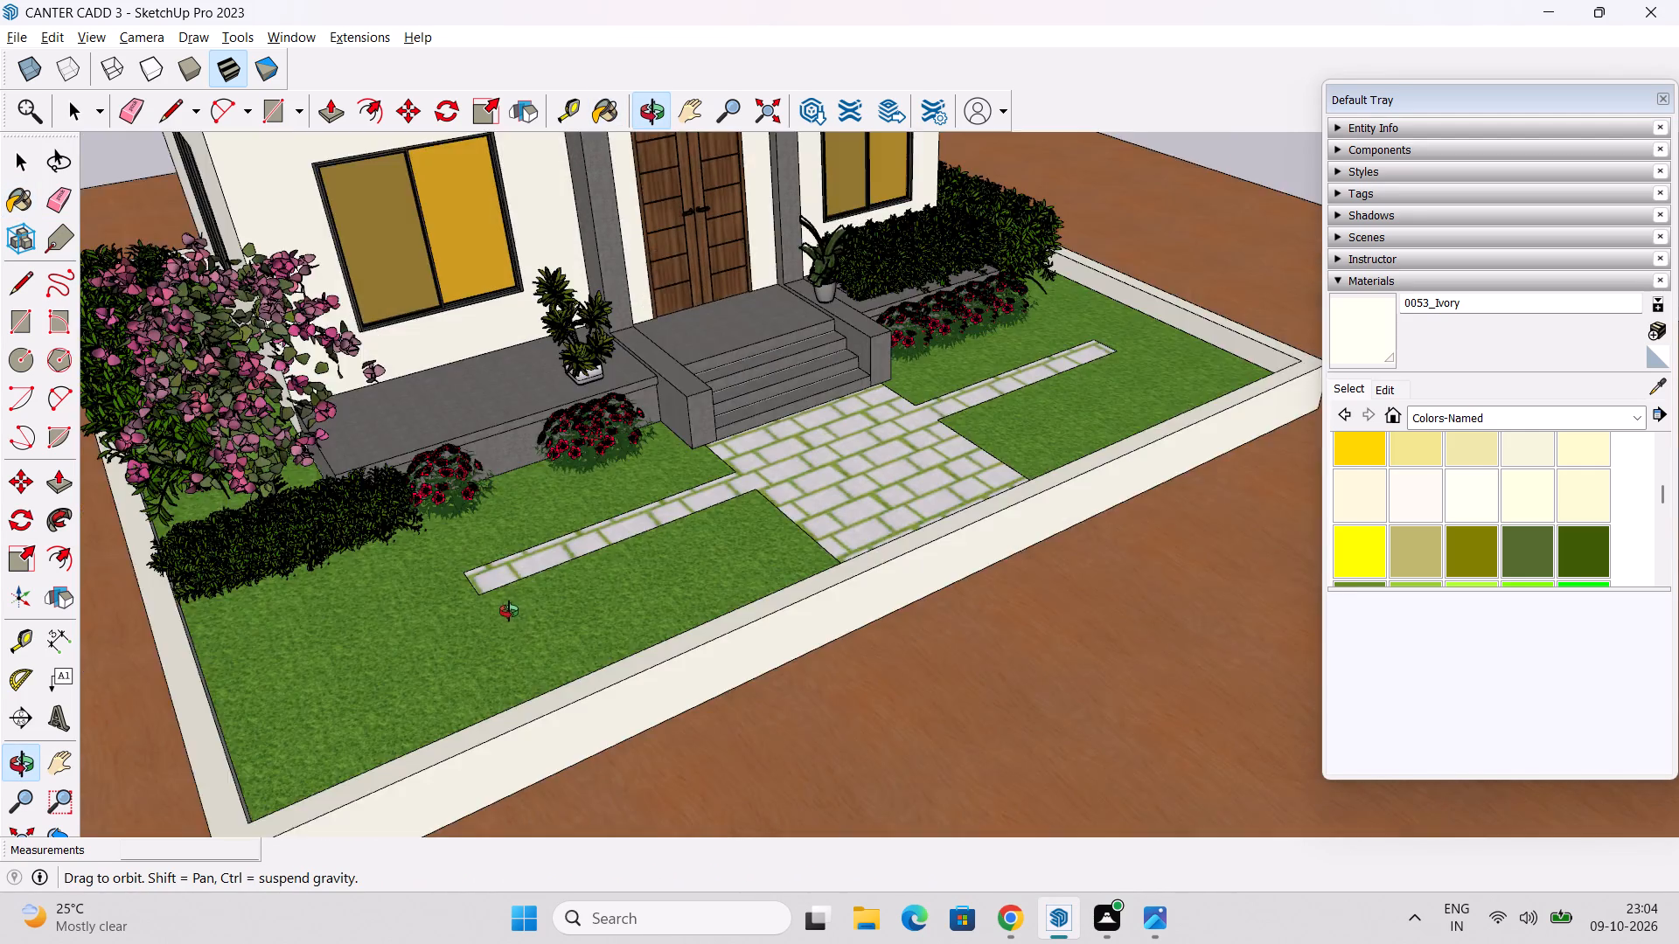
pyautogui.moveTo(509, 611); pyautogui.dragTo(498, 612, button='middle')
pyautogui.moveTo(337, 555); pyautogui.dragTo(479, 521, button='middle')
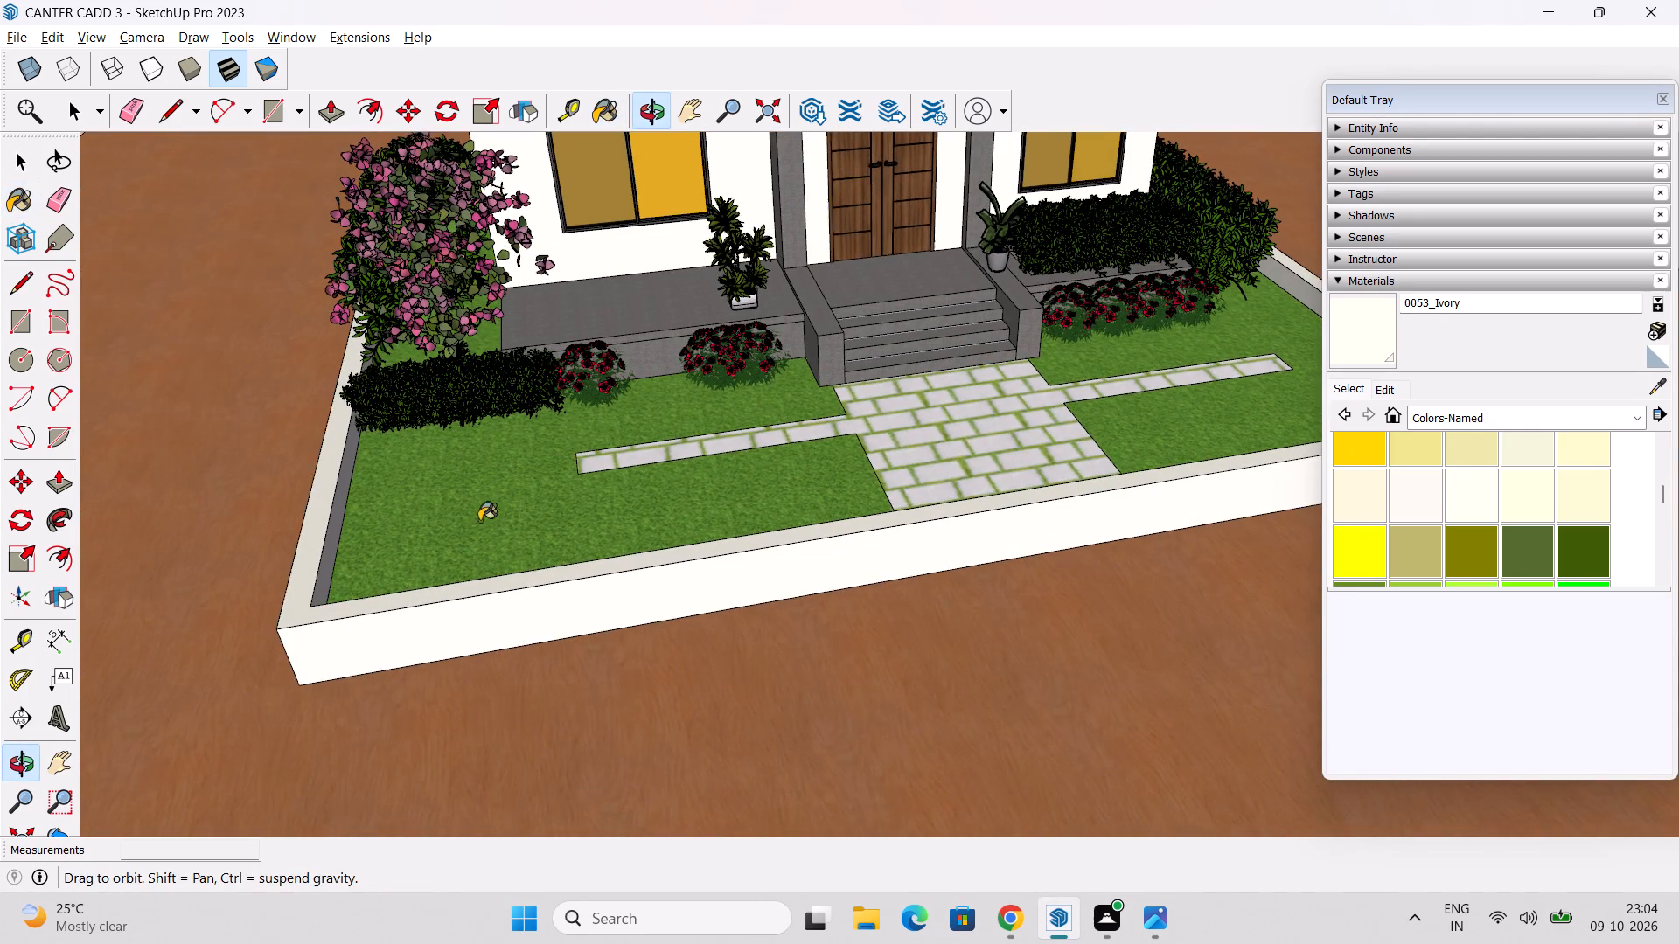
pyautogui.moveTo(441, 518); pyautogui.dragTo(735, 540, button='middle')
pyautogui.click(504, 700)
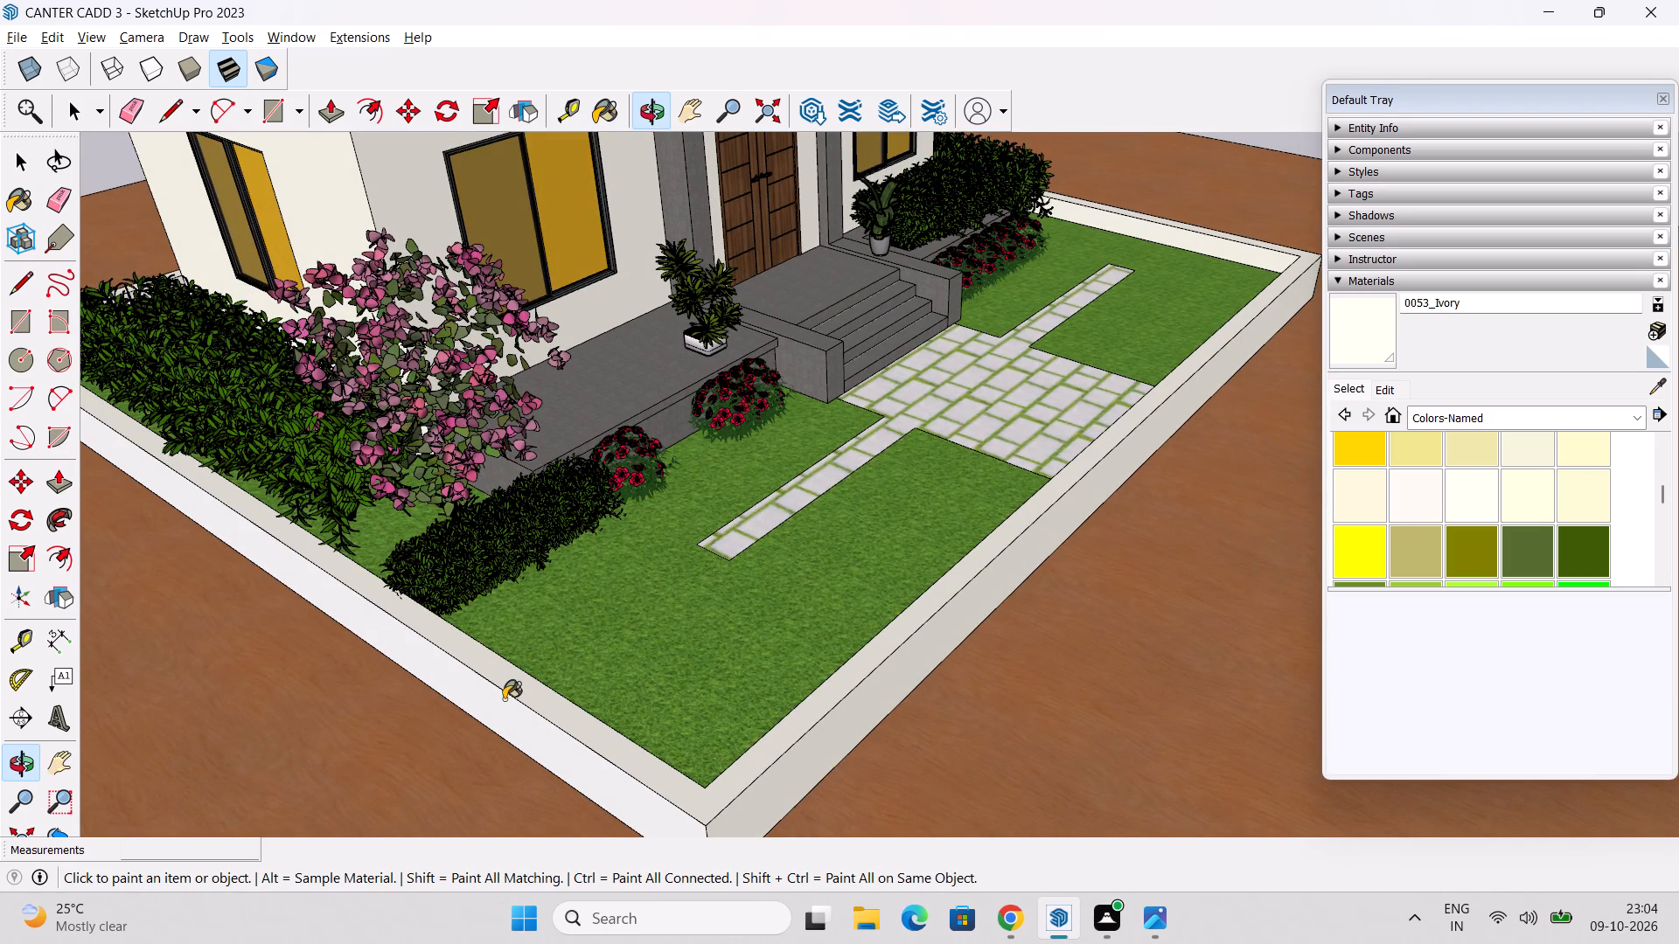
pyautogui.moveTo(656, 677); pyautogui.dragTo(389, 704, button='middle')
pyautogui.moveTo(718, 609); pyautogui.dragTo(468, 566, button='middle')
pyautogui.scroll(6, 448, 427)
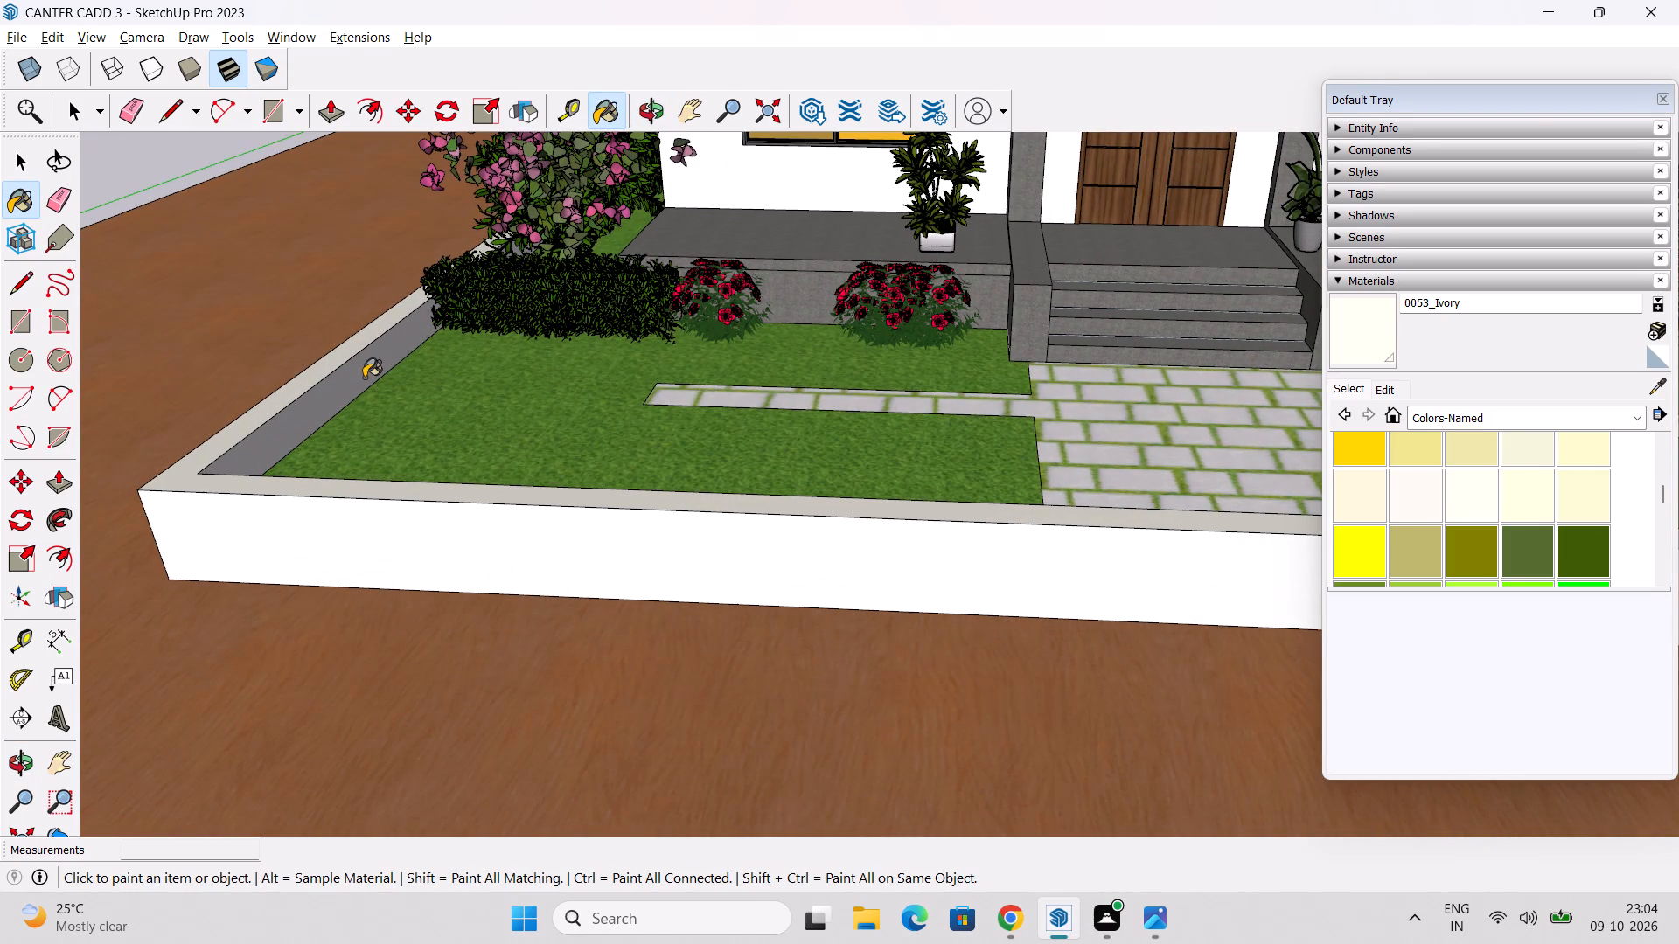
pyautogui.click(352, 372)
# Paint the three inner face segments of the front boundary wall, along the lawns and paving, with 0053_Ivory.
pyautogui.scroll(-3, 579, 388)
pyautogui.moveTo(786, 434); pyautogui.dragTo(324, 591, button='middle')
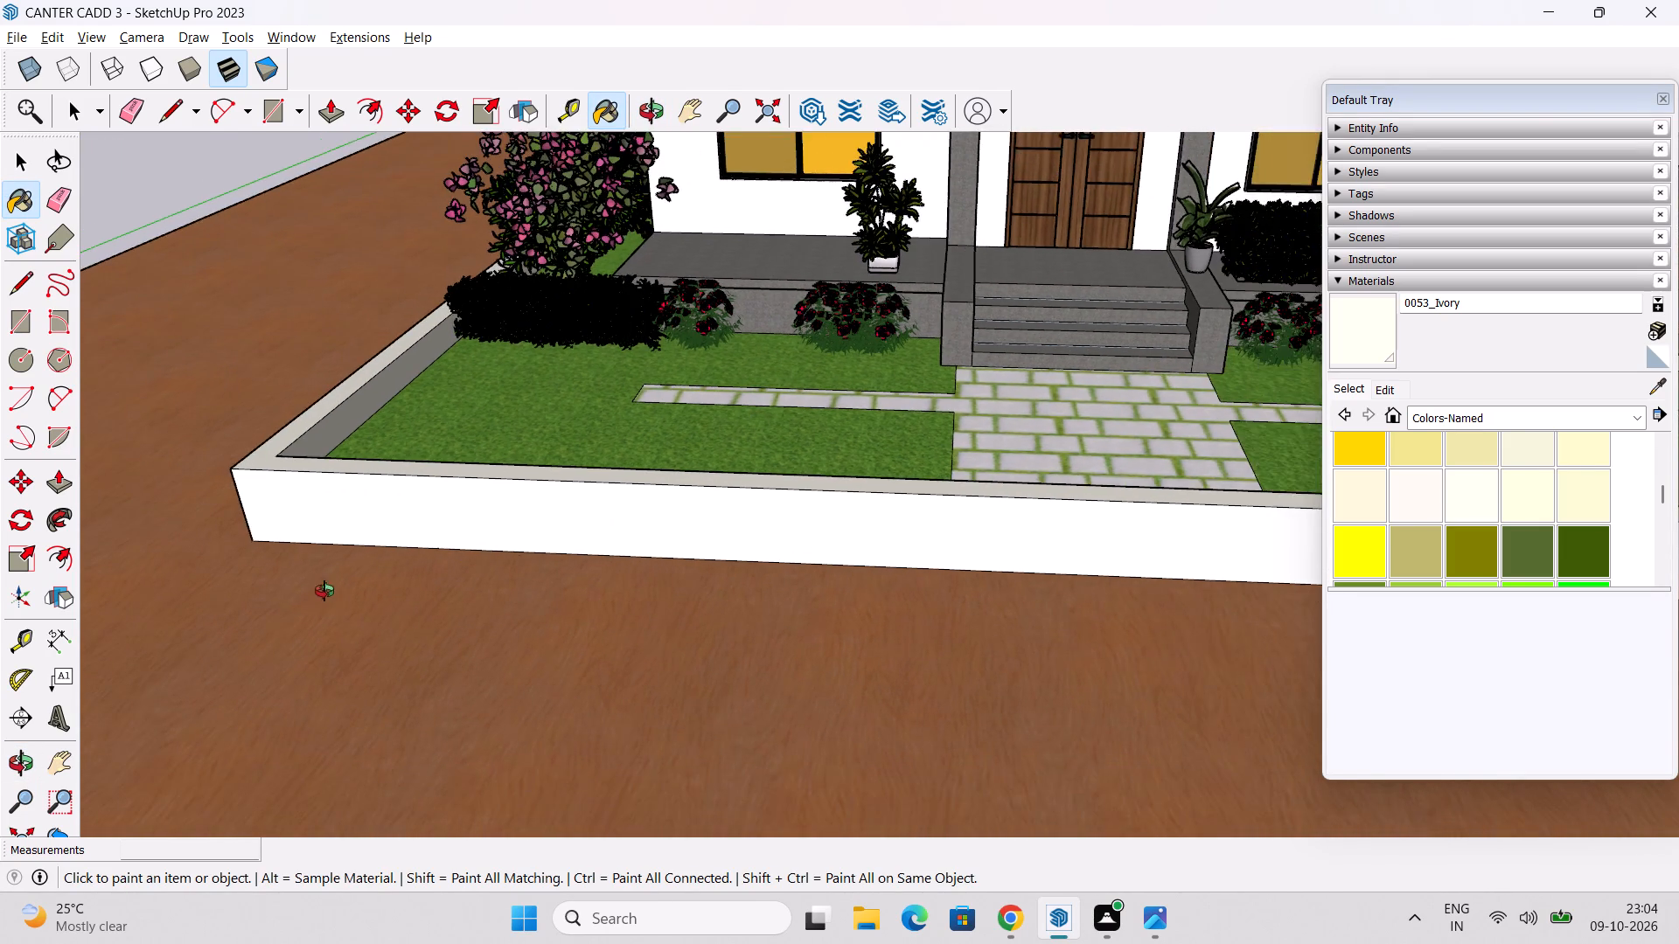
pyautogui.moveTo(324, 591); pyautogui.dragTo(324, 586, button='middle')
pyautogui.moveTo(929, 493); pyautogui.dragTo(505, 523, button='middle')
pyautogui.scroll(2, 700, 517)
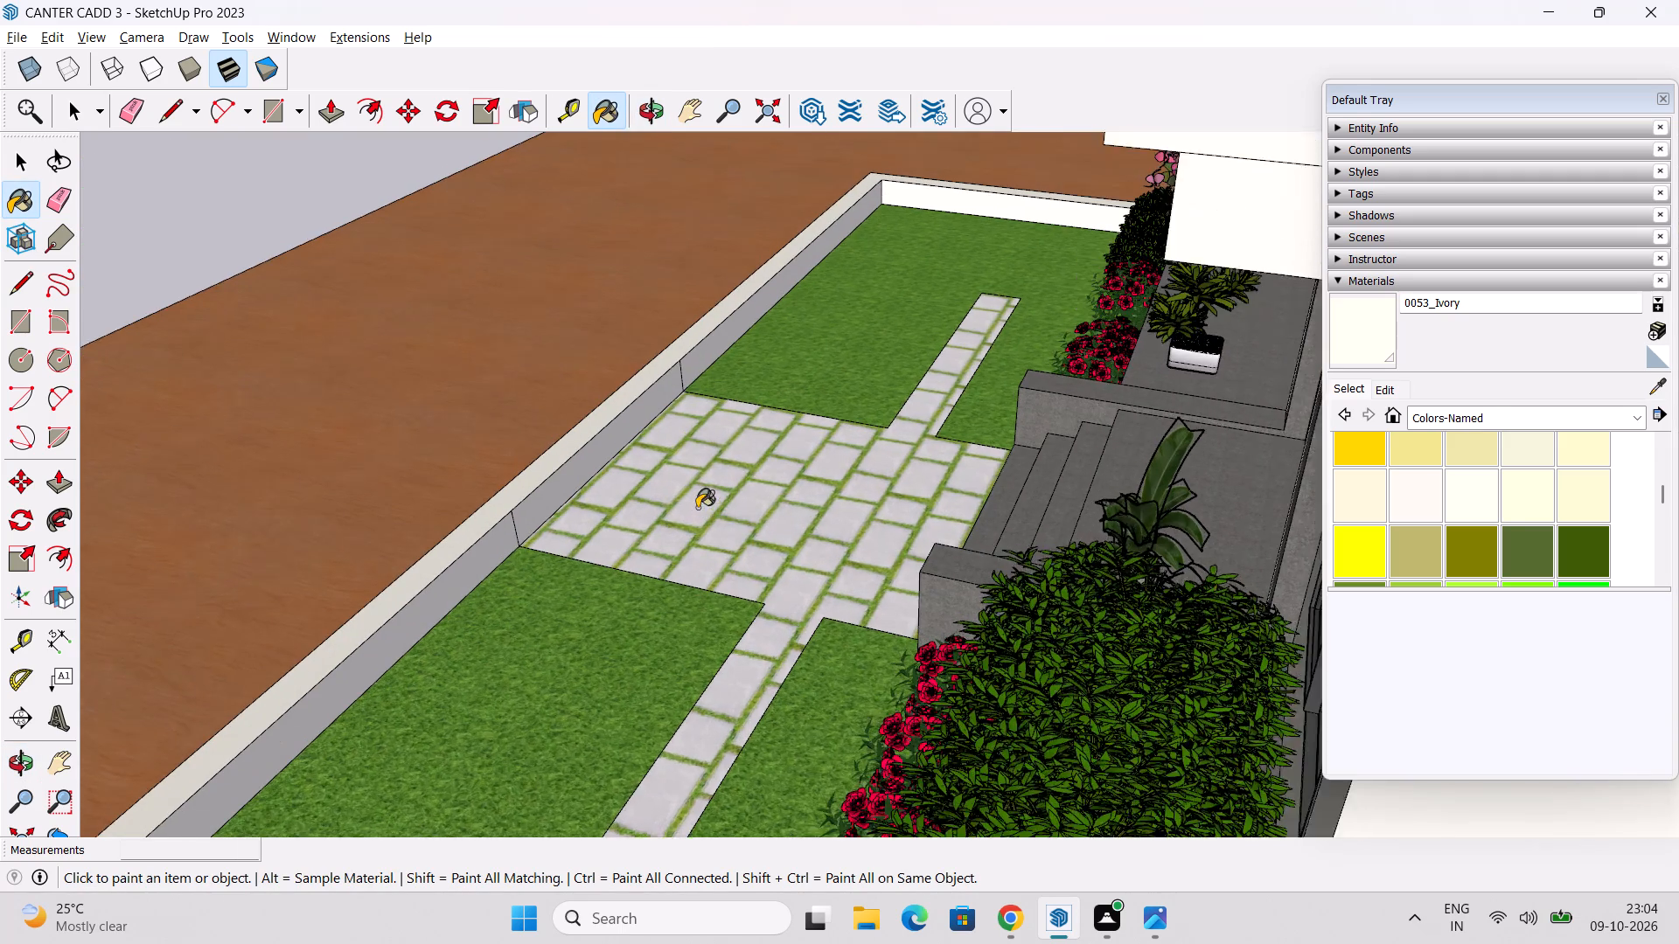
pyautogui.click(728, 319)
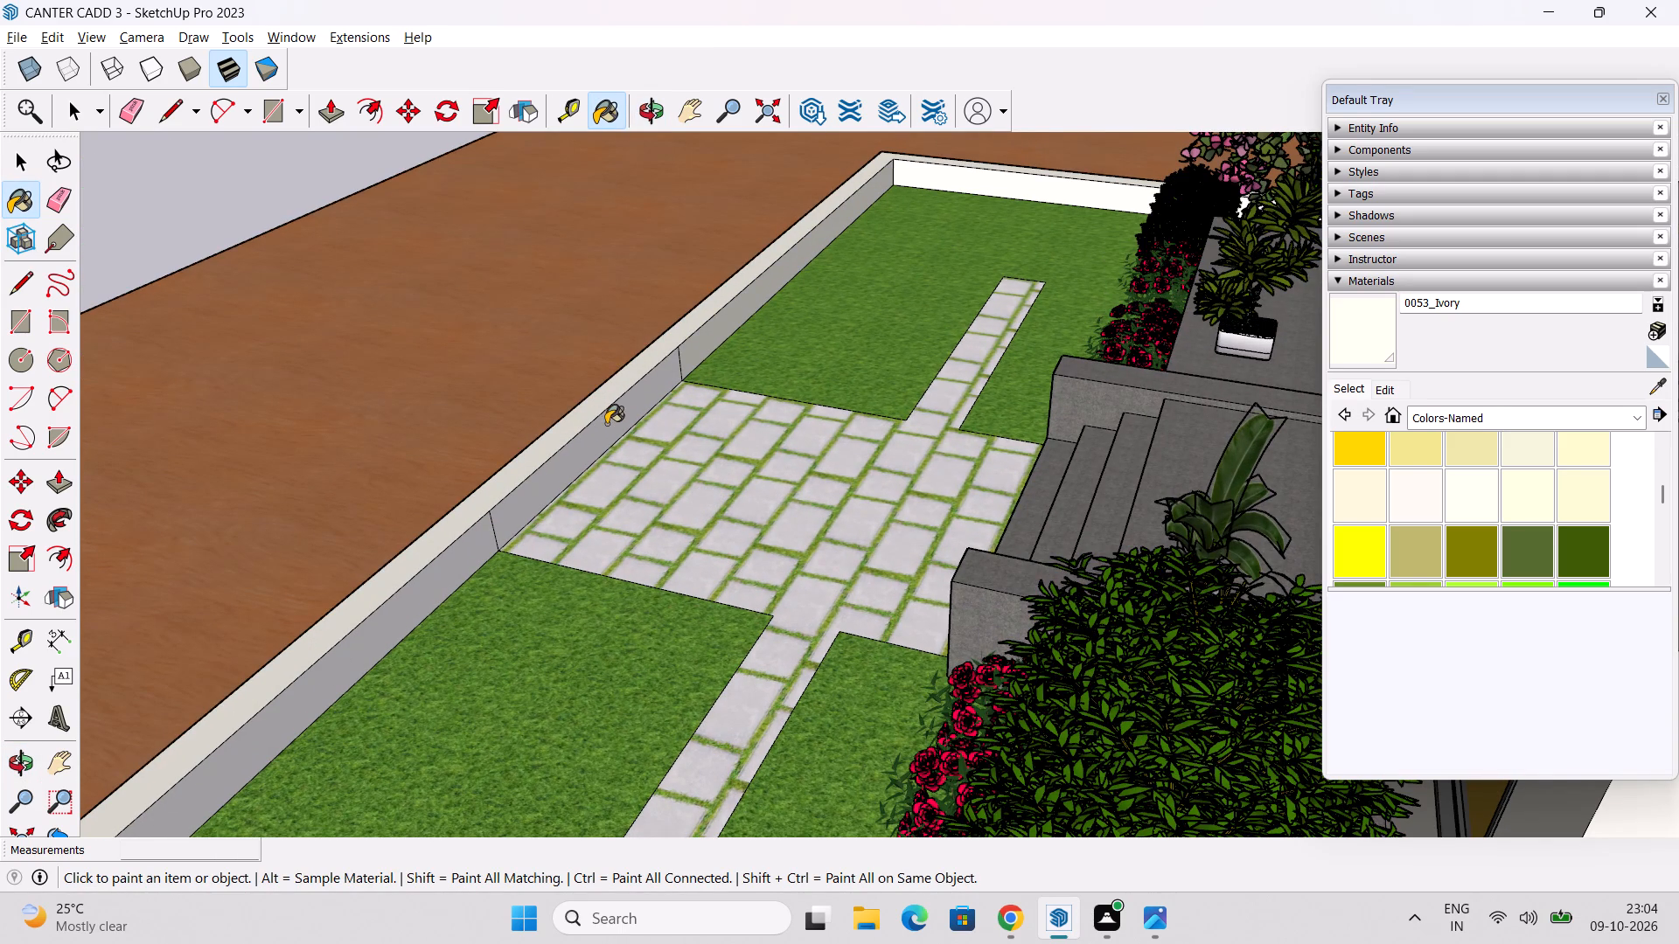
pyautogui.click(606, 424)
pyautogui.click(440, 565)
pyautogui.scroll(-3, 440, 556)
# Paint the side boundary wall by the long hedge and the plain house wall behind that hedge with 0053_Ivory.
pyautogui.scroll(-14, 440, 556)
pyautogui.moveTo(798, 671); pyautogui.dragTo(930, 481, button='middle')
pyautogui.scroll(-7, 944, 483)
pyautogui.click(675, 776)
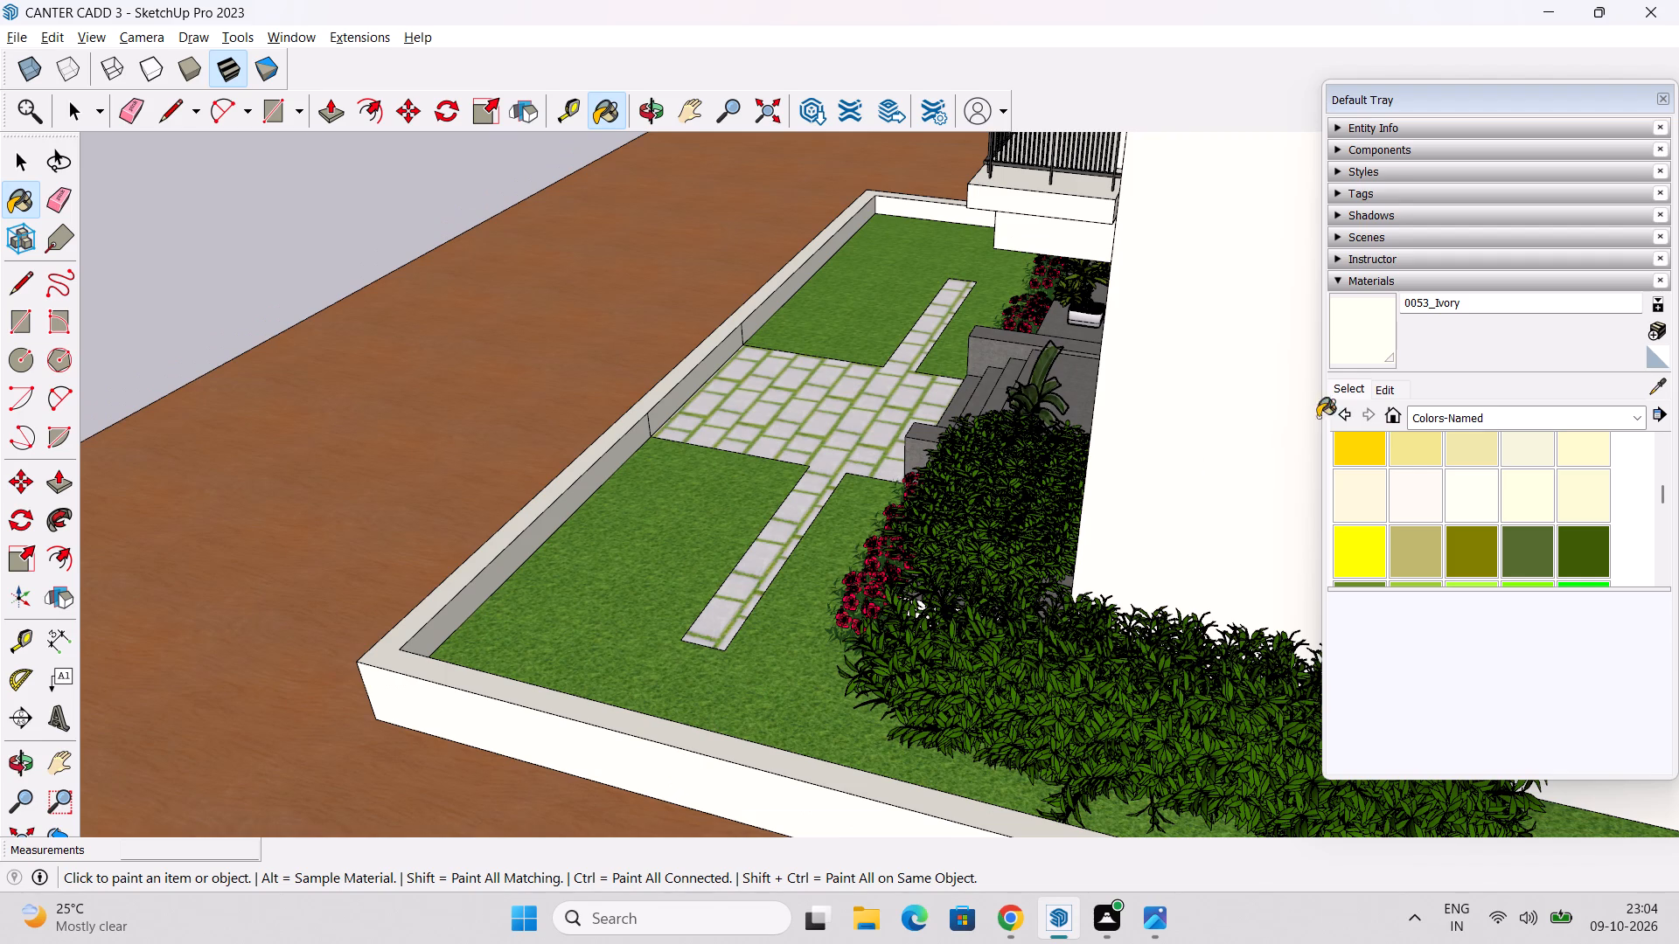
pyautogui.click(1269, 409)
# Continue around the rear corner, painting the plain house wall and the boundary wall faces beside it with 0053_Ivory.
pyautogui.scroll(-4, 1235, 401)
pyautogui.scroll(-3, 991, 448)
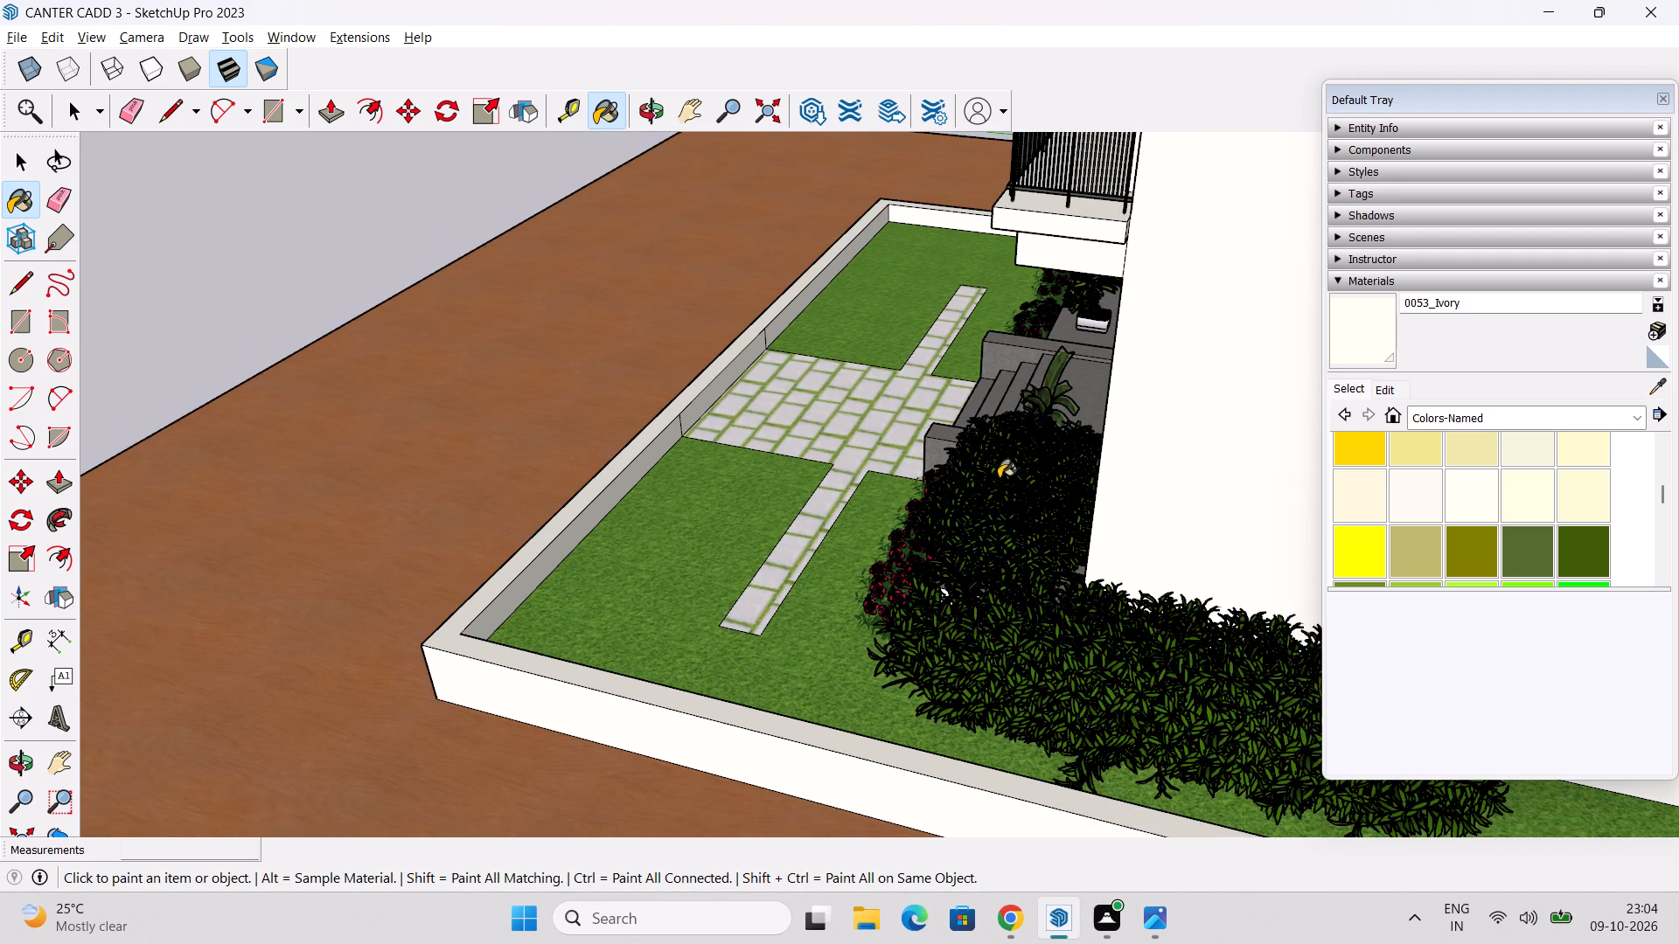
pyautogui.moveTo(1007, 480); pyautogui.dragTo(588, 360, button='middle')
pyautogui.moveTo(987, 529); pyautogui.dragTo(518, 420, button='middle')
pyautogui.moveTo(873, 532); pyautogui.dragTo(800, 490, button='middle')
pyautogui.click(1109, 480)
pyautogui.moveTo(1126, 585); pyautogui.dragTo(1159, 305, button='middle')
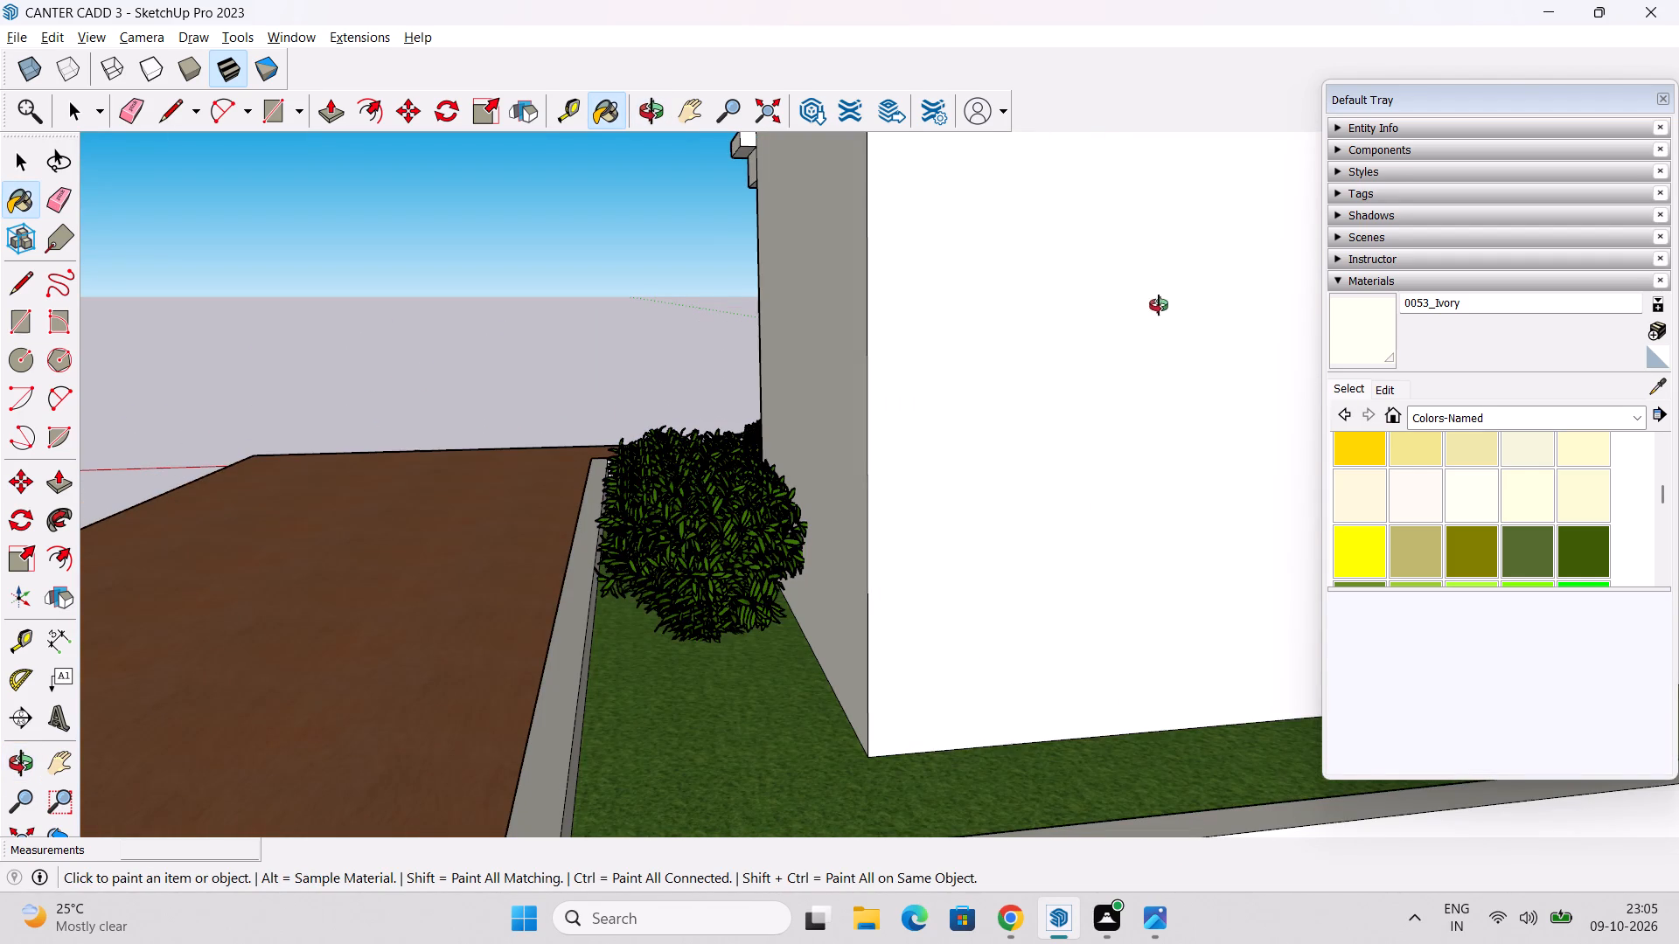
pyautogui.moveTo(1159, 305); pyautogui.dragTo(1160, 294, button='middle')
pyautogui.click(929, 490)
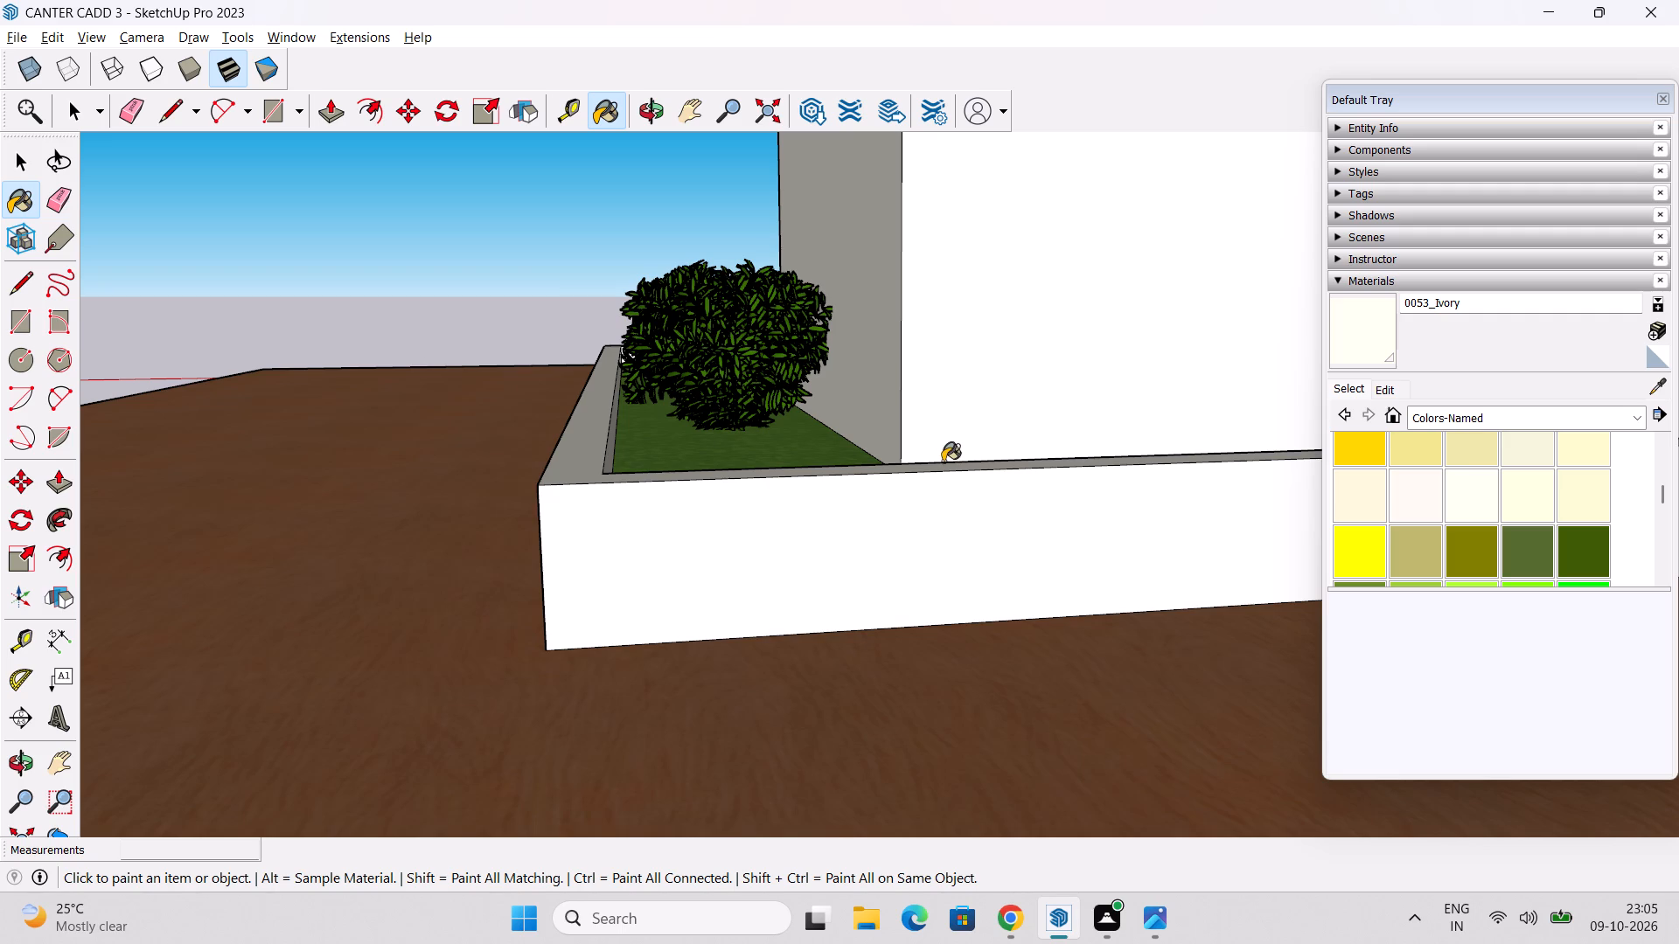
pyautogui.click(863, 468)
# Paint the inner face of the boundary wall along the grass strip at the next rear corner with 0053_Ivory.
pyautogui.scroll(-4, 853, 467)
pyautogui.moveTo(736, 493); pyautogui.dragTo(1104, 544, button='middle')
pyautogui.moveTo(590, 498); pyautogui.dragTo(968, 580, button='middle')
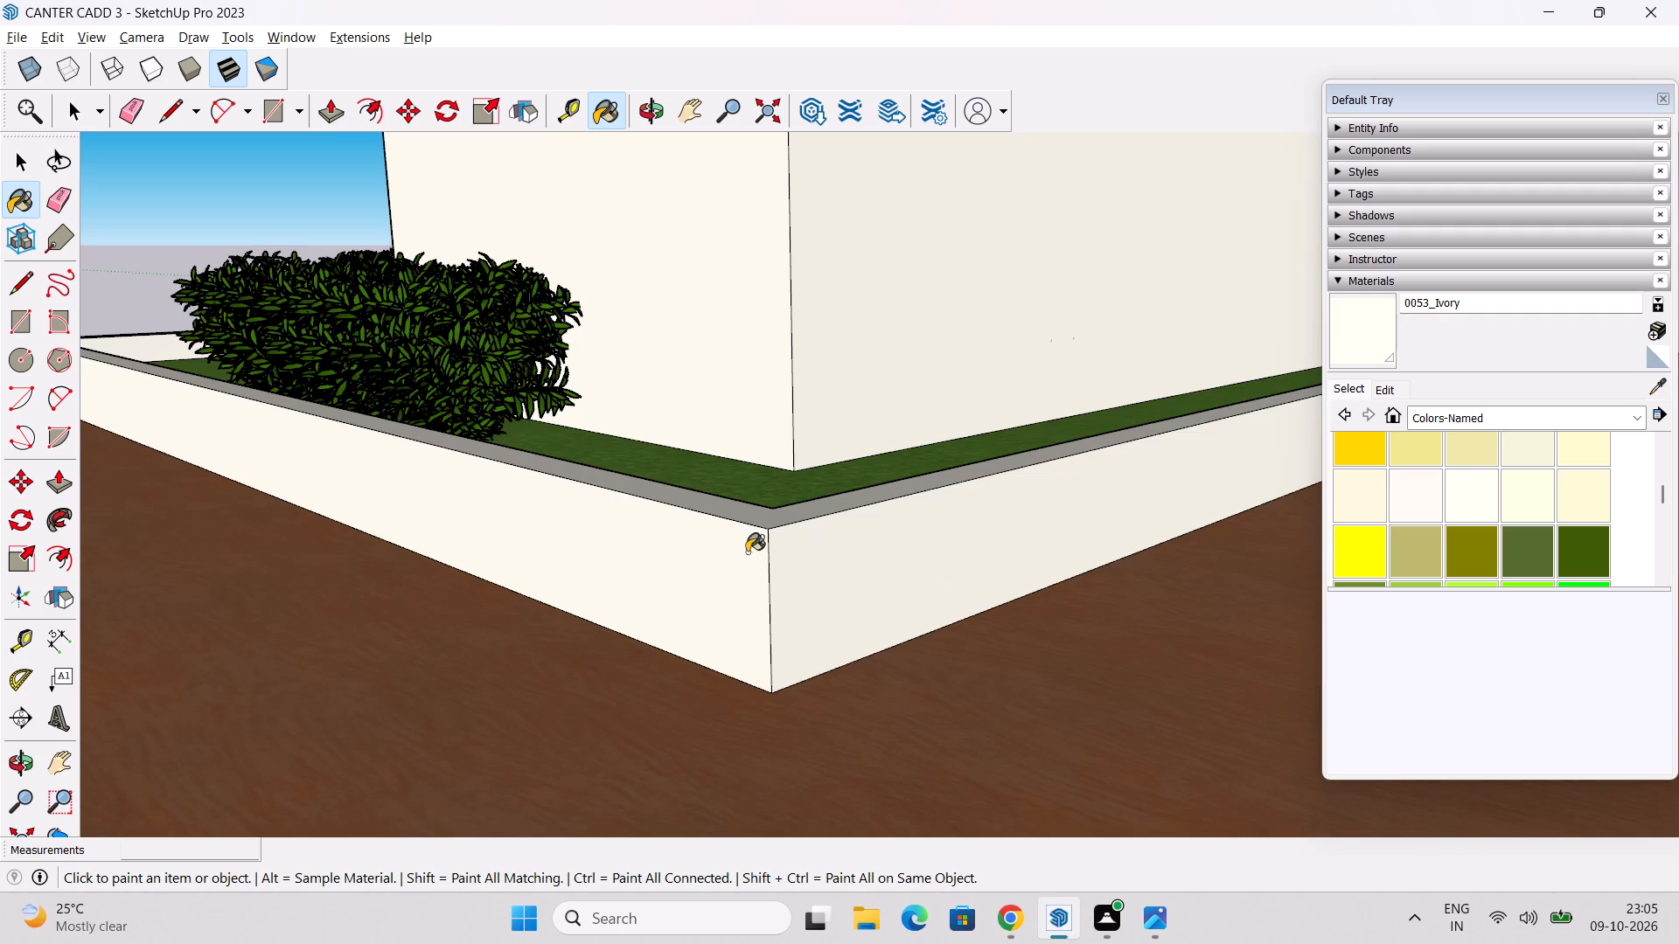
pyautogui.moveTo(742, 551); pyautogui.dragTo(1036, 551, button='middle')
pyautogui.moveTo(1009, 528); pyautogui.dragTo(1035, 653, button='middle')
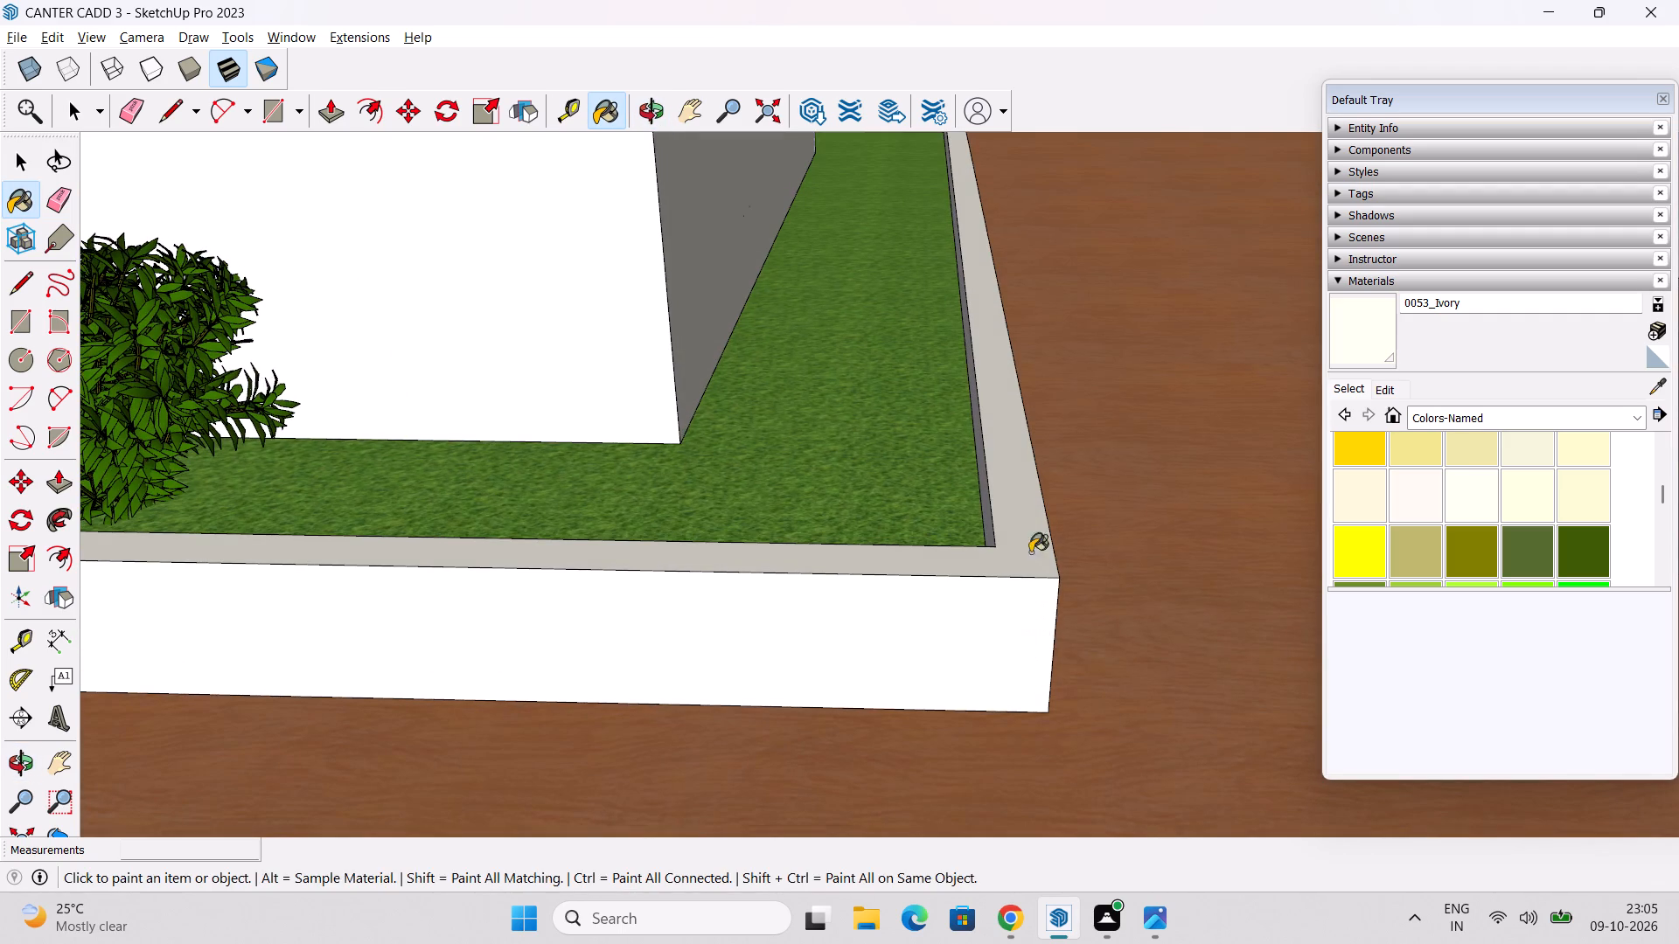
pyautogui.moveTo(1003, 497); pyautogui.dragTo(1203, 487, button='middle')
pyautogui.click(1069, 448)
# Paint the house wall along the narrow grass strip and the inner face of the boundary wall at its far end with 0053_Ivory.
pyautogui.moveTo(1077, 377); pyautogui.dragTo(1077, 376, button='middle')
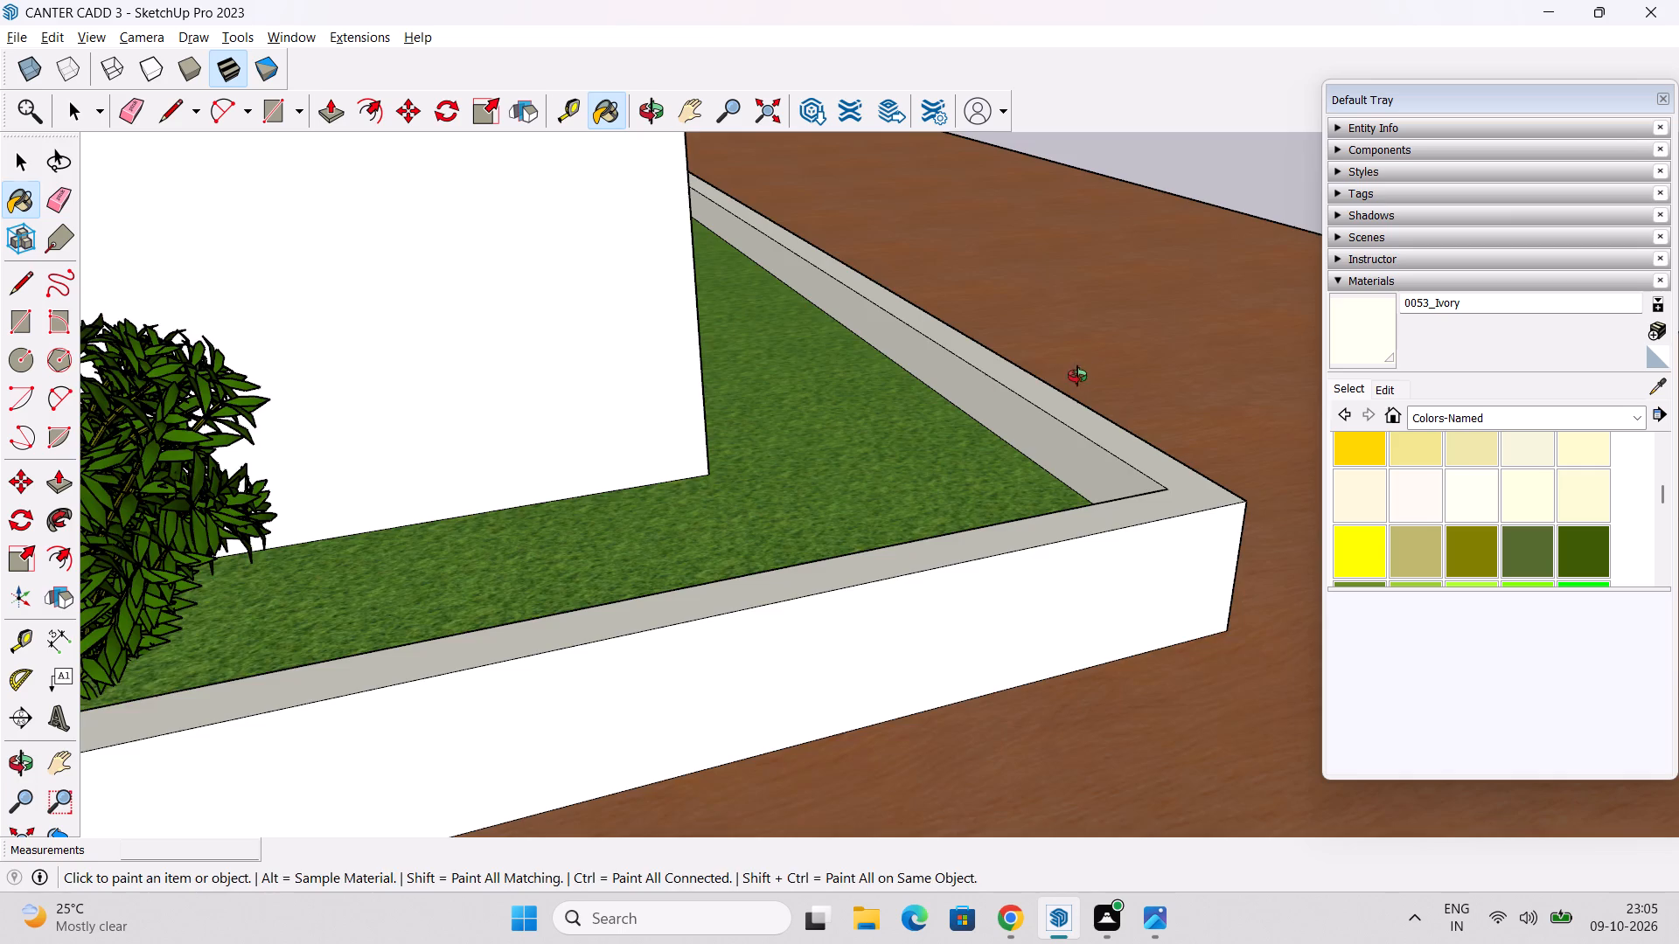
pyautogui.moveTo(1077, 376); pyautogui.dragTo(895, 381, button='middle')
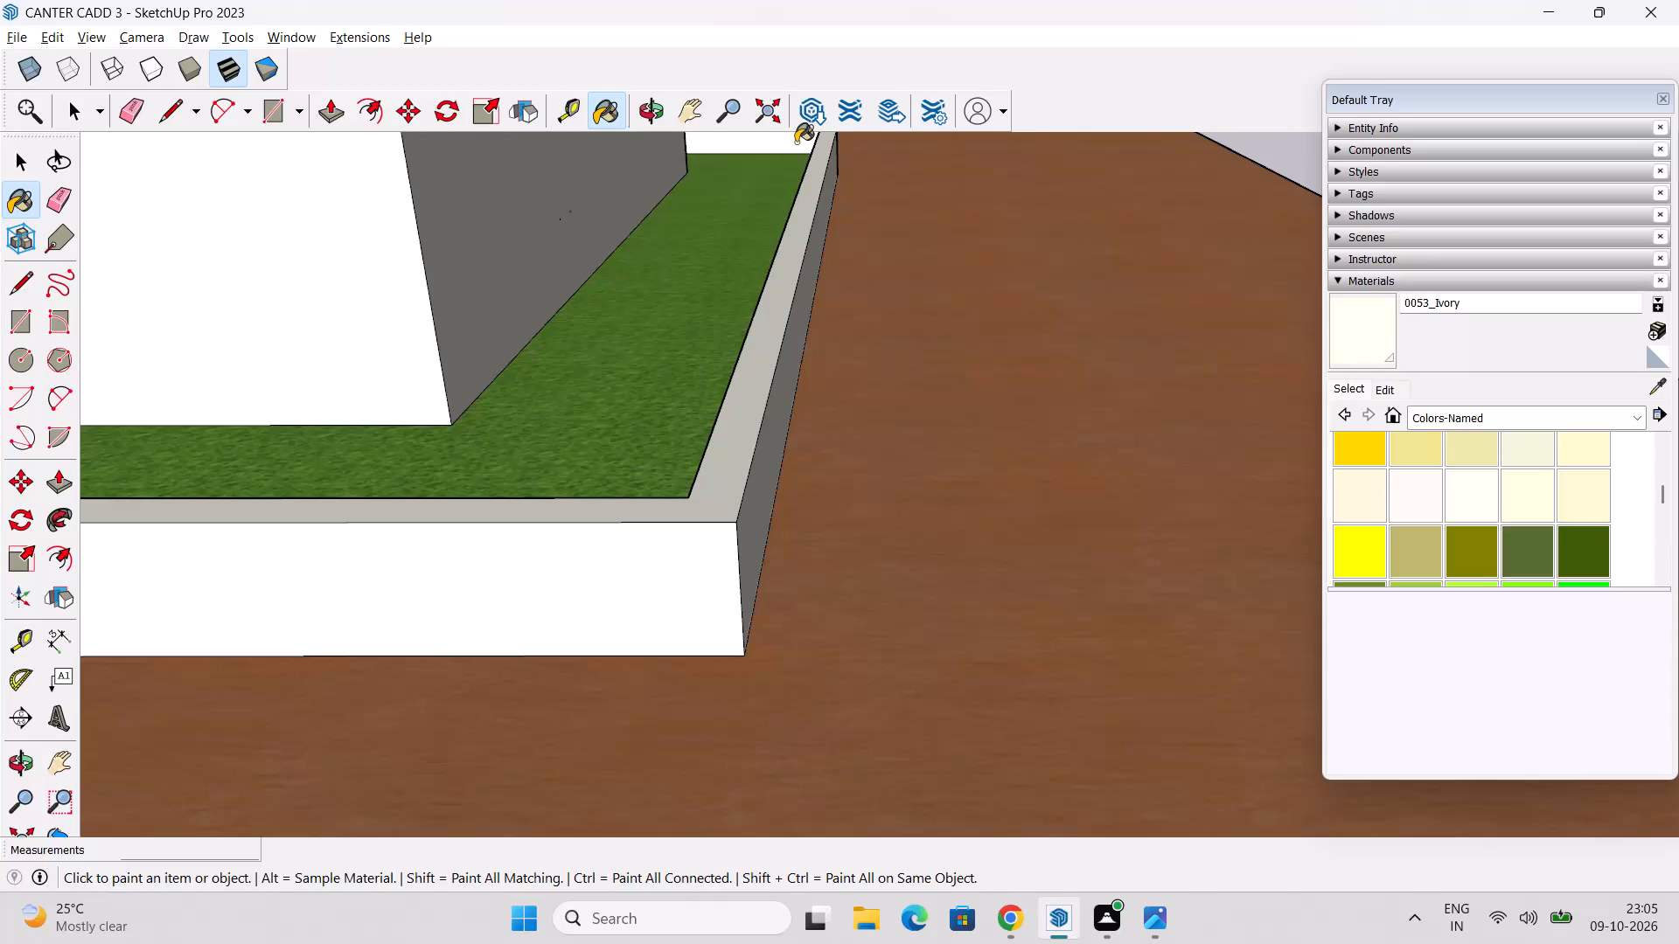
pyautogui.click(796, 142)
pyautogui.moveTo(808, 246); pyautogui.dragTo(814, 417, button='middle')
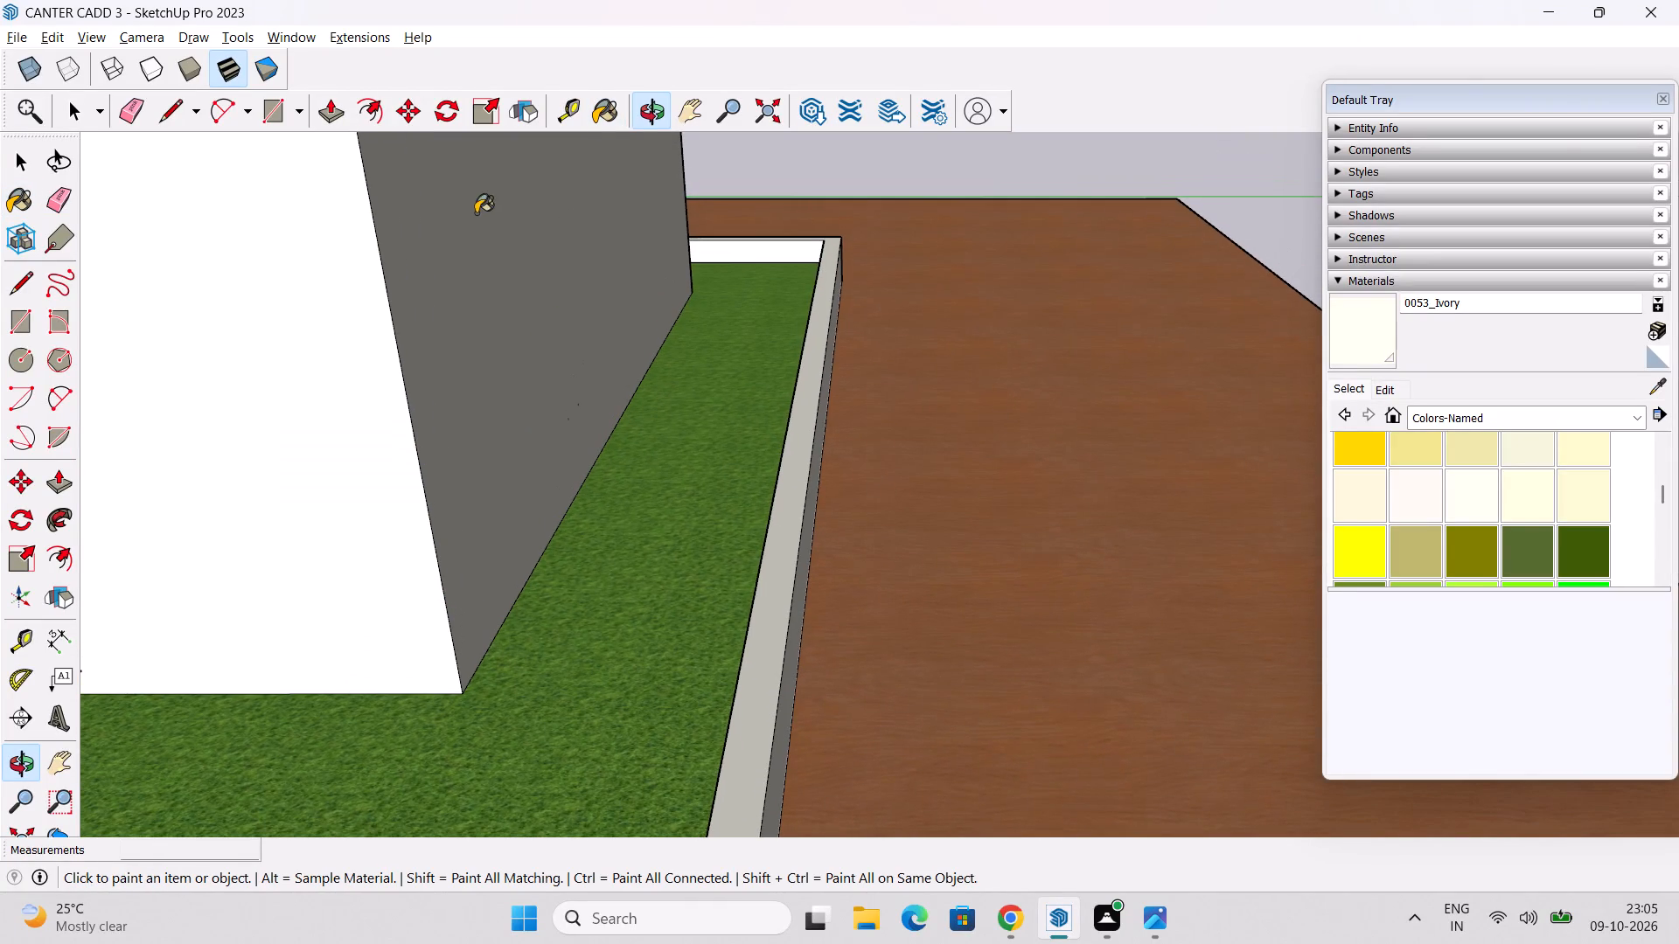
pyautogui.moveTo(476, 213); pyautogui.dragTo(488, 218)
pyautogui.click(787, 251)
pyautogui.scroll(-3, 782, 271)
pyautogui.scroll(-4, 638, 361)
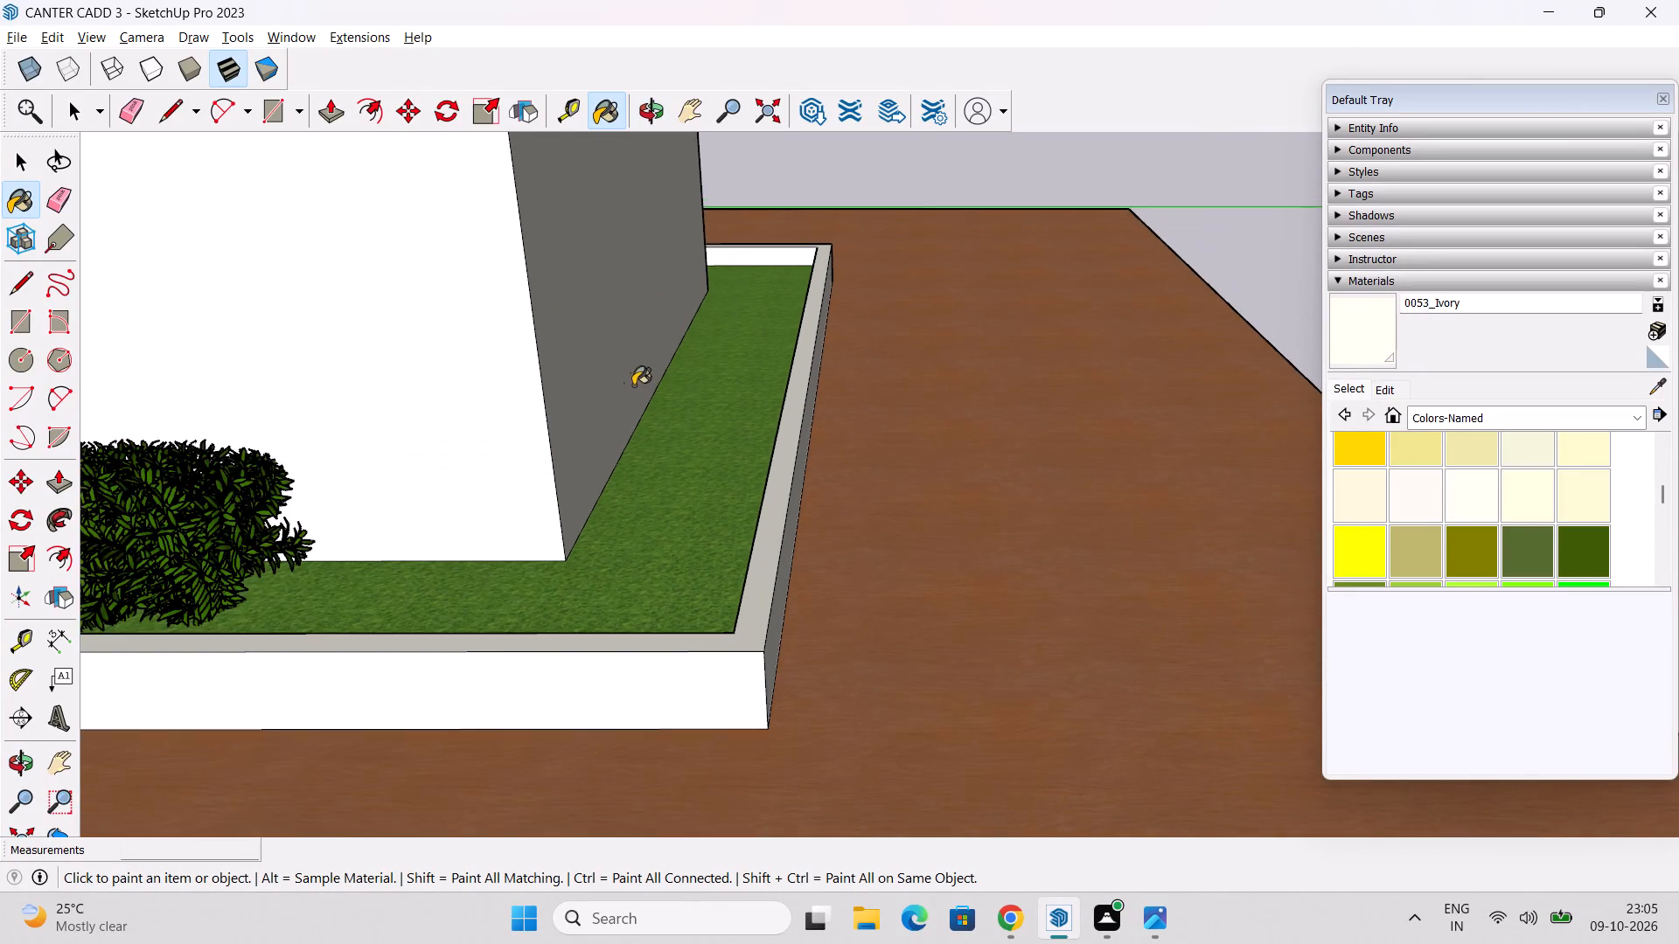
pyautogui.moveTo(633, 385); pyautogui.dragTo(973, 391, button='middle')
pyautogui.moveTo(765, 441); pyautogui.dragTo(987, 415, button='middle')
pyautogui.moveTo(766, 461); pyautogui.dragTo(1204, 458, button='middle')
pyautogui.moveTo(995, 489); pyautogui.dragTo(1230, 472, button='middle')
pyautogui.press('space')
# Examine the painted boundary walls, house, planting and ground slab from the side and front.
pyautogui.scroll(-19, 1206, 355)
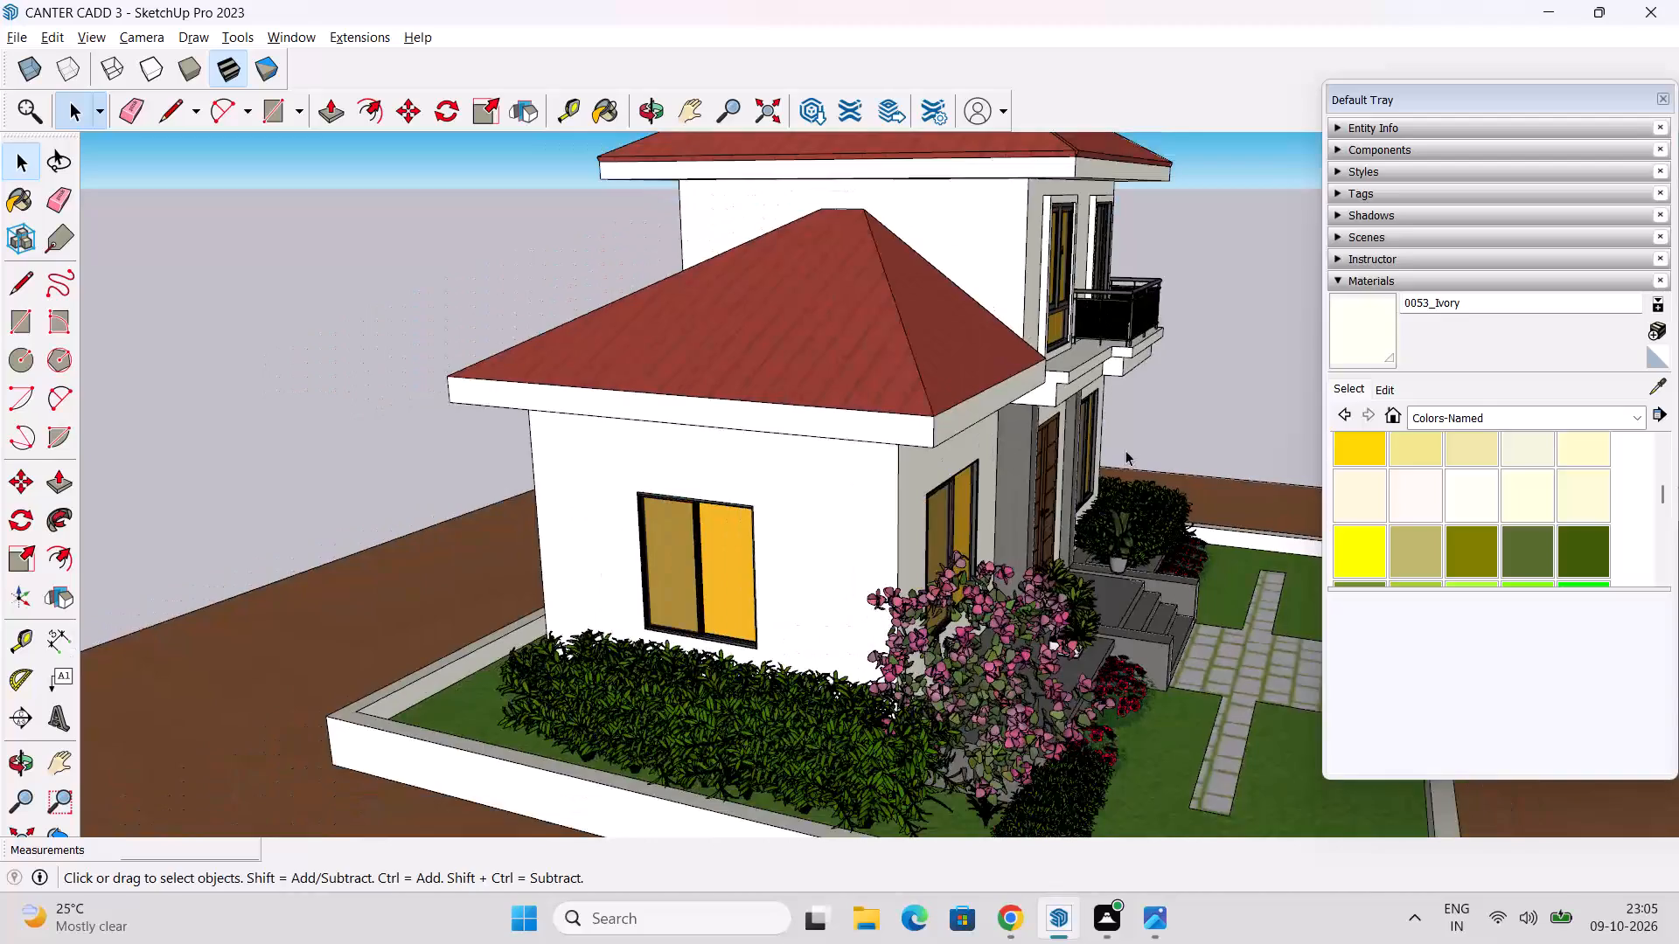
pyautogui.moveTo(1125, 449); pyautogui.dragTo(887, 462, button='middle')
pyautogui.scroll(-5, 930, 446)
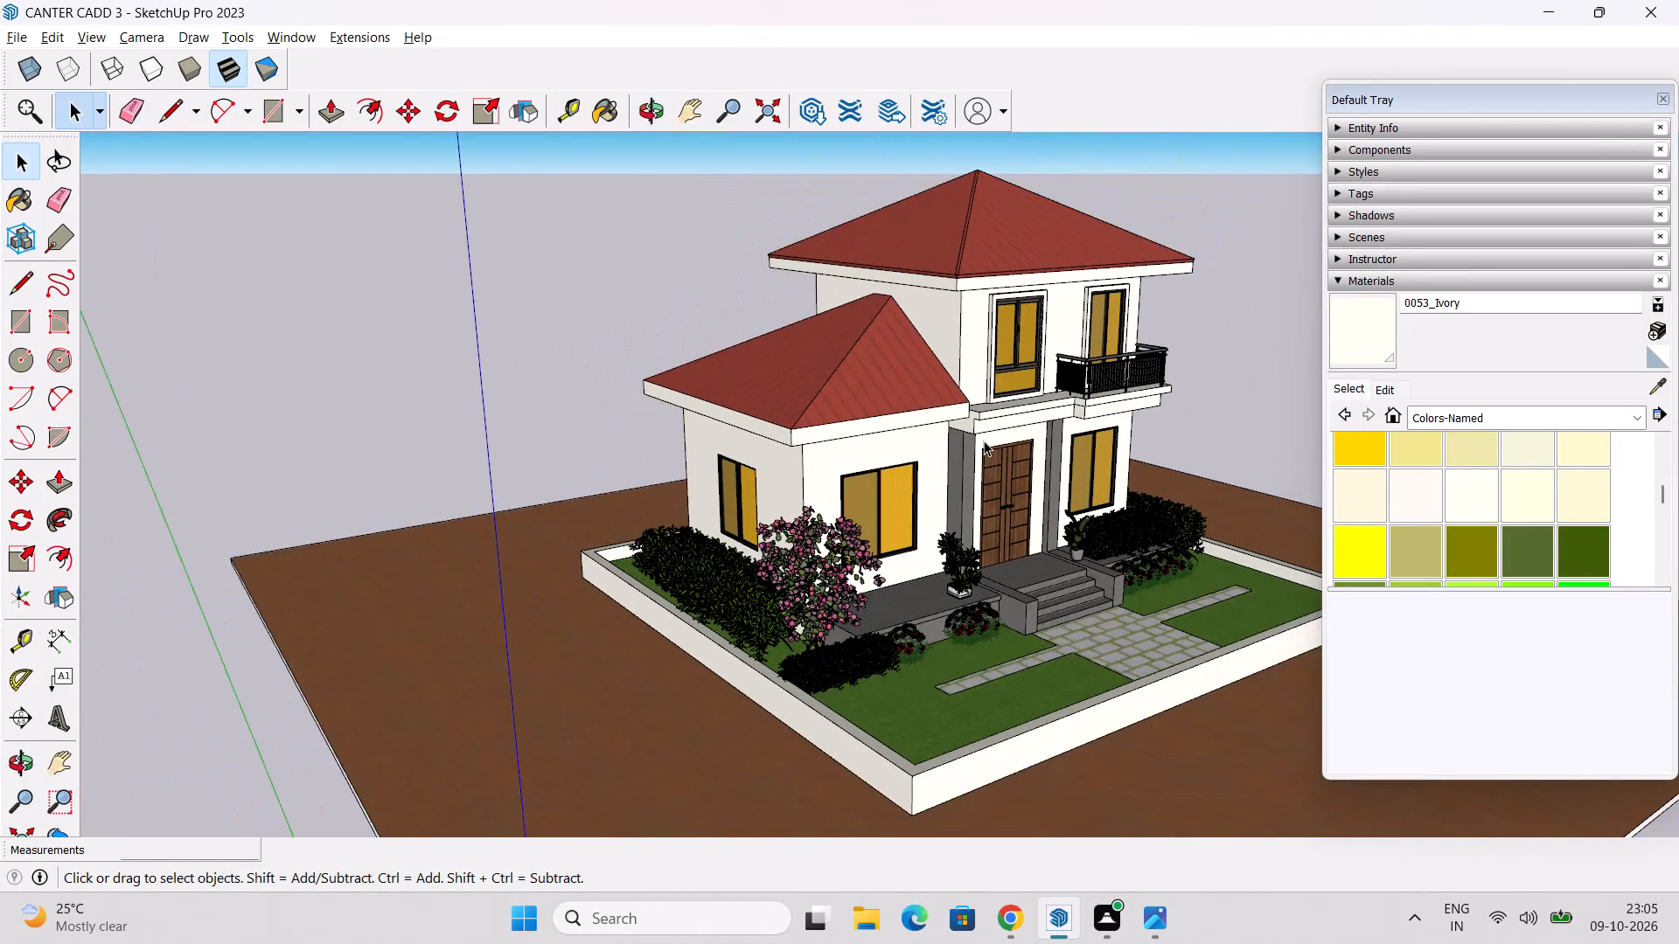
pyautogui.moveTo(984, 441); pyautogui.dragTo(972, 552, button='middle')
pyautogui.moveTo(1069, 538); pyautogui.dragTo(1039, 405, button='middle')
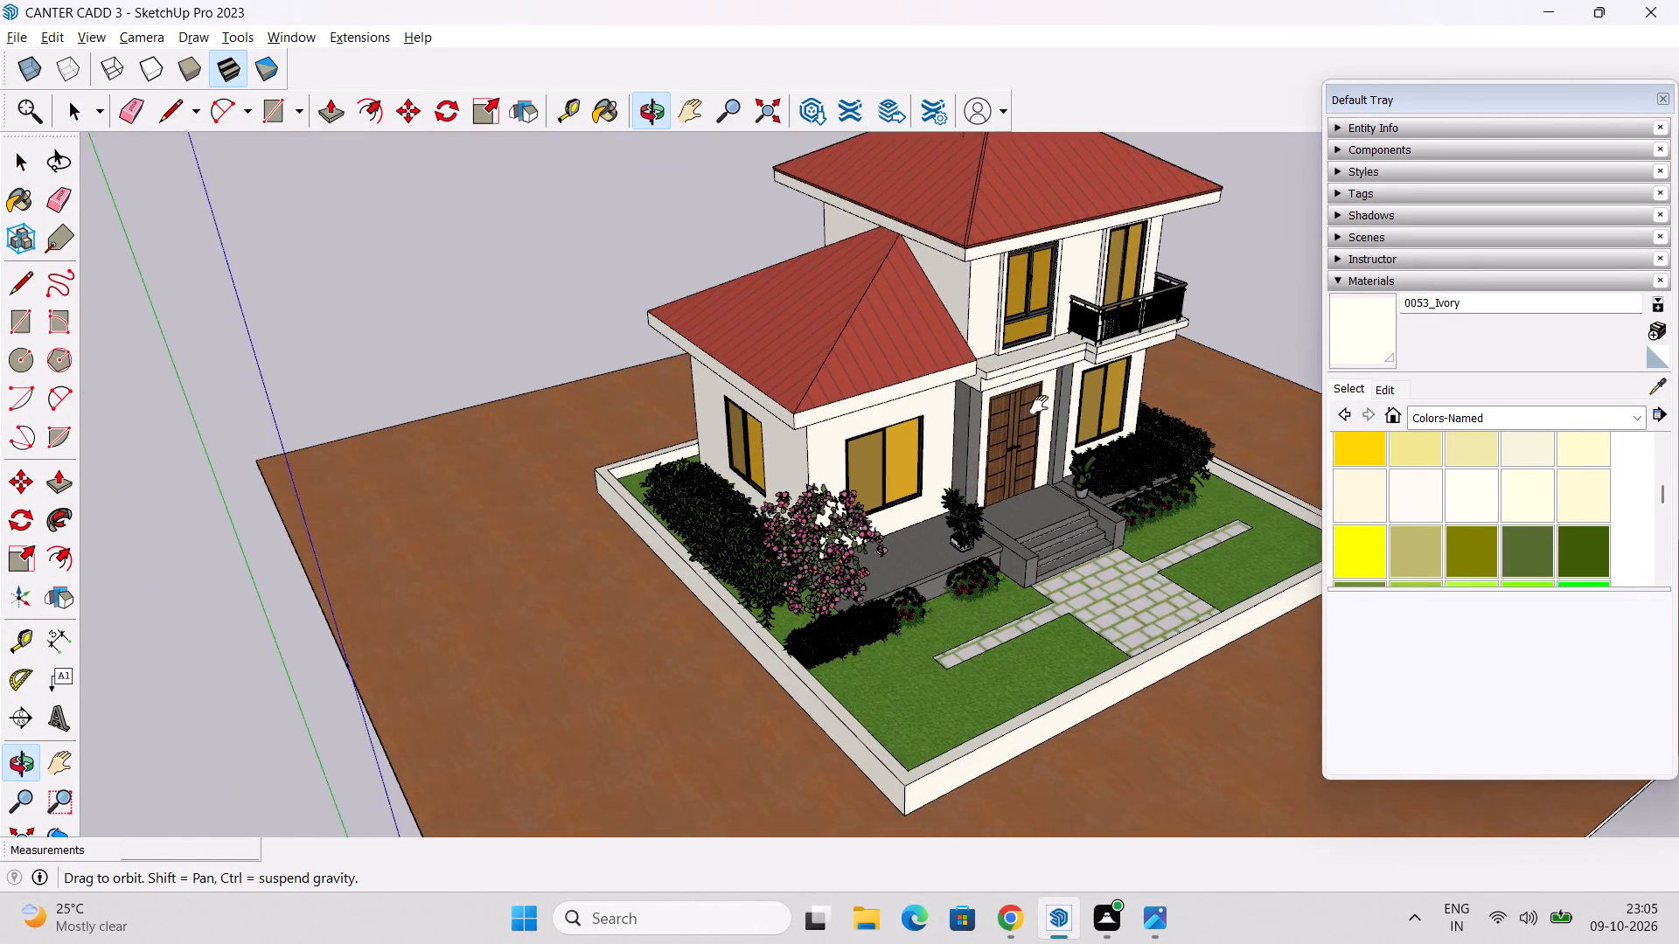
pyautogui.moveTo(1039, 405); pyautogui.dragTo(994, 410, button='middle')
pyautogui.moveTo(1028, 426); pyautogui.dragTo(1000, 531, button='middle')
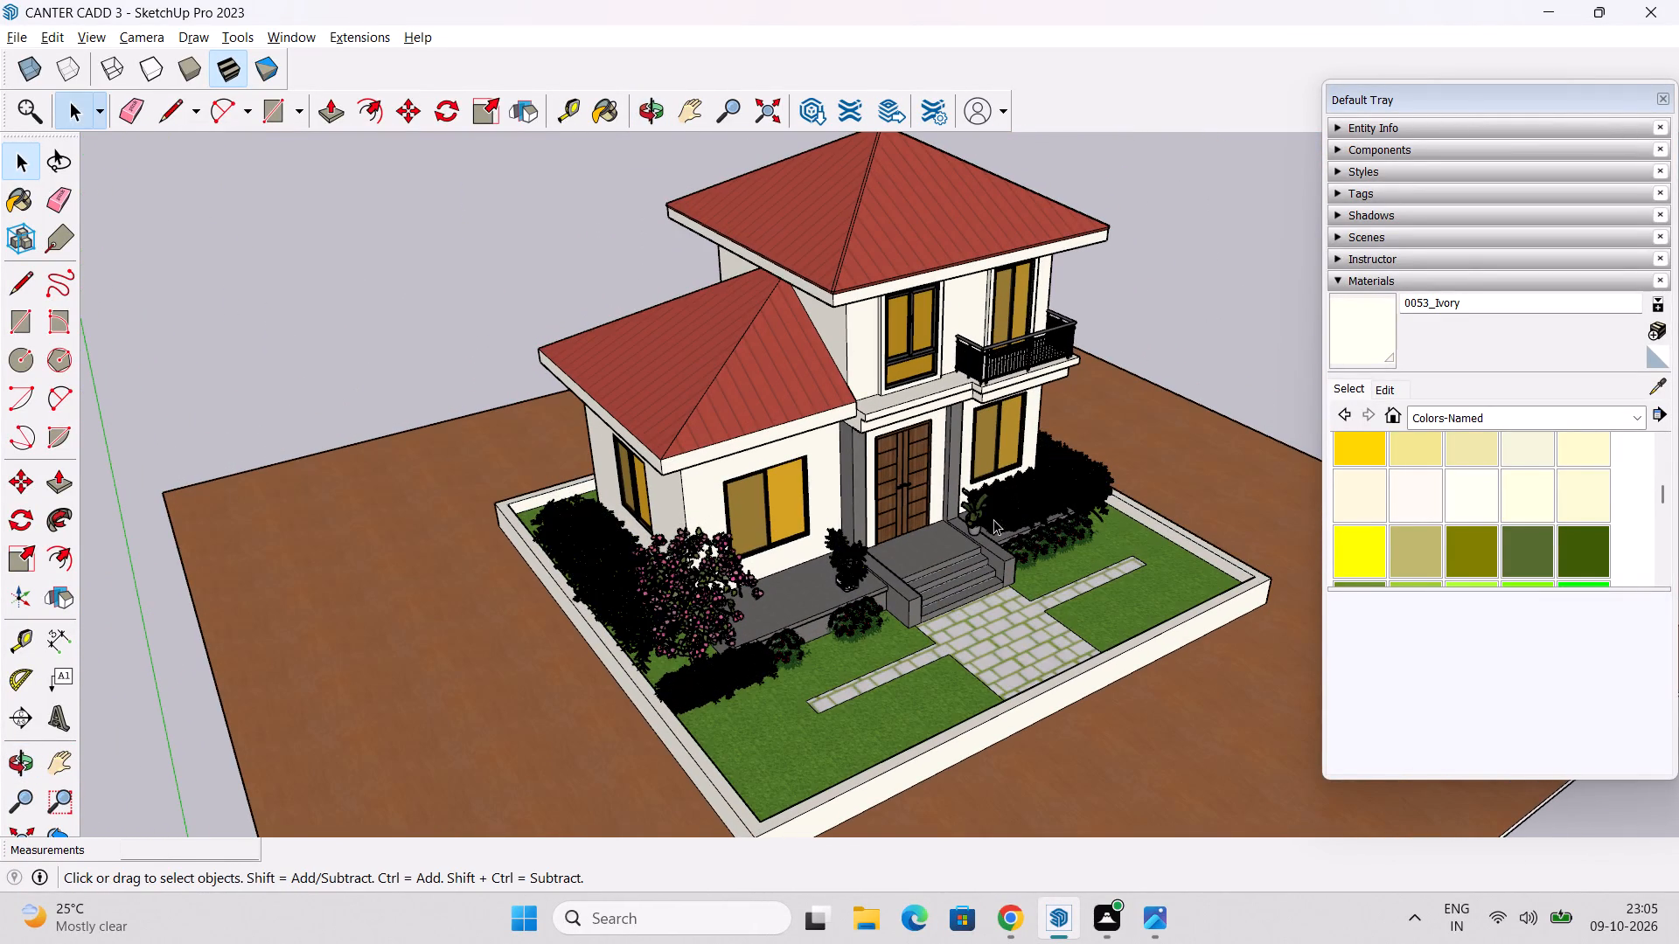
pyautogui.moveTo(1008, 517); pyautogui.dragTo(896, 448, button='middle')
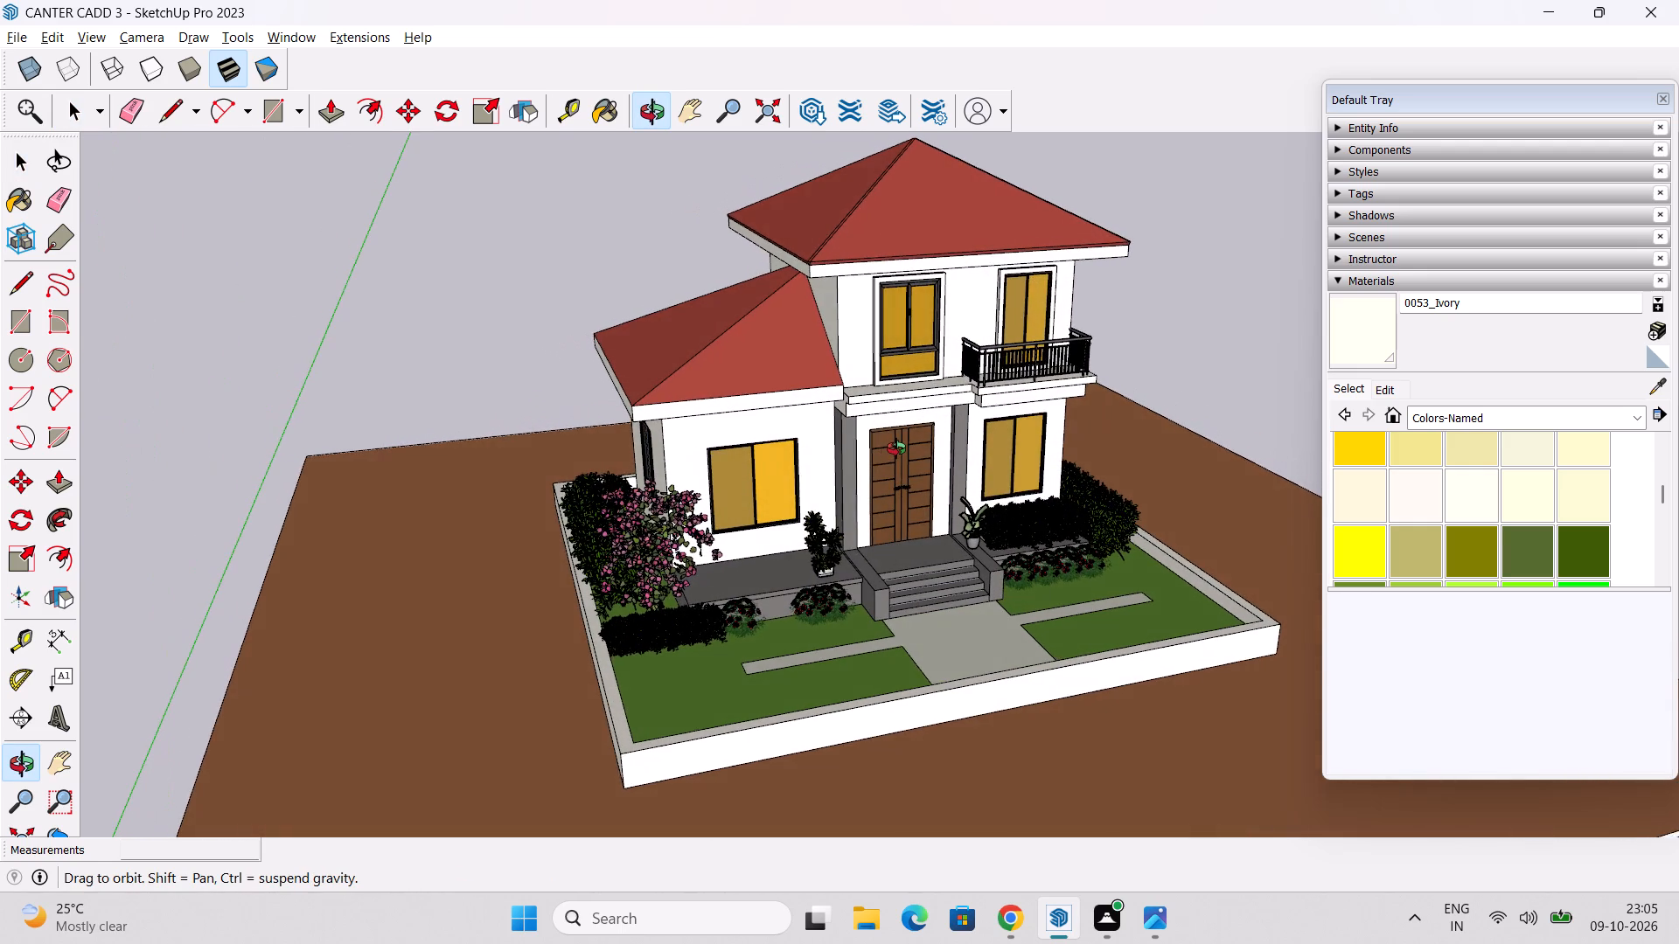
pyautogui.moveTo(896, 448); pyautogui.dragTo(894, 454, button='middle')
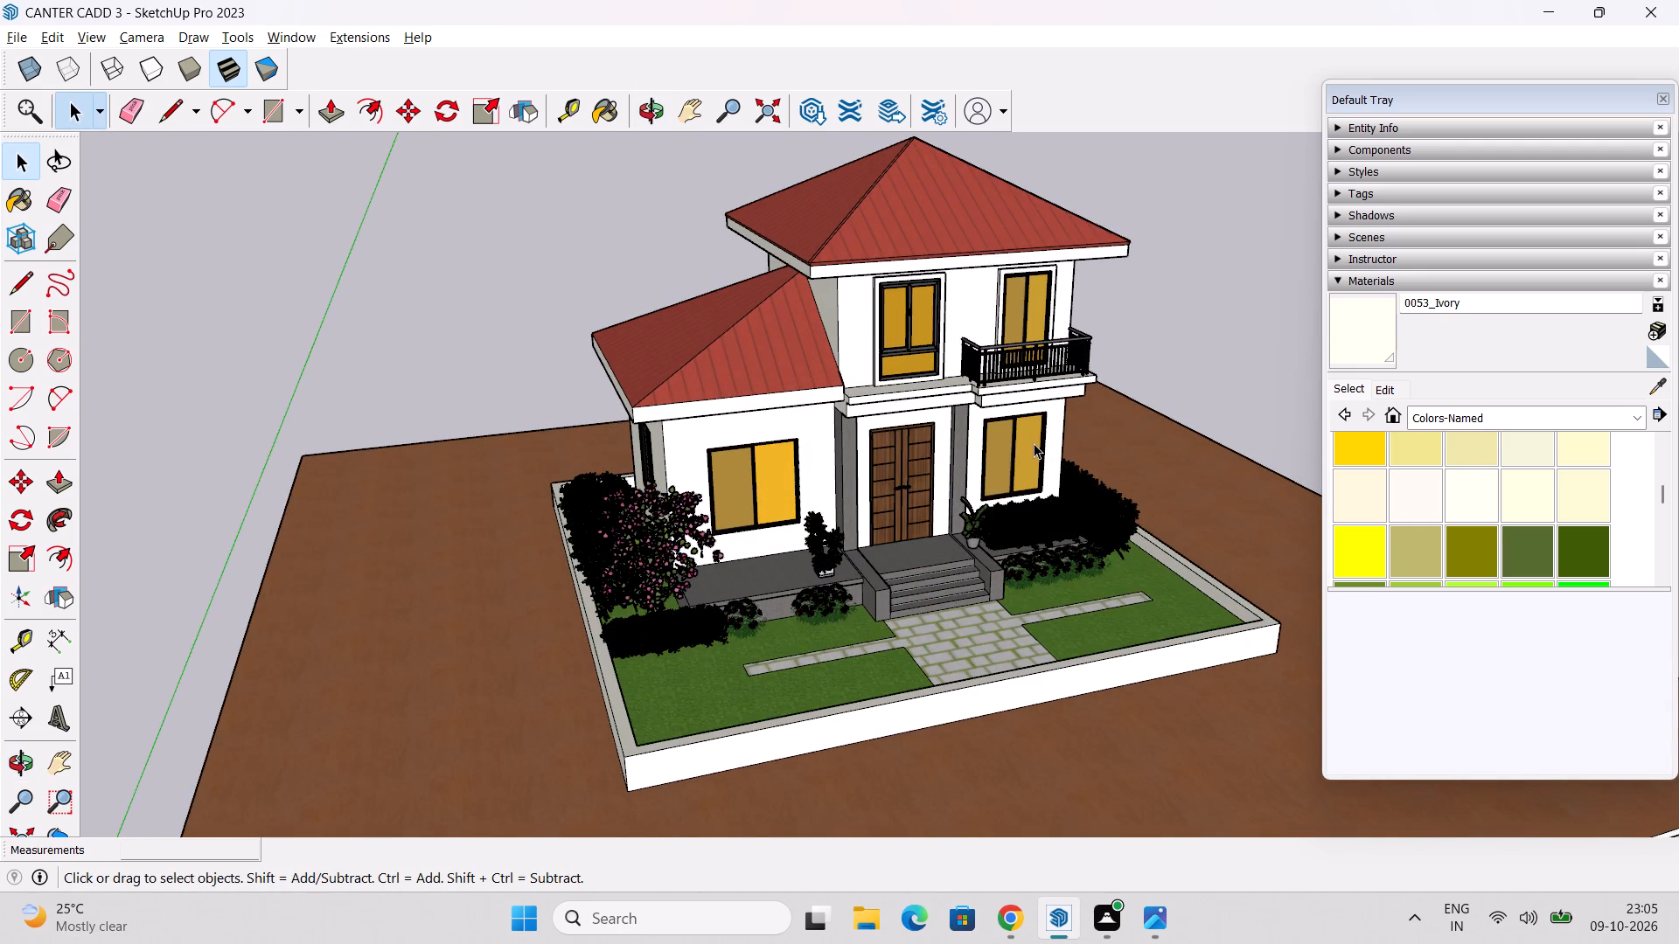
pyautogui.scroll(1, 1034, 443)
pyautogui.moveTo(1036, 444); pyautogui.dragTo(979, 446, button='middle')
pyautogui.moveTo(1015, 497); pyautogui.dragTo(1070, 449, button='middle')
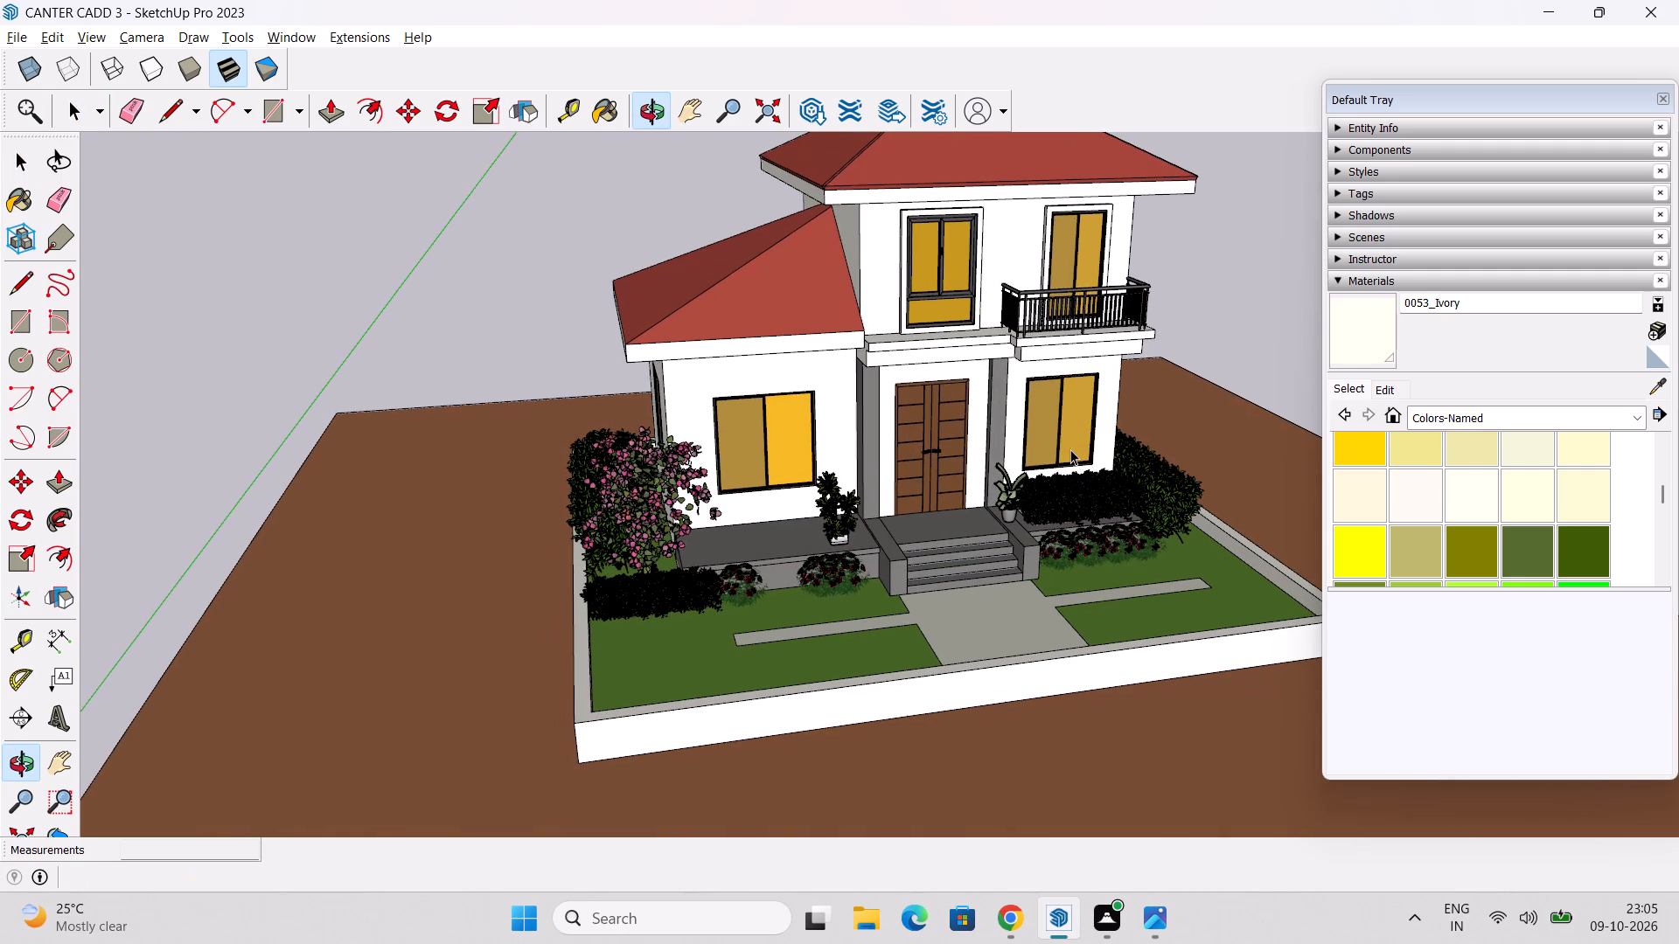
pyautogui.moveTo(1215, 430); pyautogui.dragTo(1197, 453, button='middle')
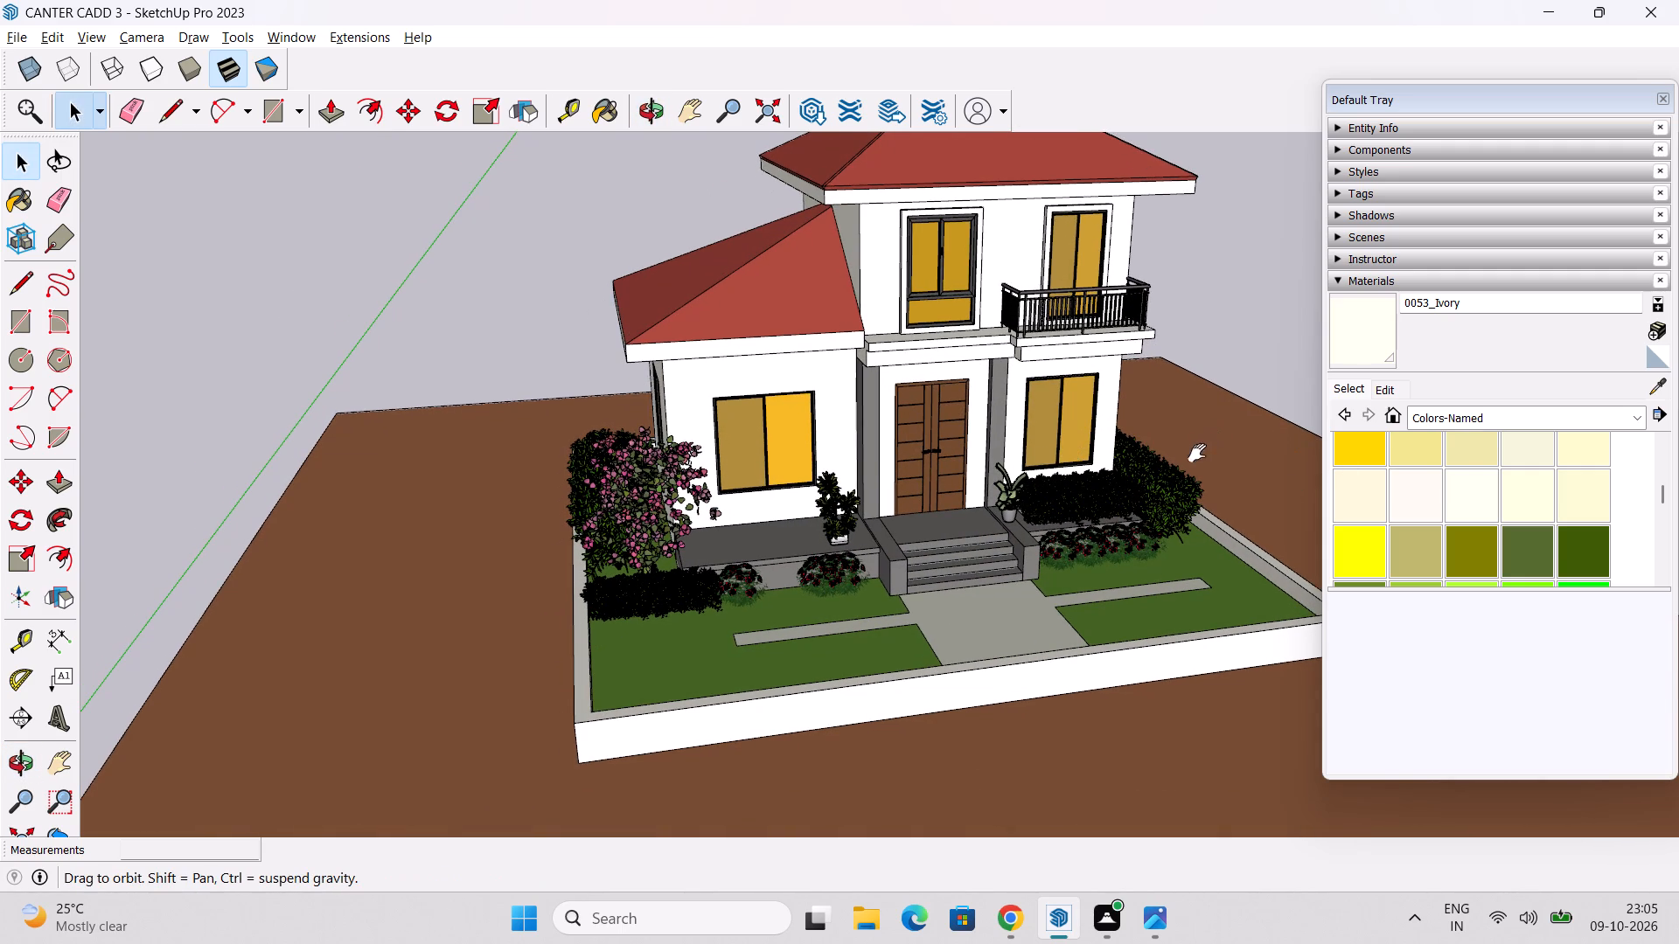
pyautogui.moveTo(1197, 453); pyautogui.dragTo(1151, 485, button='middle')
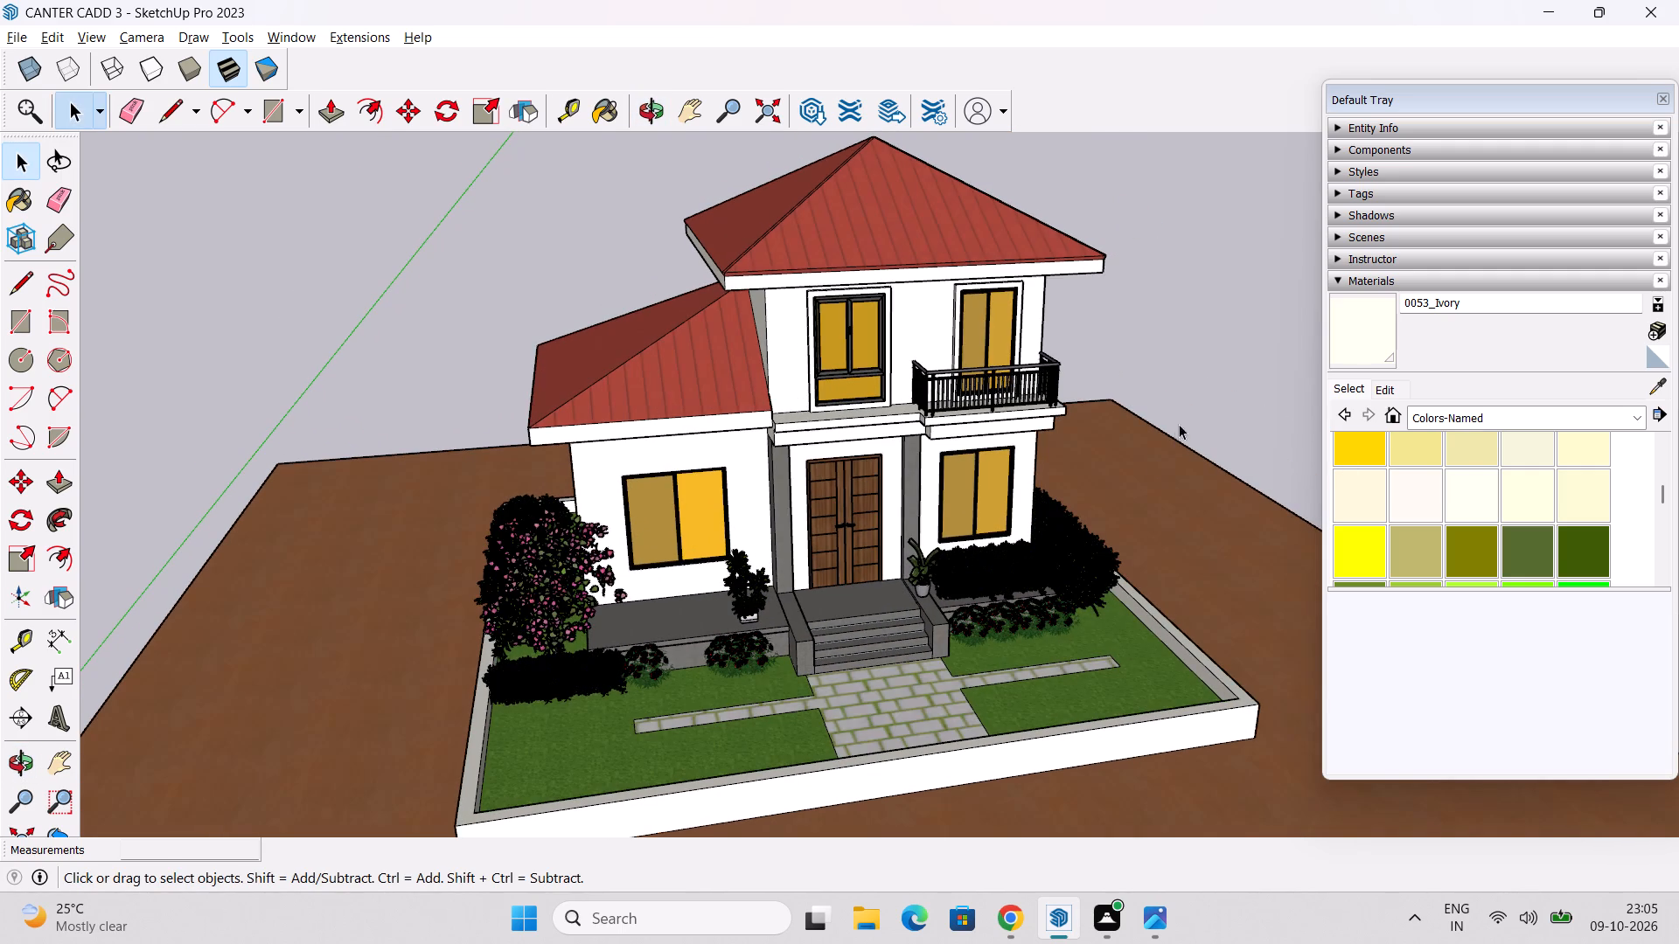
pyautogui.scroll(-1, 1200, 348)
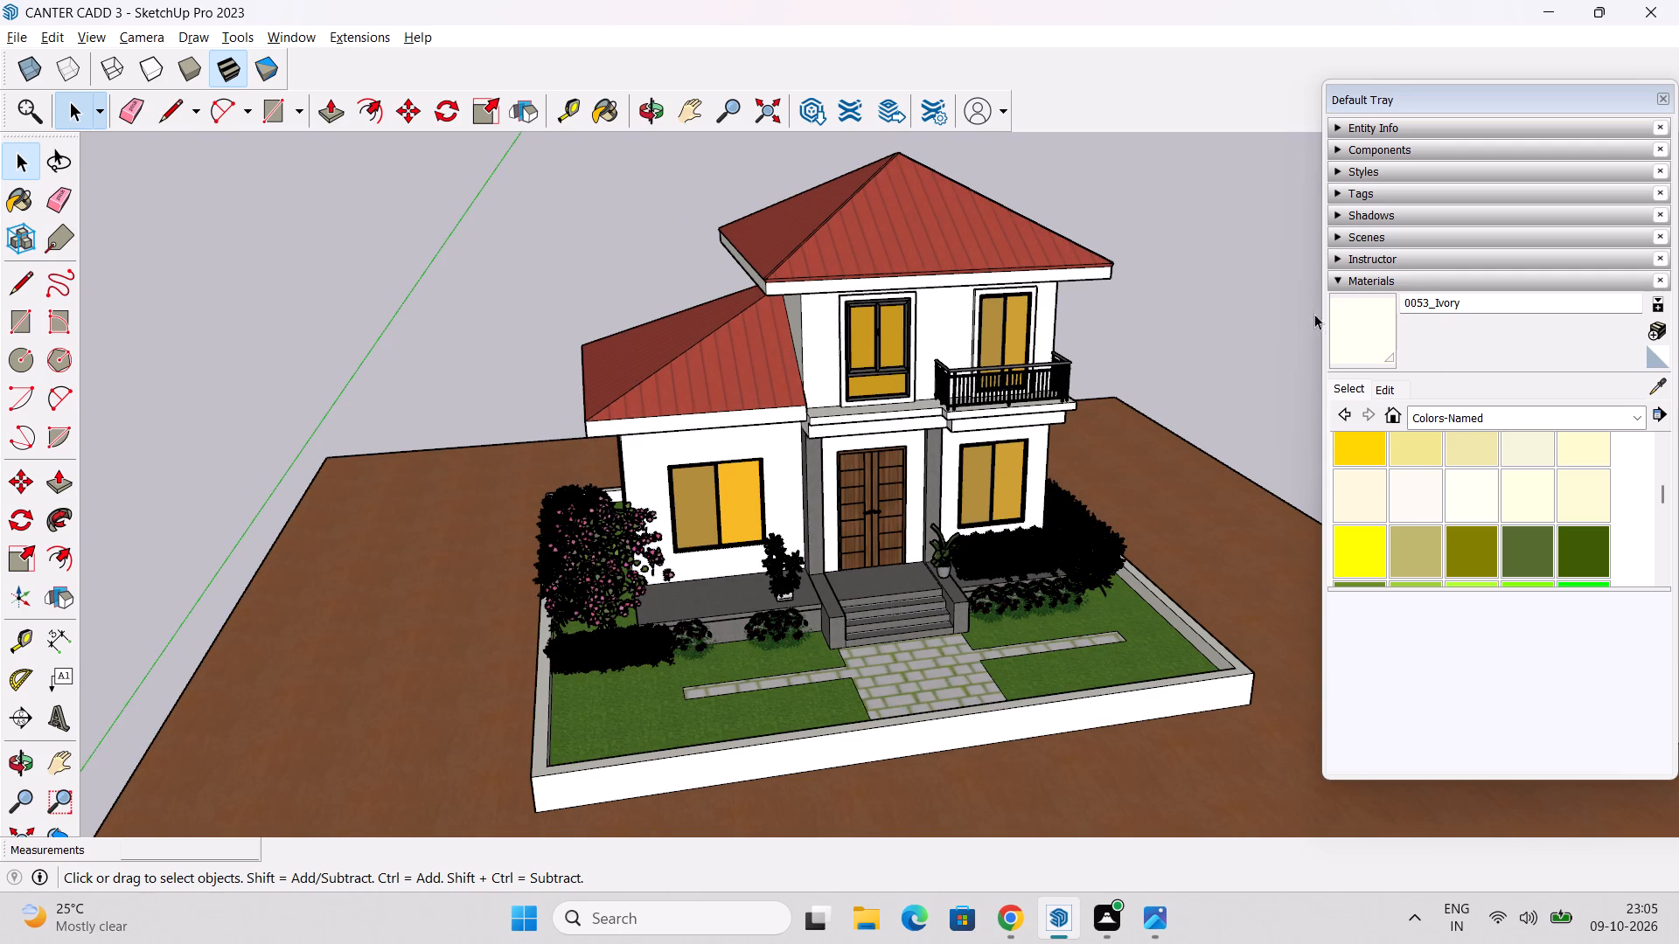
# Collapse the Materials section and shorten the Default Tray to fit its collapsed section headings.
pyautogui.click(1428, 274)
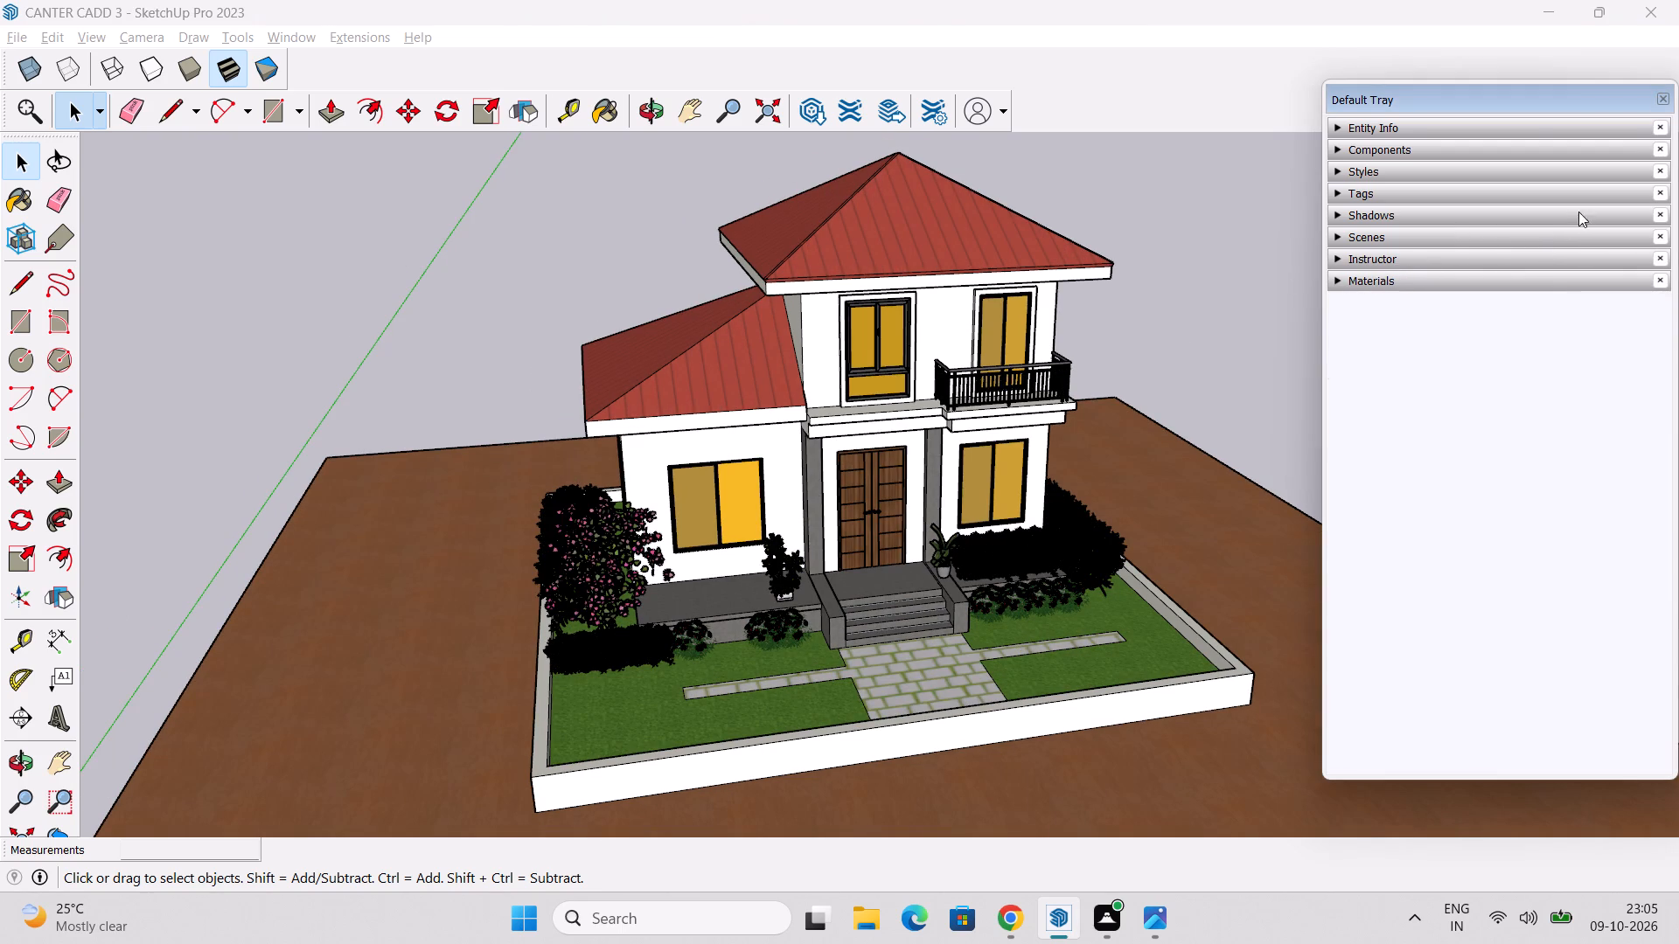
pyautogui.moveTo(1514, 775); pyautogui.dragTo(1601, 300)
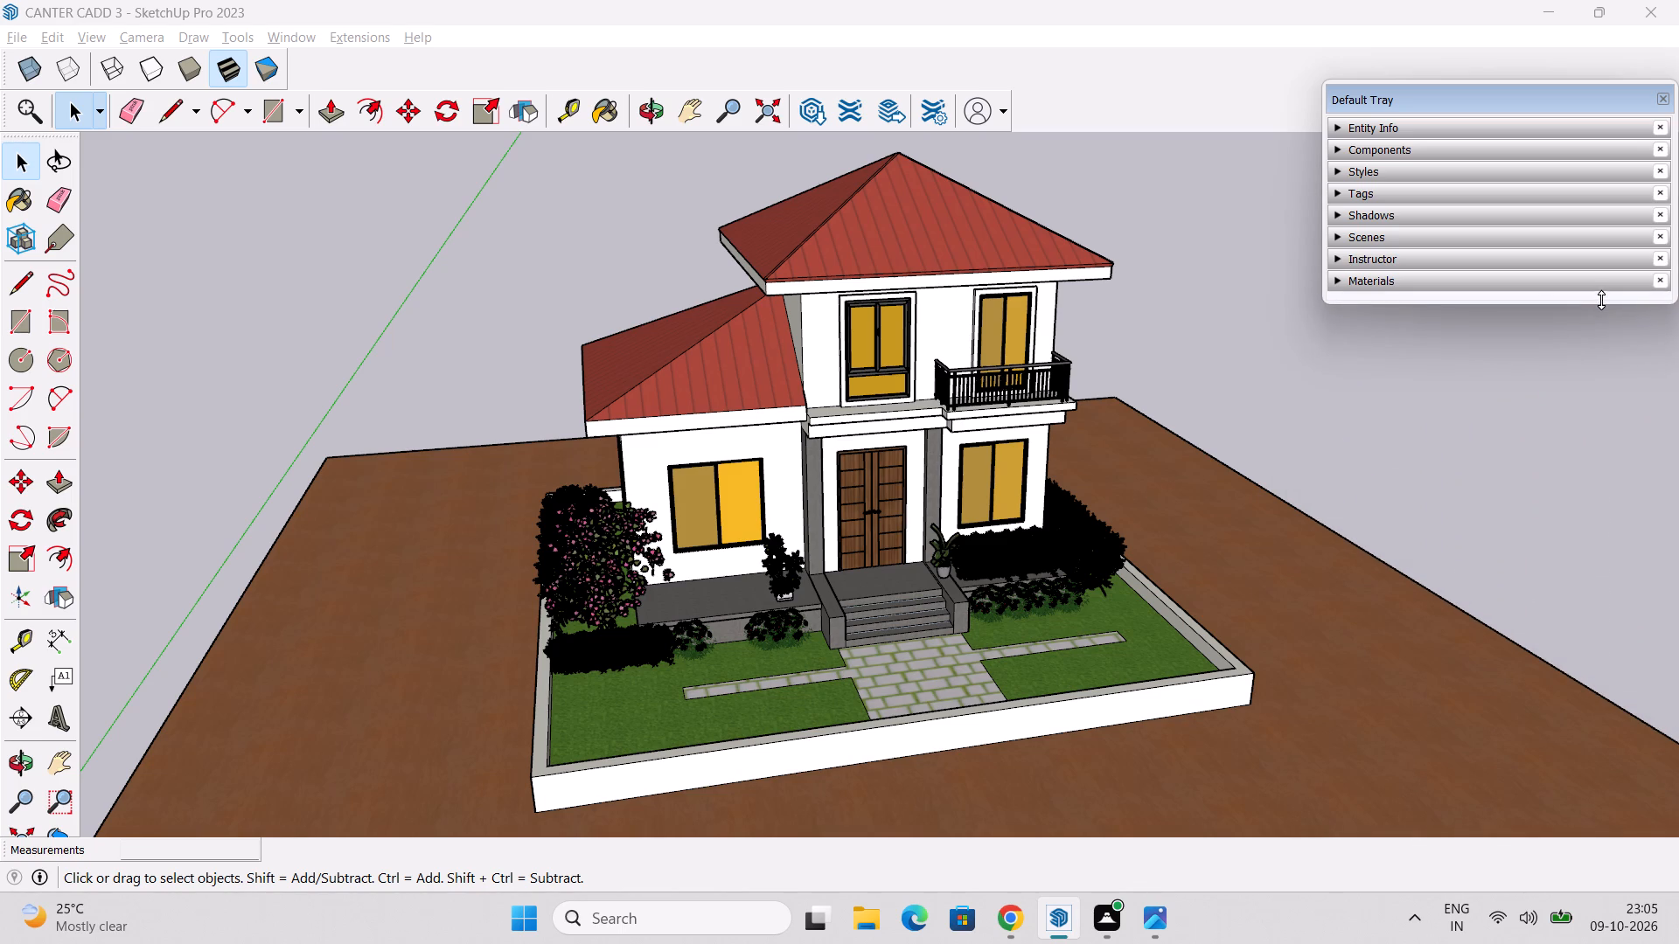
pyautogui.moveTo(1601, 300); pyautogui.dragTo(1602, 298)
# Review the completed house and yard from the front, framing the whole building, planted yard and boundary wall.
pyautogui.moveTo(1289, 565); pyautogui.dragTo(1344, 489, button='middle')
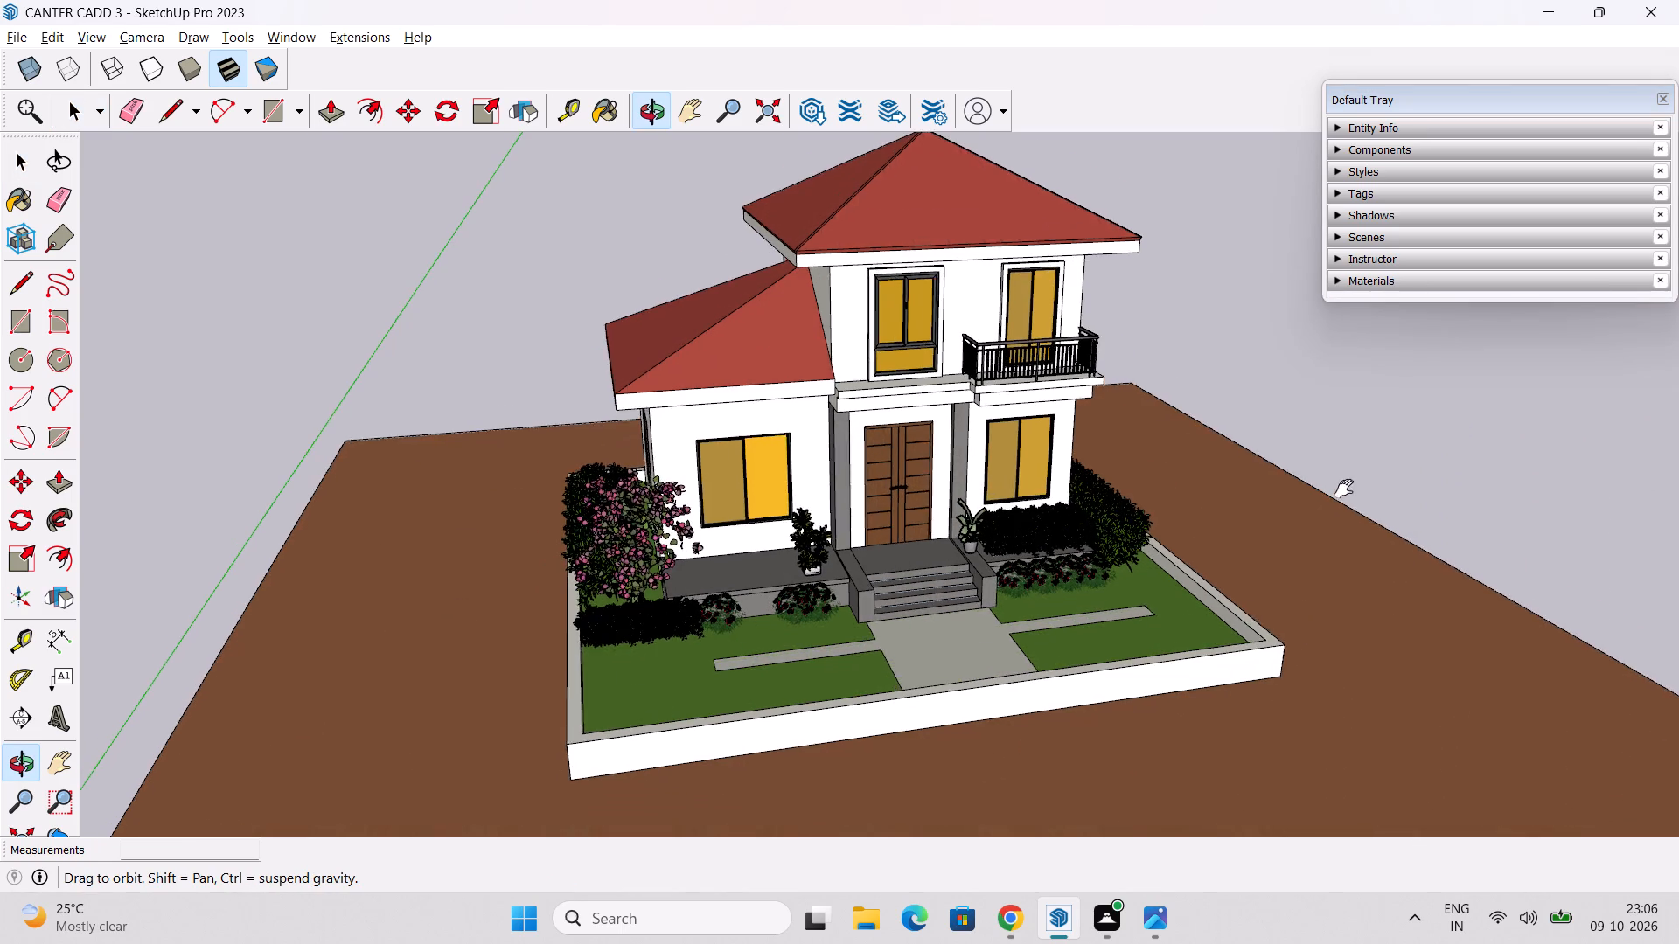
pyautogui.moveTo(1344, 489); pyautogui.dragTo(1344, 488, button='middle')
pyautogui.moveTo(1334, 496); pyautogui.dragTo(1317, 571, button='middle')
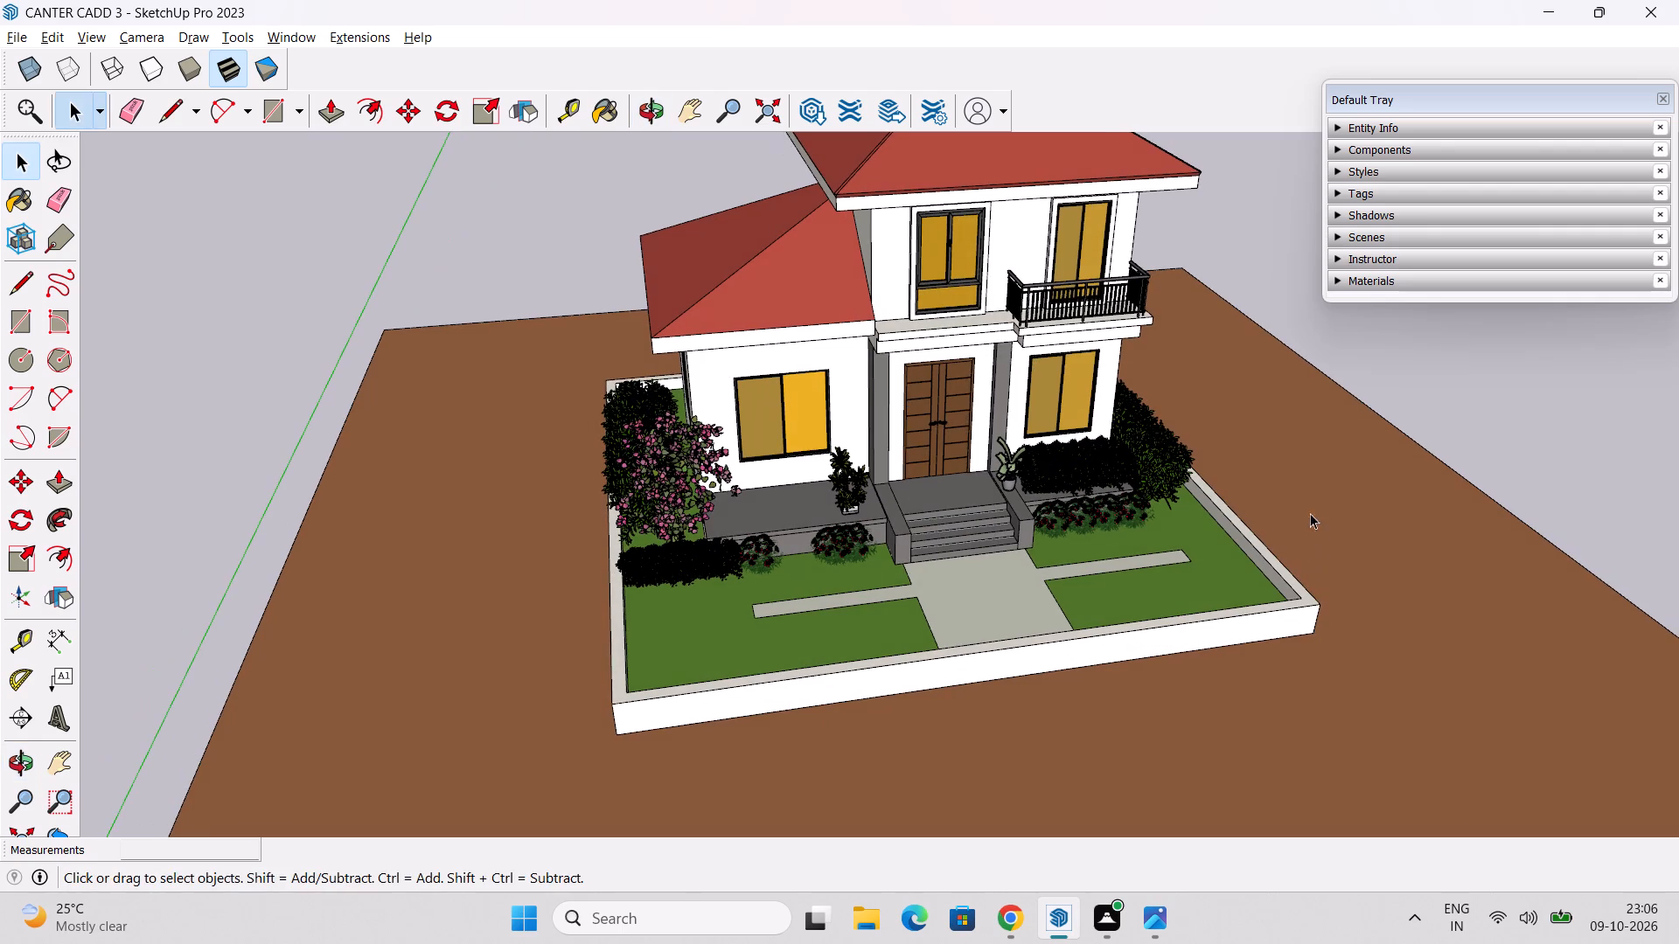
pyautogui.moveTo(1307, 506); pyautogui.dragTo(1264, 602, button='middle')
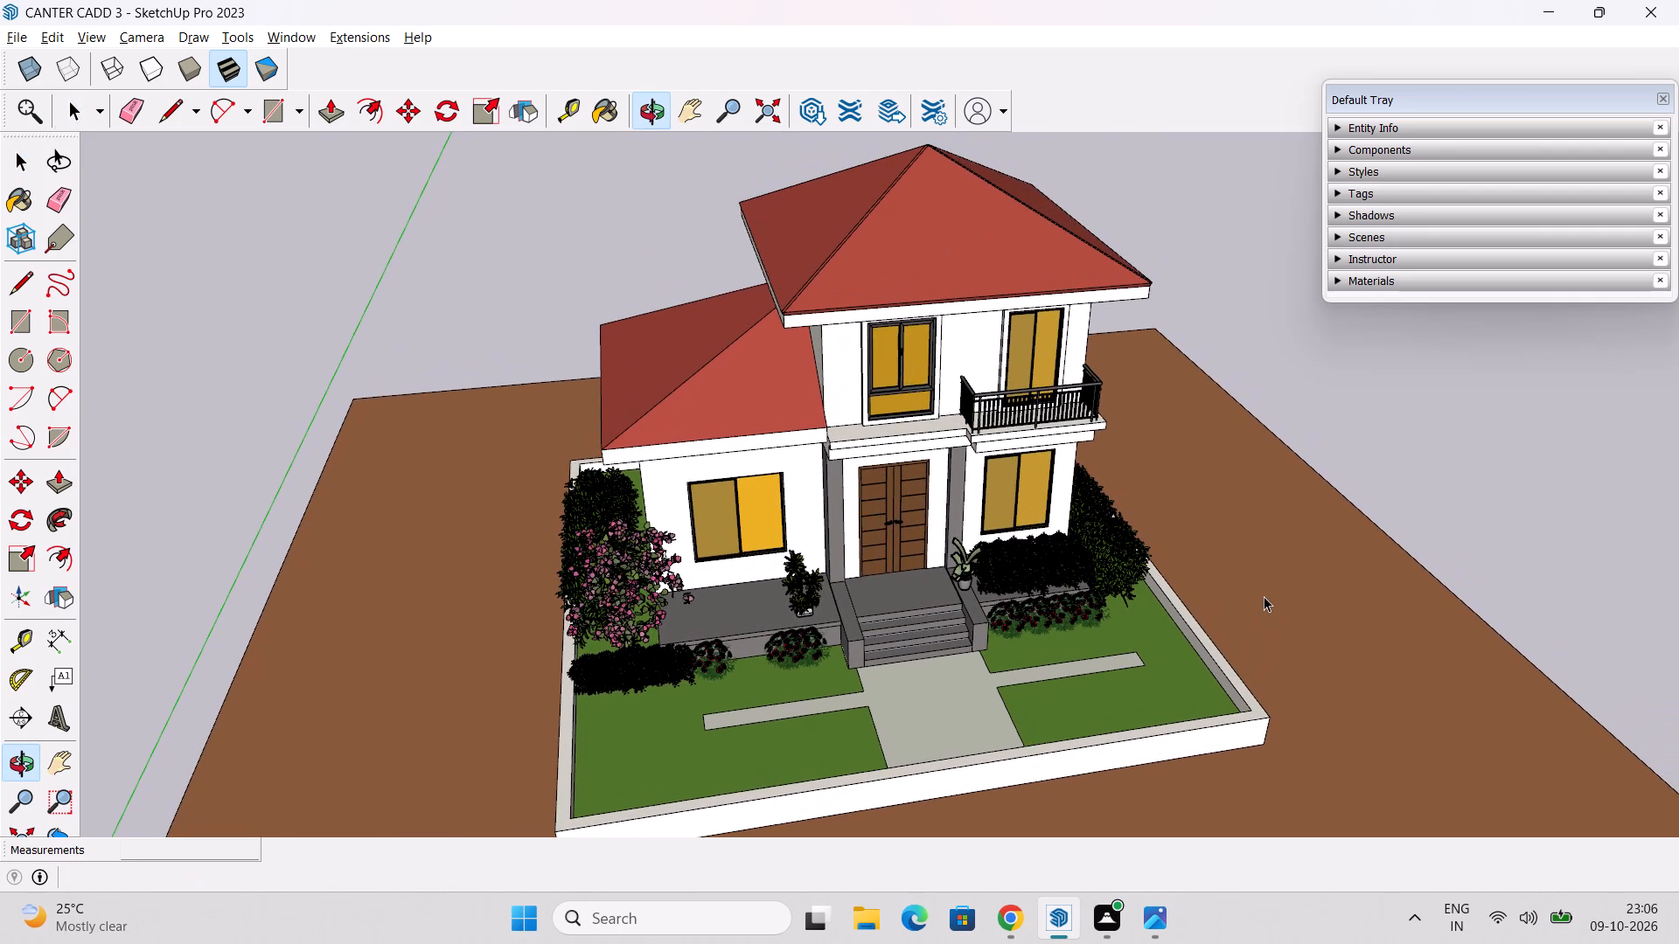
pyautogui.scroll(-2, 1264, 596)
pyautogui.moveTo(1268, 598); pyautogui.dragTo(1258, 494, button='middle')
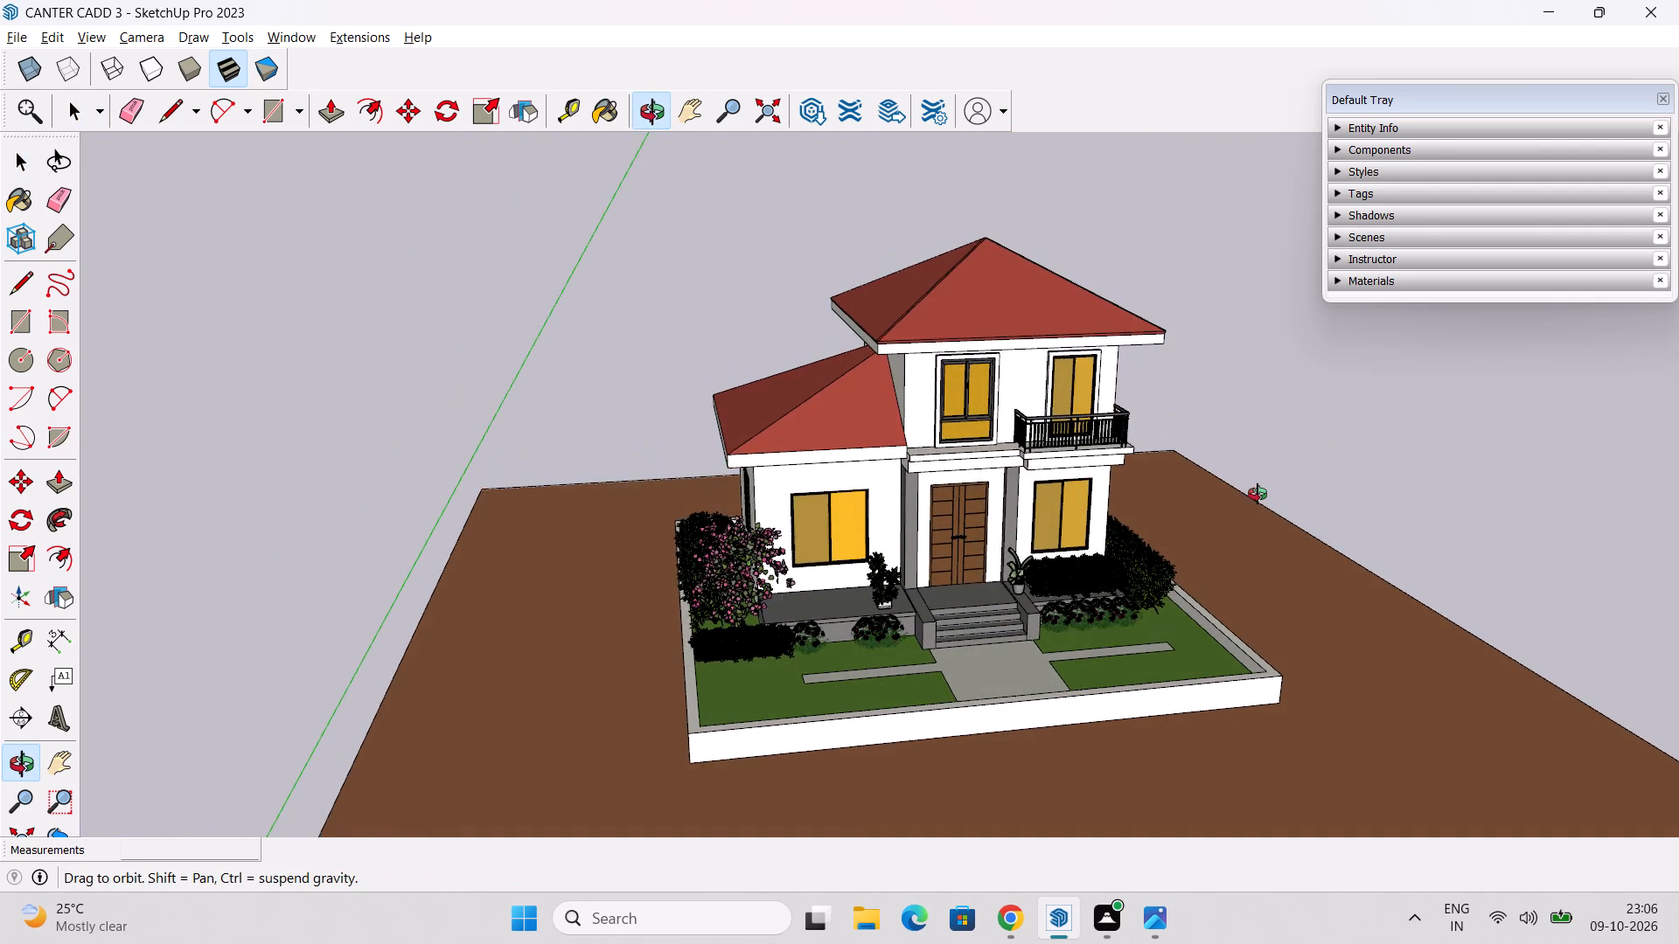
pyautogui.moveTo(1258, 494); pyautogui.dragTo(1262, 496, button='middle')
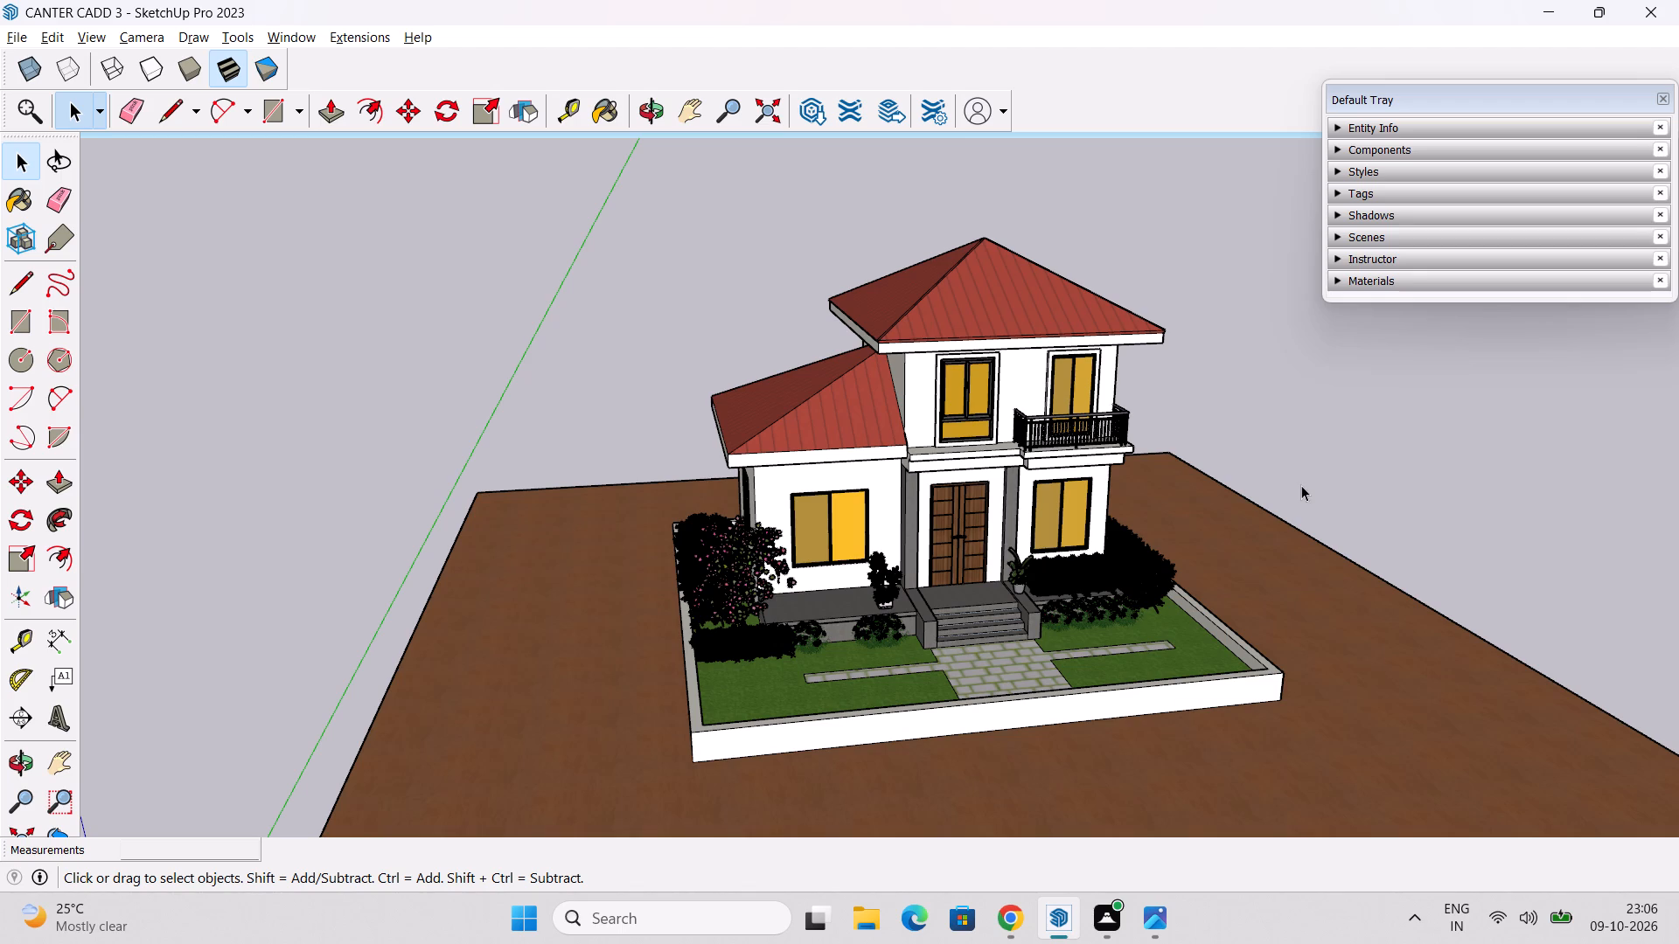
pyautogui.moveTo(1195, 494); pyautogui.dragTo(1157, 499, button='middle')
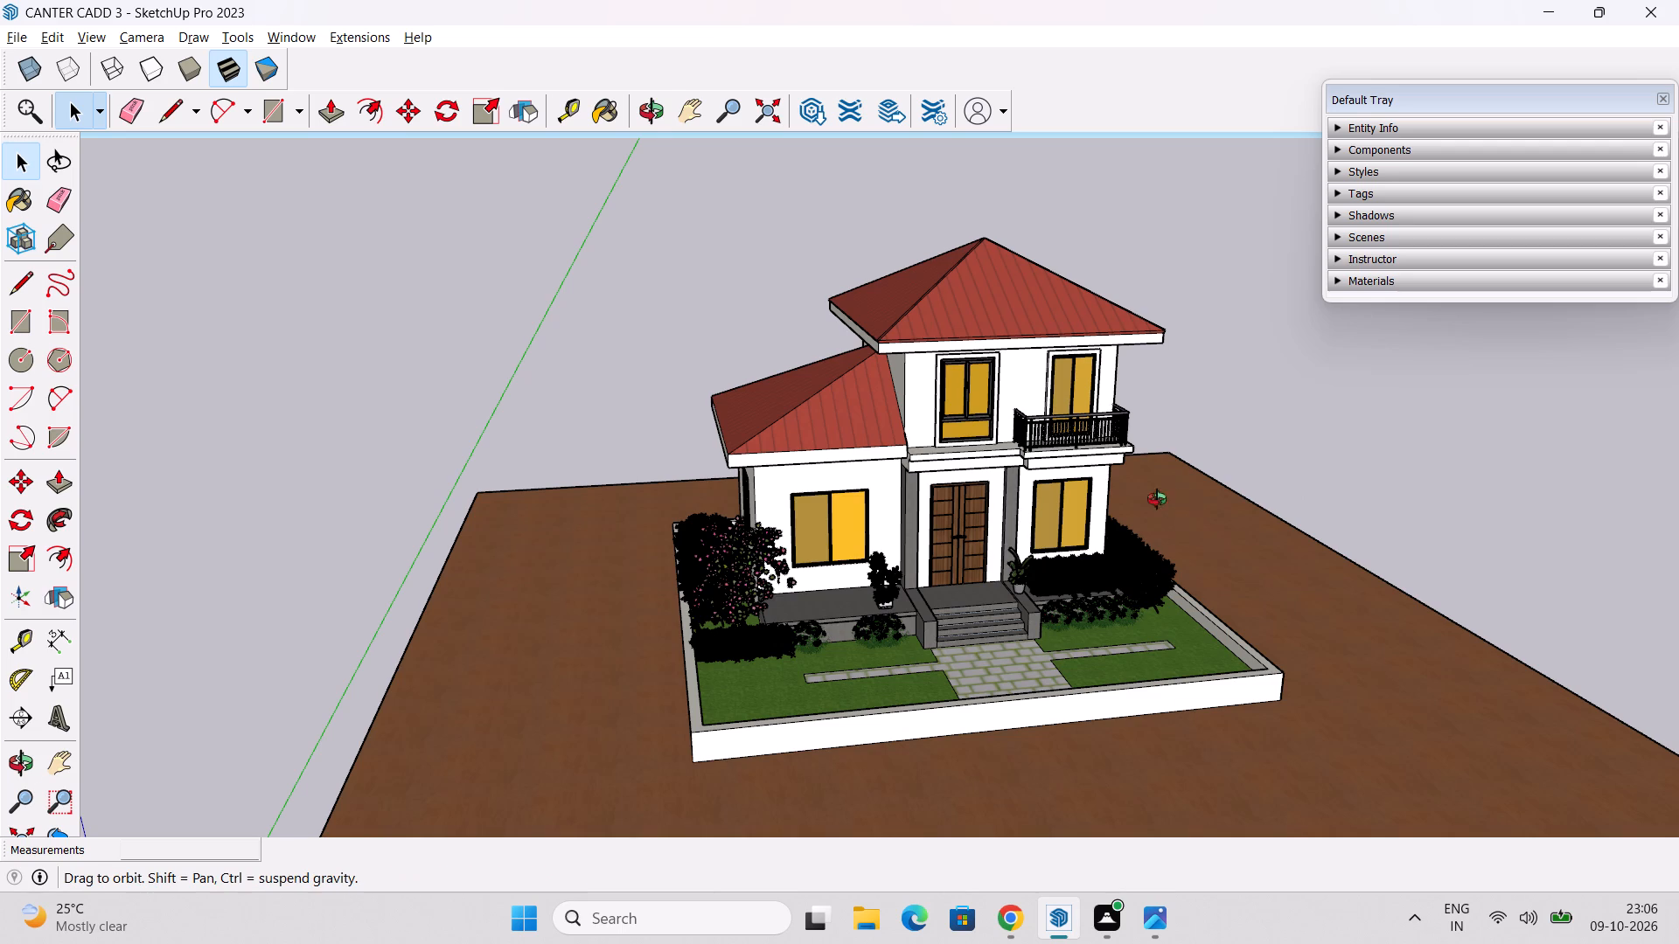
pyautogui.moveTo(1157, 499); pyautogui.dragTo(1153, 490, button='middle')
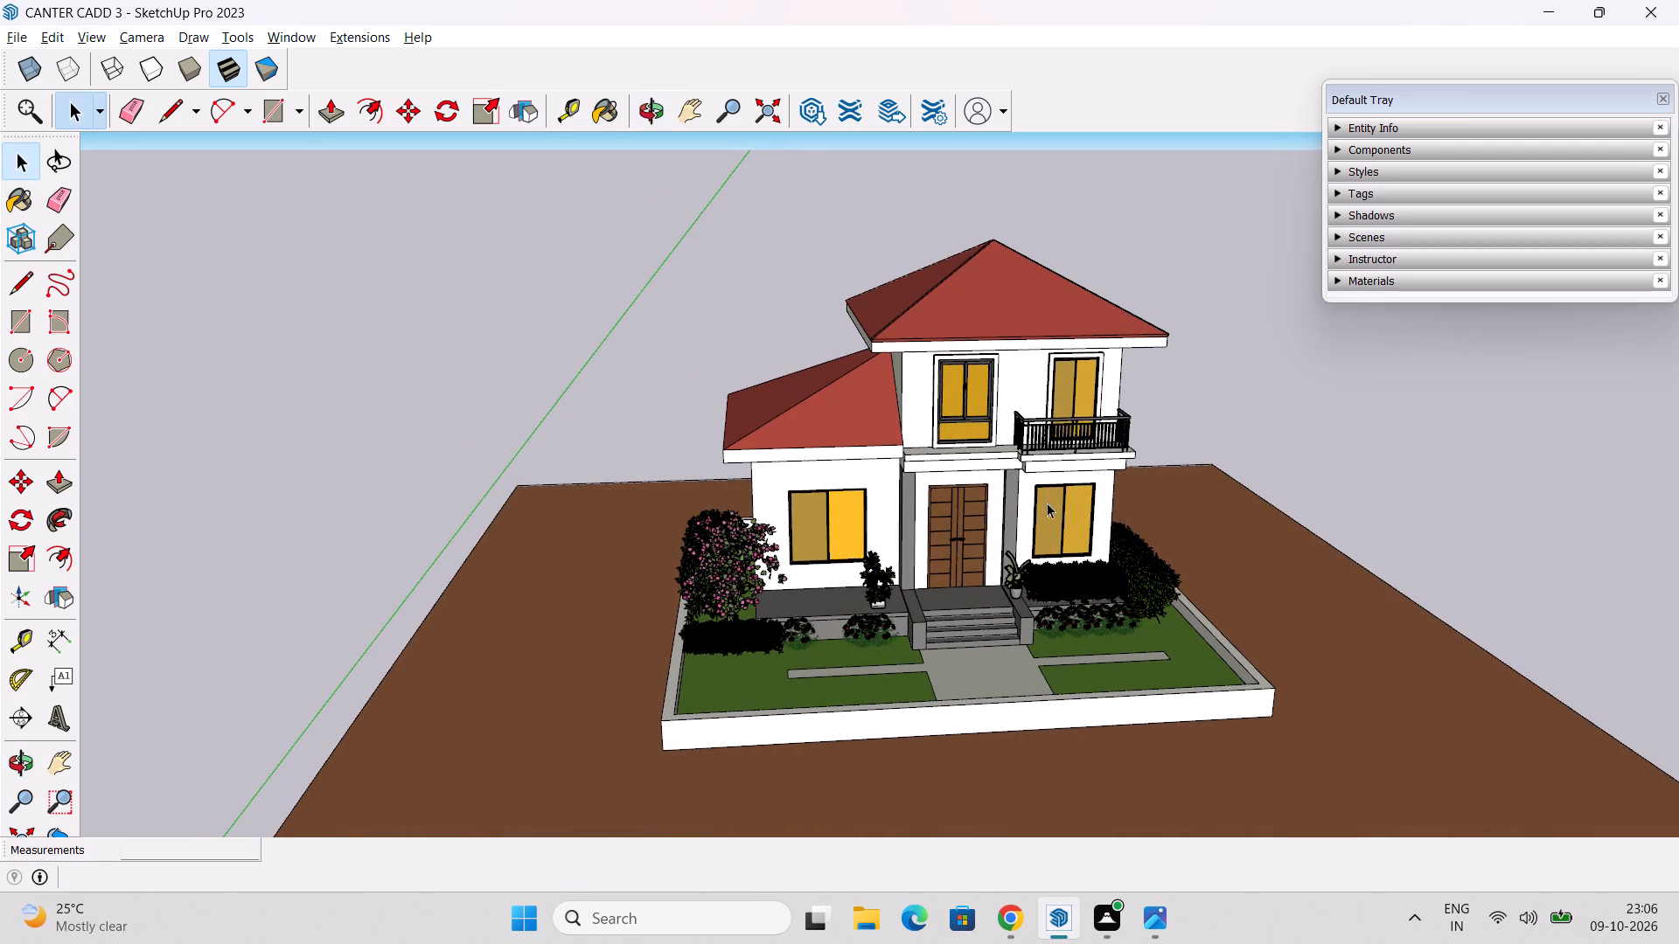
pyautogui.scroll(1, 1021, 505)
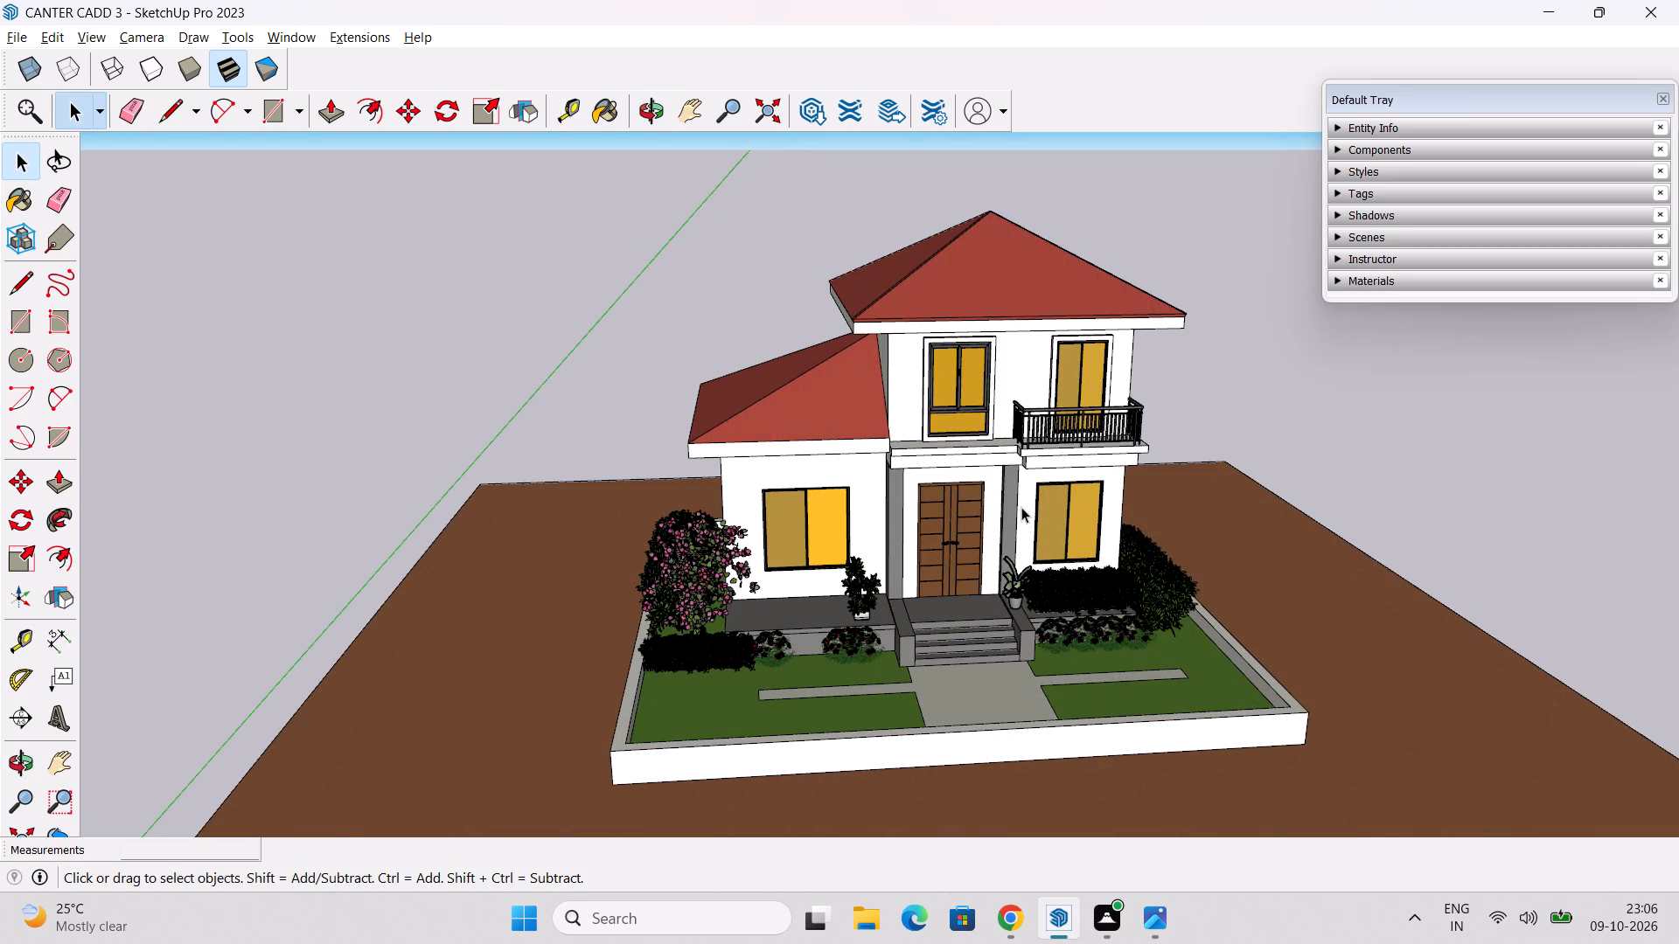
pyautogui.middleClick(1021, 507)
pyautogui.moveTo(1021, 505); pyautogui.dragTo(1049, 432, button='middle')
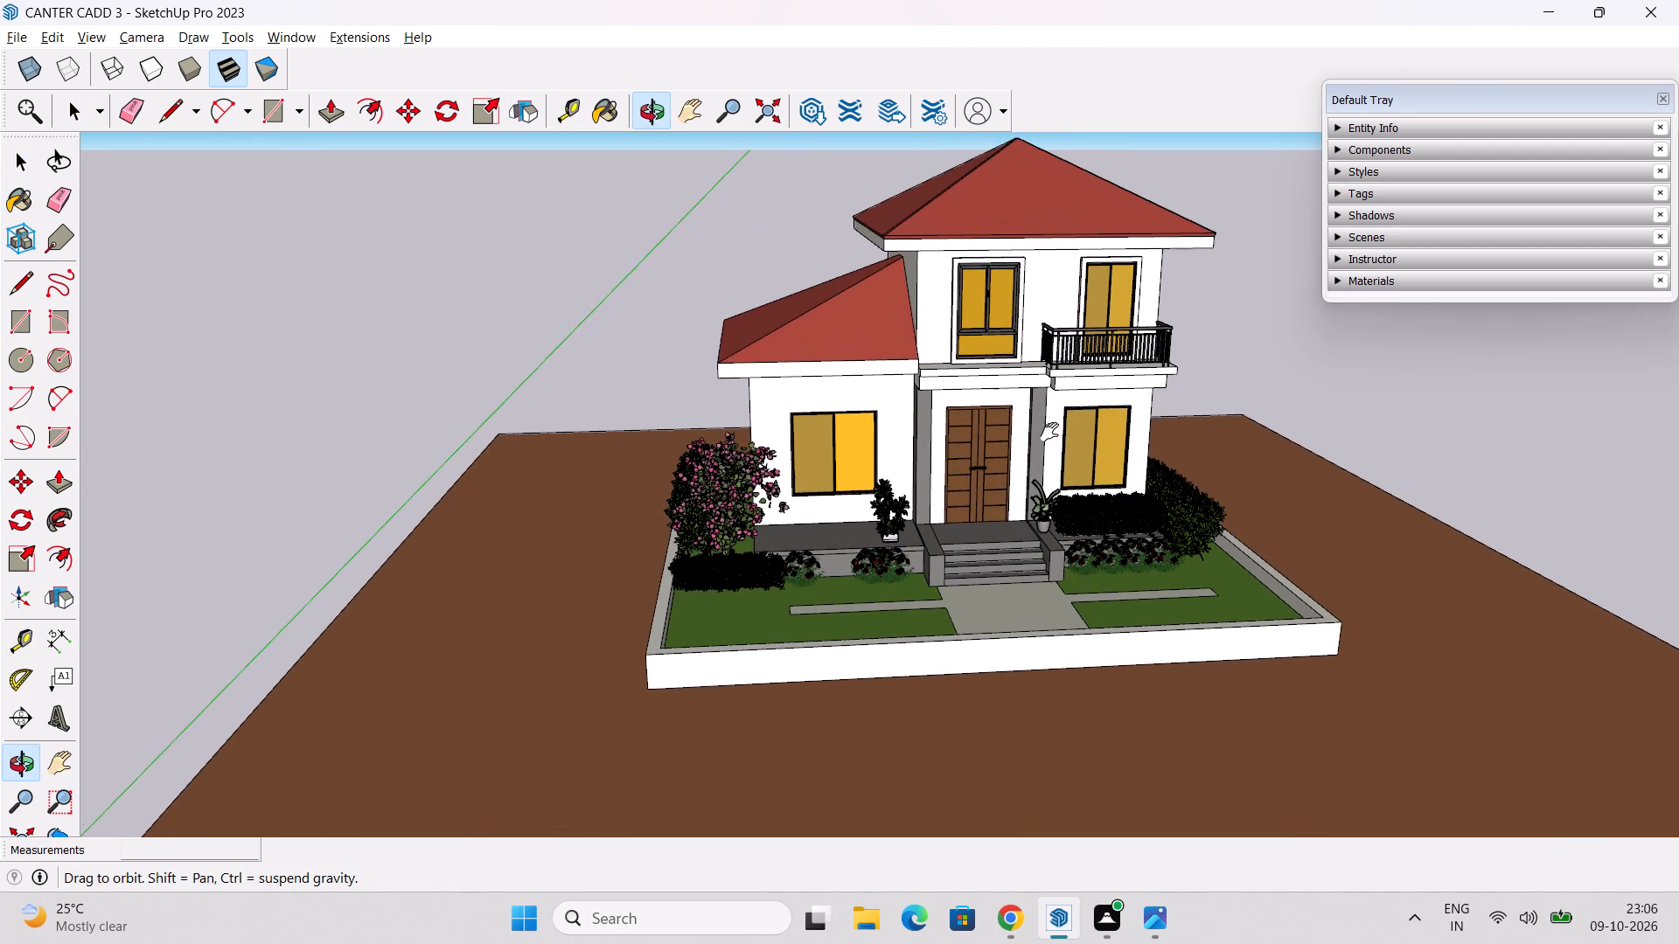
pyautogui.moveTo(1049, 432); pyautogui.dragTo(1048, 437, button='middle')
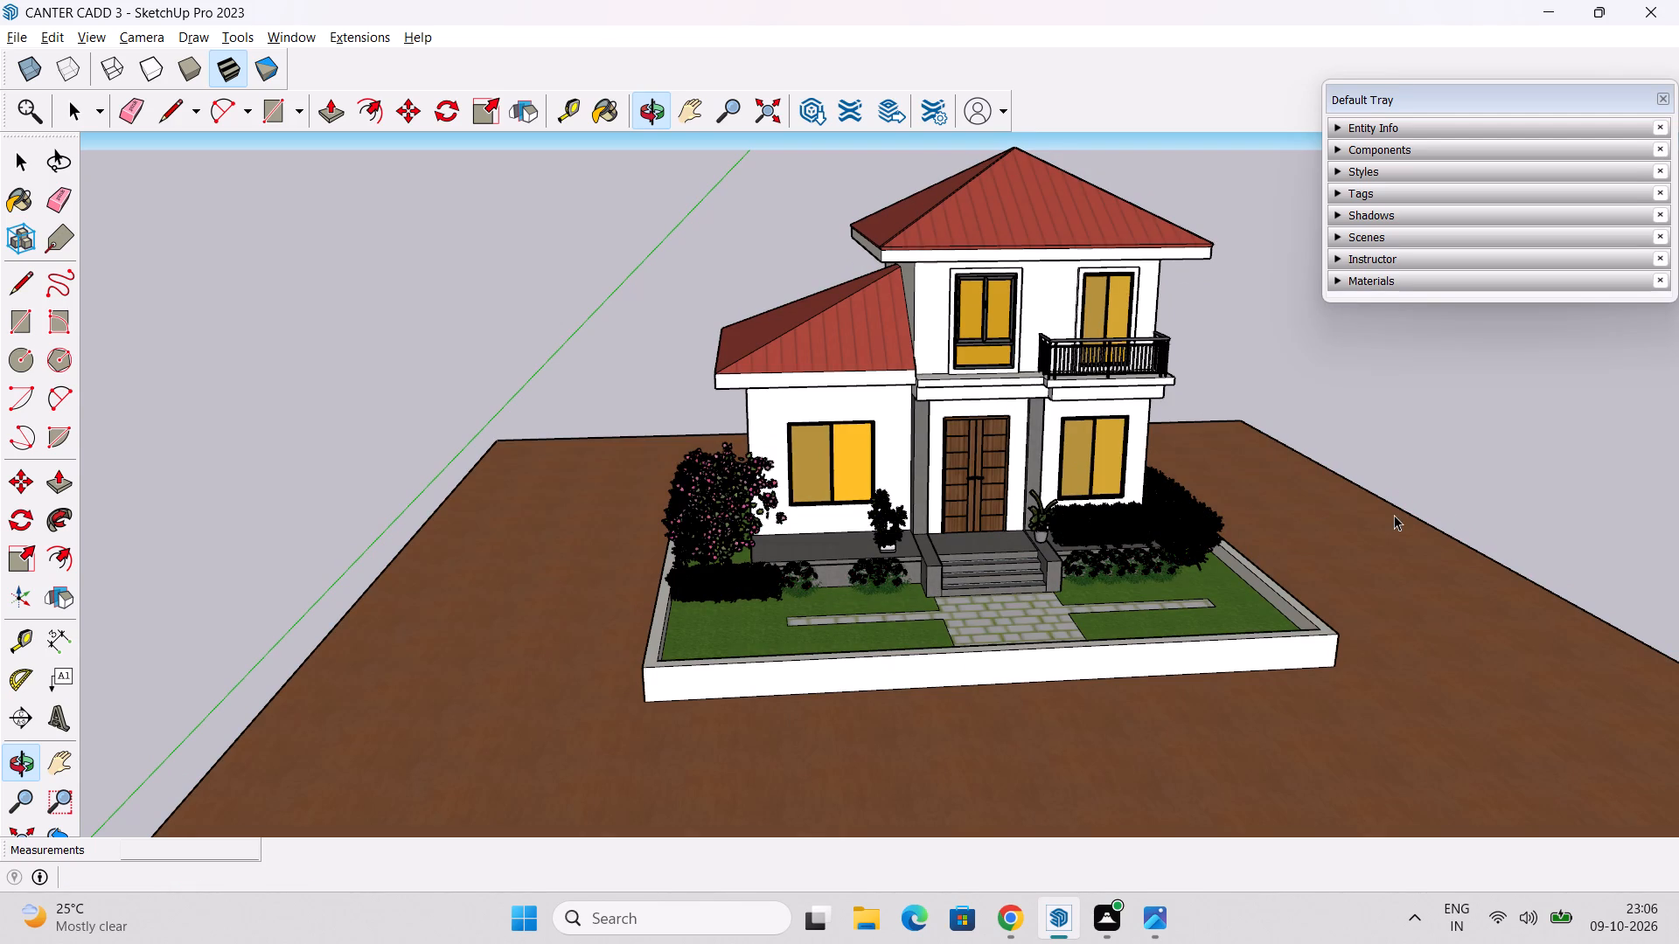
# Save the CANTER CADD 3 model.
pyautogui.hotkey('ctrl', 's')
pyautogui.hotkey('ctrl', 's')
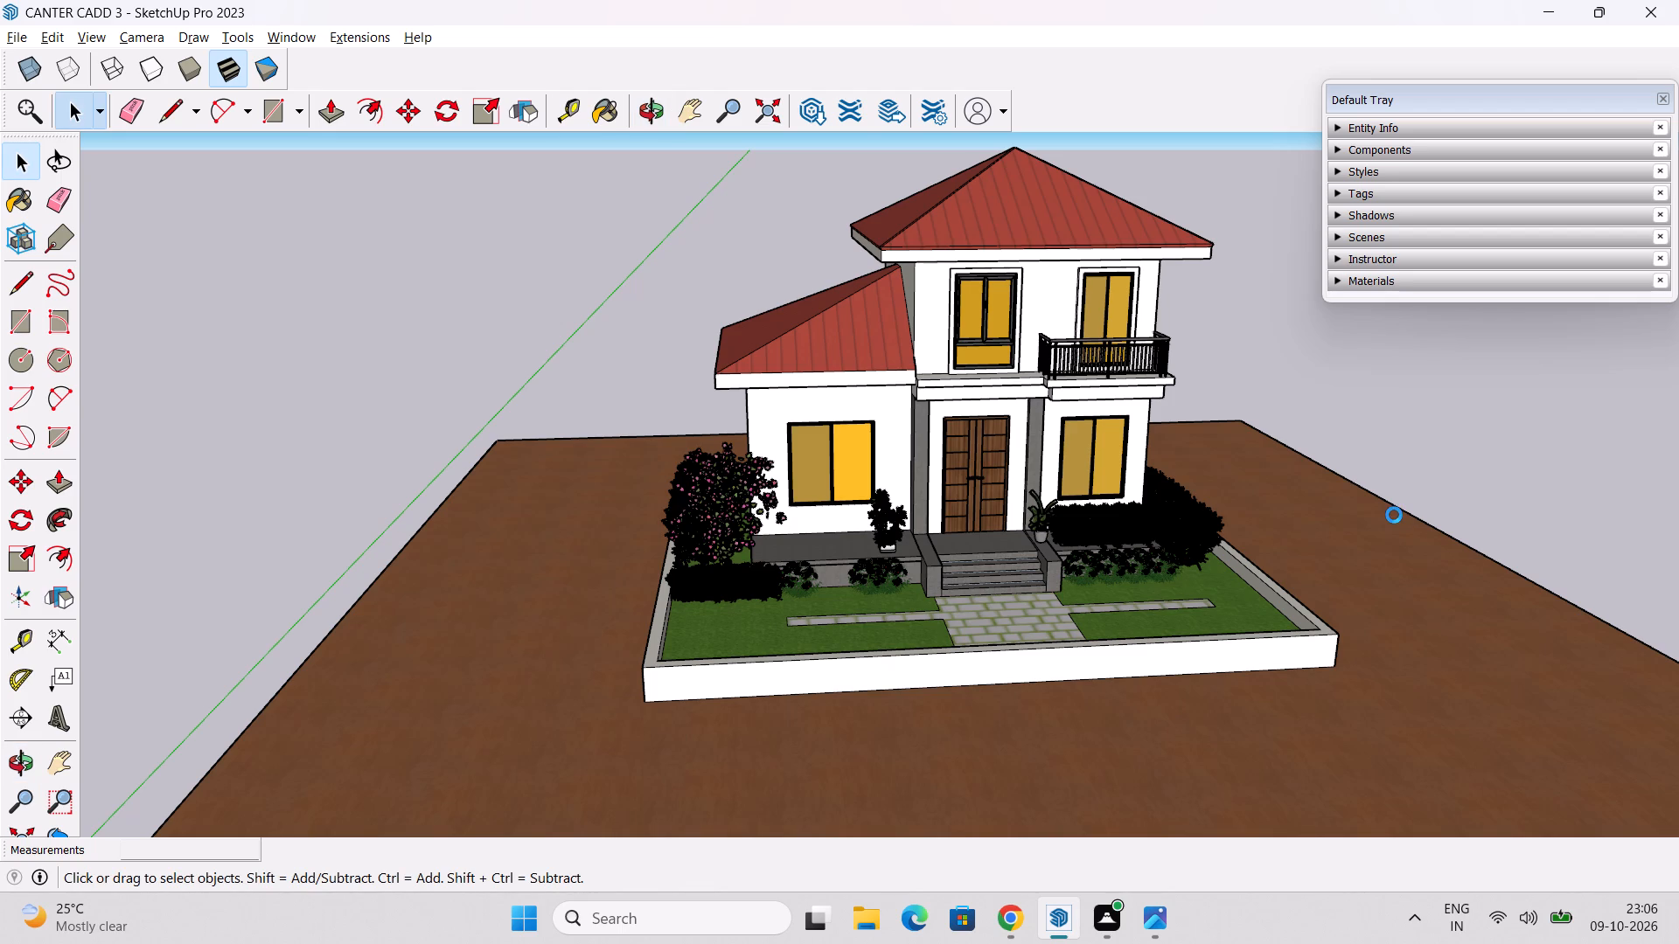
pyautogui.hotkey('ctrl', 's')
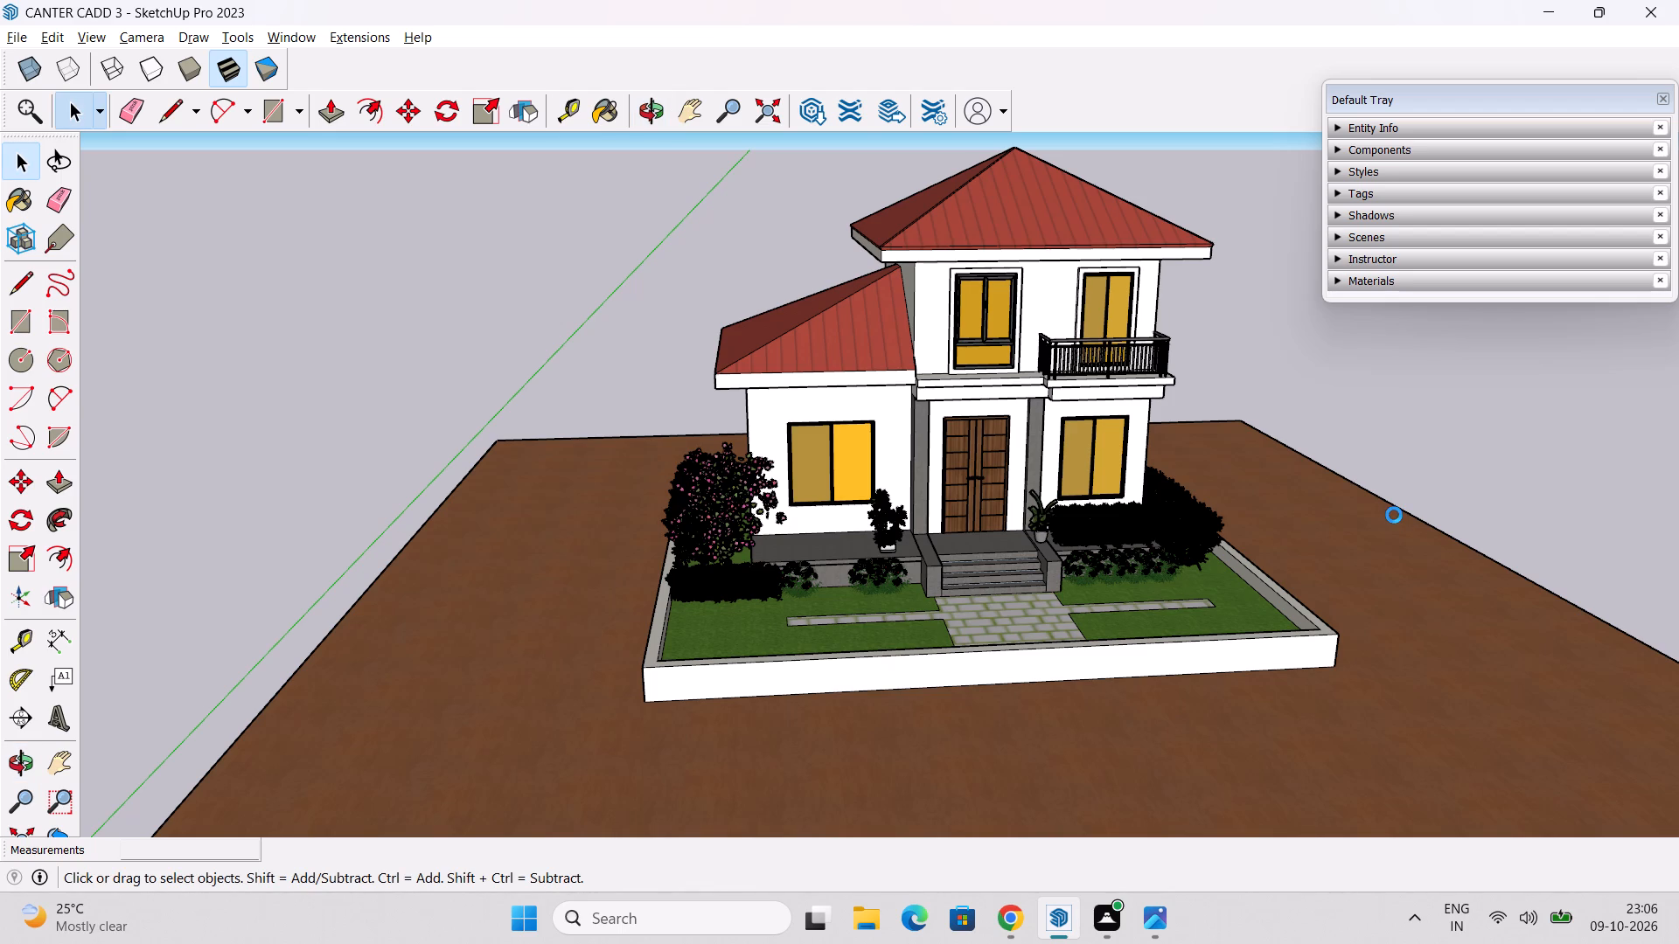
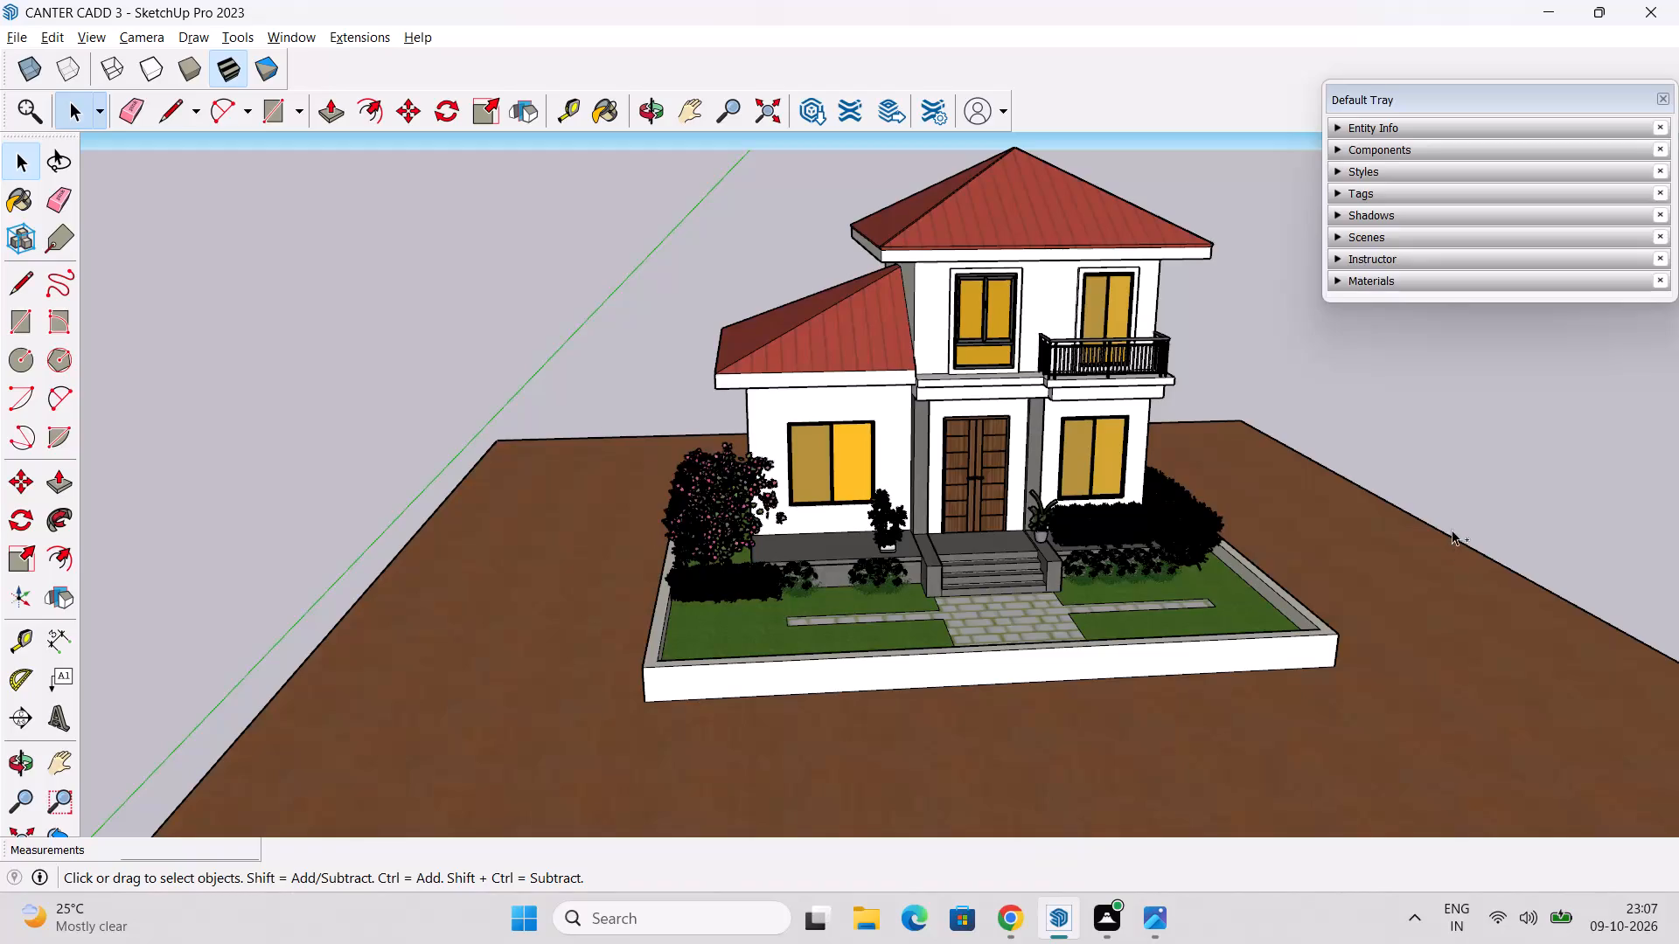
# Save the house model in its current file.
pyautogui.hotkey('ctrl', 's')
pyautogui.hotkey('ctrl', 's')
# Switch from SketchUp to another open application window.
pyautogui.hotkey('alt', 'Tab')
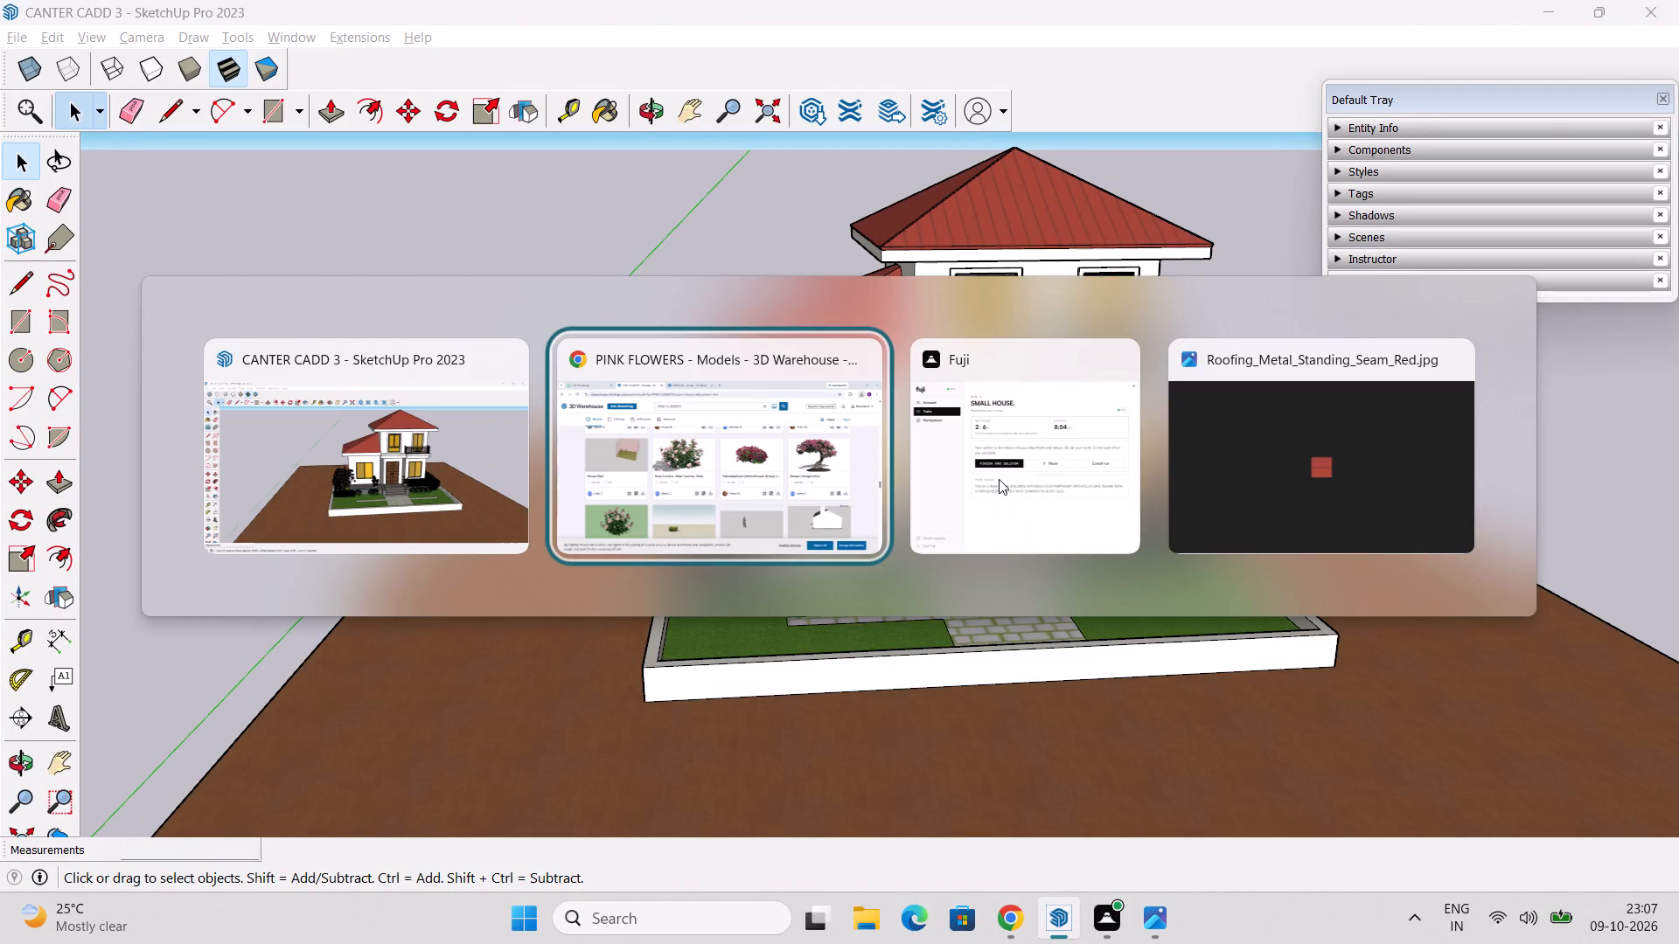